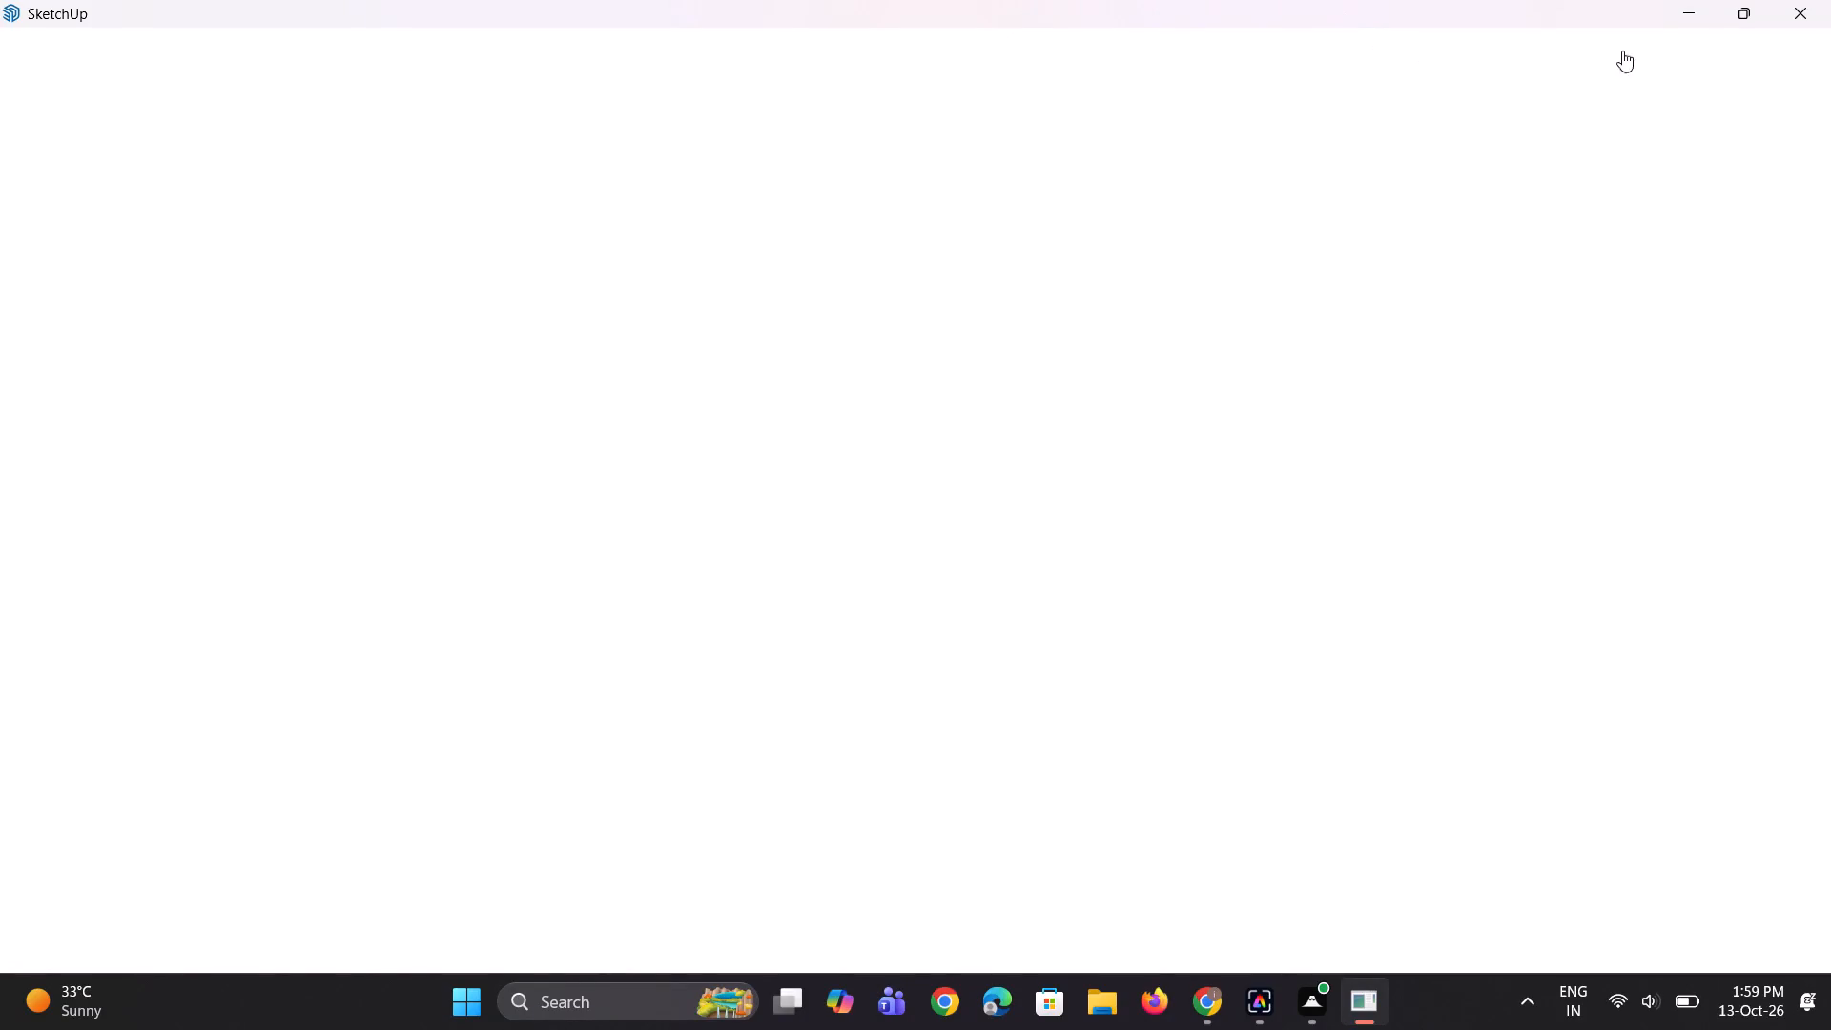
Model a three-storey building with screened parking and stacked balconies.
Close the blank, unresponsive SketchUp window, ending the program instead of waiting for it to respond.
left_click(1809, 17)
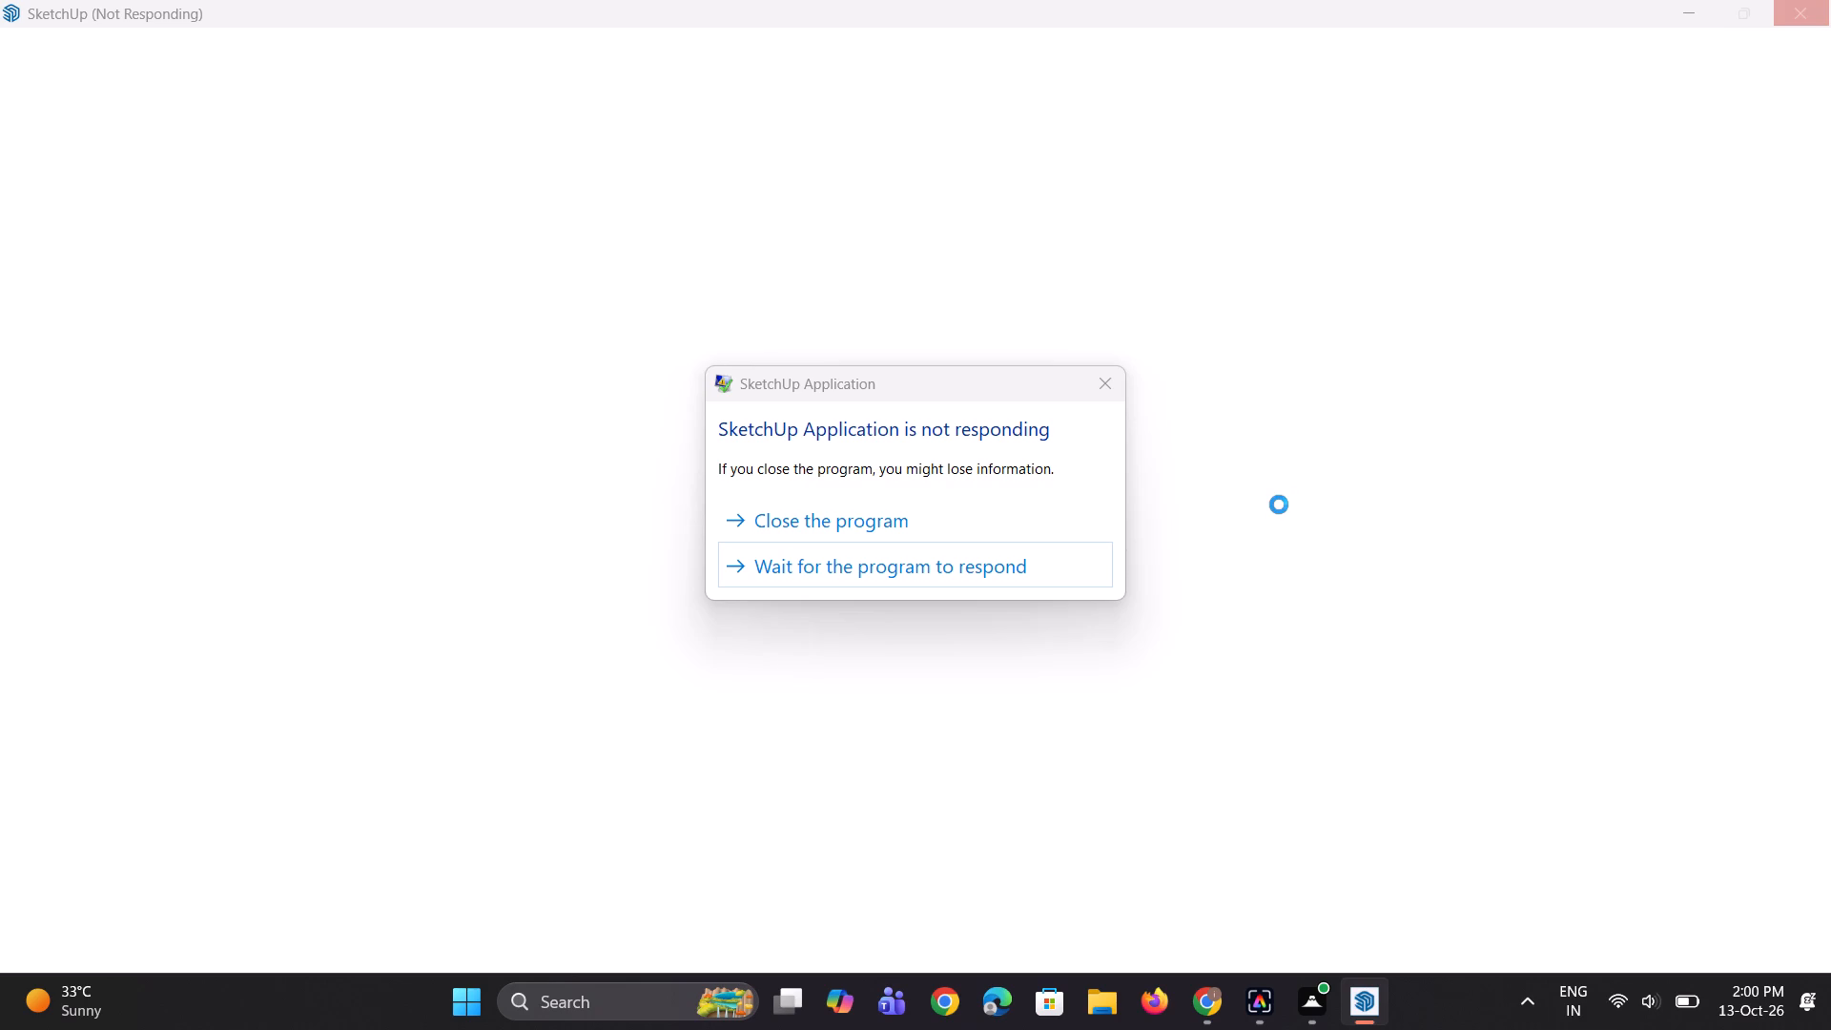
left_click(895, 531)
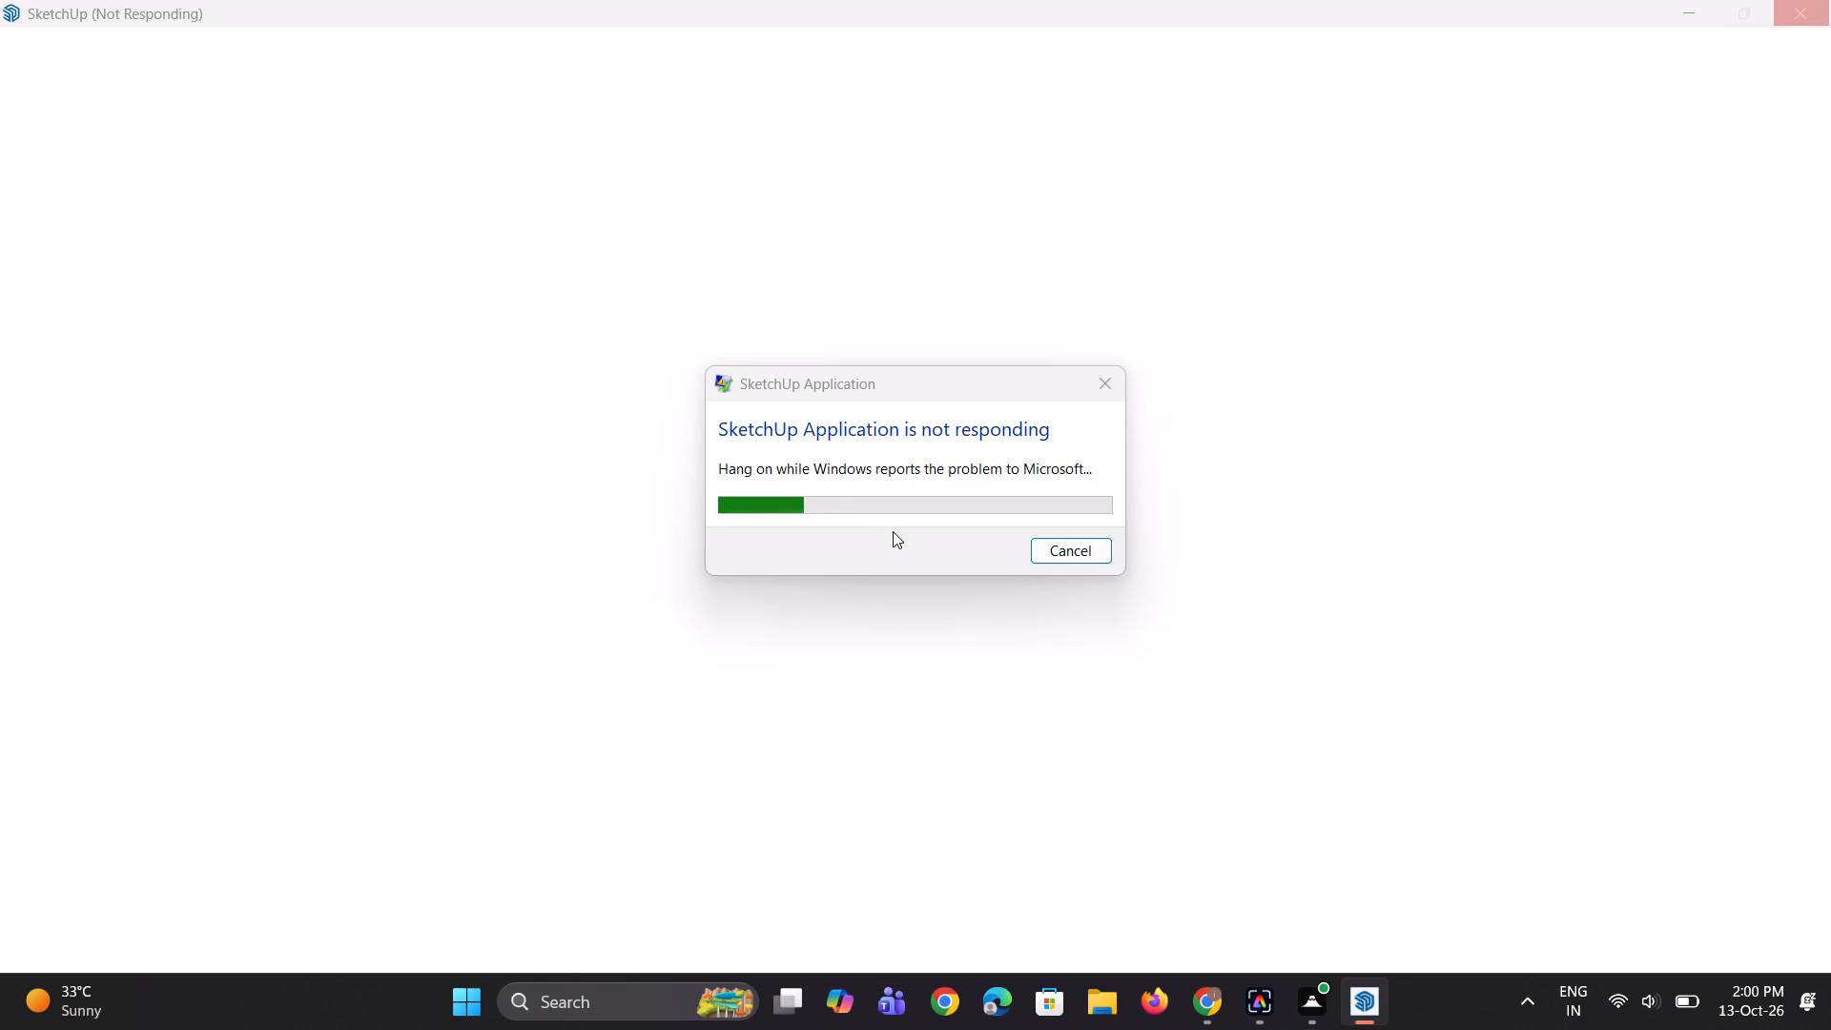
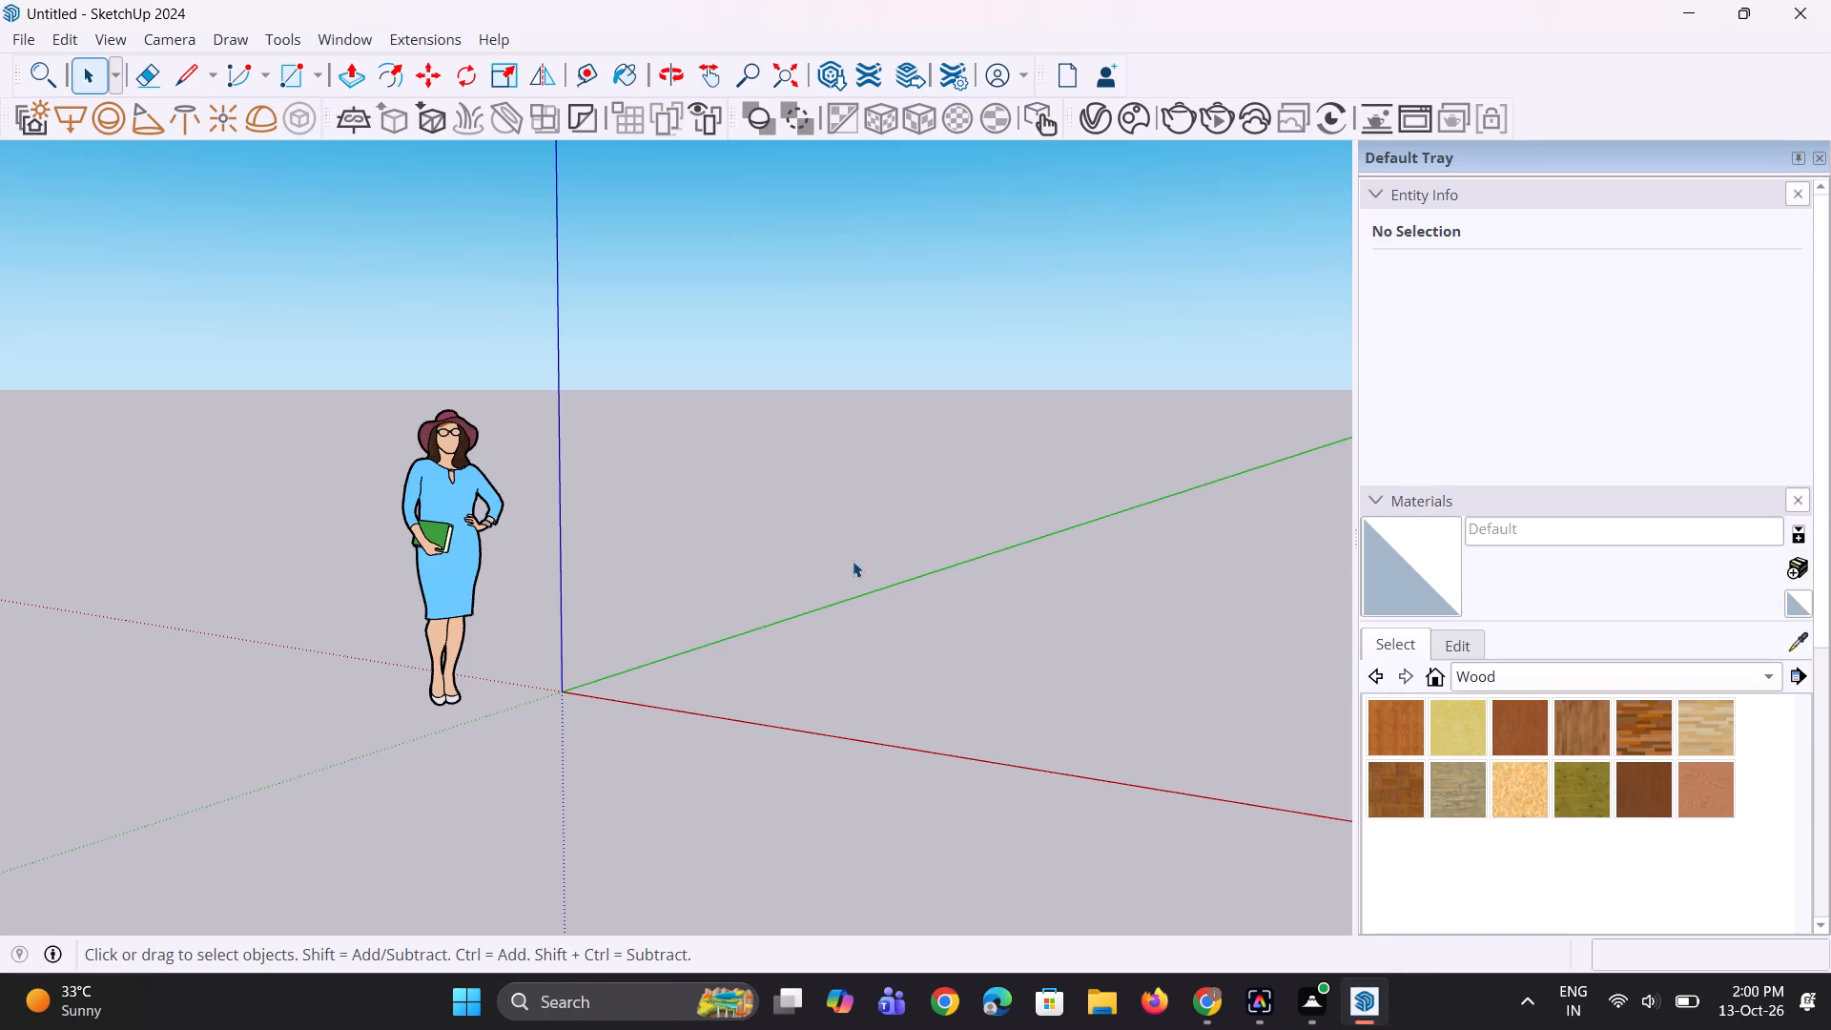
Draw a 35' by 36' rectangle on the ground plane beside the origin and the human figure.
scroll(634, 631, "down", 4)
middle_click_drag(540, 651, 695, 813)
scroll(678, 484, "up", 4)
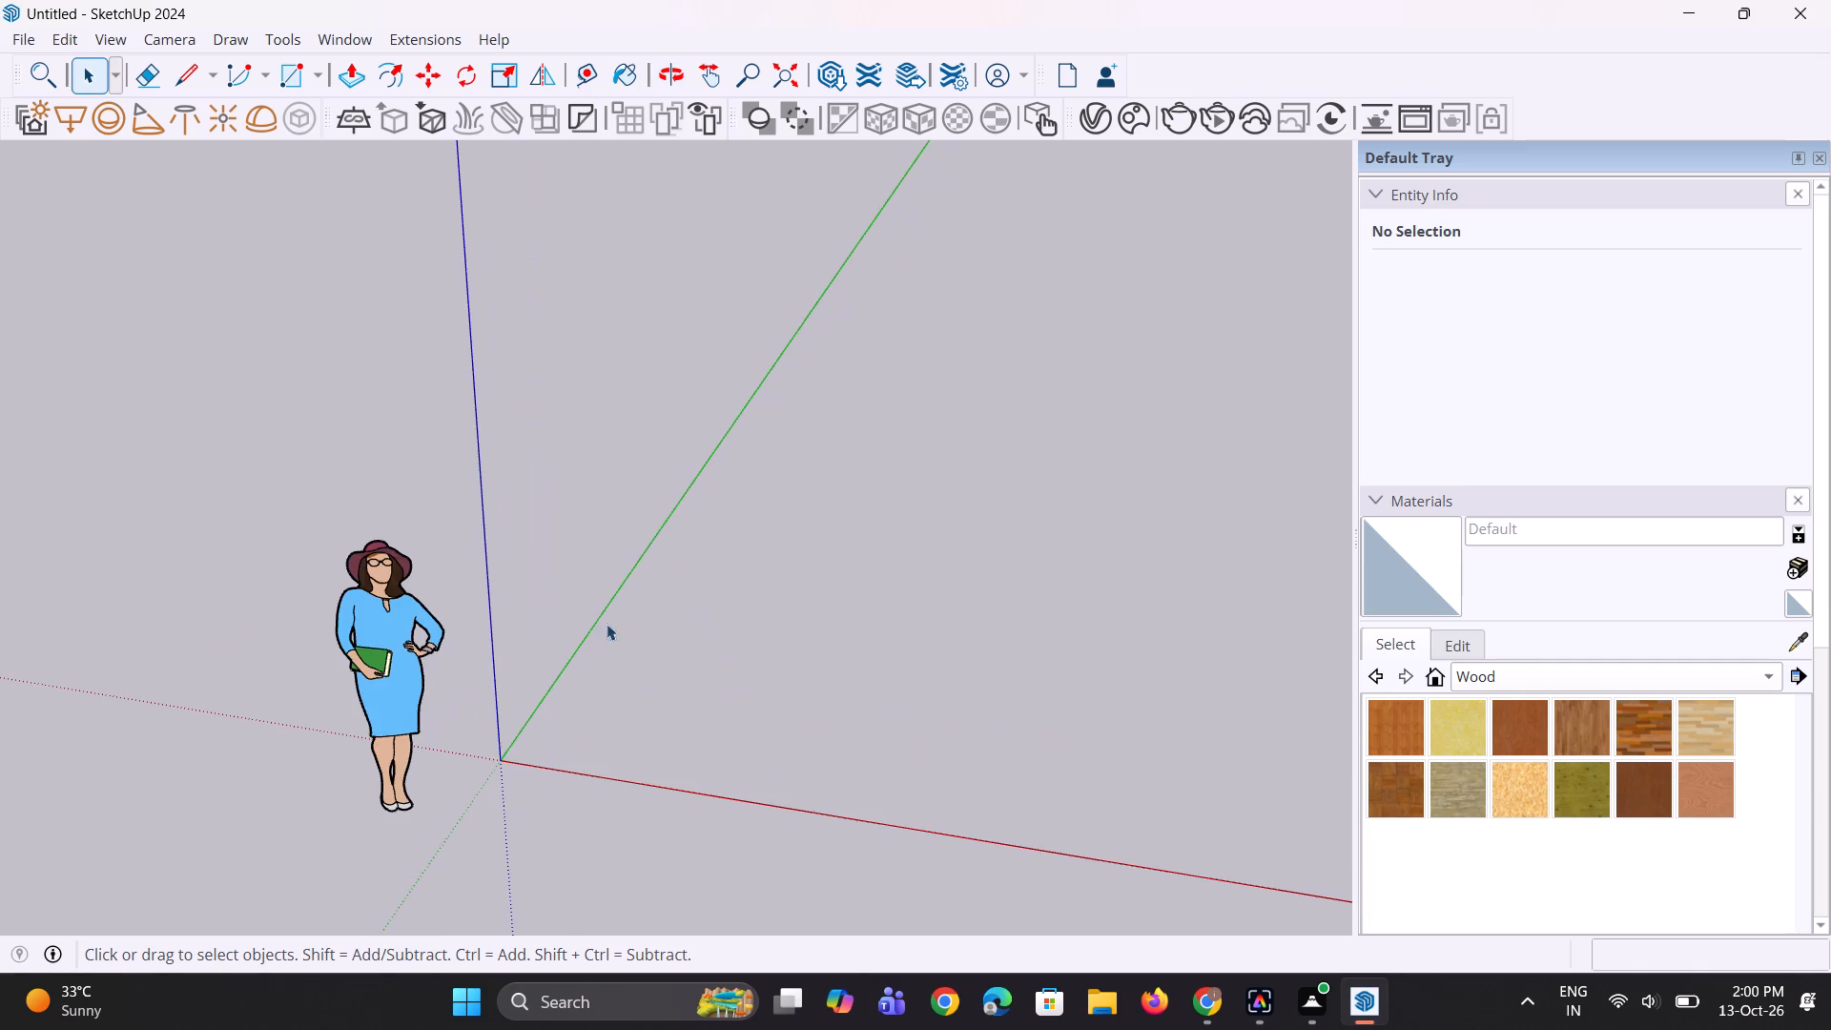
scroll(587, 684, "up", 1)
middle_click_drag(596, 733, 657, 752)
scroll(502, 728, "down", 10)
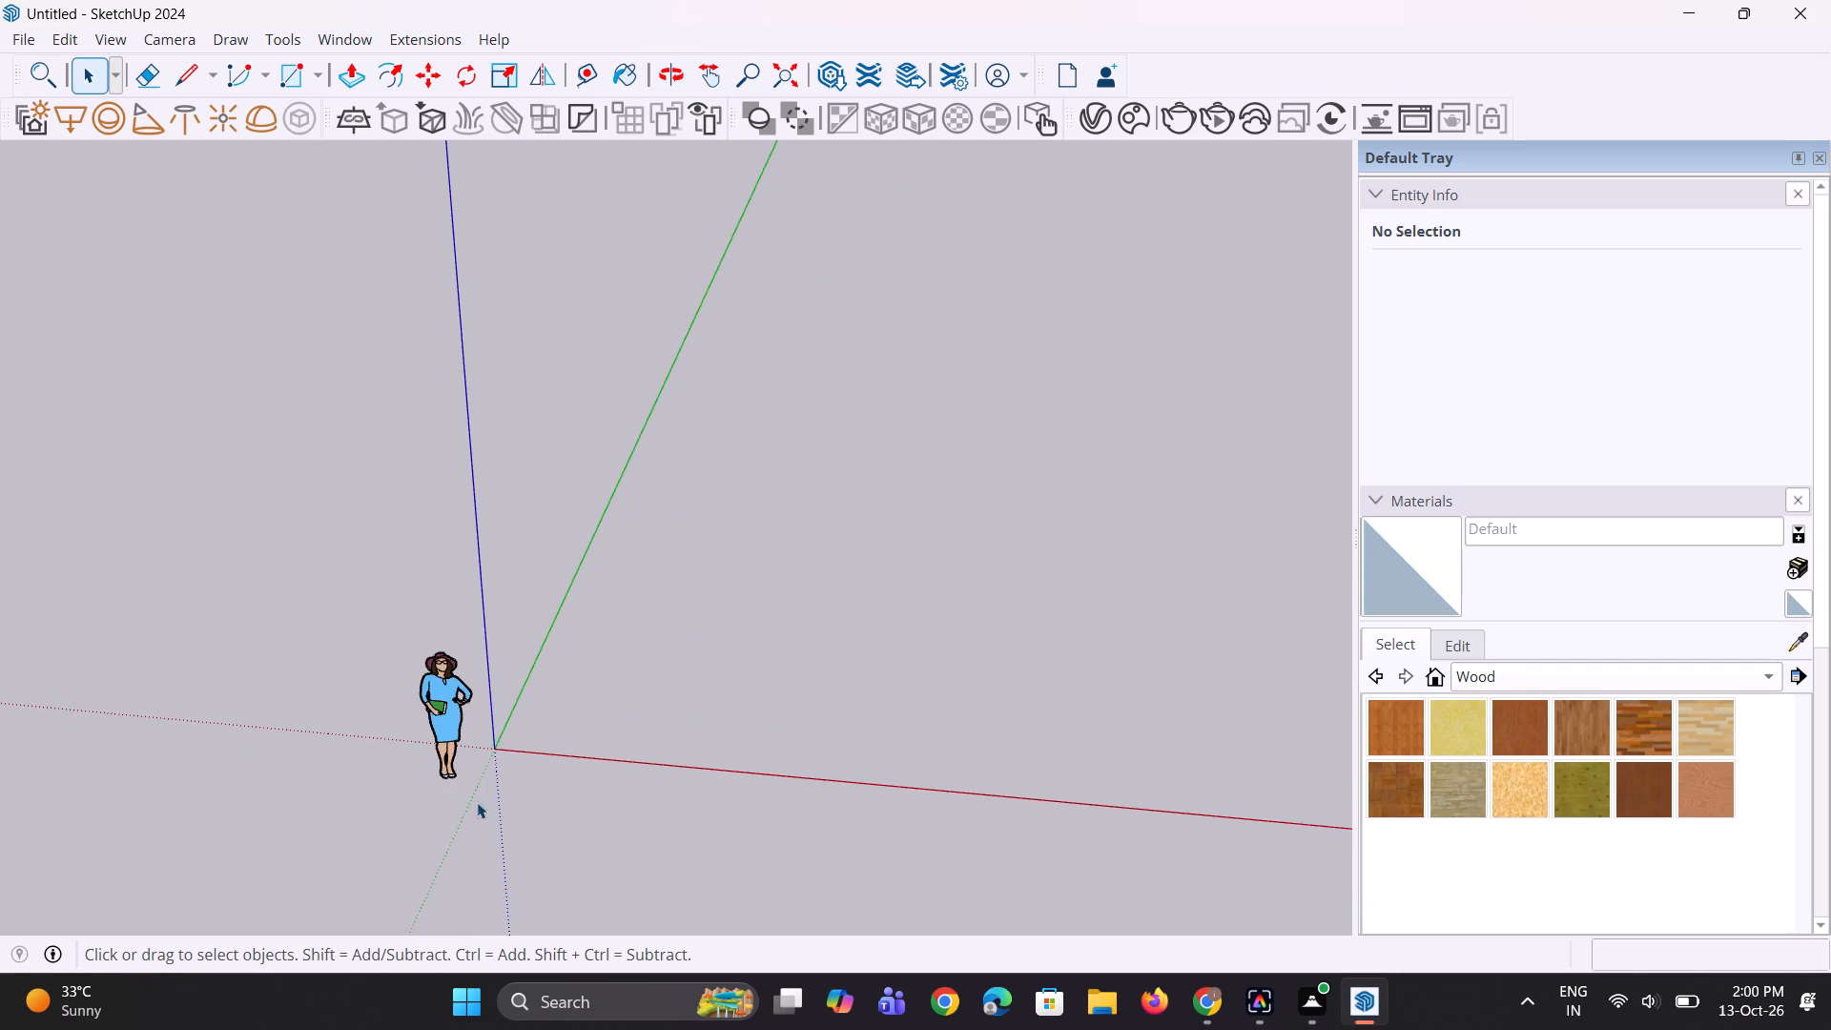
middle_click_drag(475, 795, 485, 708)
scroll(651, 724, "down", 1)
scroll(1081, 666, "up", 2)
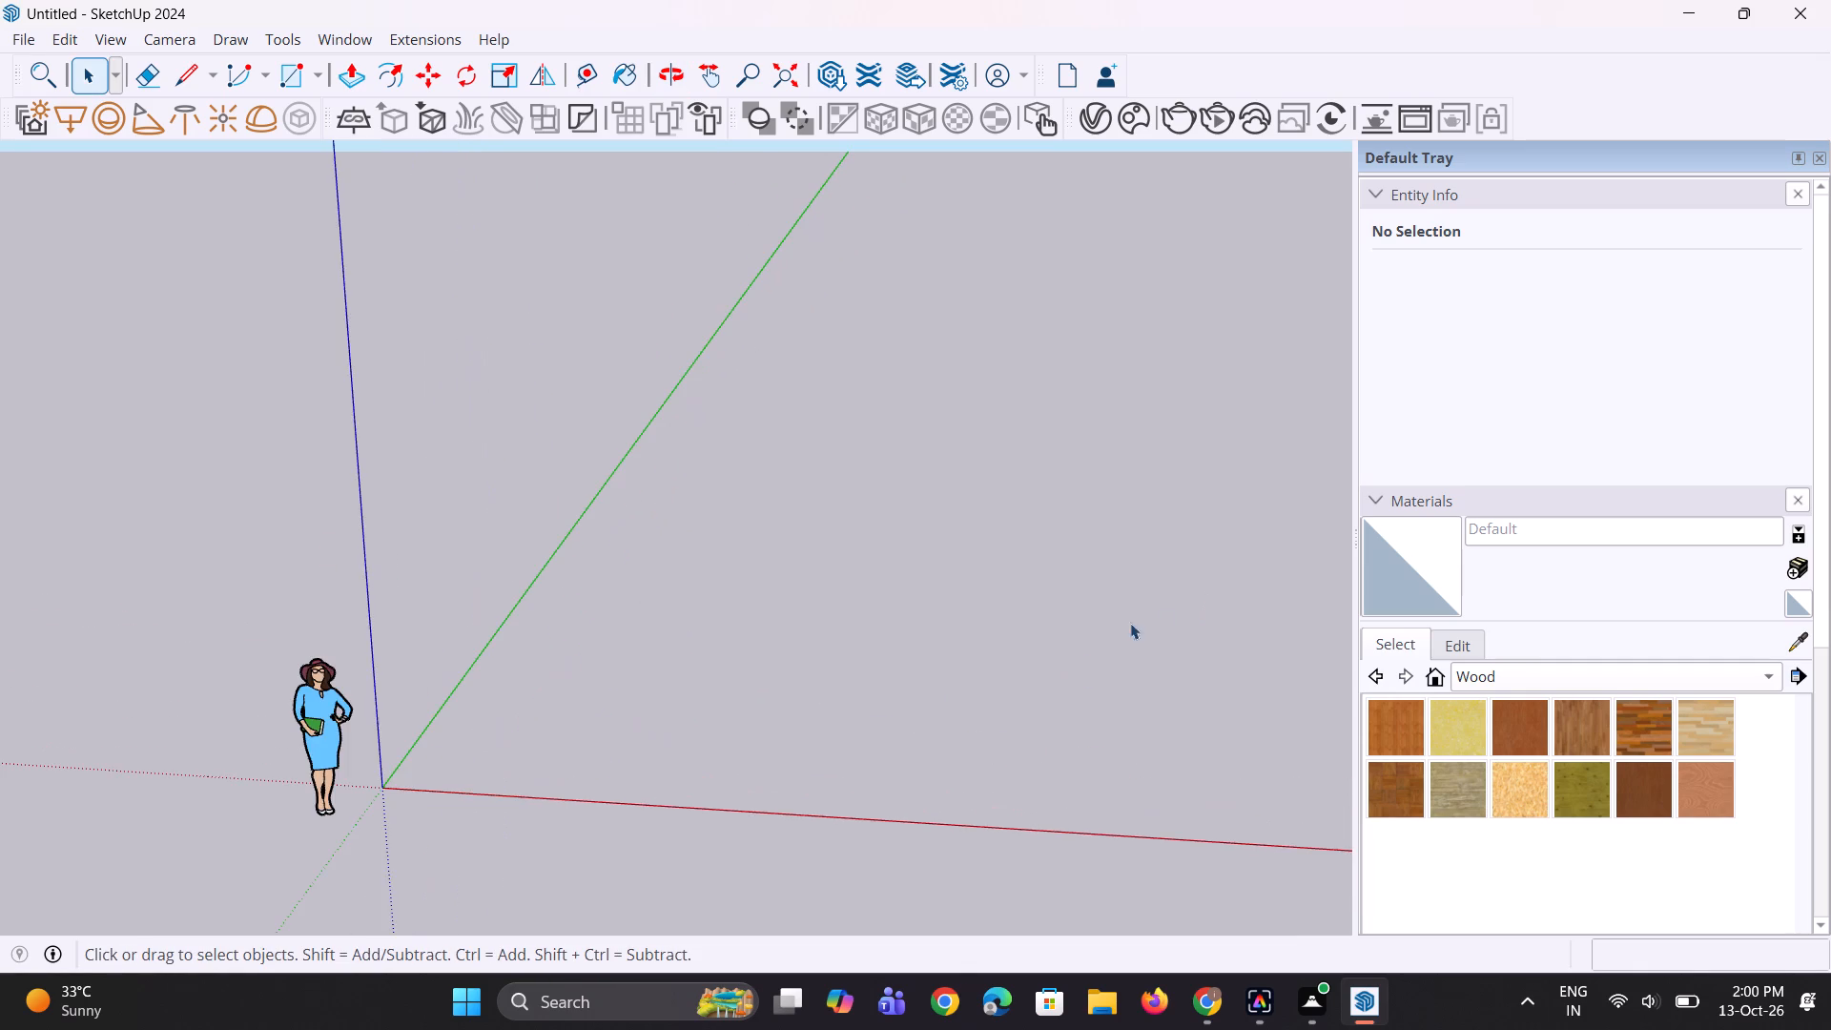
scroll(1098, 625, "up", 2)
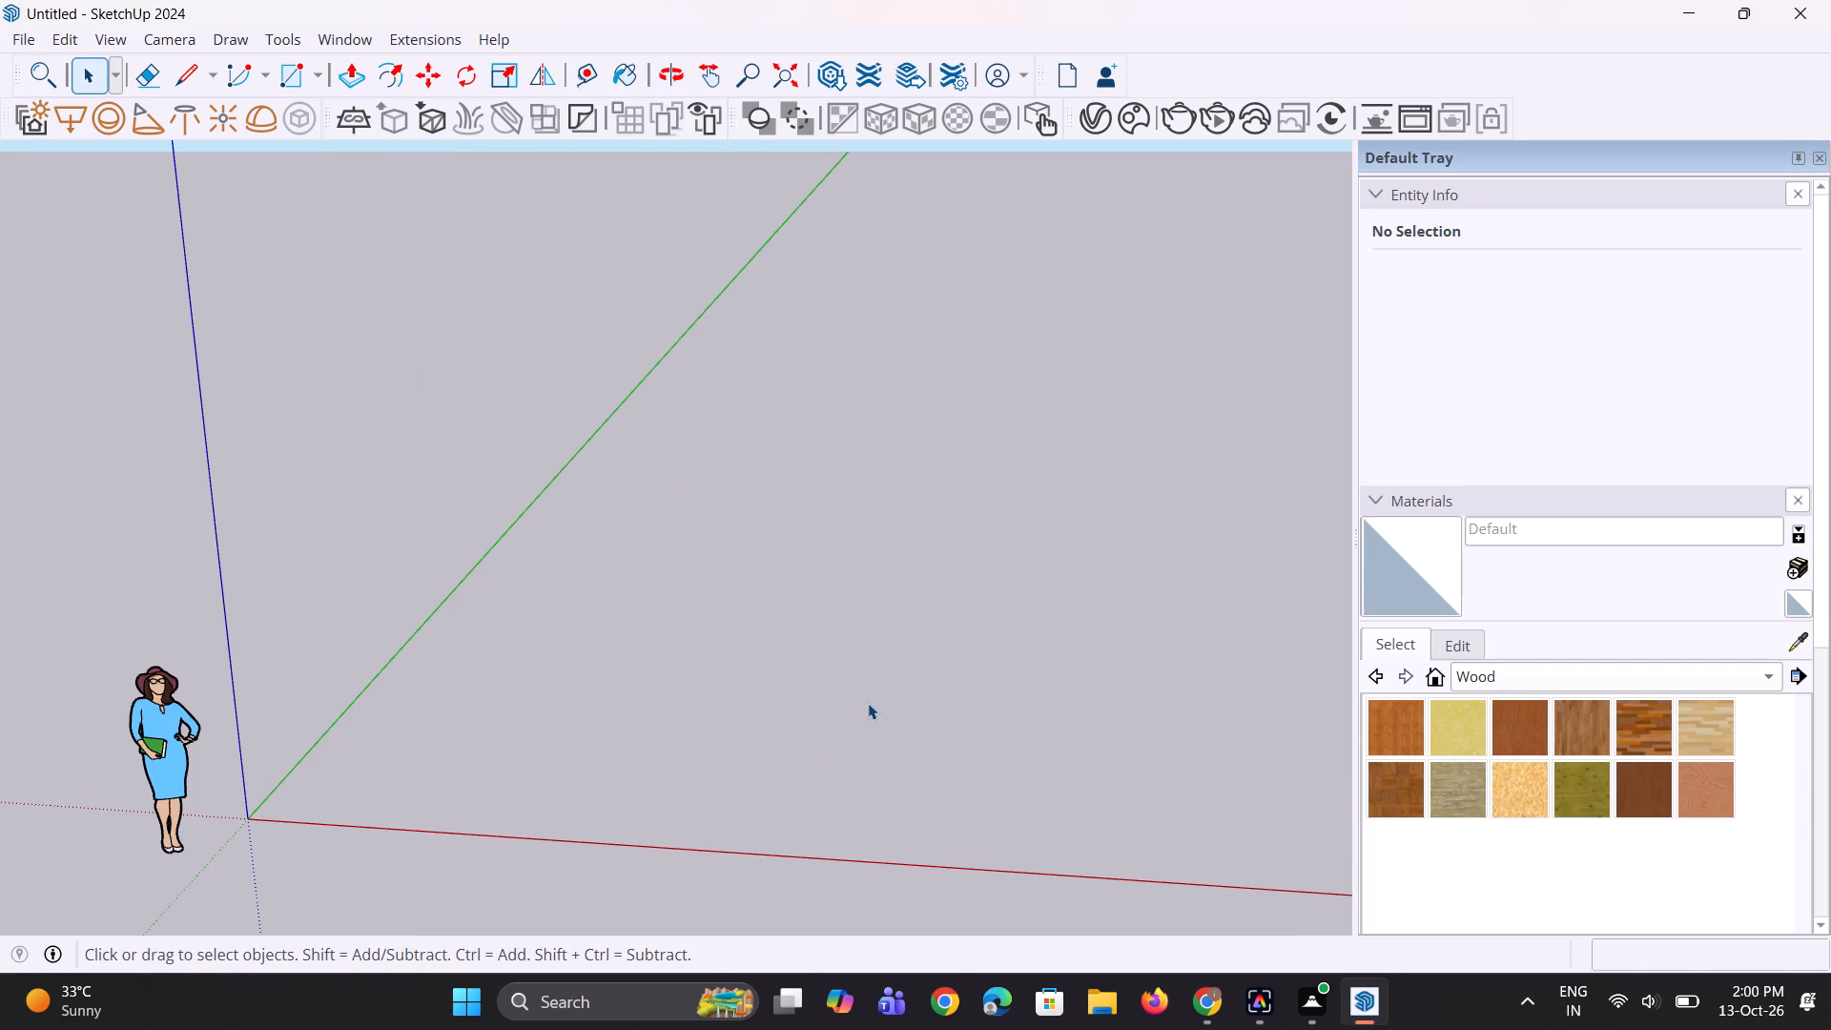
key("r")
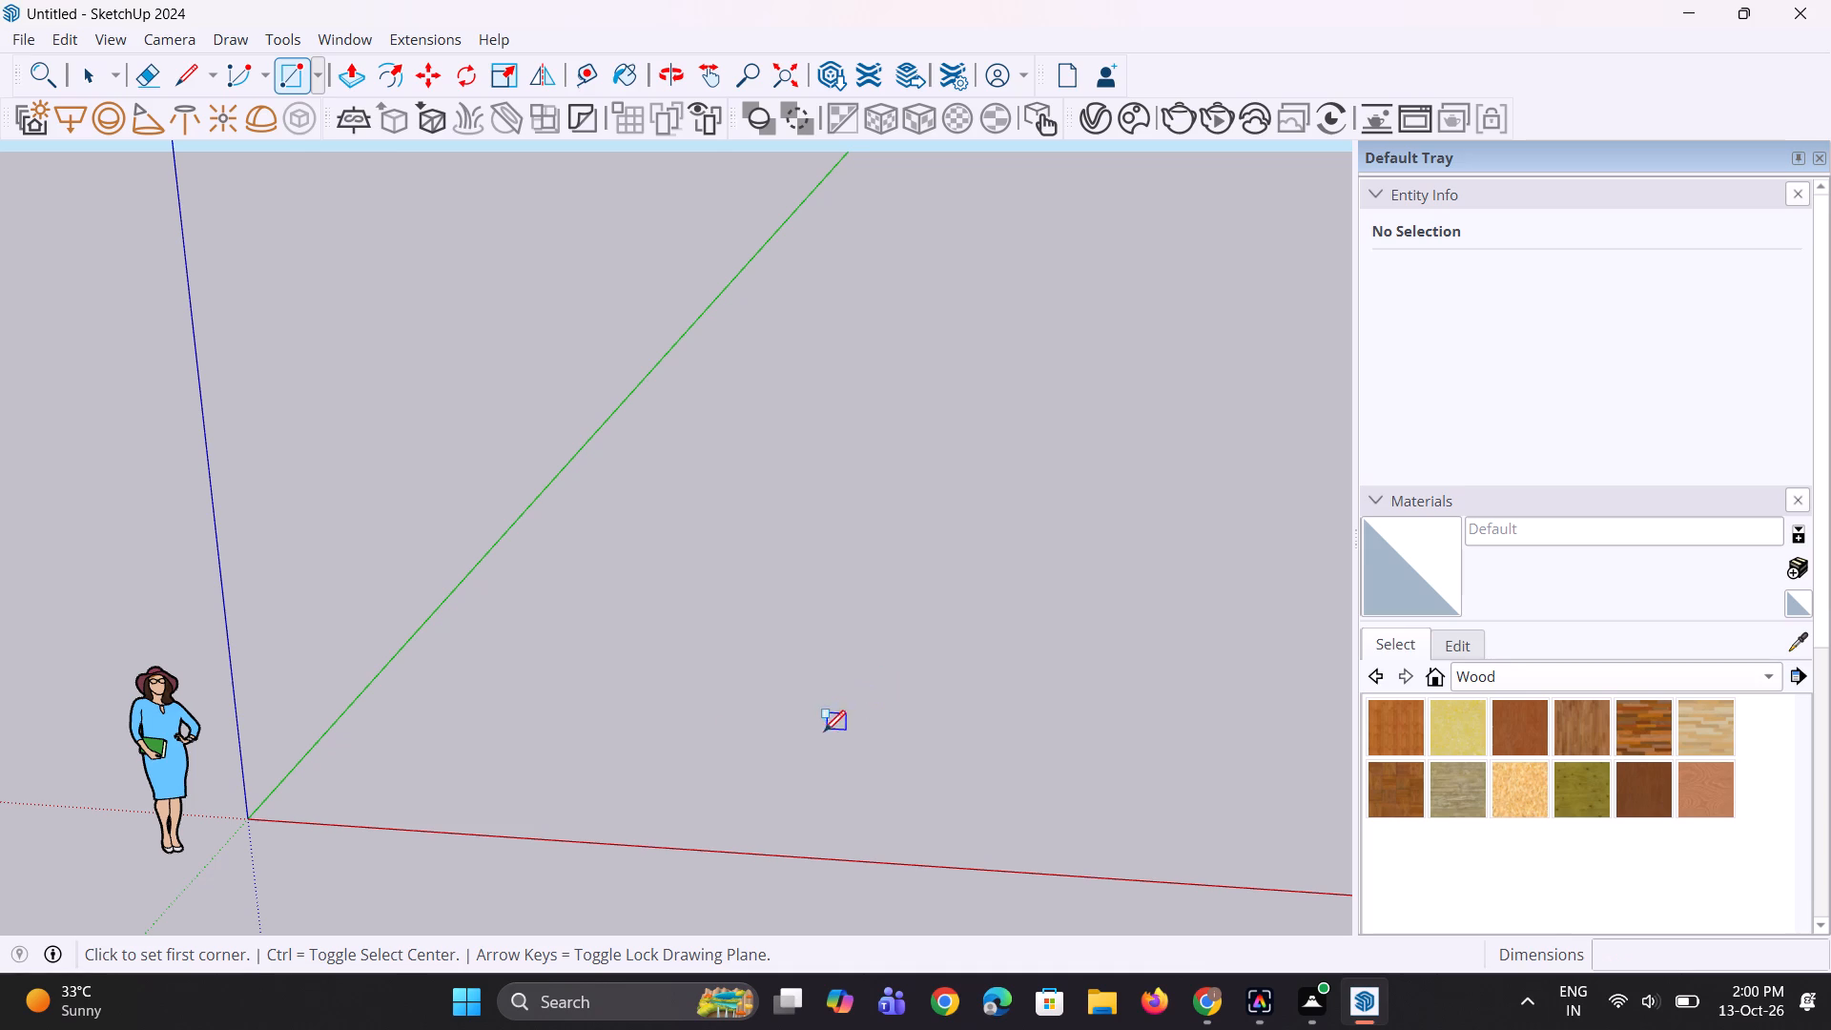
left_click_drag(562, 779, 573, 779)
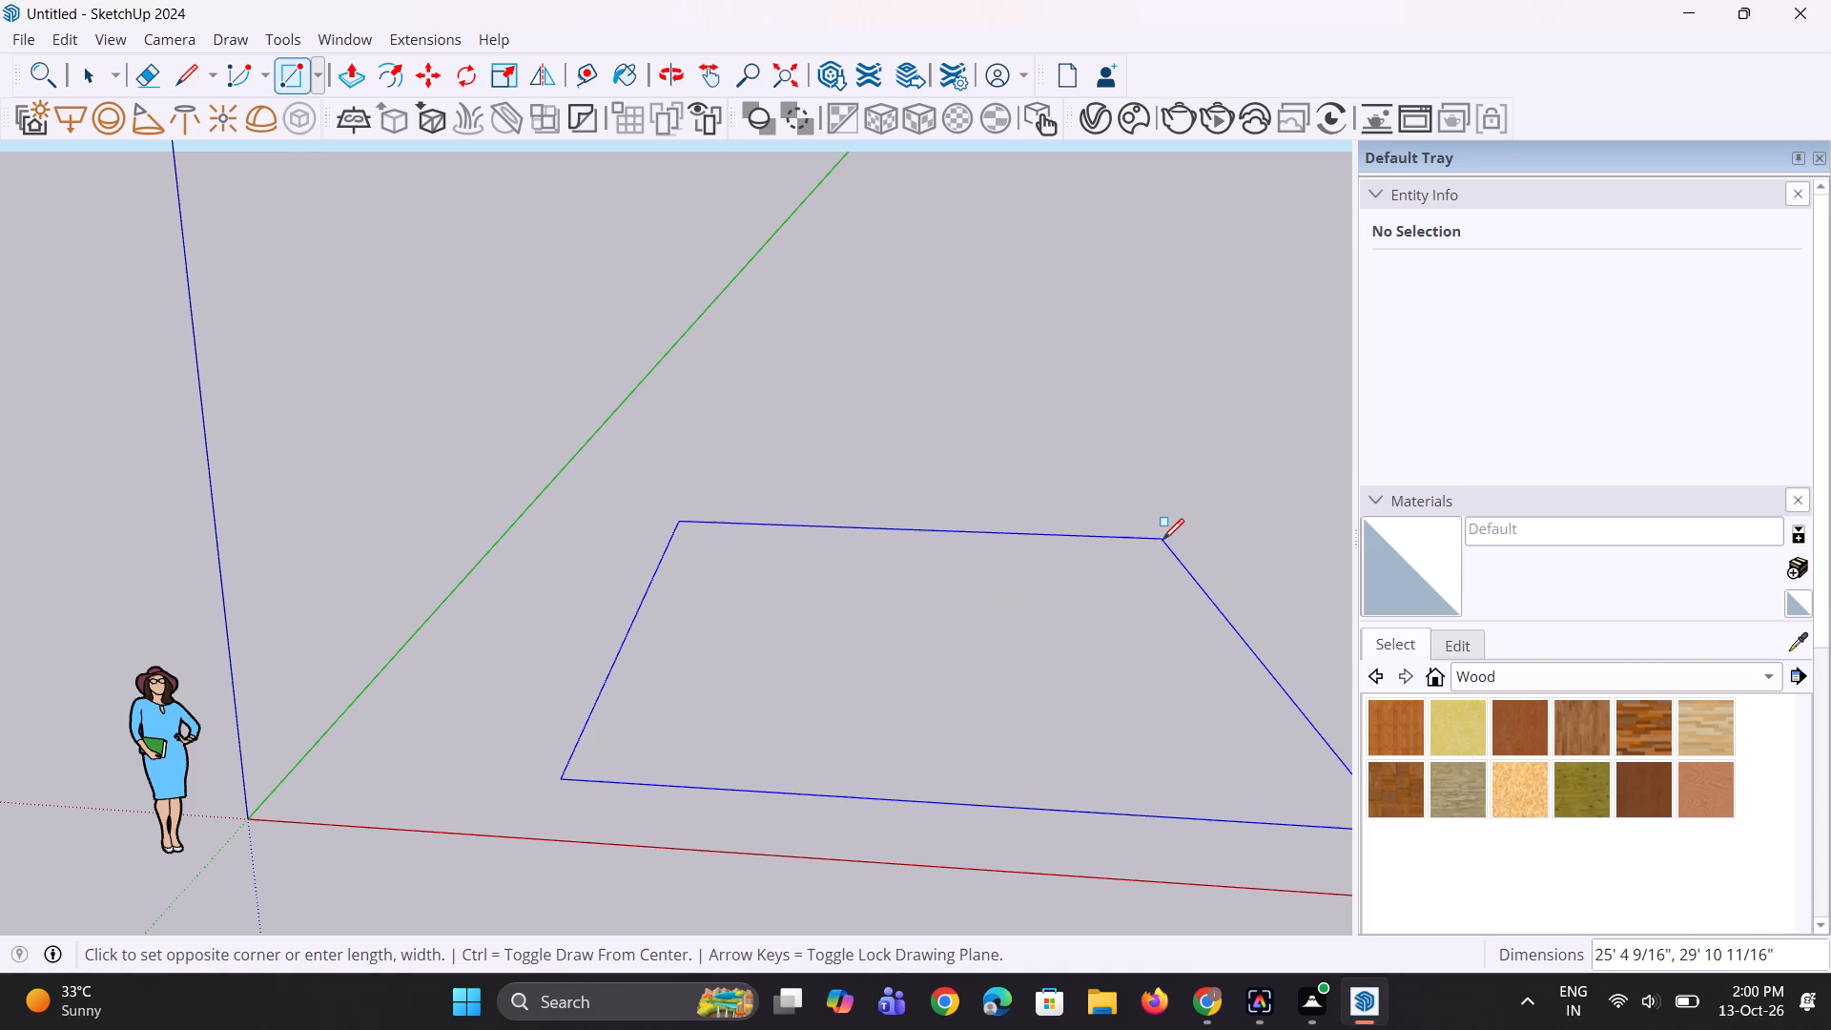
type("35'.")
key("BackSpace")
type(",36'")
key("Return")
Push/Pull the rectangle upward 10' to form a solid block.
scroll(845, 698, "down", 4)
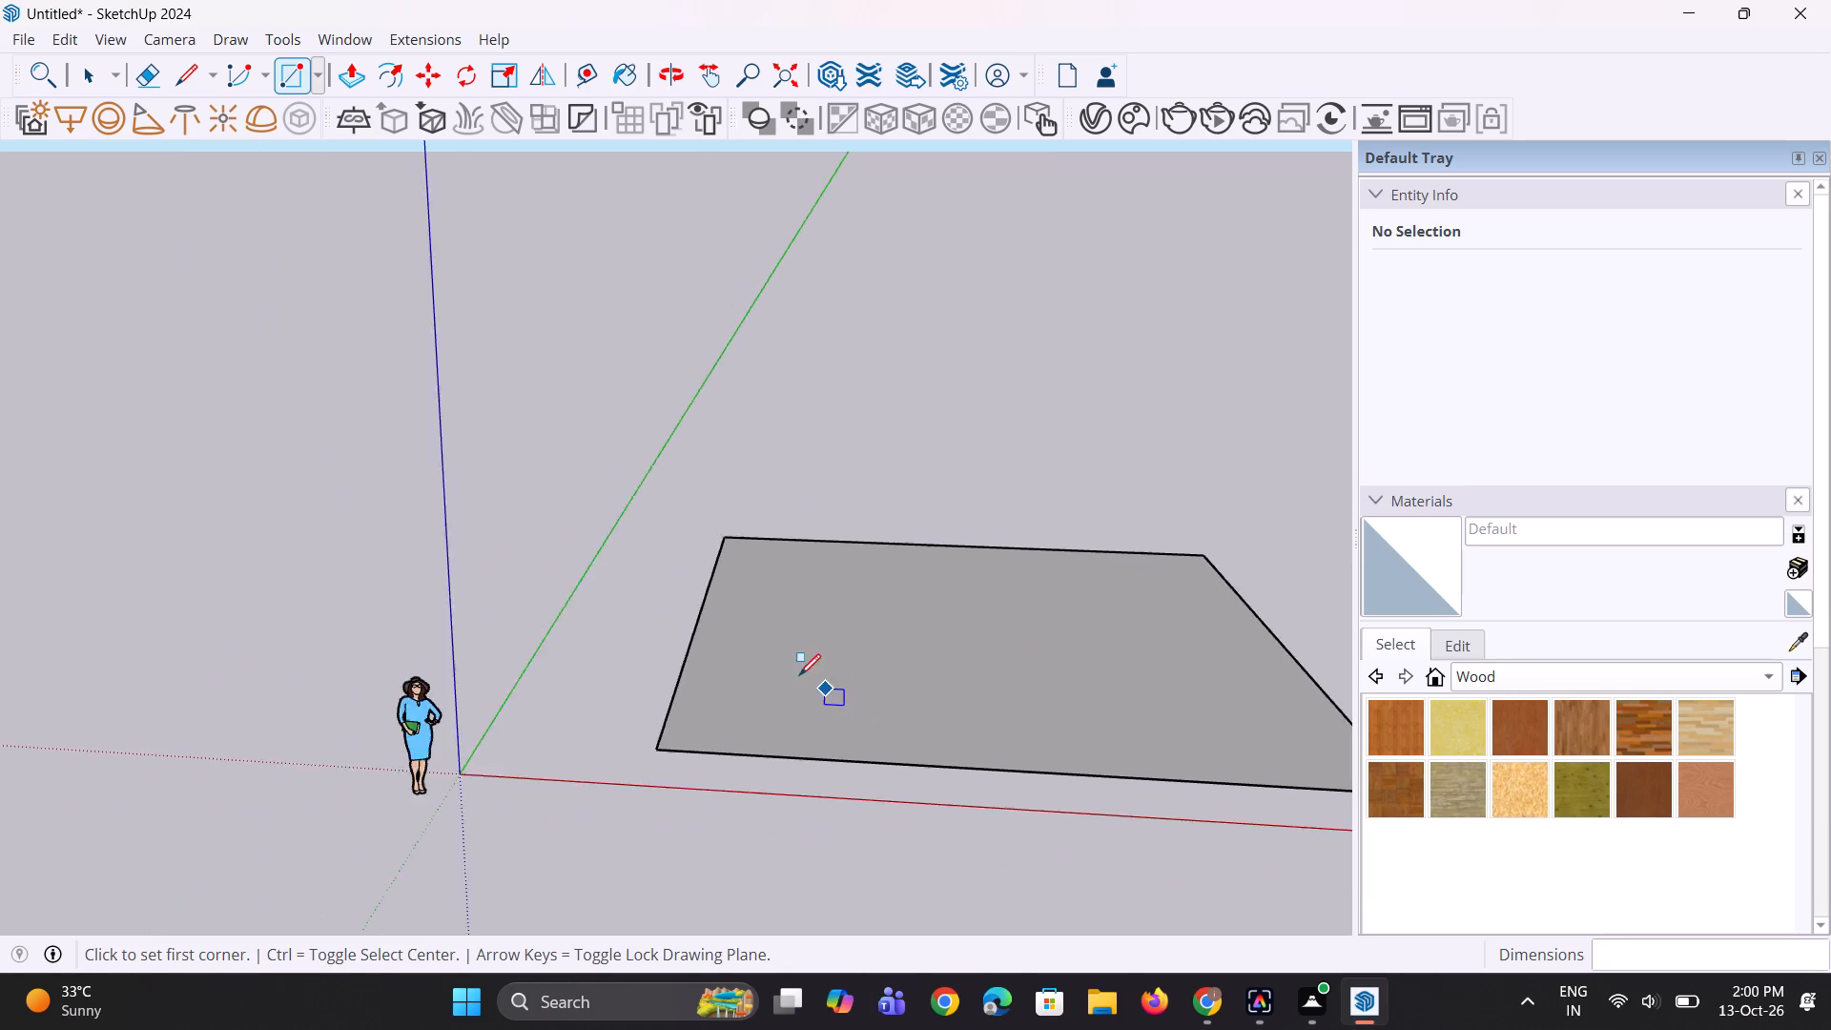
scroll(799, 675, "down", 7)
middle_click_drag(1148, 725, 786, 809)
scroll(813, 746, "up", 2)
key("p")
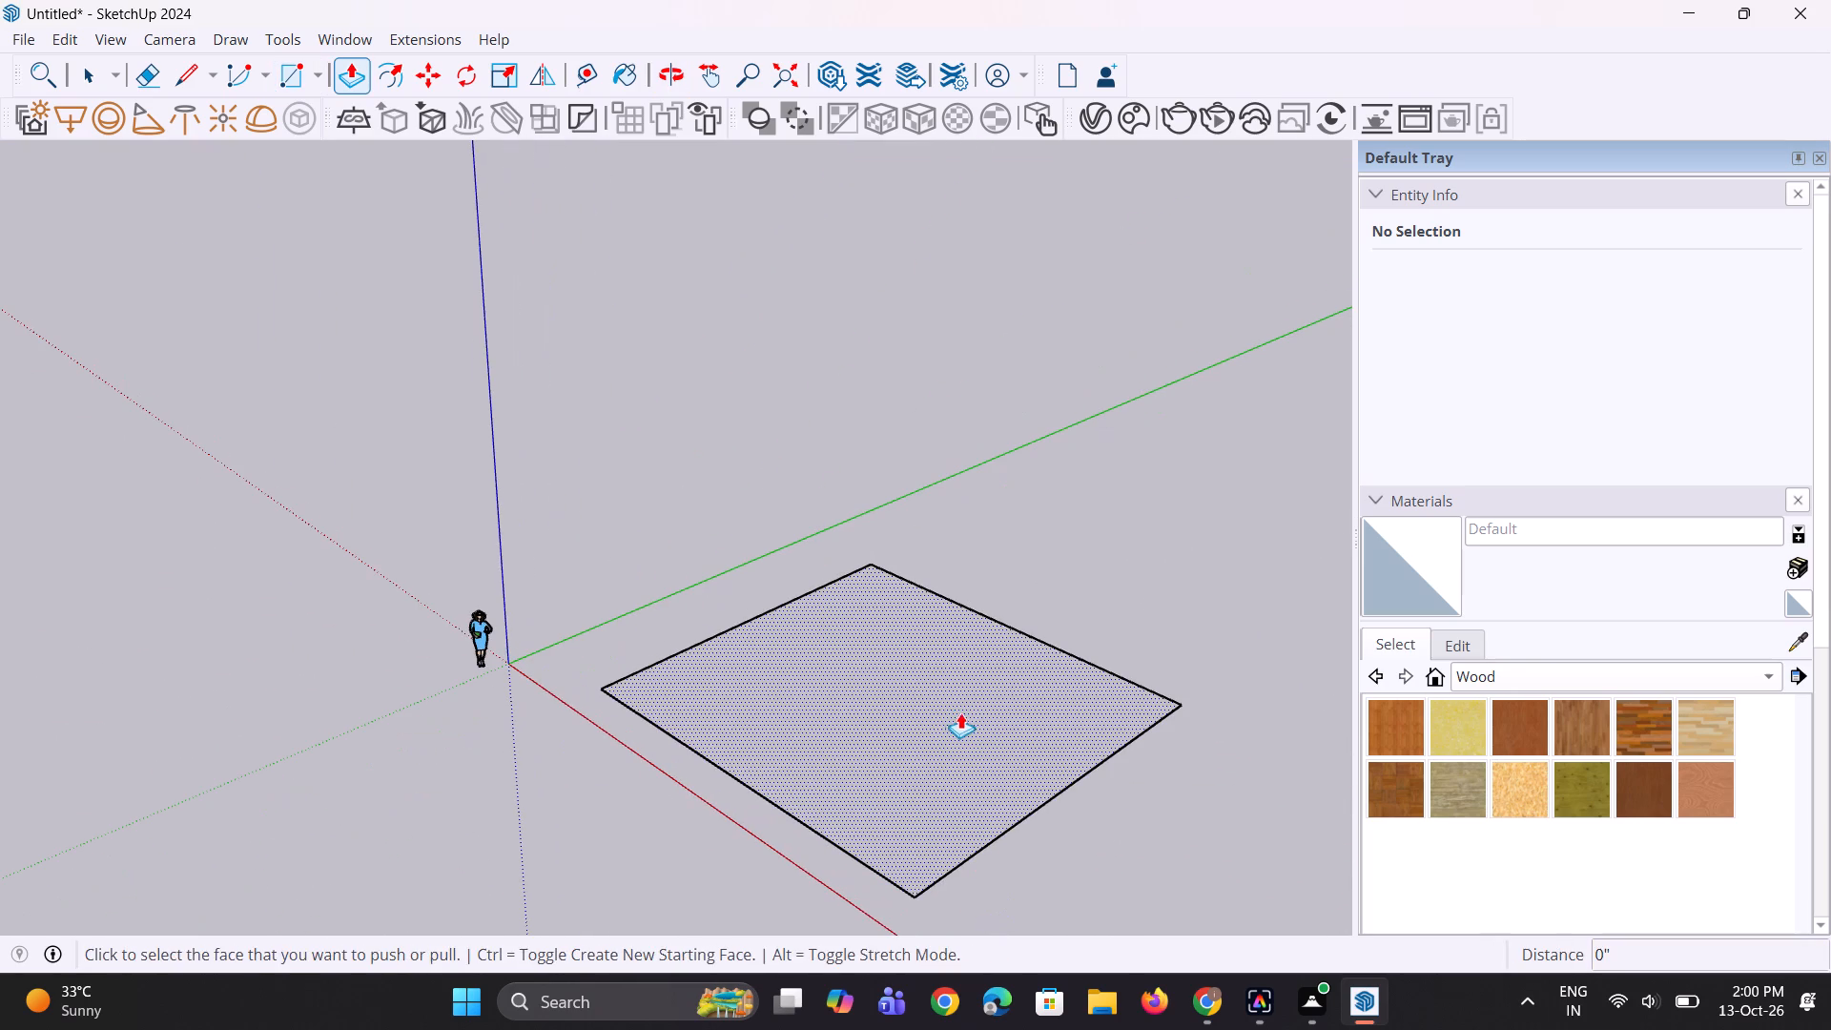
left_click(966, 710)
type("10'")
key("Return")
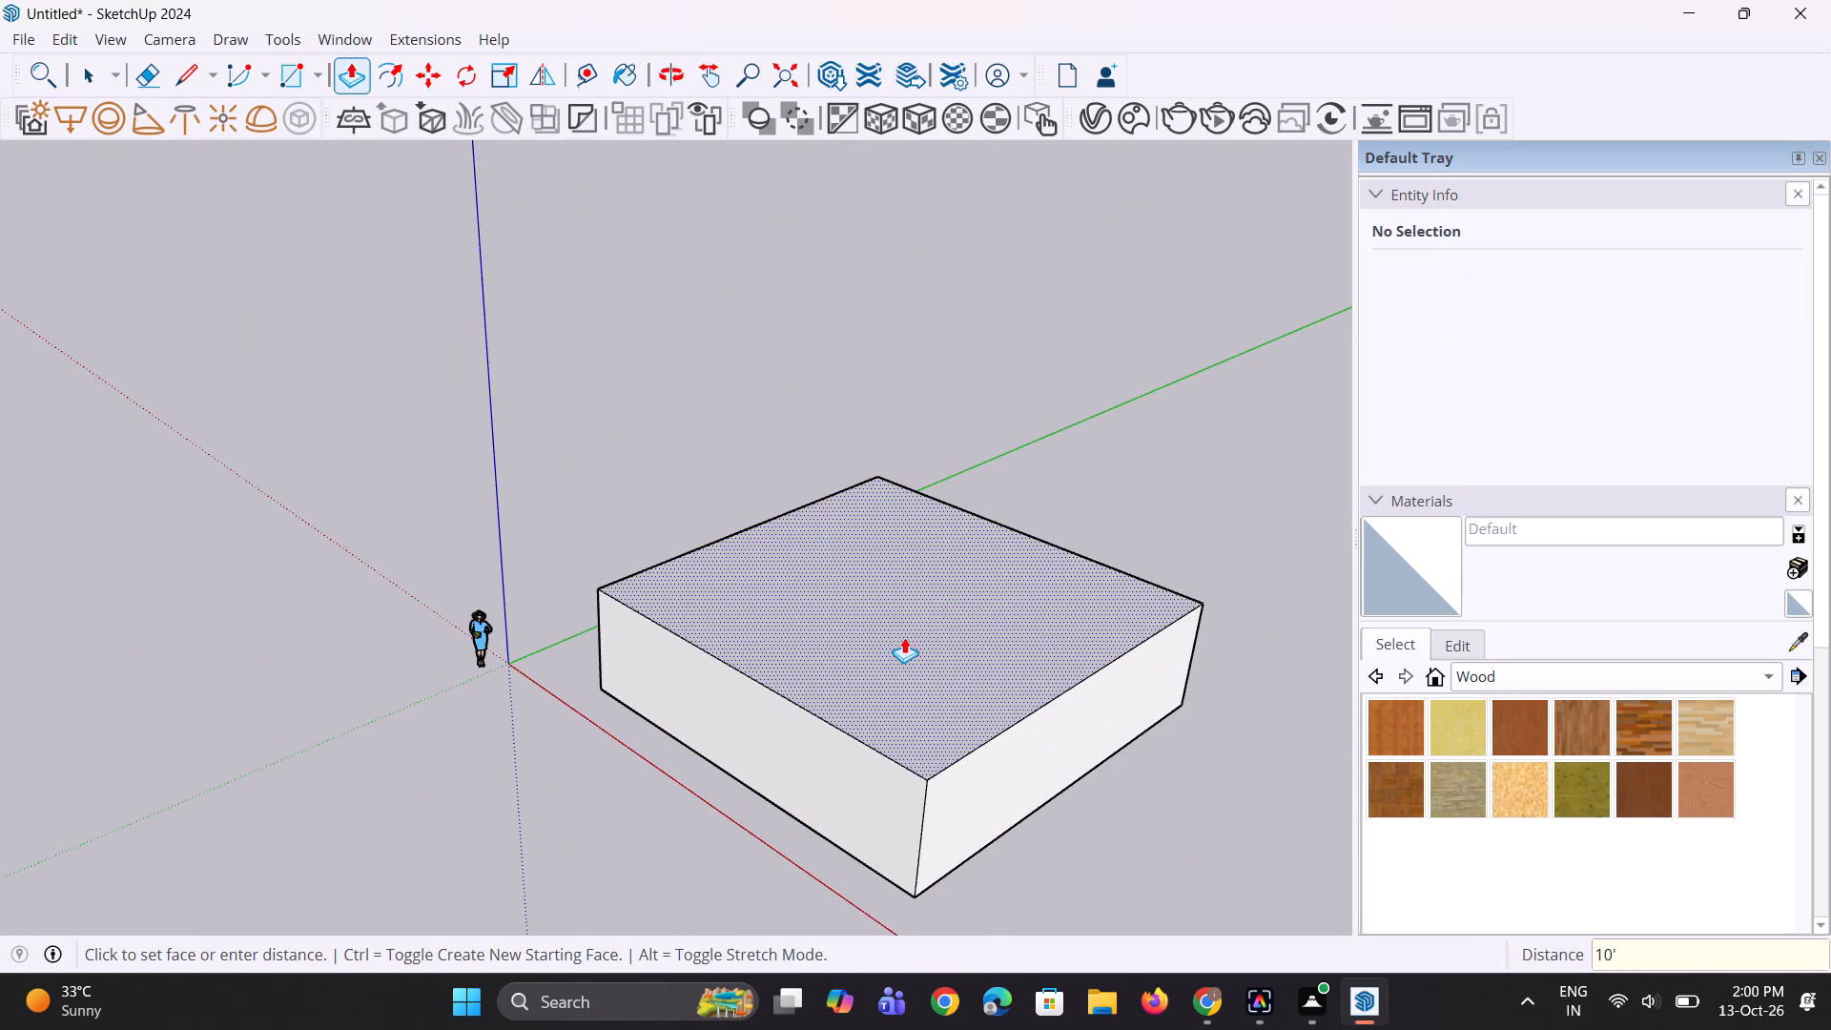
Pull the block's top face up as a new starting face, adding a thin upper band for a total height of about 12' 6".
left_click(903, 641)
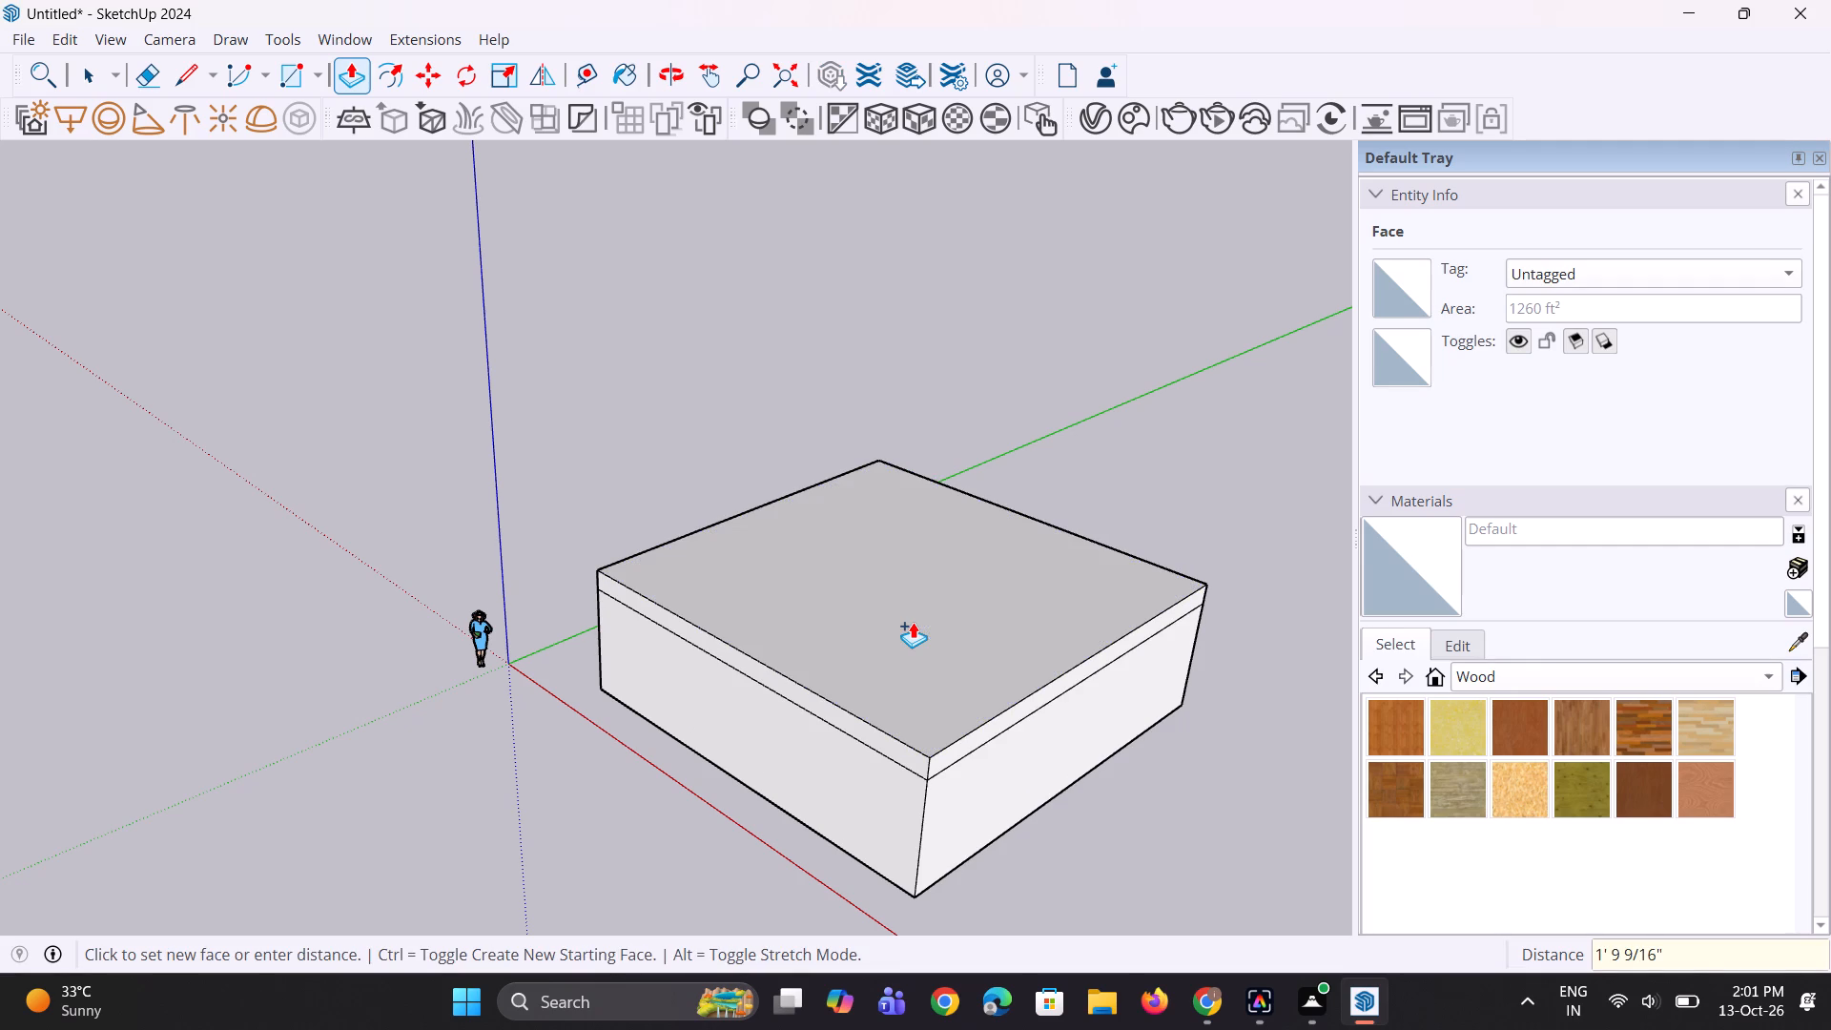
left_click(915, 614)
middle_click_drag(849, 724, 1023, 678)
scroll(771, 729, "down", 10)
middle_click_drag(705, 719, 913, 699)
scroll(807, 620, "up", 4)
key("space")
key("space")
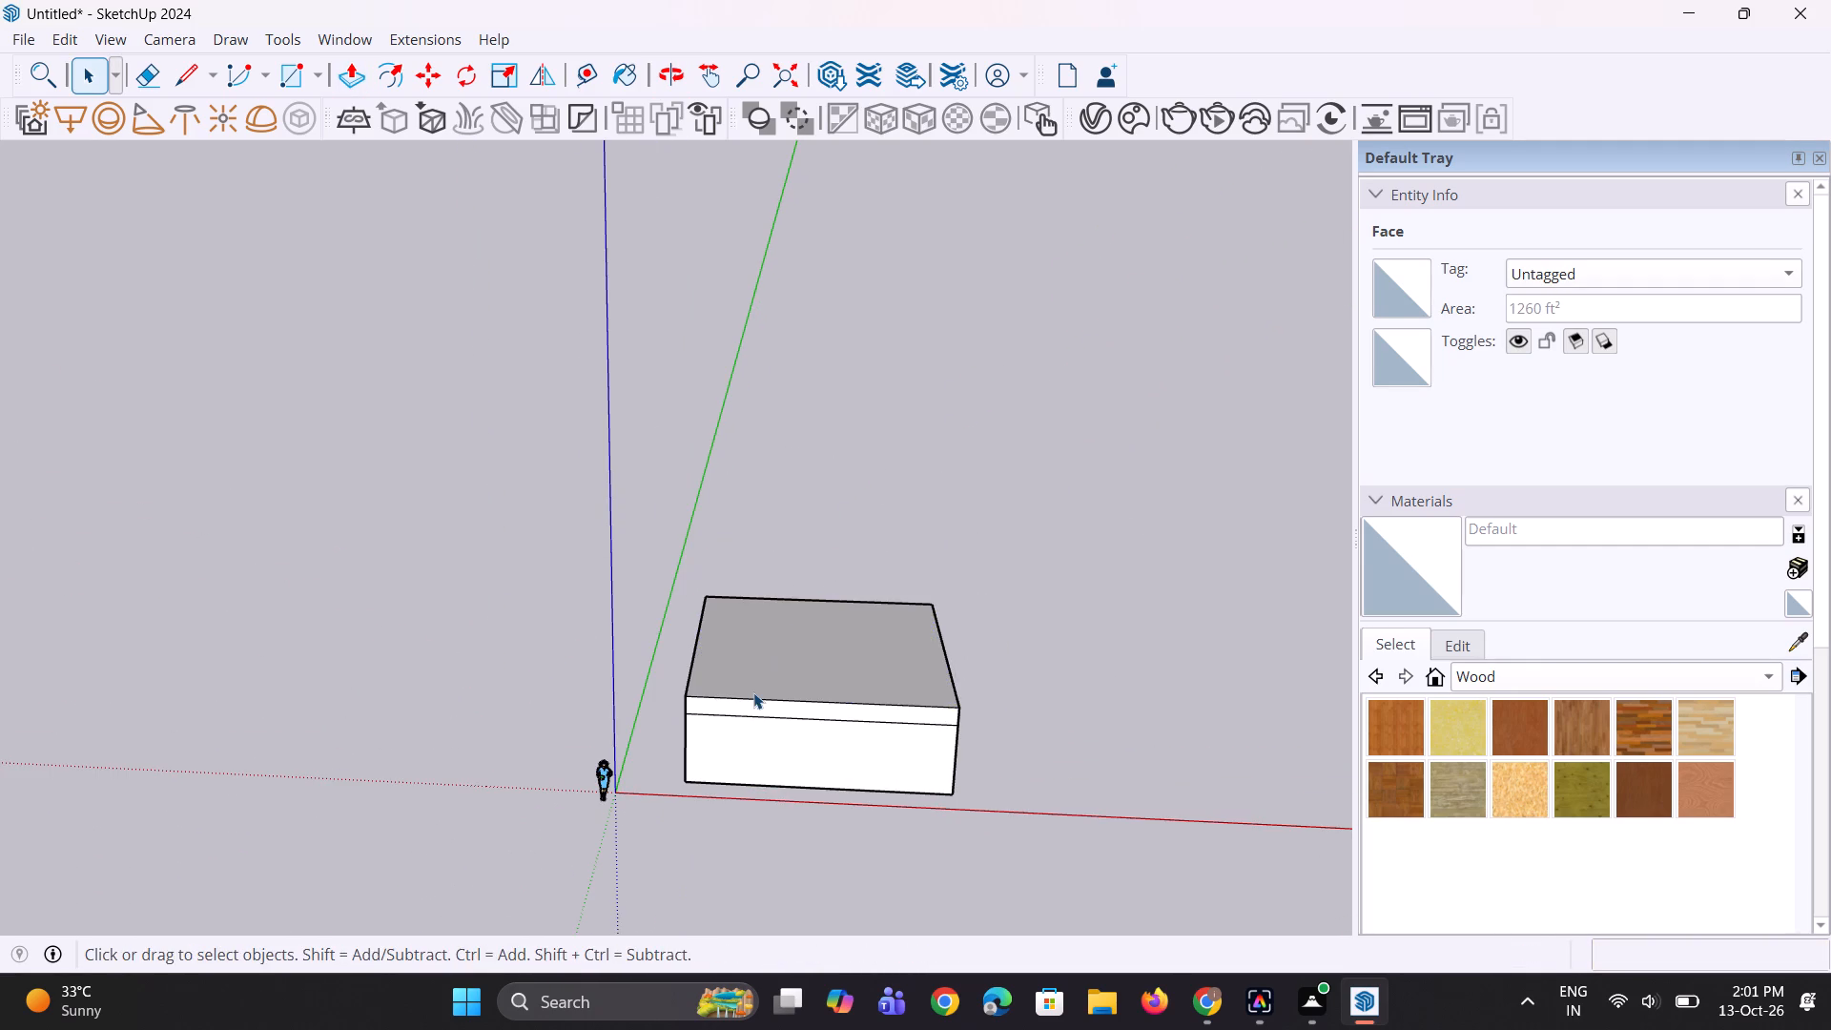
Select the whole block and copy it straight up by about 12' 6" from its bottom corner, multiplied by 2 for two stacked copies.
middle_click_drag(753, 692, 740, 793)
scroll(691, 801, "up", 4)
scroll(661, 786, "down", 5)
middle_click_drag(661, 786, 653, 814)
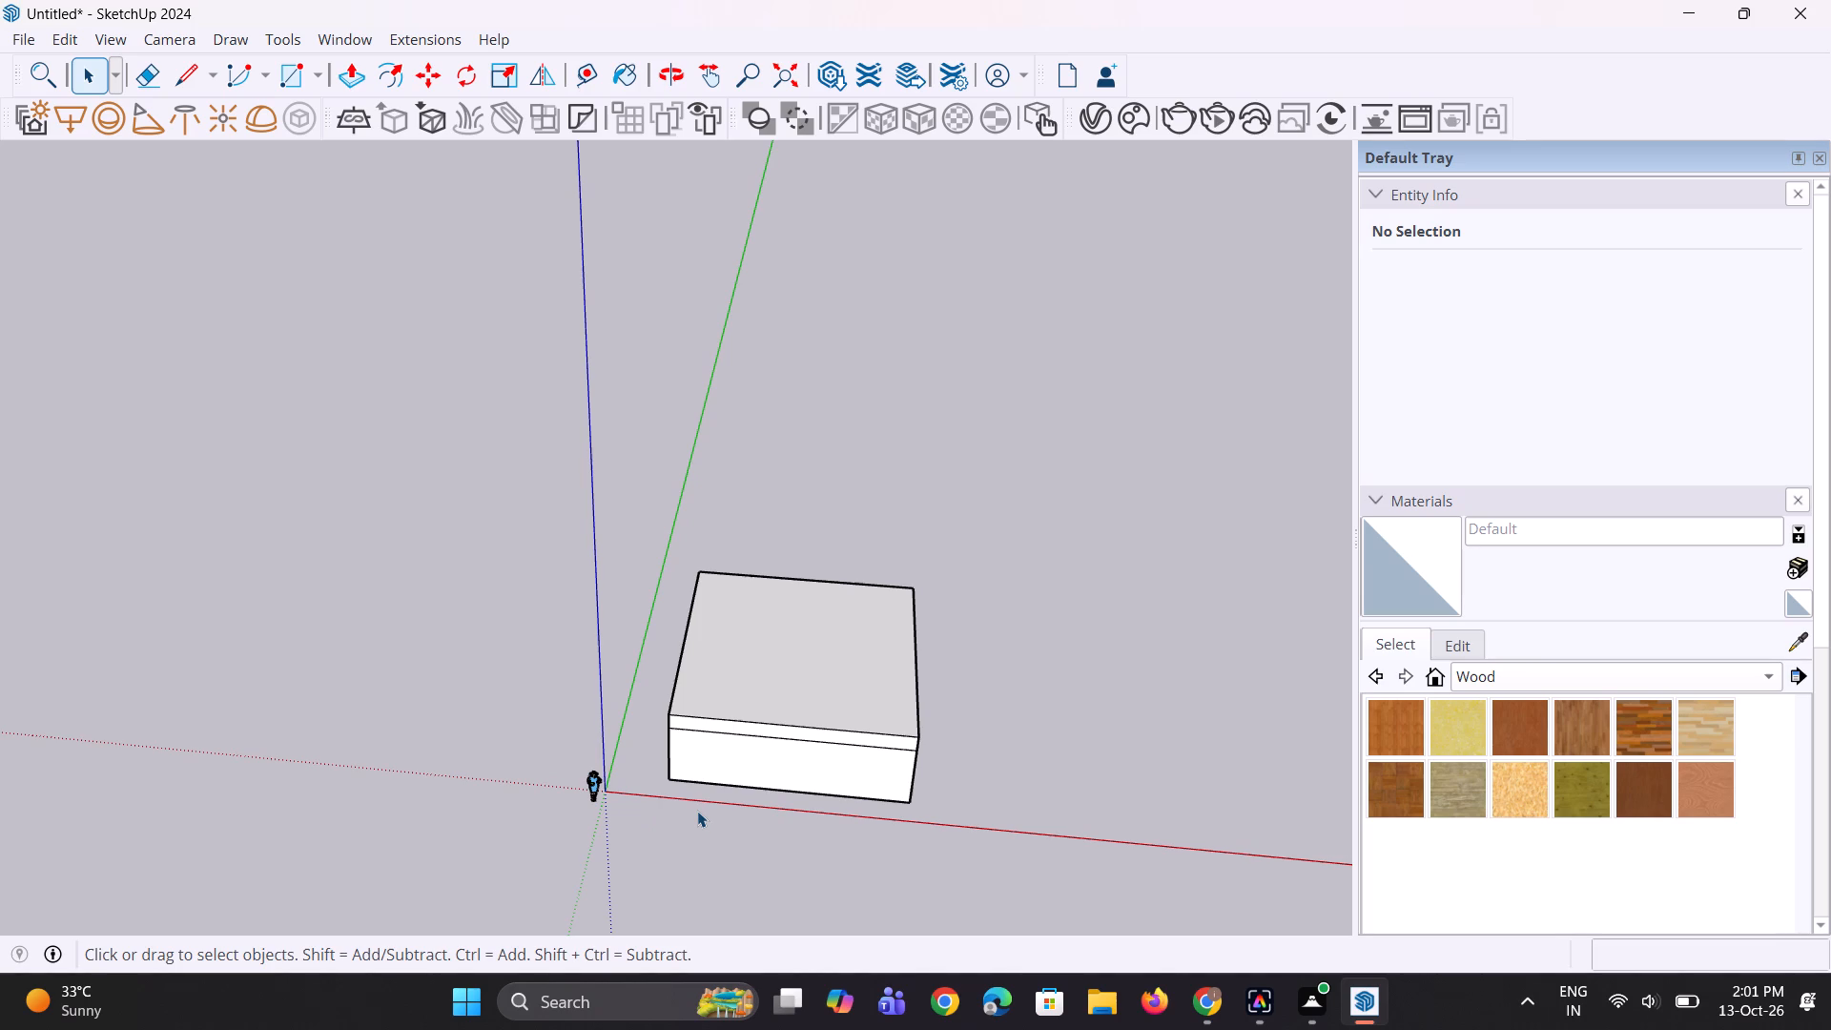
scroll(766, 617, "down", 5)
middle_click_drag(673, 718, 635, 777)
scroll(664, 721, "up", 6)
left_click_drag(648, 397, 931, 885)
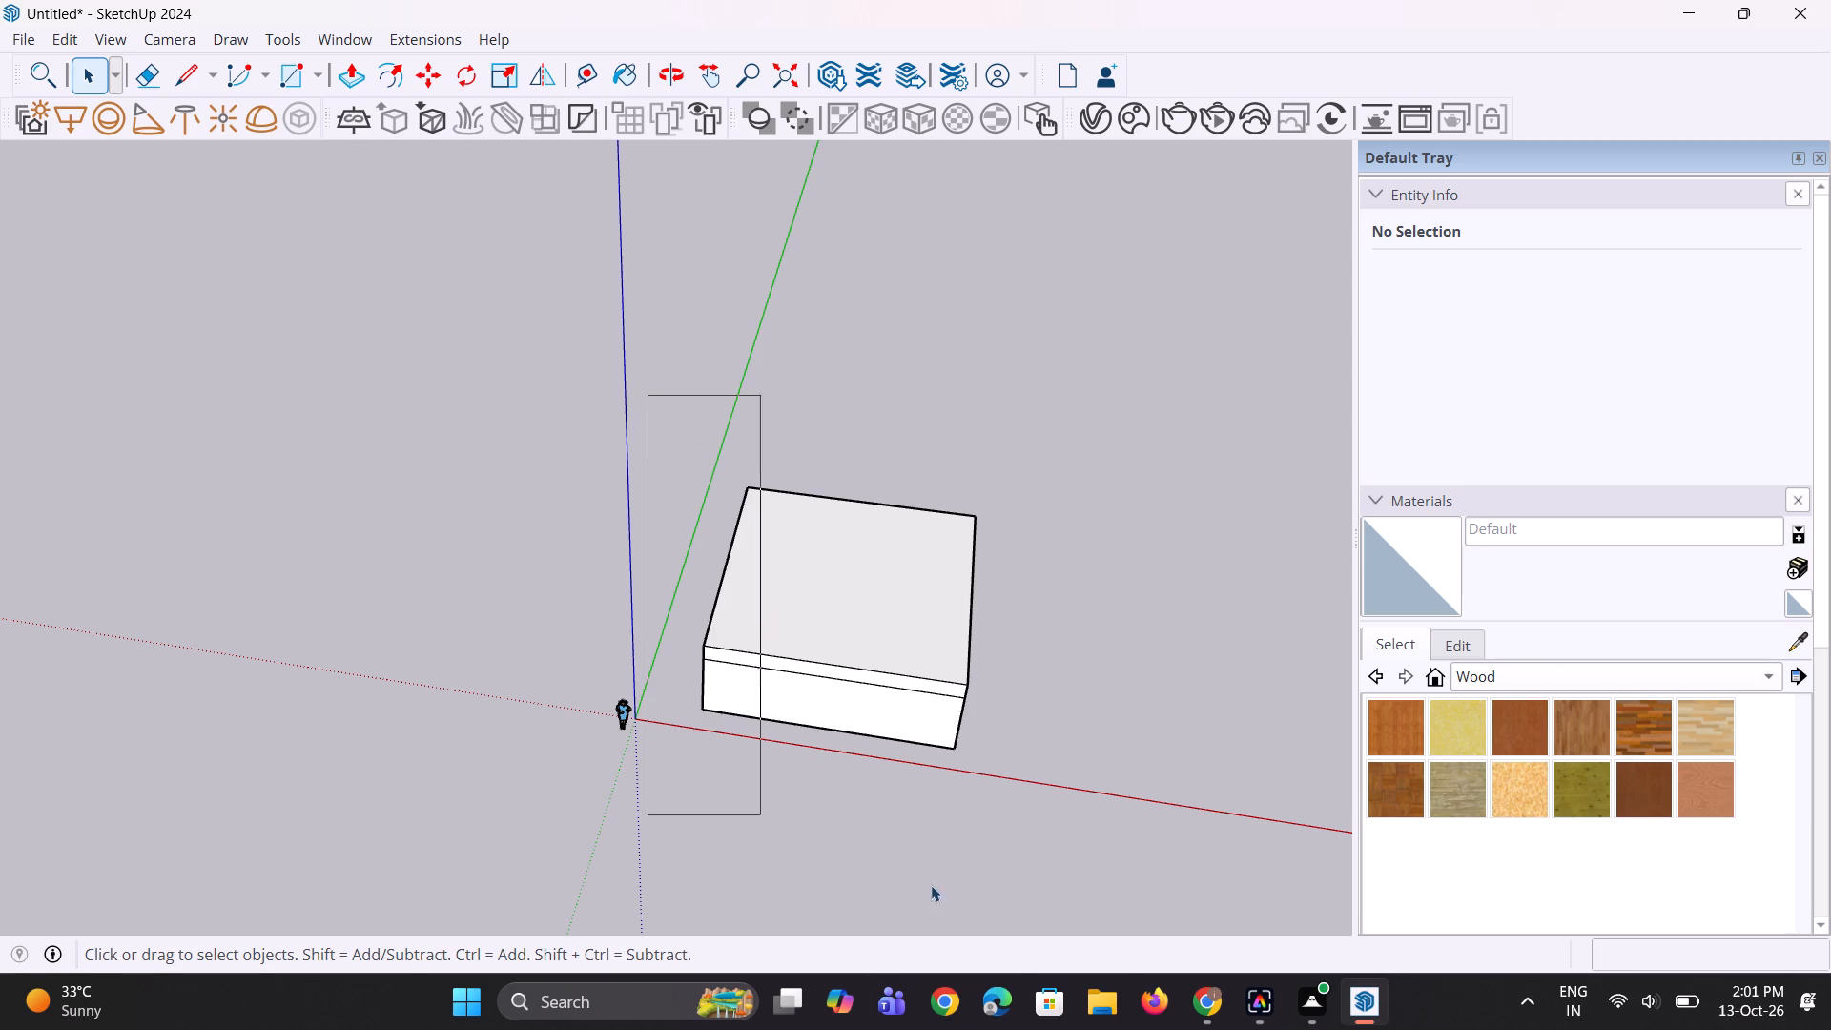
left_click_drag(931, 885, 1070, 877)
middle_click_drag(1024, 804, 1017, 713)
key("m")
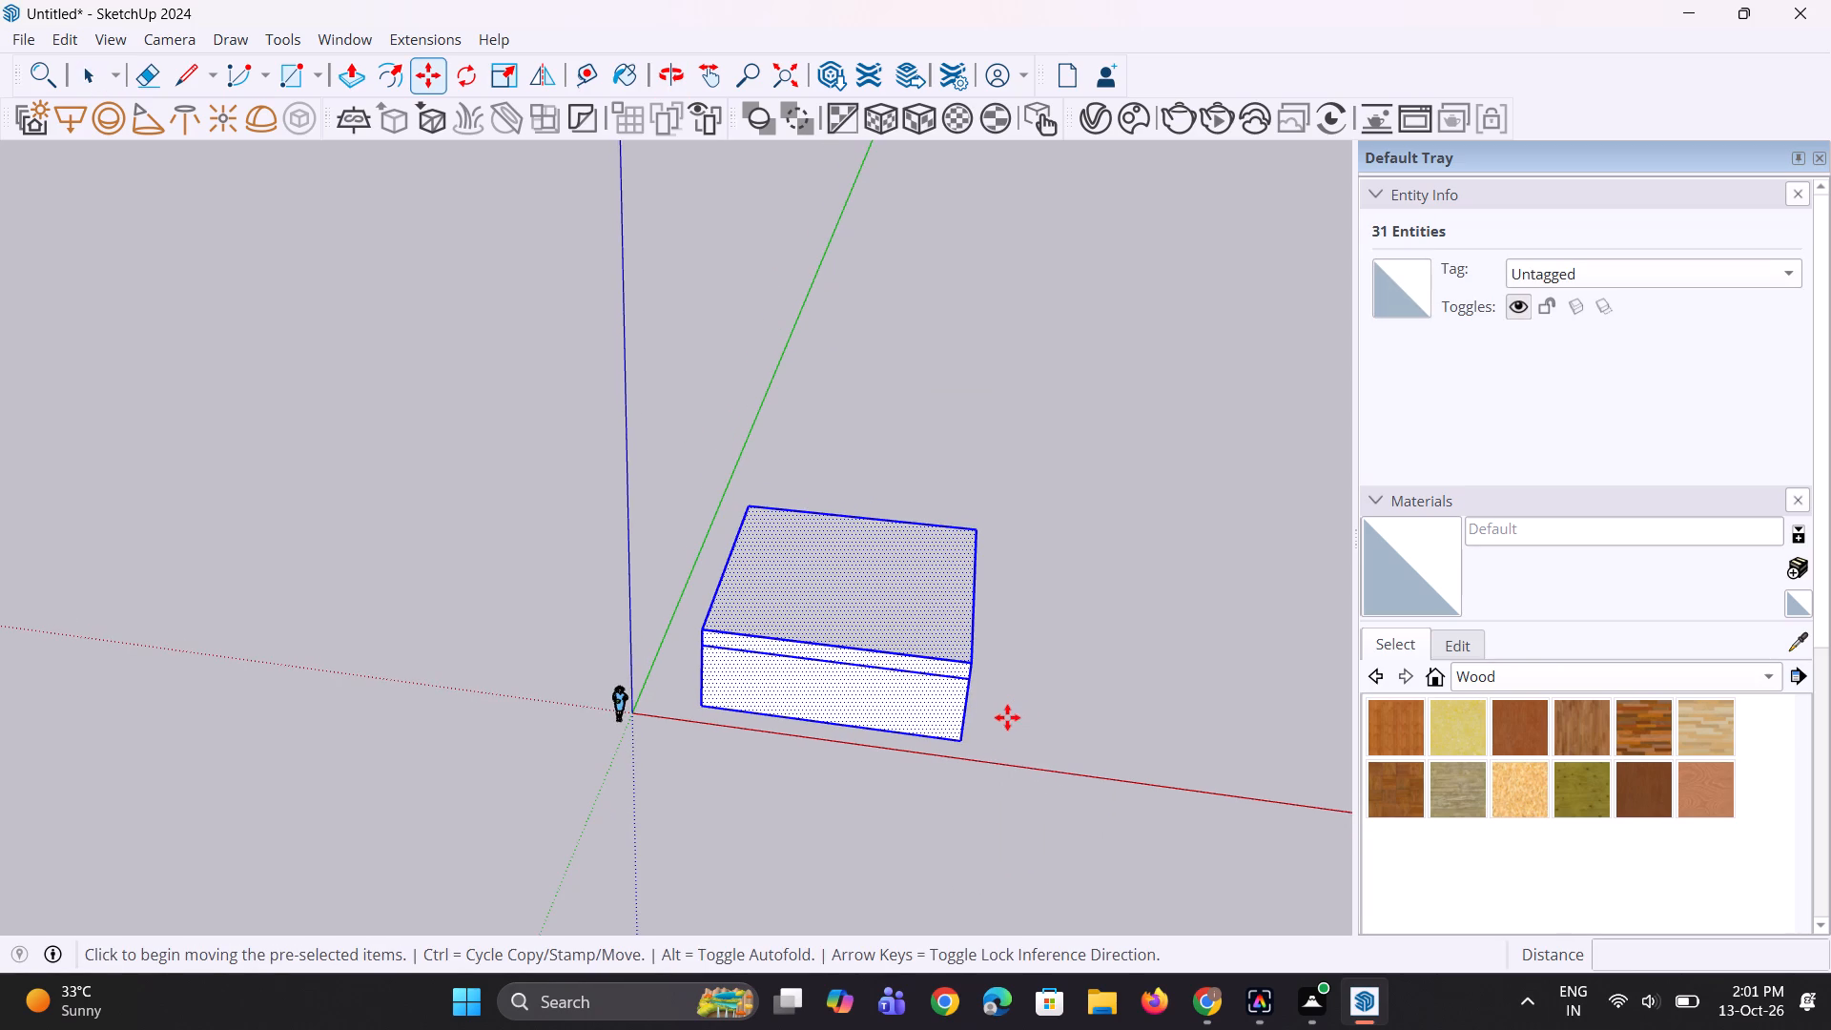
scroll(978, 731, "up", 2)
left_click(955, 748)
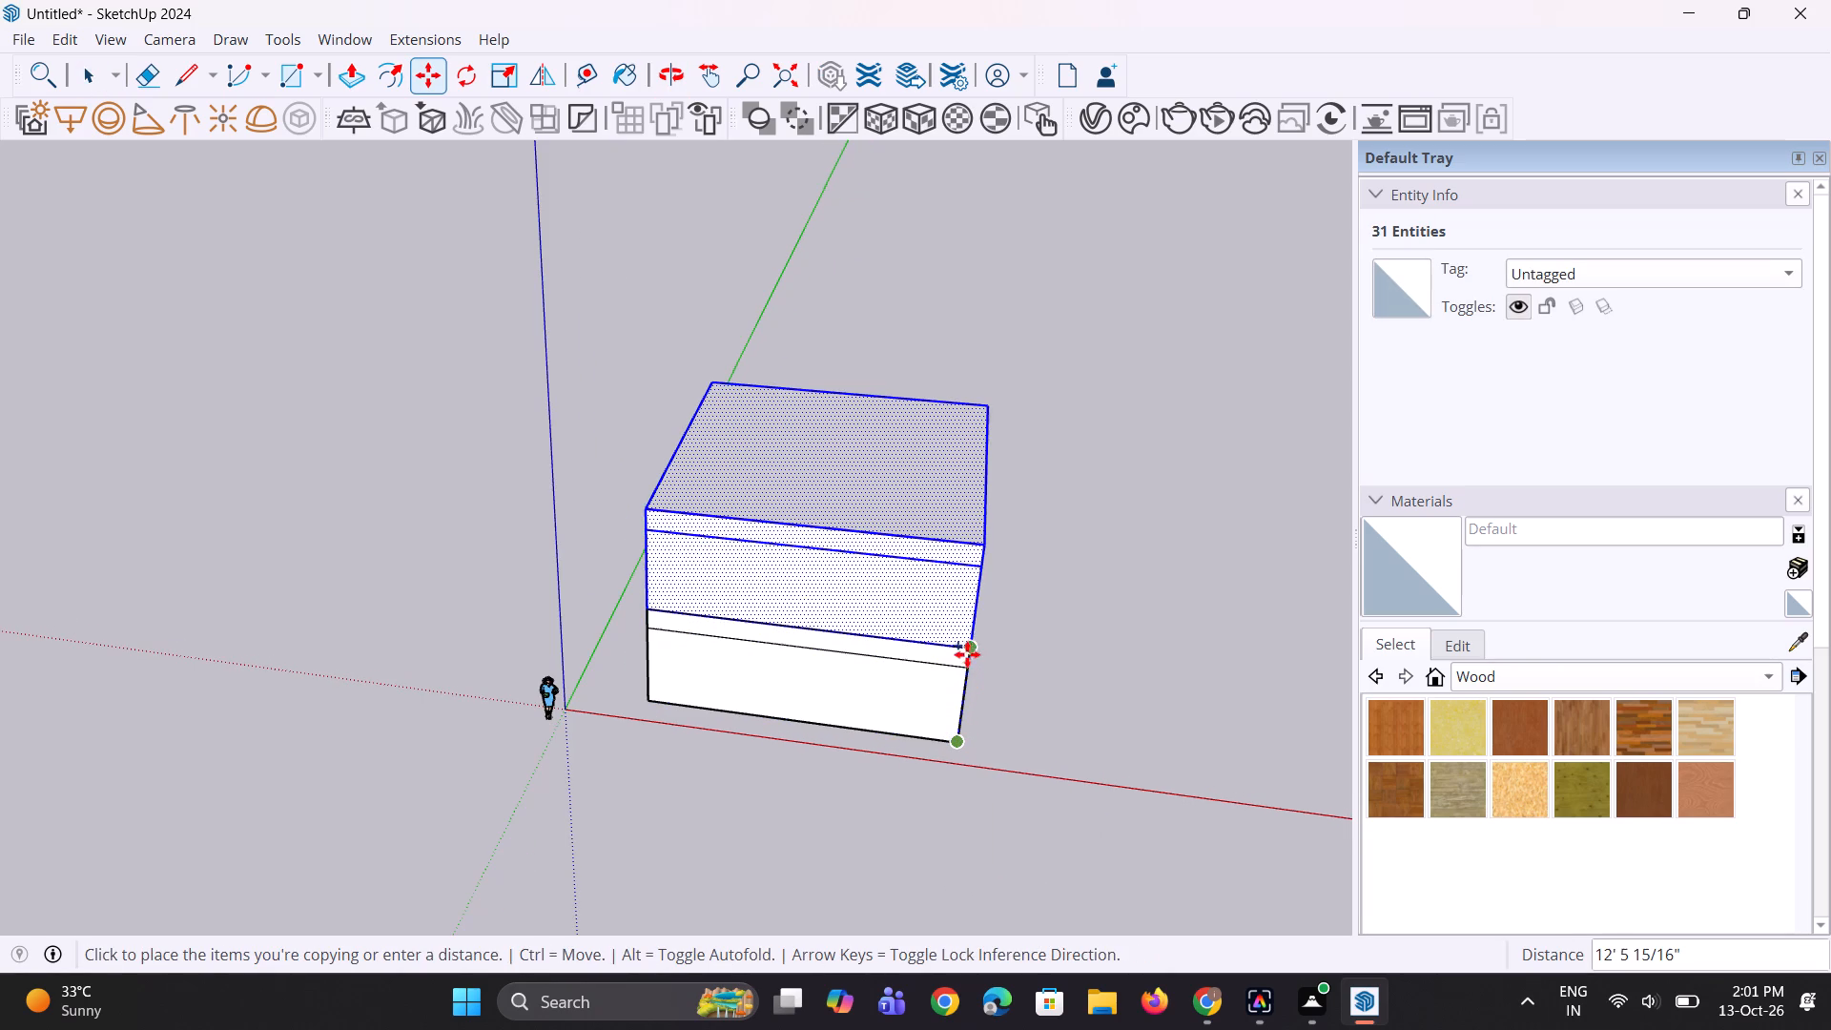
left_click(971, 649)
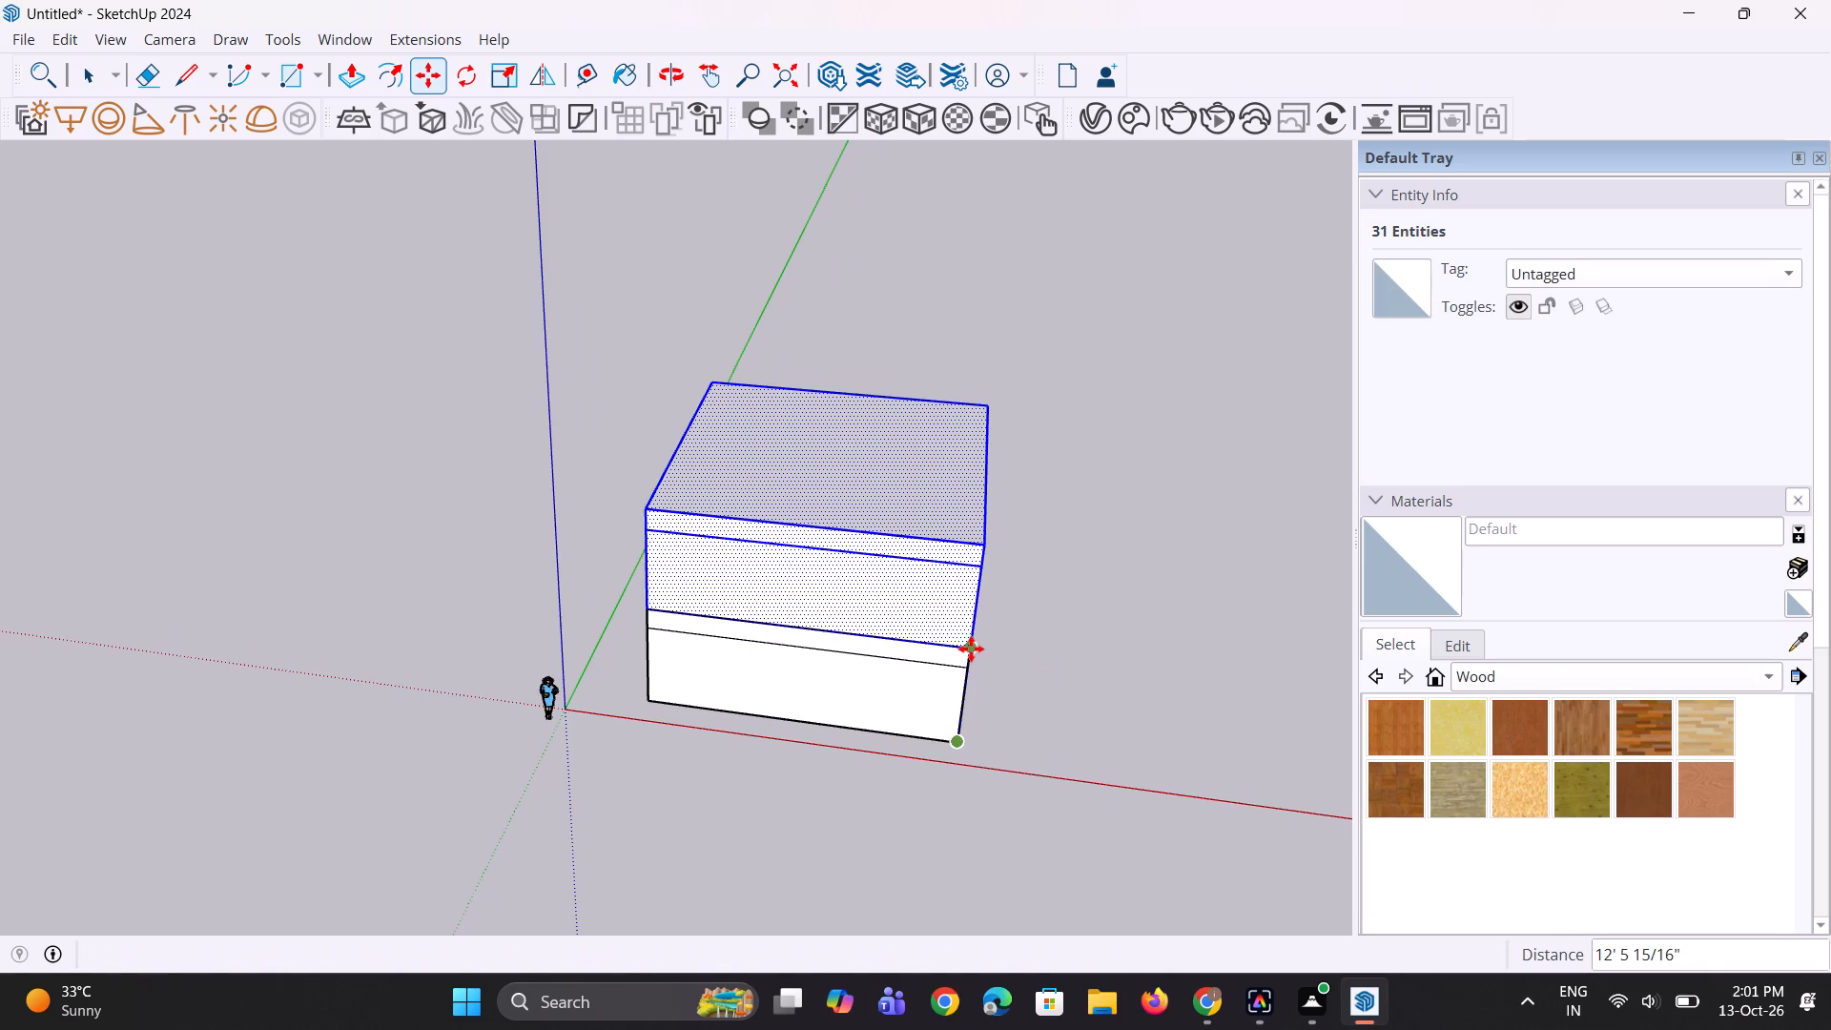
type("*2")
key("Return")
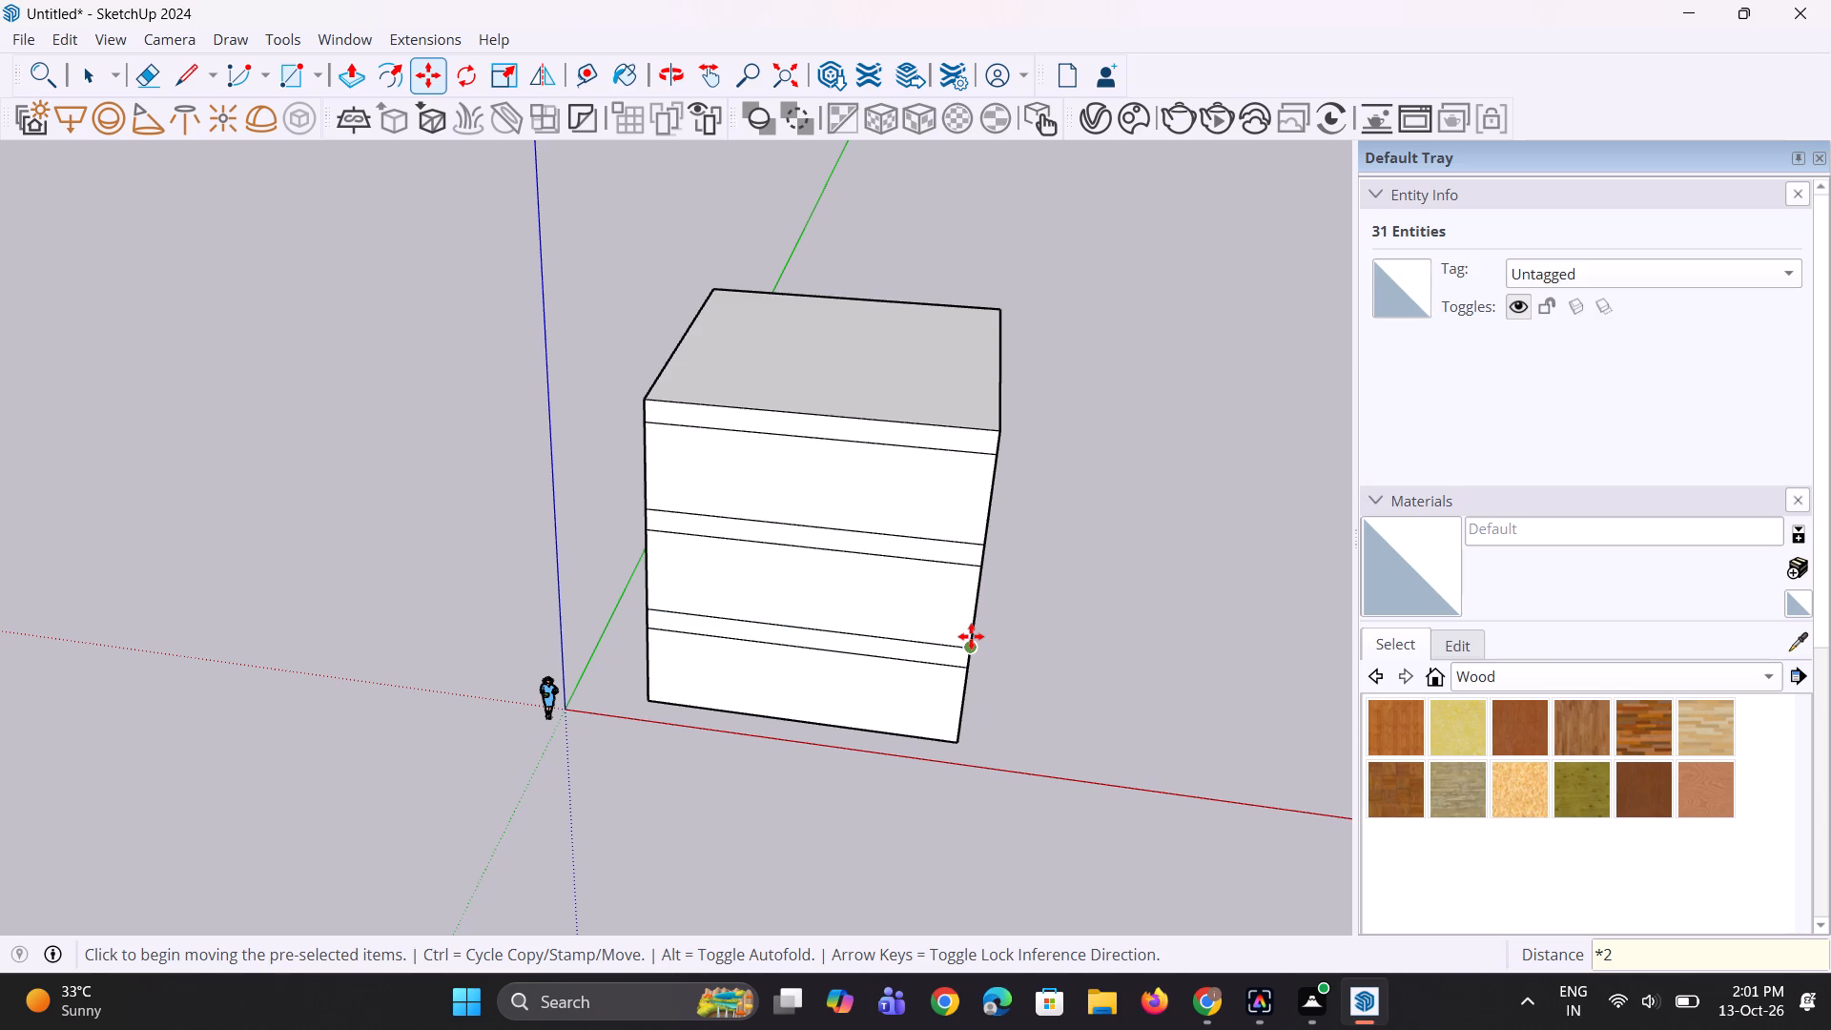
scroll(764, 692, "down", 6)
scroll(708, 737, "up", 1)
middle_click_drag(695, 731, 672, 629)
scroll(756, 741, "up", 2)
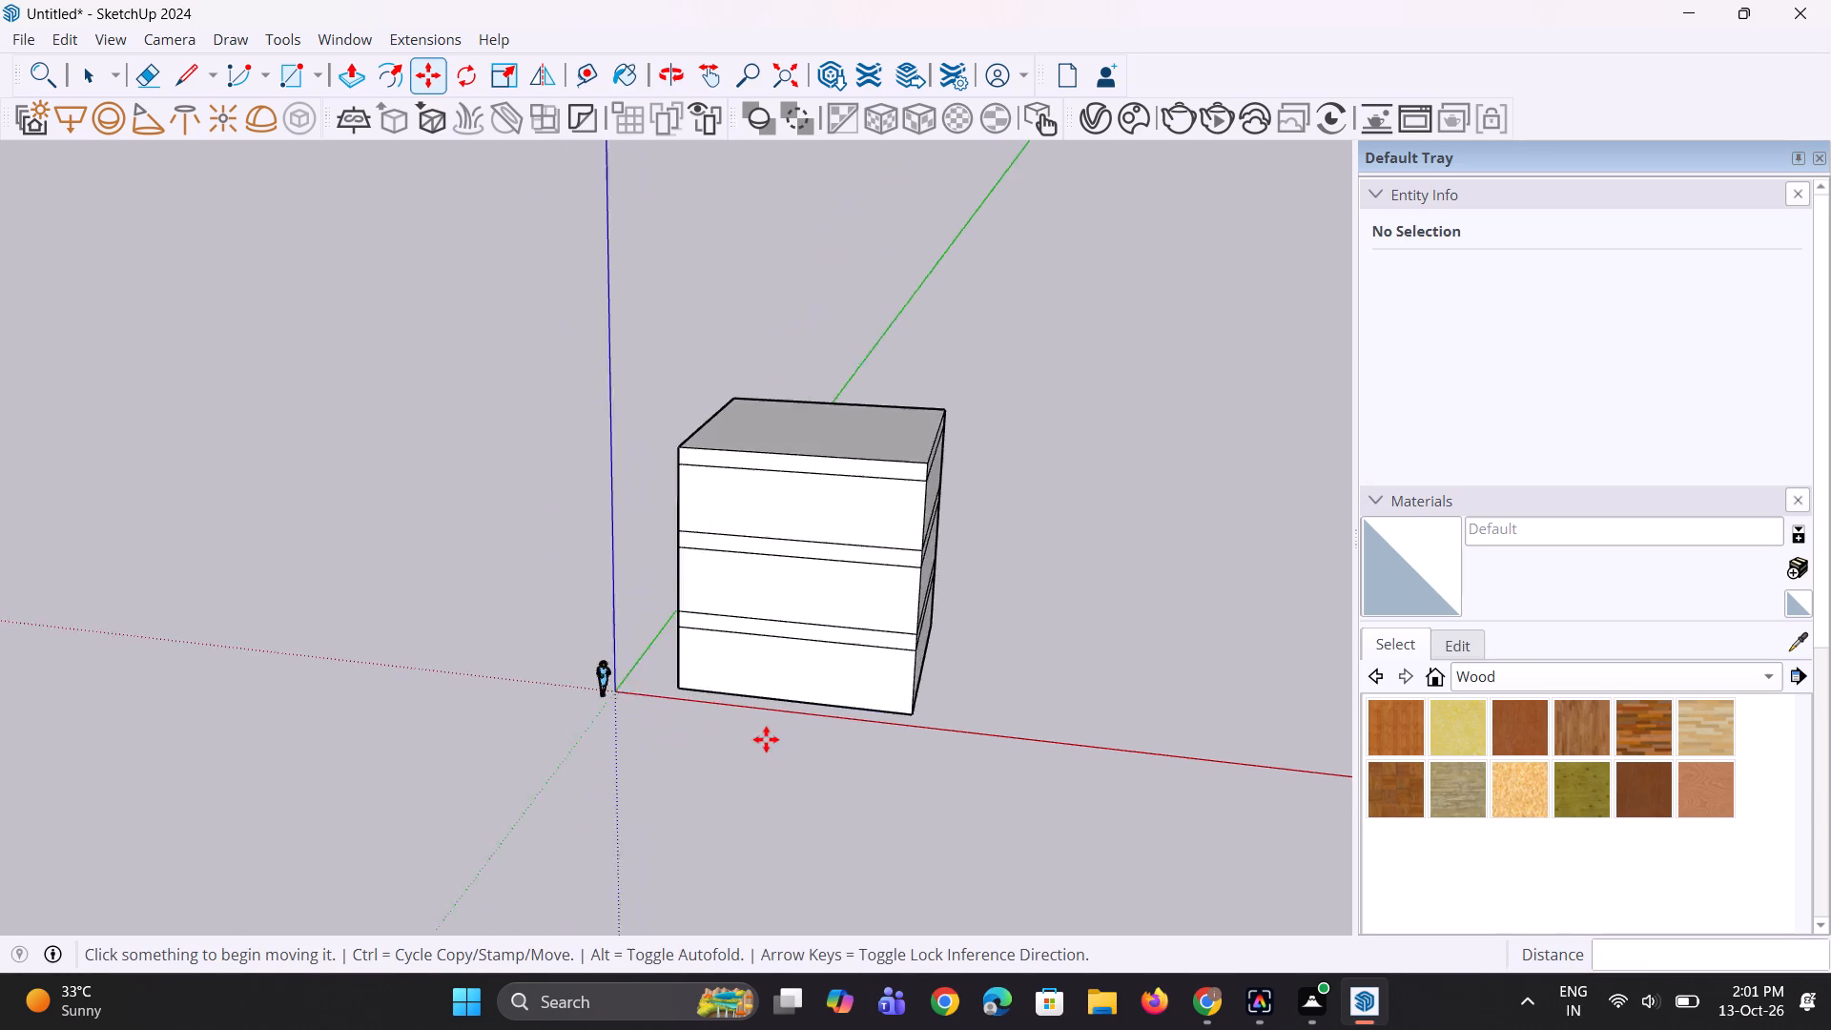
scroll(766, 739, "up", 4)
key("space")
key("space")
left_click(1075, 628)
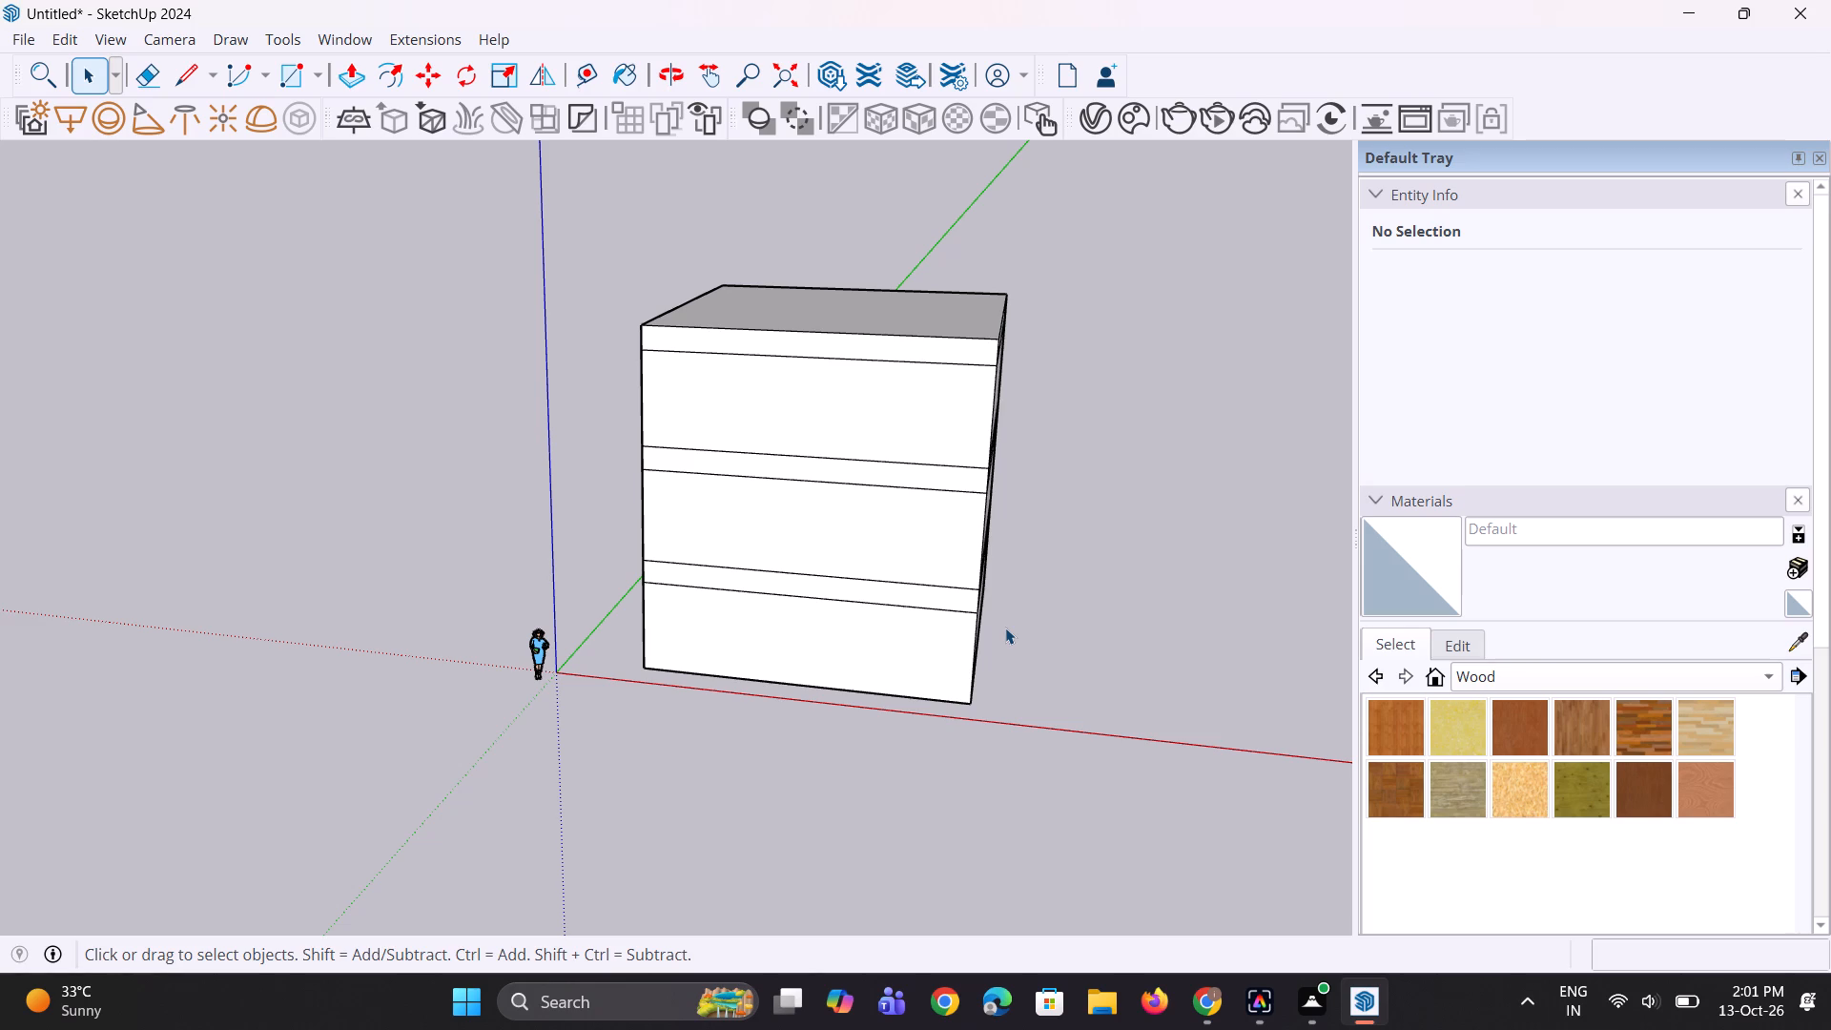
Examine the stacked three-level block from several angles and distances.
scroll(920, 584, "down", 2)
middle_click_drag(894, 590, 850, 594)
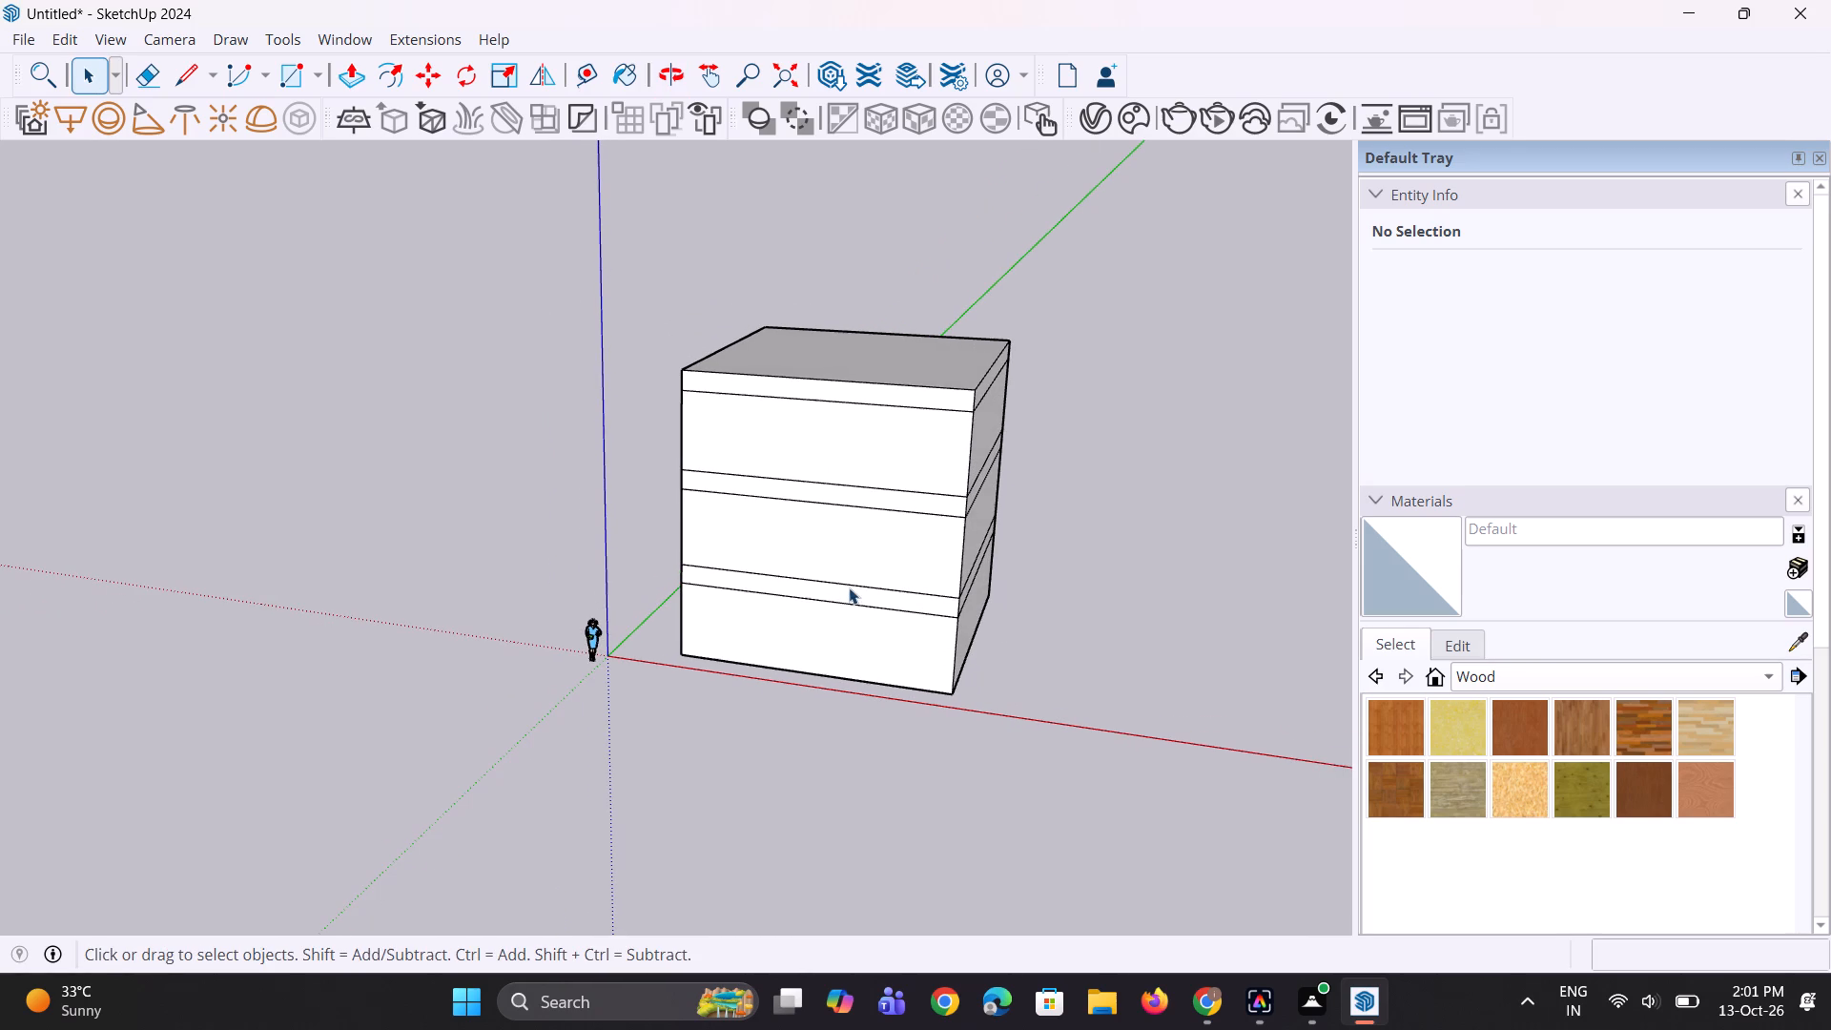
middle_click_drag(852, 580, 954, 583)
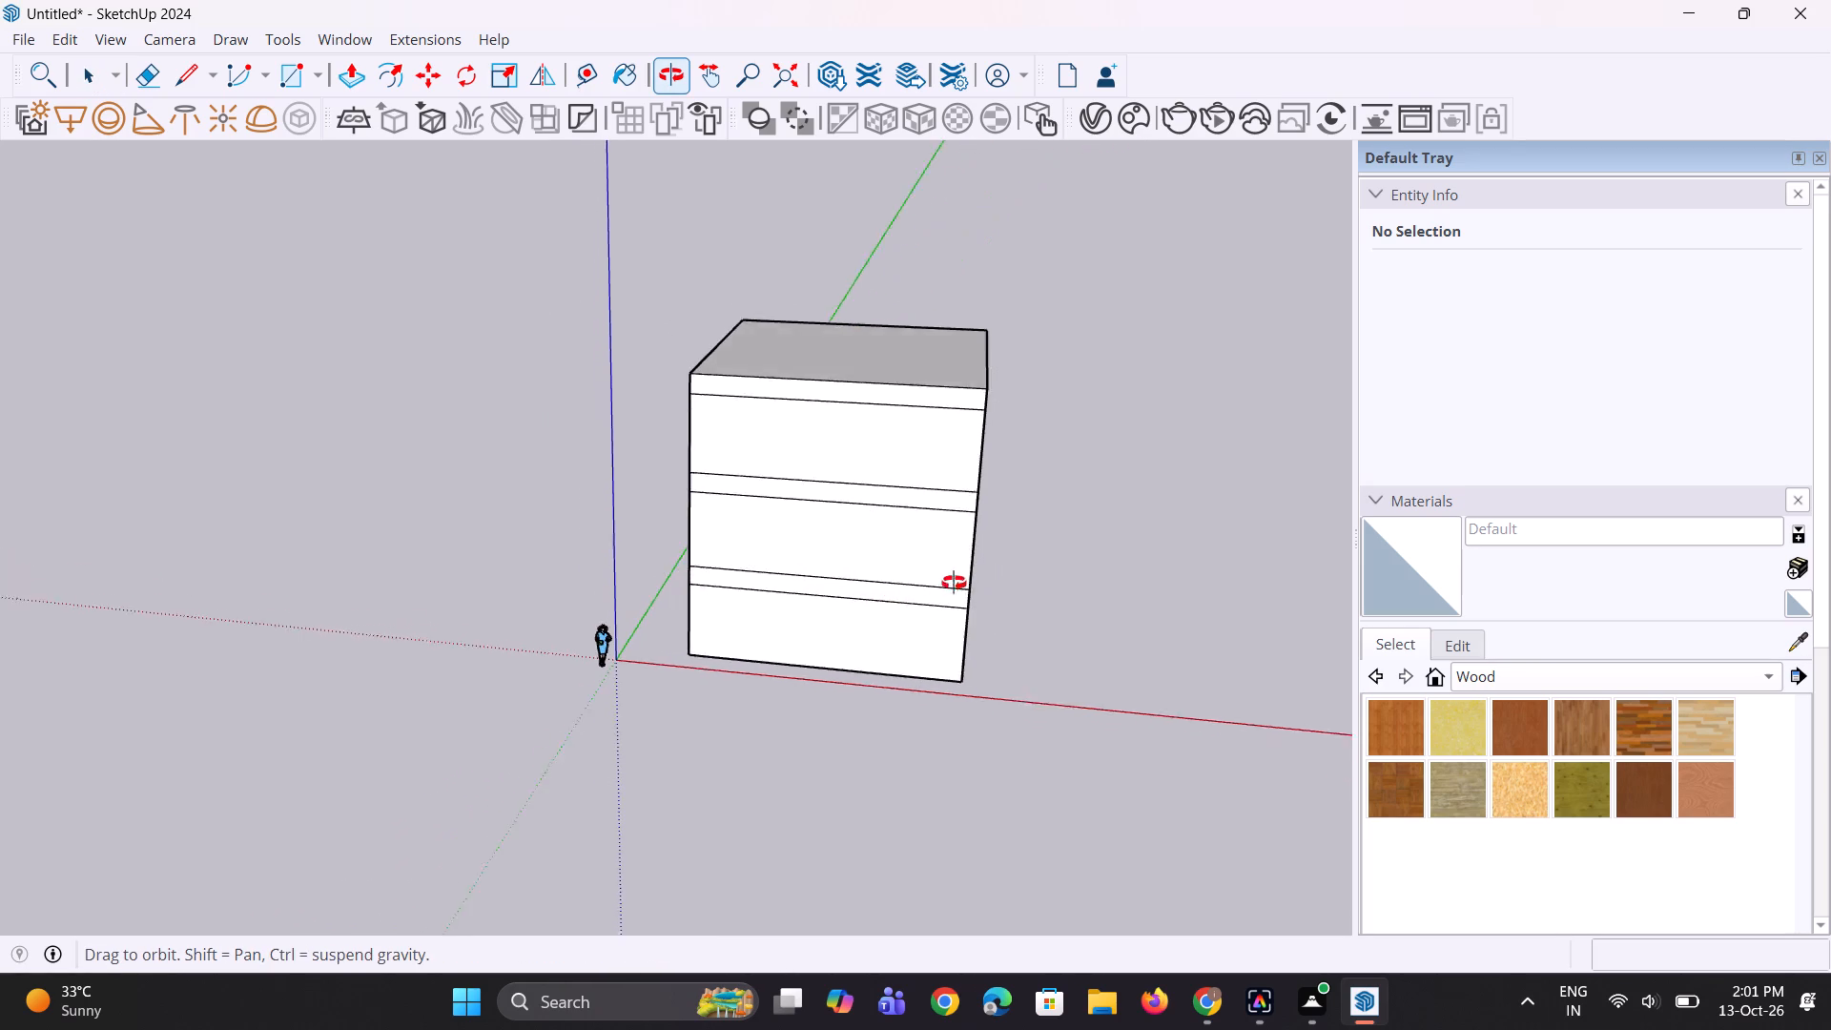
middle_click_drag(954, 583, 993, 570)
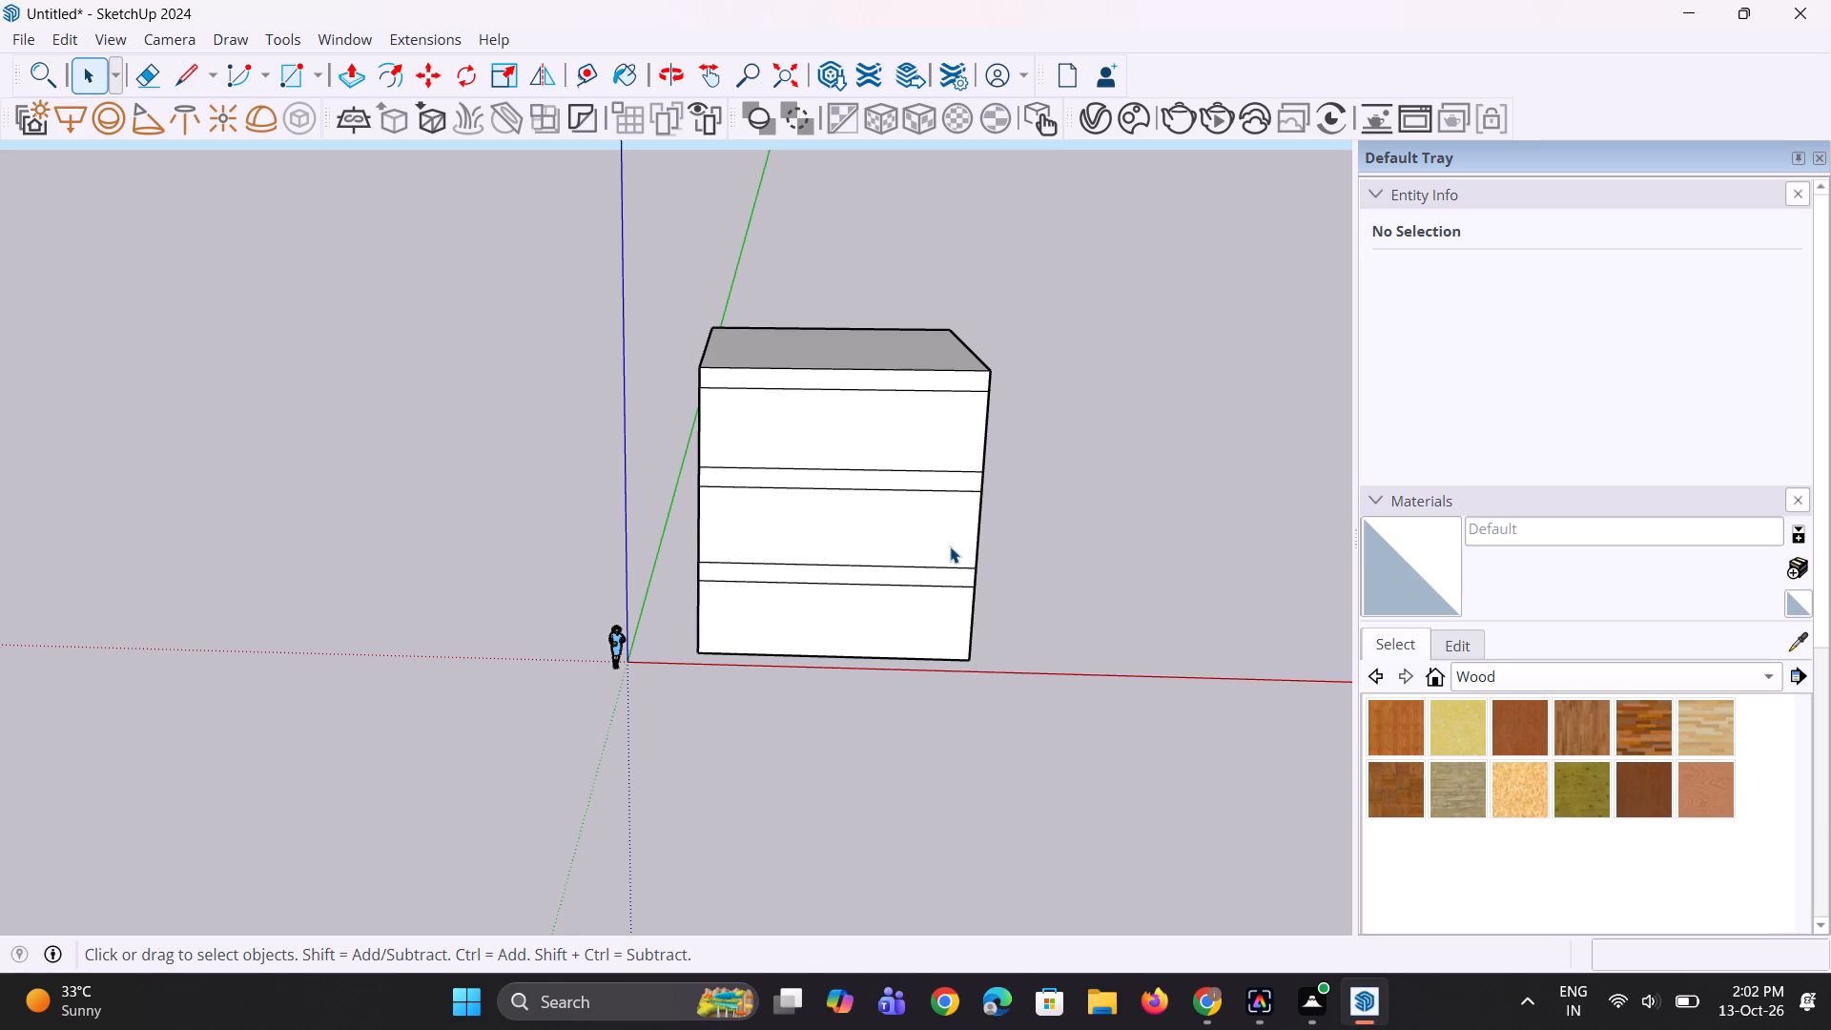
scroll(699, 736, "down", 5)
middle_click_drag(747, 716, 632, 682)
scroll(711, 381, "up", 1)
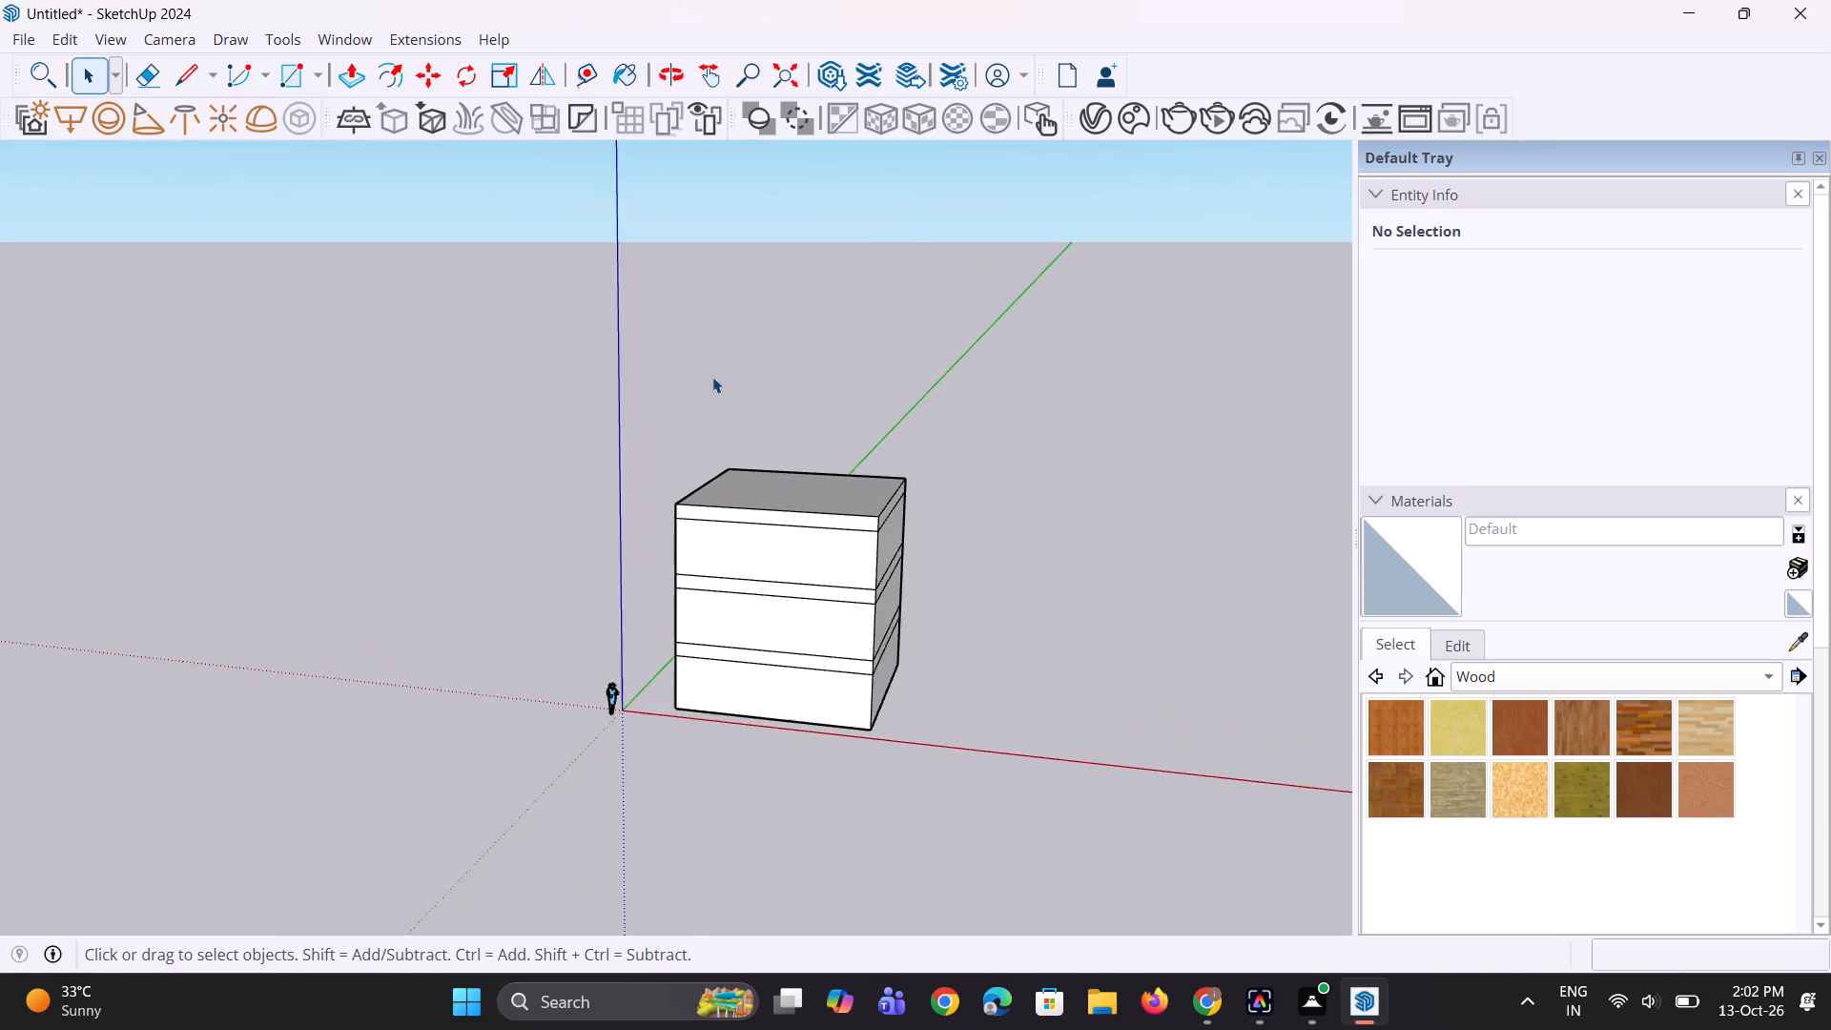
scroll(712, 377, "up", 1)
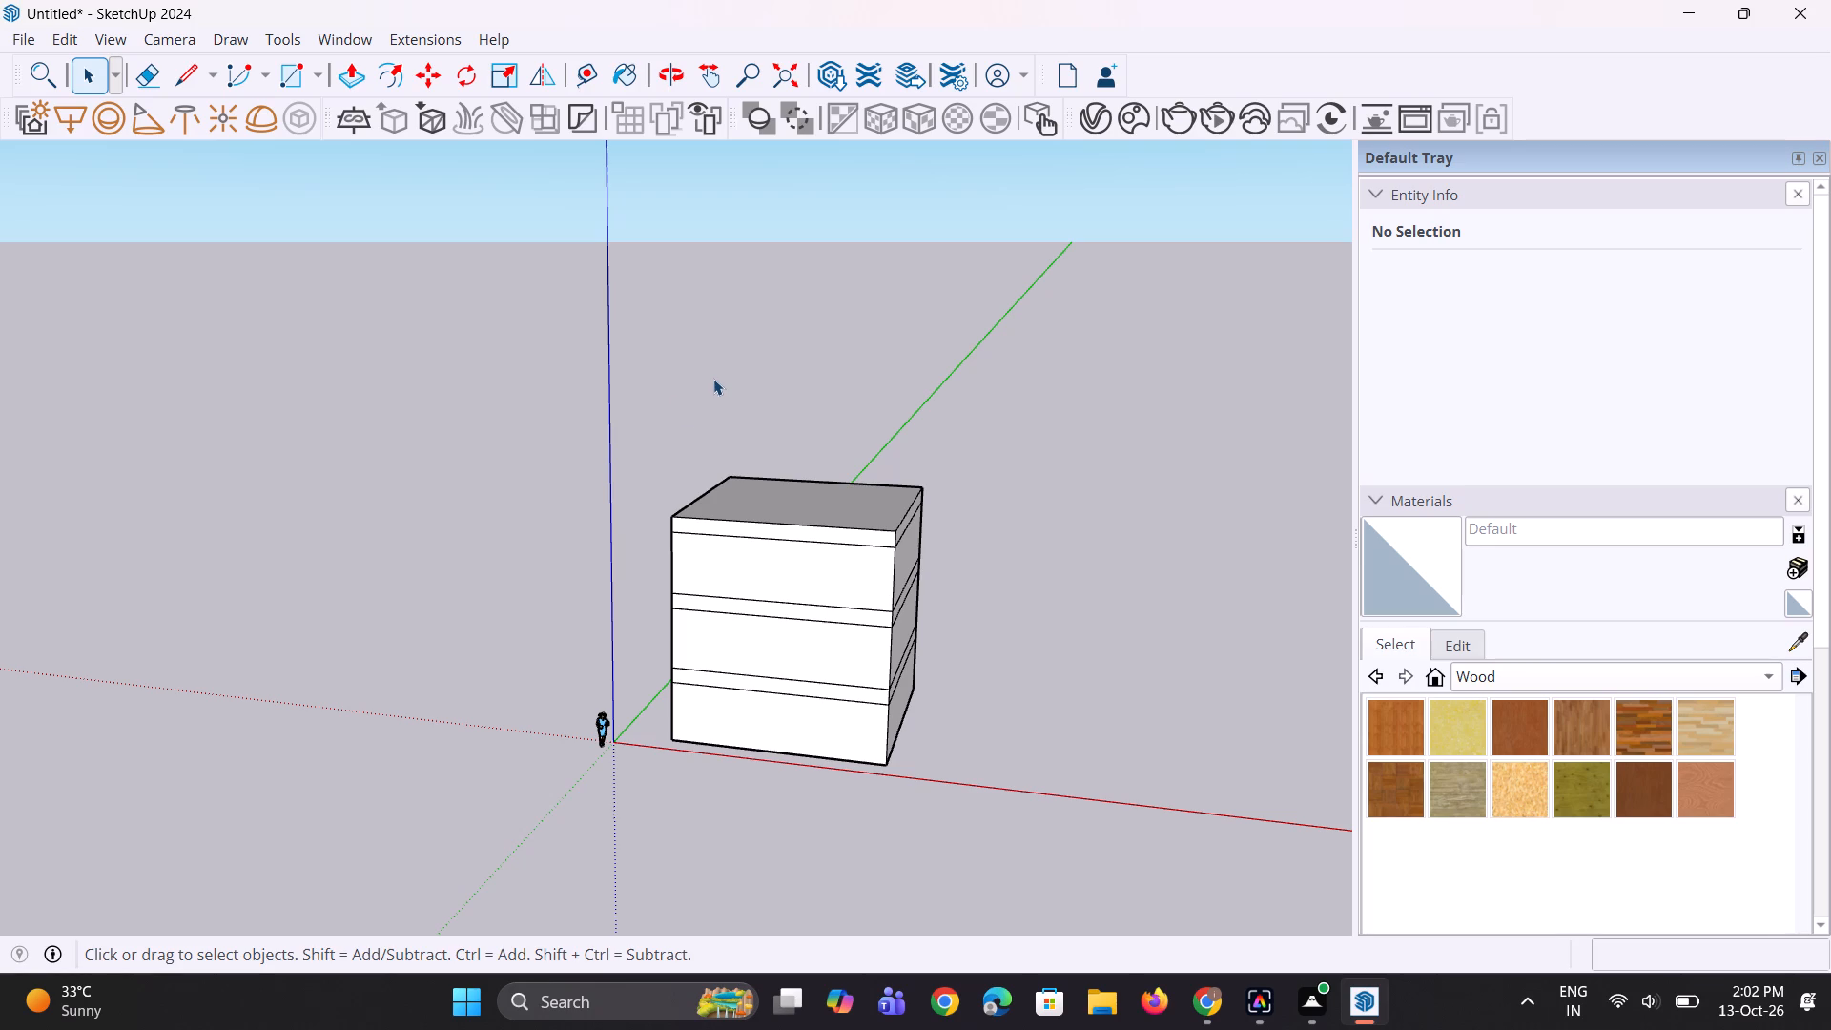
middle_click_drag(681, 407, 758, 509)
scroll(841, 385, "up", 3)
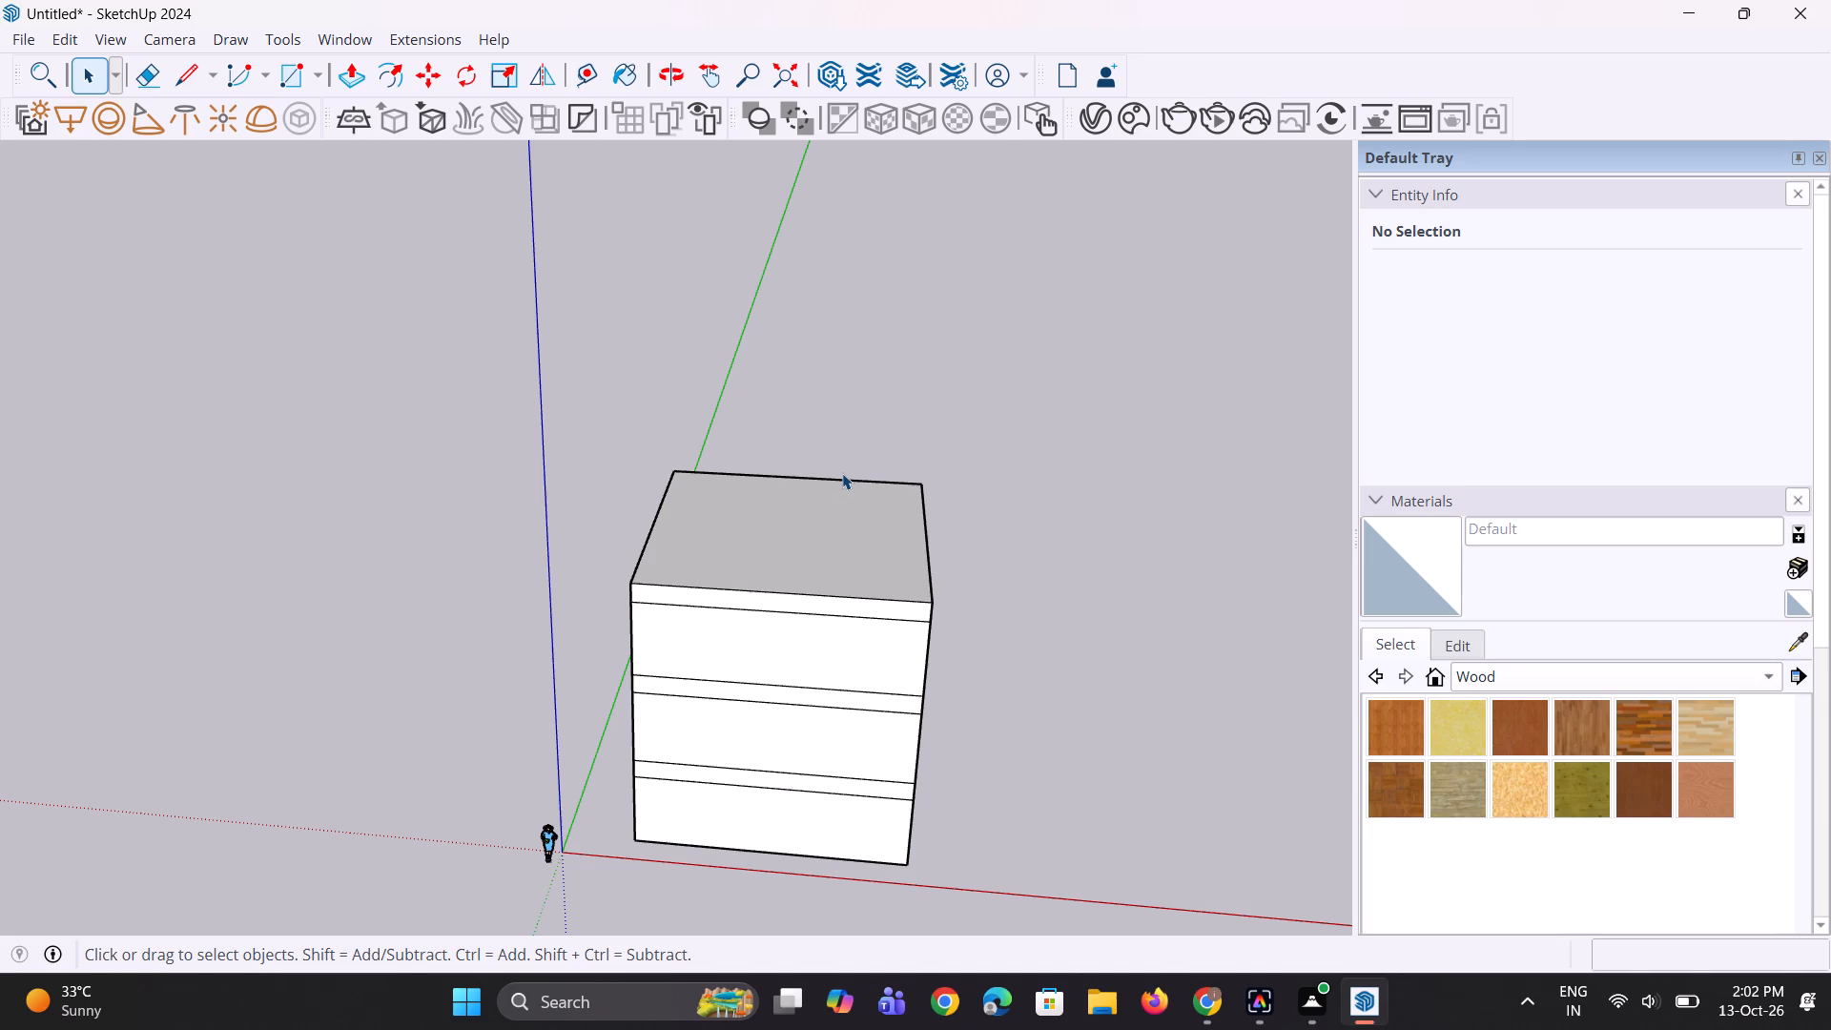
scroll(807, 504, "down", 5)
middle_click_drag(717, 864, 692, 769)
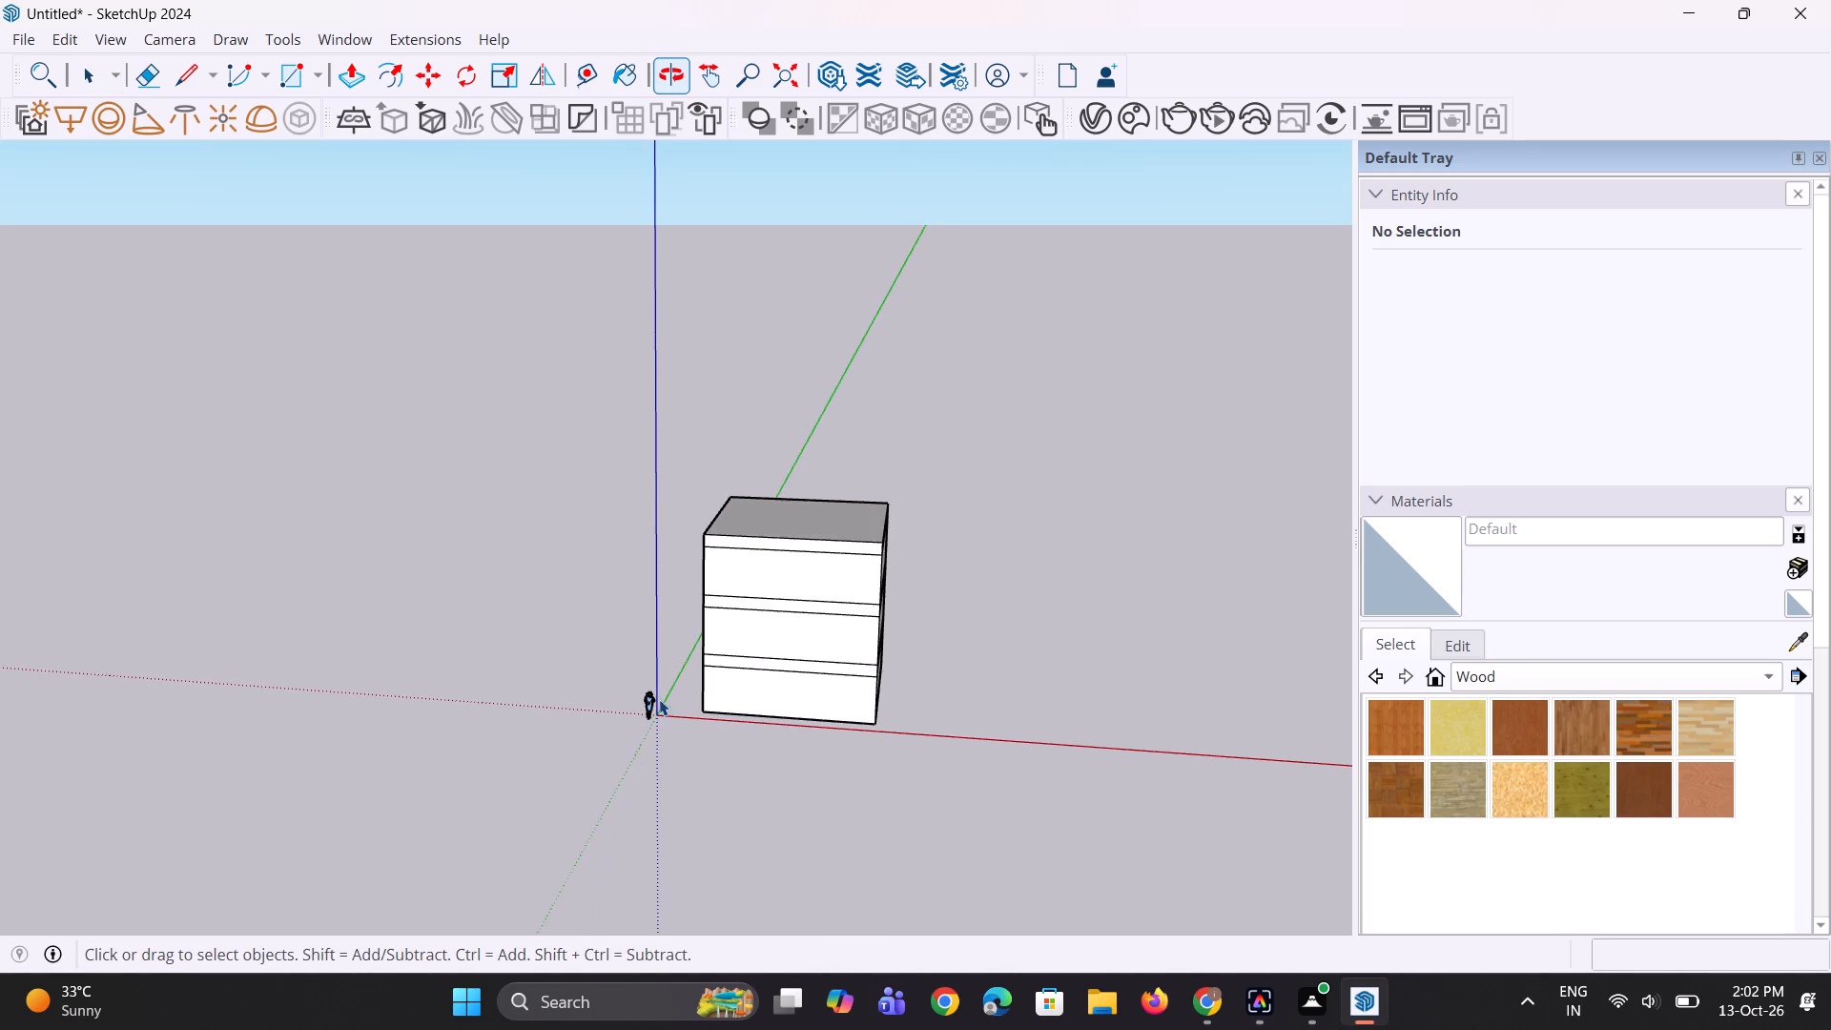
scroll(658, 692, "up", 7)
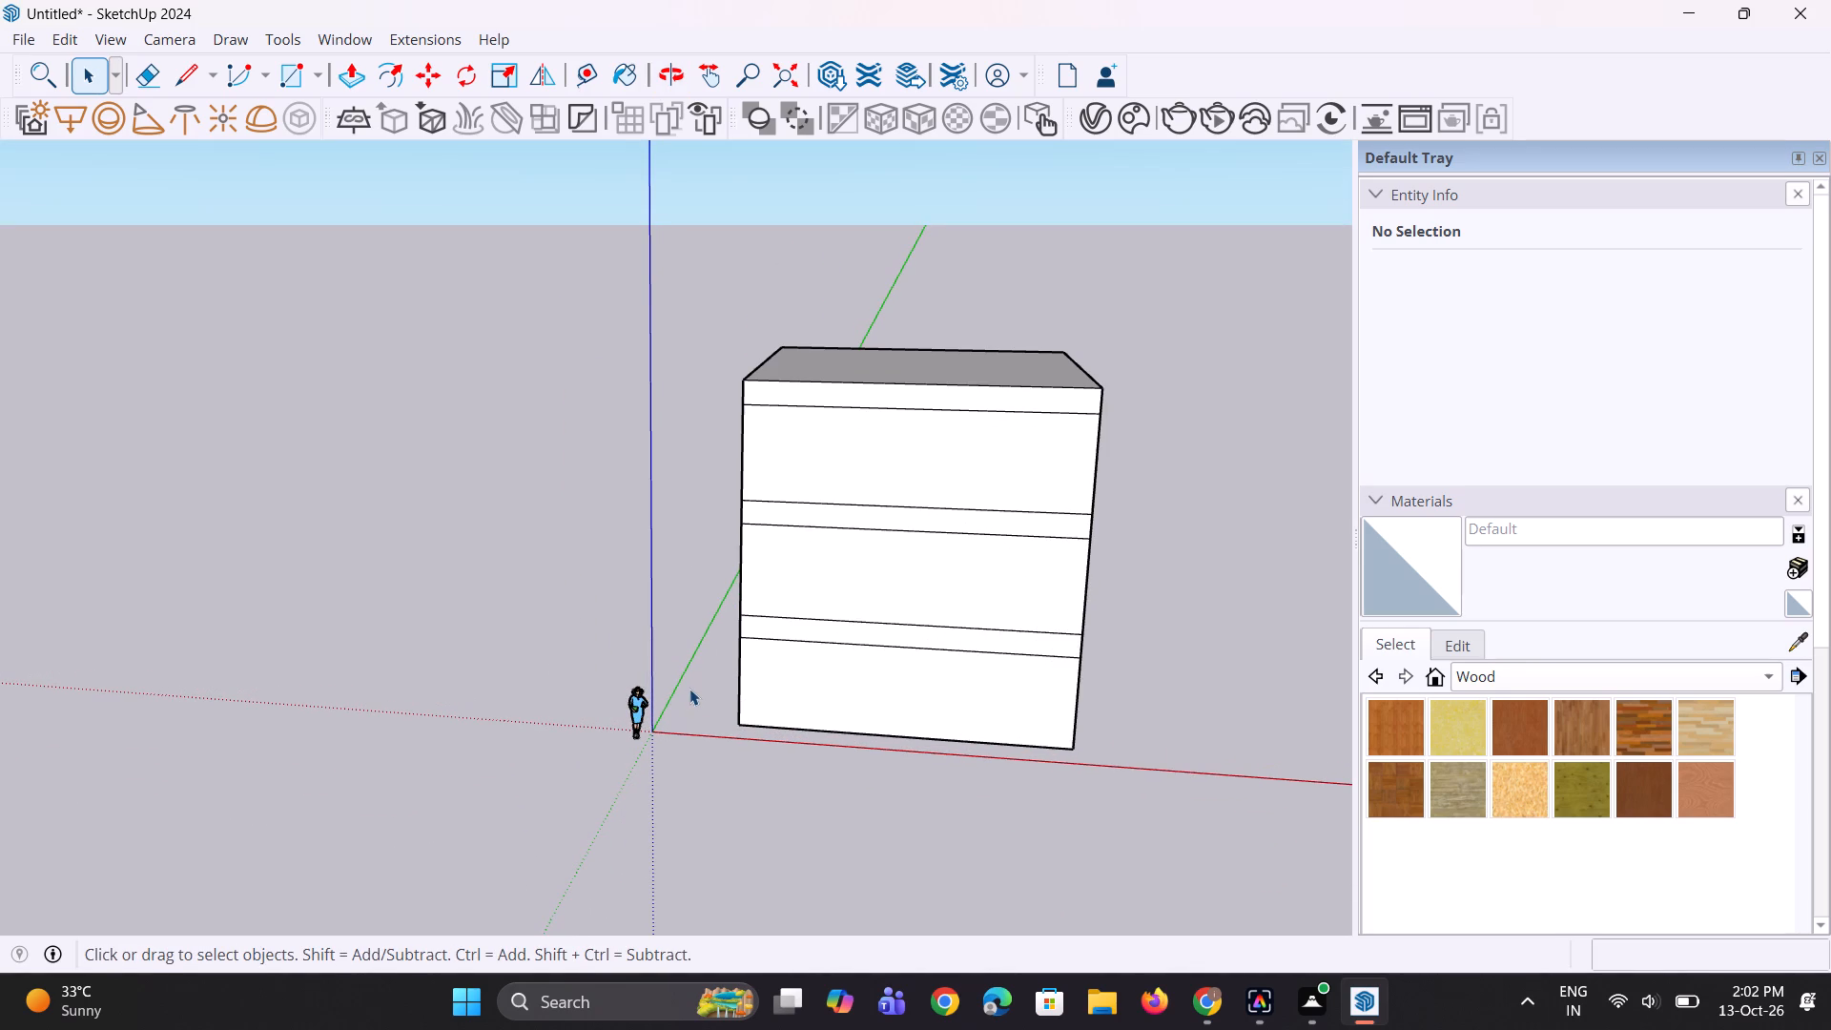
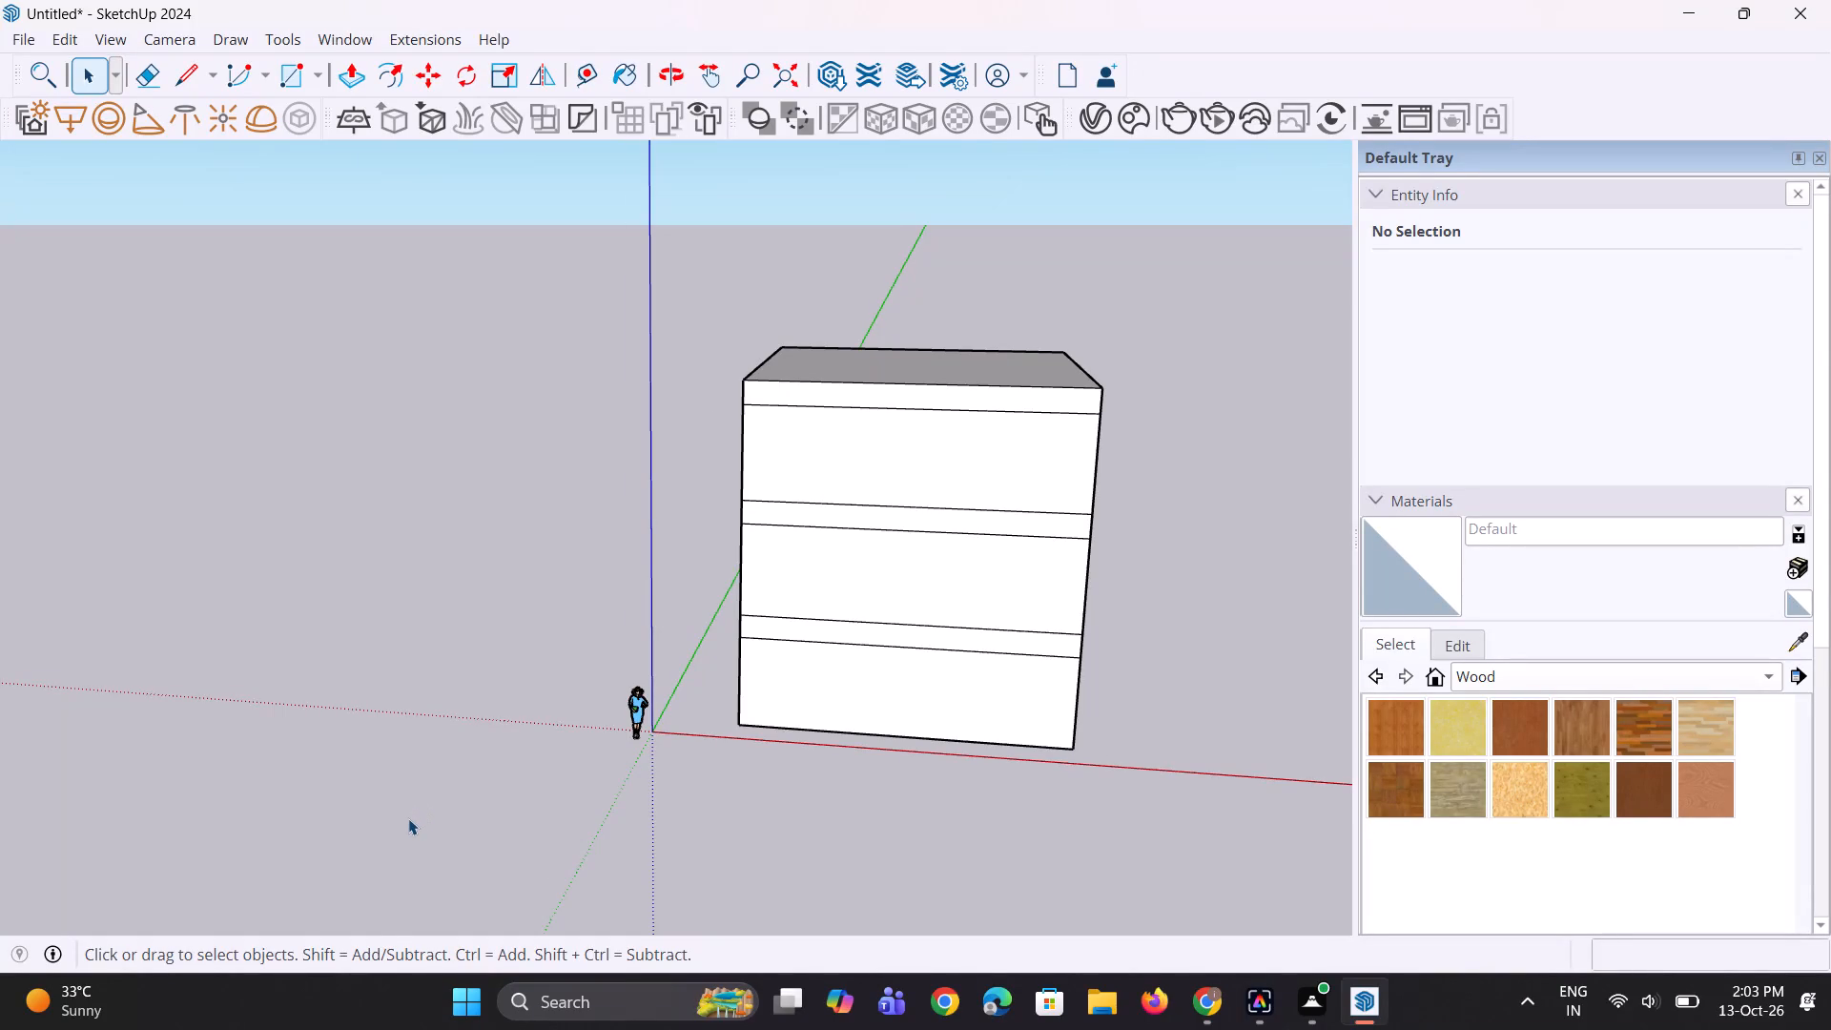
Select the three 10' vertical edges at the front corner nearest the origin and copy them to the front face's midpoint.
scroll(408, 818, "down", 2)
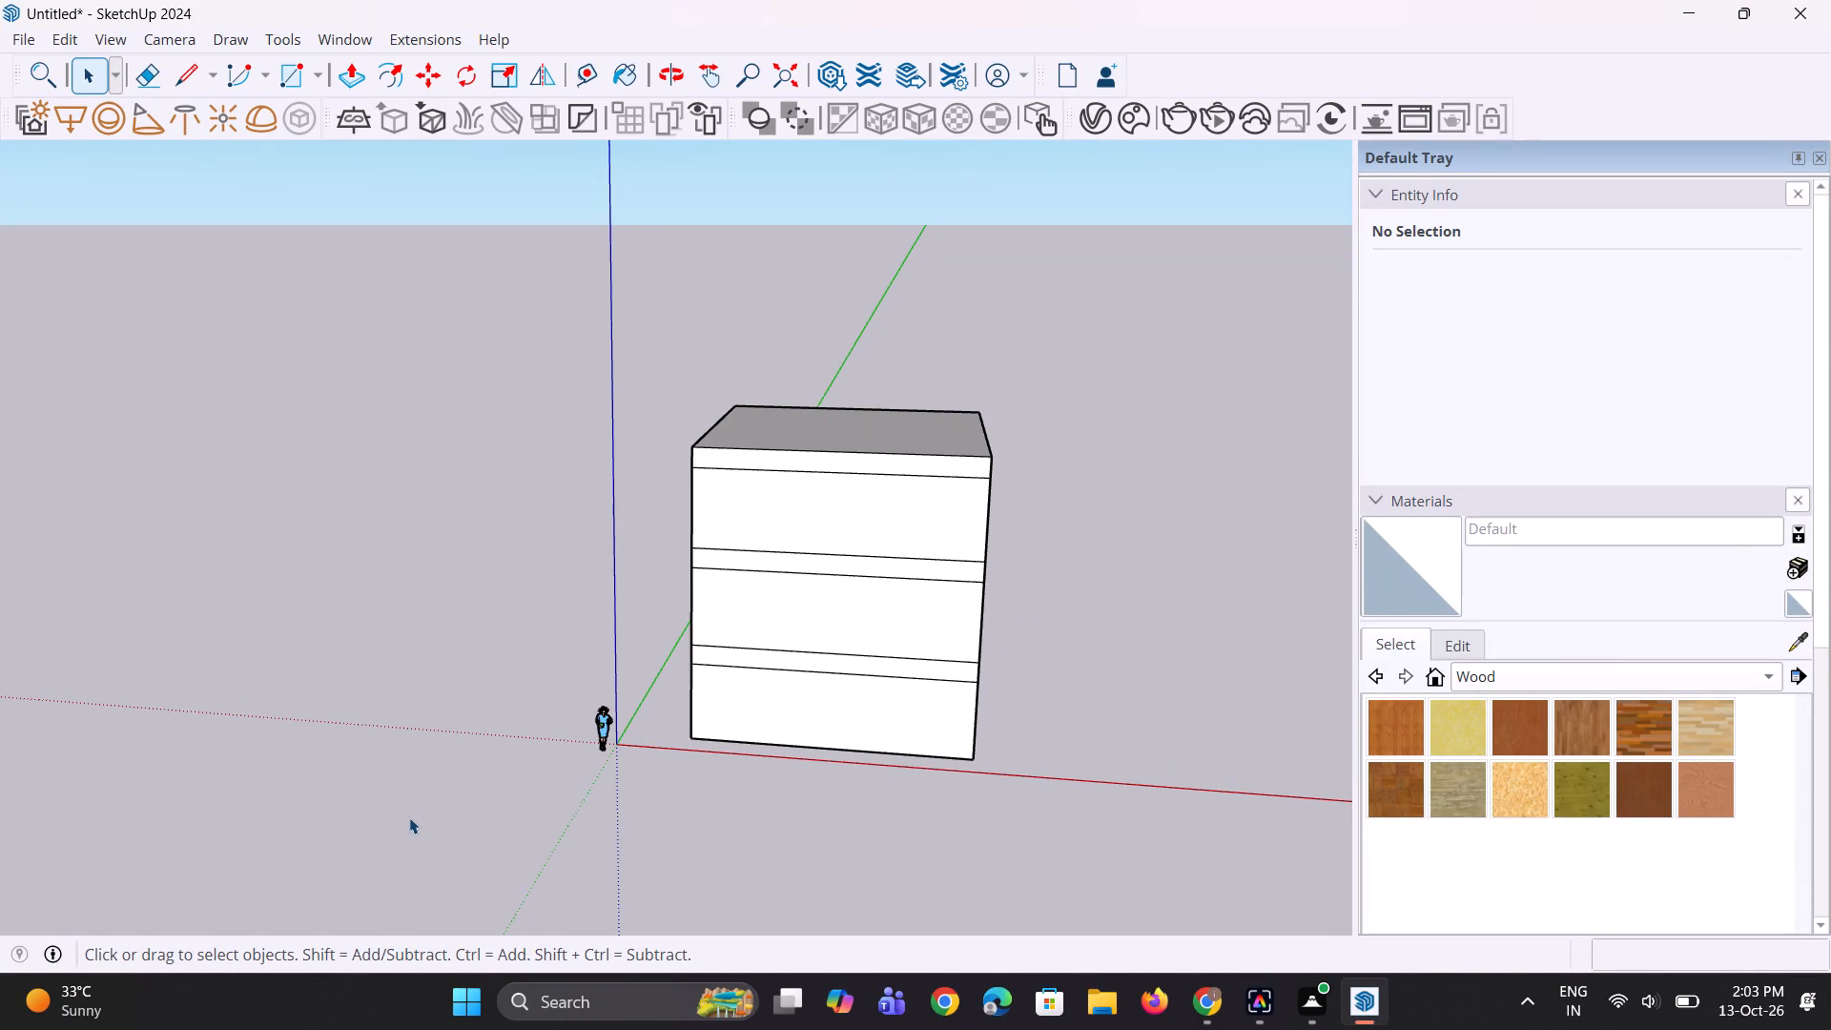
scroll(409, 817, "down", 2)
middle_click_drag(409, 817, 460, 781)
scroll(656, 760, "up", 7)
key("space")
middle_click_drag(744, 758, 723, 738)
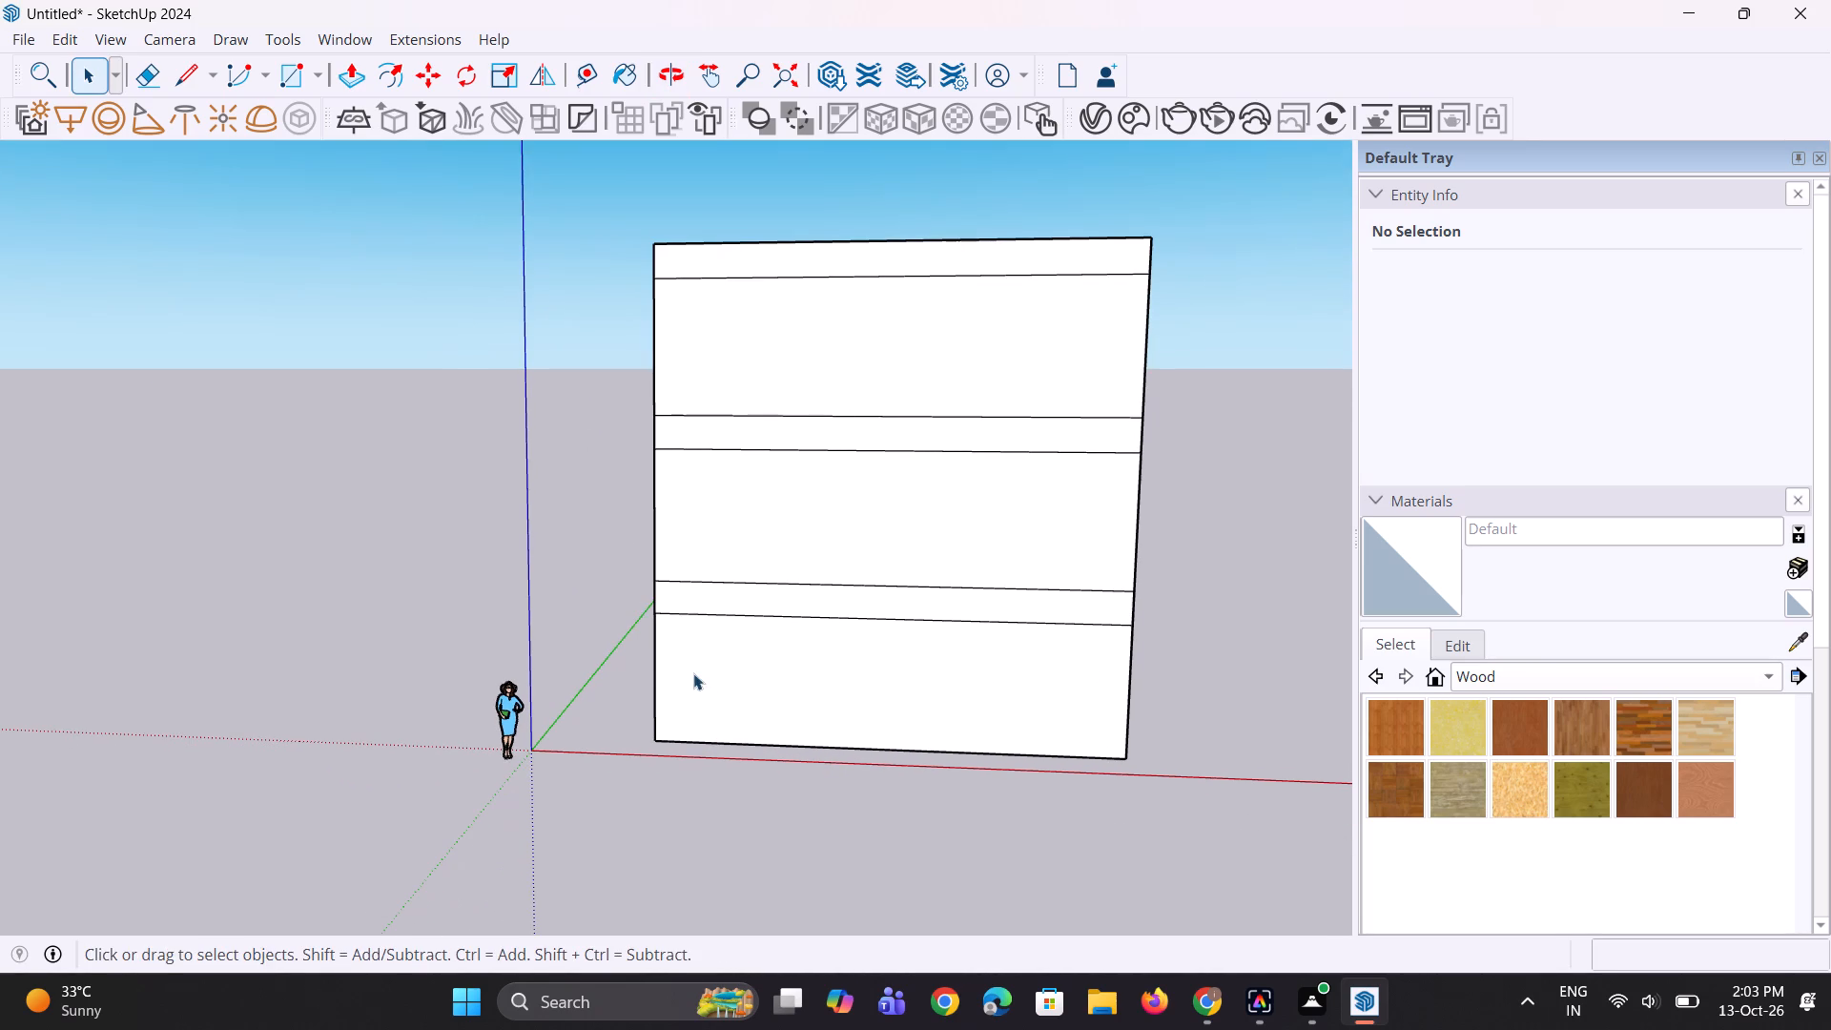
left_click(658, 666)
scroll(607, 563, "up", 3)
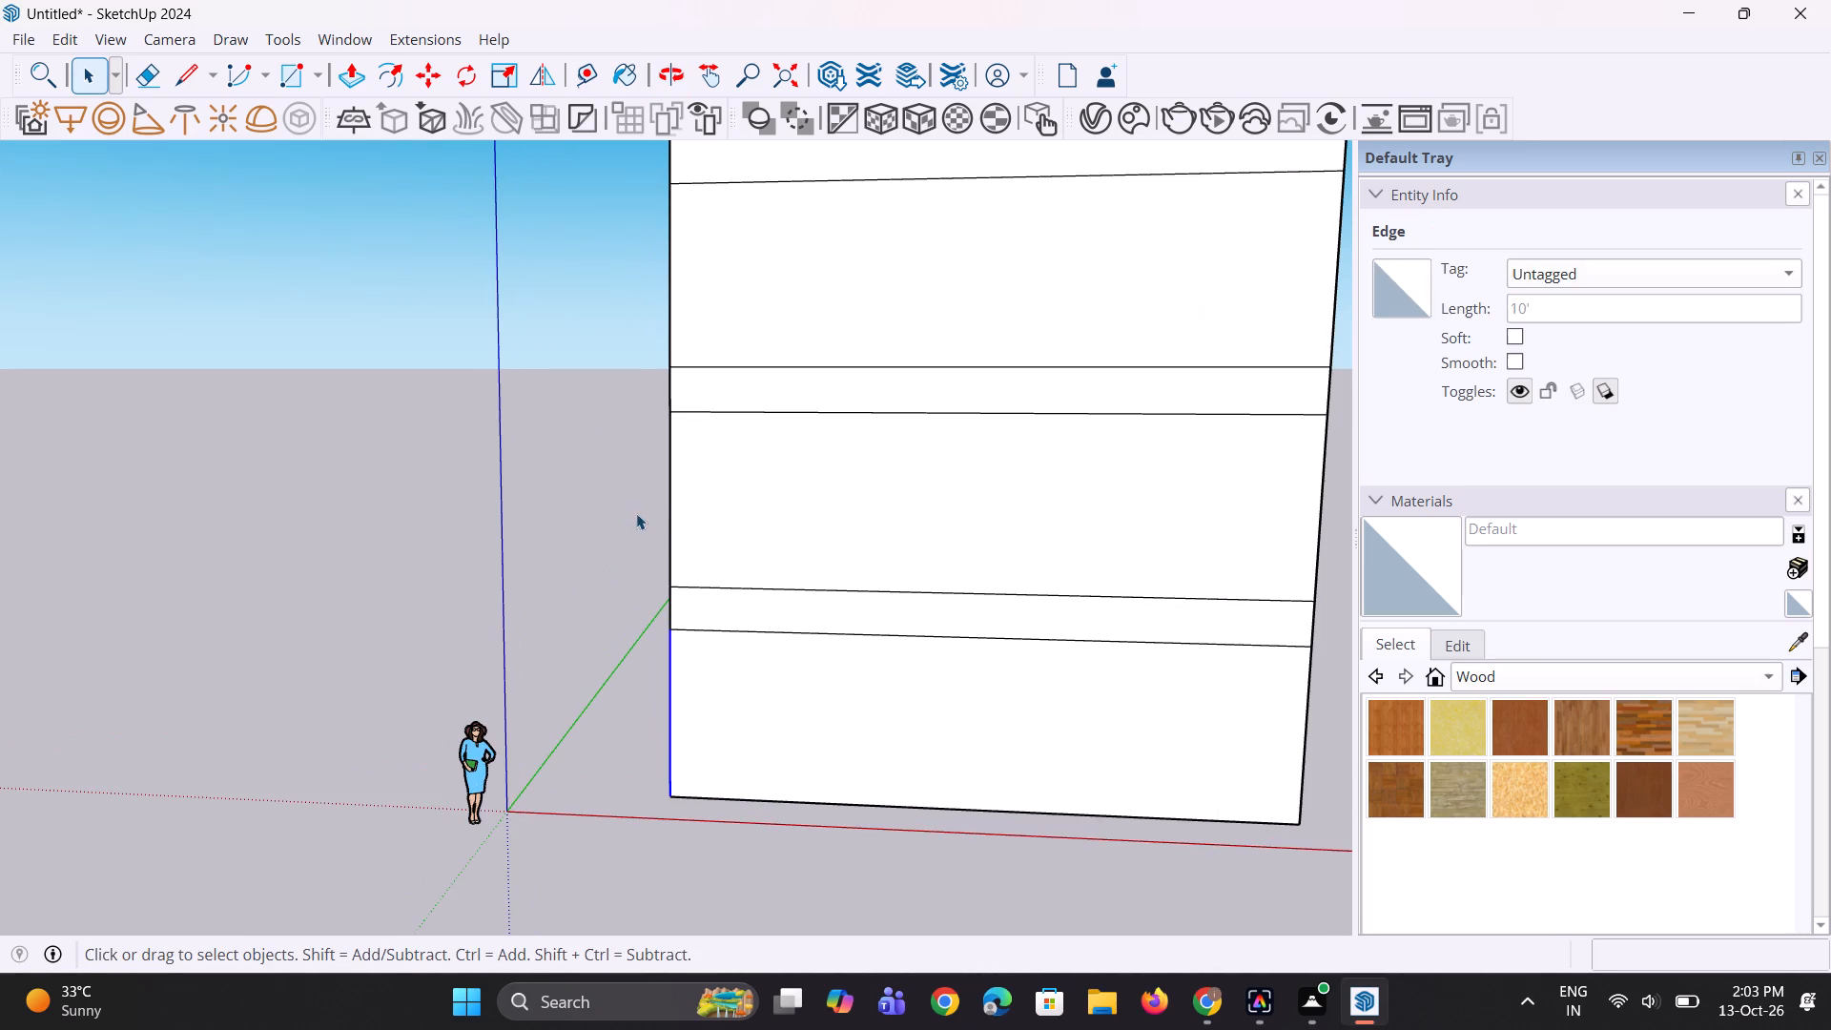
left_click(670, 533, "ctrl")
scroll(695, 668, "down", 5)
scroll(701, 447, "up", 2)
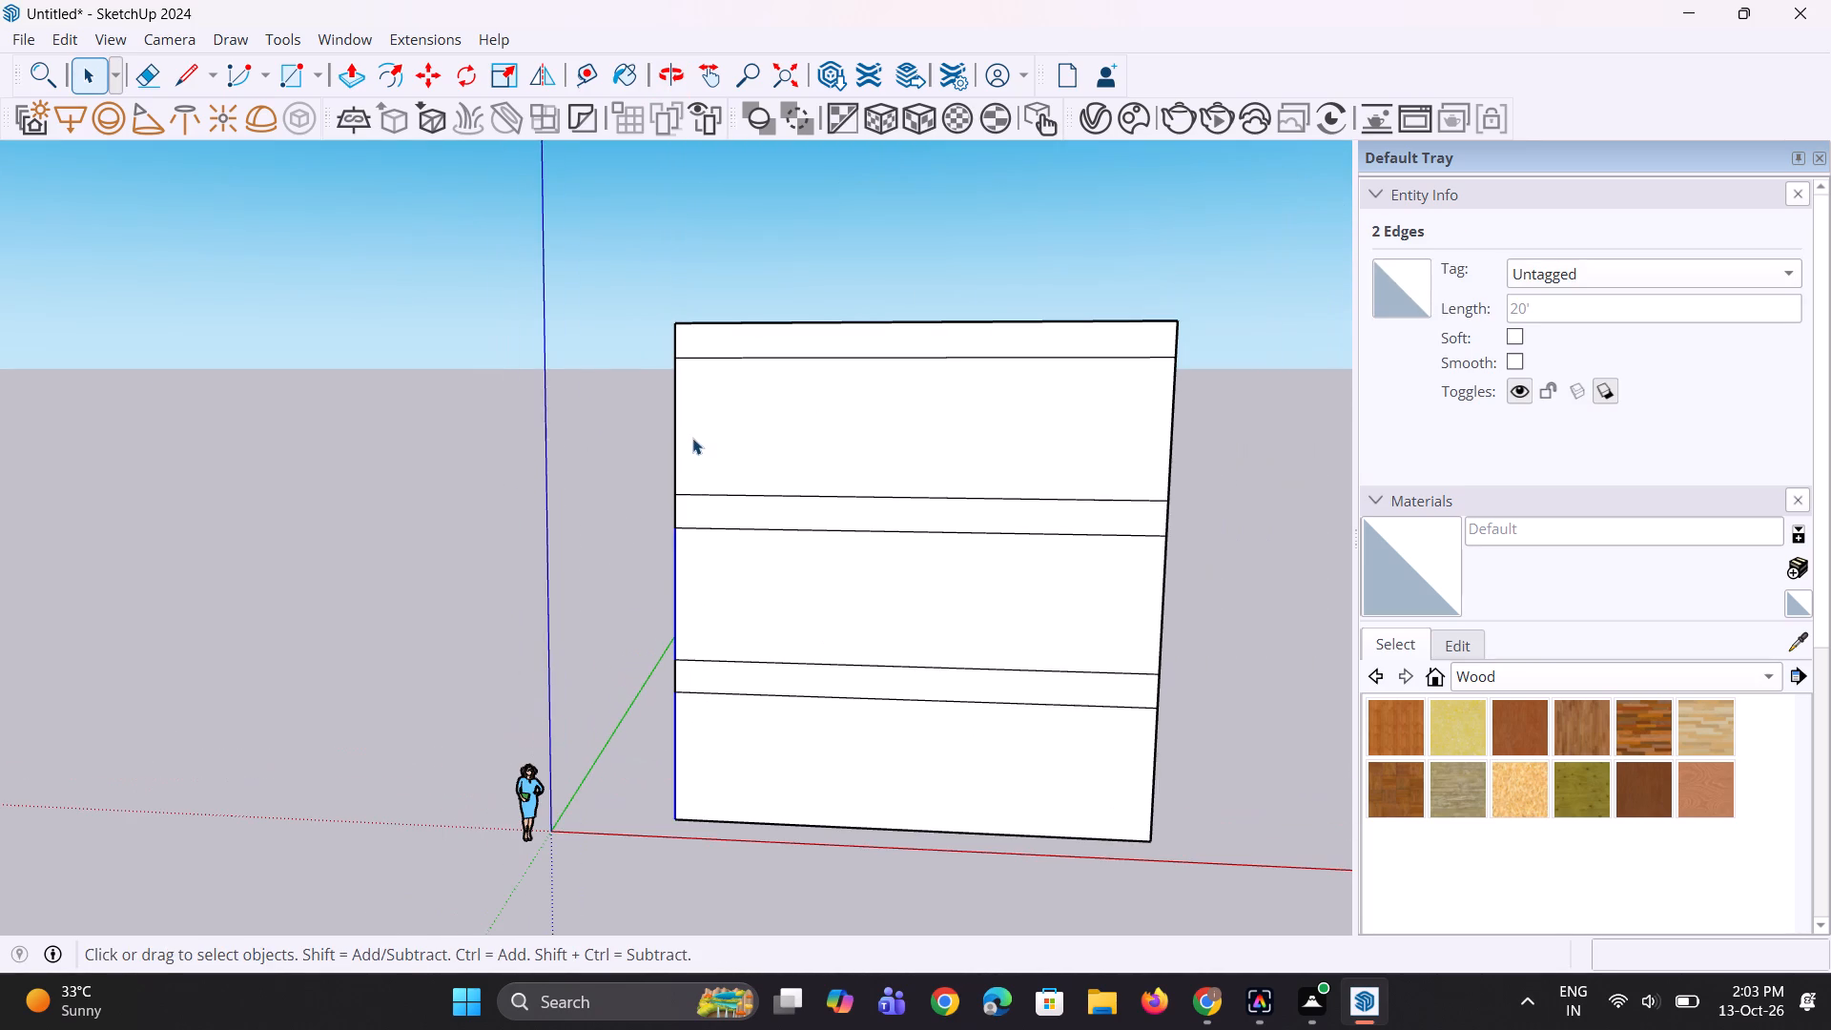
left_click(678, 438, "ctrl")
scroll(703, 534, "down", 6)
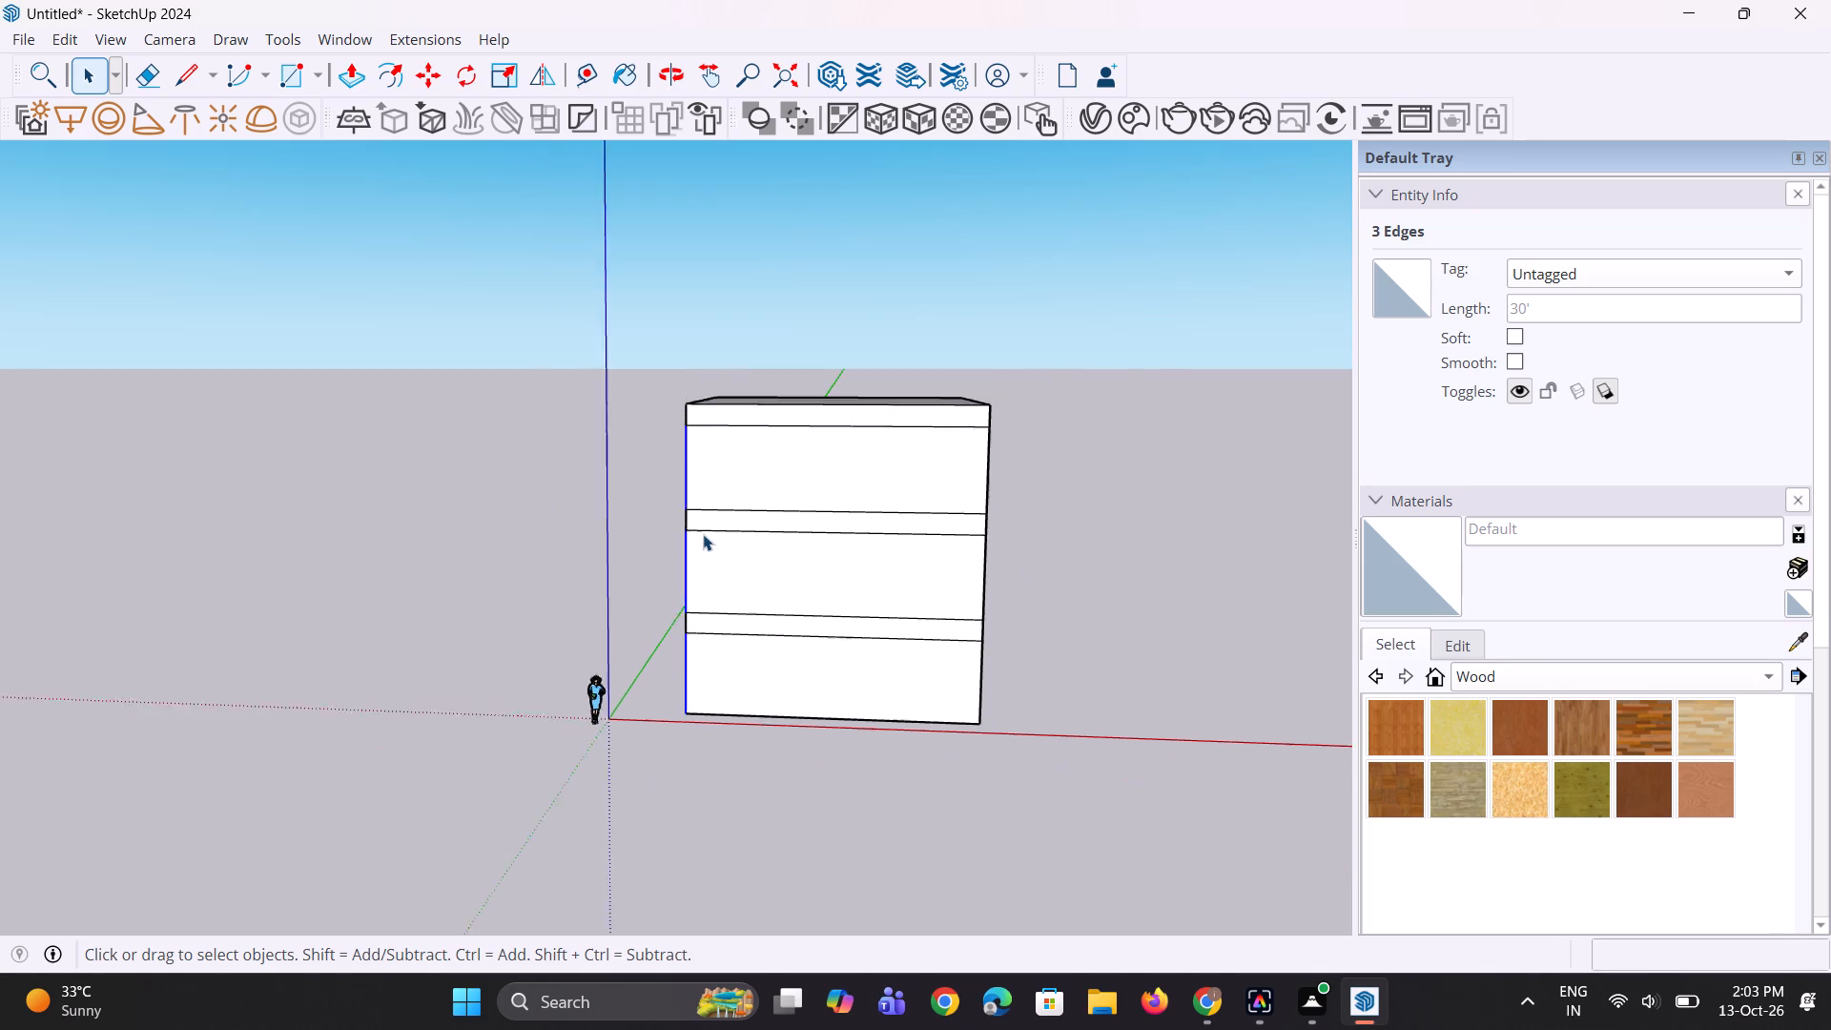
middle_click_drag(717, 684, 760, 650)
scroll(810, 527, "up", 4)
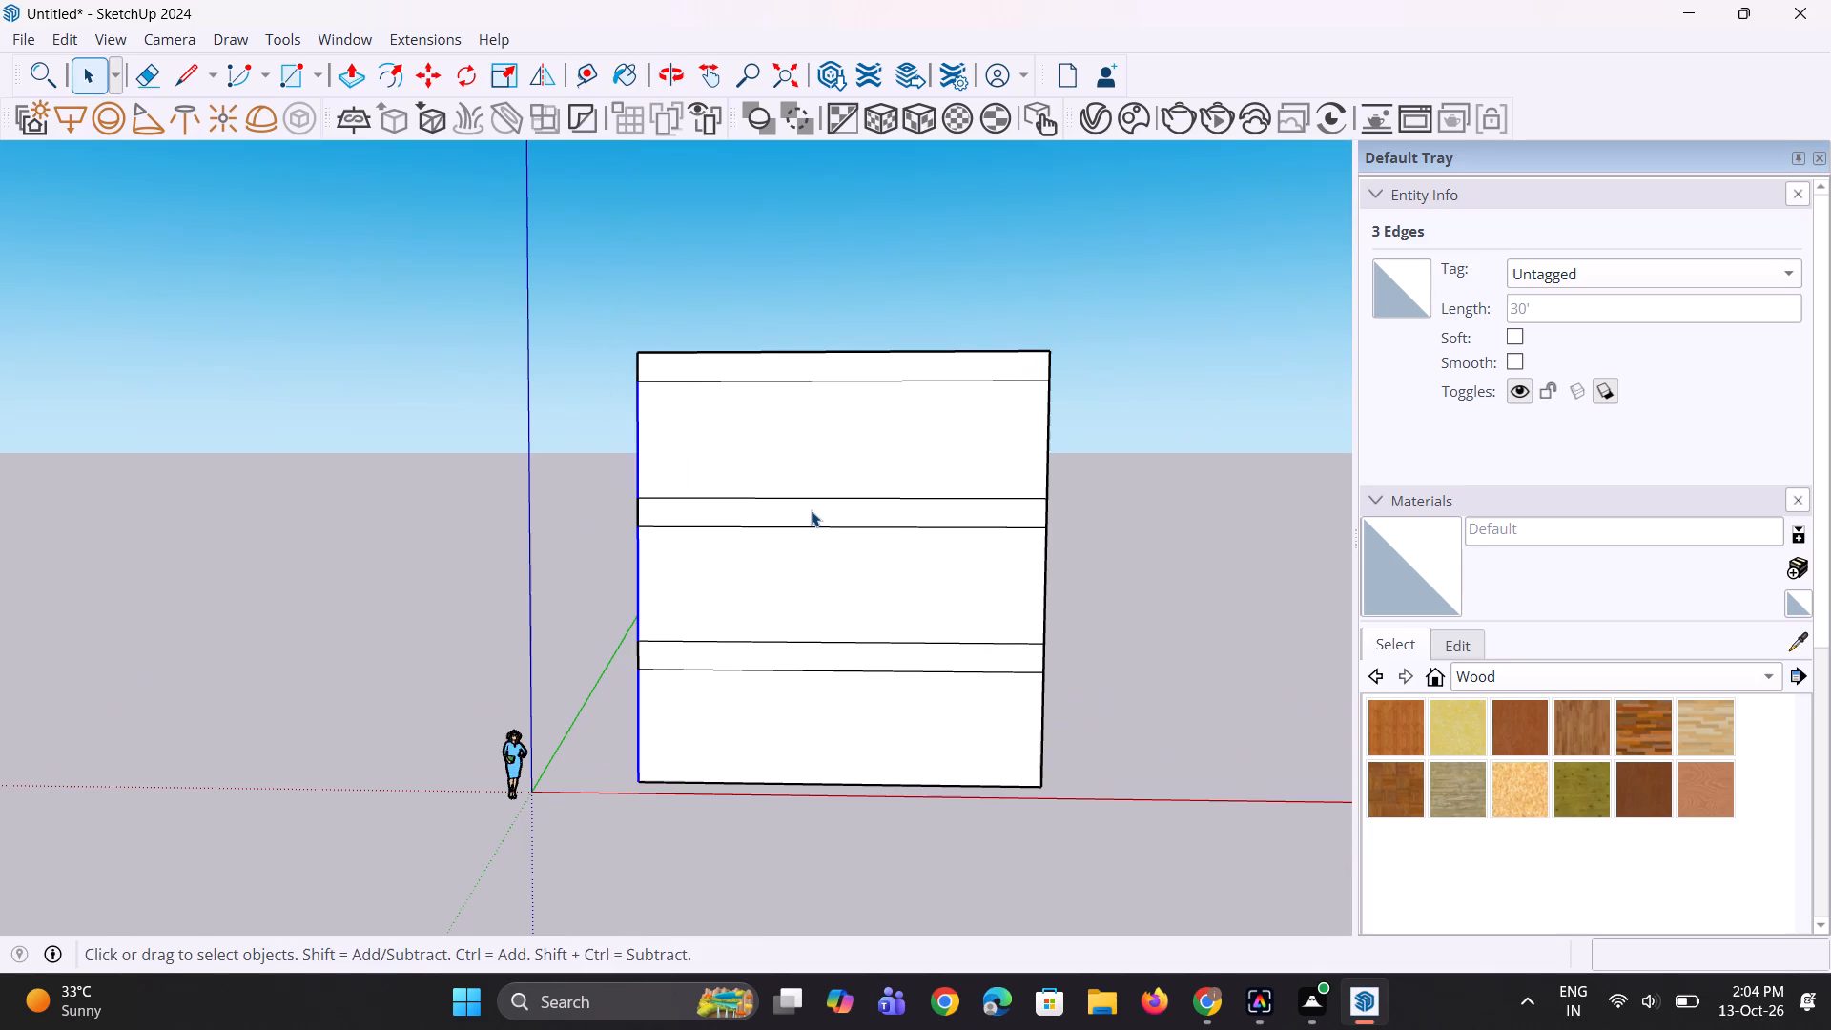
key("m")
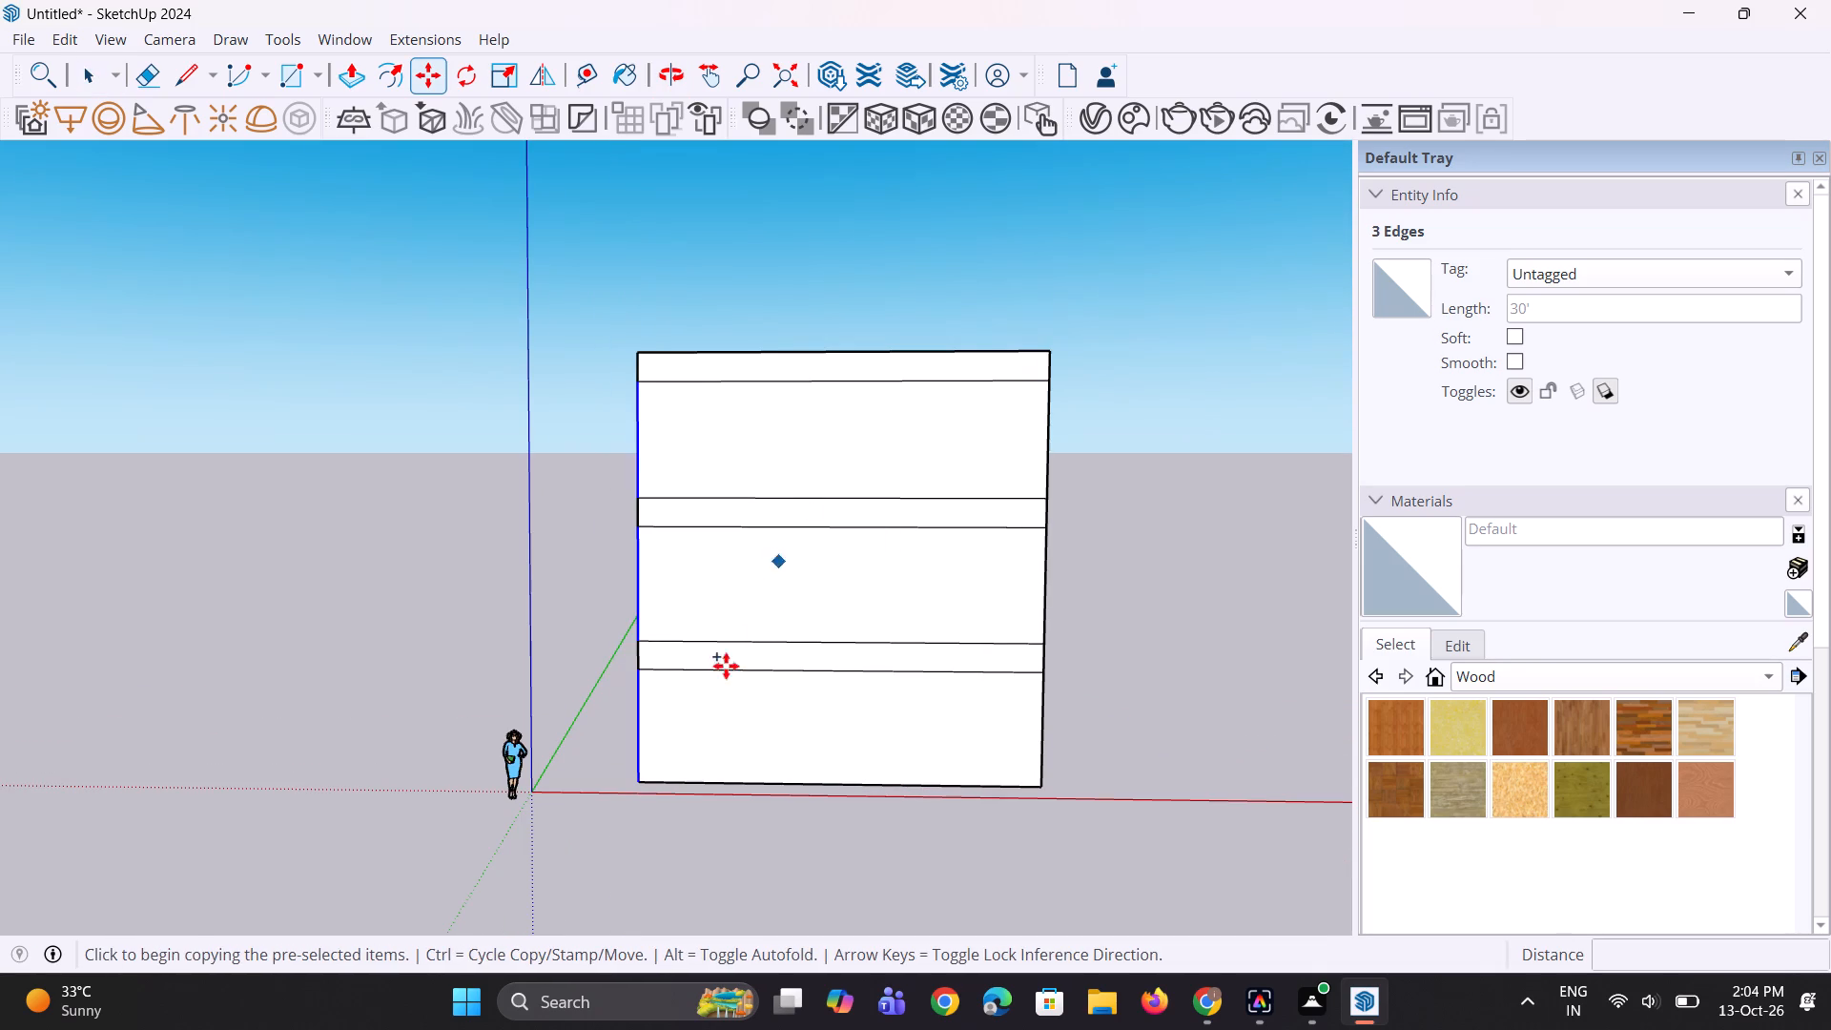
left_click(639, 777)
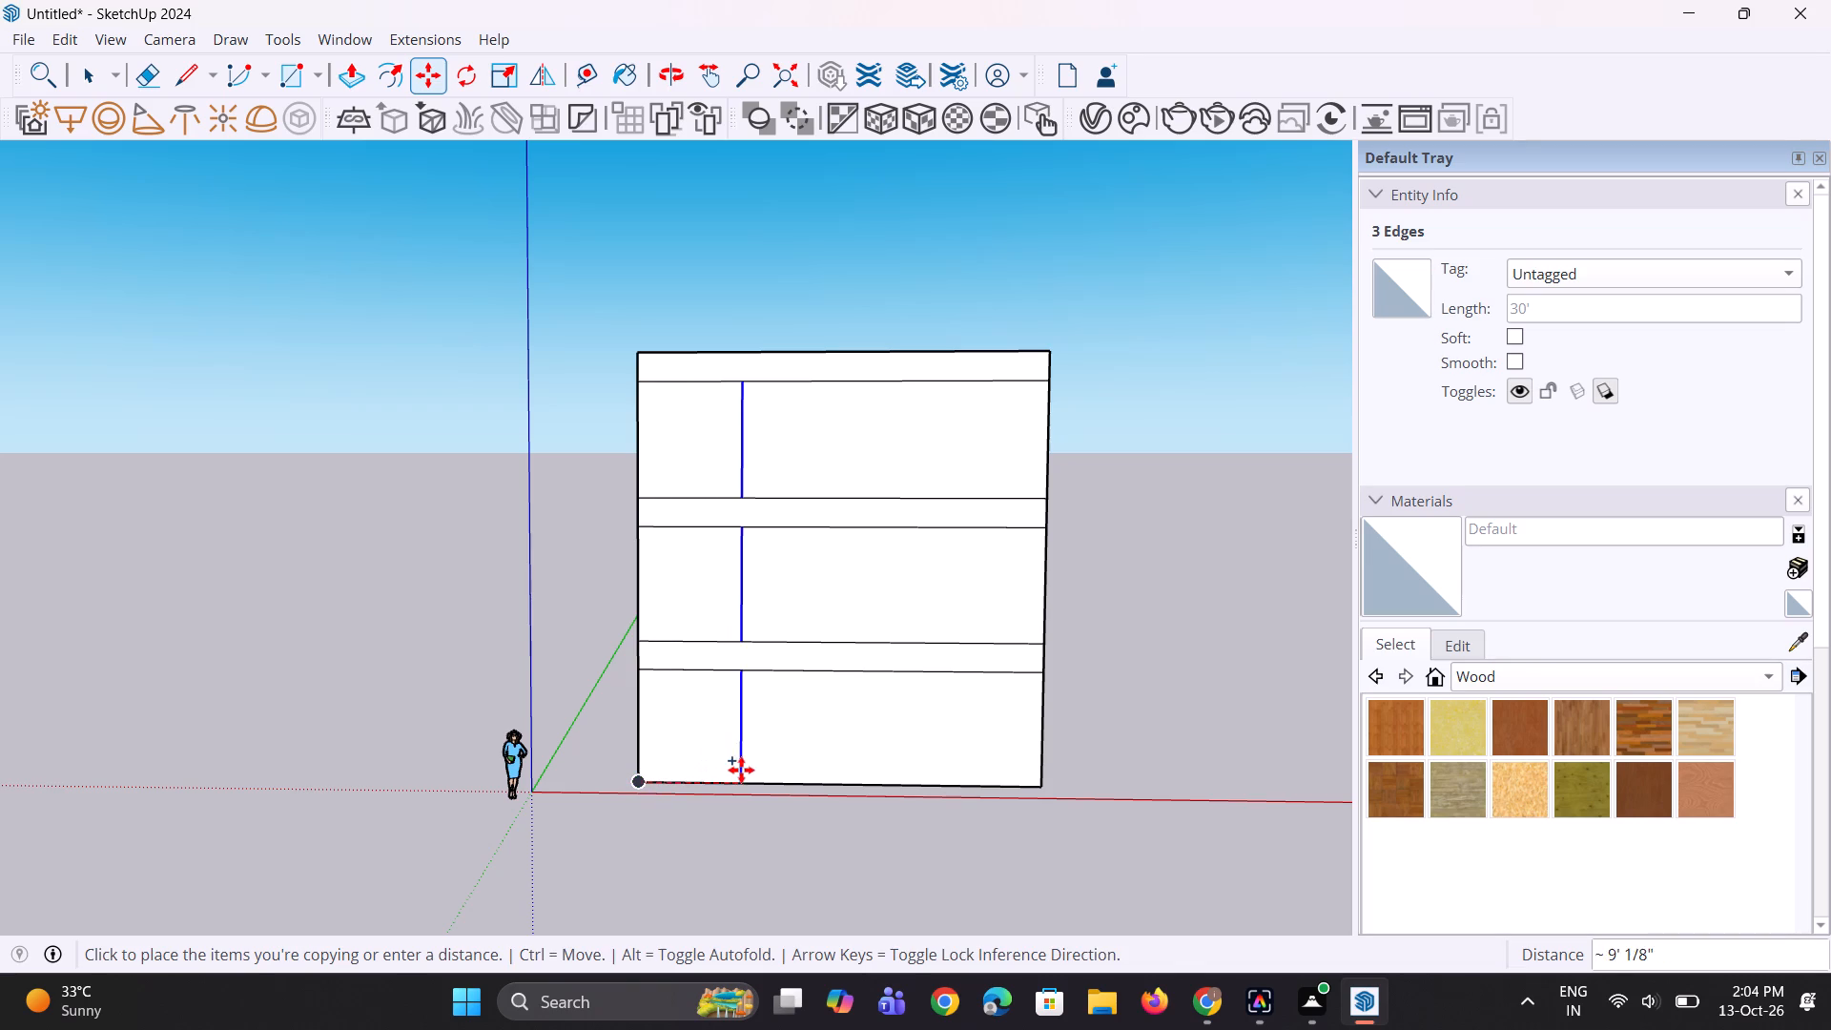
left_click(833, 780)
middle_click_drag(839, 784, 751, 805)
key("space")
key("space")
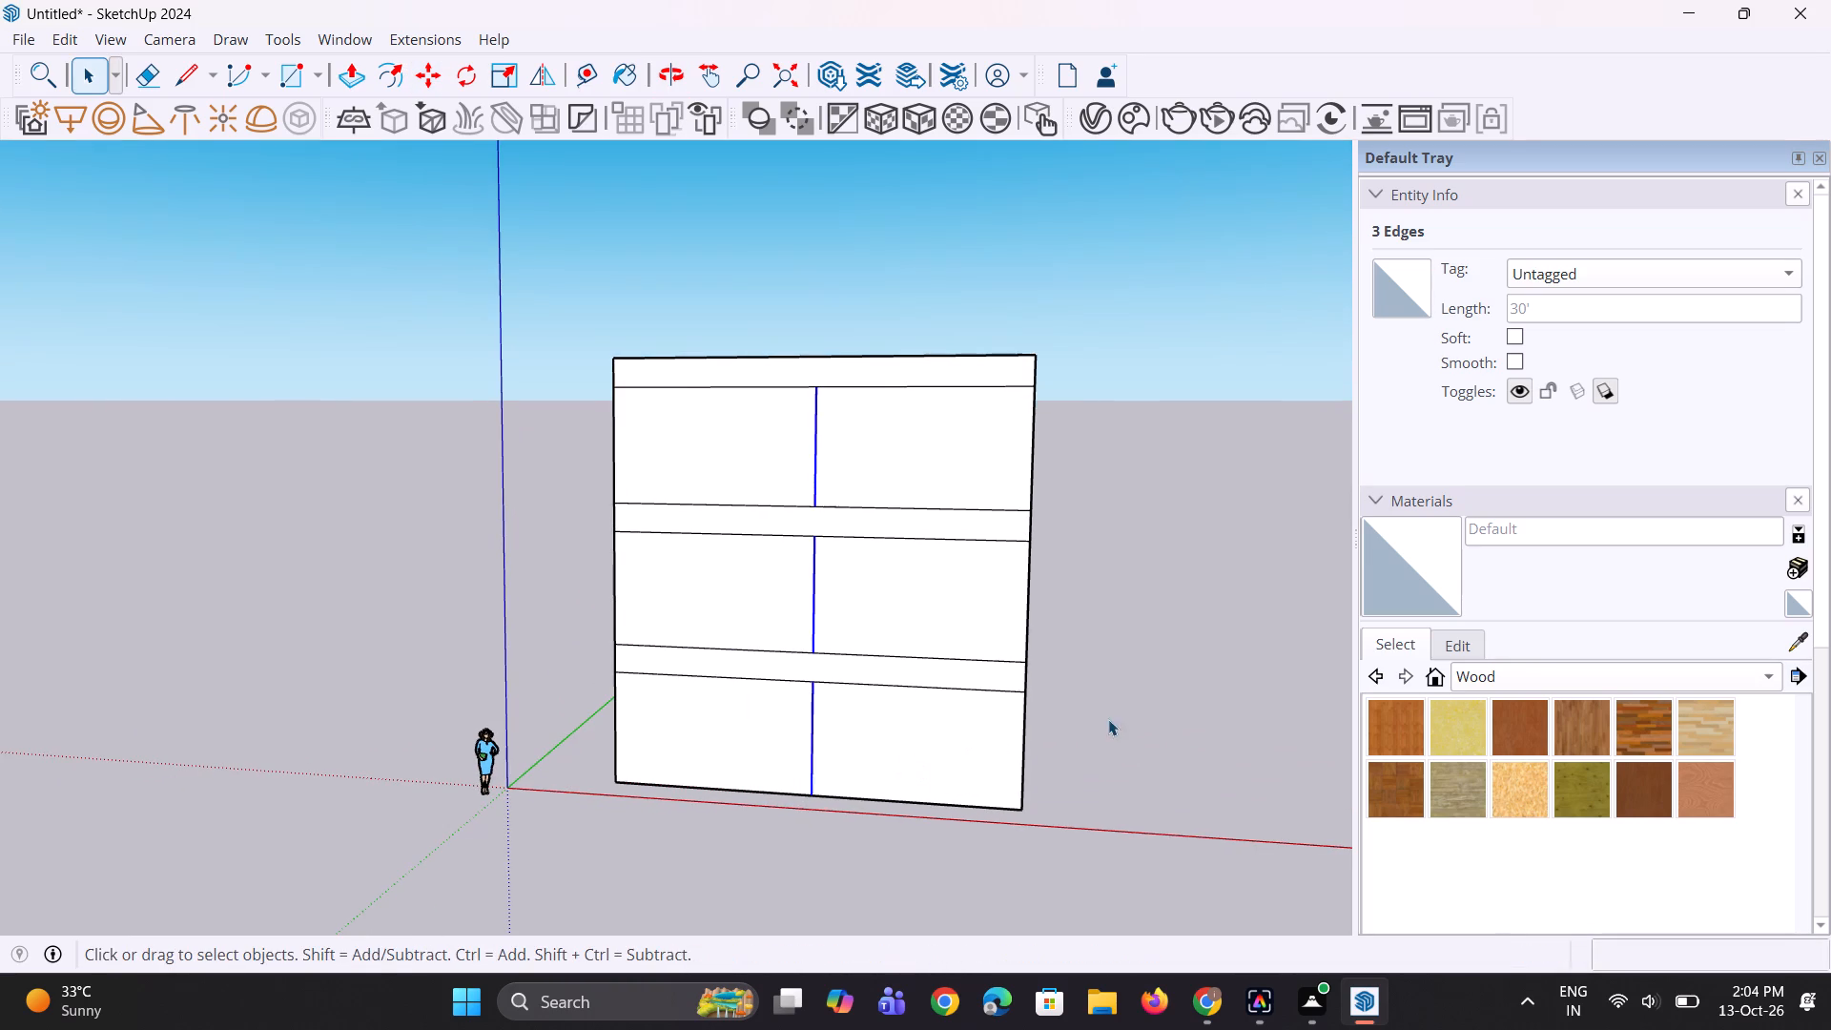
left_click(1108, 719)
Push/Pull the top level's left front panel inward about 11' 5" to form a recessed bay.
middle_click_drag(999, 677, 930, 693)
scroll(811, 349, "up", 3)
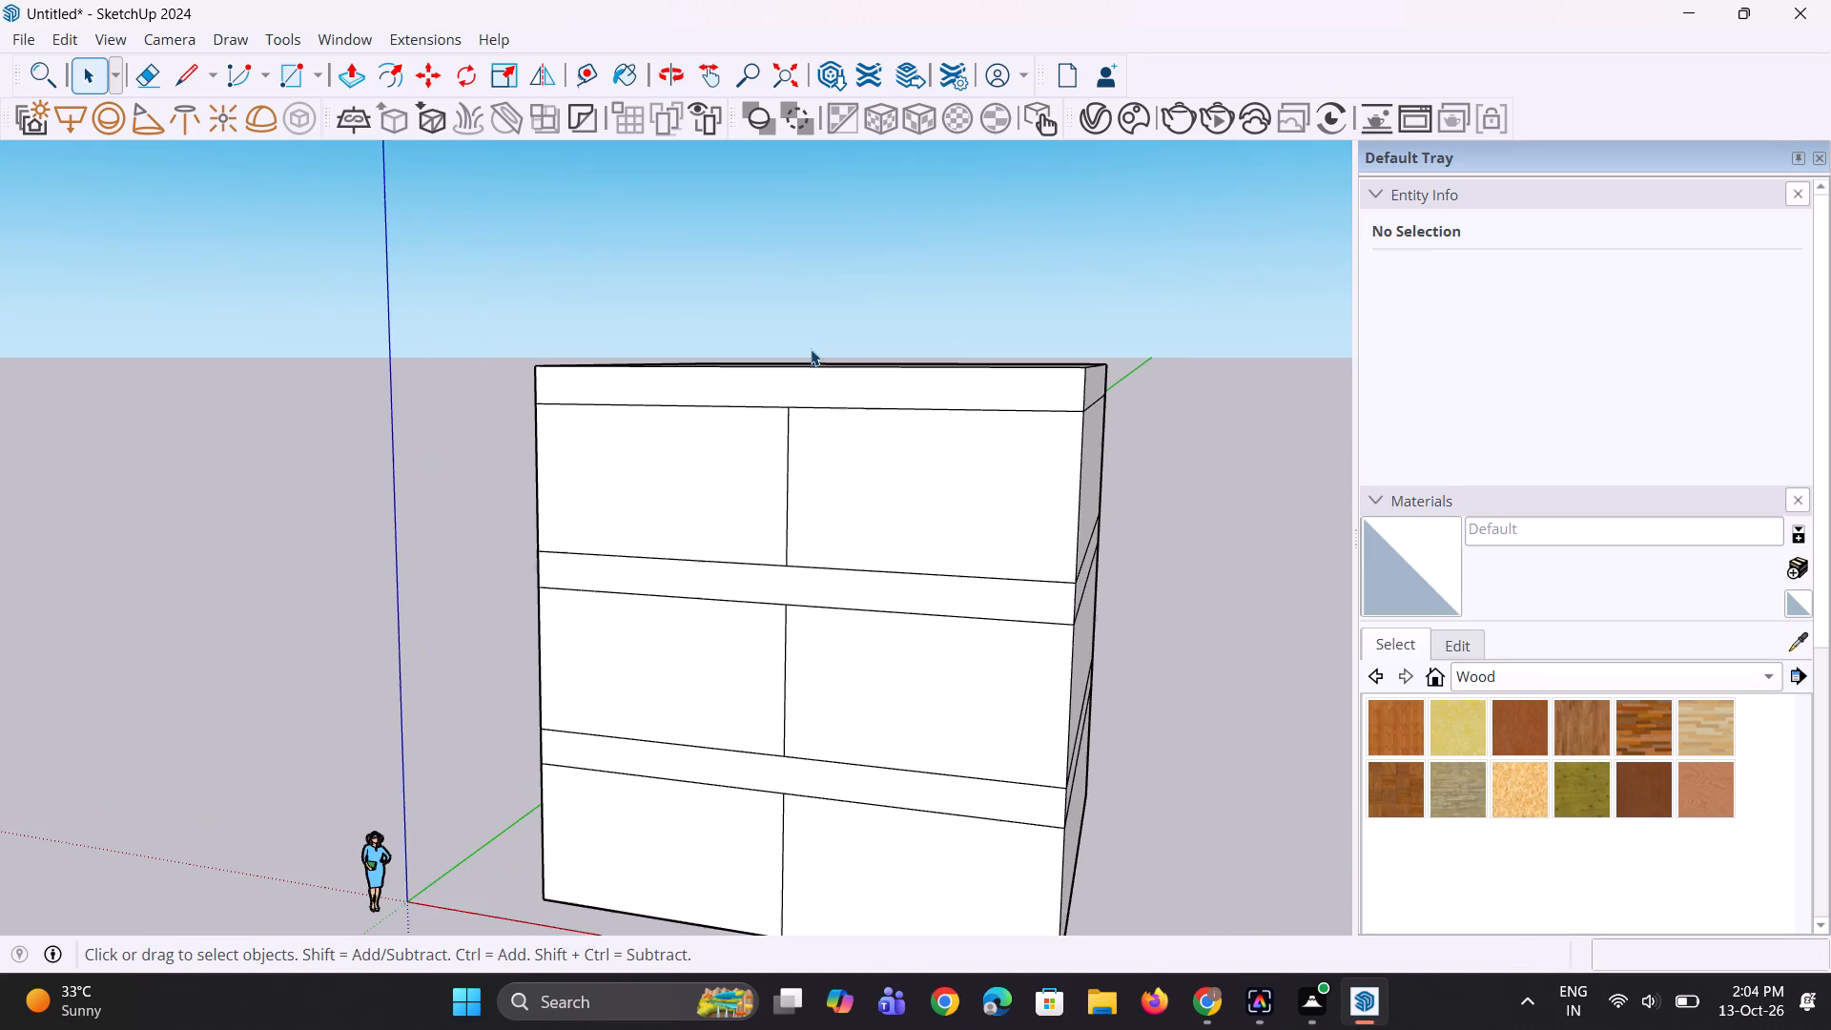
key("p")
double_click(689, 481)
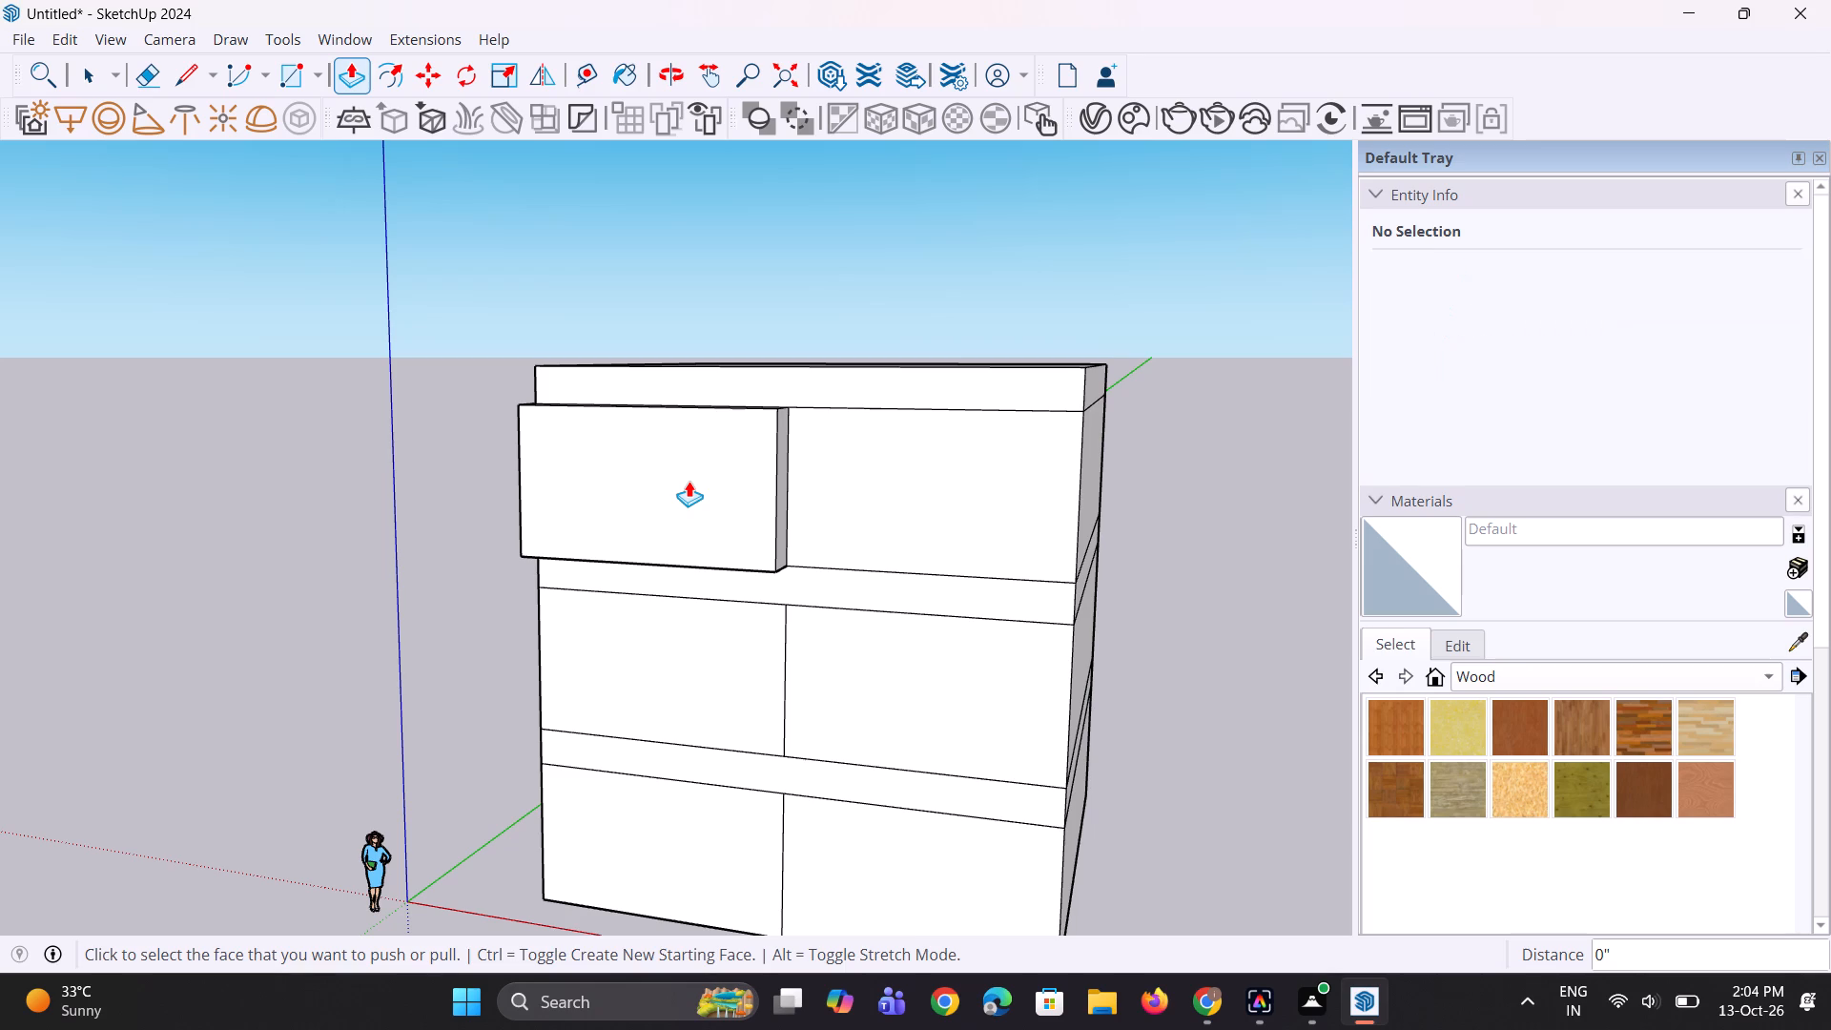
key("ctrl+z")
left_click(687, 484)
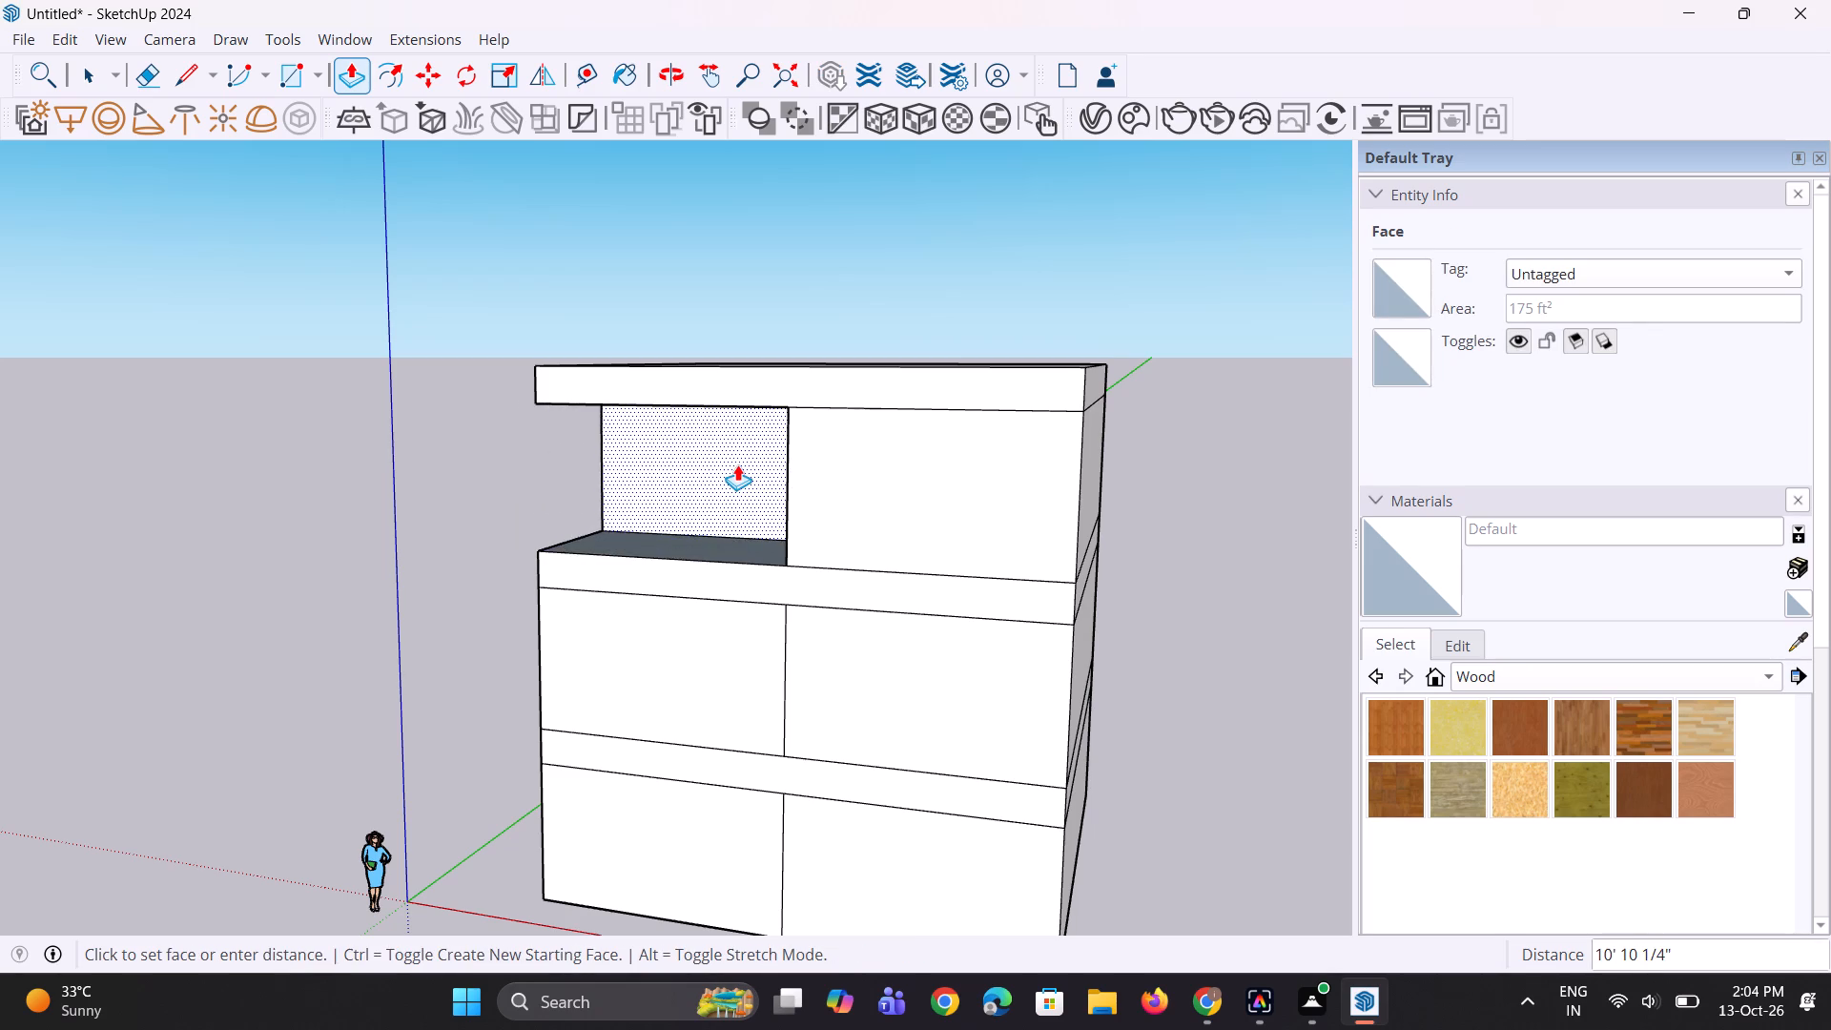
left_click(739, 467)
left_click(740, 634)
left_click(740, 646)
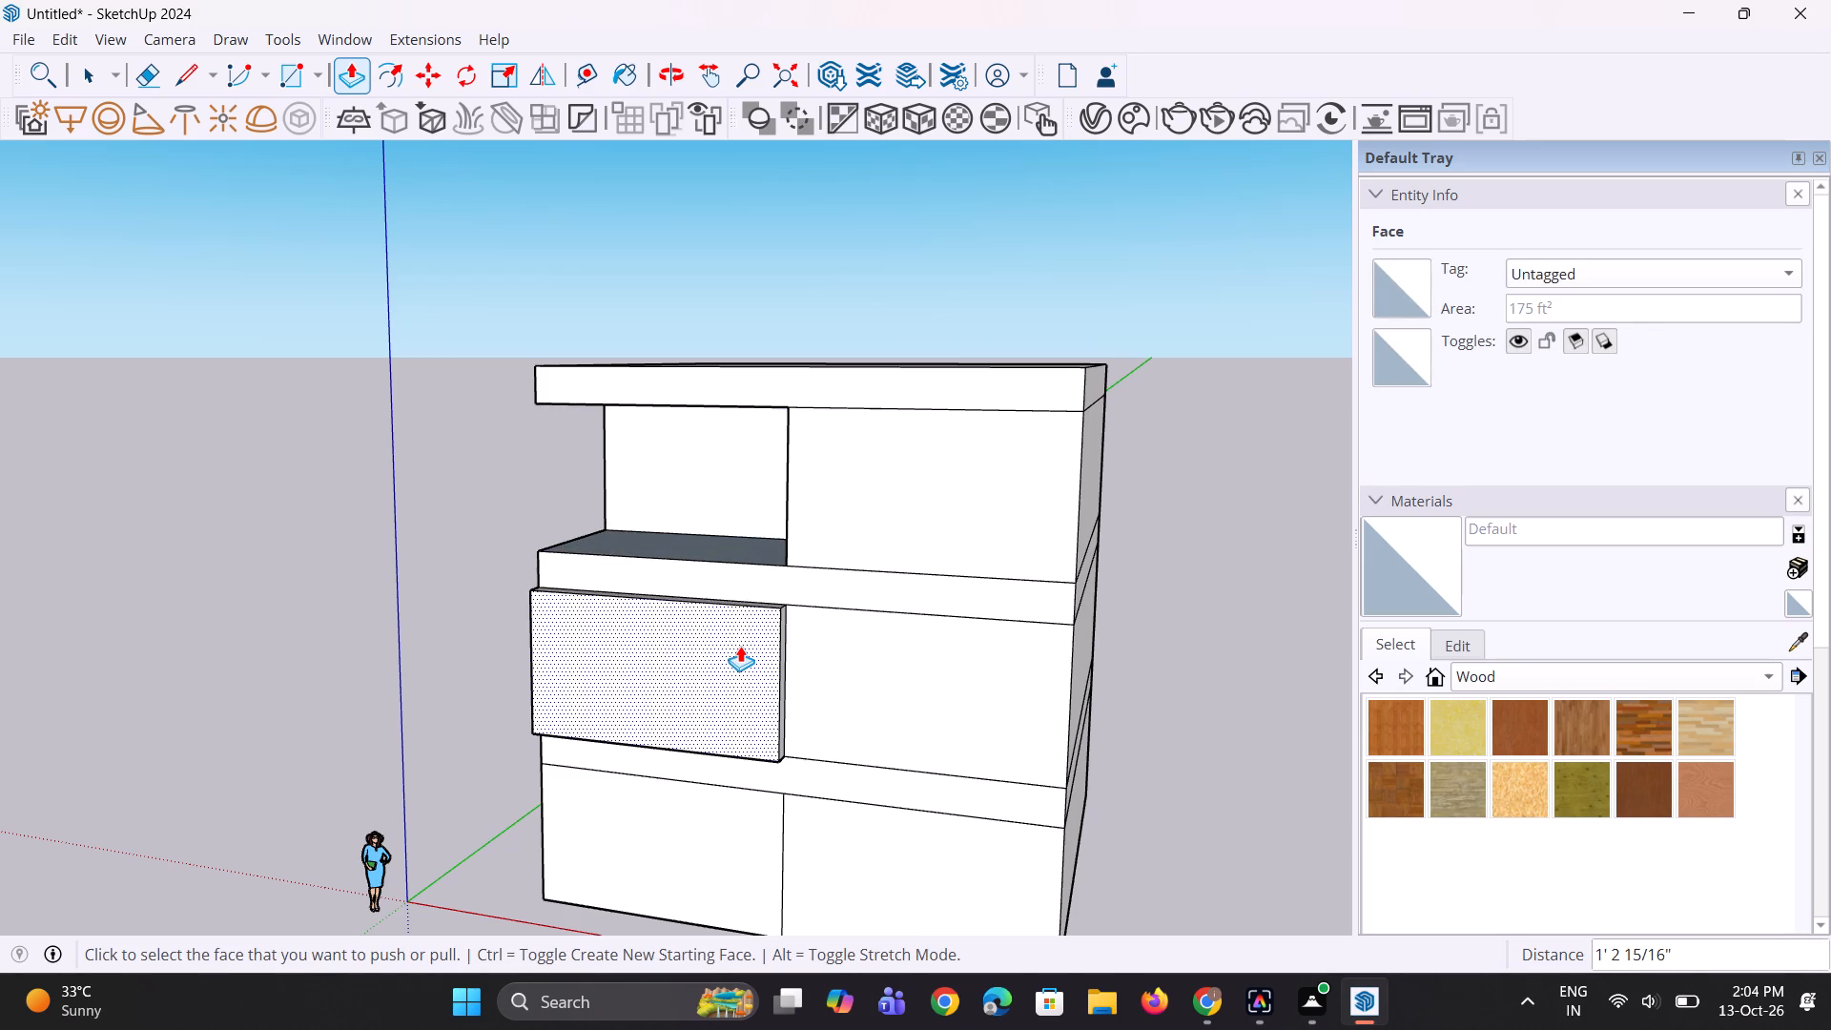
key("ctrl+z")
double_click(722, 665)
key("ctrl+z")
Push/Pull the left front panels of the middle and ground levels inward about 11' 5", matching the top recess.
left_click(723, 661)
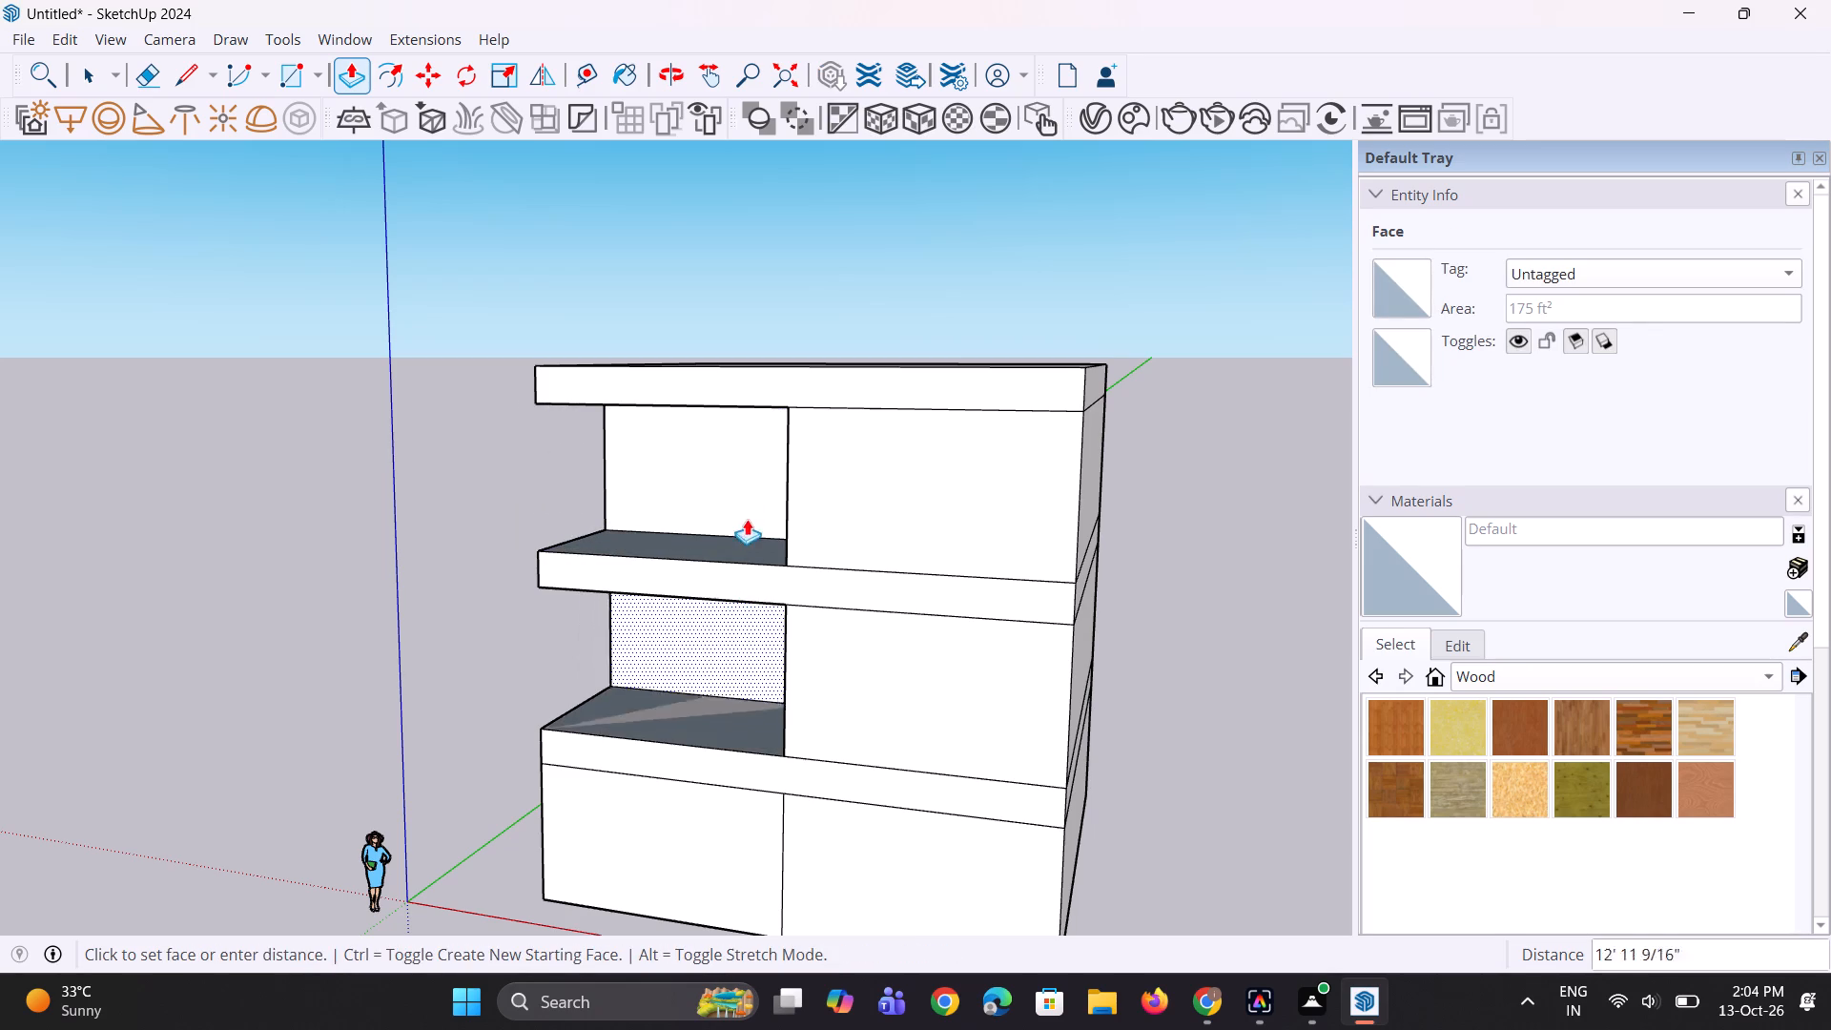
left_click(751, 492)
scroll(735, 711, "down", 1)
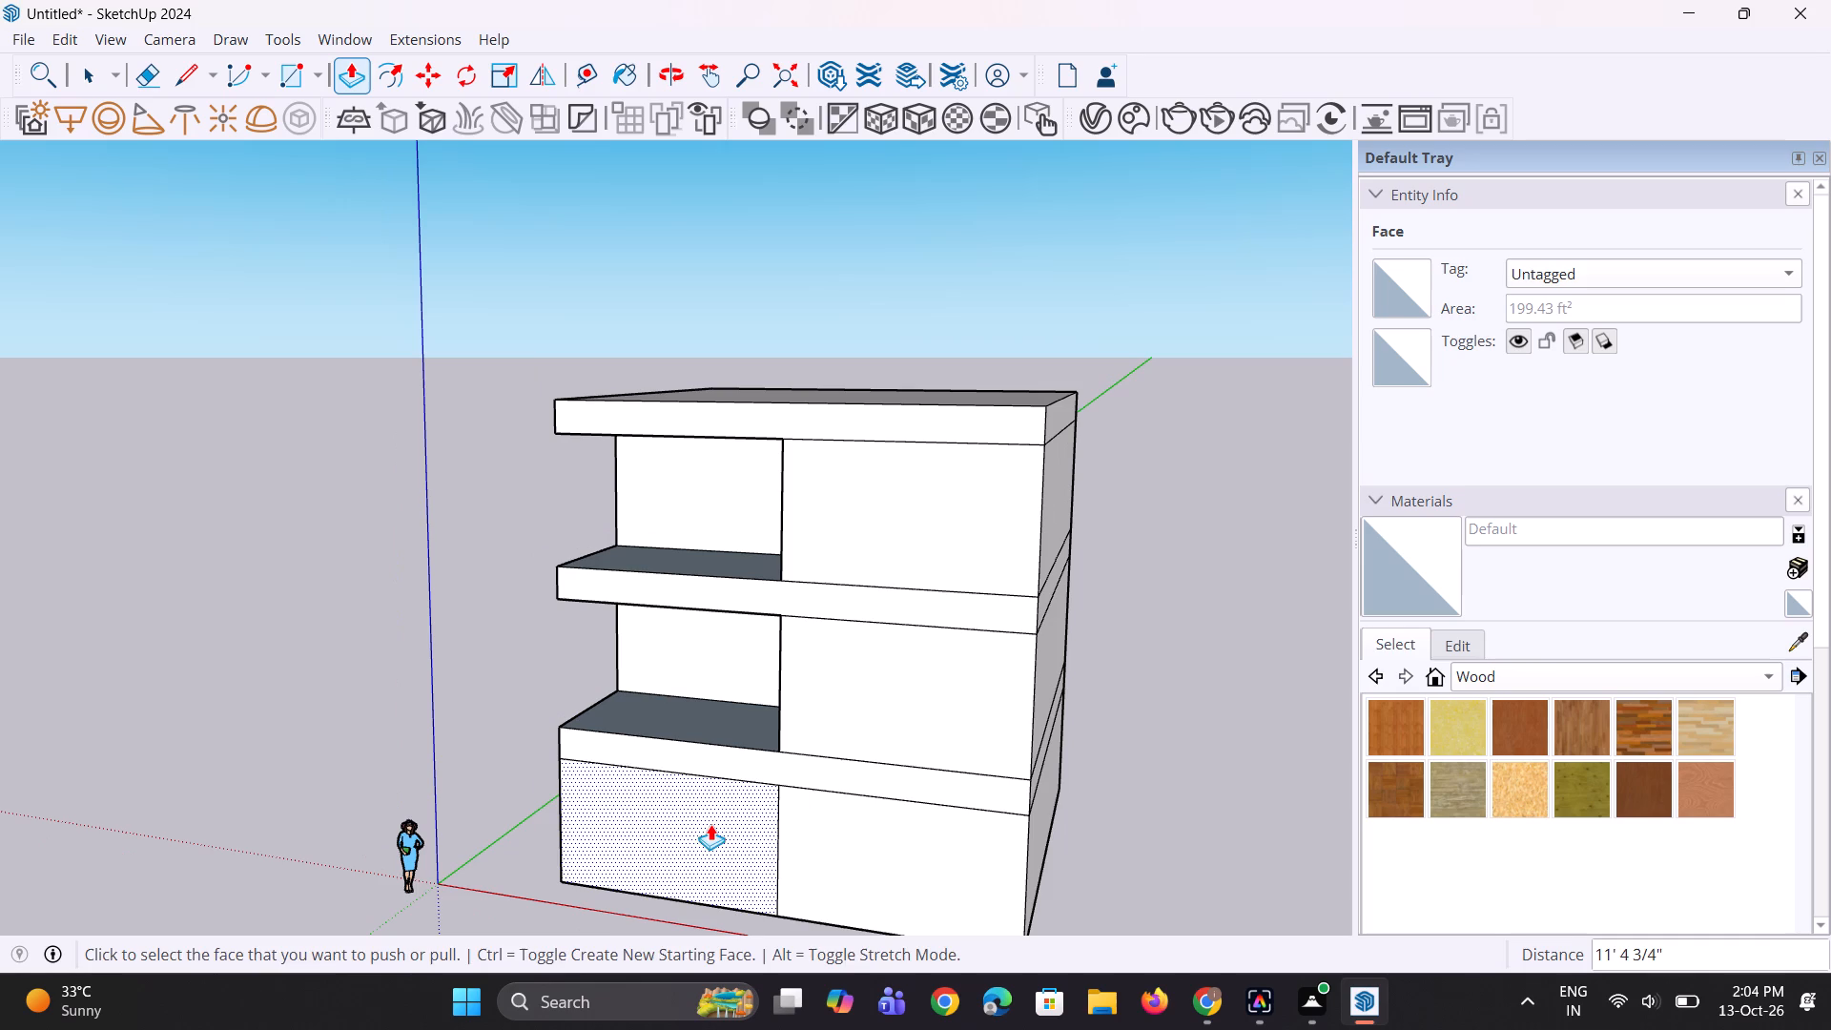
double_click(710, 824)
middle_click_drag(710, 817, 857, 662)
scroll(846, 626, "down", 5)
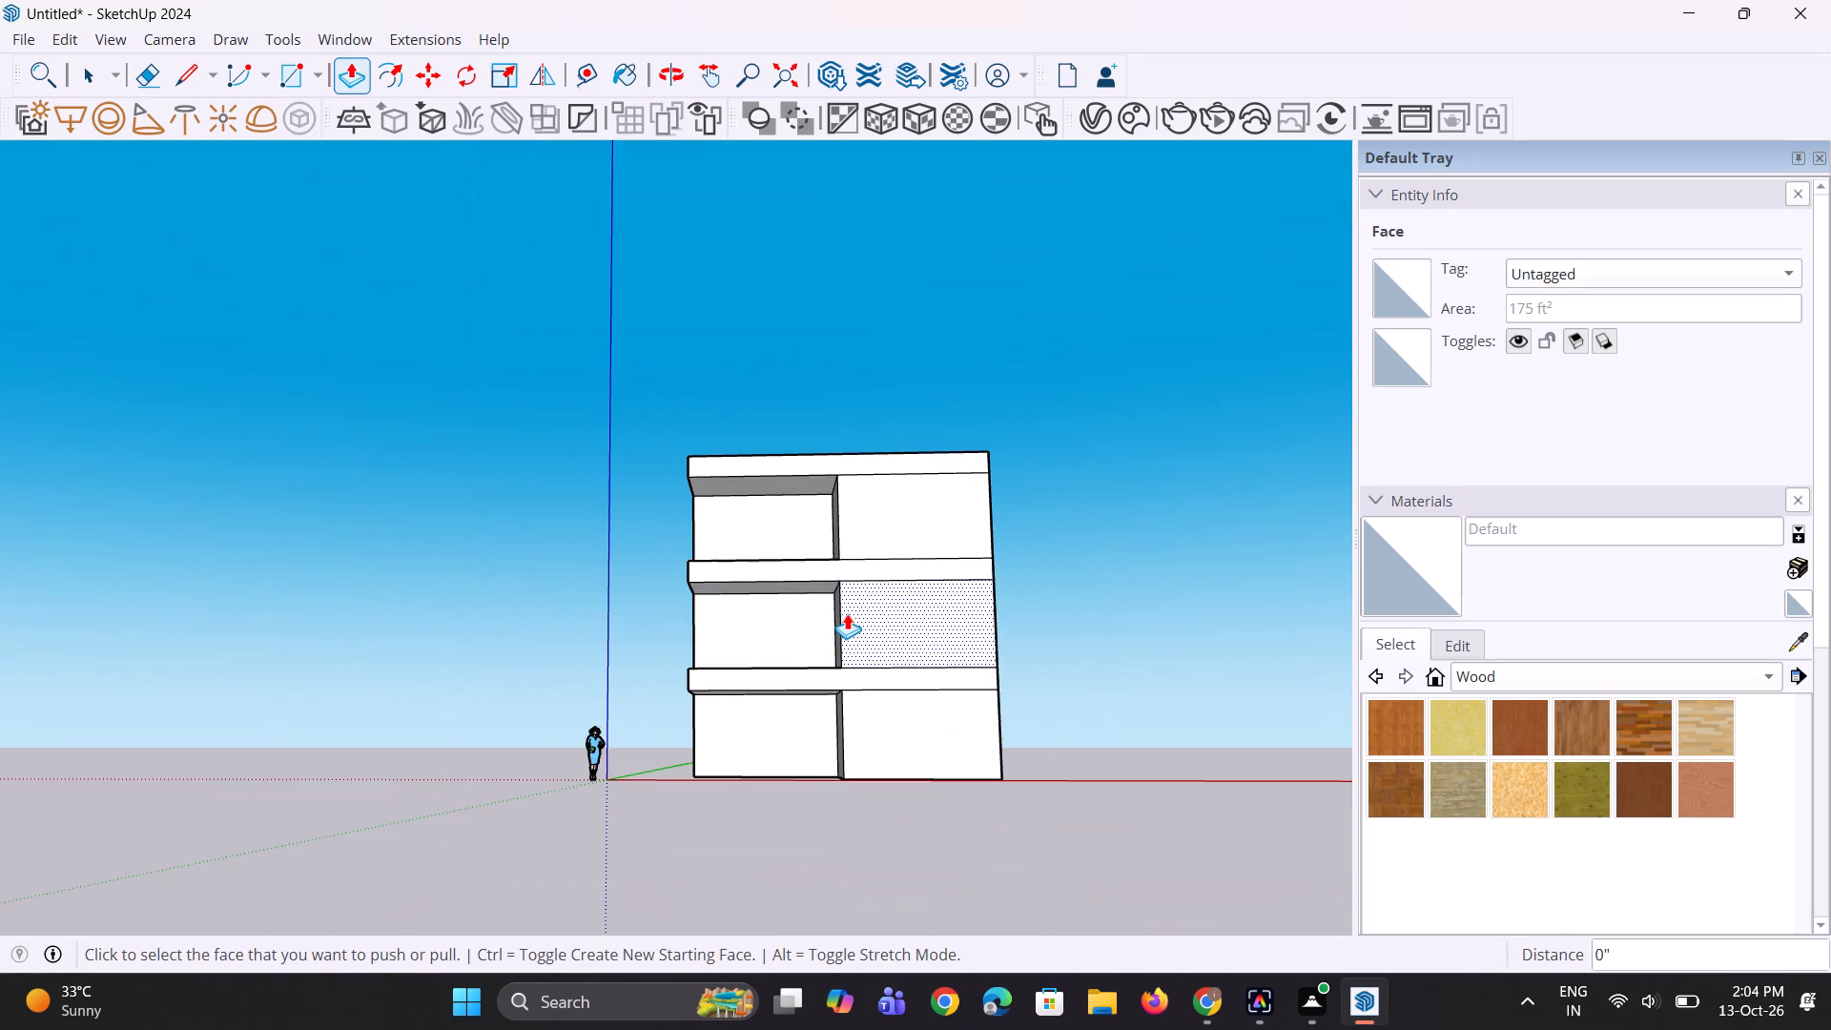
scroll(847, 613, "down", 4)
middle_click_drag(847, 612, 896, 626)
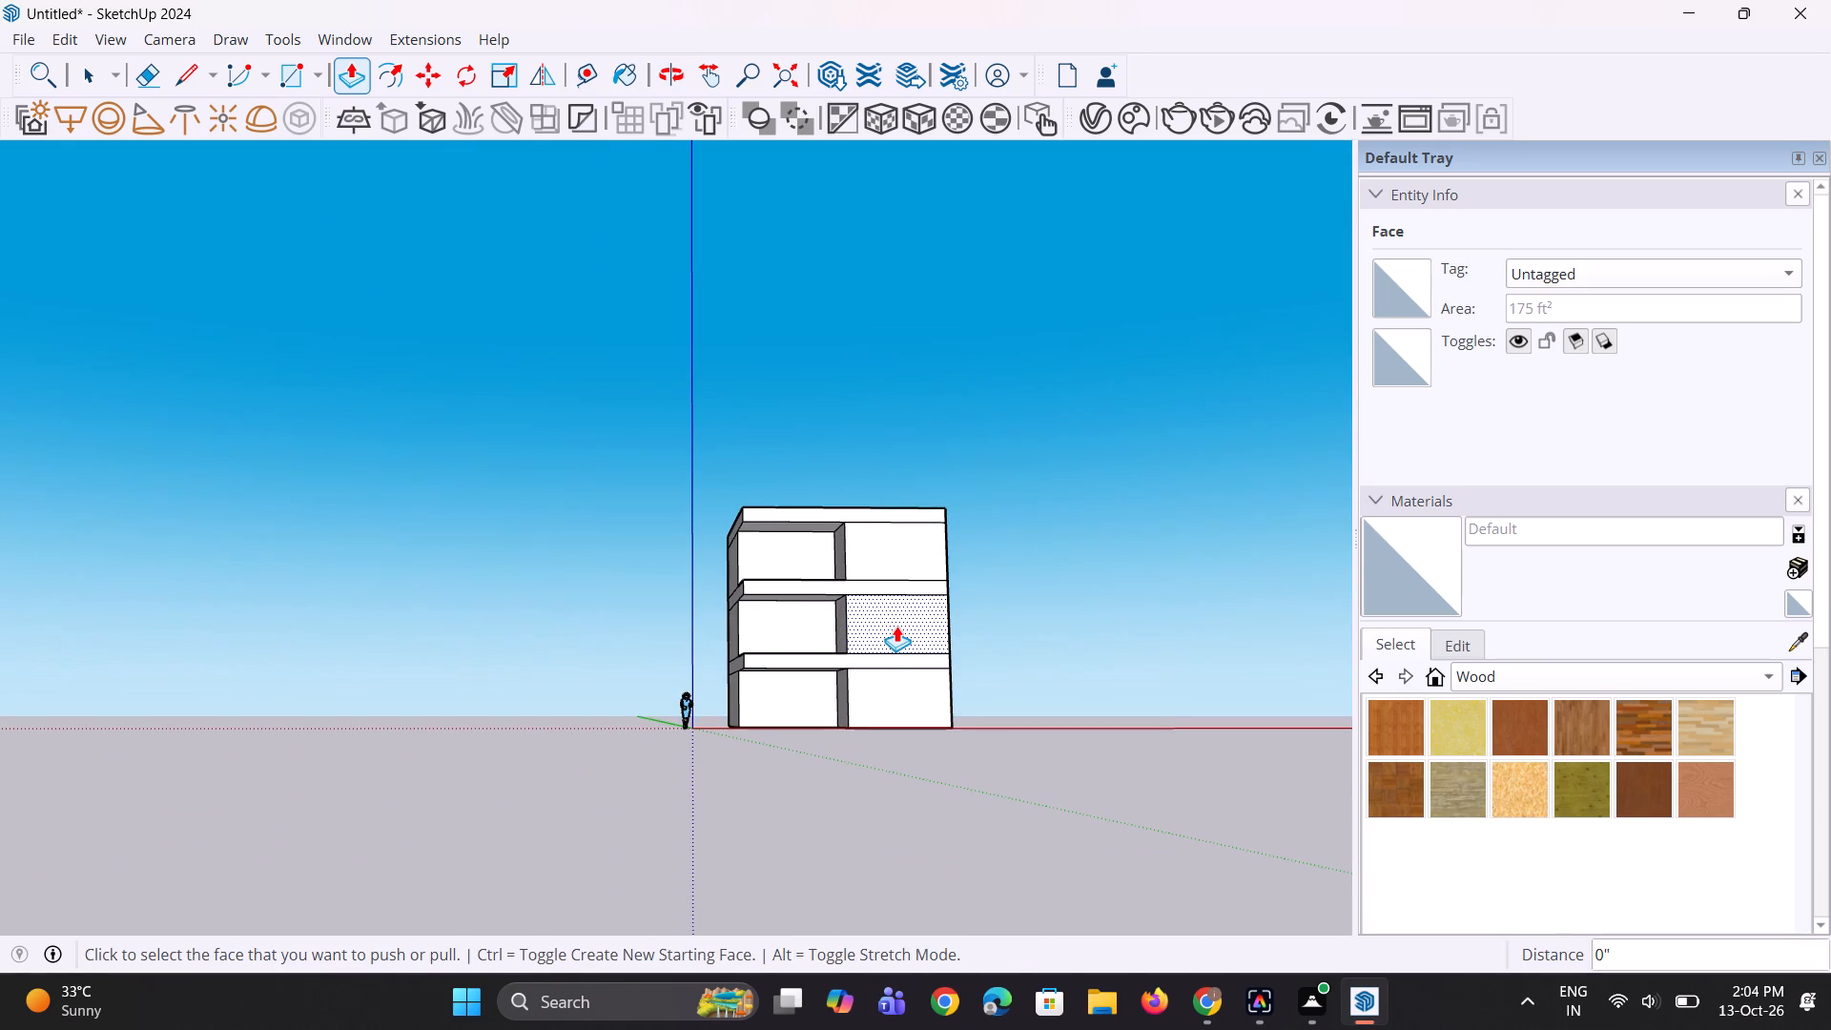
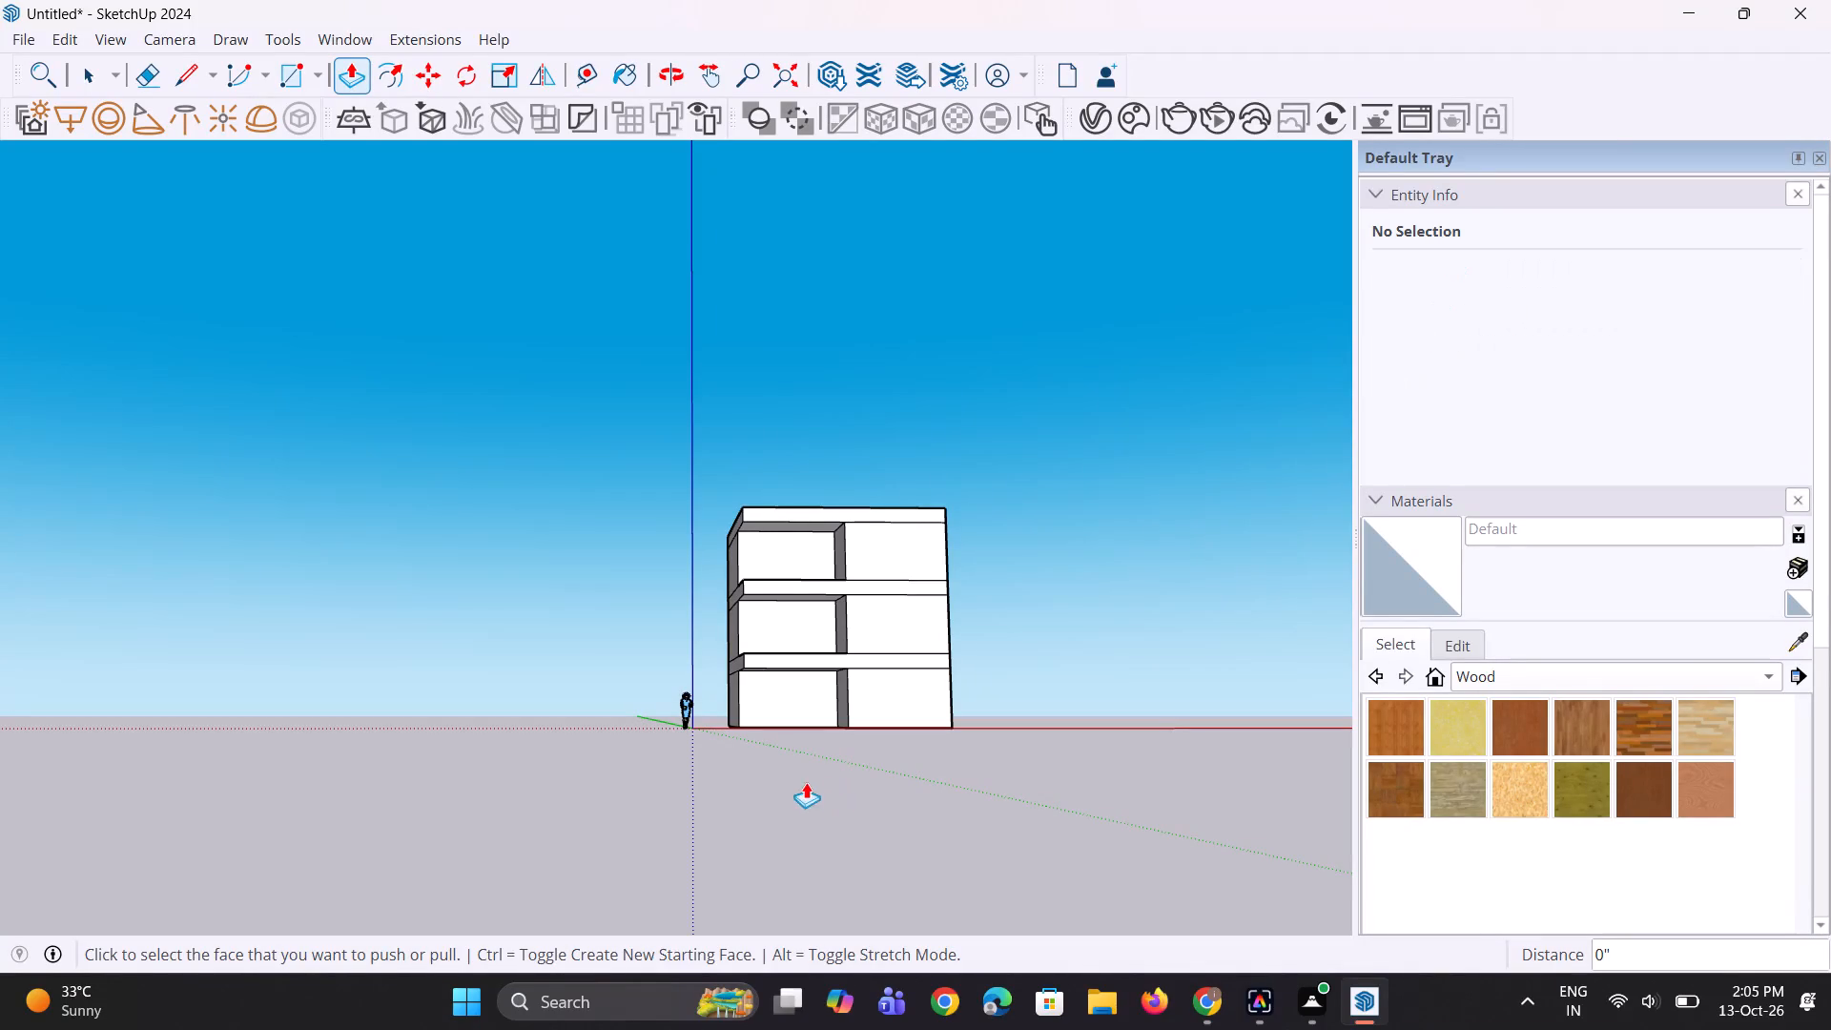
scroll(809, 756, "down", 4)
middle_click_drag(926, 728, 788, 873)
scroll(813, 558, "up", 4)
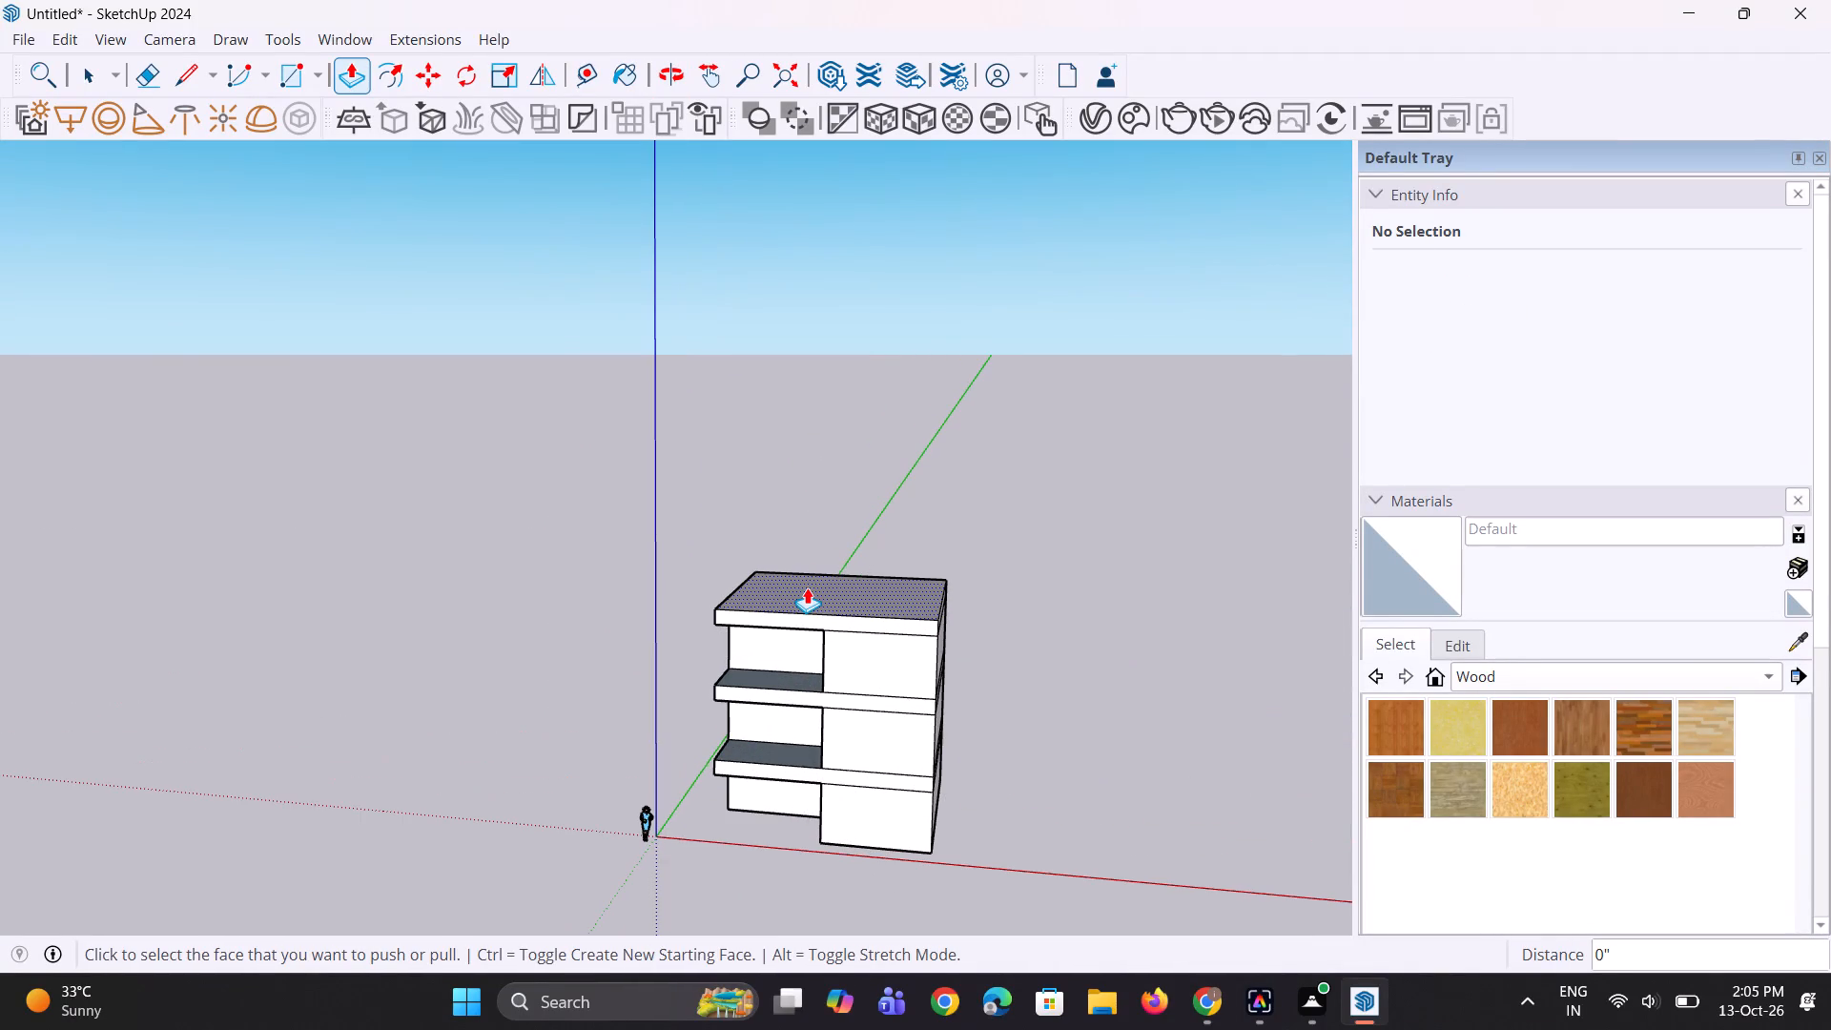
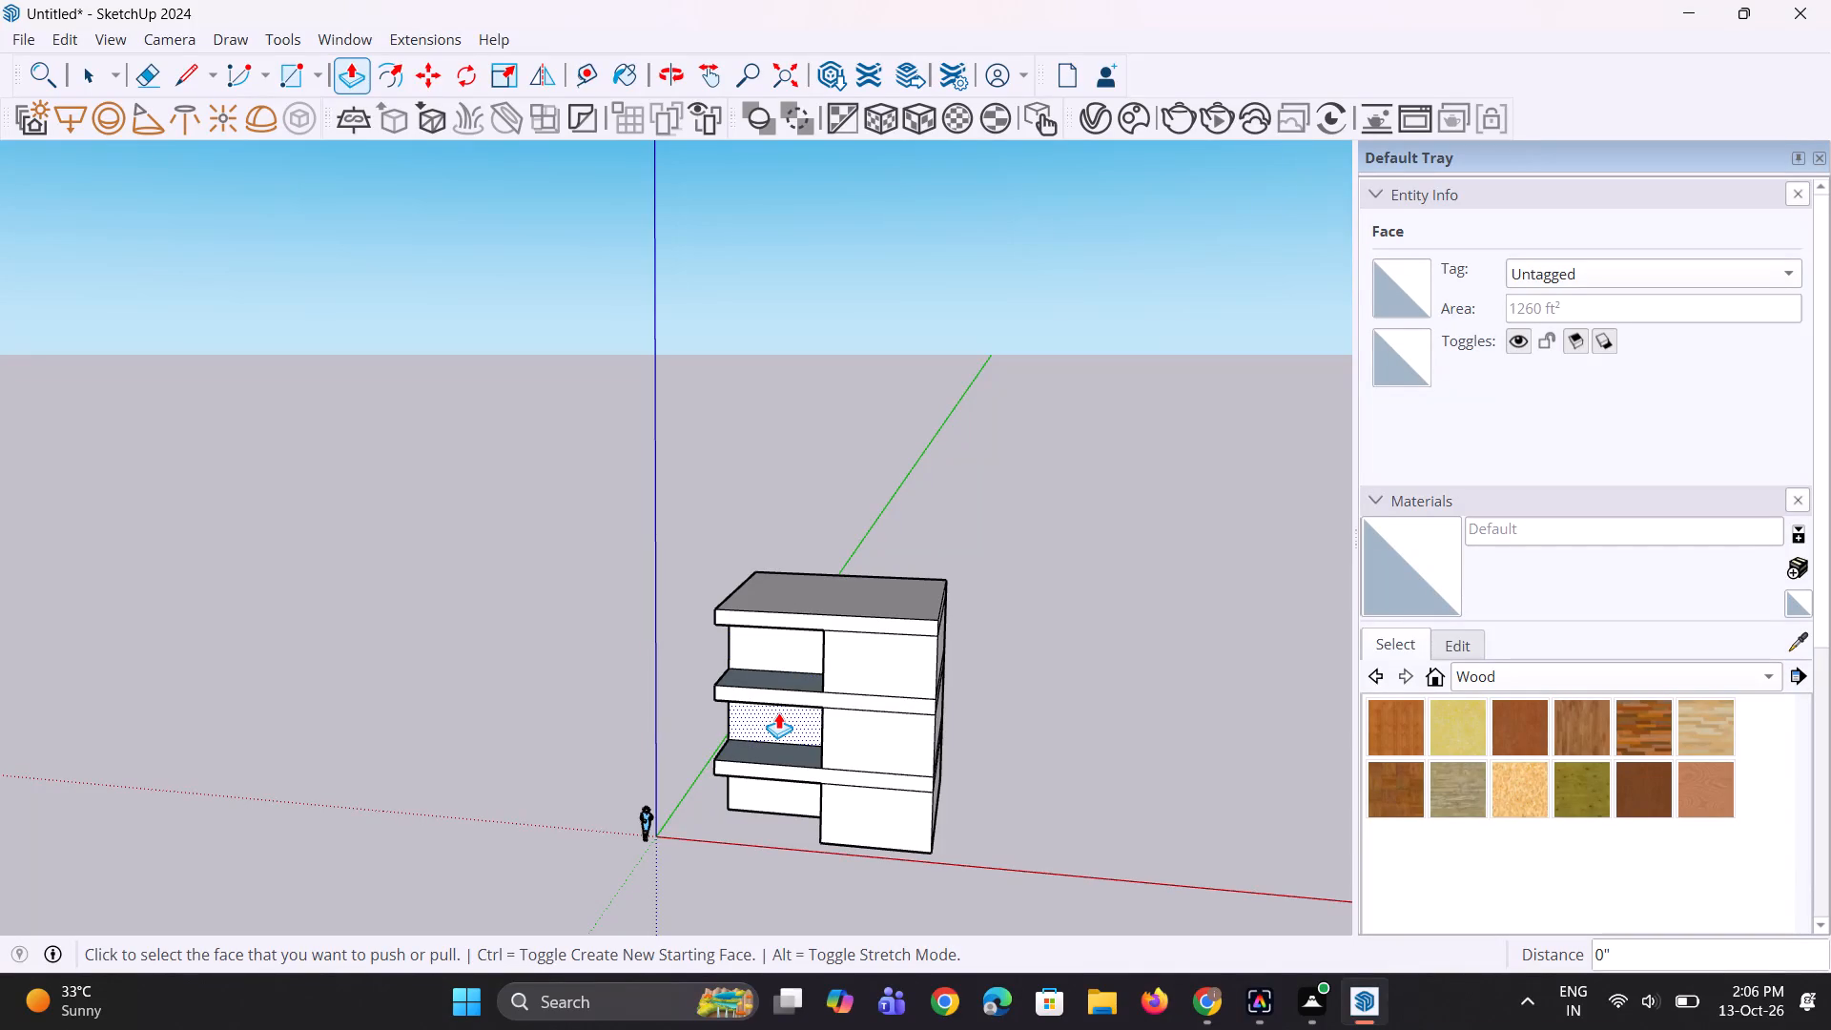
Examine the building's front, side and roof massing from several angles.
scroll(759, 659, "down", 3)
middle_click_drag(813, 654, 835, 578)
scroll(850, 575, "up", 3)
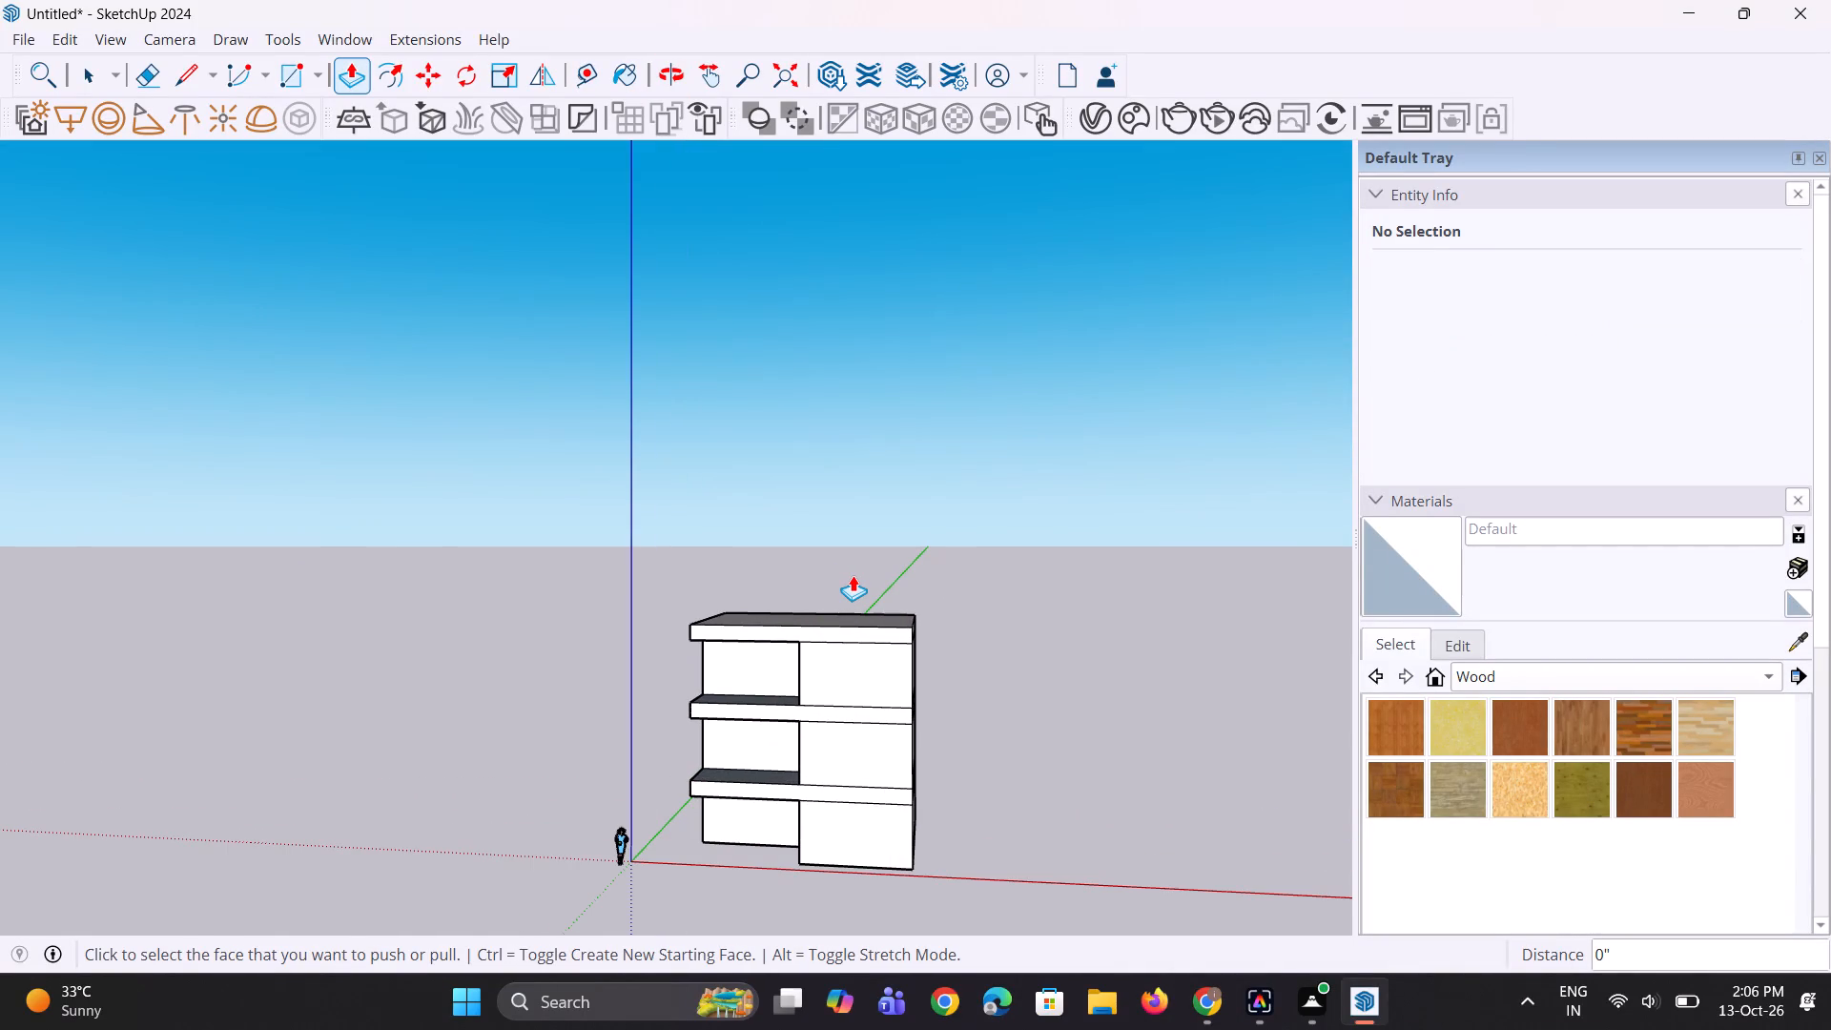
scroll(566, 538, "down", 4)
middle_click_drag(563, 538, 569, 538)
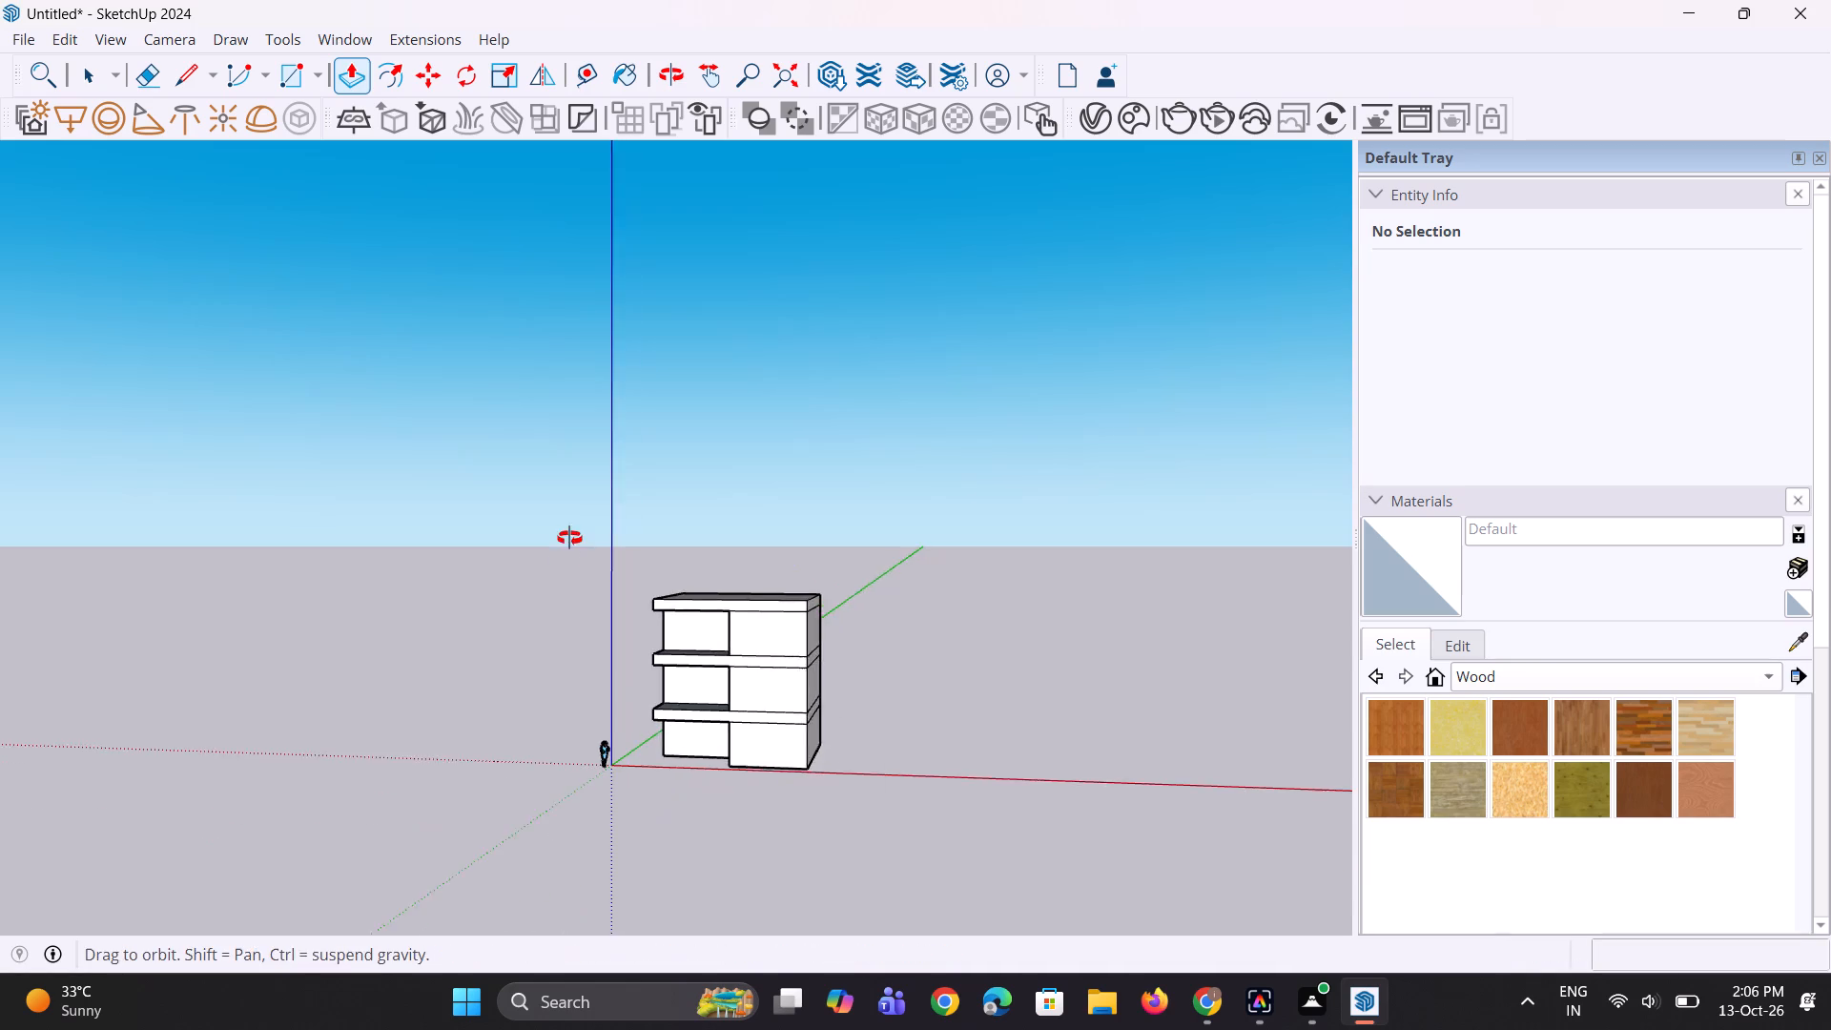
middle_click_drag(569, 538, 611, 554)
scroll(672, 711, "up", 5)
middle_click_drag(686, 711, 901, 678)
scroll(952, 640, "up", 3)
scroll(919, 646, "down", 3)
middle_click_drag(910, 664, 845, 661)
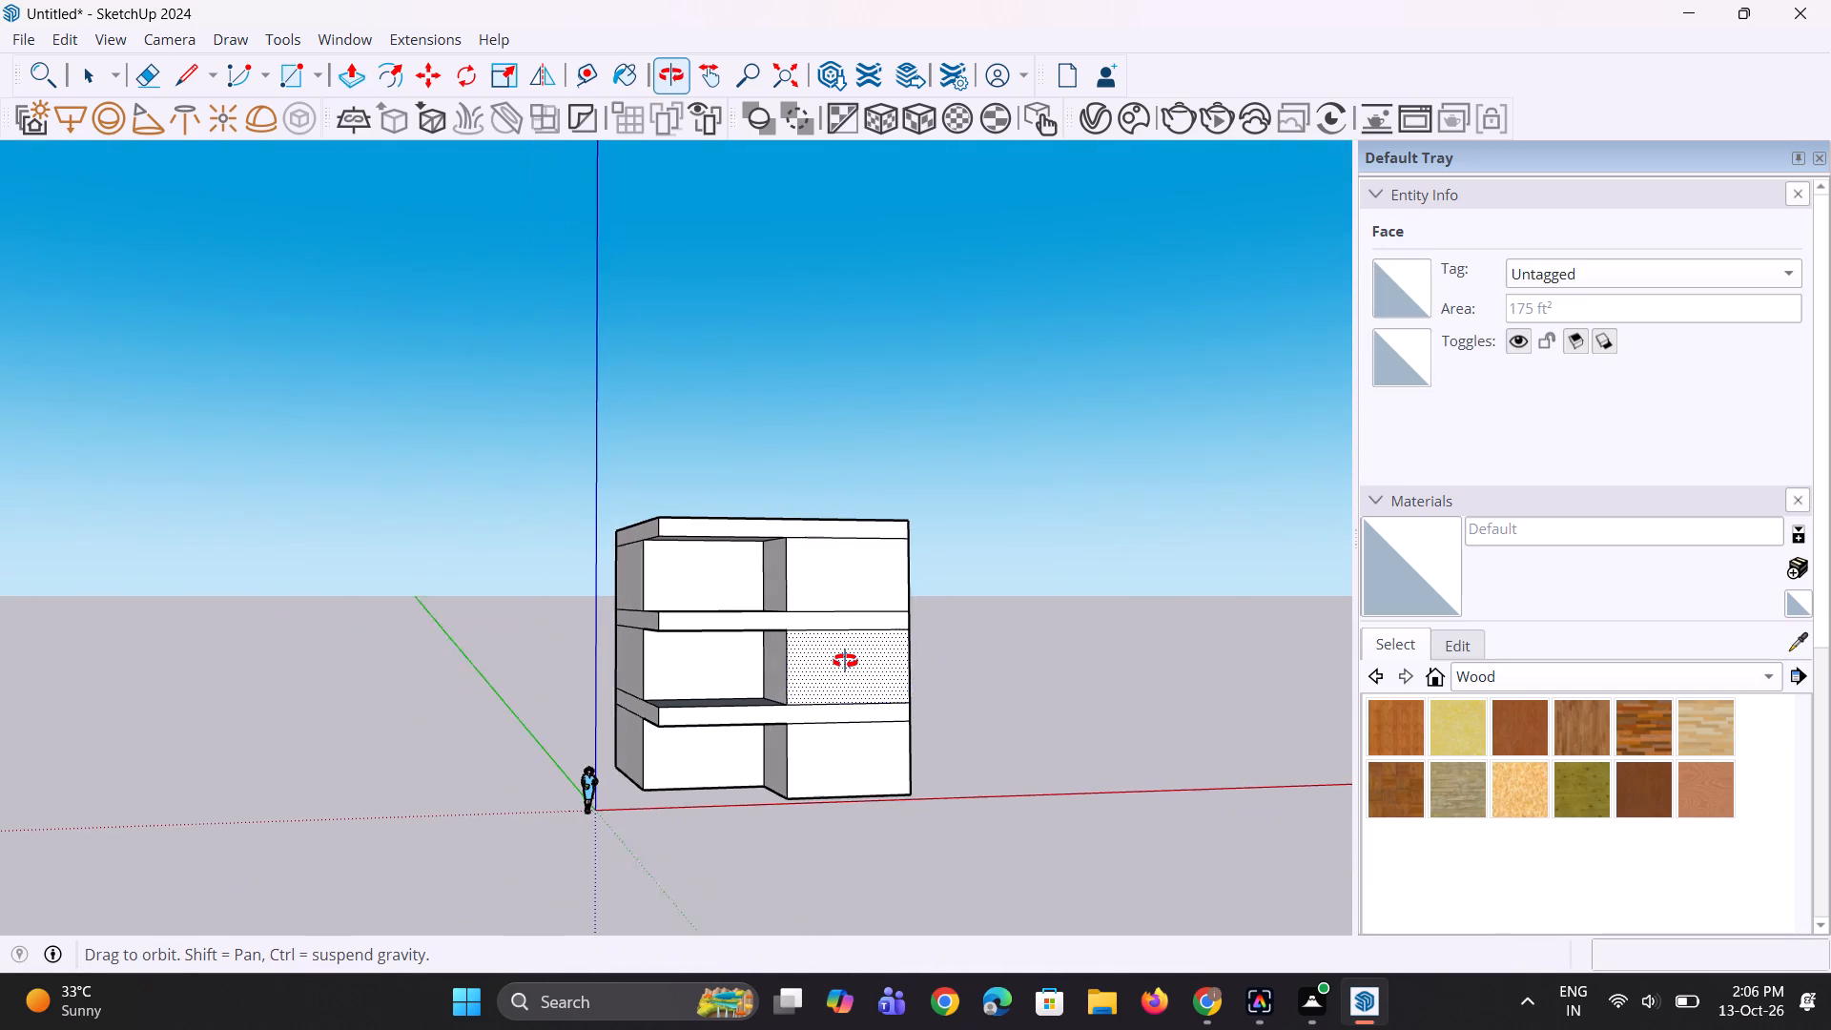
middle_click_drag(845, 661, 810, 646)
scroll(819, 591, "up", 2)
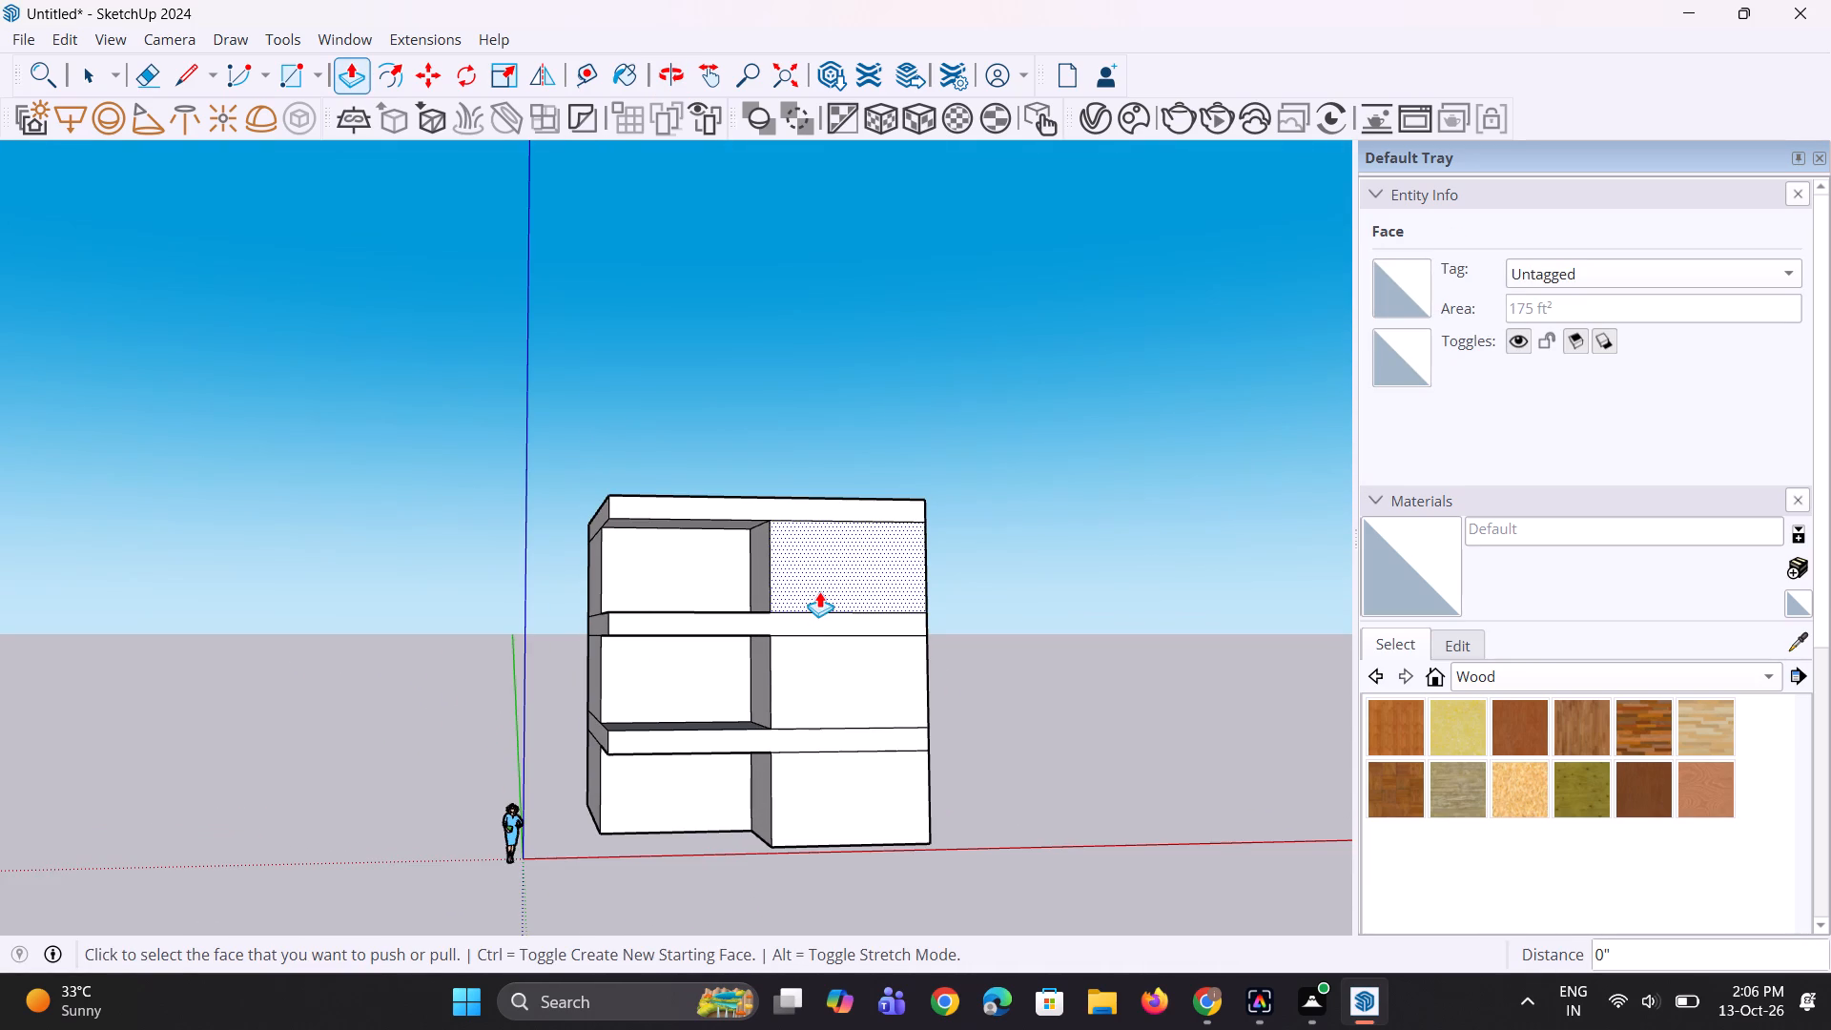
middle_click_drag(824, 601, 746, 838)
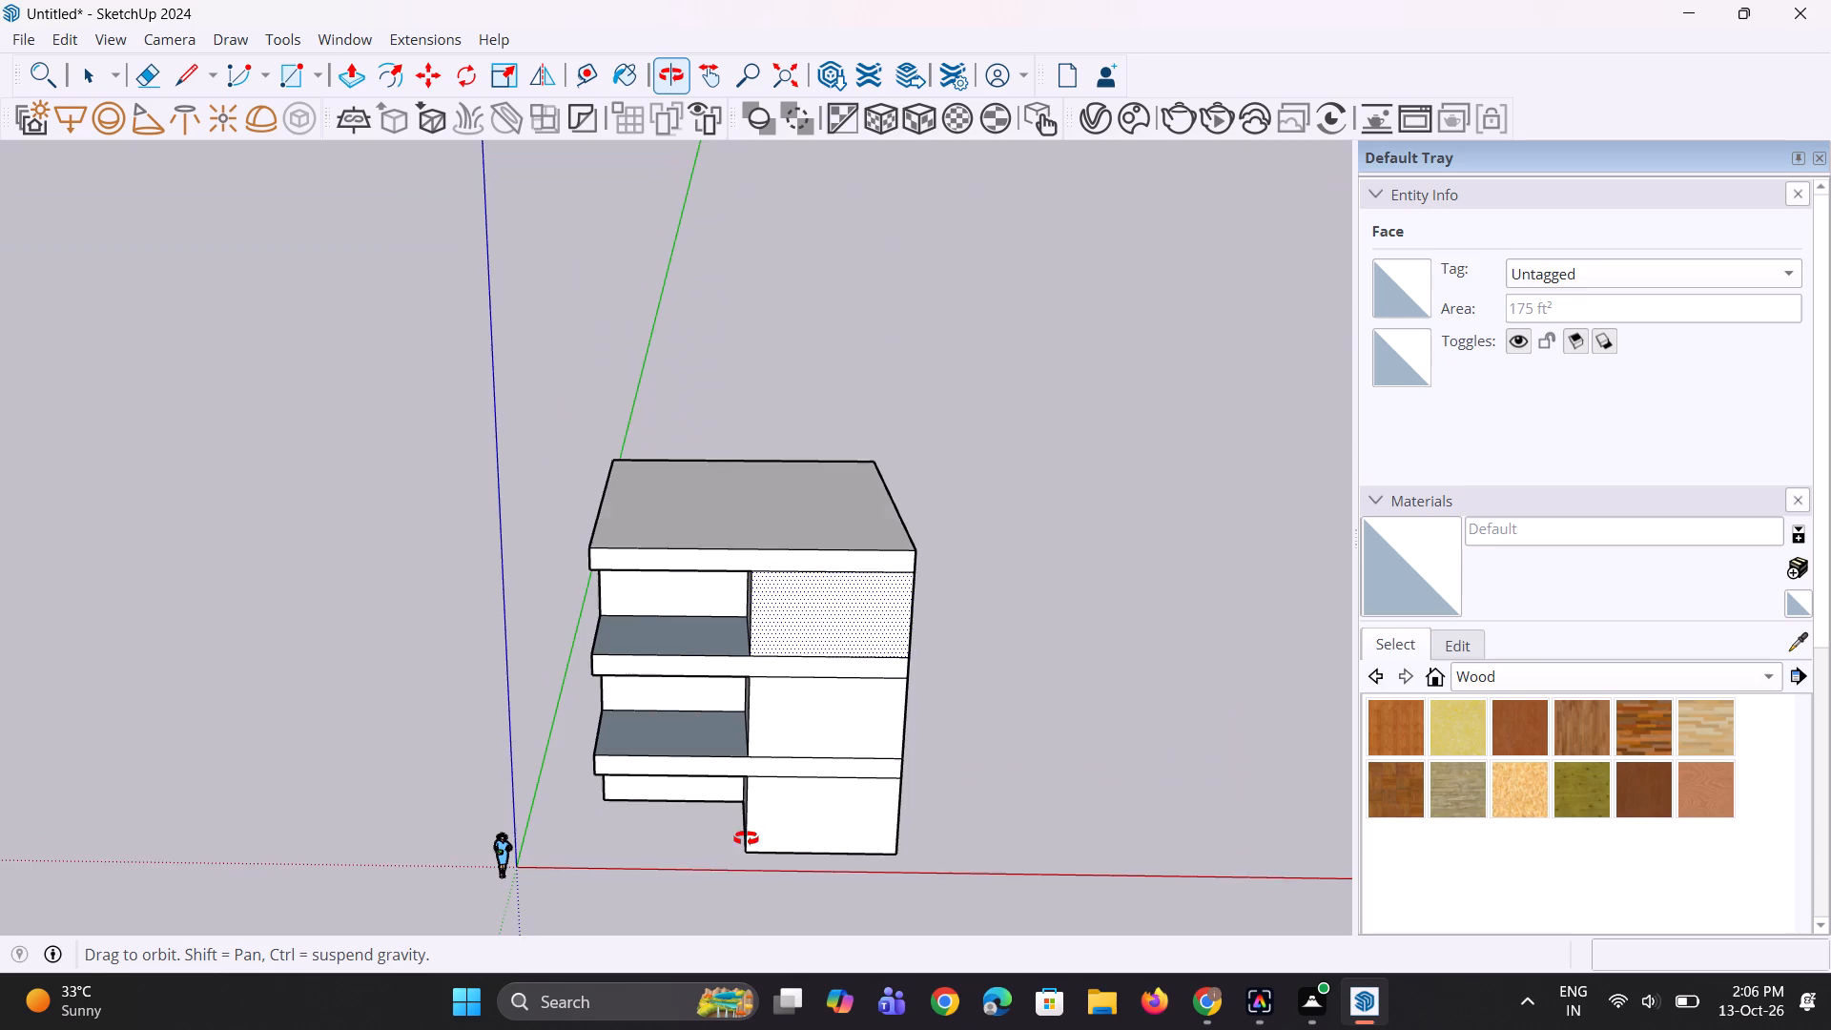
middle_click_drag(746, 838, 767, 761)
Draw two lines on the roof outlining a 17' 6" wide rectangle above the projecting front bay.
scroll(764, 435, "up", 1)
middle_click_drag(735, 594, 739, 680)
scroll(757, 597, "up", 2)
key("space")
middle_click_drag(770, 626, 757, 769)
key("l")
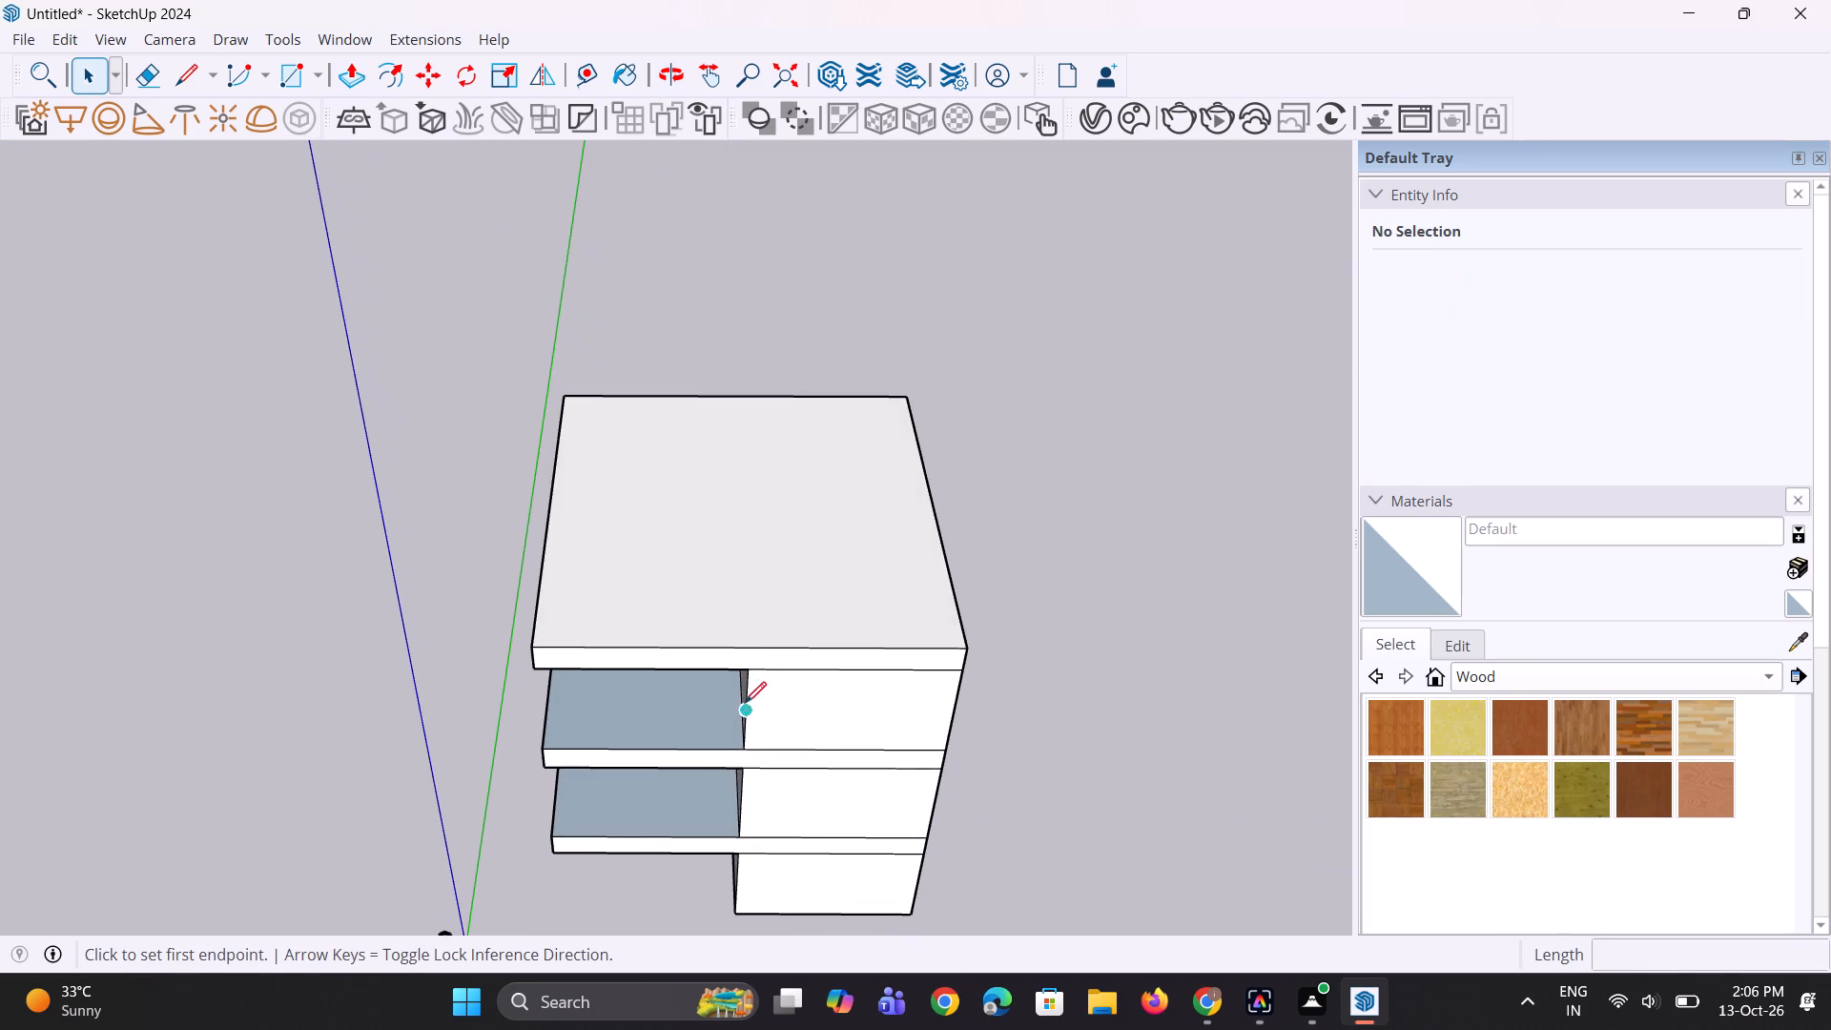
left_click(747, 648)
left_click(751, 577)
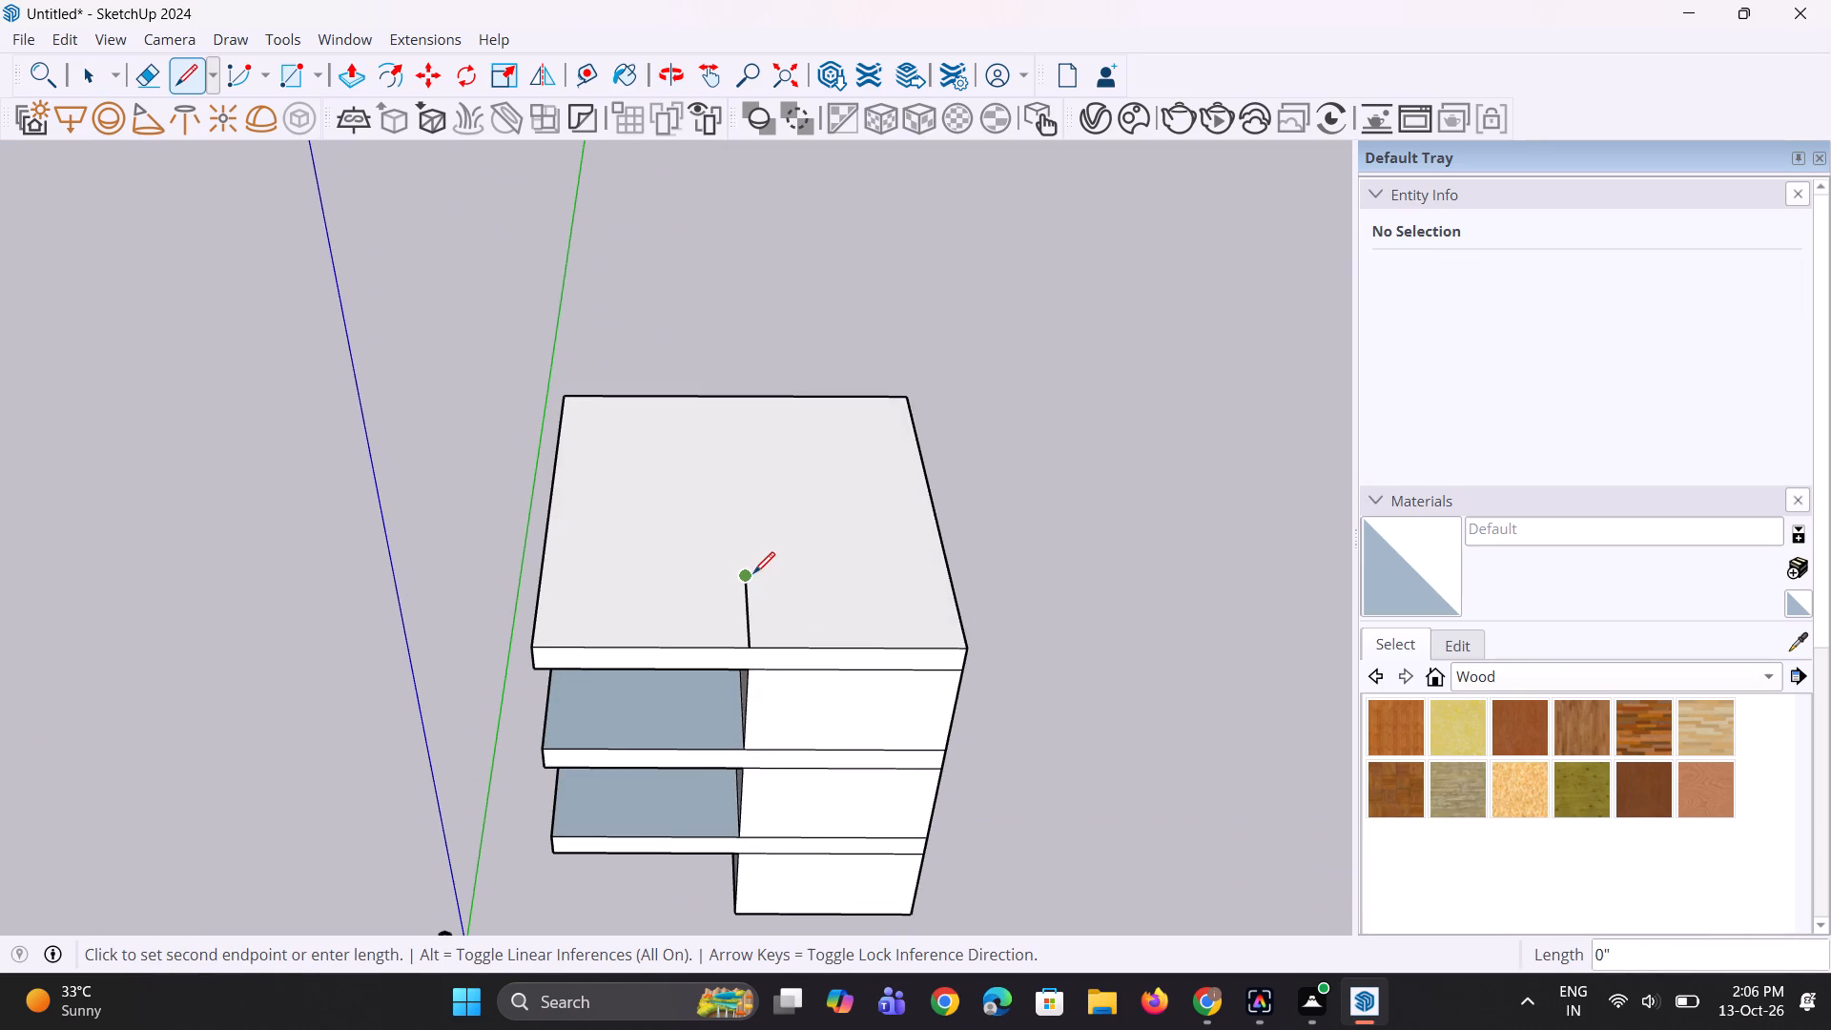
left_click(754, 572)
left_click(947, 577)
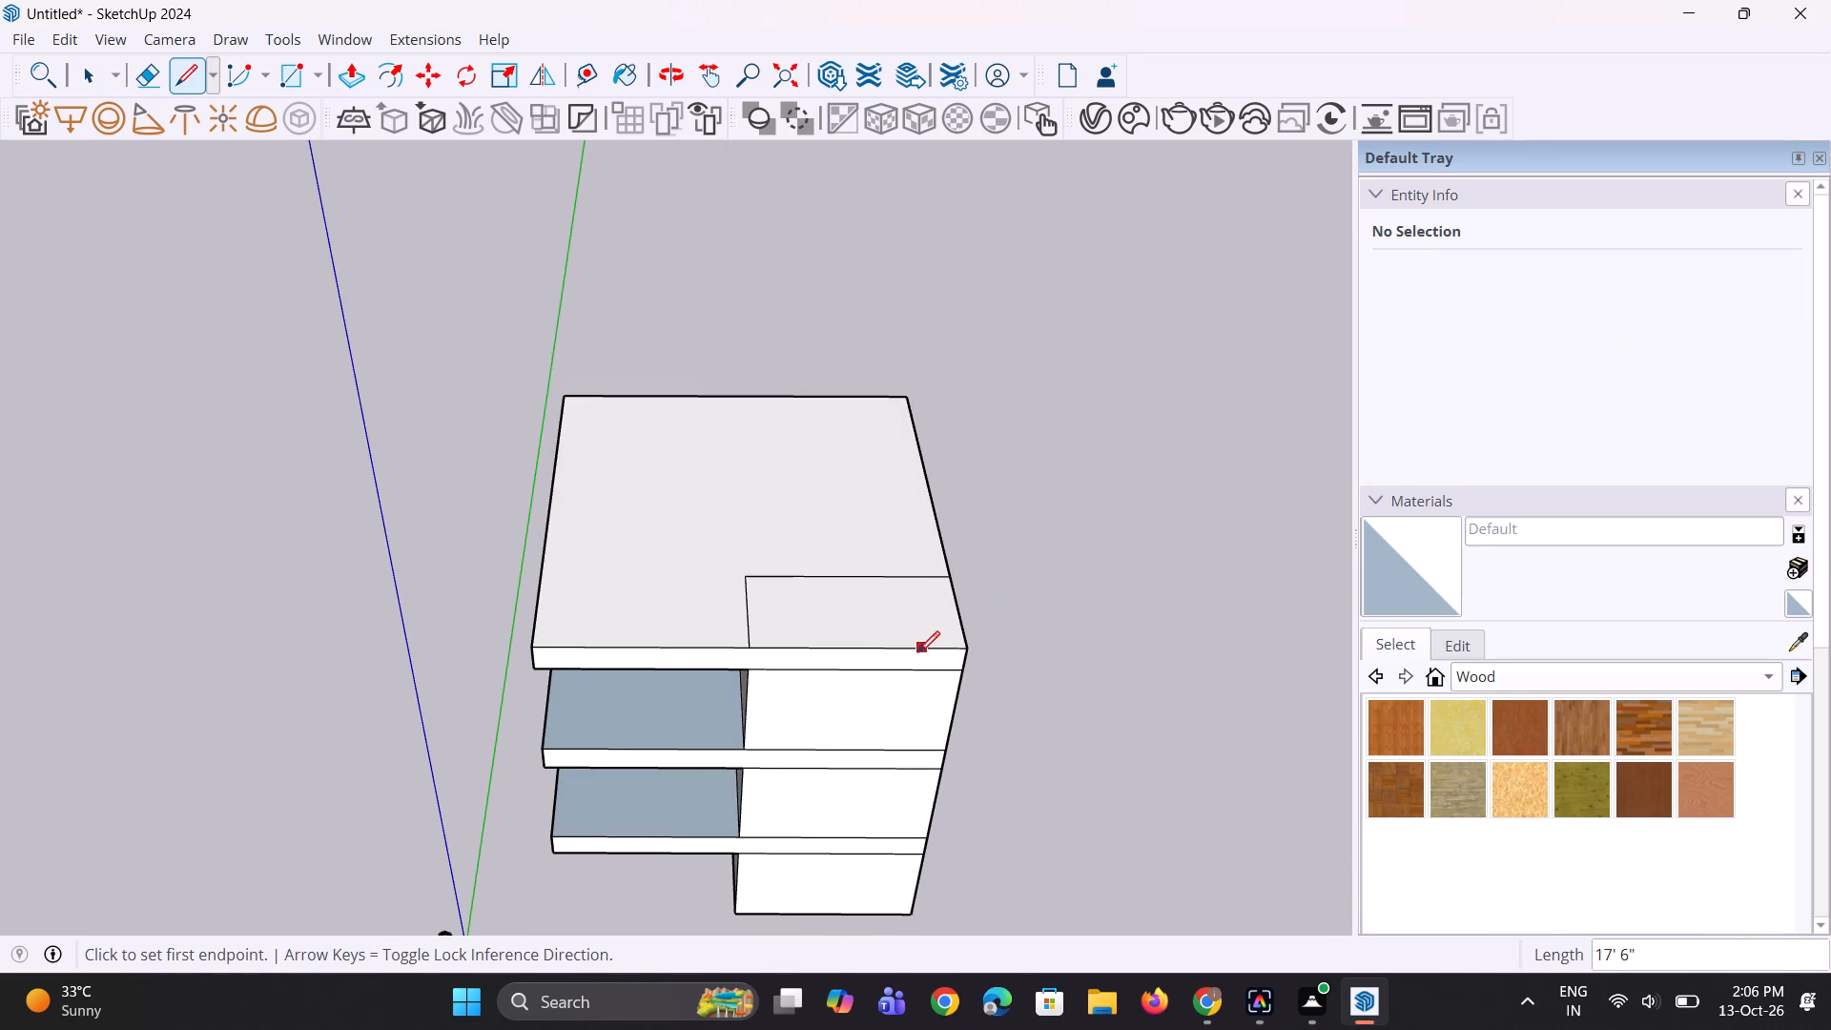
Draw a vertical line about 2' 6" long across the roof band's front, dividing the recessed side from the projecting bay.
scroll(908, 649, "down", 3)
middle_click_drag(898, 702, 906, 485)
scroll(829, 609, "up", 4)
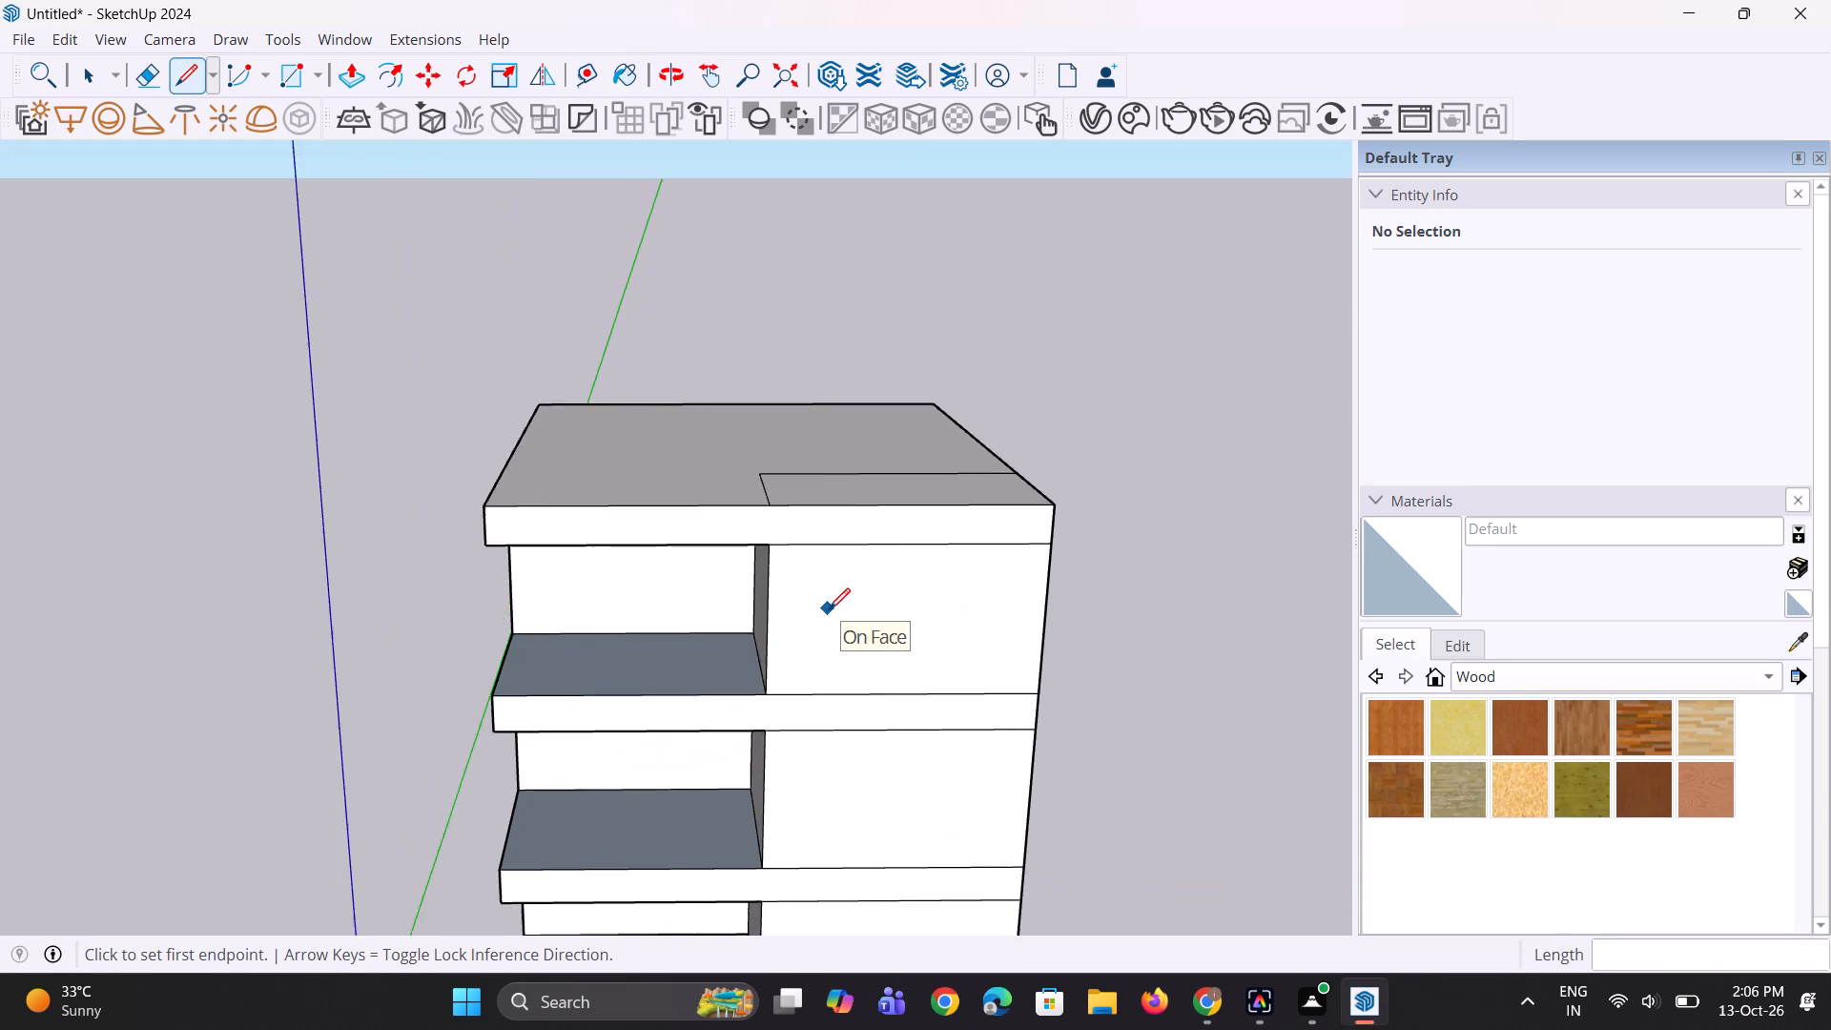
scroll(829, 609, "up", 2)
middle_click_drag(829, 610, 813, 636)
scroll(733, 546, "up", 5)
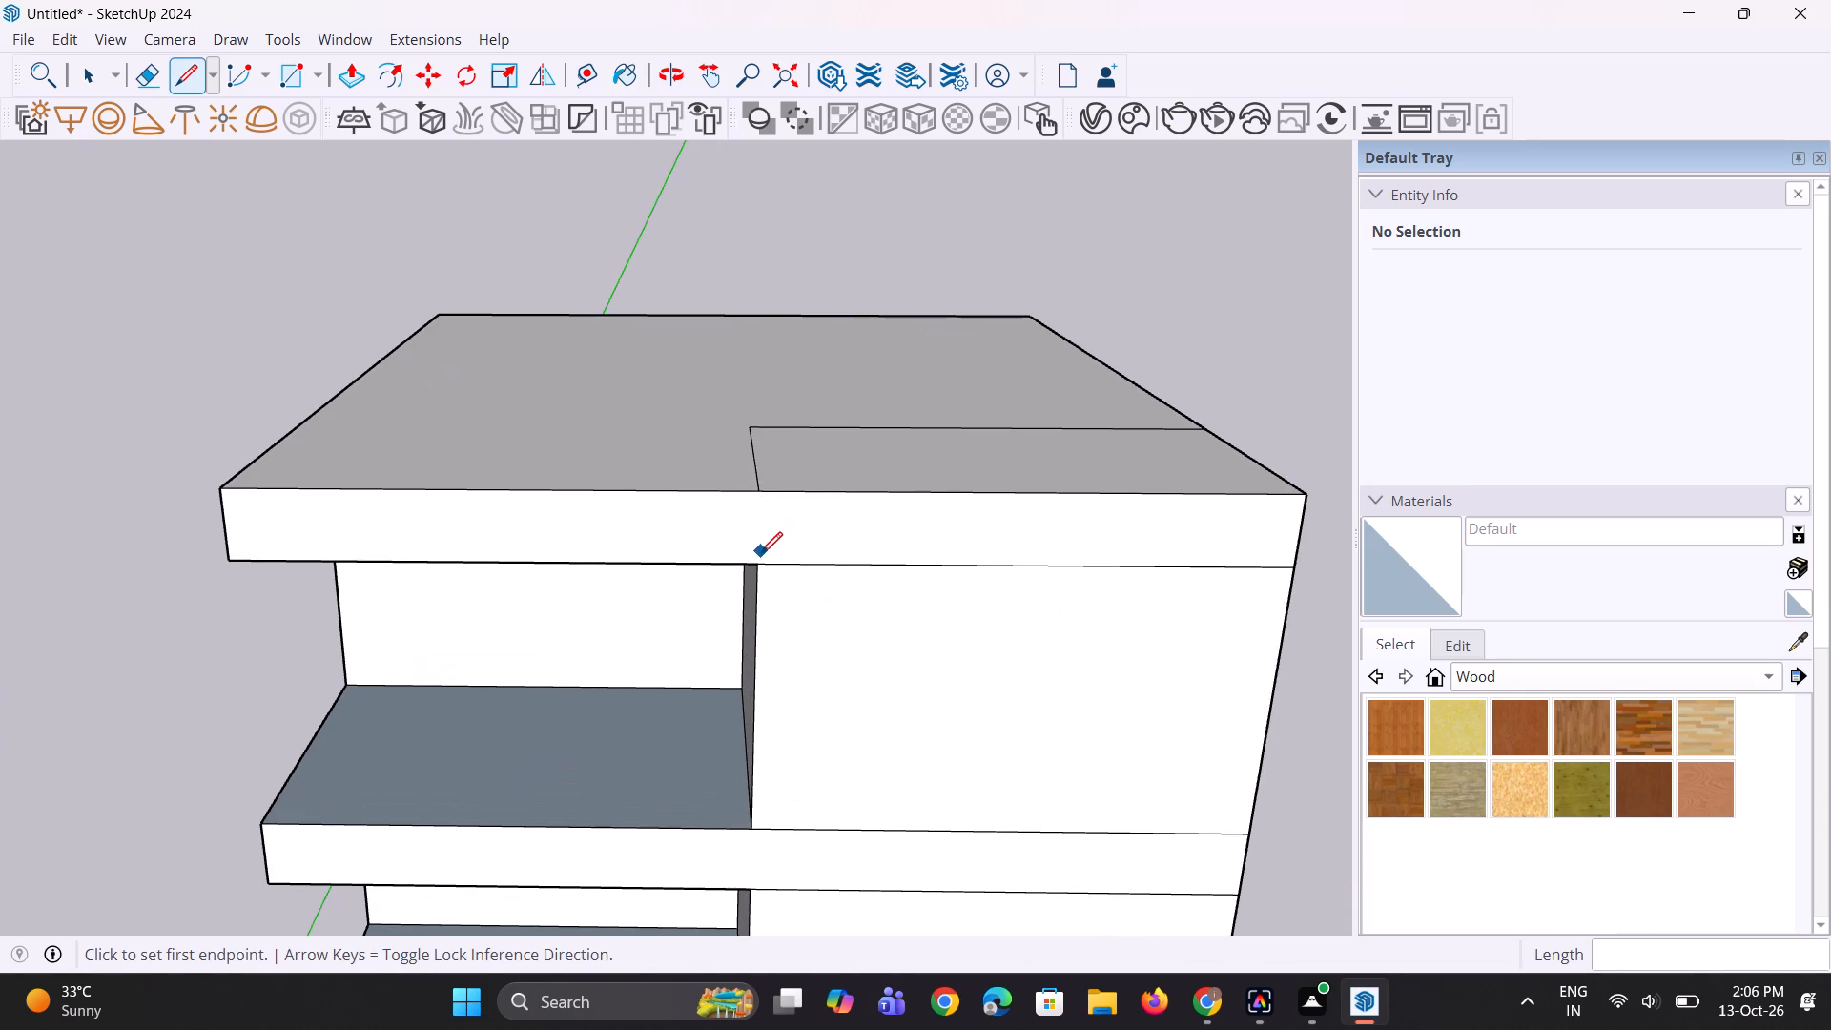
left_click(761, 561)
left_click(769, 497)
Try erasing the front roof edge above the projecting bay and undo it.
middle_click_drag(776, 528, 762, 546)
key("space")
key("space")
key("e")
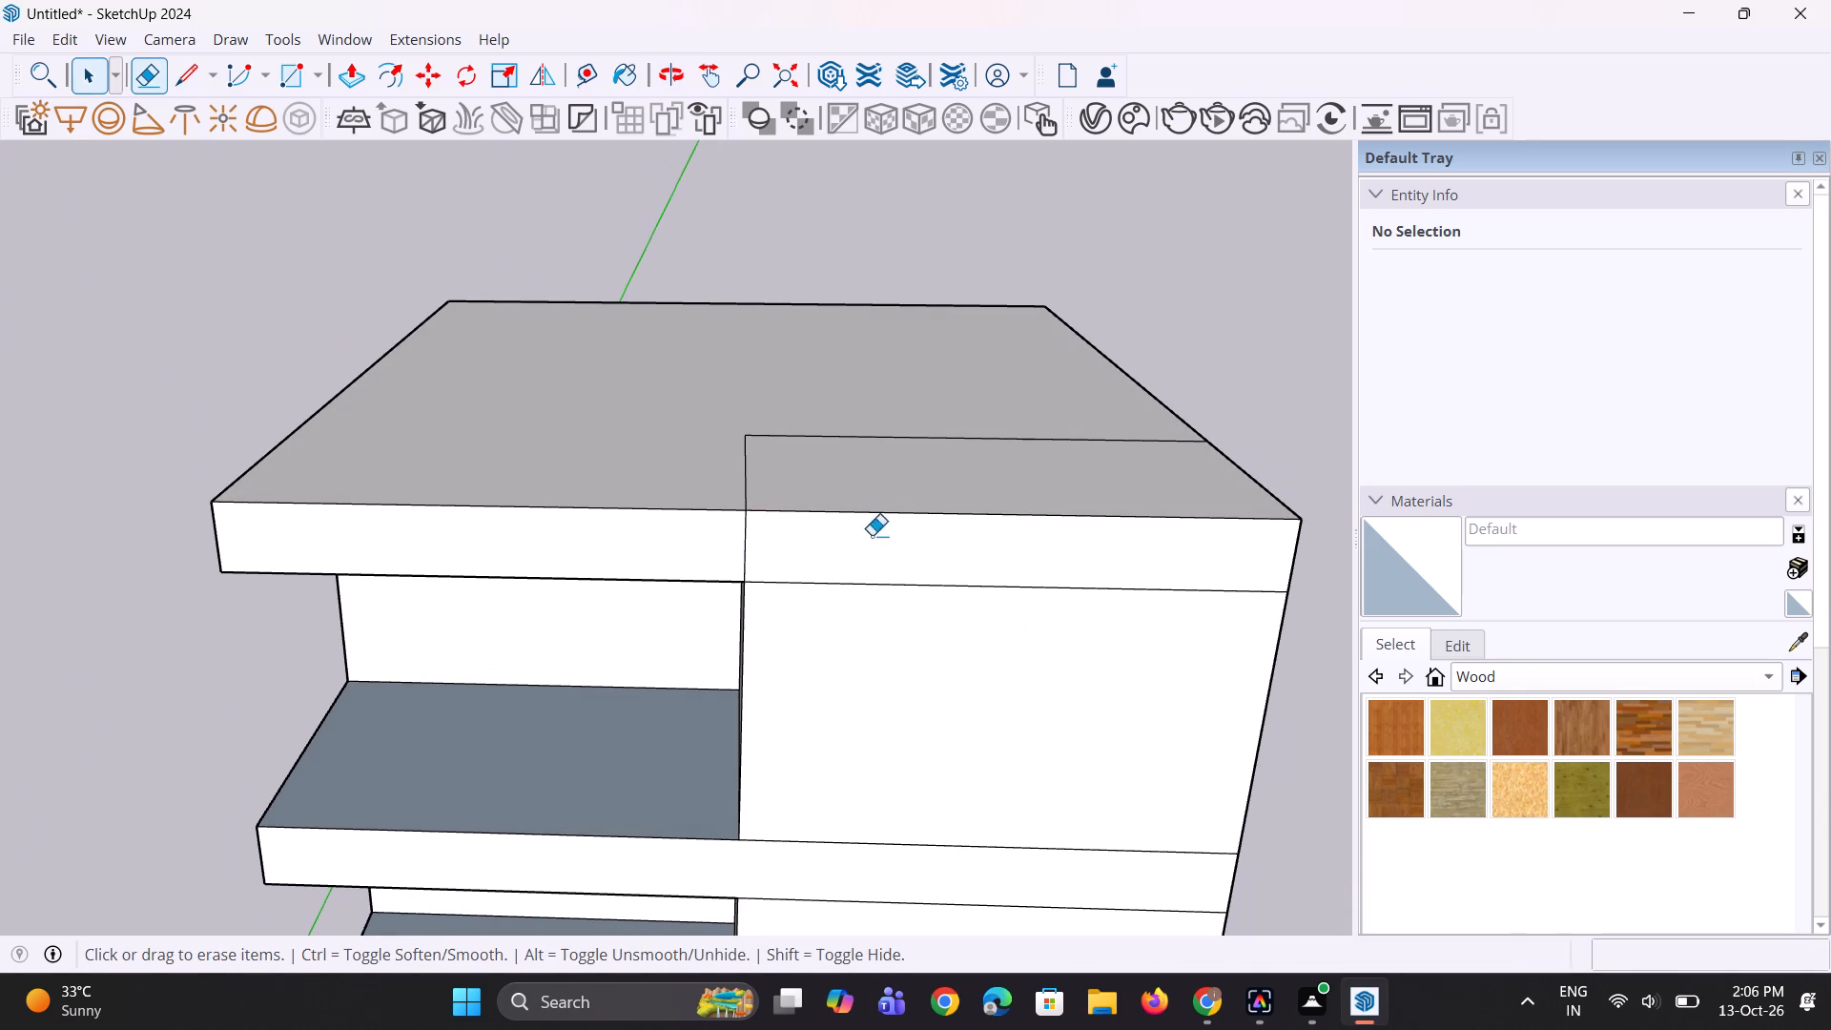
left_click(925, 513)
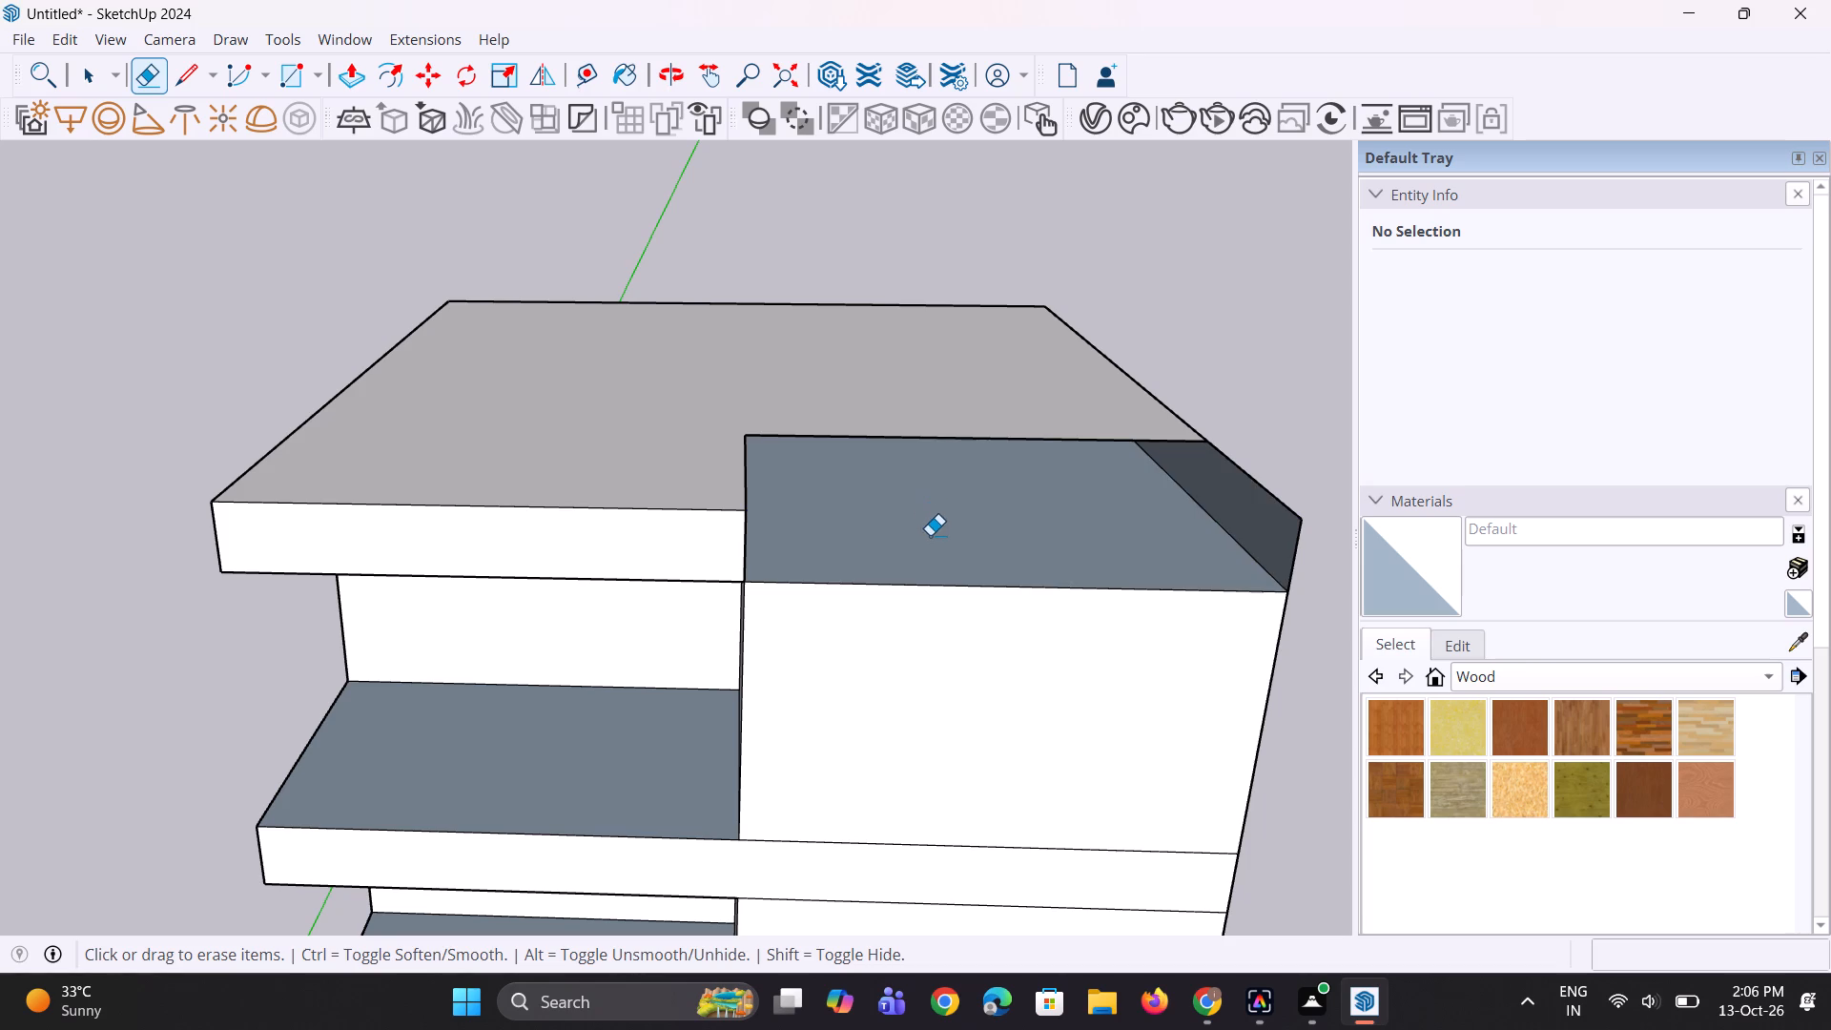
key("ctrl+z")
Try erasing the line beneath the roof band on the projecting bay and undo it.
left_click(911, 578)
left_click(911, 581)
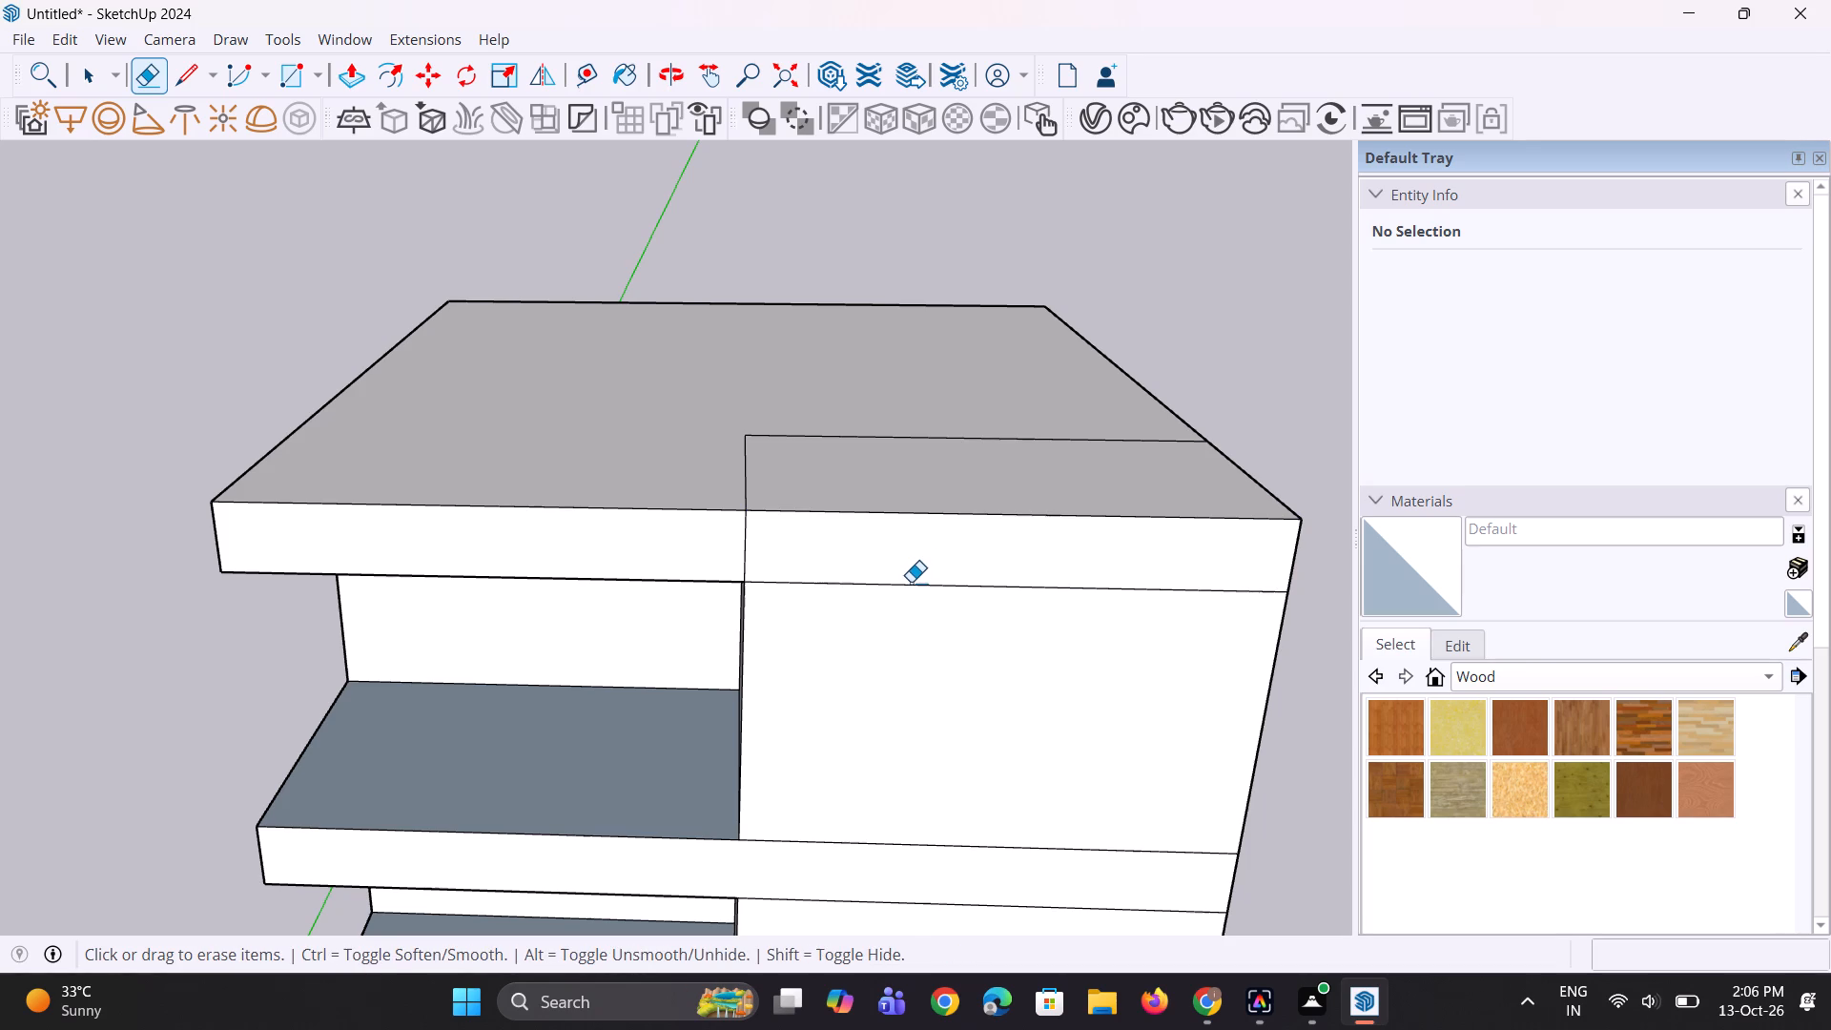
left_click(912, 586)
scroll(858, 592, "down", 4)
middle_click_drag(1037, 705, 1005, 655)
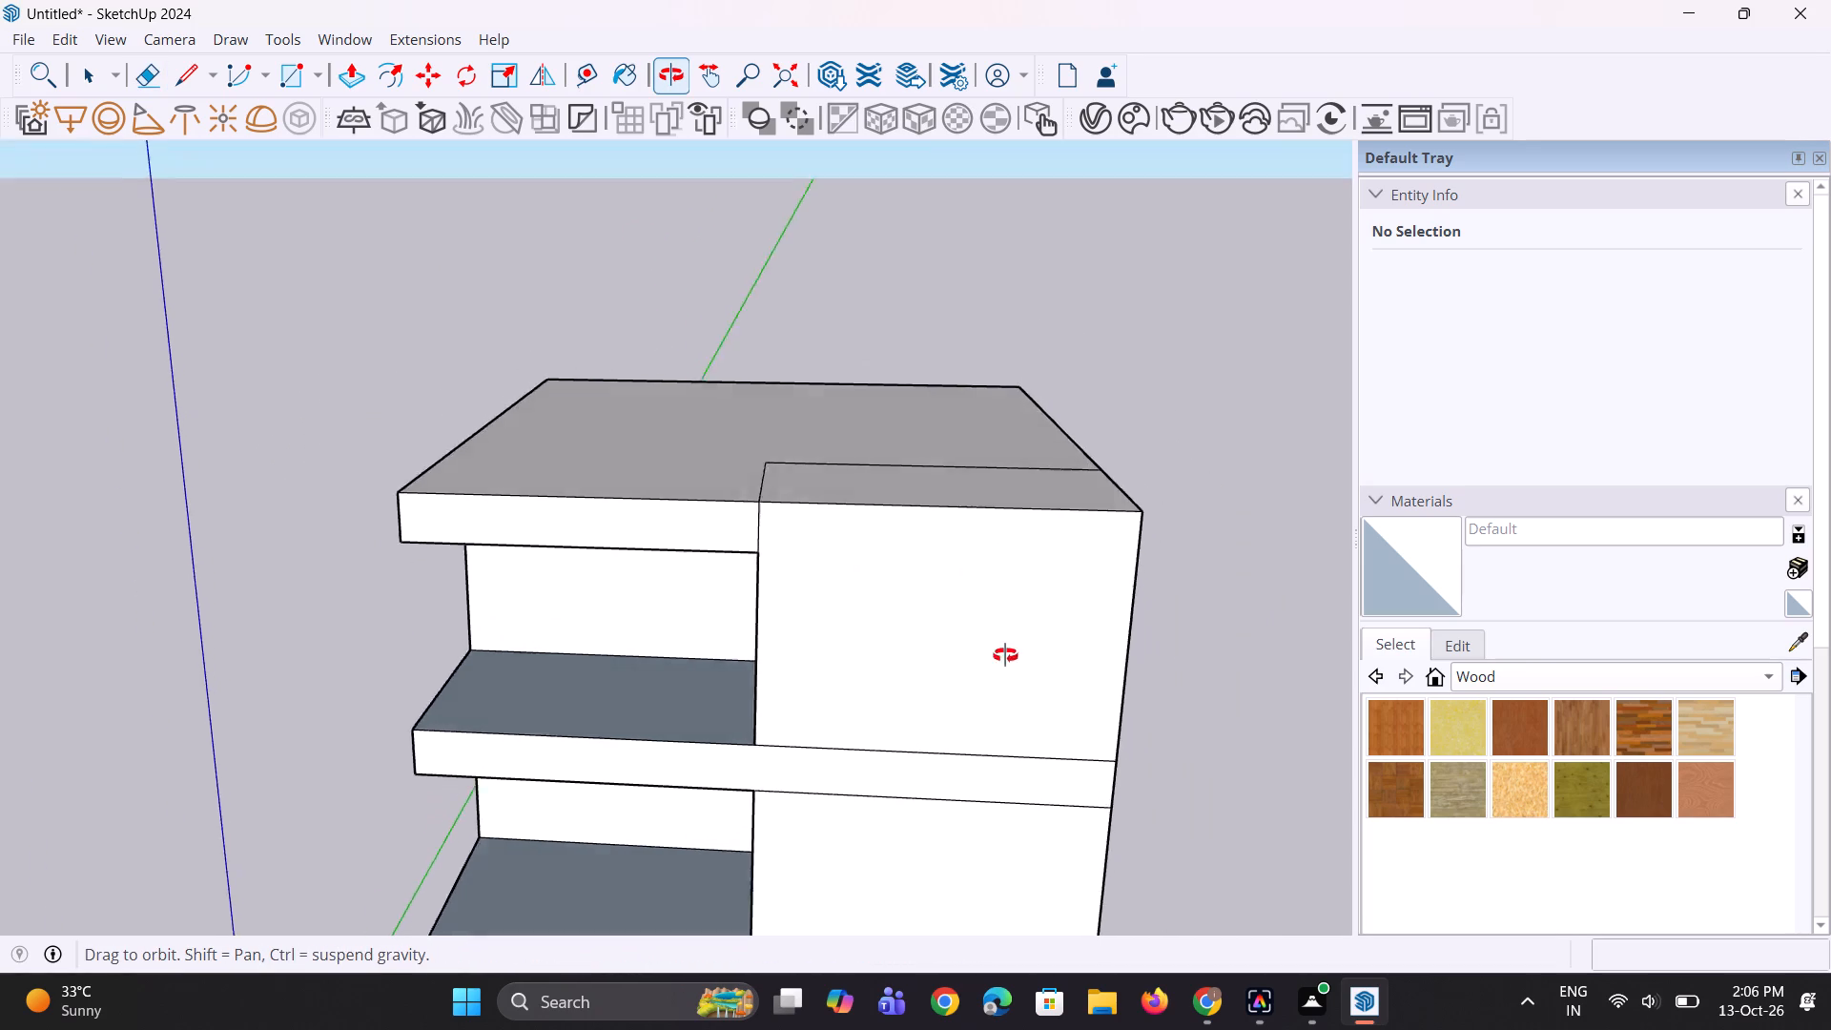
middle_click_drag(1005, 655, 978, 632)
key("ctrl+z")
Push/Pull the roof band's front face above the recessed bays outward 2' 3" as a new volume.
middle_click_drag(848, 615, 777, 625)
key("space")
key("p")
left_click(633, 500)
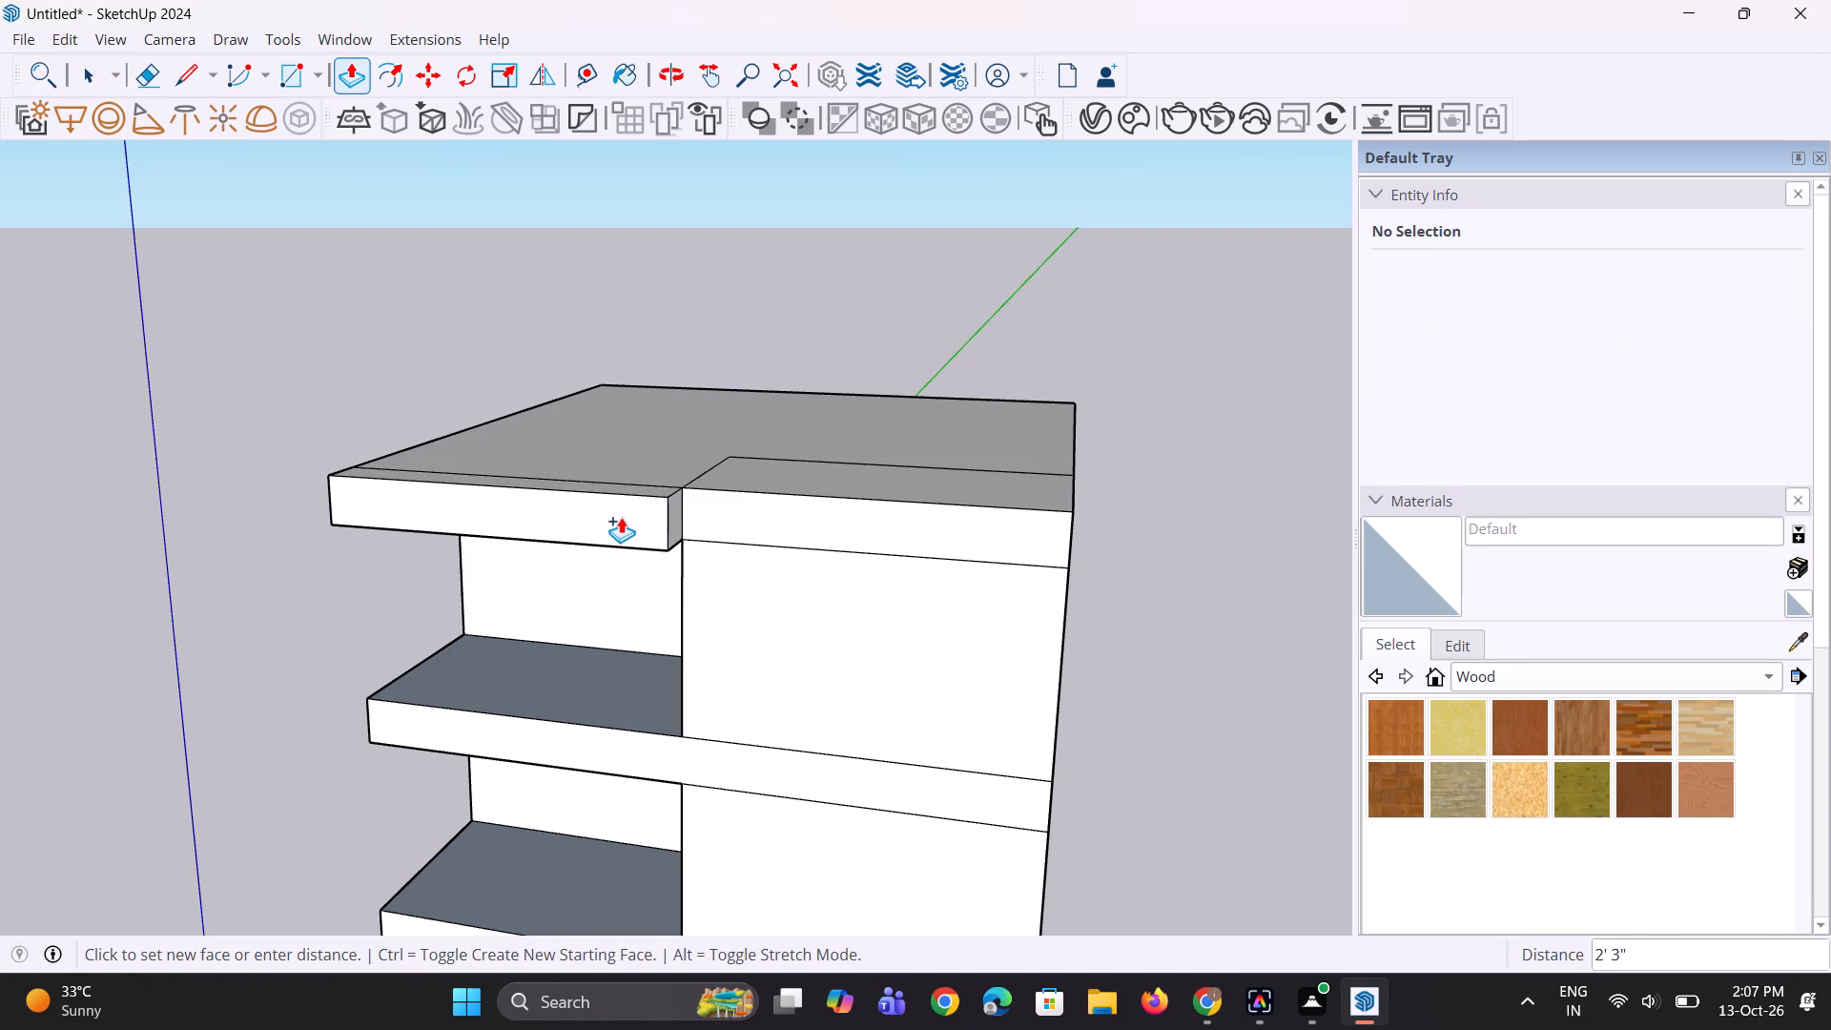
left_click(621, 517)
Pull the overhang's end and the adjoining roof band side face outward about 1' 5", extending the overhang along the building's side.
middle_click_drag(568, 587, 1210, 565)
scroll(908, 521, "up", 2)
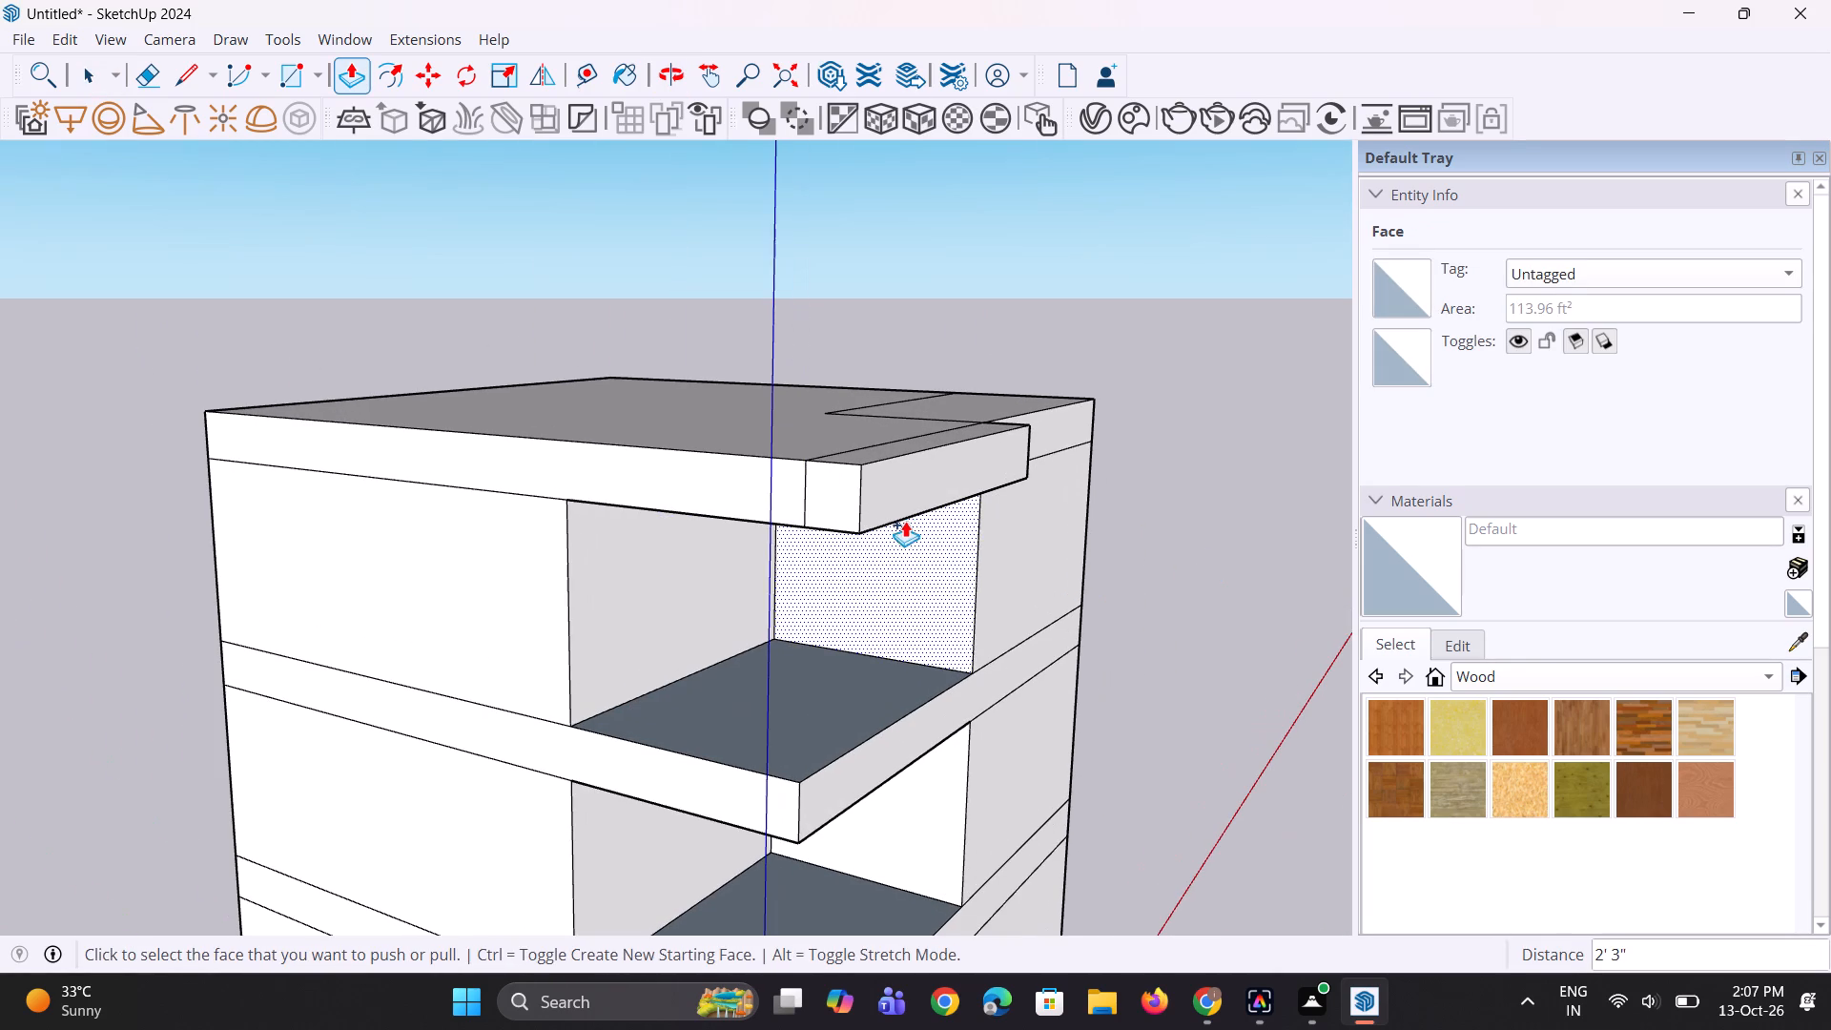
left_click(839, 506)
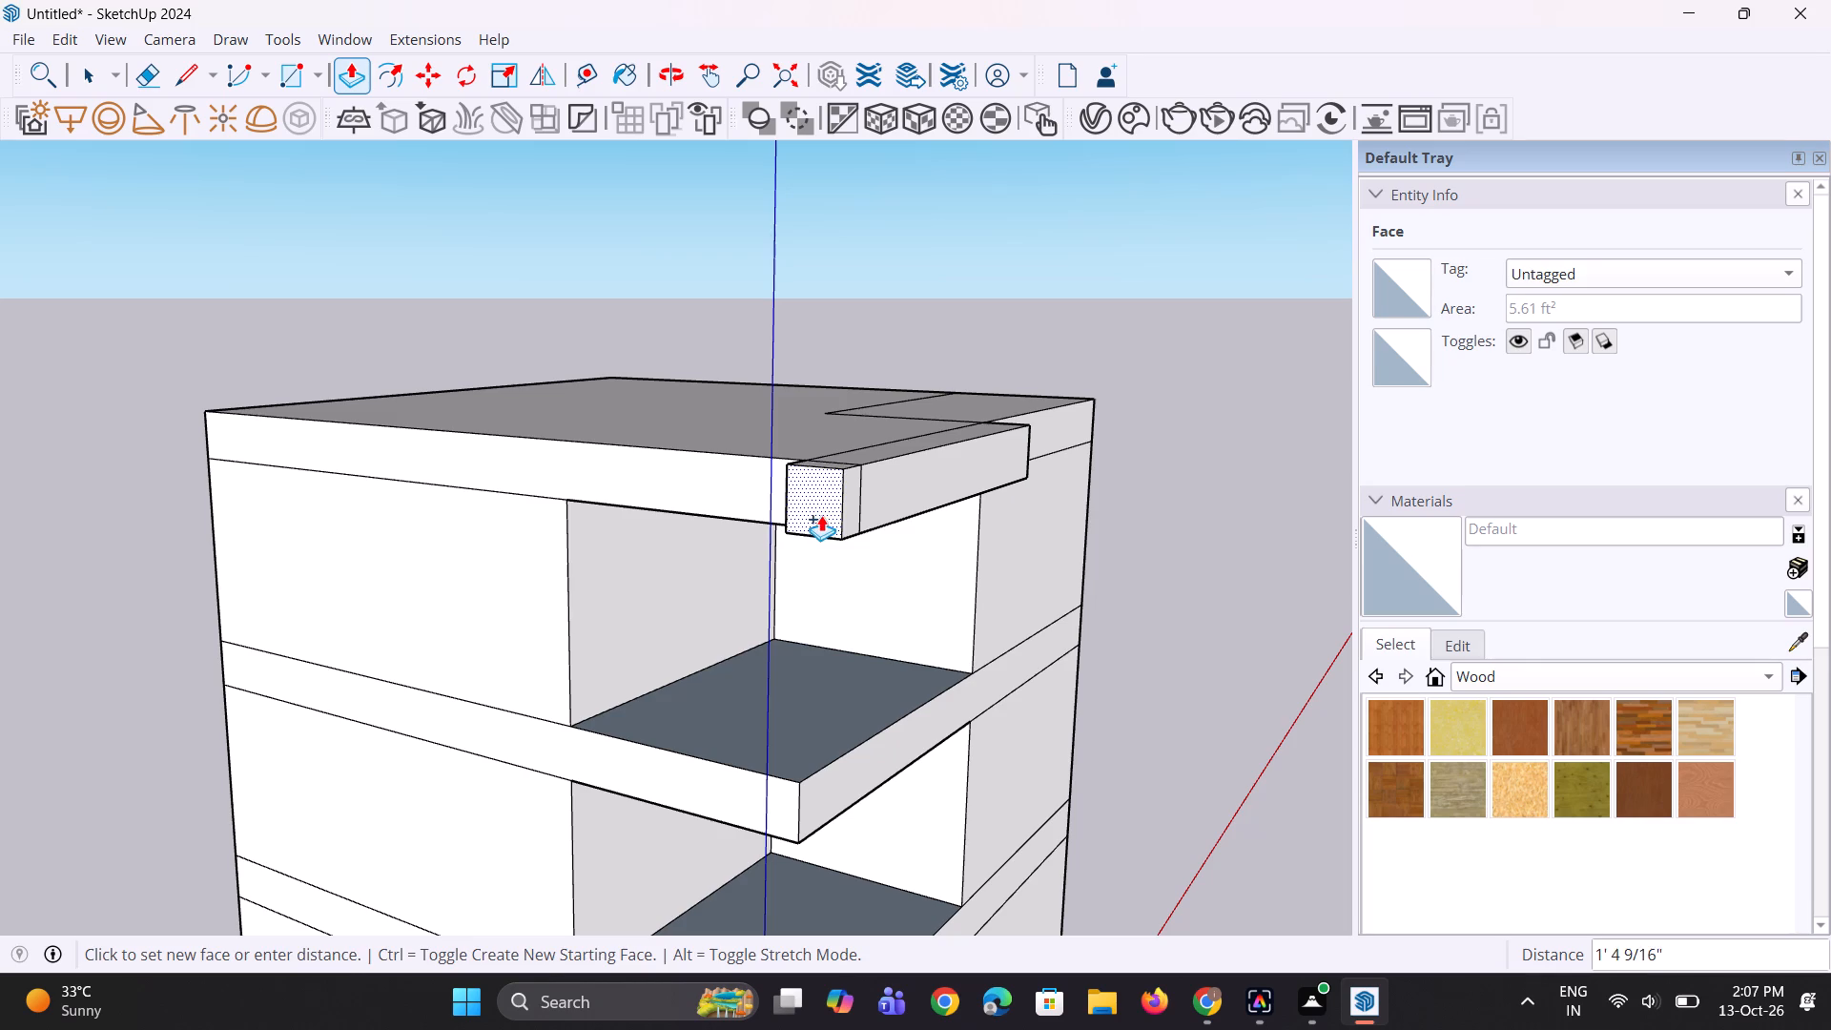
left_click(821, 515)
double_click(764, 501)
Erase the leftover seam edges on the side, front and top of the roof overhang's corner.
middle_click(794, 536)
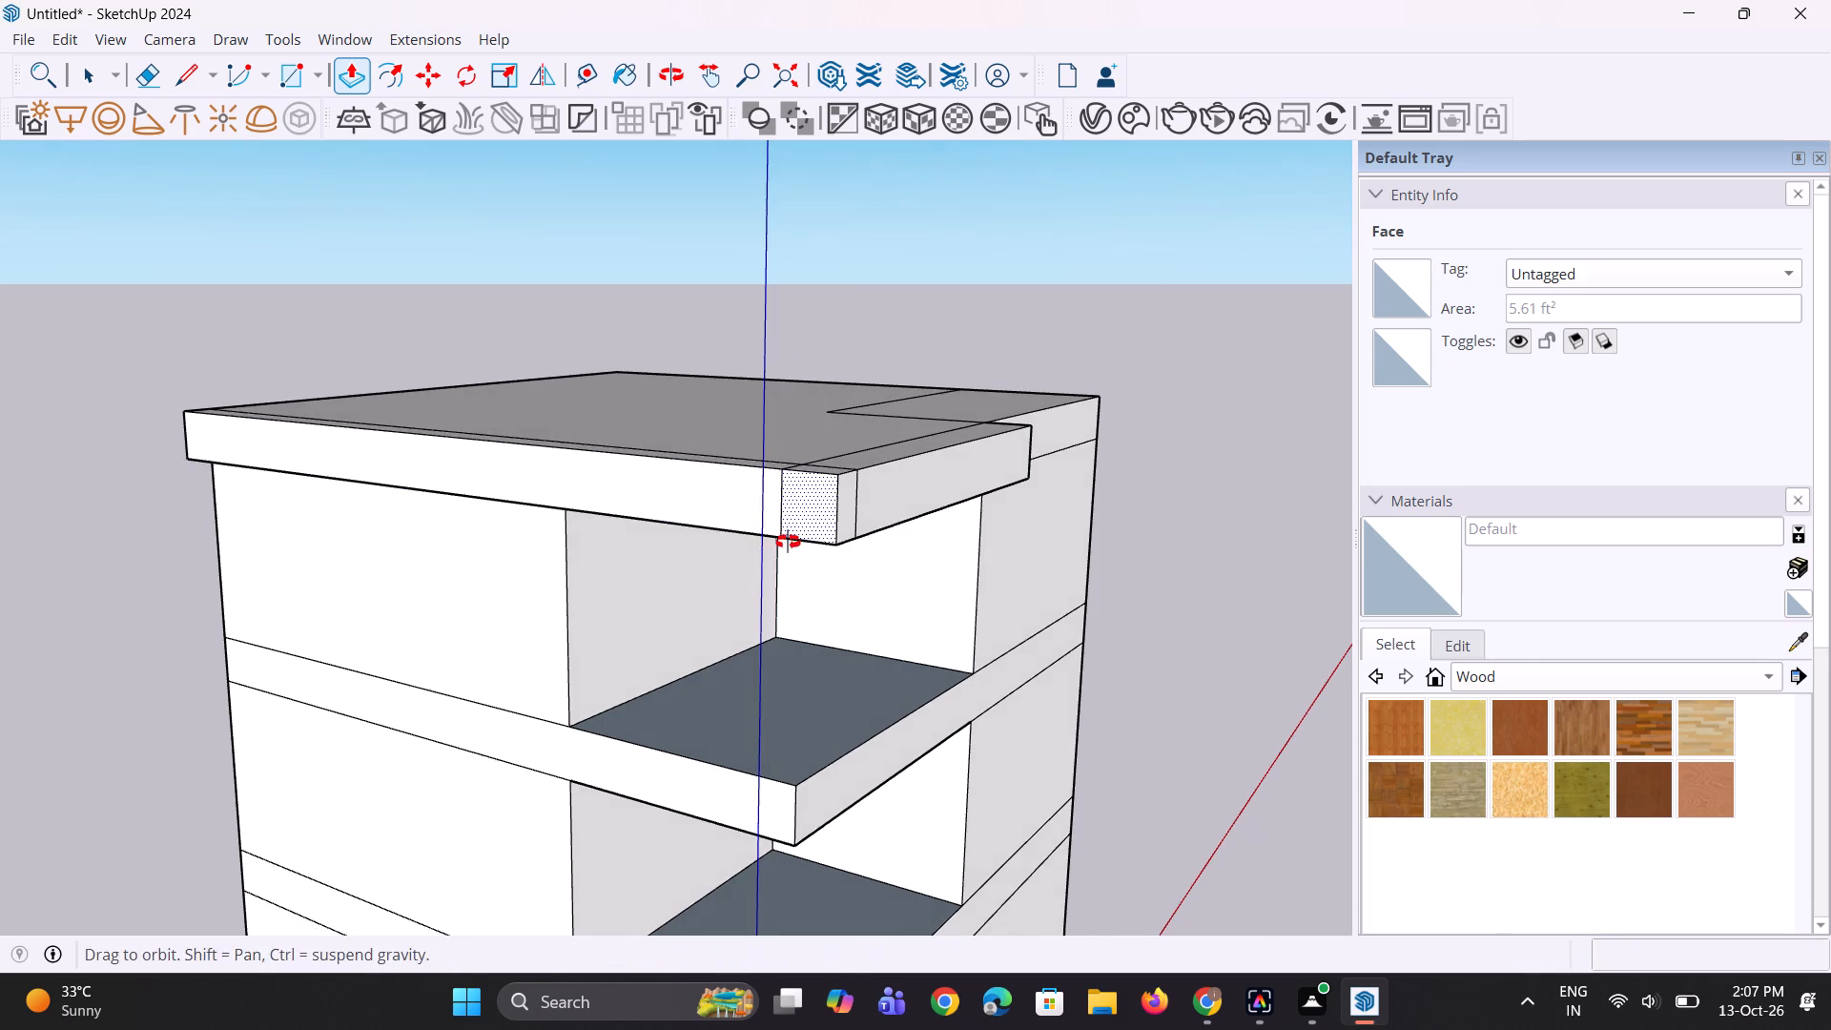
scroll(782, 486, "up", 2)
key("e")
scroll(800, 477, "up", 1)
left_click(778, 495)
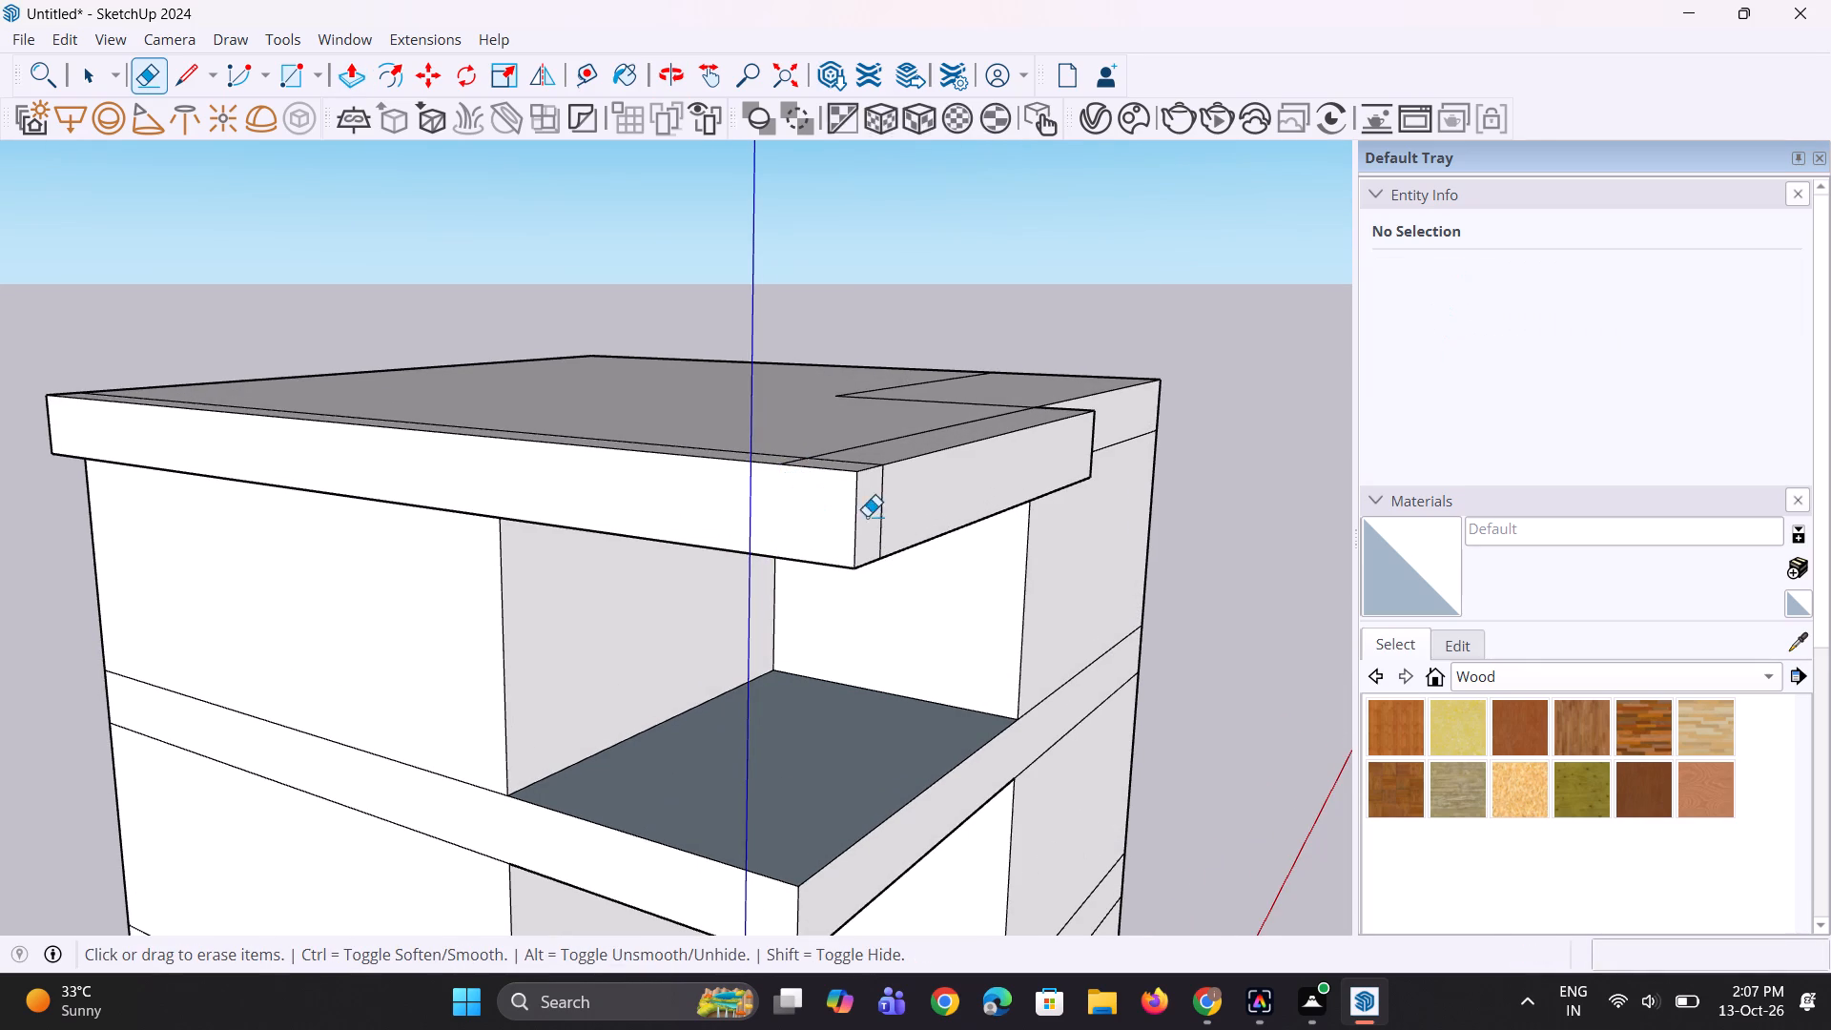
middle_click_drag(891, 526, 793, 579)
scroll(771, 564, "up", 2)
left_click(772, 569)
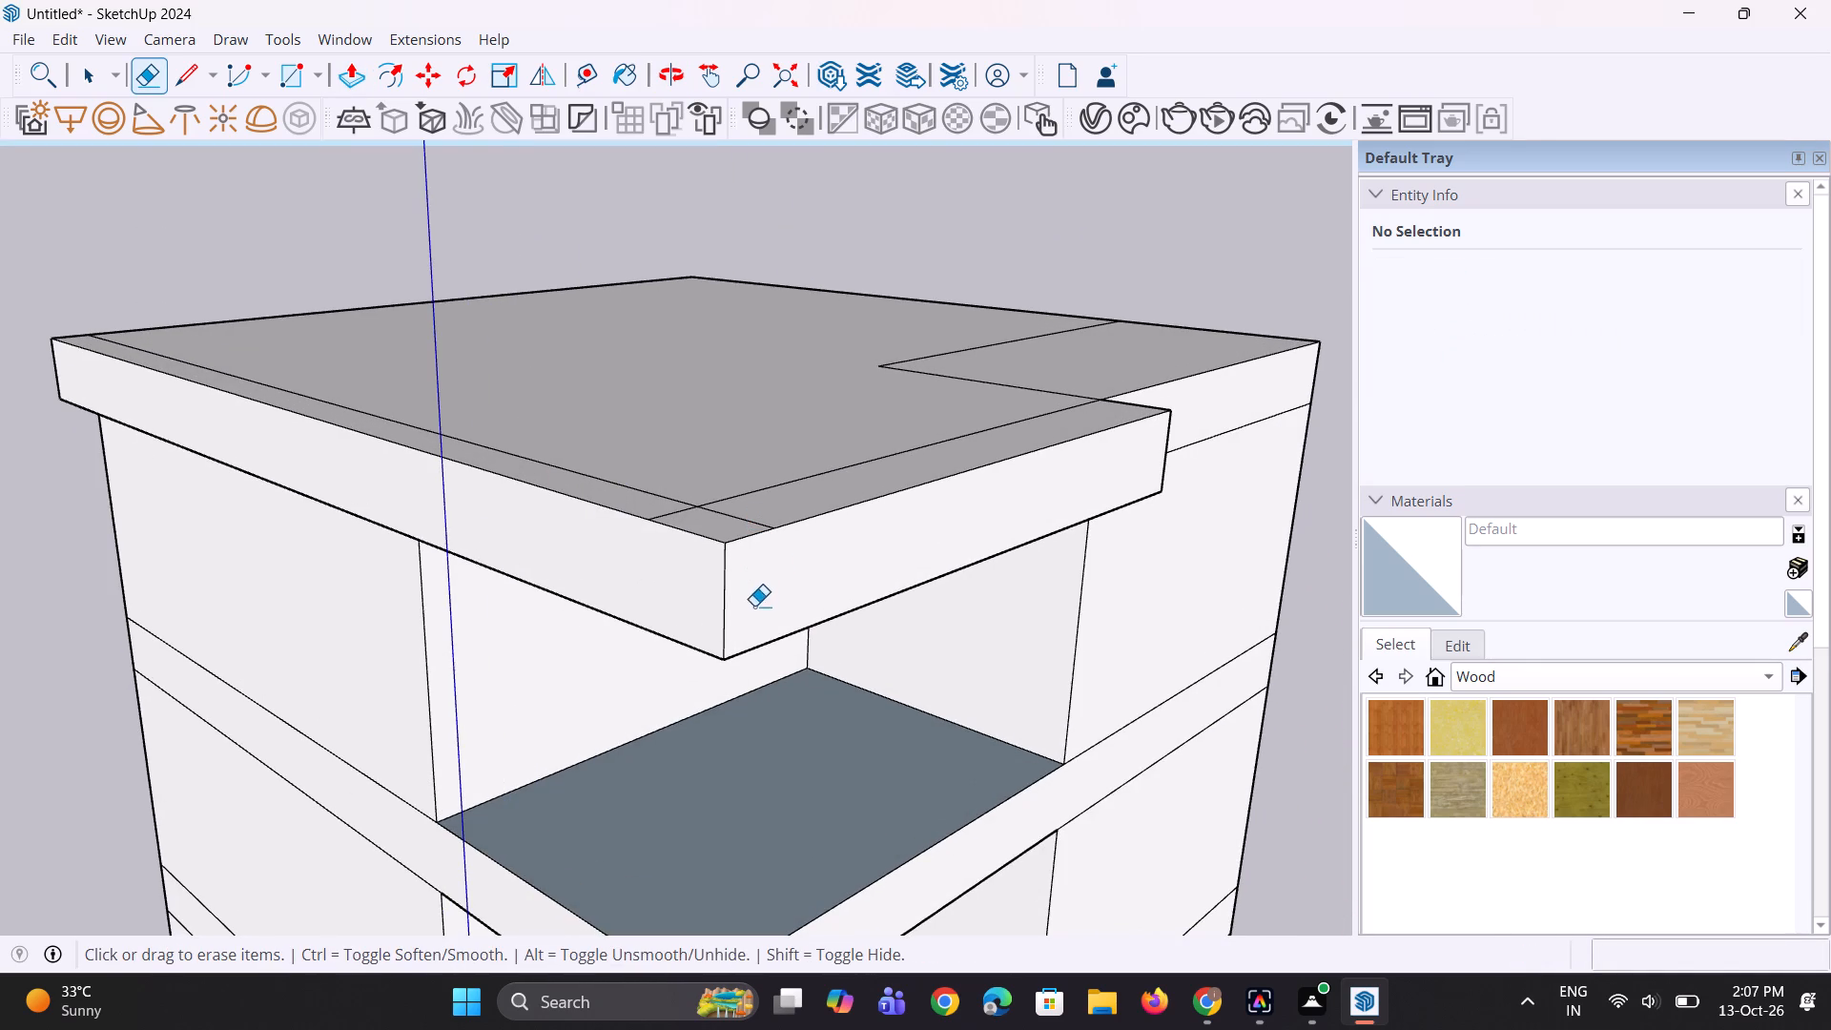
middle_click_drag(754, 607, 756, 698)
scroll(752, 600, "up", 2)
left_click(745, 623)
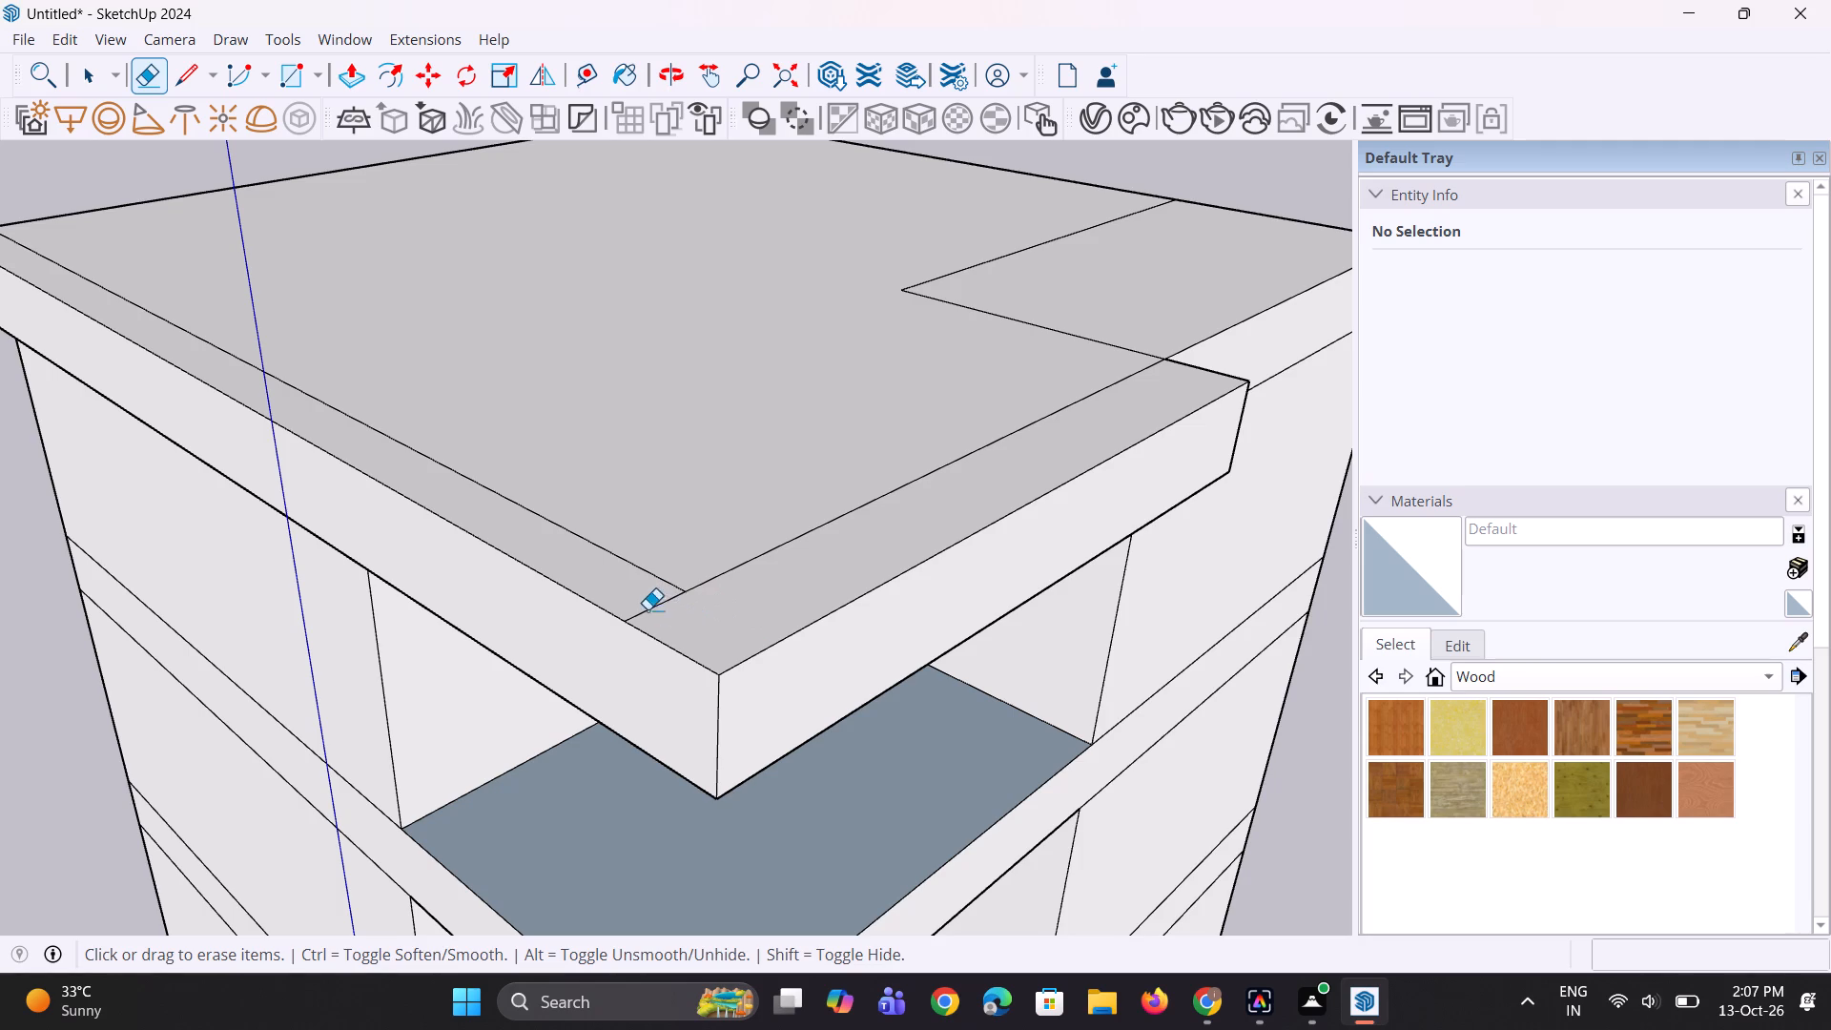
left_click(657, 603)
Push/Pull the roof rectangle above the projecting bay up 3' 7 3/4" to form a raised block.
scroll(598, 596, "down", 9)
middle_click_drag(1211, 615, 662, 580)
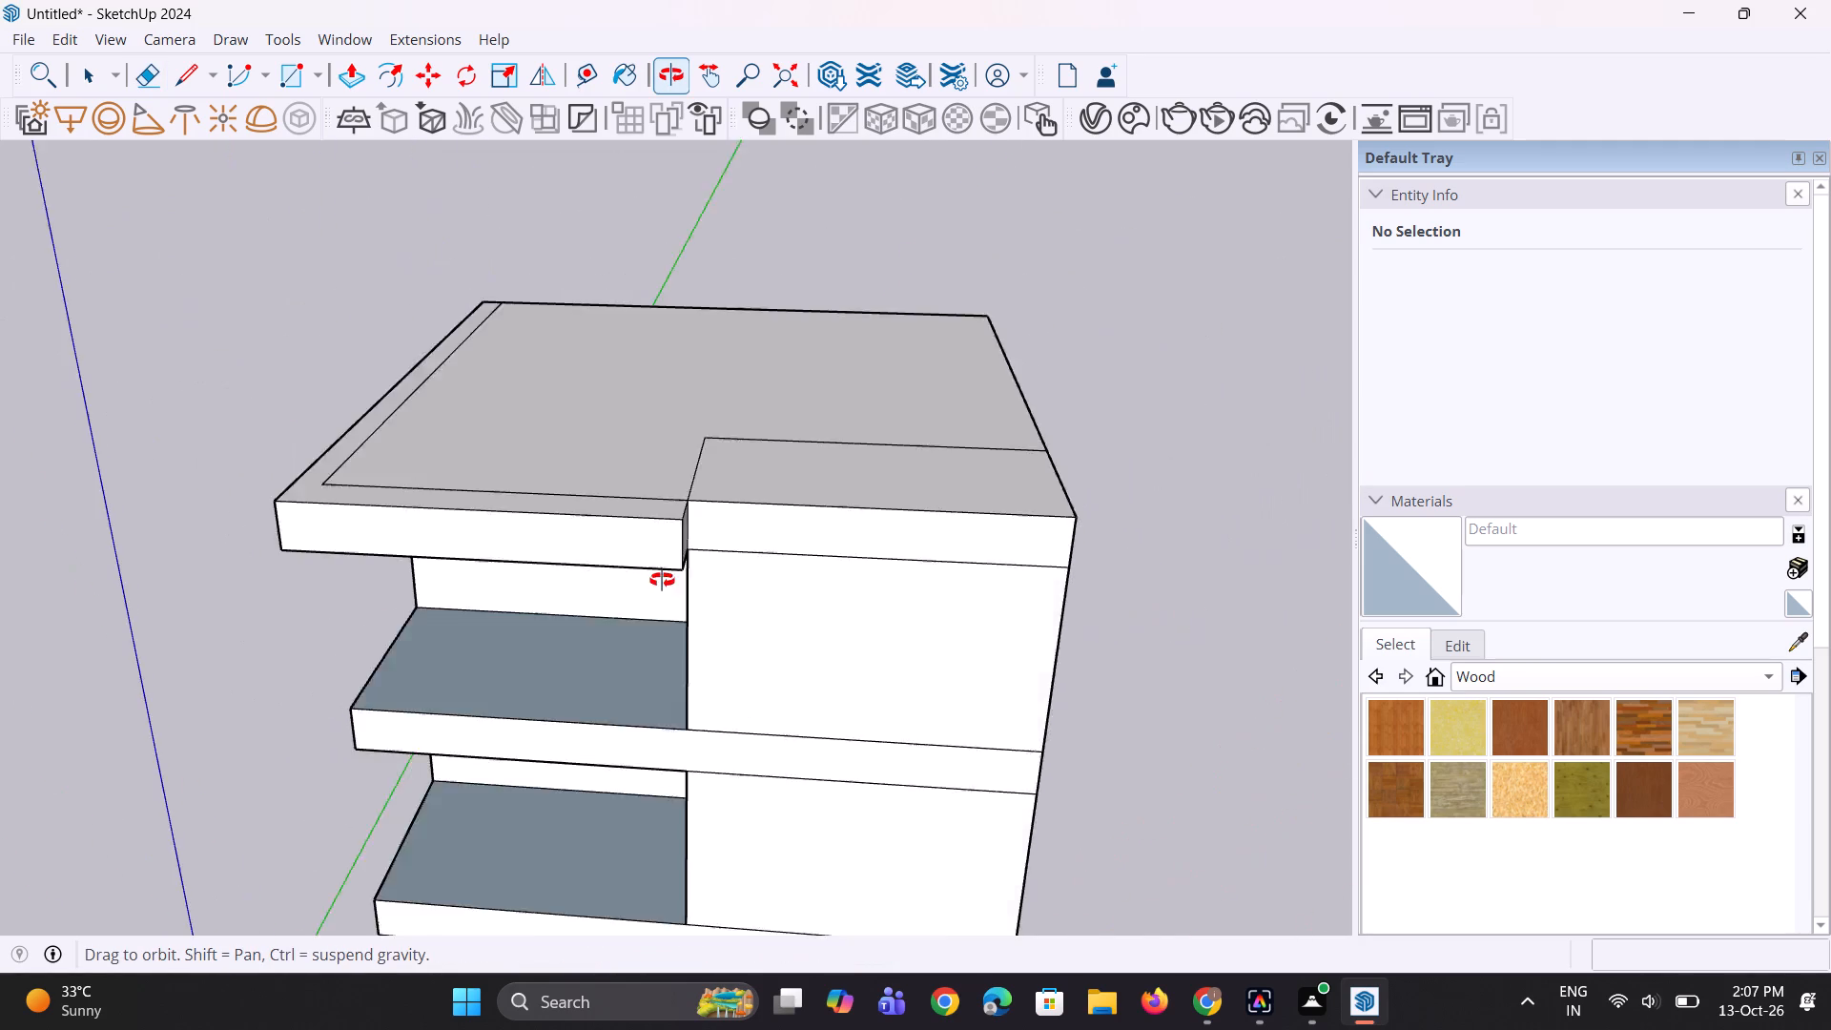
middle_click_drag(662, 580, 709, 563)
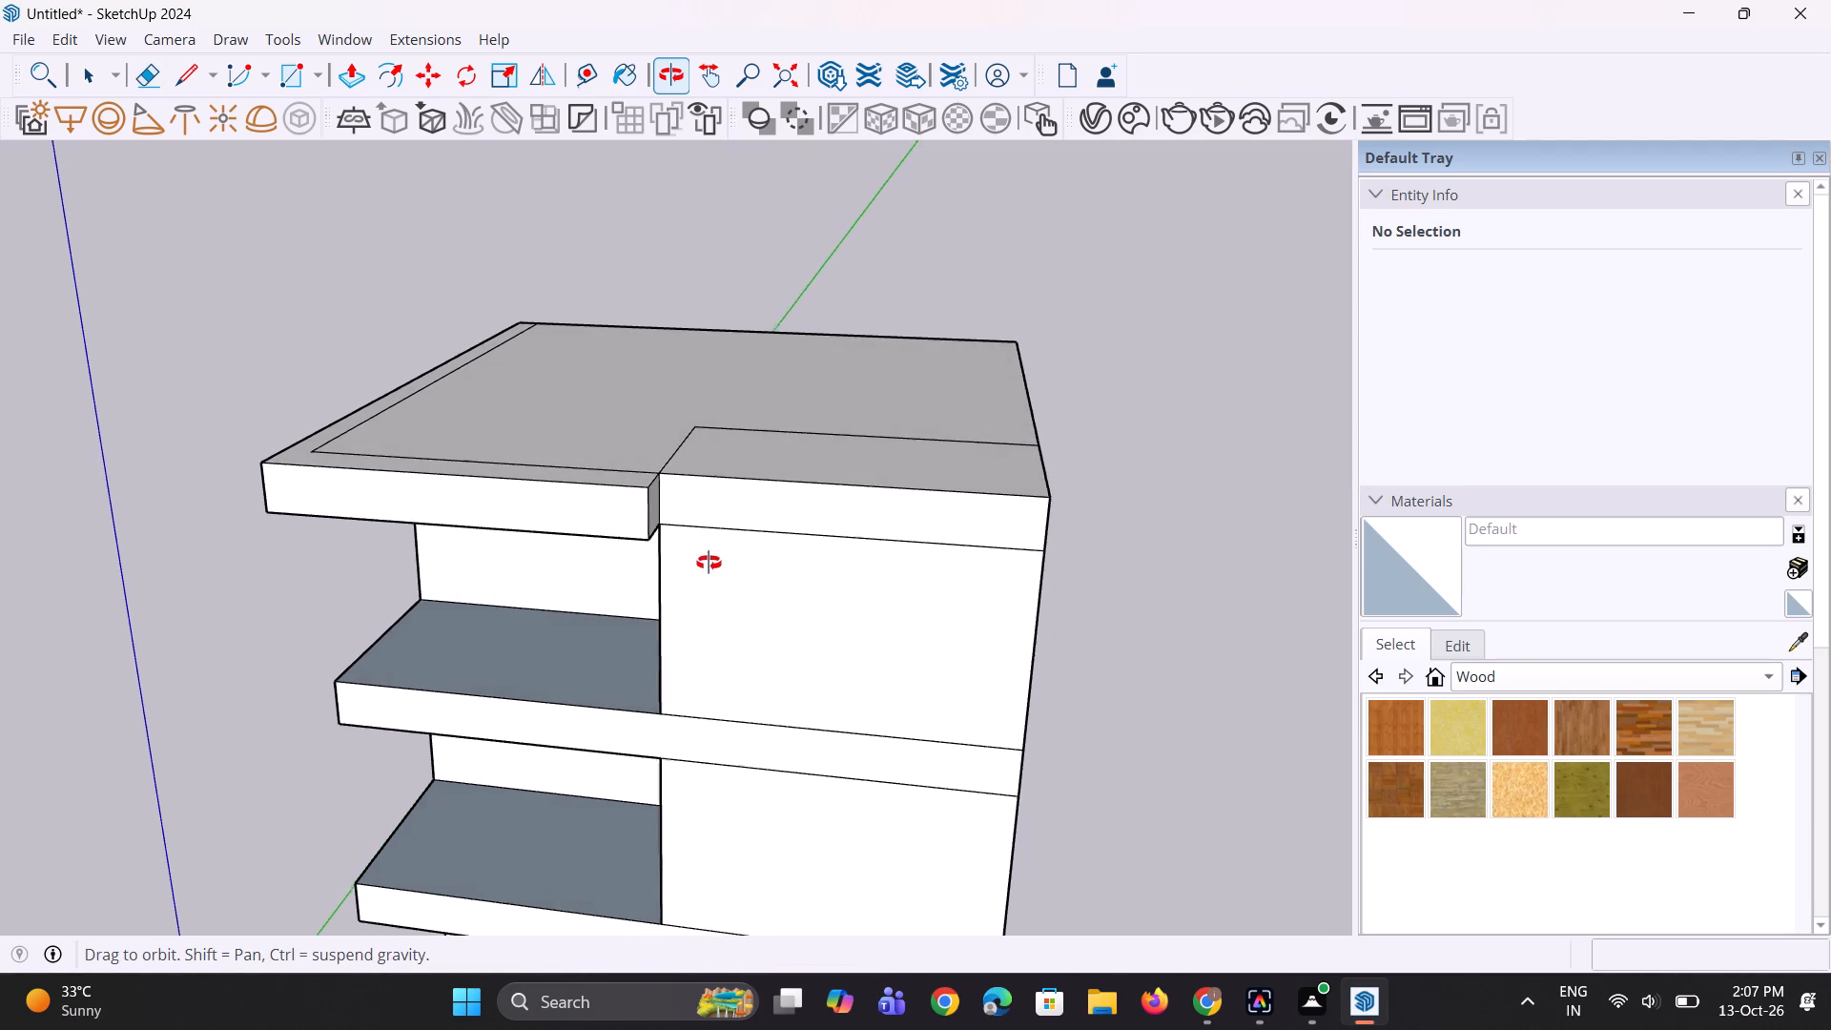
middle_click_drag(709, 563, 705, 566)
scroll(729, 518, "up", 1)
key("p")
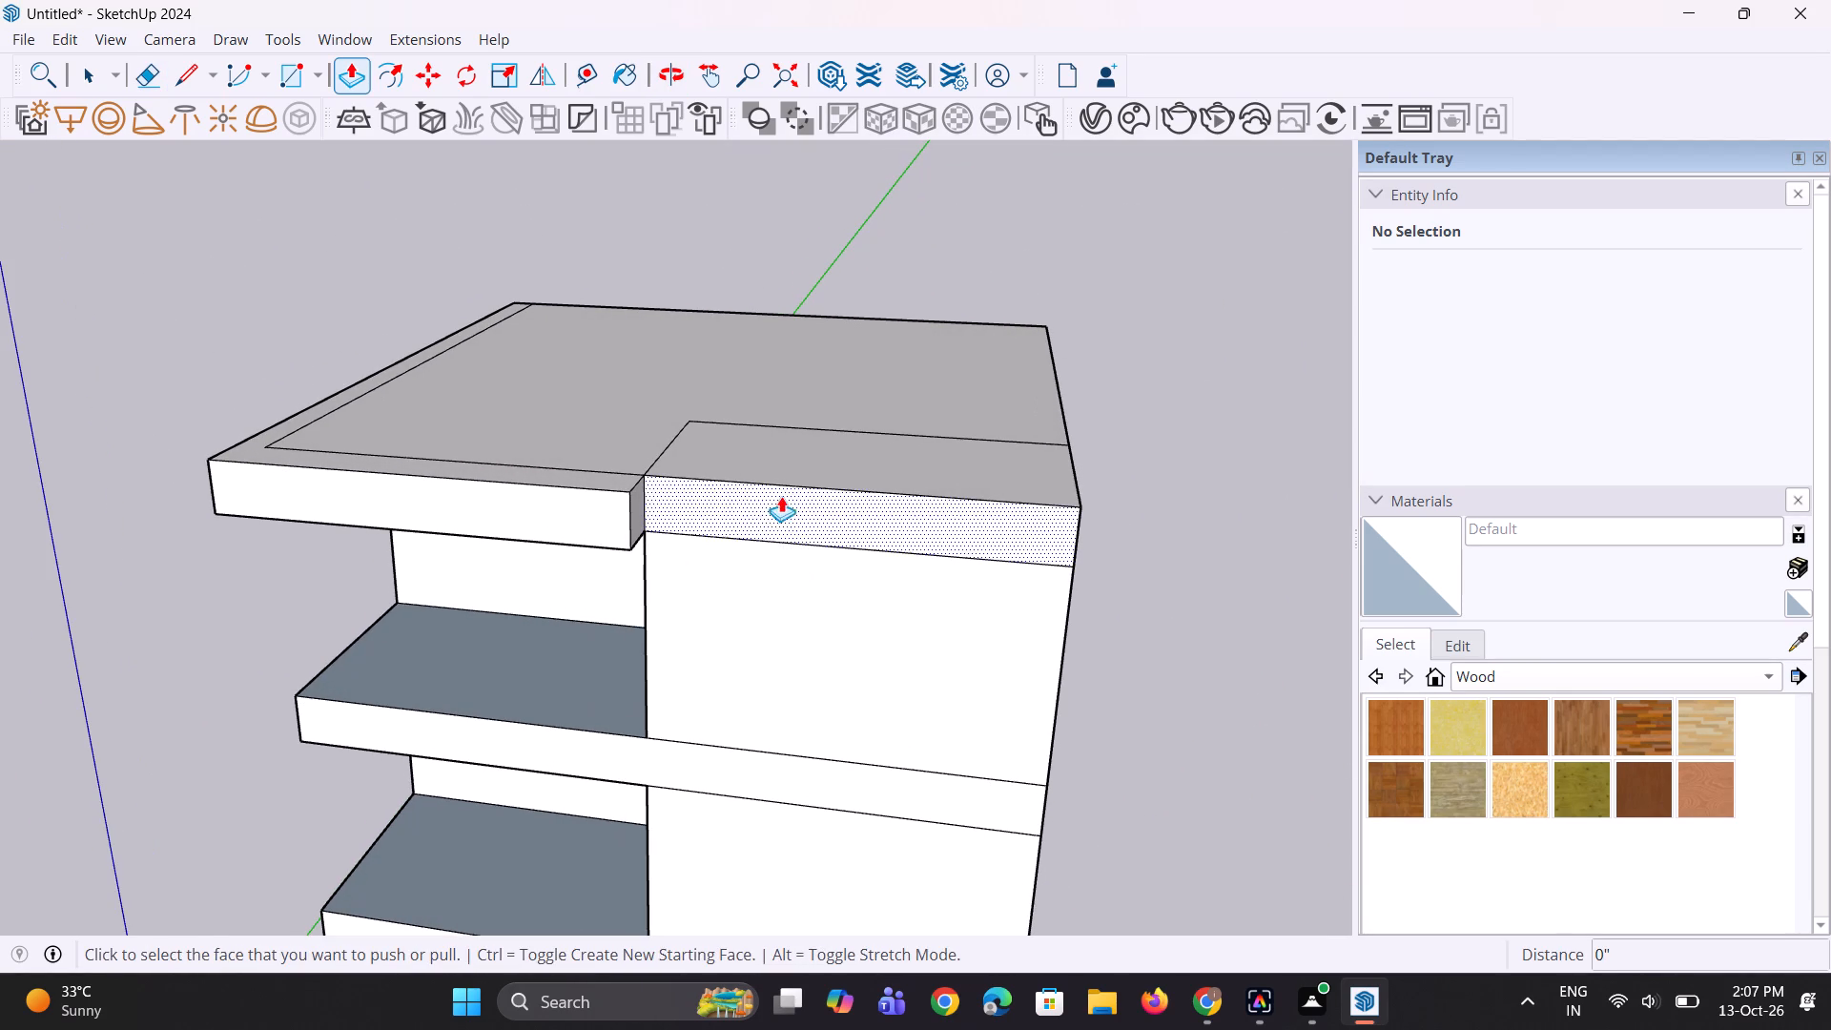
left_click(824, 471)
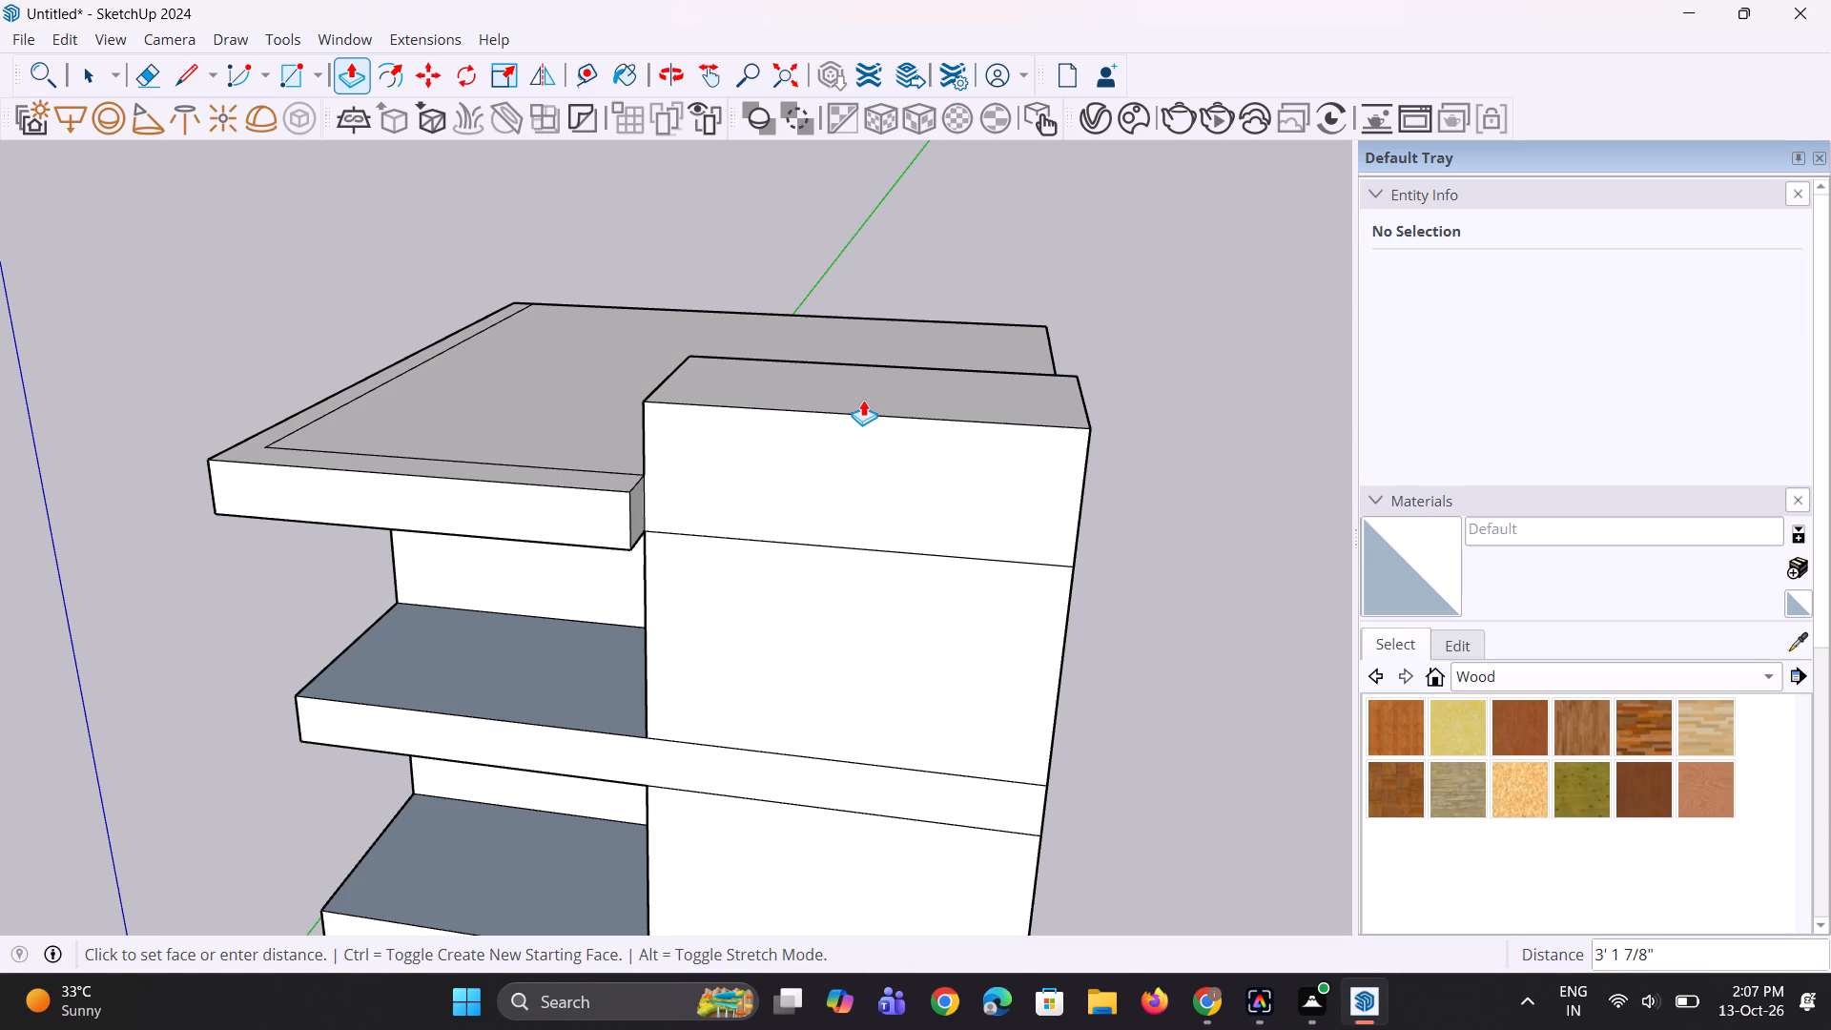
left_click(869, 388)
Extrude the raised block's top another 1' 1 13/16" from a new starting face to form a cap band.
middle_click_drag(829, 462, 880, 608)
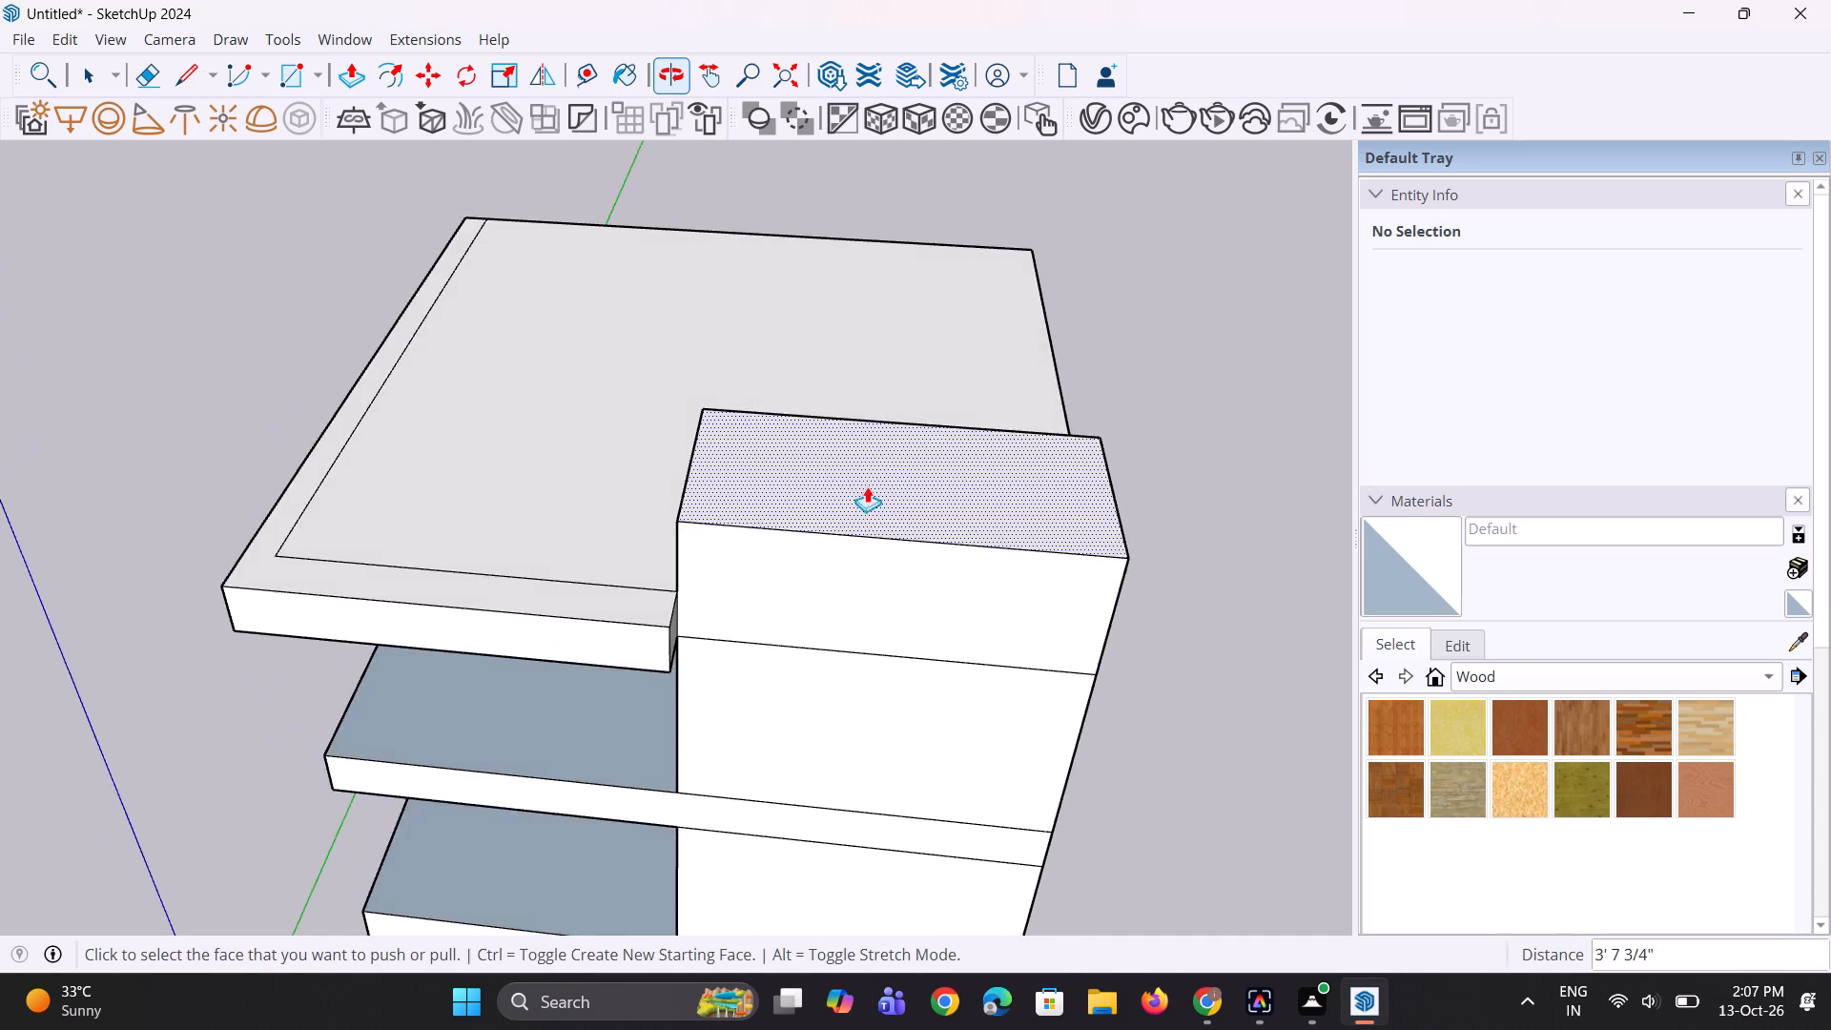
scroll(867, 473, "up", 1)
left_click(862, 473)
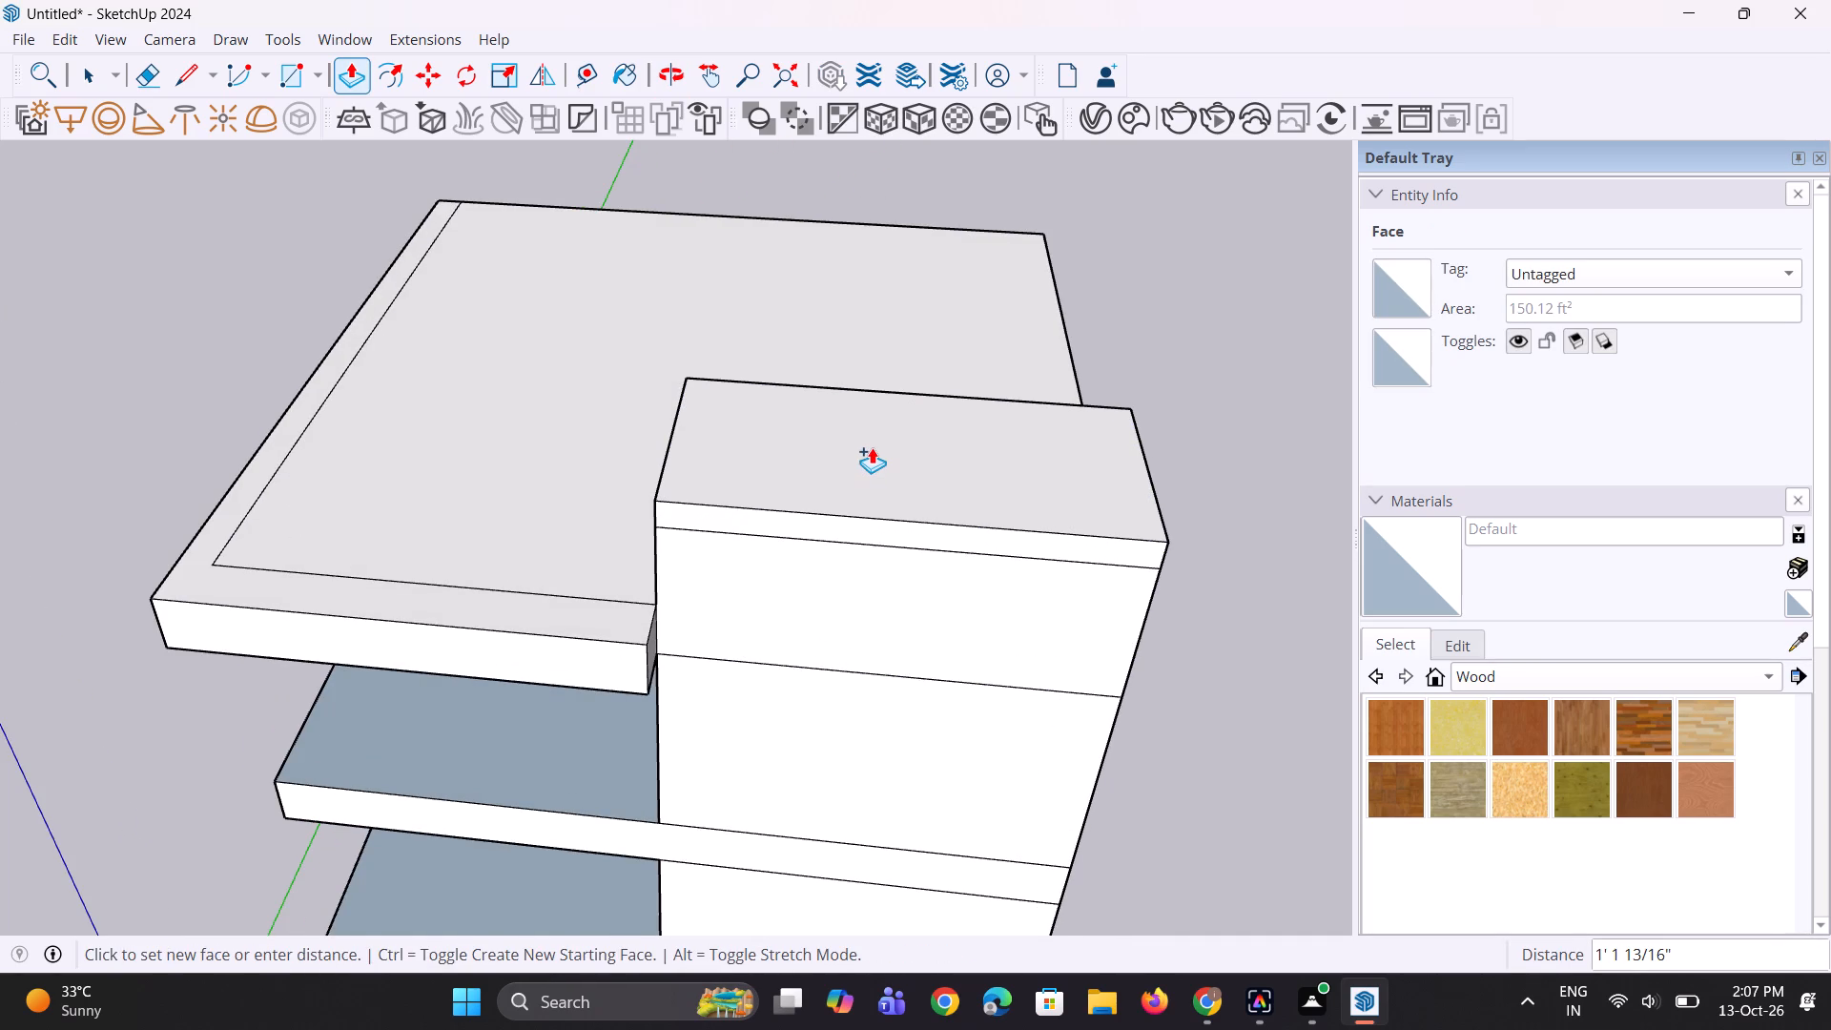
left_click(872, 447)
Extend the cap band 2' 3 5/8" outward over the recessed side and the front, filling the corner between them.
middle_click_drag(408, 447, 704, 460)
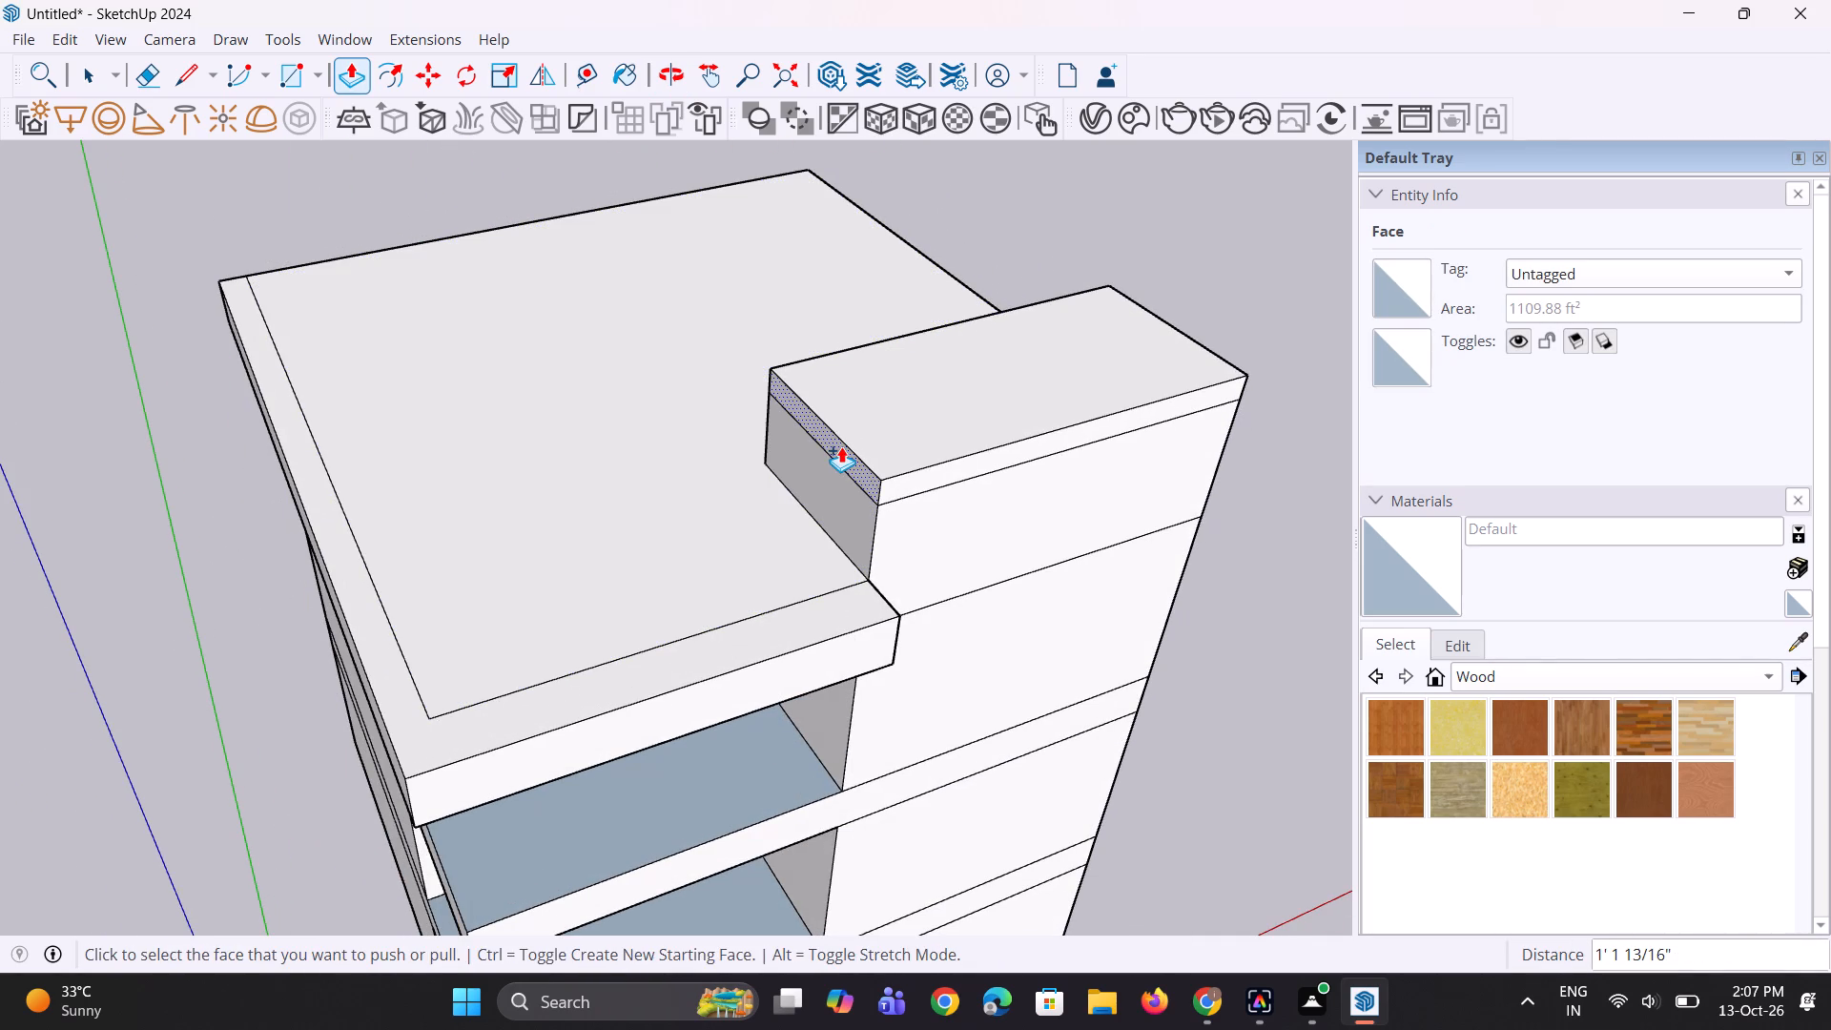
left_click(841, 446)
left_click(787, 457)
double_click(904, 493)
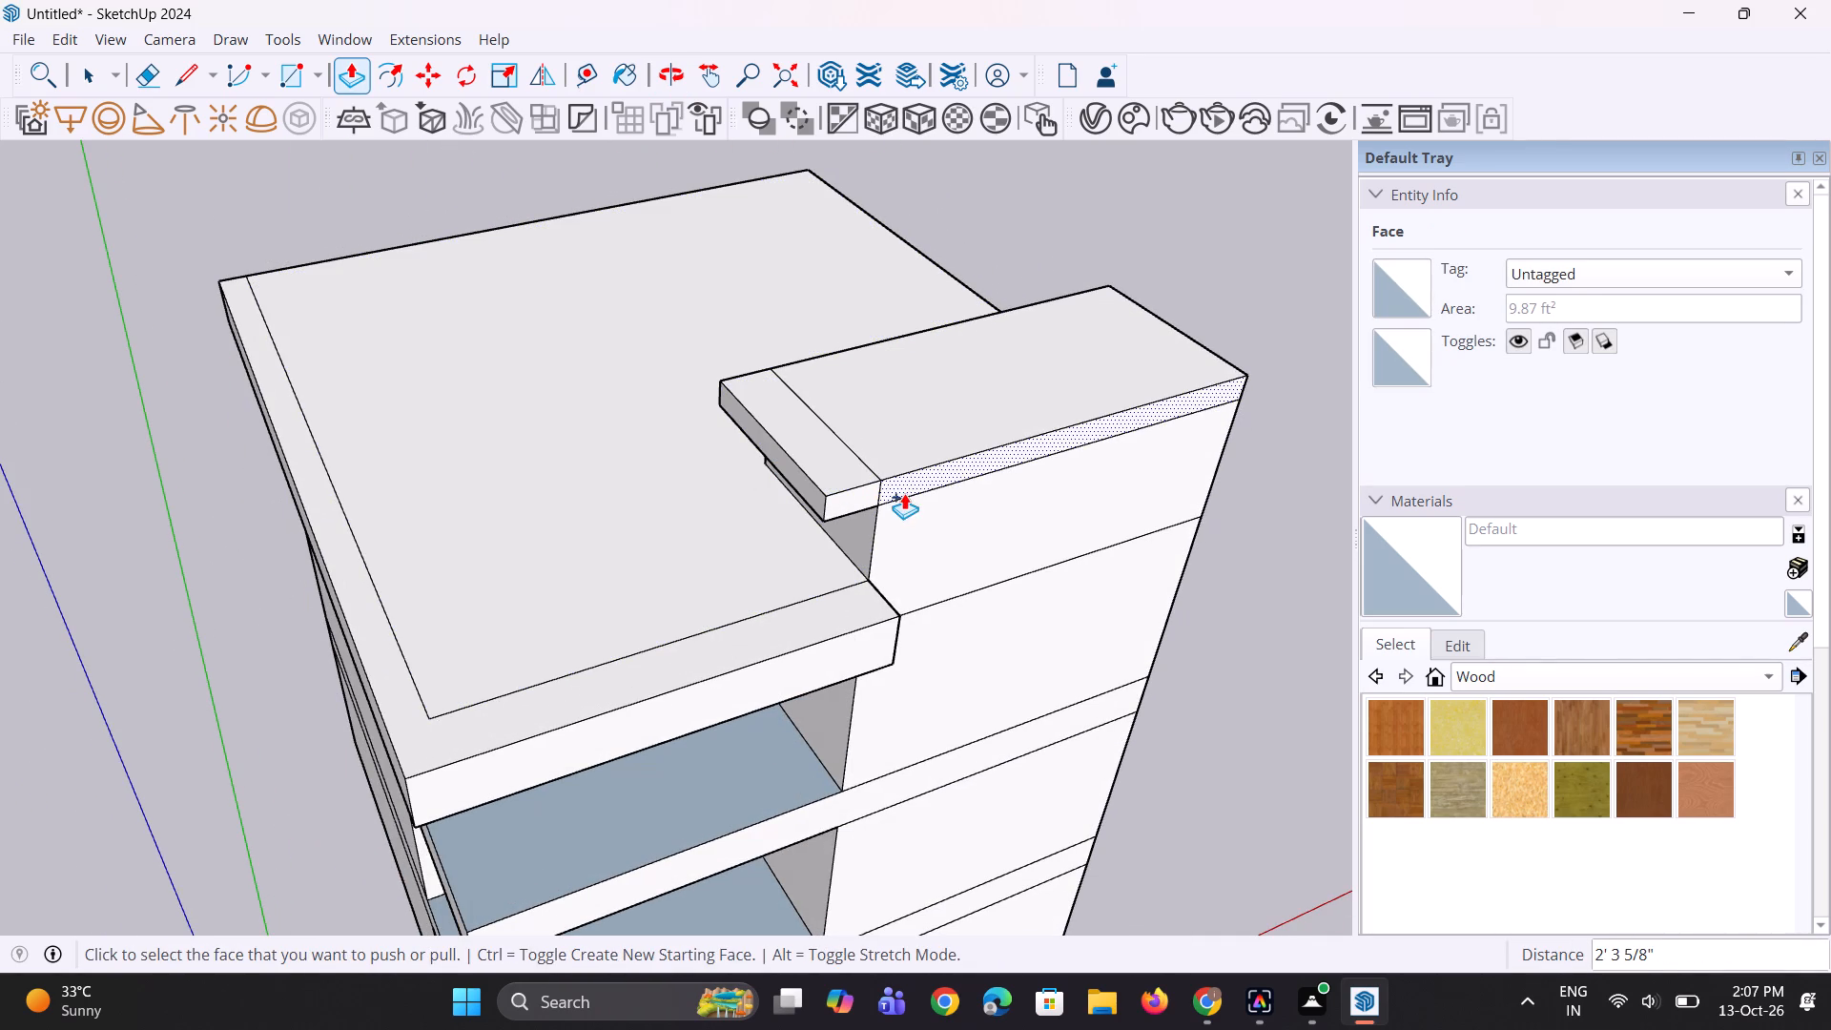
scroll(875, 532, "up", 1)
middle_click_drag(875, 533, 862, 508)
scroll(905, 496, "up", 2)
left_click(905, 496)
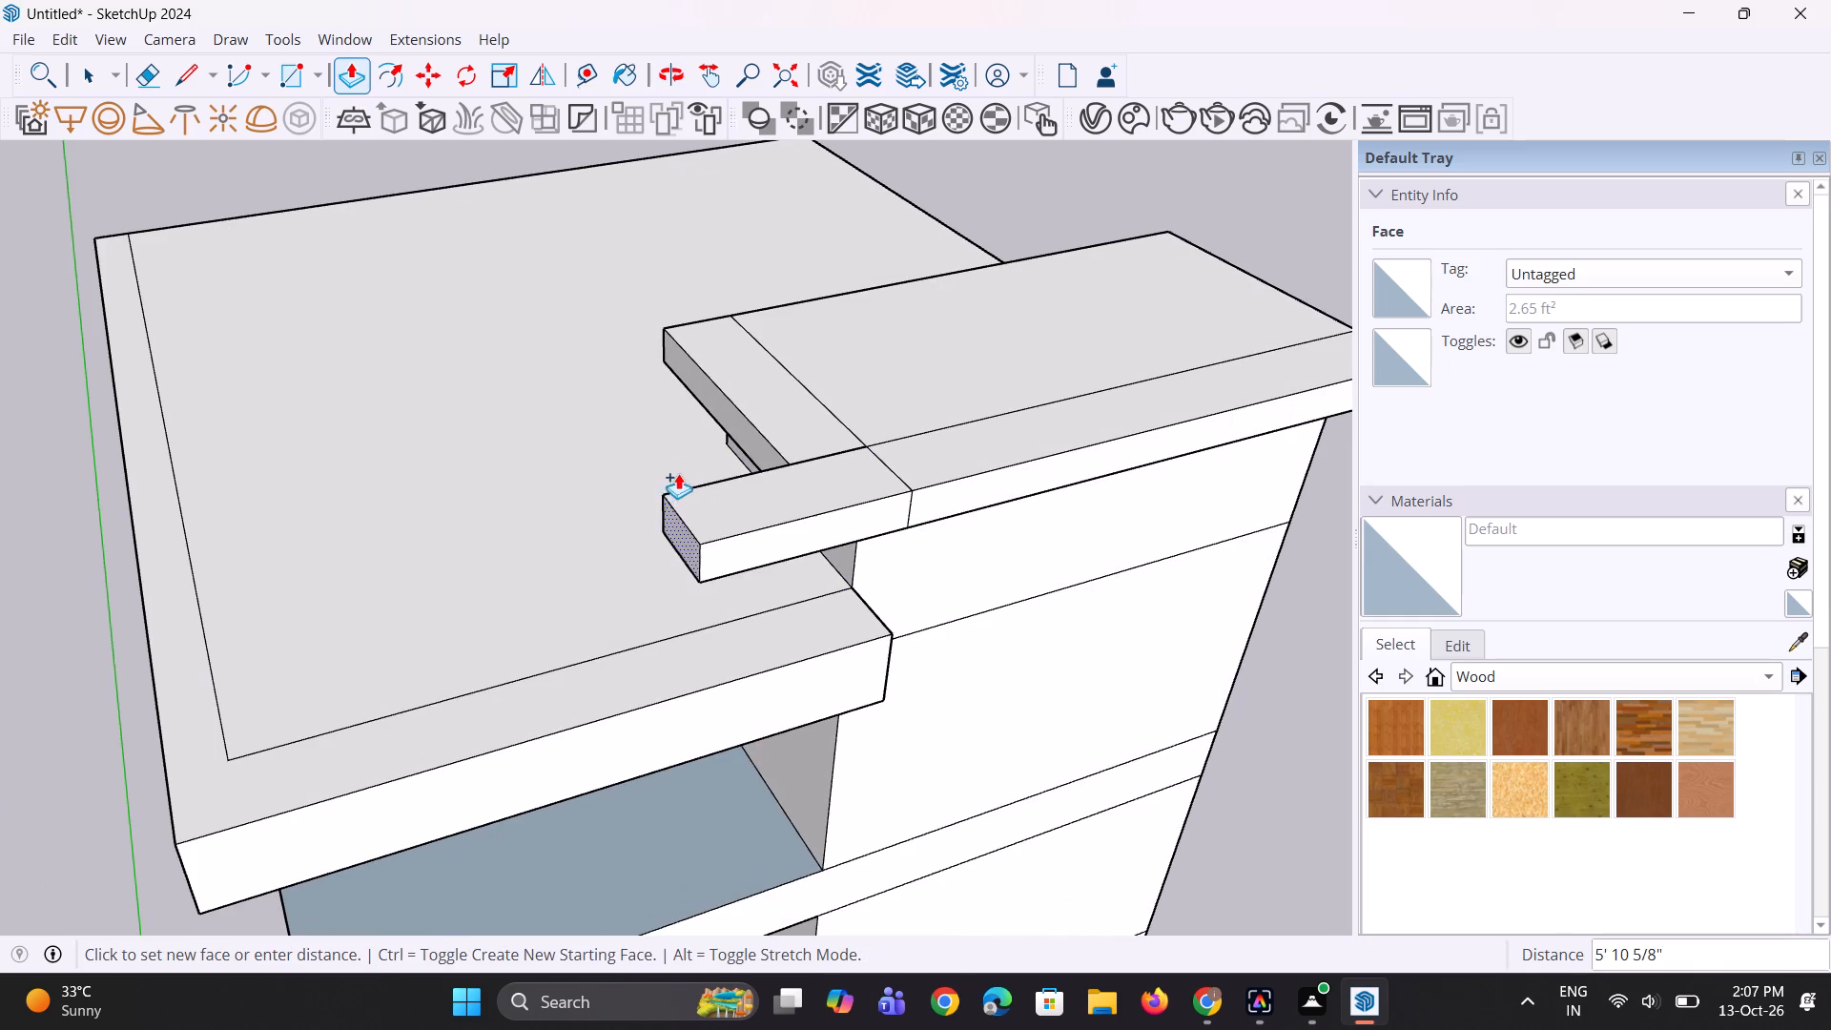
left_click(758, 447)
Extend the cap band 1' 10 3/4" beyond the building's outer side, including the end of the front overhang.
scroll(697, 547, "down", 8)
middle_click_drag(950, 540, 15, 546)
scroll(587, 674, "up", 2)
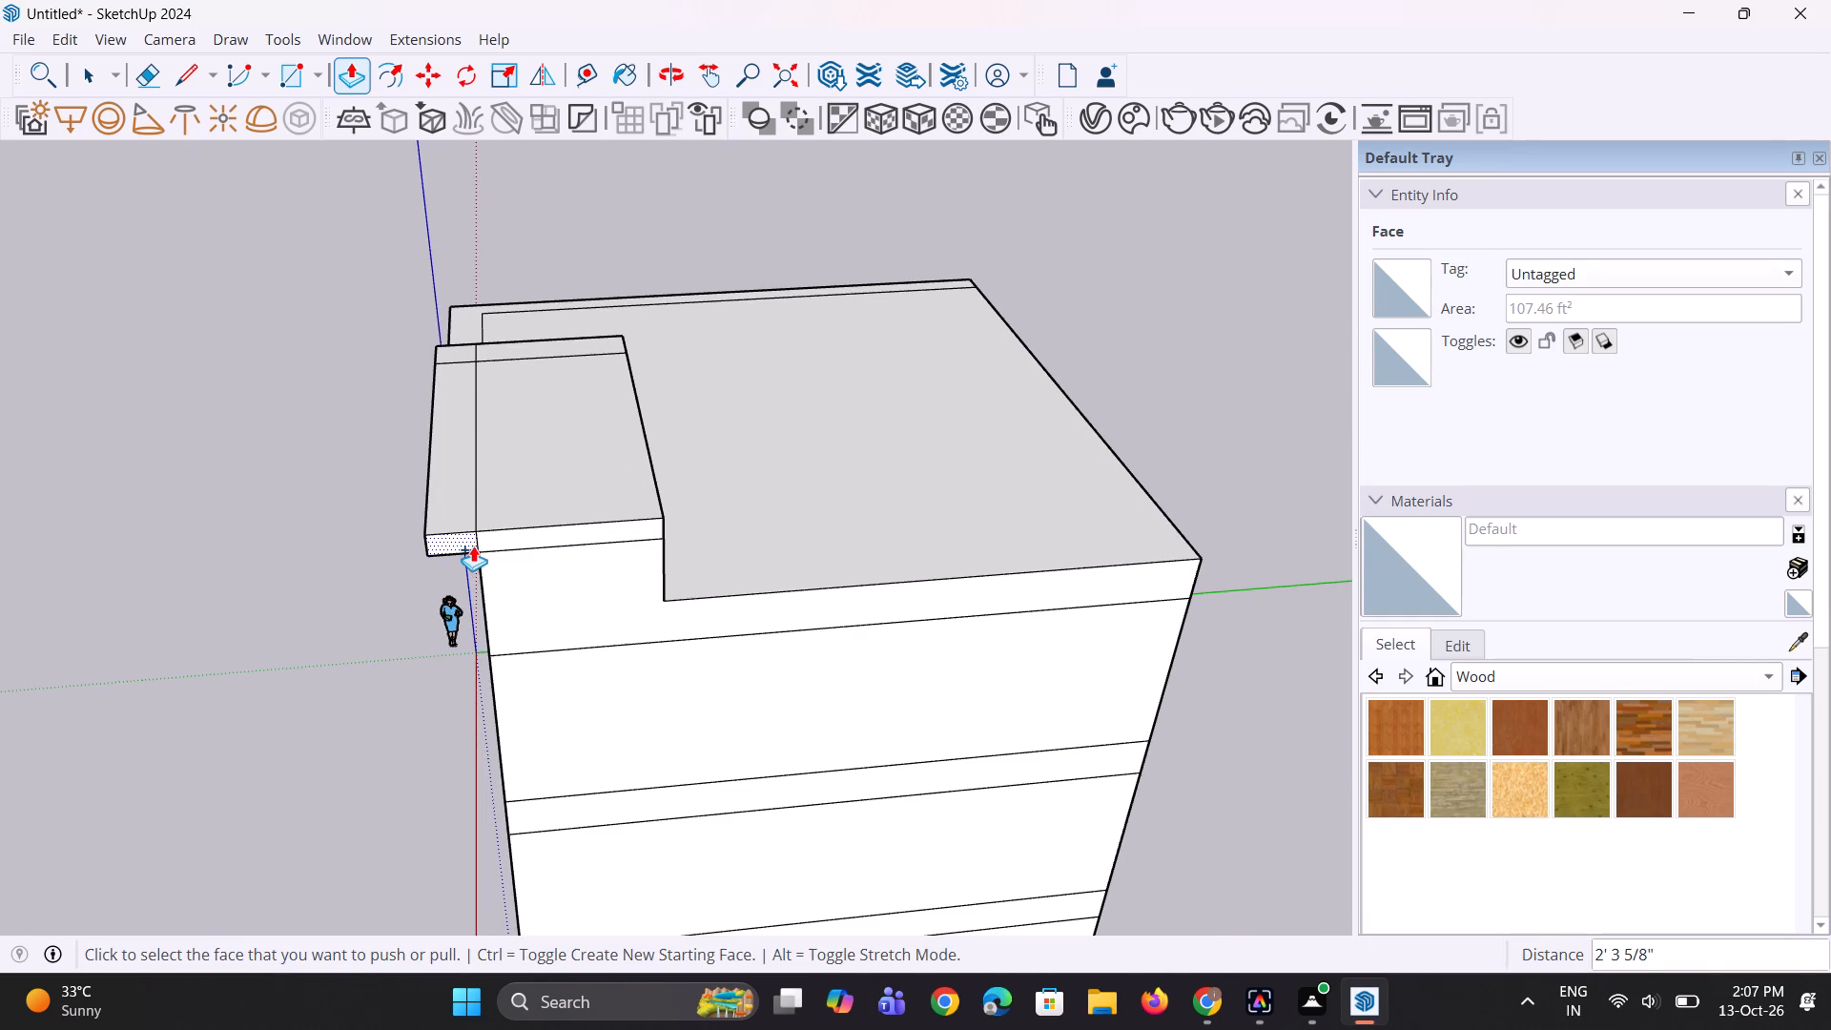
left_click(471, 546)
left_click(477, 569)
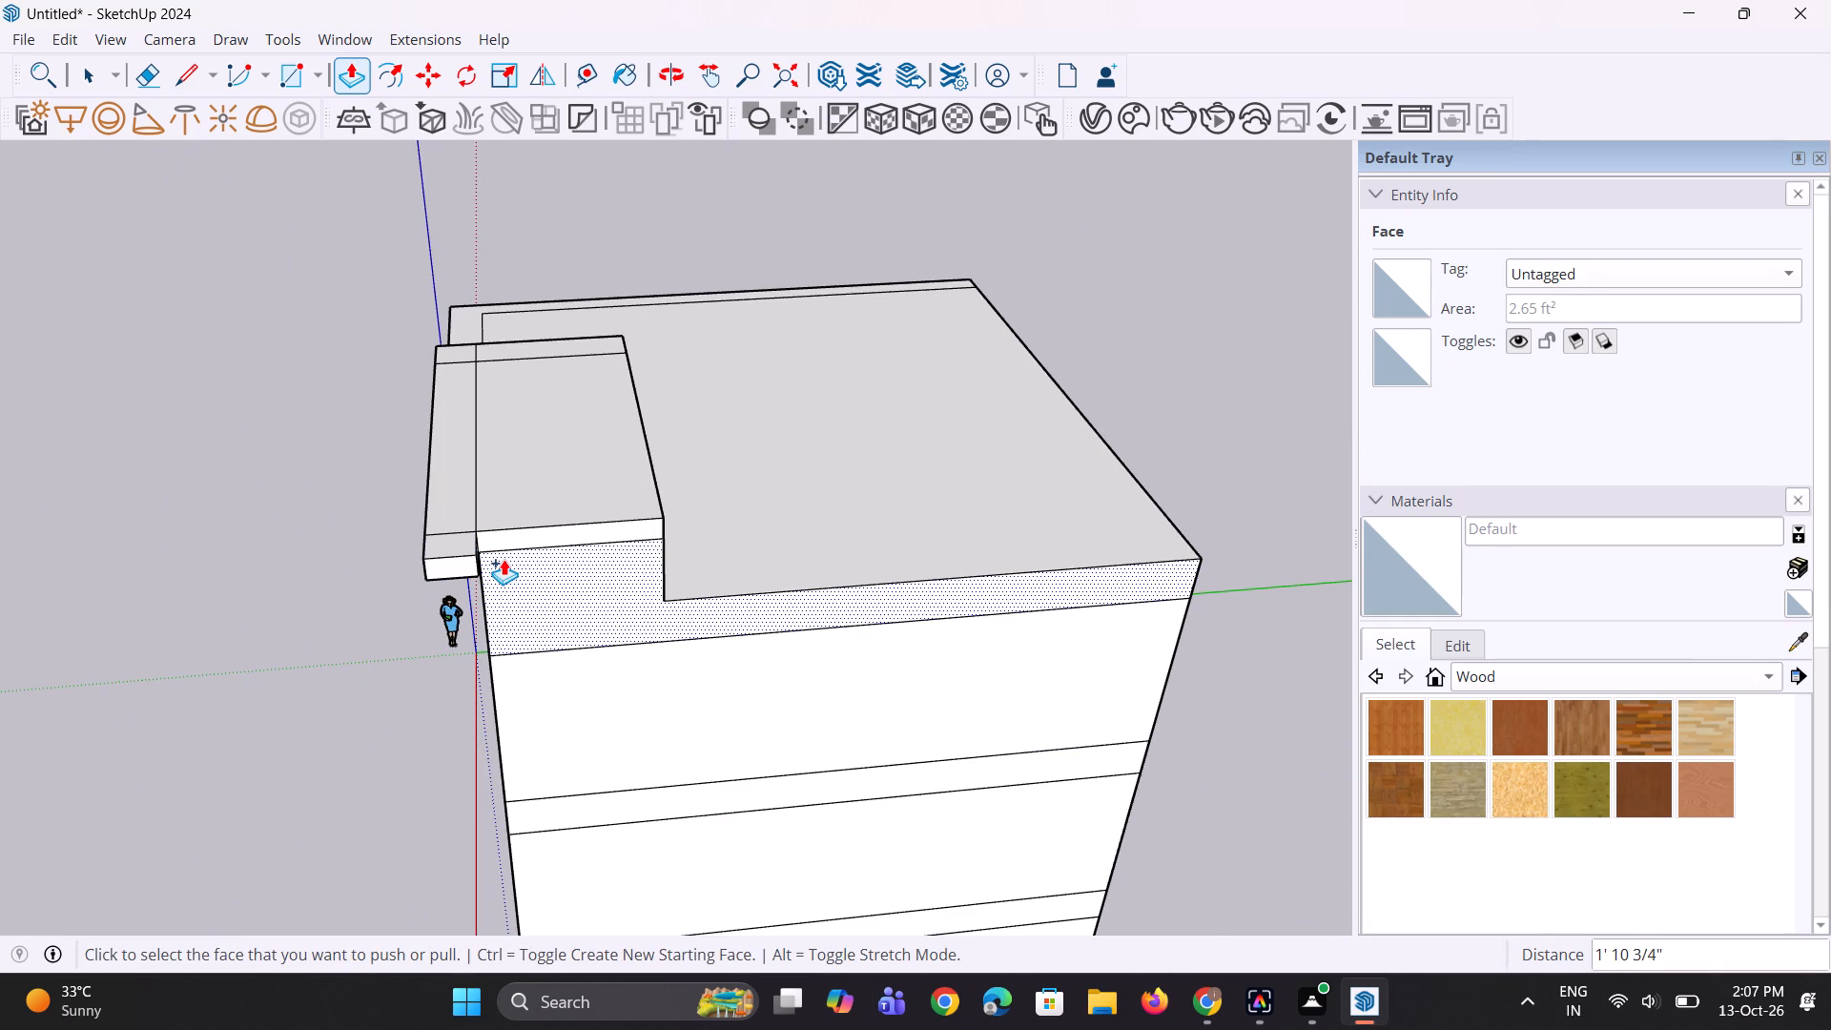
double_click(517, 548)
Erase the leftover seam edges on the top and side faces of the cap band's front corner at the building's outer side.
middle_click_drag(387, 569, 833, 571)
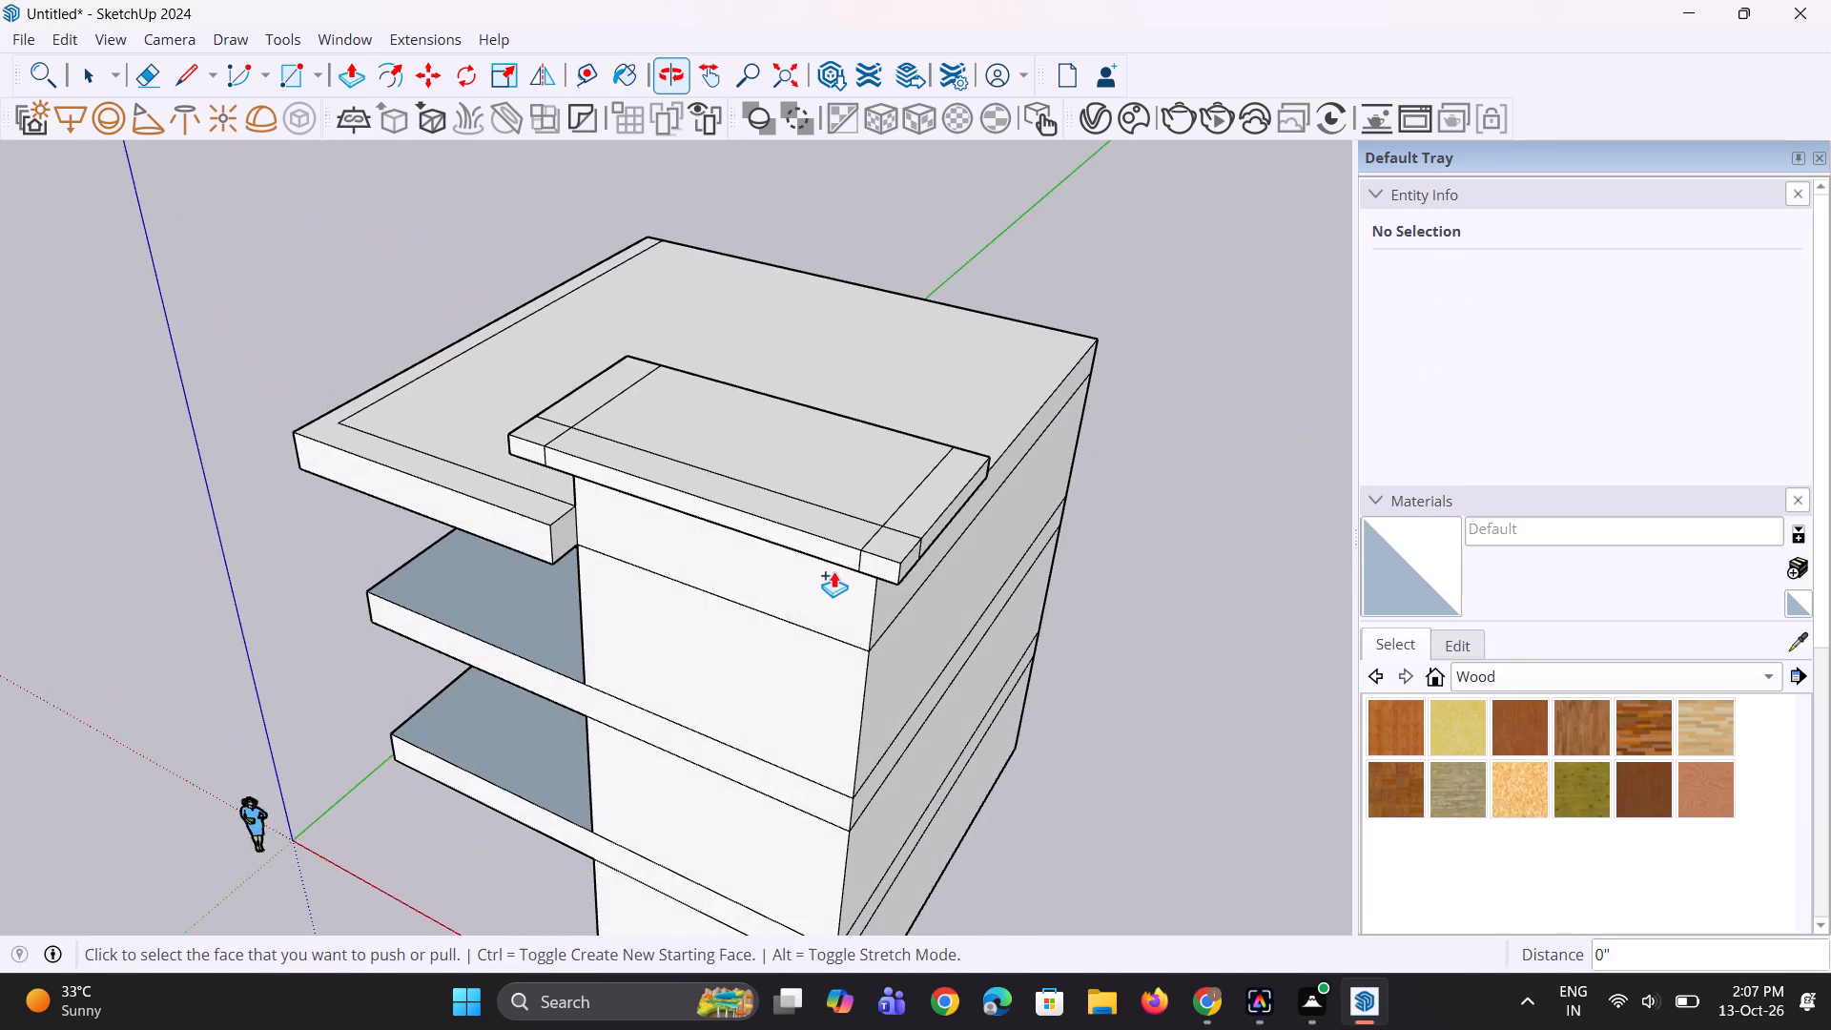
scroll(842, 572, "up", 9)
key("e")
scroll(895, 549, "up", 4)
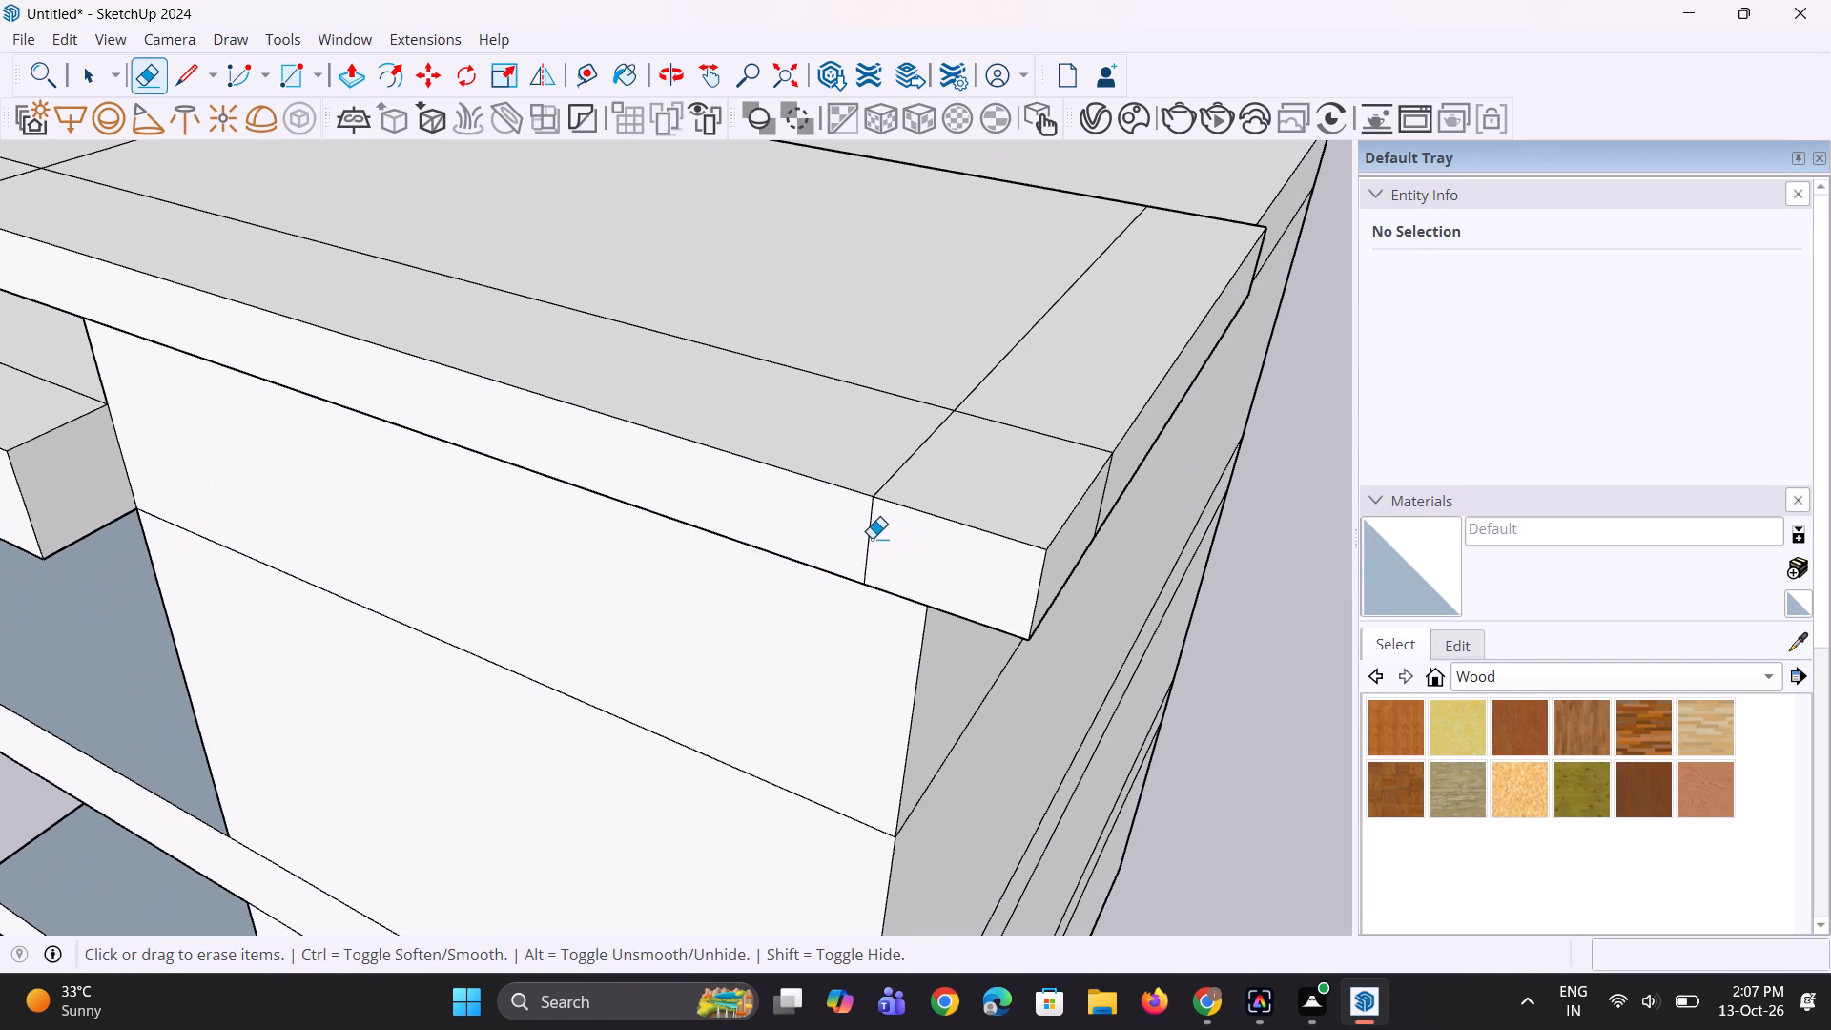
left_click(872, 538)
left_click(907, 464)
middle_click_drag(1081, 533, 858, 501)
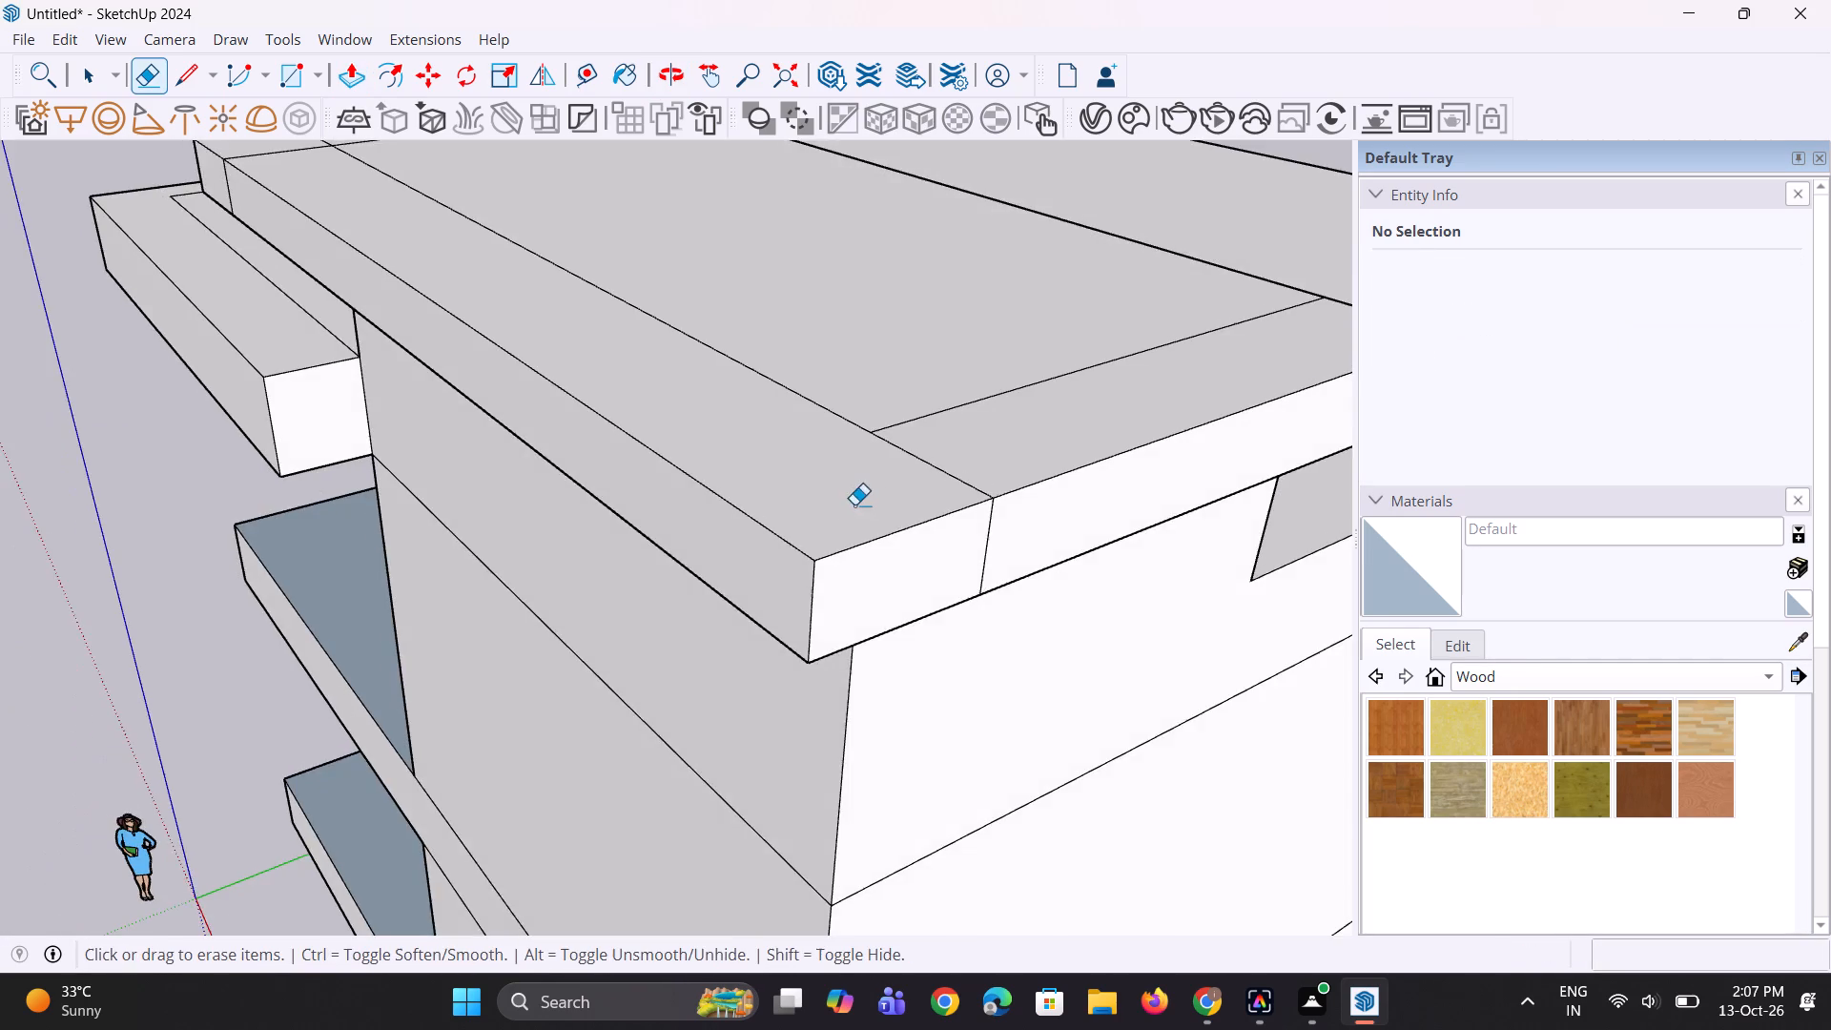
scroll(889, 525, "up", 4)
left_click(1027, 563)
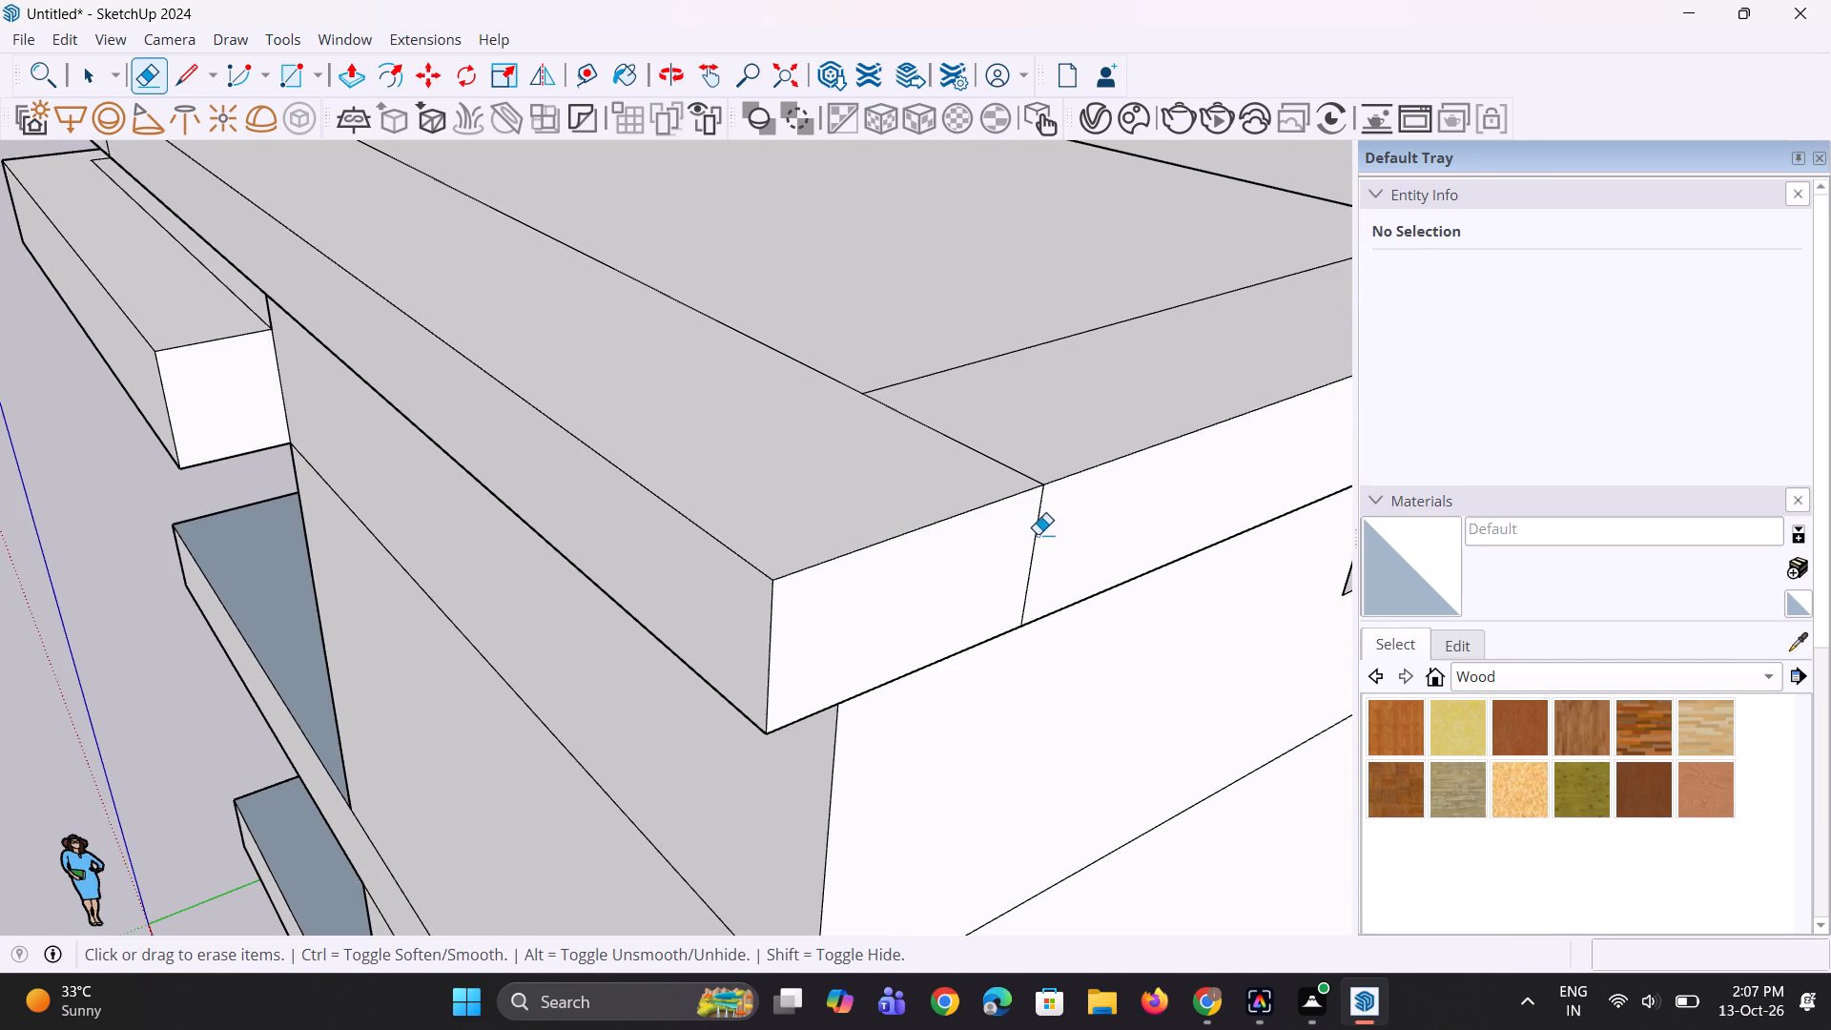
left_click(1033, 533)
left_click(1034, 533)
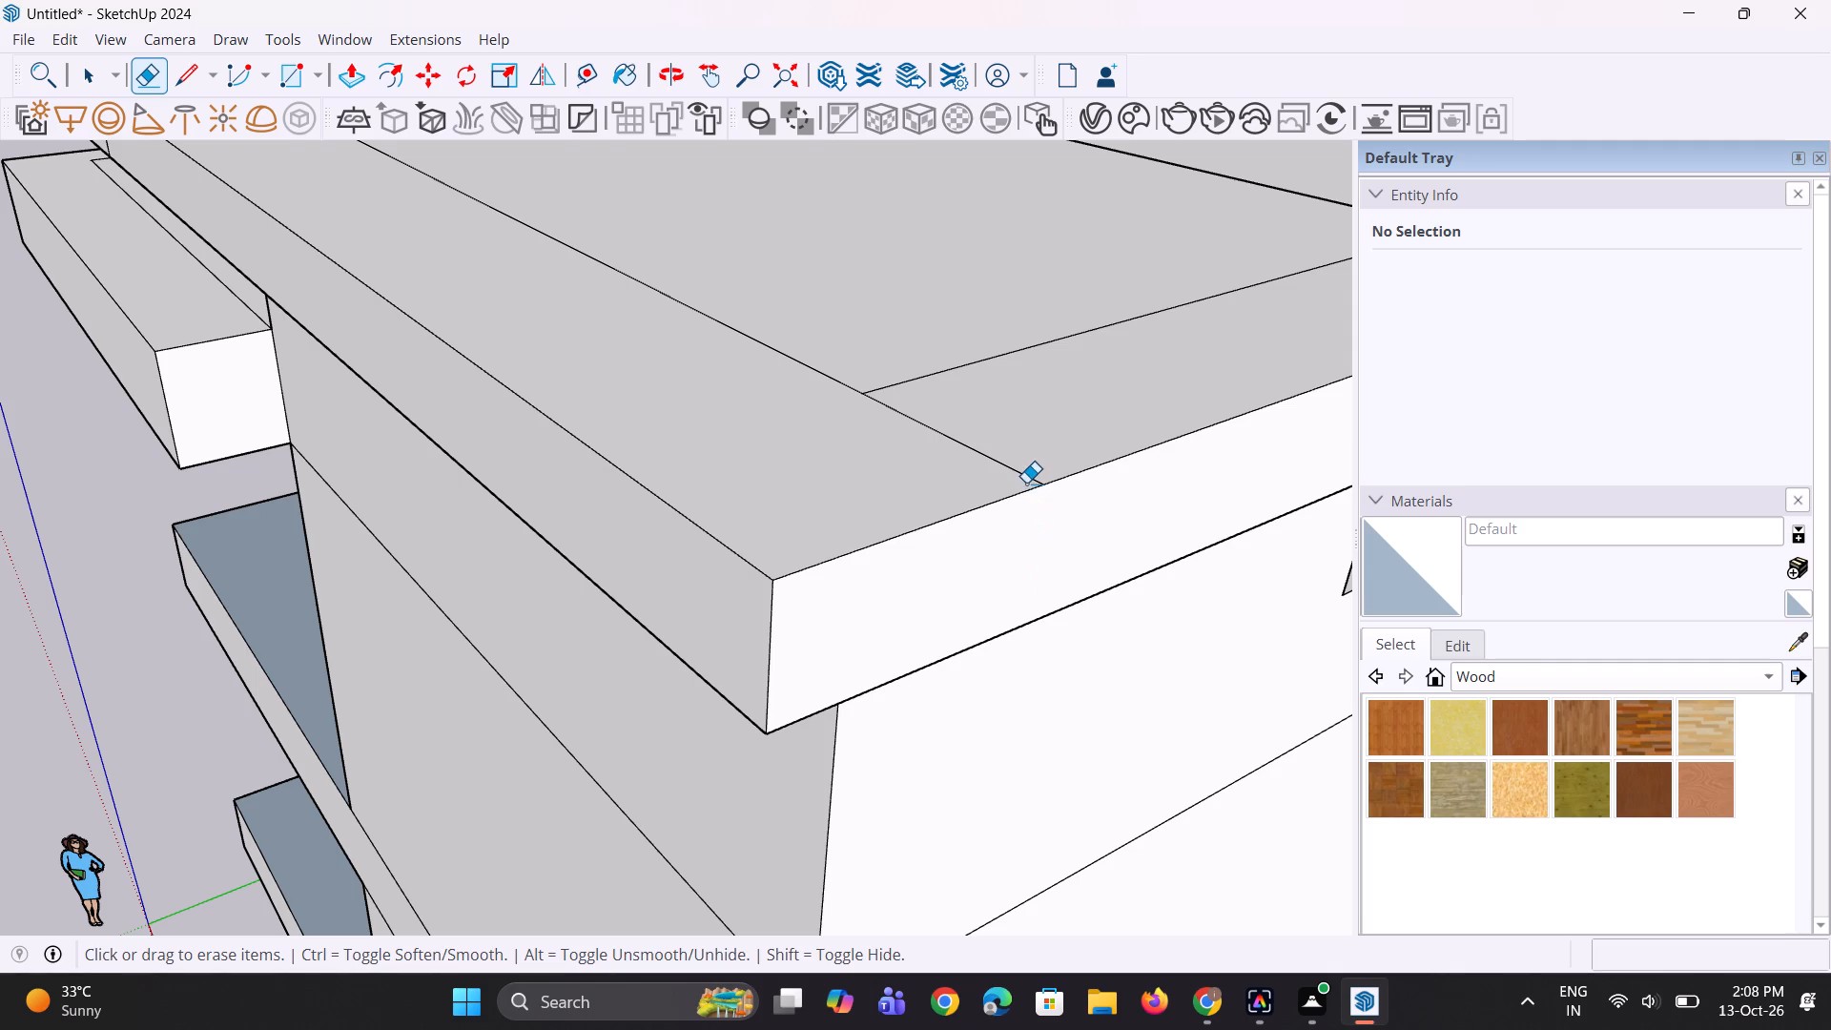
left_click(1030, 481)
scroll(817, 549, "down", 16)
scroll(398, 460, "up", 1)
Erase the leftover seam edges on the cap band's front corner above the recessed side.
middle_click_drag(397, 459, 1084, 591)
scroll(618, 318, "up", 11)
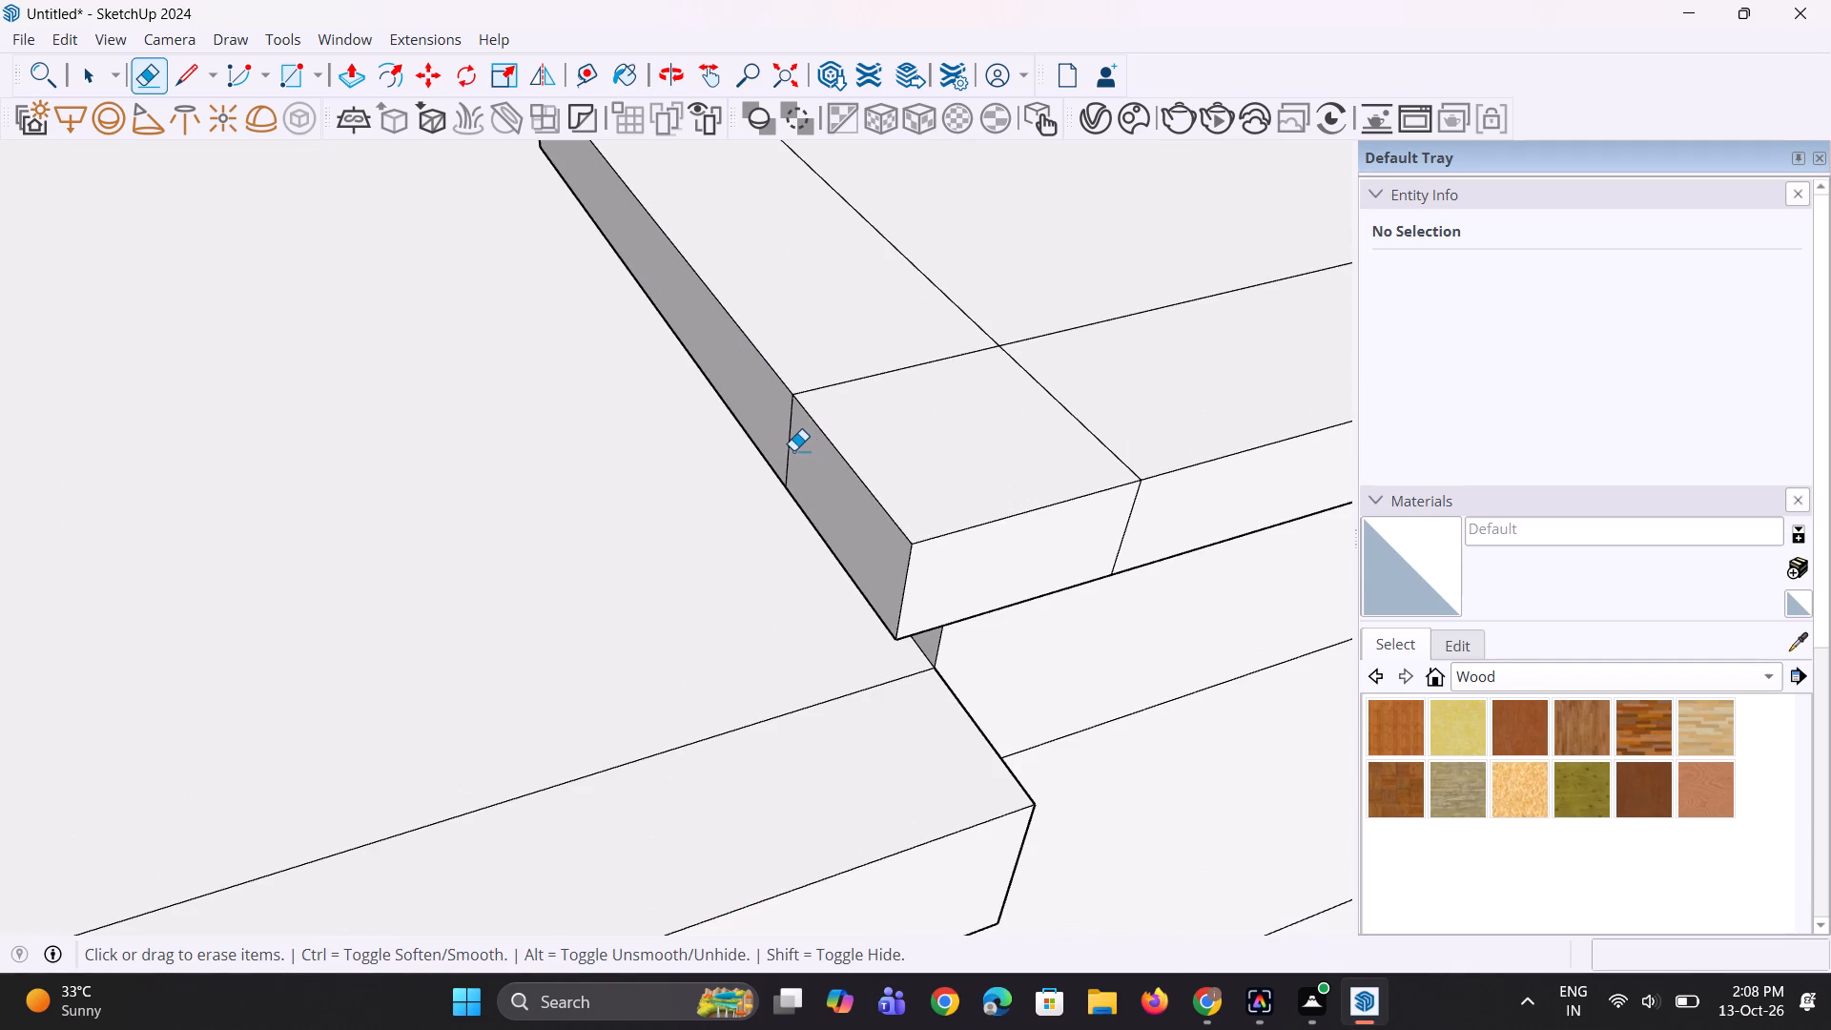
left_click(789, 447)
left_click(890, 377)
left_click(1084, 428)
left_click(1142, 499)
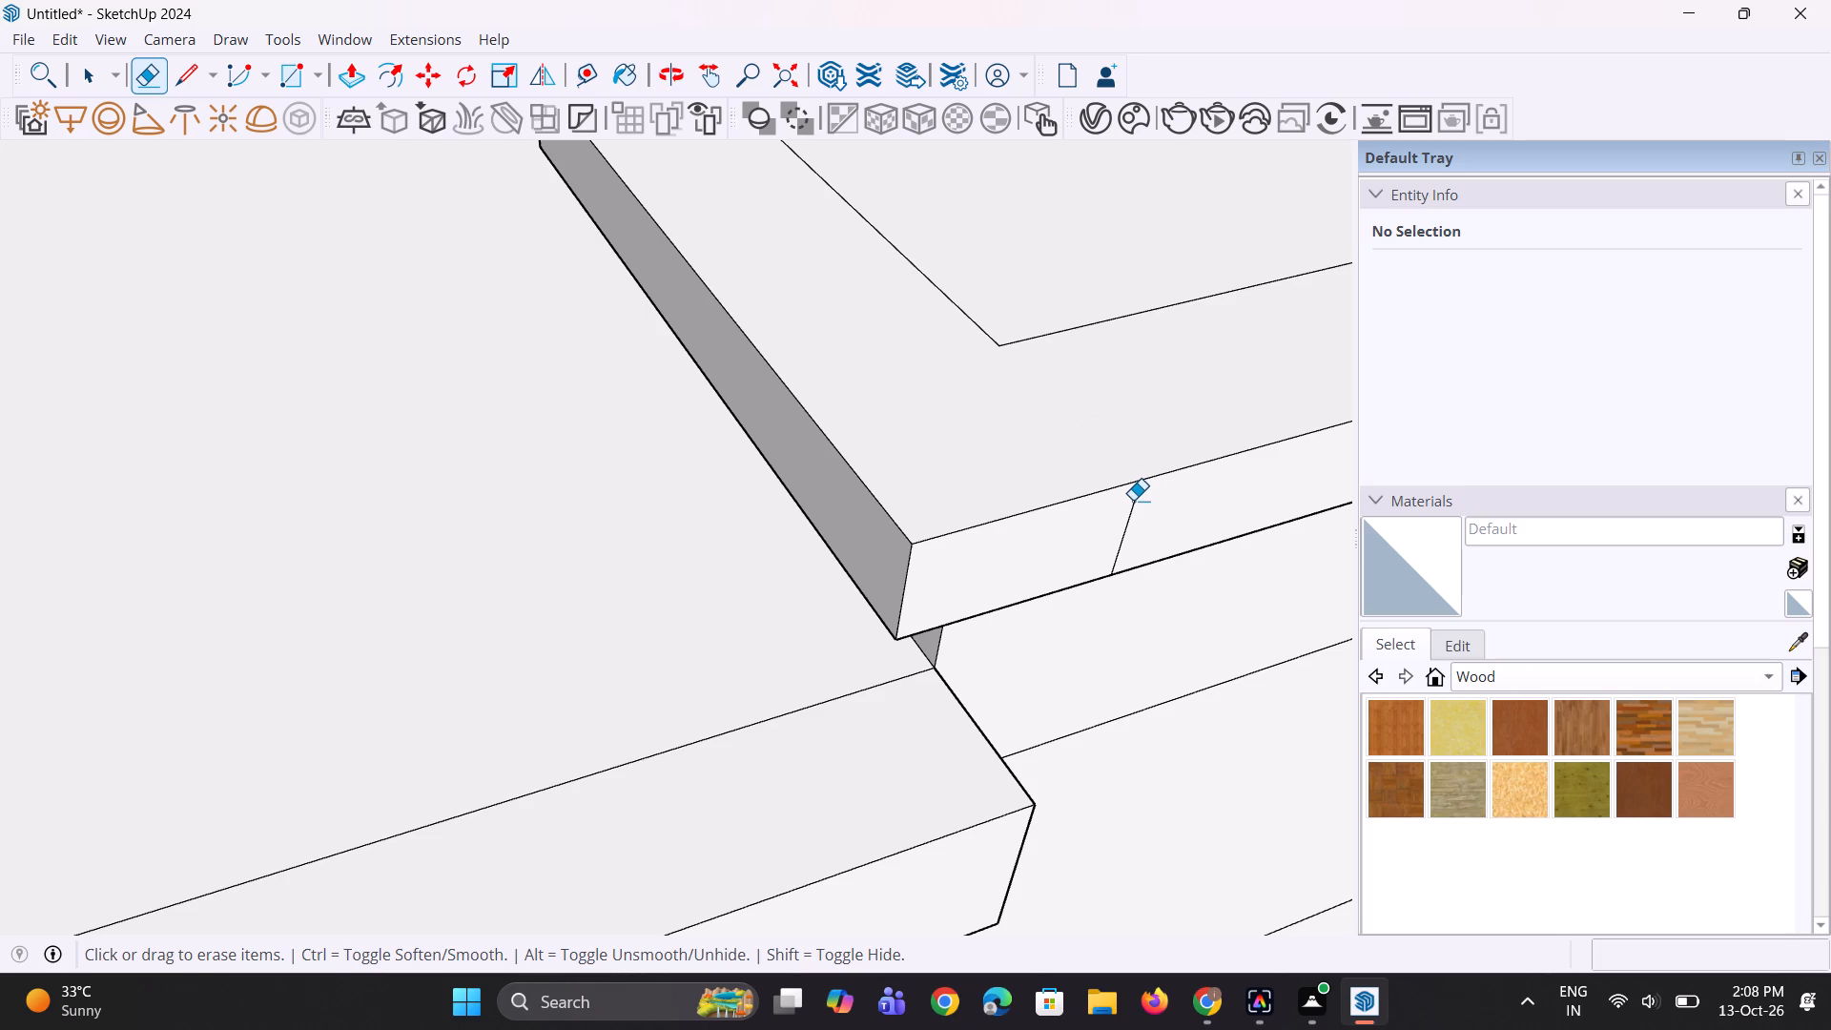
left_click(1129, 501)
left_click(1133, 506)
Draw a window rectangle about 1' 11" high on the raised block's front face, below the cap band.
scroll(787, 521, "down", 10)
middle_click_drag(830, 549, 777, 452)
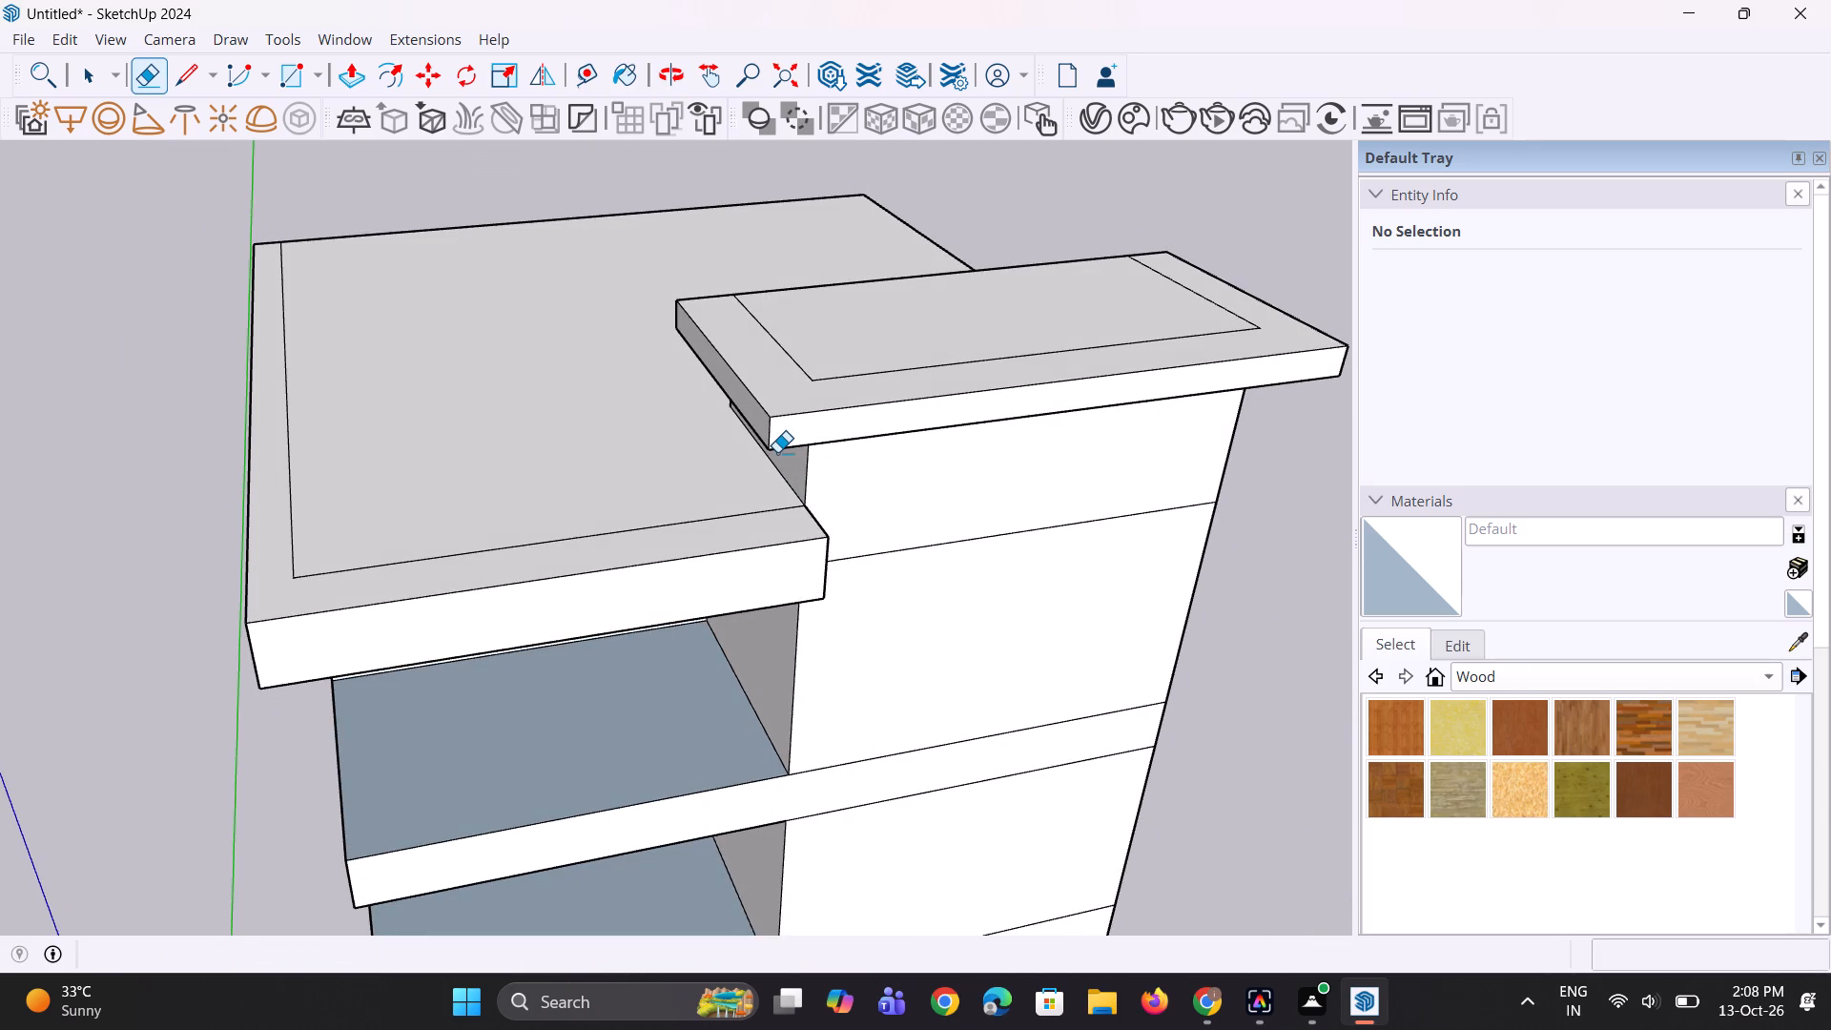
scroll(717, 452, "down", 4)
middle_click_drag(731, 561, 686, 422)
scroll(691, 423, "down", 4)
middle_click_drag(822, 486, 823, 486)
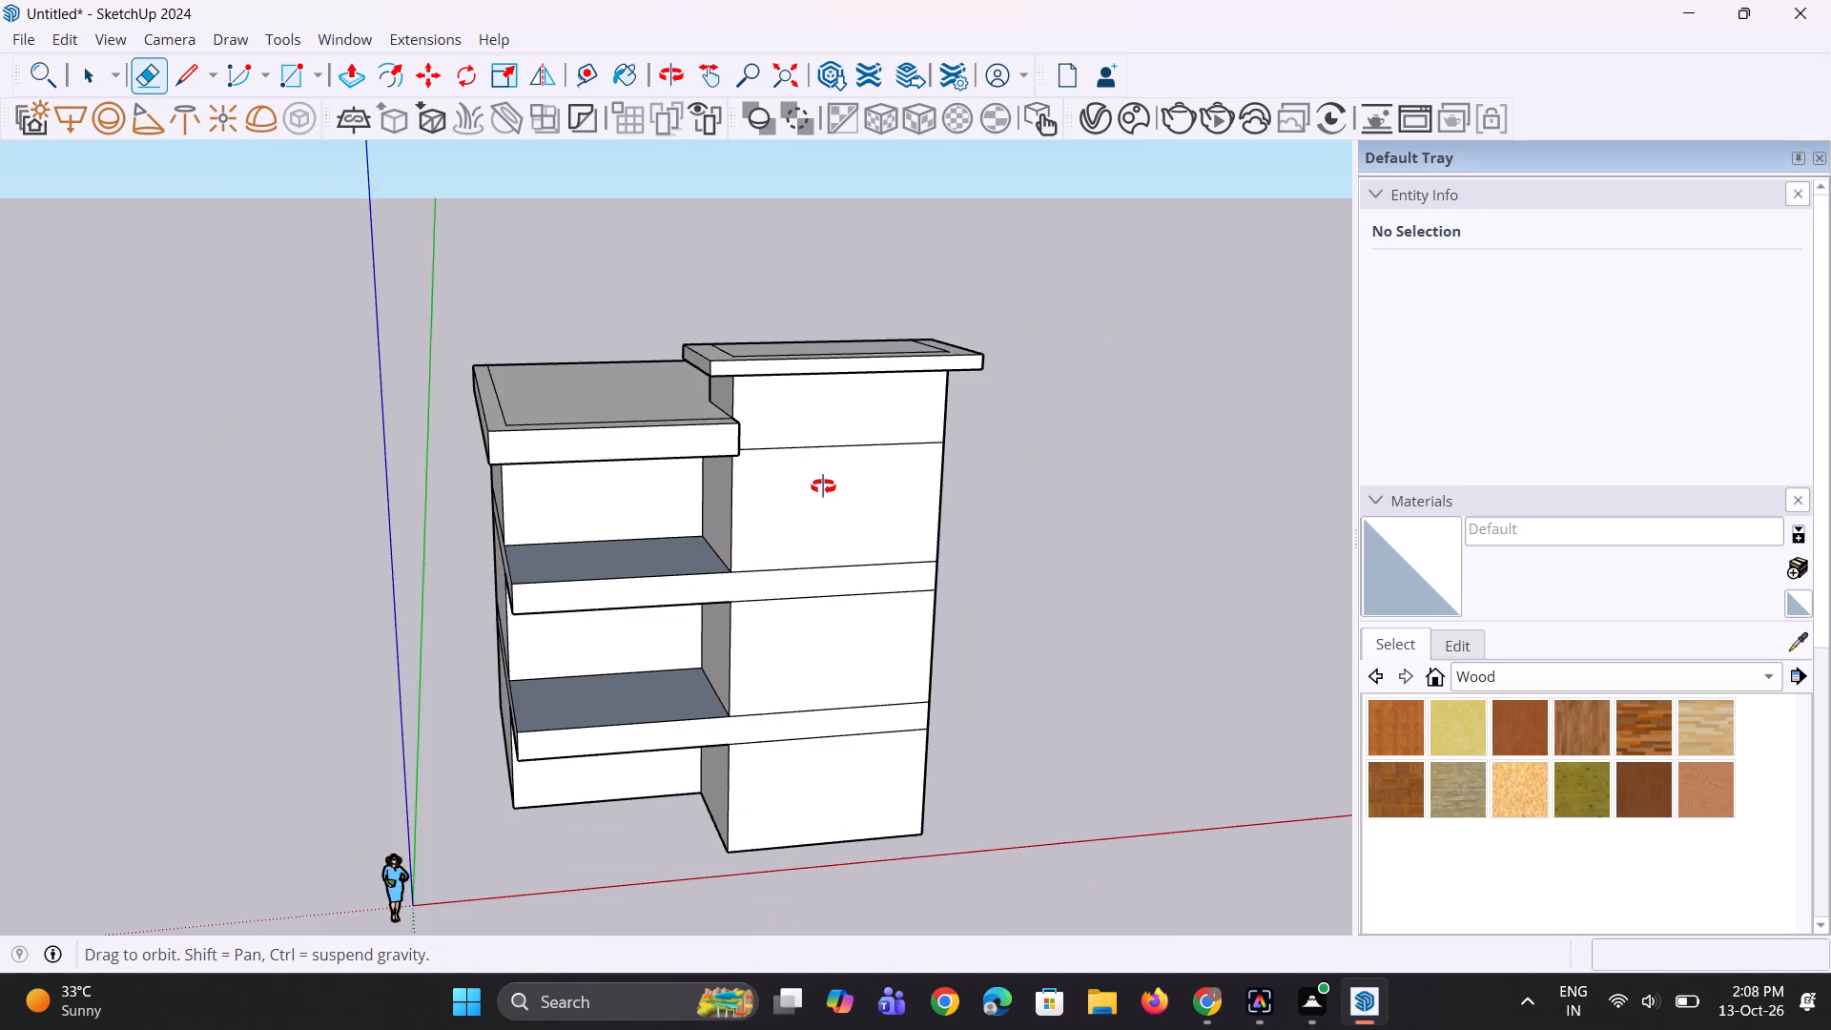
middle_click_drag(823, 486, 752, 390)
scroll(752, 387, "up", 6)
middle_click_drag(744, 395, 733, 392)
key("r")
scroll(733, 392, "up", 4)
scroll(902, 354, "up", 1)
middle_click_drag(896, 346, 859, 429)
scroll(823, 366, "up", 3)
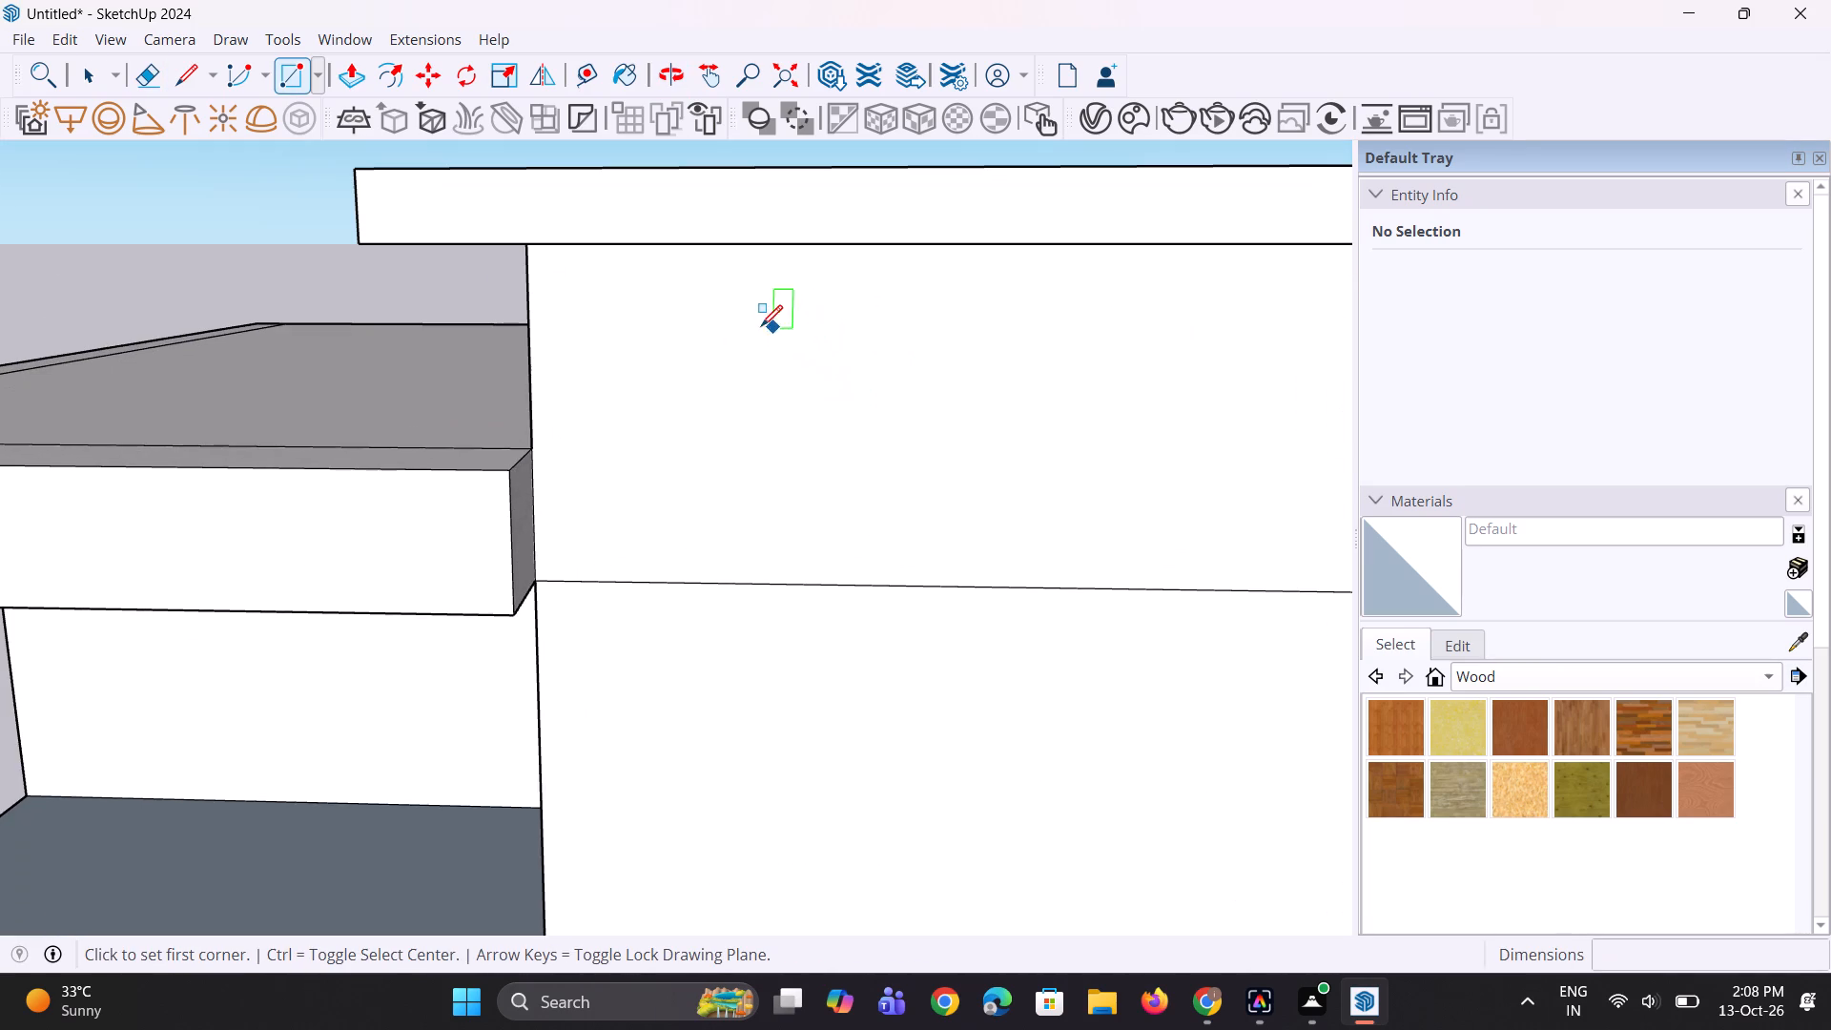
left_click(710, 318)
scroll(954, 432, "down", 5)
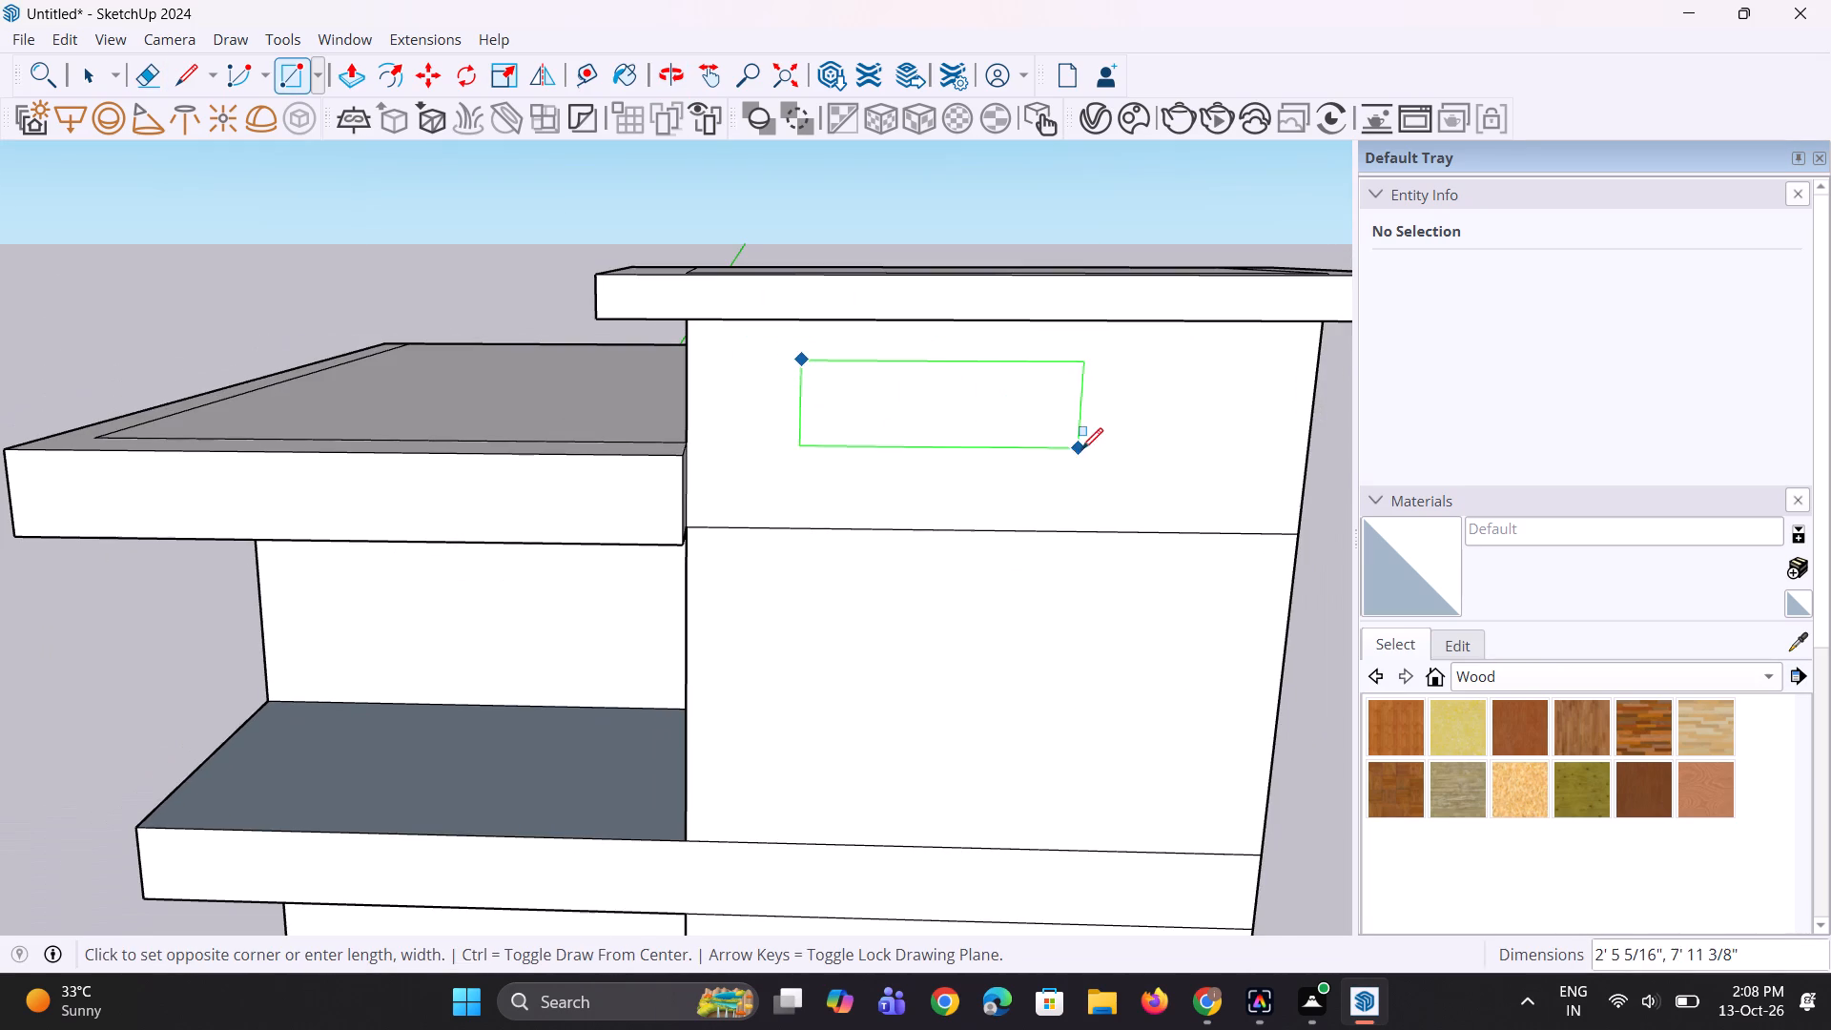
left_click(1009, 430)
Move the window rectangle's face slightly sideways toward the recessed side of the building.
scroll(1015, 463, "up", 1)
middle_click_drag(1015, 463, 936, 390)
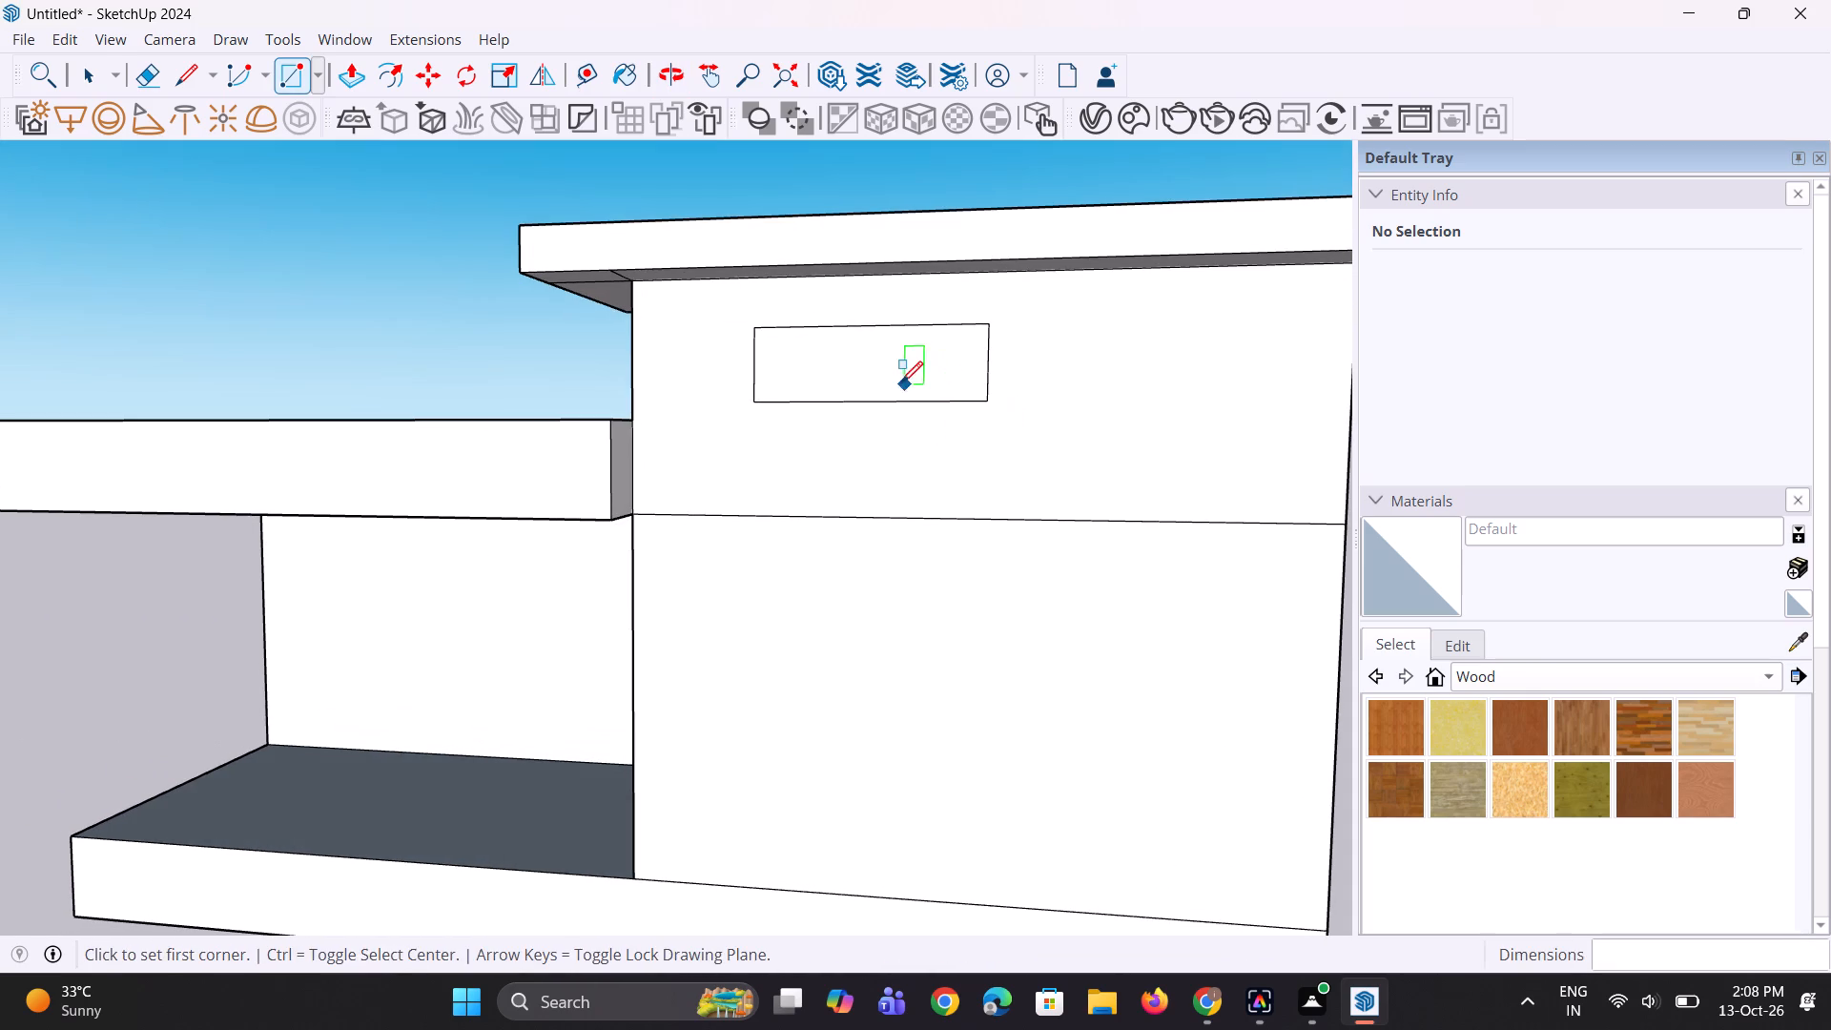
key("space")
left_click(899, 364)
key("m")
left_click(764, 401)
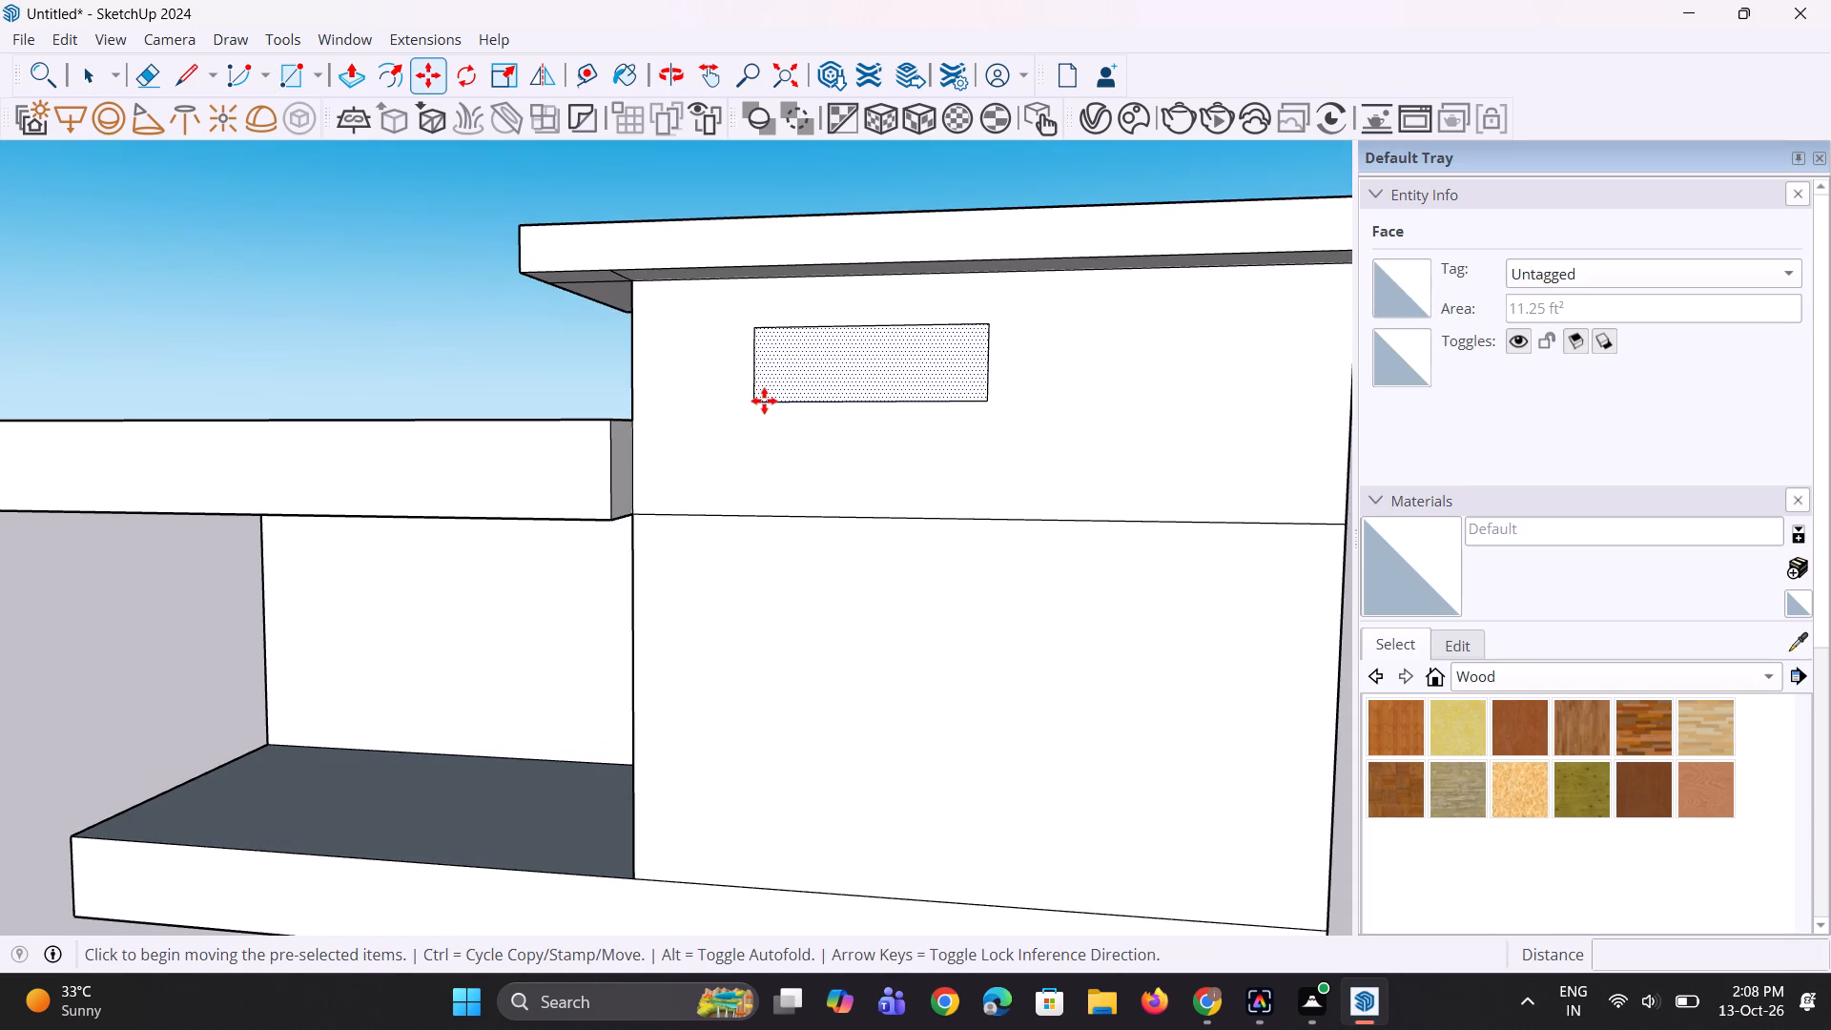
left_click(734, 402)
scroll(773, 404, "down", 6)
middle_click_drag(785, 404, 795, 404)
key("space")
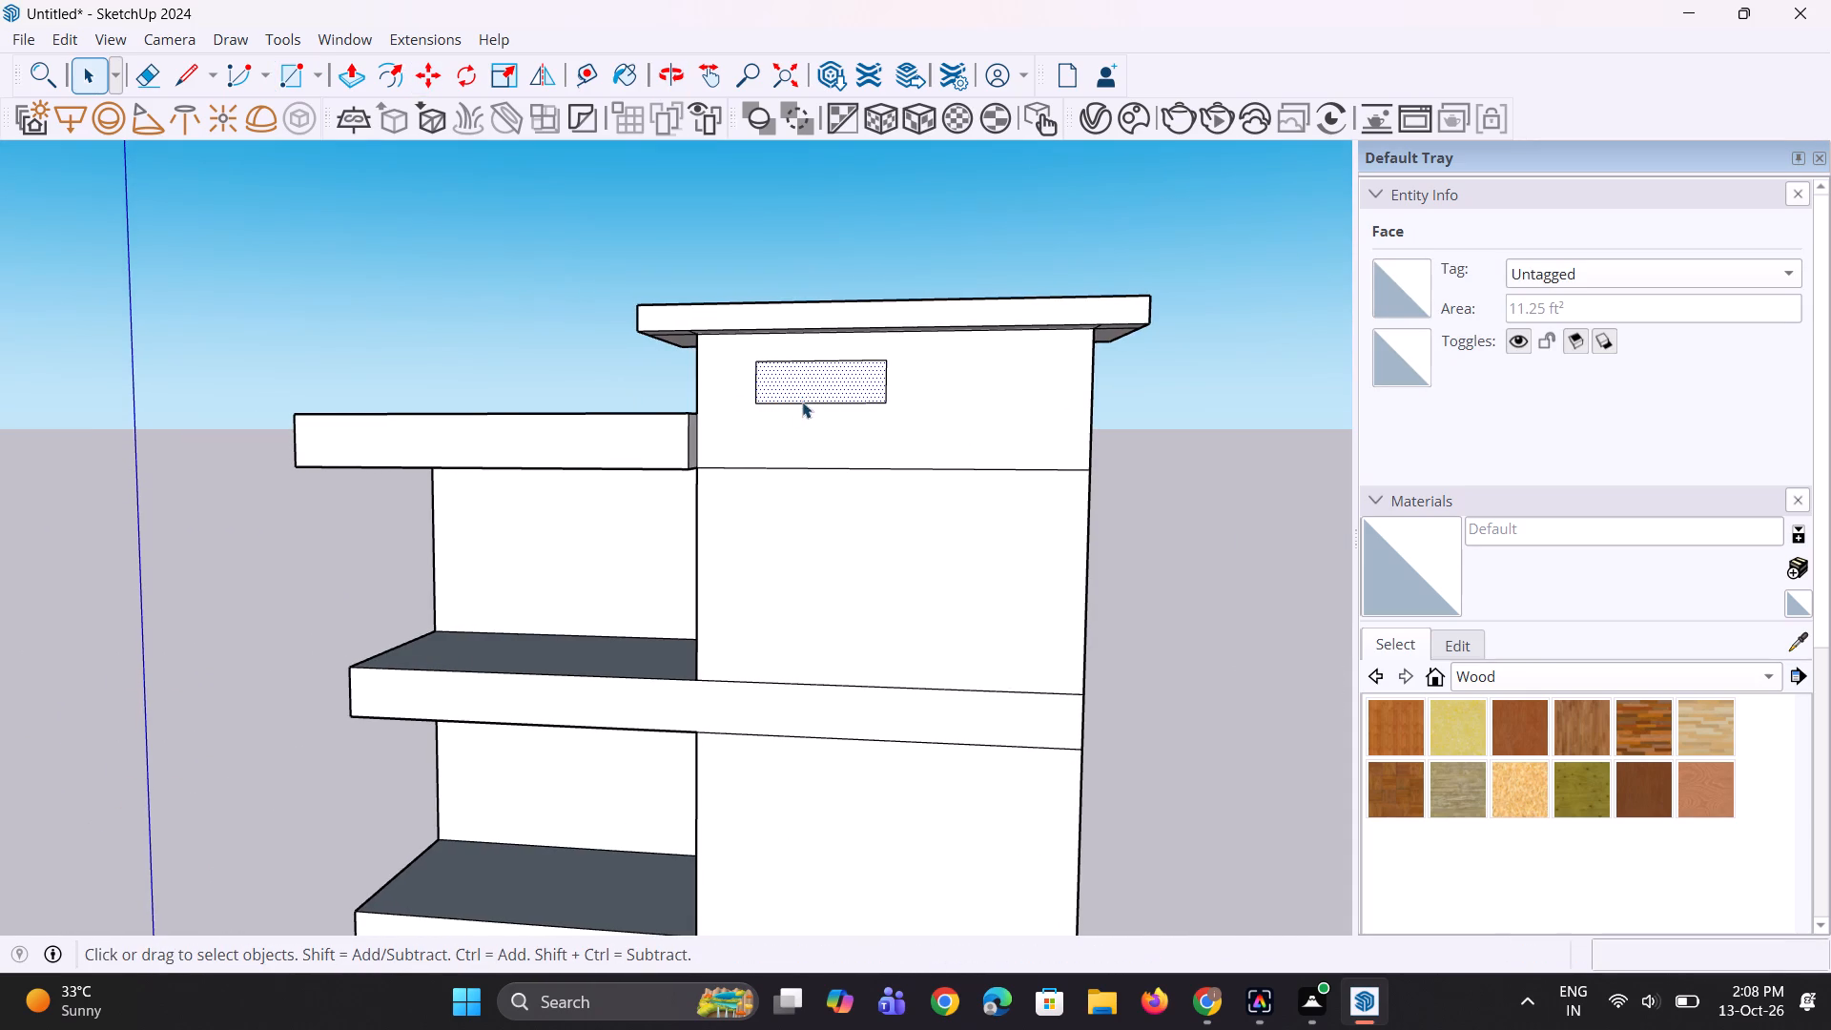
Offset the window rectangle outward about 3 7/16" to form a frame border.
scroll(812, 391, "up", 2)
key("f")
left_click(821, 383)
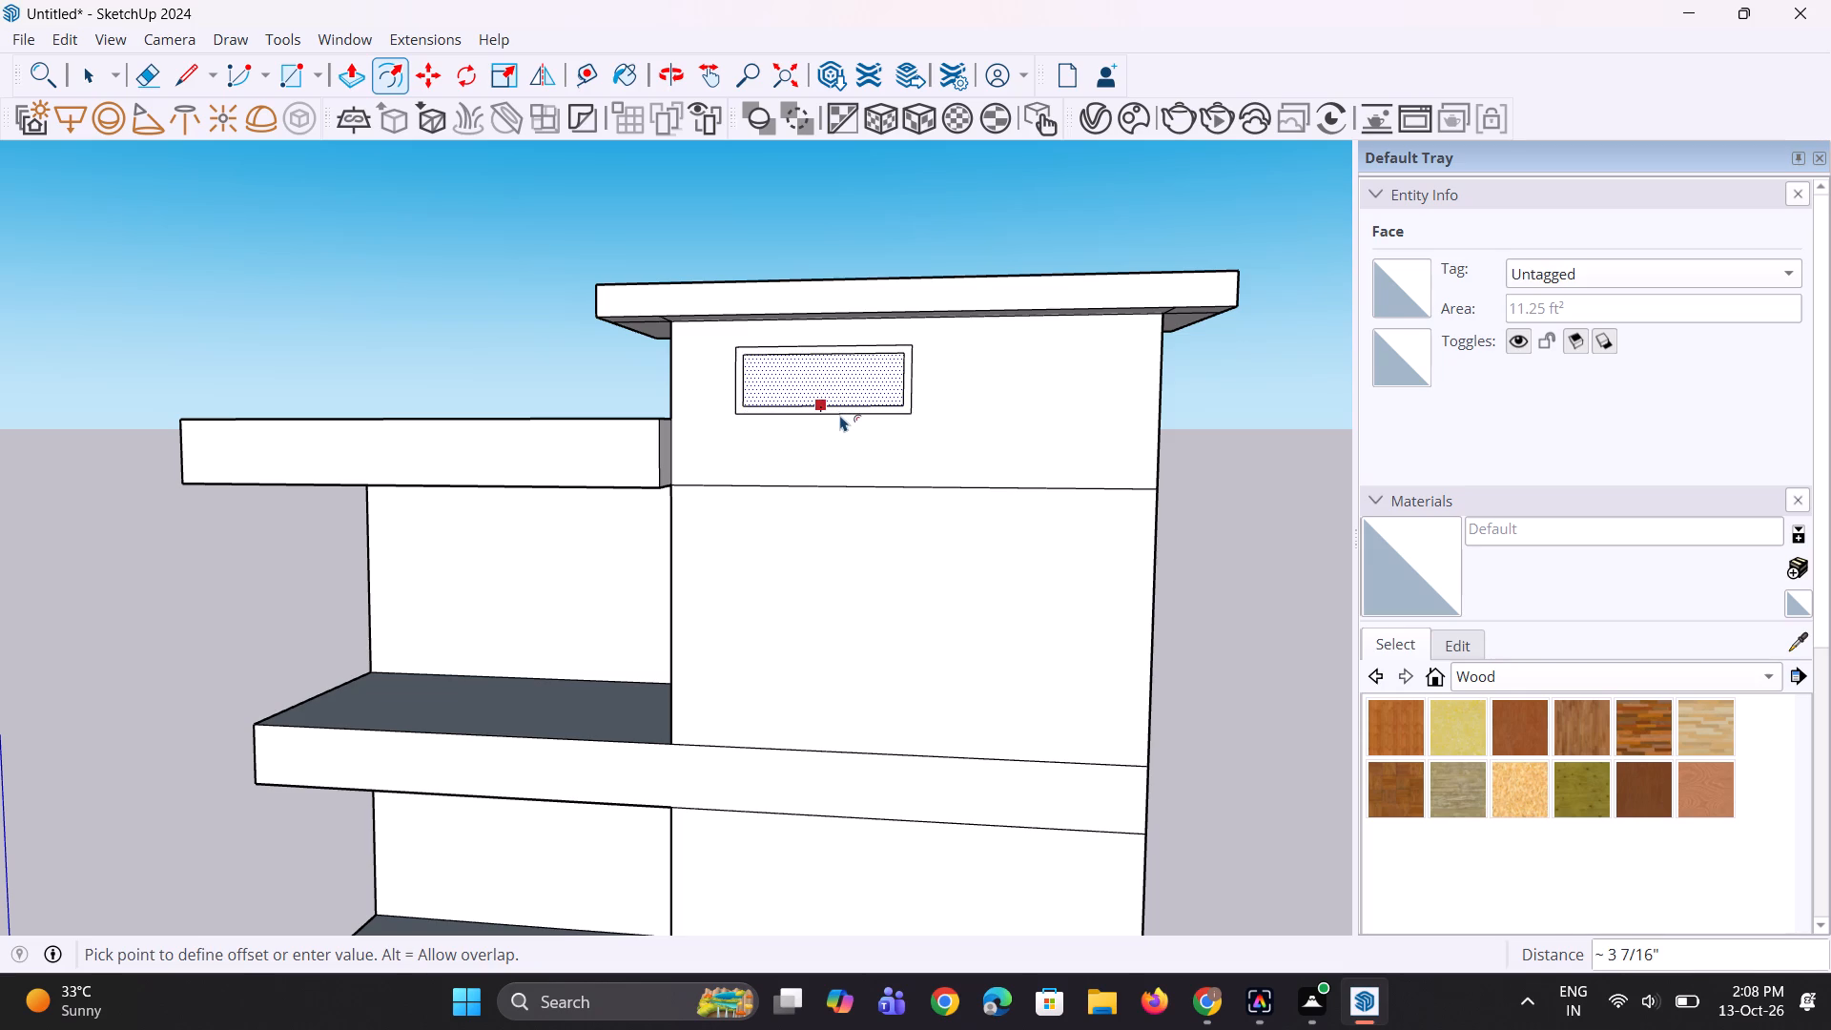
left_click(840, 415)
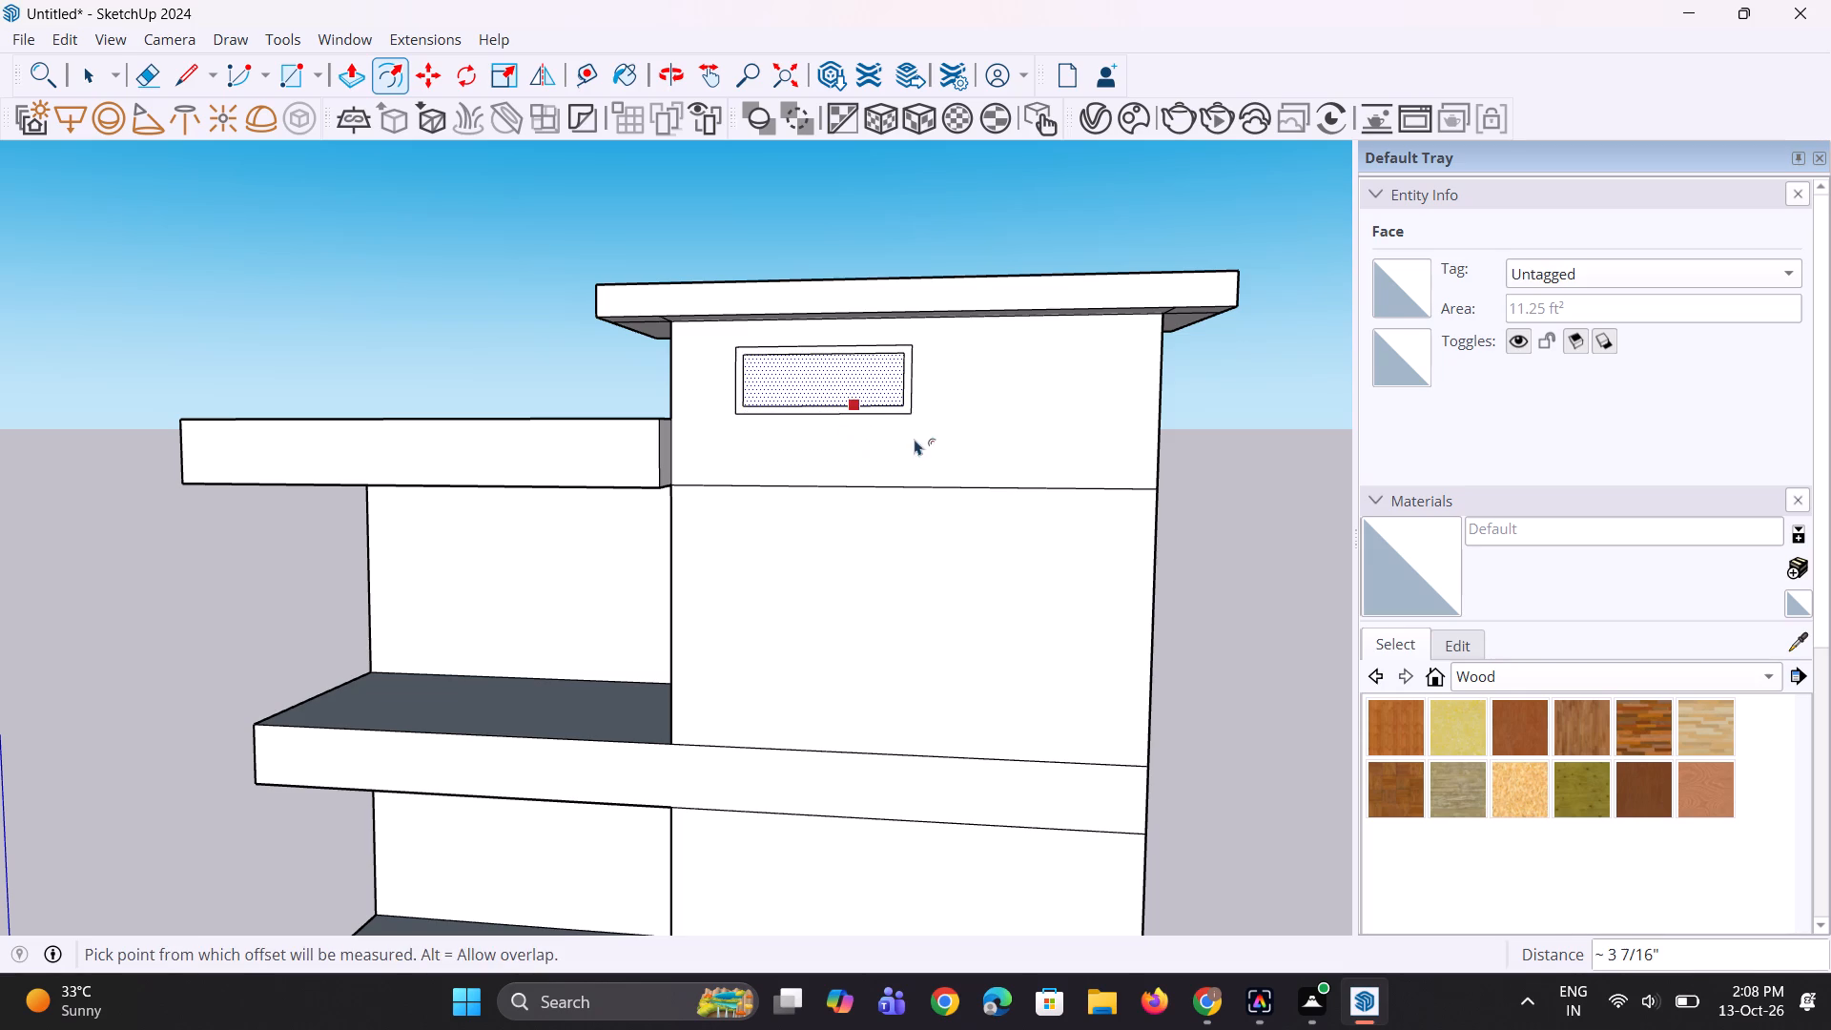
key("space")
key("space")
left_click(1215, 517)
Copy the inner frame's vertical edge nearest the recessed side 5' 7 7/16" across the opening, dividing the distance into 2 copies.
scroll(906, 389, "up", 5)
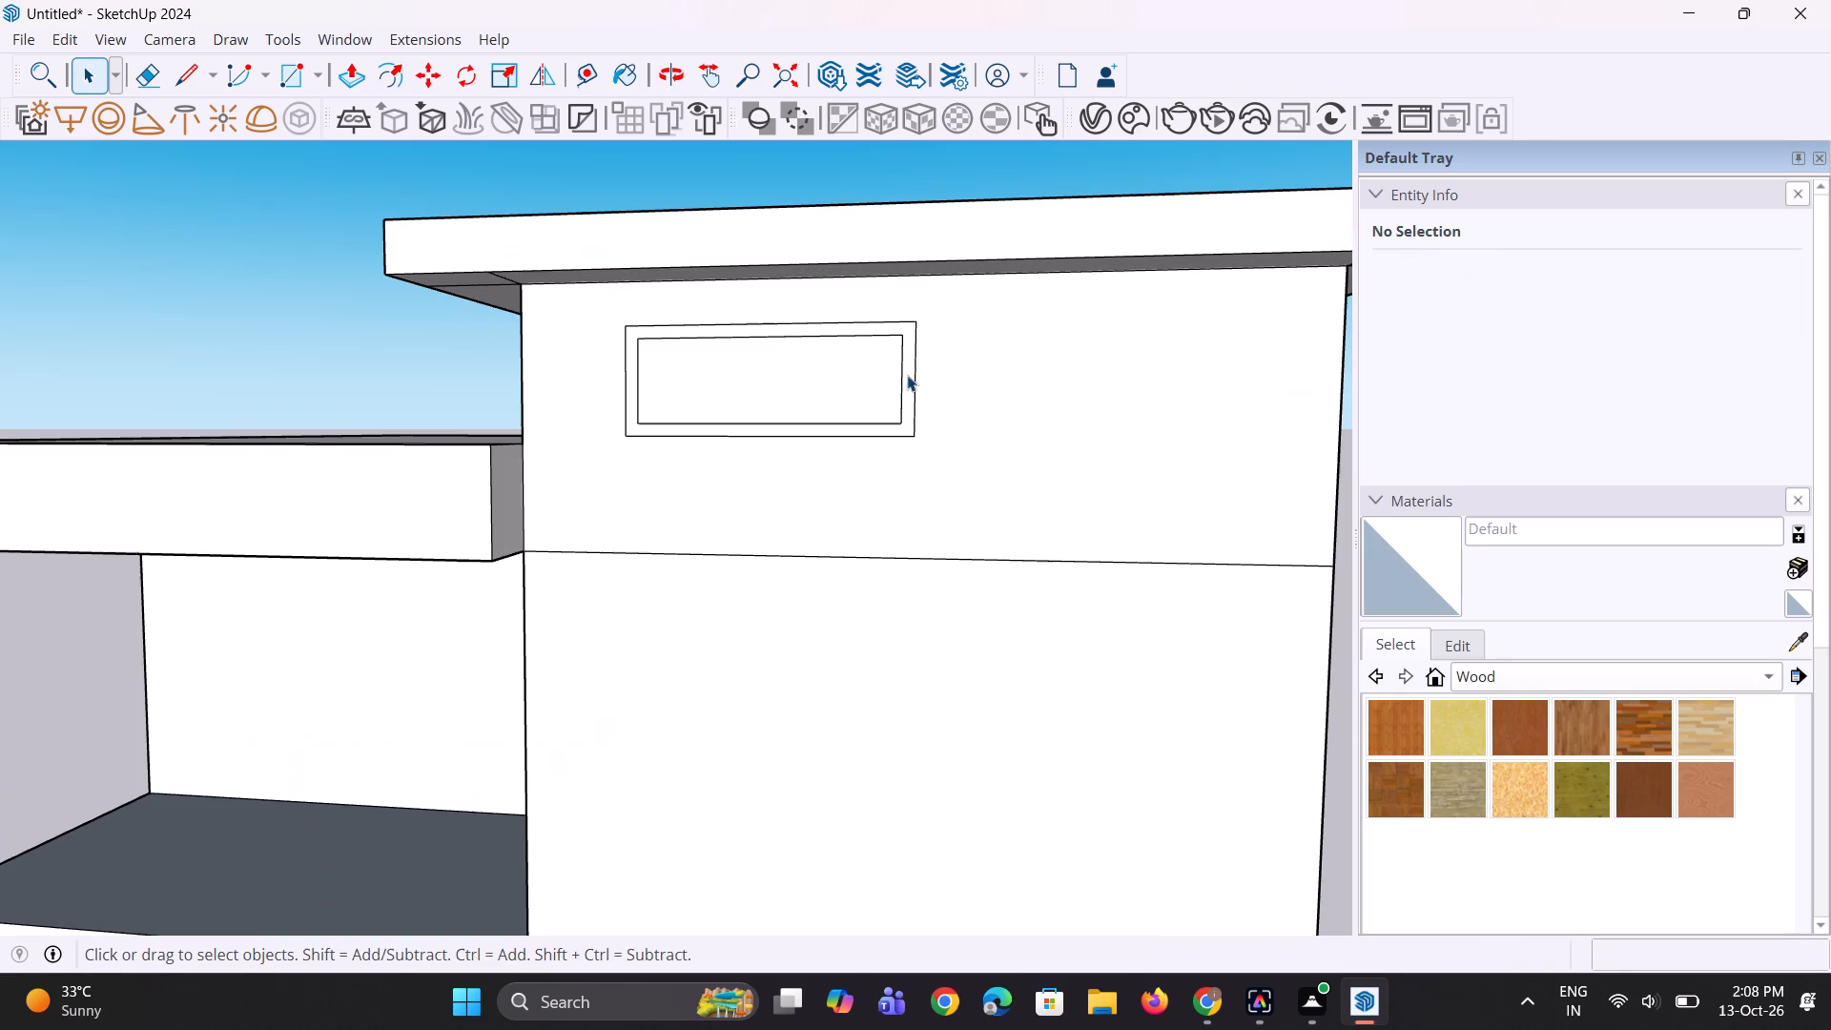
left_click(641, 387)
scroll(641, 464, "up", 1)
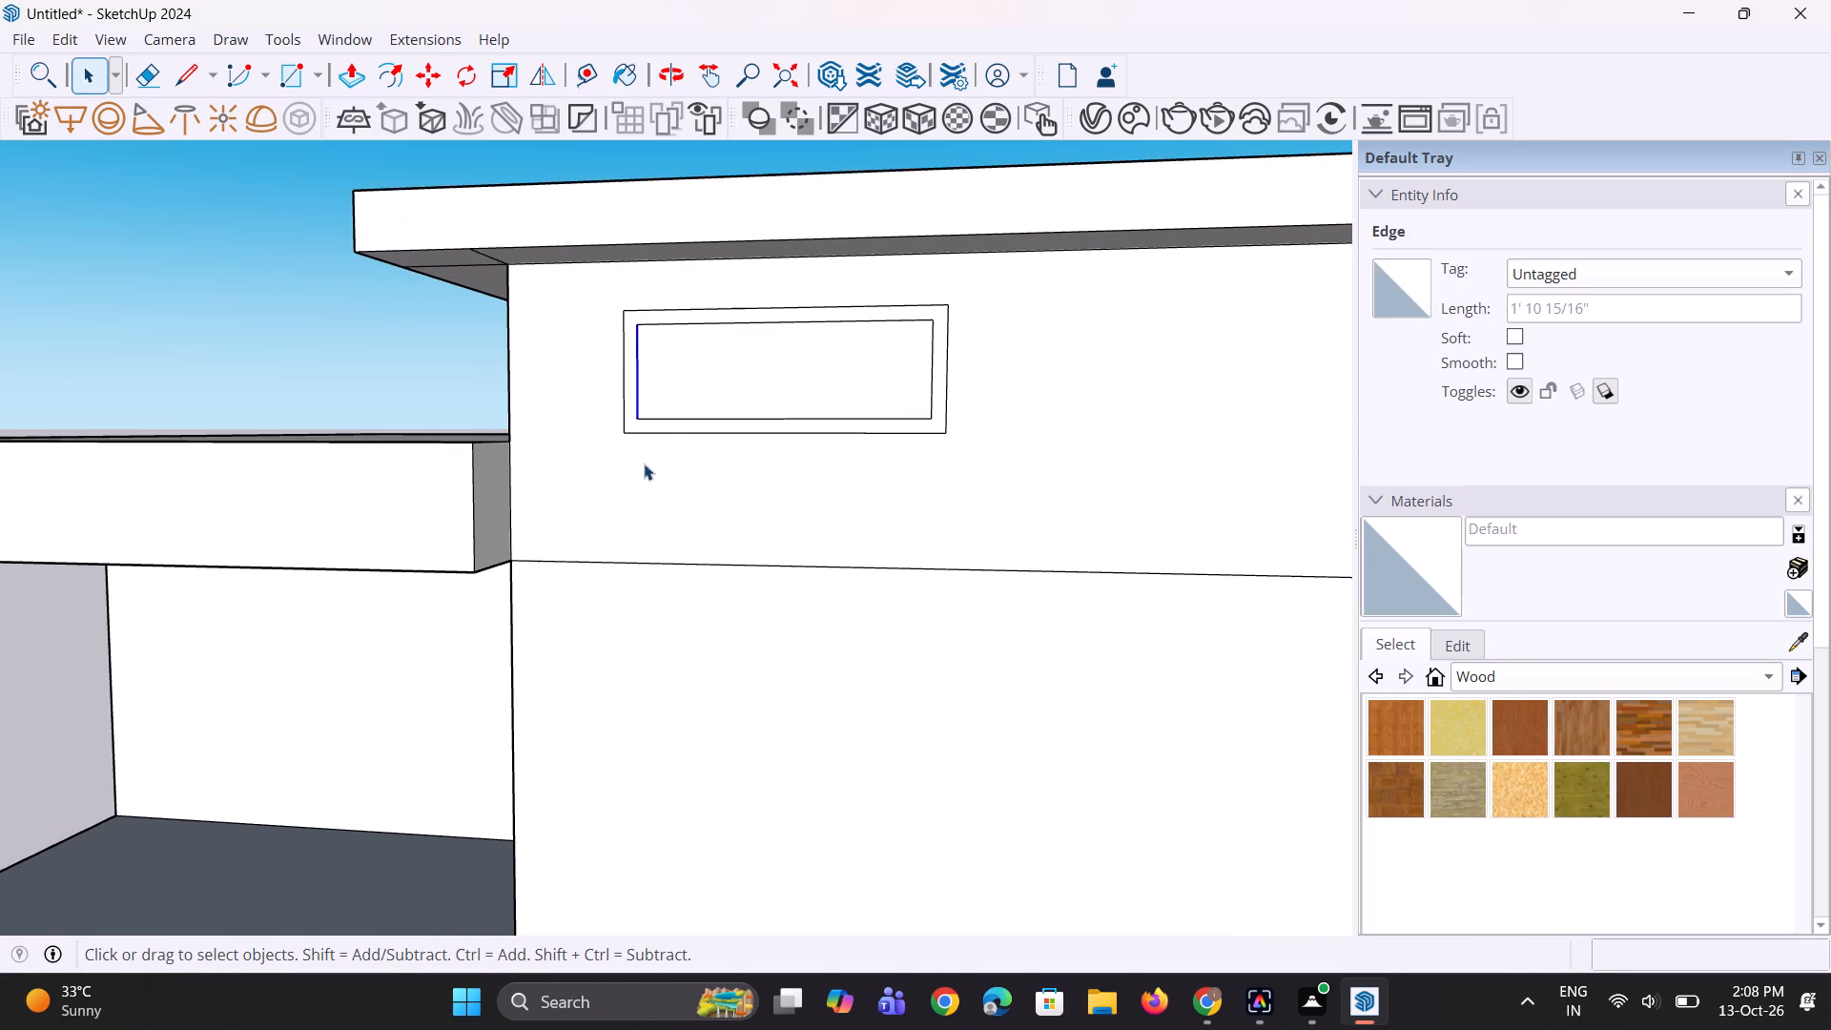
key("m")
left_click(640, 418)
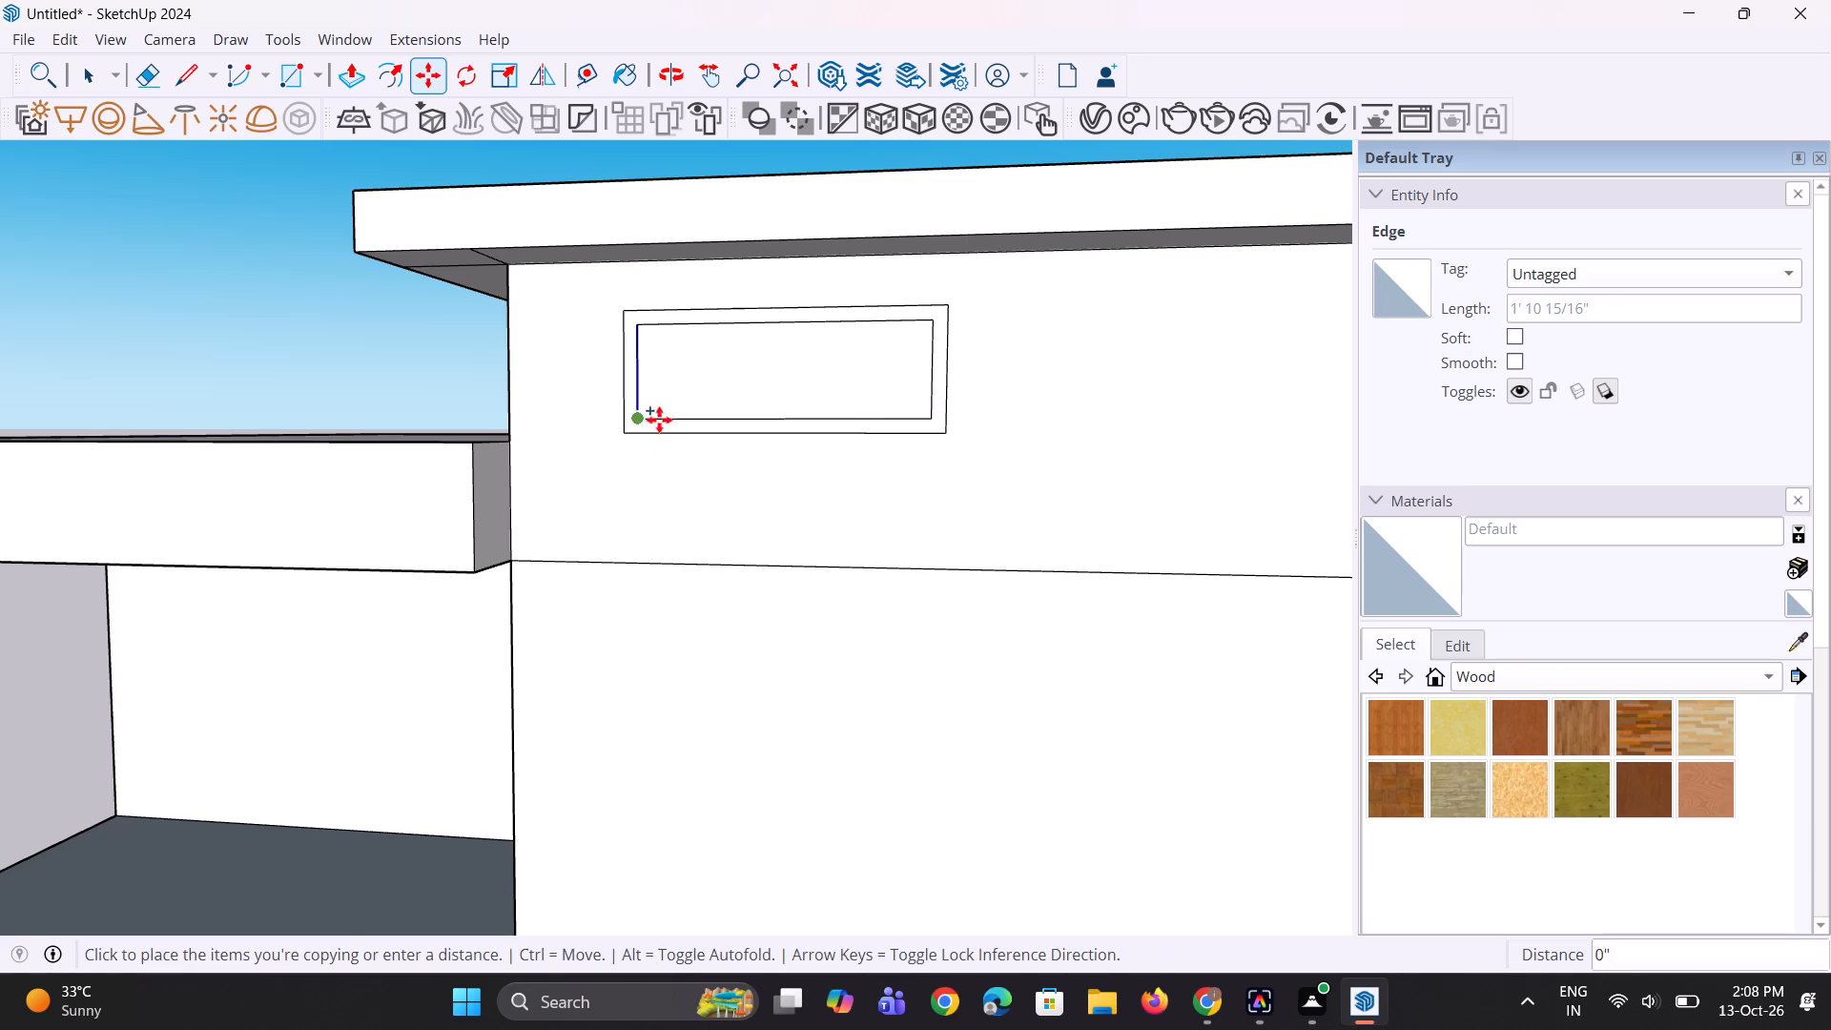
left_click(917, 422)
type("/2")
key("Return")
scroll(718, 378, "up", 2)
key("space")
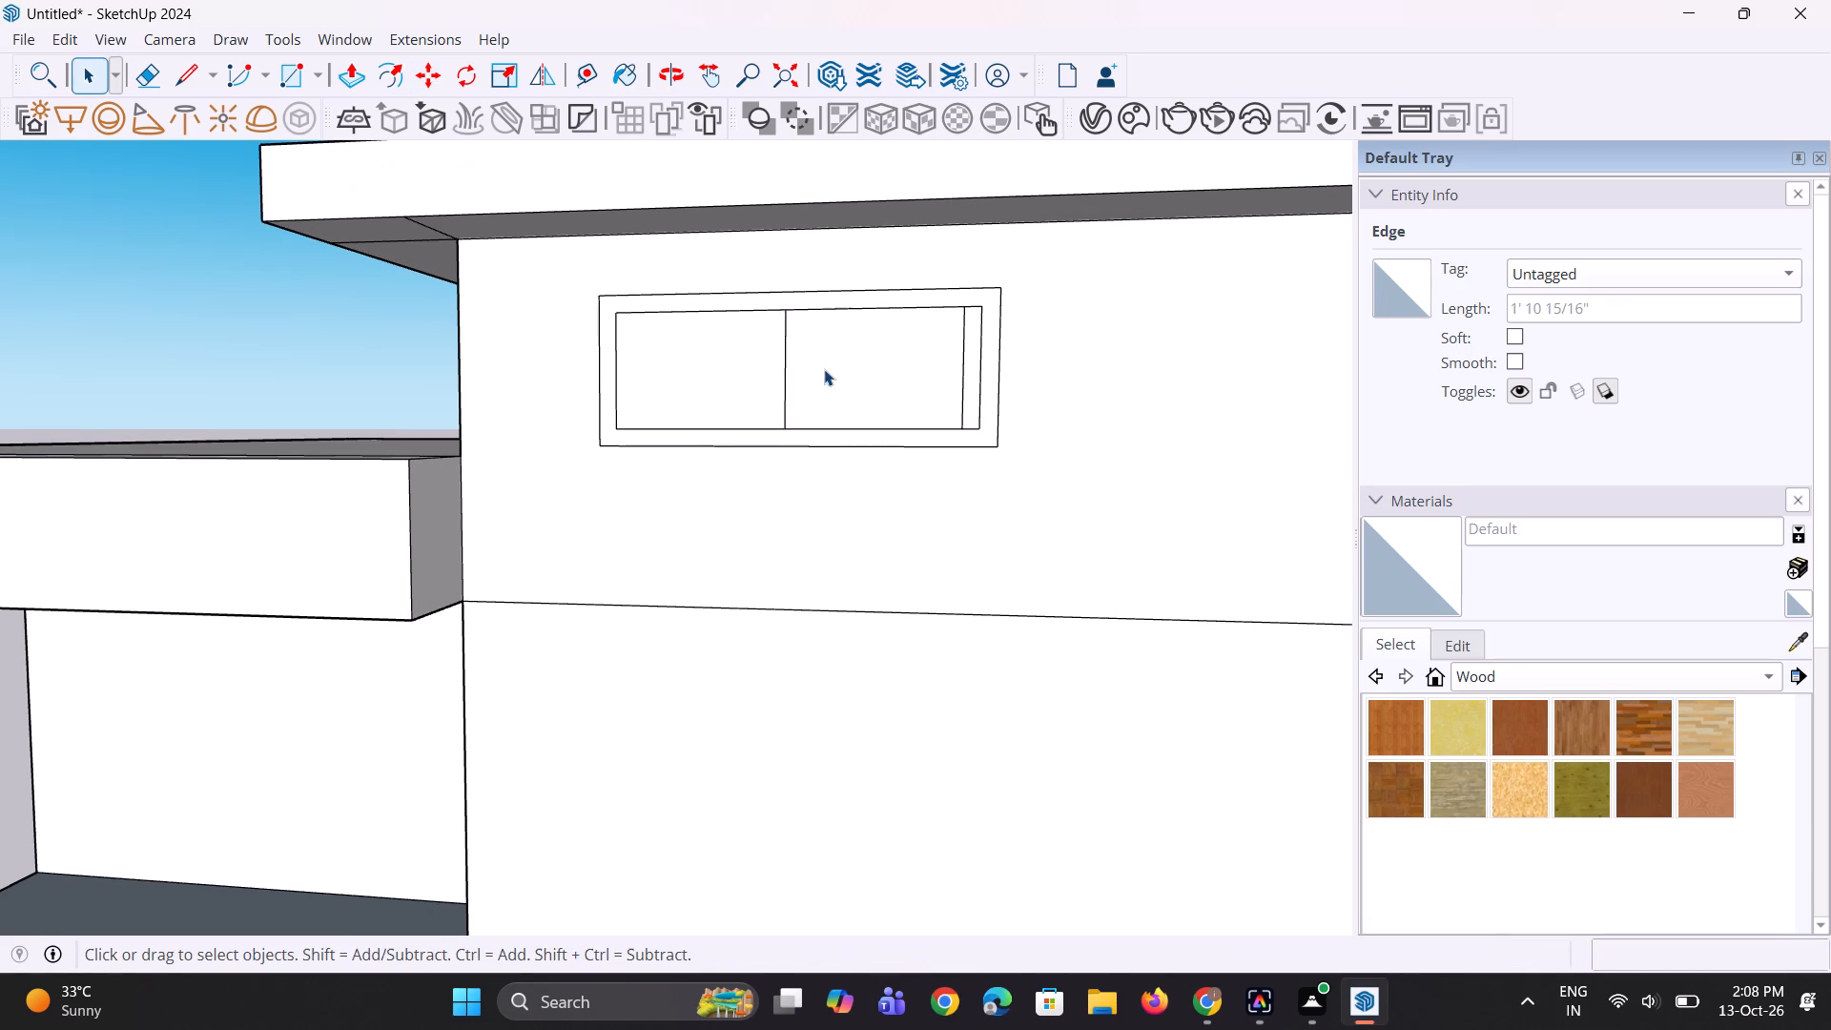
Copy the narrow strip at the opening's far end about 2' 9 3/4" back to the middle line as a mullion.
key("space")
left_click(973, 372)
scroll(973, 380, "up", 2)
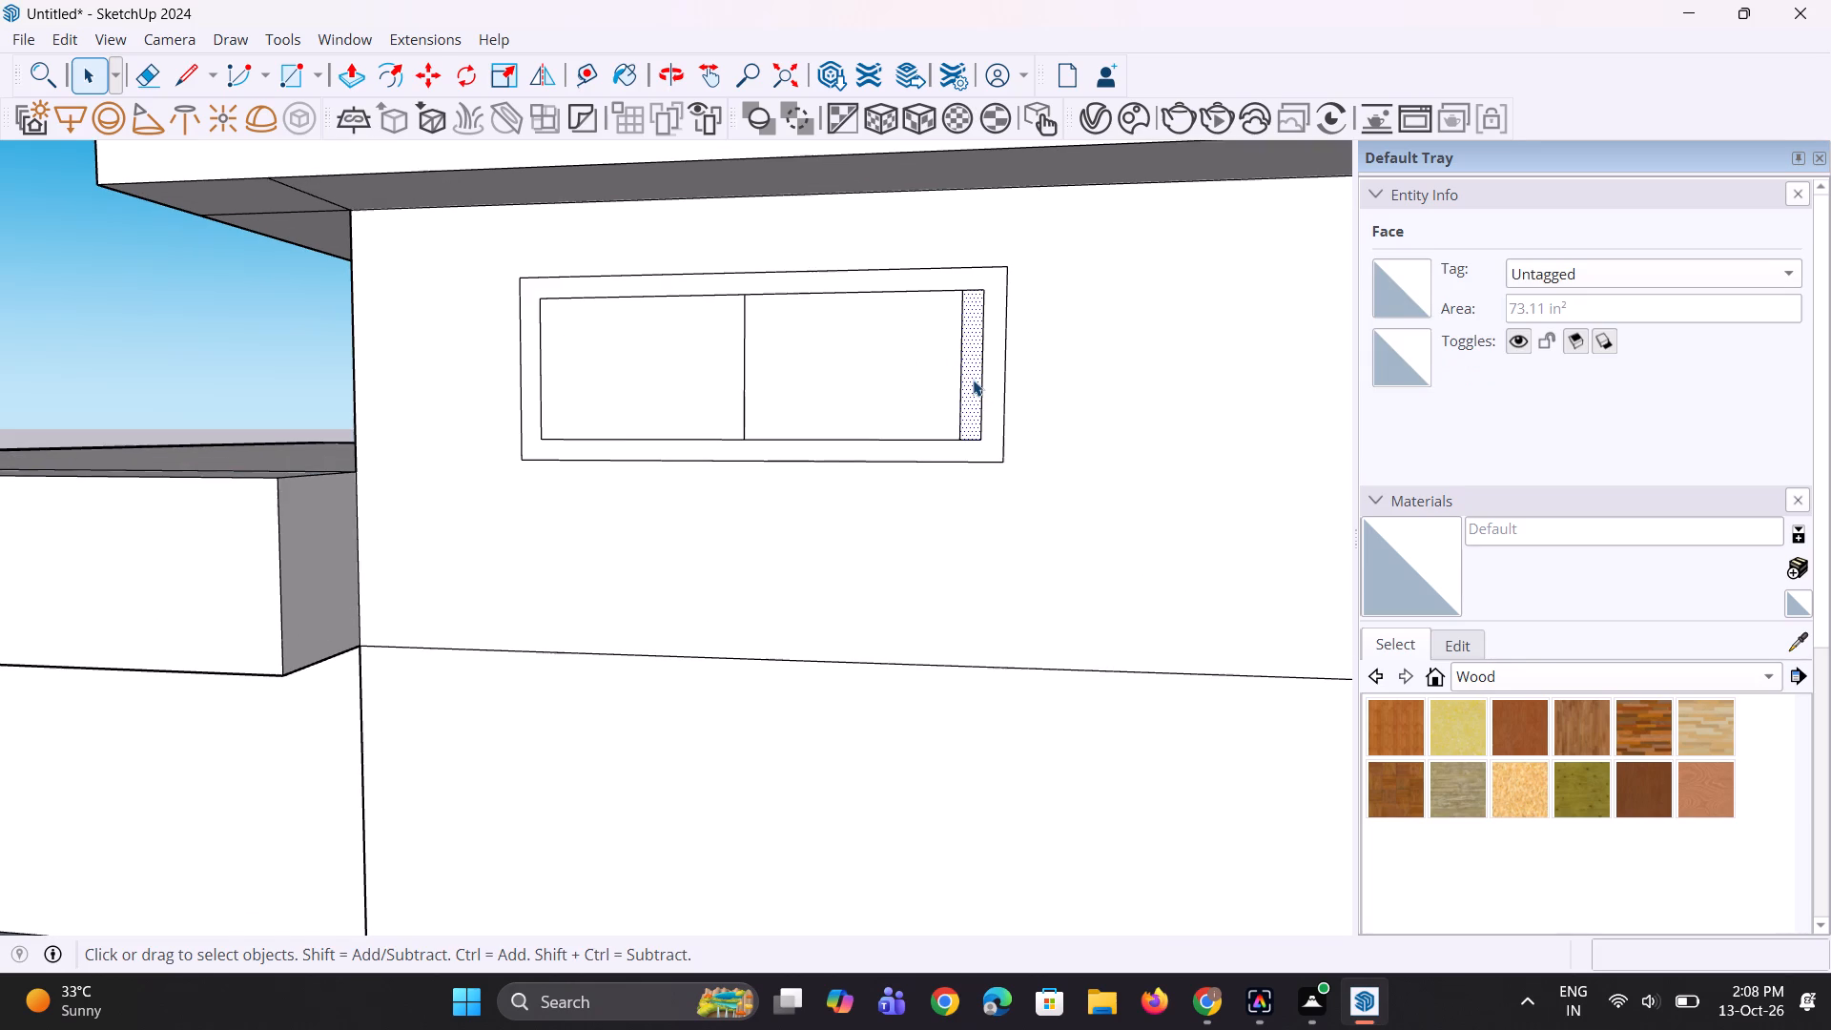
key("m")
left_click(963, 440)
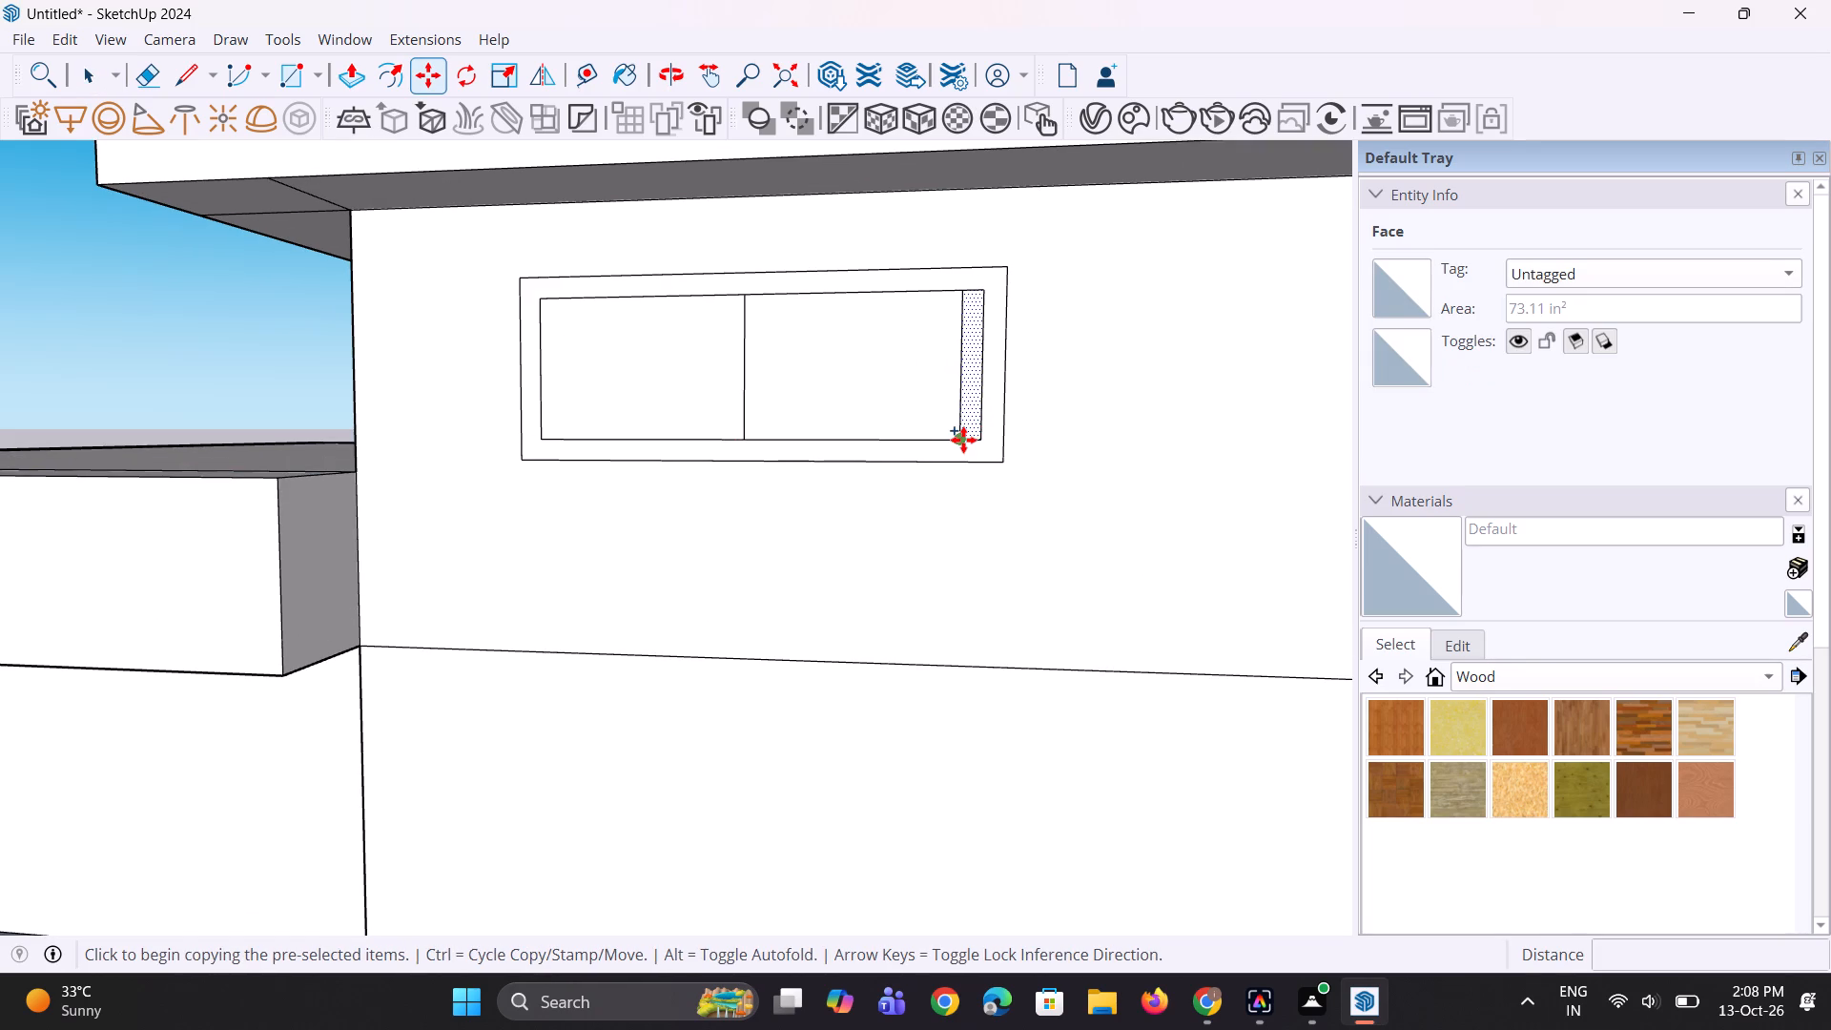
left_click(750, 427)
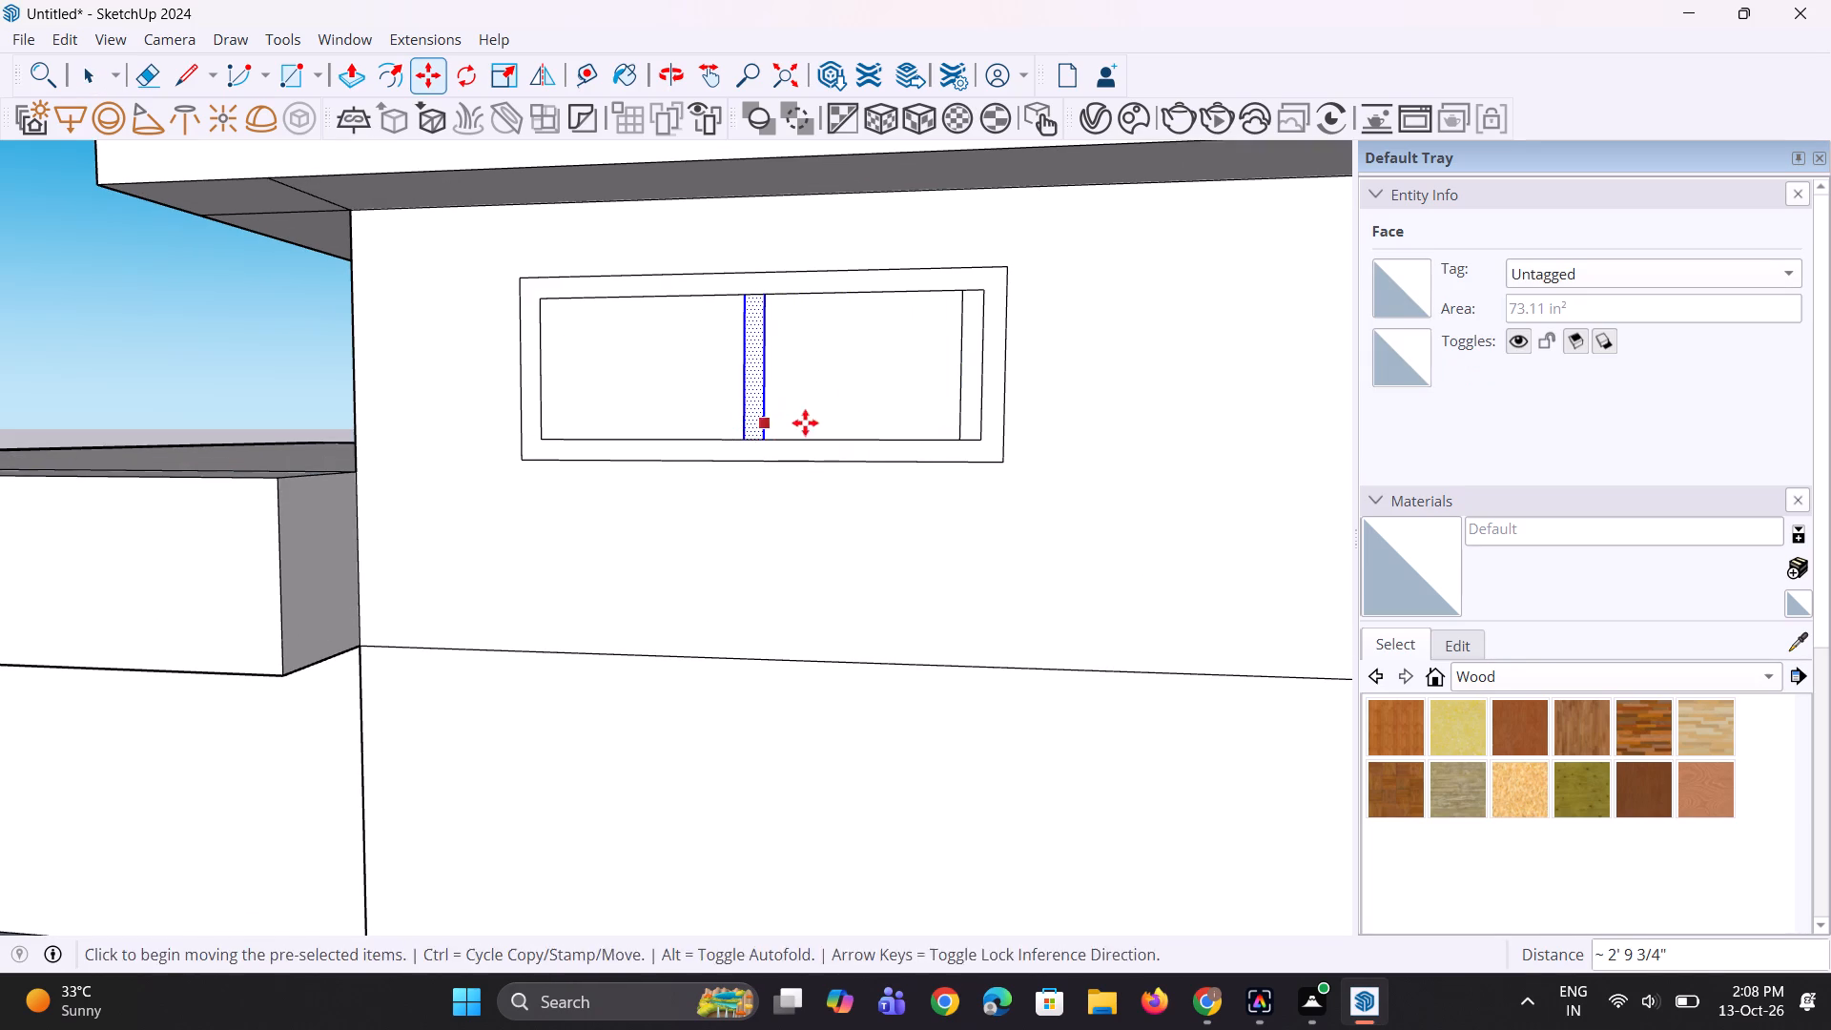
key("space")
key("space")
Erase the leftover vertical line of the original strip at the window's far end and clear the selection.
scroll(929, 343, "up", 2)
key("e")
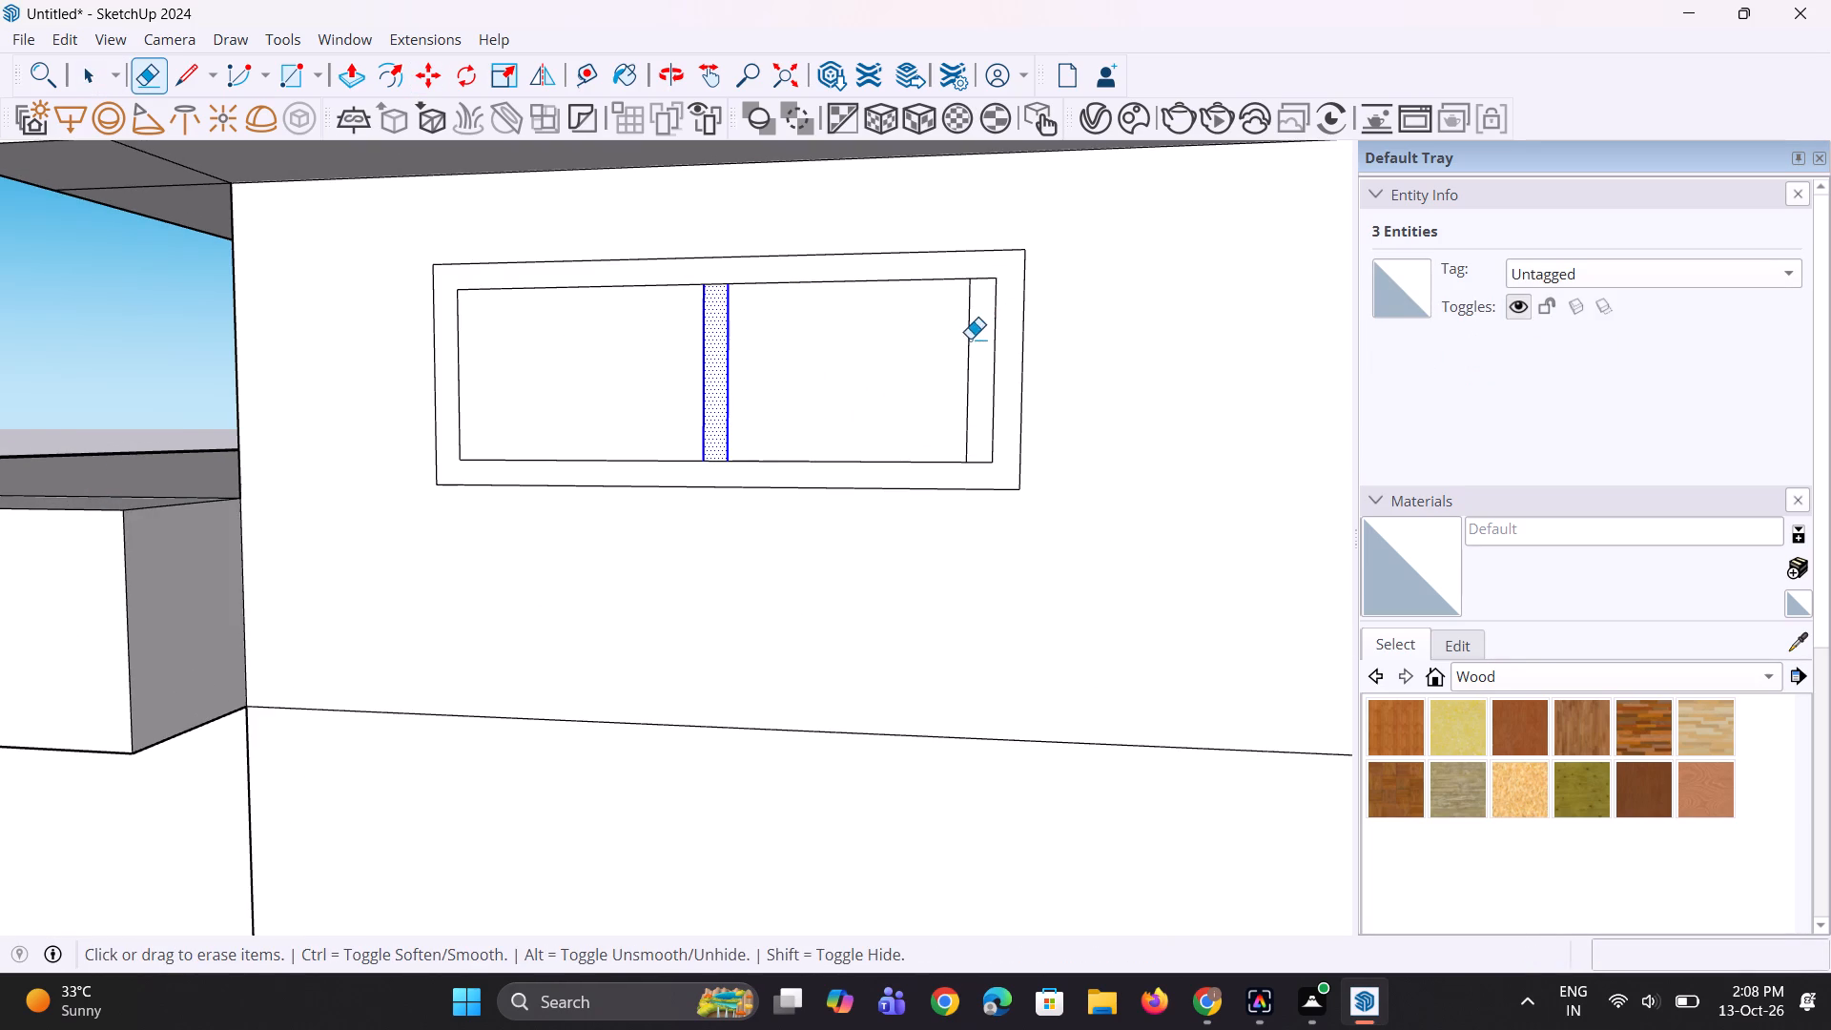
left_click(970, 339)
scroll(966, 407, "down", 11)
middle_click_drag(759, 377, 833, 422)
key("space")
key("space")
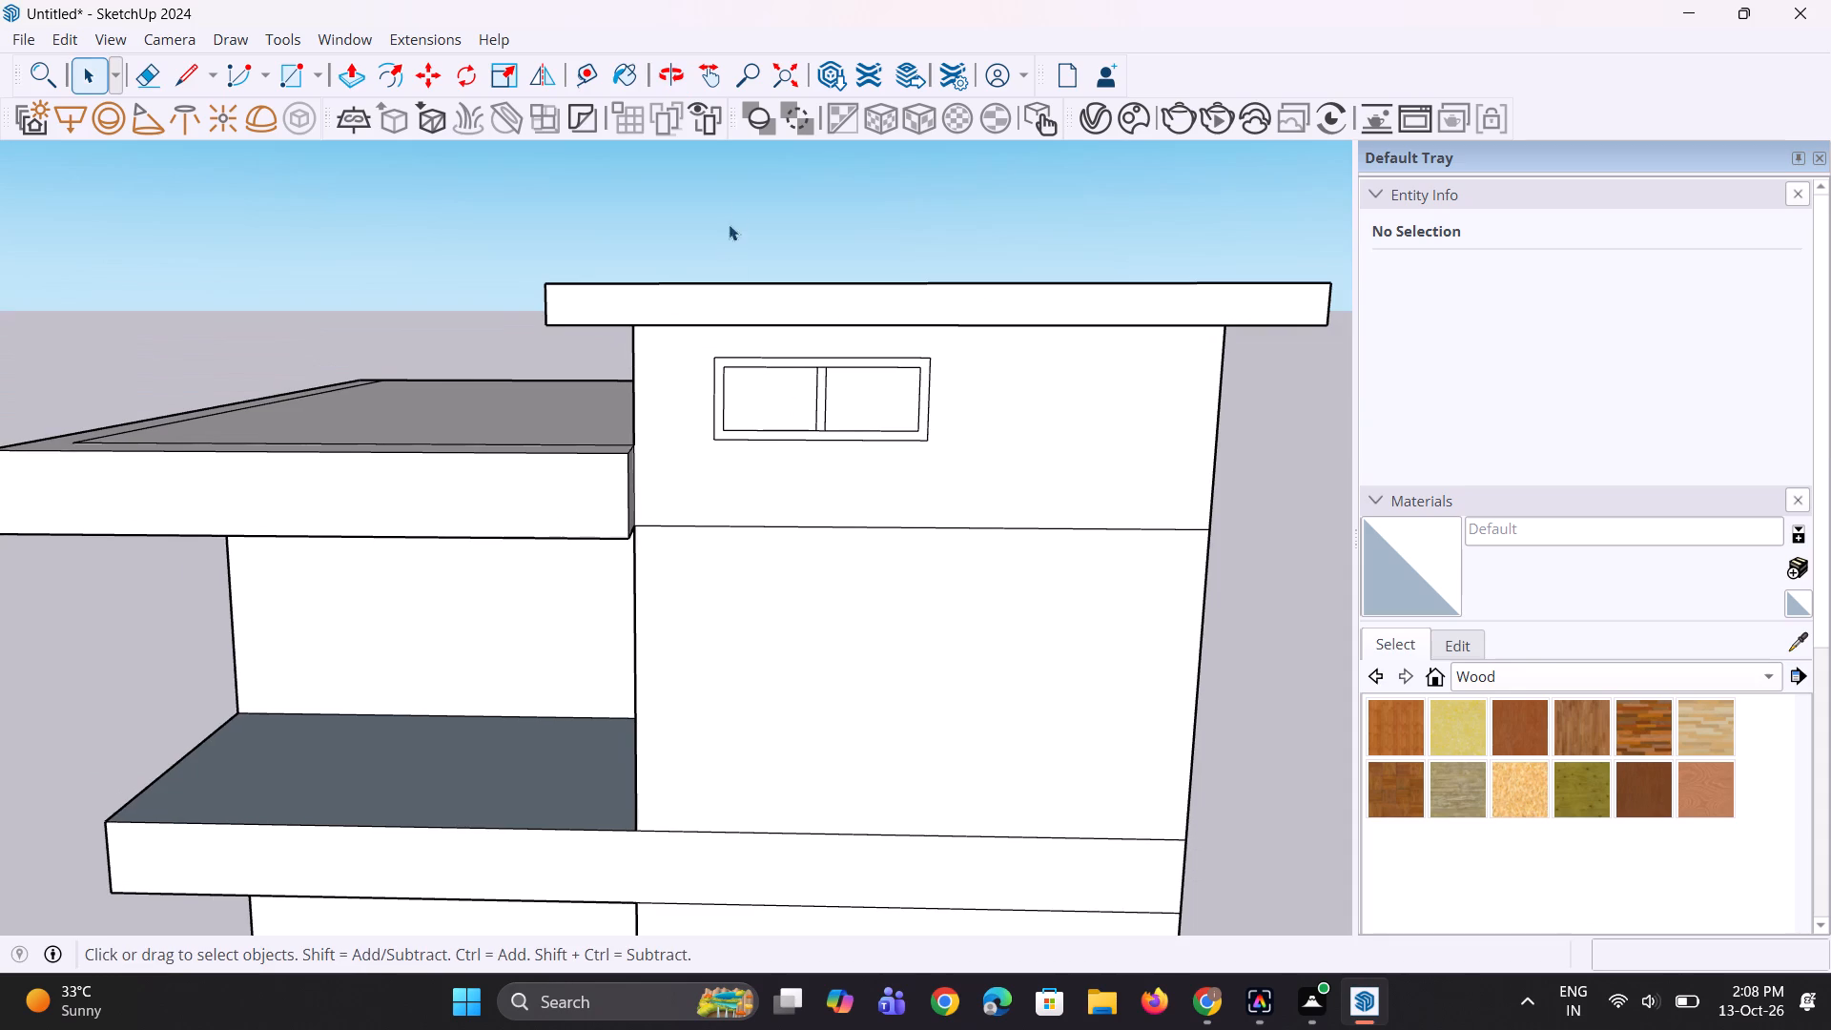
left_click(736, 198)
Push/Pull both window panes inward by the same small depth, leaving the frame and mullion proud.
middle_click_drag(725, 465, 720, 445)
scroll(732, 429, "up", 2)
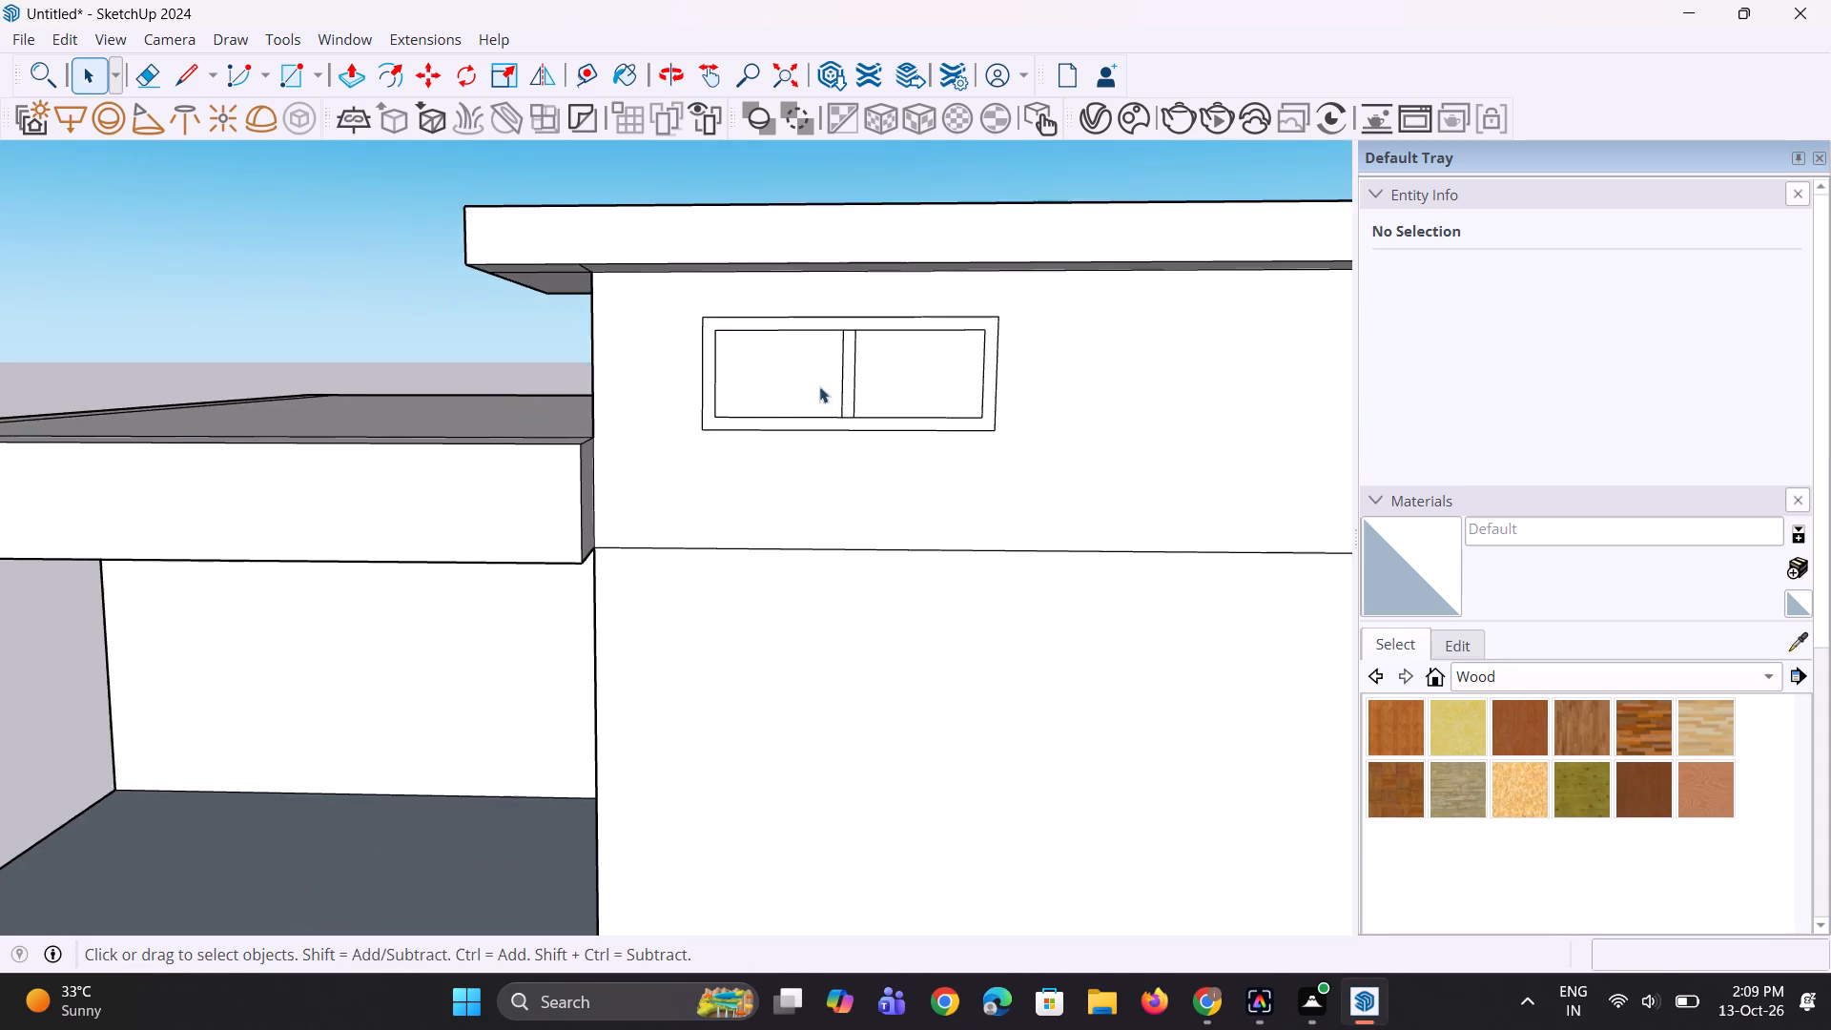
scroll(819, 386, "up", 2)
middle_click_drag(868, 394, 660, 408)
scroll(739, 355, "up", 6)
middle_click_drag(707, 427, 707, 444)
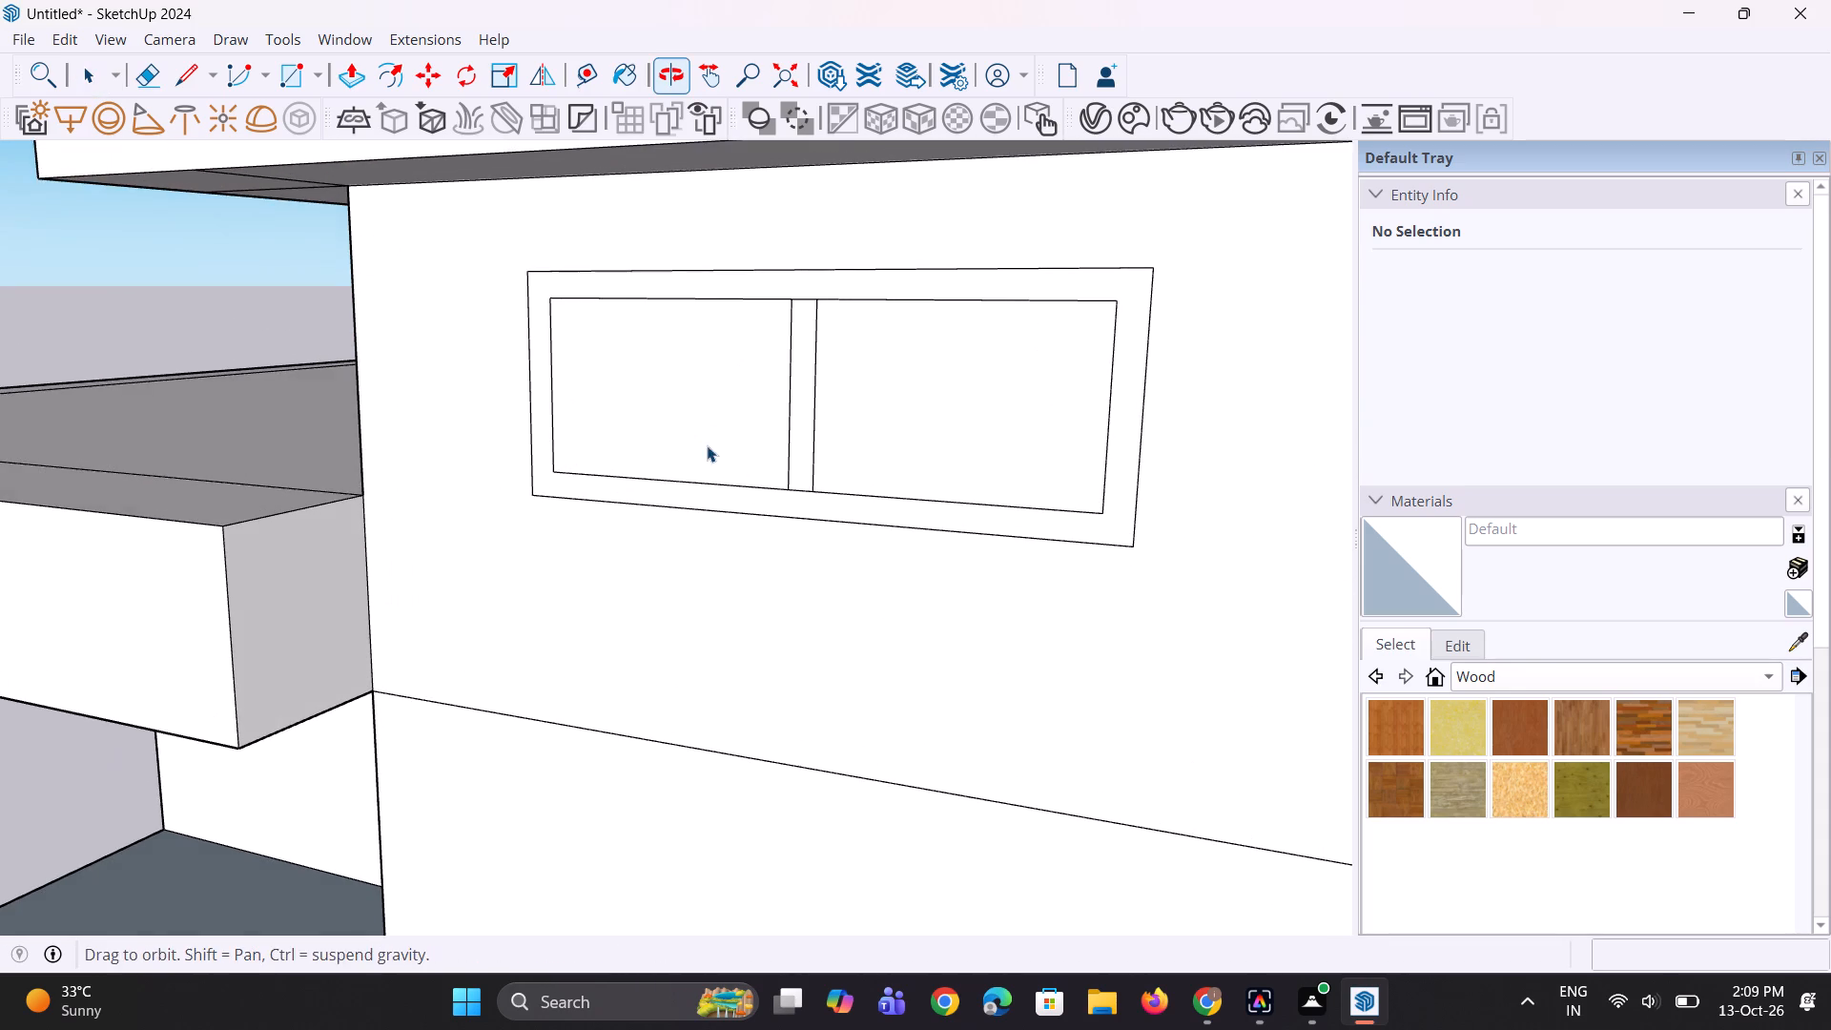
scroll(706, 412, "up", 2)
key("p")
left_click(706, 406)
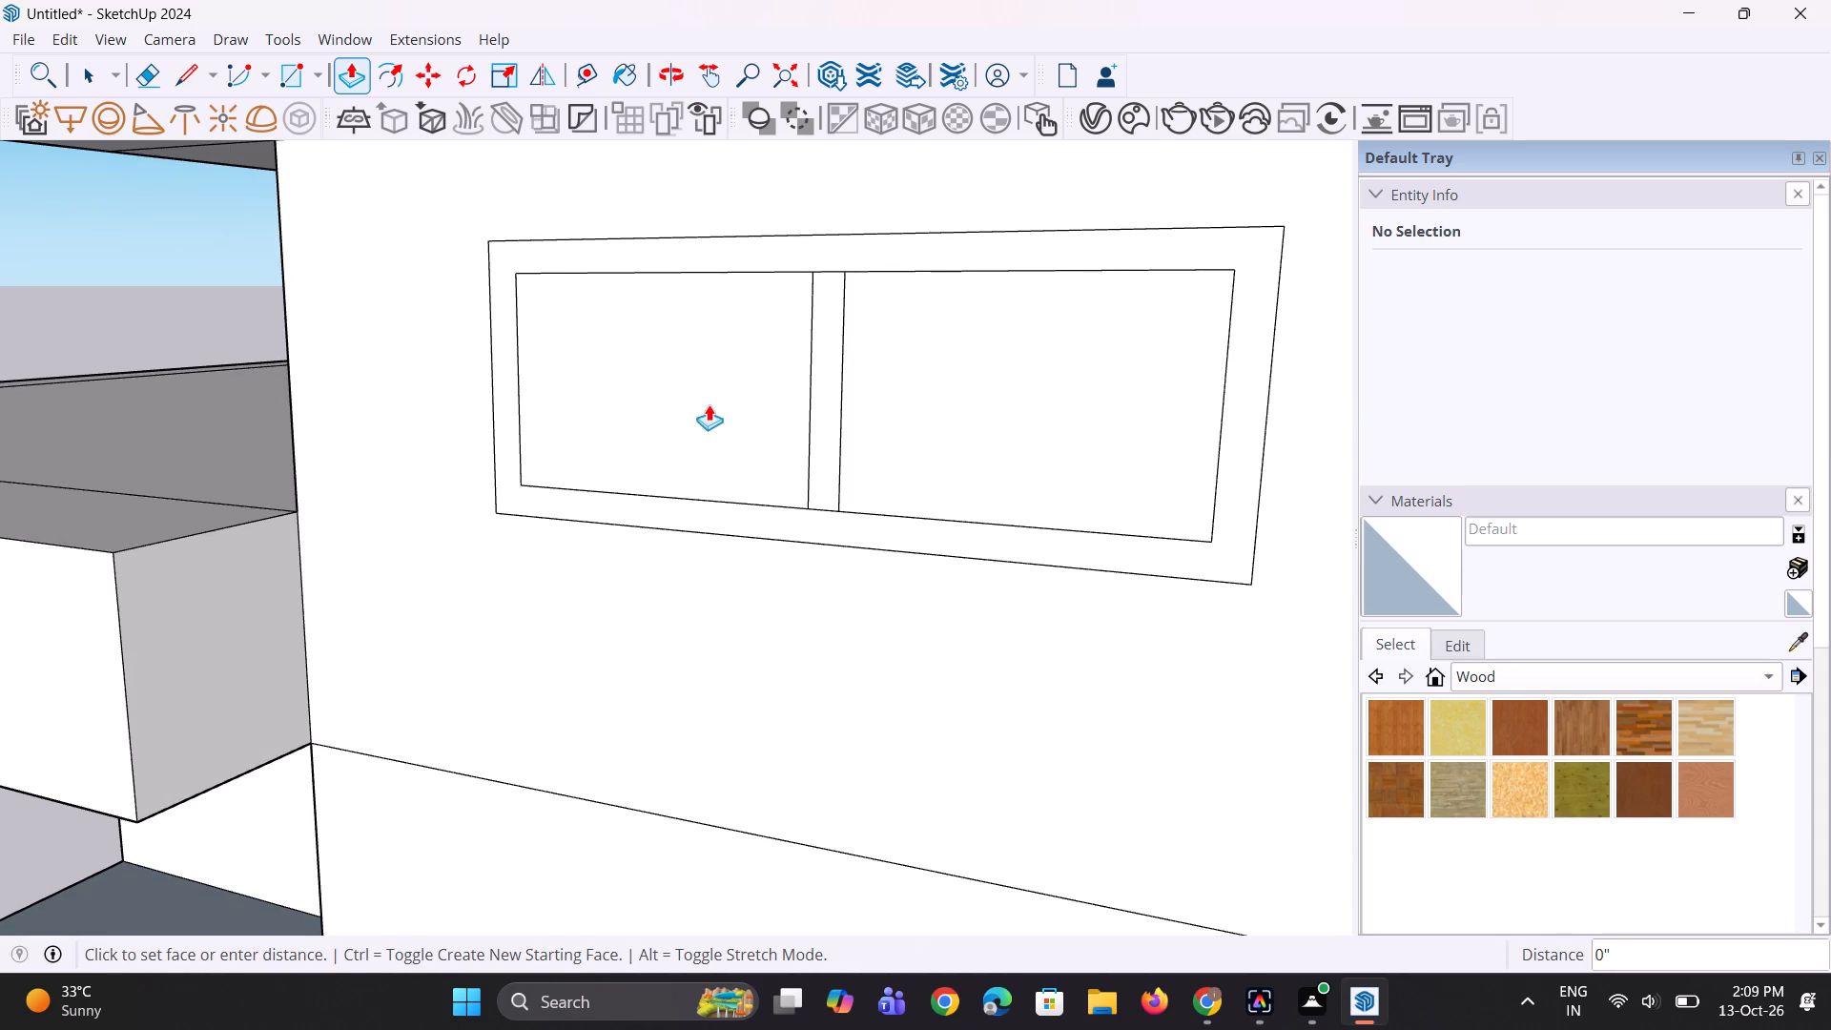
left_click(717, 398)
double_click(995, 453)
Erase the short seam edges joining the mullion to the window frame at its upper and lower ends.
scroll(806, 462, "up", 1)
middle_click_drag(806, 462, 948, 498)
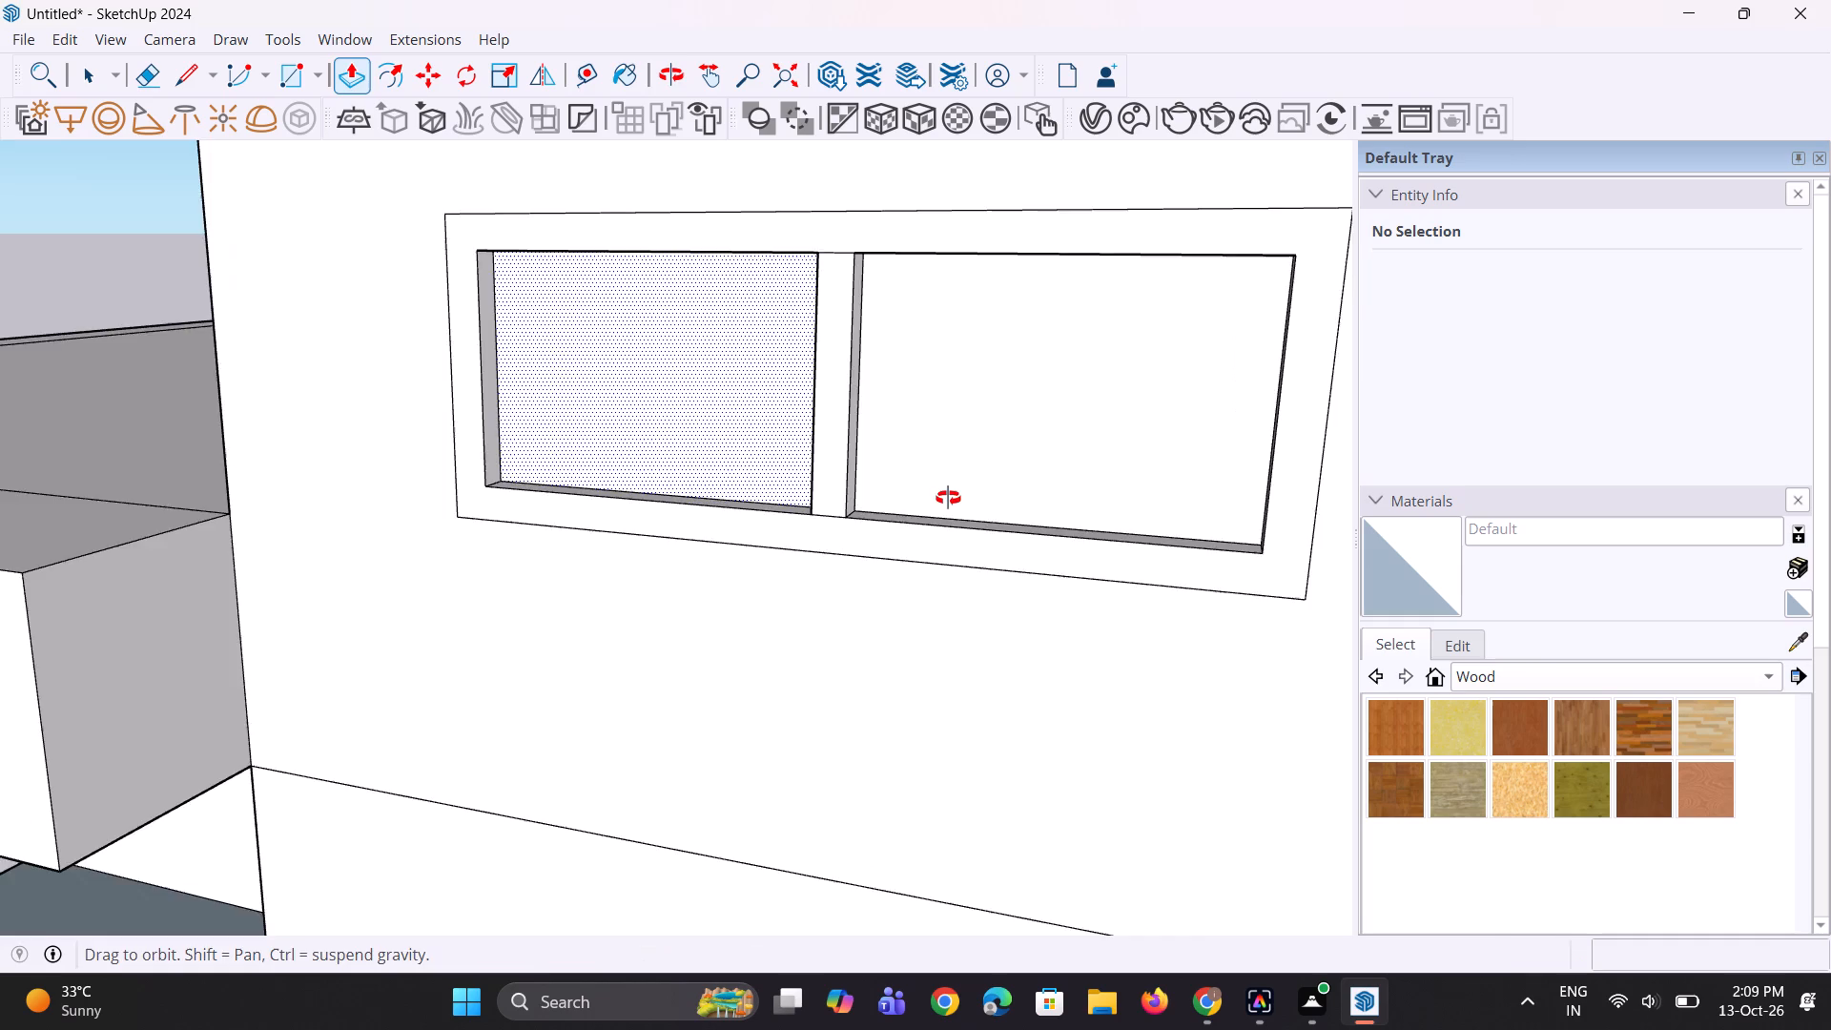
middle_click_drag(948, 498, 1031, 494)
scroll(945, 496, "down", 6)
middle_click_drag(942, 501, 970, 496)
scroll(871, 326, "up", 4)
middle_click_drag(826, 422, 845, 335)
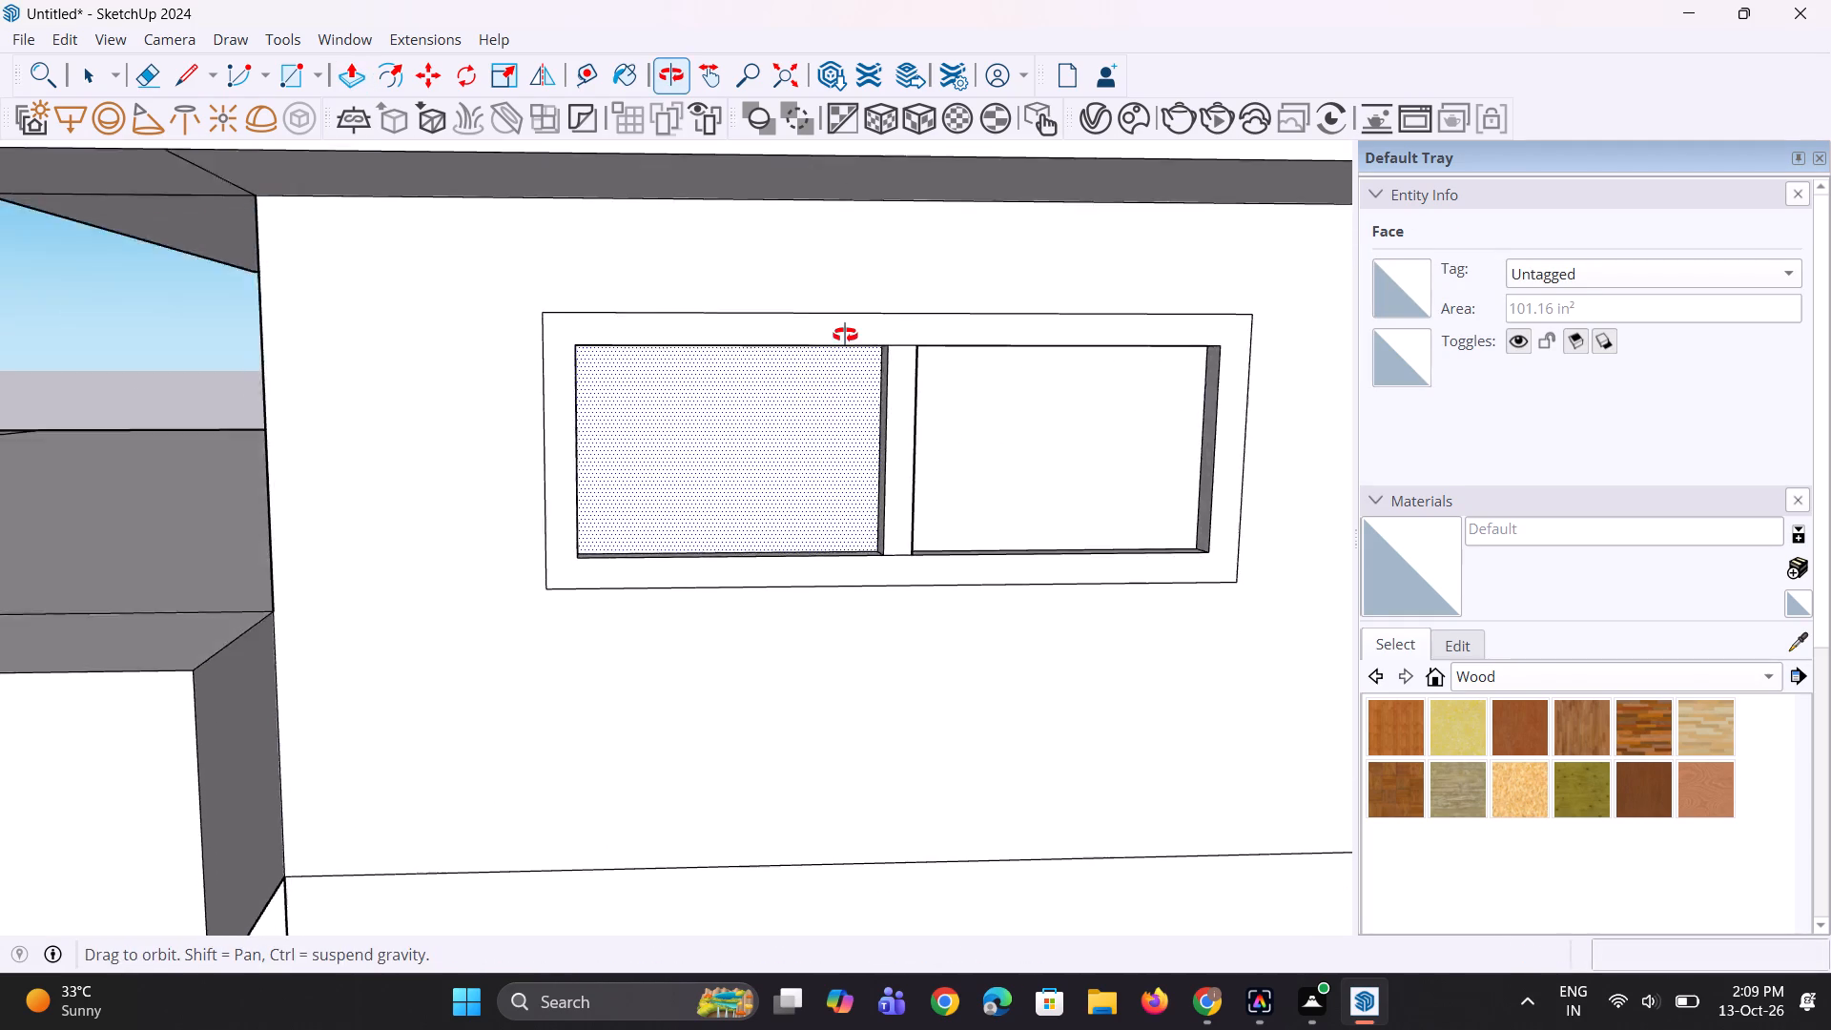
middle_click_drag(845, 335, 848, 329)
scroll(882, 319, "up", 6)
type("re")
scroll(925, 372, "up", 4)
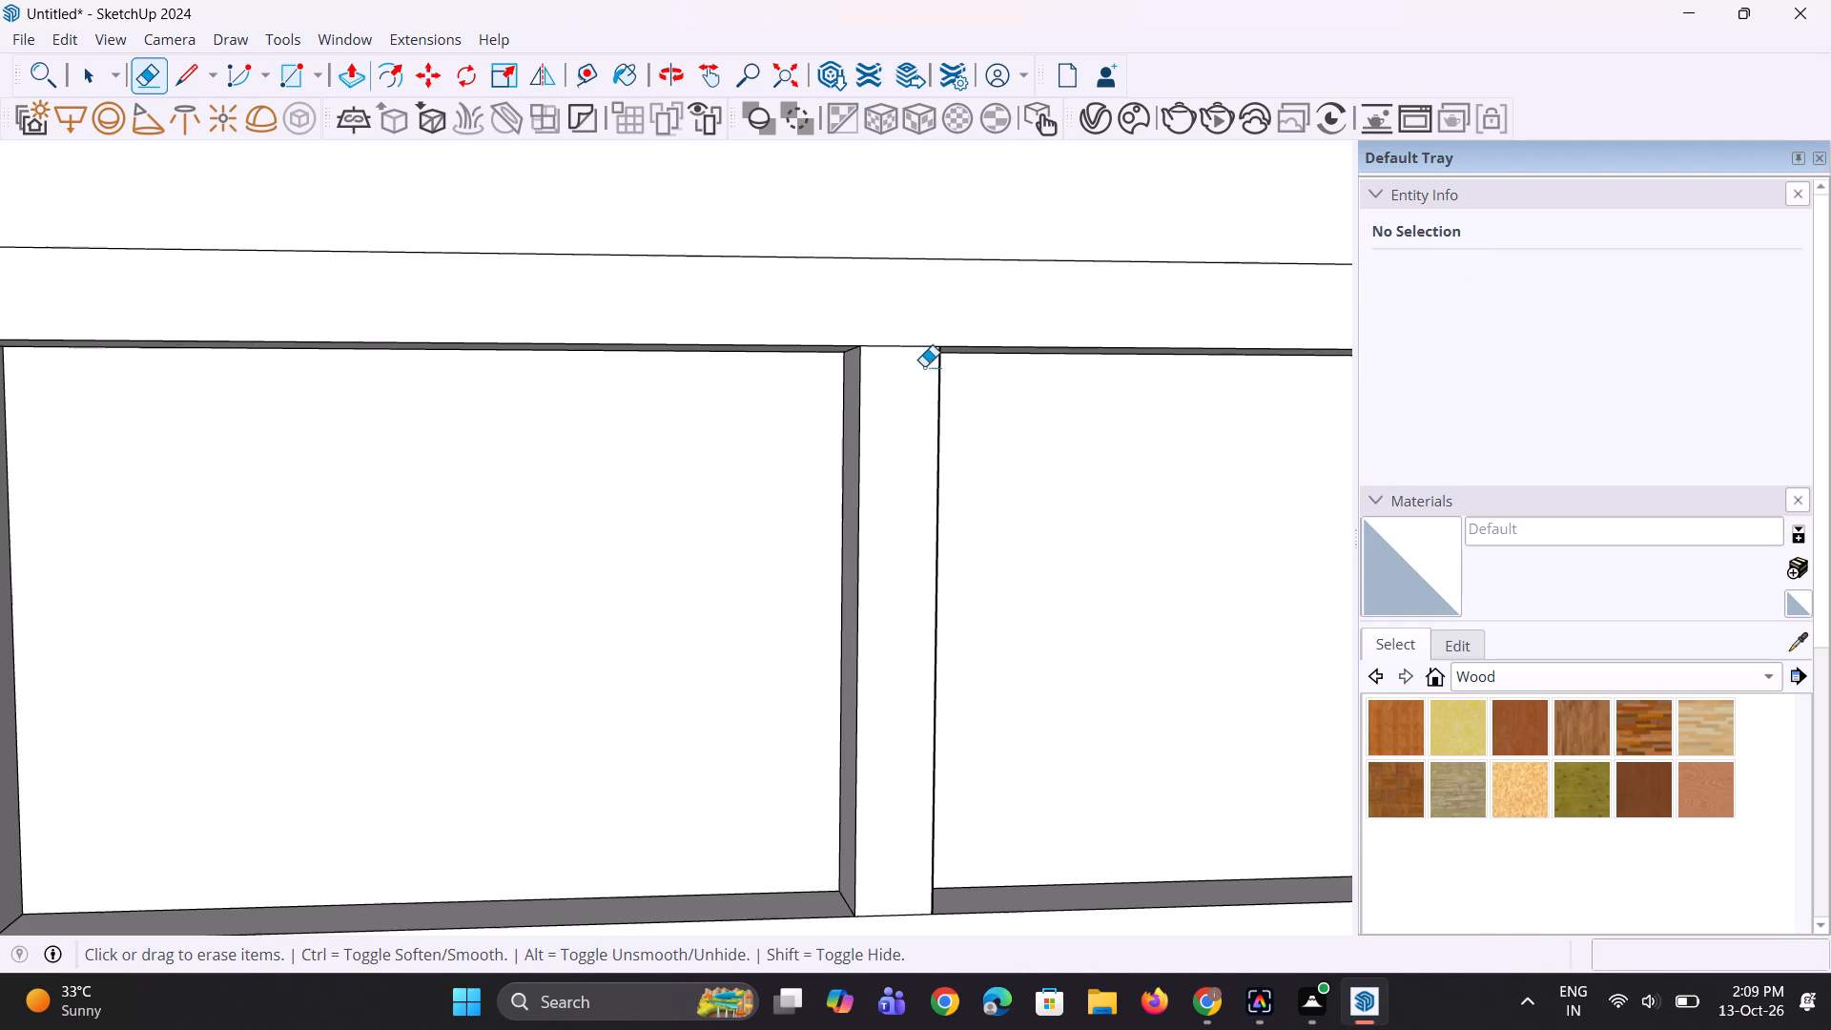
left_click(919, 344)
scroll(918, 343, "down", 10)
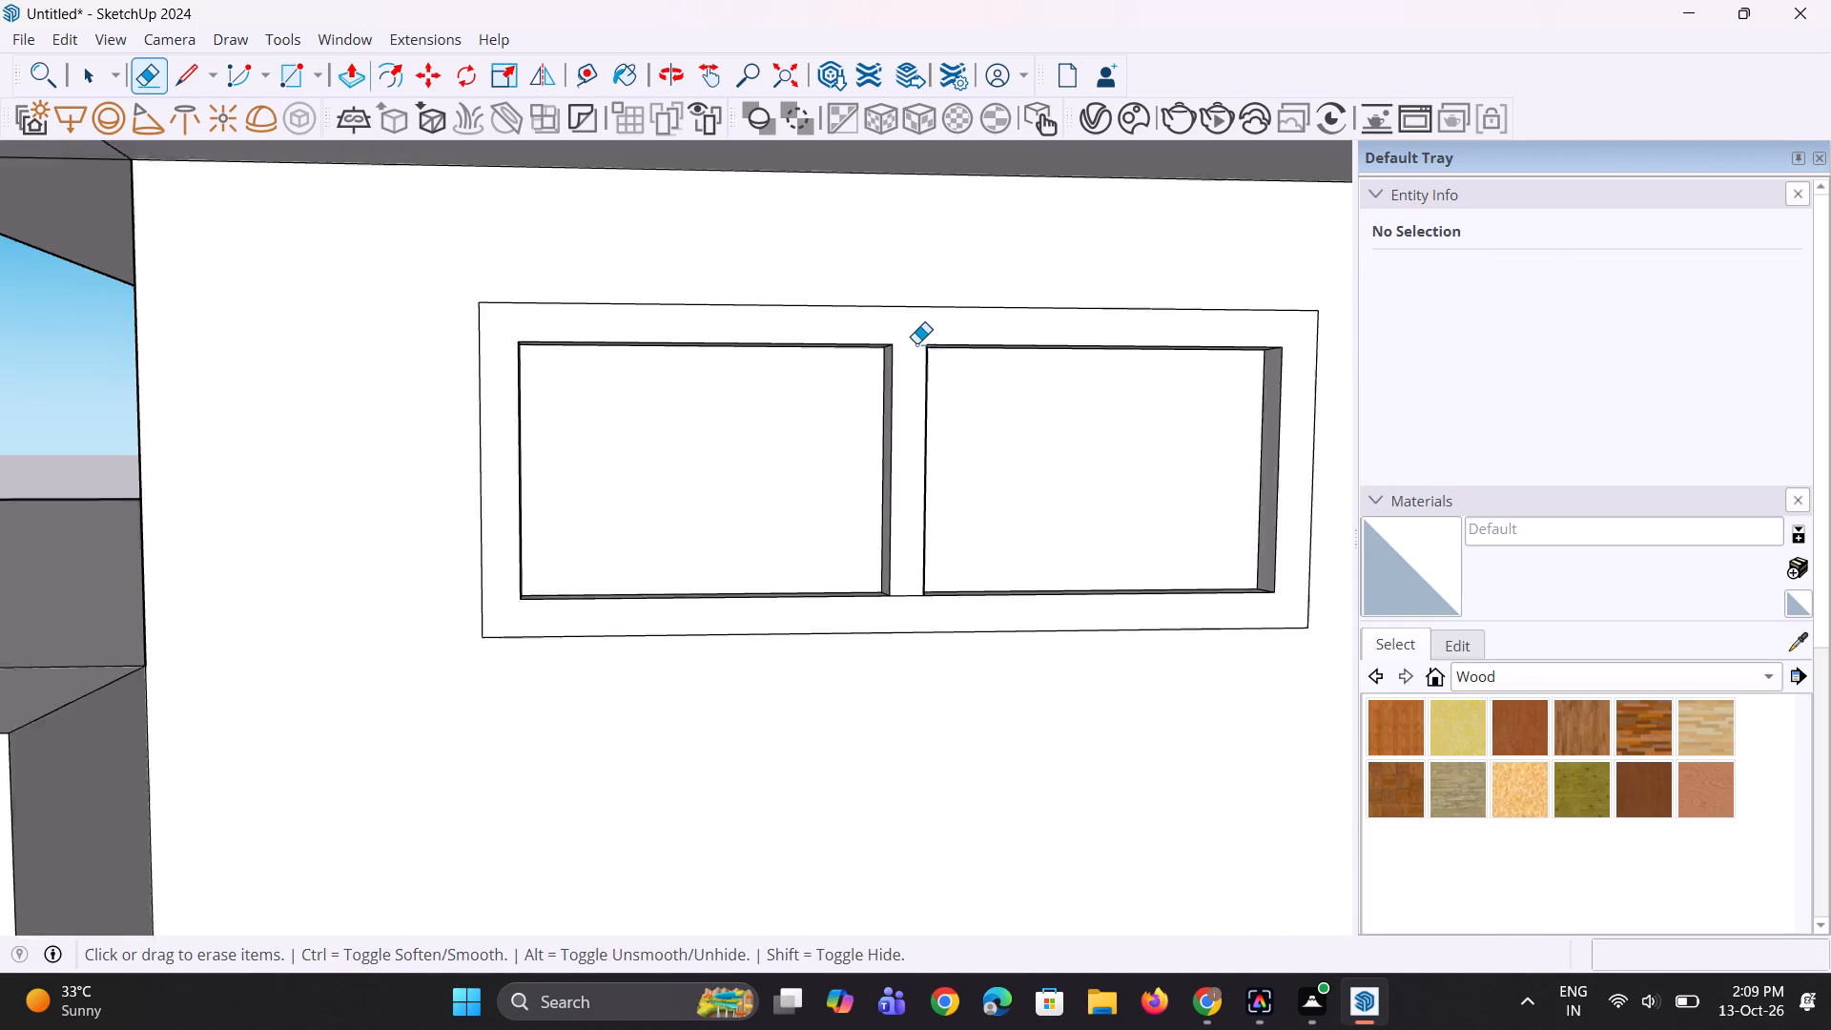
scroll(867, 572, "up", 9)
left_click(948, 580)
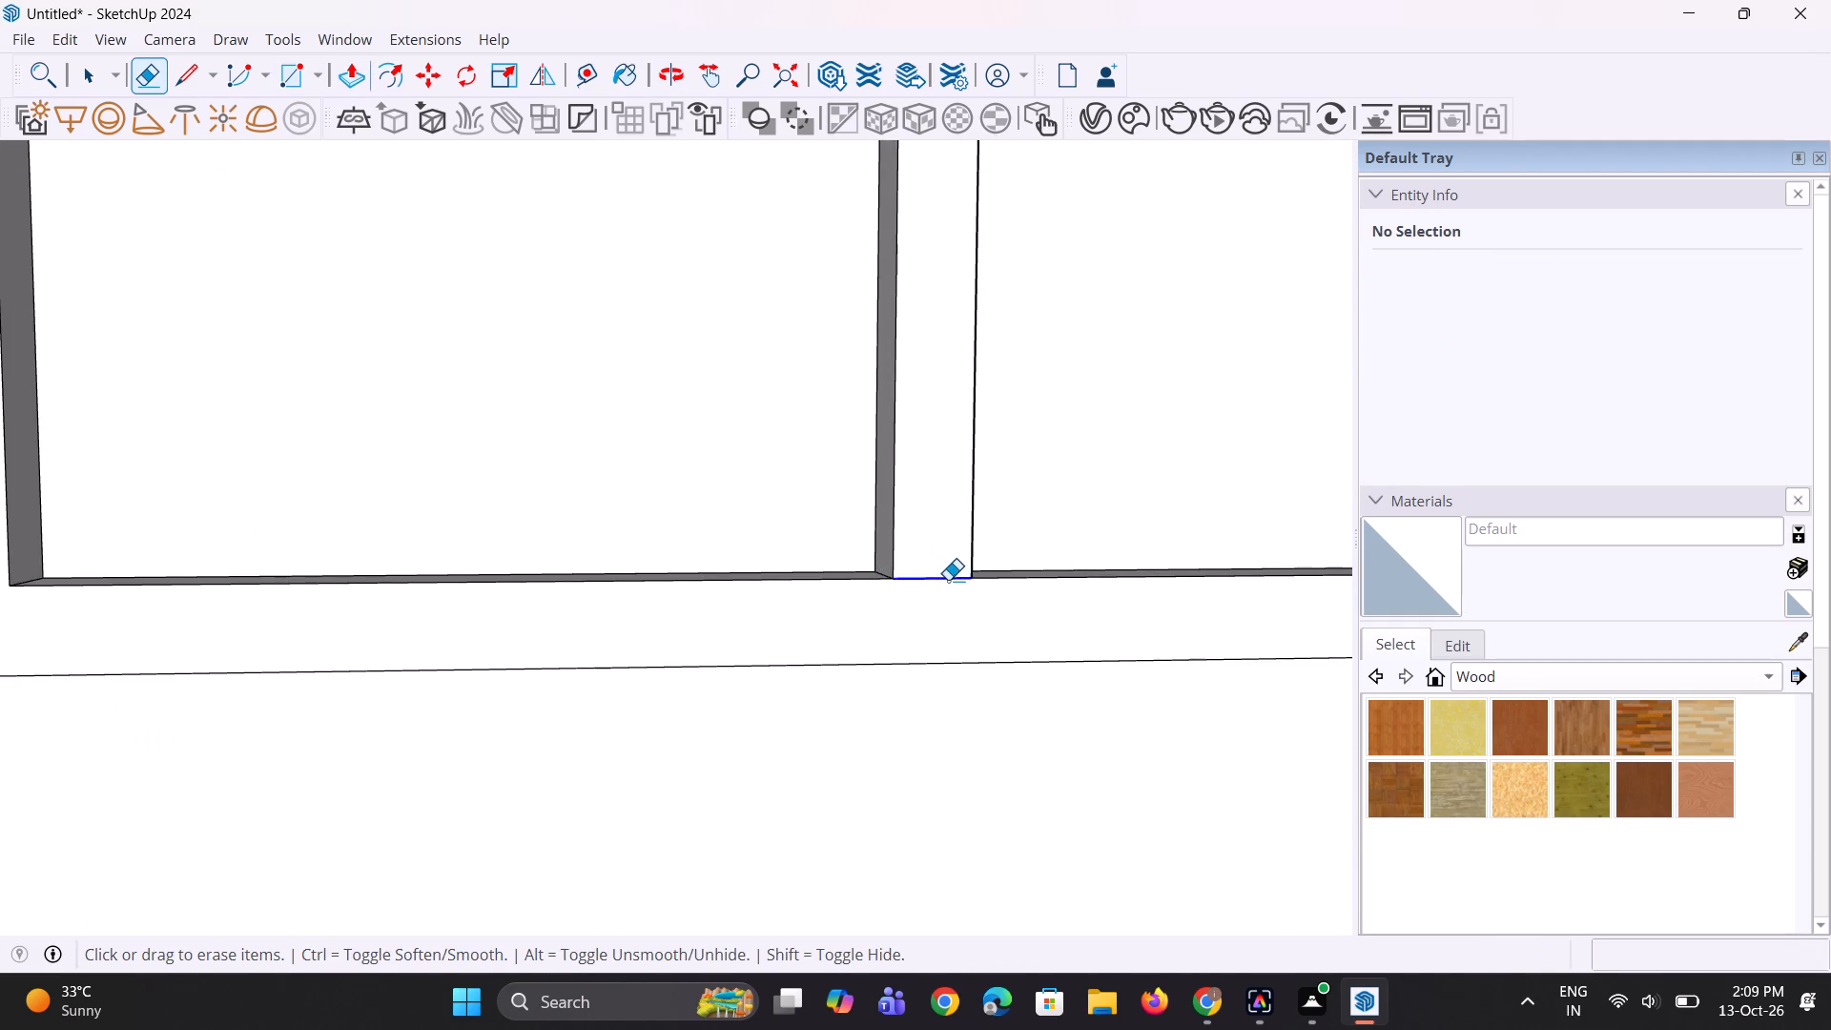
Examine the finished two-pane window and the capped raised block around it from several angles, near and far.
scroll(823, 716, "down", 13)
middle_click_drag(837, 682, 922, 708)
scroll(956, 603, "up", 4)
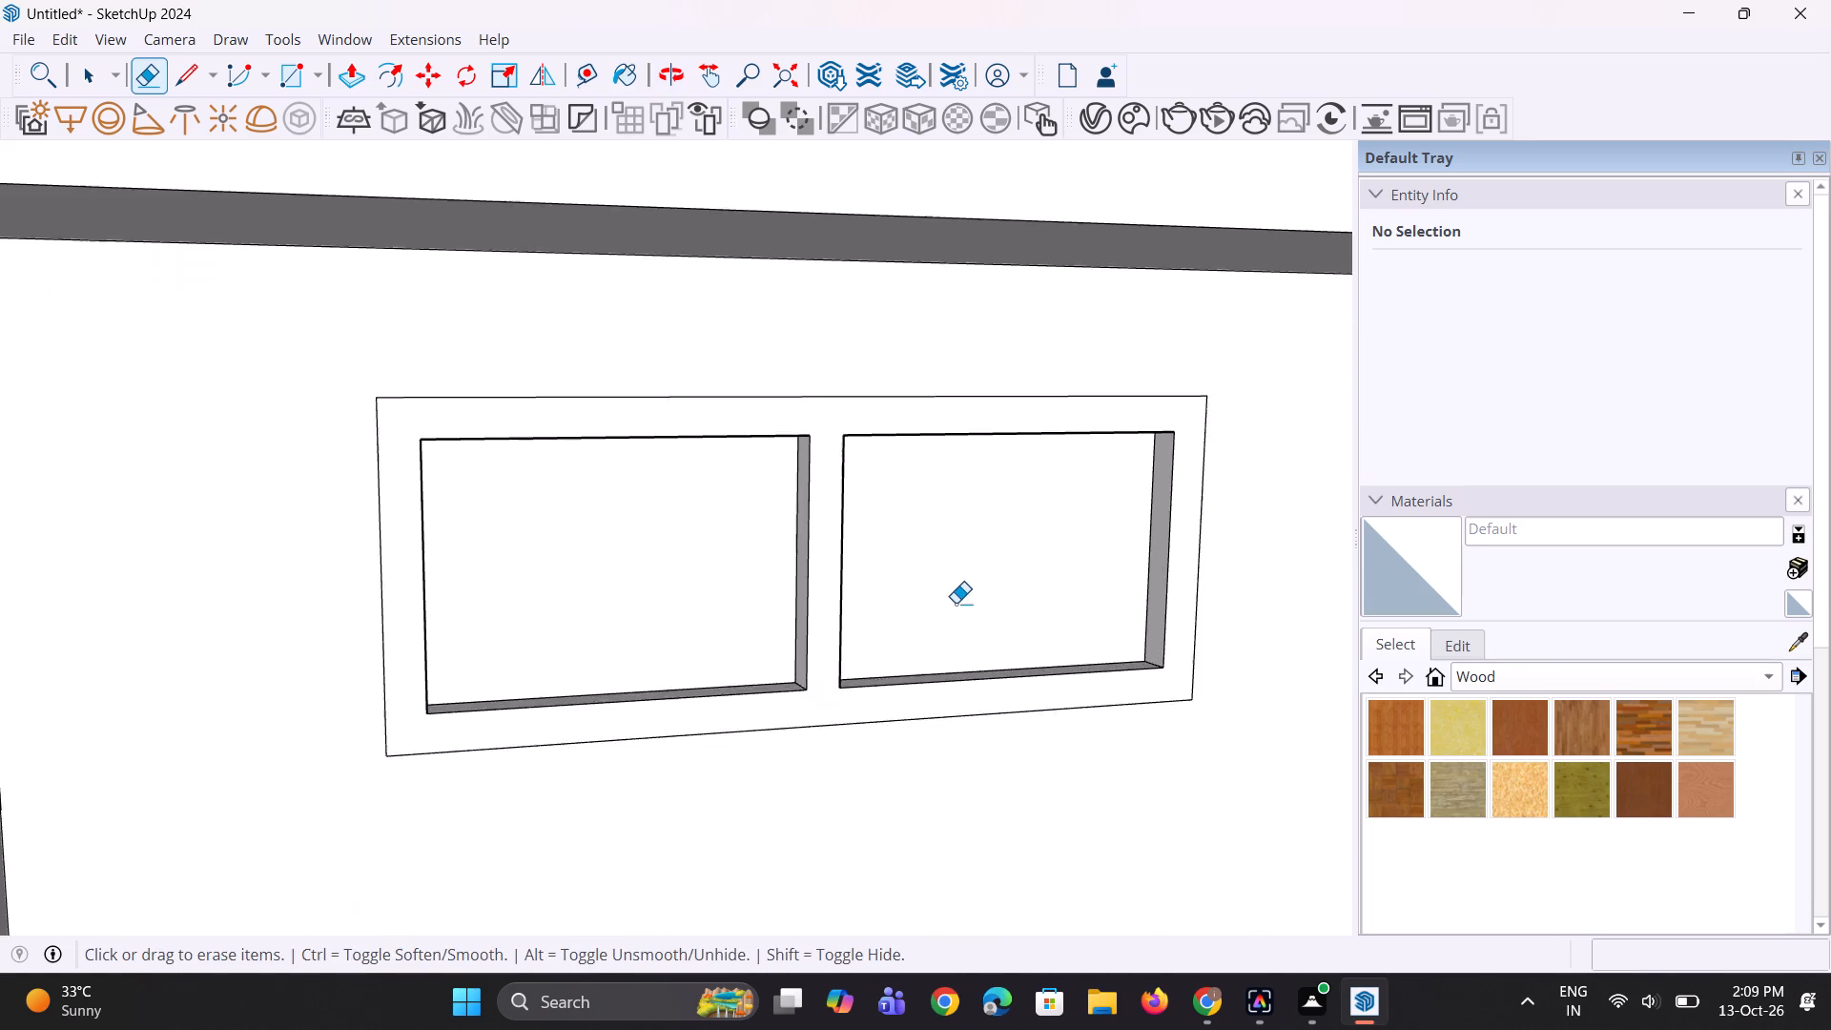
scroll(956, 603, "up", 2)
middle_click_drag(956, 605, 981, 645)
key("space")
key("space")
scroll(826, 600, "down", 6)
middle_click_drag(811, 600, 756, 653)
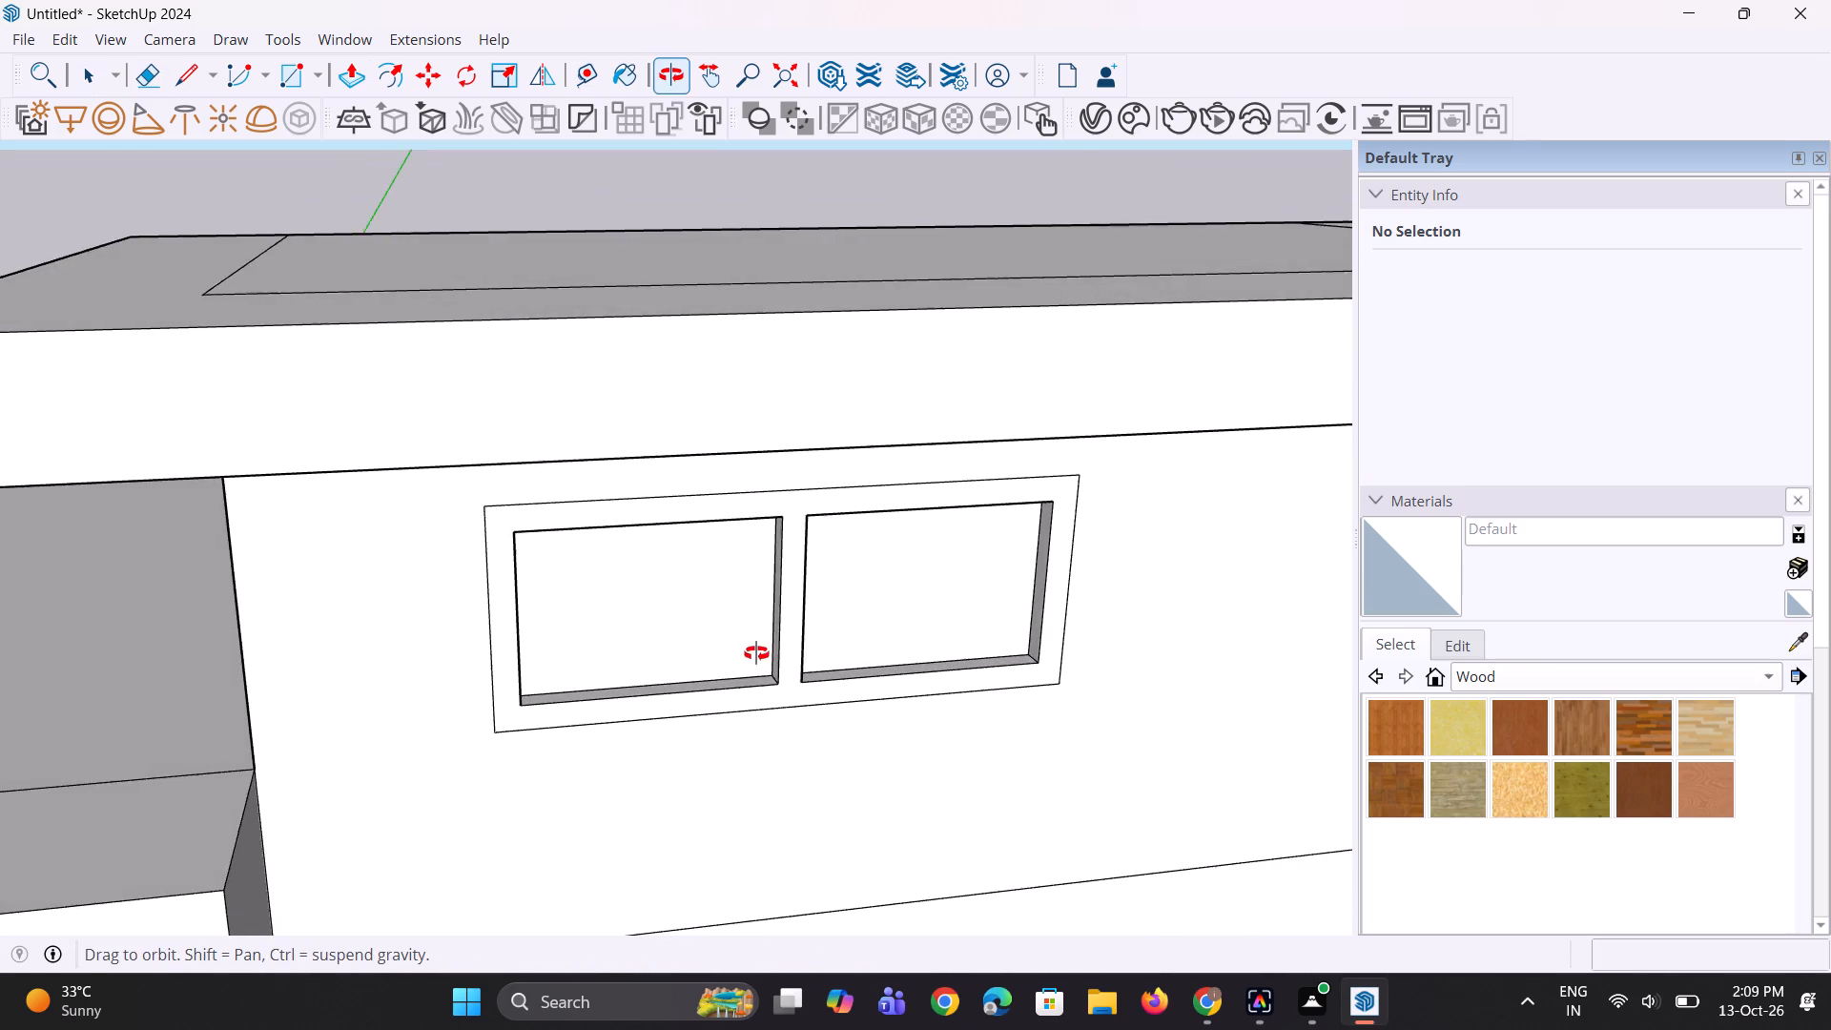
middle_click_drag(756, 653, 753, 652)
scroll(653, 520, "down", 5)
middle_click_drag(740, 394, 691, 442)
scroll(673, 396, "up", 1)
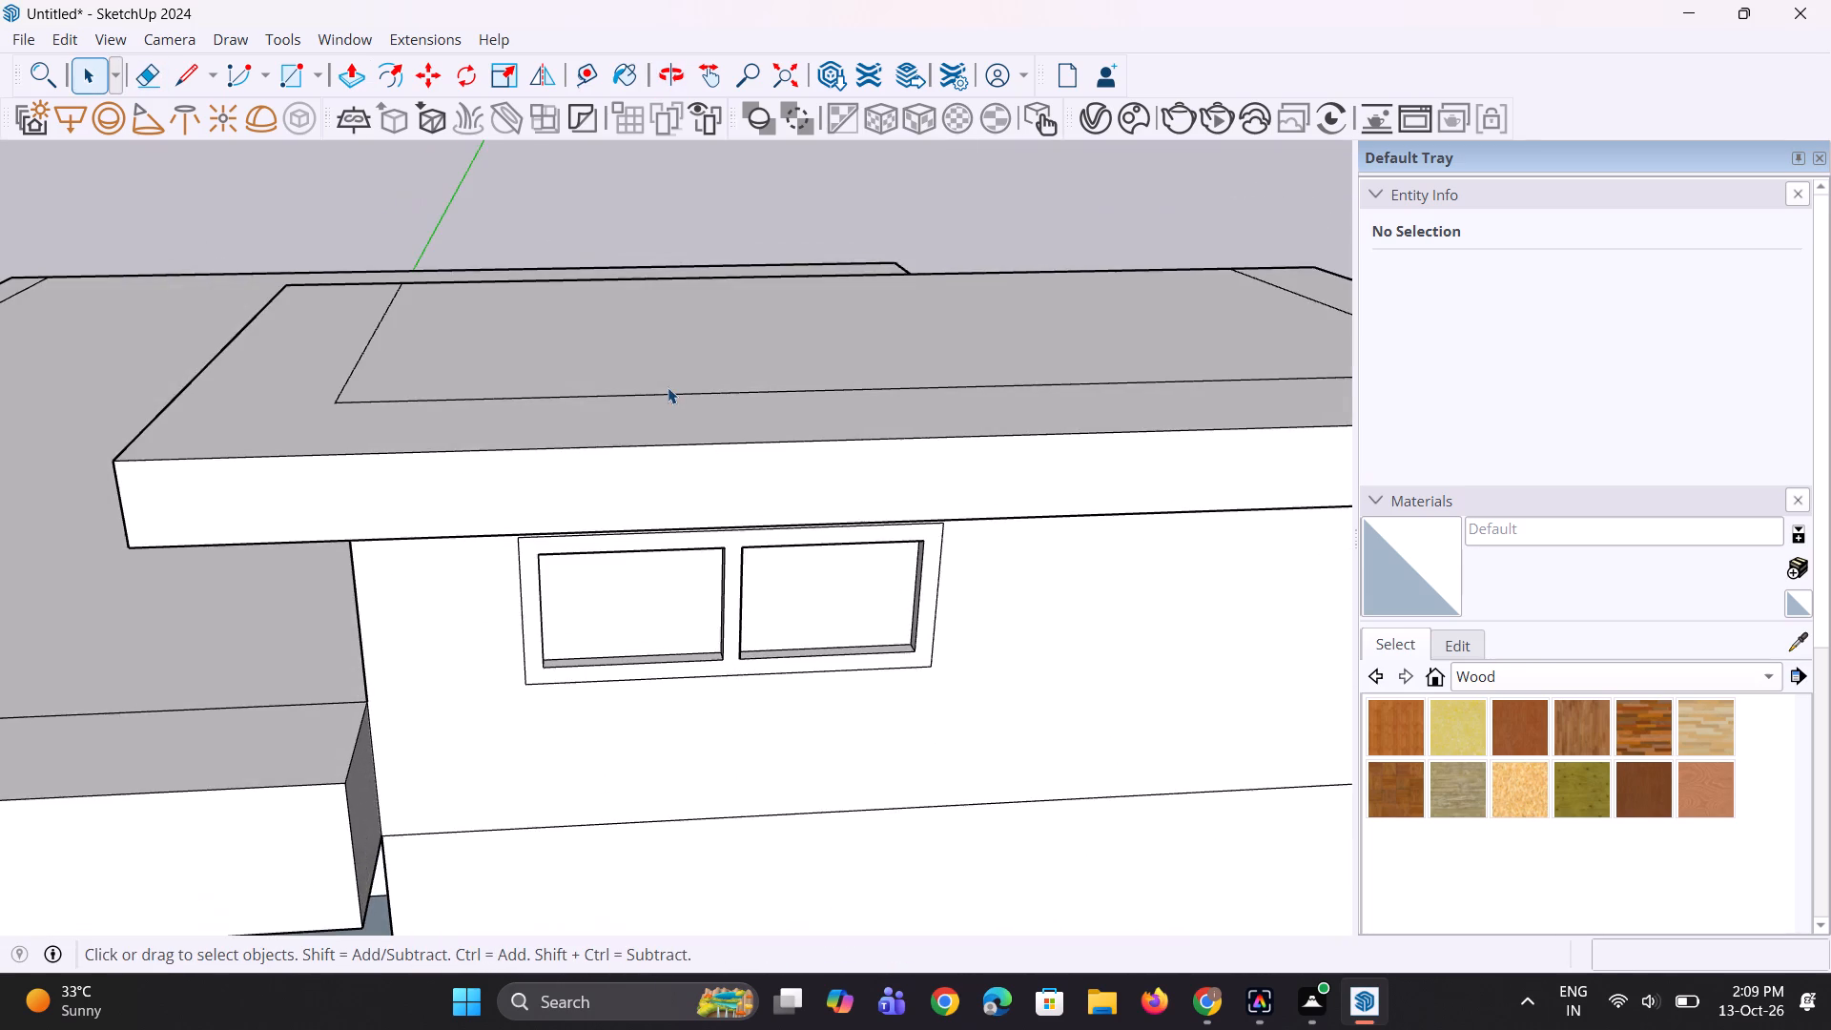
scroll(668, 387, "down", 11)
middle_click_drag(689, 557, 675, 435)
scroll(702, 391, "up", 4)
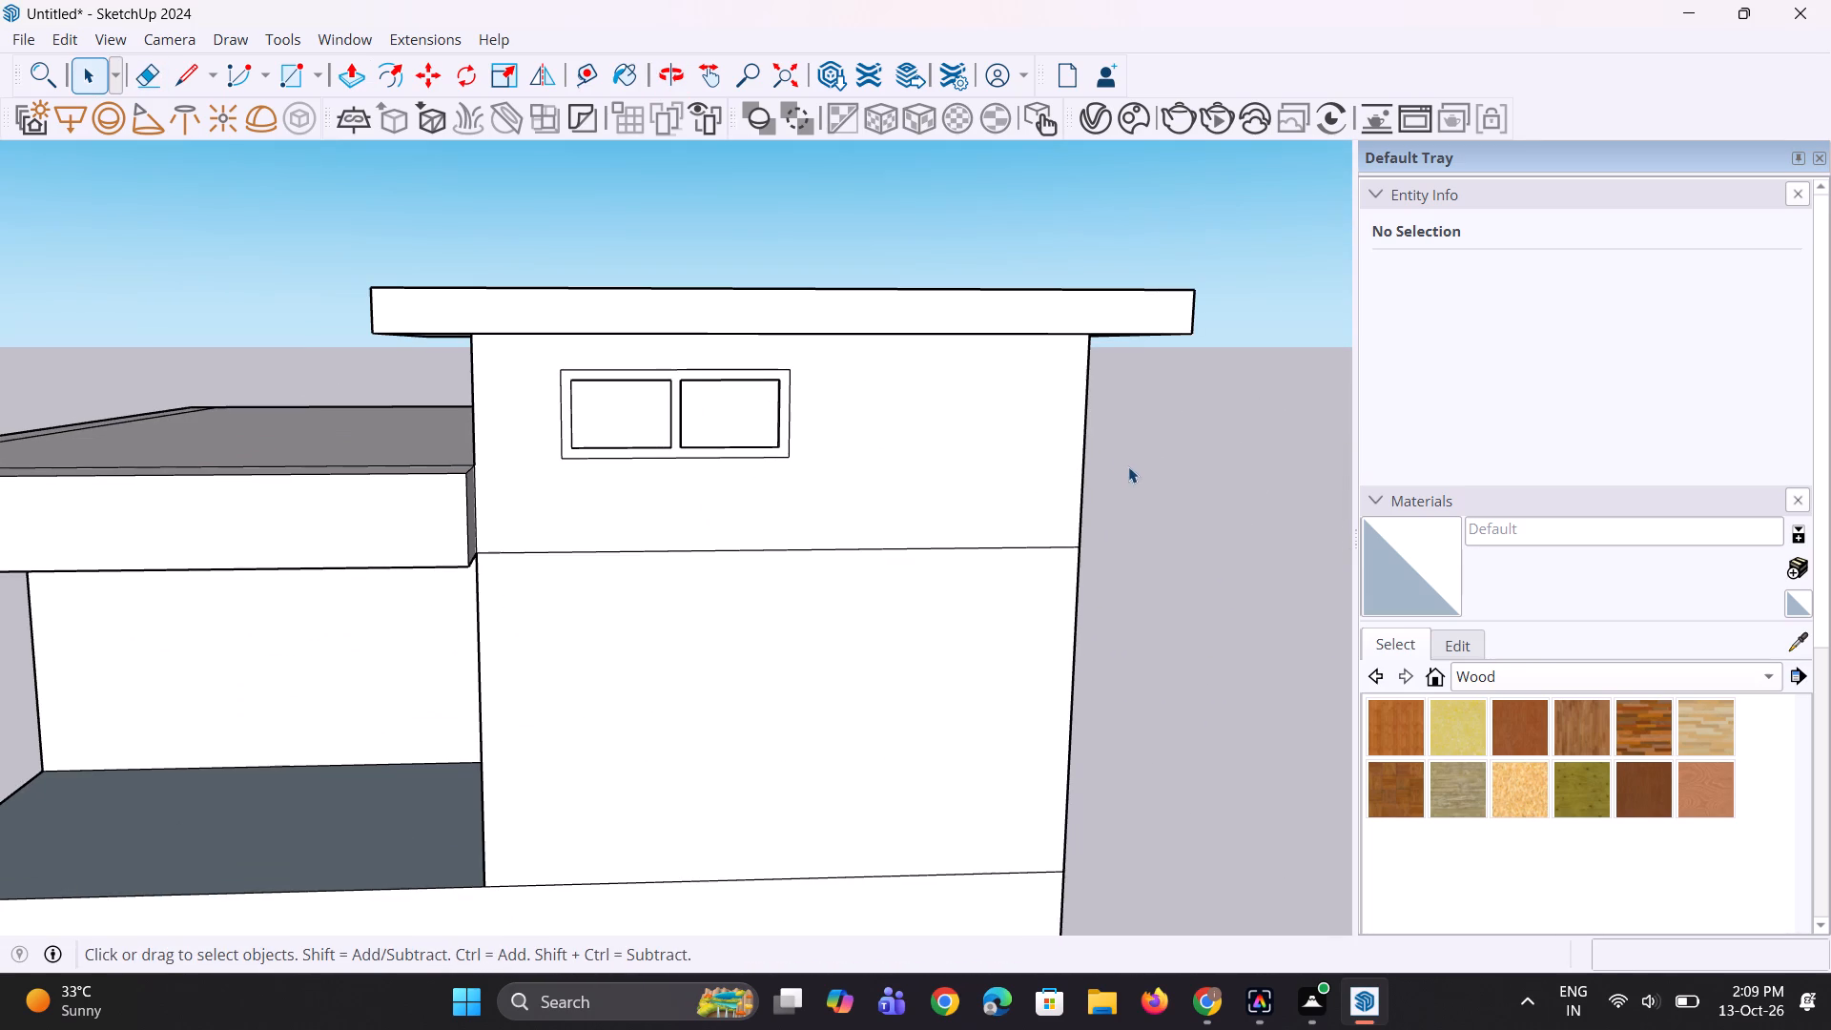
left_click(1129, 467)
middle_click_drag(898, 503, 480, 525)
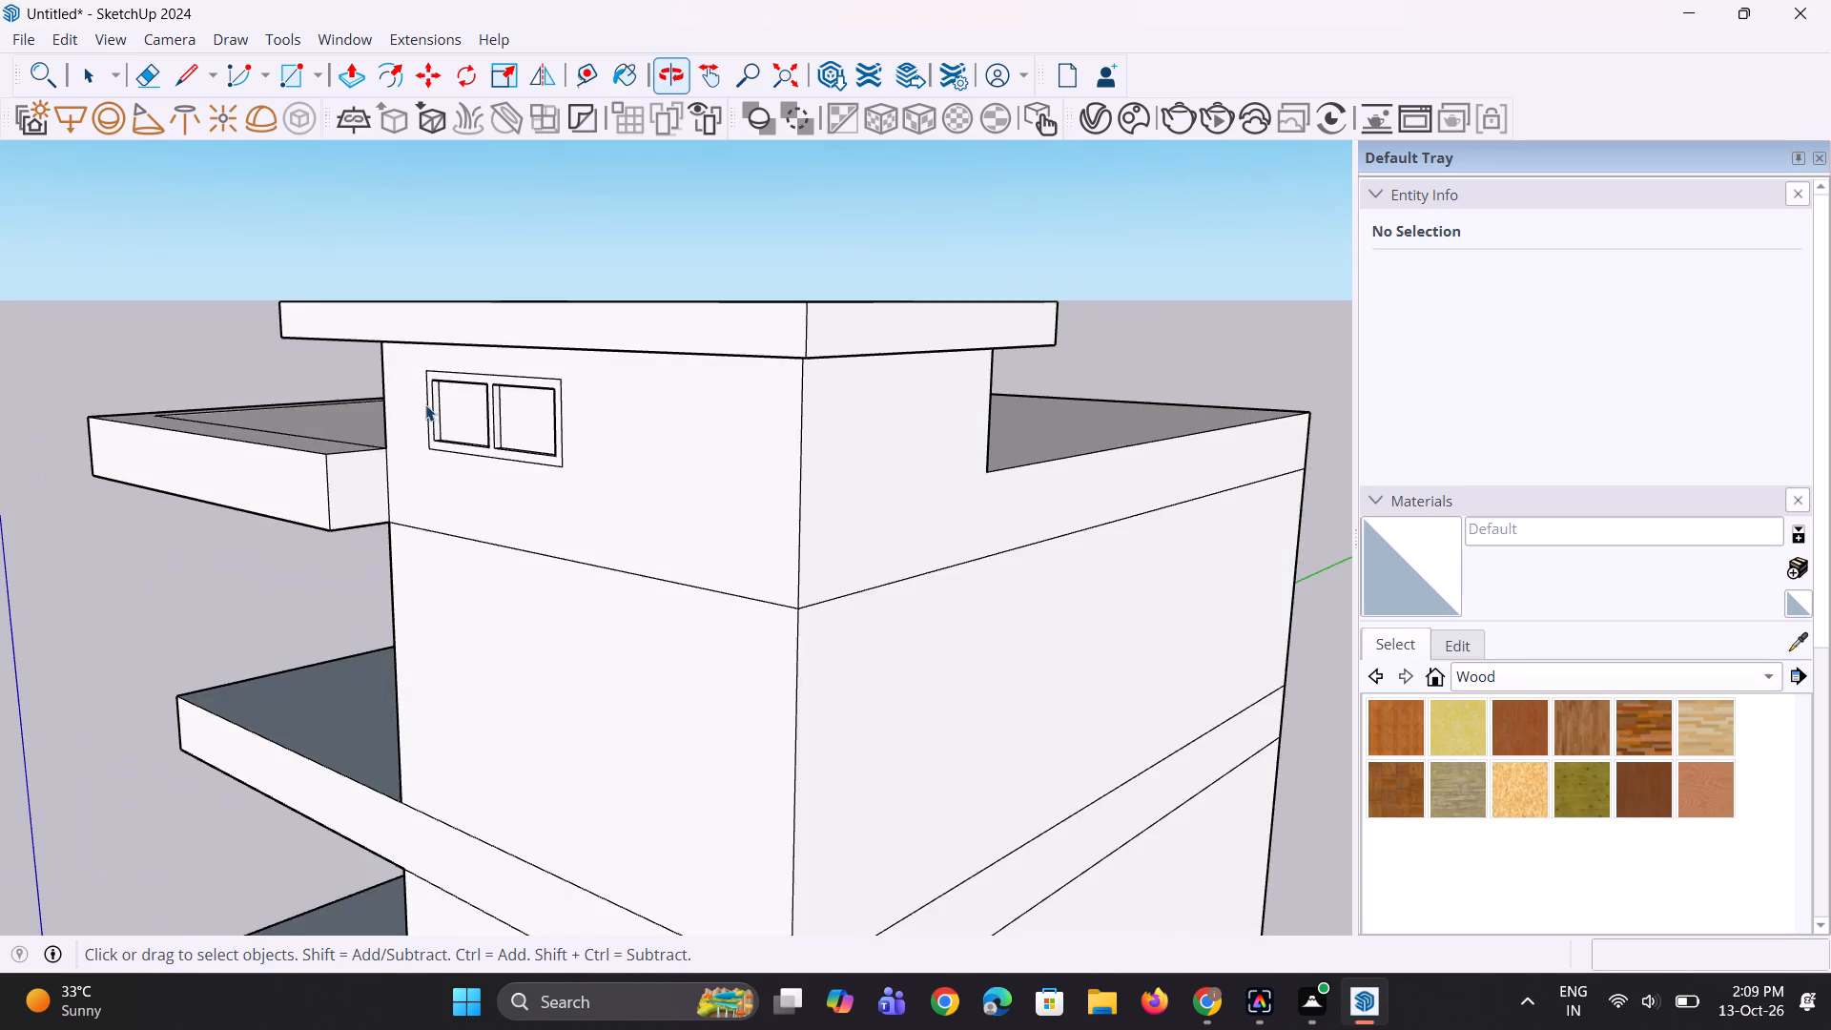
scroll(425, 403, "up", 8)
middle_click_drag(430, 419, 725, 403)
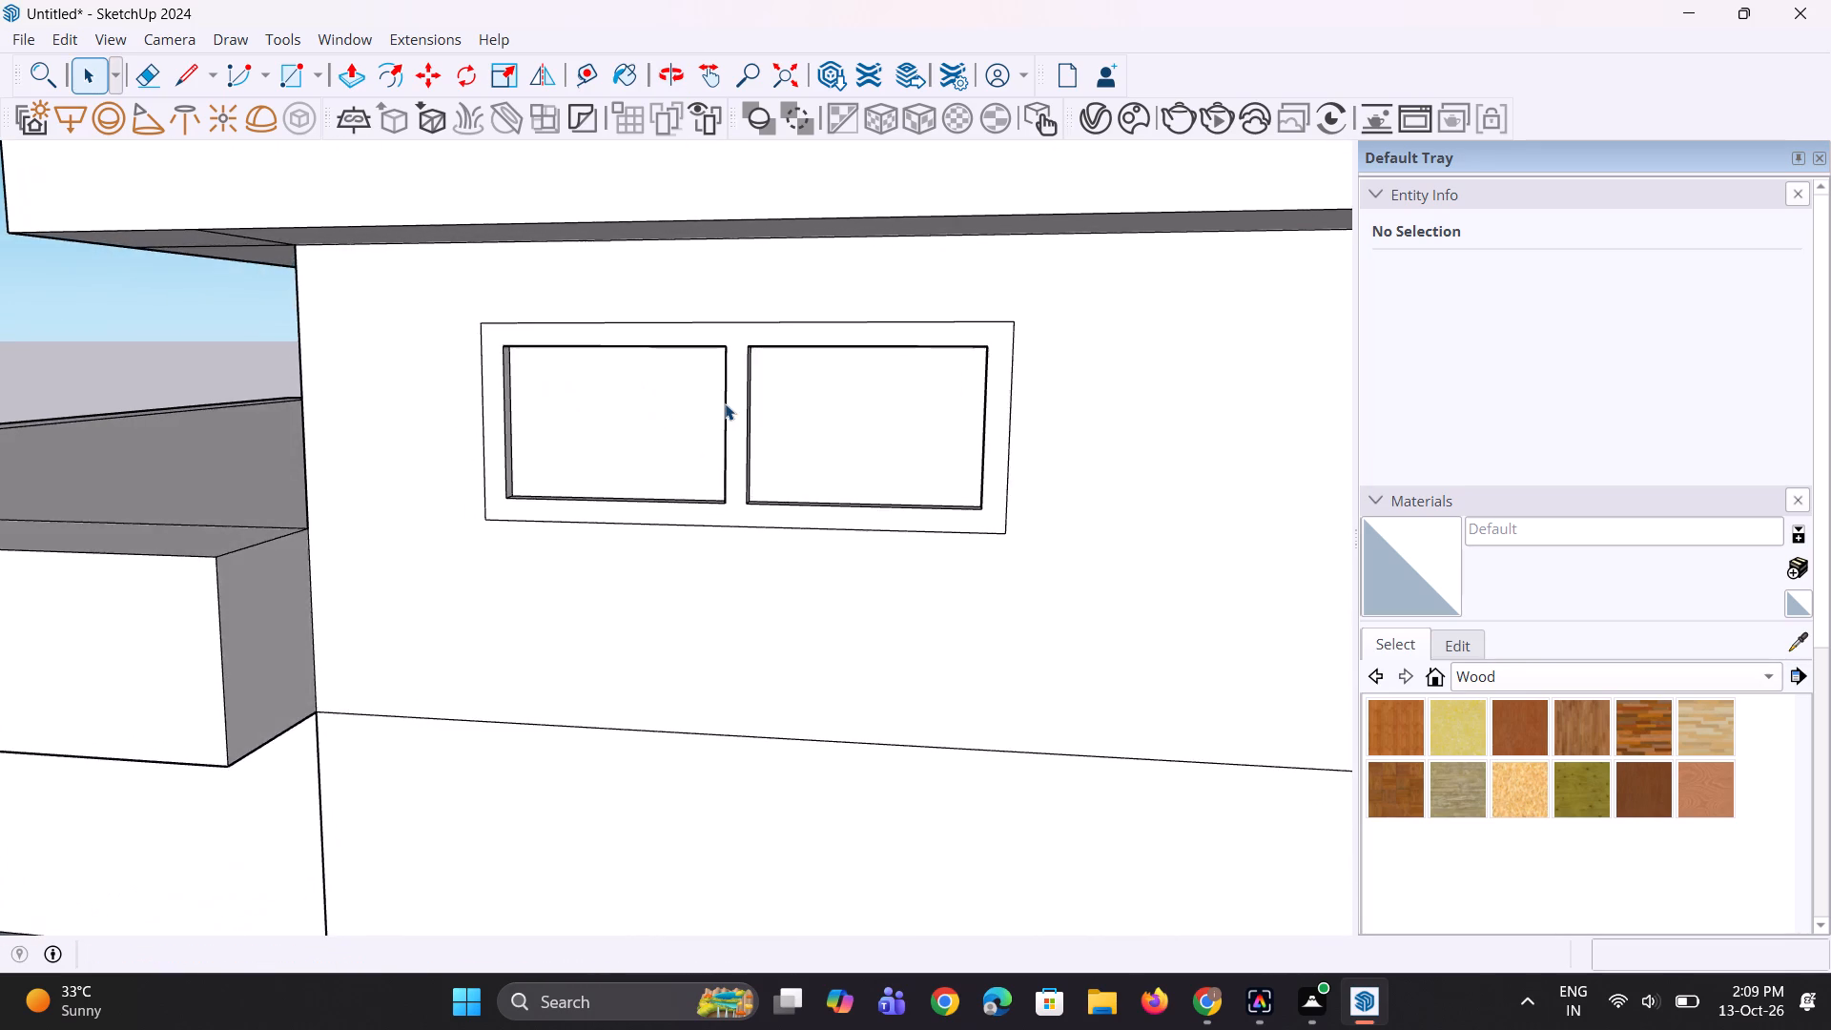
scroll(725, 403, "down", 5)
middle_click_drag(725, 403, 741, 450)
scroll(743, 436, "down", 6)
middle_click_drag(743, 436, 754, 443)
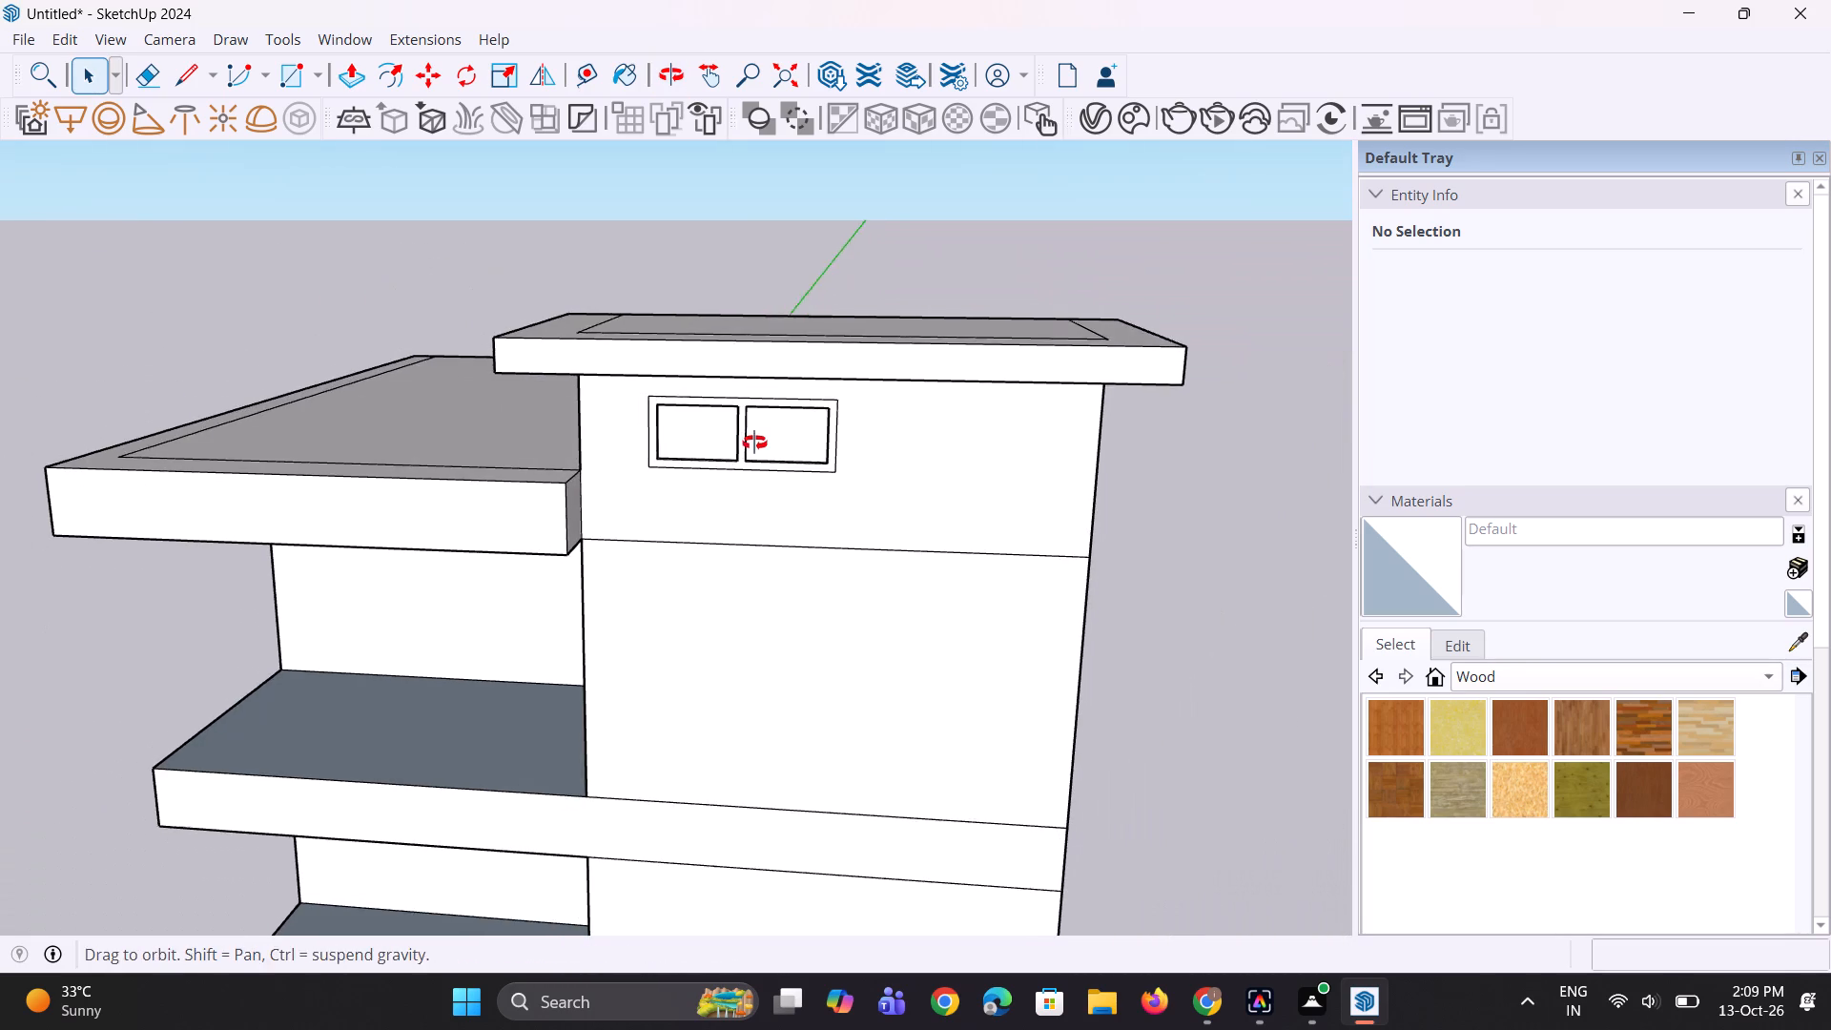
middle_click_drag(754, 443, 757, 445)
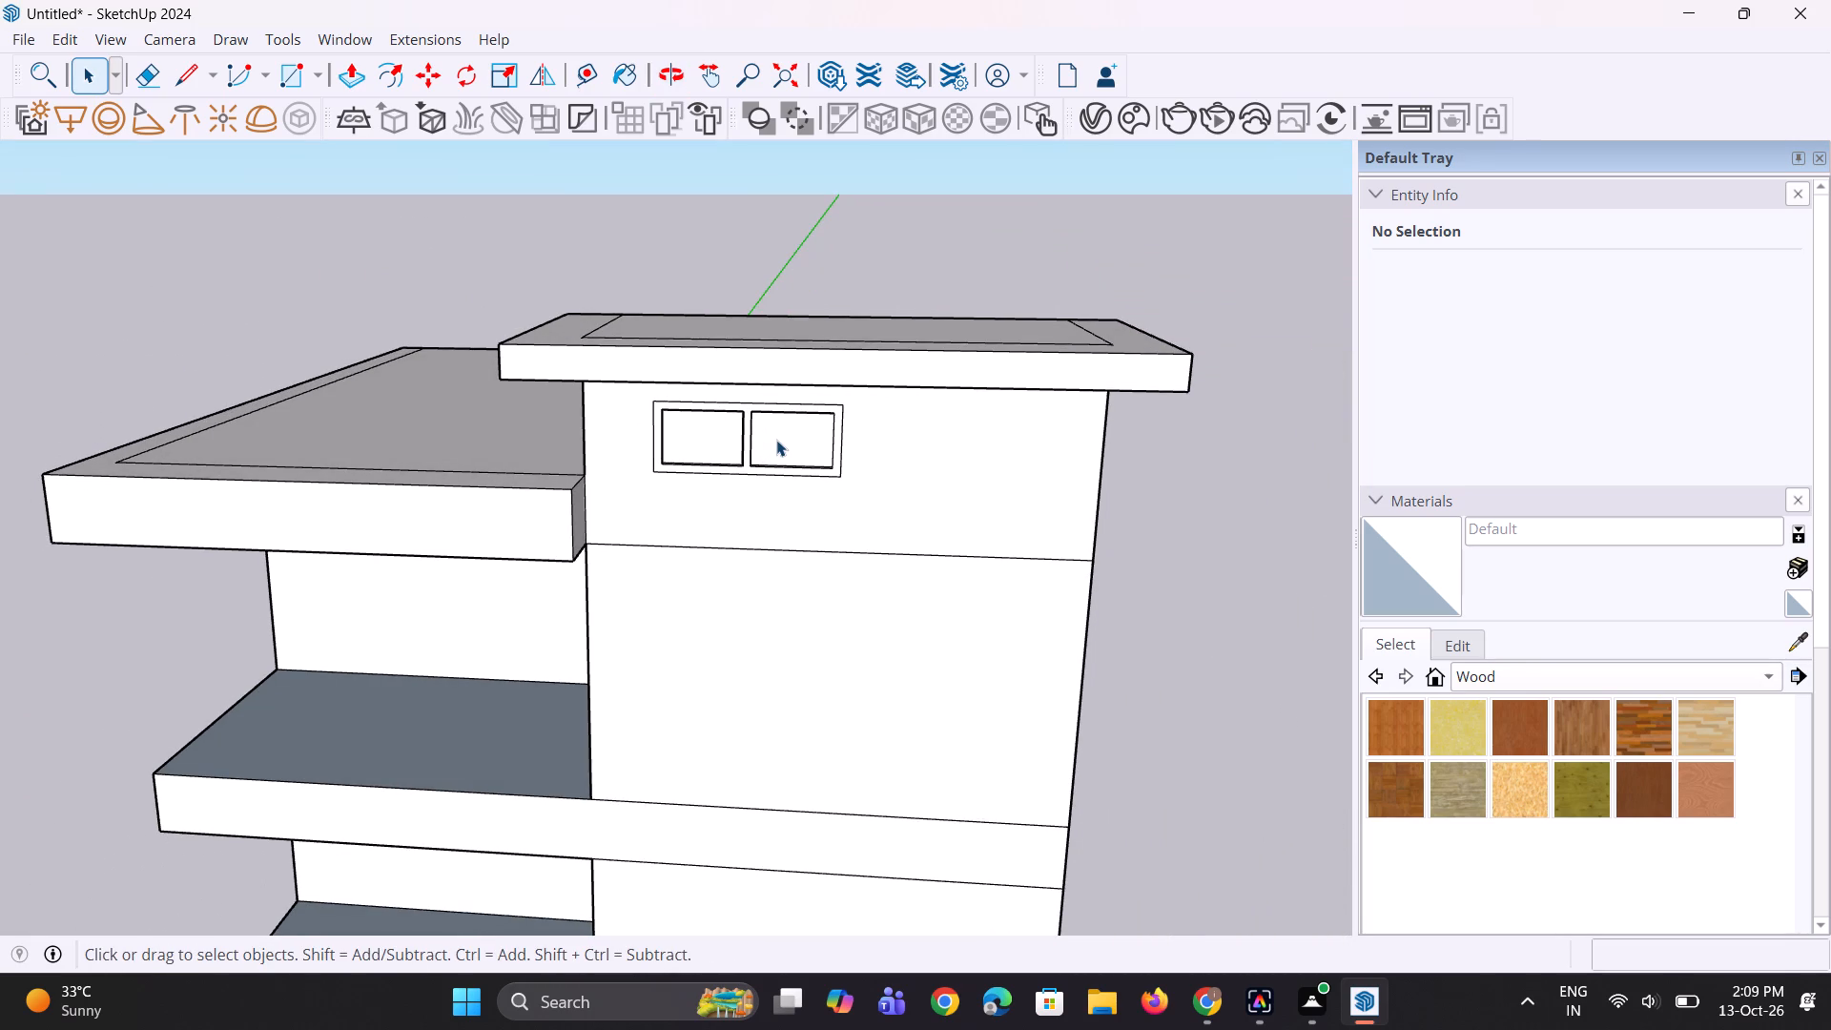
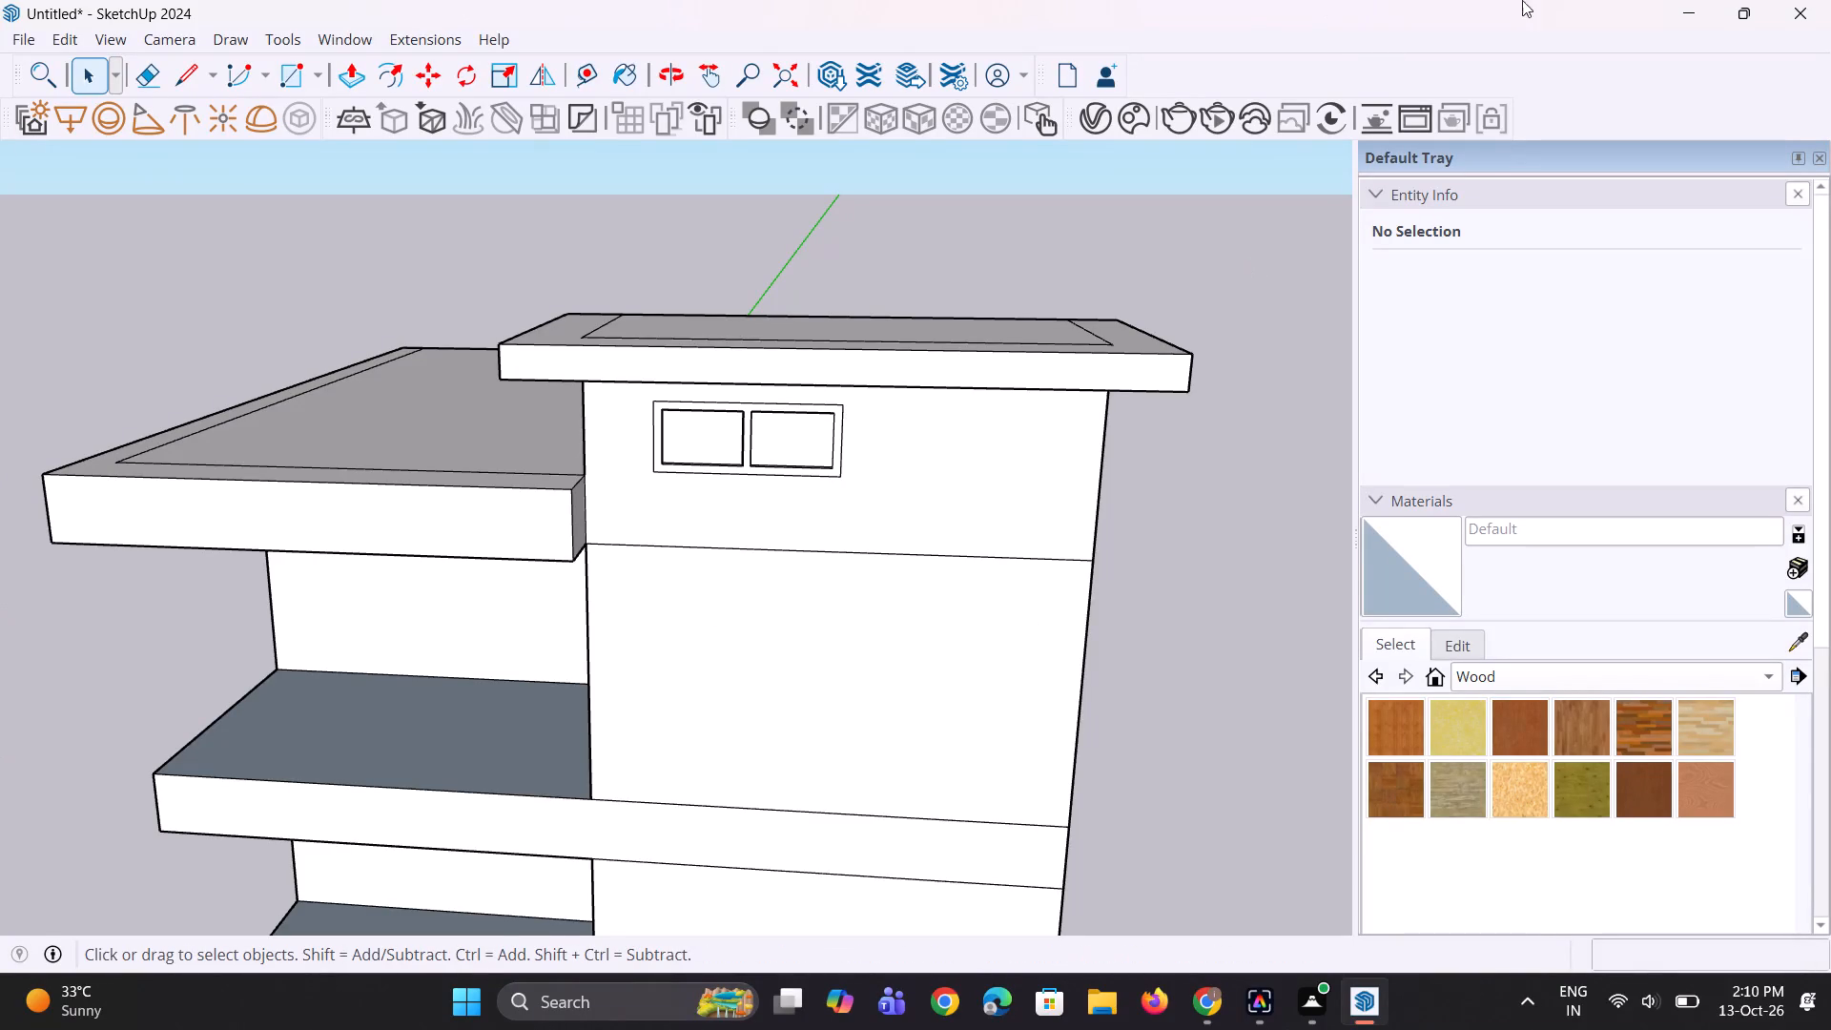
Draw a vertical line about 2' 8" long from the window frame's lower outer corner down to the horizontal wall line.
scroll(956, 369, "down", 3)
middle_click_drag(895, 543, 877, 573)
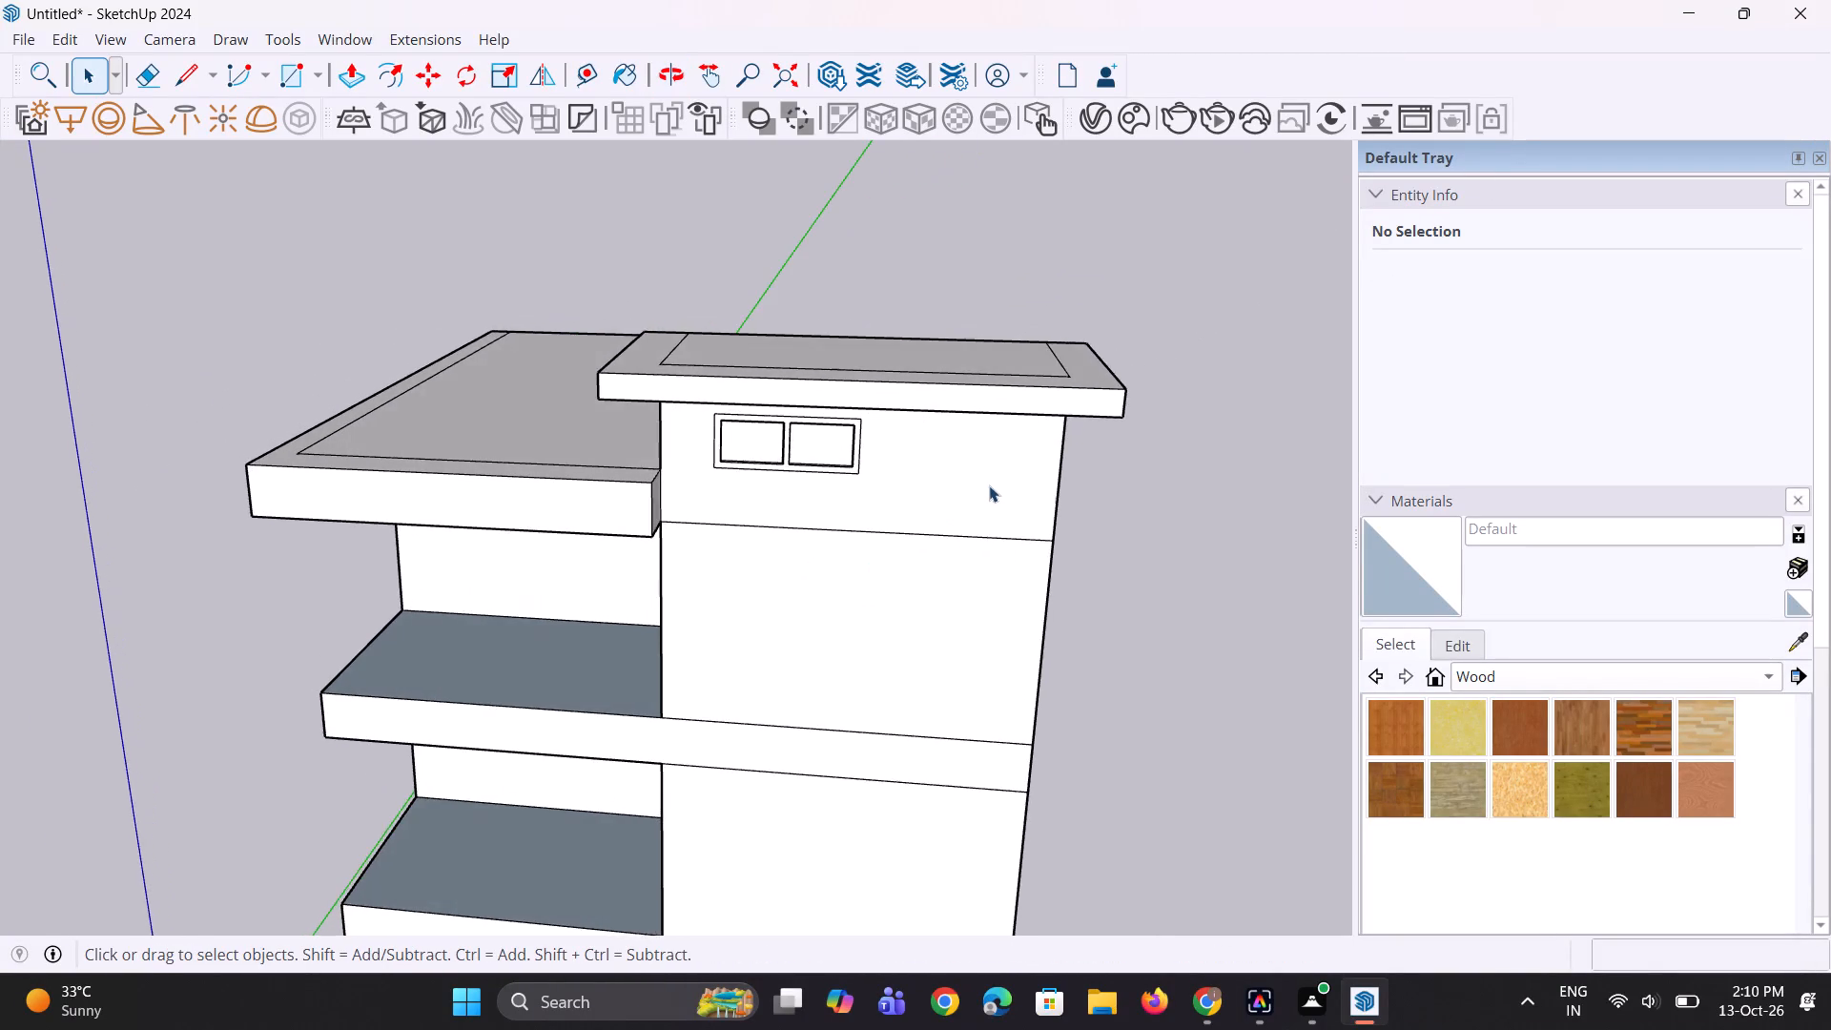
scroll(989, 485, "up", 2)
scroll(1115, 481, "up", 2)
middle_click_drag(1096, 480, 1246, 517)
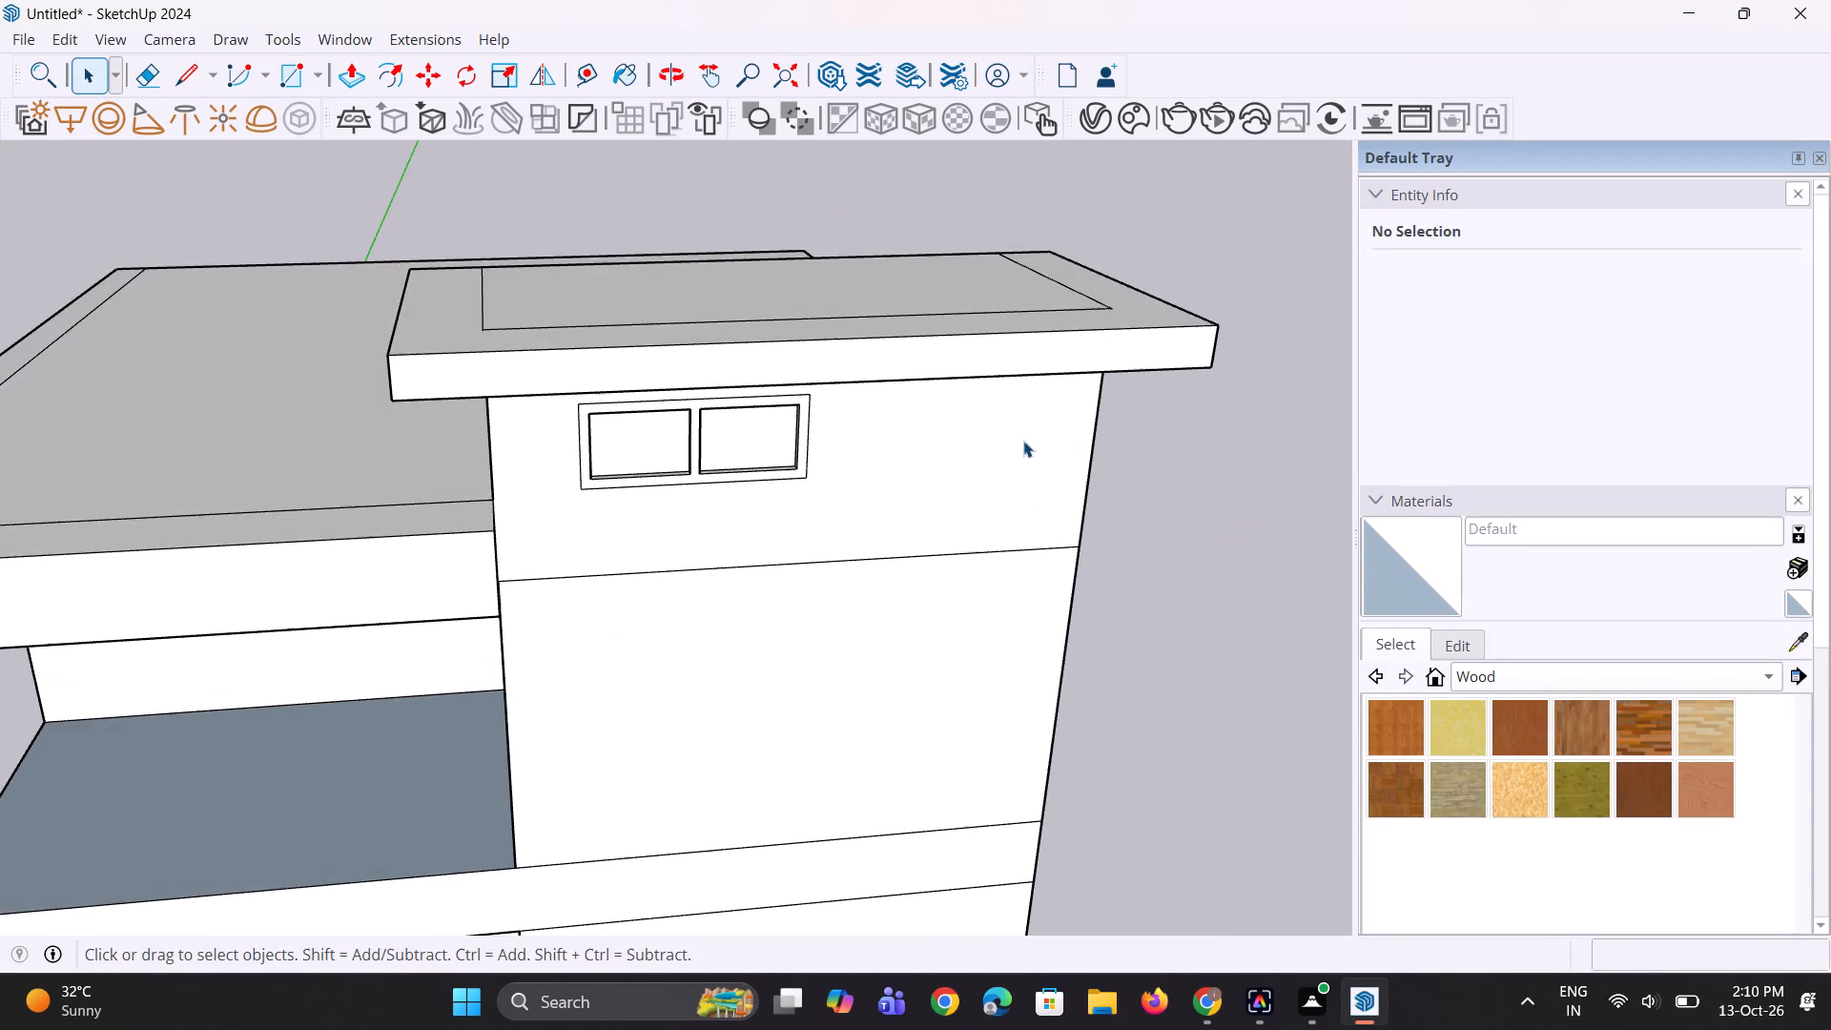
middle_click_drag(945, 505, 919, 352)
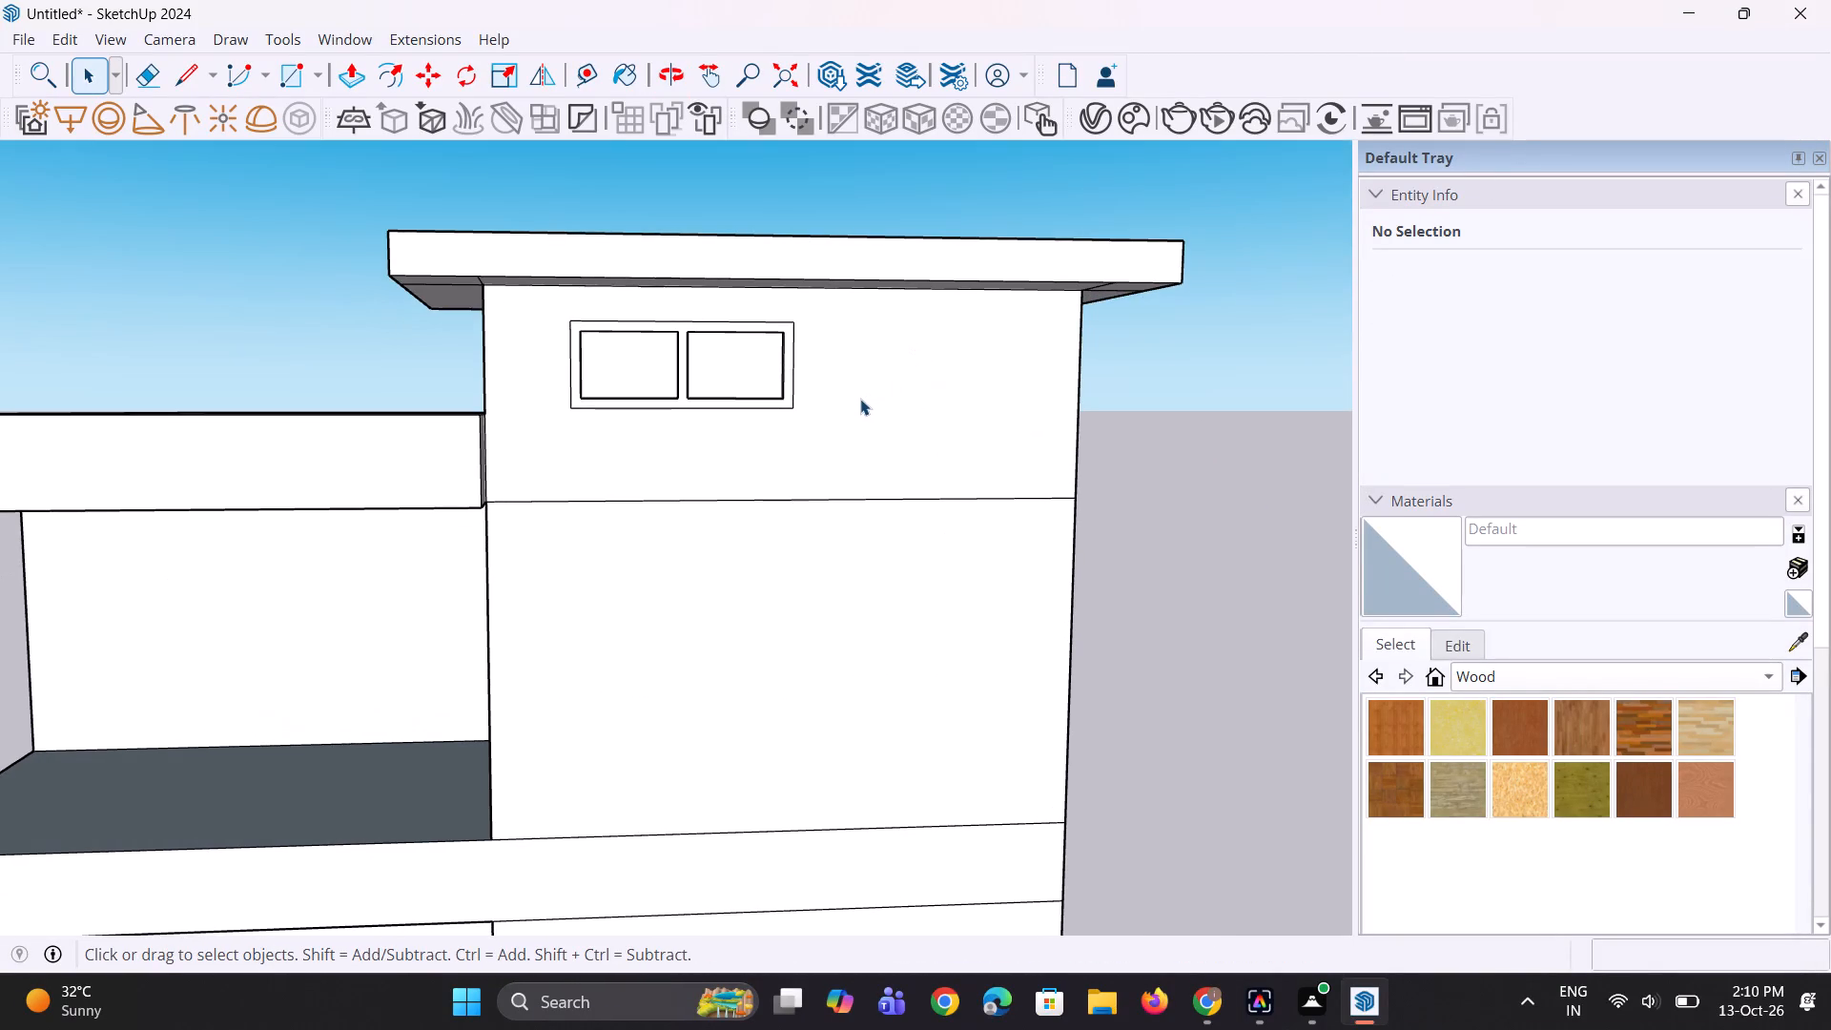
key("l")
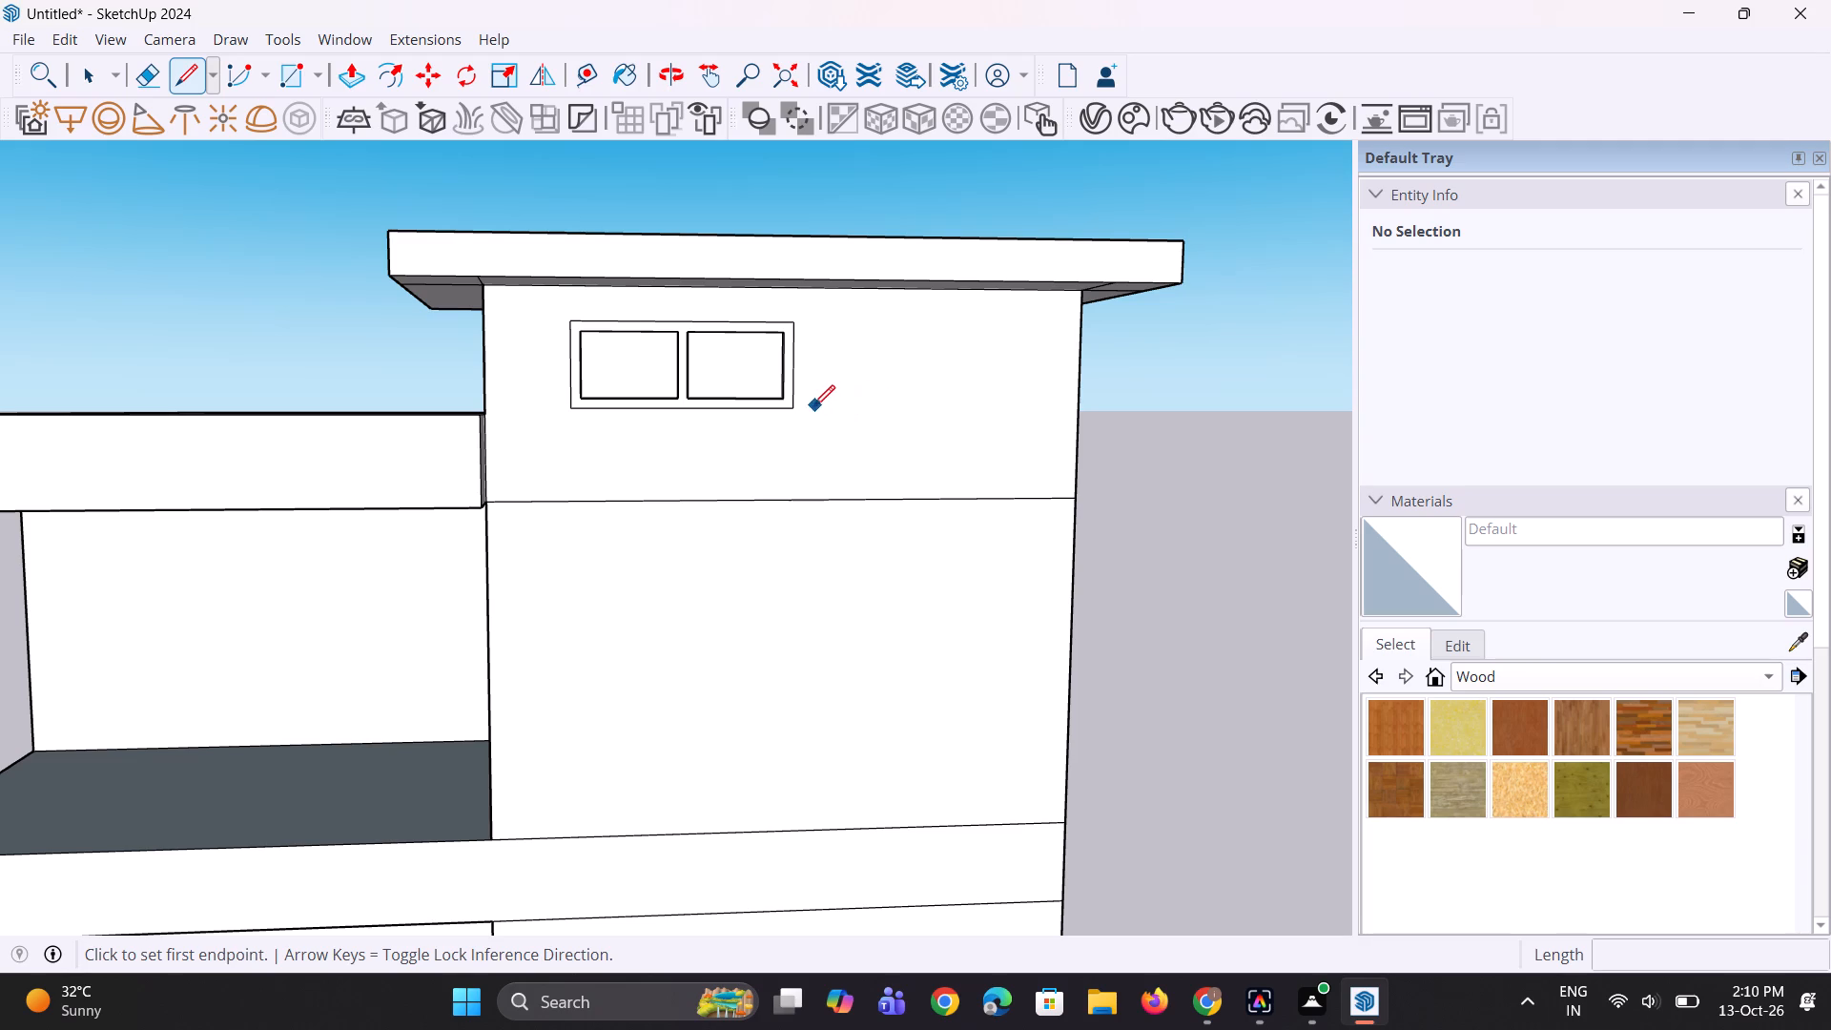
left_click(791, 414)
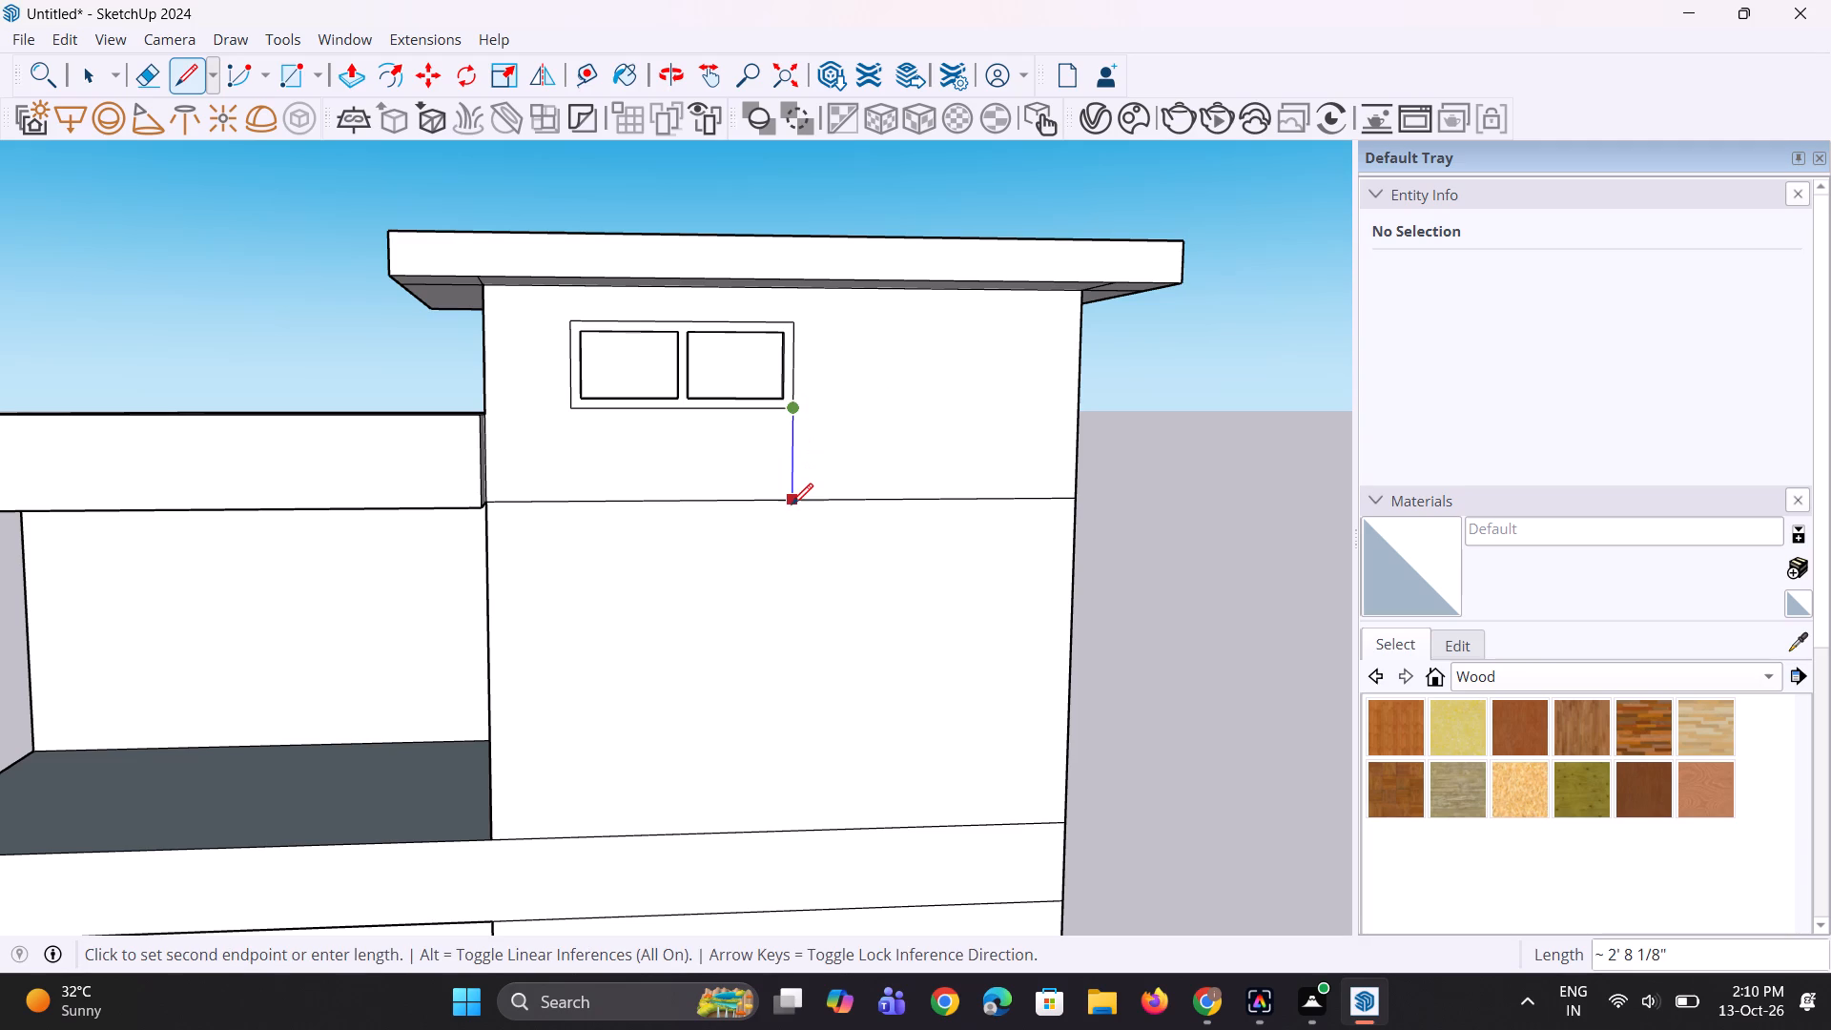
left_click(792, 505)
Draw a vertical line from the window frame's upper outer corner up to the underside of the cap slab.
scroll(815, 499, "down", 4)
middle_click_drag(816, 484, 788, 505)
scroll(823, 360, "up", 3)
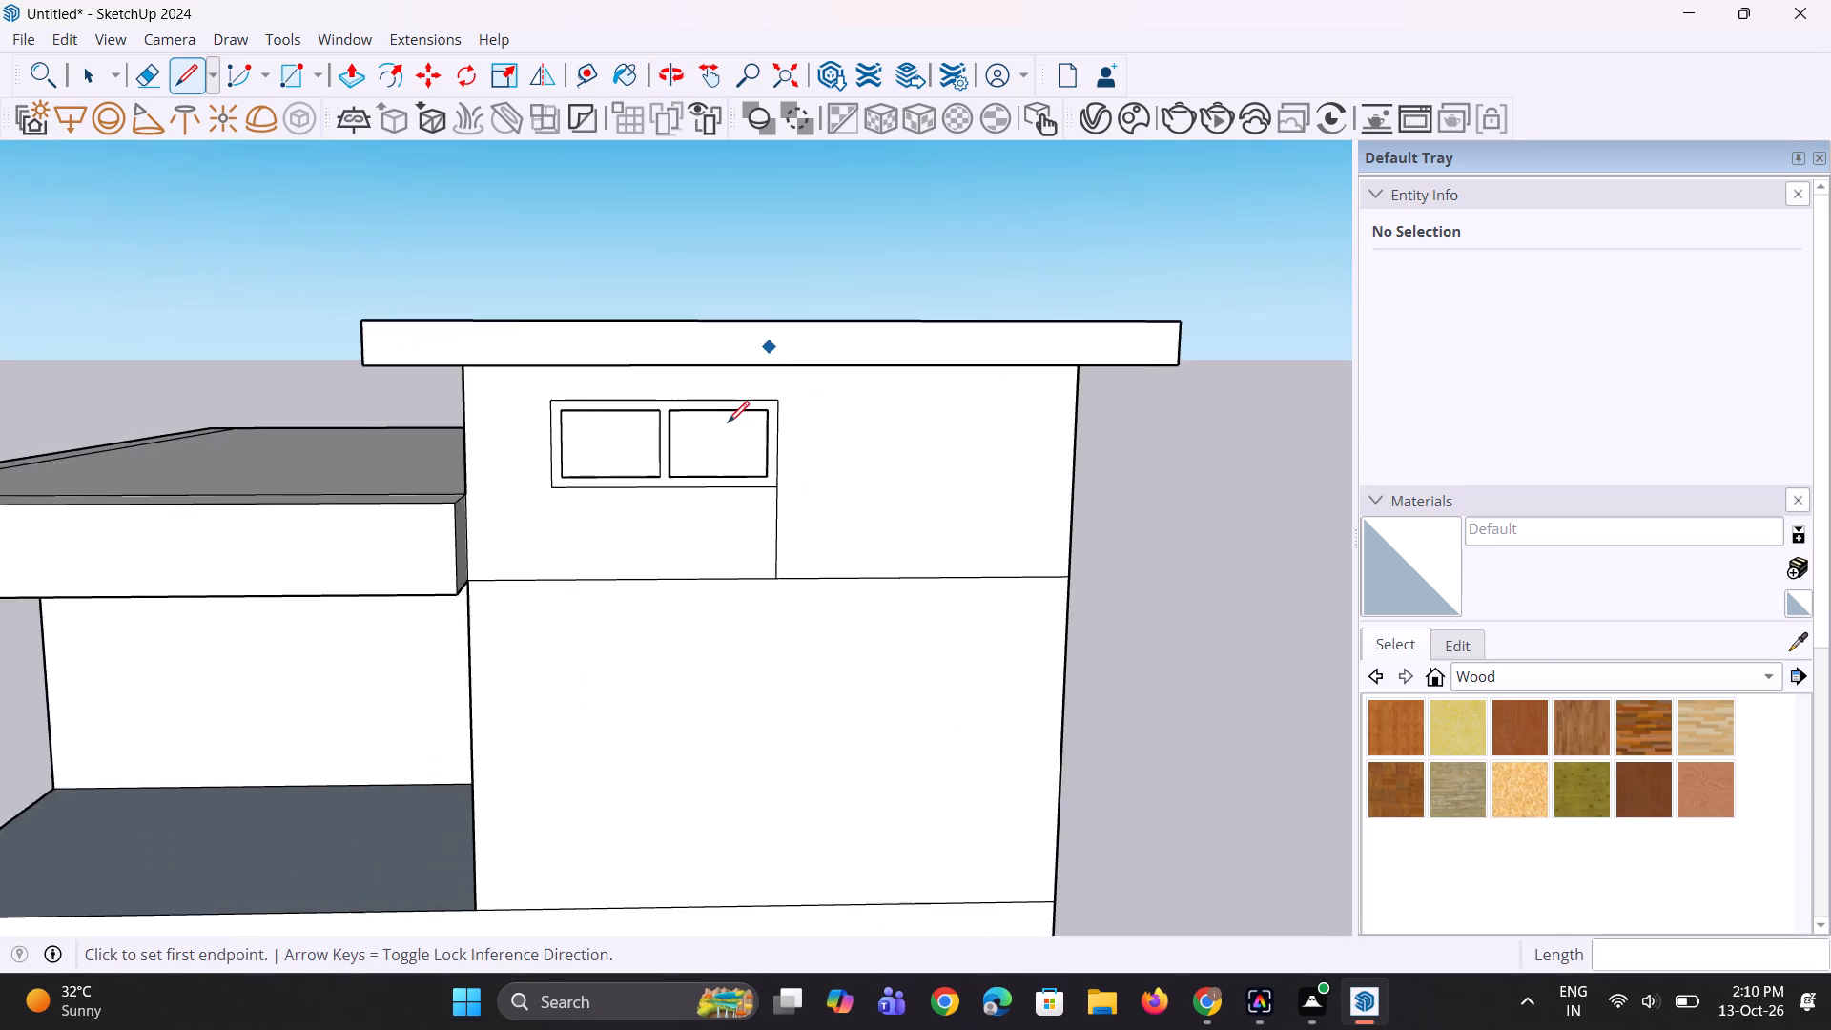
scroll(728, 422, "up", 4)
middle_click_drag(728, 422, 813, 292)
left_click(792, 399)
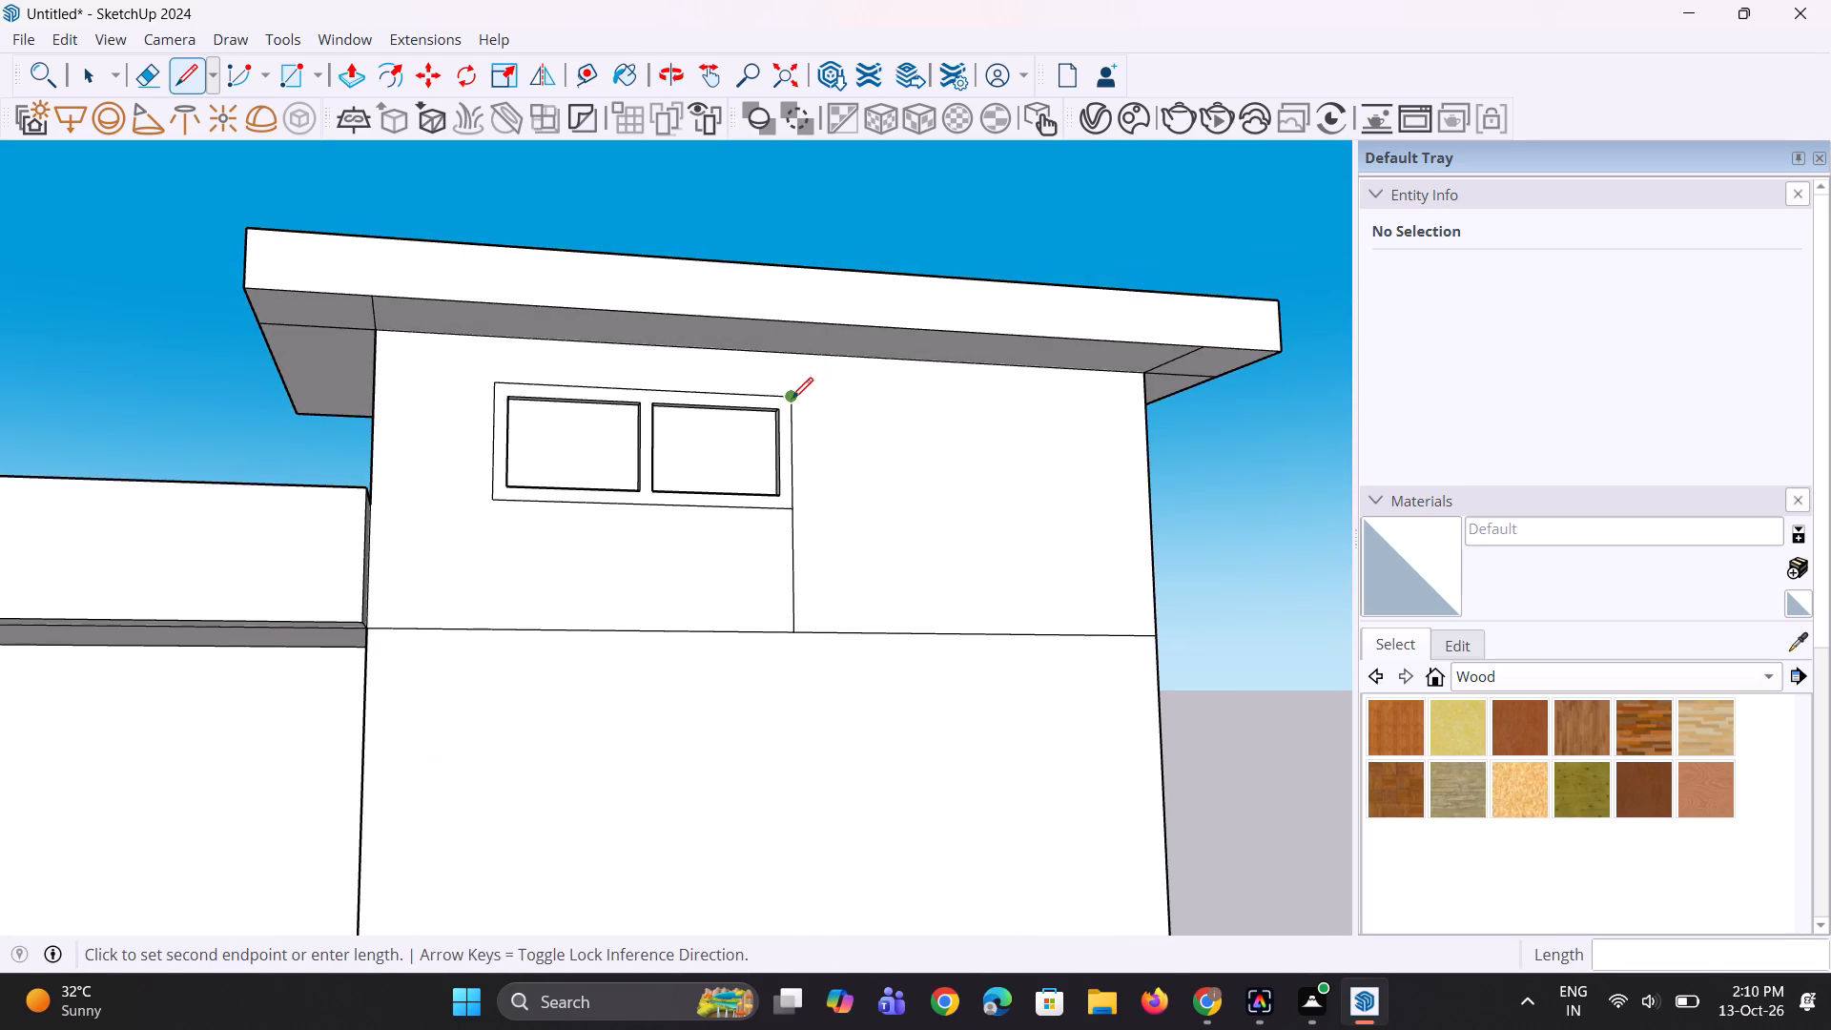
left_click(794, 358)
Continue the vertical line from the horizontal wall line below the window down to the upper floor band.
scroll(783, 441, "down", 6)
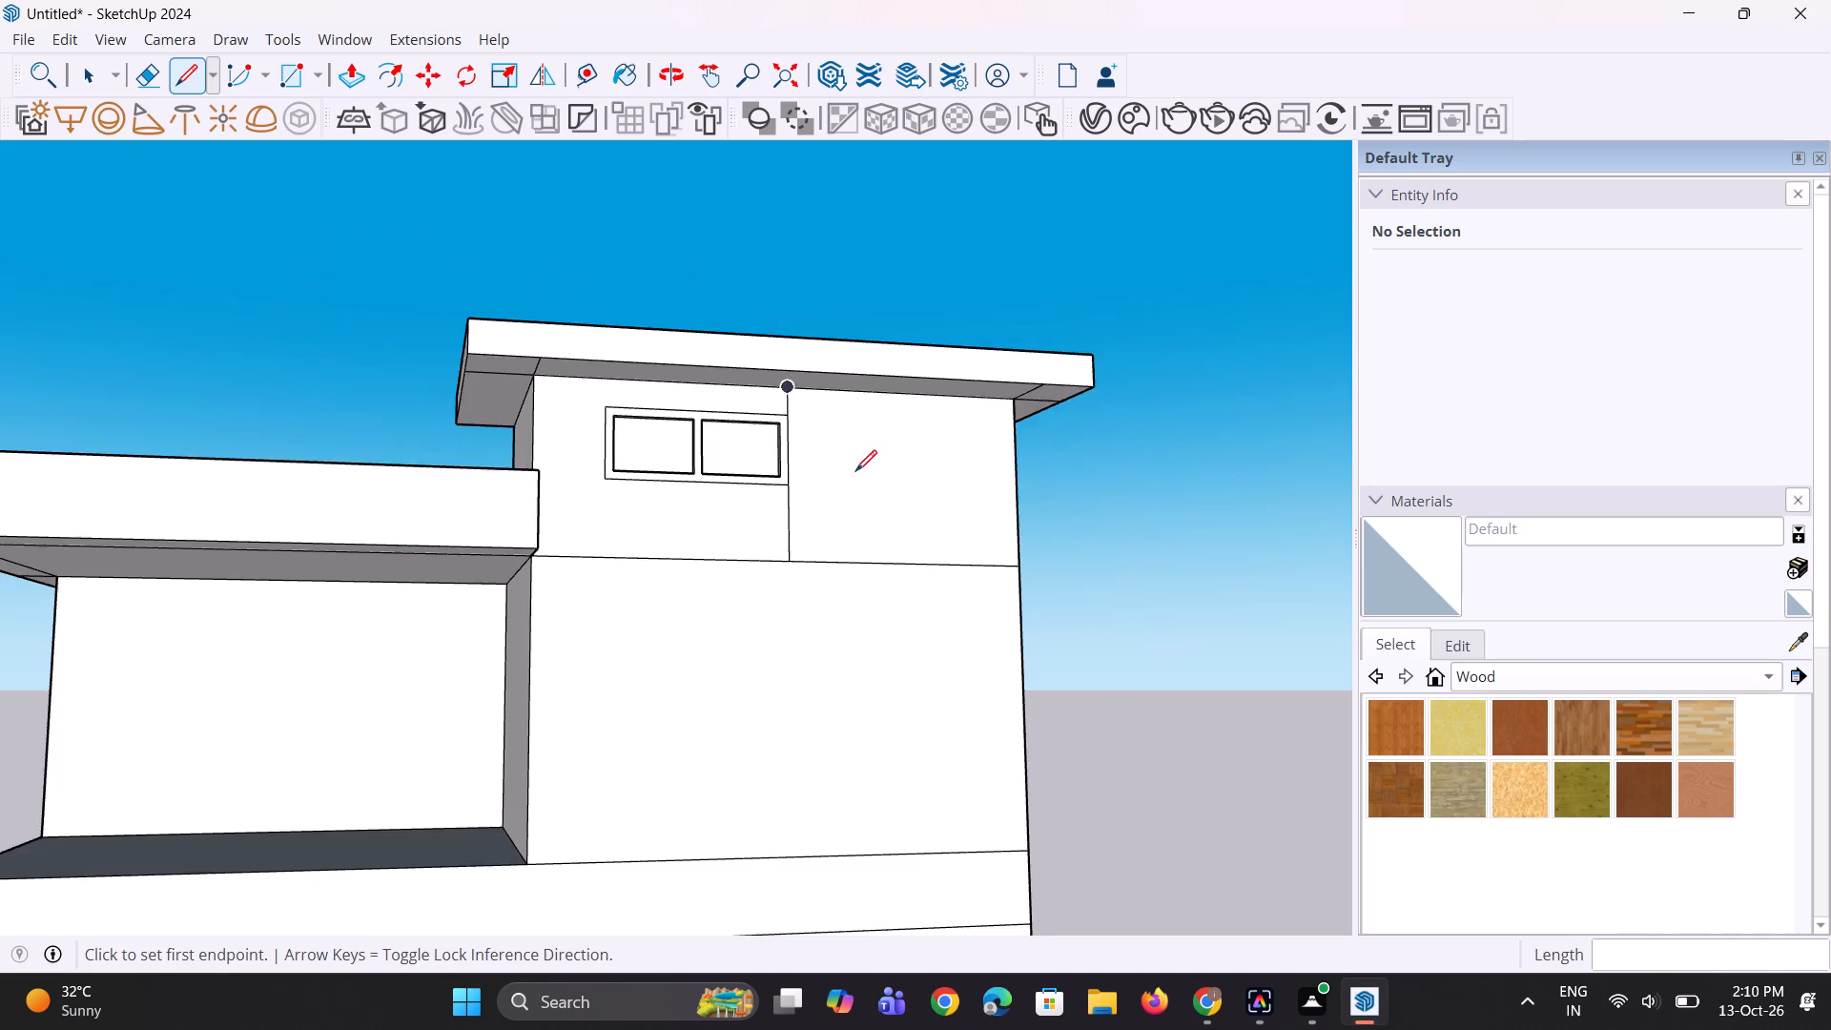
middle_click_drag(856, 473, 841, 555)
scroll(784, 481, "down", 9)
scroll(783, 472, "up", 1)
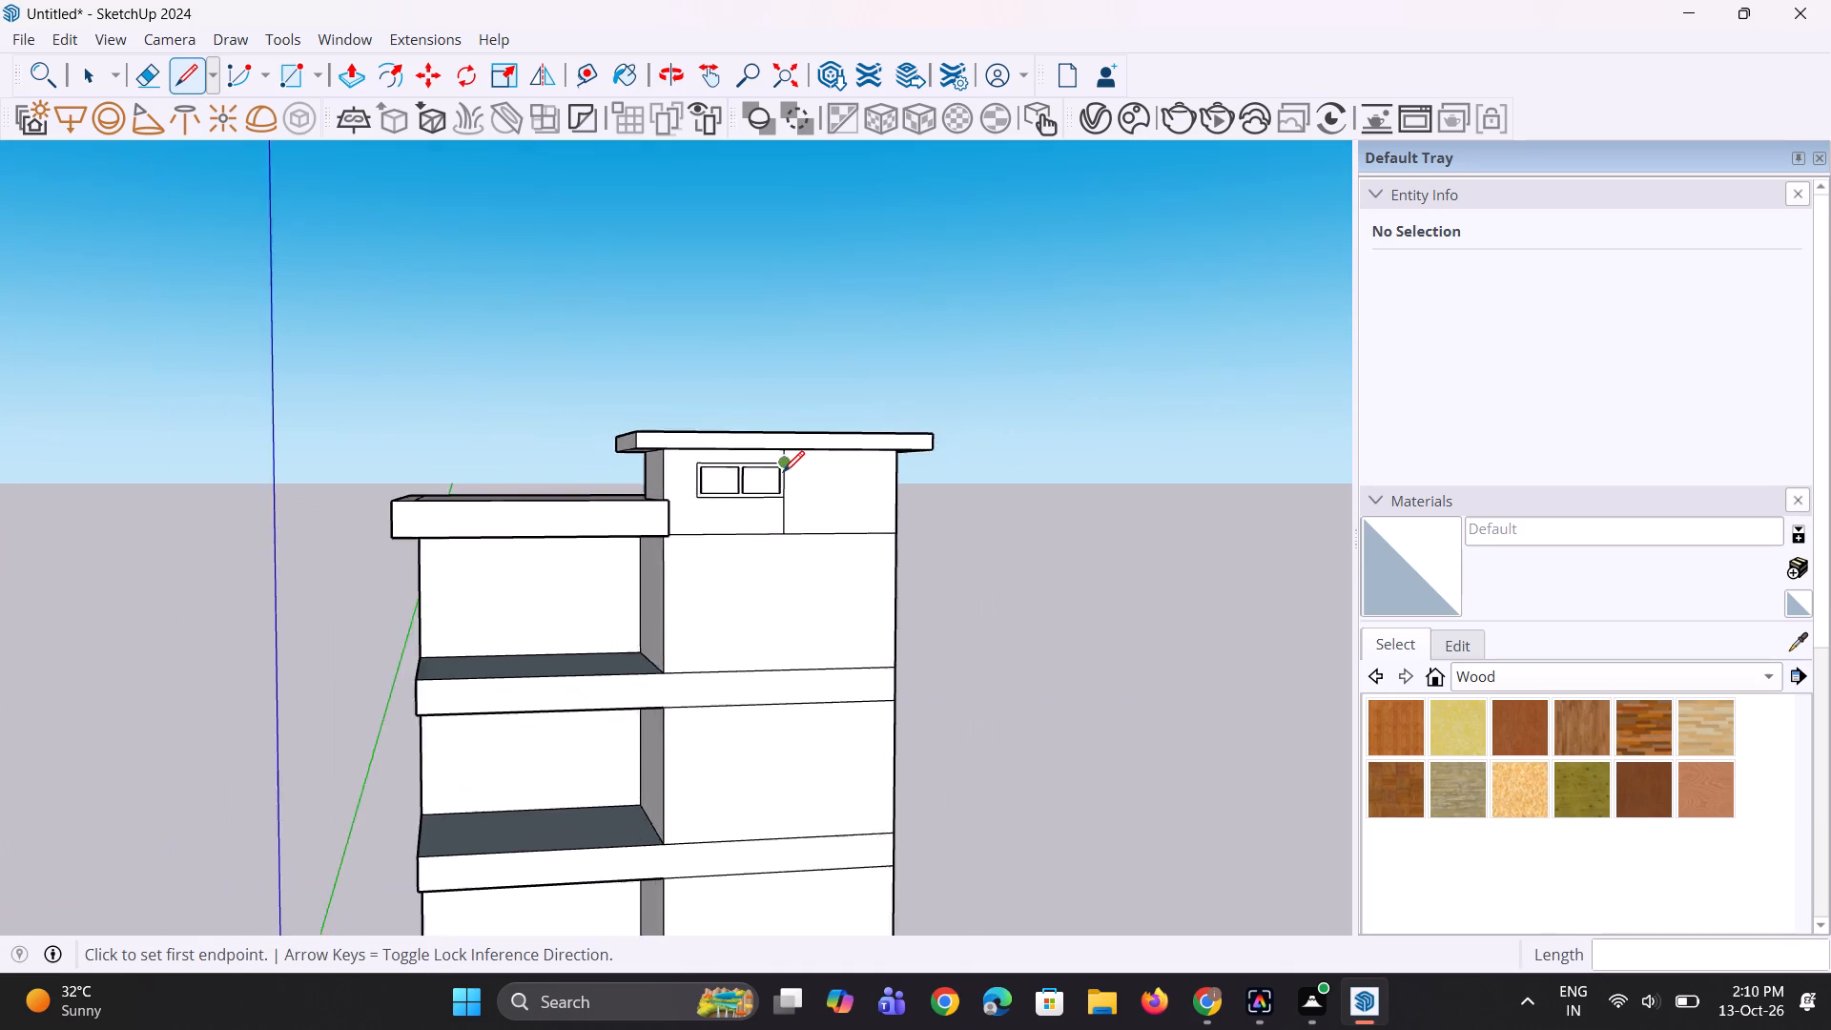
scroll(783, 472, "down", 3)
scroll(786, 519, "up", 6)
left_click(786, 522)
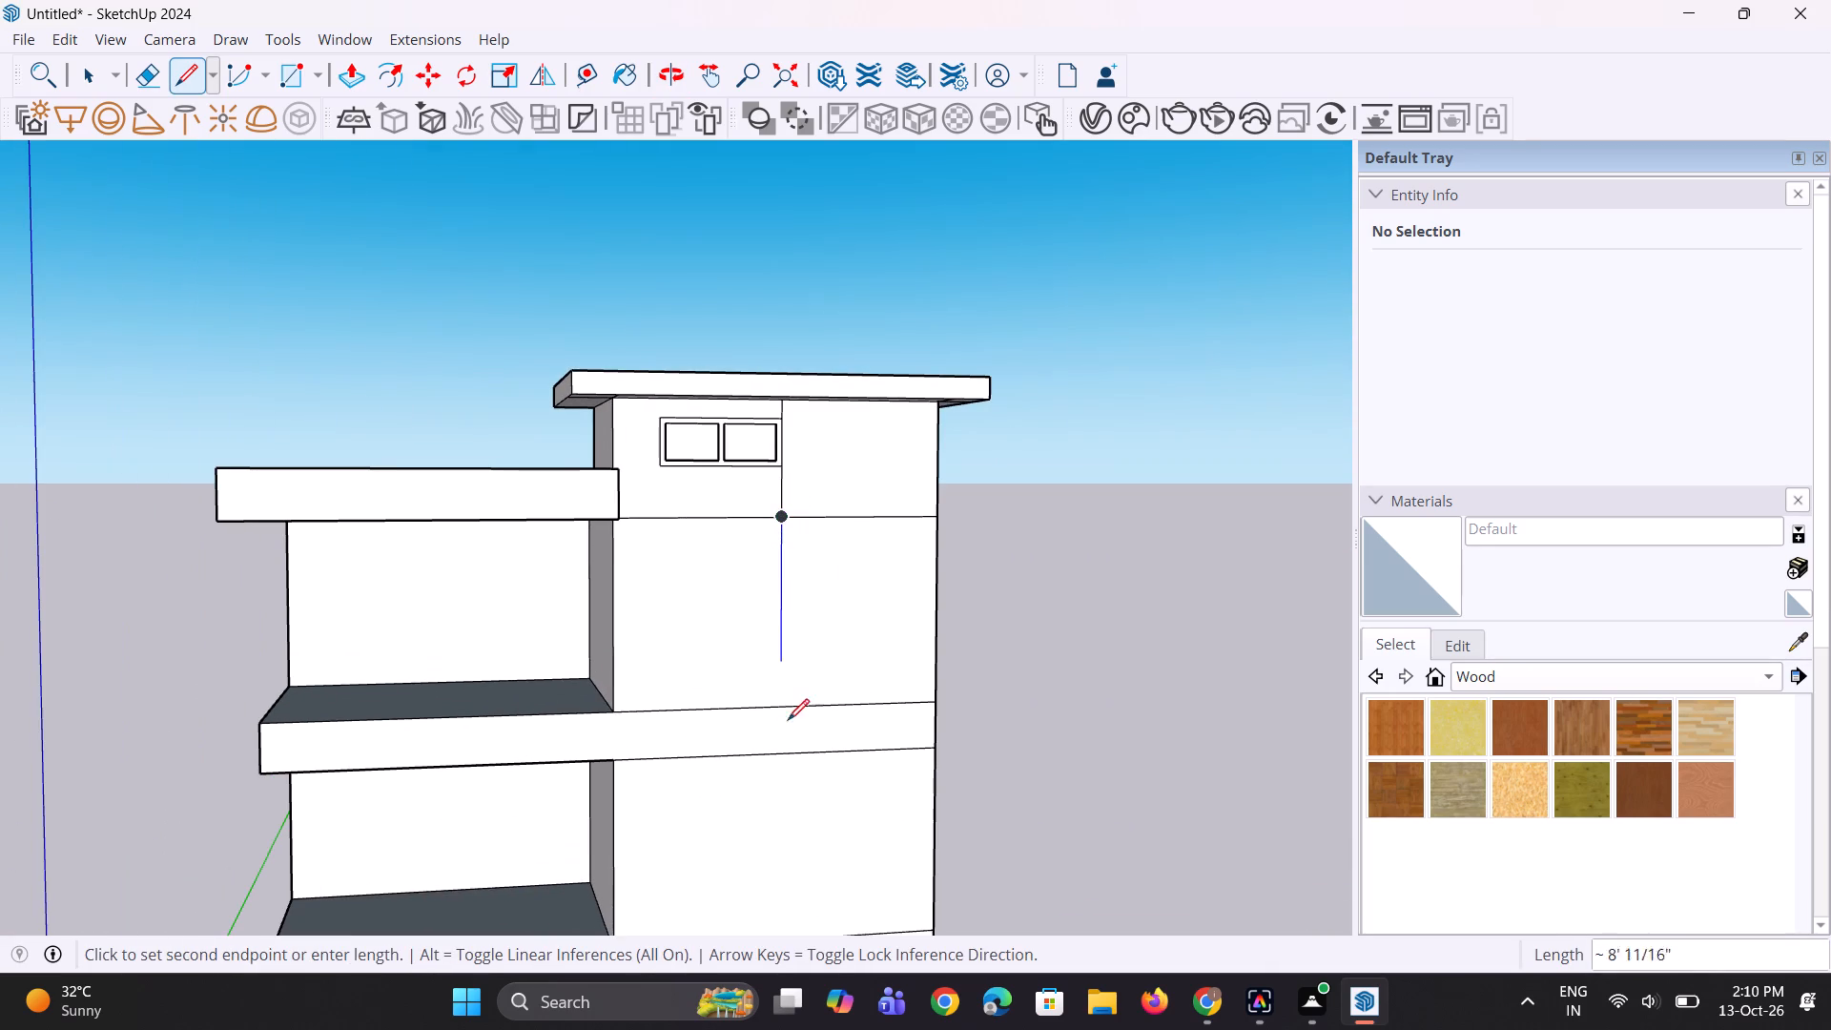
left_click(773, 704)
middle_click_drag(861, 700, 853, 702)
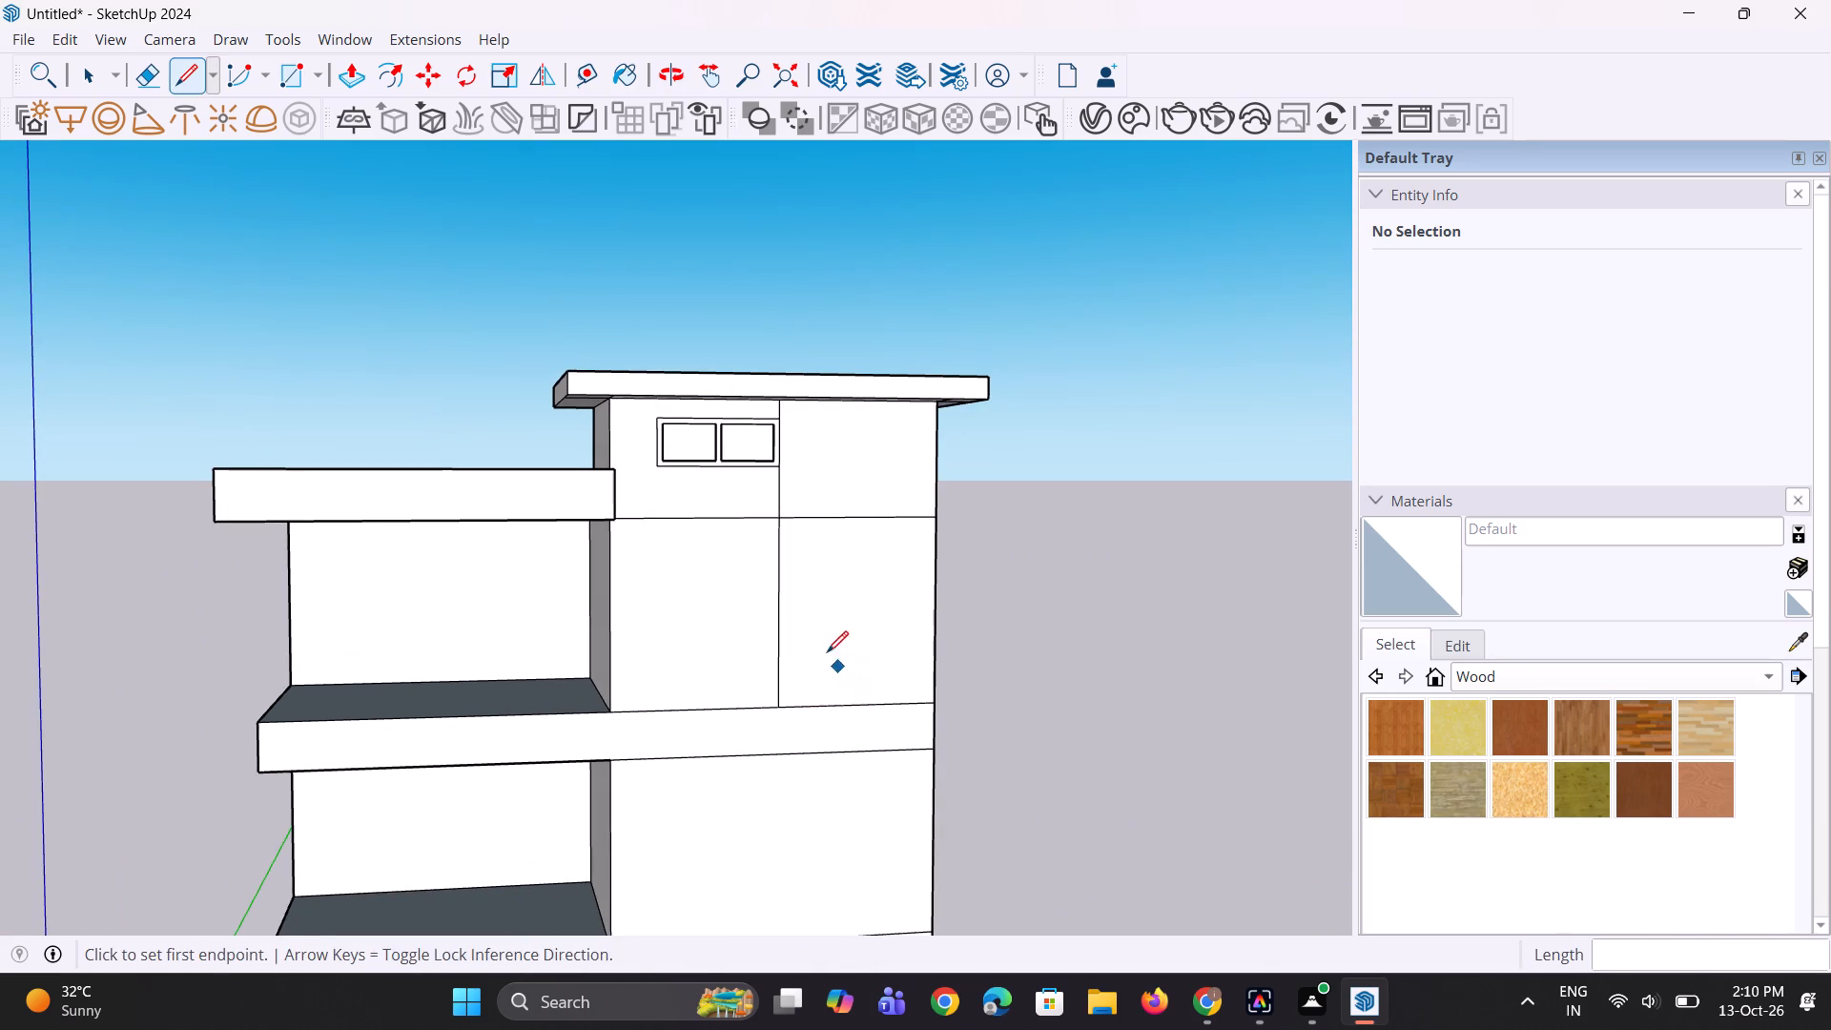
Erase the horizontal wall line on the outer side of the new vertical division, away from the window.
key("space")
key("space")
key("e")
scroll(854, 566, "up", 2)
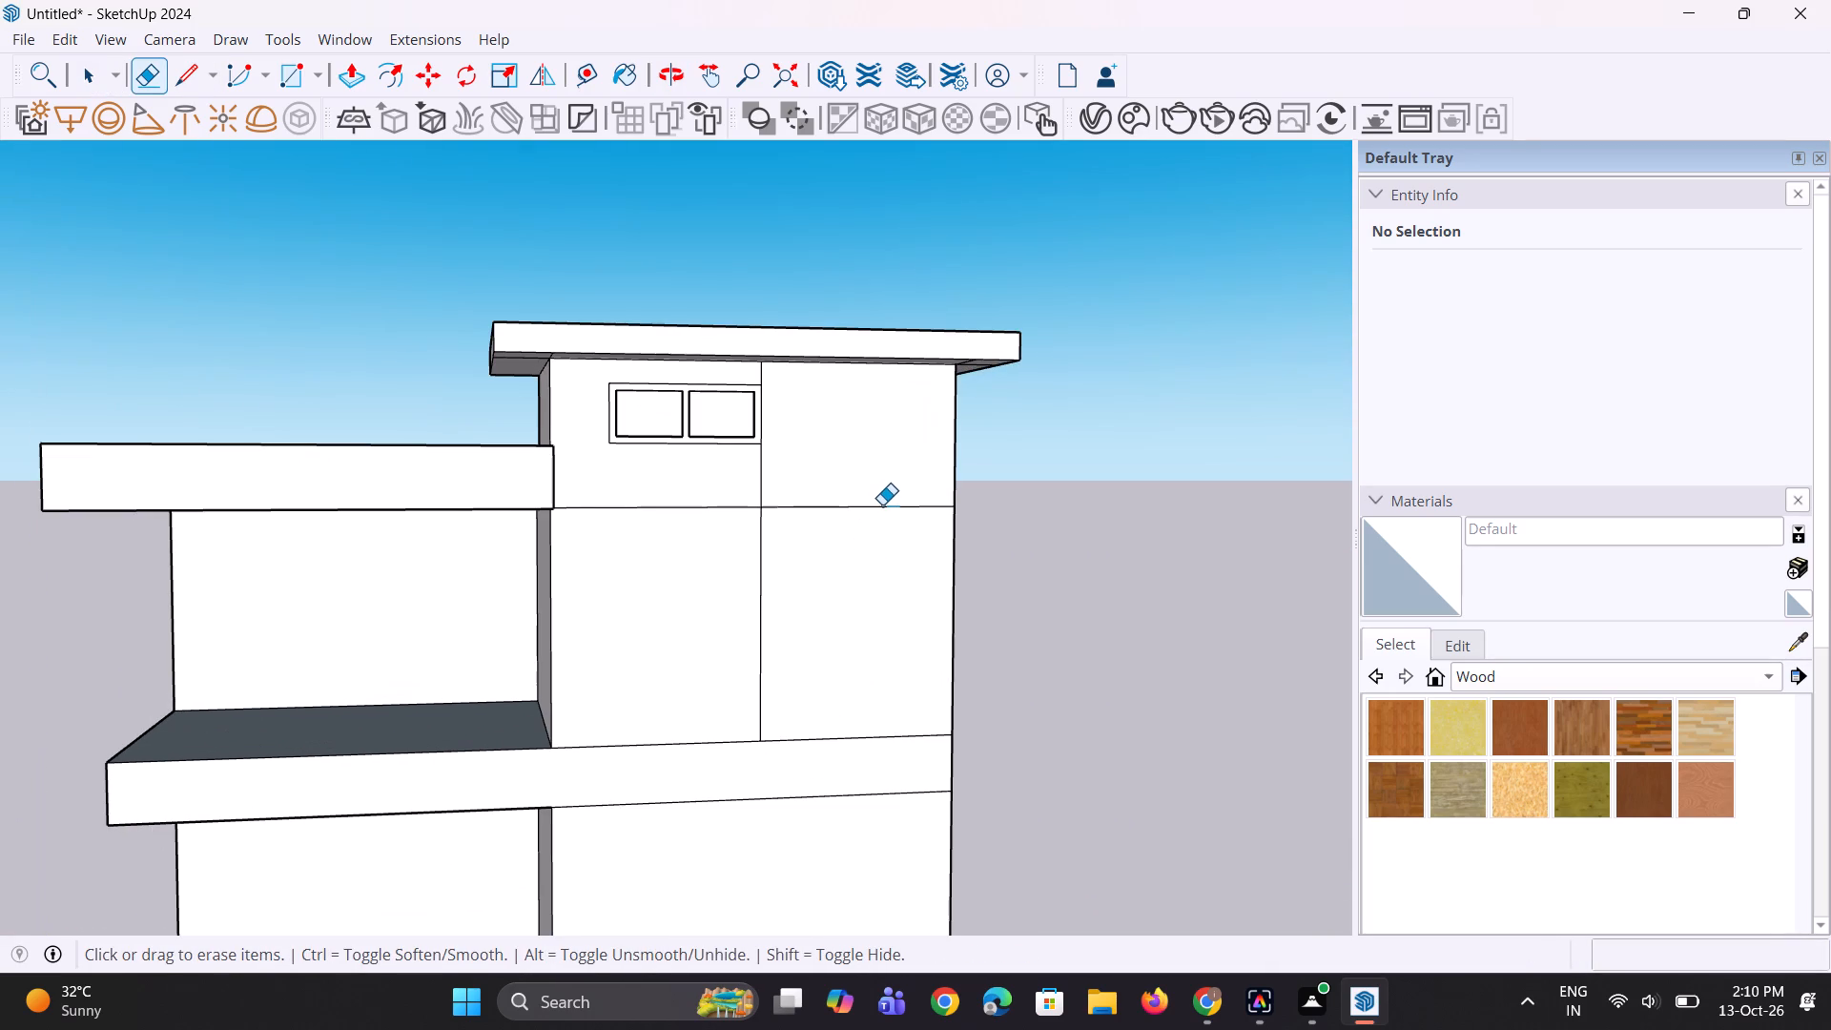
left_click(882, 505)
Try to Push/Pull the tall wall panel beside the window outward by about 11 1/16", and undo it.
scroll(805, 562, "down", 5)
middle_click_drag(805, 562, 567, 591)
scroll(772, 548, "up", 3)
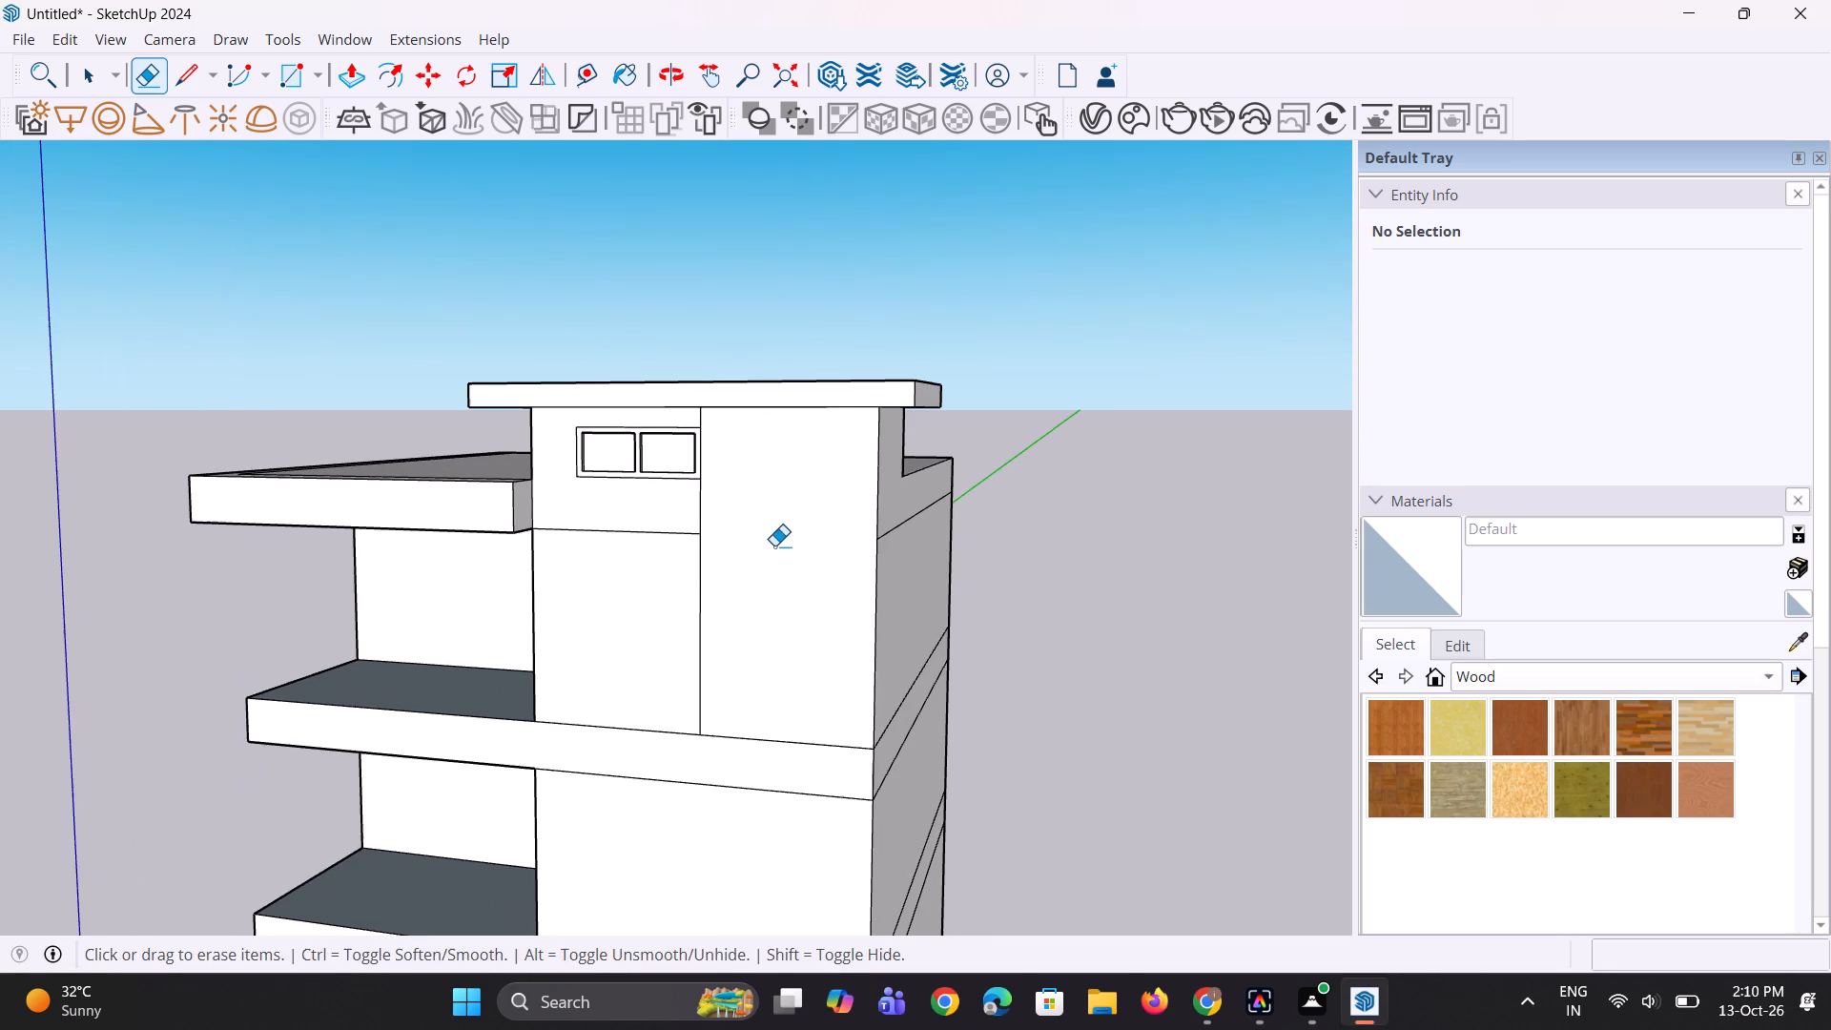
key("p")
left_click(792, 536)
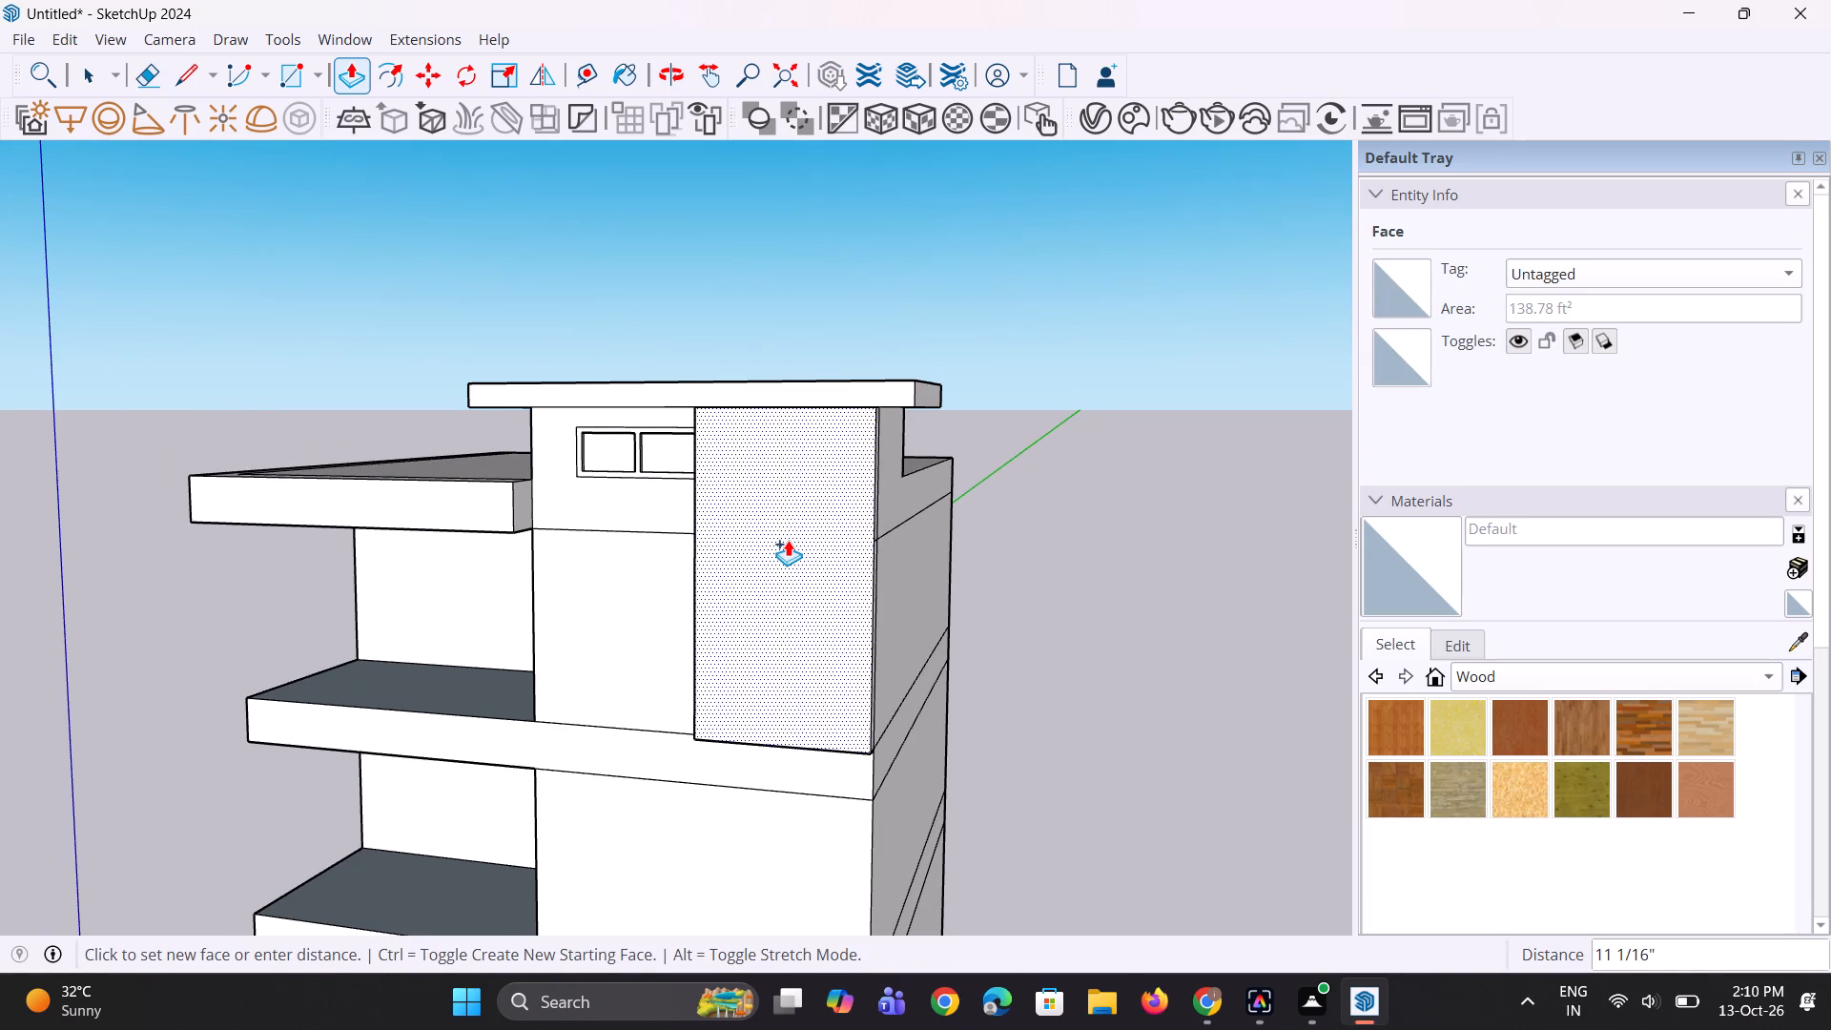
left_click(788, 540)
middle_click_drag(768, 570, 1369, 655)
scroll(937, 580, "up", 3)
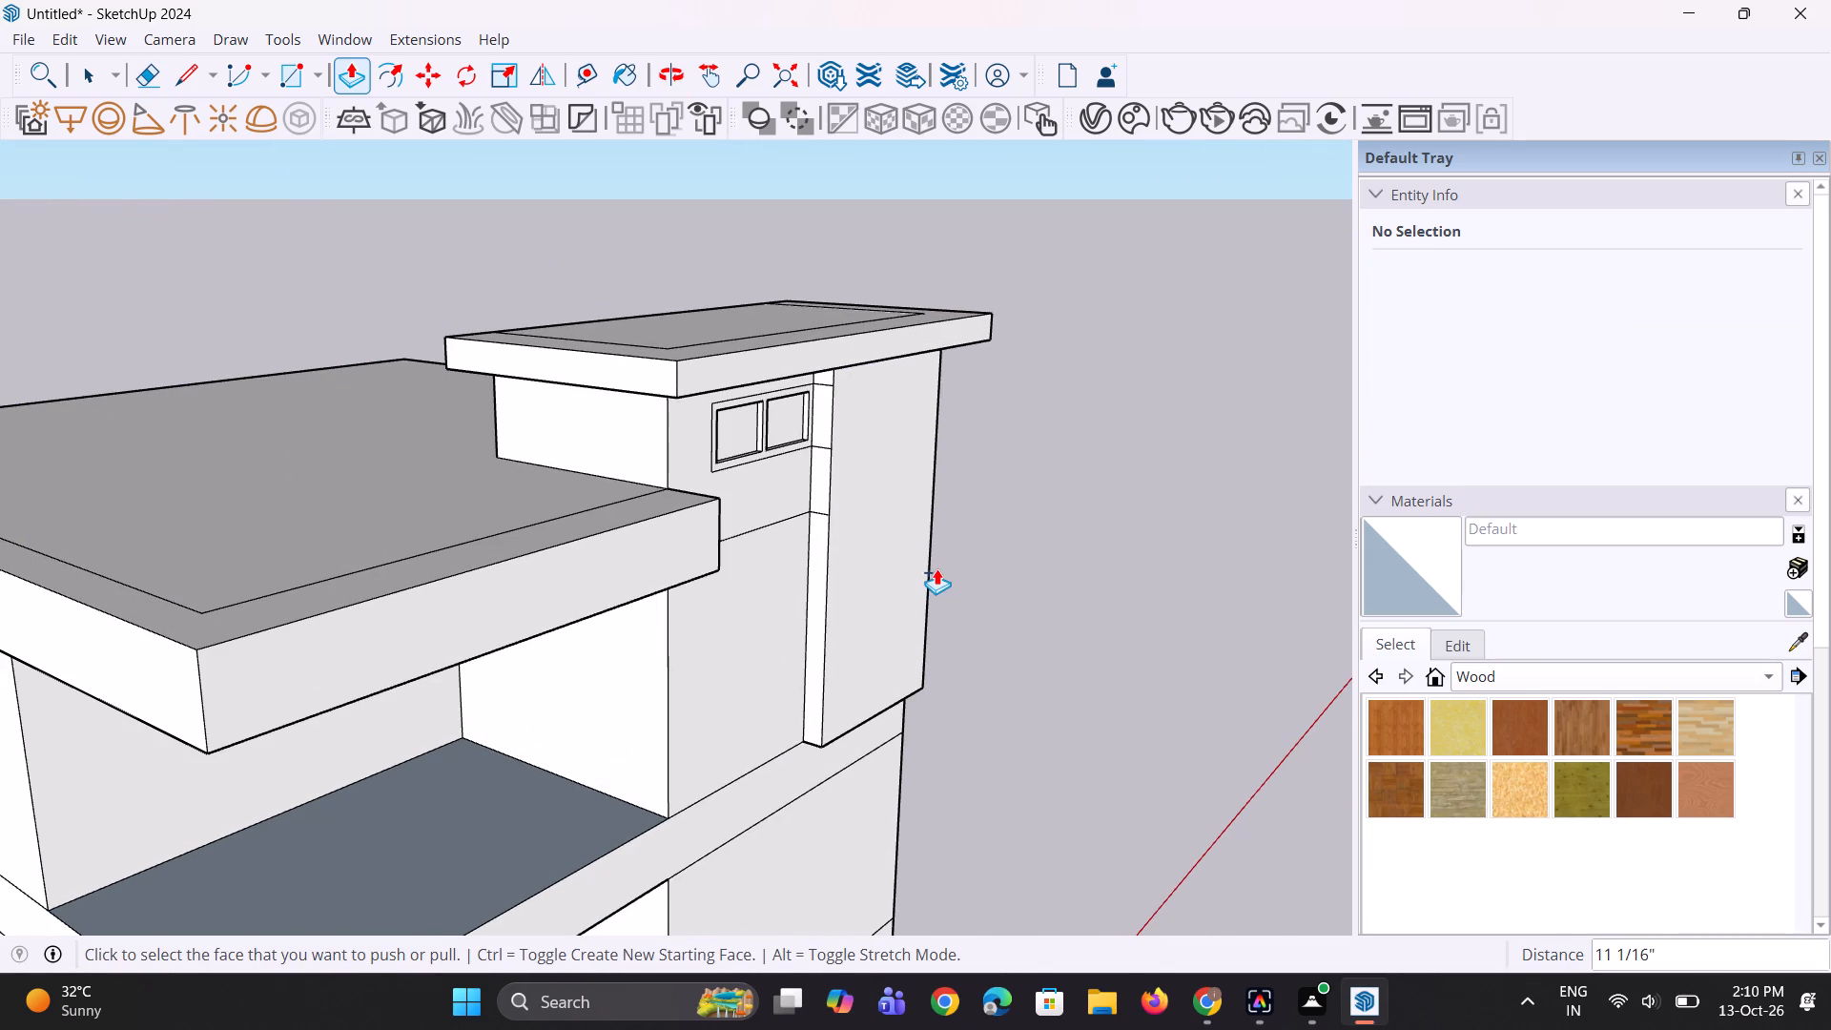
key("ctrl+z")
Push/Pull the tall wall panel beside the window outward by about 2 5/8".
left_click(894, 501)
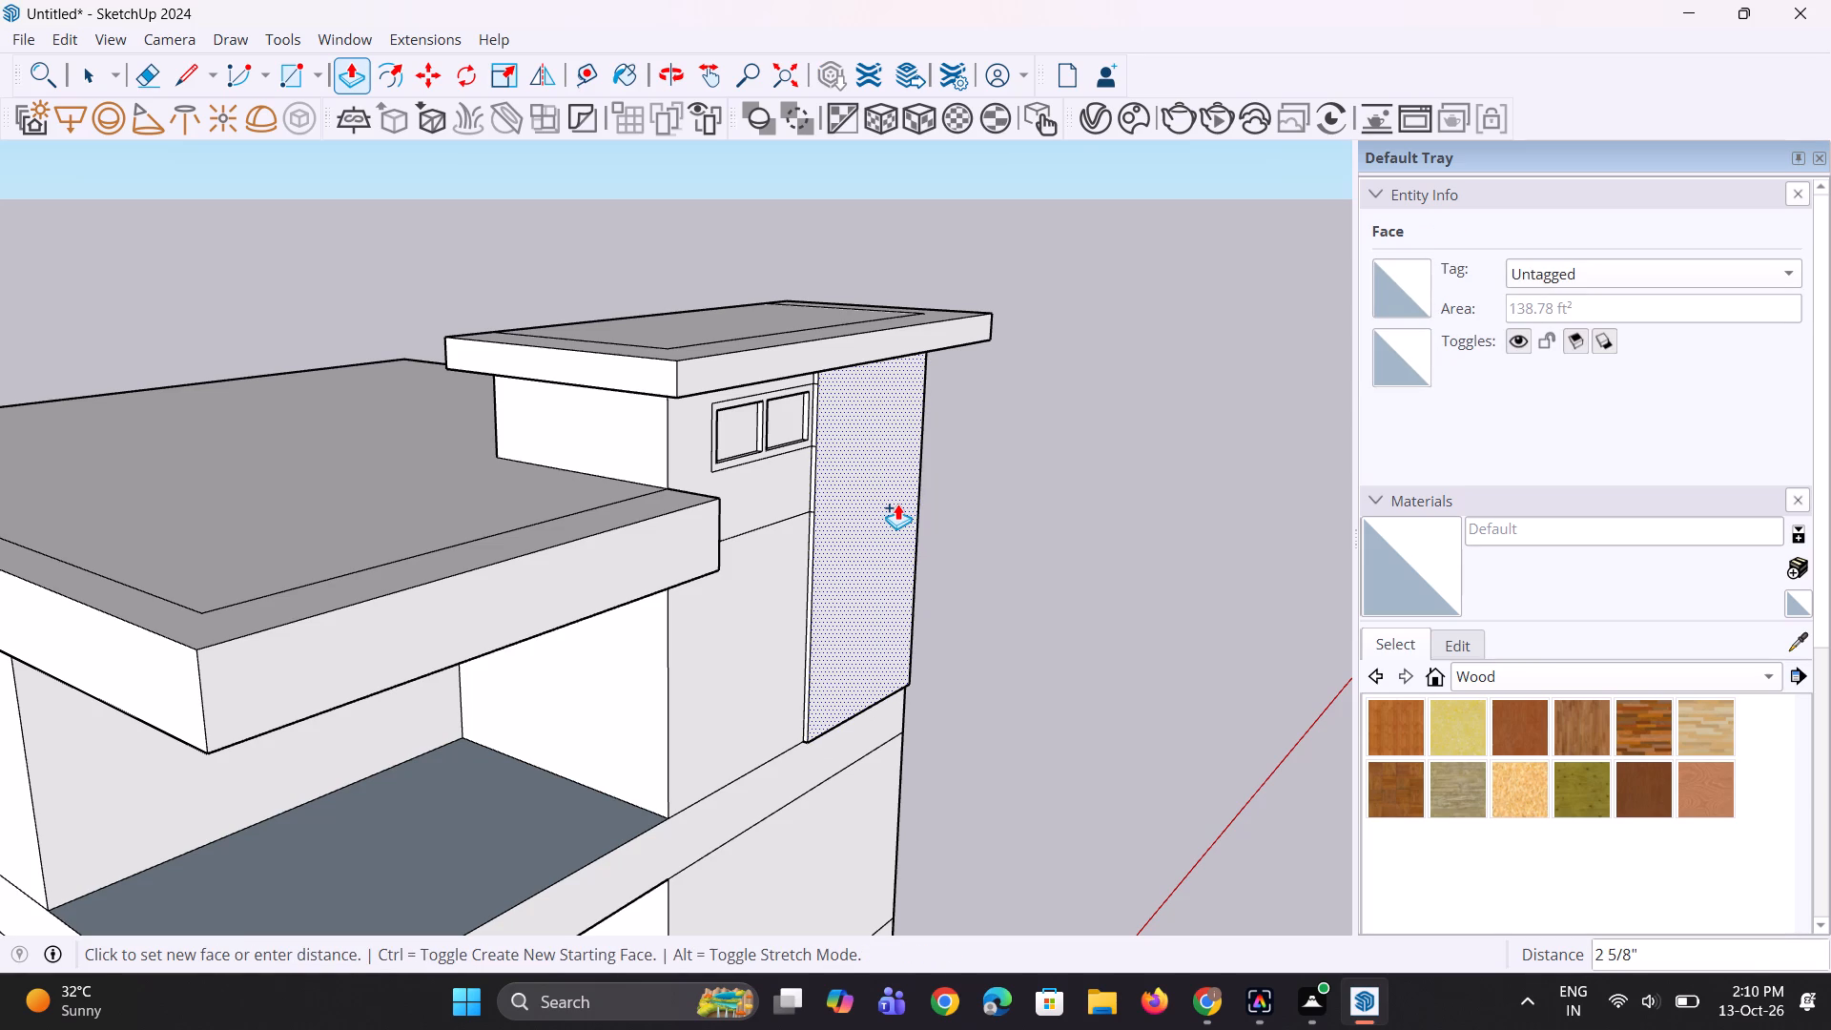
left_click(897, 504)
Erase the short seam edges on the raised panel's narrow side at the window frame's upper and lower corners.
middle_click_drag(854, 609, 854, 555)
scroll(821, 366, "up", 16)
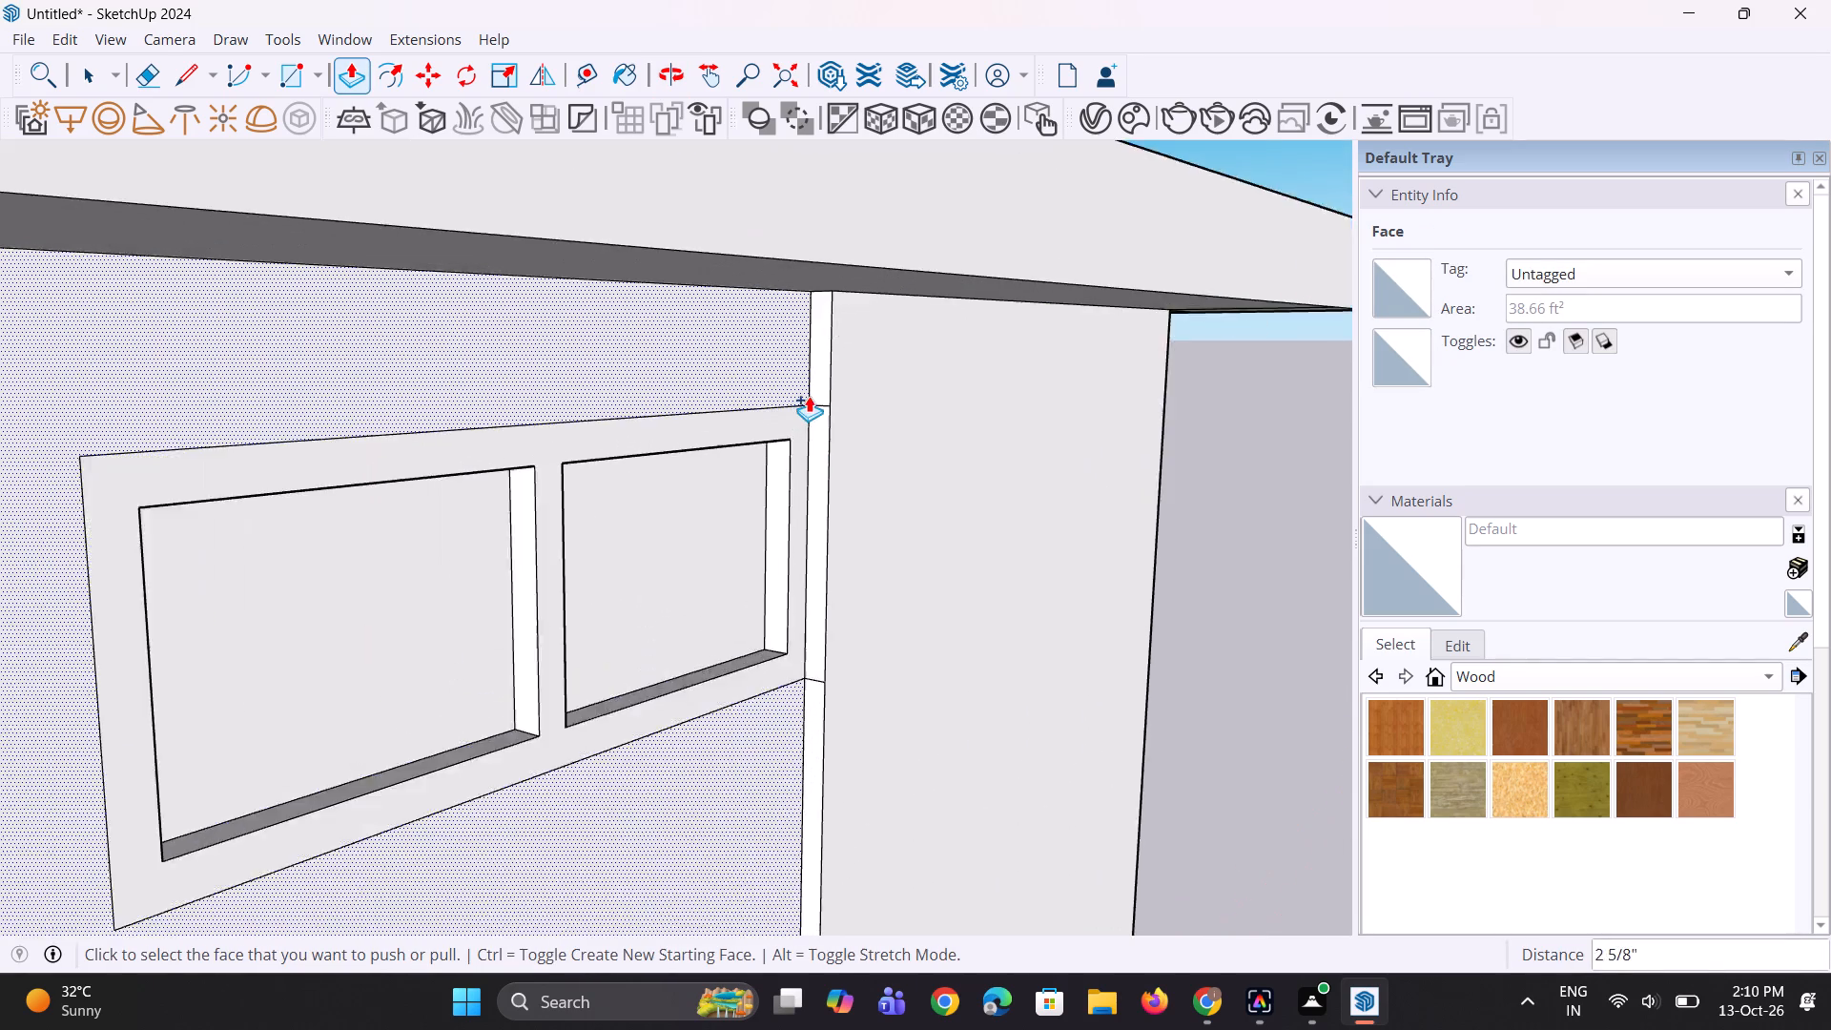
scroll(809, 396, "up", 3)
key("e")
left_click(825, 413)
scroll(829, 482, "down", 2)
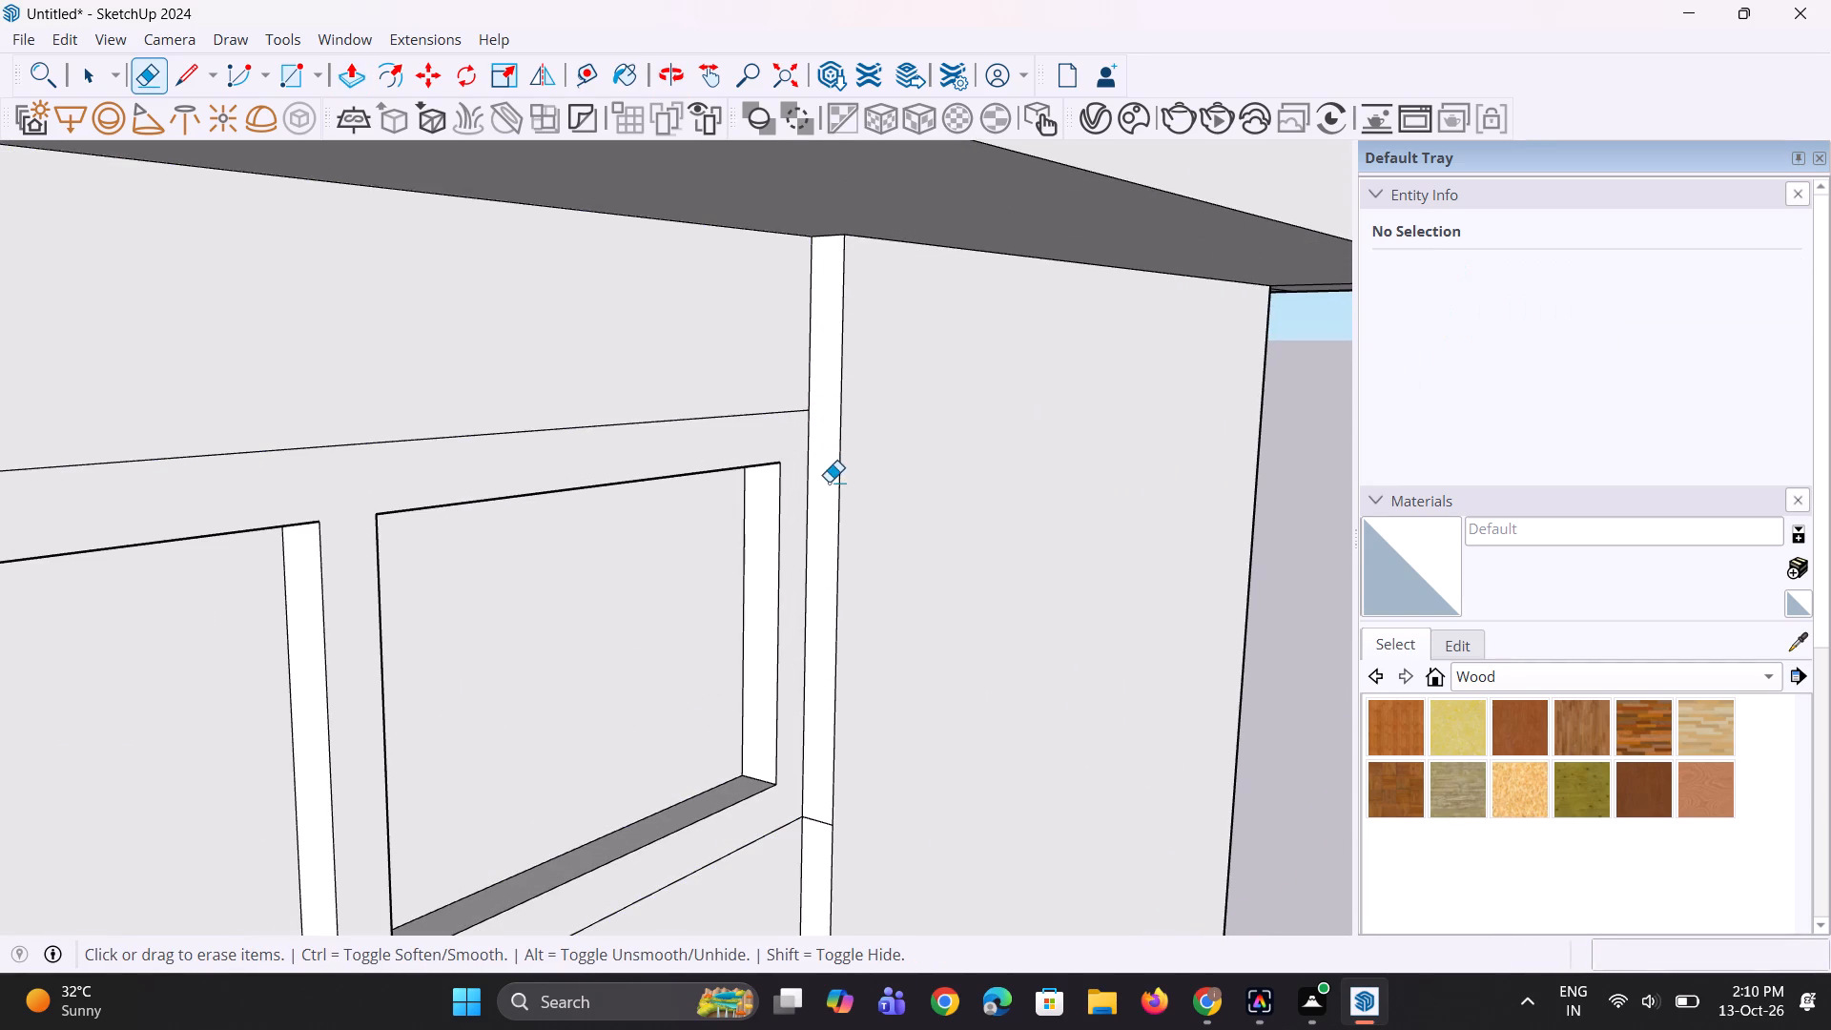
scroll(829, 482, "down", 4)
scroll(823, 861, "up", 5)
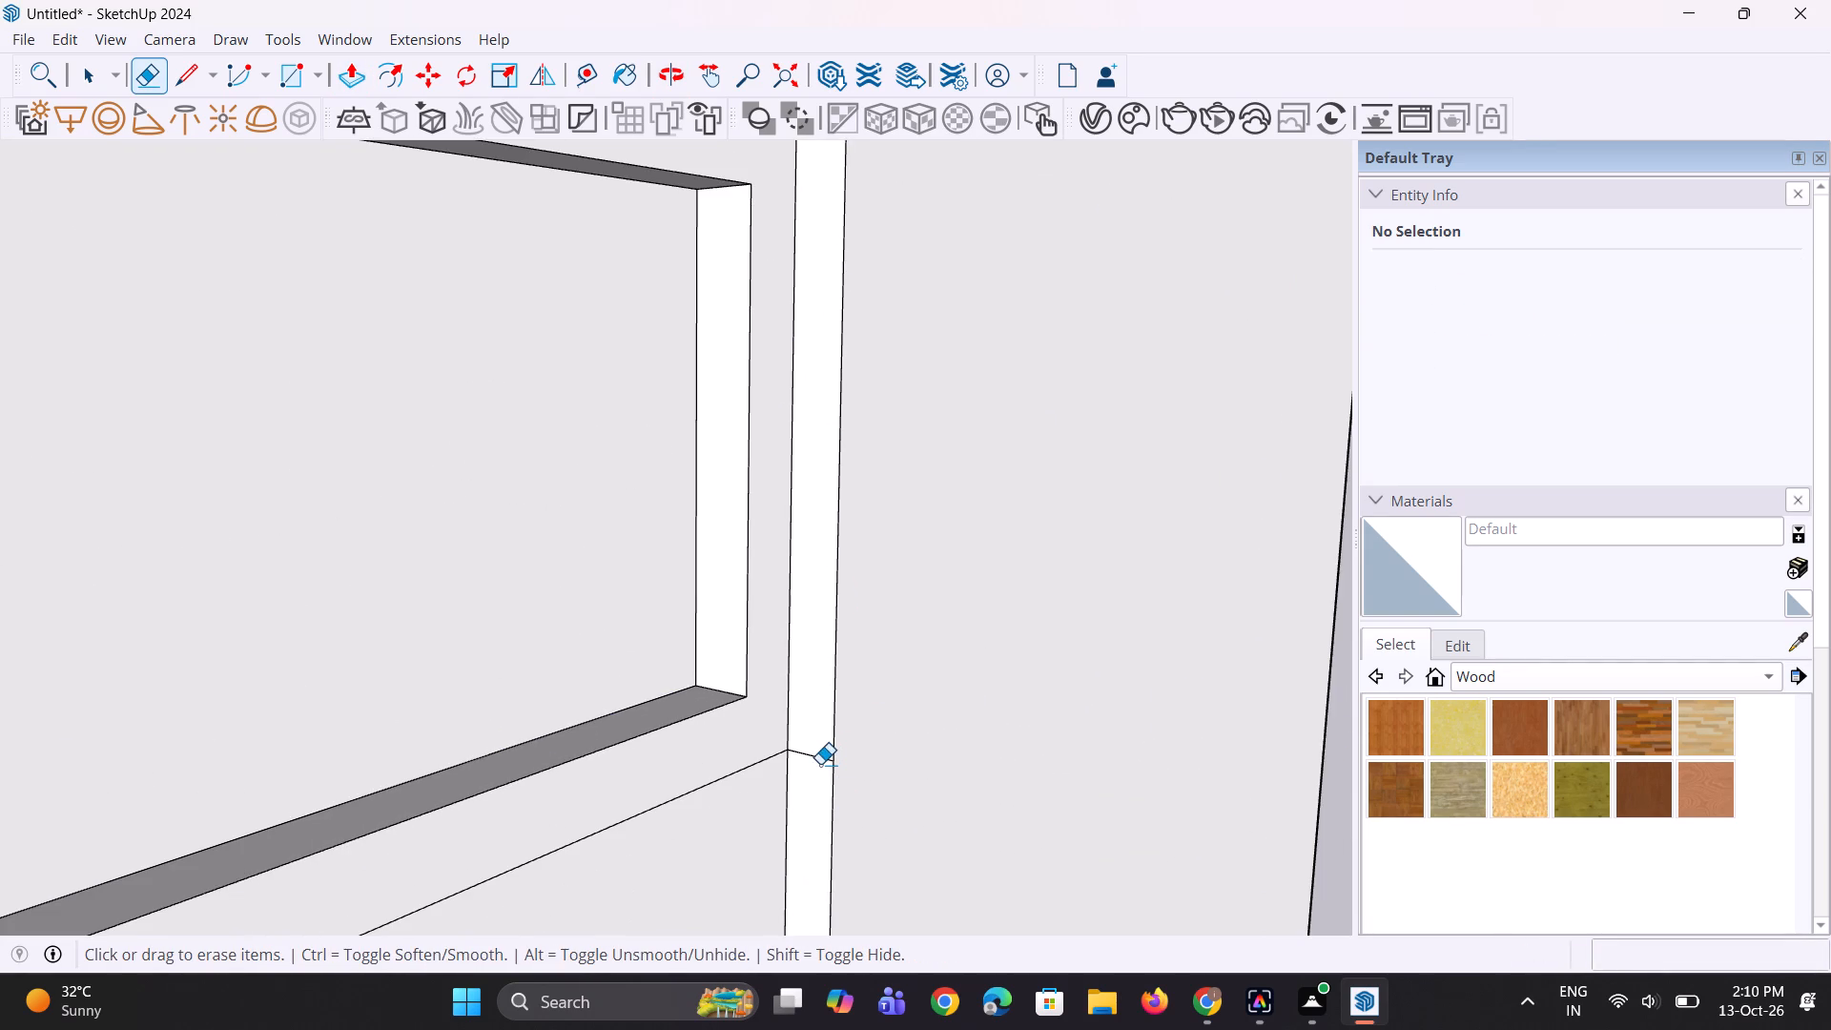
left_click(822, 761)
Erase the remaining short seam on the panel's narrow side where the horizontal wall line meets it.
scroll(838, 702, "down", 14)
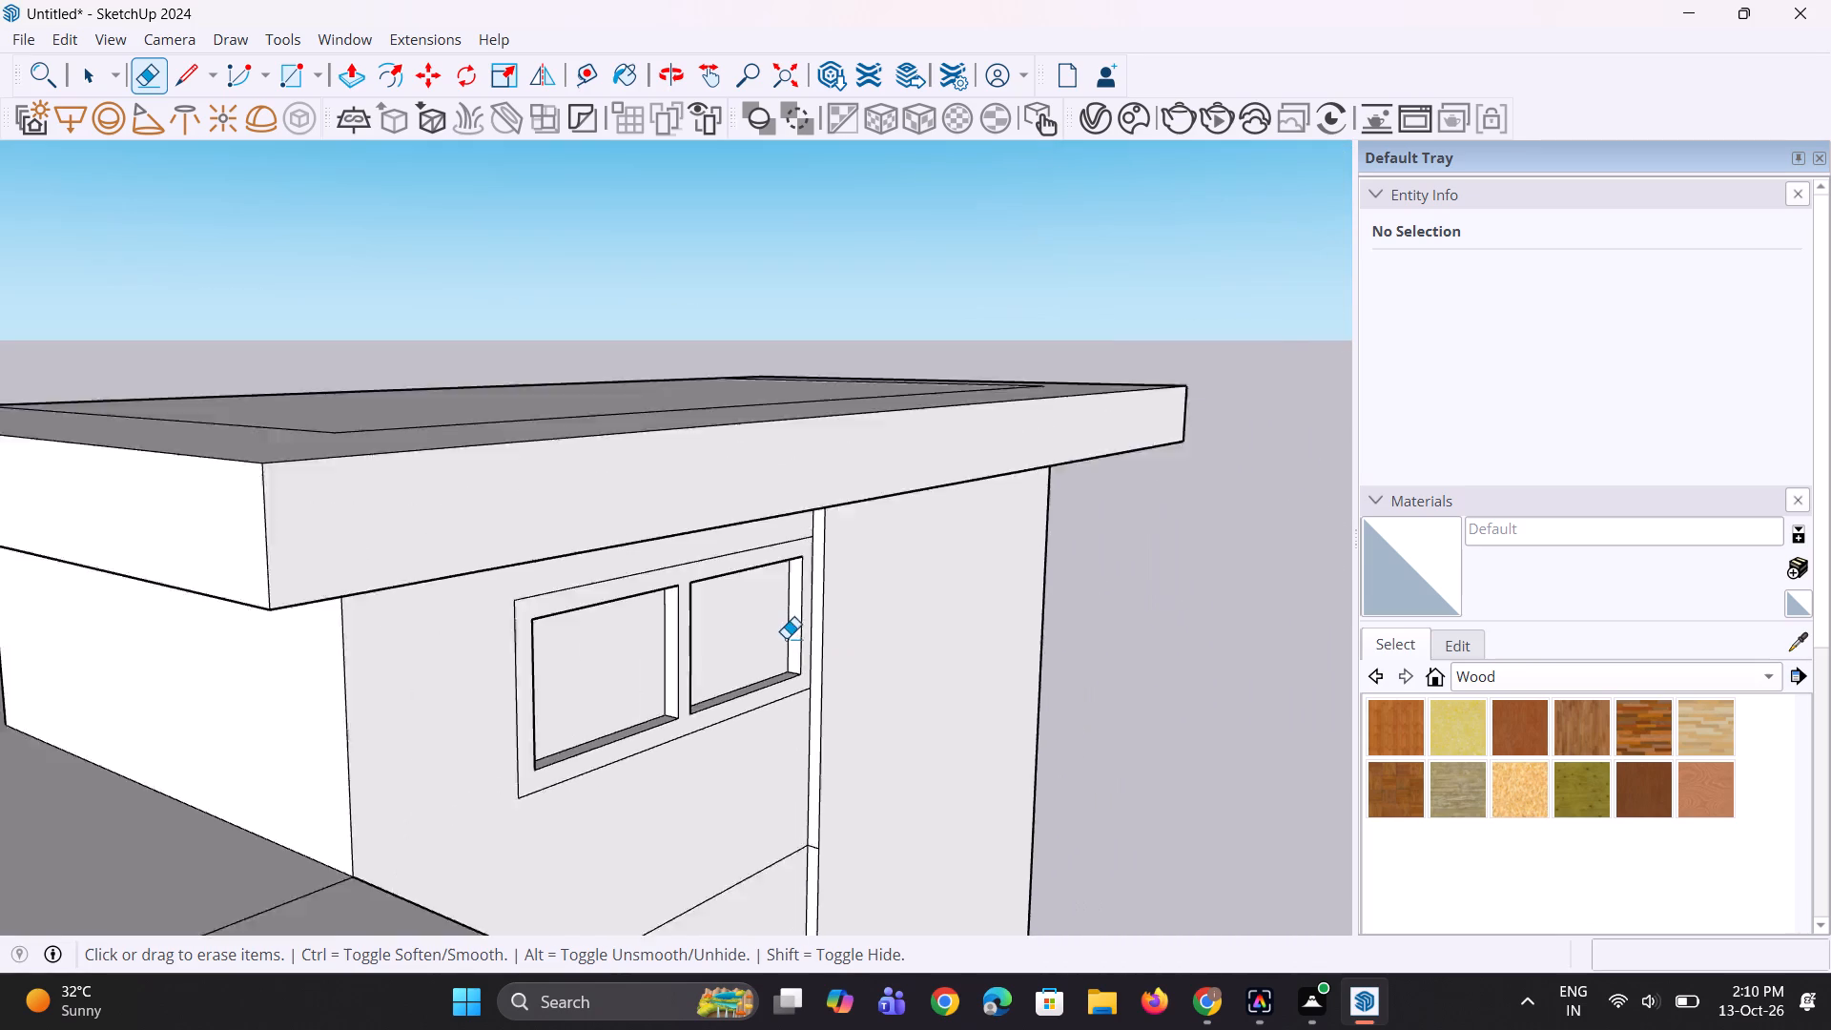
scroll(786, 638, "down", 7)
scroll(818, 810, "up", 5)
scroll(777, 708, "up", 15)
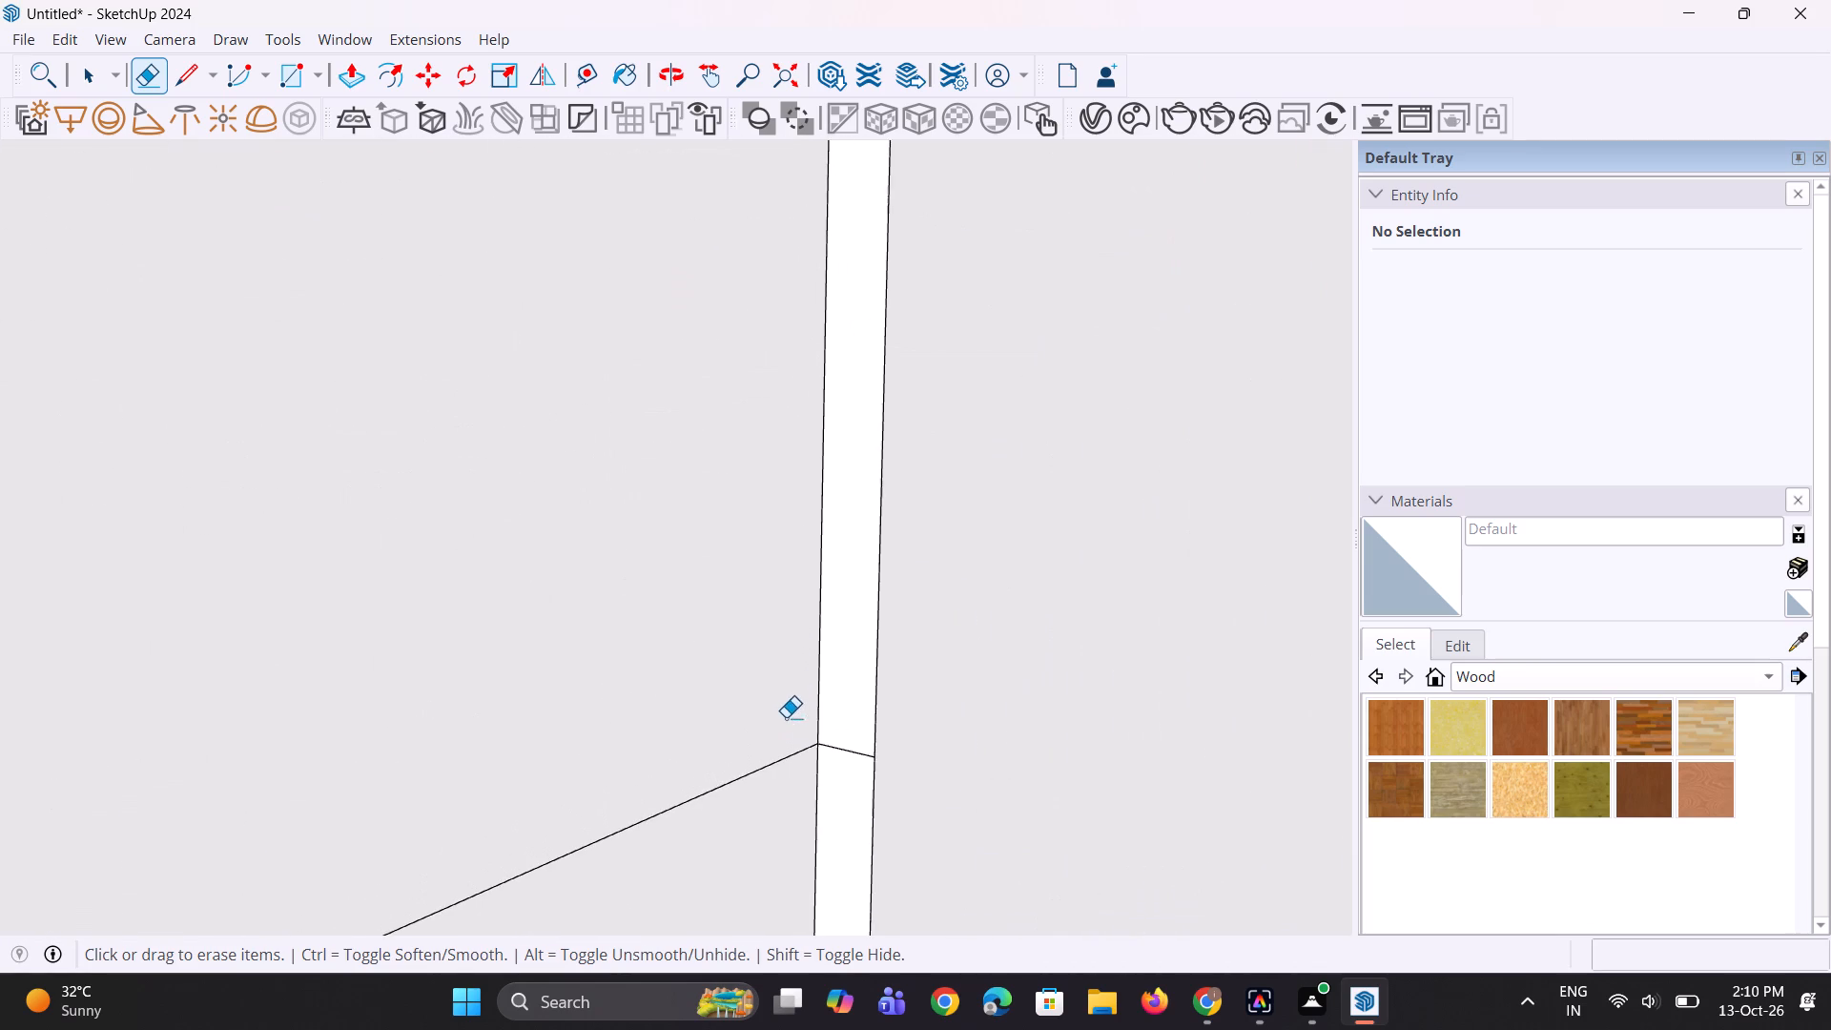
scroll(786, 717, "up", 4)
left_click(866, 749)
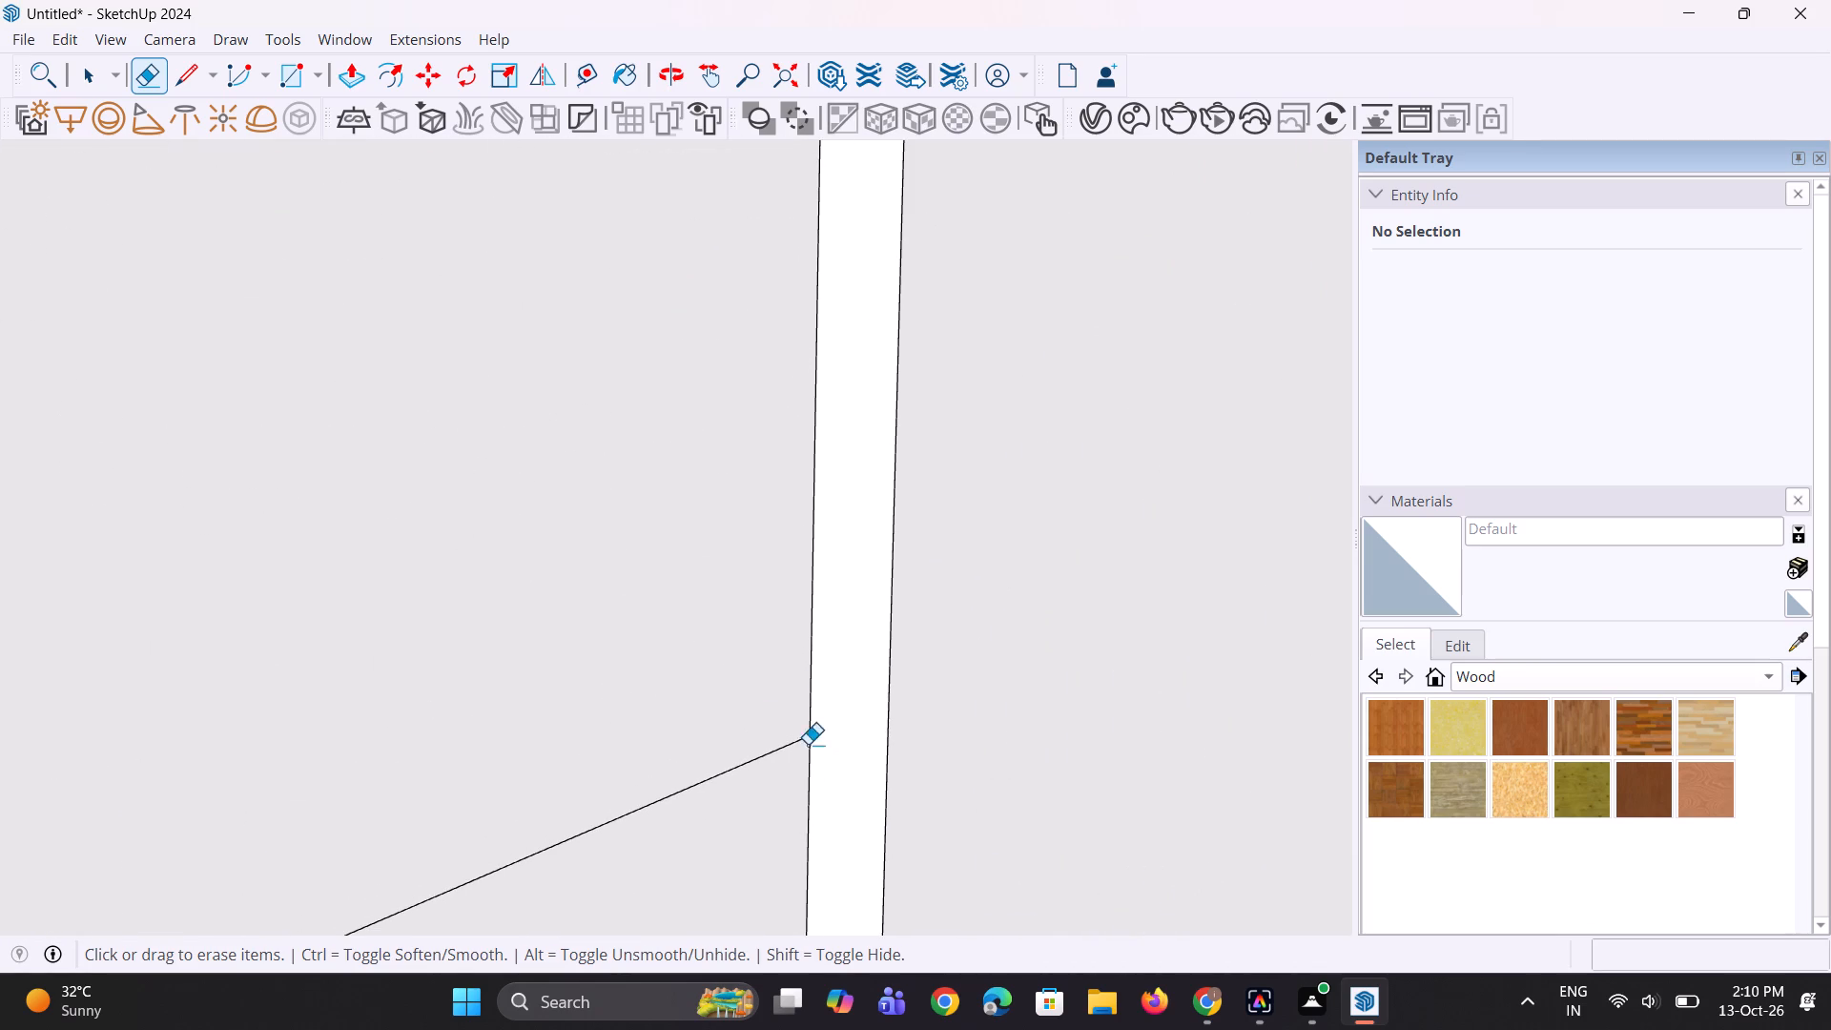
scroll(756, 726, "down", 20)
scroll(756, 726, "down", 7)
scroll(688, 632, "down", 6)
middle_click_drag(837, 703, 828, 700)
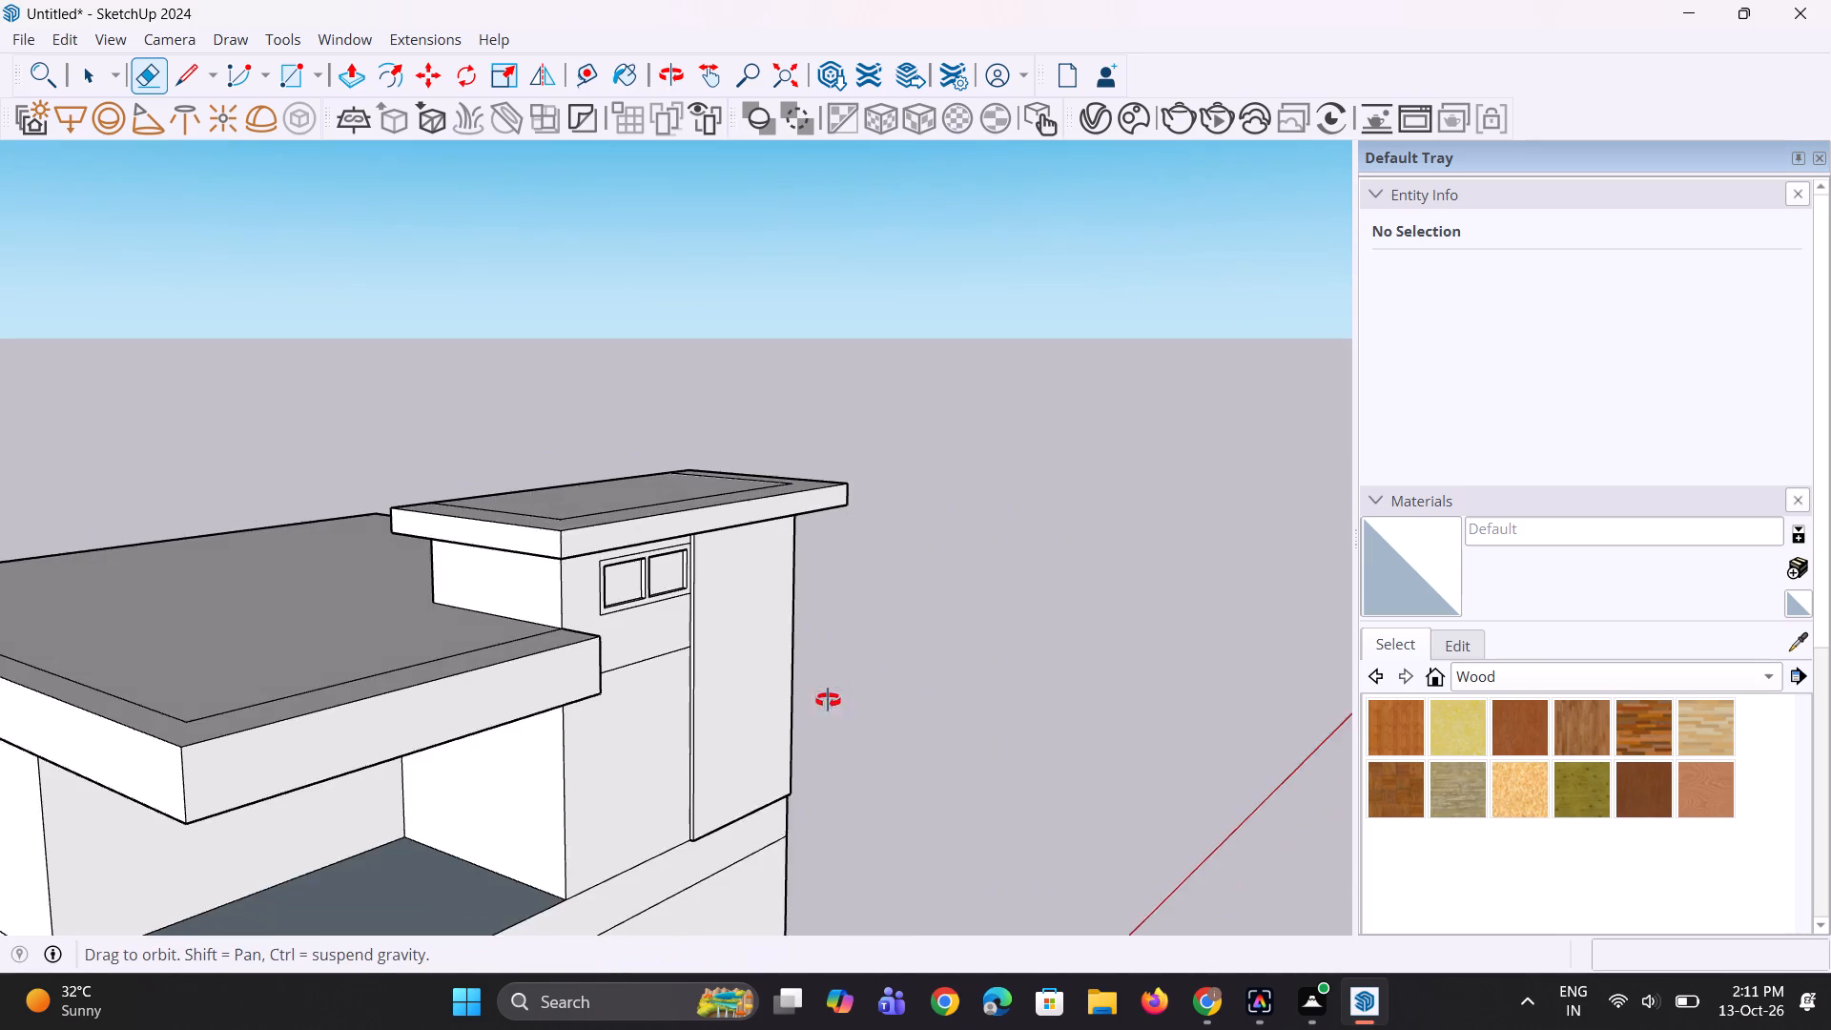
middle_click_drag(828, 700, 780, 633)
key("space")
key("space")
Push/Pull the front face of the upper floor band below the raised panel outward by about 2' 5/16".
scroll(702, 551, "down", 11)
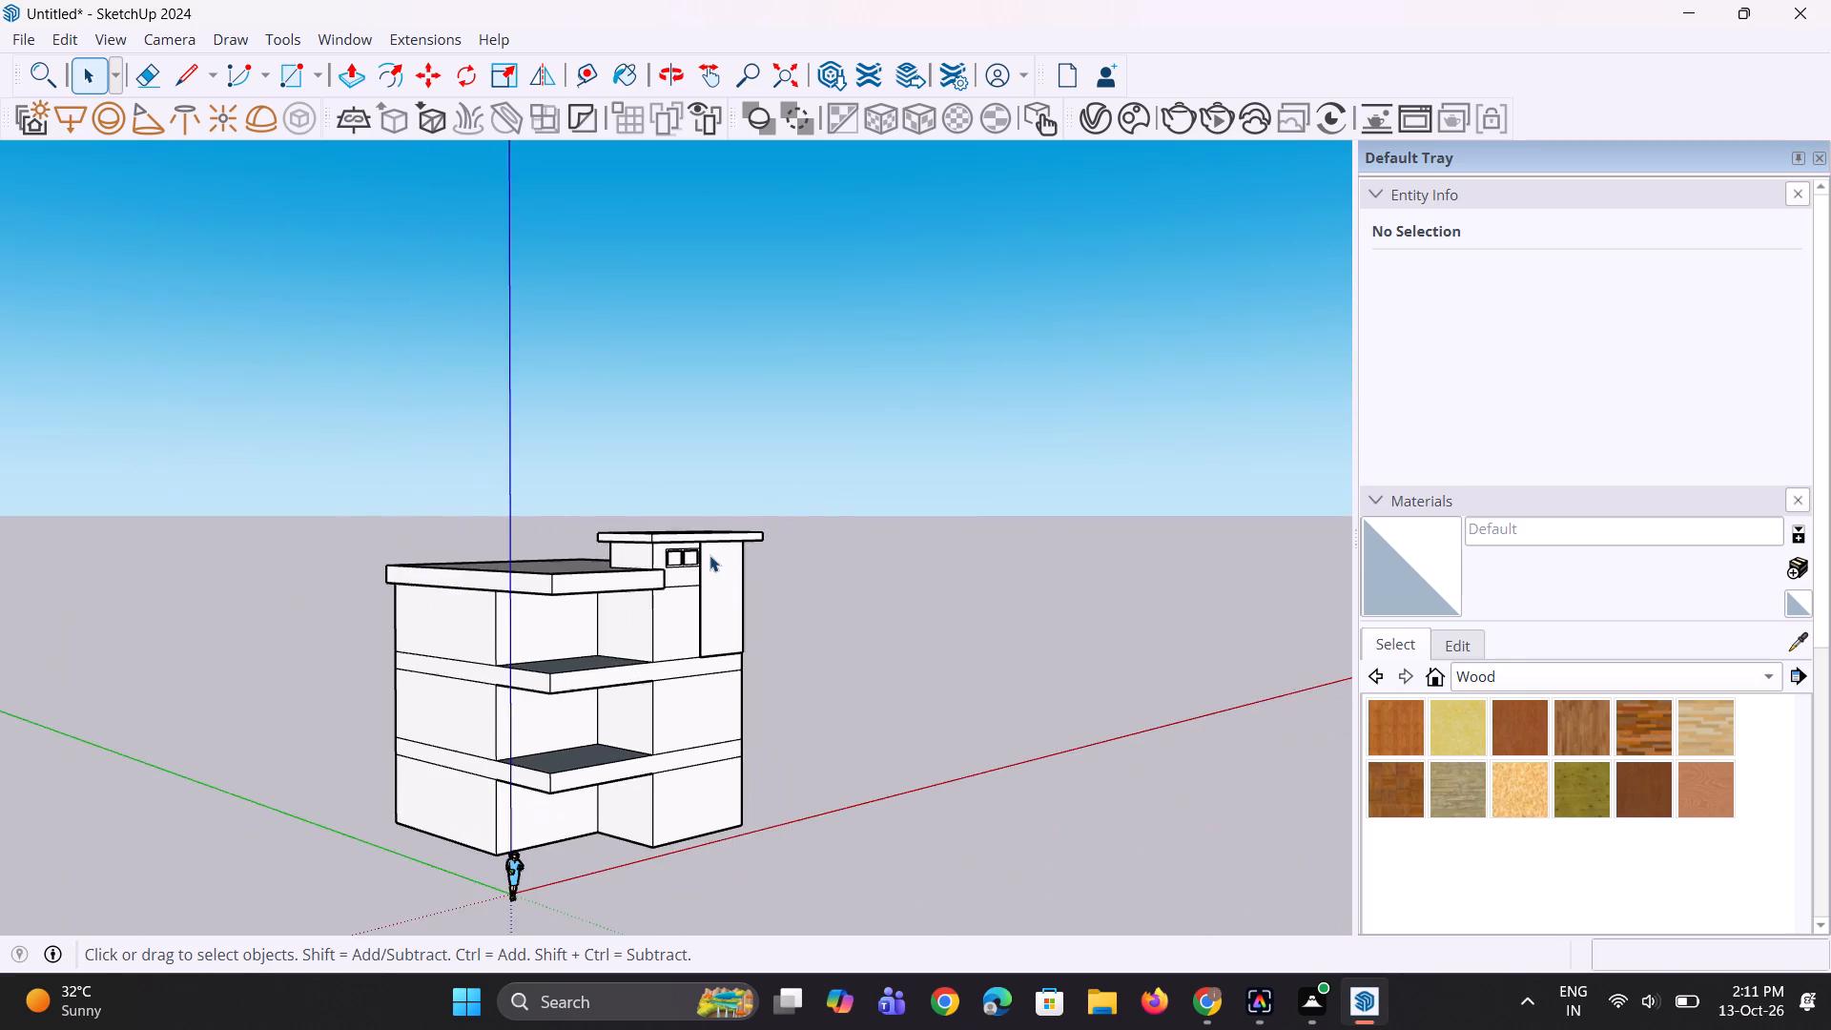
middle_click_drag(710, 555, 704, 621)
scroll(707, 652, "up", 11)
middle_click_drag(707, 653, 282, 689)
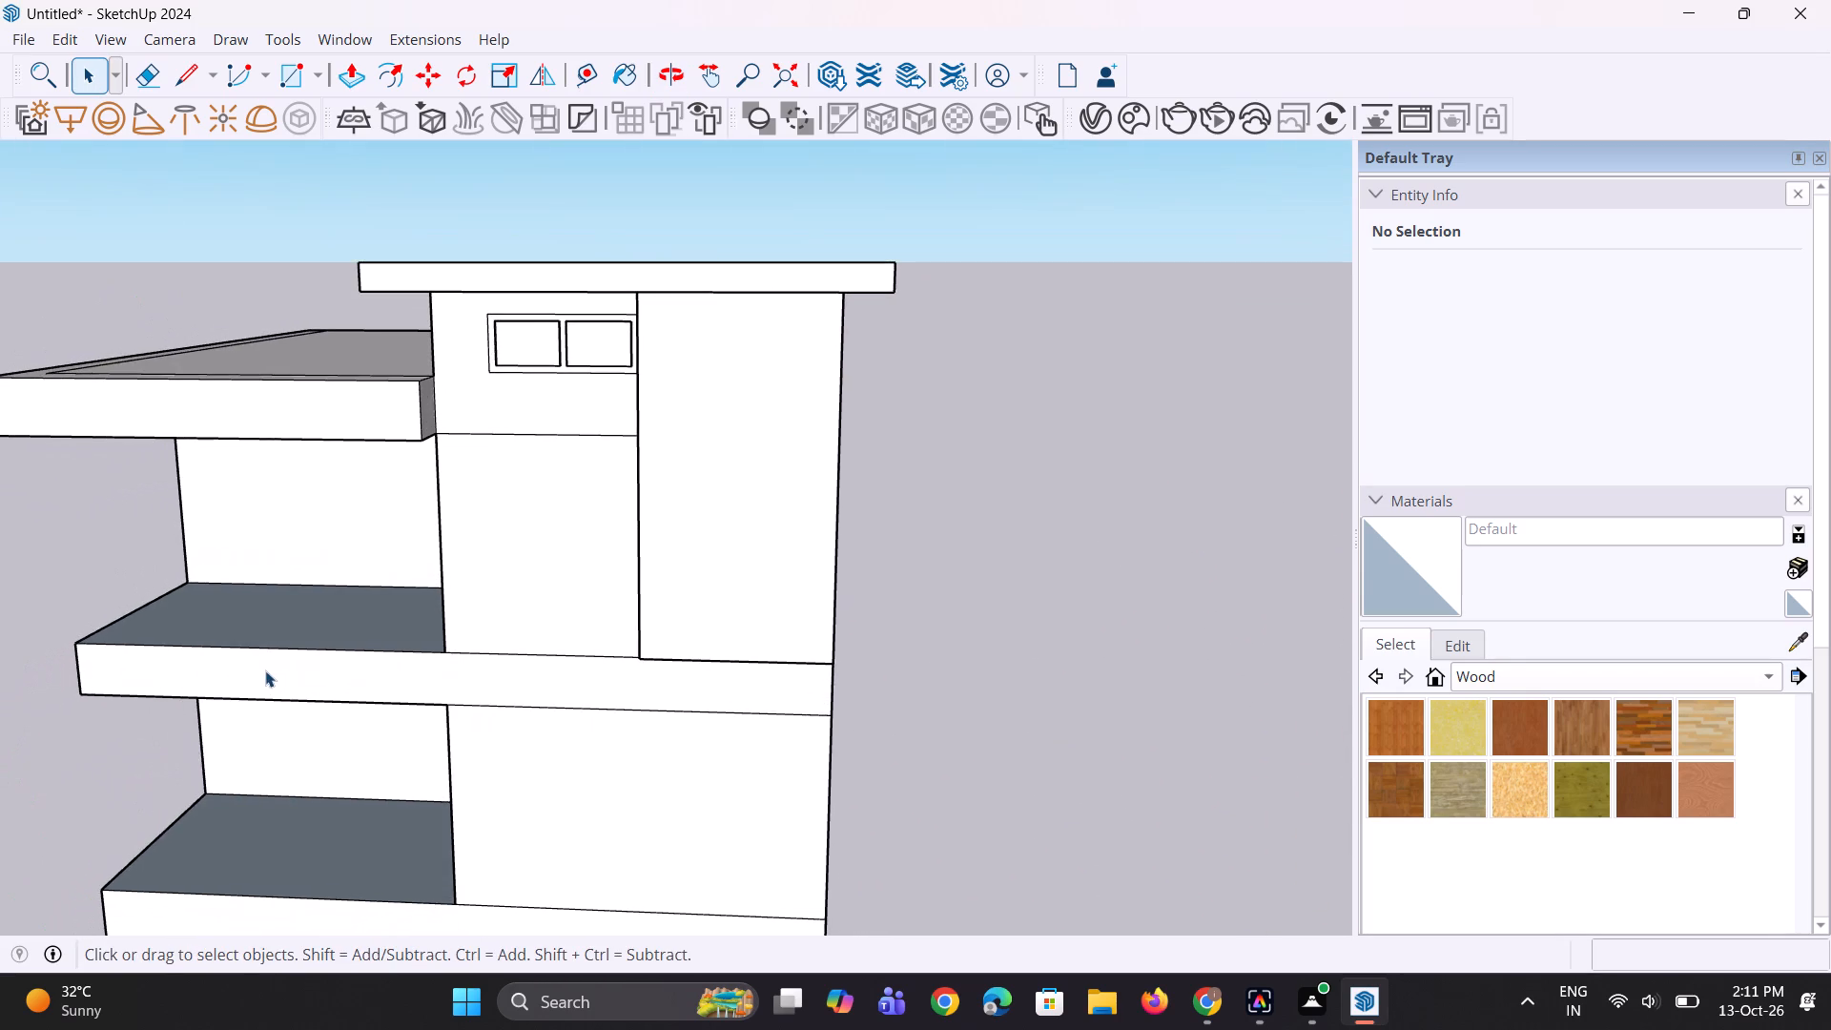
scroll(265, 670, "up", 3)
key("p")
left_click(310, 680)
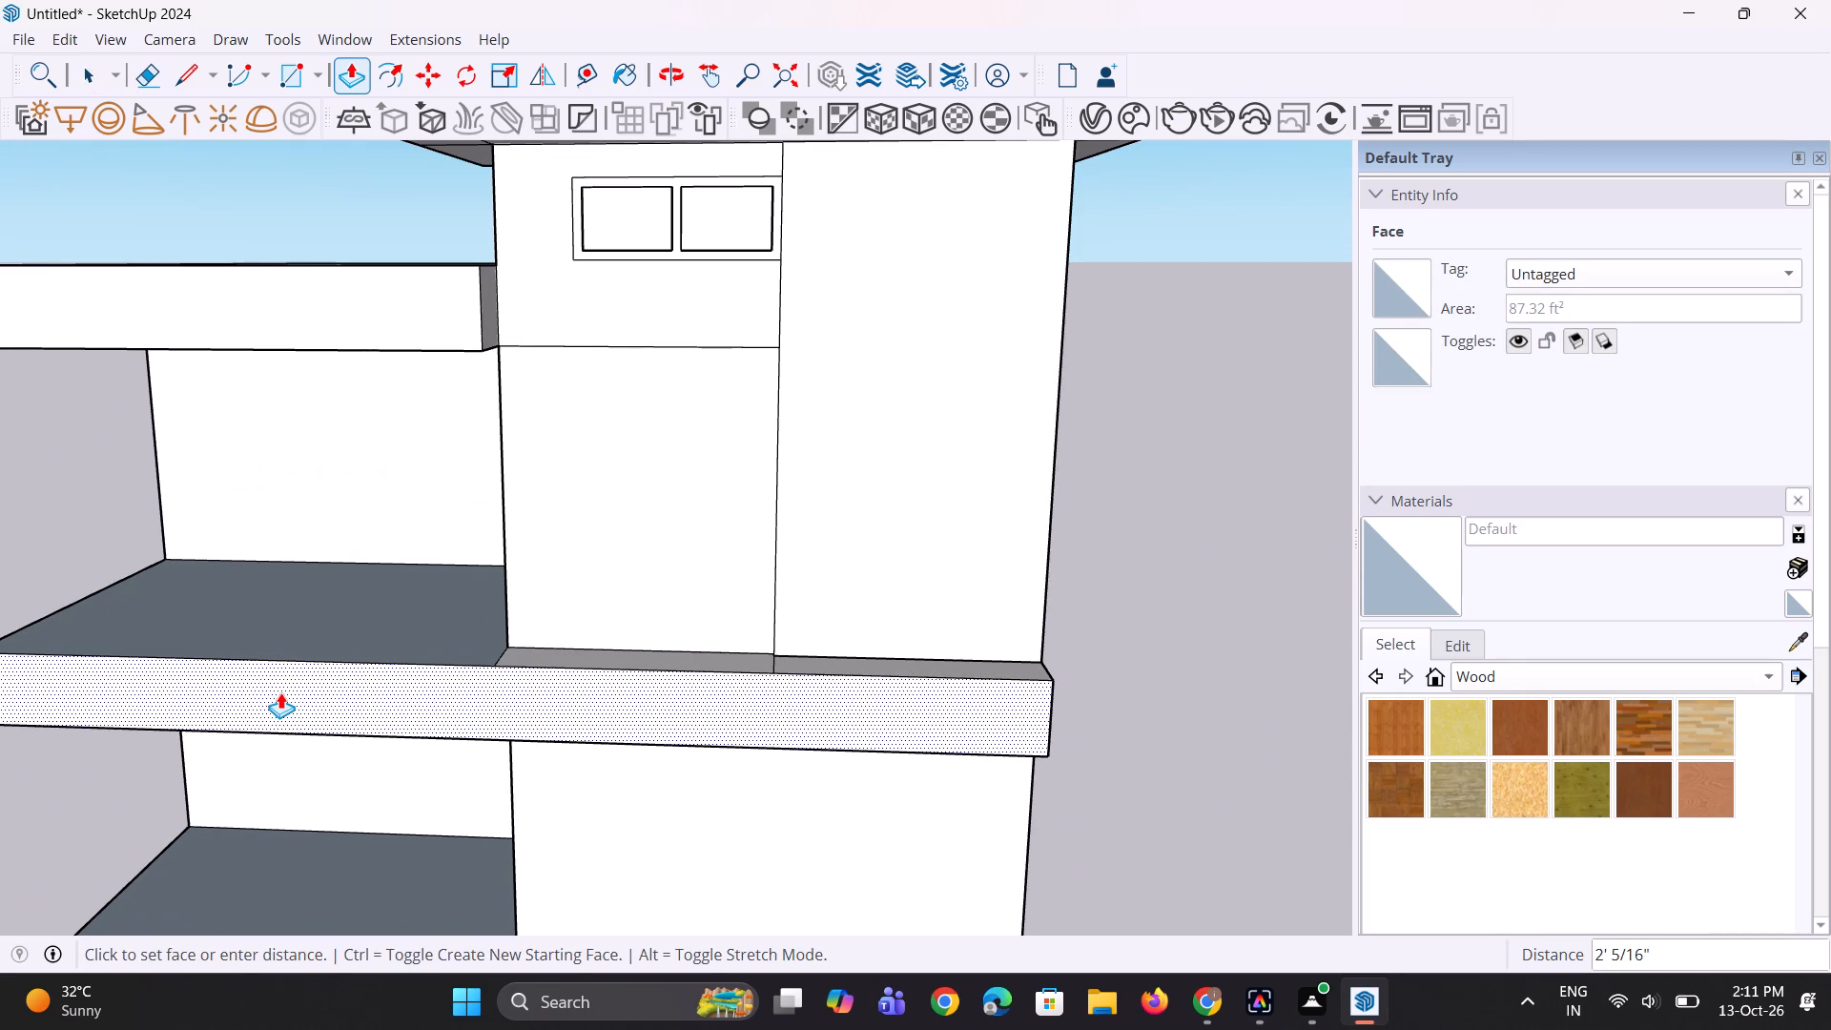
left_click(280, 692)
Erase the short seam across the top of the new ledge at the raised panel's inner edge.
scroll(489, 689, "up", 1)
middle_click_drag(489, 689, 622, 820)
scroll(906, 717, "up", 4)
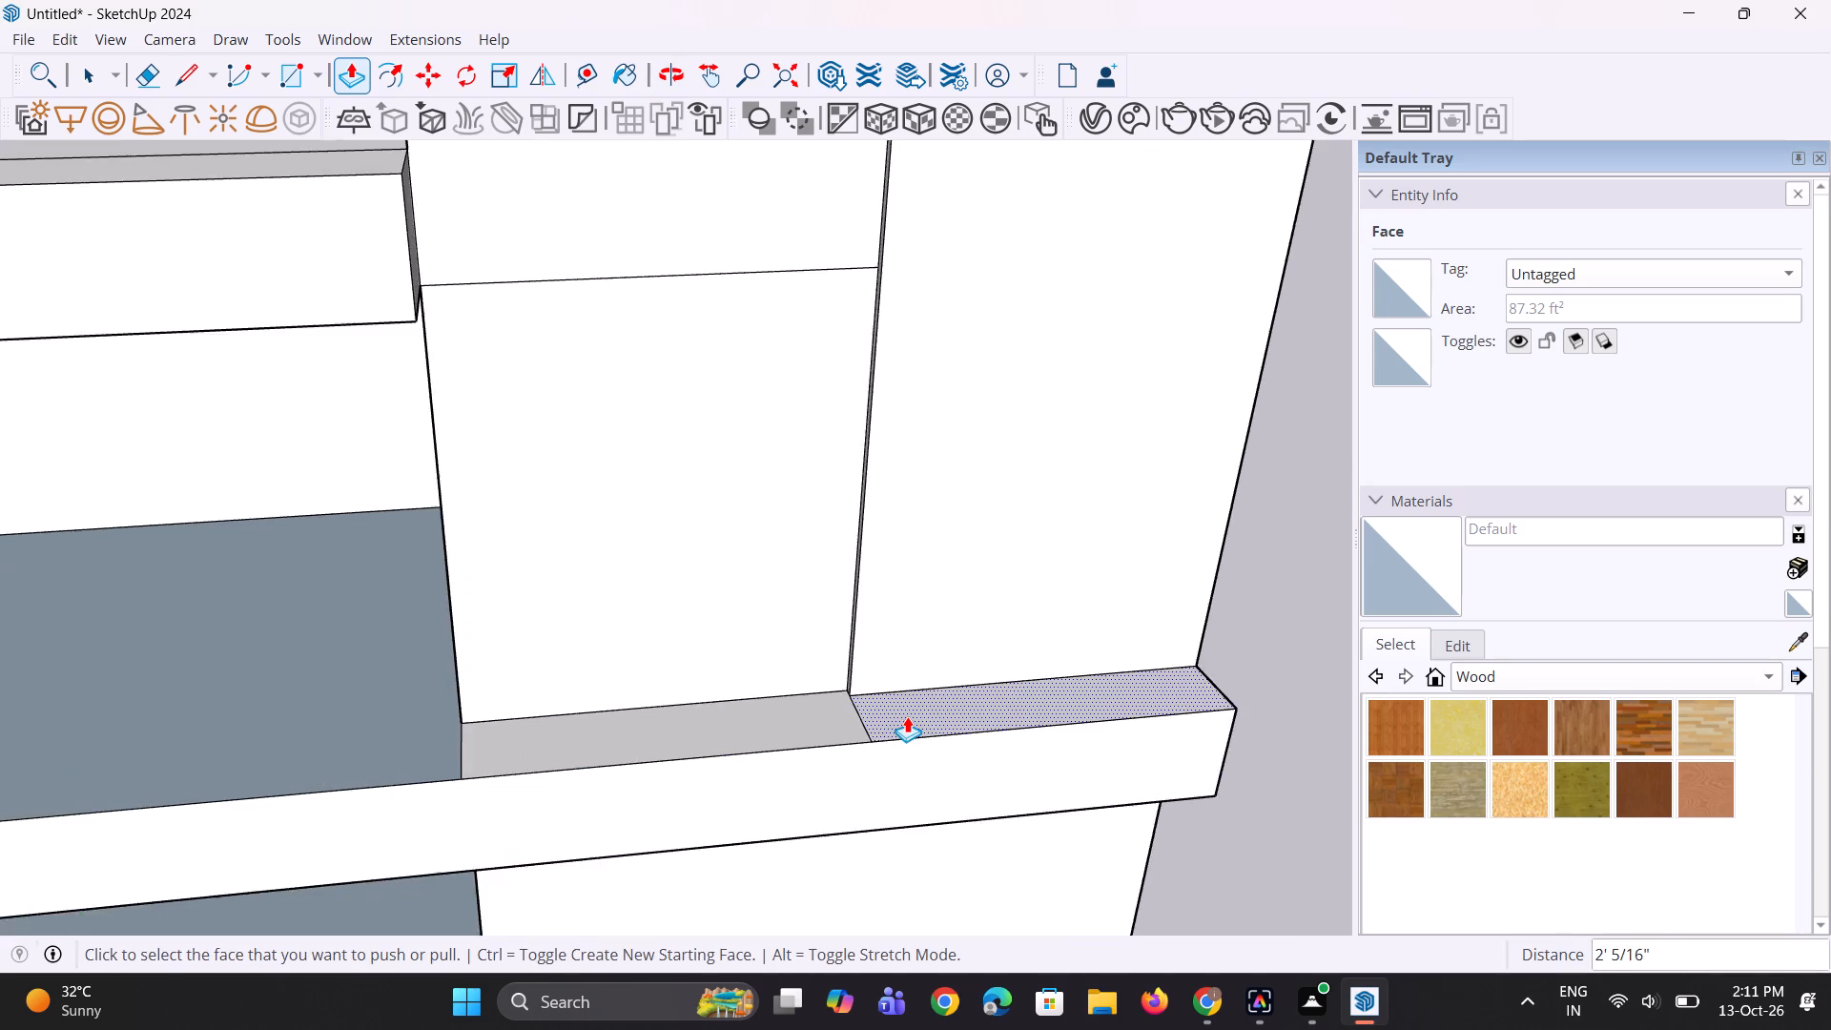
scroll(907, 716, "up", 3)
key("e")
left_click(840, 723)
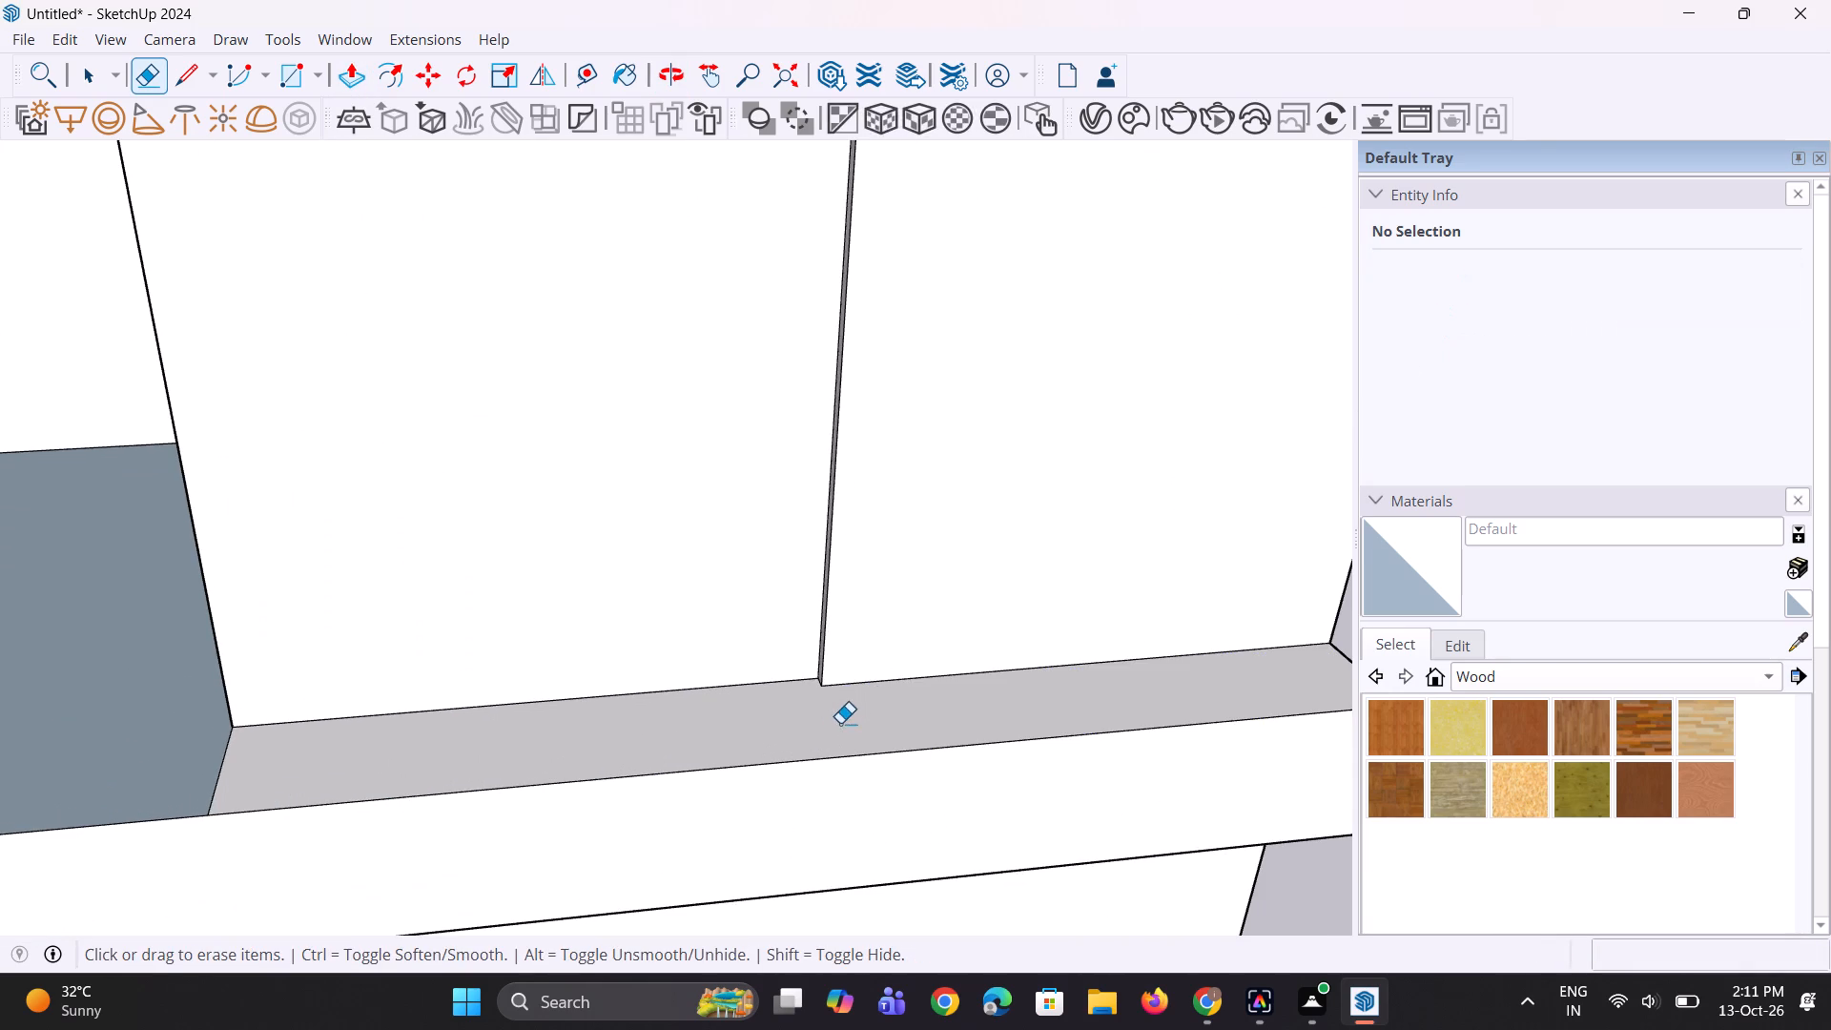
Erase the seam between the recessed bay's floor and the new ledge so they form one surface.
scroll(767, 693, "down", 12)
middle_click_drag(448, 768, 868, 679)
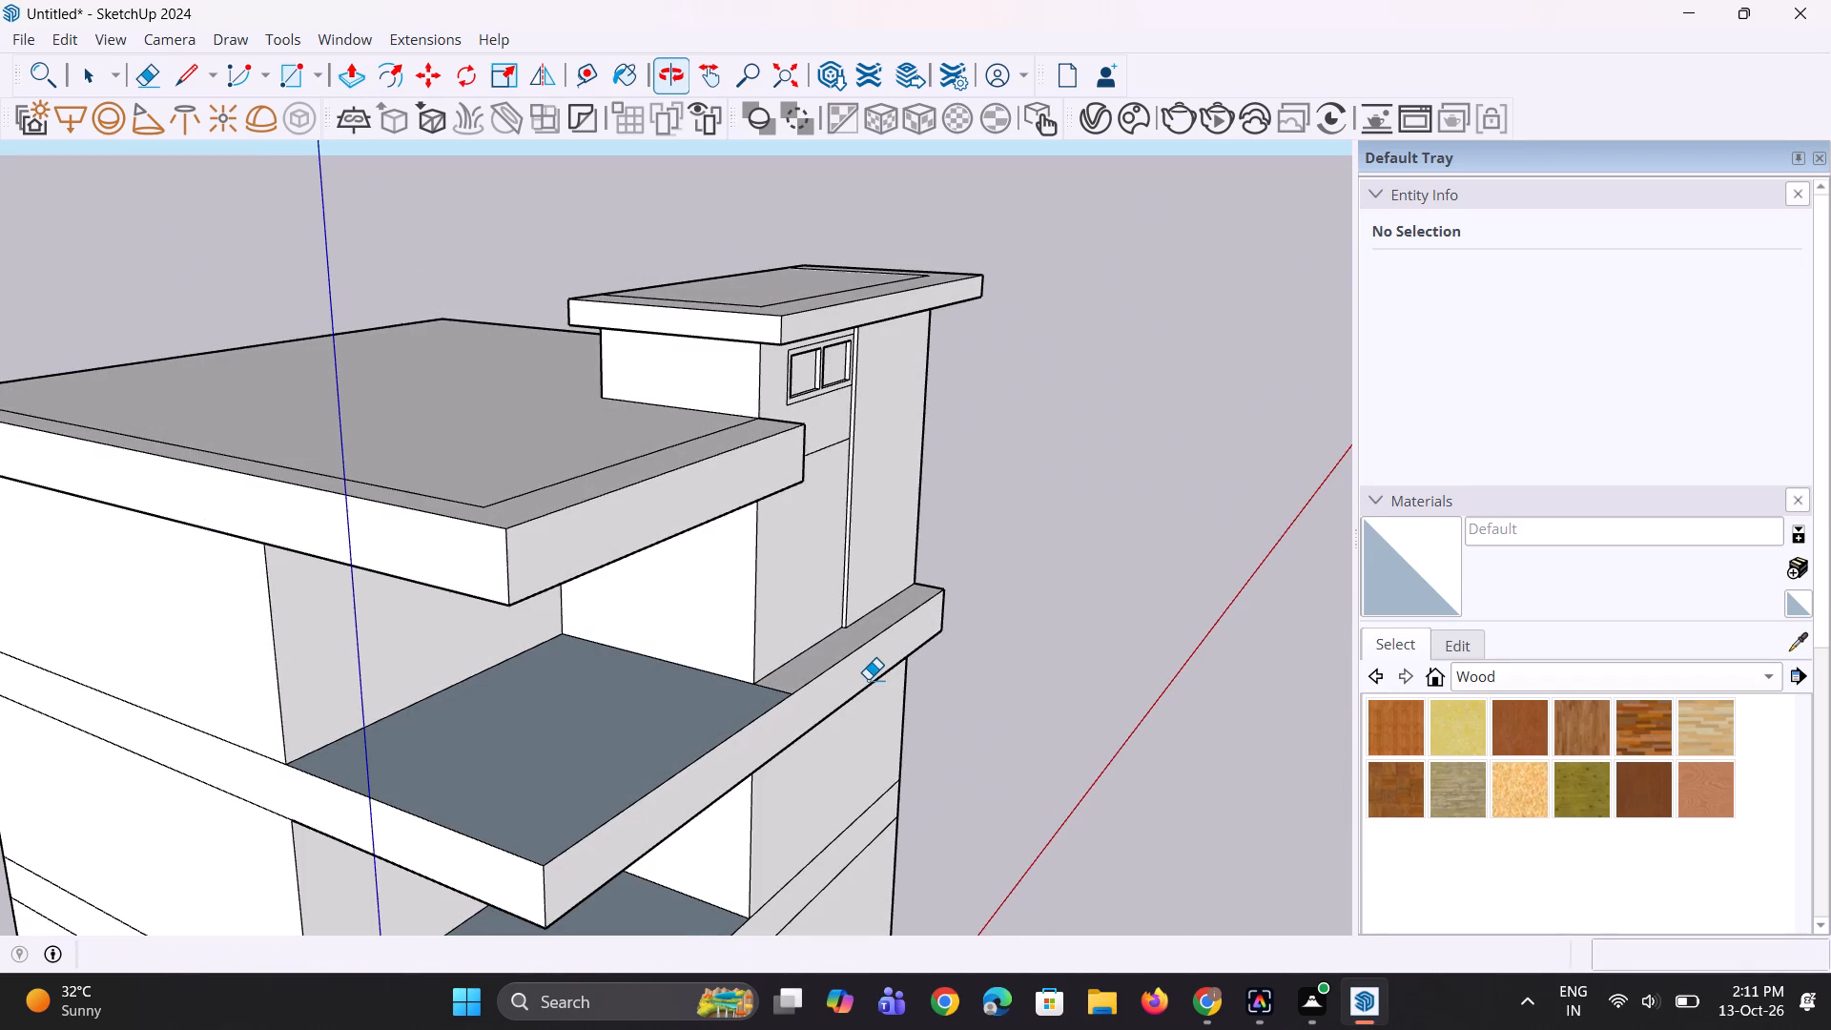
middle_click_drag(793, 698, 790, 731)
scroll(786, 730, "up", 7)
left_click(782, 683)
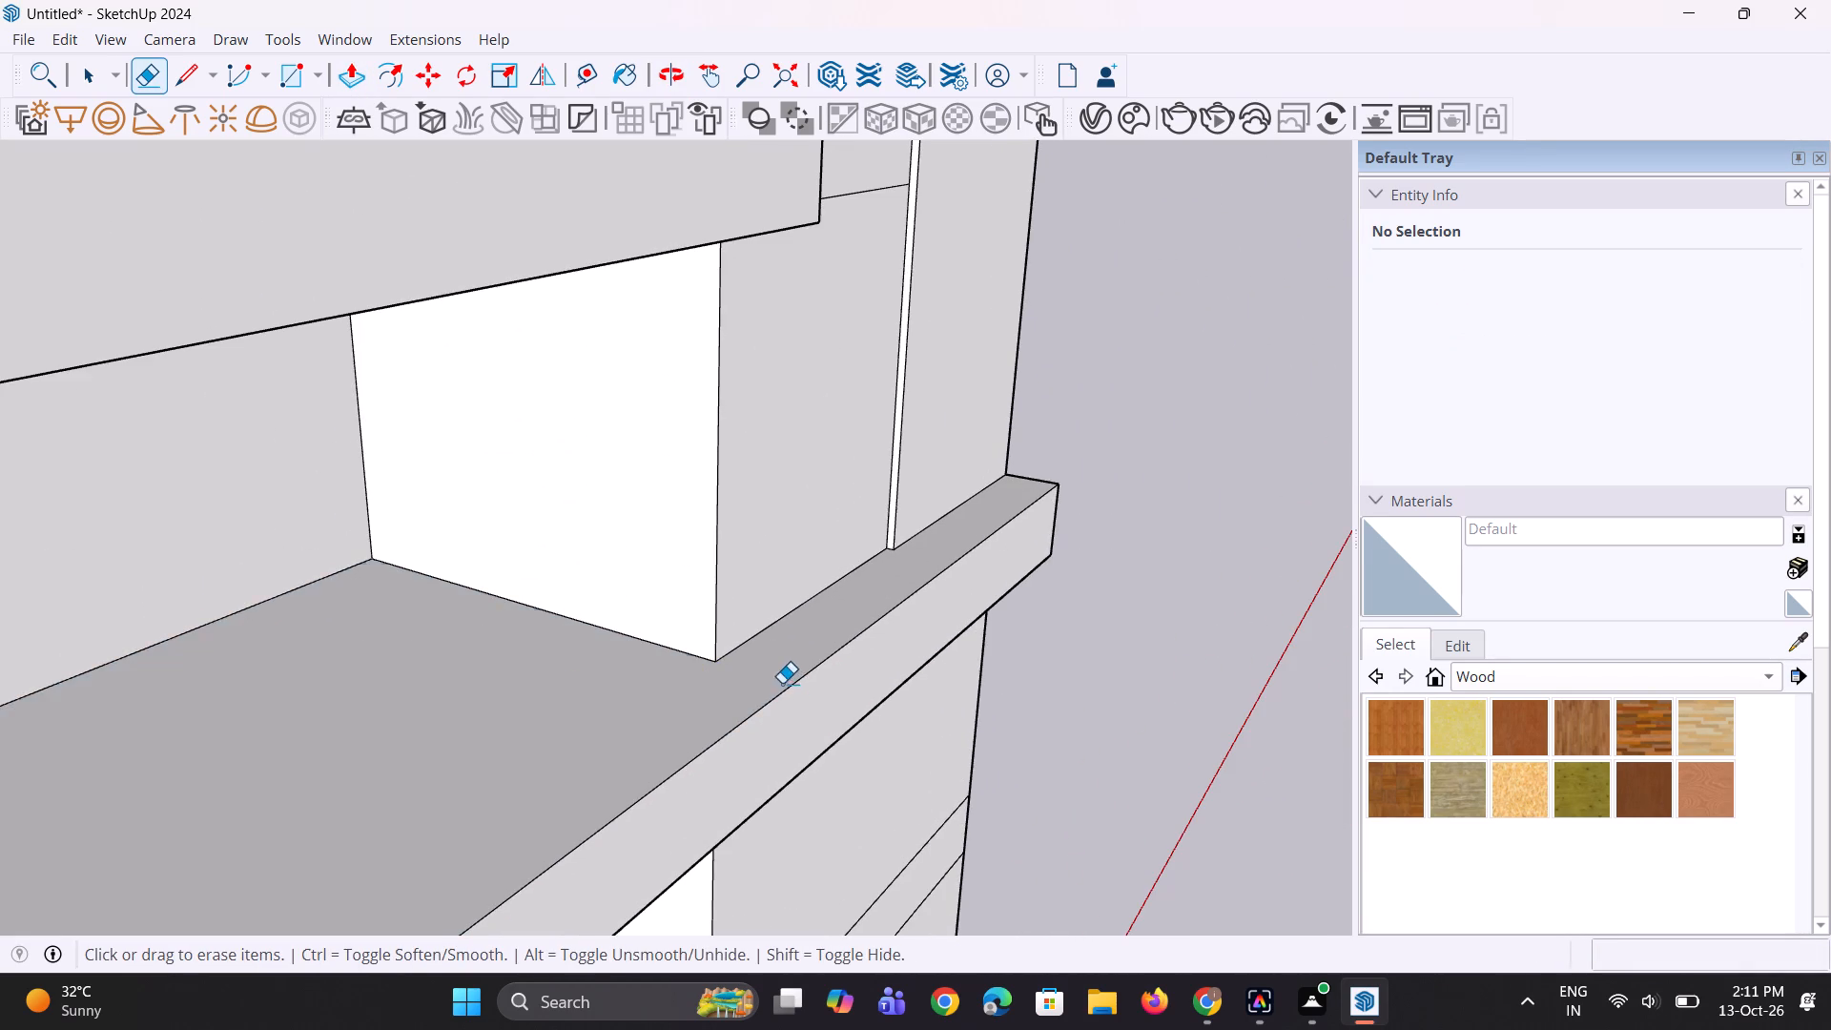
scroll(663, 708, "down", 5)
middle_click_drag(828, 733, 505, 668)
scroll(505, 668, "down", 6)
key("space")
key("space")
key("space")
Push/Pull the front face of the upper floor slab below the raised panel outward by a further 10 7/16".
middle_click_drag(478, 685, 479, 689)
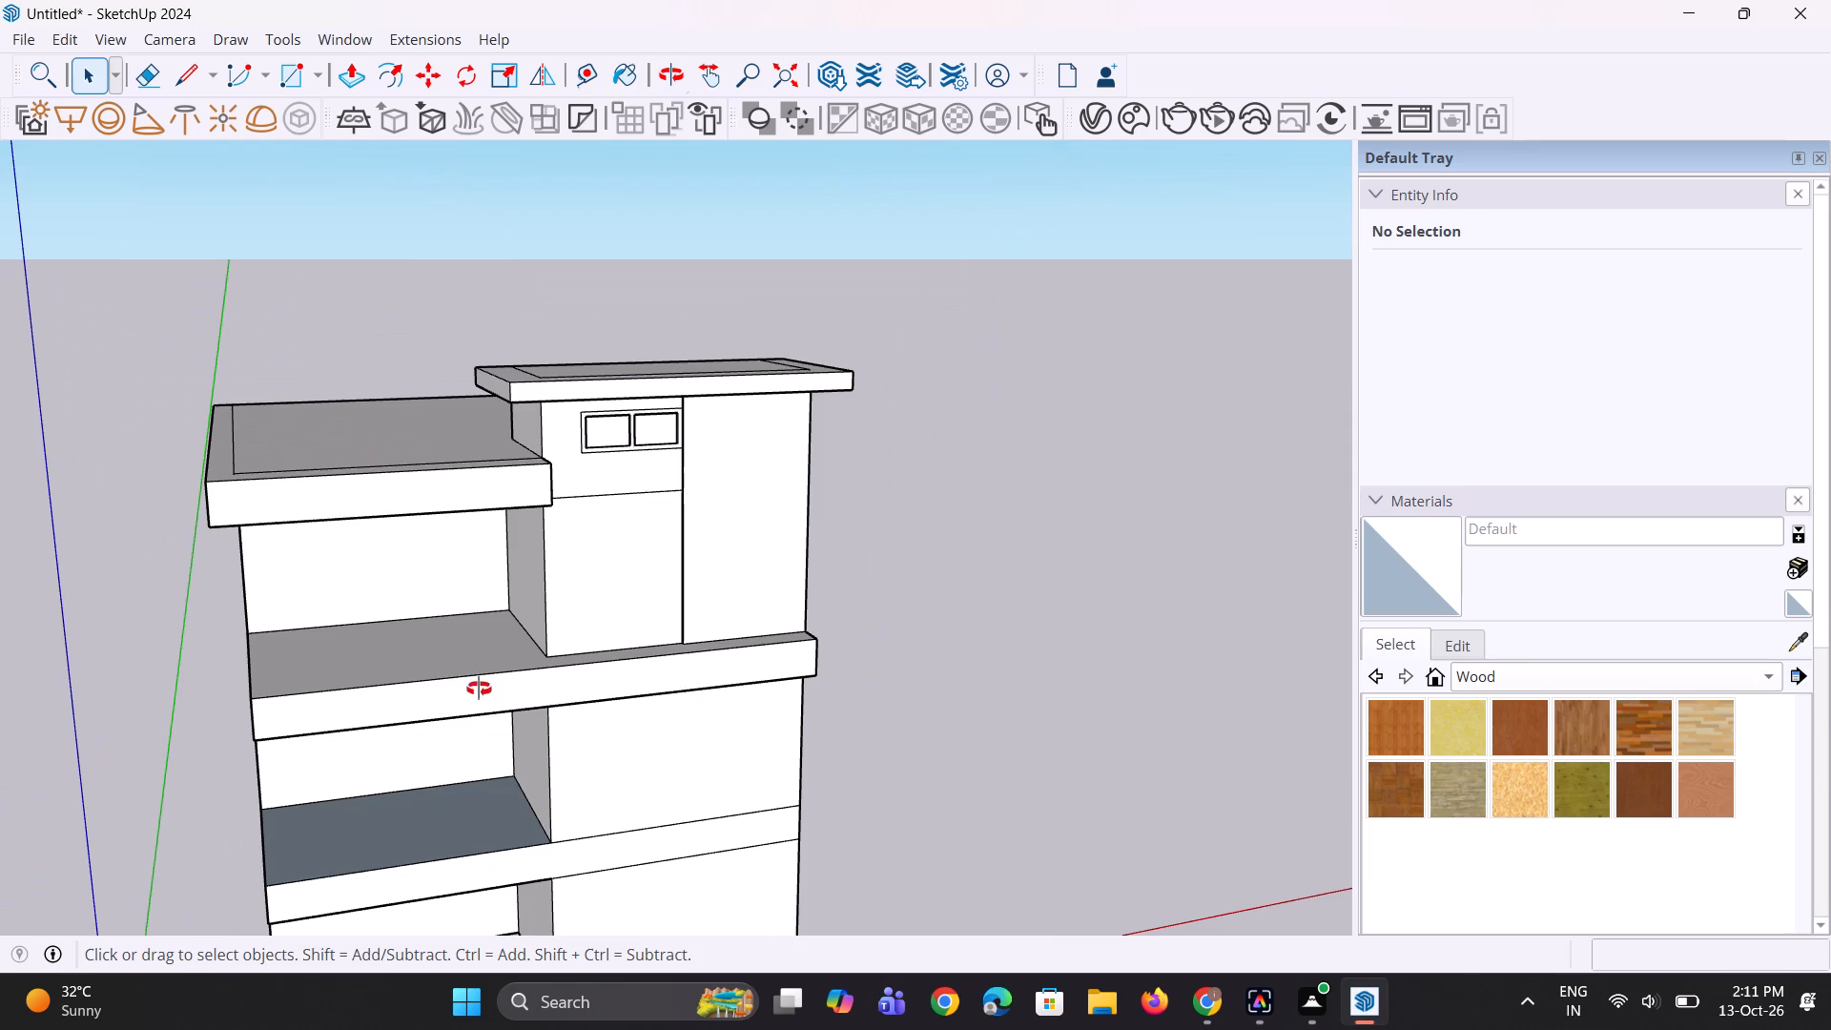
middle_click_drag(479, 689, 512, 743)
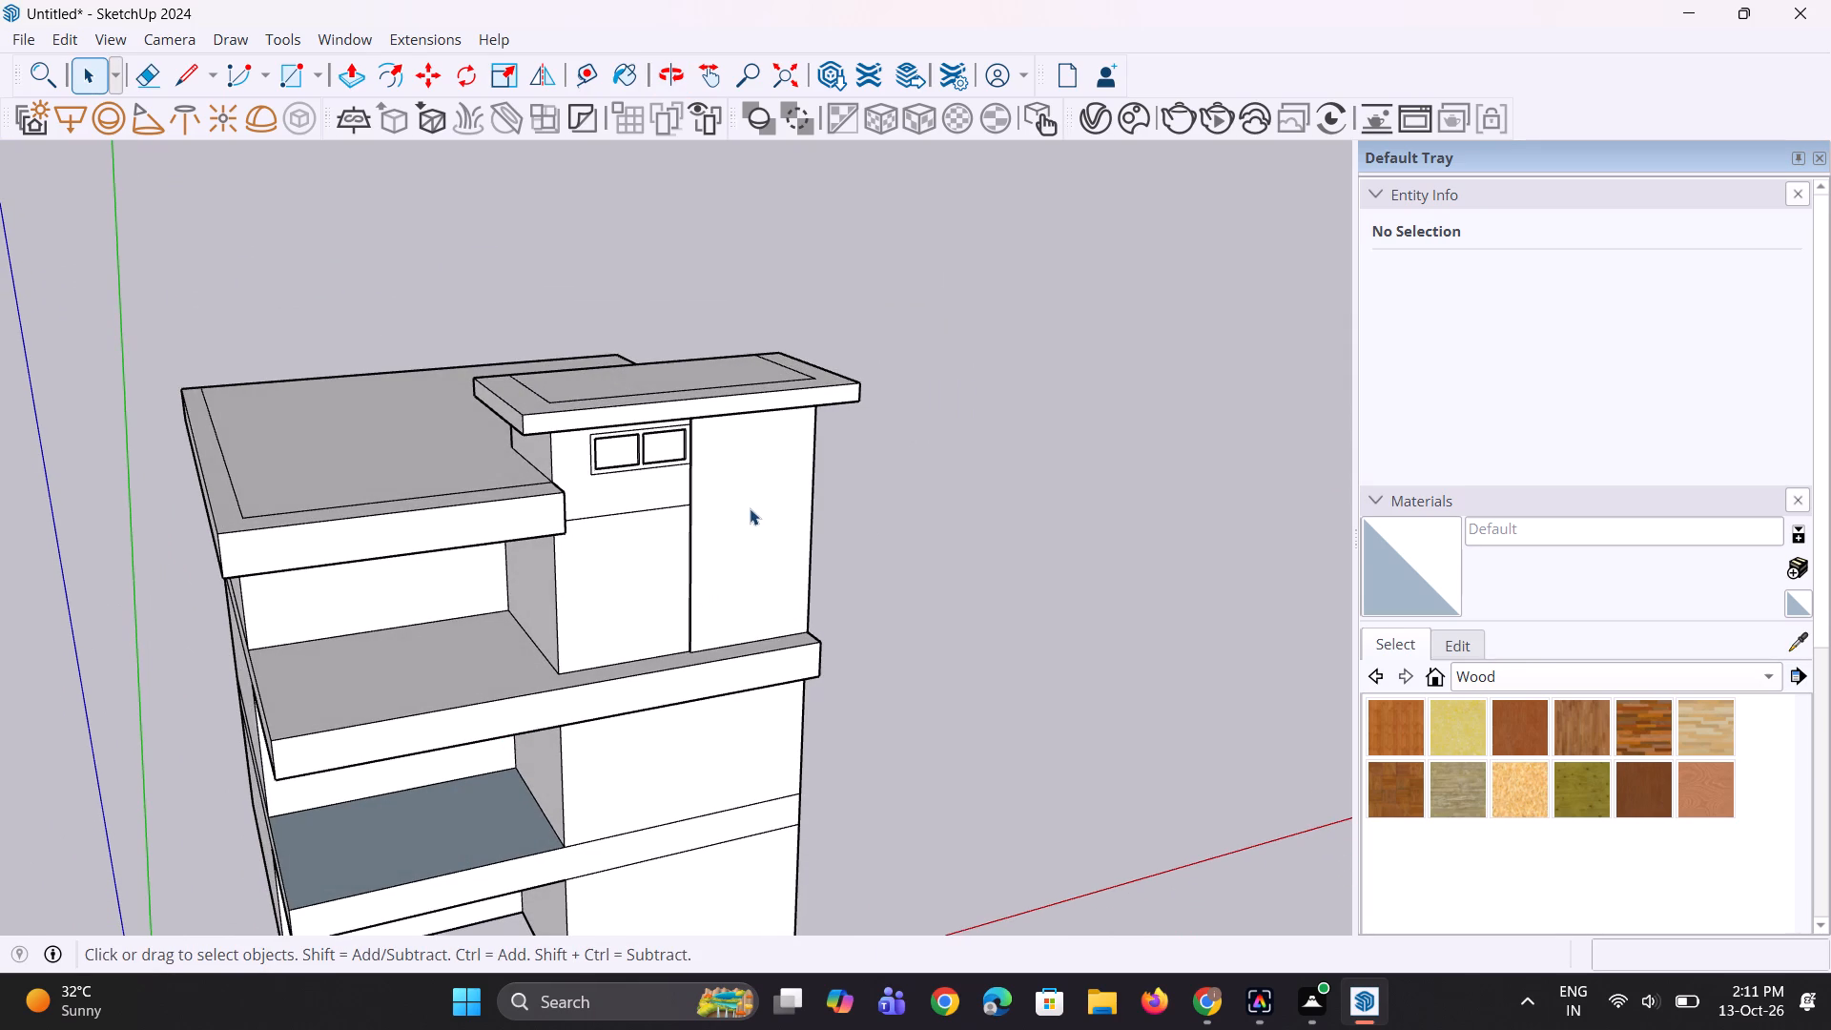
middle_click_drag(633, 531, 627, 519)
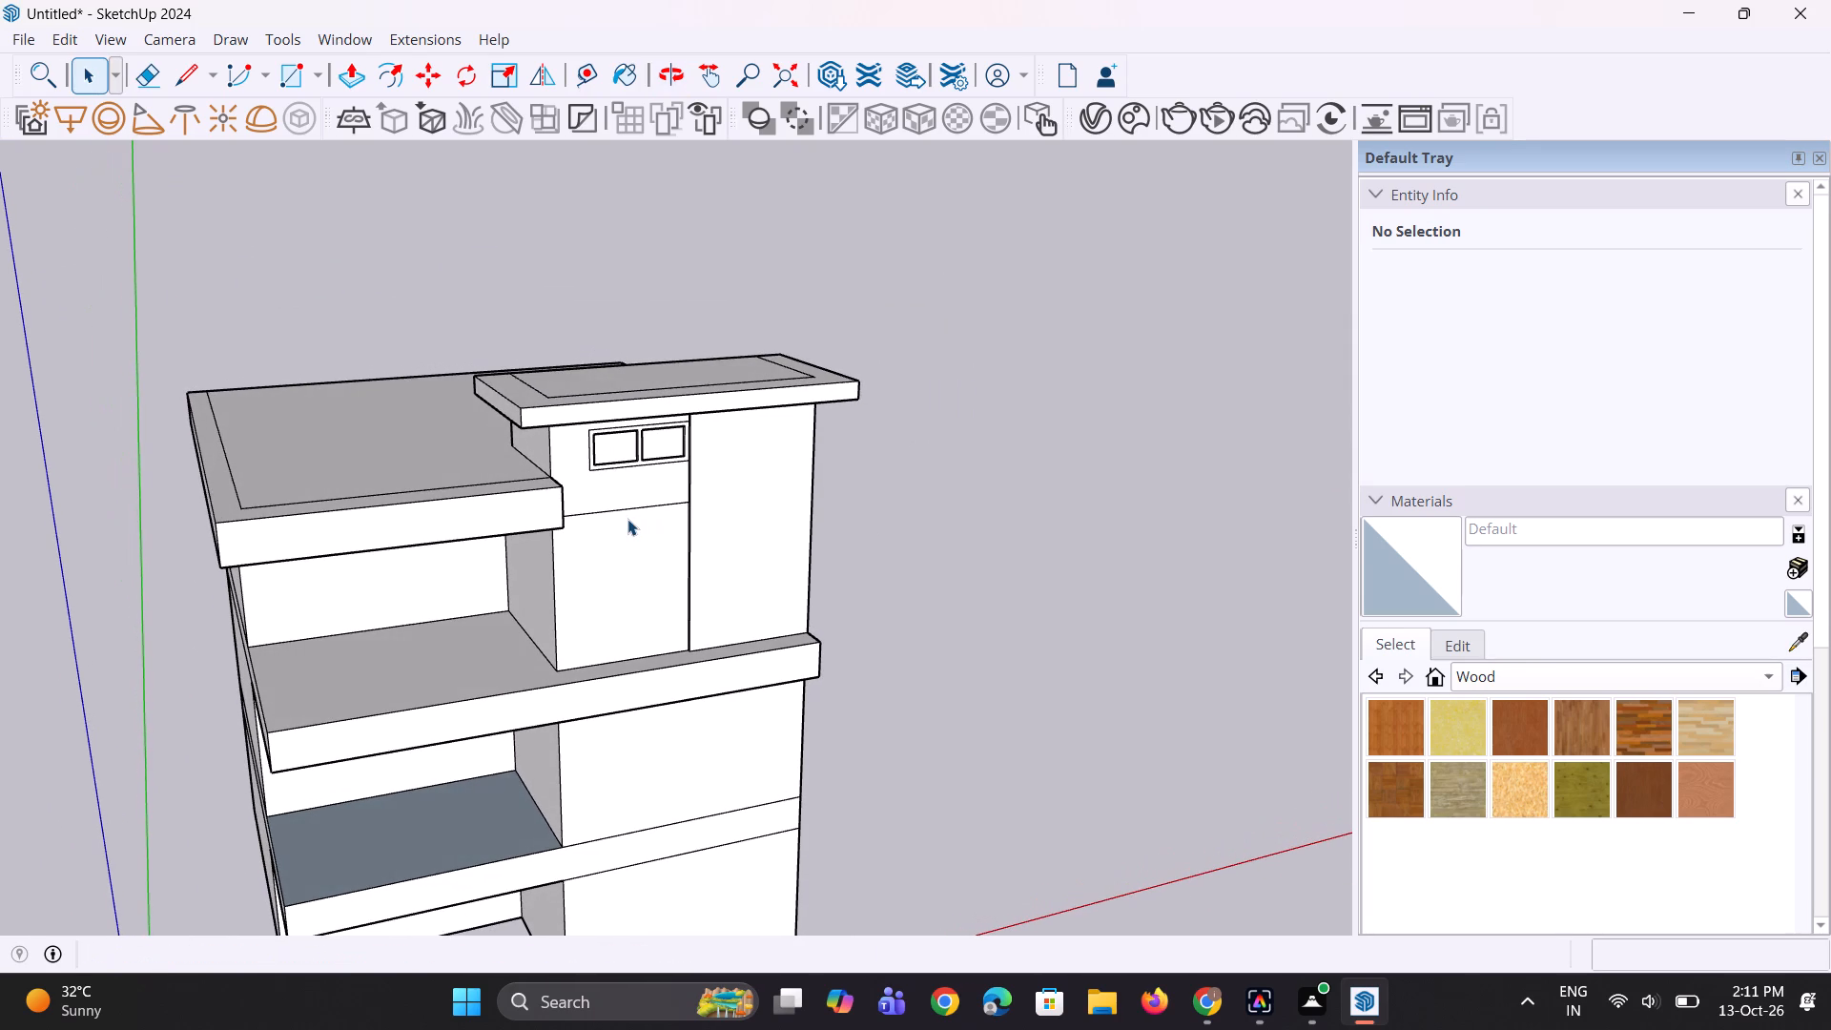
middle_click_drag(792, 553, 779, 600)
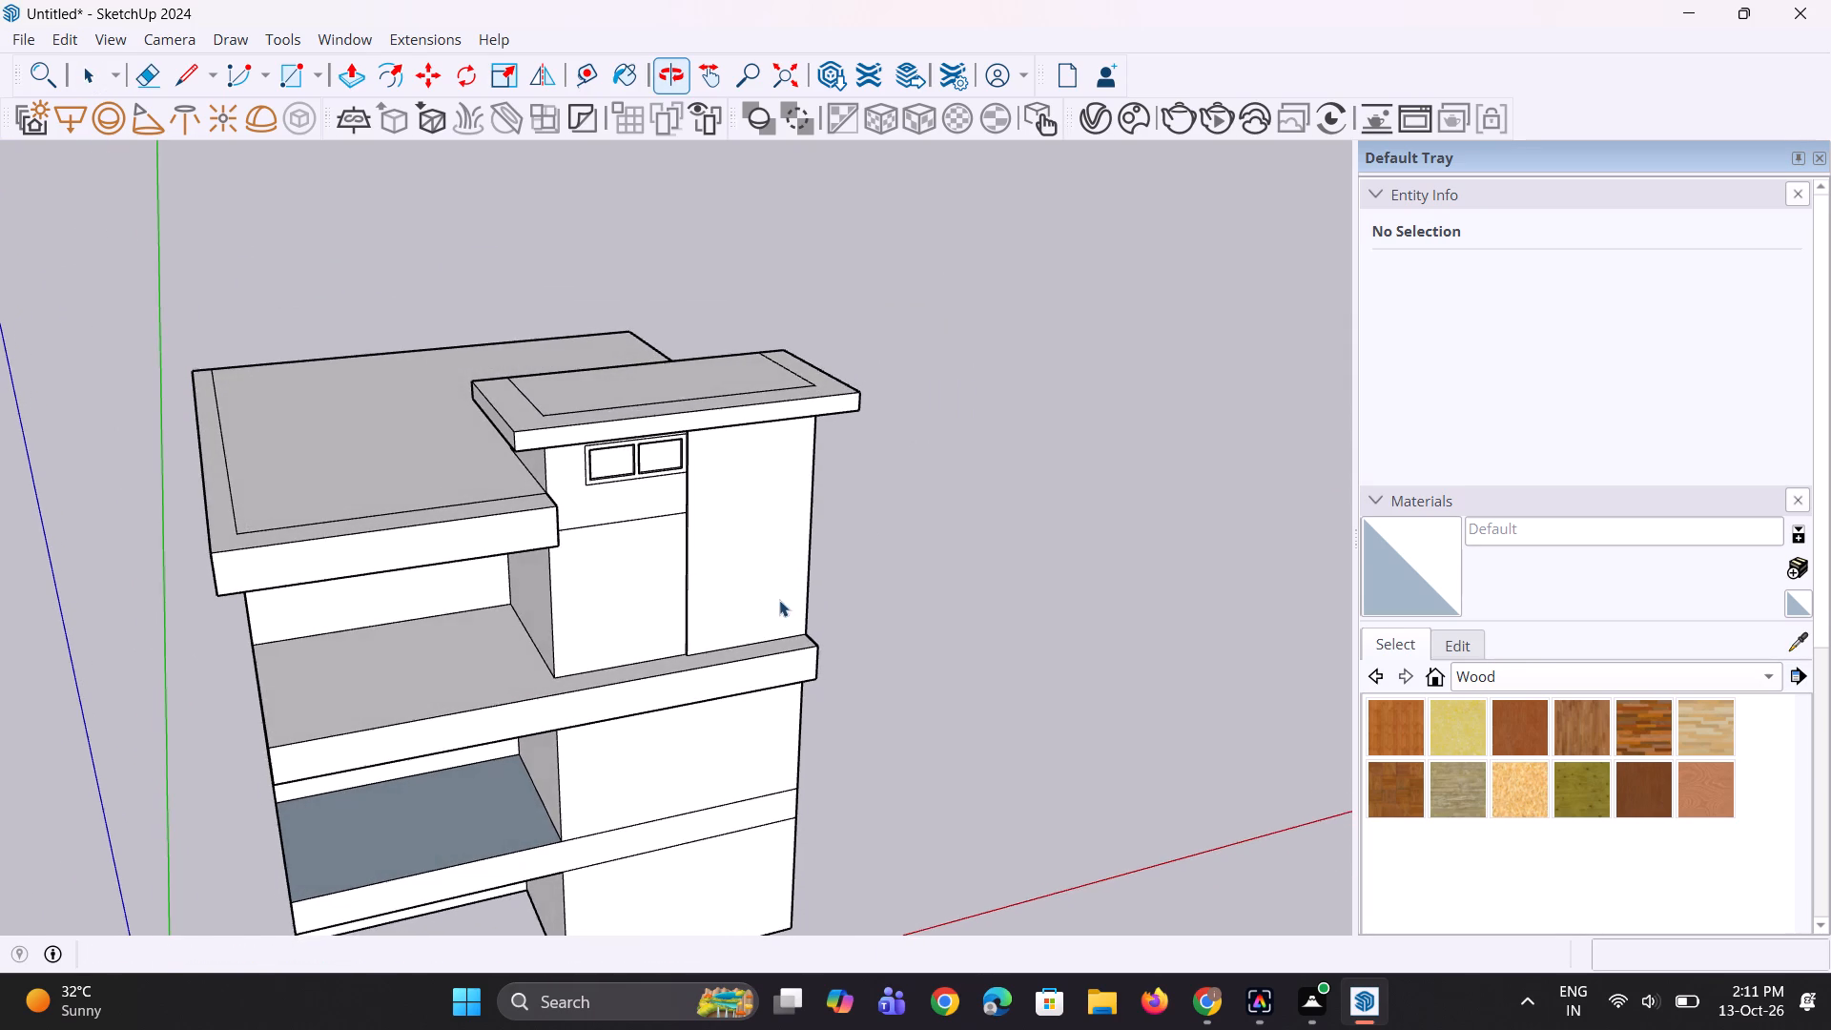
scroll(740, 556, "down", 5)
middle_click_drag(636, 651, 673, 680)
scroll(536, 679, "up", 6)
key("p")
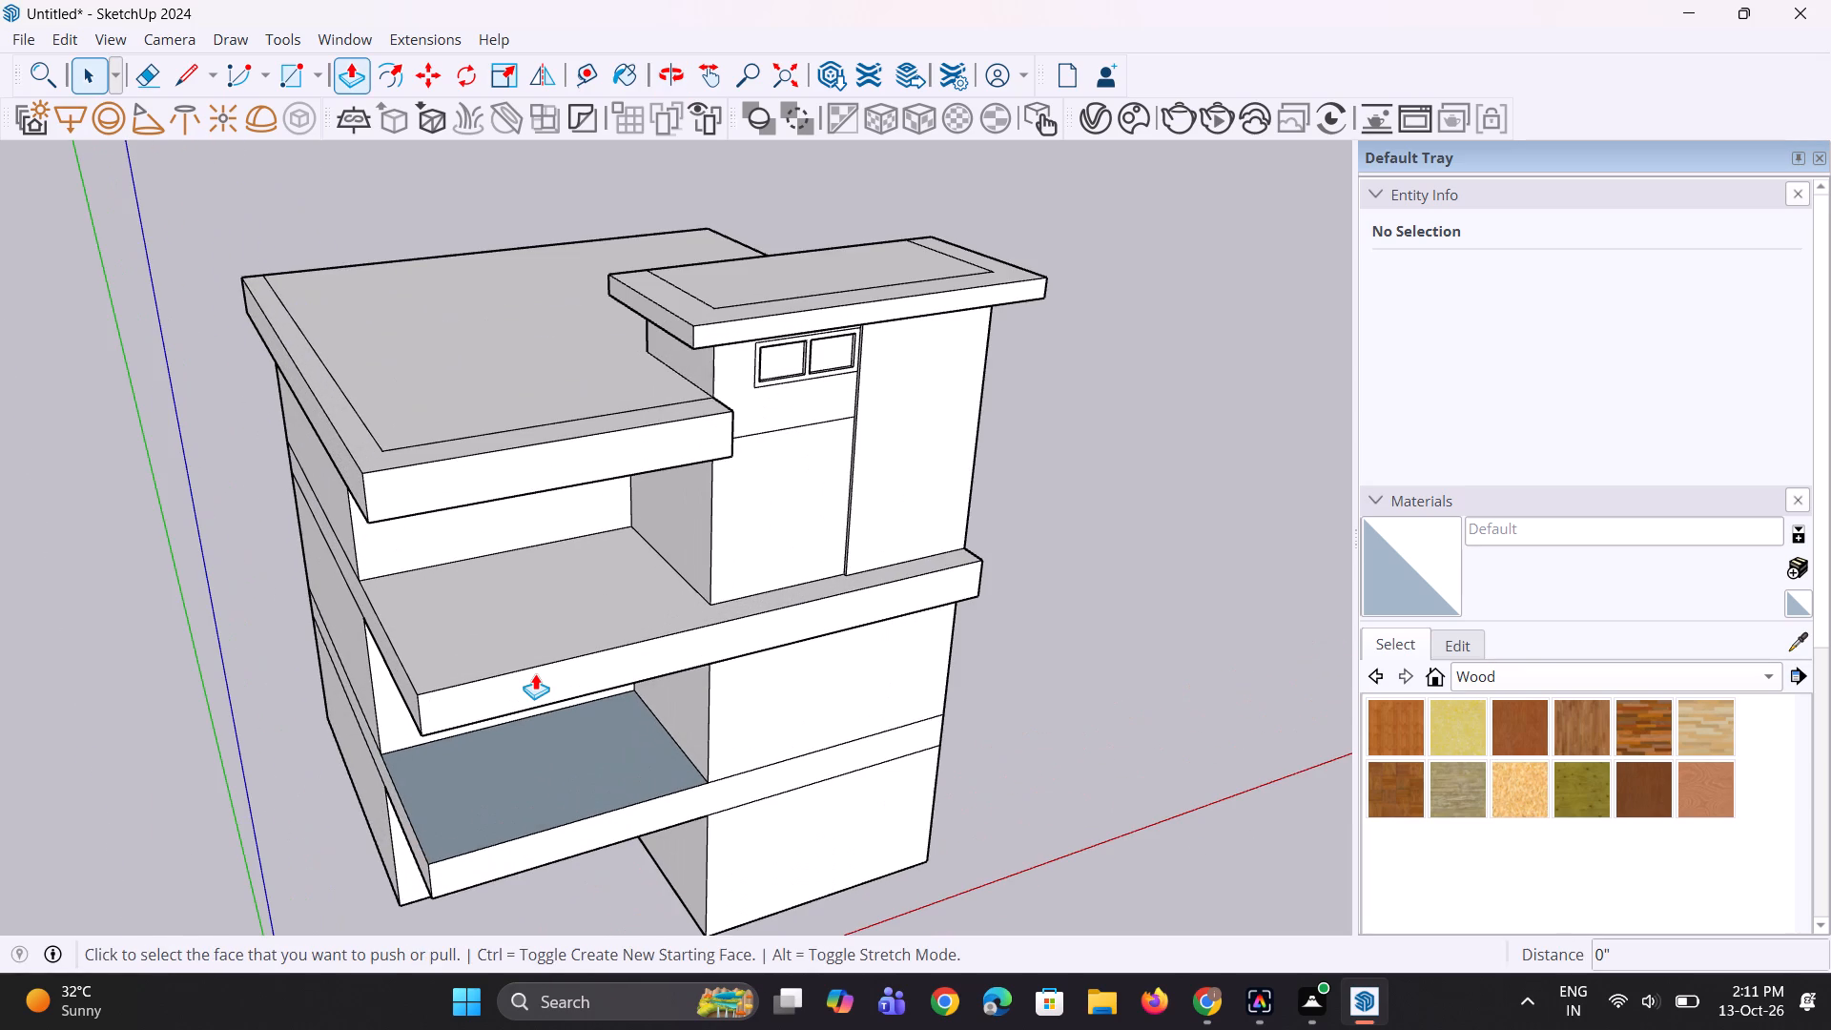
left_click(540, 677)
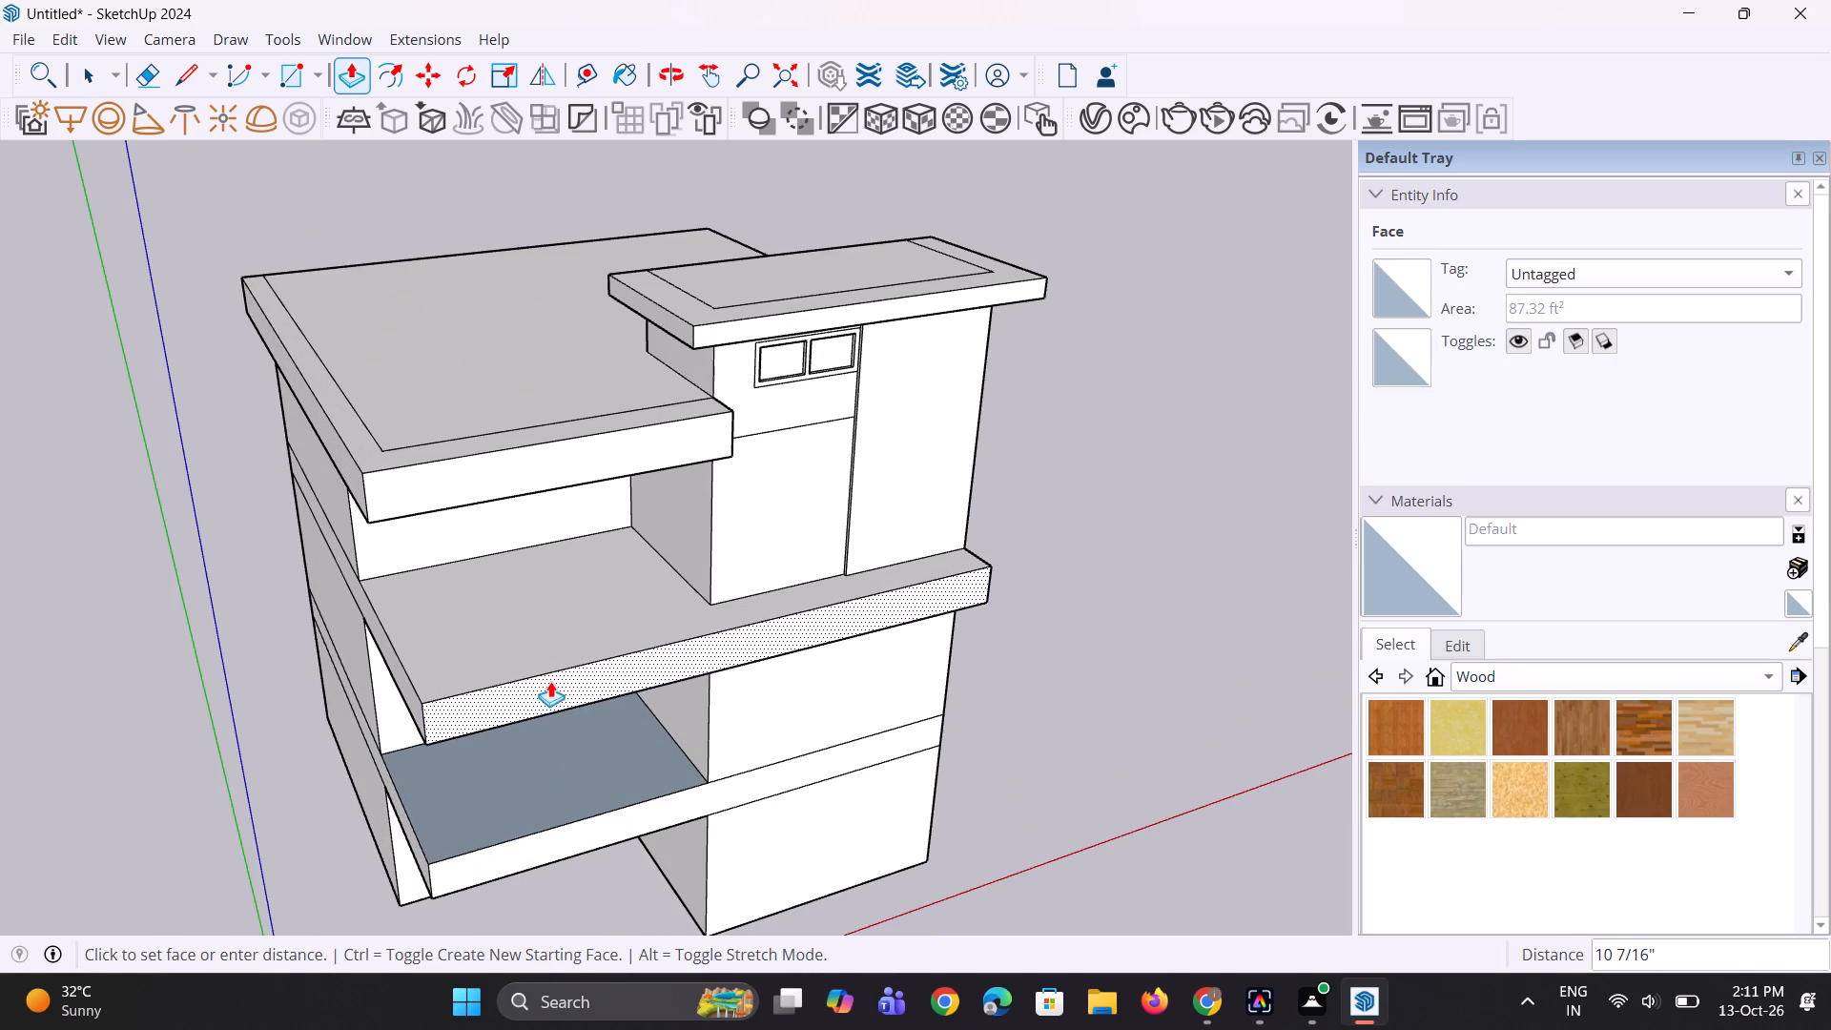
left_click(550, 681)
Push/Pull the front face of the lower floor band outward 2' 10 3/4", flush with the slab front above it.
middle_click_drag(601, 689, 590, 689)
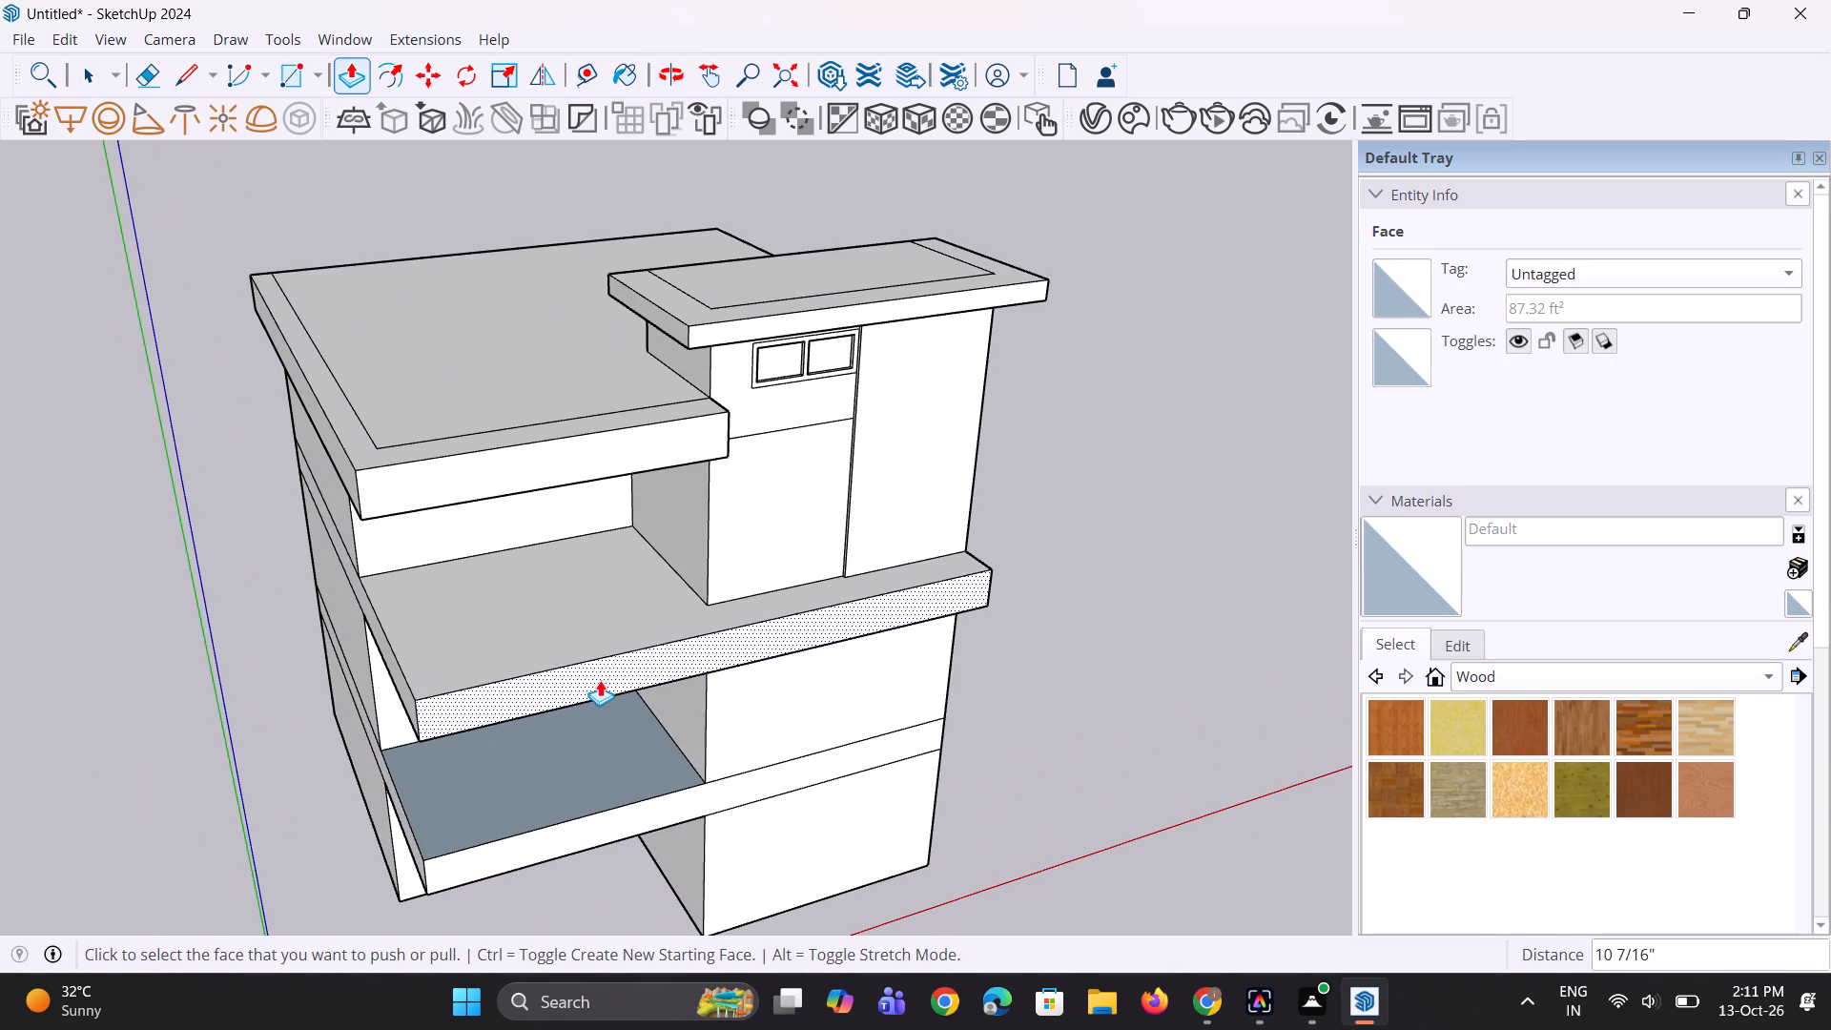
middle_click_drag(744, 677, 703, 669)
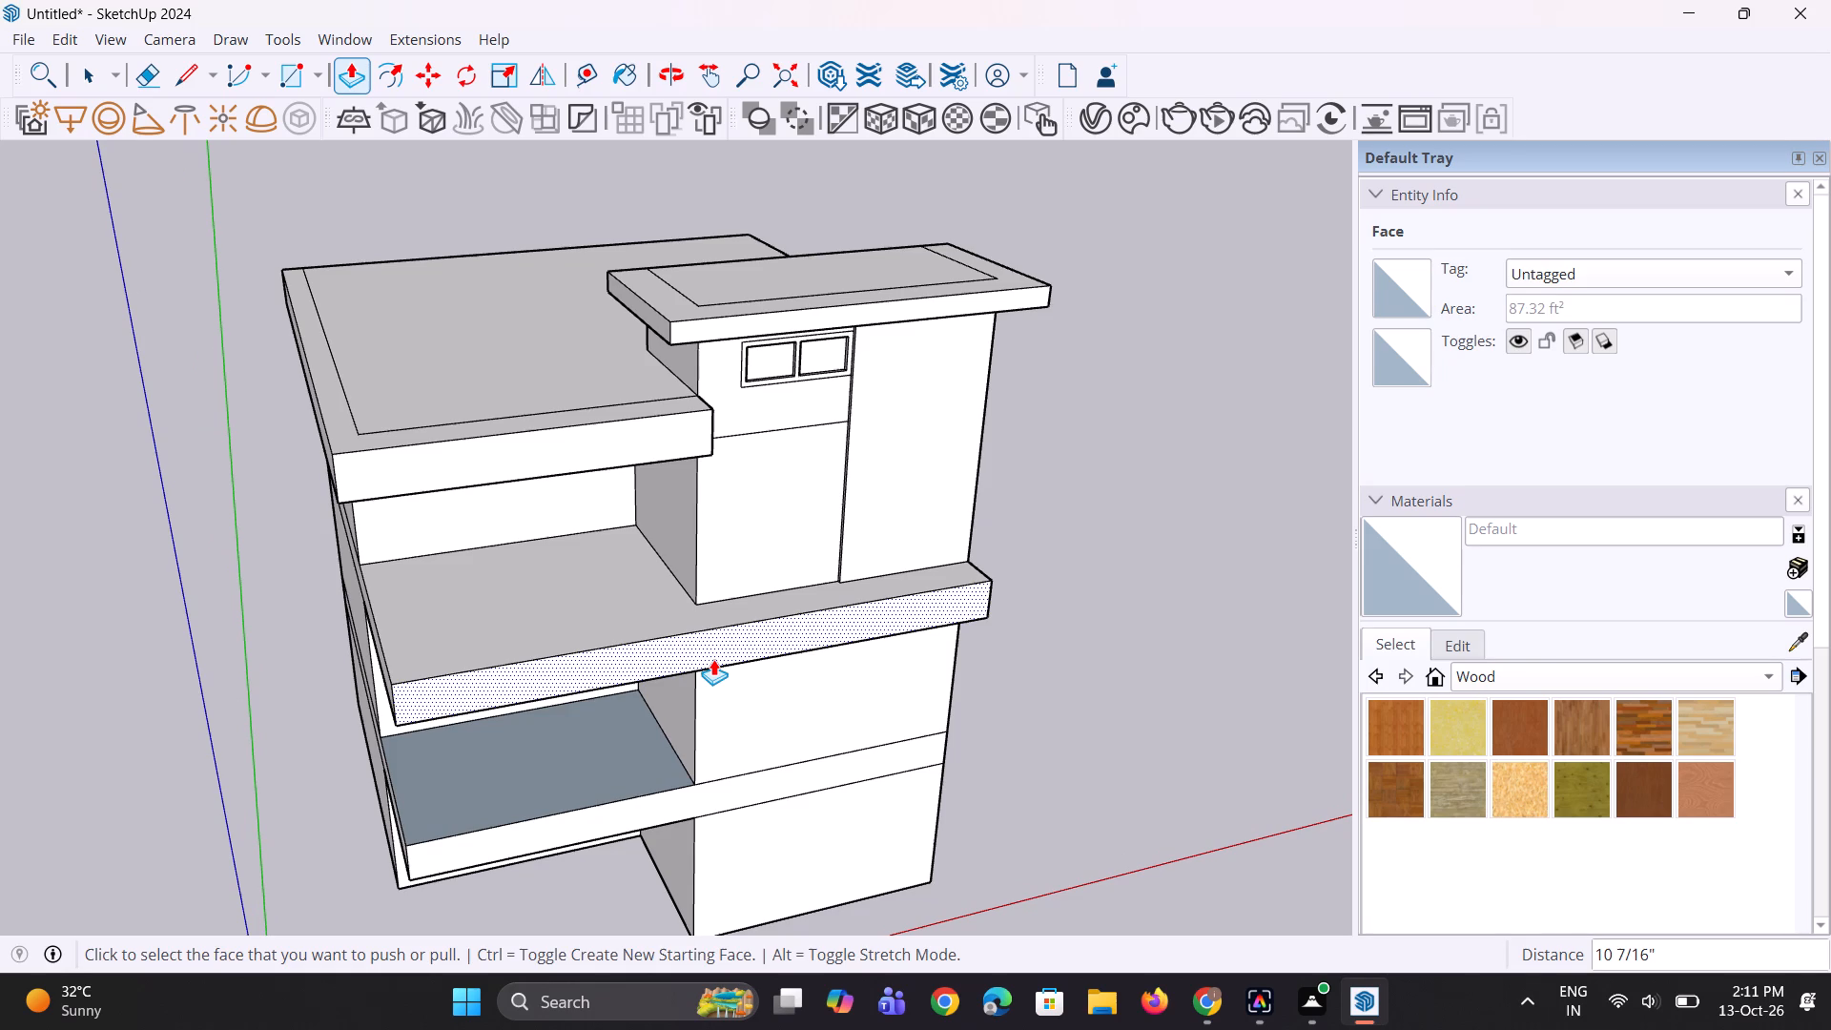
left_click(670, 815)
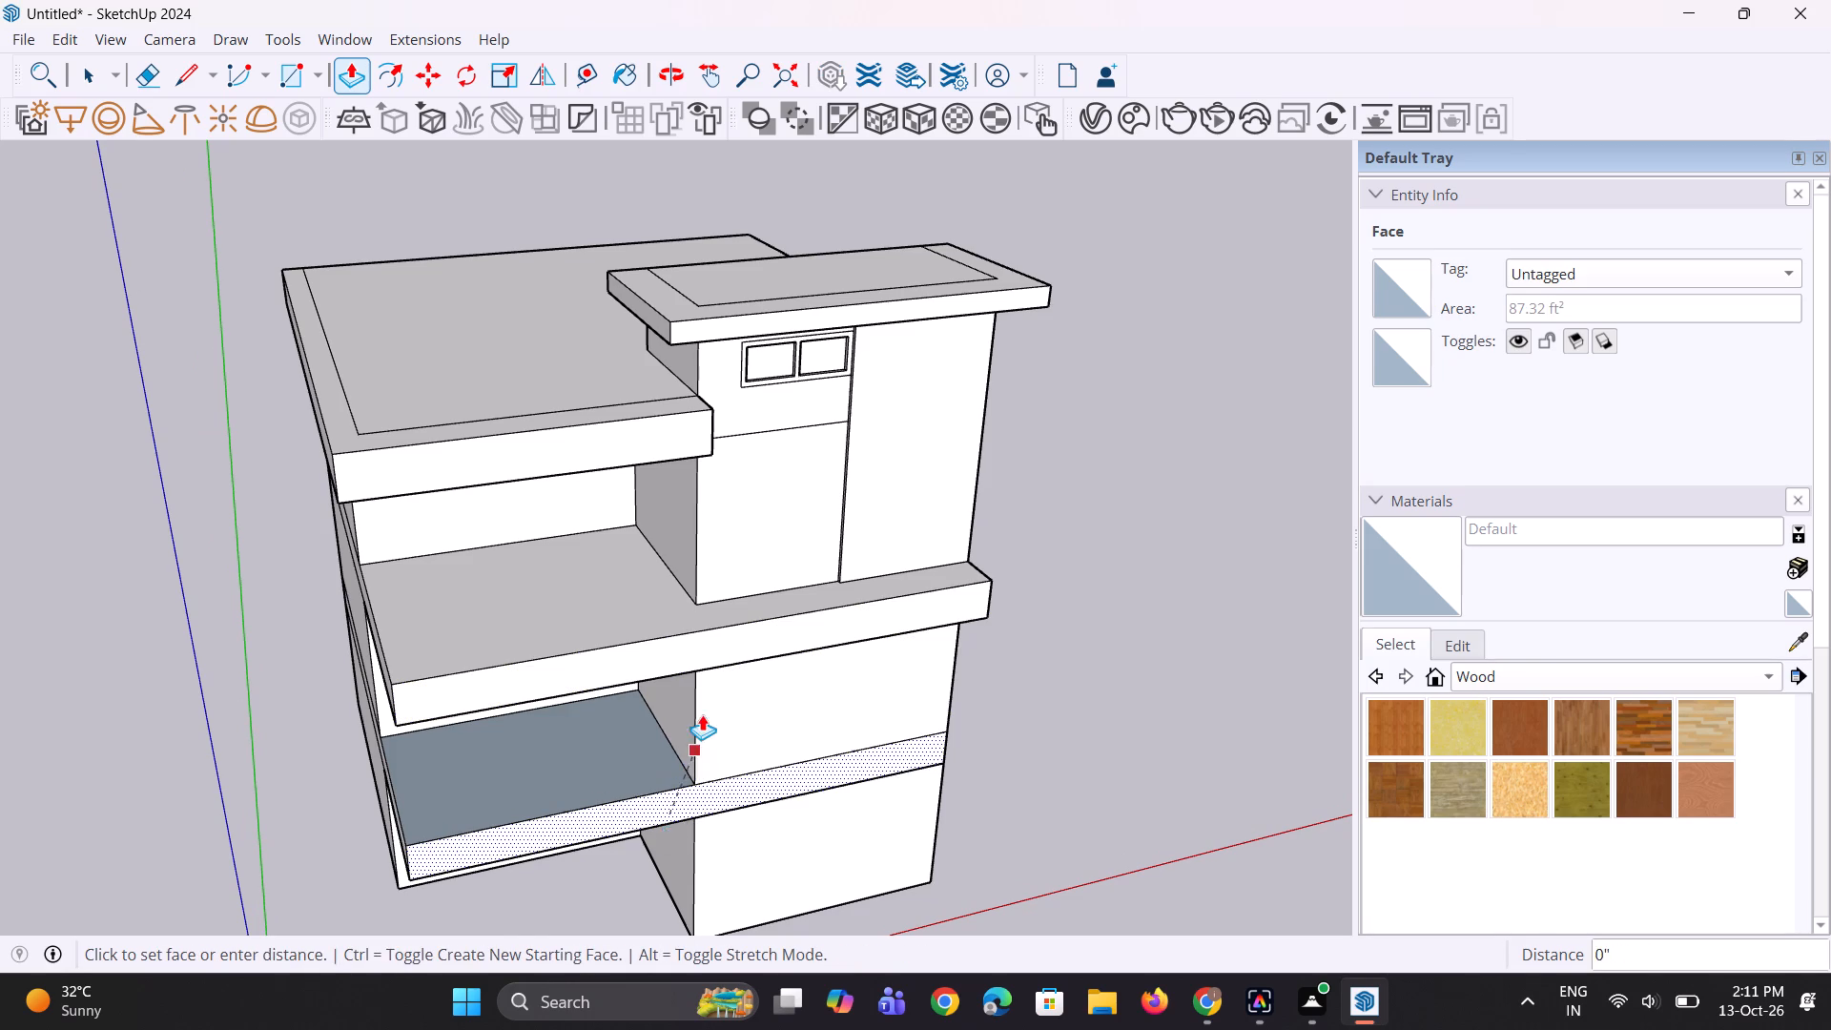
left_click(713, 636)
Inspect the extended floor slabs on the whole building from its front and sides.
middle_click_drag(726, 765, 650, 737)
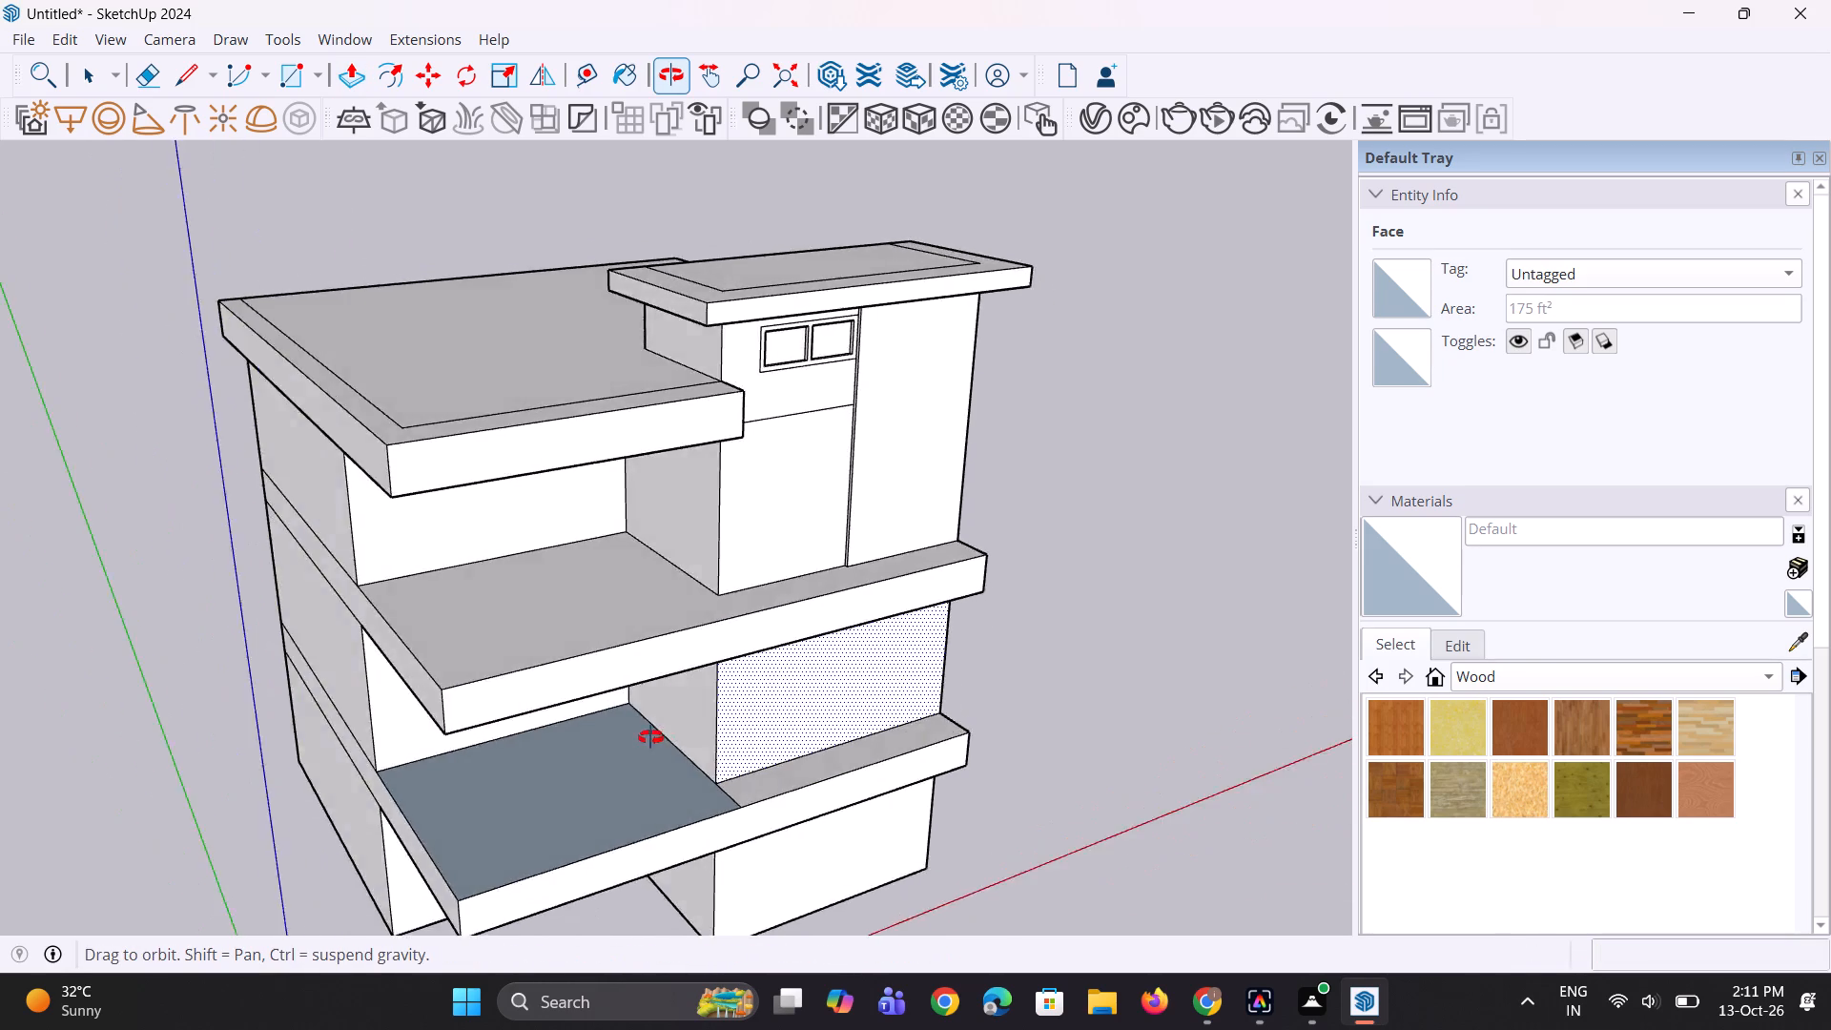
middle_click_drag(650, 737, 648, 737)
scroll(661, 717, "down", 11)
middle_click_drag(705, 757, 439, 657)
scroll(514, 758, "up", 5)
scroll(515, 759, "down", 3)
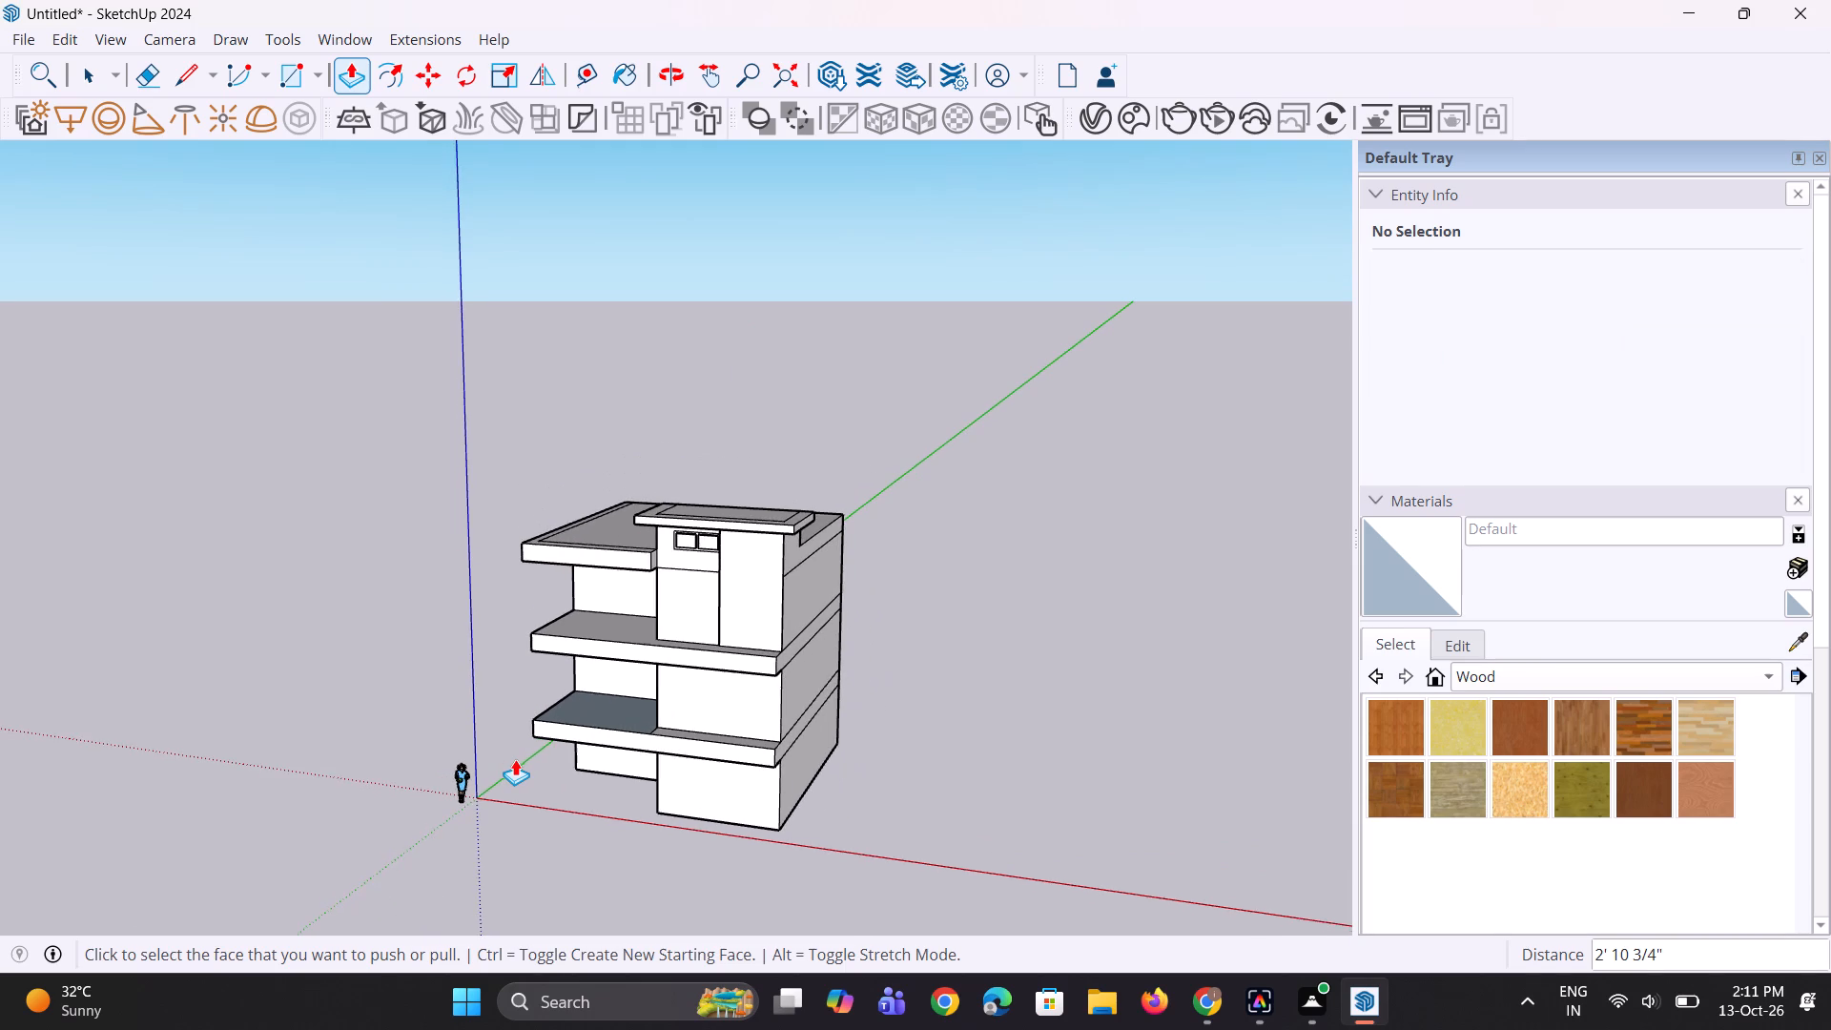
middle_click_drag(517, 759, 699, 731)
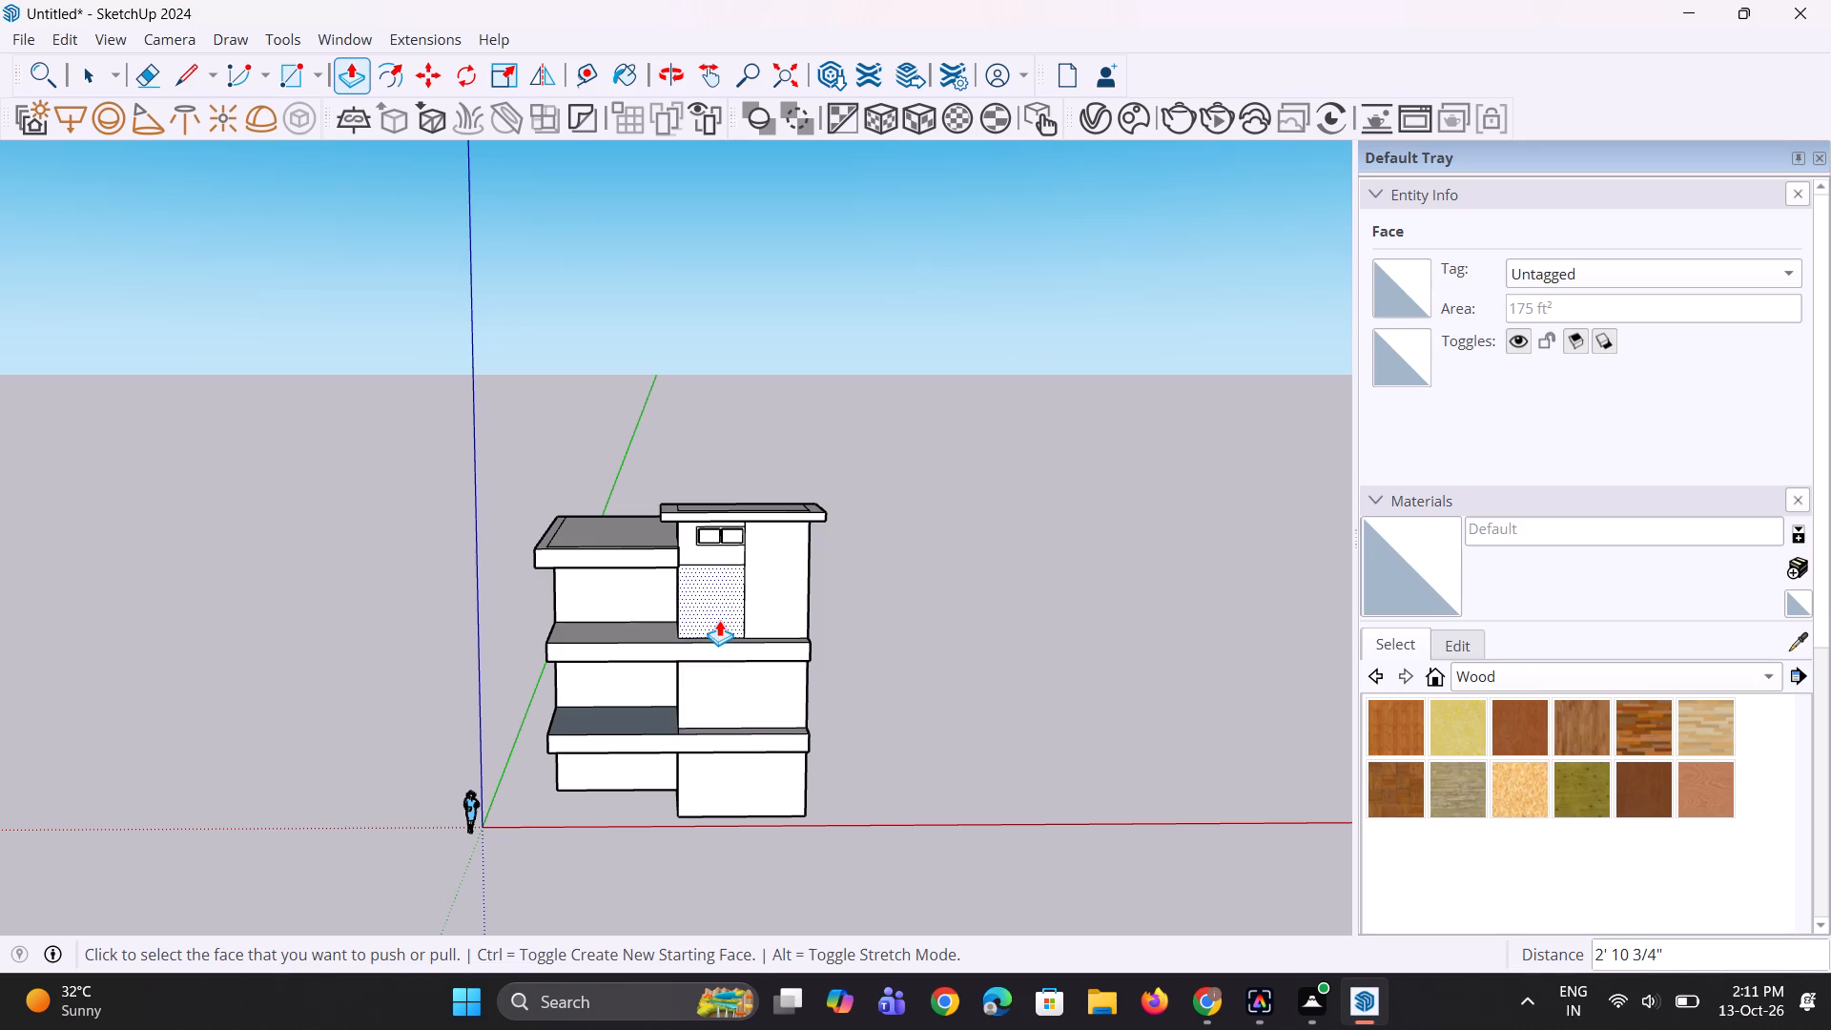
Draw a vertical line about 2' 5 15/16" long down the upper slab's front face, in line with the raised panel's inner edge.
scroll(716, 615, "up", 9)
key("l")
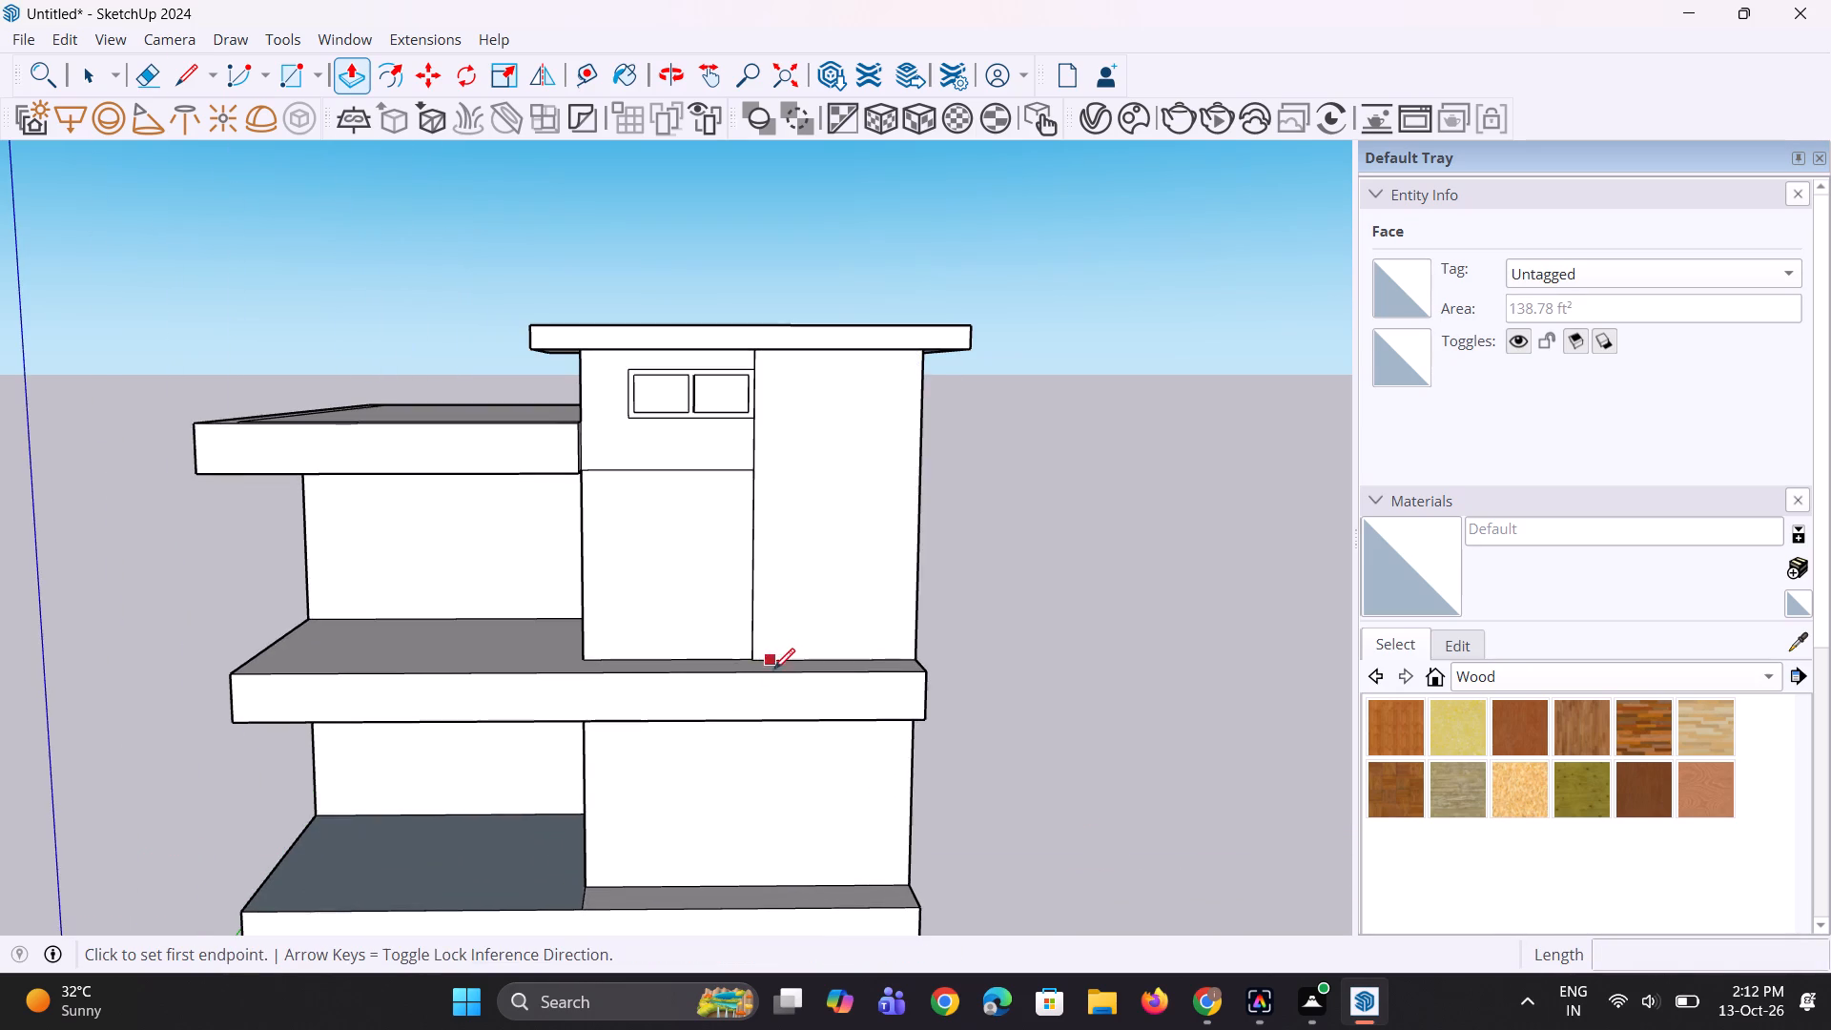
scroll(773, 671, "up", 3)
left_click(747, 676)
left_click(740, 738)
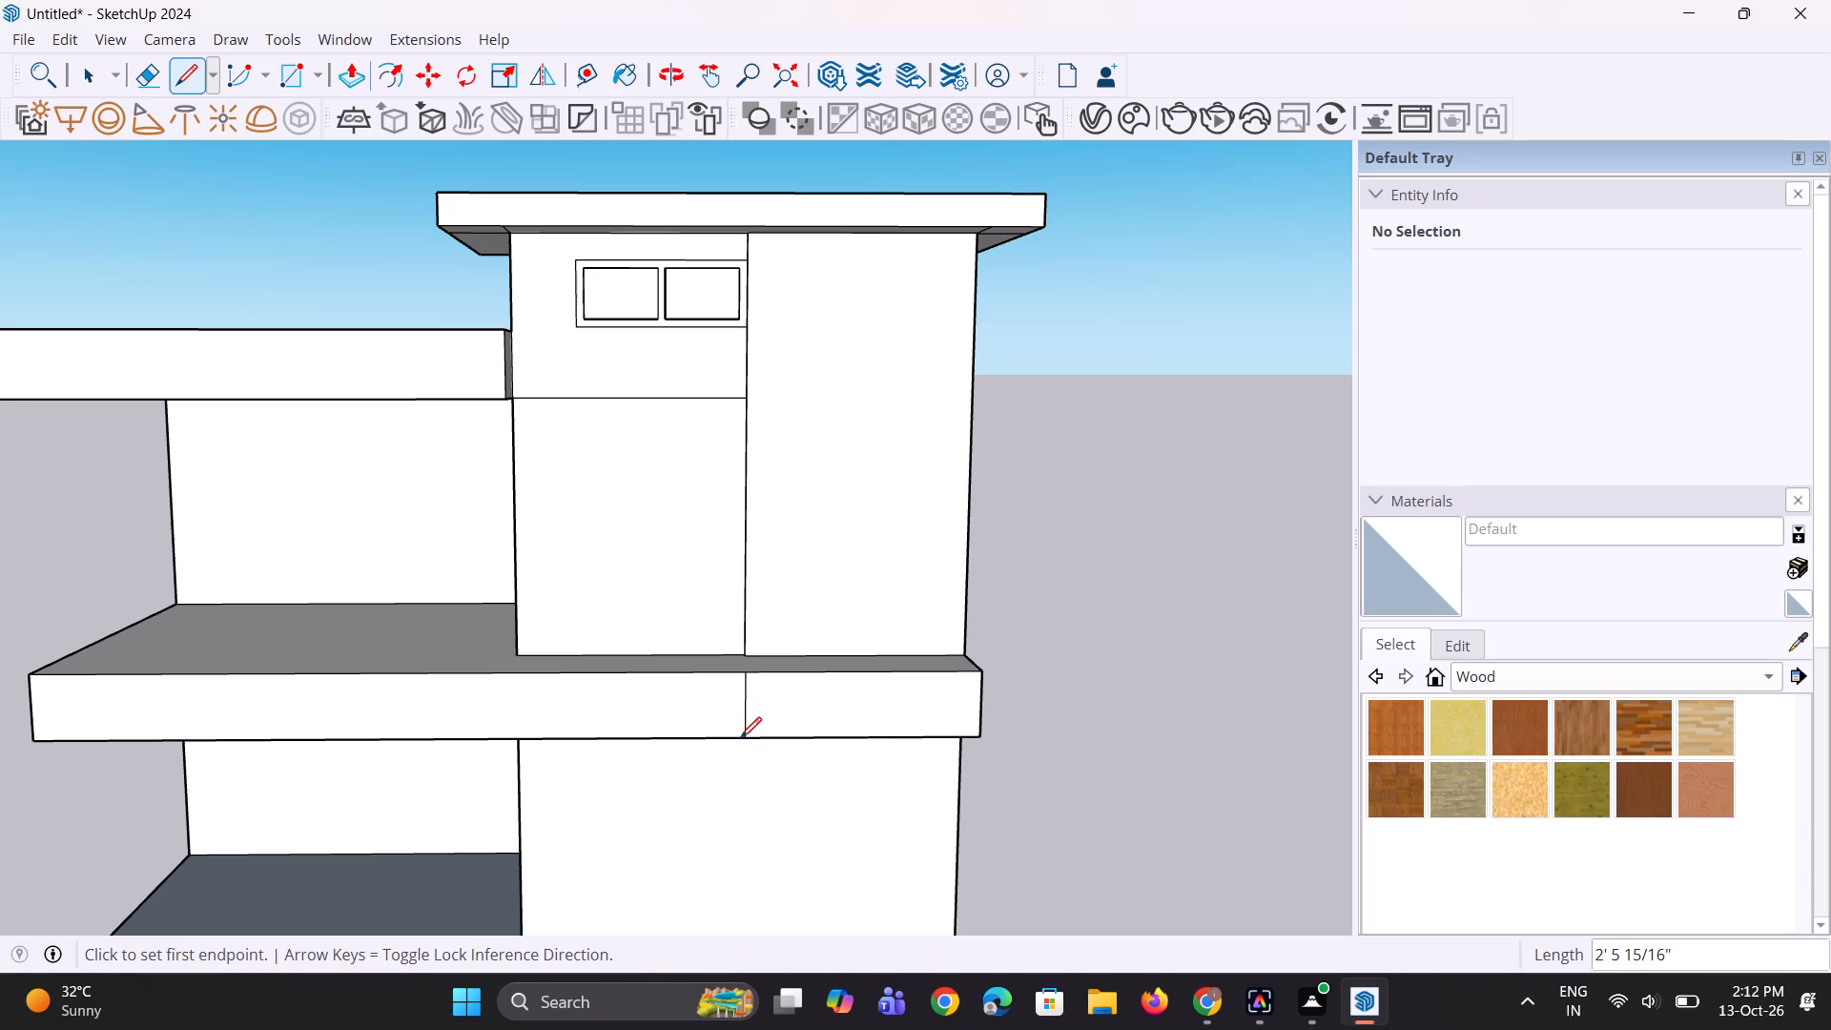
Push the short section of the upper slab's front face below the raised panel inward by about 1' 1/8".
key("p")
left_click(815, 707)
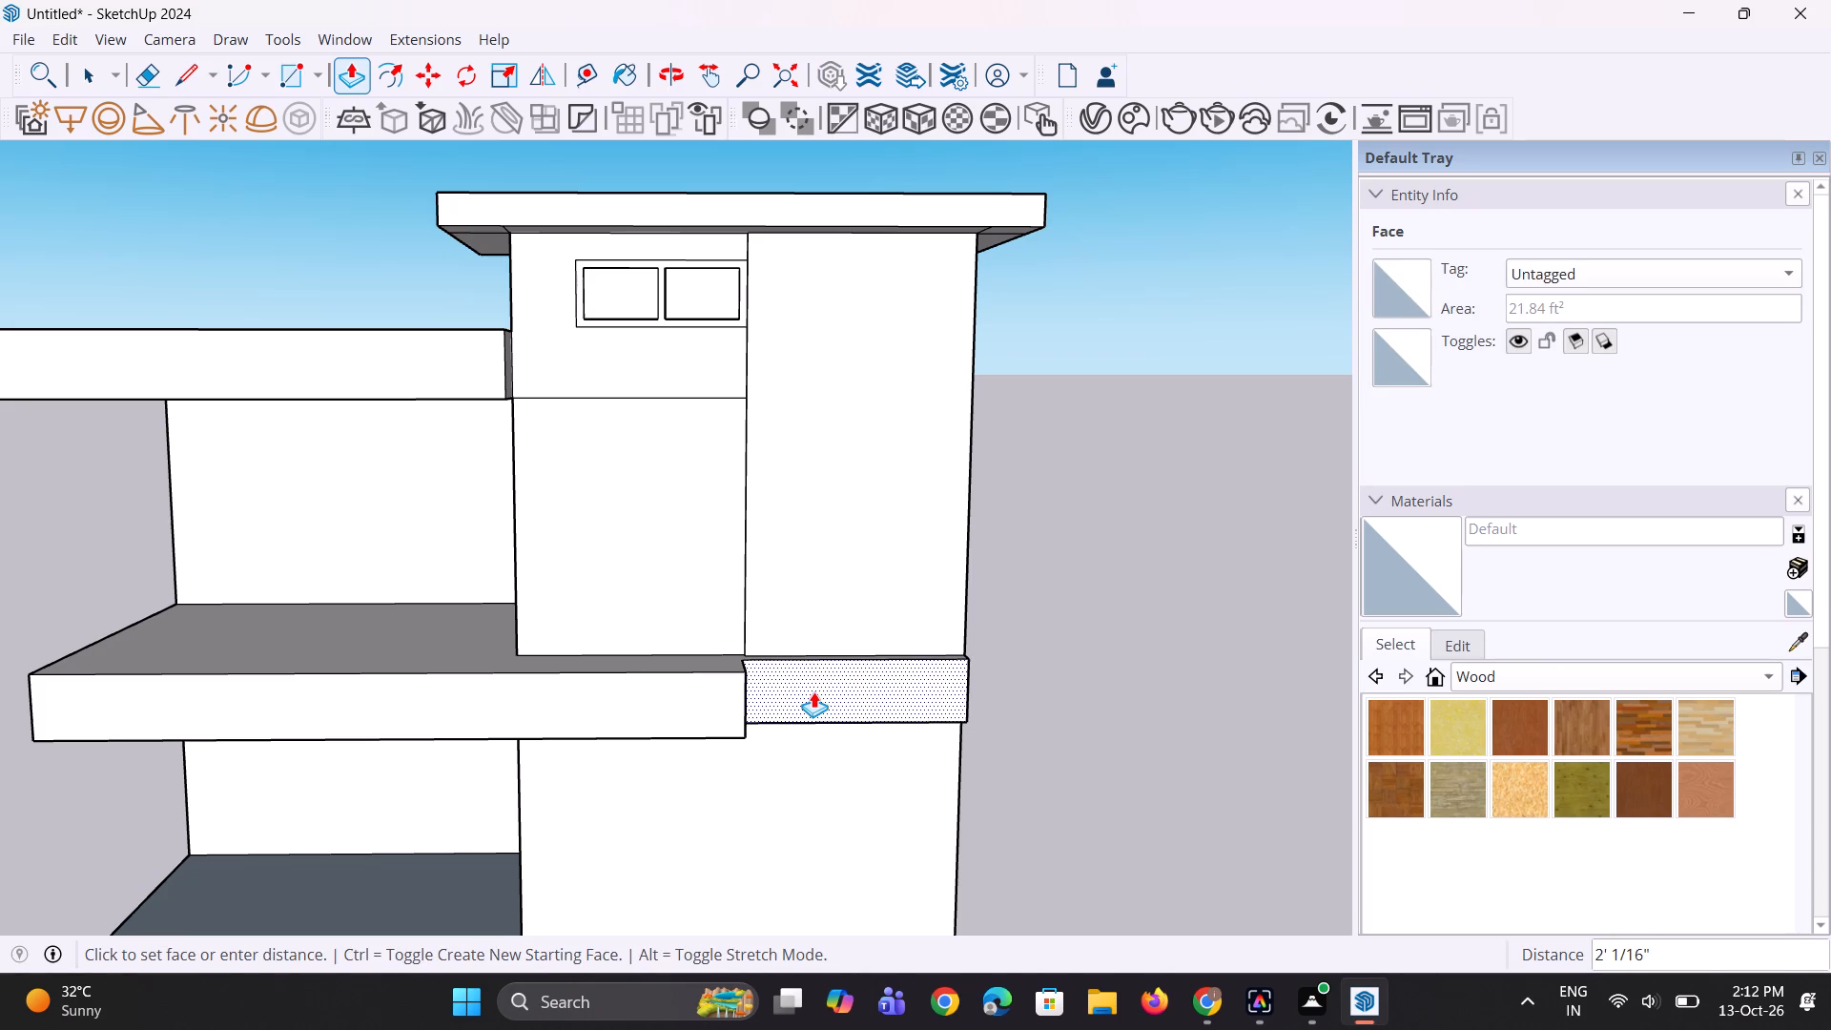
left_click(814, 698)
Push/Pull the long section of the upper slab's front face, in front of the recessed bay, outward by about 2' 3/4".
middle_click_drag(856, 718, 822, 626)
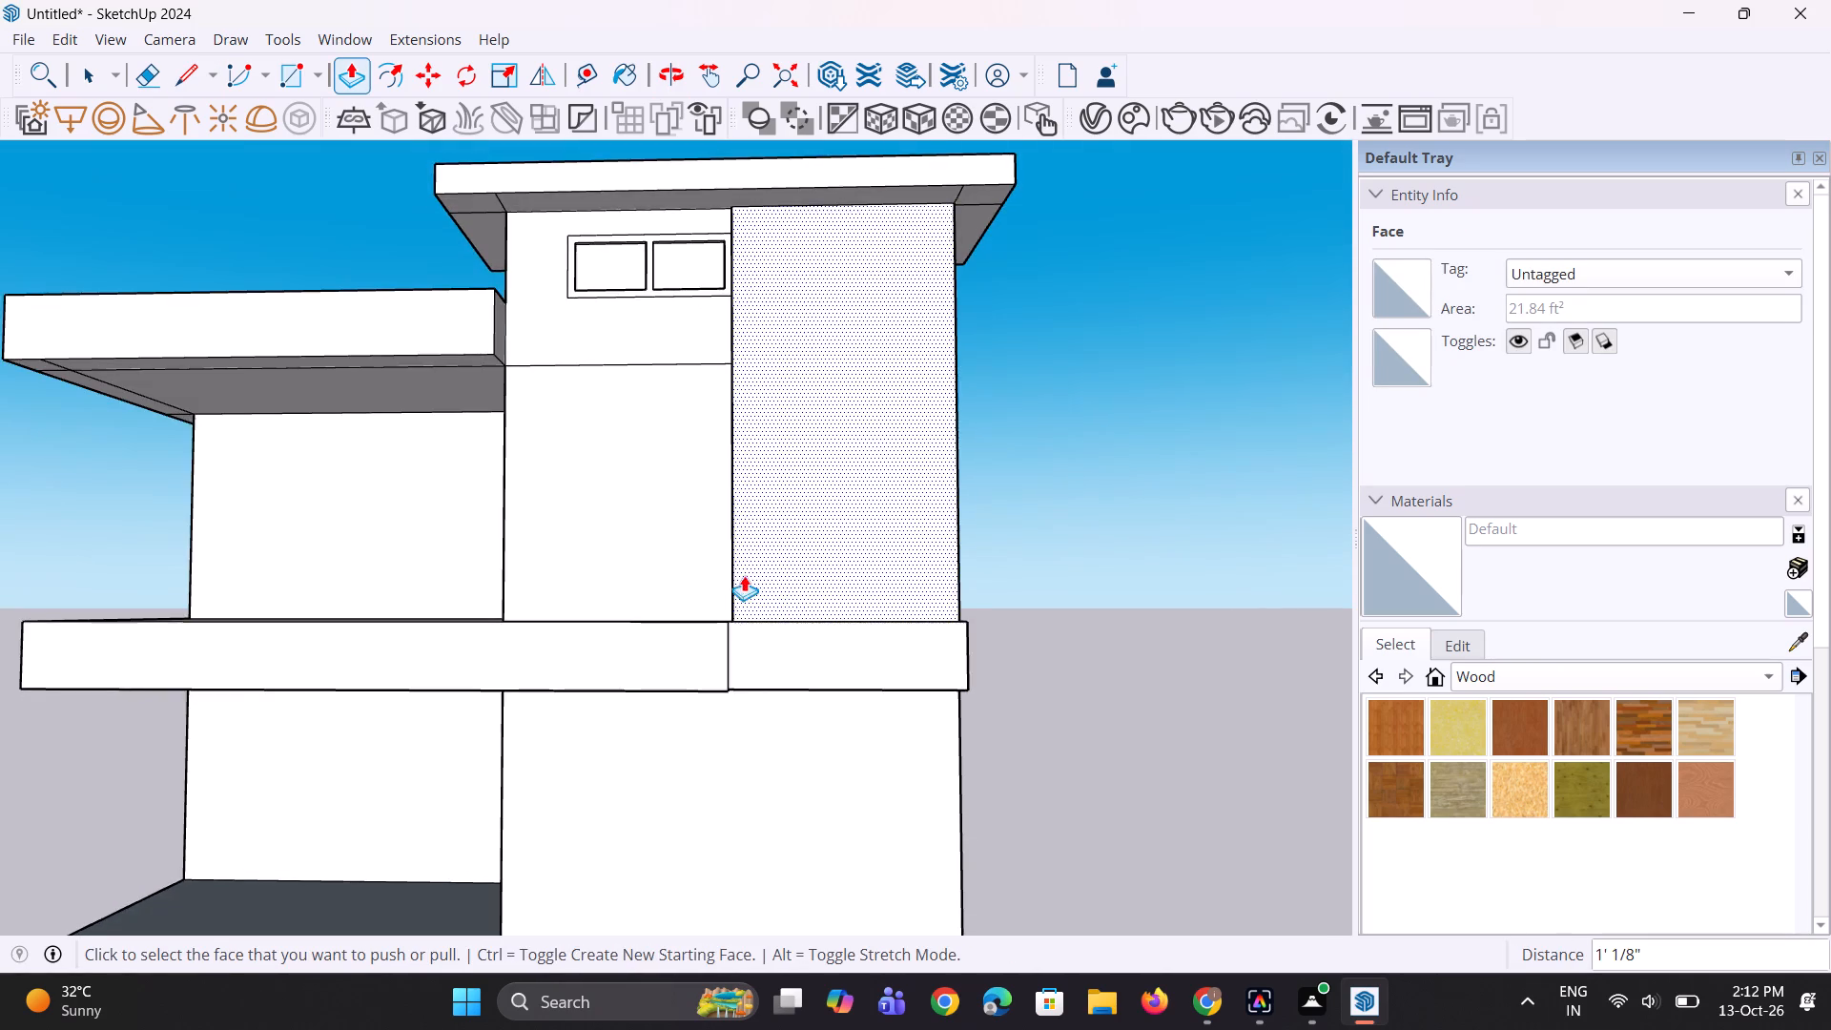
scroll(744, 575, "down", 9)
middle_click_drag(749, 695, 535, 482)
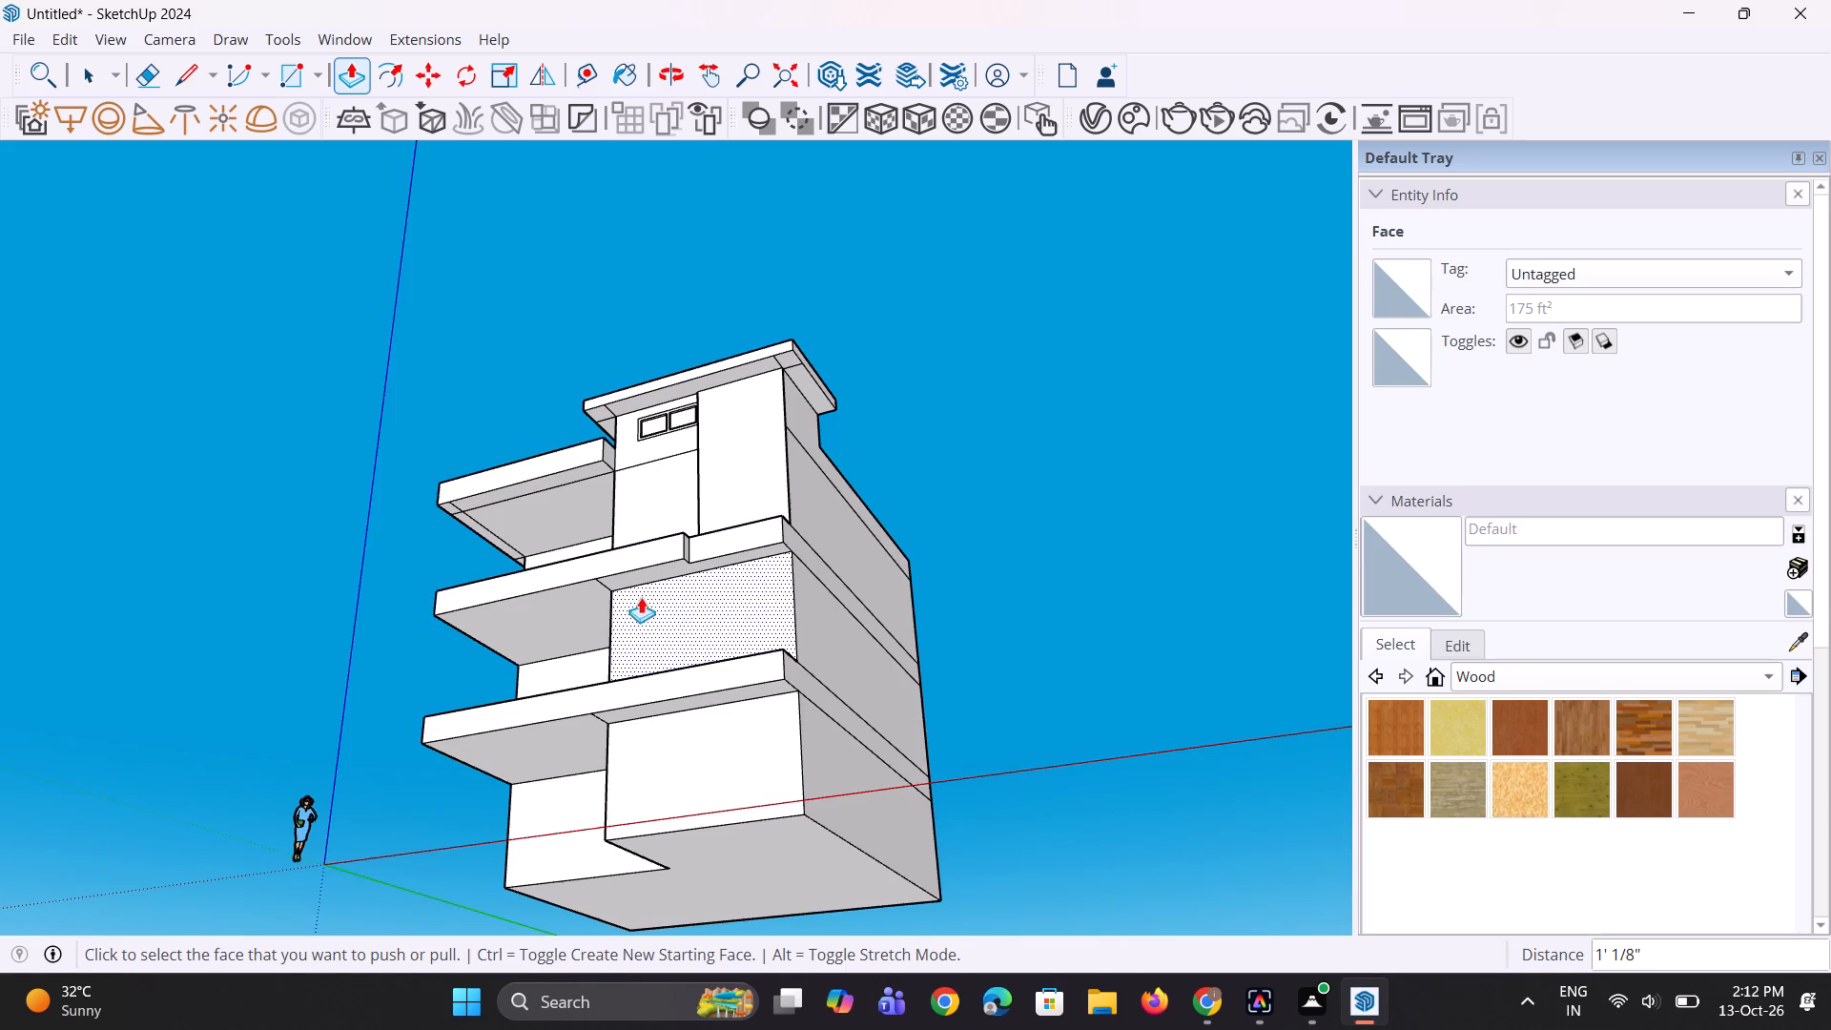
scroll(641, 597, "up", 2)
left_click(643, 546)
left_click(625, 538)
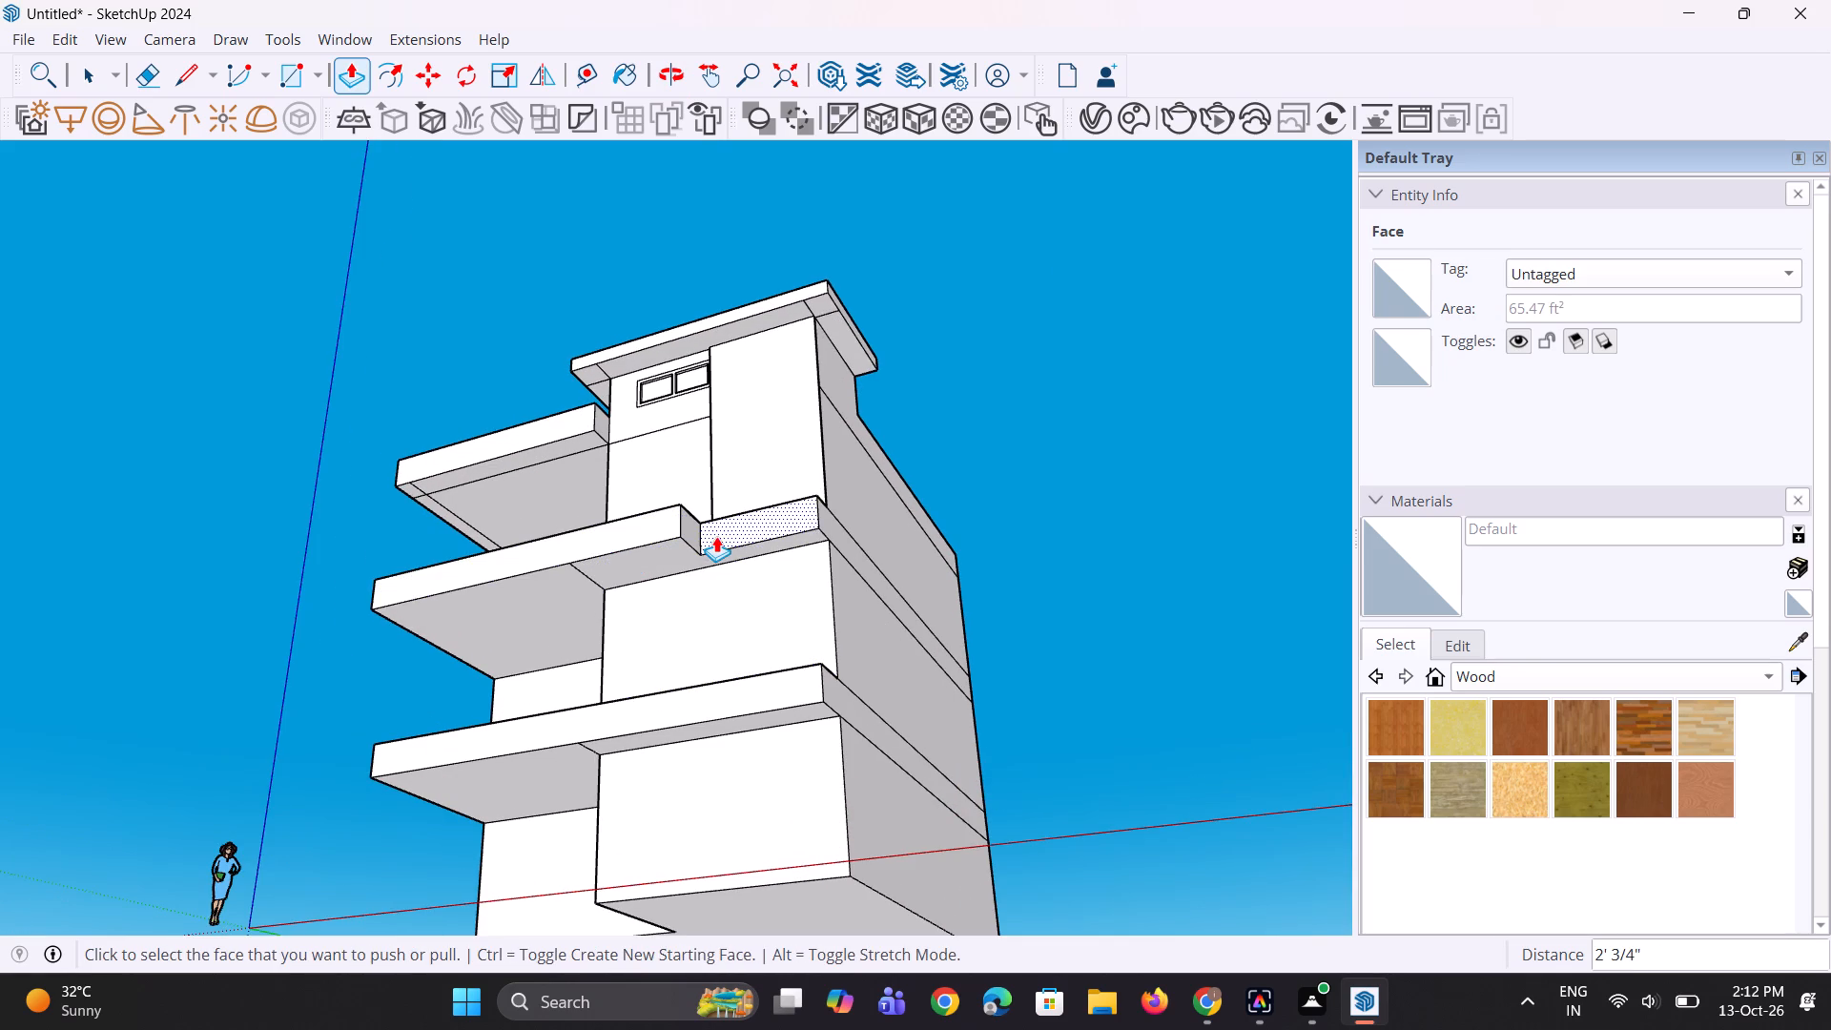
Extend the slab's short front section outward by the same 2' 3/4" and set it back in by about 9 5/16".
double_click(716, 536)
middle_click_drag(718, 536, 760, 796)
scroll(716, 628, "up", 3)
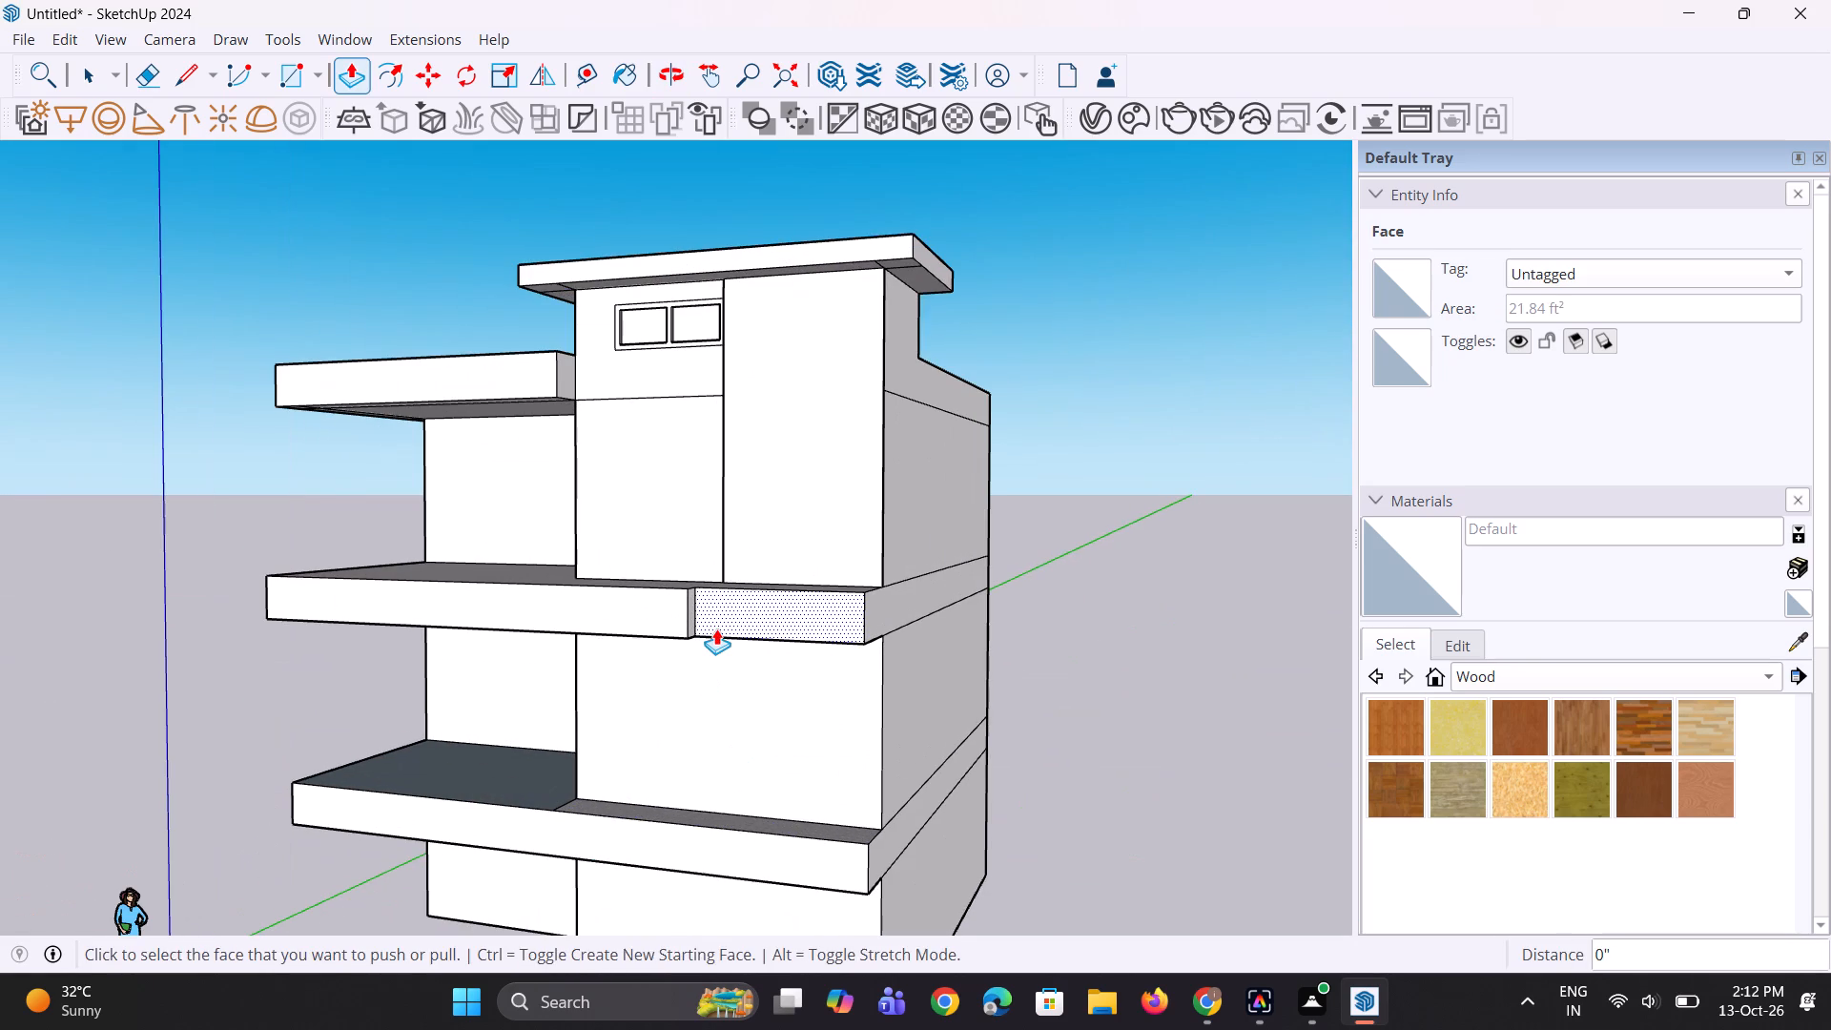
left_click(716, 628)
left_click(723, 628)
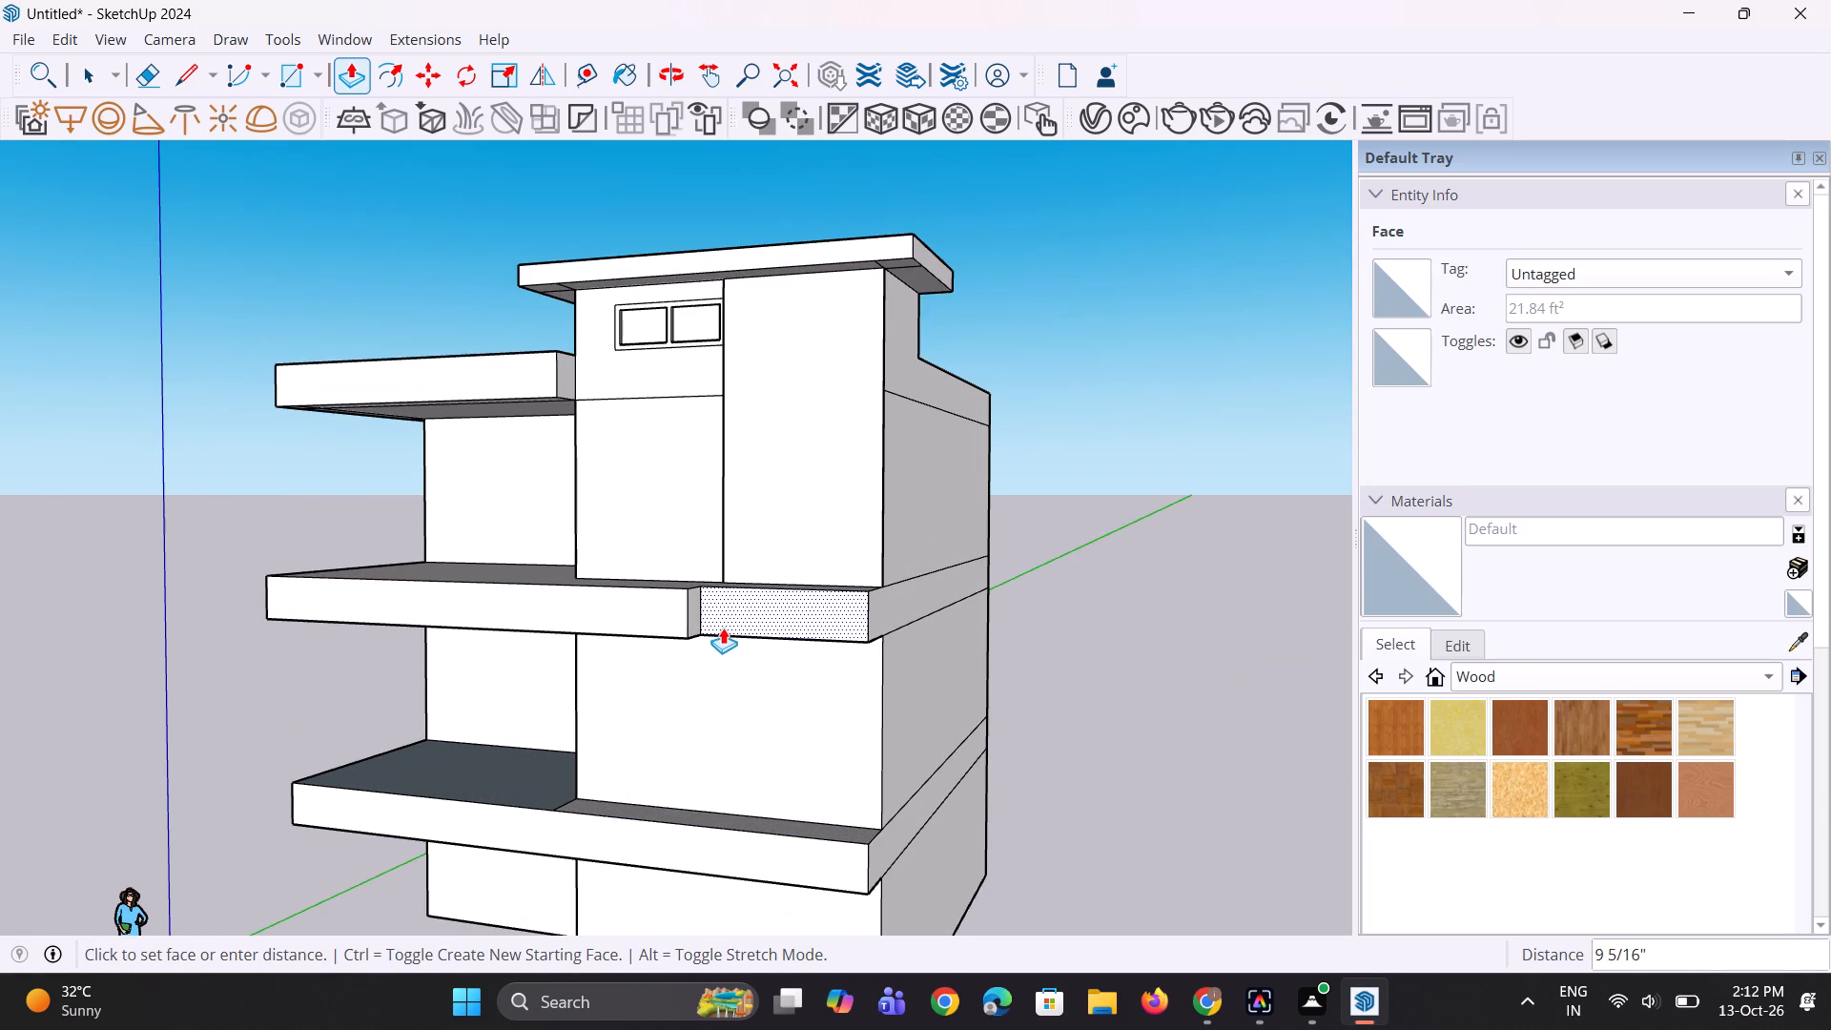
scroll(724, 628, "down", 5)
key("space")
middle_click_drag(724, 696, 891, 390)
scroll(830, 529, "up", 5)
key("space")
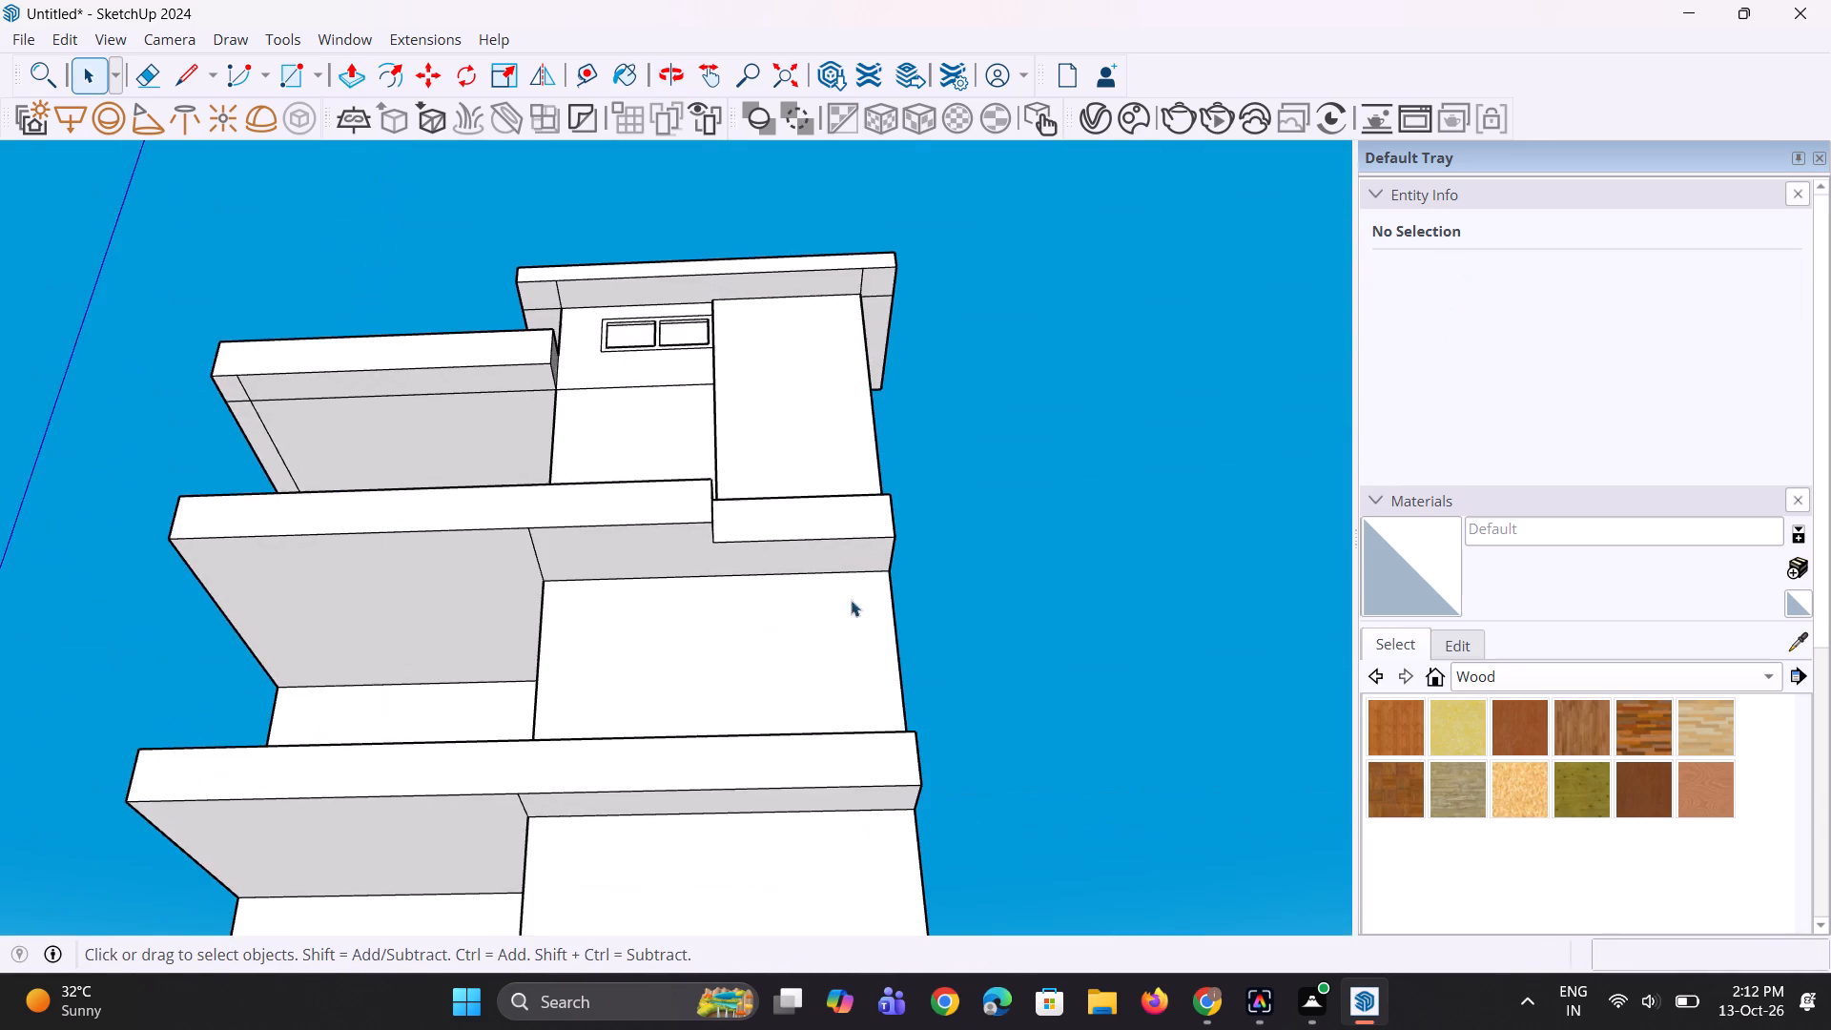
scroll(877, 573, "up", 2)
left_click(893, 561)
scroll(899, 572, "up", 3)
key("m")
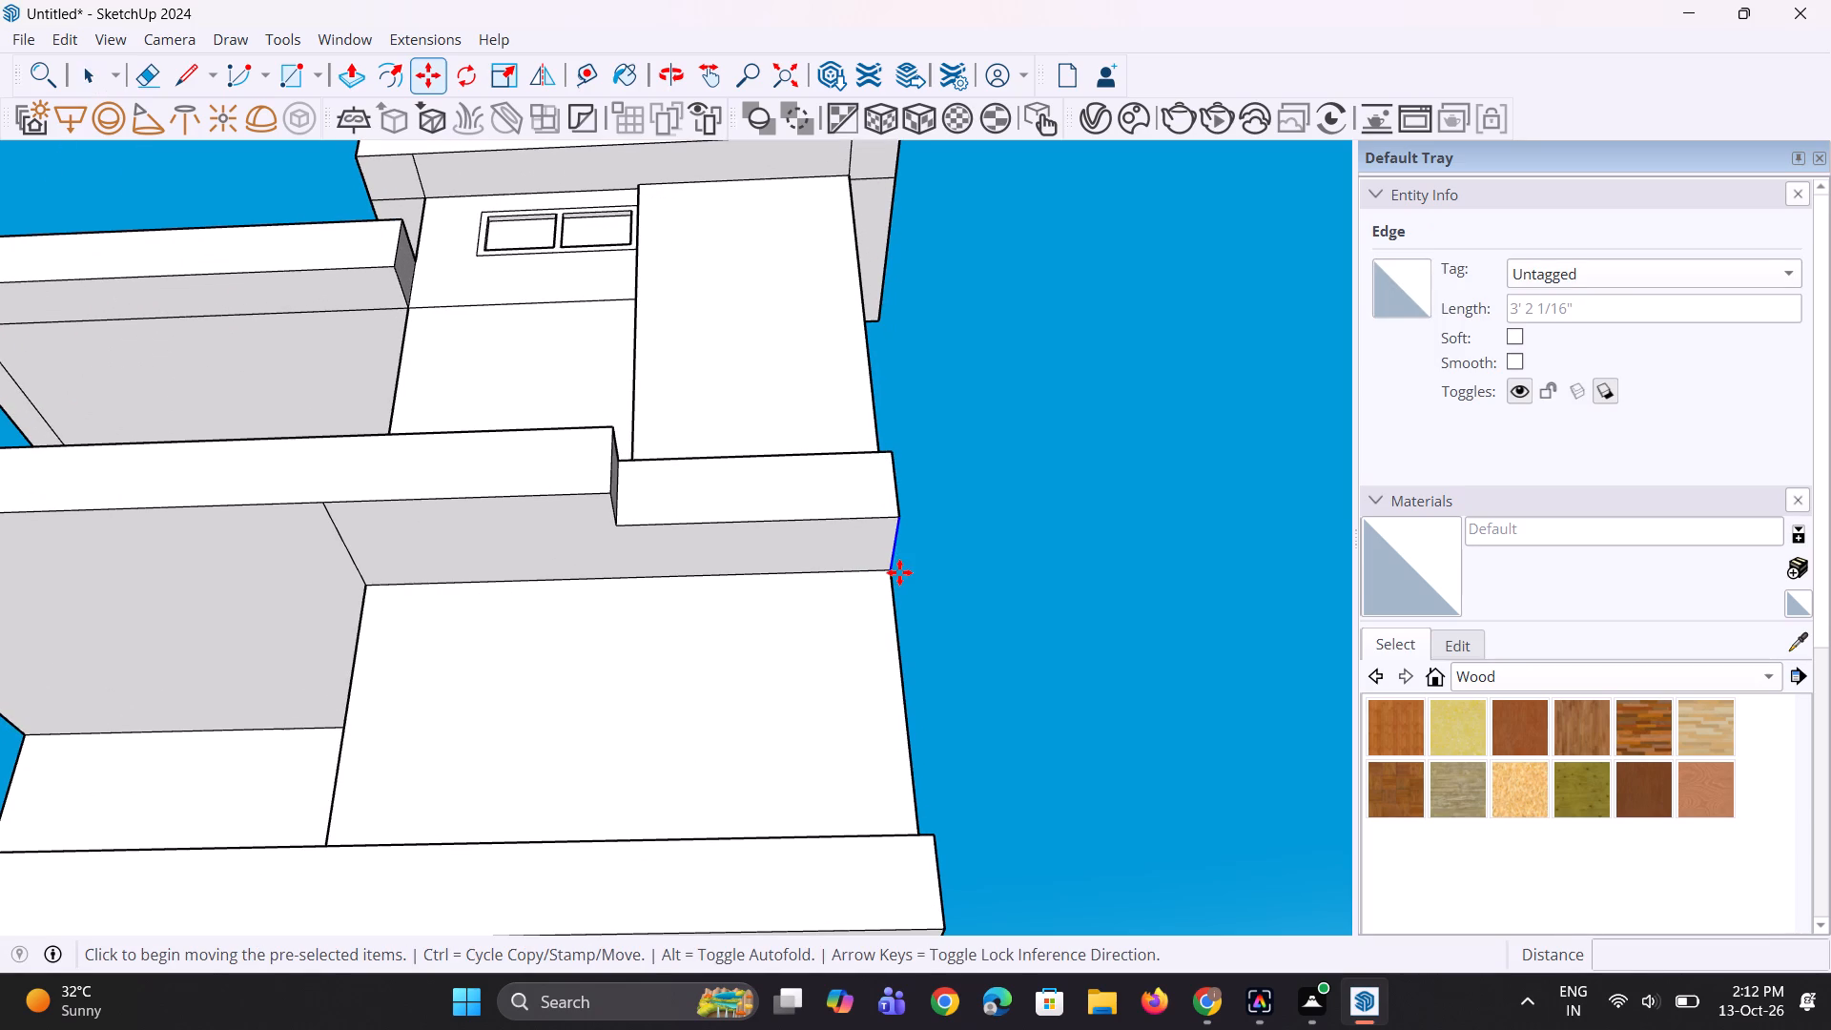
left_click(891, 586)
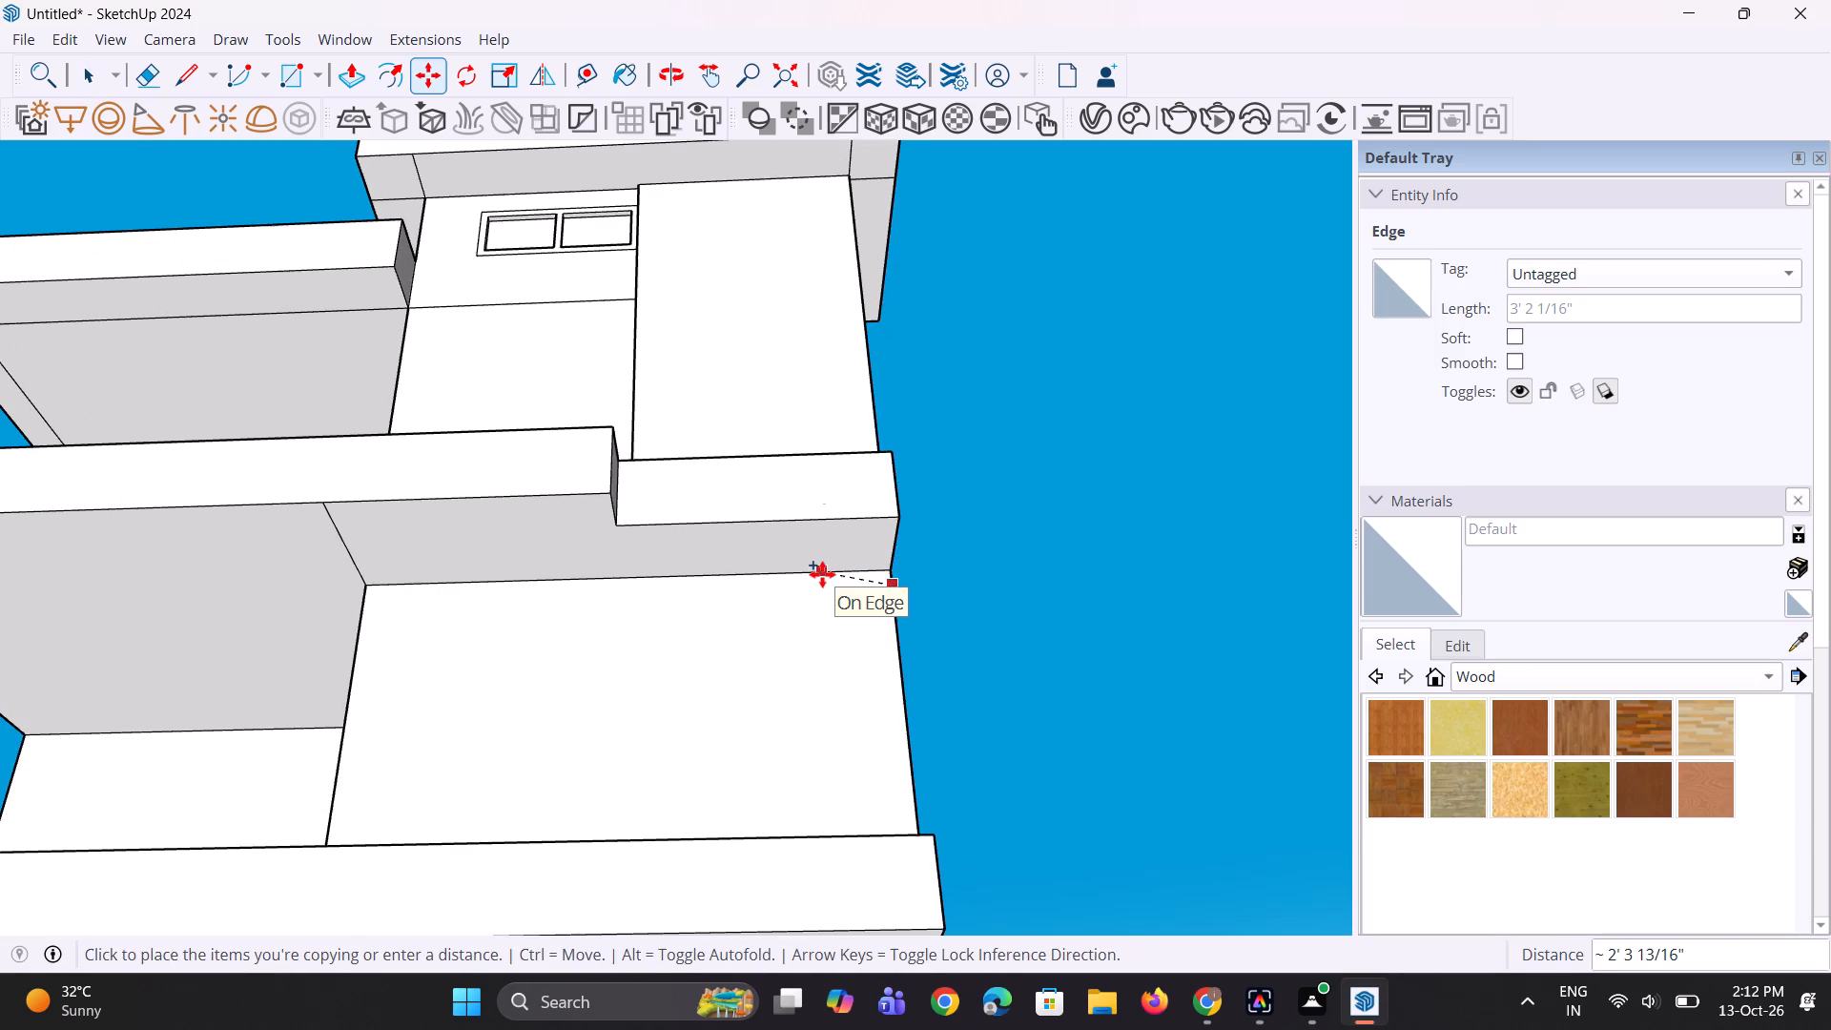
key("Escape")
Copy the outer end edge of the short slab section's underside about 1' 7 1/8" inward to mark a narrow strip.
scroll(900, 546, "up", 4)
key("space")
key("space")
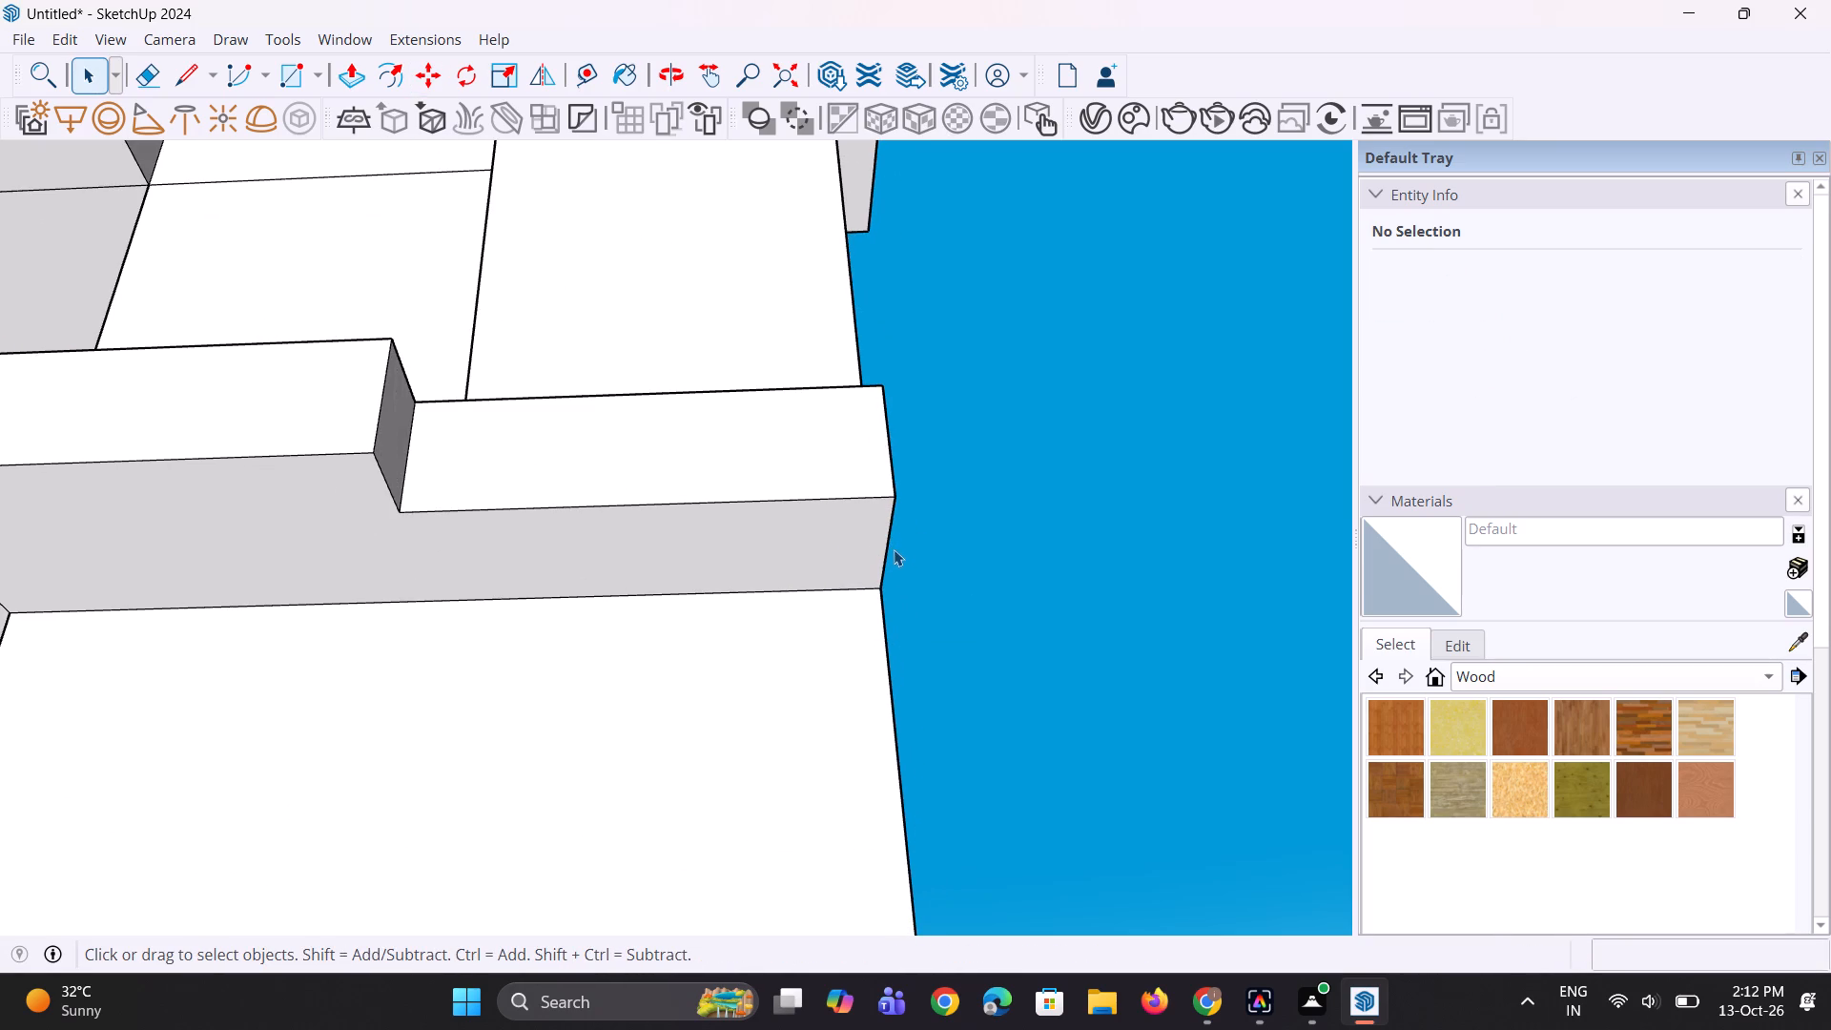
left_click(885, 552)
key("m")
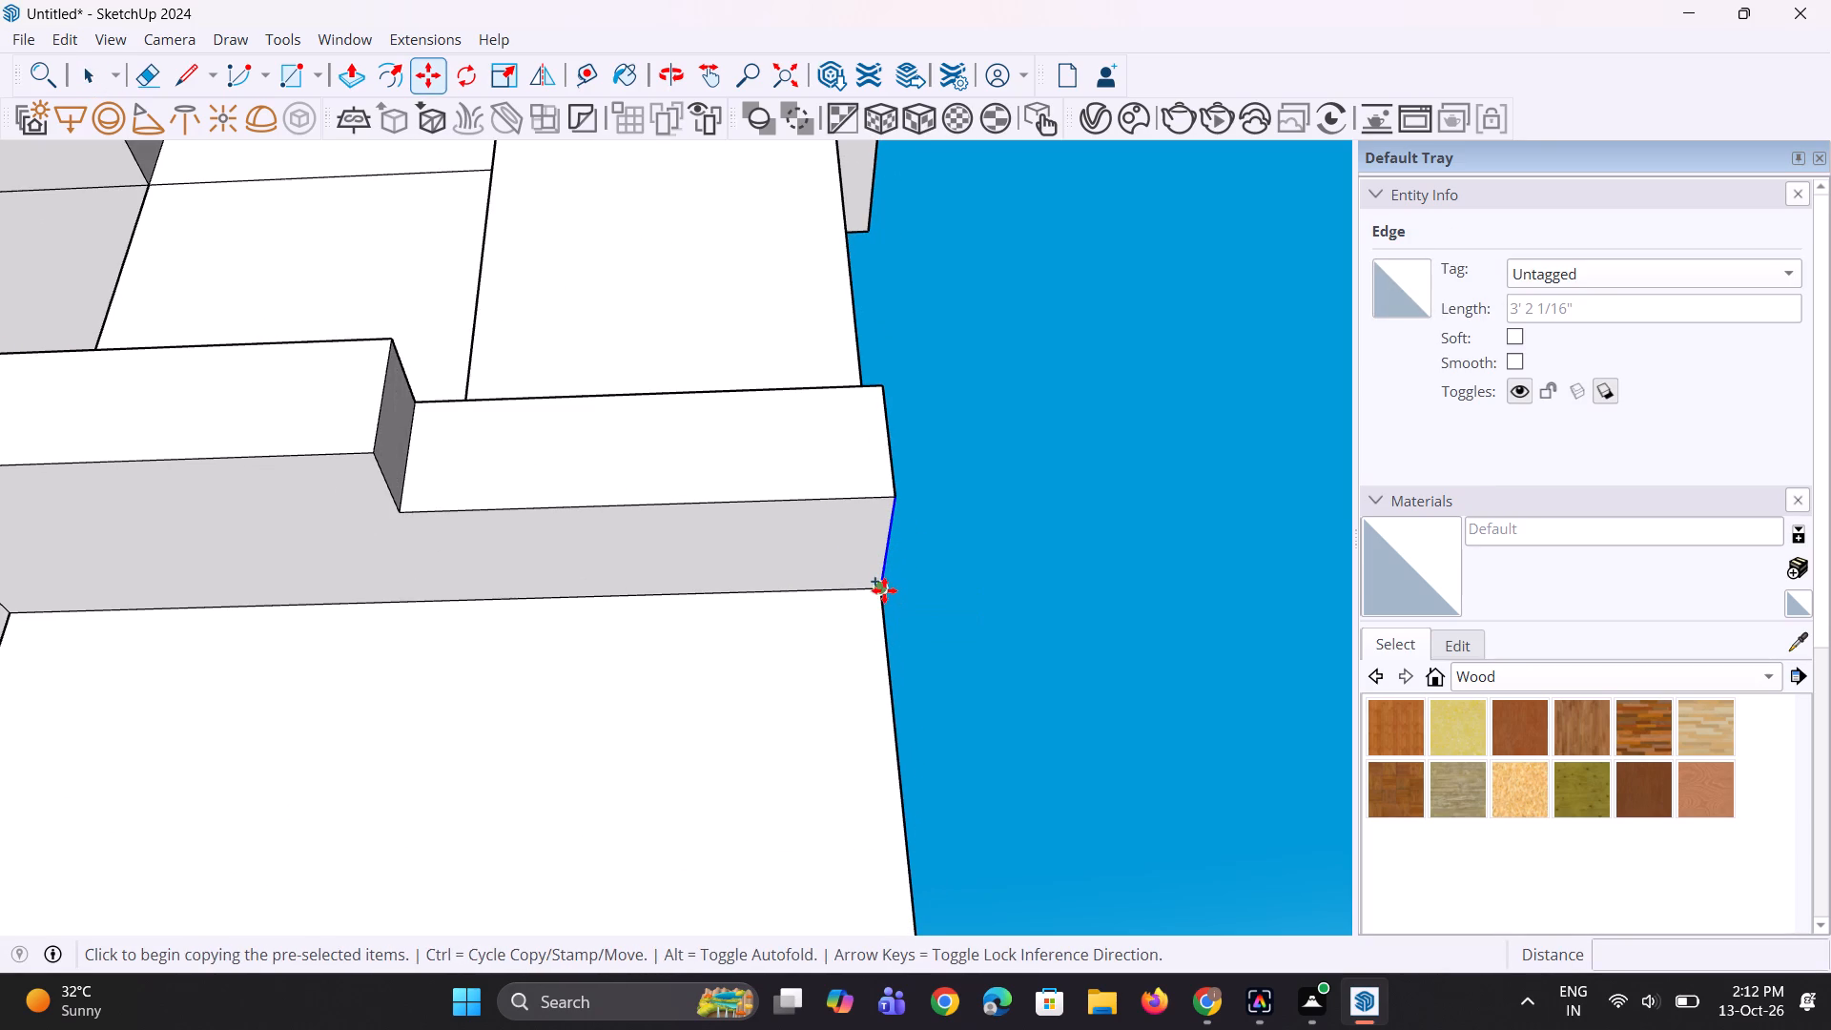
left_click(883, 591)
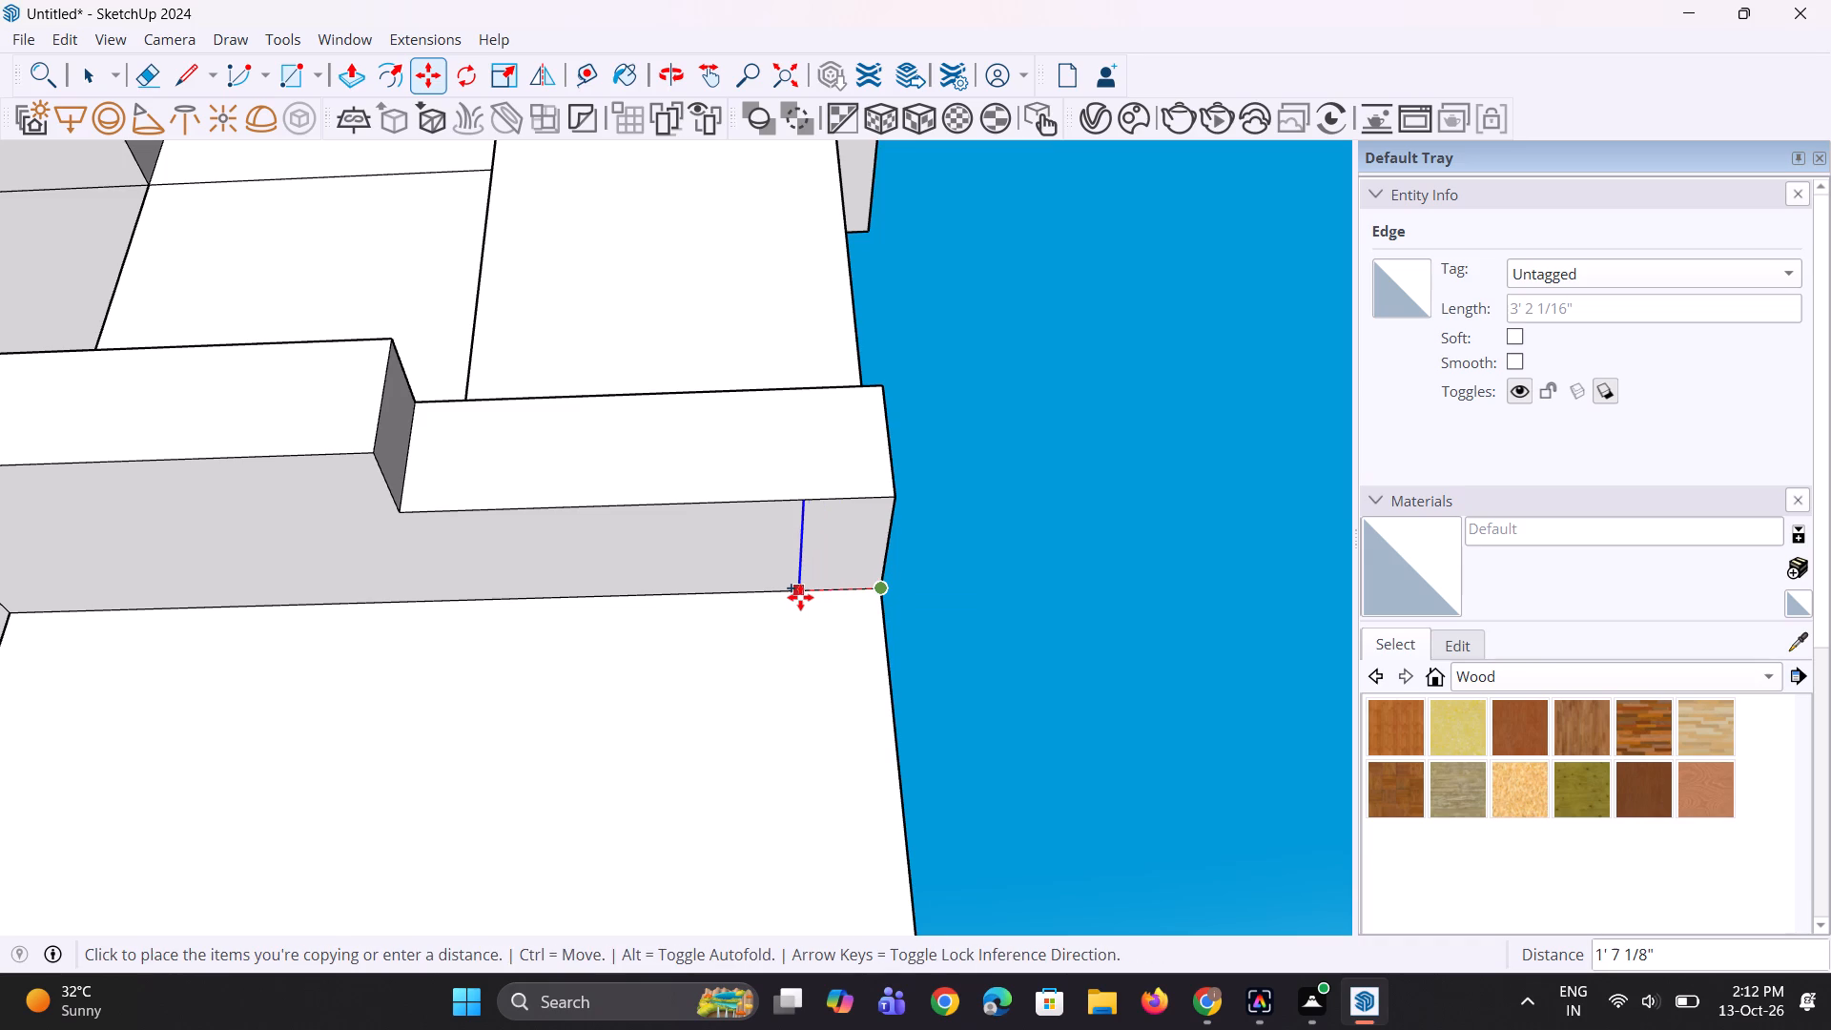
left_click(800, 597)
Push/Pull the narrow underside strip down 10' to the lower slab, forming a vertical side pillar.
key("p")
left_click(819, 566)
scroll(834, 605, "down", 10)
left_click(750, 775)
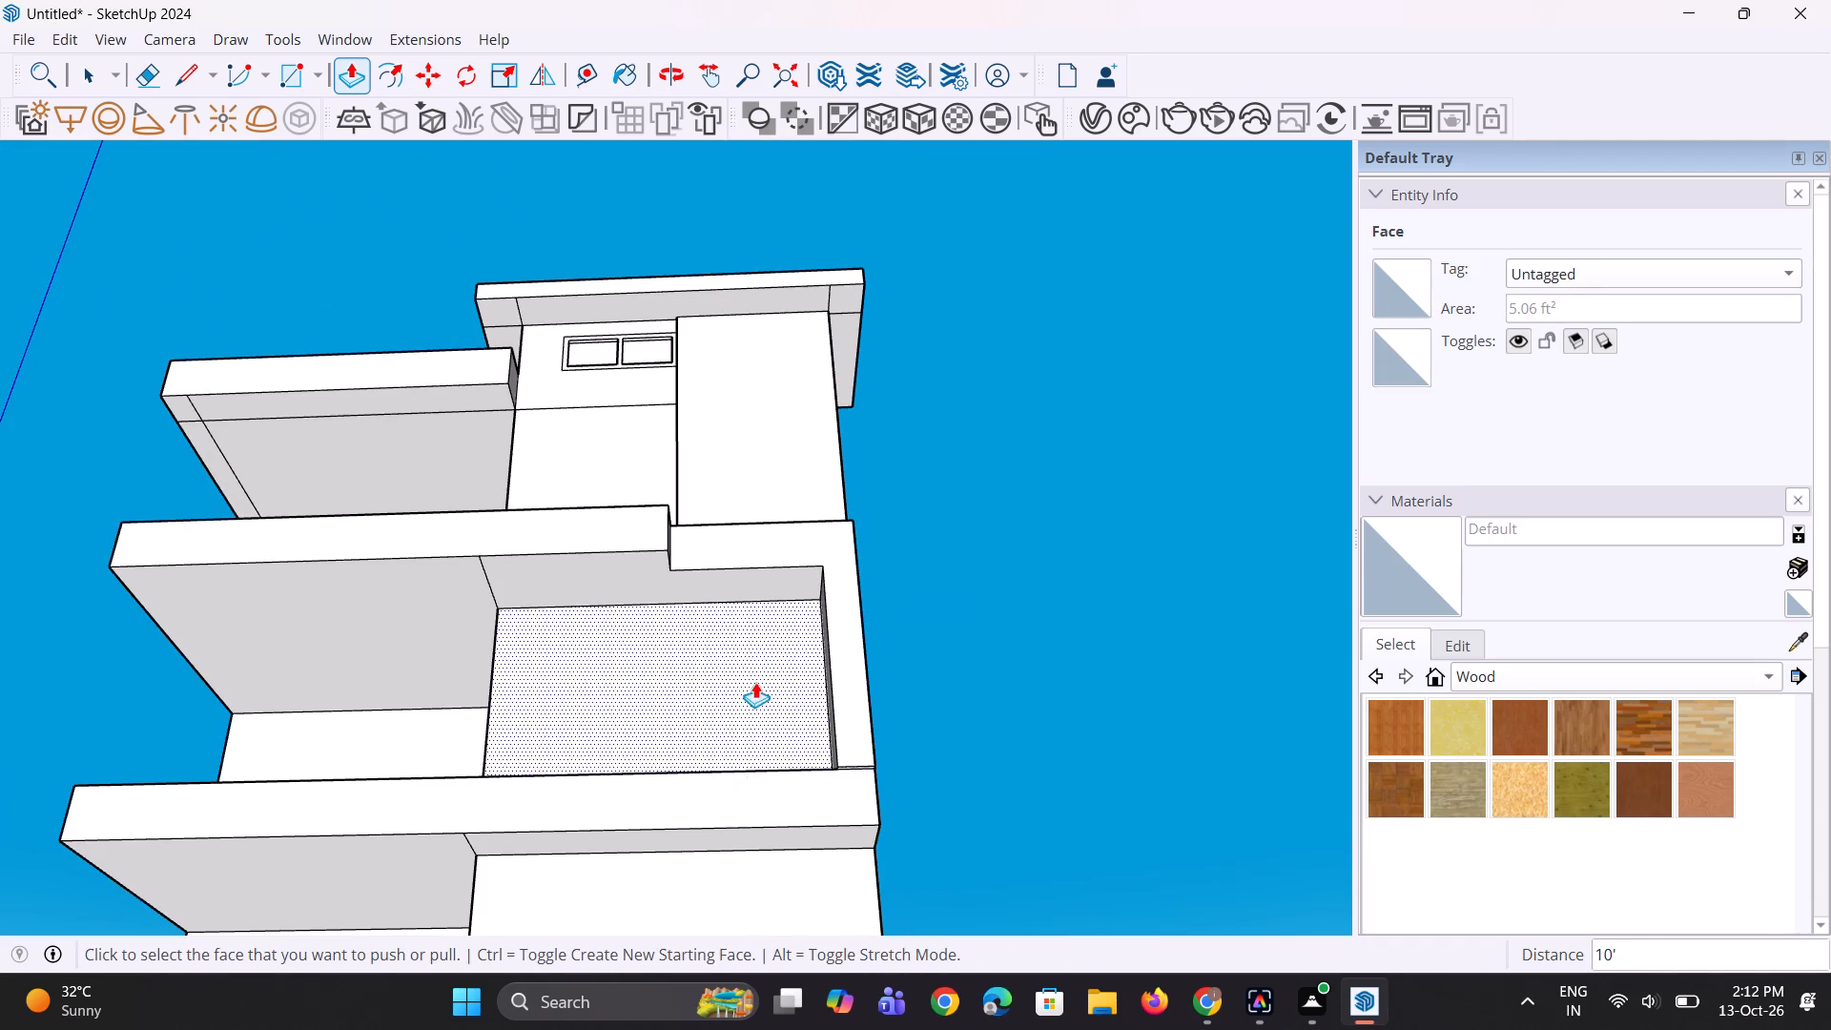
Thicken the side pillar by pulling its inner side face toward the bay by about 4 7/8".
scroll(755, 682, "down", 5)
middle_click_drag(772, 683, 751, 963)
scroll(768, 810, "up", 4)
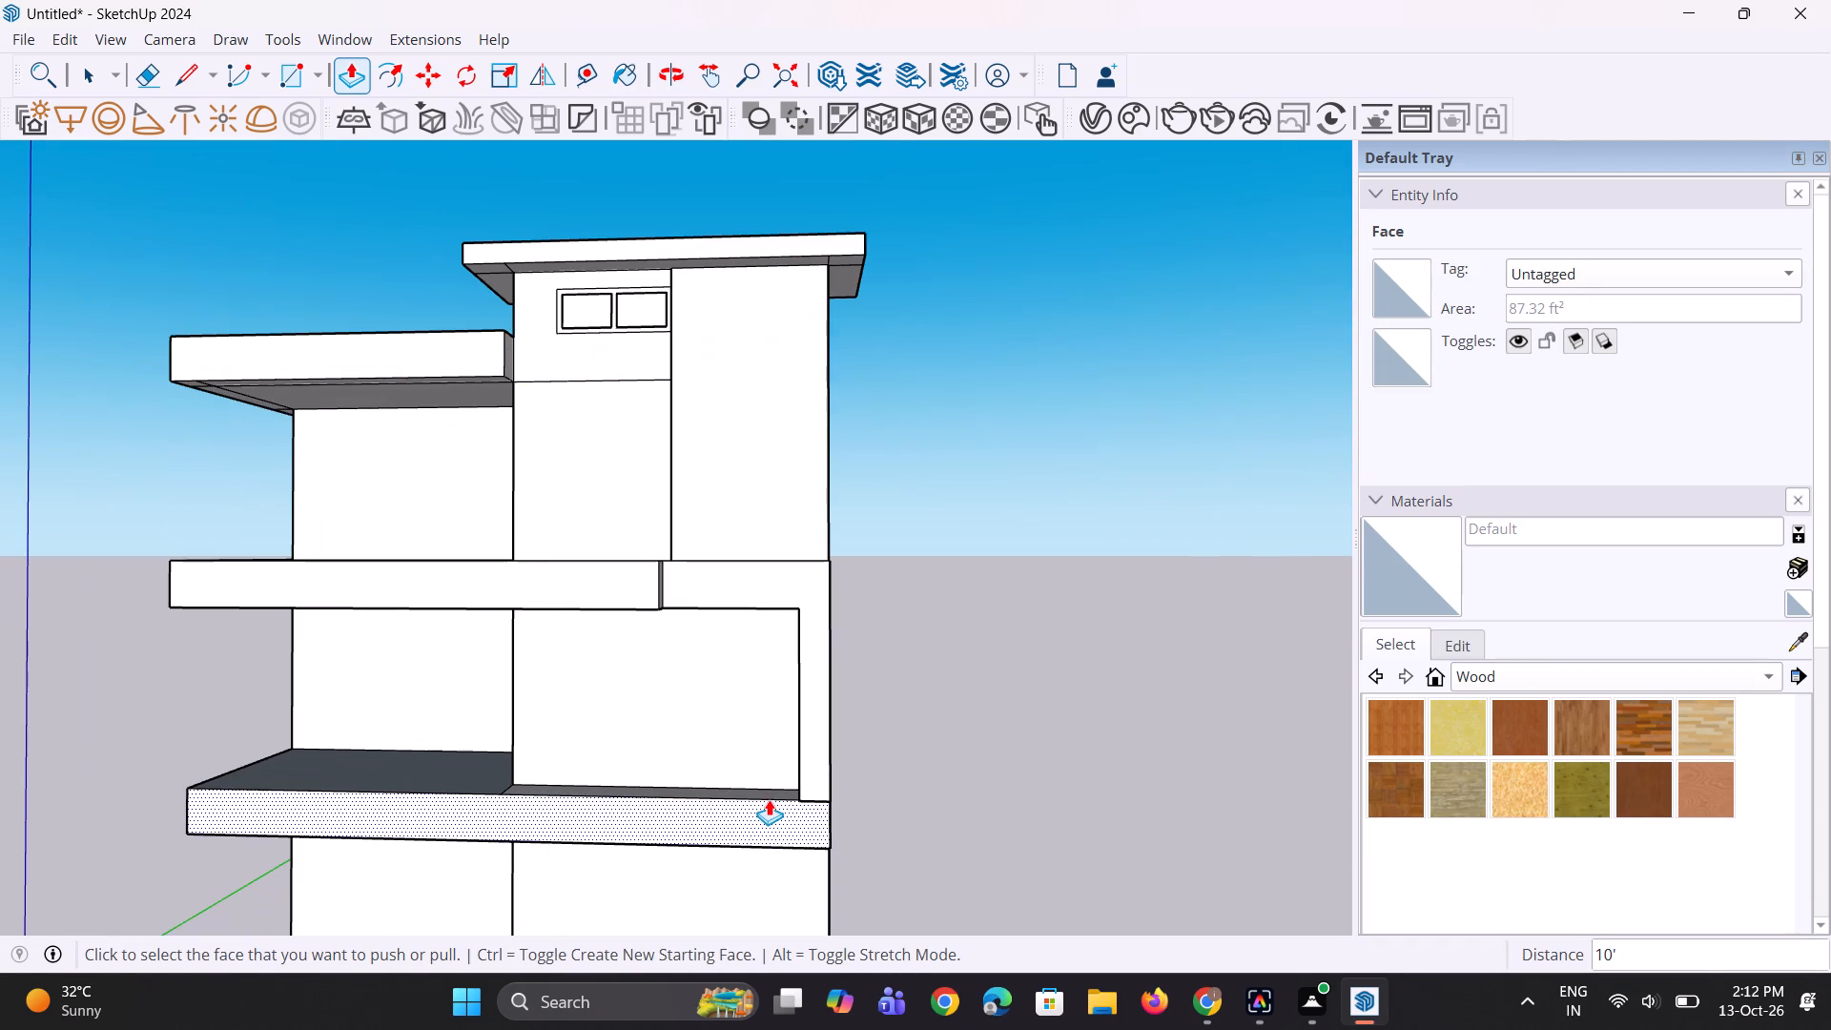
middle_click_drag(769, 799, 992, 808)
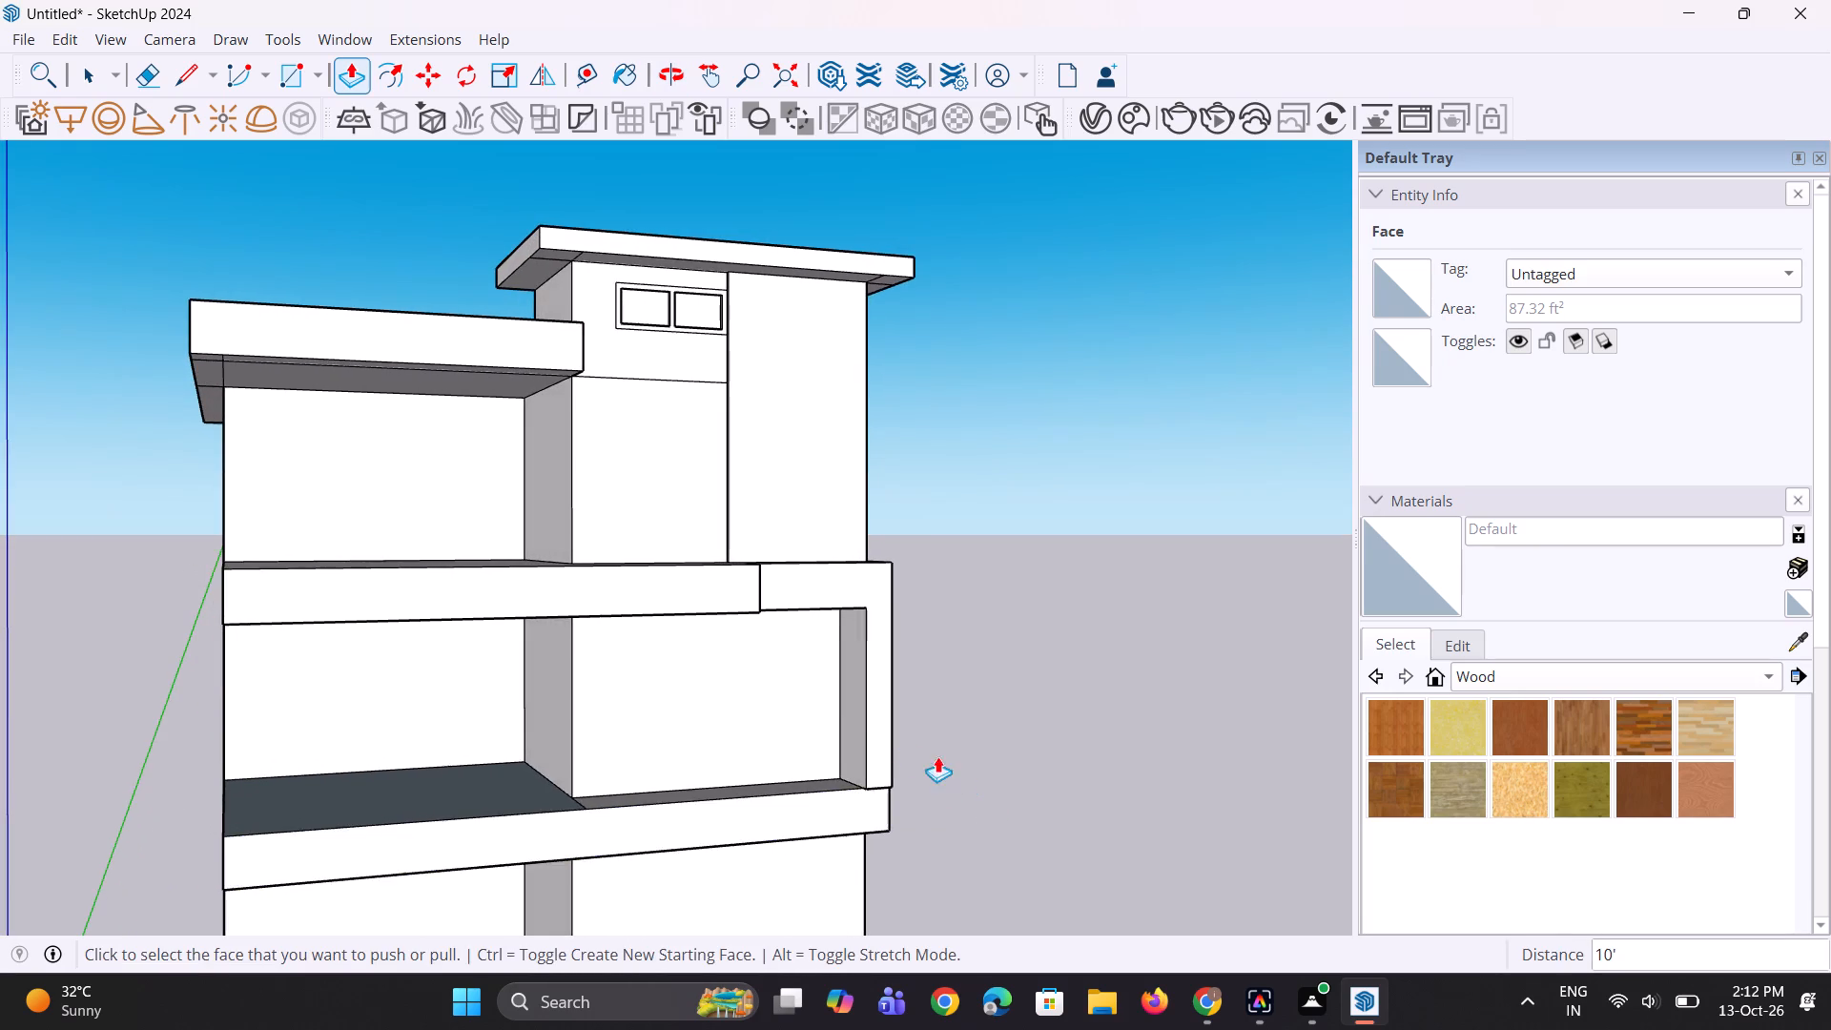
scroll(908, 741, "up", 3)
left_click(851, 725)
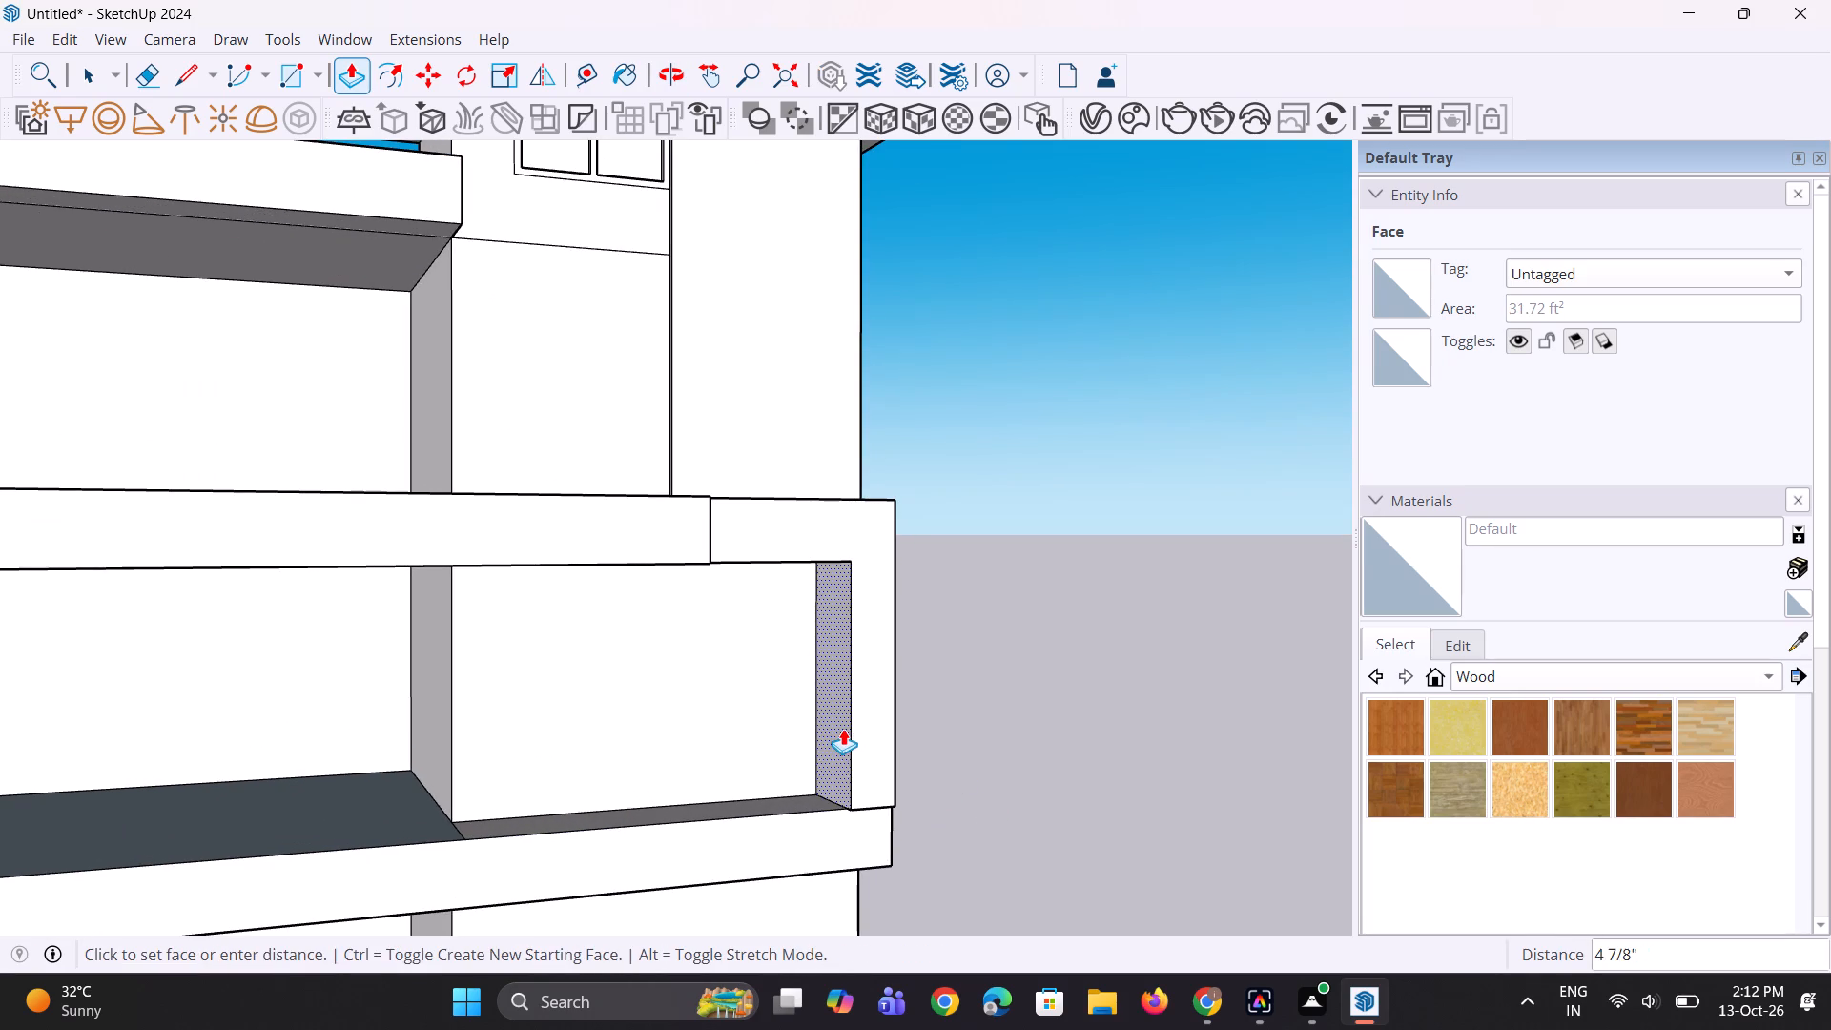
left_click(843, 729)
middle_click_drag(878, 778, 767, 827)
key("space")
key("space")
key("space")
left_click(976, 800)
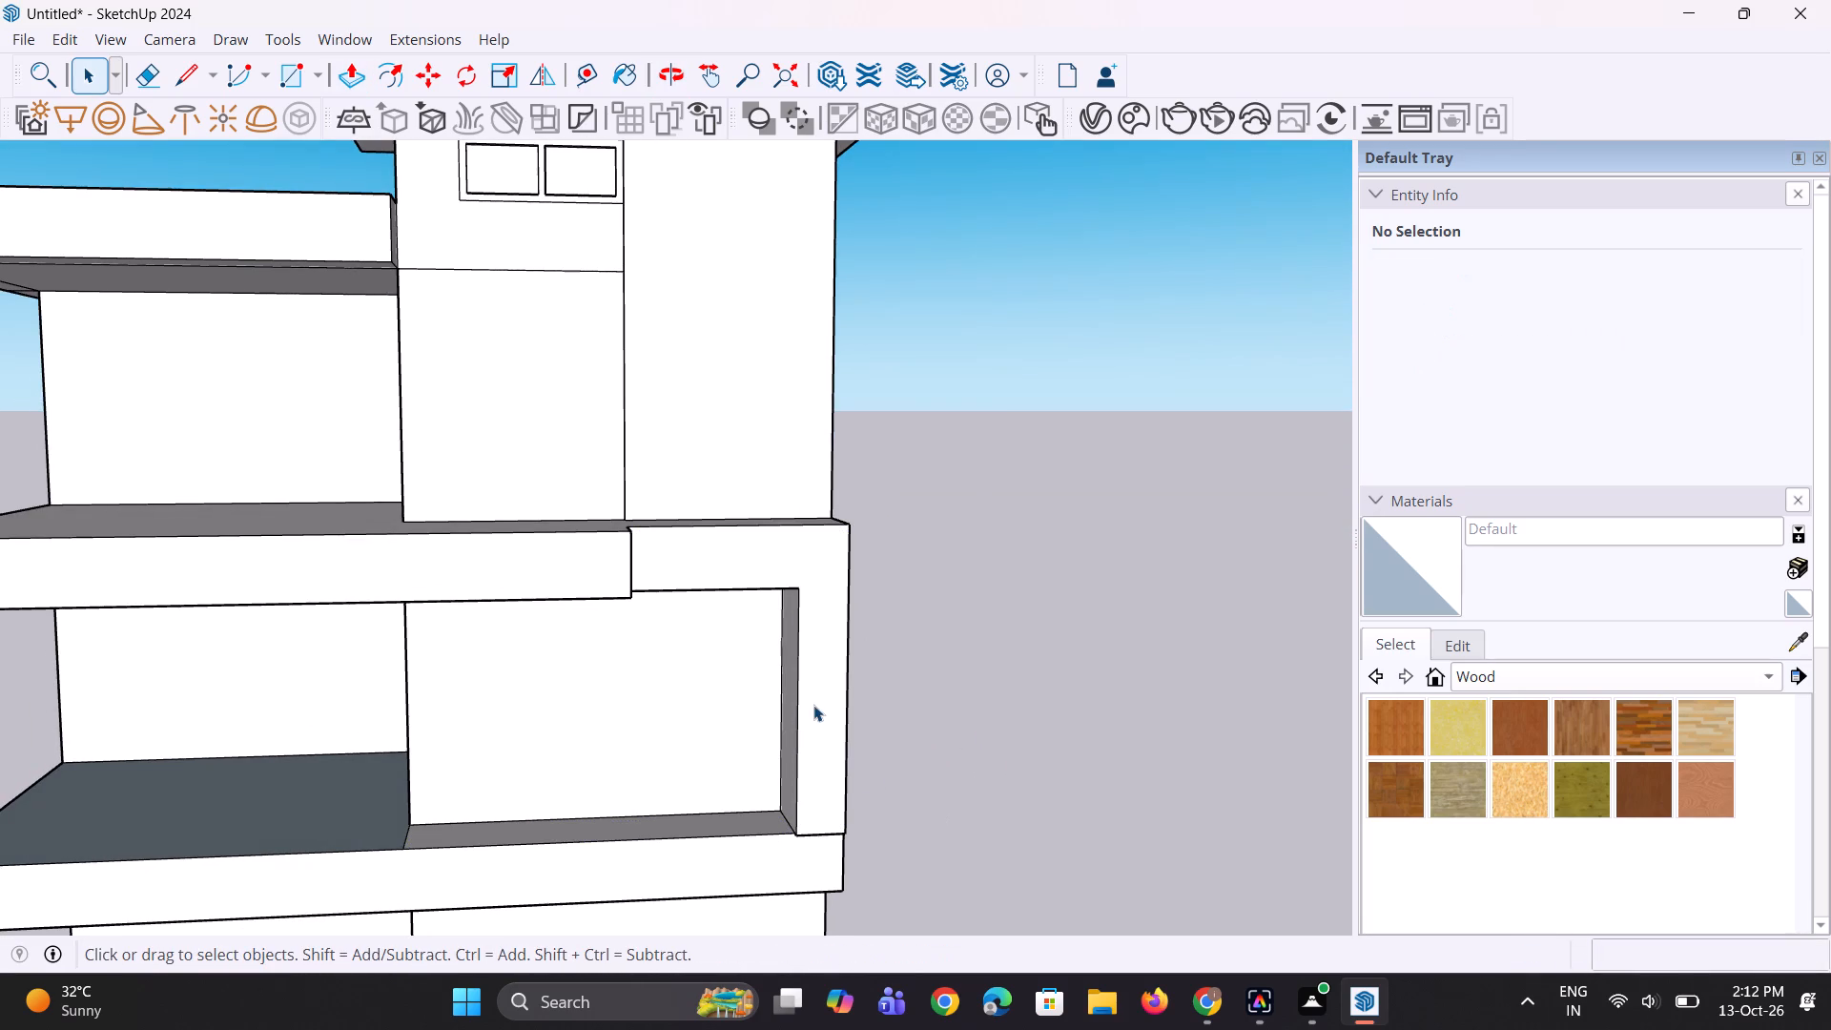
Review the whole building's massing from the front and side, including the stepped slab and its side pillar.
scroll(813, 705, "down", 4)
middle_click_drag(827, 706, 728, 689)
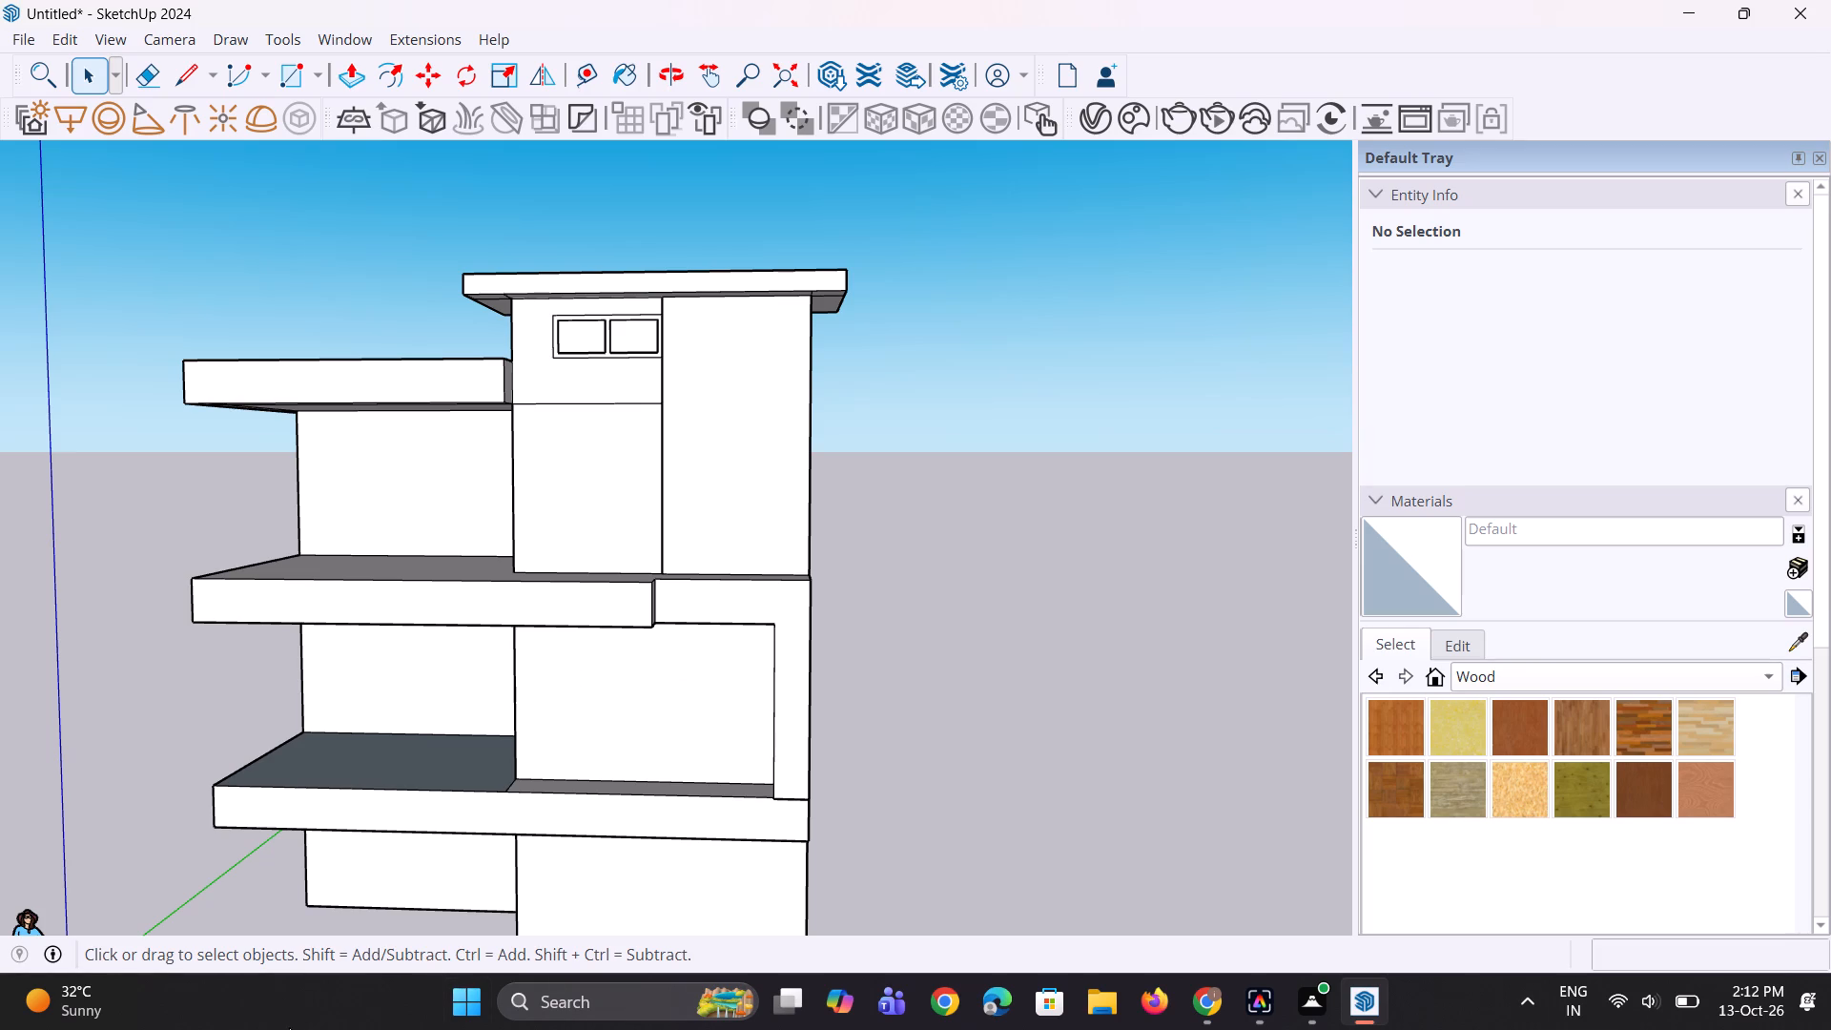
scroll(528, 628, "down", 4)
scroll(579, 567, "up", 1)
scroll(581, 563, "down", 4)
middle_click_drag(532, 770, 549, 780)
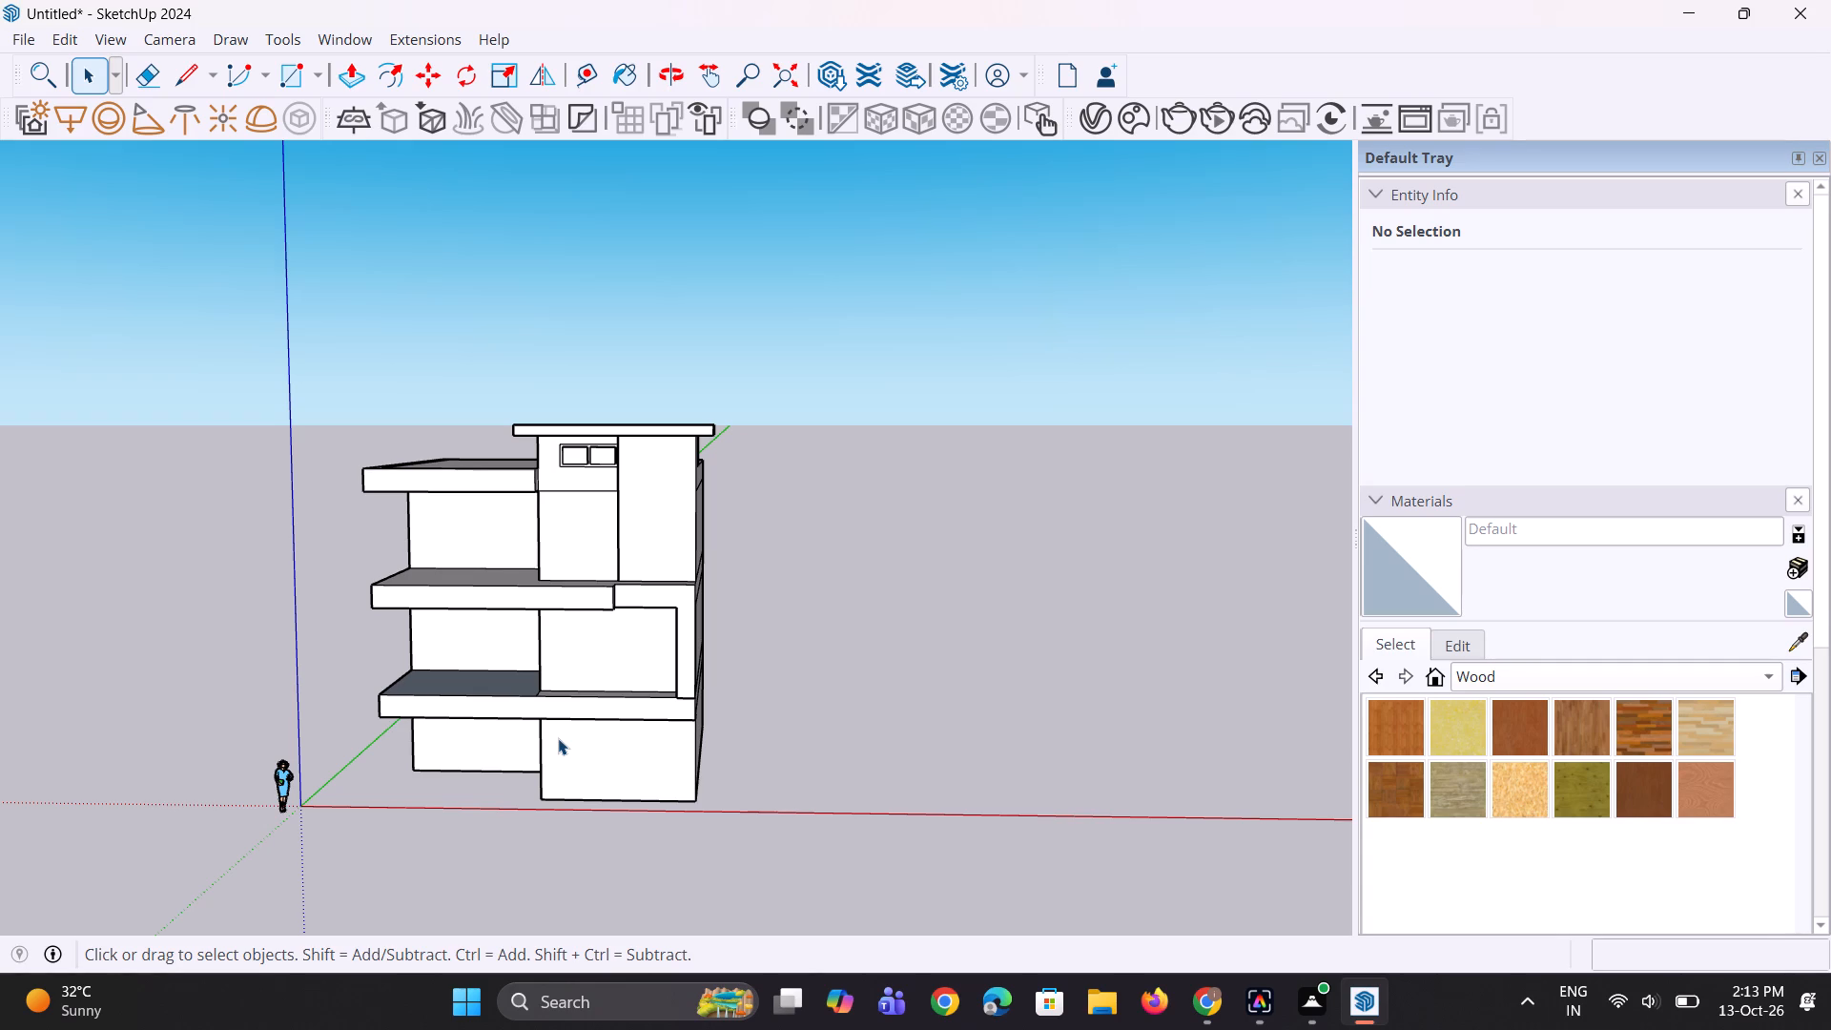
middle_click_drag(560, 587, 452, 662)
scroll(488, 800, "up", 3)
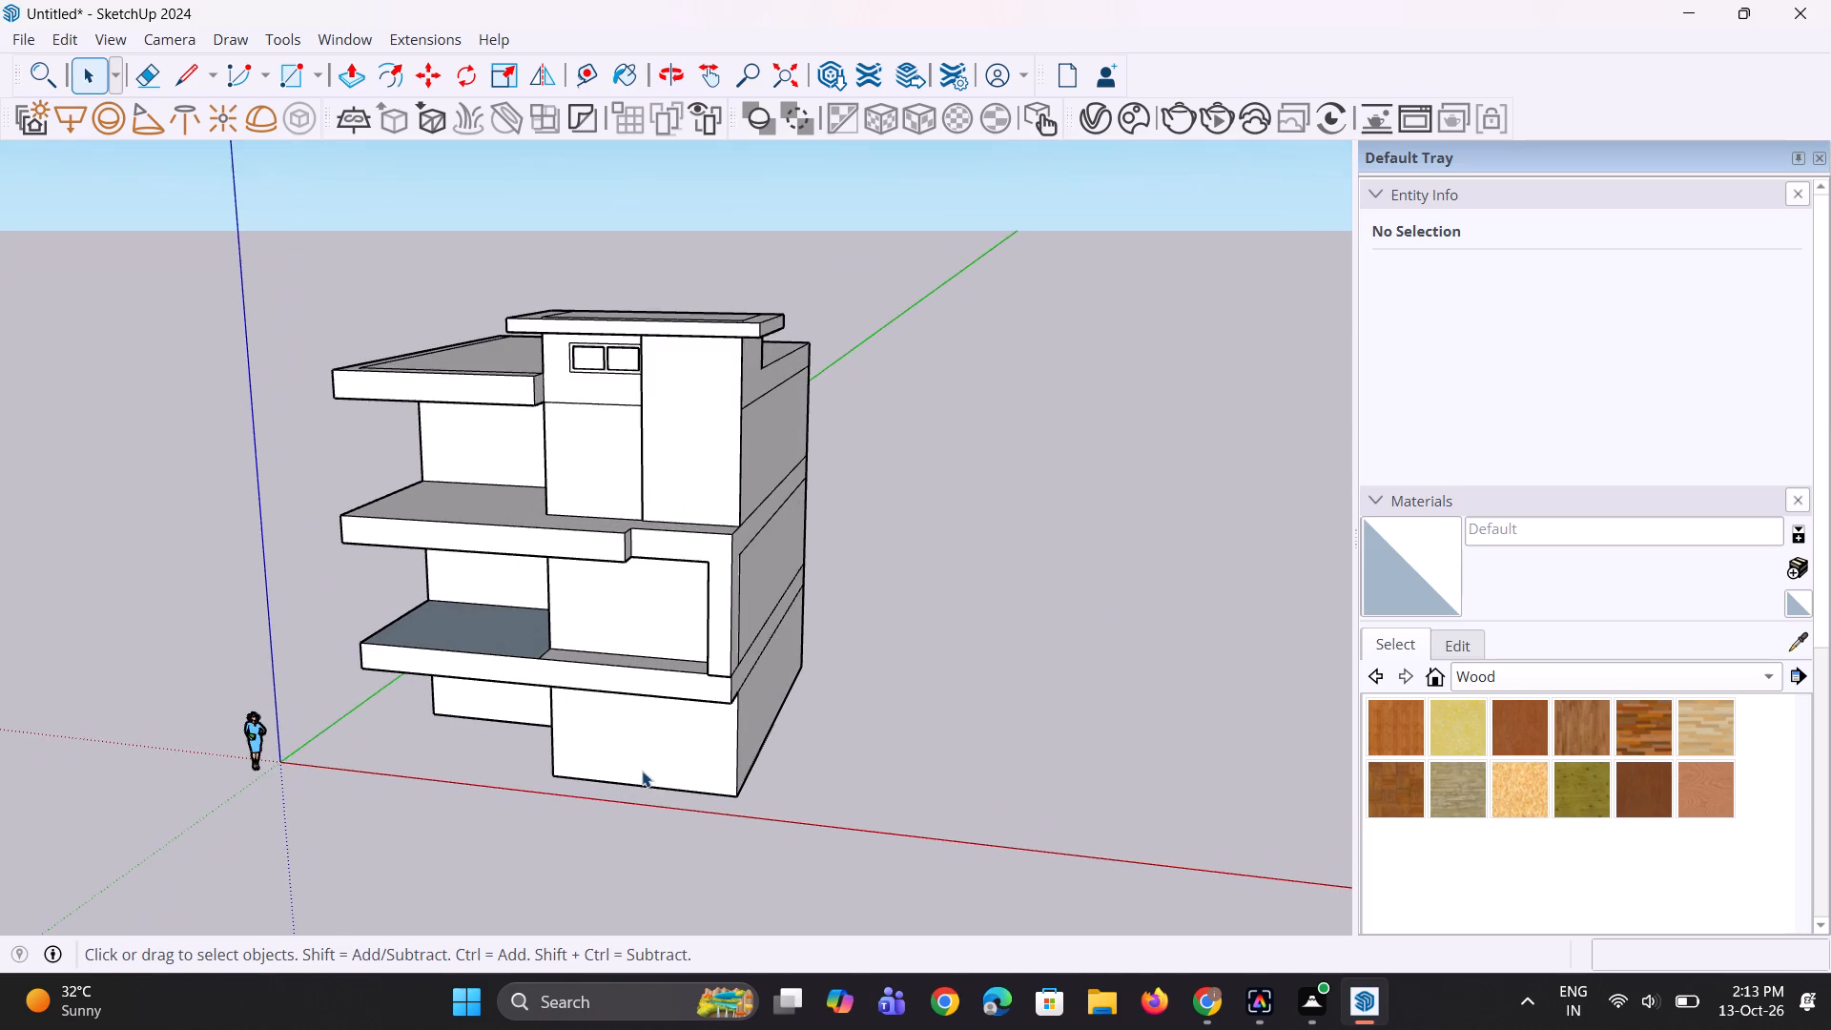
scroll(642, 771, "up", 1)
middle_click_drag(647, 761, 592, 798)
scroll(608, 773, "down", 1)
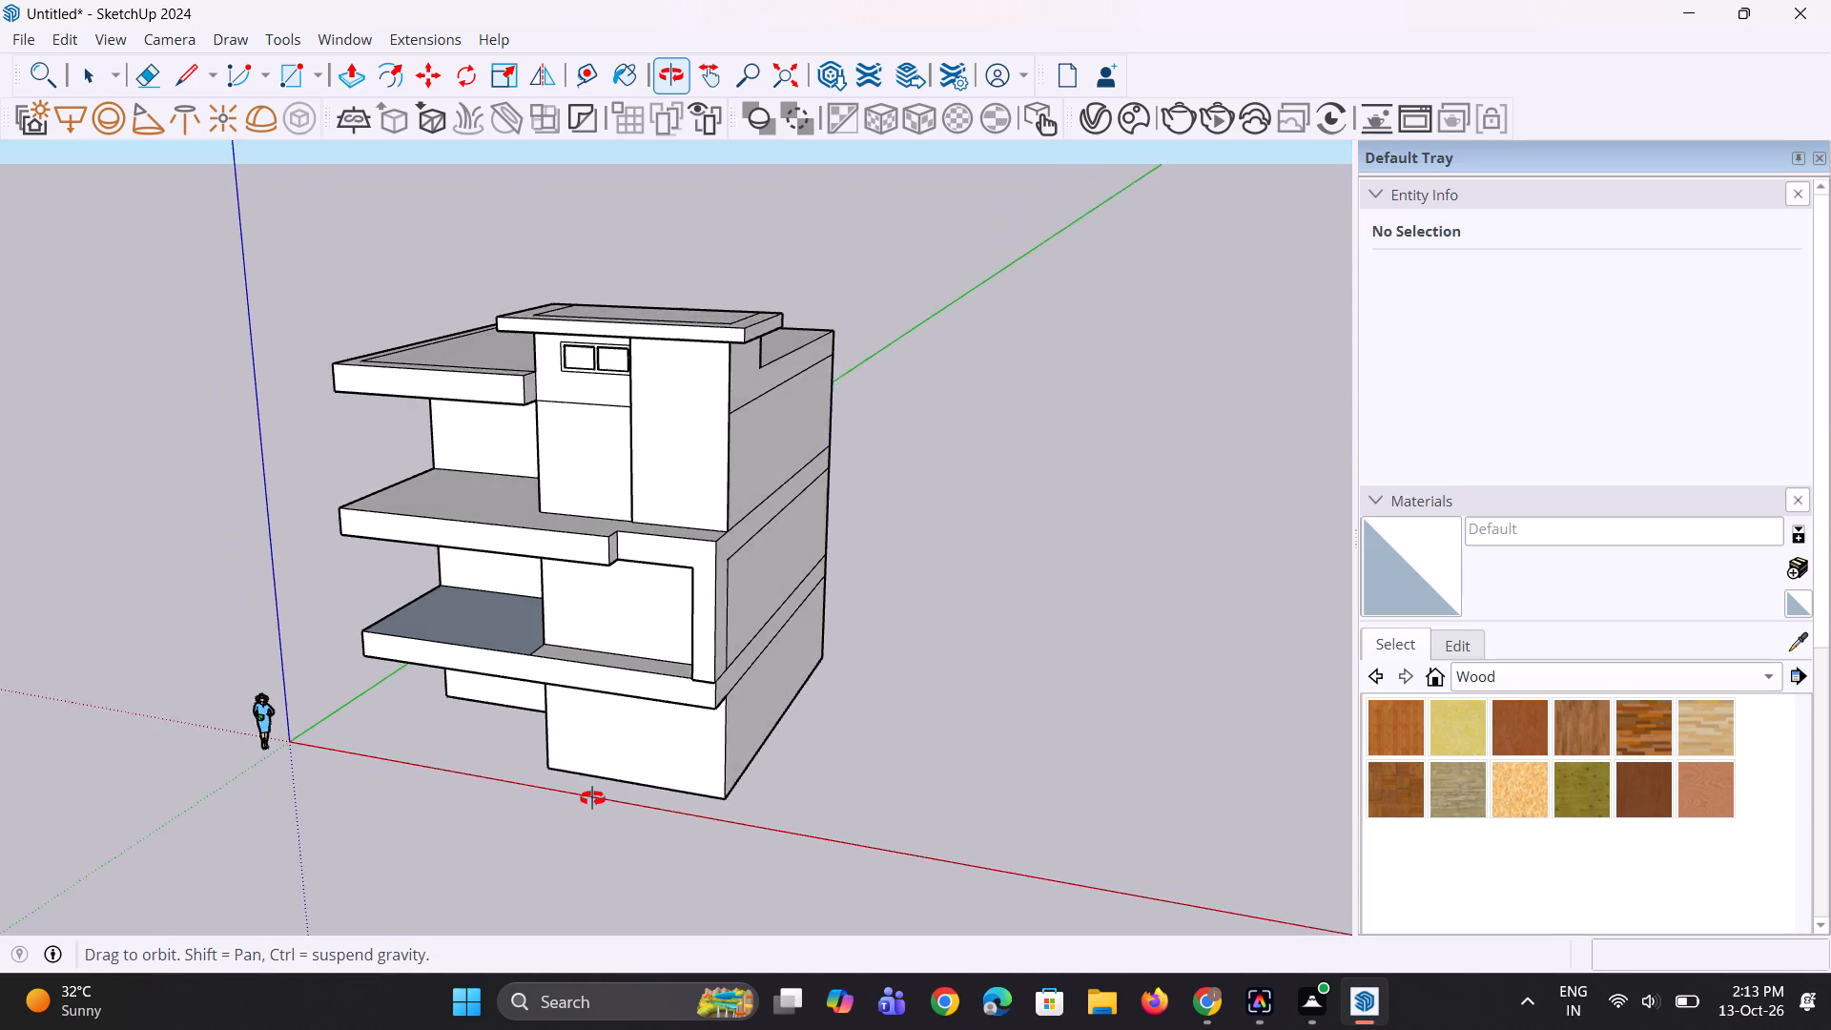
Push/Pull the projecting ground-floor front face back flush with the adjoining recessed wall.
middle_click_drag(592, 798, 694, 716)
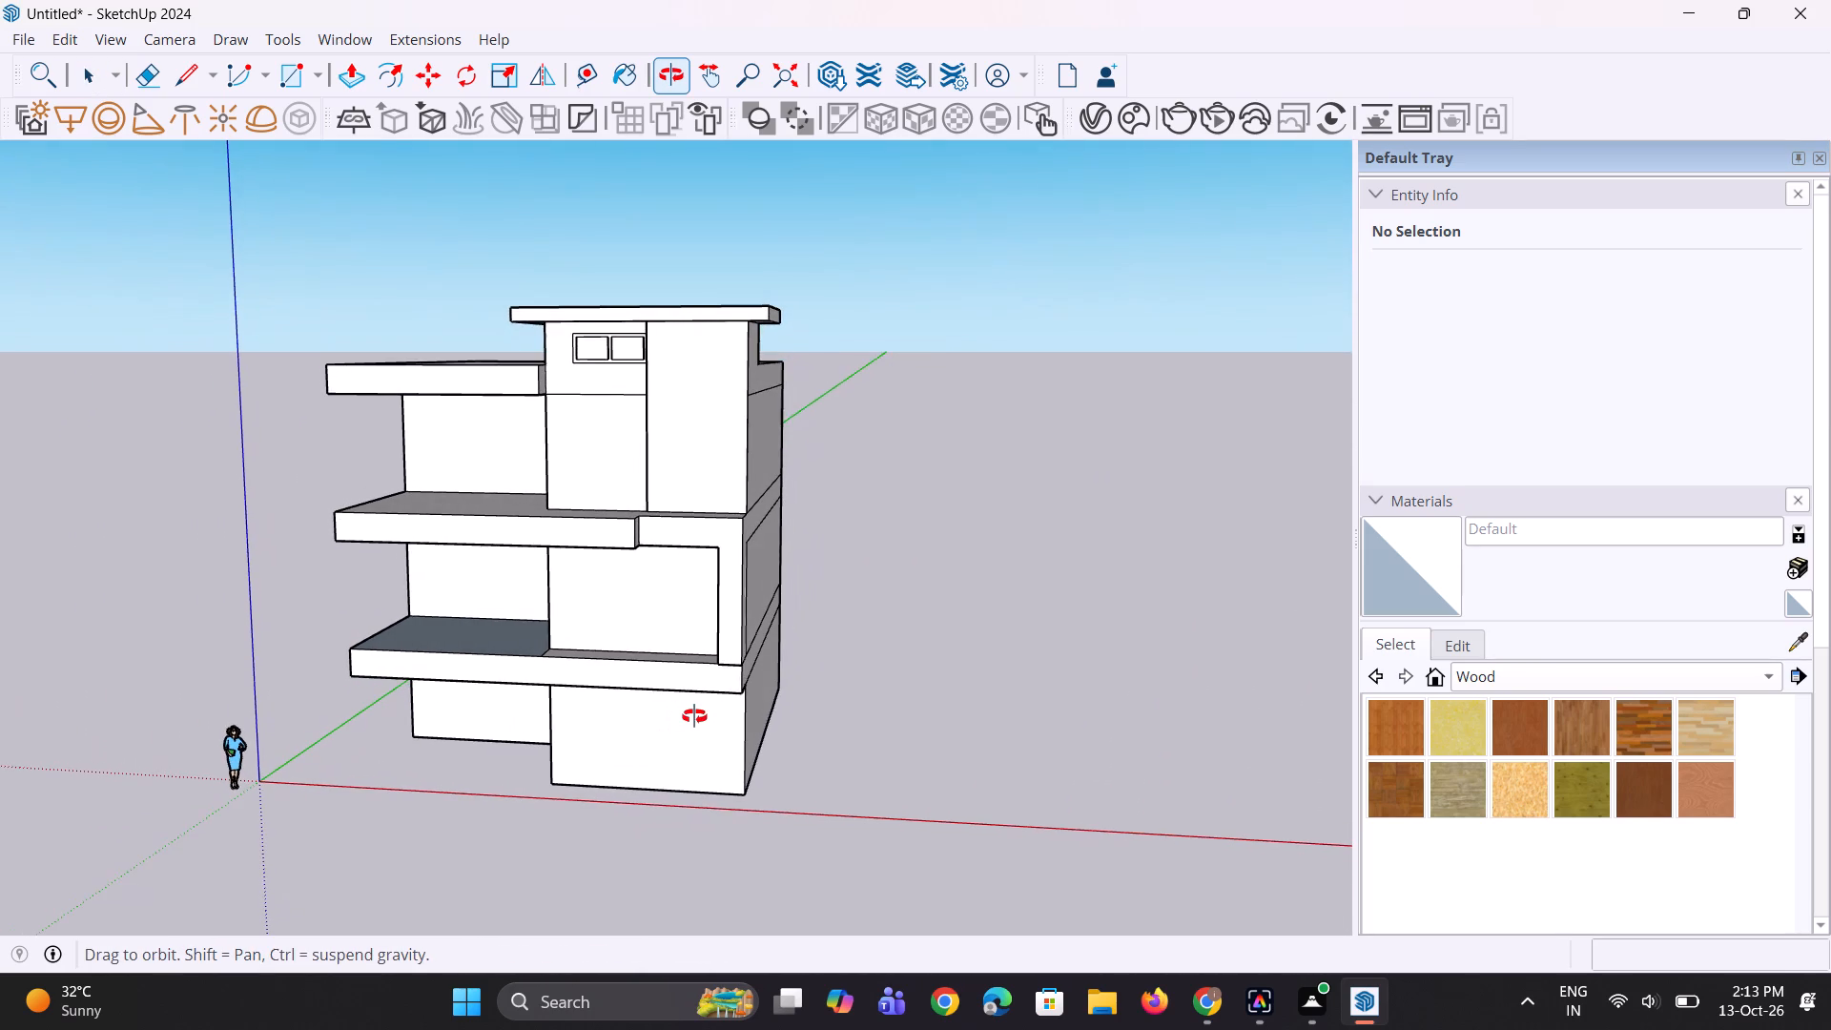
middle_click_drag(694, 716, 696, 717)
scroll(696, 717, "up", 2)
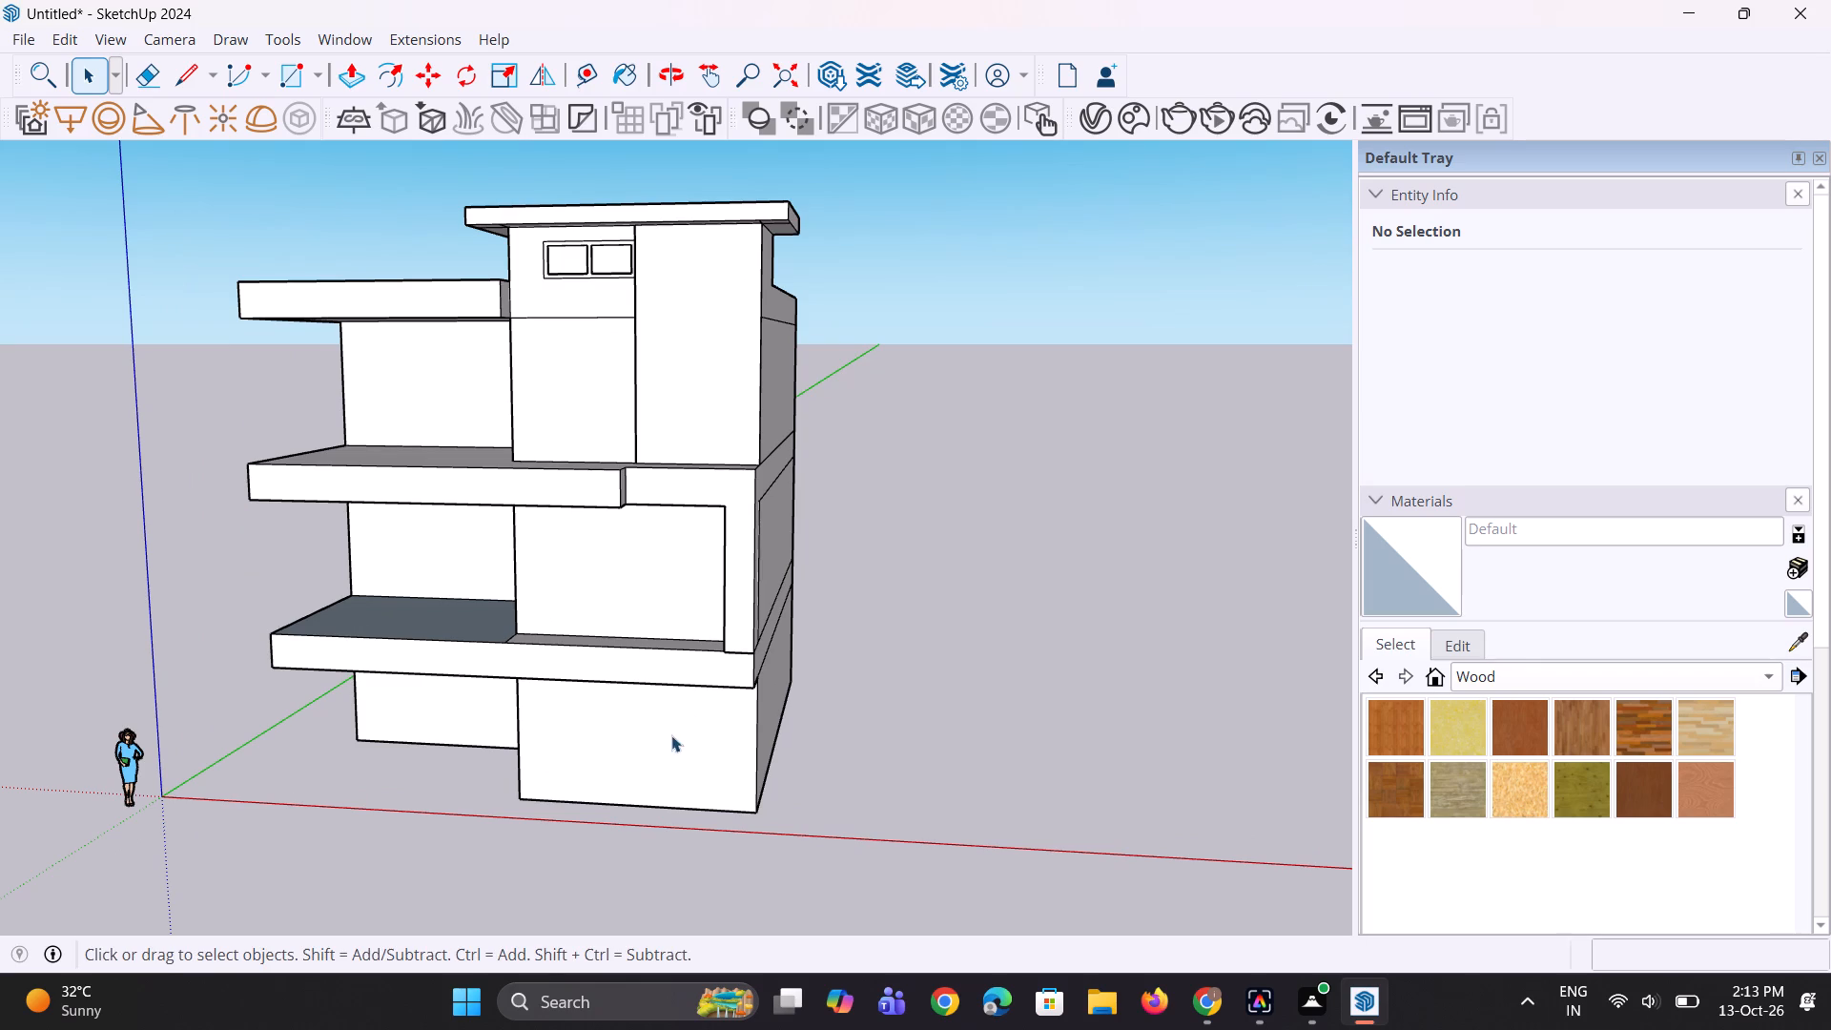
key("p")
left_click(635, 719)
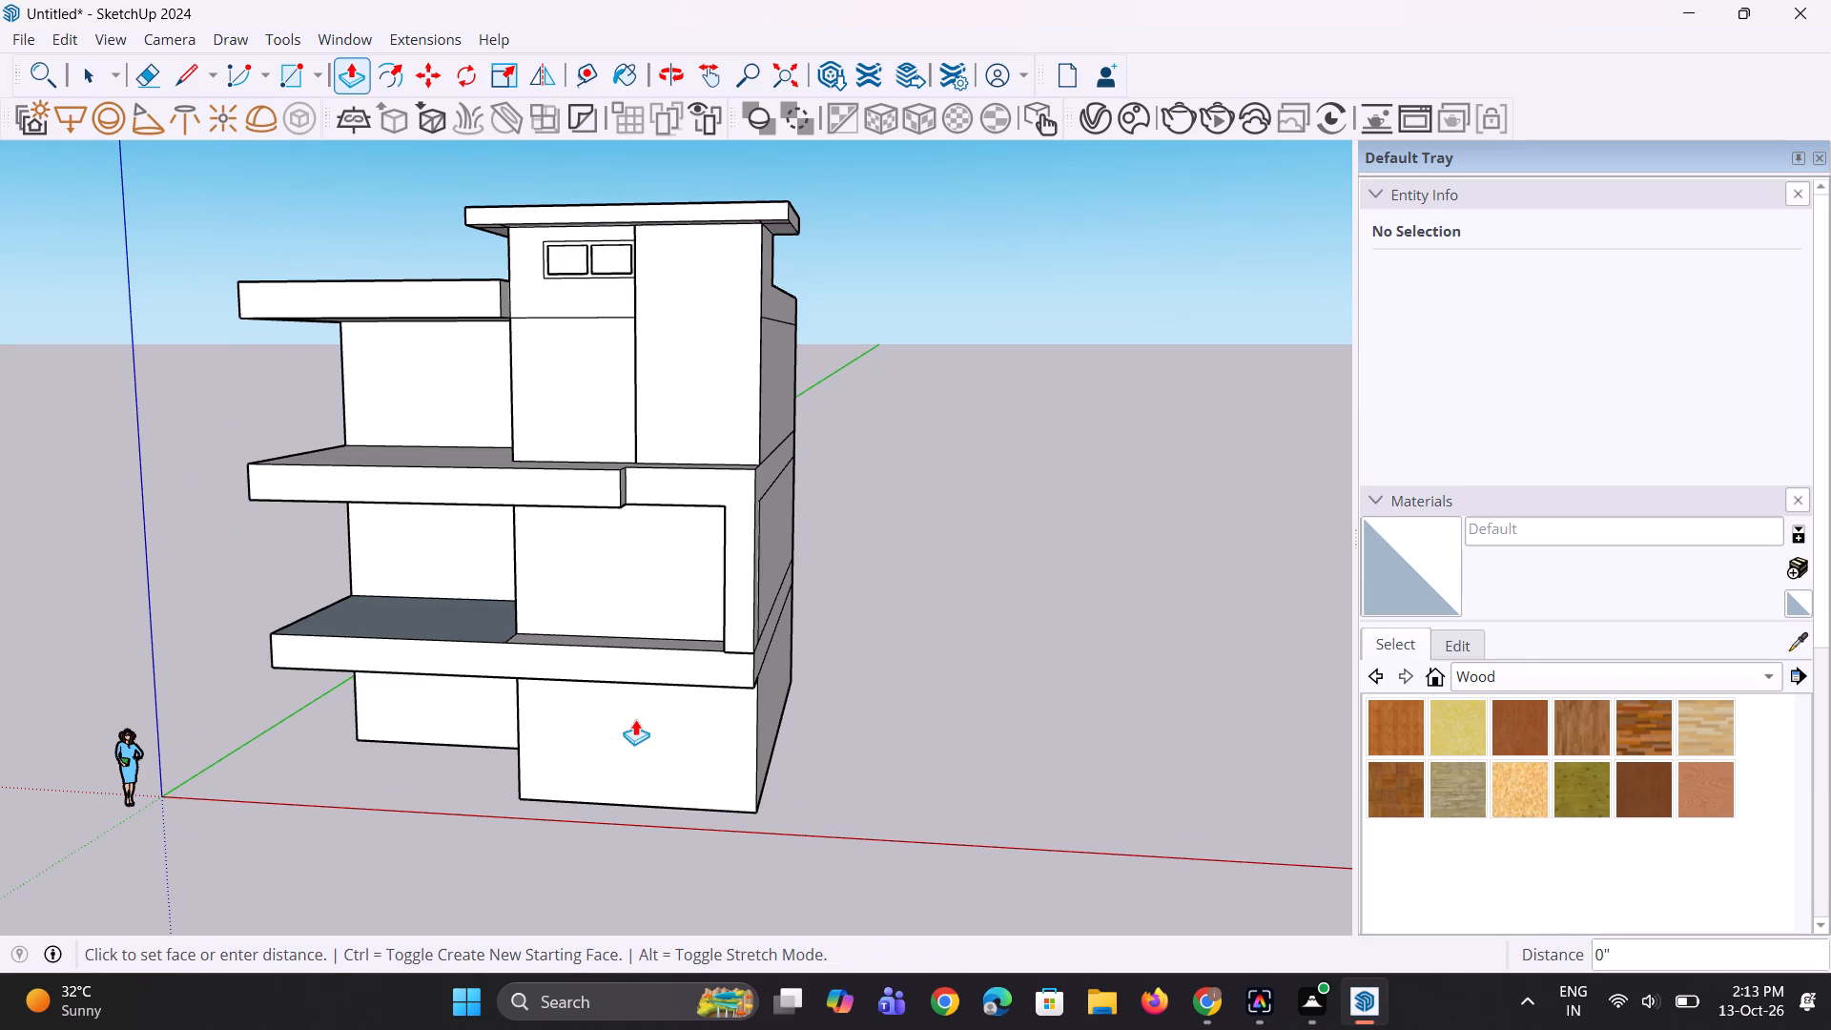
left_click(437, 684)
Repeat the same push distance on both ground-floor front faces, recessing the whole wall further beneath the slab.
scroll(530, 848, "up", 1)
middle_click_drag(531, 848, 538, 844)
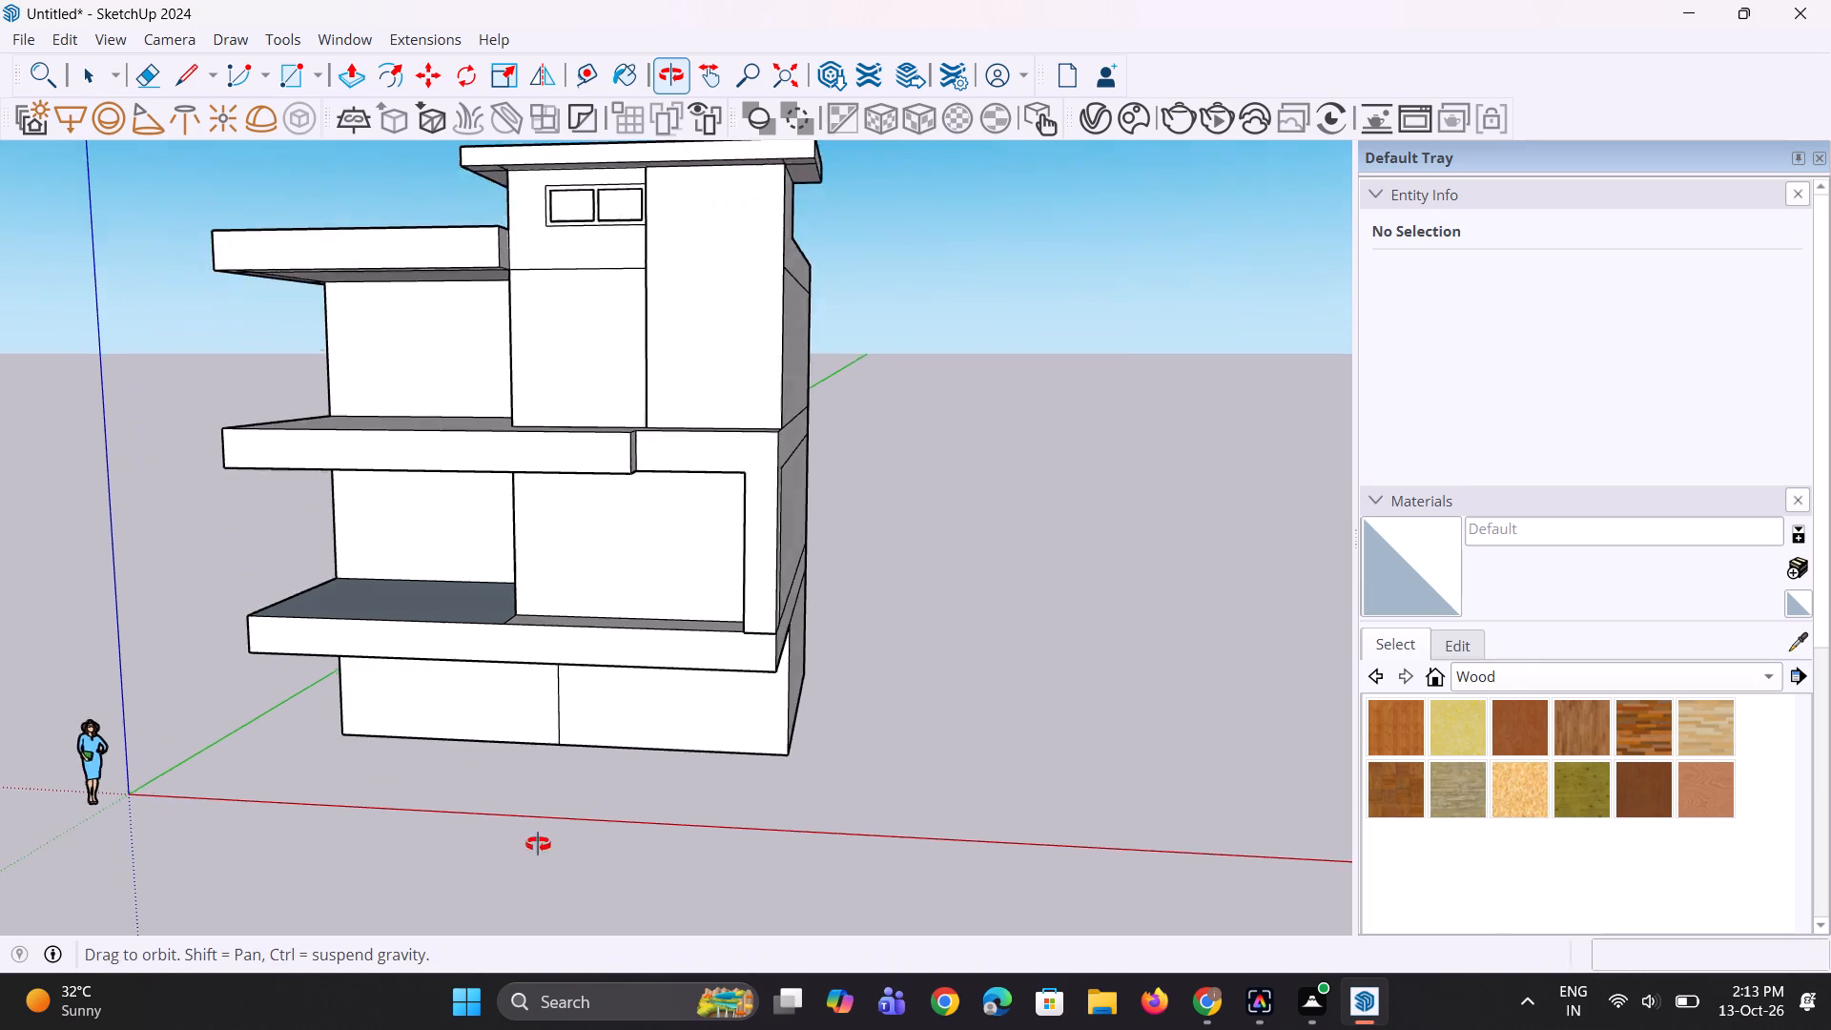
middle_click_drag(538, 844, 554, 760)
scroll(563, 747, "up", 6)
double_click(563, 747)
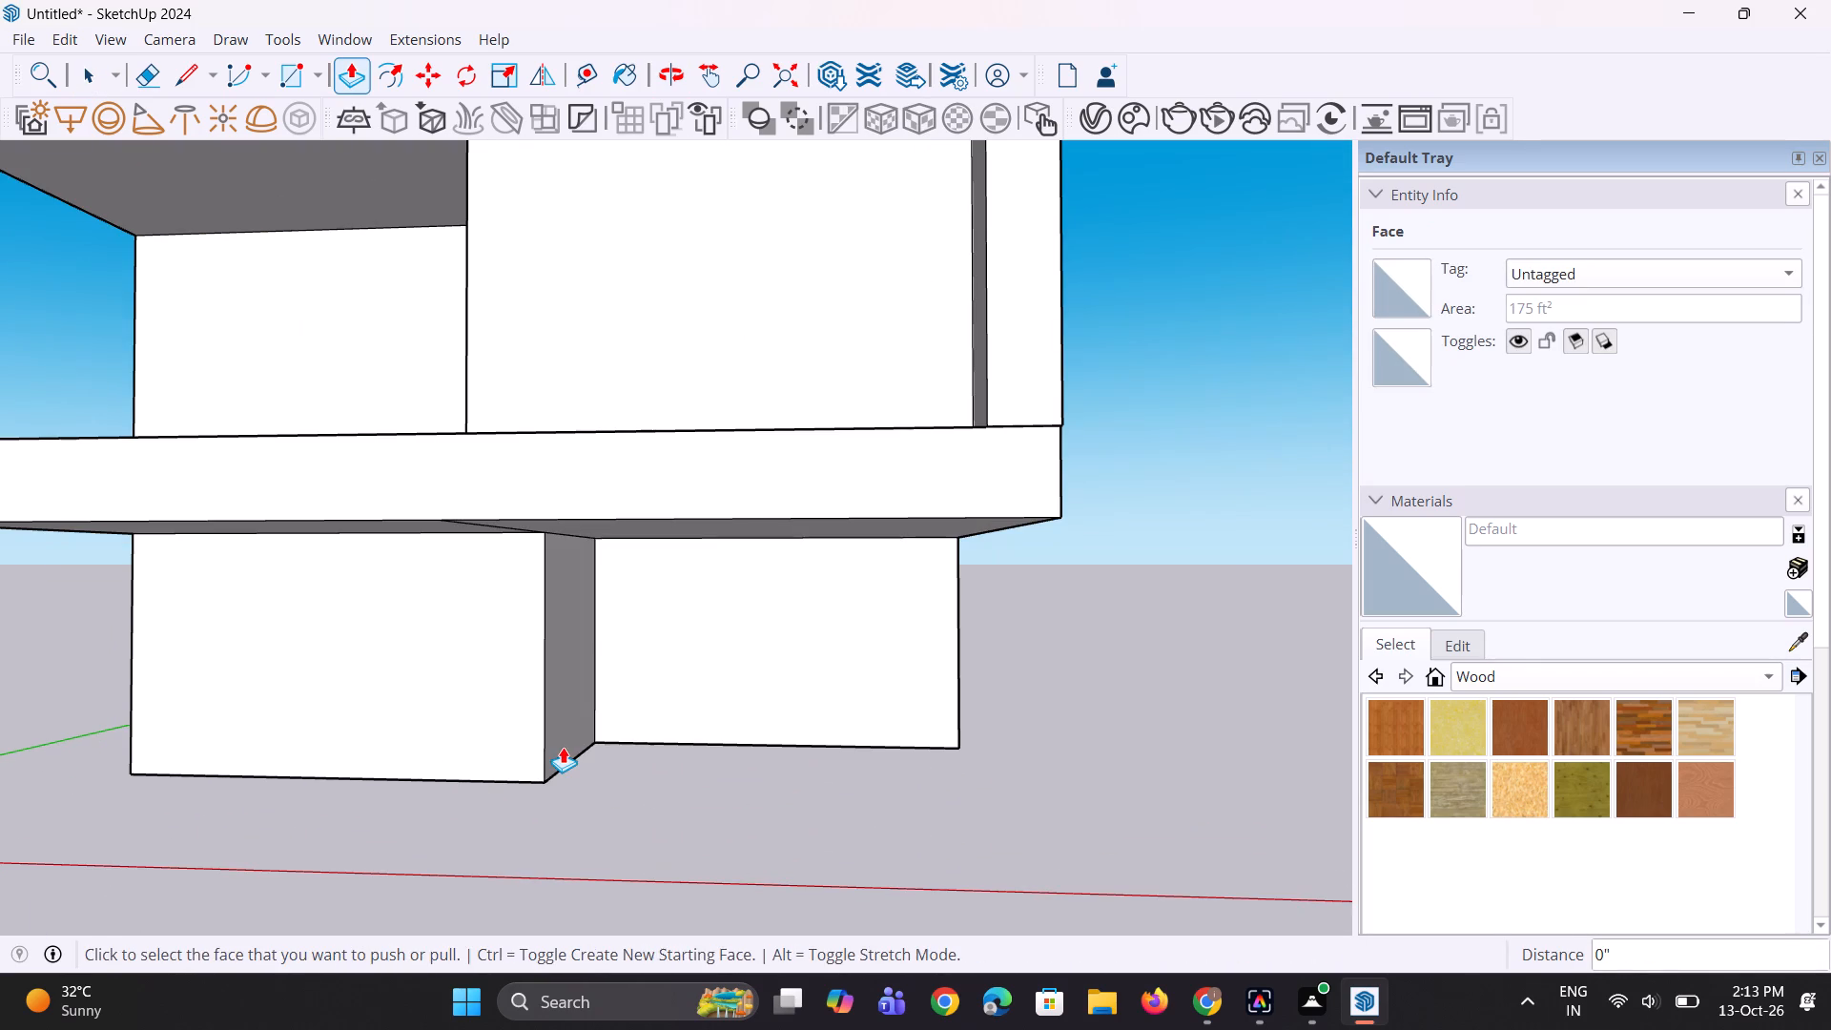
double_click(510, 743)
Erase the vertical seam line dividing the two flush ground-floor front faces.
scroll(704, 736, "up", 1)
middle_click_drag(704, 736, 821, 800)
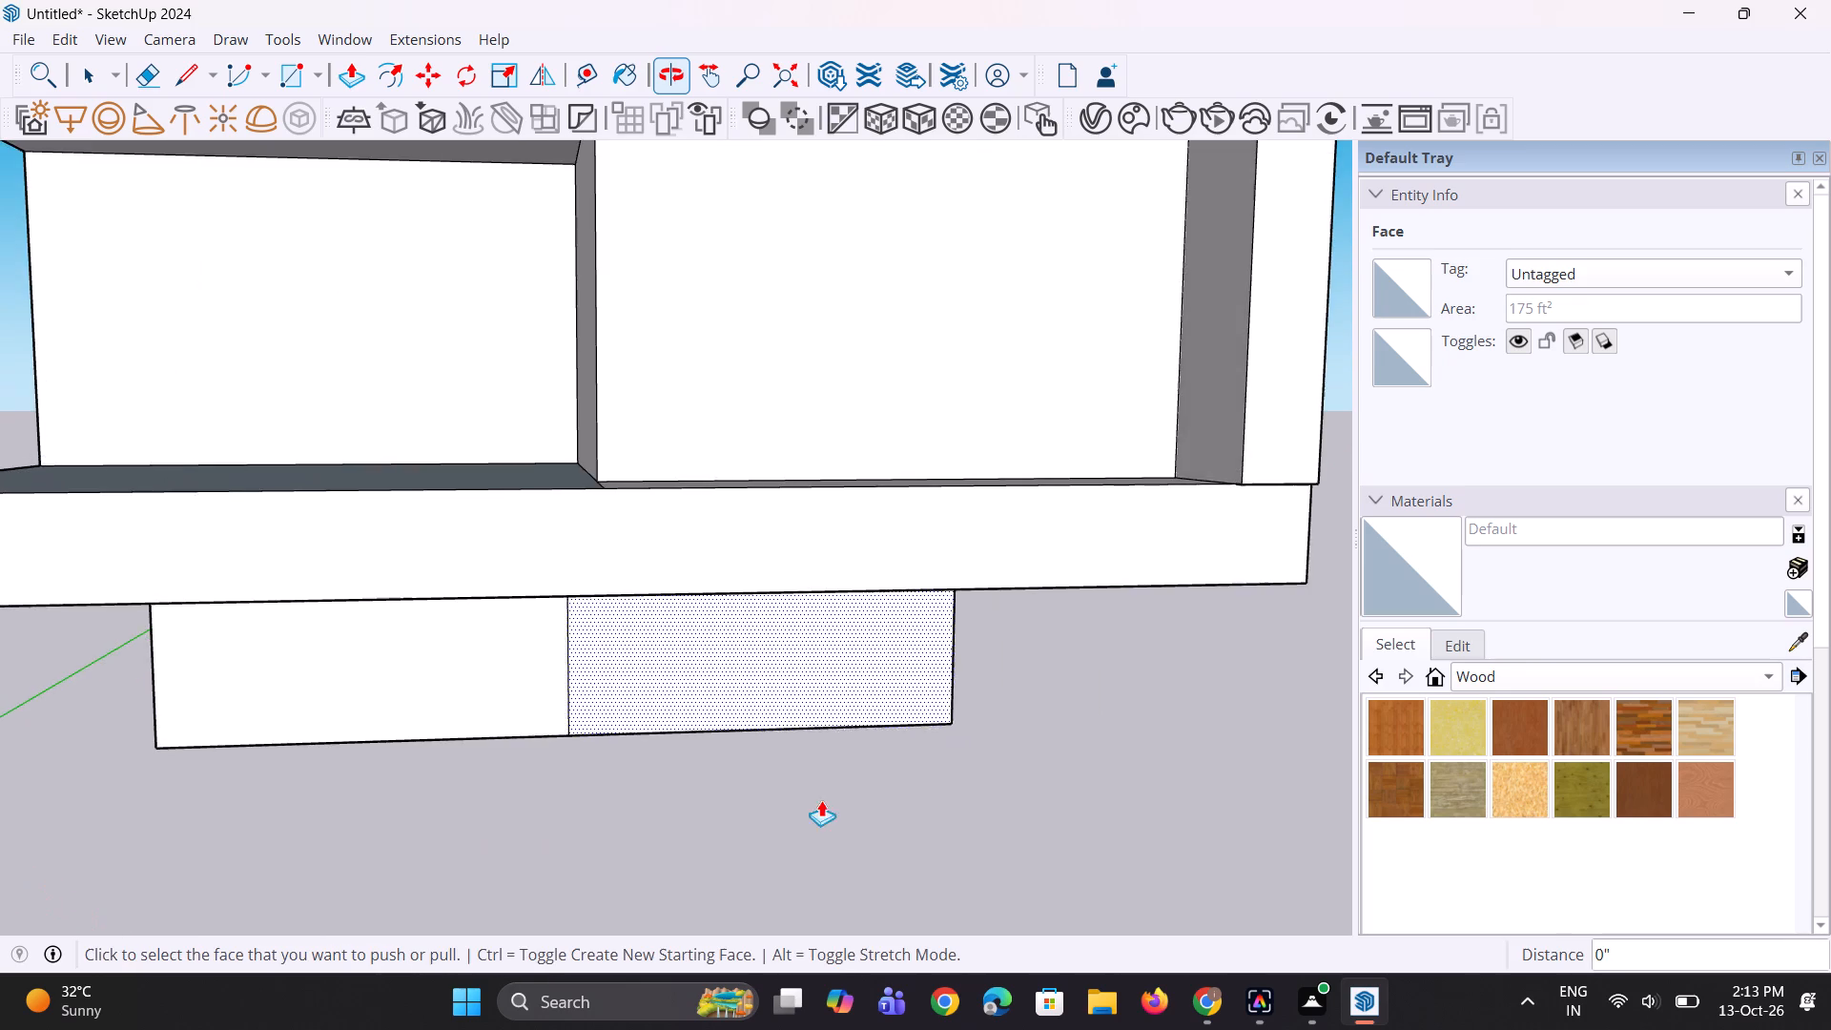
scroll(641, 783, "down", 5)
key("e")
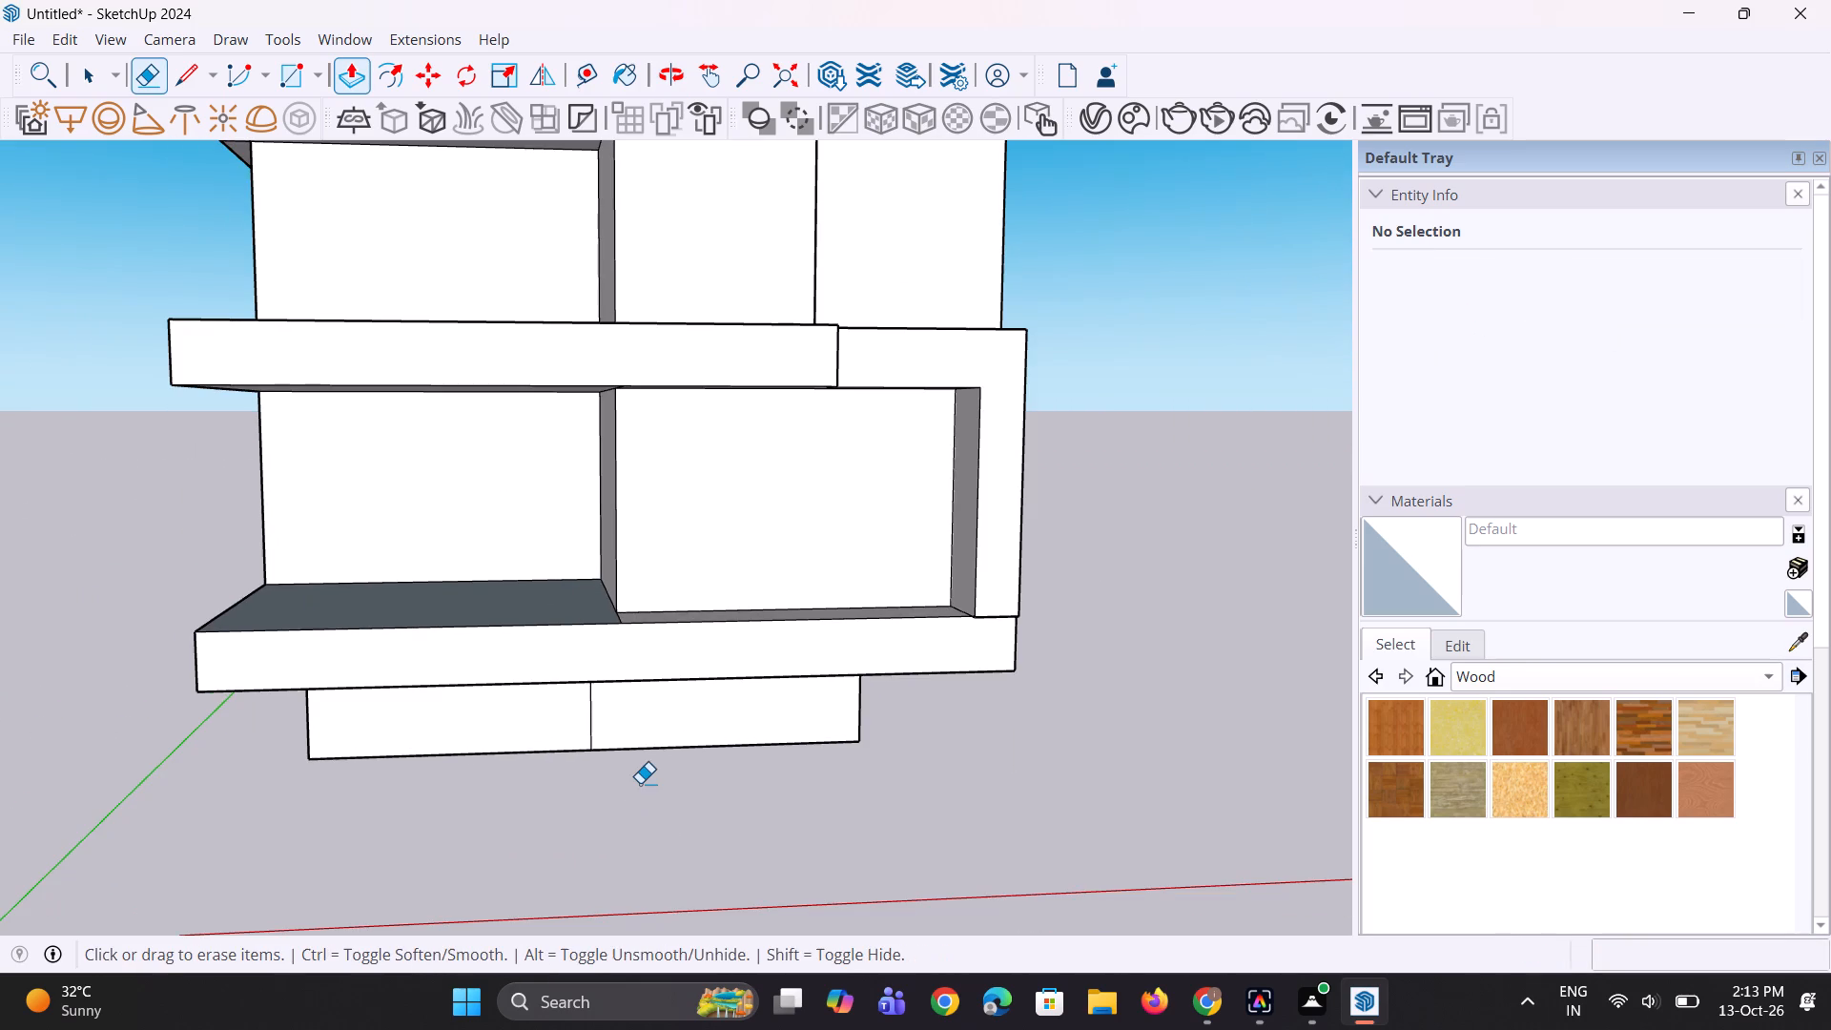
middle_click_drag(589, 649, 565, 581)
scroll(566, 581, "up", 1)
scroll(563, 581, "down", 1)
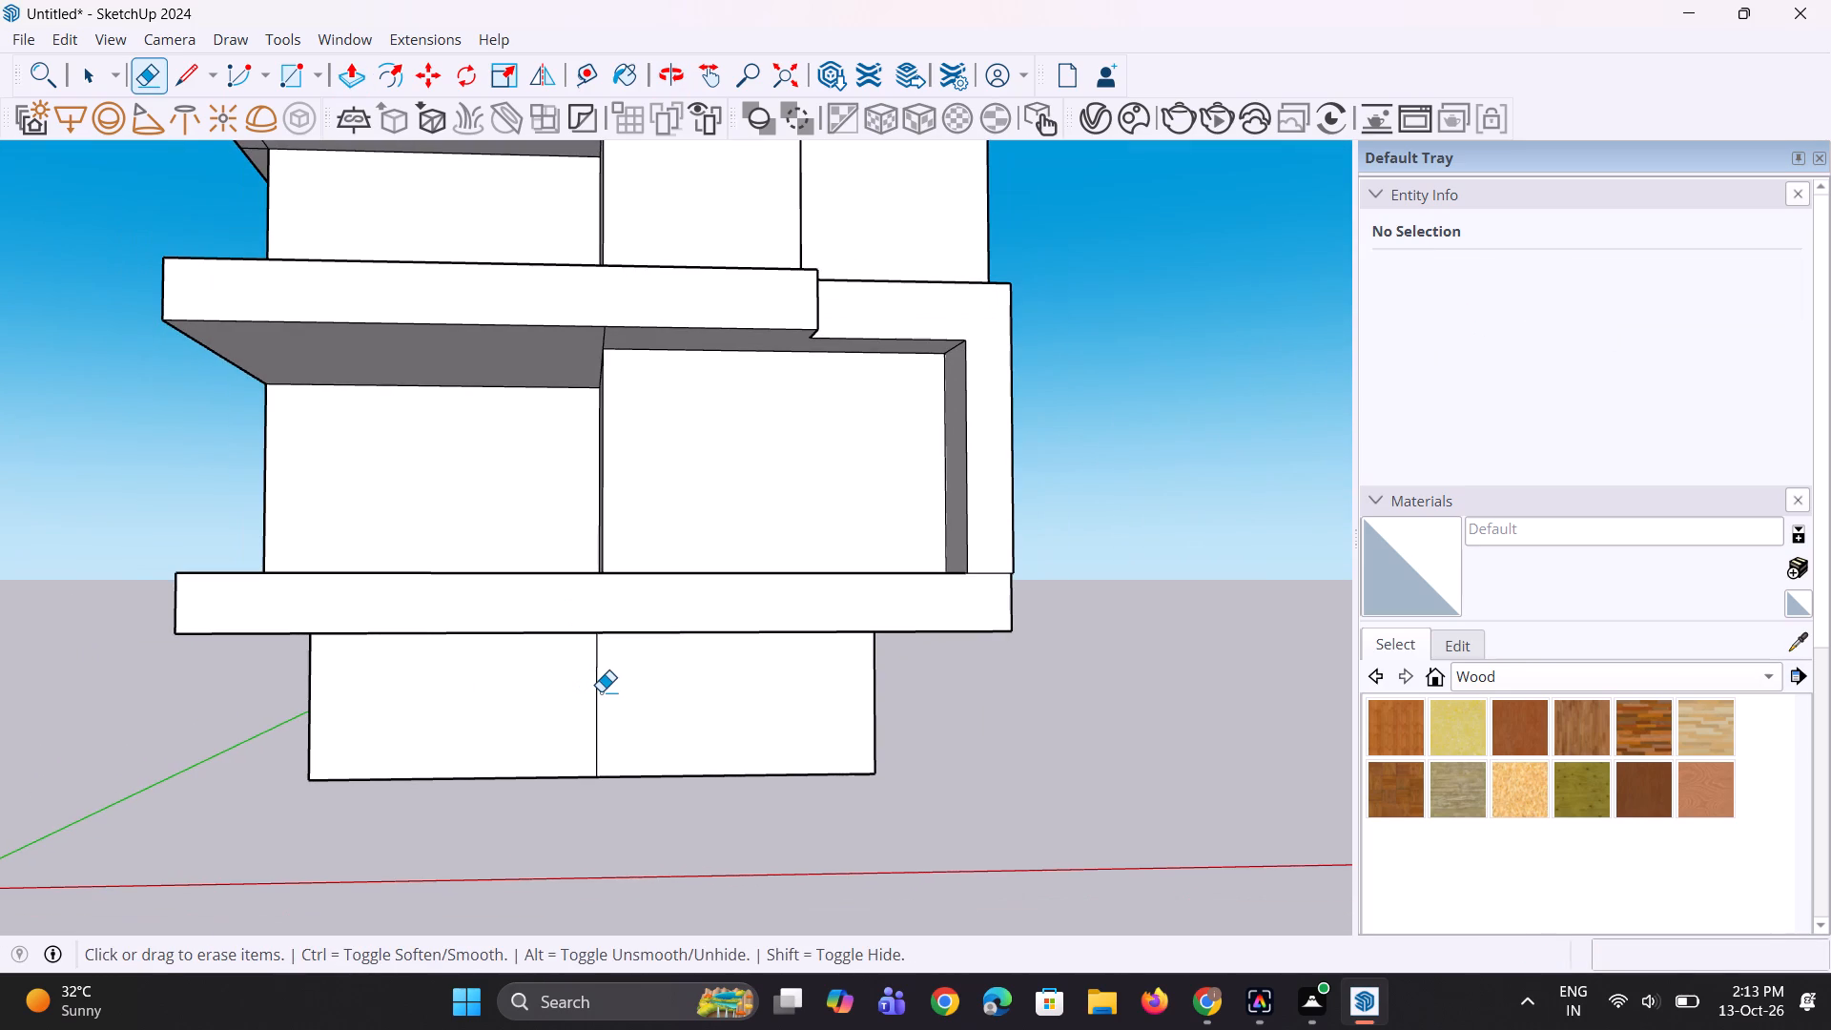
left_click(601, 691)
left_click(596, 687)
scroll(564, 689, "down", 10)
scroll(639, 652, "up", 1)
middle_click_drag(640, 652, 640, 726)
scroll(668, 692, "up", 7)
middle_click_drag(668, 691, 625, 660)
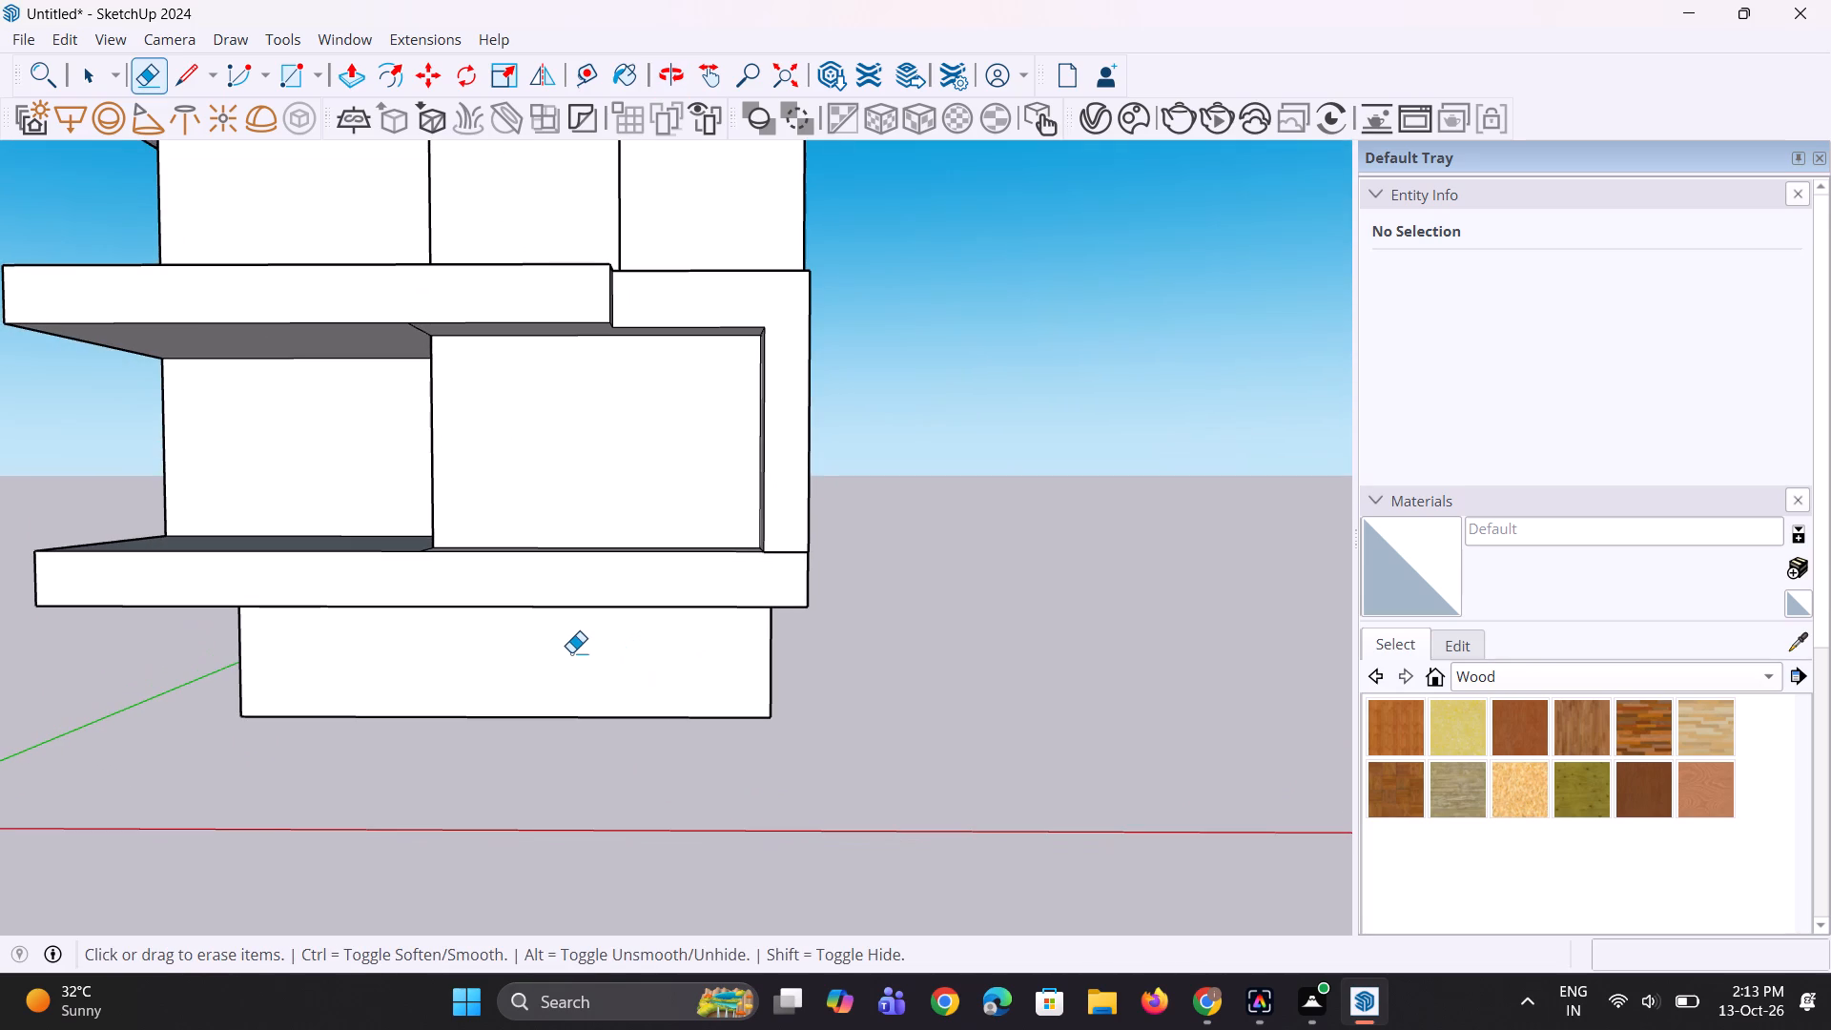
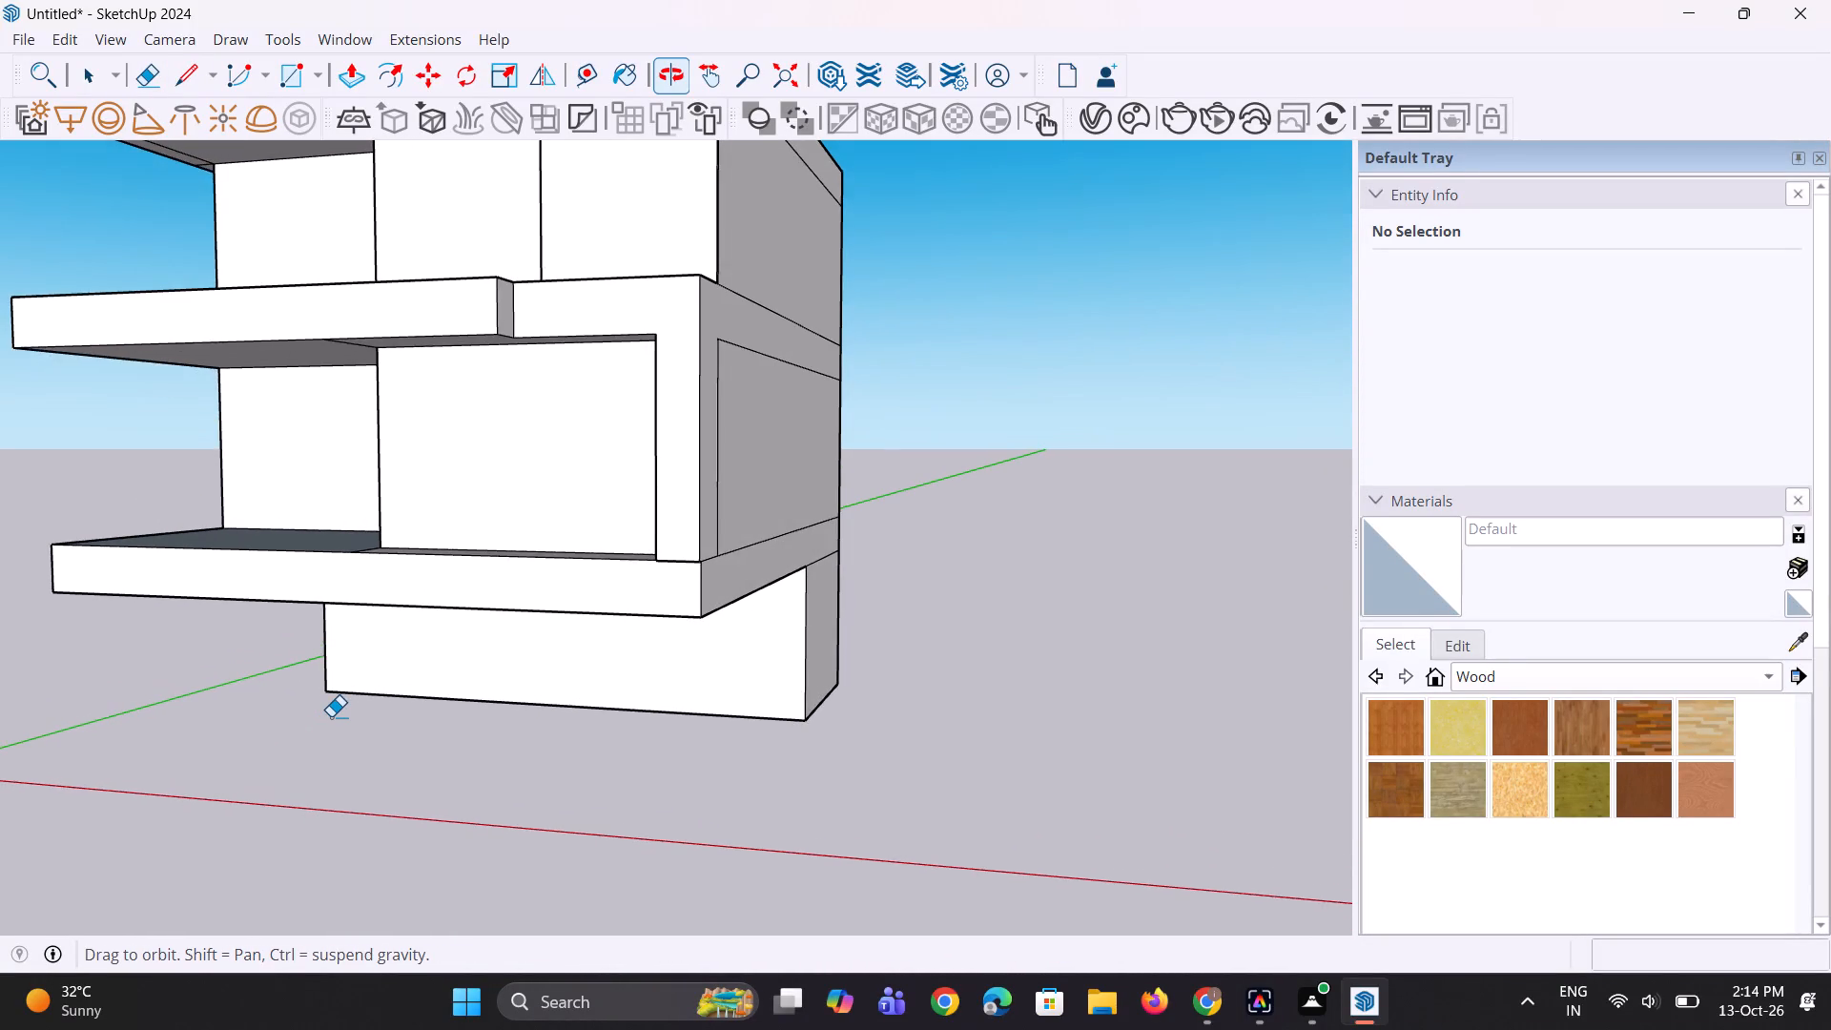
Examine the building's massing and the recessed ground-floor wall beneath the lowest overhanging slab from the front corner.
scroll(331, 716, "down", 1)
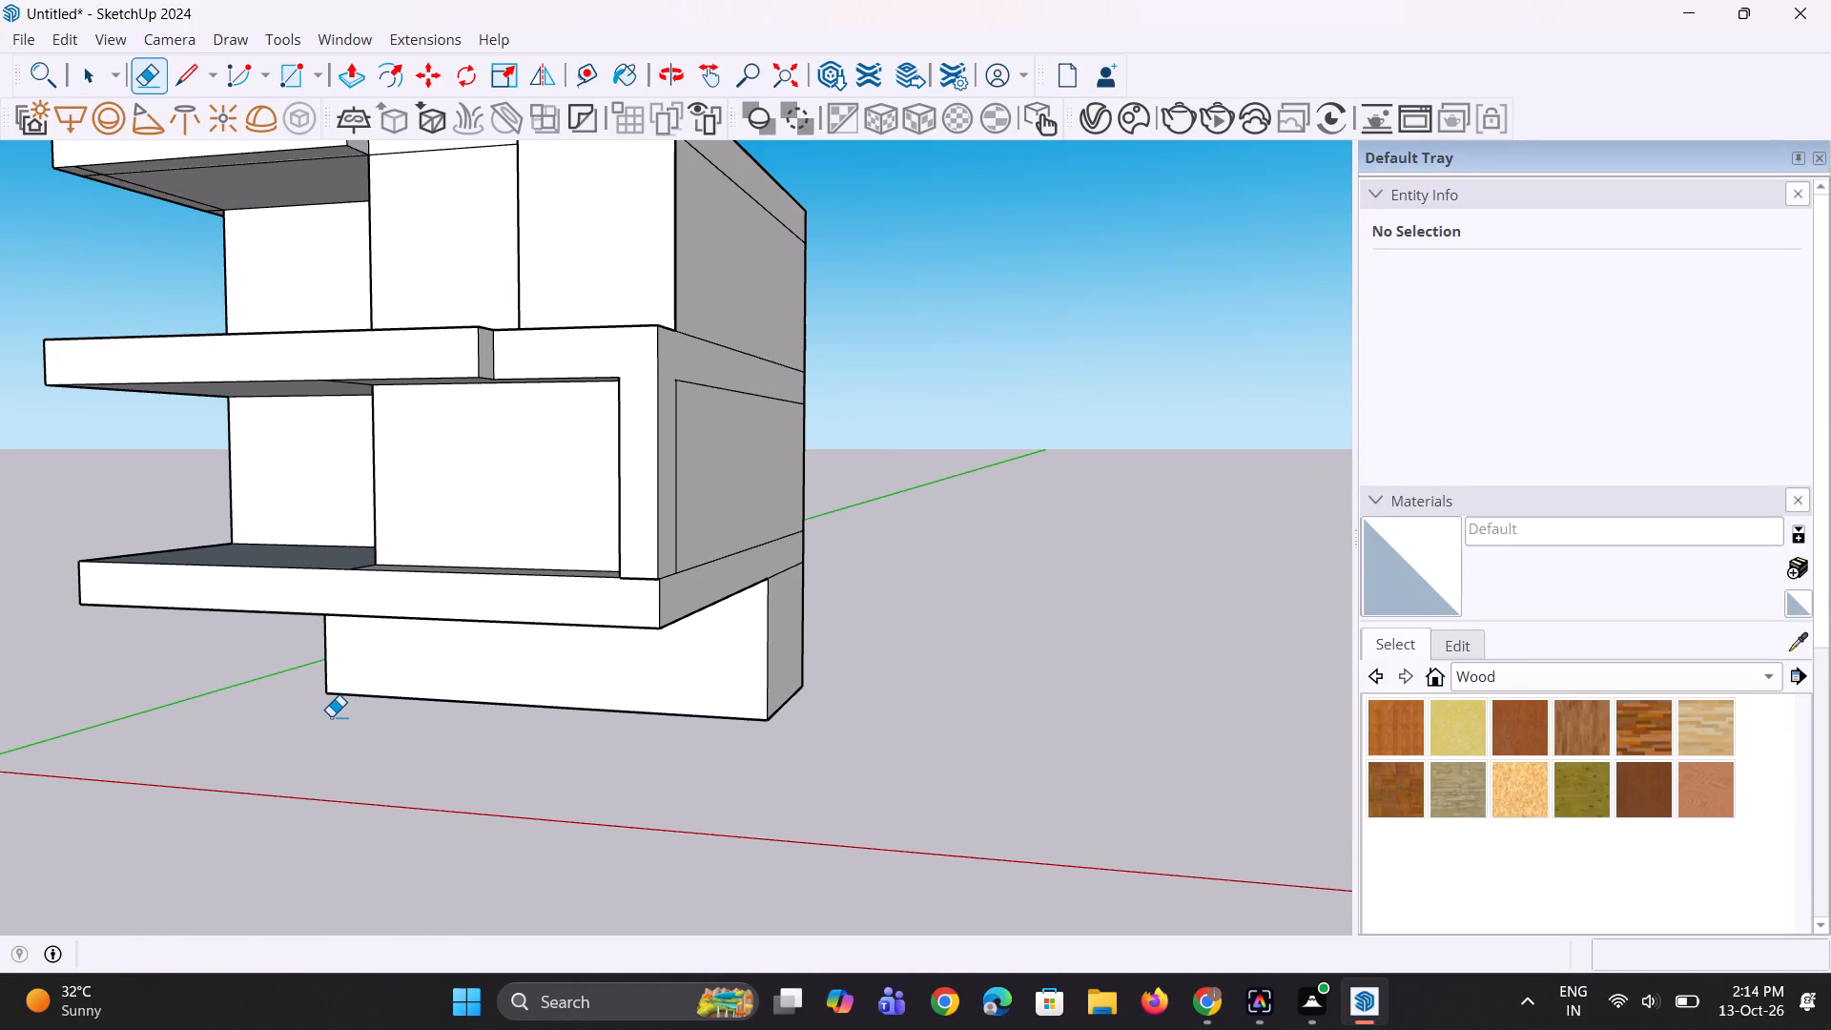
scroll(376, 741, "down", 4)
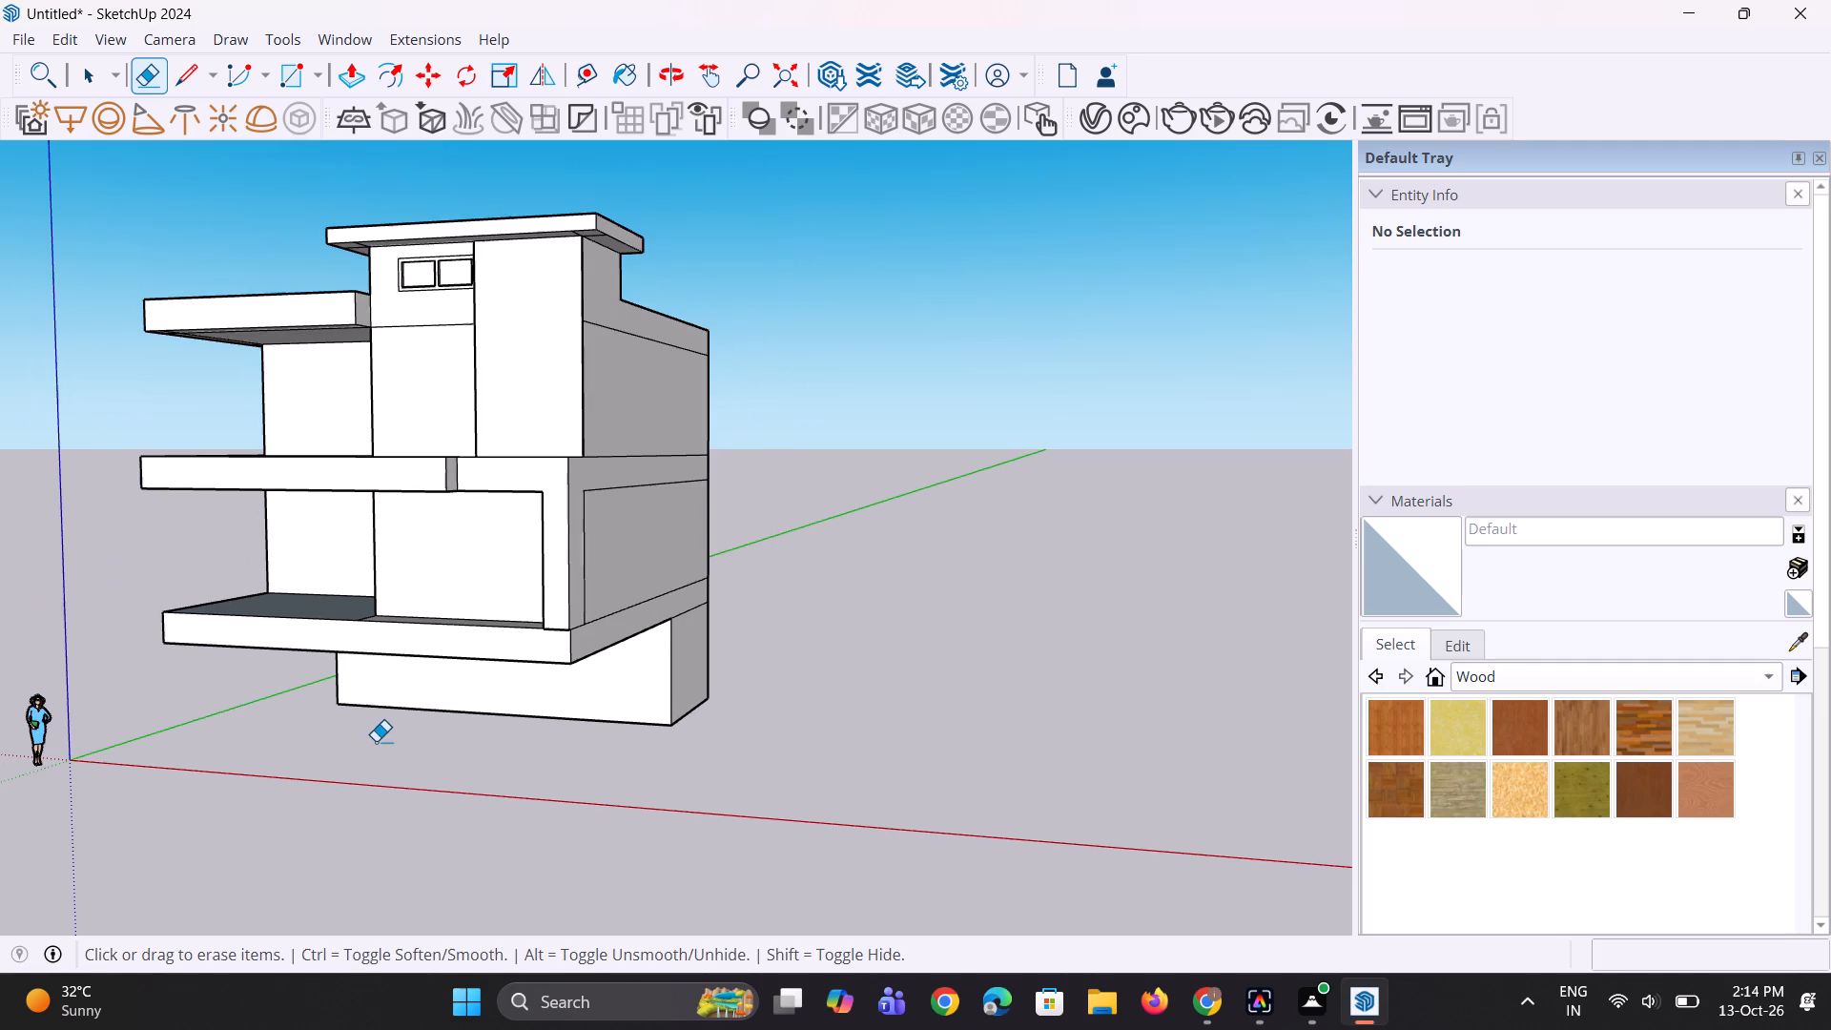
middle_click_drag(516, 786, 510, 736)
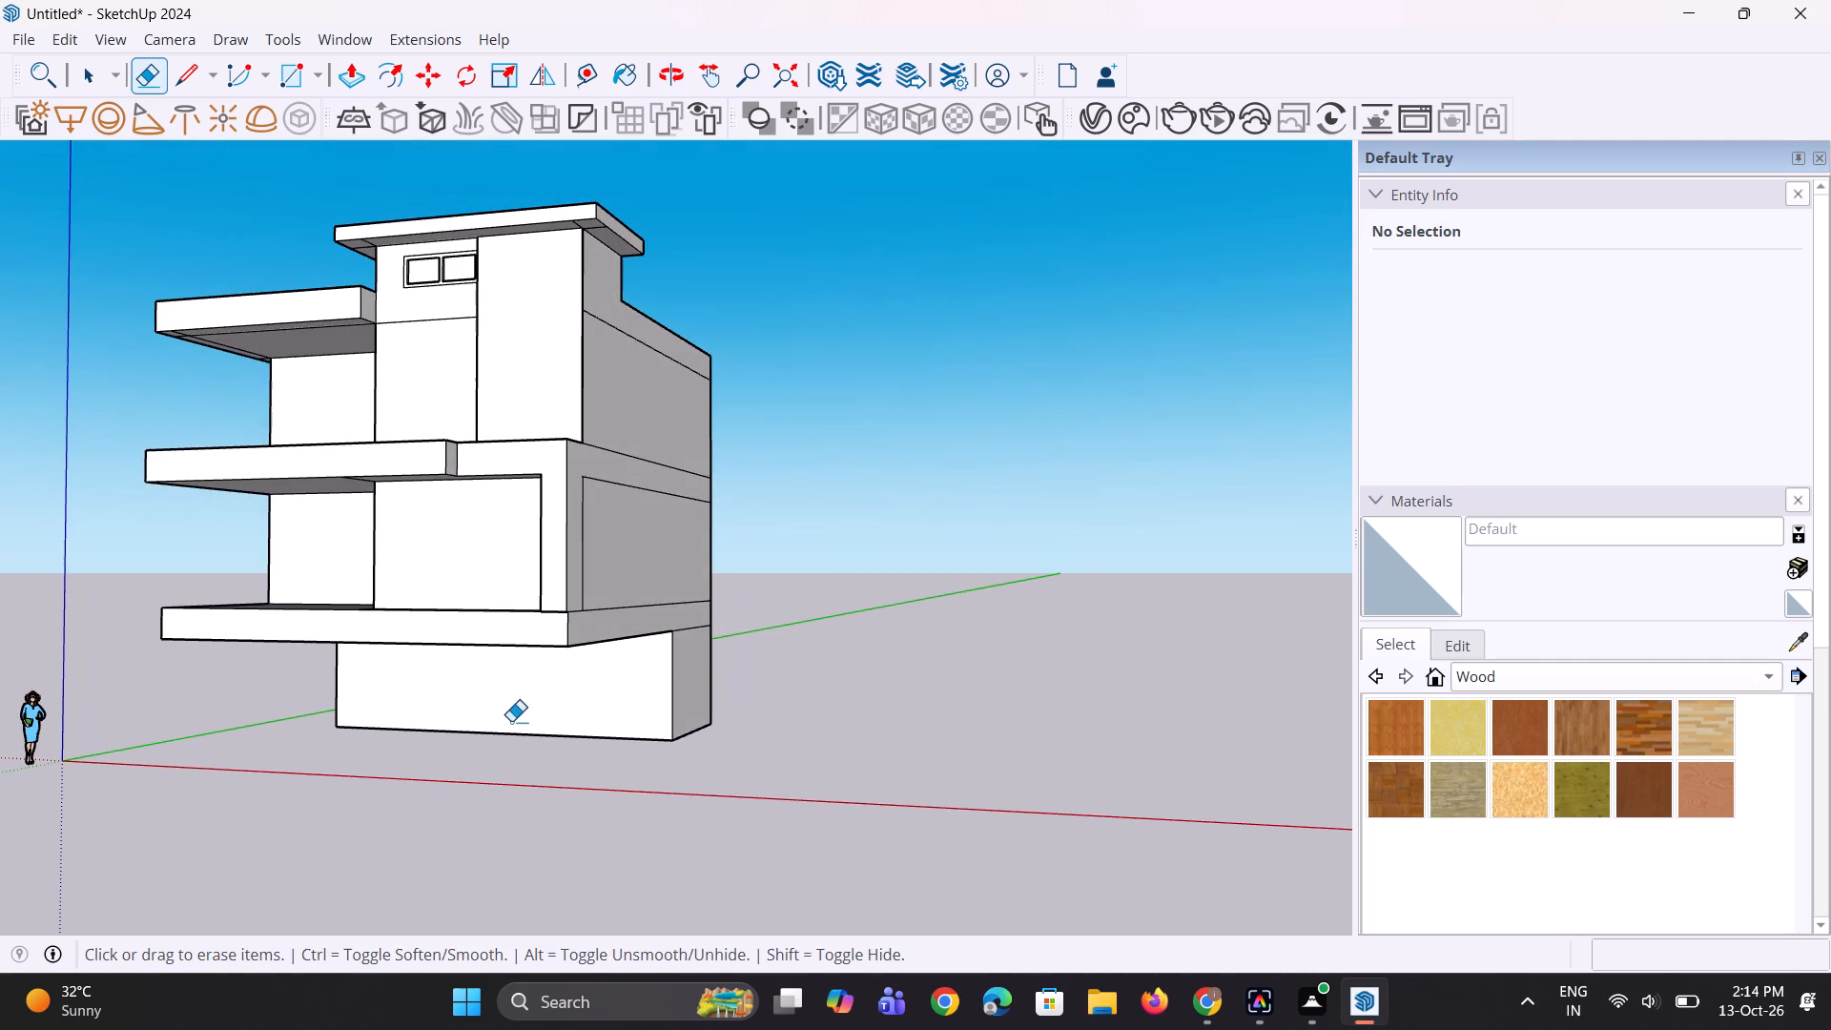
scroll(436, 686, "up", 4)
scroll(436, 686, "down", 2)
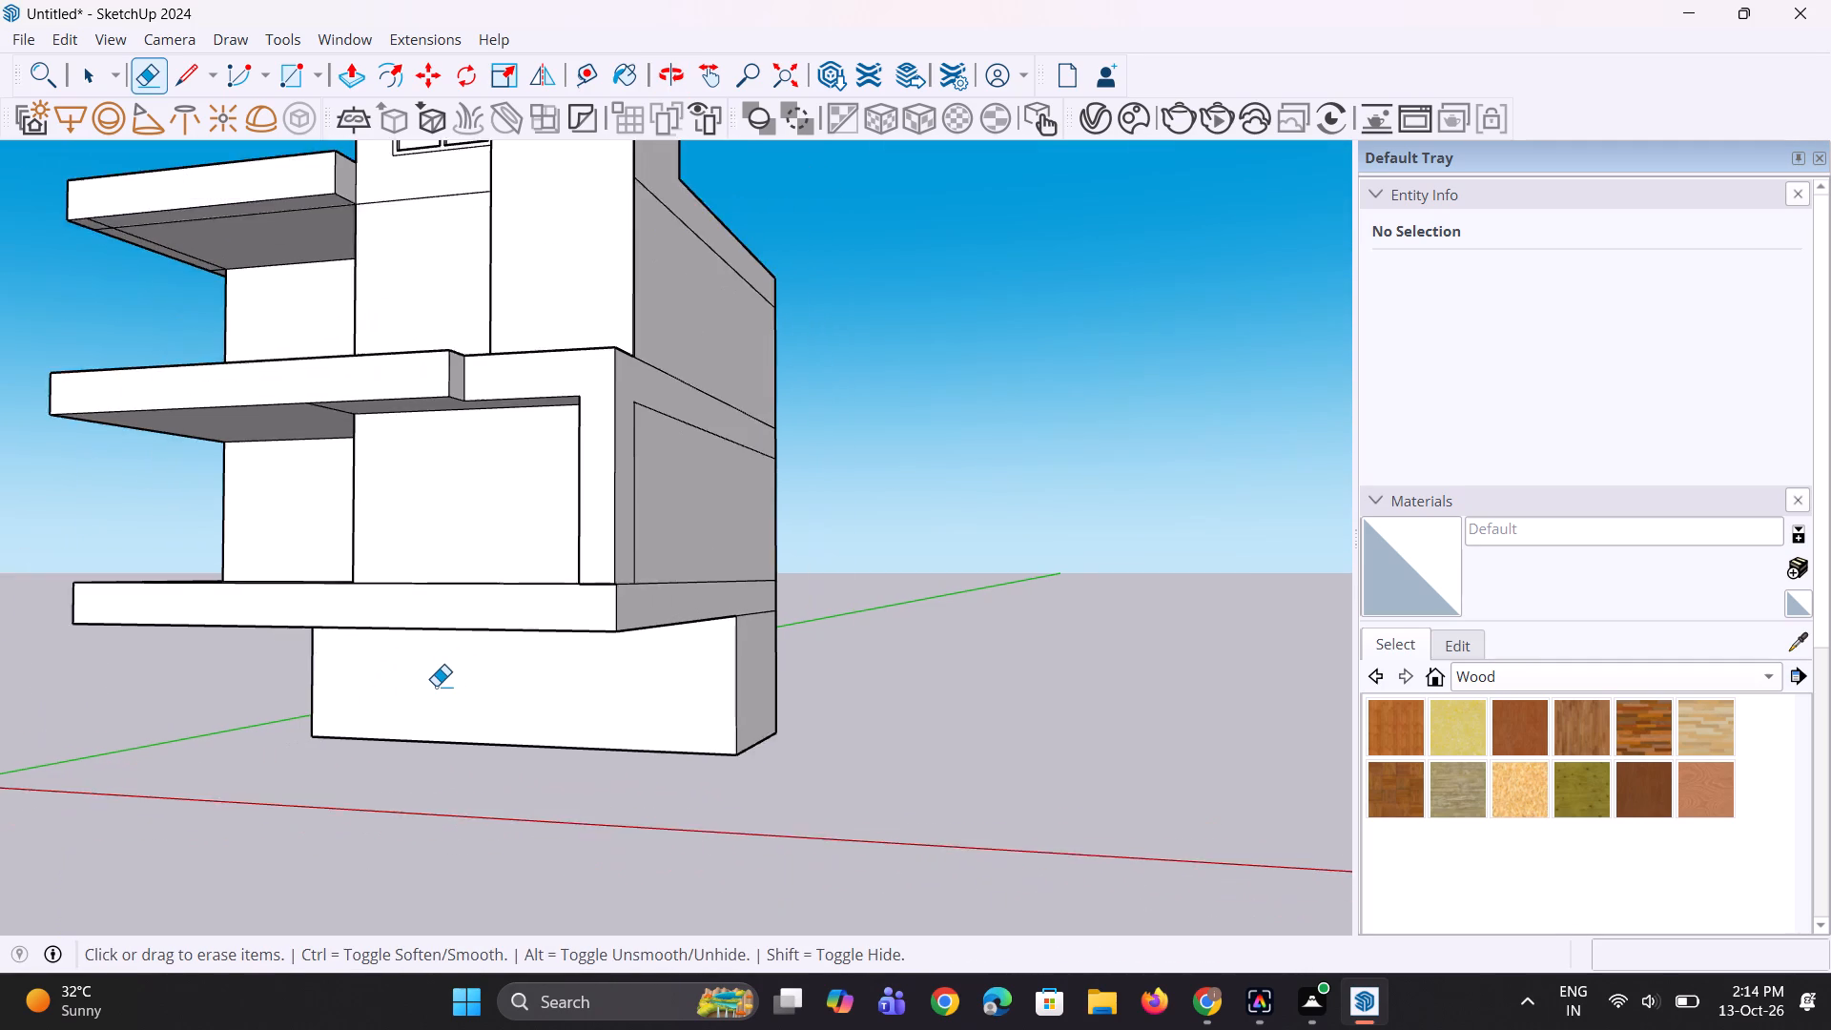
scroll(436, 686, "down", 1)
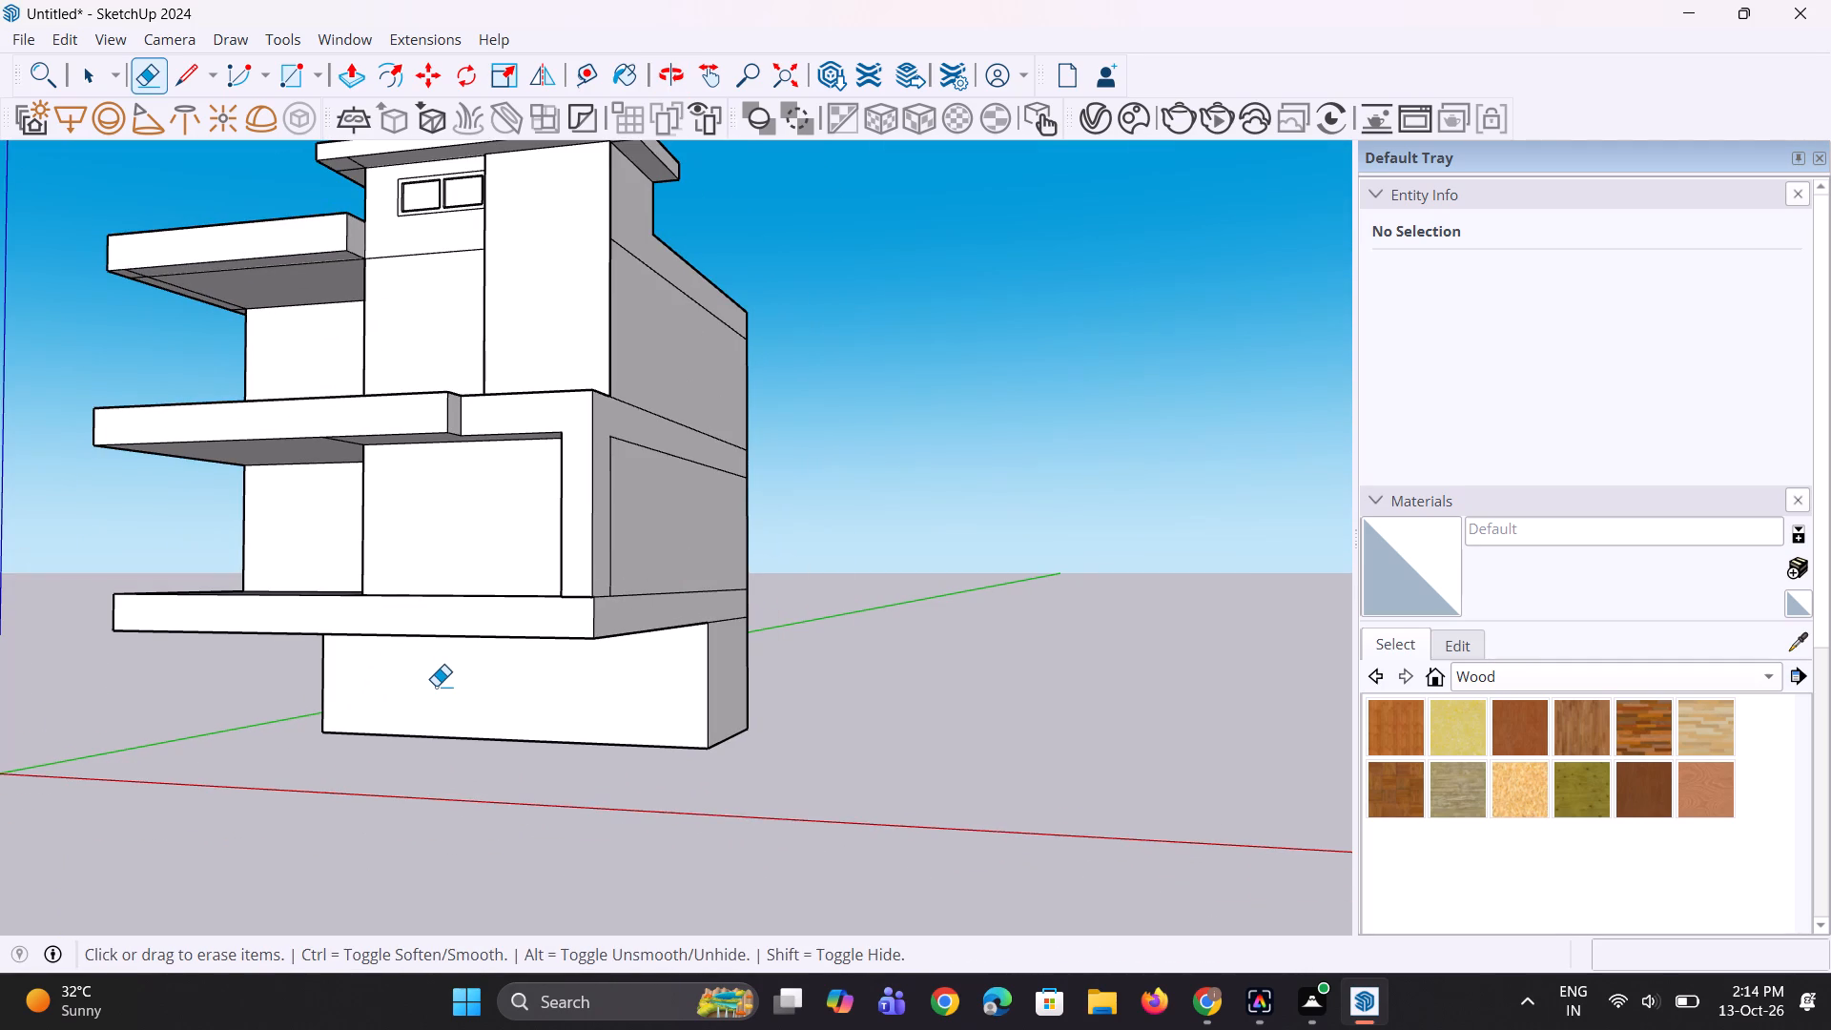
middle_click_drag(442, 702, 422, 648)
scroll(422, 648, "down", 7)
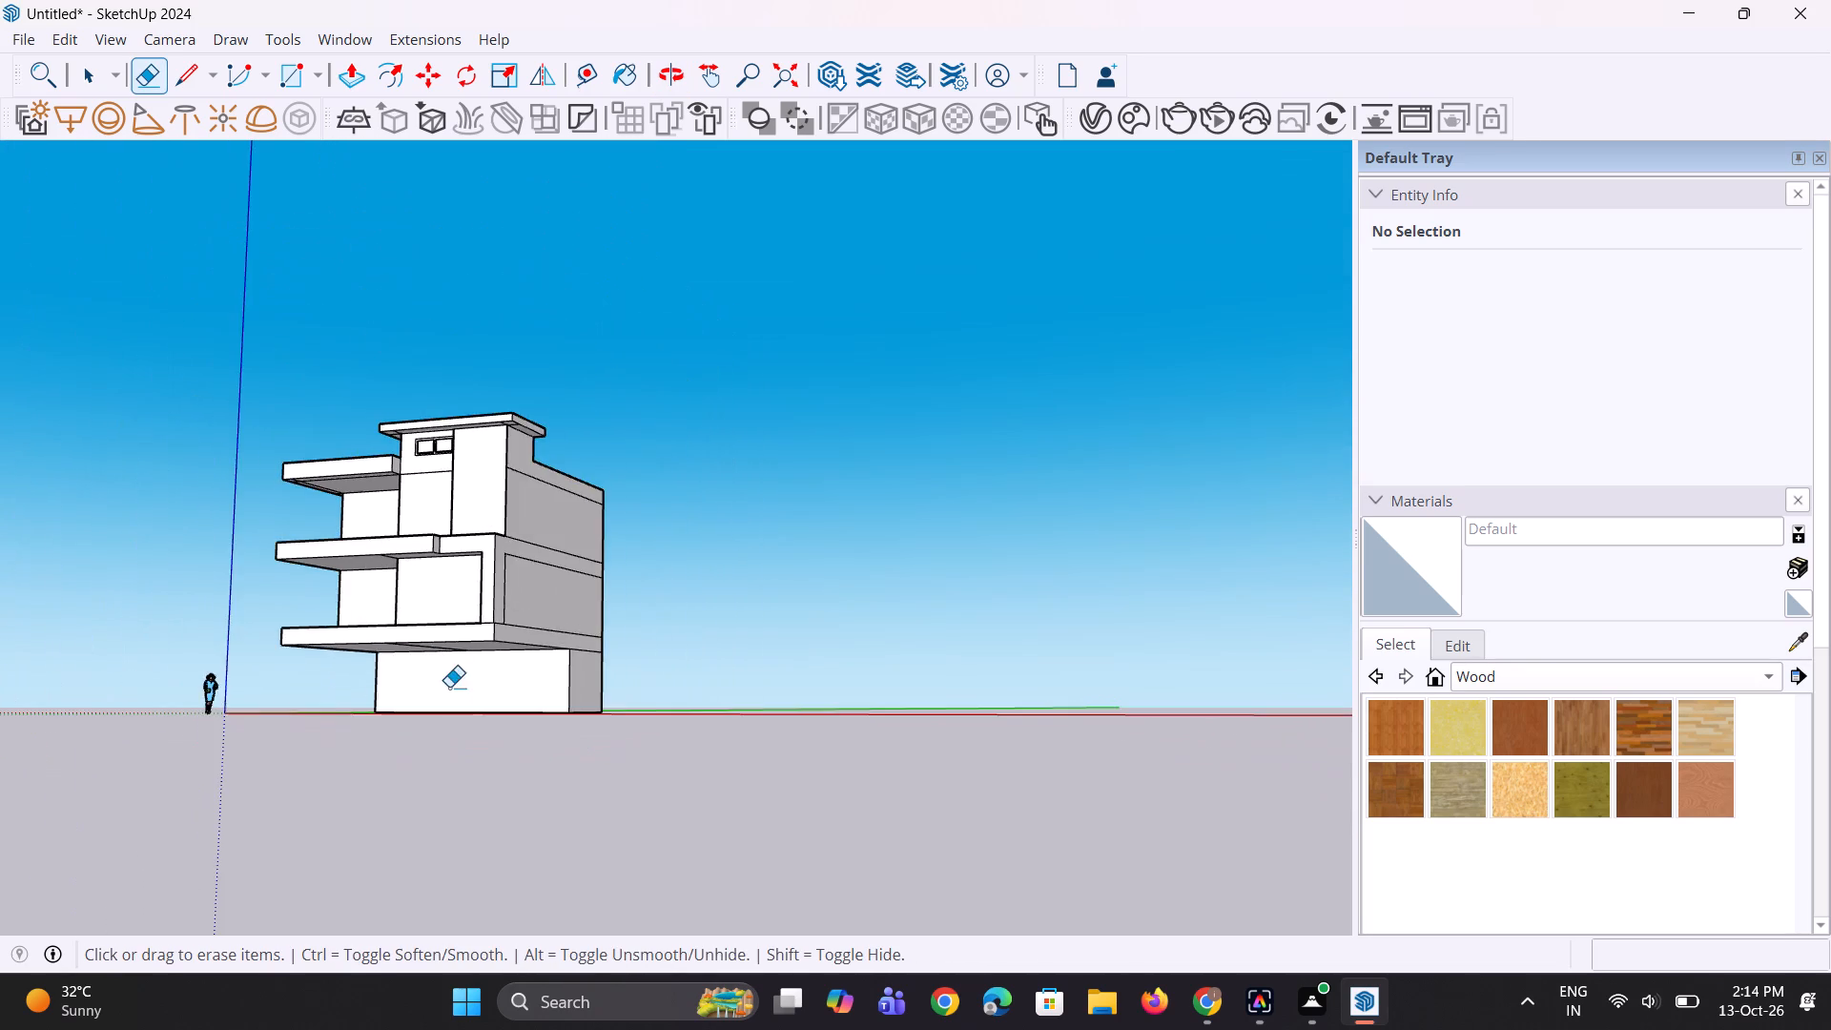
middle_click_drag(449, 687, 434, 566)
scroll(434, 566, "up", 6)
middle_click_drag(434, 575, 479, 717)
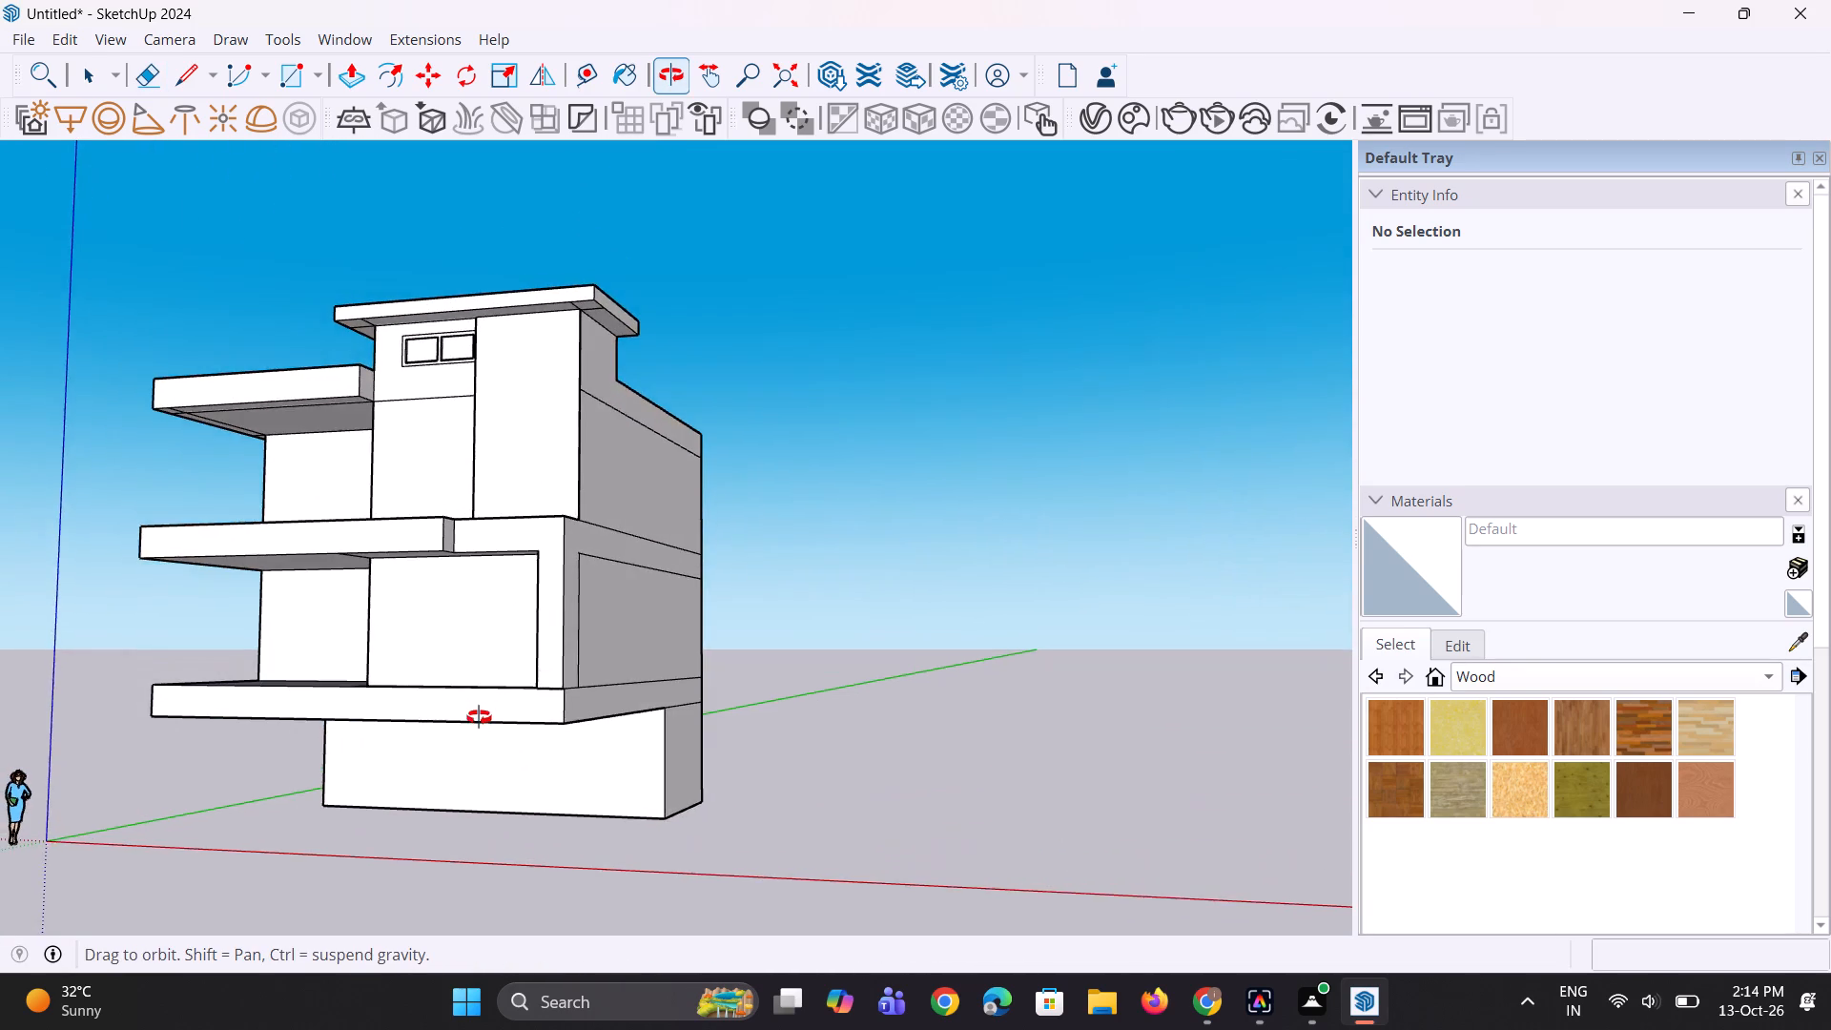
Erase the seam line running front to back across the underside of the lowest overhanging slab.
middle_click_drag(479, 717, 507, 555)
middle_click_drag(507, 666, 504, 591)
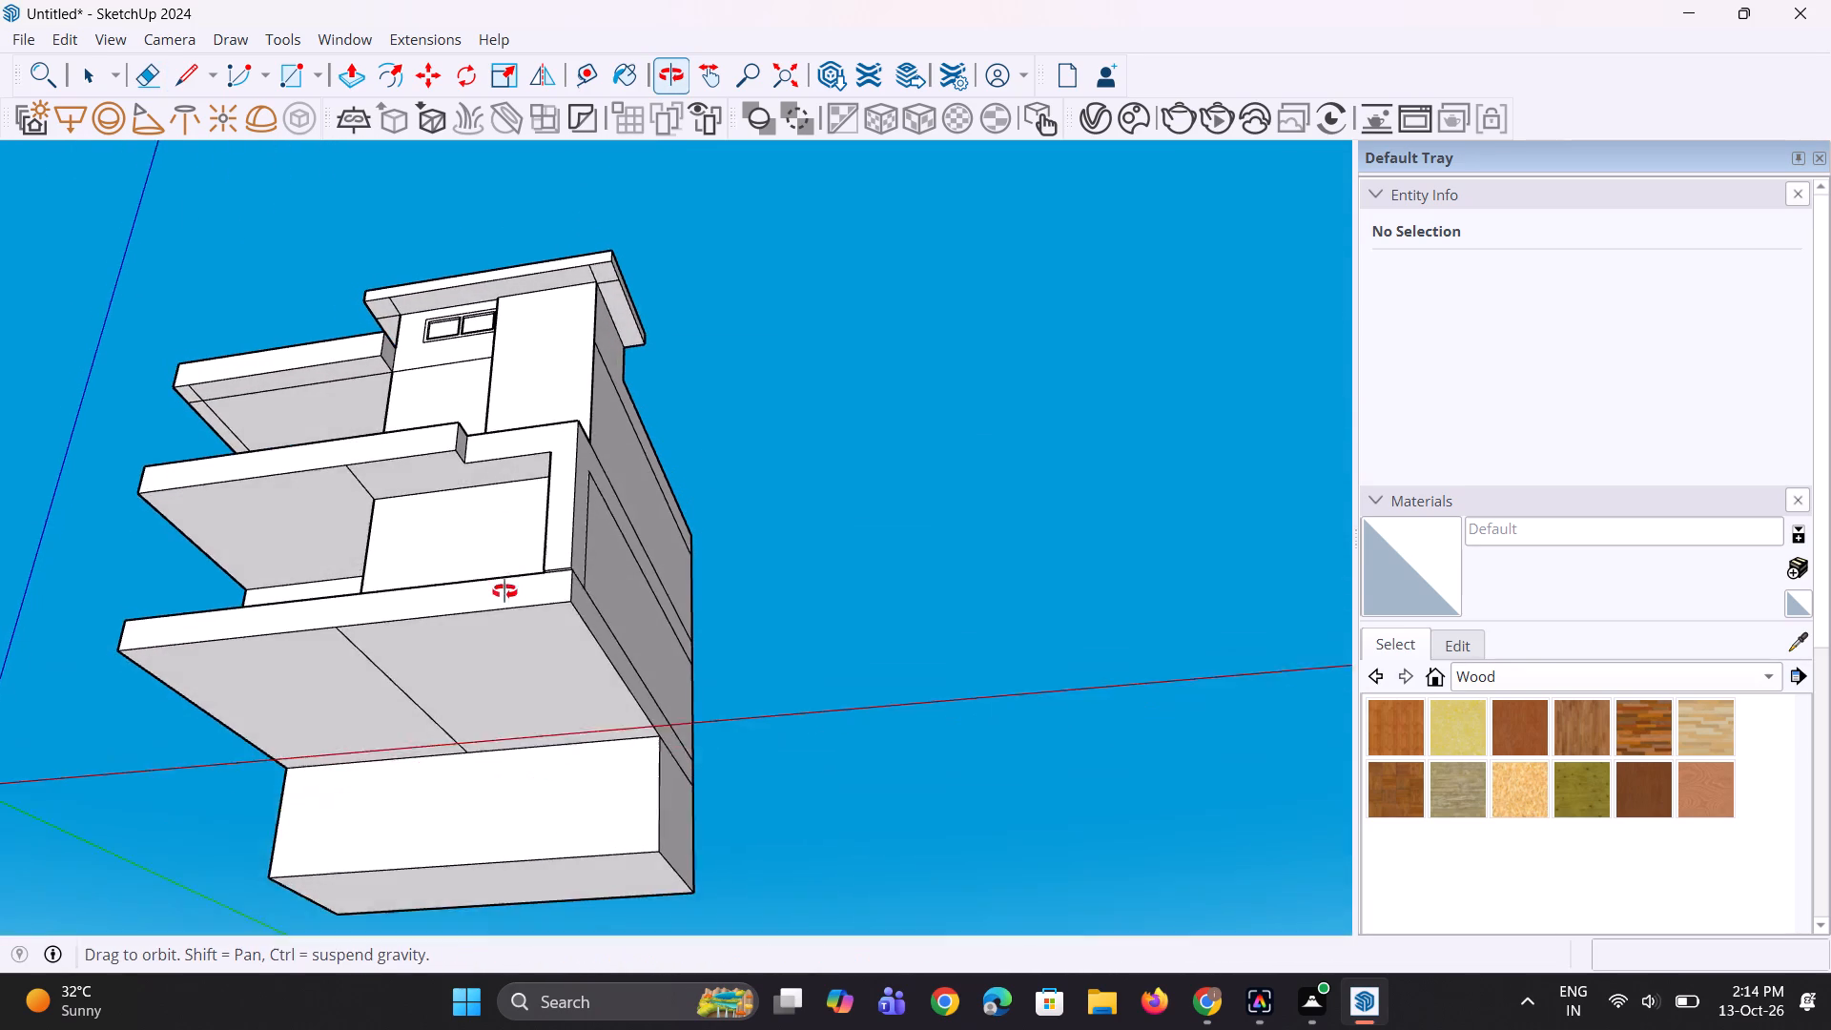
middle_click_drag(504, 591, 504, 561)
scroll(504, 561, "up", 4)
key("e")
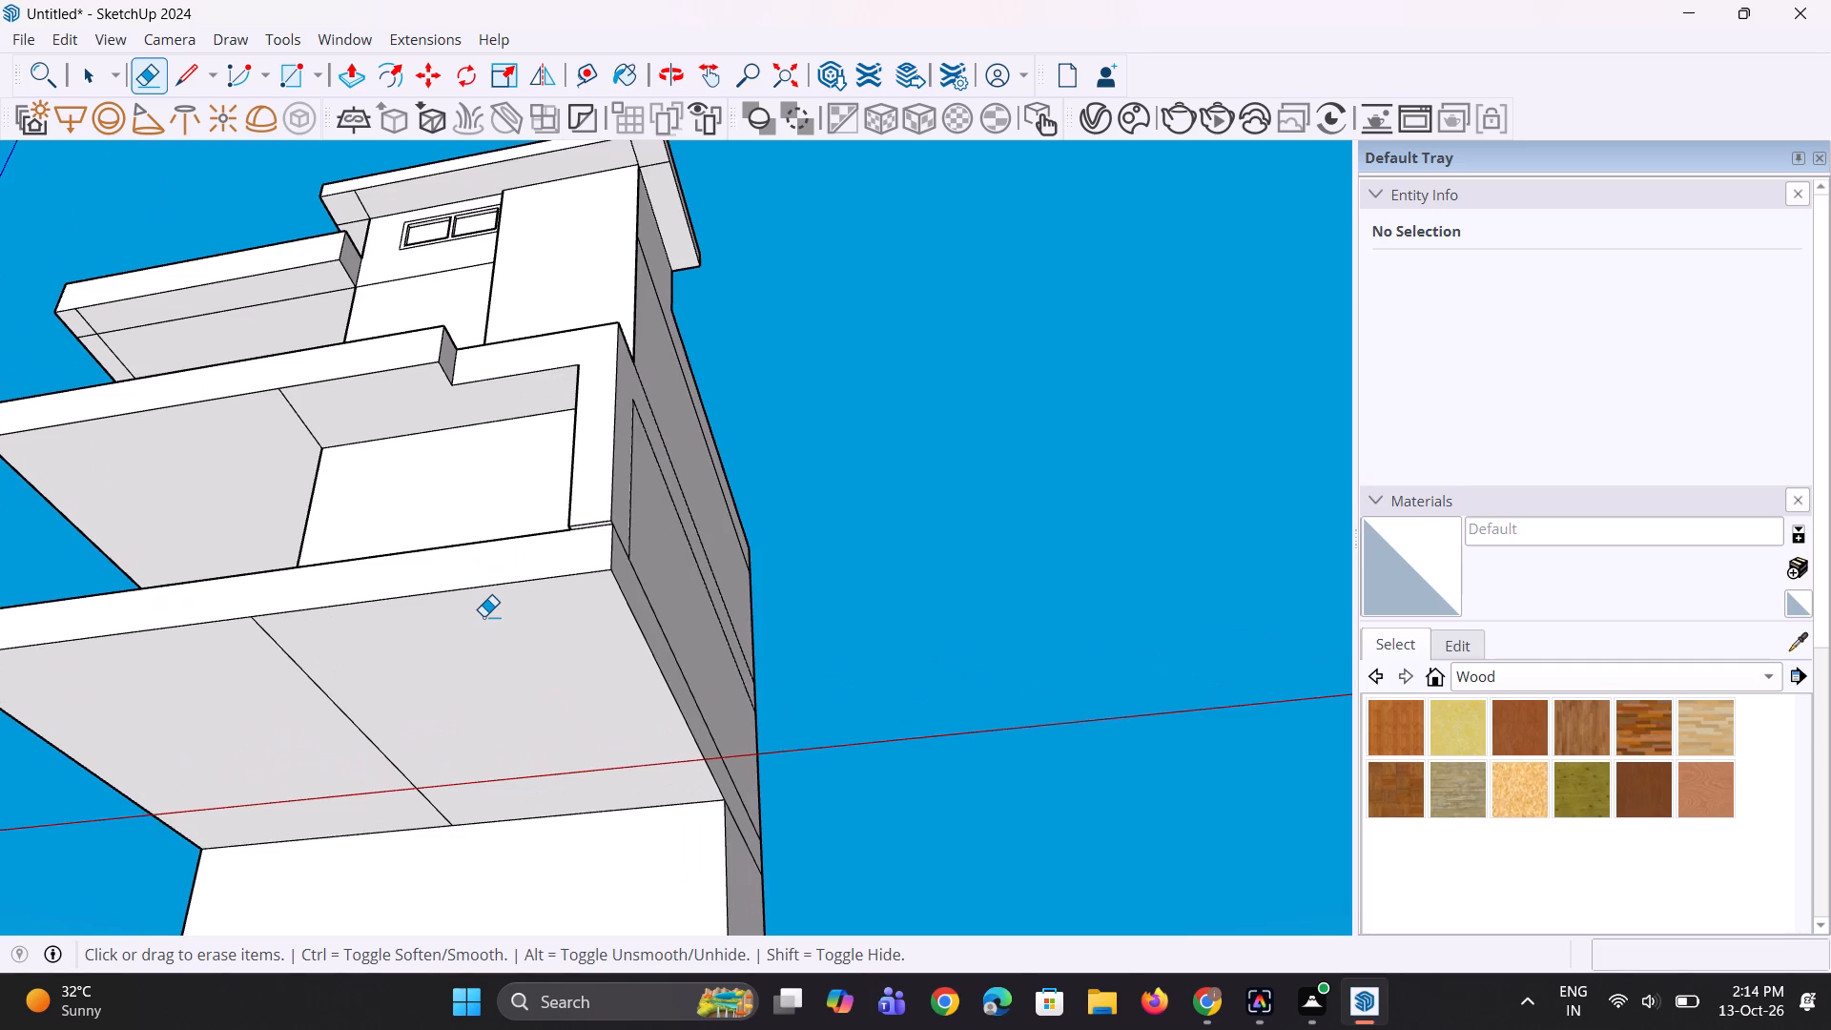
left_click(375, 739)
scroll(387, 737, "down", 2)
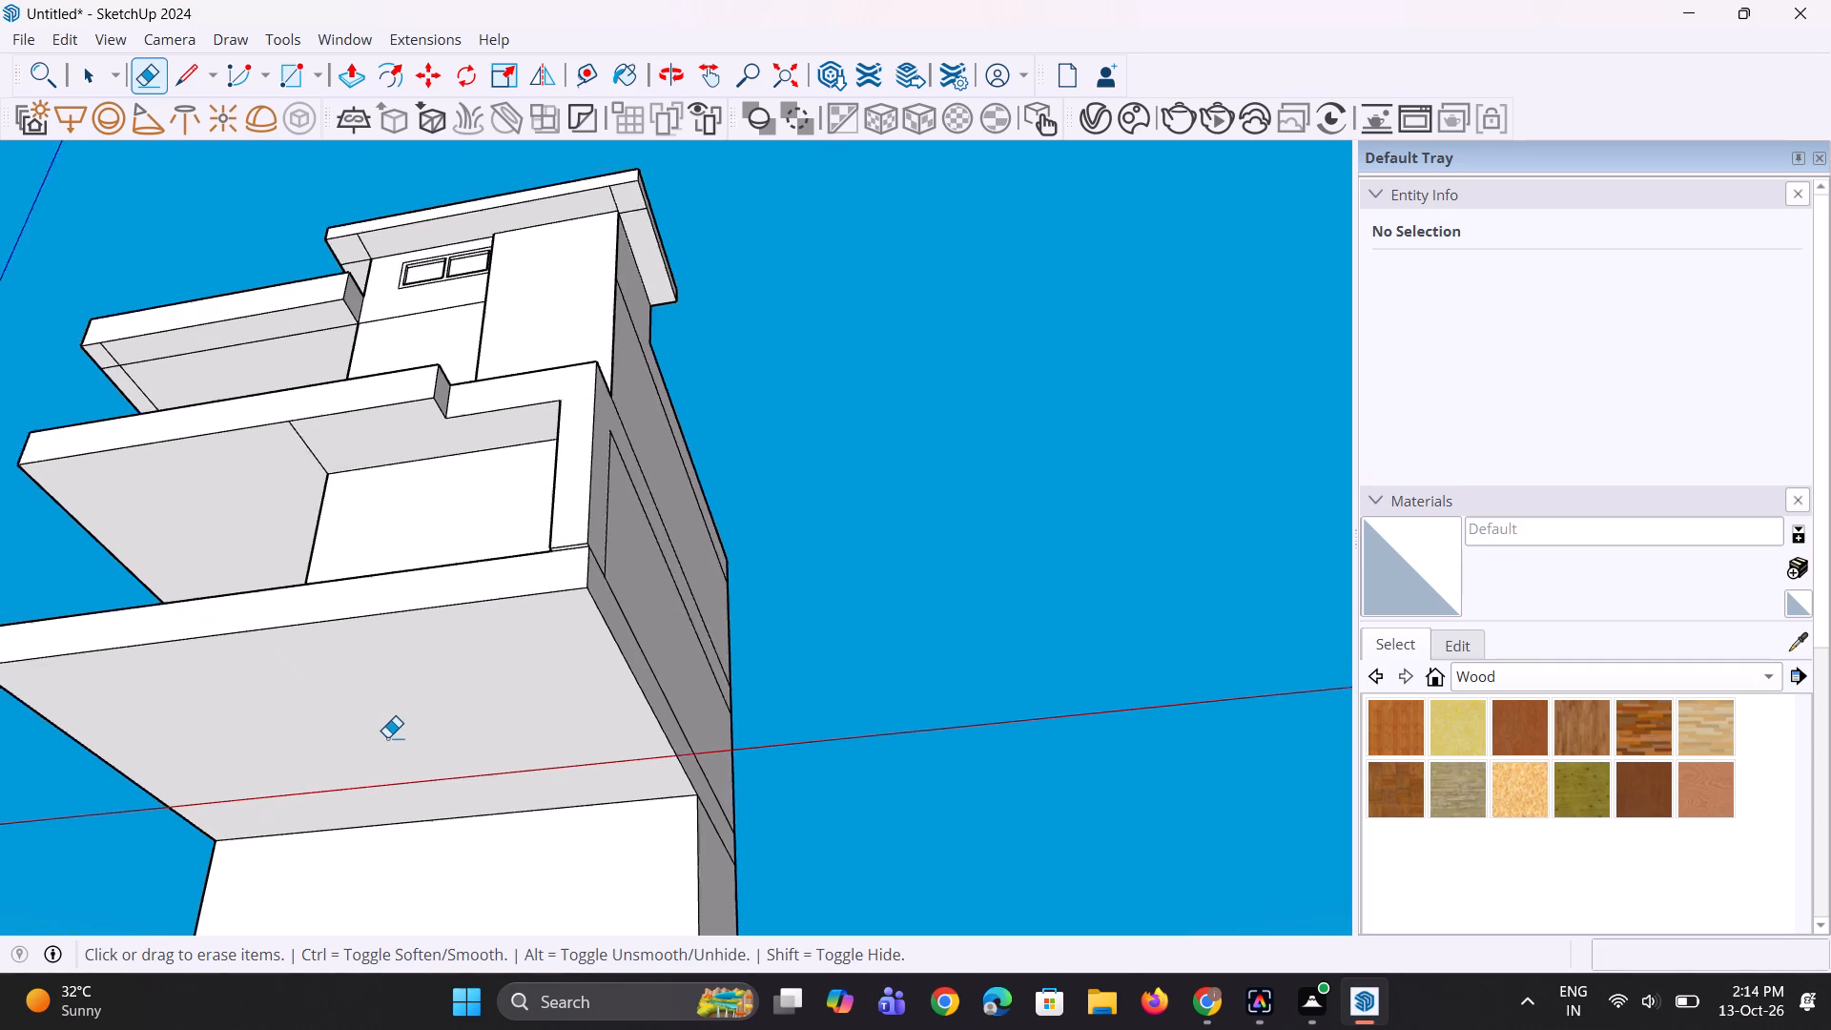
Review the whole building from above, the front and the side, checking the slabs, recessed bays and recessed ground floor.
scroll(387, 737, "down", 6)
middle_click_drag(423, 697, 517, 958)
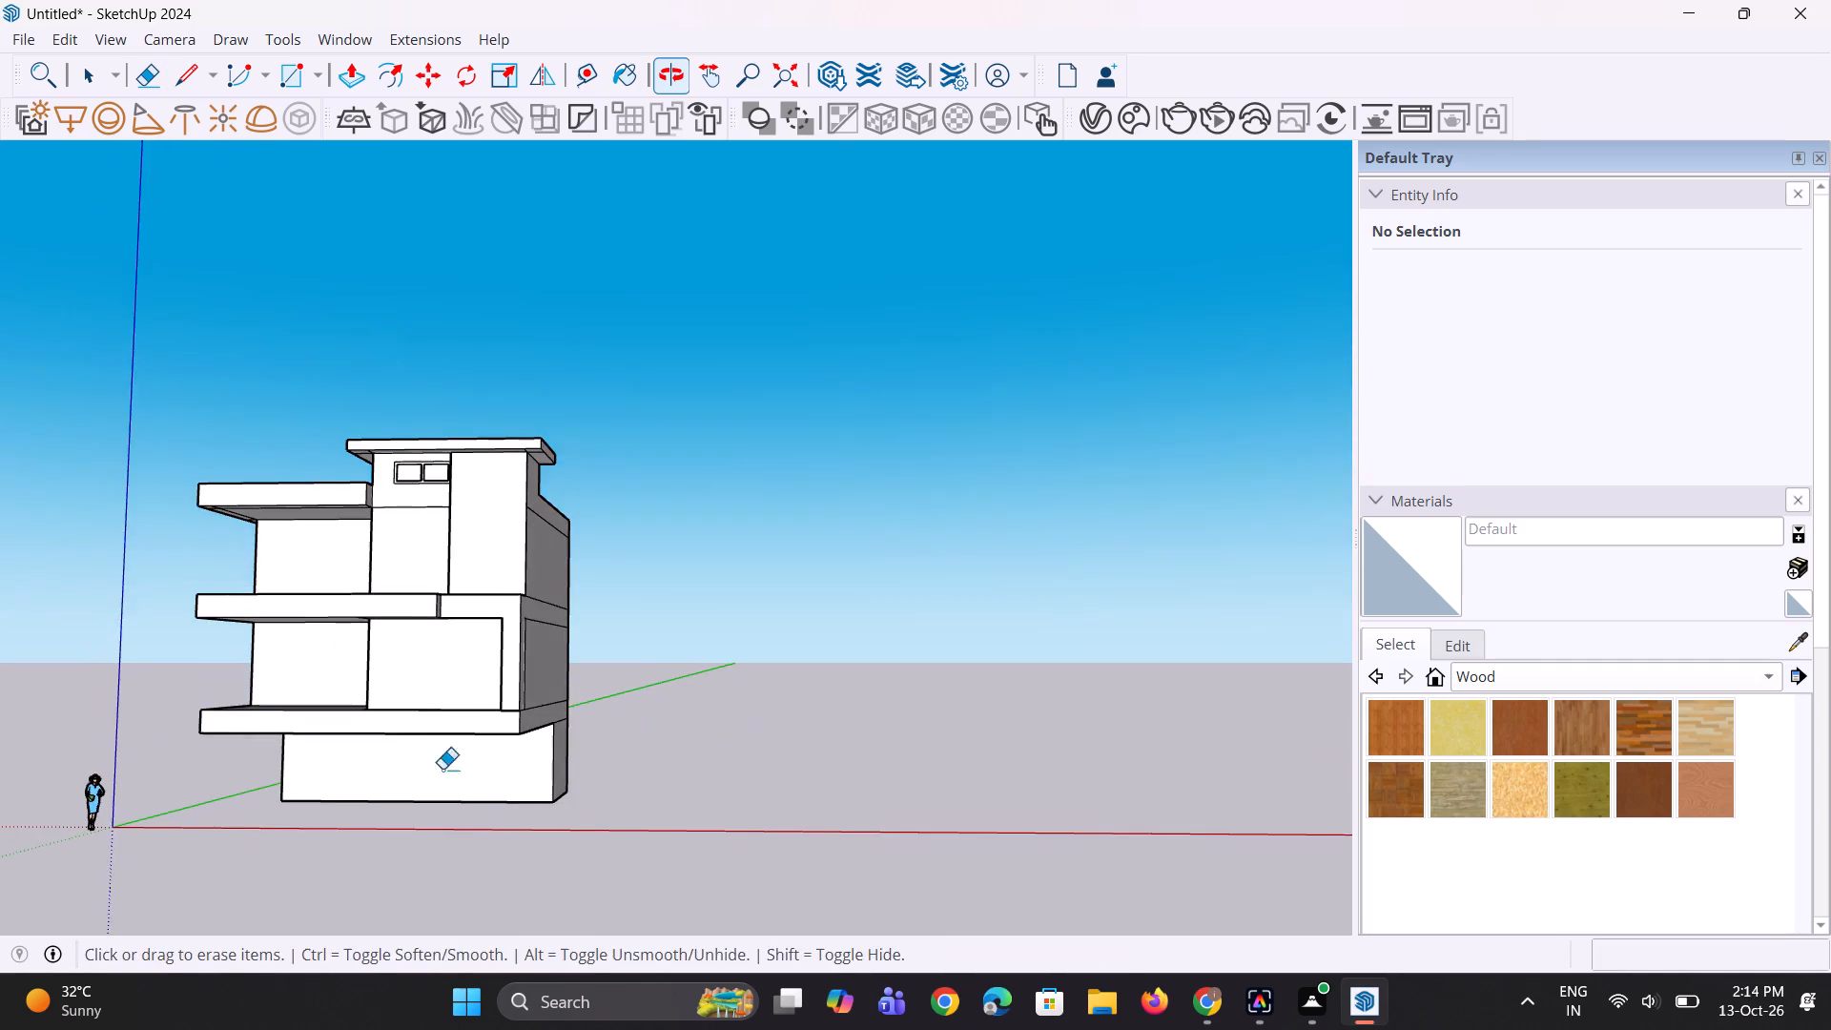
middle_click_drag(319, 635, 367, 823)
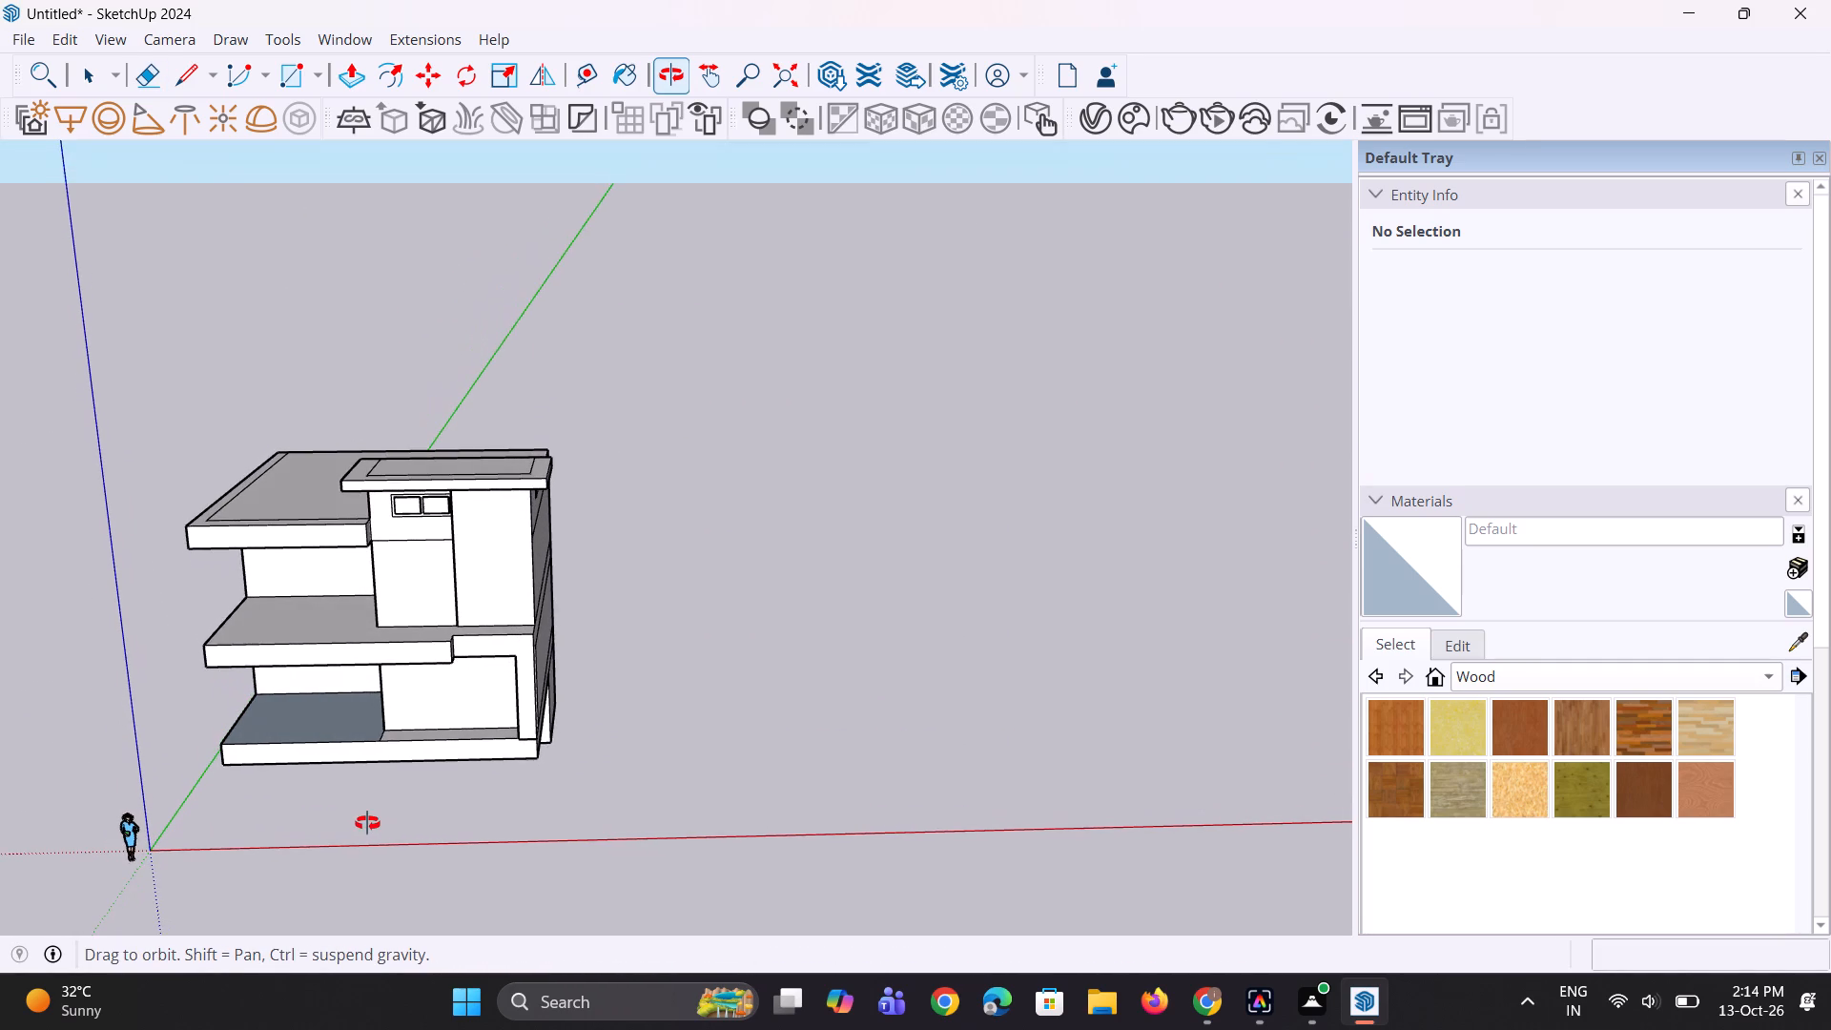
middle_click_drag(367, 823, 367, 782)
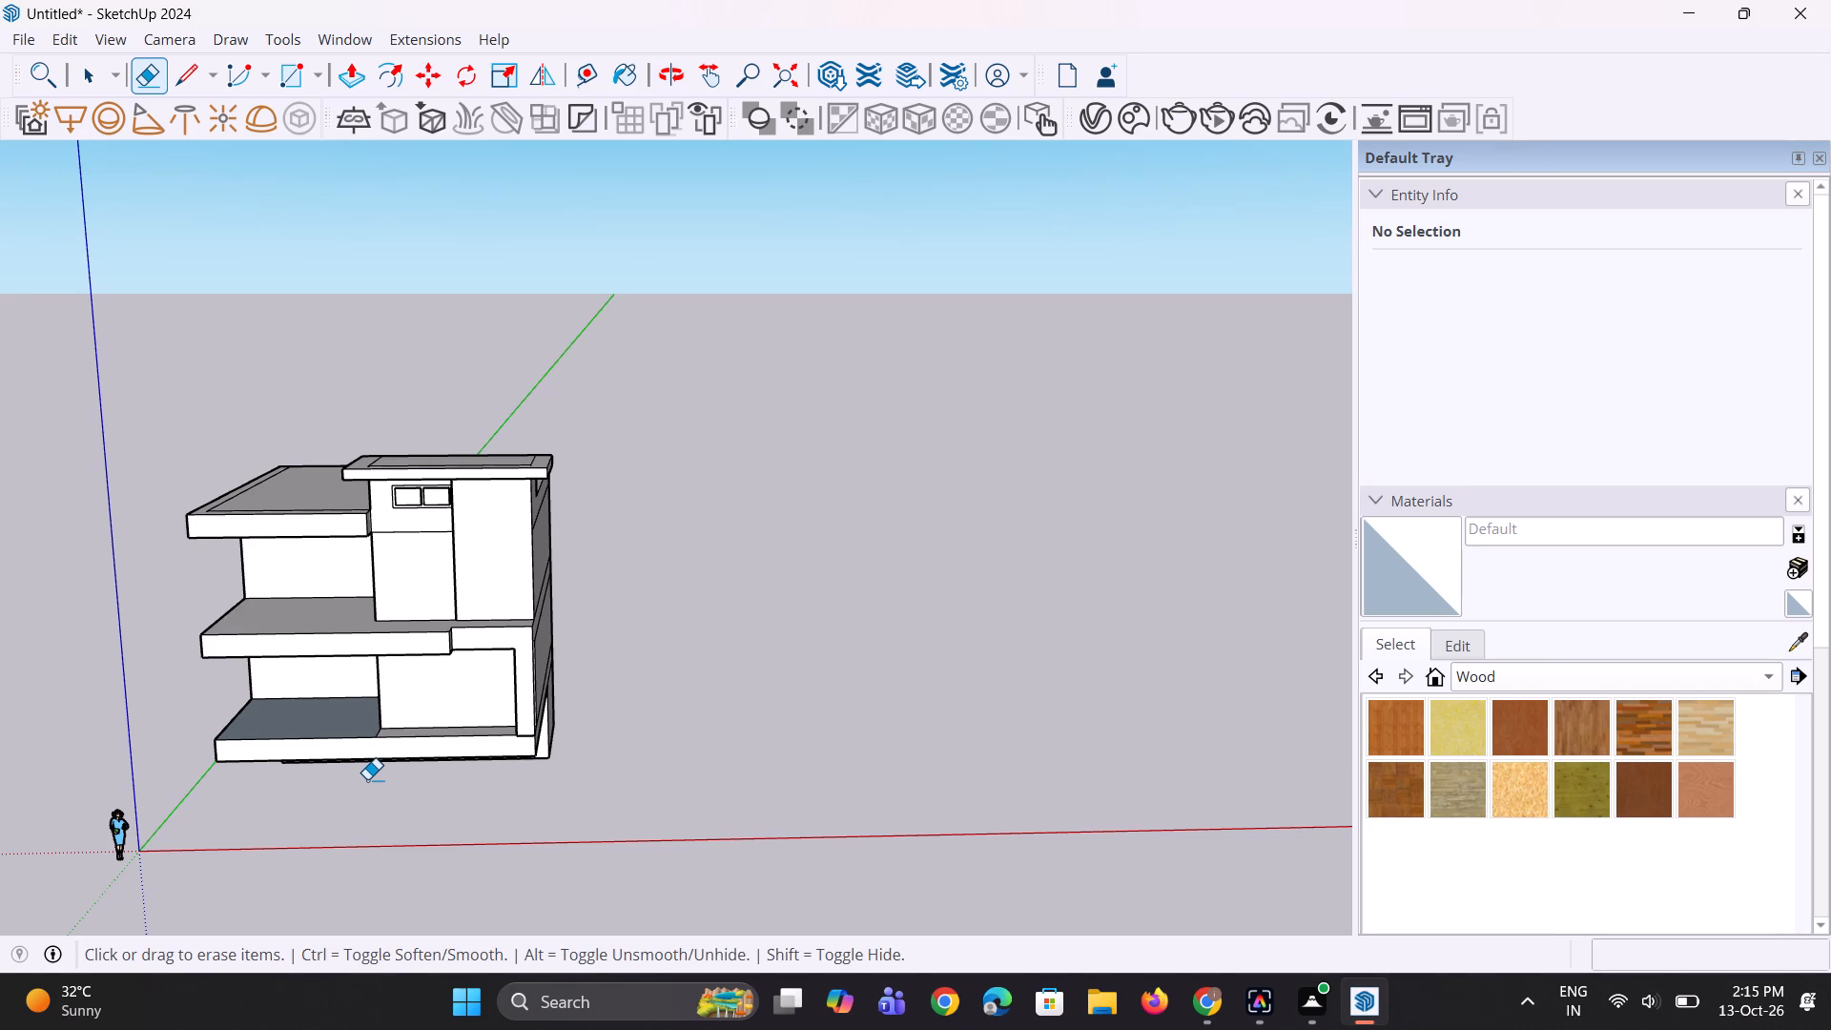
scroll(367, 779, "down", 3)
middle_click_drag(368, 779, 254, 723)
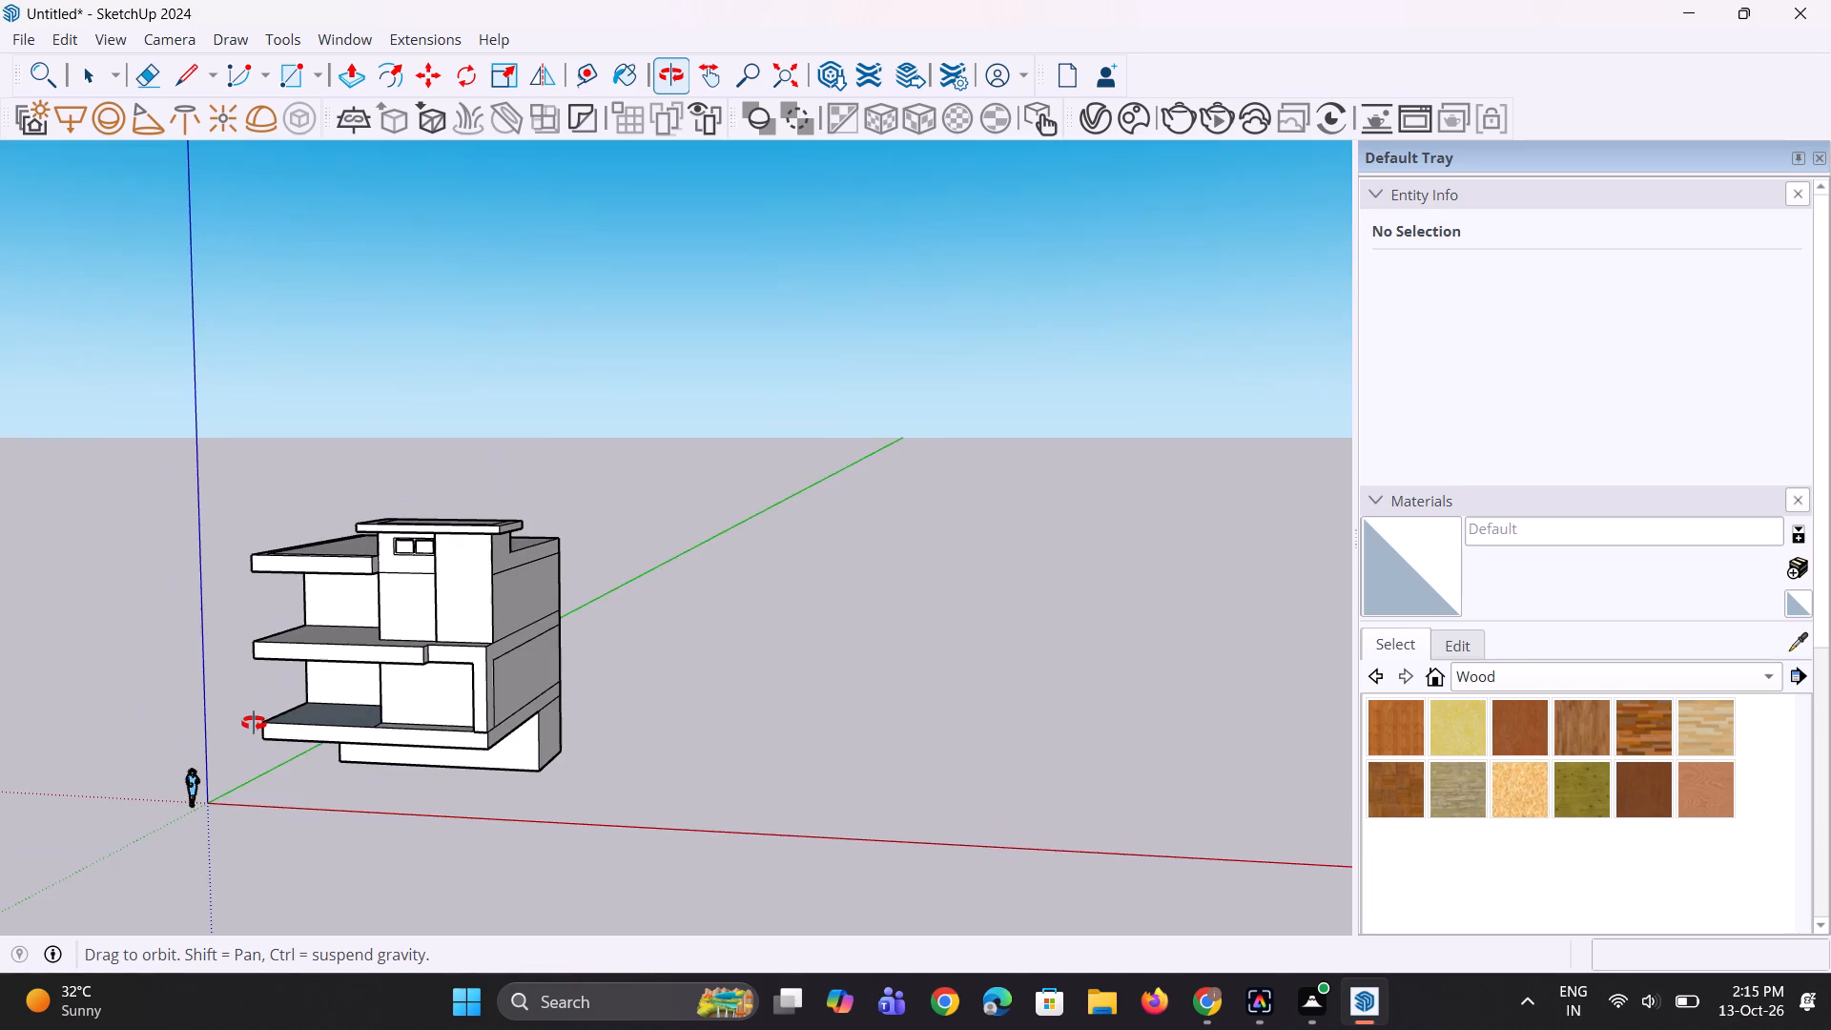
middle_click_drag(254, 723, 283, 732)
scroll(283, 732, "up", 3)
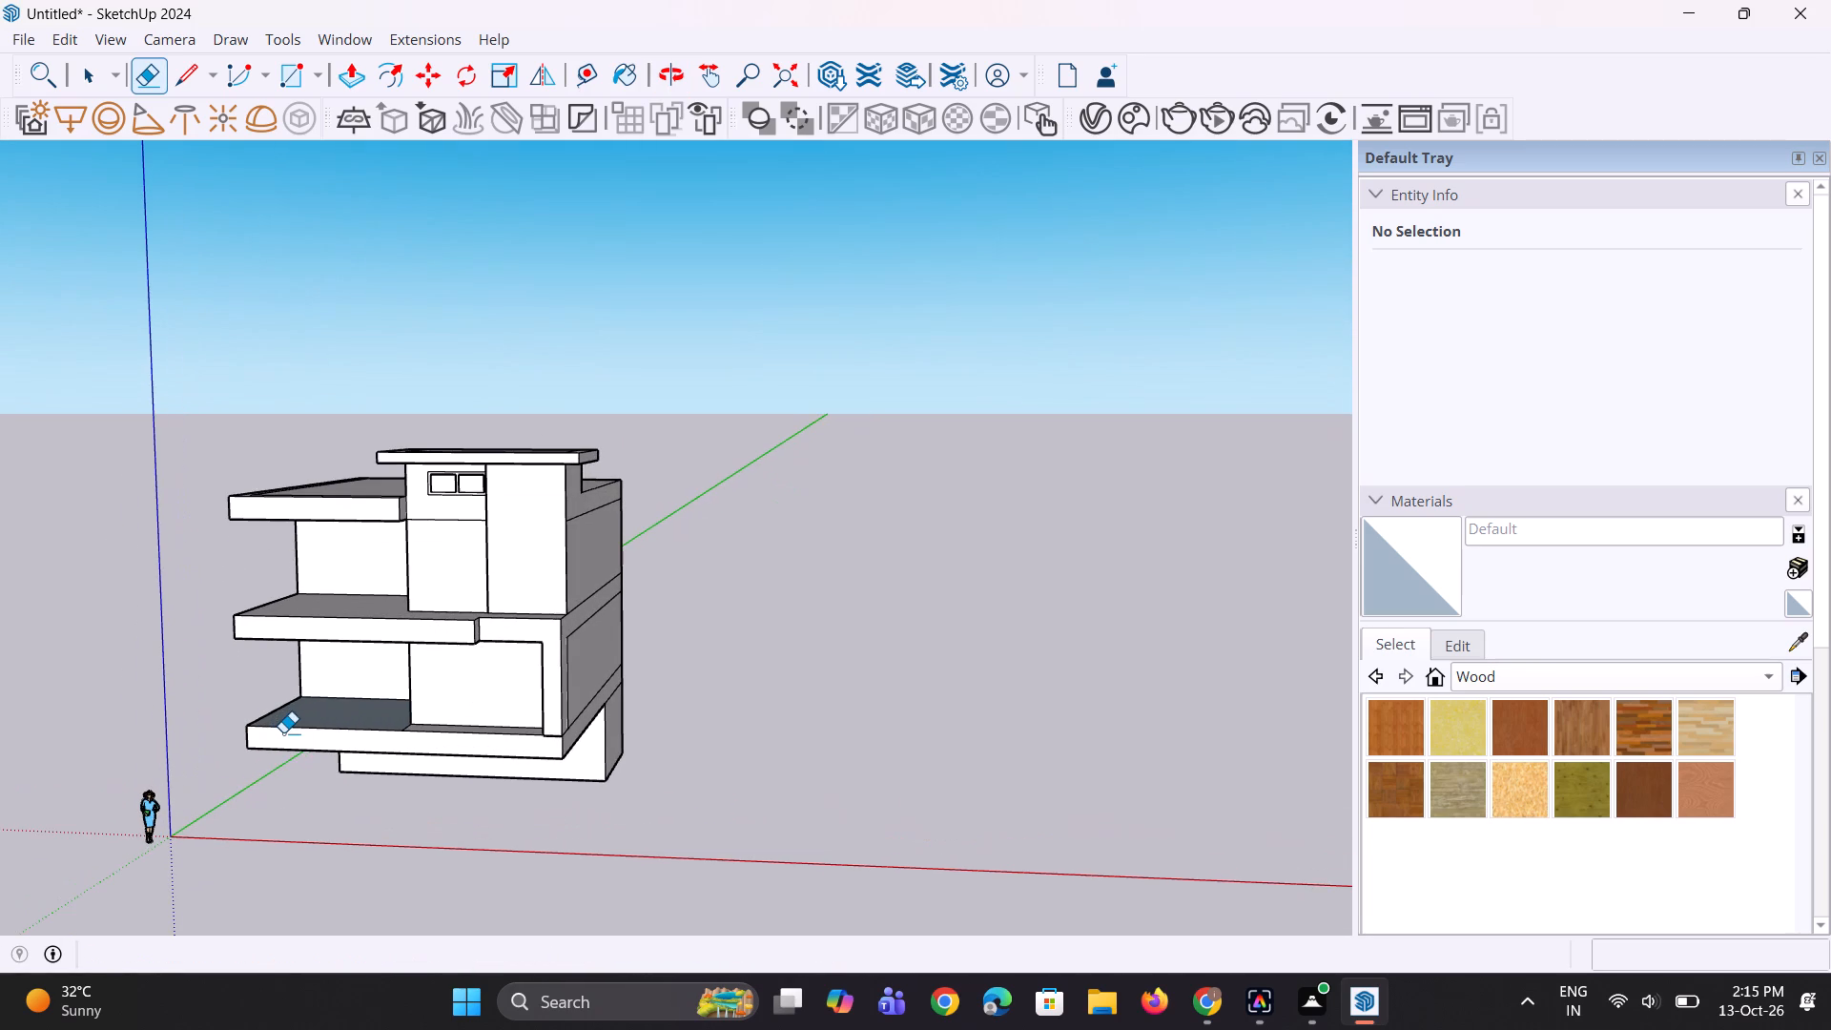
scroll(283, 732, "up", 2)
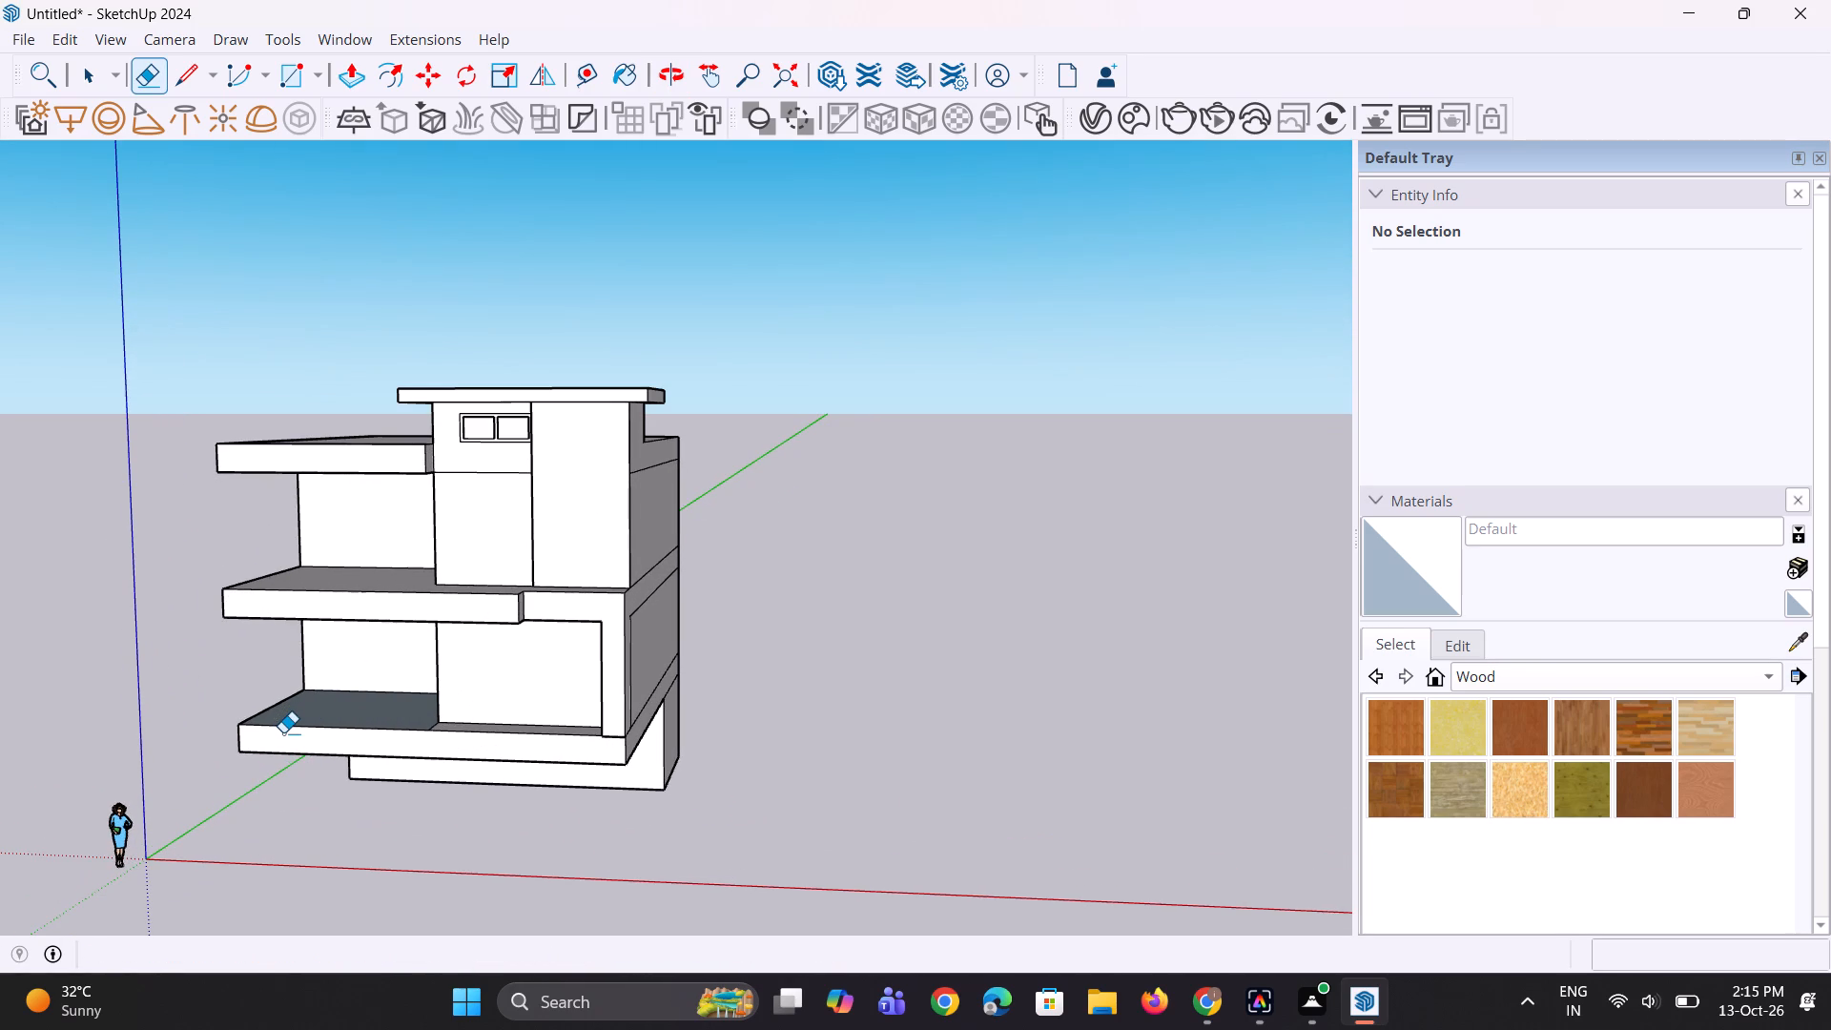
scroll(283, 732, "up", 2)
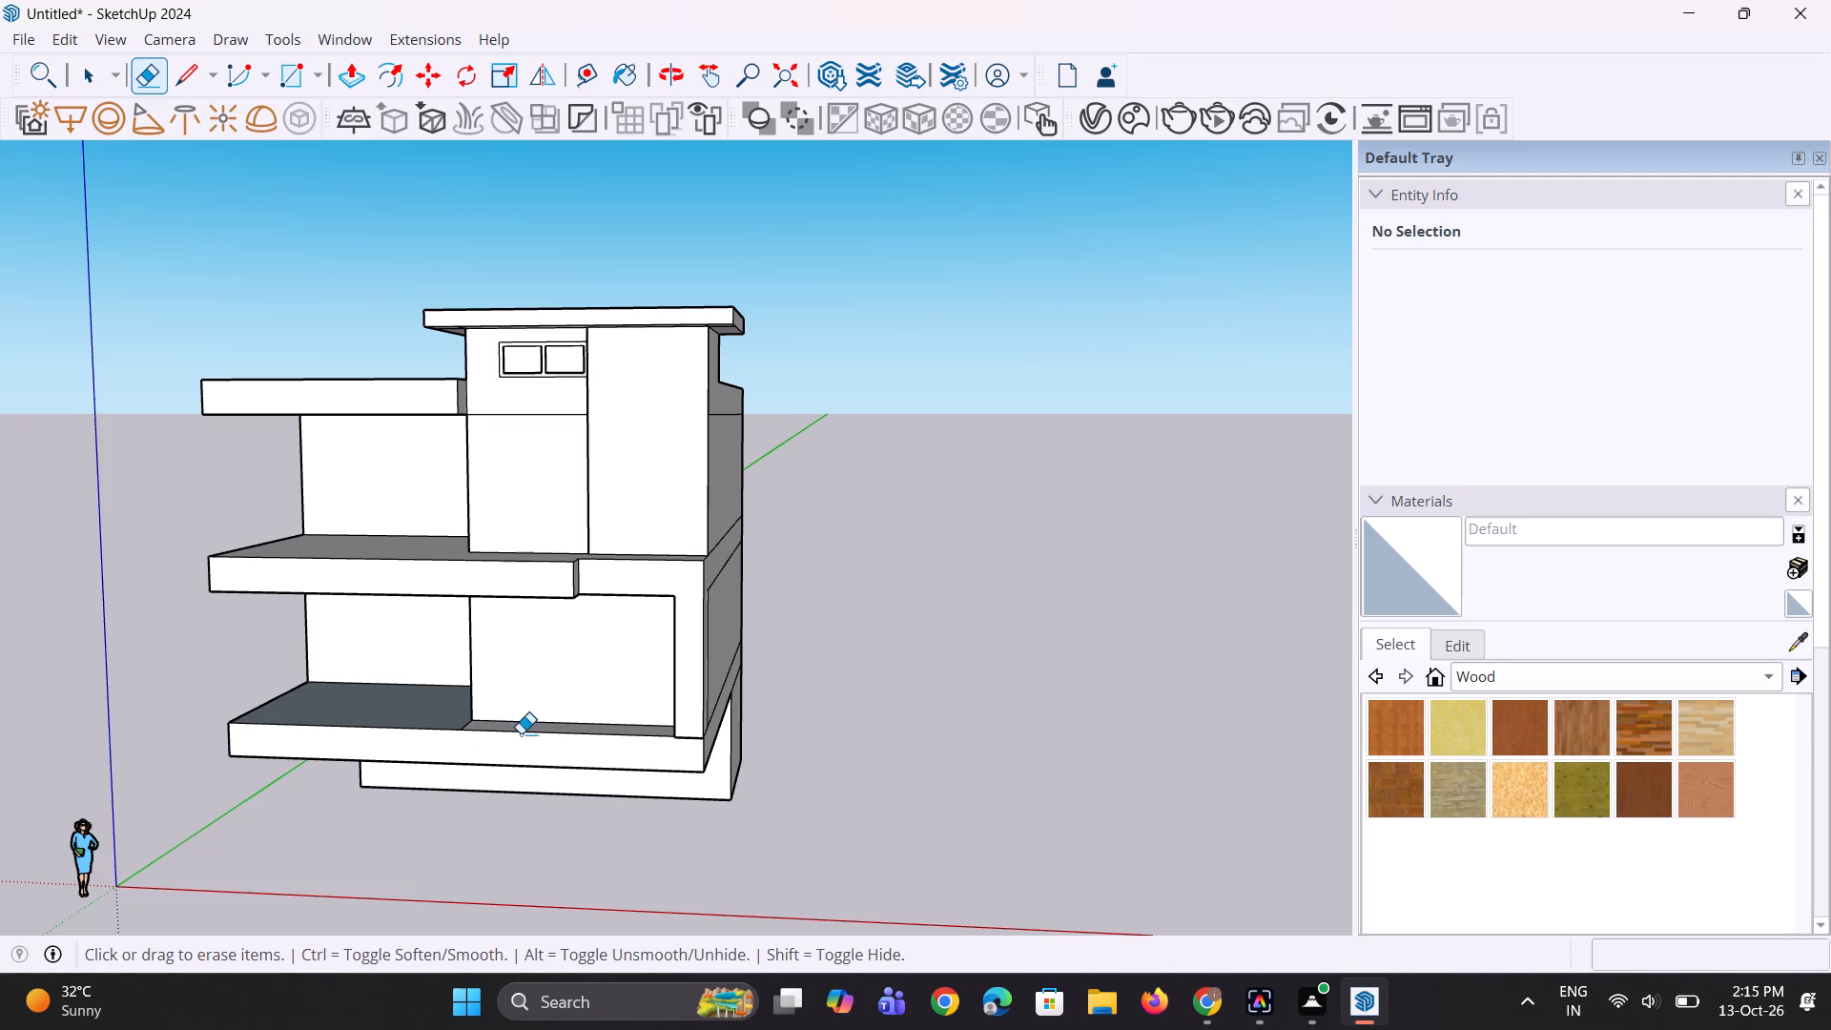
scroll(521, 733, "up", 4)
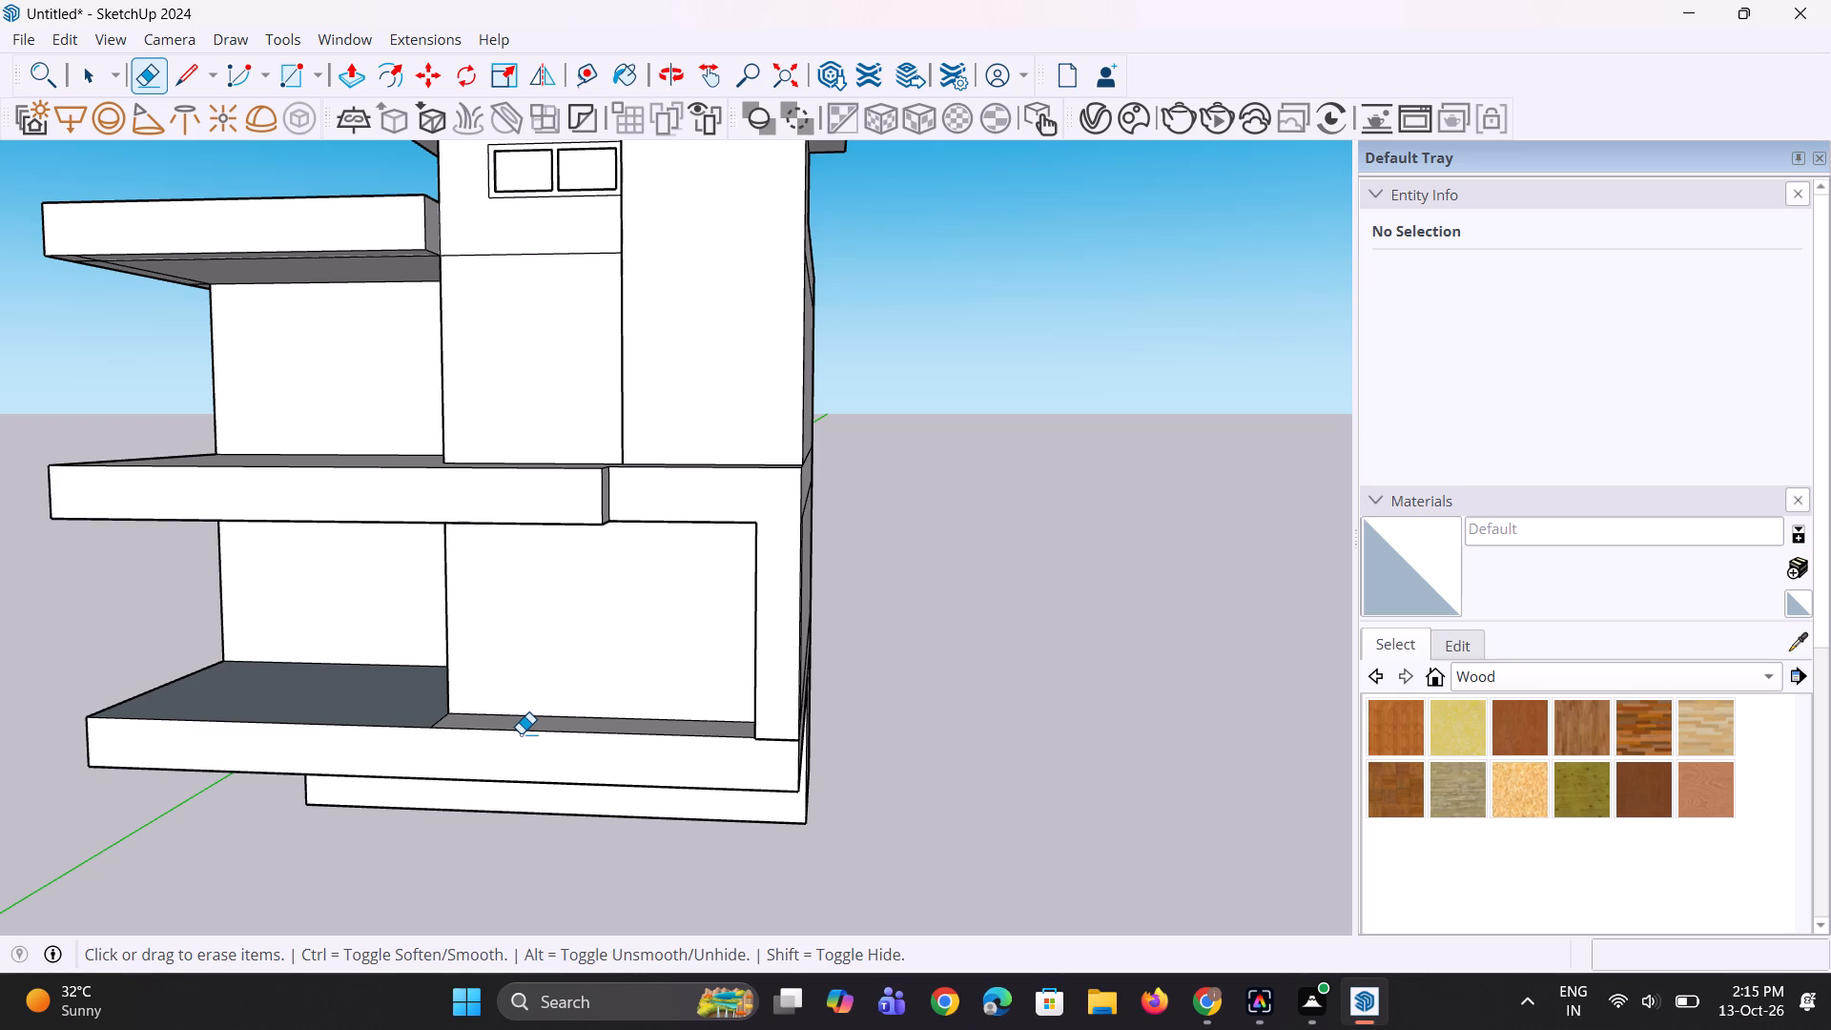
scroll(521, 733, "up", 2)
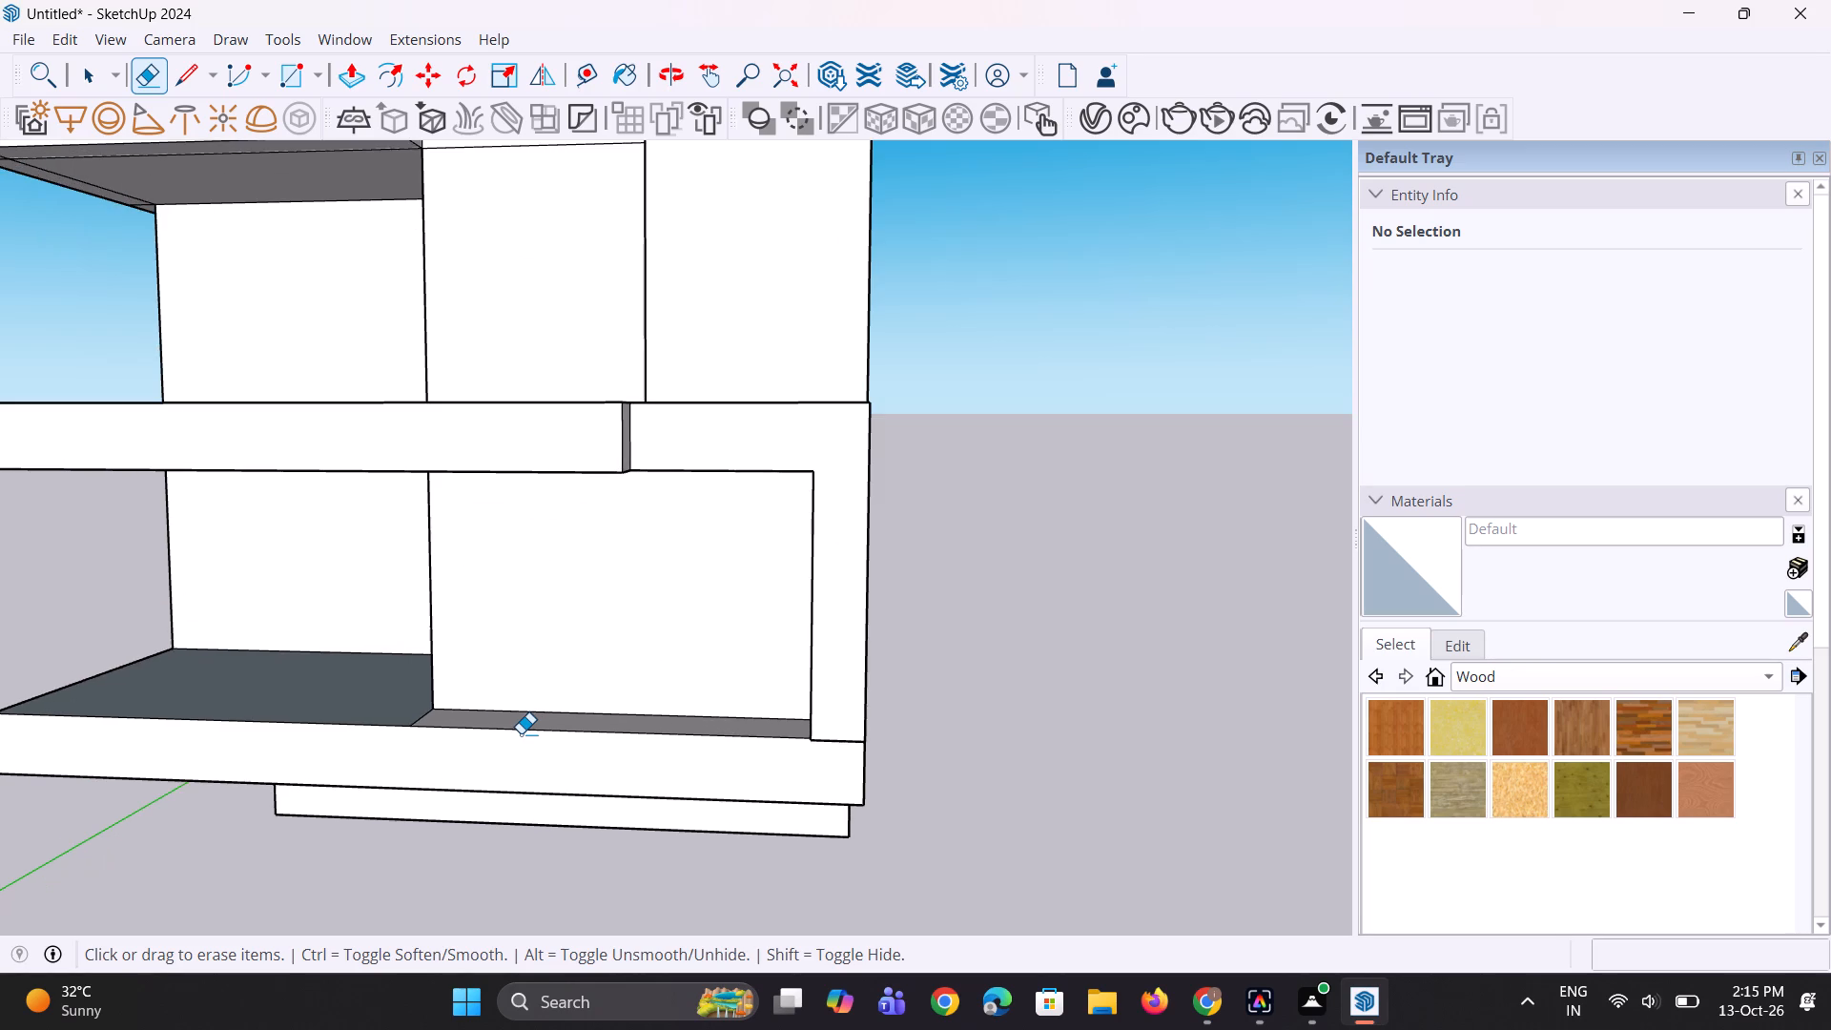
scroll(521, 733, "down", 5)
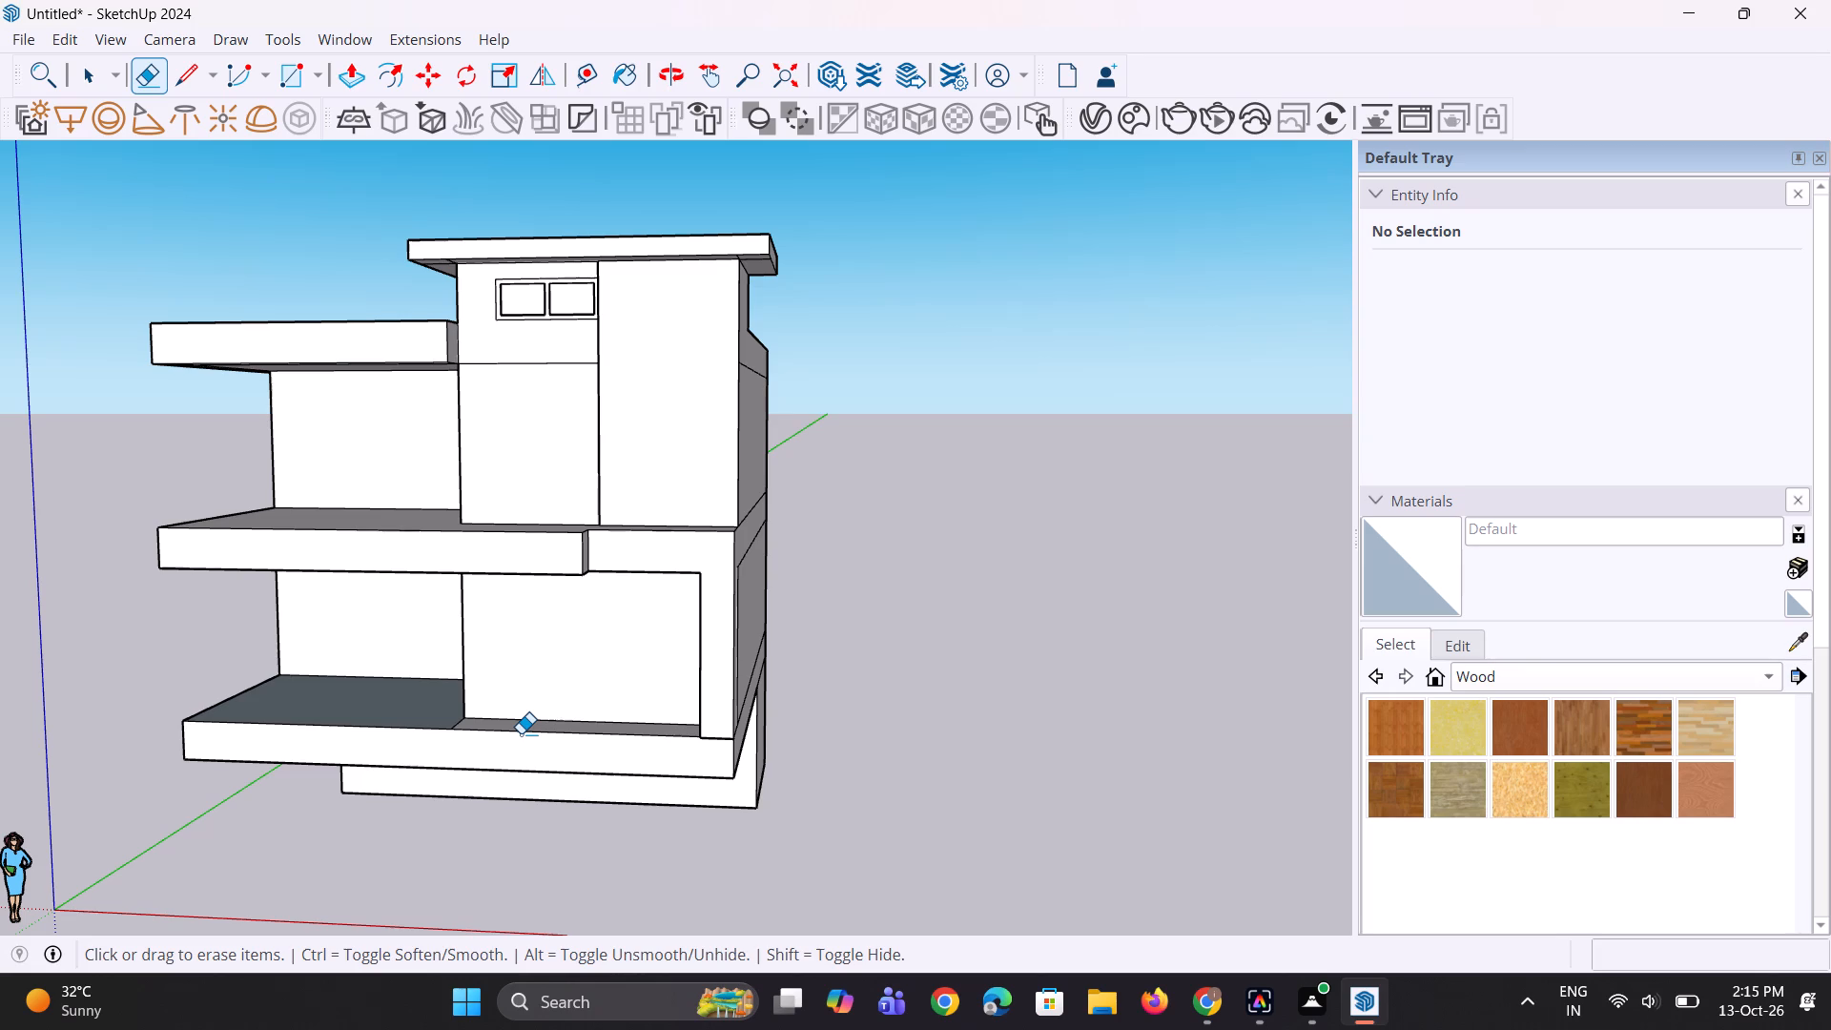
scroll(521, 733, "up", 2)
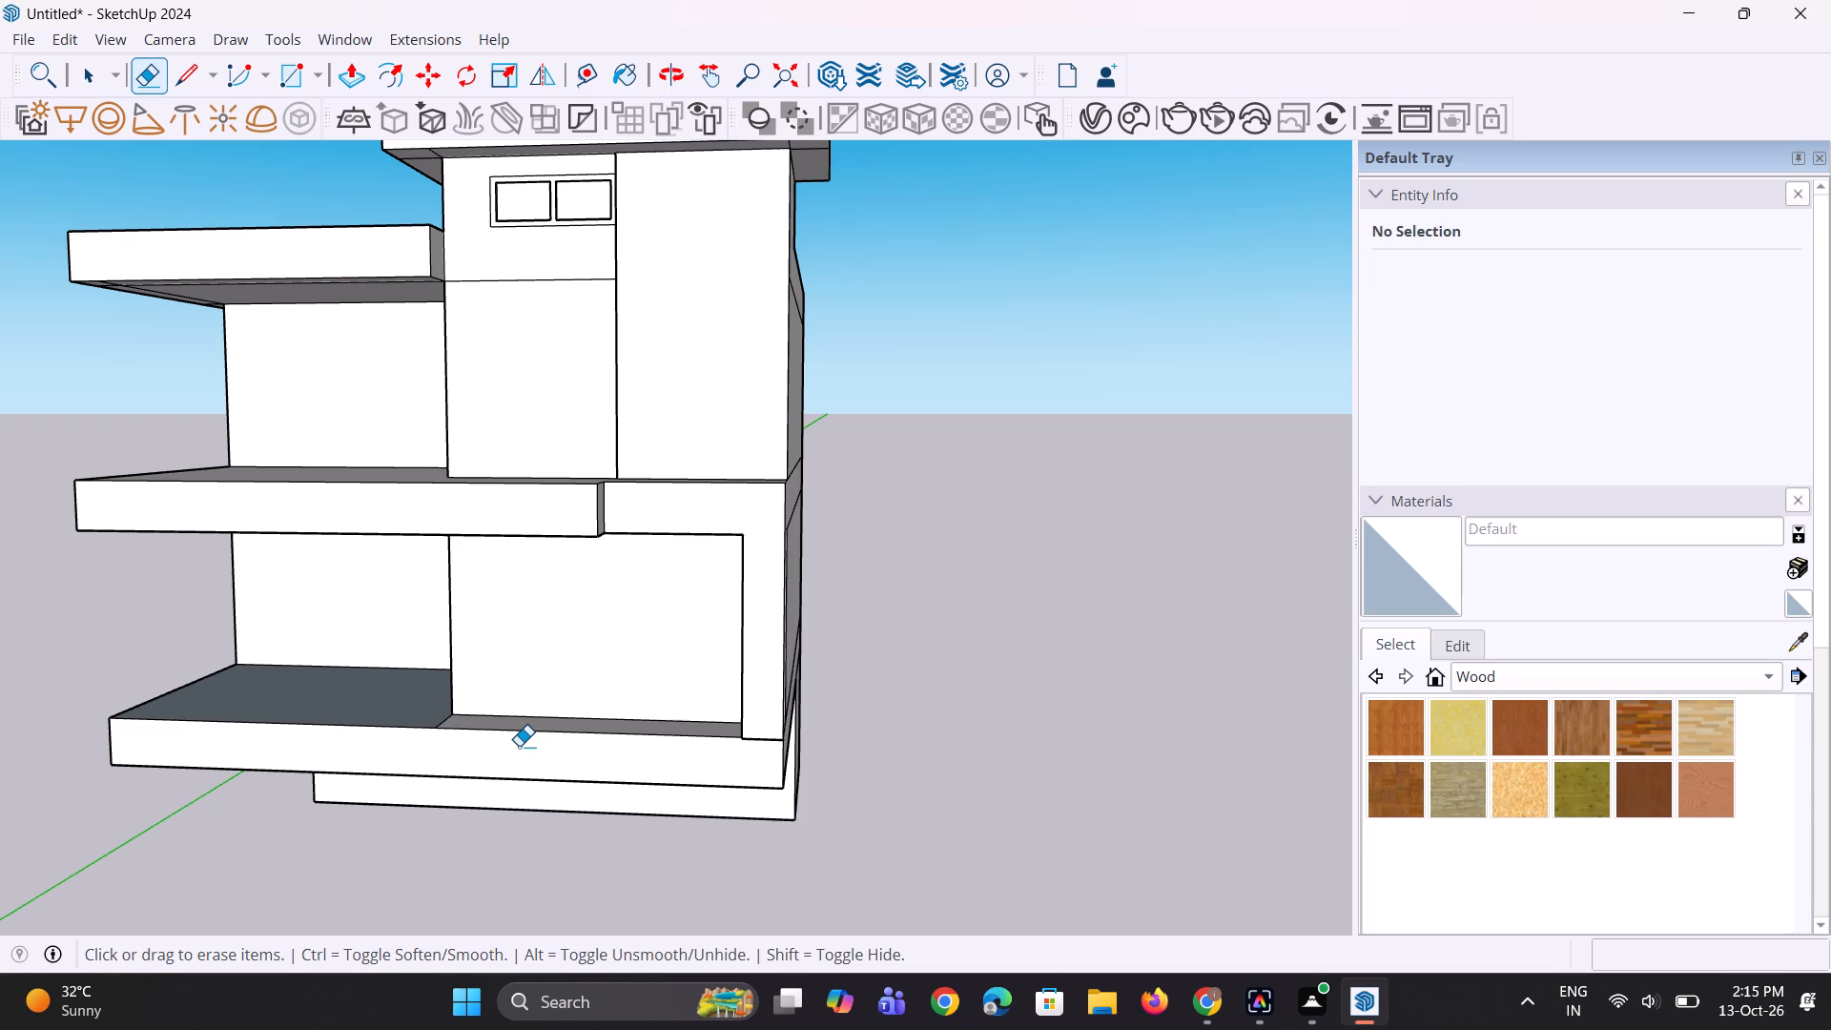
middle_click_drag(483, 758, 327, 614)
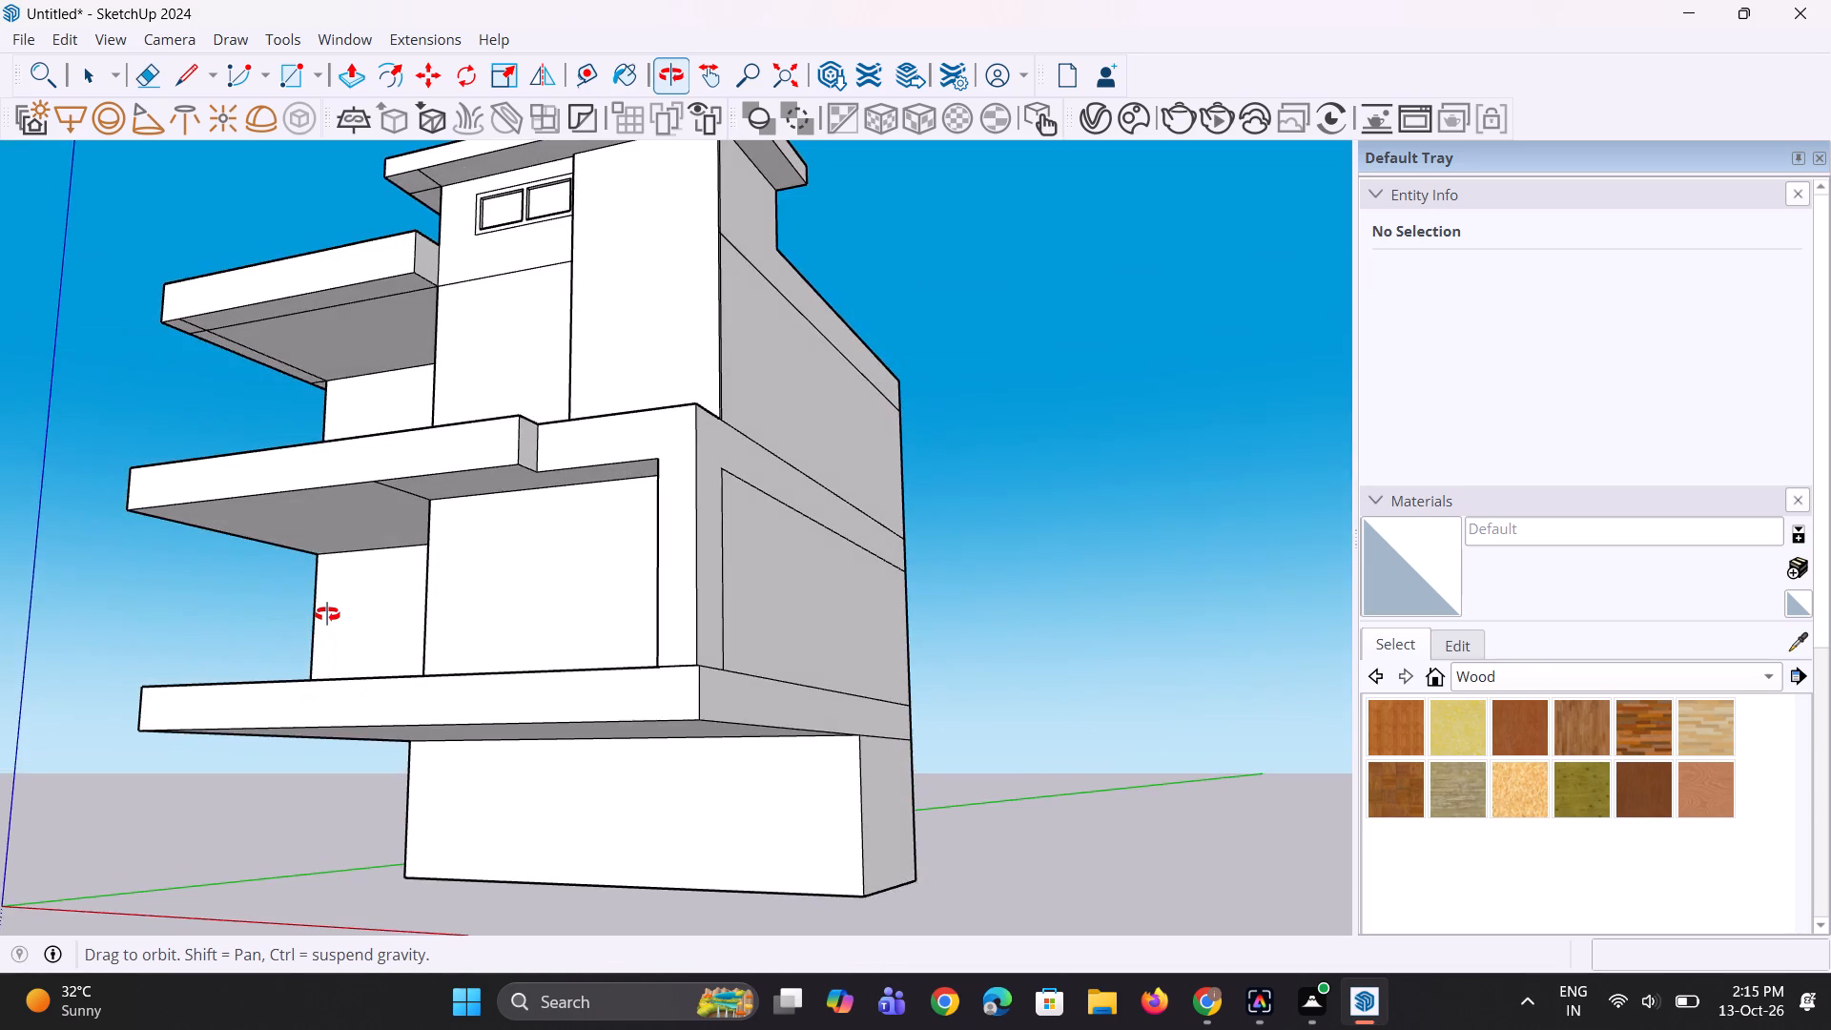
middle_click_drag(327, 614, 369, 685)
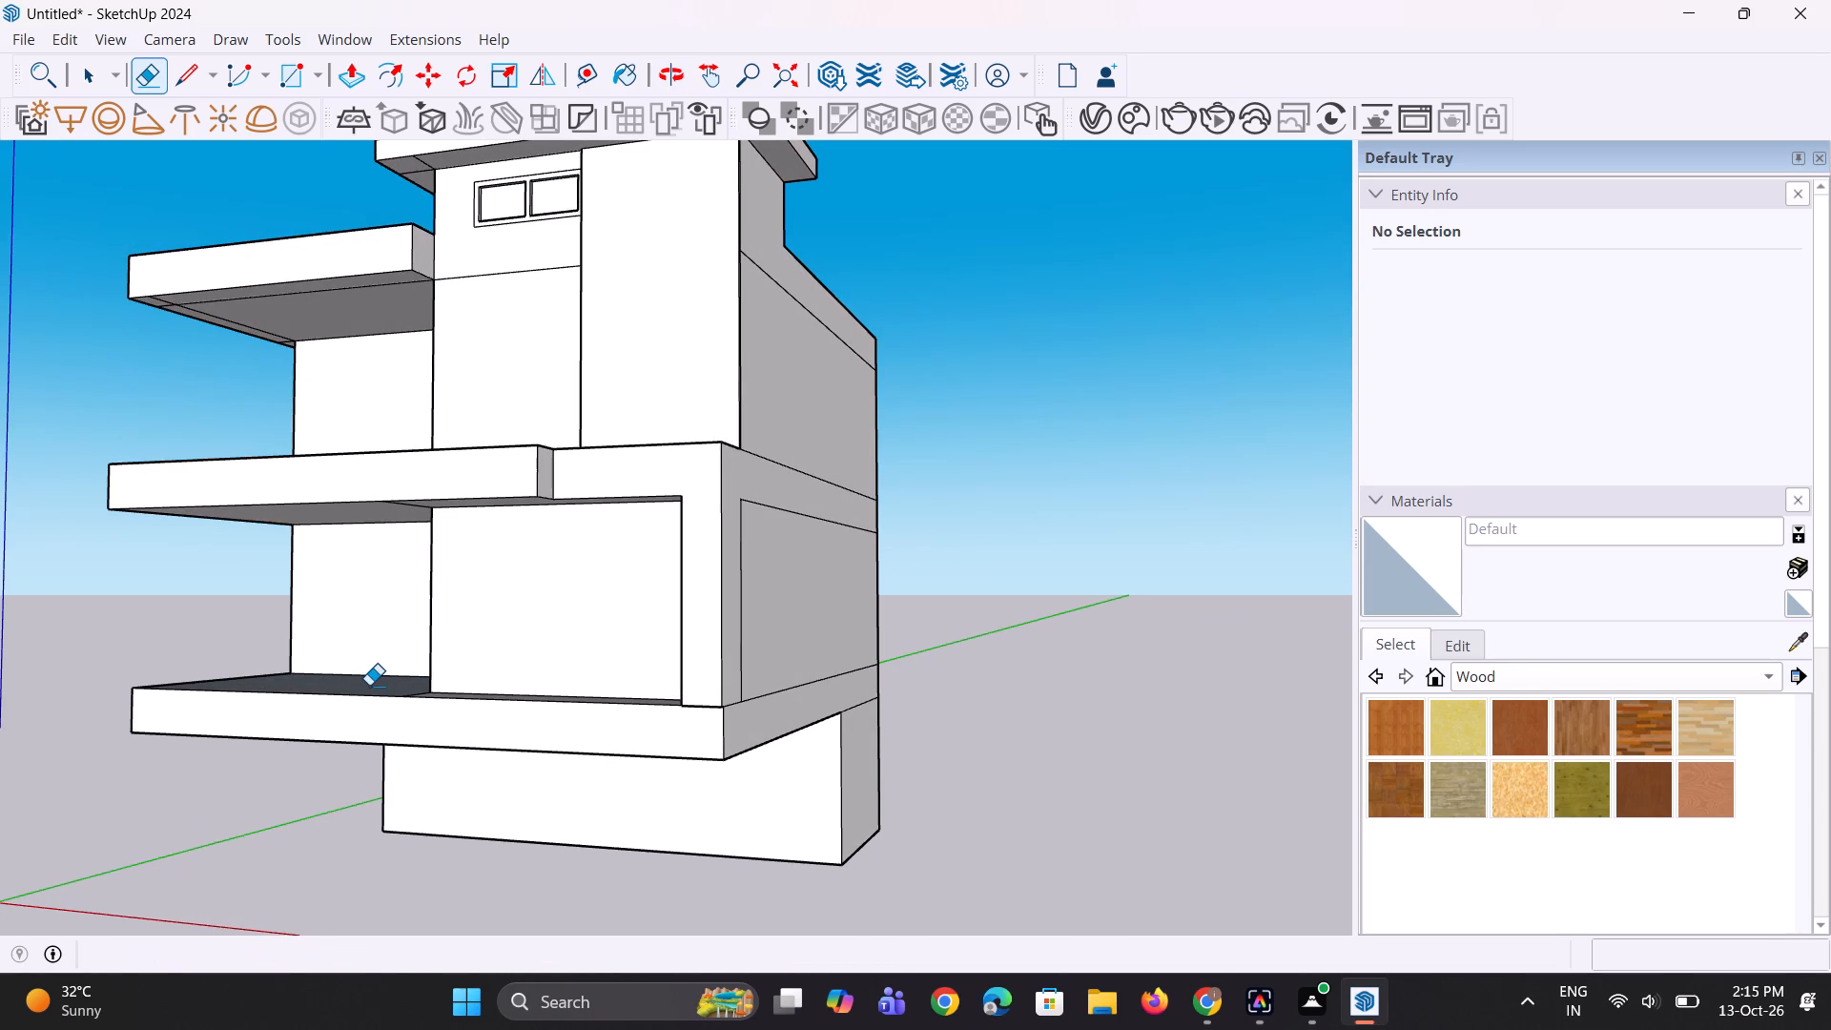
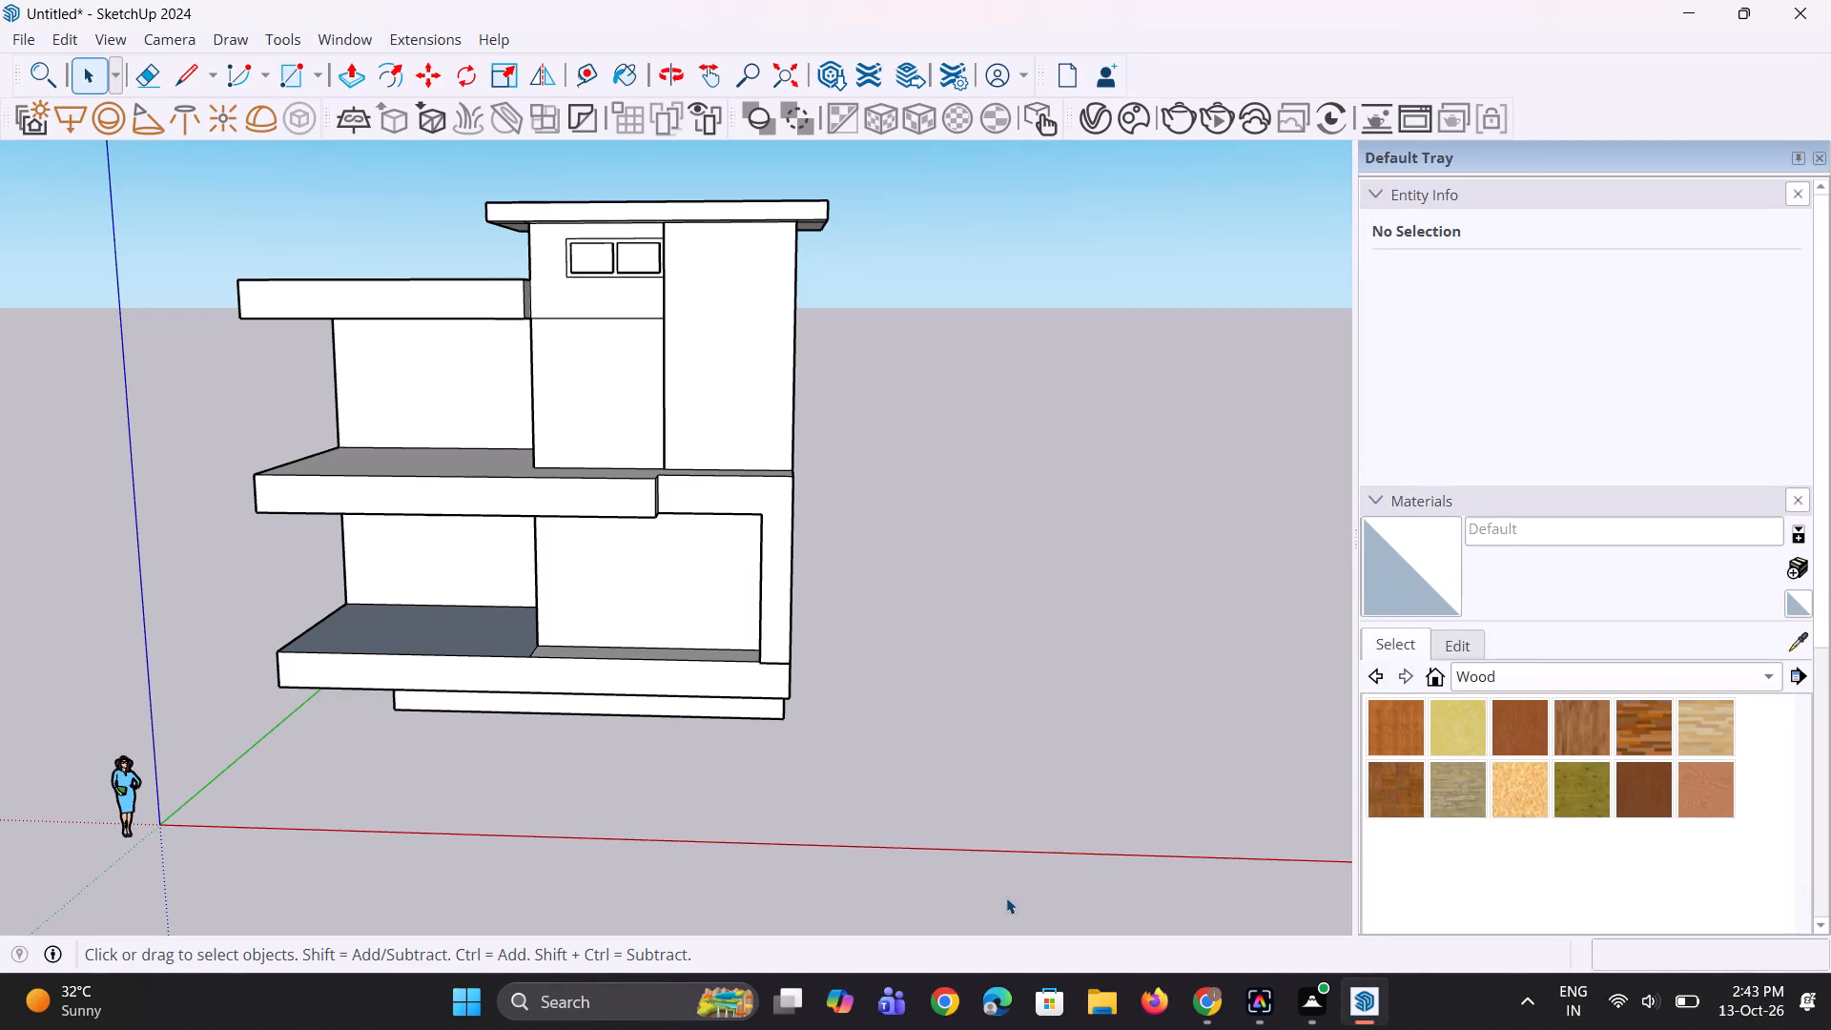
Examine the building's front, the slab undersides and the bay beside the side pillar from above, below and the corner.
middle_click_drag(809, 455, 831, 464)
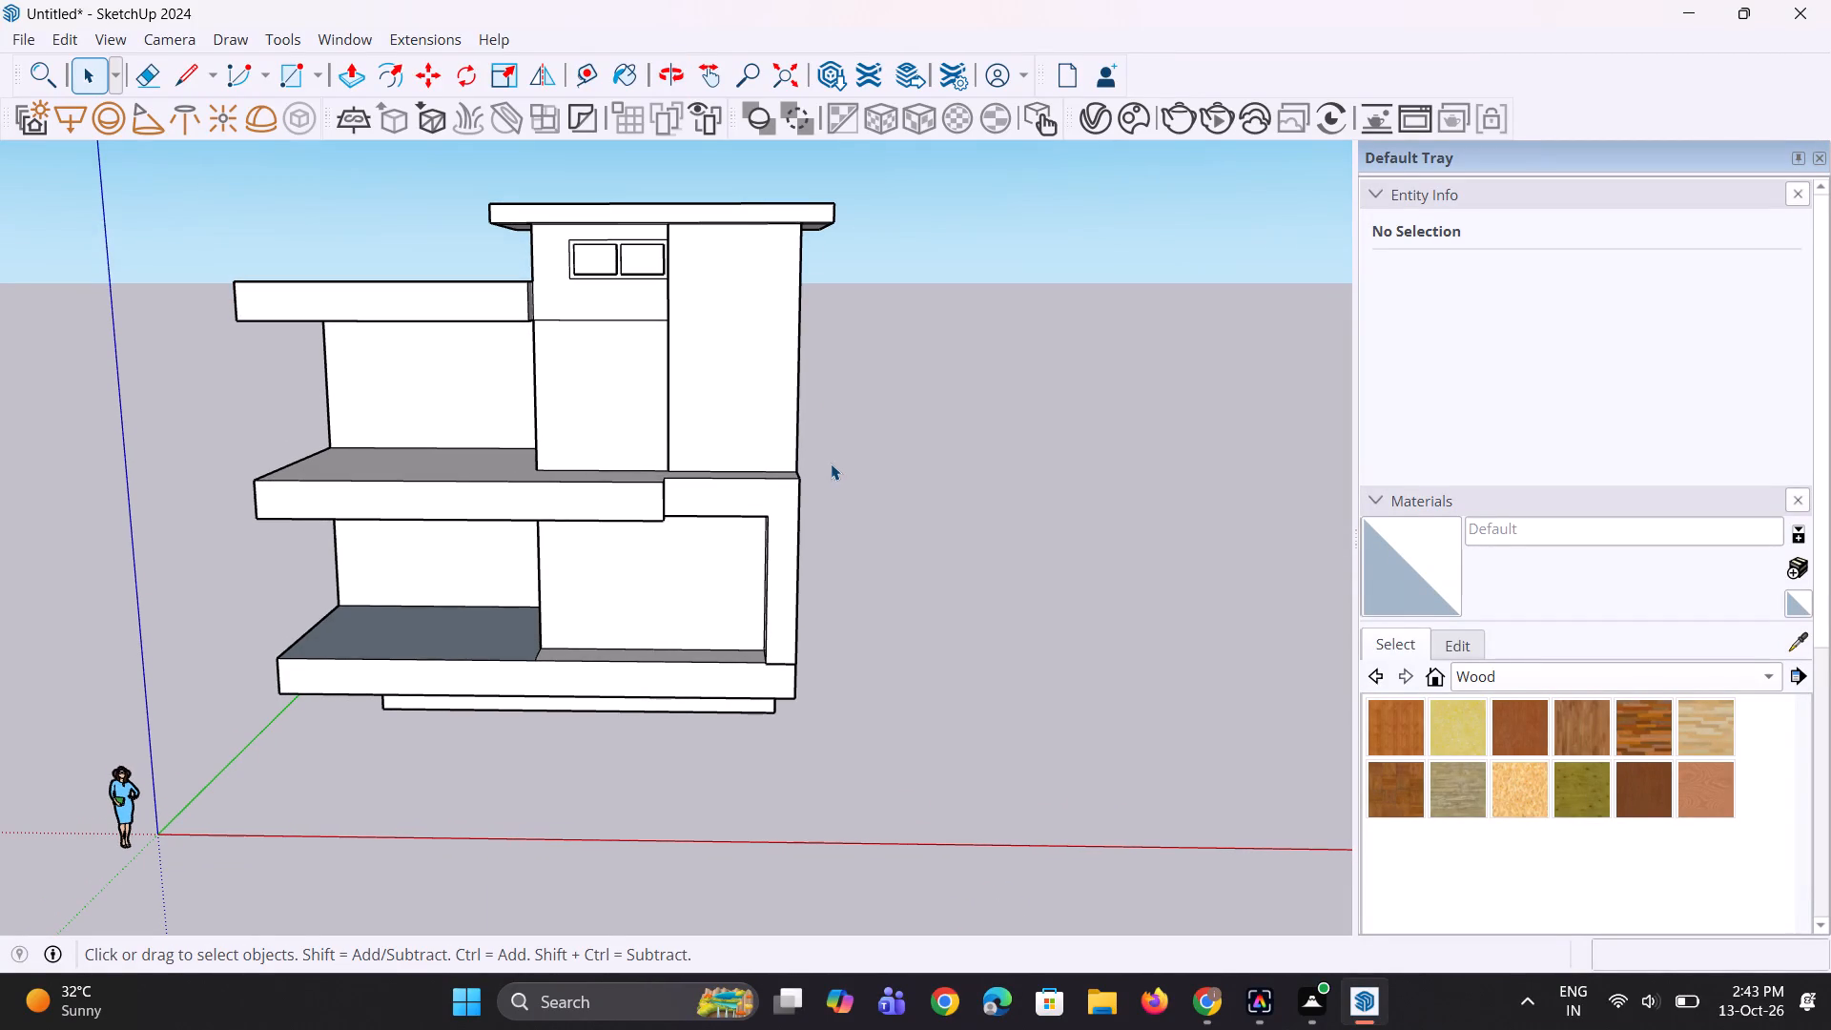
scroll(802, 512, "down", 2)
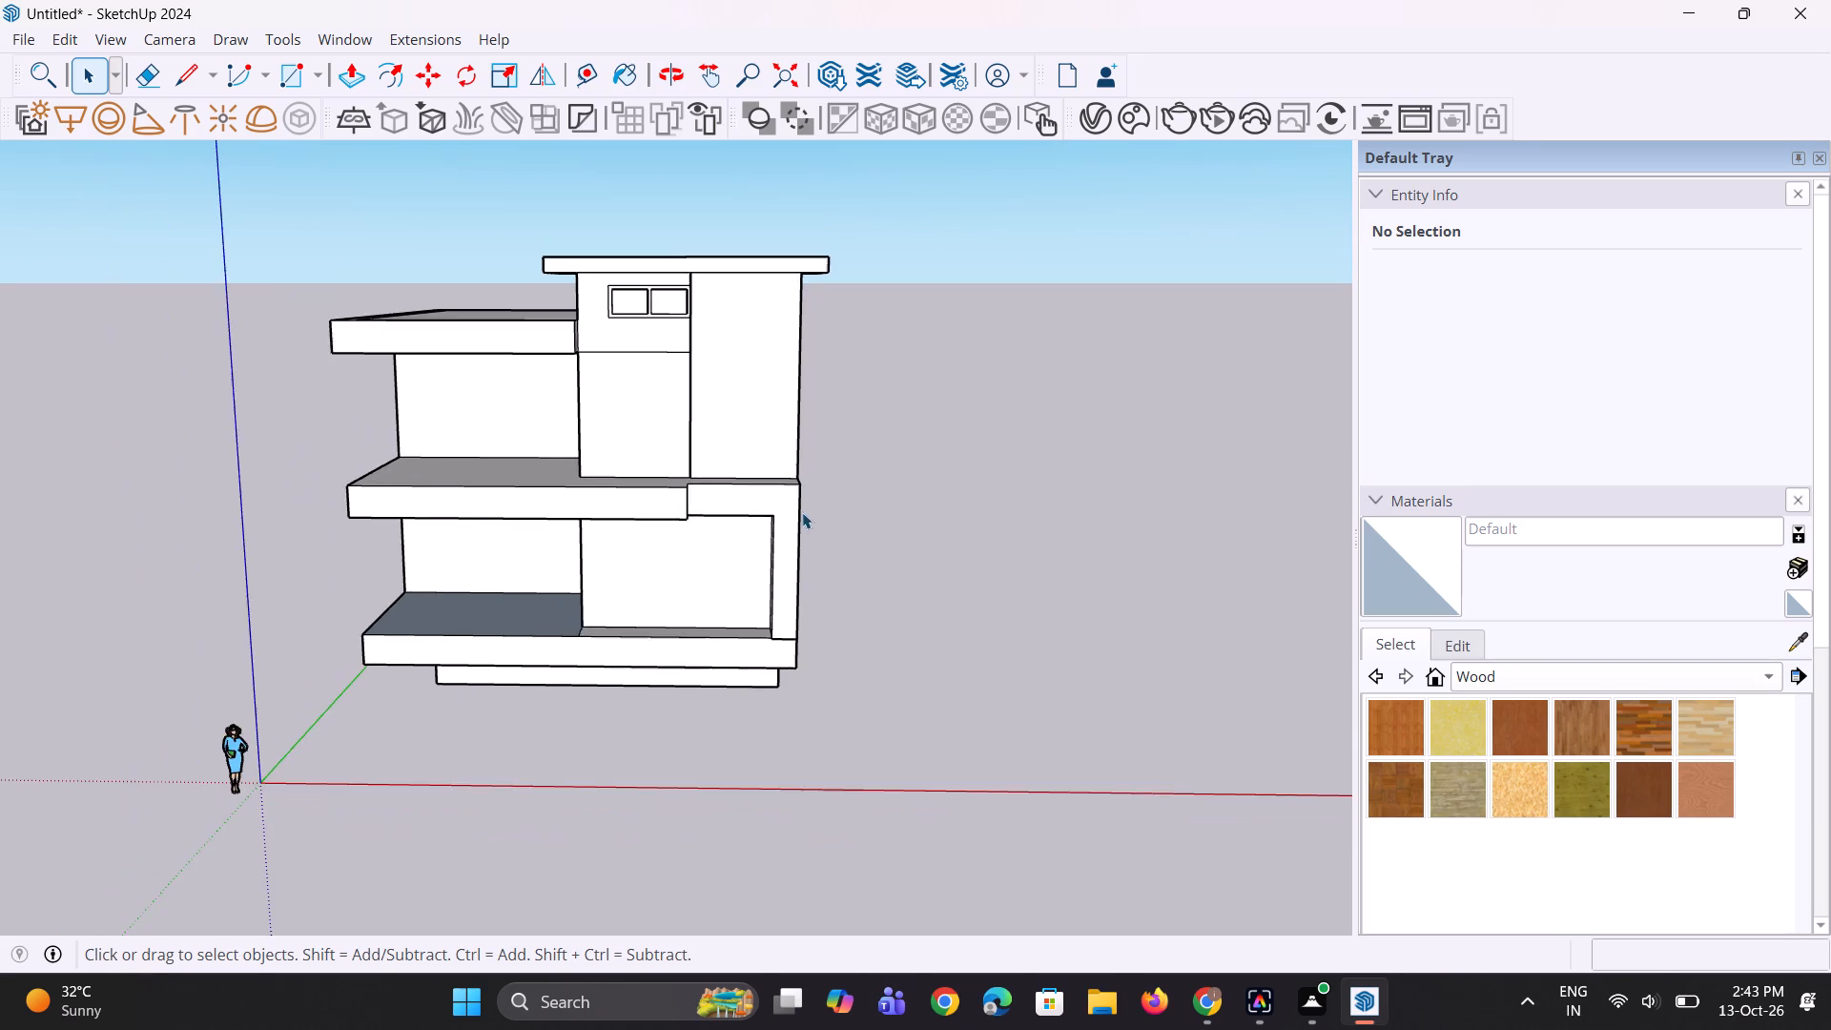
scroll(802, 512, "down", 3)
middle_click_drag(747, 439, 683, 389)
scroll(715, 374, "up", 7)
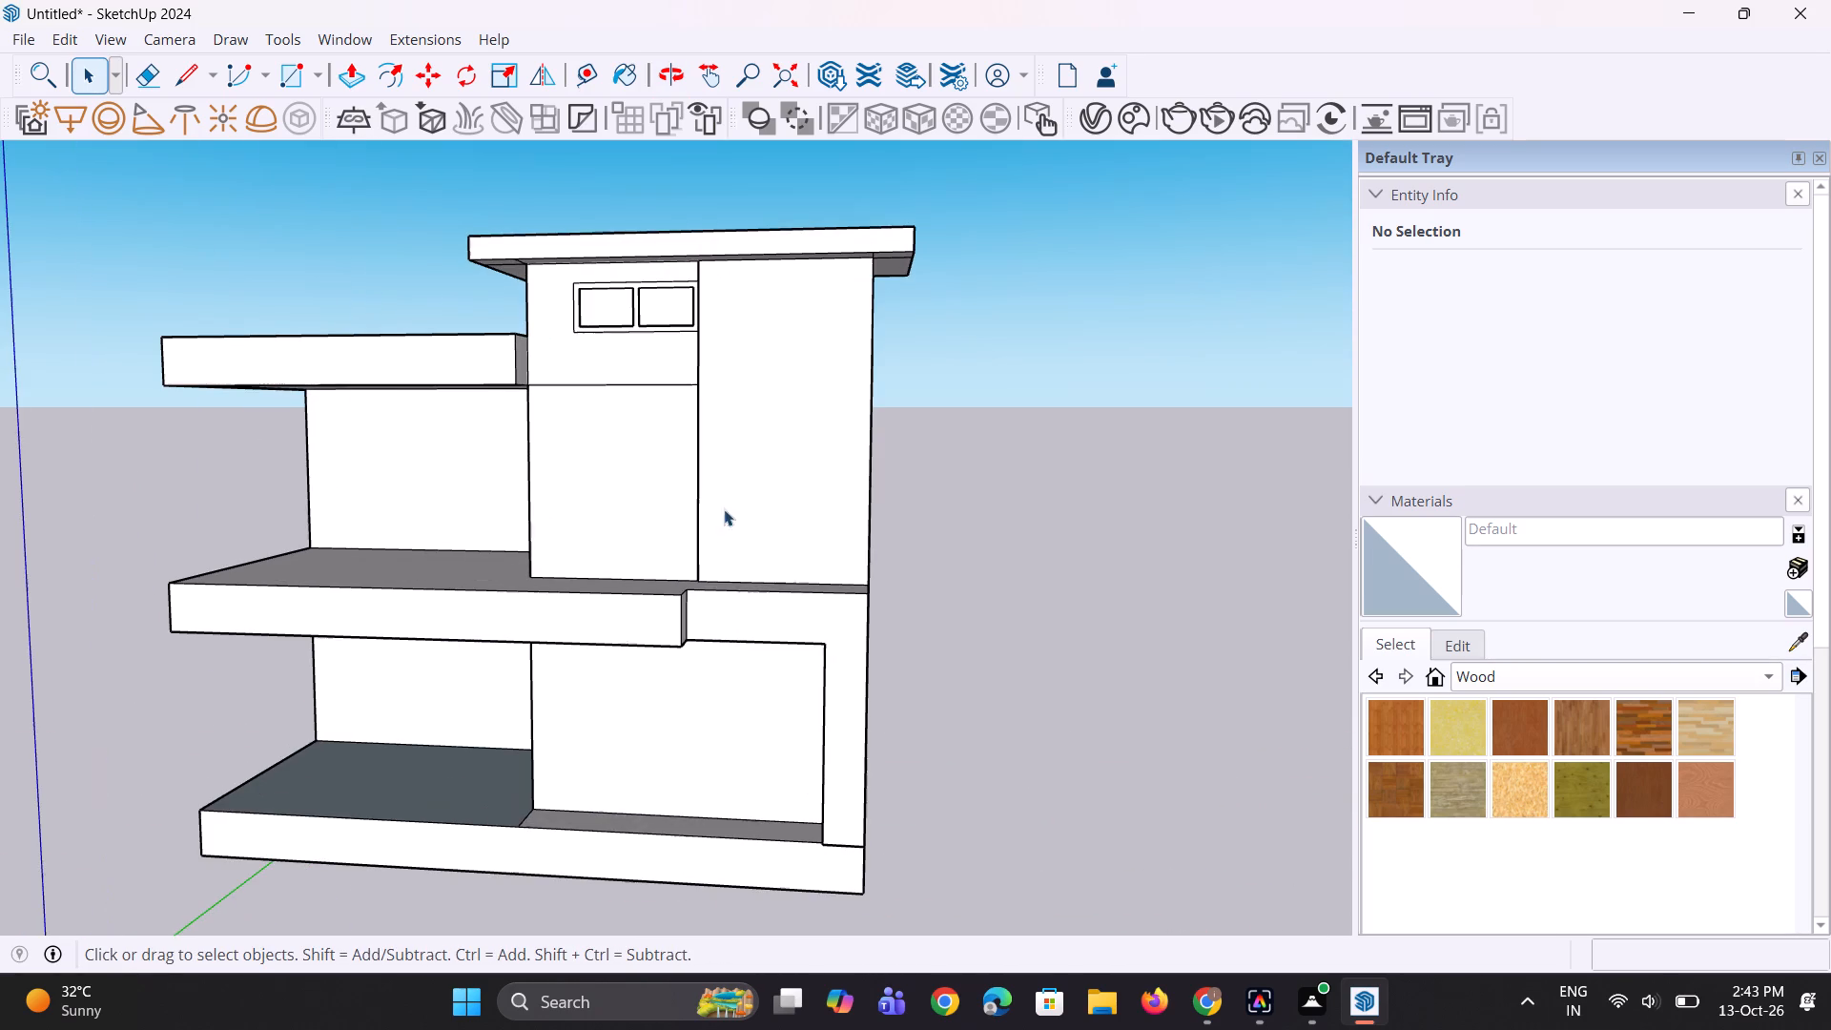
middle_click_drag(714, 577, 707, 510)
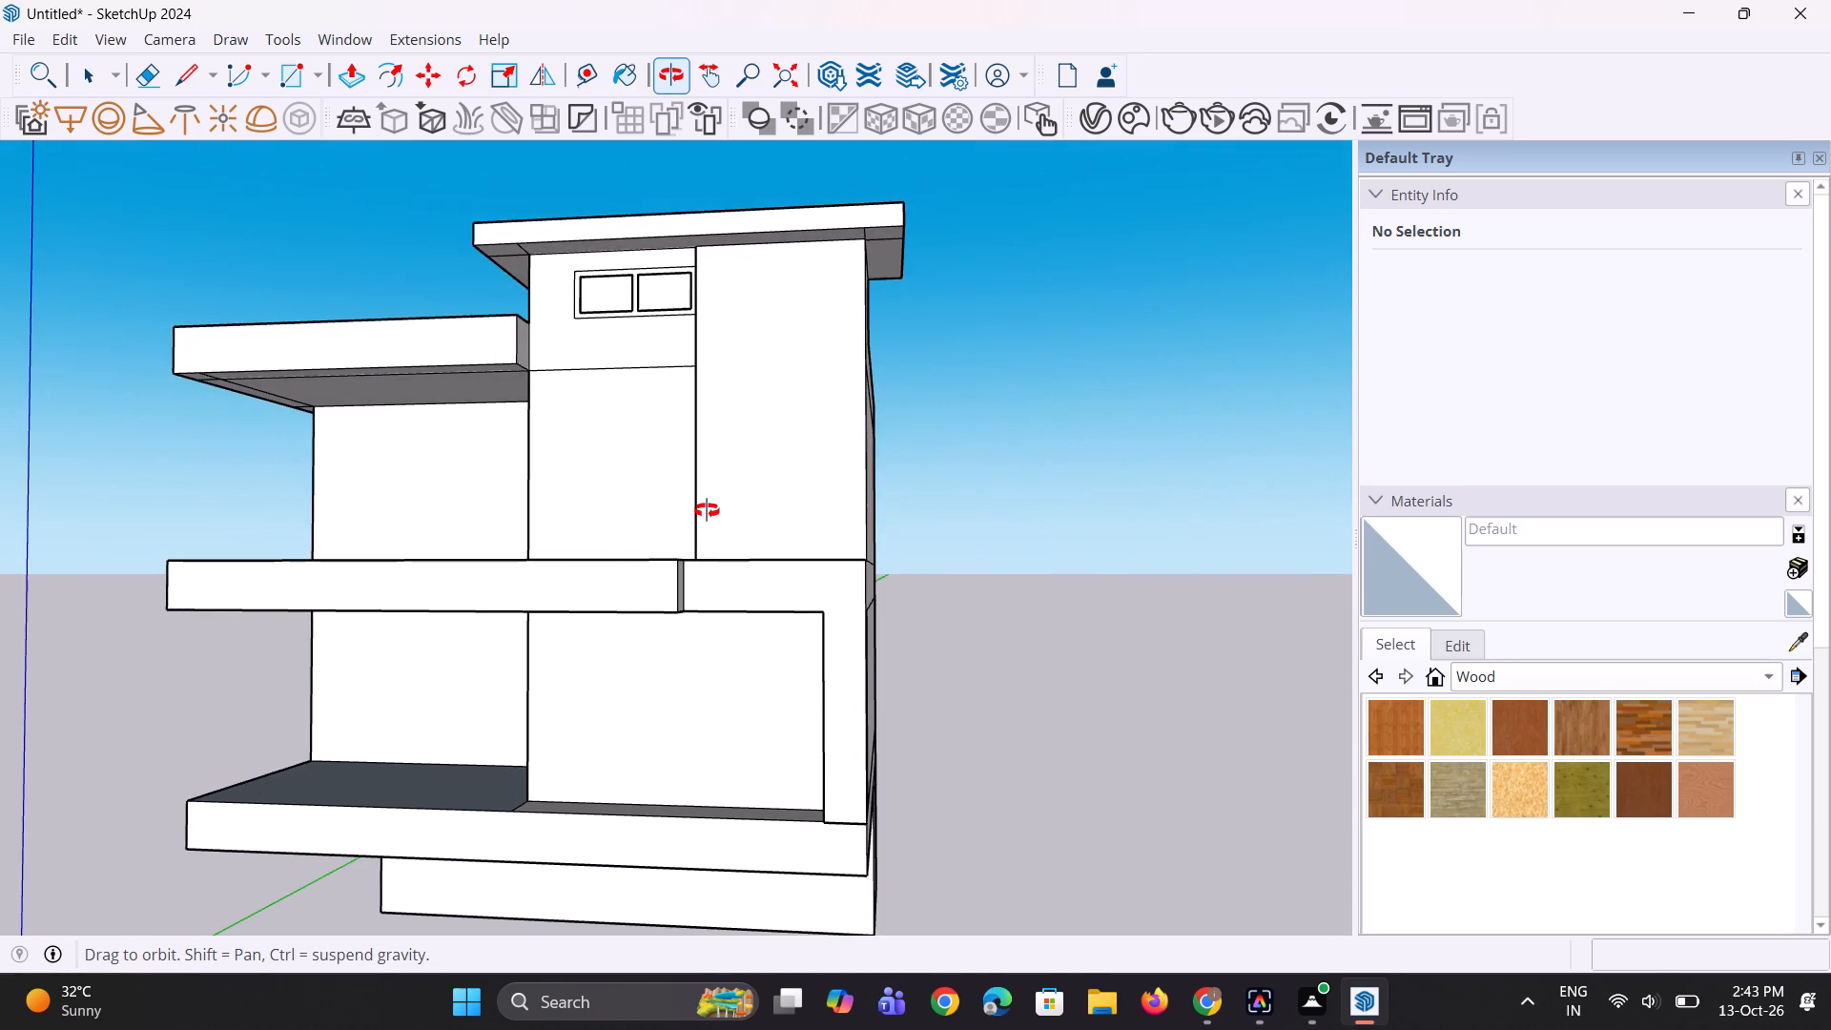
middle_click_drag(707, 510, 735, 413)
scroll(687, 554, "up", 5)
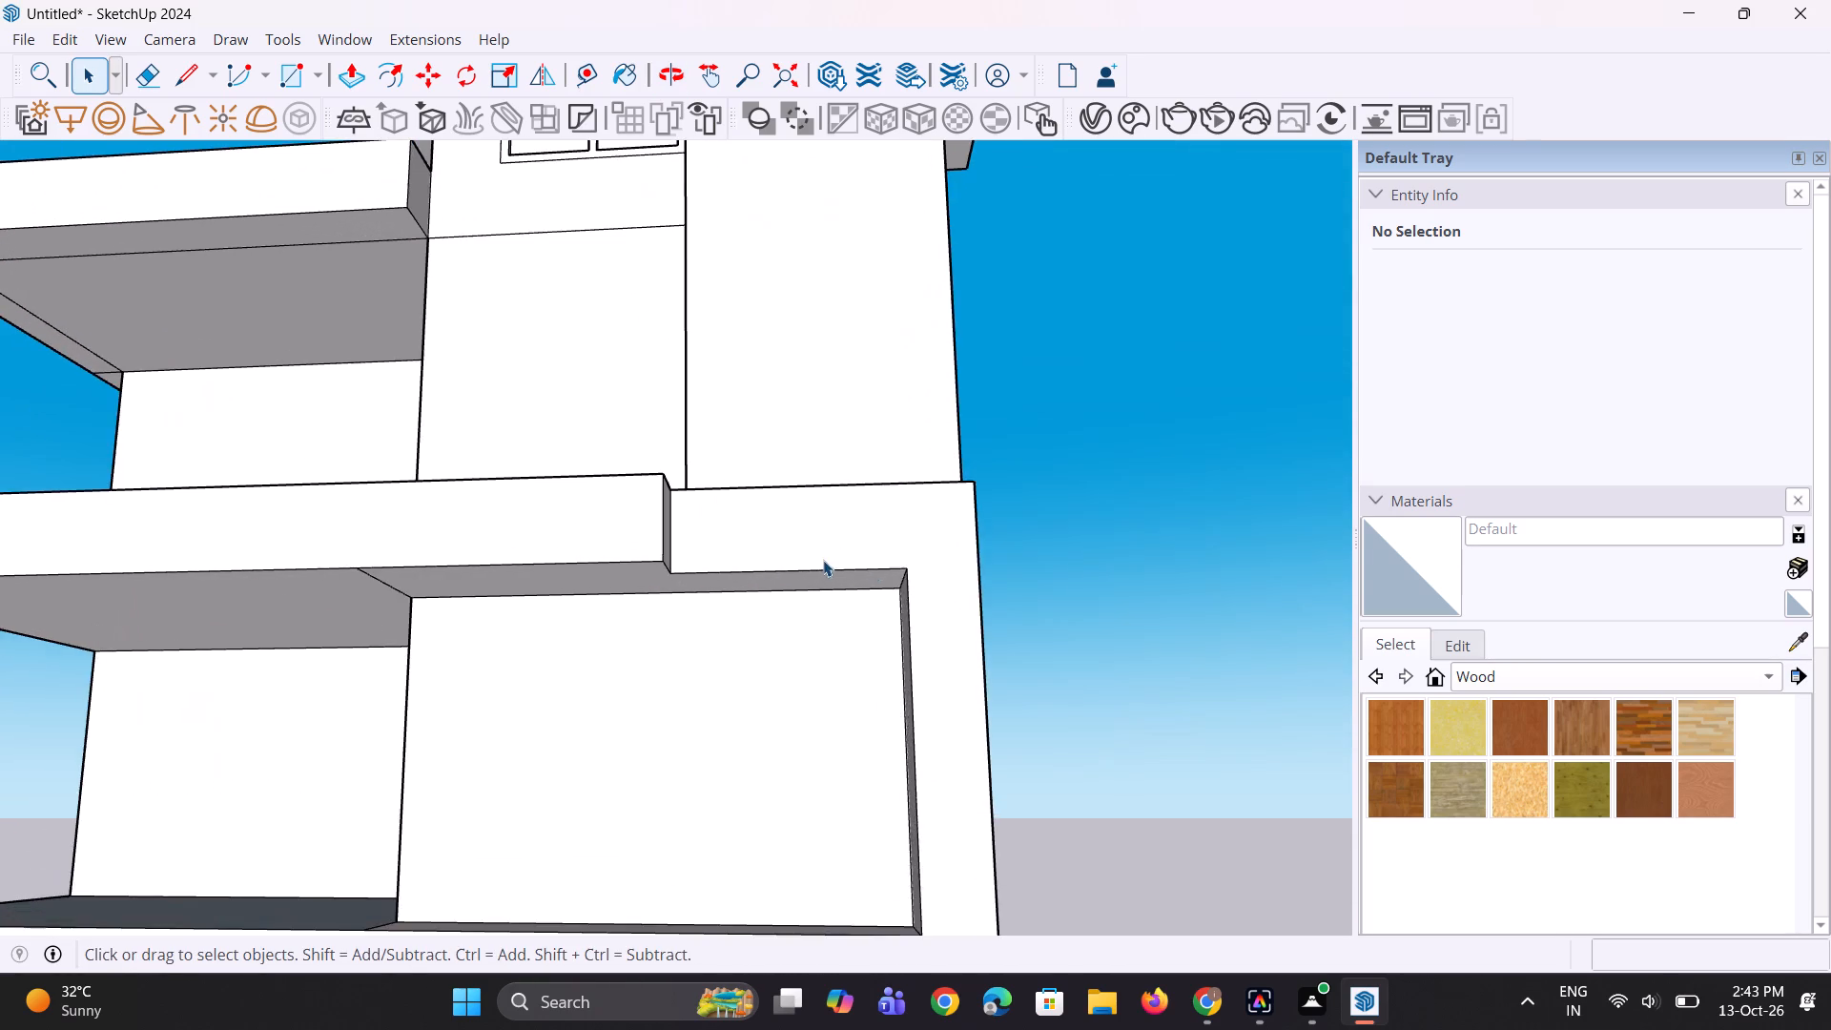
middle_click_drag(823, 560, 793, 582)
scroll(793, 582, "down", 3)
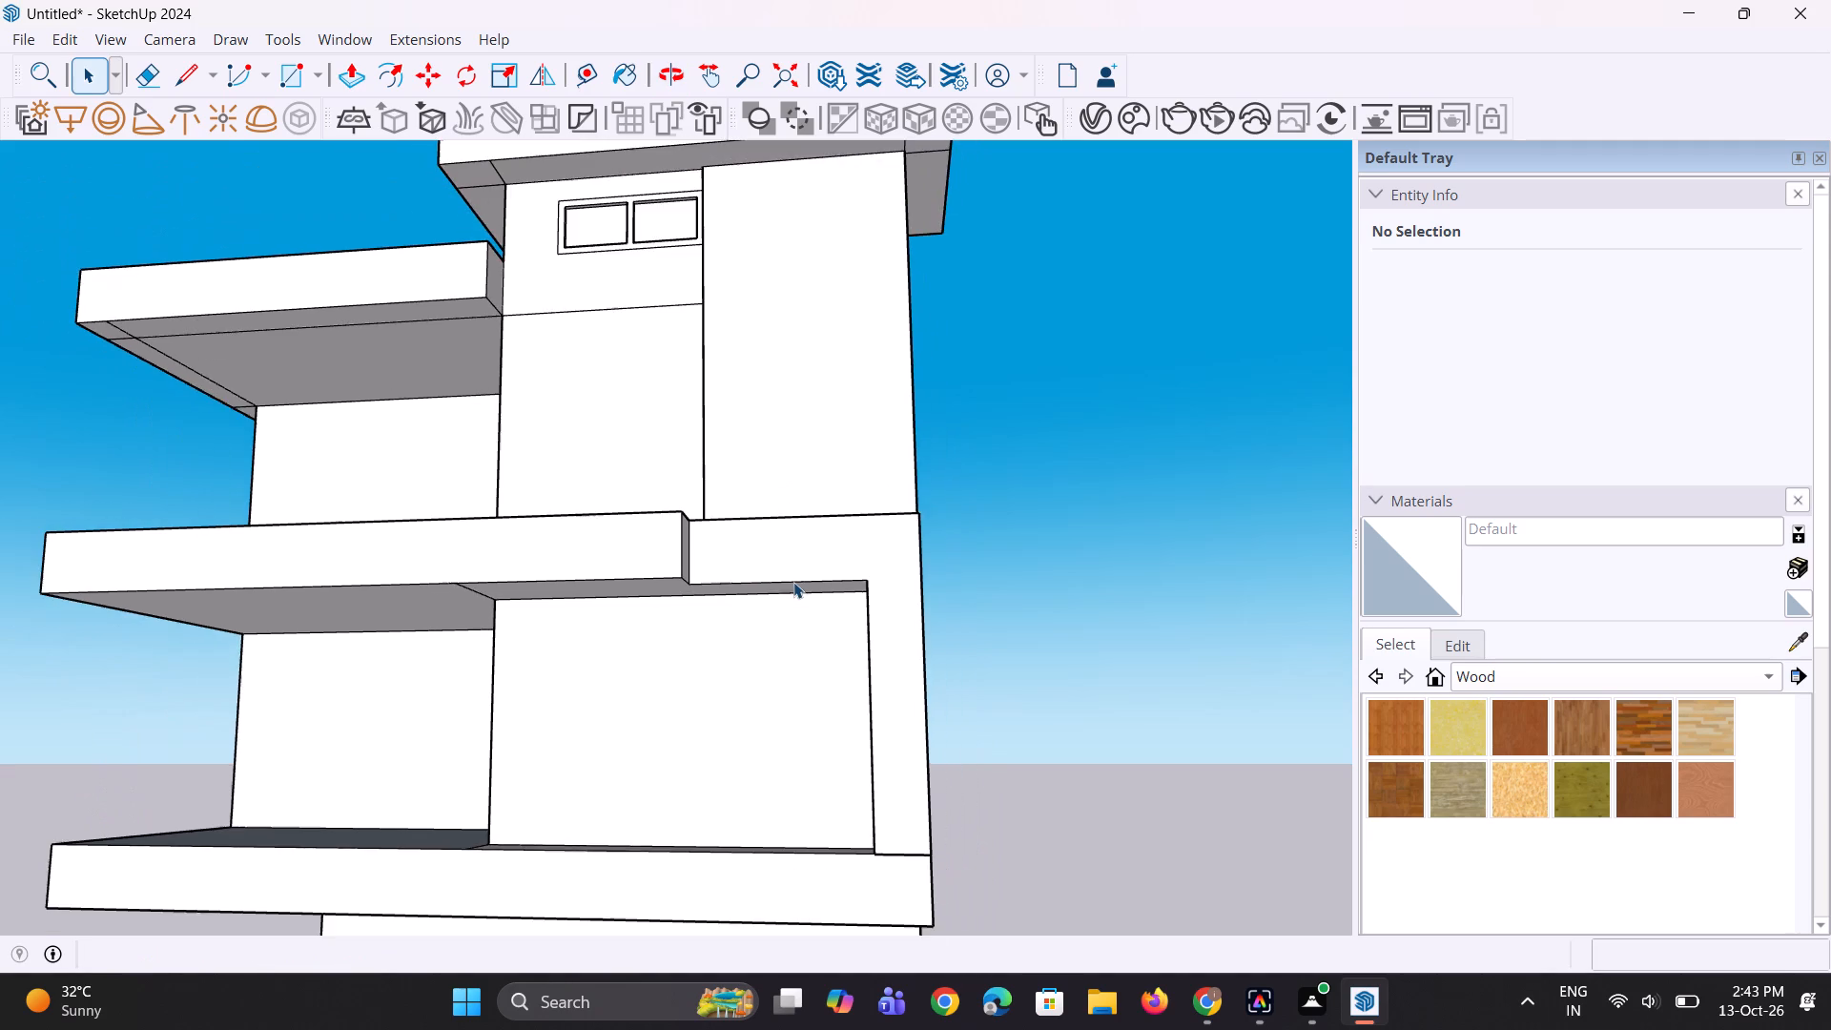
middle_click_drag(775, 607, 670, 559)
scroll(682, 558, "down", 3)
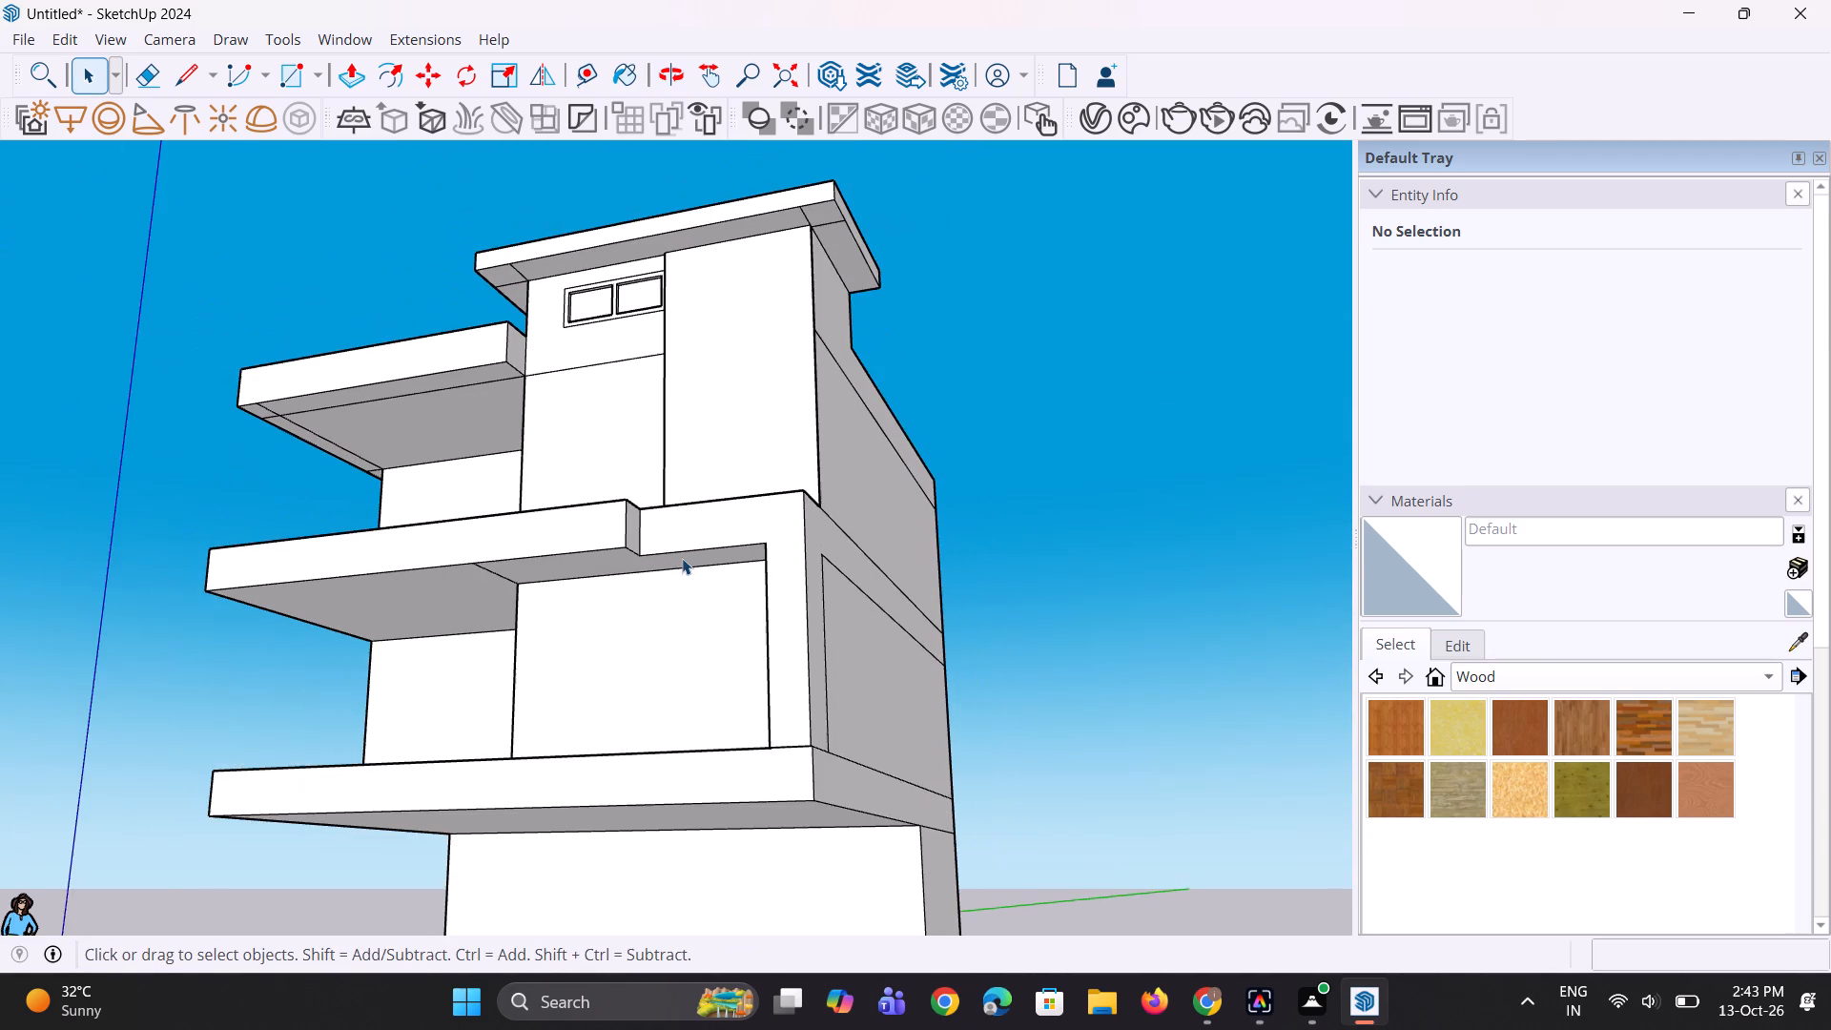
middle_click_drag(673, 585, 681, 576)
scroll(690, 511, "up", 1)
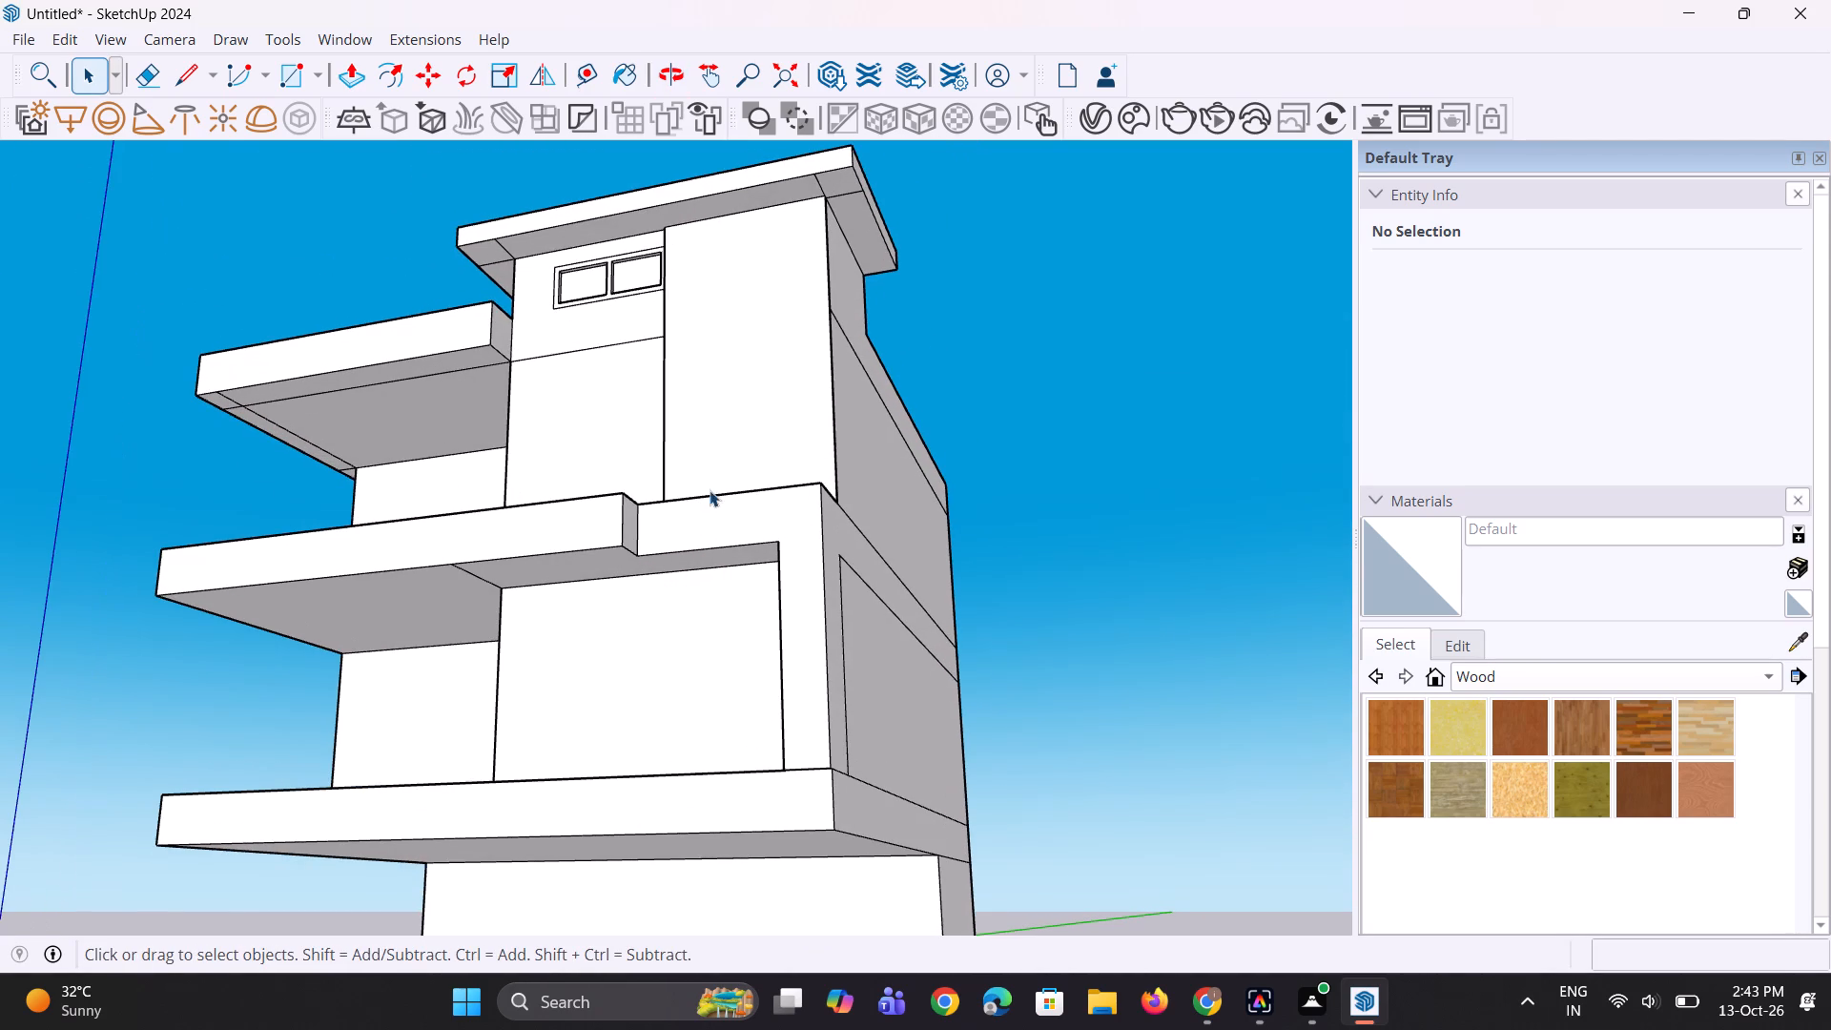
Draw a vertical line from the bottom of the upper block's vertical edge partway down the middle-level bay's back wall.
key("l")
middle_click_drag(674, 545, 743, 772)
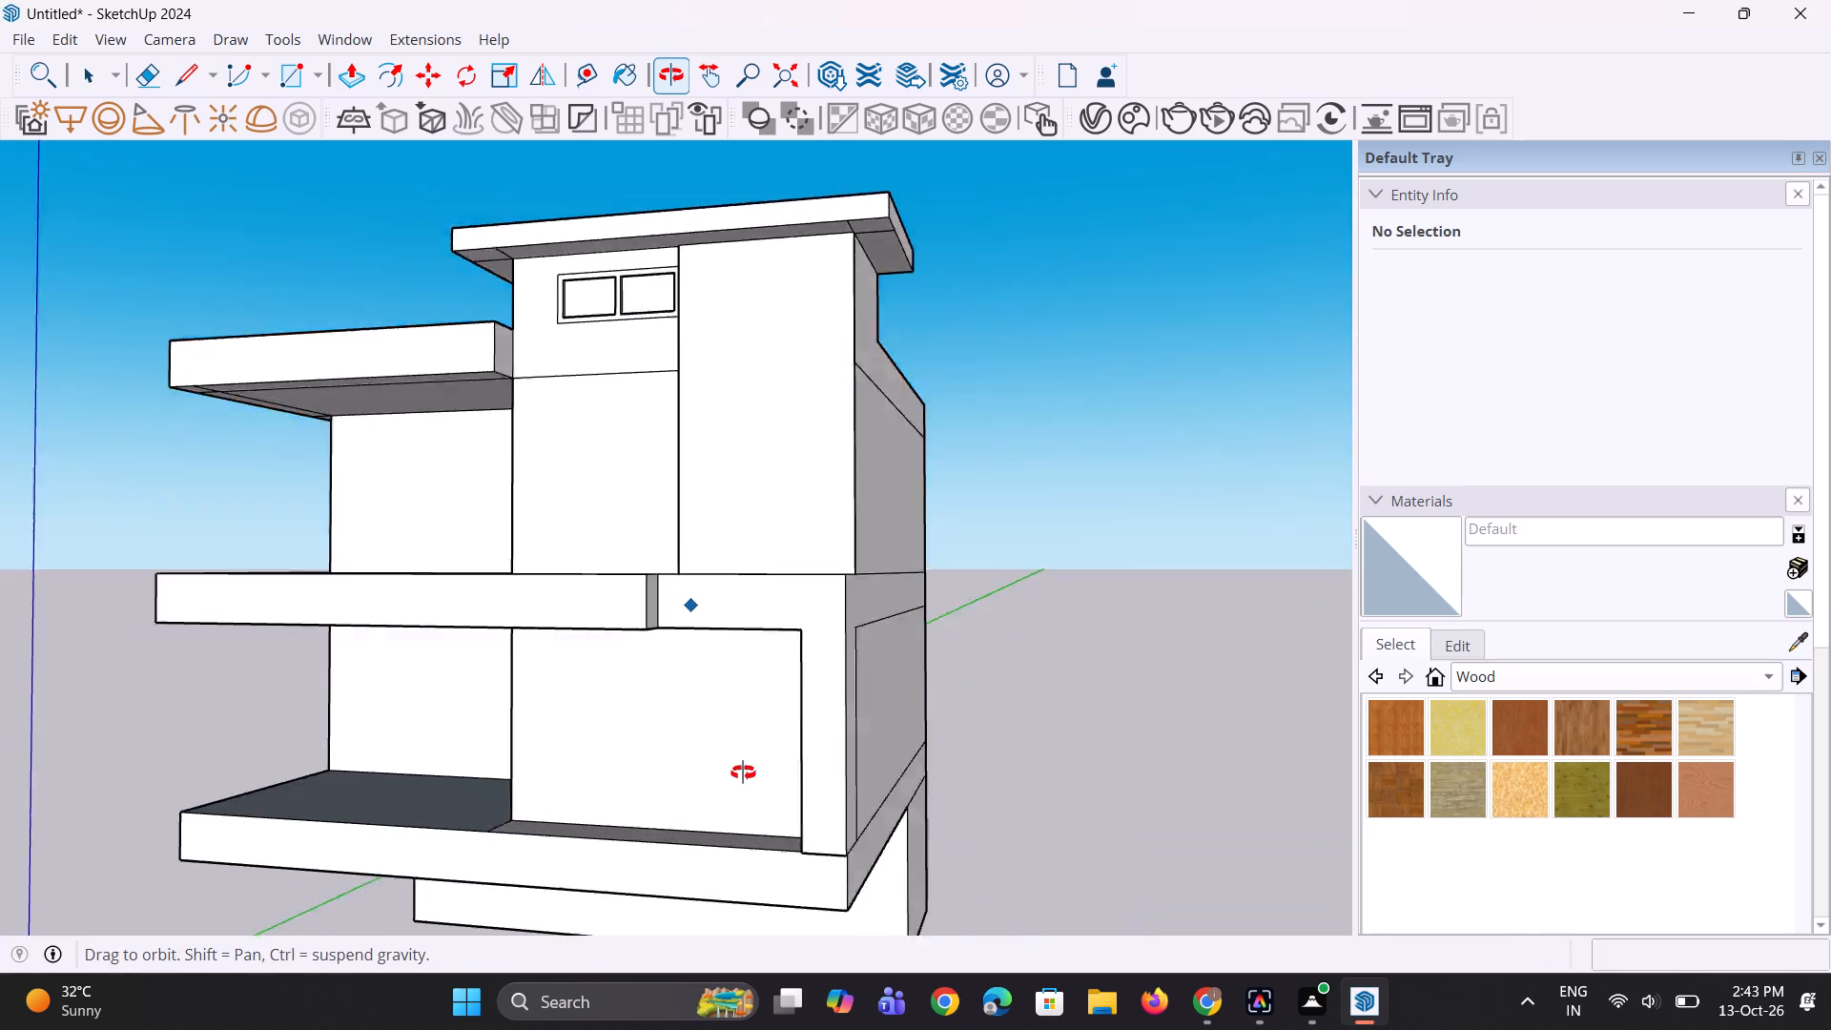
middle_click_drag(743, 772, 749, 788)
scroll(733, 628, "up", 5)
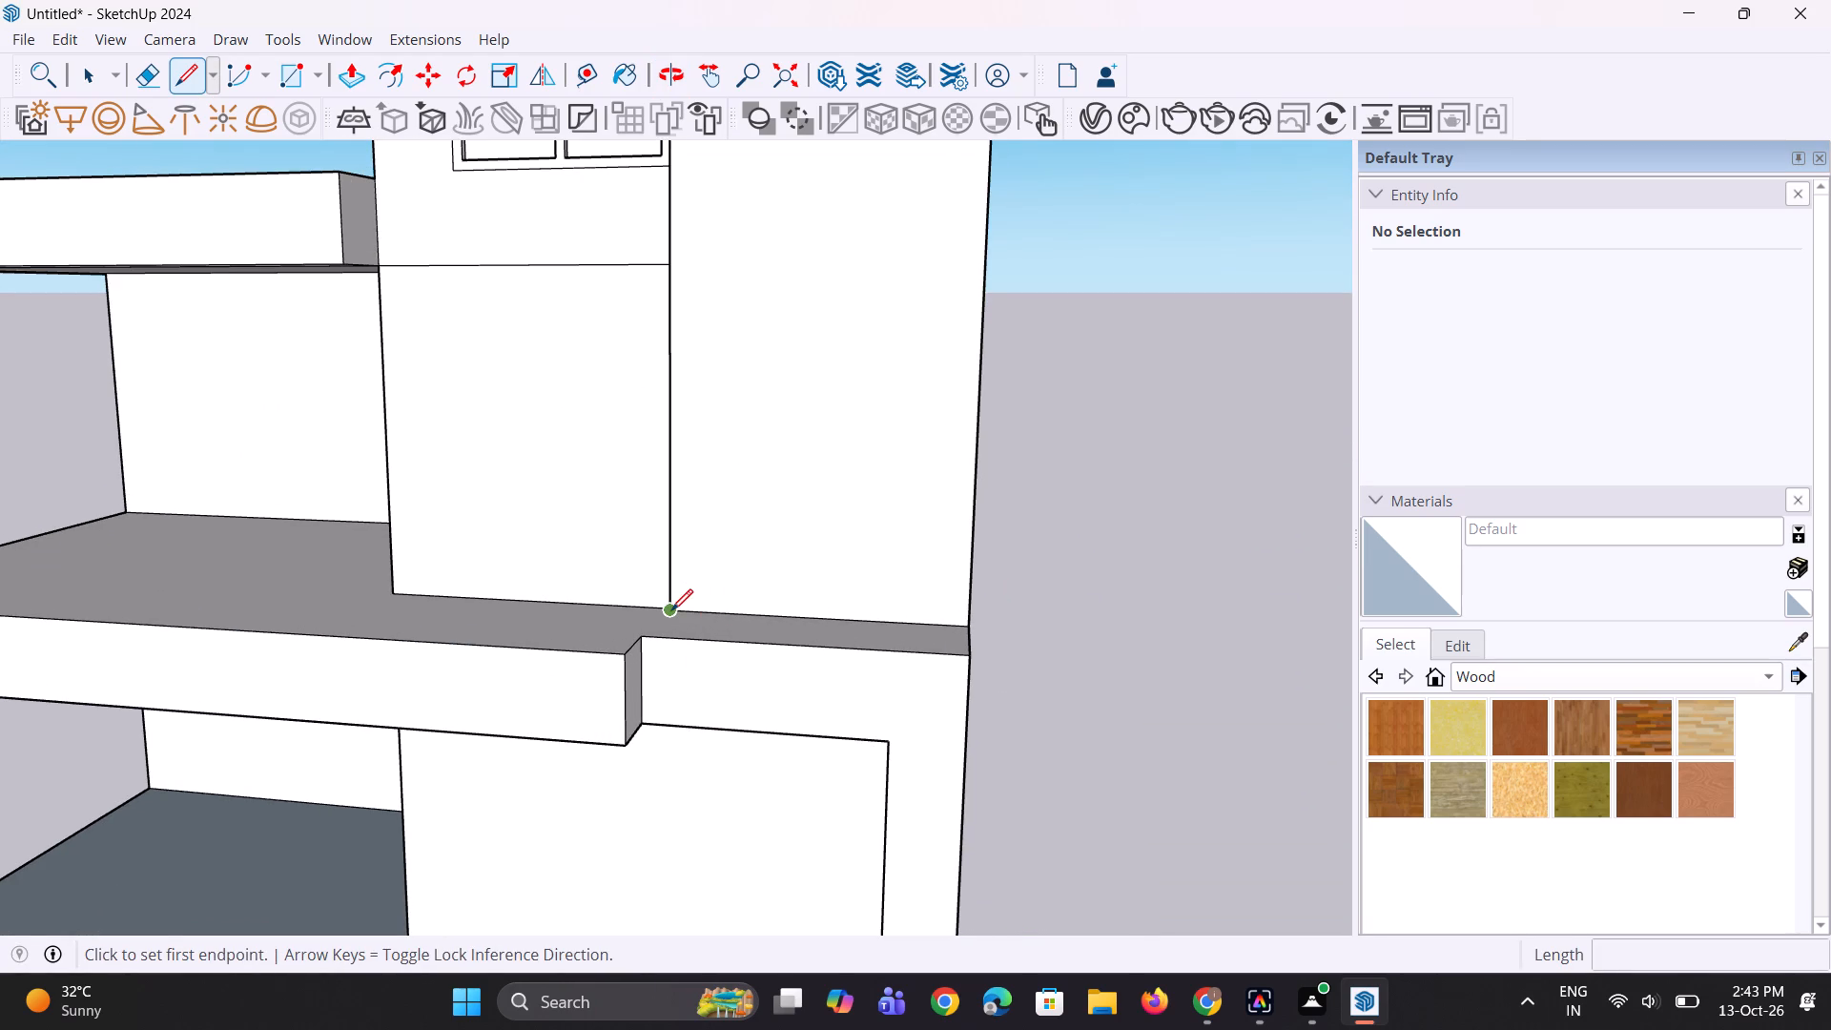
left_click(671, 610)
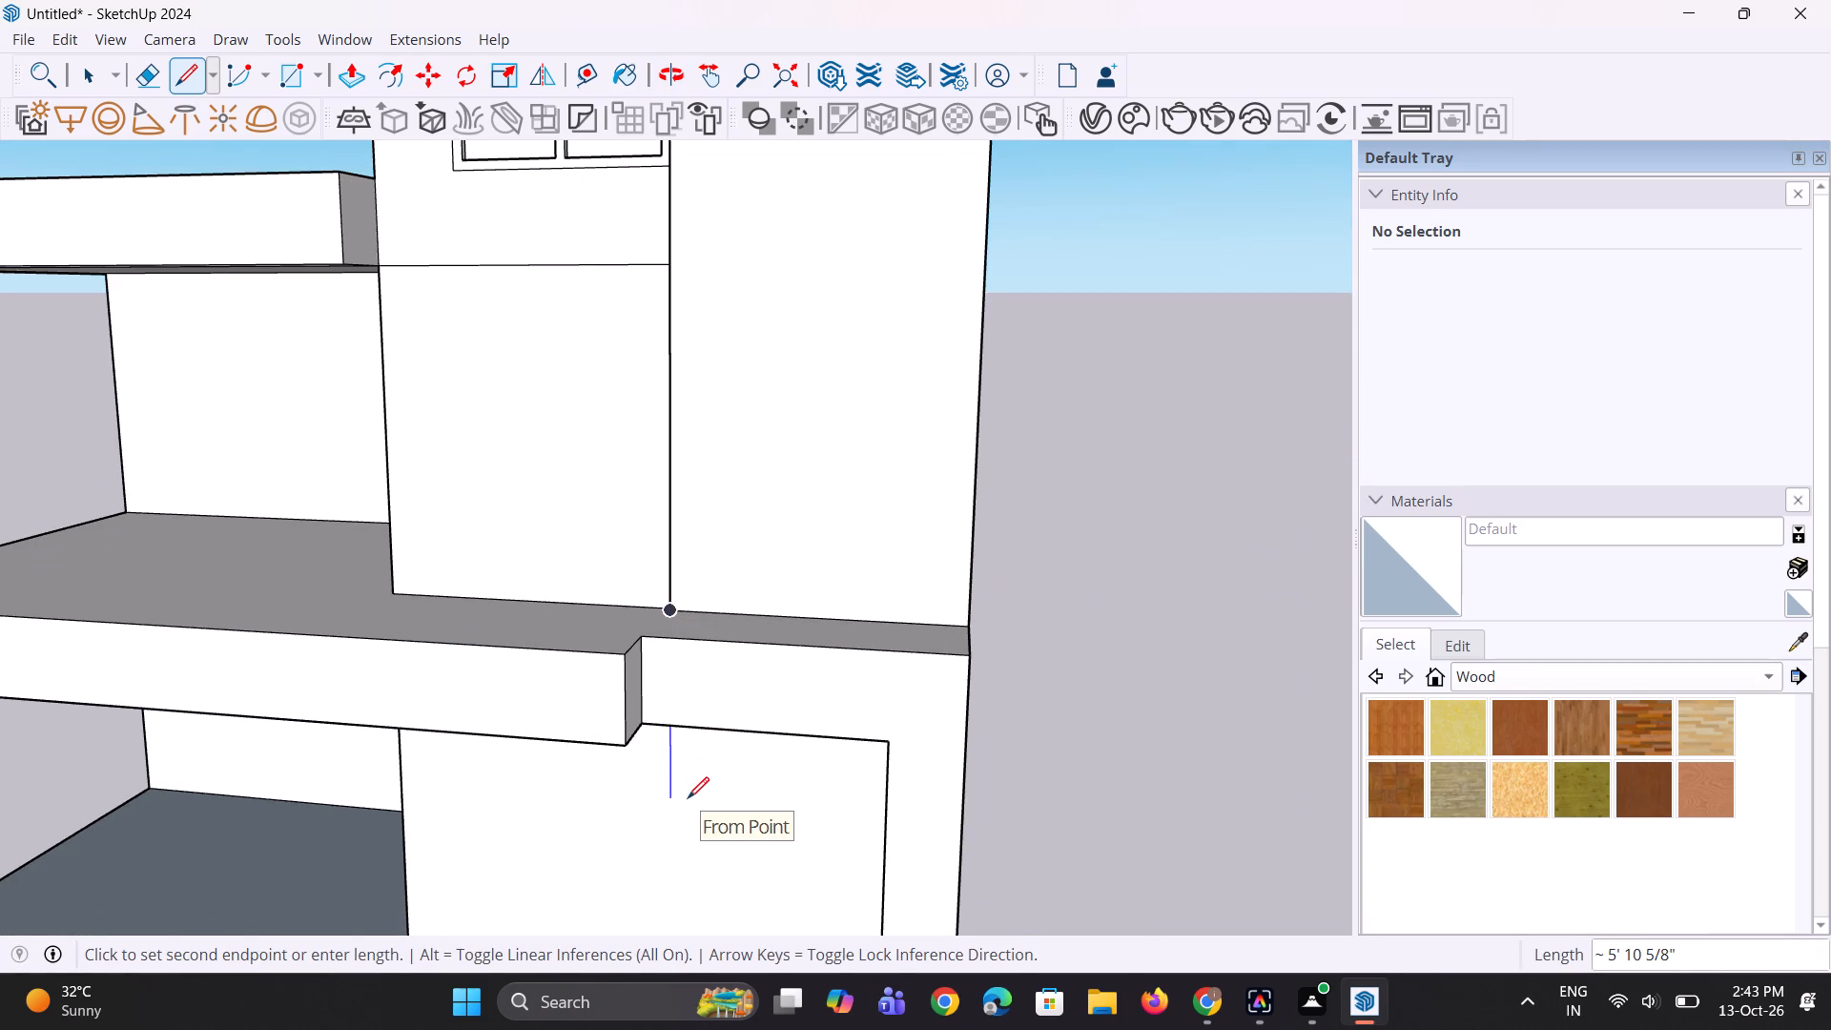
left_click(688, 798)
middle_click_drag(688, 798, 770, 593)
scroll(770, 593, "down", 1)
middle_click_drag(750, 681, 751, 746)
scroll(743, 740, "up", 5)
left_click(737, 647)
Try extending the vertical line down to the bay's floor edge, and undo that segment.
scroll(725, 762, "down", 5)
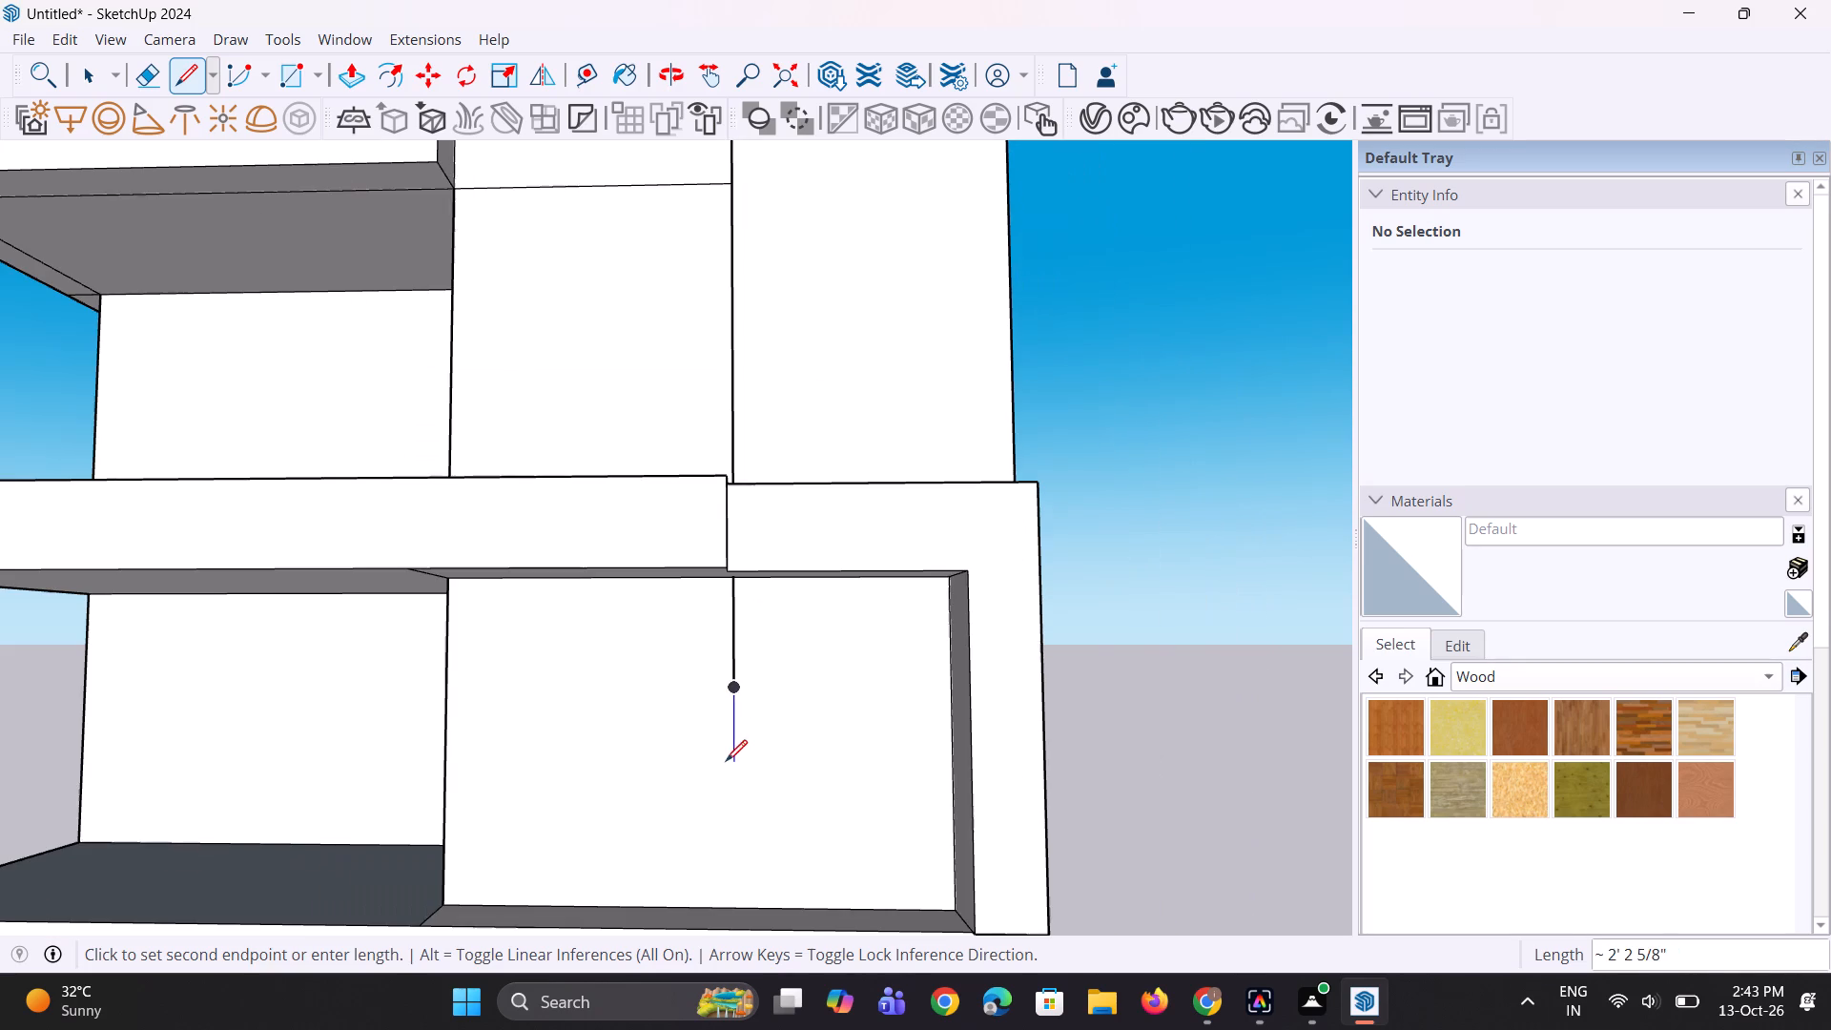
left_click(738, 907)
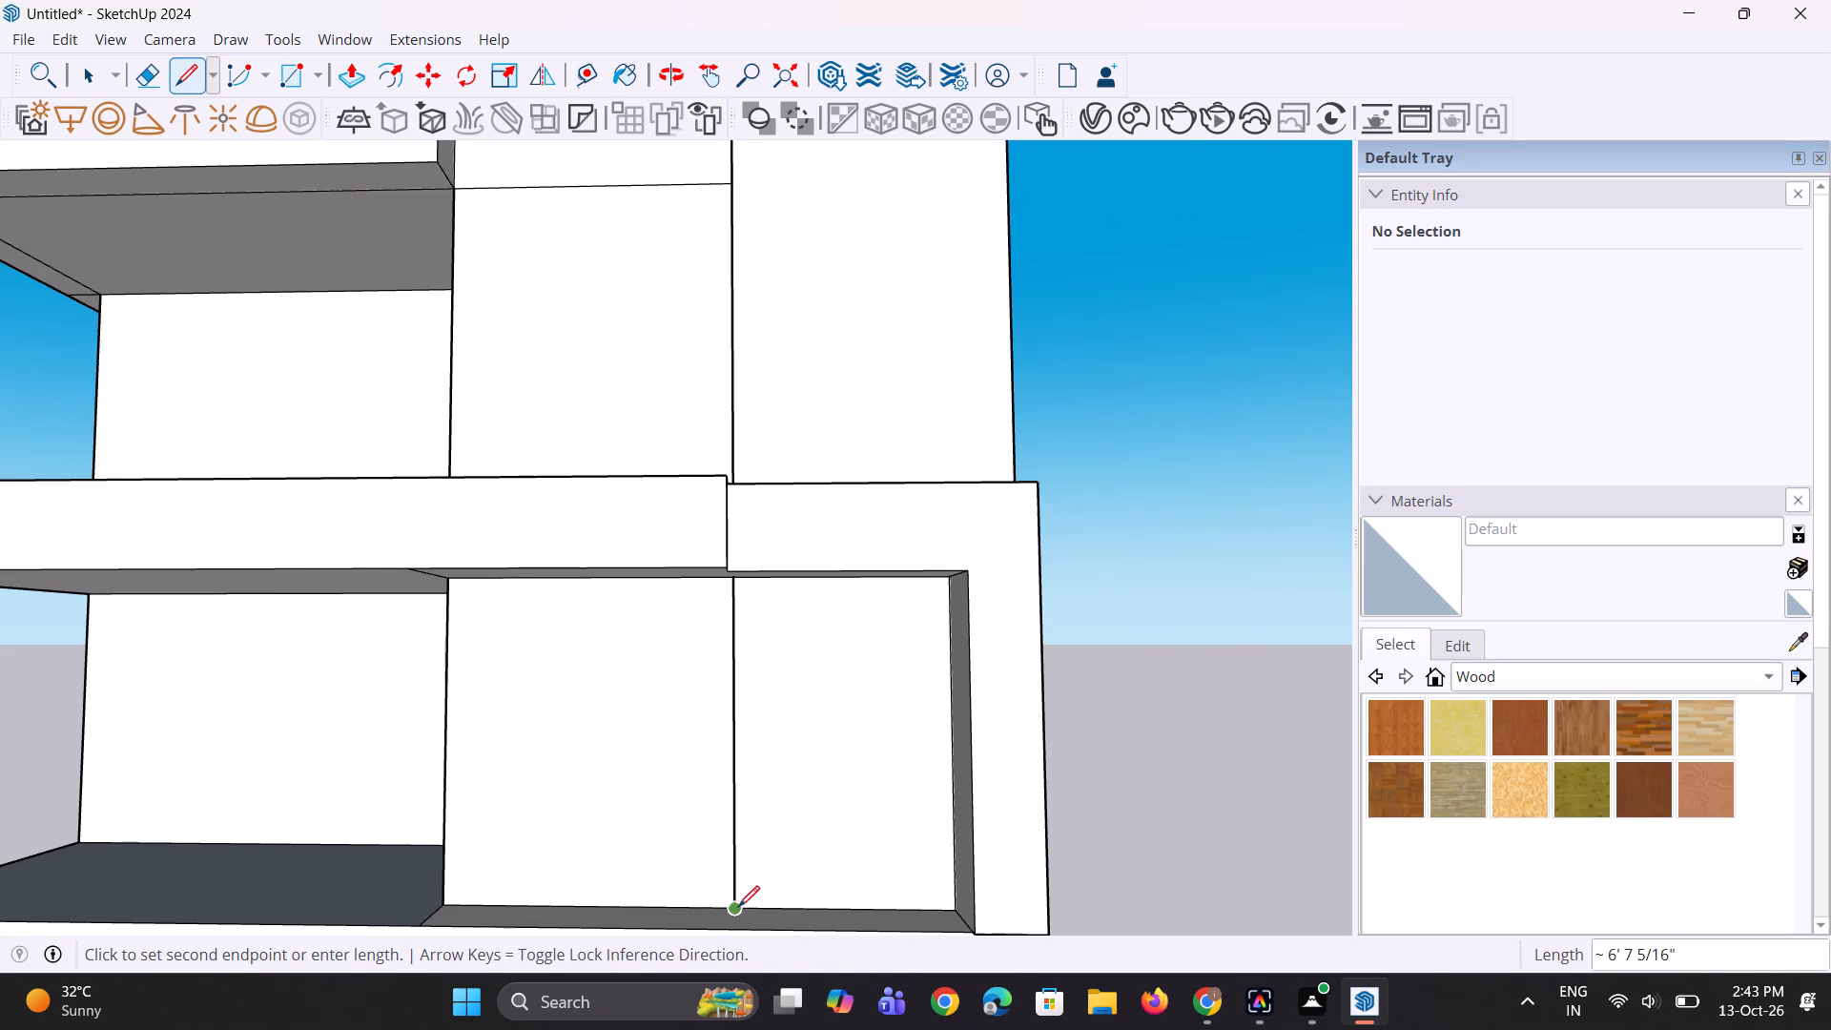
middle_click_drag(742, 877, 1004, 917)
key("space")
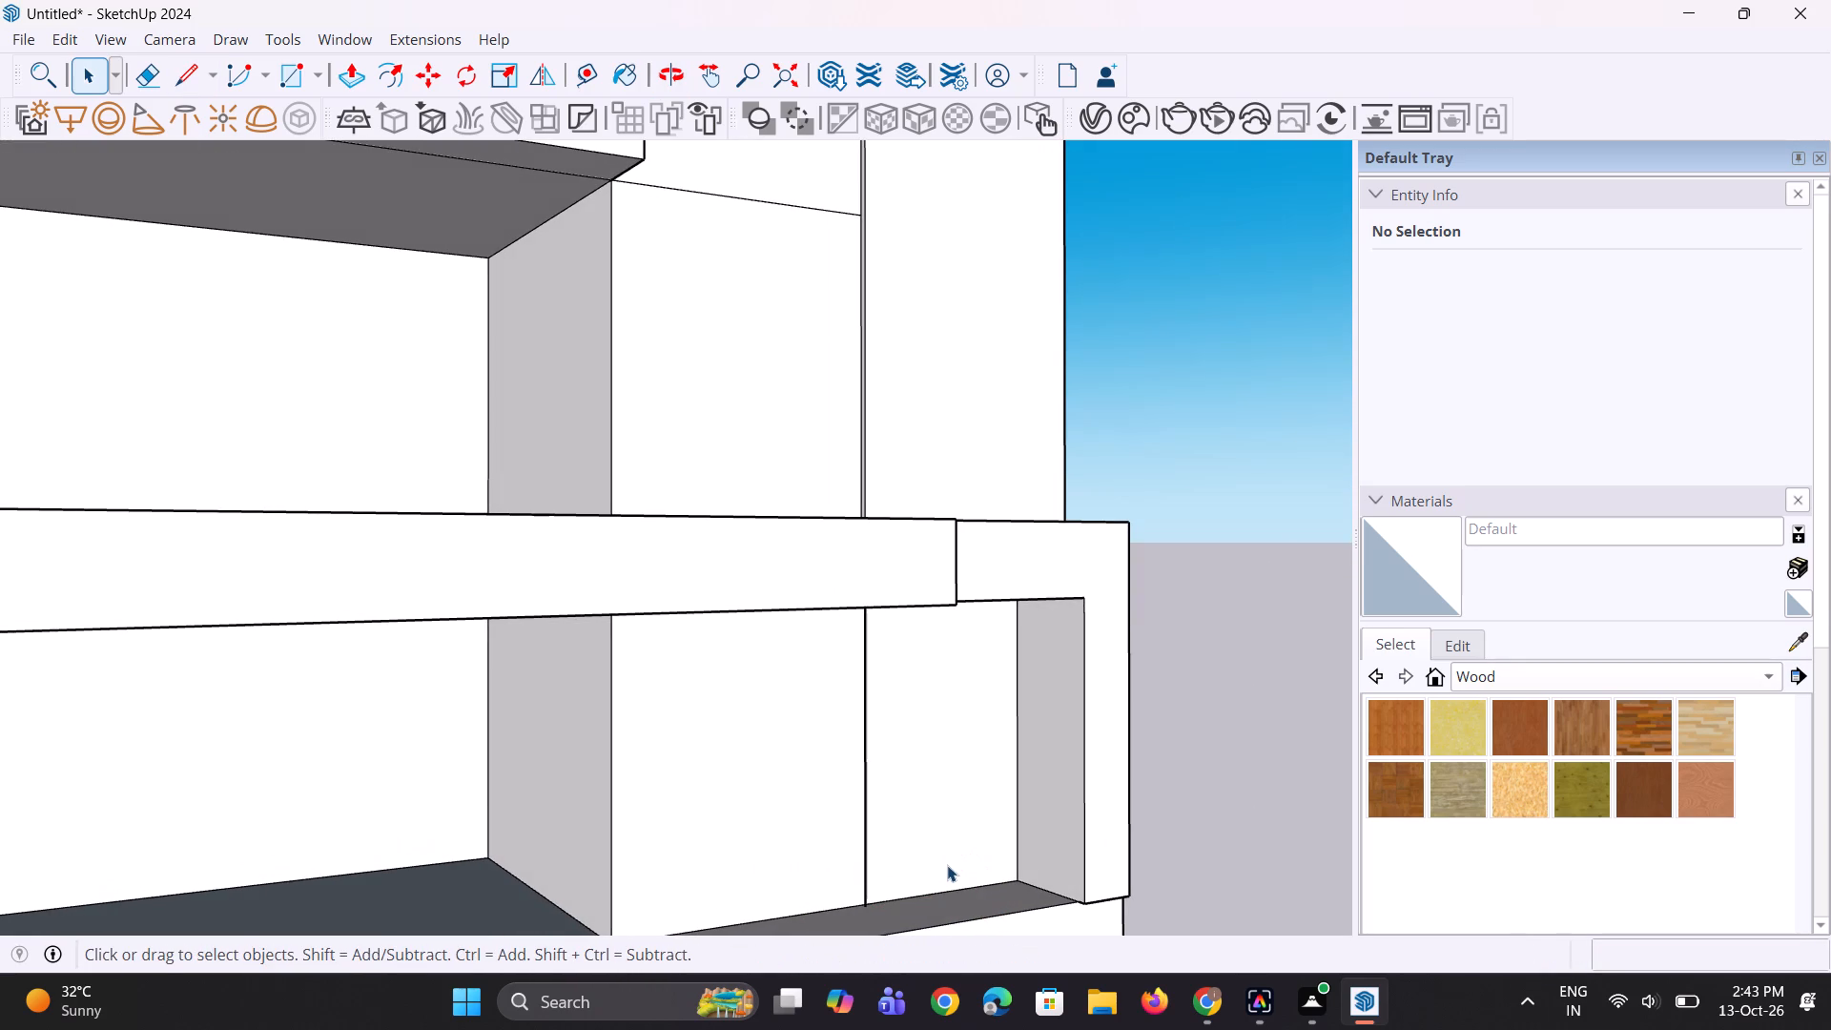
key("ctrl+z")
Extend the vertical line about 6' 7" from its lower end to the bay's floor edge, dividing the back wall.
middle_click_drag(841, 751, 841, 732)
scroll(870, 717, "up", 3)
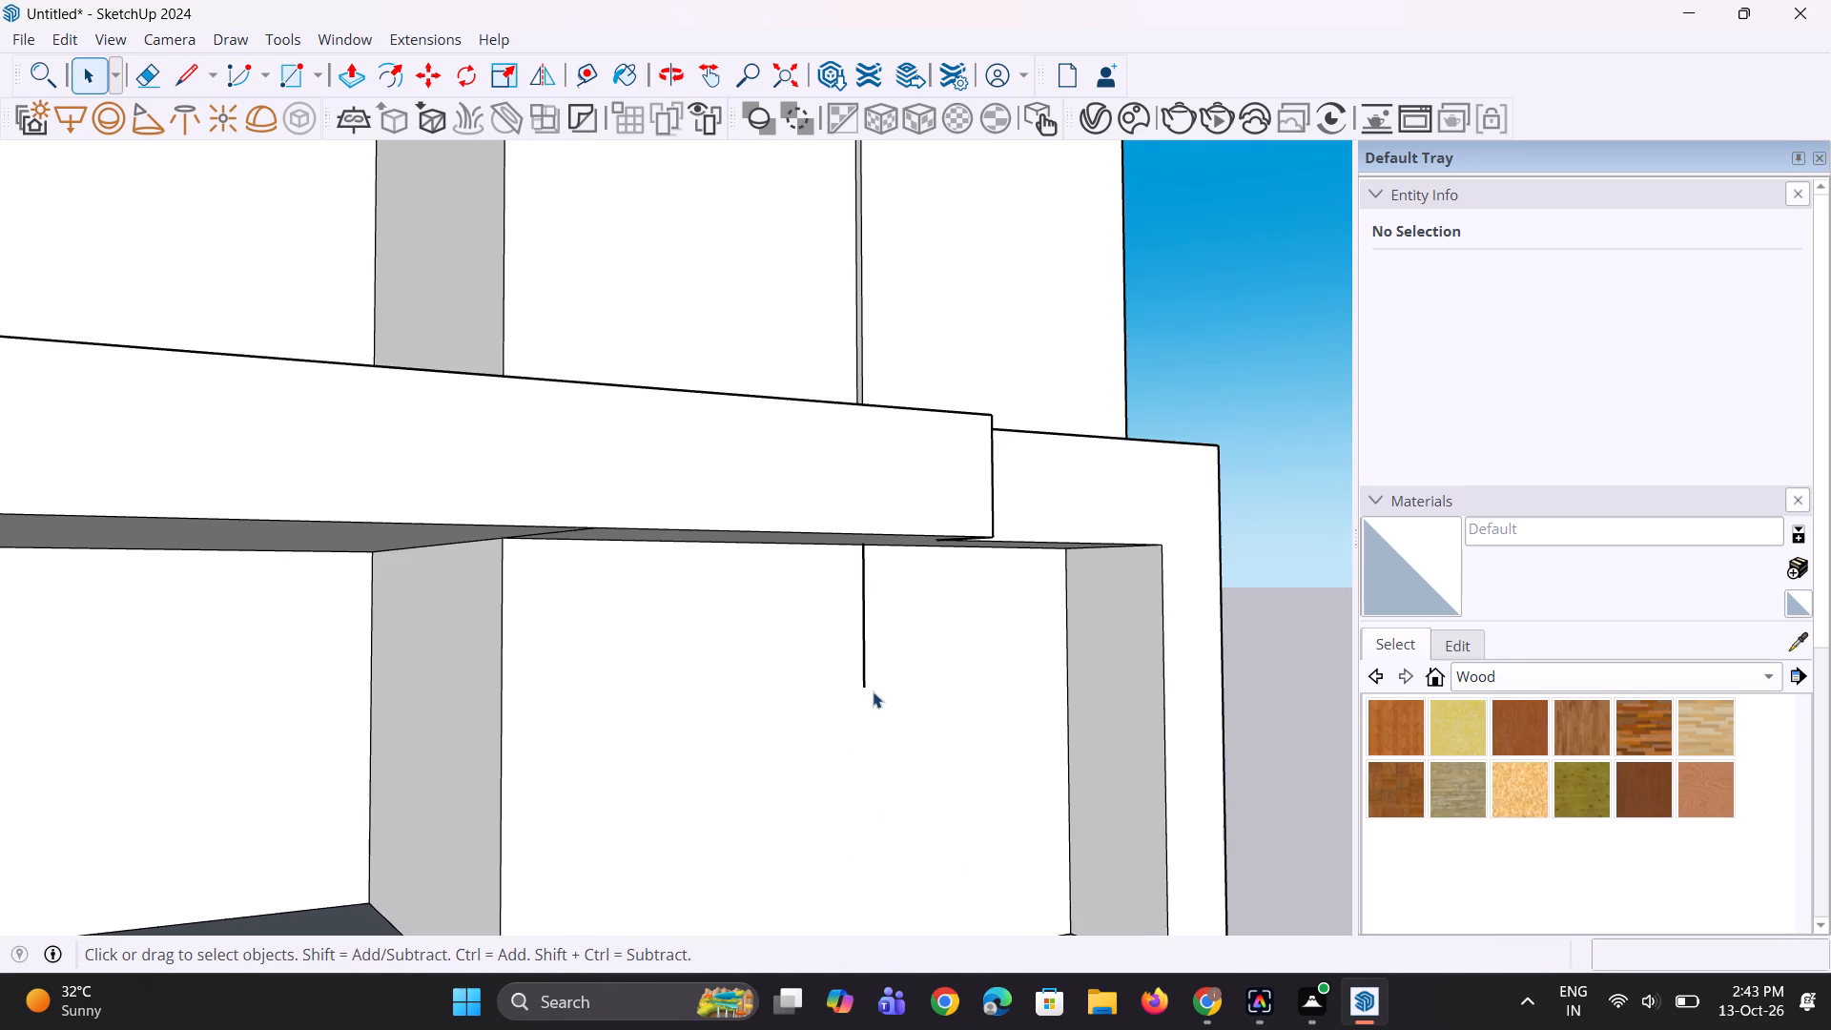
key("l")
scroll(861, 663, "down", 6)
scroll(816, 774, "up", 6)
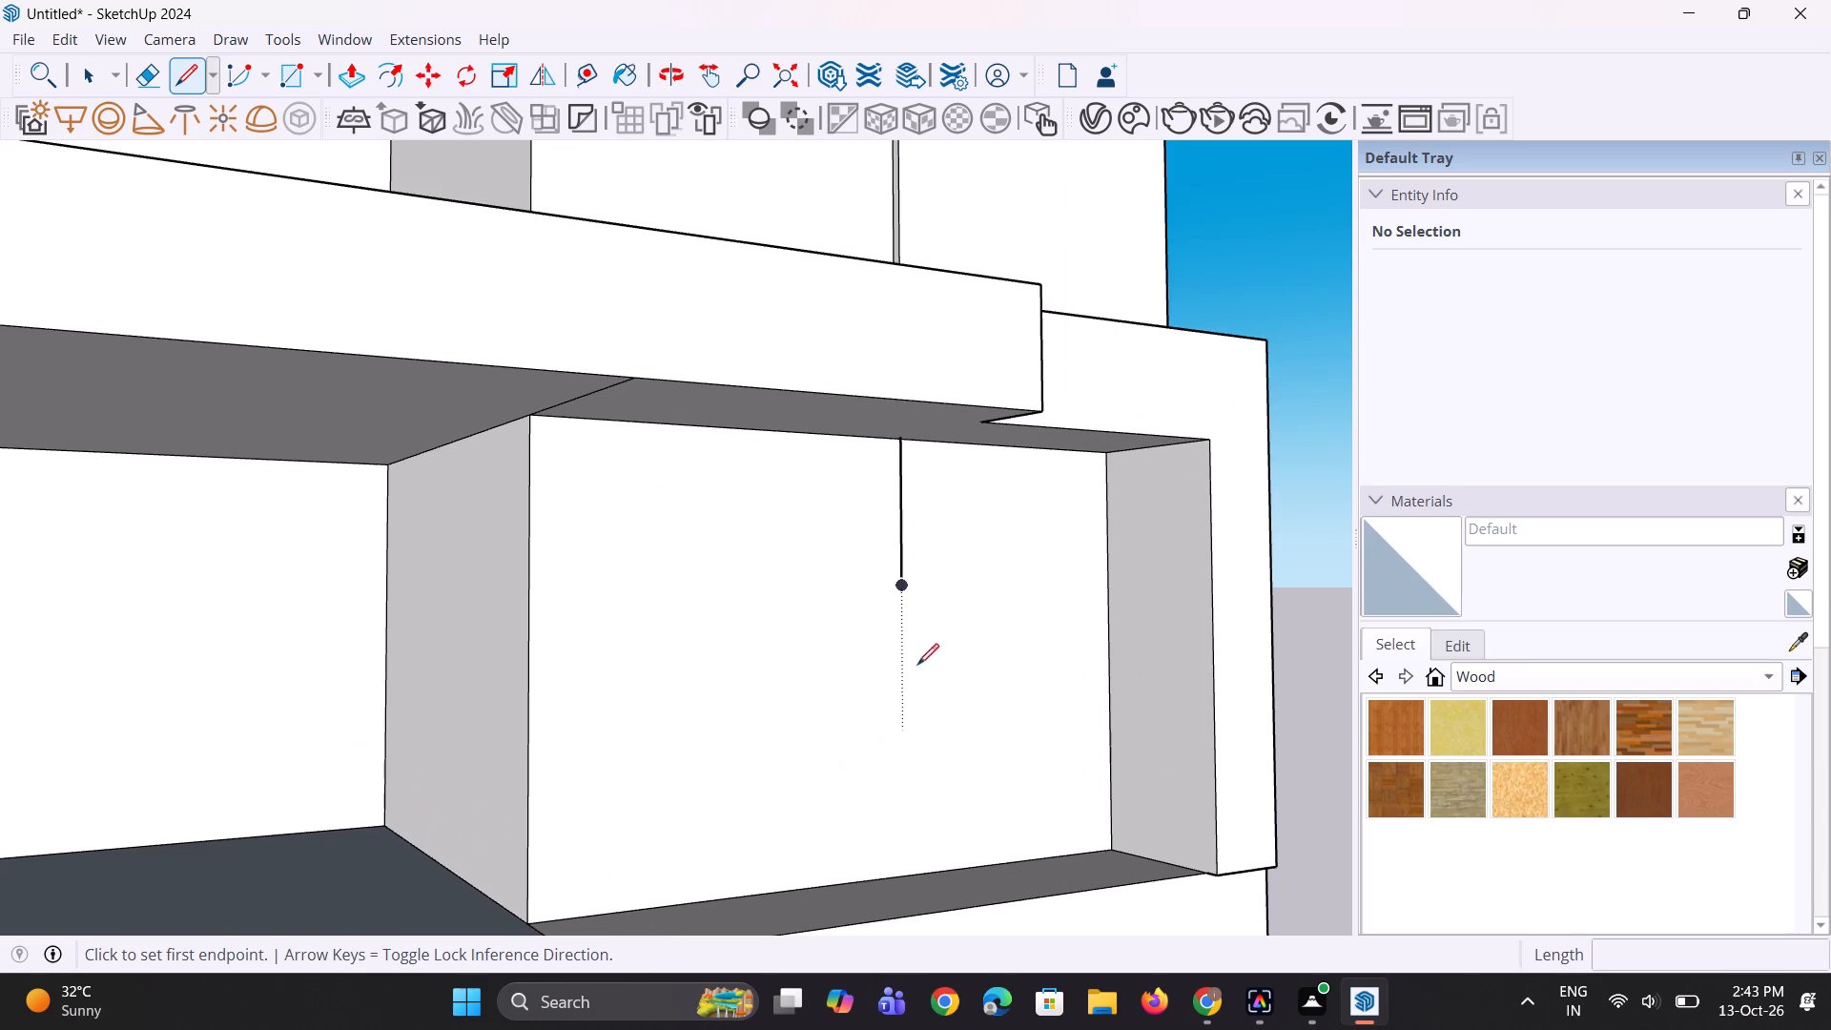
left_click(901, 583)
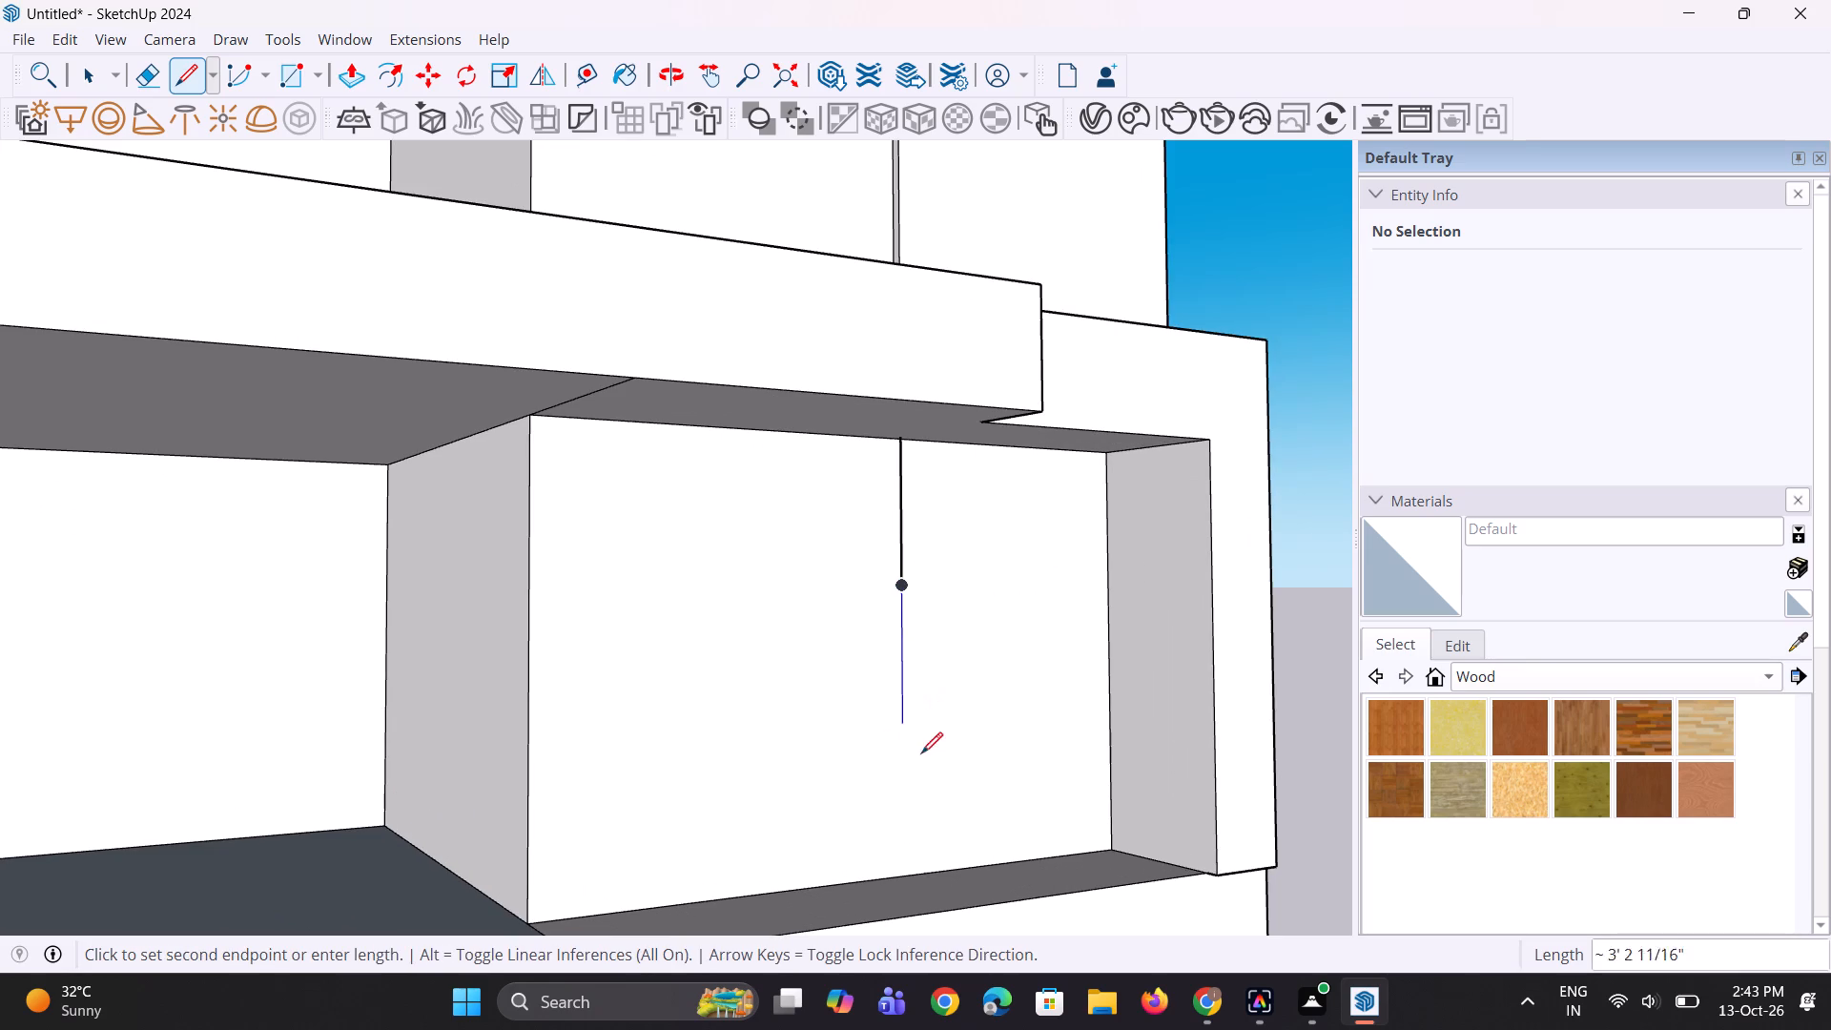
left_click(902, 877)
key("space")
key("space")
left_click(1279, 625)
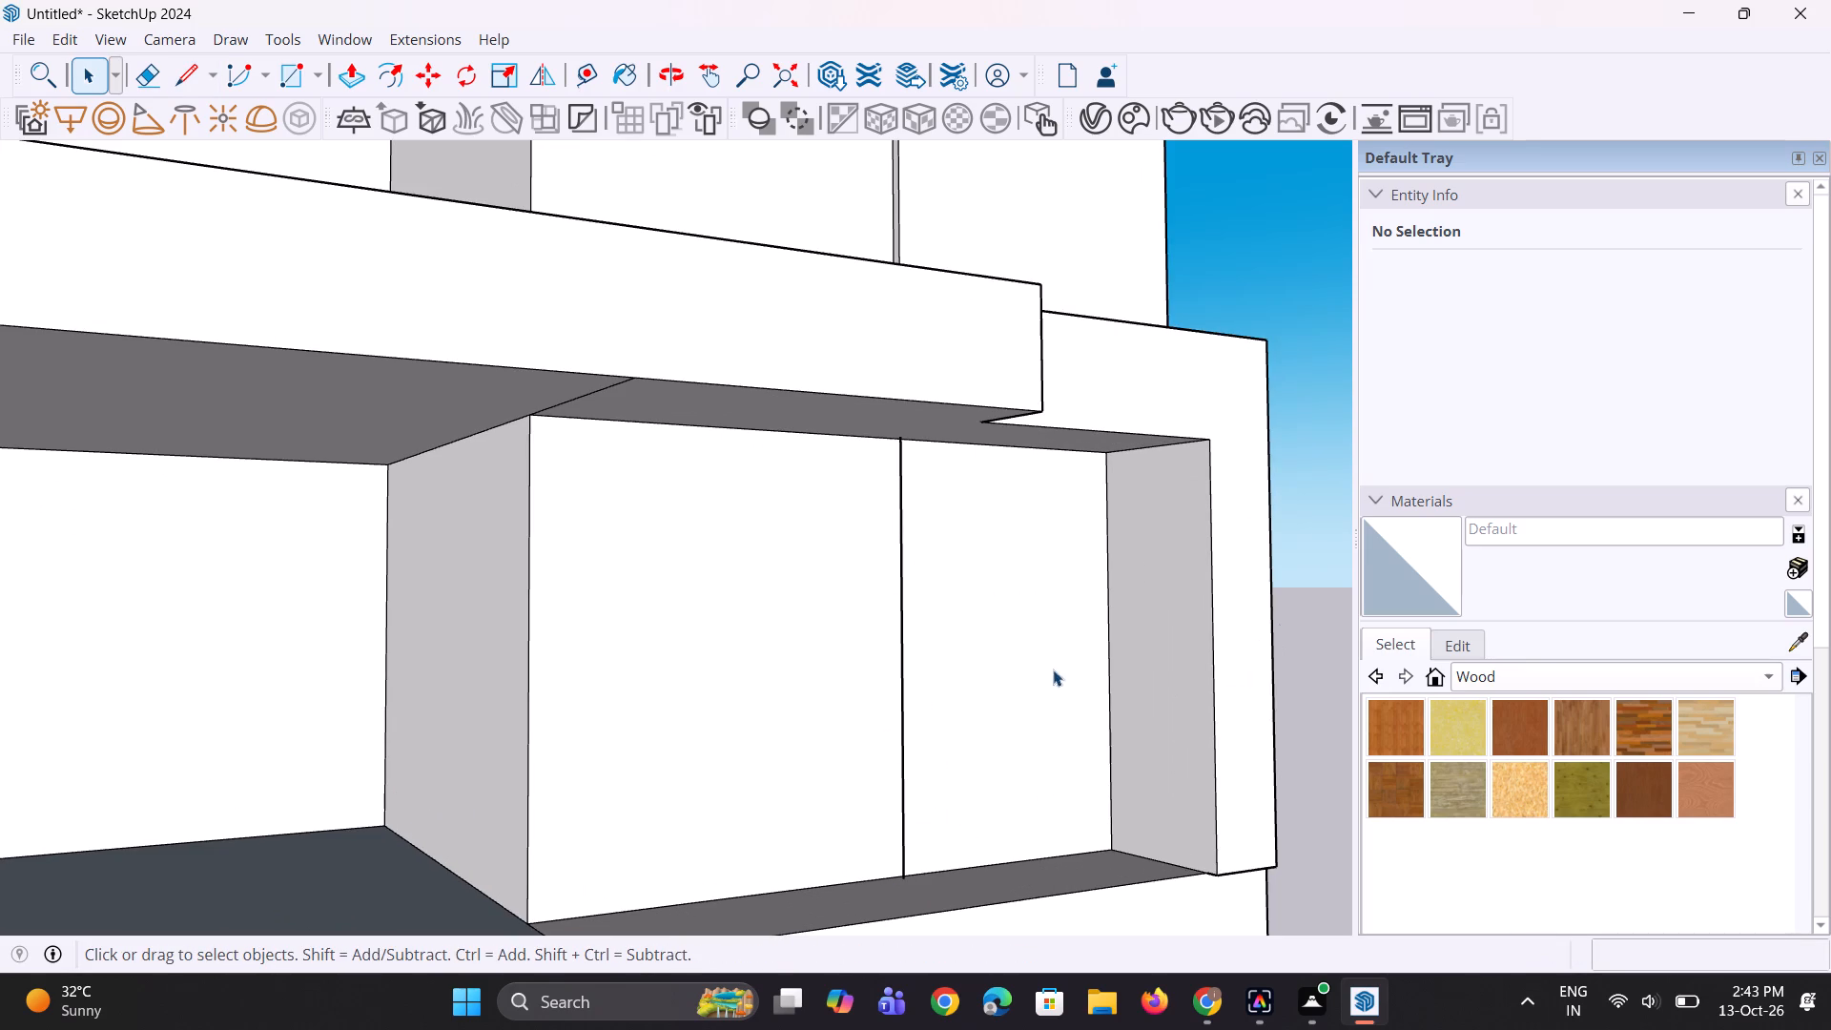
Review the divided middle-level wall and its alignment with the upper block from the front, above and below.
middle_click_drag(963, 681, 857, 691)
scroll(846, 682, "down", 9)
middle_click_drag(850, 682, 791, 669)
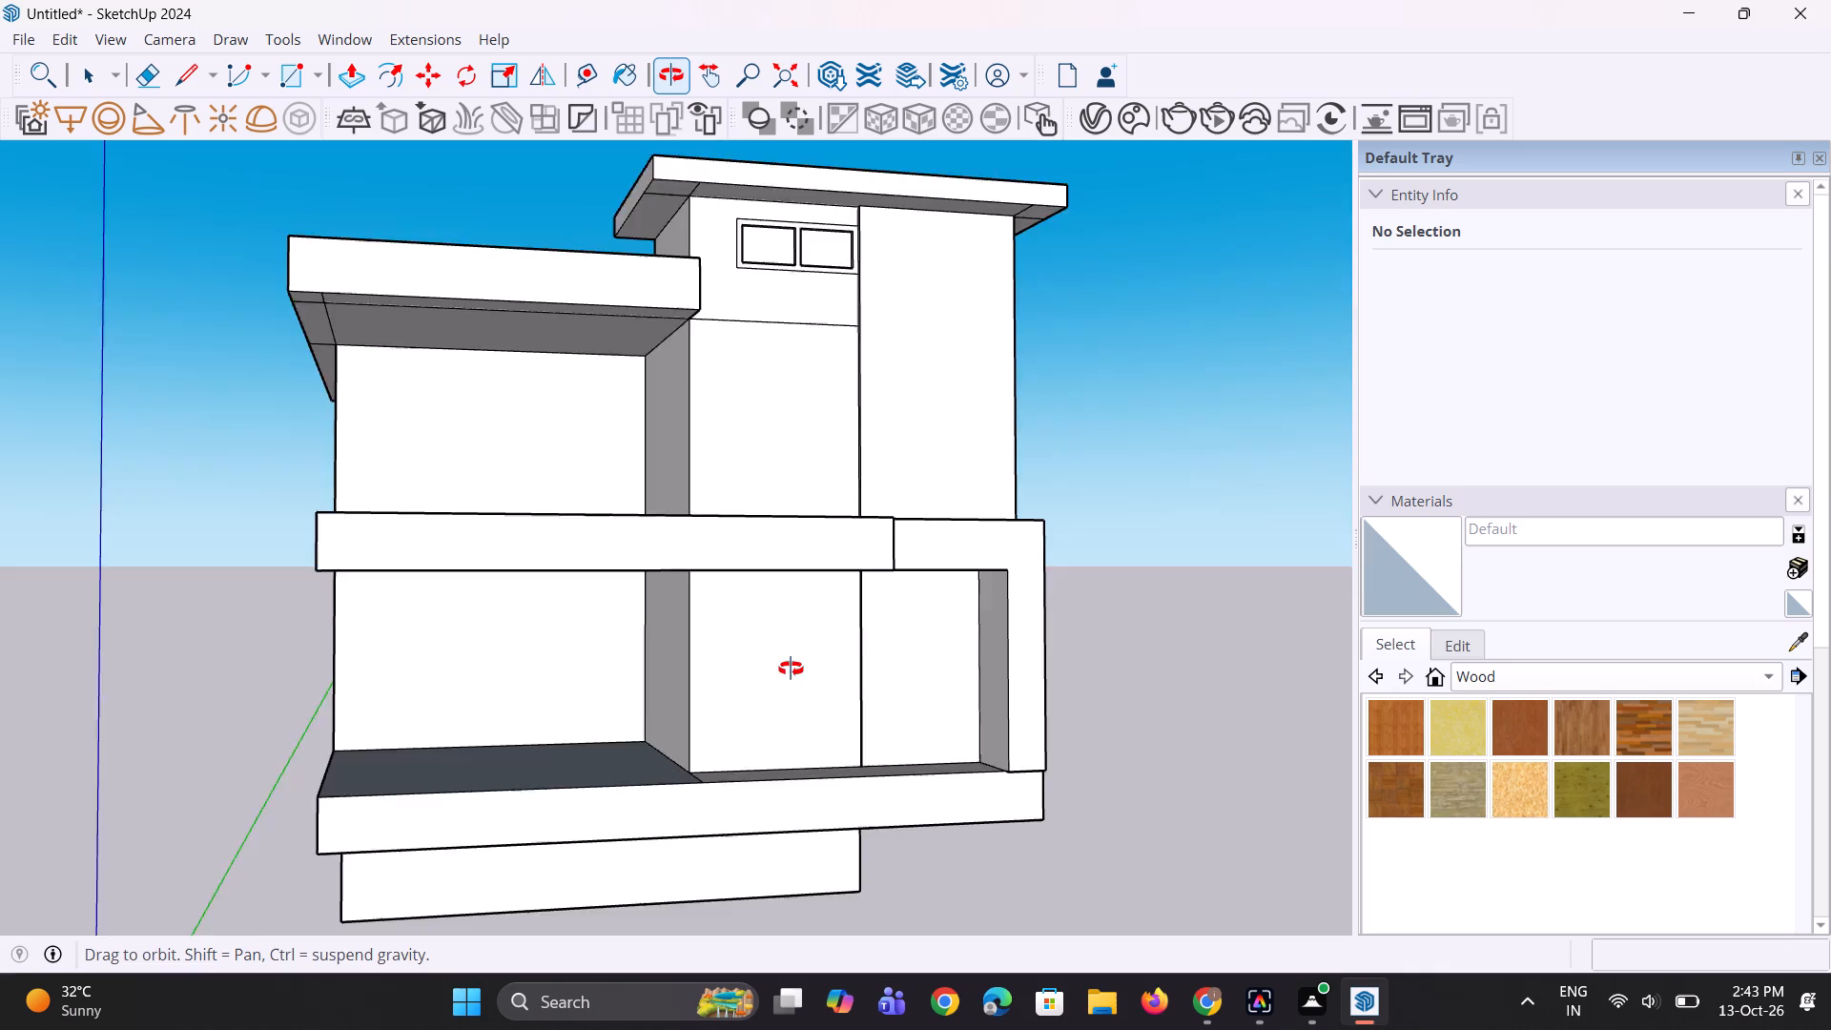
middle_click_drag(791, 669, 712, 640)
scroll(802, 640, "up", 2)
scroll(819, 637, "down", 6)
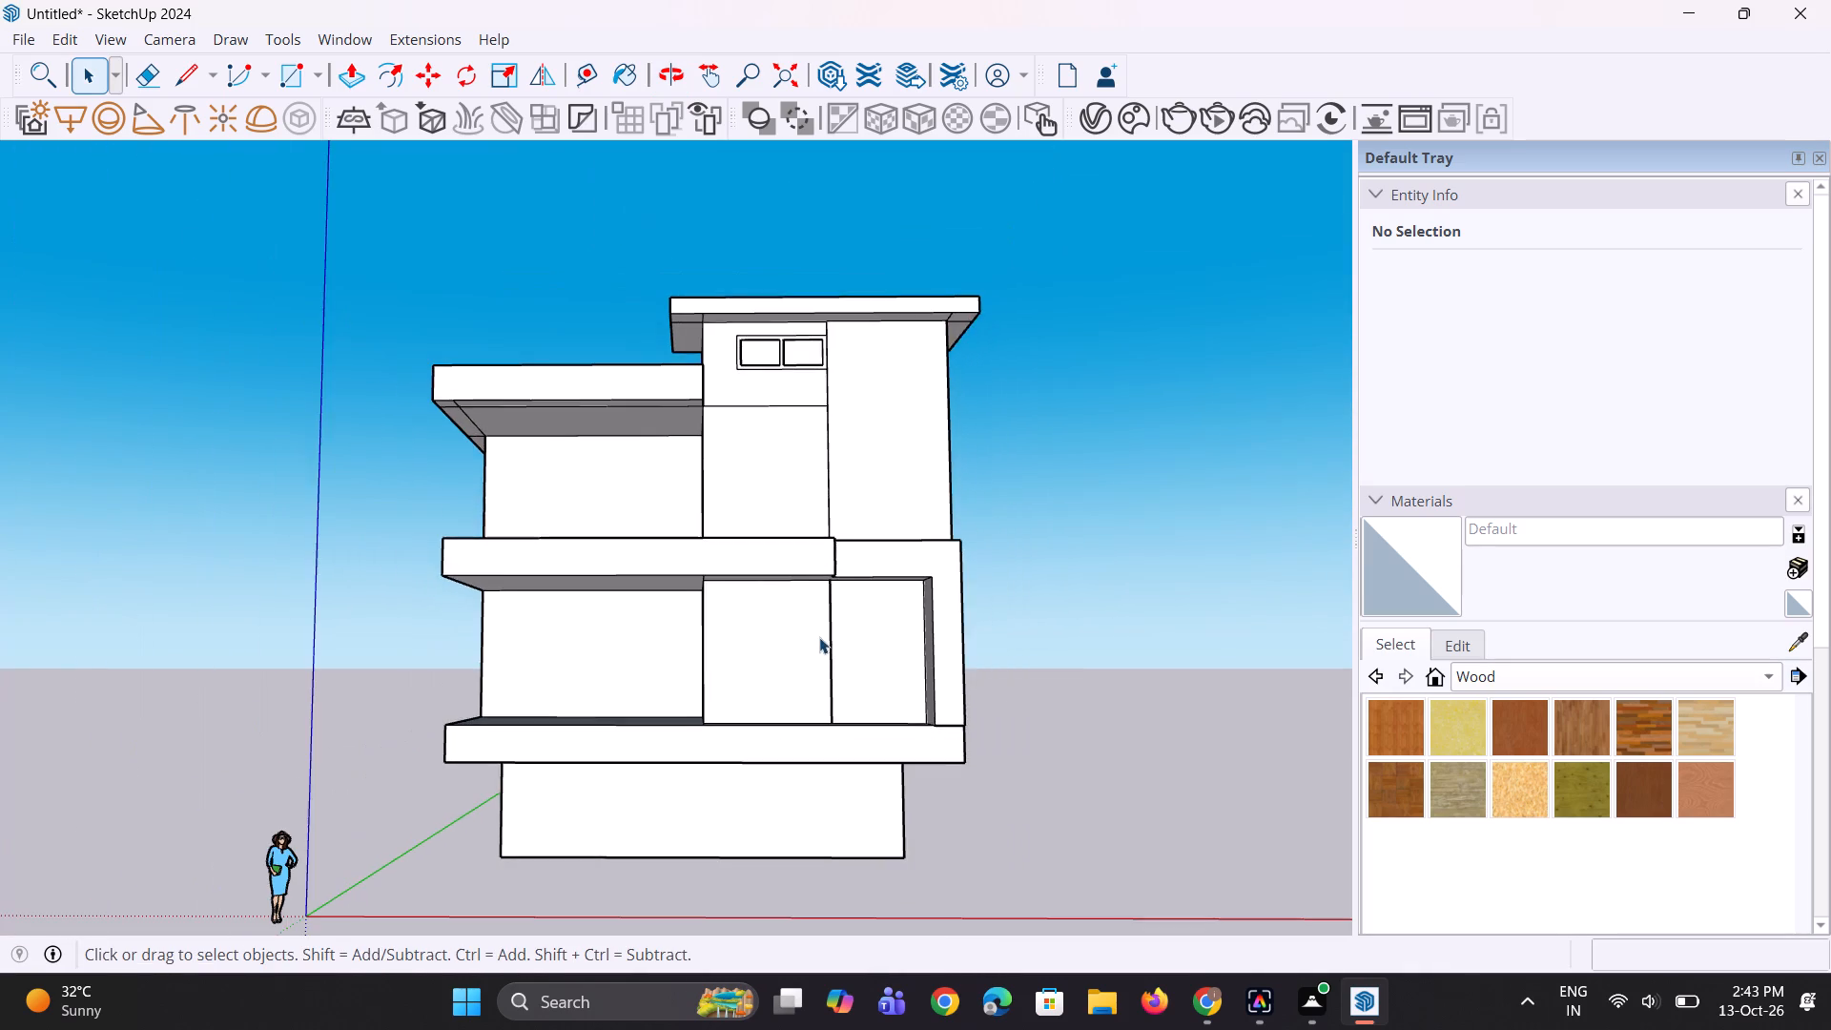
middle_click_drag(819, 637, 825, 676)
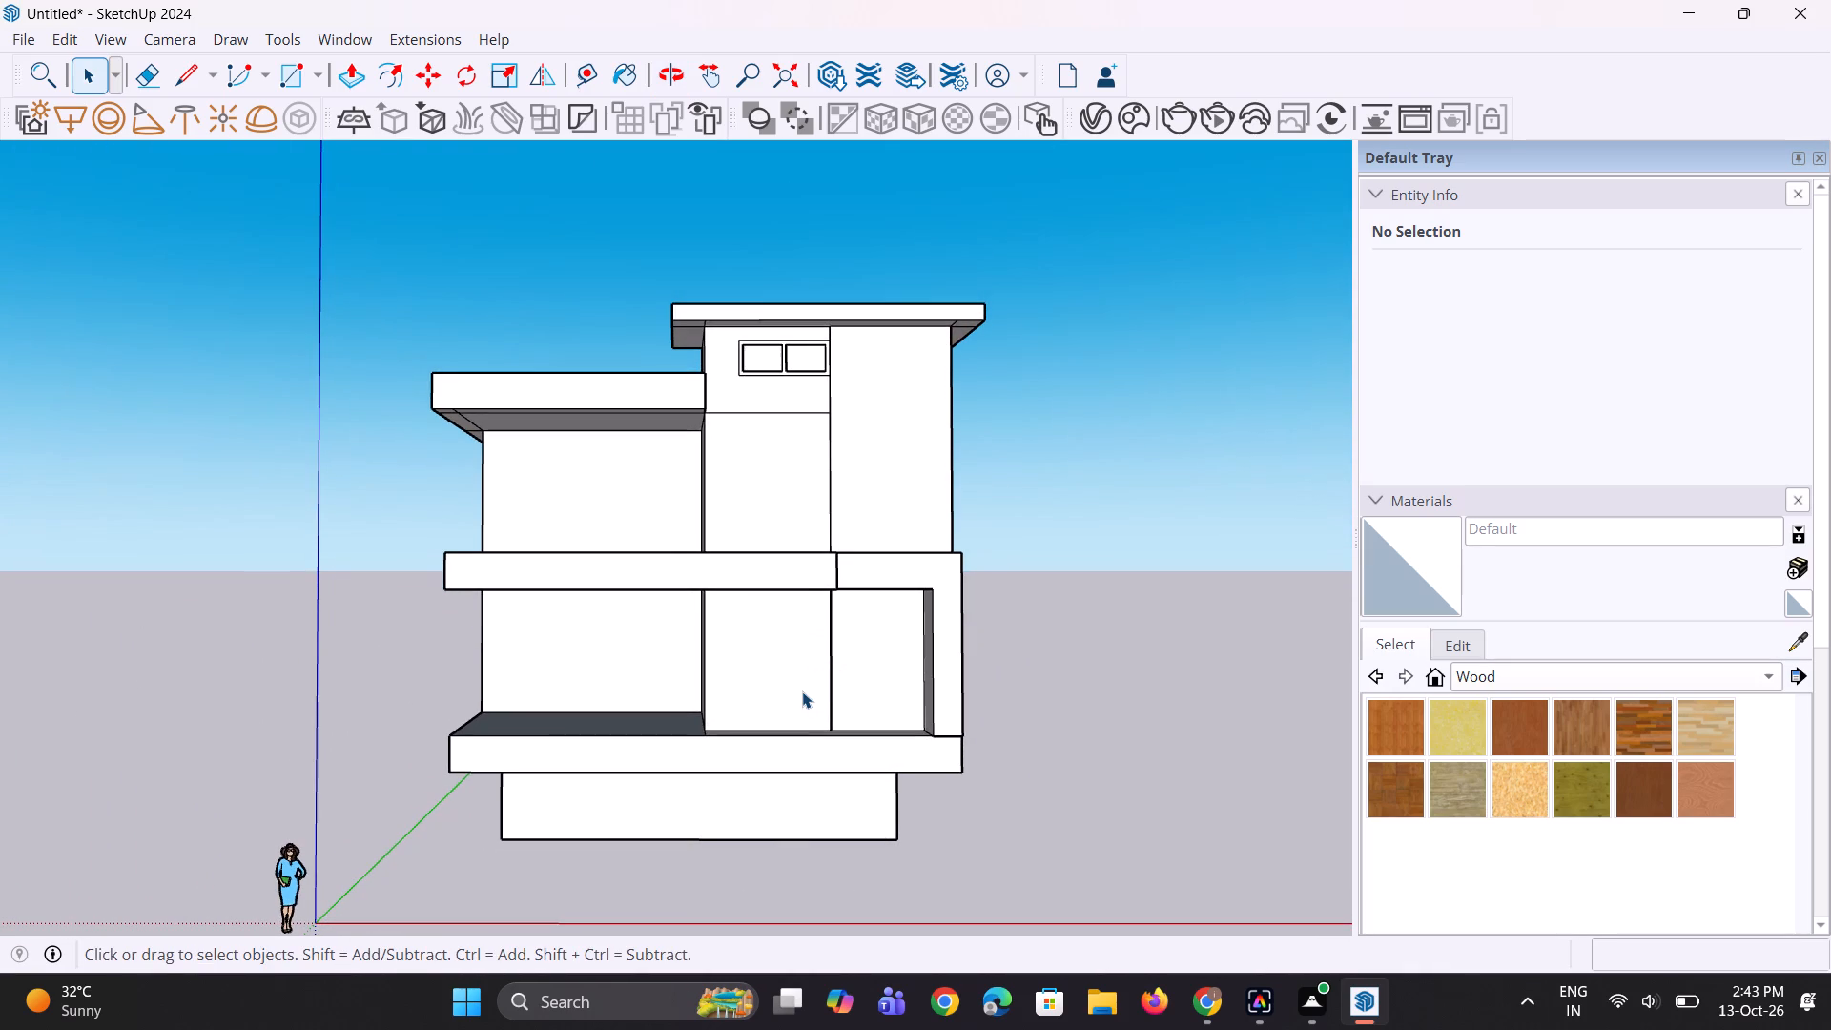
scroll(802, 691, "up", 2)
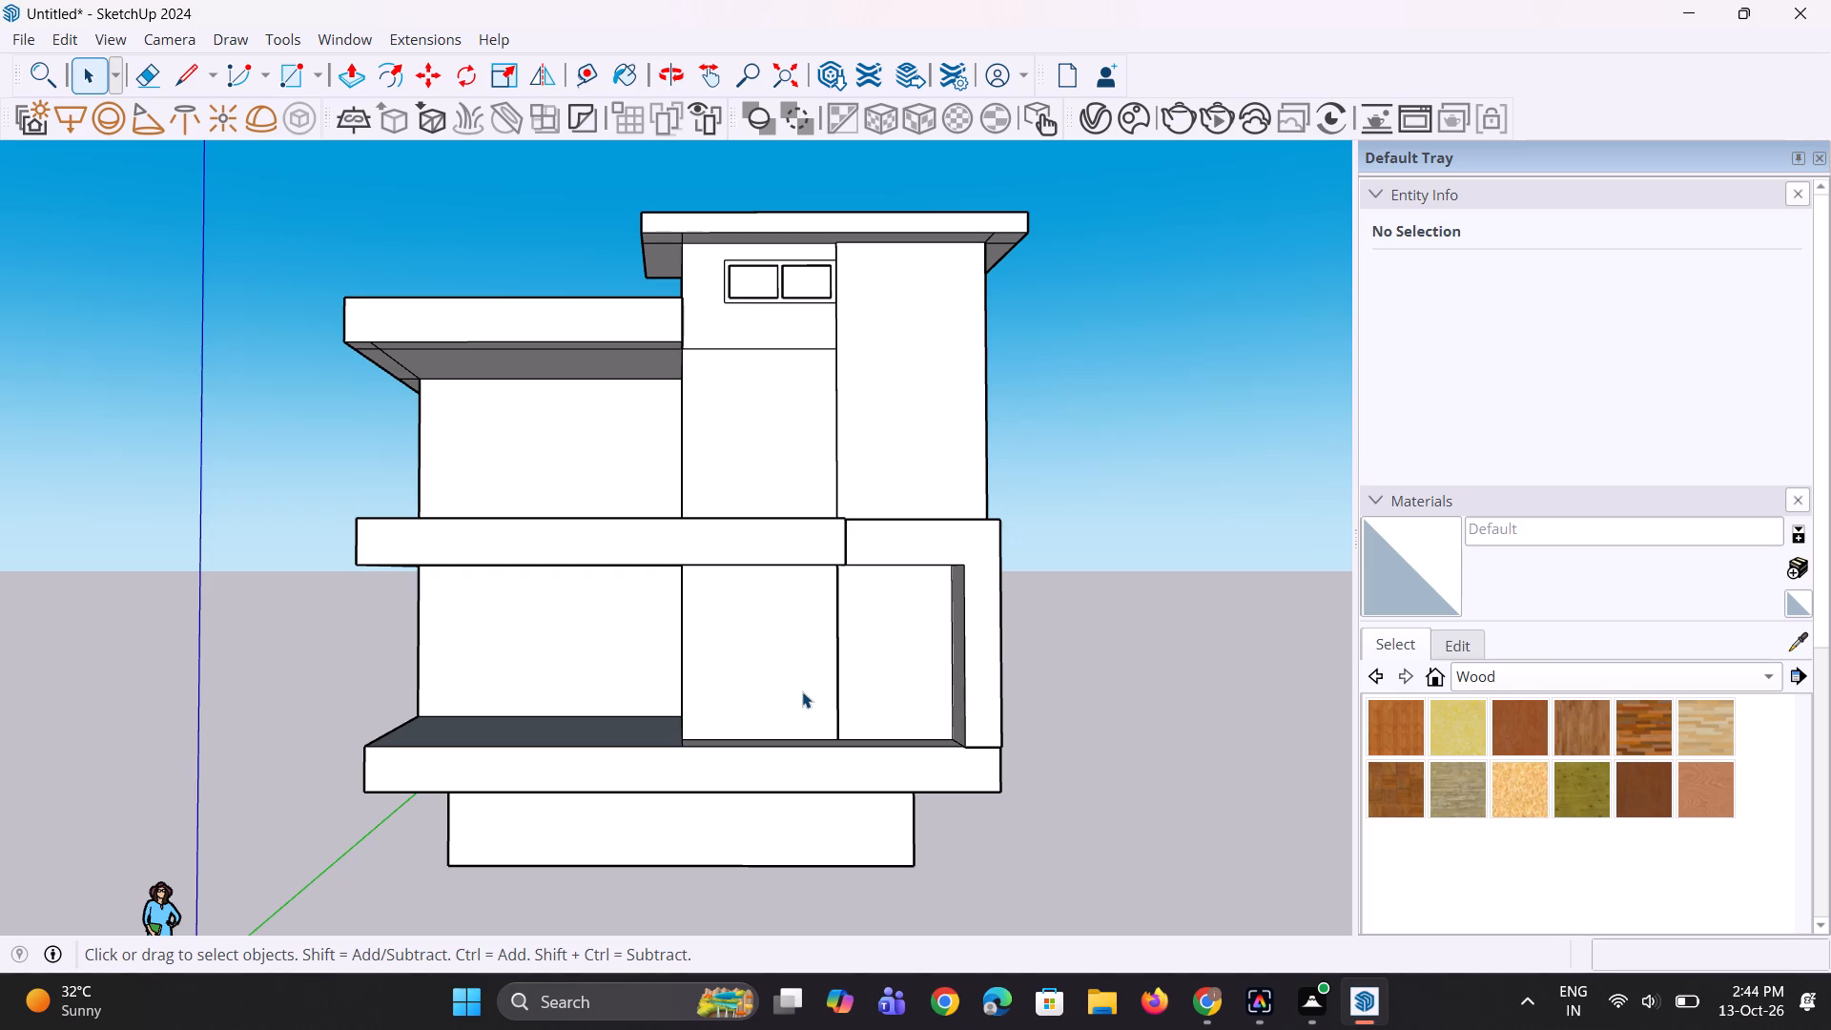
scroll(752, 636, "down", 4)
middle_click_drag(738, 717, 658, 679)
scroll(795, 602, "up", 7)
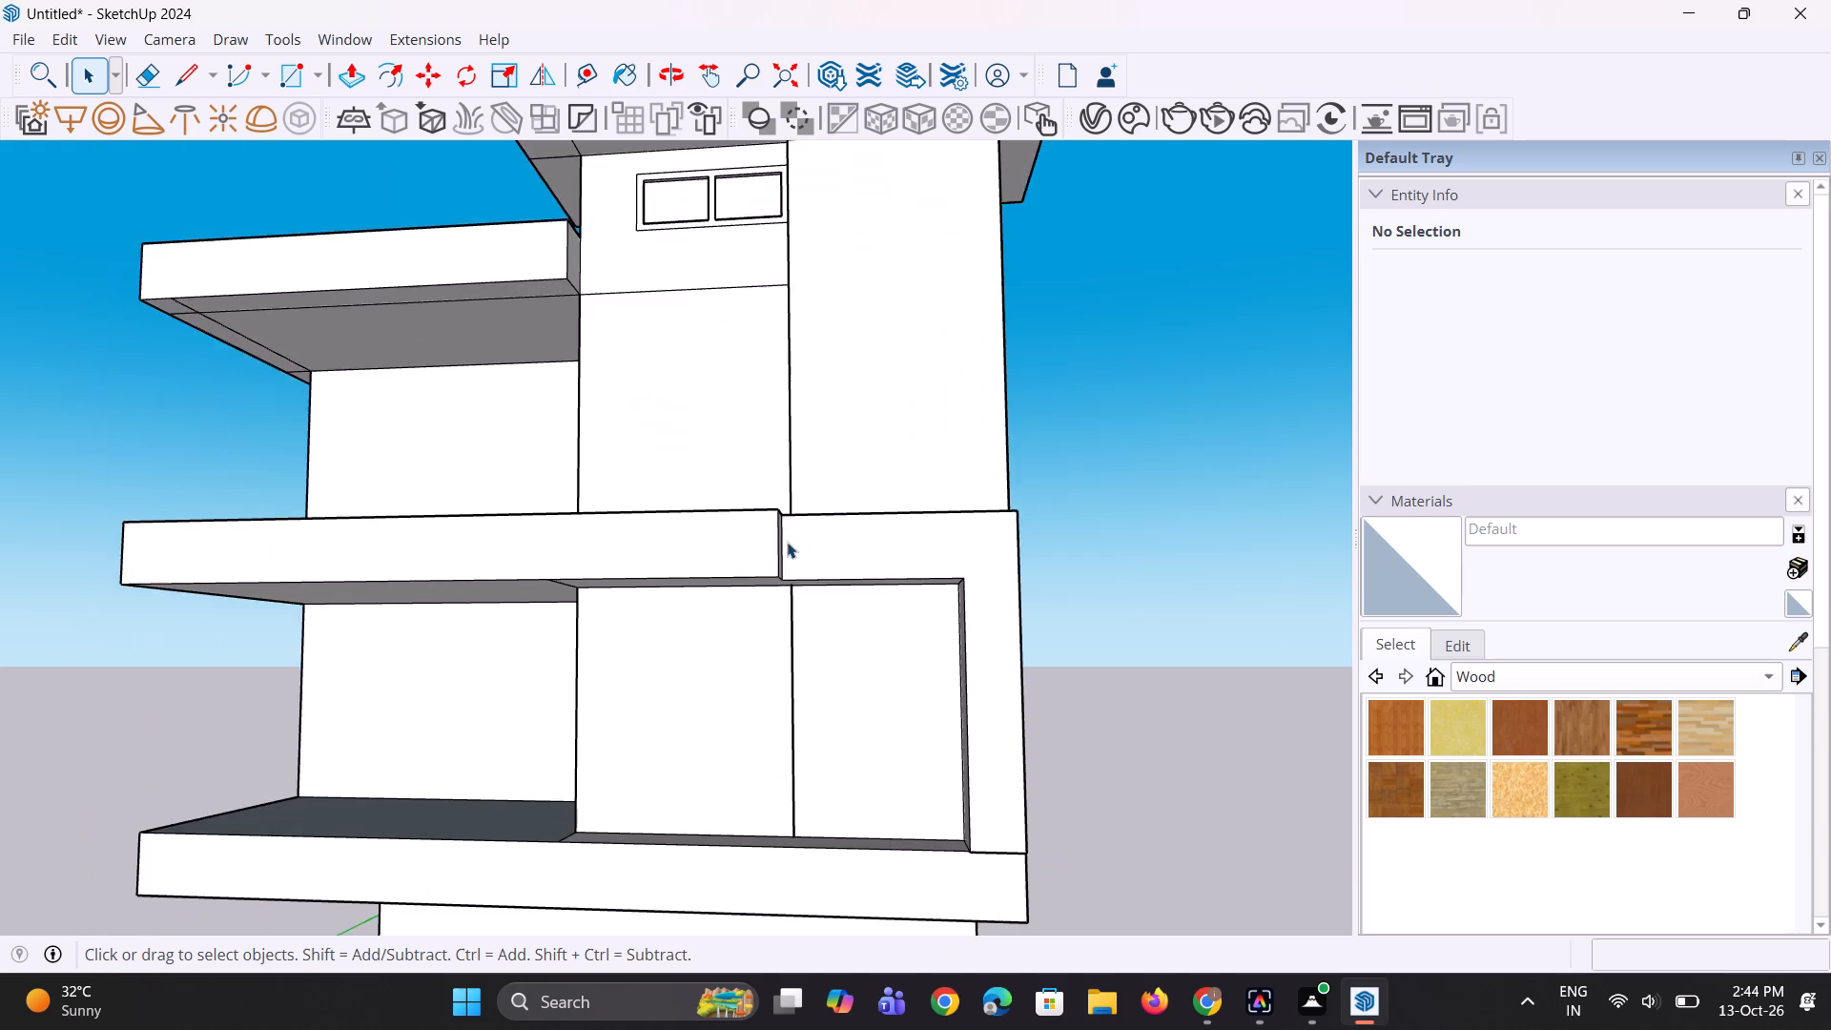
middle_click_drag(787, 542, 802, 623)
scroll(830, 565, "down", 8)
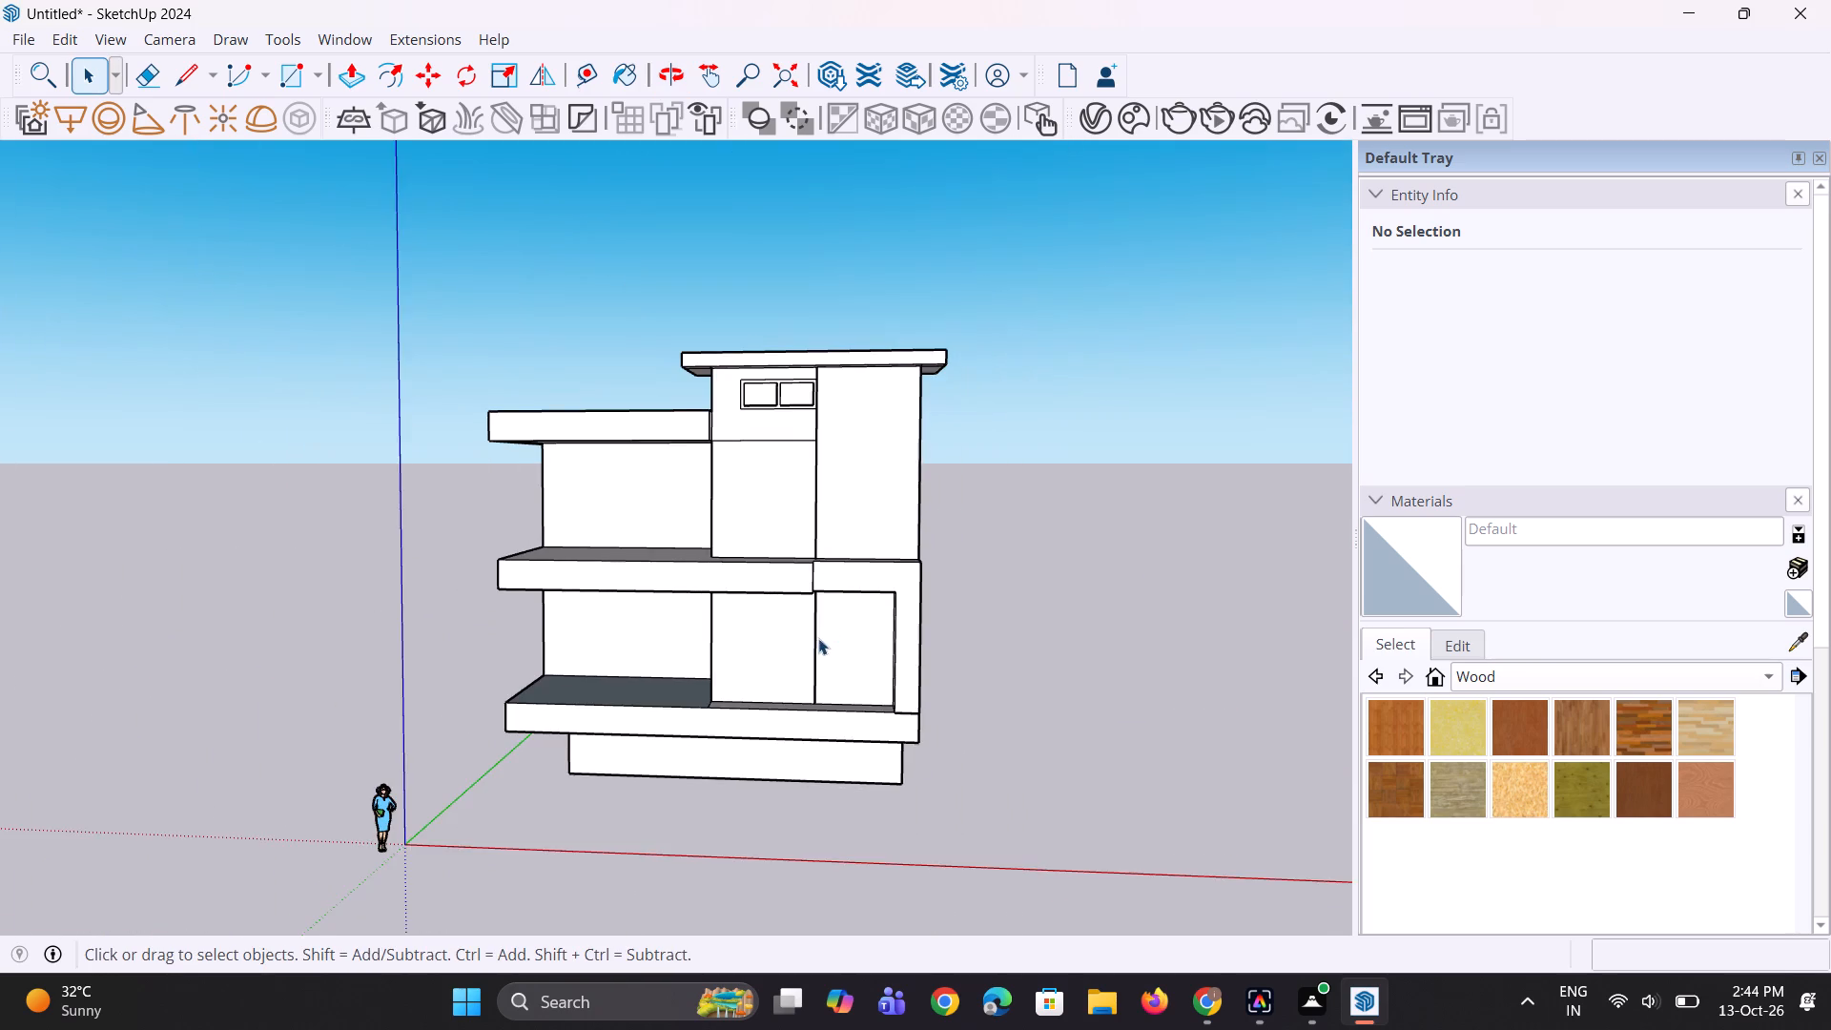
middle_click_drag(818, 638, 860, 604)
scroll(789, 642, "up", 4)
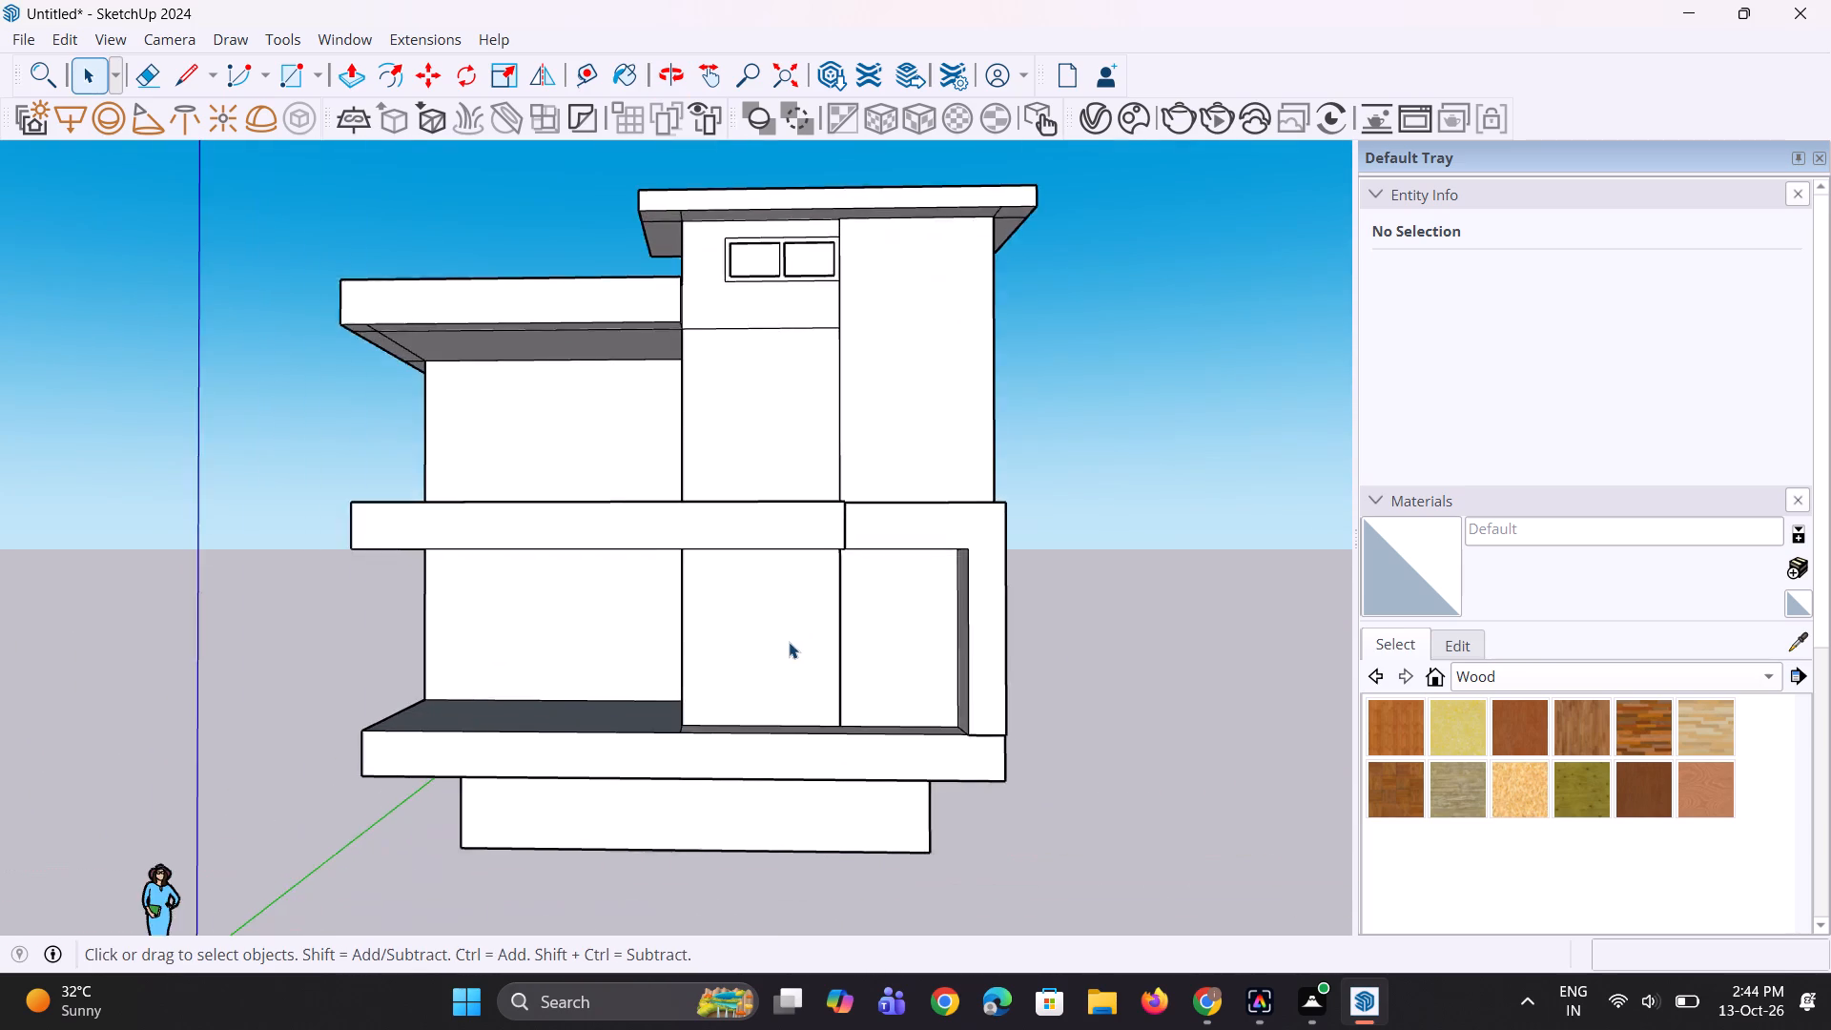
Draw a door-like rectangle about 6' 4" wide and 8' 2" high on the divided wall's section farther from the side pillar.
middle_click_drag(789, 642, 830, 630)
scroll(822, 584, "up", 1)
key("r")
scroll(753, 611, "up", 1)
middle_click_drag(752, 611, 705, 603)
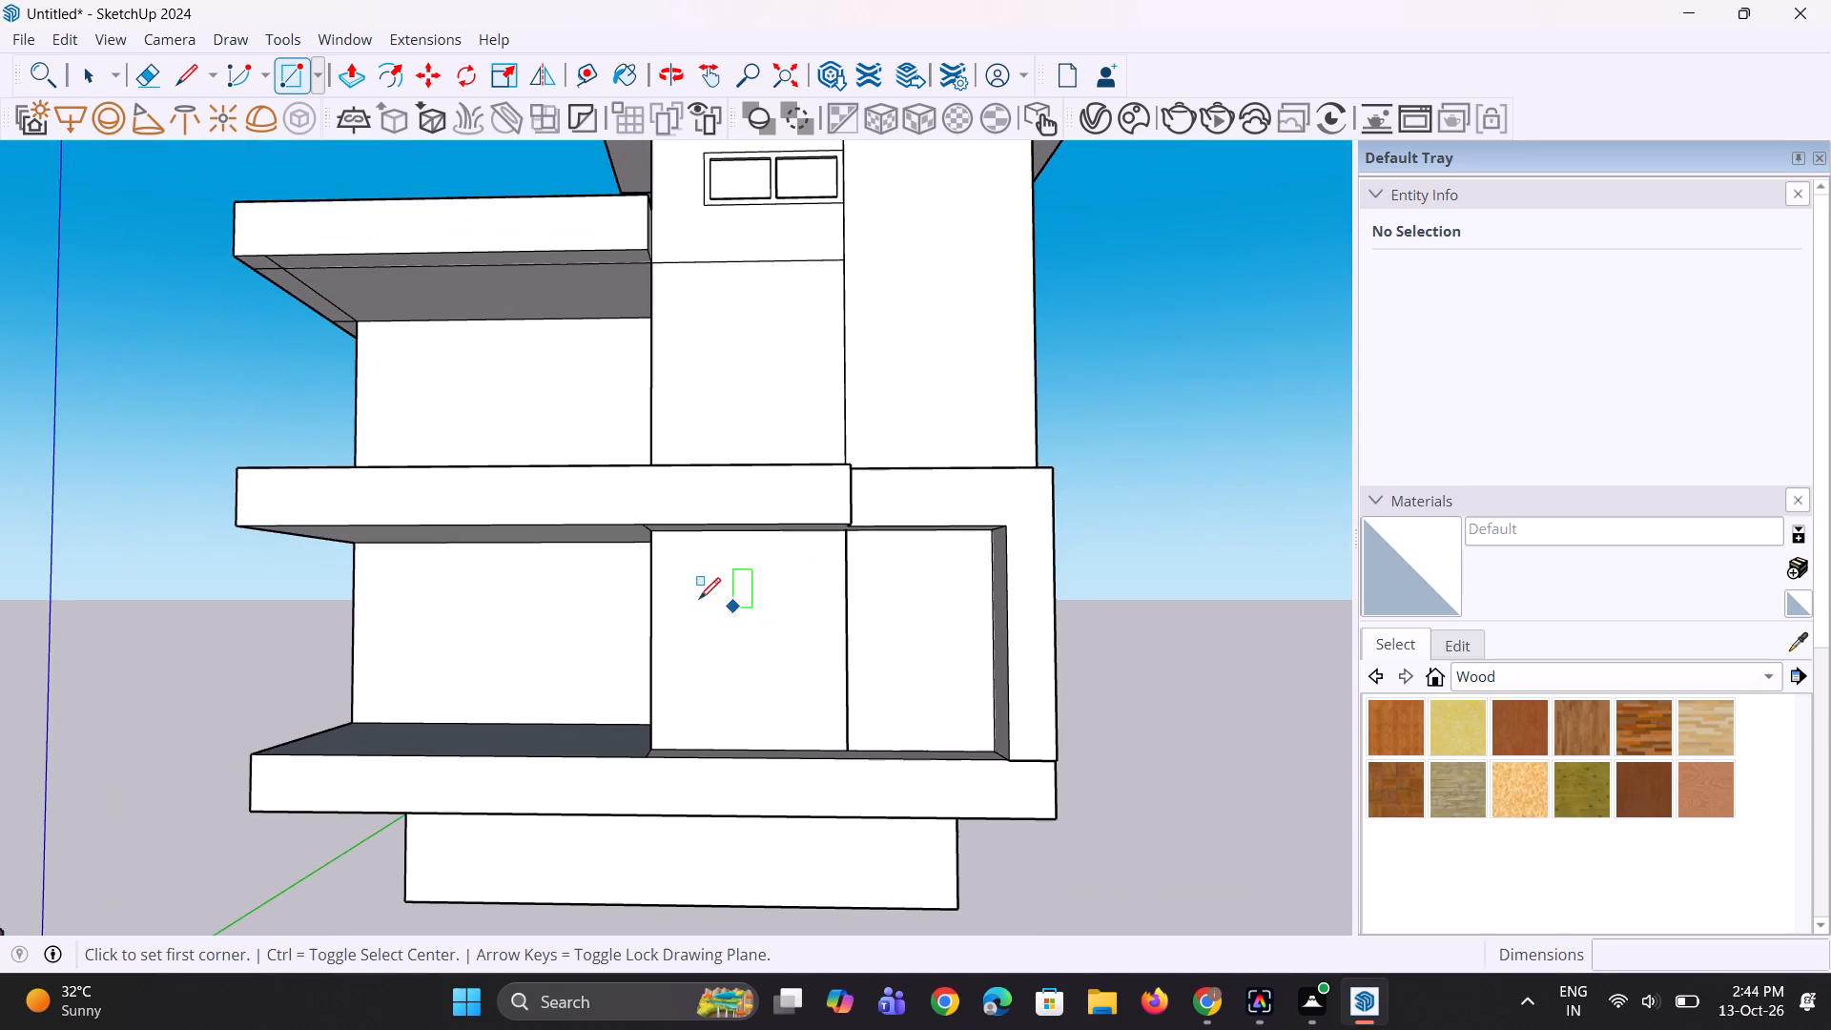
left_click(683, 570)
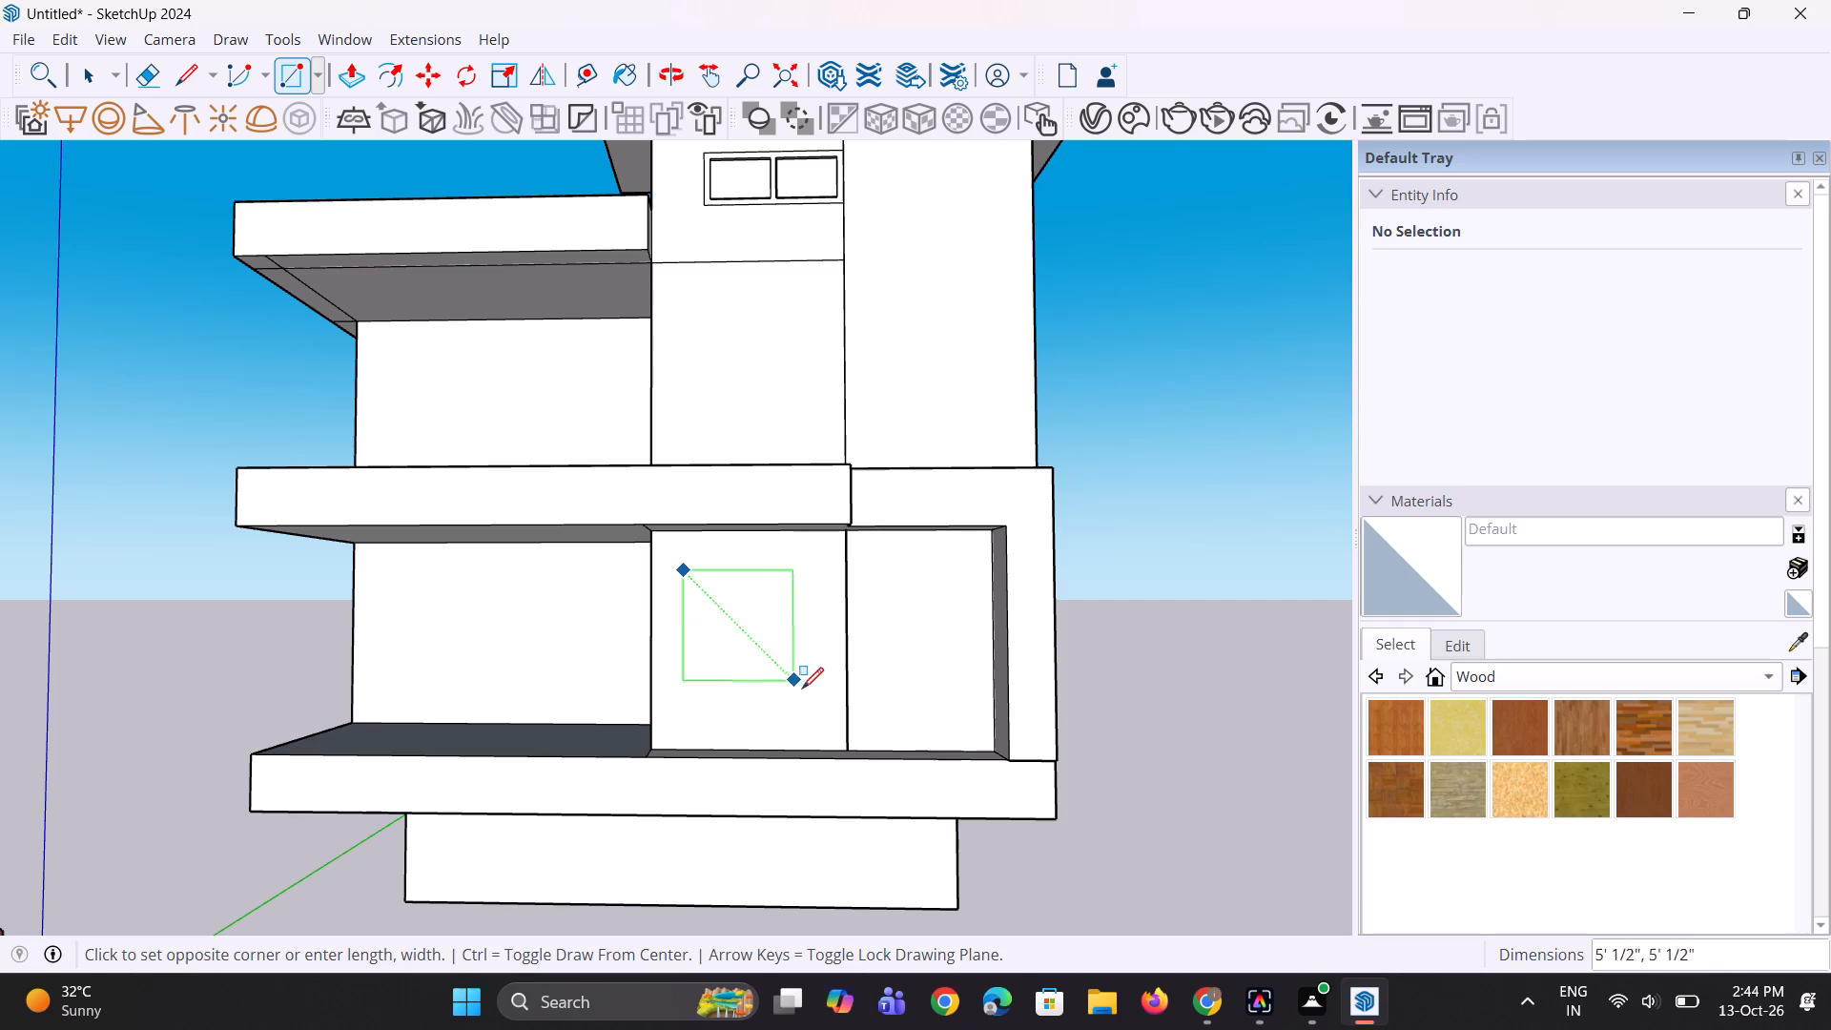
left_click(825, 745)
middle_click_drag(826, 743, 834, 803)
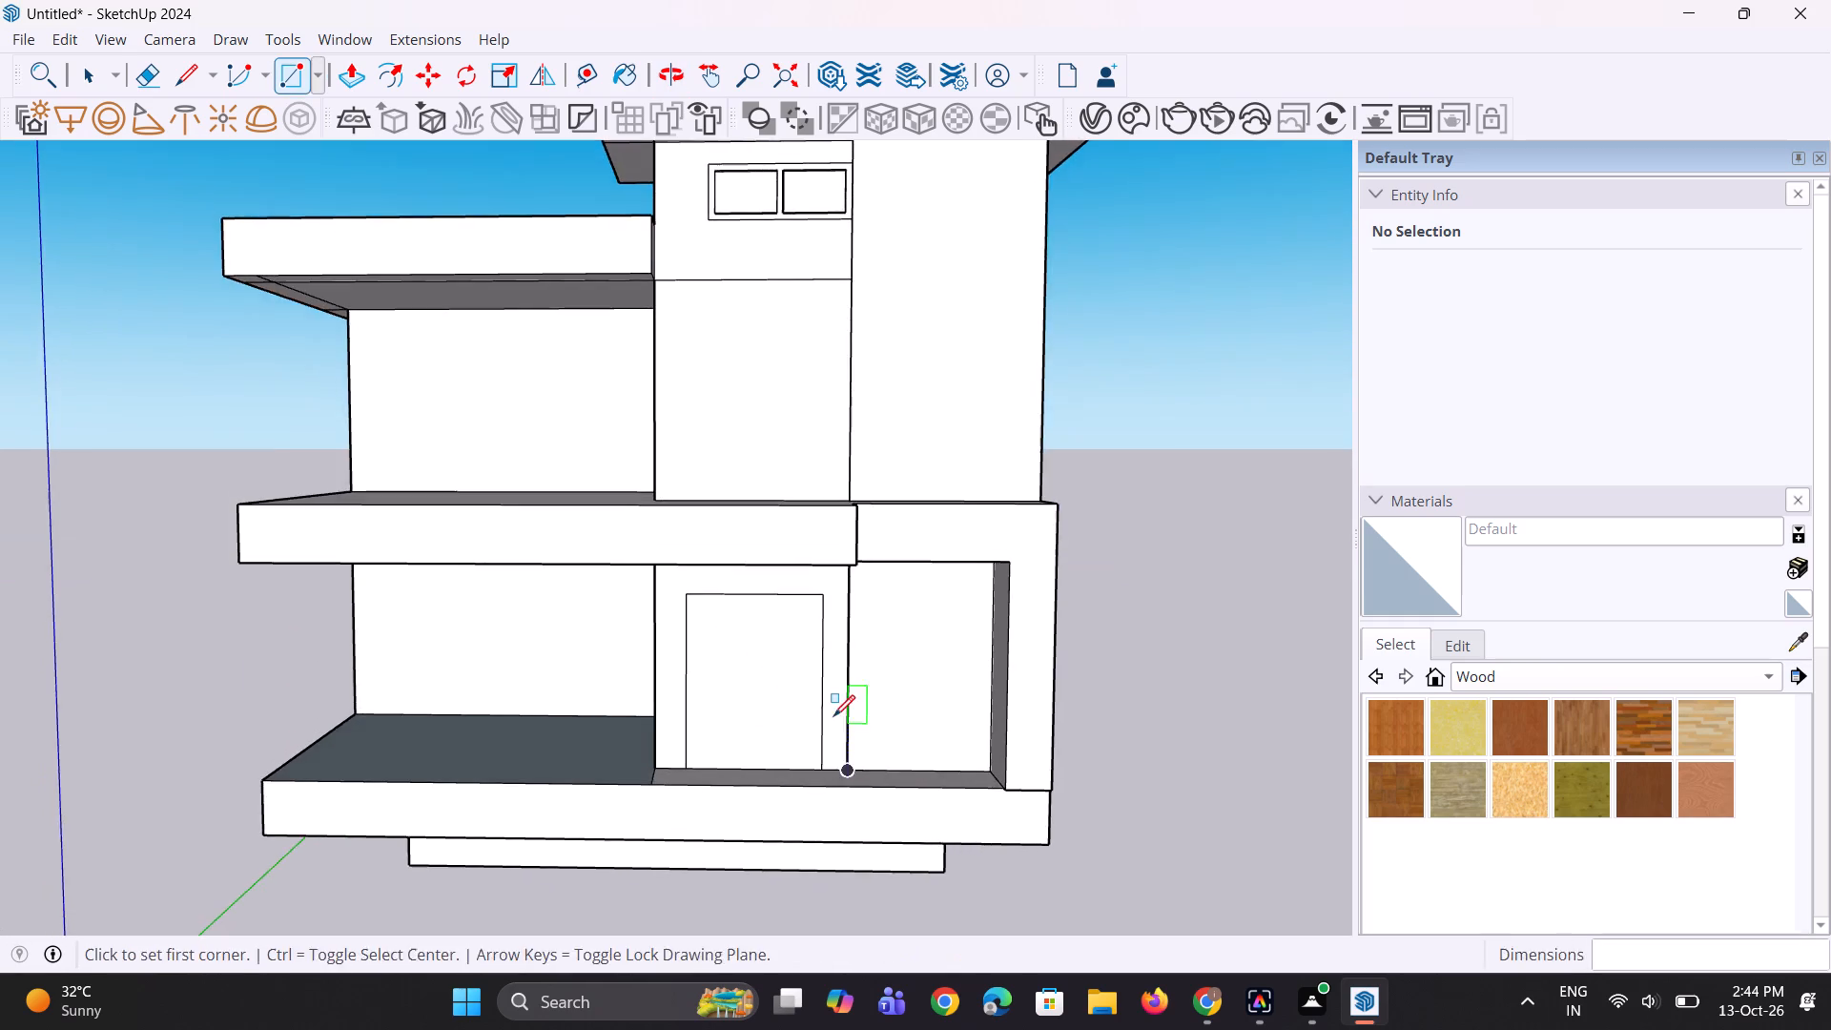
key("space")
scroll(833, 716, "up", 2)
key("space")
Move the door rectangle's vertical edge nearest the dividing line slightly inward to narrow the outline.
scroll(800, 684, "down", 3)
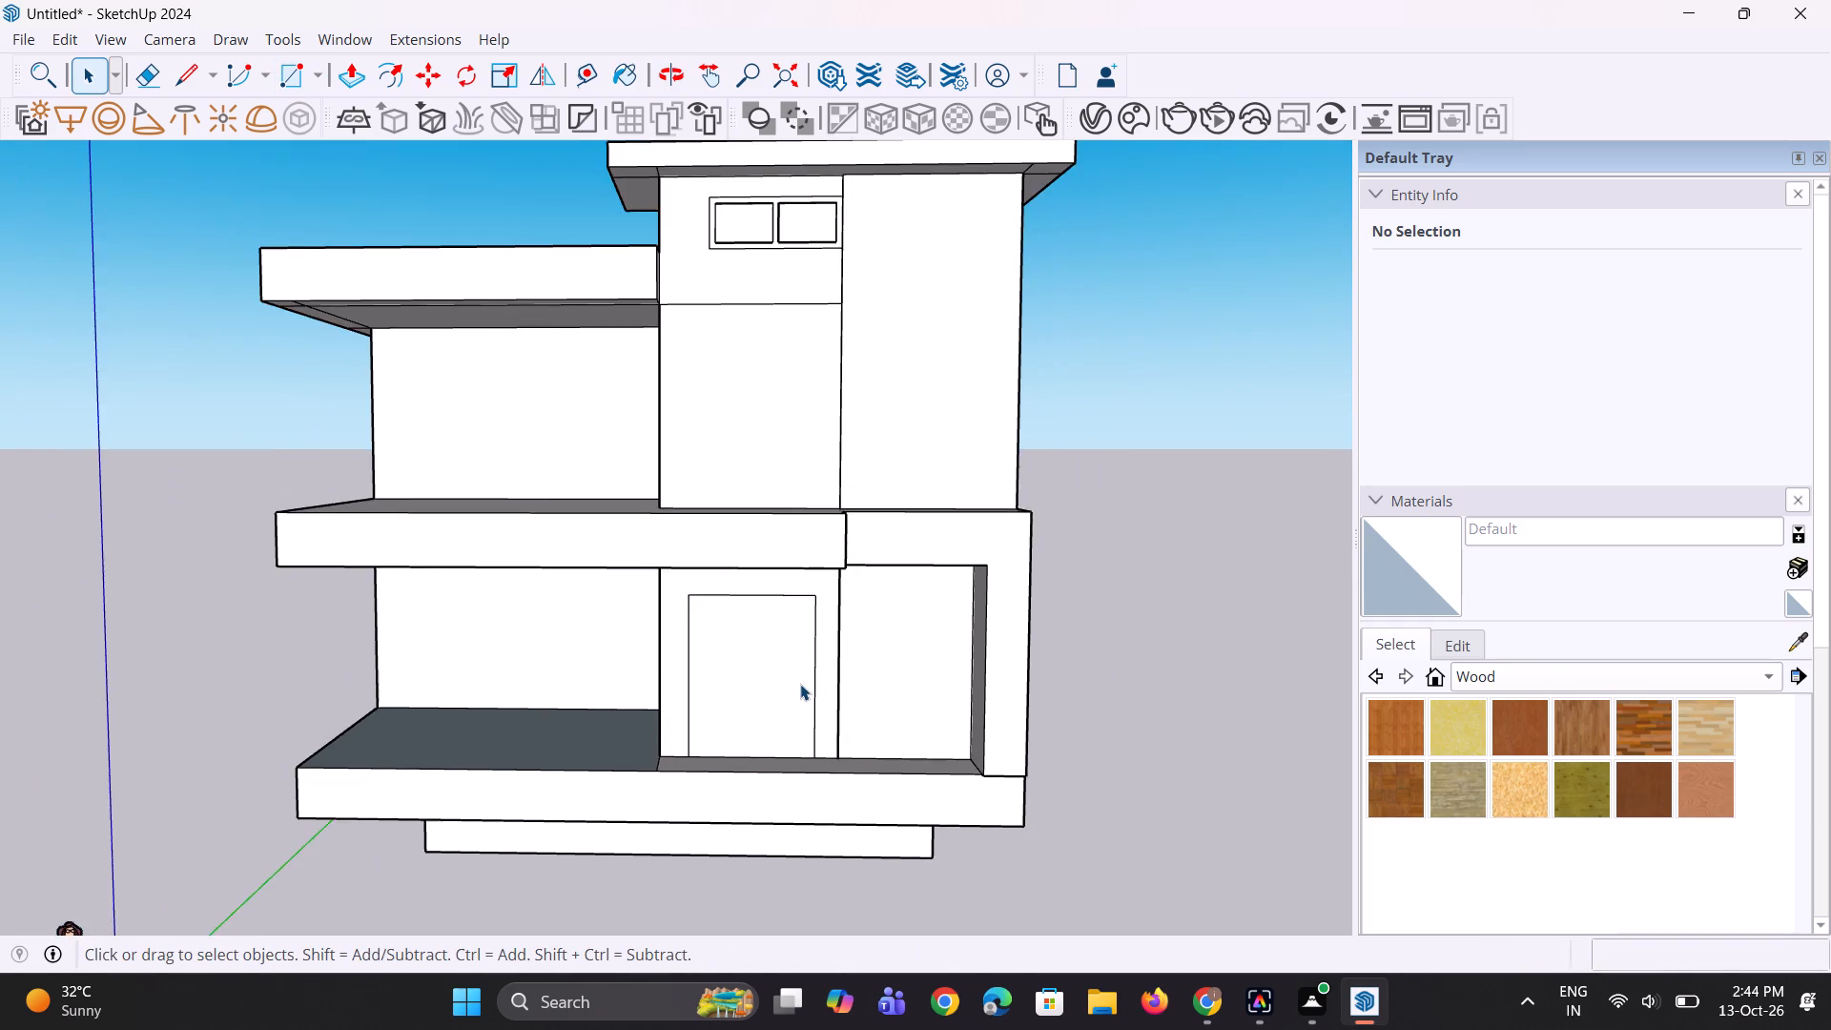
scroll(800, 684, "down", 1)
middle_click_drag(800, 684, 787, 648)
scroll(798, 633, "up", 2)
left_click(816, 632)
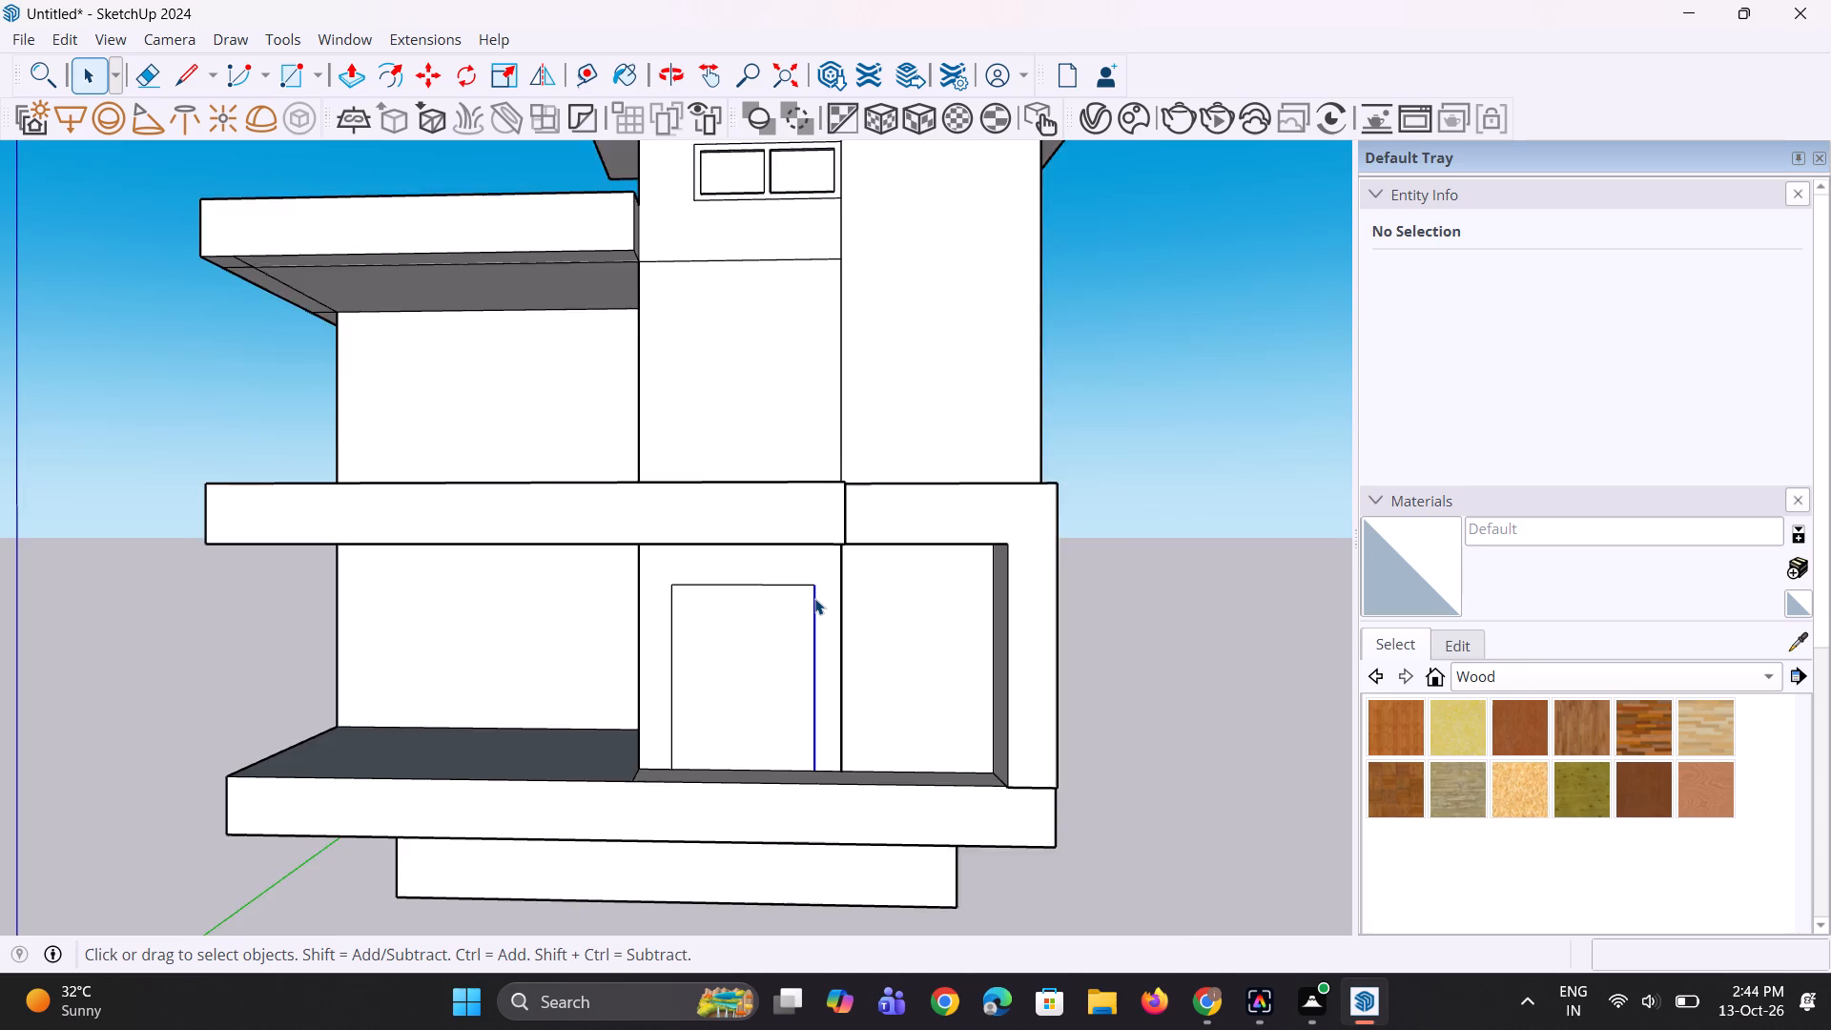
scroll(814, 597, "up", 5)
key("m")
left_click(806, 576)
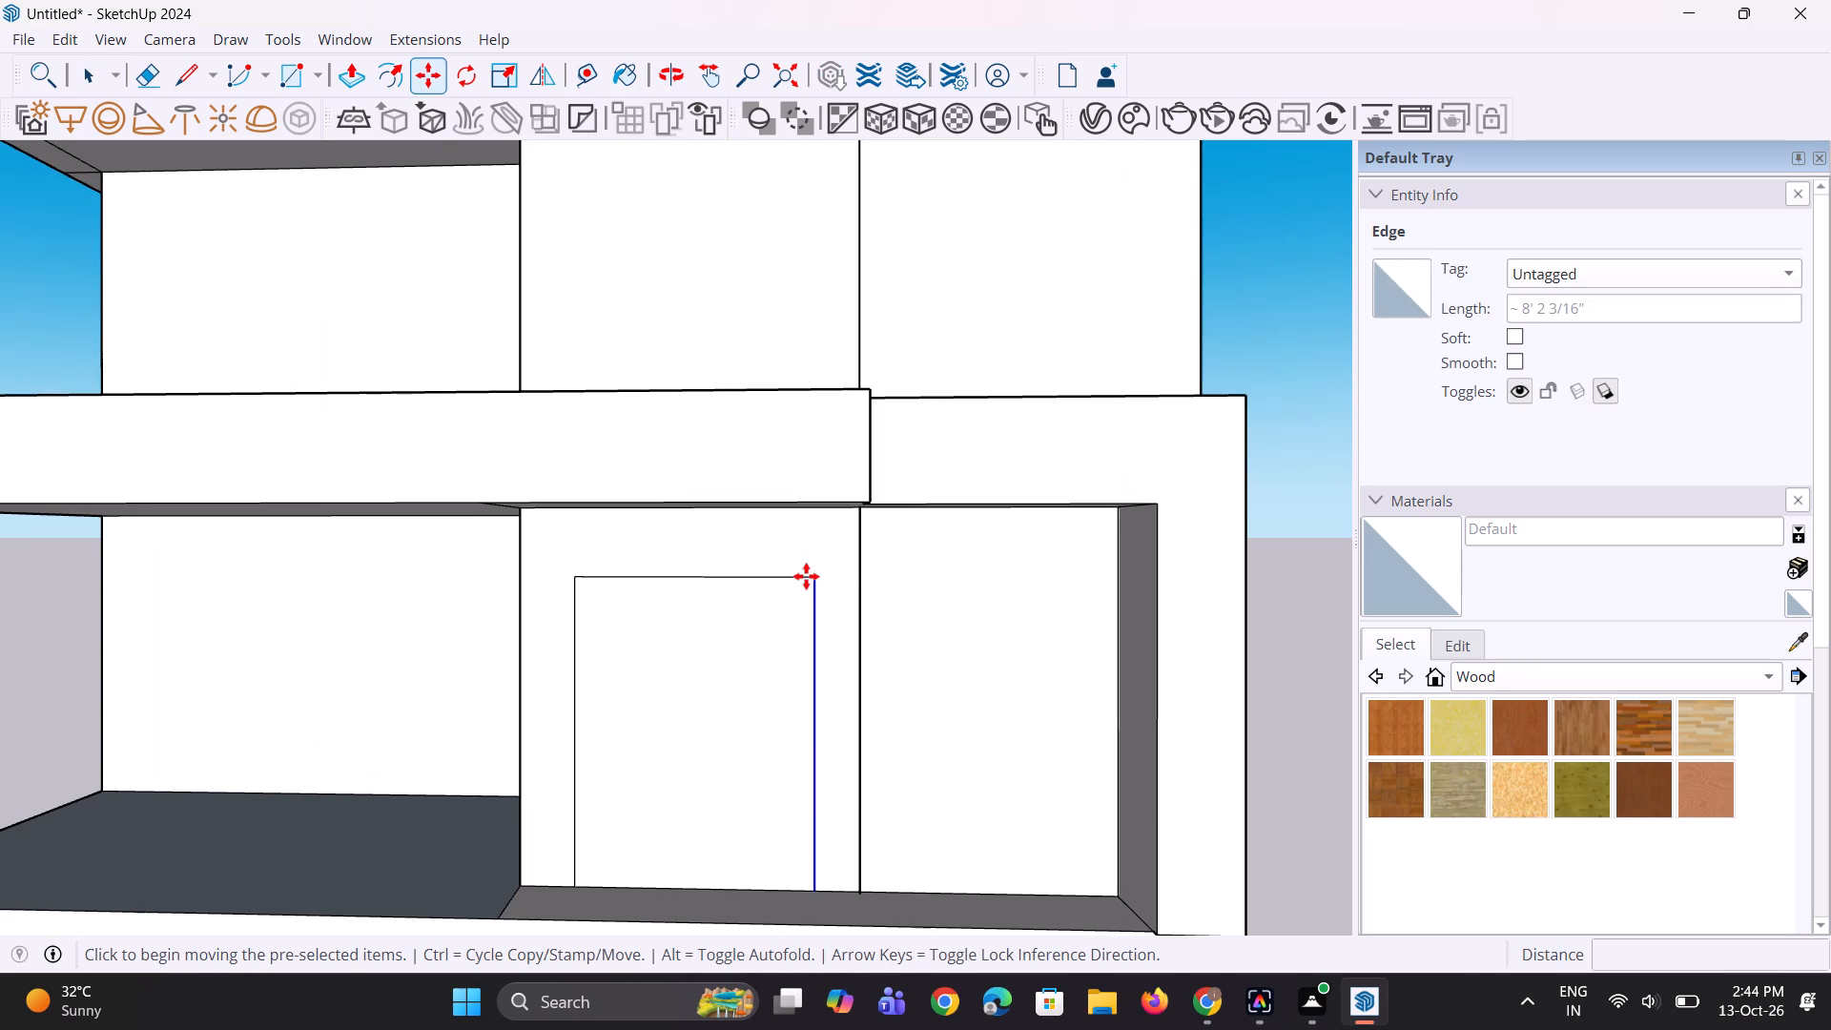
left_click(805, 574)
key("space")
key("space")
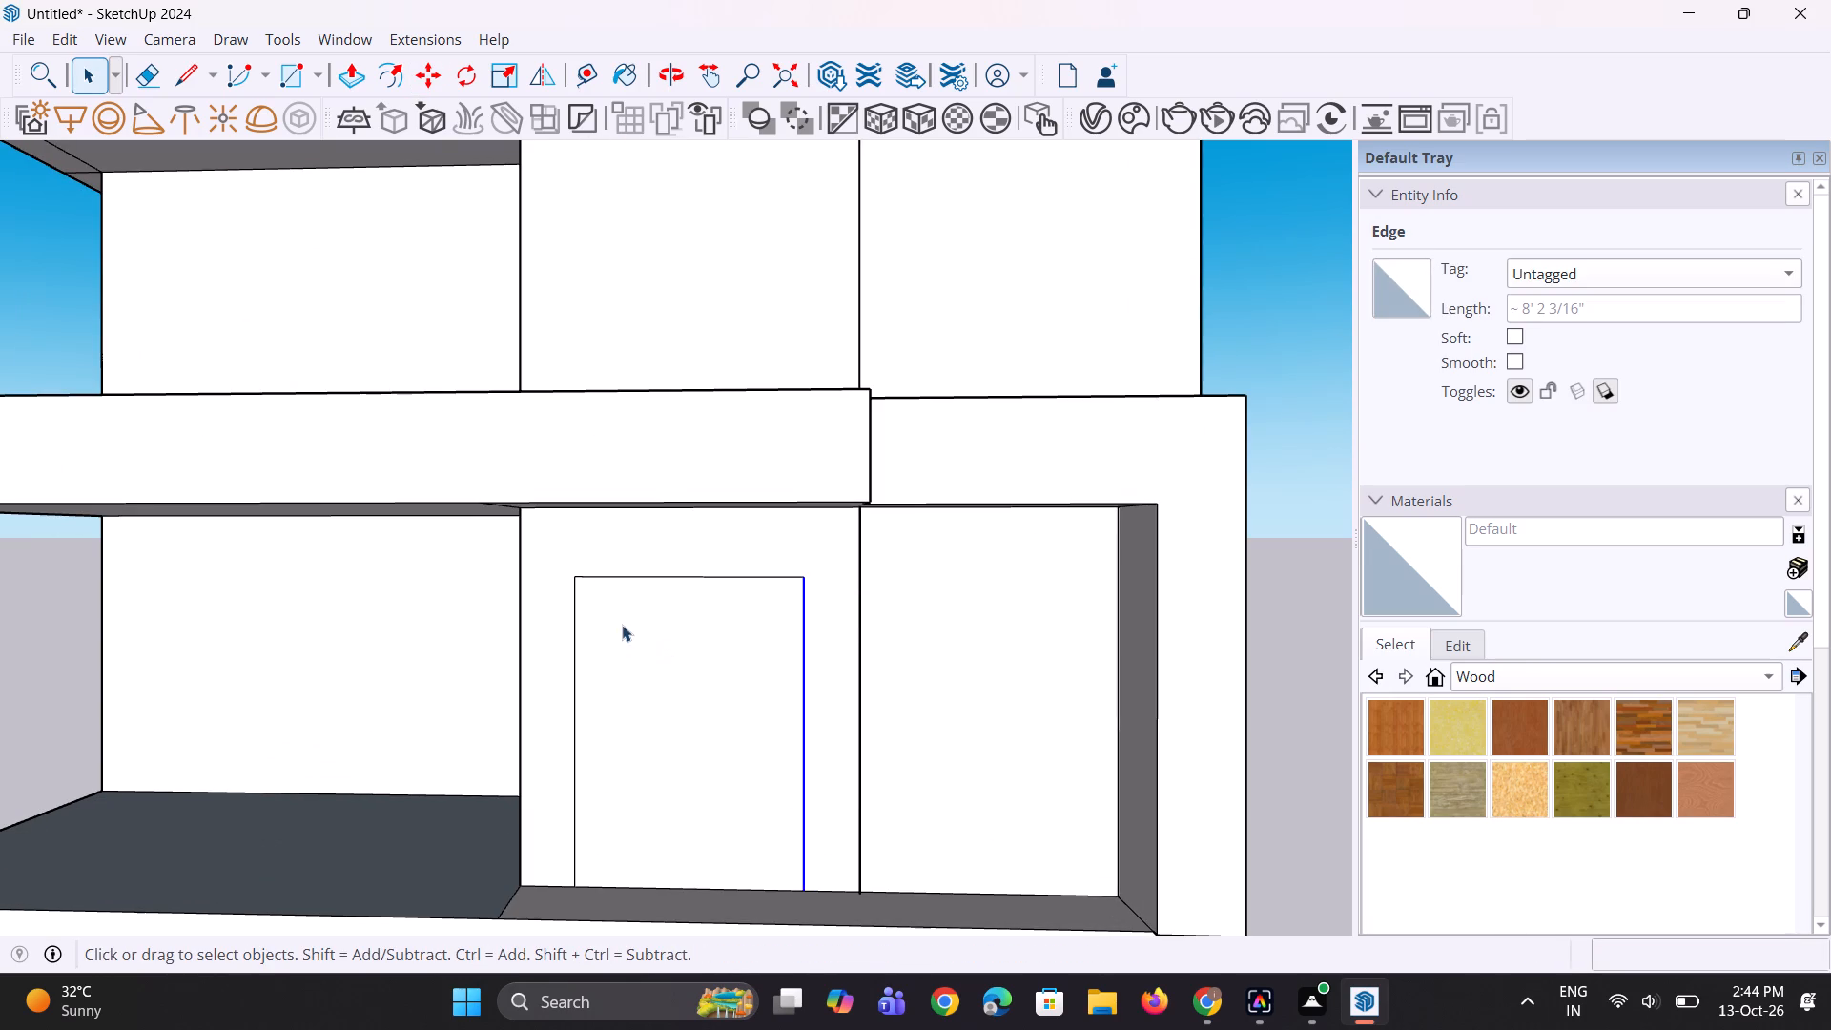
Move the door rectangle's opposite vertical edge inward about 2" along the red axis.
left_click(576, 612)
scroll(579, 587, "up", 2)
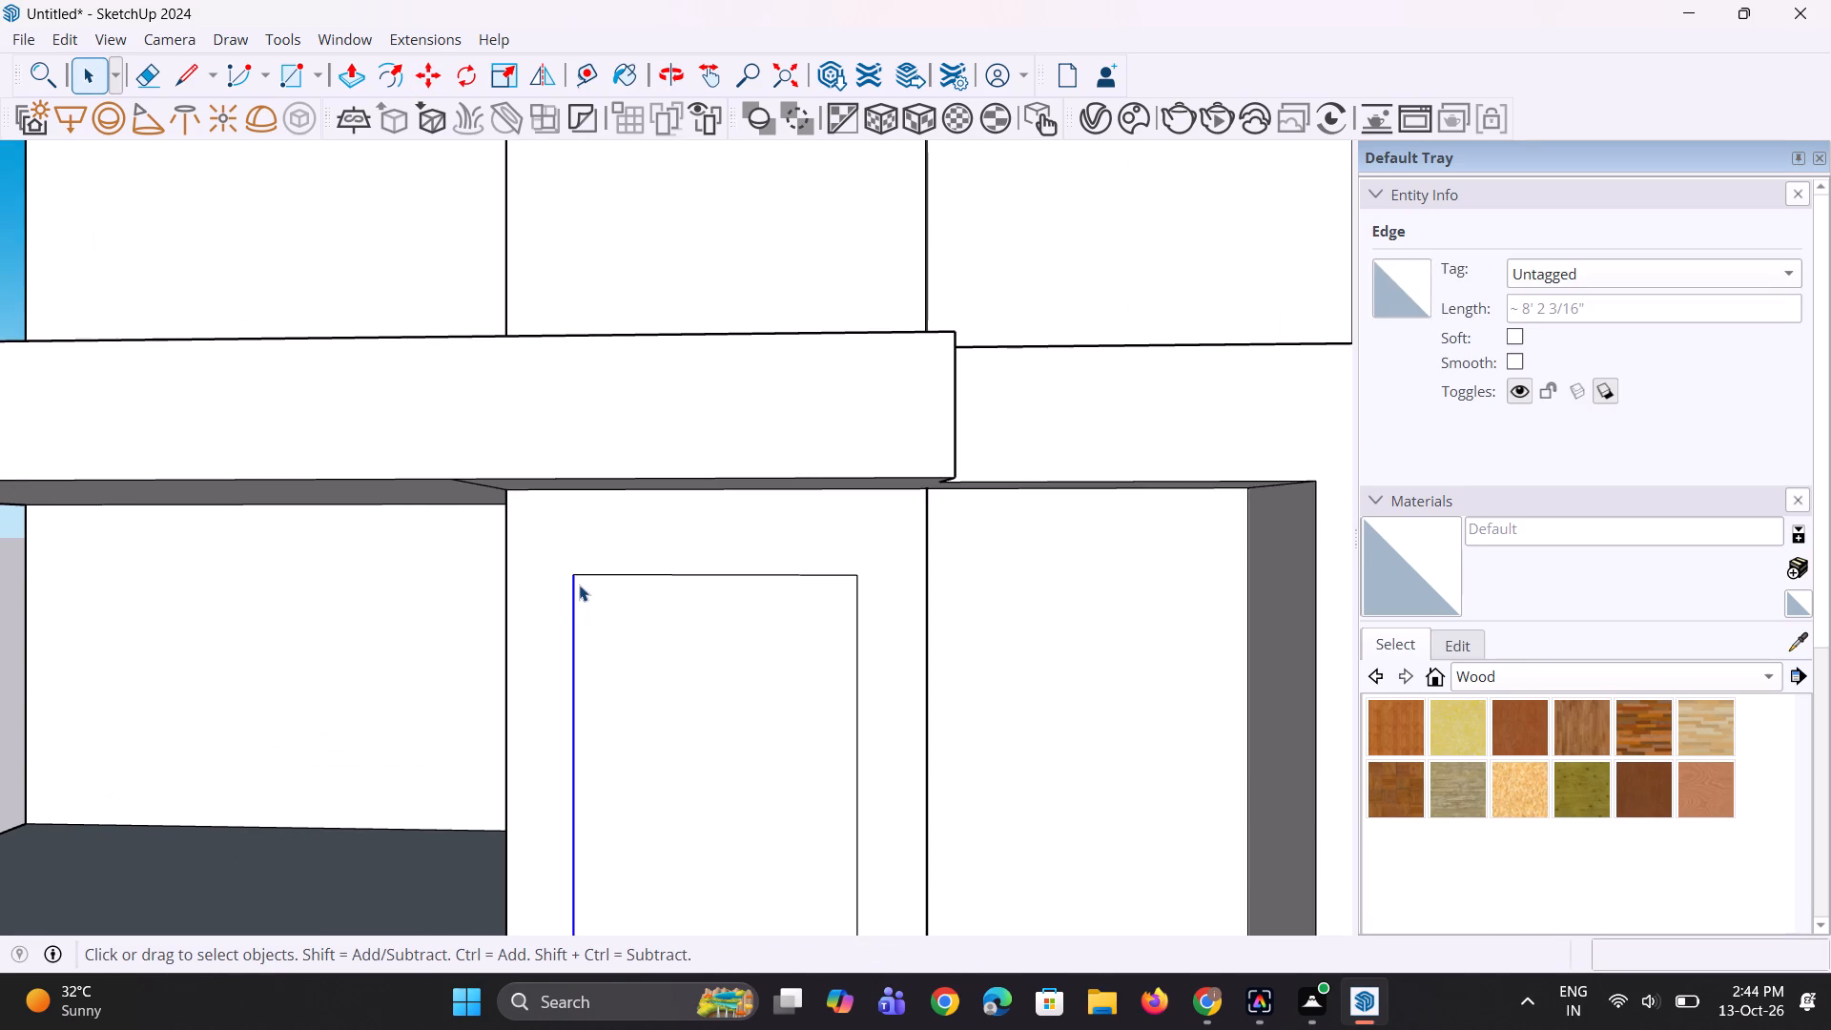
key("m")
left_click(573, 580)
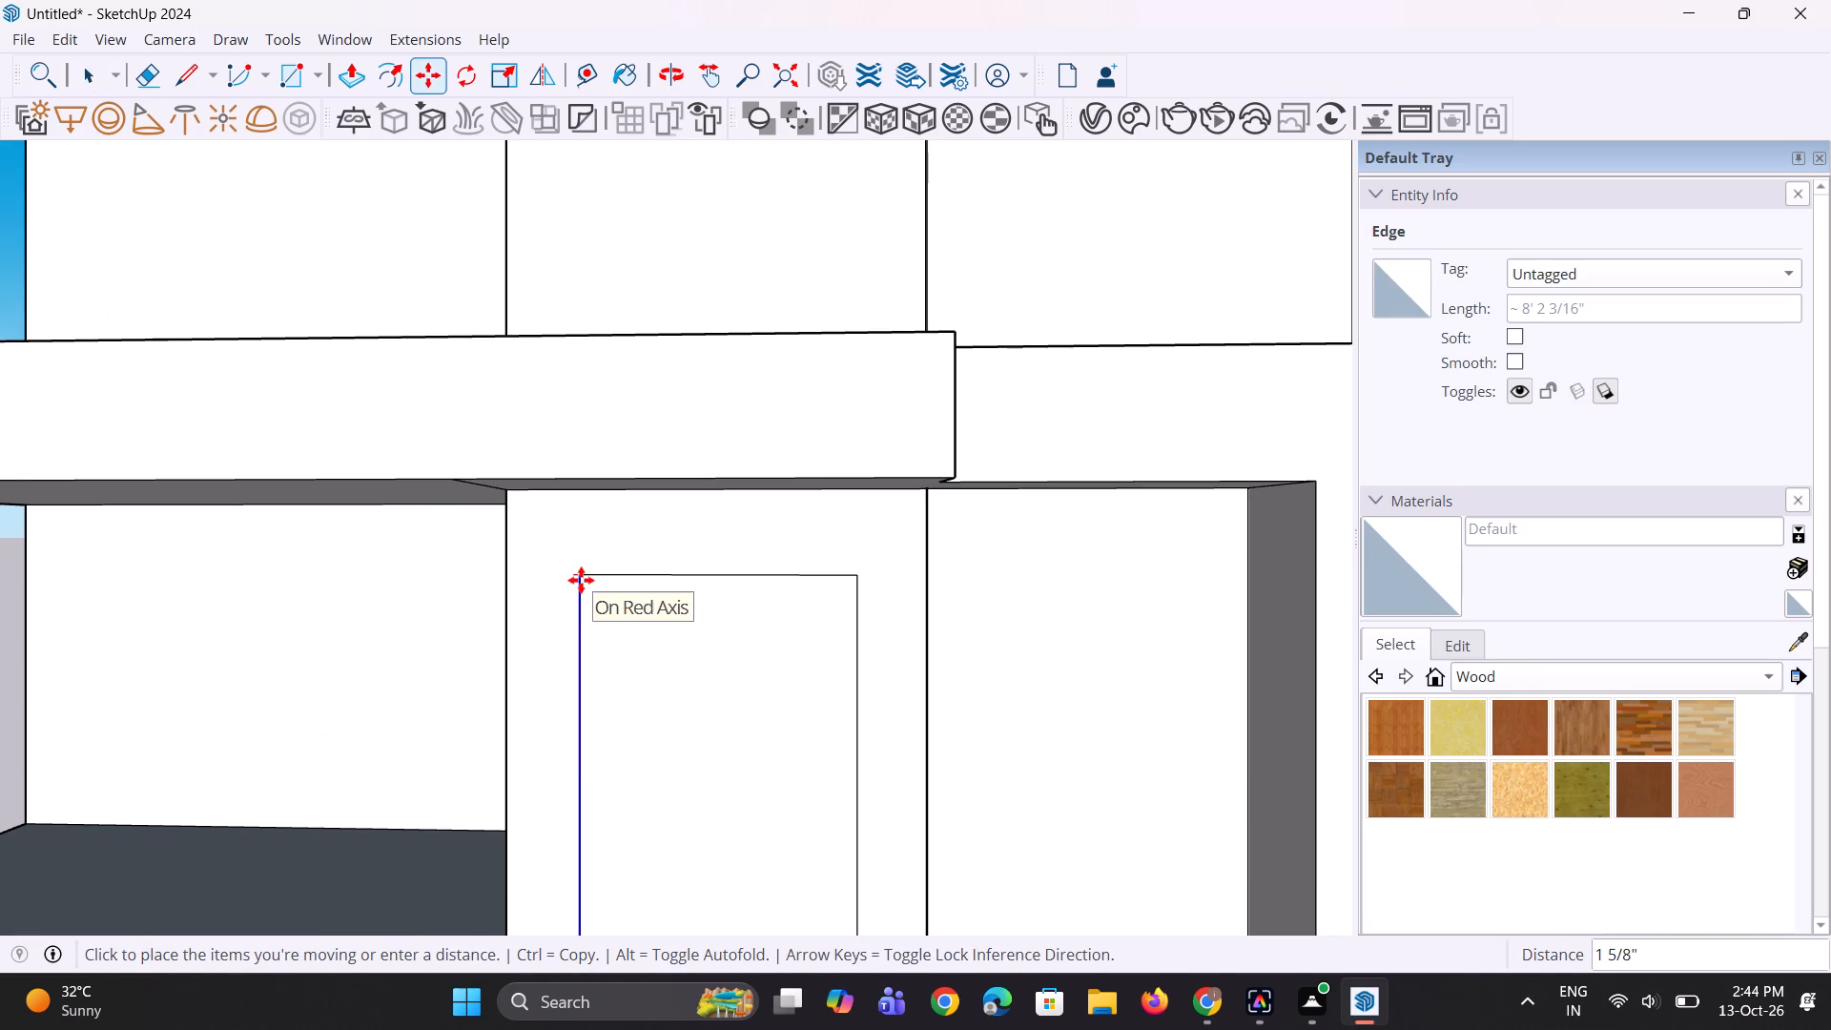
left_click(584, 580)
scroll(584, 580, "down", 10)
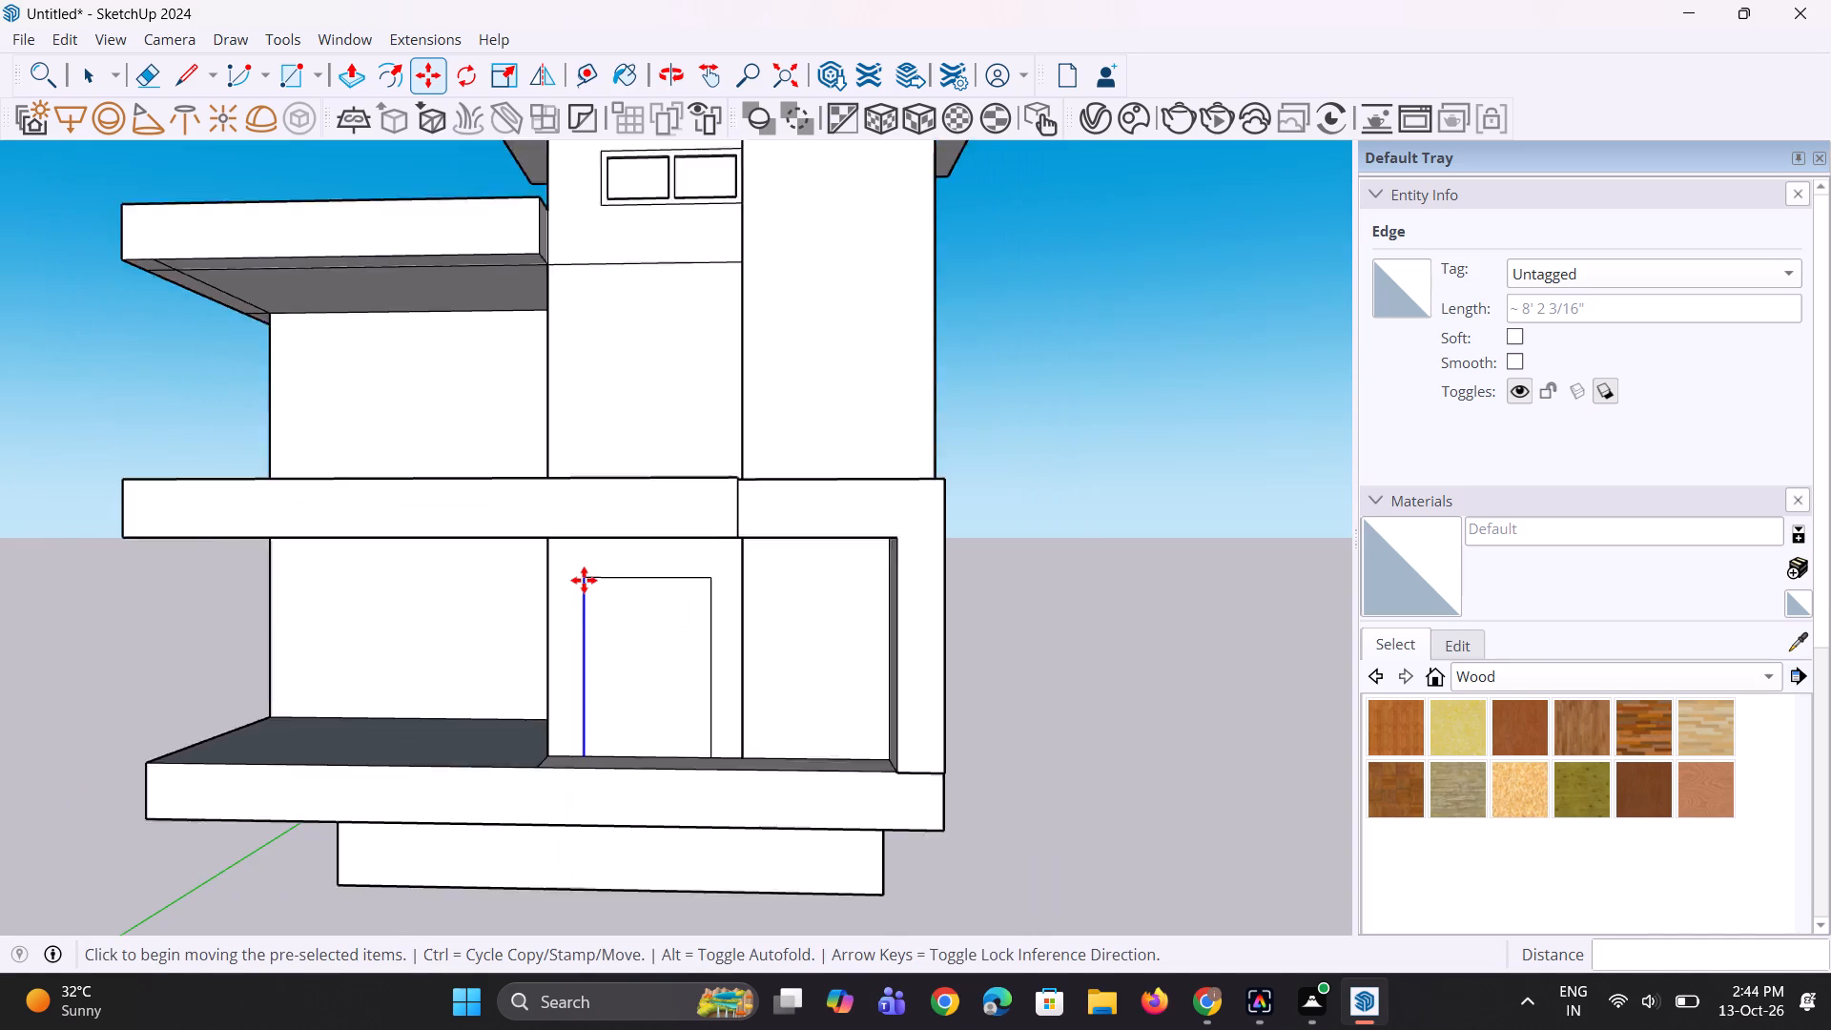
Clear the edge selection and examine the whole front facade with the narrowed door outline.
key("space")
key("space")
left_click(960, 633)
middle_click_drag(796, 691, 770, 684)
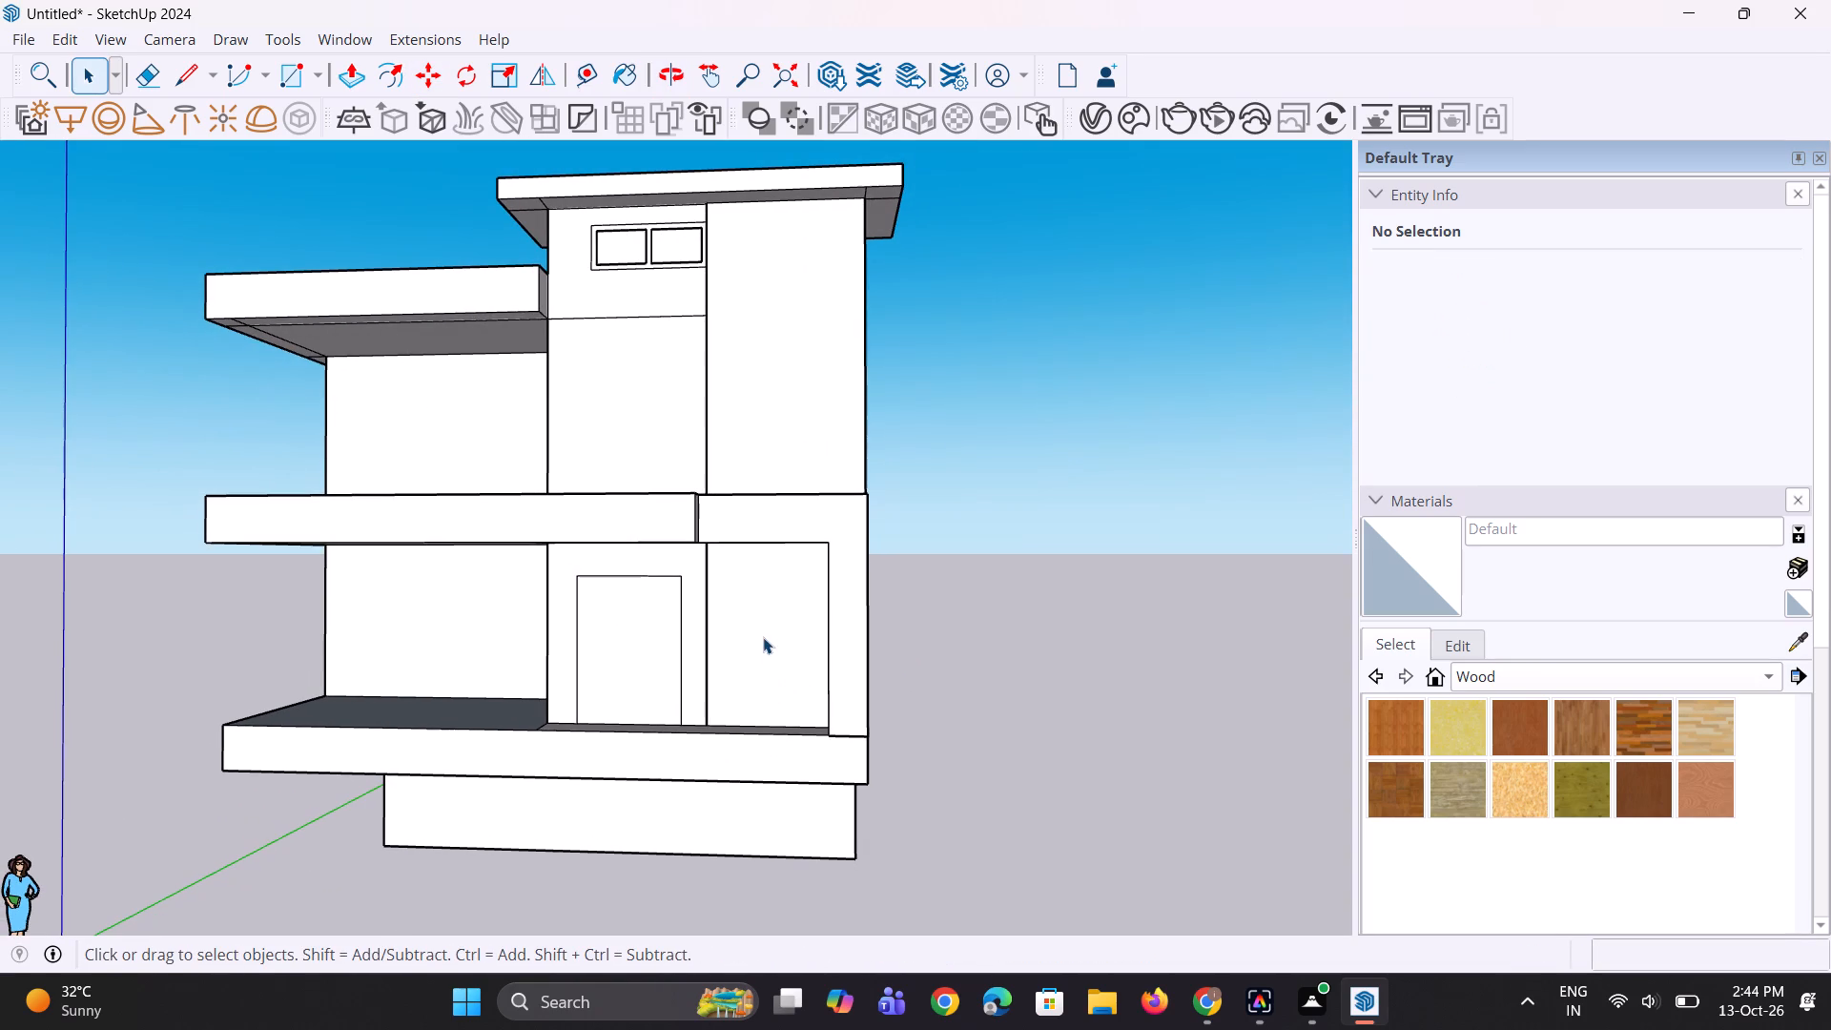
scroll(767, 621, "down", 4)
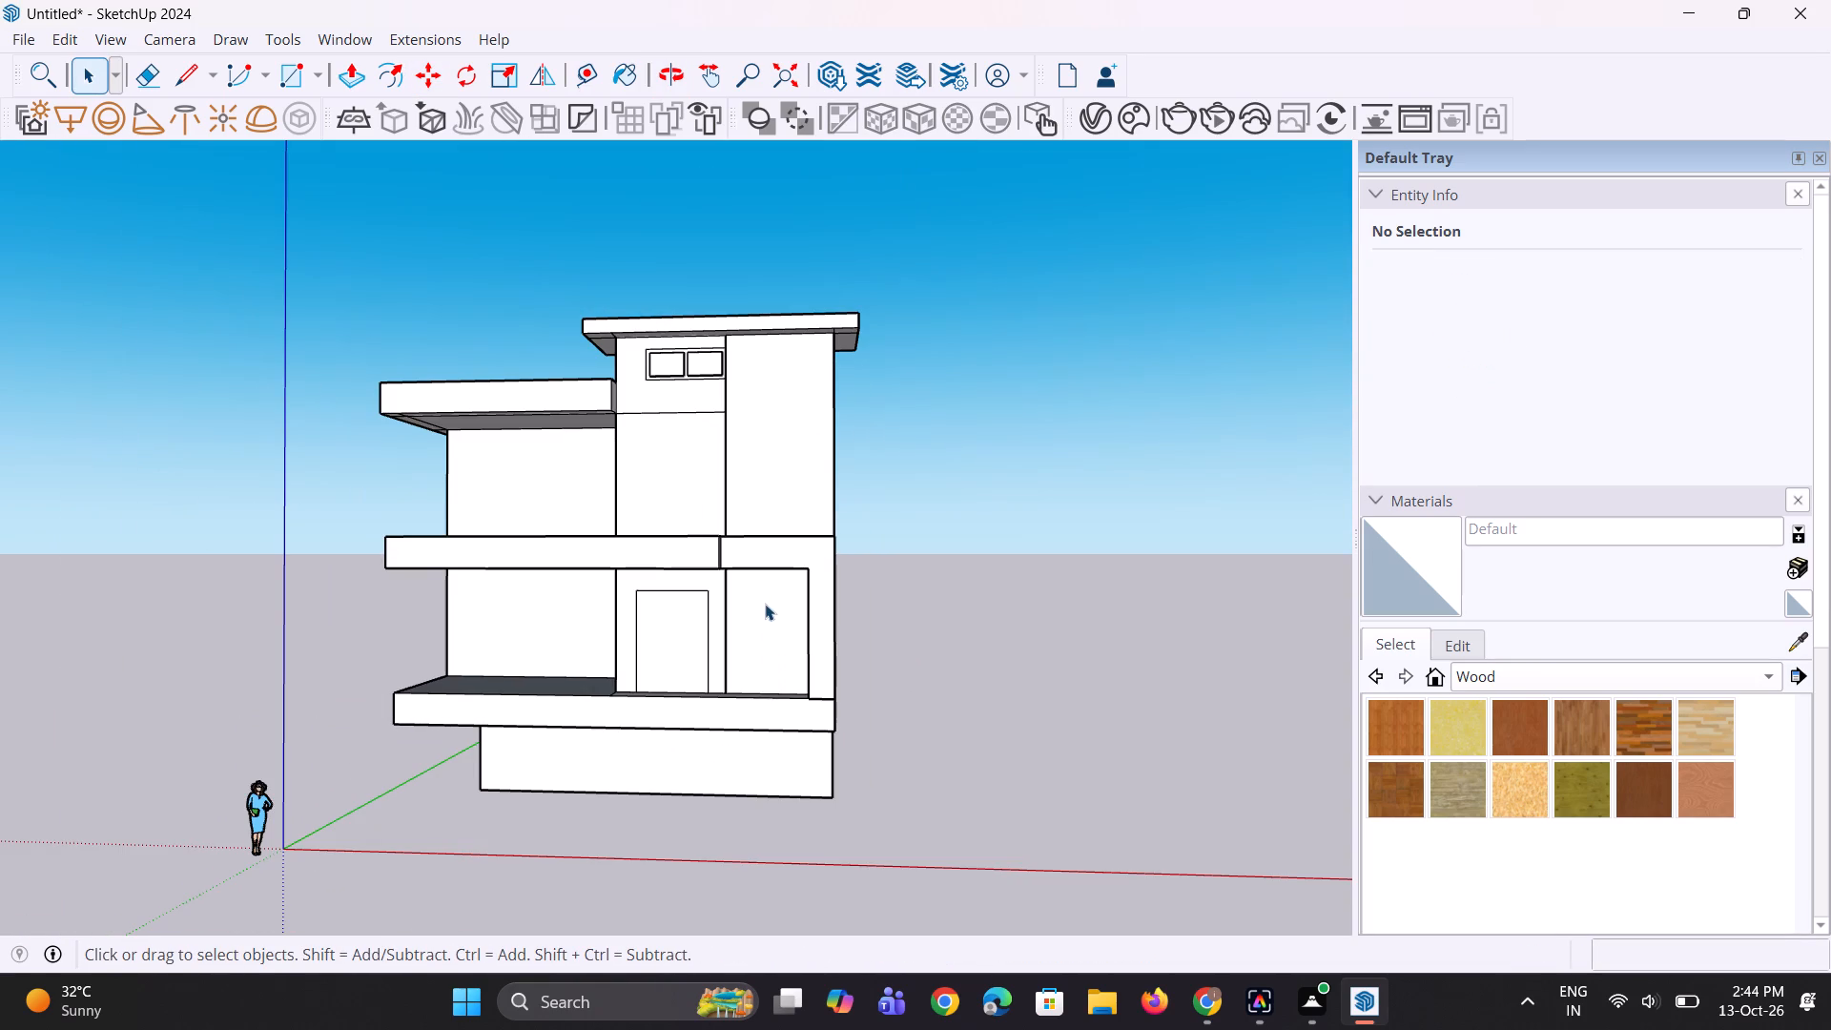
scroll(523, 657, "up", 2)
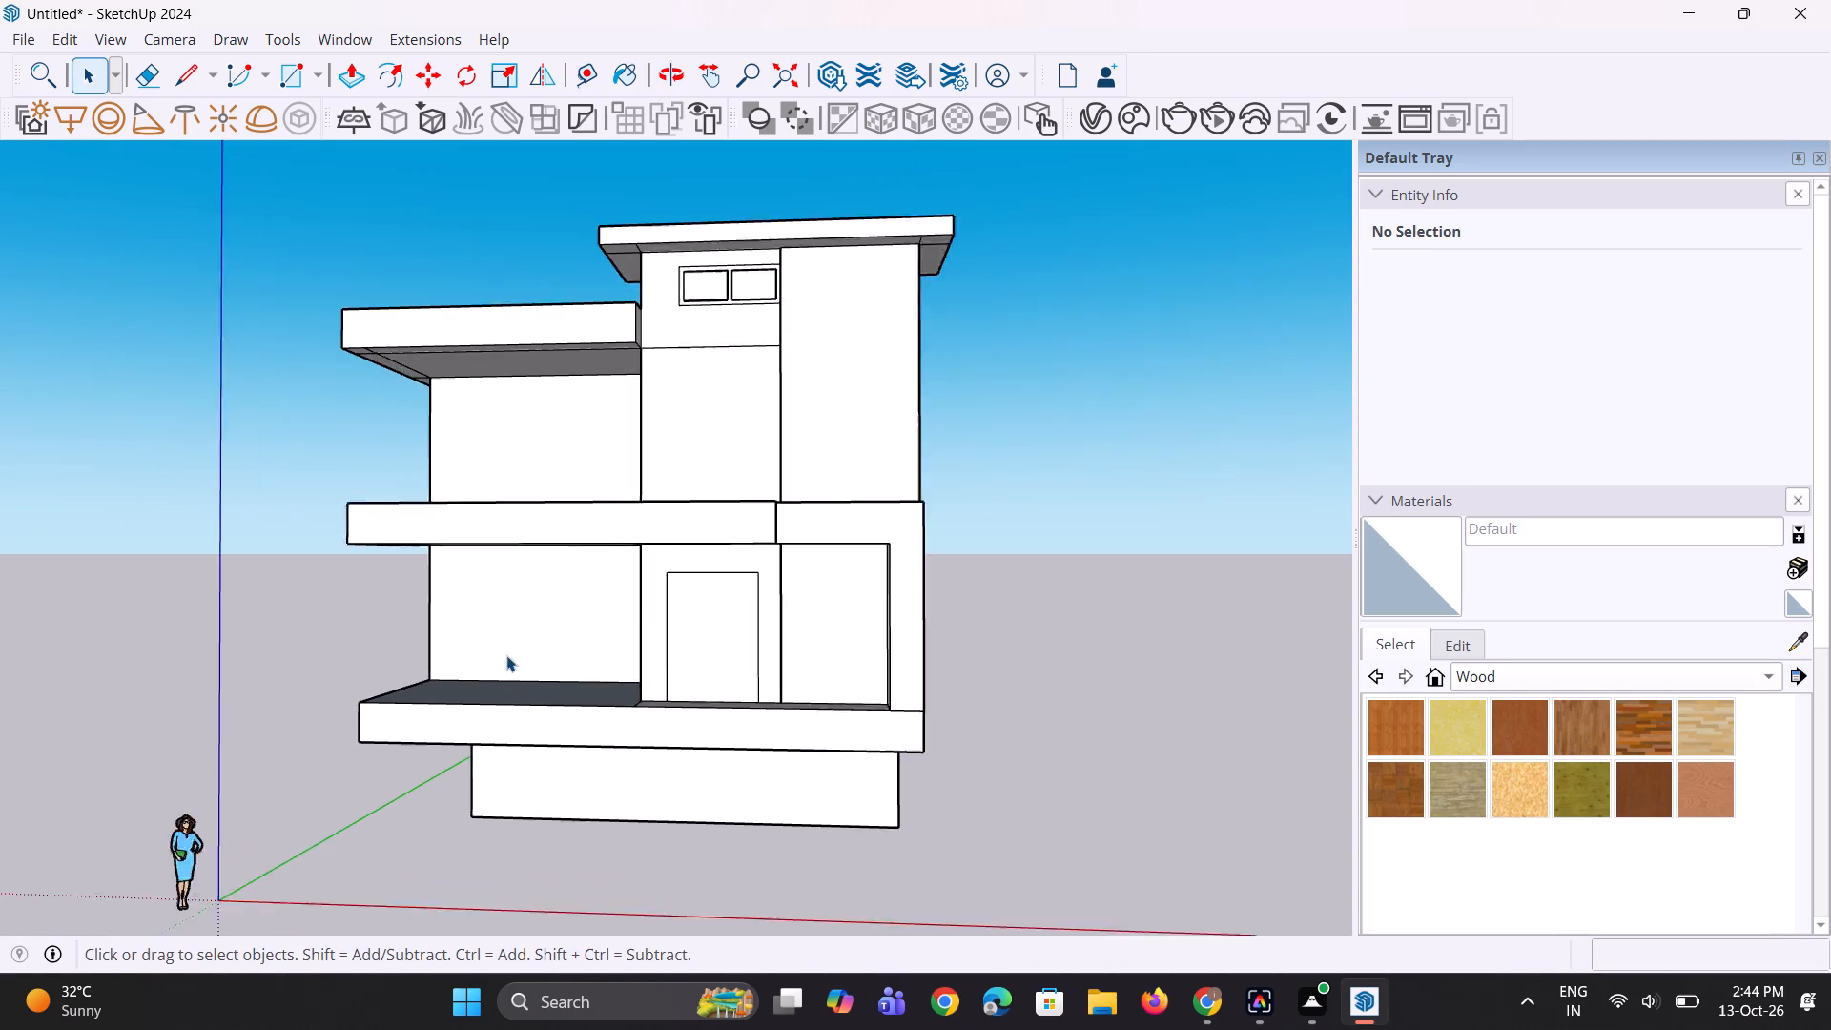
scroll(506, 655, "up", 1)
middle_click_drag(429, 663, 529, 677)
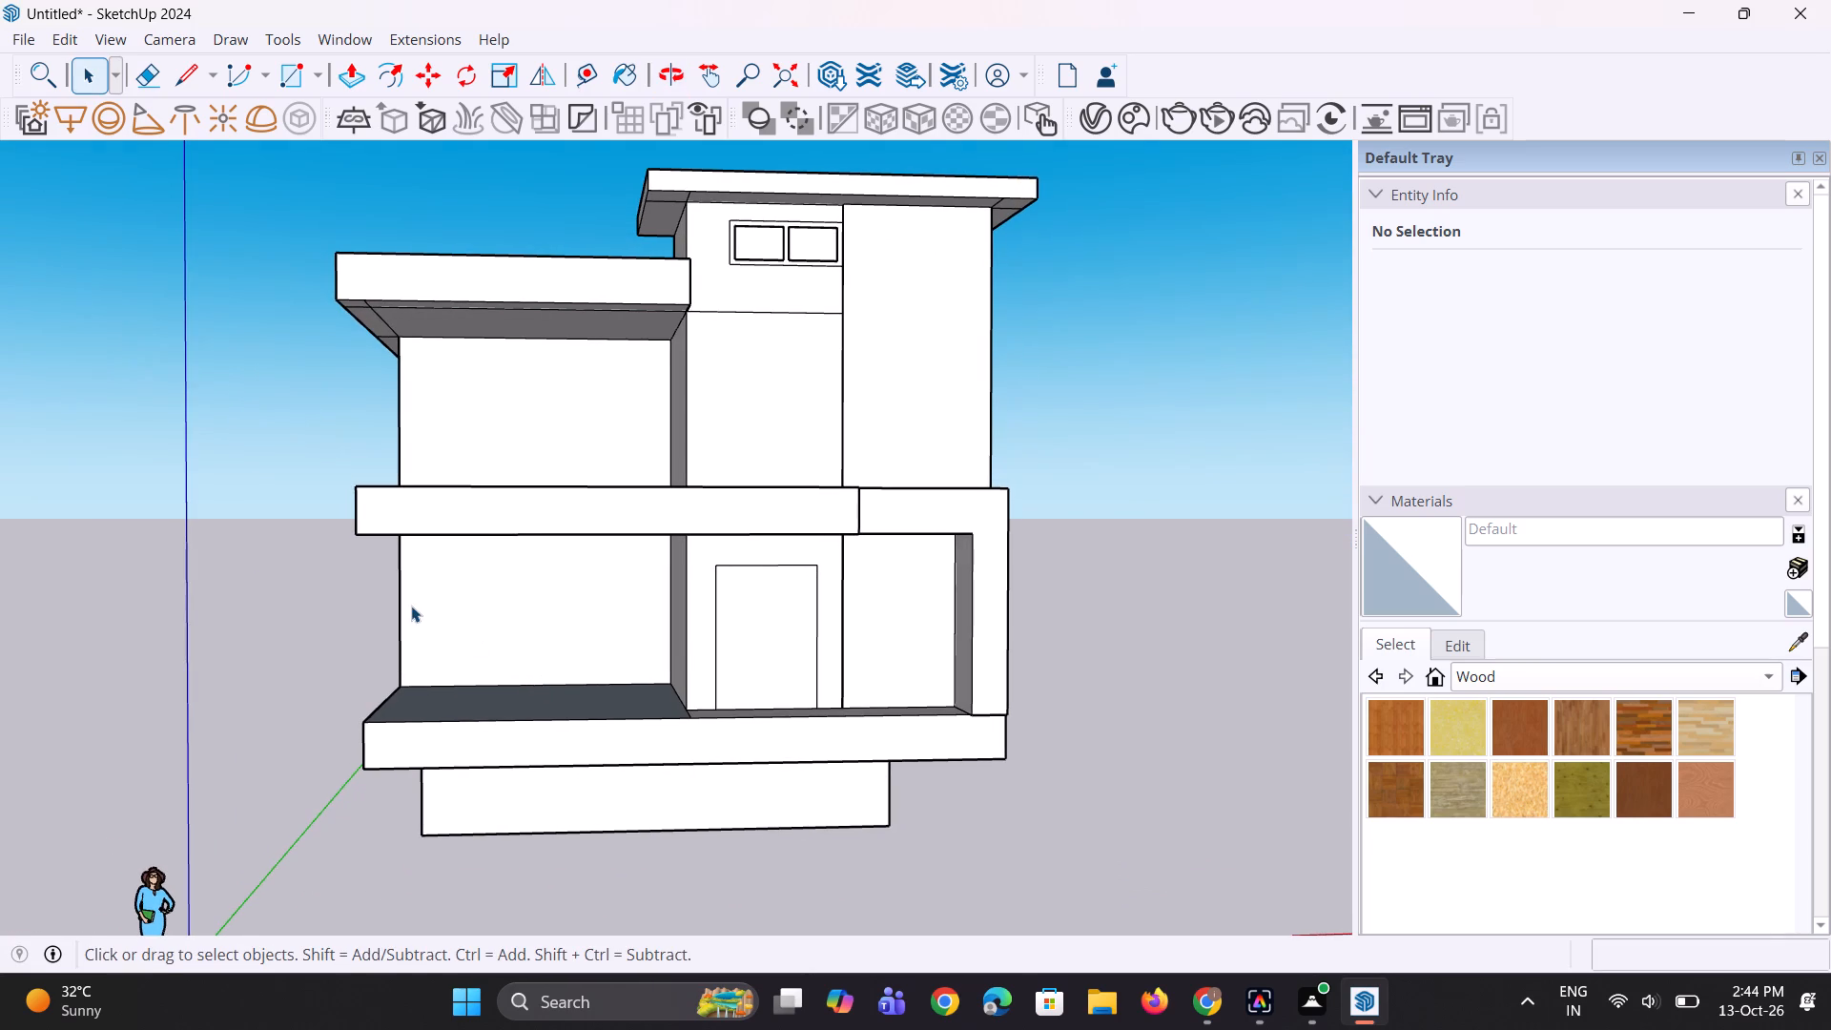
Copy the outer vertical edges of the middle- and upper-level recessed walls about 1' 7" inward along the red axis.
scroll(411, 606, "up", 1)
left_click(402, 587)
scroll(402, 587, "up", 3)
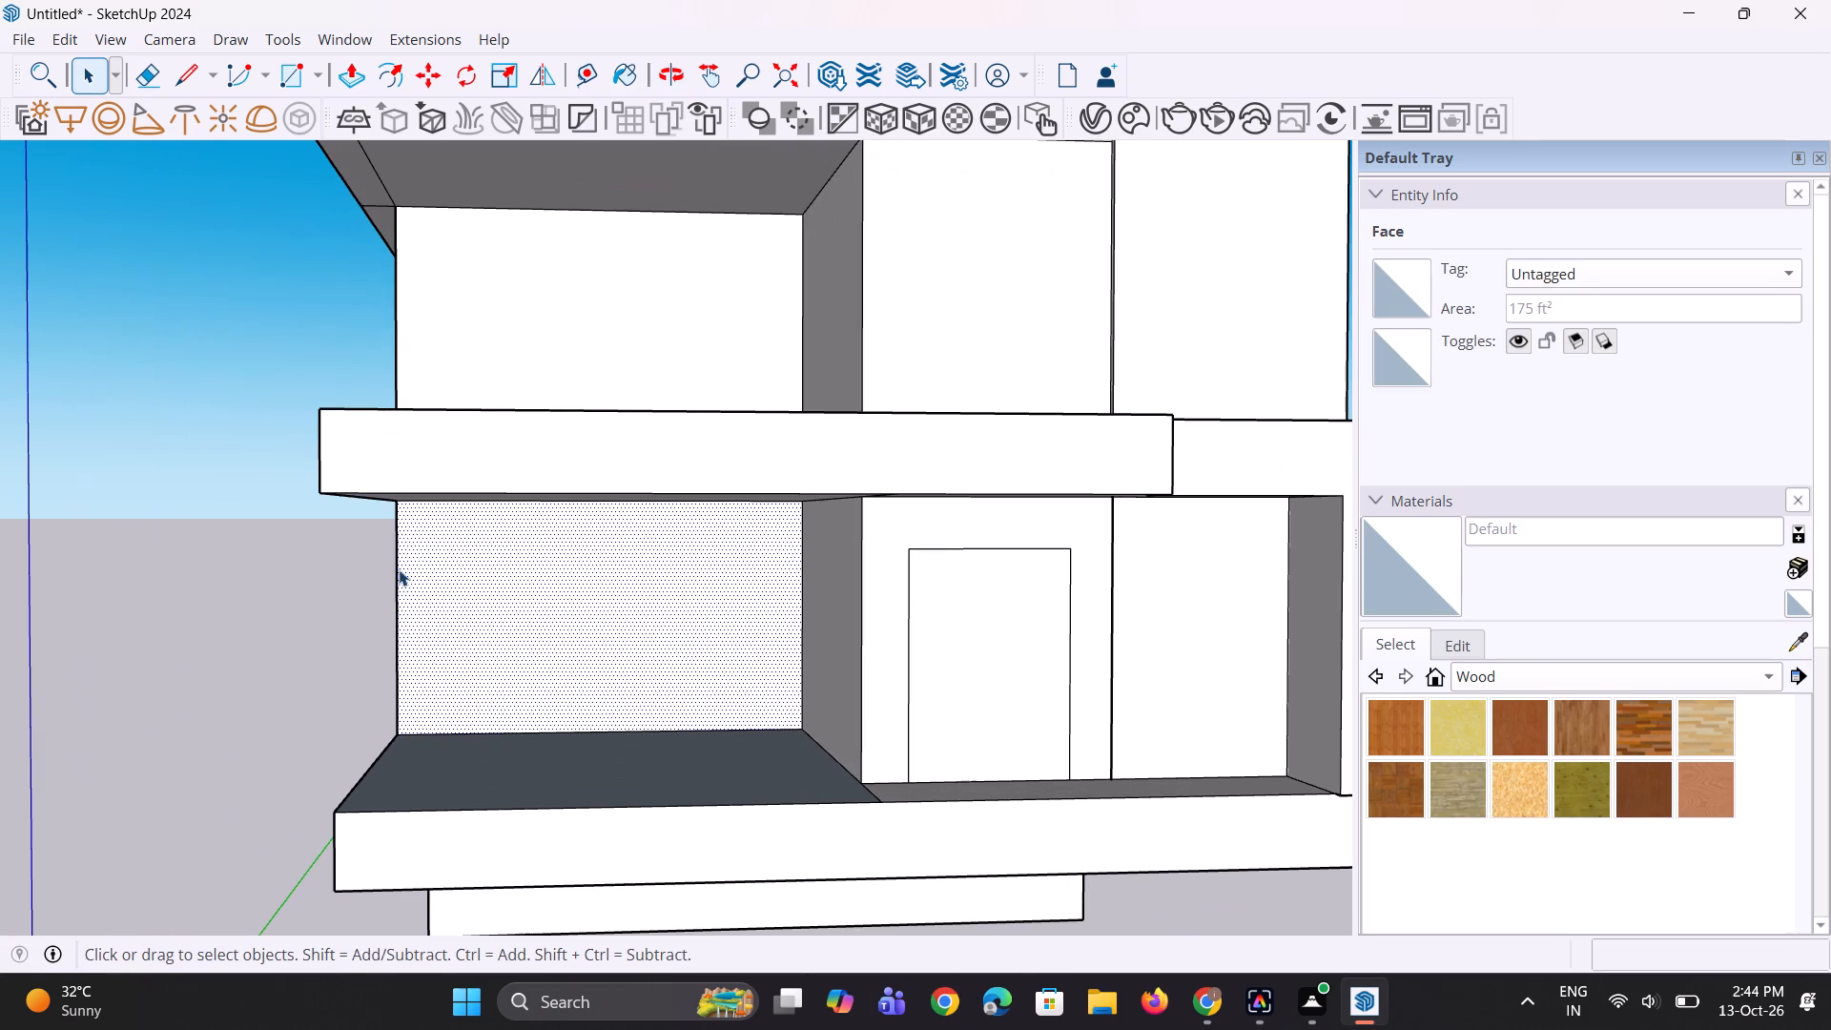
left_click(393, 566)
scroll(399, 369, "up", 2)
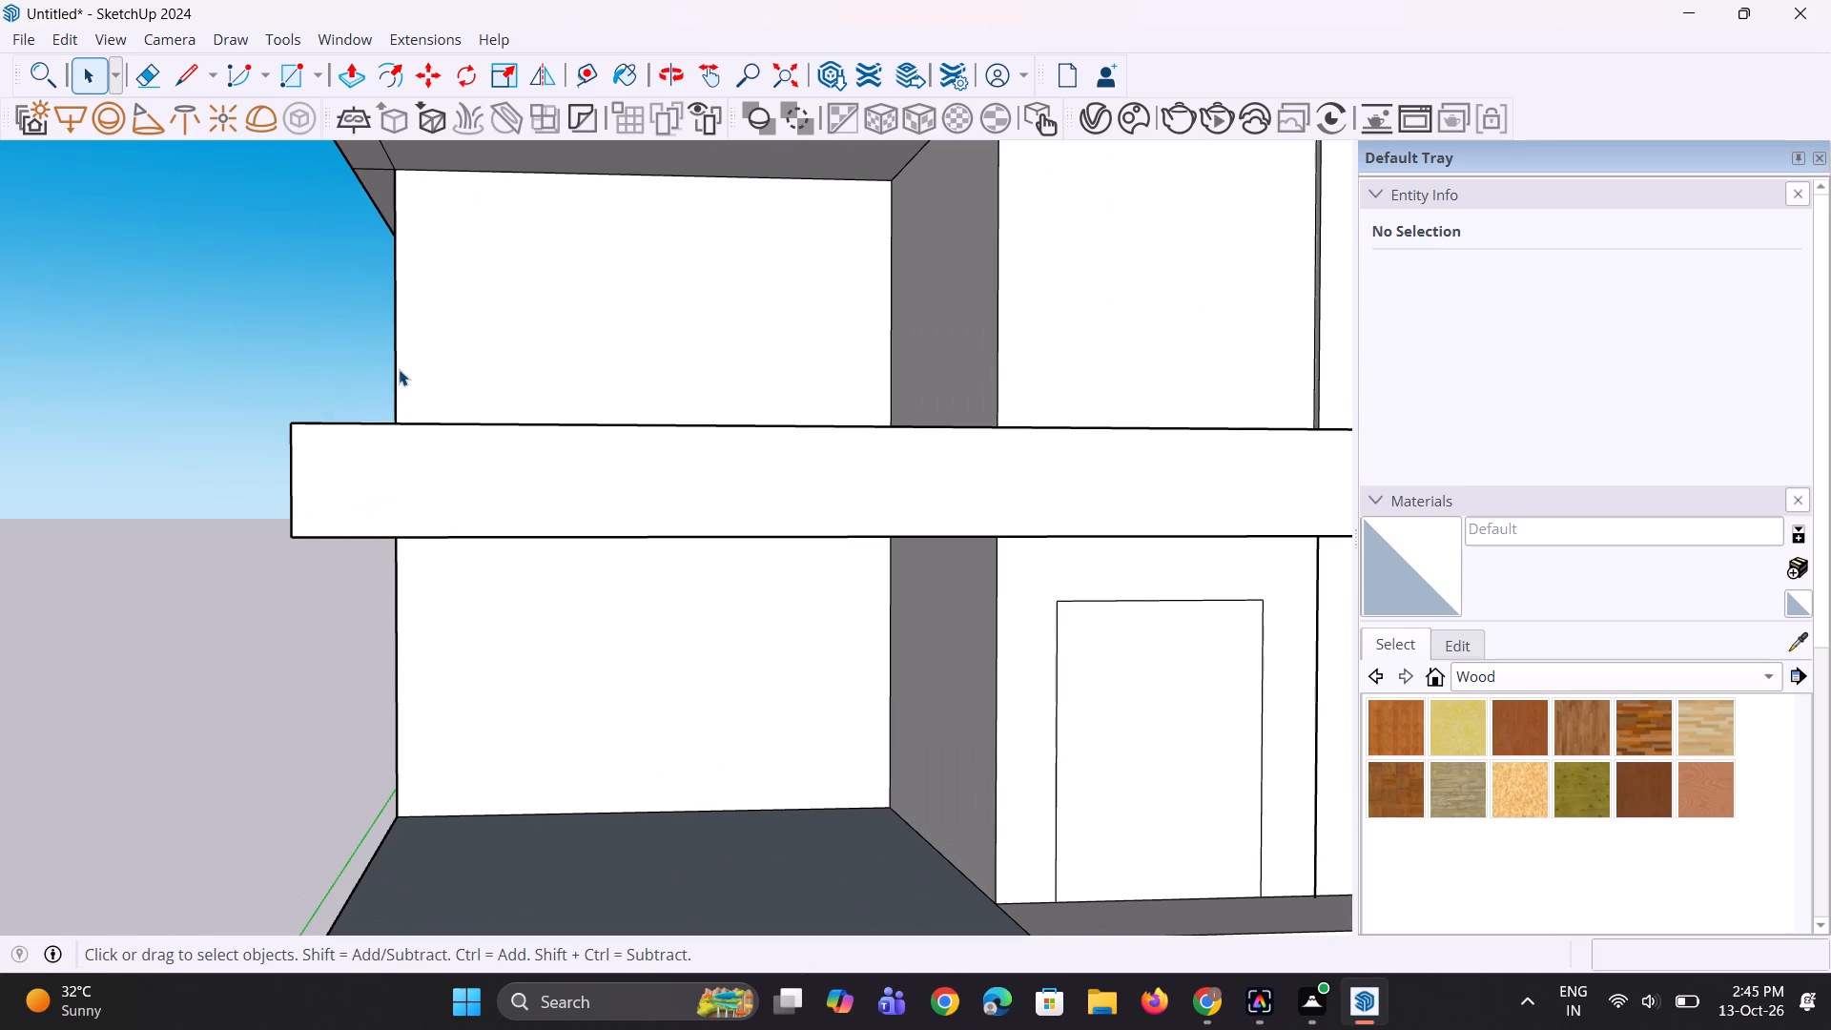
middle_click_drag(399, 368, 422, 444)
scroll(401, 382, "up", 1)
left_click(401, 380, "ctrl")
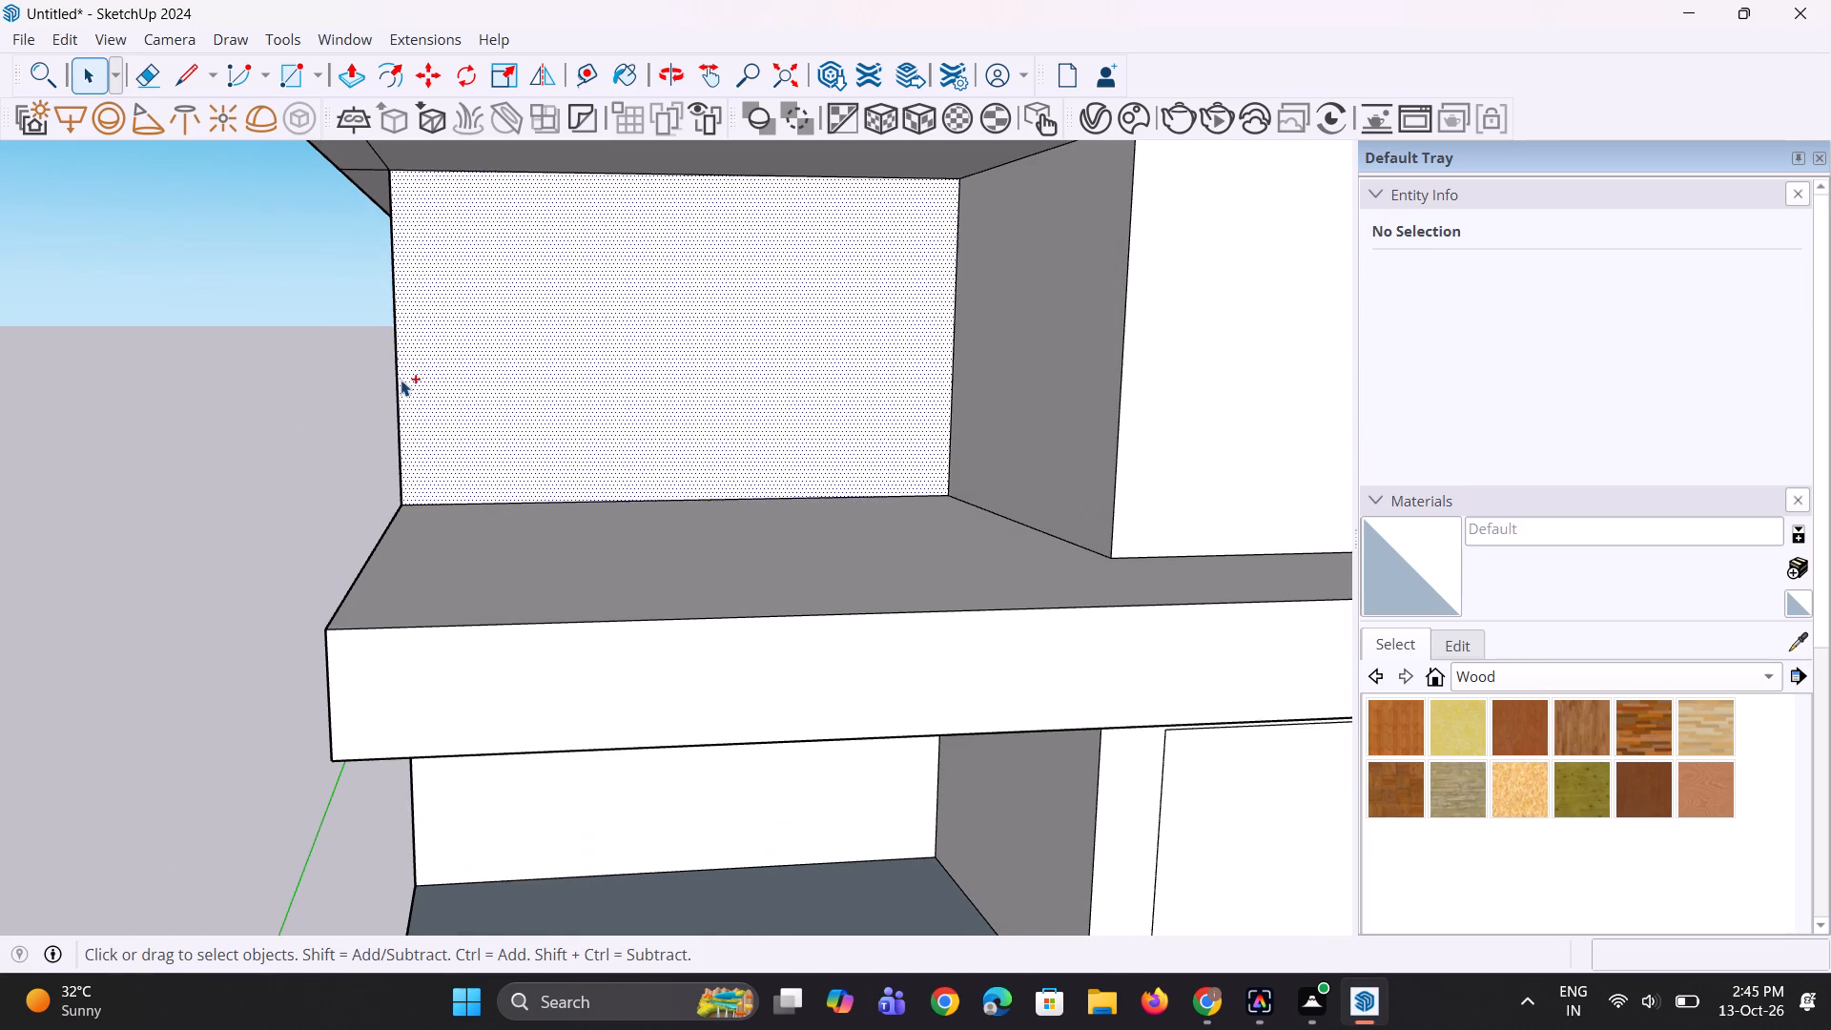
left_click(398, 394)
scroll(417, 385, "down", 6)
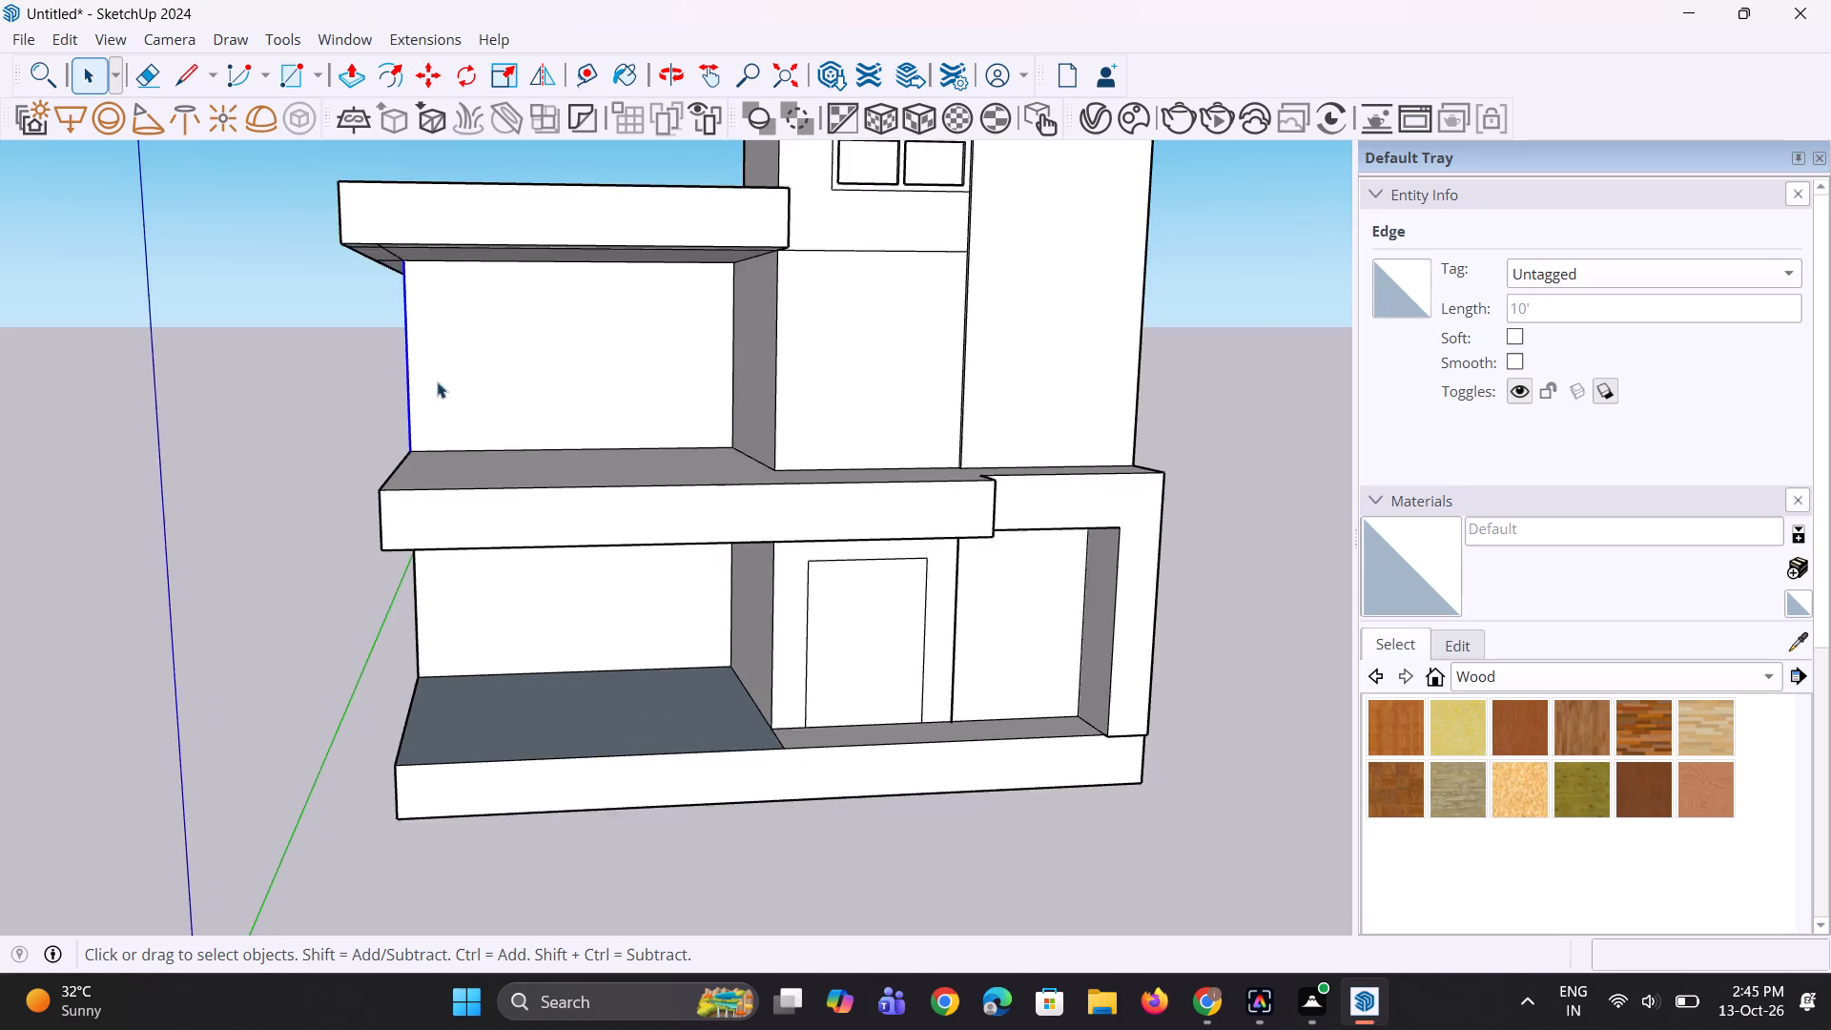
scroll(437, 381, "down", 1)
middle_click_drag(419, 623, 427, 546)
scroll(427, 546, "up", 9)
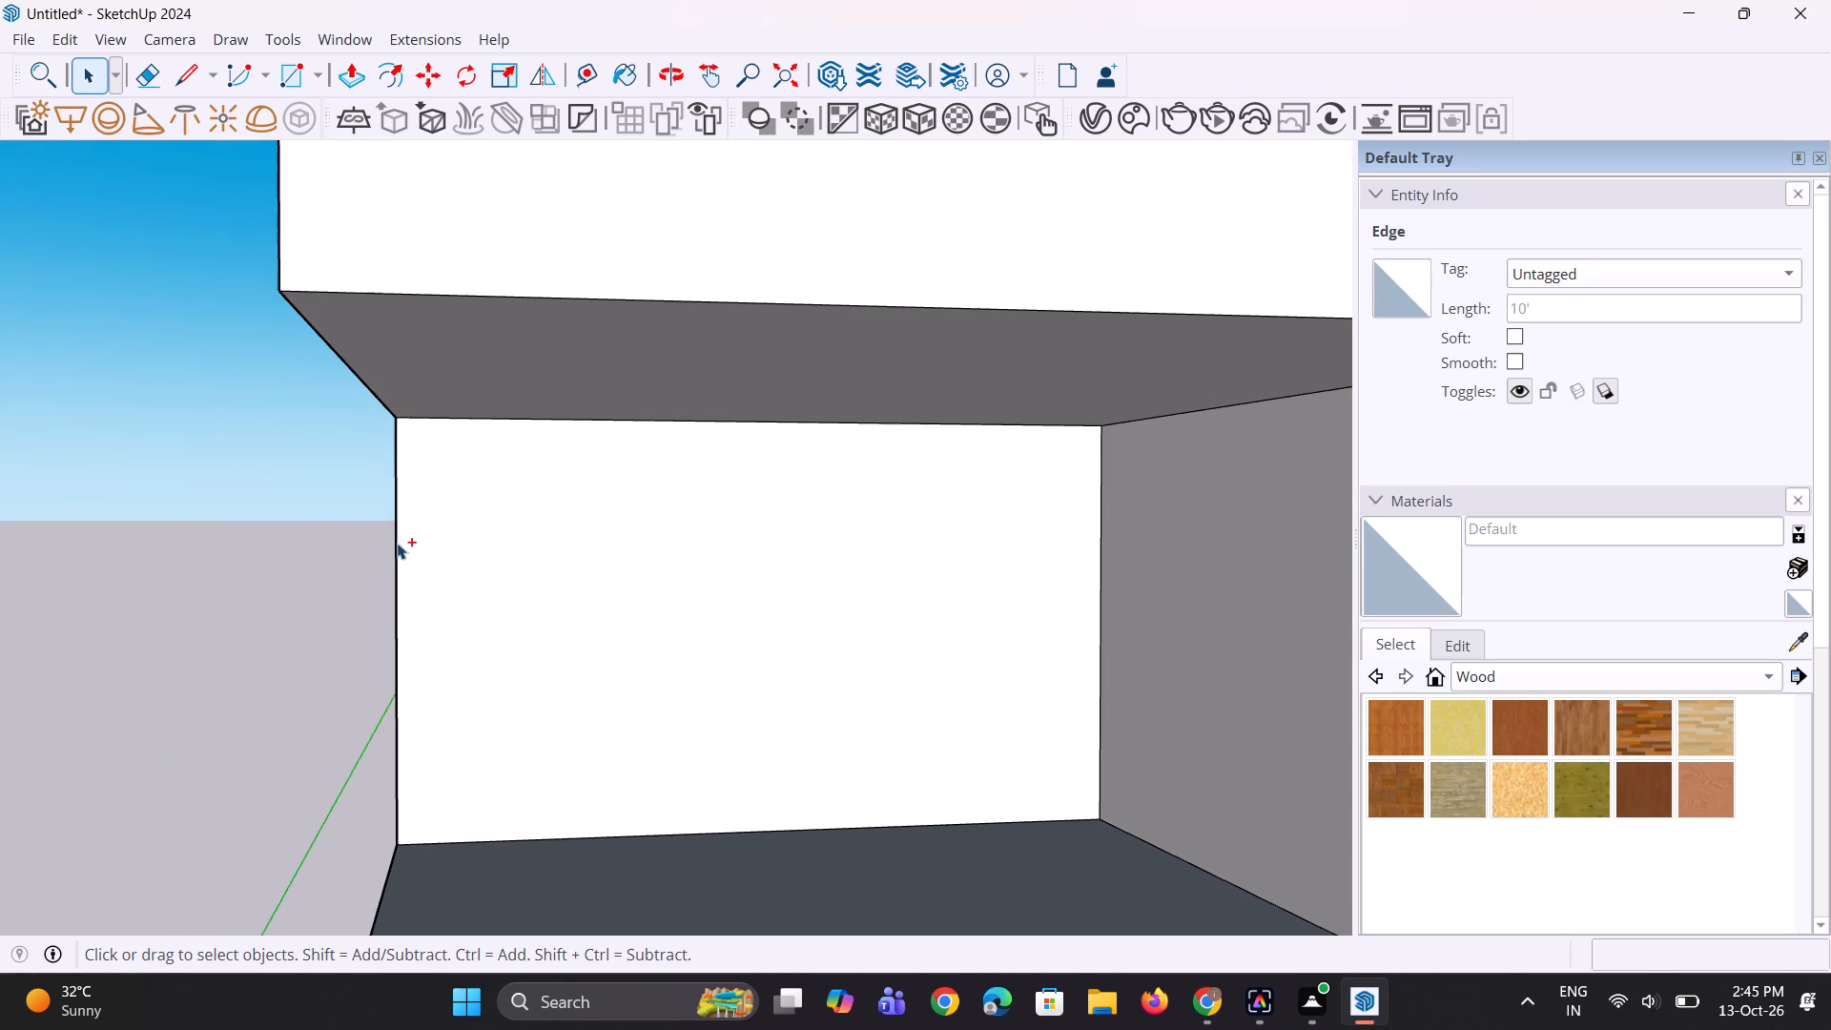
left_click(397, 543, "ctrl")
key("m")
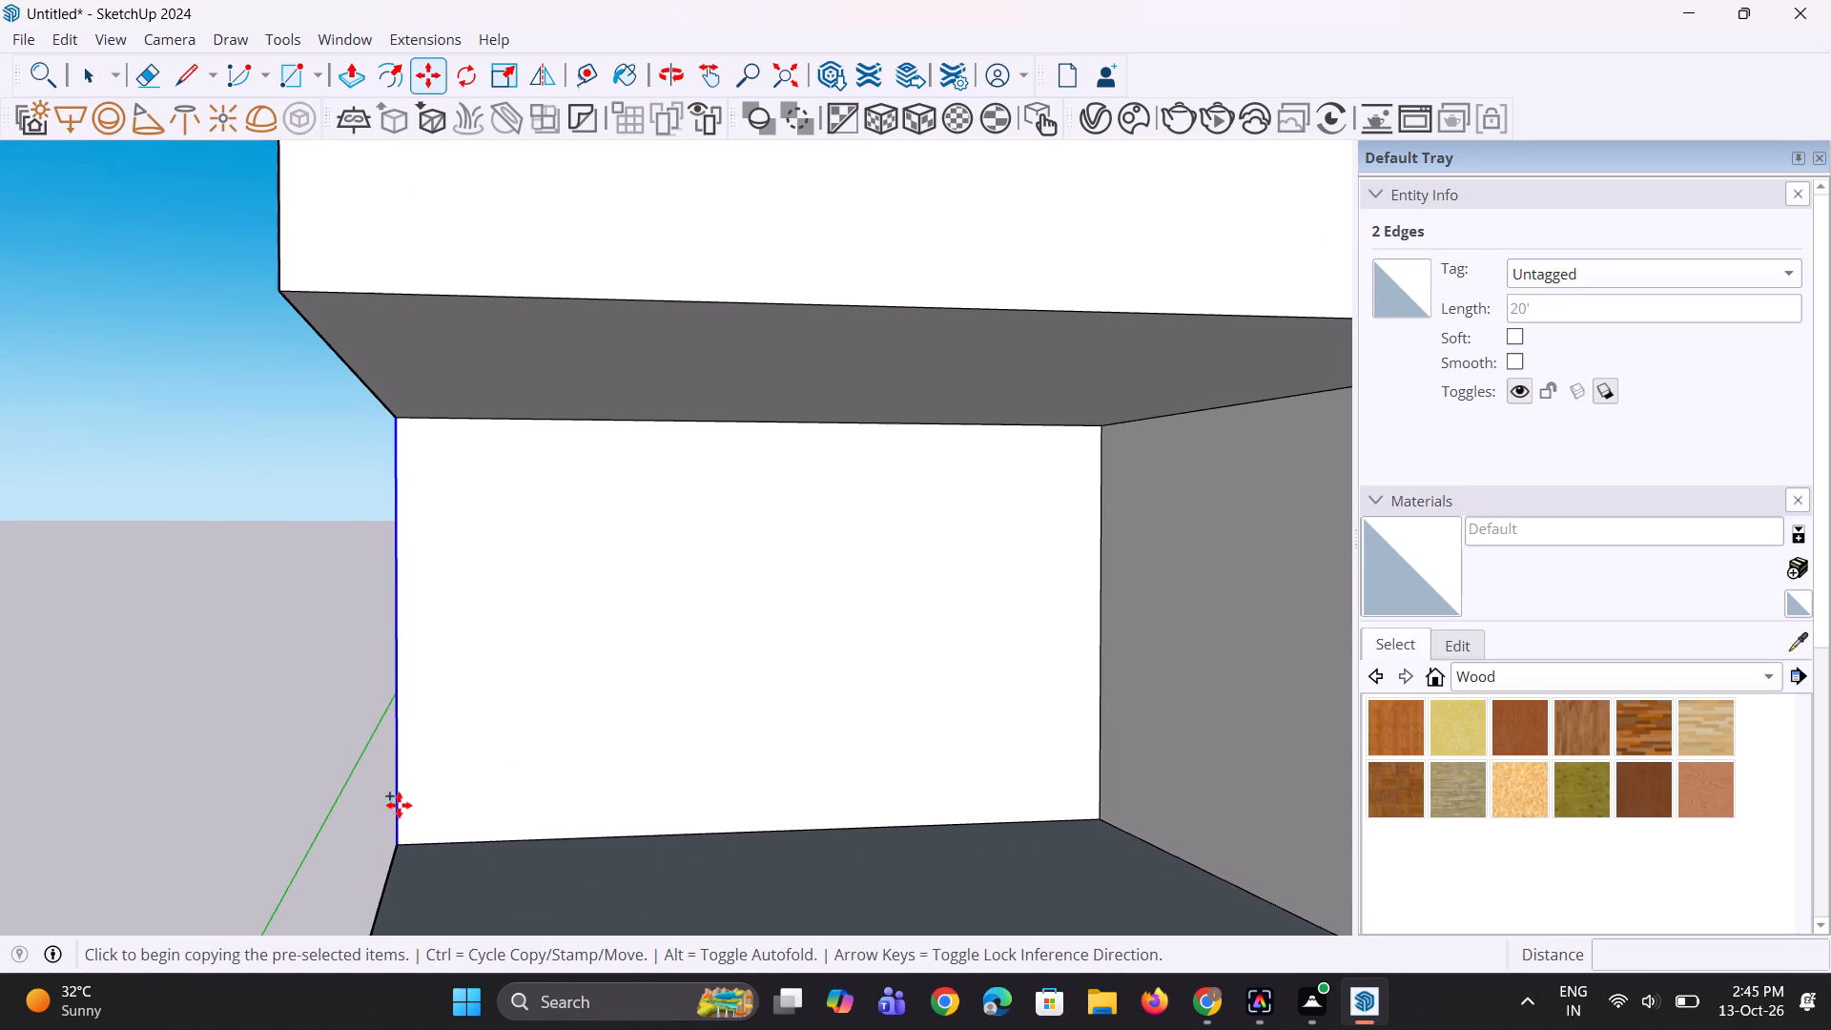
left_click(401, 842)
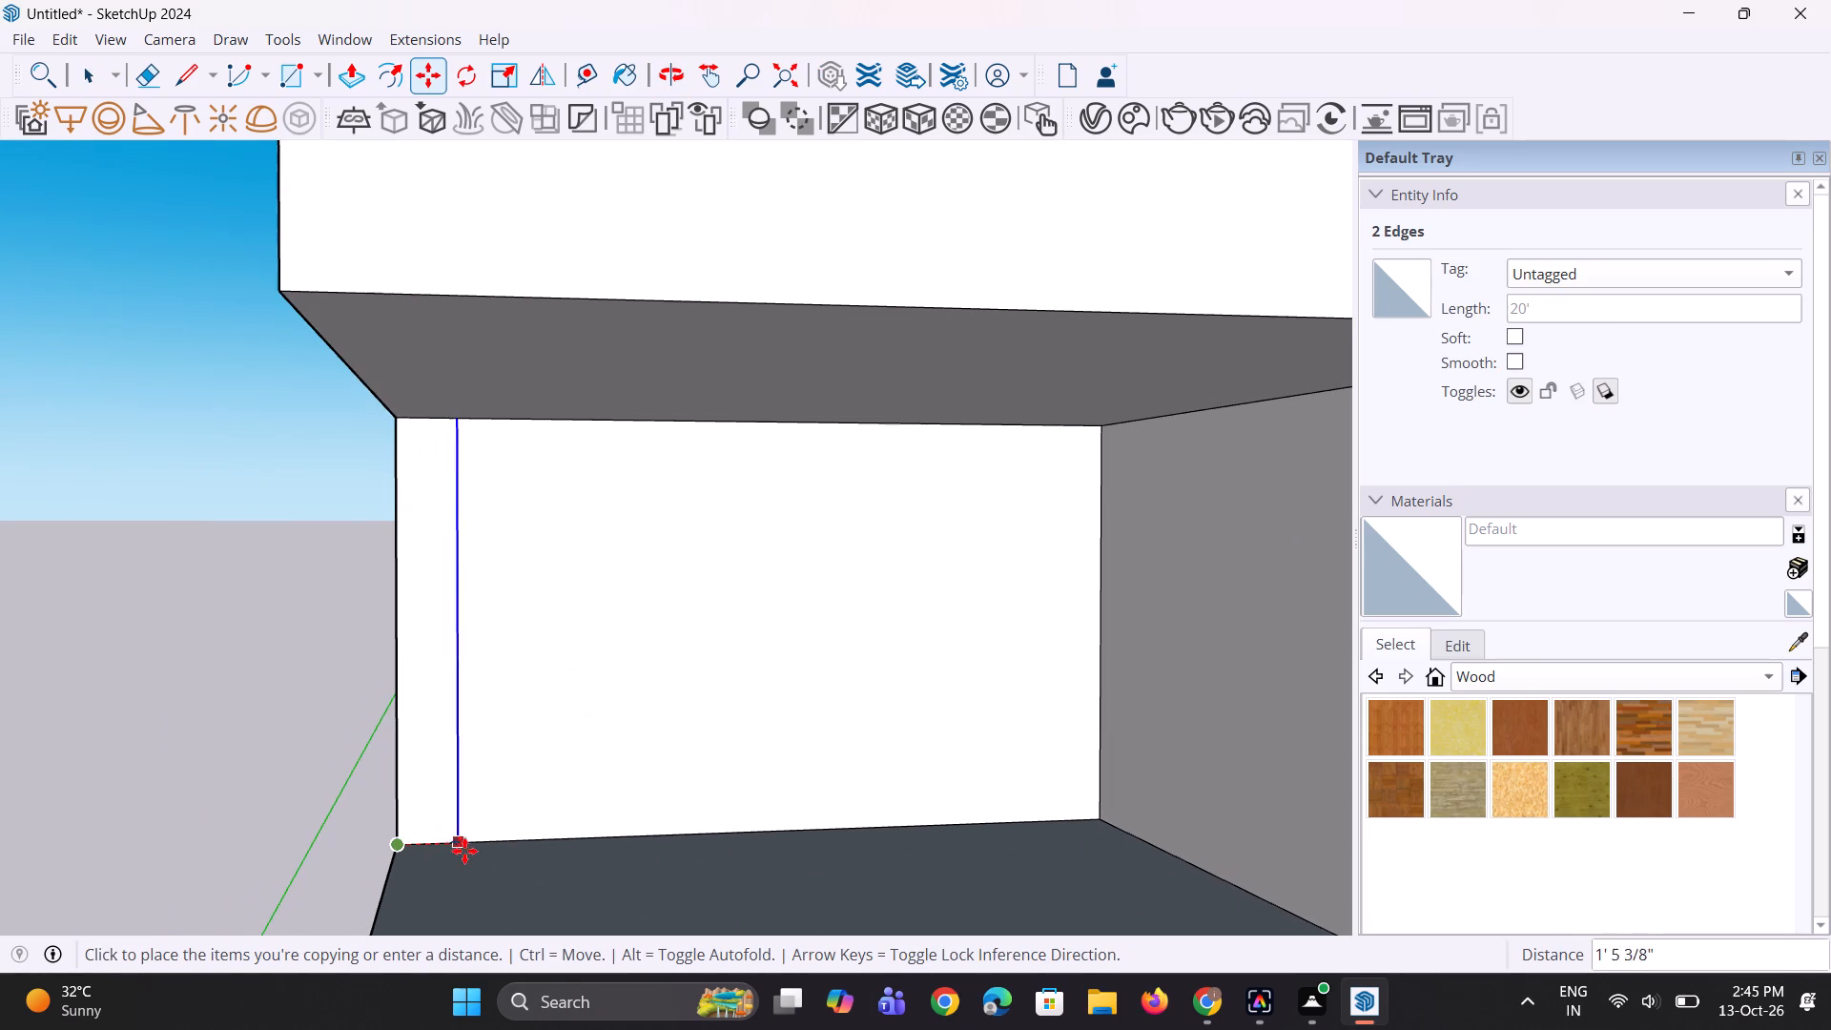
left_click(466, 855)
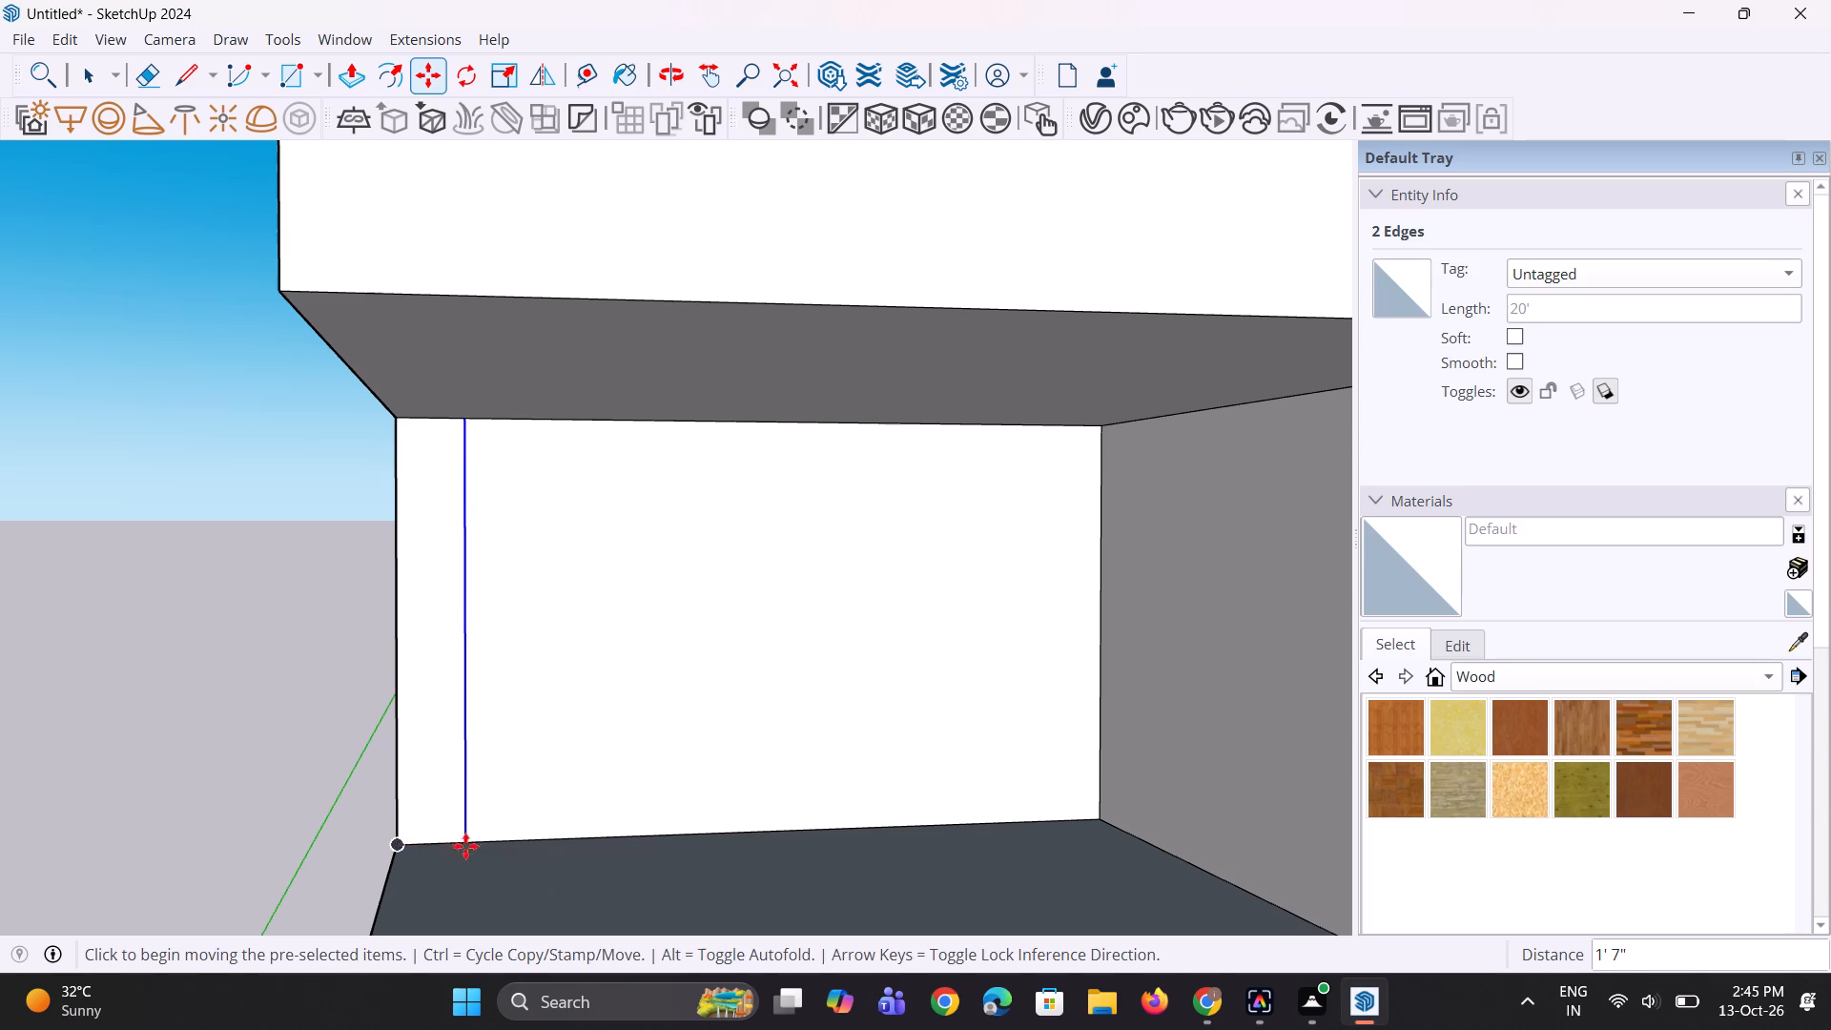
scroll(455, 759, "down", 11)
key("space")
key("space")
left_click(232, 772)
Extrude the narrow end strips of both the upper- and middle-level recessed walls outward about 8' 7" as side walls.
middle_click_drag(512, 651, 491, 723)
scroll(411, 527, "up", 2)
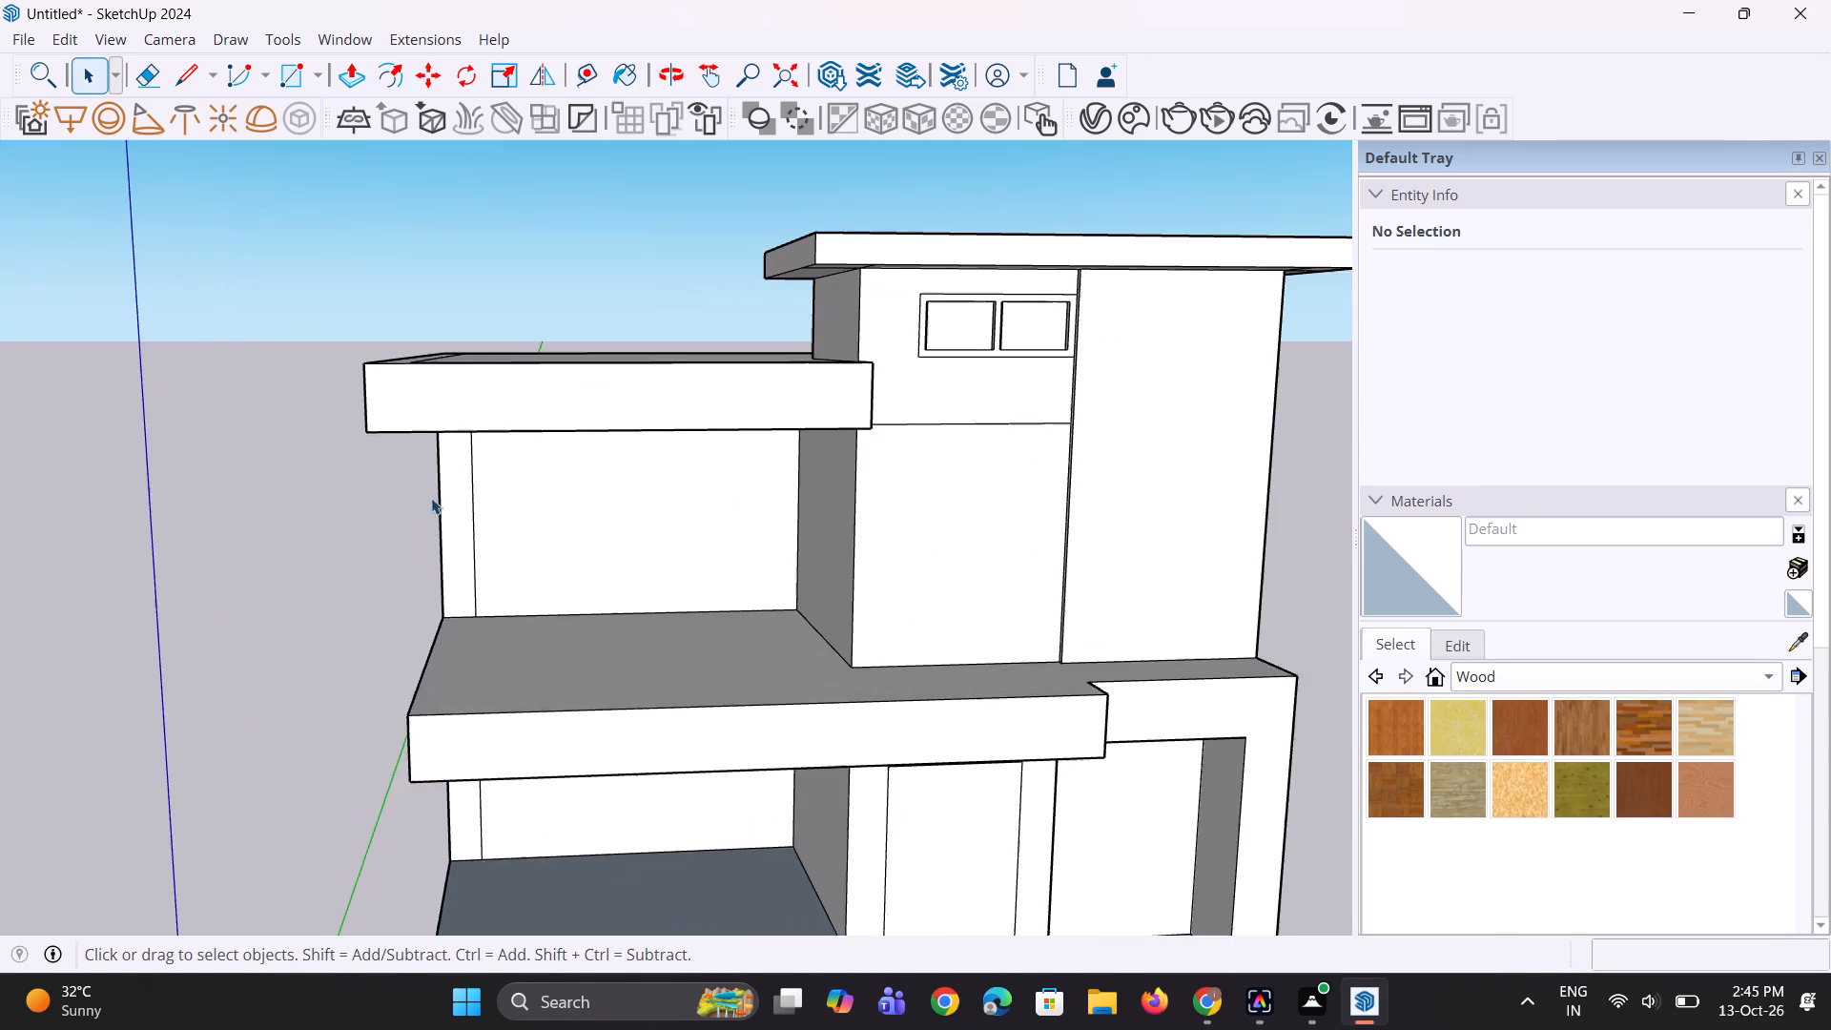
scroll(431, 498, "up", 3)
key("p")
left_click(469, 534)
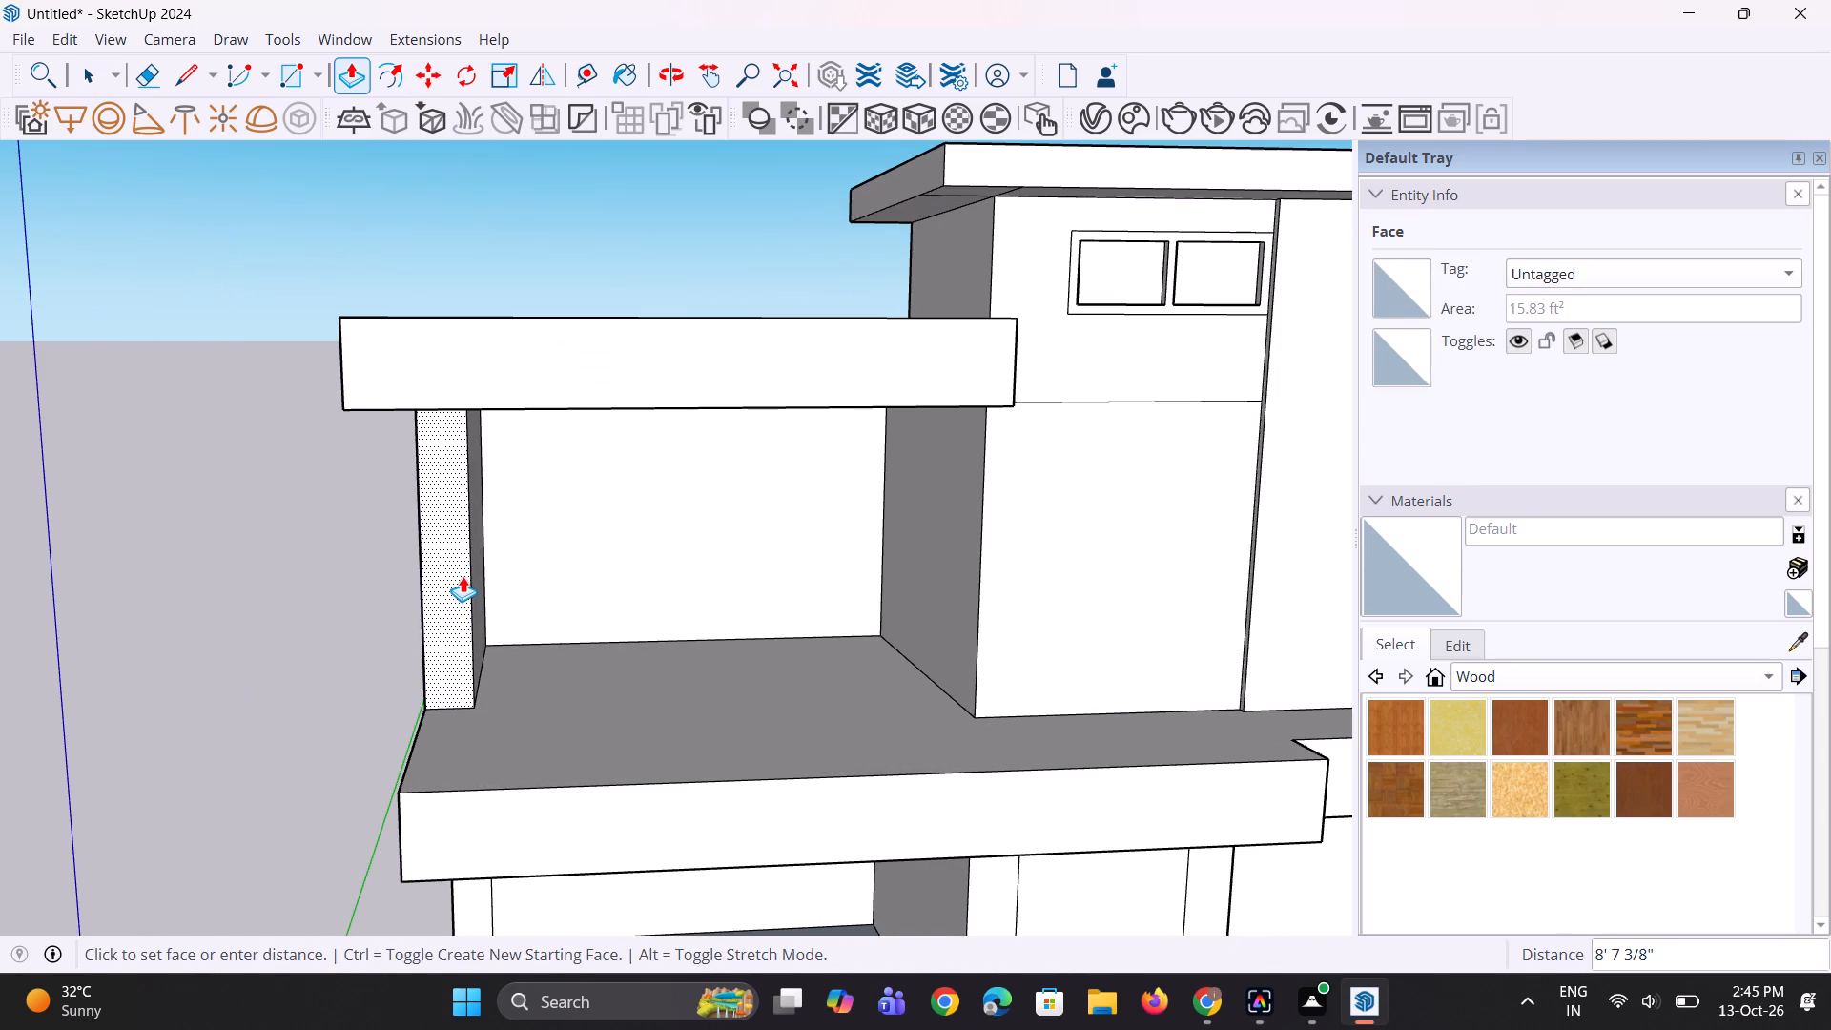
left_click(463, 576)
scroll(476, 460, "down", 5)
double_click(466, 744)
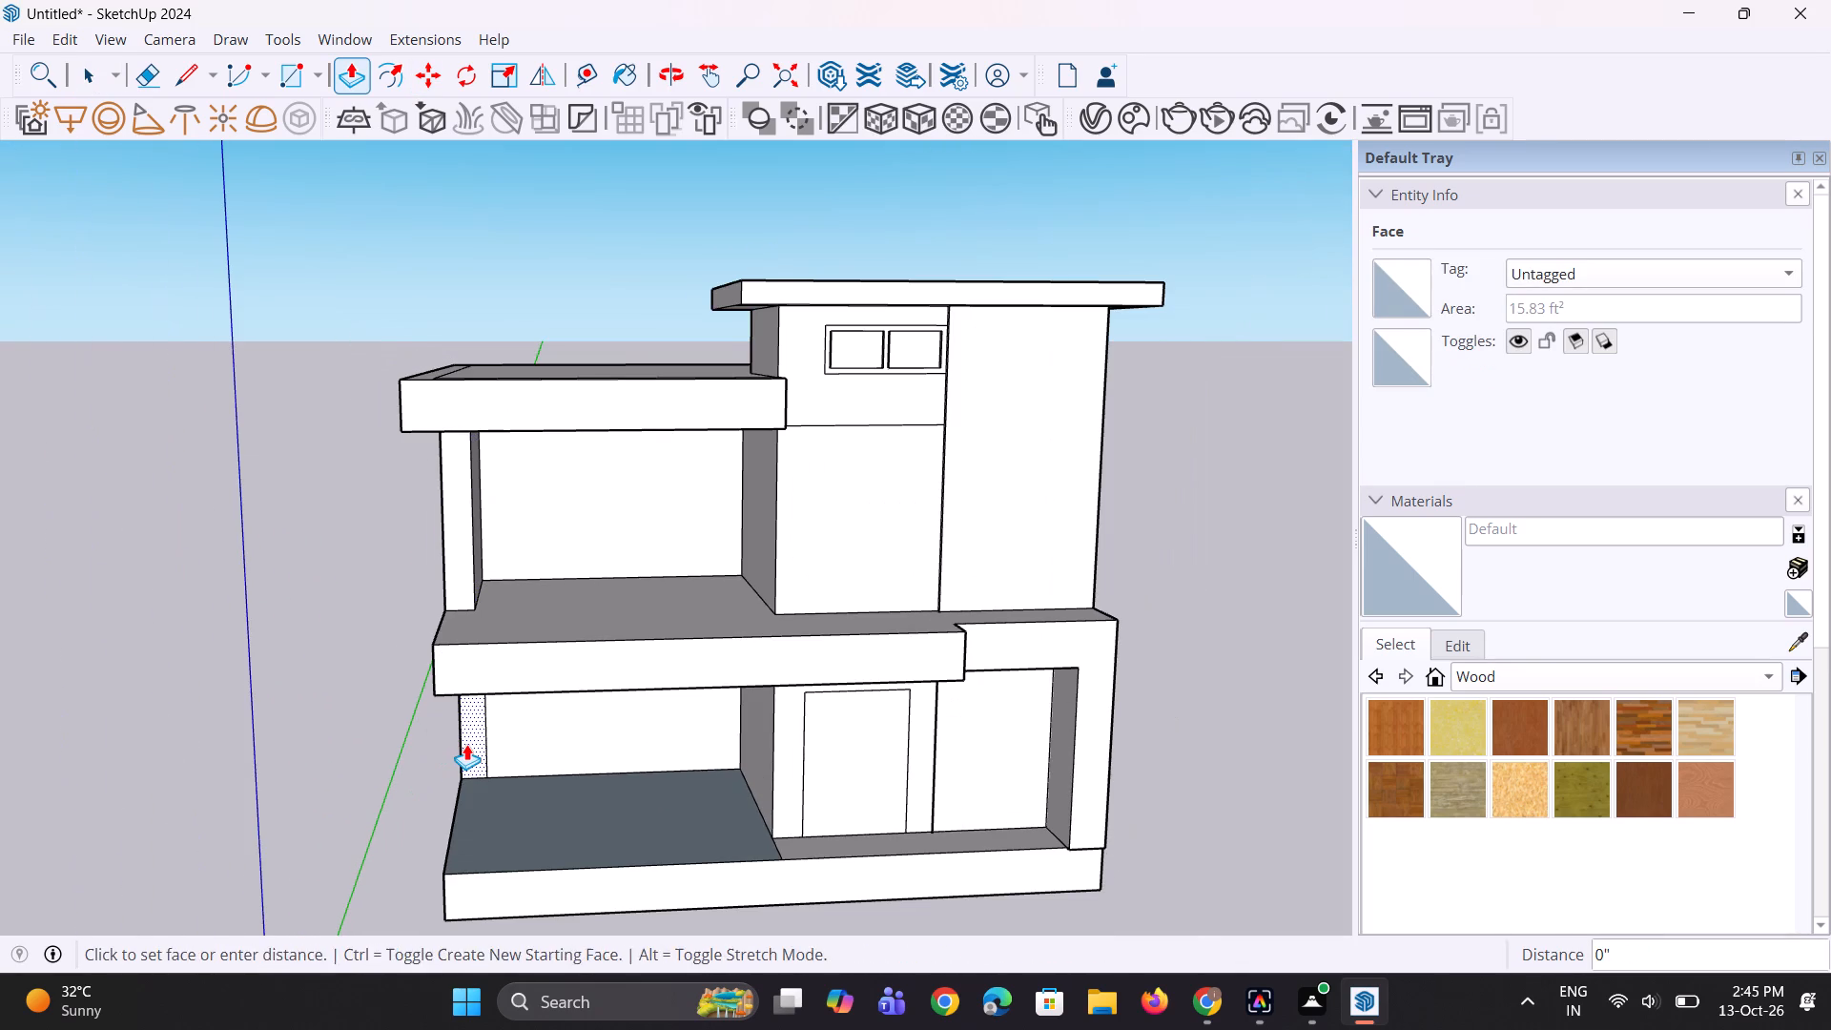
middle_click_drag(489, 794, 448, 763)
key("space")
key("space")
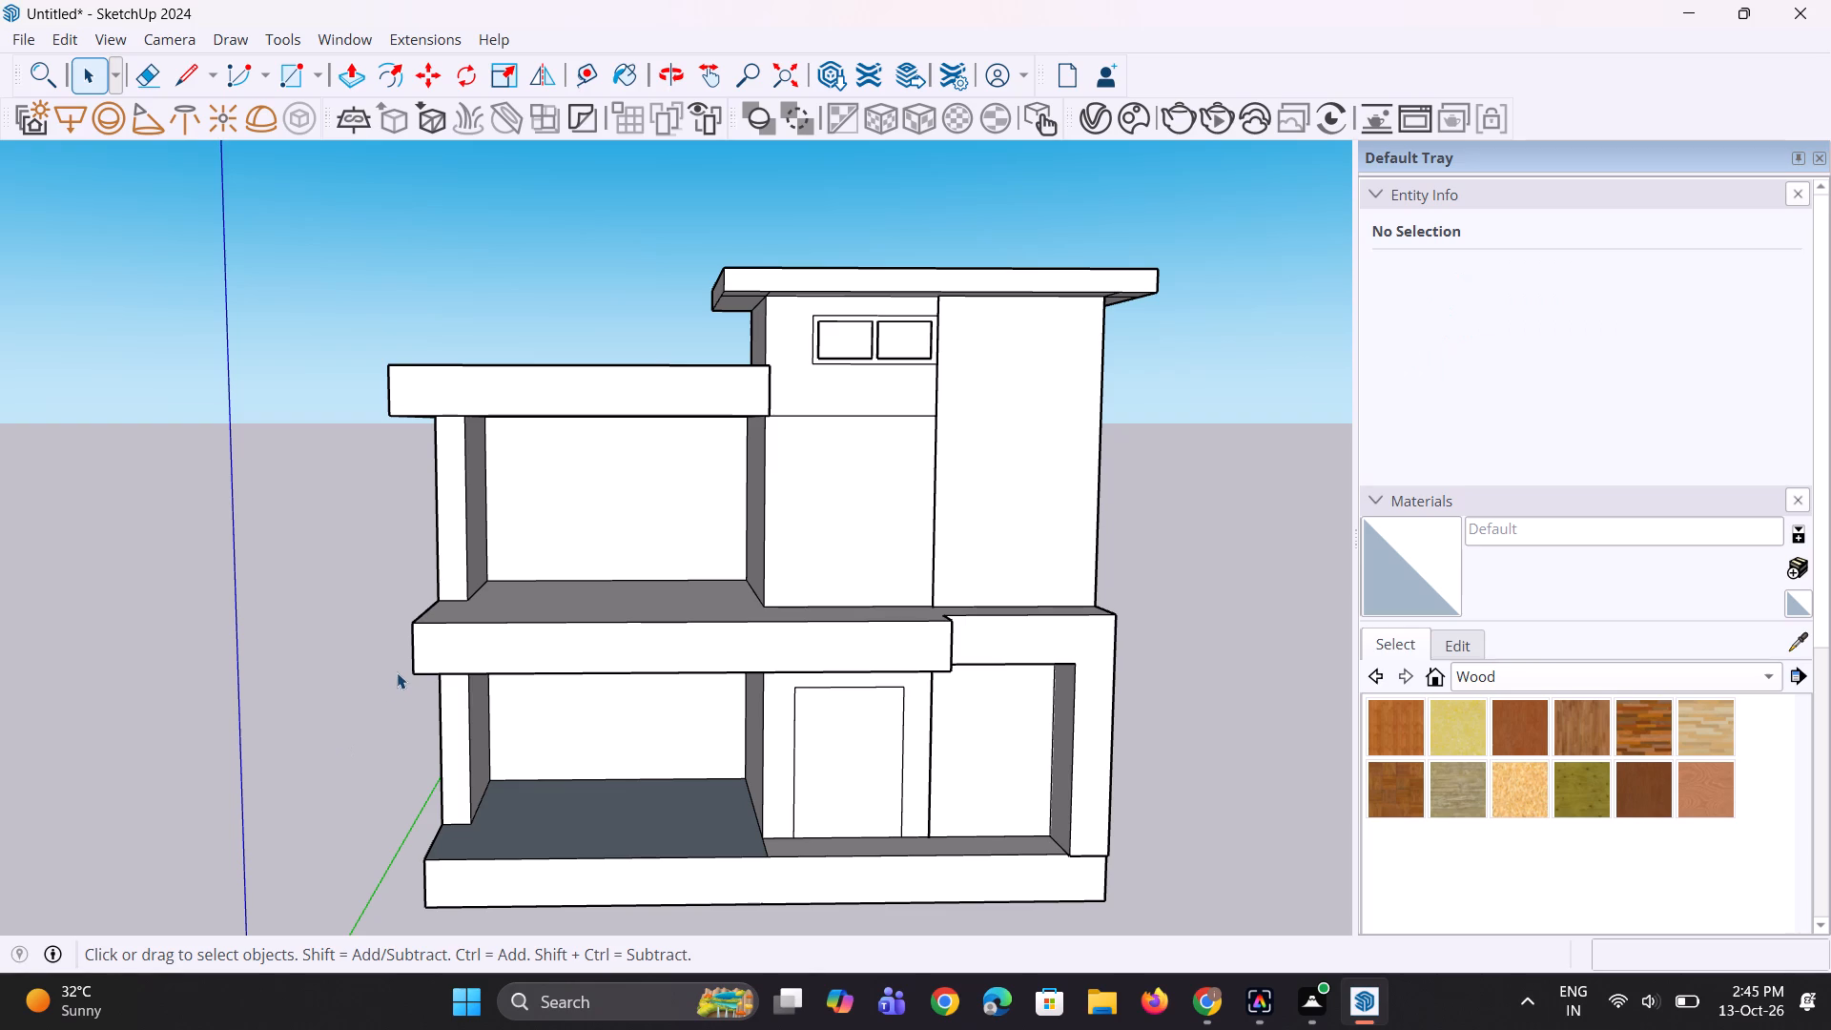
Thin the new side walls on both levels by pushing their inner faces in about 3 1/2".
middle_click_drag(374, 658, 383, 661)
scroll(394, 565, "down", 5)
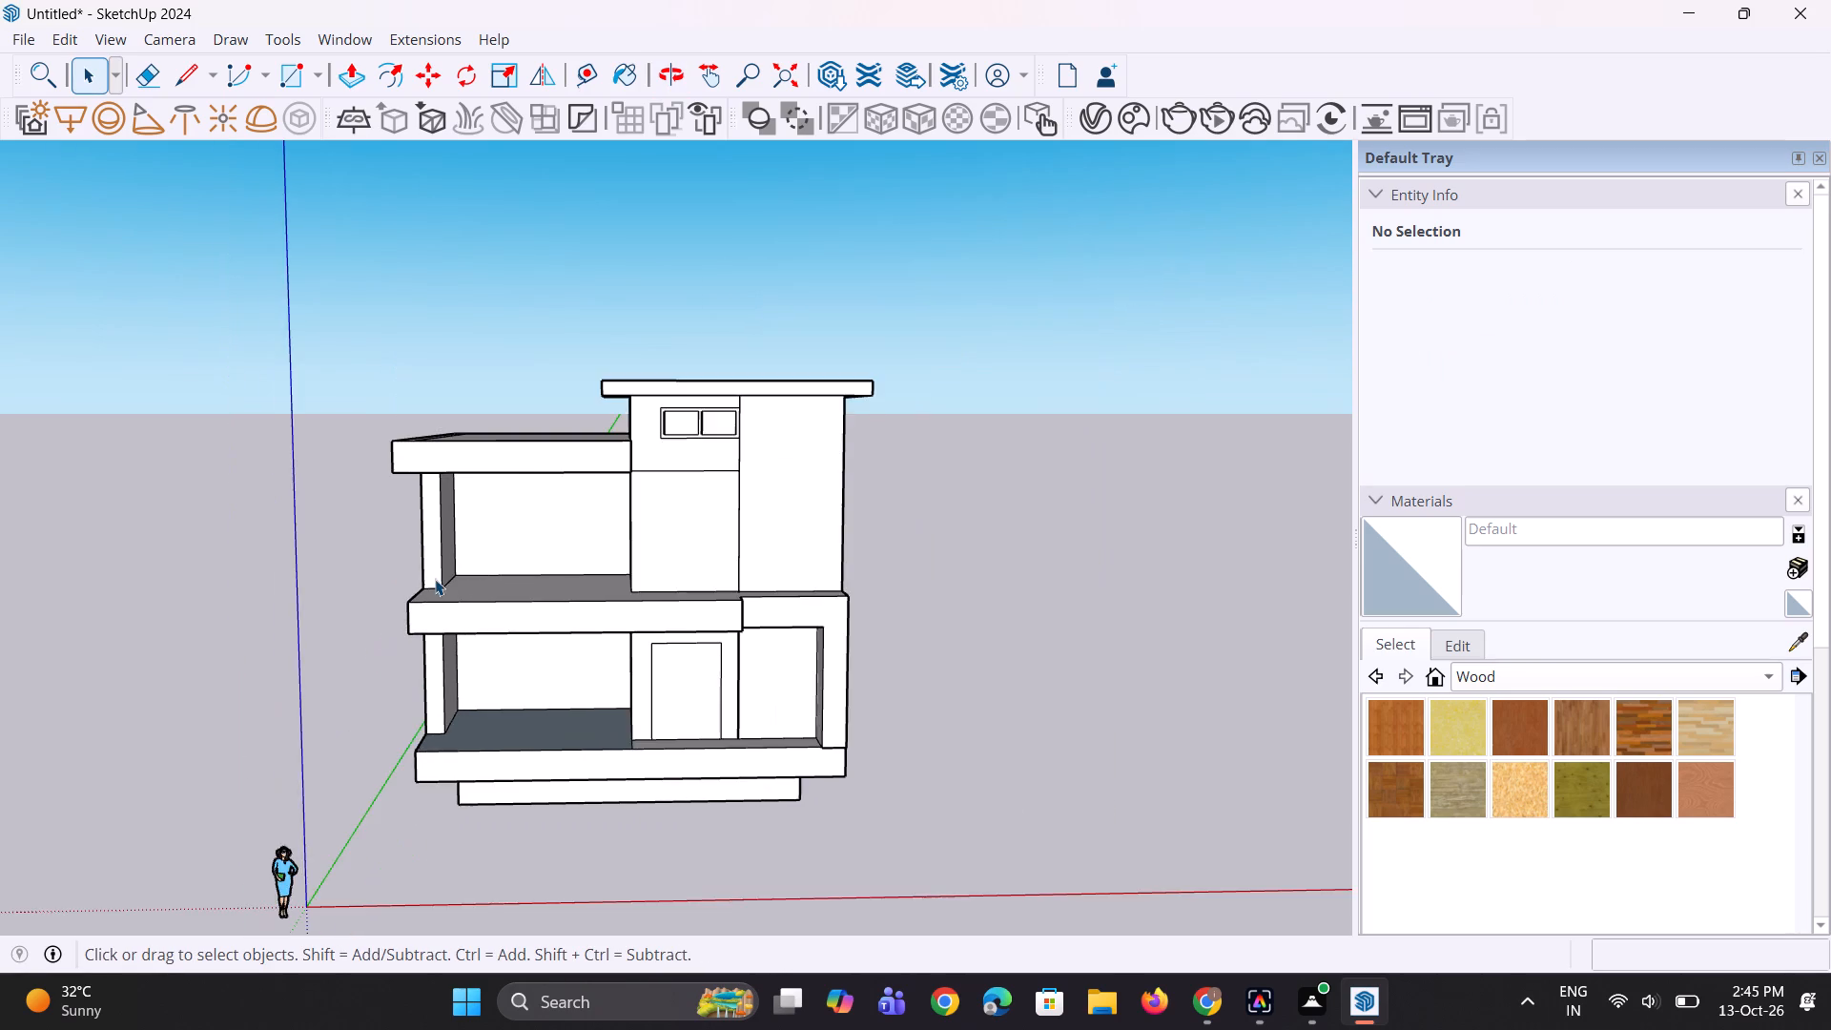
scroll(435, 579, "down", 4)
middle_click_drag(487, 800, 454, 774)
scroll(401, 566, "up", 7)
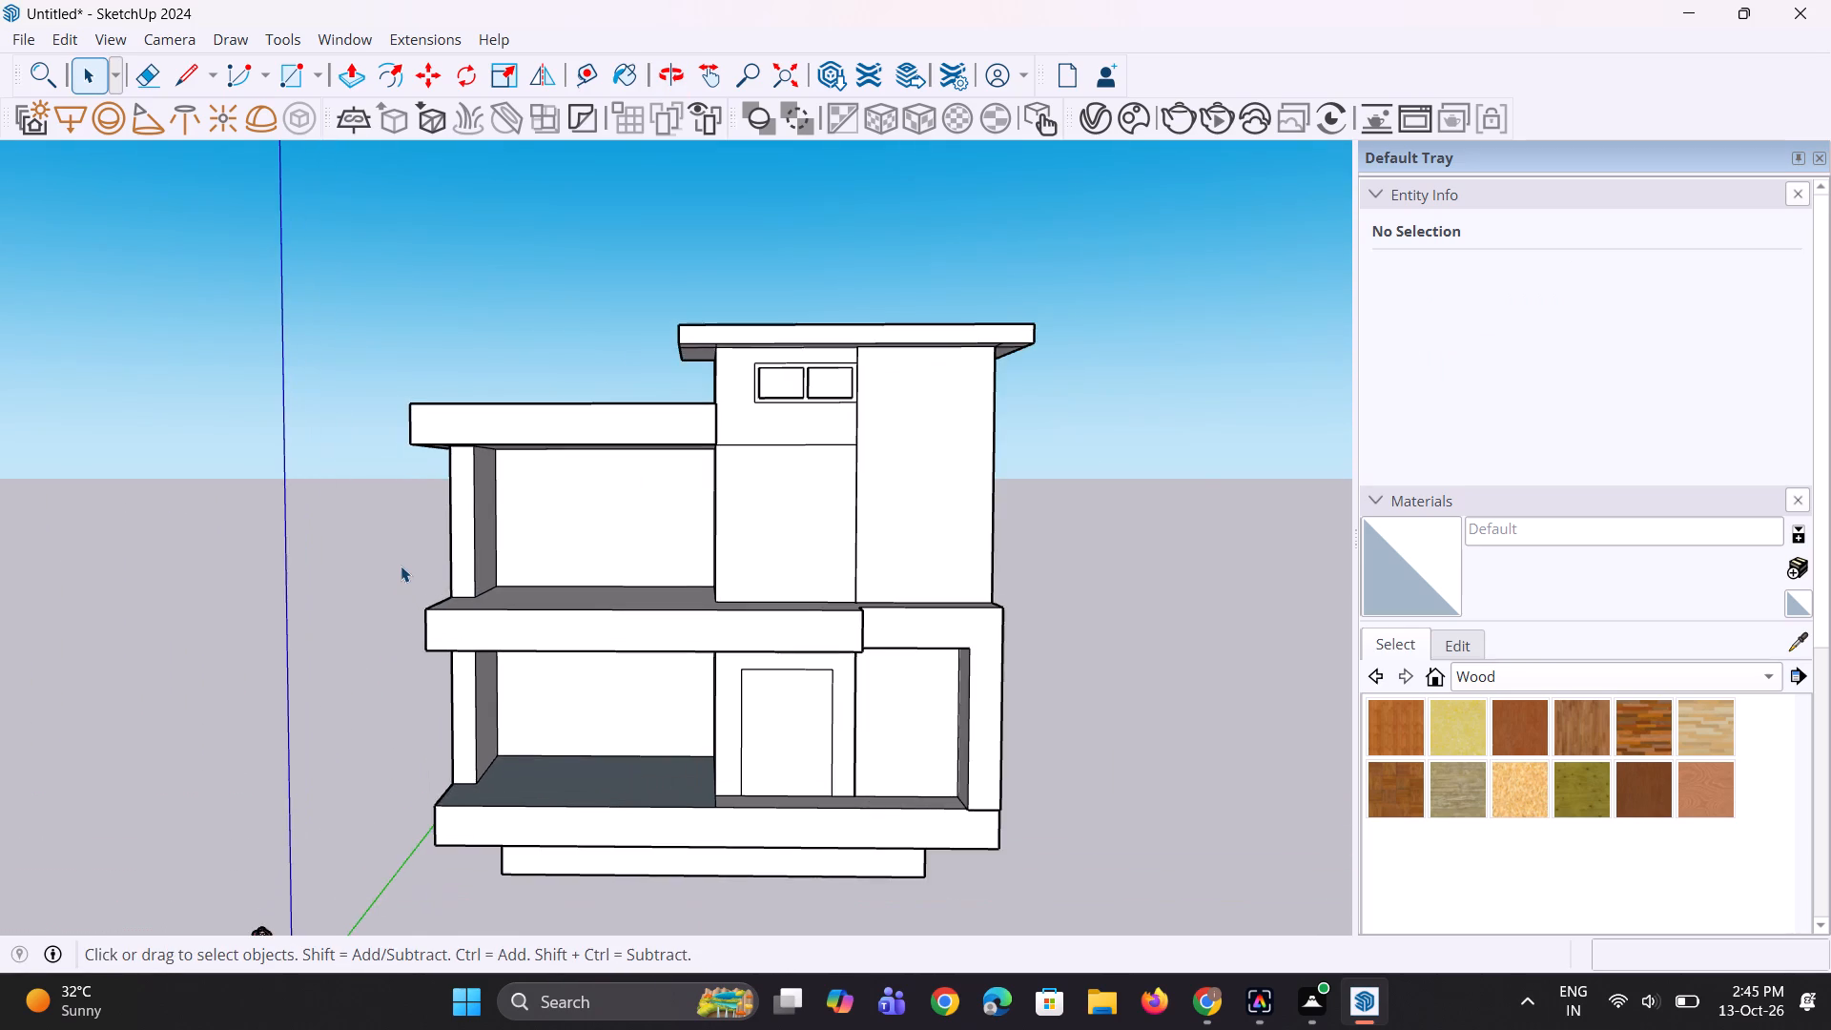
key("p")
scroll(451, 591, "up", 6)
left_click(501, 577)
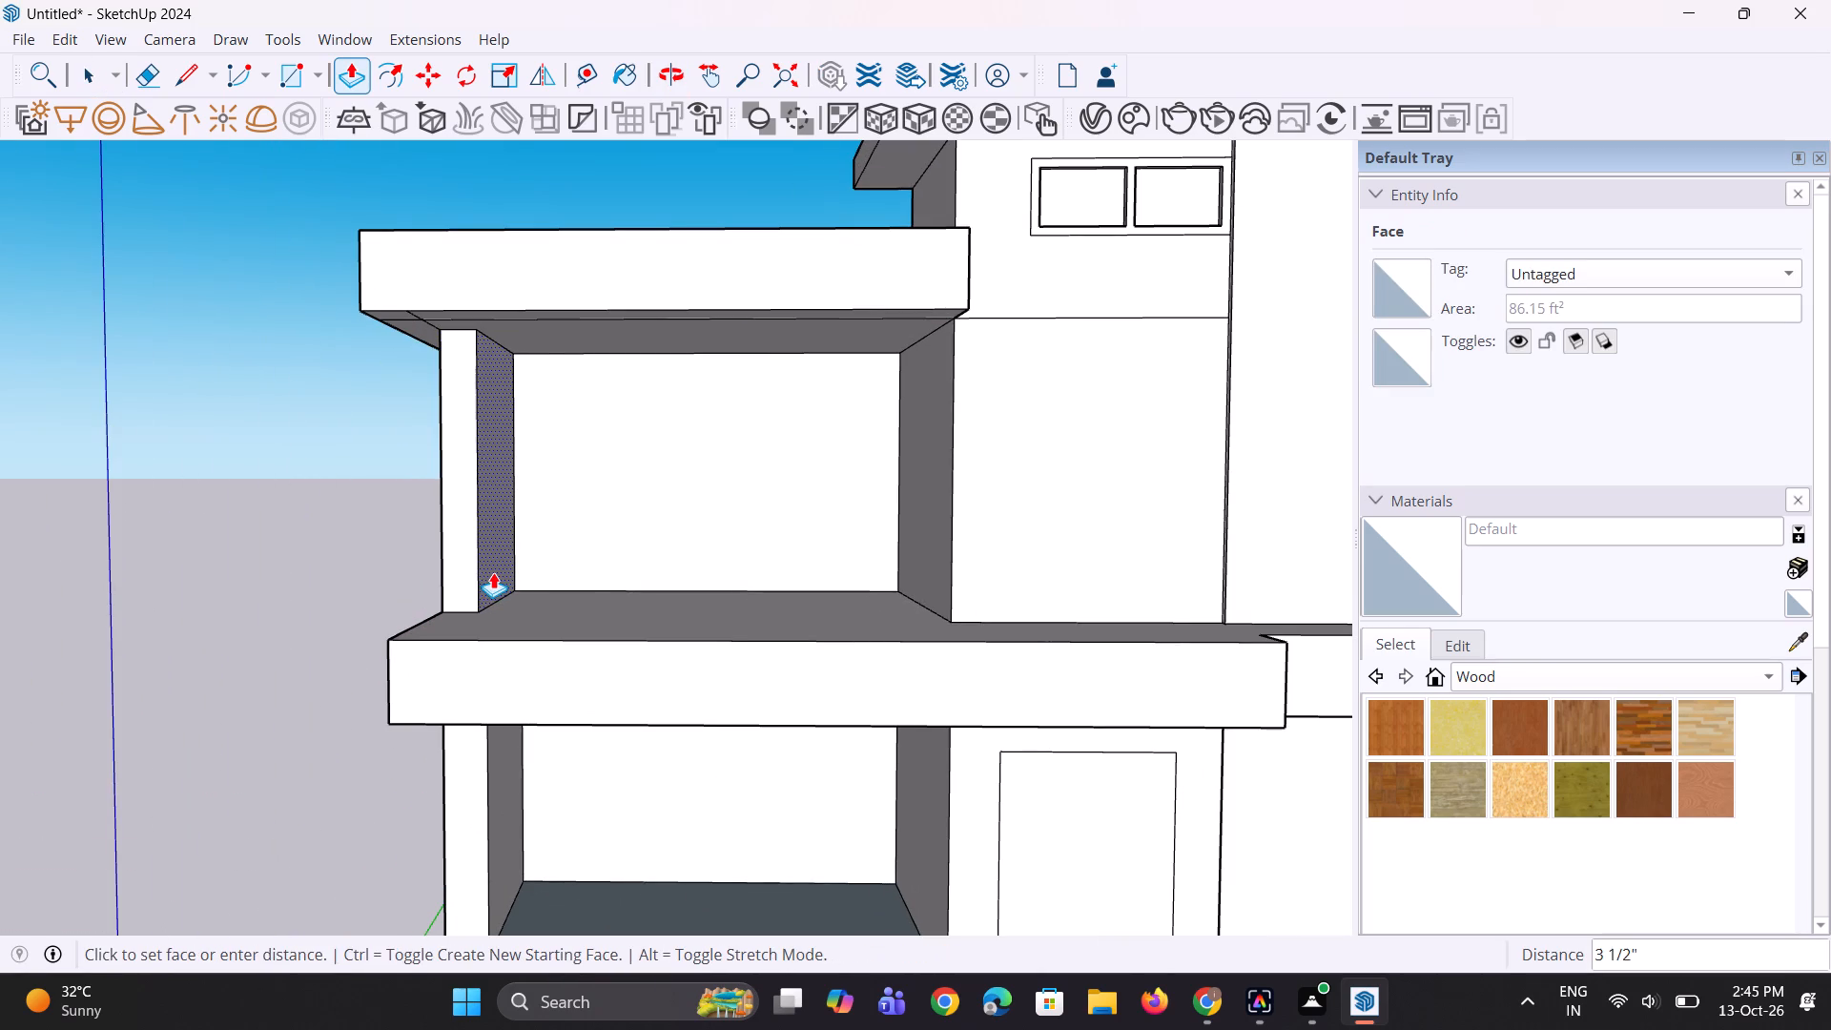
left_click(493, 572)
double_click(508, 814)
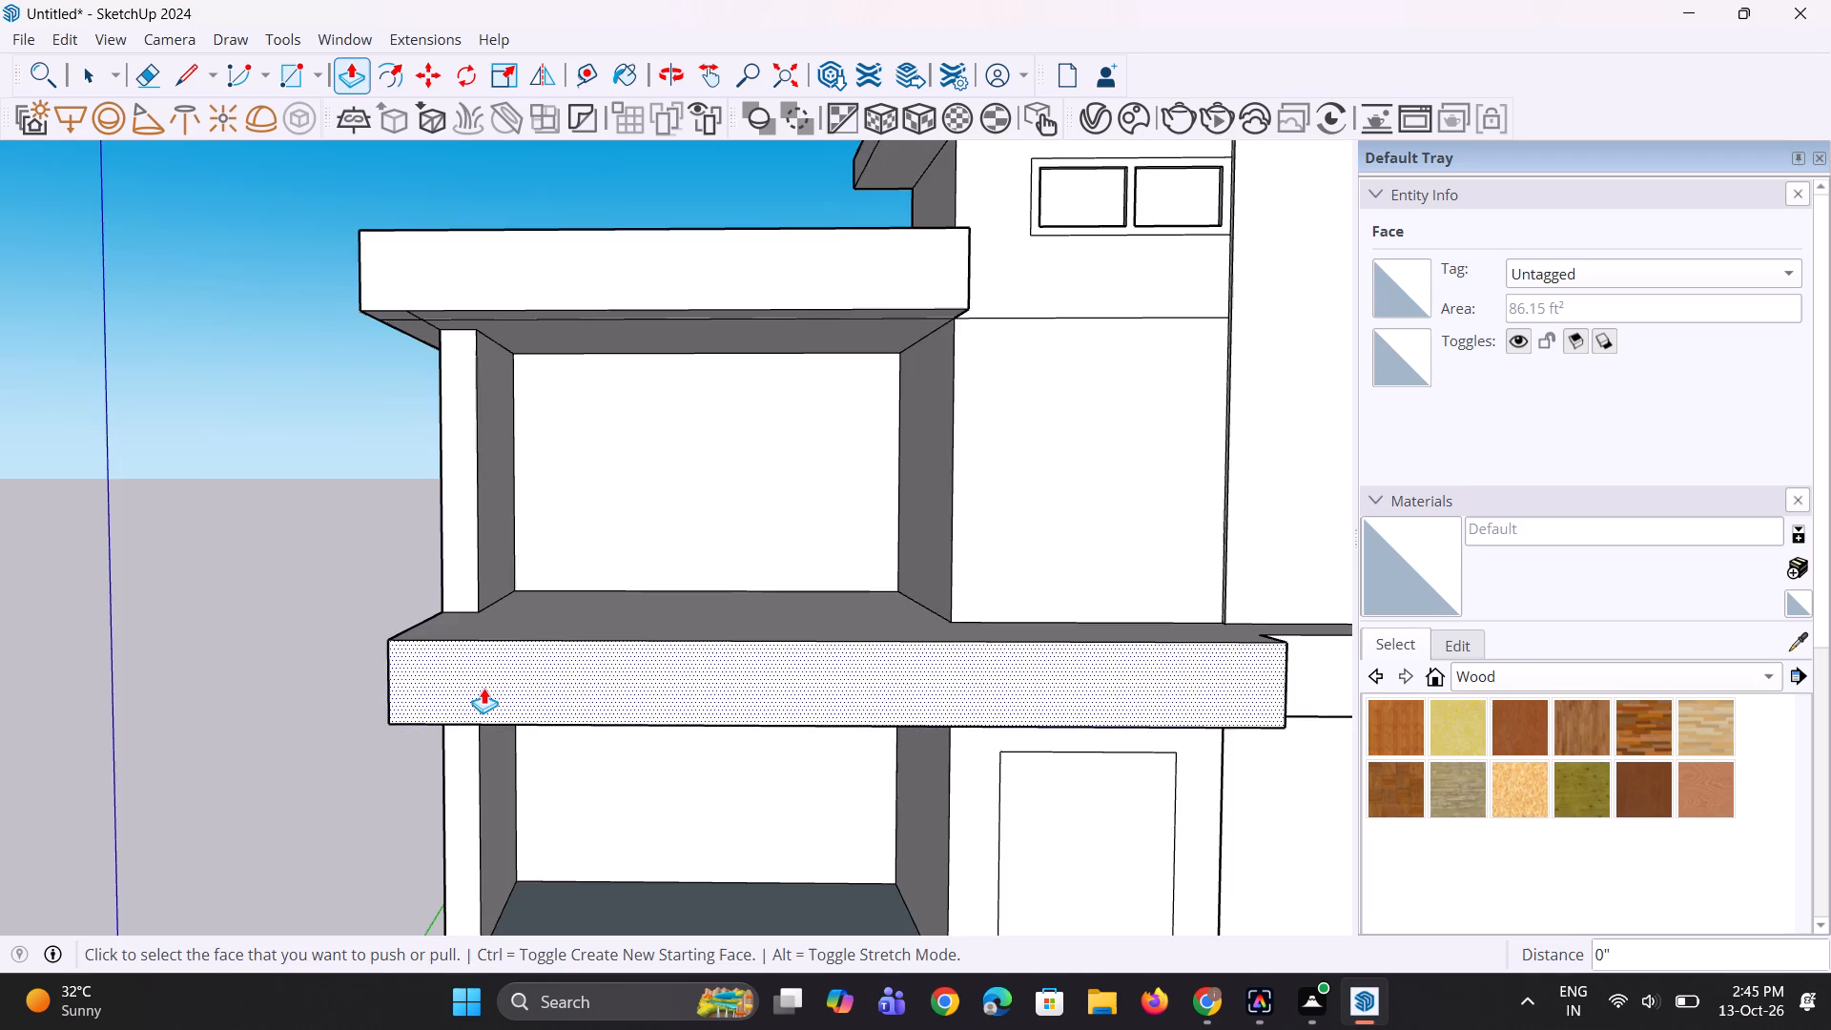
scroll(483, 687, "down", 4)
middle_click_drag(484, 687, 582, 649)
key("space")
key("space")
Draw a rectangle about 11' 11" wide and 8' 9" high on the upper-level recessed wall, starting from its bottom edge.
middle_click_drag(610, 674, 553, 670)
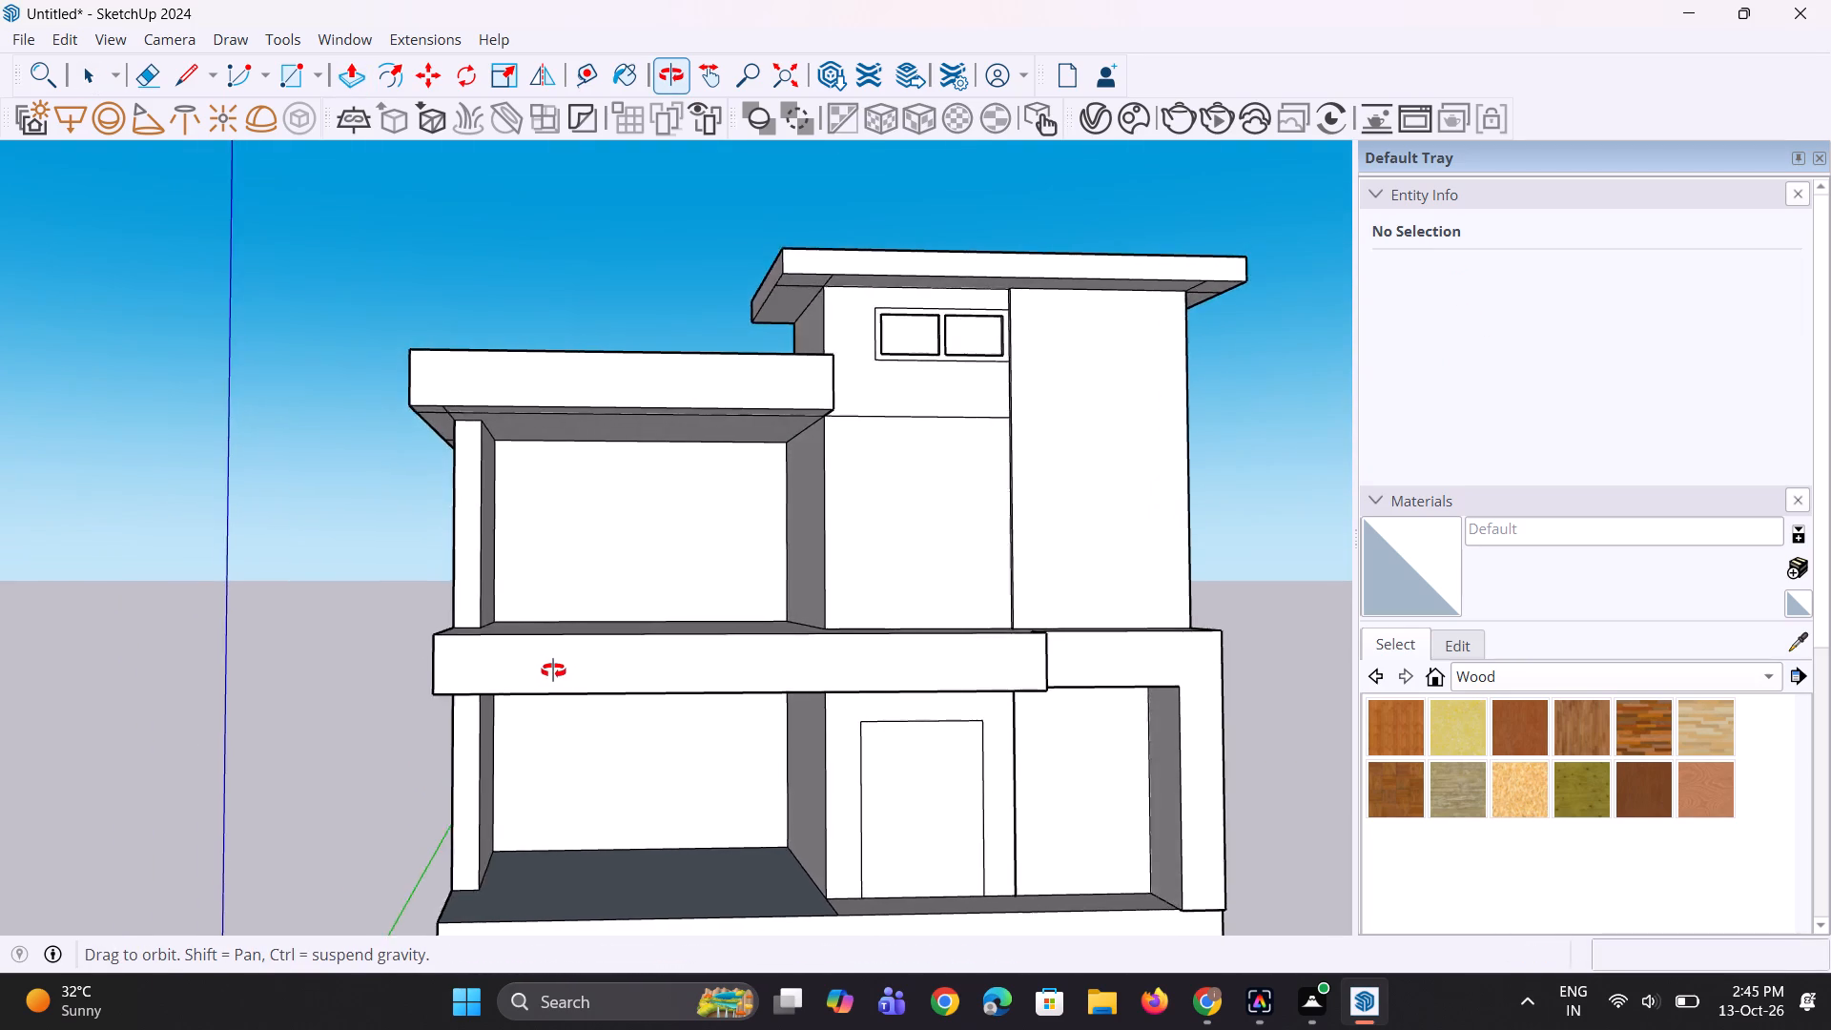
middle_click_drag(553, 670, 484, 670)
scroll(495, 542, "up", 2)
middle_click_drag(537, 550, 568, 536)
key("r")
middle_click_drag(555, 647, 573, 659)
scroll(568, 629, "up", 3)
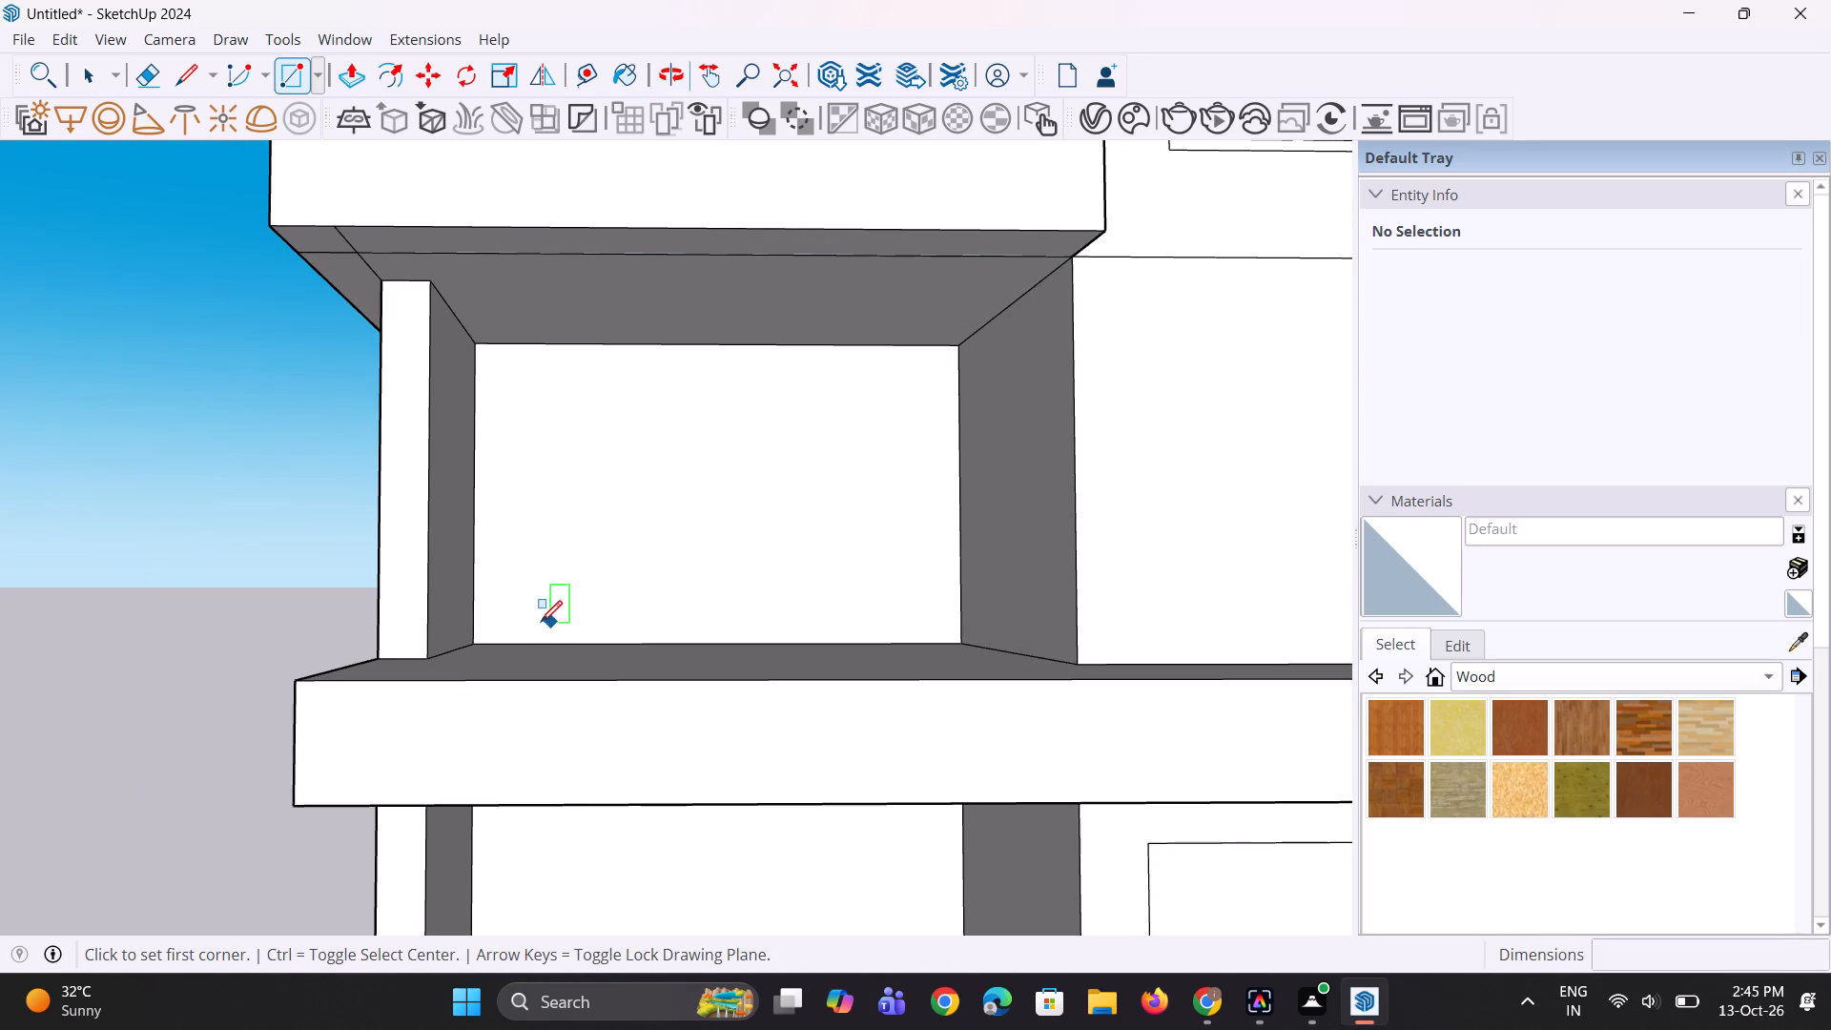
left_click(521, 642)
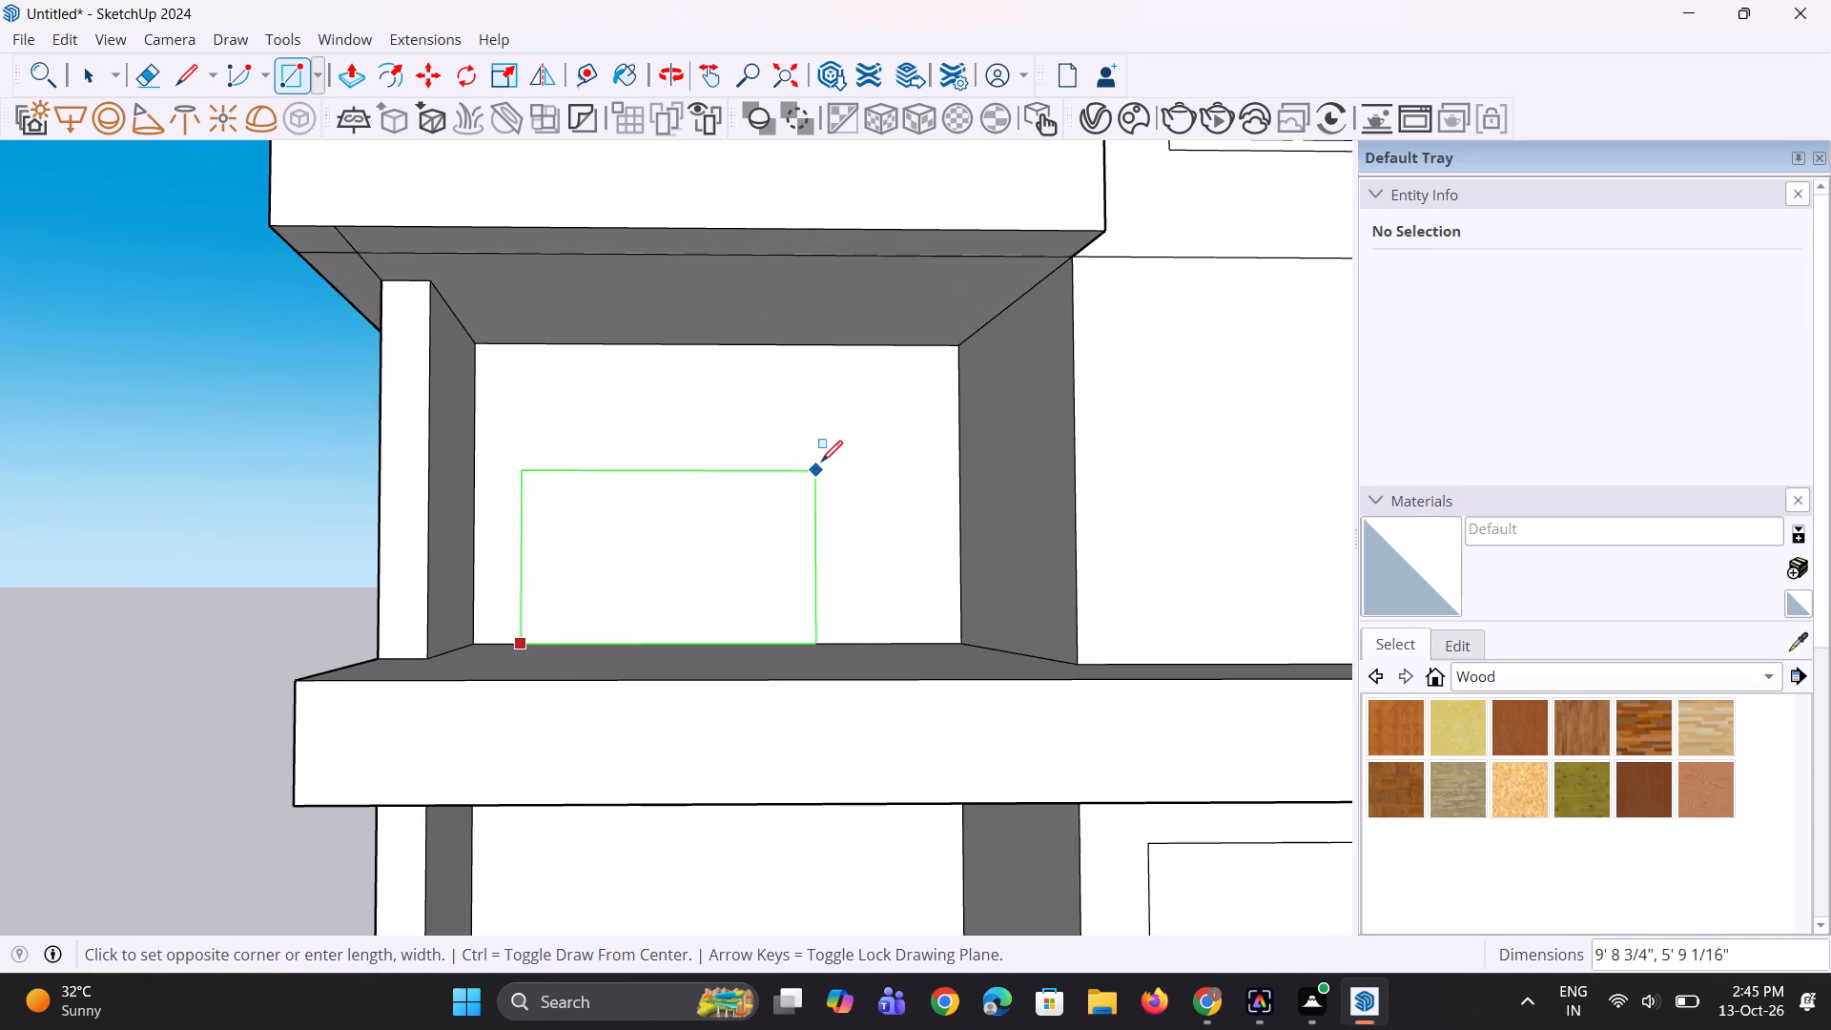
left_click(882, 382)
middle_click_drag(845, 447, 855, 468)
key("space")
key("space")
key("space")
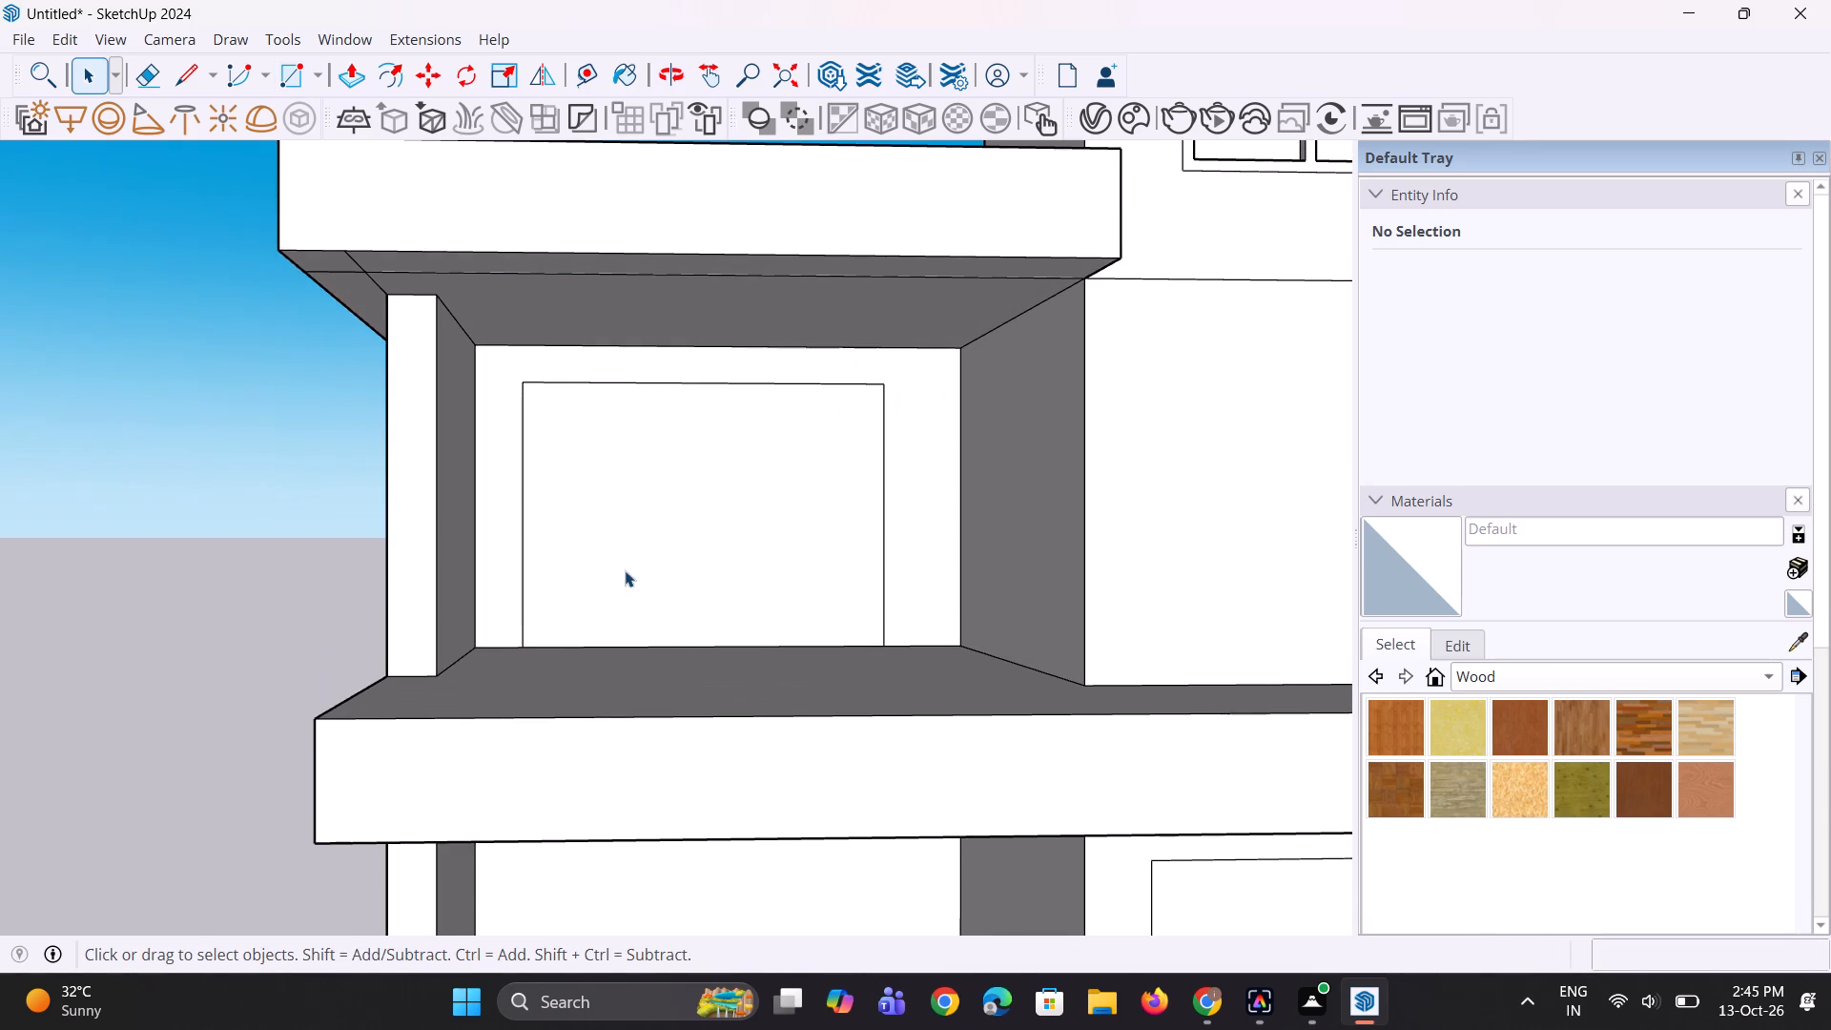
Move the upper rectangle's vertical edge nearest the new side wall inward about 4".
left_click(523, 601)
scroll(531, 652, "up", 1)
key("m")
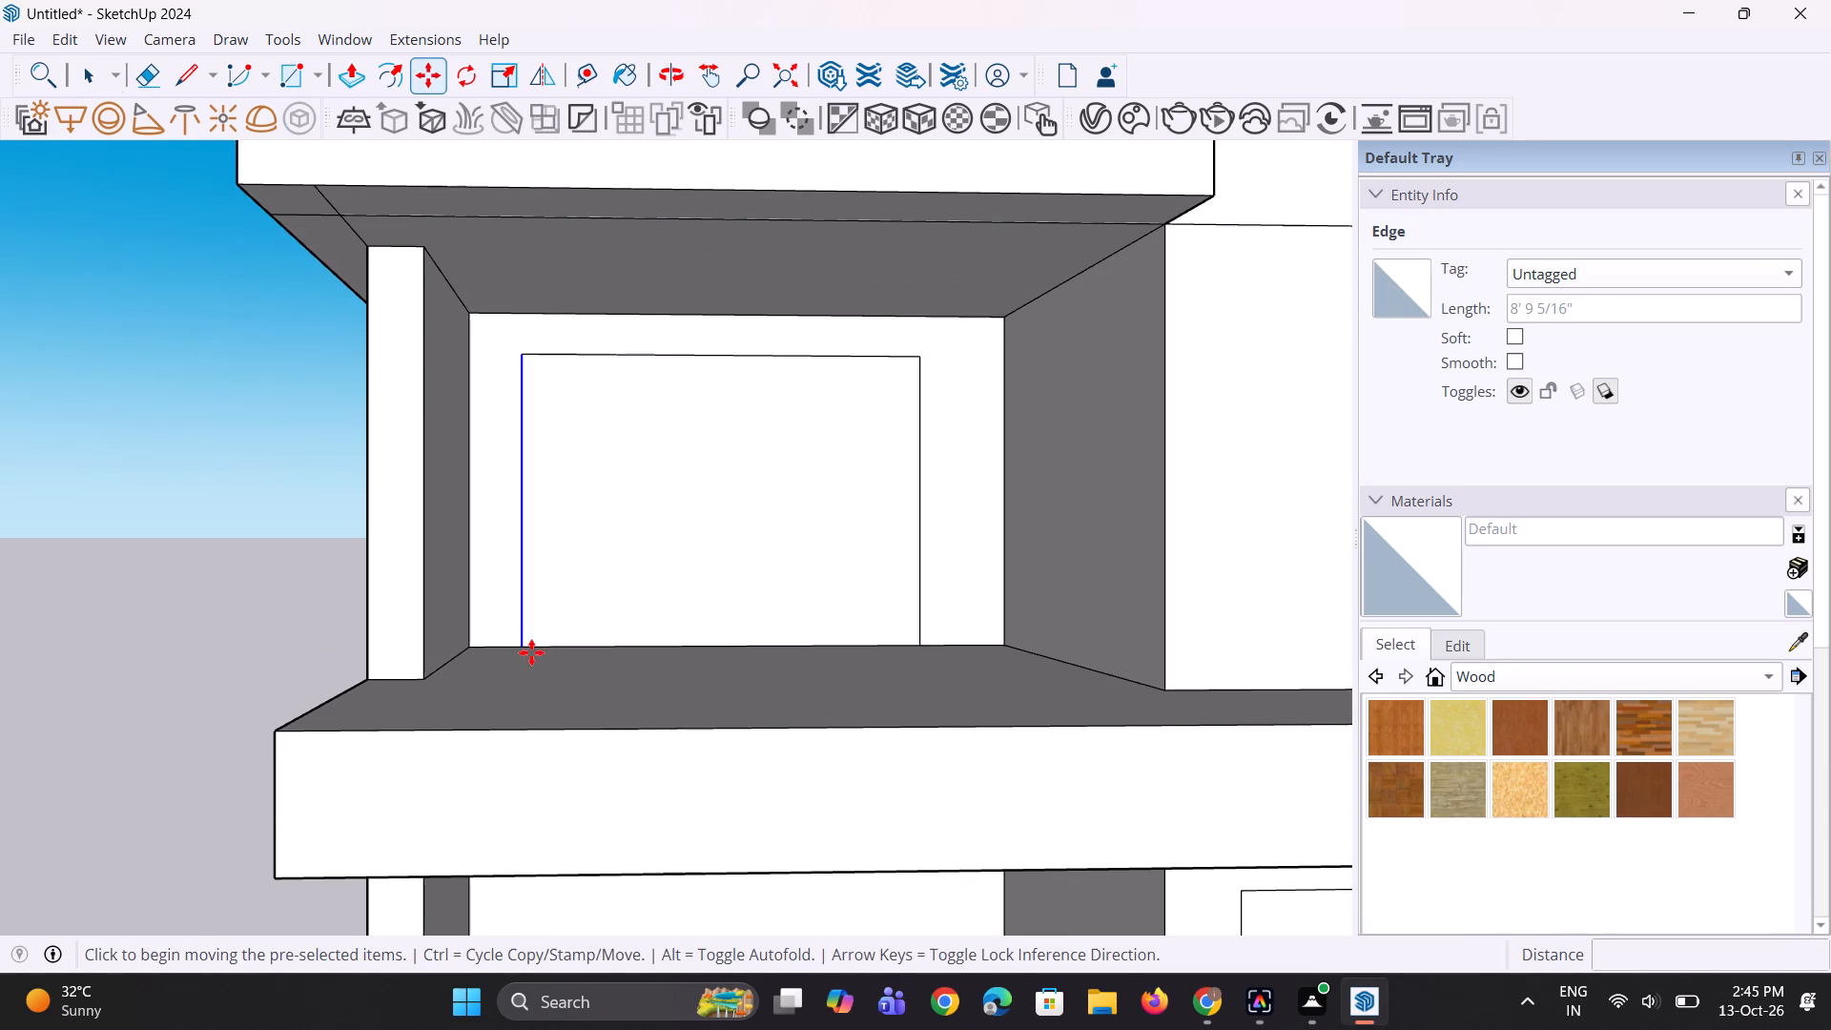
left_click(525, 647)
left_click(533, 649)
key("space")
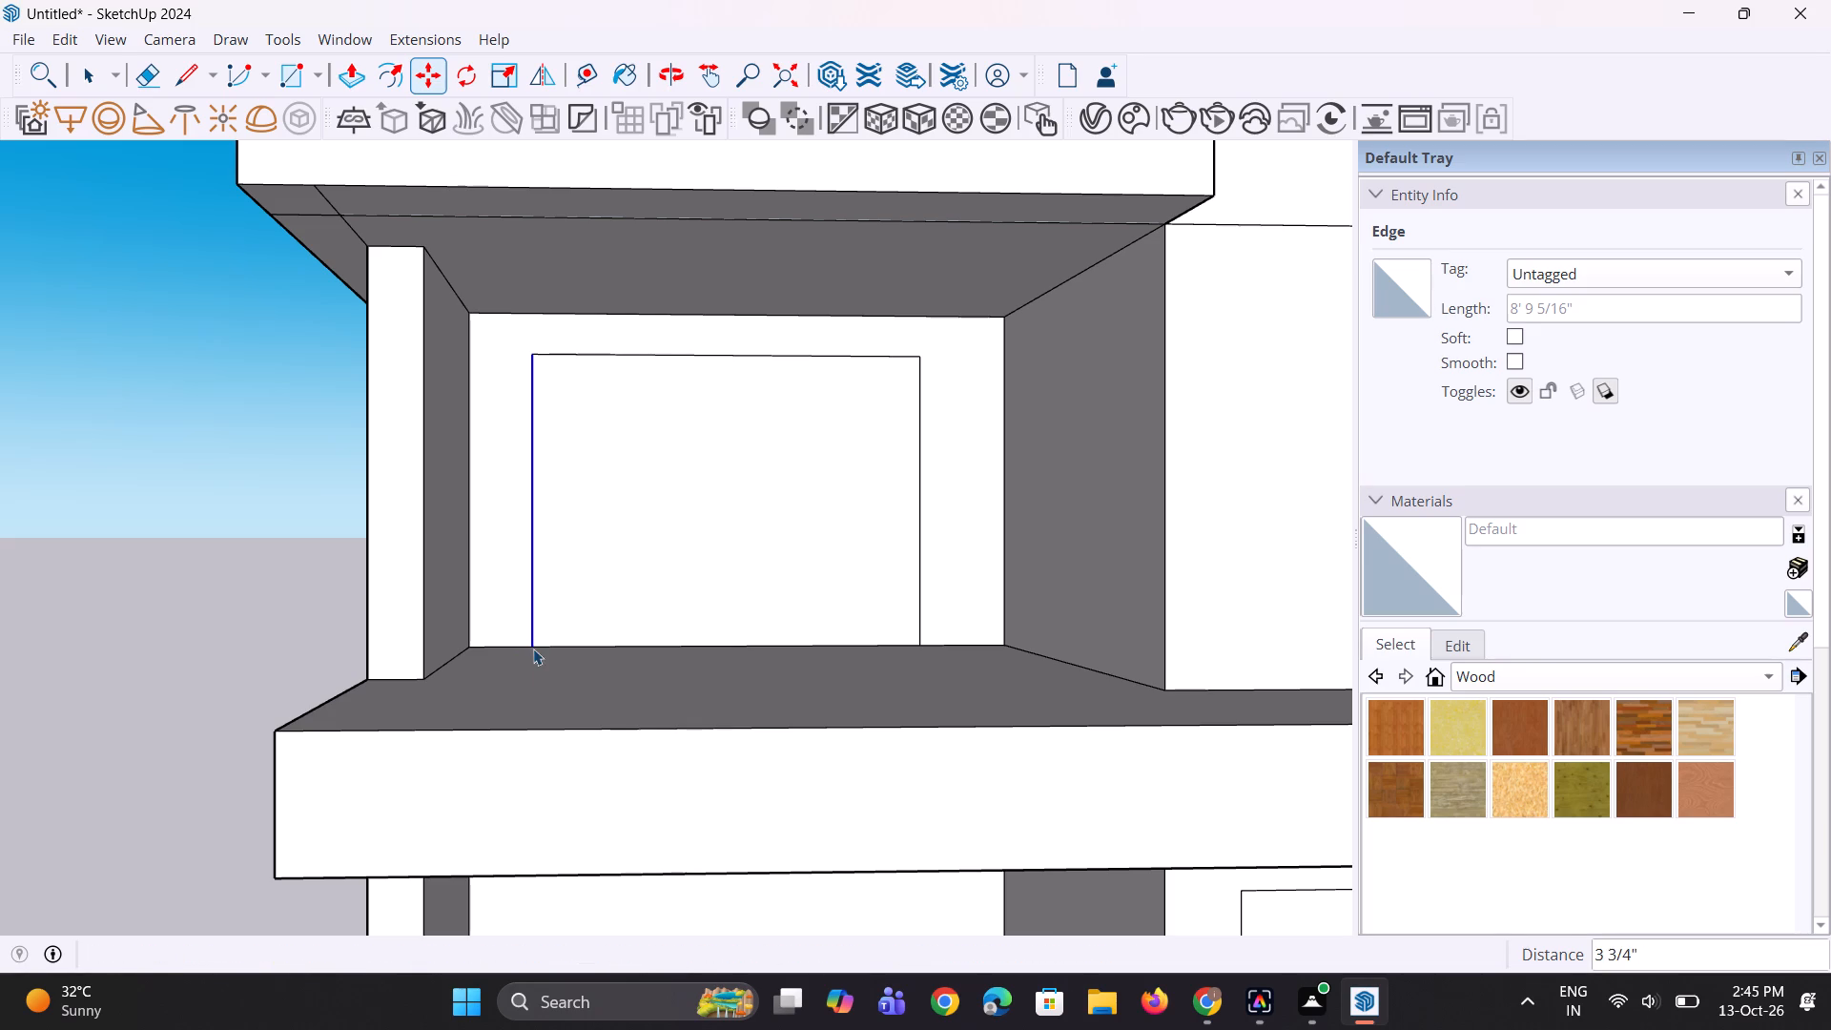
key("space")
left_click(179, 631)
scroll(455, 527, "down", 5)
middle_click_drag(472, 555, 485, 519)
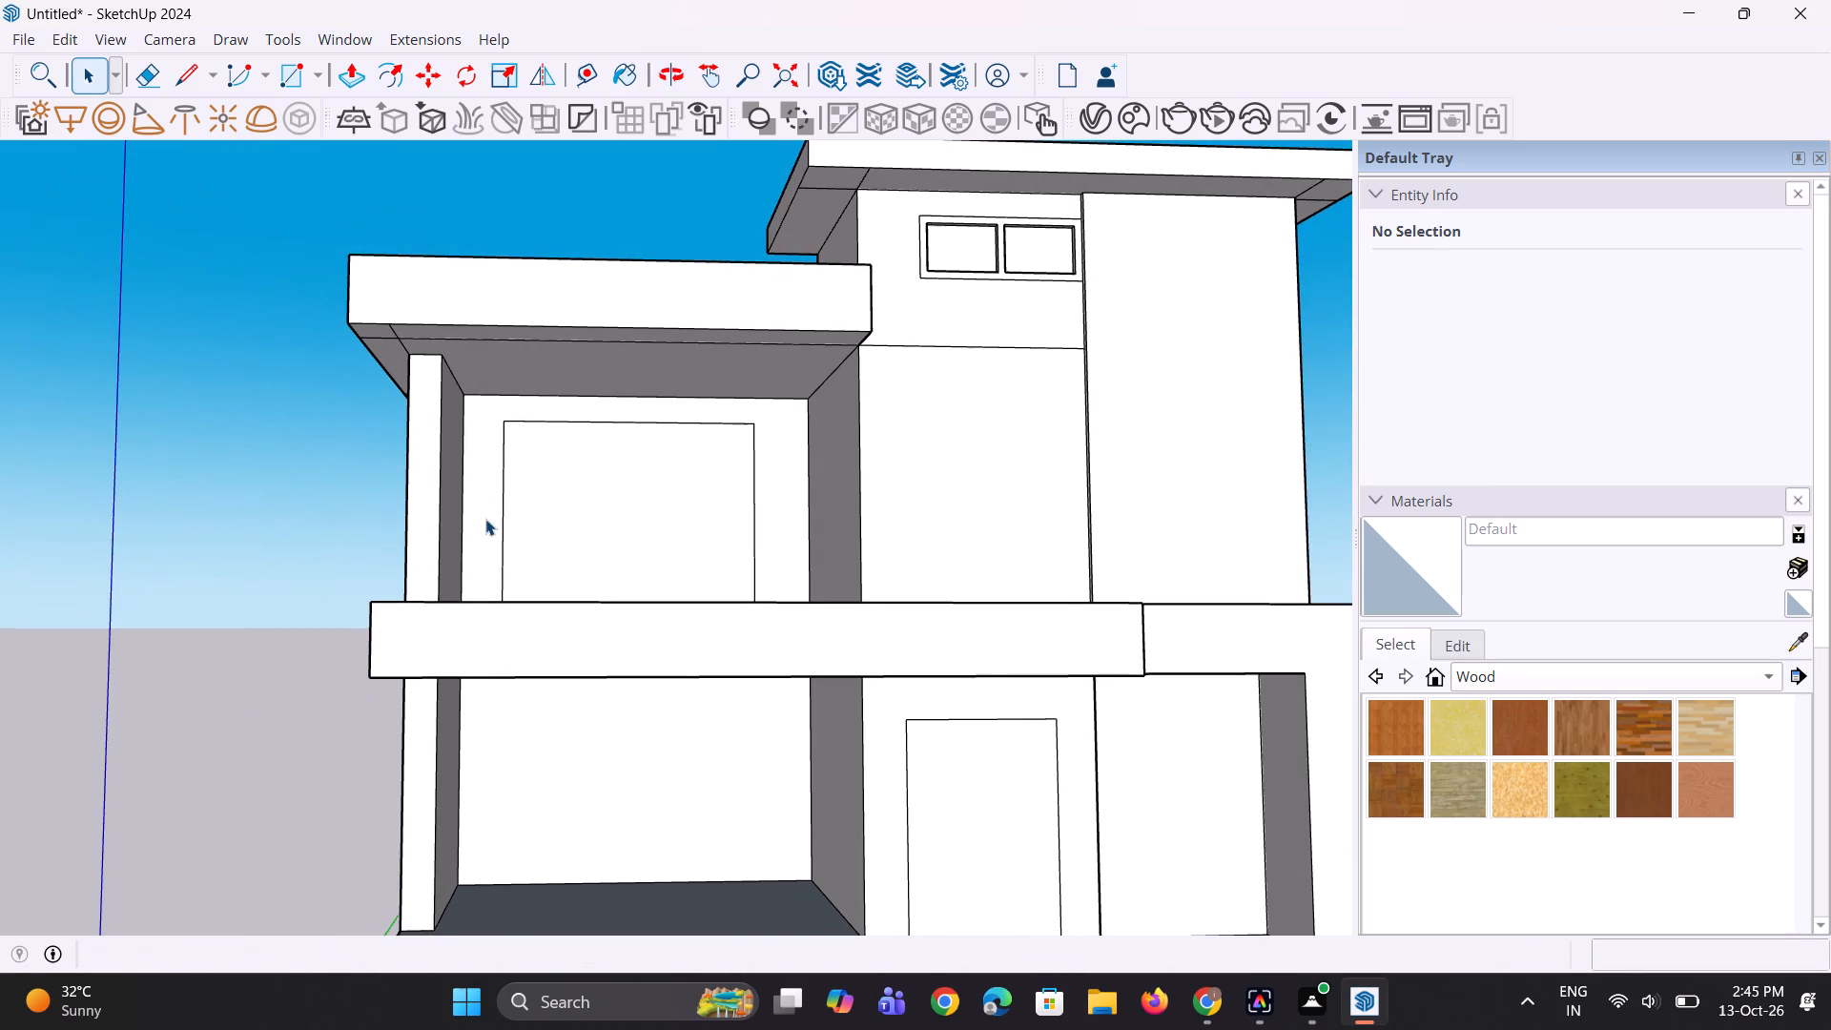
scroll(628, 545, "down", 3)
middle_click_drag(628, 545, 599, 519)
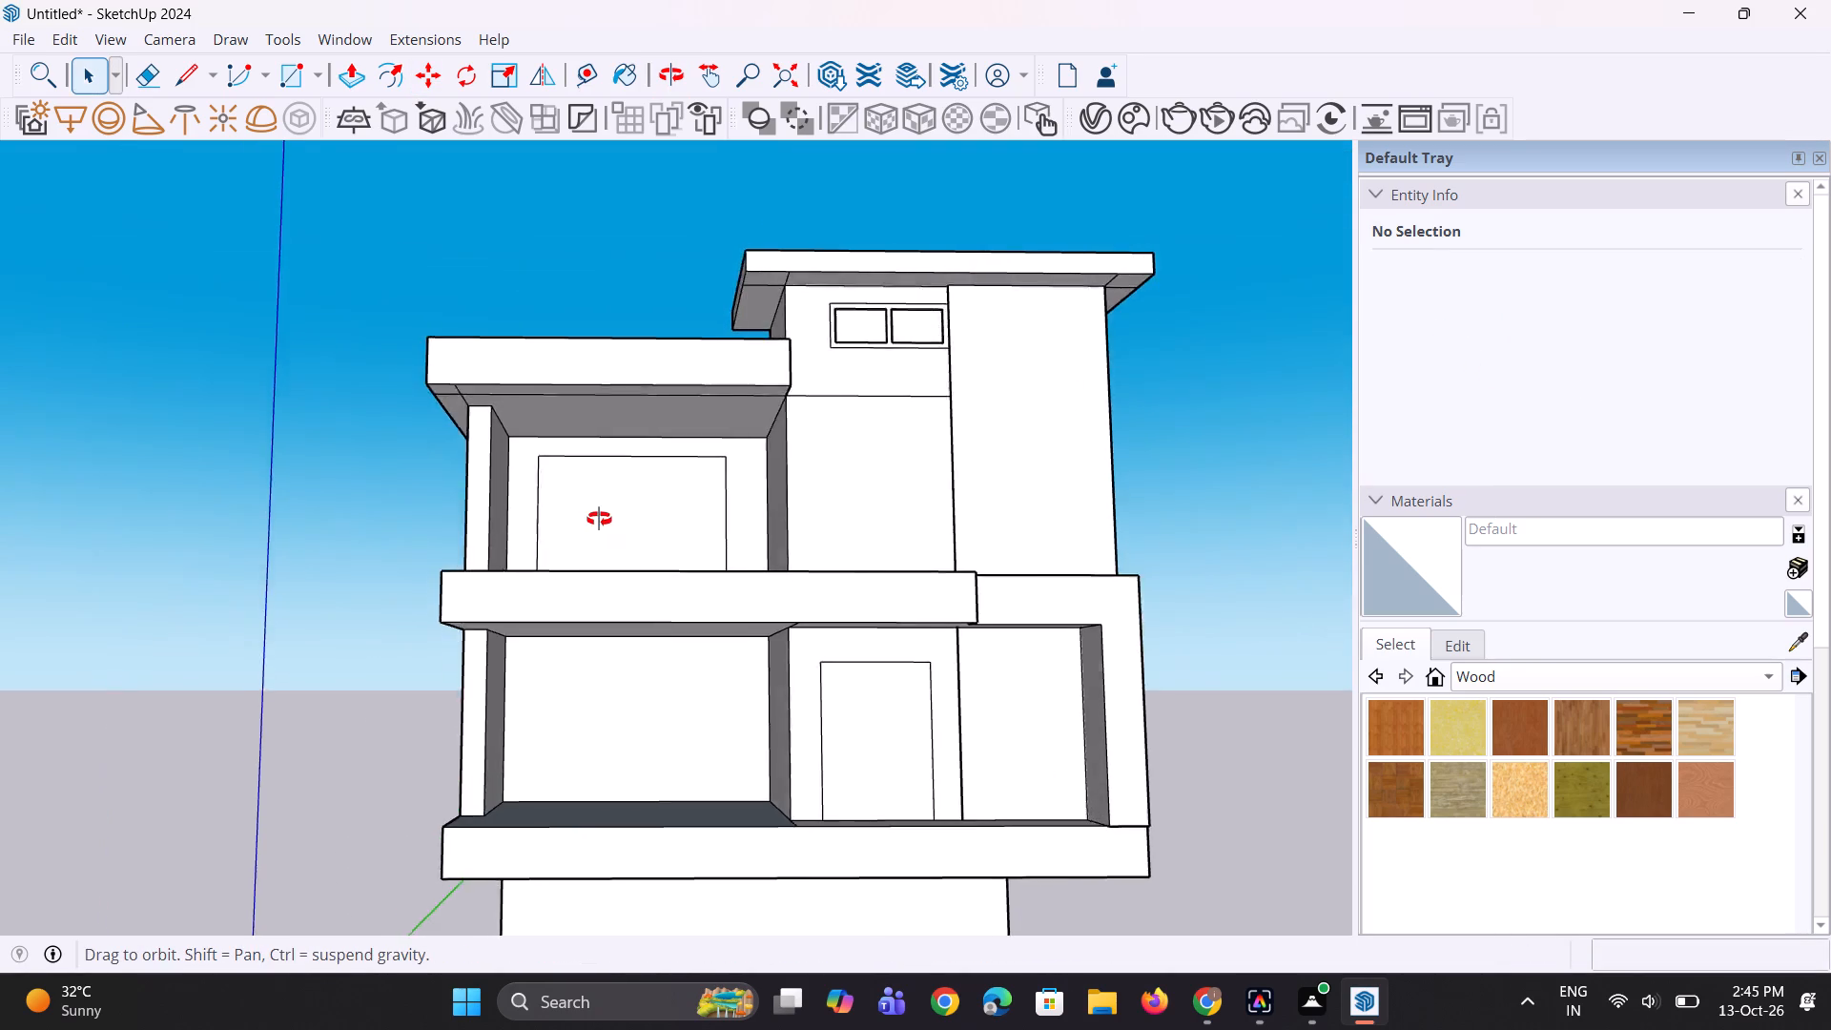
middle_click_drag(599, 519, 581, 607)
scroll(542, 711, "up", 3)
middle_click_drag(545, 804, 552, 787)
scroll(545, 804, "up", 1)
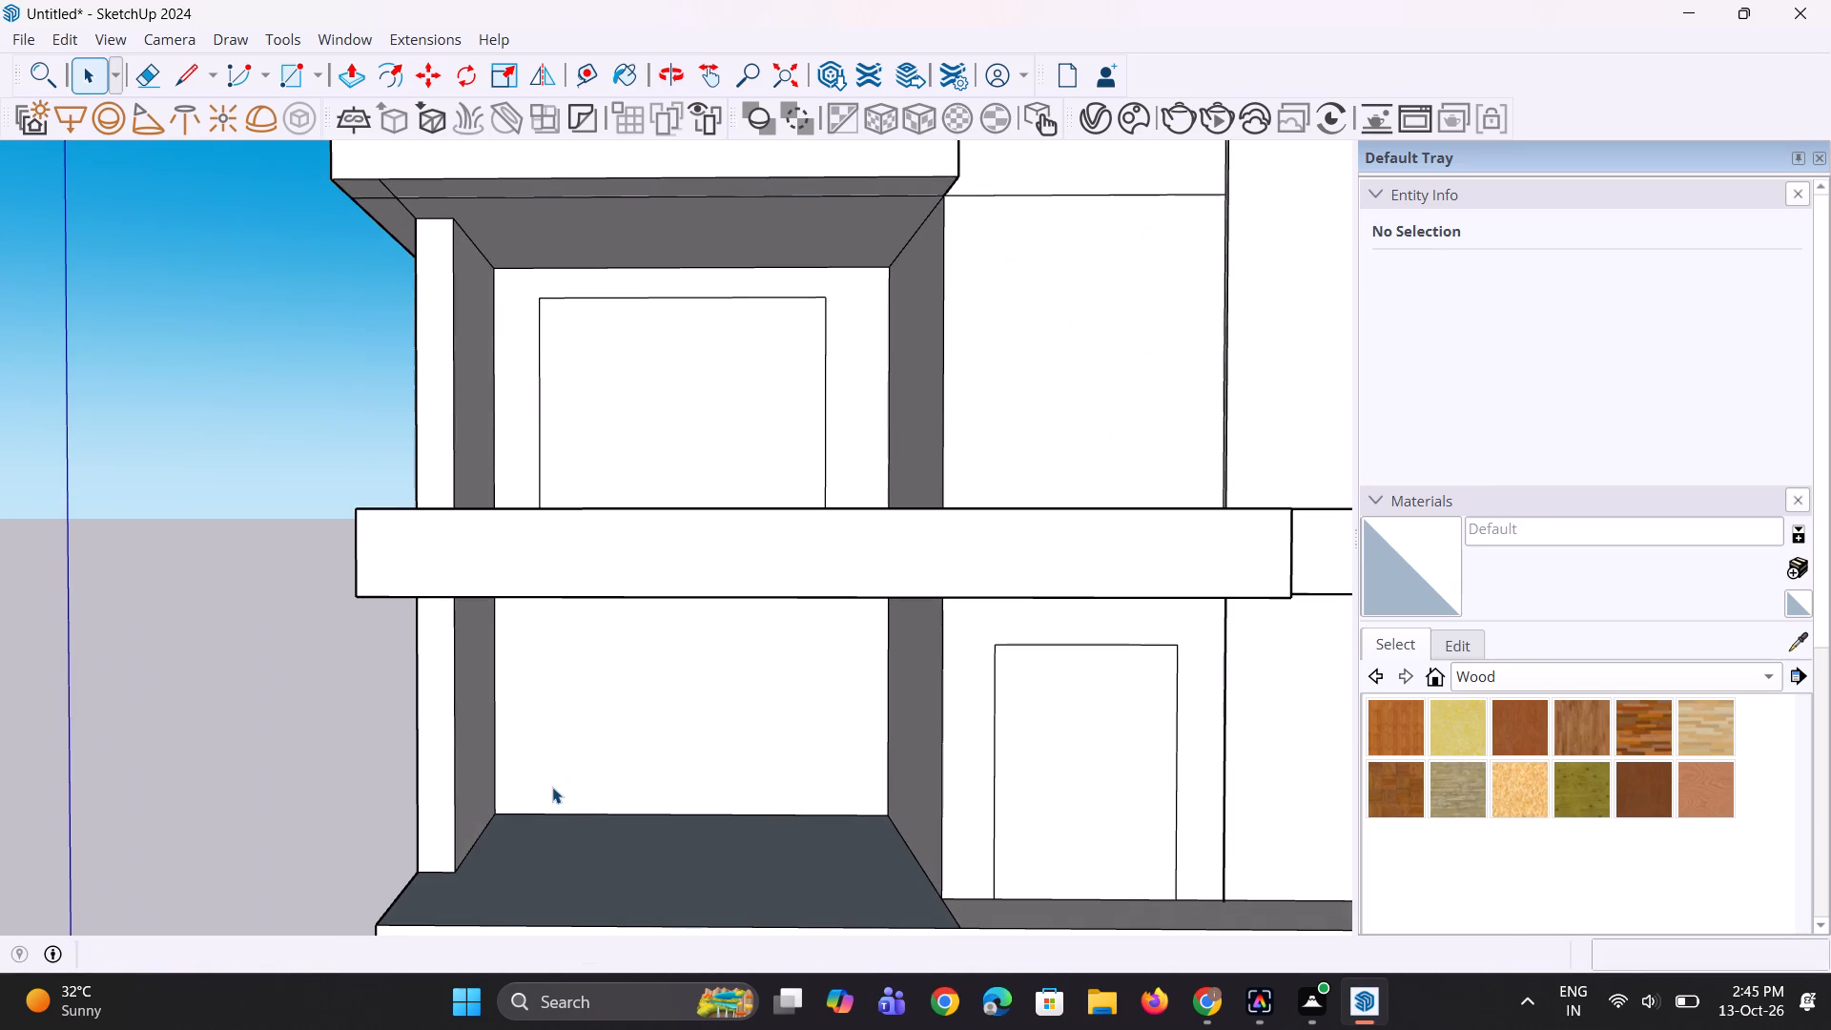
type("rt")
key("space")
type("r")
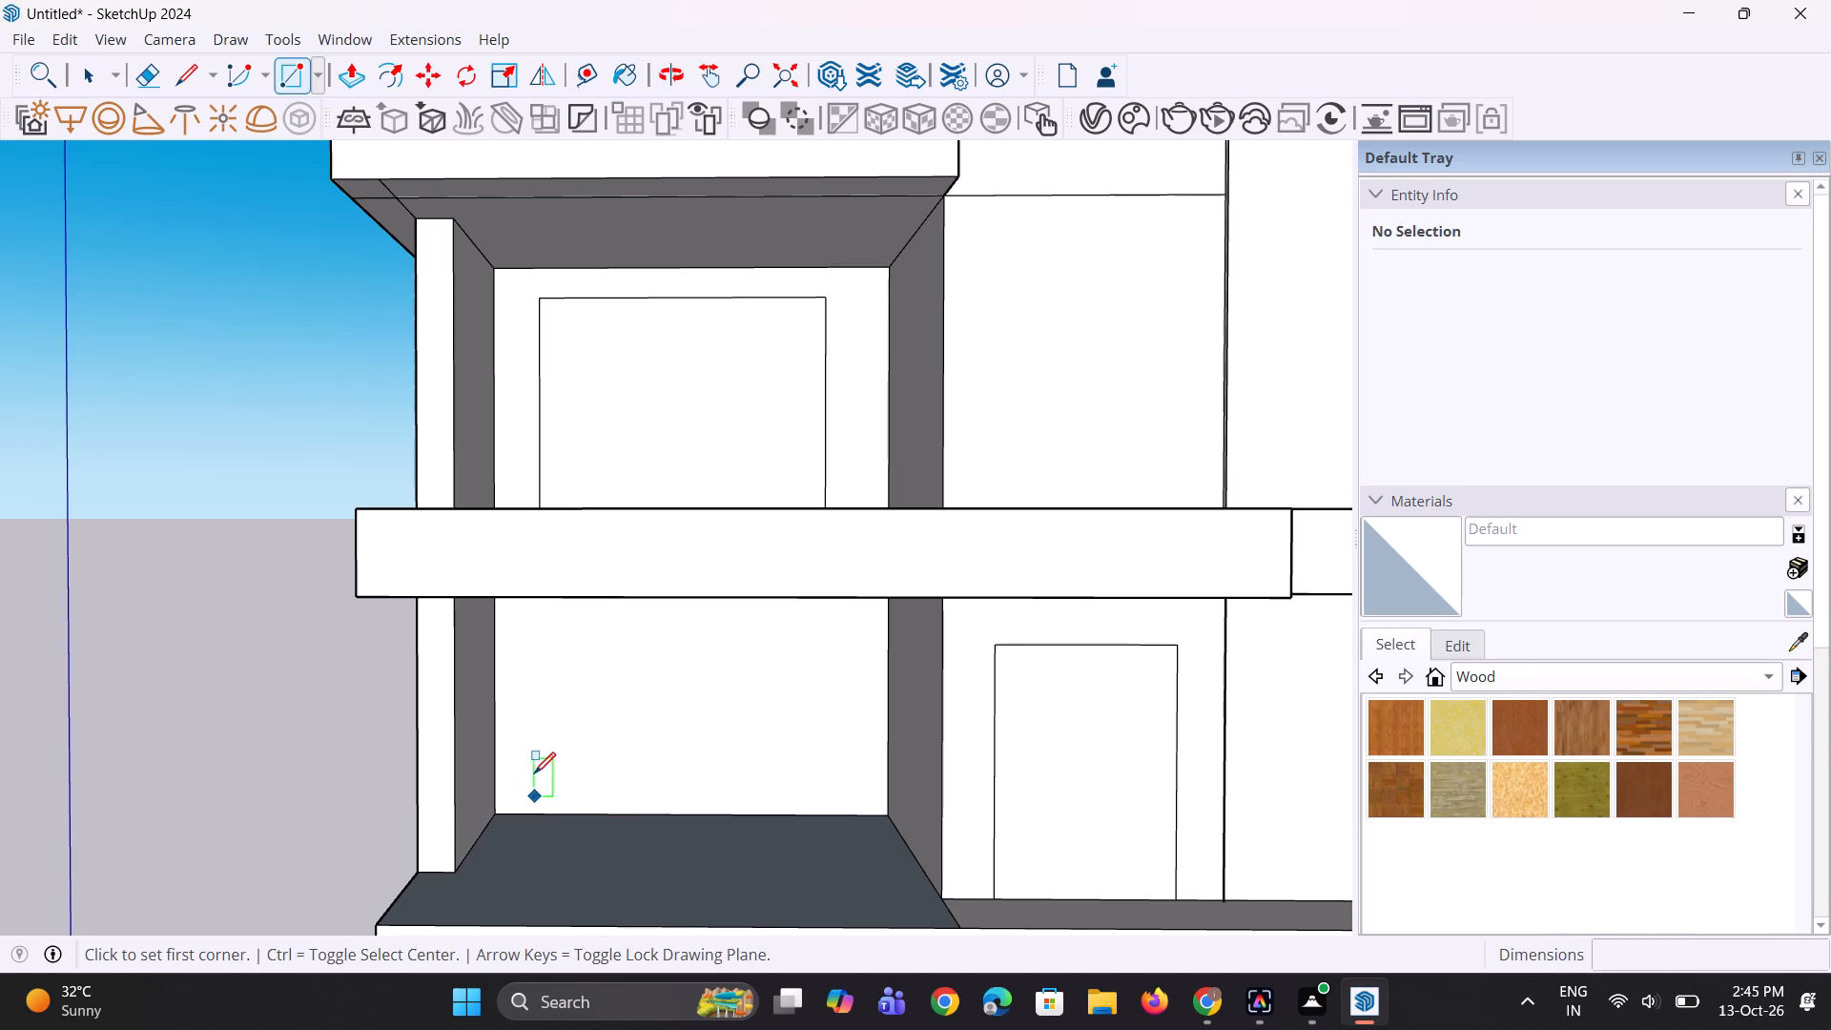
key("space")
Copy the upper-level rectangle face about 8' 11" down the blue axis onto the middle-level recessed wall.
left_click(599, 416)
key("m")
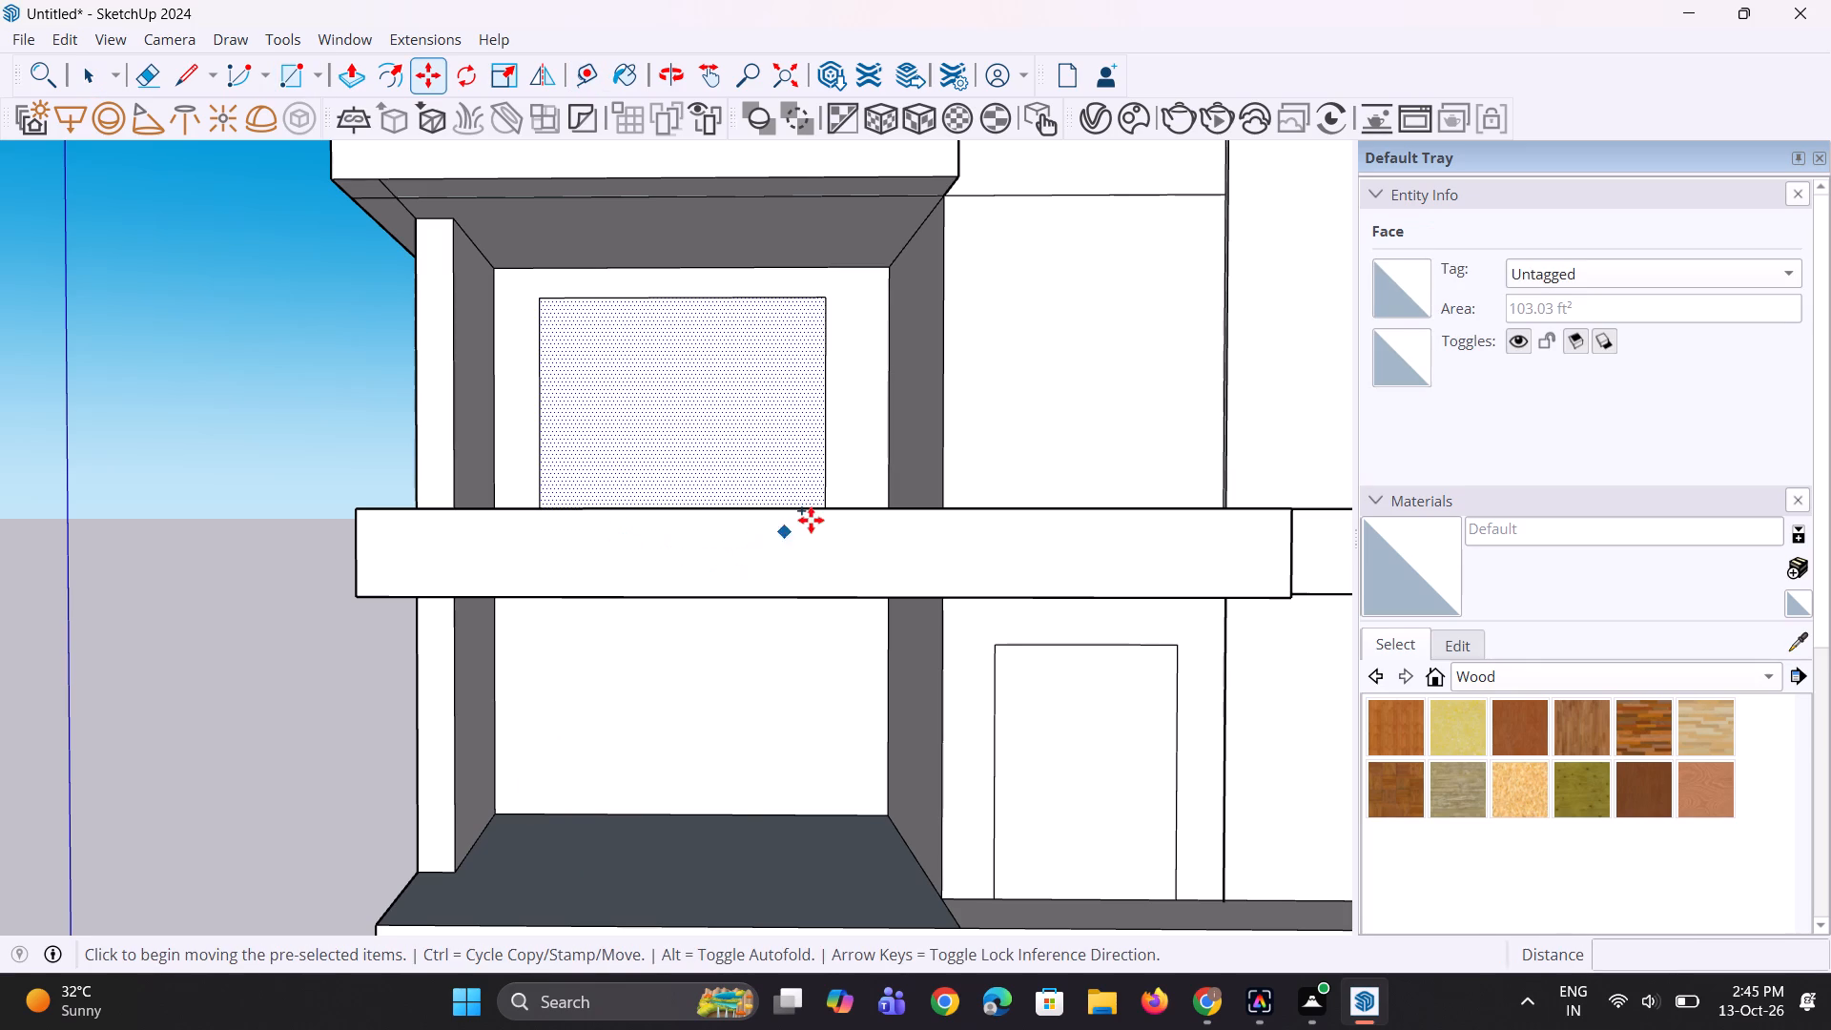
left_click(833, 511)
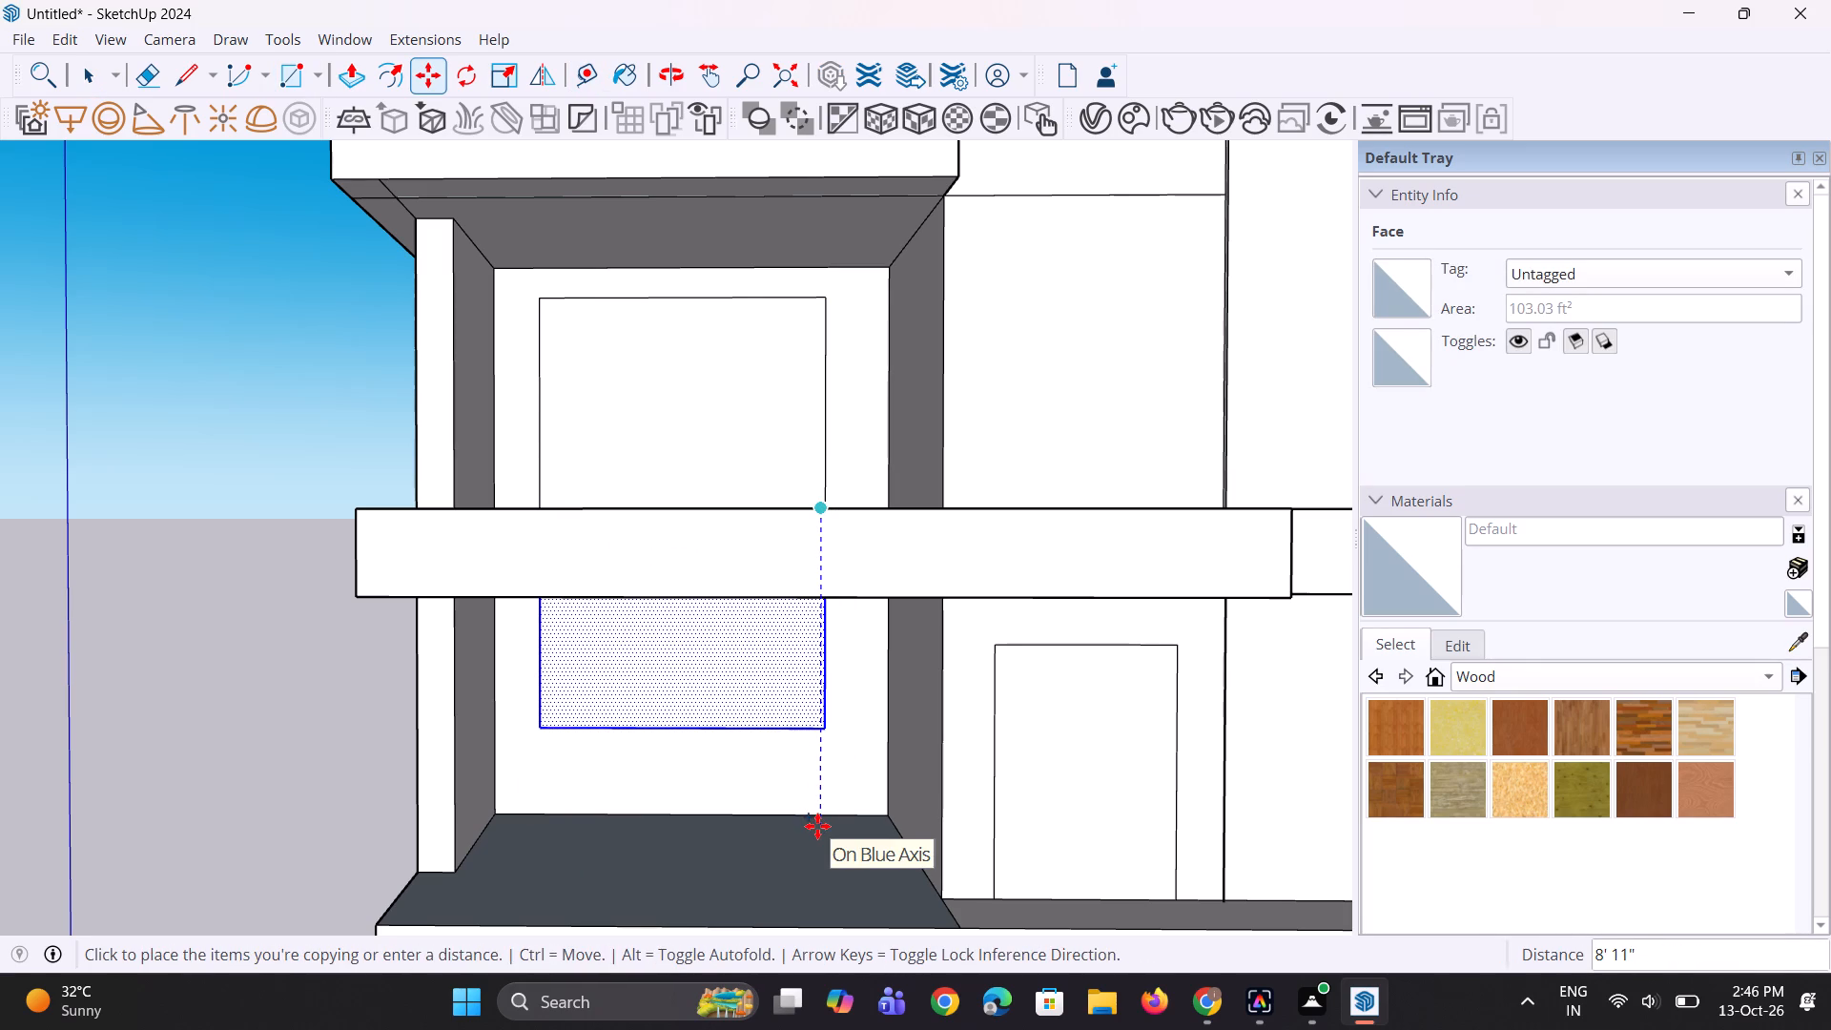
left_click(817, 826)
middle_click_drag(821, 812, 819, 740)
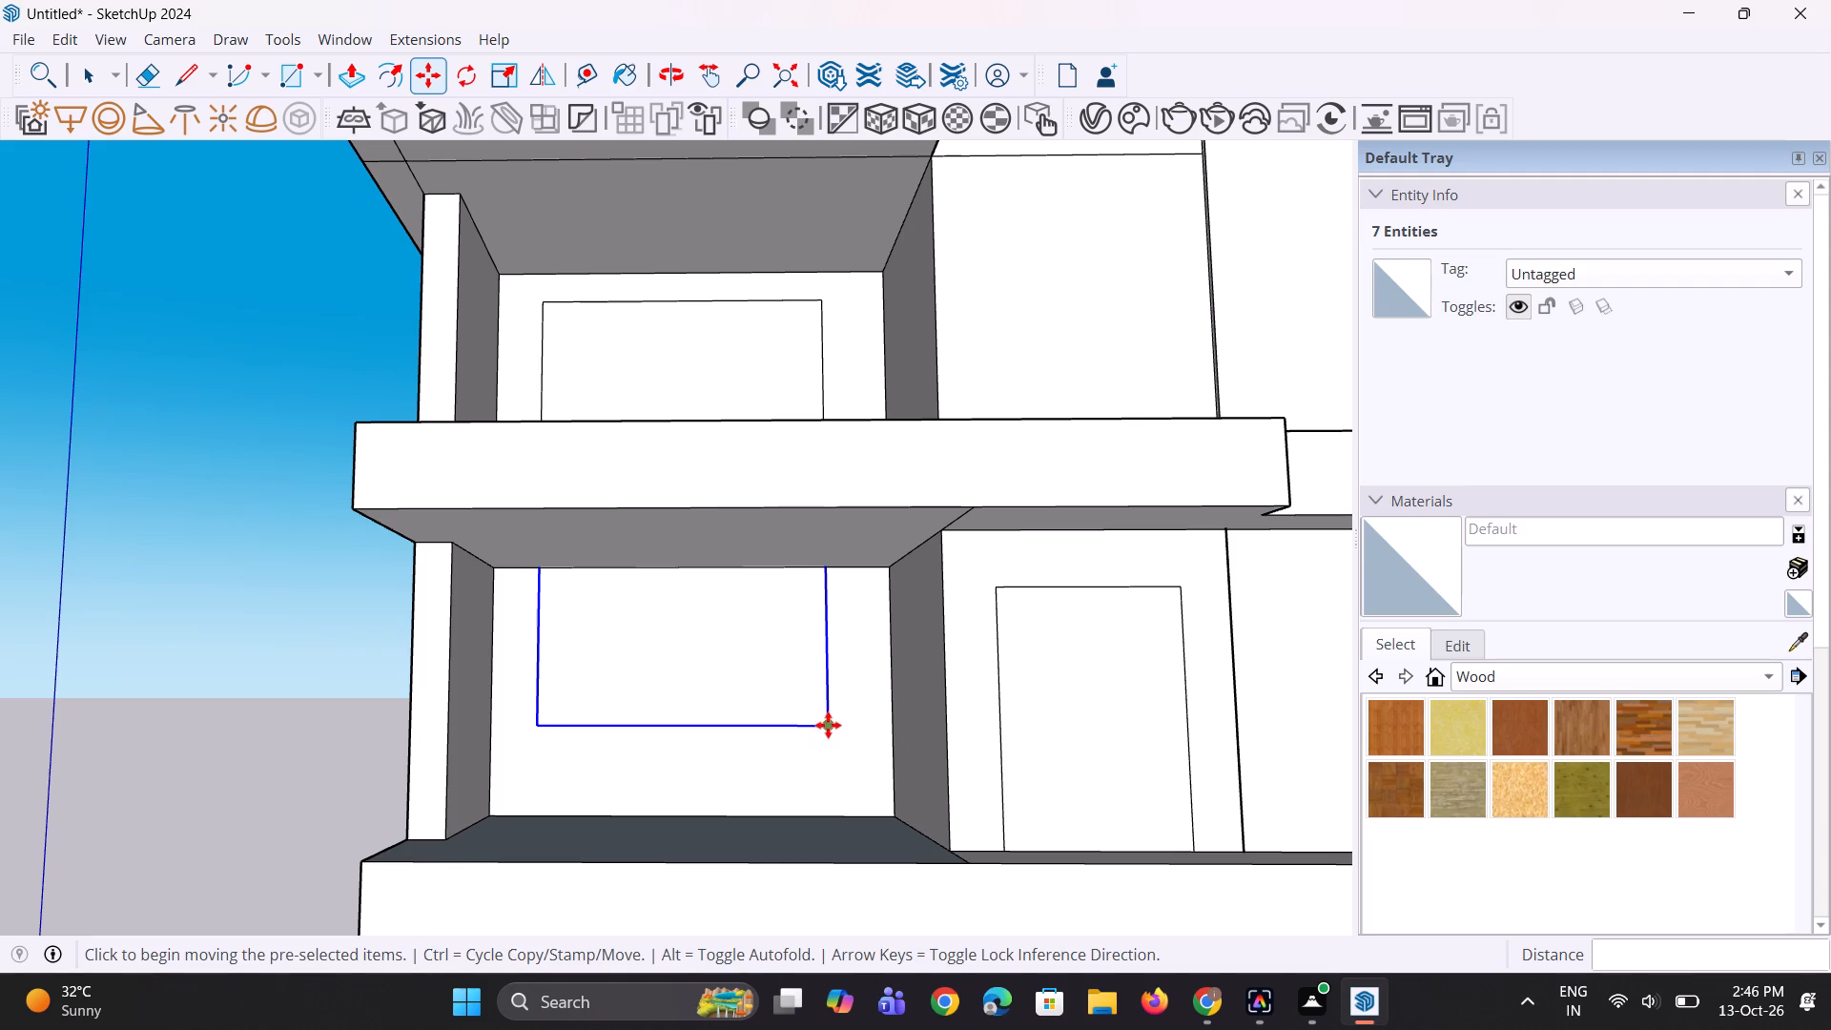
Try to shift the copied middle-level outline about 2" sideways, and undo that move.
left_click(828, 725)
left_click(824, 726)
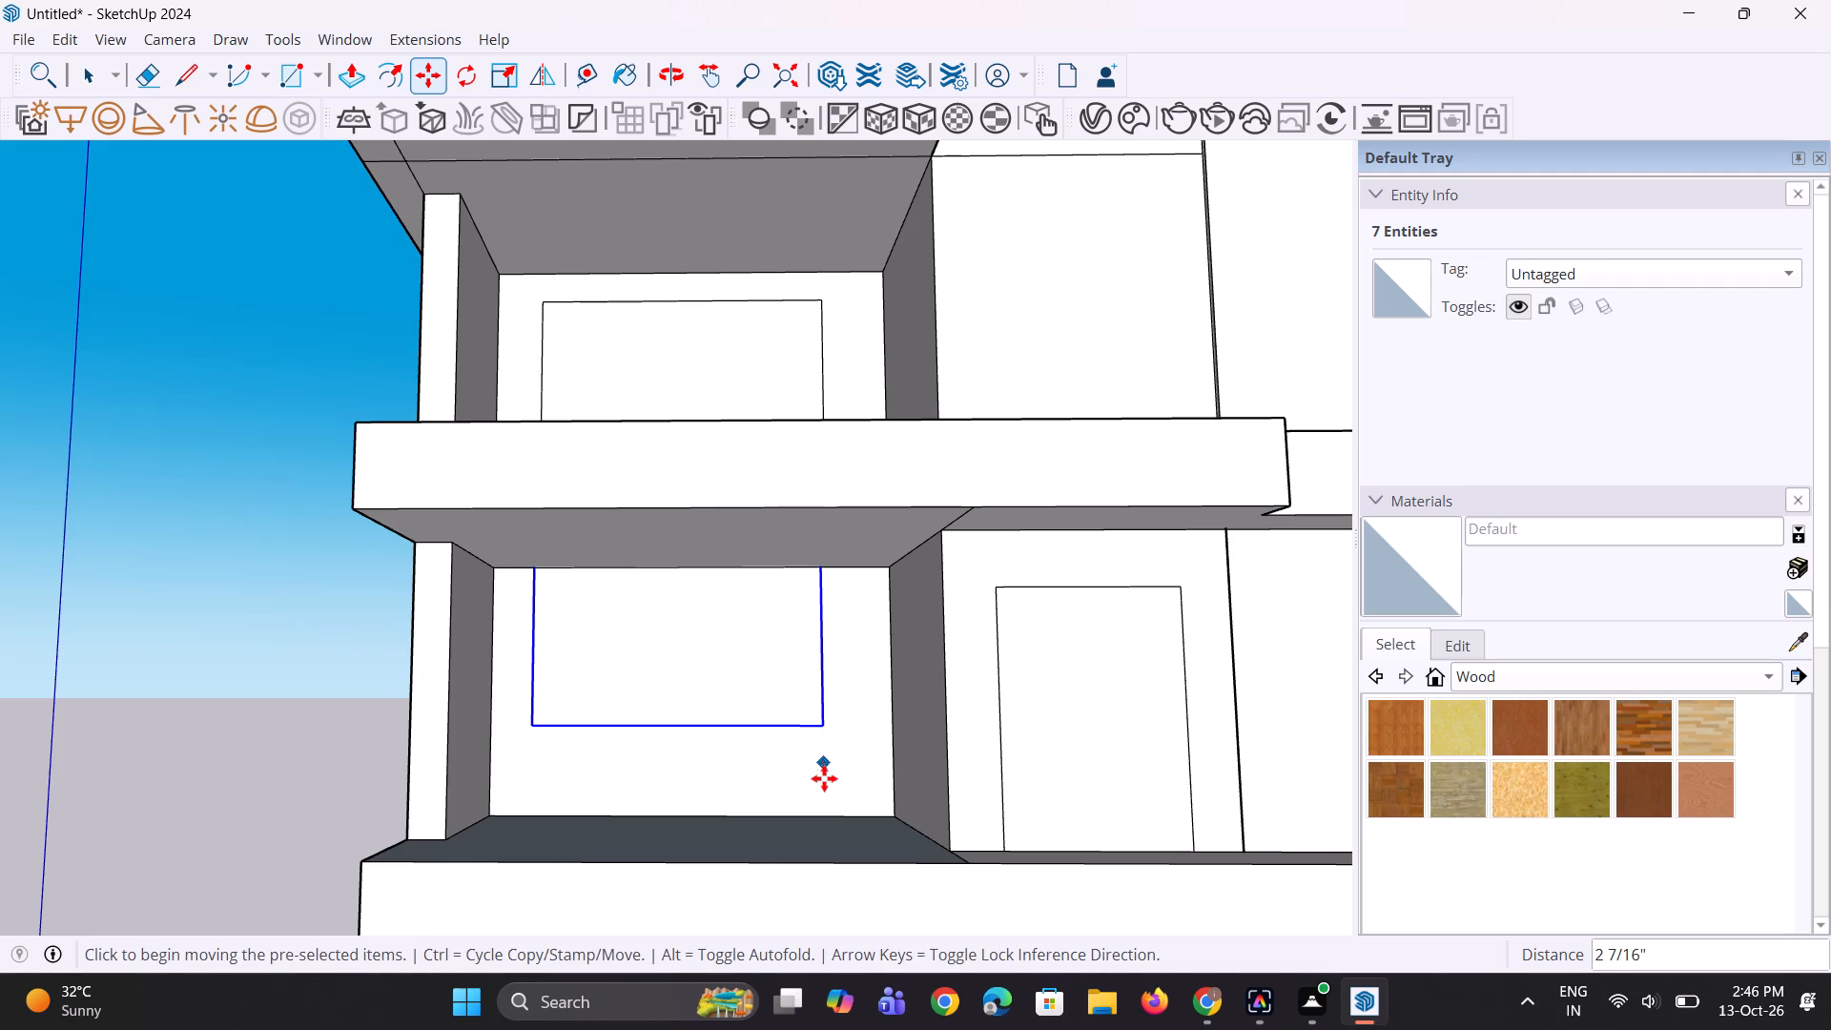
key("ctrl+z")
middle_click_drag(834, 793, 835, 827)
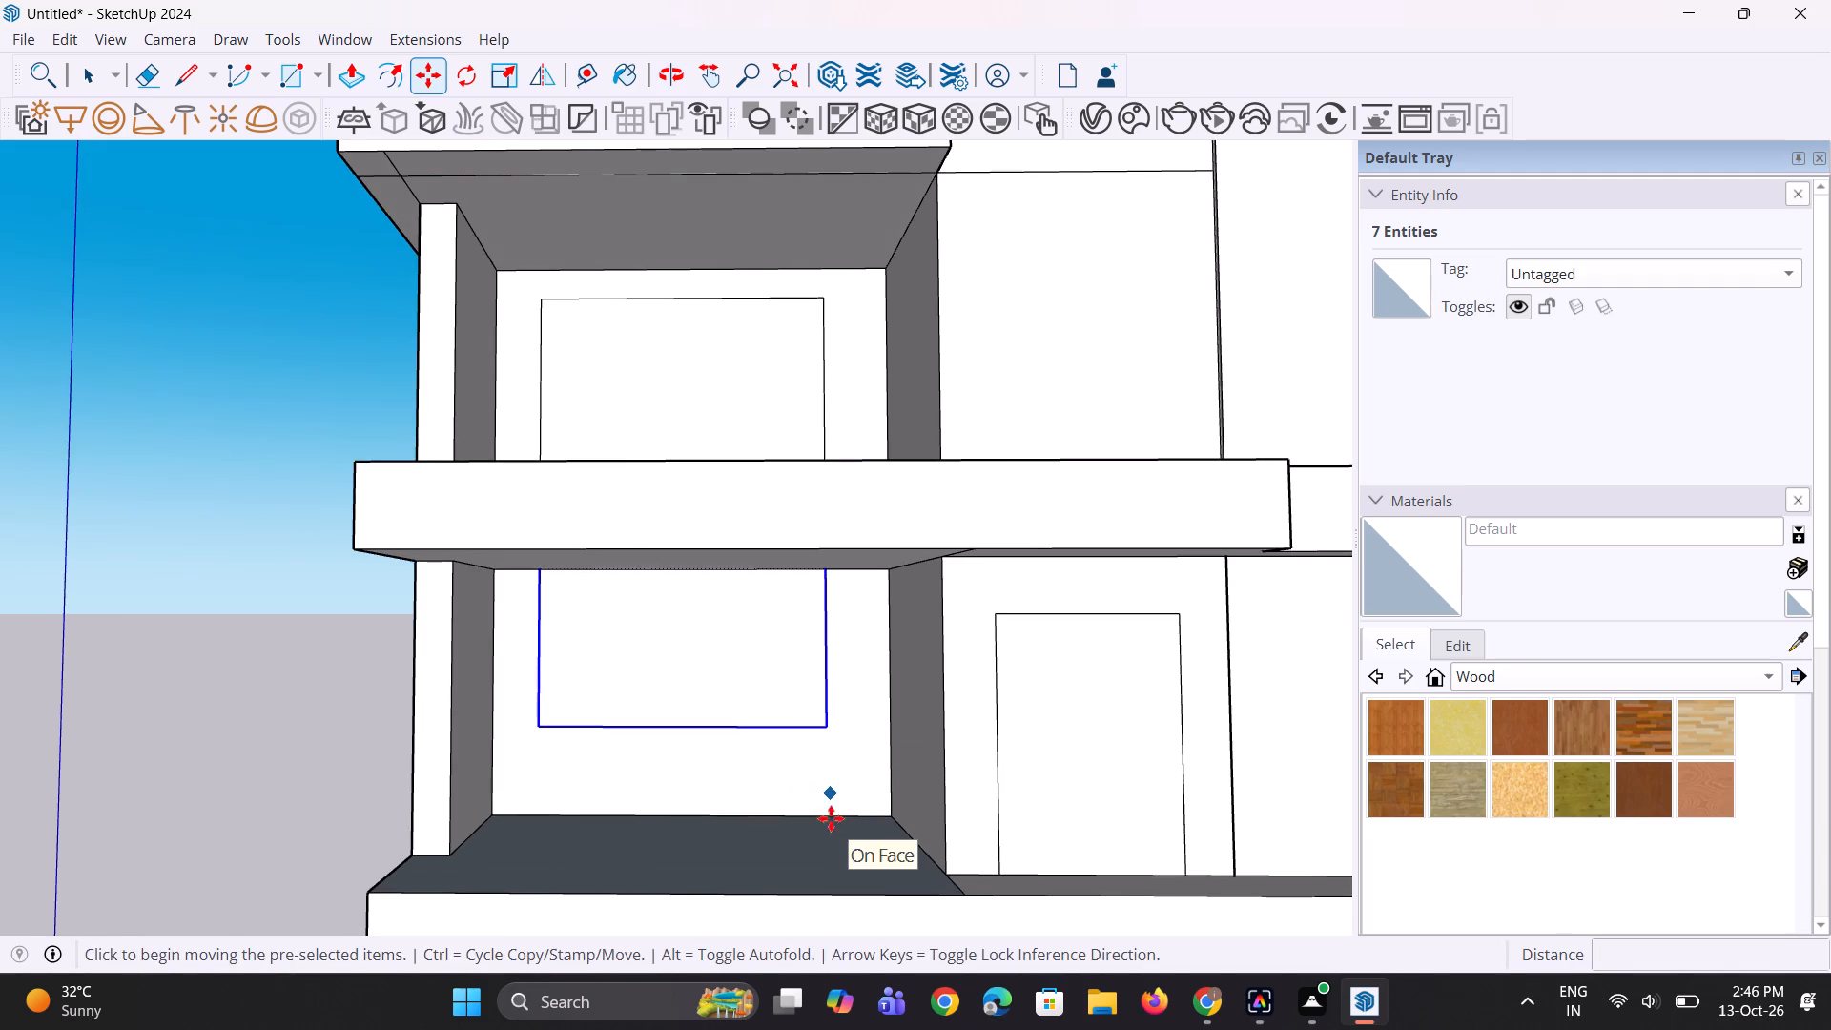
Undo the rectangle copy placed on the middle-level recessed wall.
key("ctrl+z")
Copy the upper-level rectangle face about 12' 6" straight down onto the middle-level recessed wall, with its bottom edge at the floor.
key("space")
key("space")
left_click(724, 437)
key("m")
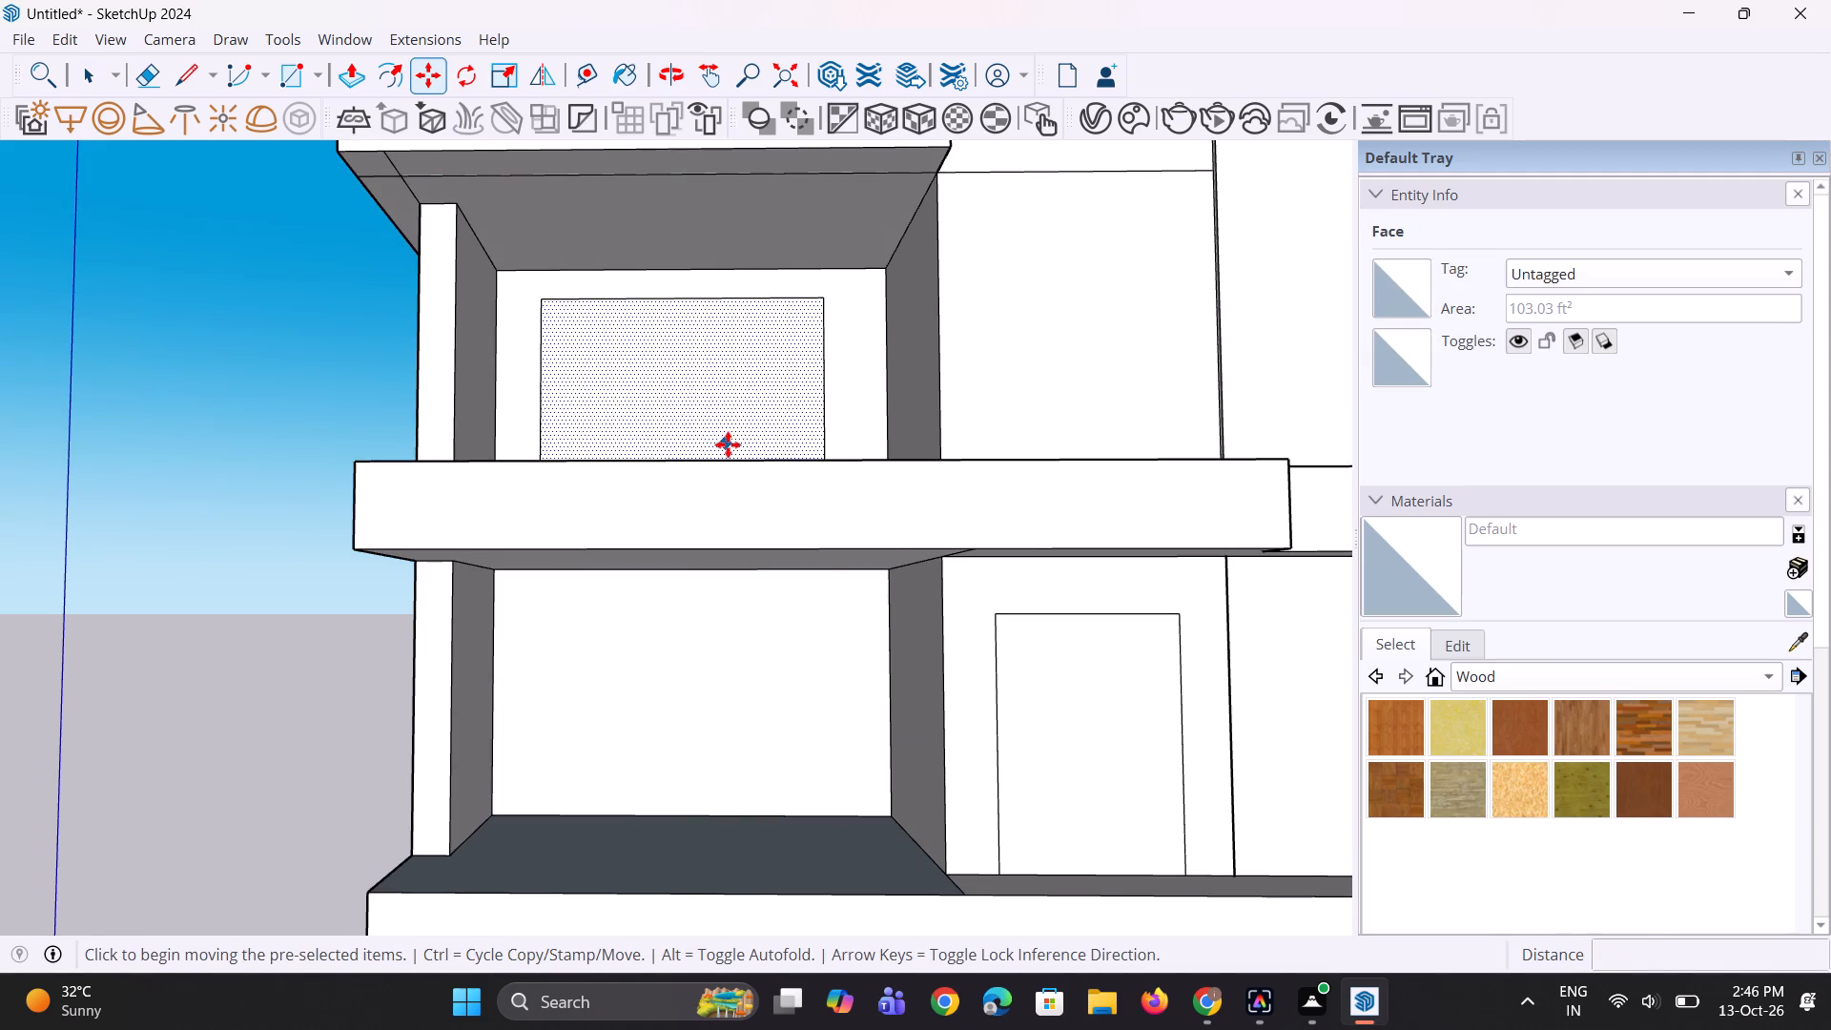
left_click(821, 304)
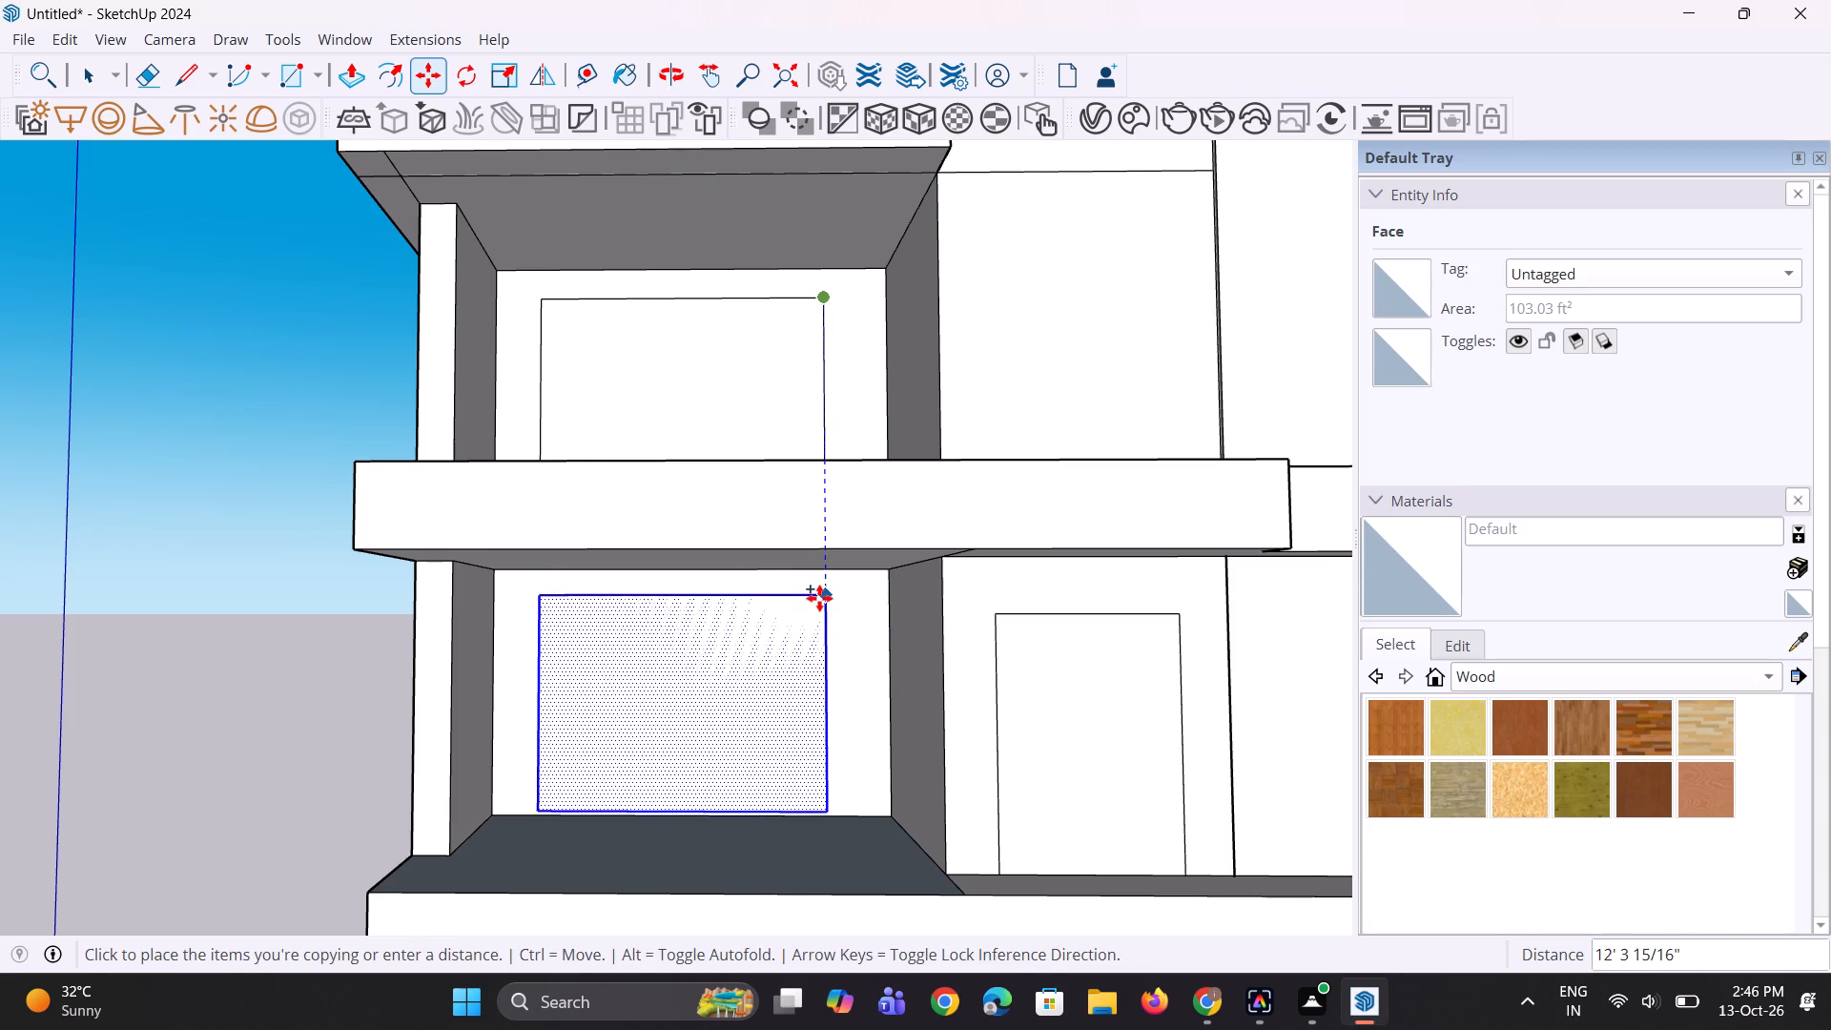
left_click(819, 599)
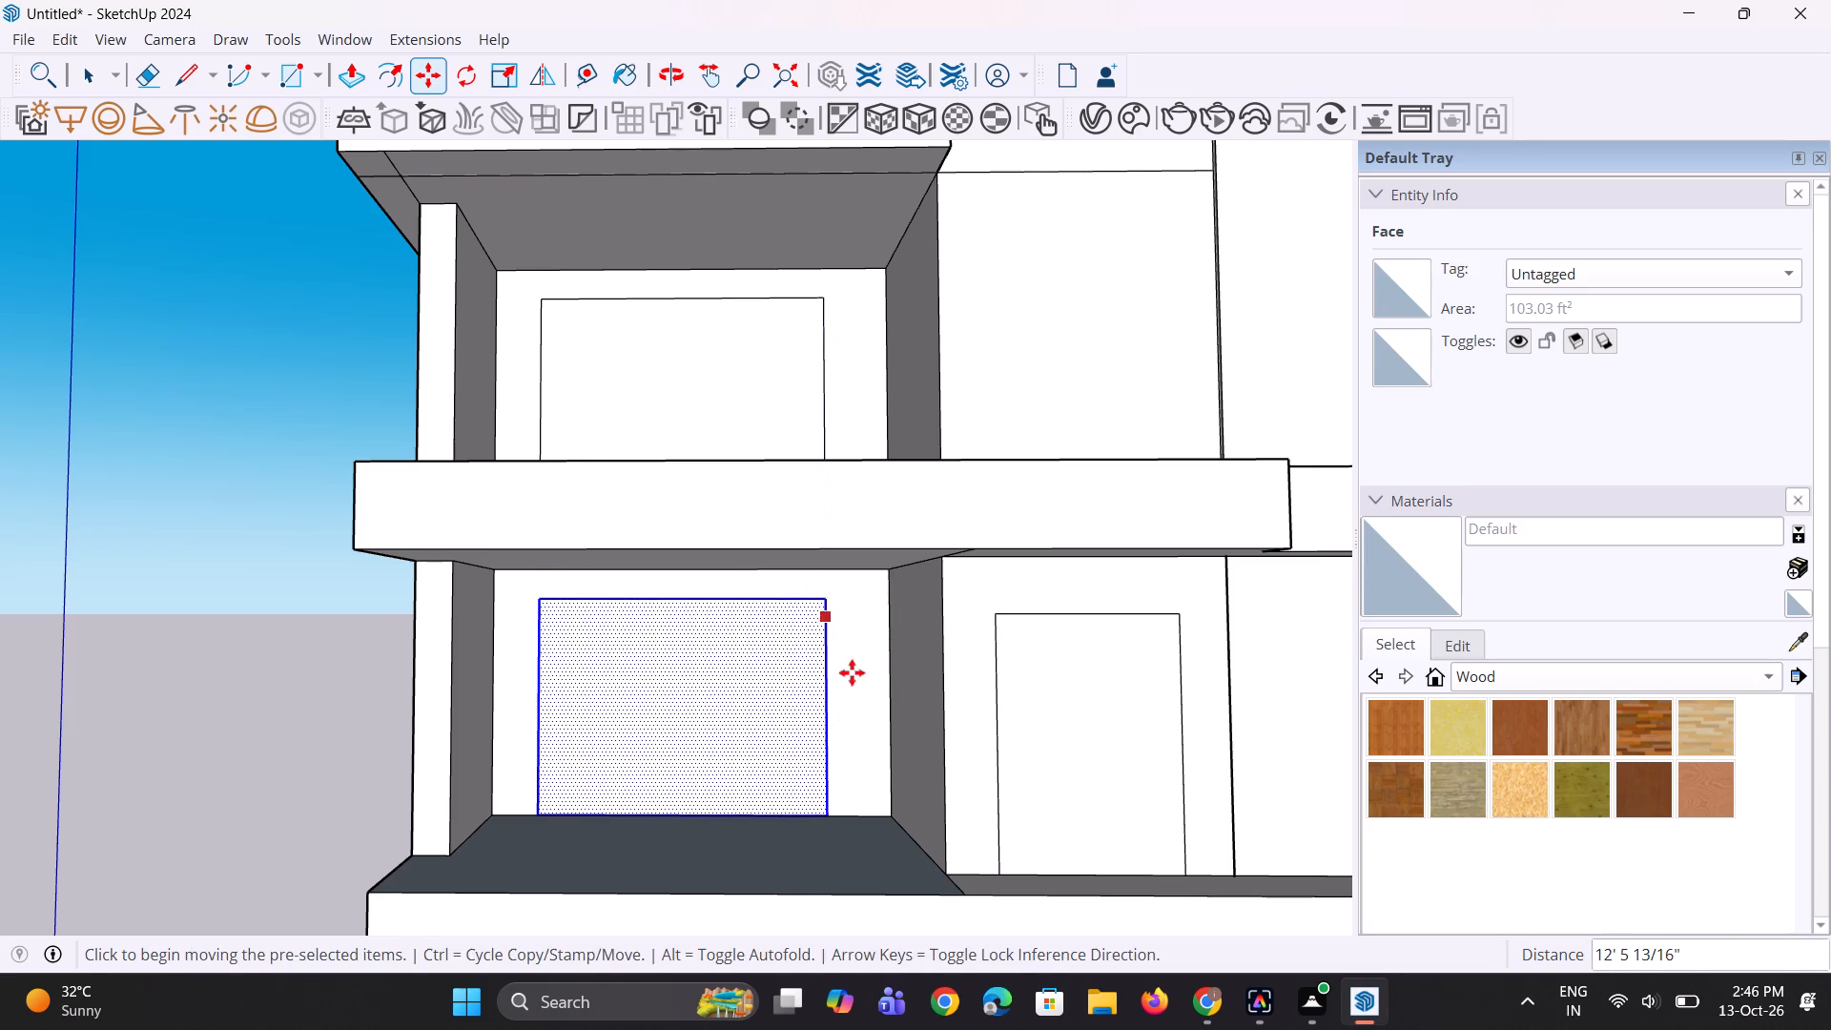
Examine where the copied rectangle's bottom corner meets the middle-level floor, and clear the selection.
middle_click_drag(830, 794, 793, 873)
scroll(779, 863, "up", 4)
scroll(853, 782, "up", 8)
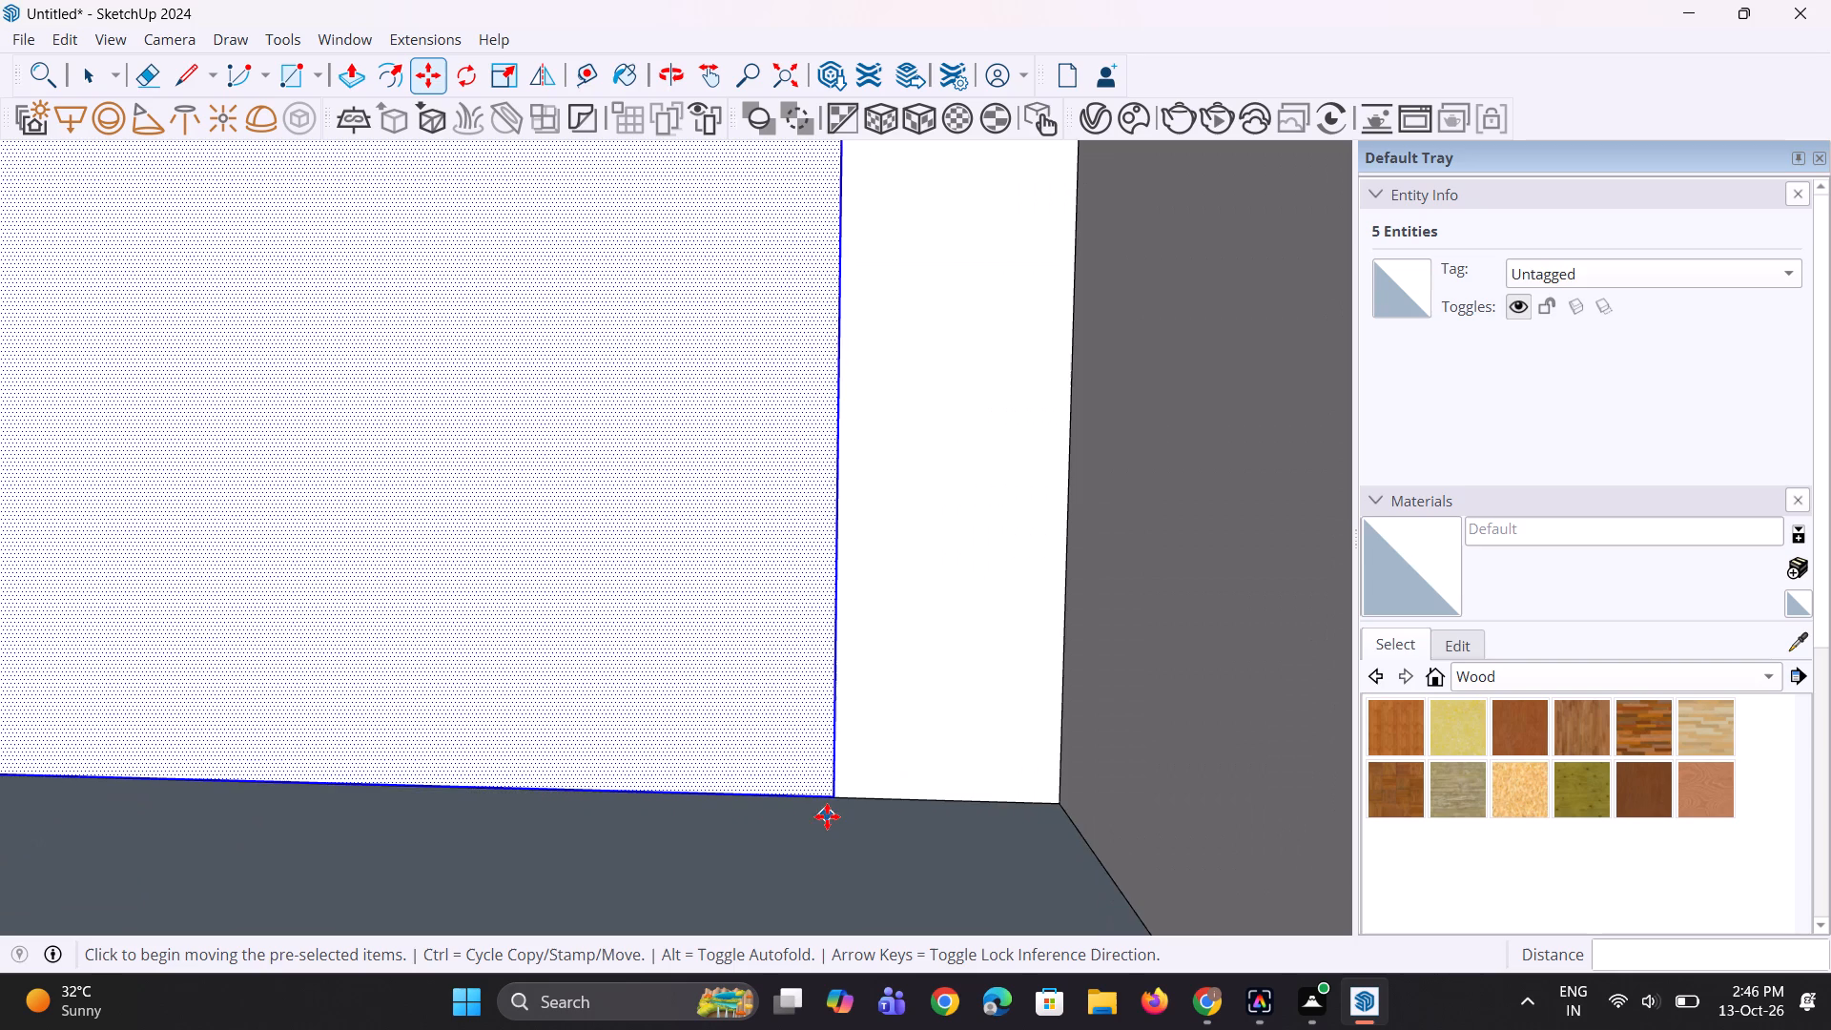
scroll(827, 816, "up", 6)
key("space")
key("space")
scroll(891, 718, "down", 7)
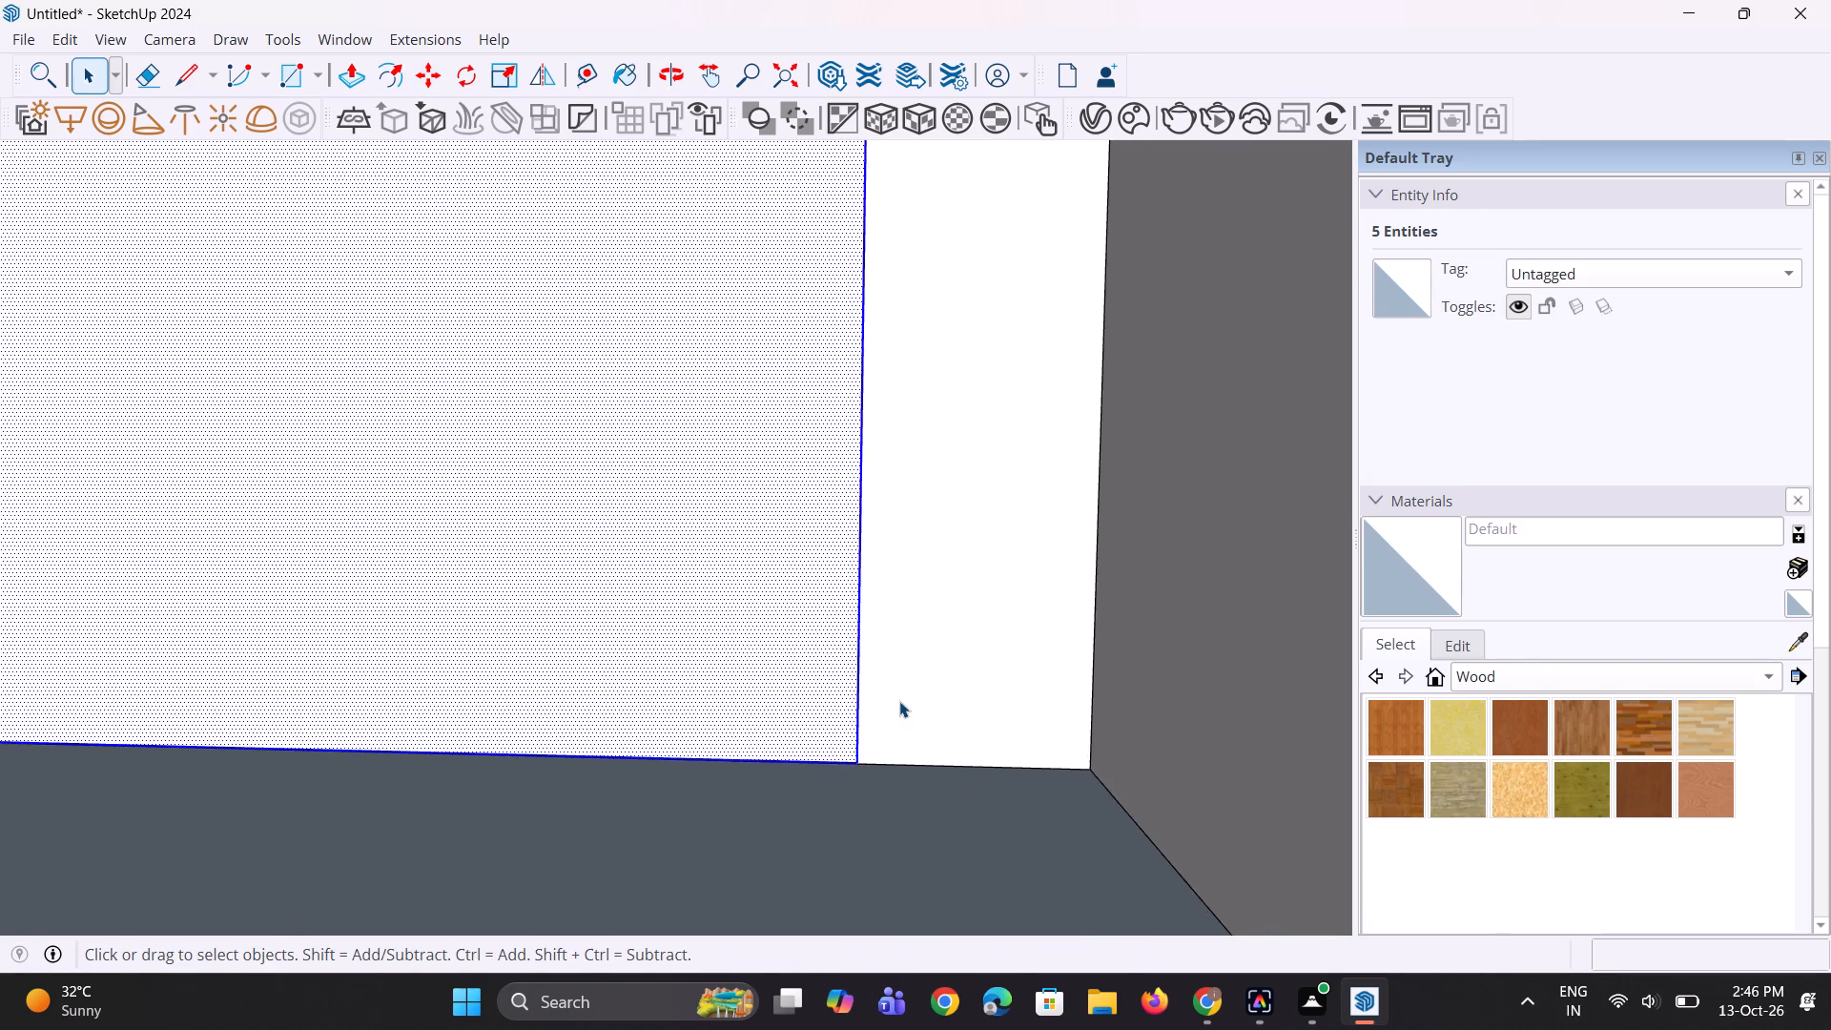
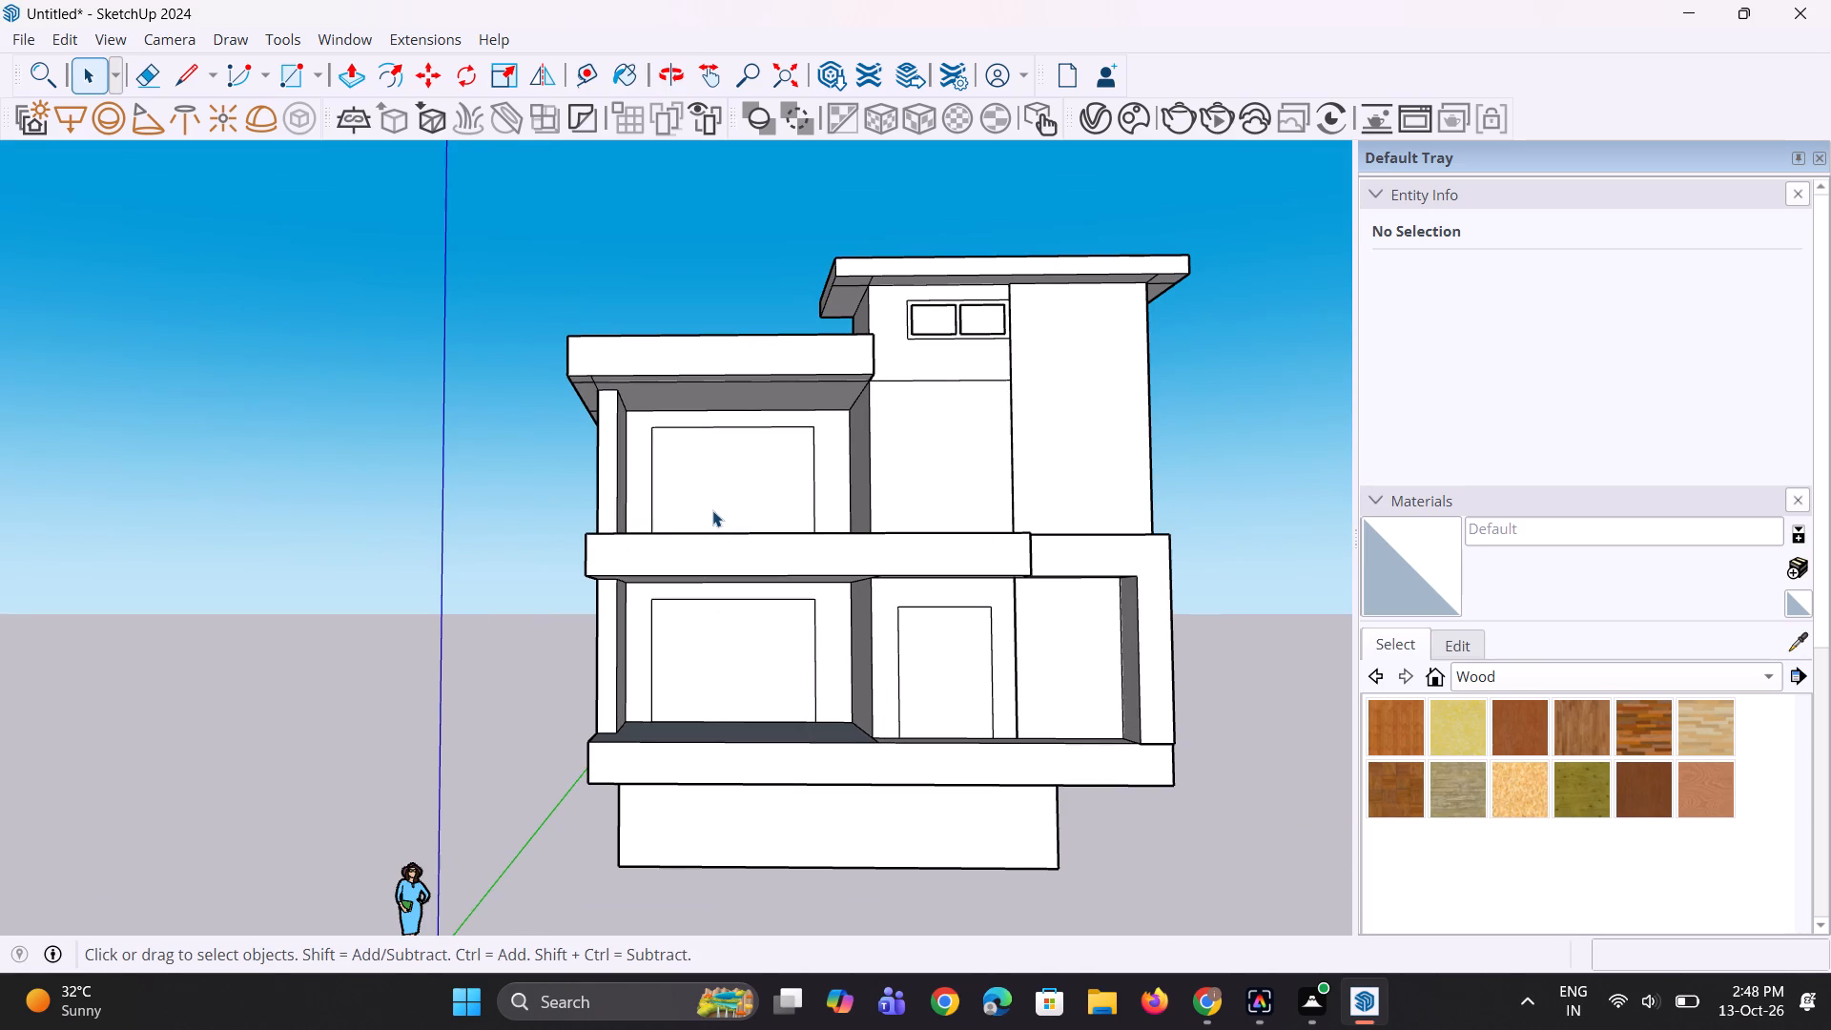
Offset the upper-level opening rectangle inward by roughly 5 to 6 inches to form a frame outline.
left_click(712, 510)
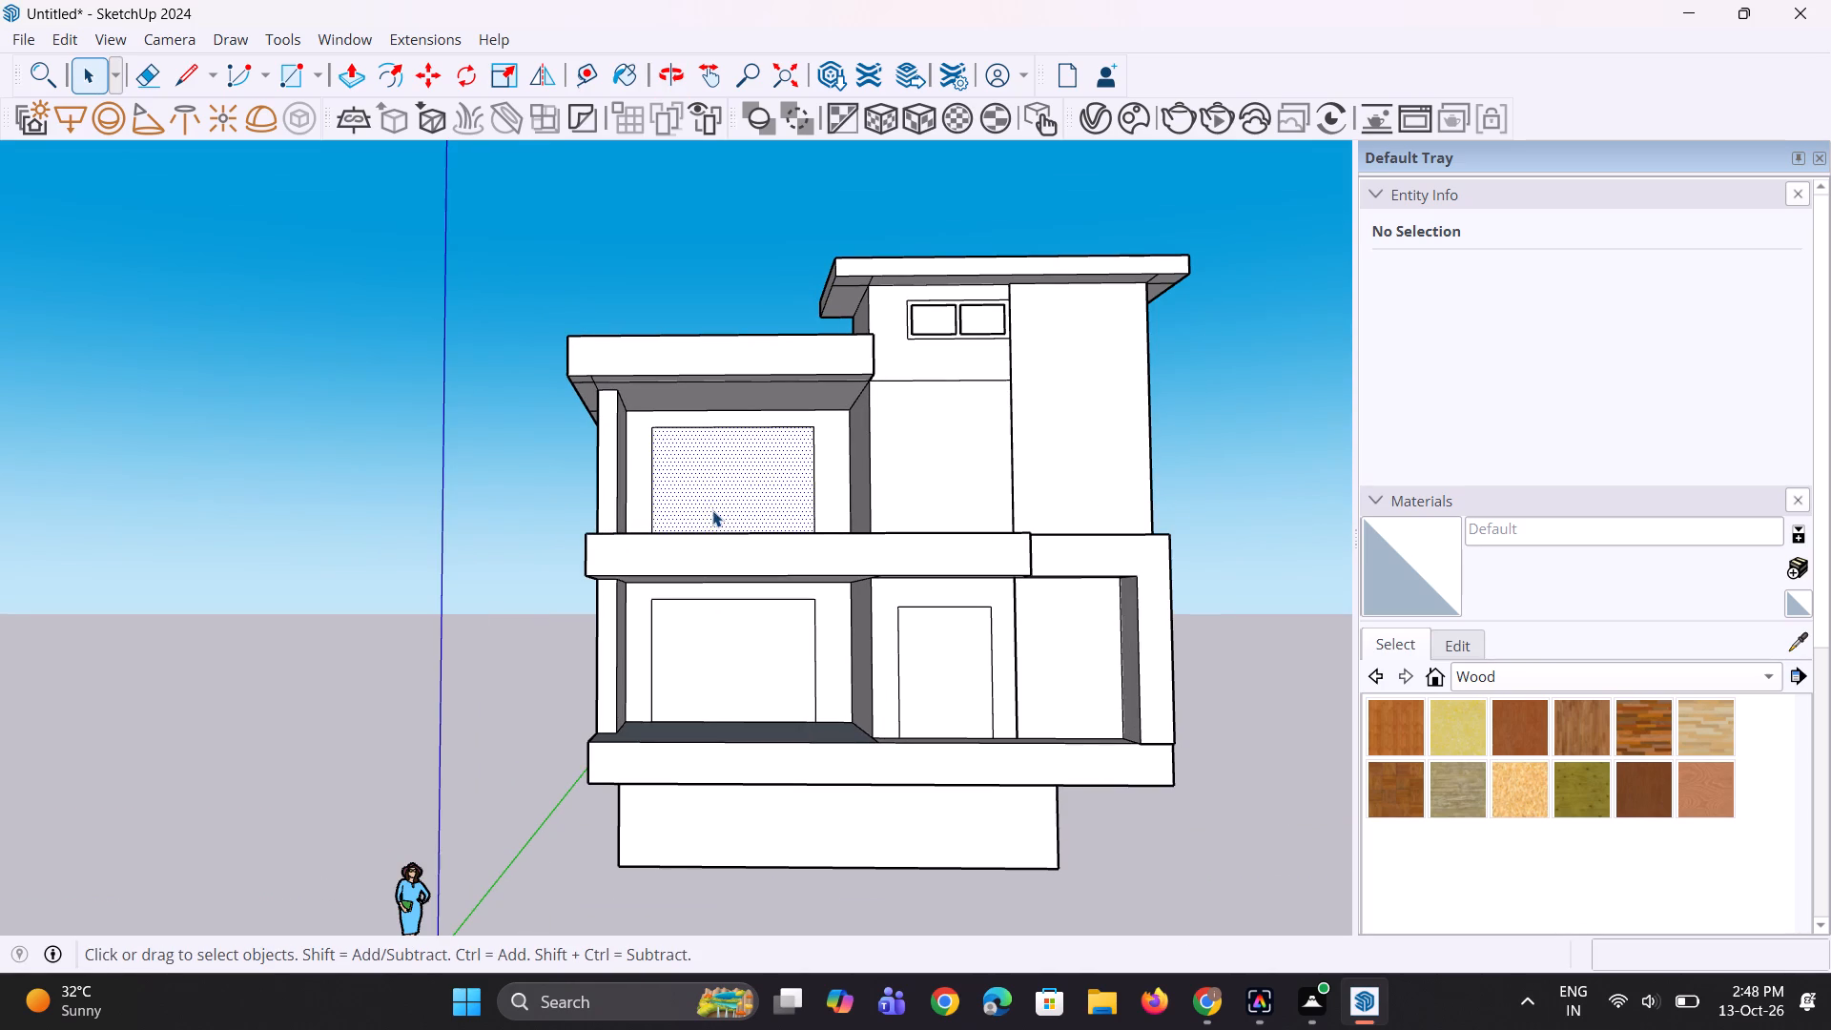
middle_click_drag(722, 528, 730, 599)
scroll(651, 442, "up", 2)
key("f")
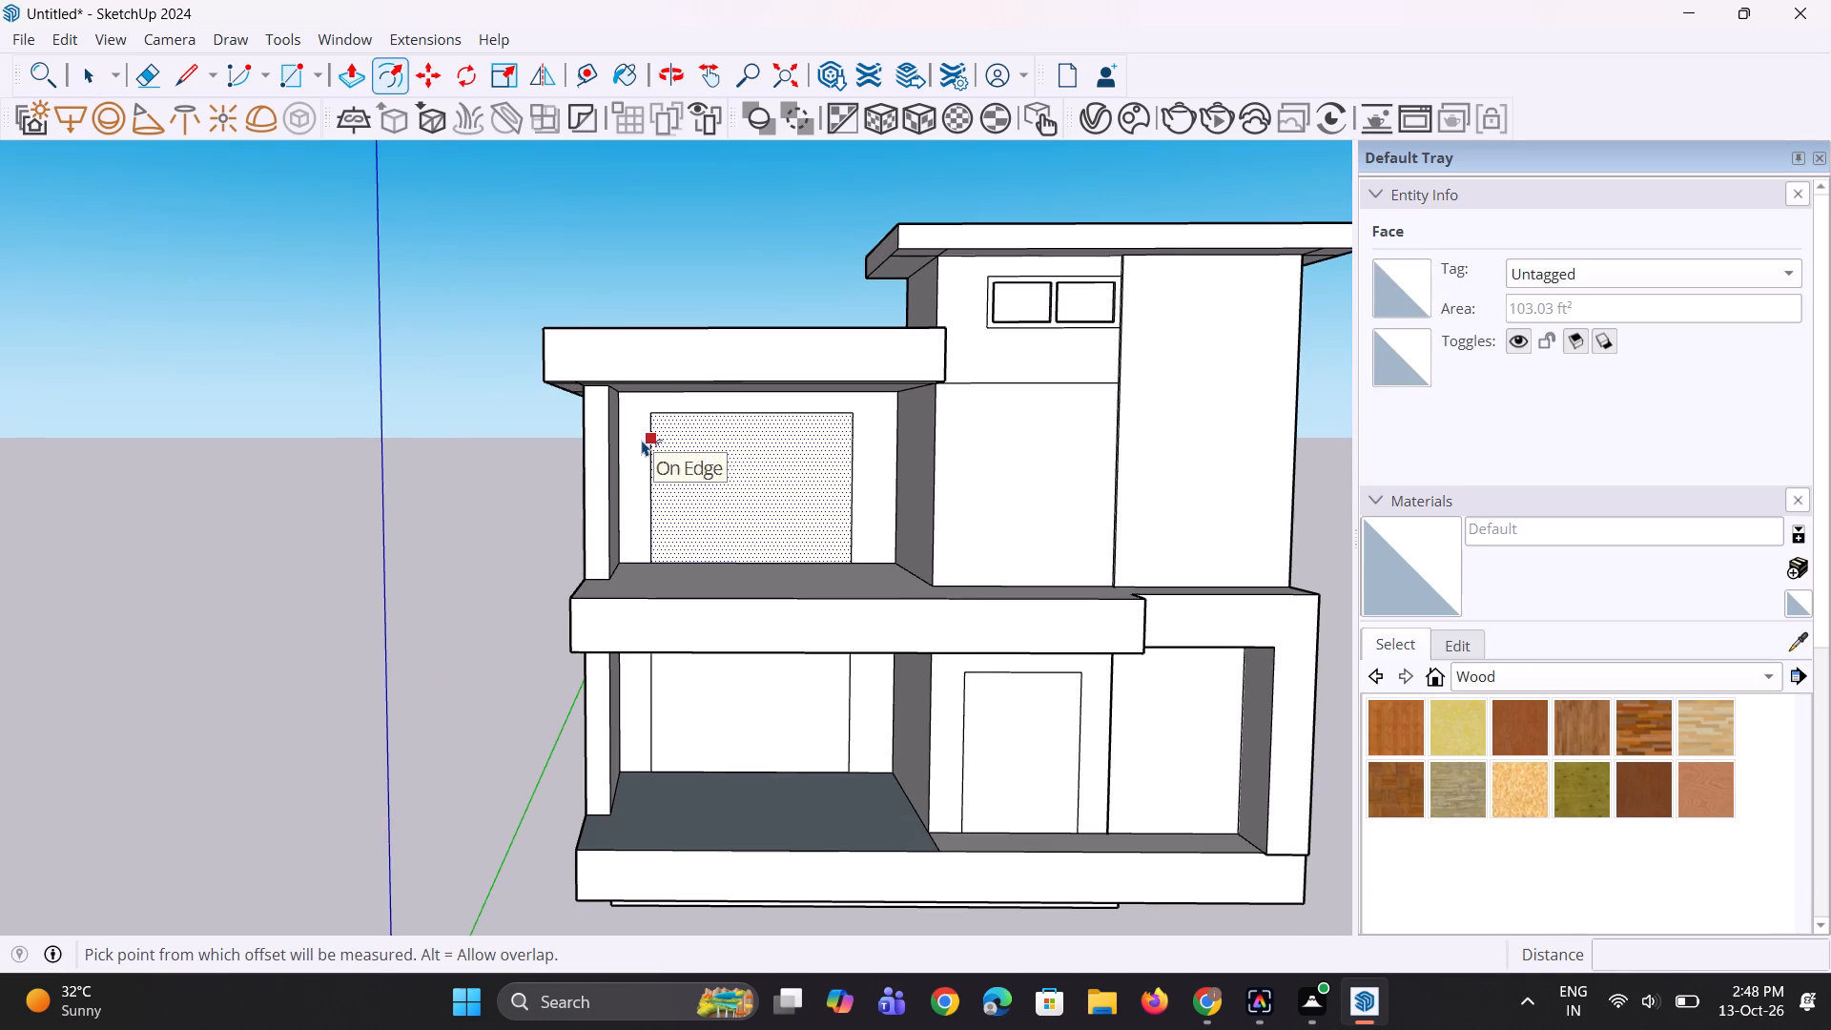
left_click(642, 440)
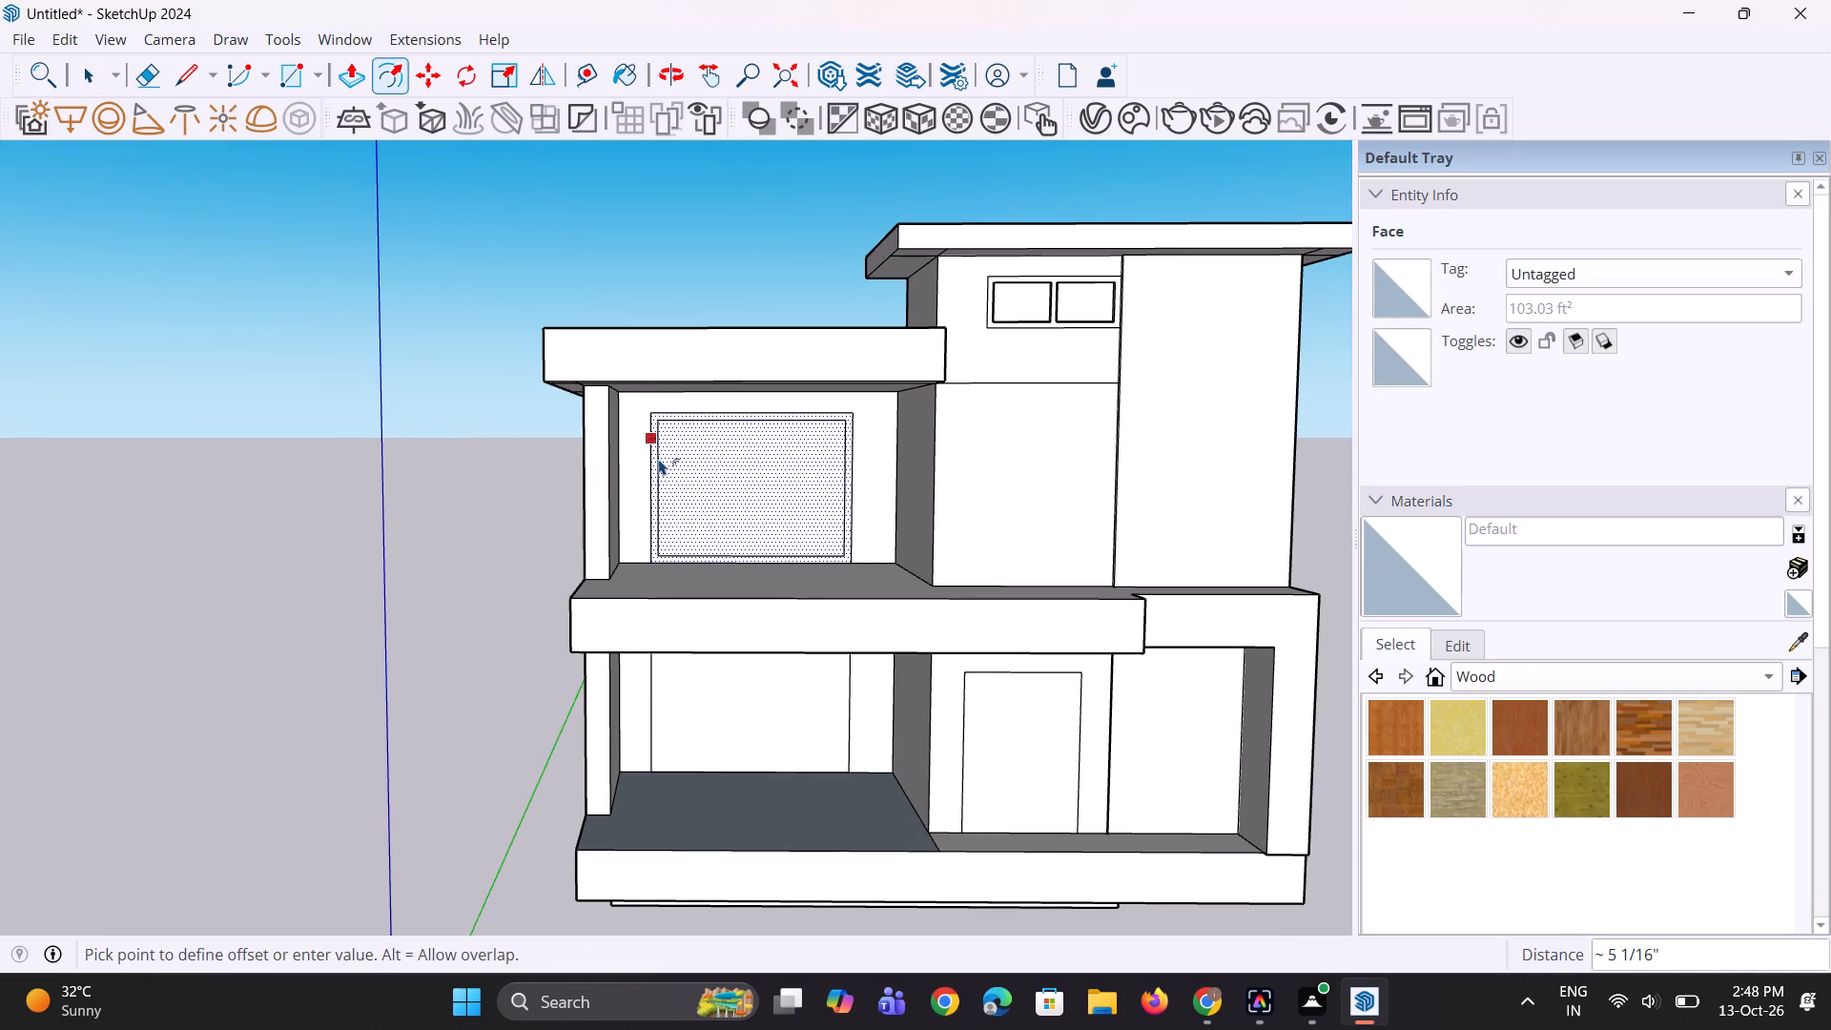
left_click(661, 461)
middle_click_drag(746, 580, 717, 528)
scroll(746, 580, "up", 1)
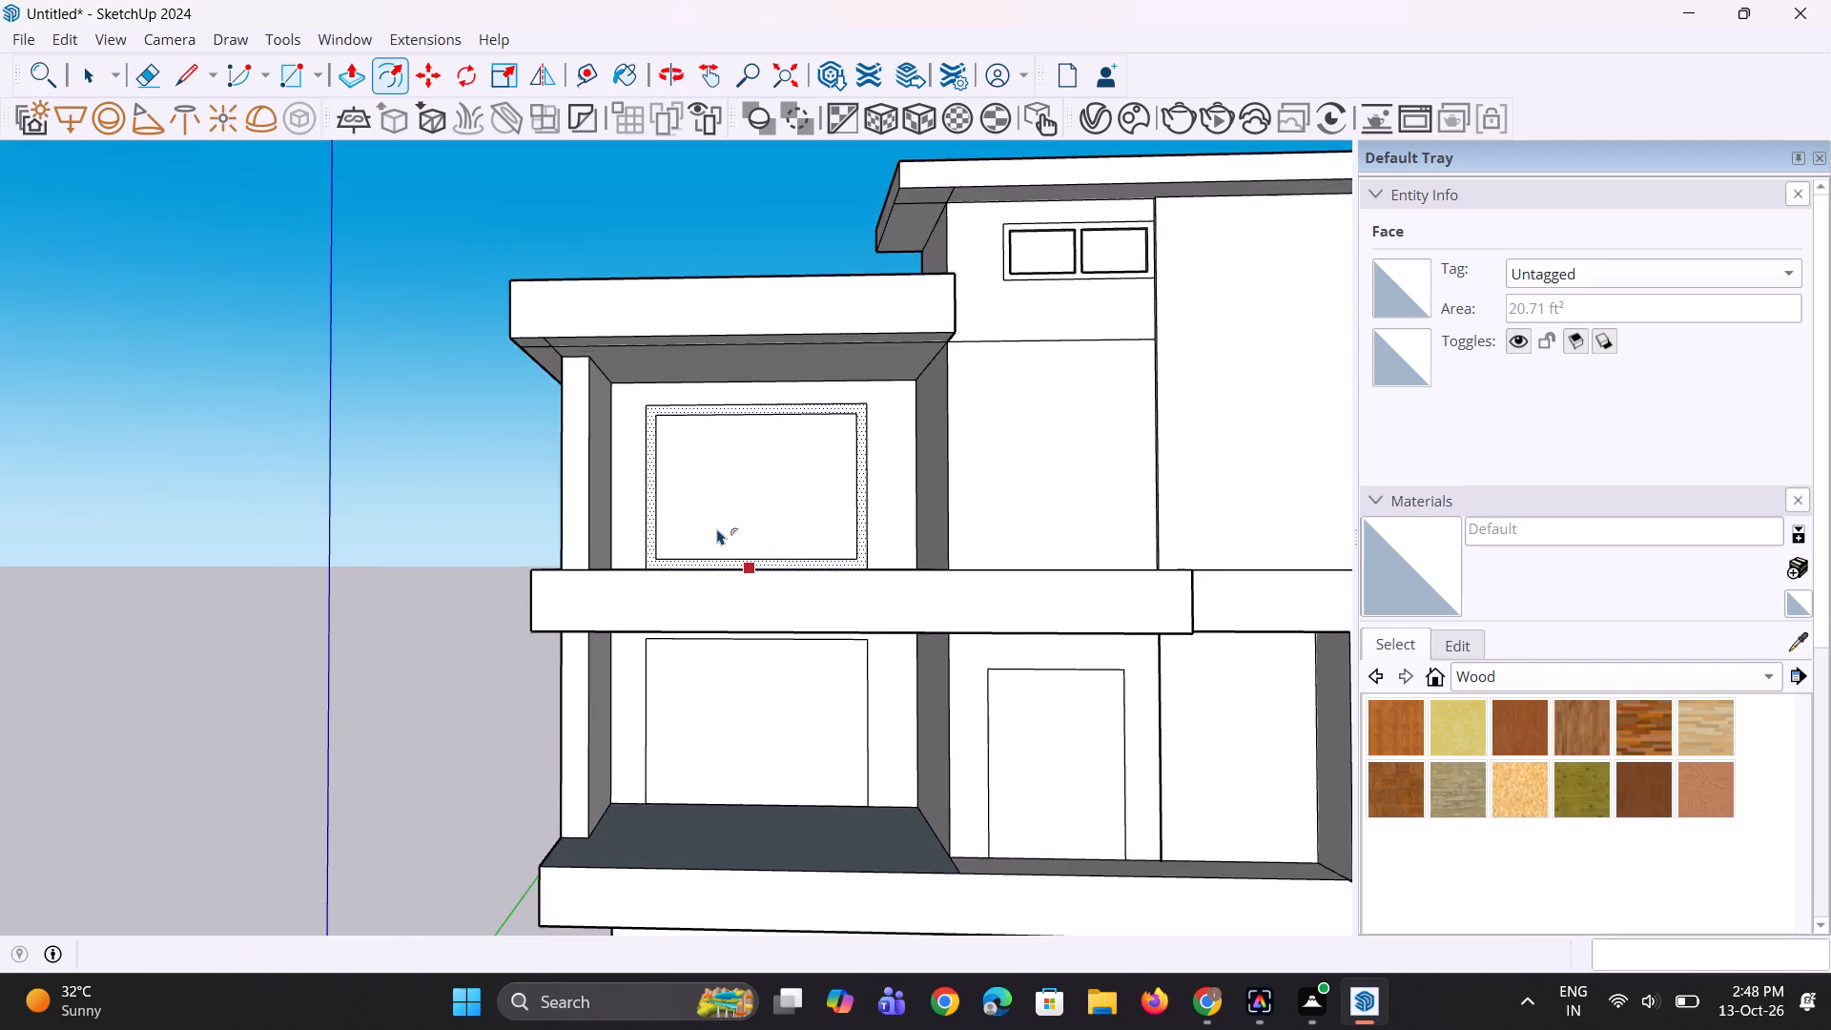
scroll(717, 528, "up", 7)
scroll(717, 528, "down", 4)
key("space")
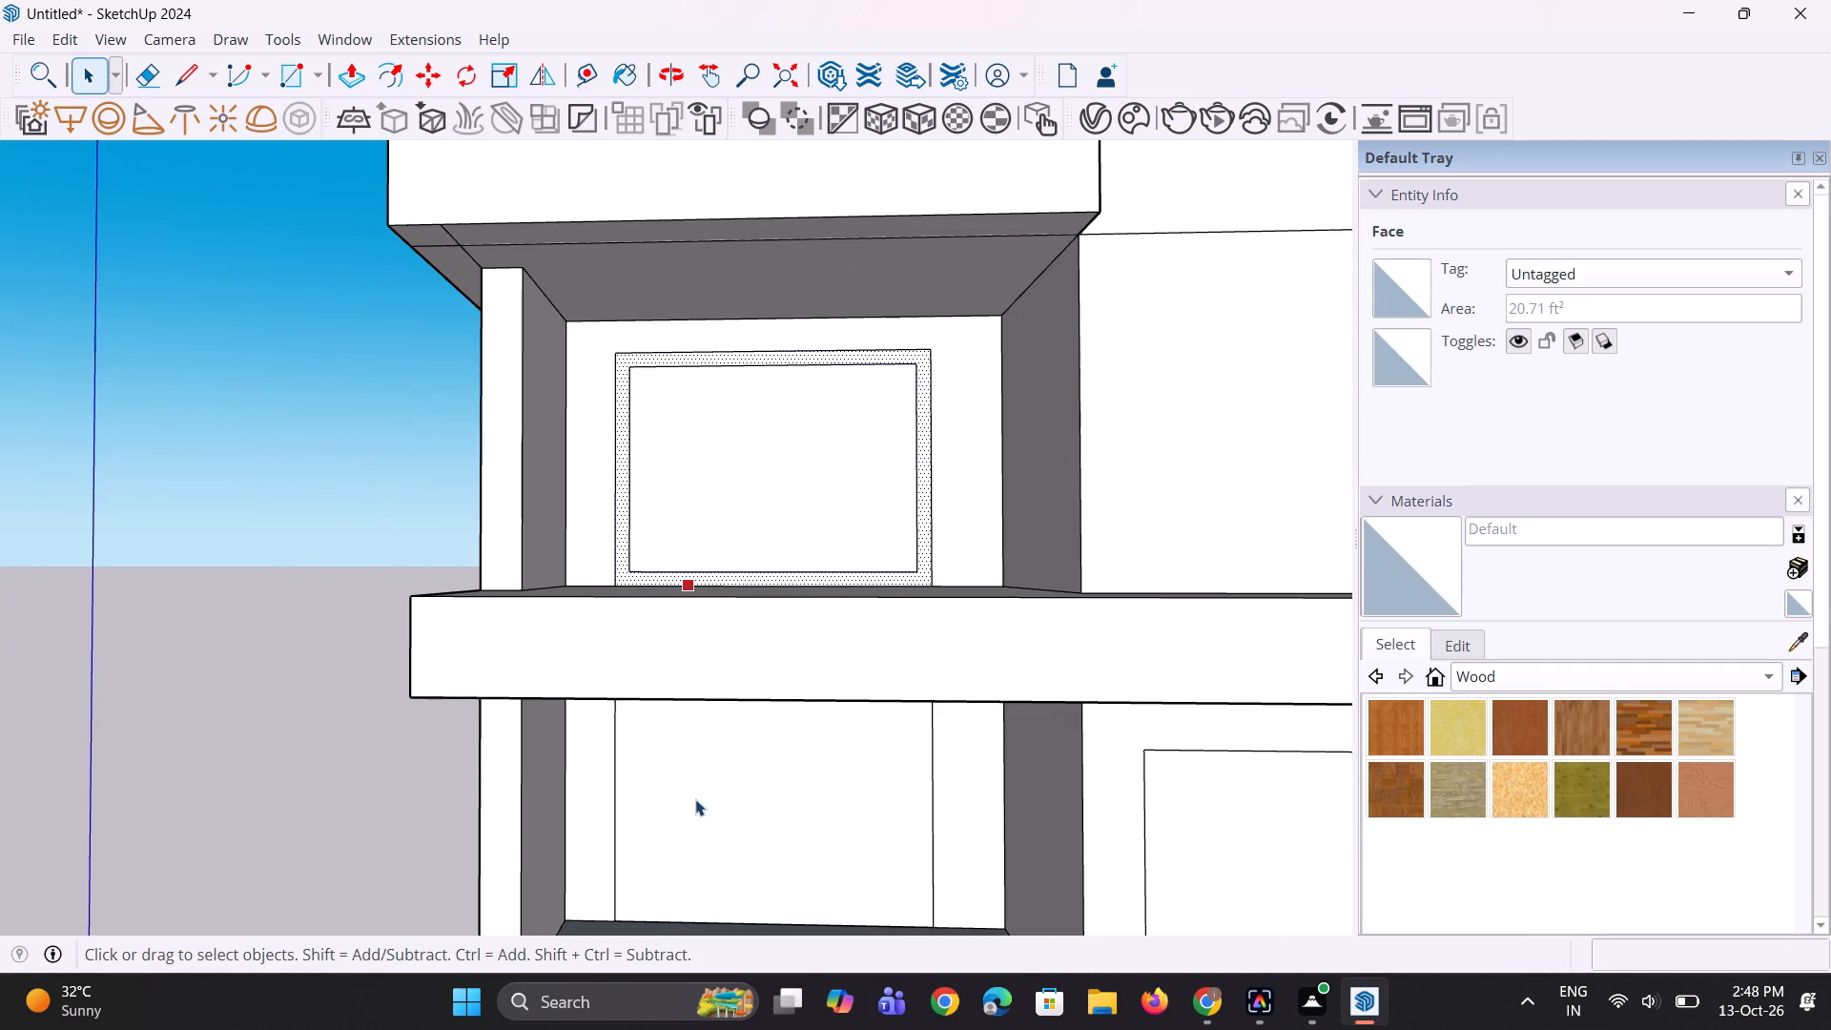
Offset the middle-level opening rectangle inward by roughly 5 to 6 inches to form a matching frame outline, and clear the selection.
left_click(696, 799)
key("f")
left_click(627, 773)
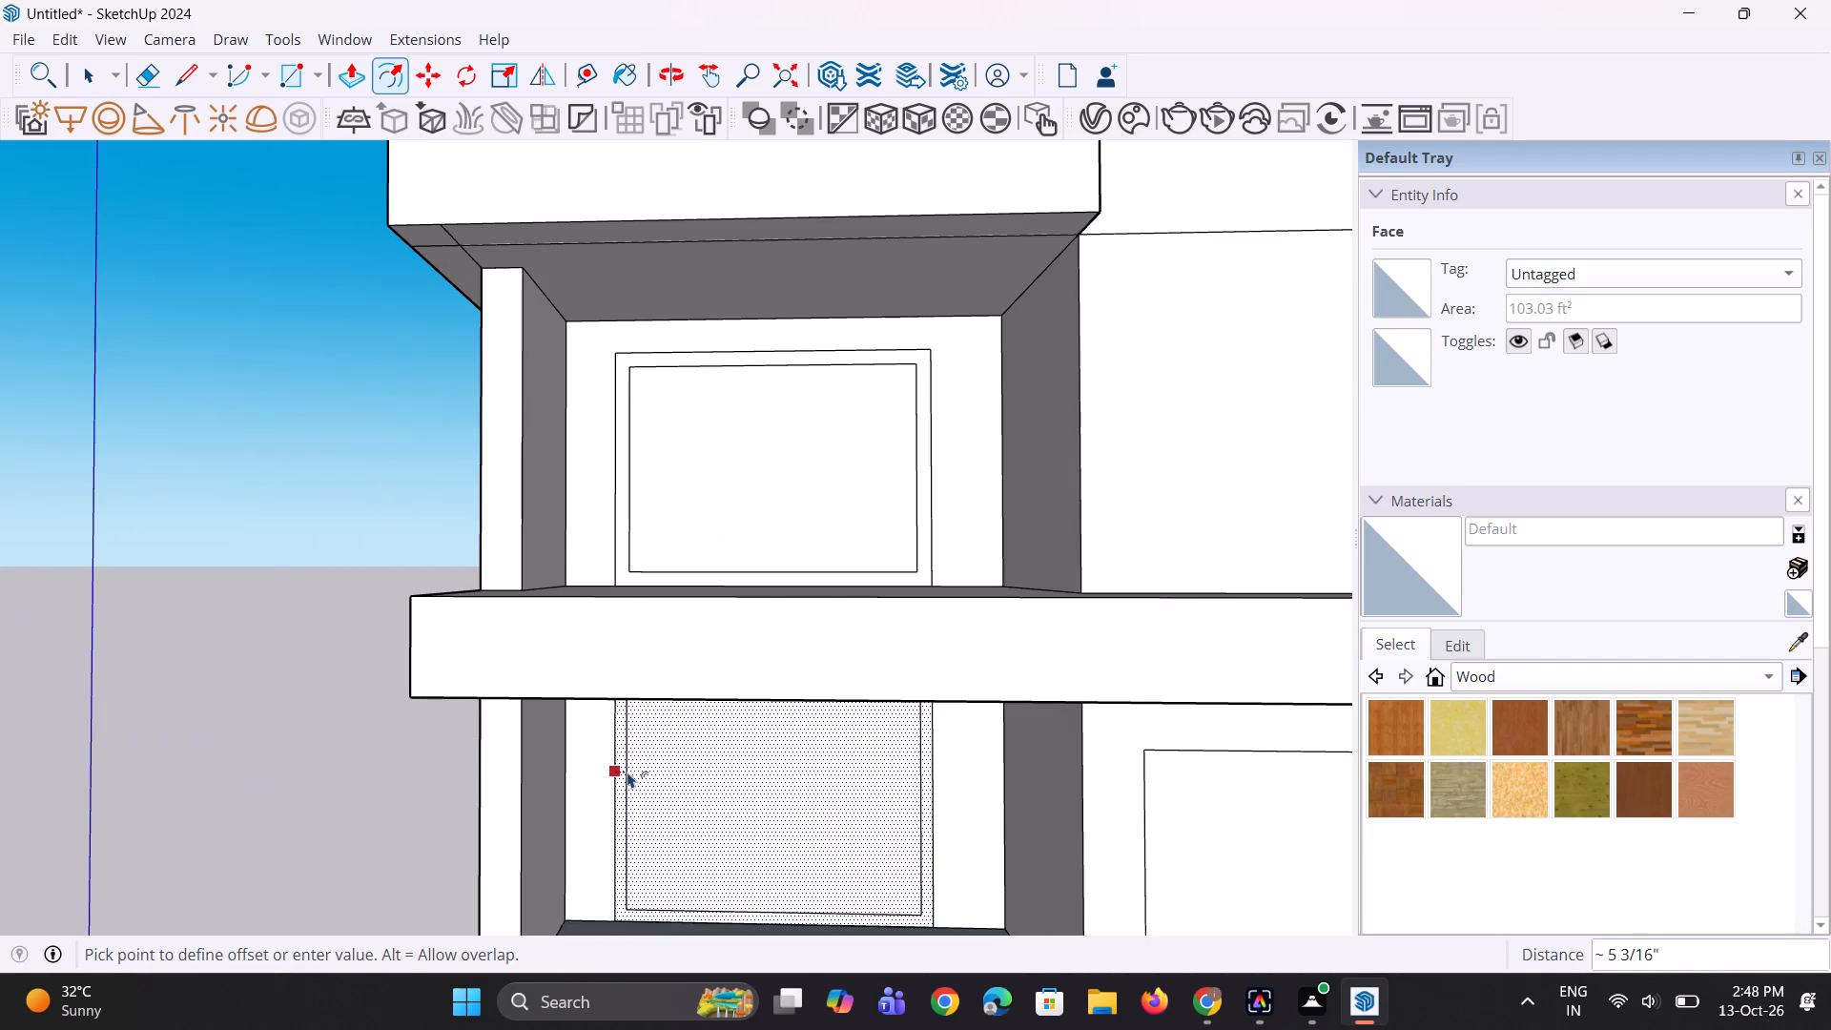
left_click(628, 772)
scroll(669, 727, "down", 5)
middle_click_drag(669, 727, 670, 727)
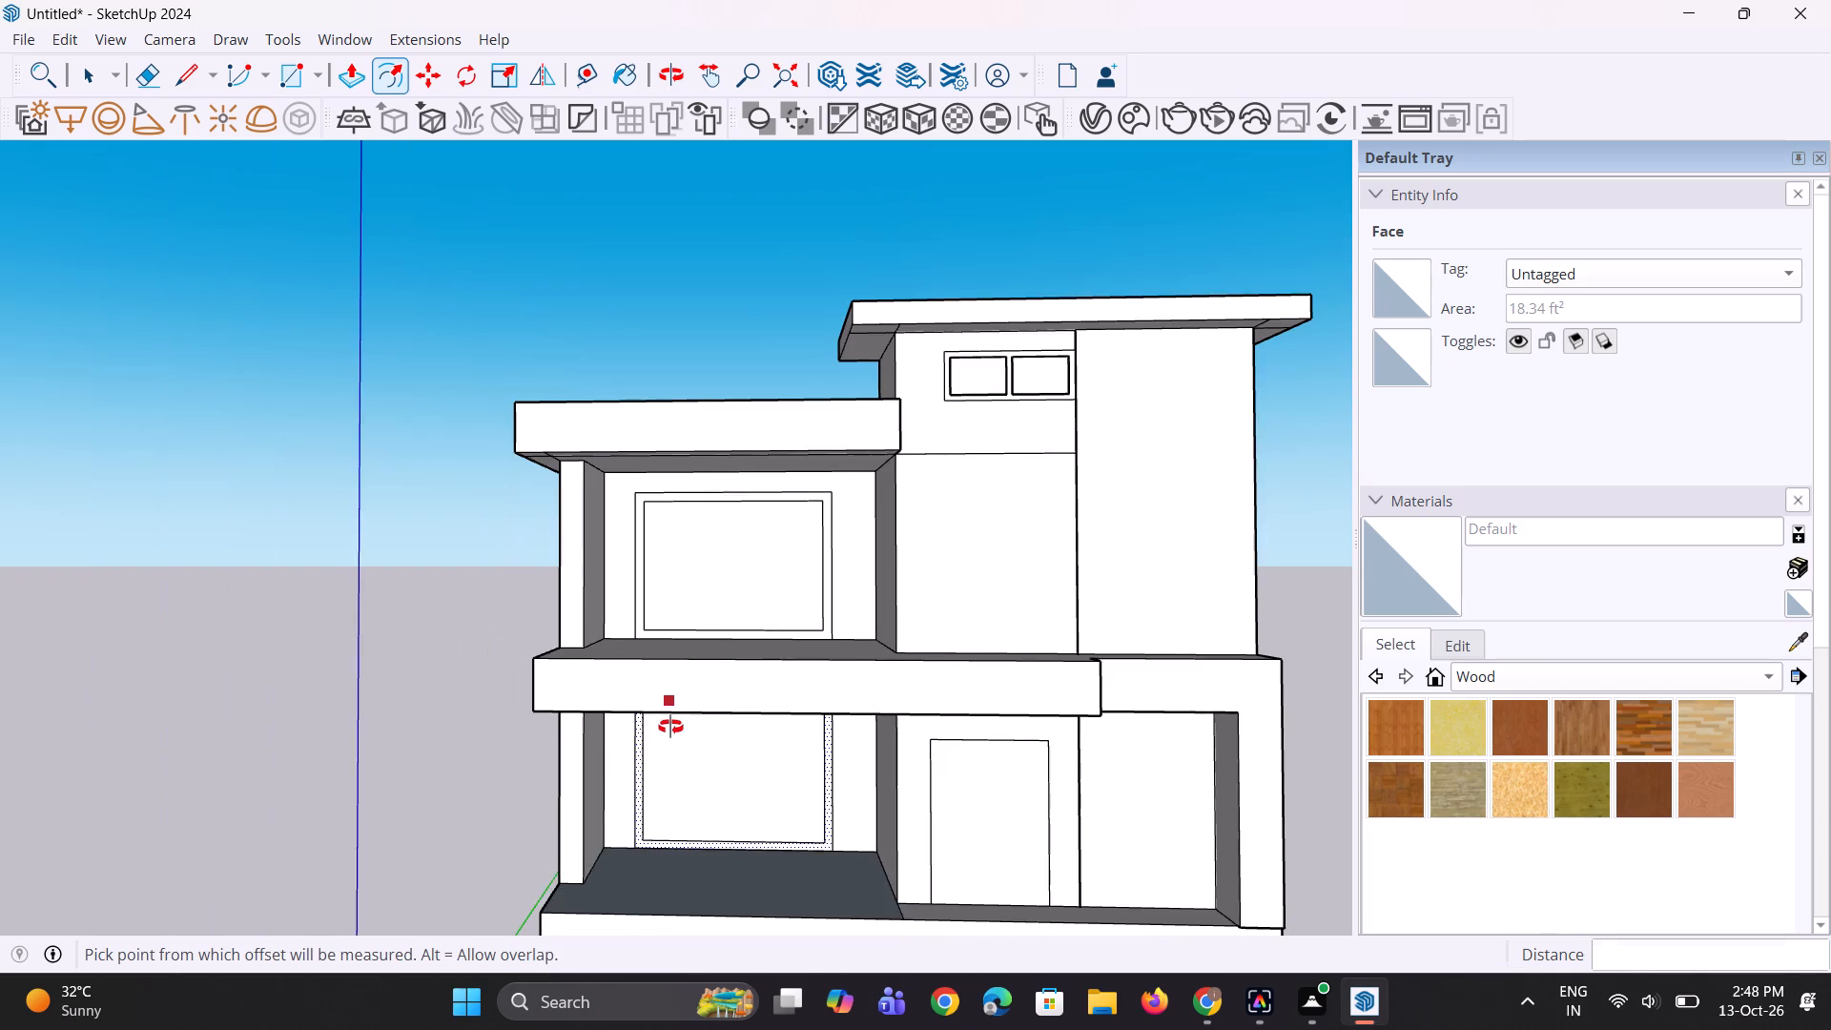
middle_click_drag(670, 727, 681, 727)
key("space")
key("space")
key("space")
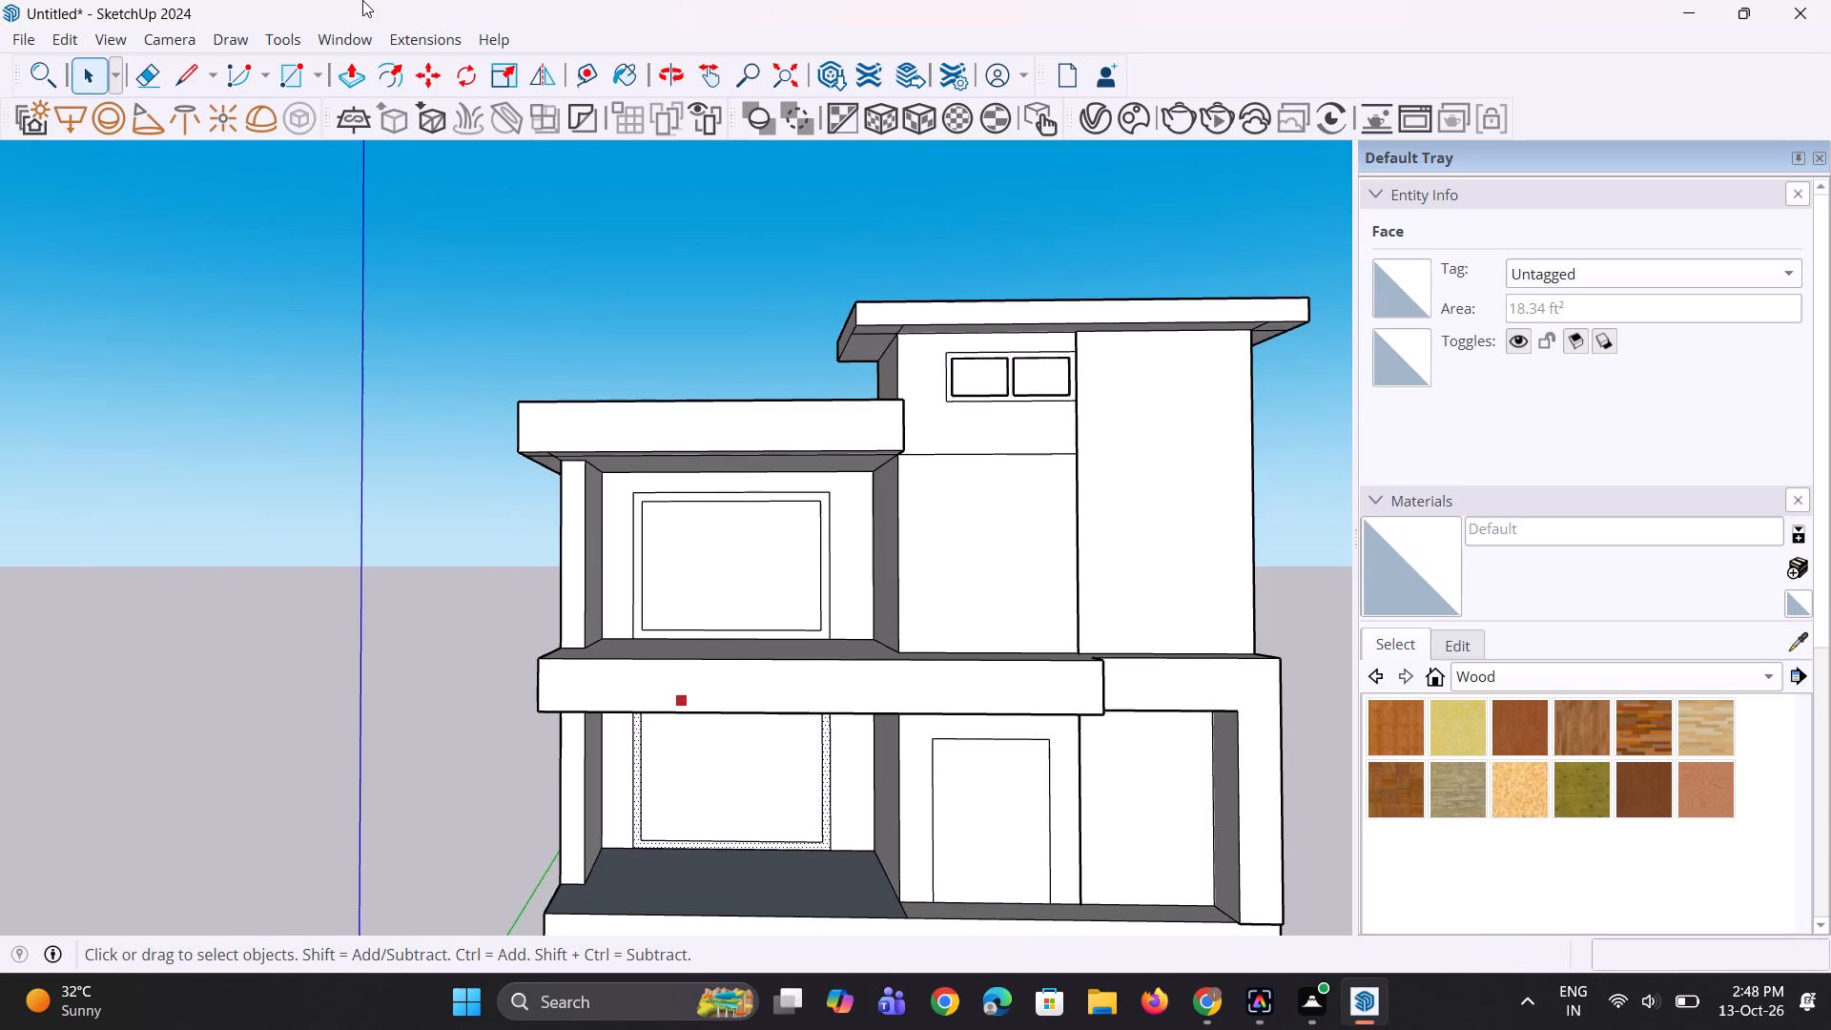
left_click(372, 471)
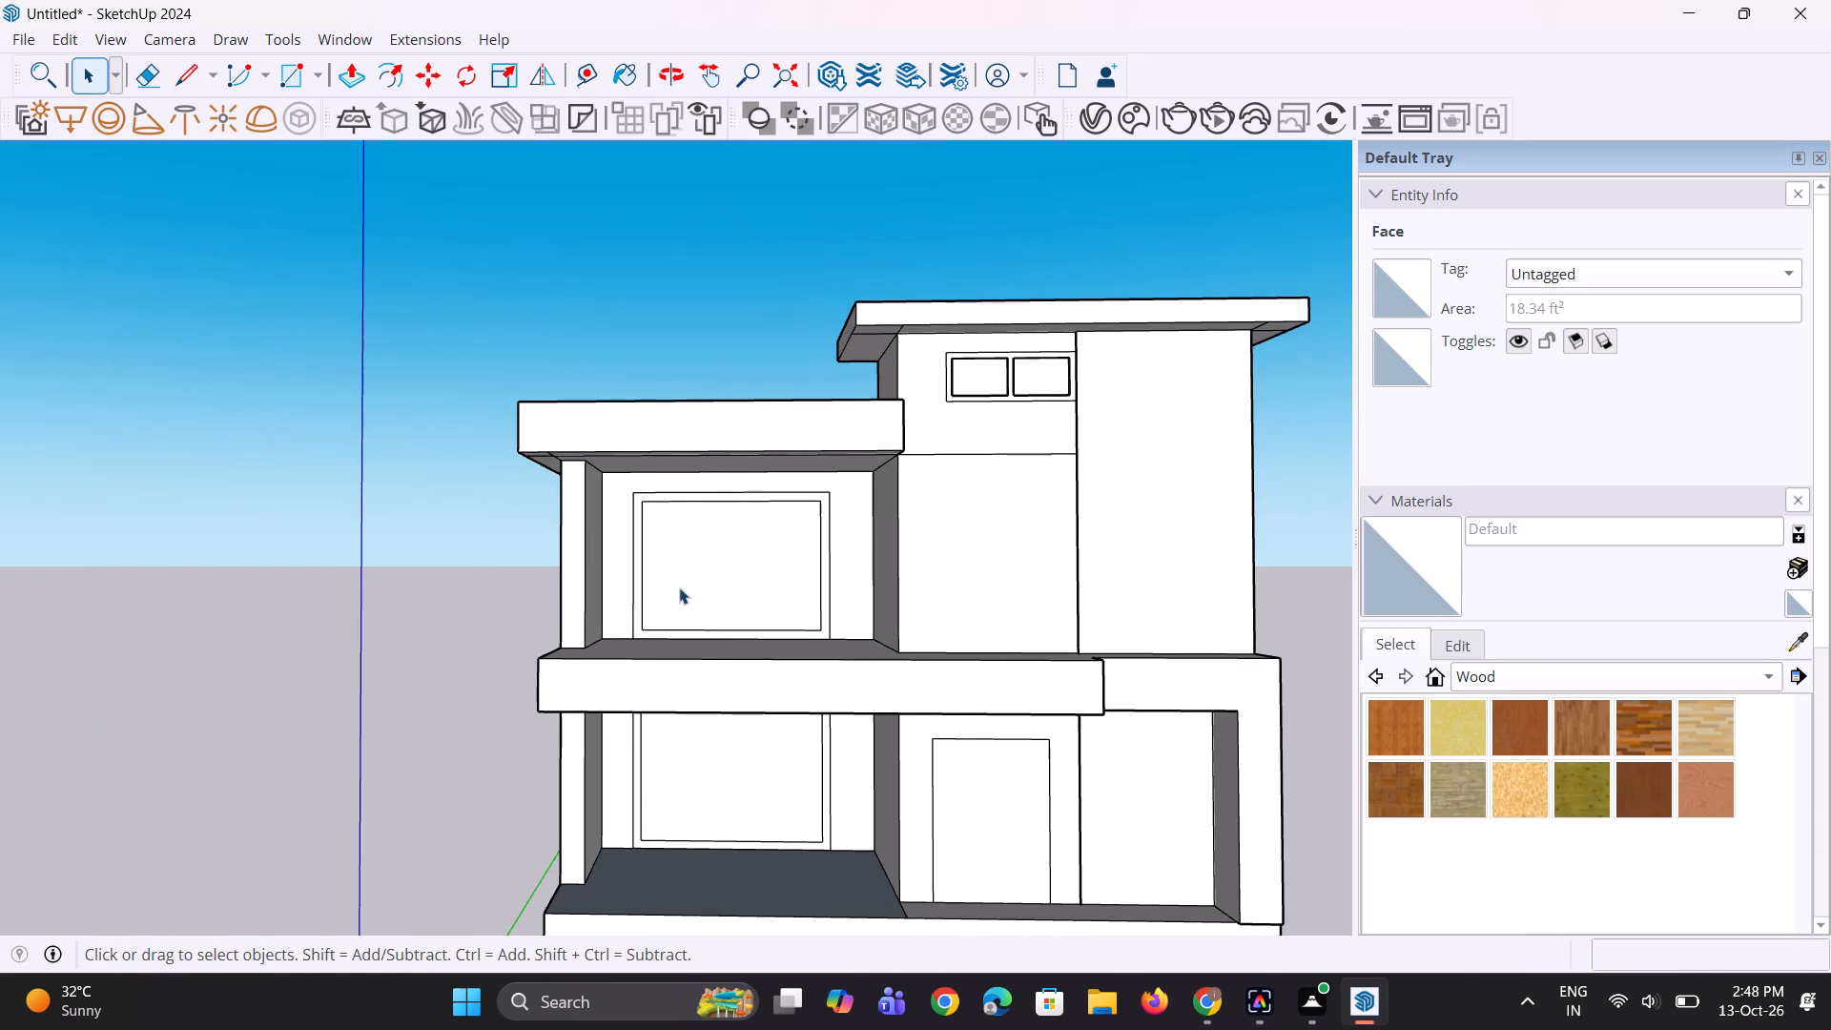
Move the inner bottom edge of the upper-level frame straight down onto the floor line so the frame is open at the base.
scroll(757, 588, "up", 4)
middle_click_drag(822, 666, 771, 682)
scroll(685, 619, "up", 7)
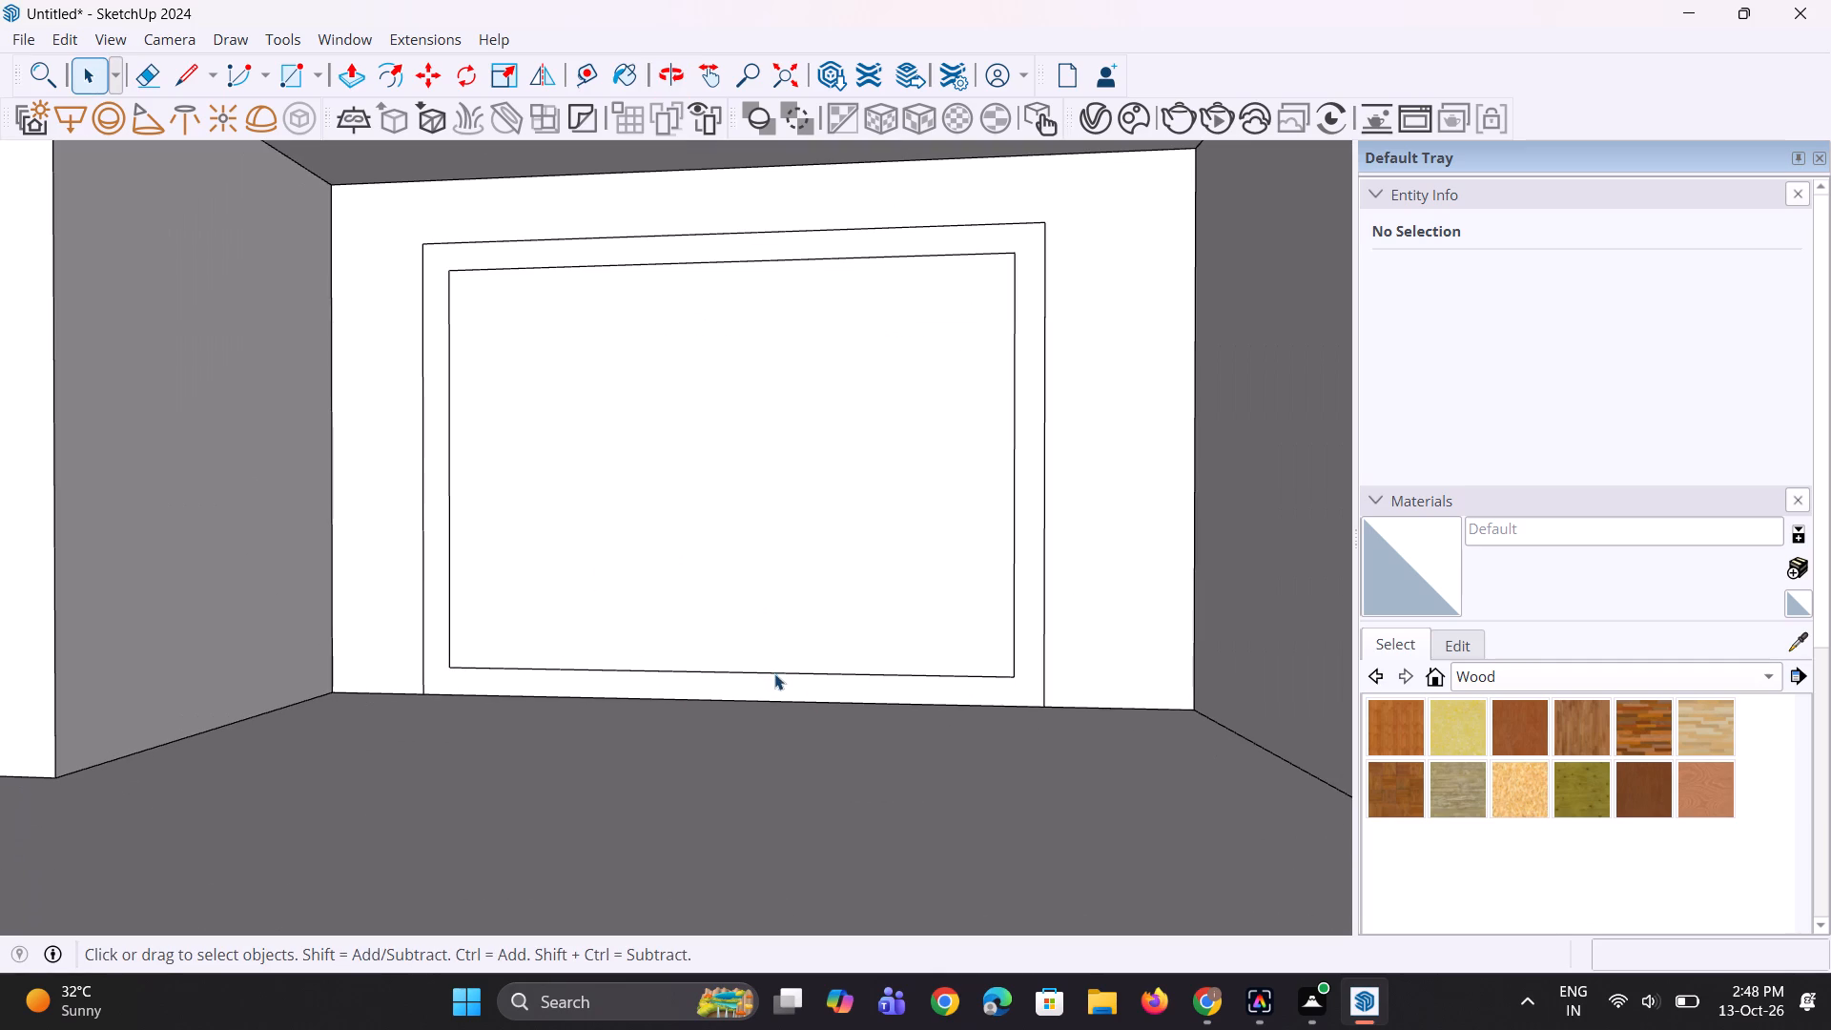
left_click(774, 673)
scroll(926, 681, "up", 2)
key("m")
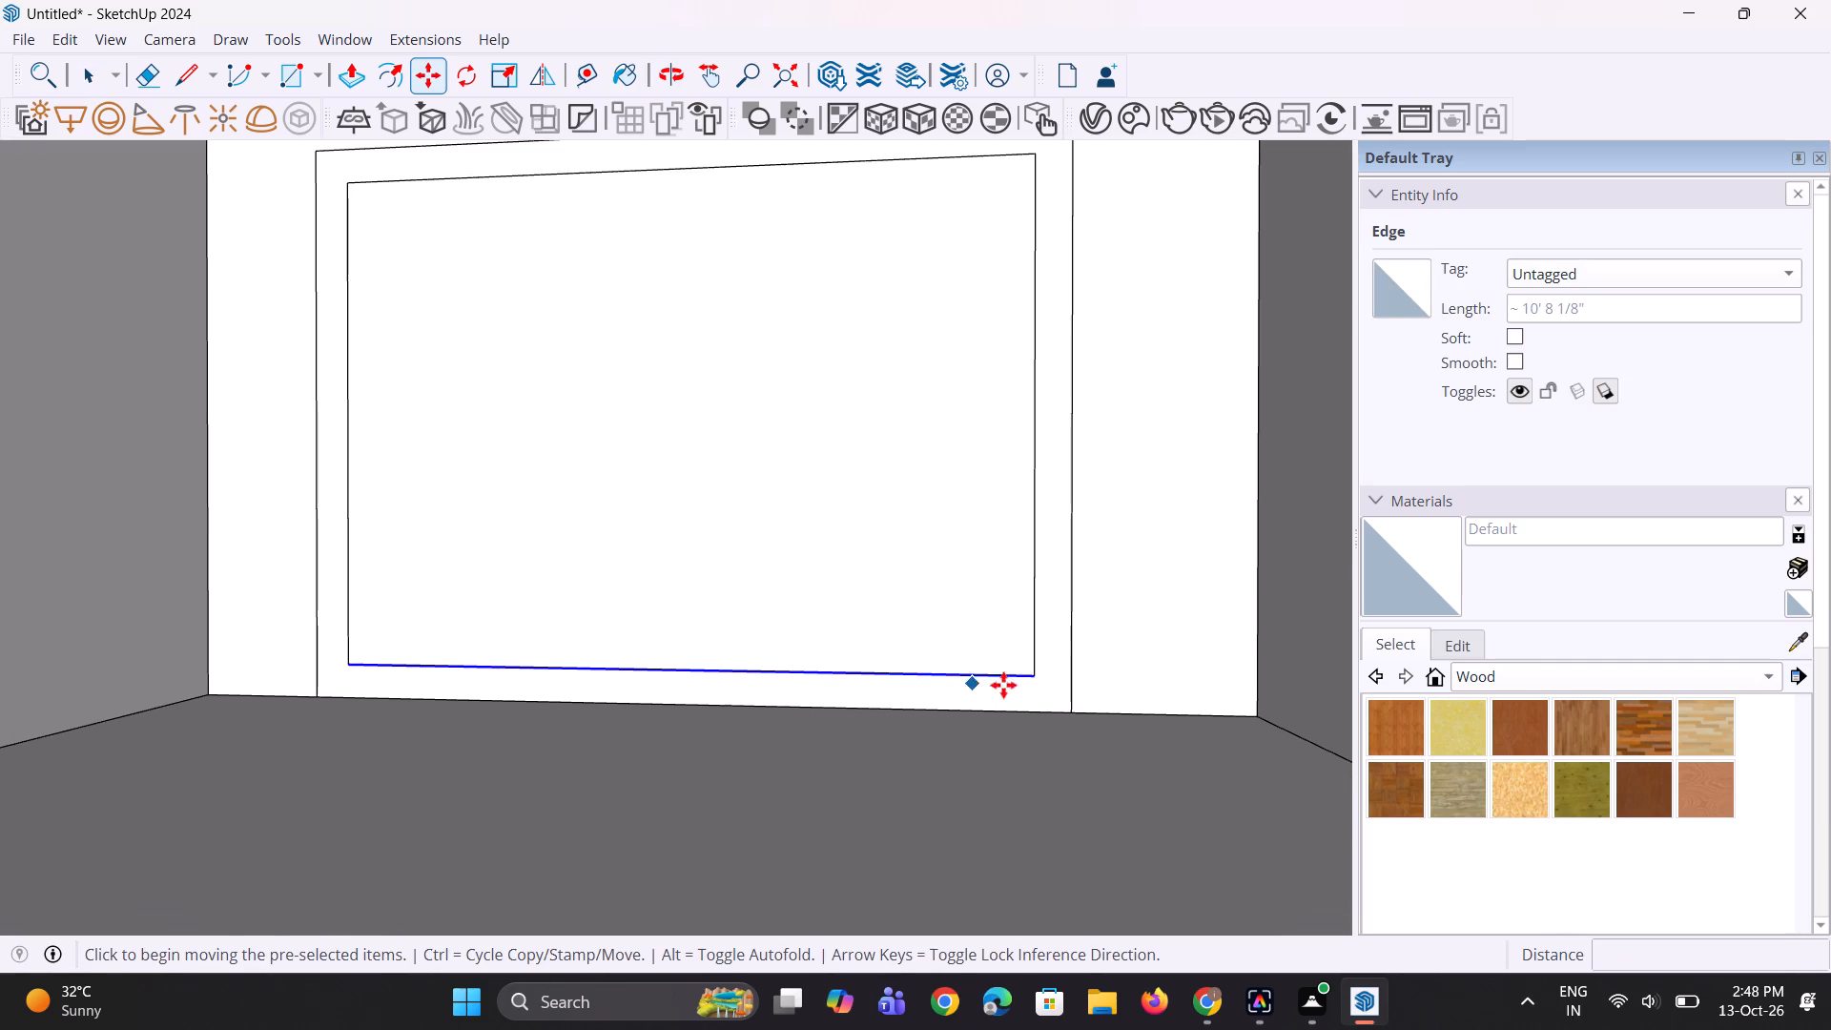
left_click(1028, 680)
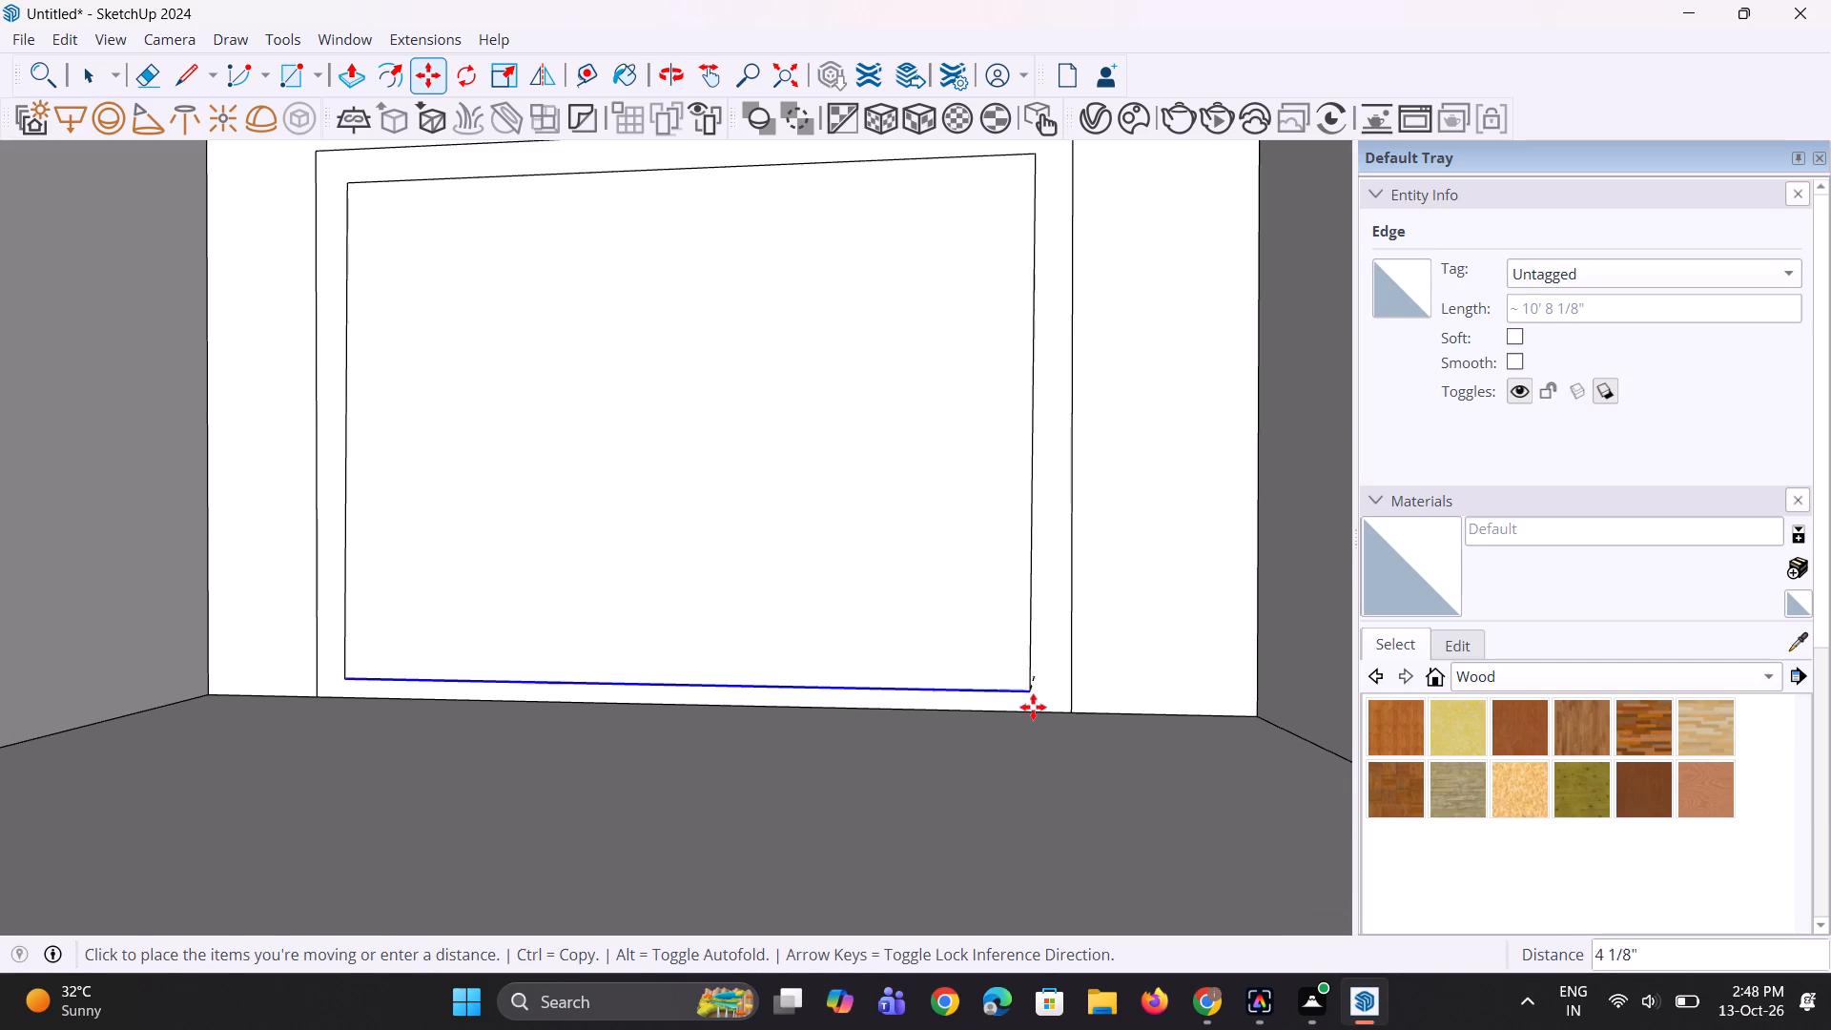
left_click(1034, 709)
scroll(1018, 682, "down", 16)
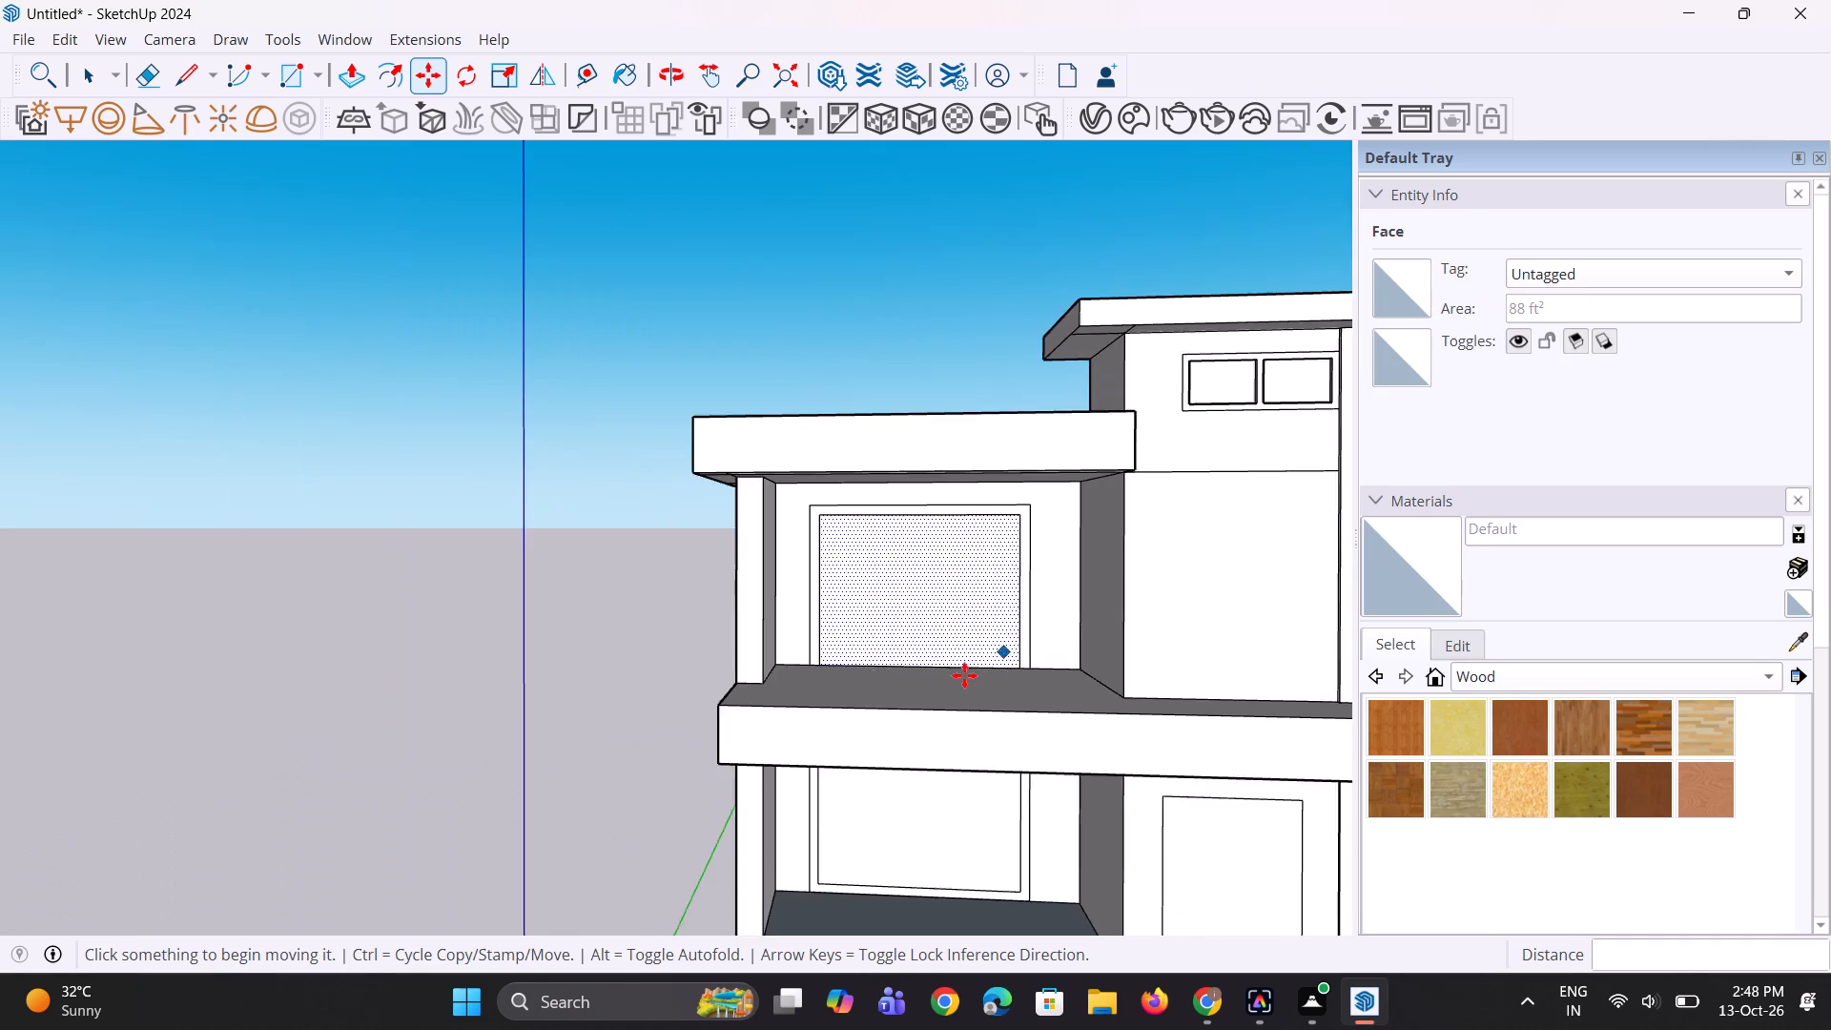
middle_click_drag(964, 668, 986, 614)
key("space")
key("space")
left_click(661, 550)
Move the inner bottom edge of the middle-level frame straight down onto the floor line, leaving only side and top frame strips.
scroll(1012, 624, "down", 4)
scroll(982, 830, "up", 2)
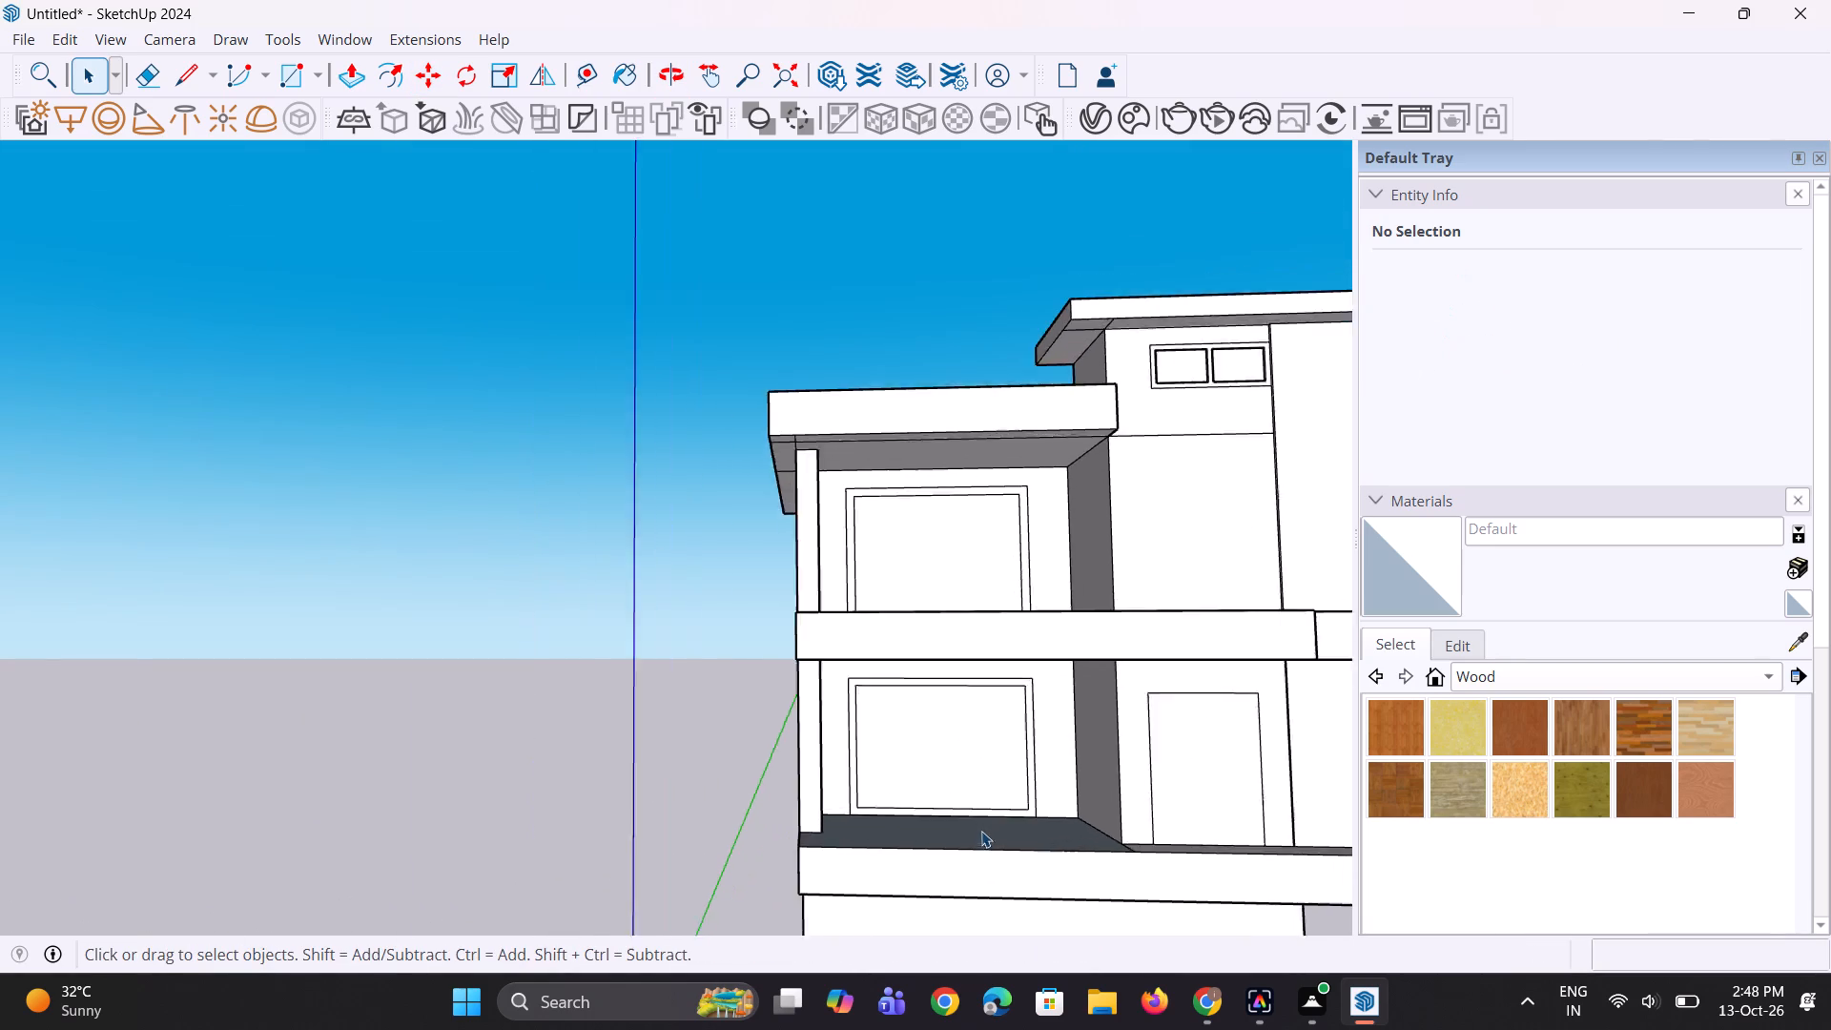
scroll(981, 831, "up", 10)
left_click(1016, 798)
scroll(1070, 813, "up", 2)
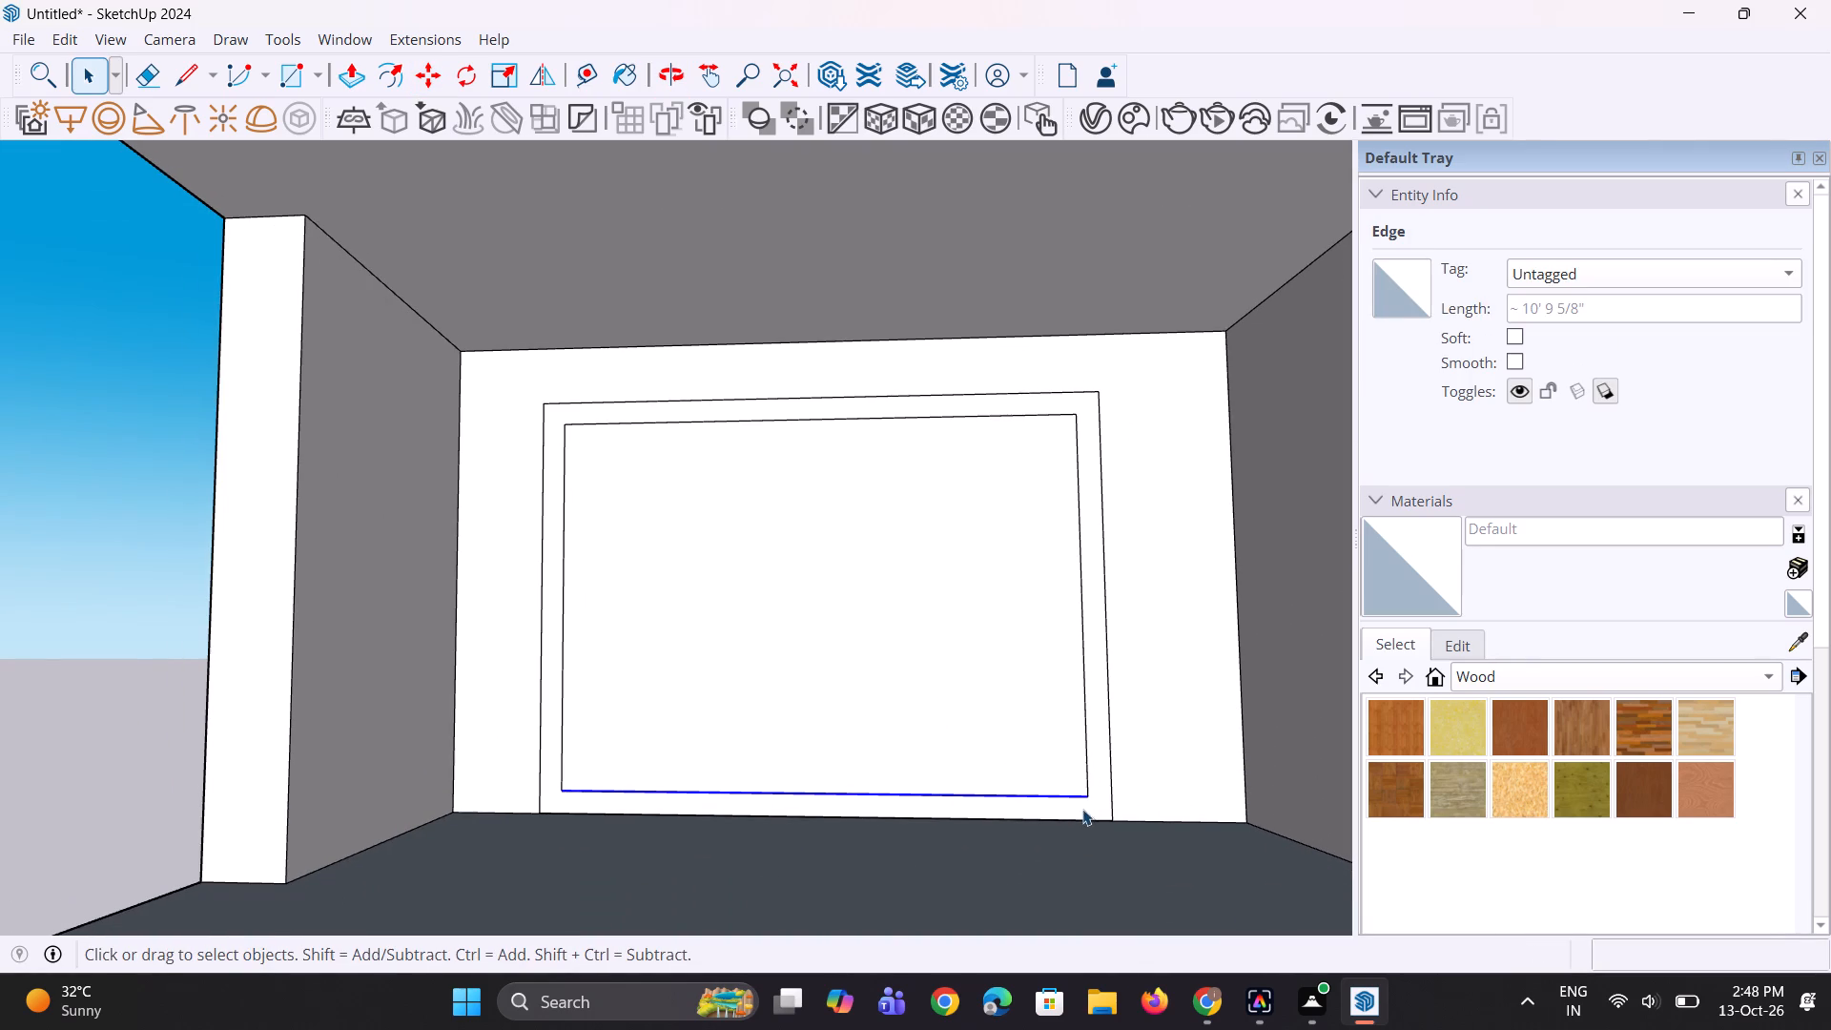
key("m")
left_click(1088, 804)
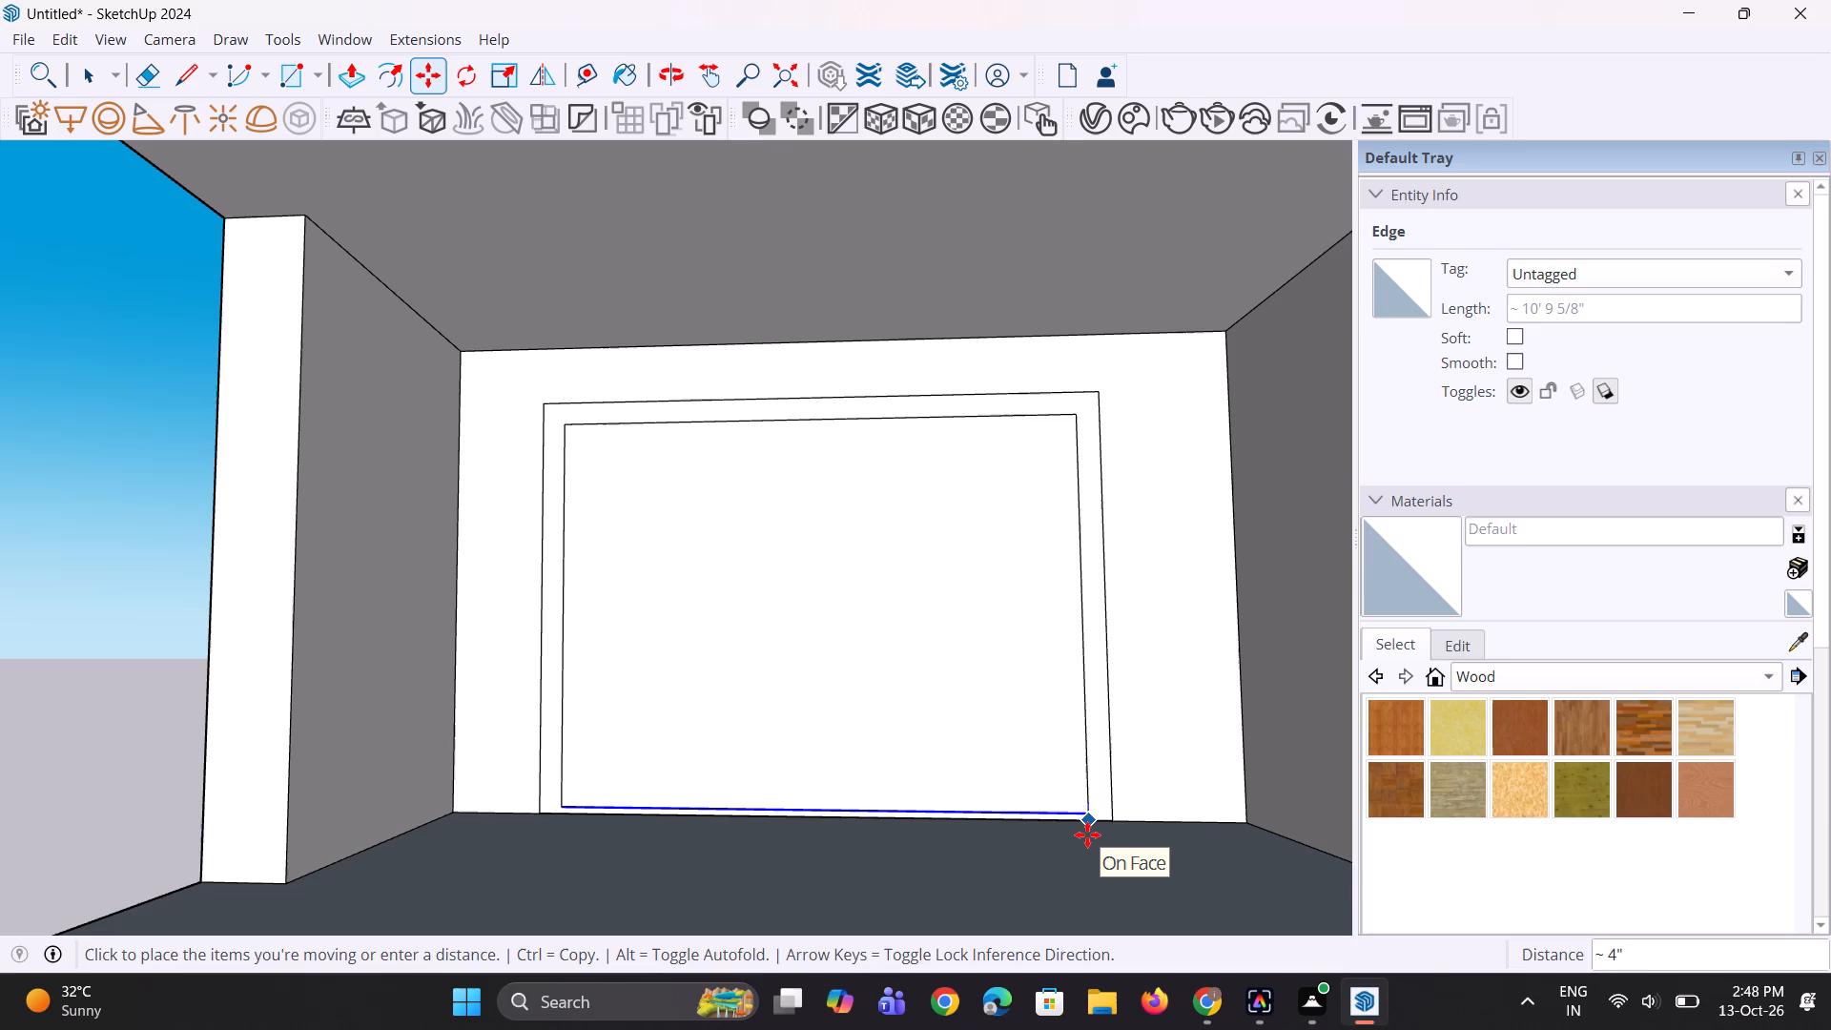
key("Escape")
scroll(1084, 827, "up", 6)
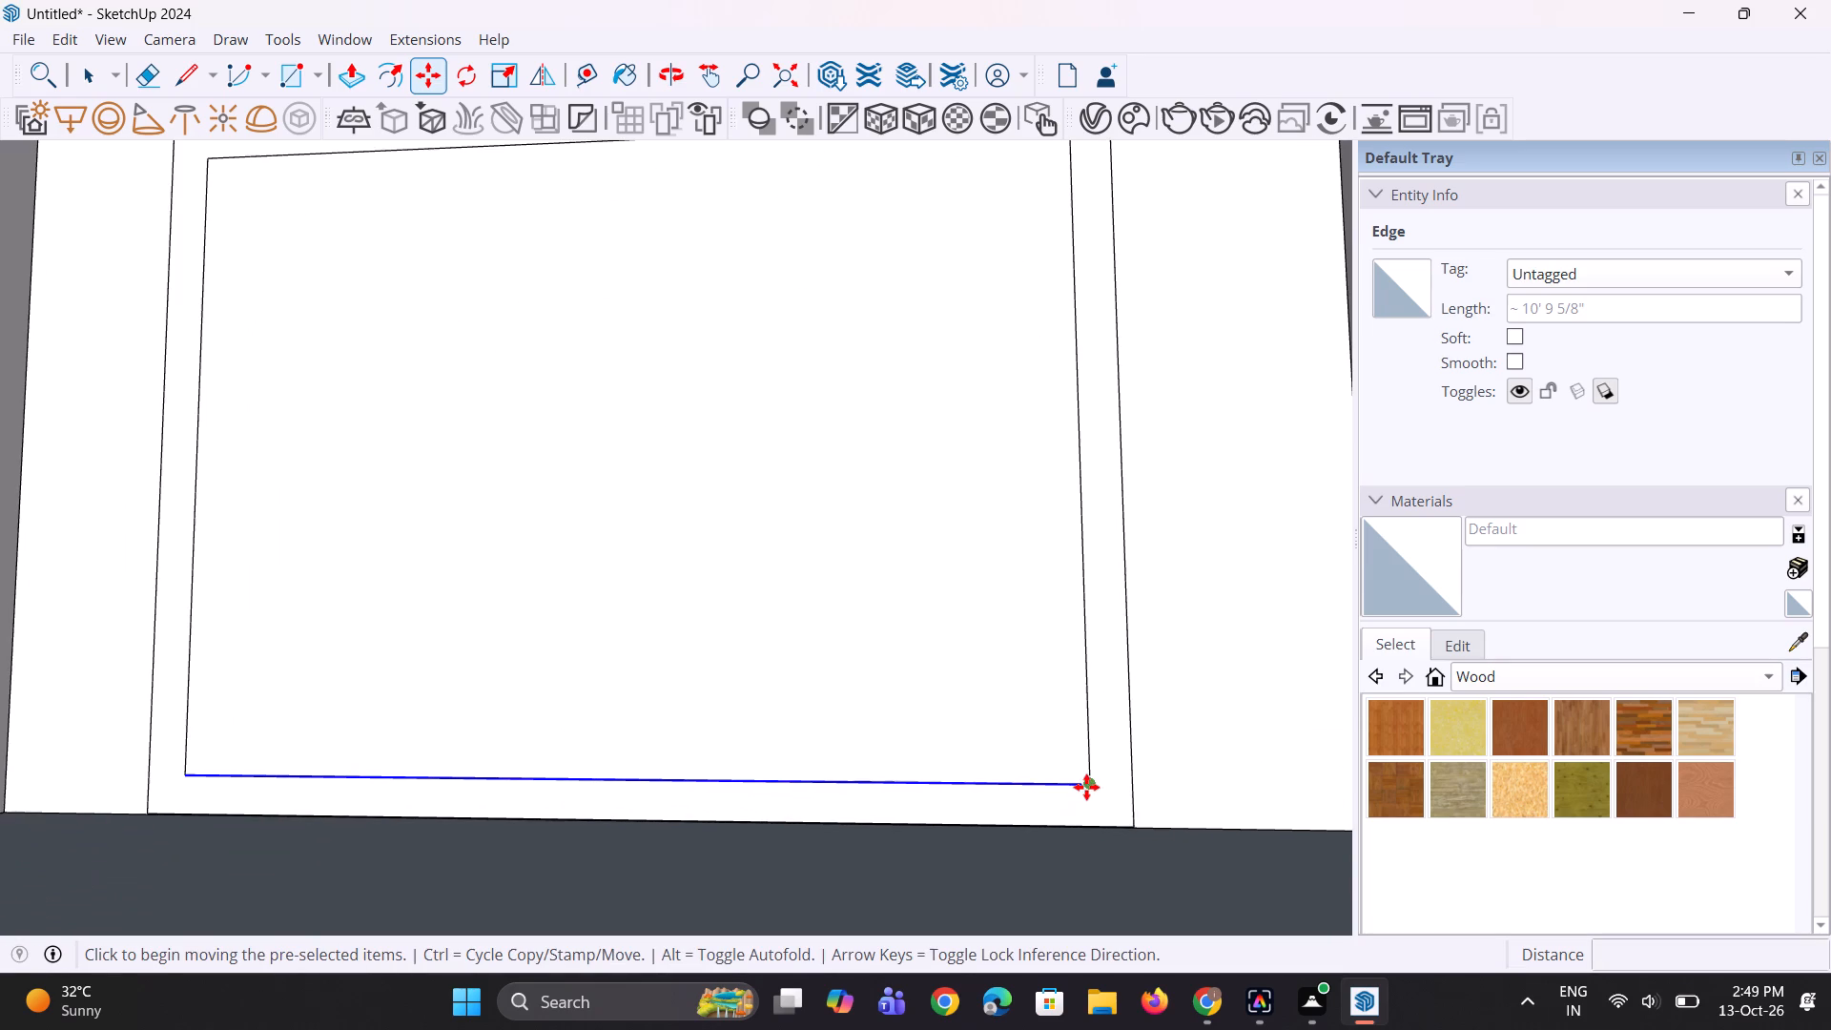
left_click(1086, 787)
left_click(1086, 825)
scroll(1086, 826, "down", 5)
key("space")
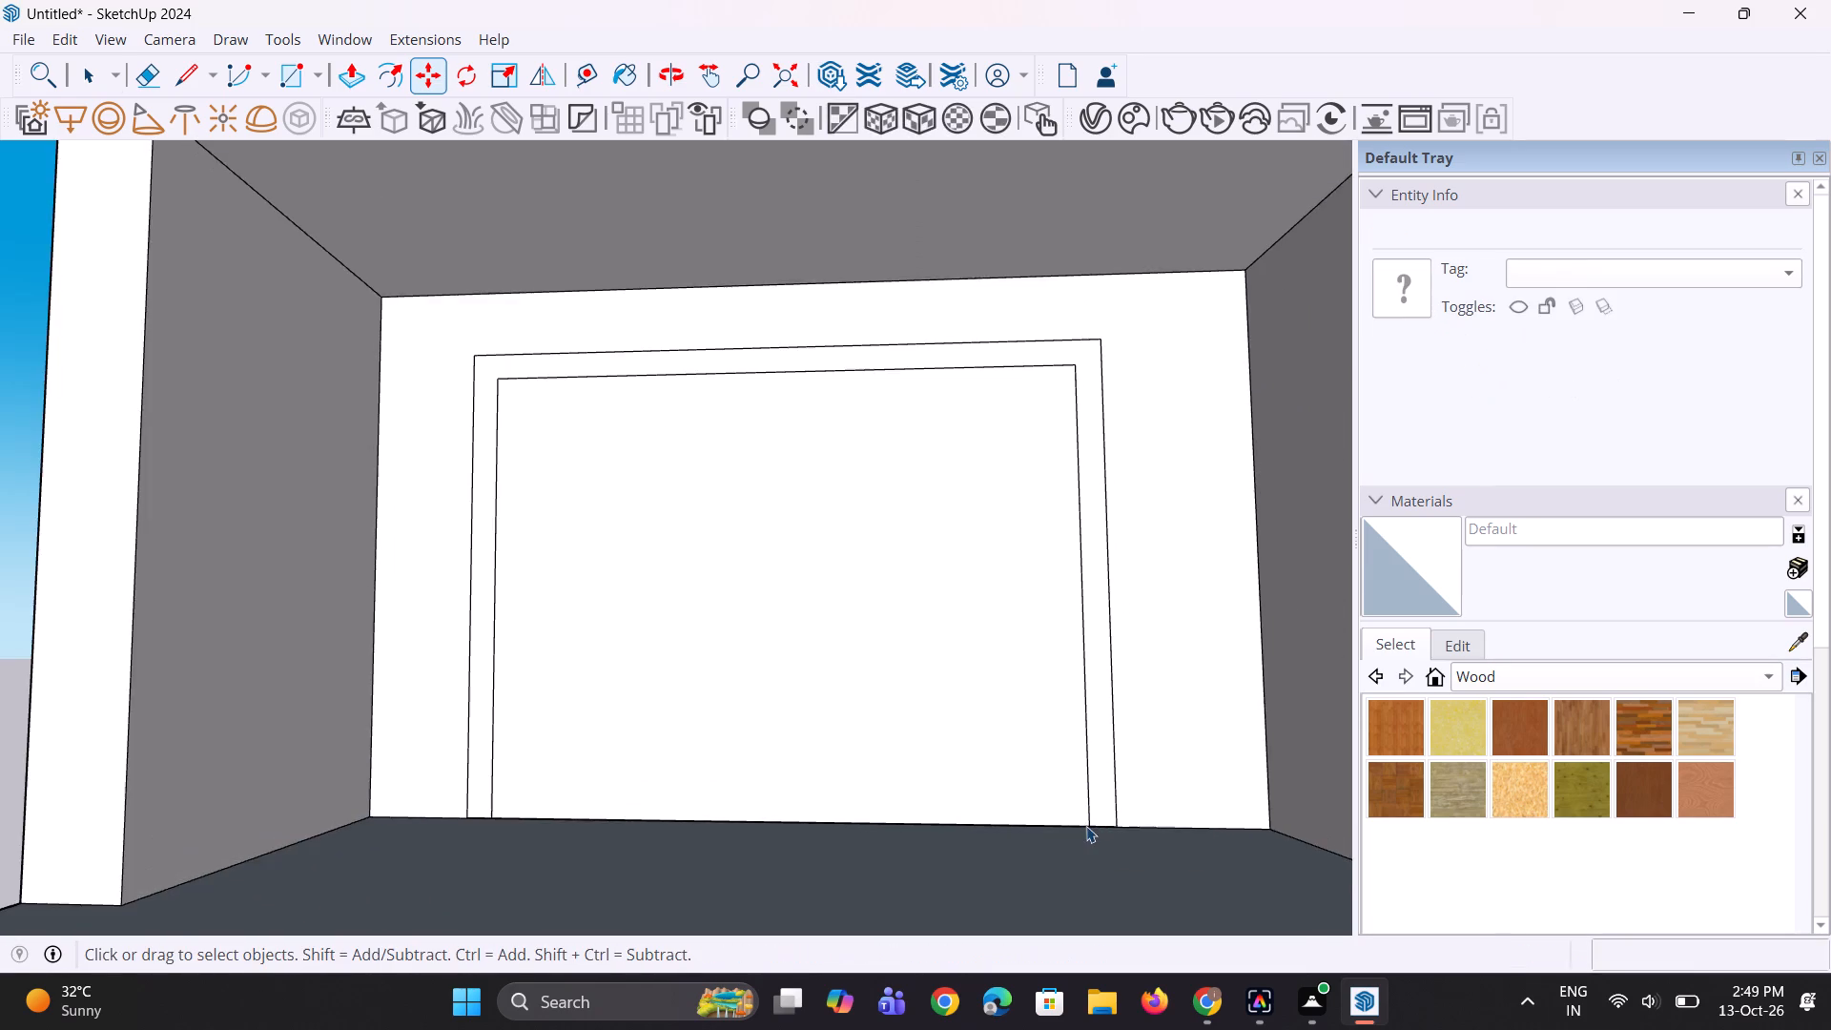
key("space")
scroll(1034, 808, "down", 10)
middle_click_drag(1034, 808, 1046, 810)
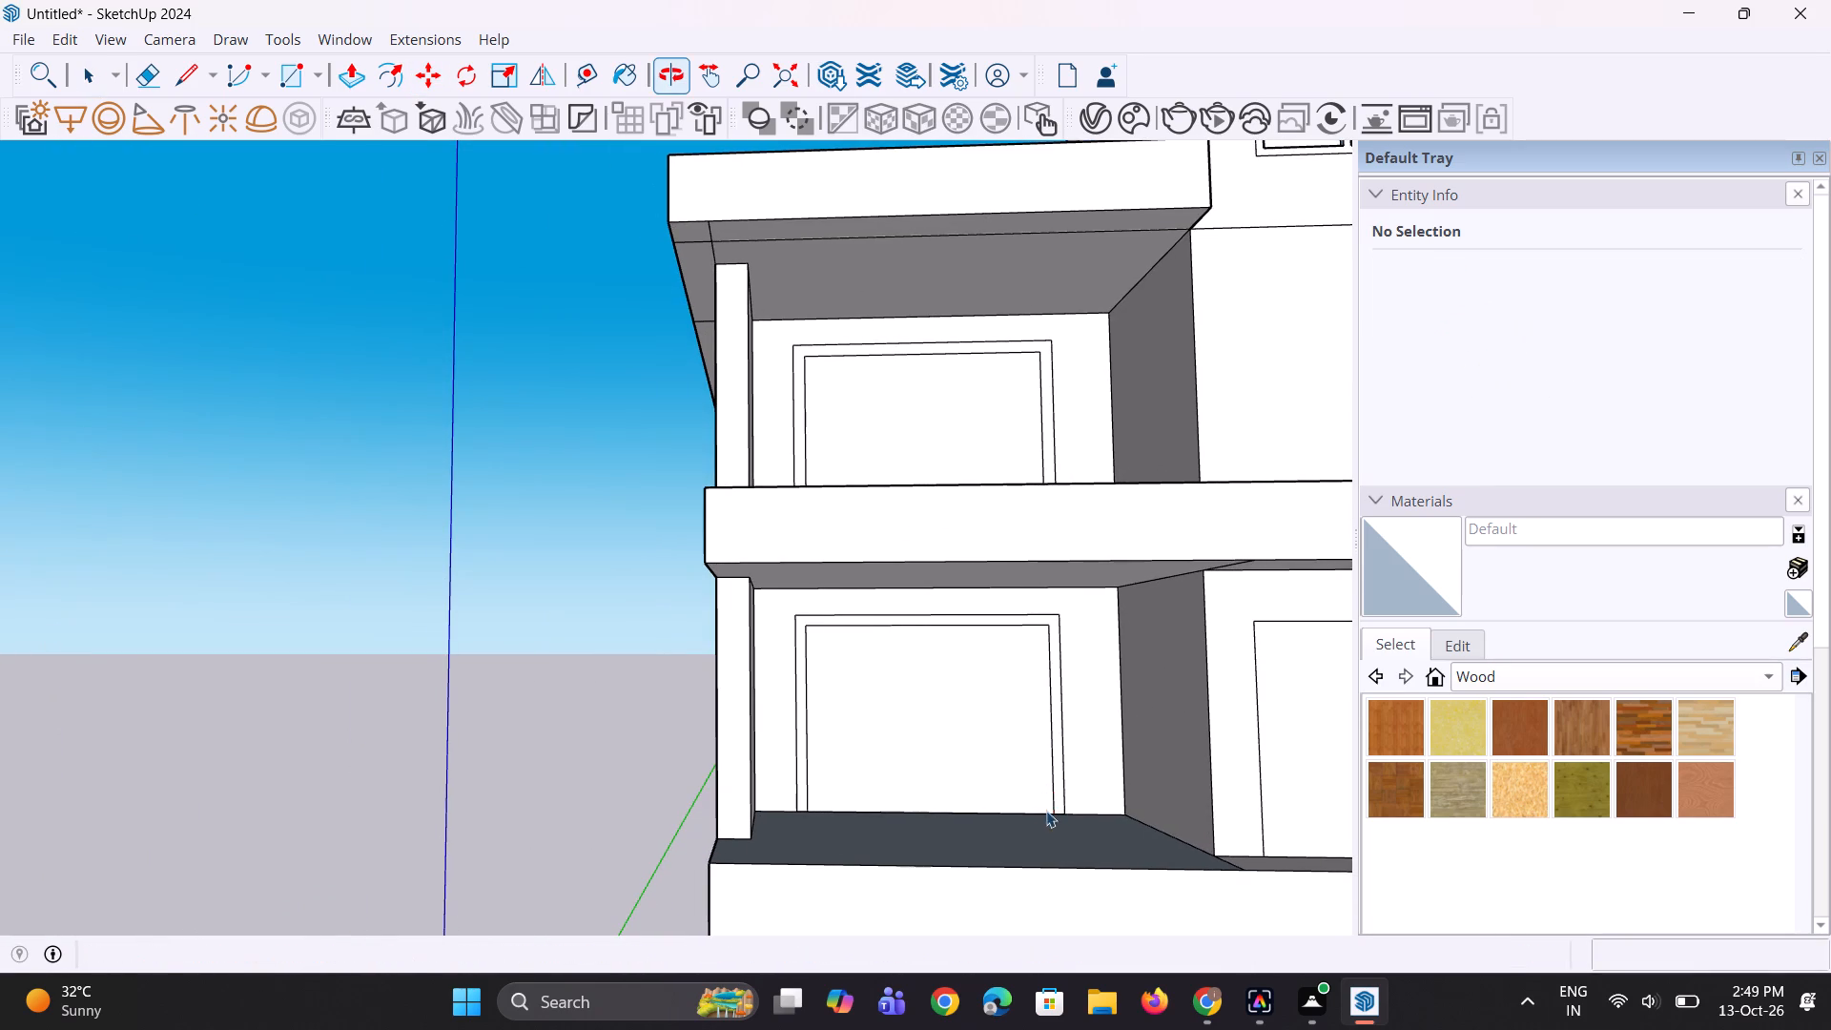
scroll(774, 769, "down", 4)
left_click(681, 752)
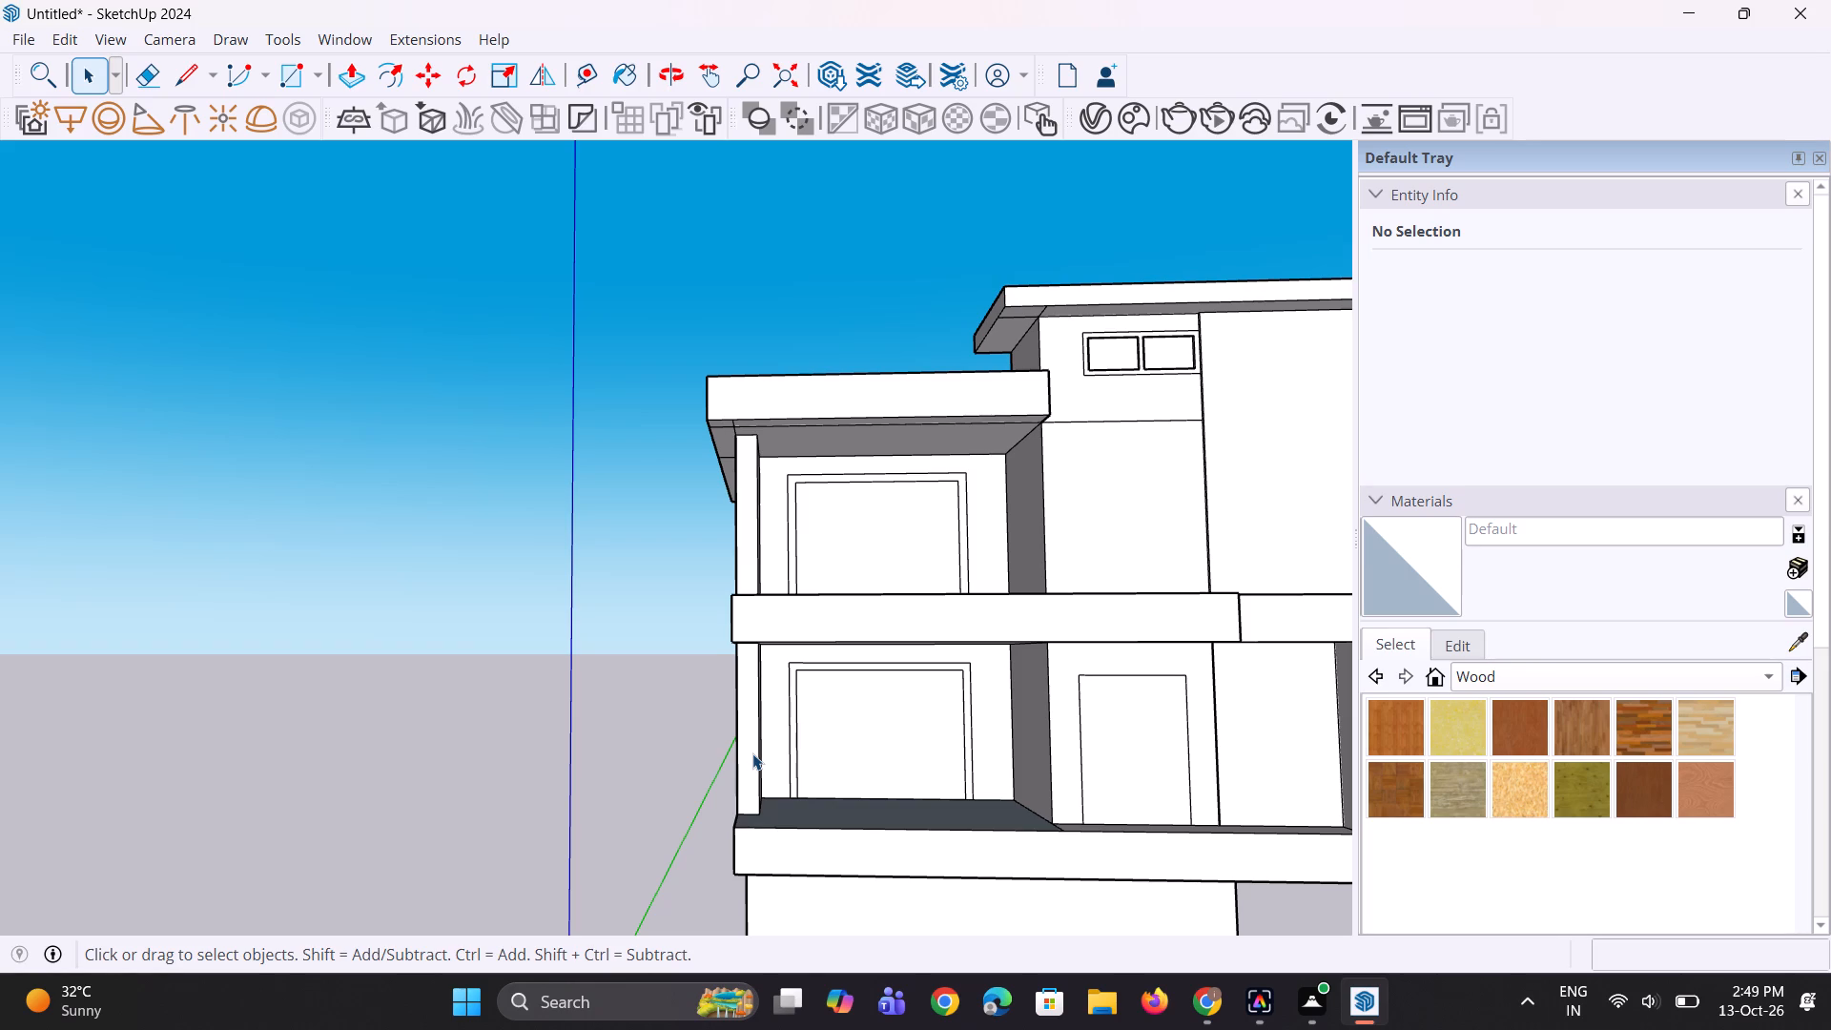
Examine the whole front facade from near and far, comparing the framed openings on both recessed levels.
scroll(607, 728, "down", 3)
left_click(607, 728)
scroll(934, 614, "up", 1)
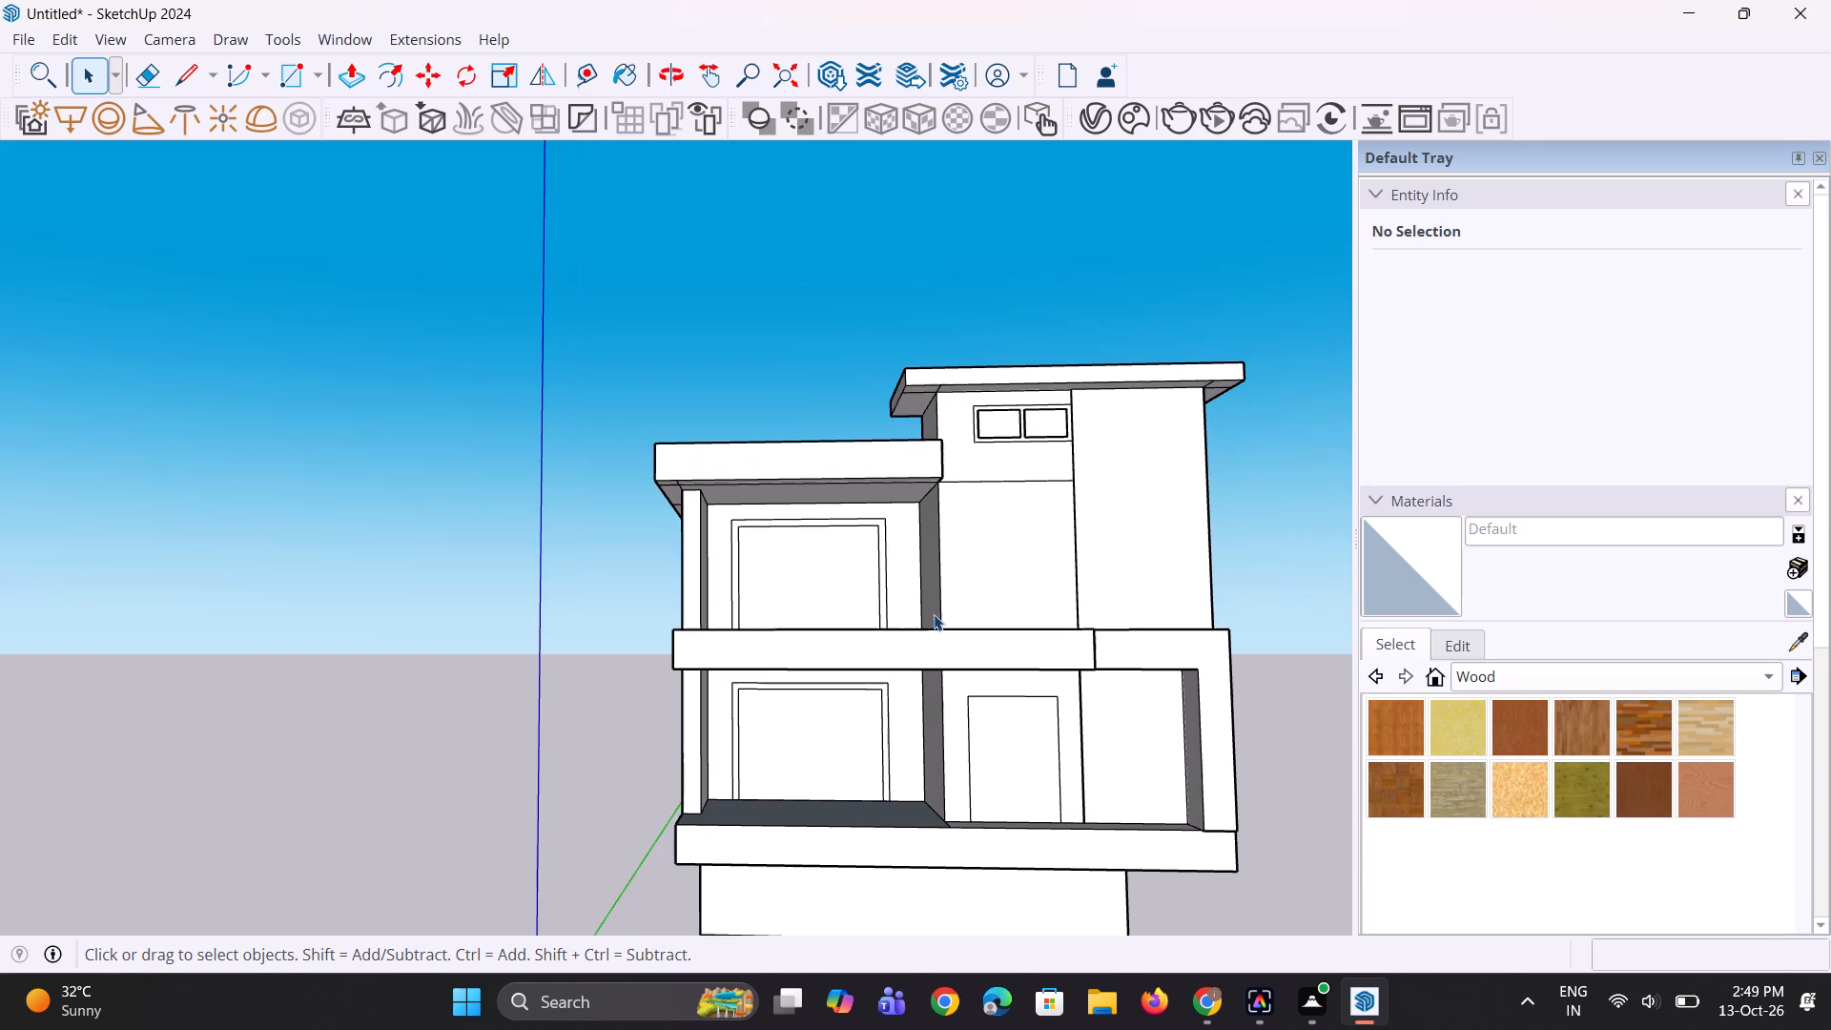
scroll(807, 595, "down", 1)
middle_click_drag(878, 595, 879, 663)
scroll(792, 759, "up", 4)
scroll(833, 829, "up", 4)
scroll(832, 714, "down", 5)
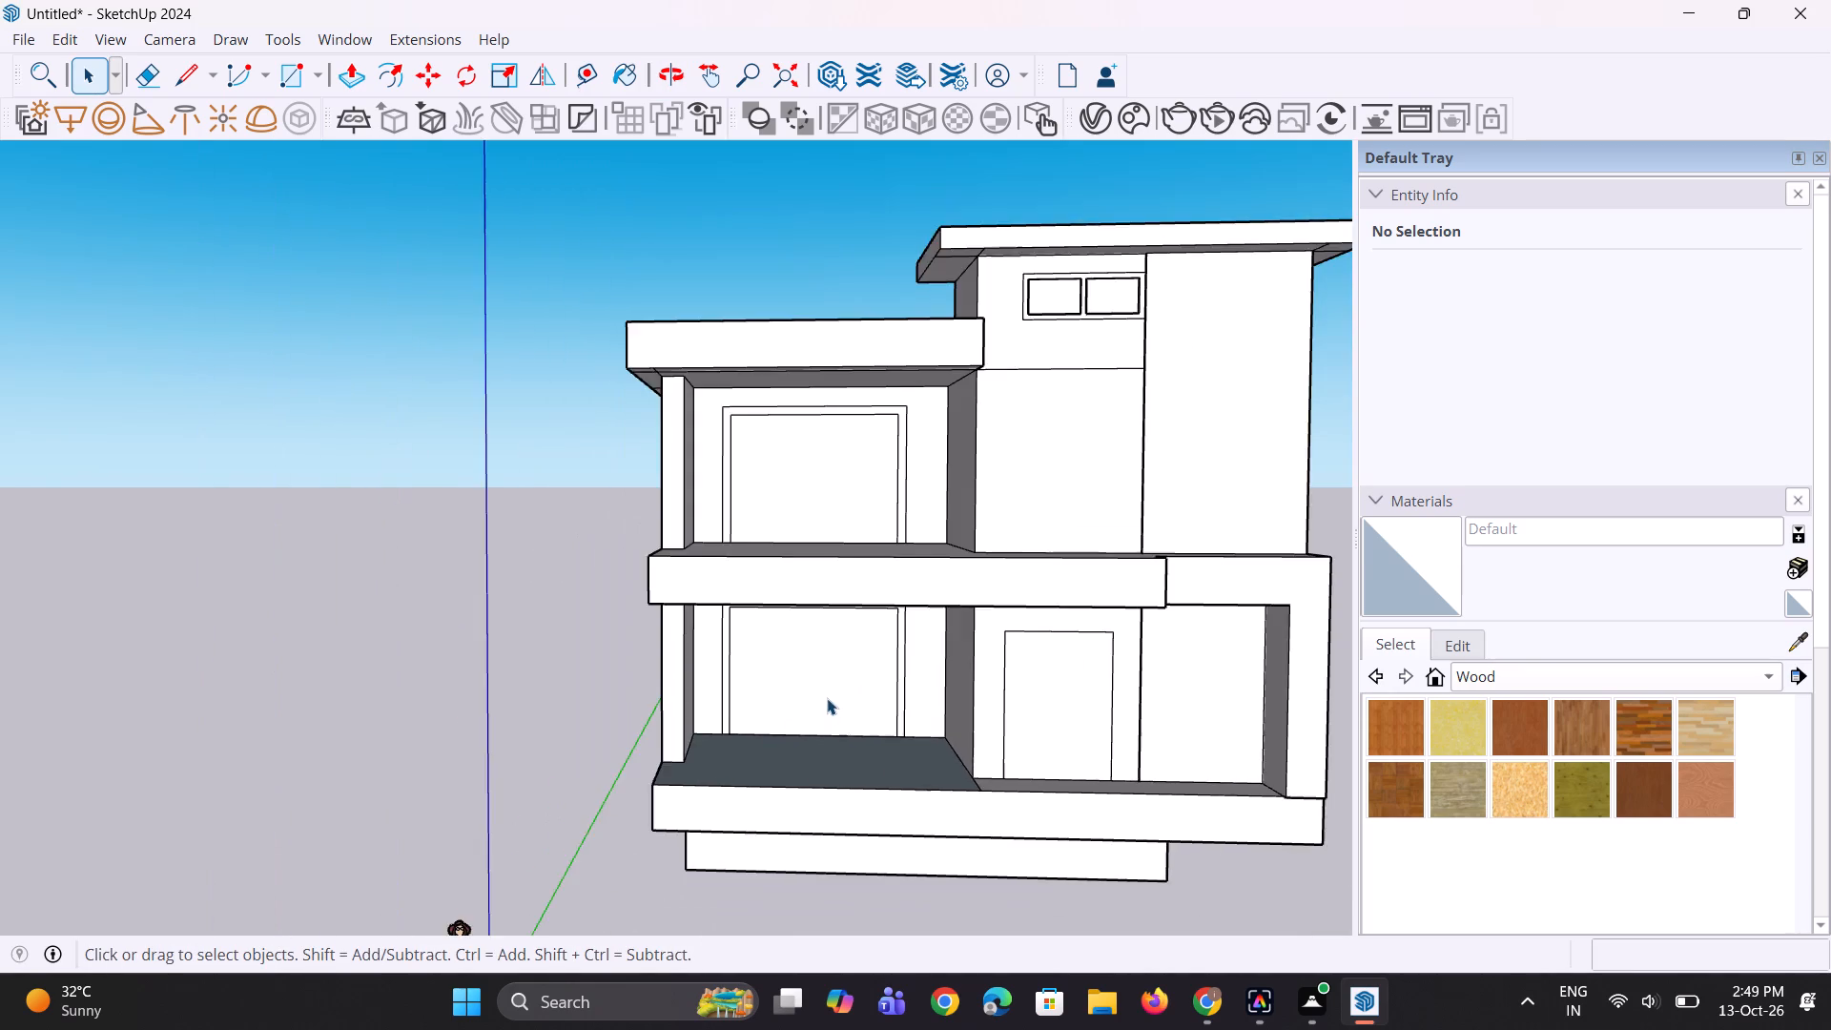
scroll(827, 698, "down", 7)
middle_click_drag(819, 813, 770, 677)
scroll(797, 690, "down", 3)
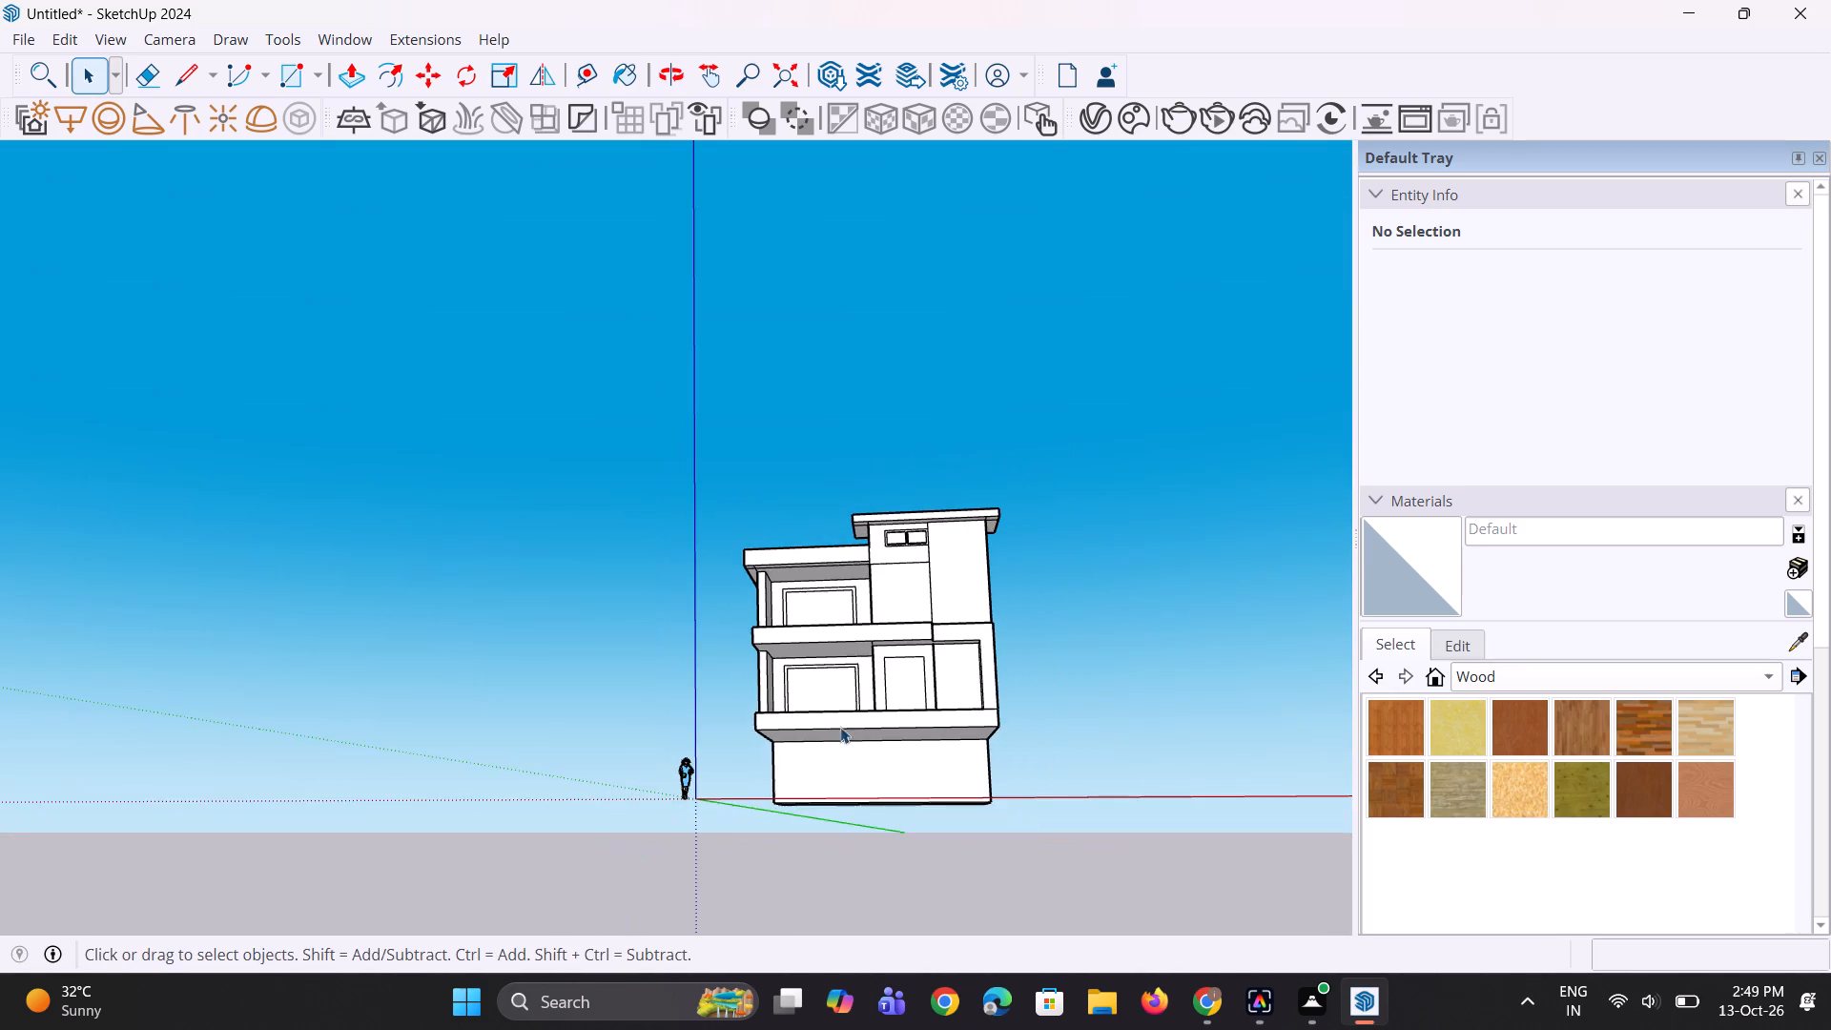
middle_click_drag(879, 813, 930, 894)
scroll(950, 493, "up", 2)
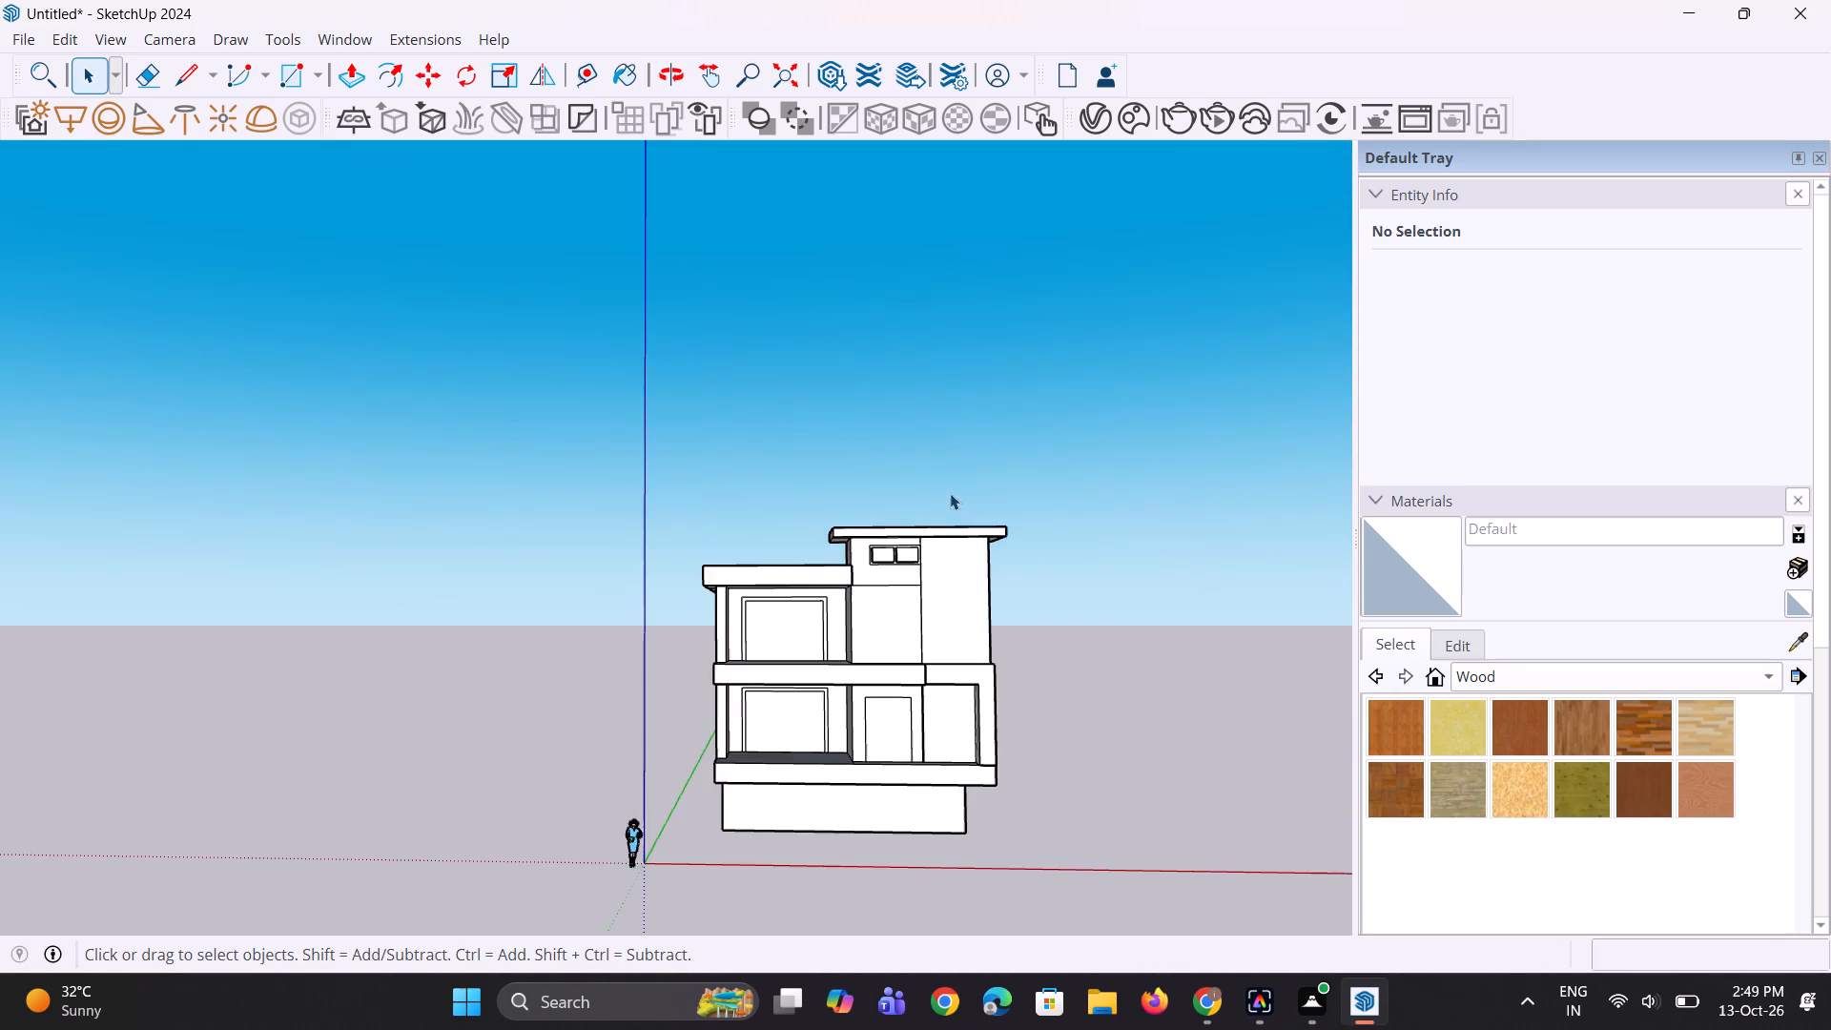
scroll(929, 657, "up", 8)
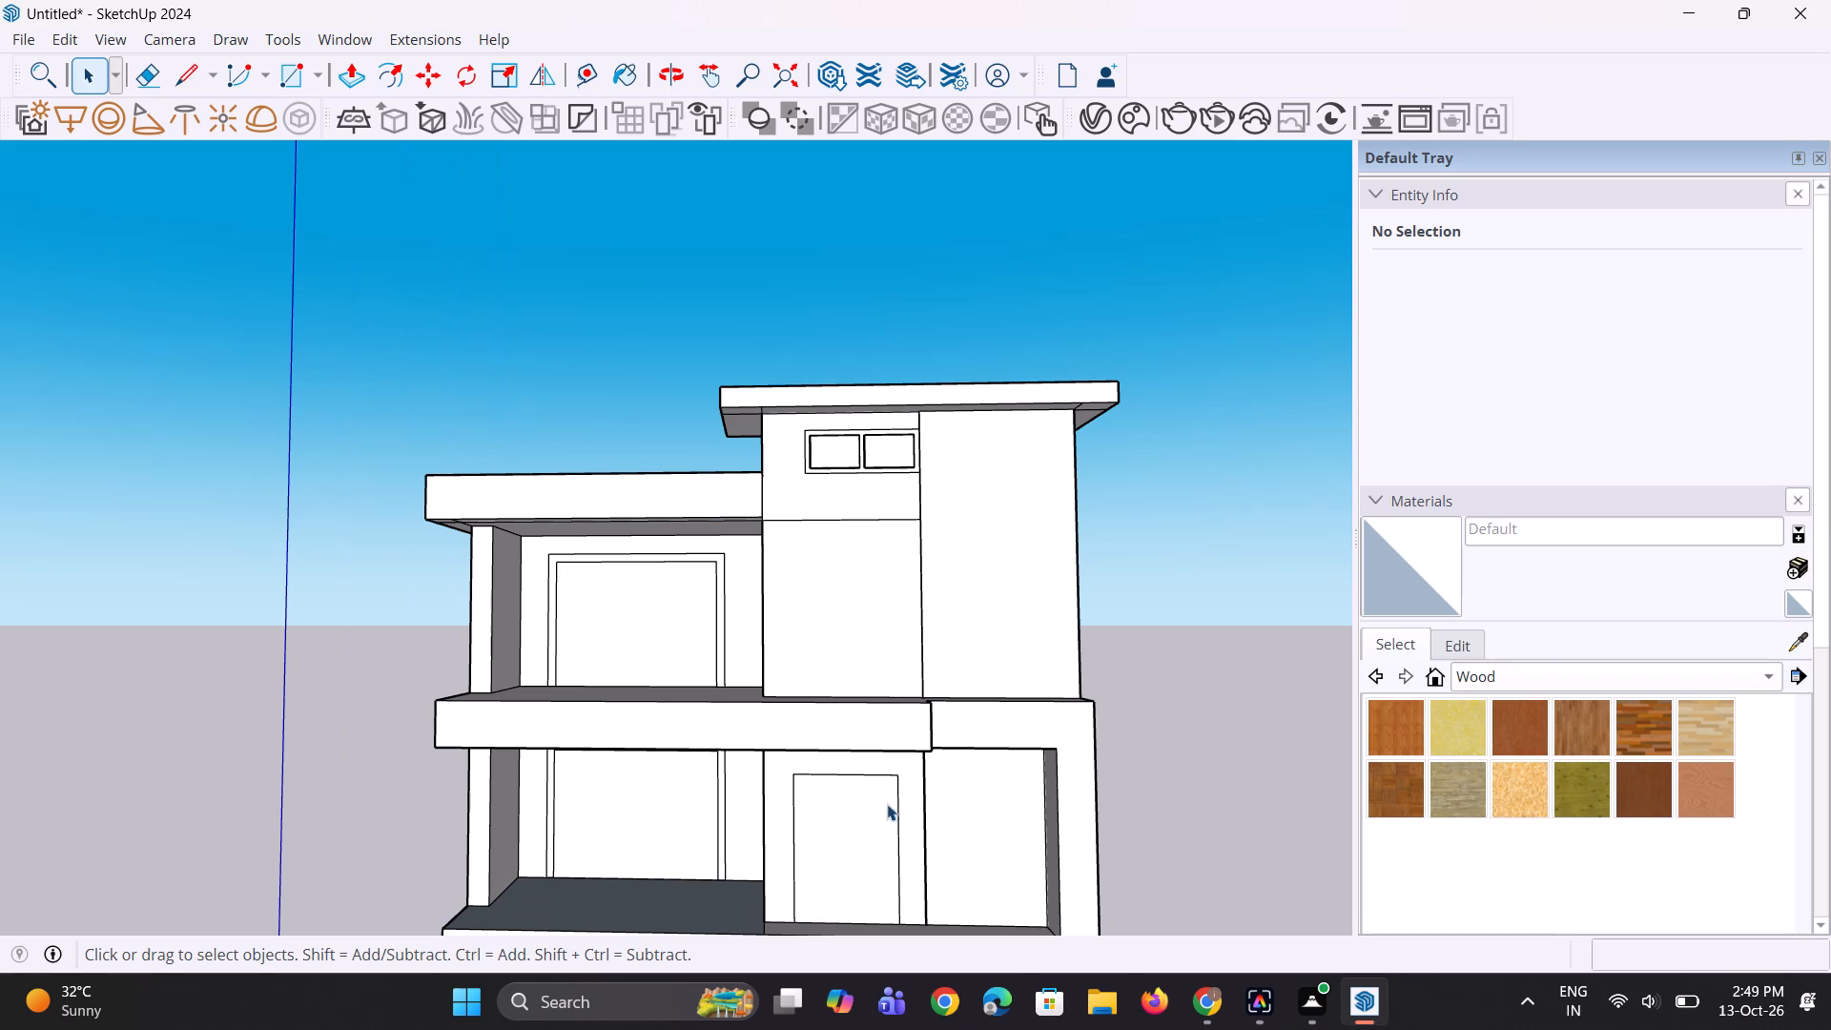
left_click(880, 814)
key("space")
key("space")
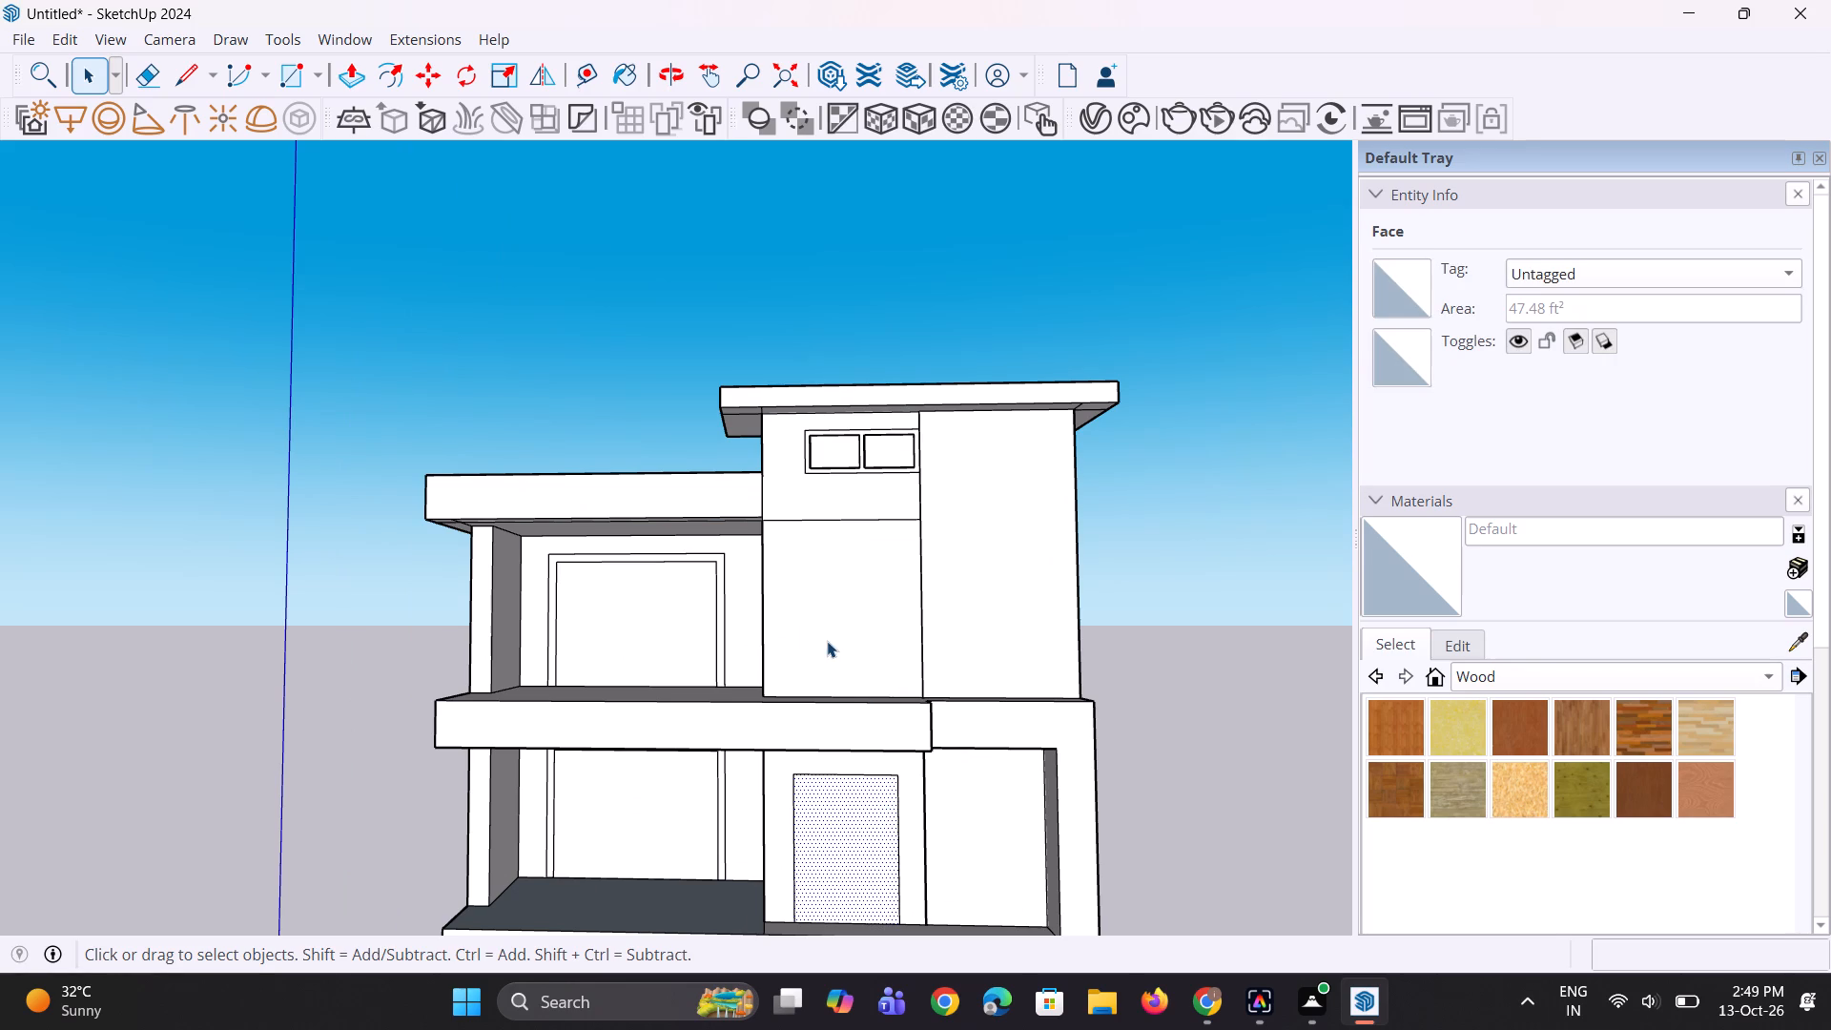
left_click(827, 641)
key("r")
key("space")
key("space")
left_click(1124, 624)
Draw a door rectangle about 6' wide by 8' 9" high on the upper-level wall below the window, with its base on the floor.
scroll(752, 685, "up", 3)
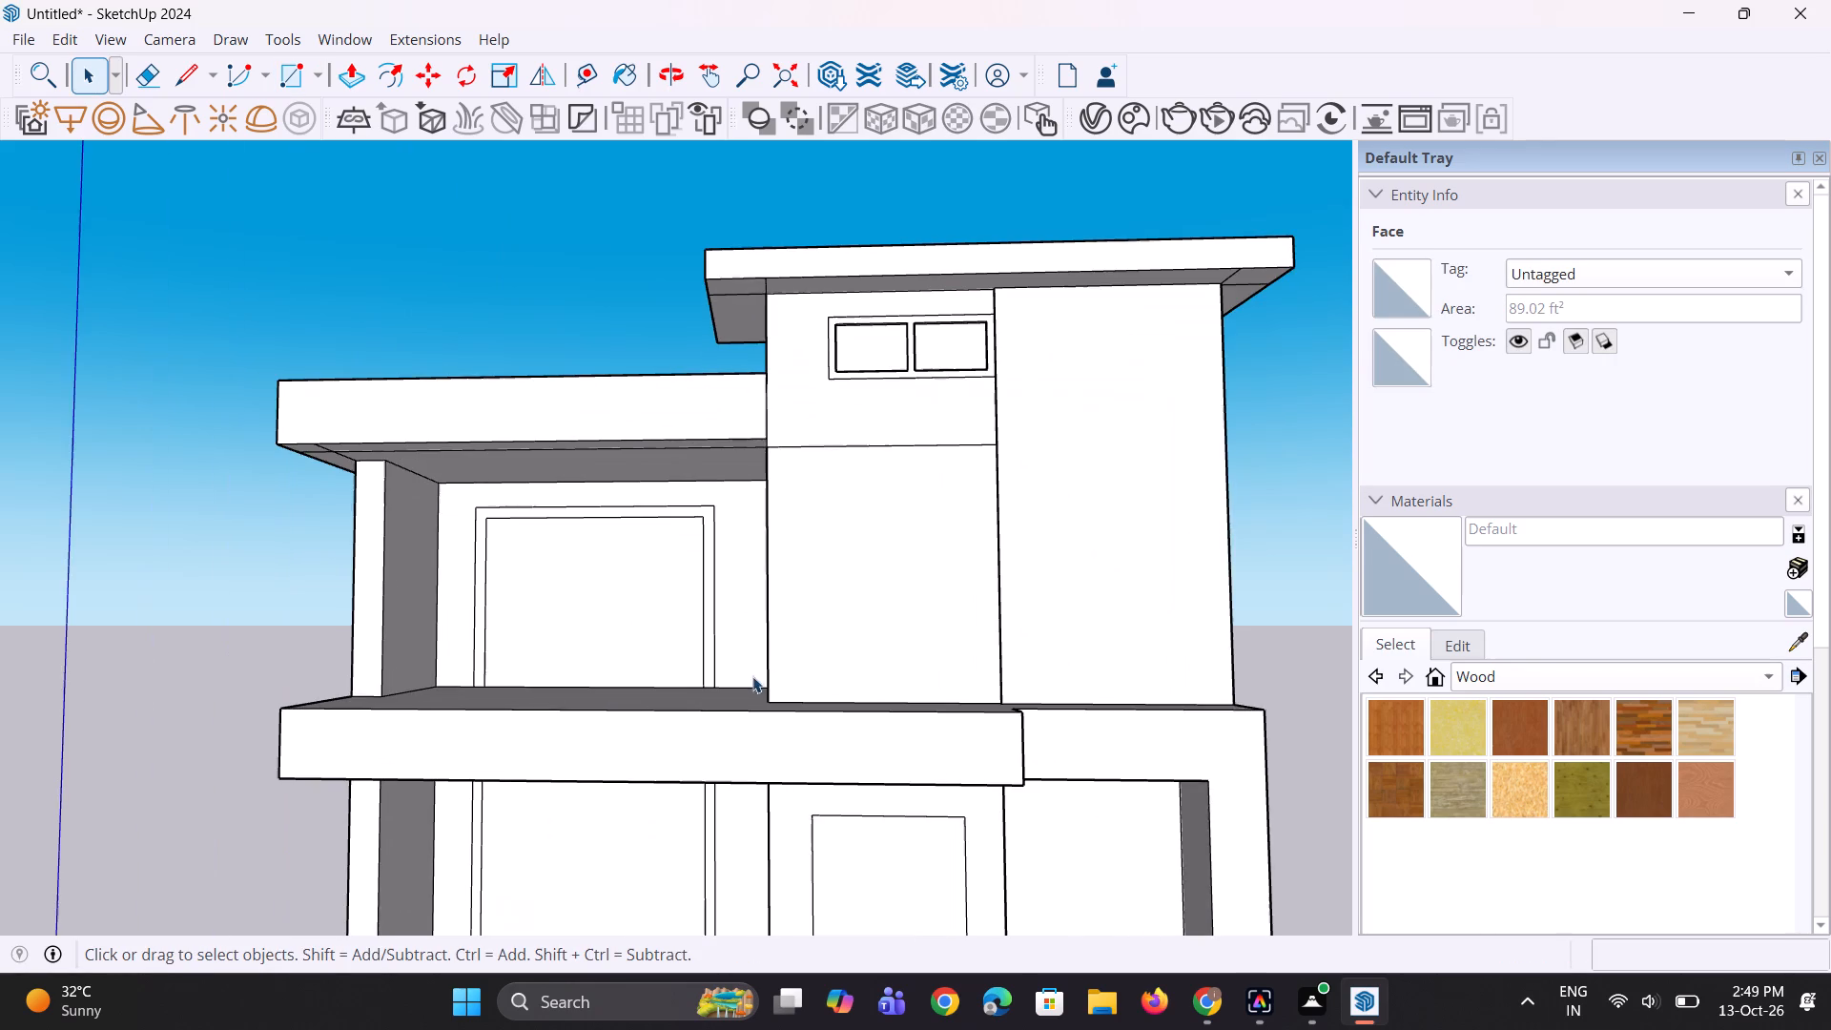
key("r")
middle_click_drag(803, 685, 828, 737)
left_click(811, 713)
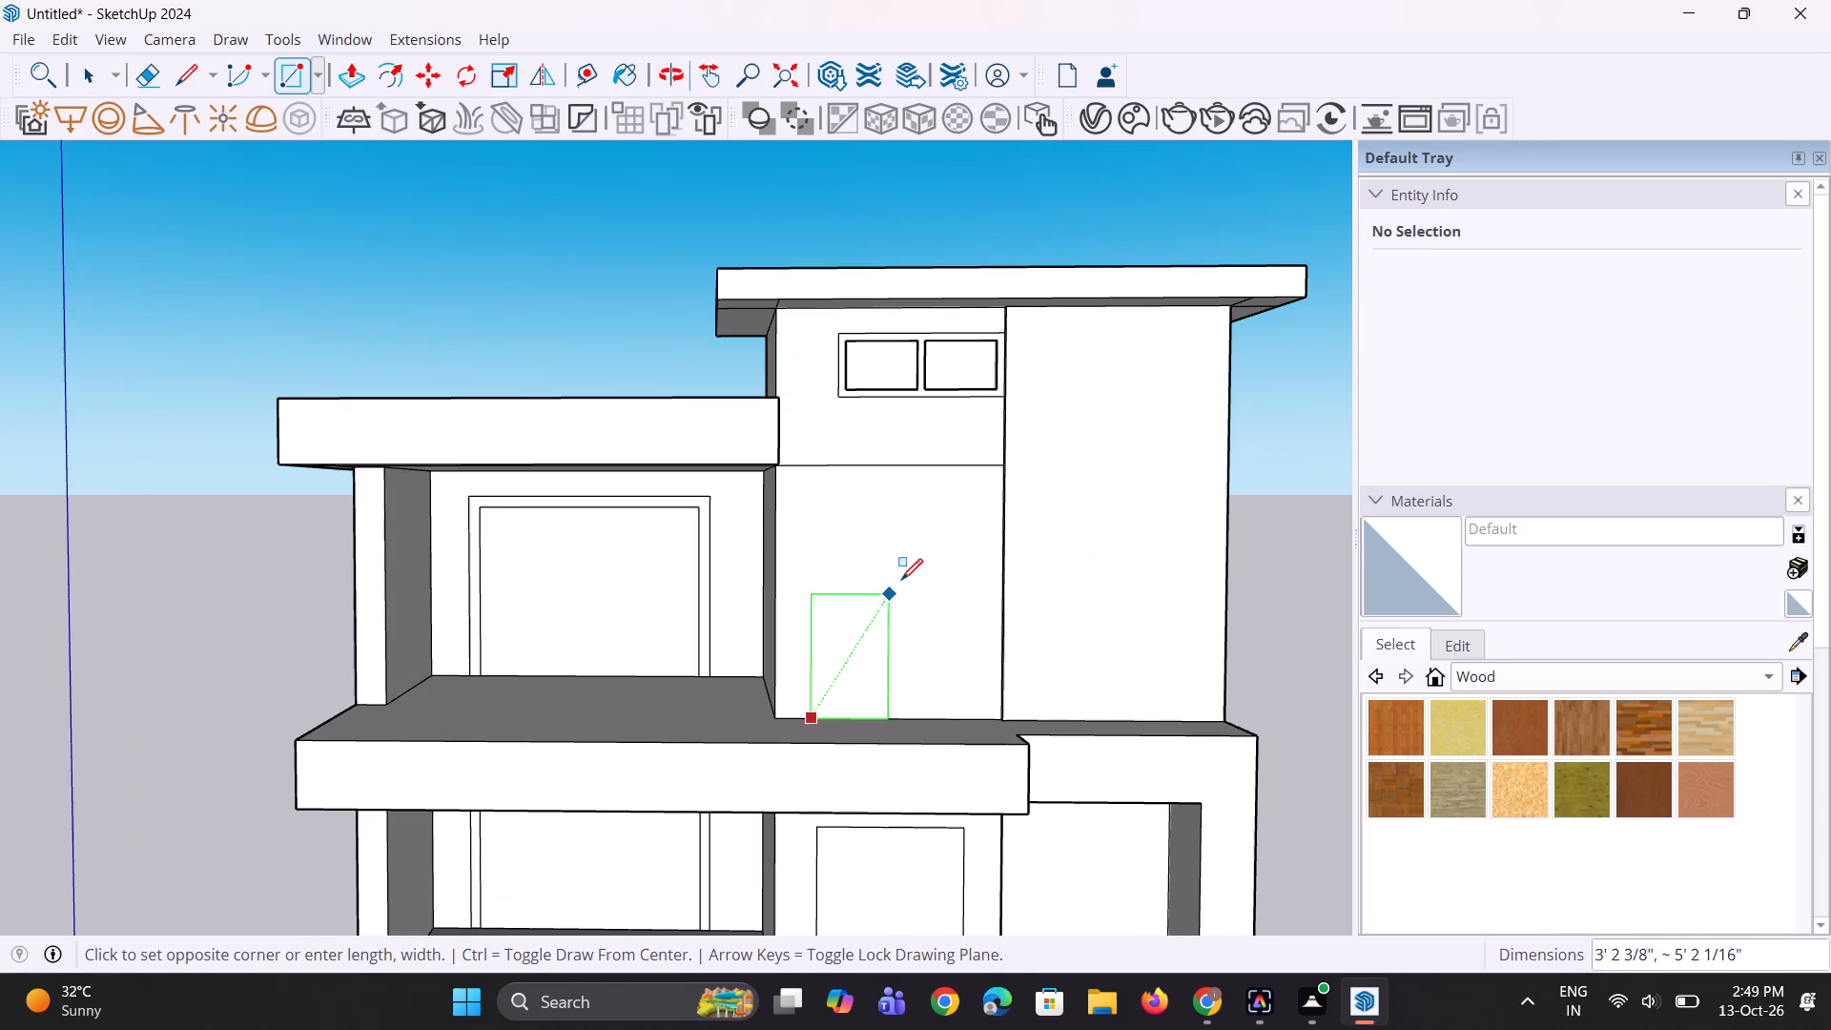
left_click(969, 498)
key("space")
key("space")
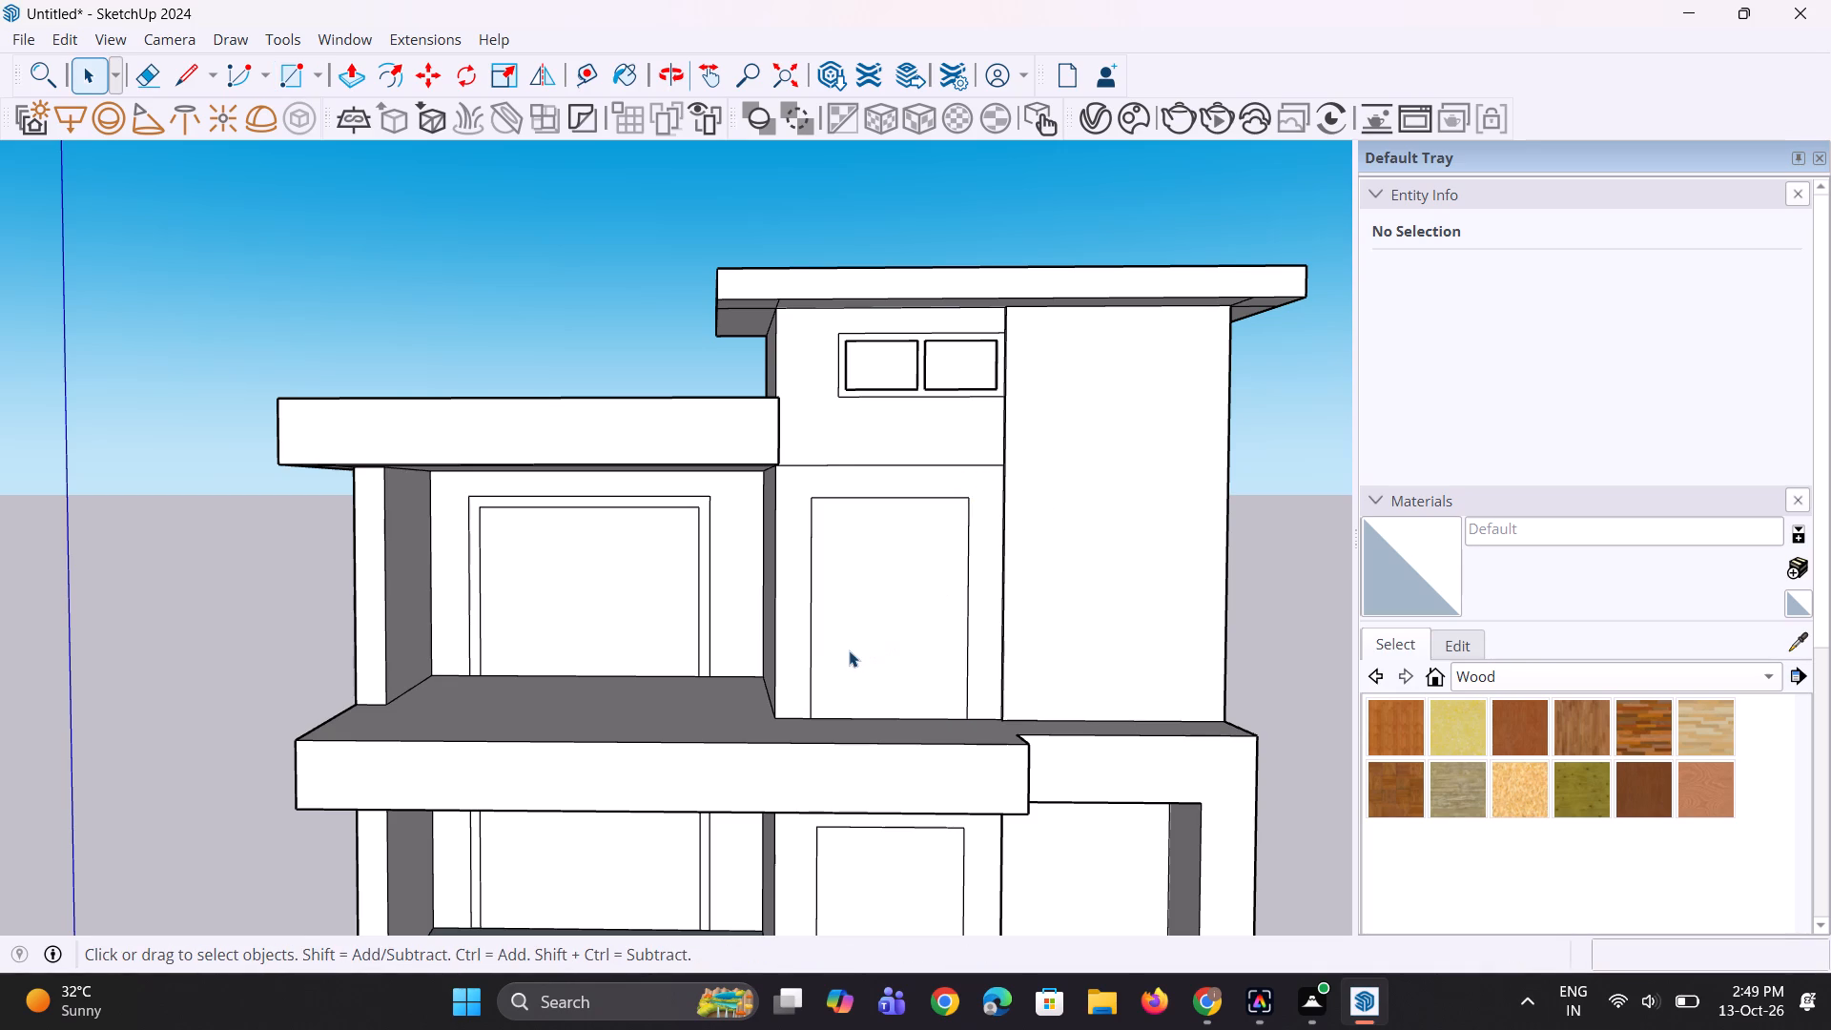
Move the upper-level door outline's side edge nearest the framed opening inward about 3", narrowing the door.
scroll(890, 701, "up", 1)
middle_click_drag(890, 701, 877, 693)
scroll(804, 620, "down", 4)
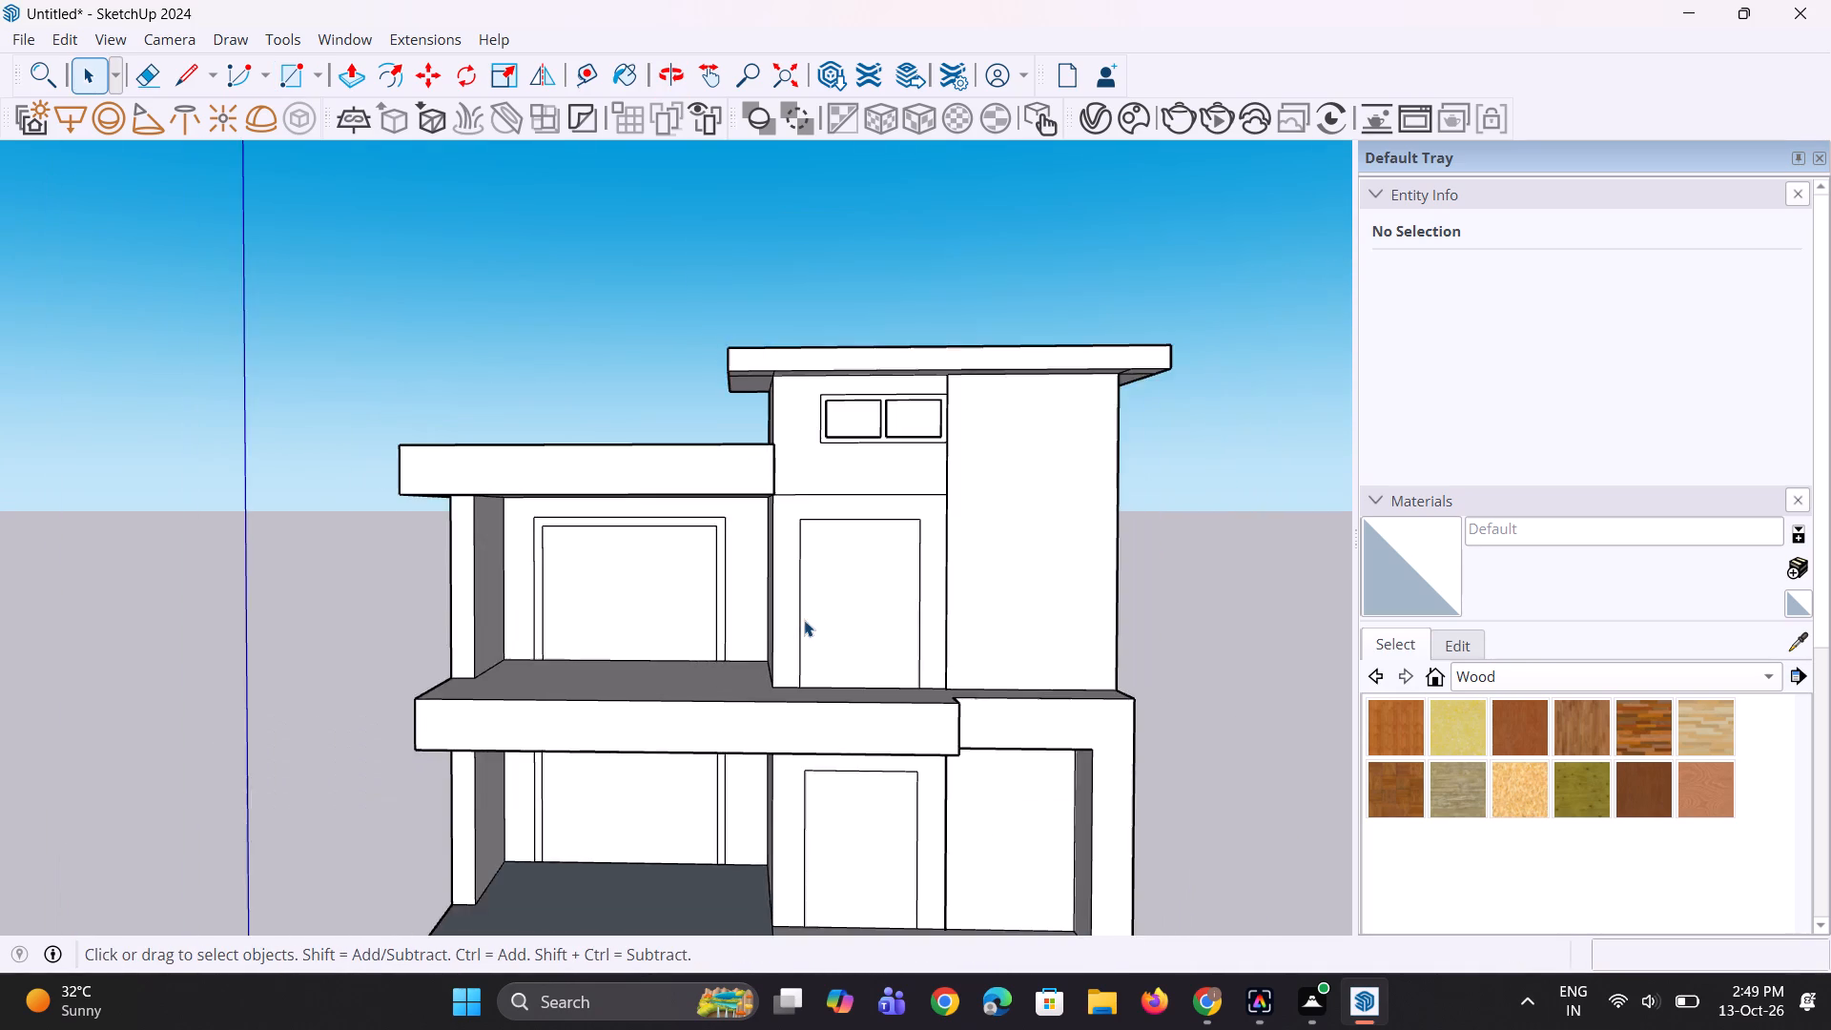
scroll(804, 620, "down", 3)
middle_click_drag(804, 620, 793, 603)
scroll(782, 523, "up", 2)
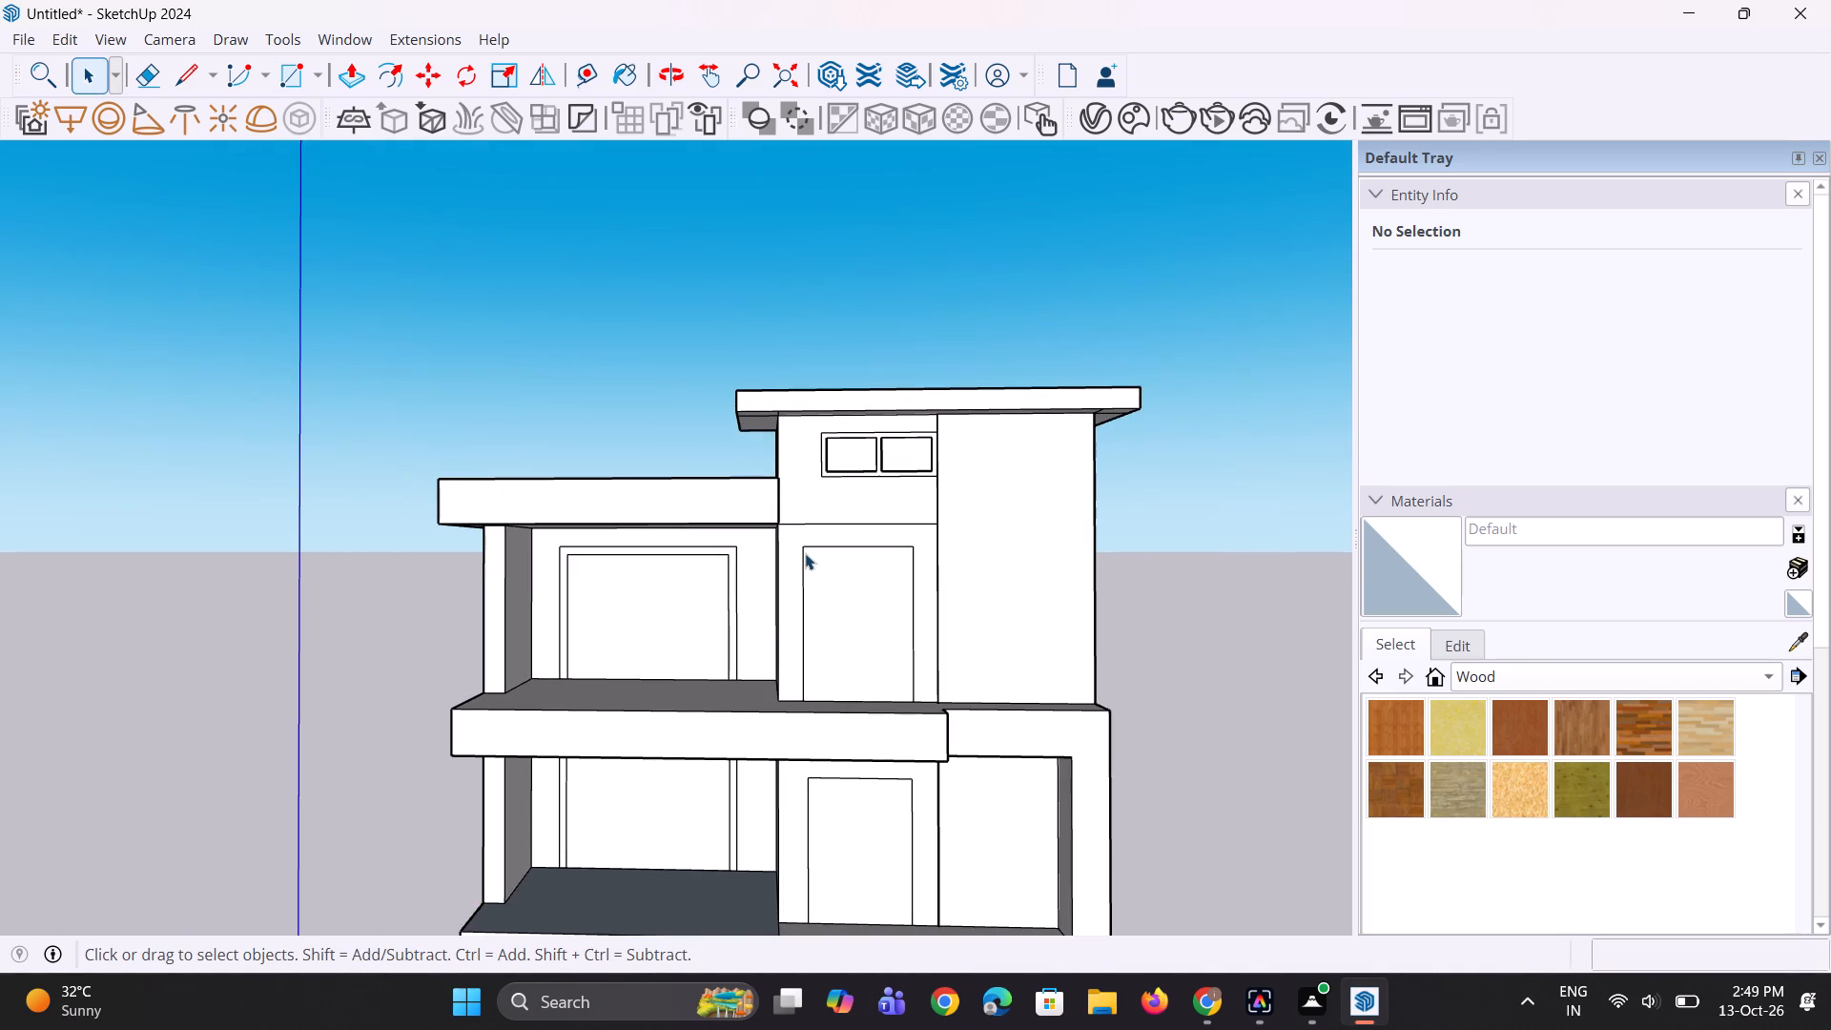
left_click(804, 563)
scroll(804, 545, "up", 5)
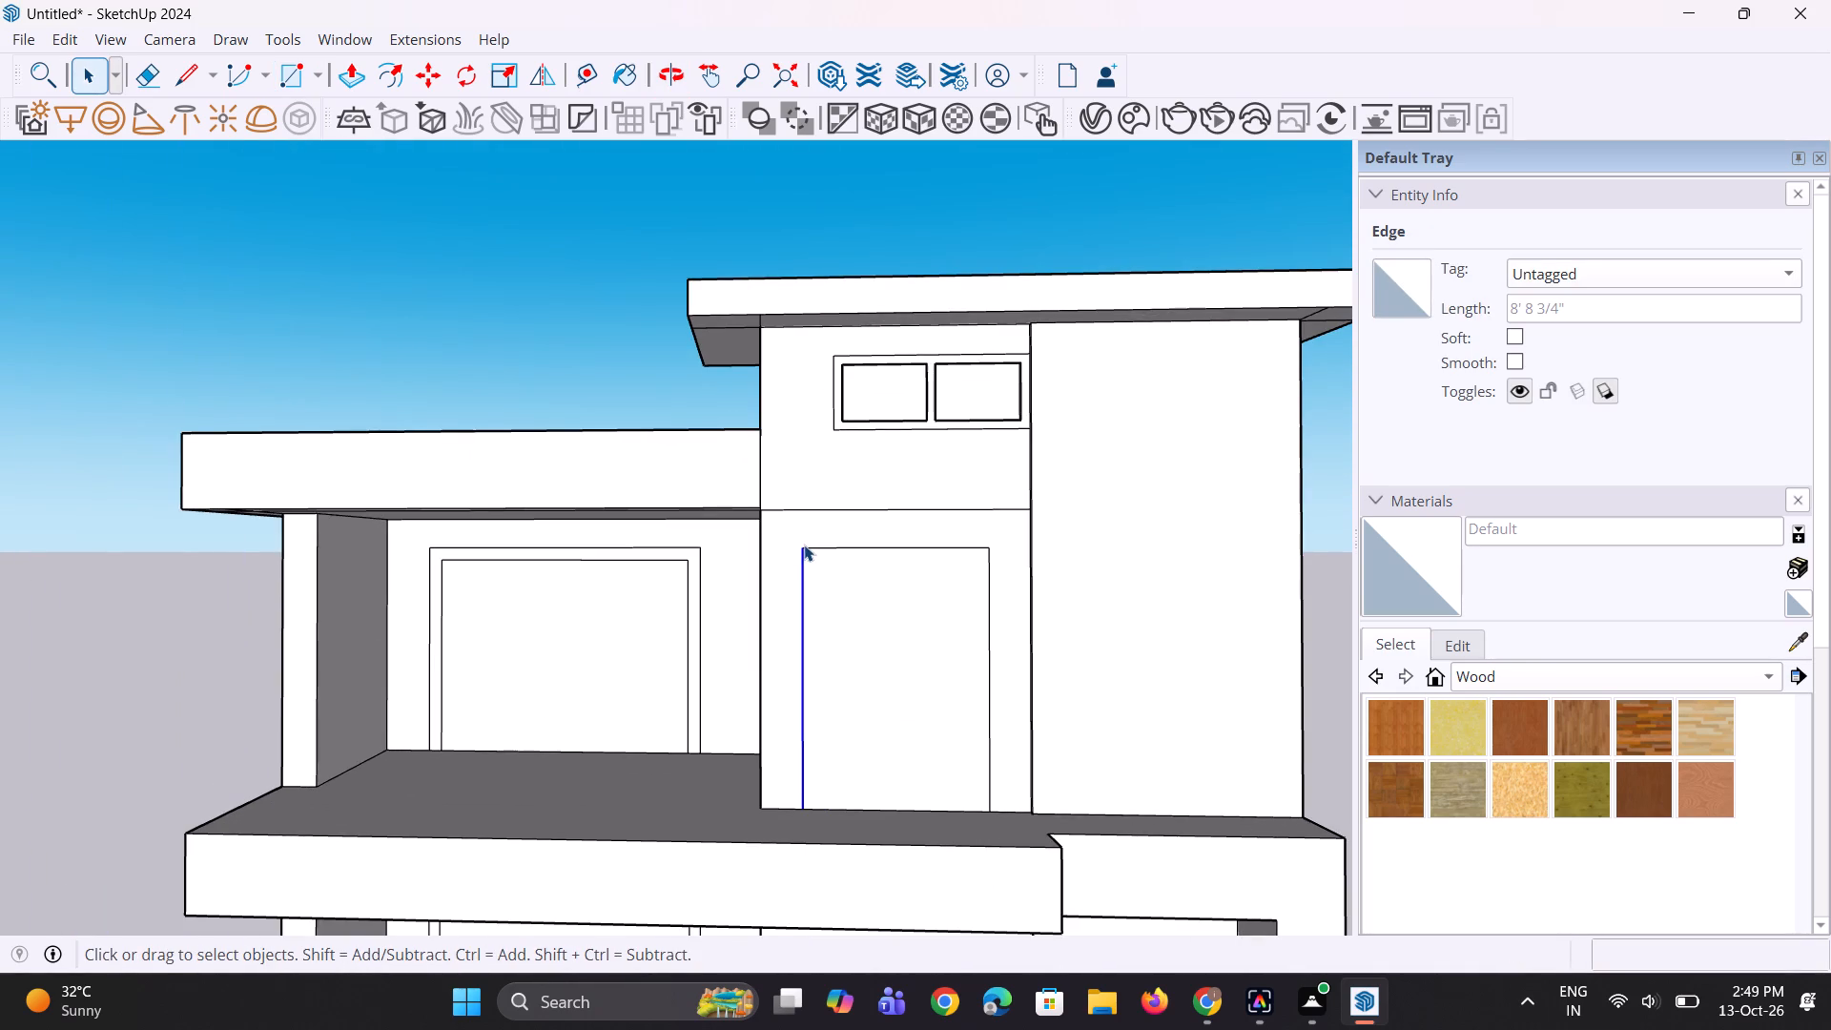
middle_click_drag(779, 651, 936, 644)
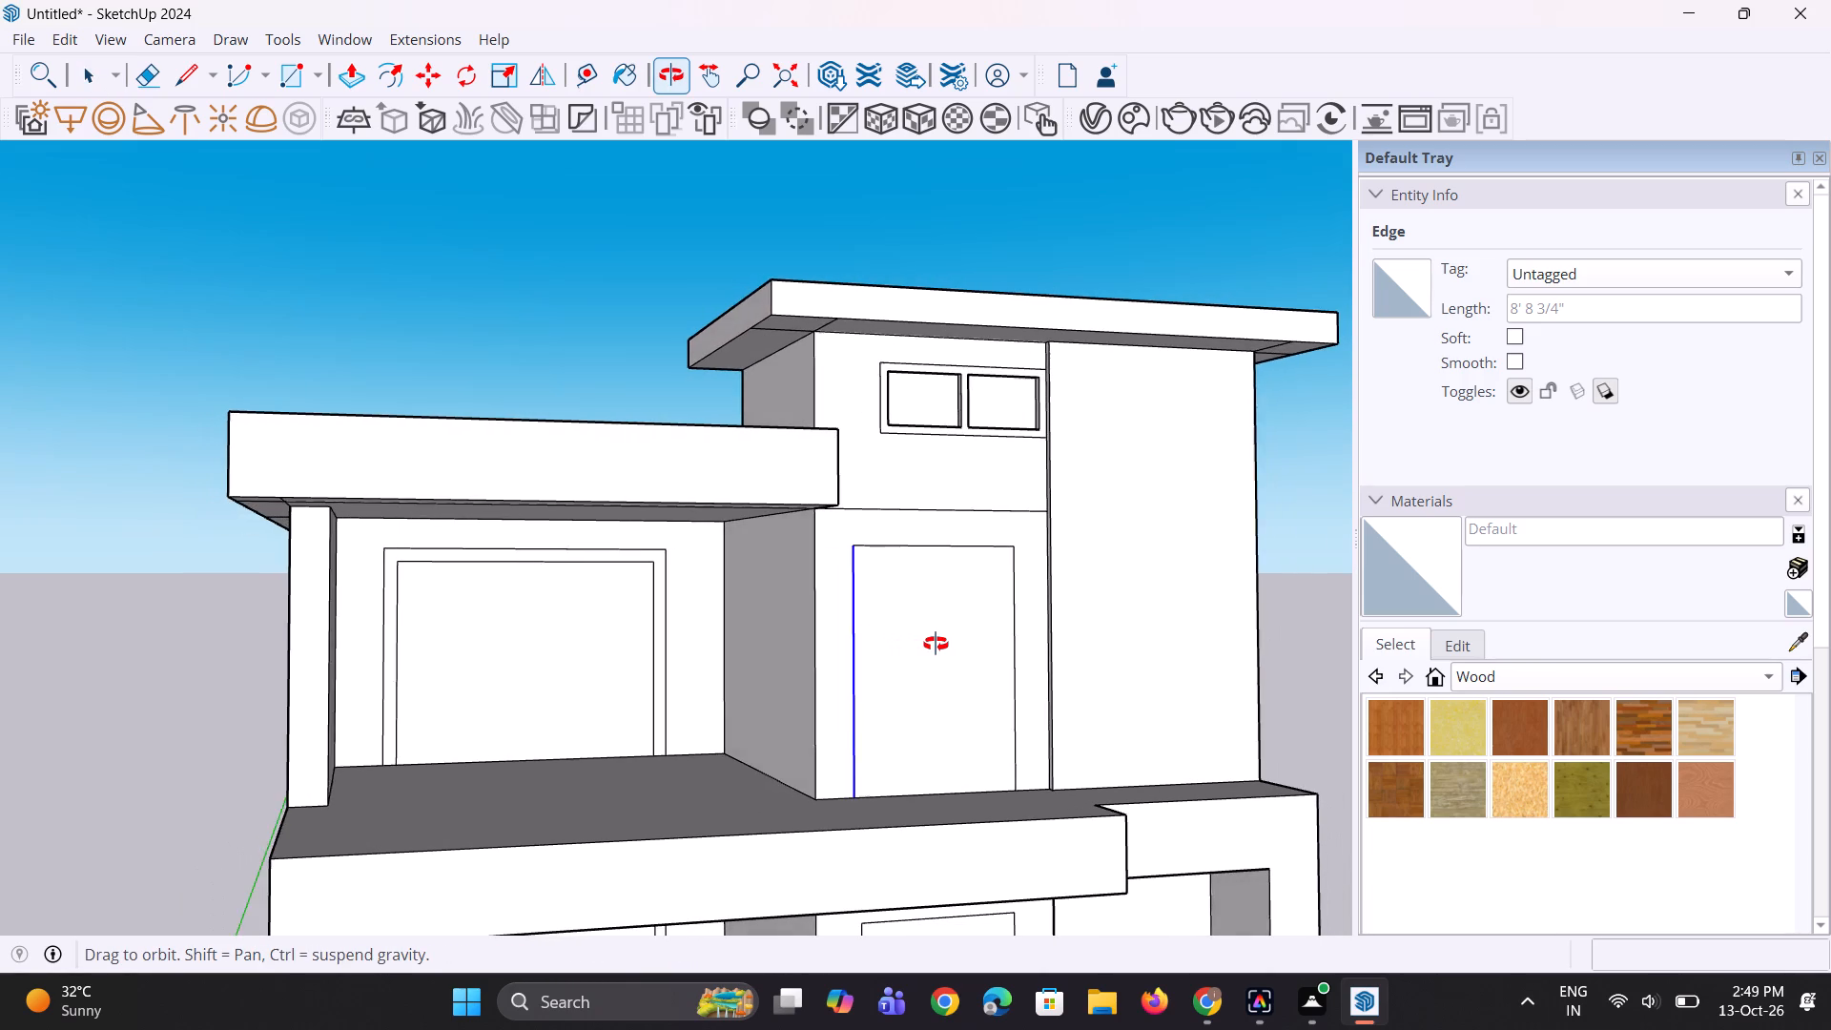
middle_click_drag(936, 644, 915, 649)
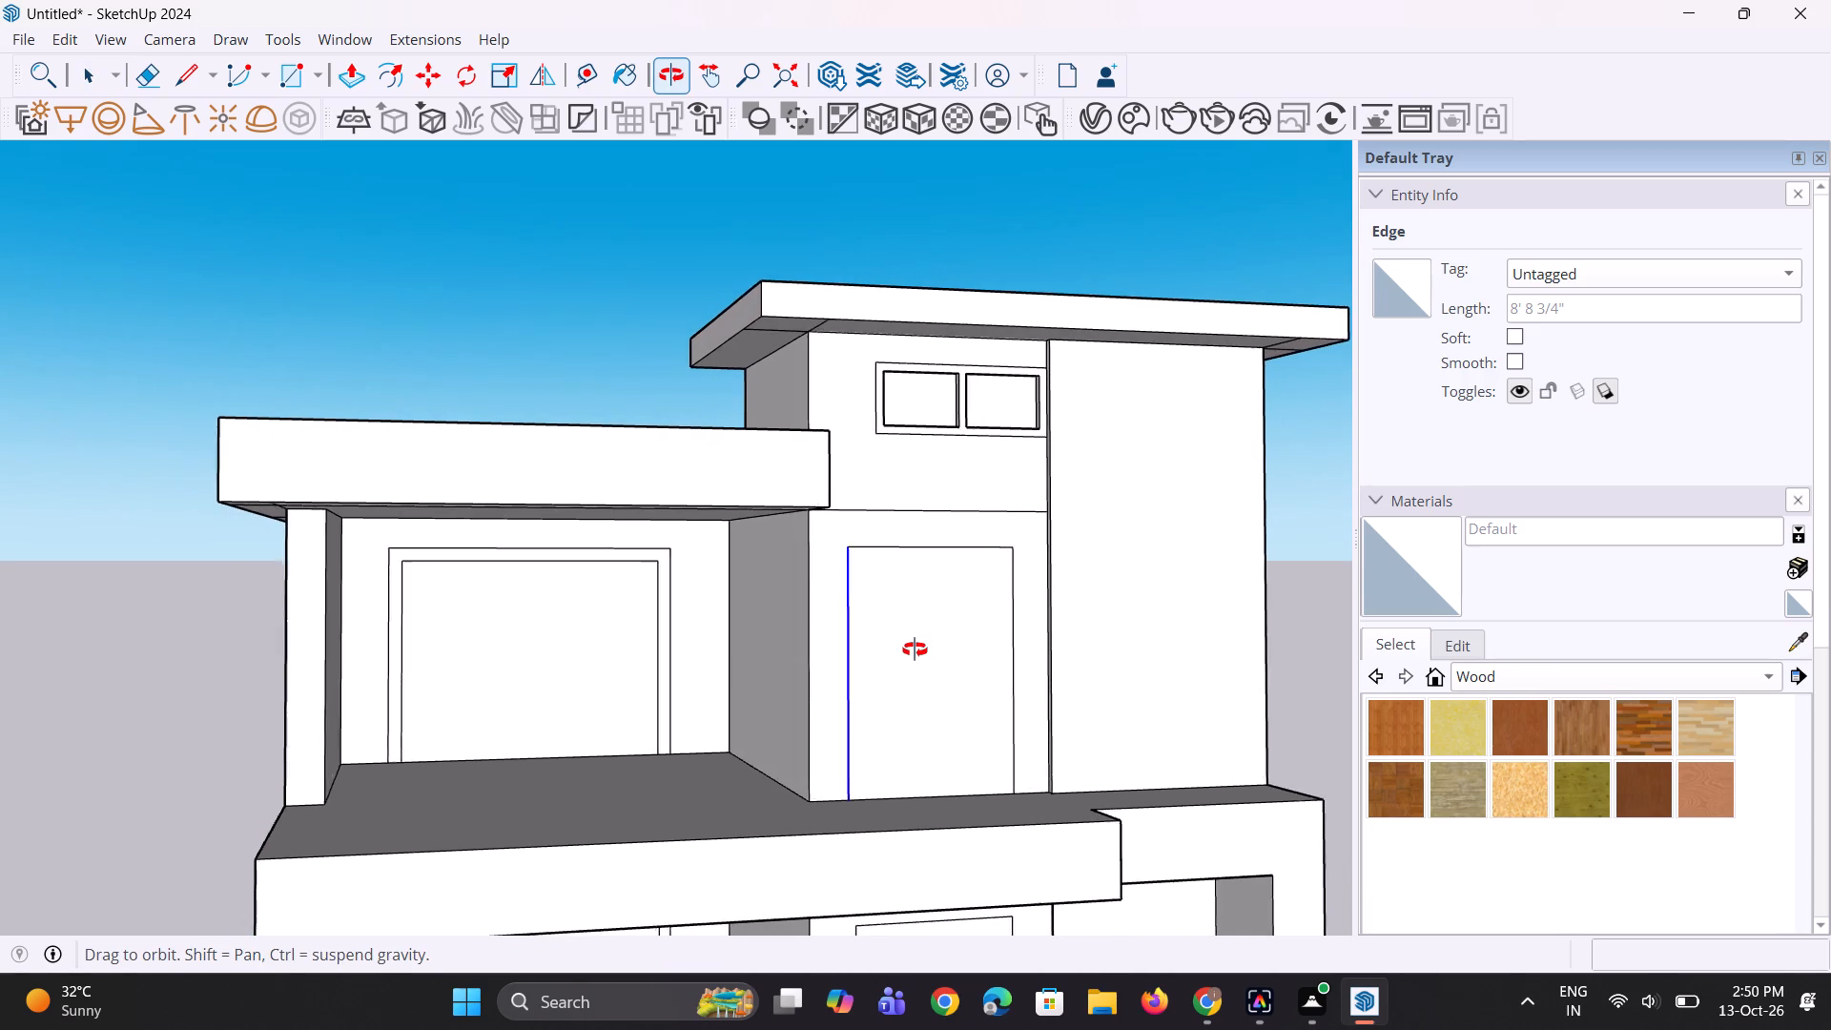
middle_click_drag(915, 649, 764, 636)
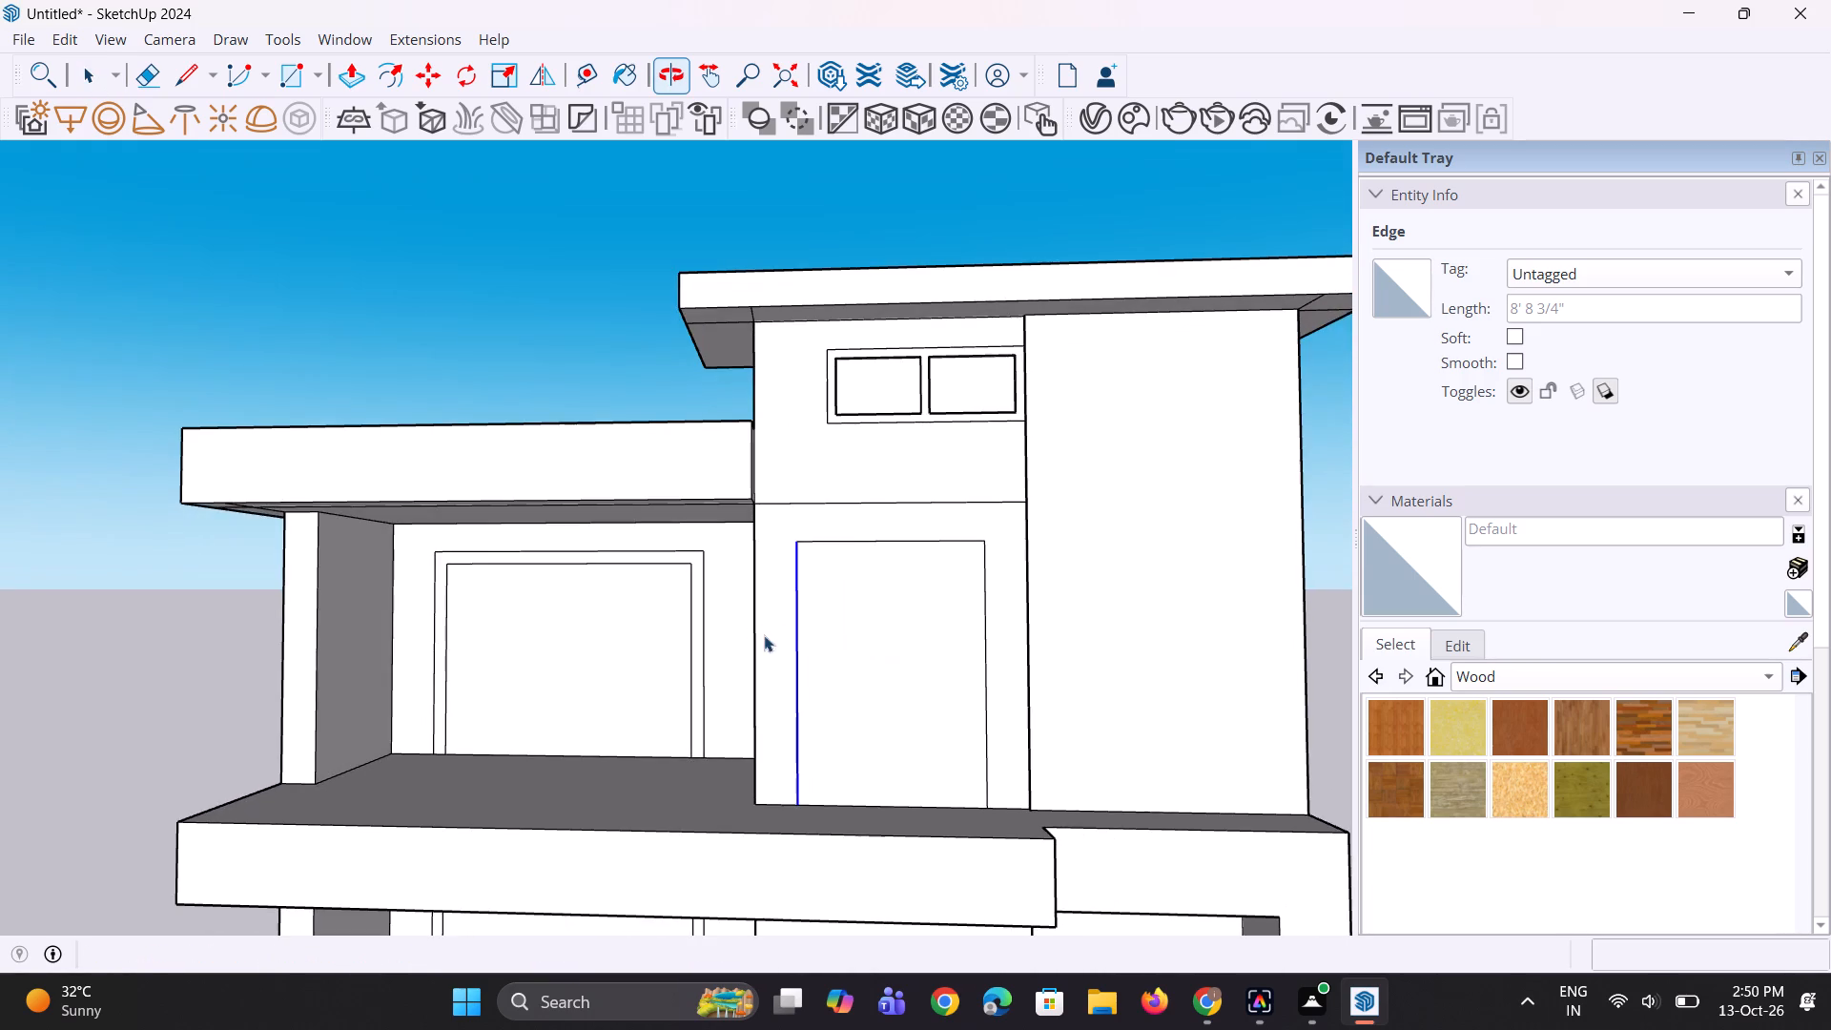
scroll(780, 613, "down", 4)
key("m")
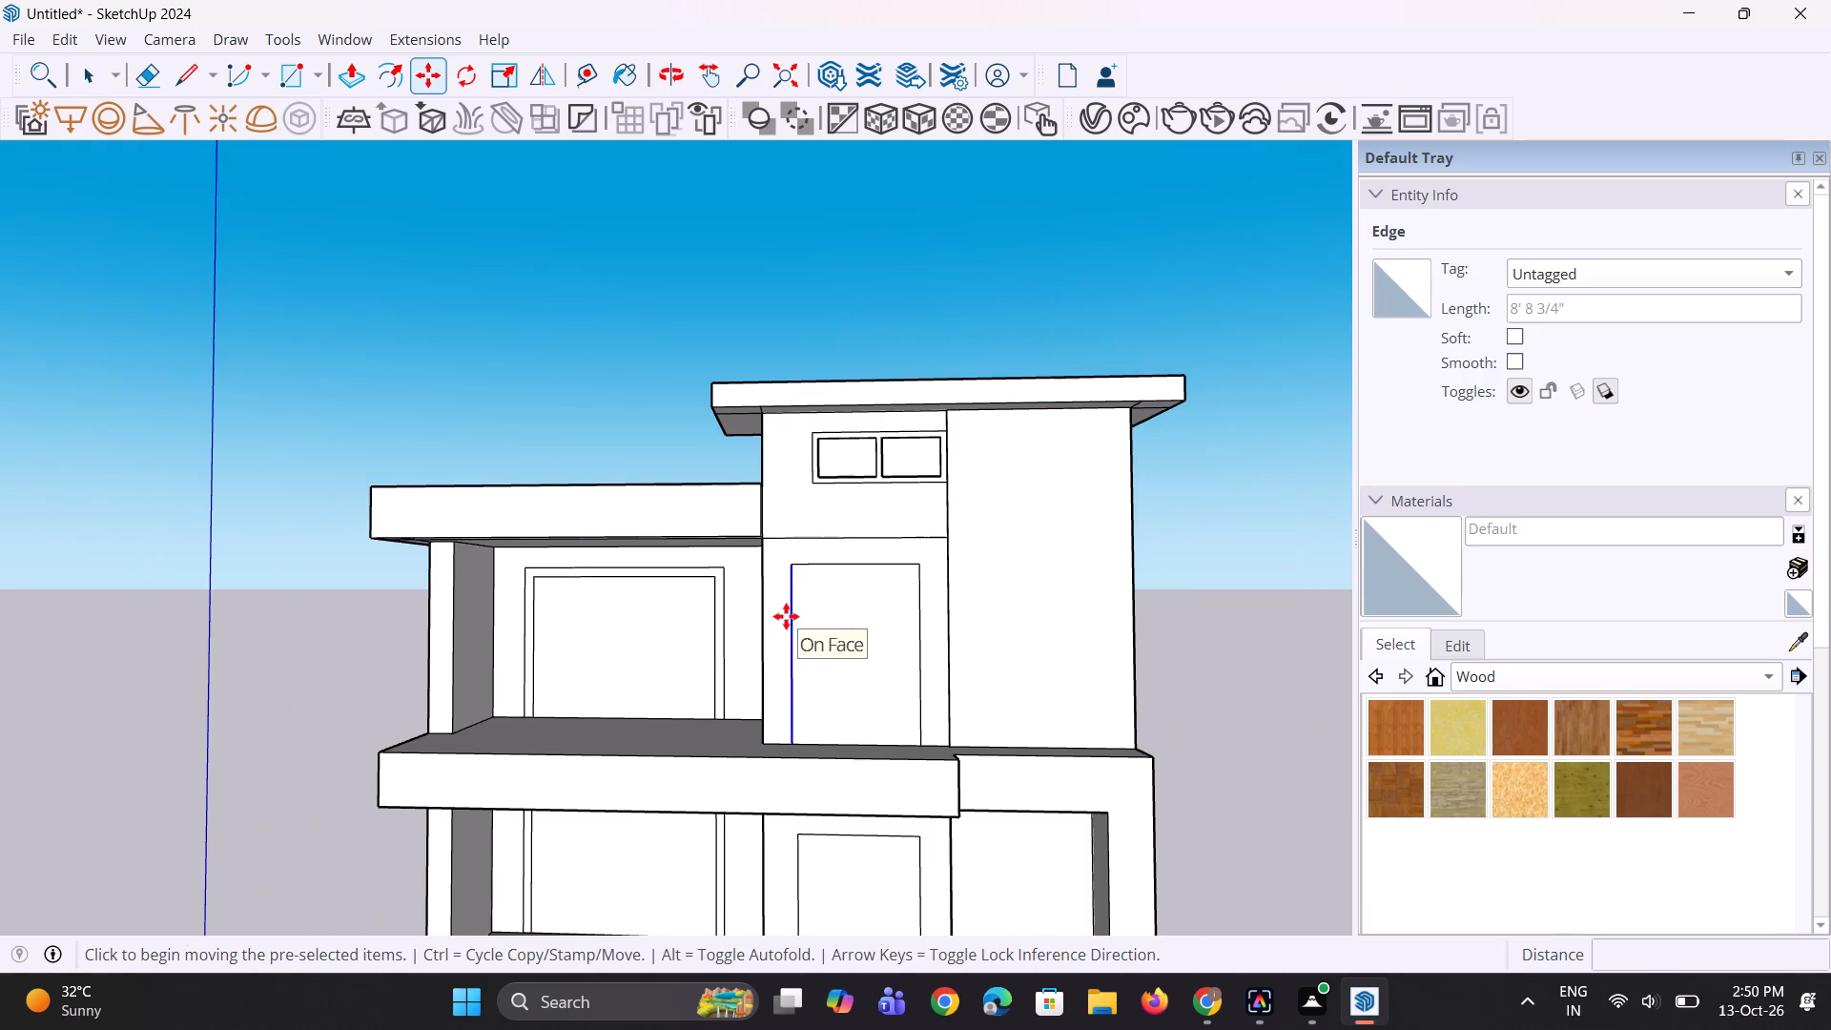
scroll(791, 539, "up", 1)
left_click(789, 568)
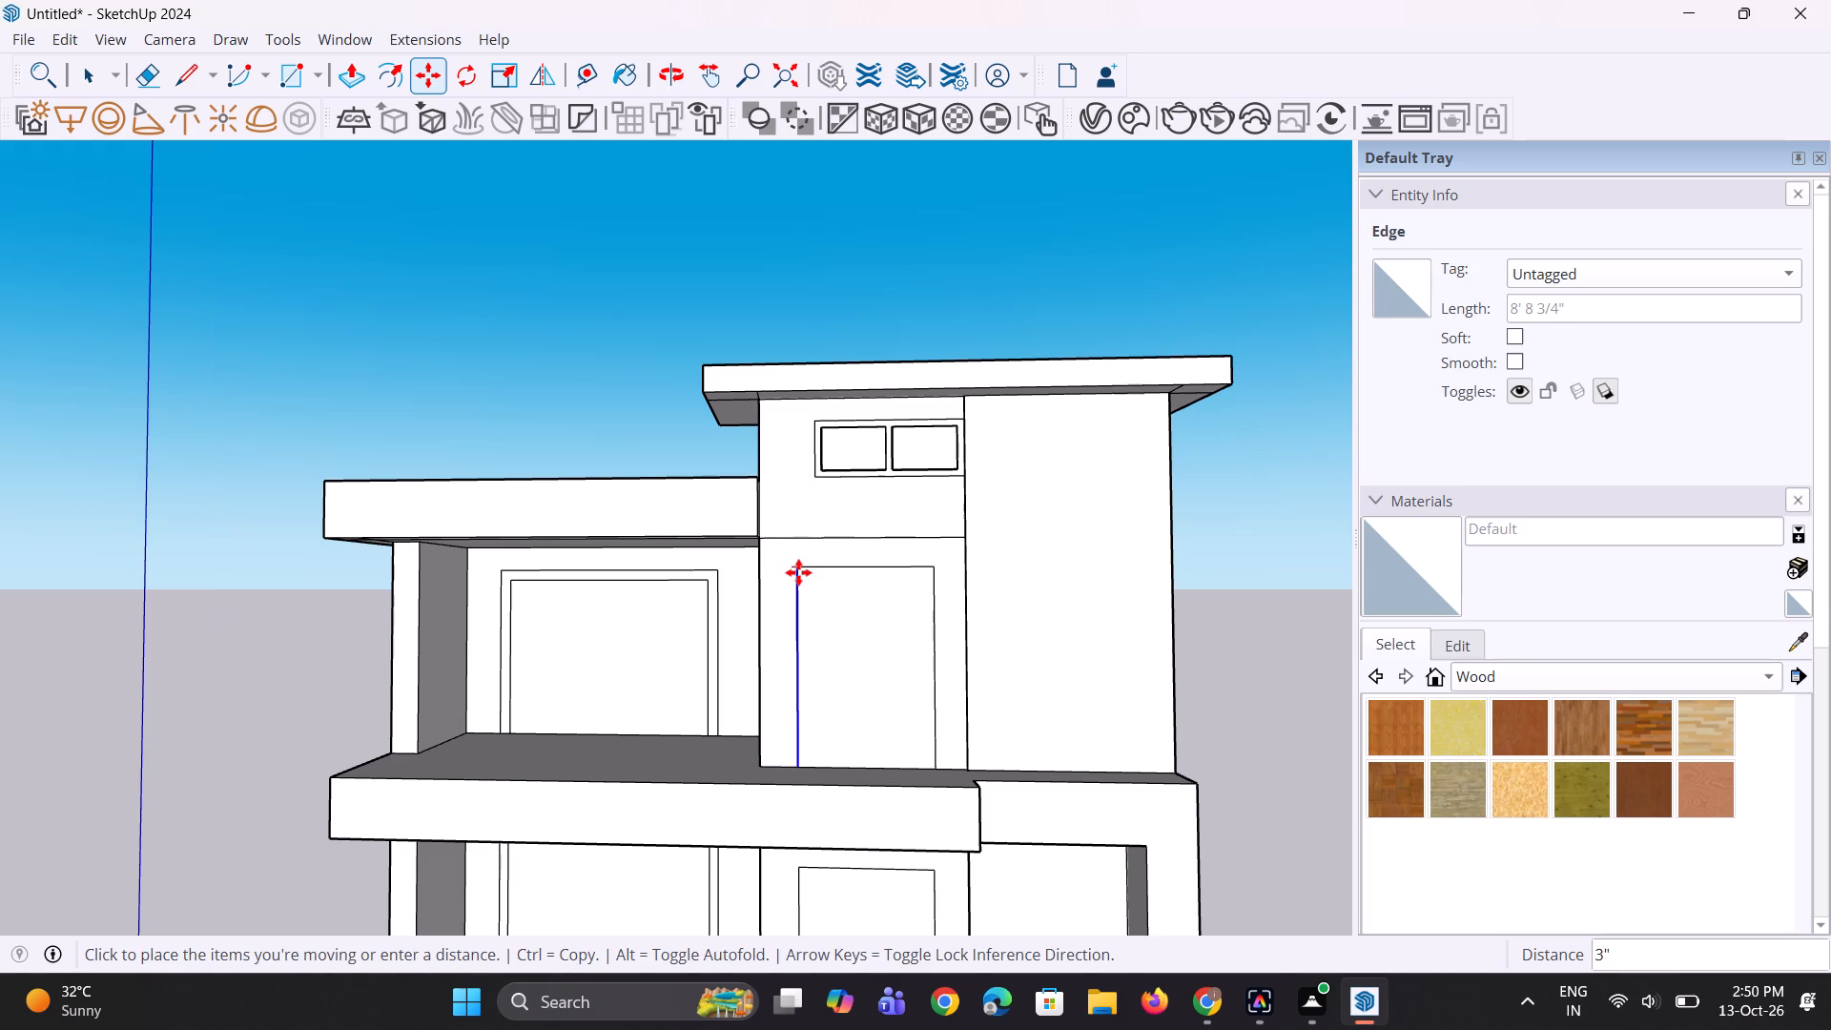
left_click(801, 572)
key("space")
key("space")
key("space")
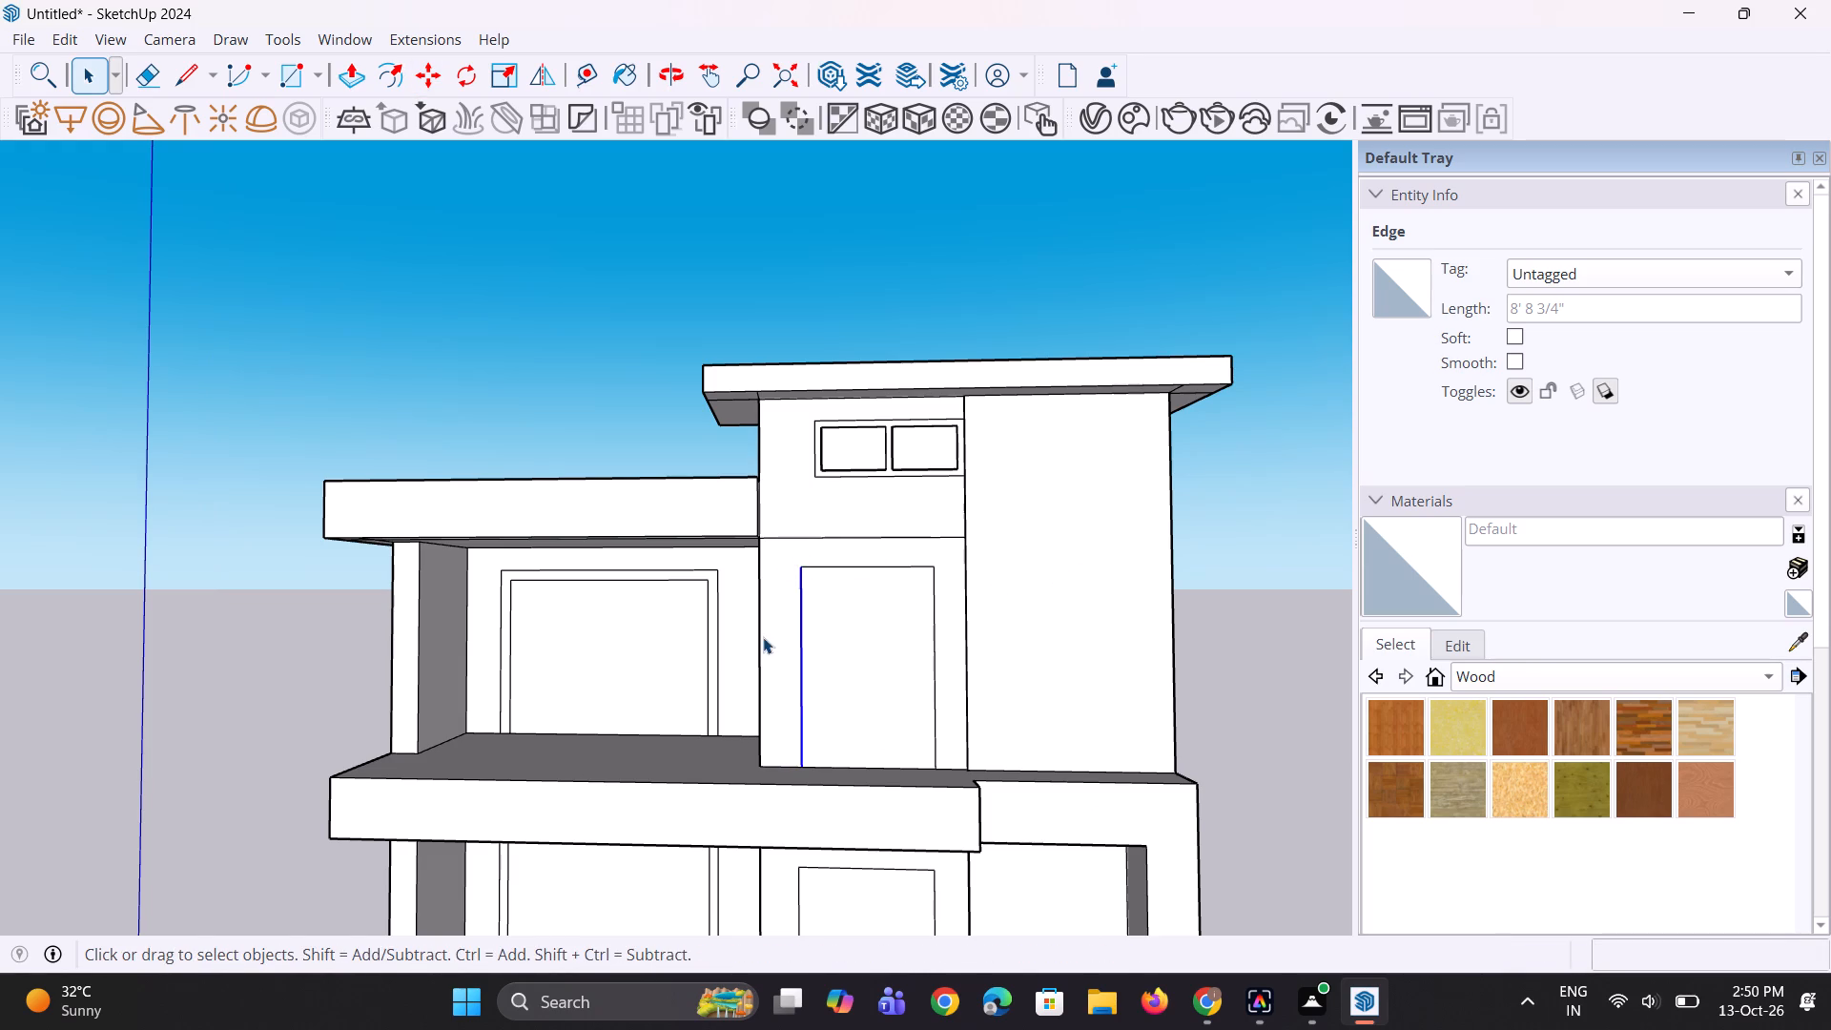
Push/Pull the upper-level side wall between the framed opening and the door about 1' toward the framed opening.
scroll(763, 637, "down", 4)
middle_click_drag(656, 695, 833, 692)
scroll(753, 645, "up", 3)
key("p")
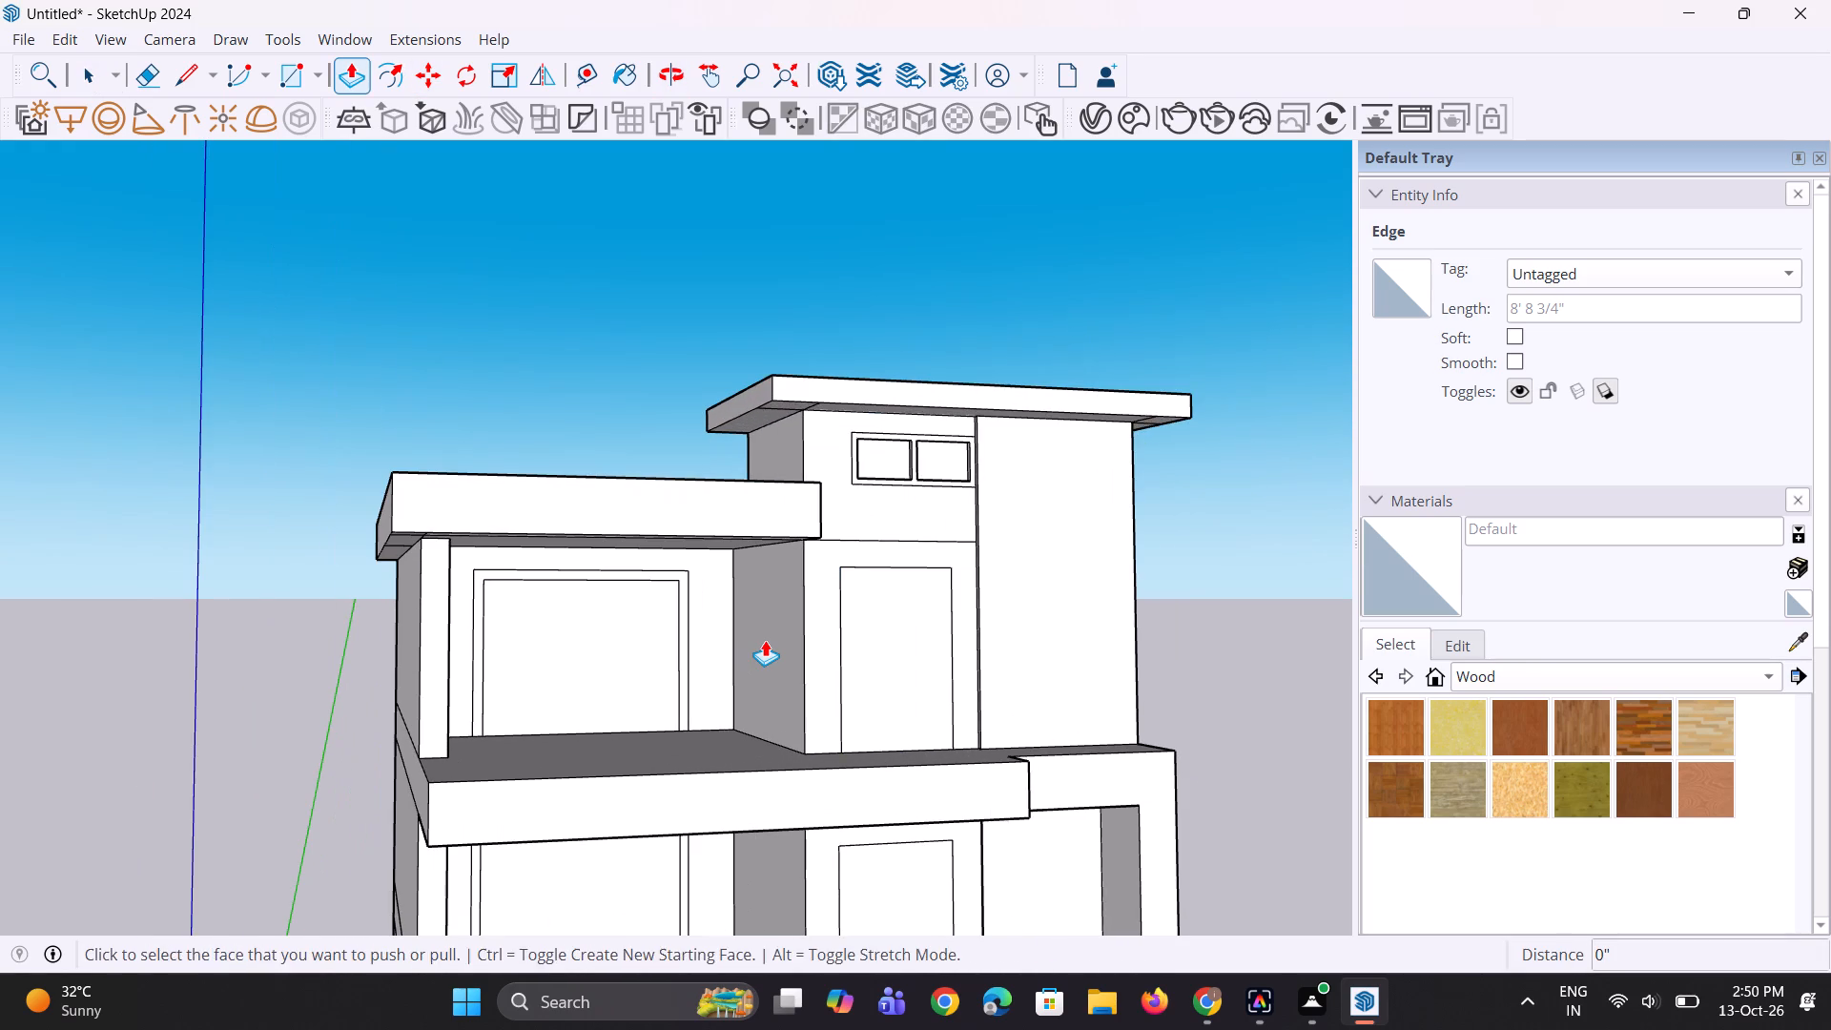
left_click(765, 640)
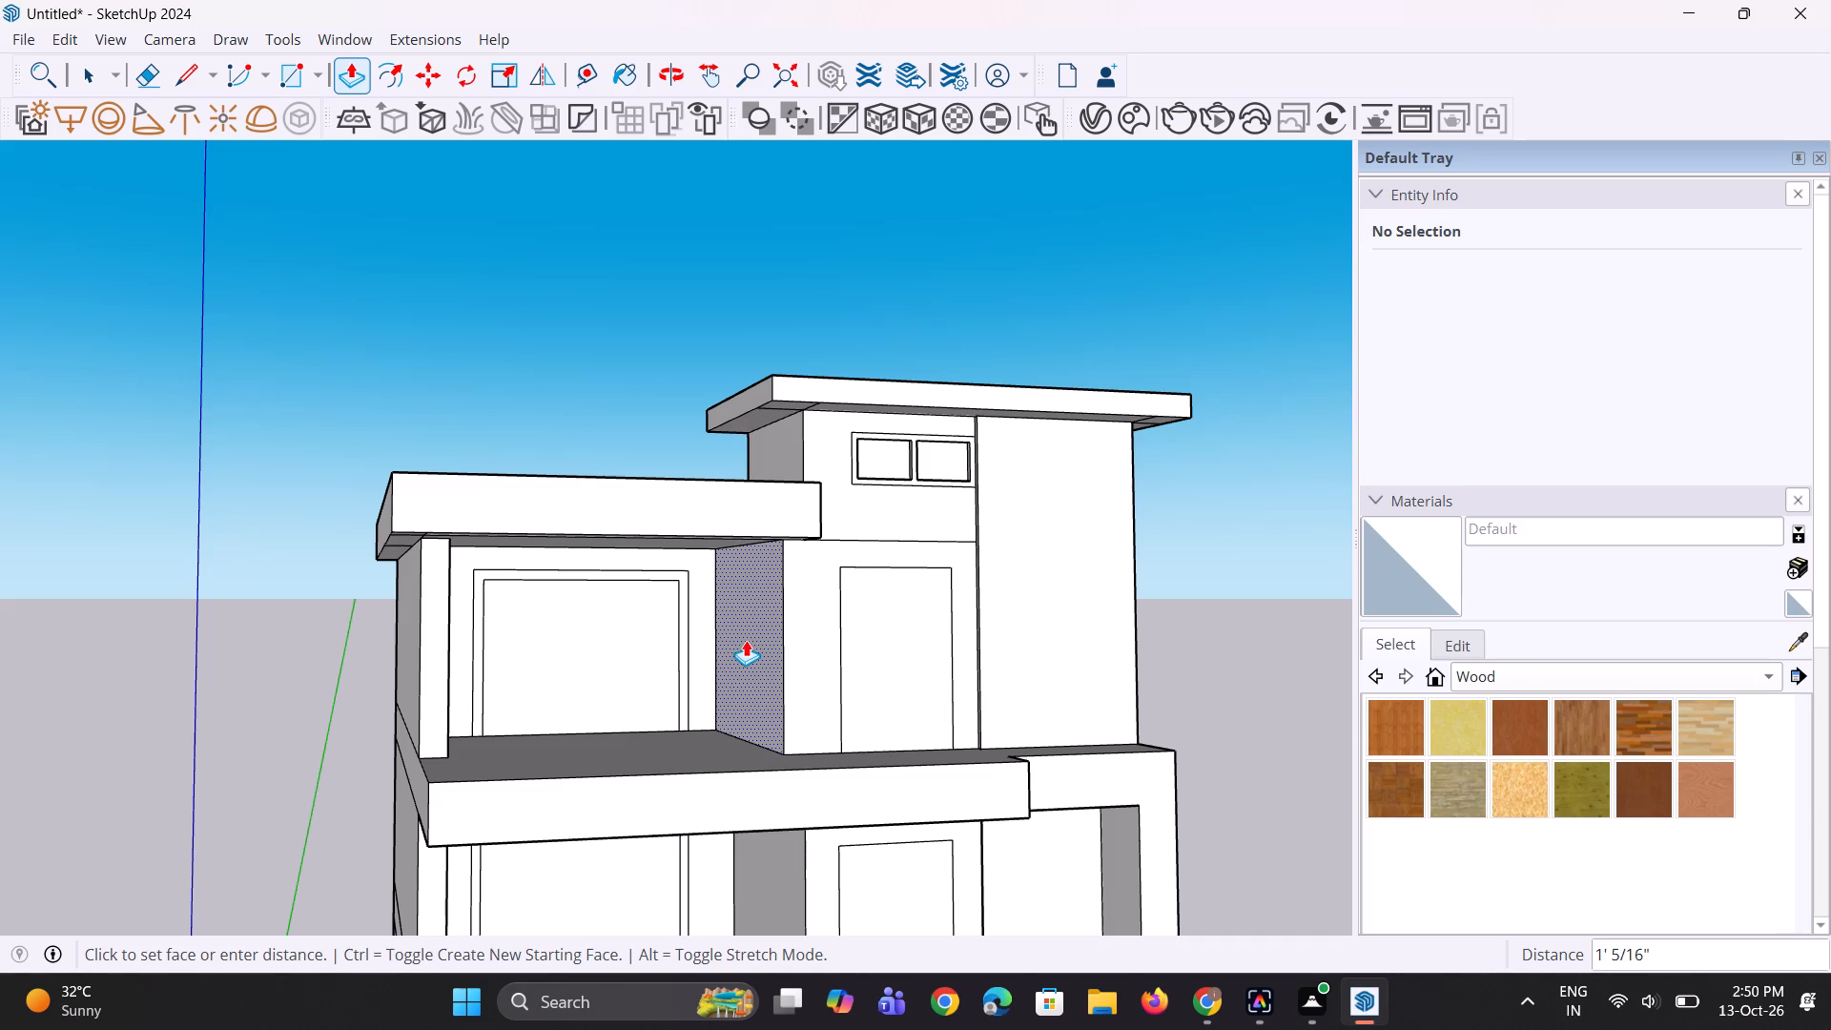
left_click(746, 640)
Repeat the same Push/Pull distance on the matching middle-level side wall beside the door.
scroll(746, 640, "down", 5)
double_click(775, 805)
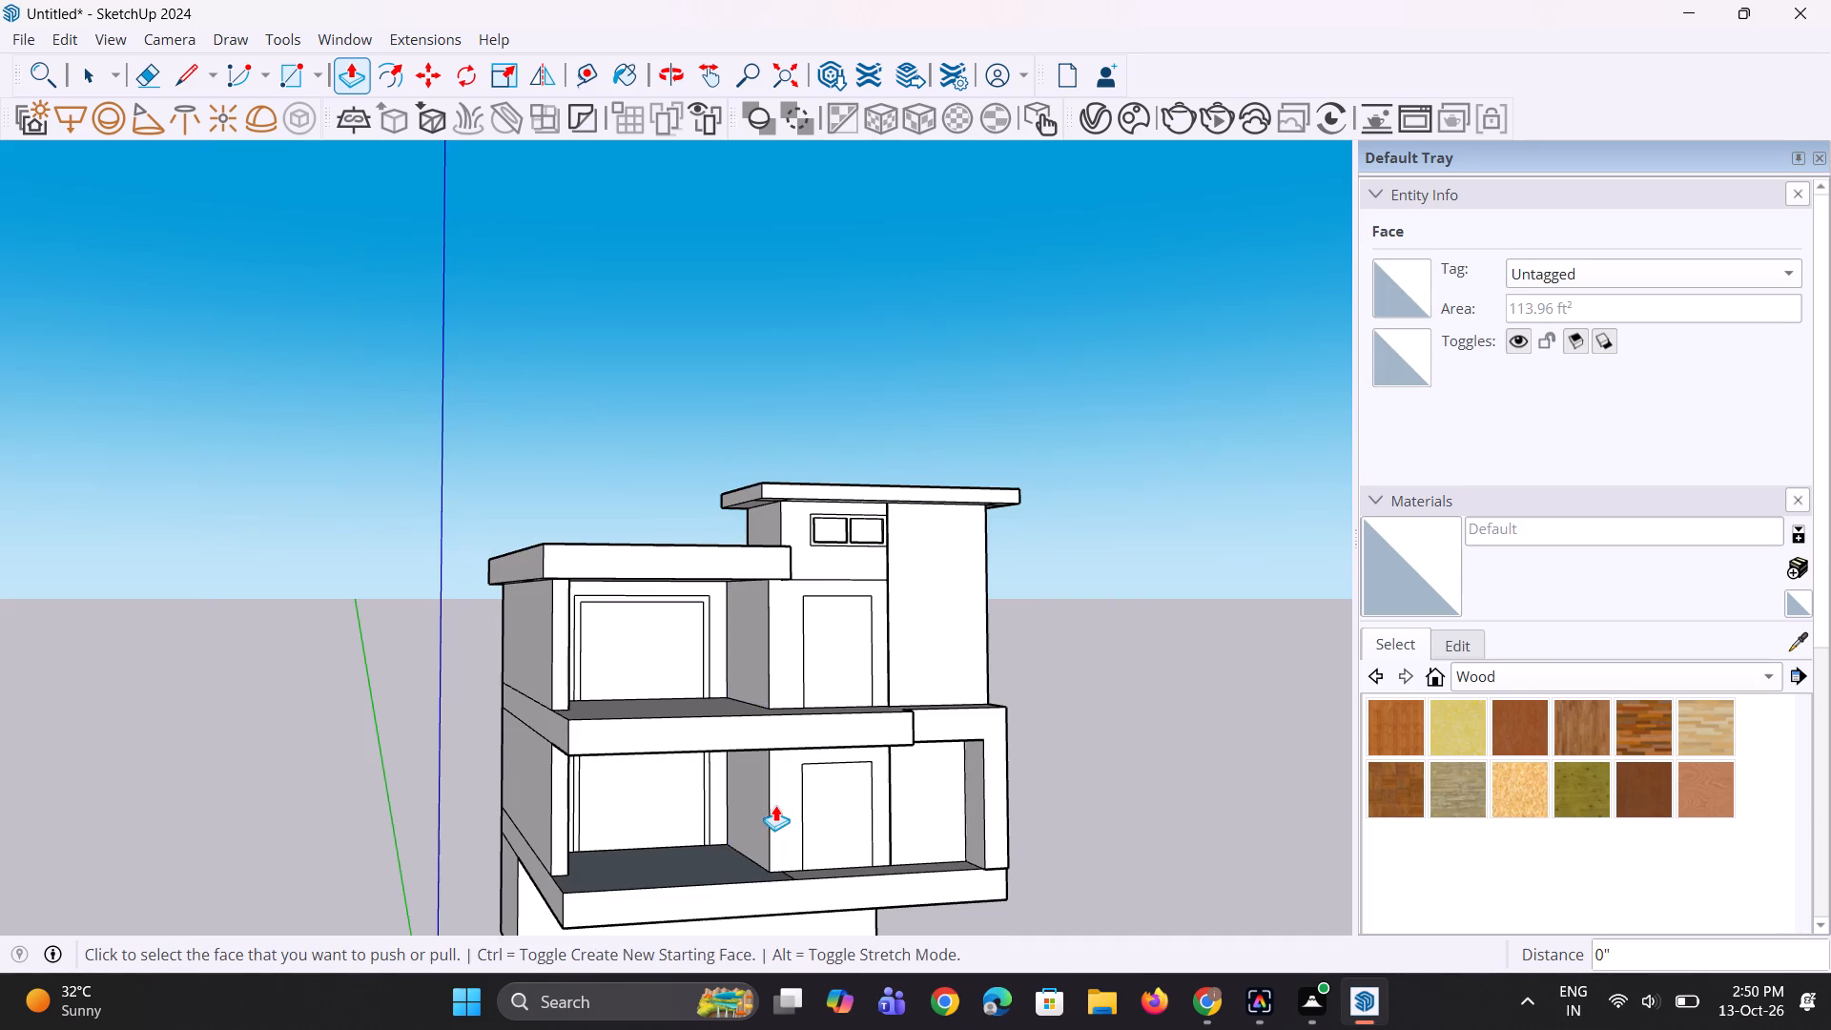
middle_click_drag(775, 805, 694, 805)
key("space")
key("space")
Copy the upper-level door face sideways about 25' to the open space beside the building.
middle_click_drag(993, 655, 978, 655)
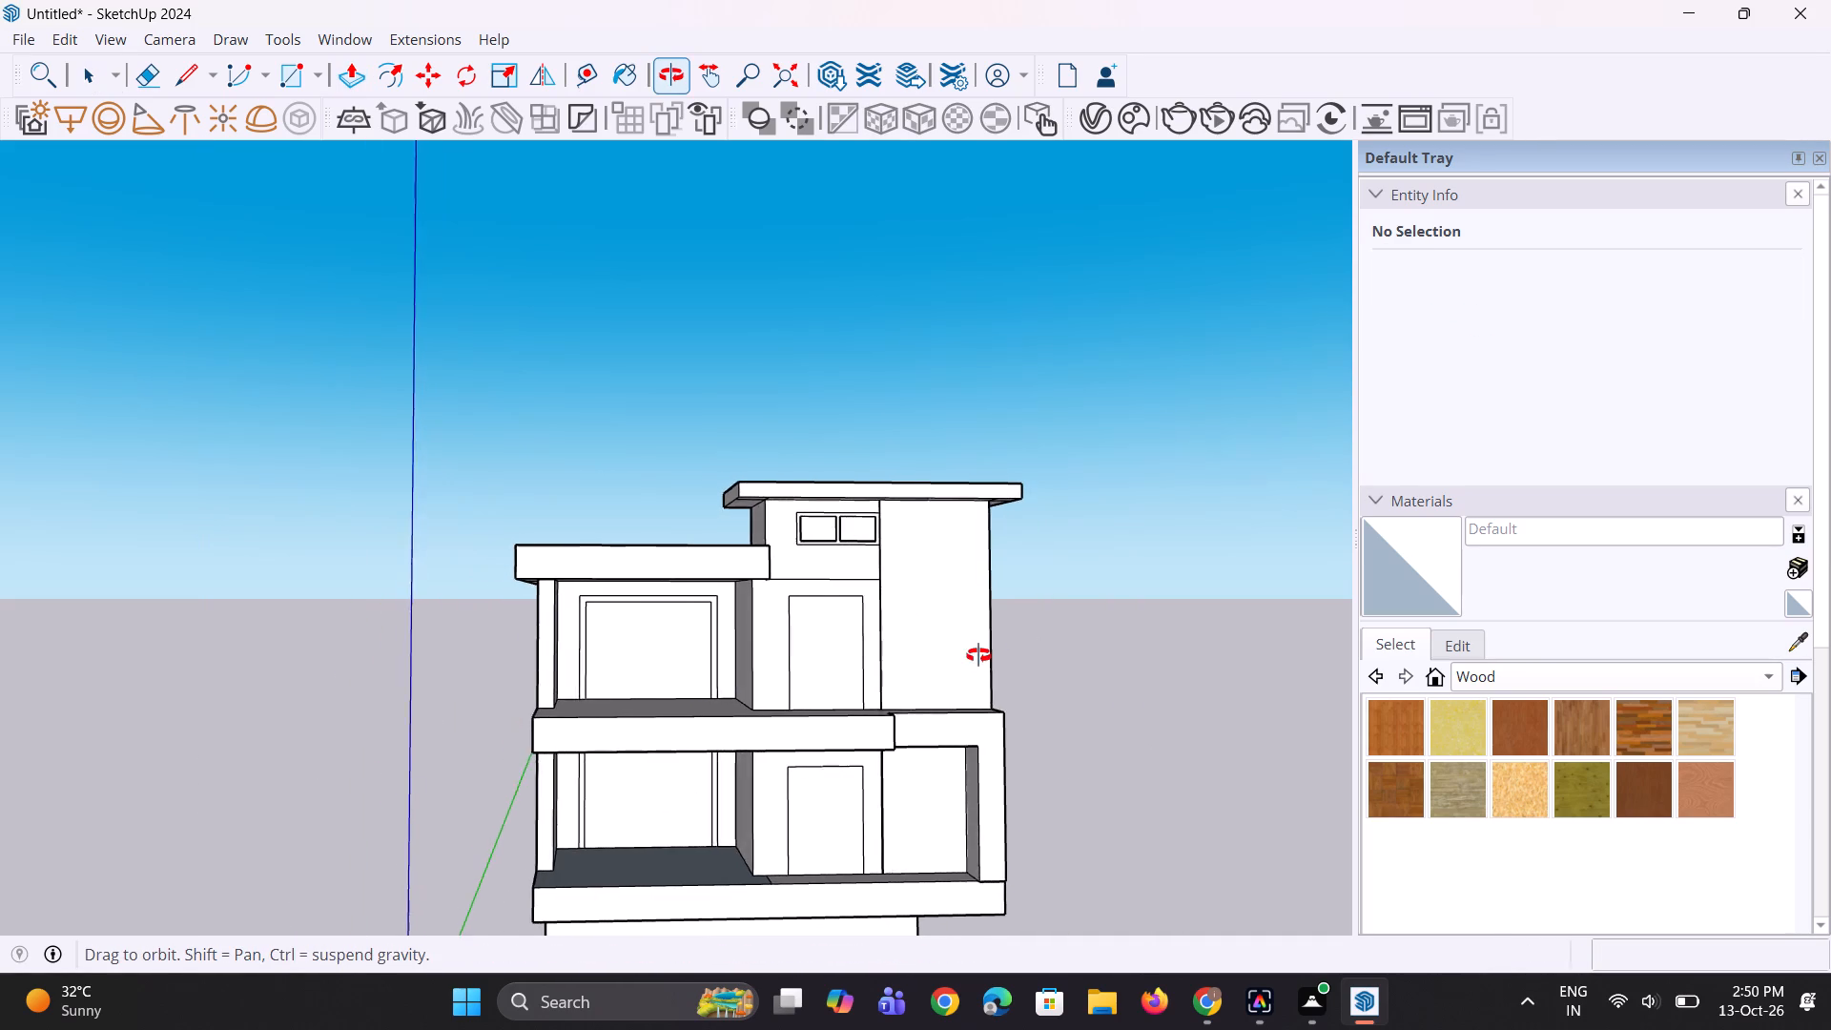
middle_click_drag(978, 655, 876, 669)
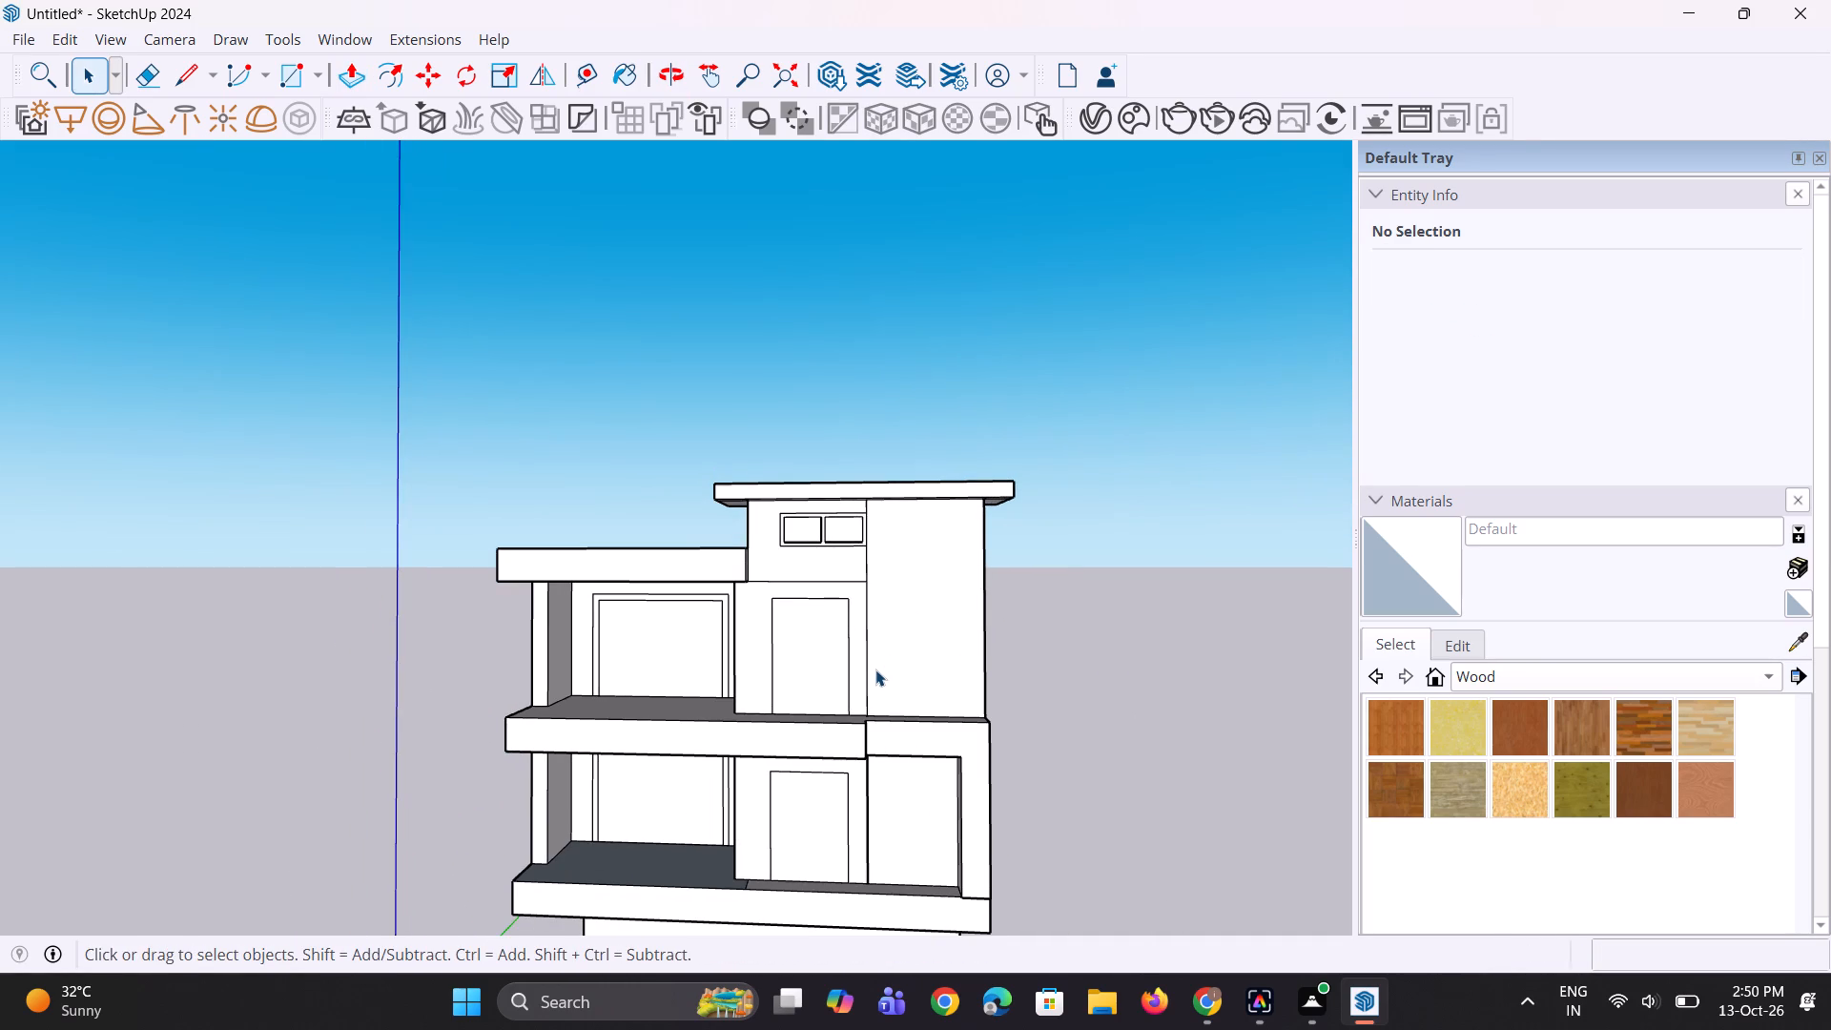
middle_click(816, 681)
scroll(792, 627, "down", 6)
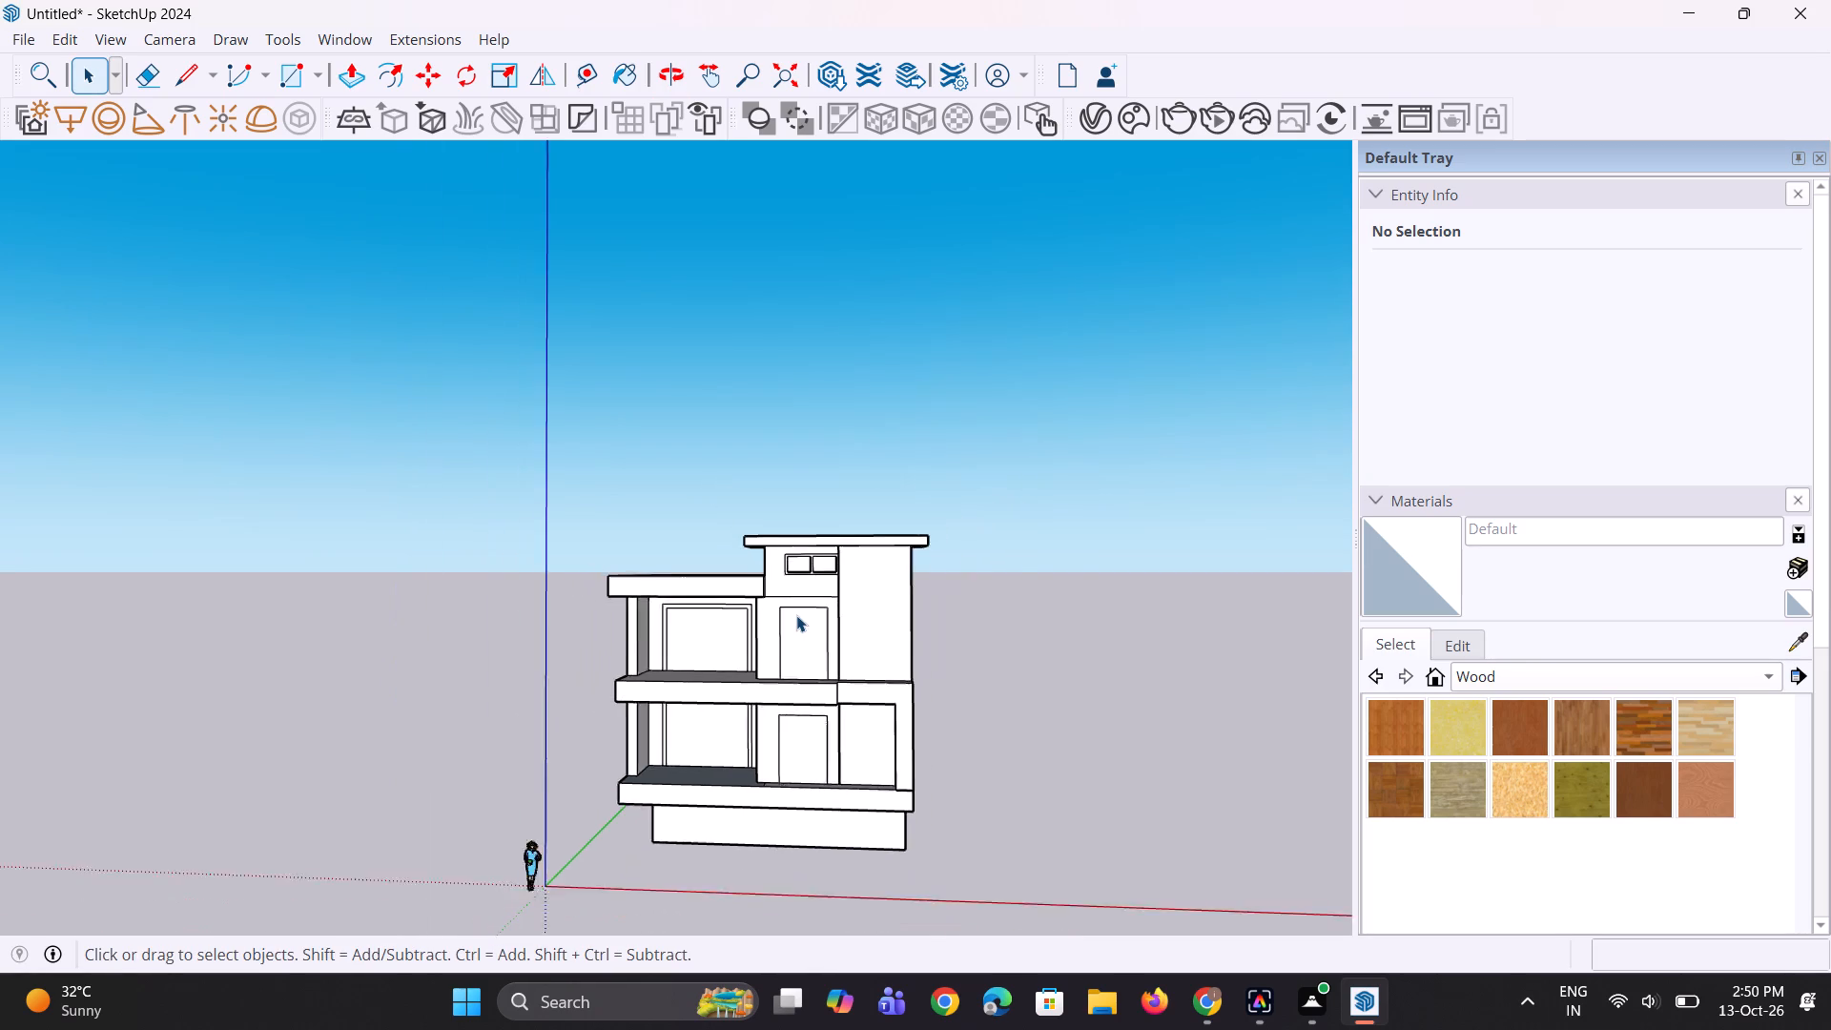
left_click(807, 639)
scroll(807, 640, "up", 5)
key("m")
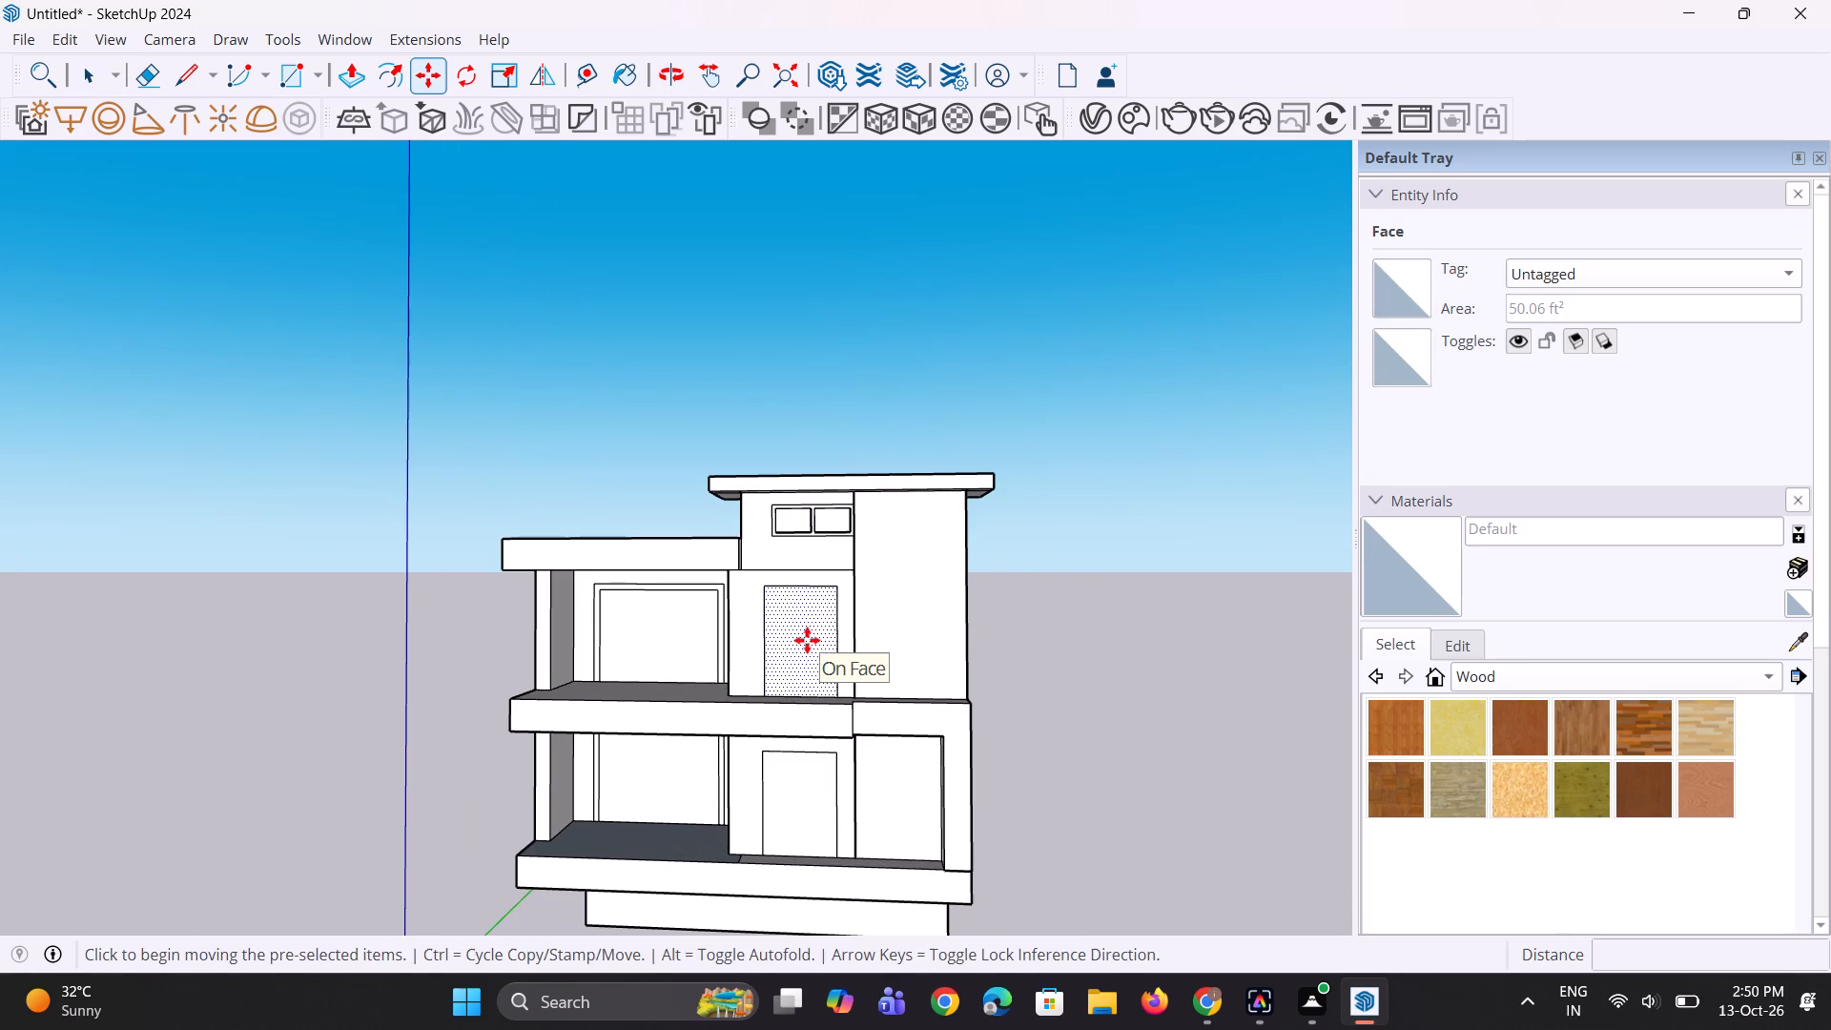
left_click(807, 640)
left_click(1137, 645)
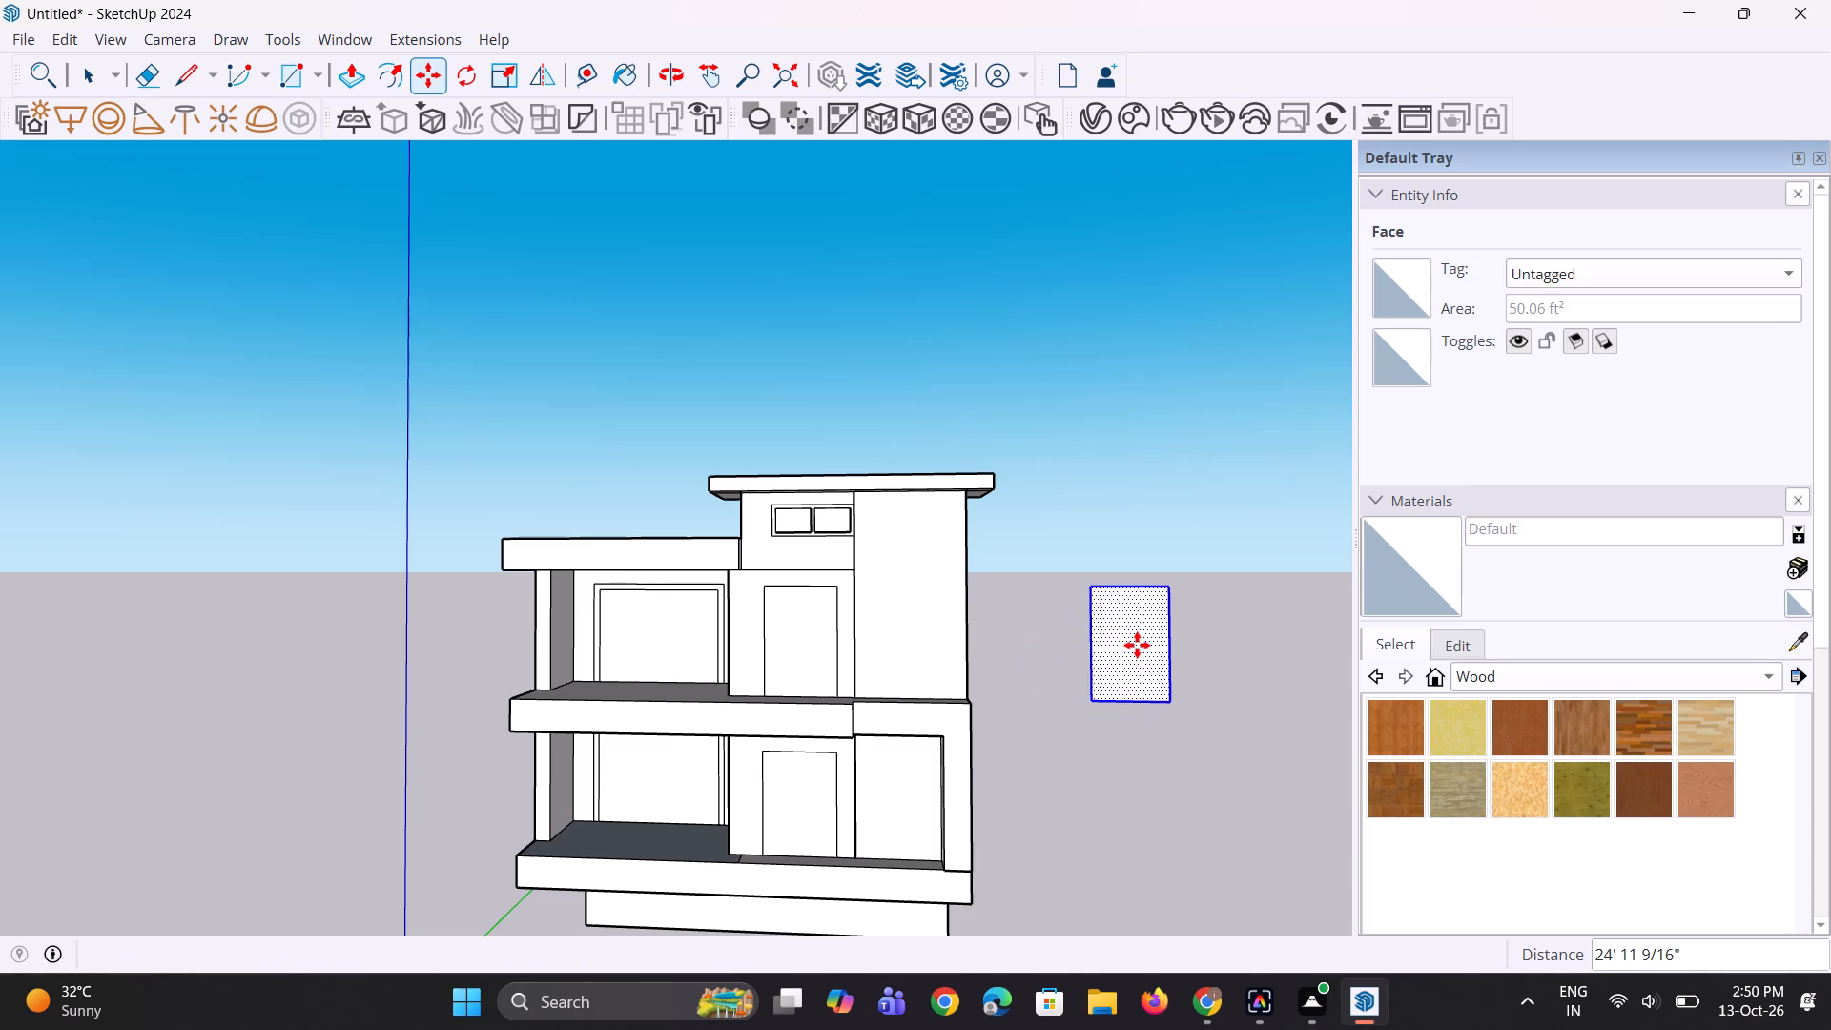
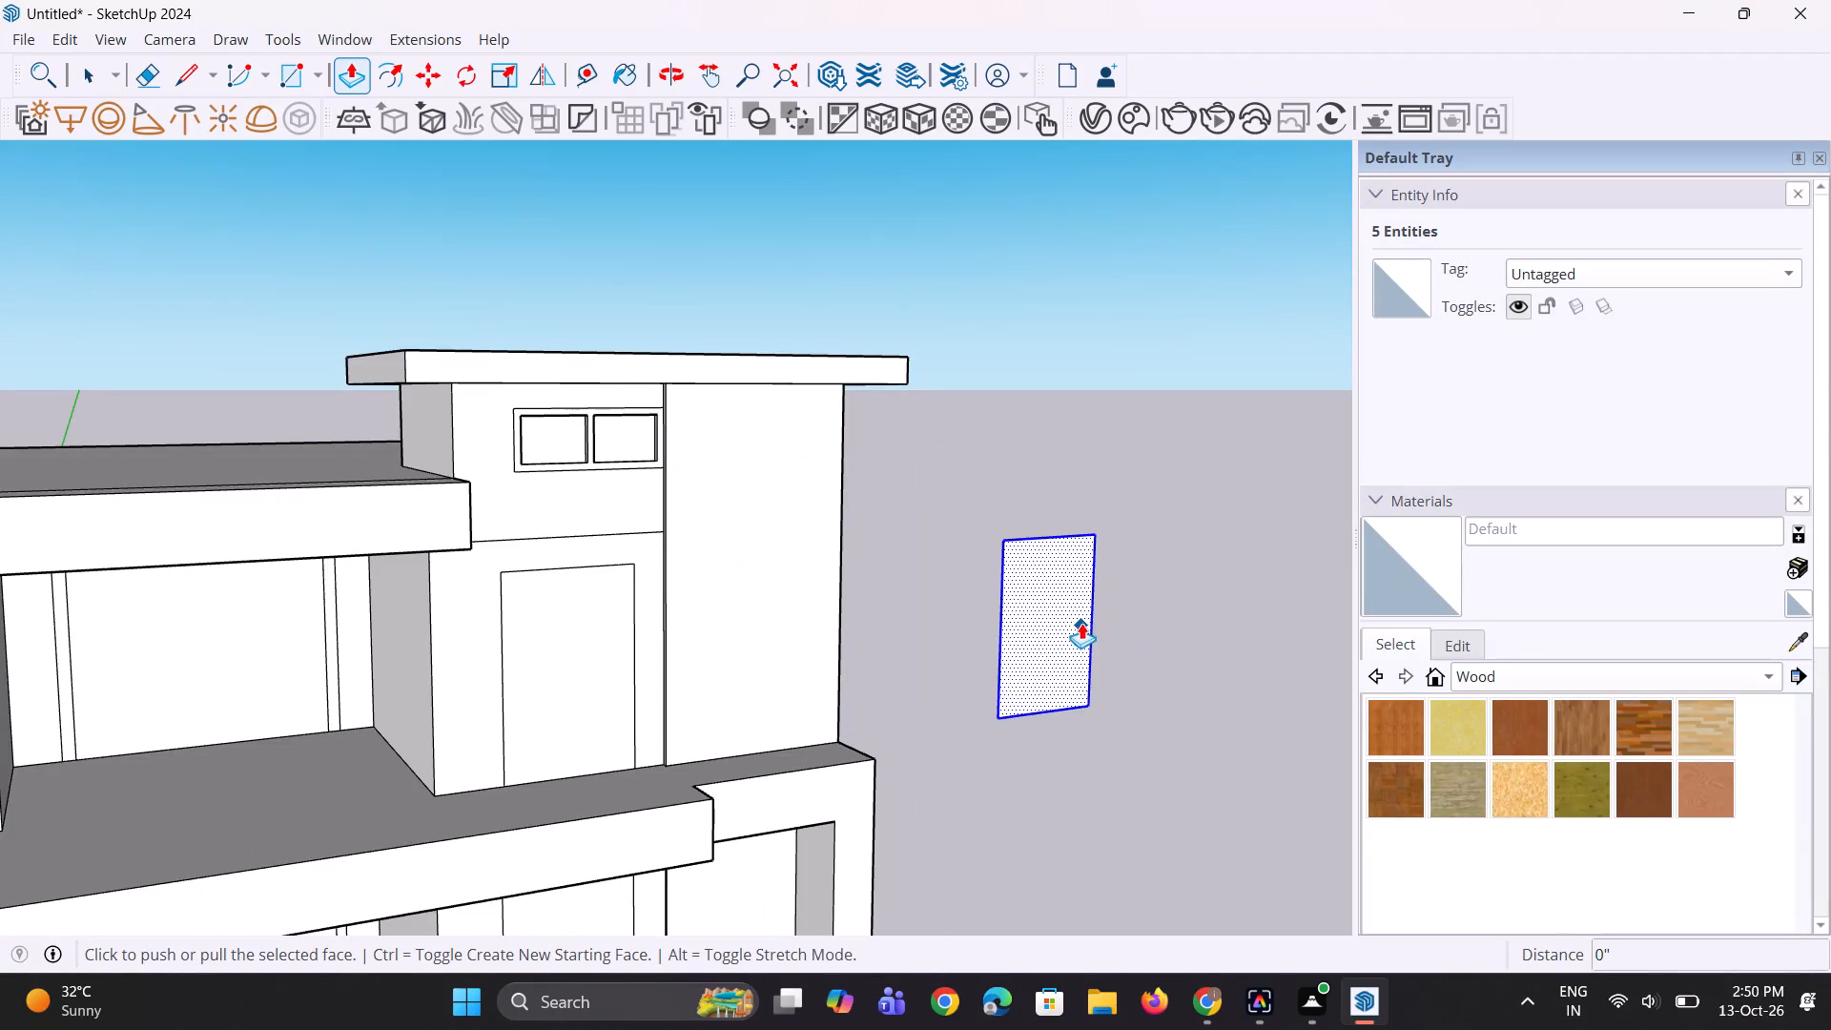
Push/Pull the copied door face beside the building outward about 4" to give it thickness.
left_click(1082, 620)
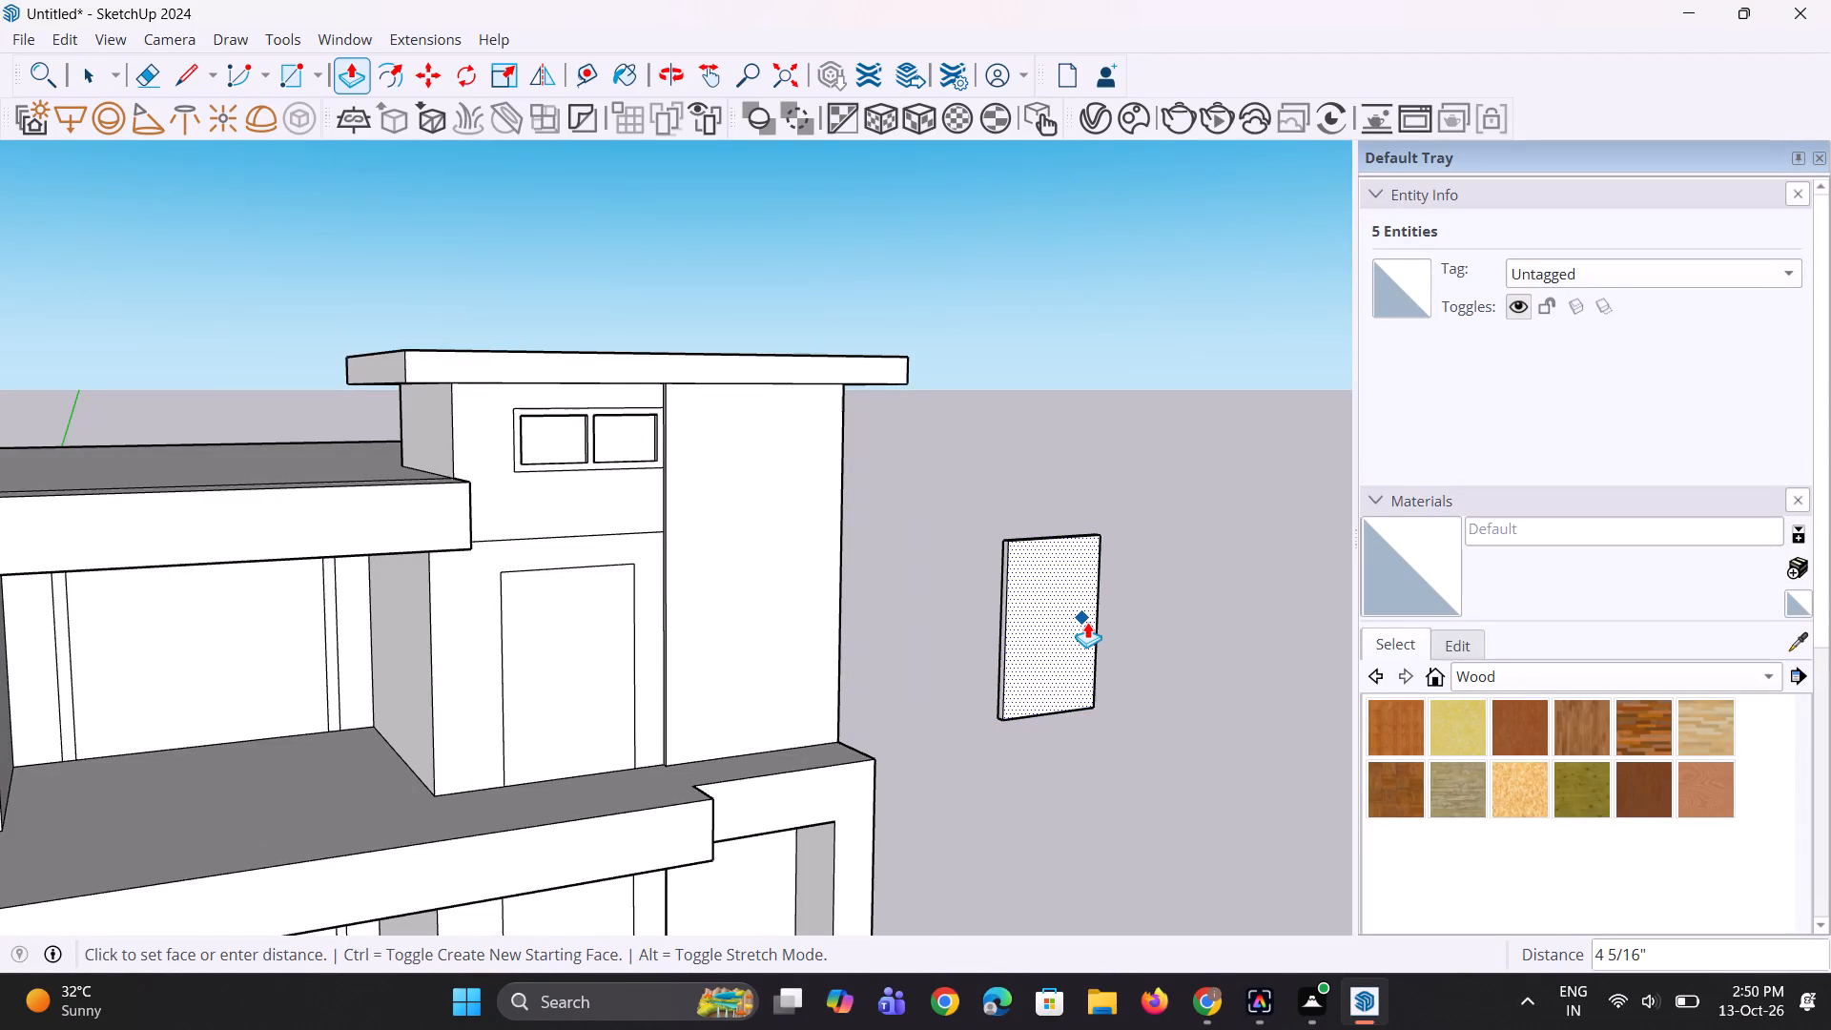
left_click(1086, 622)
middle_click_drag(1139, 703, 1036, 678)
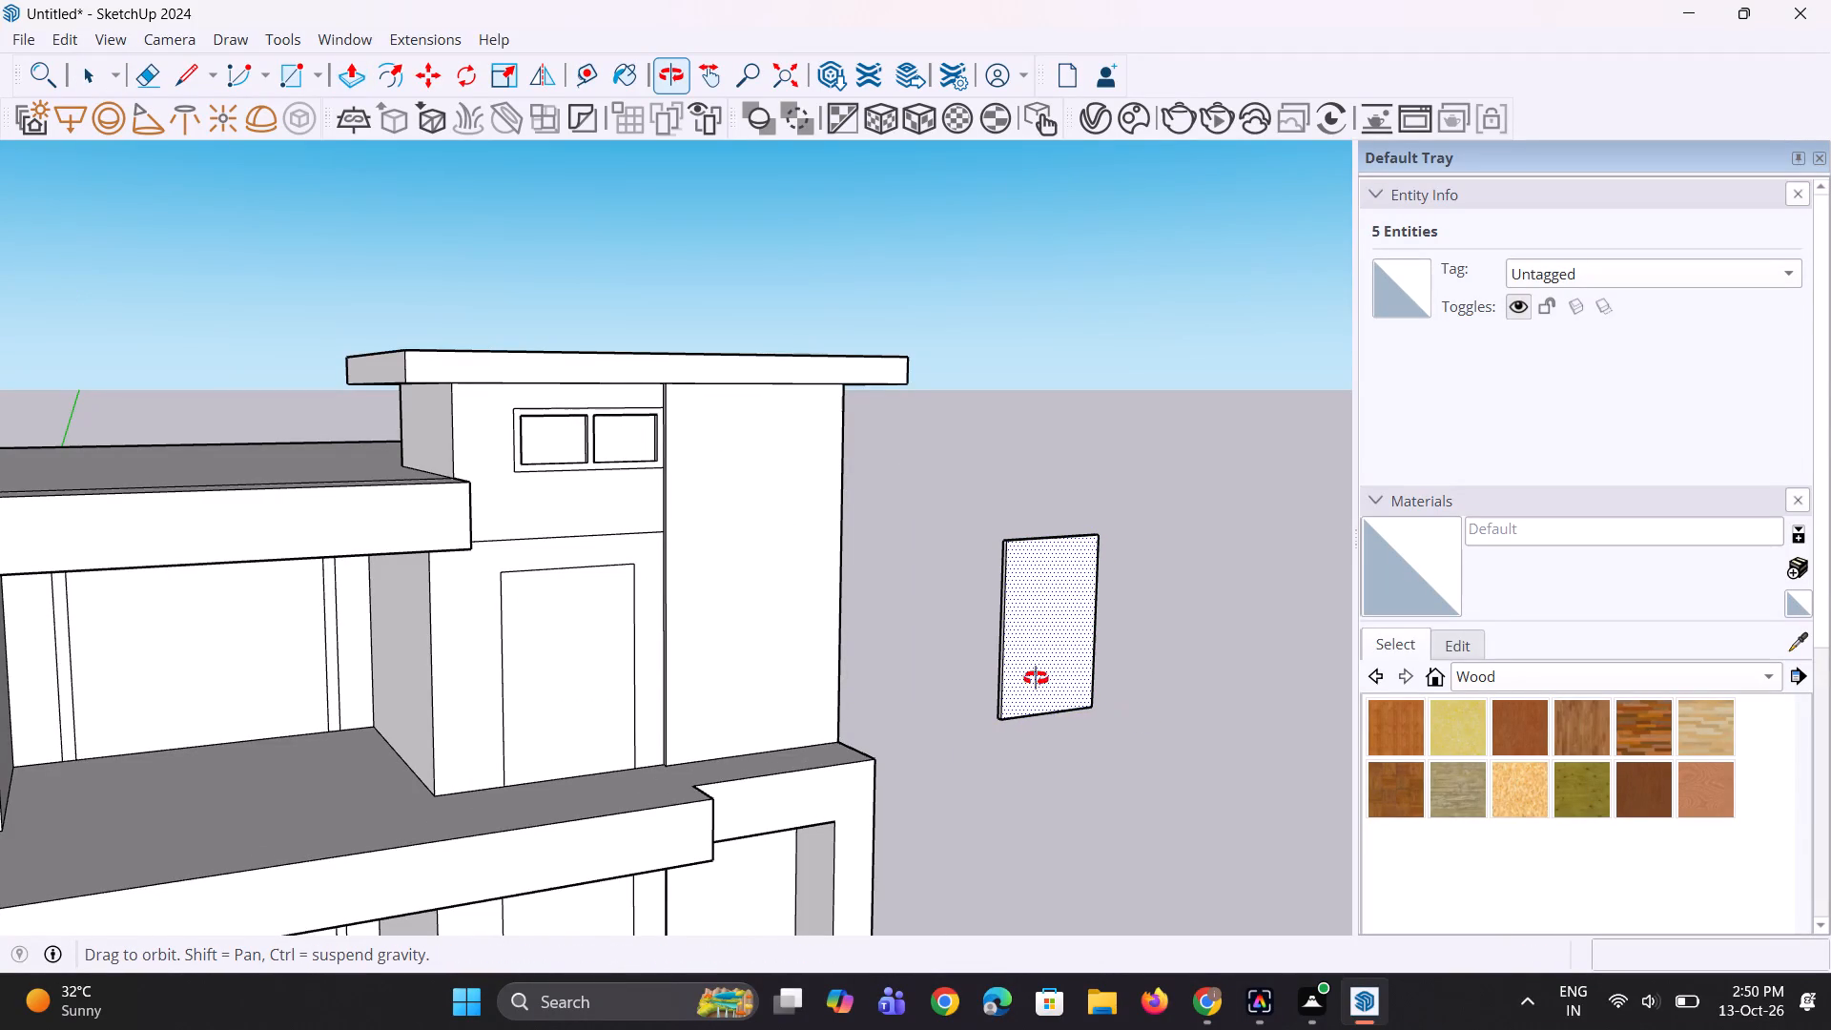
middle_click_drag(1036, 678, 865, 662)
Offset the front face of the copied door inward about 6" to outline its frame.
key("space")
key("space")
scroll(1049, 649, "up", 1)
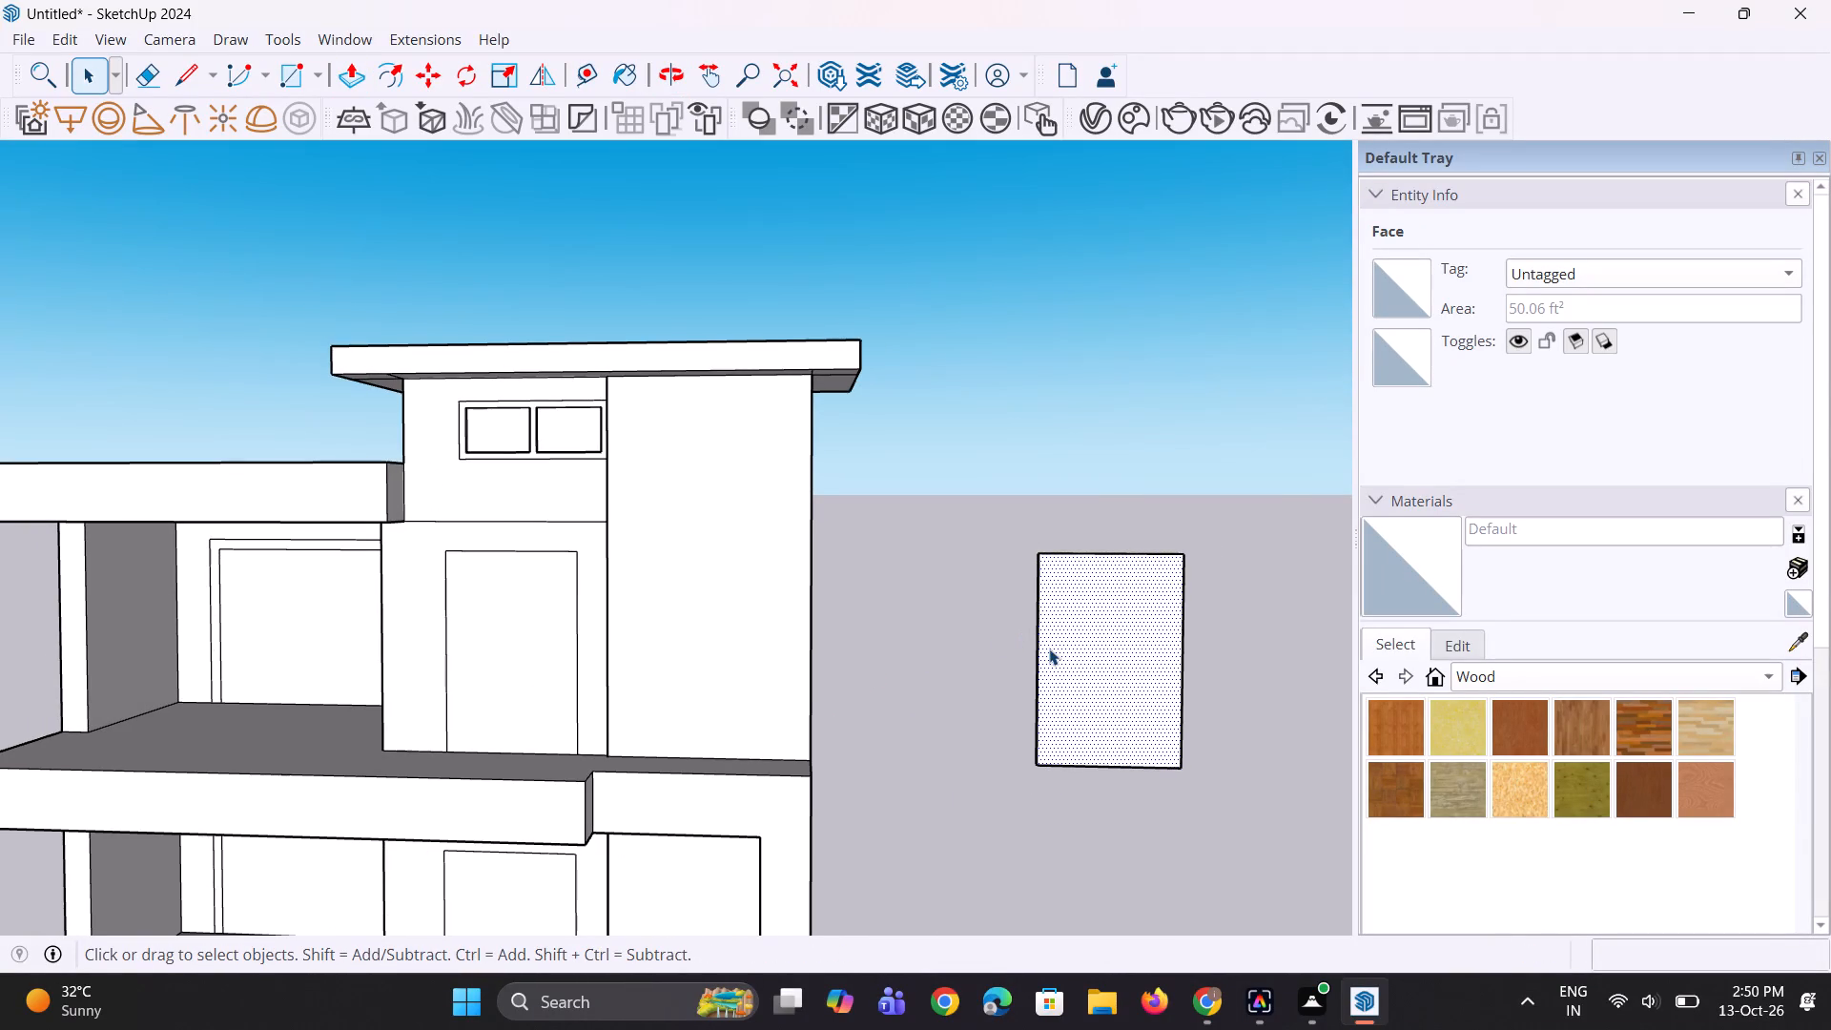
scroll(1049, 649, "up", 1)
left_click(1096, 575)
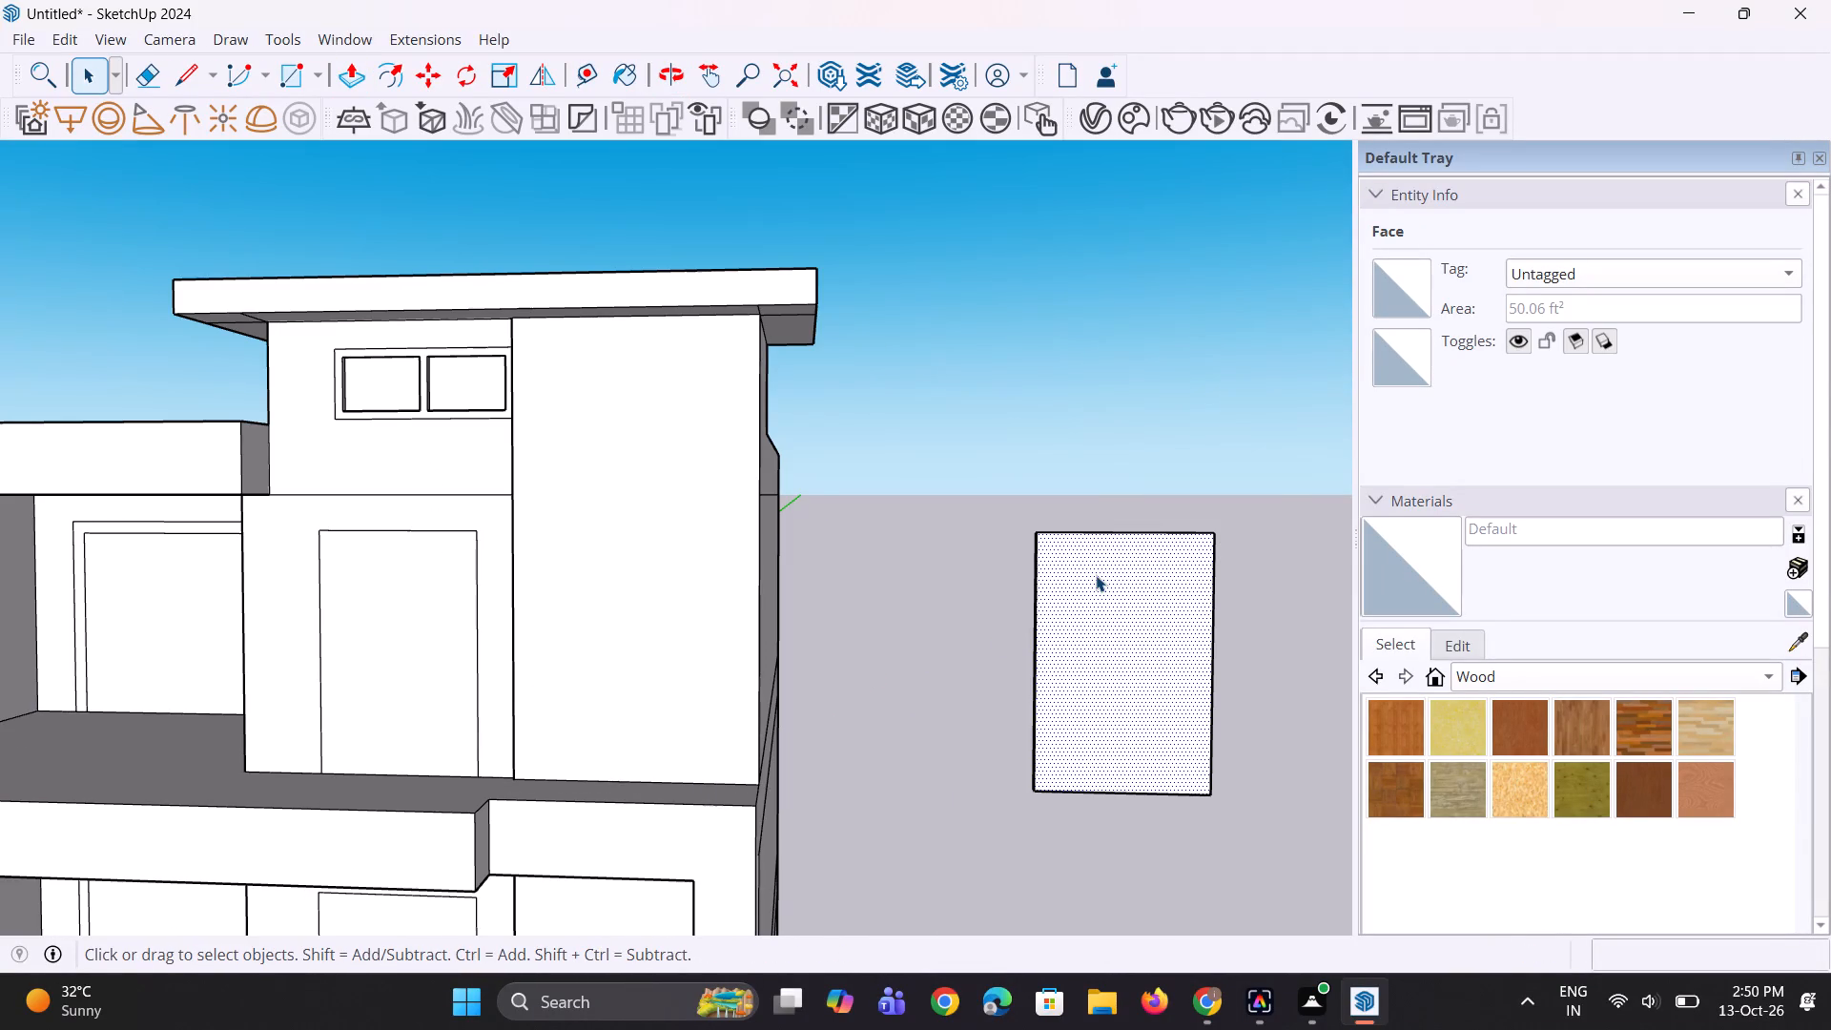
key("f")
key("space")
key("space")
key("f")
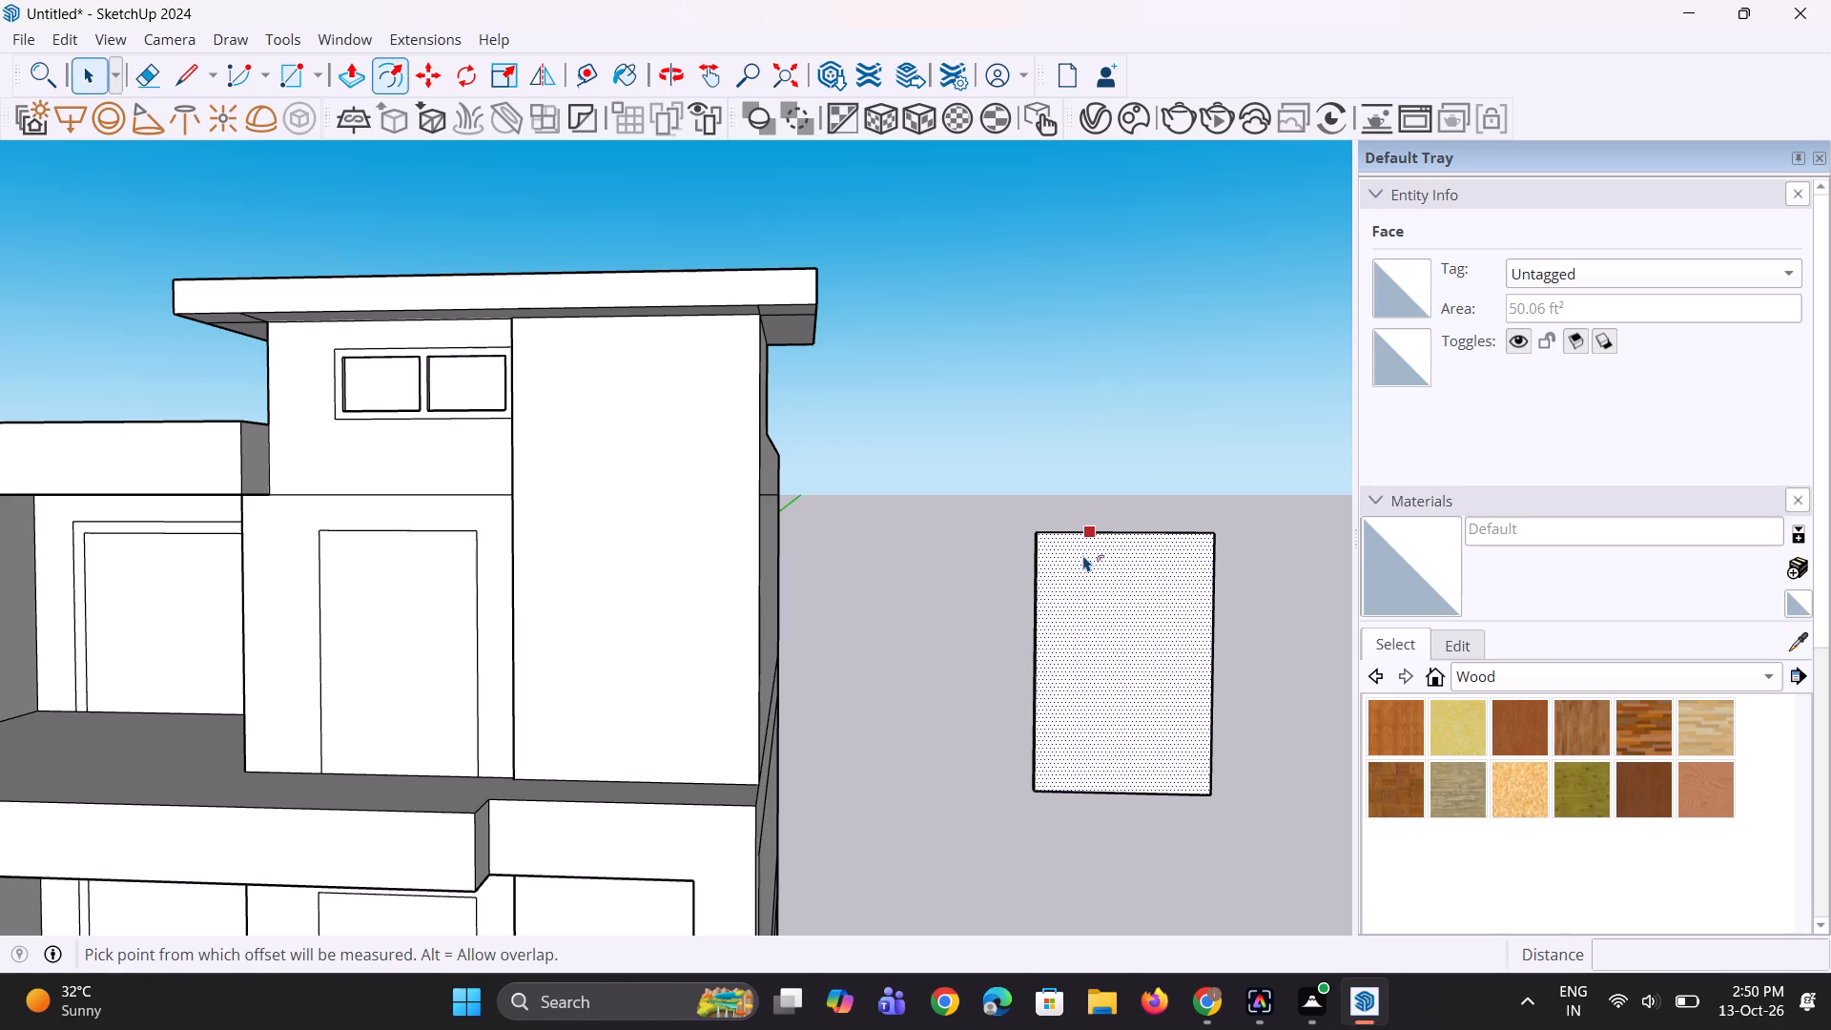
left_click(1082, 554)
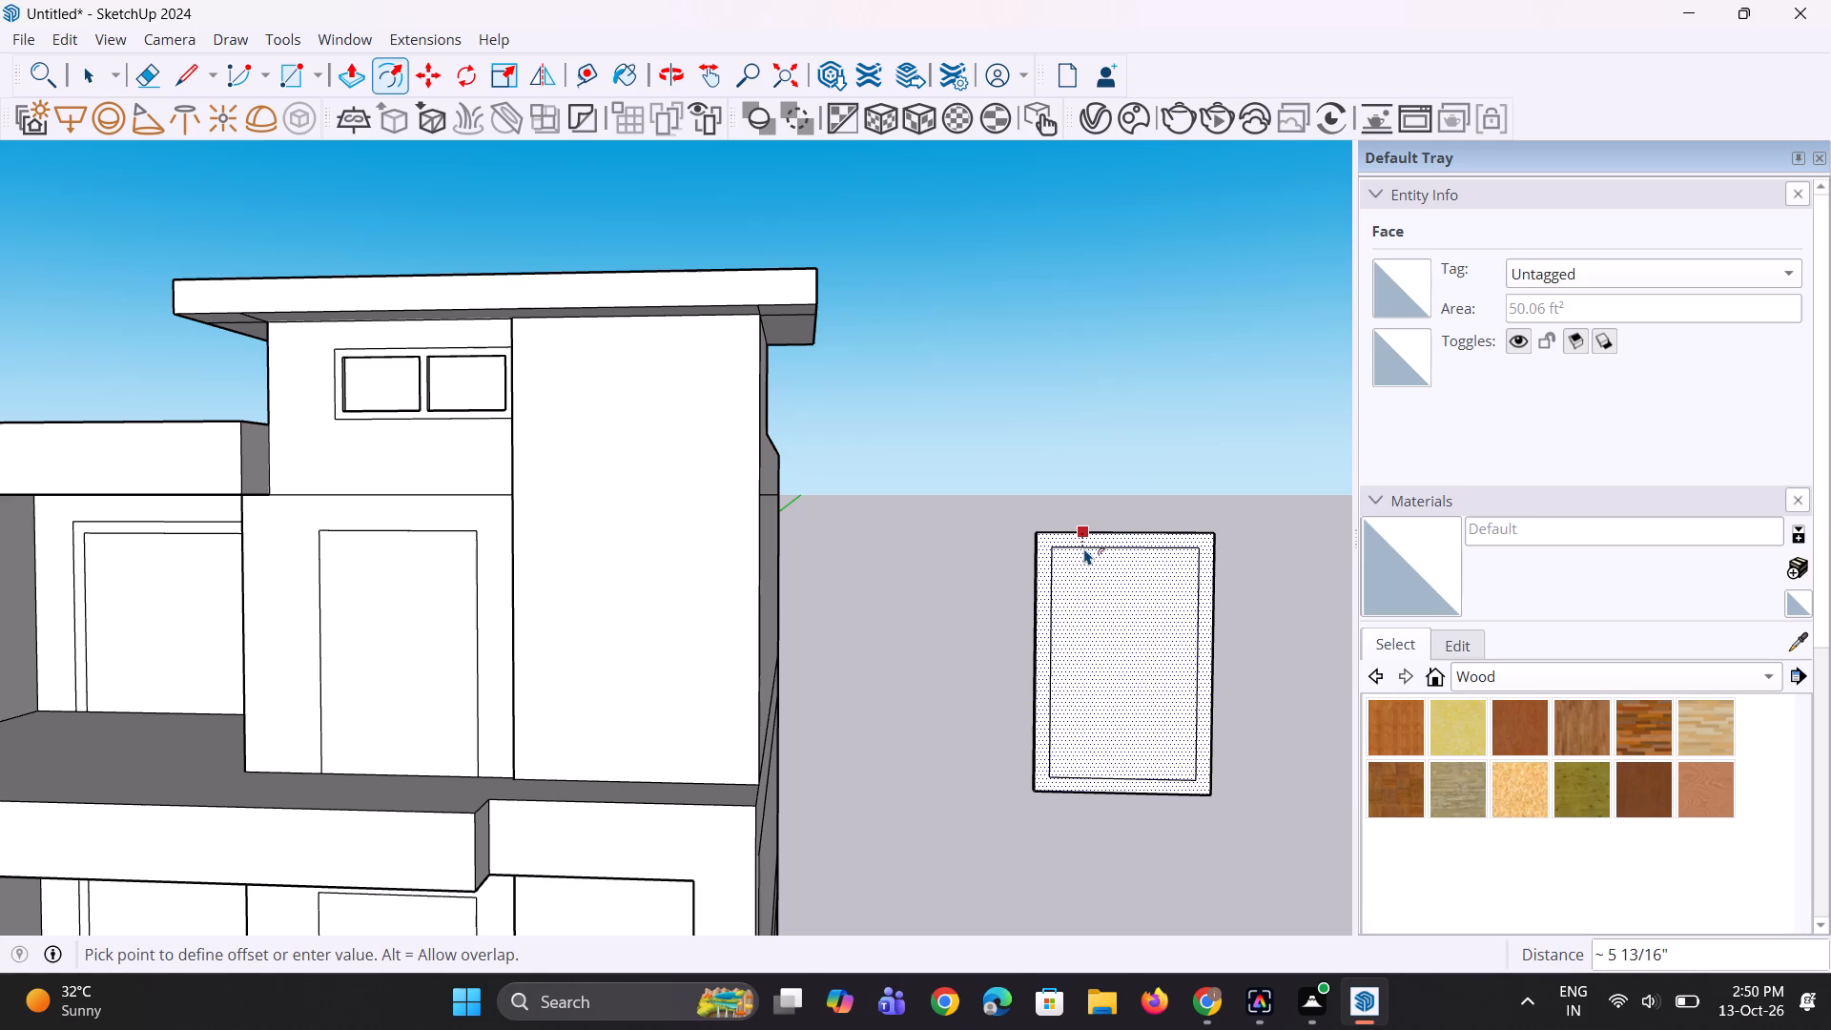
left_click(1084, 547)
key("space")
key("space")
left_click(977, 671)
Move the bottom edge of the inner door outline down onto the door's bottom edge.
scroll(1072, 766, "up", 3)
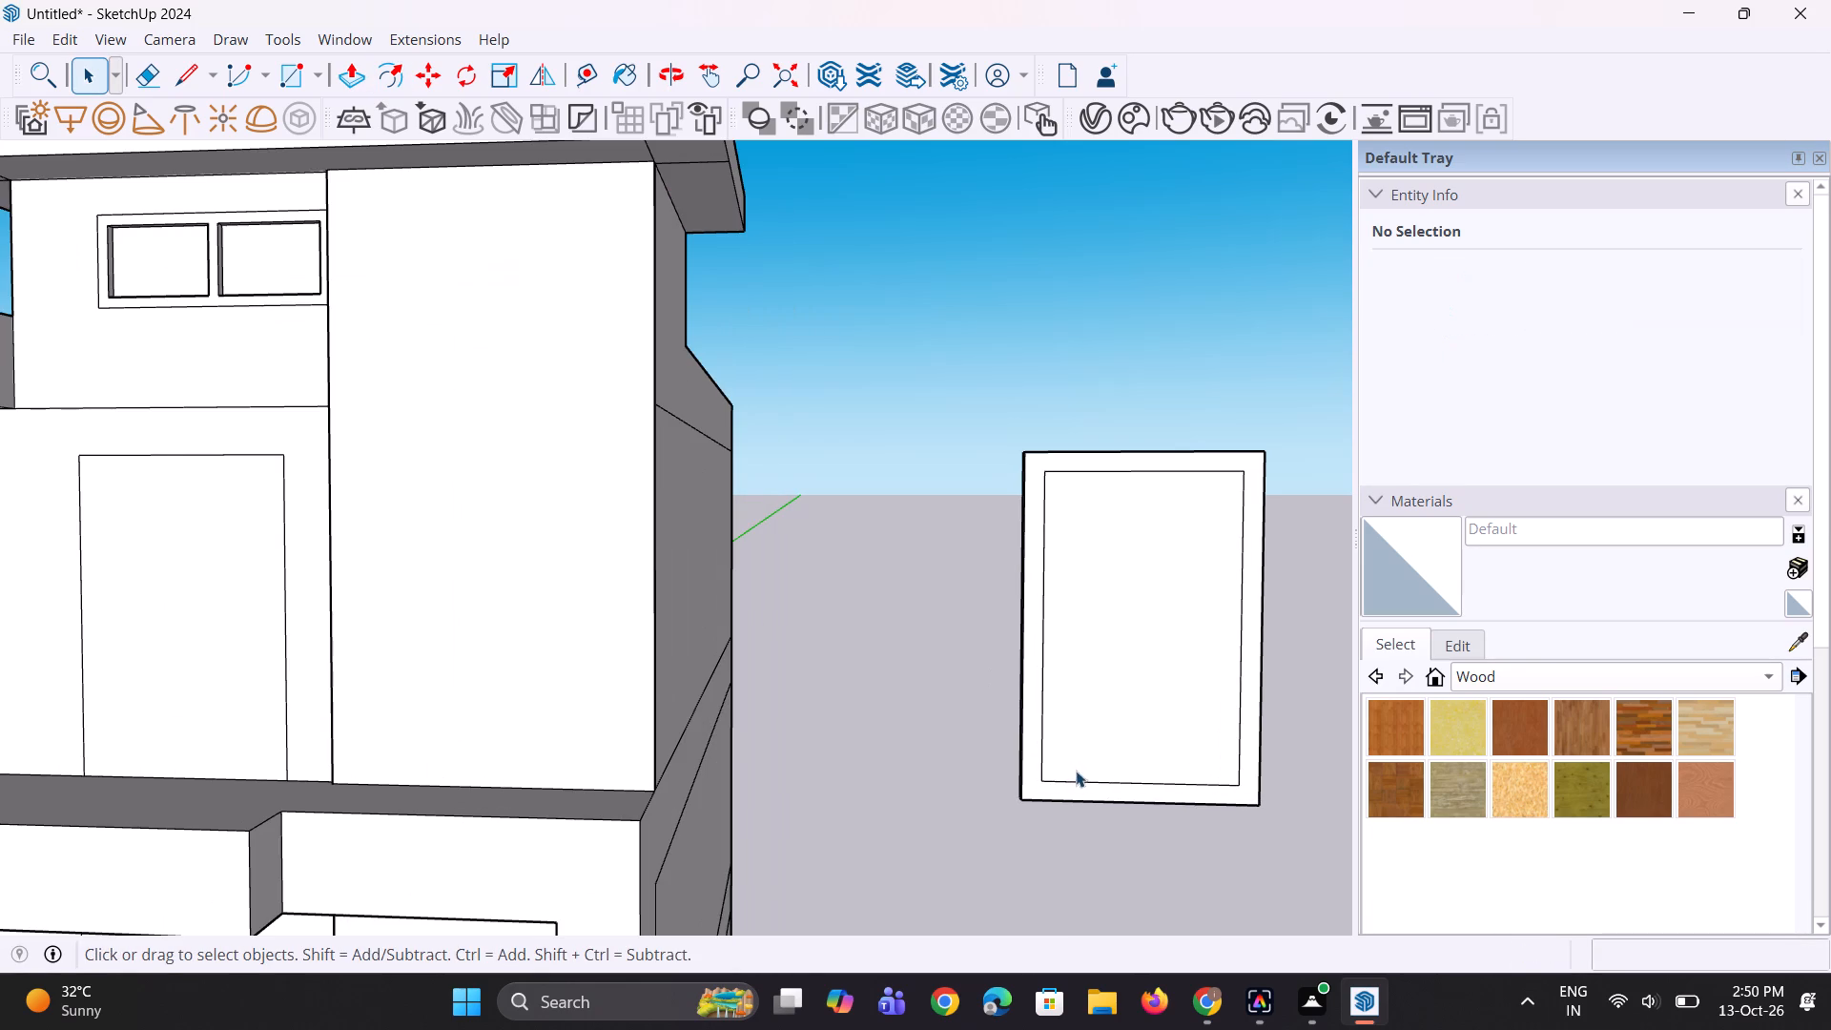
left_click(1080, 779)
scroll(1052, 780, "up", 1)
scroll(1052, 780, "down", 6)
key("m")
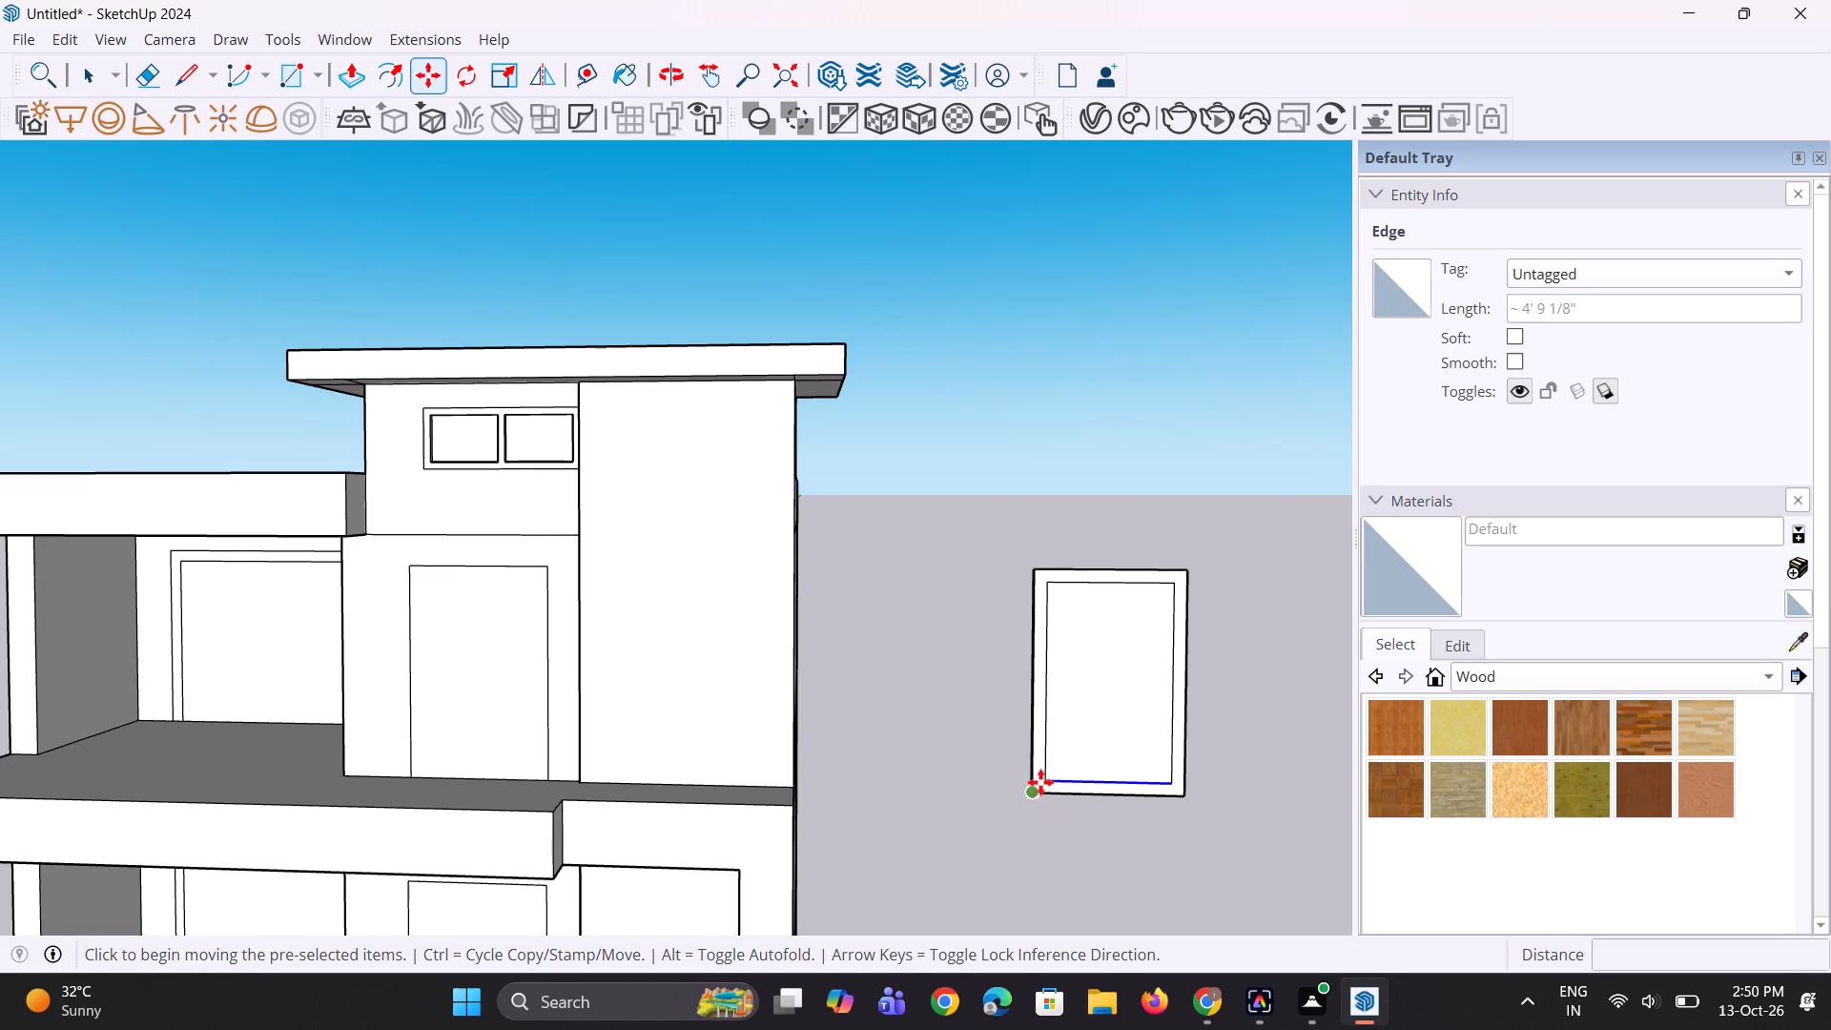
scroll(1047, 786, "up", 8)
left_click(1039, 772)
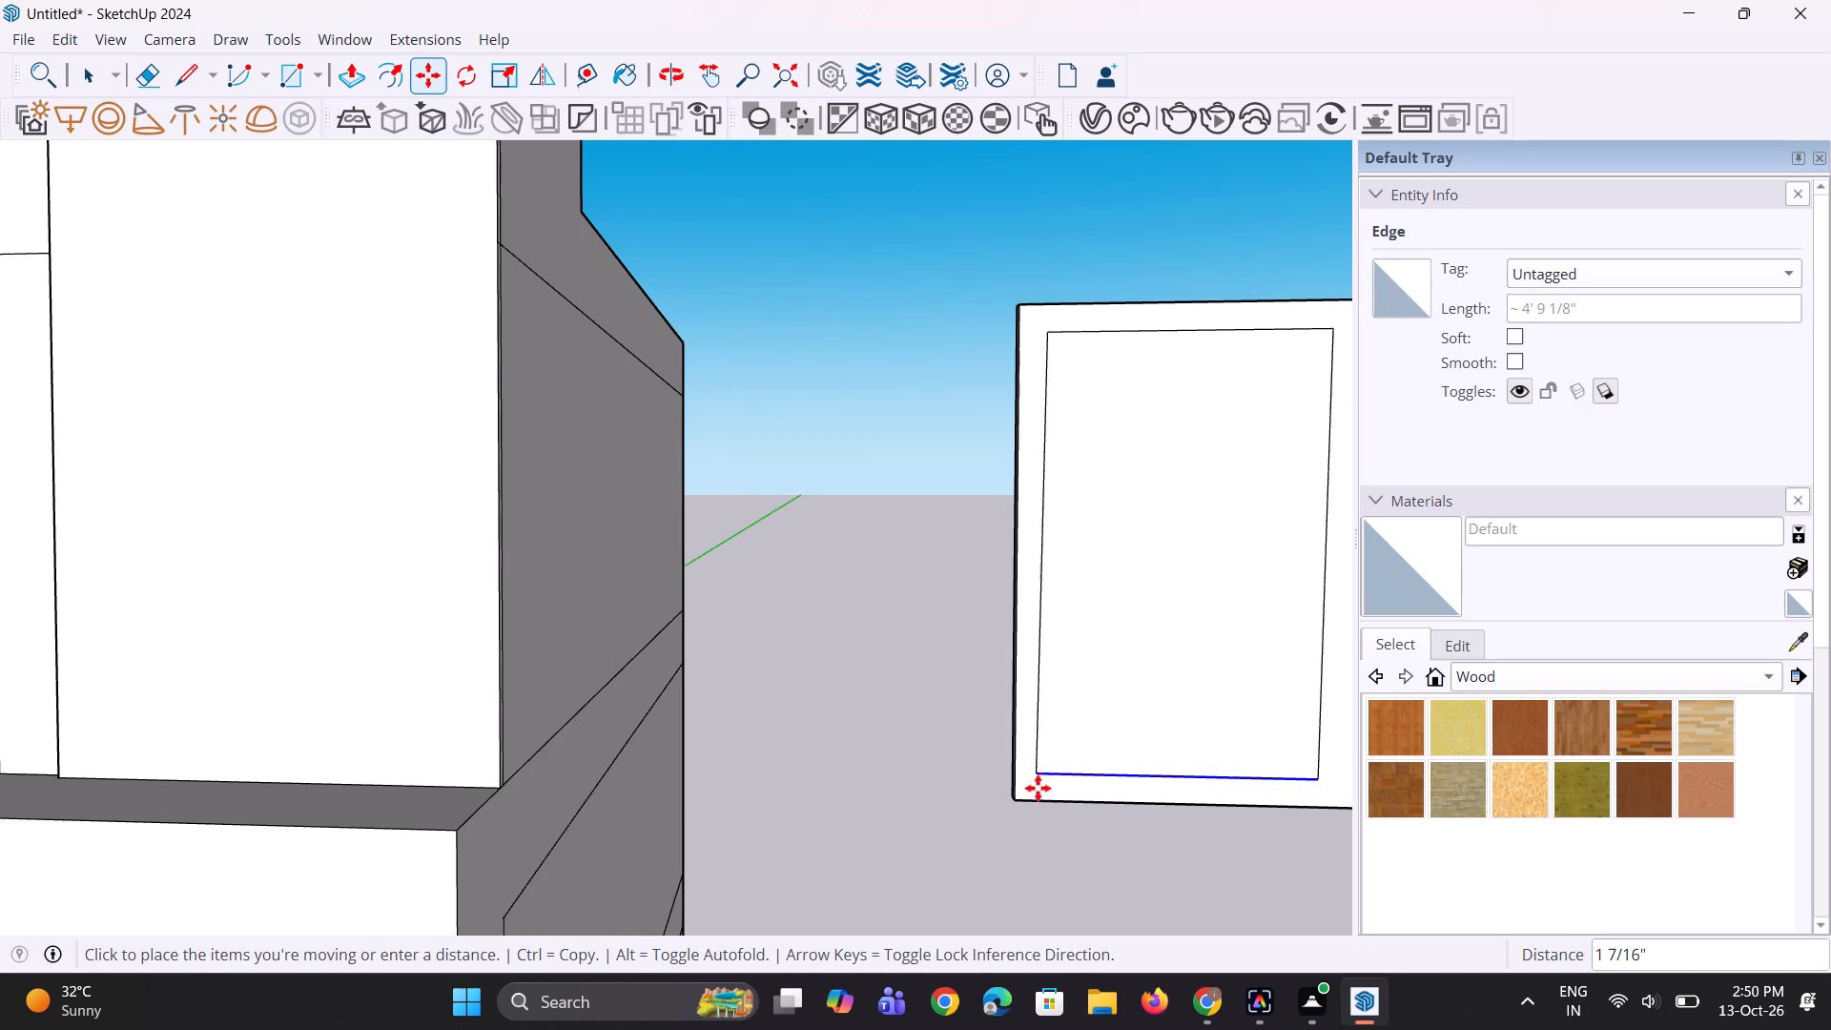
left_click(1039, 802)
key("space")
key("space")
scroll(926, 785, "down", 5)
middle_click_drag(1034, 750, 1028, 726)
Copy the inner outline's left vertical edge onto its right edge and divide by 2 to add a centre line.
left_click(1215, 706)
scroll(1027, 748, "up", 3)
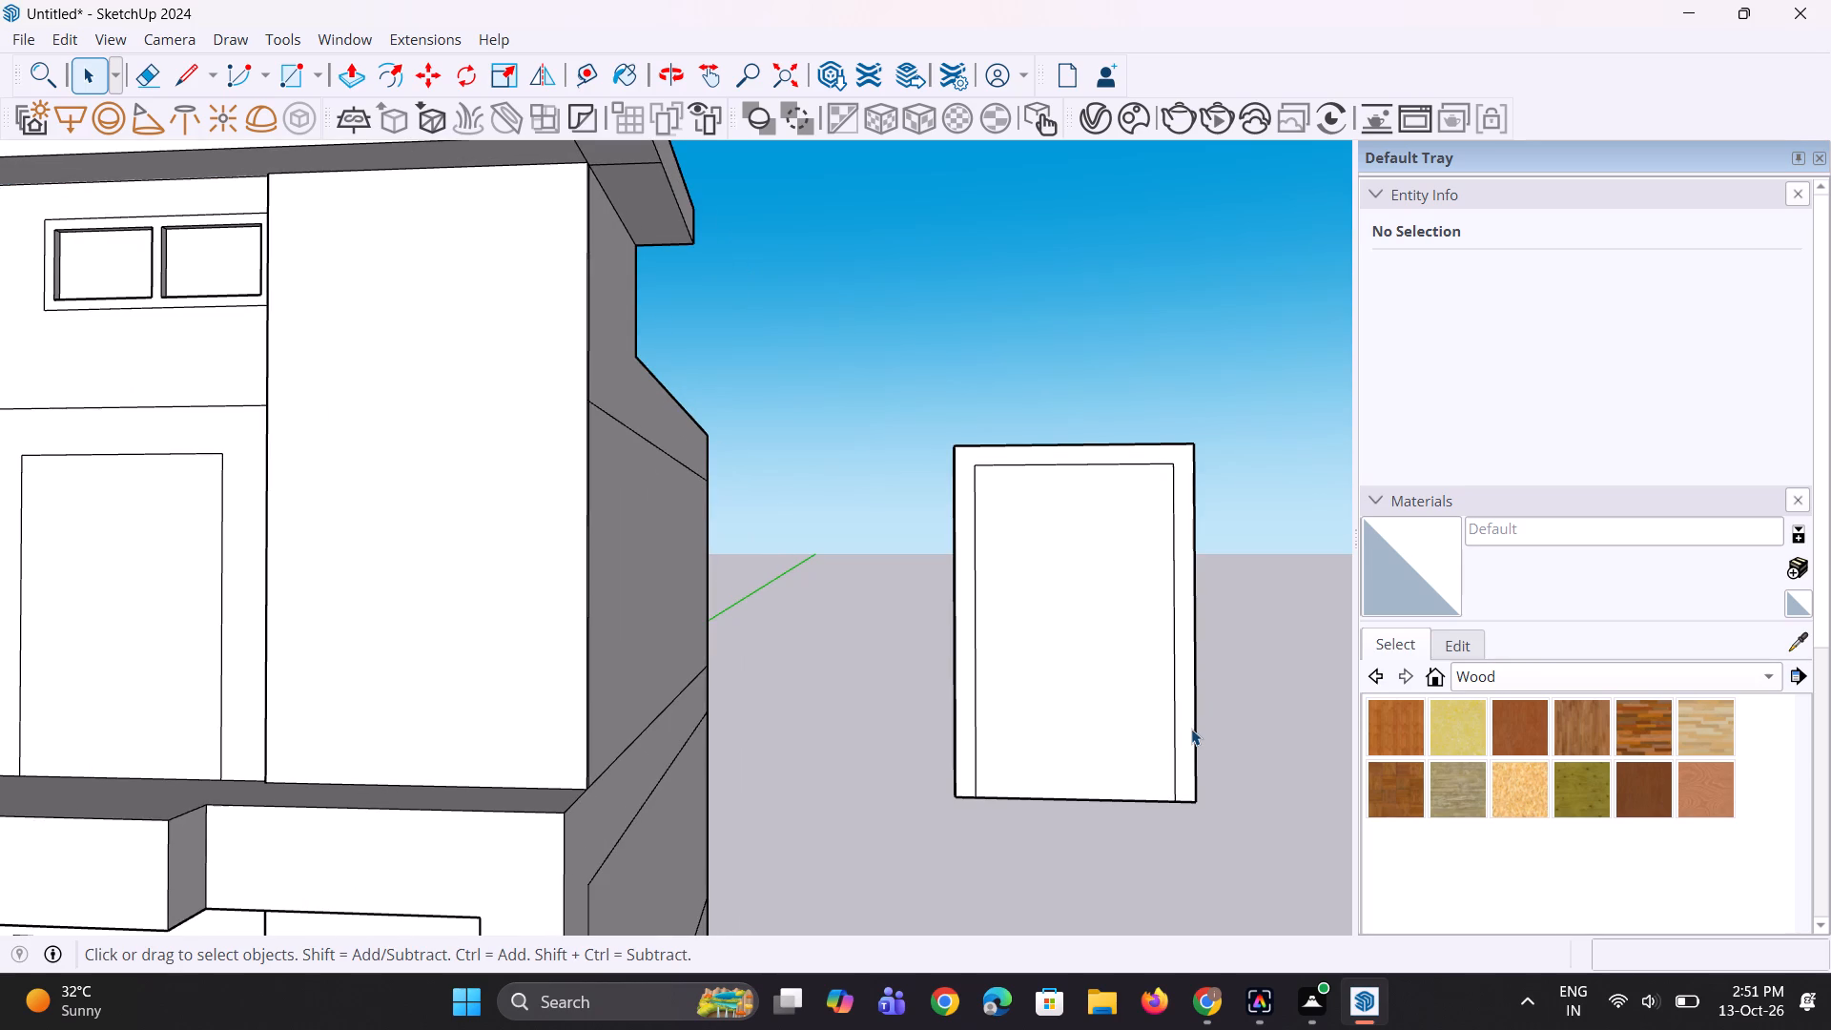
left_click(1182, 726)
scroll(1182, 726, "up", 1)
left_click(1121, 723)
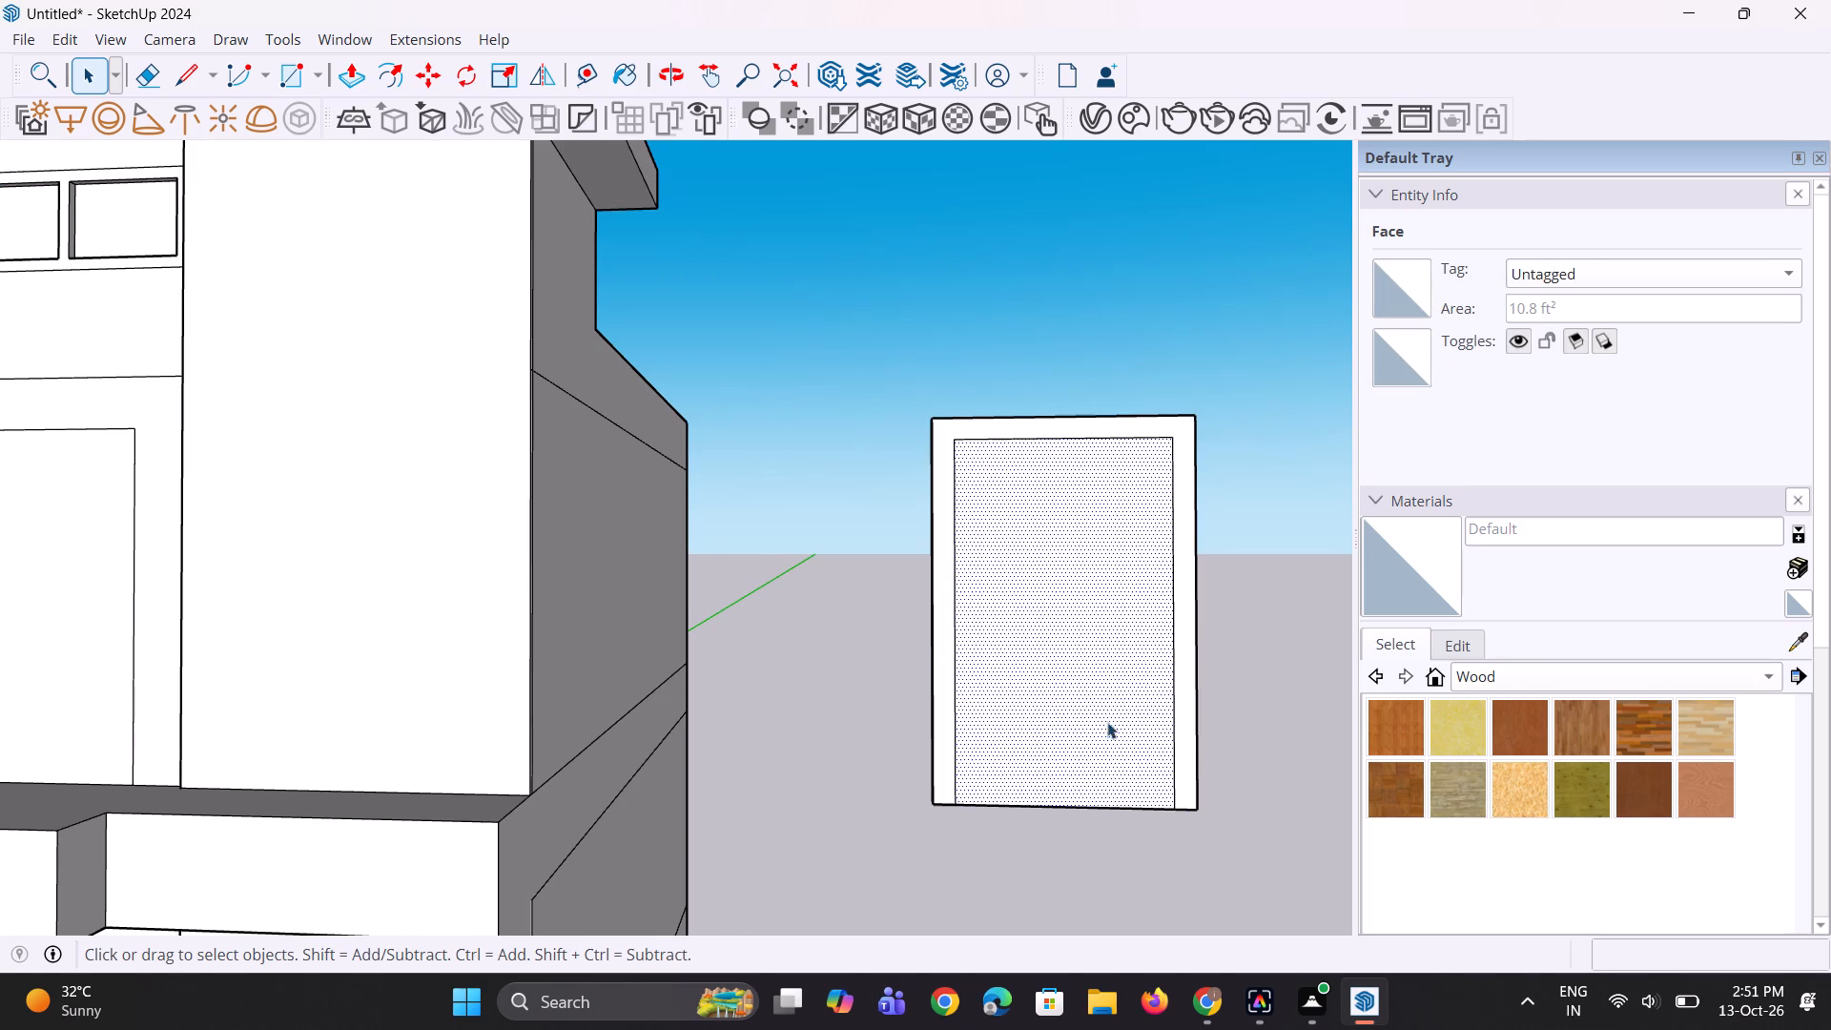
key("space")
left_click(958, 754)
scroll(961, 795, "up", 2)
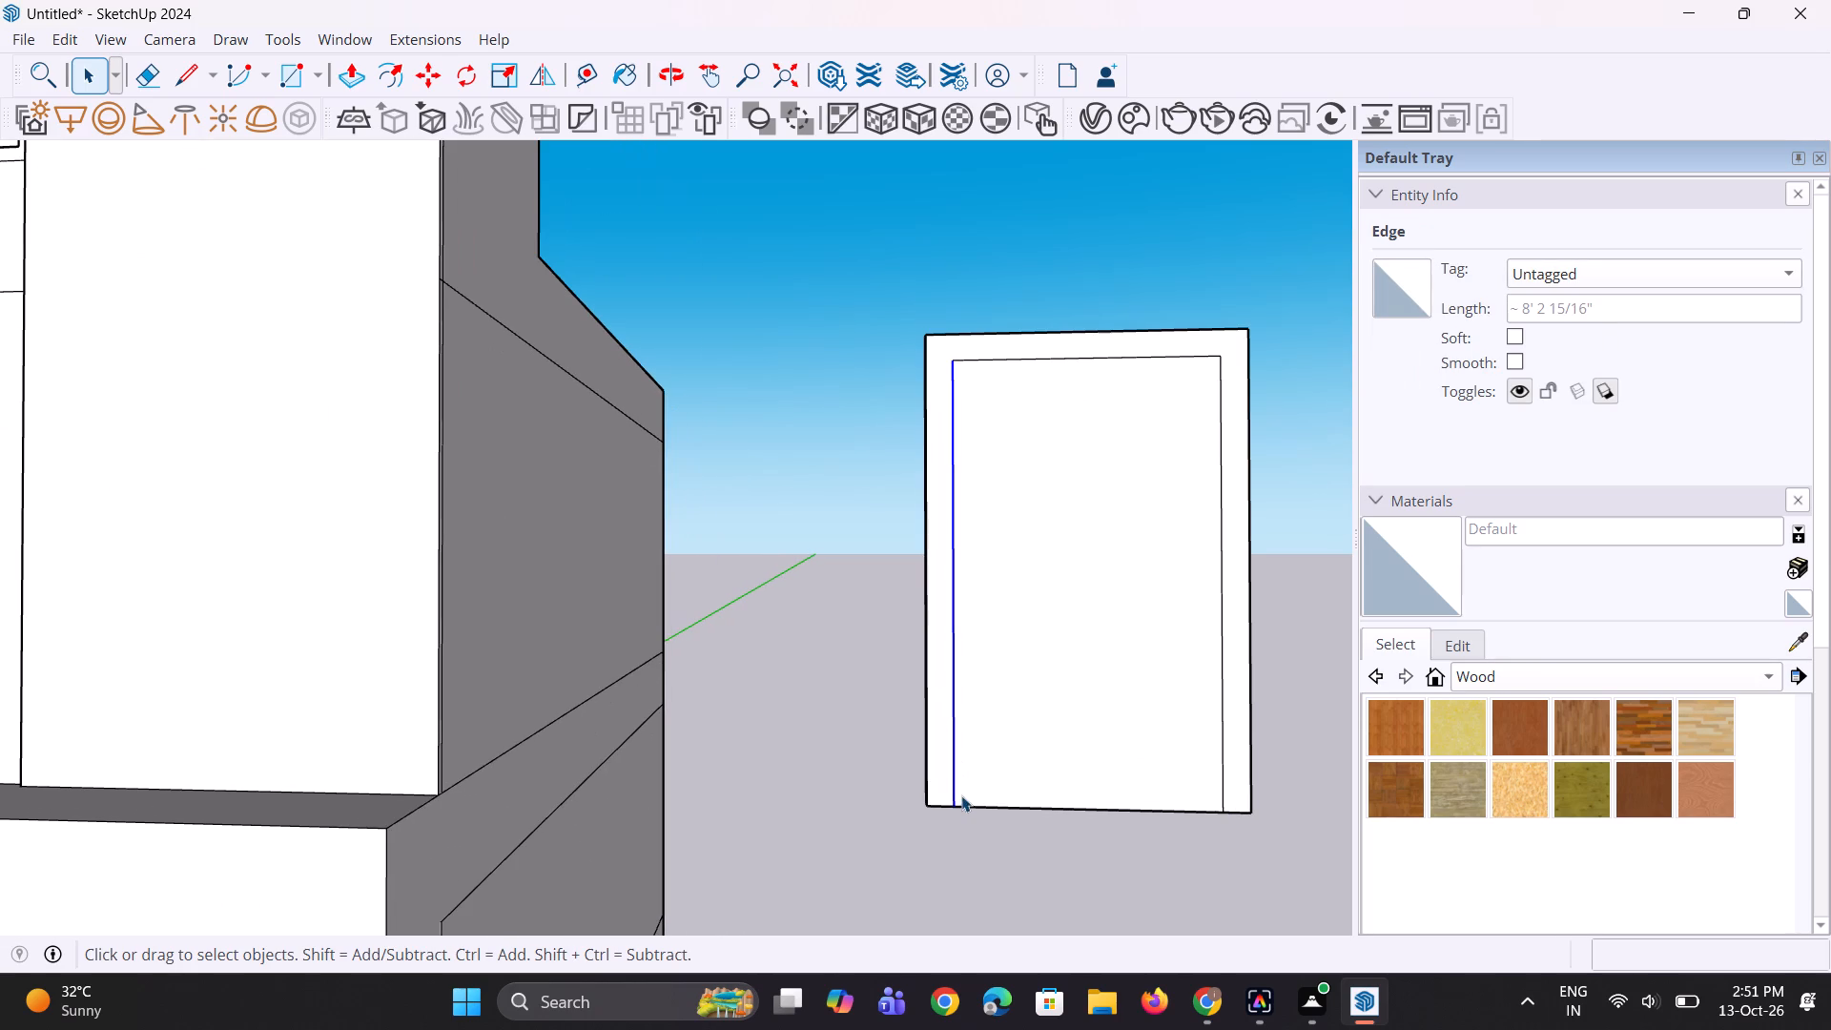
key("m")
left_click(960, 805)
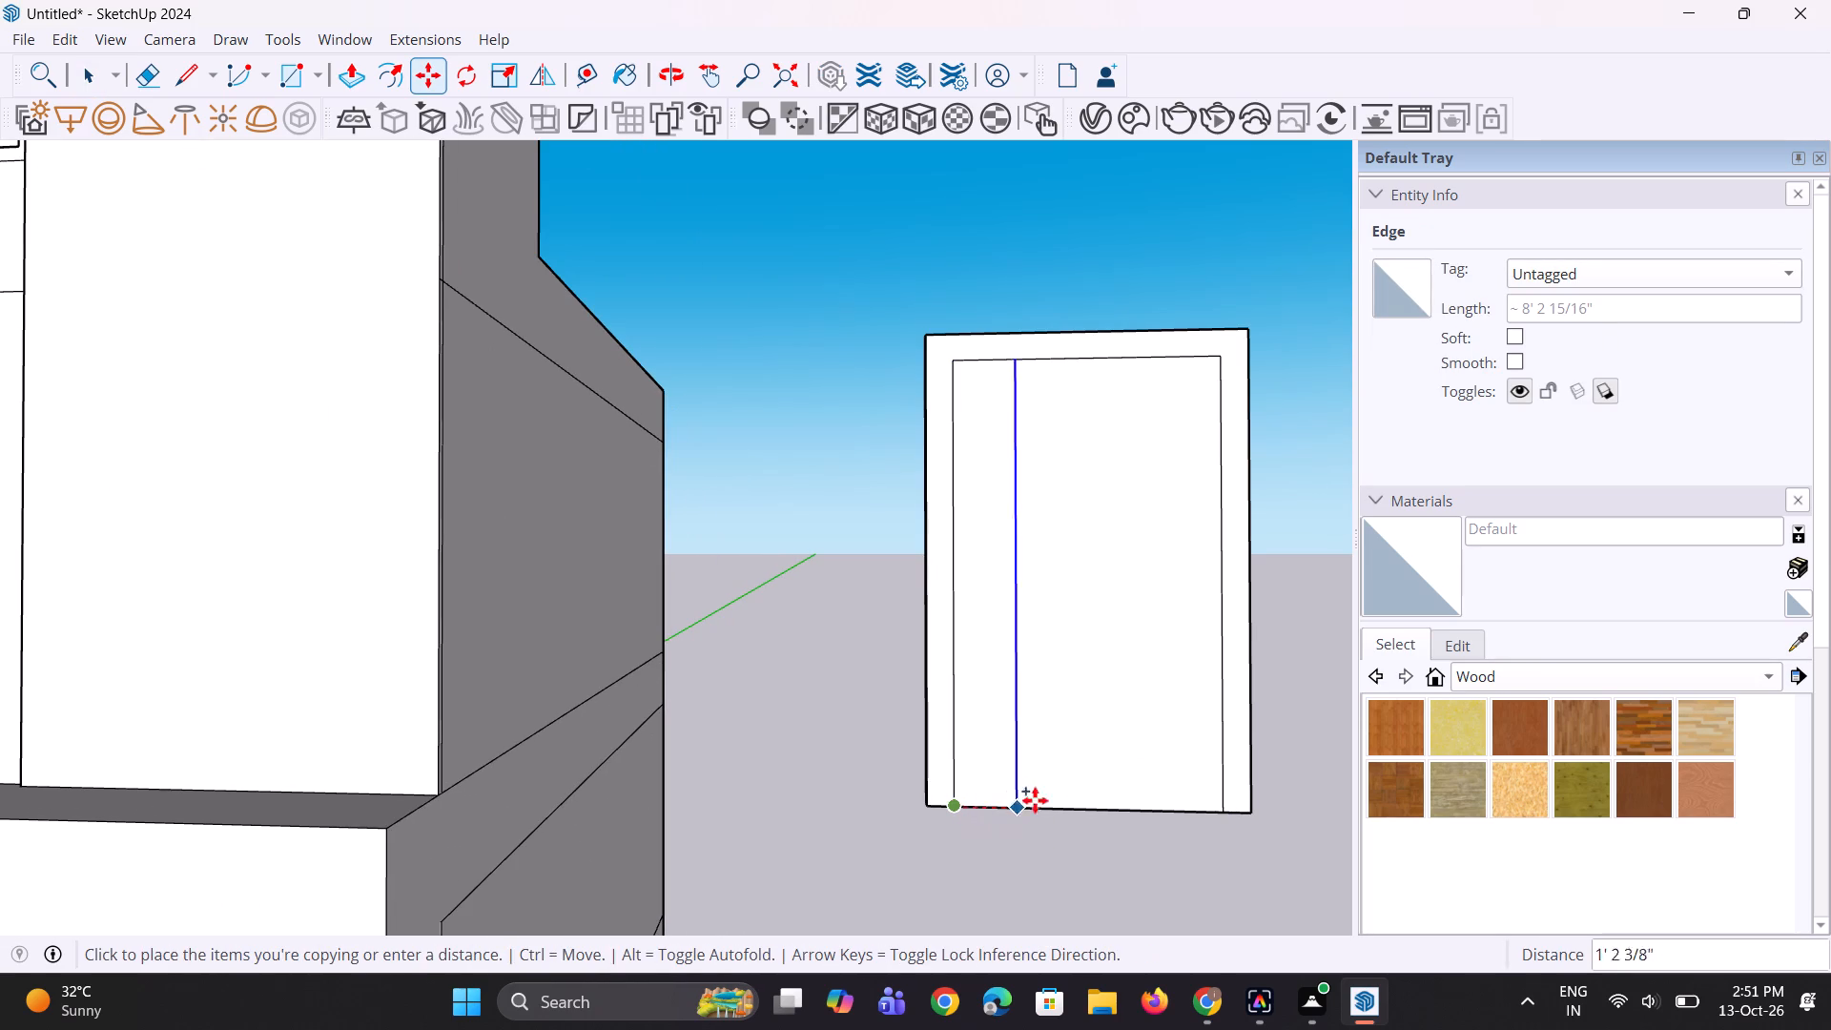
left_click(1224, 800)
type("/2")
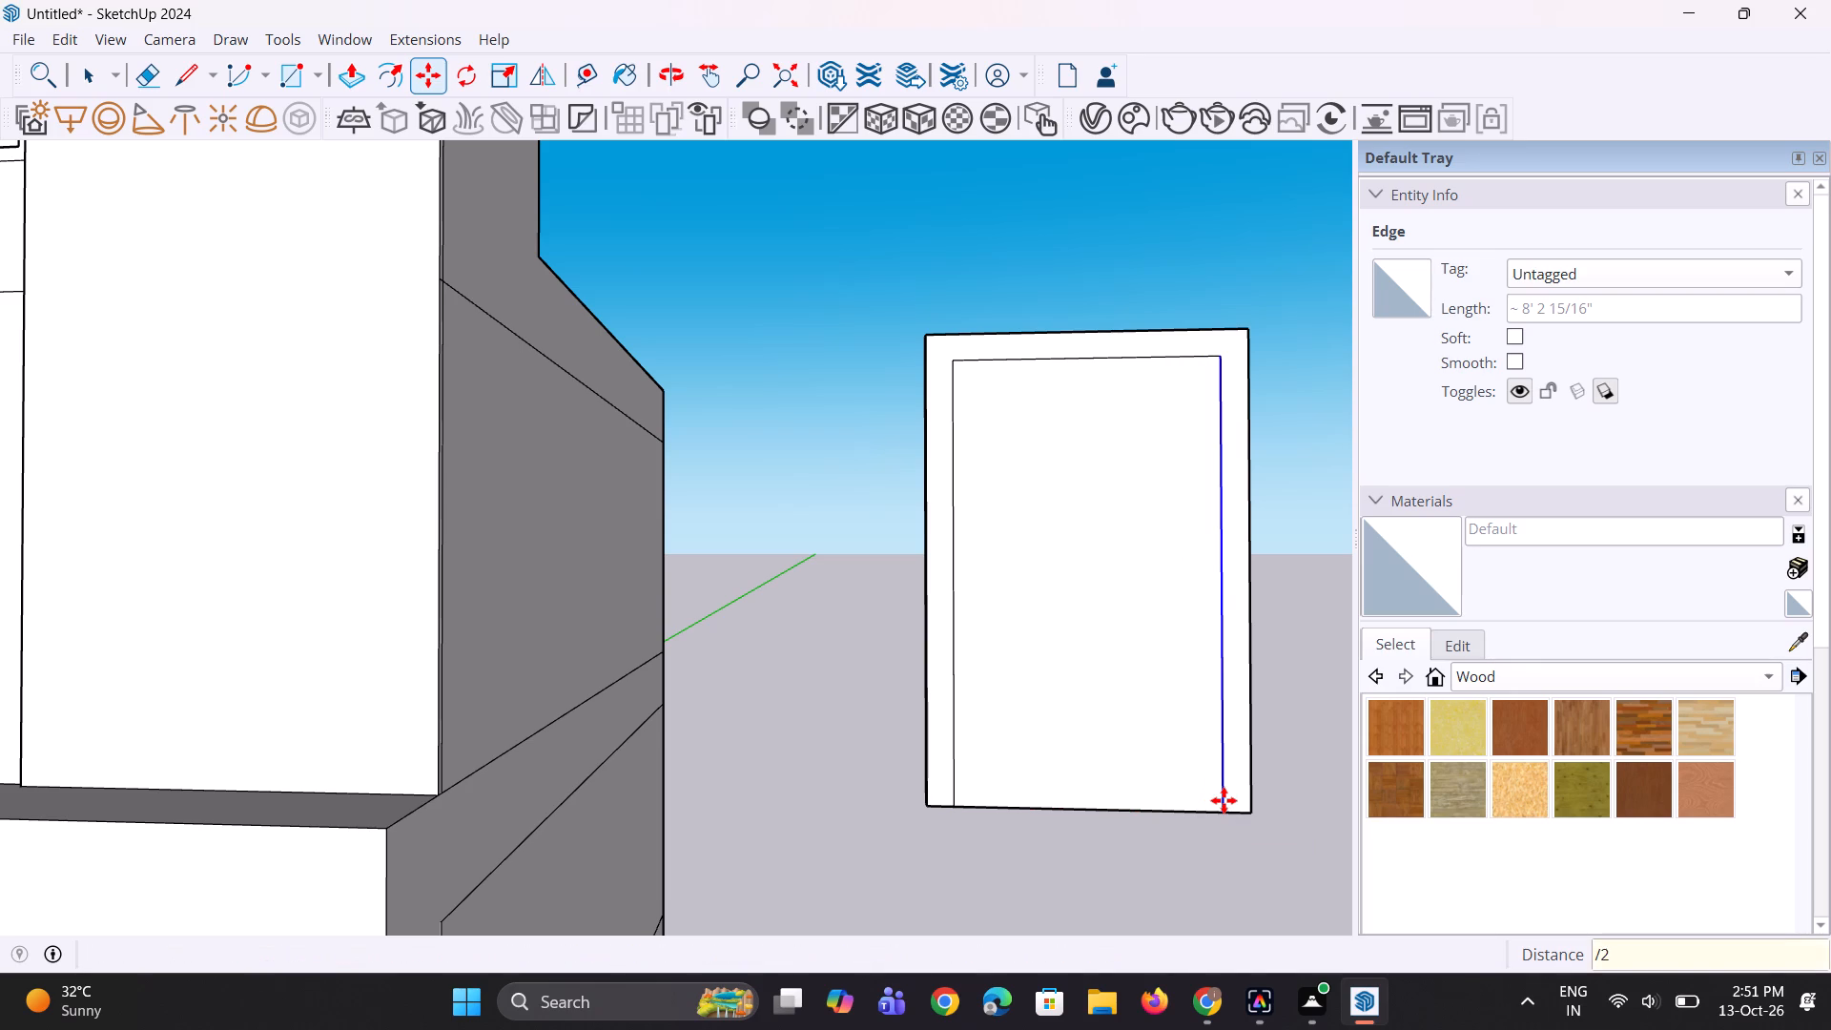
key("Return")
middle_click_drag(1095, 795, 1124, 795)
key("space")
key("space")
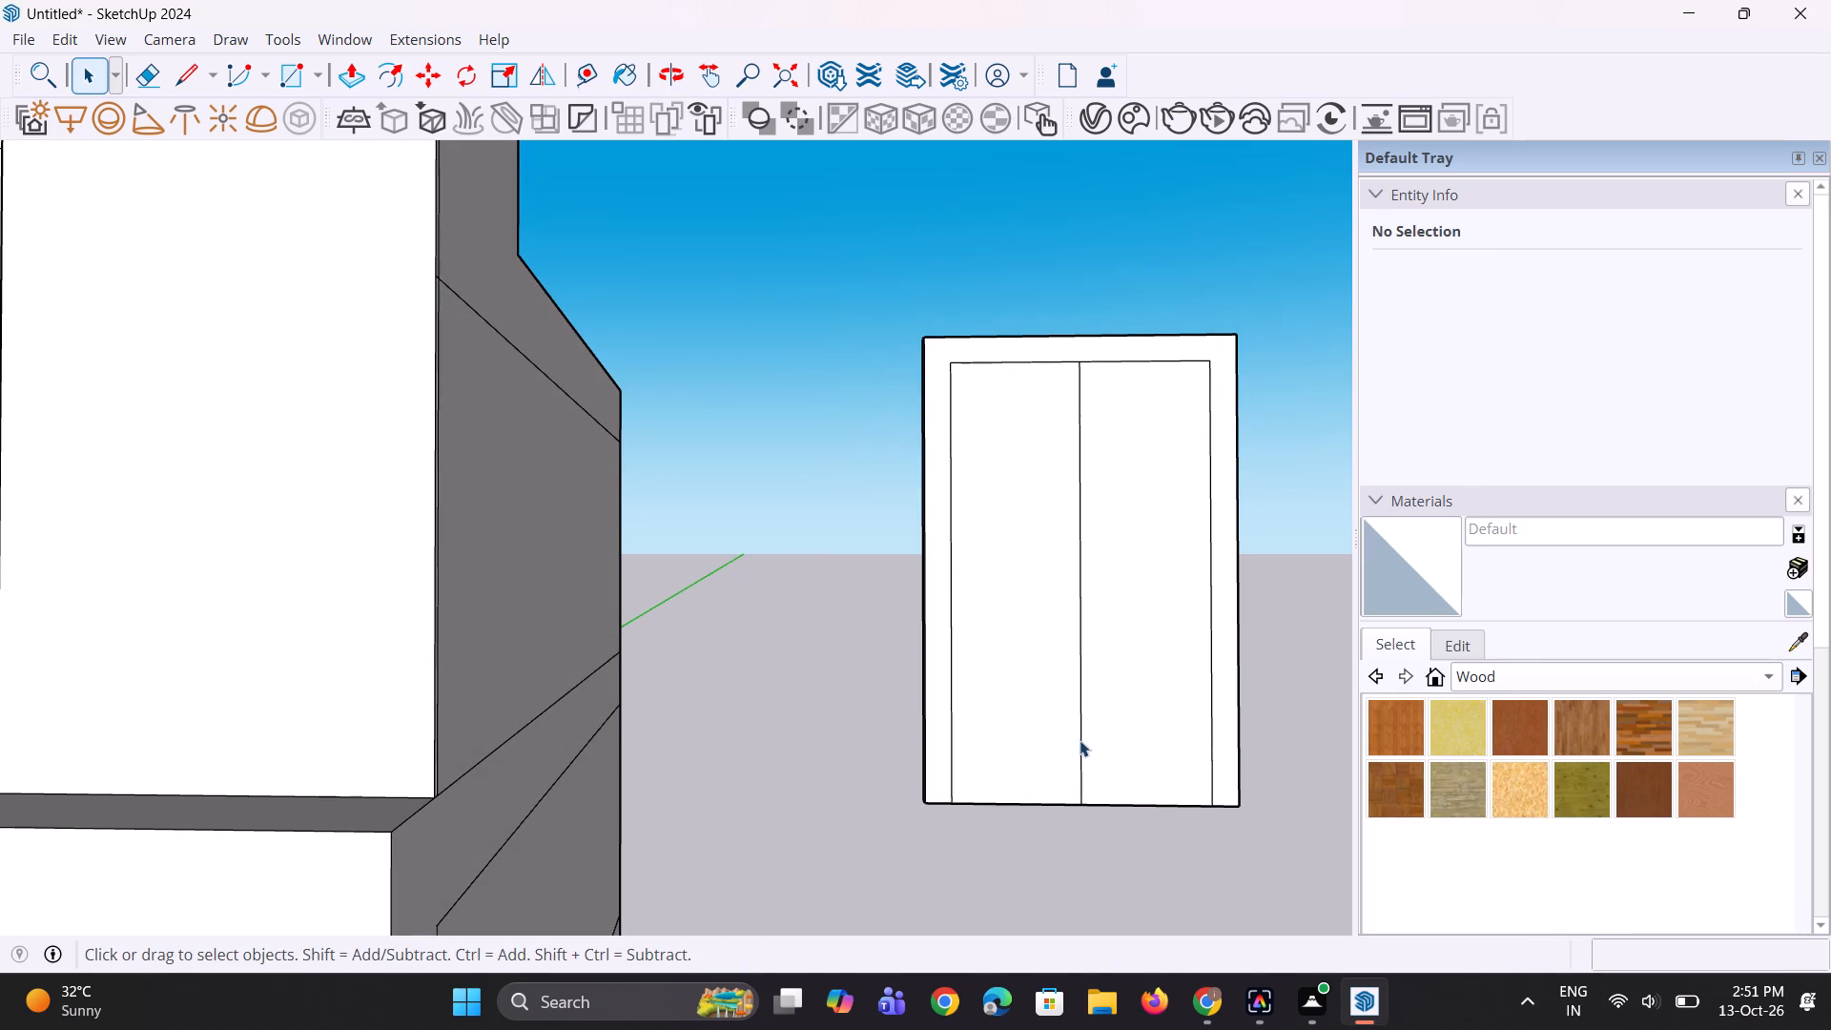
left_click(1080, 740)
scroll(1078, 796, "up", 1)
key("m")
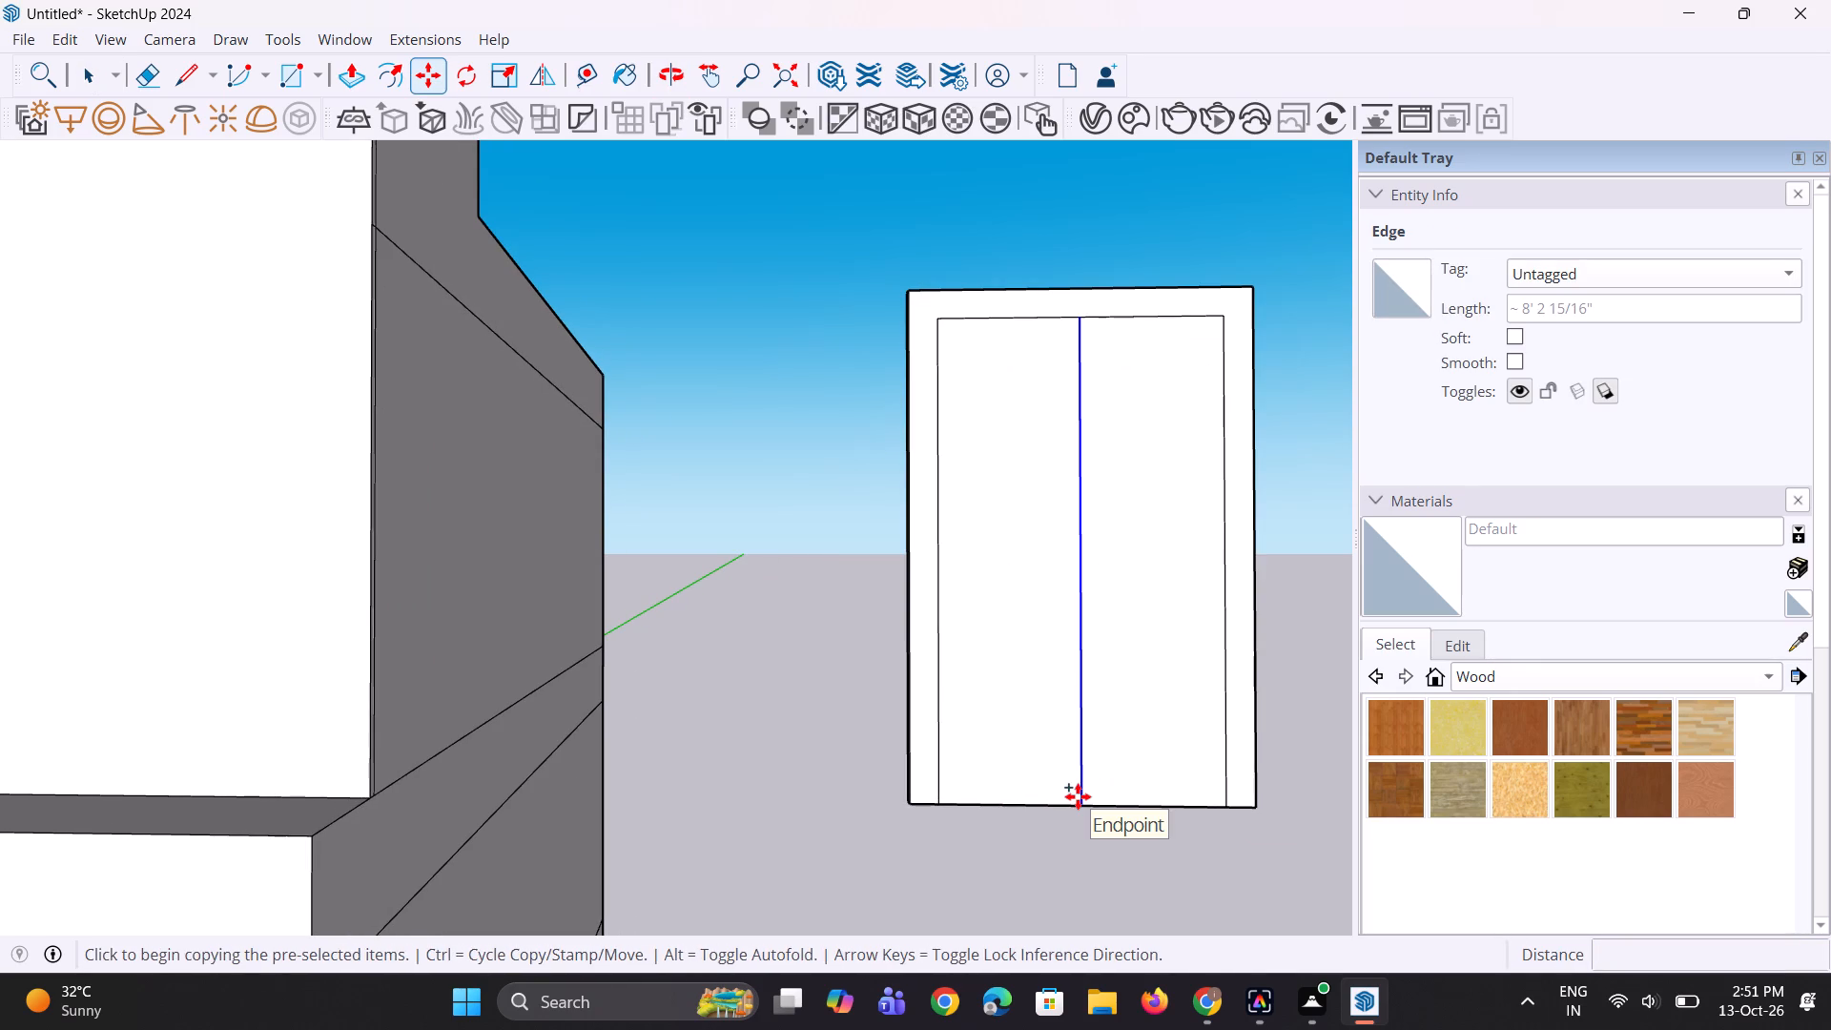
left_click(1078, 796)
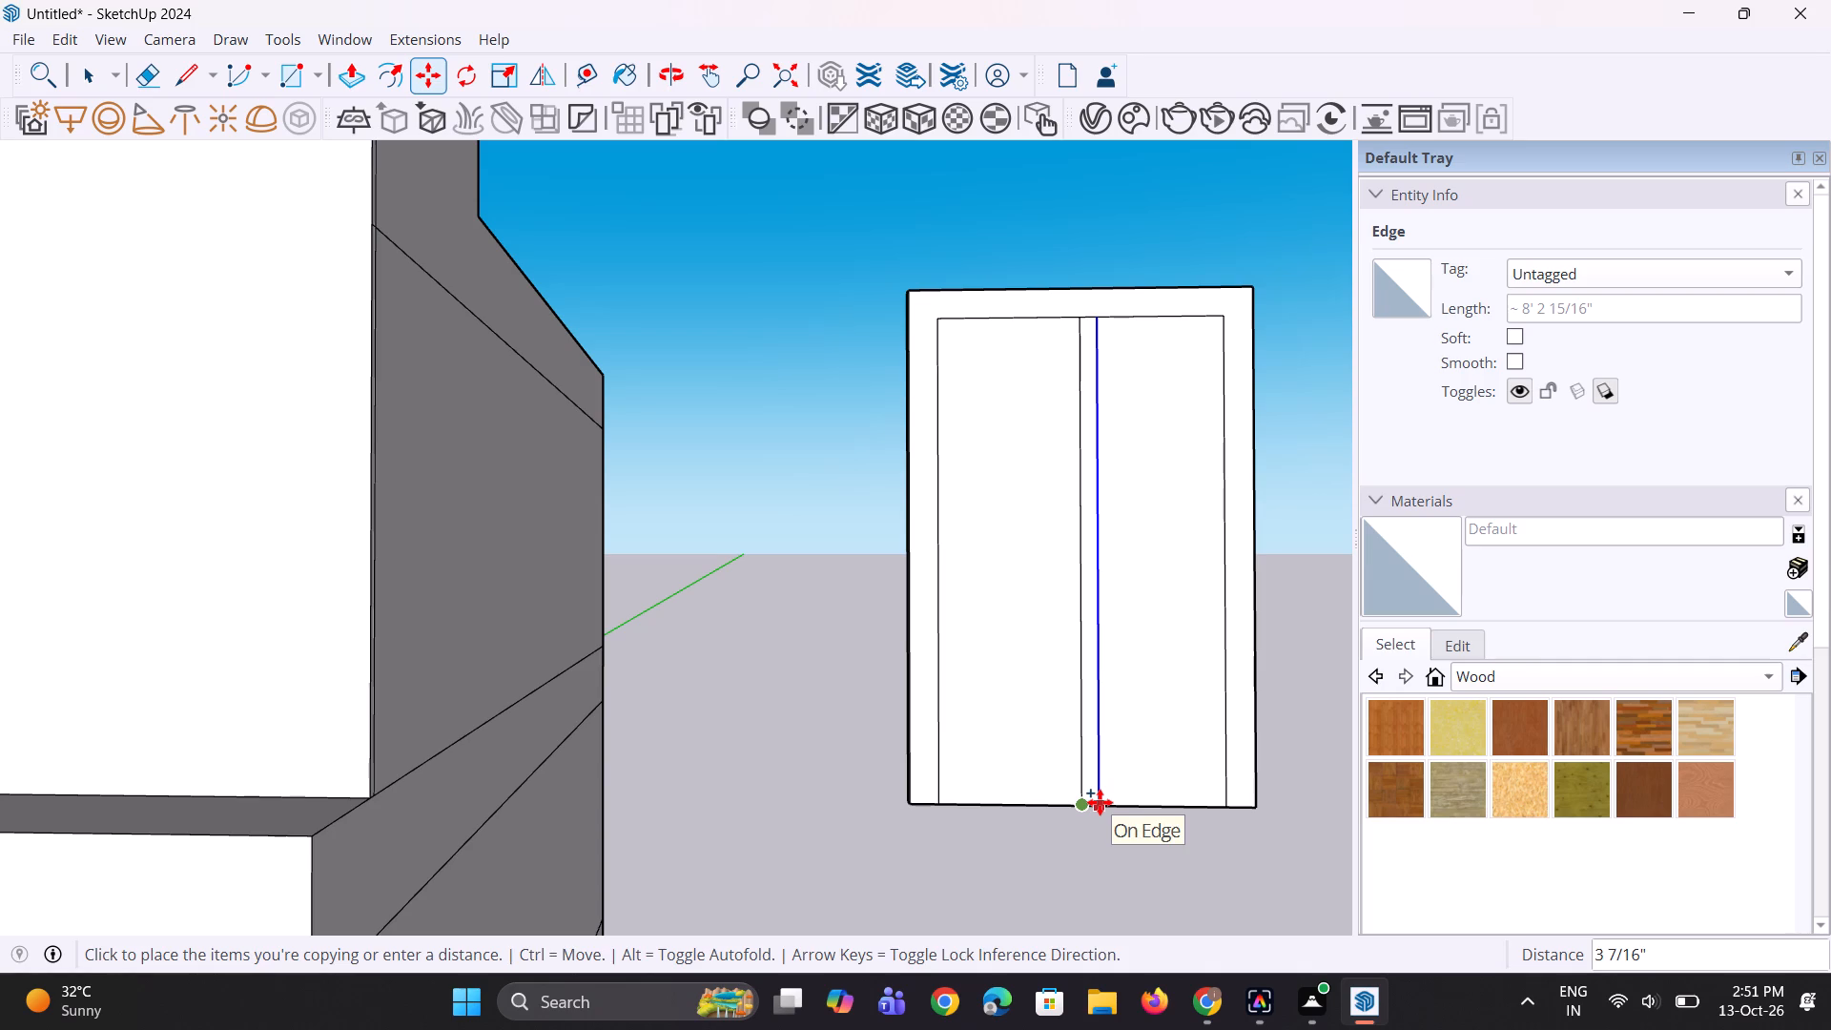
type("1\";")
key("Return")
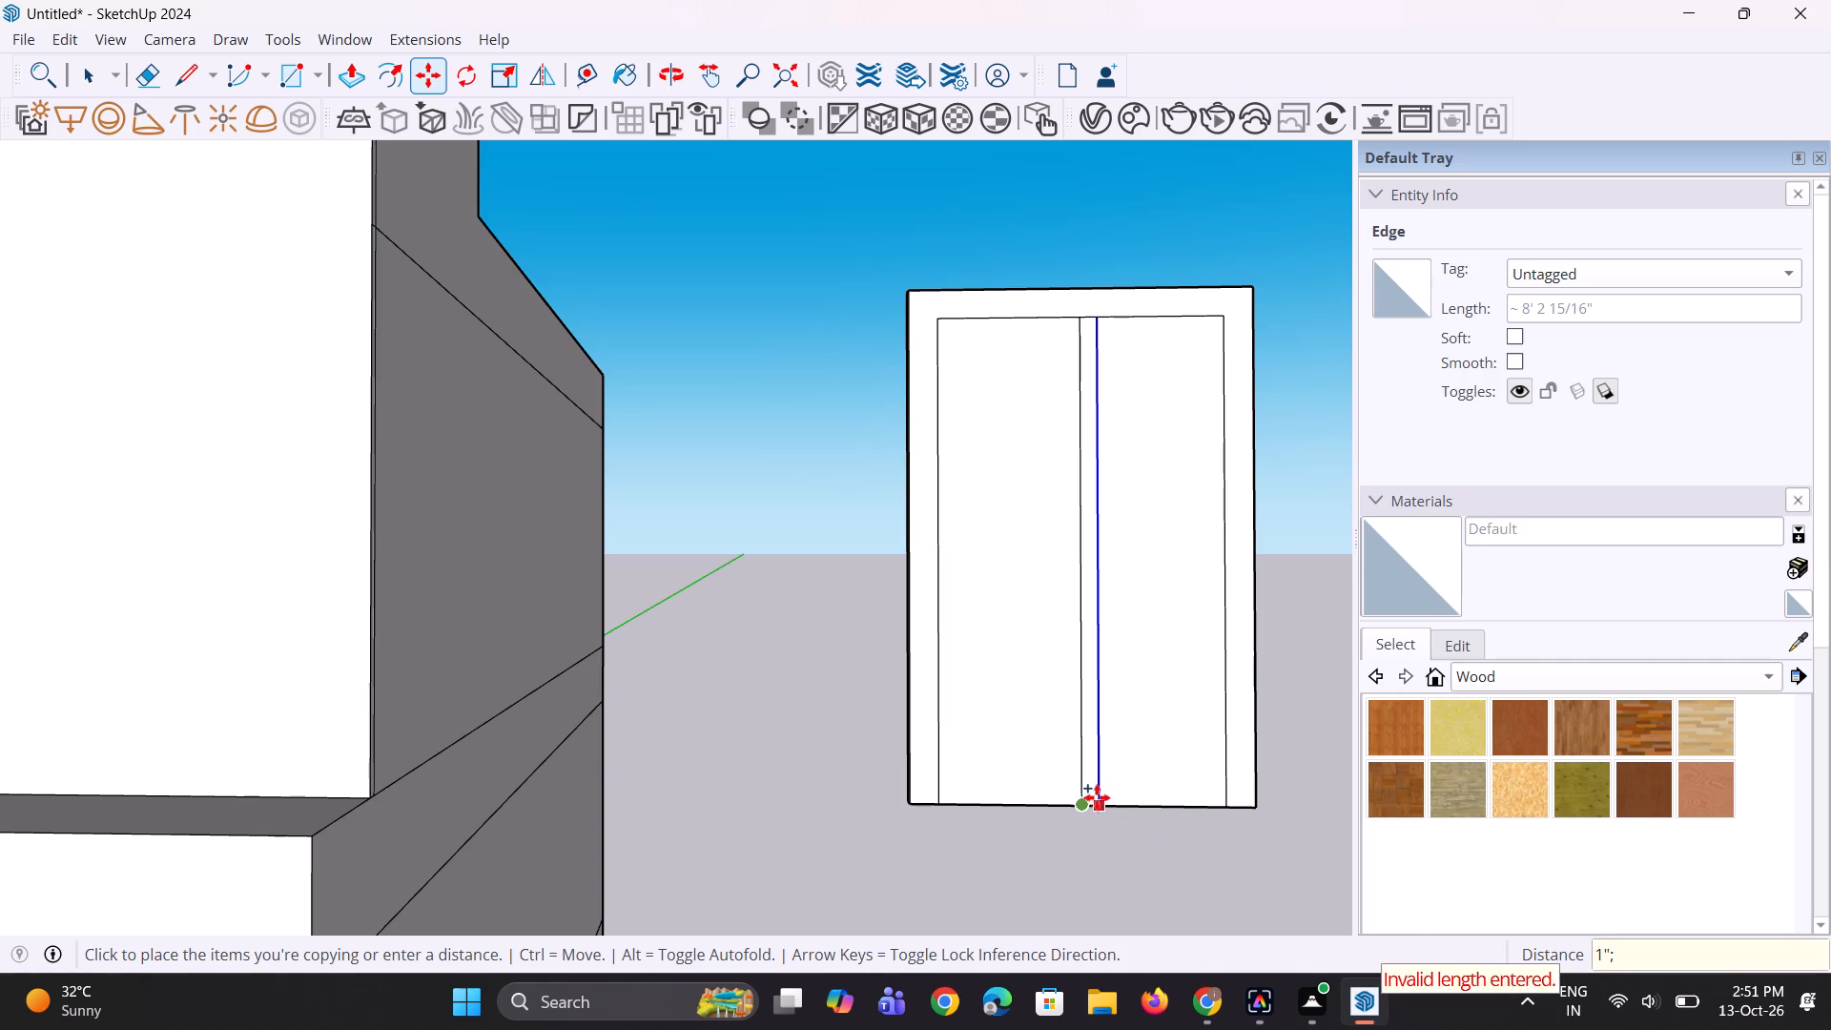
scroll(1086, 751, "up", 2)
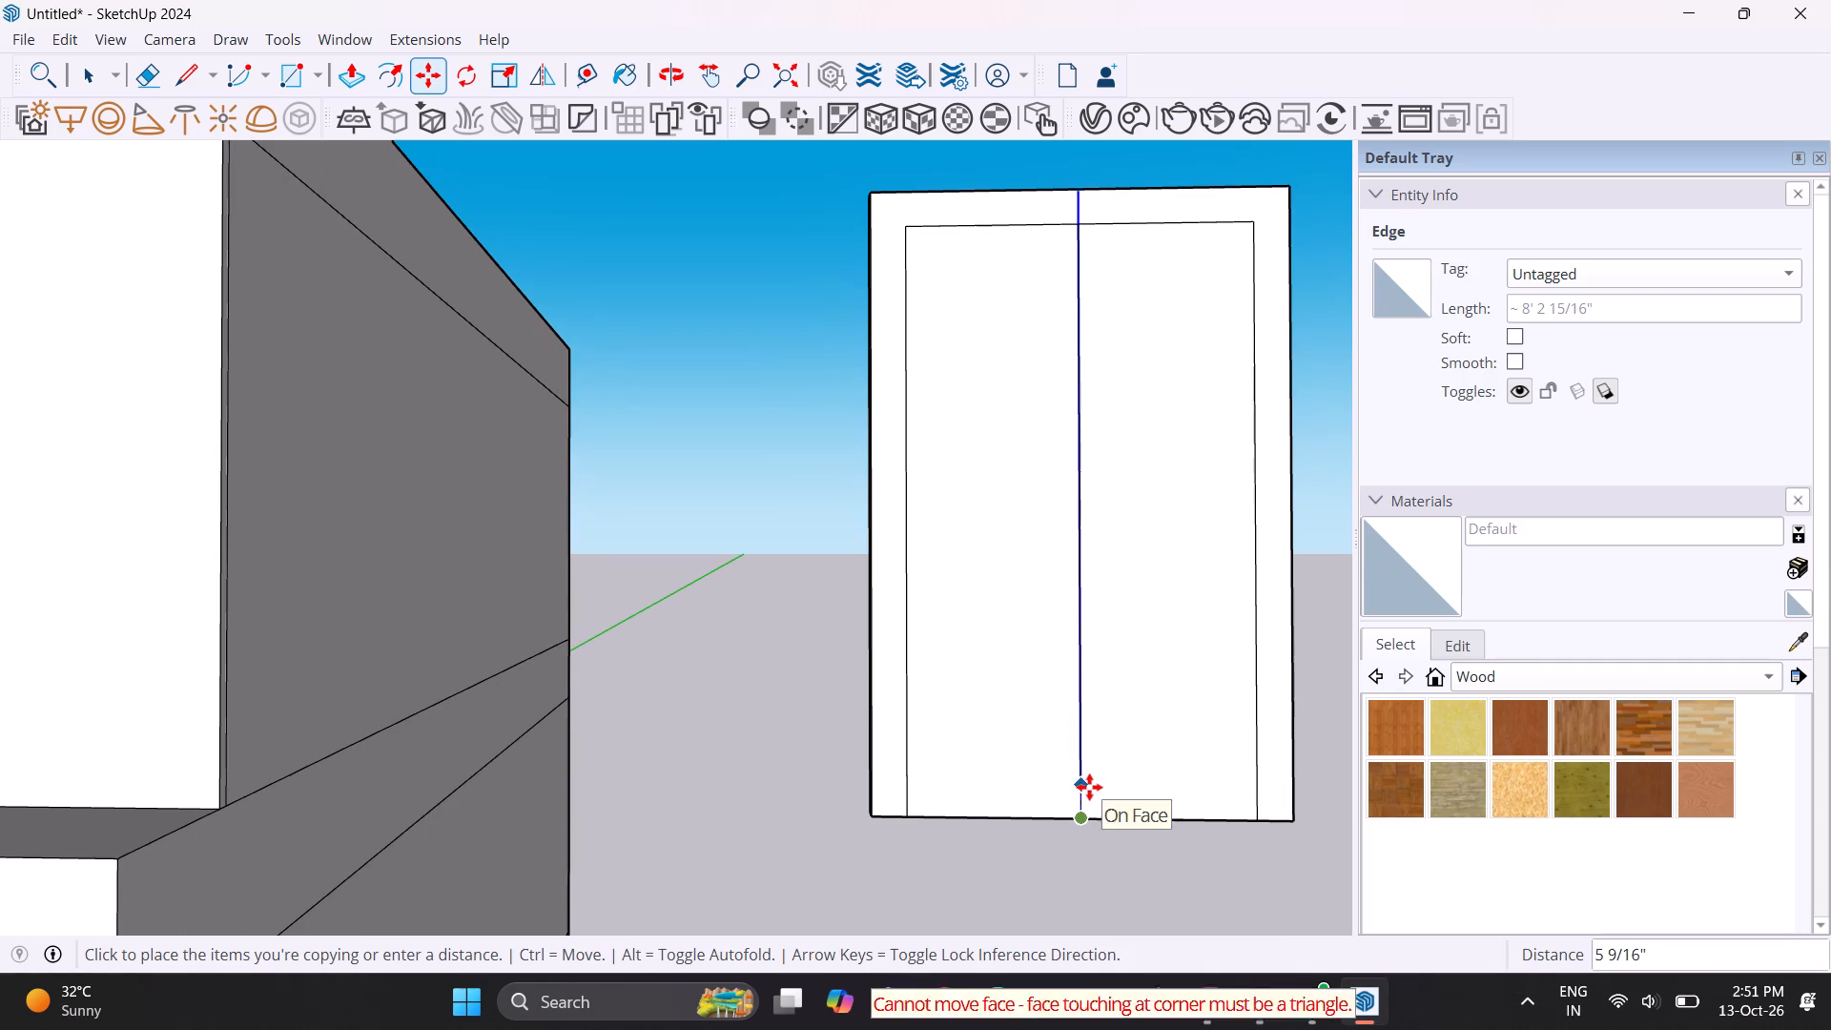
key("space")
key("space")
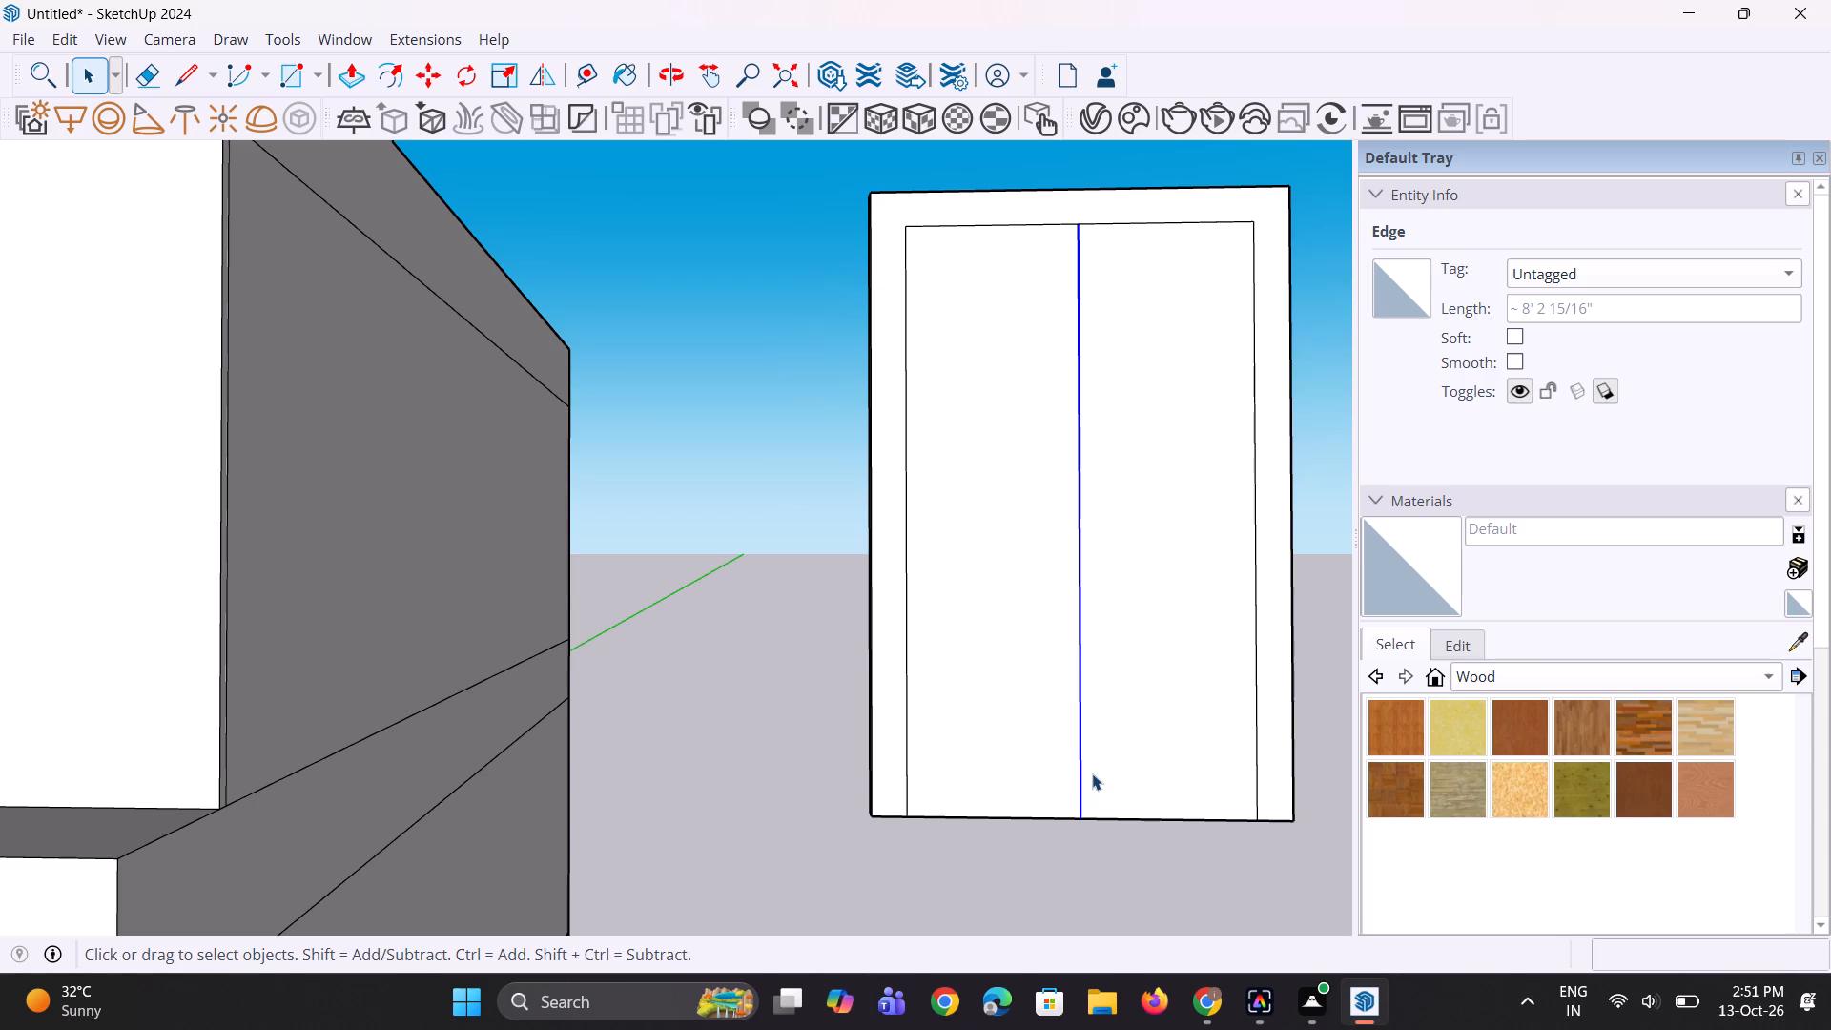
Copy the door's vertical centre line 1" to the right along the bottom edge.
scroll(1092, 773, "up", 3)
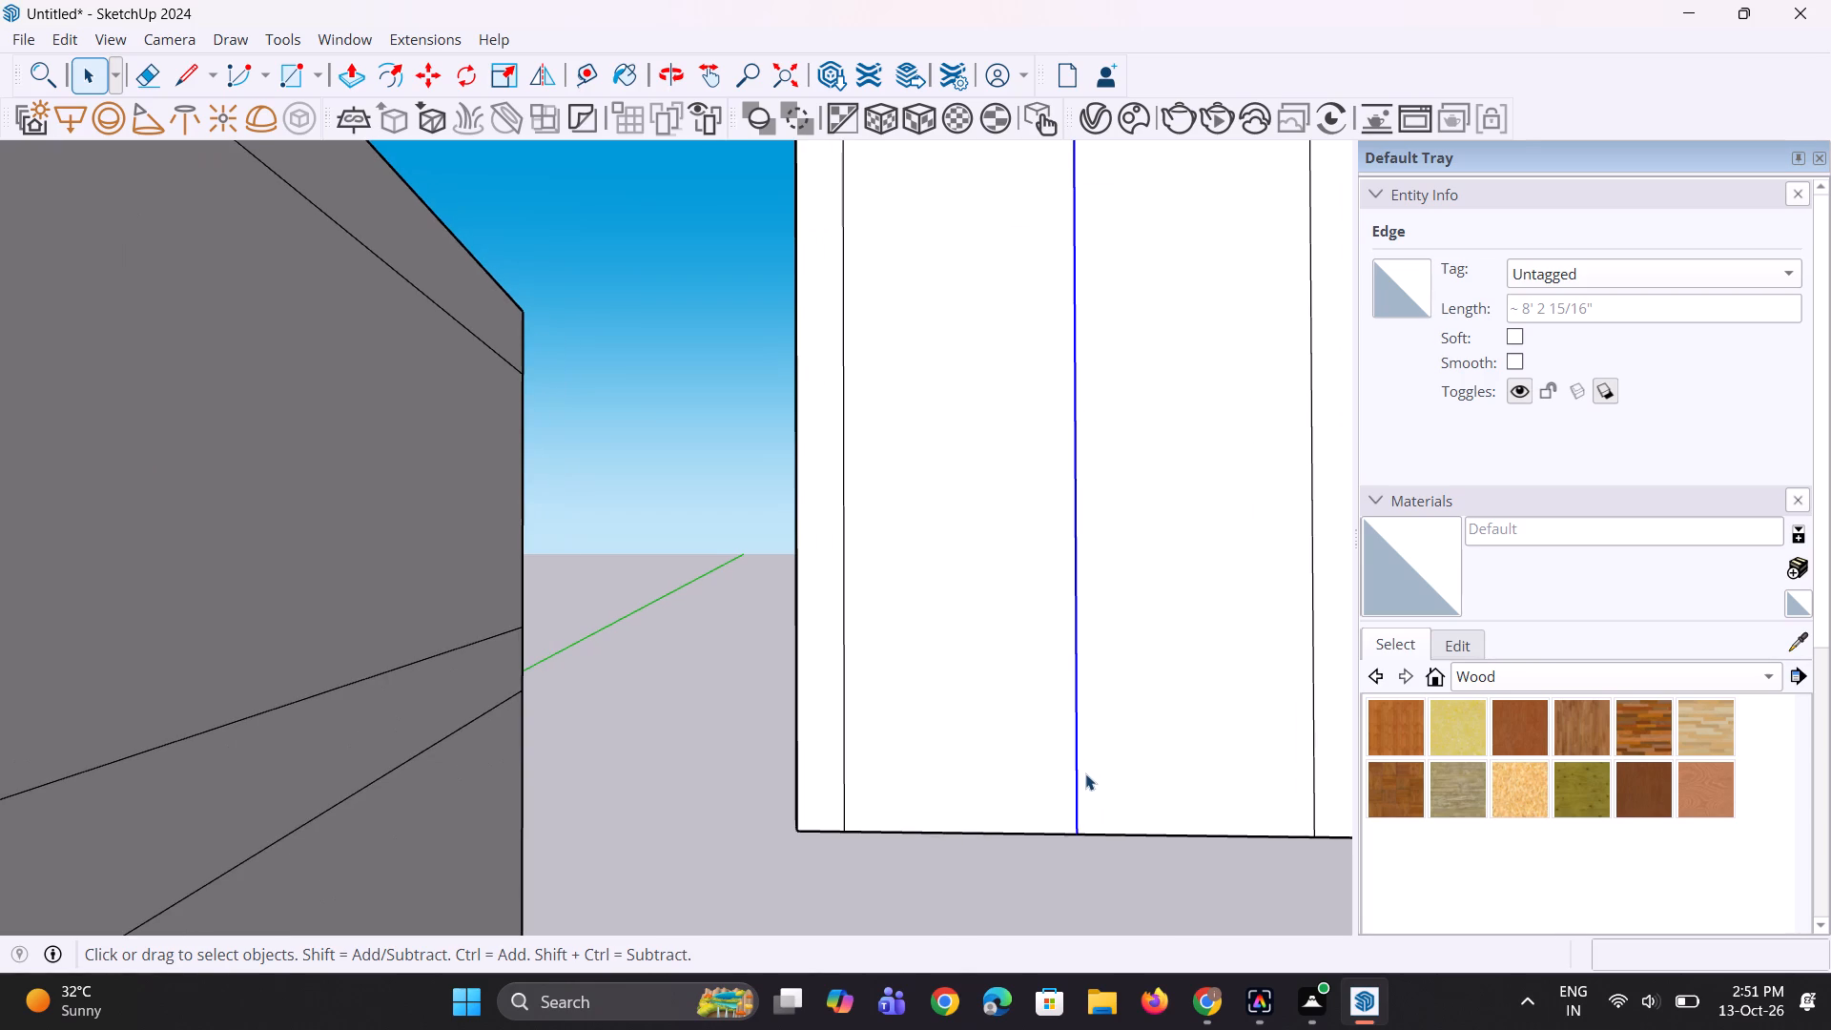
key("m")
left_click(1083, 837)
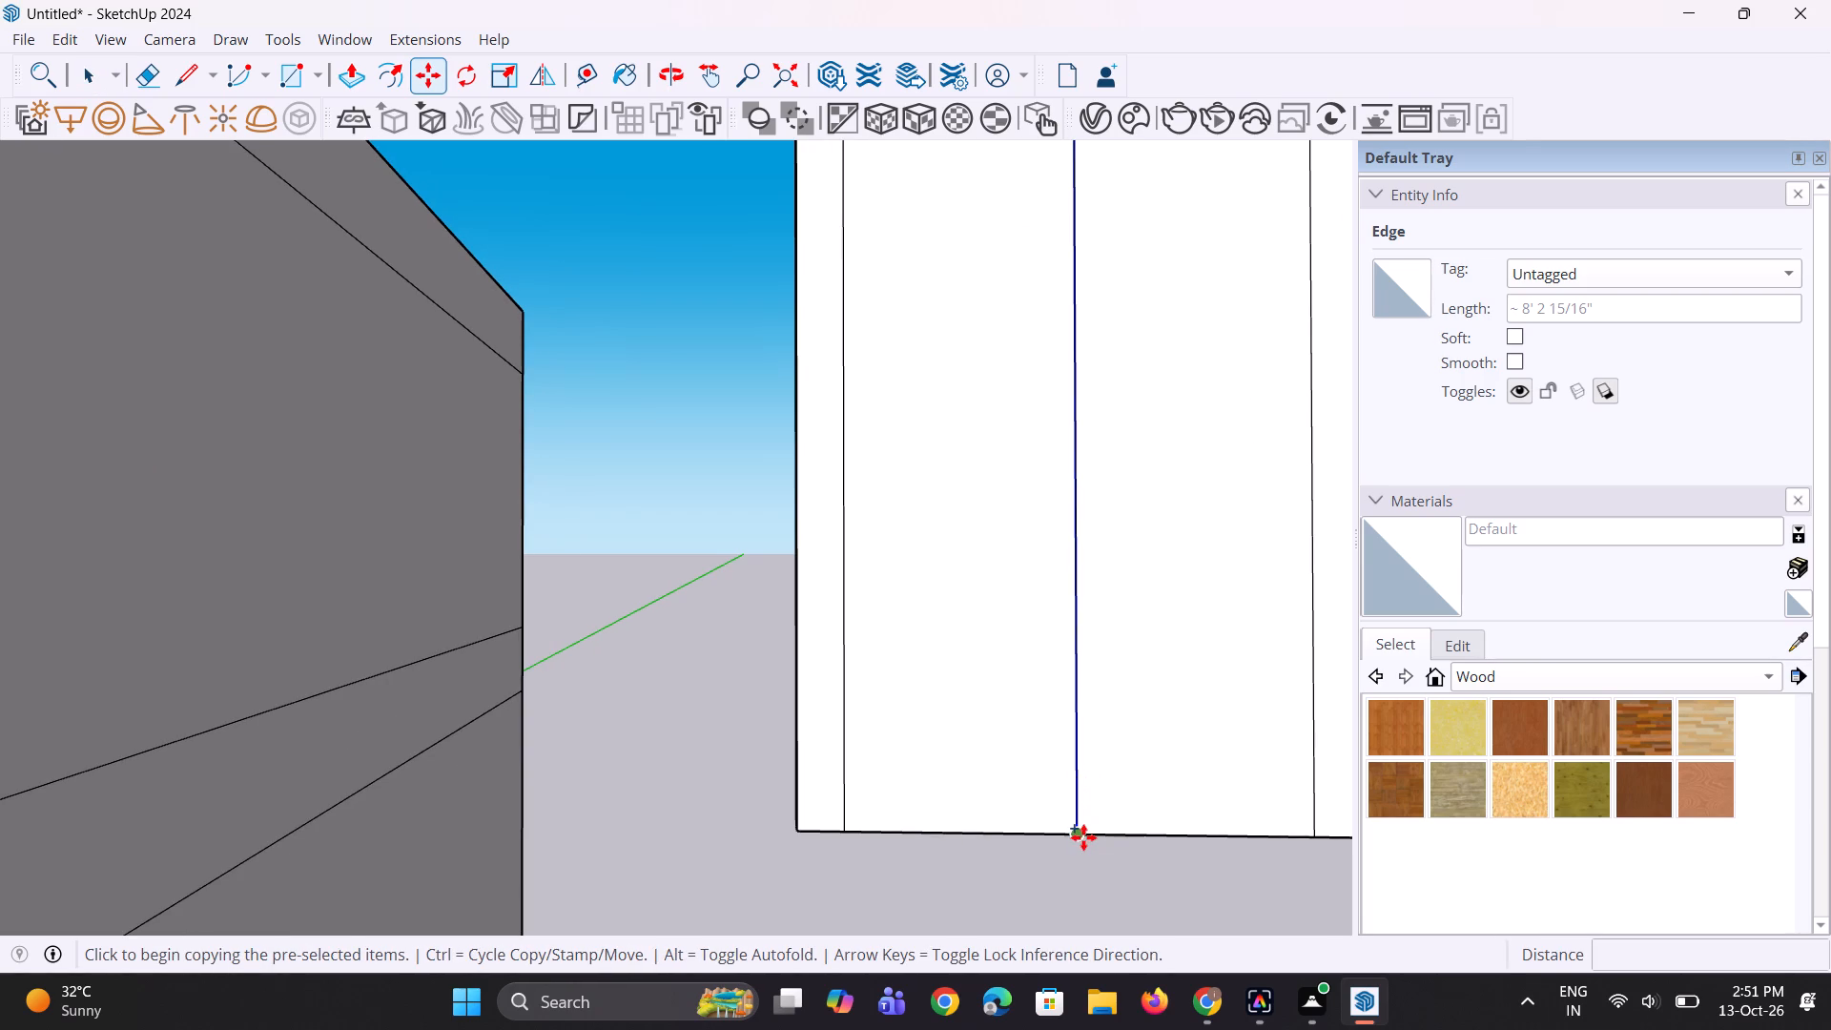
type("1\"")
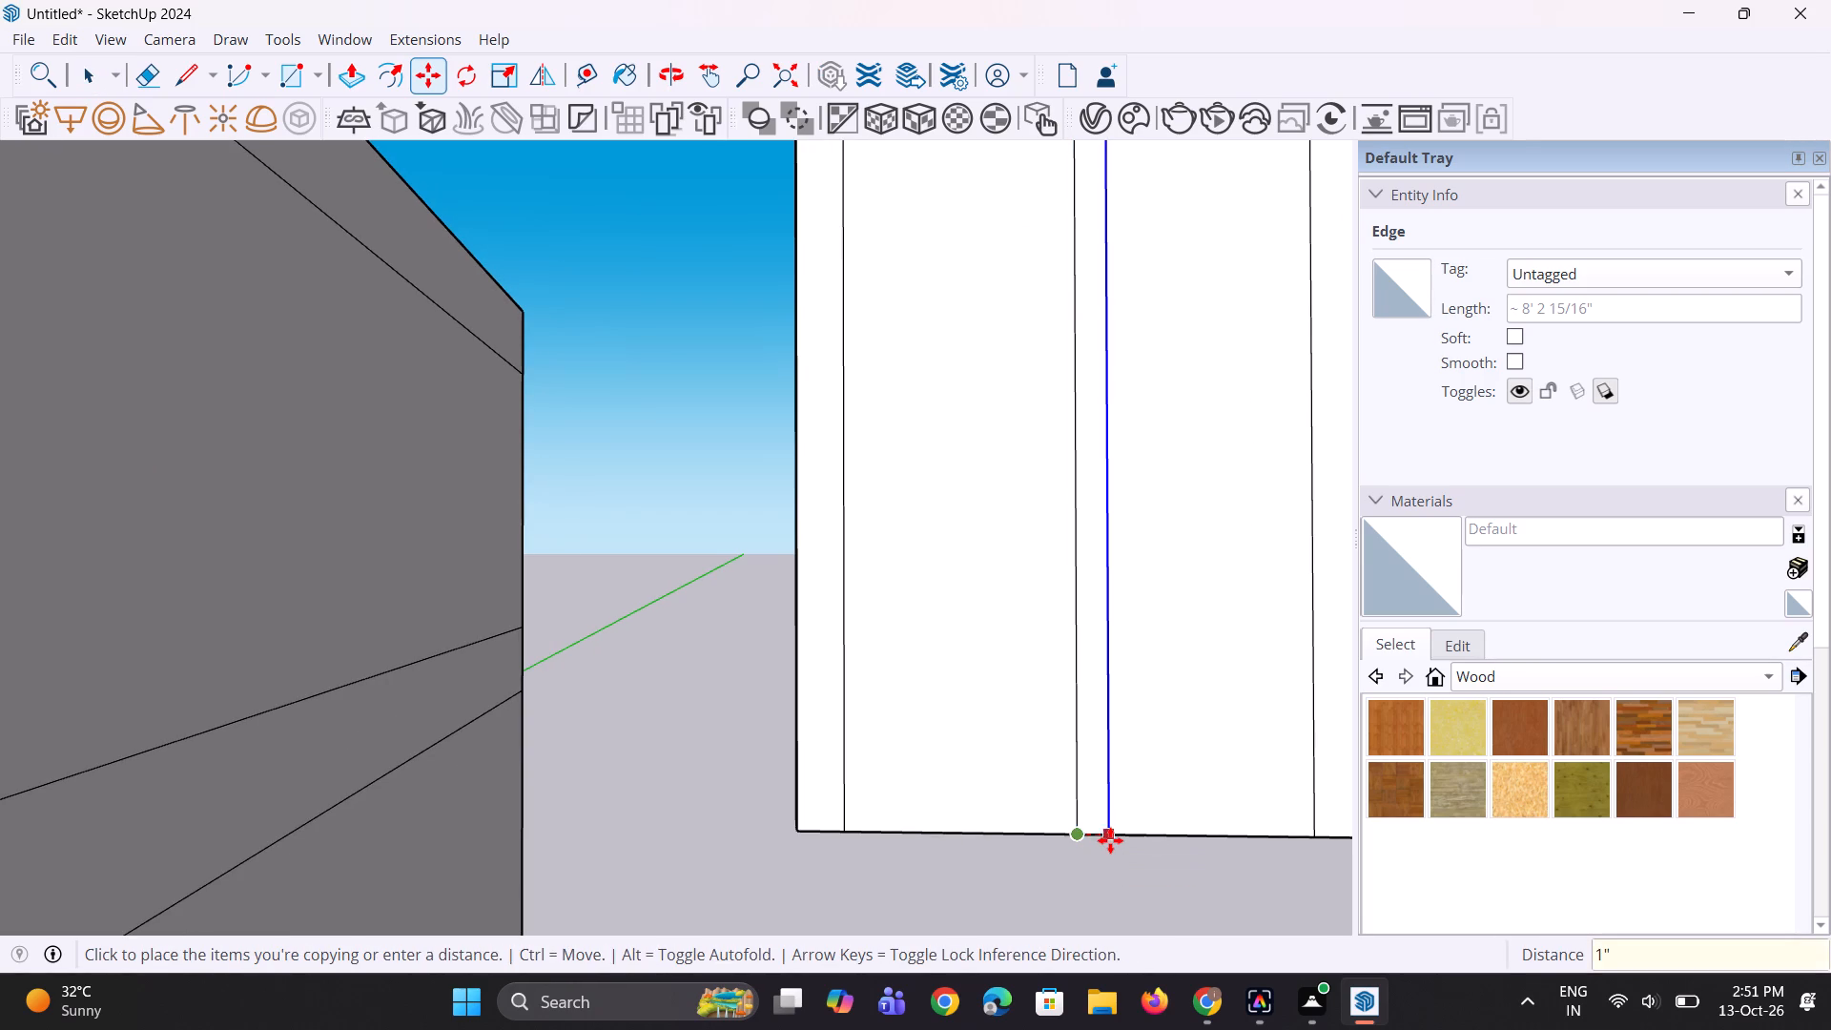
key("Return")
key("space")
key("space")
Copy the original vertical centre line 1" to the left along the door's bottom edge.
scroll(1063, 811, "up", 2)
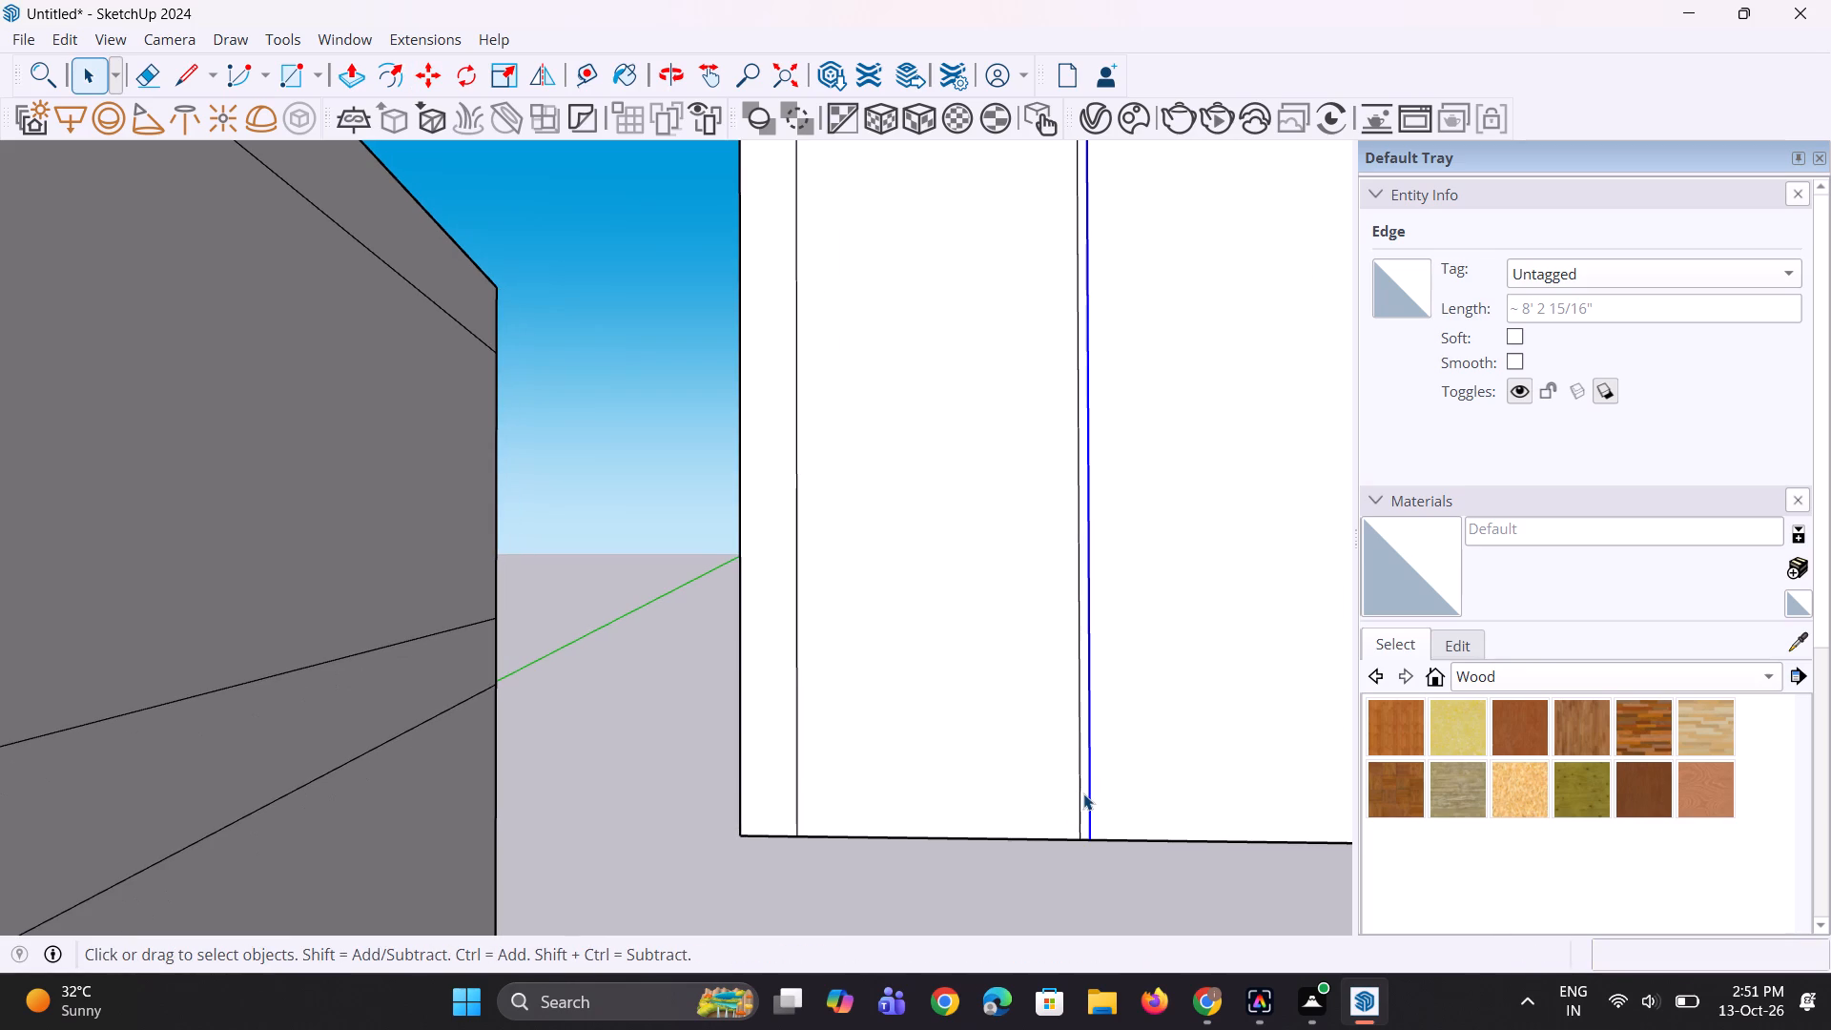
left_click(1080, 792)
scroll(1080, 813, "up", 3)
key("m")
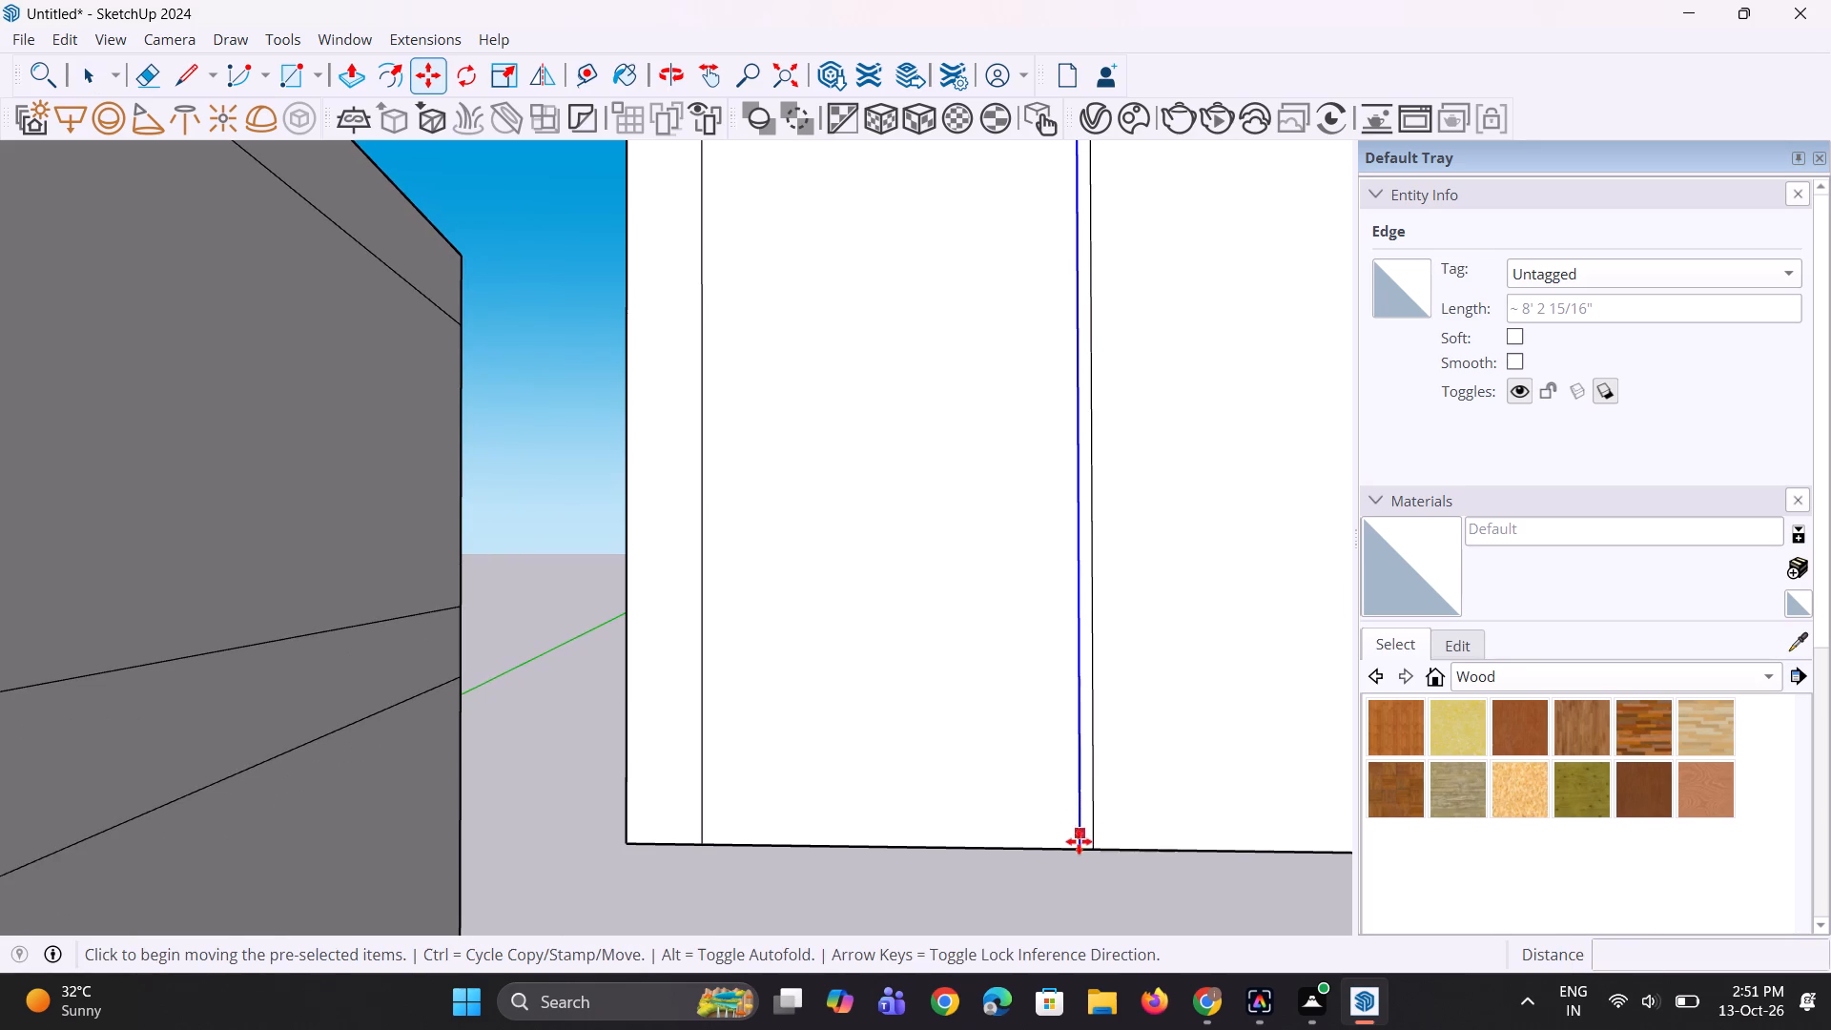
left_click(1079, 842)
key("1")
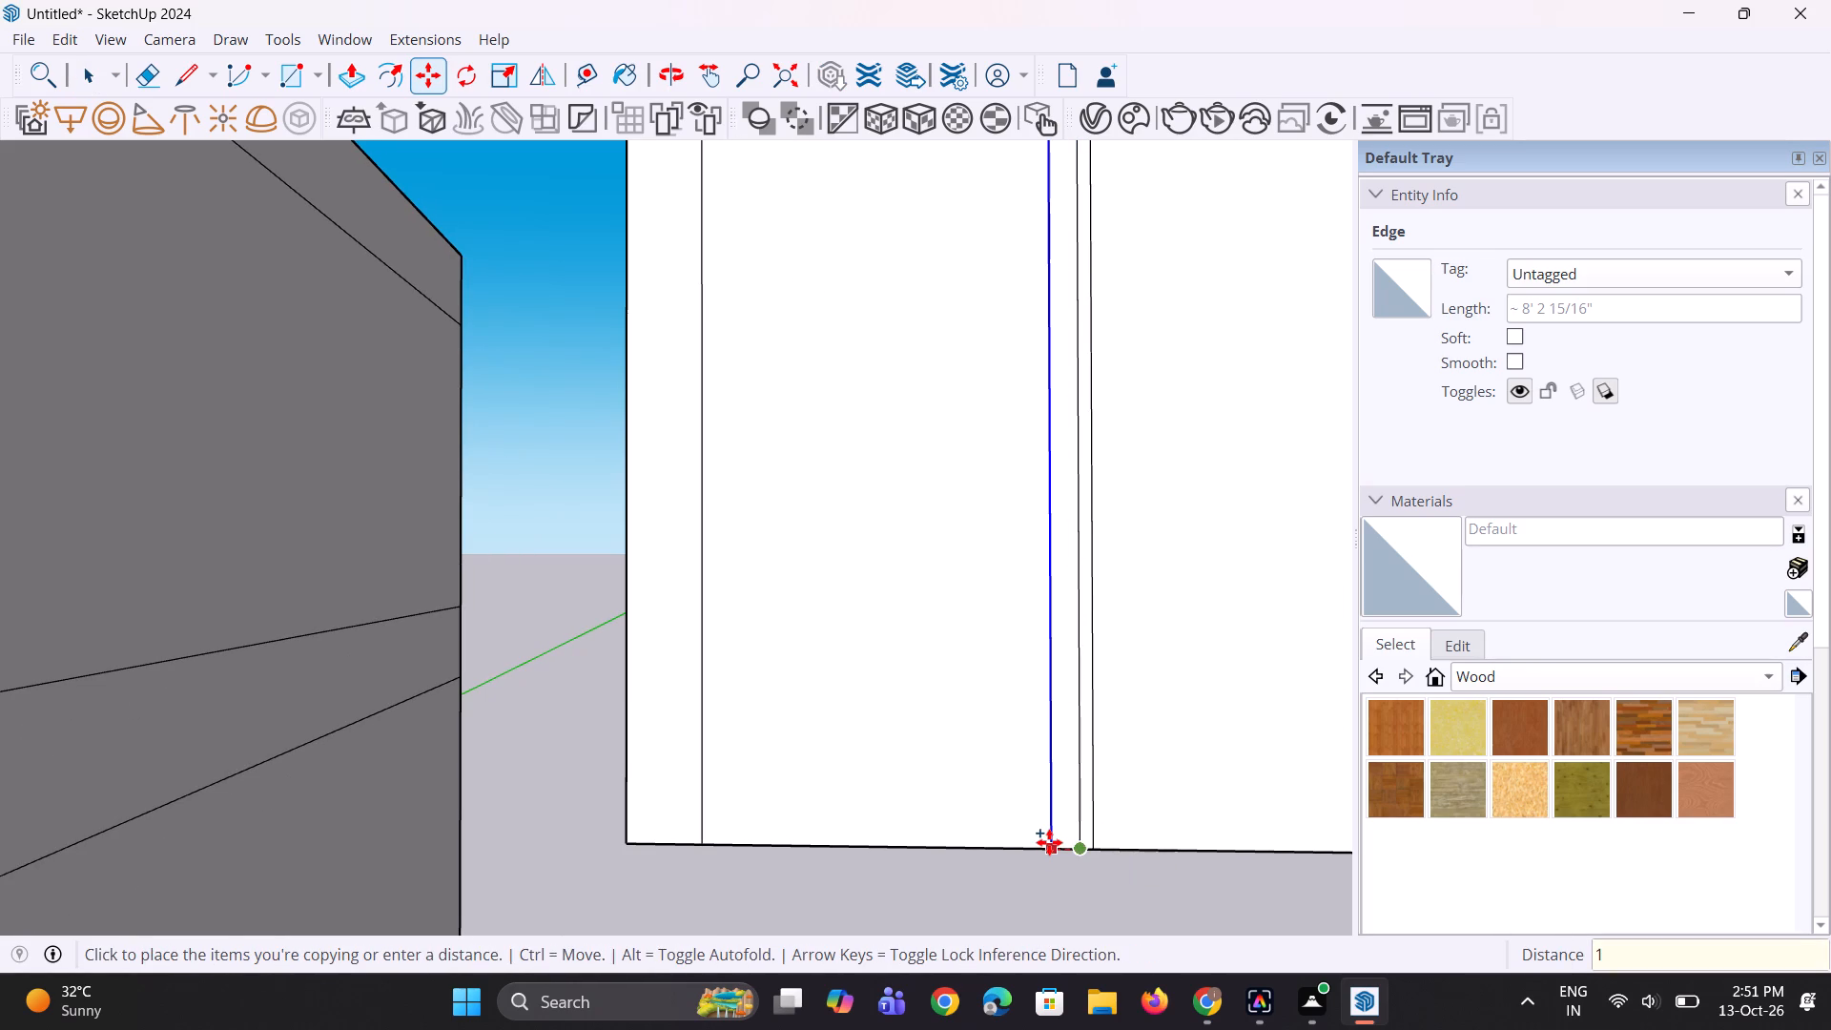
key("shift+quotedbl")
key("Return")
scroll(1082, 755, "down", 4)
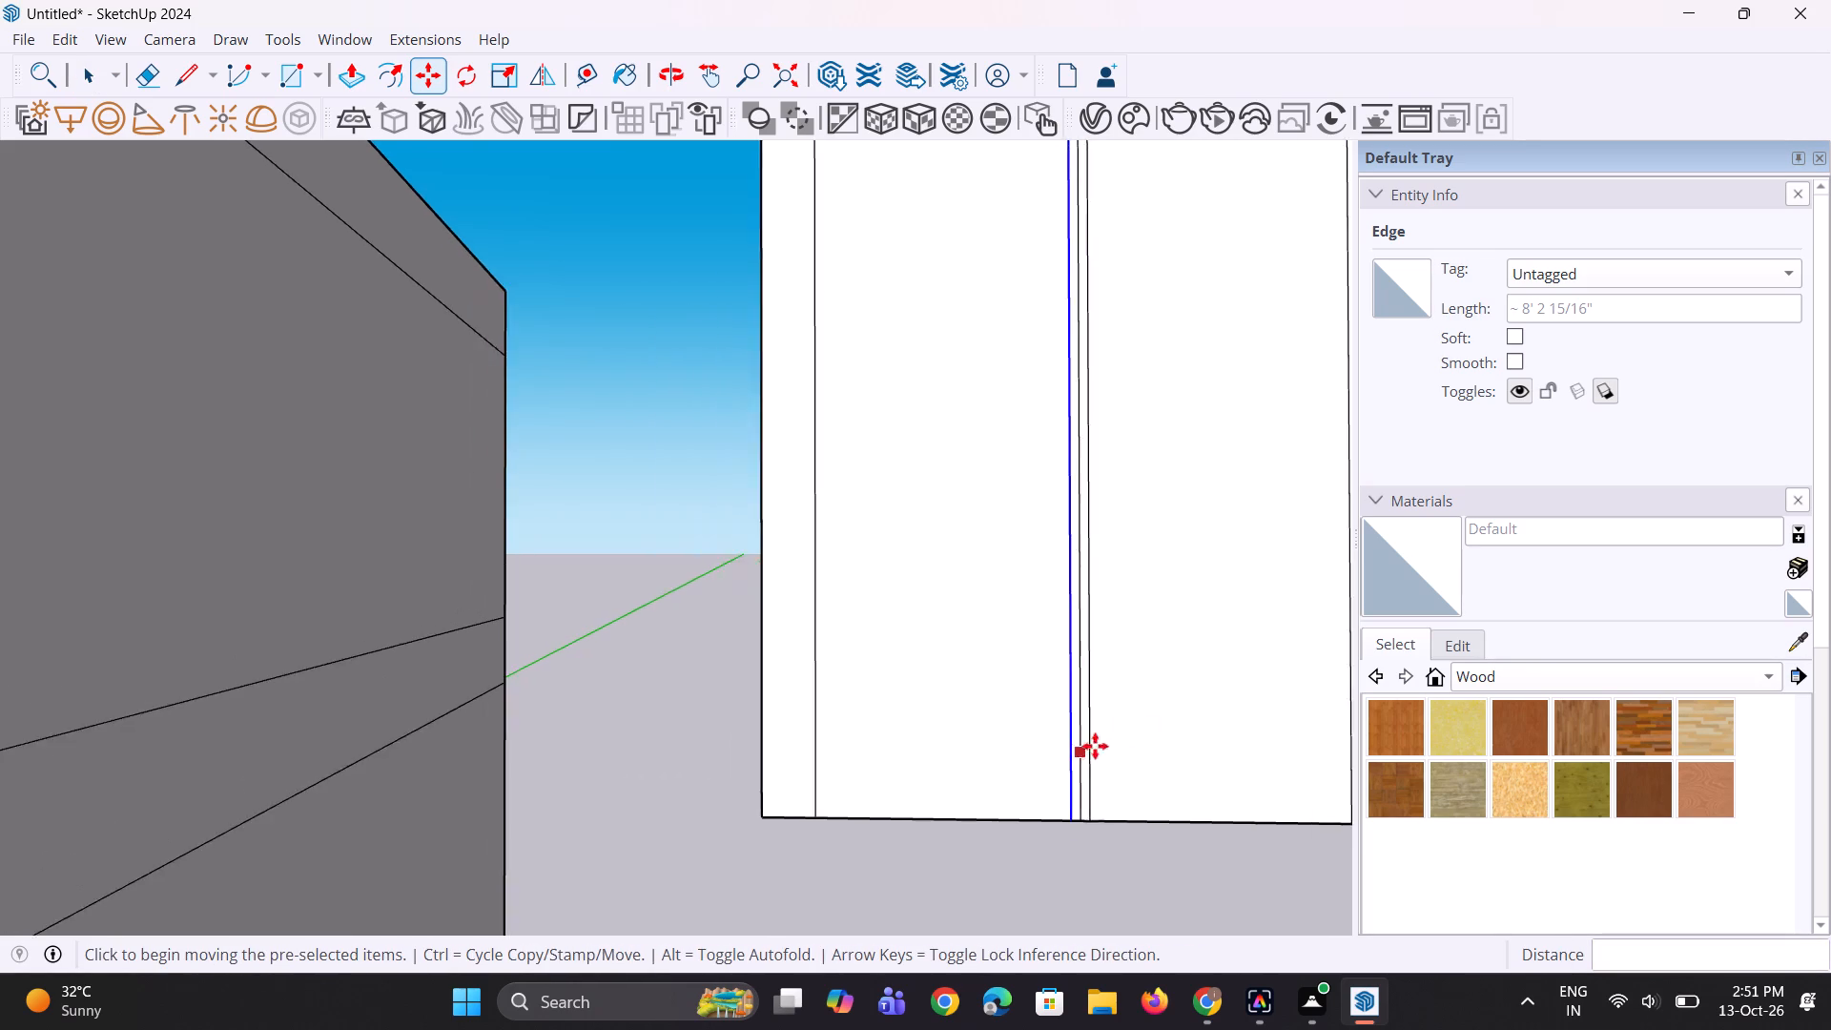
scroll(1145, 719, "up", 3)
key("space")
scroll(1134, 696, "up", 2)
key("space")
key("space")
Delete the original middle line between the two copied lines on the door.
left_click(1043, 695)
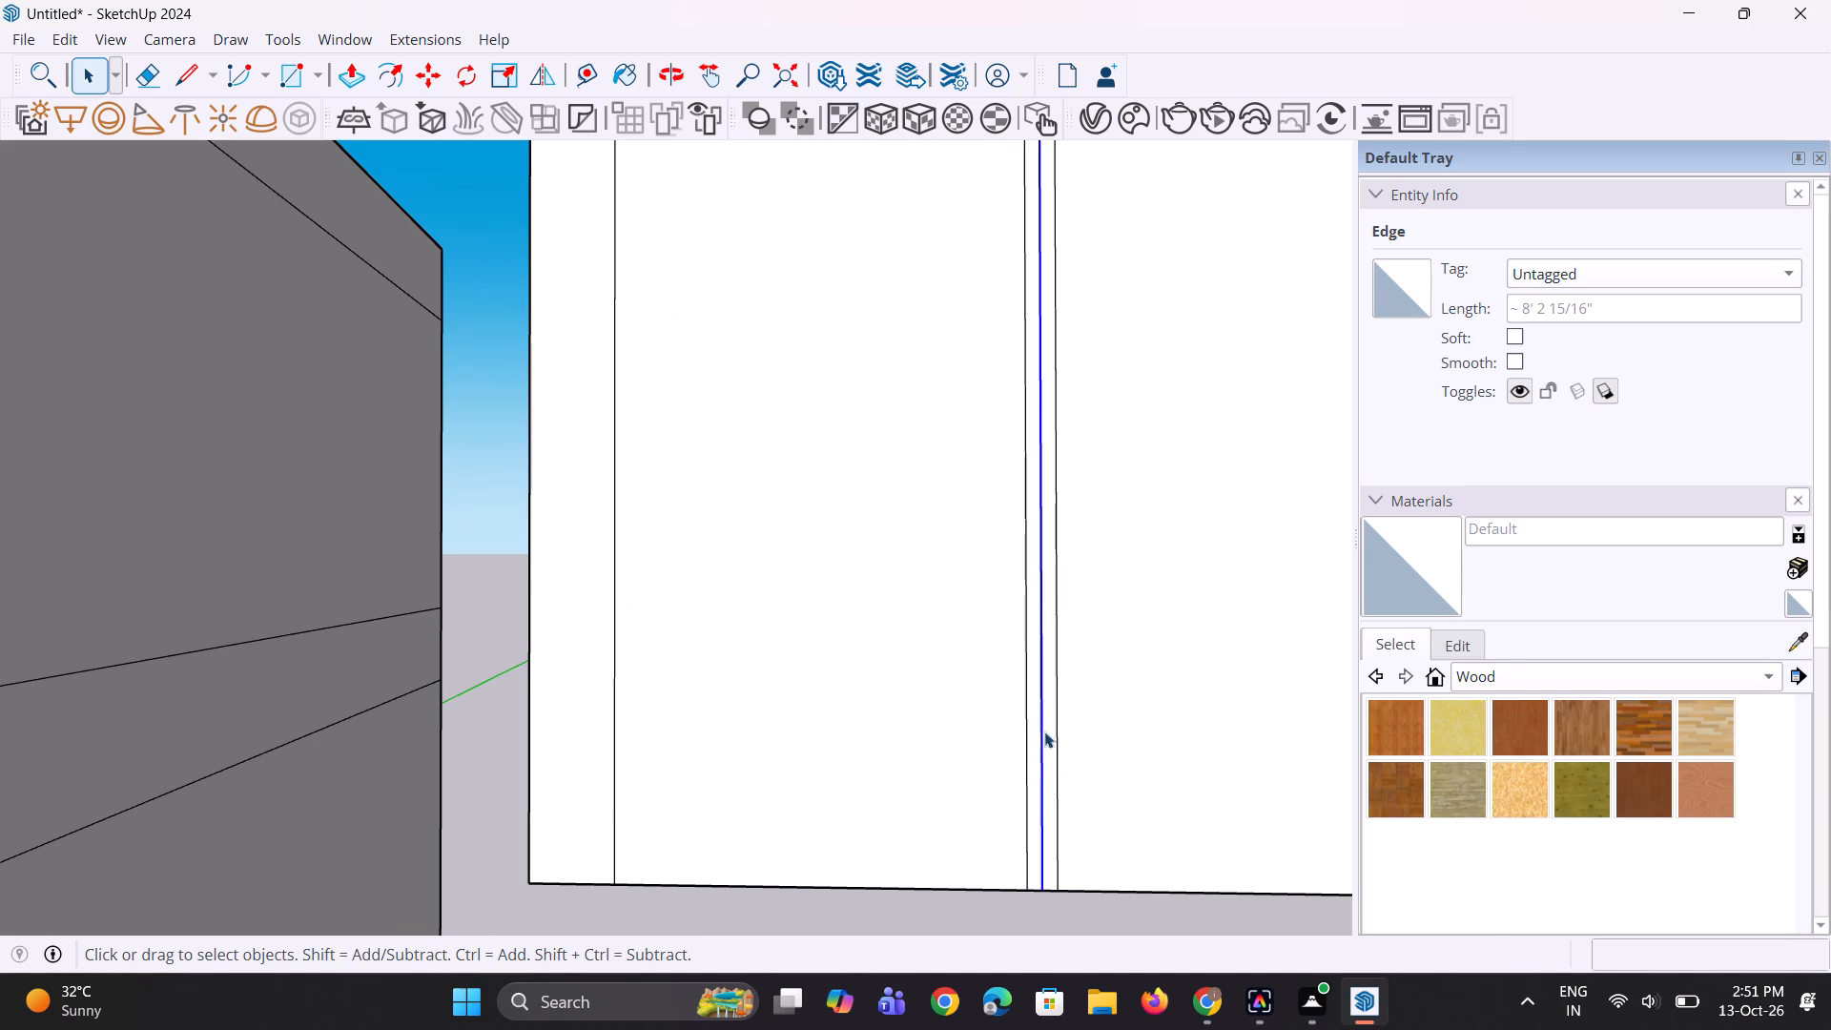
scroll(1050, 779, "down", 3)
key("Delete")
scroll(945, 740, "down", 11)
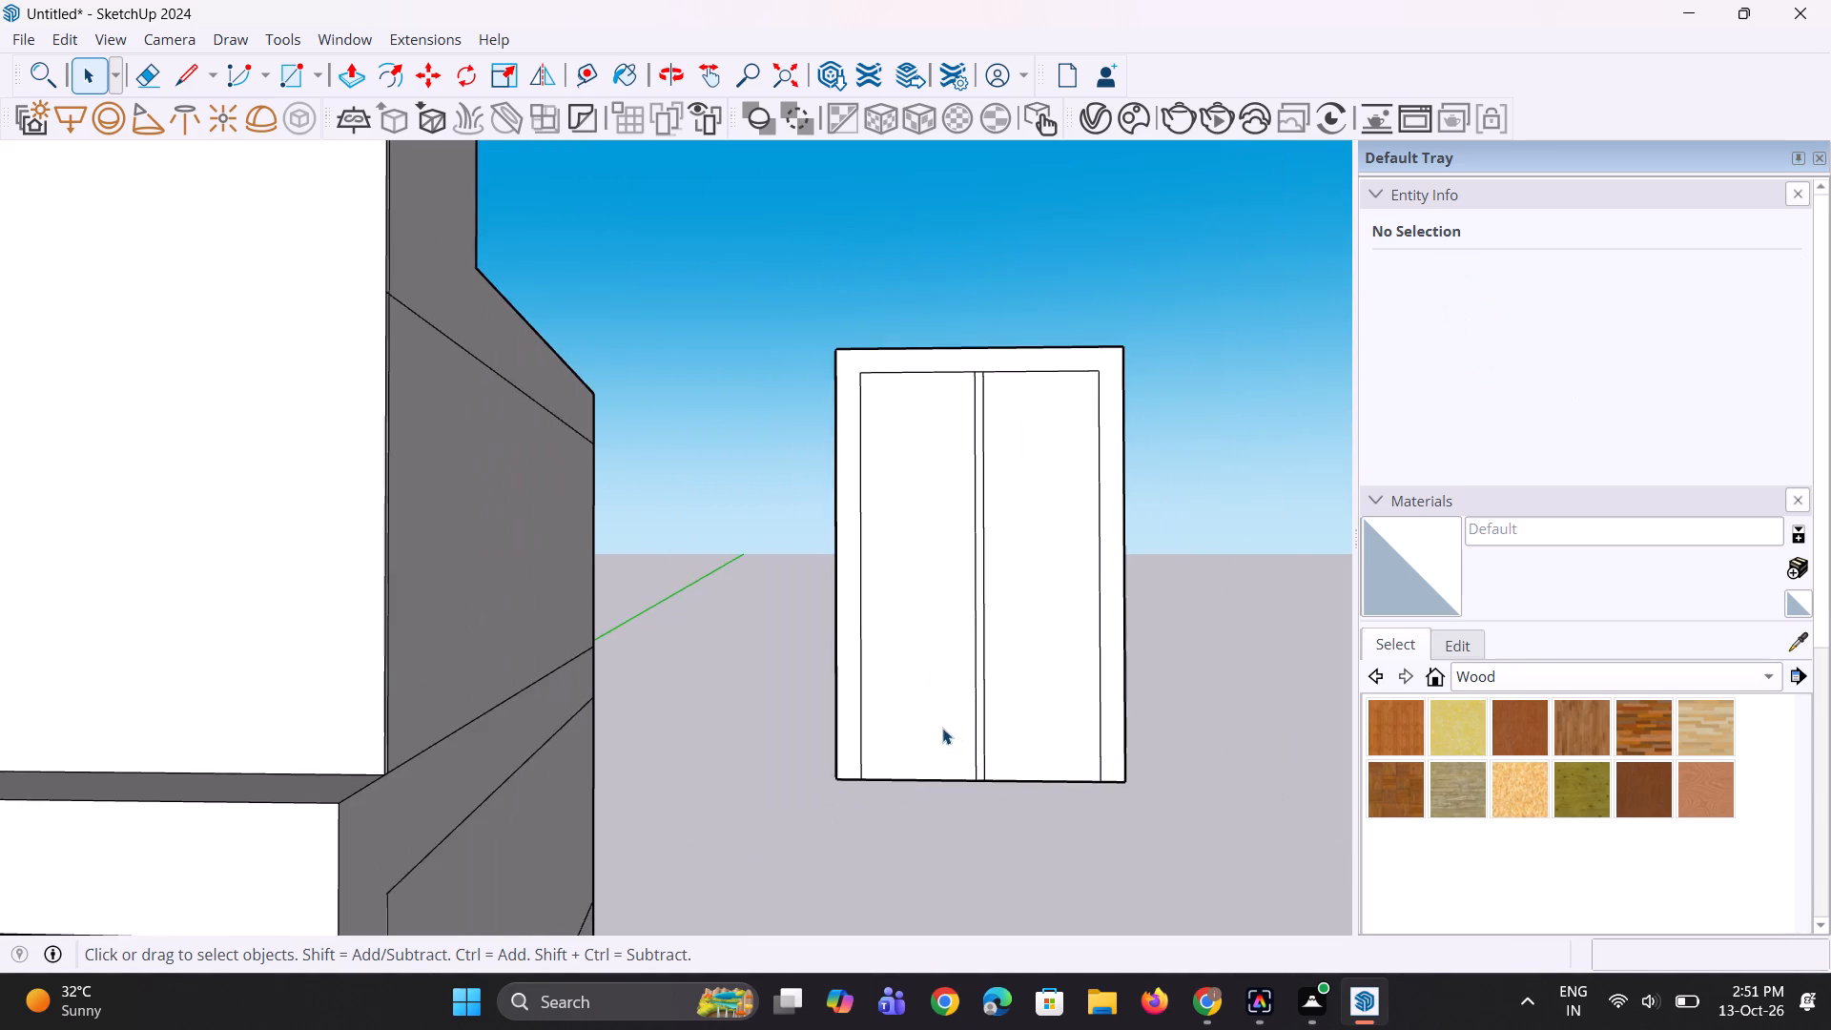
Paint the door's outer frame face with the Wood Veneer 01 material.
middle_click_drag(924, 696, 909, 673)
scroll(926, 563, "up", 8)
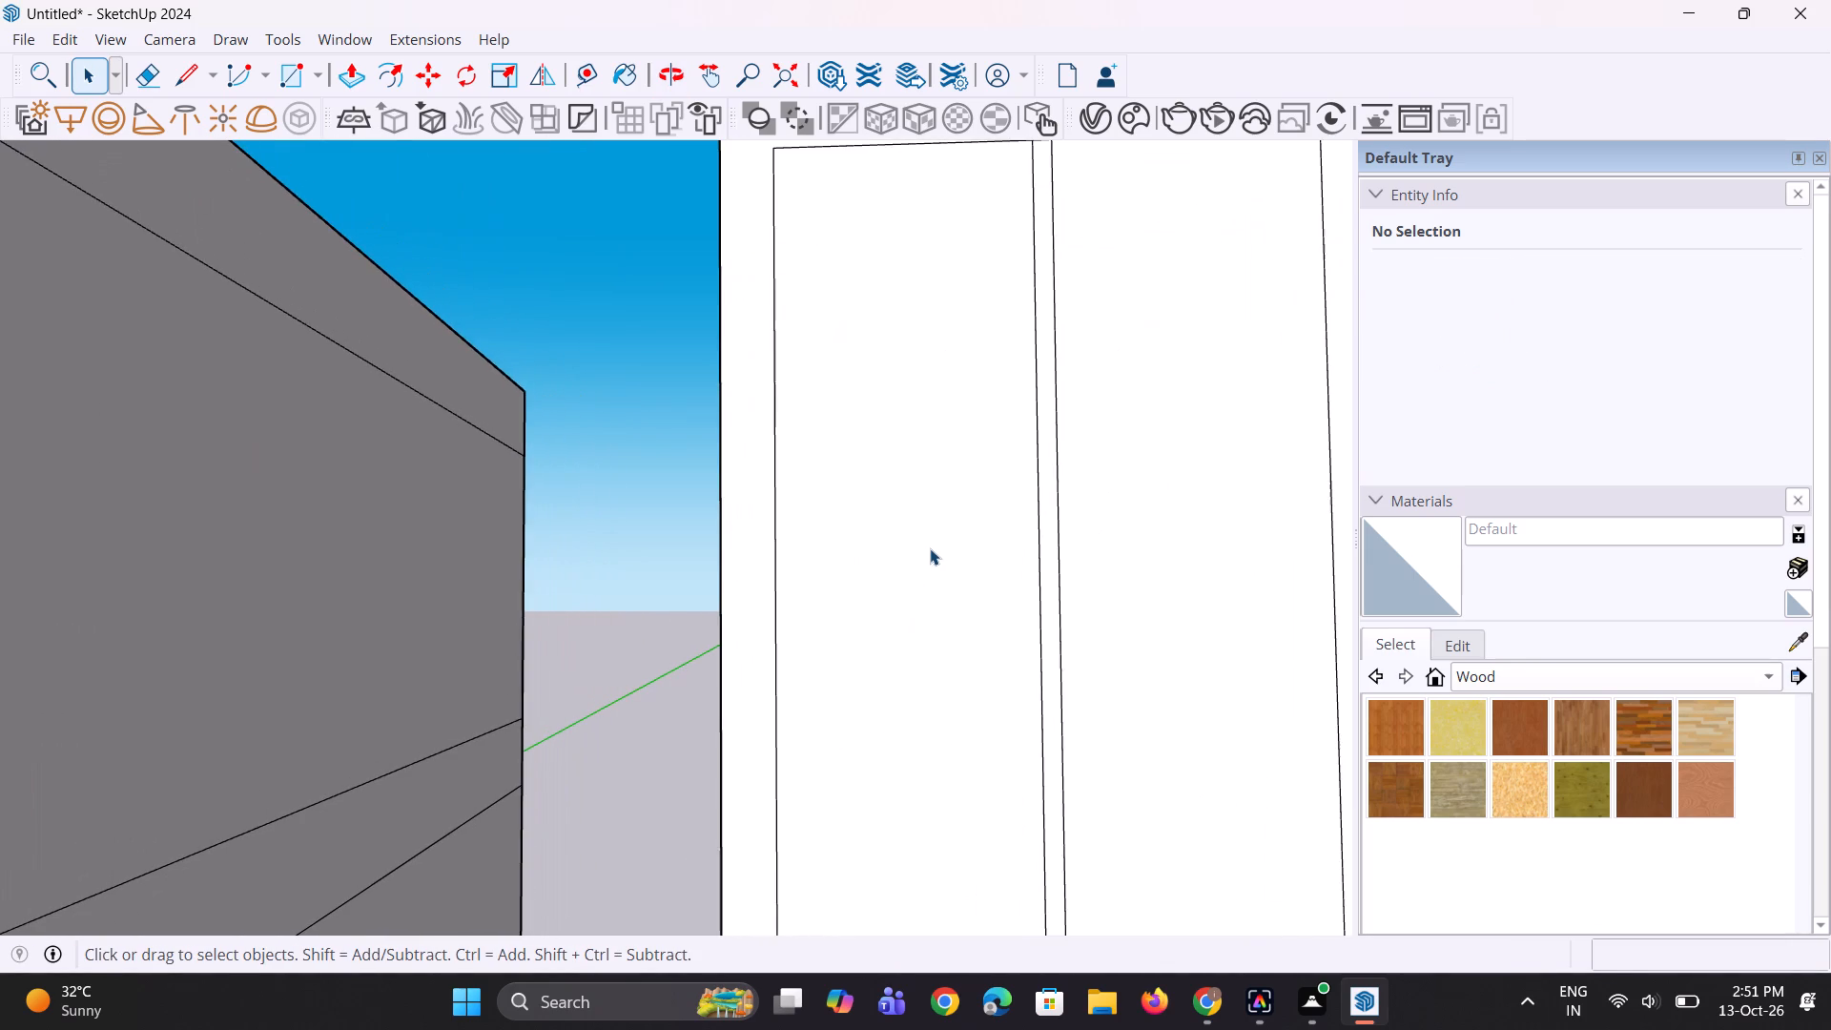
scroll(930, 548, "up", 3)
scroll(930, 548, "down", 13)
middle_click_drag(916, 560, 979, 718)
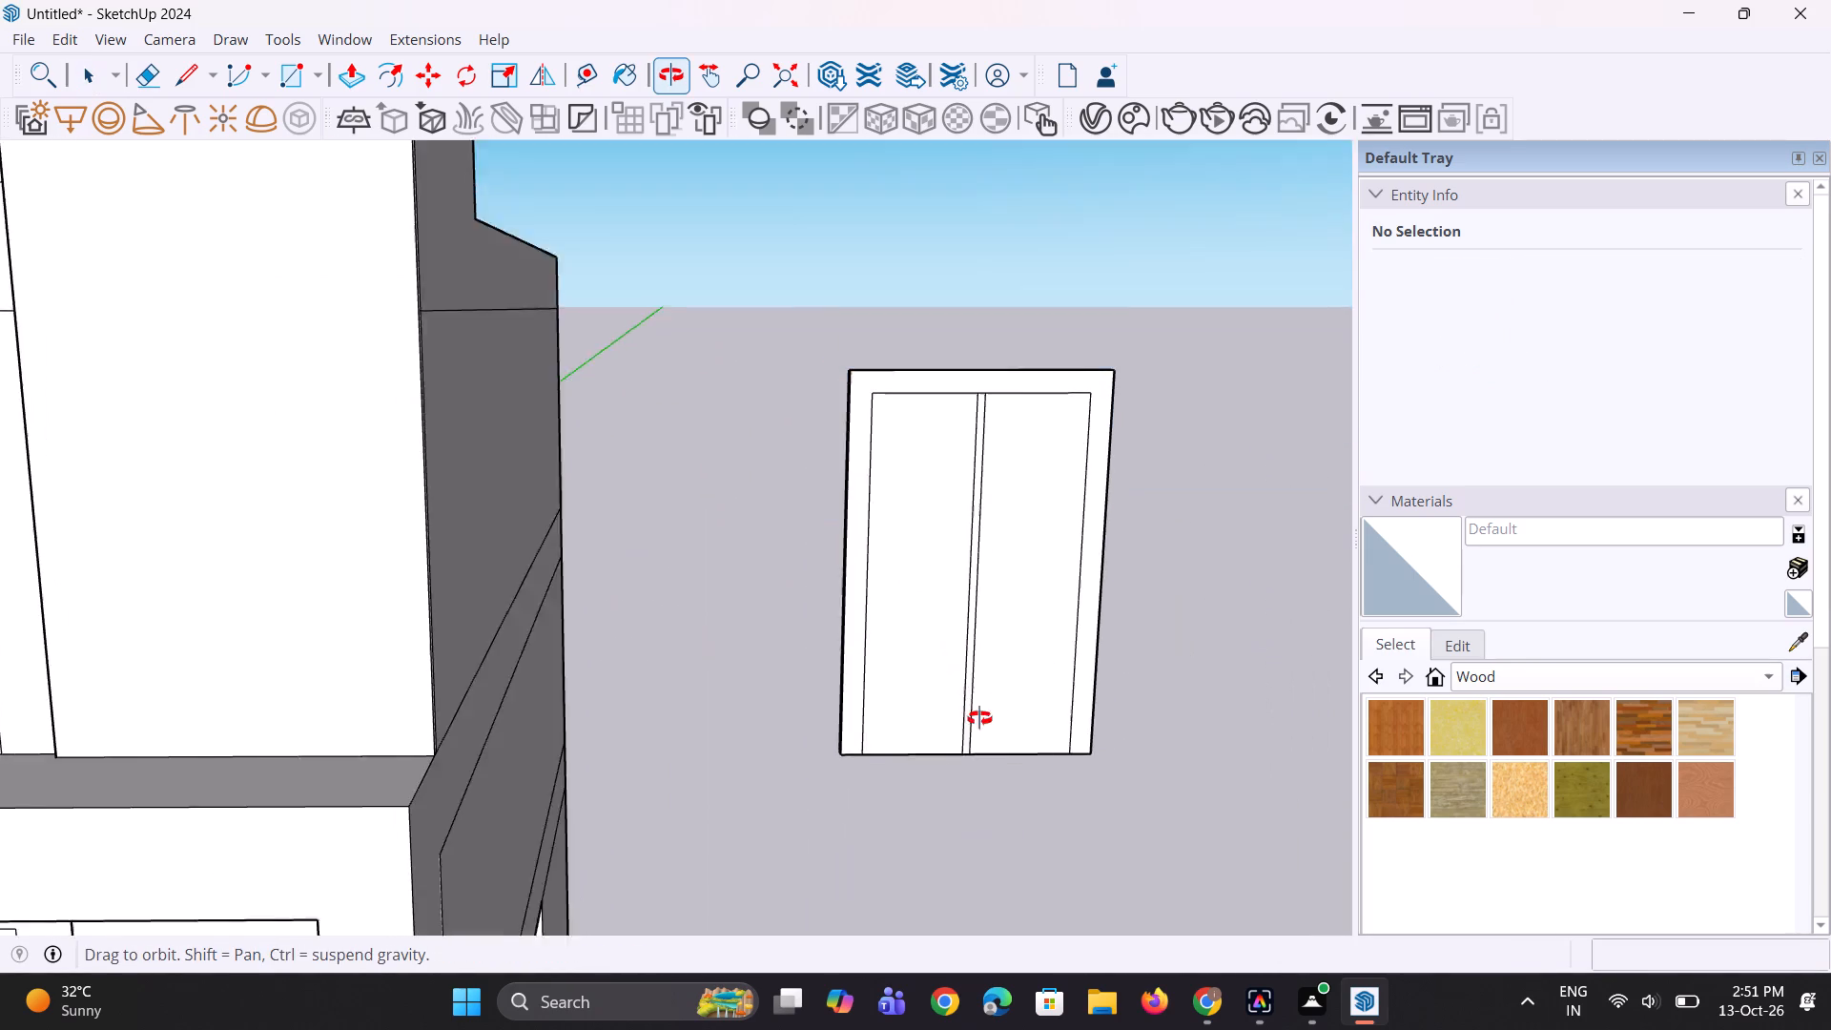
middle_click_drag(979, 718, 993, 747)
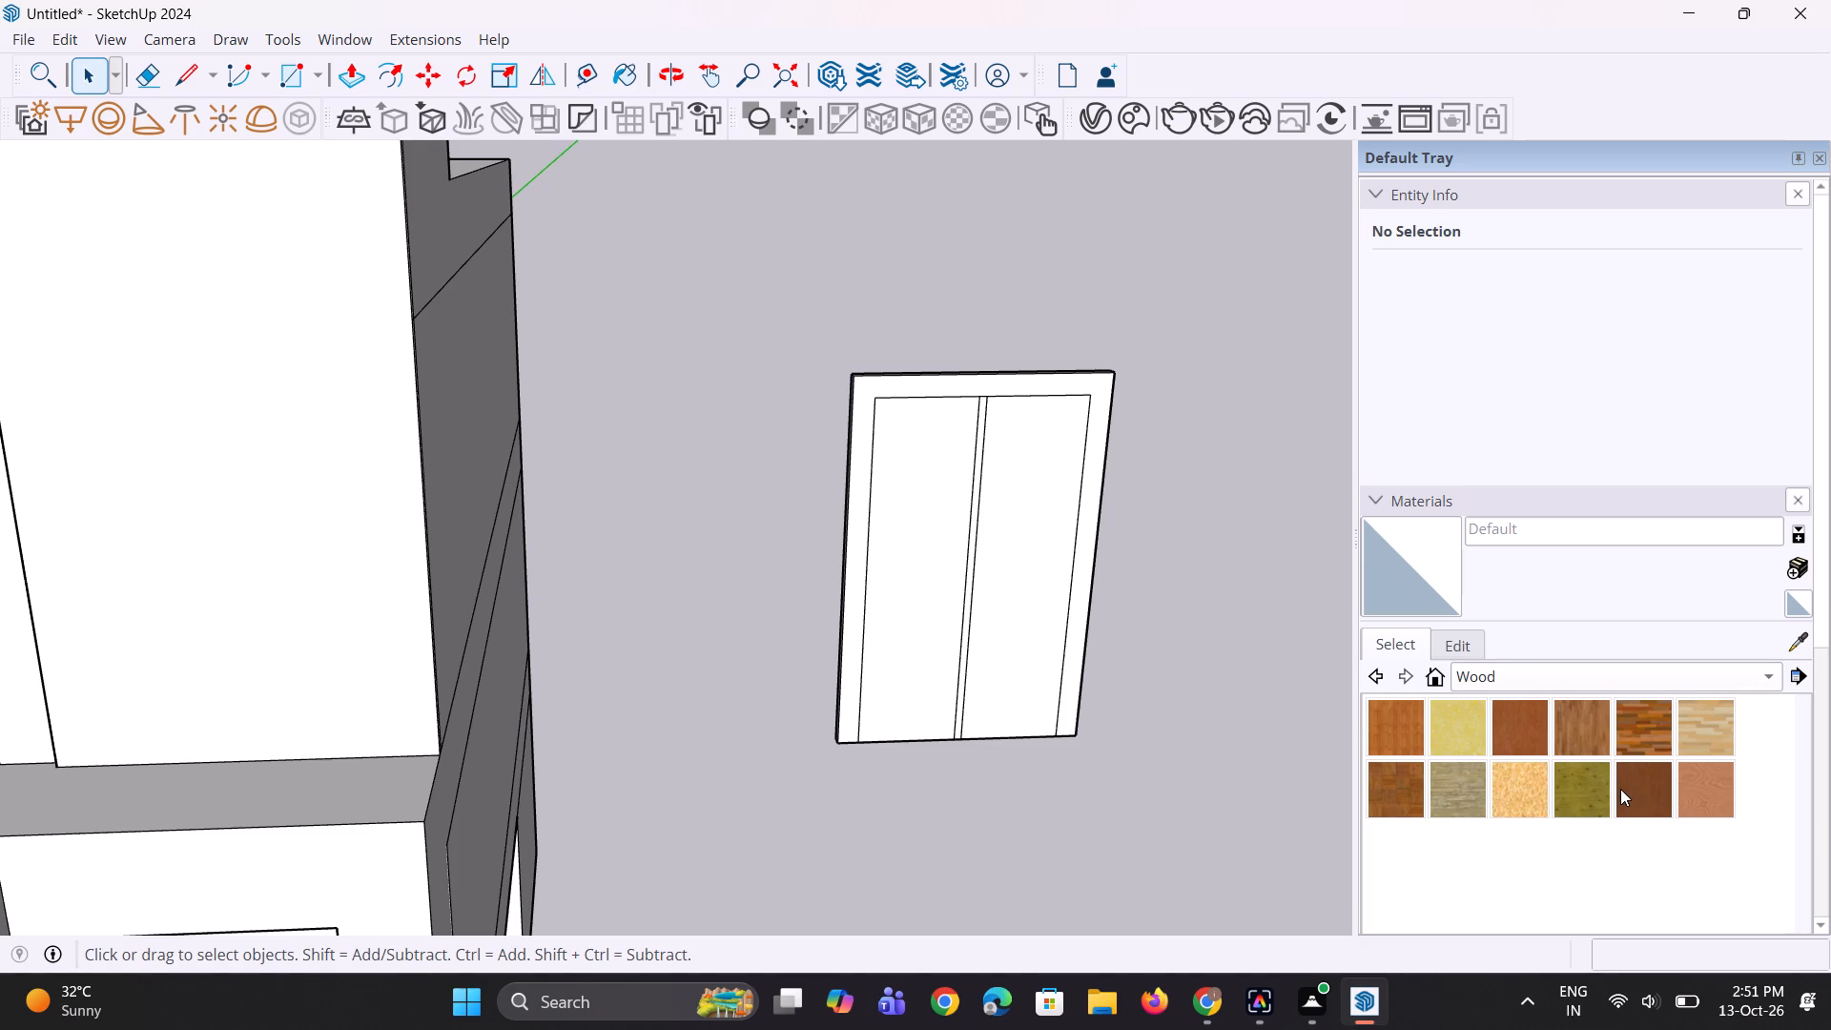
left_click(1620, 789)
scroll(1055, 472, "up", 6)
left_click(1008, 332)
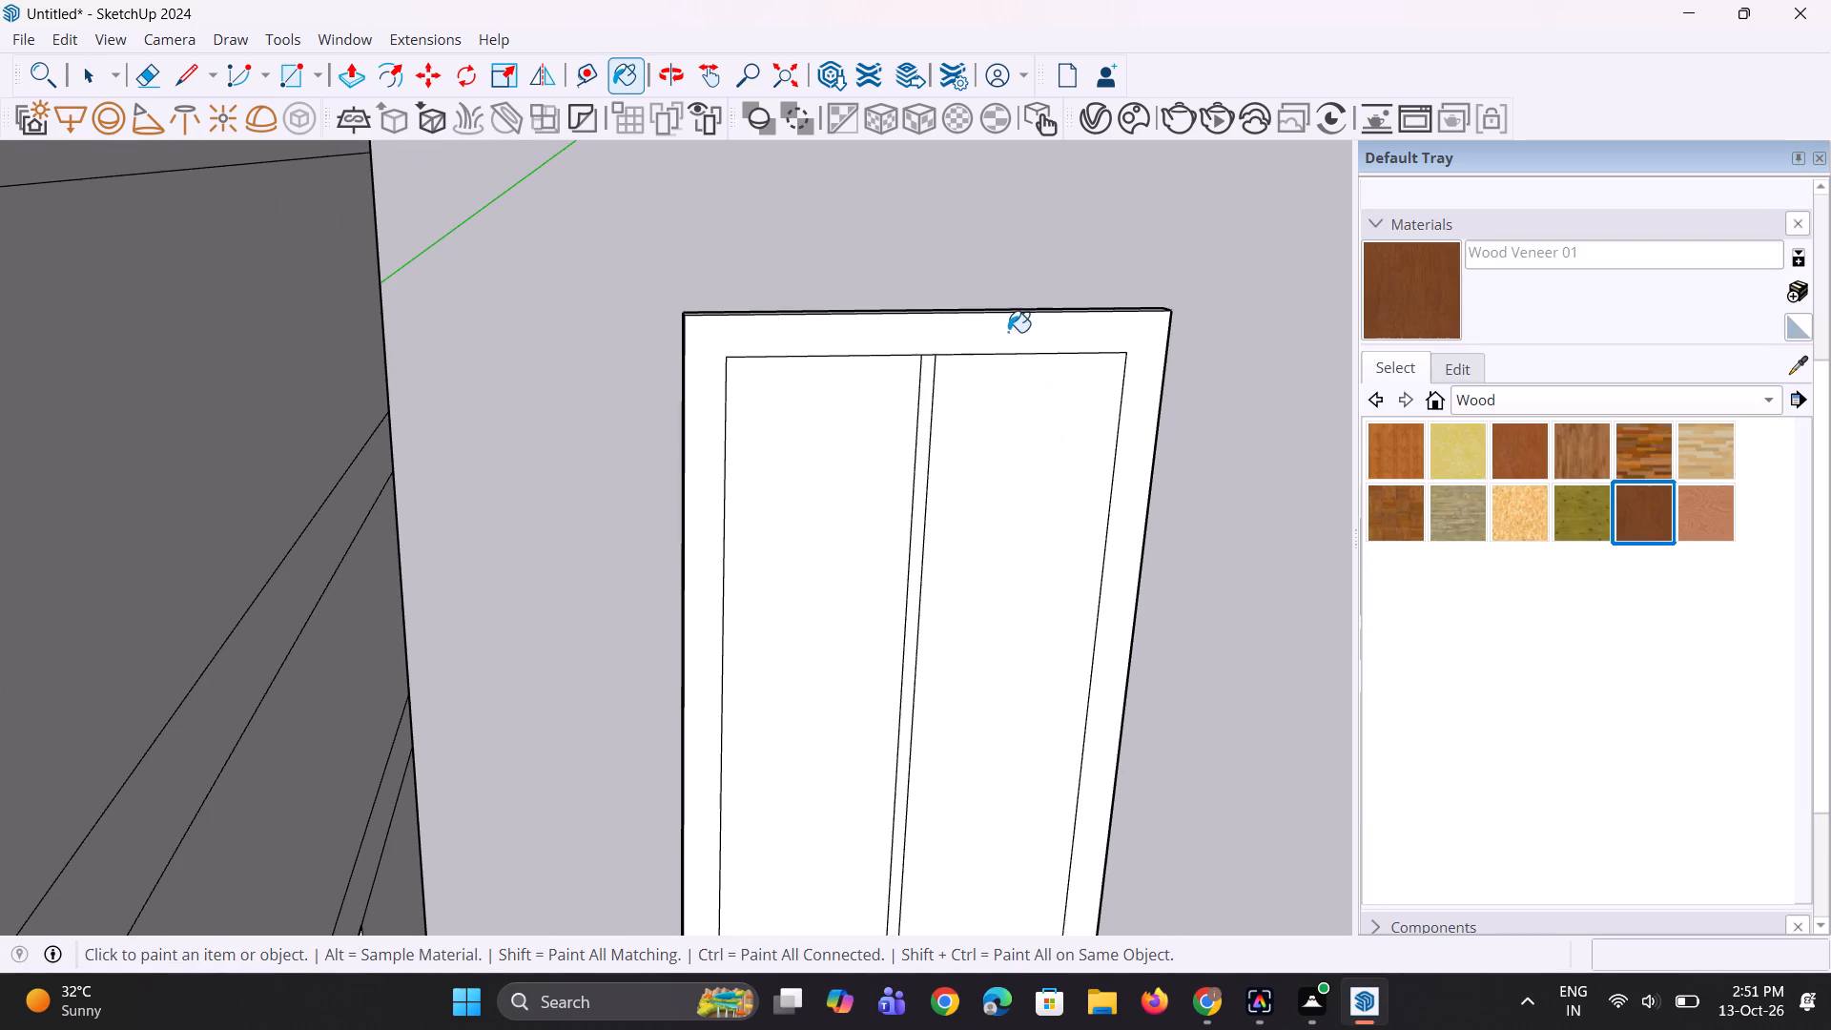
middle_click_drag(970, 569, 921, 500)
key("v")
key("space")
Move the right-hand vertical line of the door's centre strip slightly to the right along the frame's top inner edge.
scroll(933, 435, "up", 3)
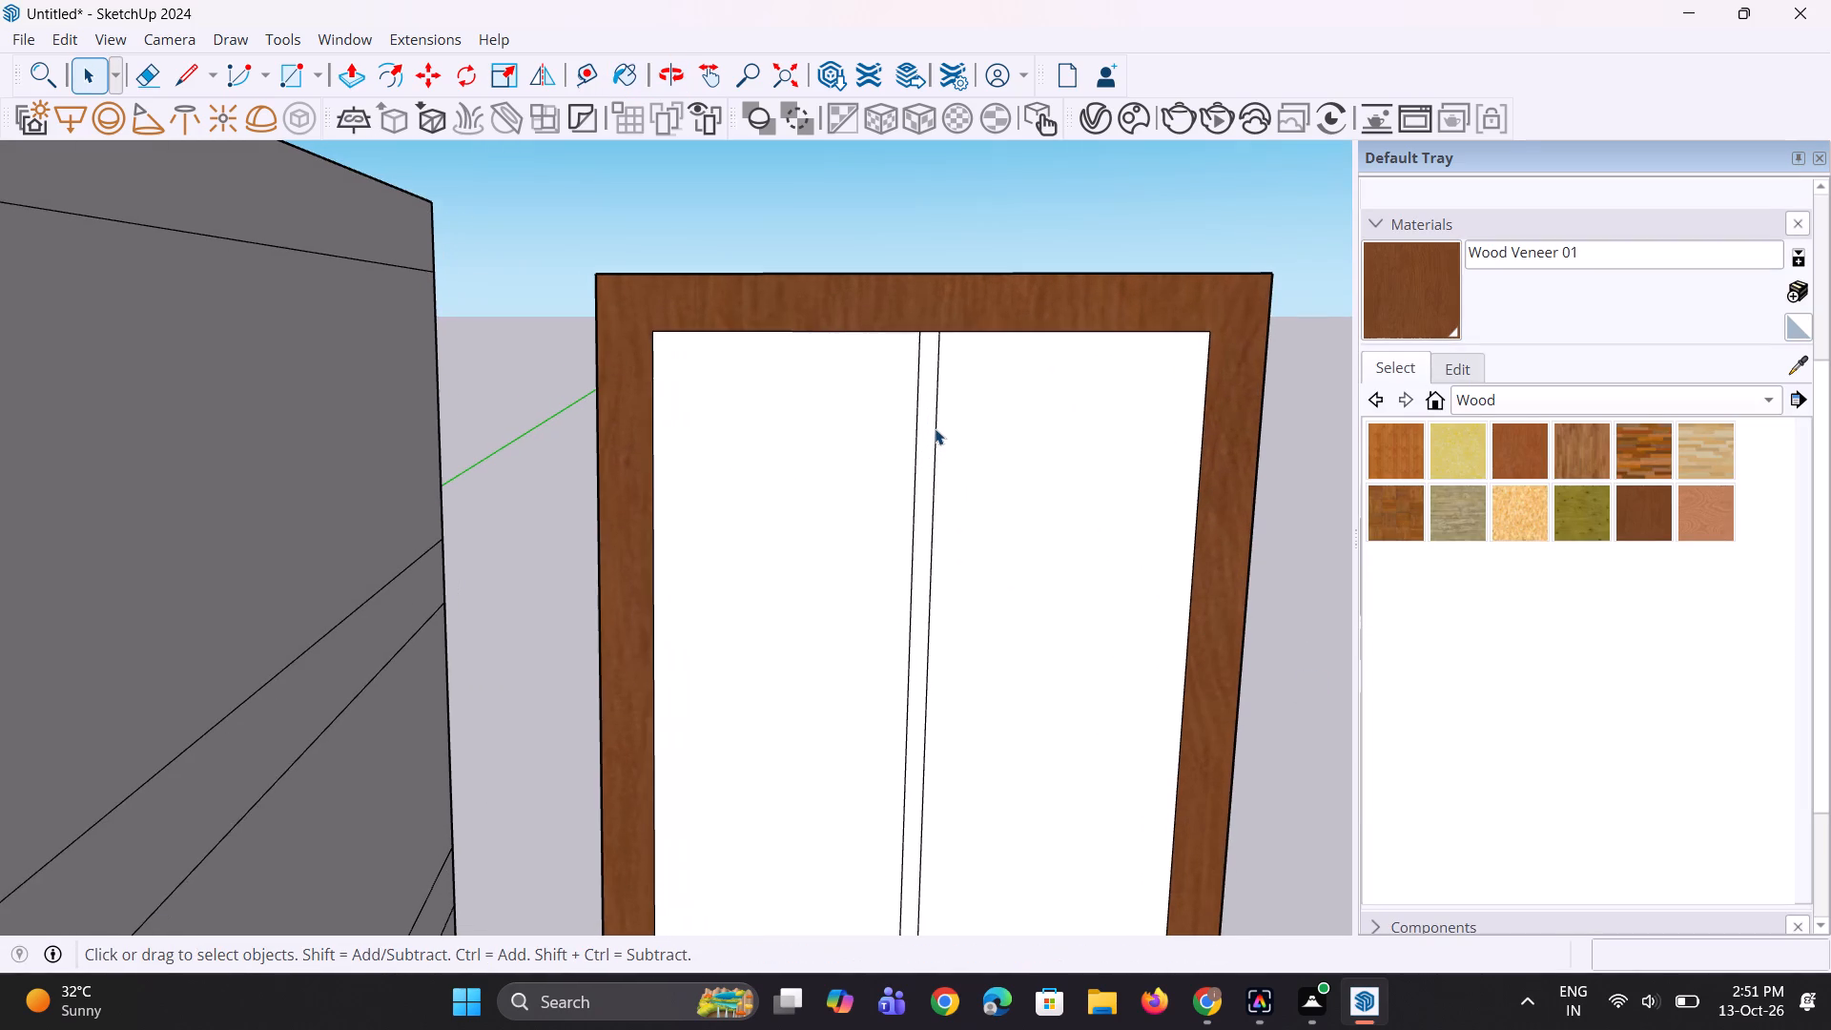
left_click(935, 427)
key("m")
scroll(964, 344, "up", 3)
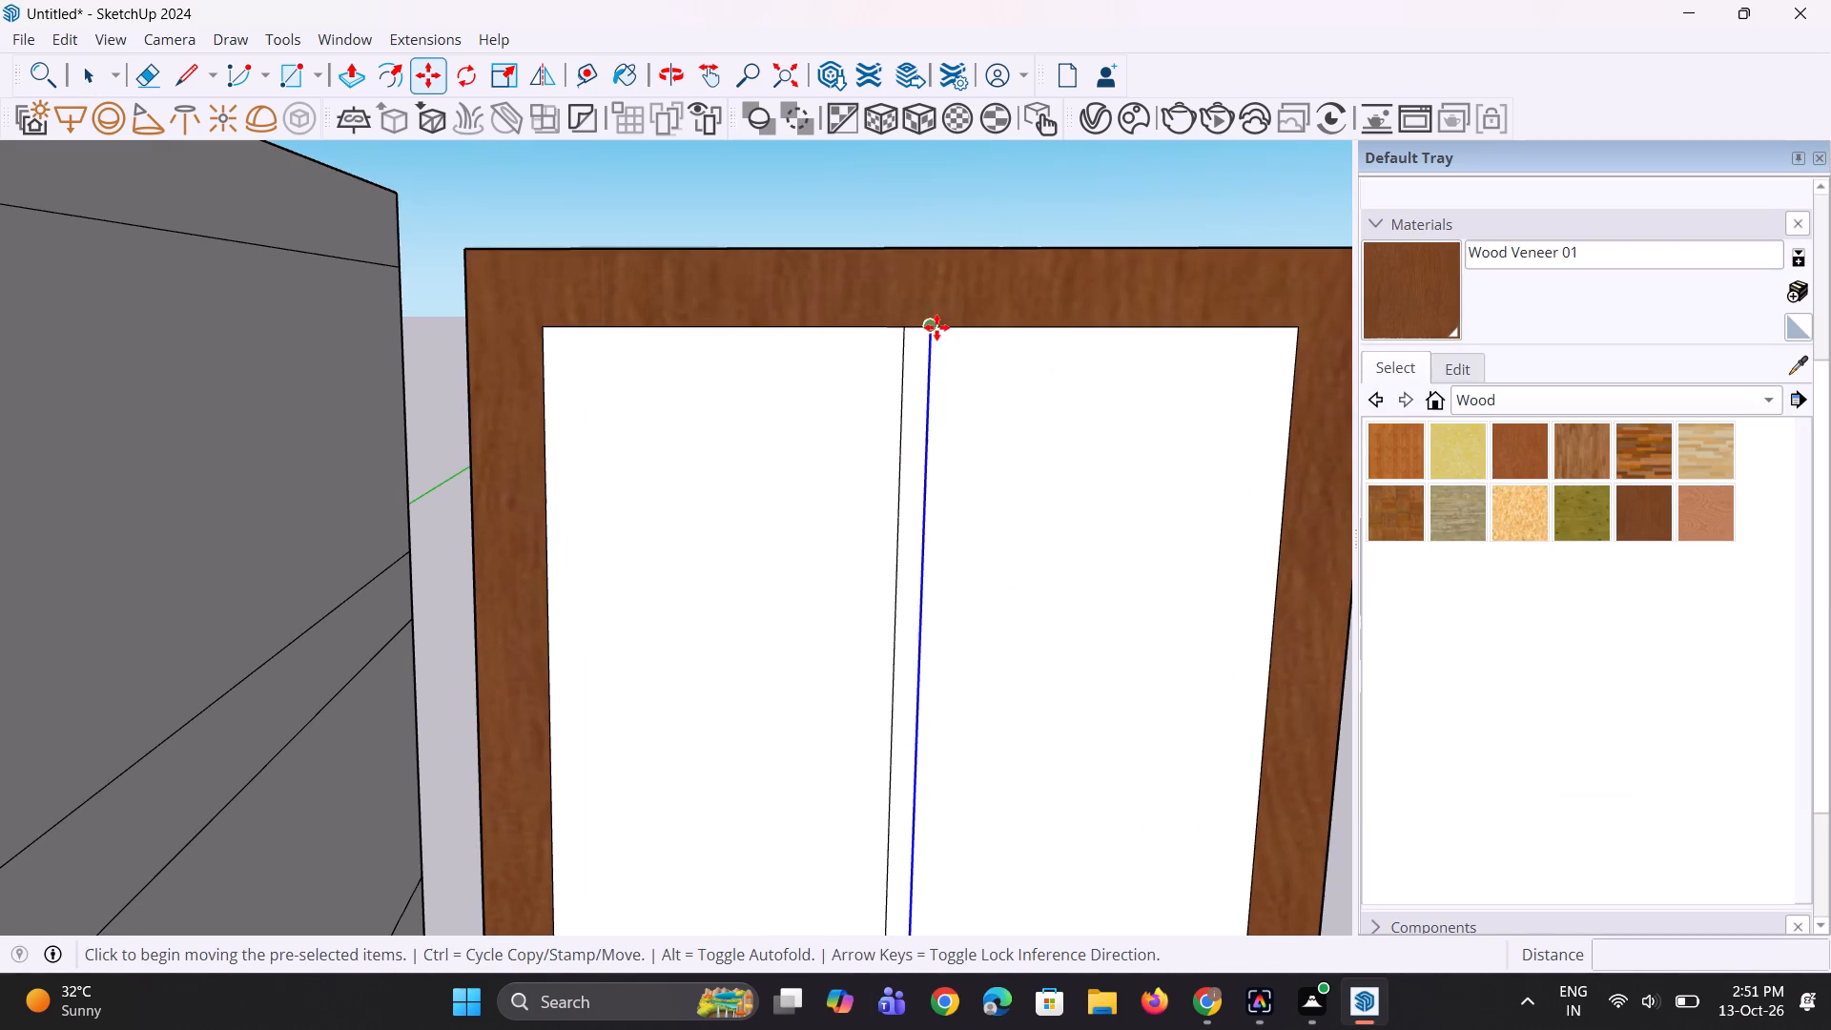
left_click(931, 326)
left_click(939, 326)
scroll(939, 326, "down", 9)
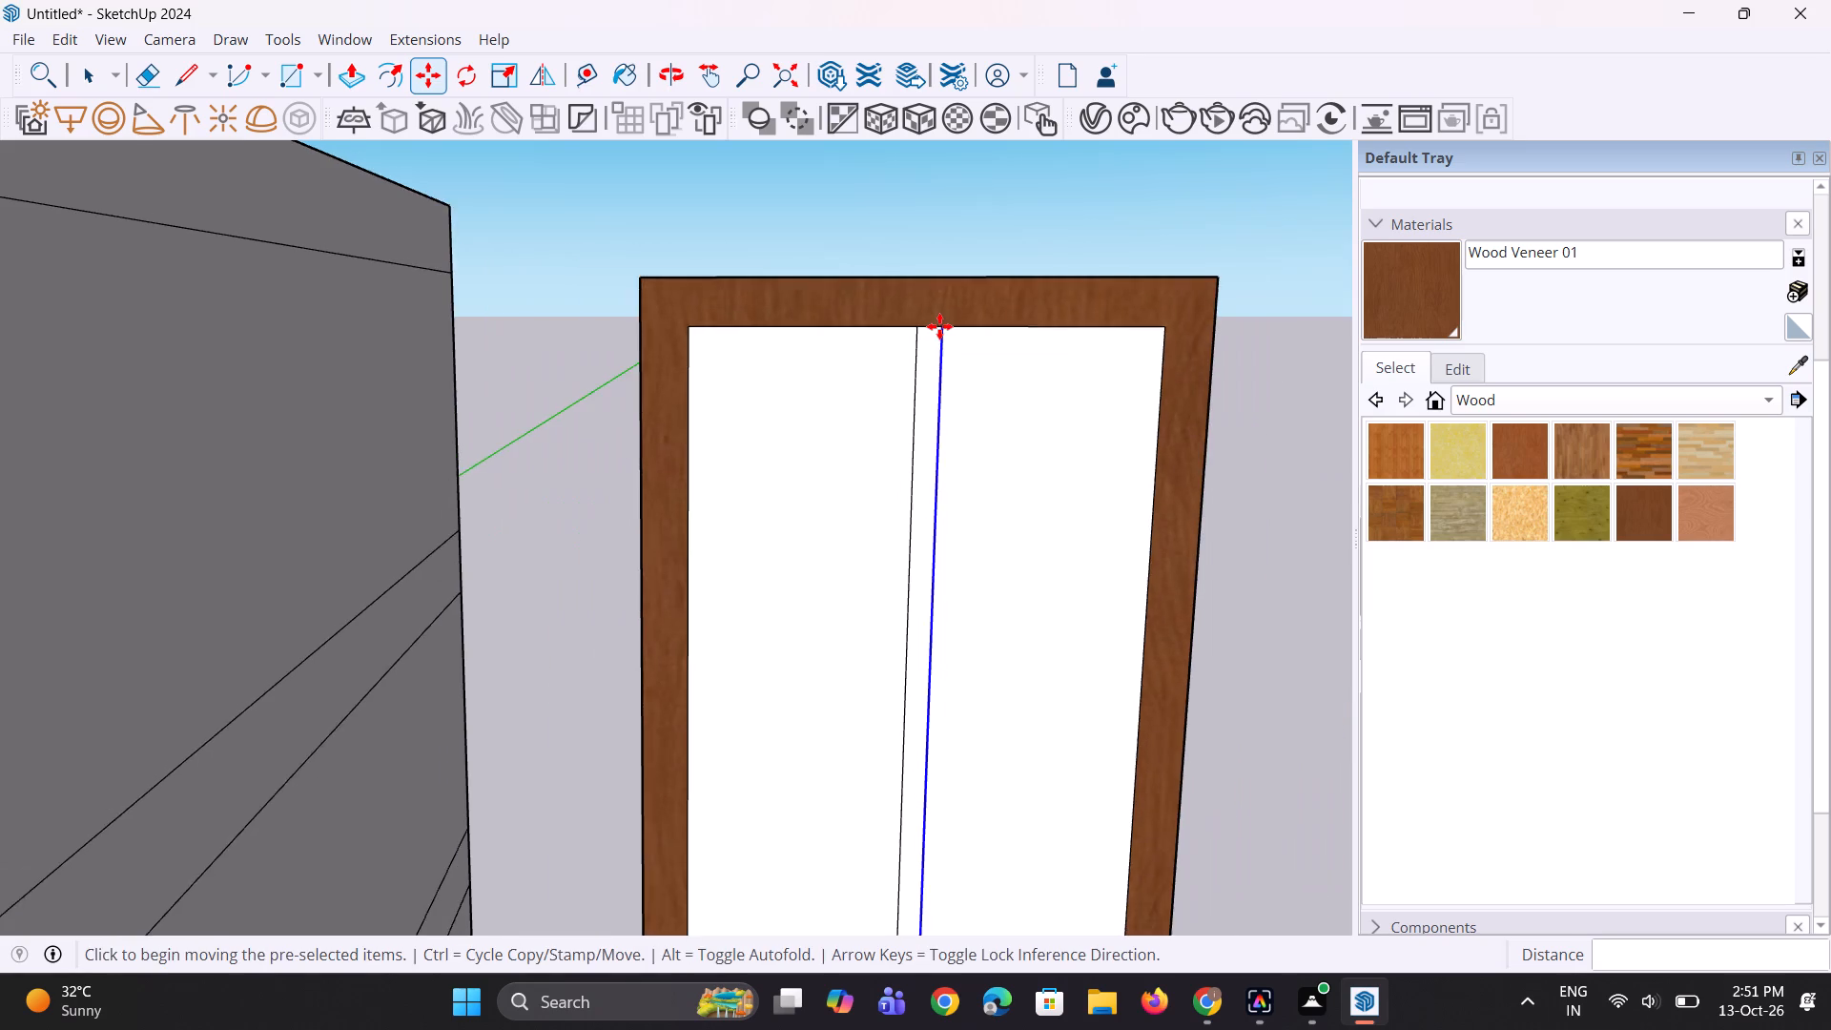
scroll(939, 326, "down", 1)
middle_click_drag(933, 448, 920, 408)
key("space")
key("space")
key("space")
Paint the narrow centre strip between the two door panels with Wood Veneer 01.
scroll(908, 354, "up", 5)
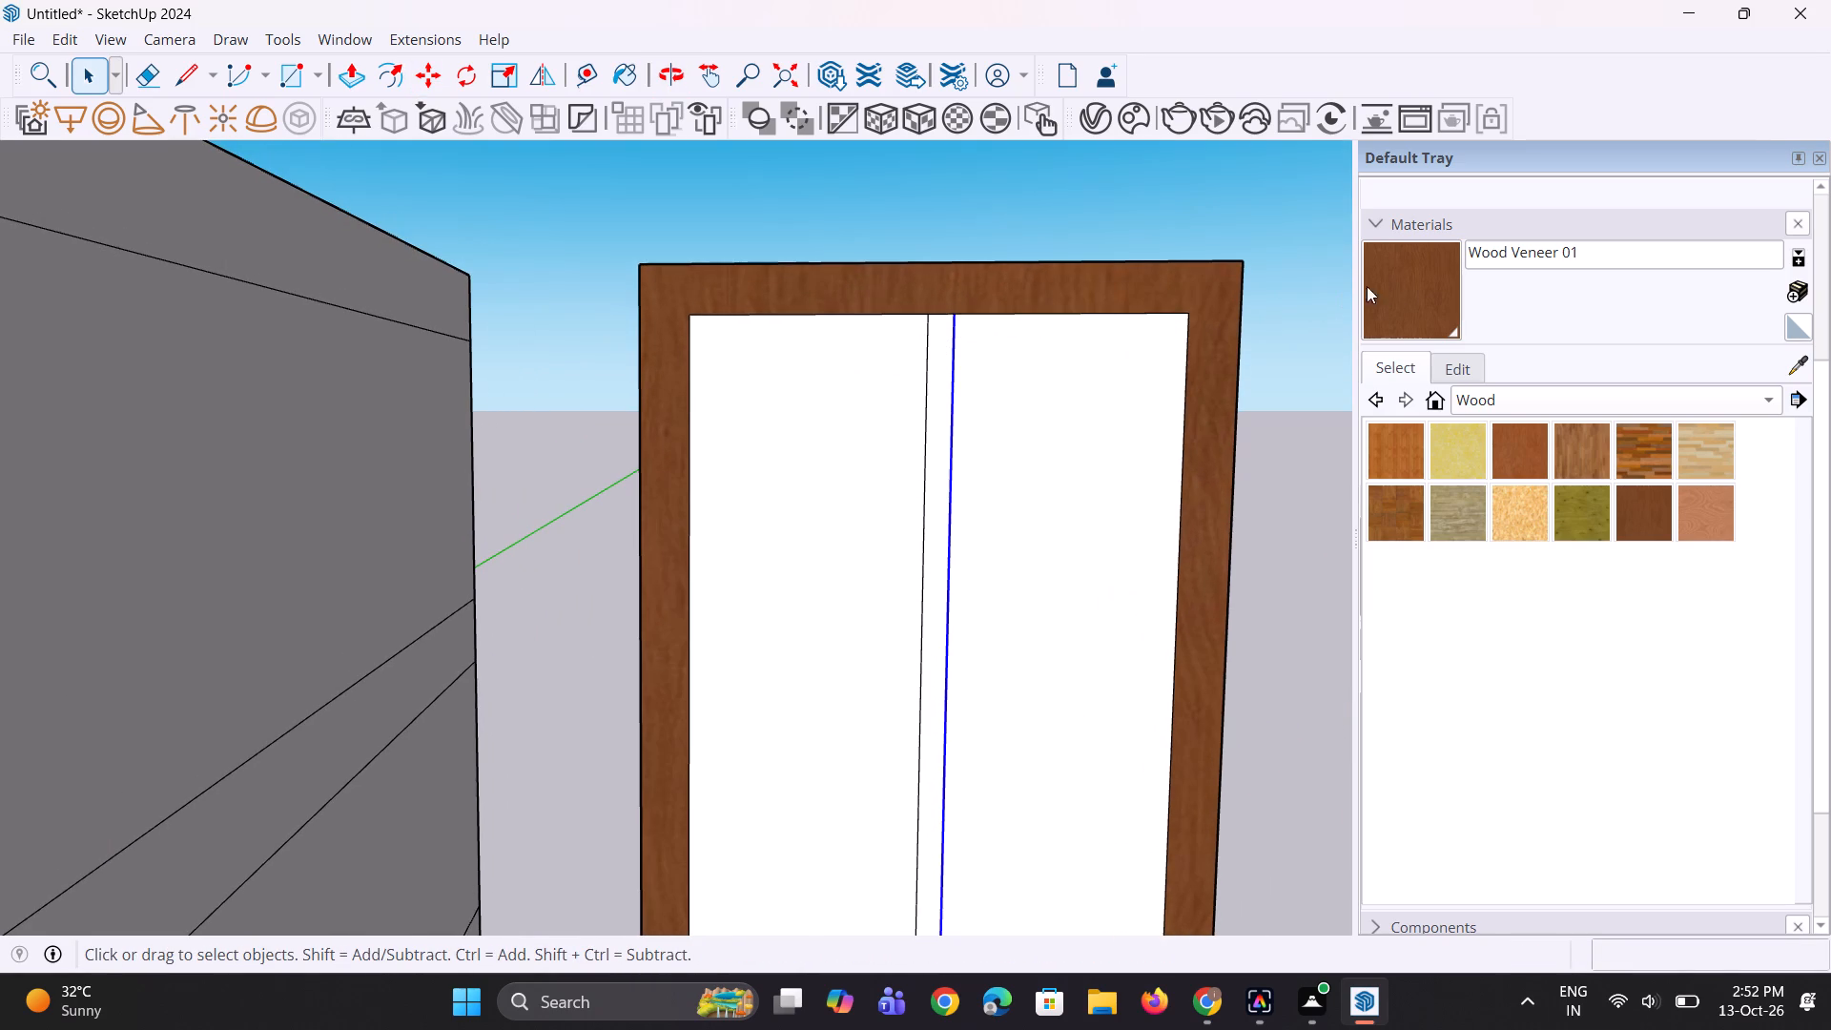
left_click(1407, 285)
left_click(943, 419)
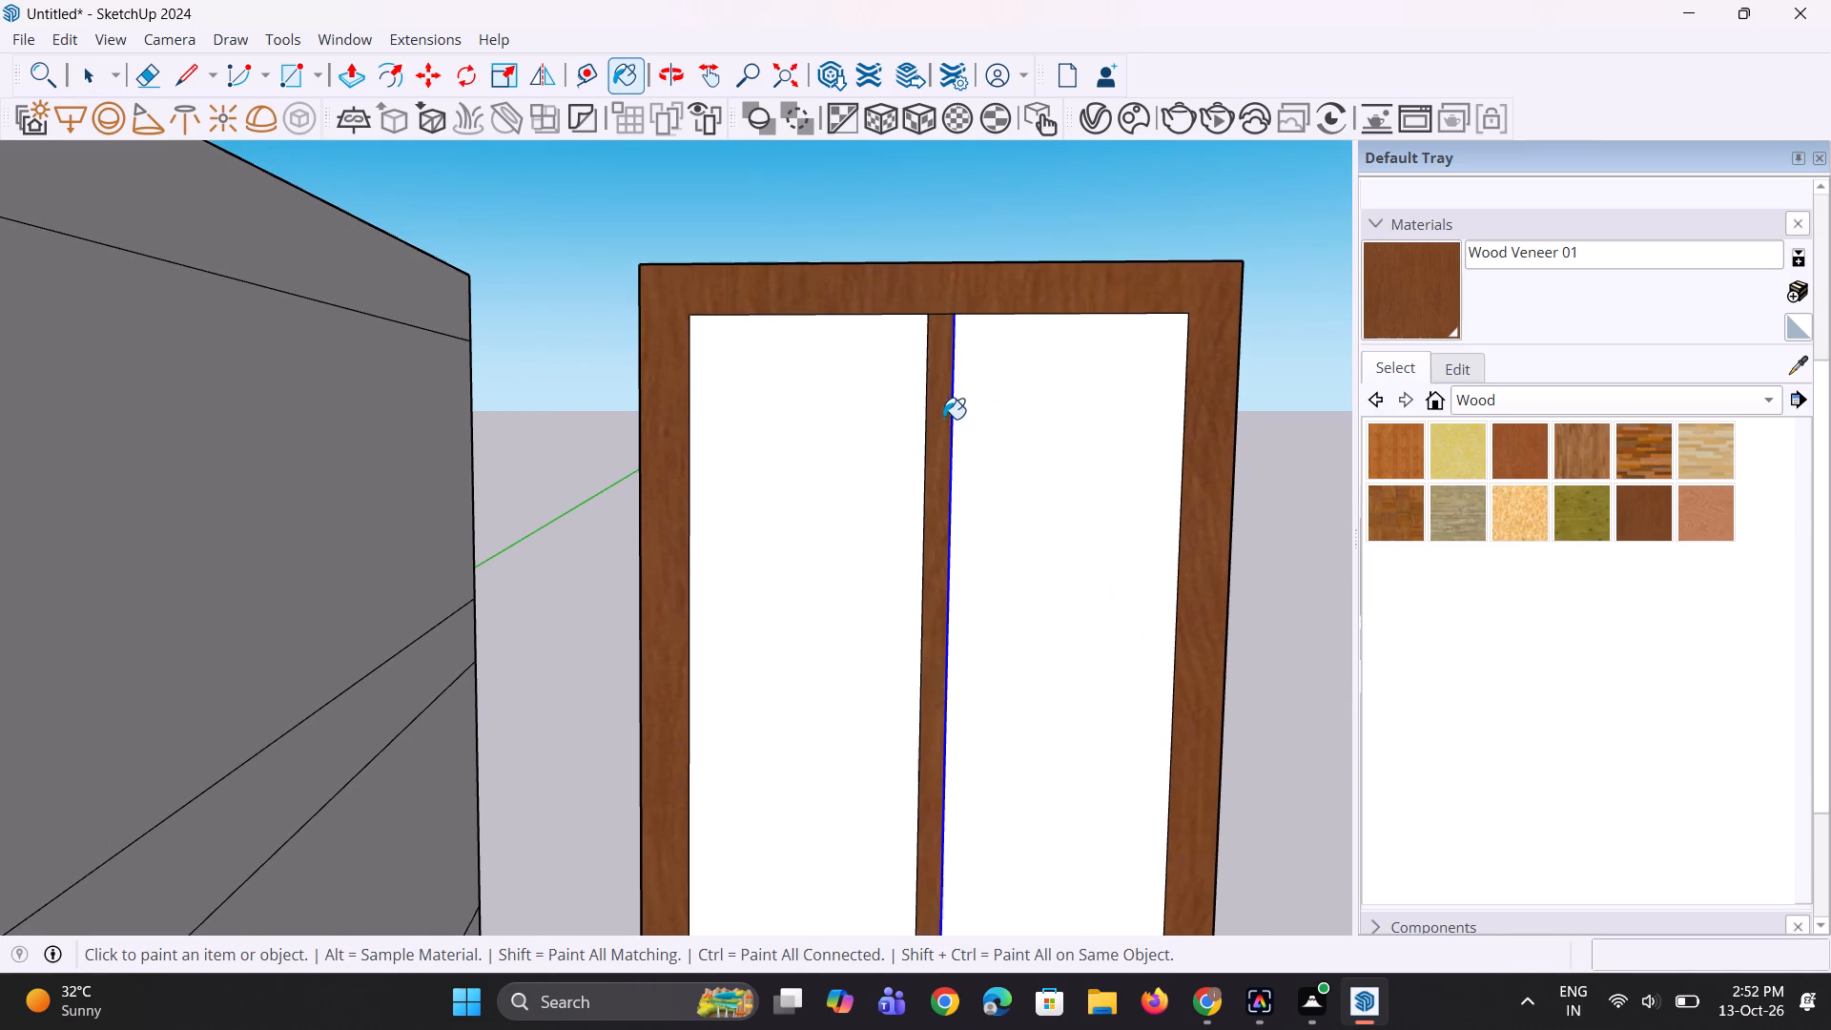
Paint both door panels with Translucent Glass Gray from the Glass and Mirrors materials.
scroll(877, 422, "down", 10)
middle_click_drag(884, 548, 885, 507)
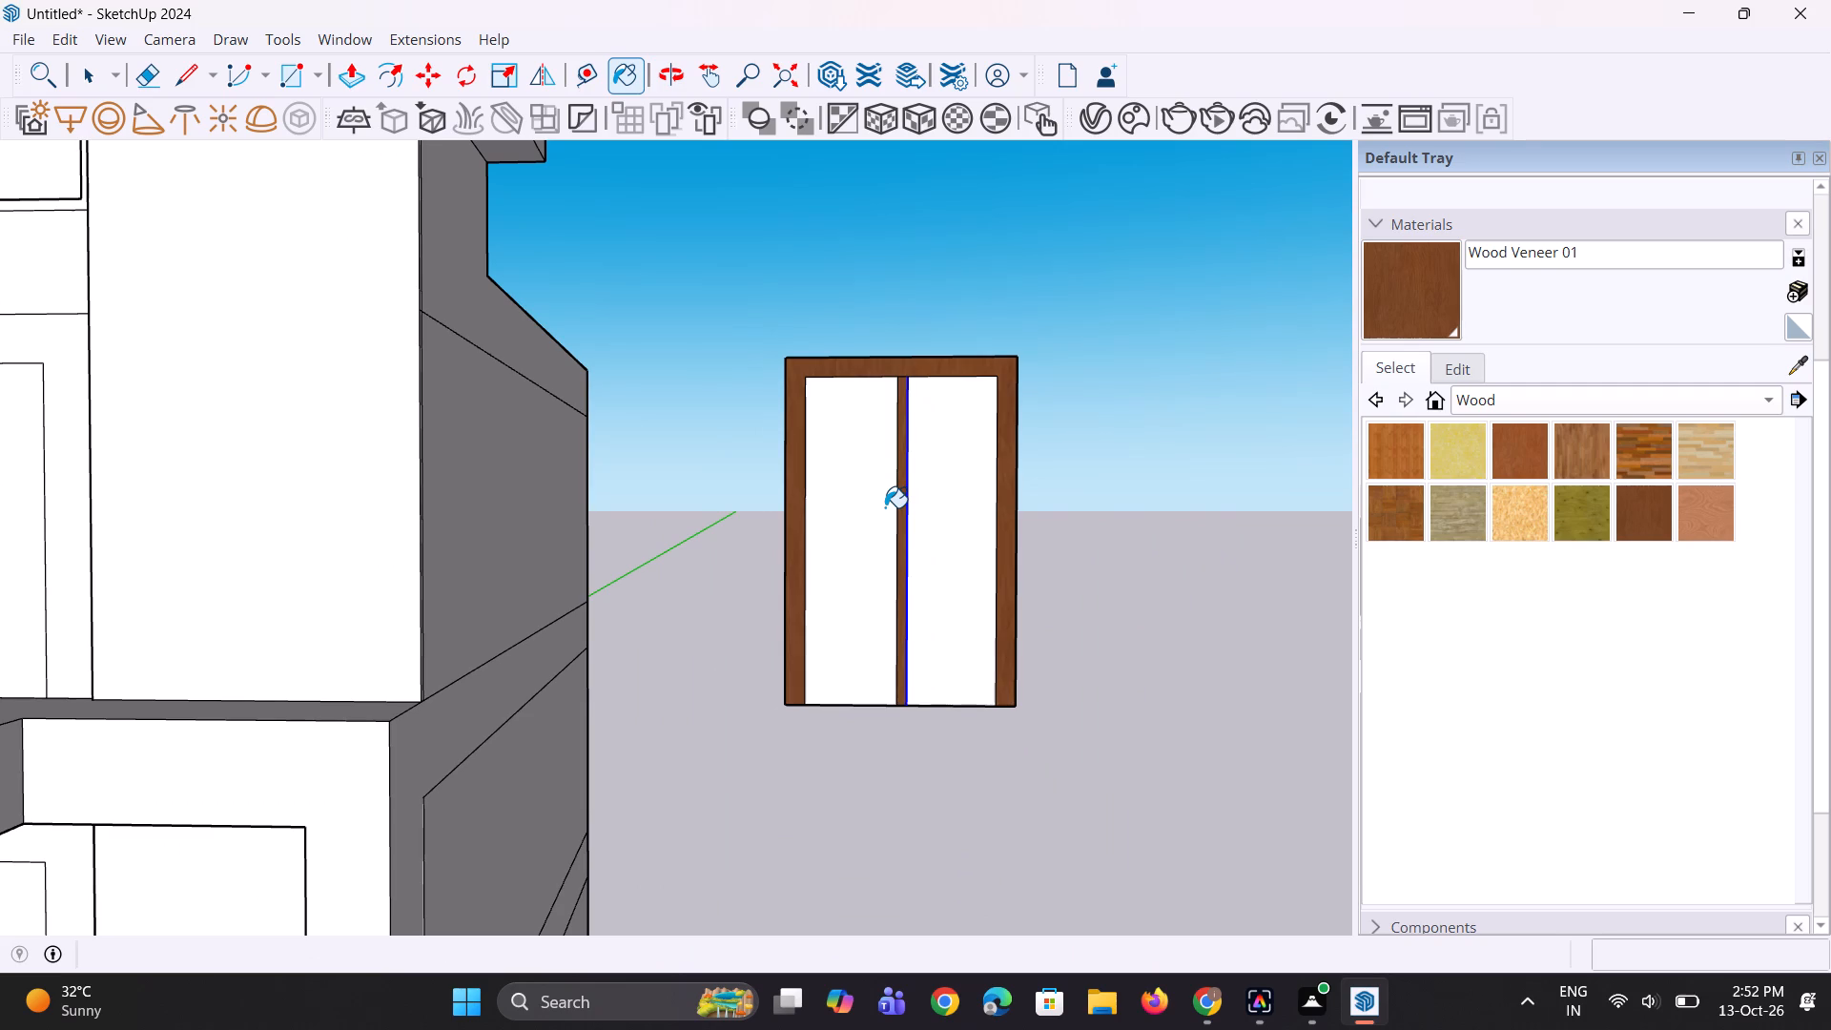
scroll(884, 514, "up", 5)
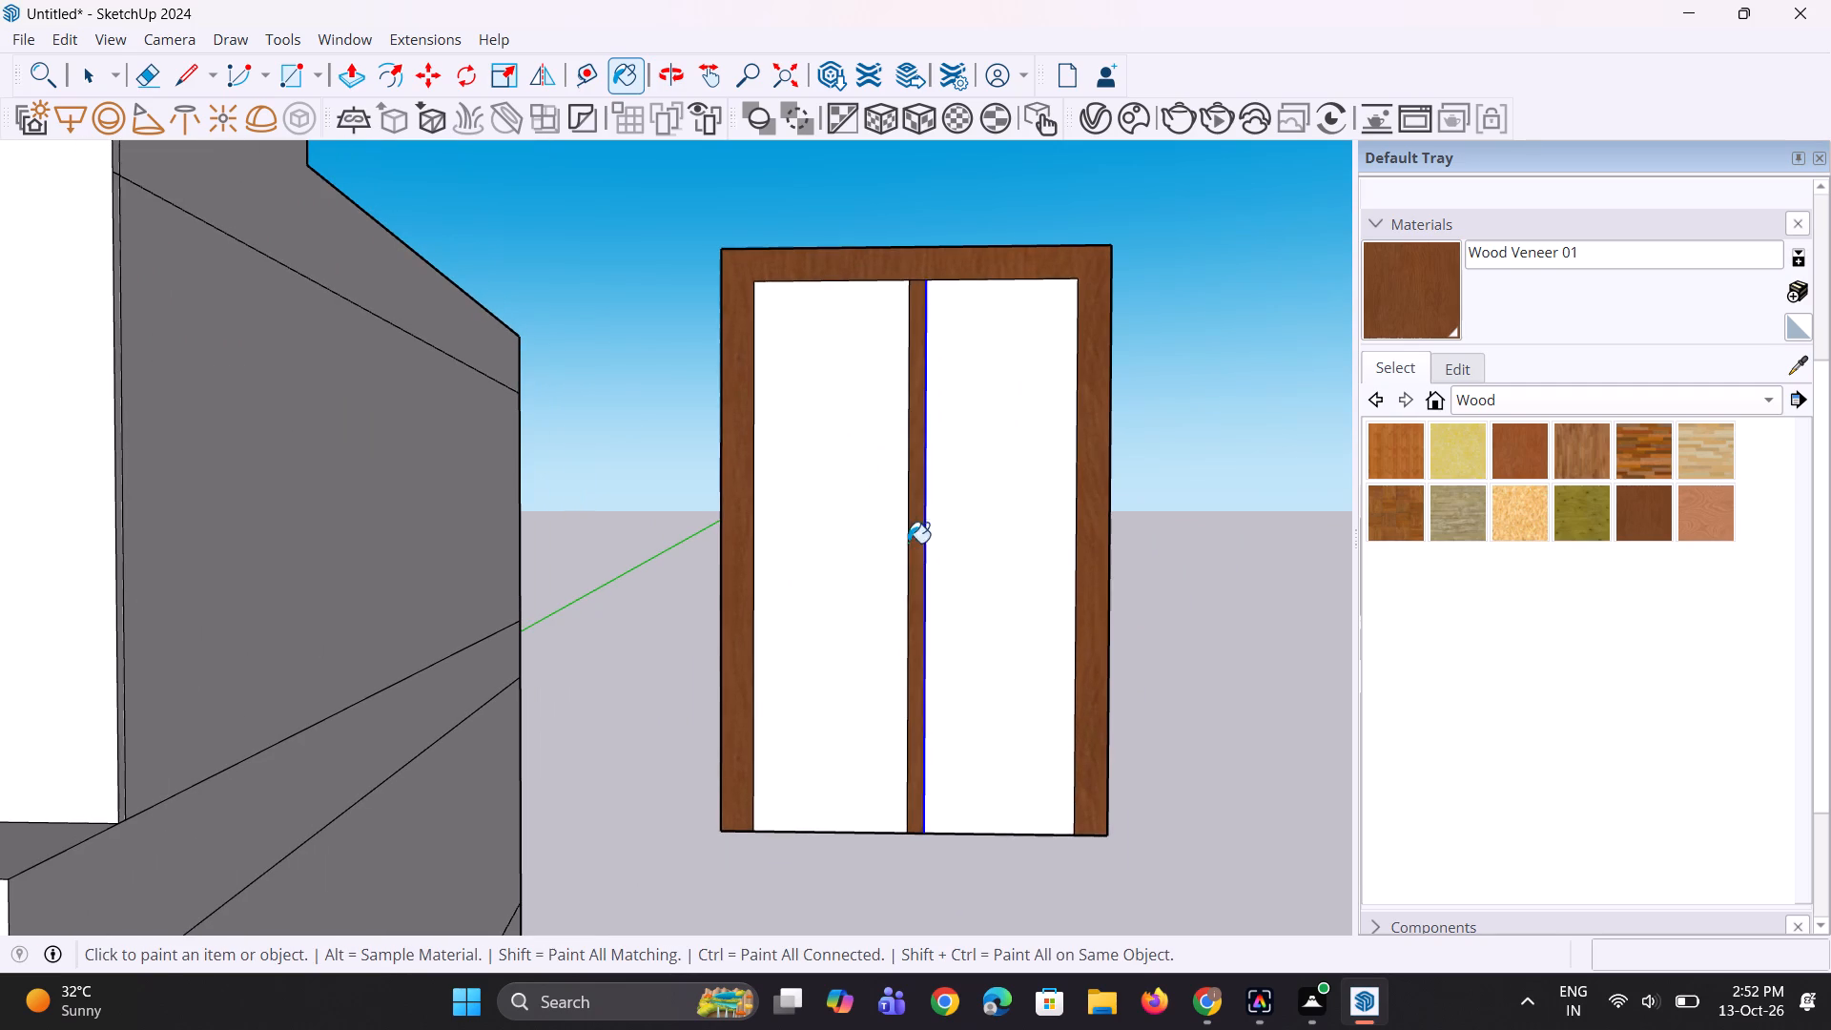
key("space")
key("space")
left_click(1514, 394)
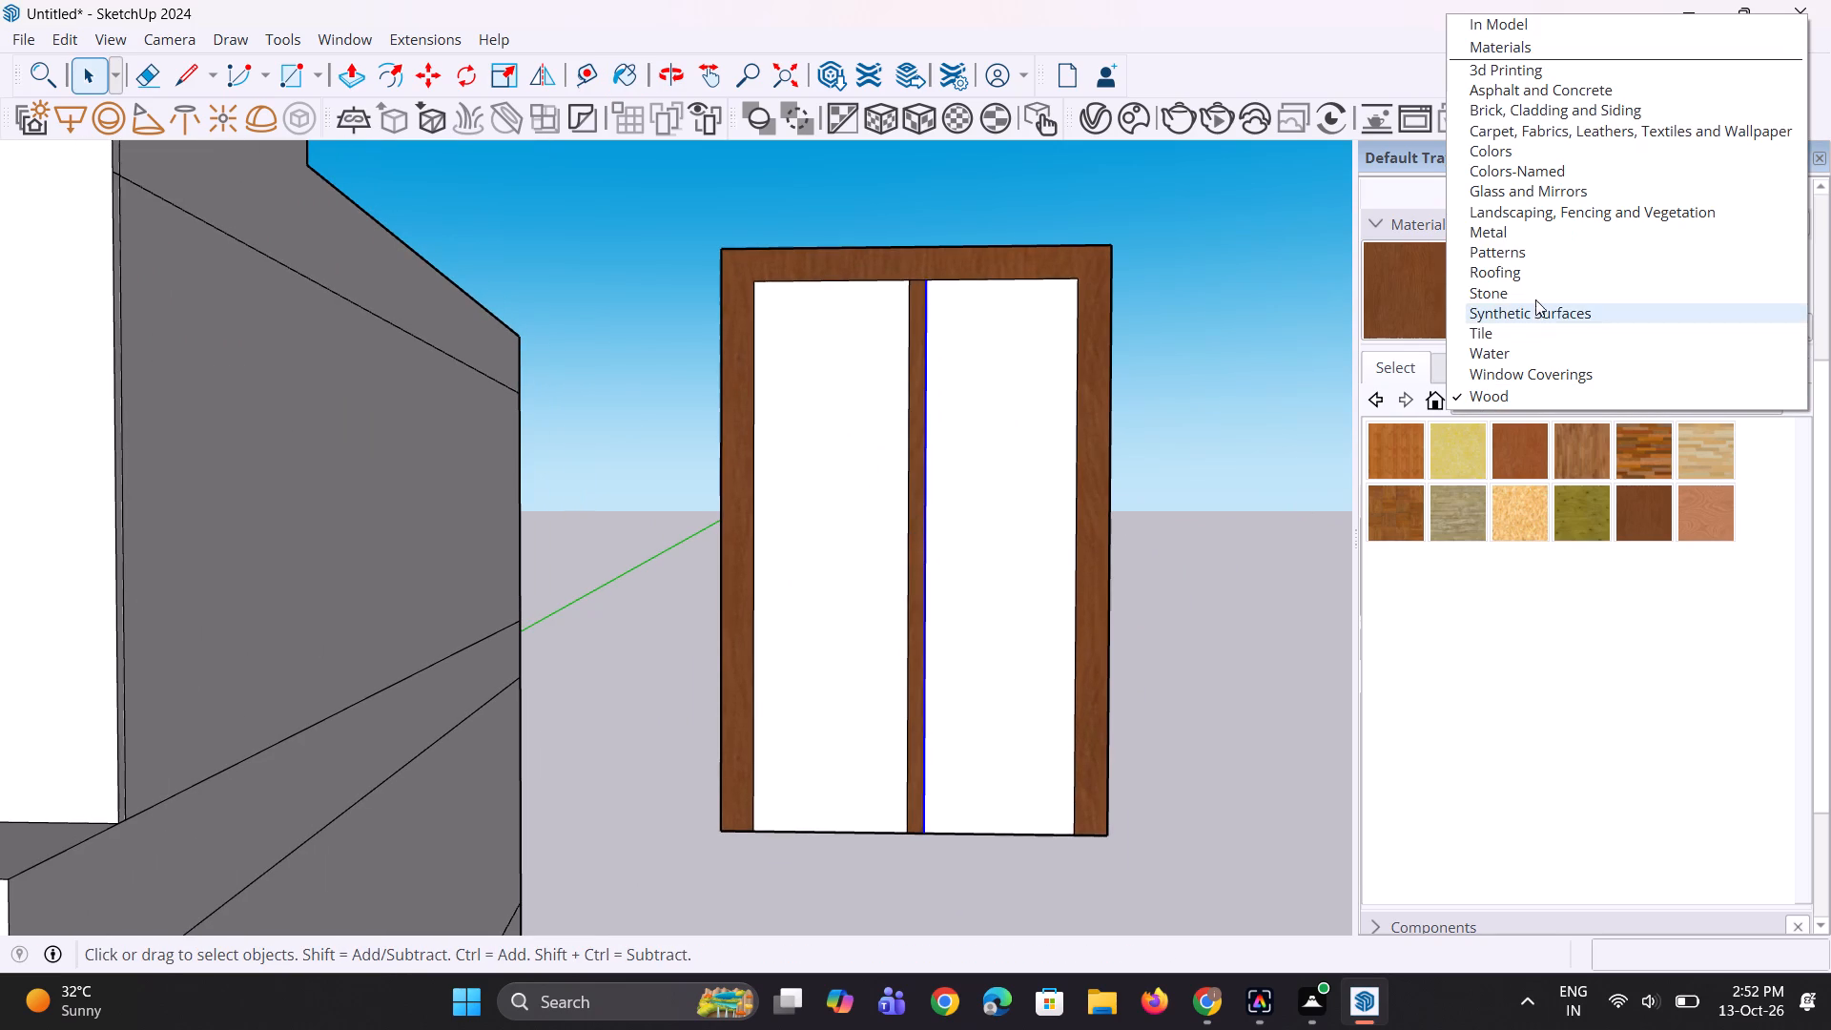
left_click(1540, 188)
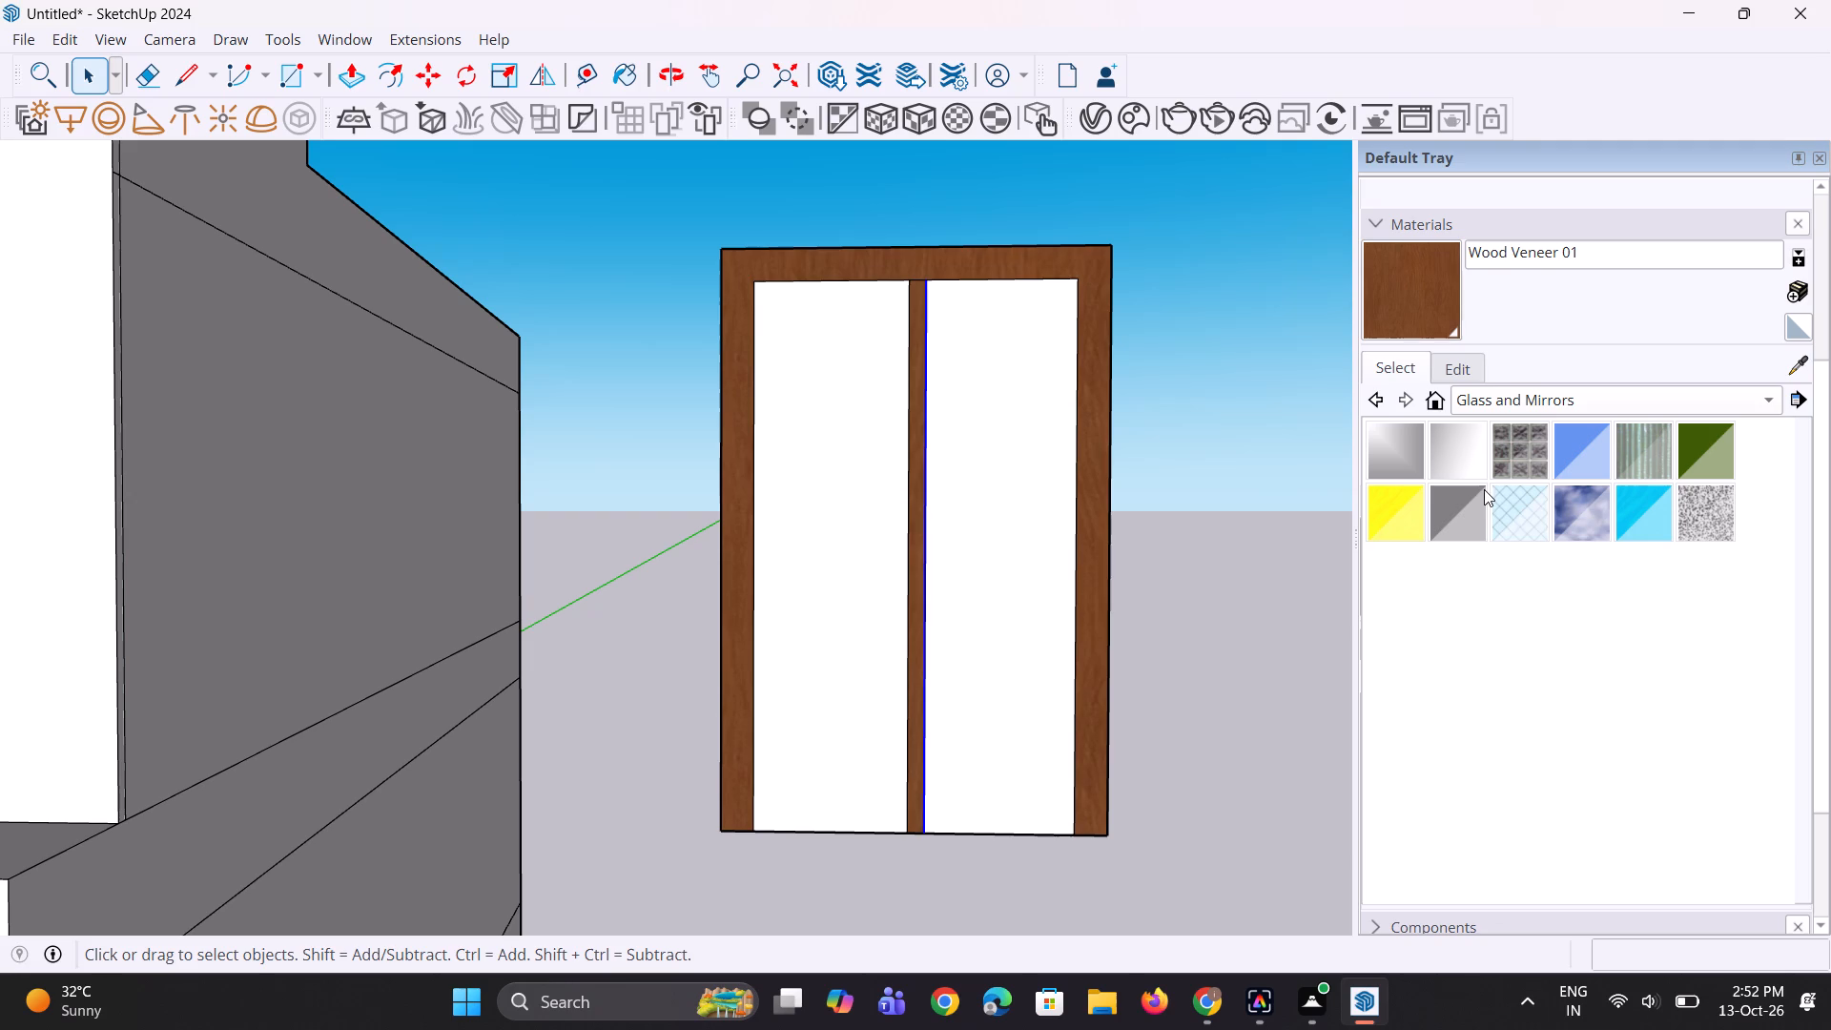
left_click(1453, 527)
left_click(995, 608)
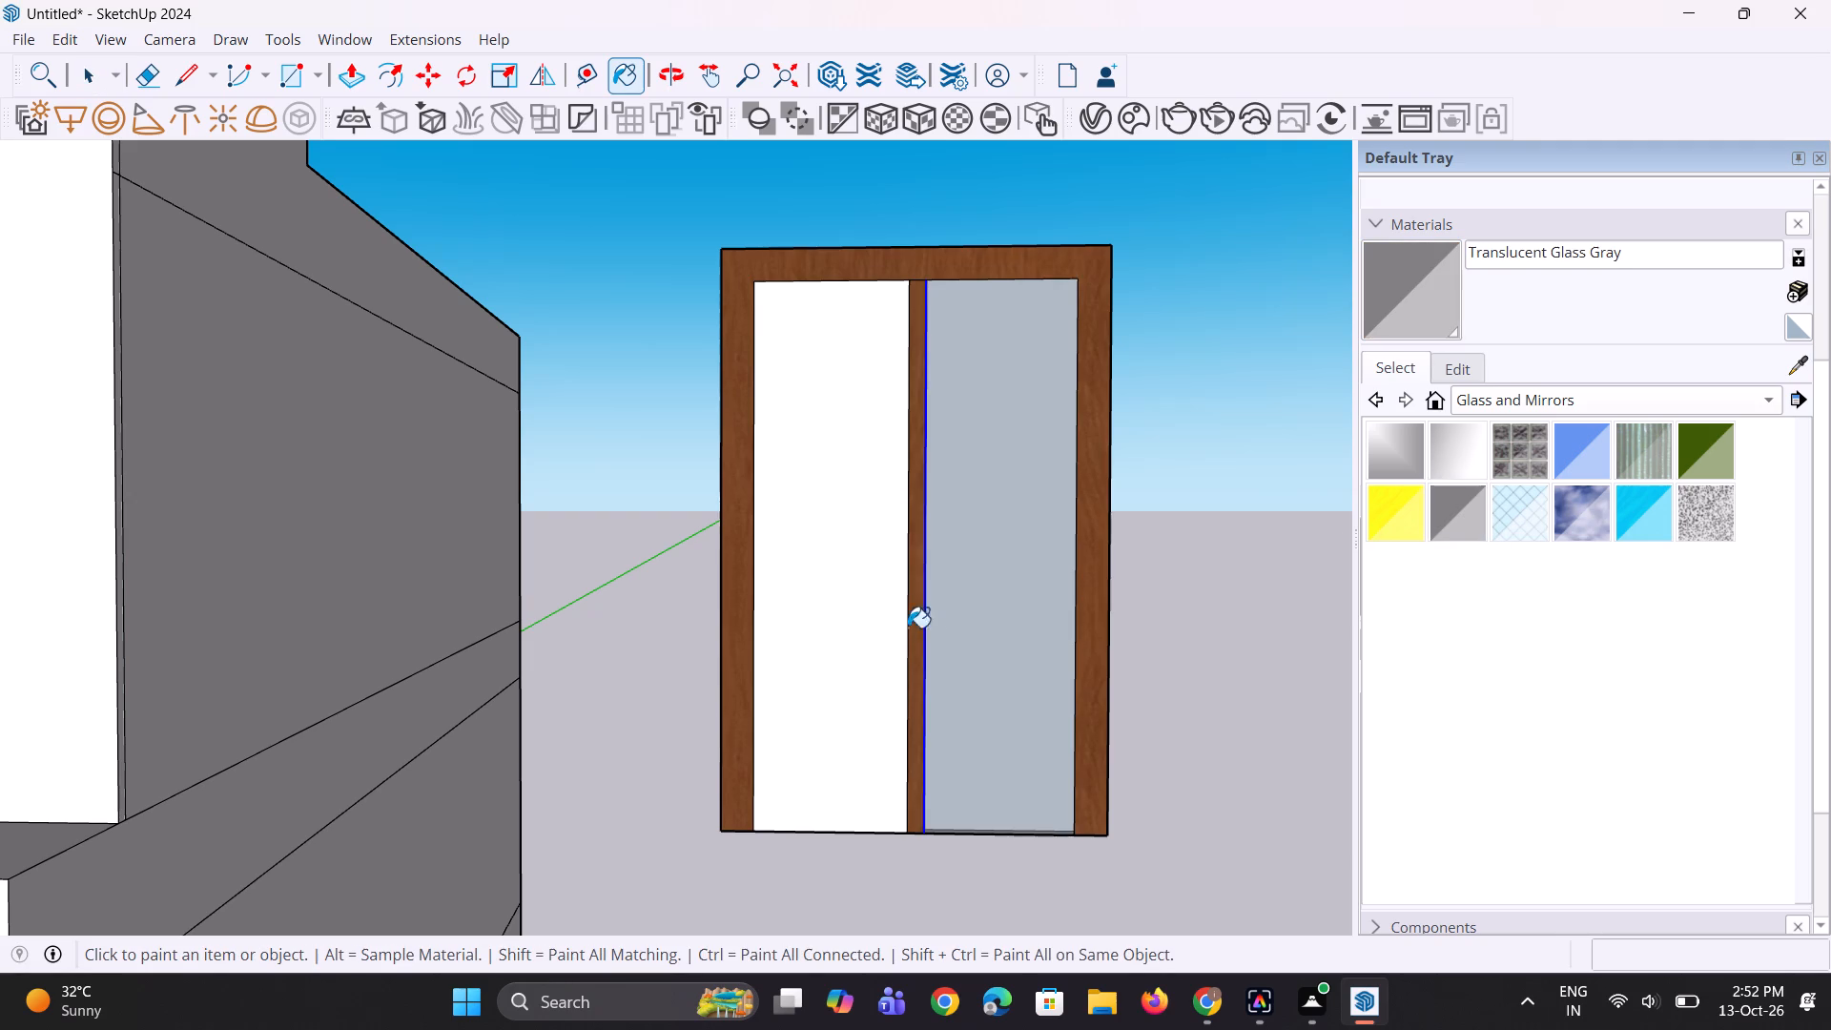
left_click(871, 628)
Examine the glazed door from several sides, checking how its glass looks against the building.
scroll(857, 635, "down", 5)
middle_click_drag(757, 636, 141, 610)
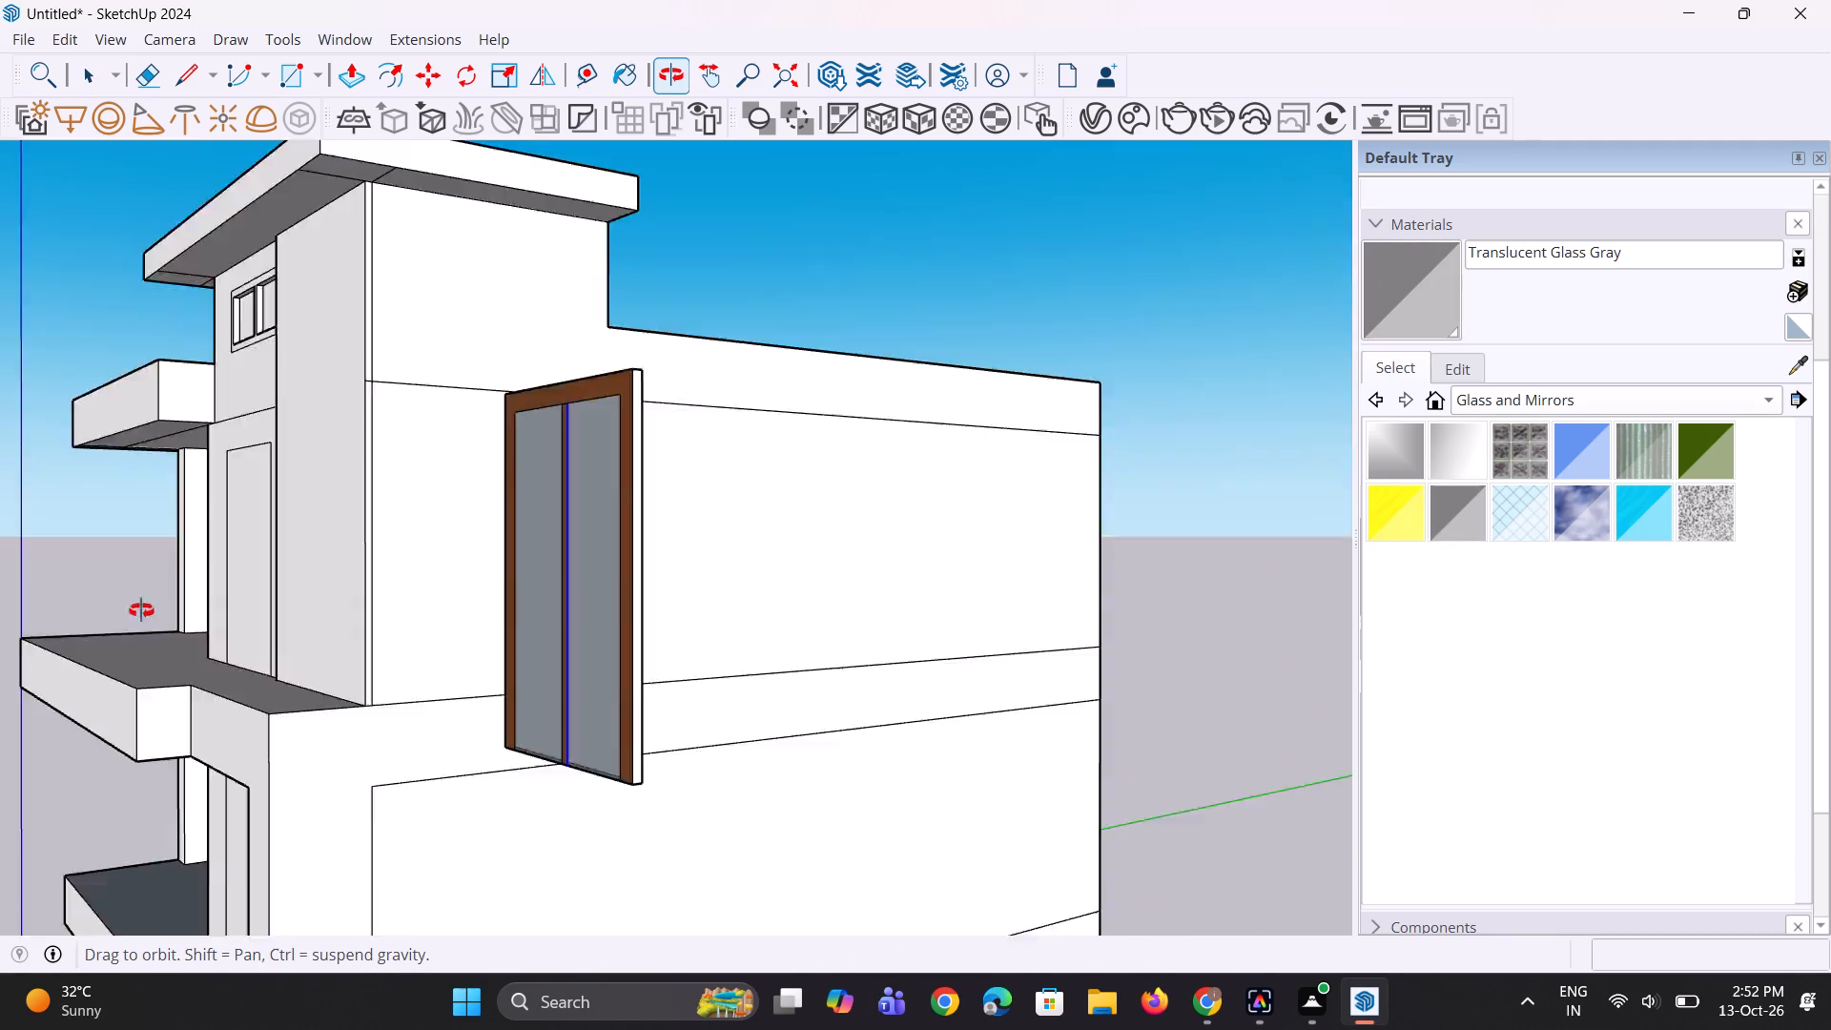
middle_click_drag(141, 610, 0, 572)
scroll(585, 330, "up", 5)
middle_click_drag(259, 527, 168, 558)
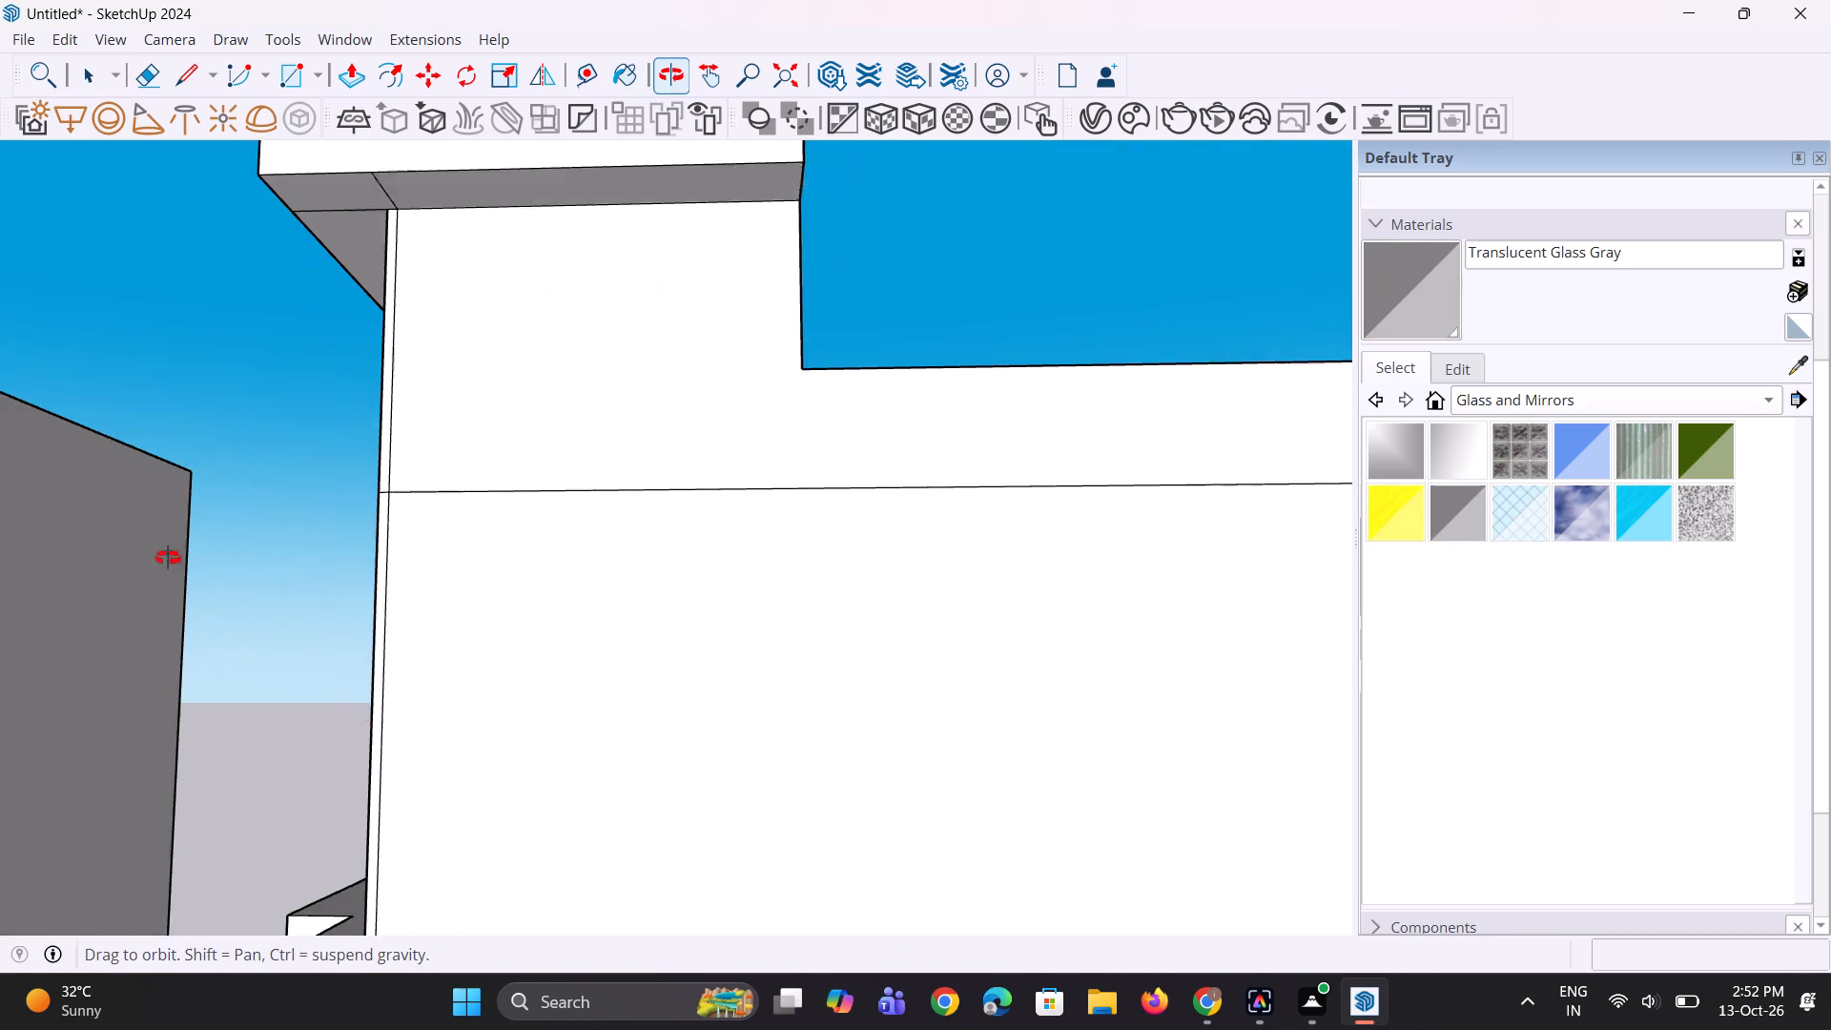
middle_click_drag(168, 558, 167, 558)
scroll(167, 558, "up", 1)
left_click(34, 562)
scroll(416, 461, "down", 11)
middle_click_drag(462, 450, 514, 643)
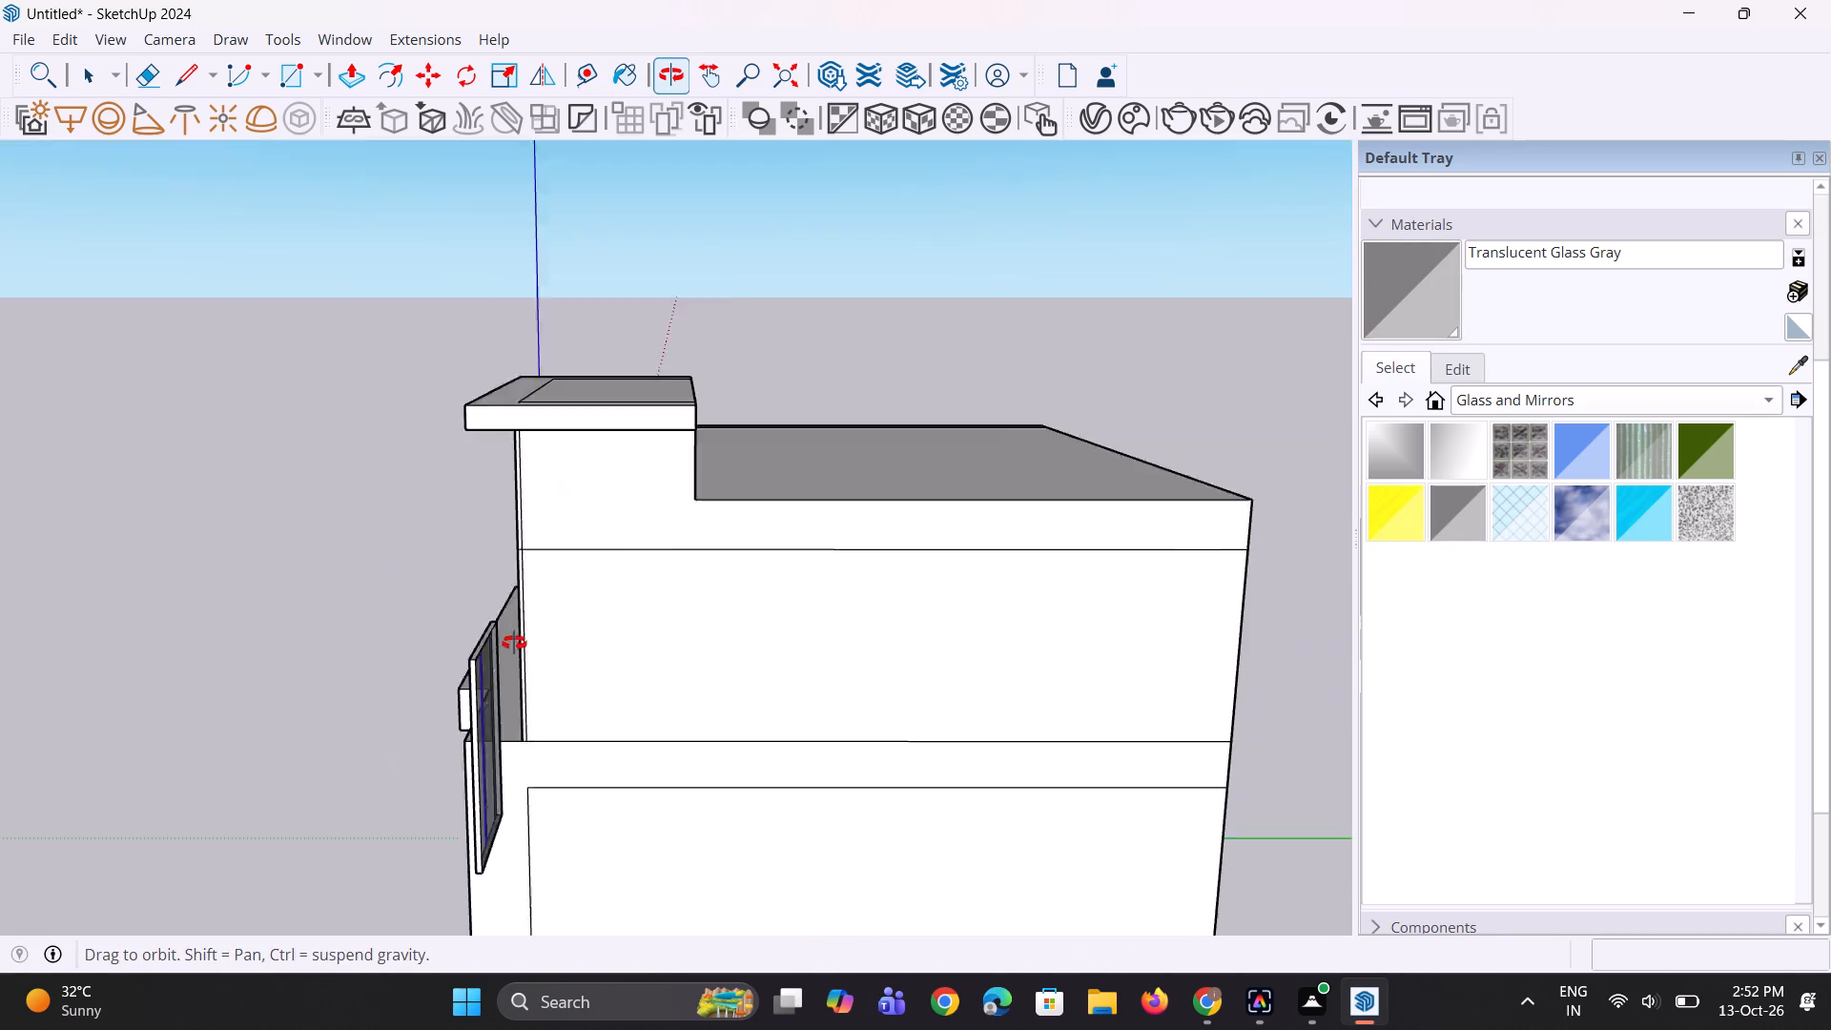
middle_click_drag(514, 643, 523, 657)
middle_click_drag(607, 689, 1114, 600)
scroll(1173, 577, "up", 9)
middle_click_drag(1133, 725, 1201, 709)
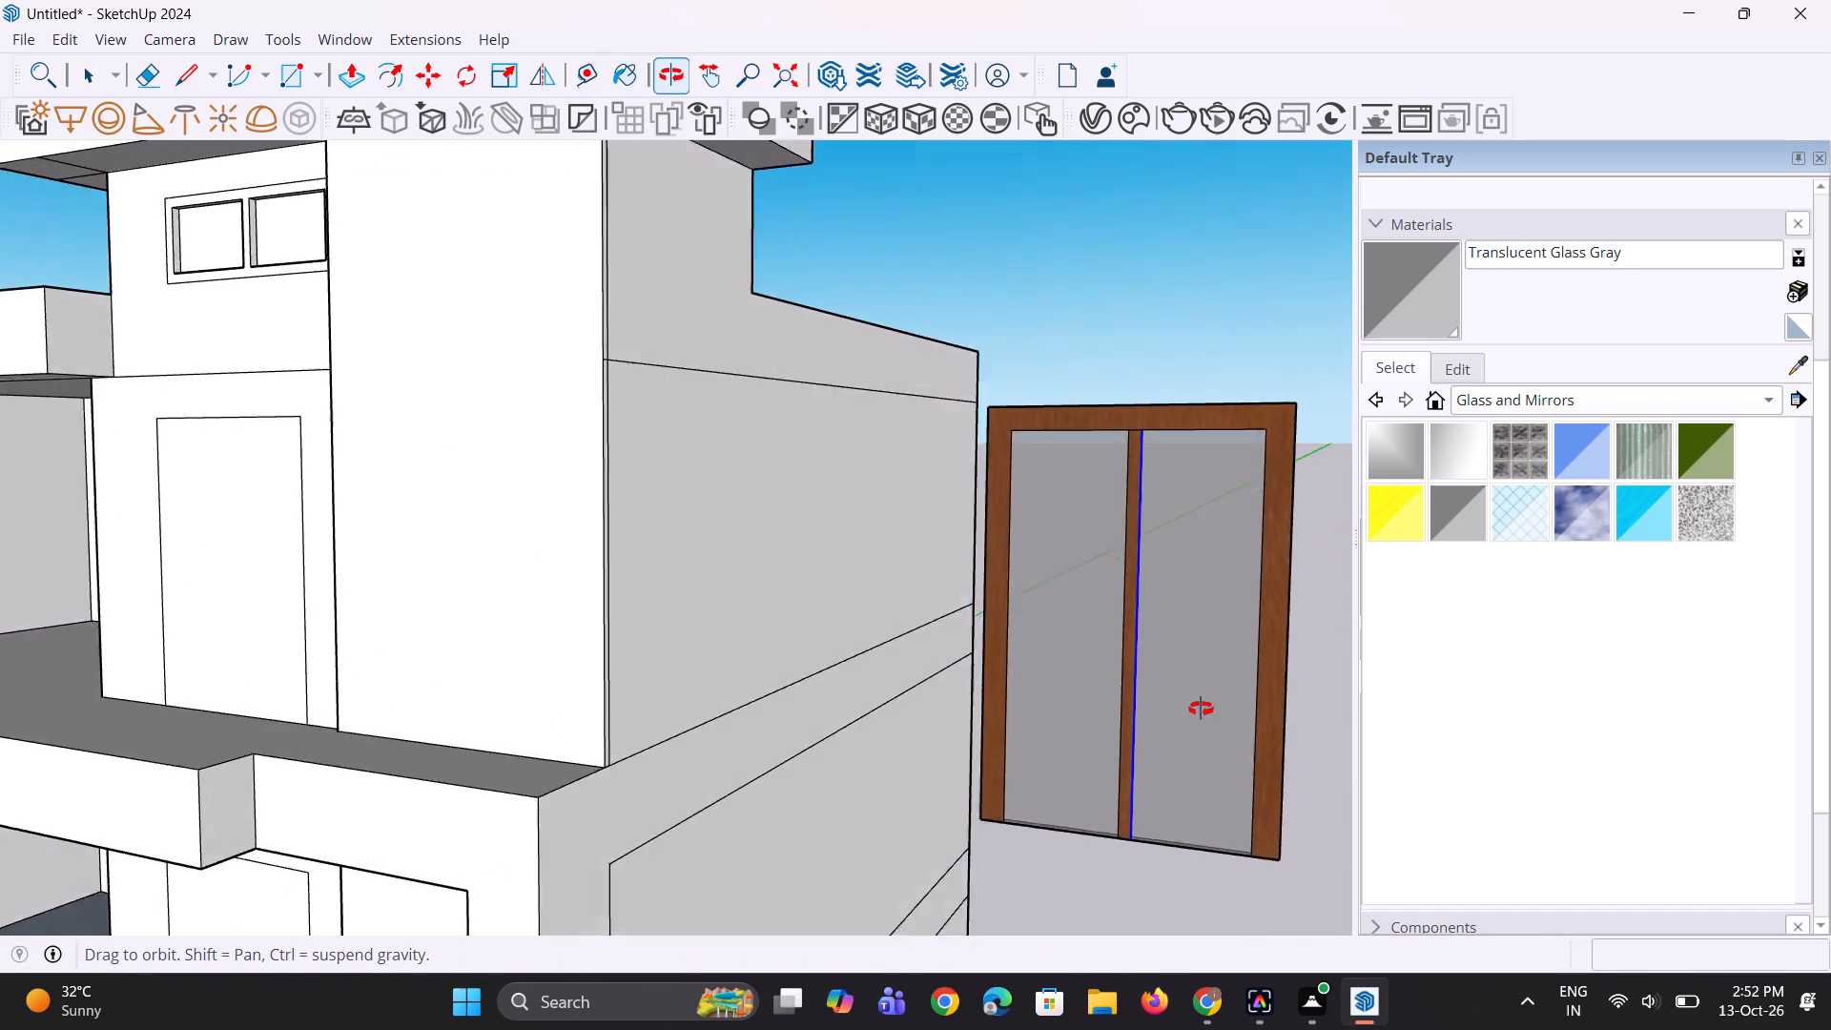
middle_click_drag(1201, 709, 1010, 671)
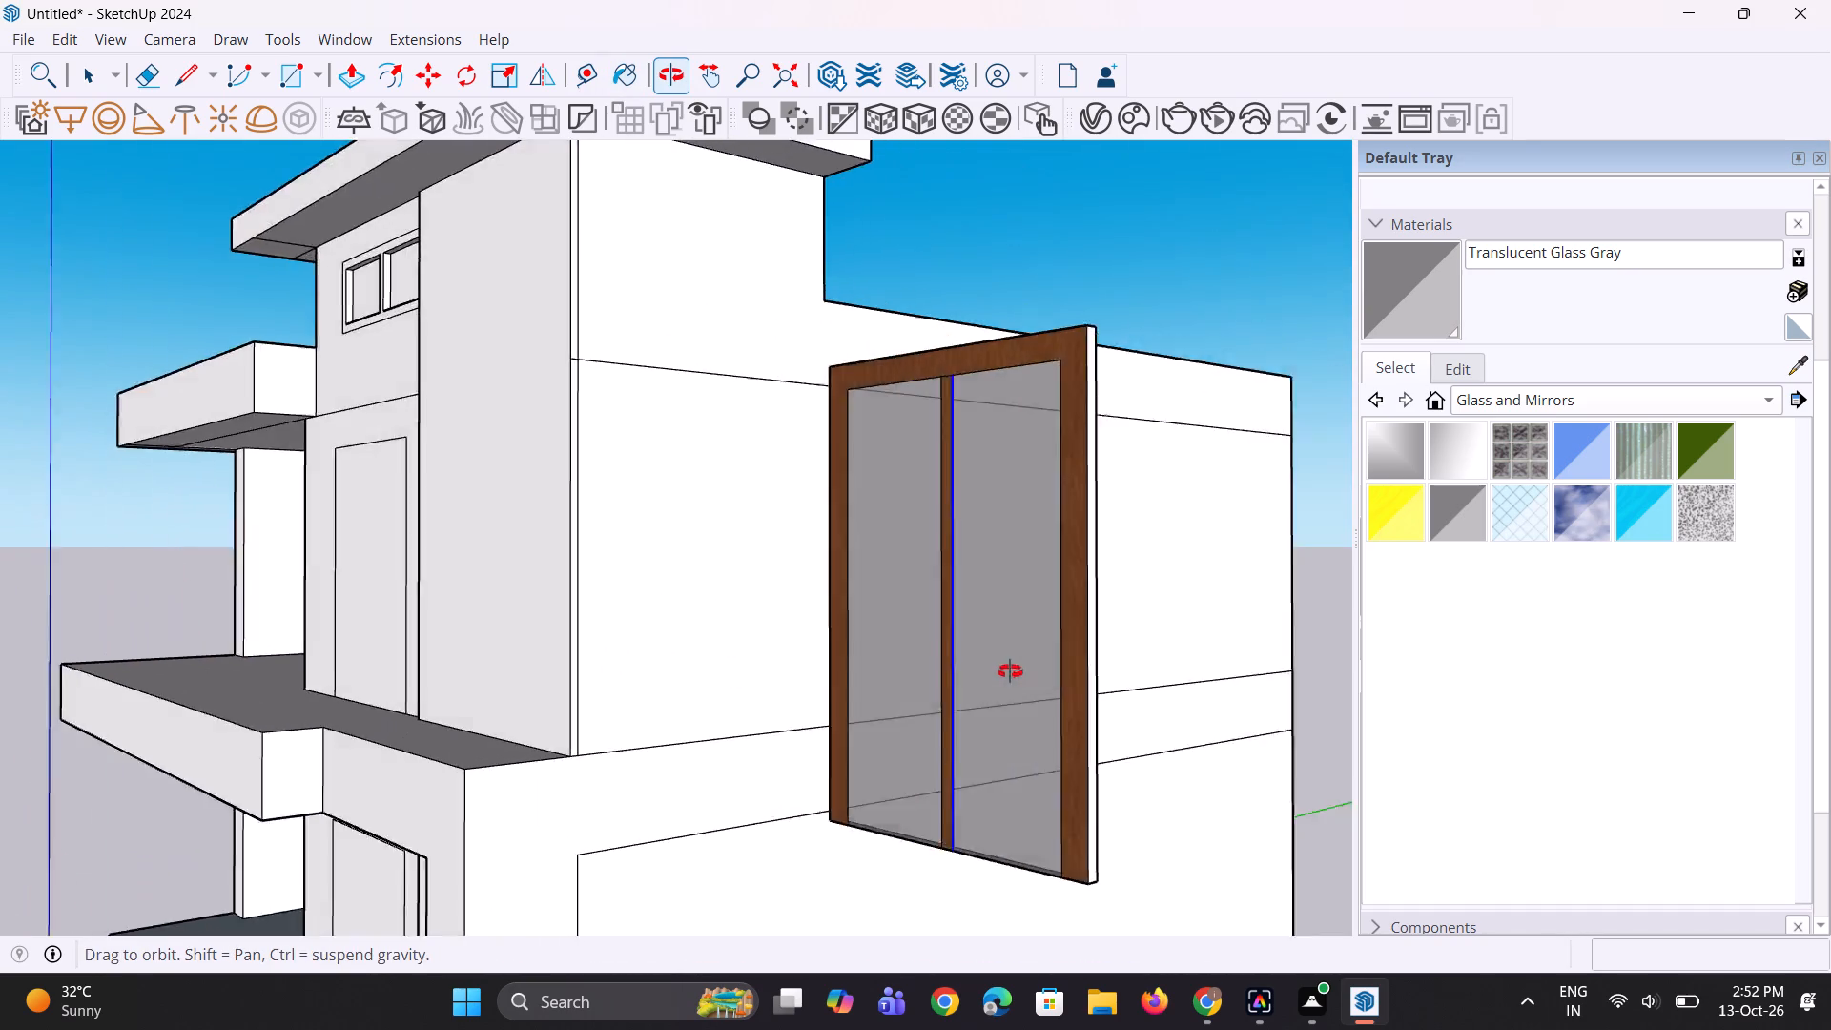
middle_click_drag(1010, 671, 1096, 671)
scroll(924, 628, "down", 6)
middle_click_drag(924, 627, 1156, 656)
scroll(1206, 653, "up", 9)
key("space")
key("space")
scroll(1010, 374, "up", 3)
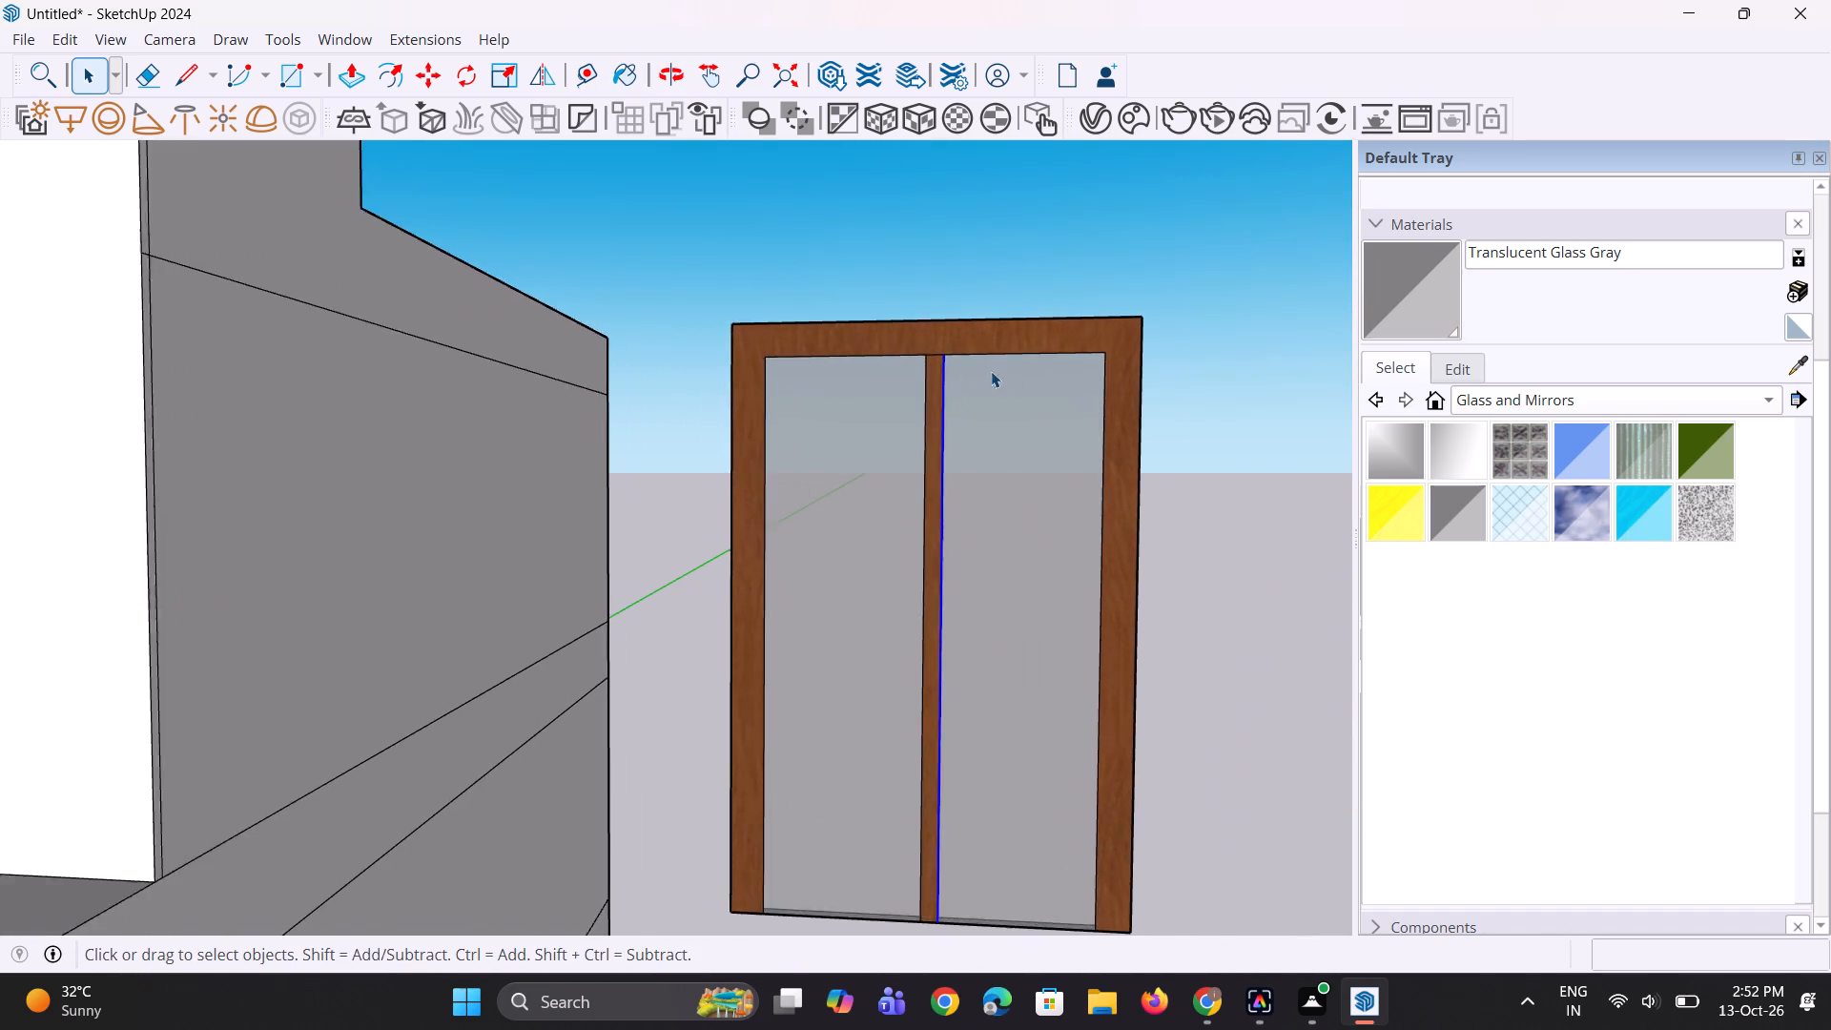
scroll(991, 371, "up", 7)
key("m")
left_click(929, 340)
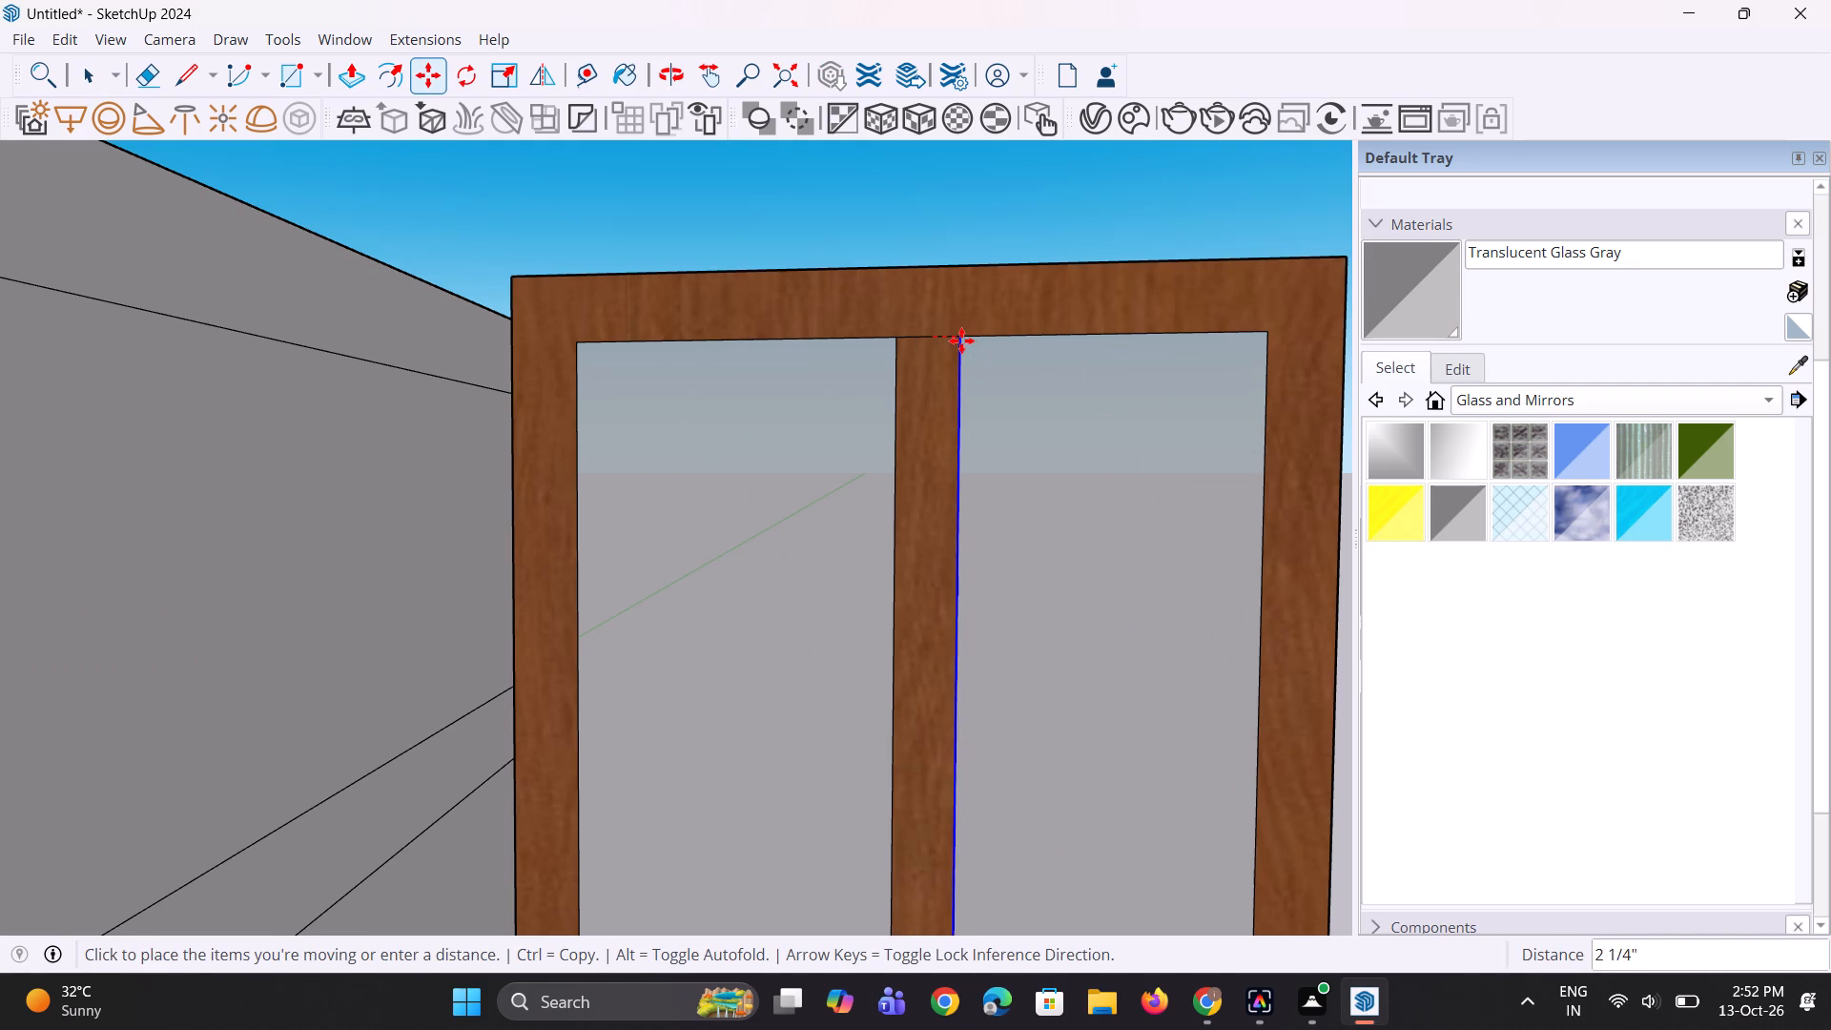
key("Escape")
Move the left-hand vertical line of the door's centre strip 1" to the left, widening the strip.
scroll(871, 377, "up", 3)
key("space")
key("space")
left_click(909, 360)
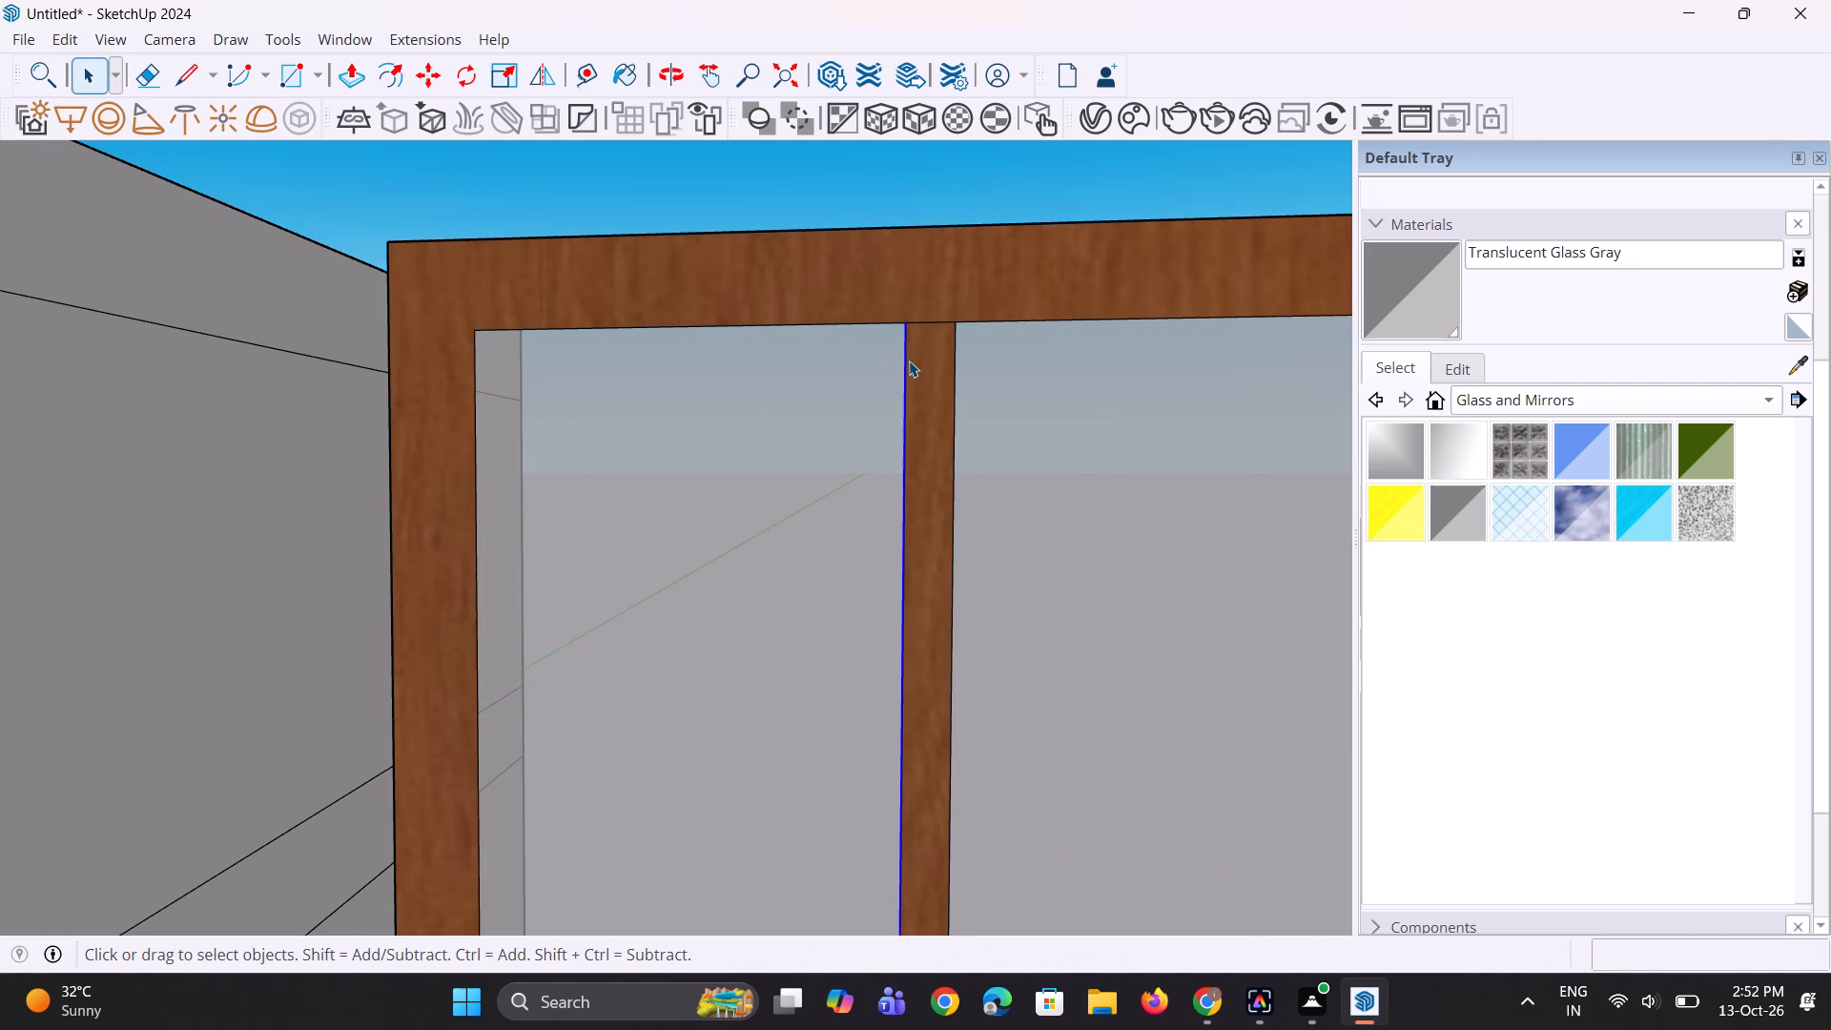
key("m")
left_click(905, 330)
left_click(895, 328)
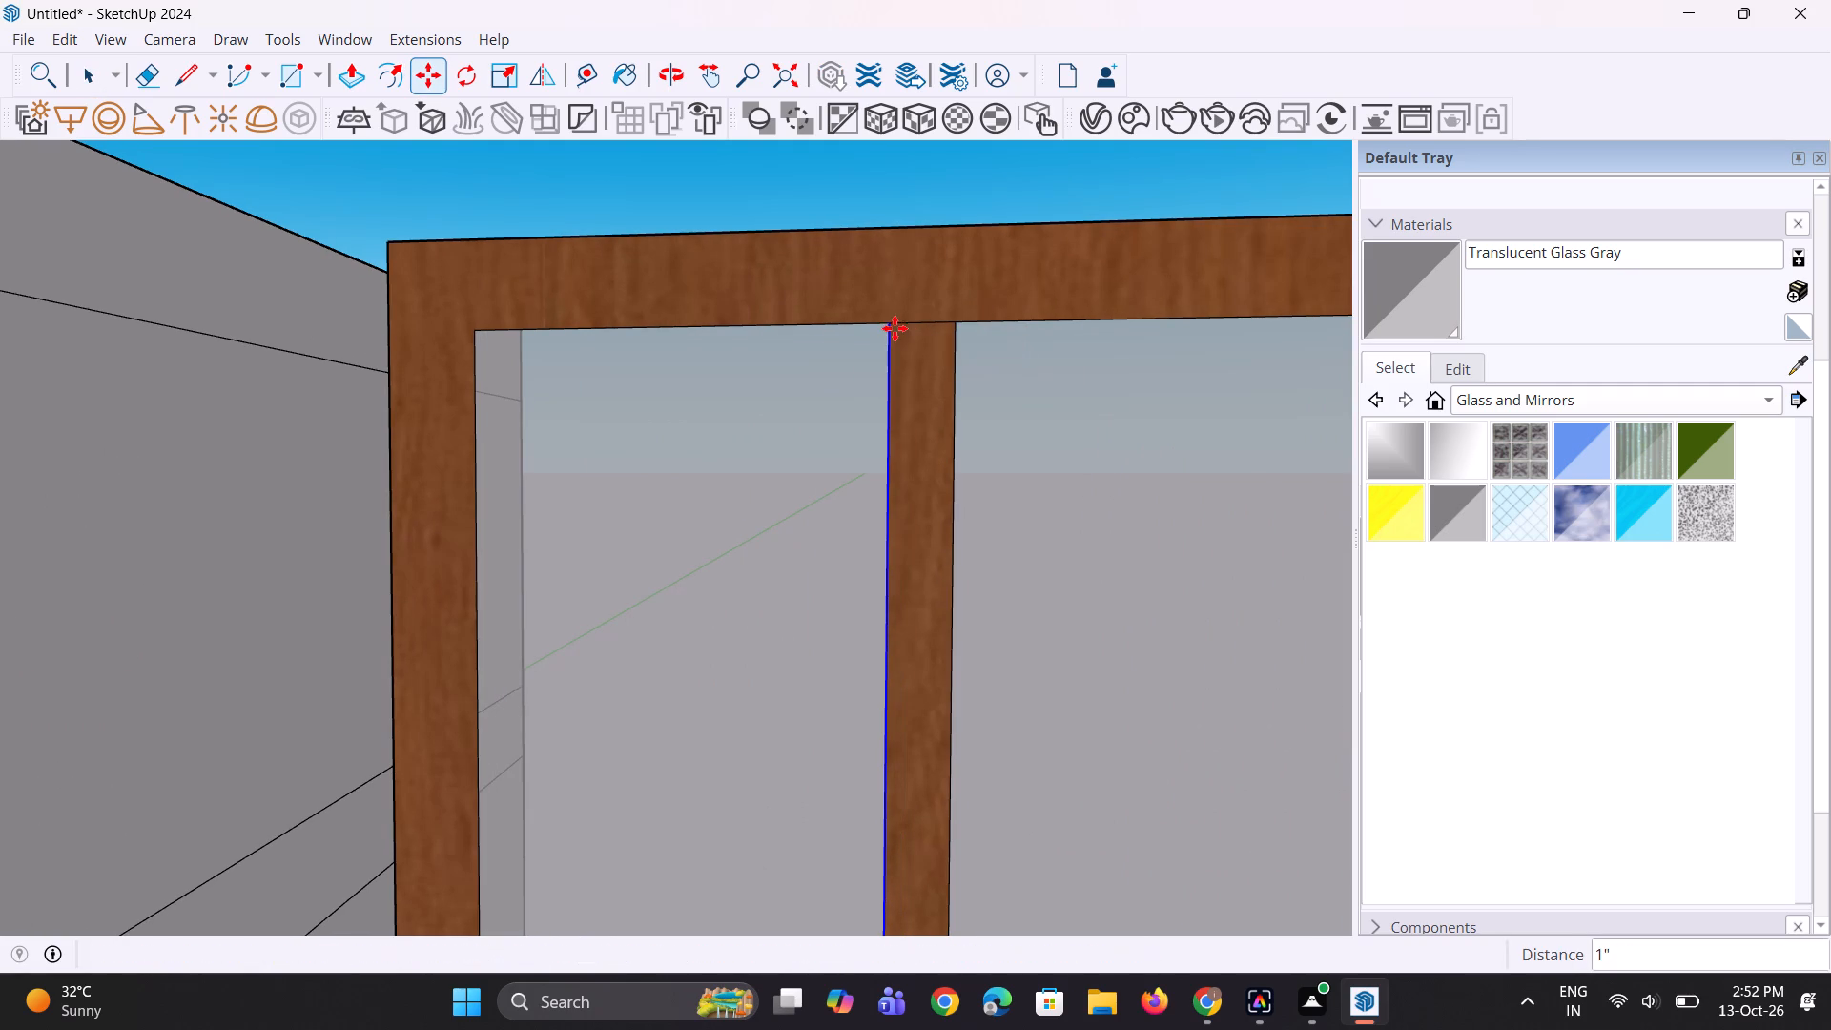
scroll(855, 380, "down", 5)
key("space")
key("space")
left_click(986, 248)
Edit the Translucent Glass Gray material to a brightness of 69 and an opacity of 14.
scroll(924, 352, "down", 10)
middle_click_drag(856, 437, 899, 460)
scroll(927, 666, "up", 4)
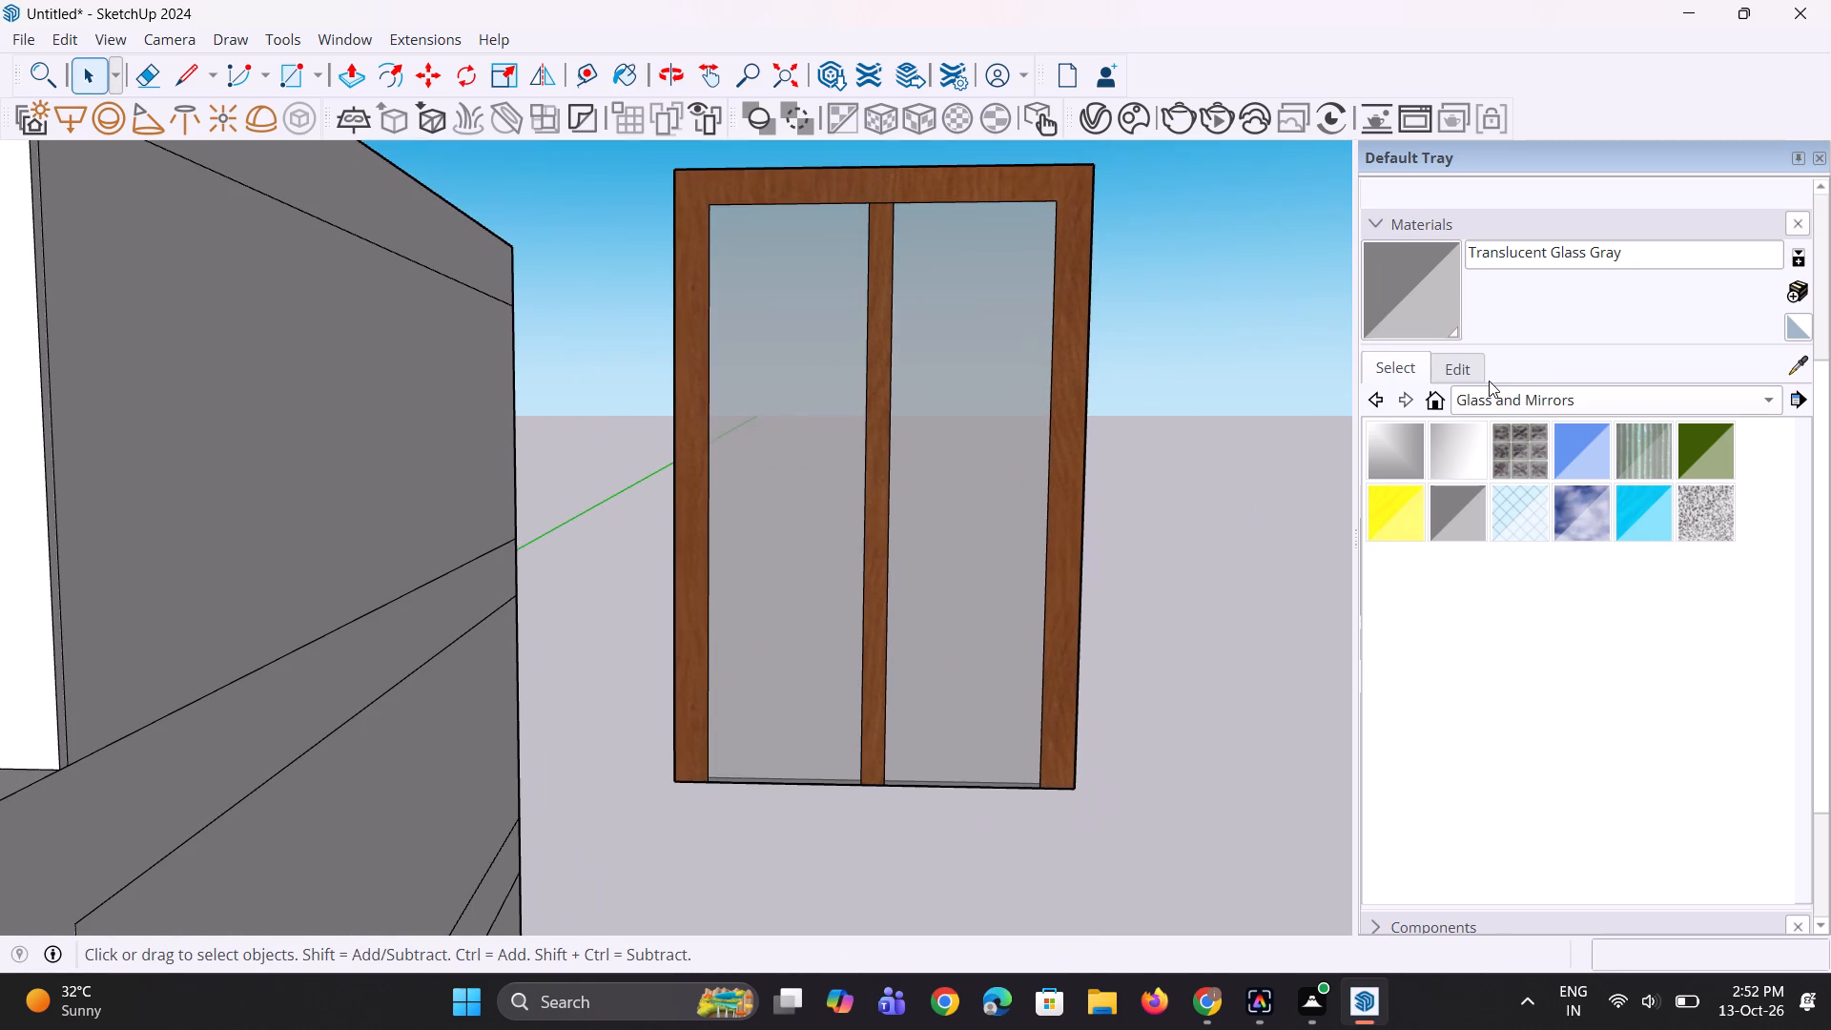
left_click(1477, 377)
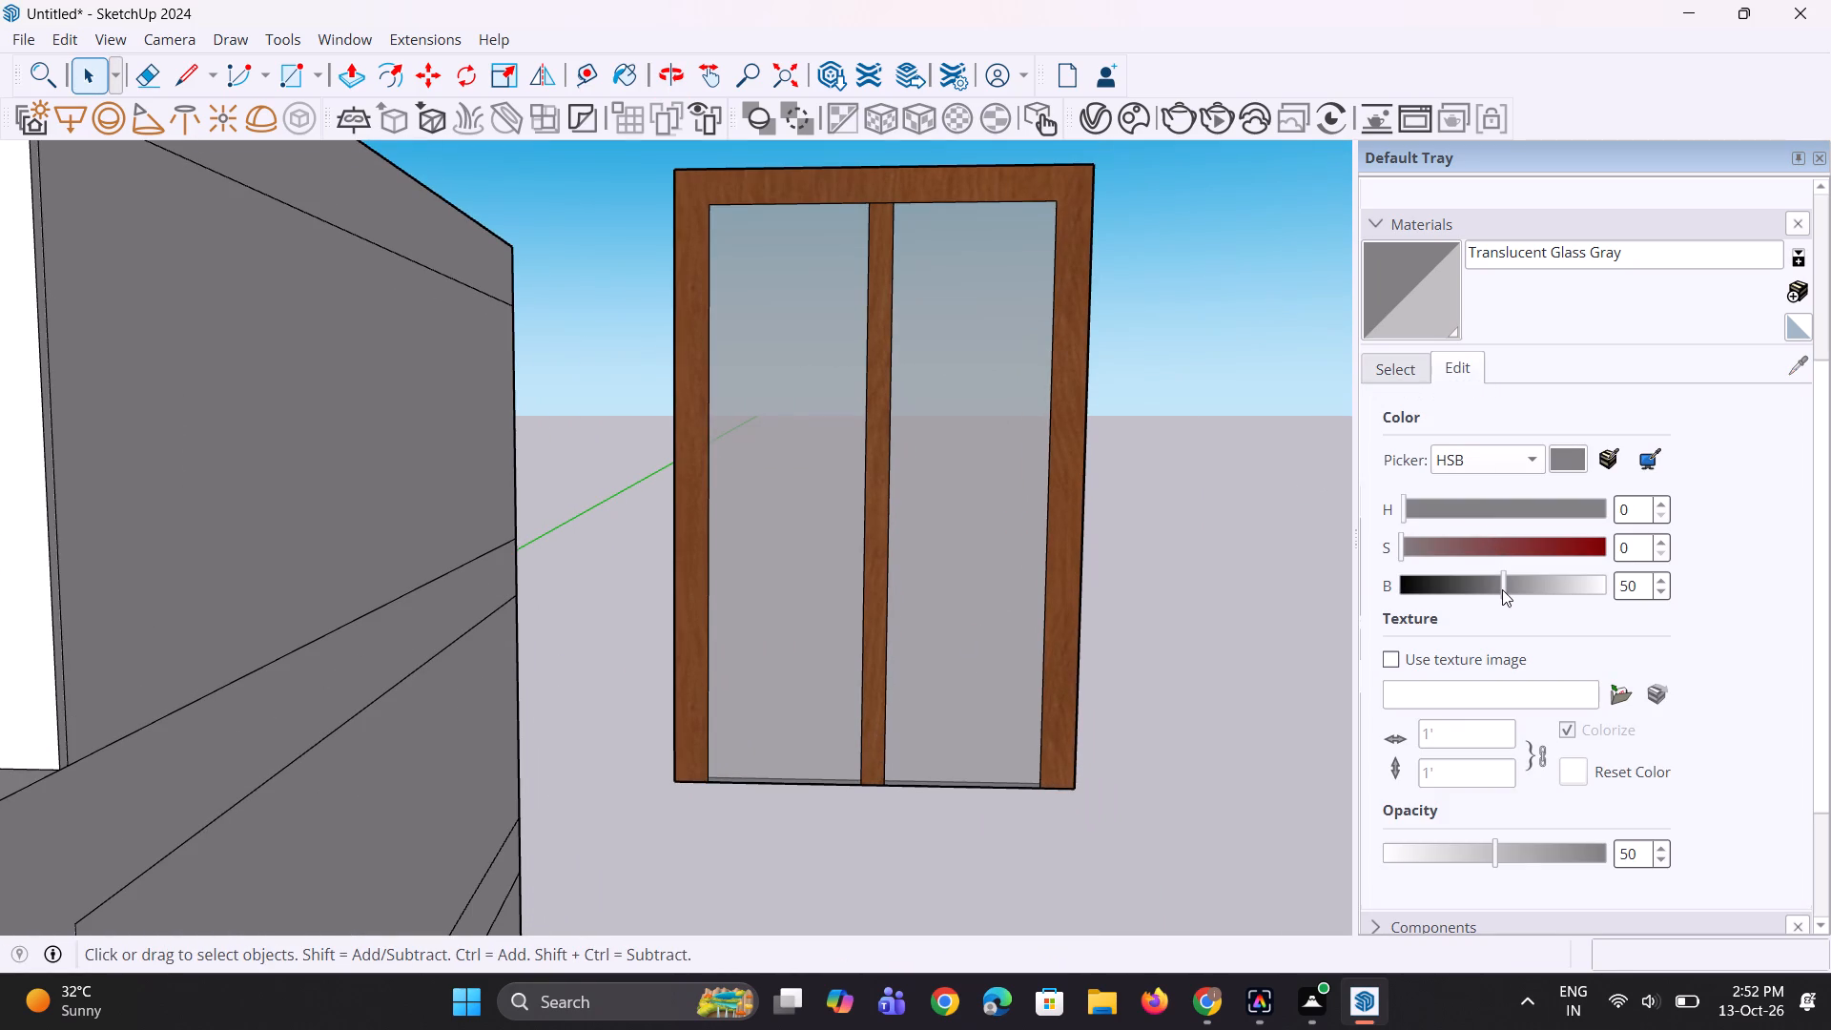
left_click_drag(1502, 589, 1542, 592)
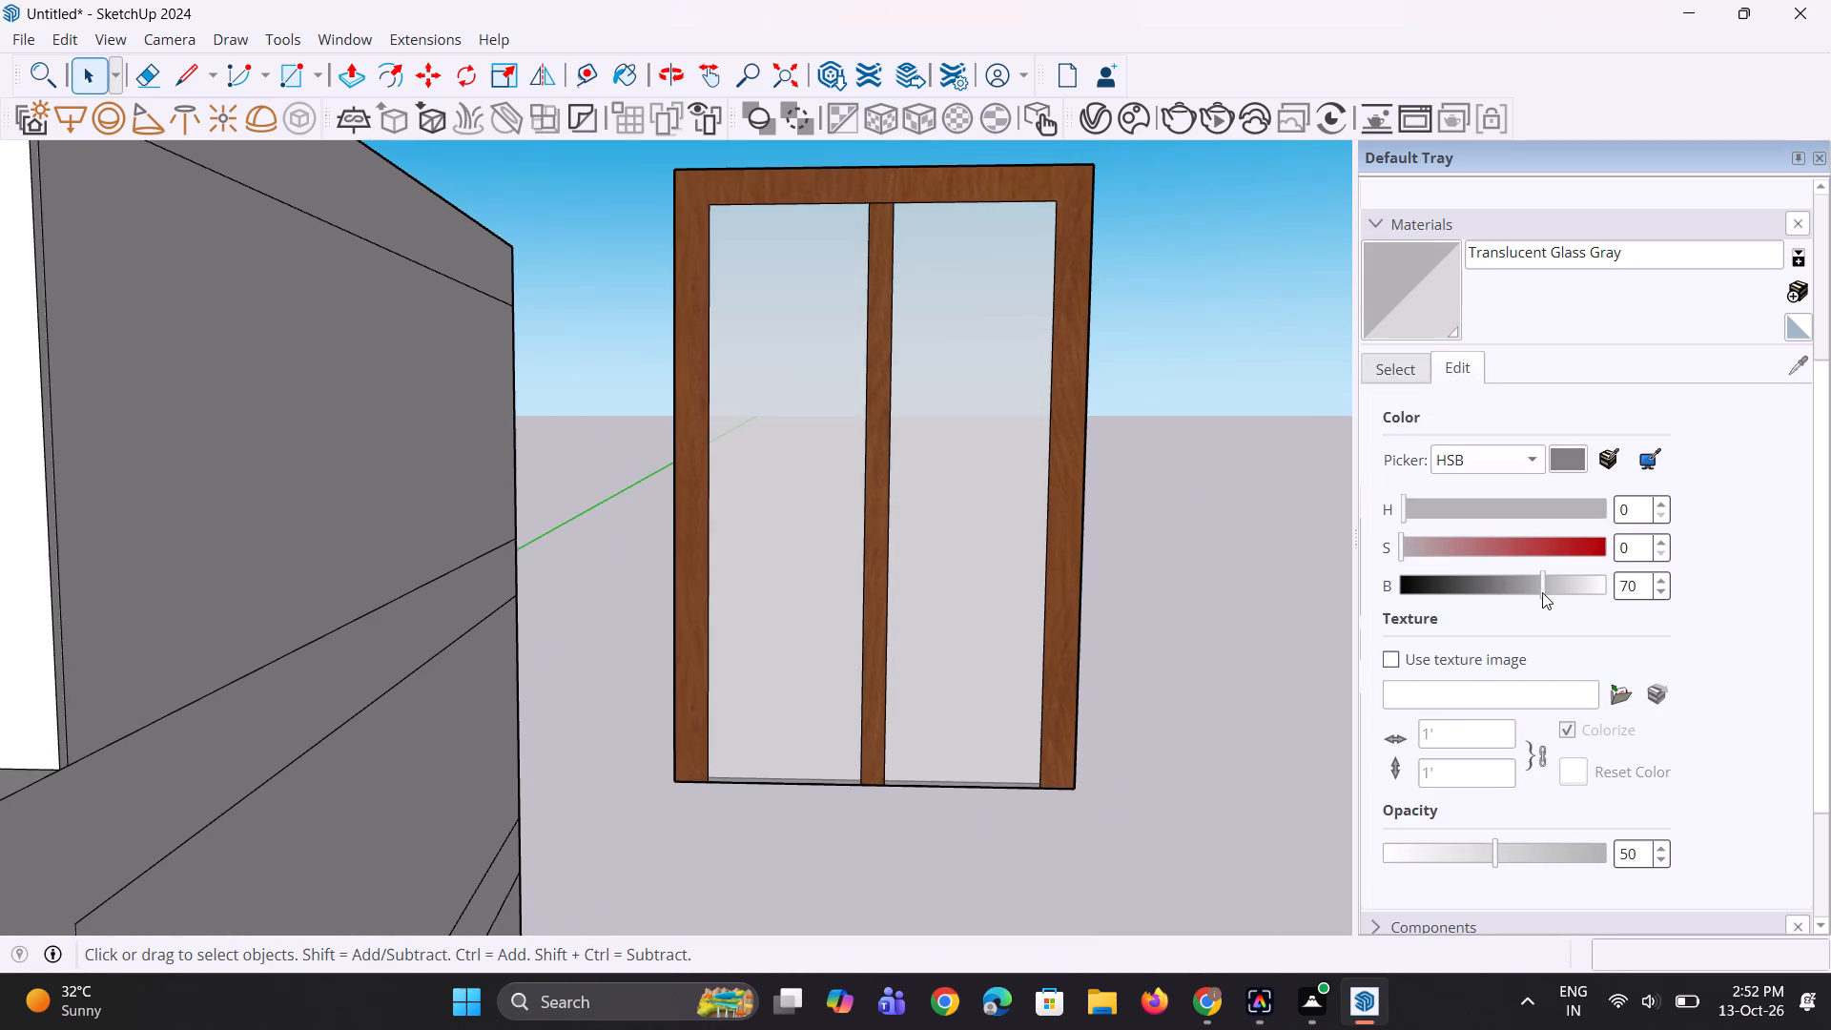
left_click_drag(1542, 592, 1532, 592)
left_click_drag(1495, 865, 1438, 874)
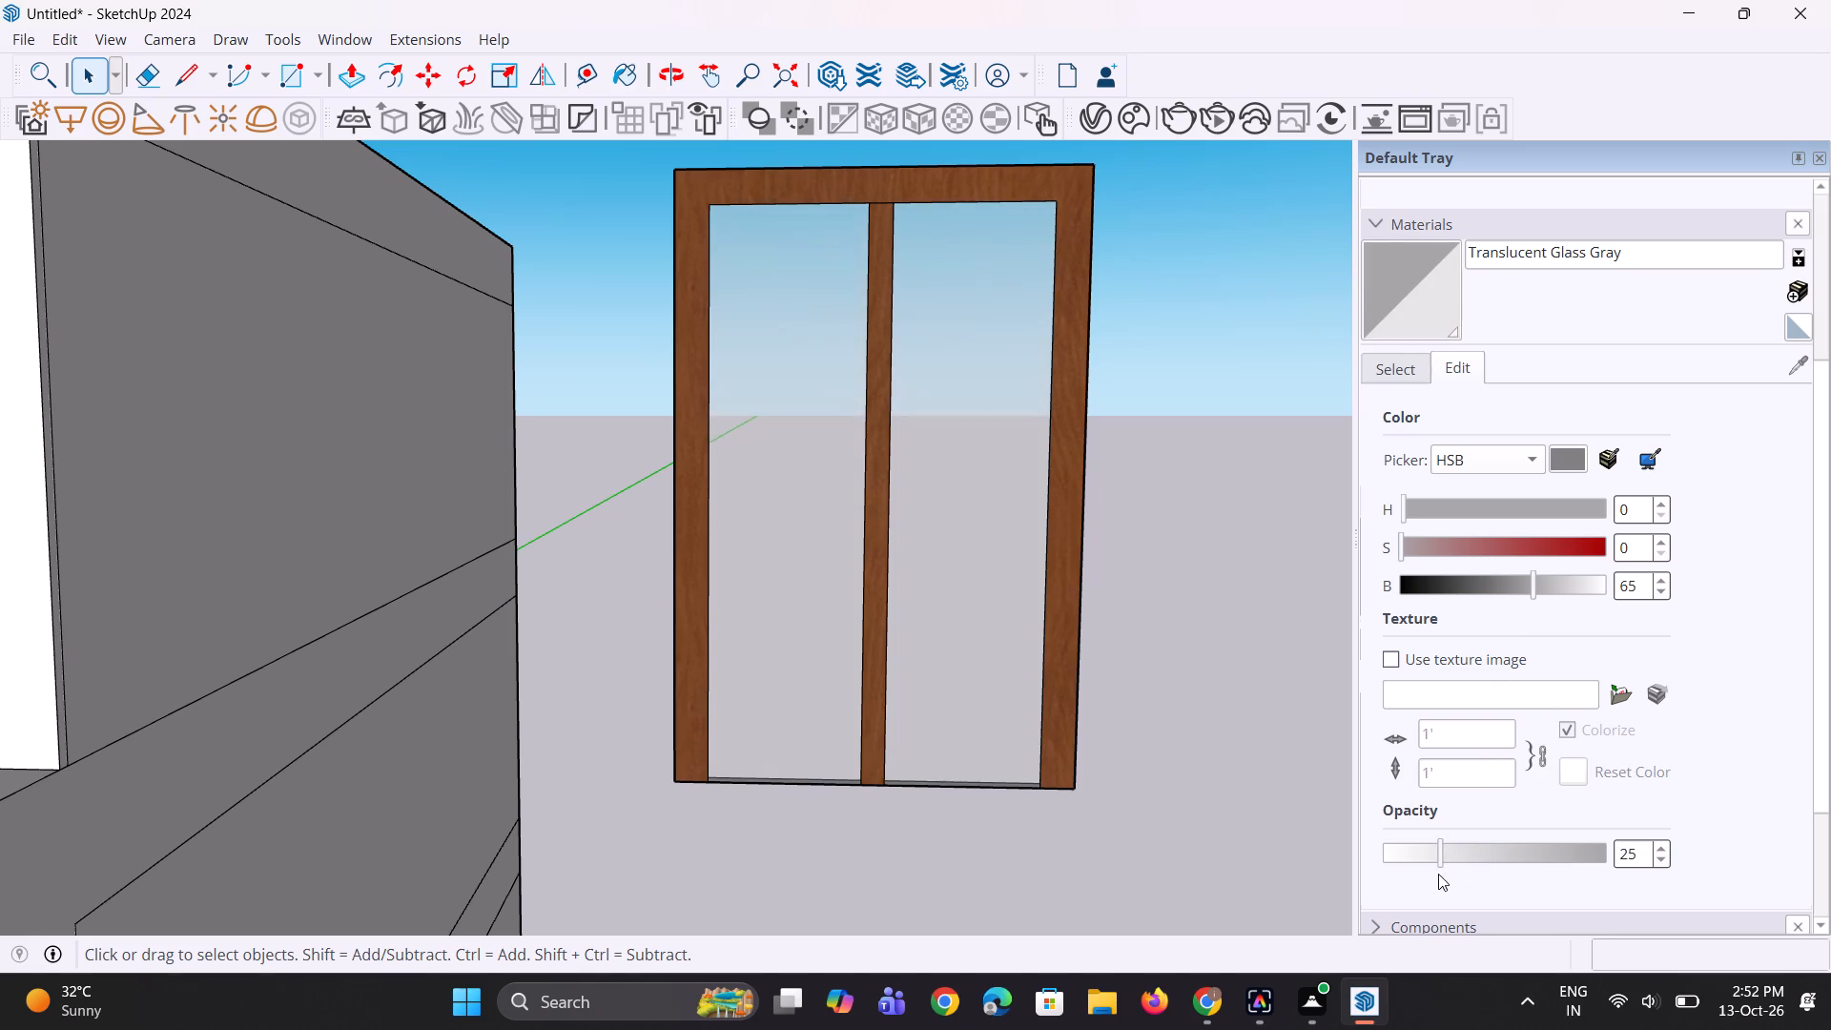
left_click_drag(1438, 874, 1415, 882)
left_click(1540, 594)
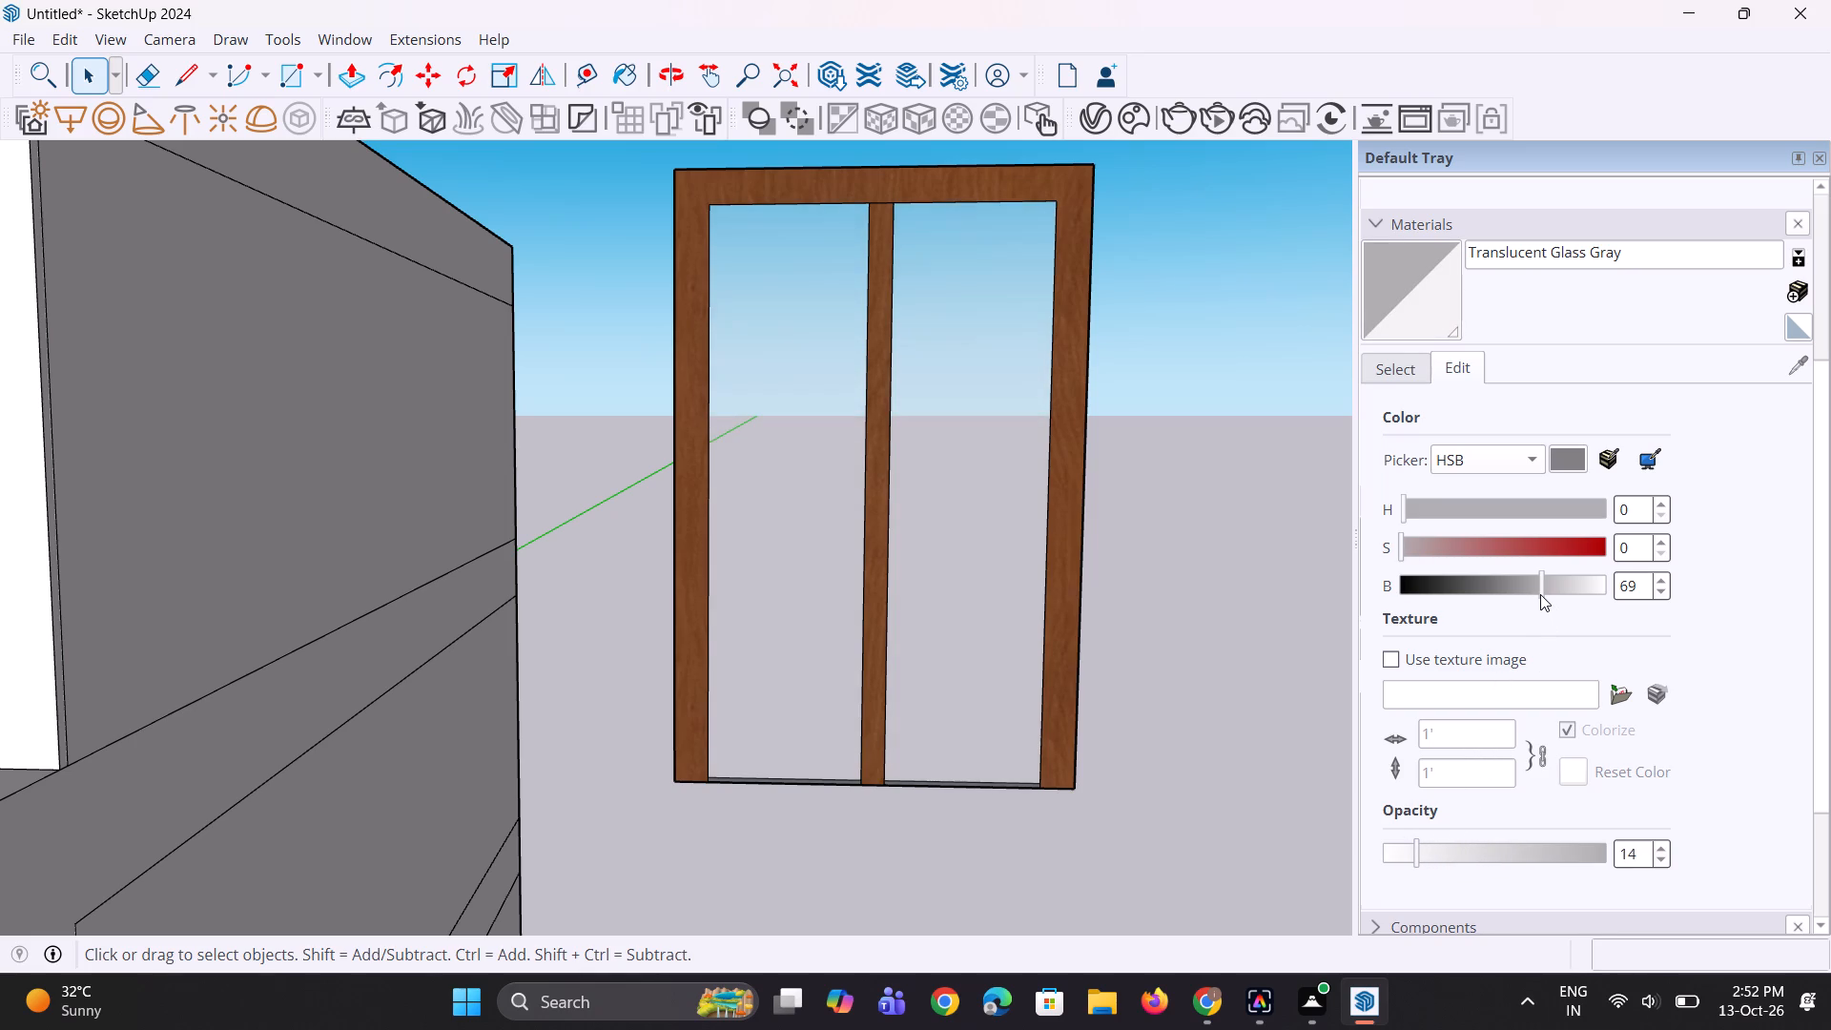
Examine the door from below and from the front beside the building, checking the lightened glass.
scroll(748, 546, "down", 4)
middle_click_drag(767, 542, 895, 527)
scroll(867, 790, "up", 4)
middle_click_drag(831, 710, 813, 543)
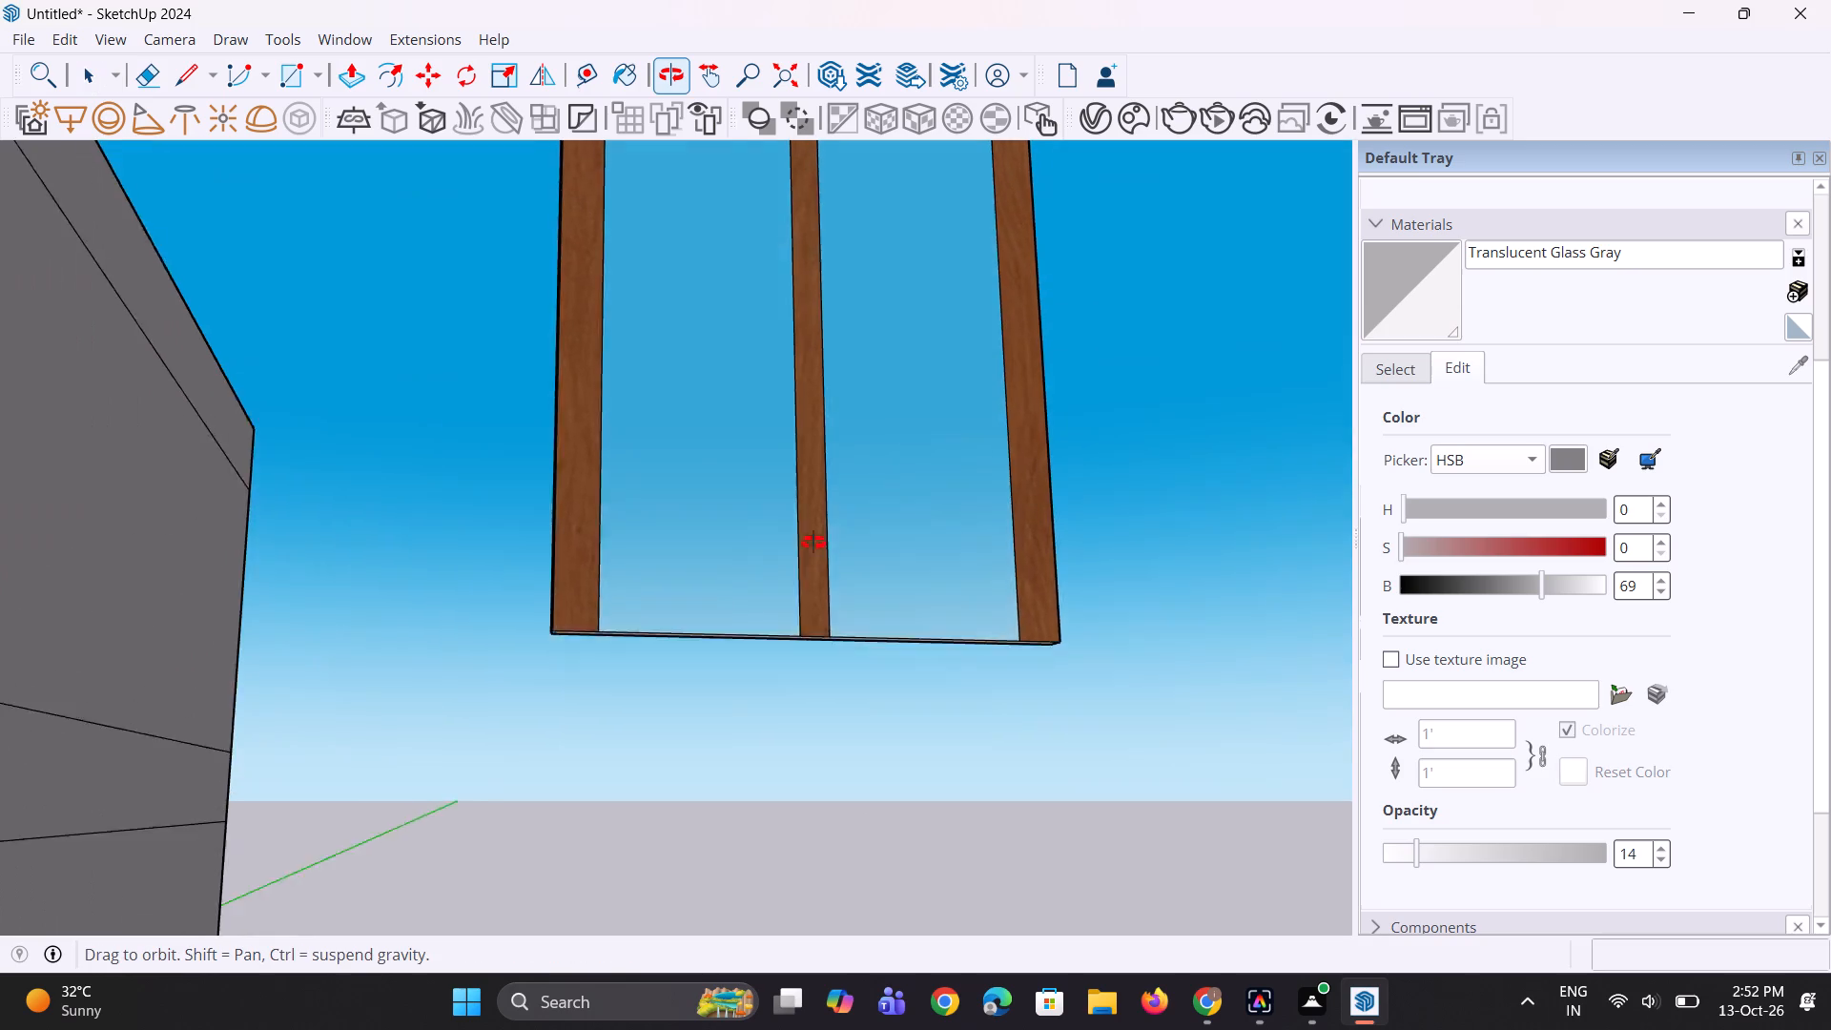
middle_click_drag(813, 543, 805, 436)
scroll(656, 631, "up", 3)
scroll(655, 632, "down", 7)
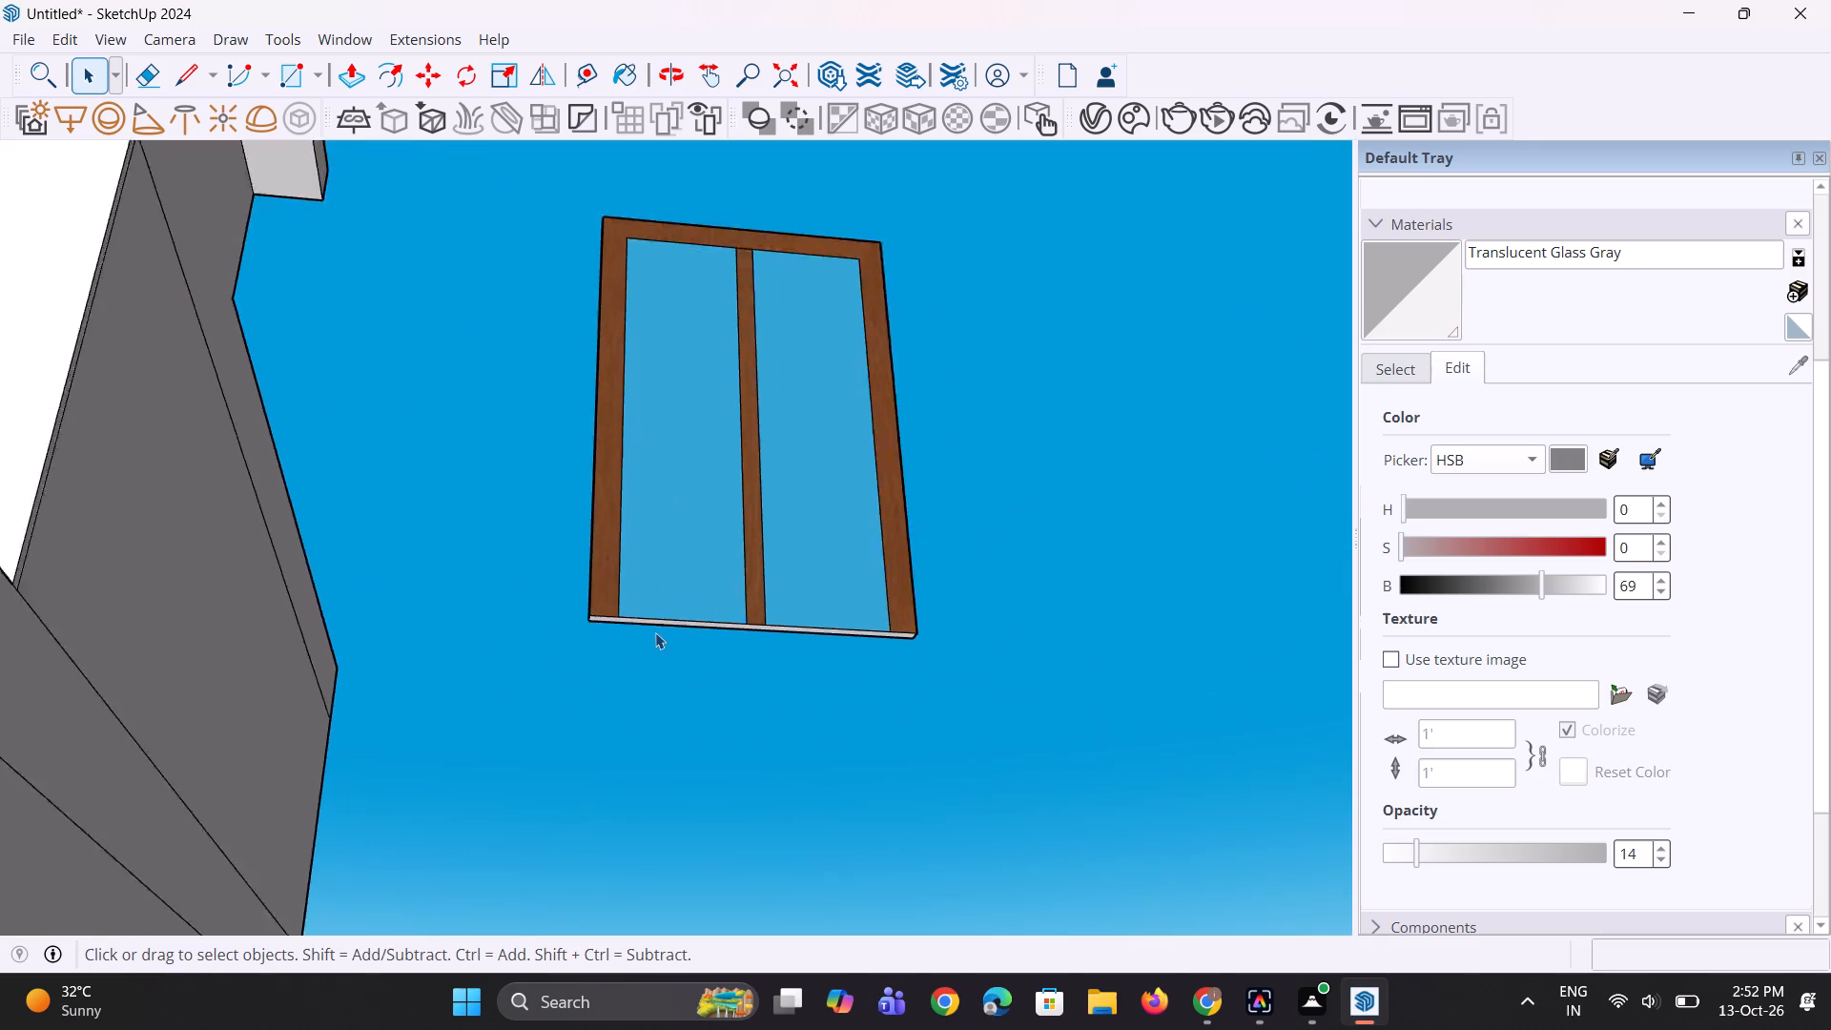
scroll(655, 632, "down", 6)
middle_click_drag(711, 619, 700, 806)
scroll(690, 721, "down", 5)
middle_click_drag(686, 722, 643, 785)
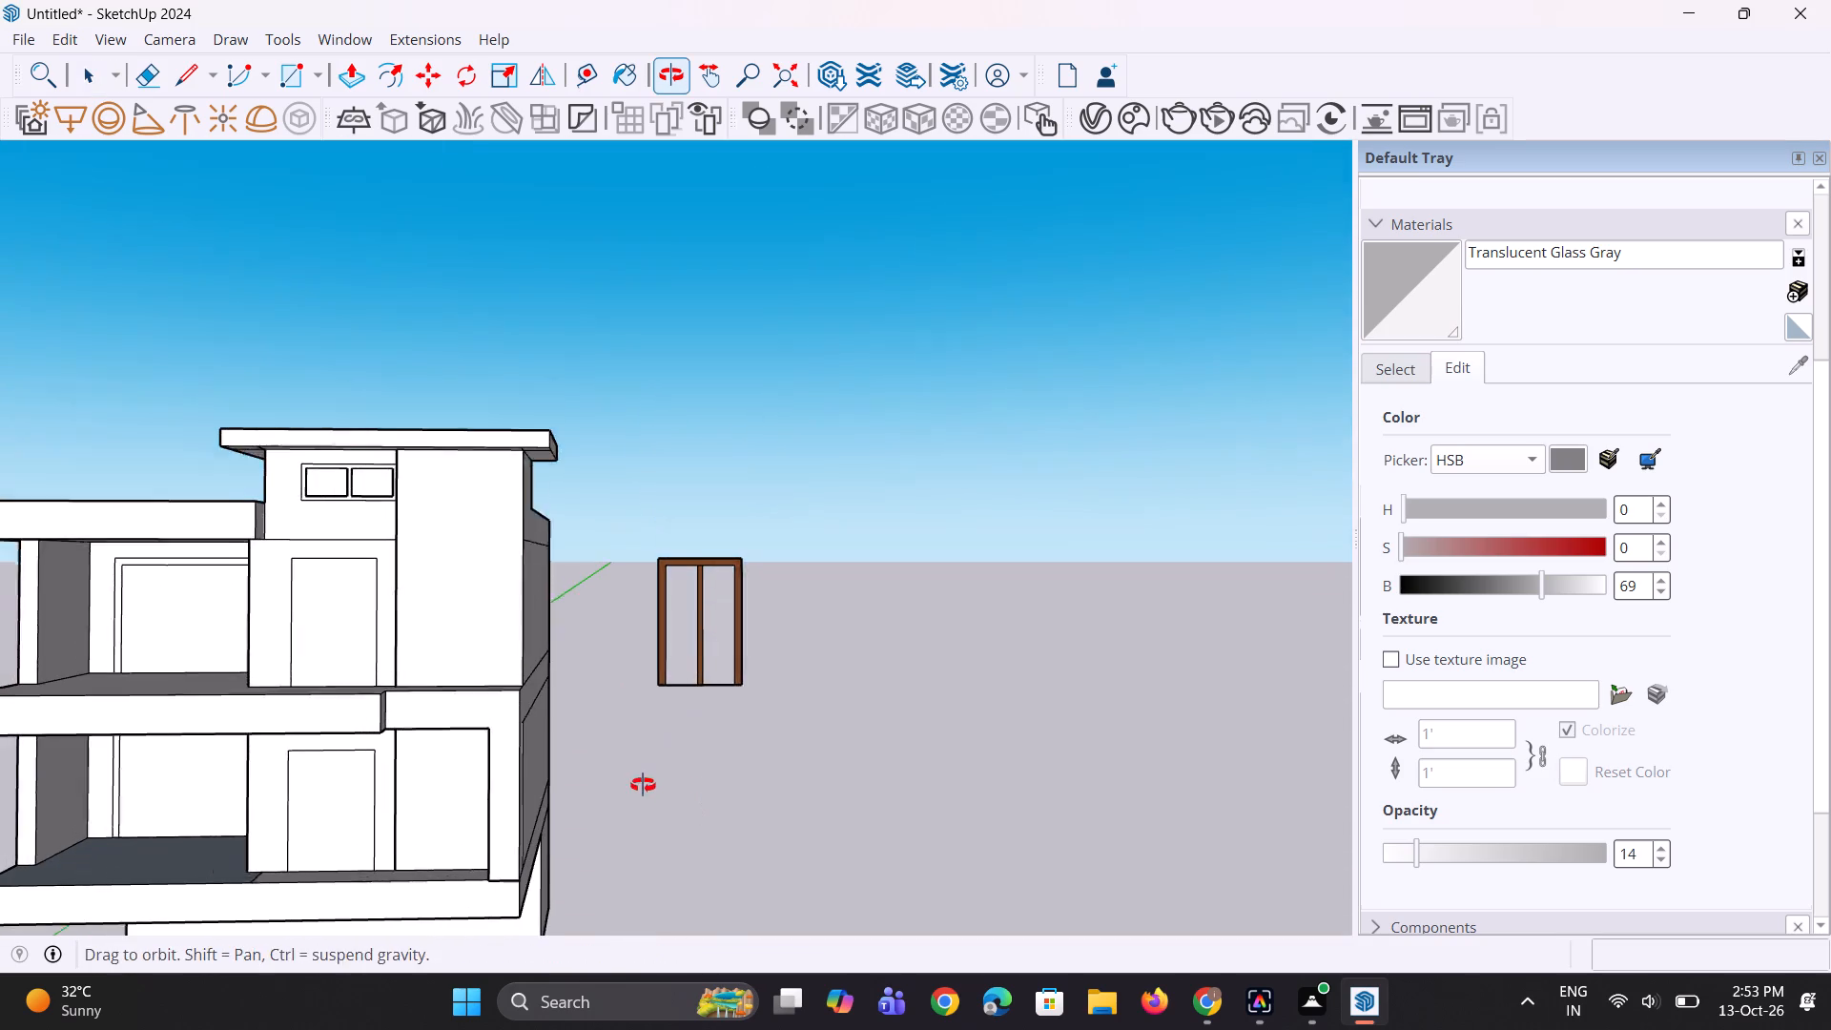
middle_click_drag(643, 785, 642, 786)
key("space")
scroll(673, 554, "up", 3)
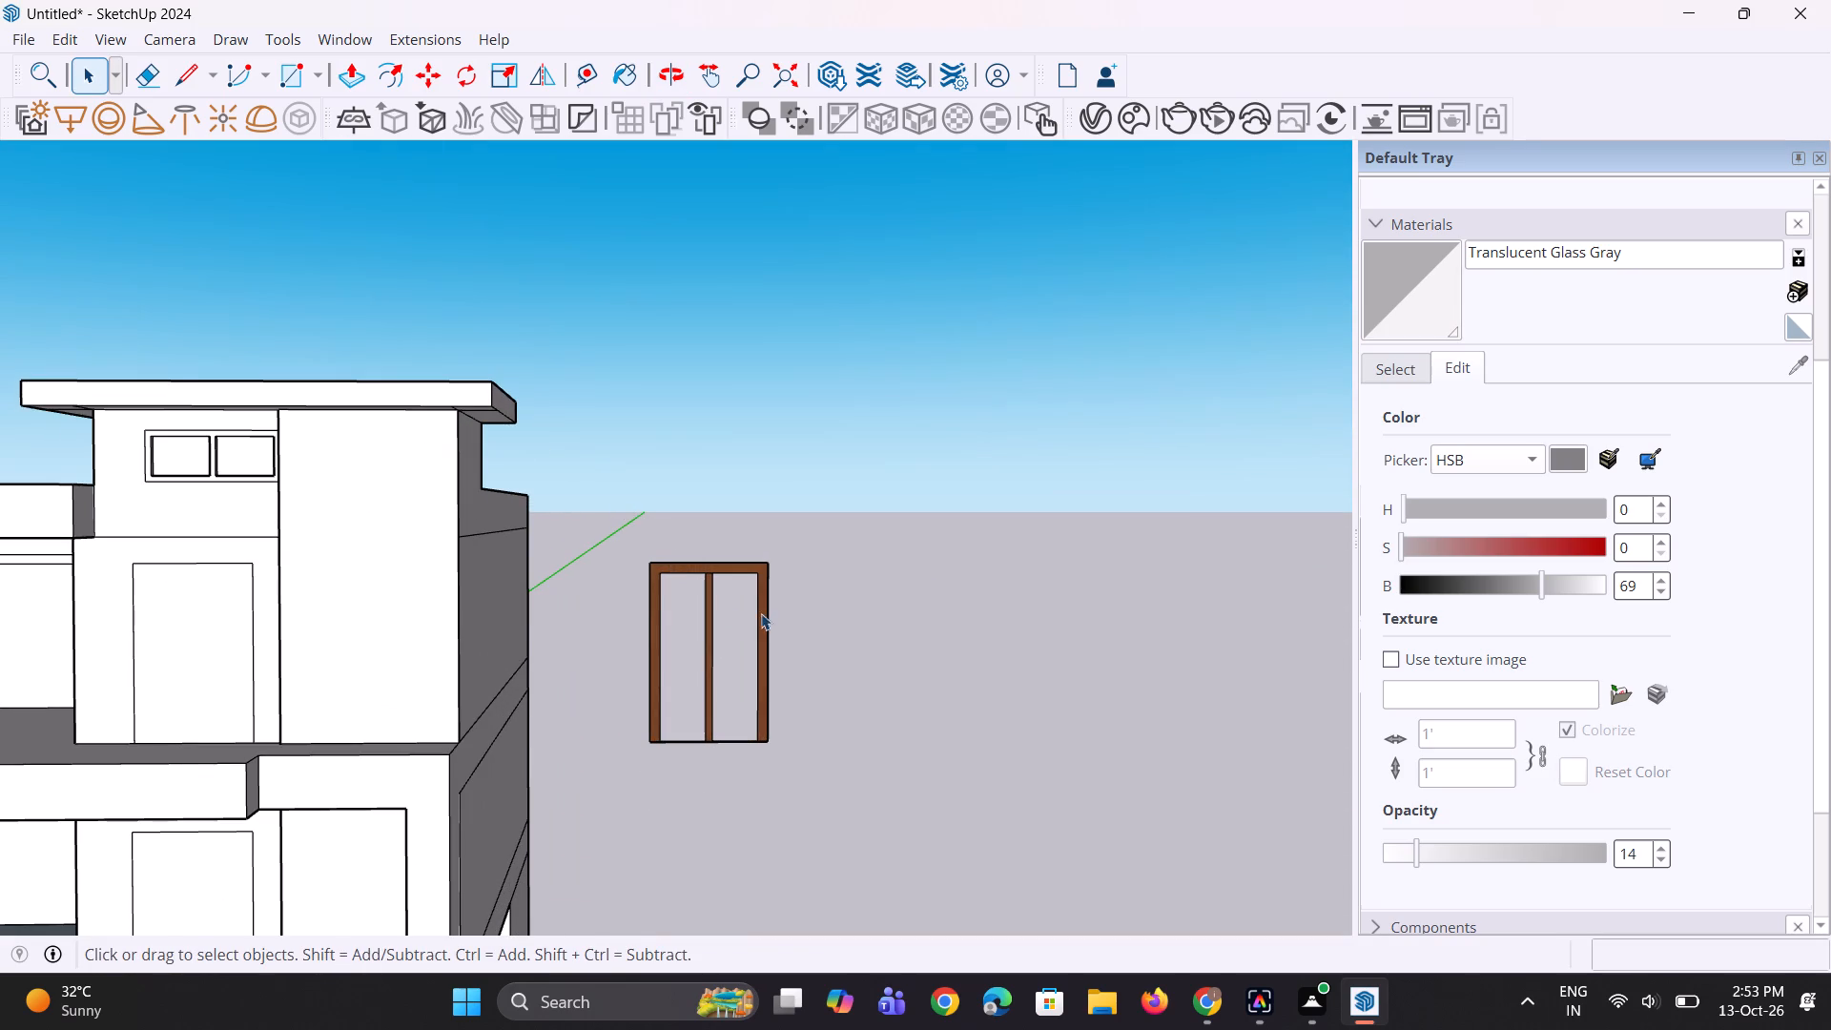
scroll(1127, 546, "up", 1)
Sample Wood Veneer 01 from the door frame and set the material's brightness to 44.
left_click(1460, 365)
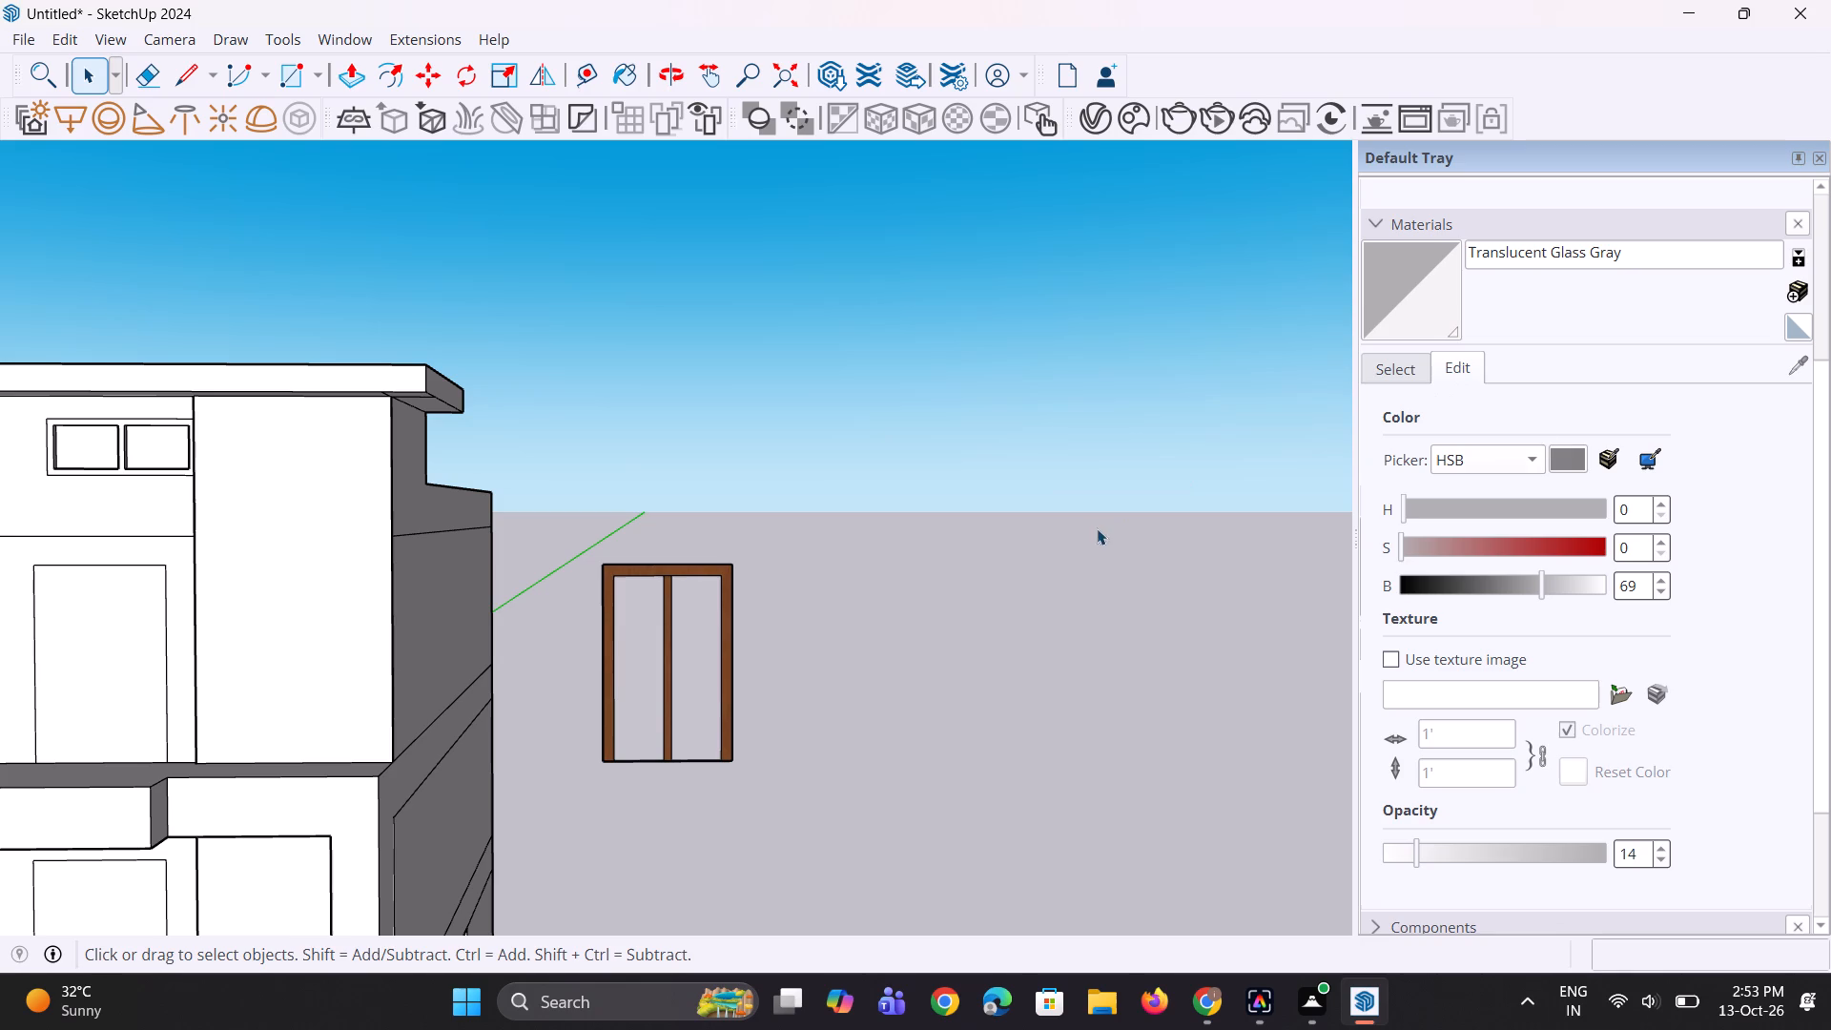
left_click(1389, 370)
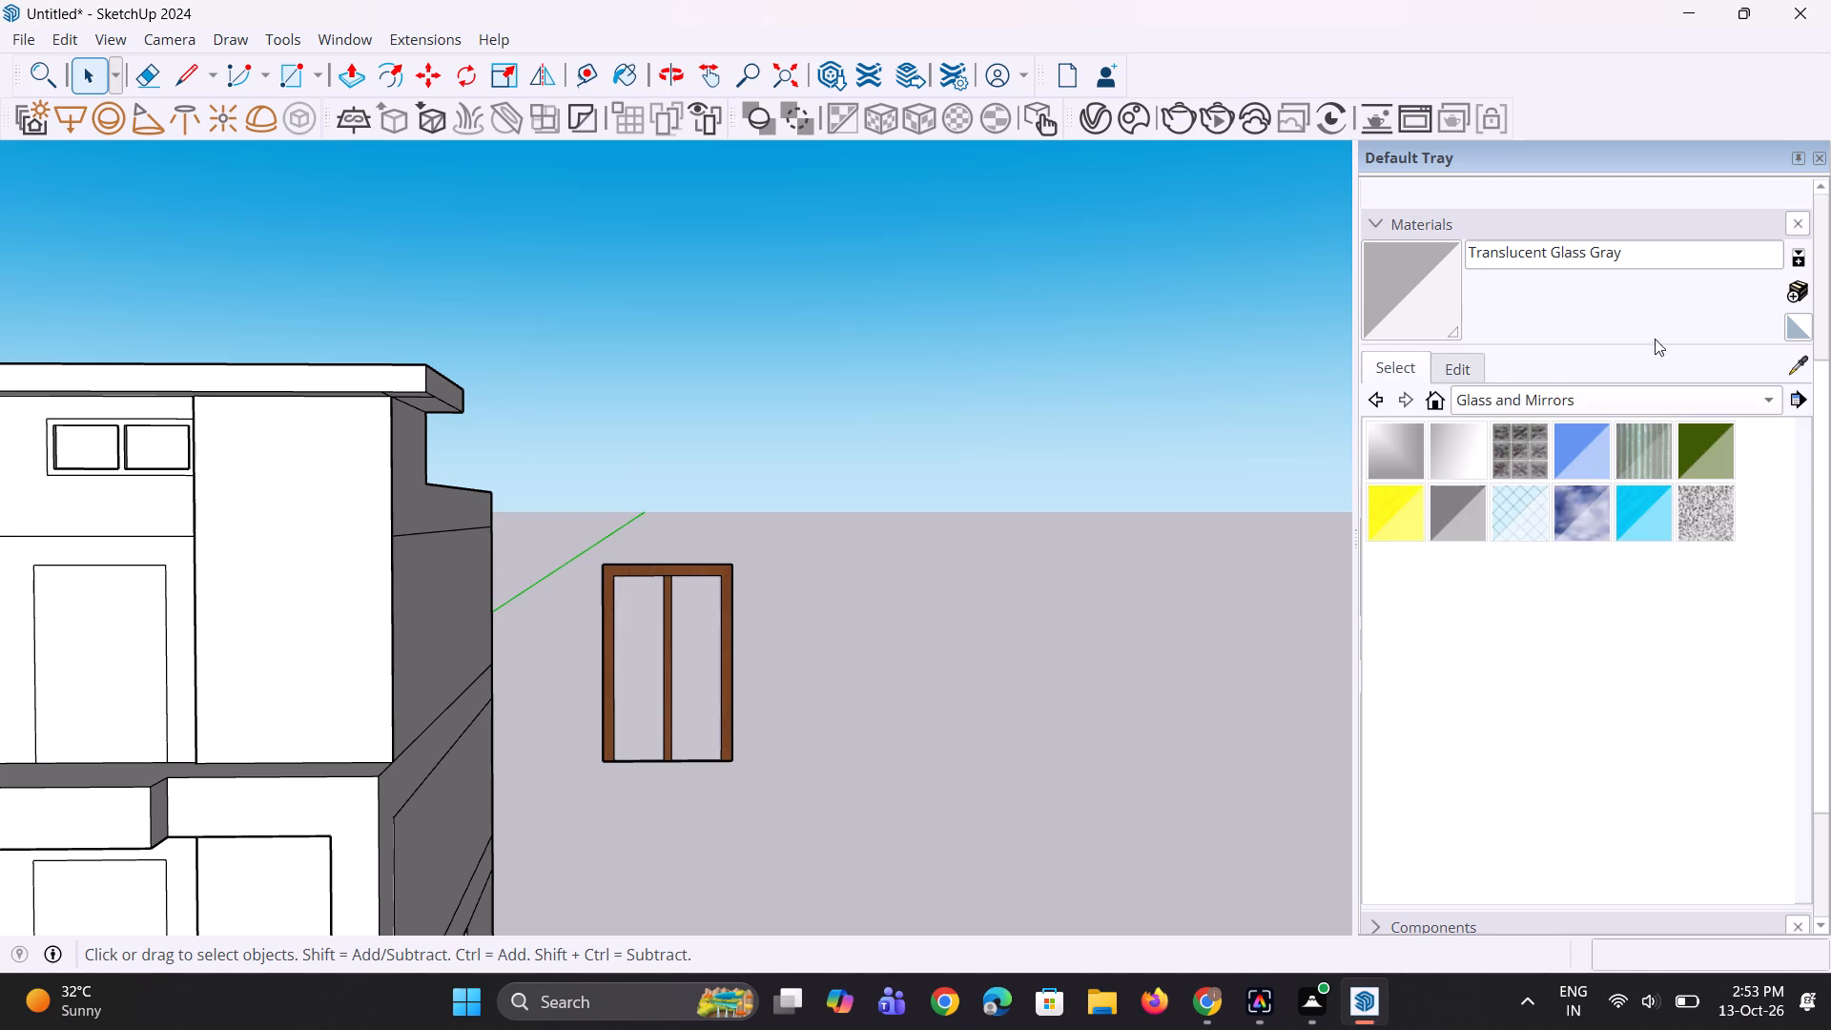
scroll(1830, 314, "up", 2)
left_click(1801, 431)
scroll(915, 573, "up", 3)
scroll(705, 567, "up", 2)
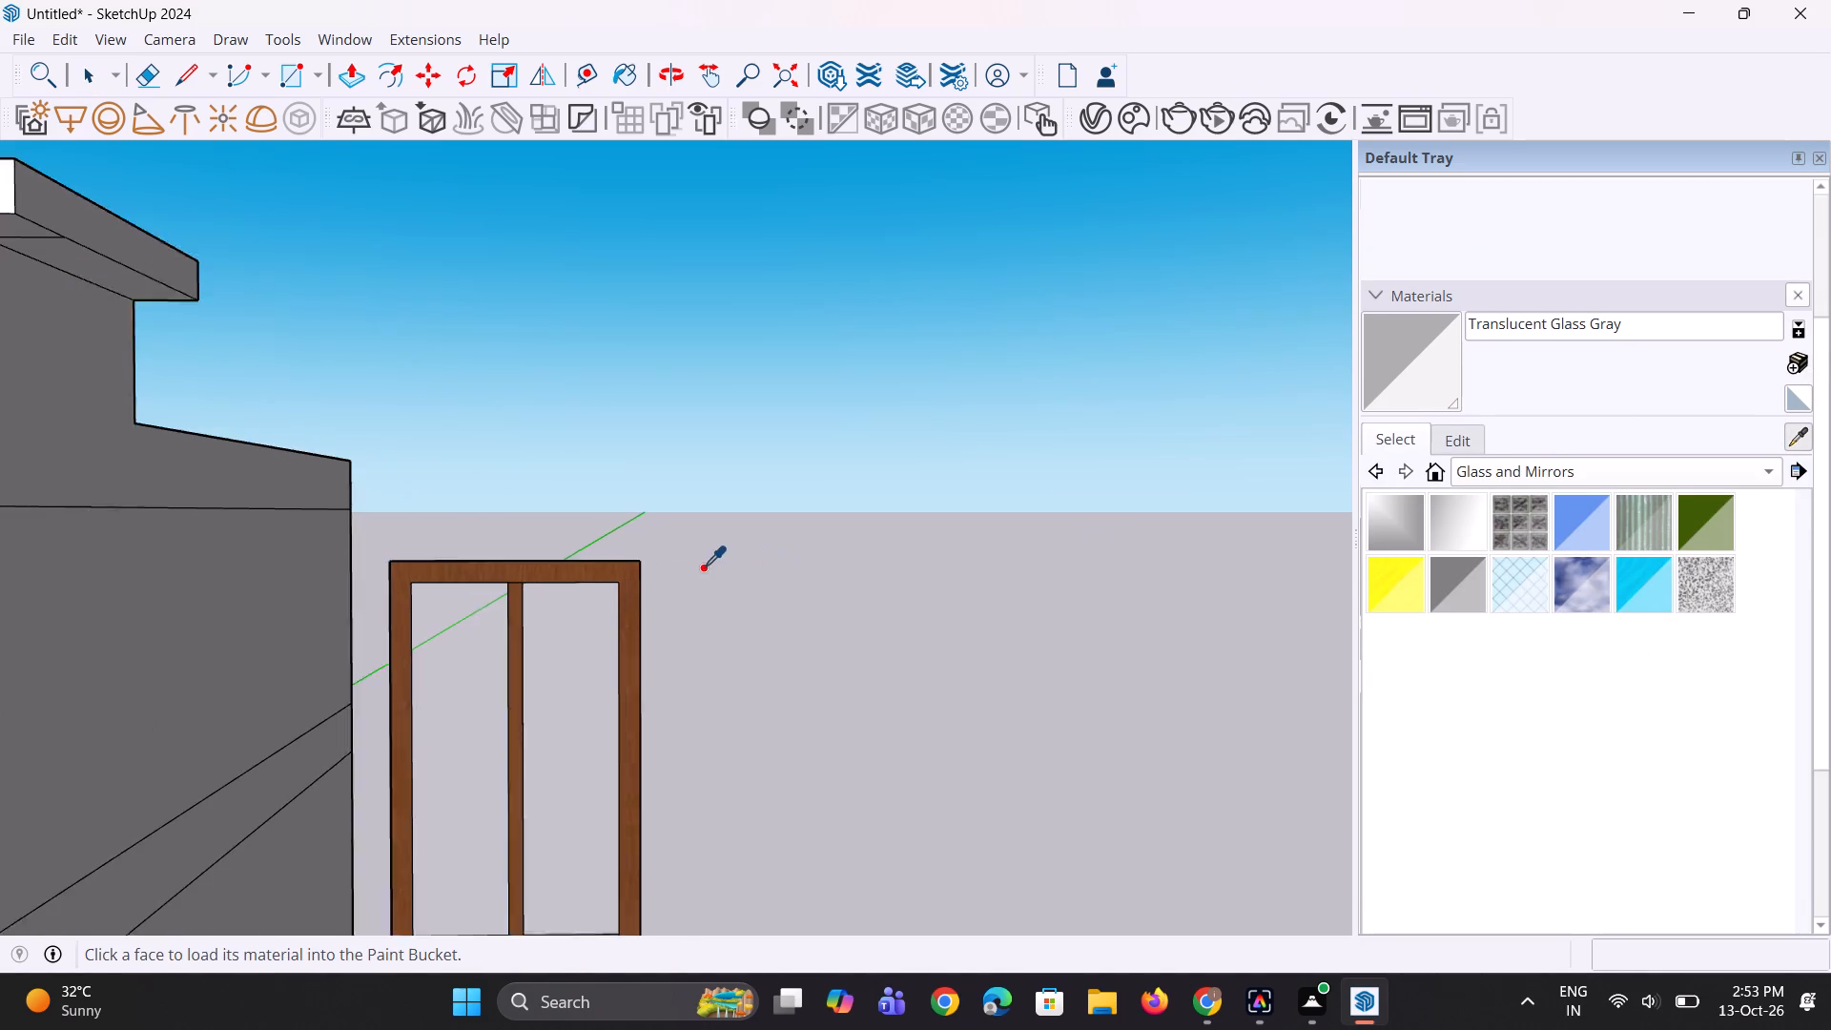
scroll(703, 567, "up", 1)
left_click(625, 599)
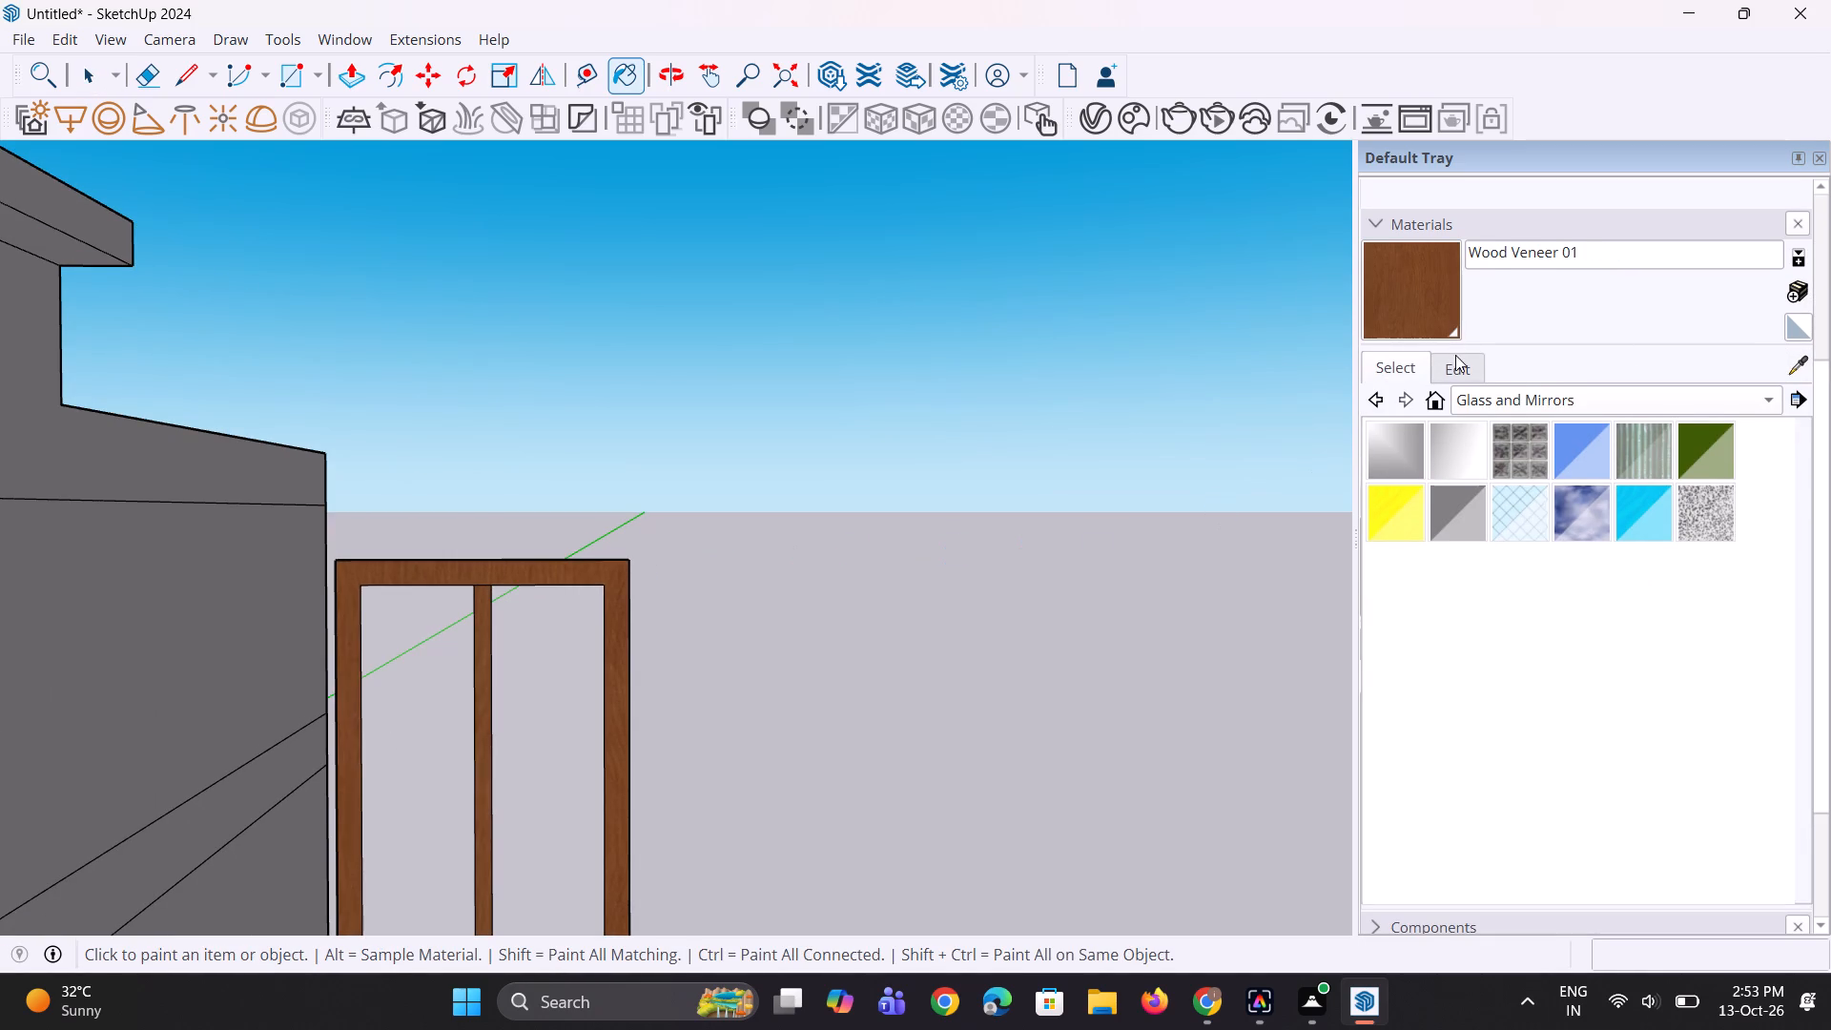
left_click(1459, 367)
left_click_drag(1492, 585, 1485, 587)
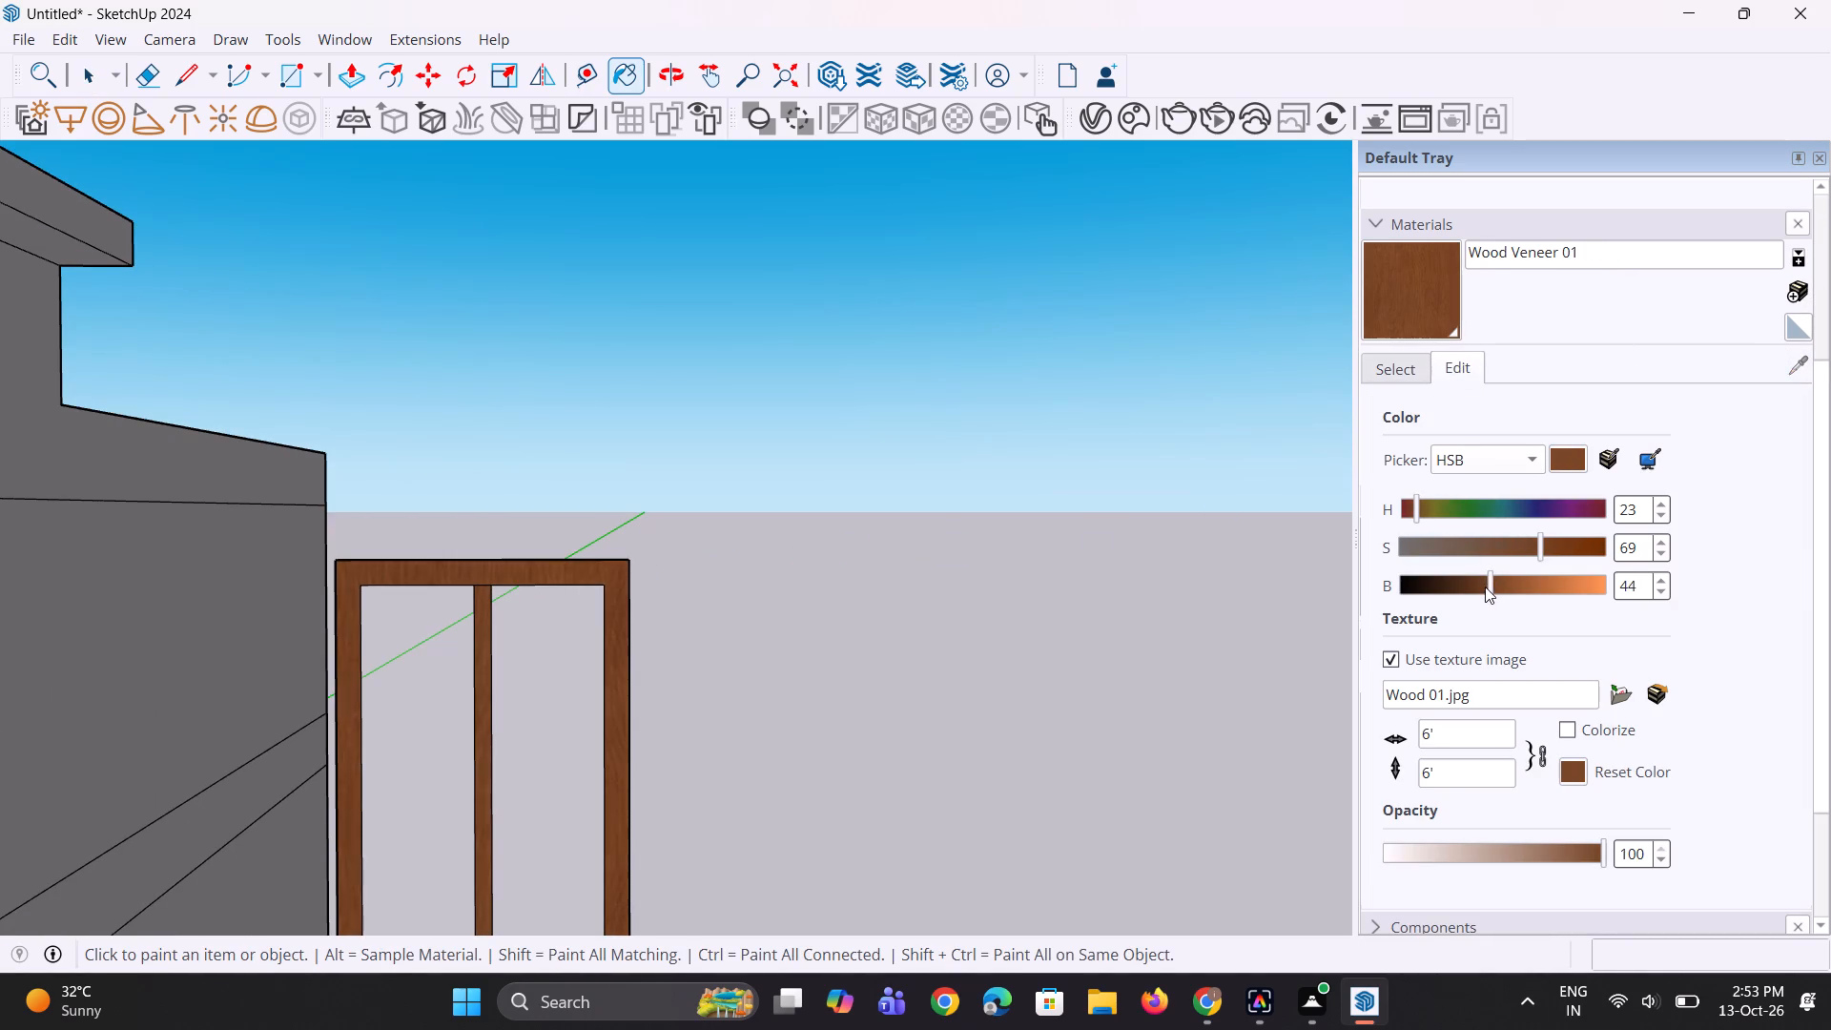
Darken the Wood Veneer 01 material to a saturation of 86 and a brightness of 28.
left_click_drag(1485, 587, 1469, 587)
left_click_drag(1543, 551, 1551, 549)
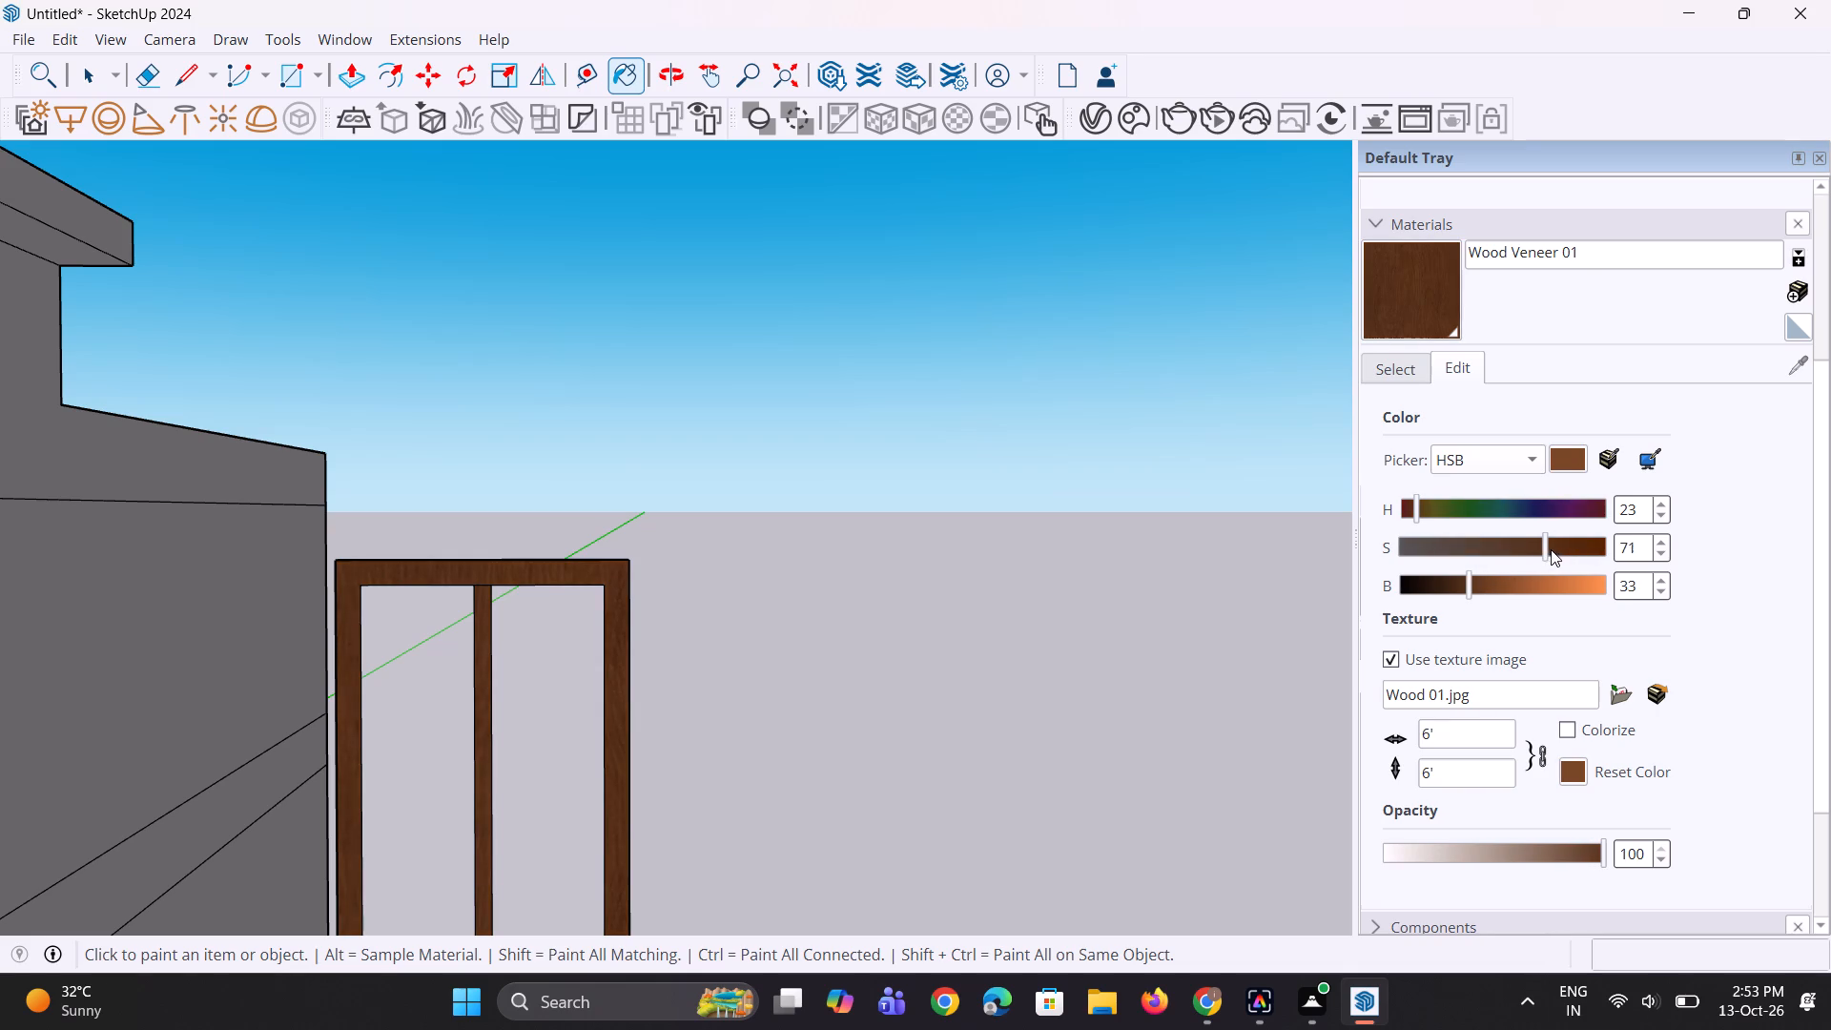
left_click_drag(1551, 549, 1573, 548)
left_click_drag(1470, 592, 1446, 586)
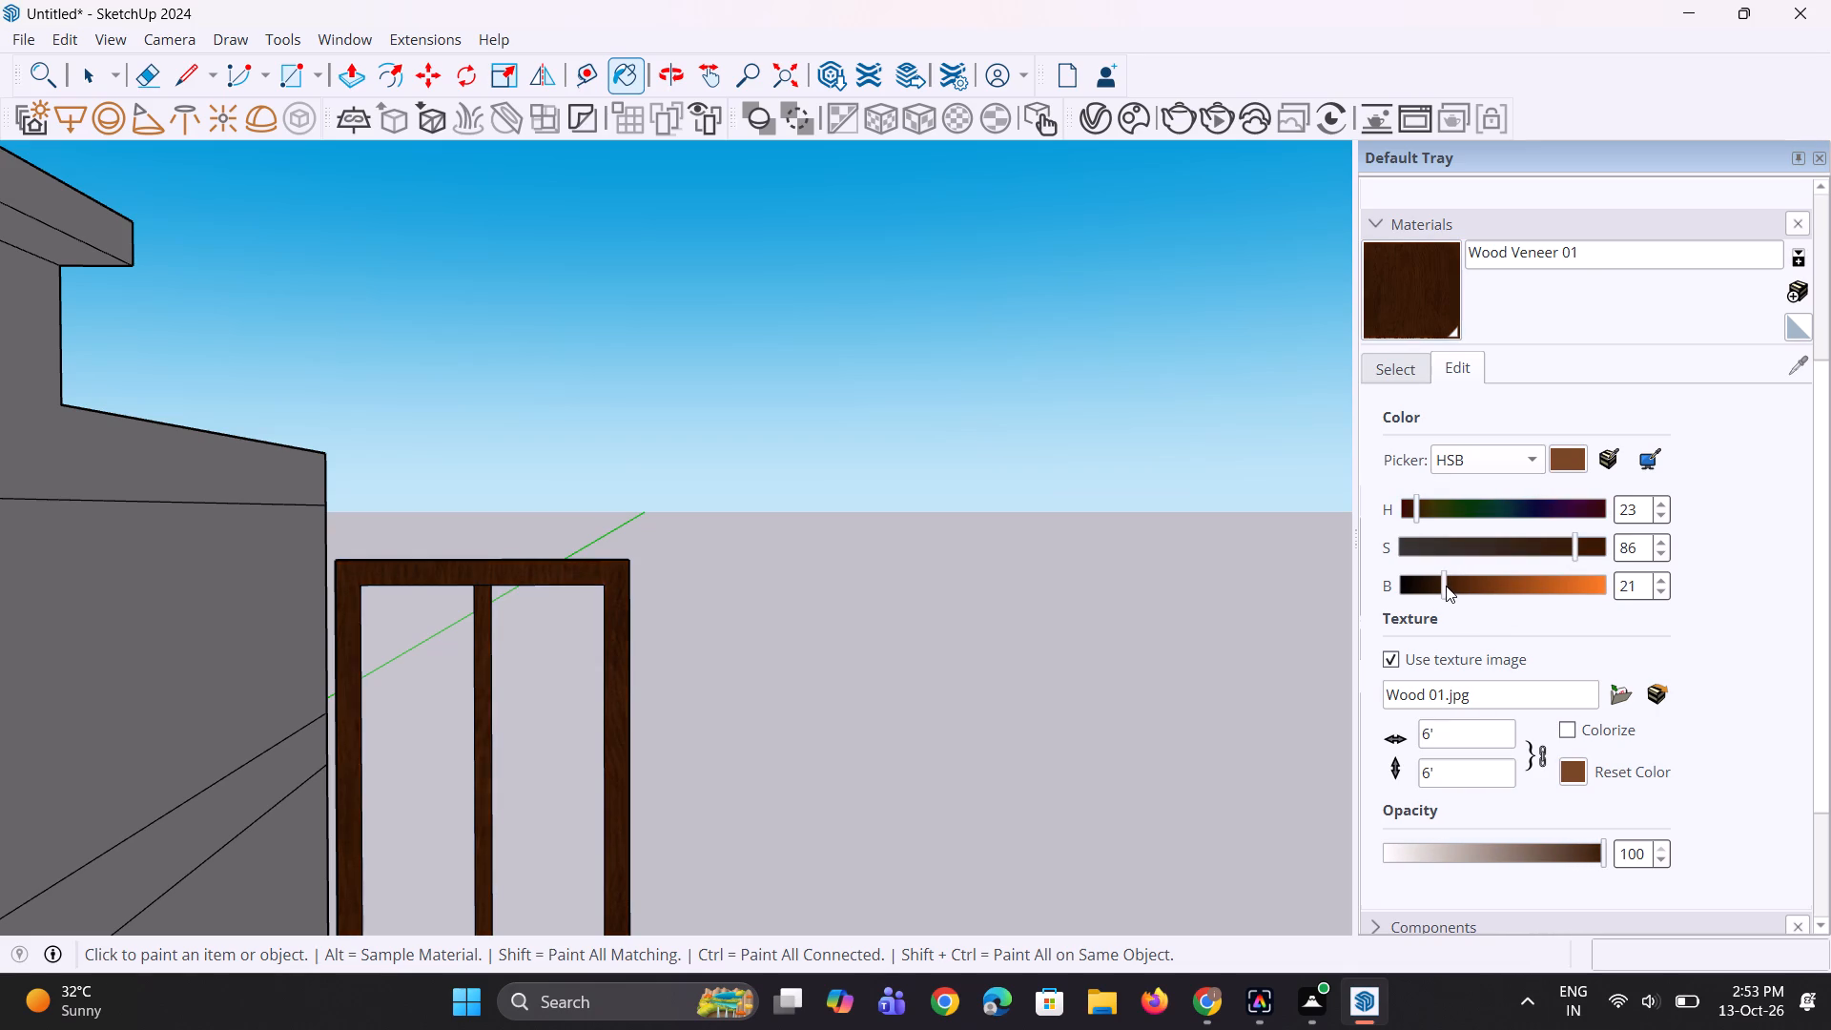
left_click_drag(1446, 586, 1460, 585)
scroll(904, 597, "down", 5)
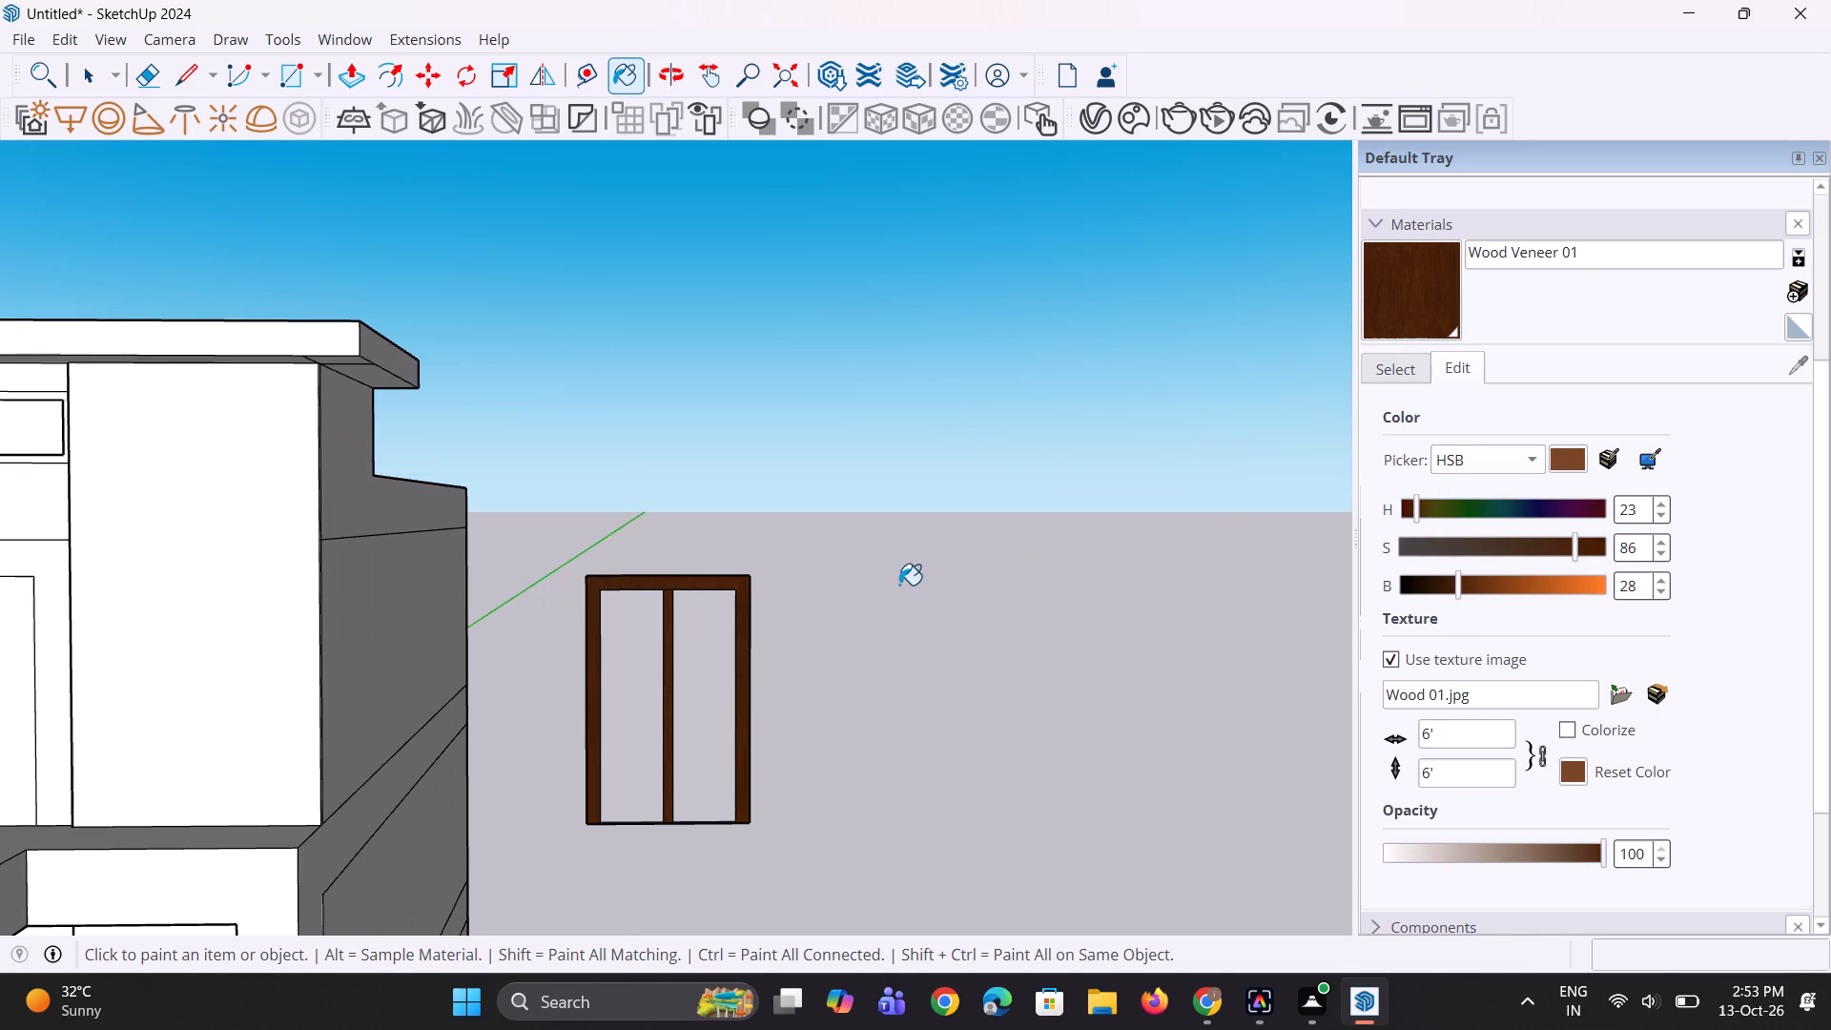
key("space")
key("space")
scroll(731, 717, "up", 4)
scroll(828, 642, "down", 5)
key("space")
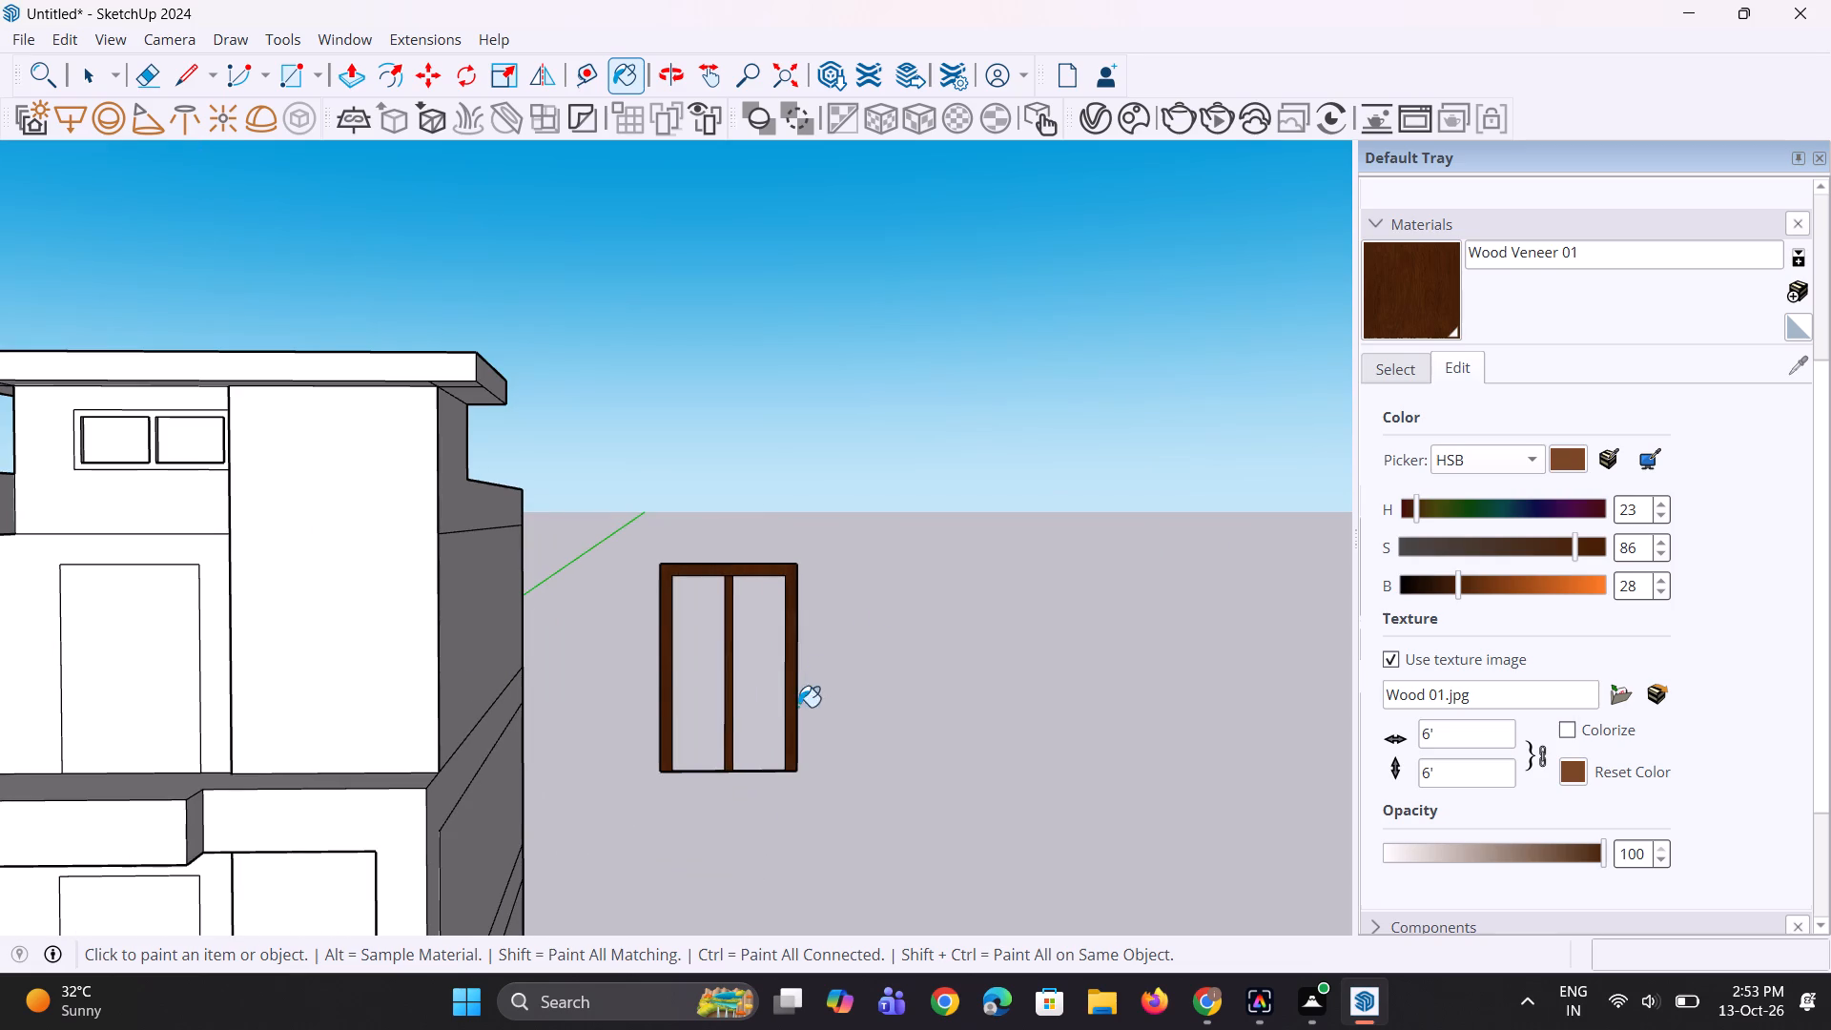
key("space")
key("space")
key("Escape")
key("space")
key("space")
left_click(1002, 682)
key("space")
key("space")
key("space")
Select the complete wood-framed double door beside the building and make it a group.
left_click_drag(621, 491, 928, 845)
right_click(791, 704)
left_click(901, 428)
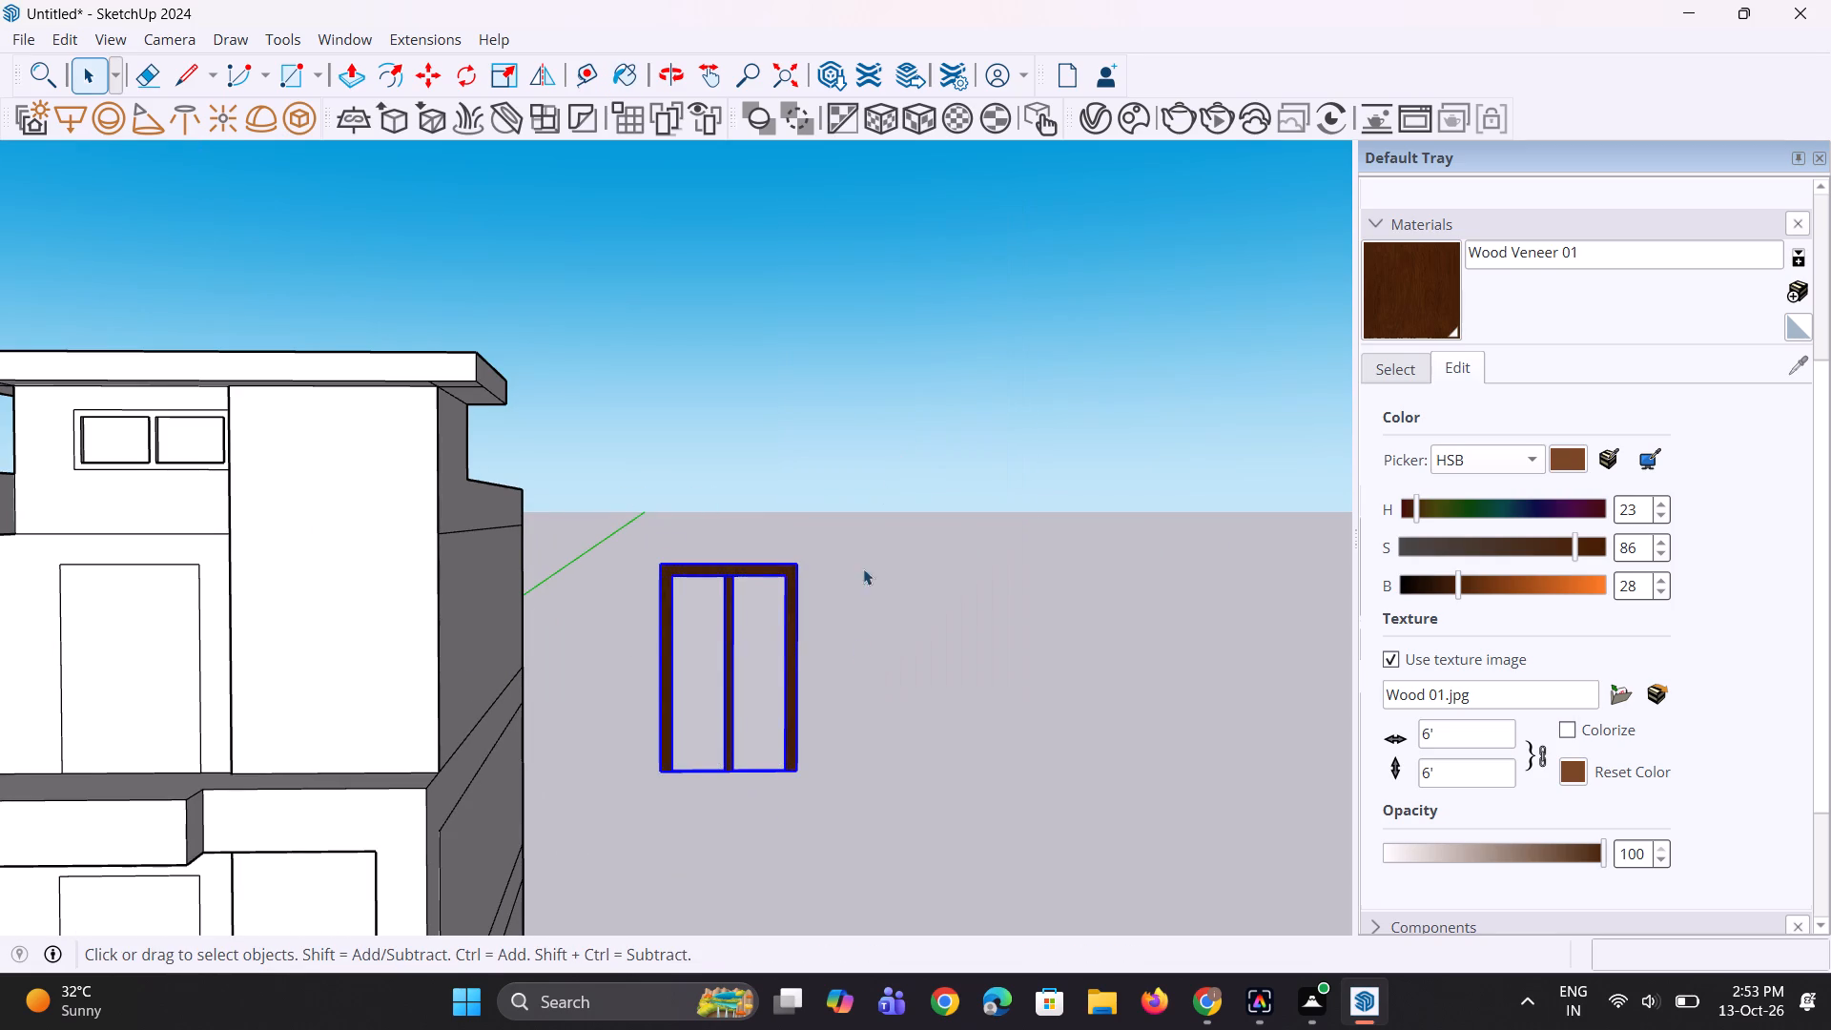
Push the upper-floor door rectangle in the front wall inward about 5' 11 5/8" to open the doorway.
scroll(856, 645, "down", 5)
middle_click_drag(525, 725, 570, 836)
scroll(701, 795, "up", 1)
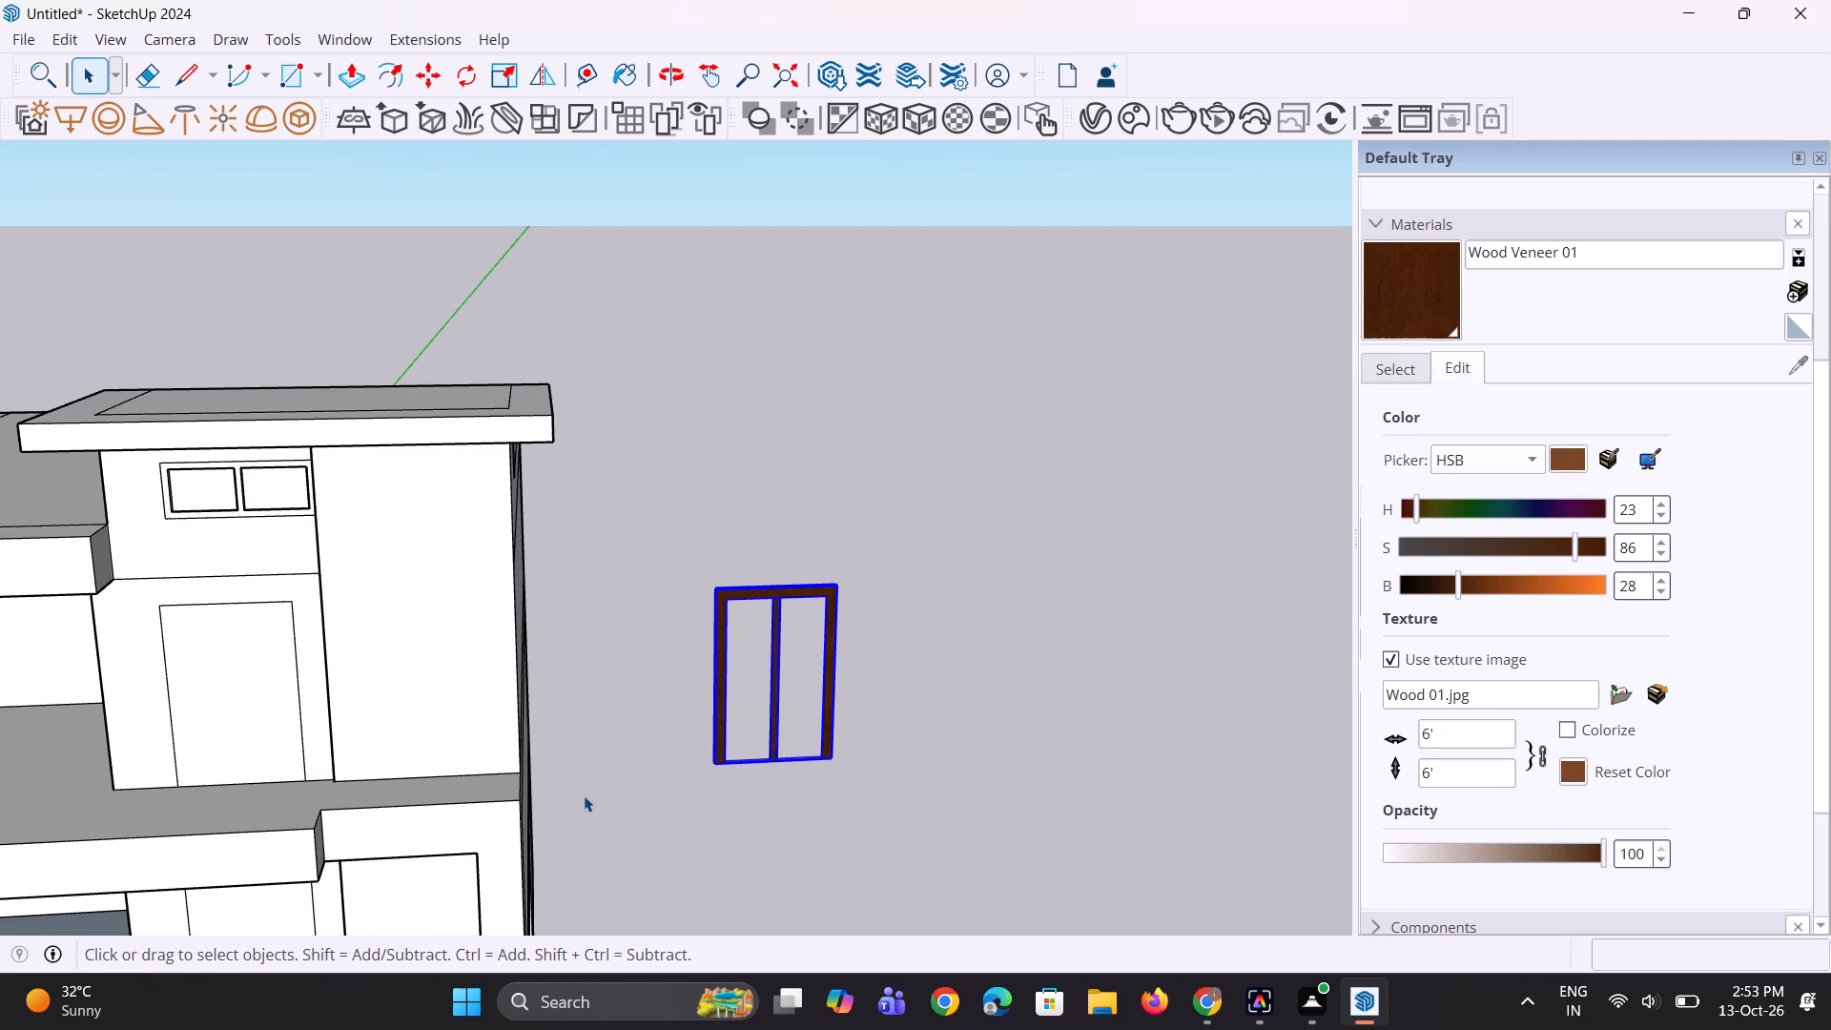
key("p")
left_click(267, 772)
left_click(282, 720)
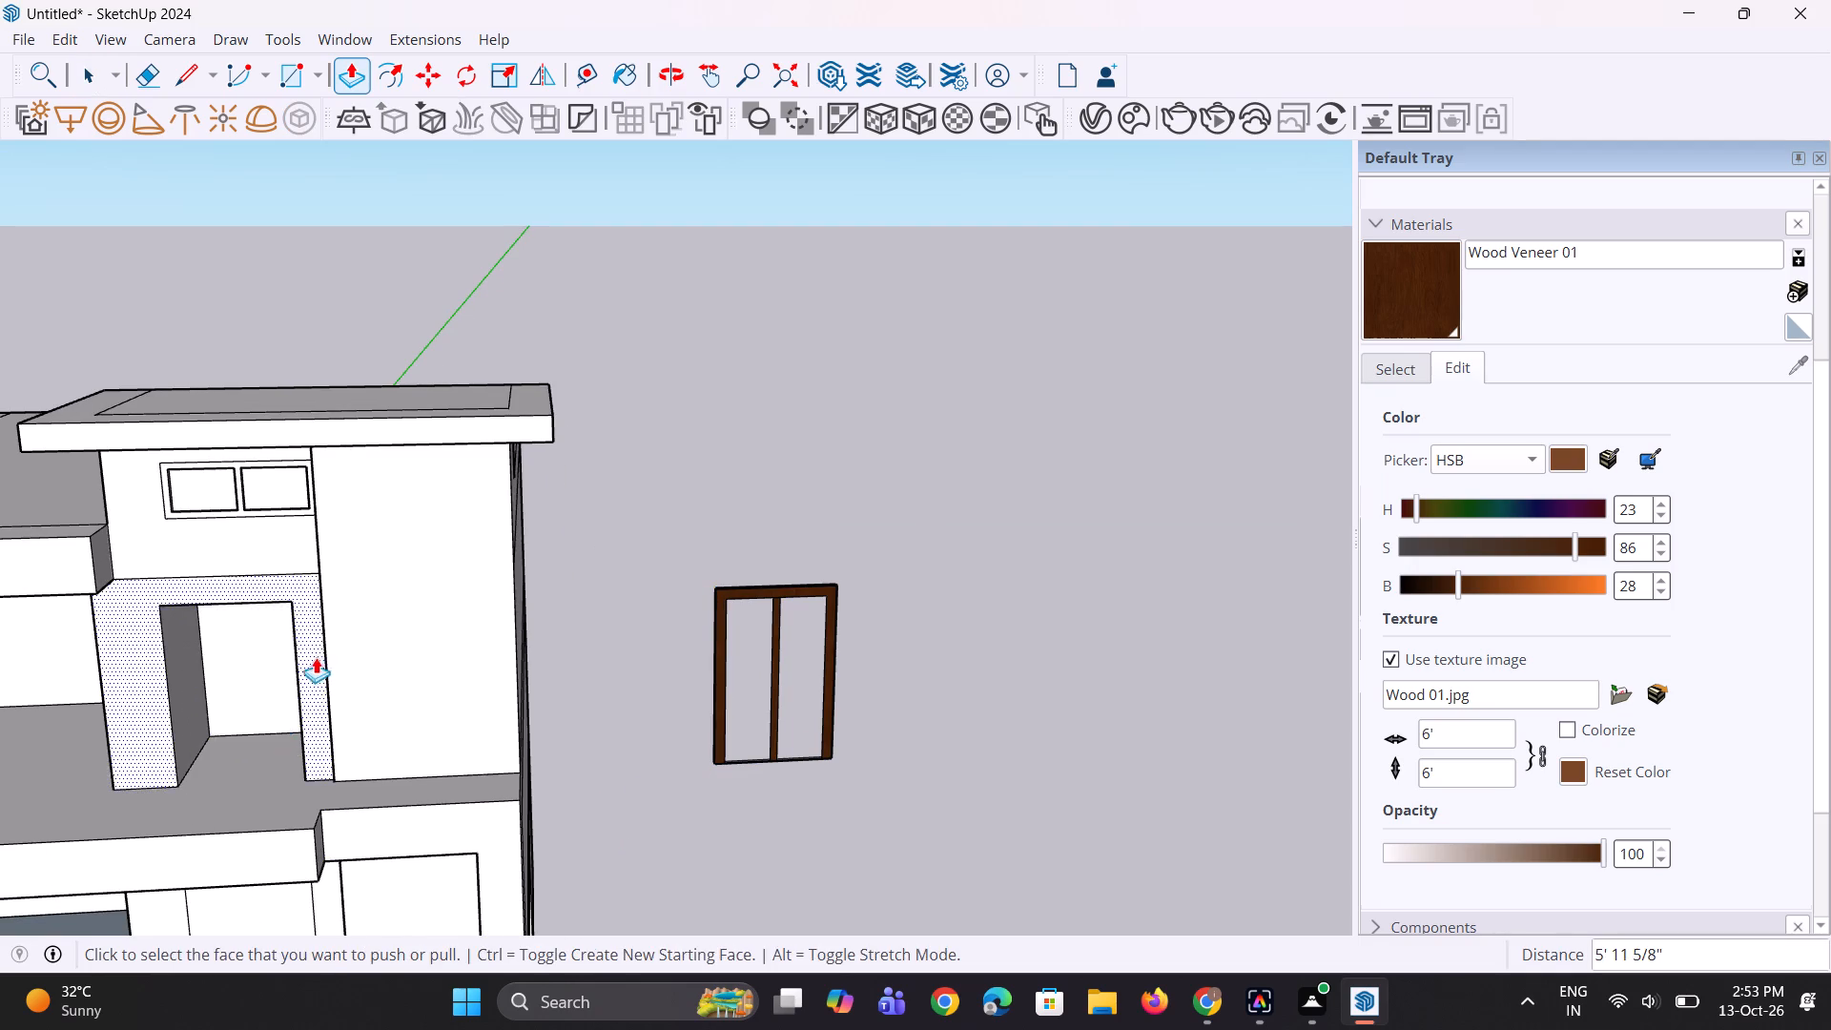
middle_click_drag(318, 650, 336, 585)
scroll(463, 696, "down", 5)
scroll(593, 725, "down", 1)
key("space")
key("space")
Copy the double door from its bottom corner into the upper-floor doorway, snapping to the opening's bottom corner.
left_click(643, 718)
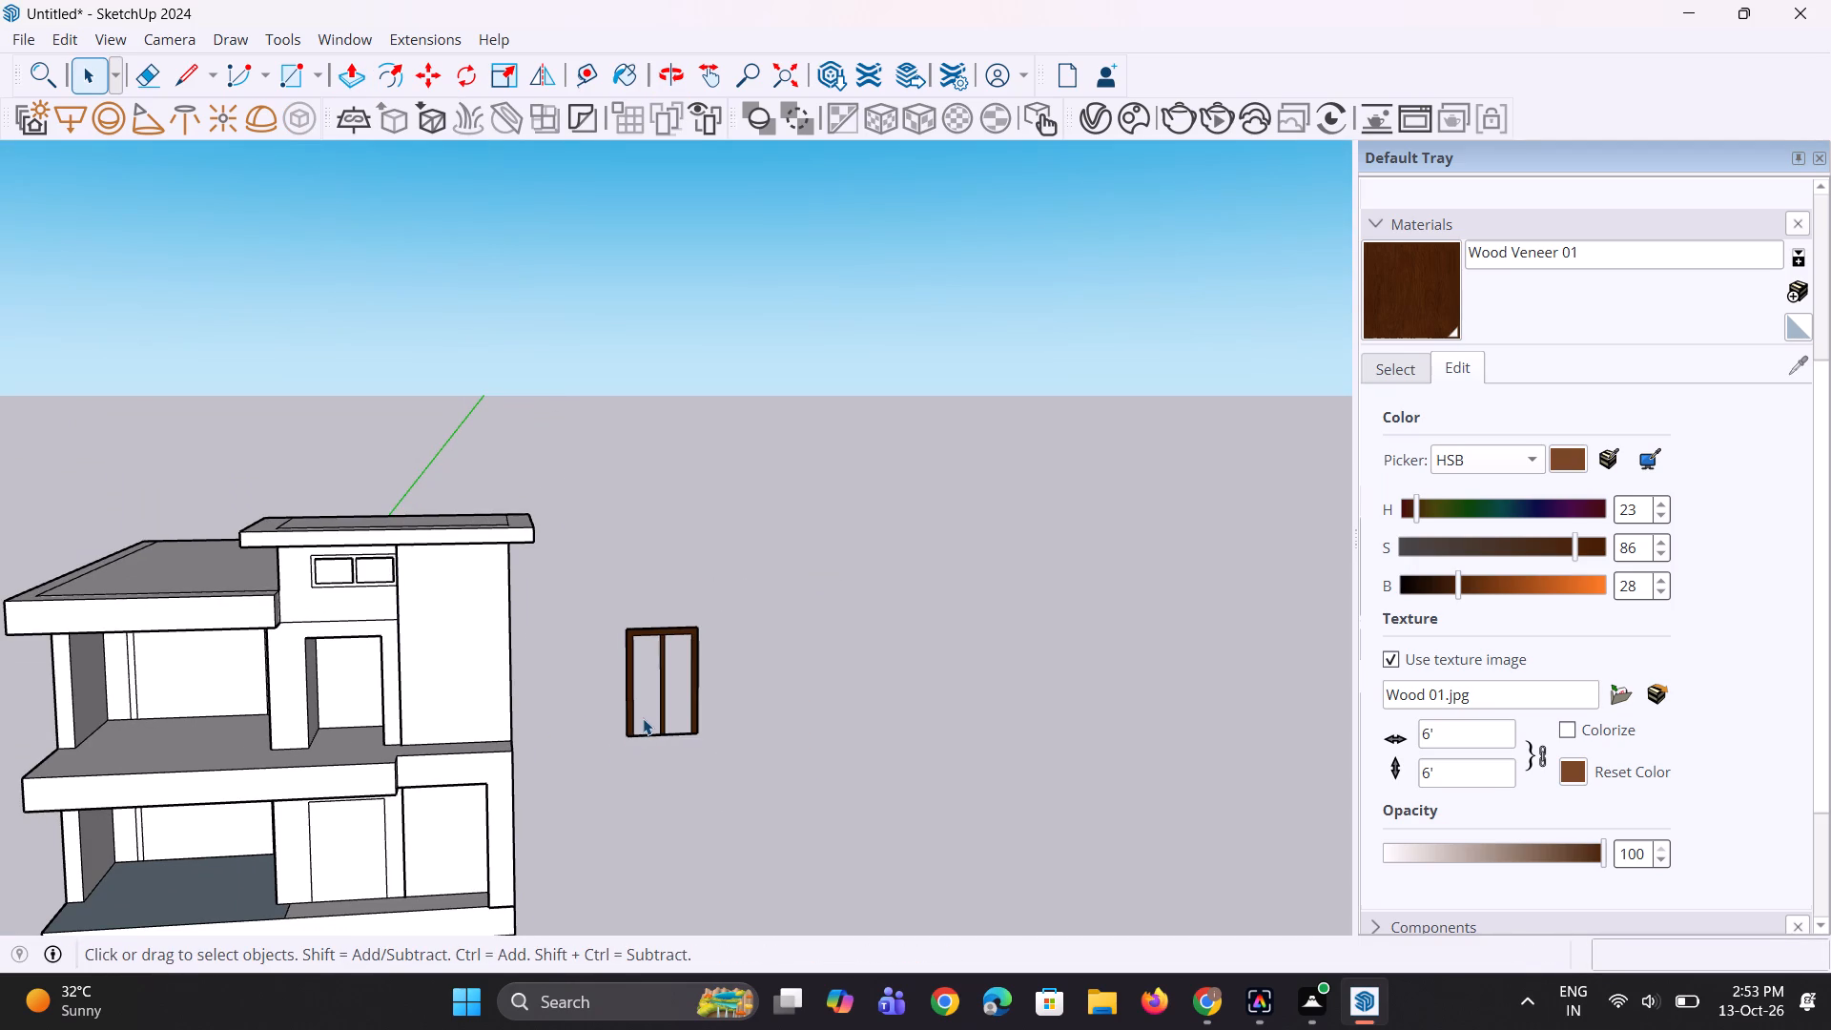
key("m")
left_click(627, 741)
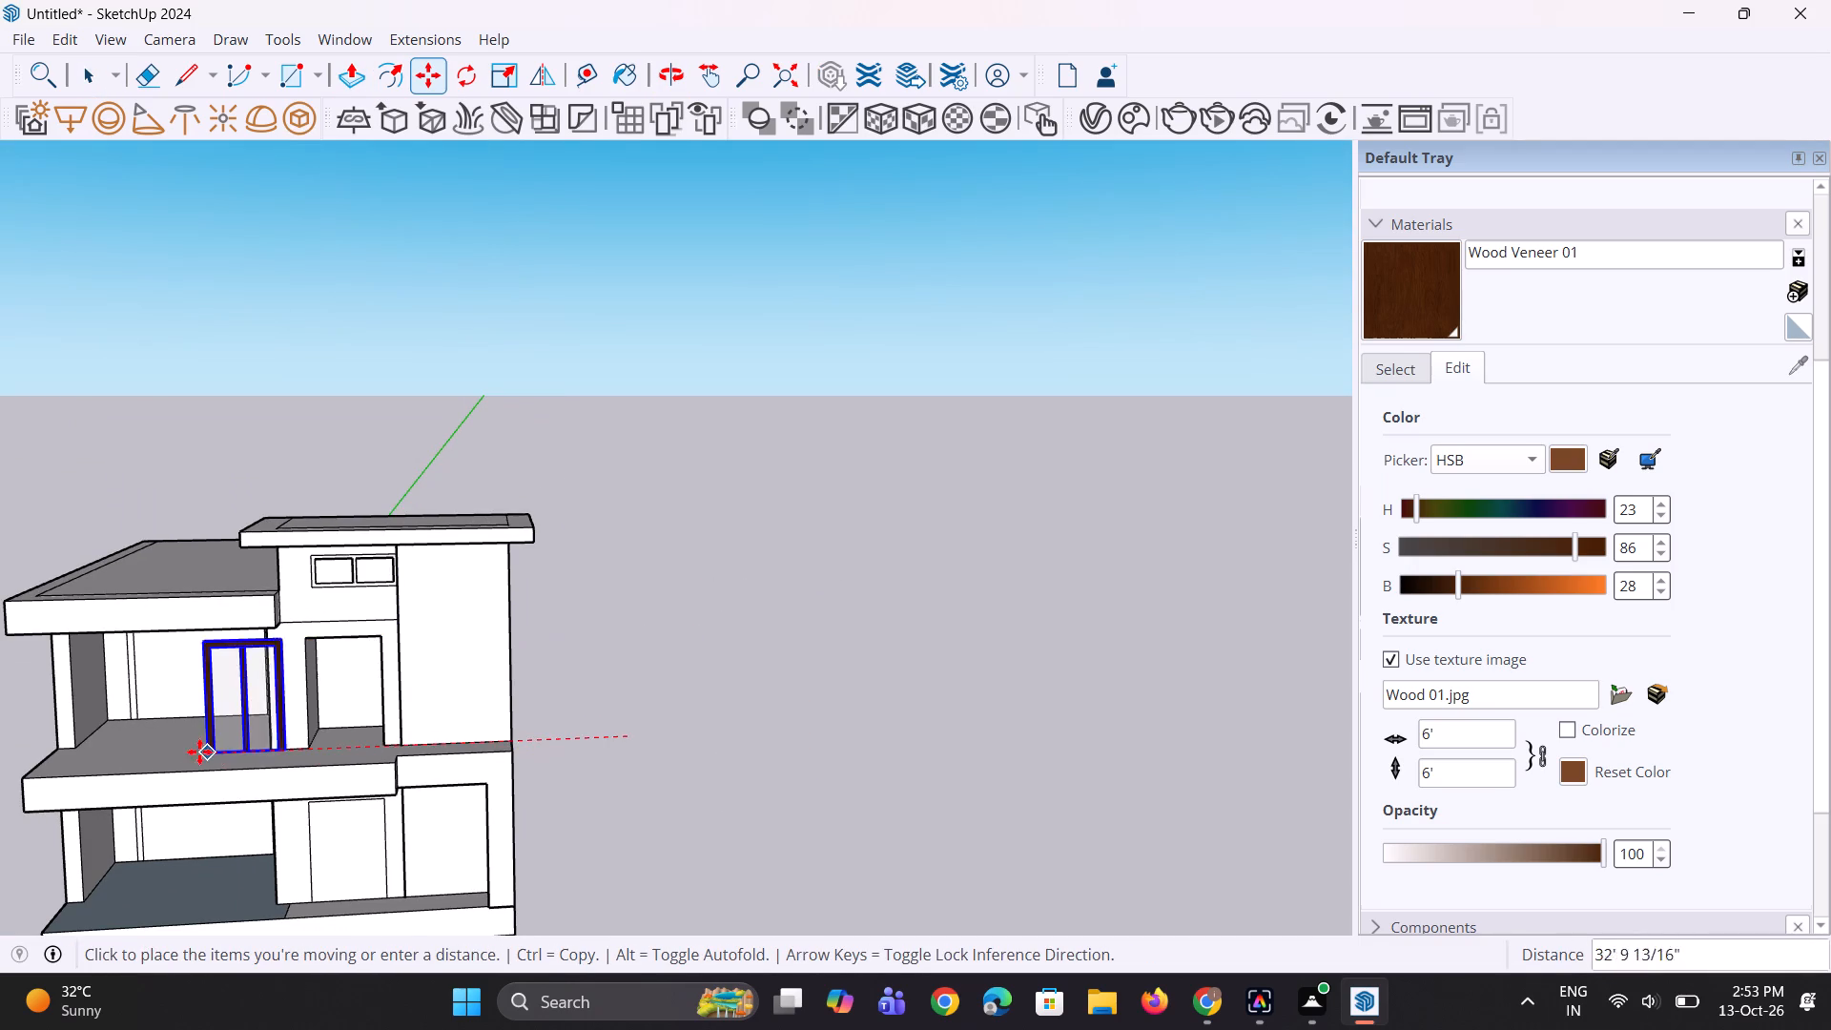
scroll(142, 753, "up", 4)
scroll(304, 765, "up", 2)
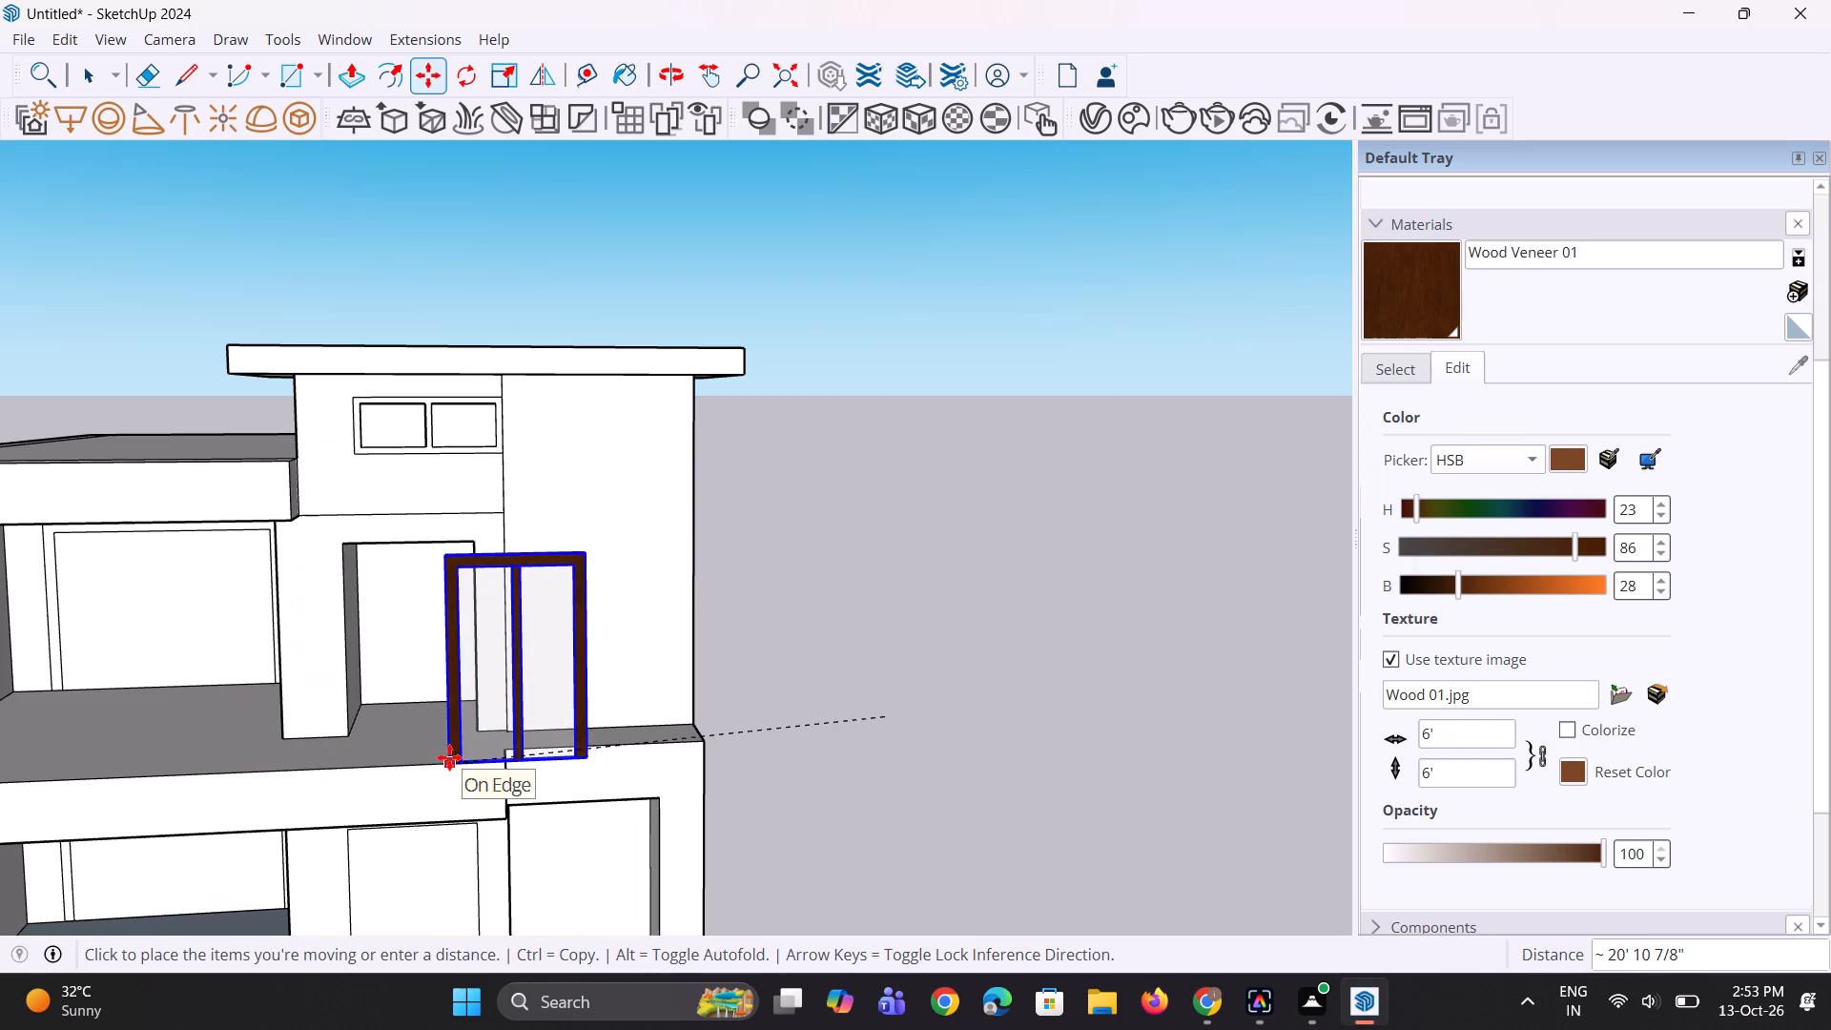
scroll(356, 729, "up", 4)
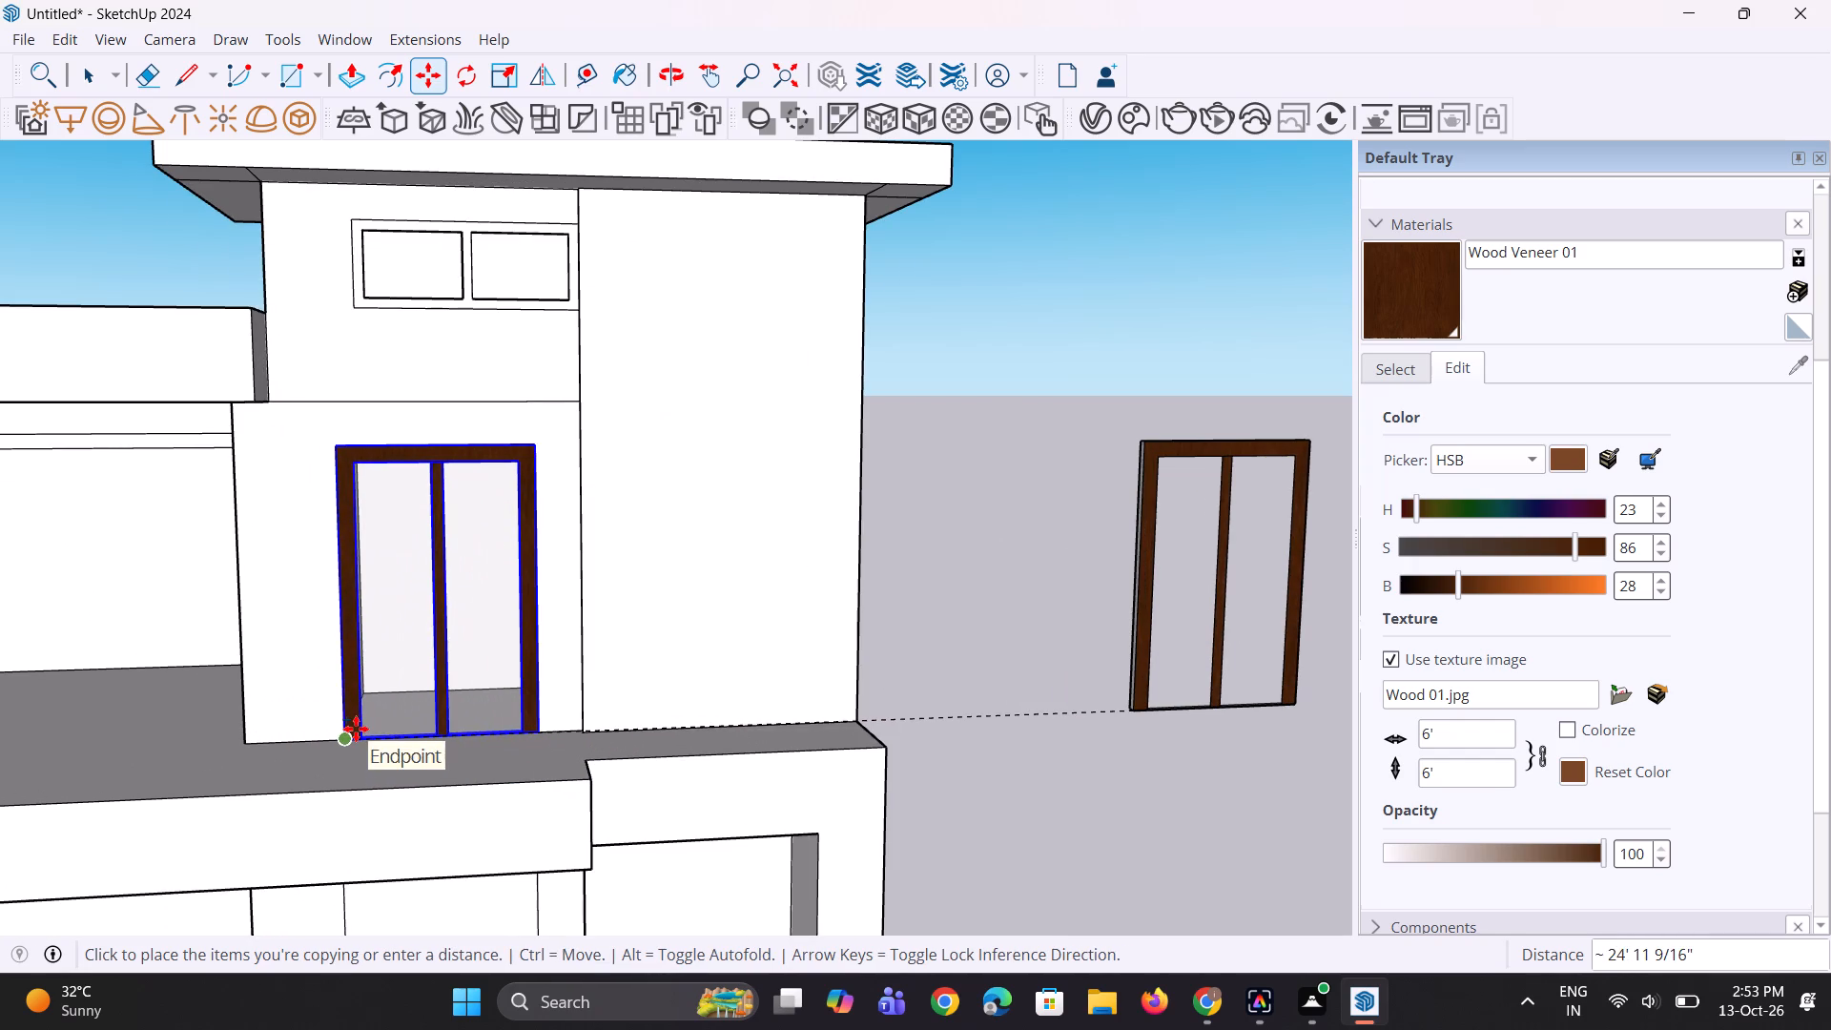
left_click(356, 729)
middle_click_drag(503, 704, 339, 729)
scroll(503, 704, "up", 1)
key("space")
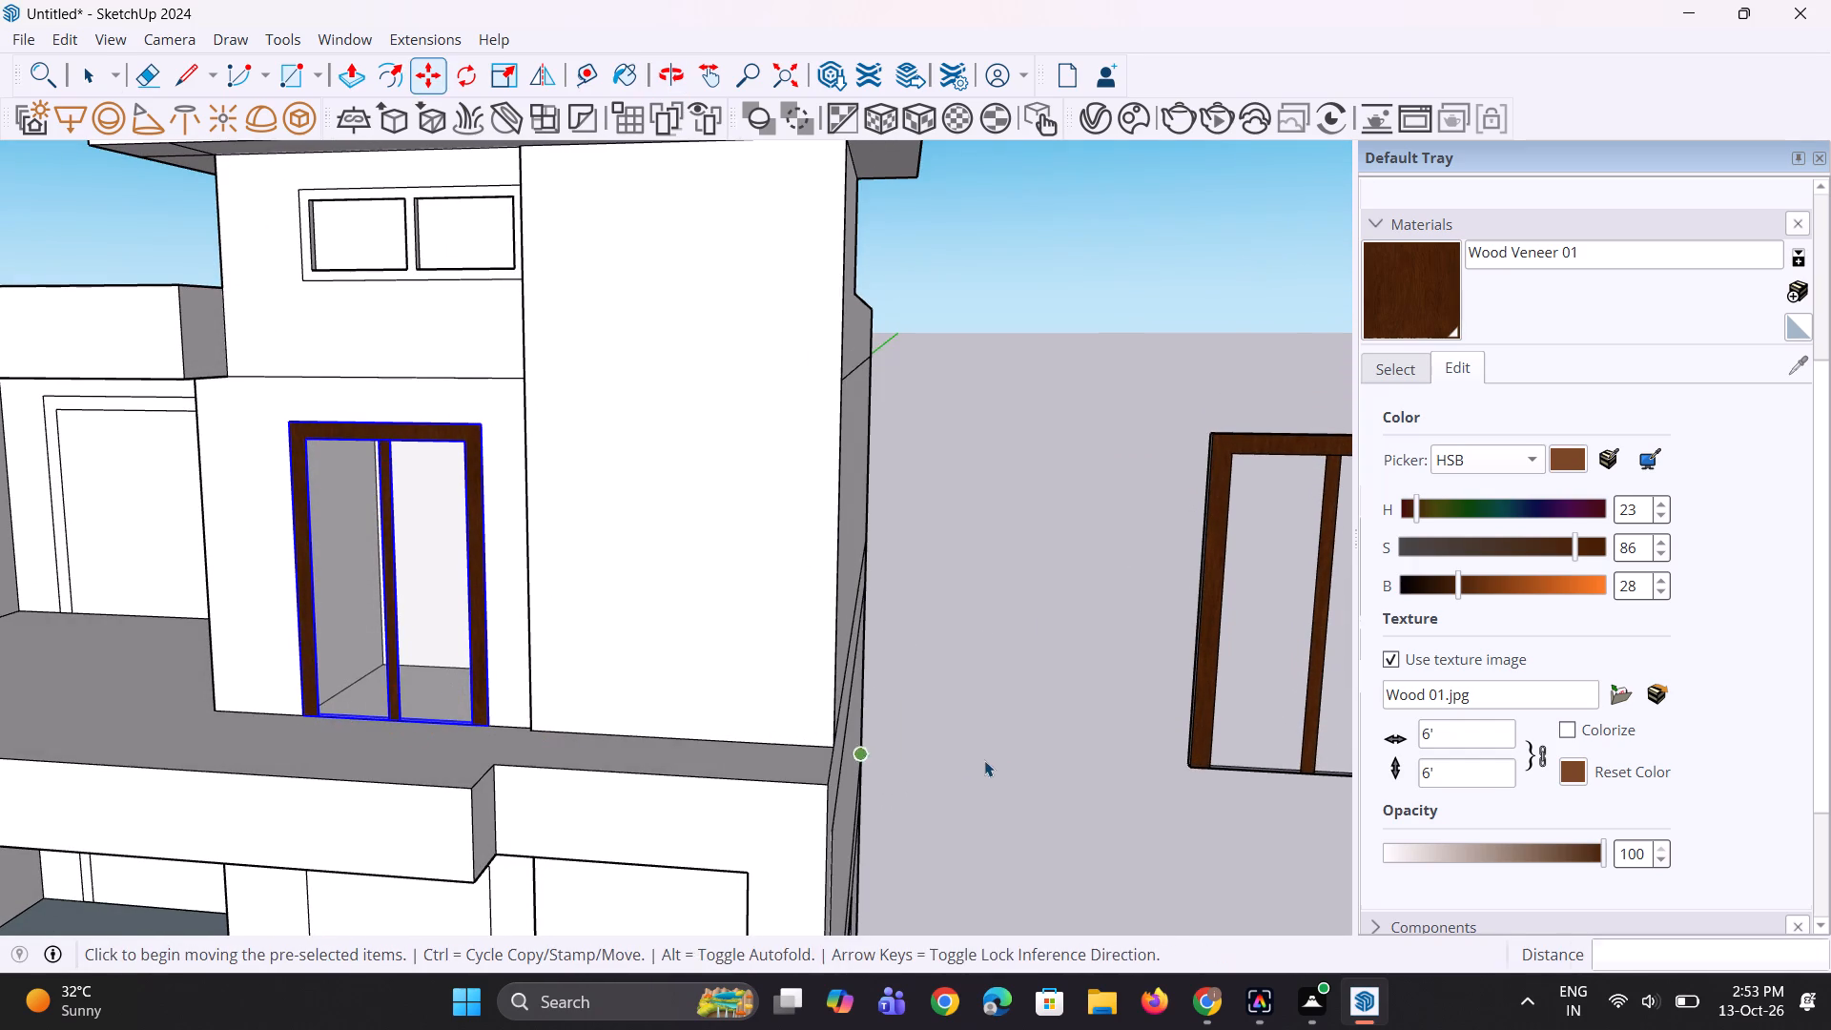
left_click(1006, 757)
Copy the ground-floor door rectangle about 23' 3 3/4" sideways to a free spot beside the building, below the original door.
middle_click_drag(288, 662, 434, 550)
scroll(434, 550, "down", 11)
middle_click_drag(433, 567, 433, 605)
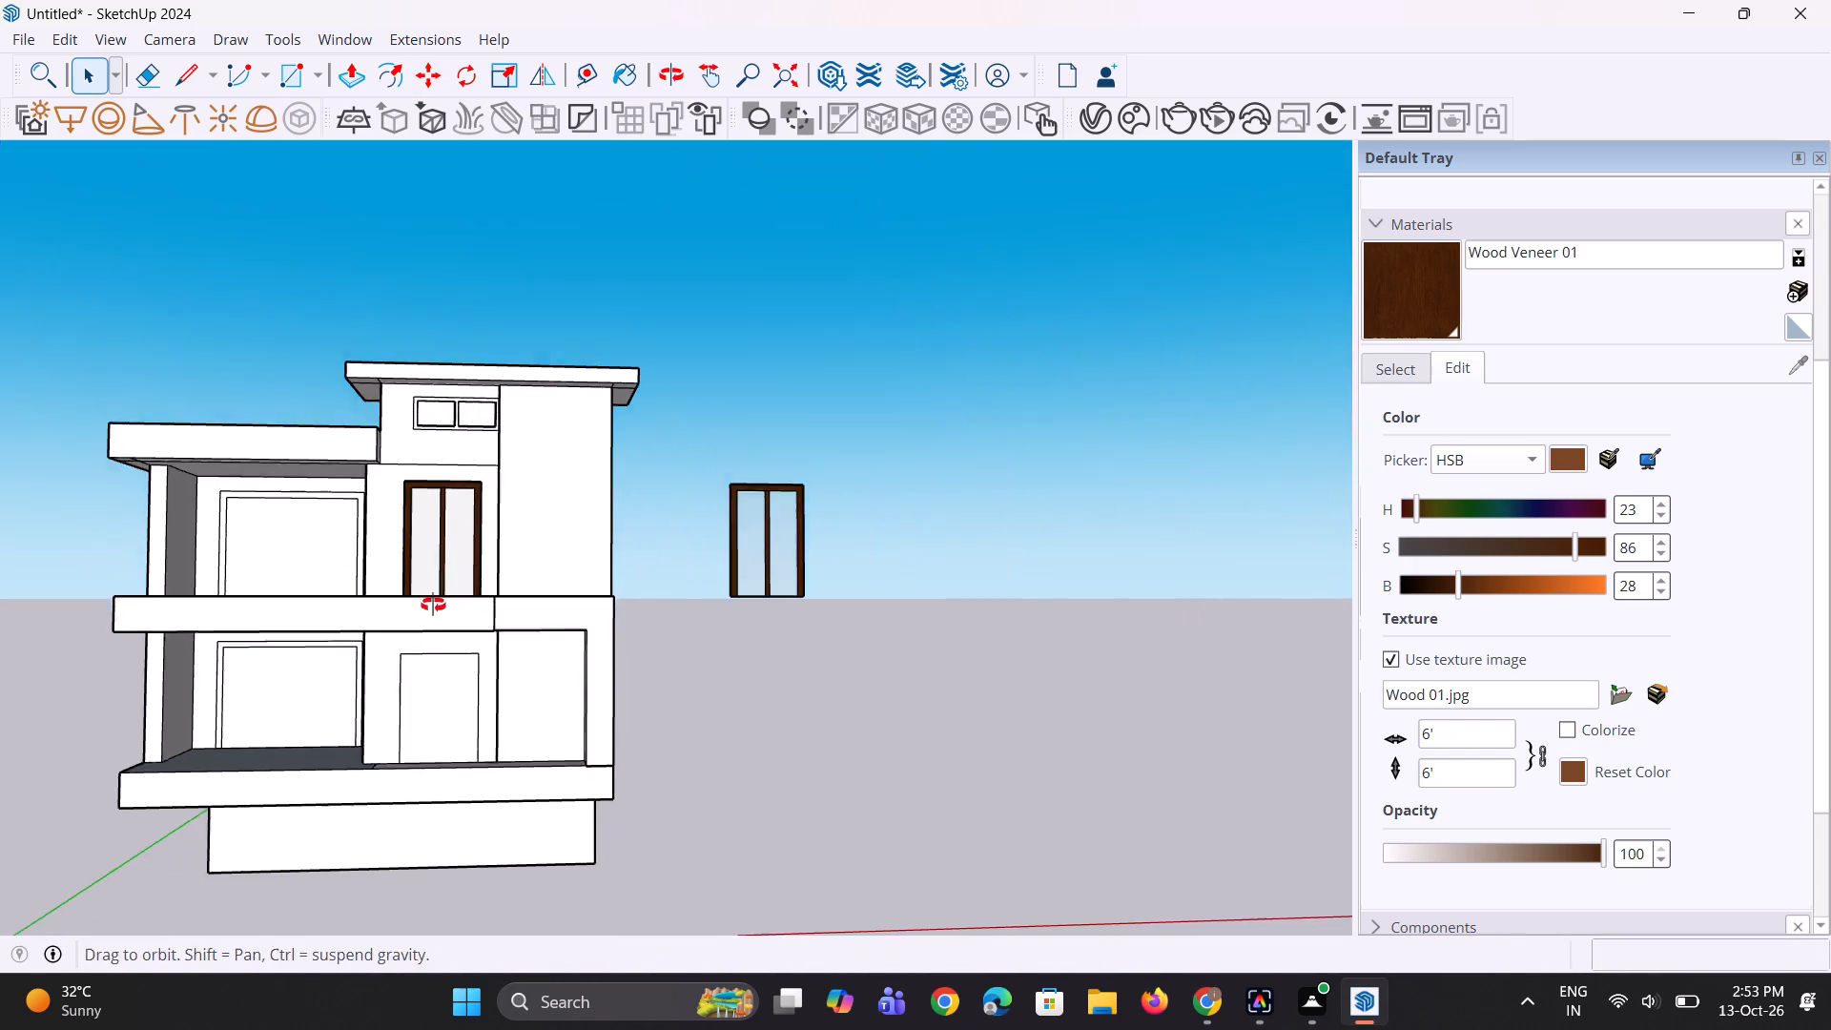
middle_click_drag(433, 605, 433, 616)
scroll(433, 774, "up", 4)
left_click(447, 711)
scroll(443, 725, "up", 2)
key("m")
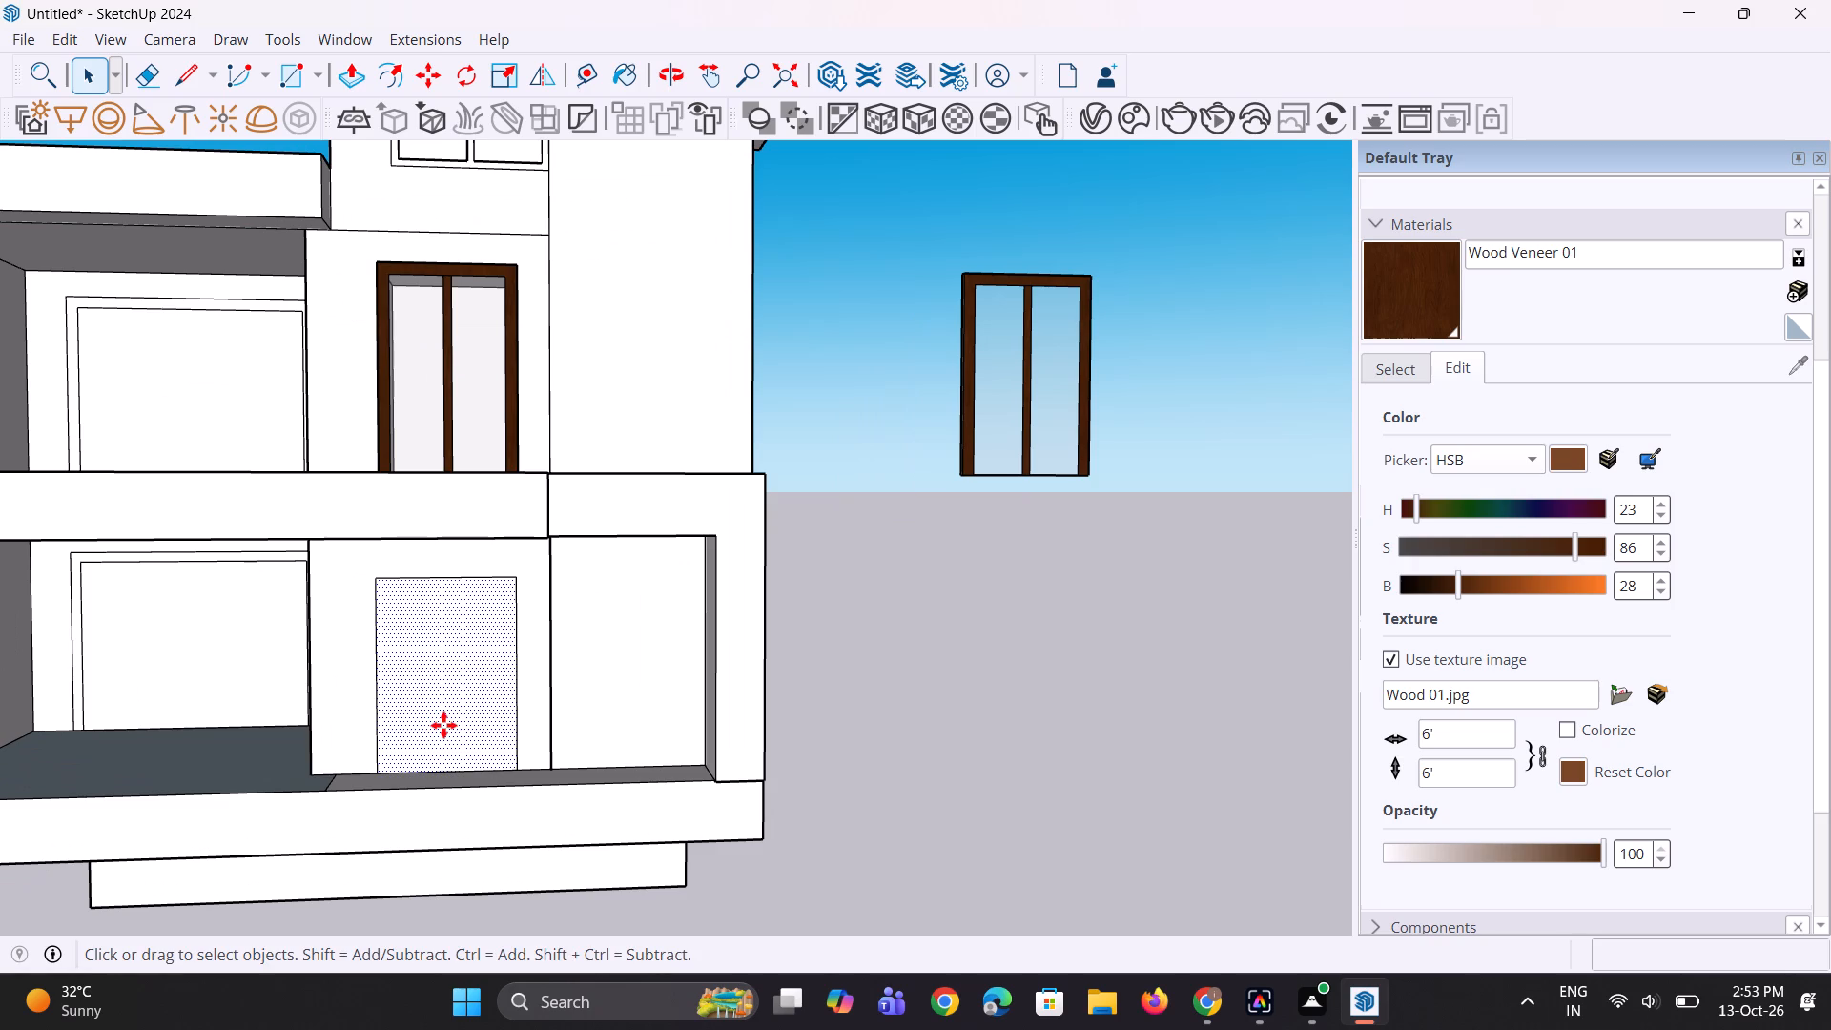
left_click(443, 725)
left_click(980, 712)
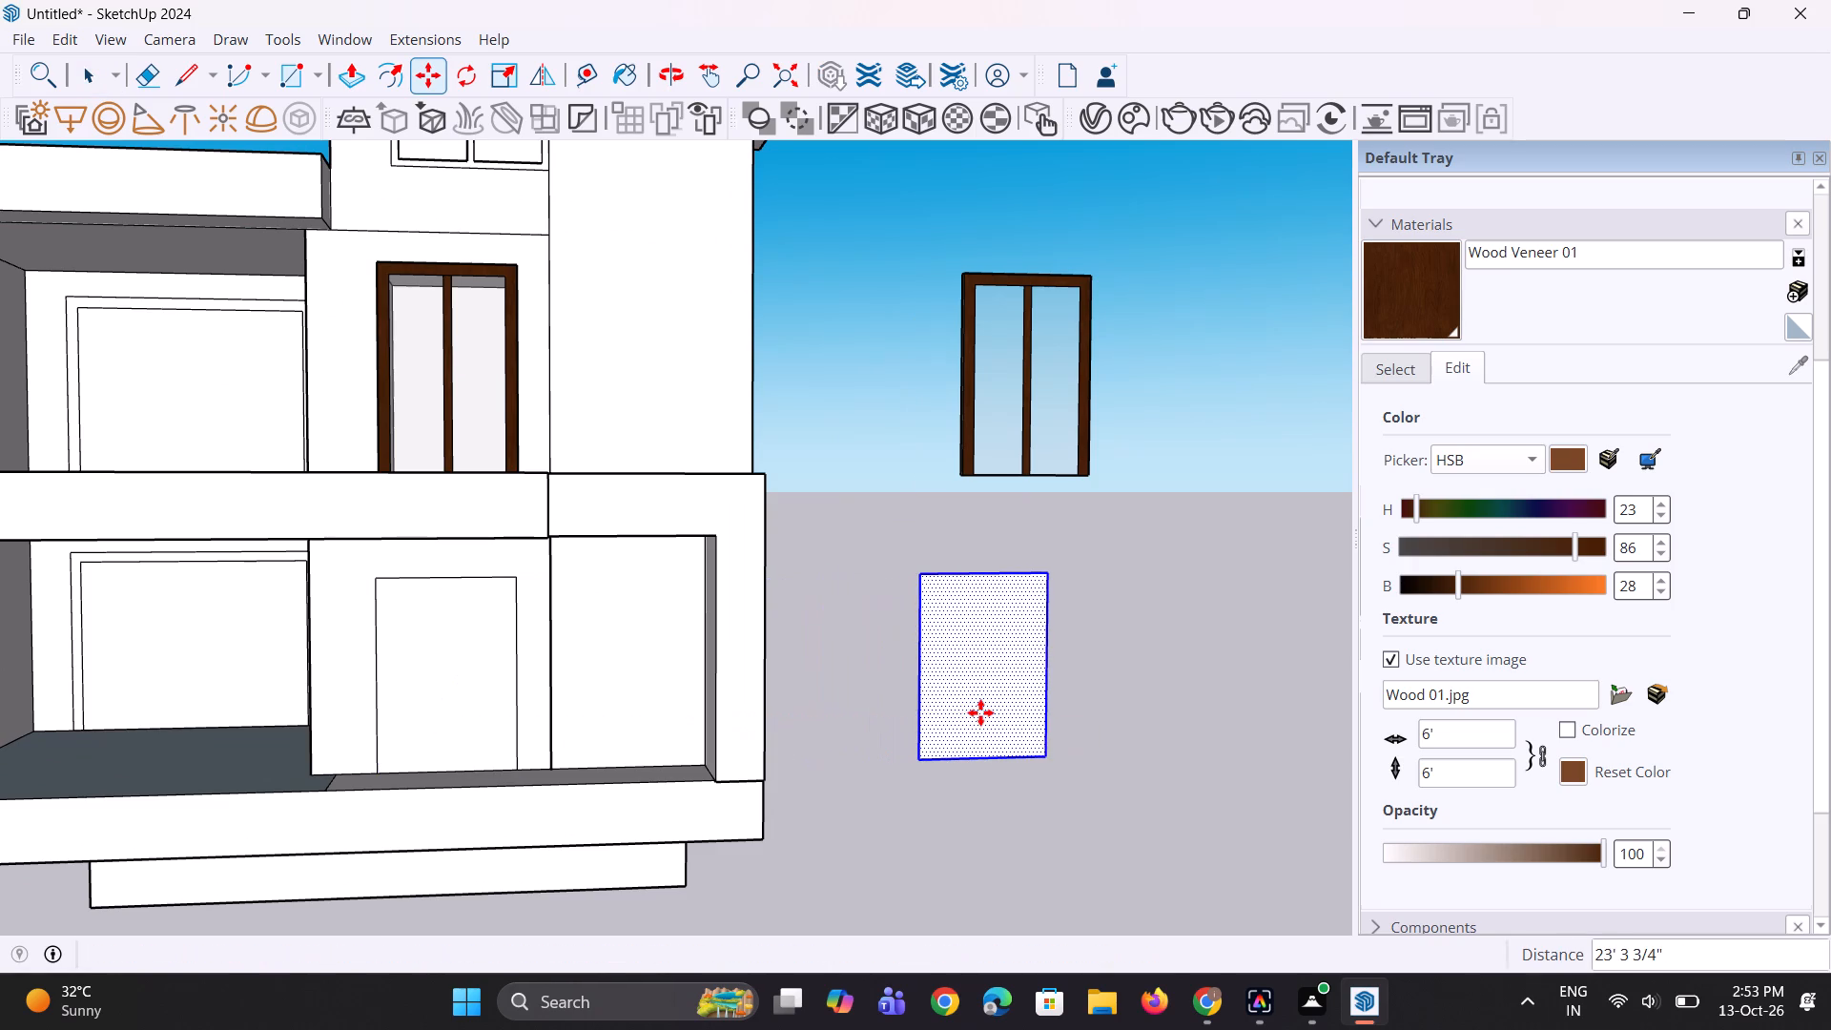
scroll(590, 618, "down", 6)
middle_click_drag(689, 660, 586, 679)
scroll(660, 634, "up", 2)
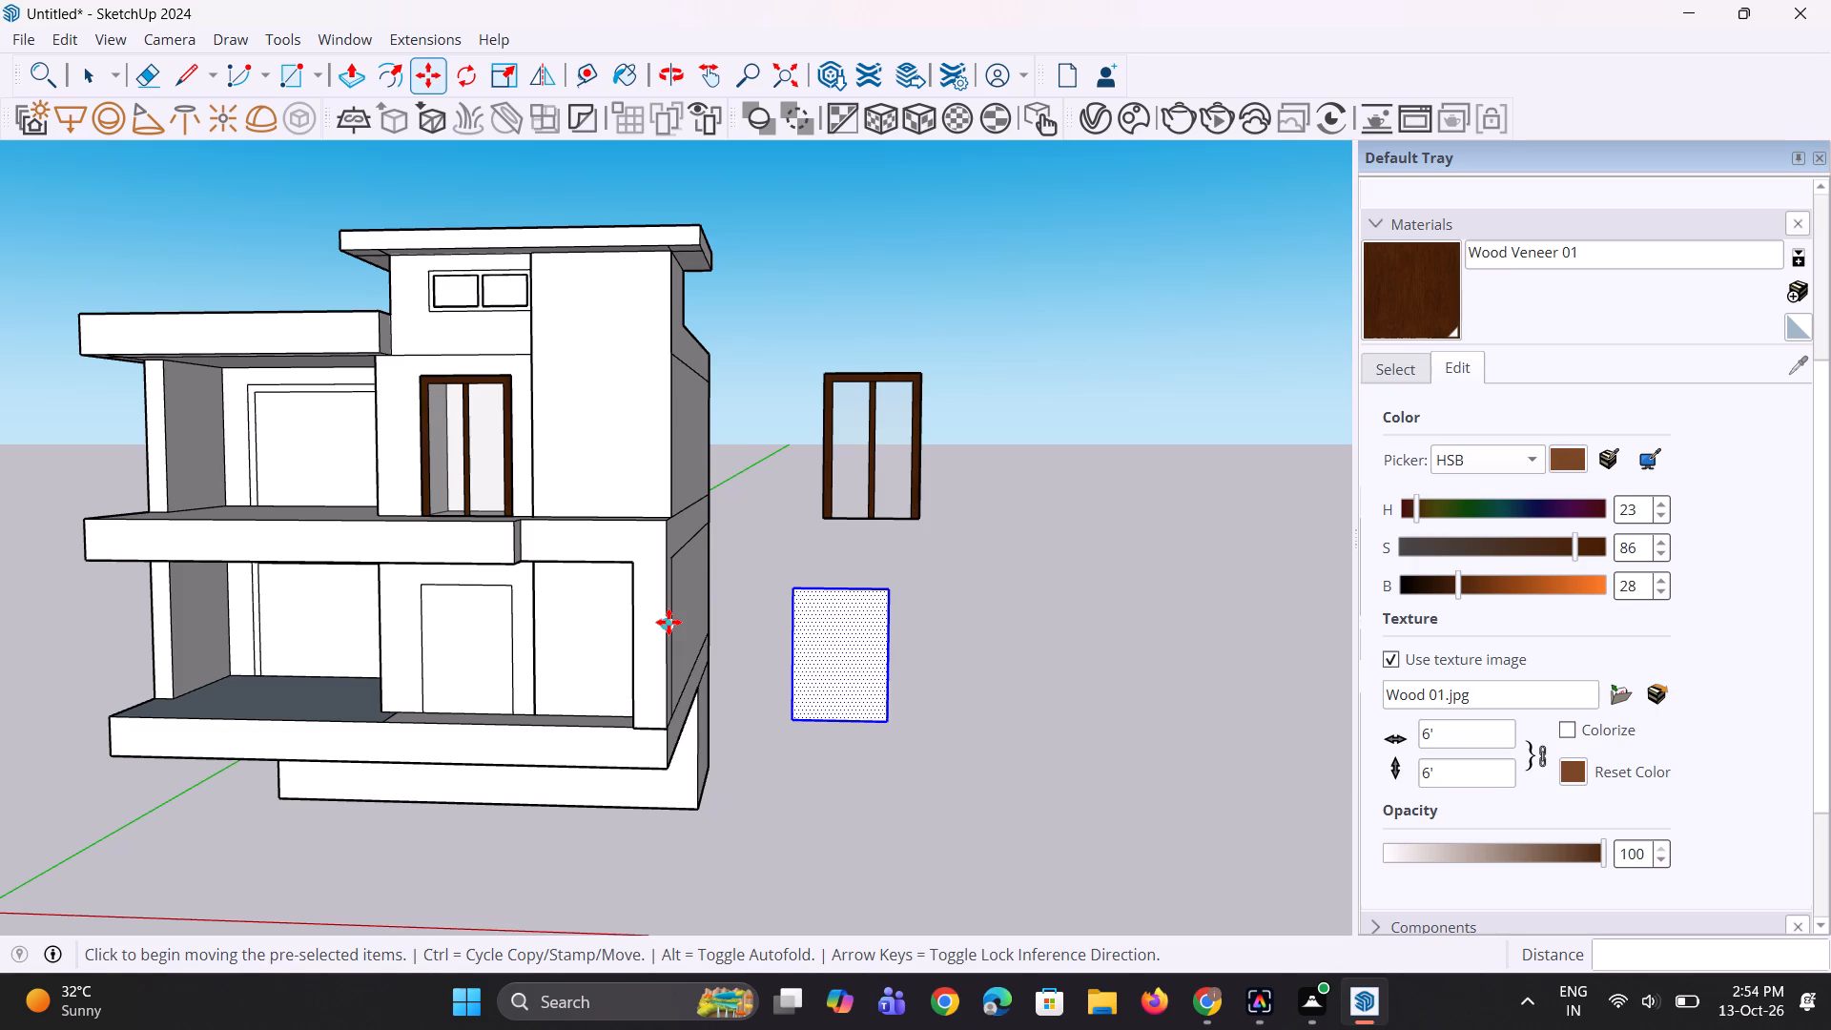
key("space")
key("space")
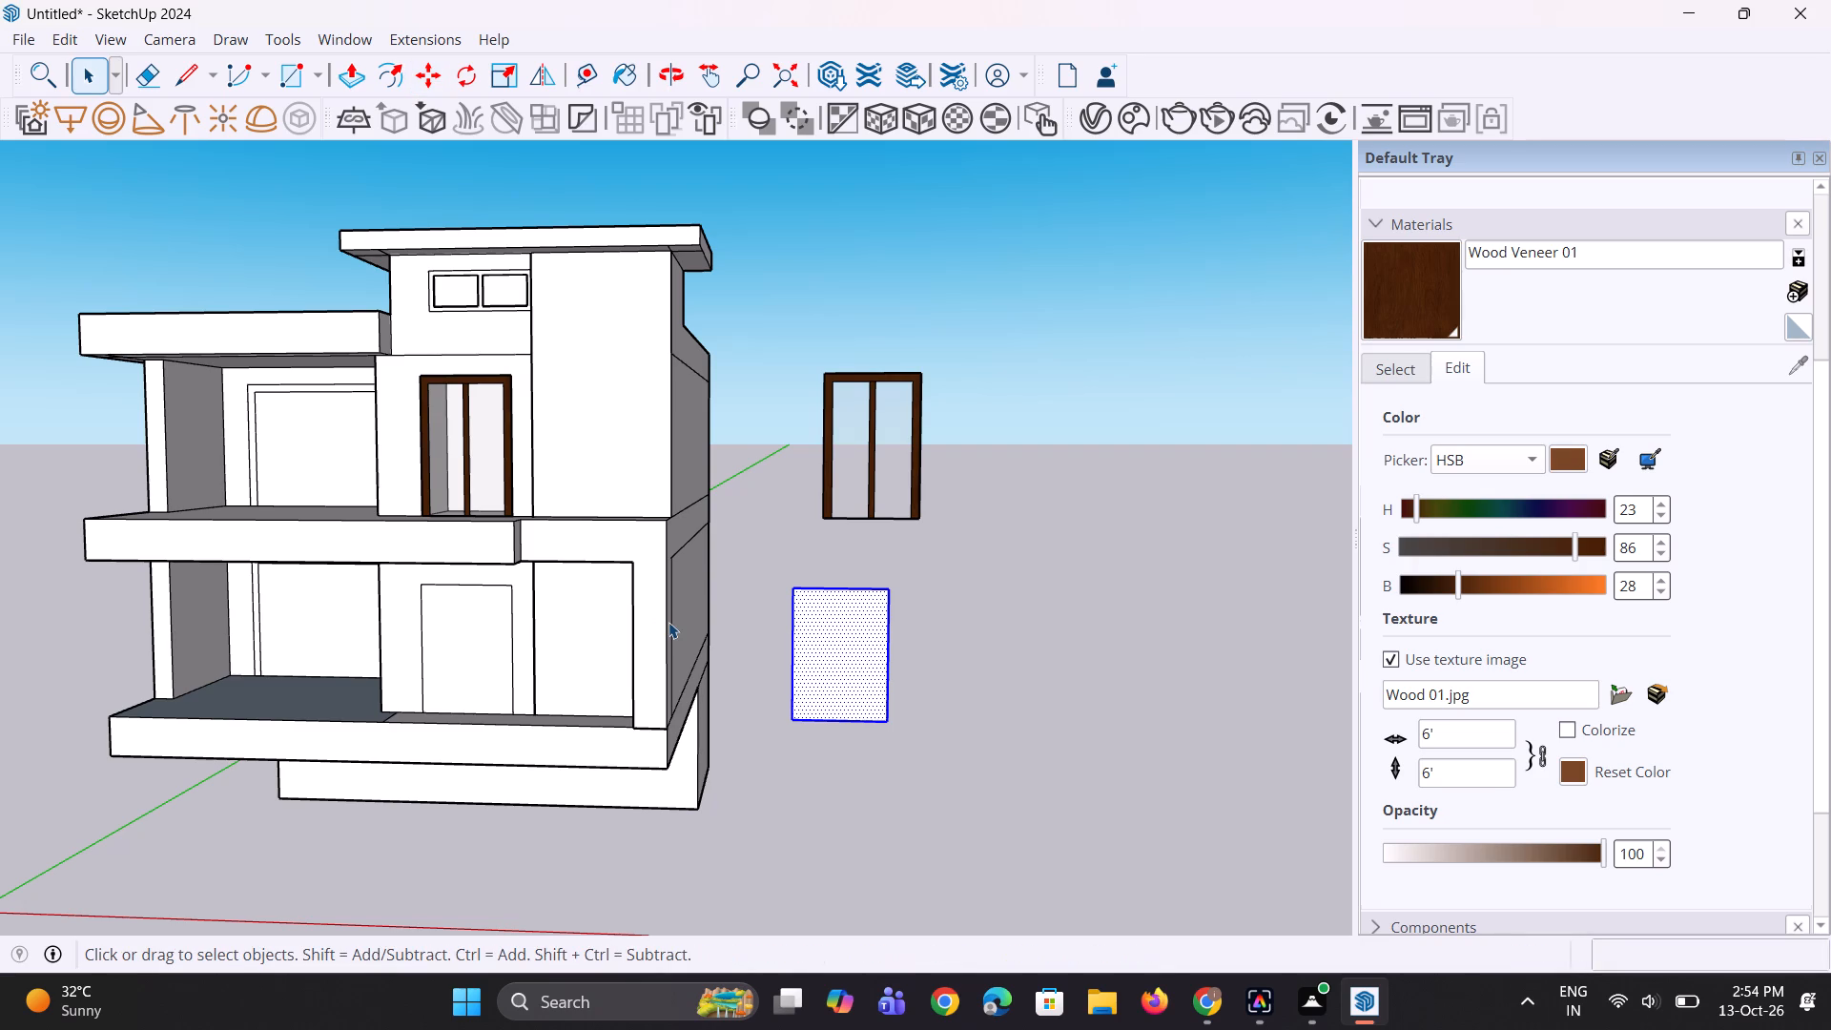
Push/Pull the copied rectangle about 2 3/16" to make a solid door panel.
middle_click_drag(833, 708, 463, 811)
scroll(549, 757, "up", 7)
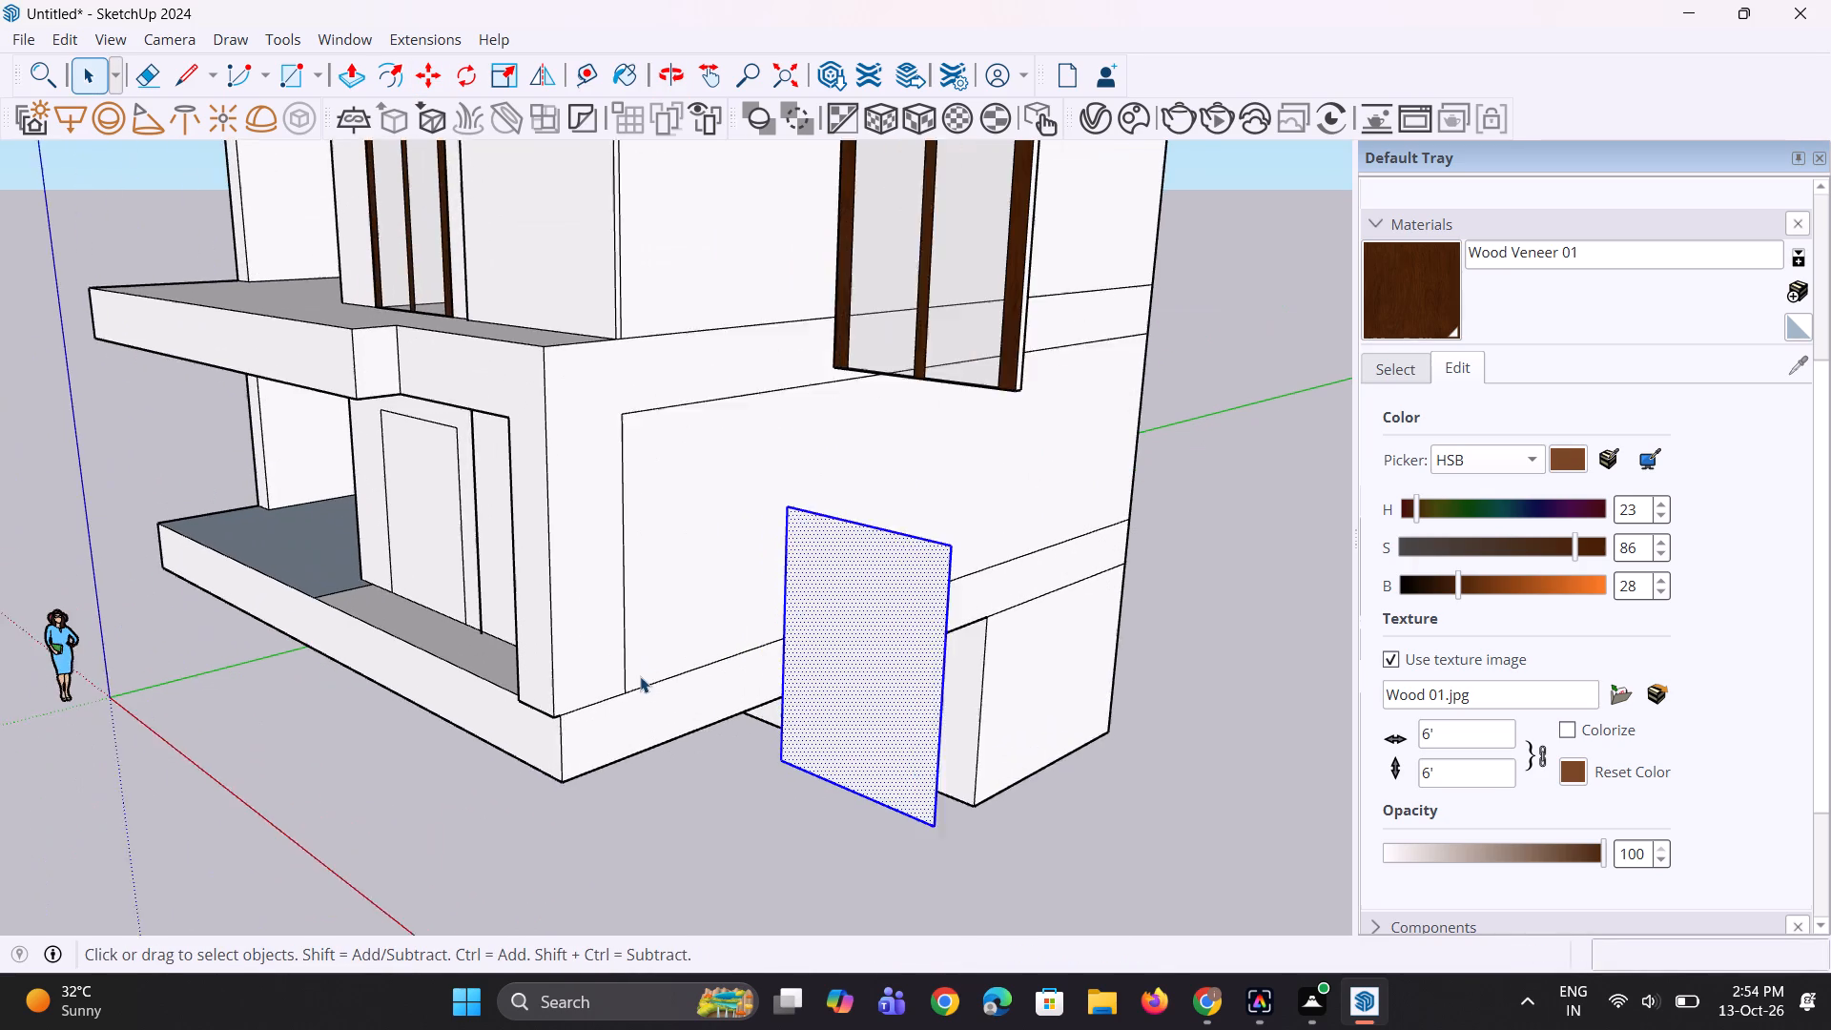
key("p")
left_click(883, 649)
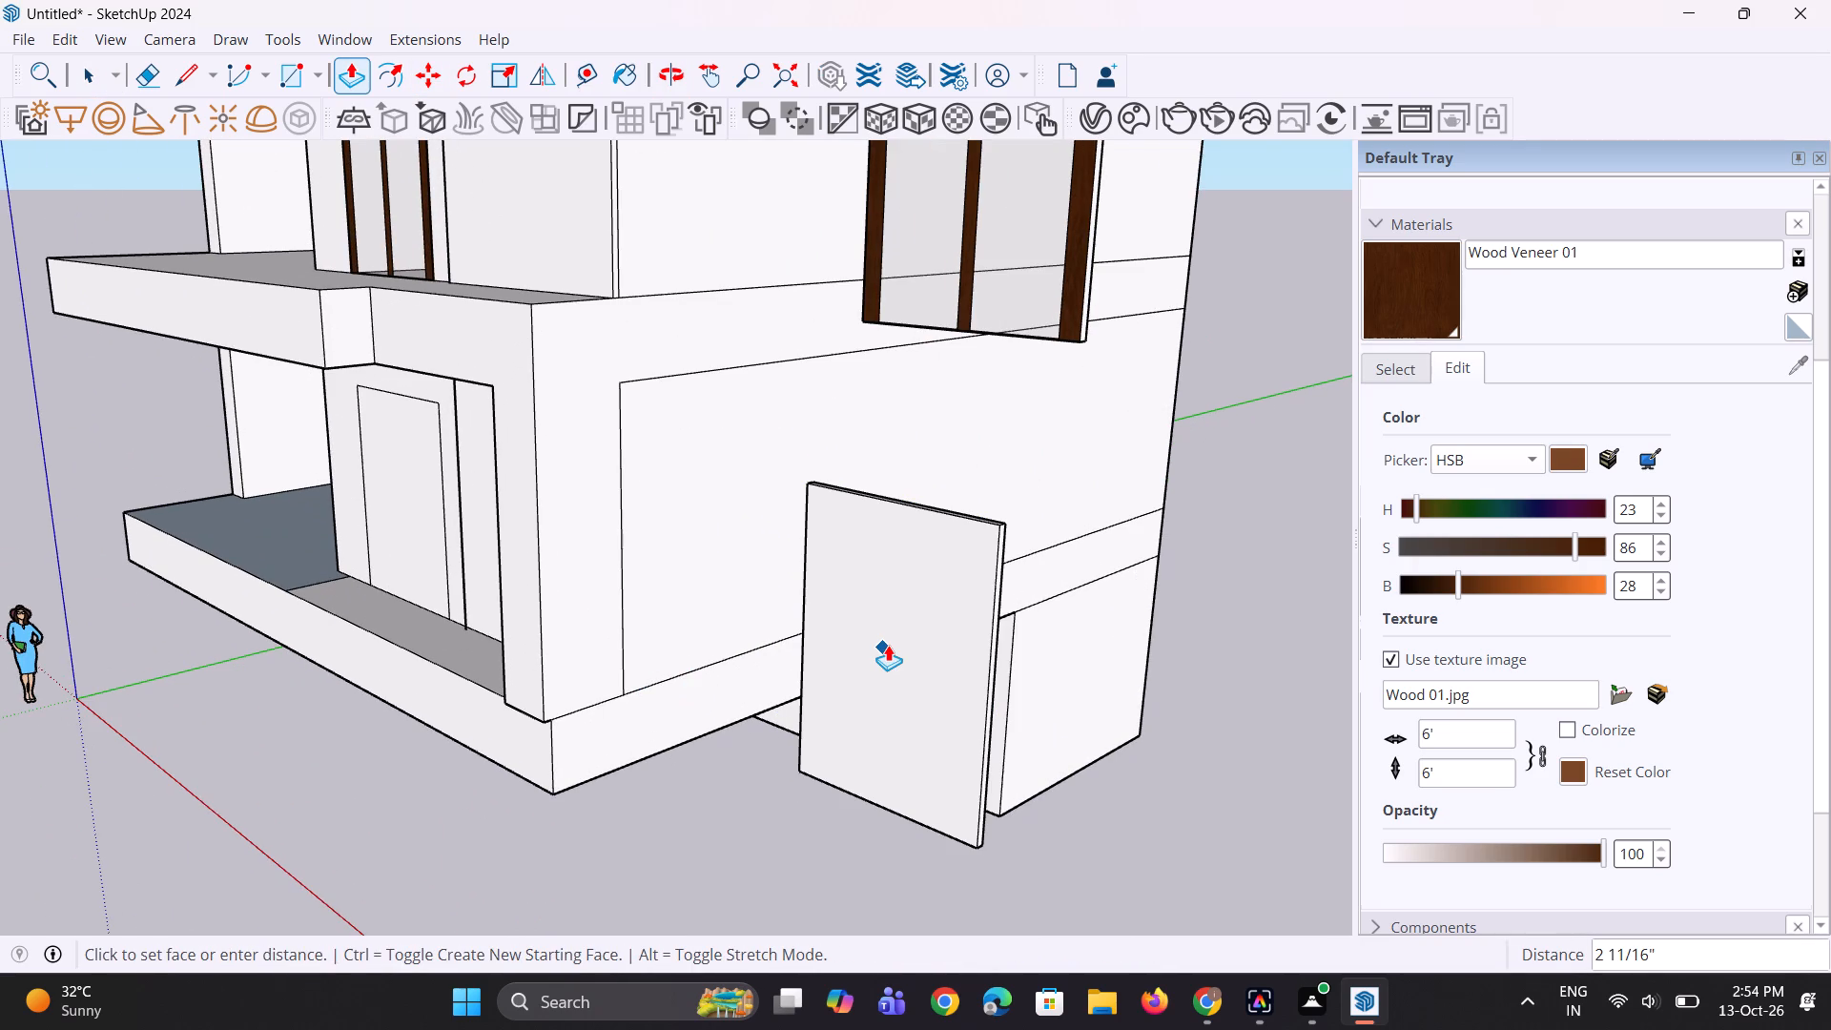
left_click(878, 649)
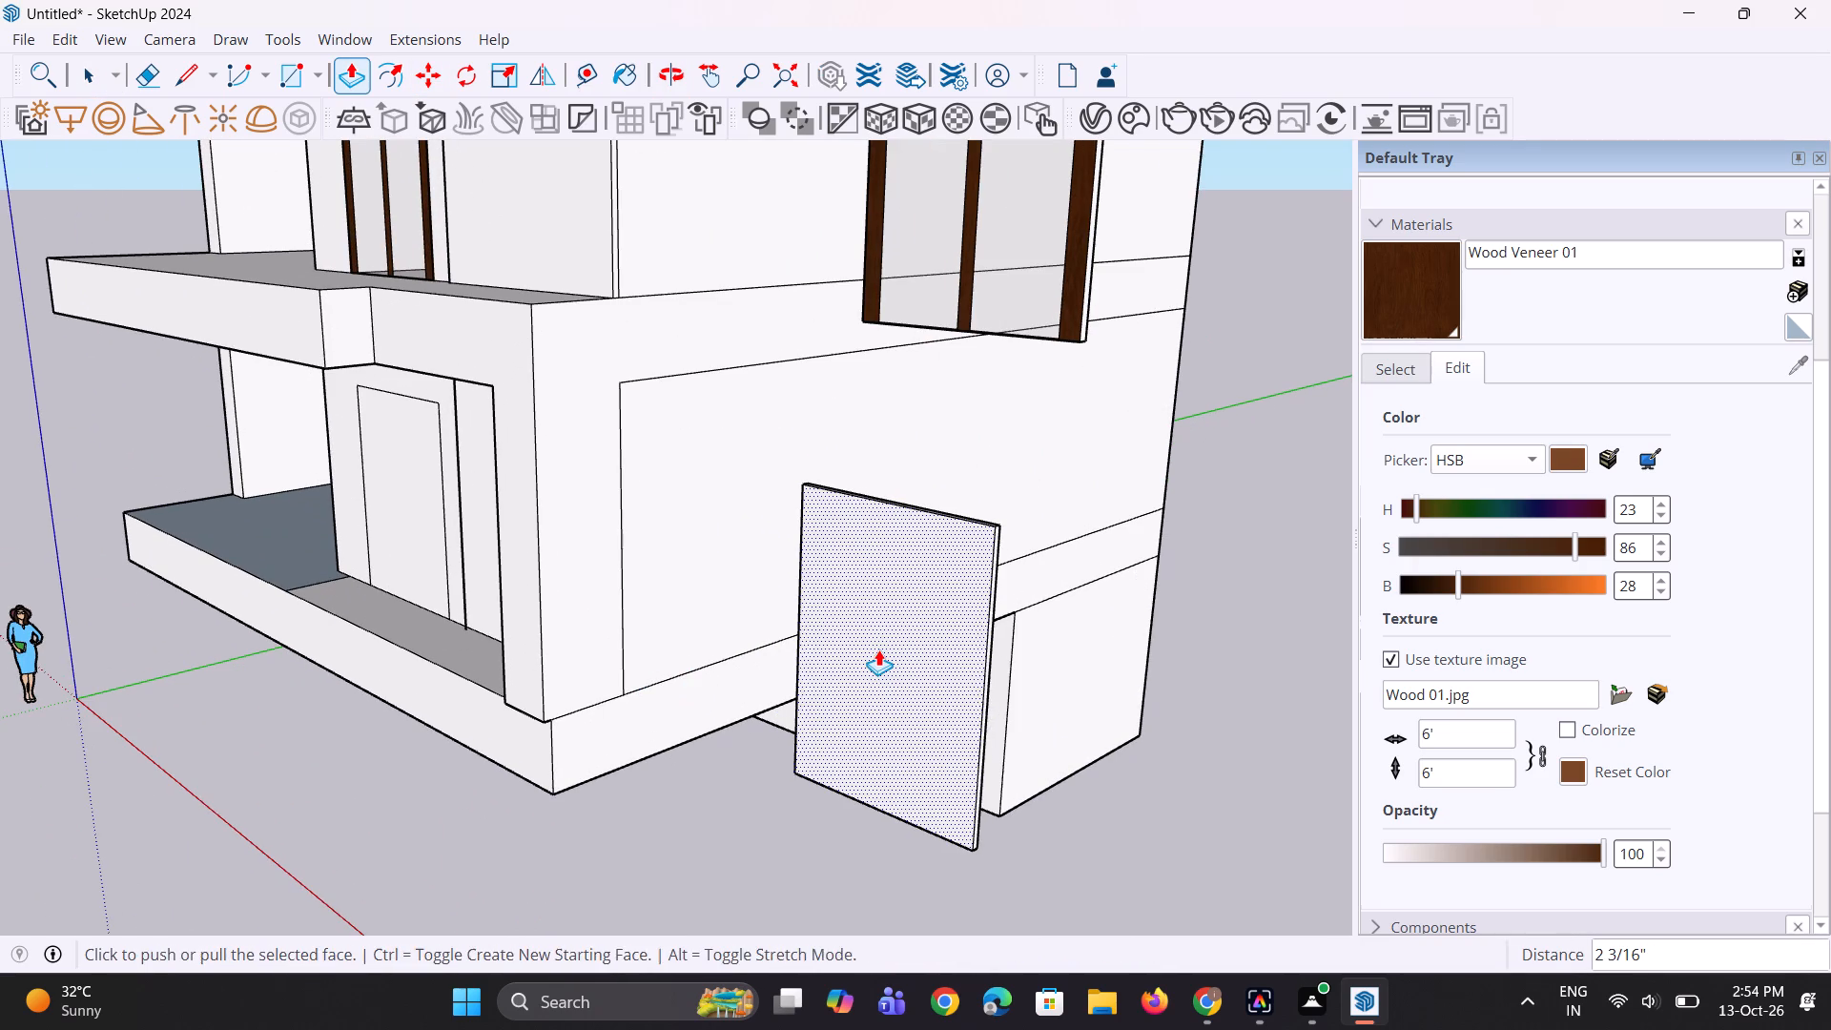
middle_click_drag(812, 733, 1162, 700)
scroll(1121, 703, "down", 6)
key("space")
key("space")
left_click(1057, 458)
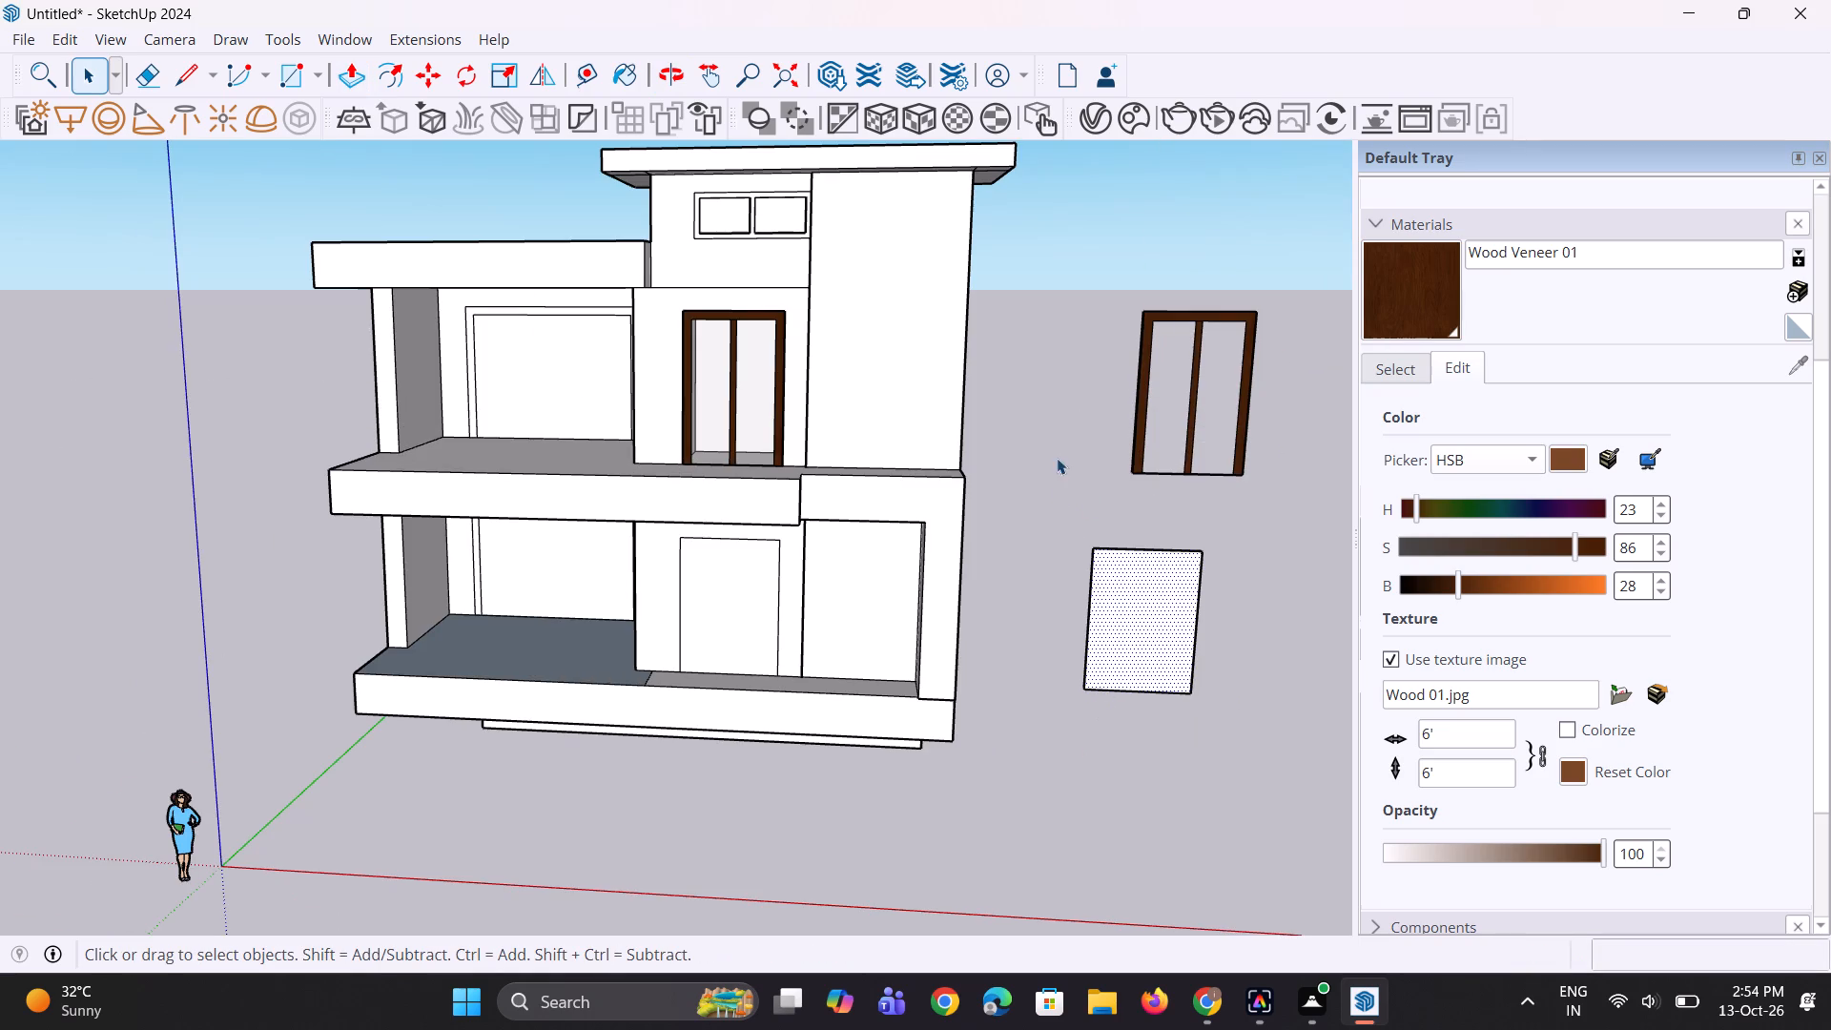
Offset the outline of the new panel's front face inward by about 6 3/4".
left_click(1125, 627)
scroll(1121, 552, "up", 4)
key("f")
left_click(1086, 569)
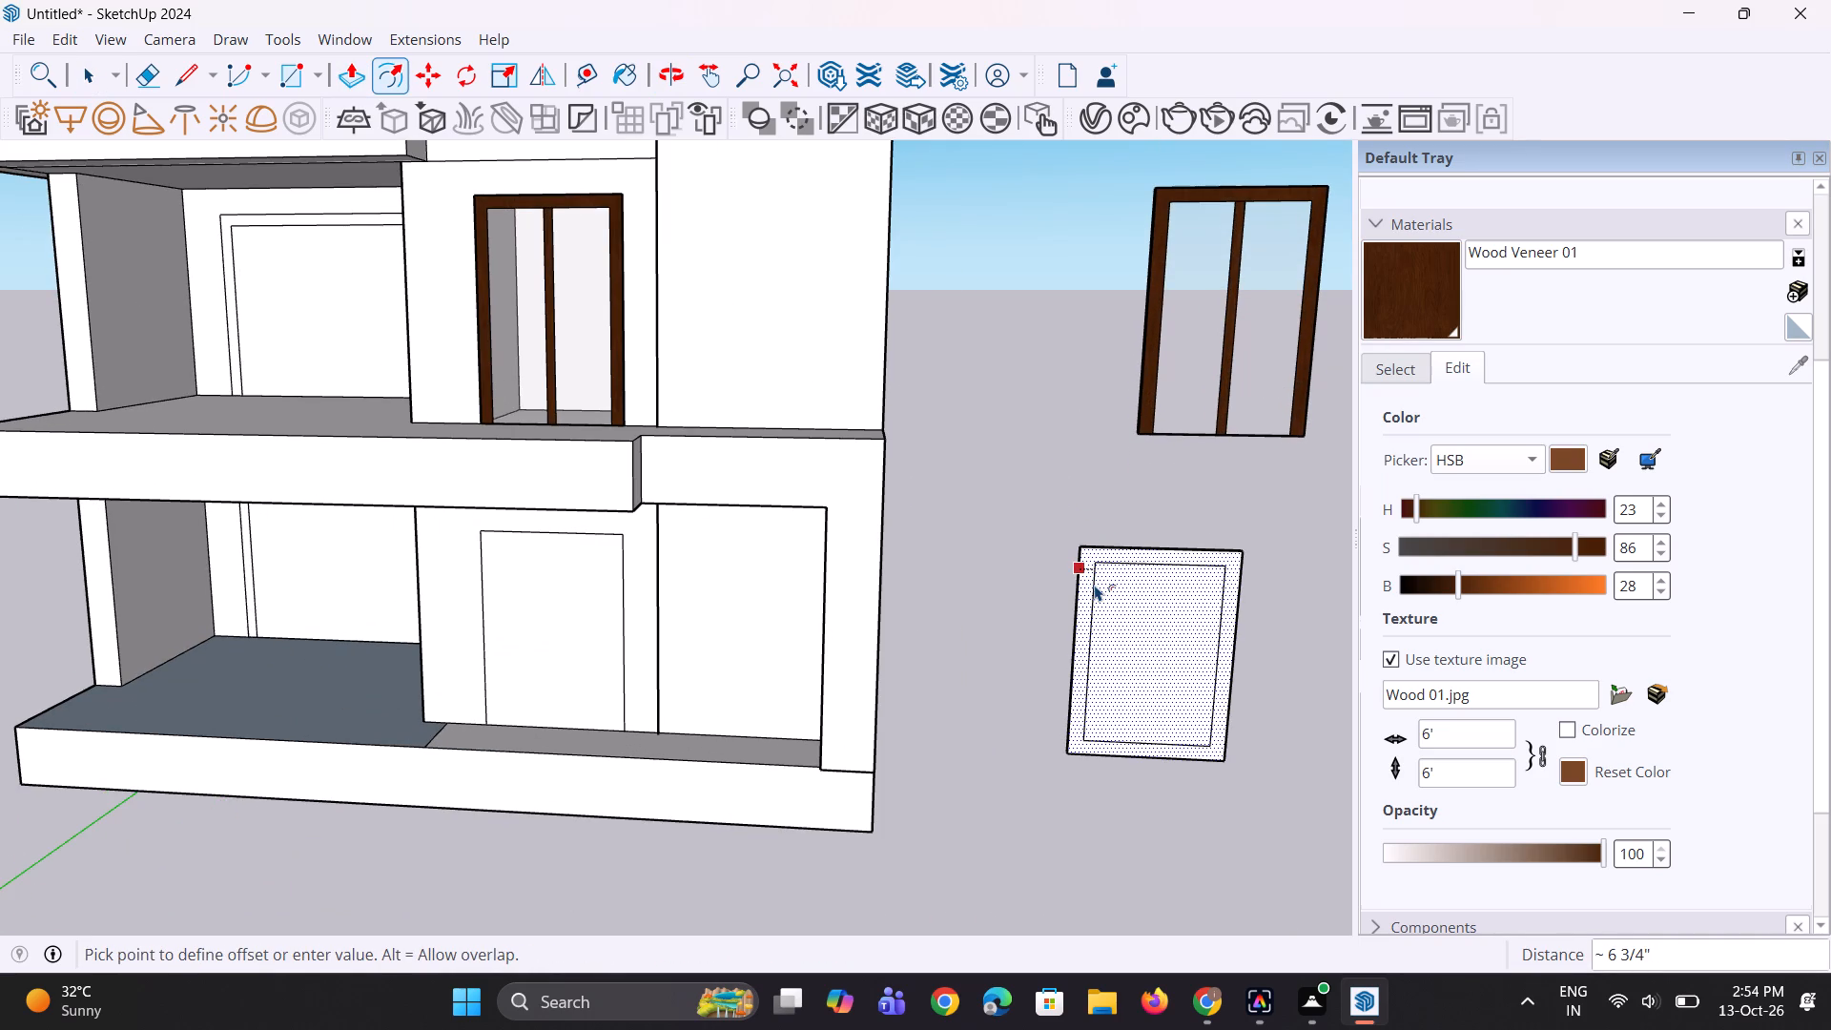
left_click(1095, 585)
middle_click_drag(1155, 679, 1144, 595)
type("bv")
key("space")
key("space")
Move the bottom line of the inner rectangle down onto the panel's bottom edge, leaving a frame on three sides.
scroll(1144, 595, "up", 2)
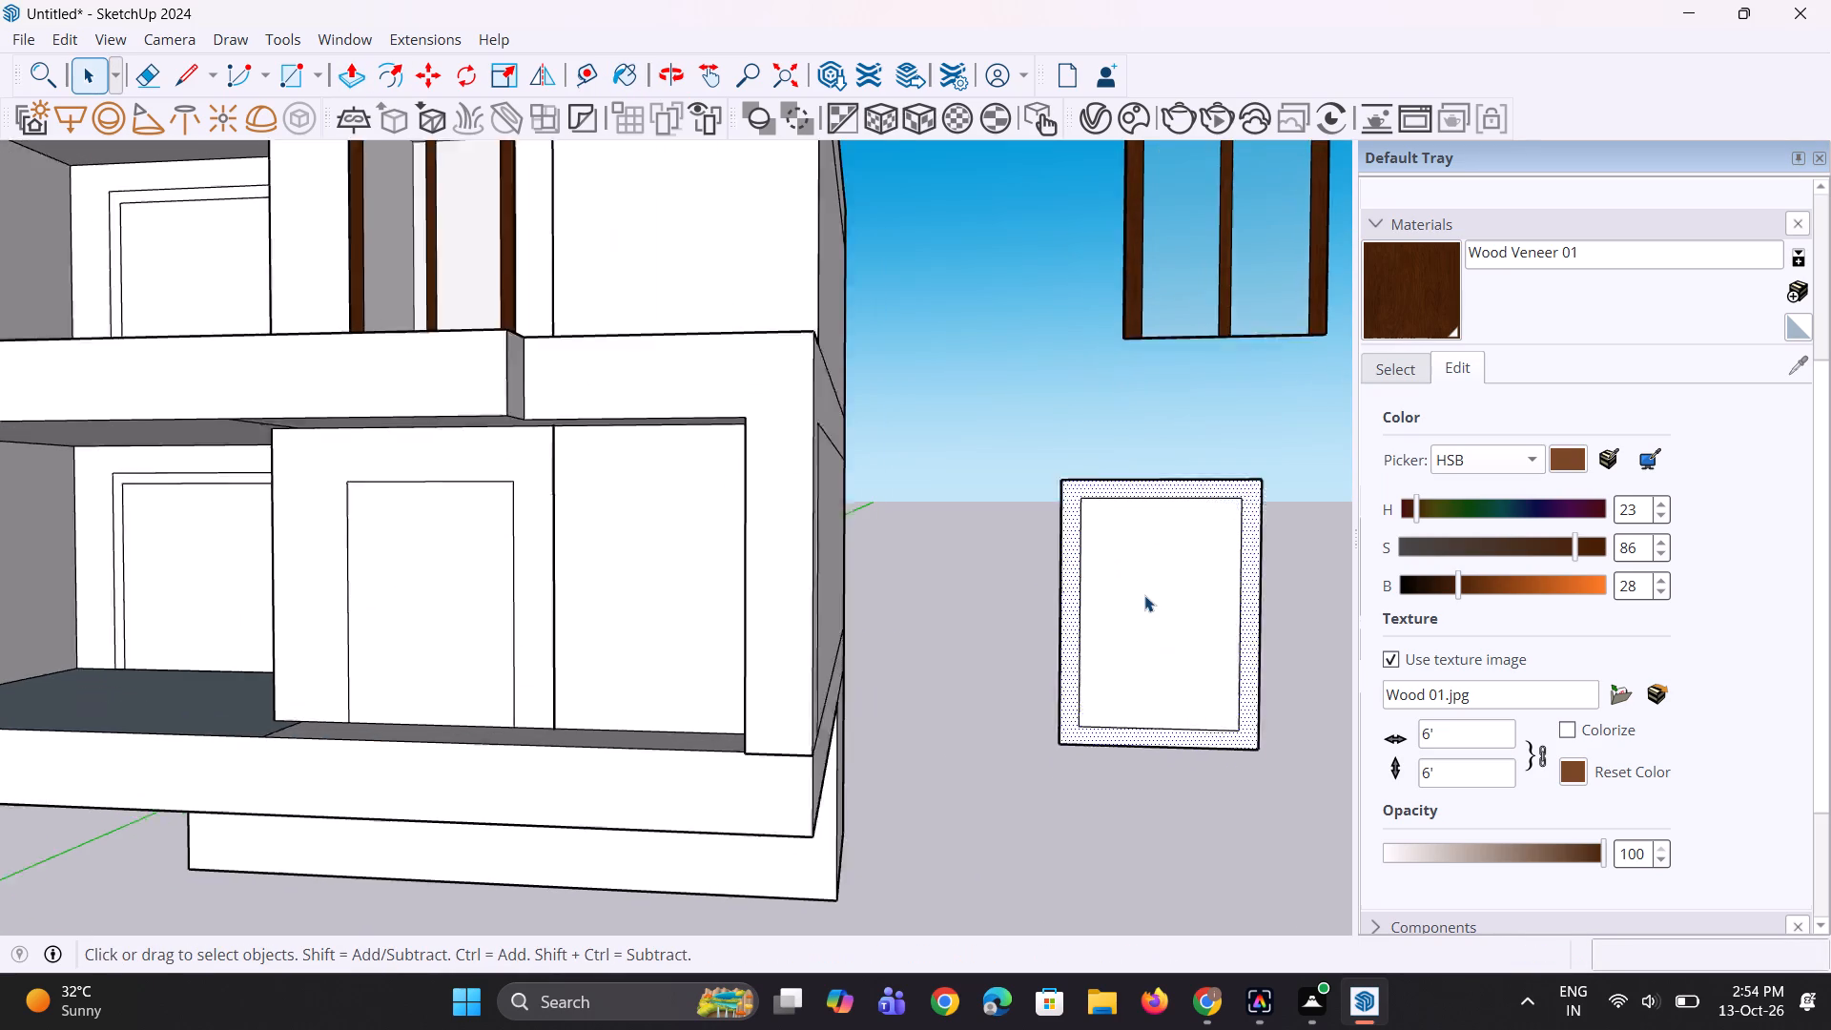
scroll(1144, 595, "up", 4)
left_click(1135, 780)
left_click(1103, 784)
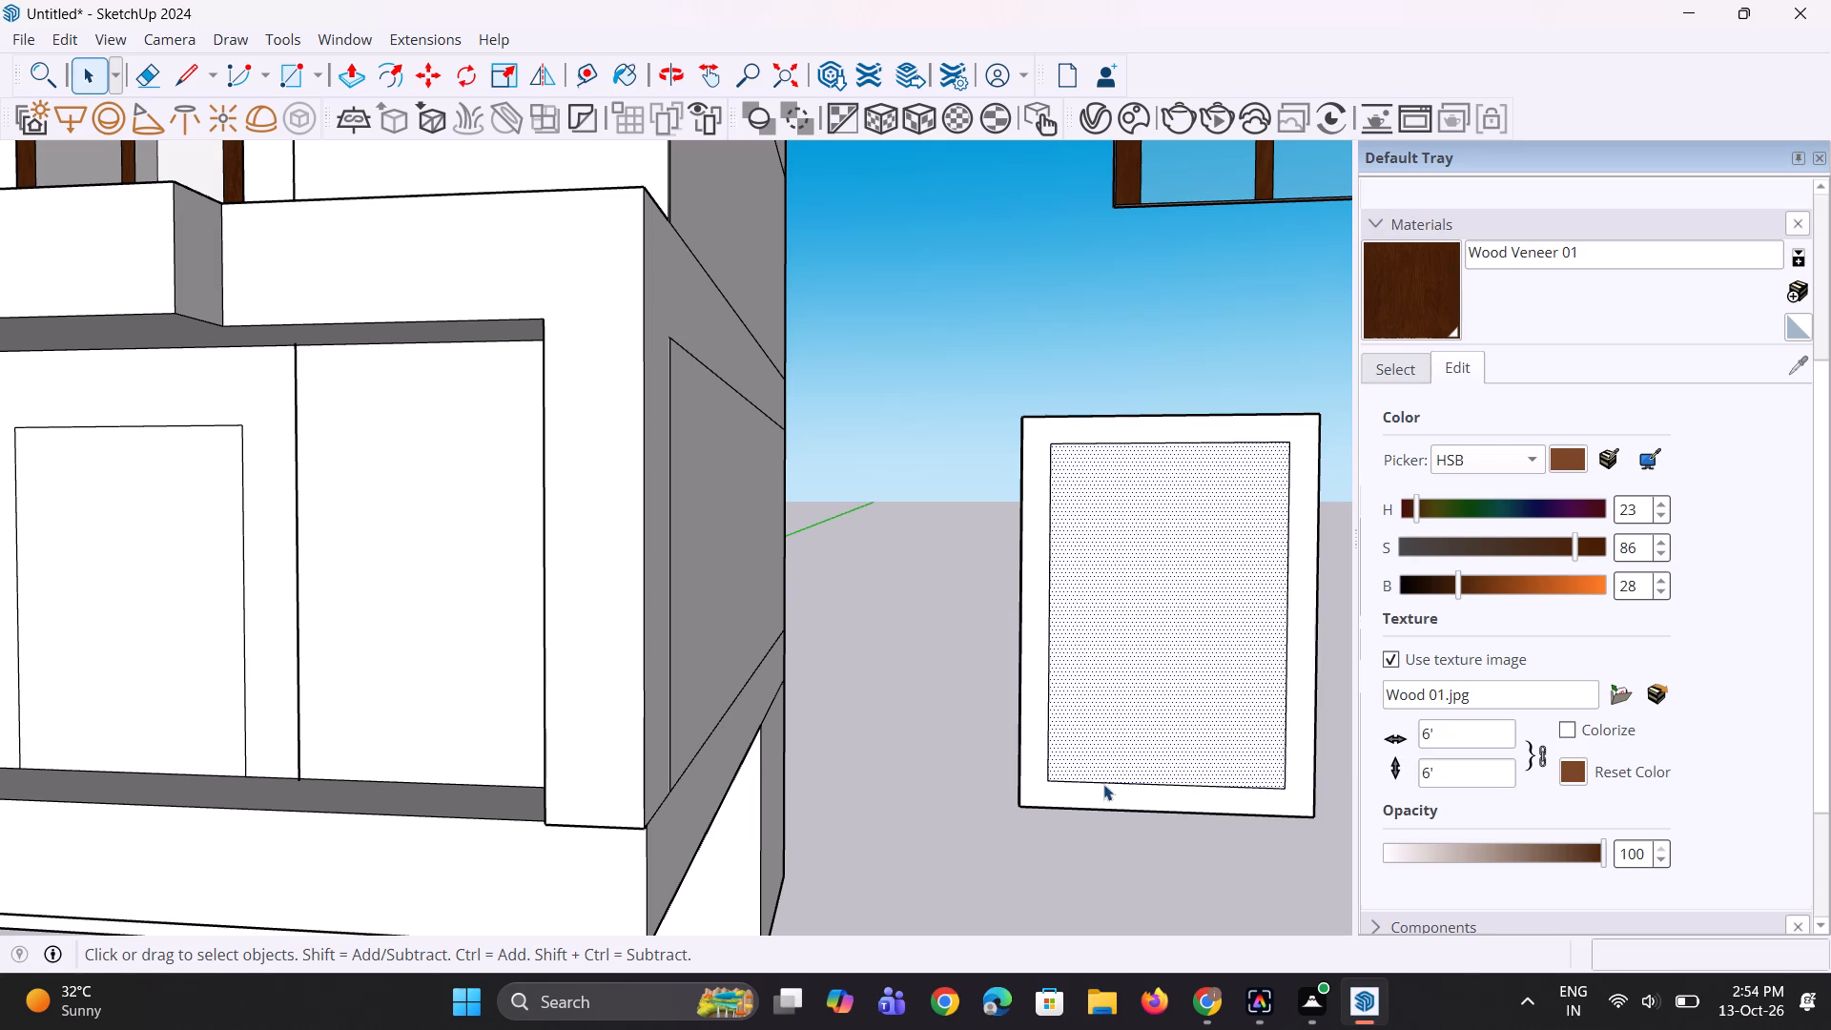
scroll(1060, 785, "up", 3)
key("m")
left_click(1047, 772)
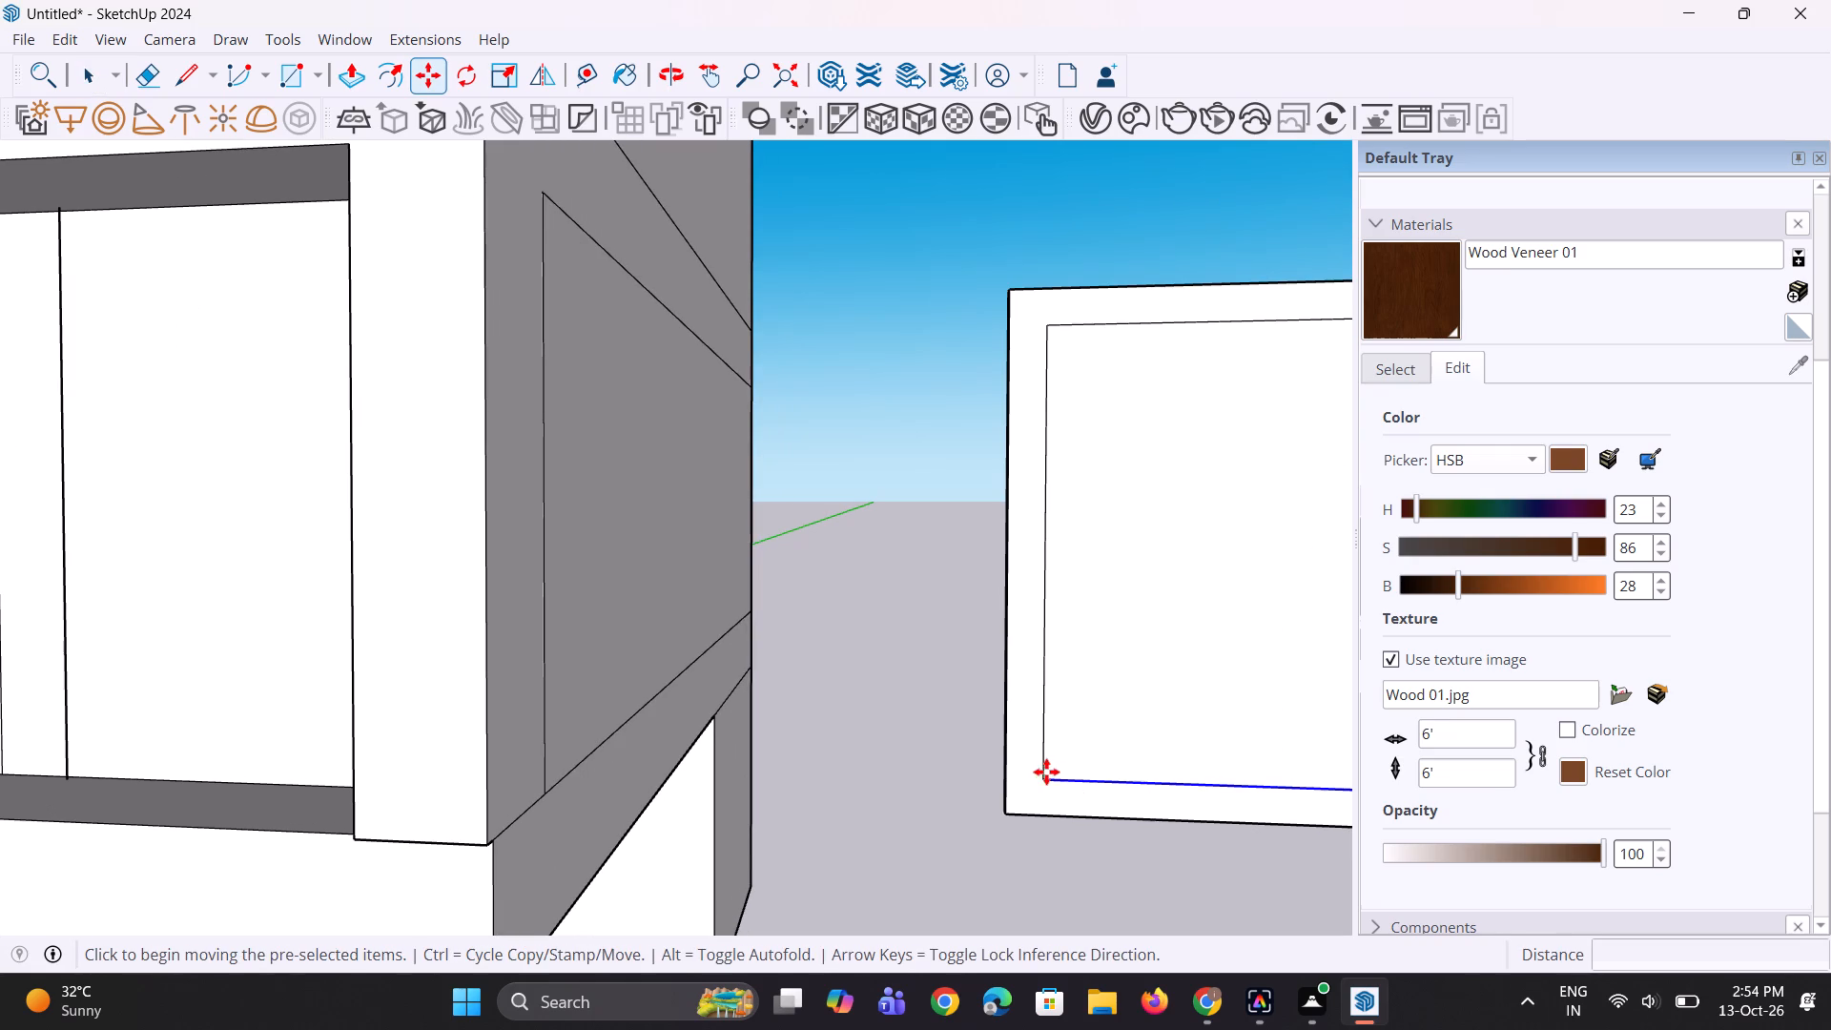
left_click(1045, 814)
scroll(1035, 807, "down", 6)
key("space")
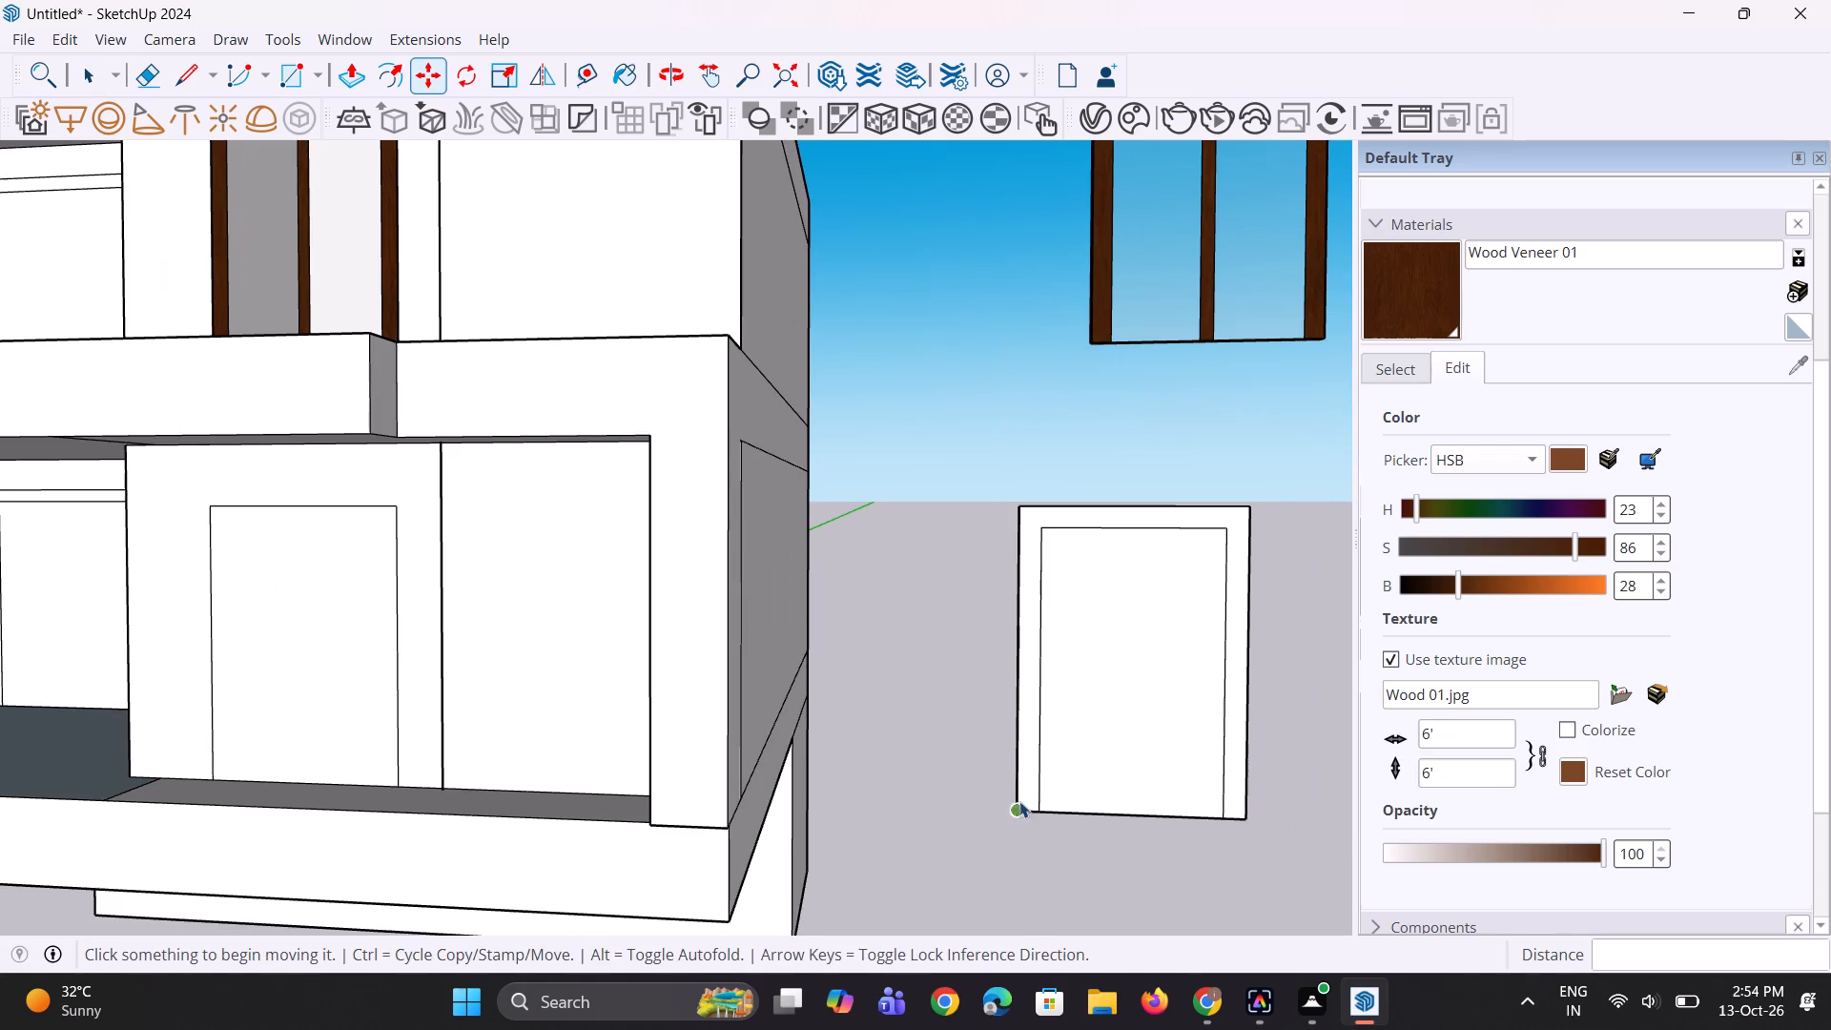
key("space")
left_click(1302, 732)
Copy the inner left vertical line onto the inner right one and divide the spacing by 2 to add a centre line.
left_click(1043, 709)
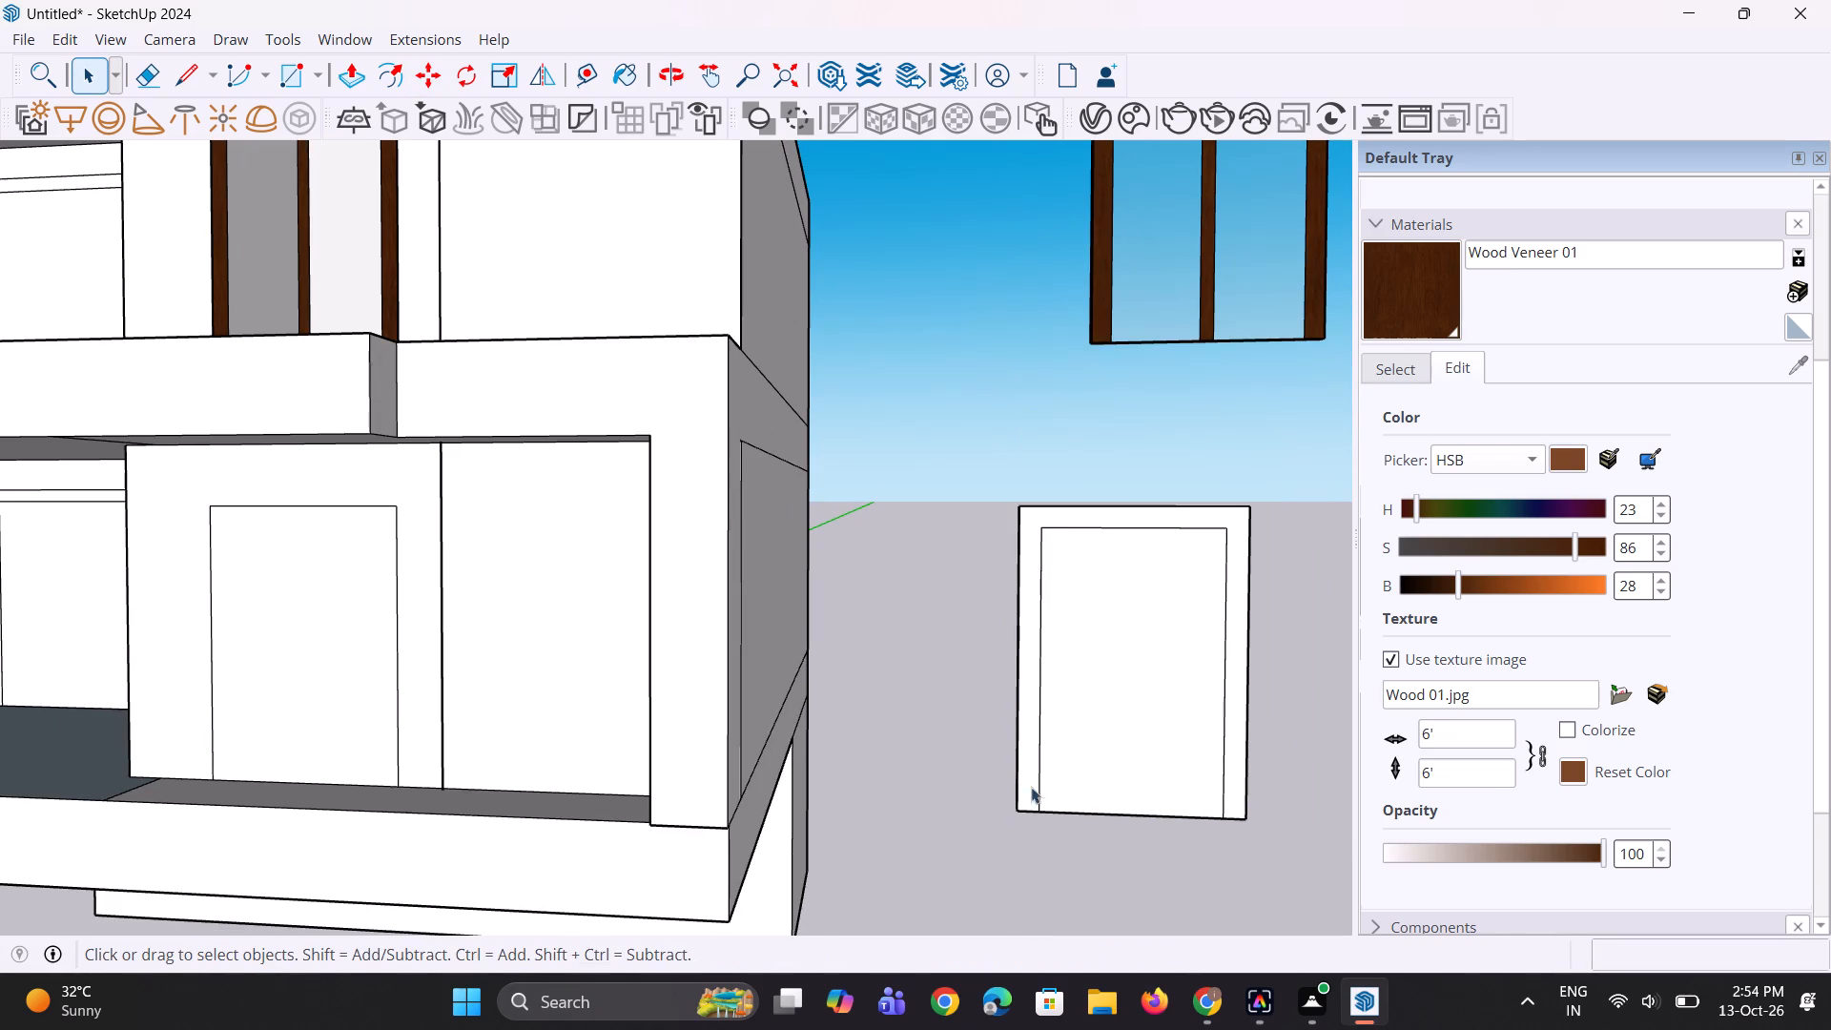
key("m")
left_click(1039, 804)
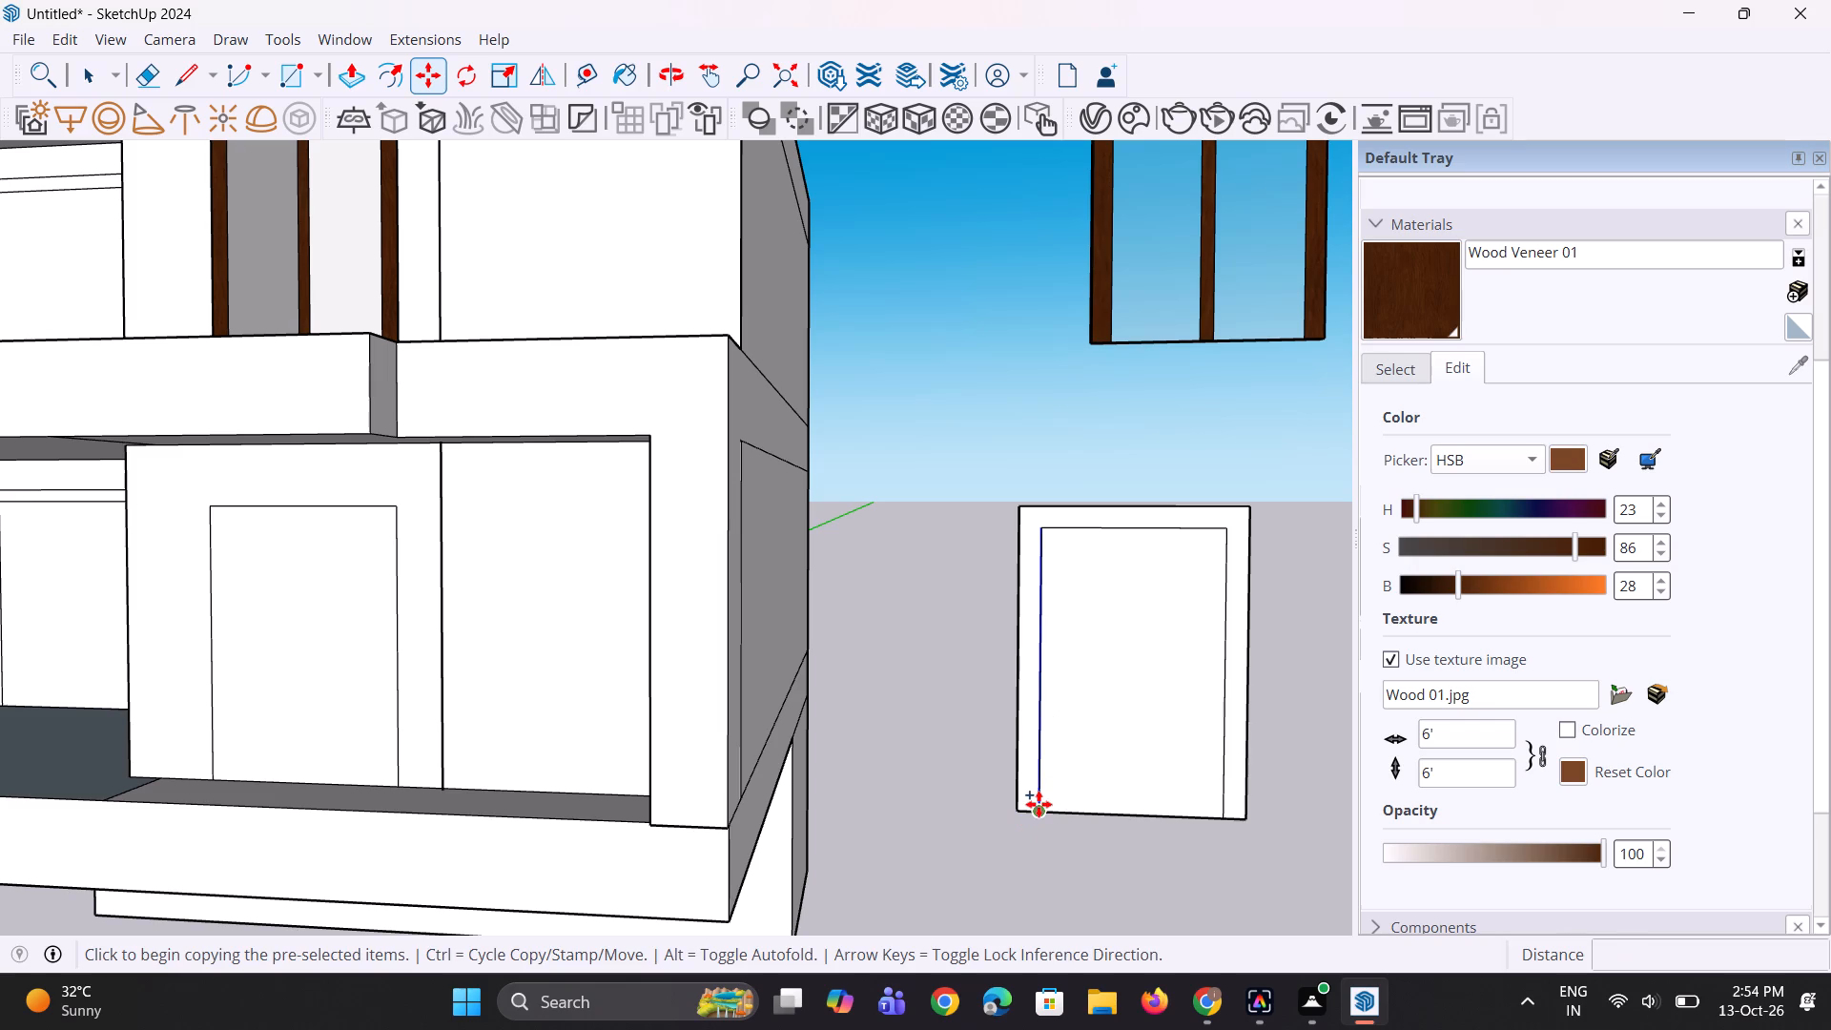
left_click(1212, 815)
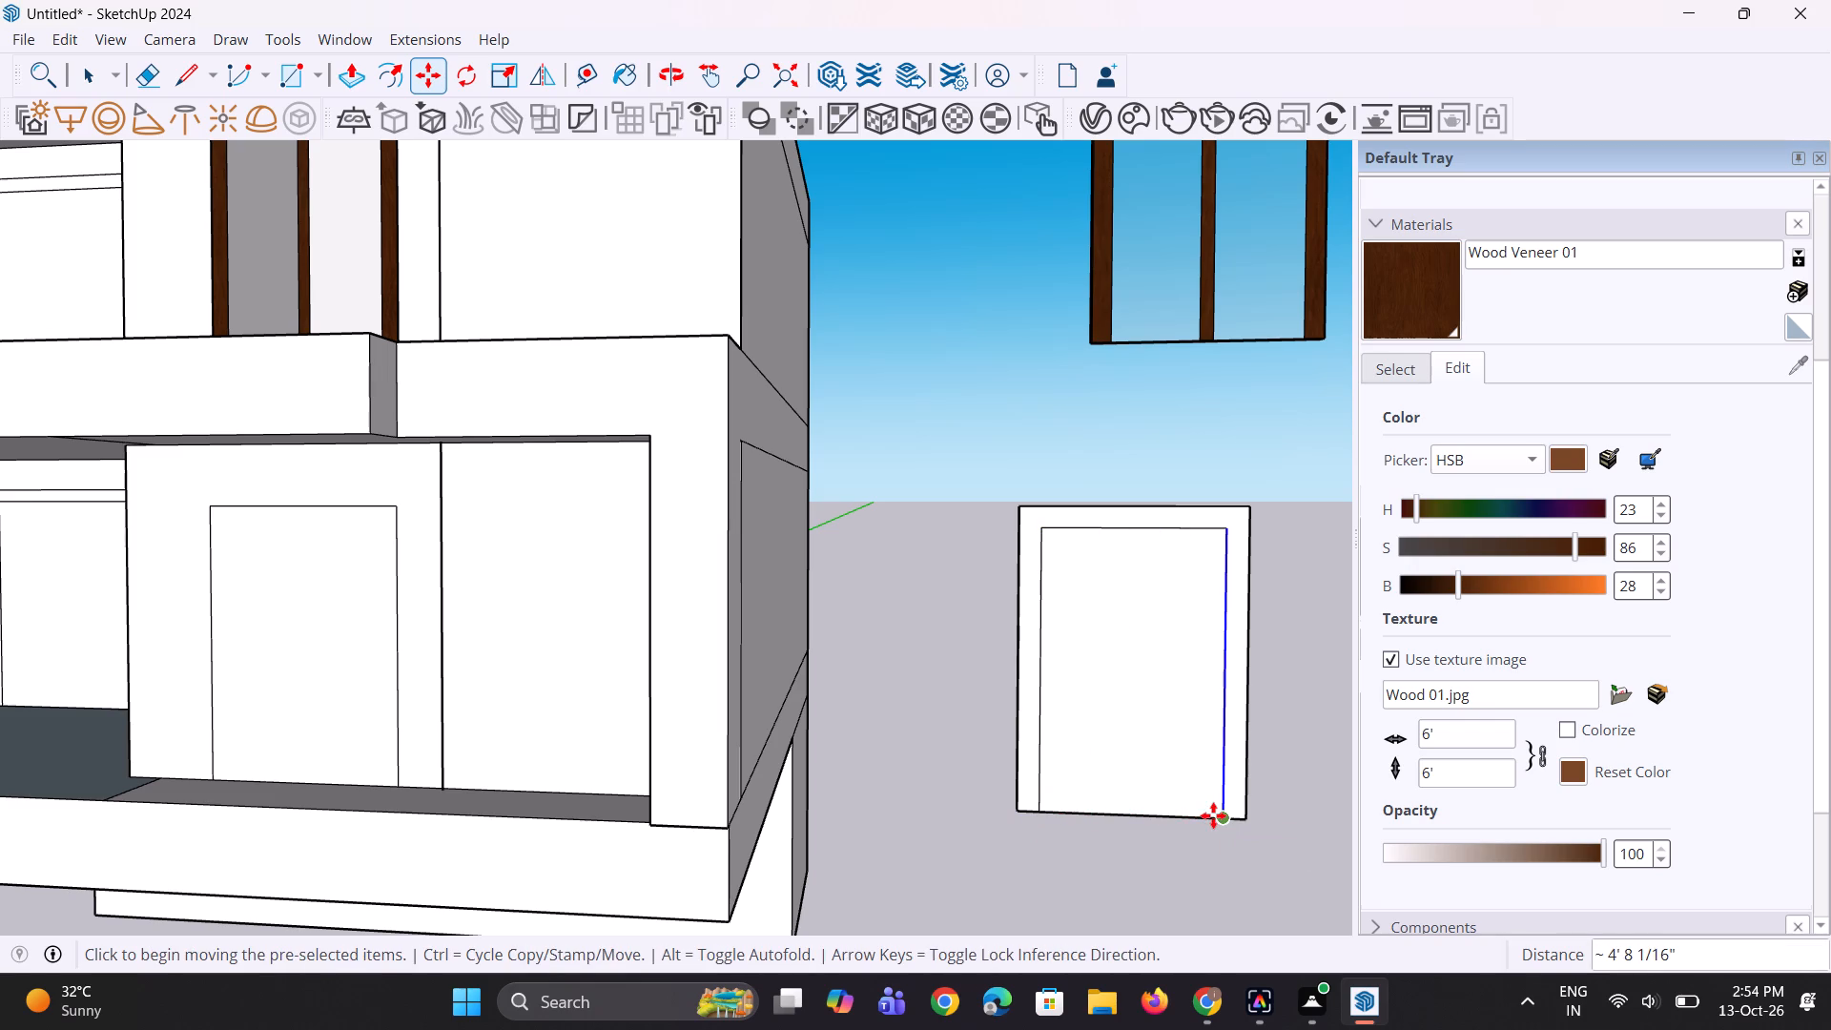
type("/2")
key("Return")
key("space")
key("space")
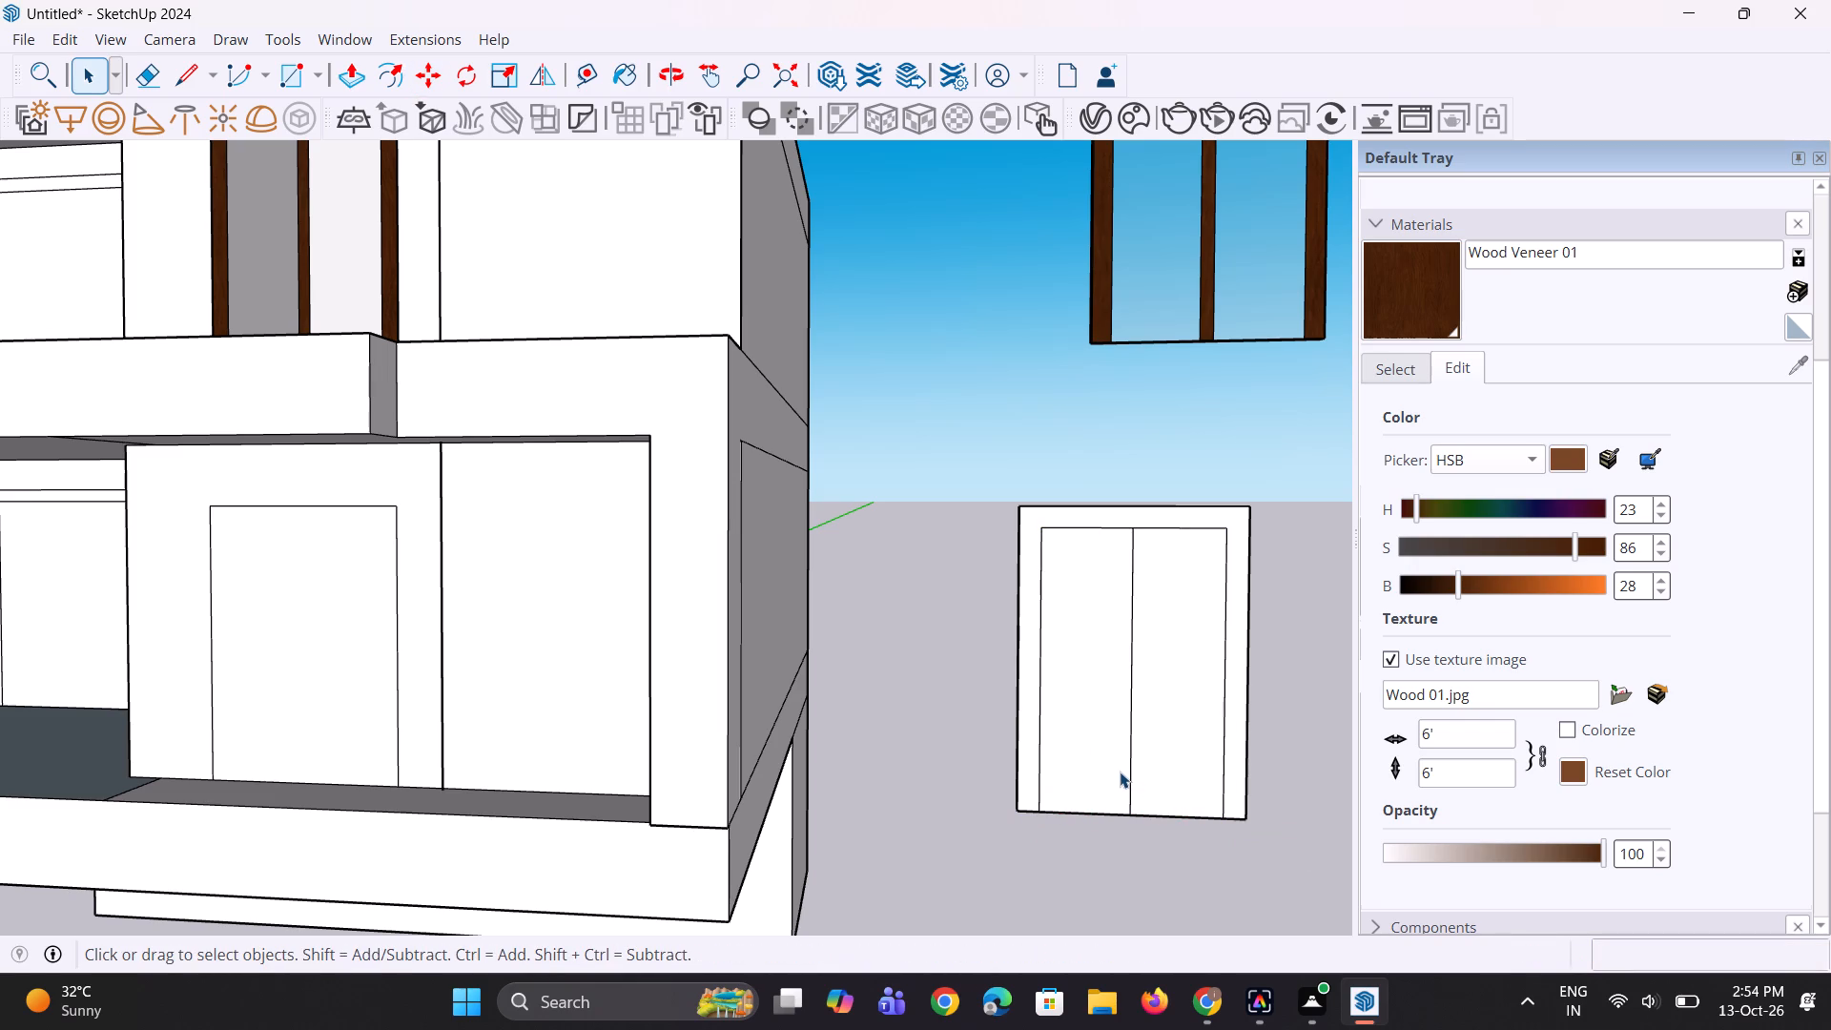
Copy the new door's vertical centre line 2" to the right along the bottom edge.
left_click(1128, 786)
scroll(1139, 819, "up", 3)
key("m")
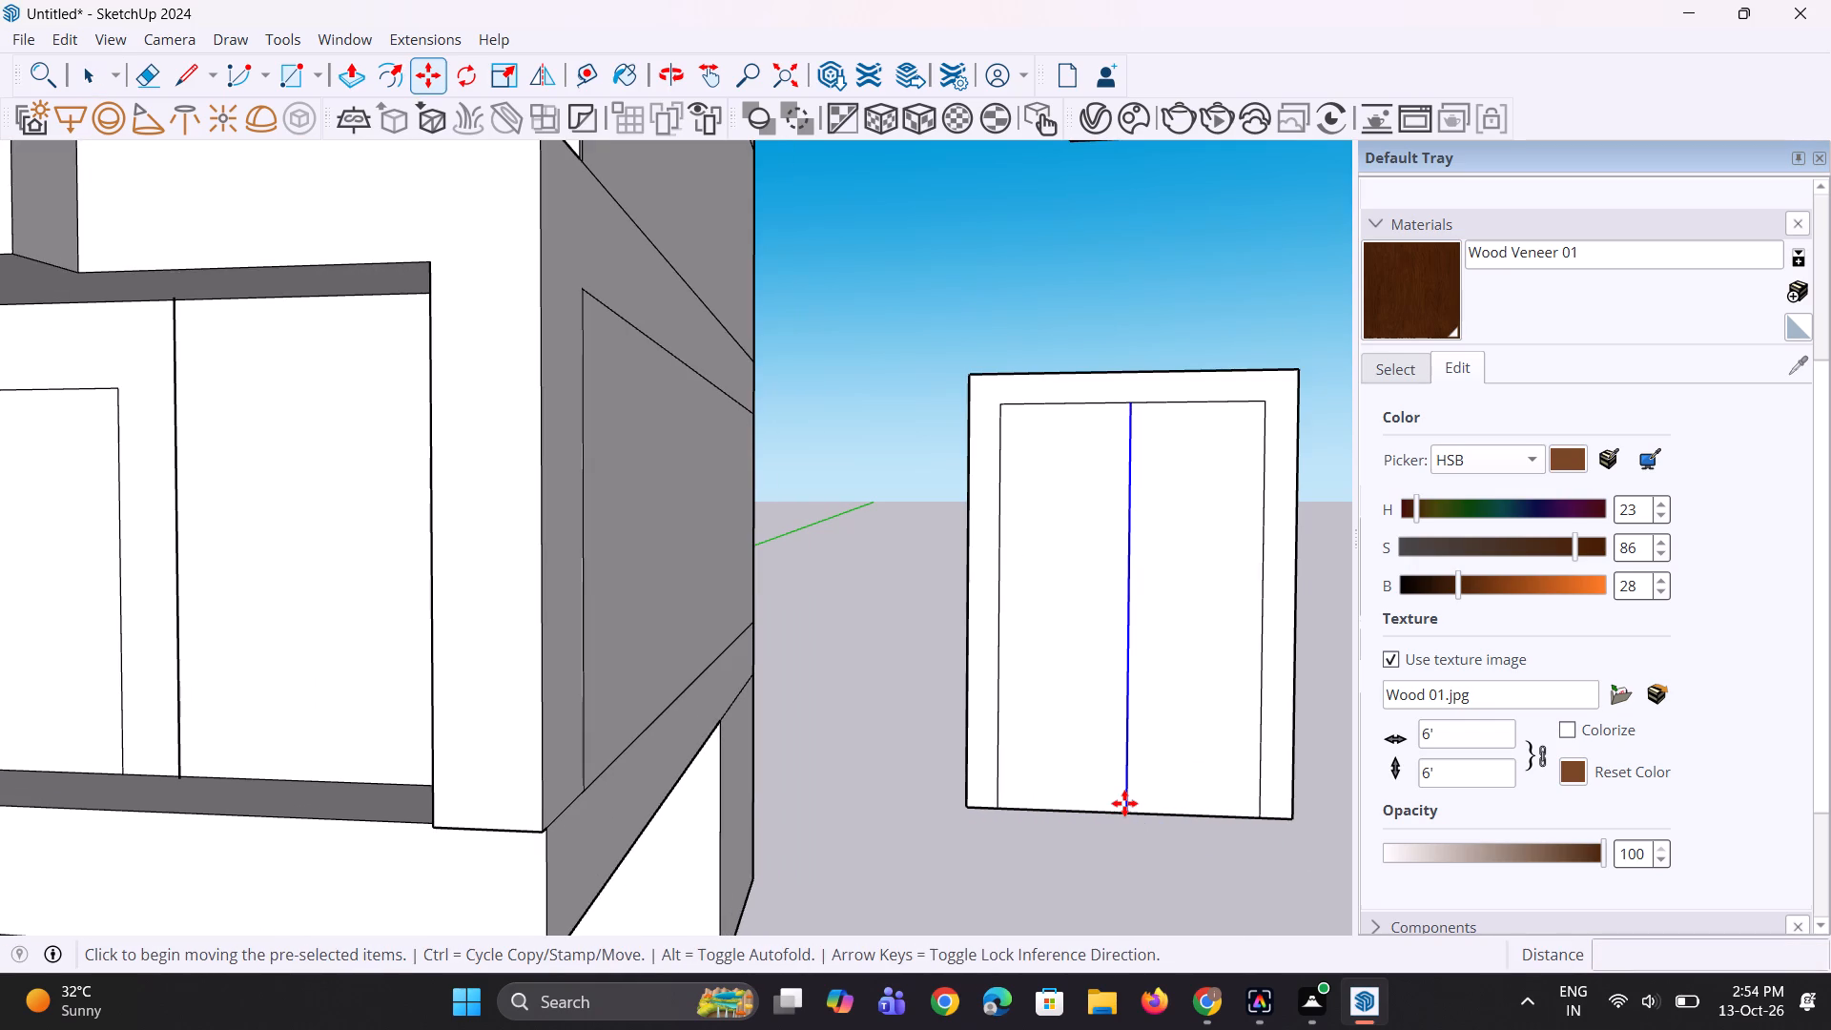
left_click(1125, 802)
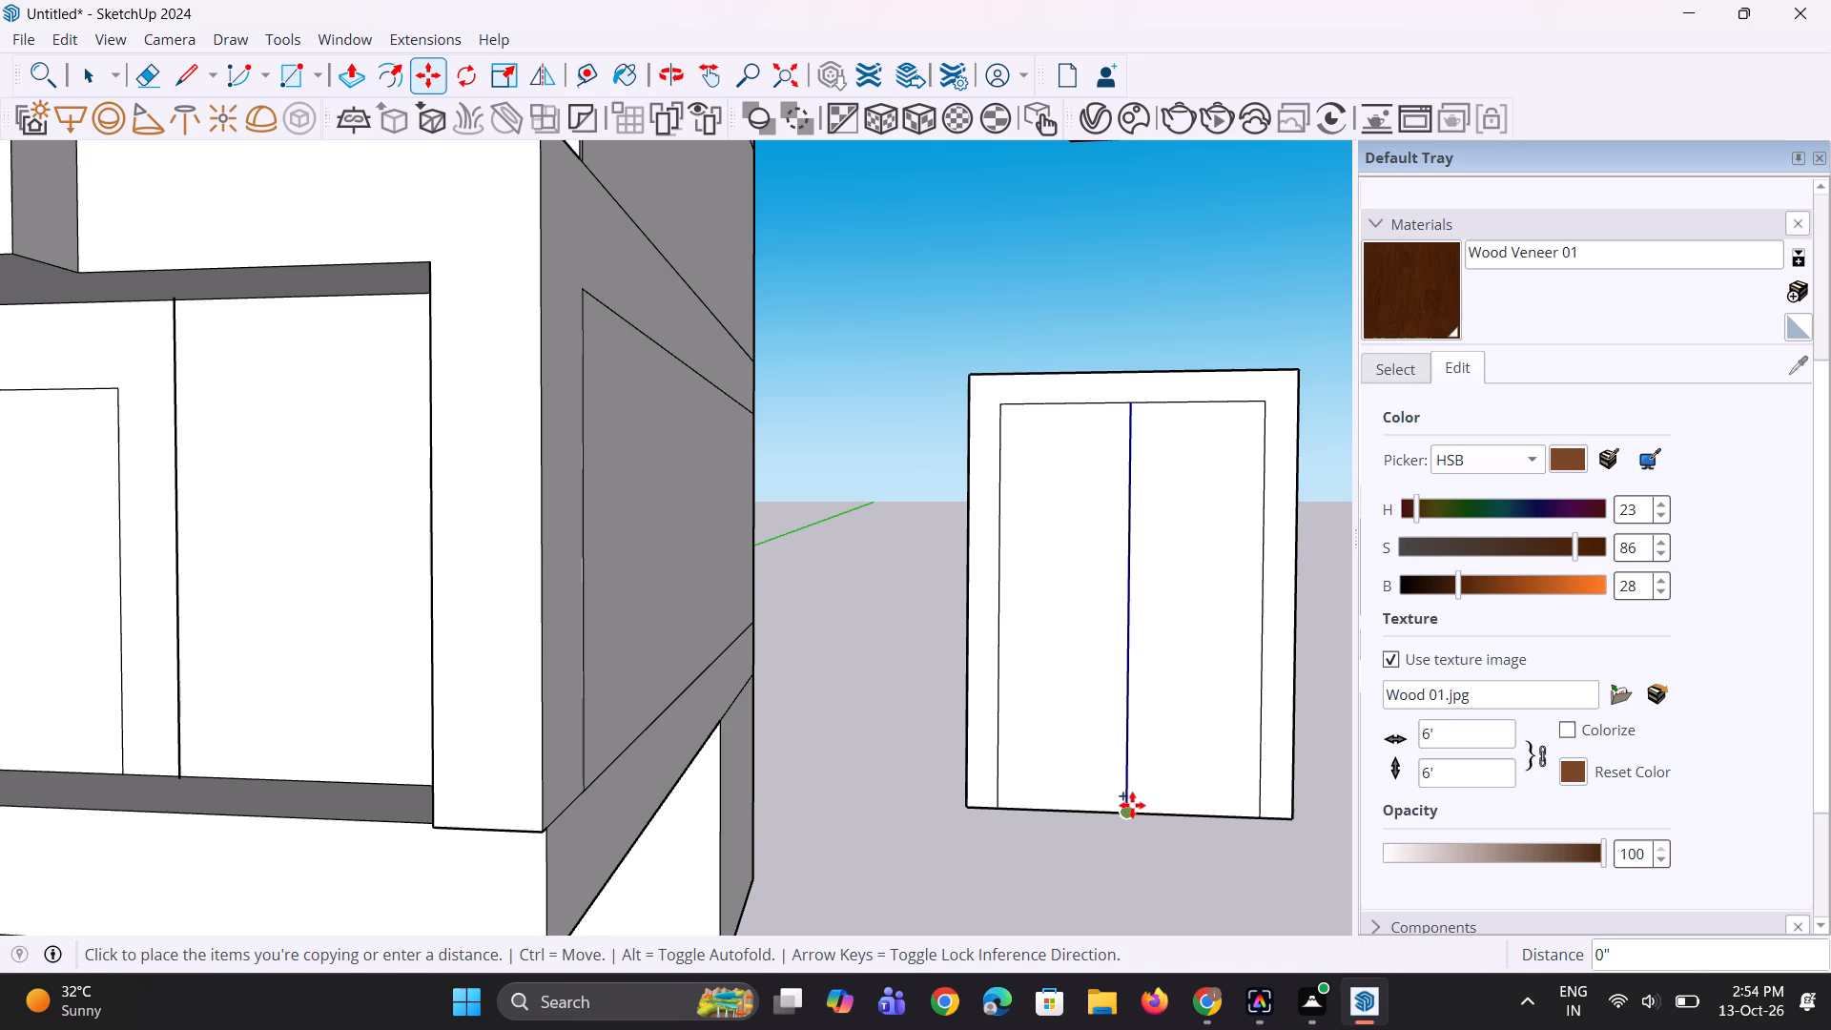
key("2")
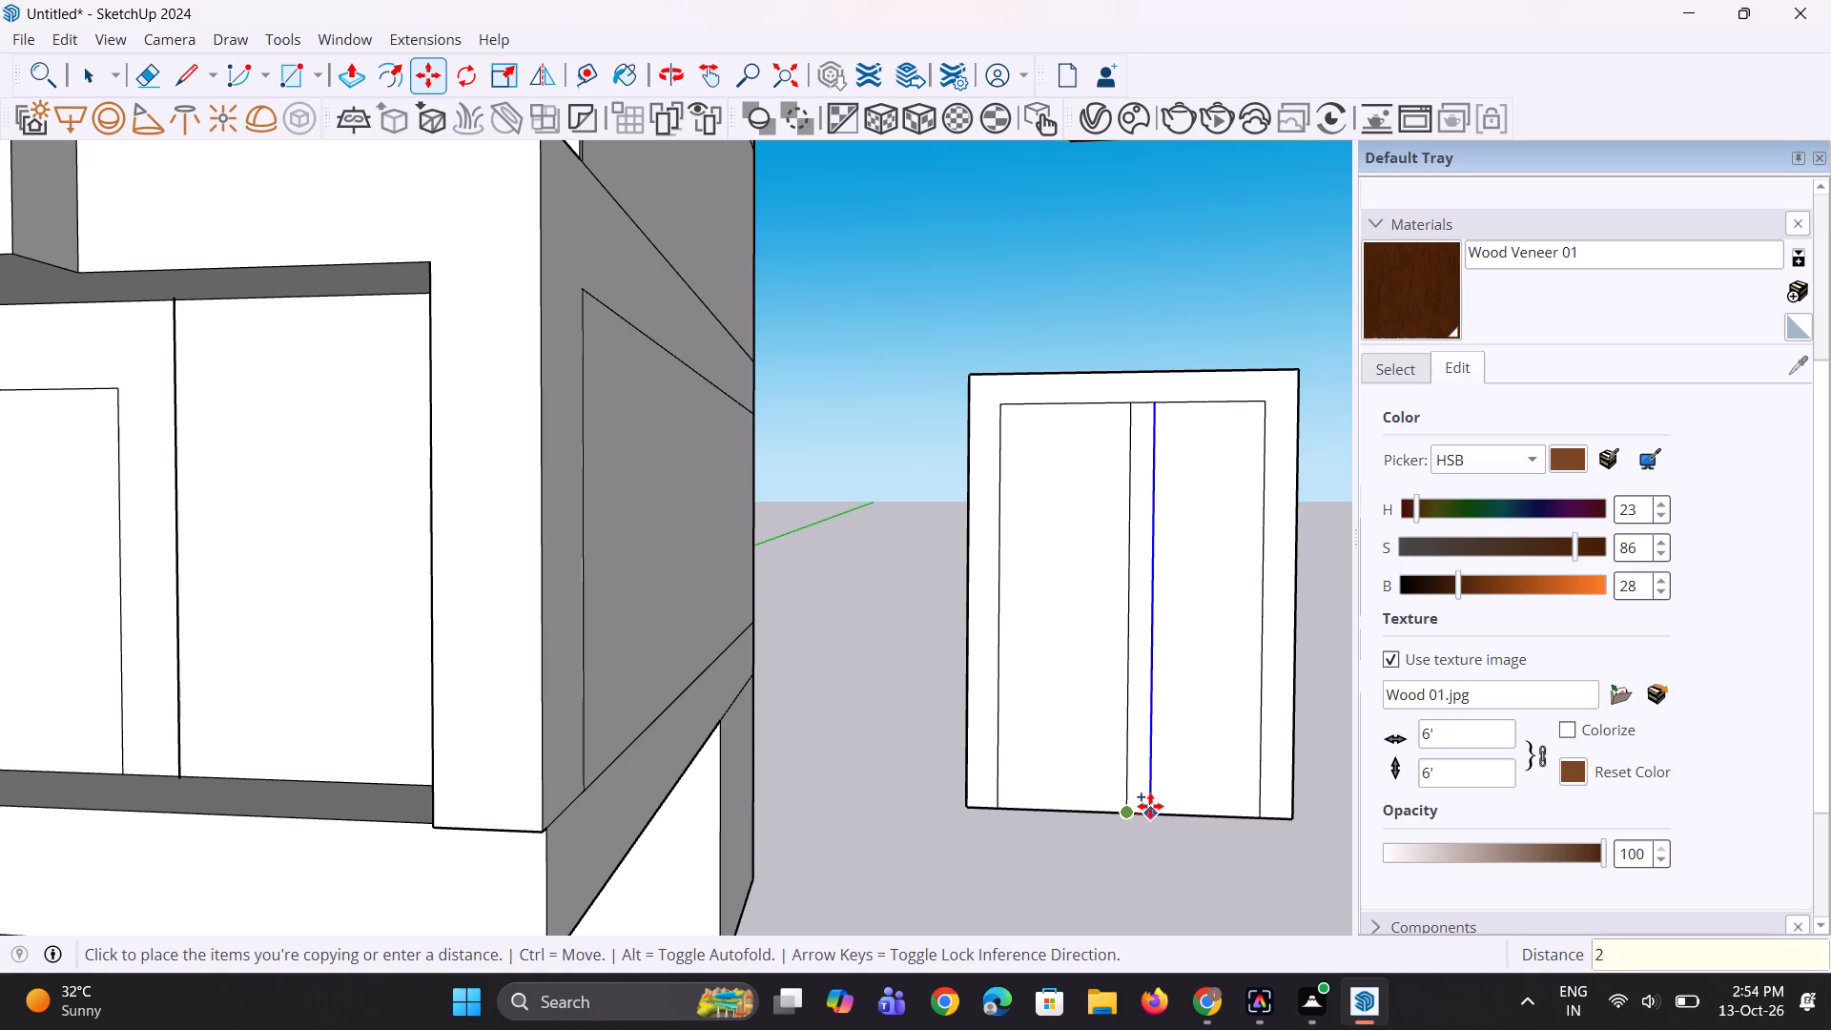
key("shift+quotedbl")
key("Return")
scroll(1131, 787, "up", 3)
key("space")
key("space")
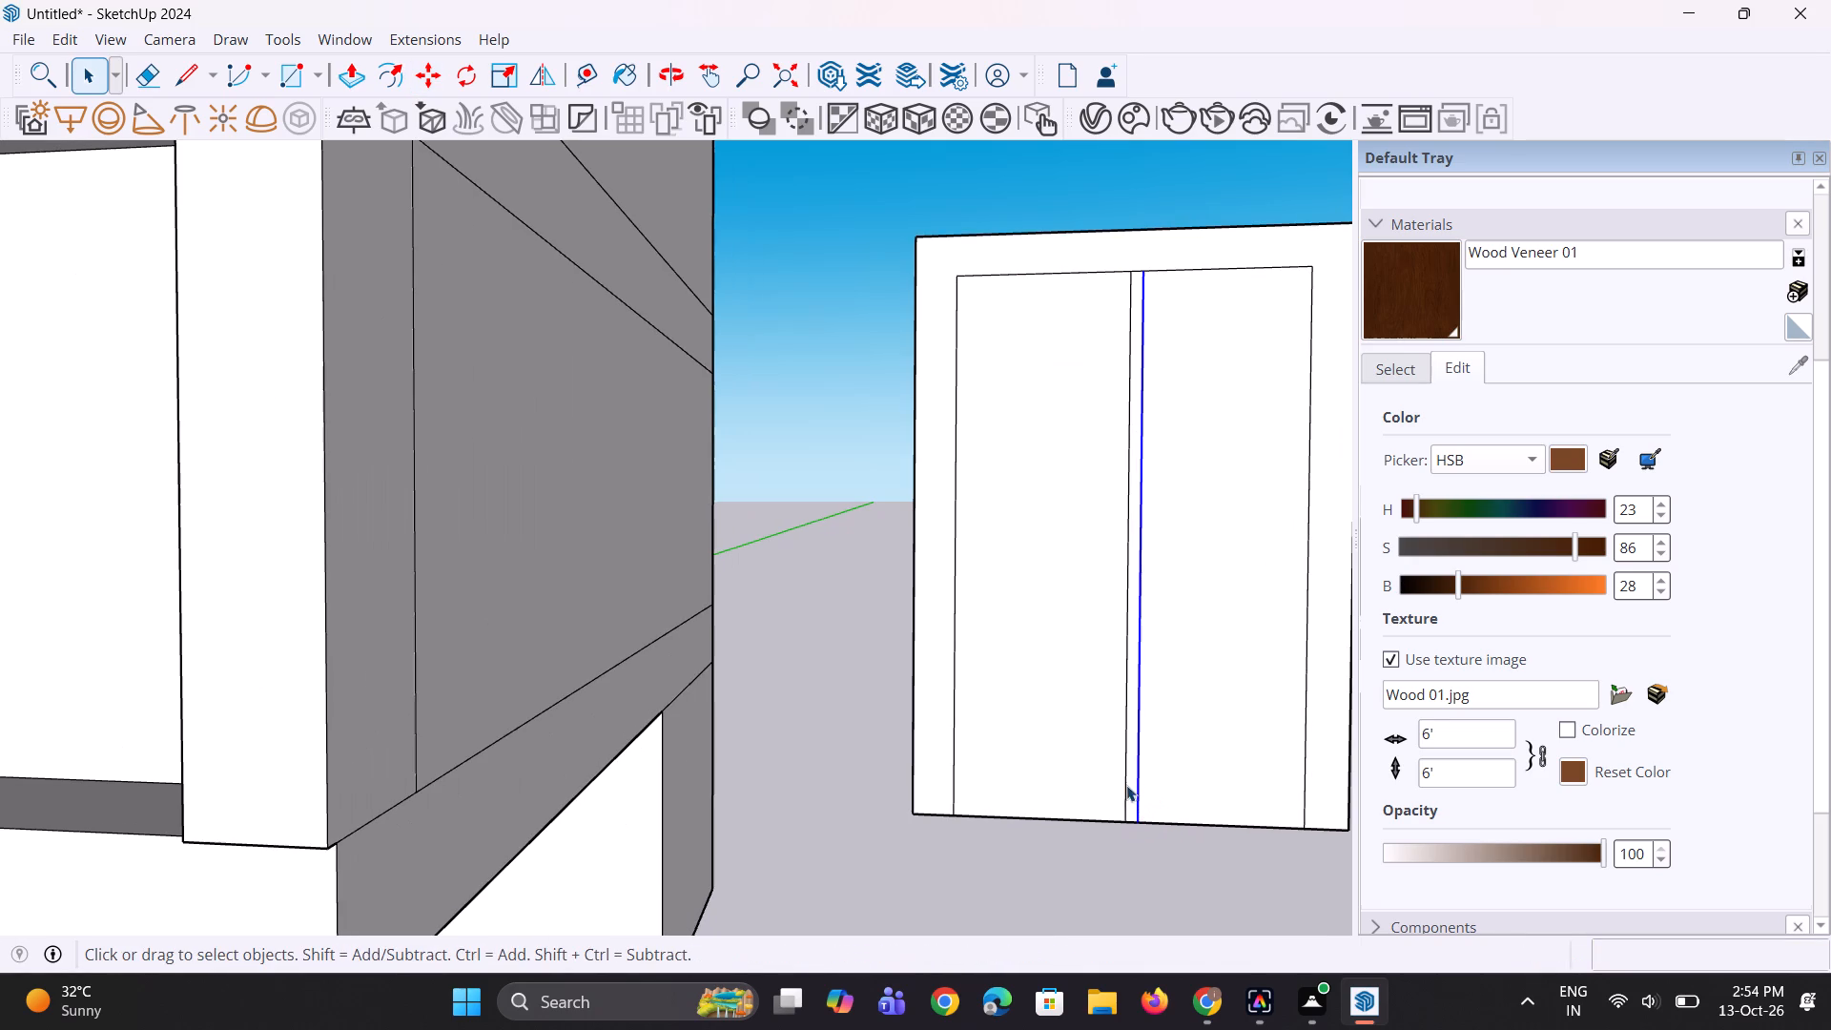
Copy the original centre line 2" to the left to mark the other side of the middle stile.
left_click(1124, 784)
scroll(1123, 830, "up", 2)
key("m")
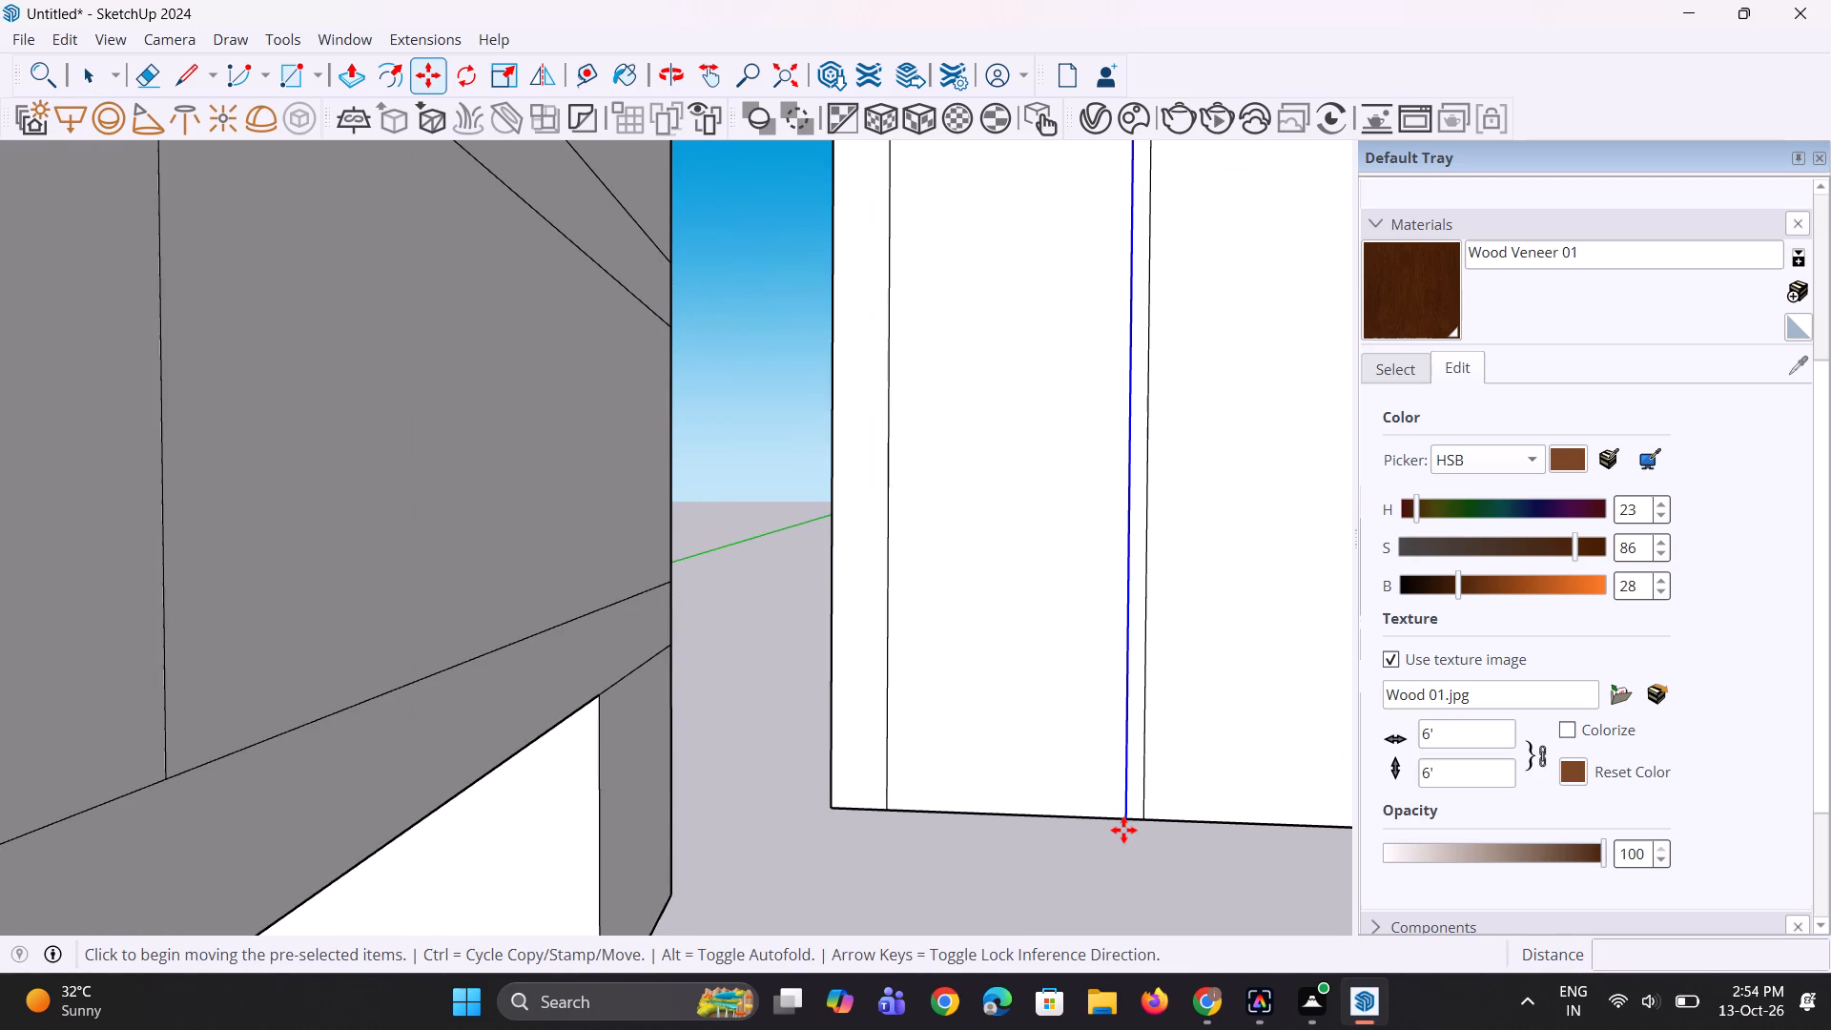
left_click(1123, 830)
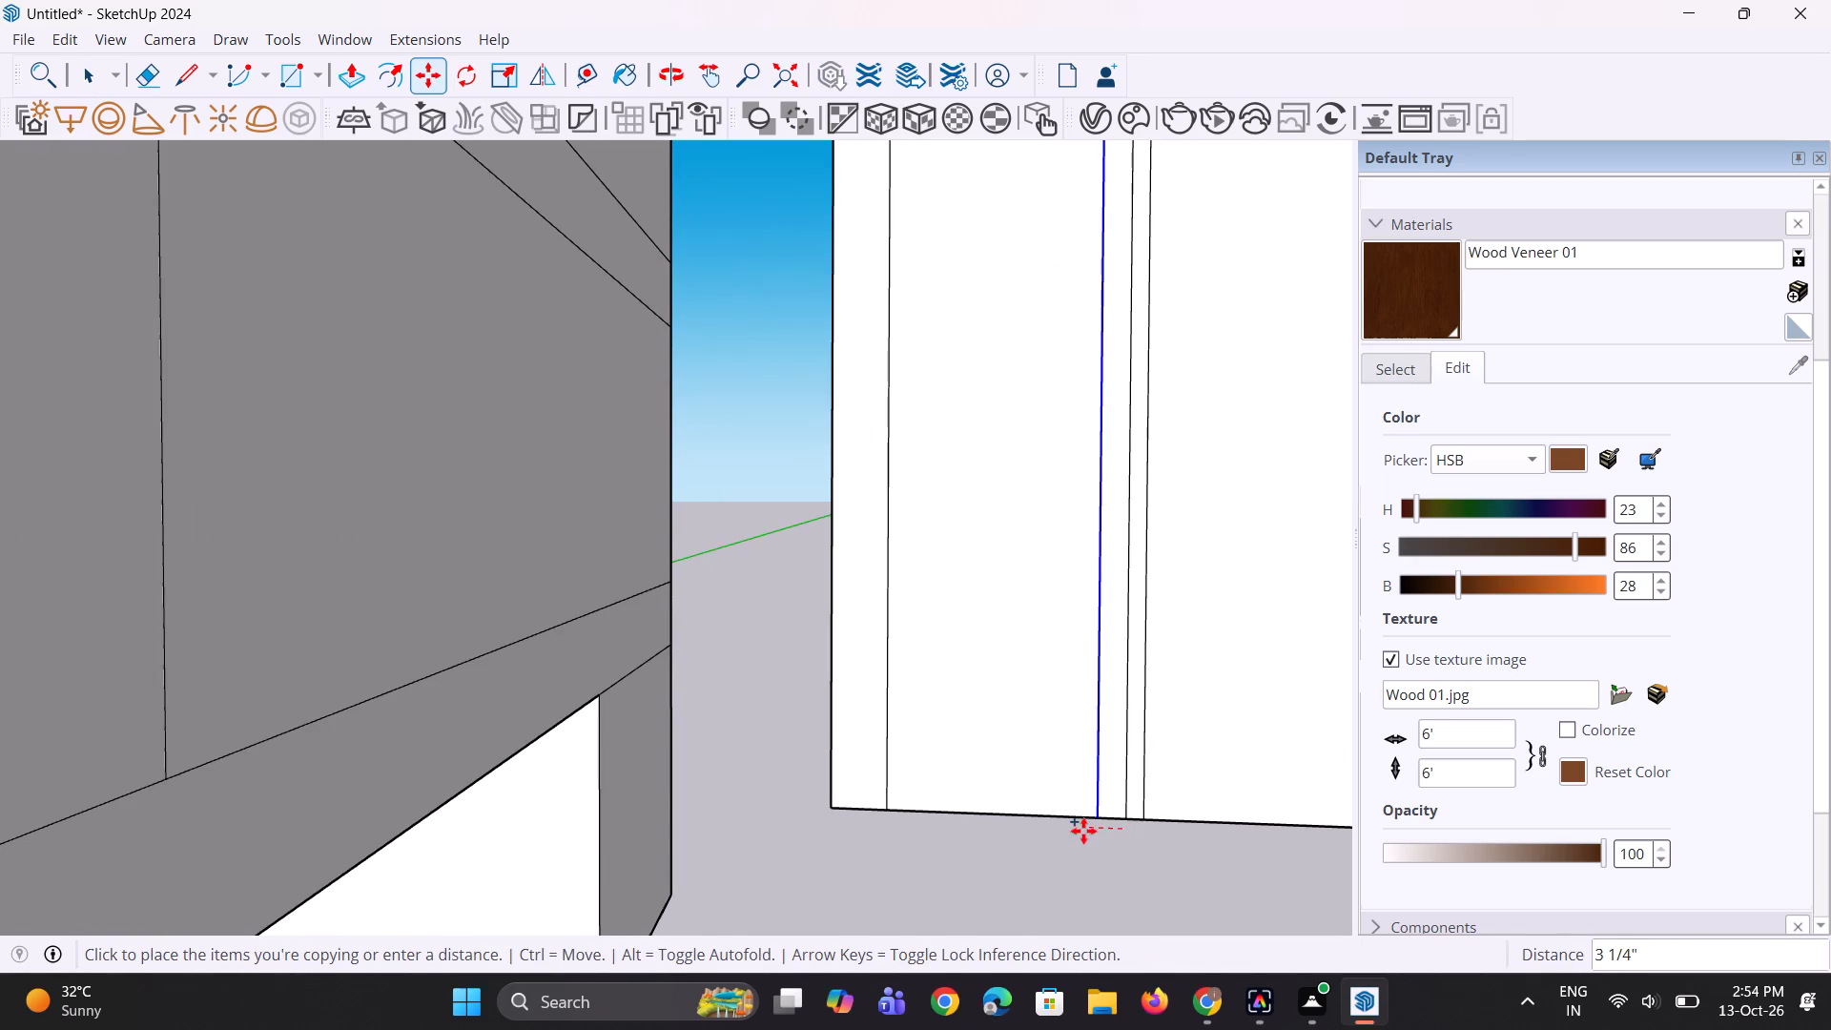
type("2\"")
key("Return")
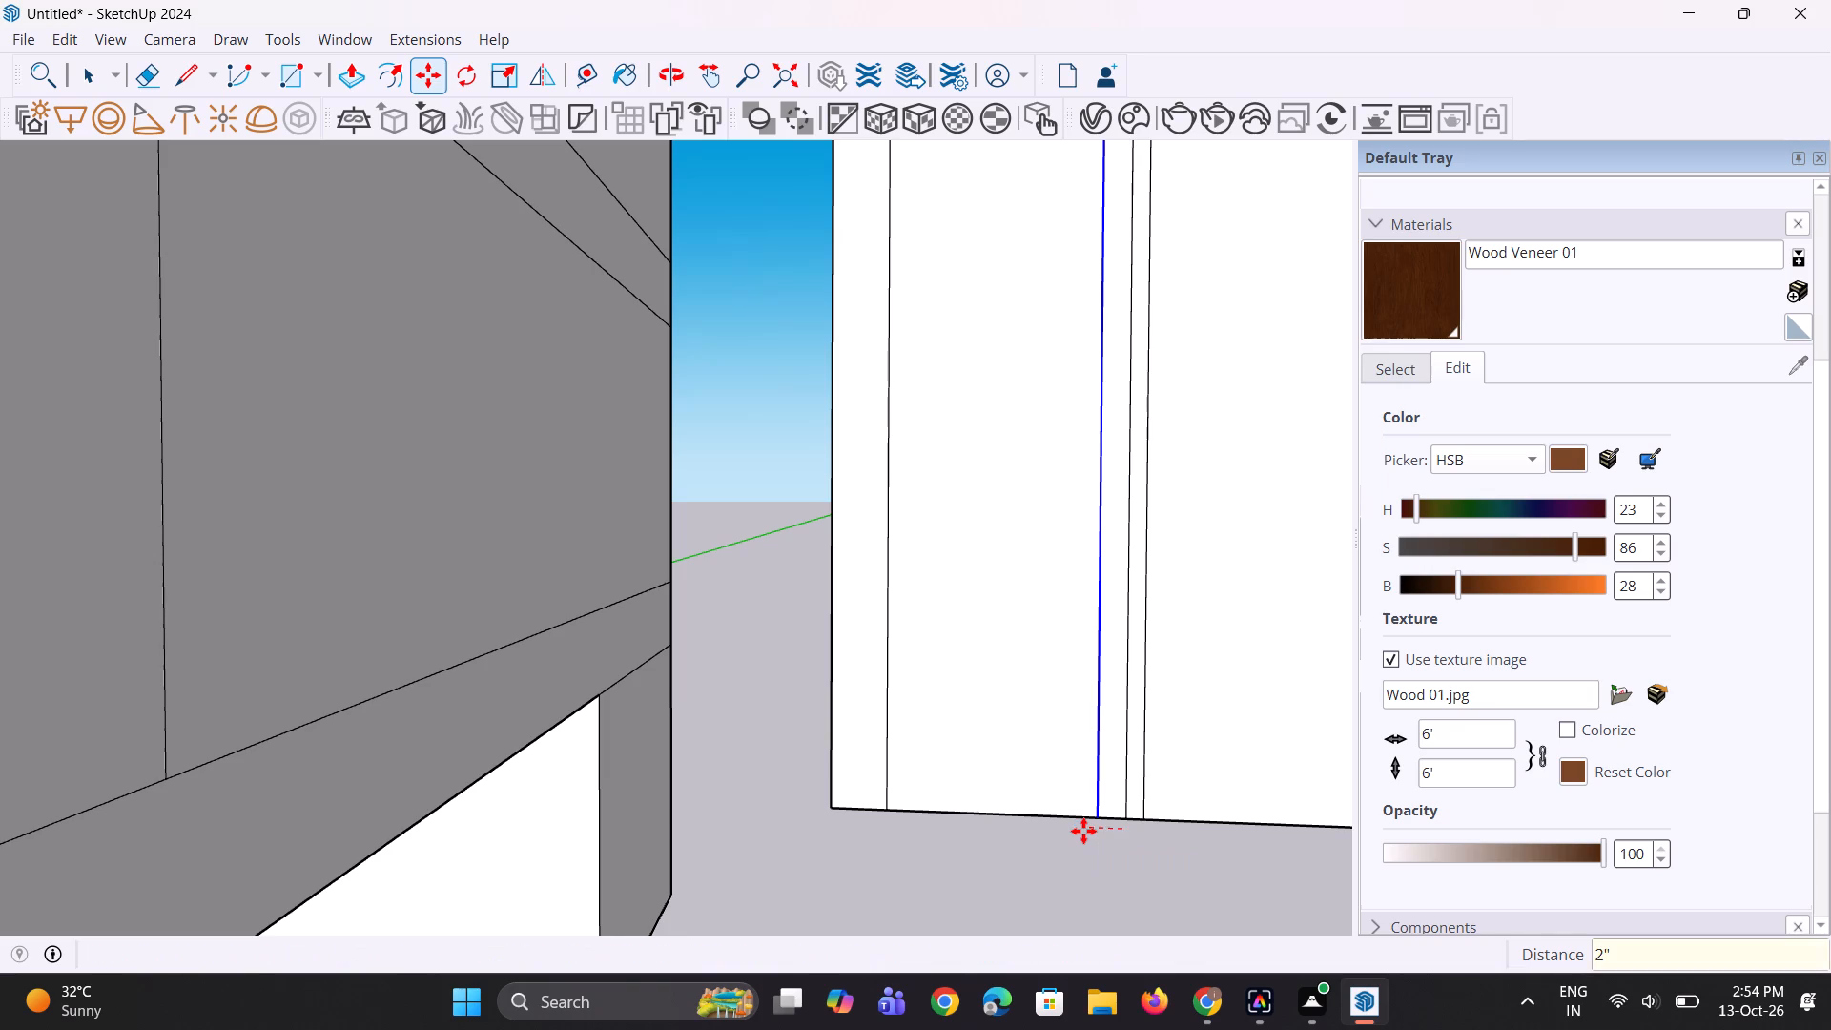
Delete the original centre line between the two copied lines.
scroll(1083, 832, "up", 2)
key("space")
key("space")
key("space")
left_click(1148, 787)
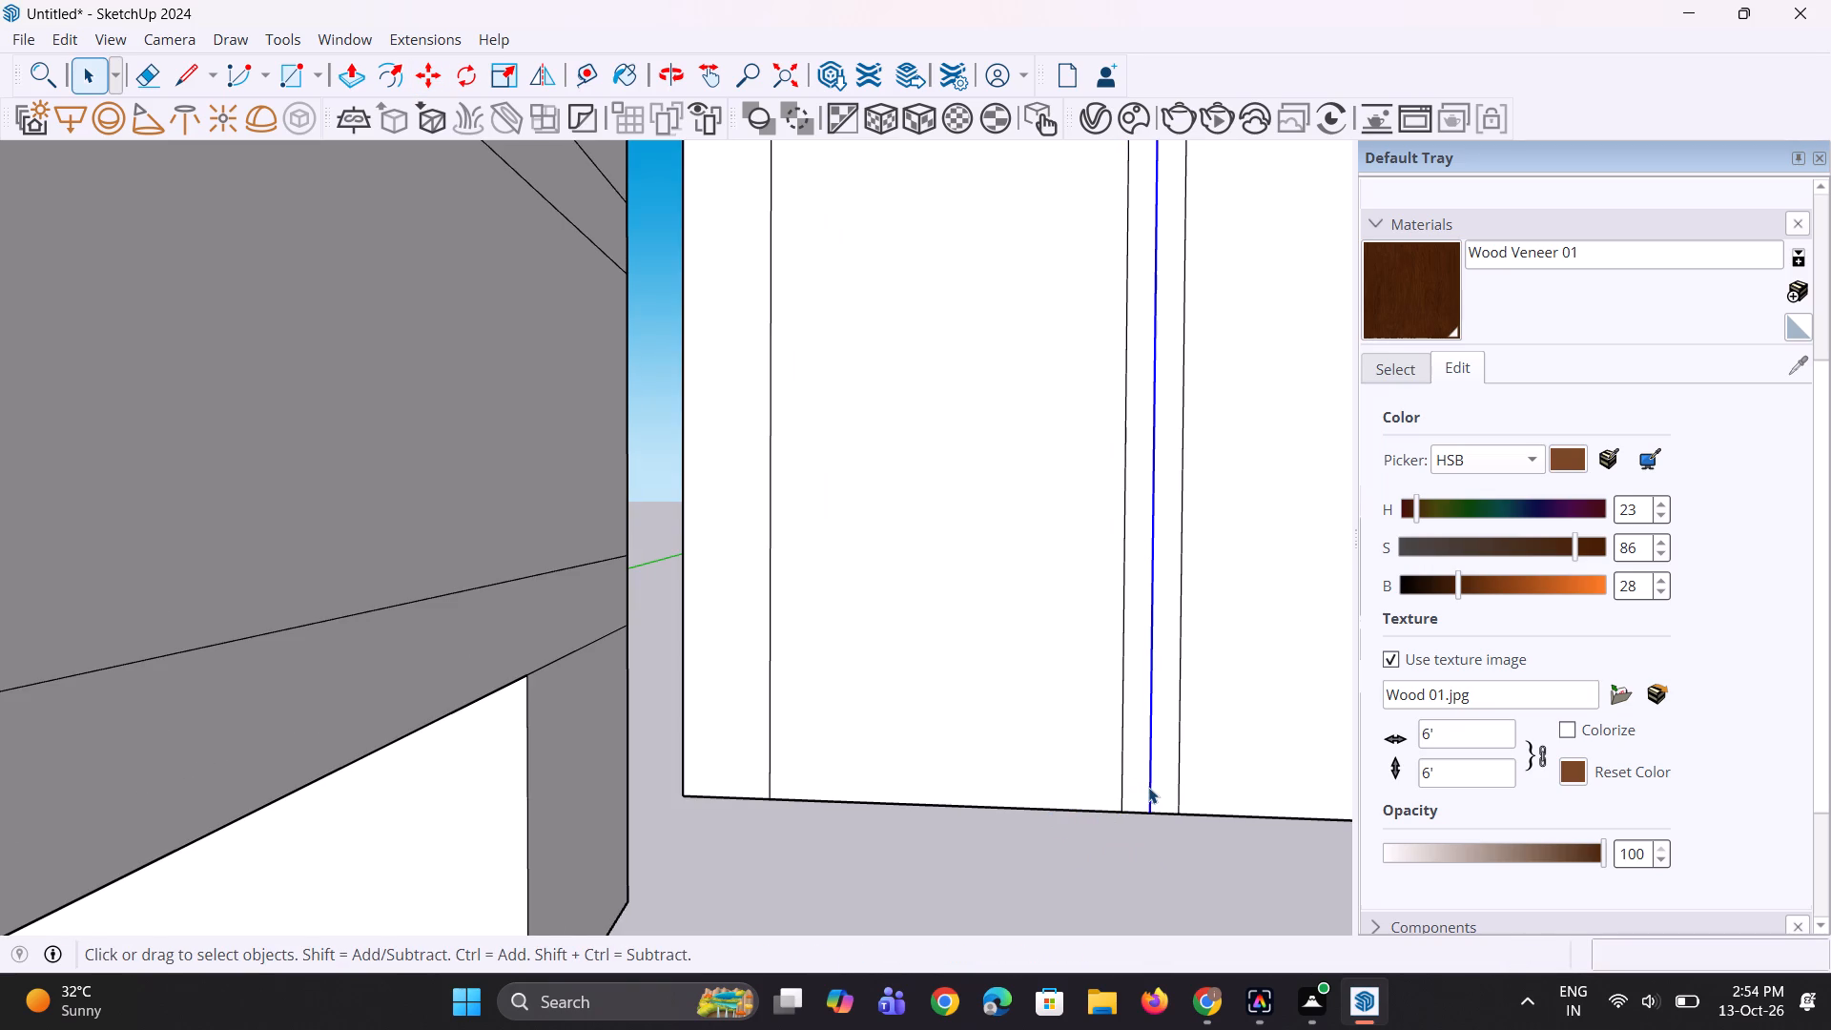
key("Delete")
Erase the short top segment between the two middle lines so the centre stile joins the frame.
scroll(1136, 792, "down", 15)
middle_click_drag(1058, 786, 1056, 749)
scroll(1059, 502, "up", 8)
key("e")
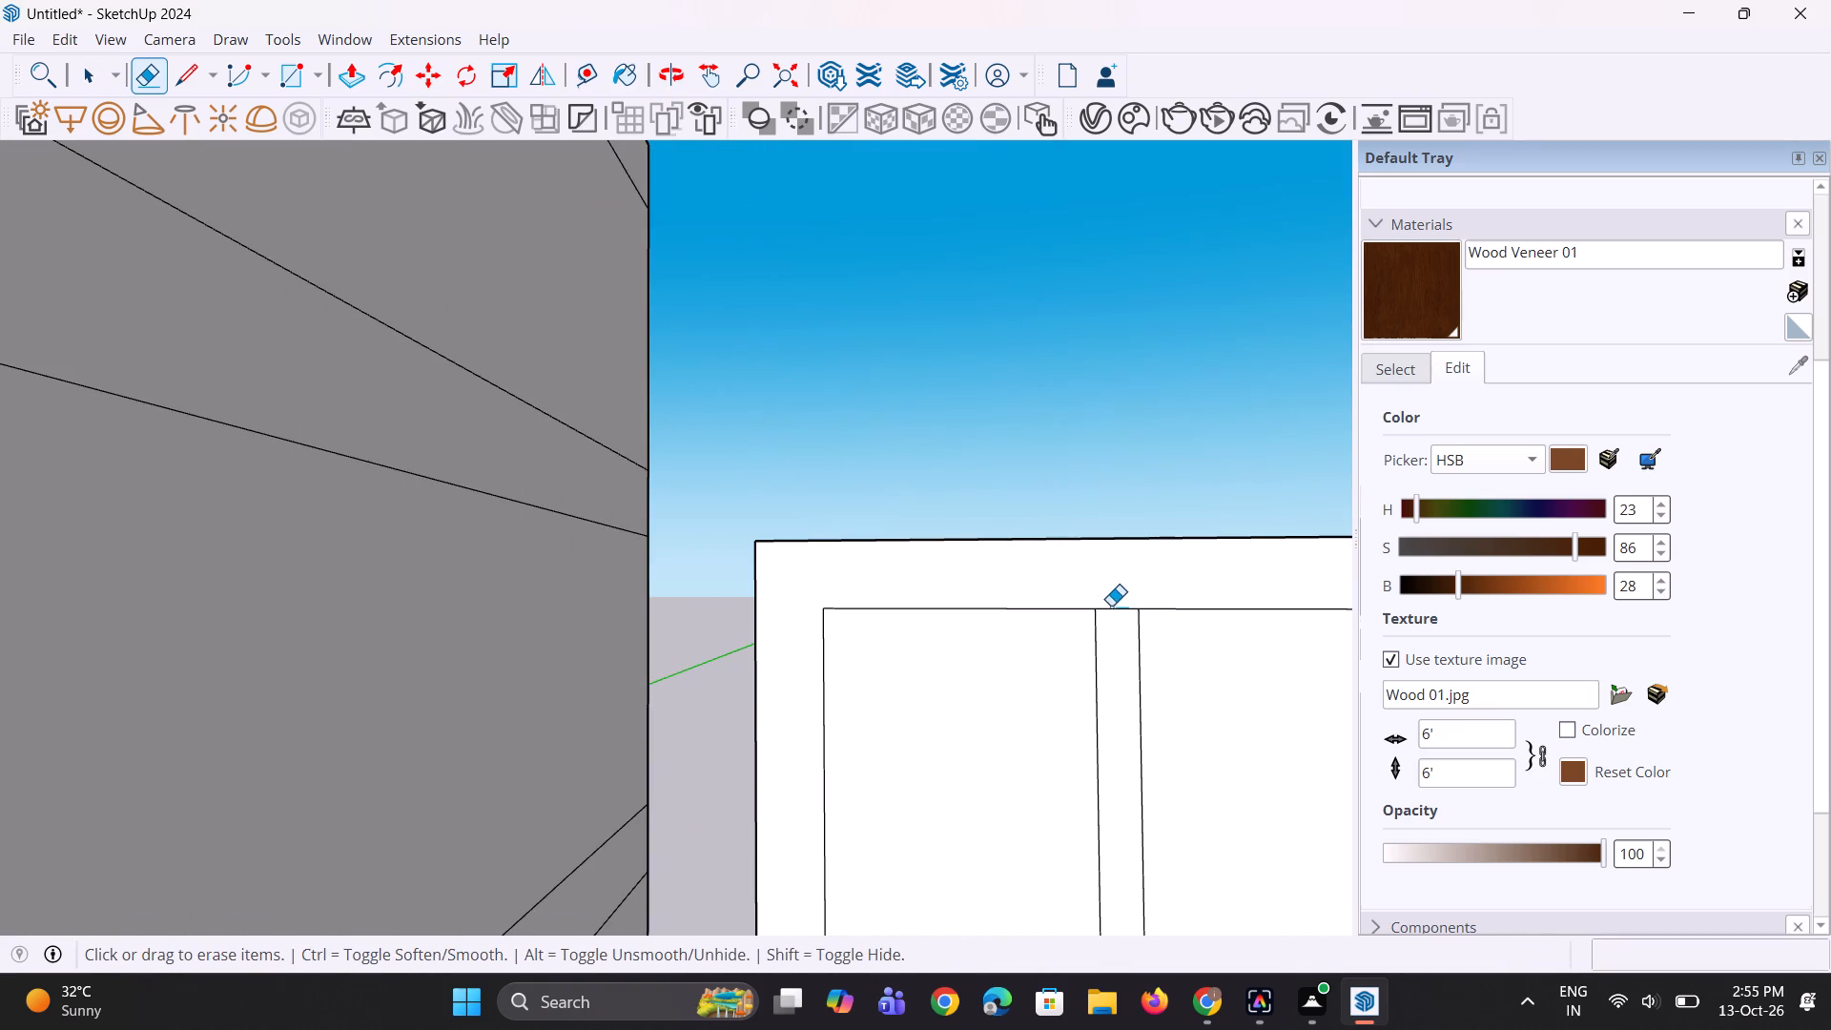
left_click(1113, 608)
scroll(1028, 573, "down", 13)
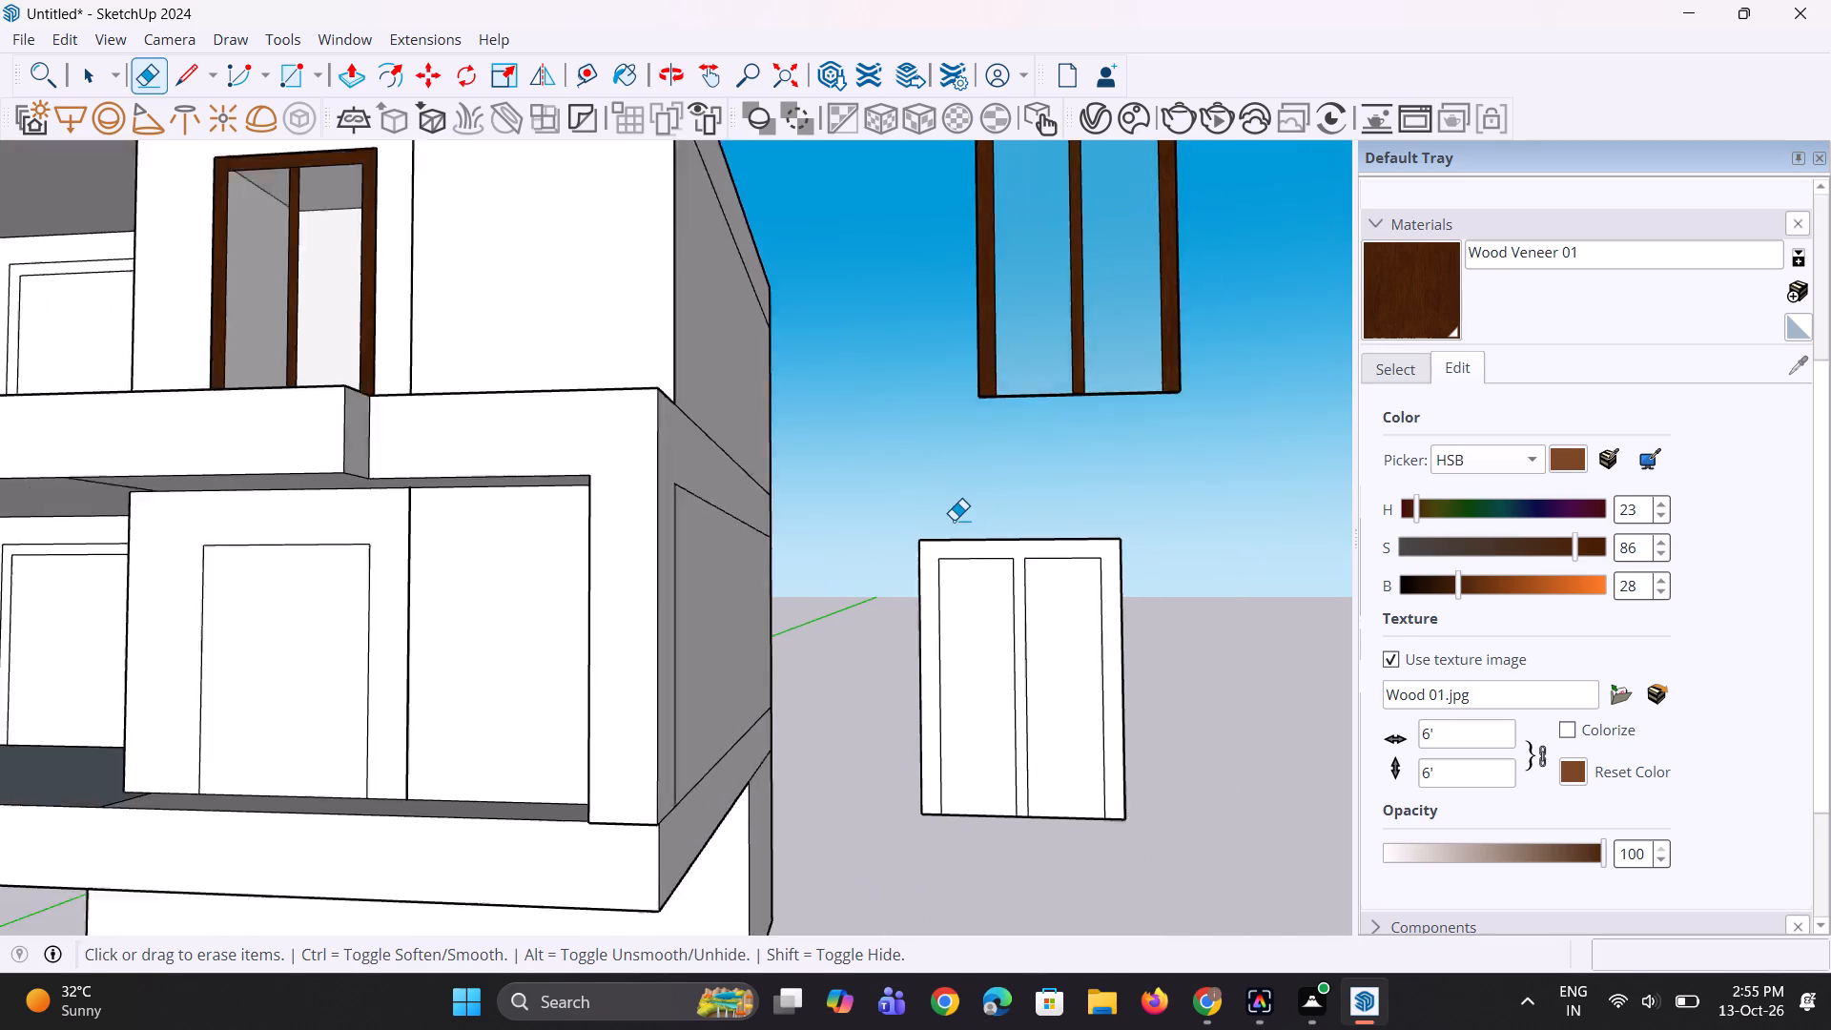
Paint the new door's front frame and centre stile with Wood Veneer 01.
scroll(954, 520, "down", 2)
middle_click_drag(919, 580, 936, 725)
scroll(1005, 682, "up", 4)
key("space")
key("space")
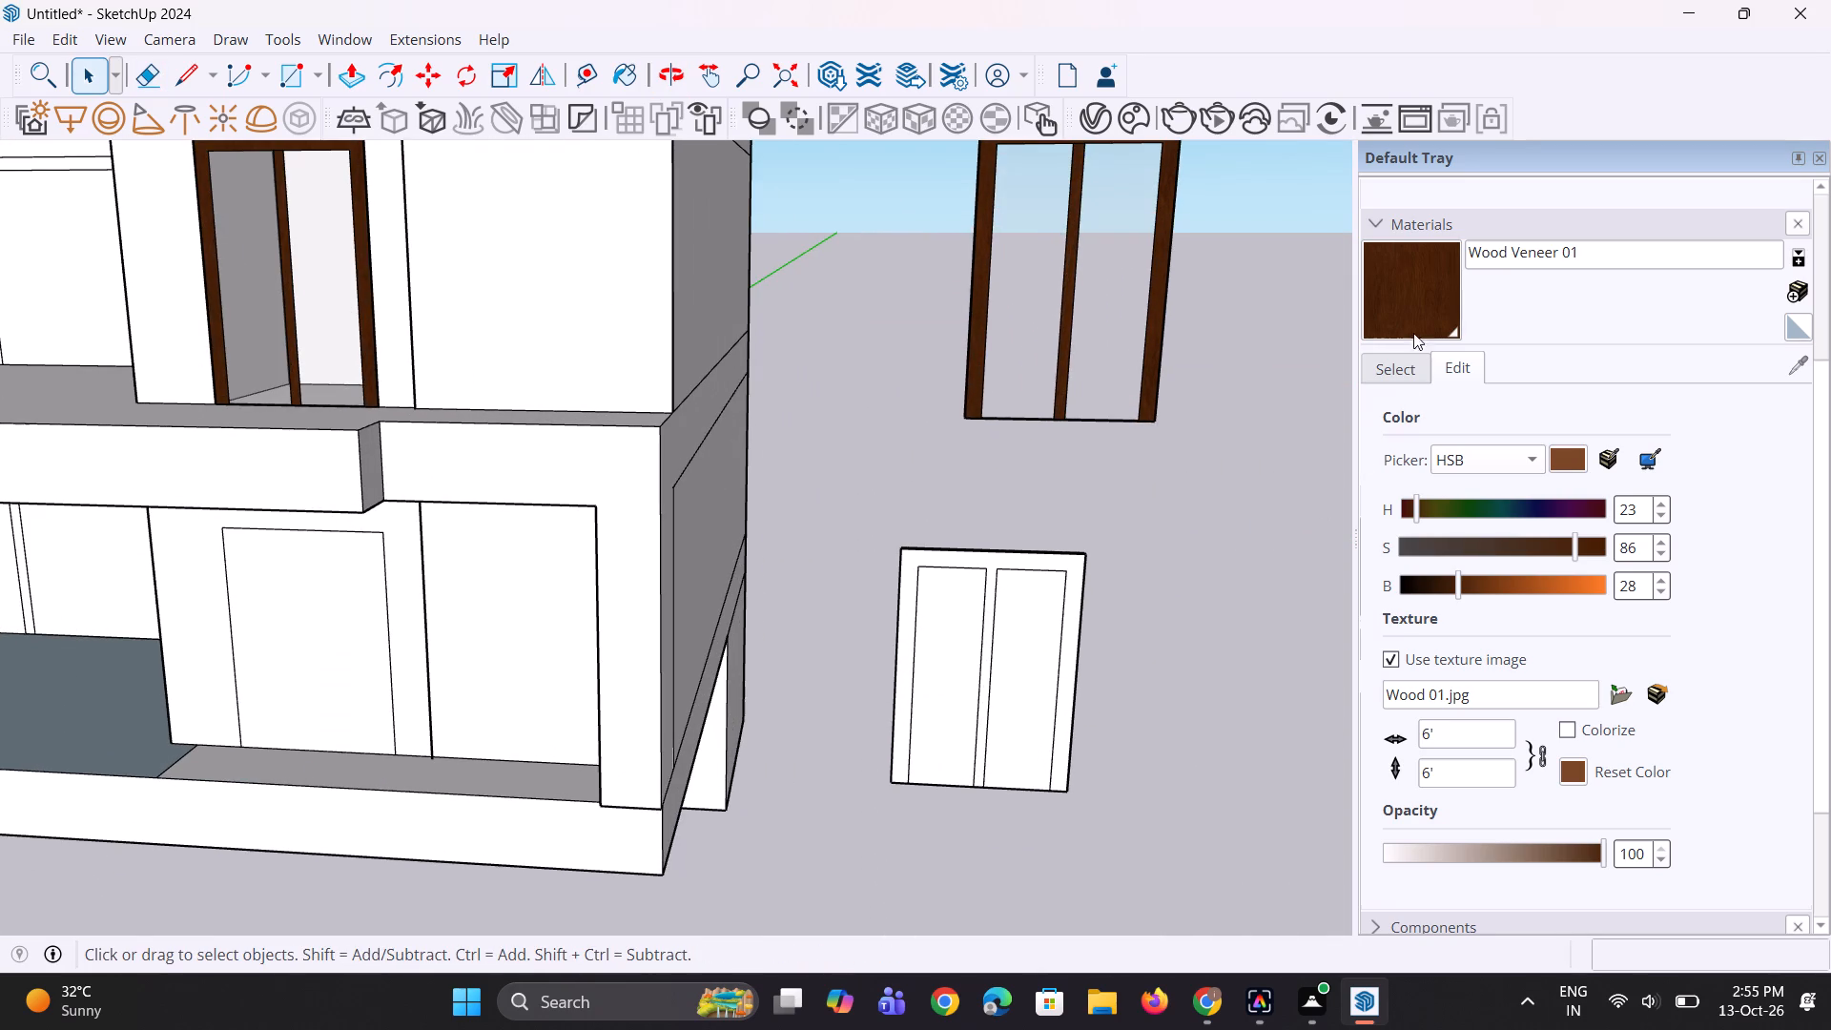
left_click(1415, 310)
scroll(1010, 514, "up", 3)
left_click(984, 586)
scroll(975, 538, "down", 5)
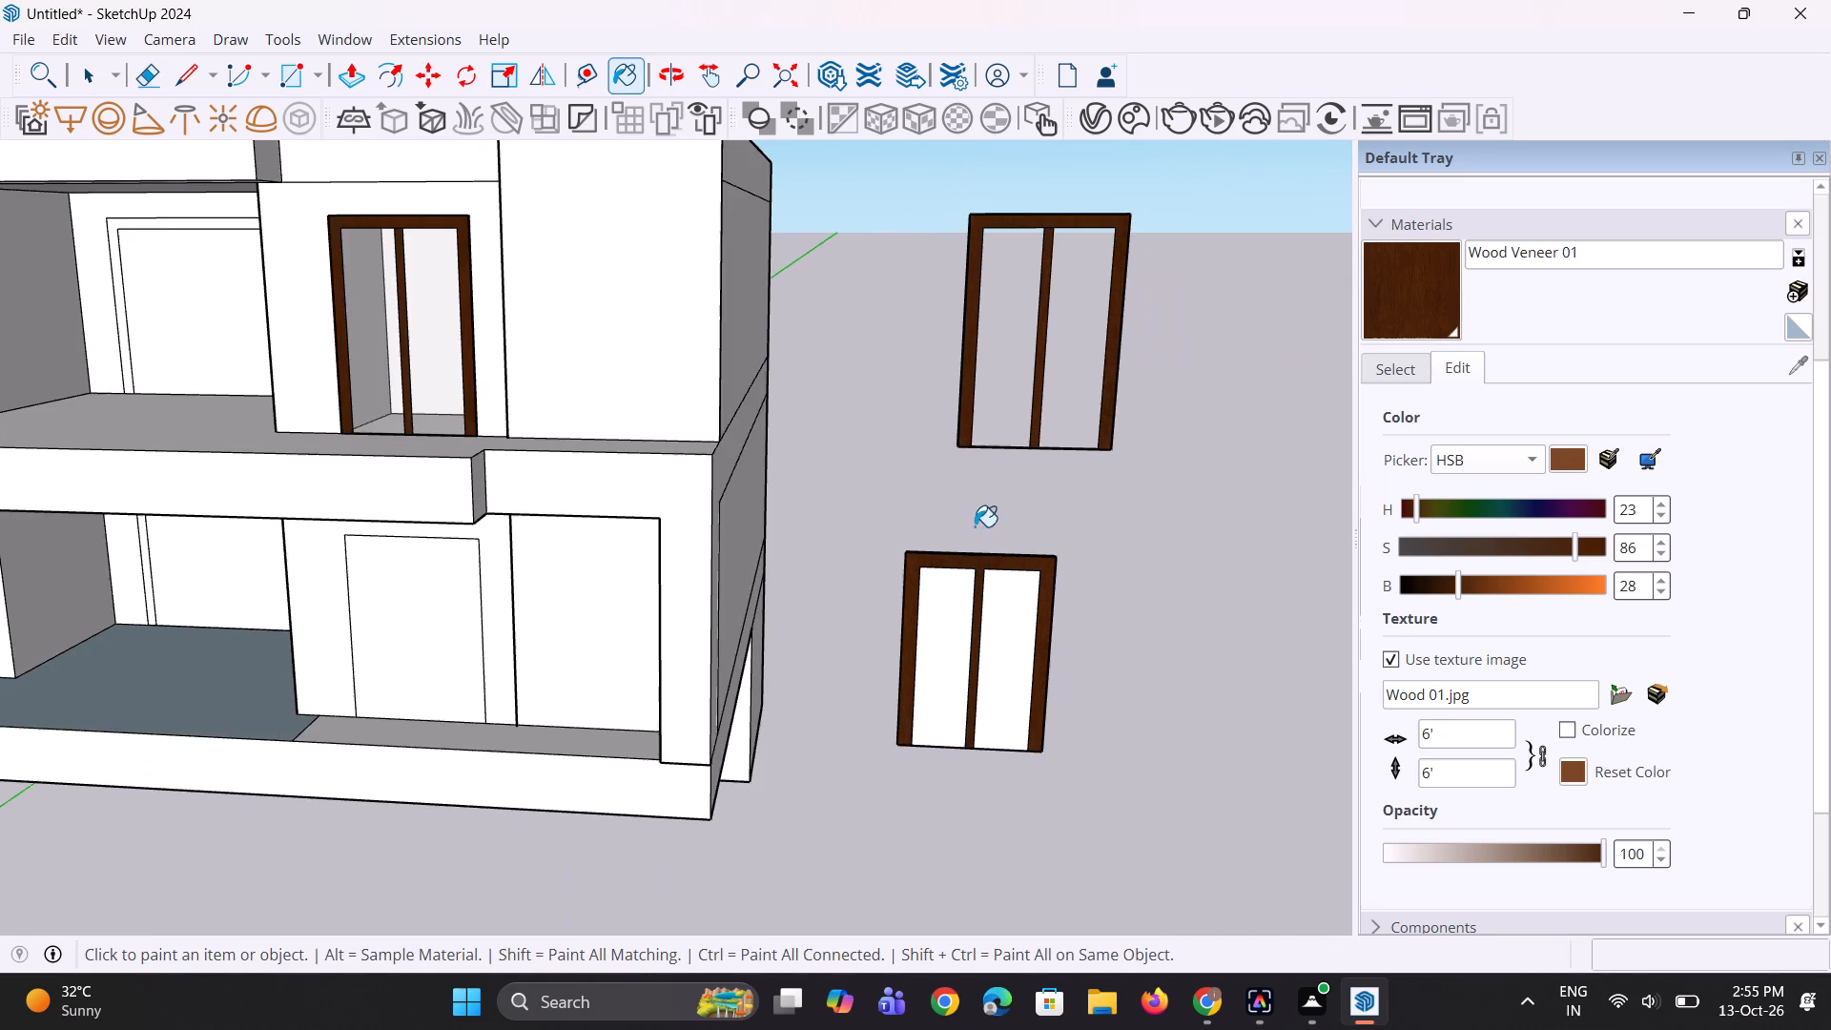
Sample Translucent Glass Gray from the upper door and paint both front panes of the new door with it.
middle_click_drag(984, 709, 972, 641)
scroll(990, 538, "up", 3)
key("space")
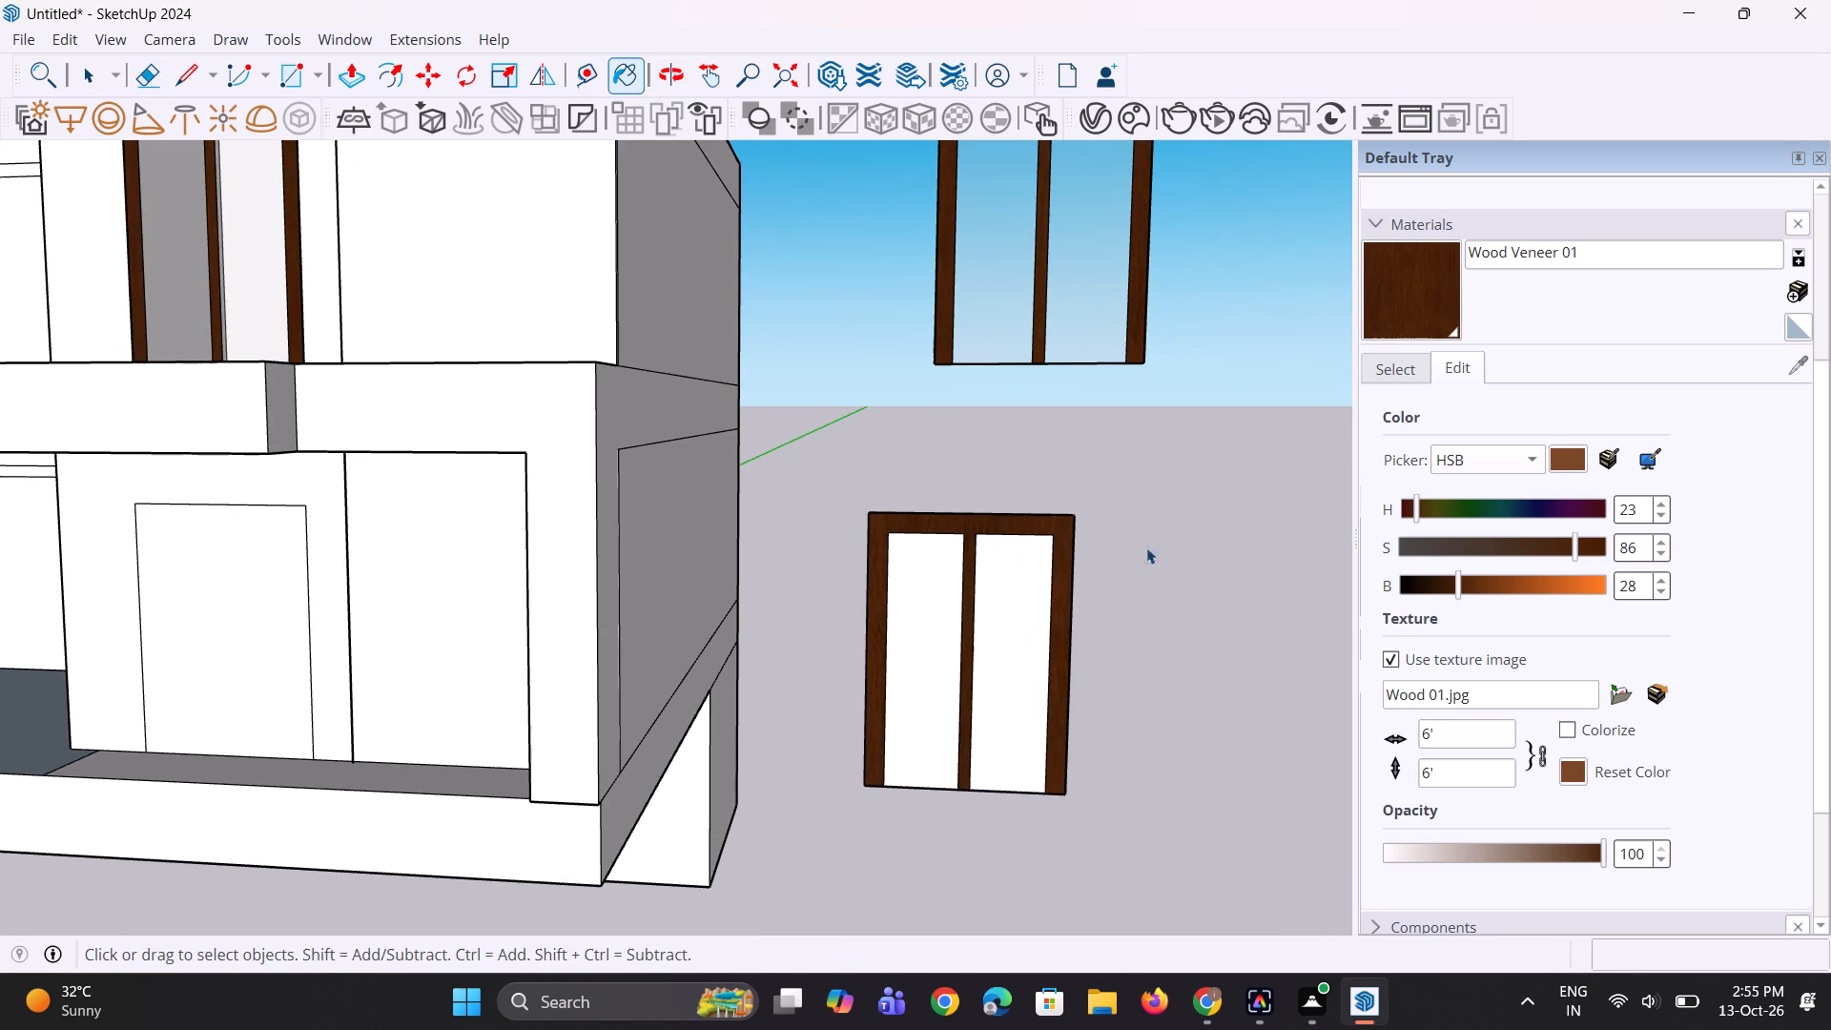
key("space")
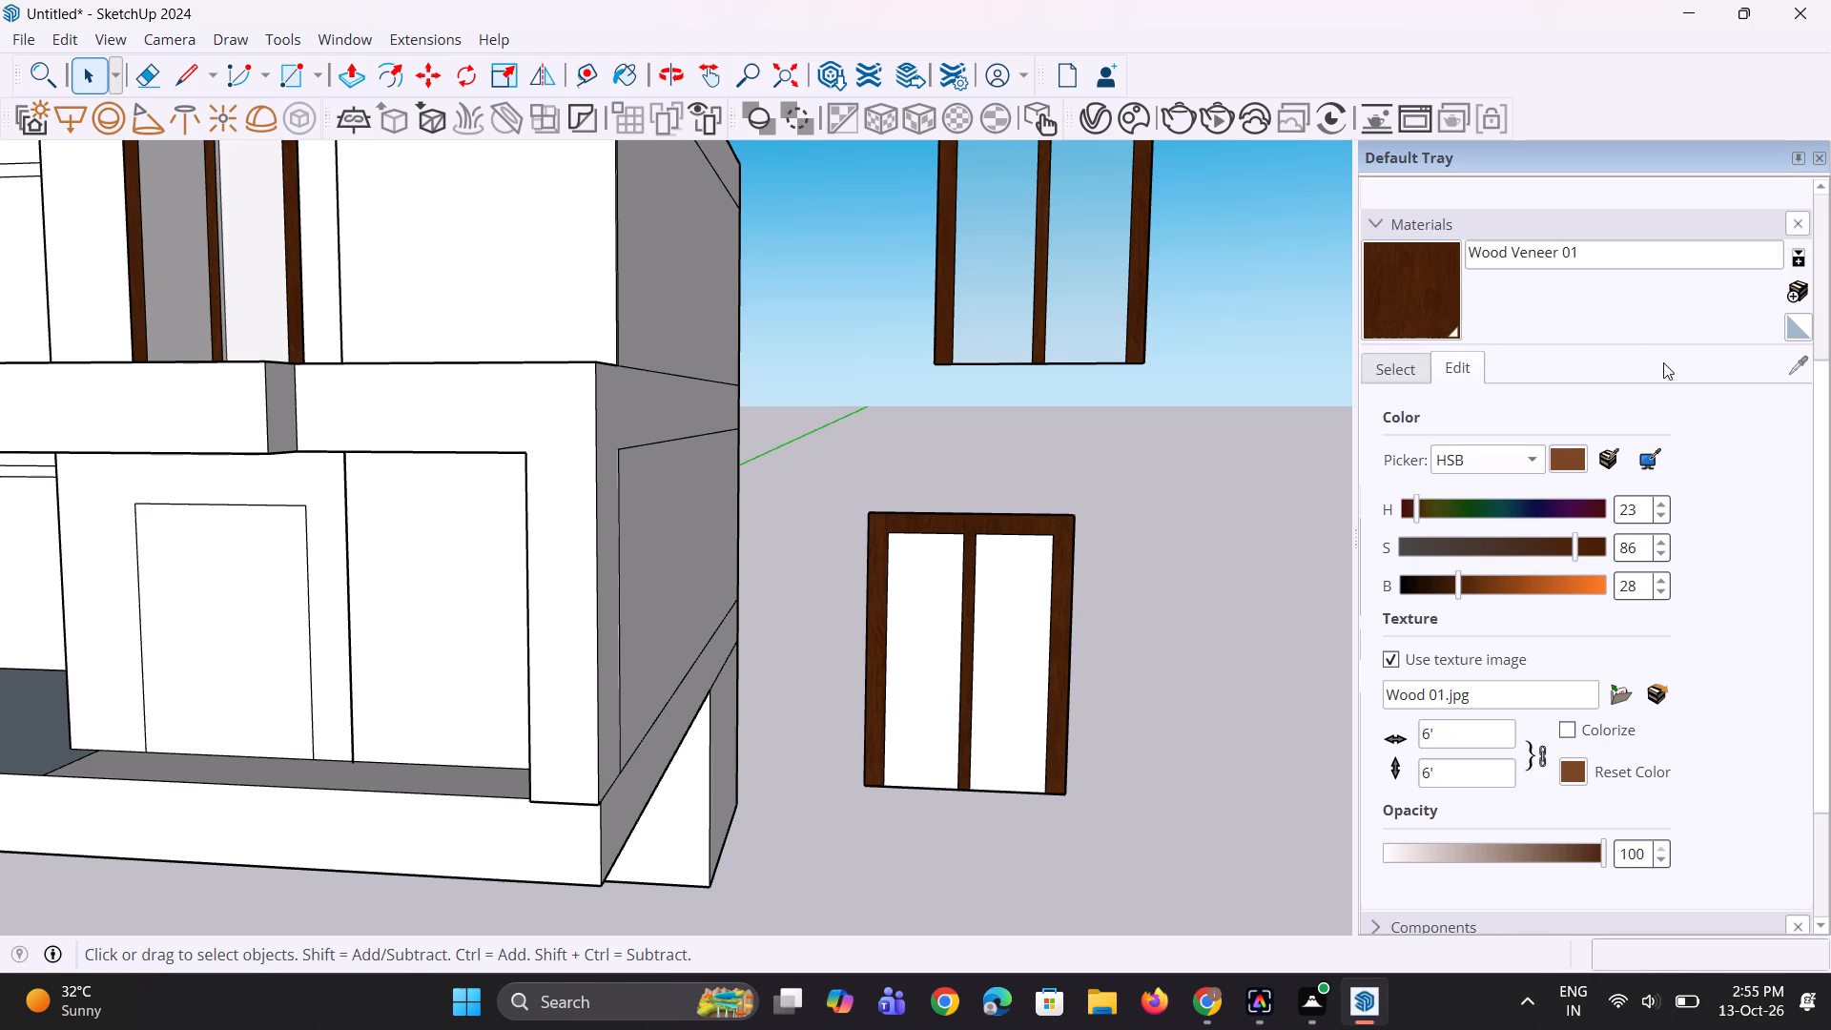
left_click(1390, 366)
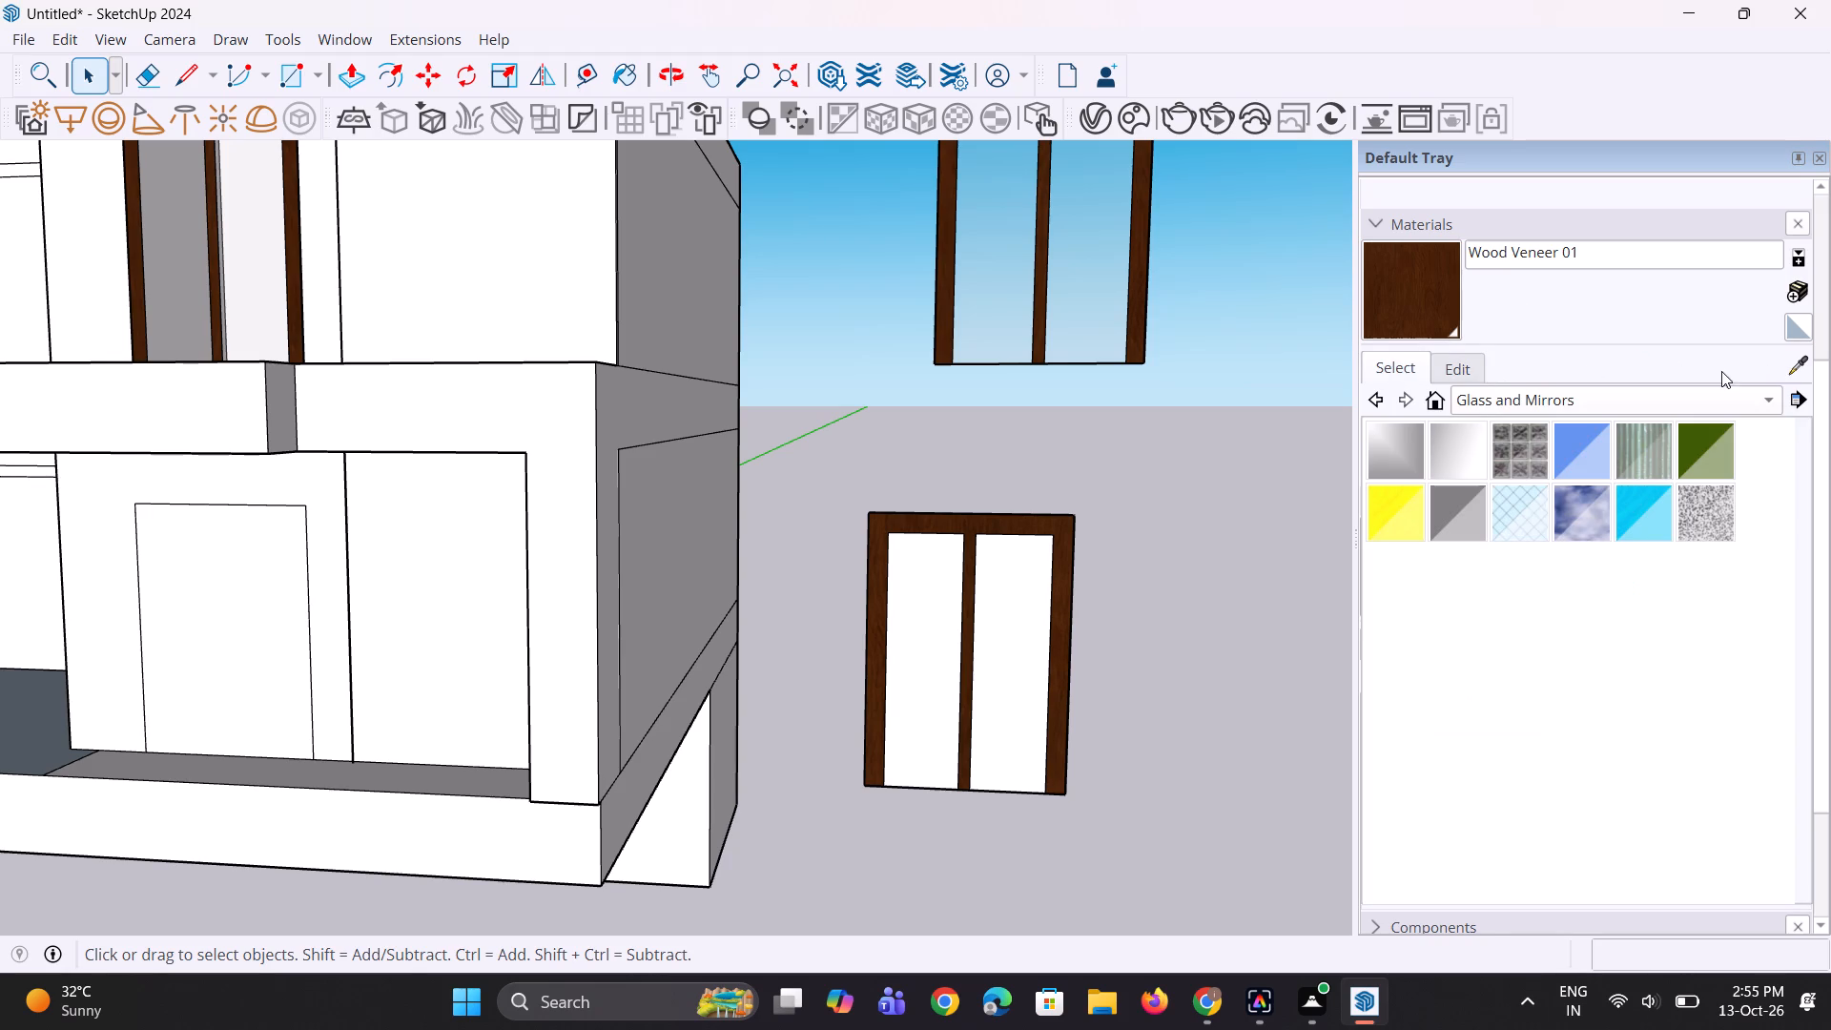
left_click(1790, 365)
left_click(1073, 307)
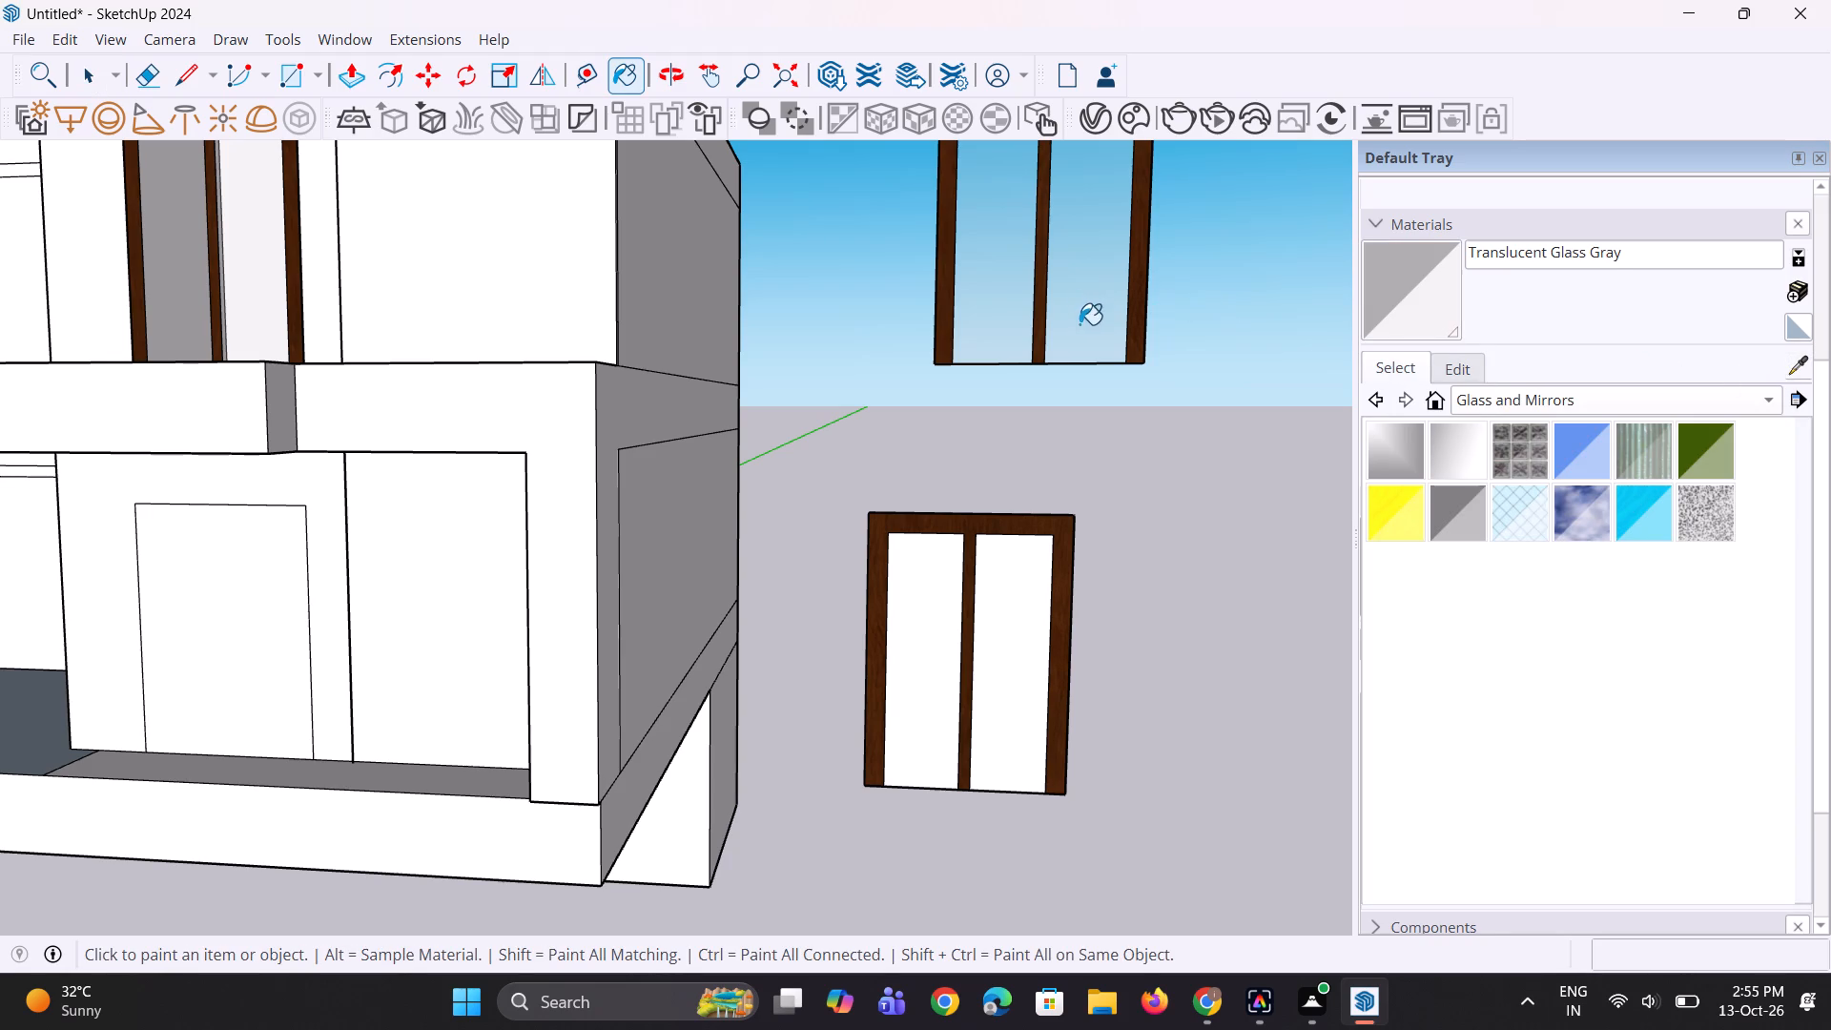
left_click(1012, 629)
left_click(937, 663)
Paint the back face of the new door with Translucent Glass Gray.
scroll(976, 698, "down", 5)
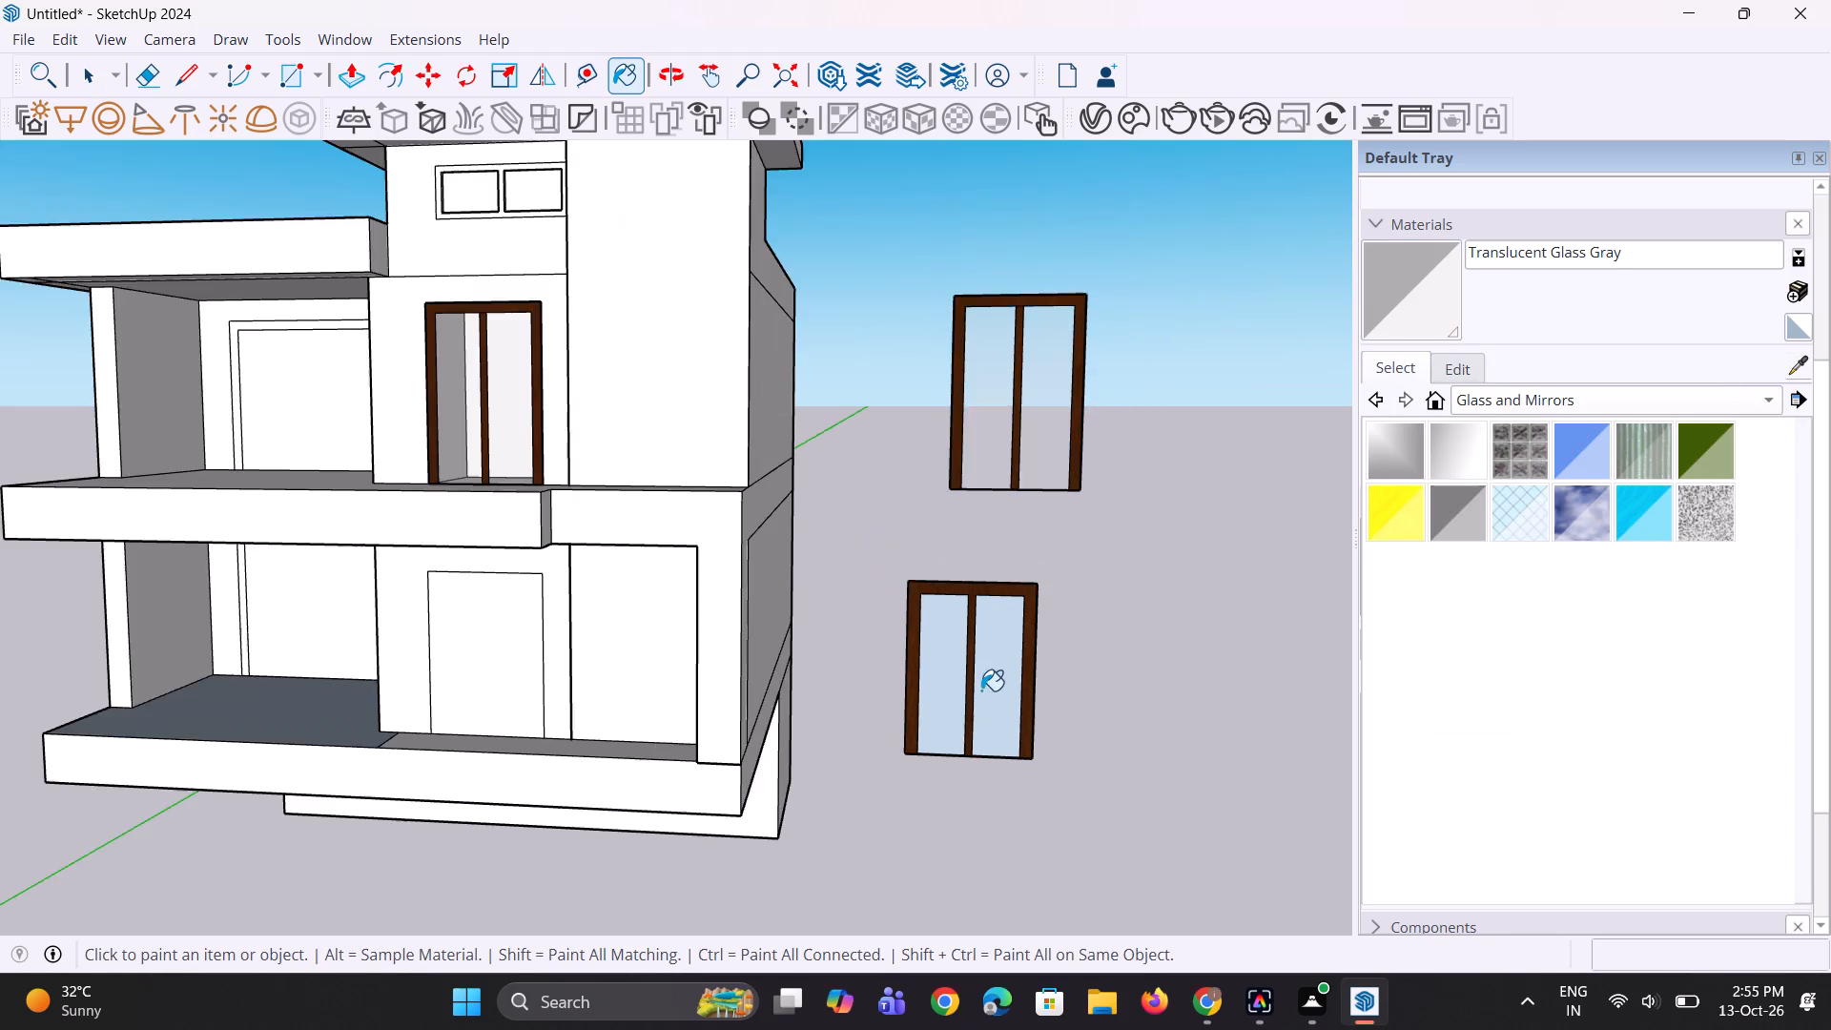
middle_click_drag(976, 684, 354, 649)
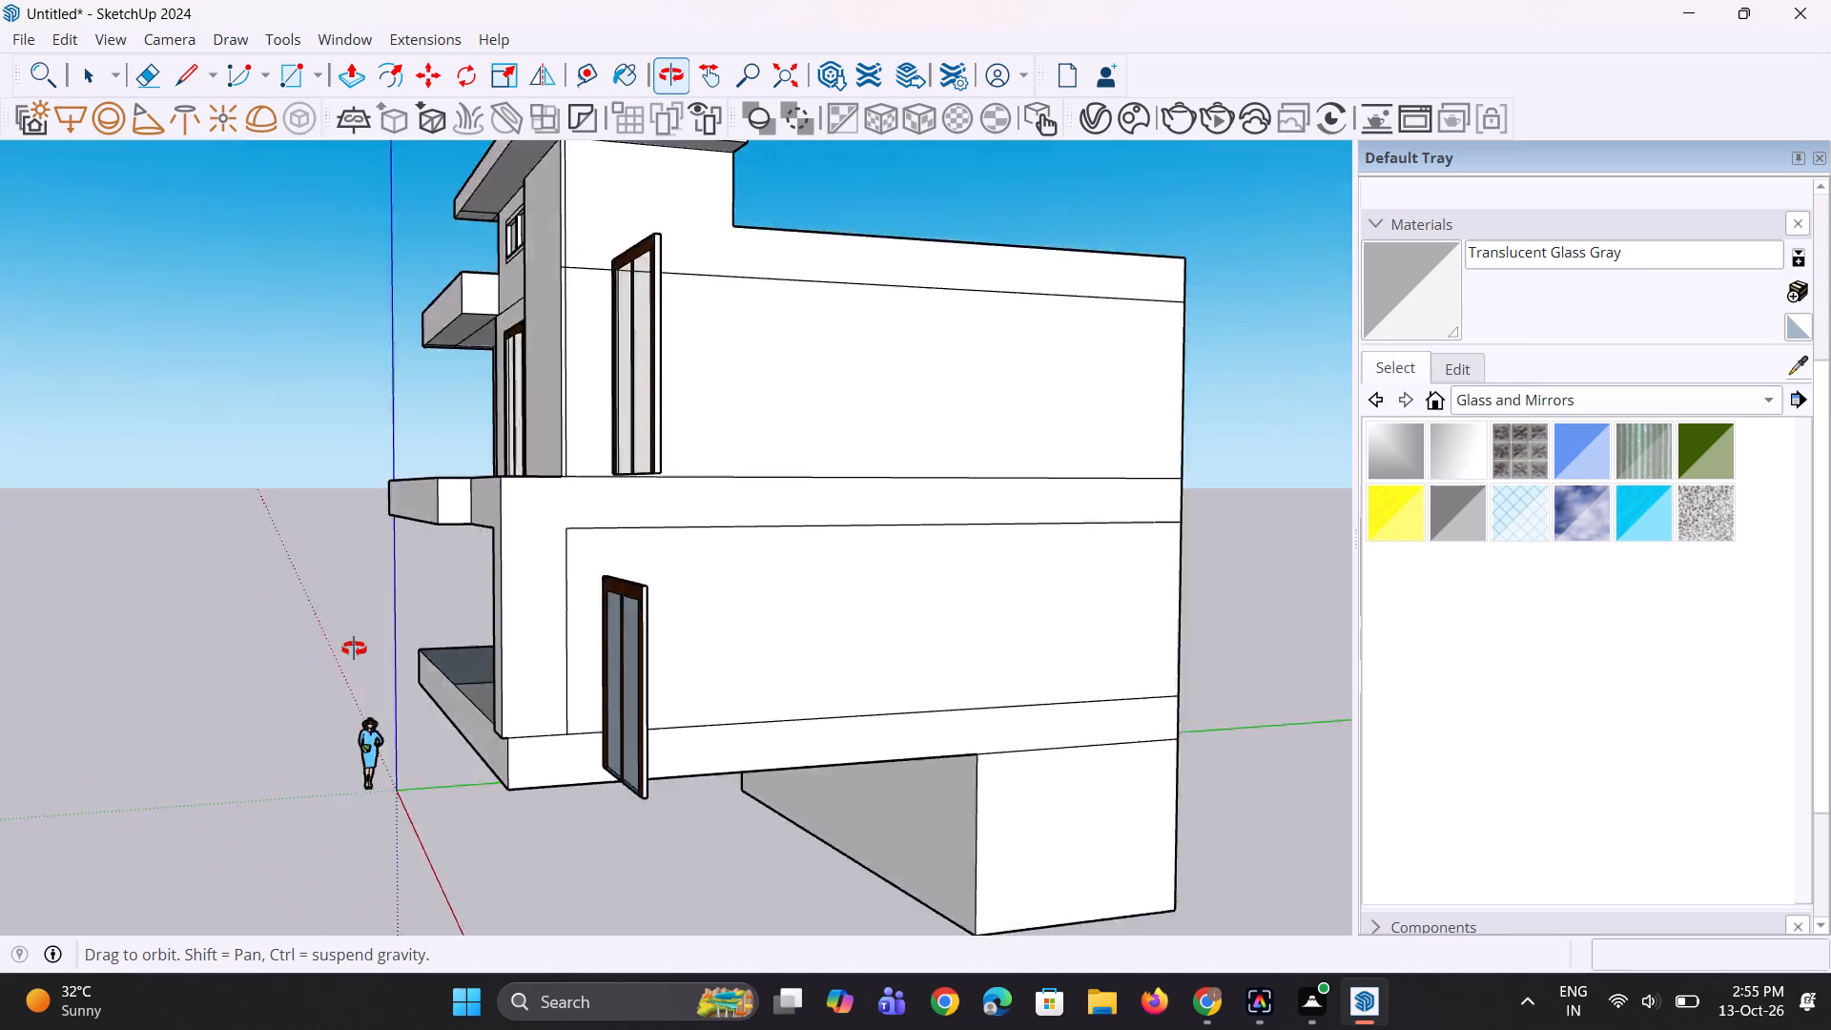
middle_click_drag(354, 649, 123, 630)
scroll(444, 670, "up", 3)
left_click(436, 663)
middle_click_drag(88, 679, 922, 765)
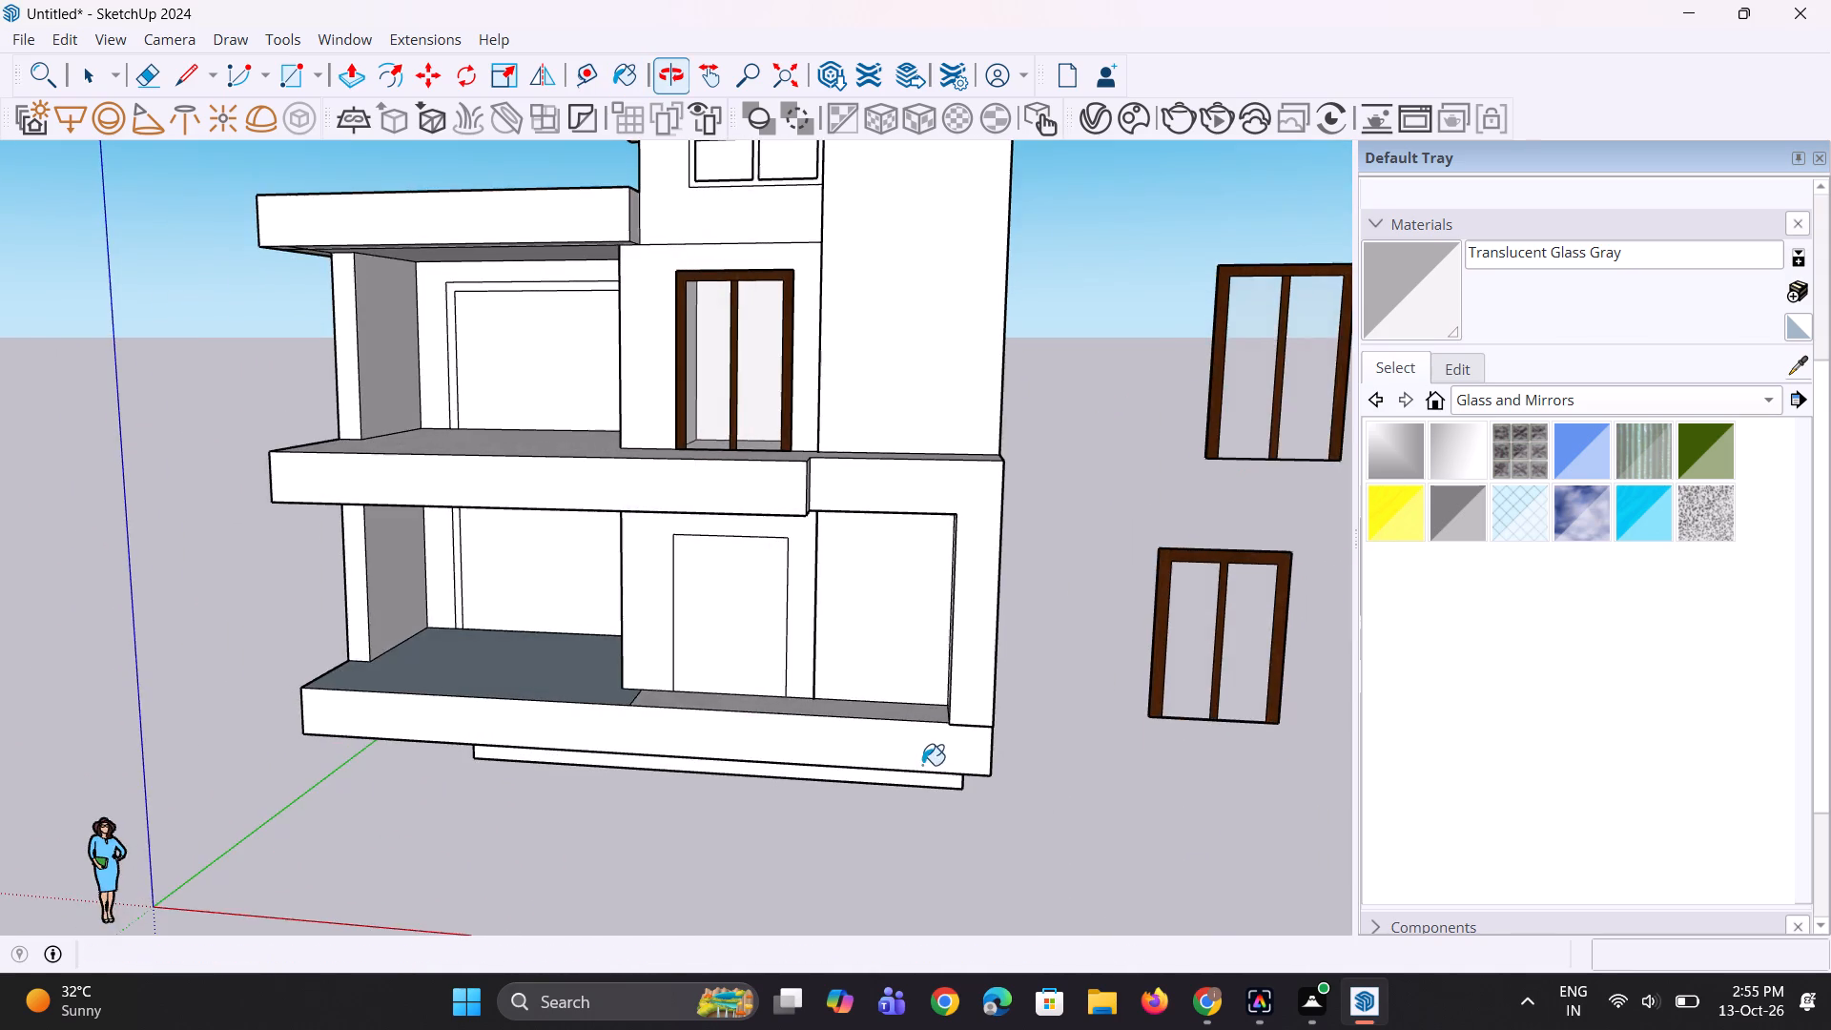
scroll(965, 739, "down", 5)
middle_click_drag(1029, 764, 1031, 723)
key("space")
key("space")
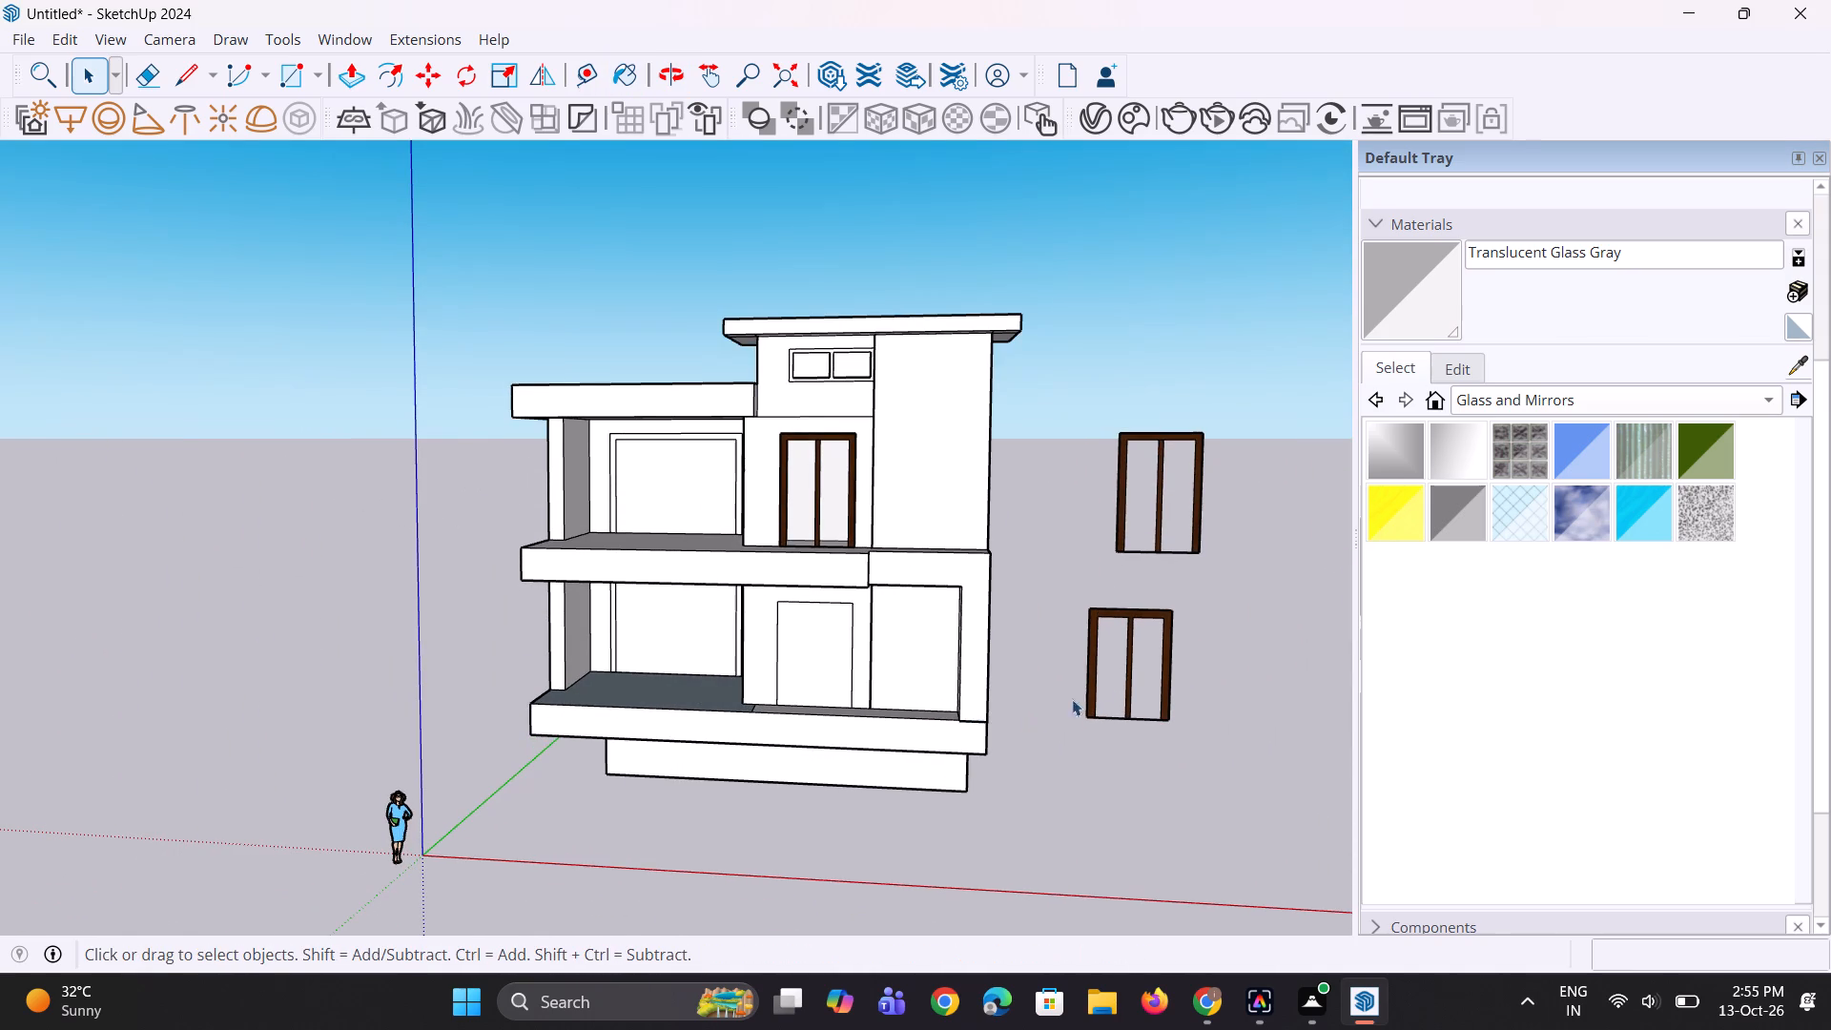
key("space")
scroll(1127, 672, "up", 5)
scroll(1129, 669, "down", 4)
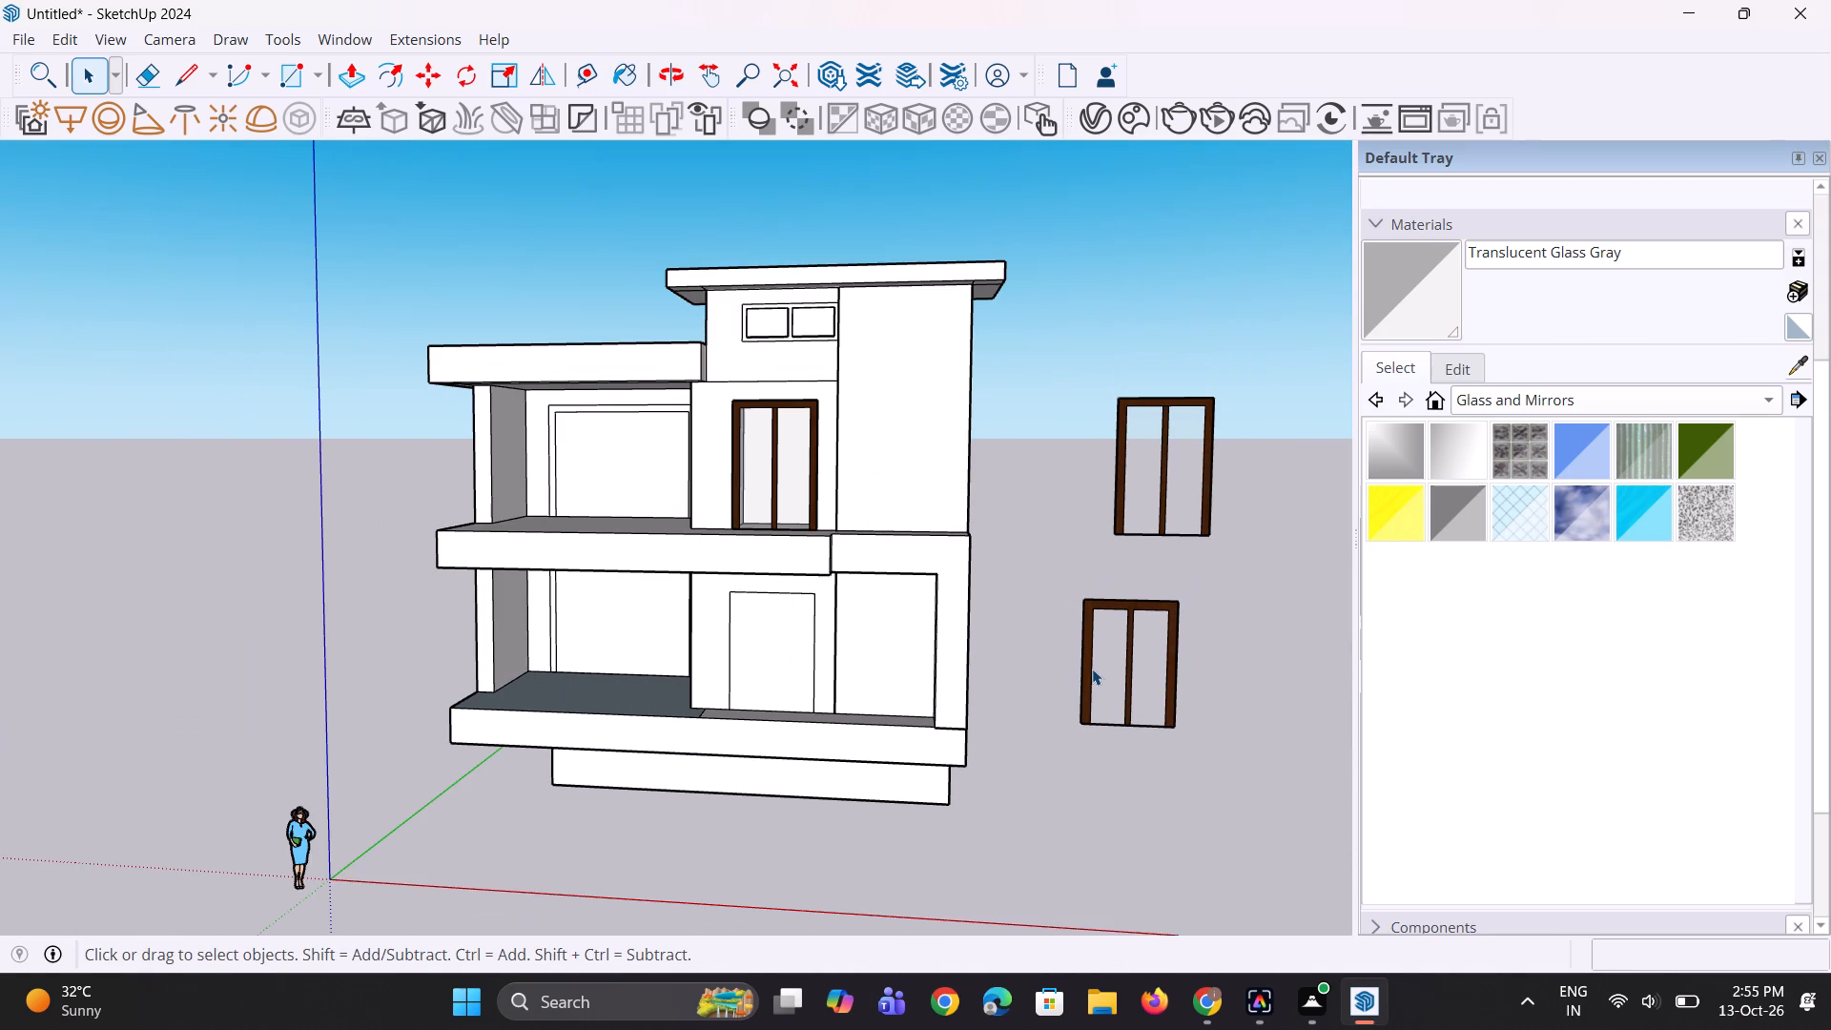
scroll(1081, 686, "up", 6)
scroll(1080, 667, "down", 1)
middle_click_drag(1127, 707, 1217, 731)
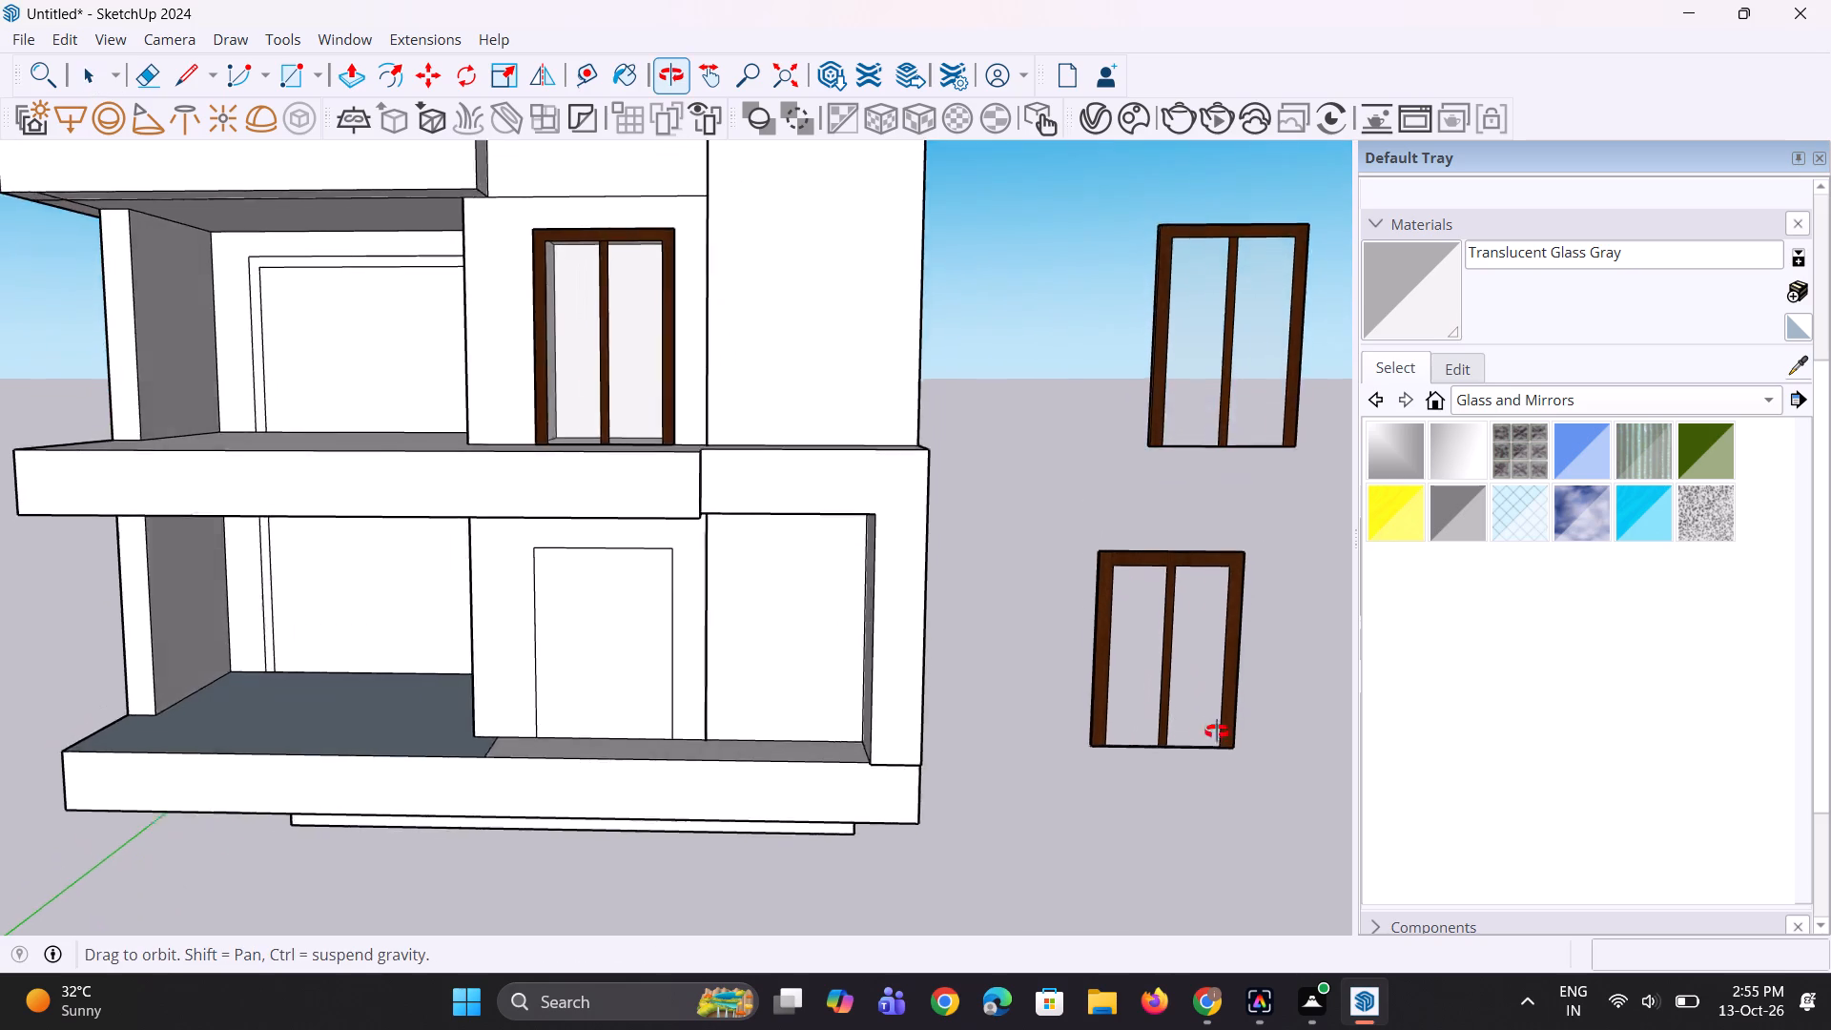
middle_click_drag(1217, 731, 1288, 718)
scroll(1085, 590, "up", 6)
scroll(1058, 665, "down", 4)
Select the whole new door and make it a group.
middle_click_drag(1168, 706, 1001, 678)
key("space")
key("space")
left_click_drag(983, 457, 1258, 892)
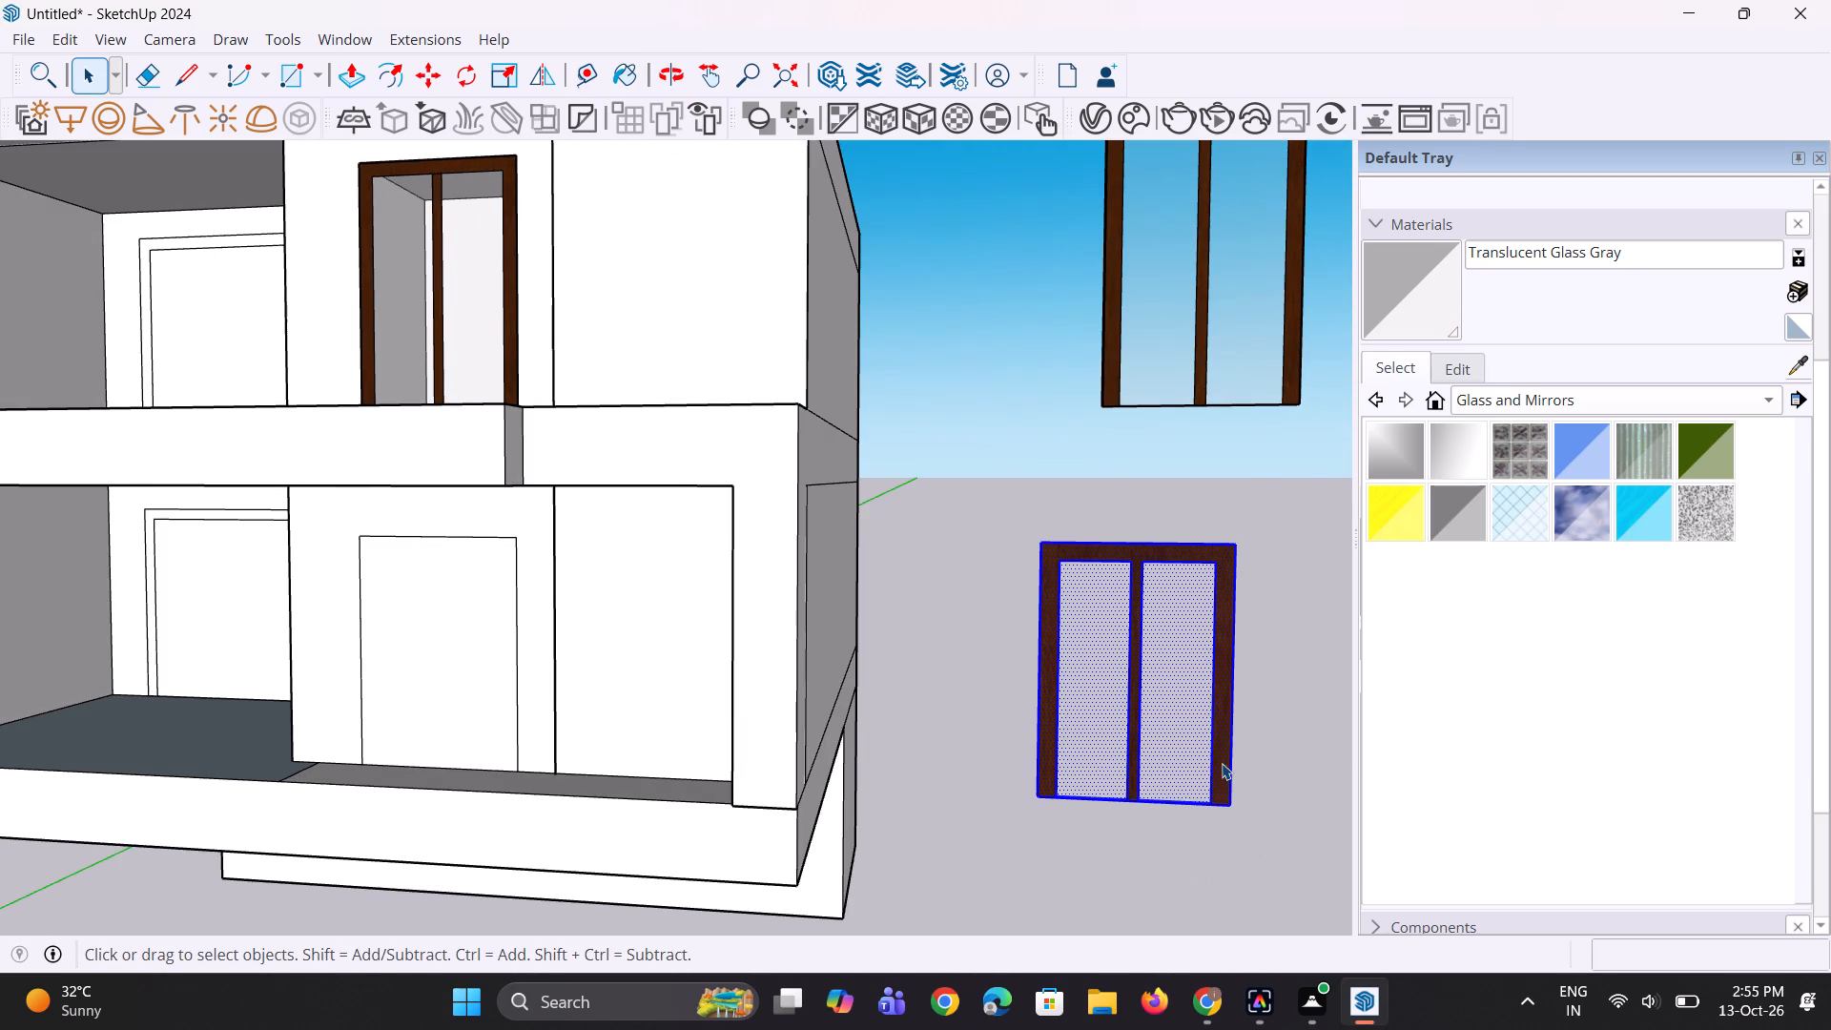
right_click(1222, 763)
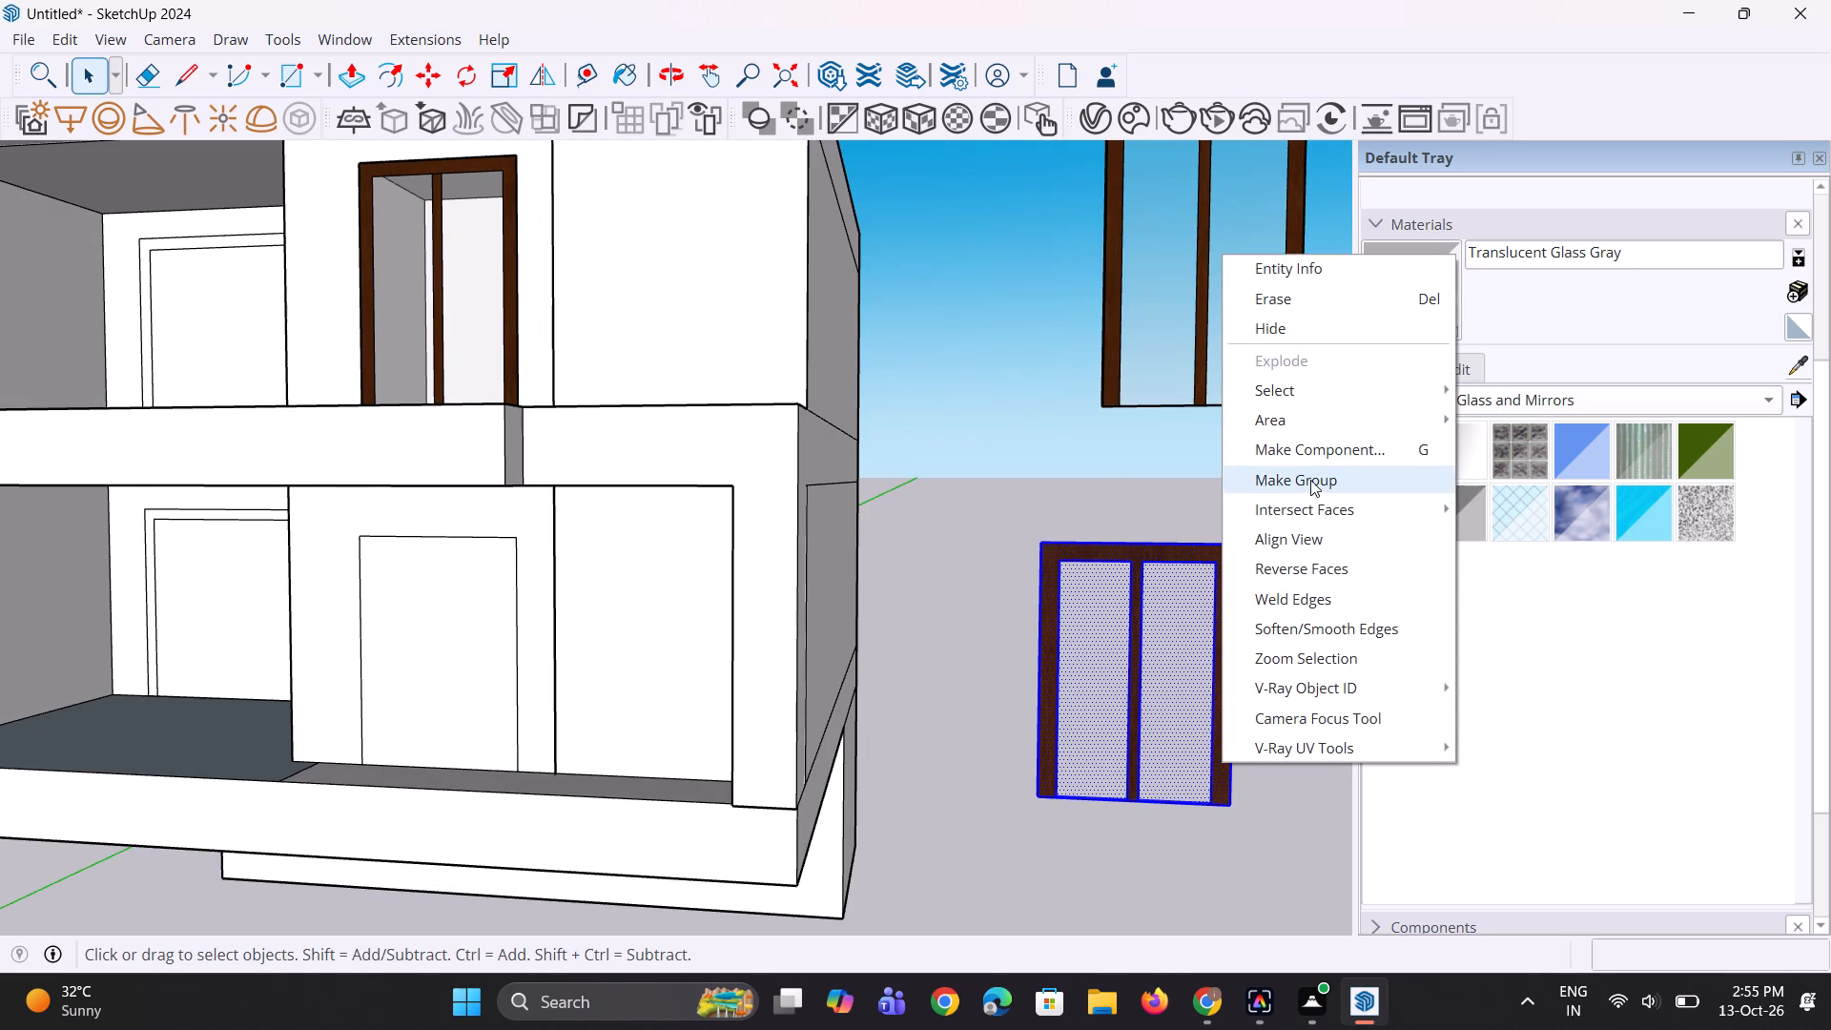
left_click(1310, 480)
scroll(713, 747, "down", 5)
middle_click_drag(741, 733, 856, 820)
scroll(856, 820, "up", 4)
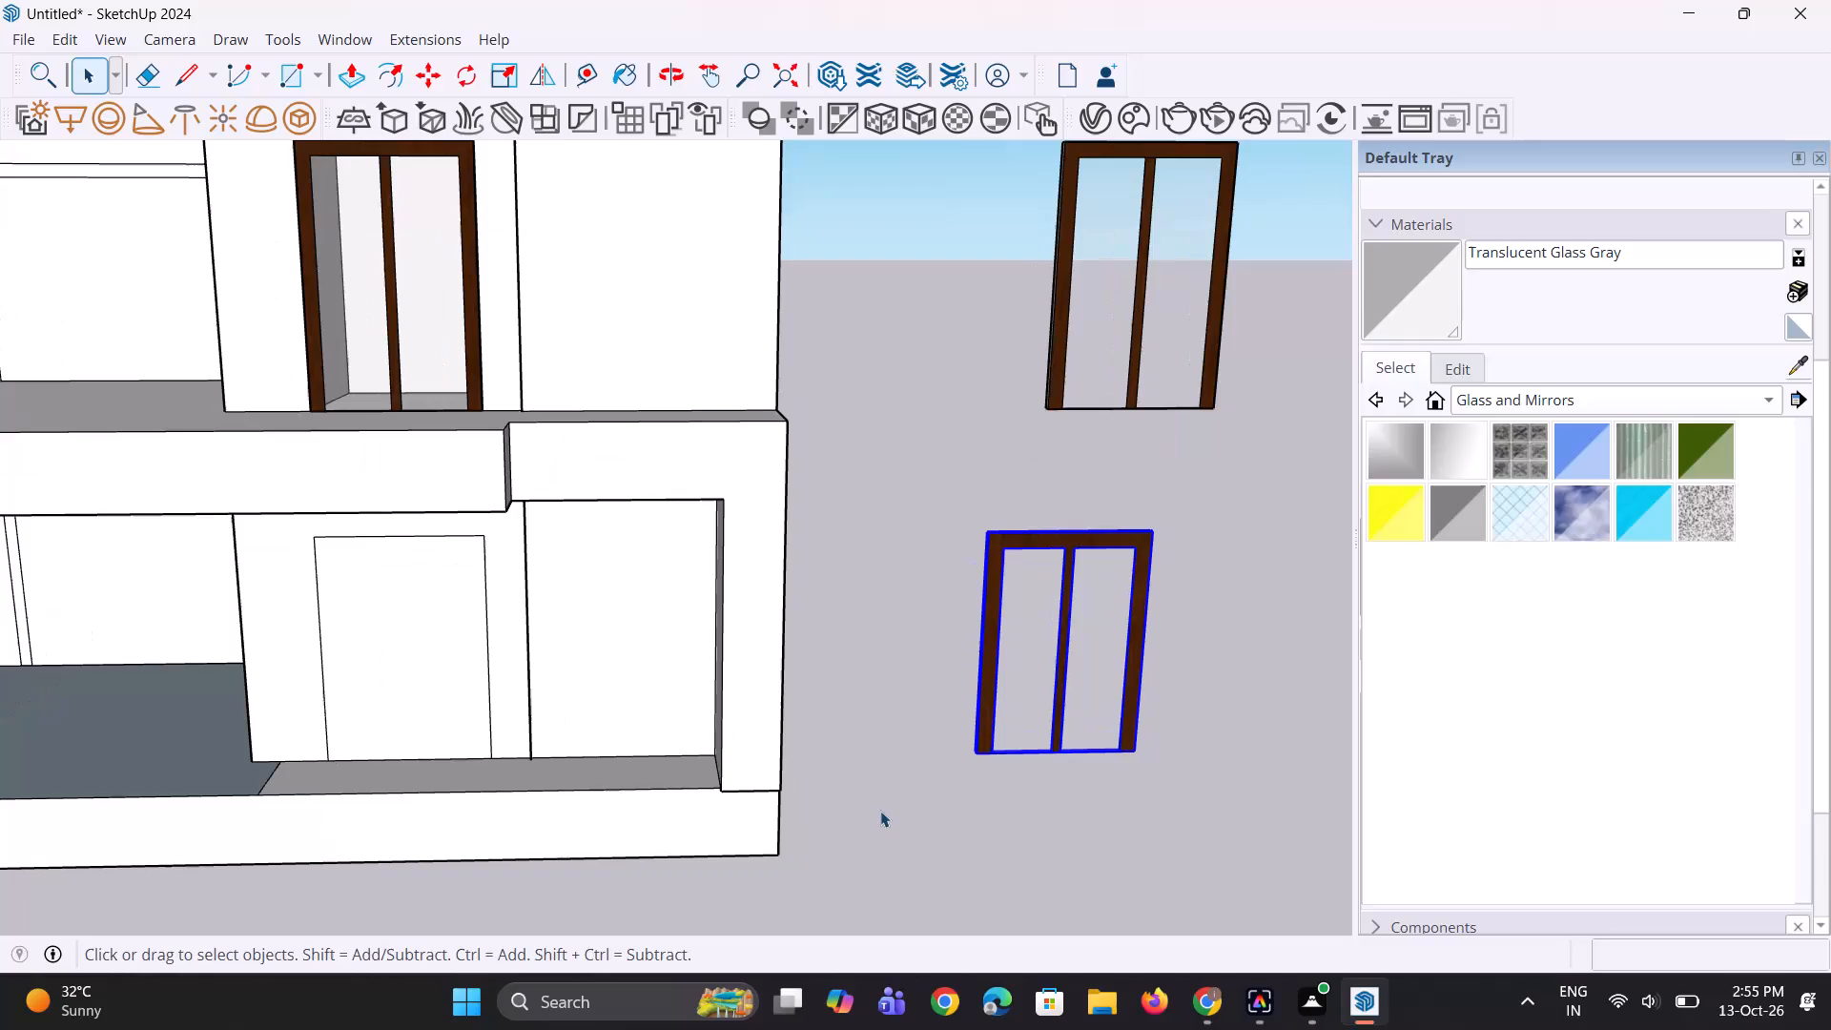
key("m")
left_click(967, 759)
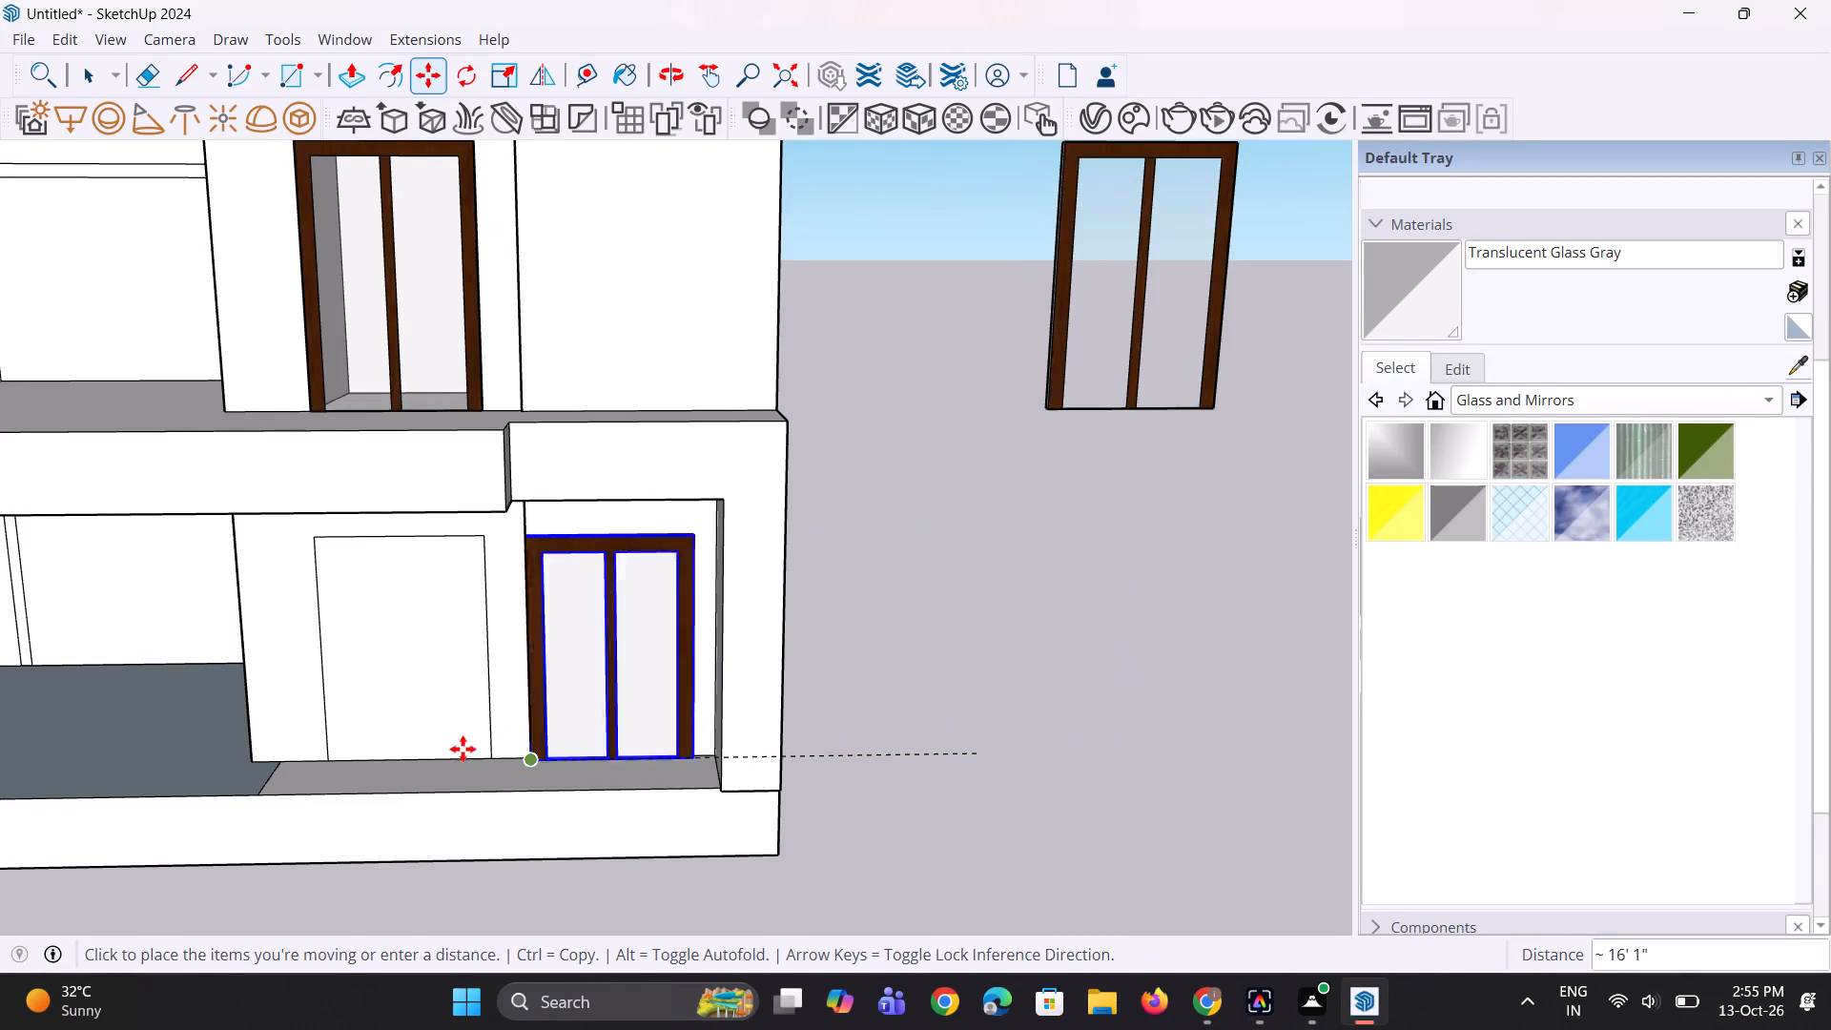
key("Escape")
Push/Pull the ground-floor door rectangle inward through the wall to open the doorway.
key("p")
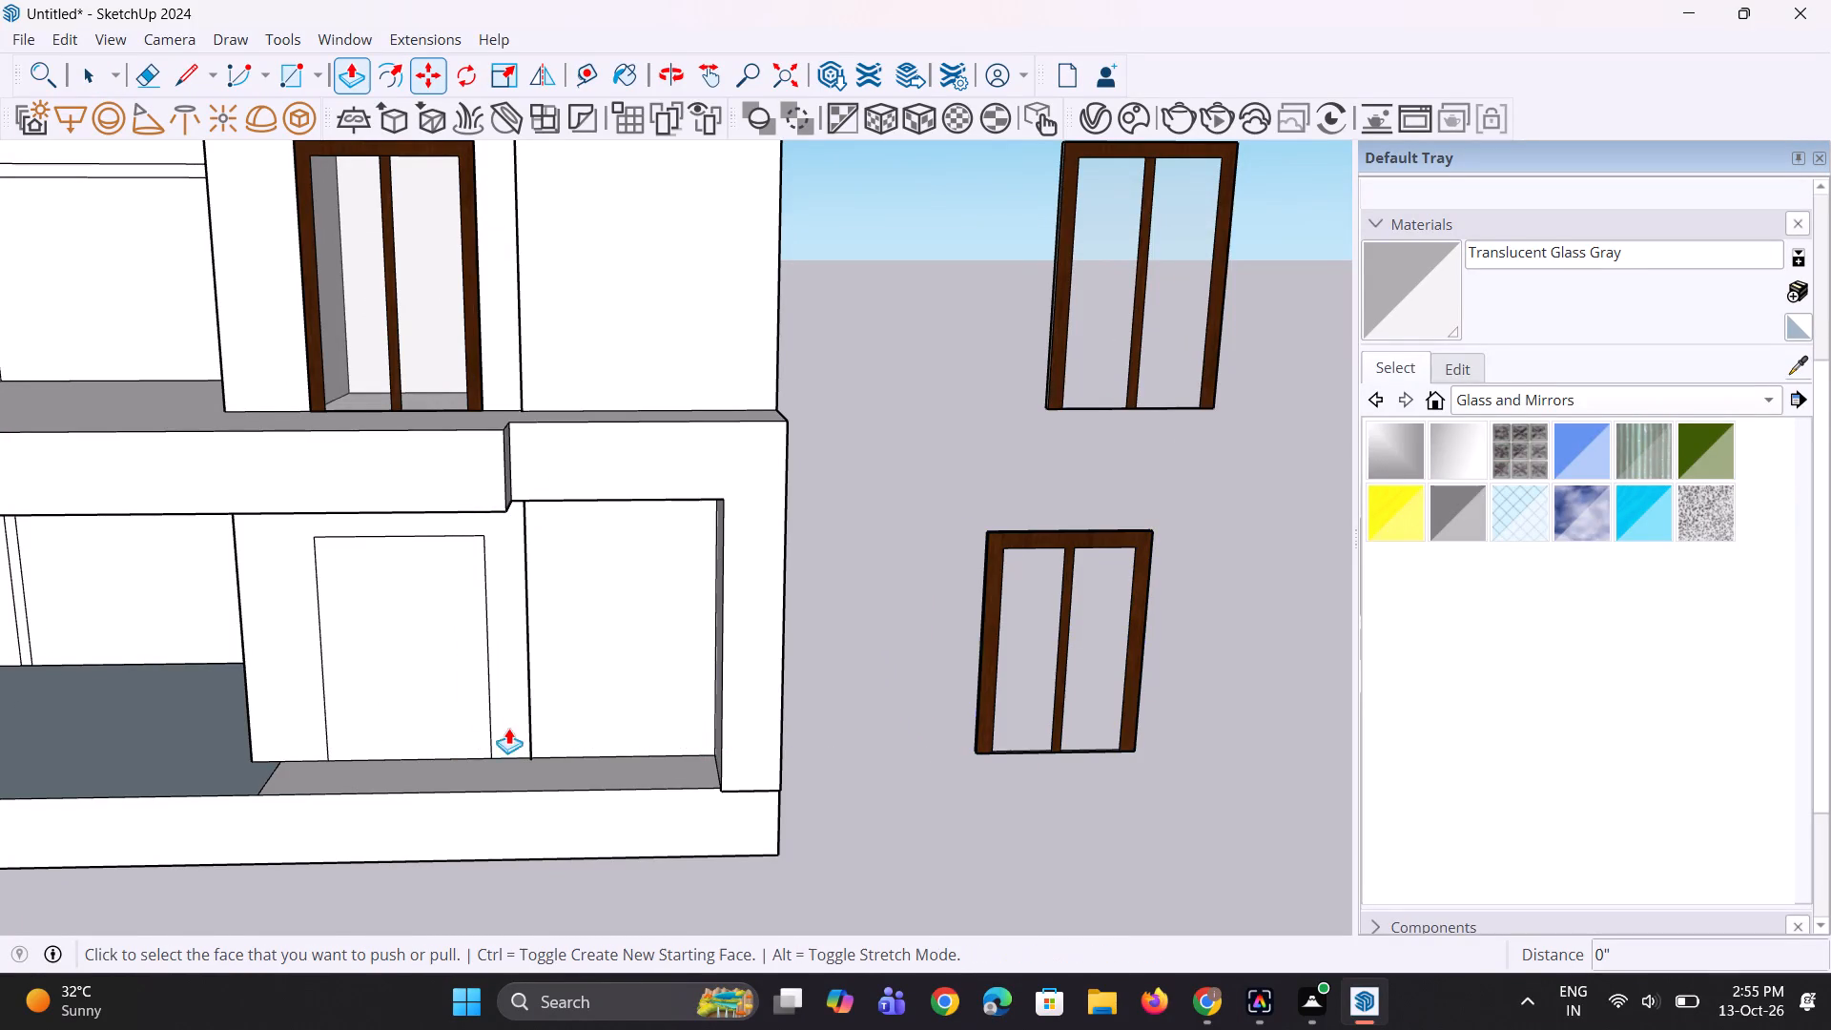
double_click(441, 681)
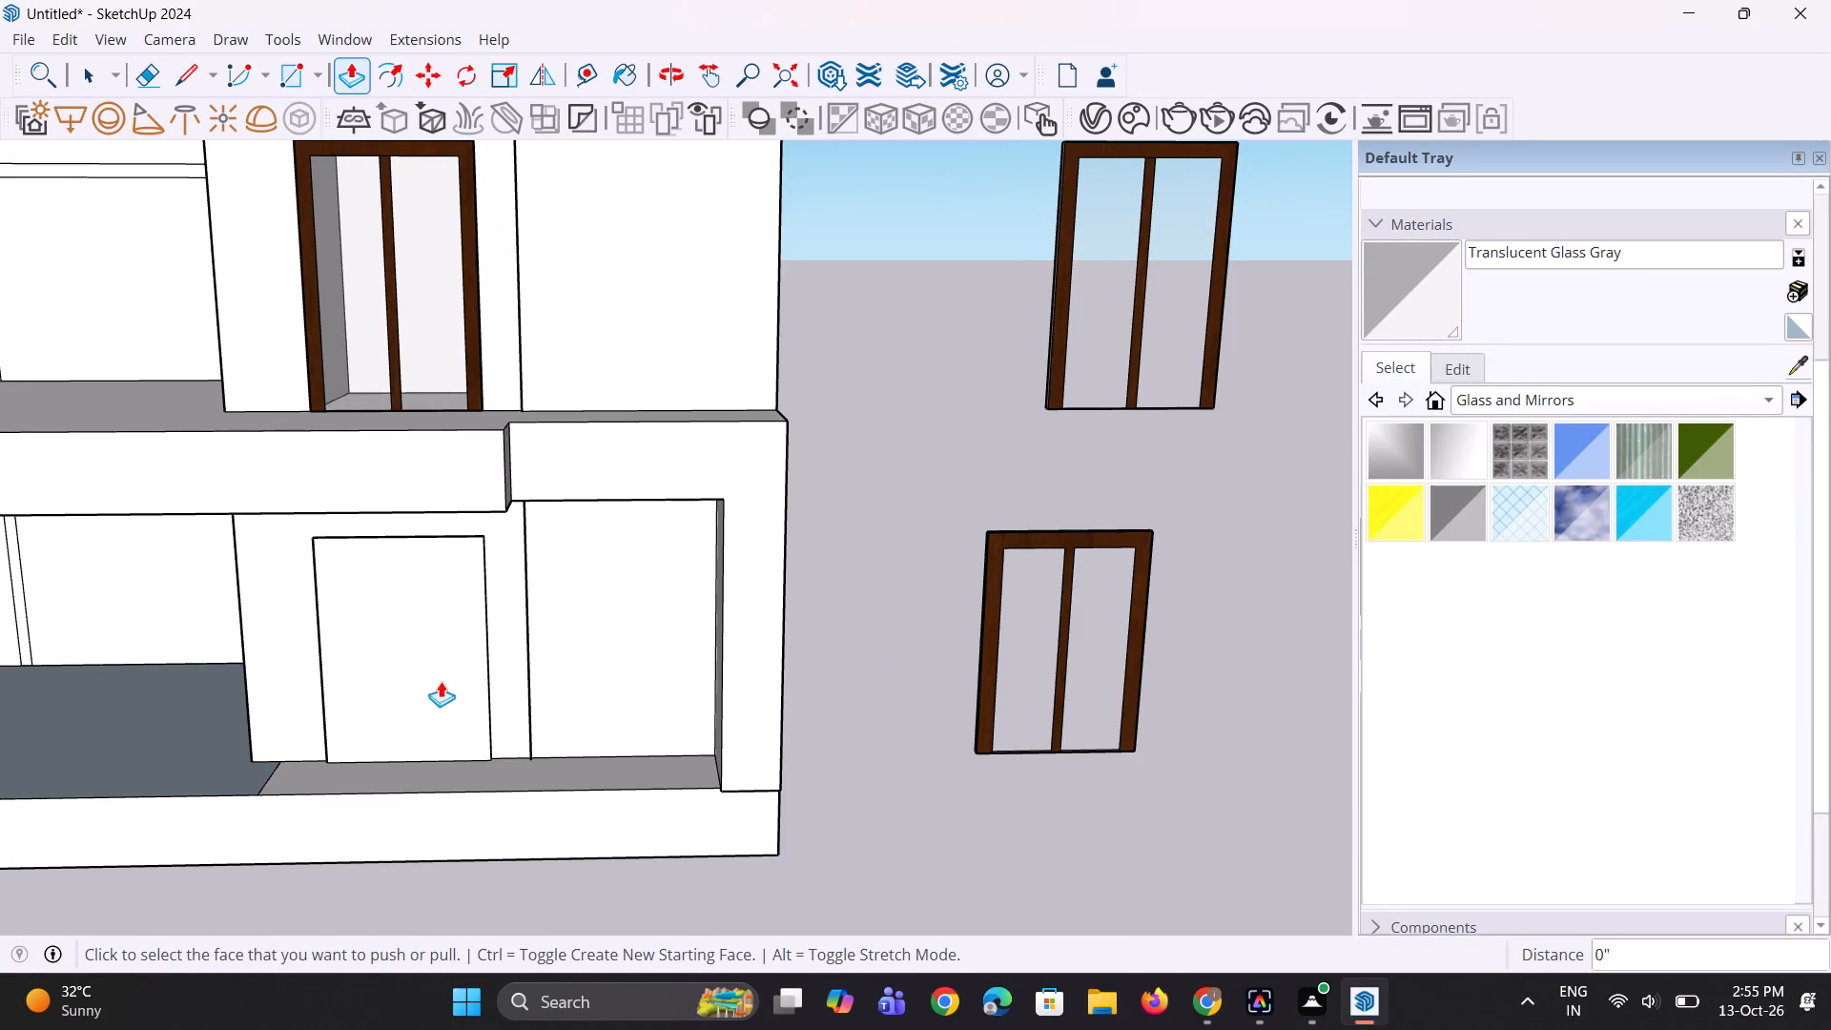
key("ctrl+z")
left_click(441, 681)
left_click(464, 644)
Move the door group by its bottom-left corner about 23' 3 3/4" onto the ground-floor doorway's bottom-left corner.
middle_click_drag(423, 771, 463, 714)
key("space")
left_click(1001, 719)
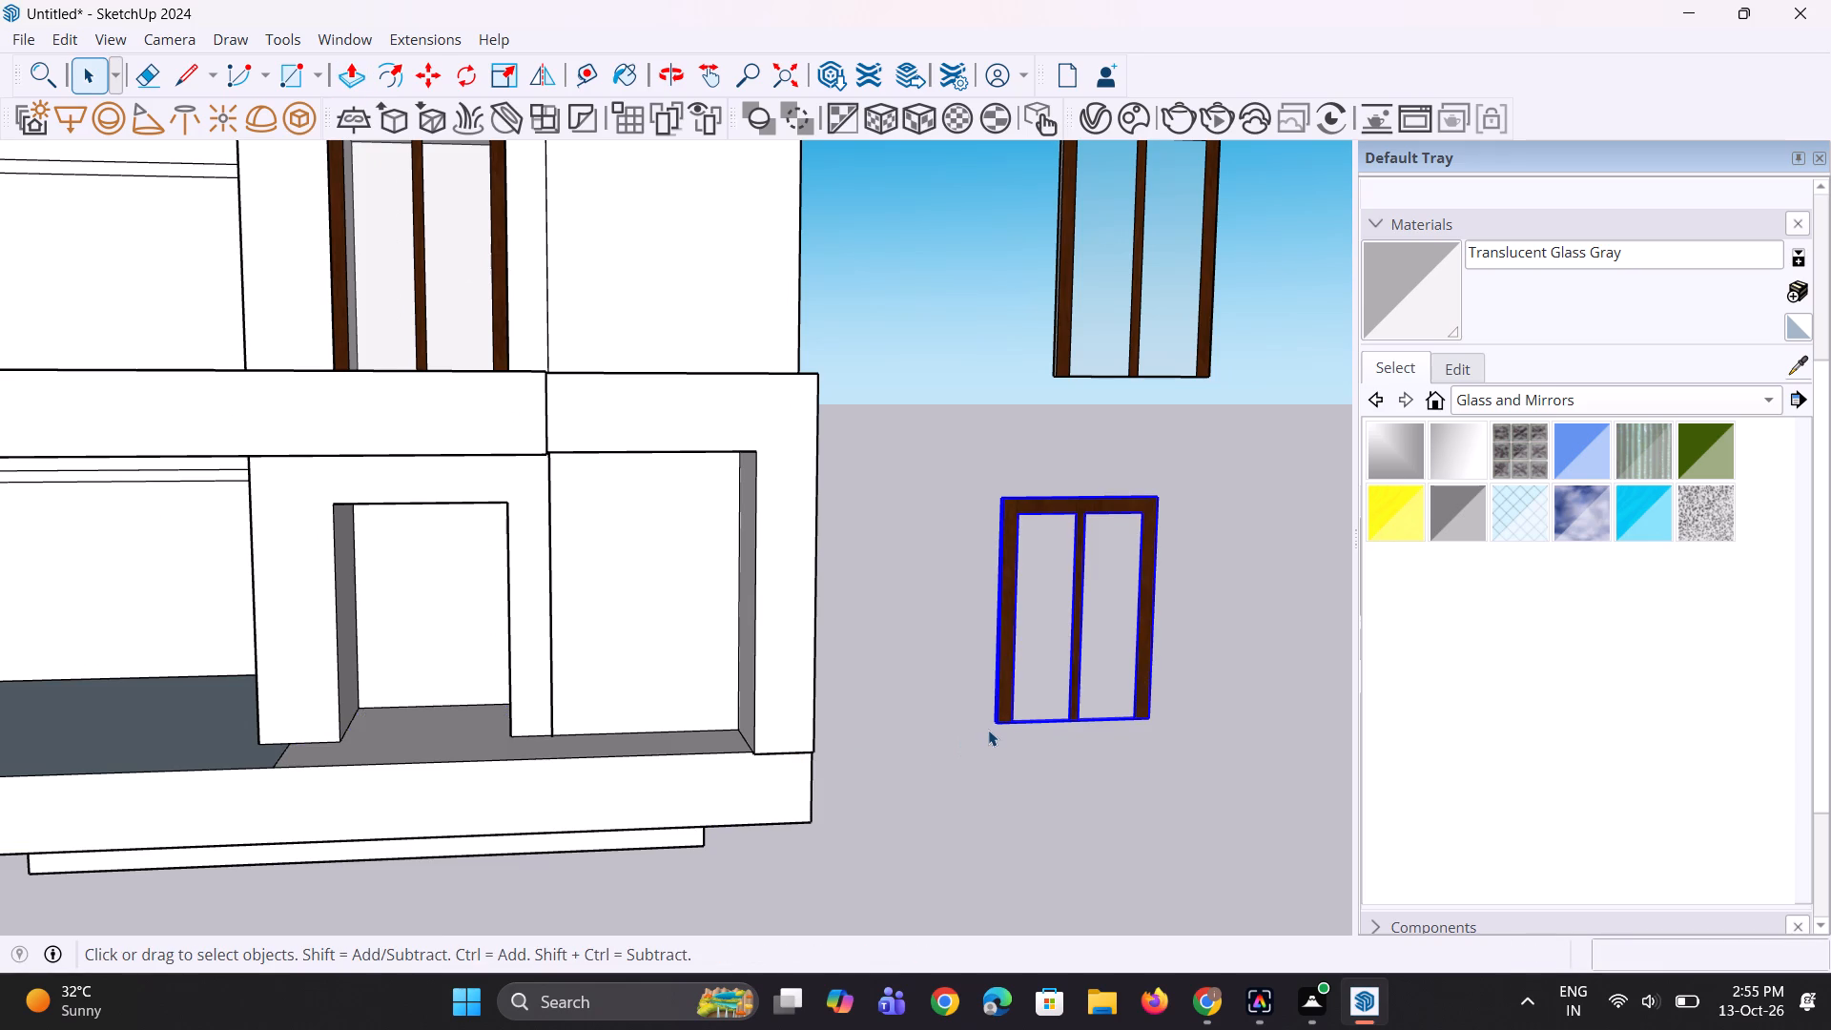
key("m")
left_click(988, 730)
scroll(390, 729, "up", 3)
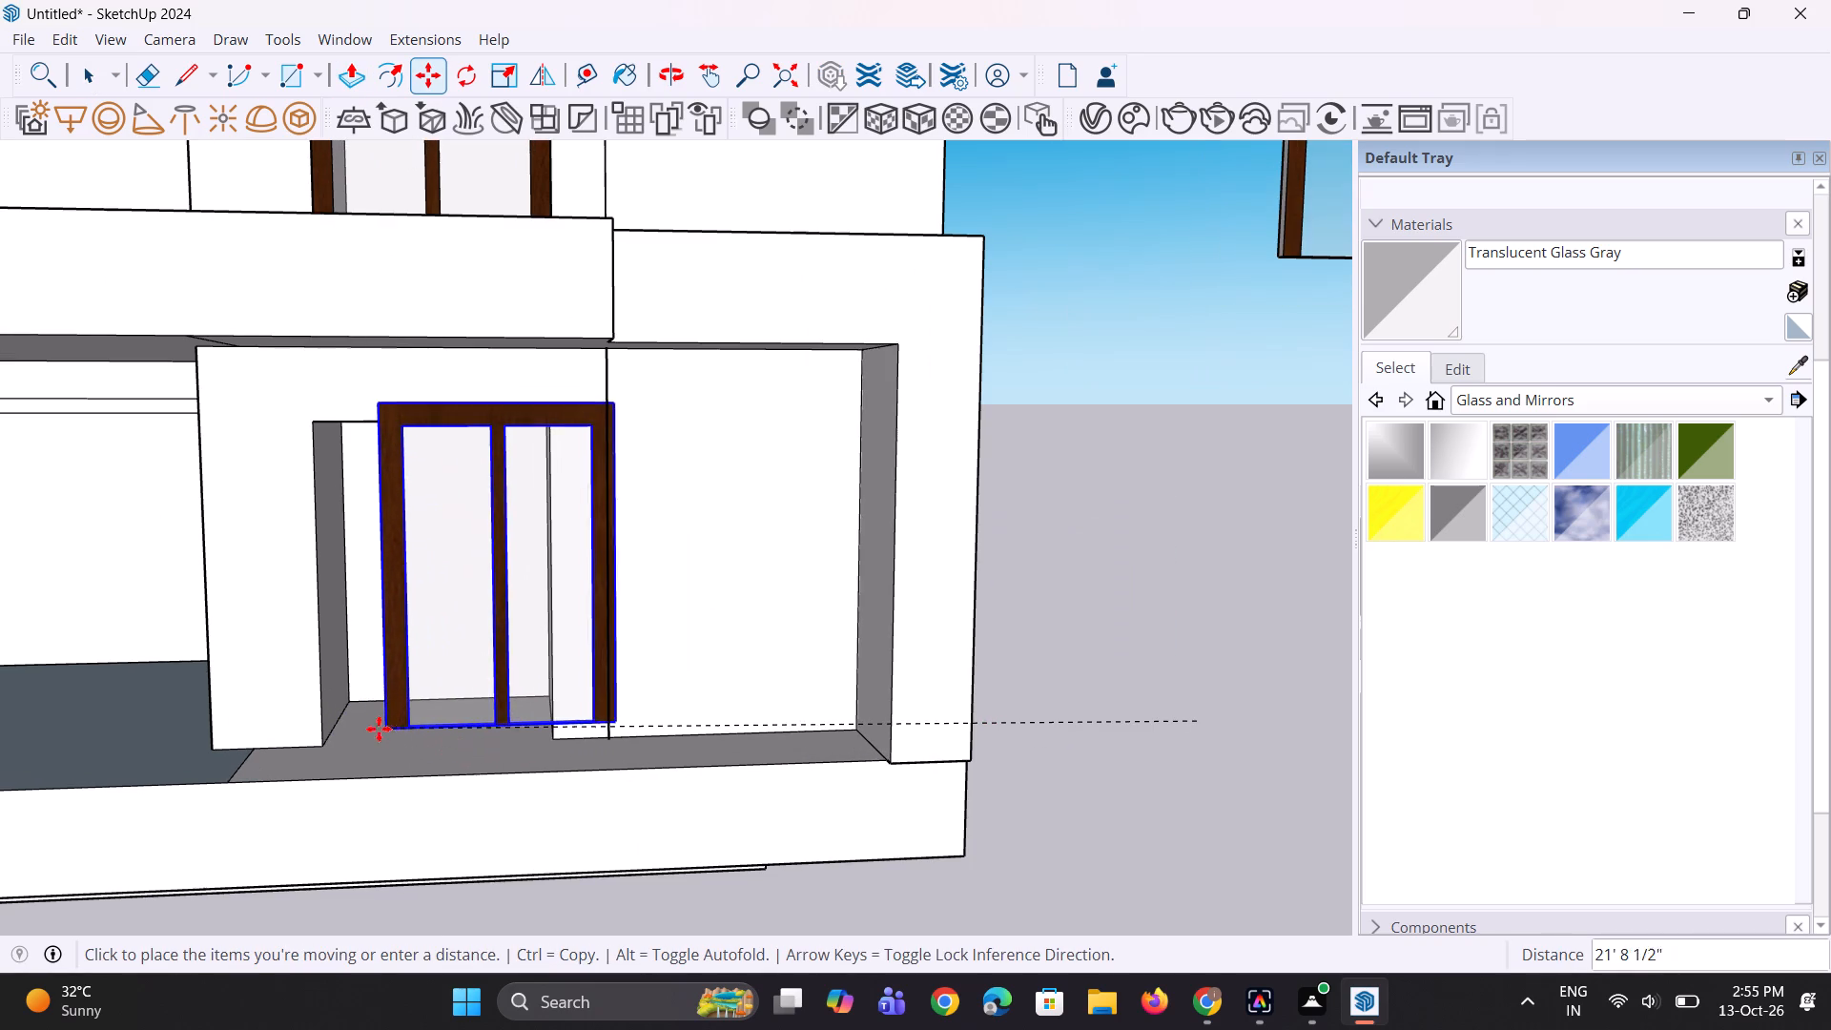
left_click(331, 743)
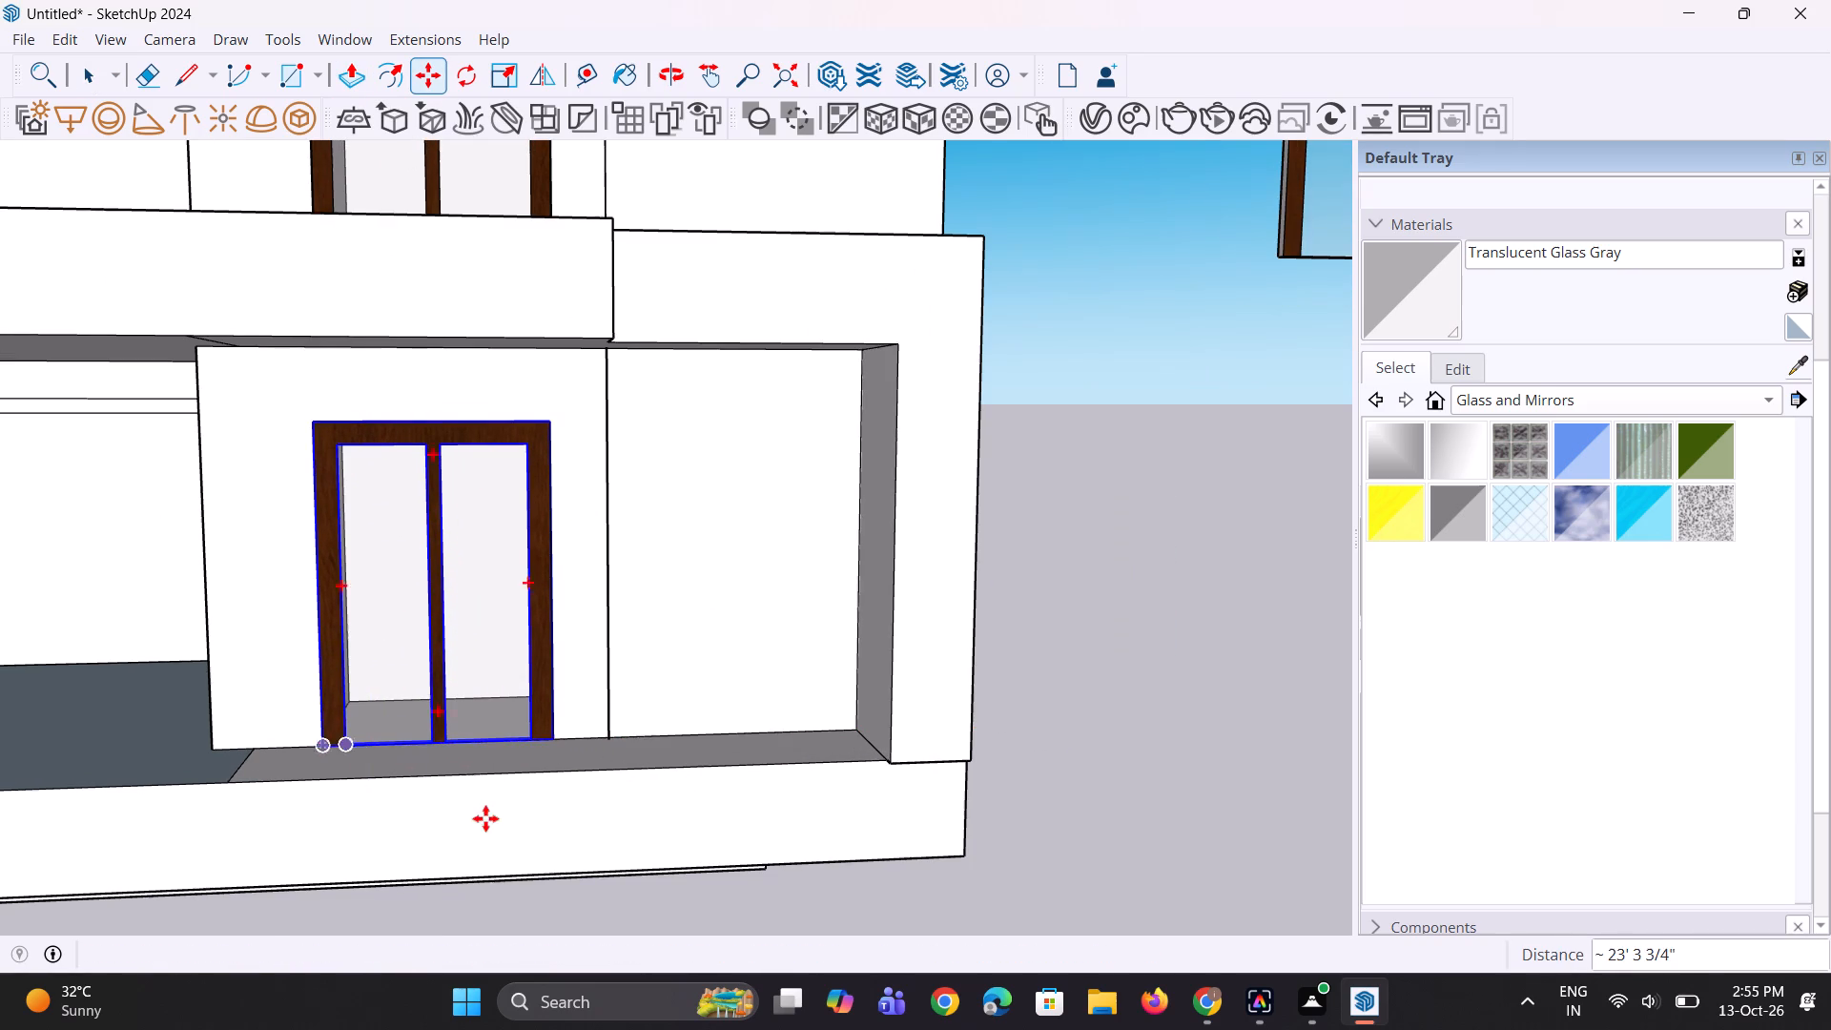
middle_click_drag(489, 818, 480, 845)
key("space")
key("space")
left_click(1177, 700)
Examine the building's whole front elevation with the doors fitted on both floors.
scroll(0, 0, "down", 5)
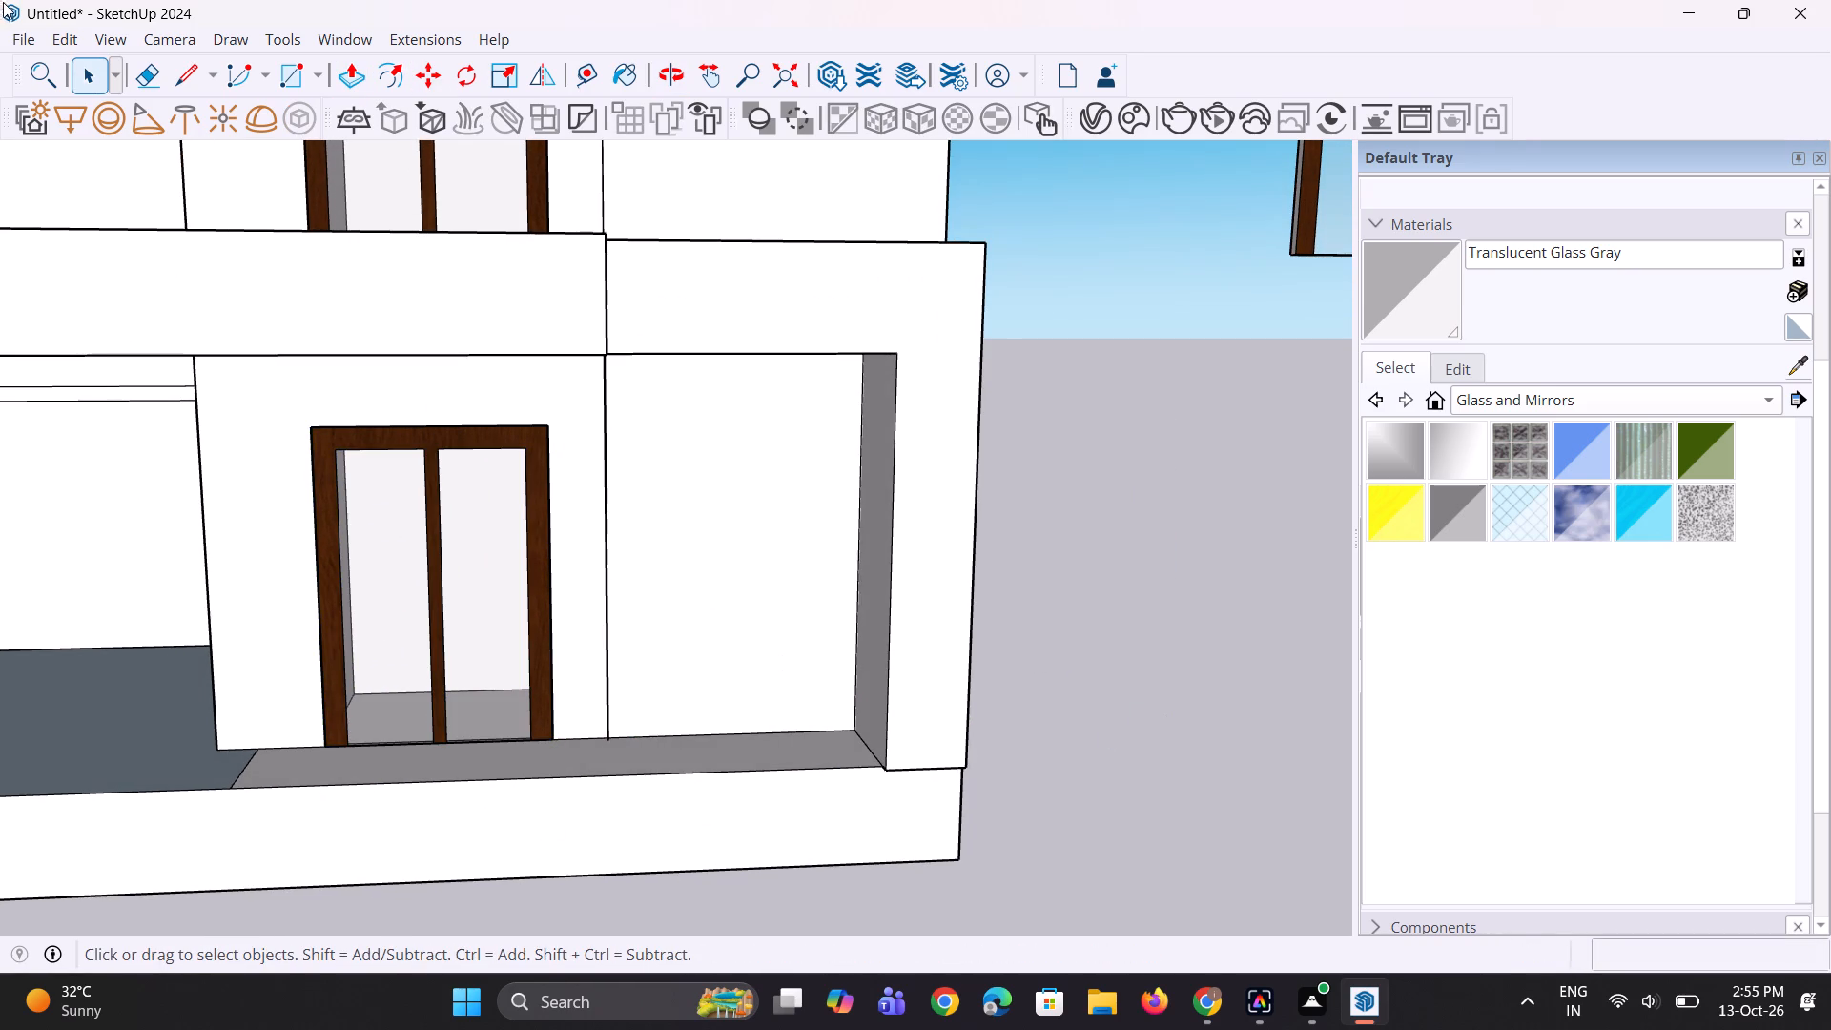
scroll(606, 408, "down", 11)
middle_click_drag(540, 408, 514, 357)
scroll(514, 357, "up", 1)
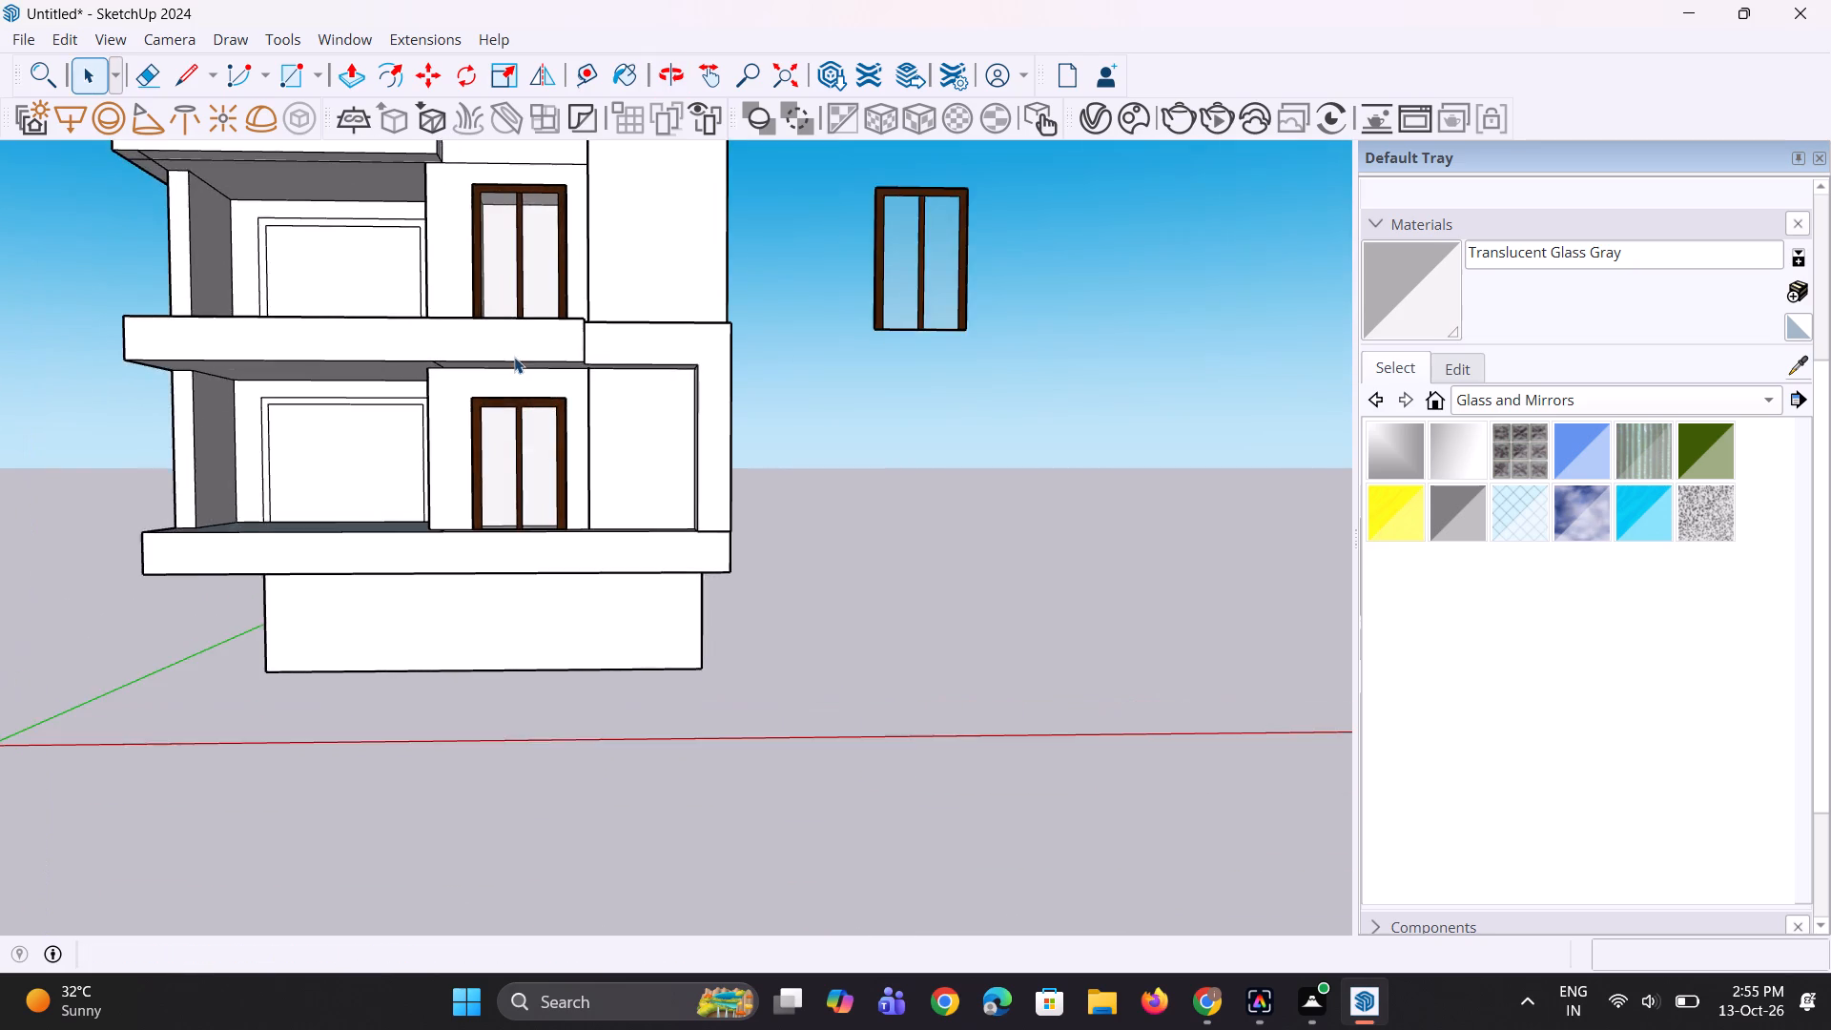
scroll(515, 358, "down", 7)
scroll(523, 361, "up", 1)
middle_click_drag(523, 361, 525, 336)
scroll(514, 414, "down", 5)
scroll(483, 237, "up", 3)
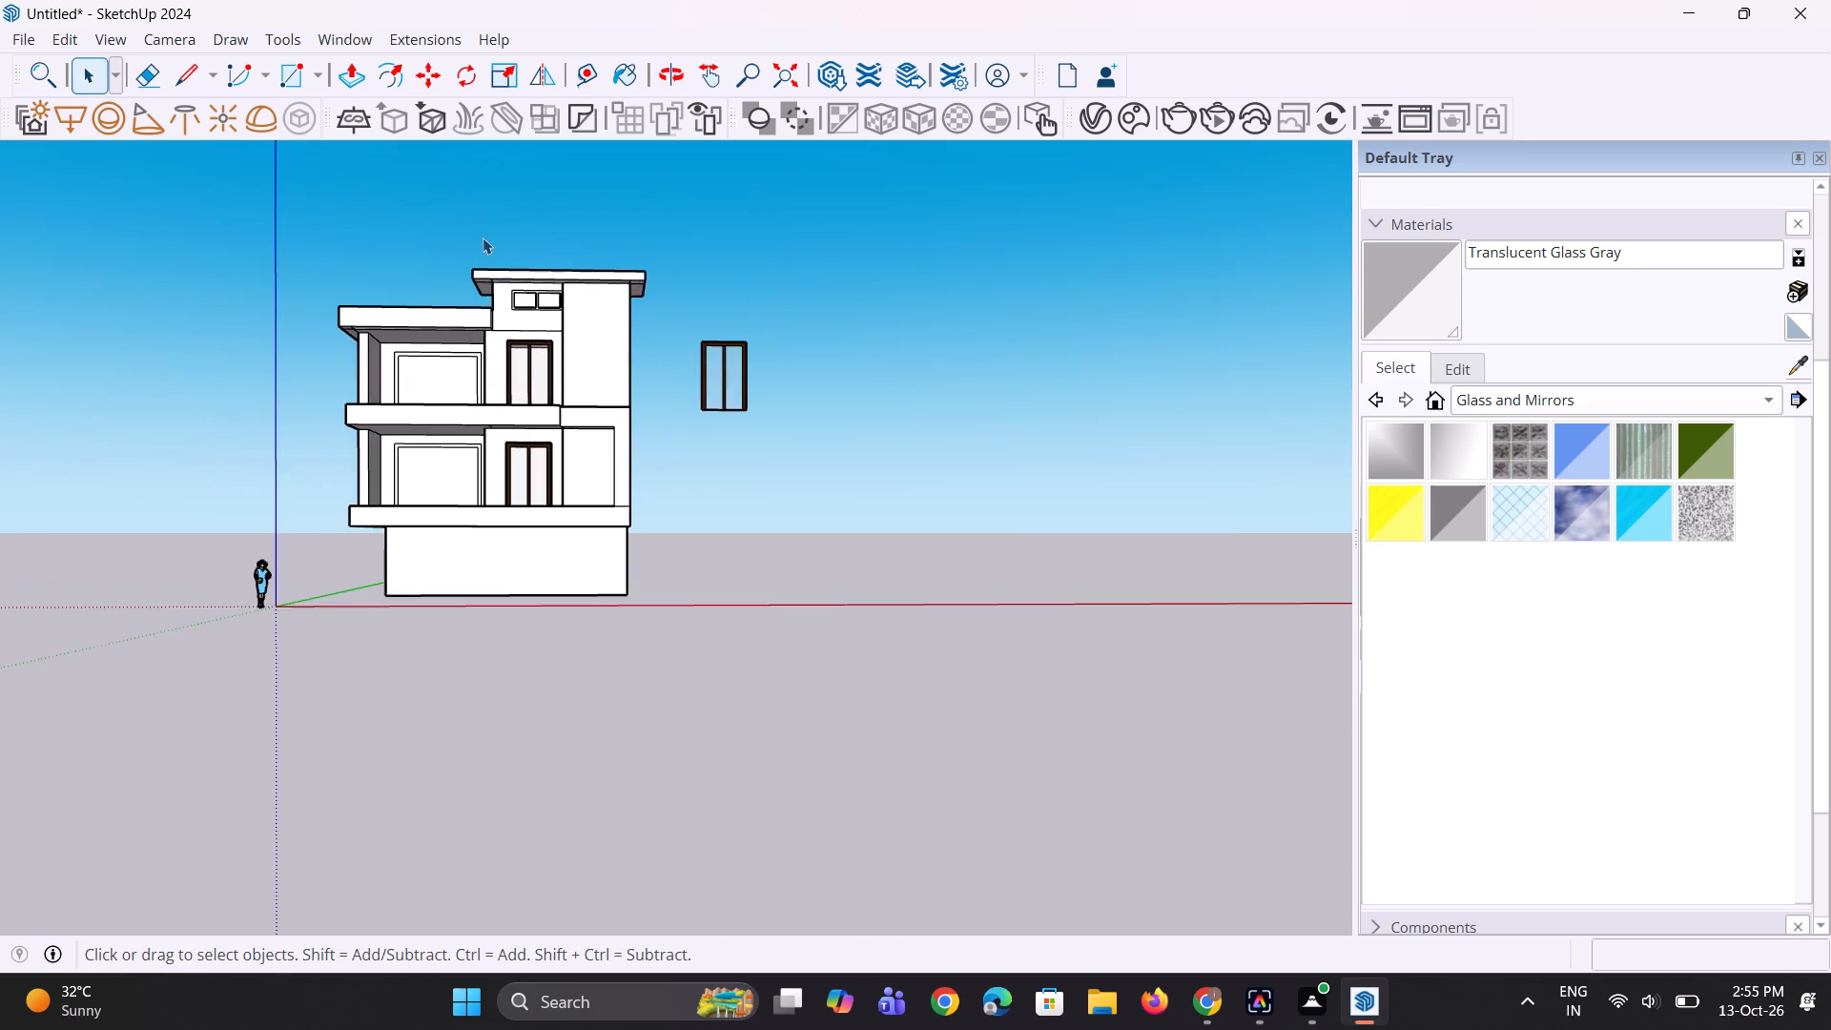
scroll(483, 281, "up", 3)
scroll(483, 281, "down", 3)
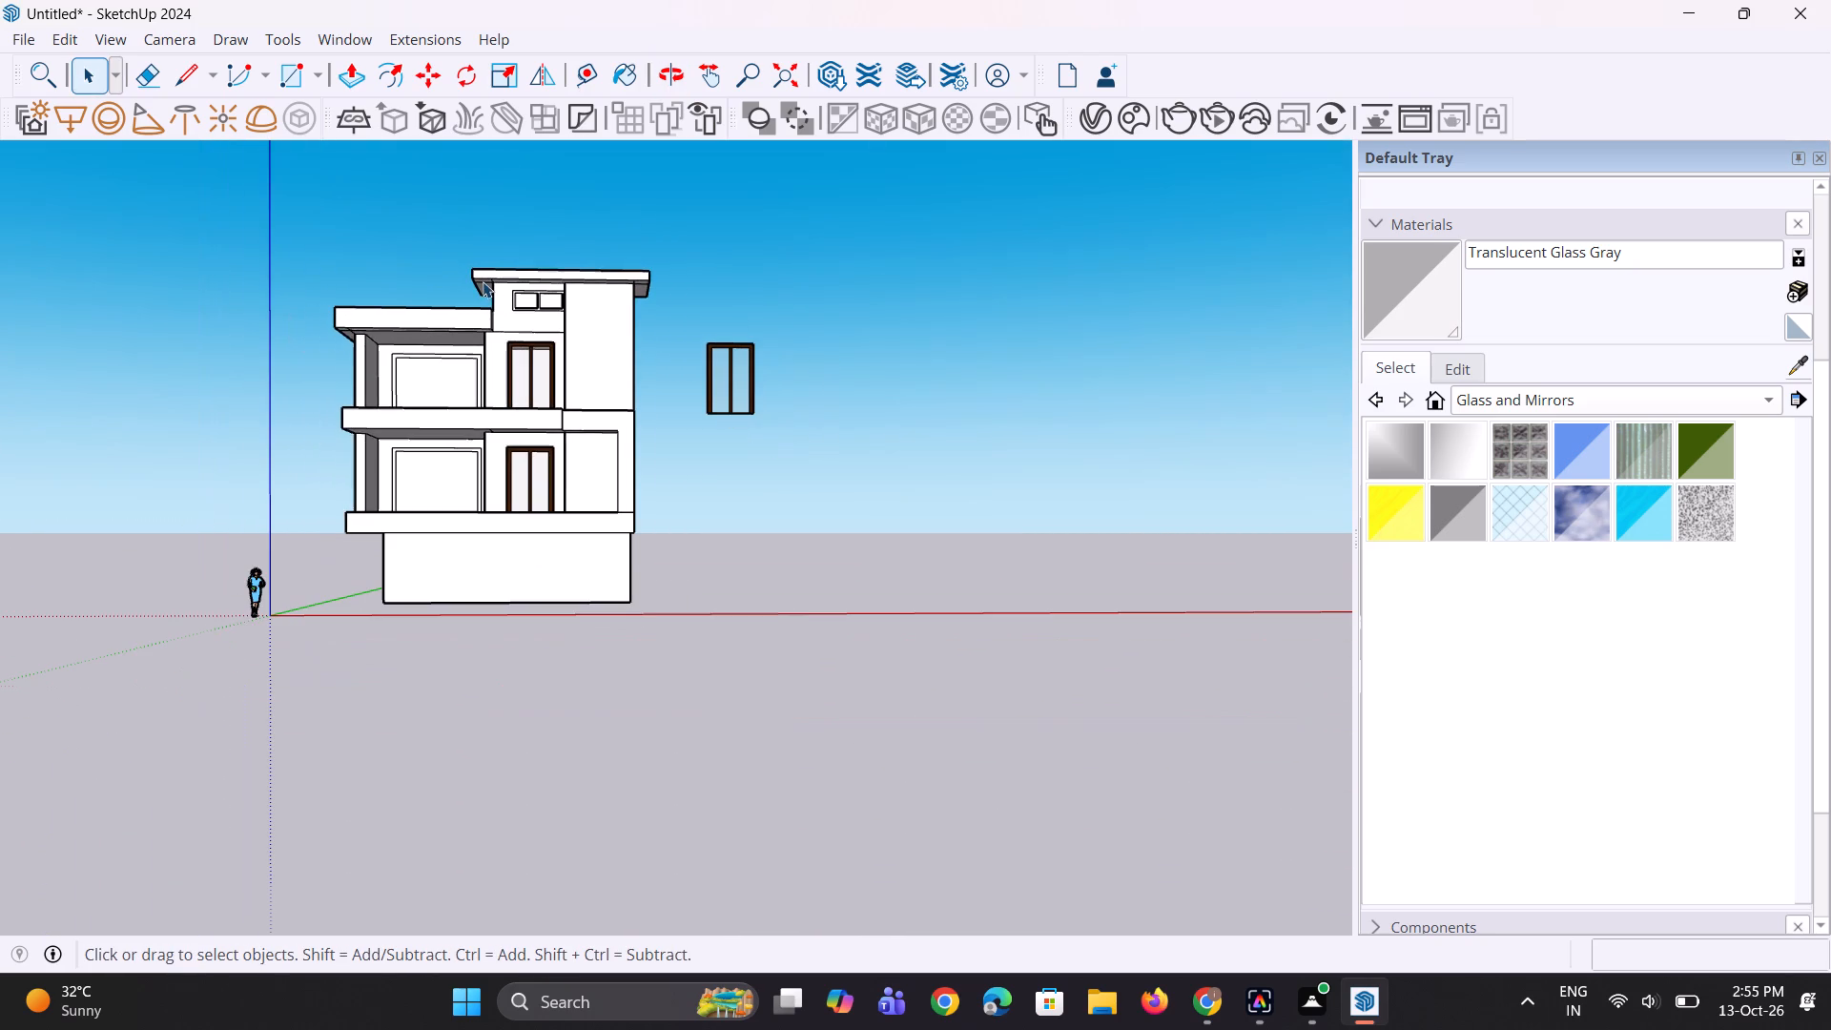
Erase the three inner outline edges within the large recessed opening on the ground floor's back wall.
middle_click_drag(450, 325, 523, 386)
scroll(417, 482, "up", 4)
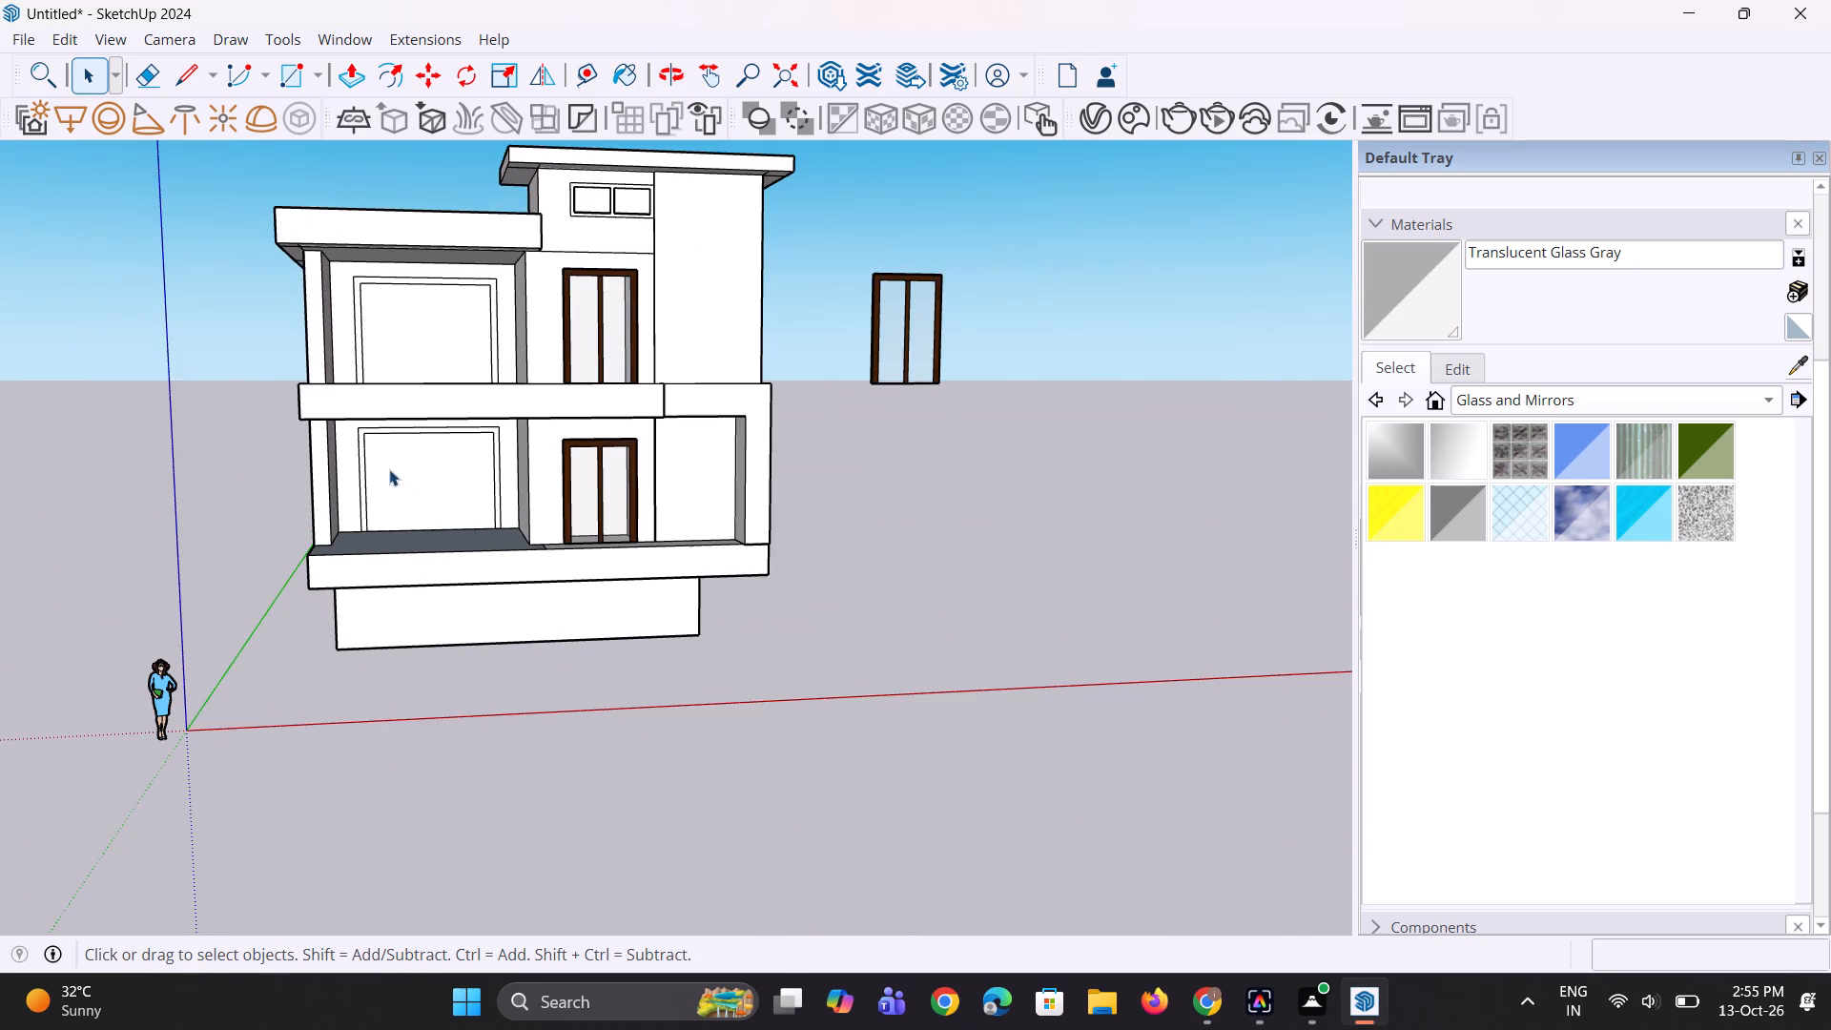
scroll(410, 457, "down", 3)
middle_click_drag(356, 481, 375, 408)
scroll(364, 431, "up", 10)
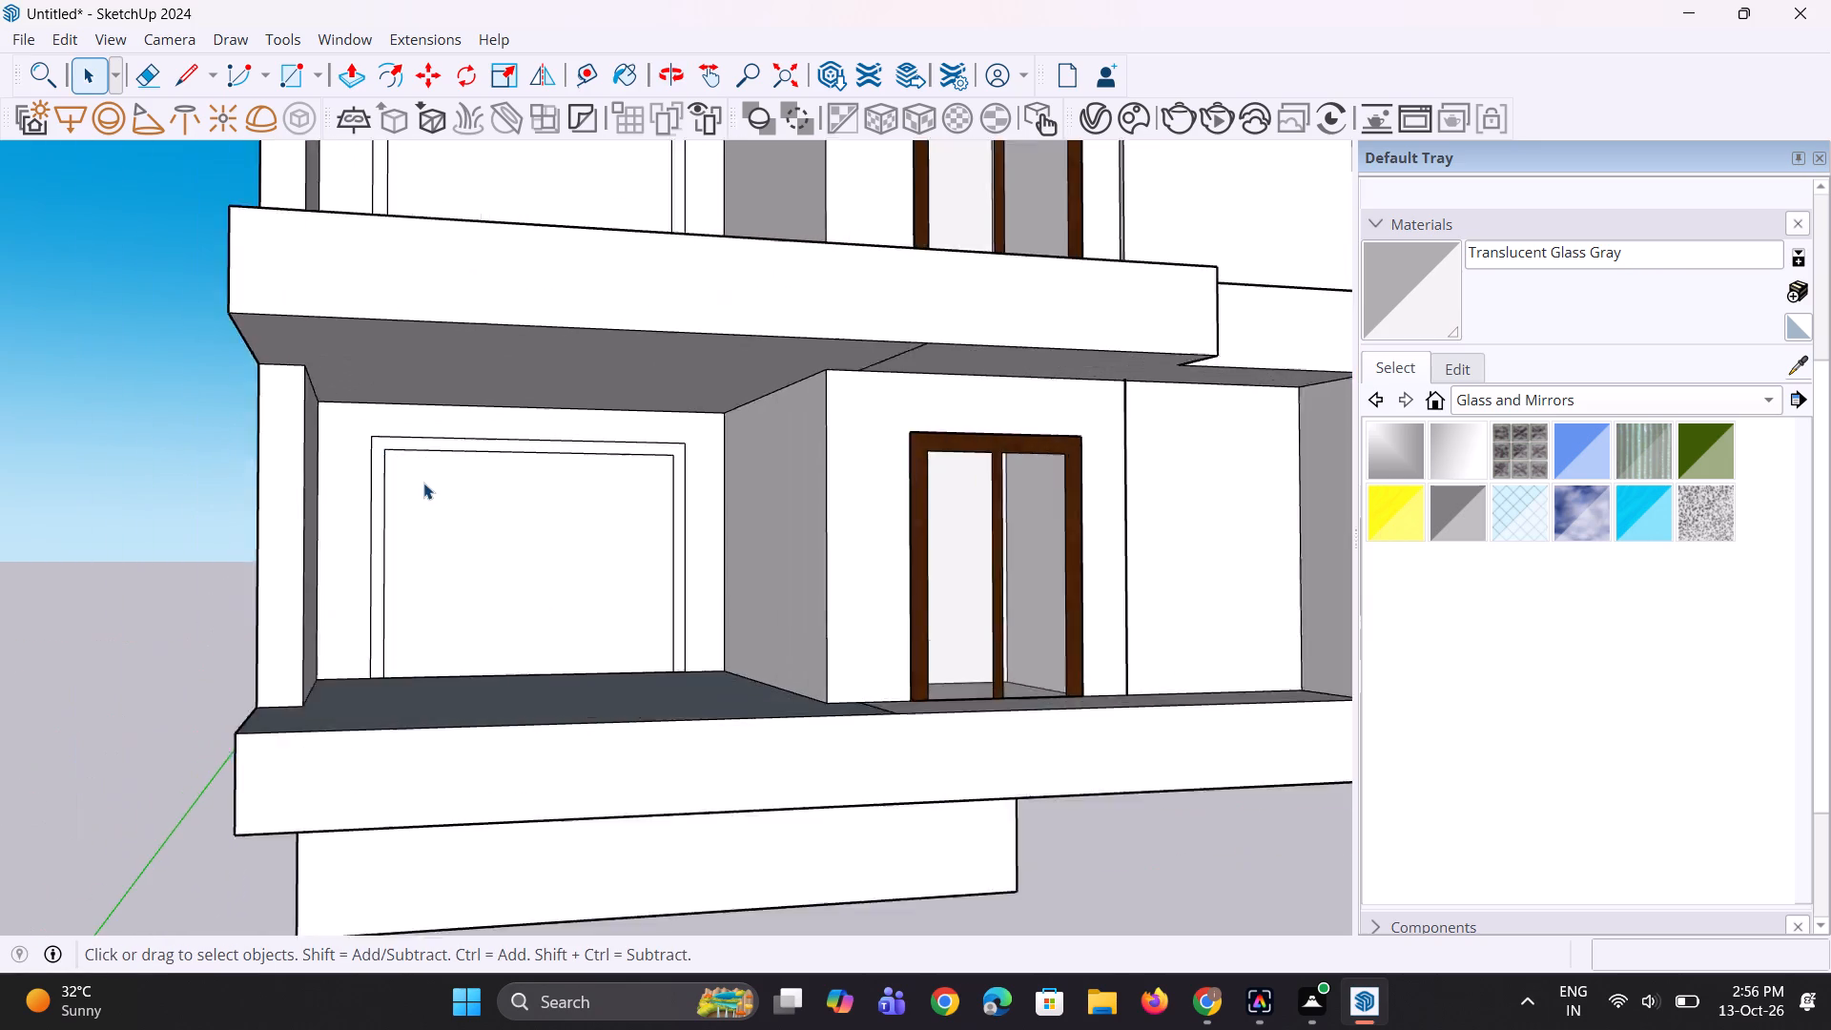
scroll(423, 483, "up", 6)
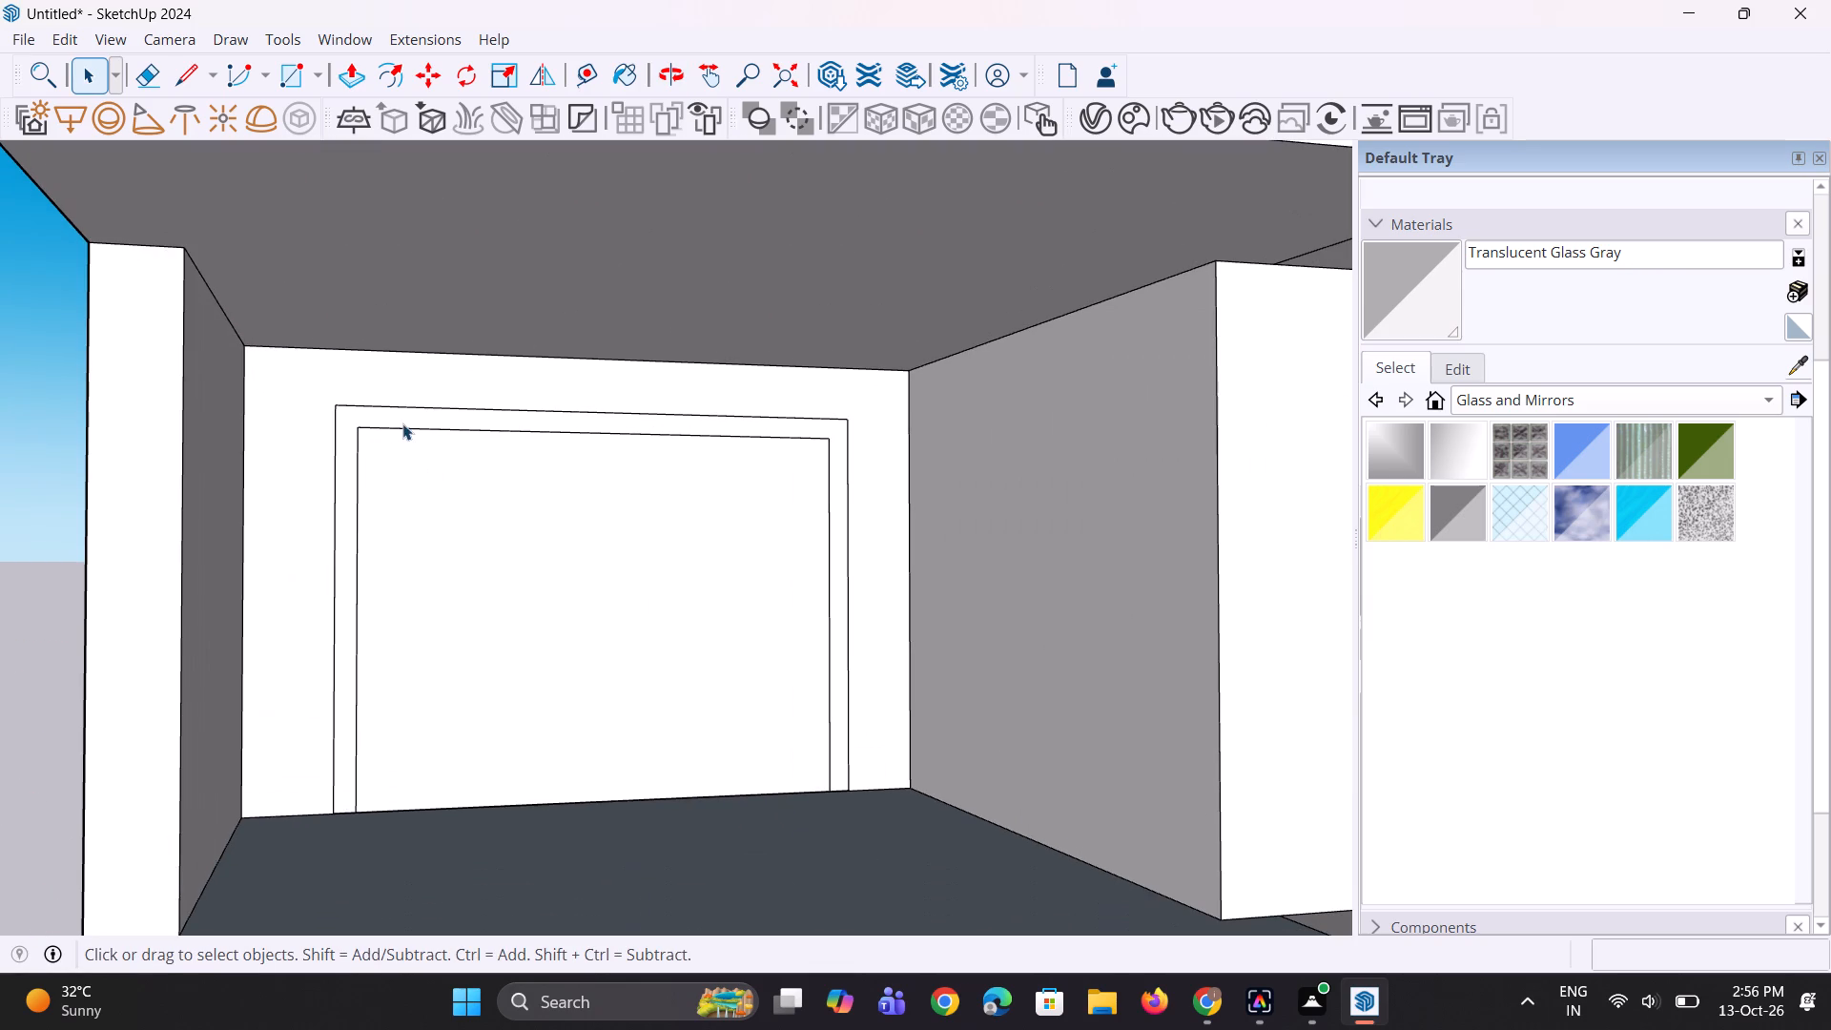
key("e")
left_click(396, 430)
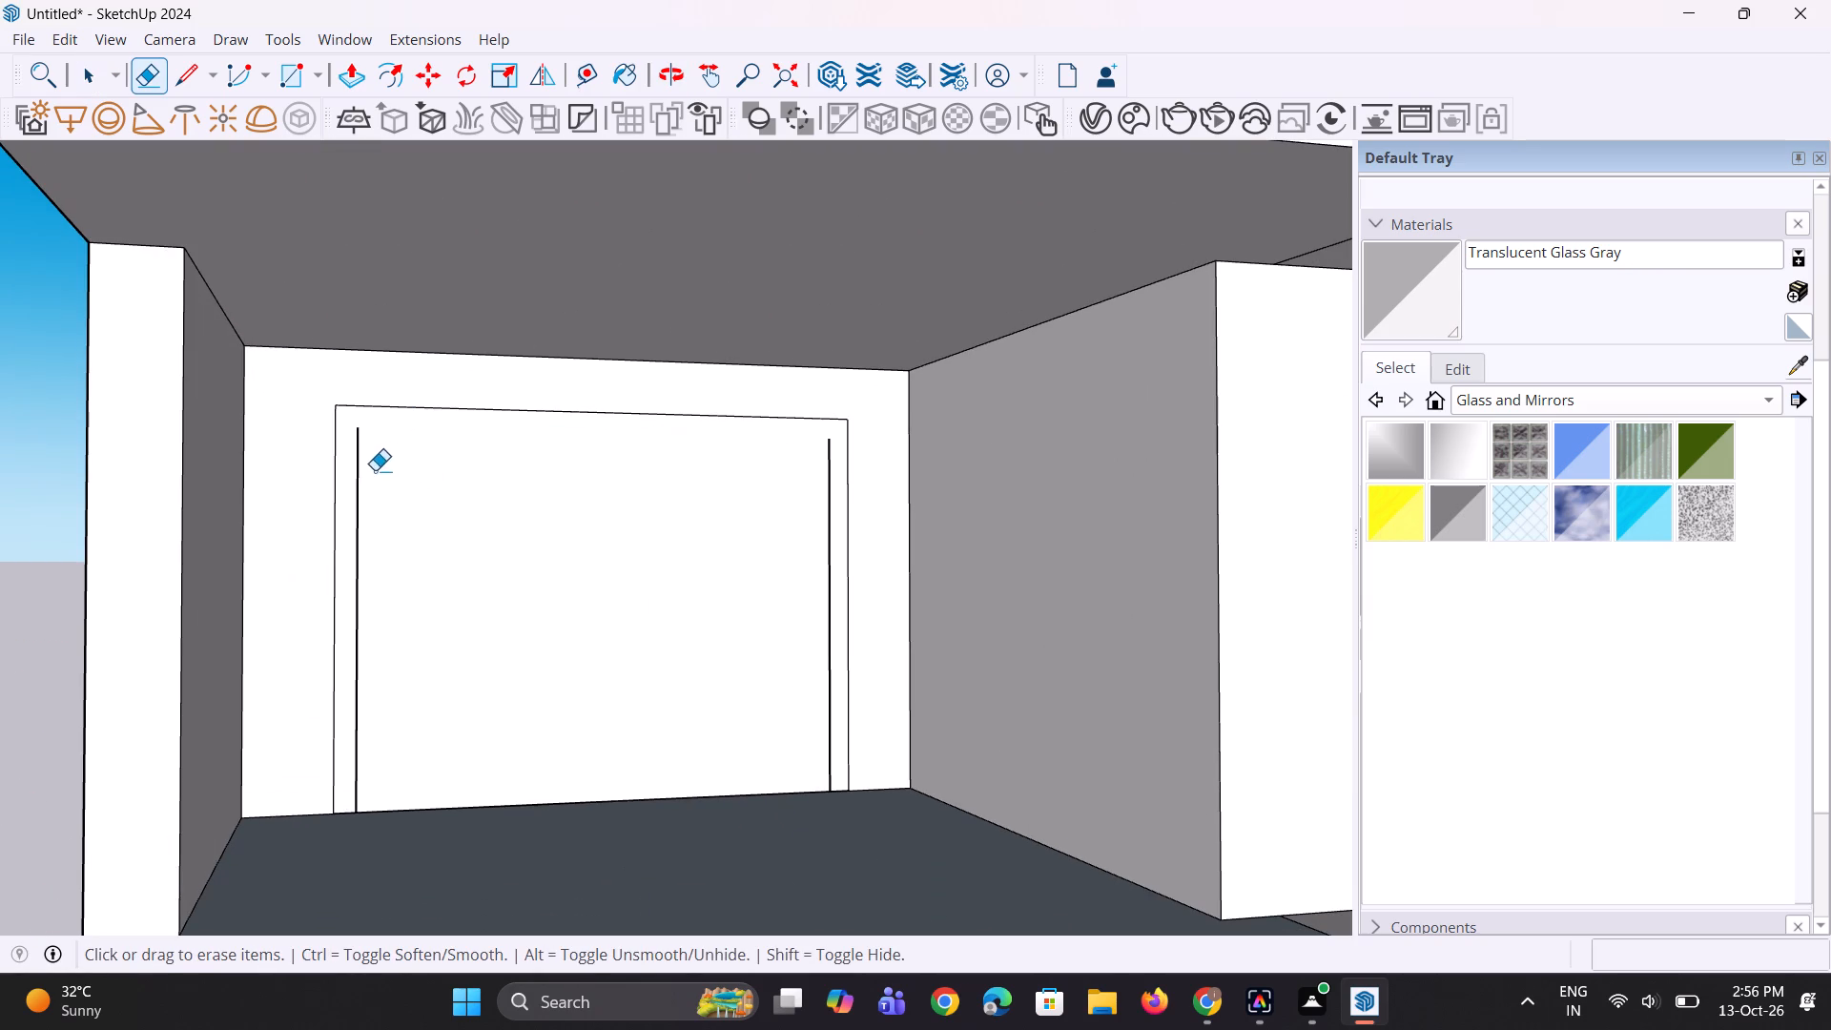
left_click(359, 487)
scroll(824, 525, "up", 1)
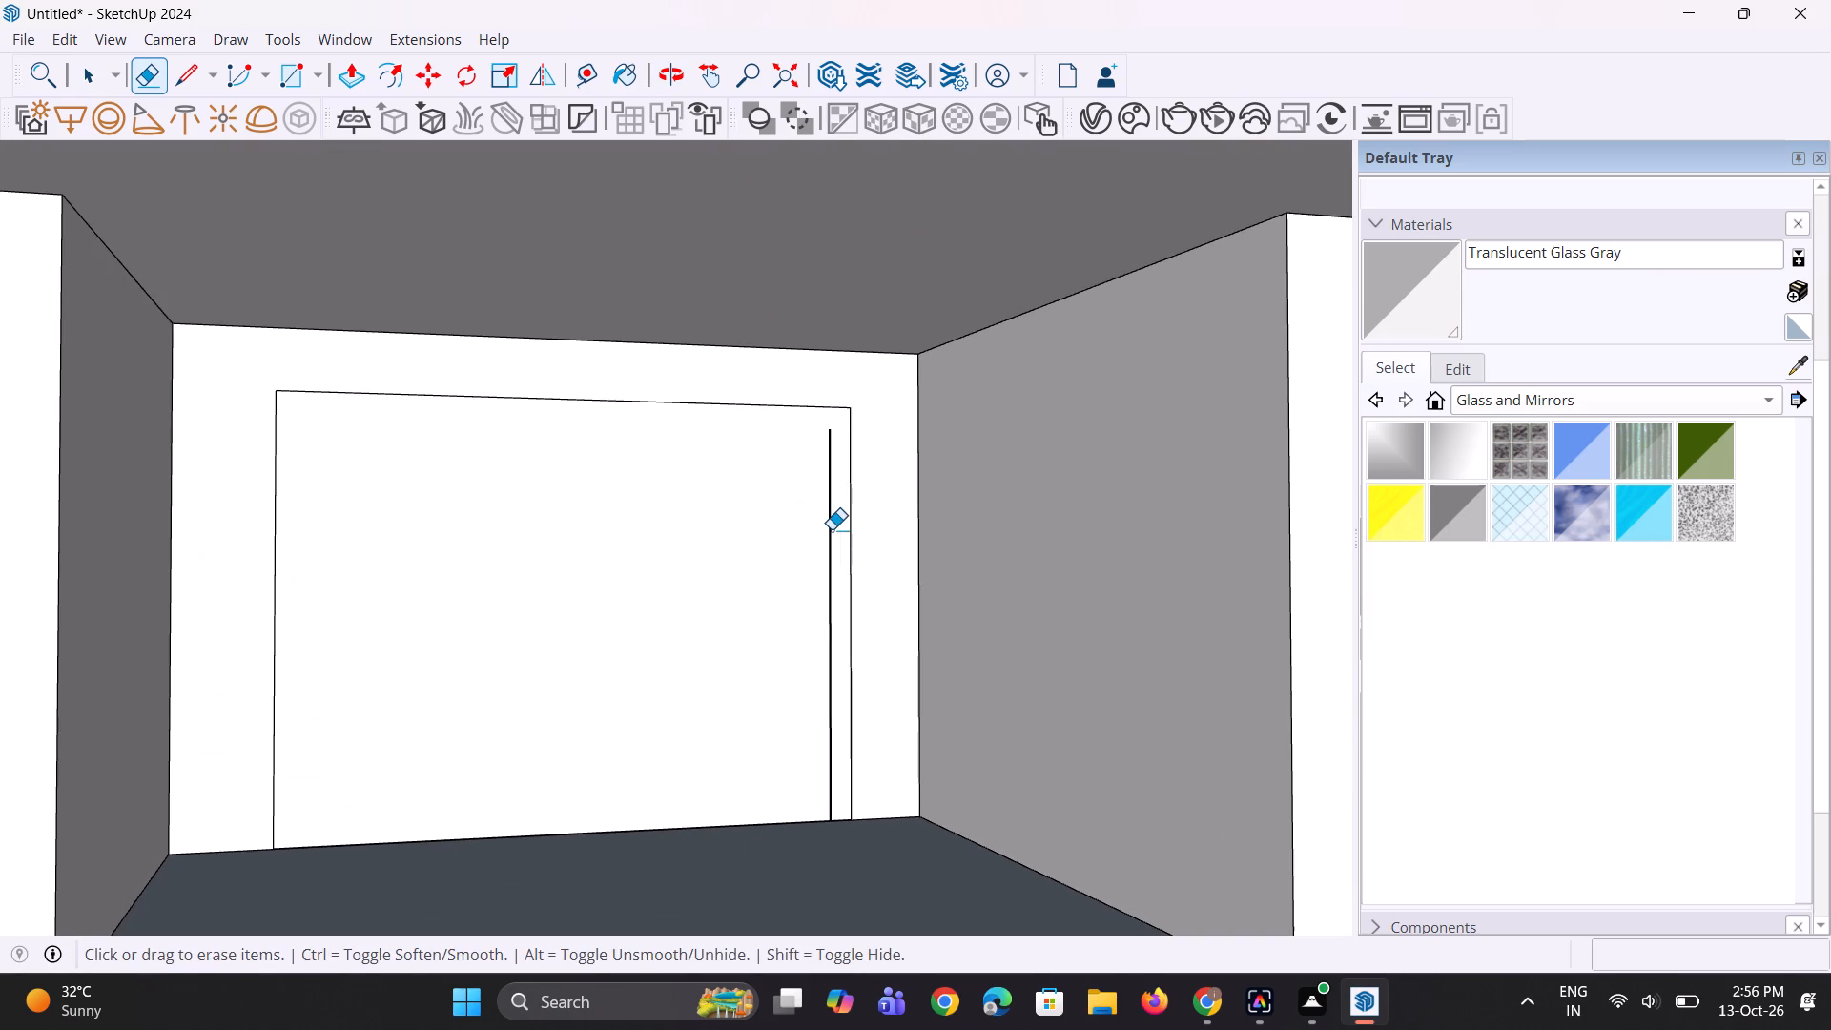
left_click(832, 529)
Erase the three inner outline edges within the large recessed opening on the upper floor's back wall.
scroll(689, 575, "down", 12)
middle_click_drag(664, 529, 654, 611)
scroll(571, 402, "up", 3)
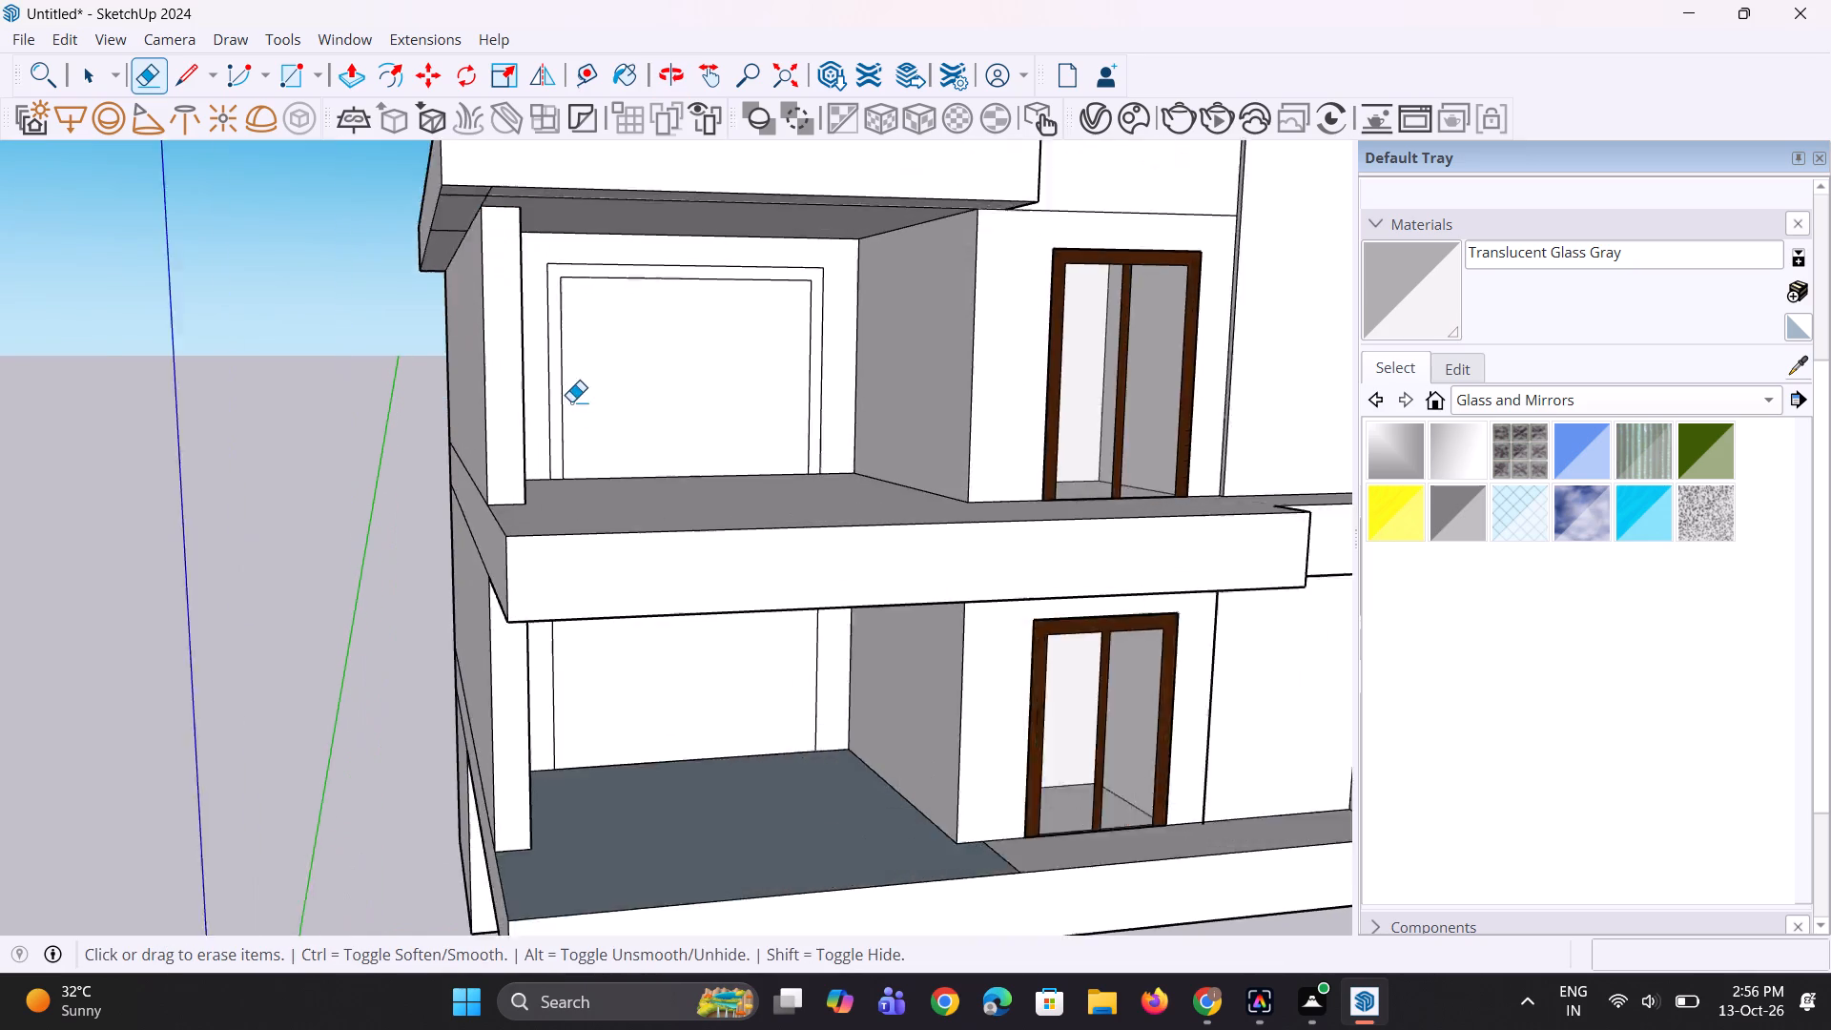
scroll(571, 402, "up", 5)
left_click(558, 373)
left_click(628, 222)
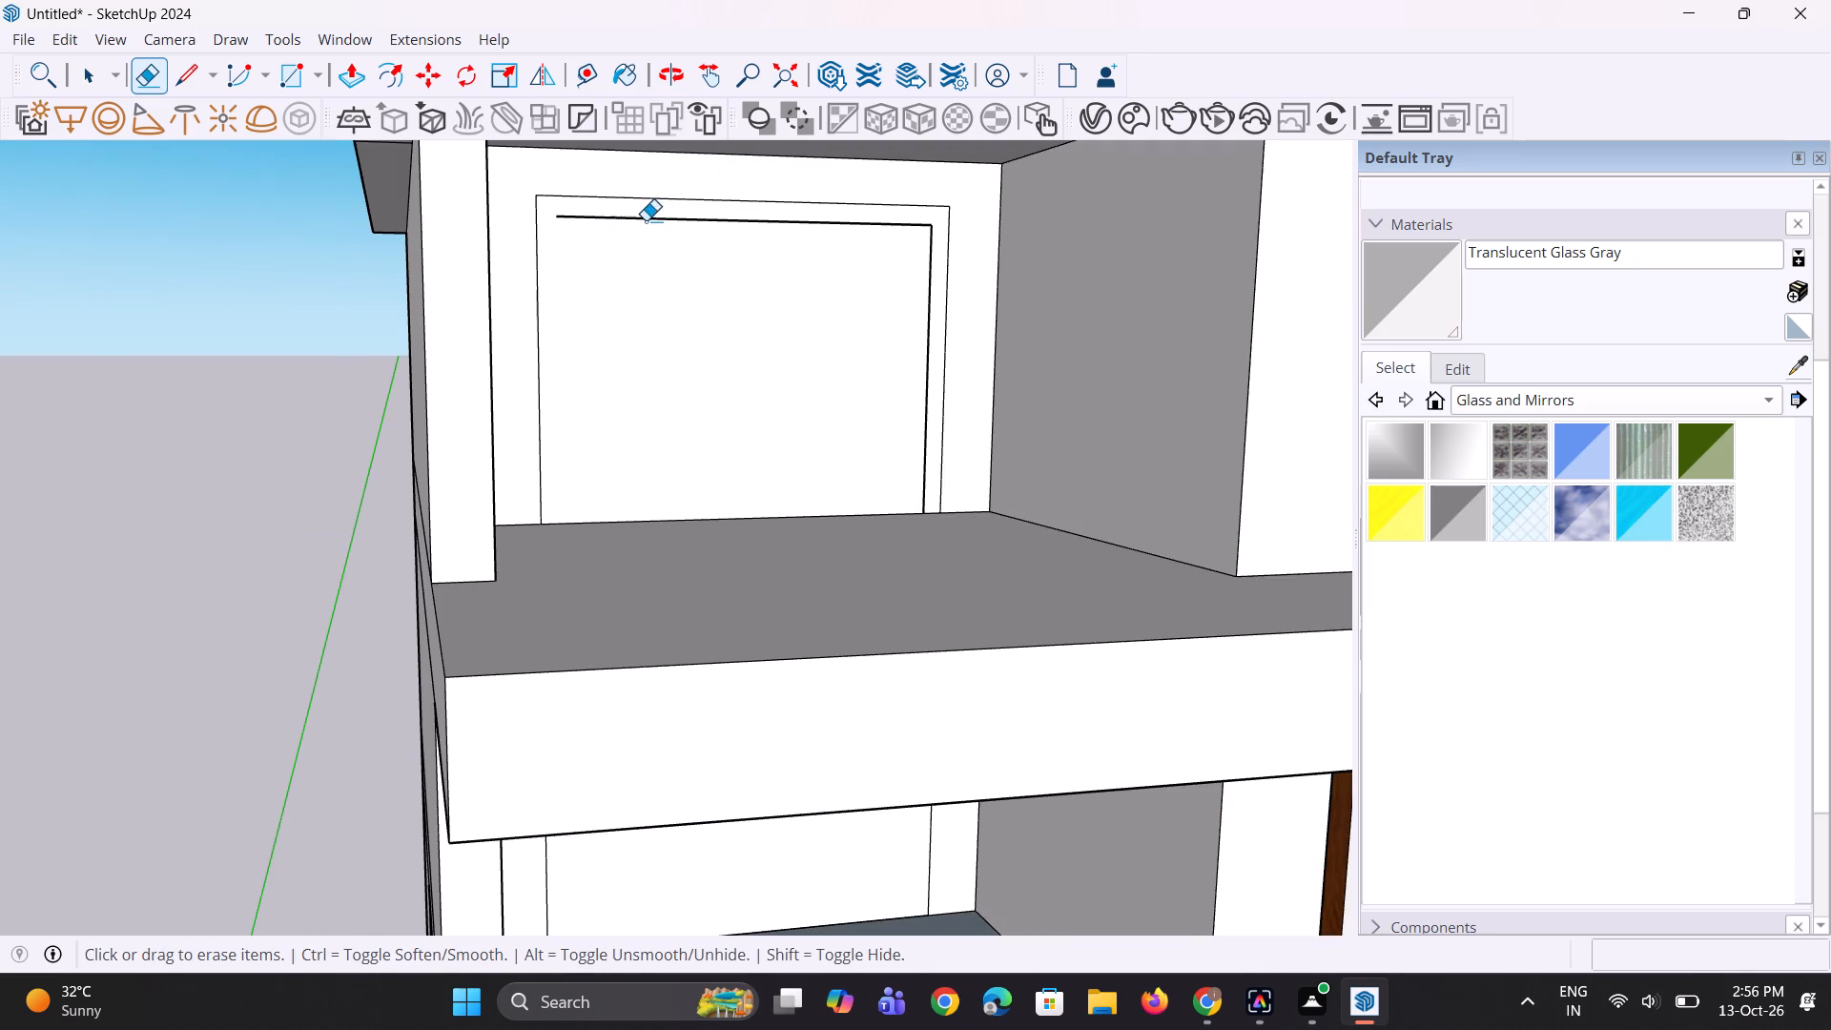
left_click(653, 220)
left_click(931, 316)
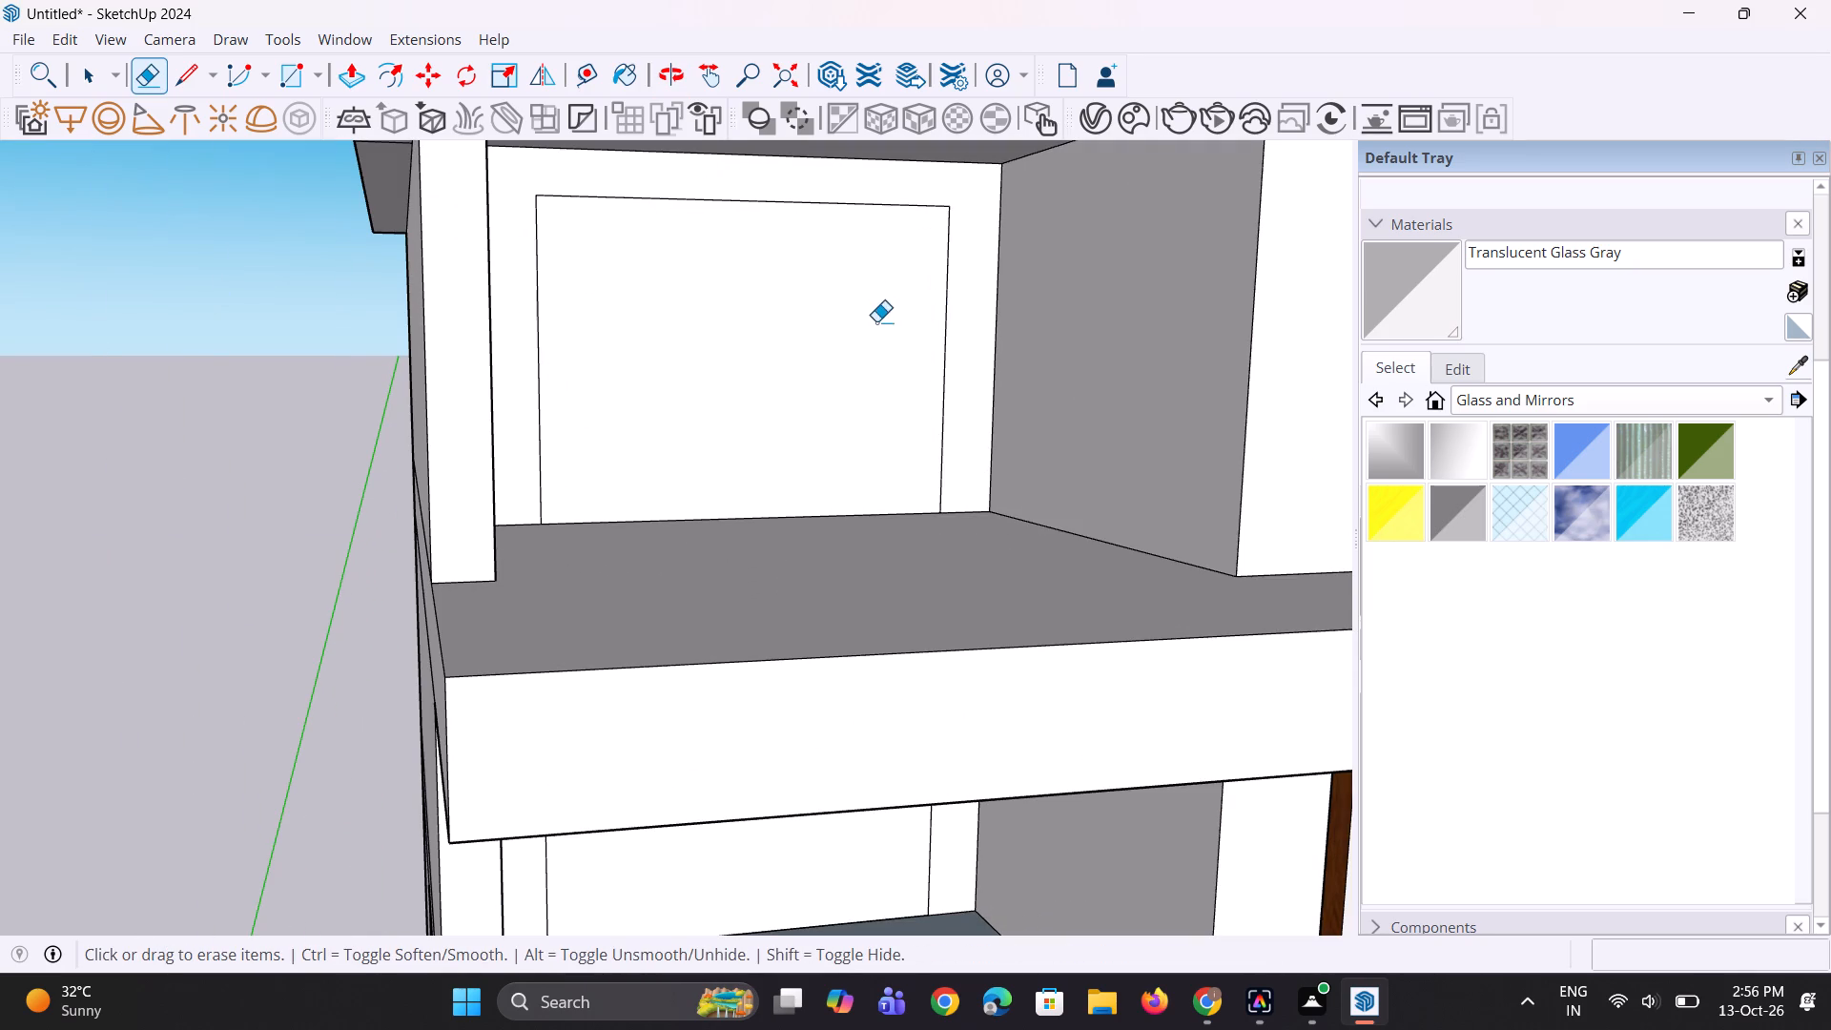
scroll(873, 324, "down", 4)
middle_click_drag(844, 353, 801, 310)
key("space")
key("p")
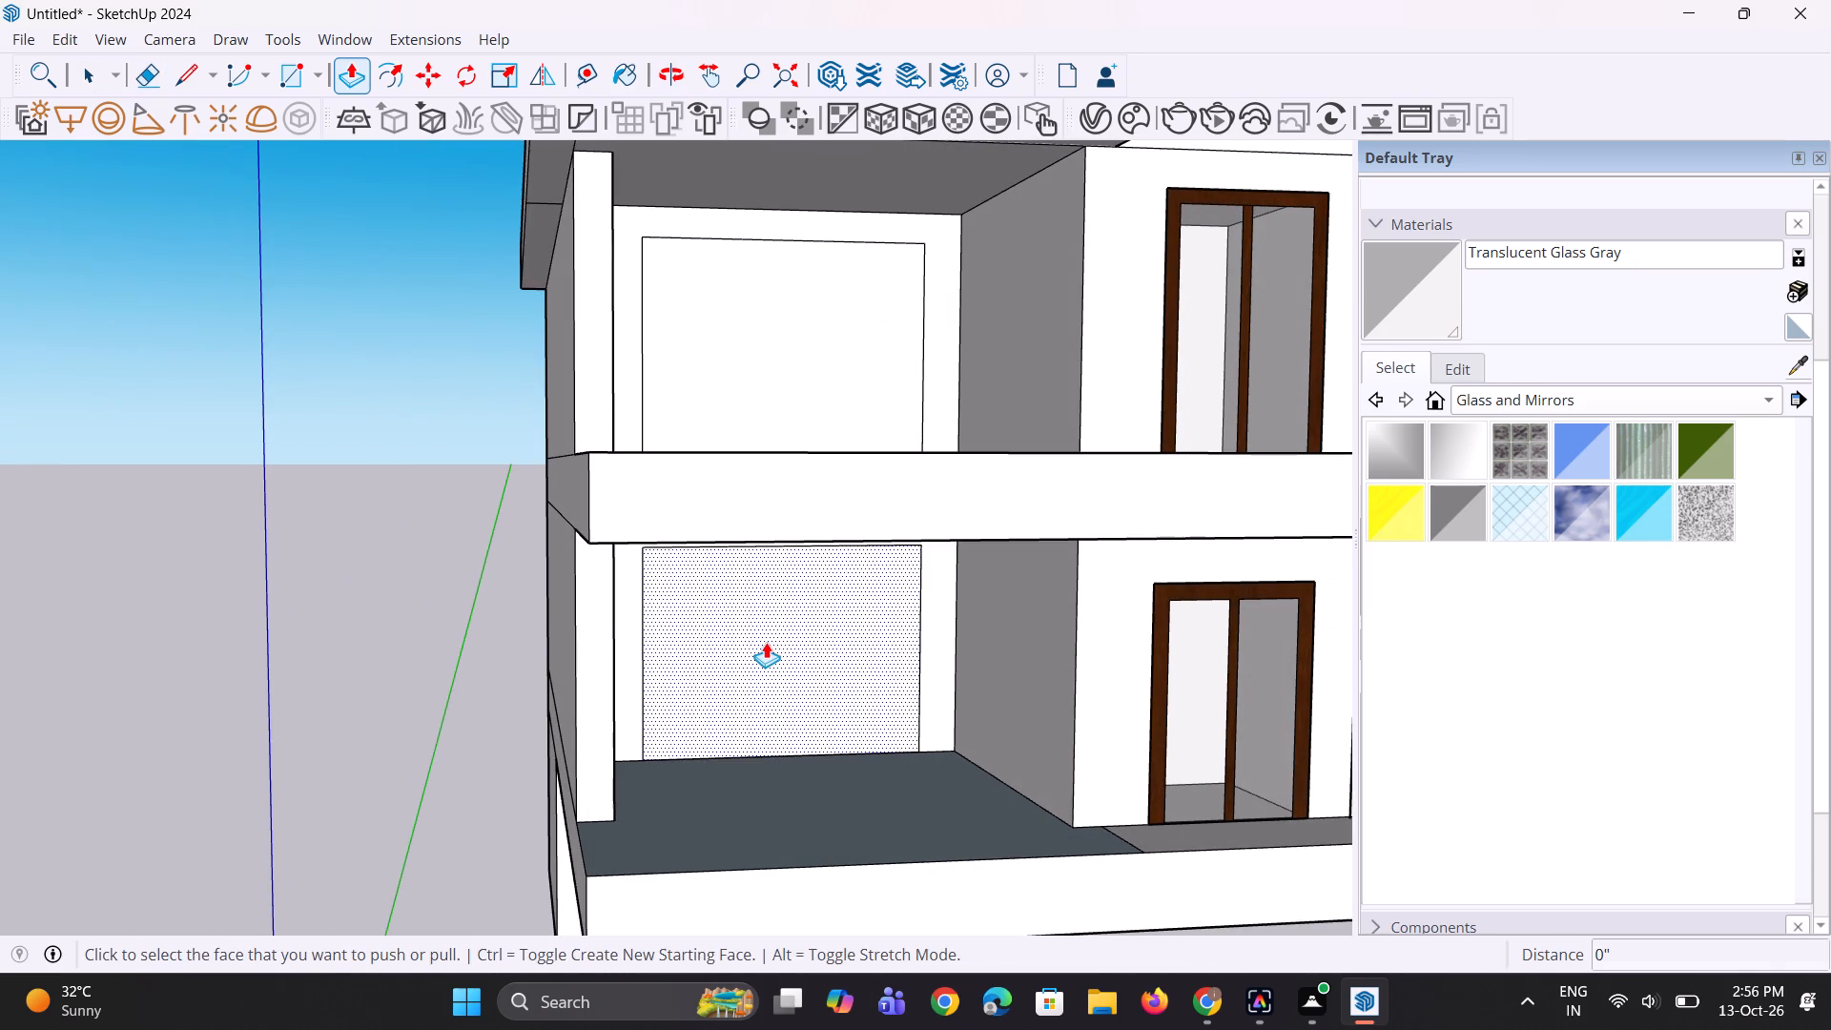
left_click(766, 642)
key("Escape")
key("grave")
Copy the large ground-floor opening face about 24' 1 5/16" out into the empty space beside the building.
key("space")
key("space")
left_click(771, 637)
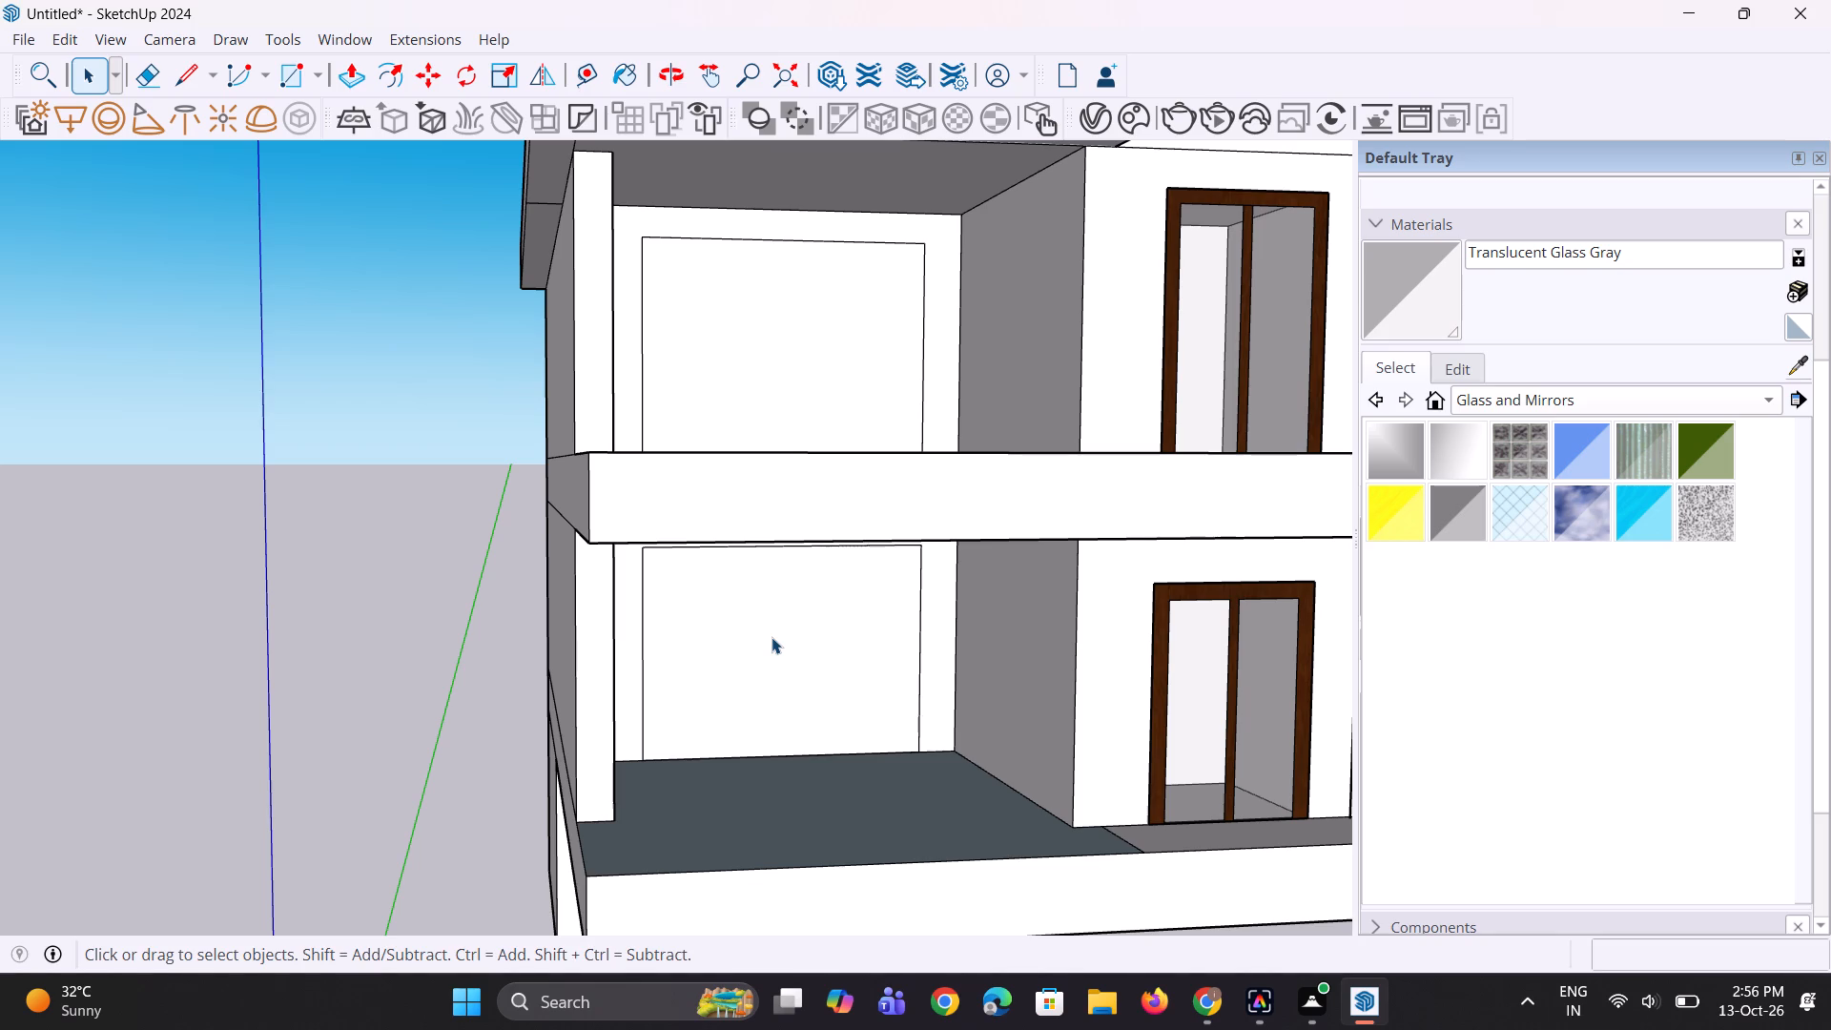
key("m")
left_click(771, 637)
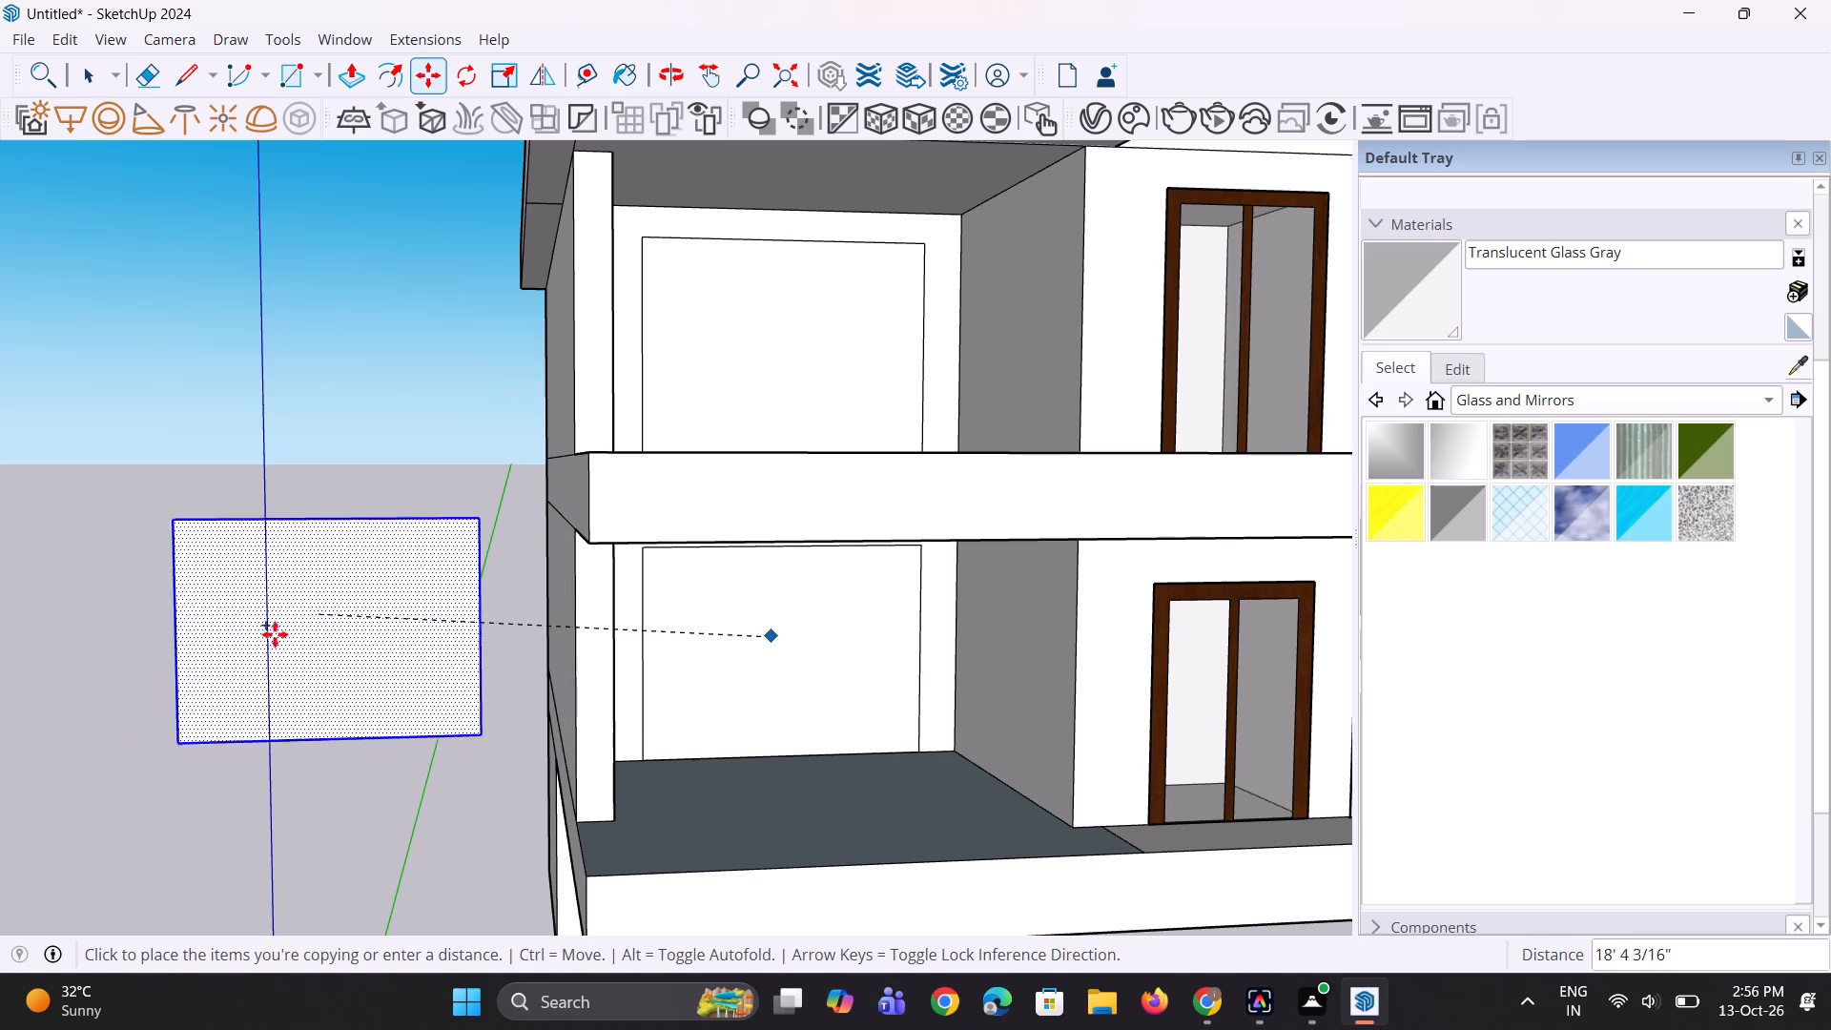
left_click(163, 640)
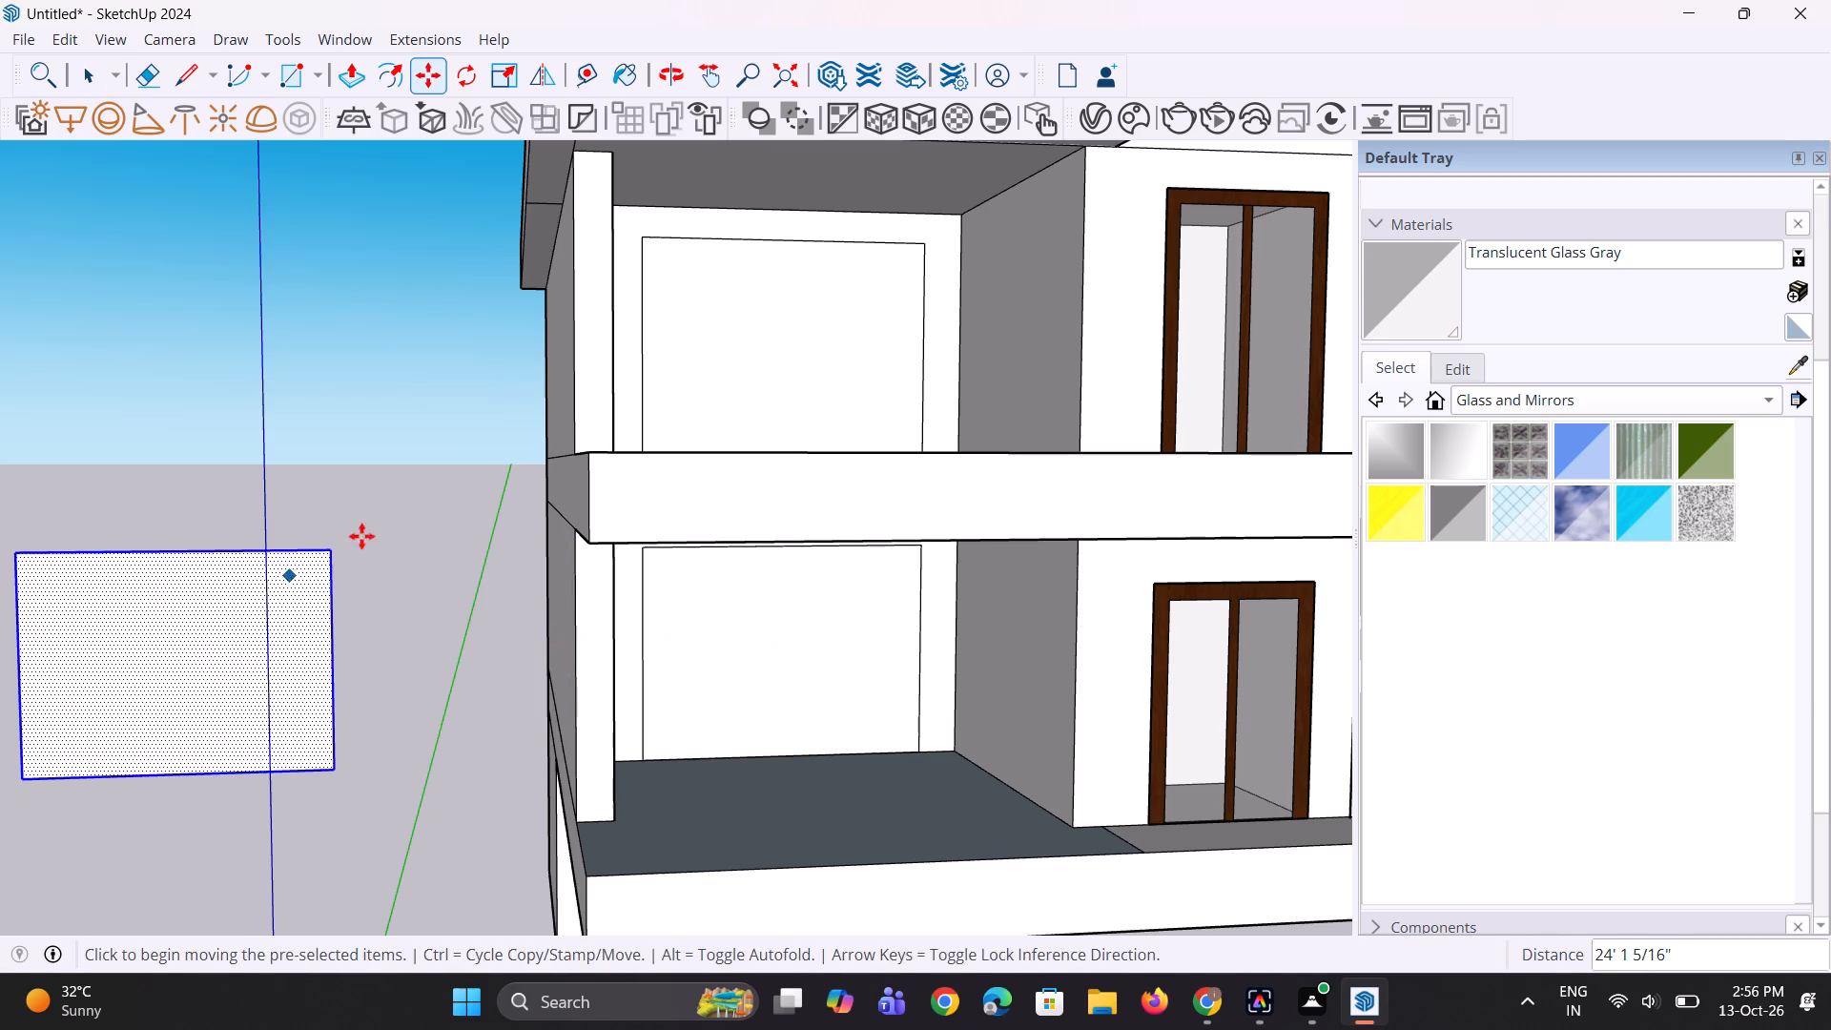
key("space")
key("space")
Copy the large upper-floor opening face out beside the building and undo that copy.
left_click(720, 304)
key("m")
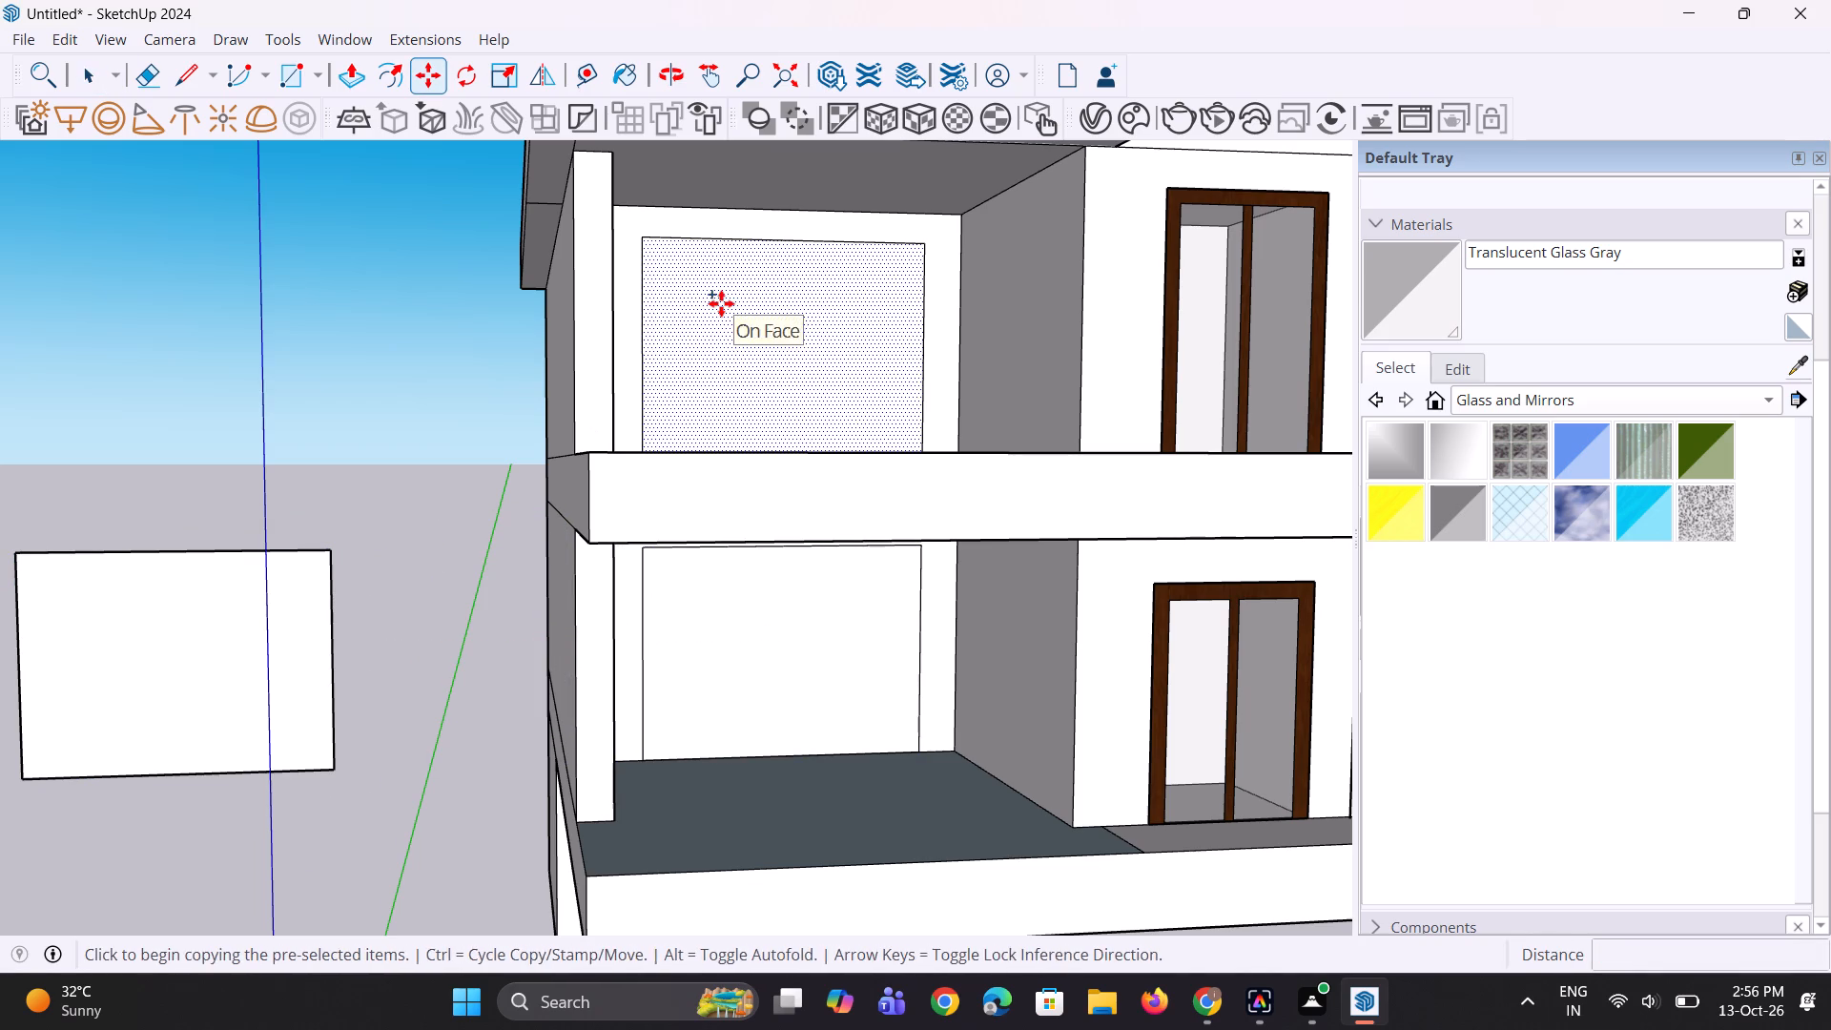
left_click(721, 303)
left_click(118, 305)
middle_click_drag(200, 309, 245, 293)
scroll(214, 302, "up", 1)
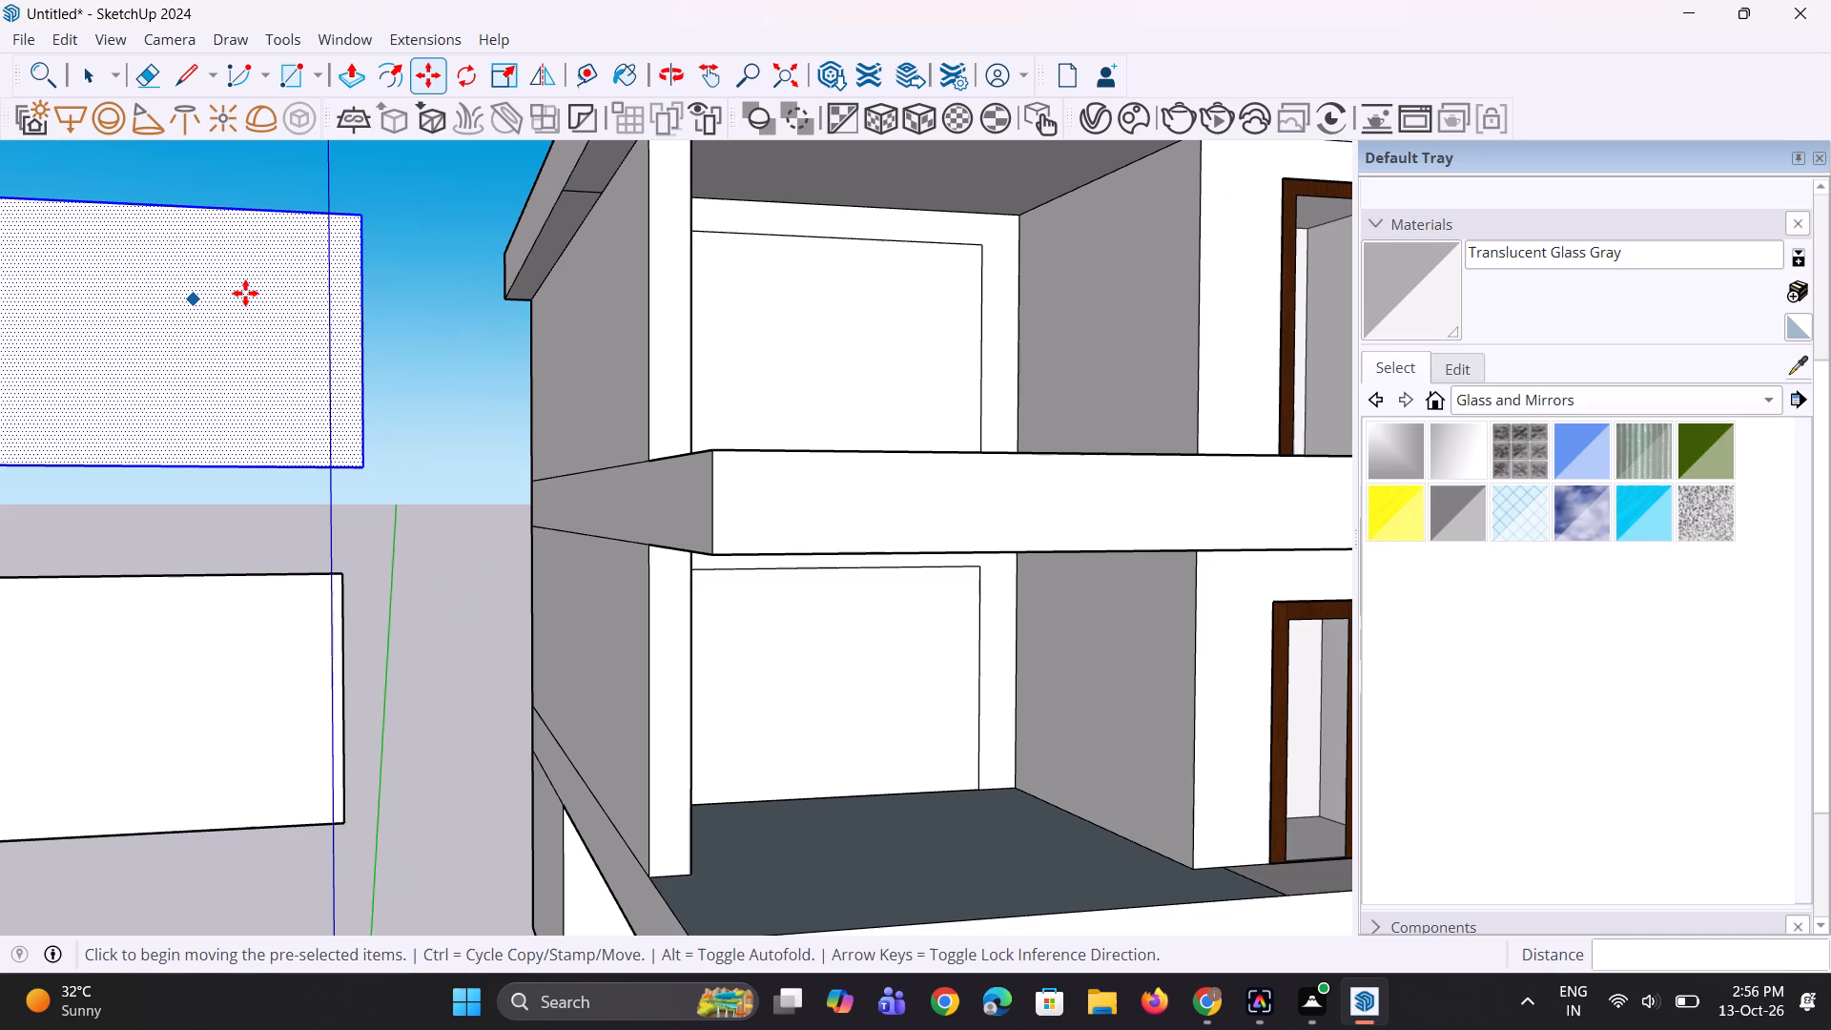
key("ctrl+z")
Push/Pull the copied opening face beside the building into a slab about 6 13/16" thick.
scroll(264, 286, "down", 6)
middle_click_drag(216, 356, 549, 451)
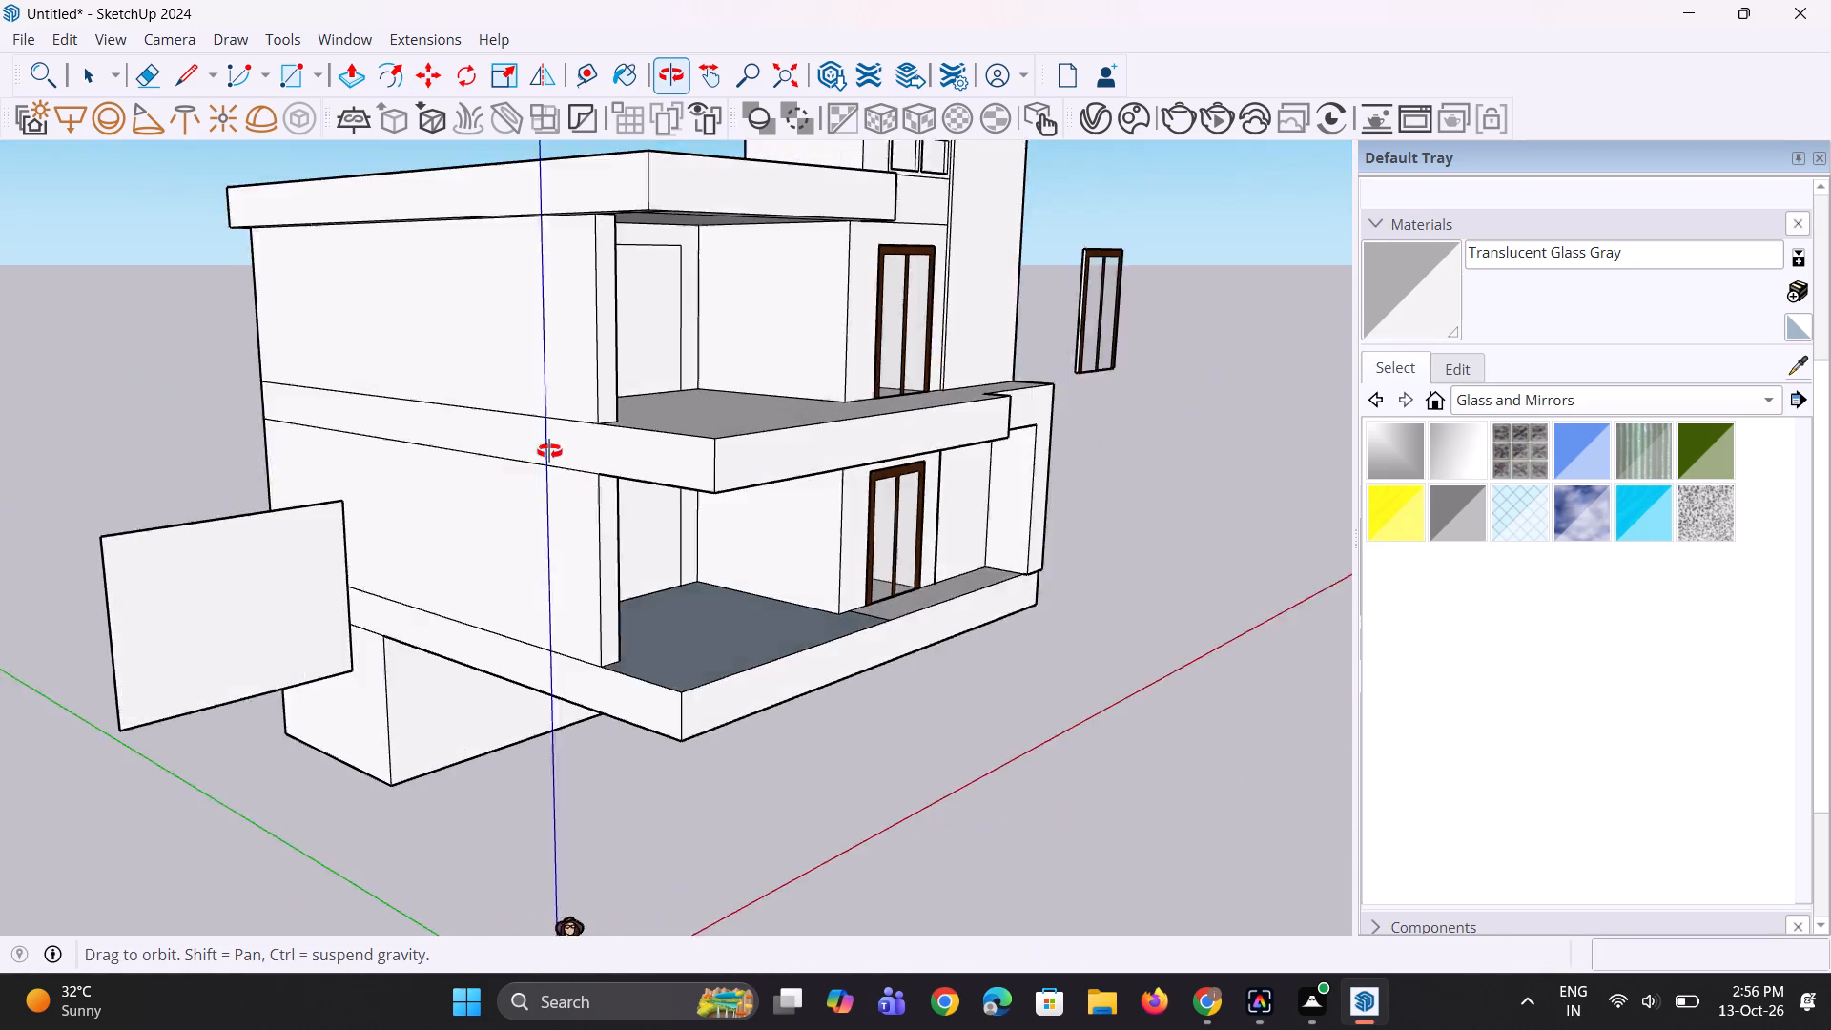
middle_click_drag(549, 451, 608, 459)
scroll(582, 406, "down", 5)
middle_click_drag(483, 542, 500, 582)
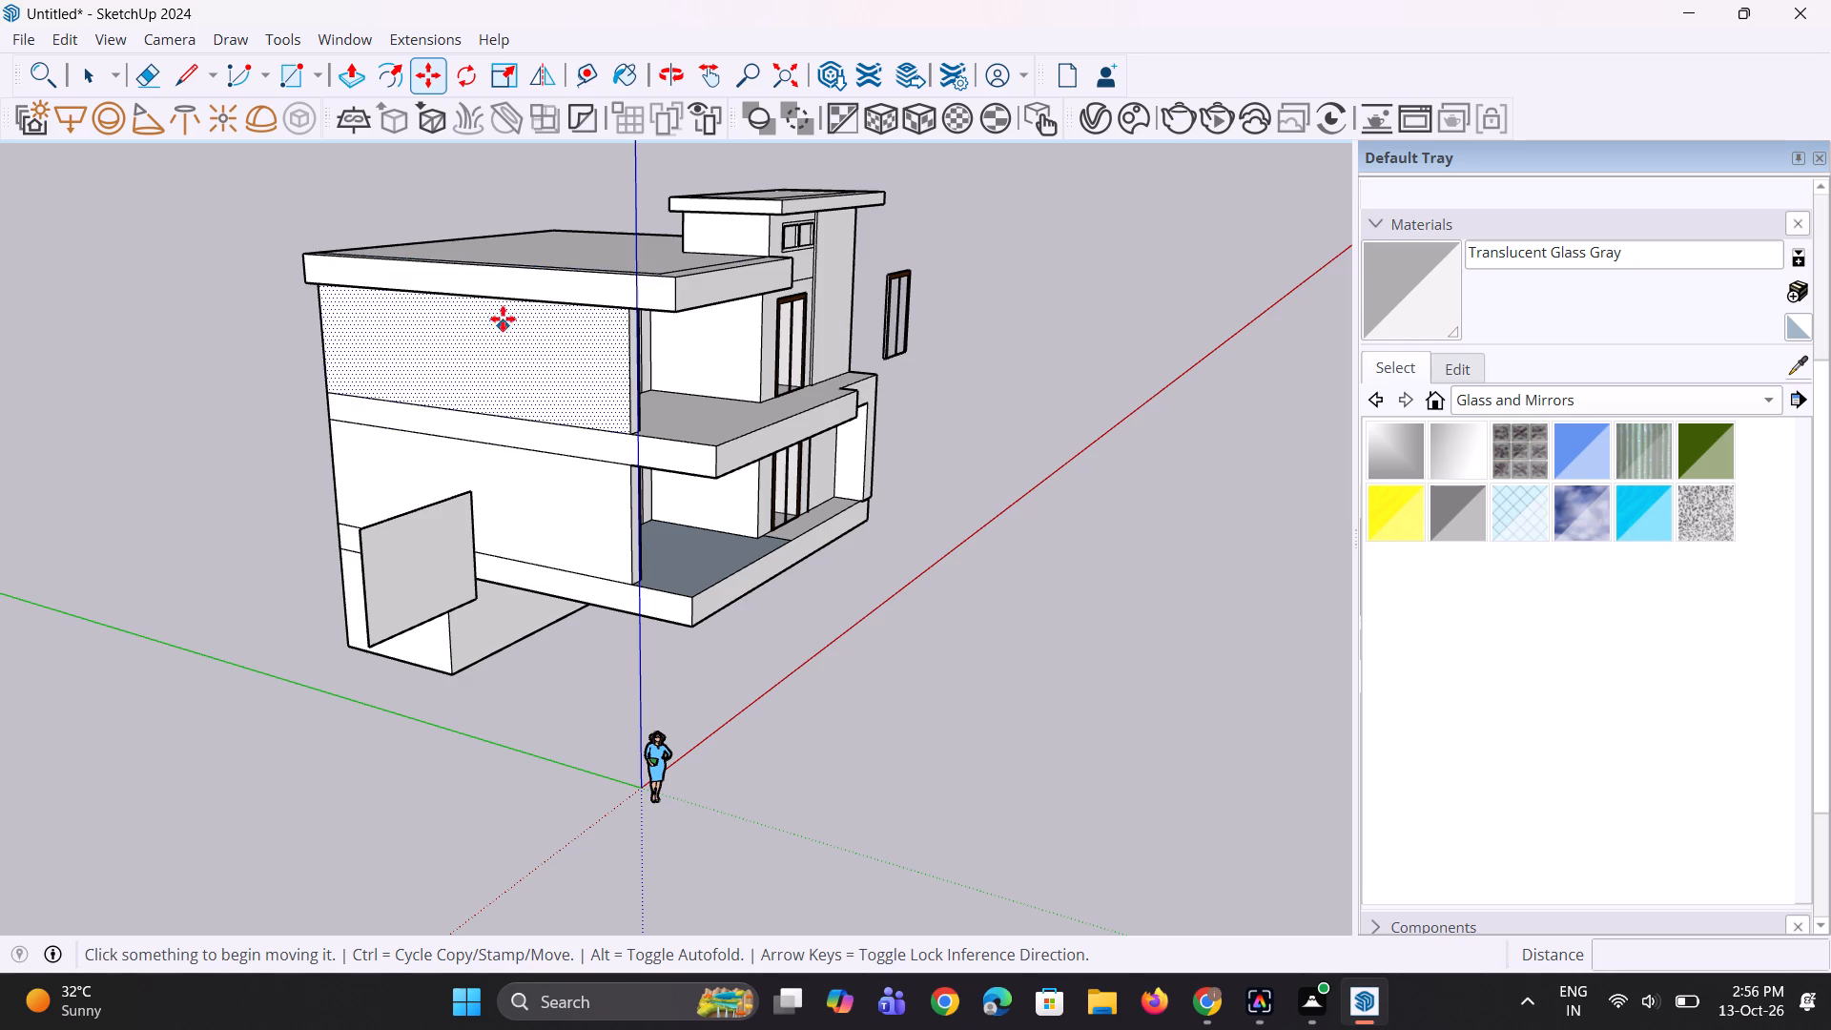
scroll(403, 558, "up", 5)
key("space")
key("p")
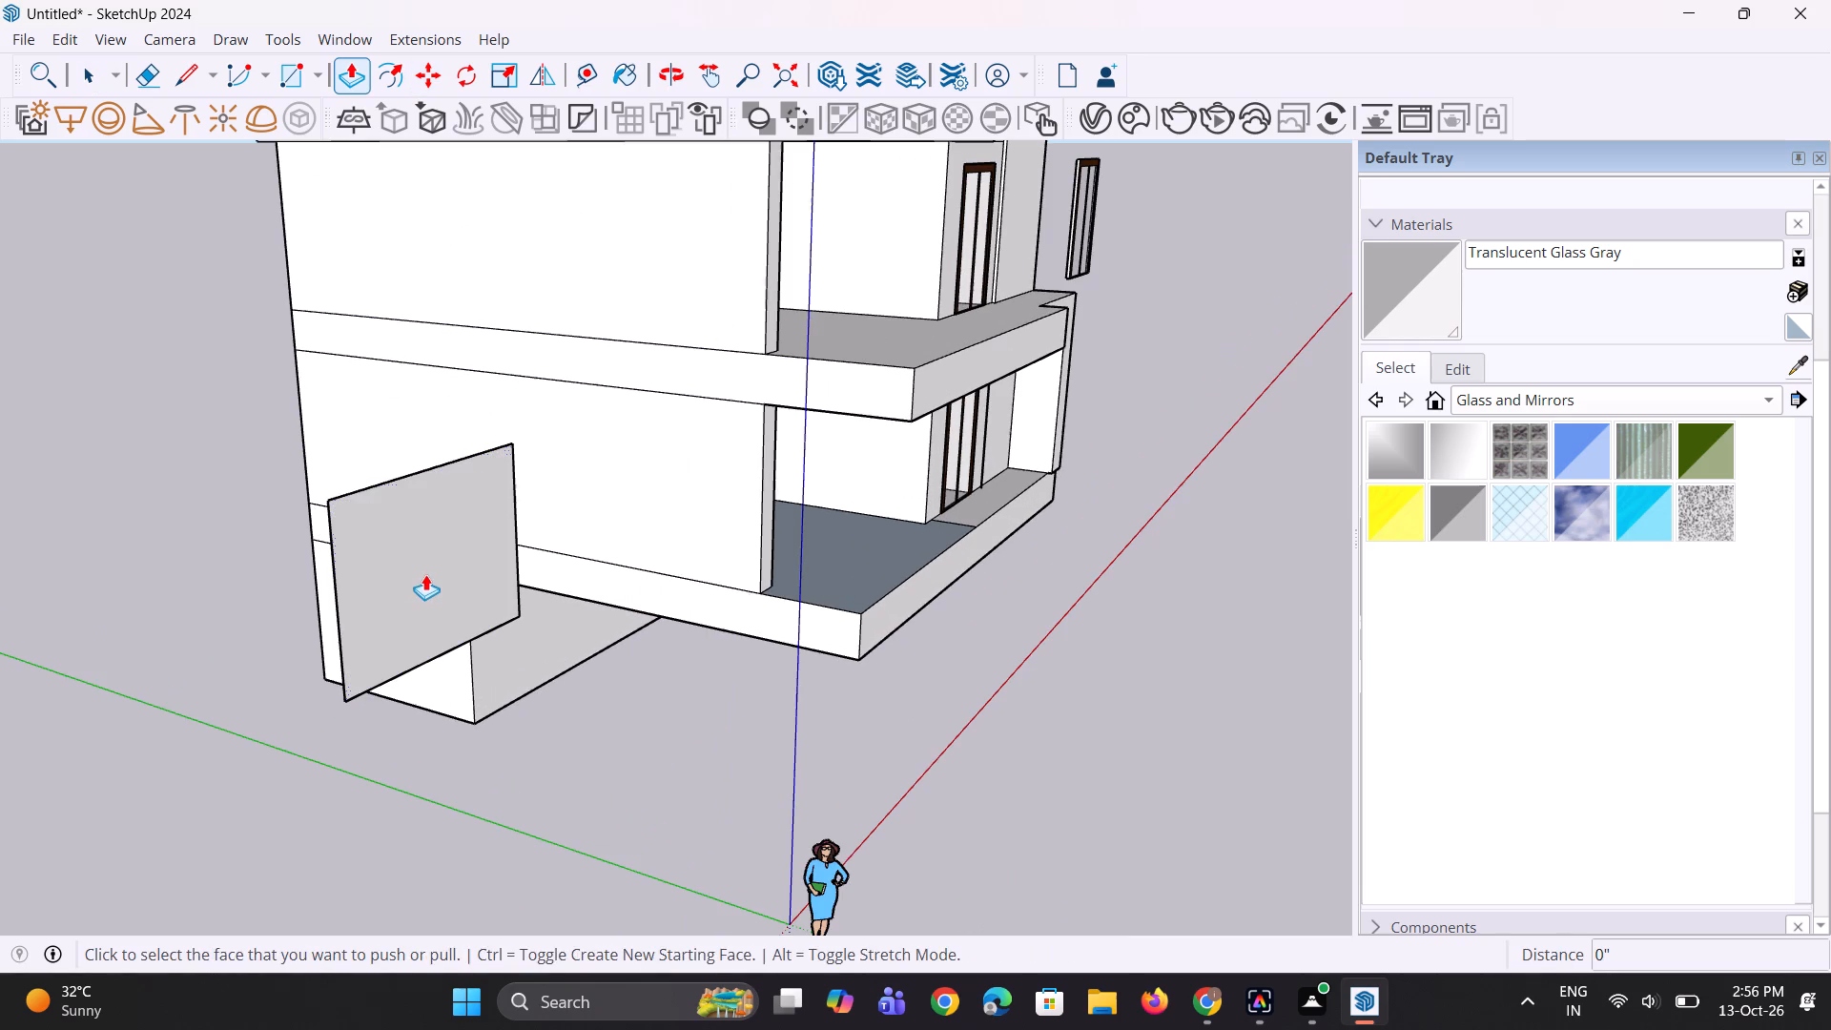
left_click(427, 571)
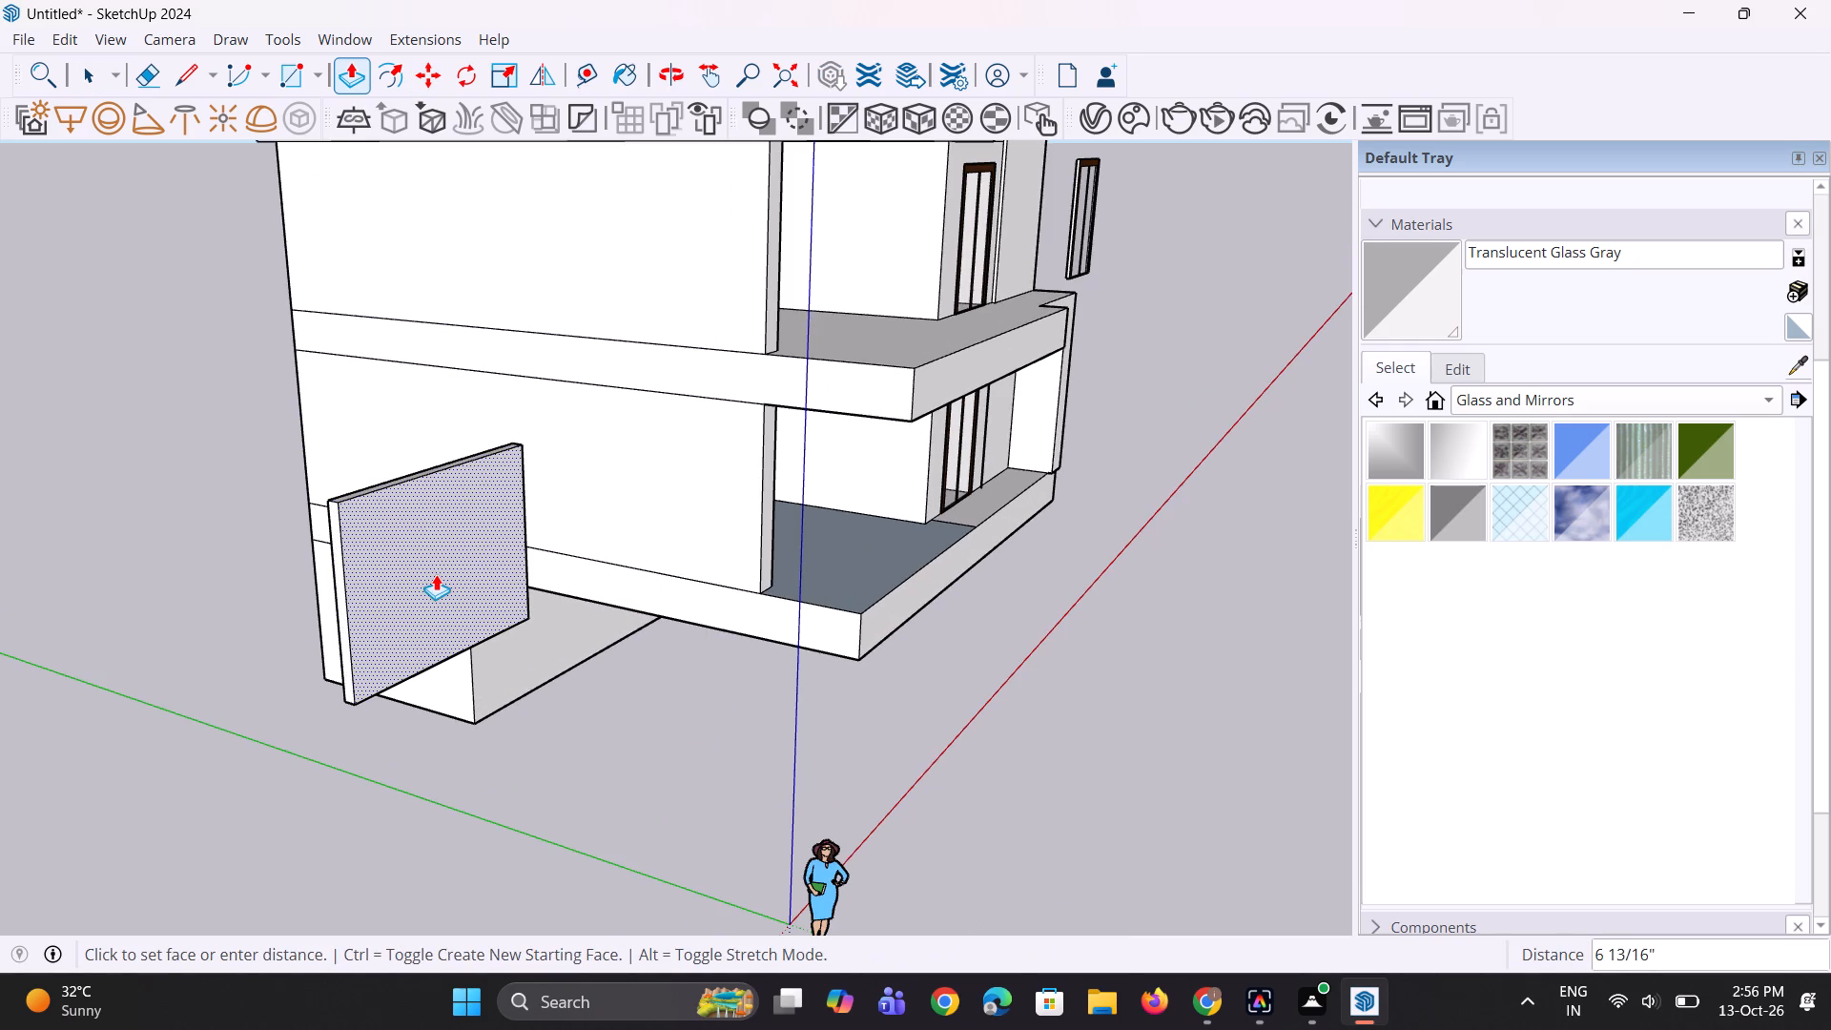
left_click(436, 574)
middle_click_drag(541, 597, 338, 568)
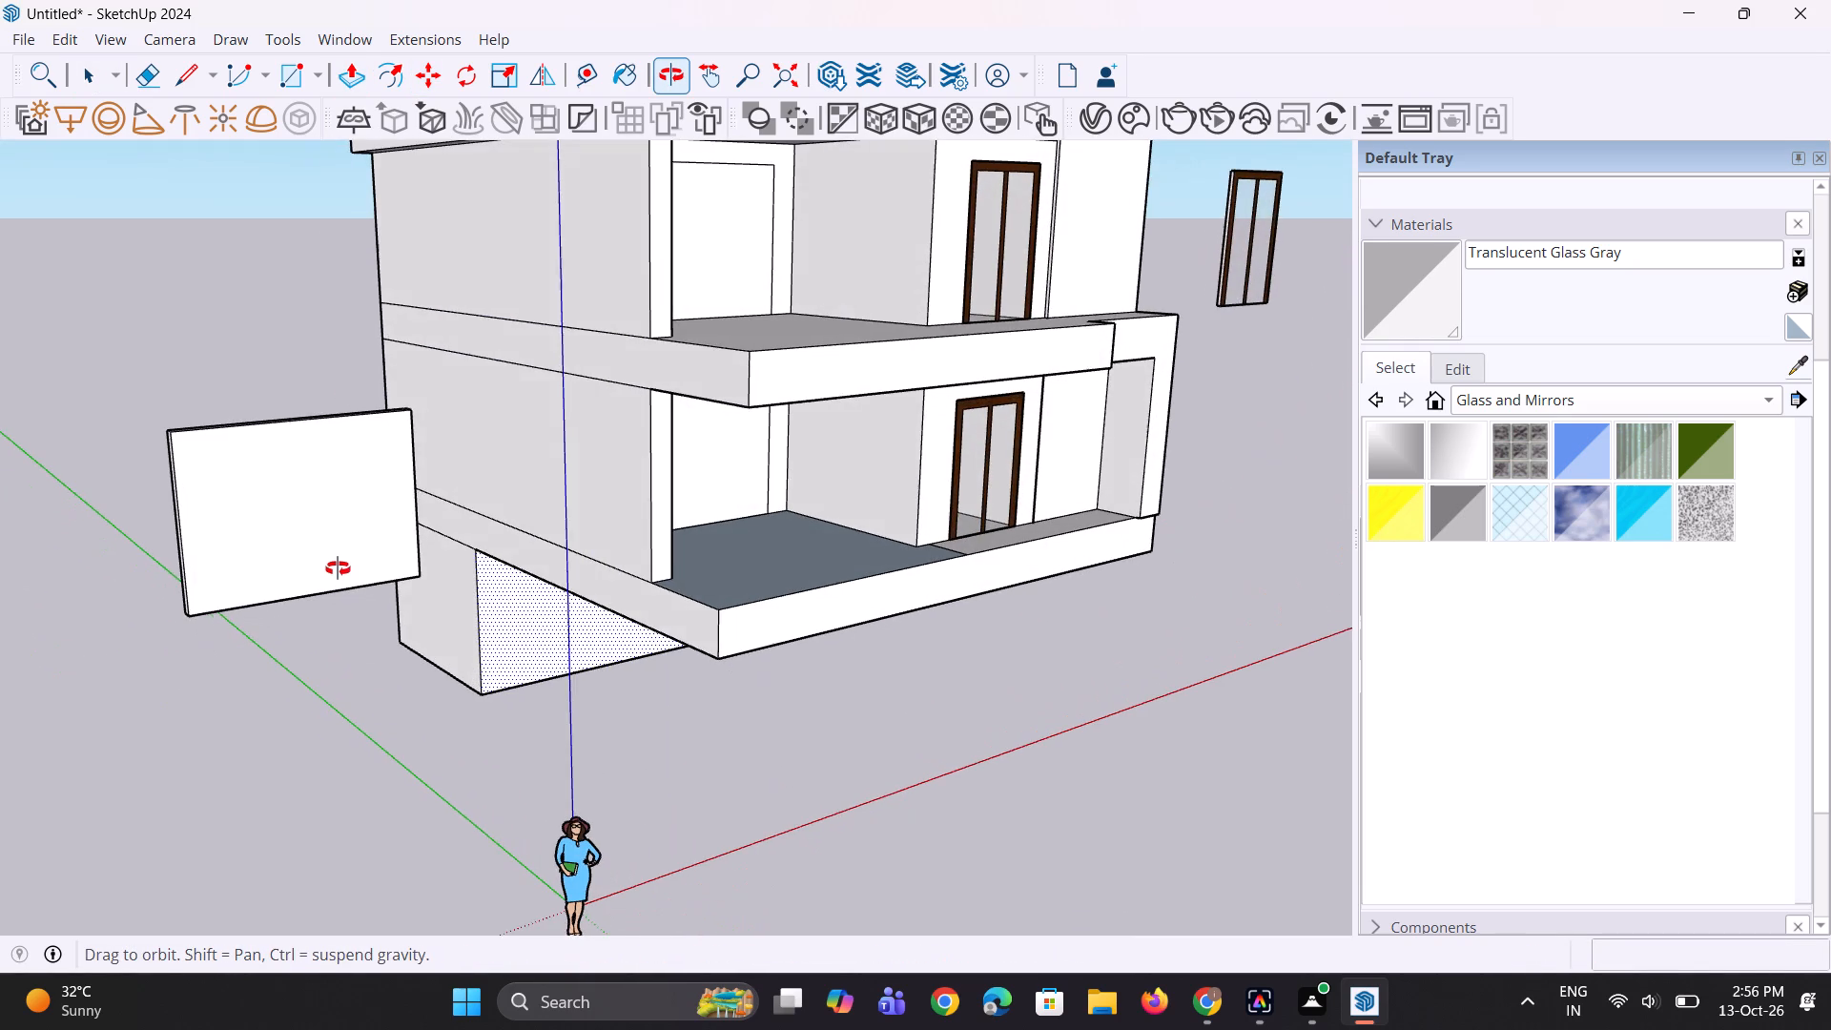
middle_click_drag(338, 568, 333, 565)
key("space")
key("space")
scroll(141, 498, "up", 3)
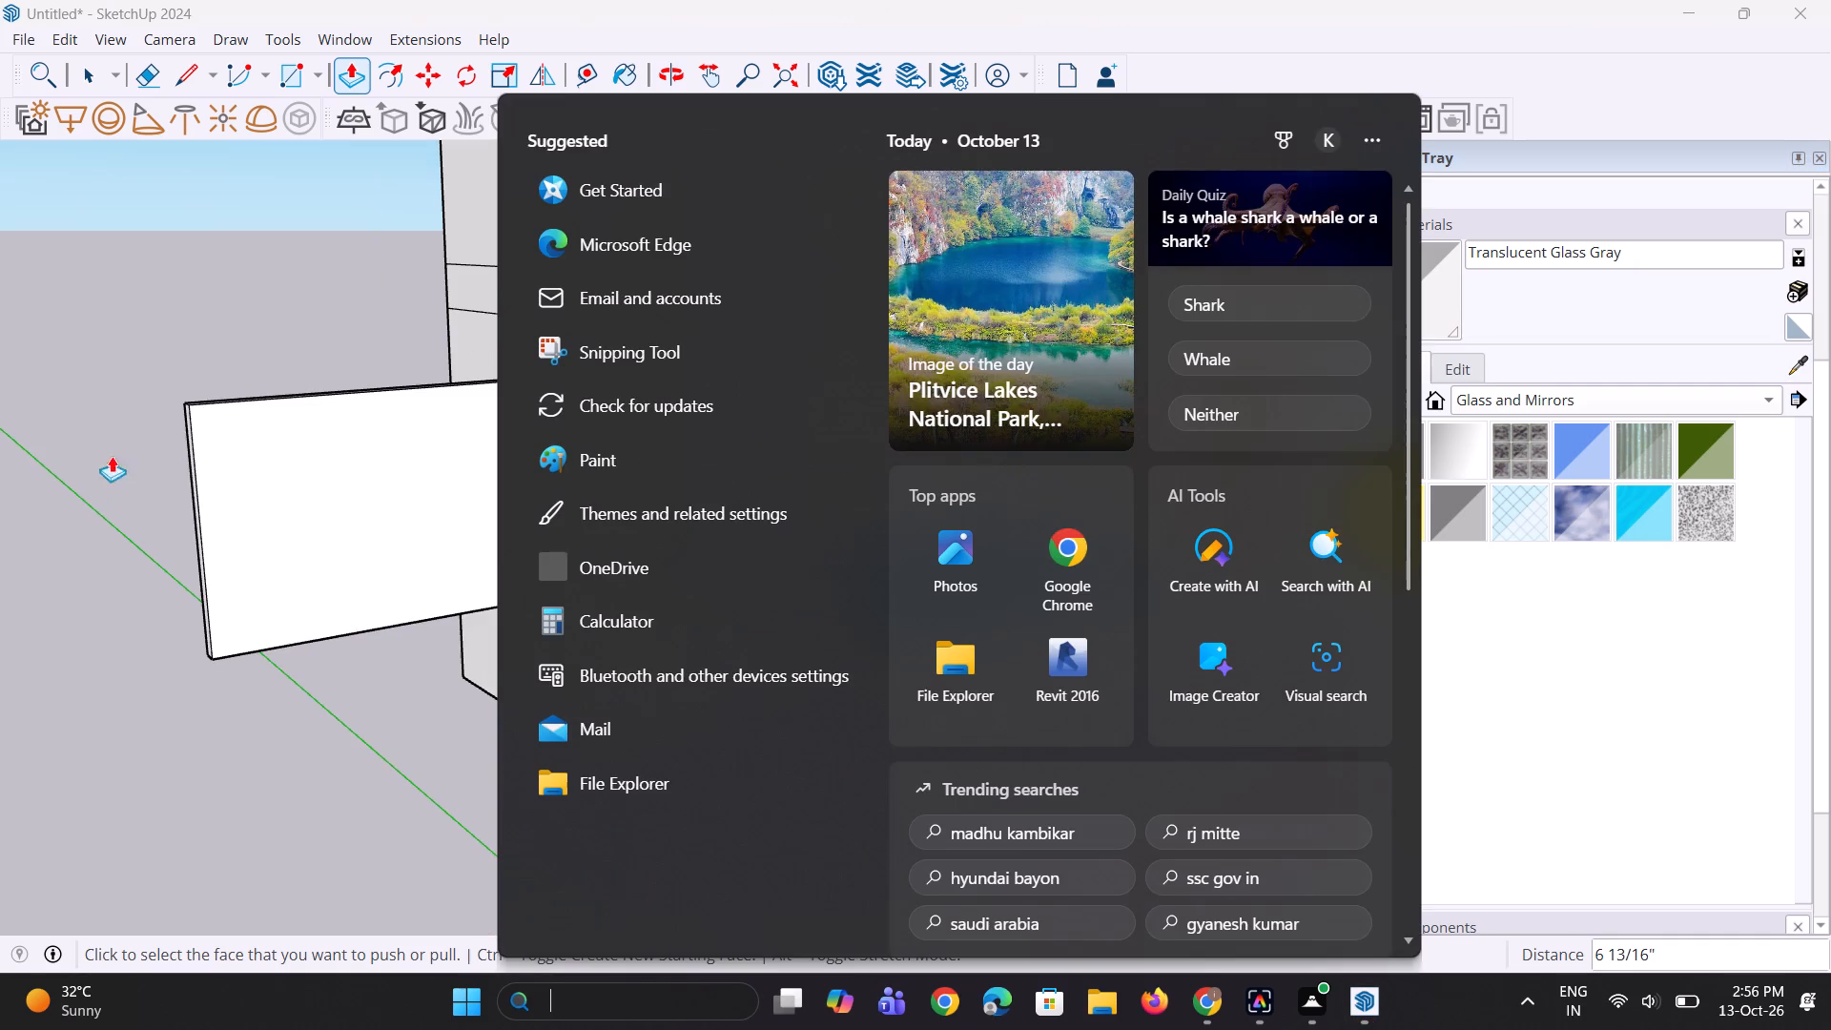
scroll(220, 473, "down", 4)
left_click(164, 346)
Offset the outline of the slab's front face inward to draw the door frame.
key("space")
key("space")
key("space")
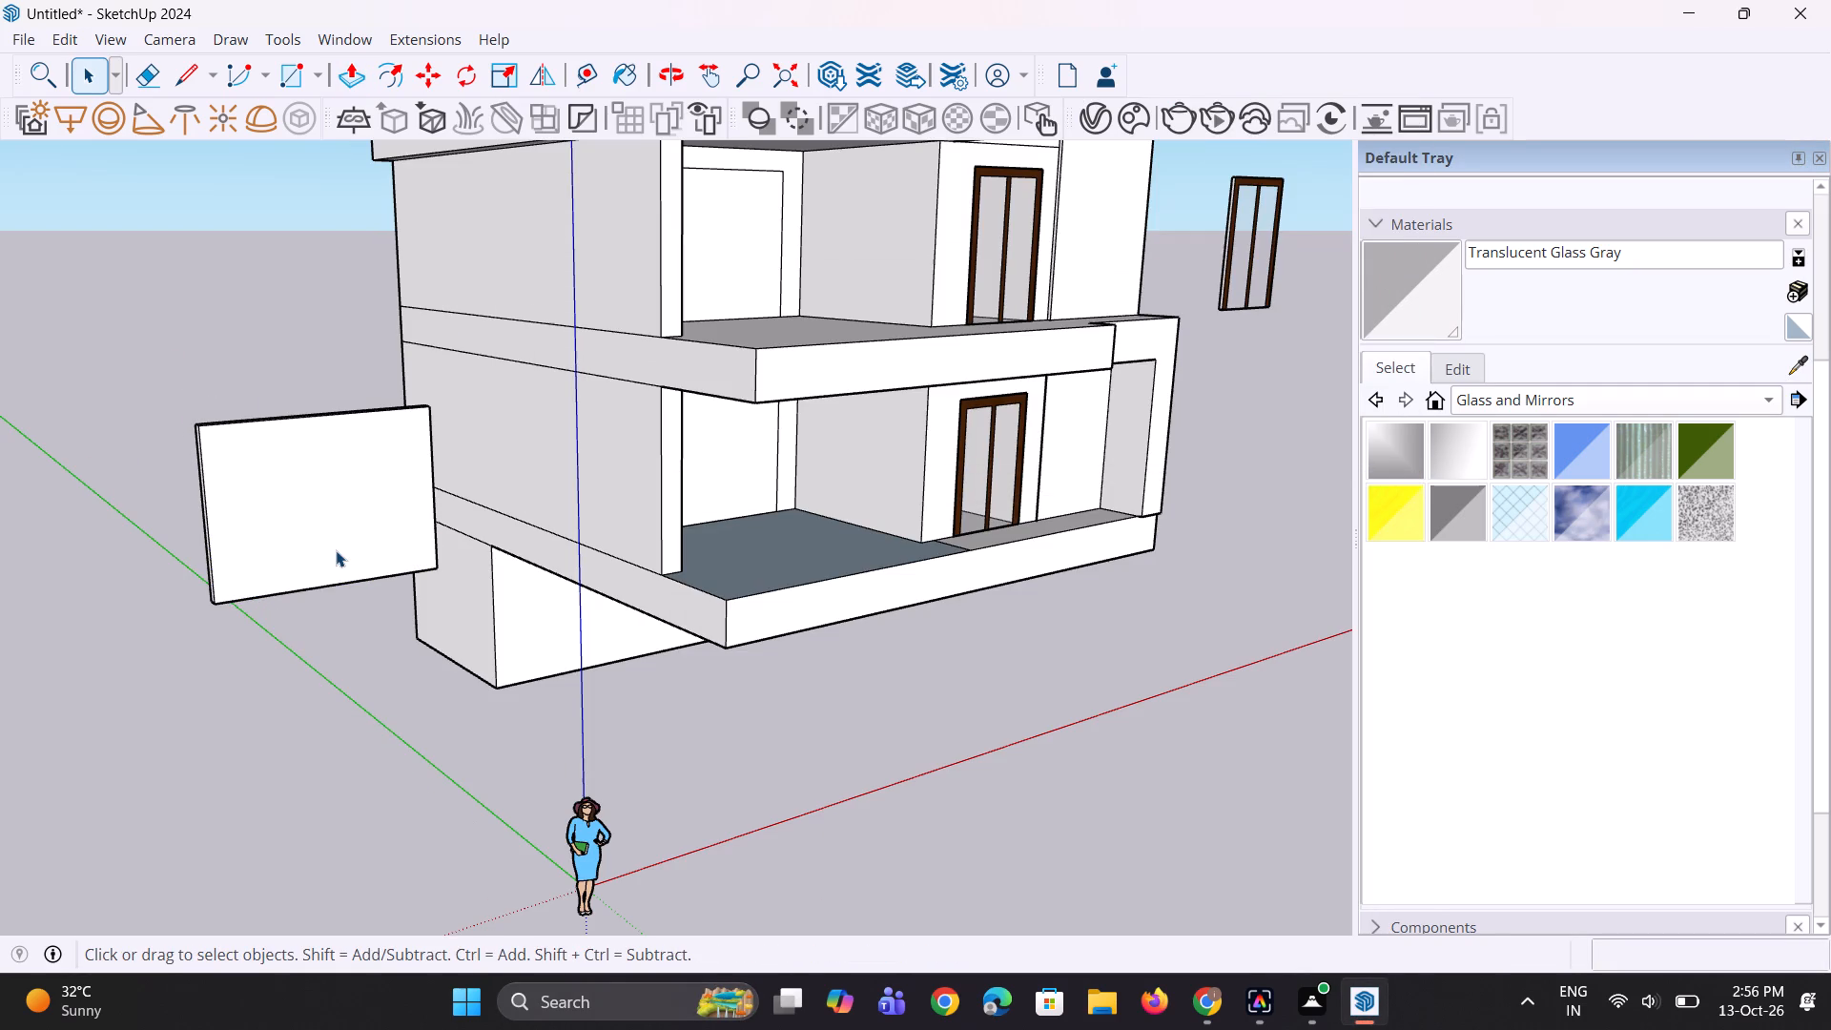
left_click(336, 550)
key("f")
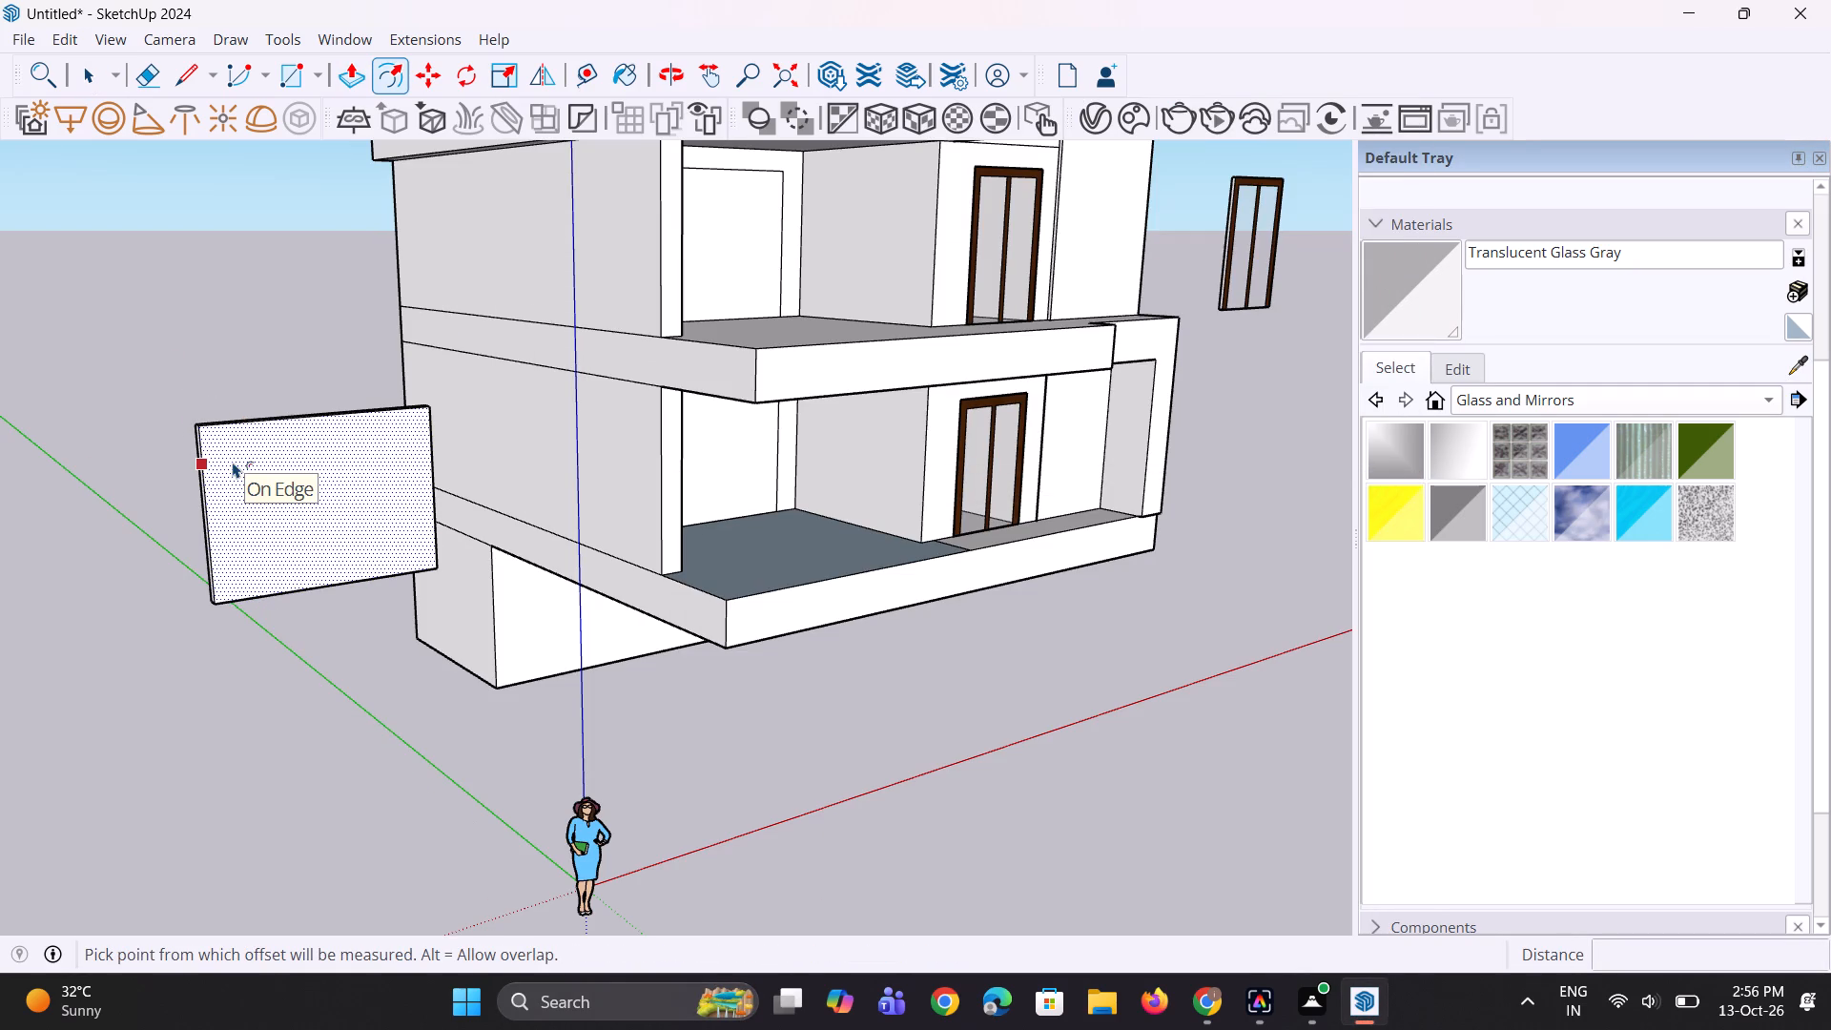
left_click(233, 462)
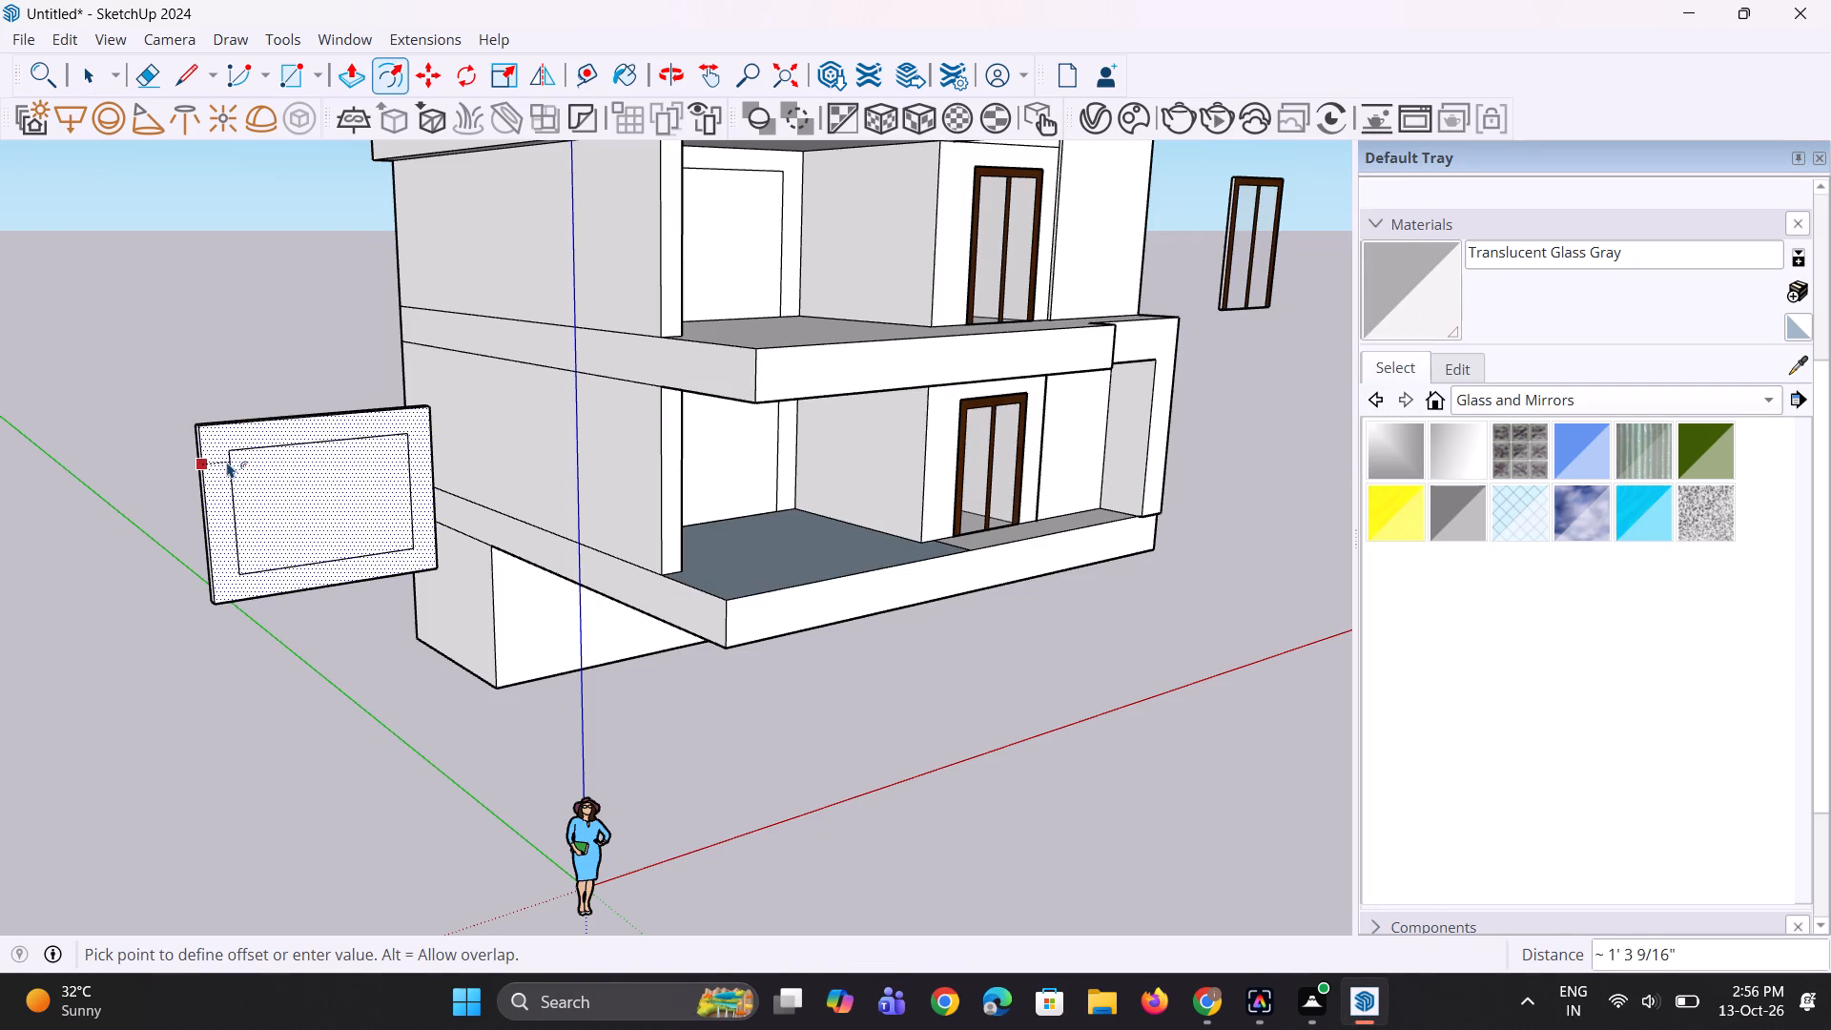
left_click(222, 461)
Move the bottom edge of the inner outline down onto the slab's bottom edge so the frame has no sill.
middle_click_drag(422, 613, 321, 571)
scroll(298, 561, "up", 3)
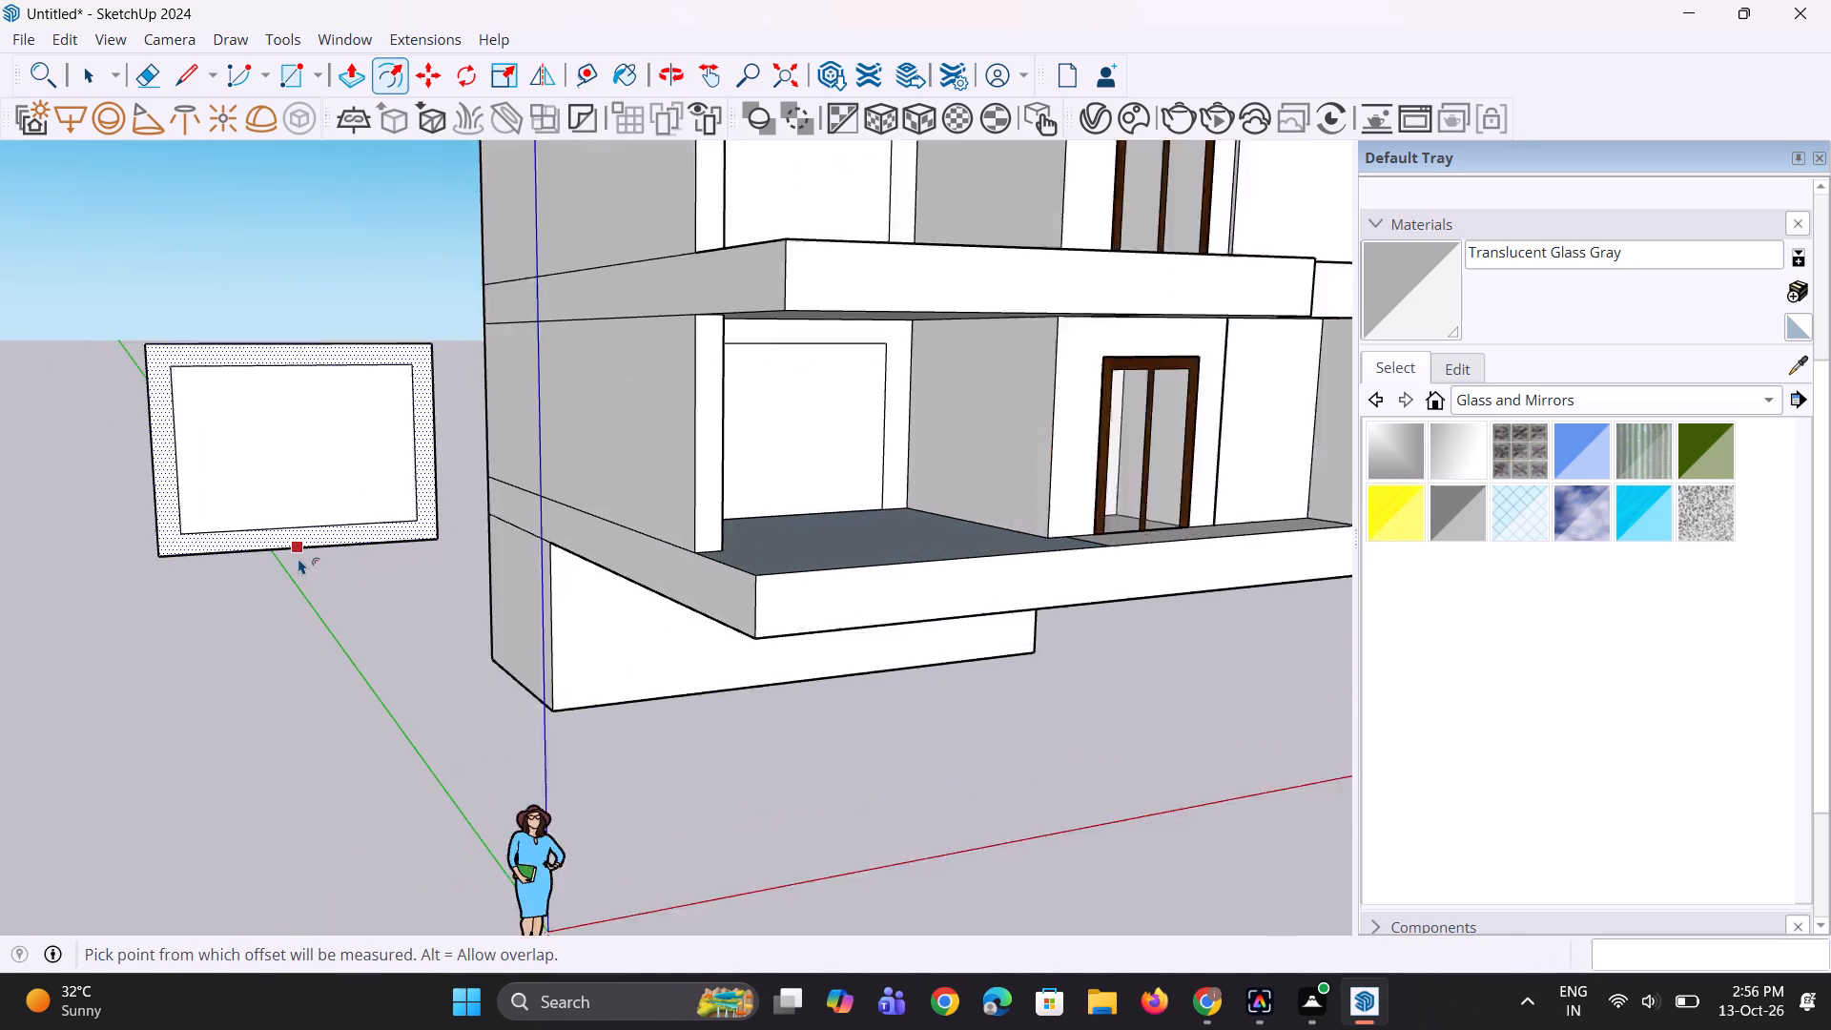
key("space")
key("space")
key("space")
scroll(297, 552, "up", 6)
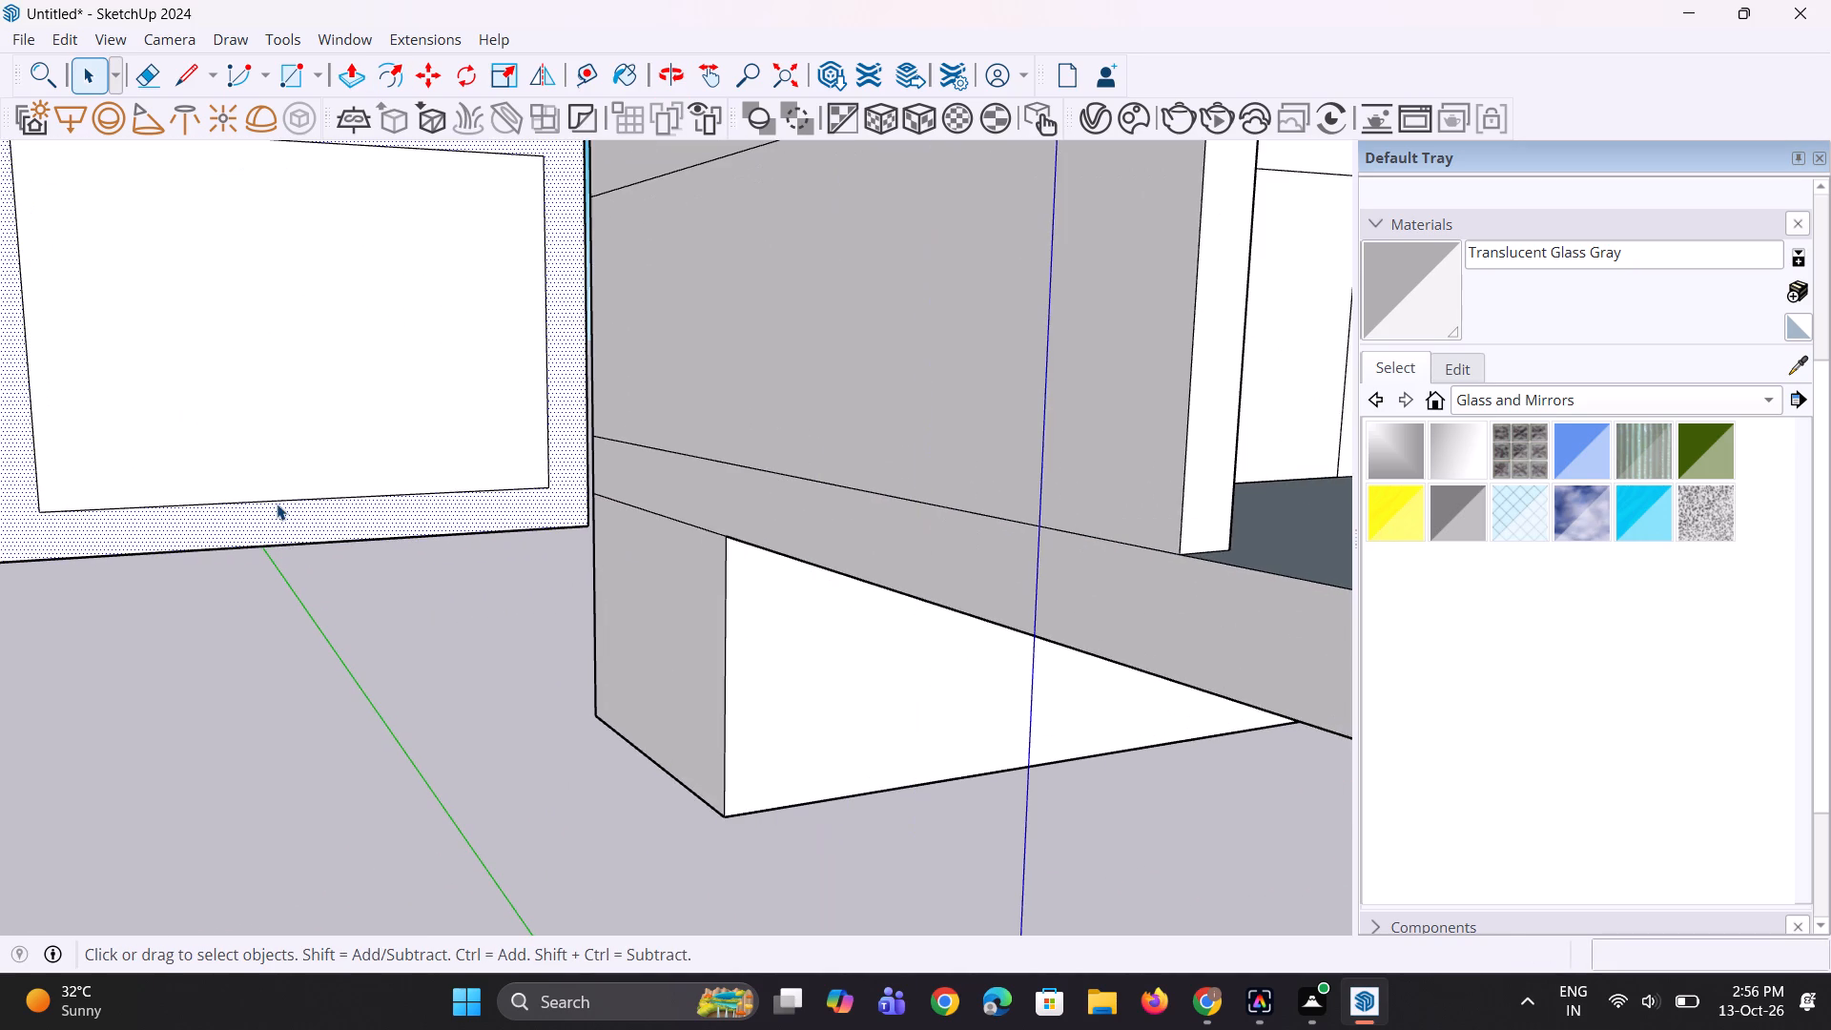
left_click(277, 504)
key("m")
left_click(549, 486)
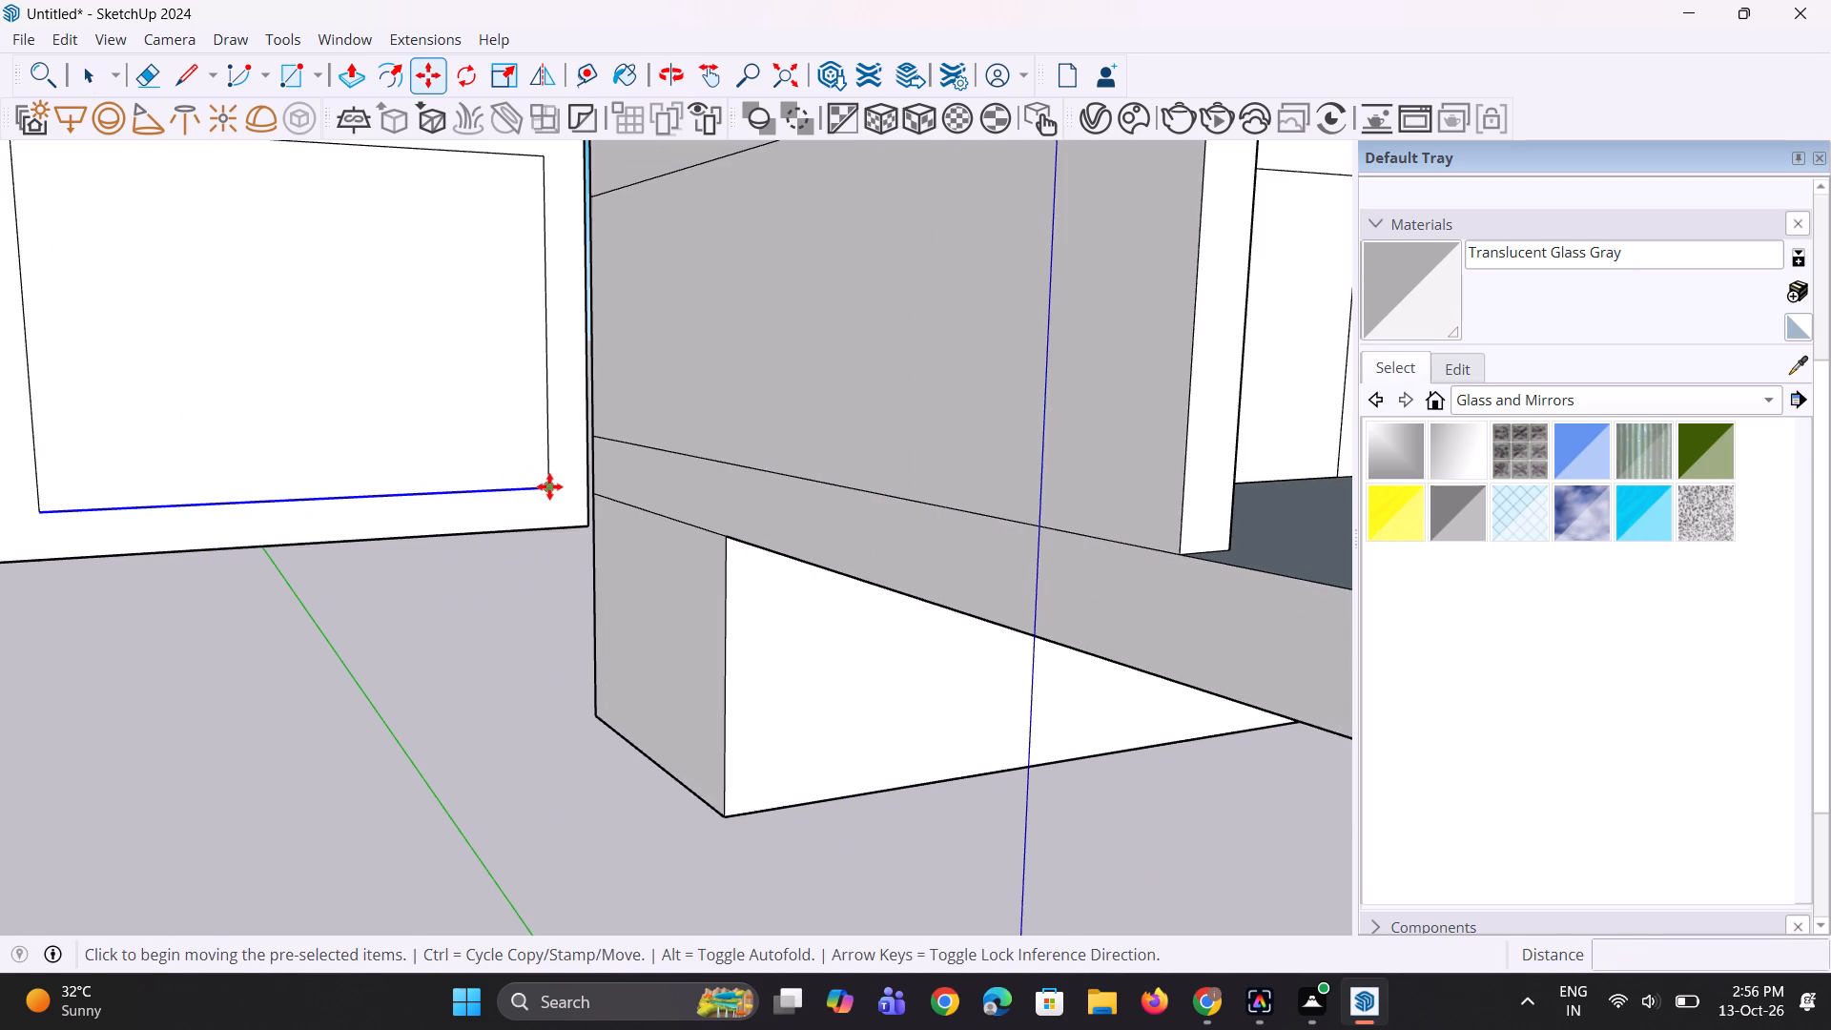
left_click(553, 527)
Copy the inner left vertical edge about 9' 11 5/16" onto the inner right edge and divide the span into 3 equal parts.
scroll(553, 528, "down", 6)
middle_click_drag(546, 531, 483, 532)
key("space")
key("space")
key("space")
scroll(291, 370, "up", 2)
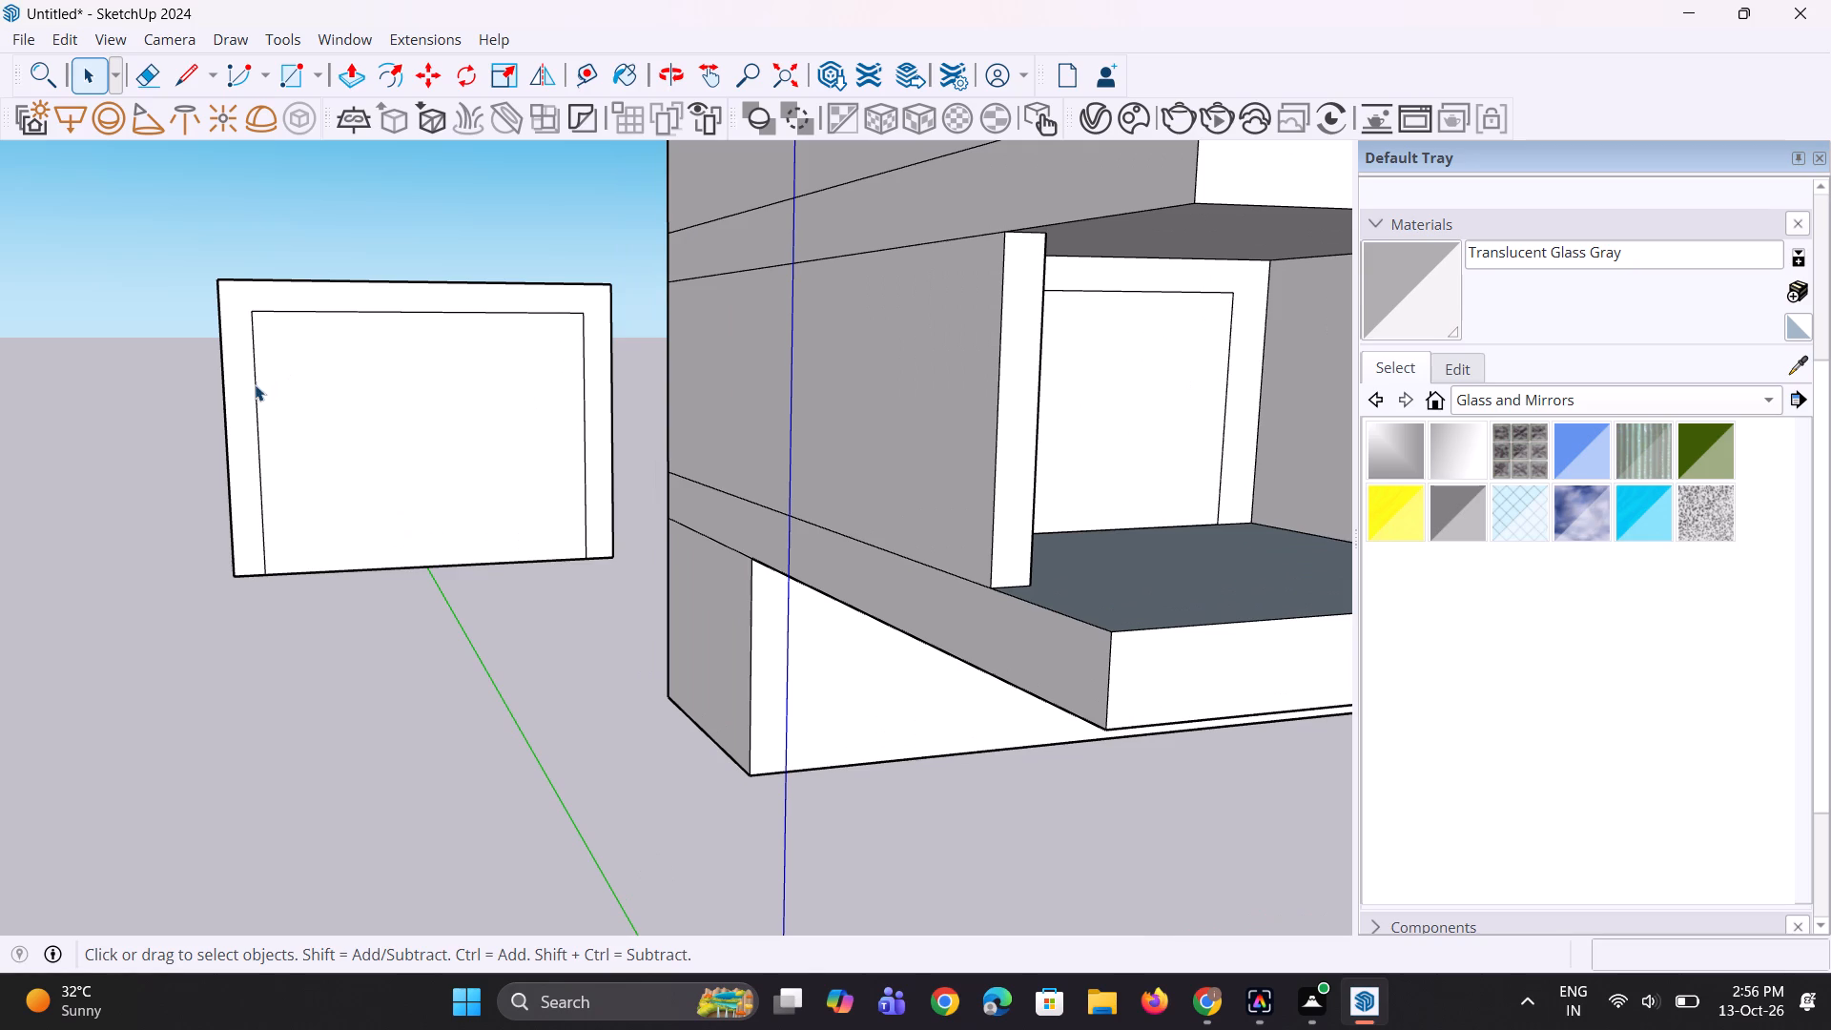
left_click(254, 385)
key("m")
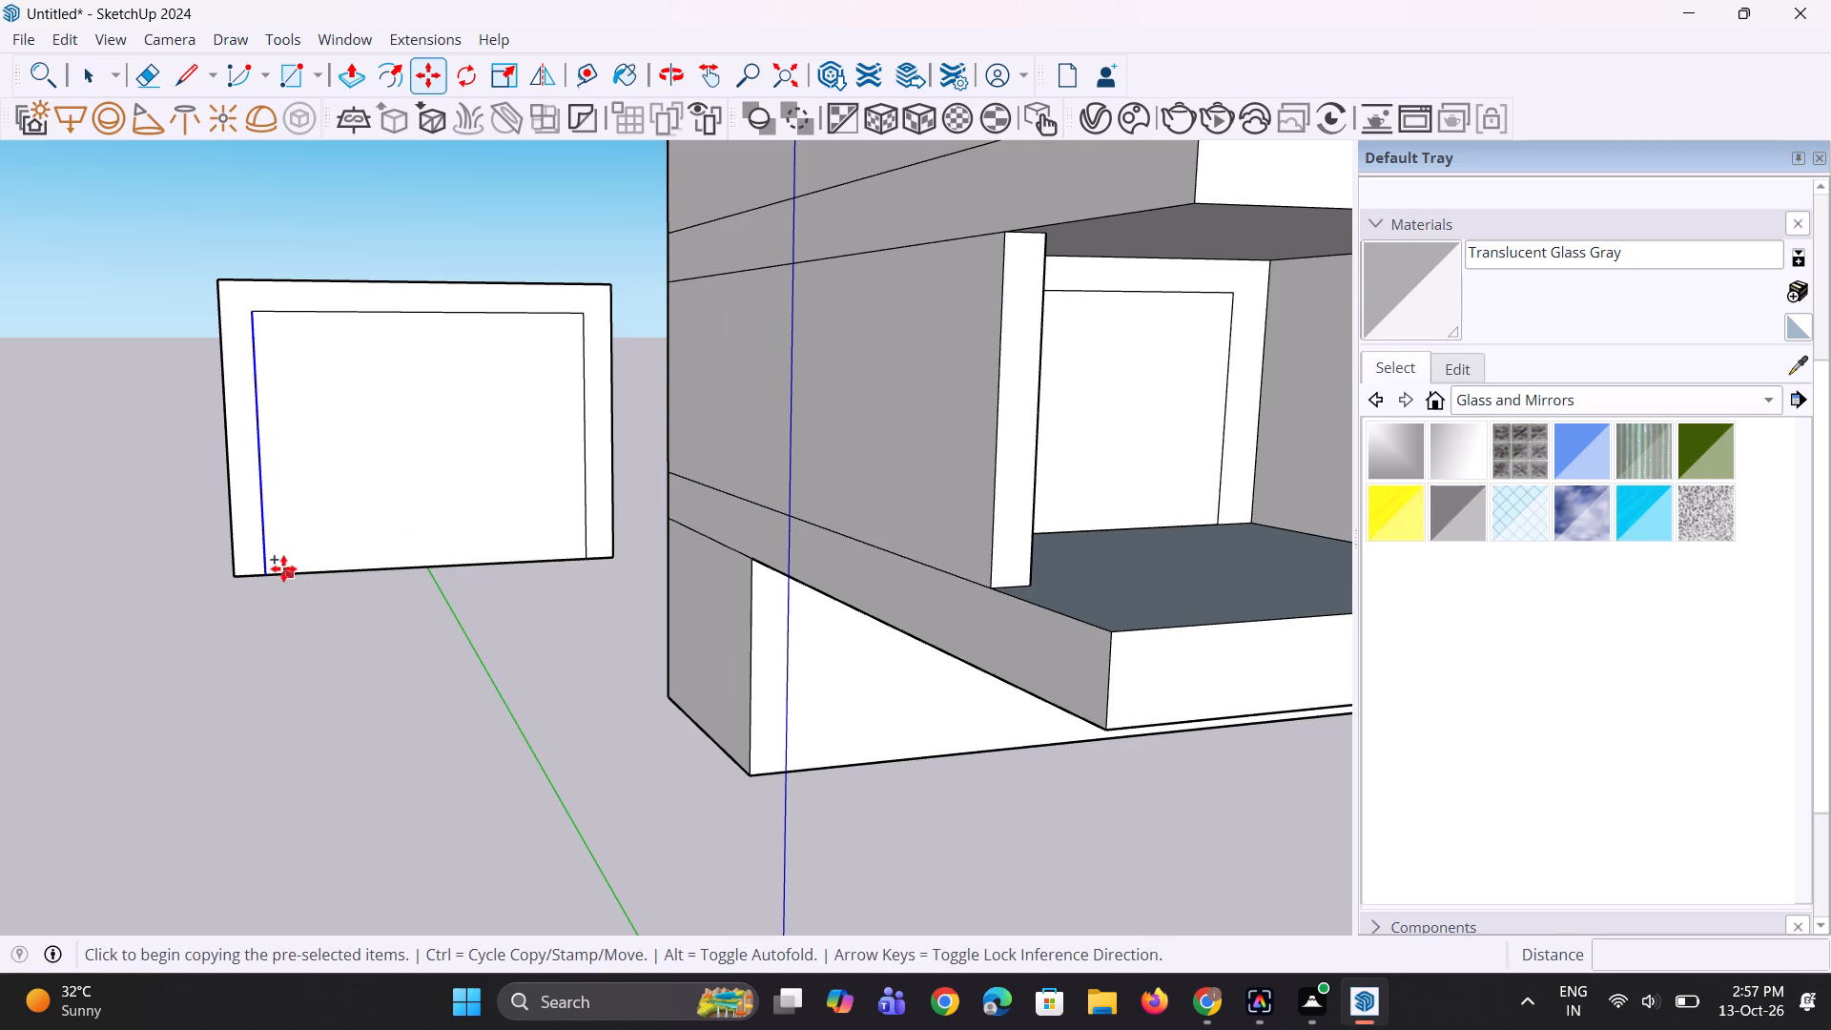
left_click(272, 573)
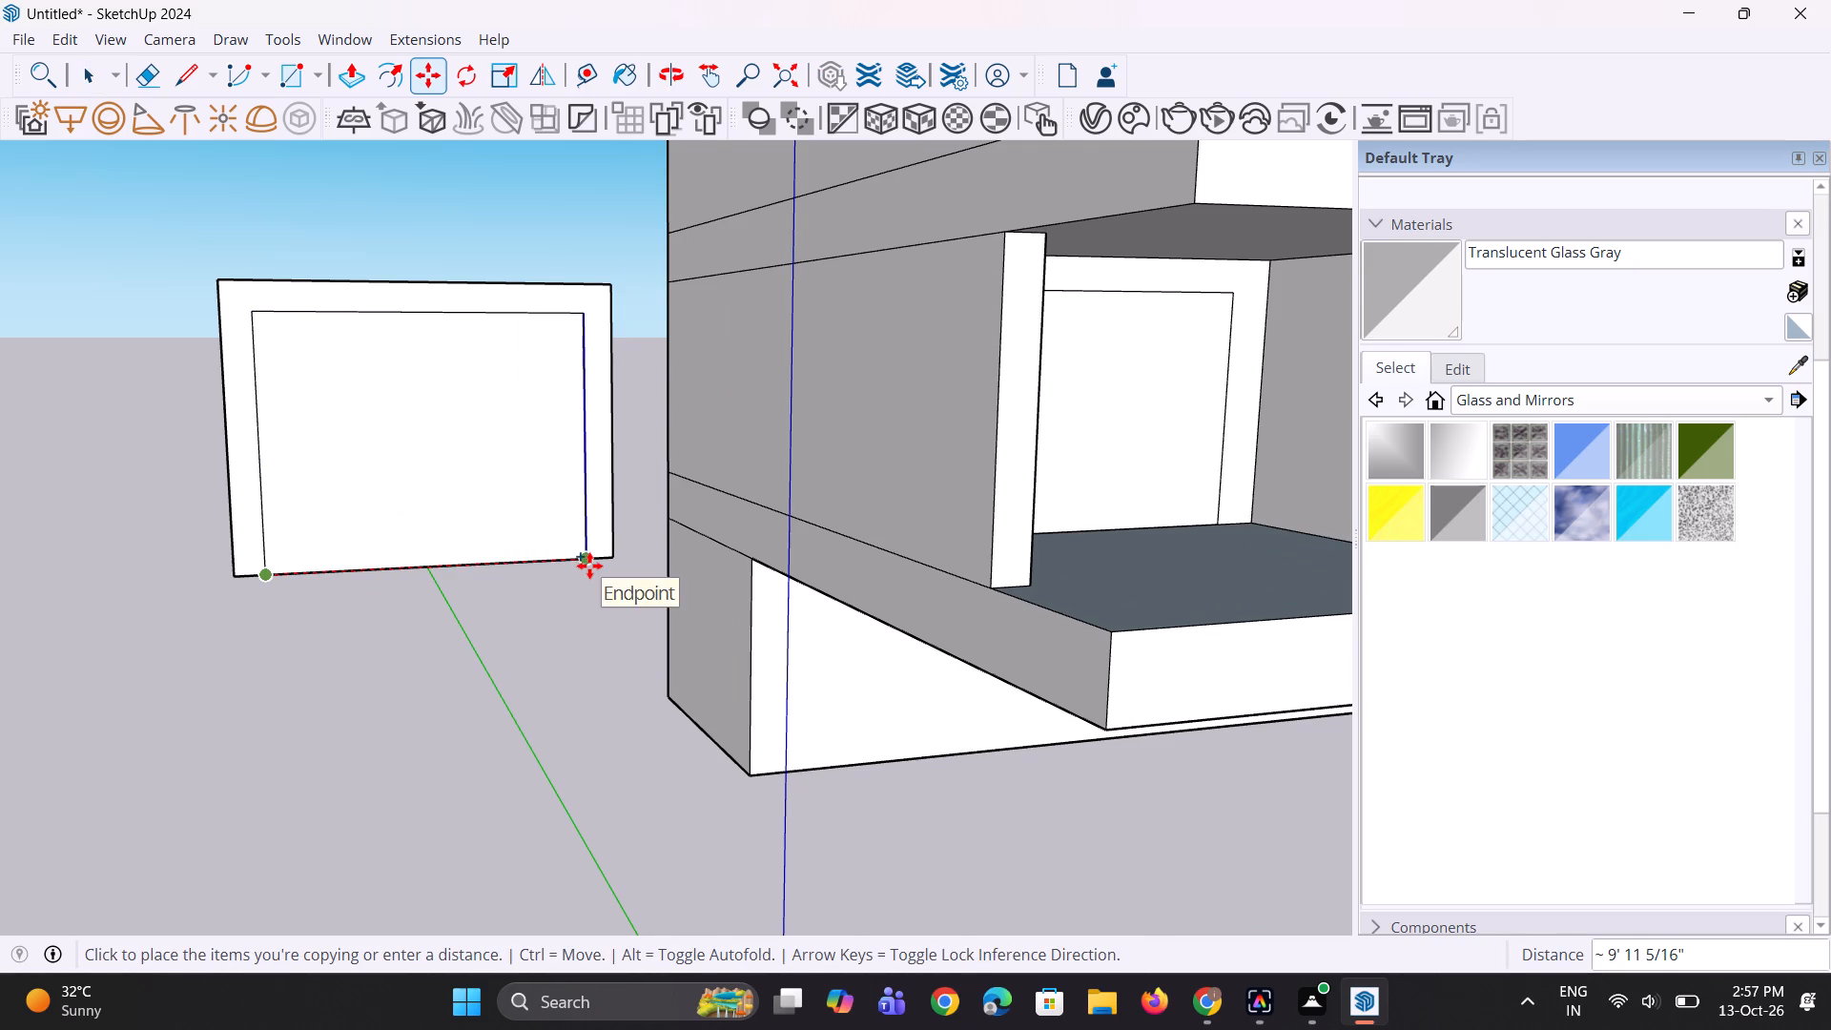
left_click(589, 566)
type("/3")
key("Return")
Copy both intermediate vertical divider edges 2" to the right along the slab's bottom edge.
middle_click_drag(493, 625, 415, 596)
key("space")
key("space")
key("space")
scroll(341, 329, "up", 3)
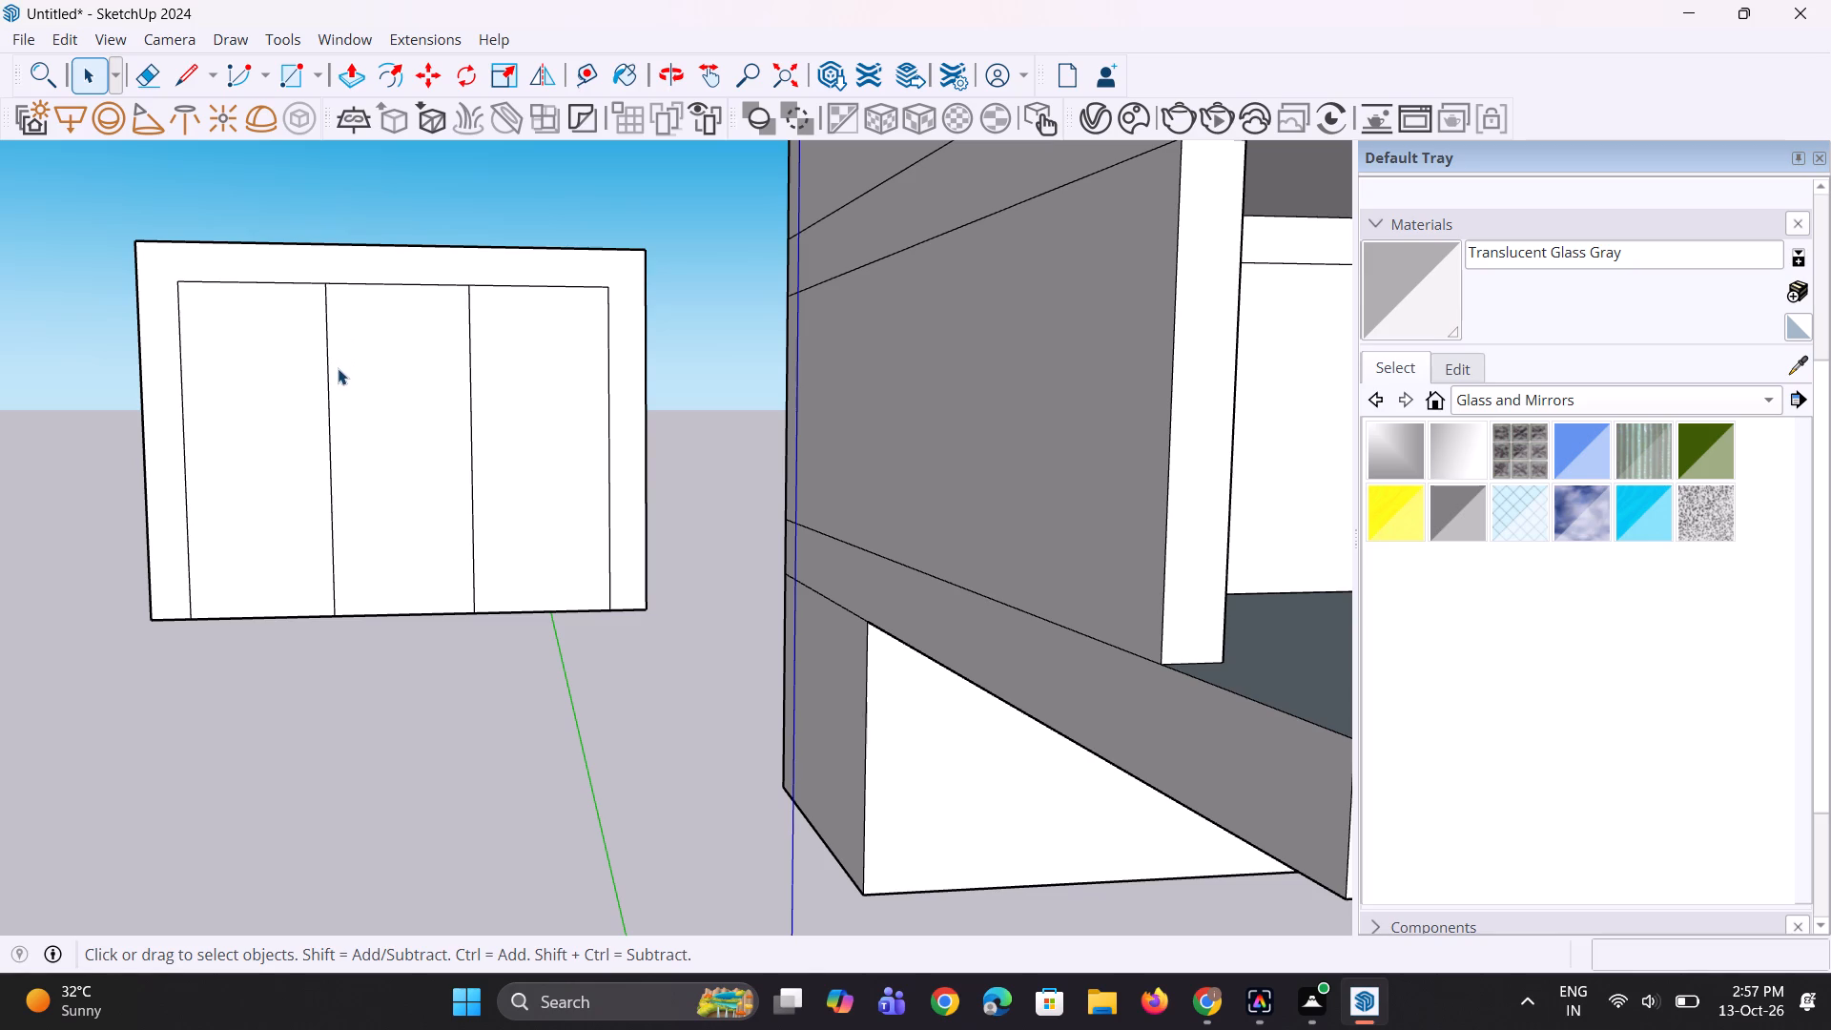
left_click(332, 379)
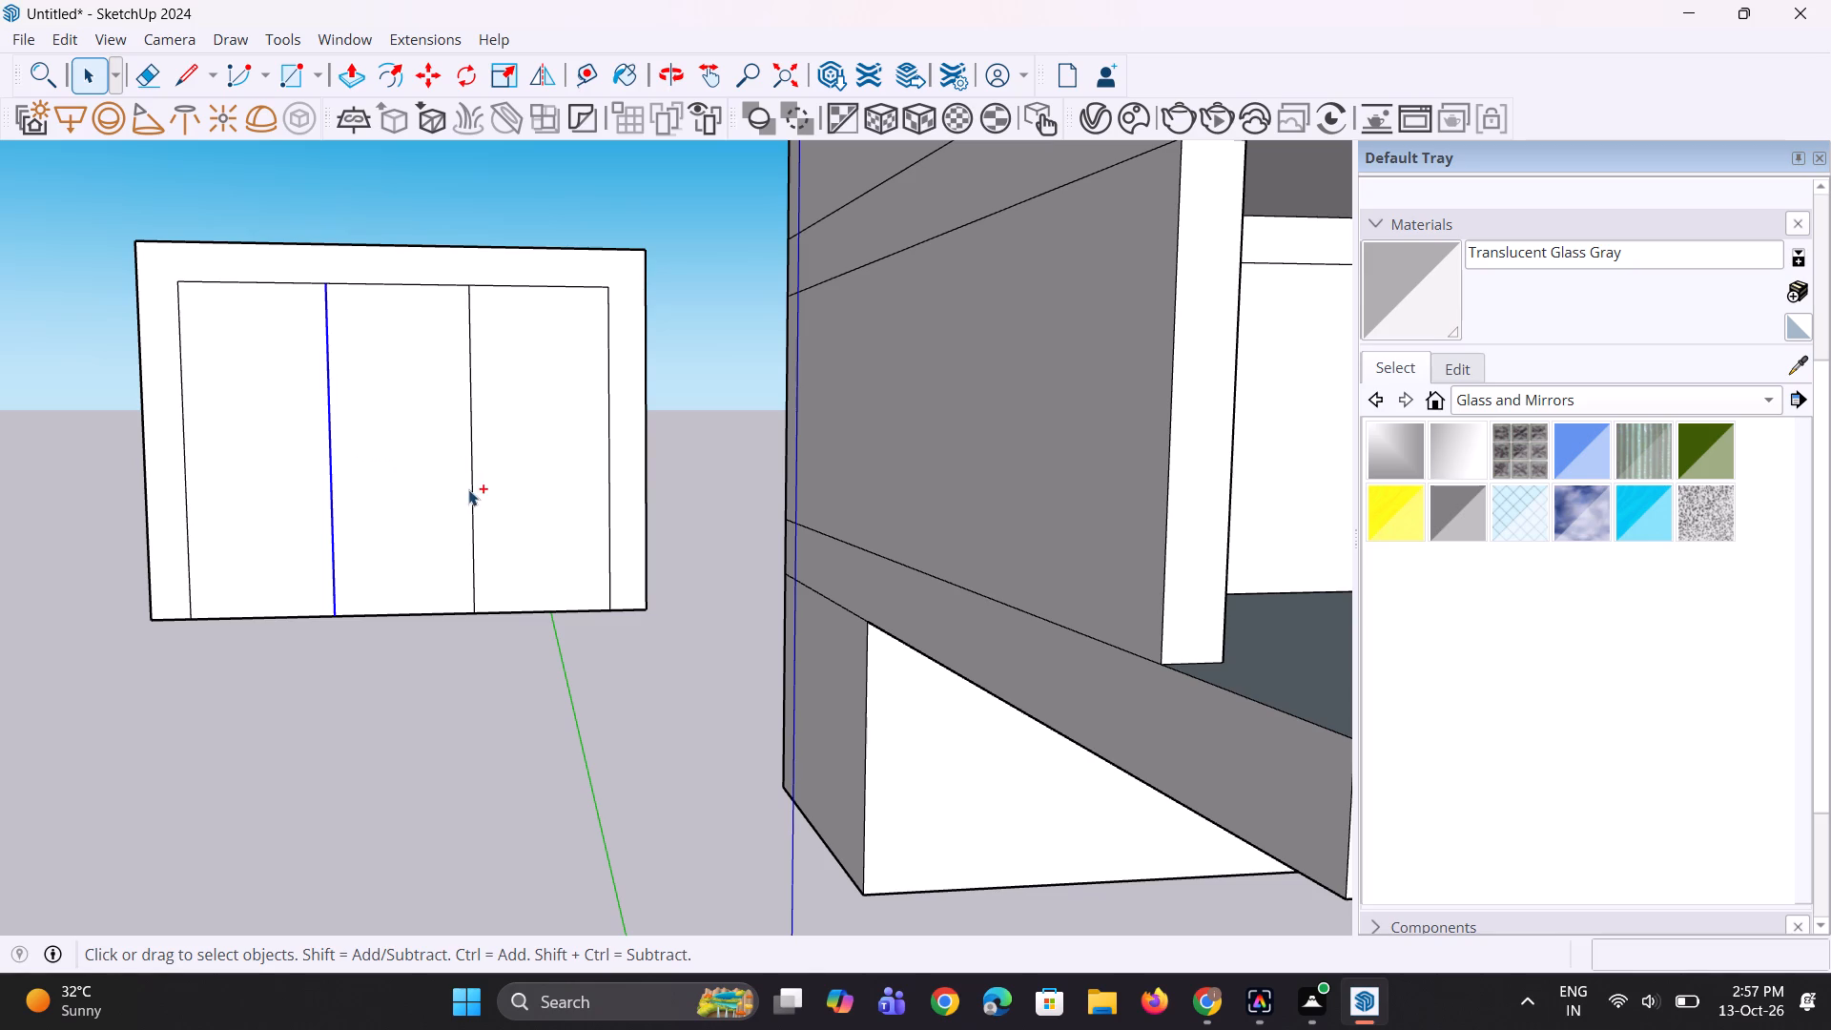
left_click(475, 496, "ctrl")
key("m")
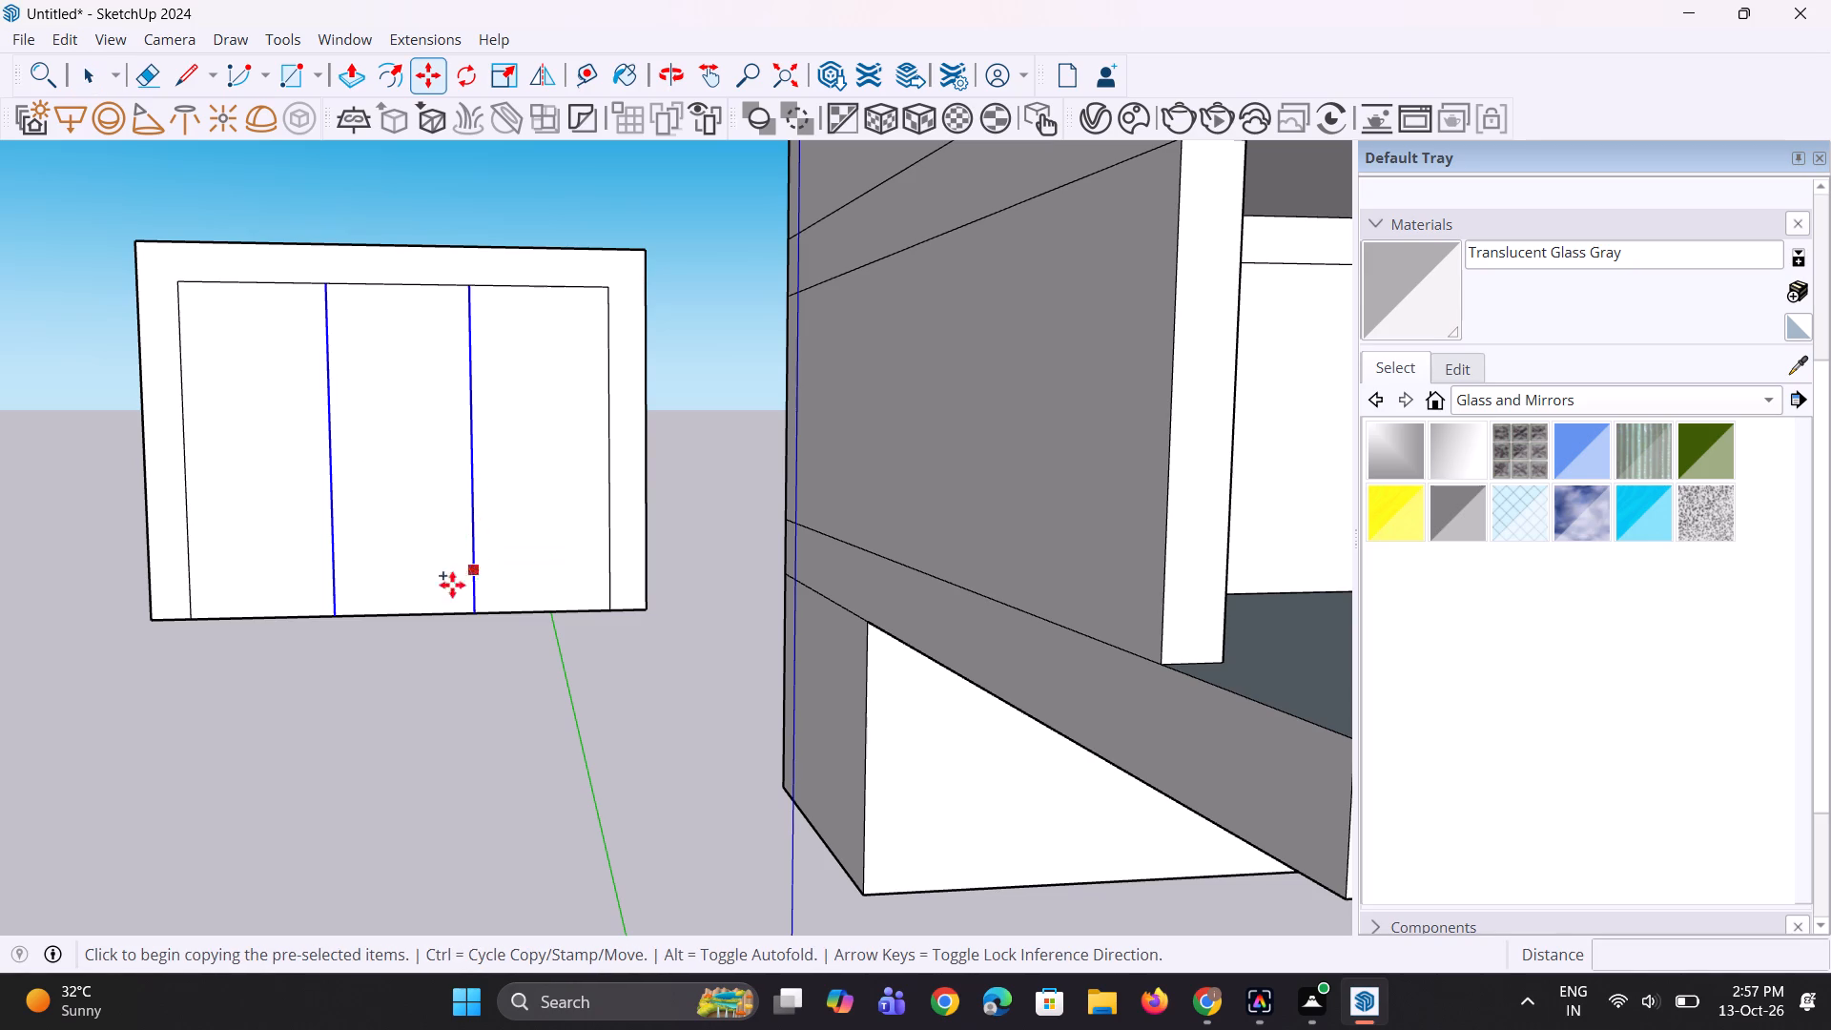
left_click(333, 613)
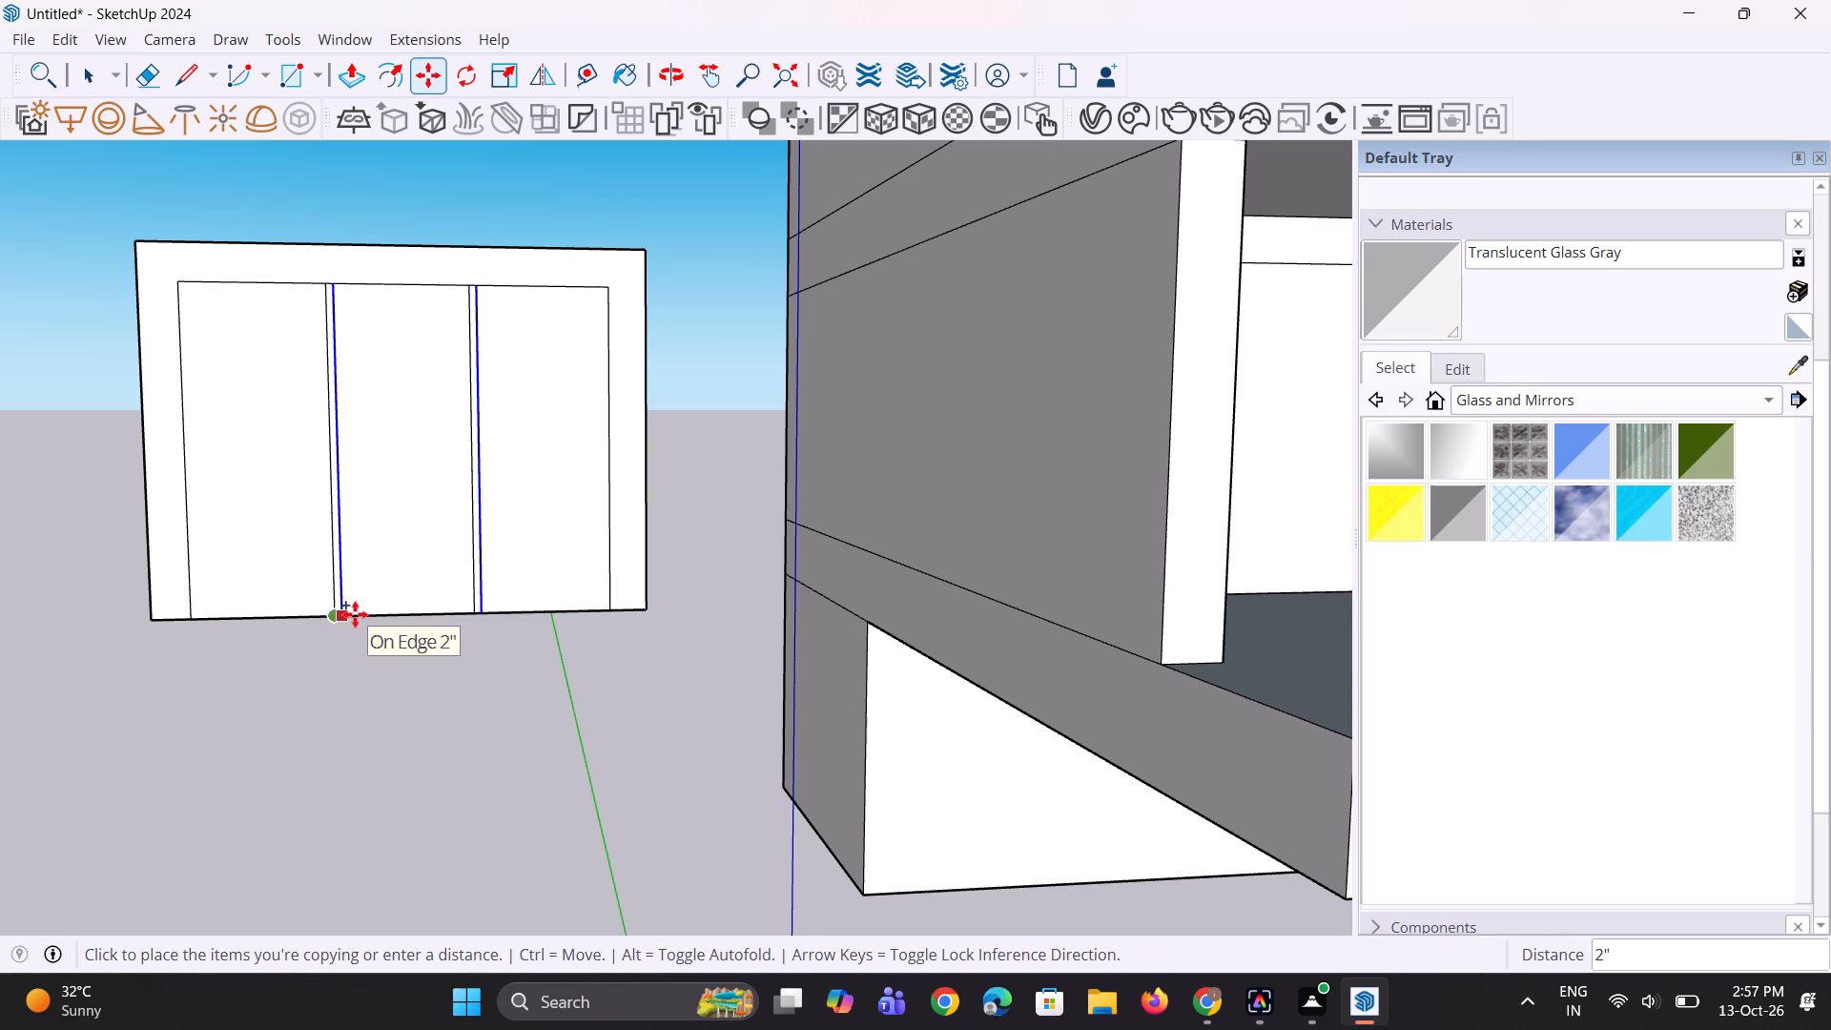
left_click(355, 614)
Copy both original vertical divider edges a short distance to the left along the slab's bottom edge.
scroll(340, 587, "up", 6)
key("space")
key("space")
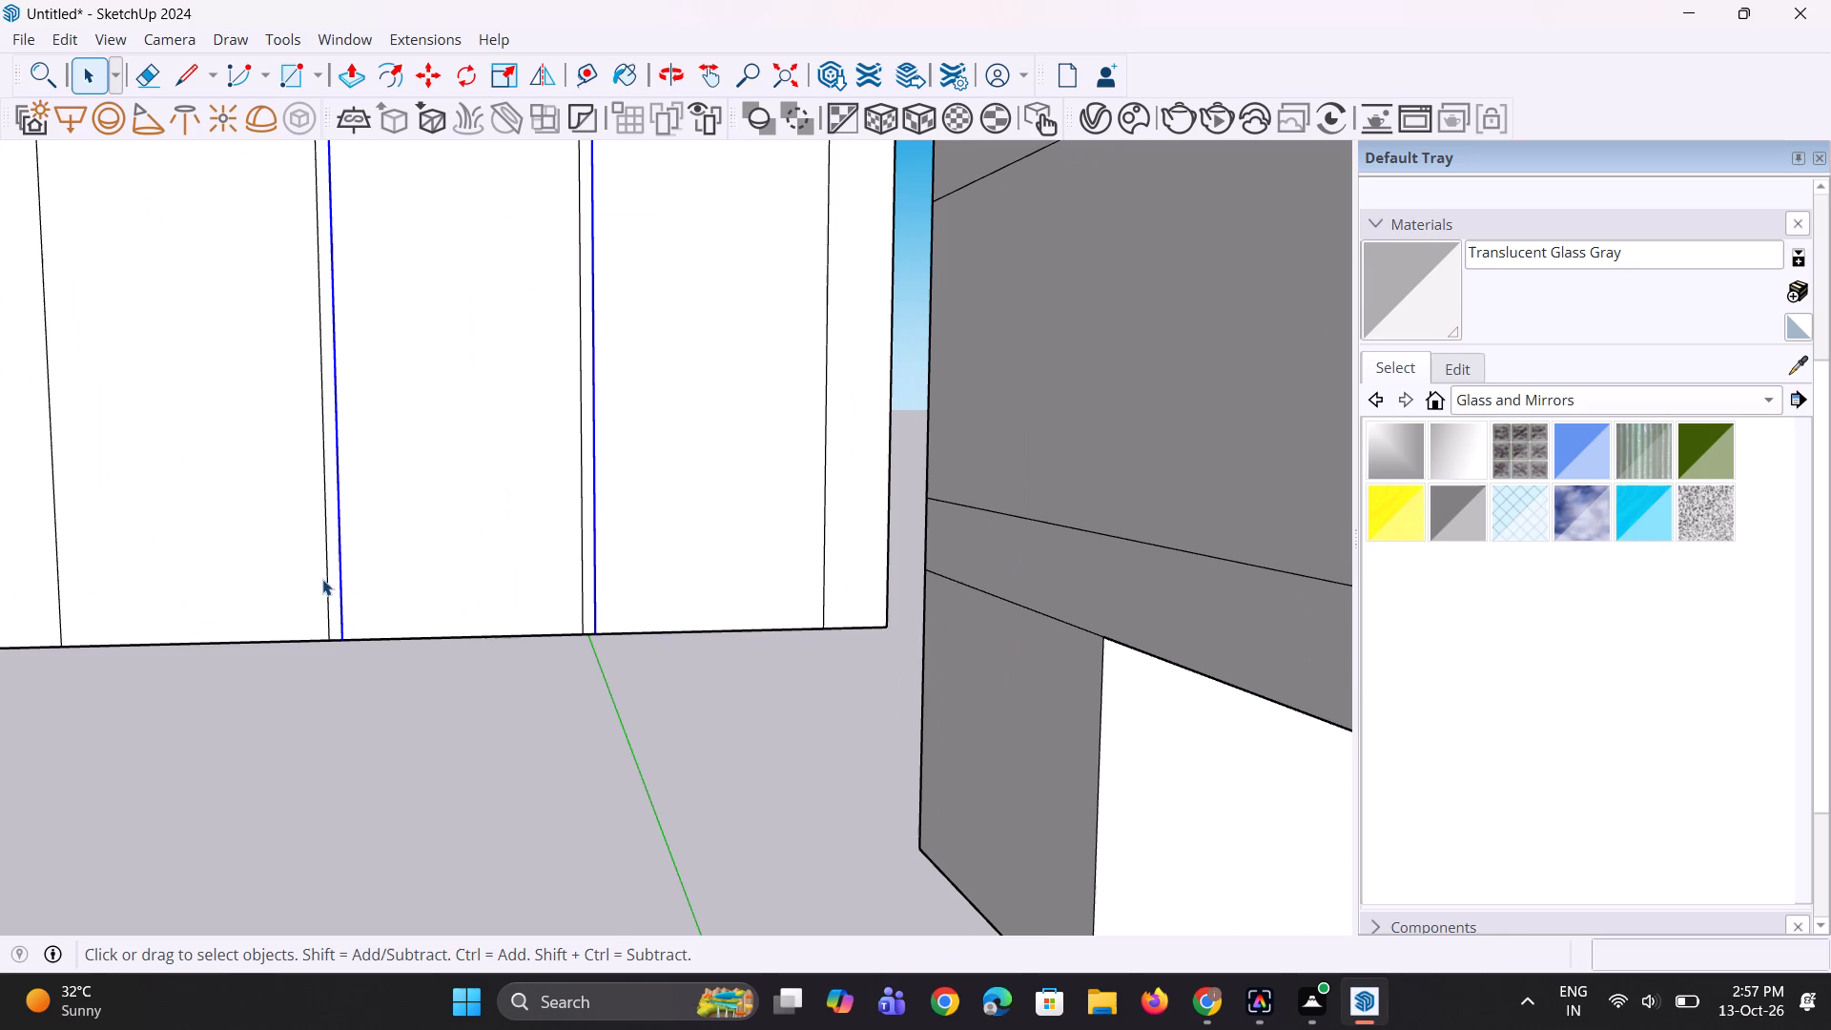
left_click(329, 584)
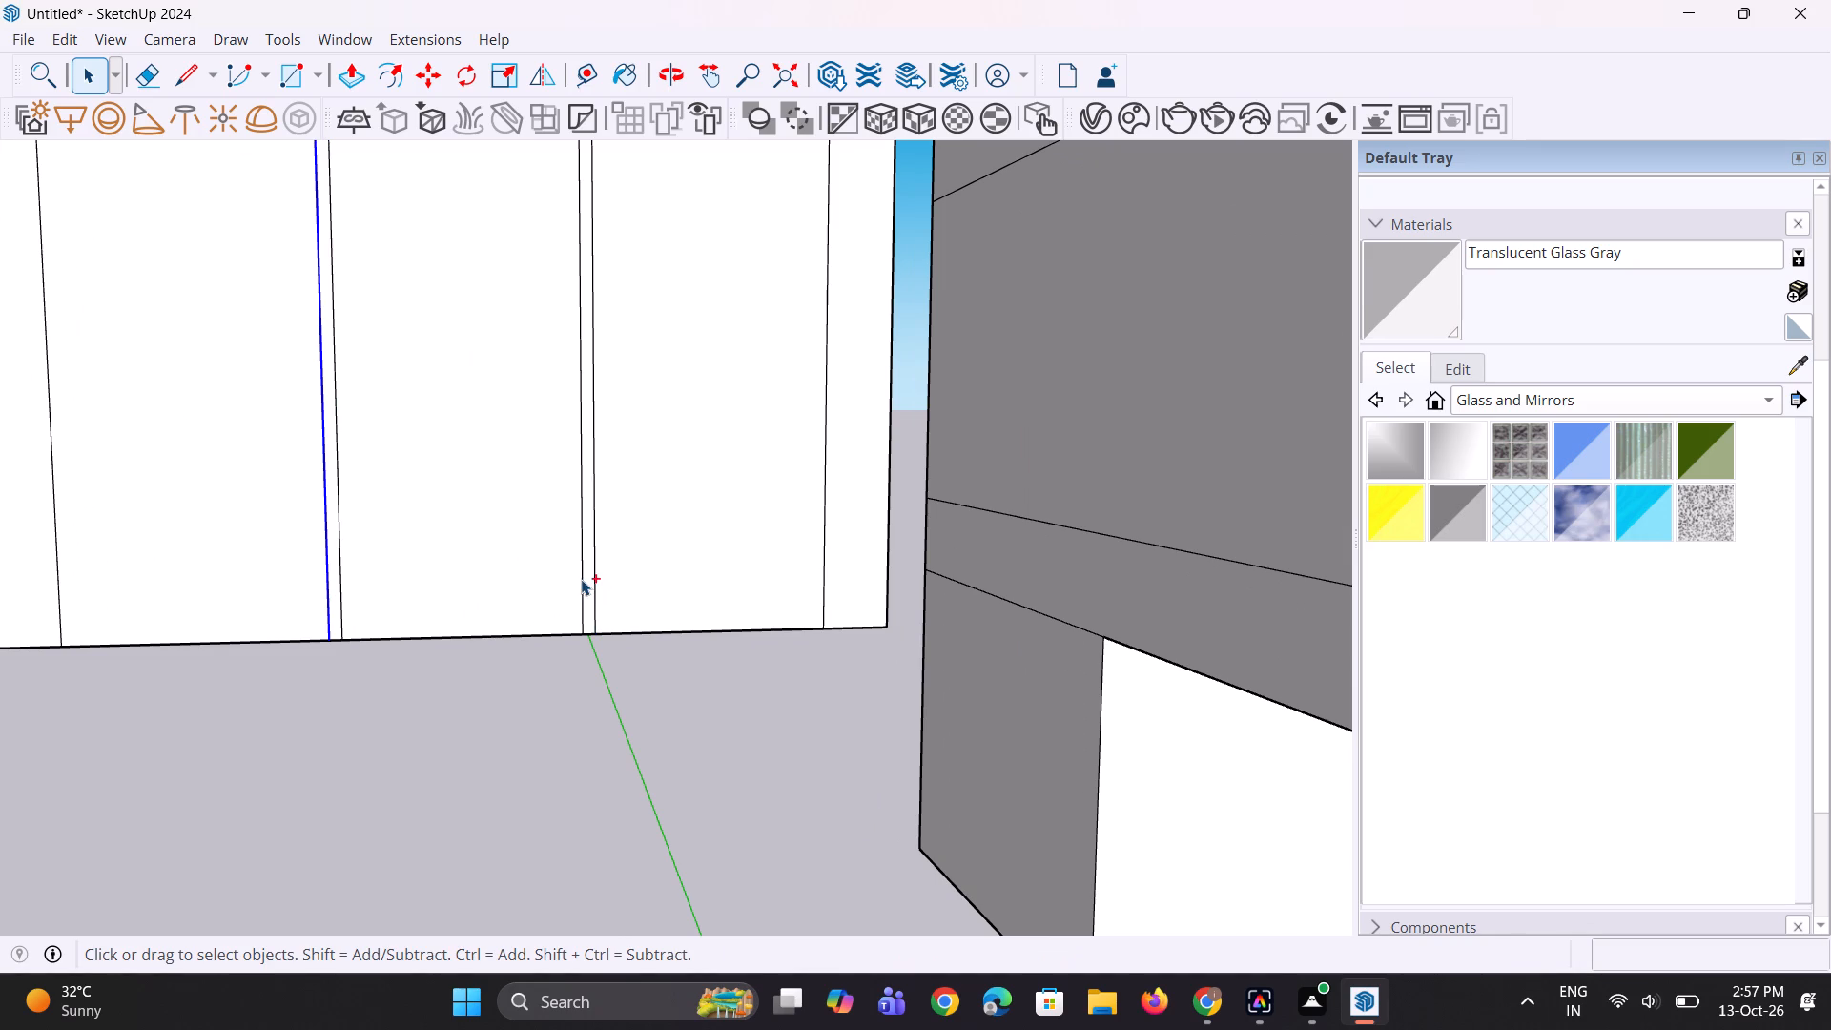
left_click(581, 579, "ctrl")
key("m")
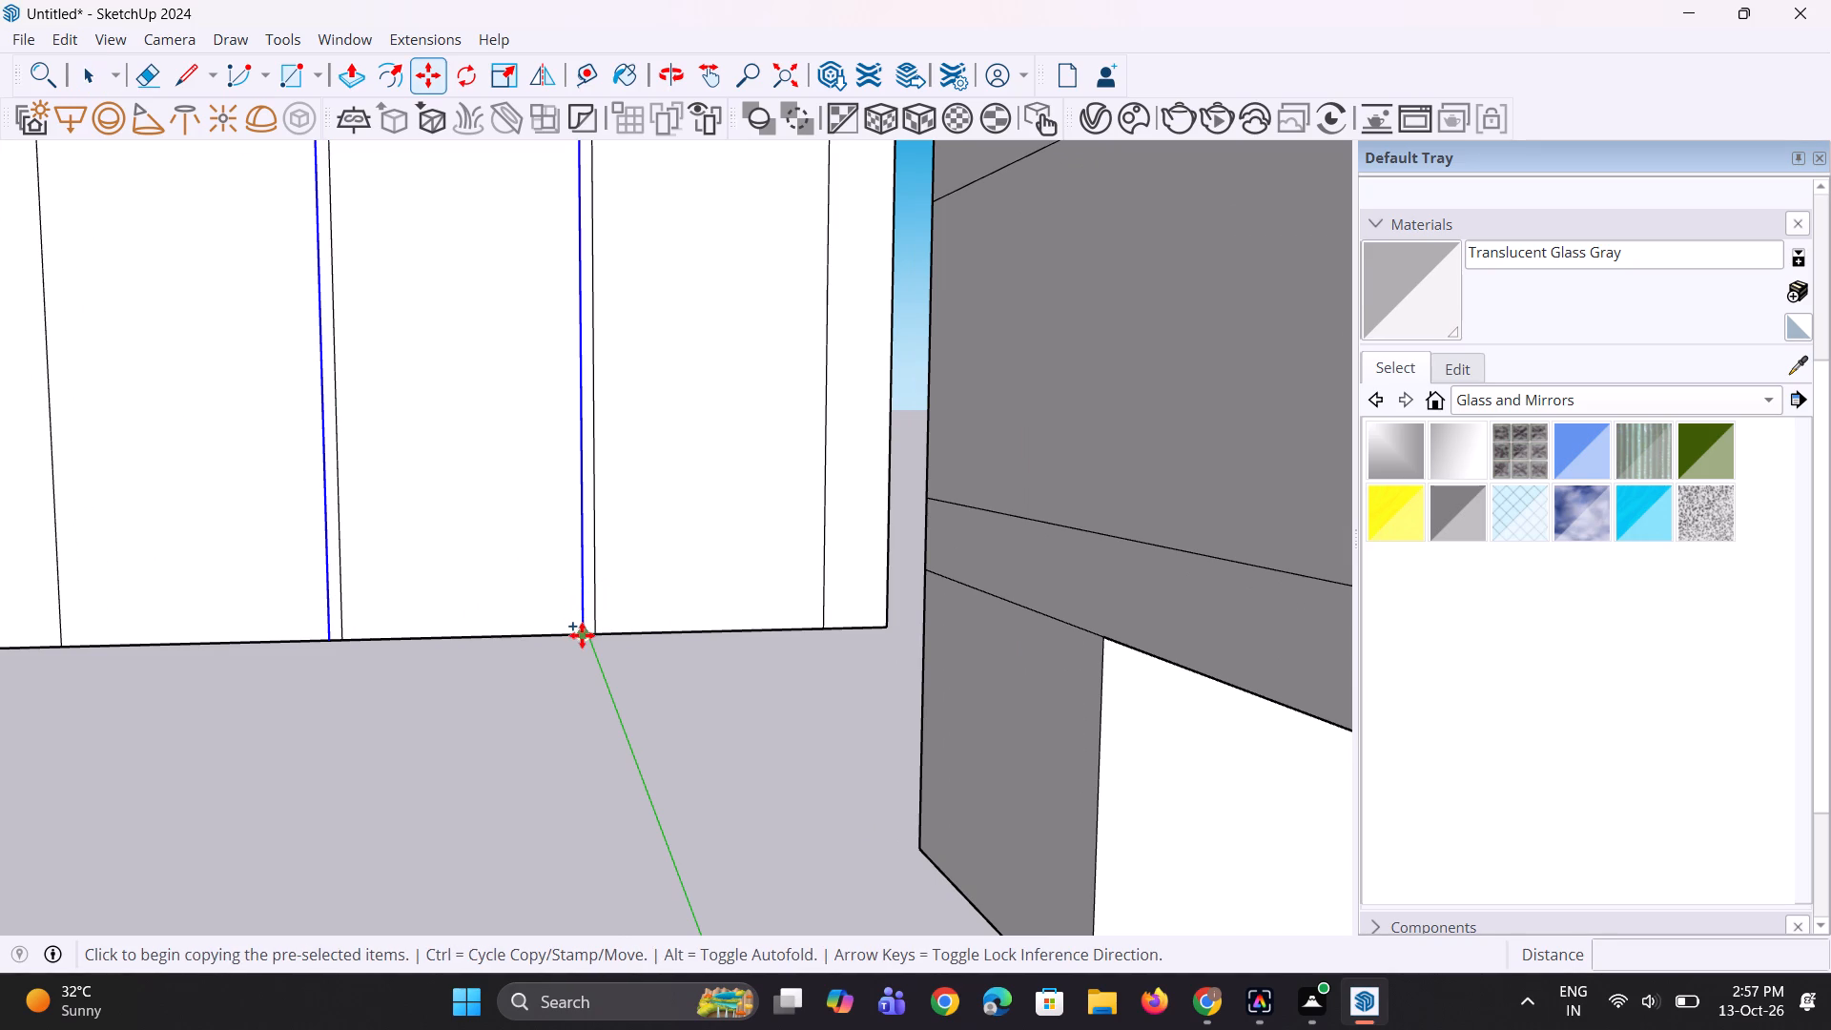
left_click(582, 635)
left_click(564, 634)
key("space")
key("space")
Delete the middle edge of each three-line divider so that only the two outer edges bound each mullion.
scroll(360, 611, "up", 1)
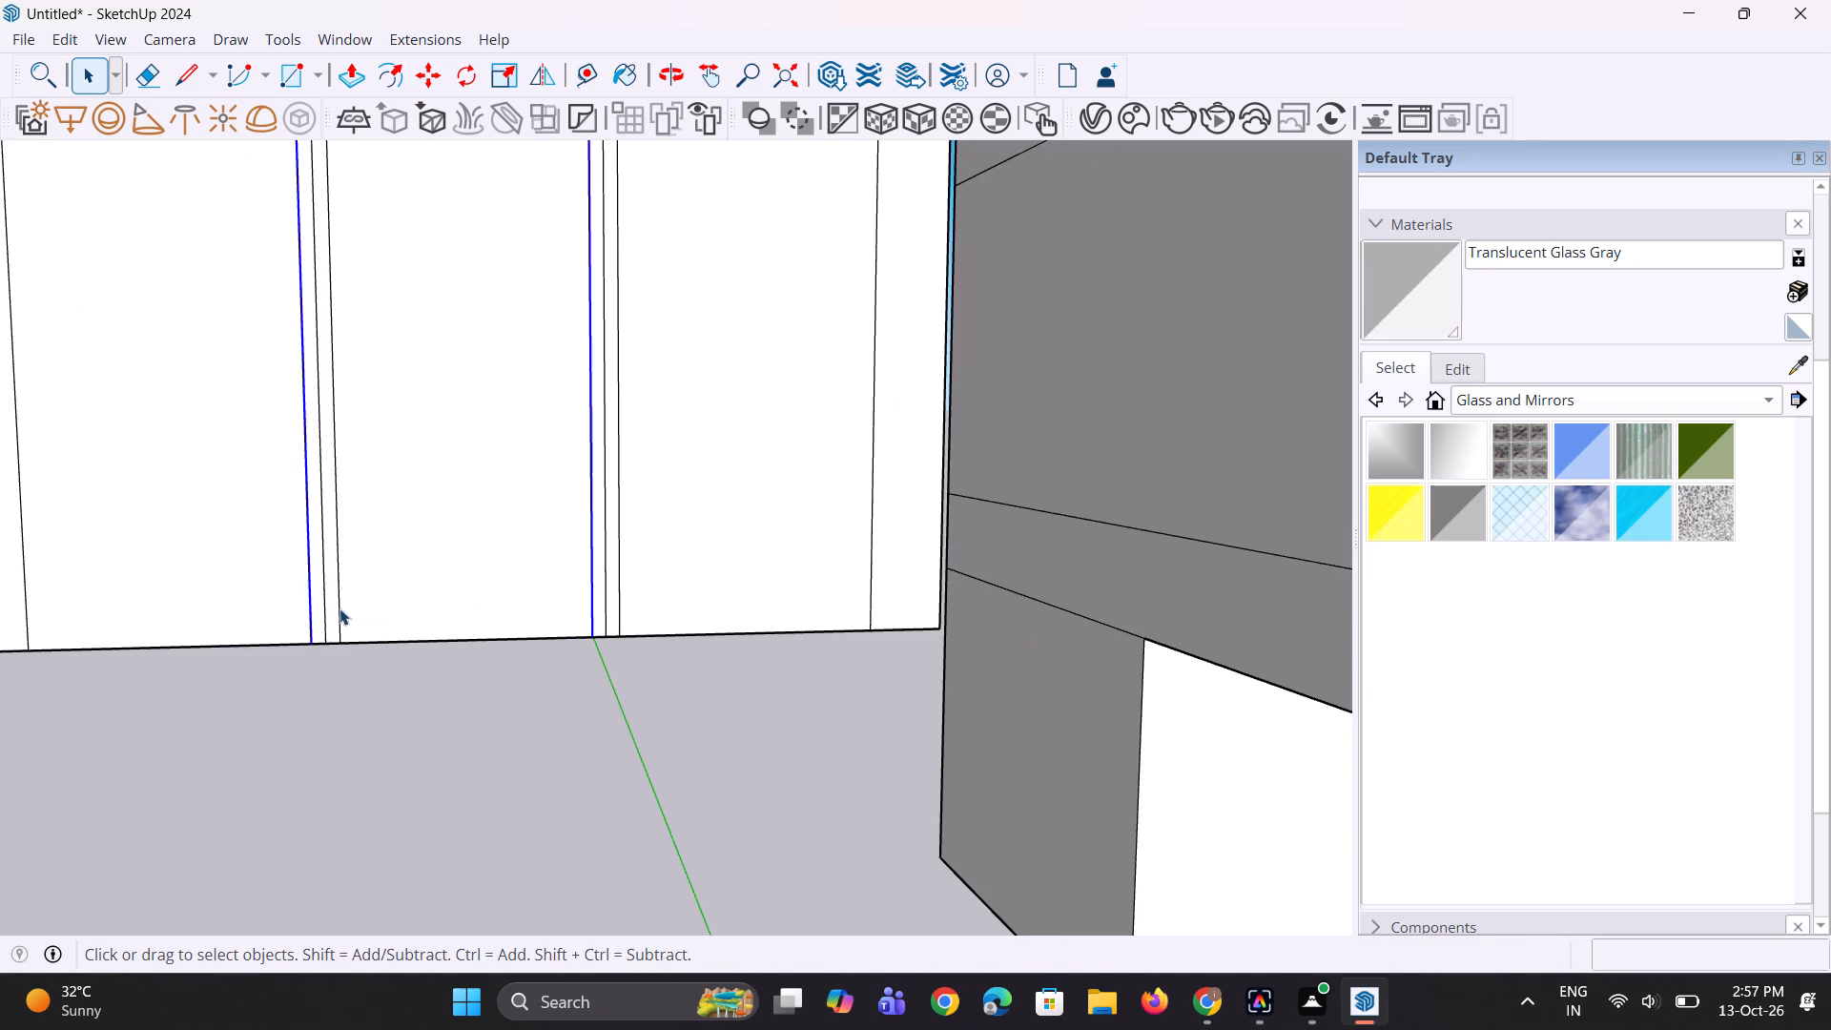
left_click(325, 613)
scroll(678, 560, "up", 1)
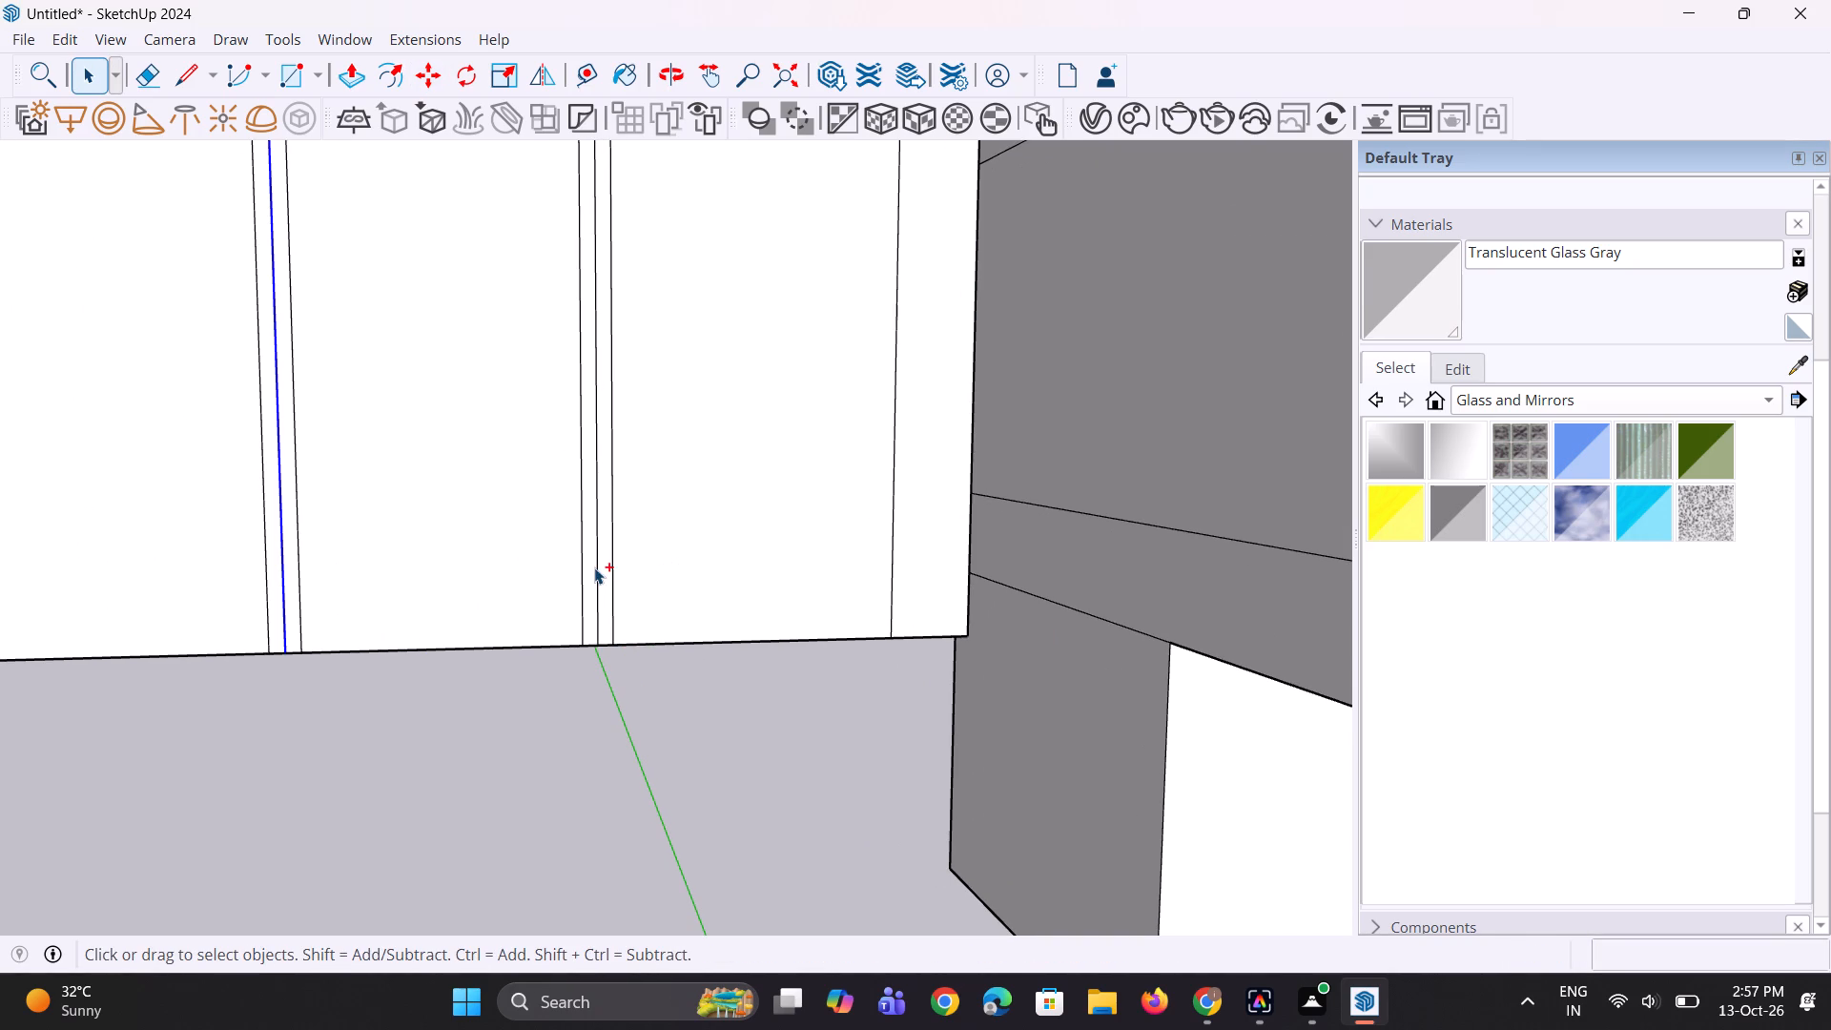
left_click(598, 572, "ctrl")
key("Delete")
Erase the short top edge segments across both mullions to join them to the door frame's head.
scroll(606, 561, "up", 1)
scroll(605, 562, "down", 12)
scroll(401, 224, "up", 11)
key("e")
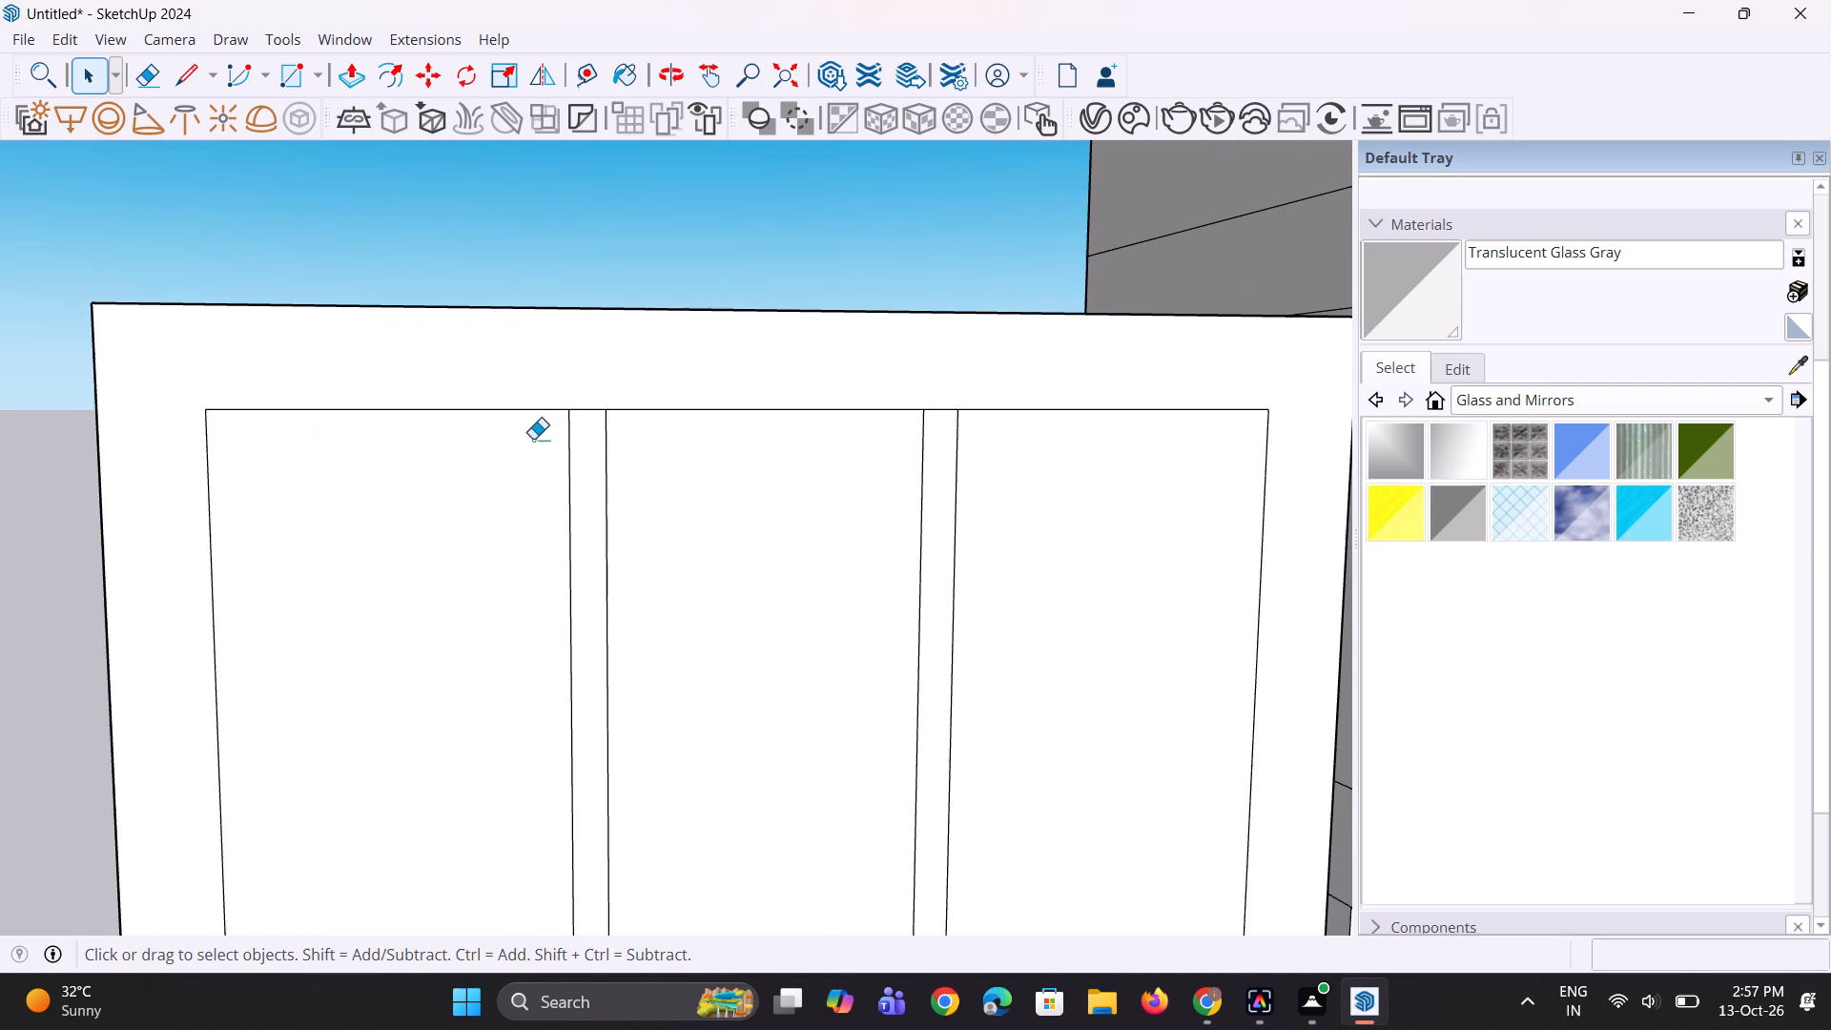
left_click(581, 413)
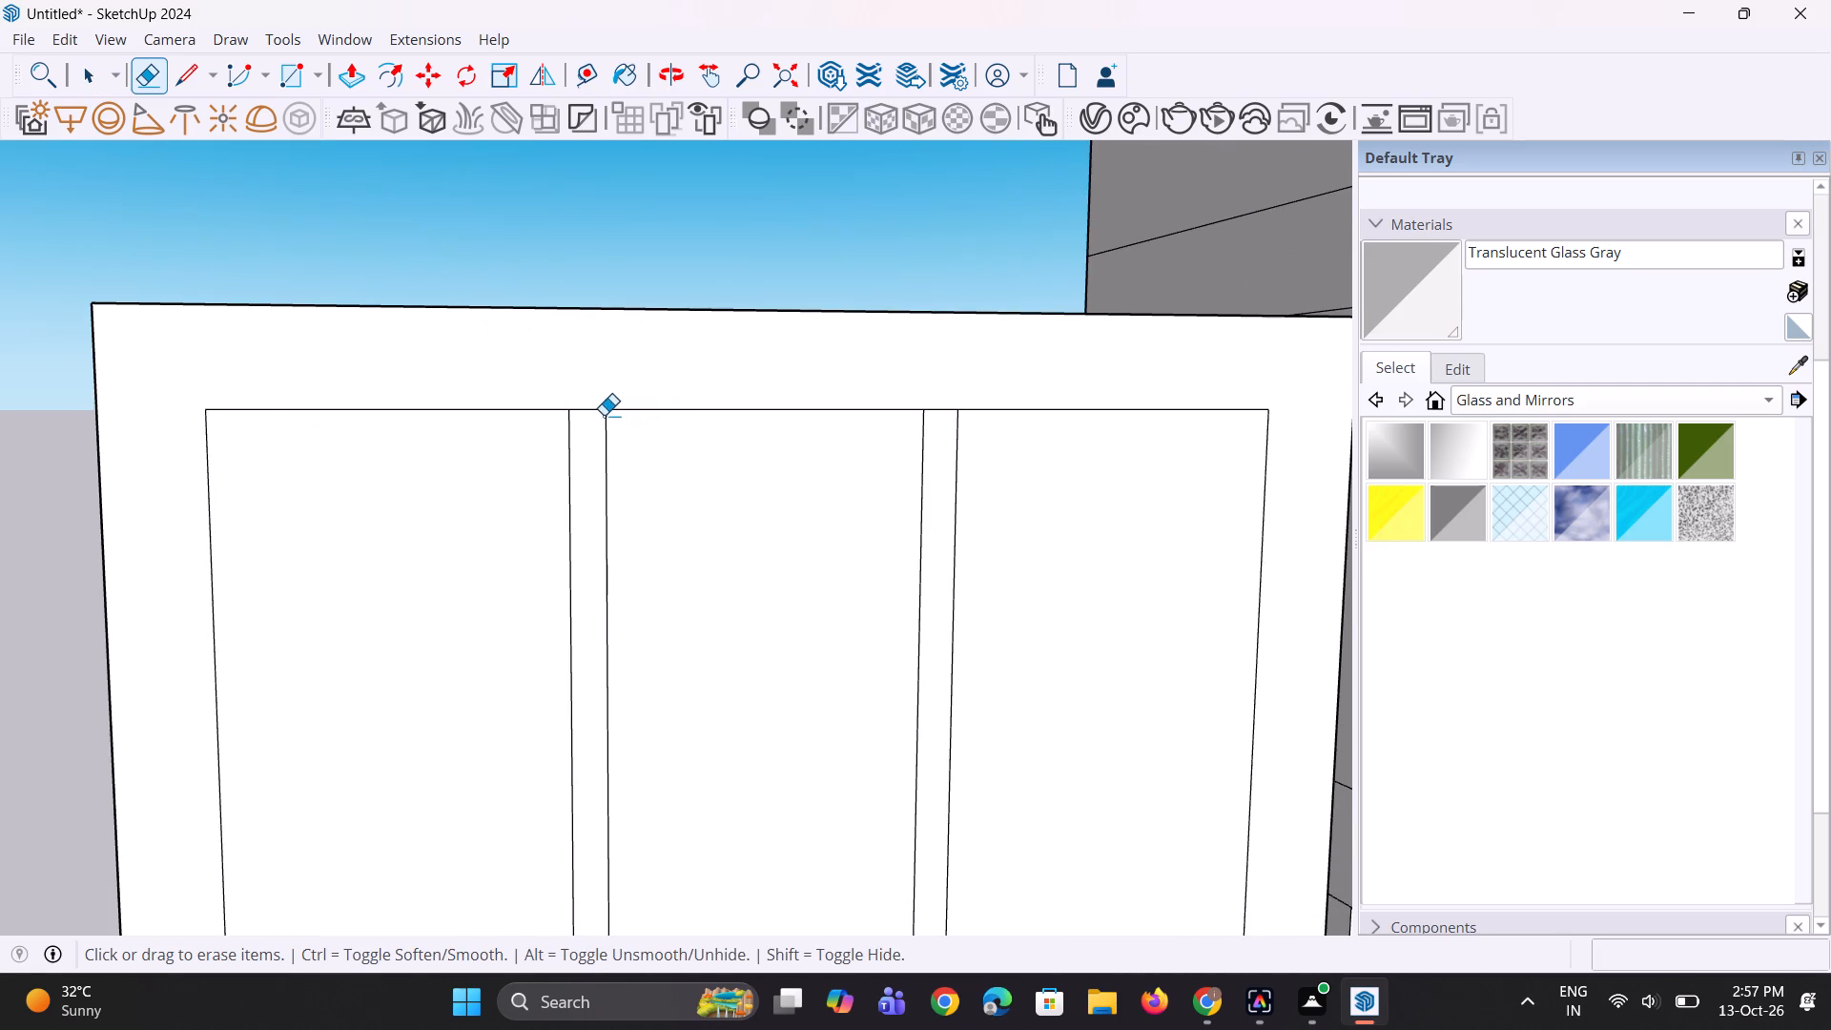
left_click(589, 410)
scroll(929, 406, "up", 1)
left_click(937, 413)
Examine the three-panel door frame alongside the building's recessed openings and the doors already fitted.
scroll(893, 427, "down", 10)
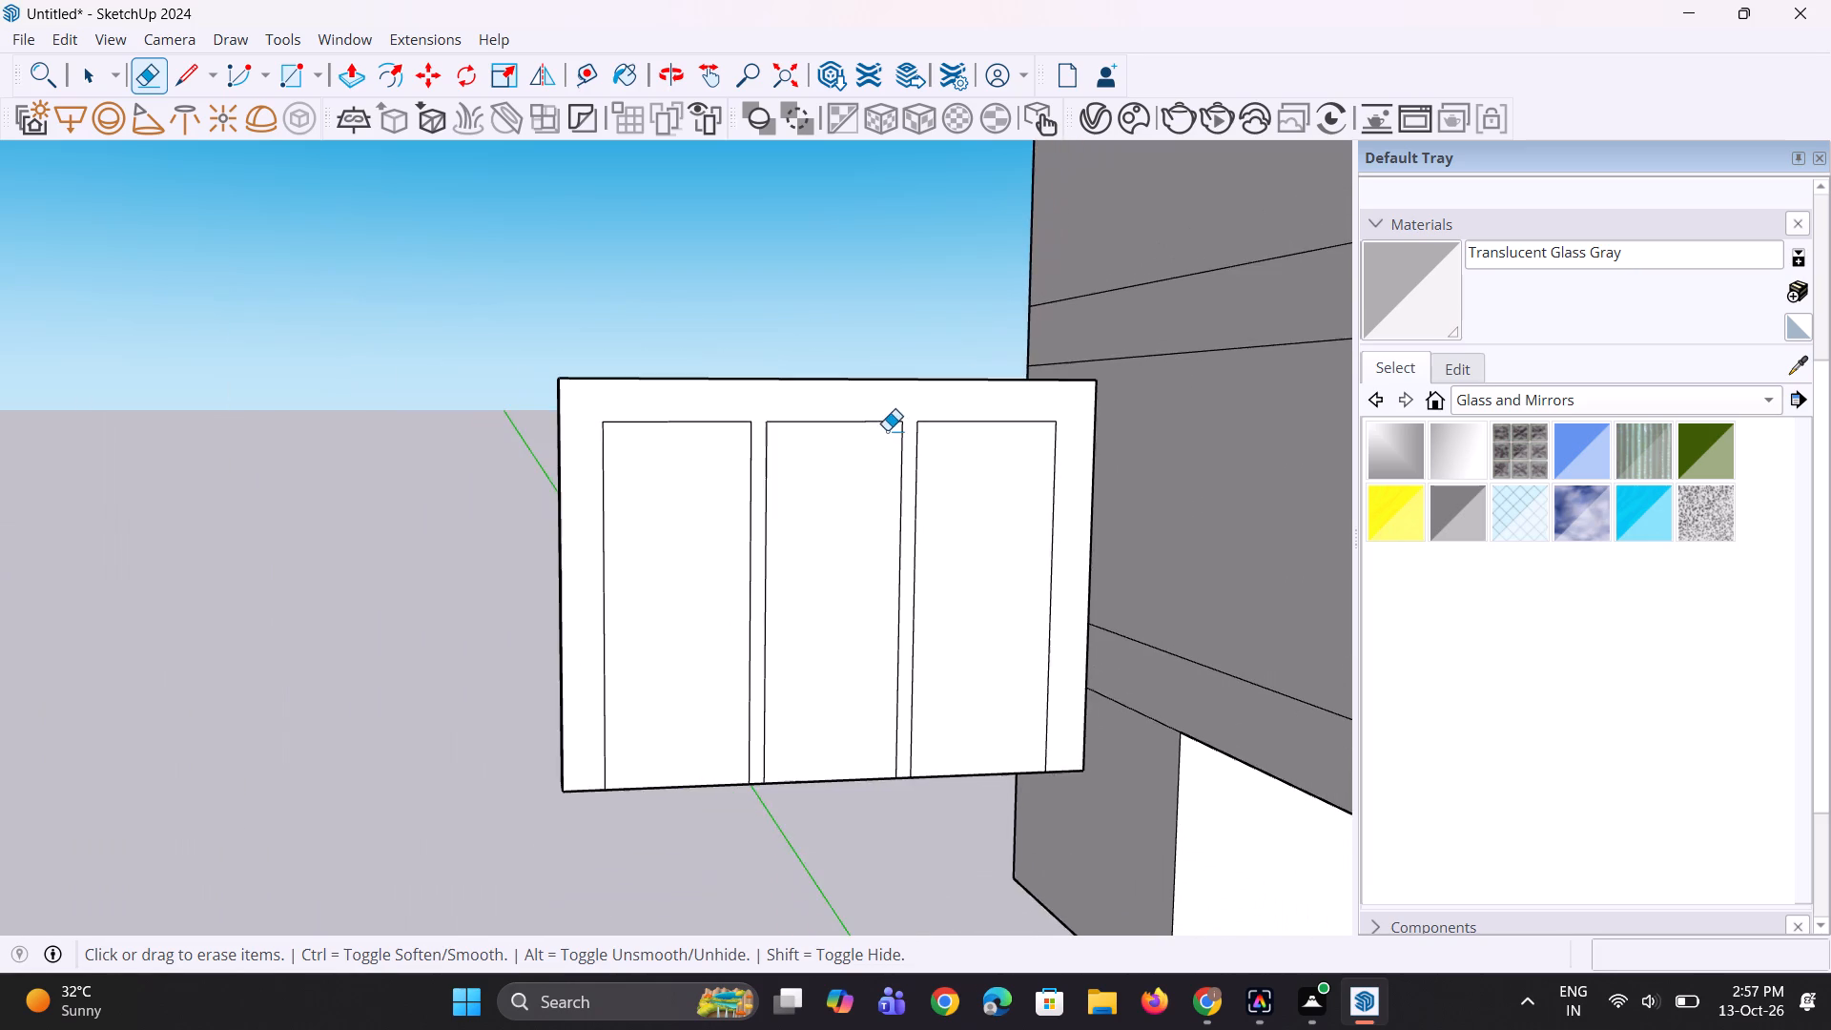
middle_click_drag(887, 430, 874, 405)
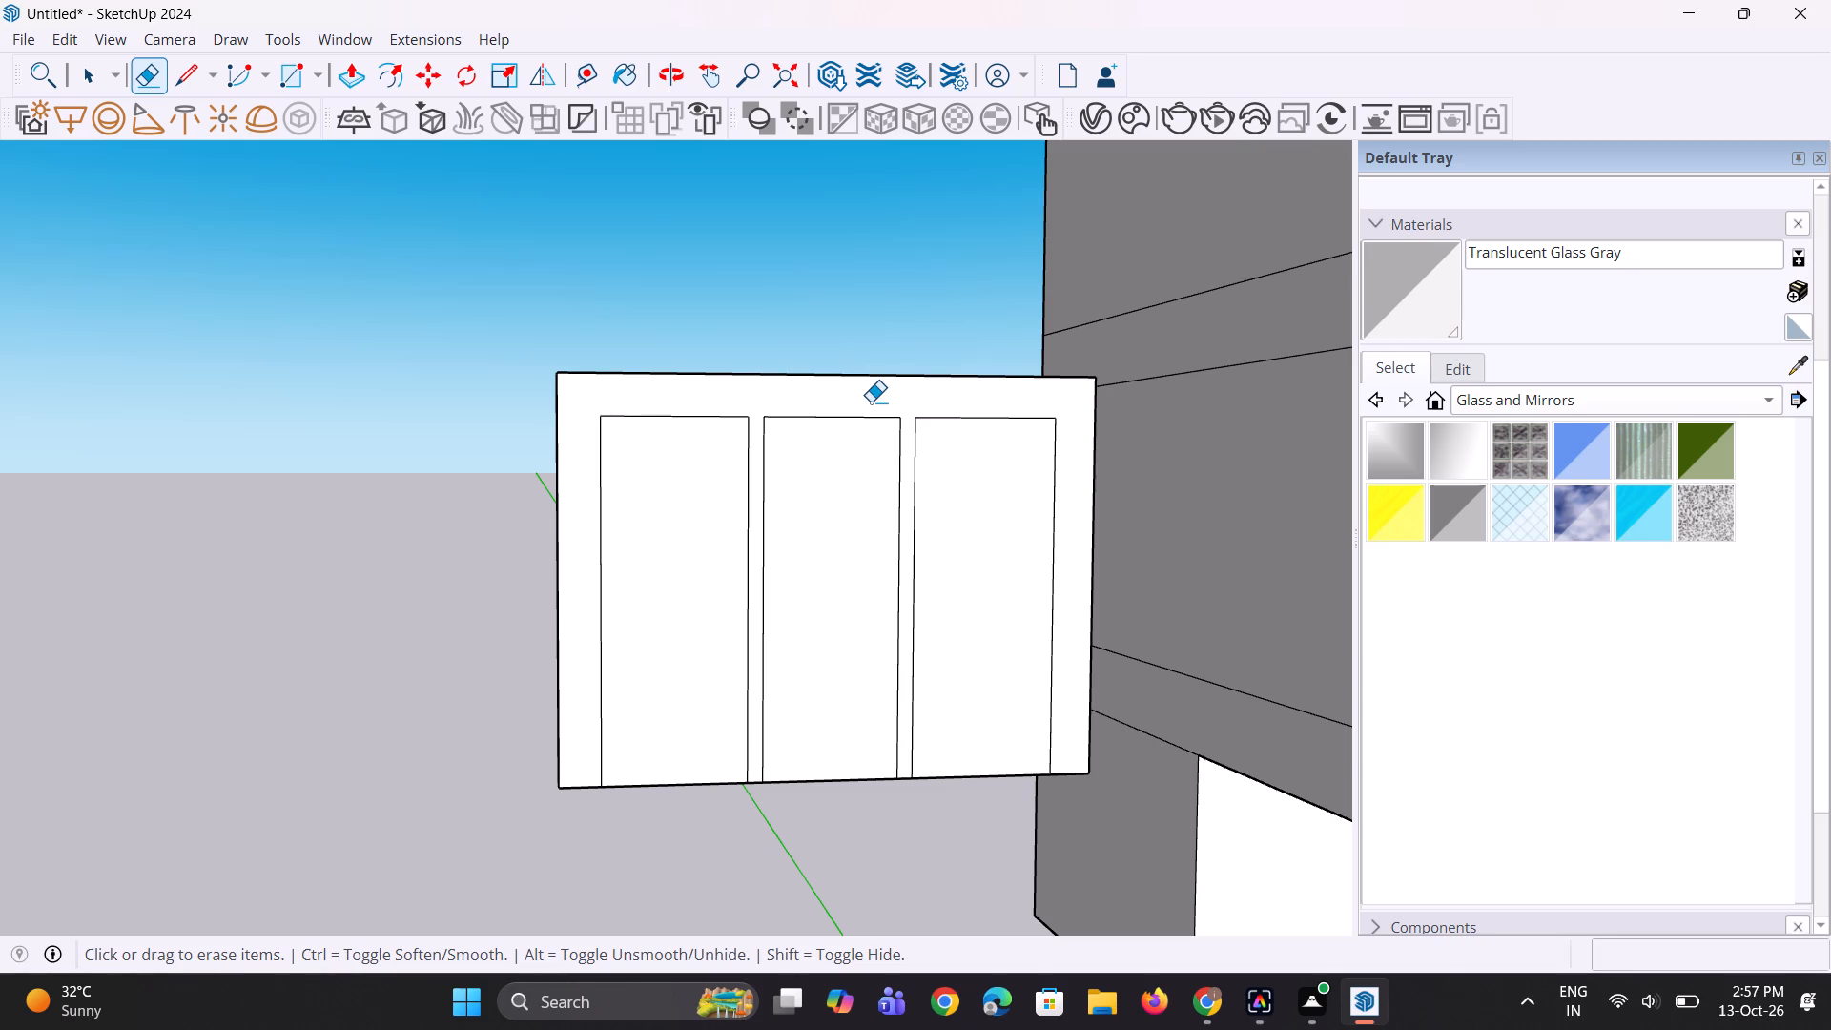
scroll(644, 509, "down", 3)
middle_click_drag(665, 609, 556, 610)
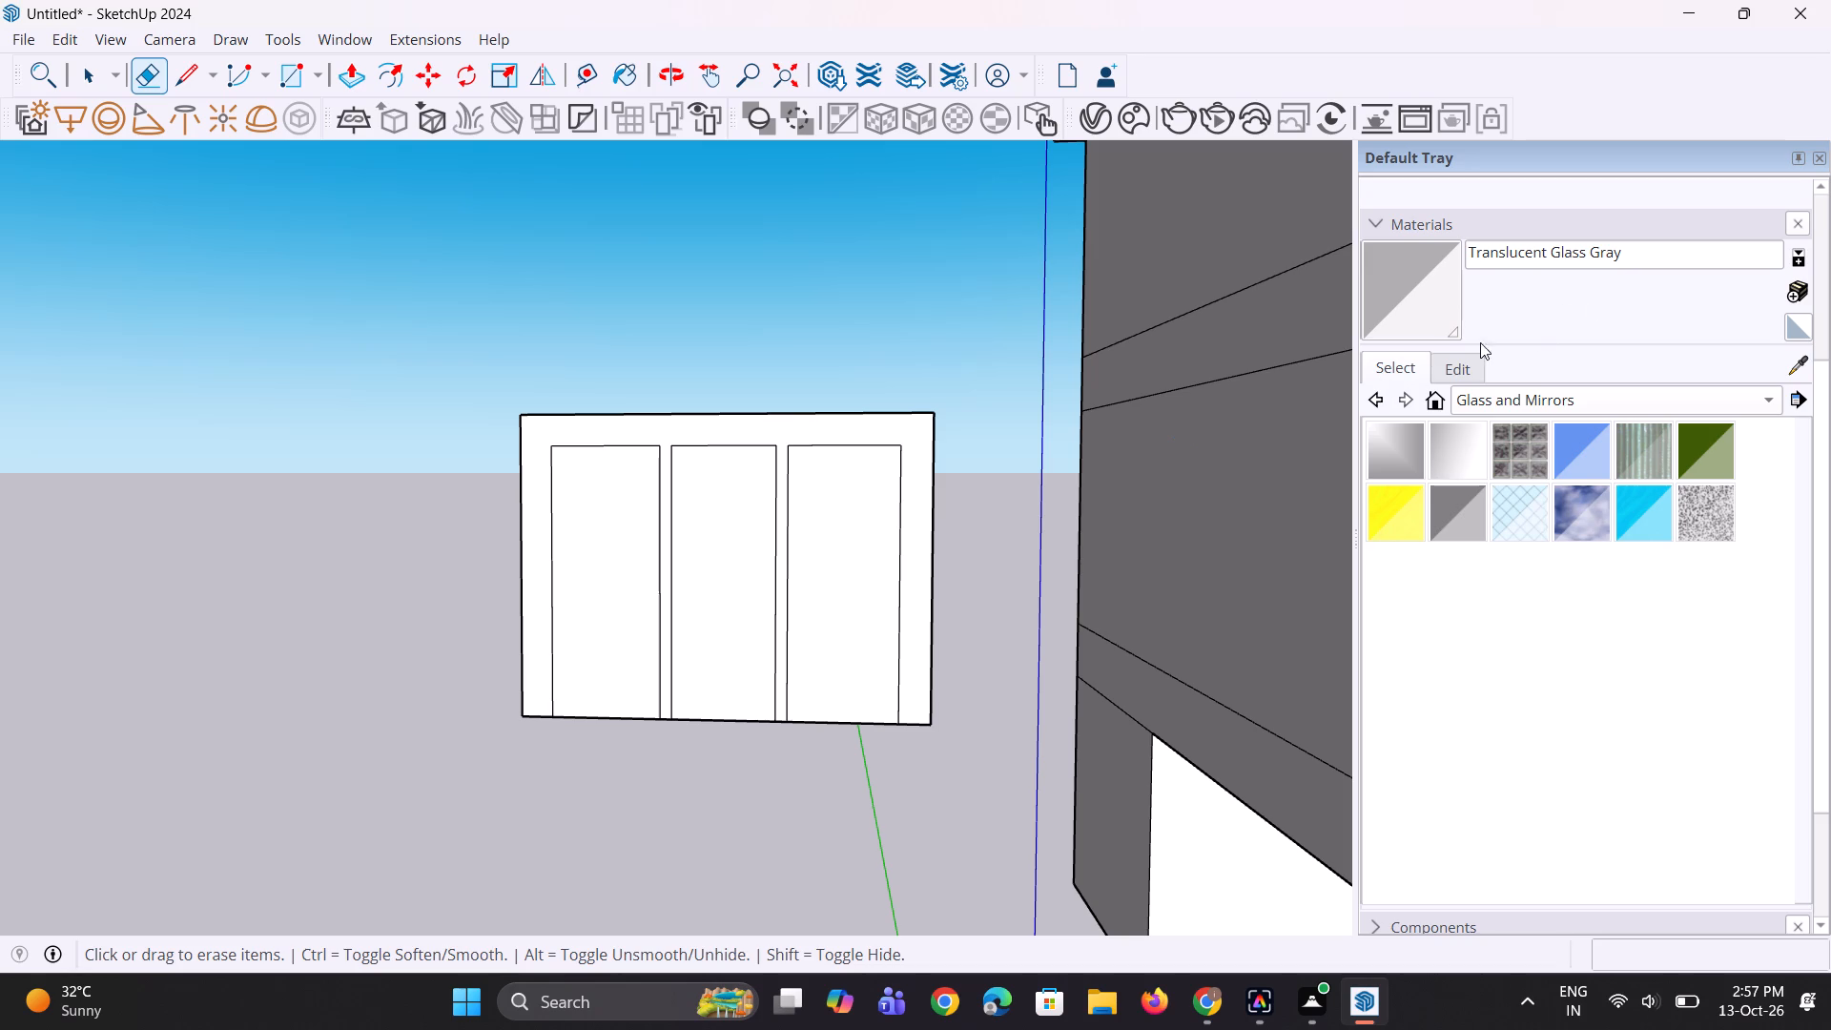
scroll(720, 744, "down", 4)
scroll(655, 632, "down", 4)
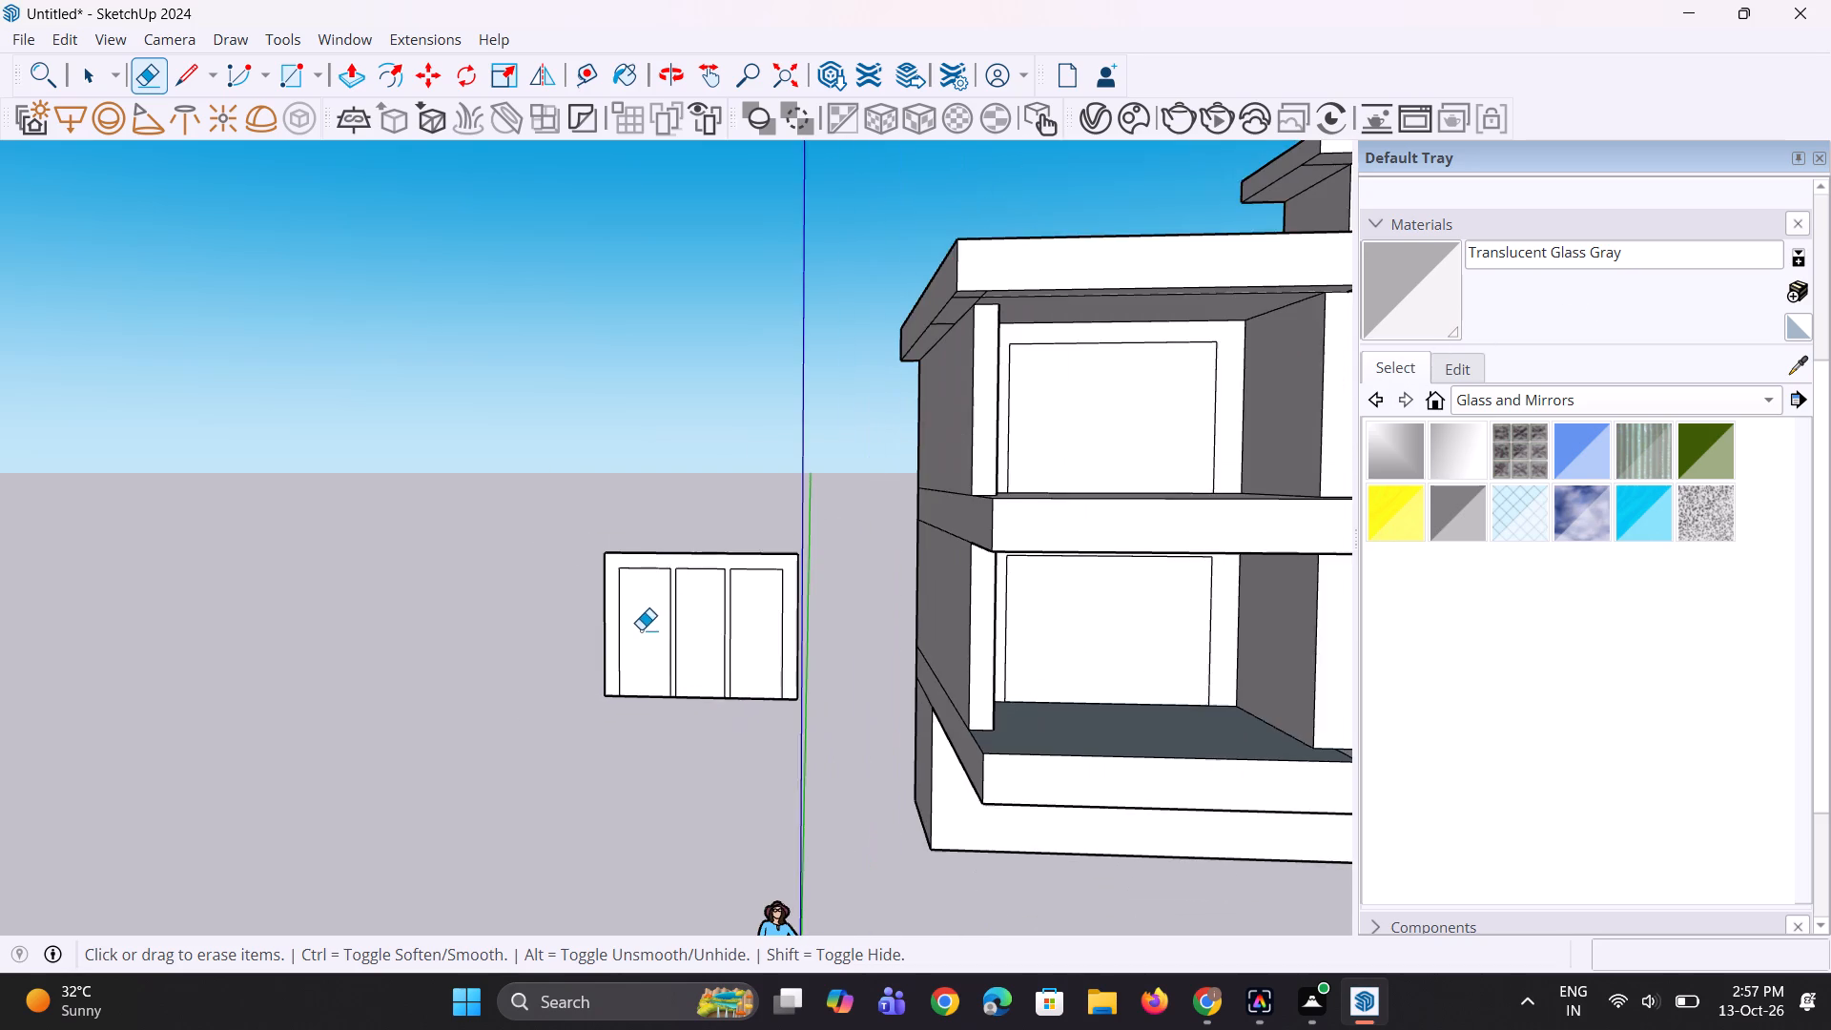
middle_click_drag(687, 615, 706, 608)
scroll(639, 704, "down", 4)
middle_click_drag(639, 704, 669, 701)
scroll(669, 701, "down", 1)
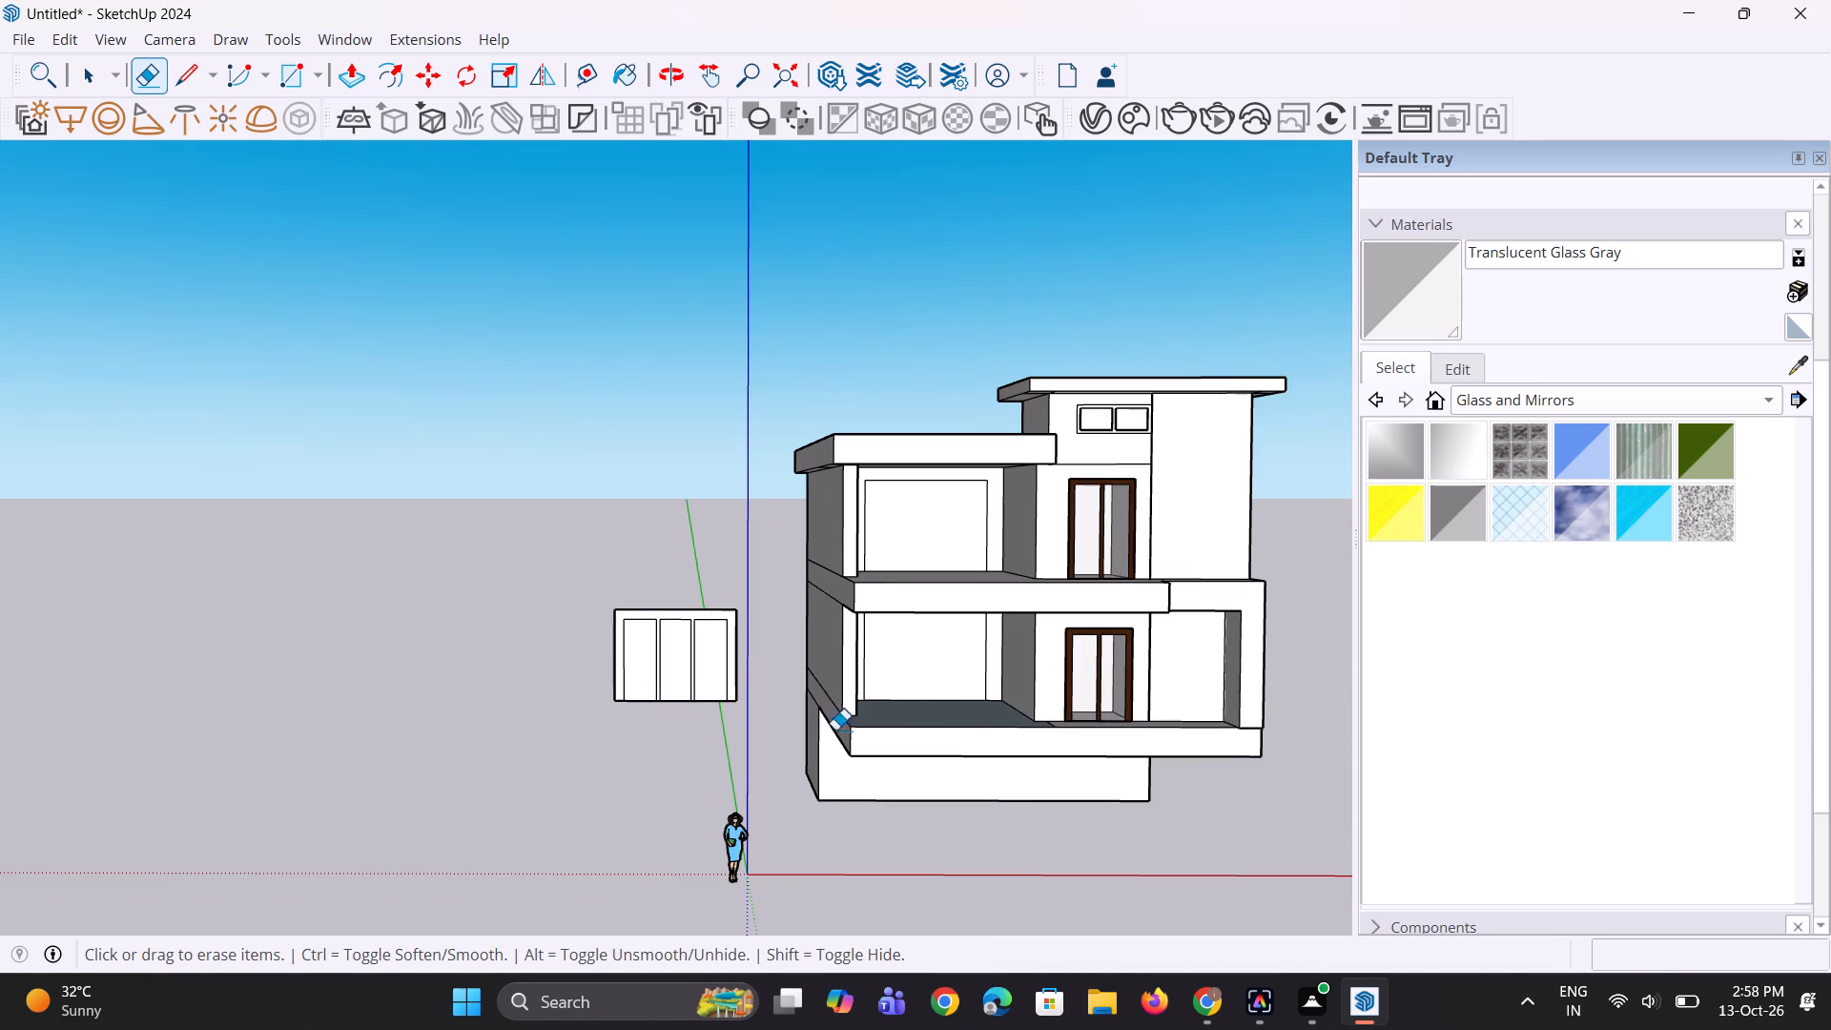
scroll(1070, 728, "up", 2)
scroll(1204, 758, "up", 2)
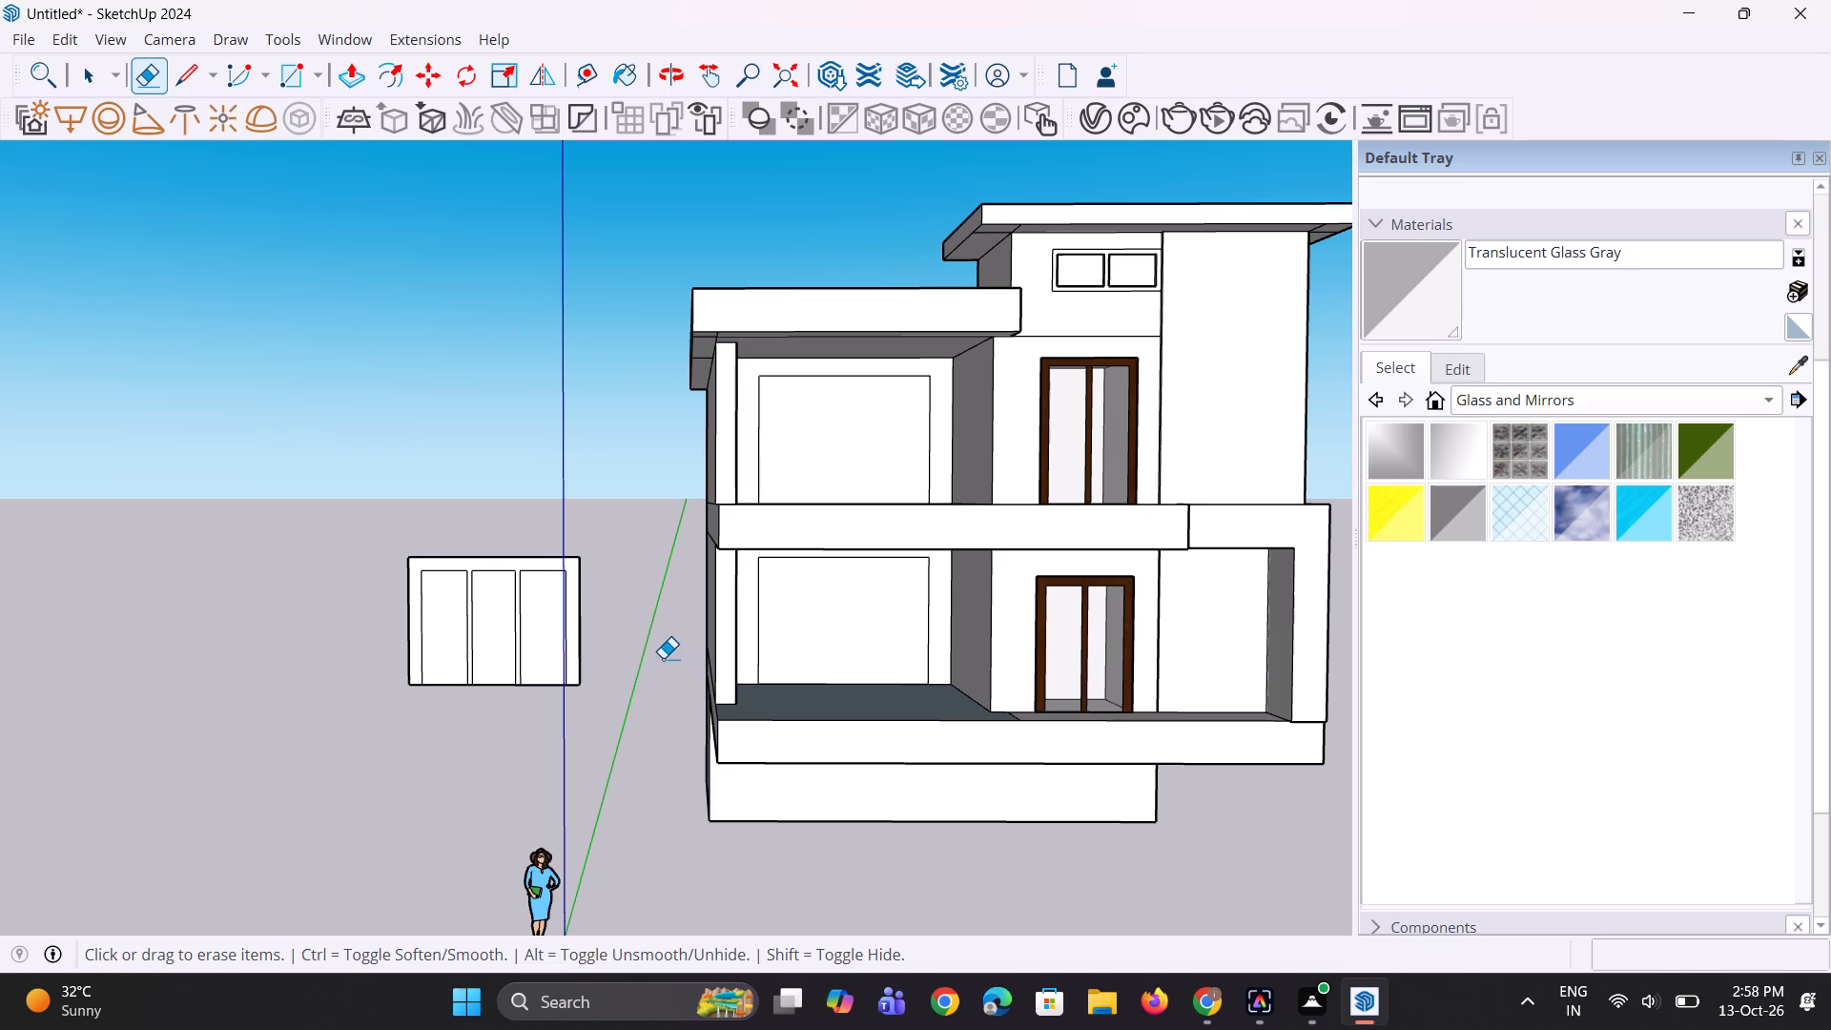
scroll(628, 649, "down", 3)
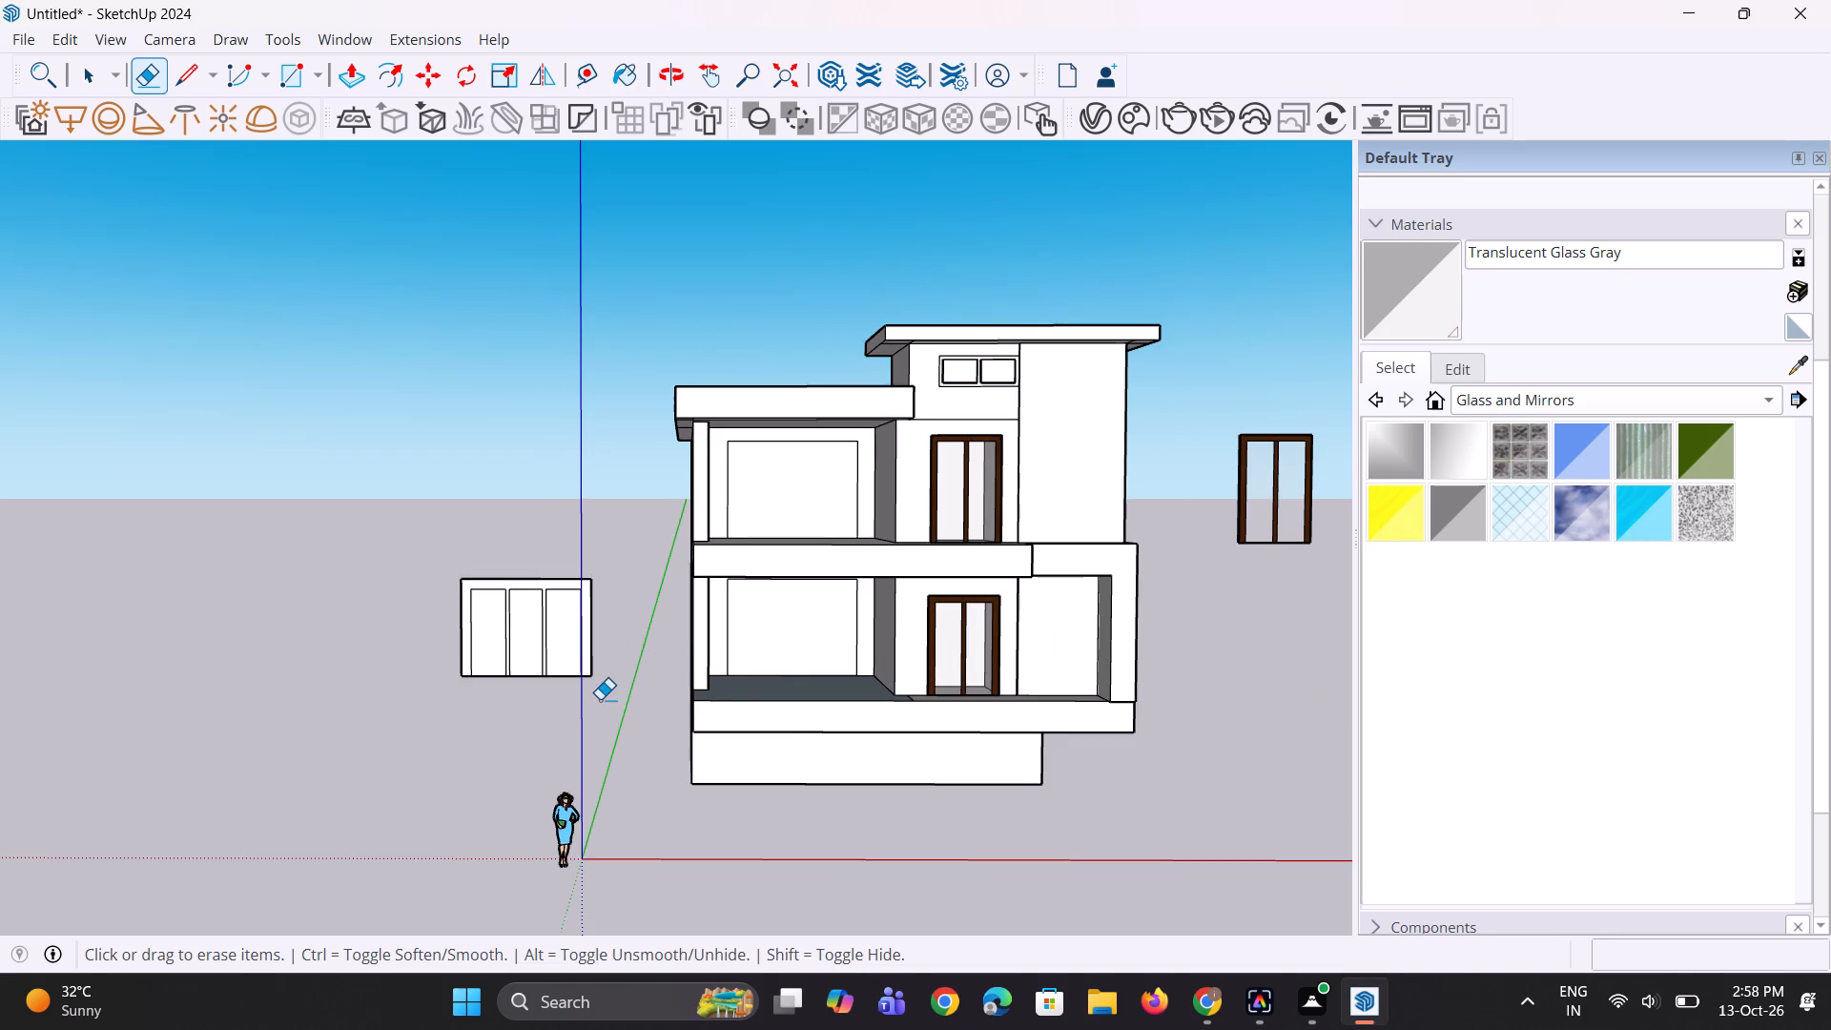
scroll(603, 699, "up", 2)
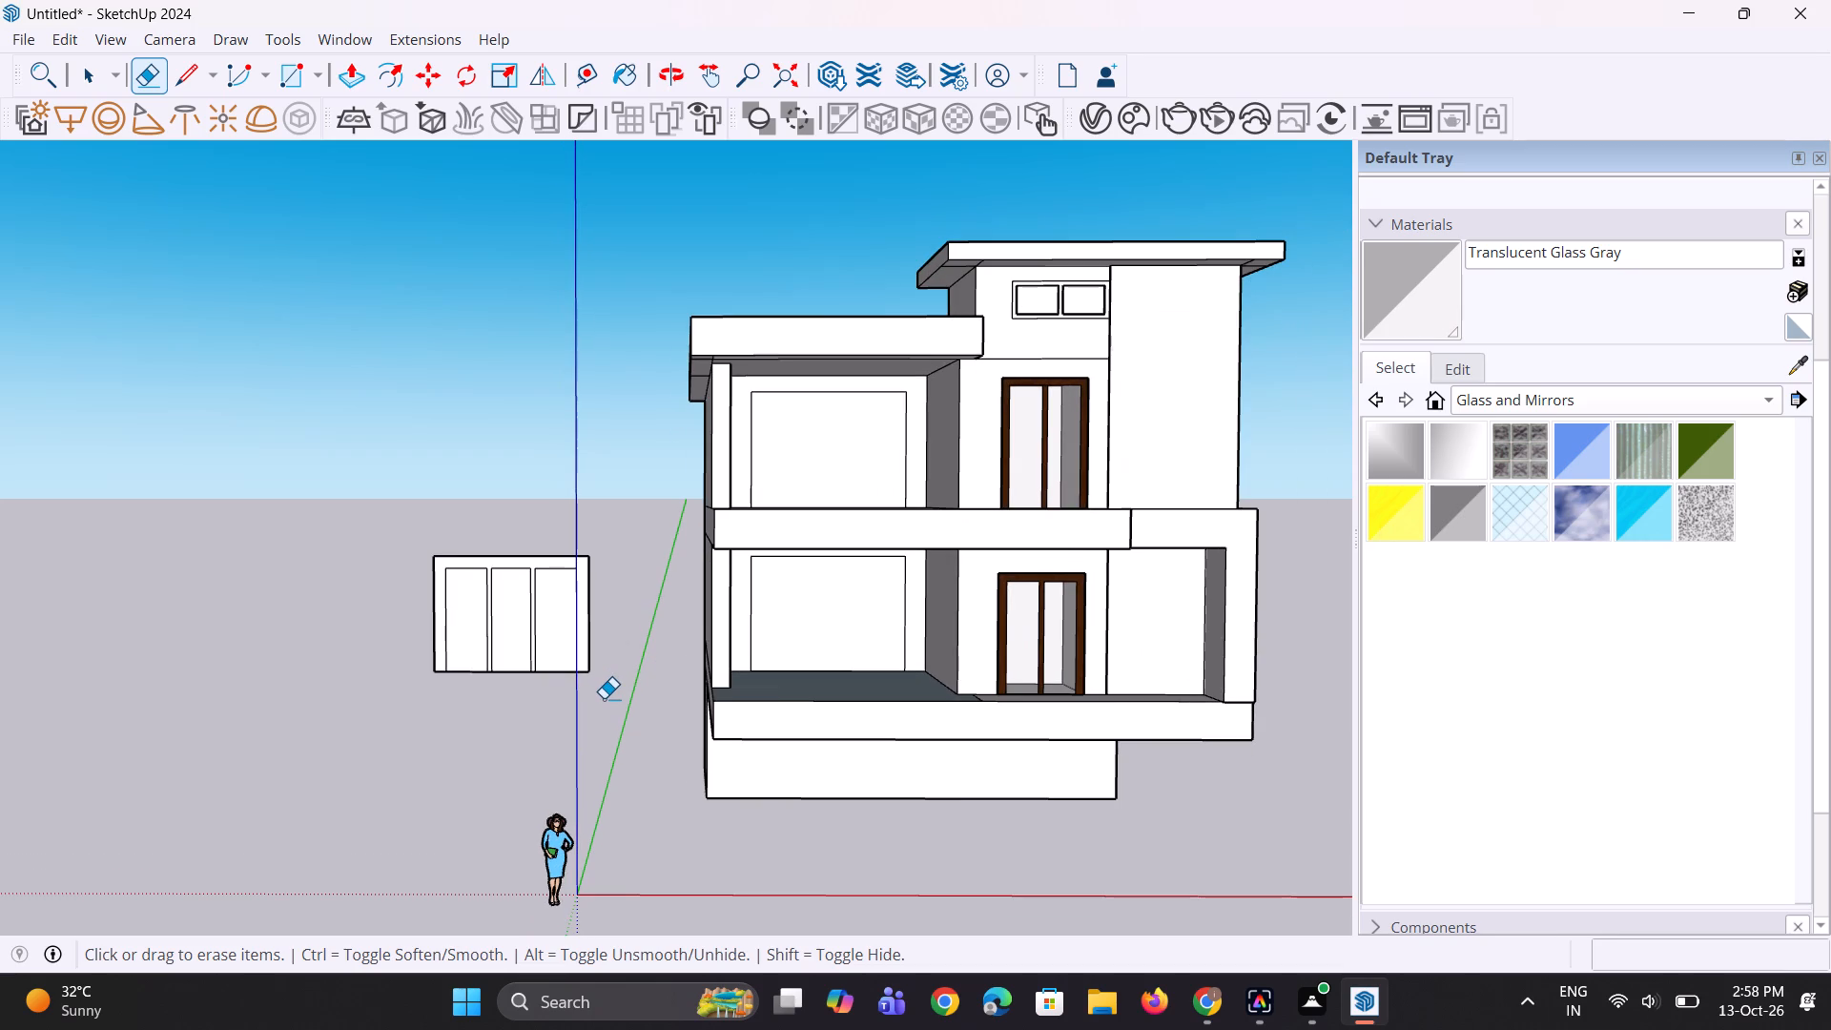
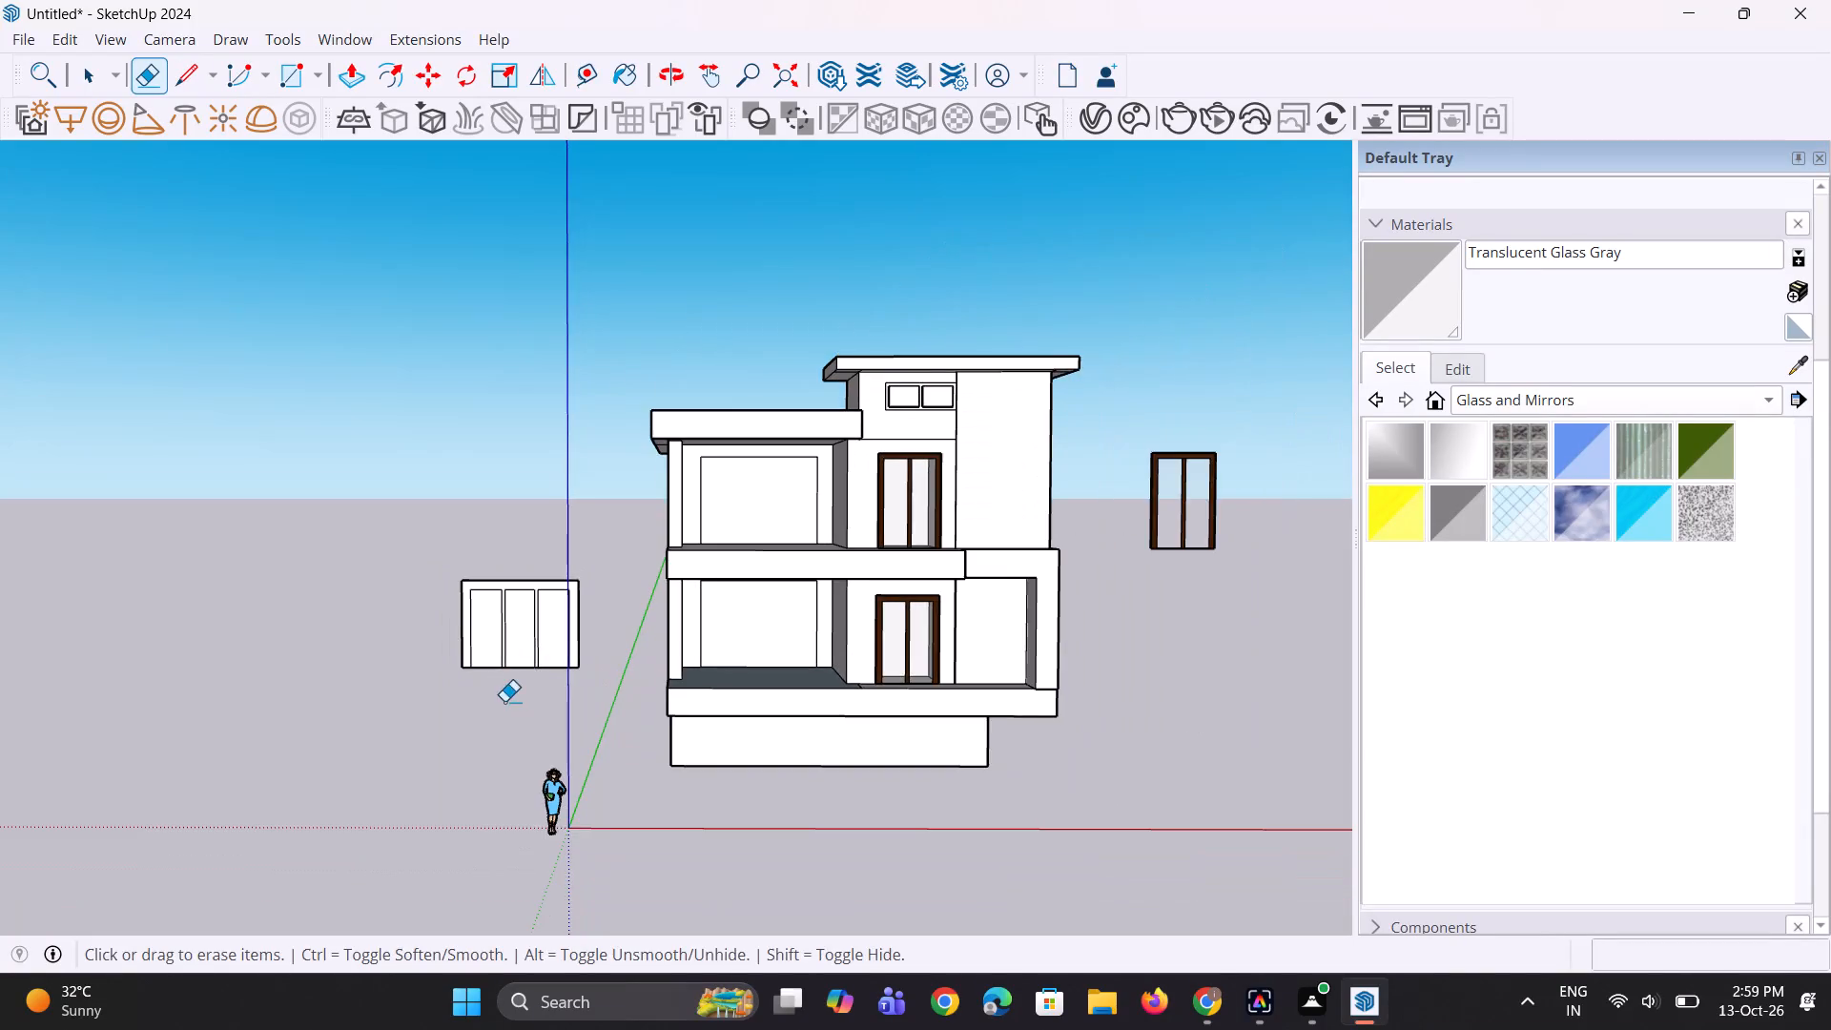
Sample Wood Veneer 01 from the separate double door and paint the three-panel door's frame and mullions with it.
middle_click_drag(507, 701, 553, 712)
scroll(567, 562, "up", 3)
key("space")
key("space")
key("space")
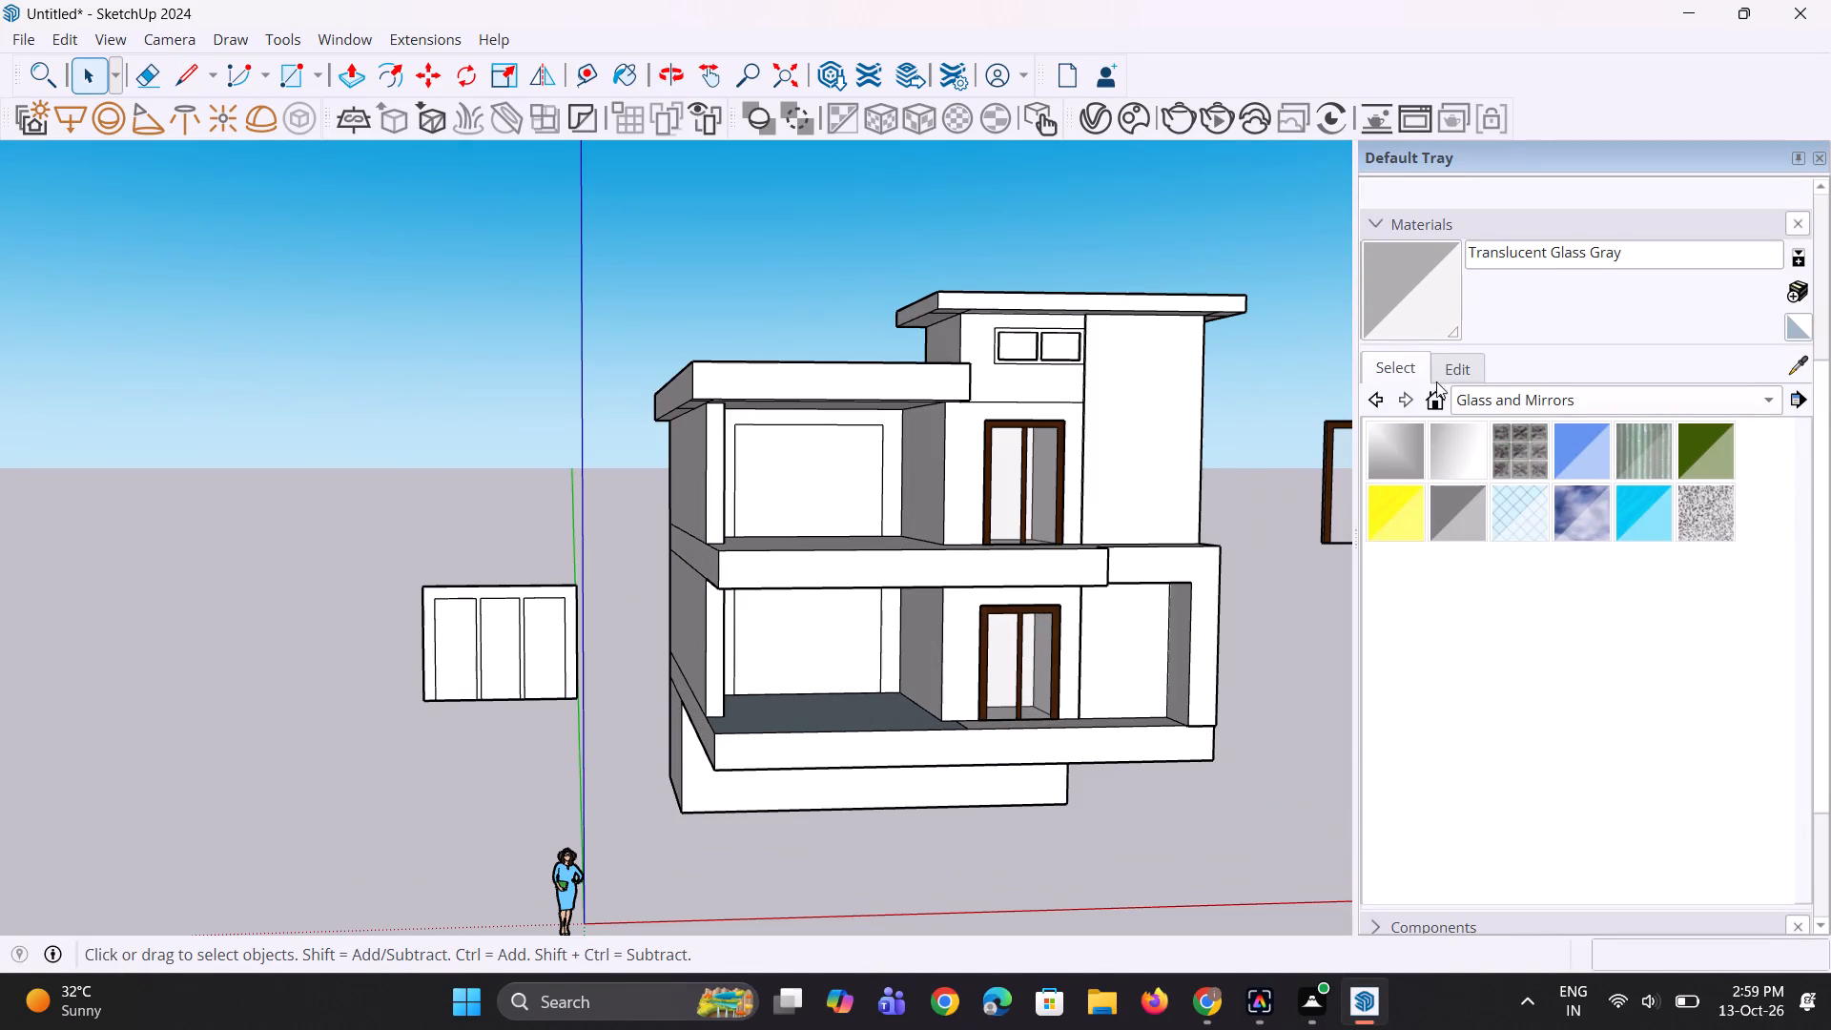
left_click(1408, 367)
left_click(1801, 366)
scroll(1348, 551, "up", 6)
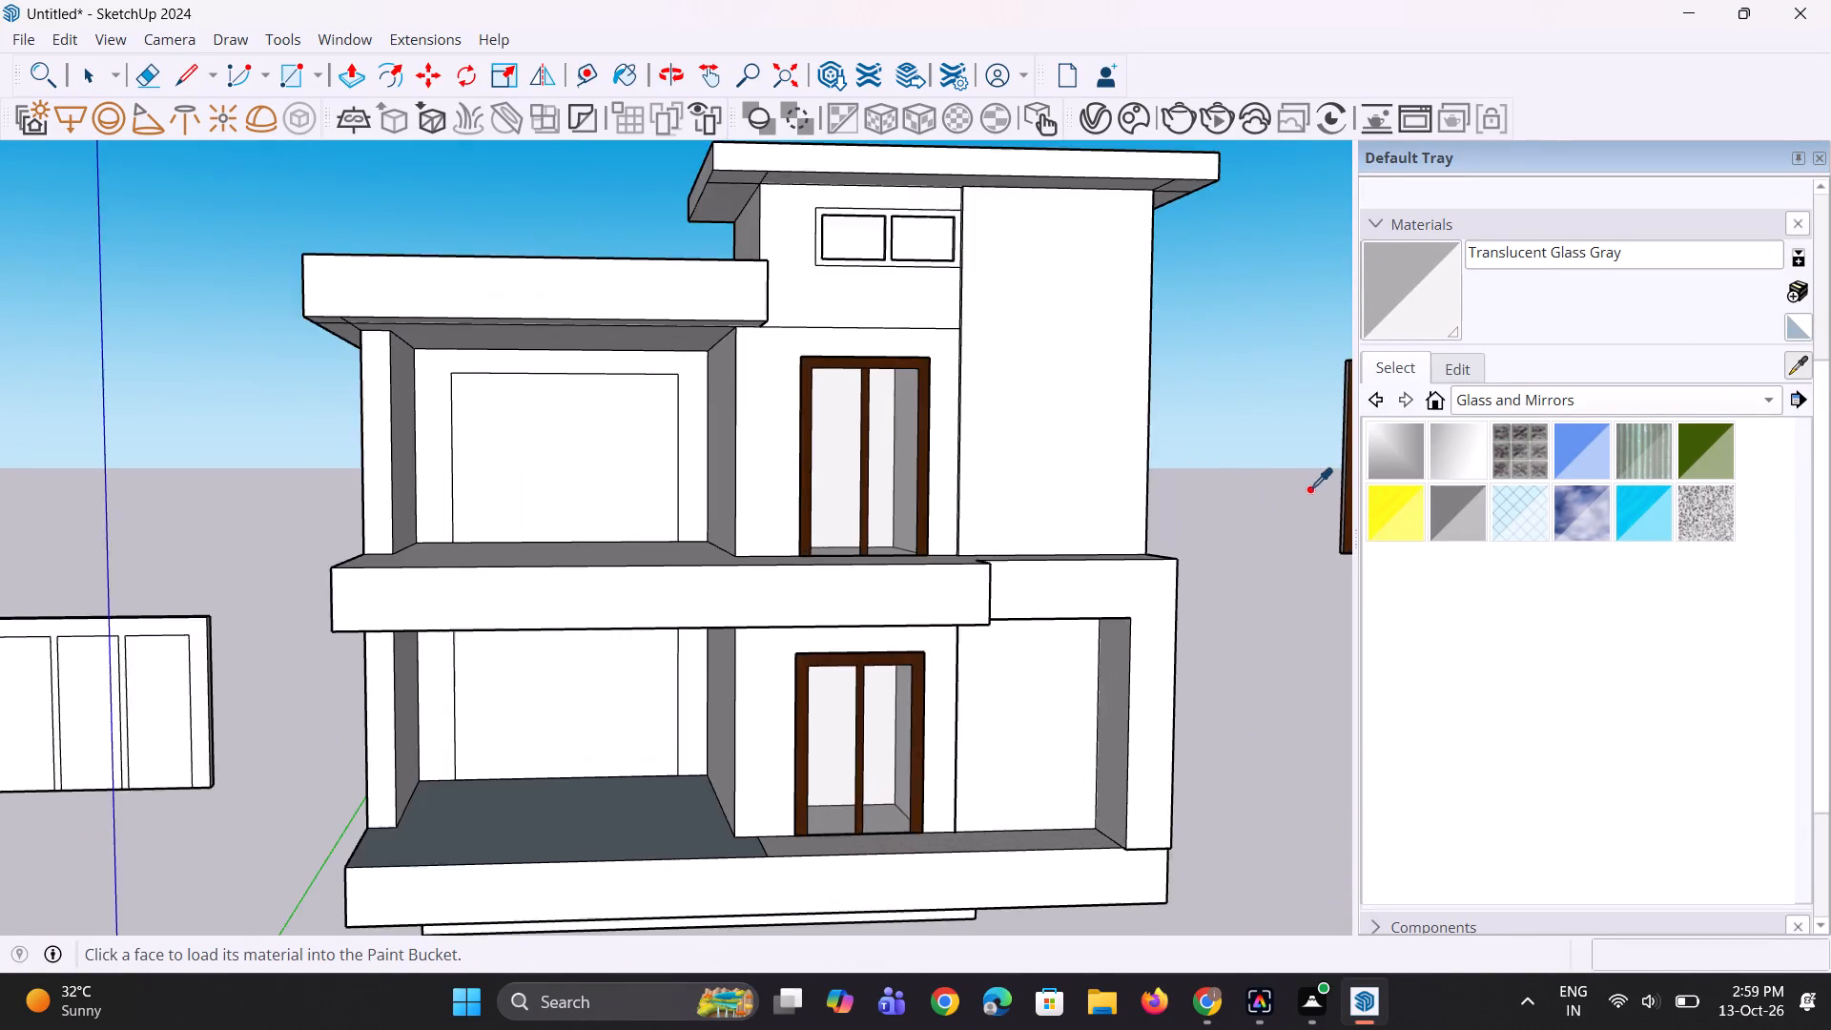
scroll(1284, 497, "down", 6)
scroll(1208, 503, "up", 6)
left_click(1315, 476)
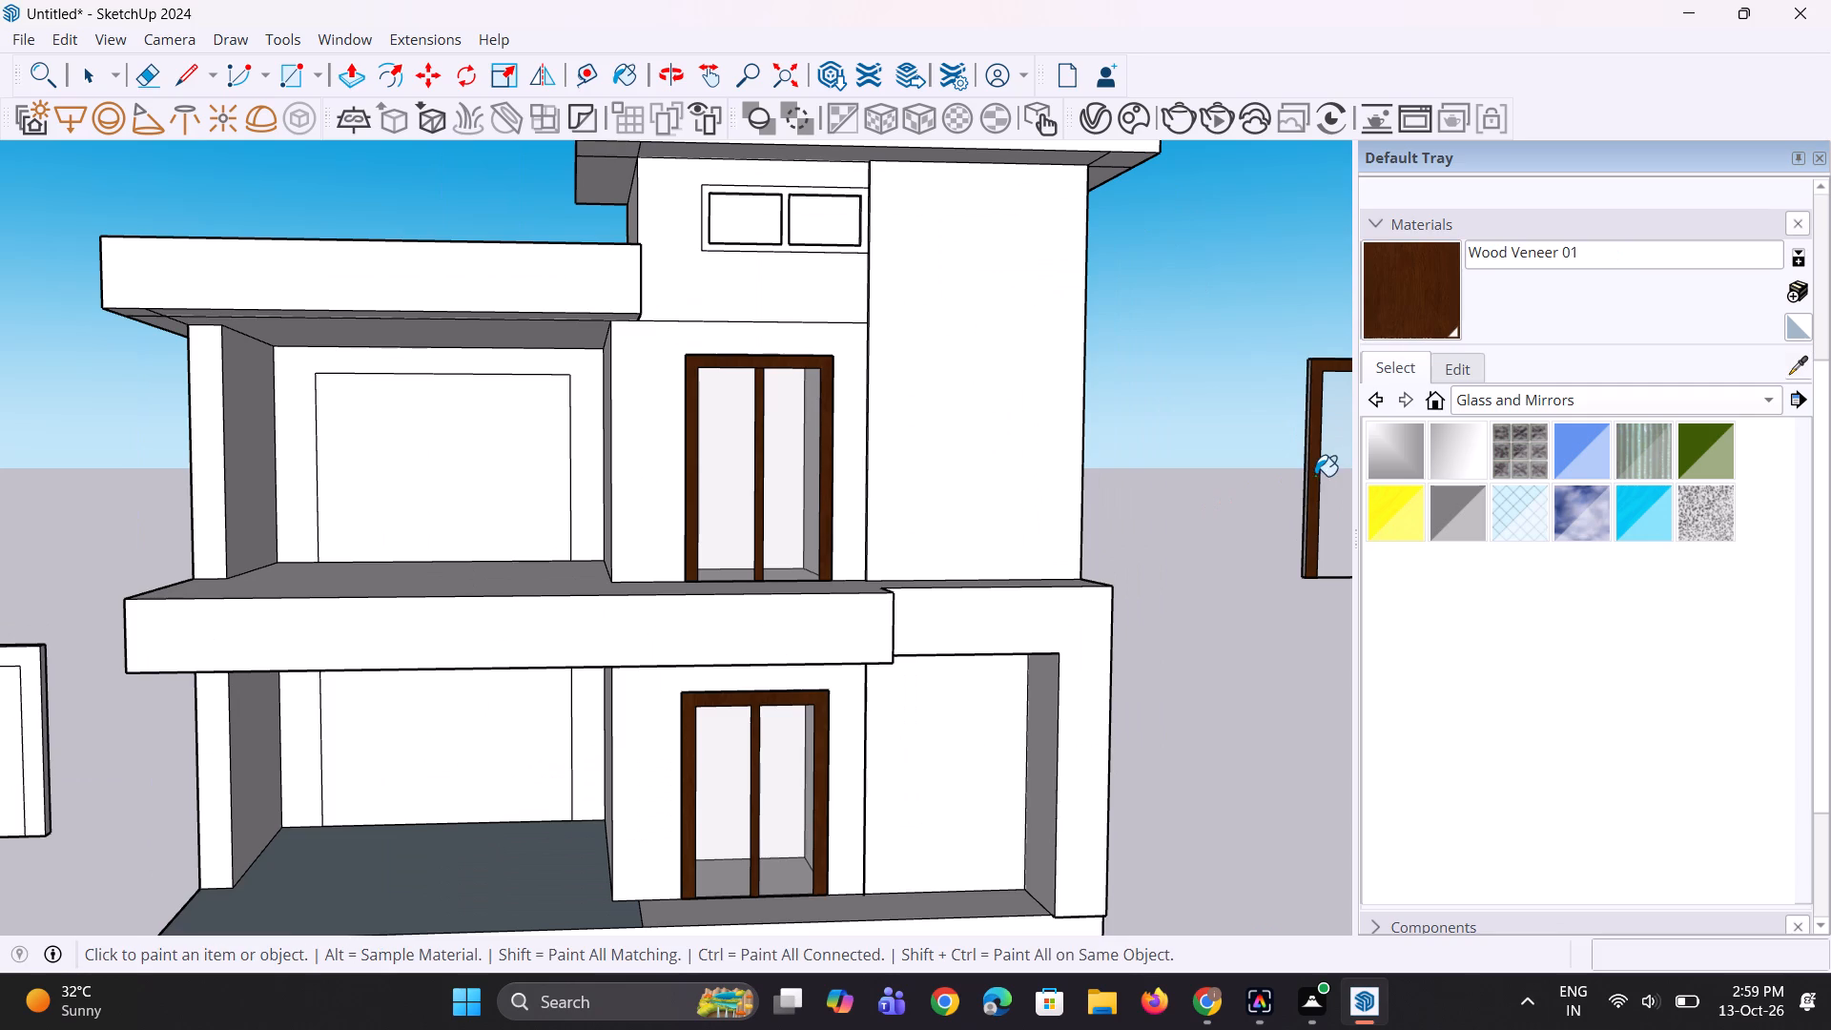
scroll(870, 568, "down", 9)
scroll(371, 648, "up", 11)
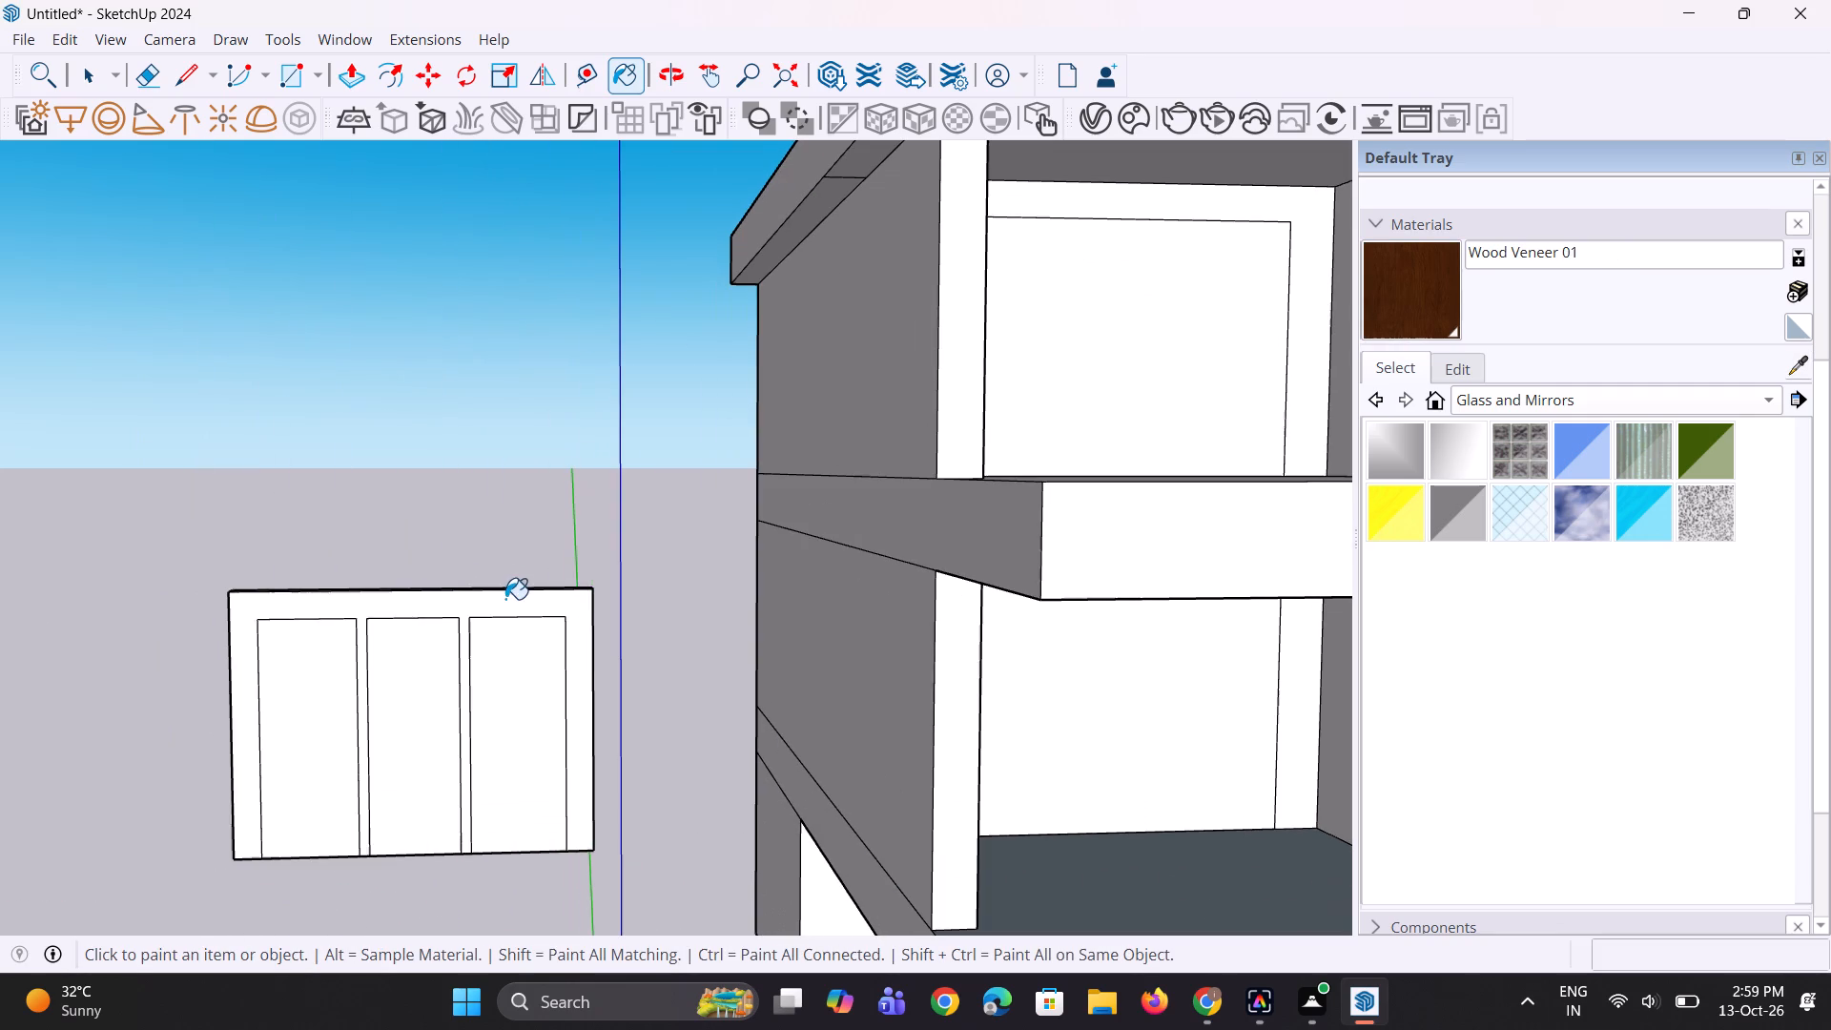
left_click(505, 607)
Examine the wood finish on the three-panel door frame alongside the building and its fitted doors.
scroll(505, 607, "down", 10)
middle_click_drag(505, 607, 493, 596)
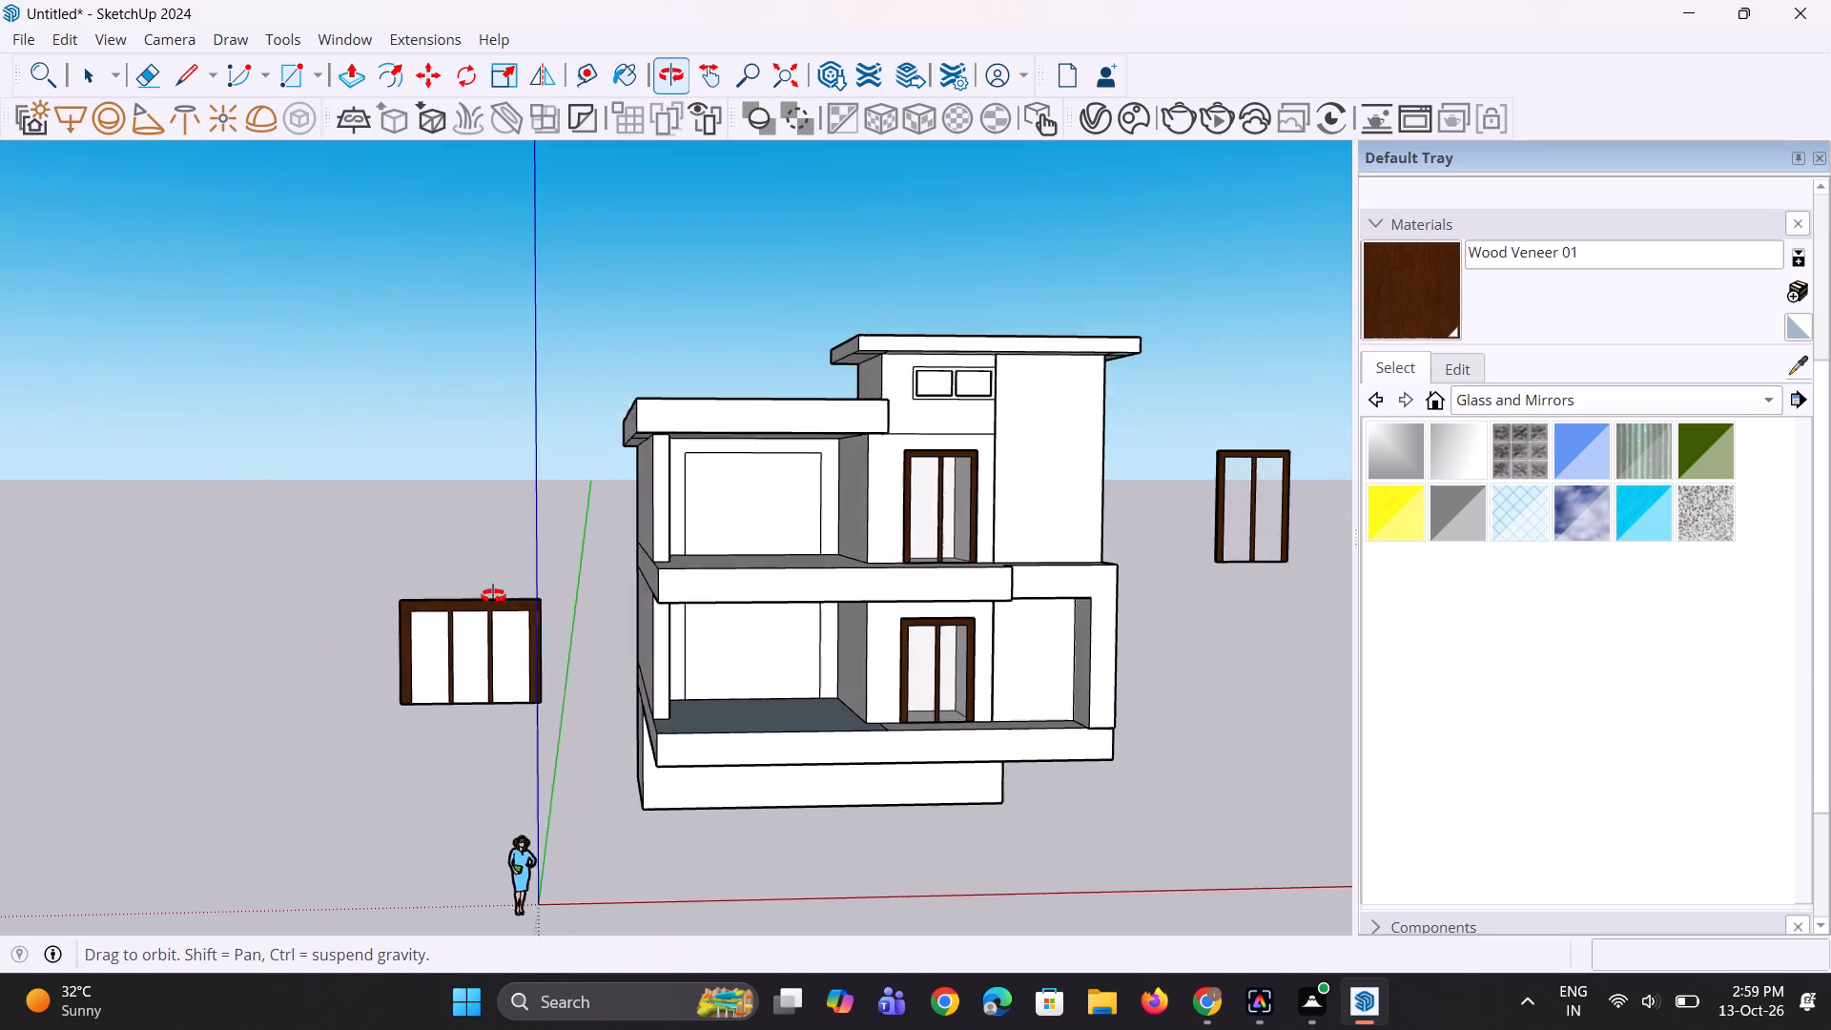
middle_click_drag(493, 596, 493, 593)
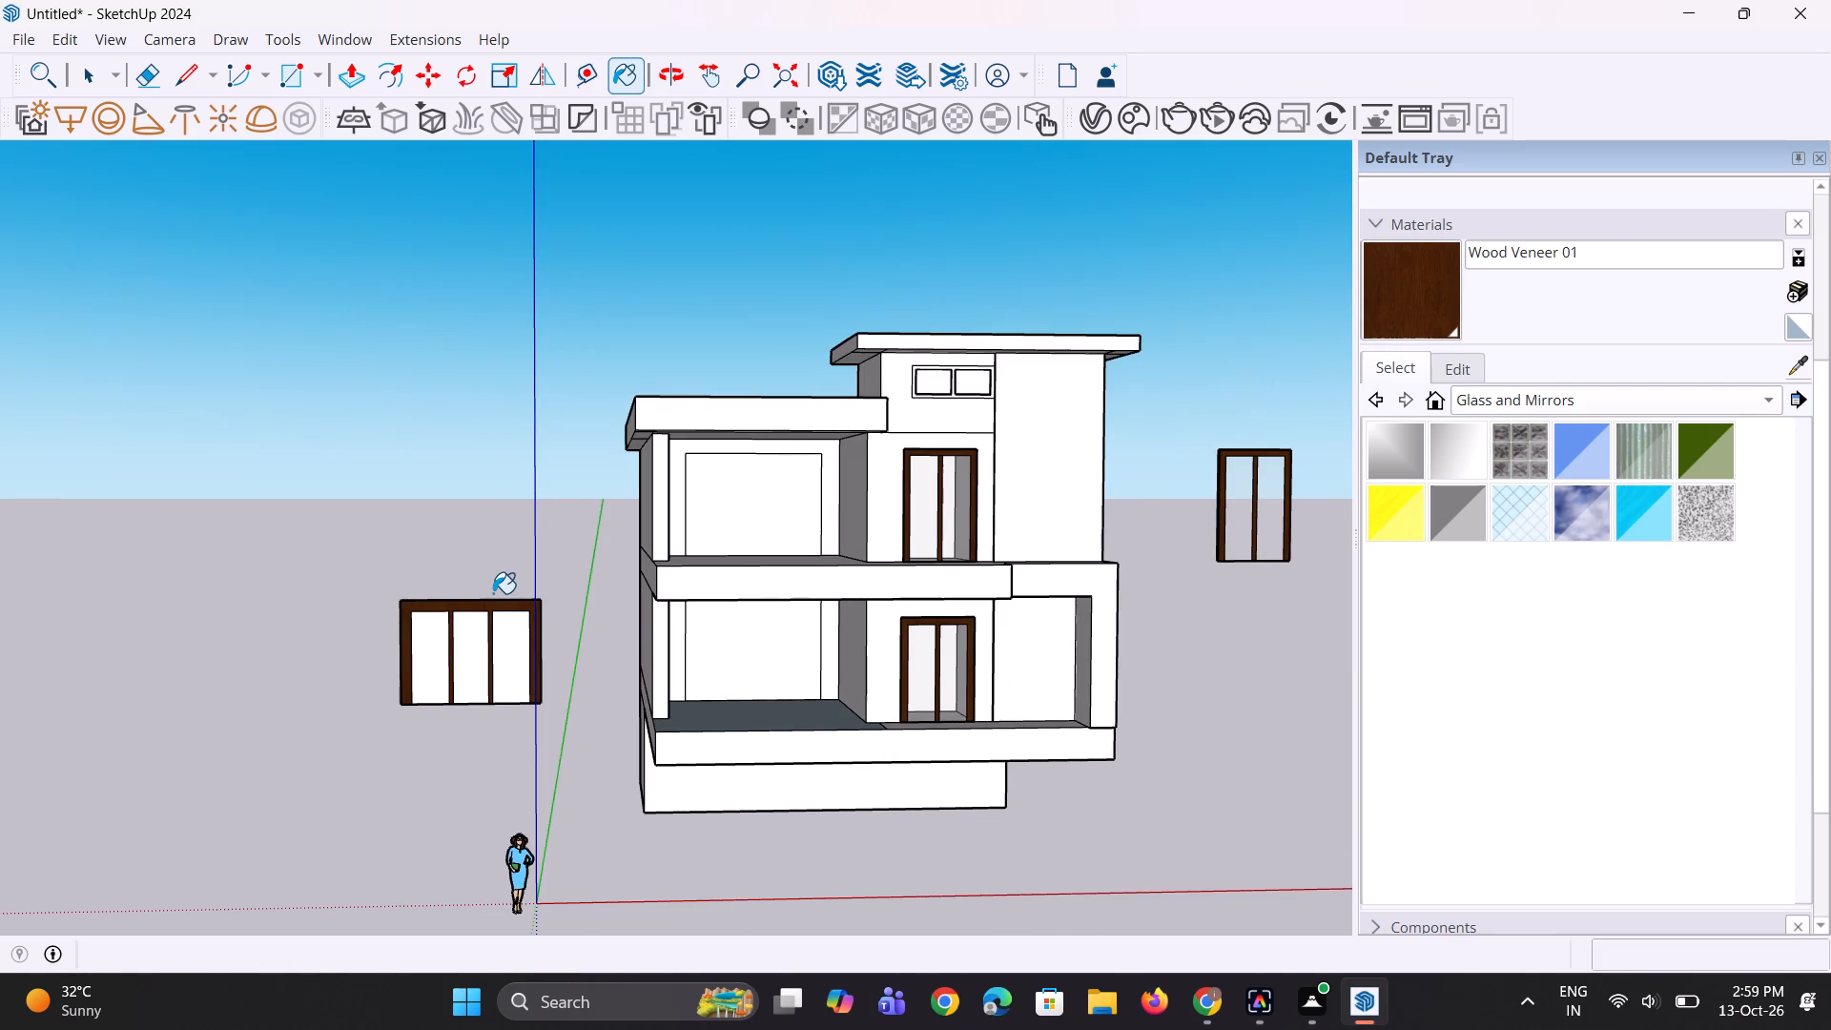
scroll(428, 616, "up", 4)
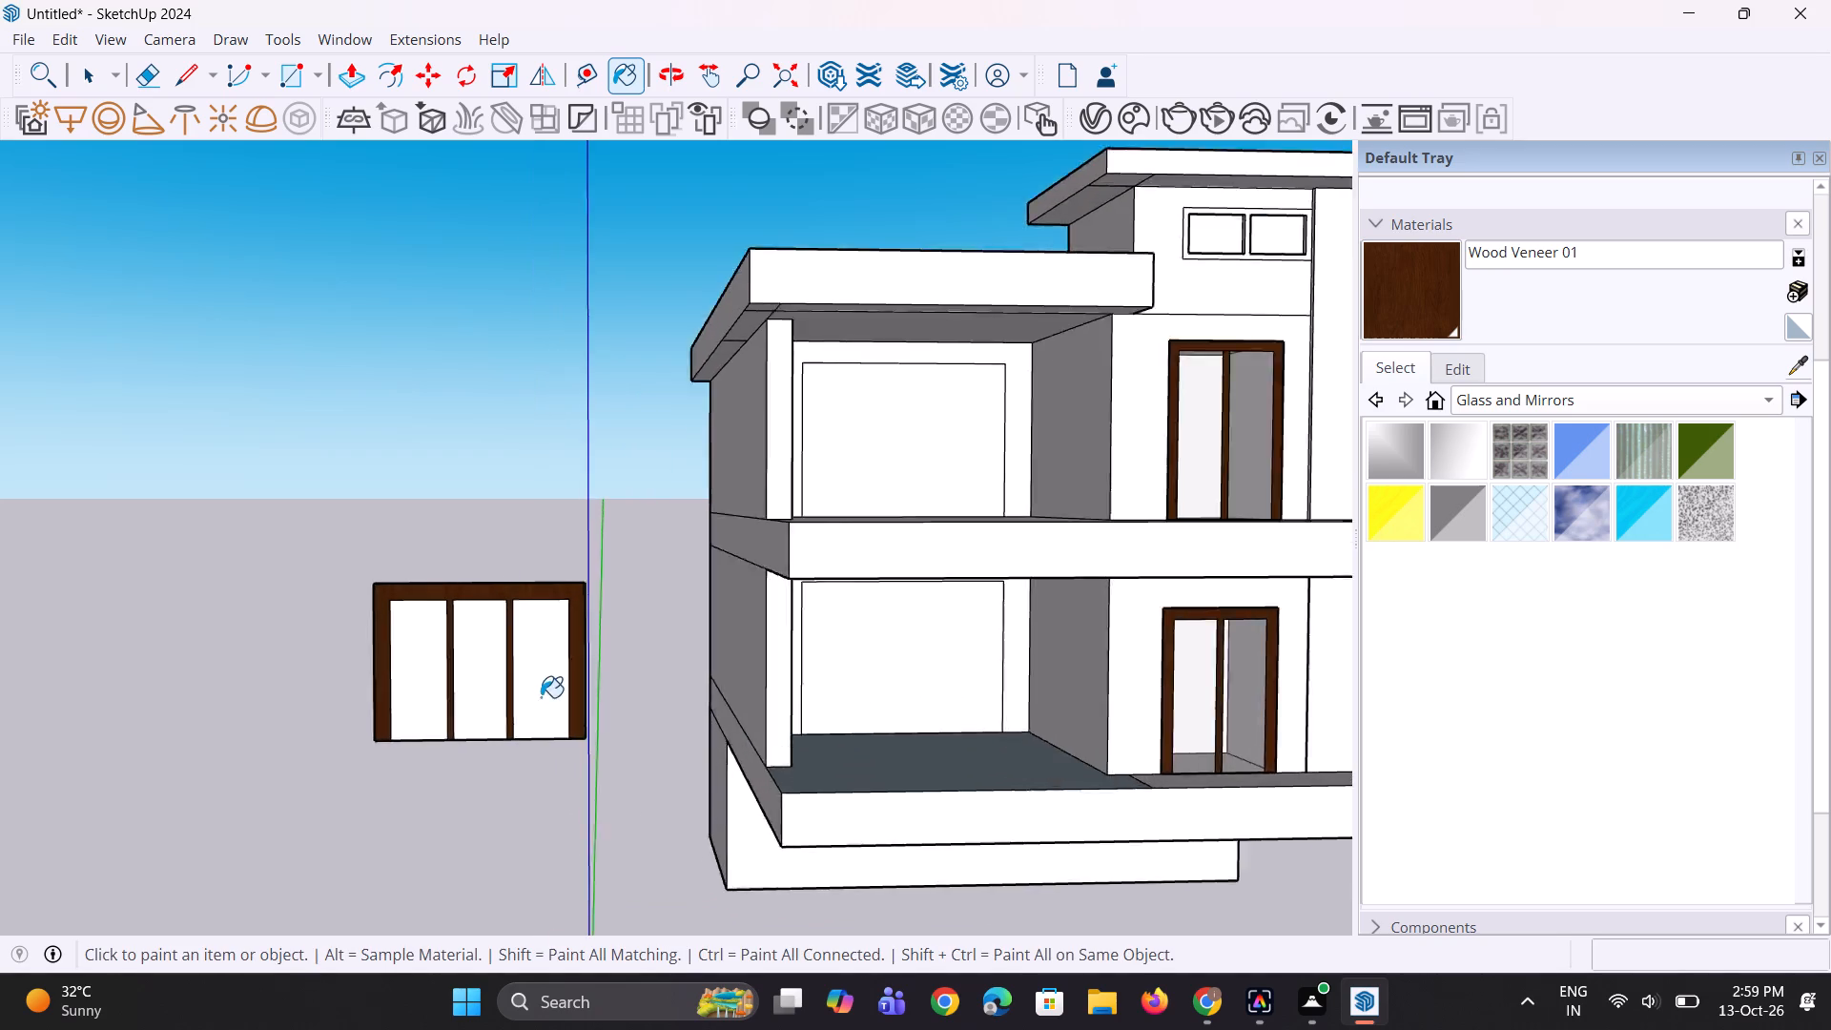
scroll(541, 697, "up", 6)
middle_click_drag(415, 729, 437, 728)
key("space")
key("space")
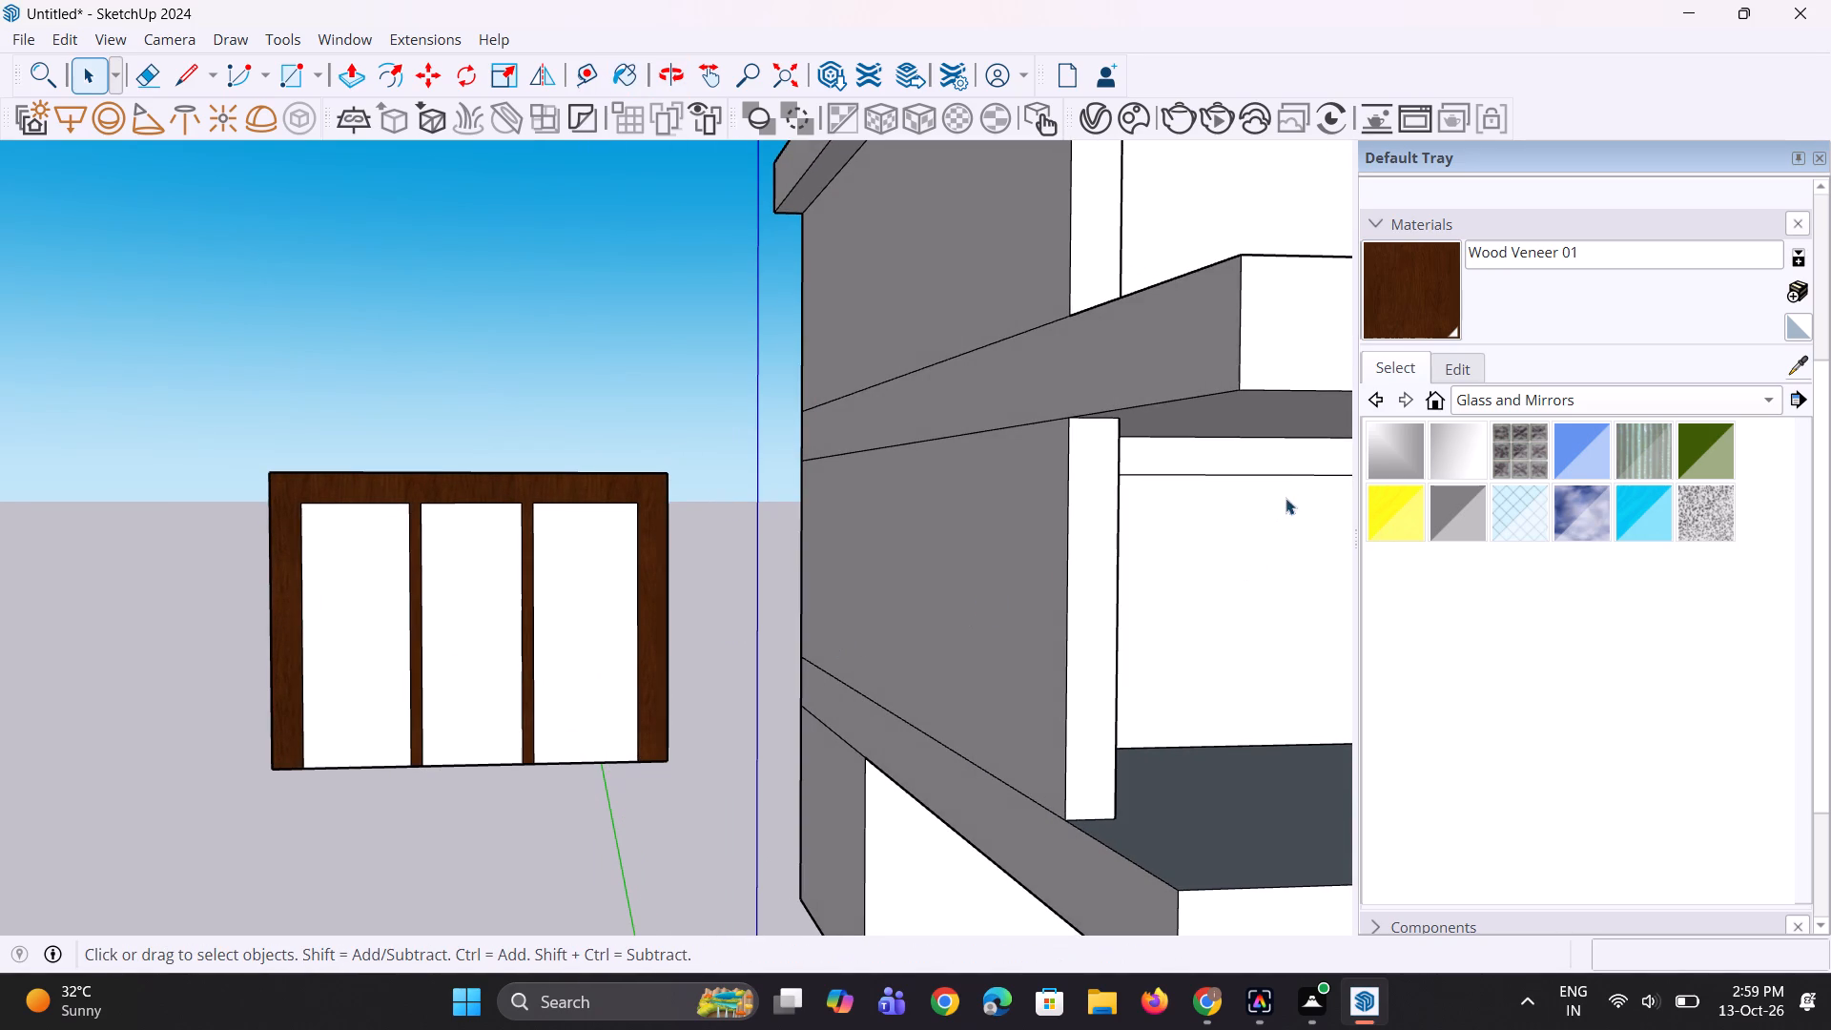
scroll(517, 608, "down", 9)
middle_click(502, 618)
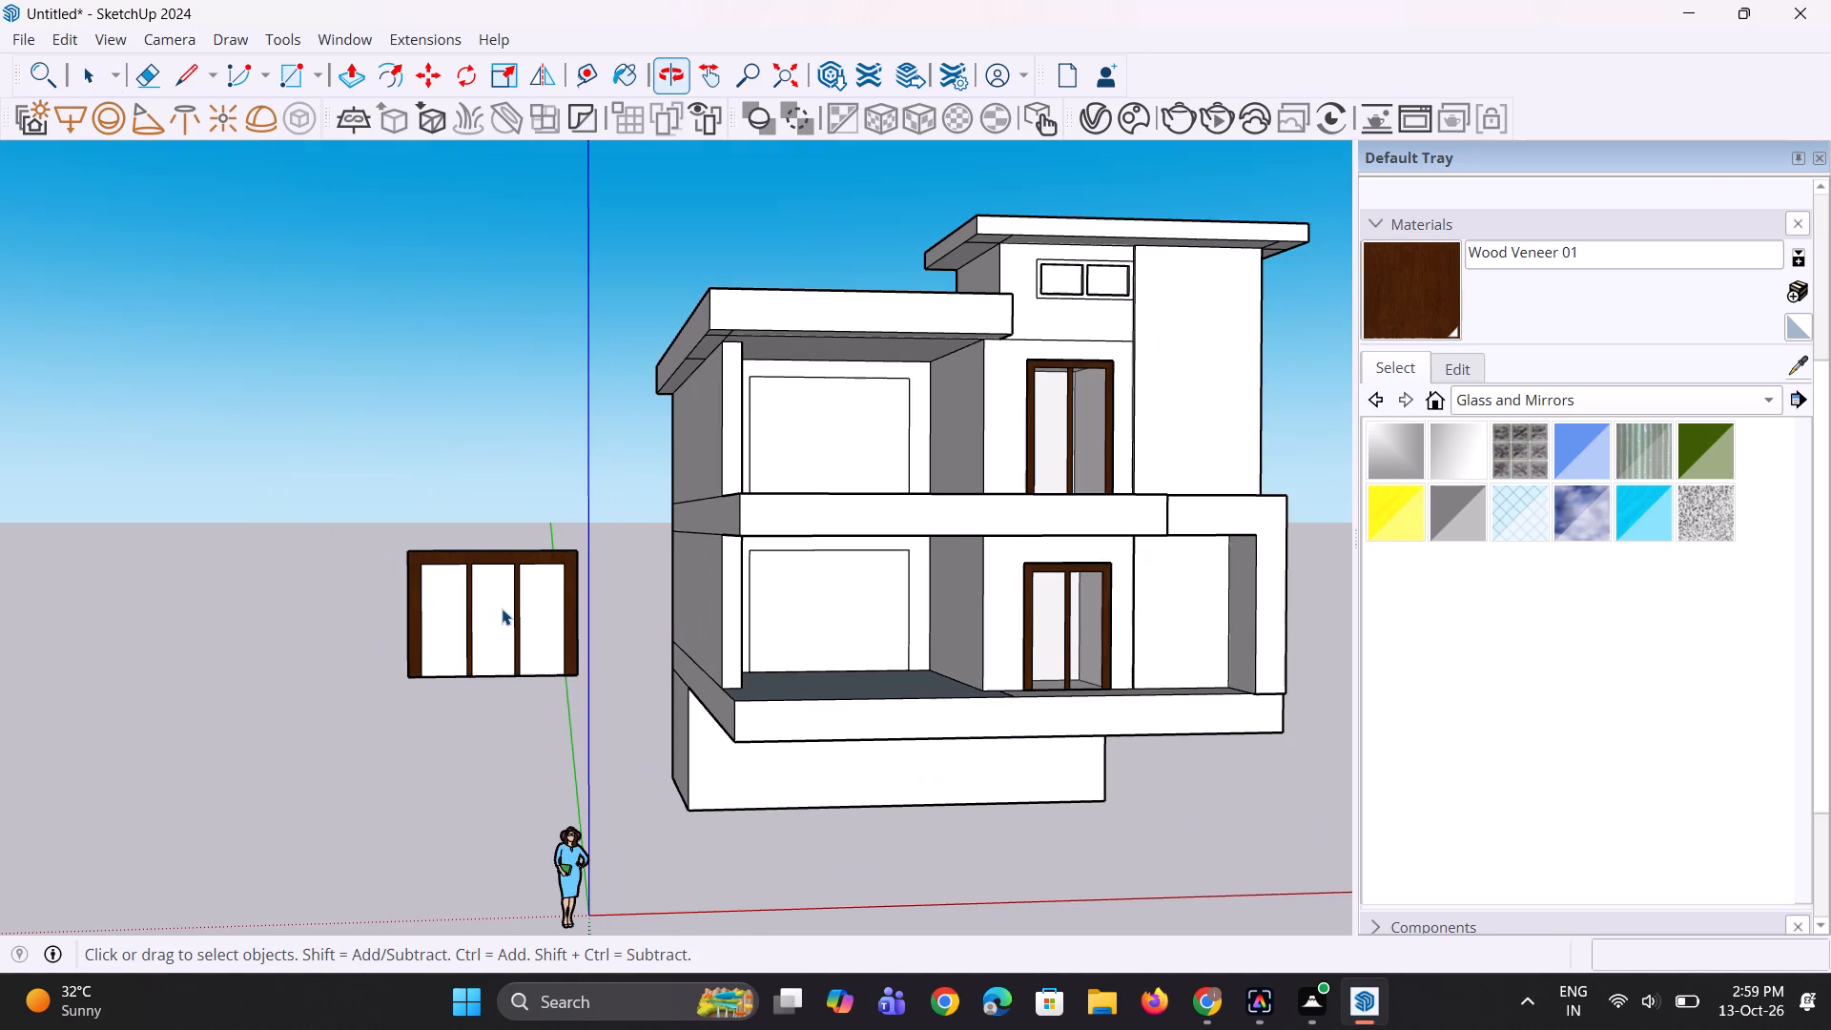
scroll(421, 600, "down", 4)
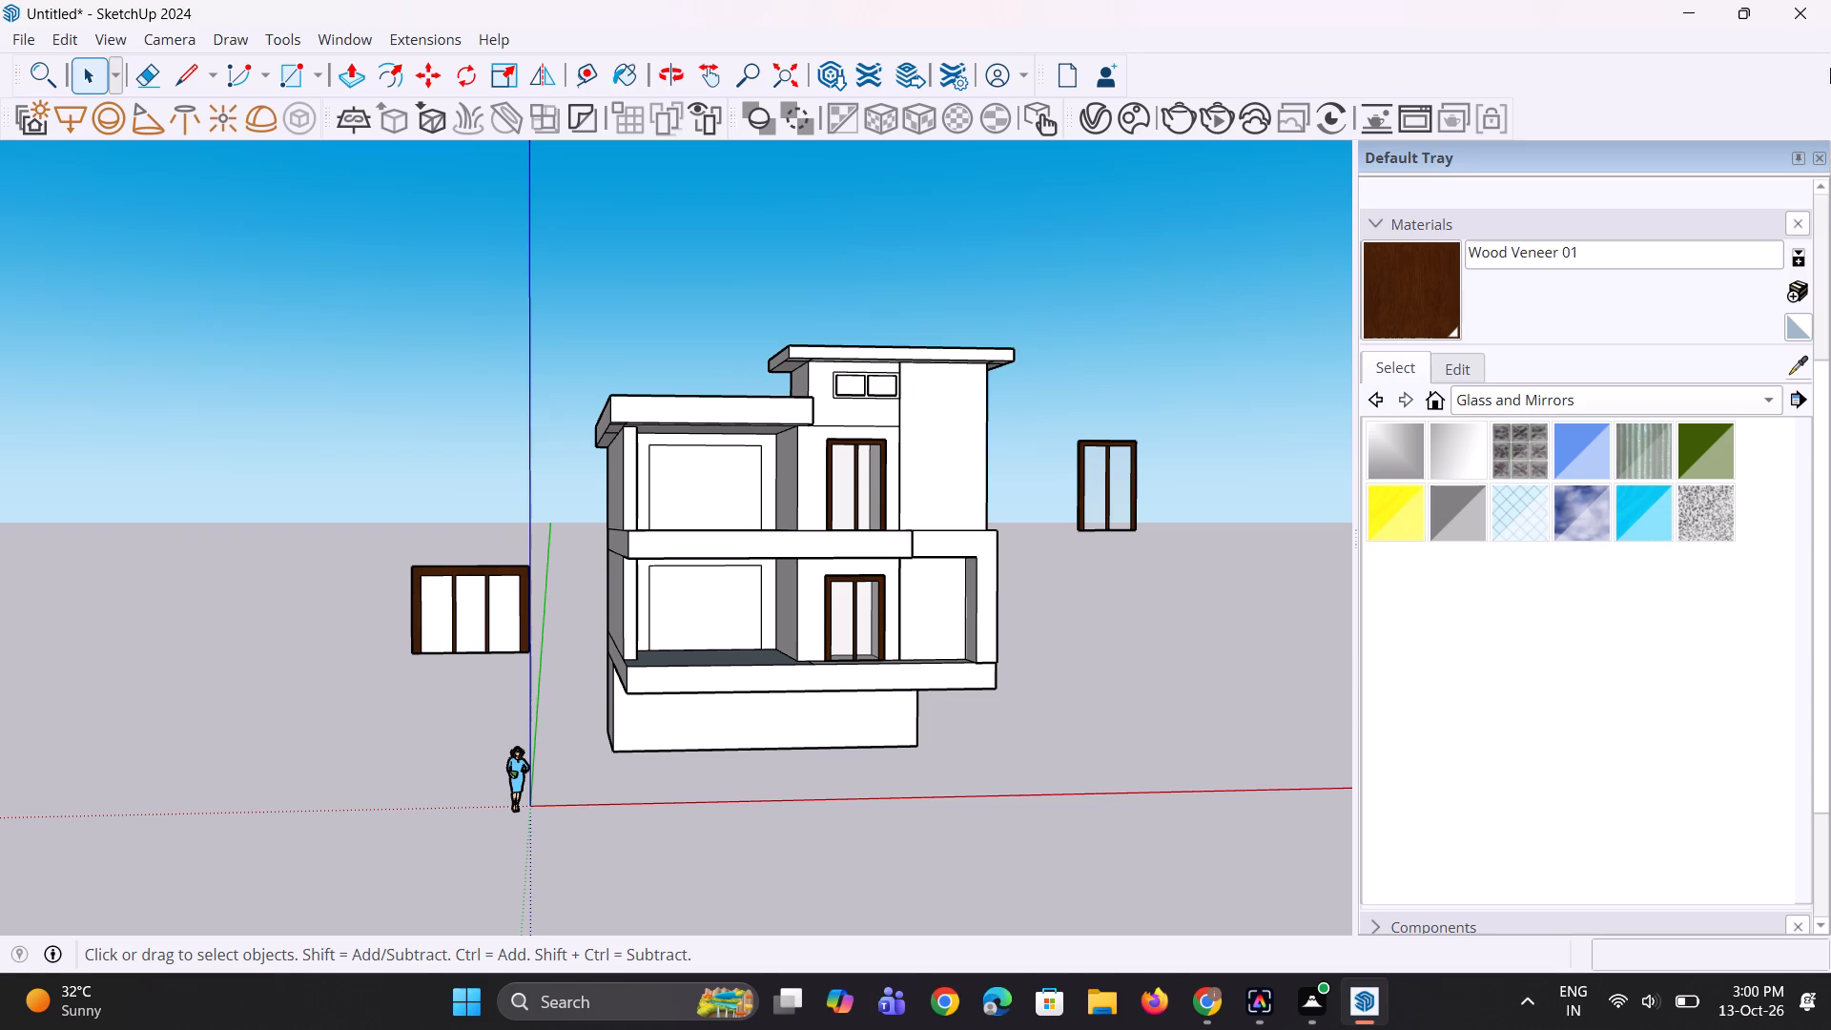
Sample Translucent Glass Gray from the separate double door and paint the front of all three door panels with it.
left_click(1800, 367)
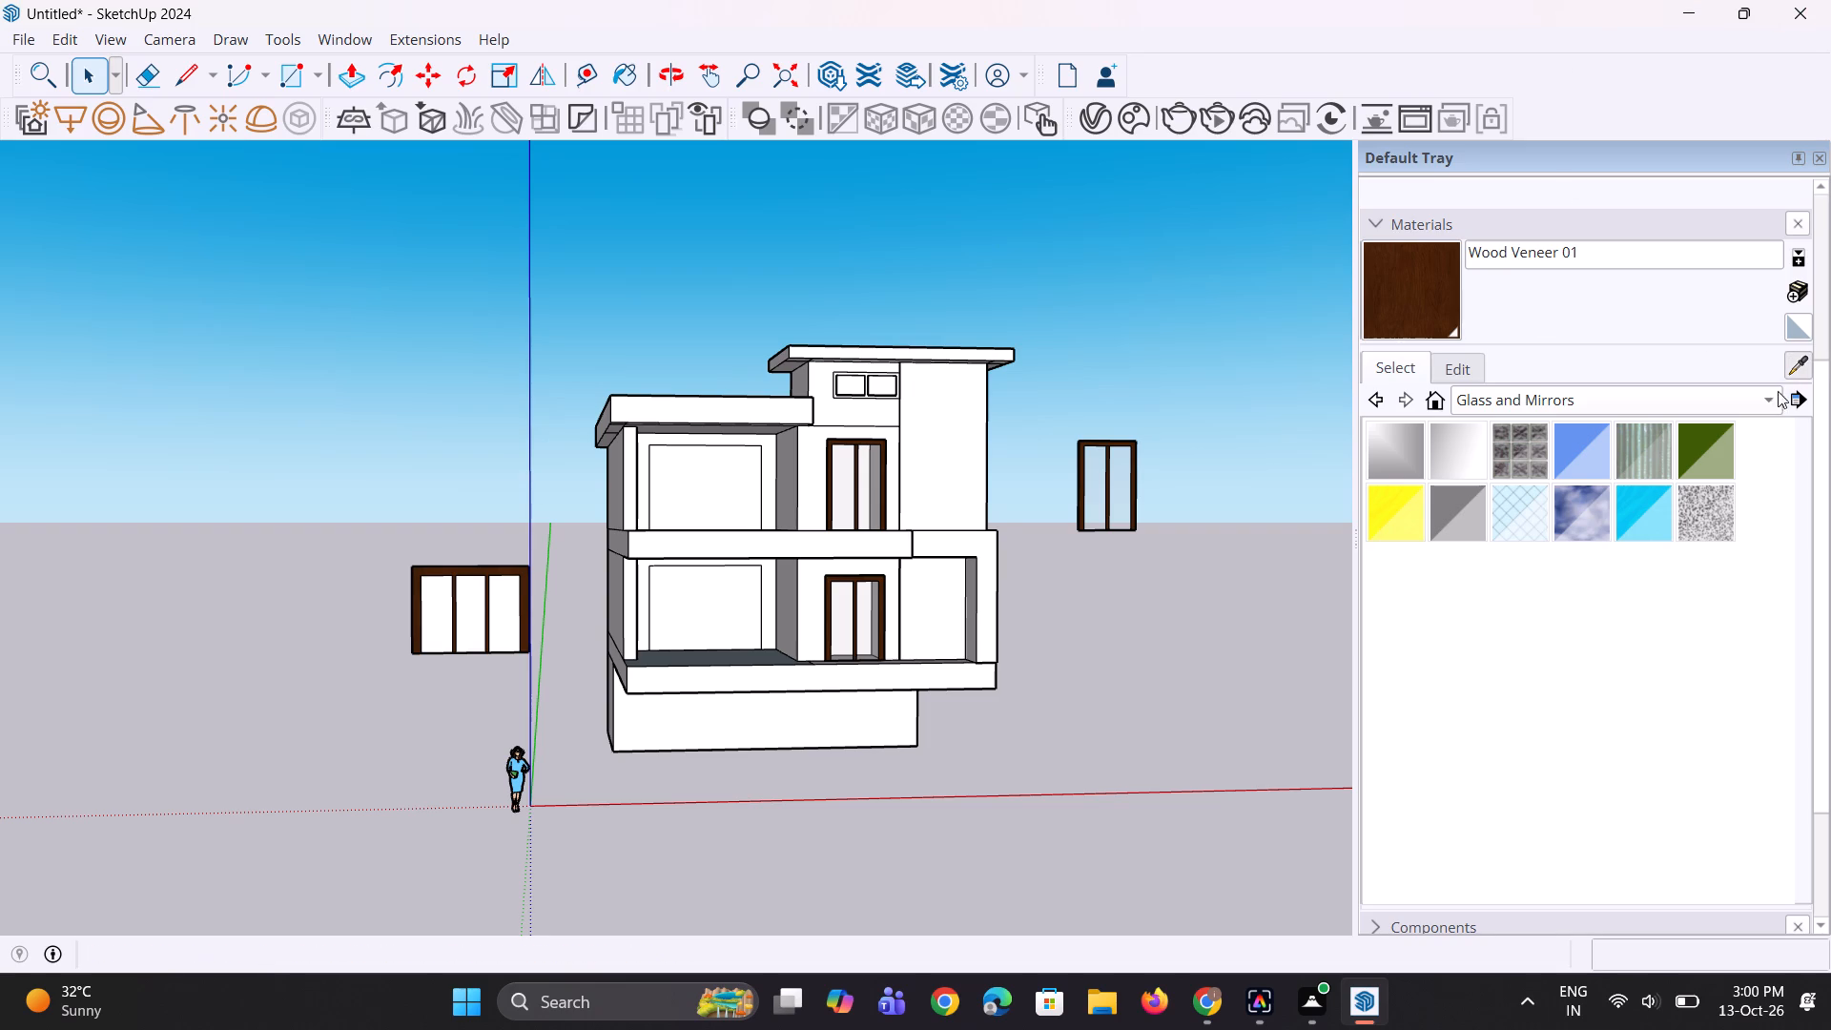
scroll(1228, 515, "up", 6)
left_click(1087, 497)
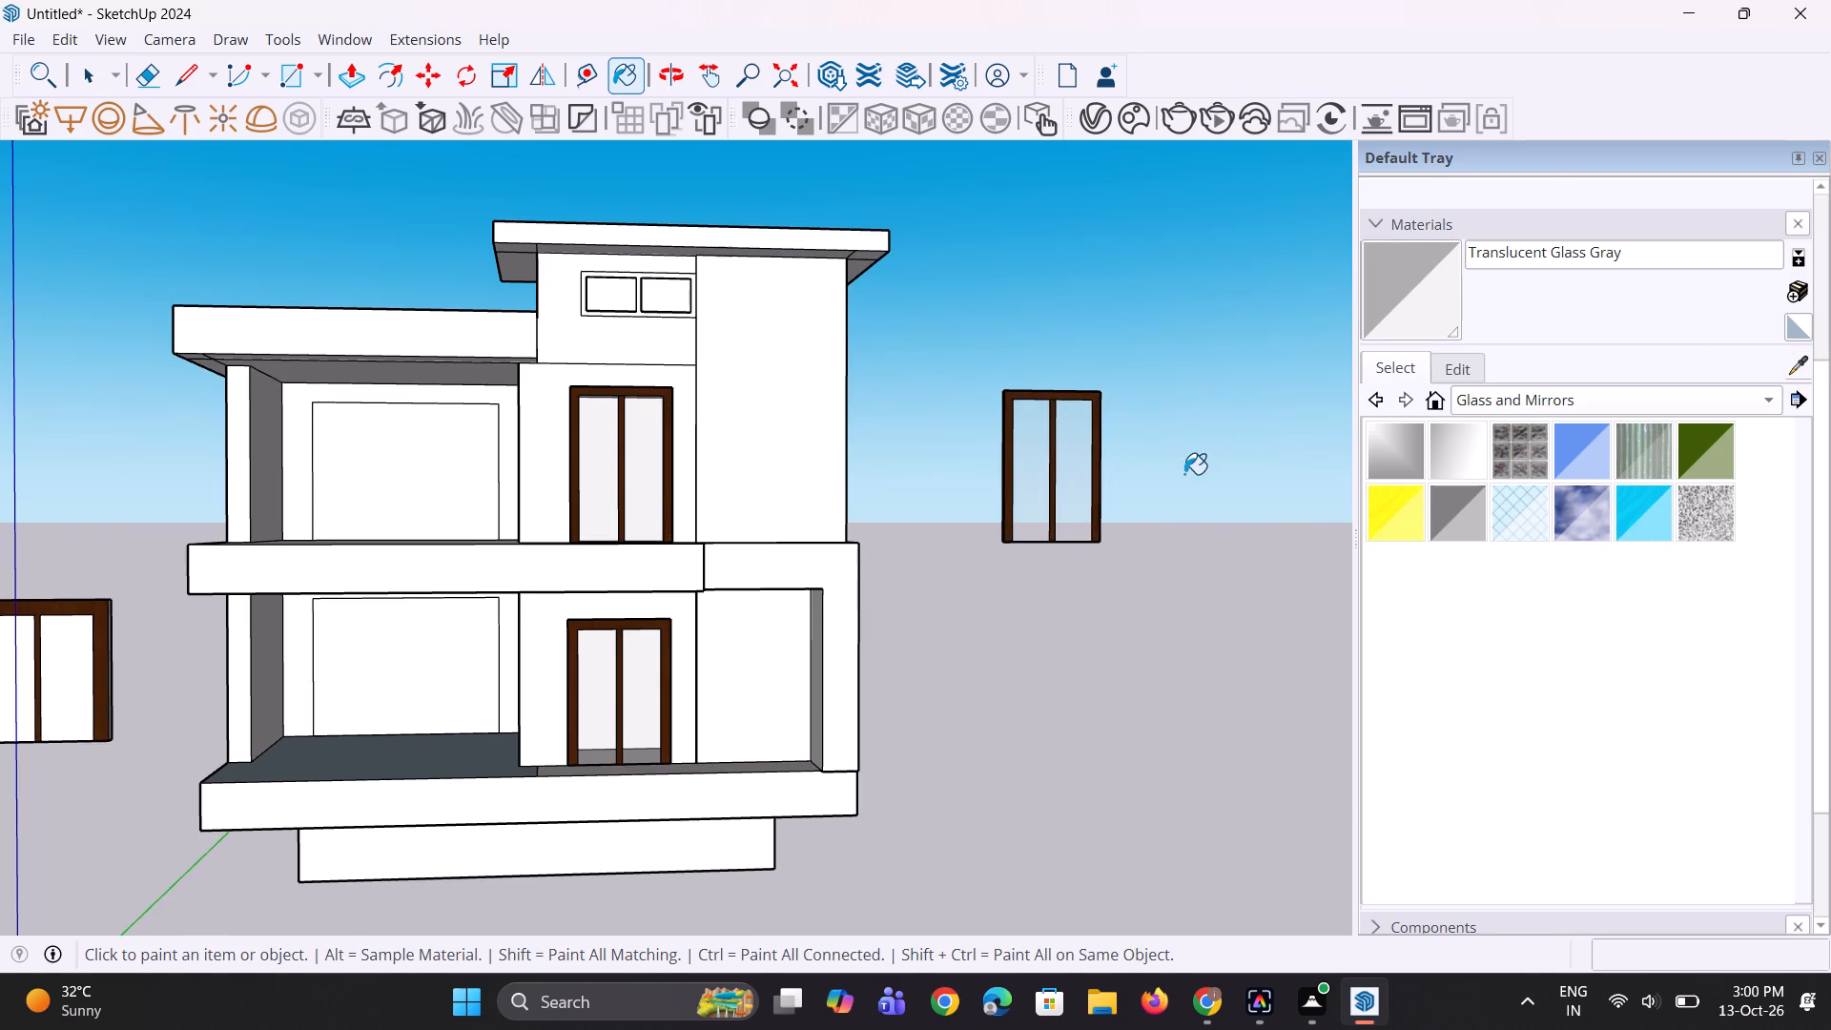
scroll(1234, 442, "down", 5)
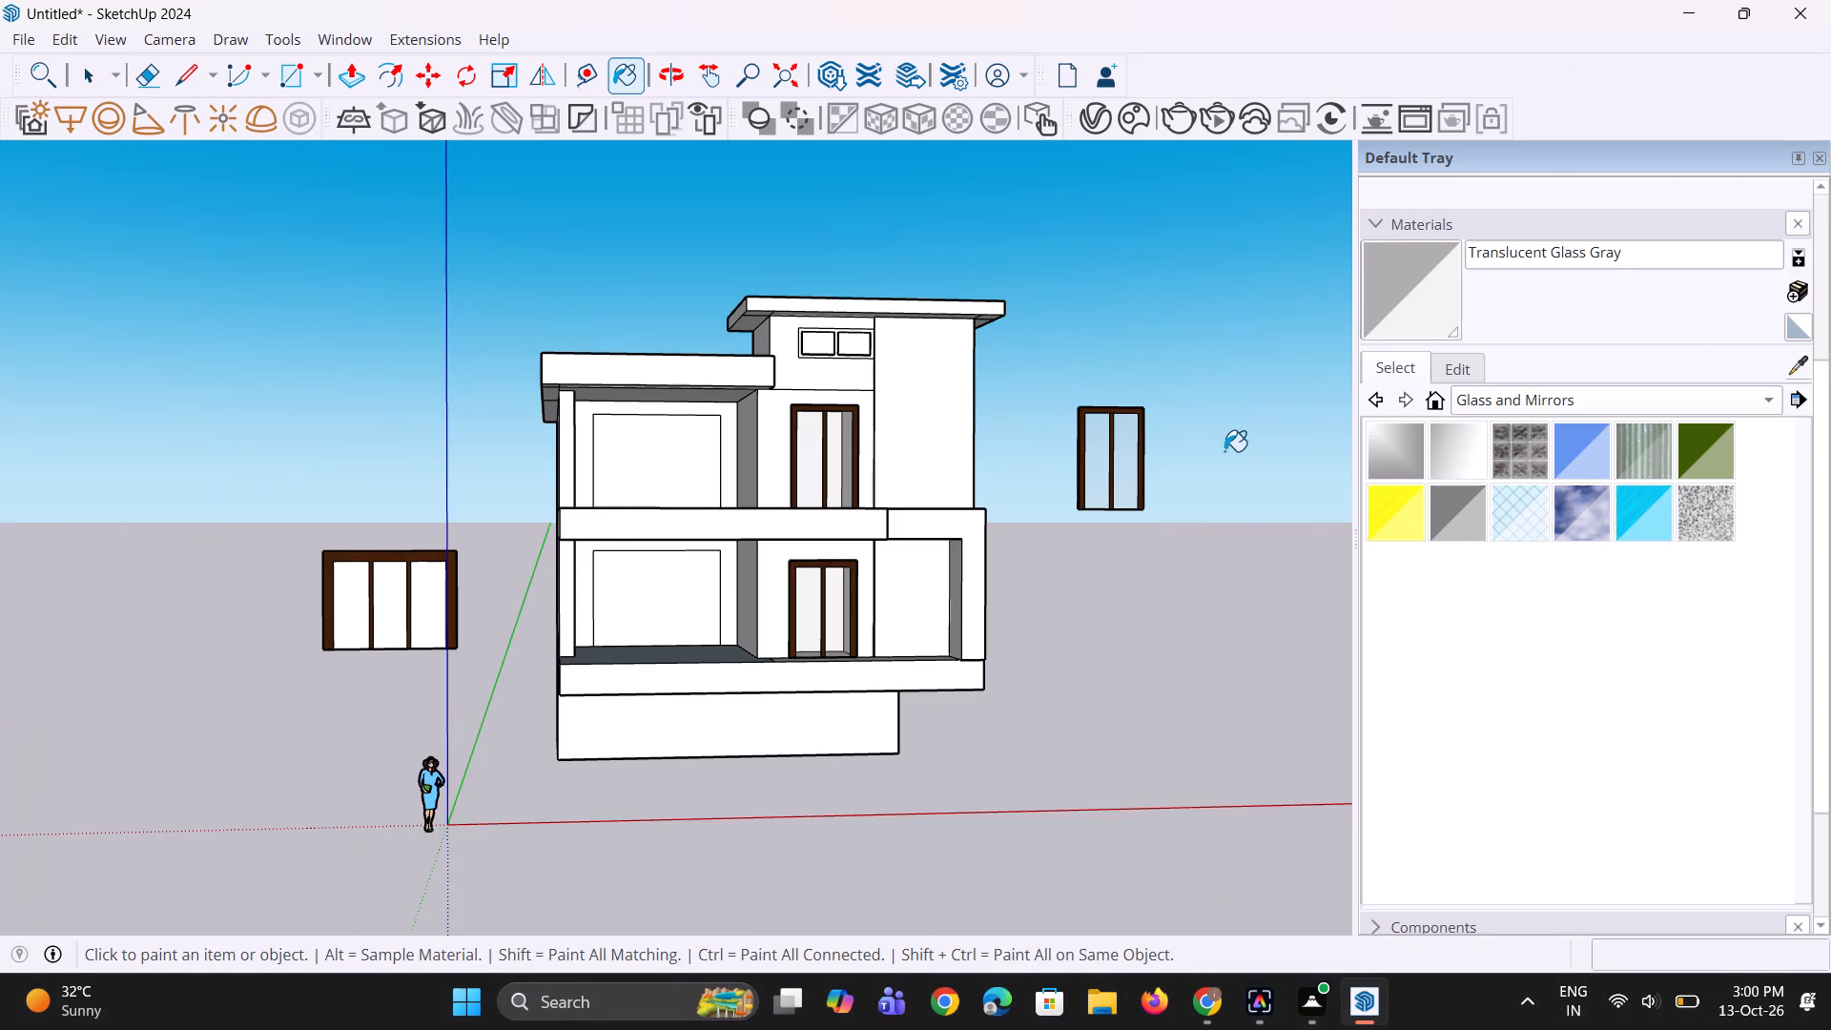
scroll(382, 621, "up", 3)
left_click(348, 622)
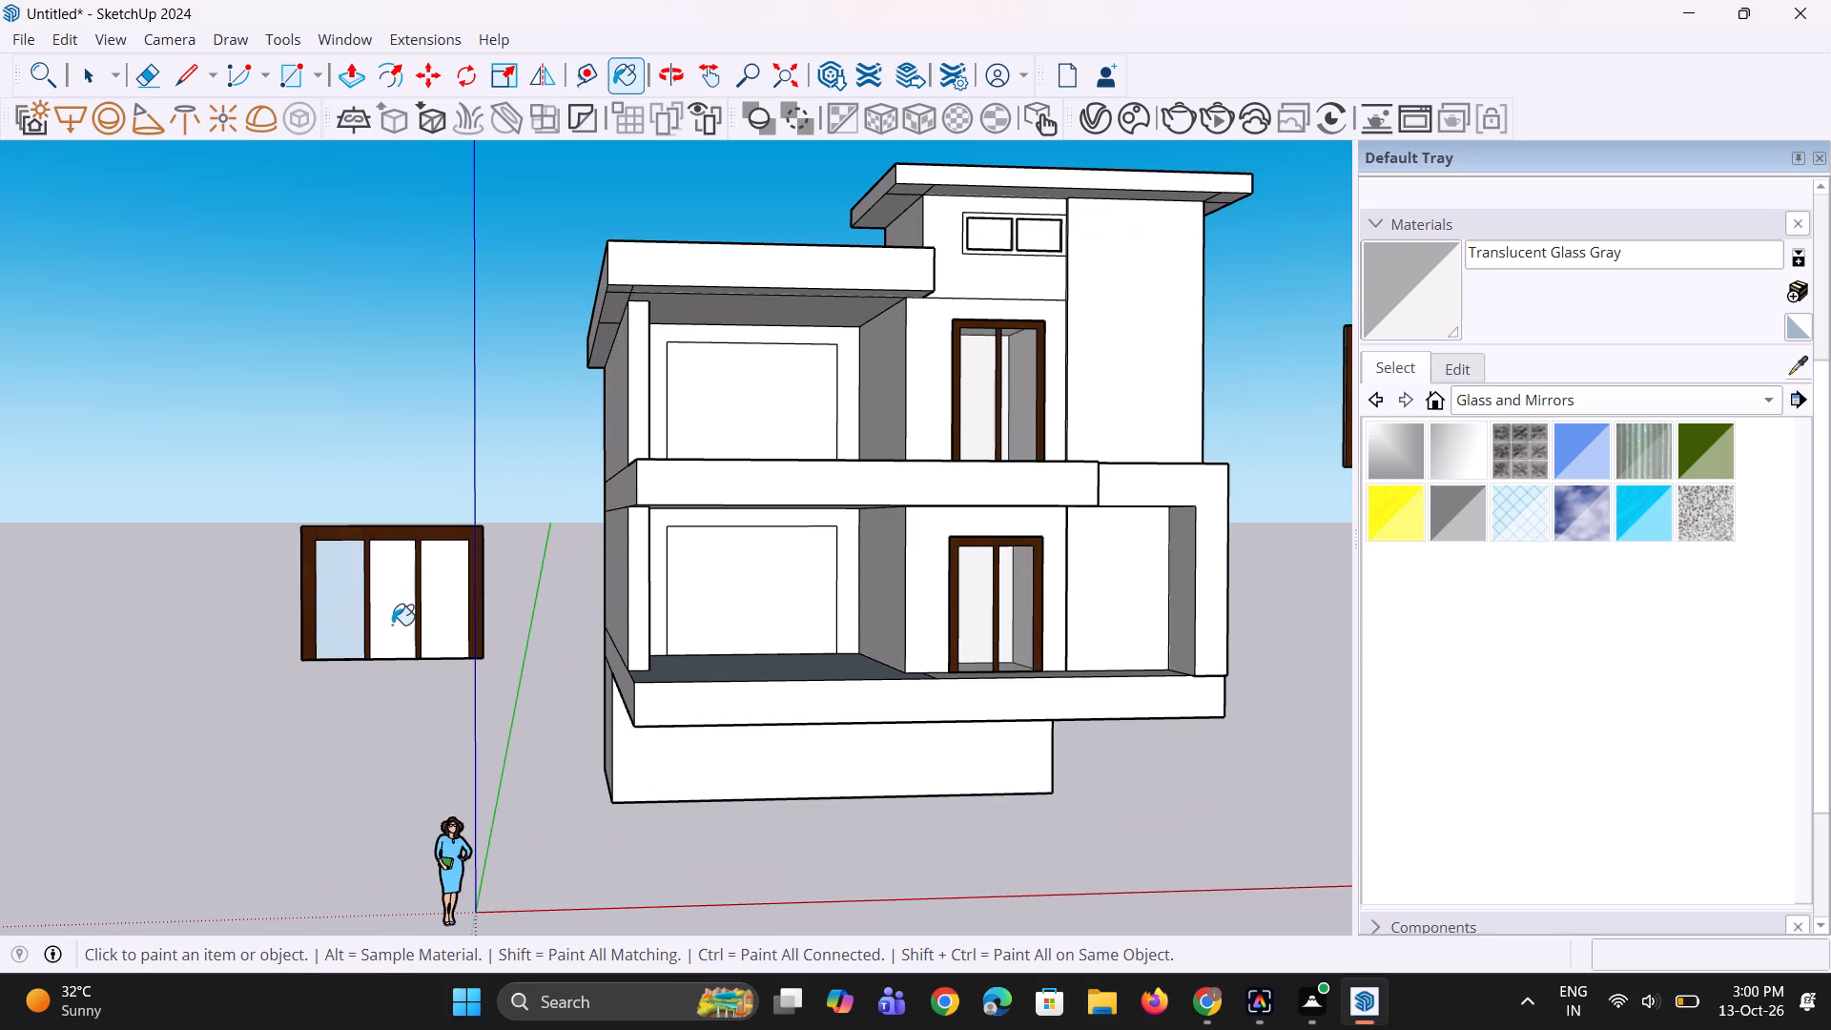
left_click(401, 628)
left_click(463, 648)
Paint the rear side of the three-panel door's glazing with Translucent Glass Gray.
scroll(391, 594, "down", 5)
scroll(263, 609, "up", 1)
middle_click_drag(263, 625, 939, 693)
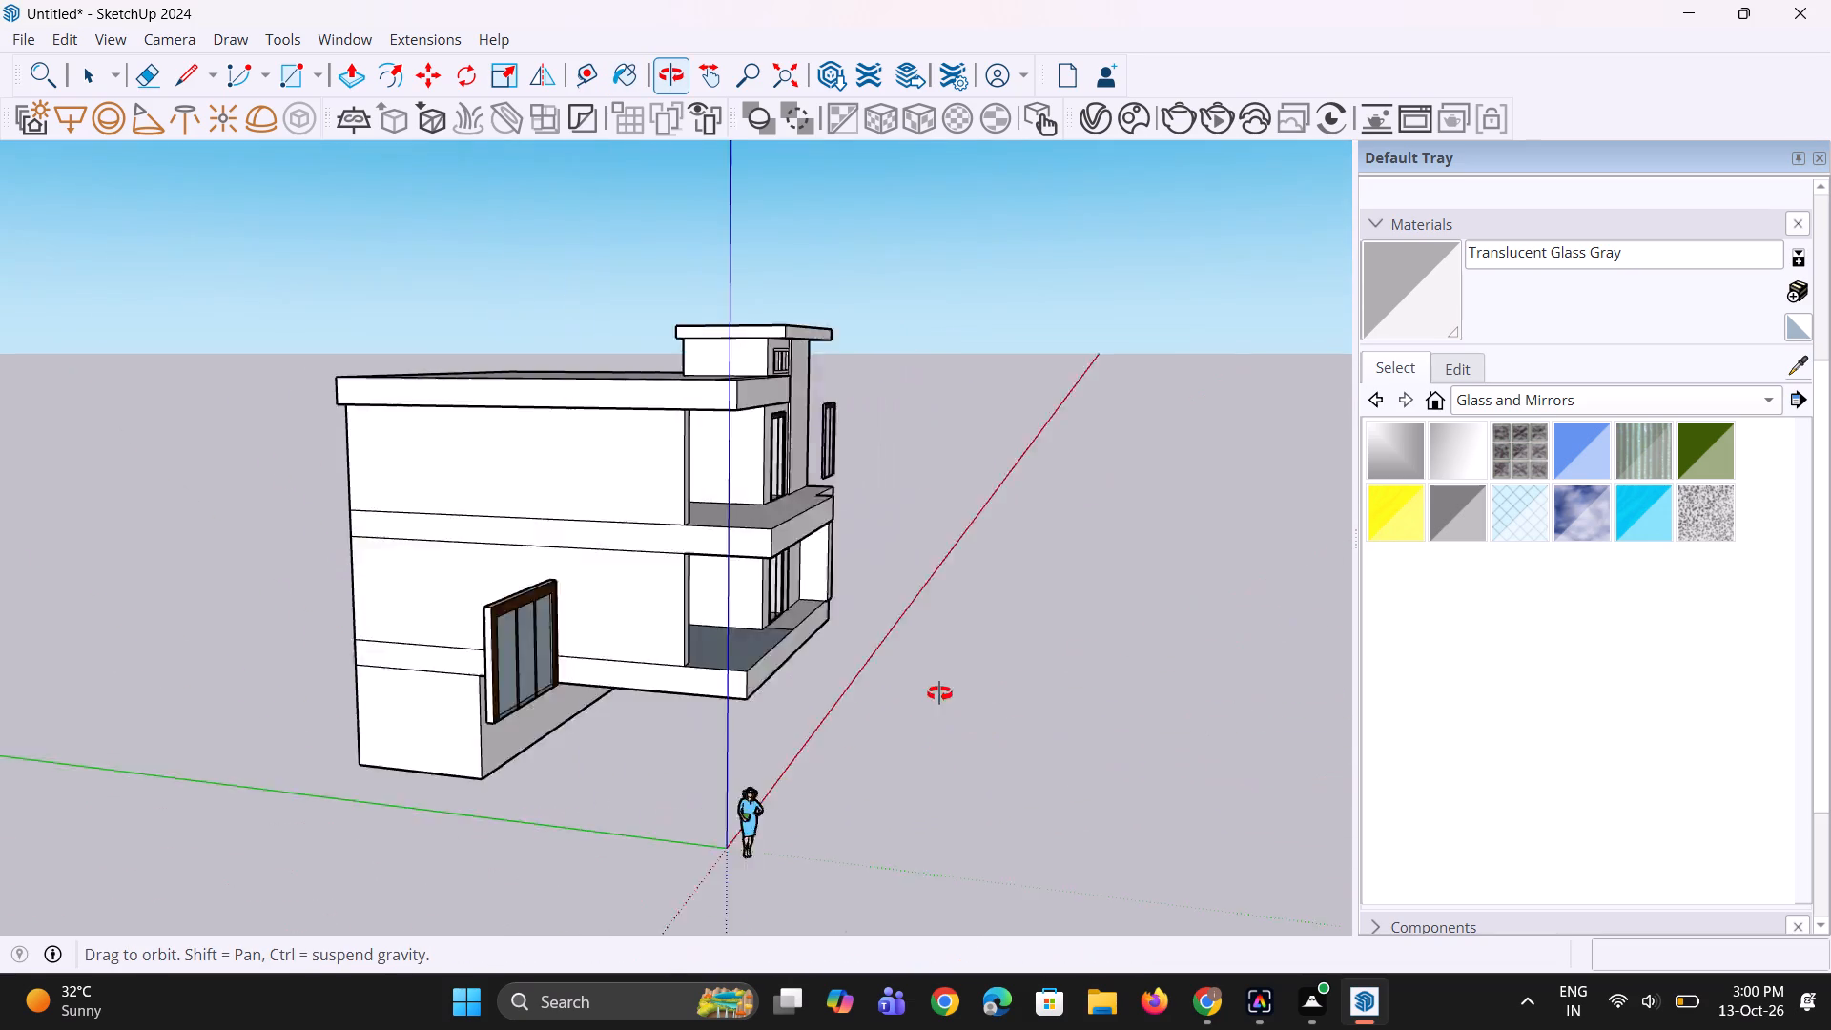
middle_click_drag(939, 693, 1041, 693)
scroll(617, 672, "up", 2)
middle_click_drag(658, 668, 734, 636)
left_click(735, 623)
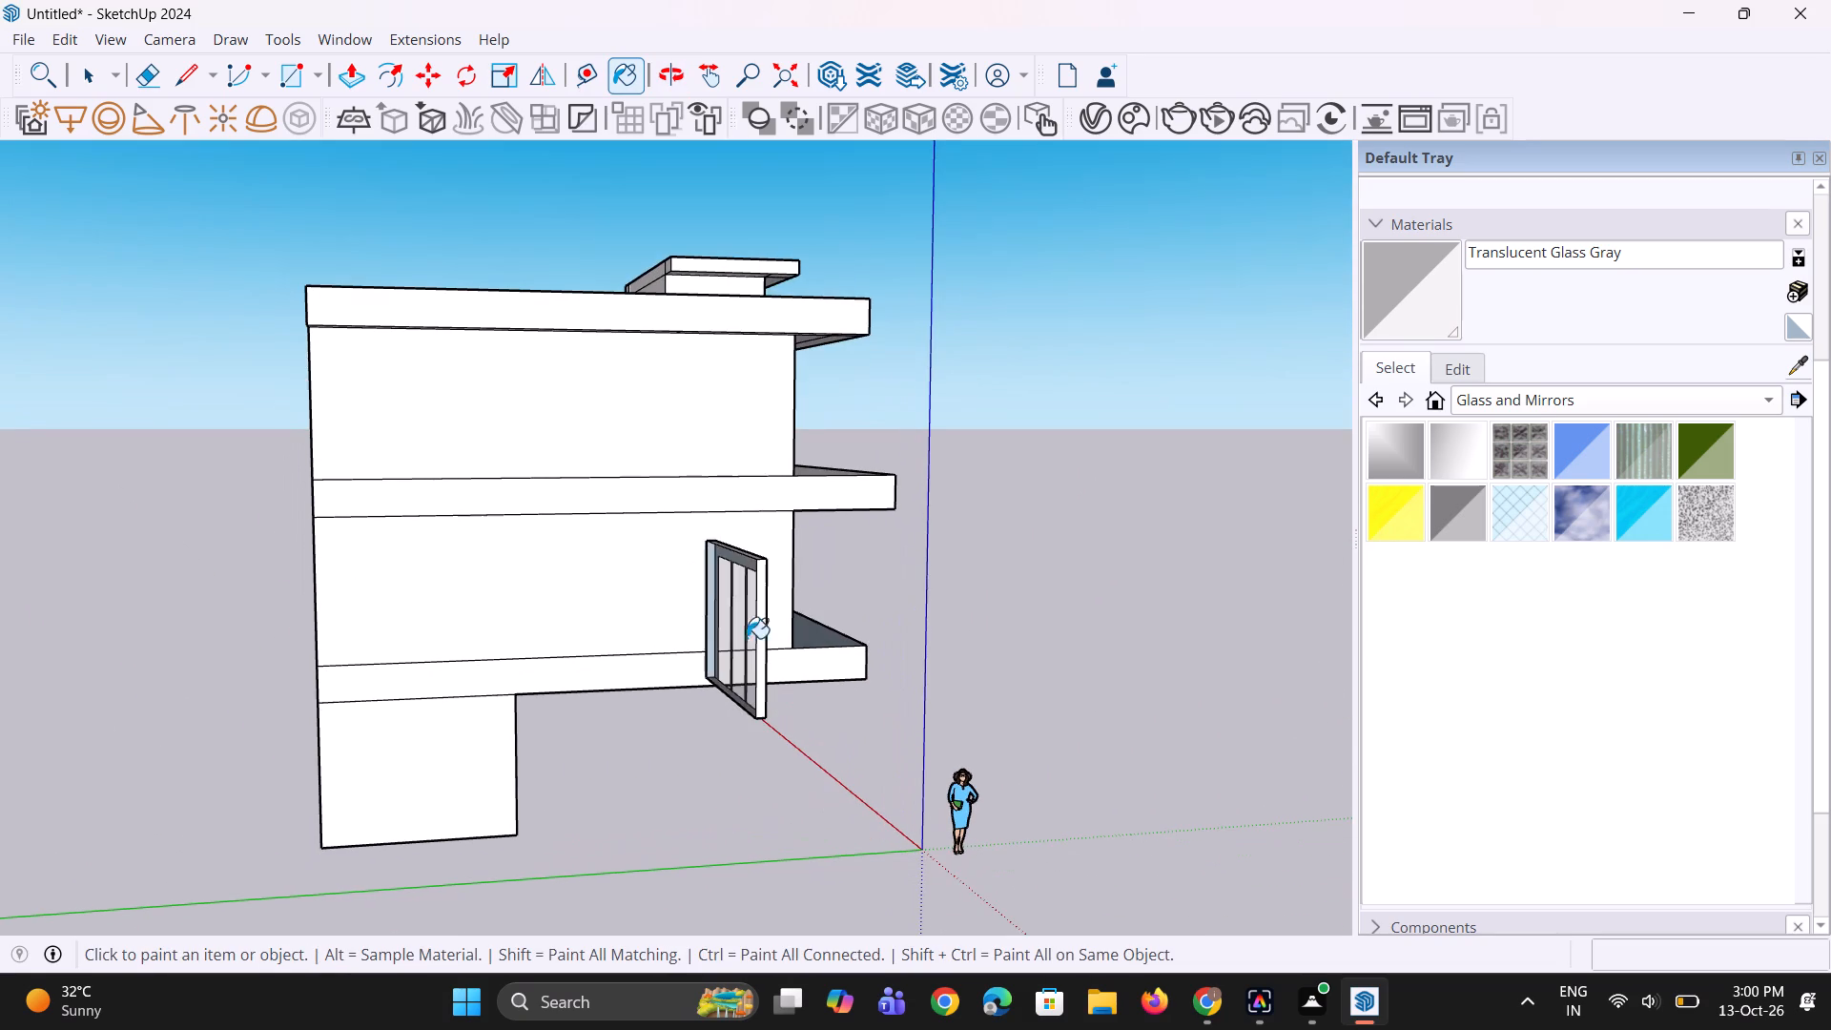
middle_click_drag(649, 660, 101, 624)
scroll(148, 595, "down", 5)
middle_click_drag(267, 646, 145, 650)
scroll(196, 557, "up", 4)
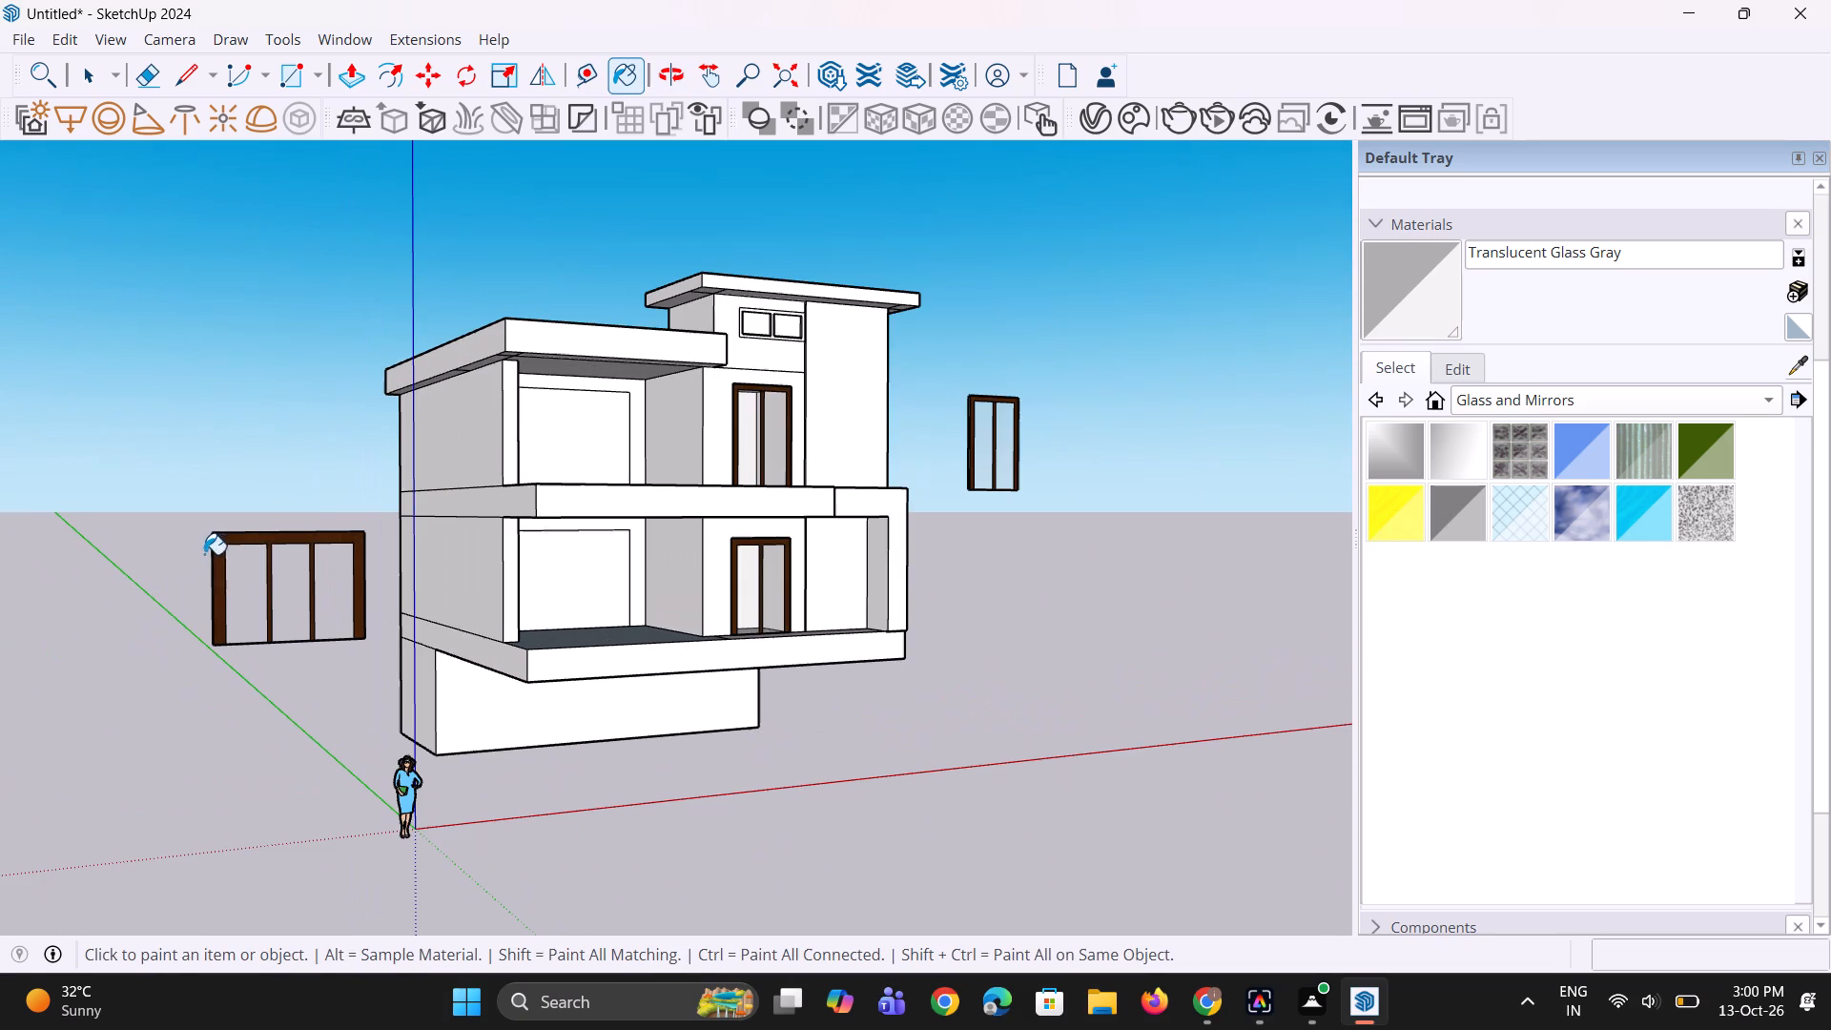
Select the whole three-panel door and make it a group.
key("space")
key("space")
middle_click_drag(333, 601, 254, 601)
left_click_drag(165, 471, 353, 646)
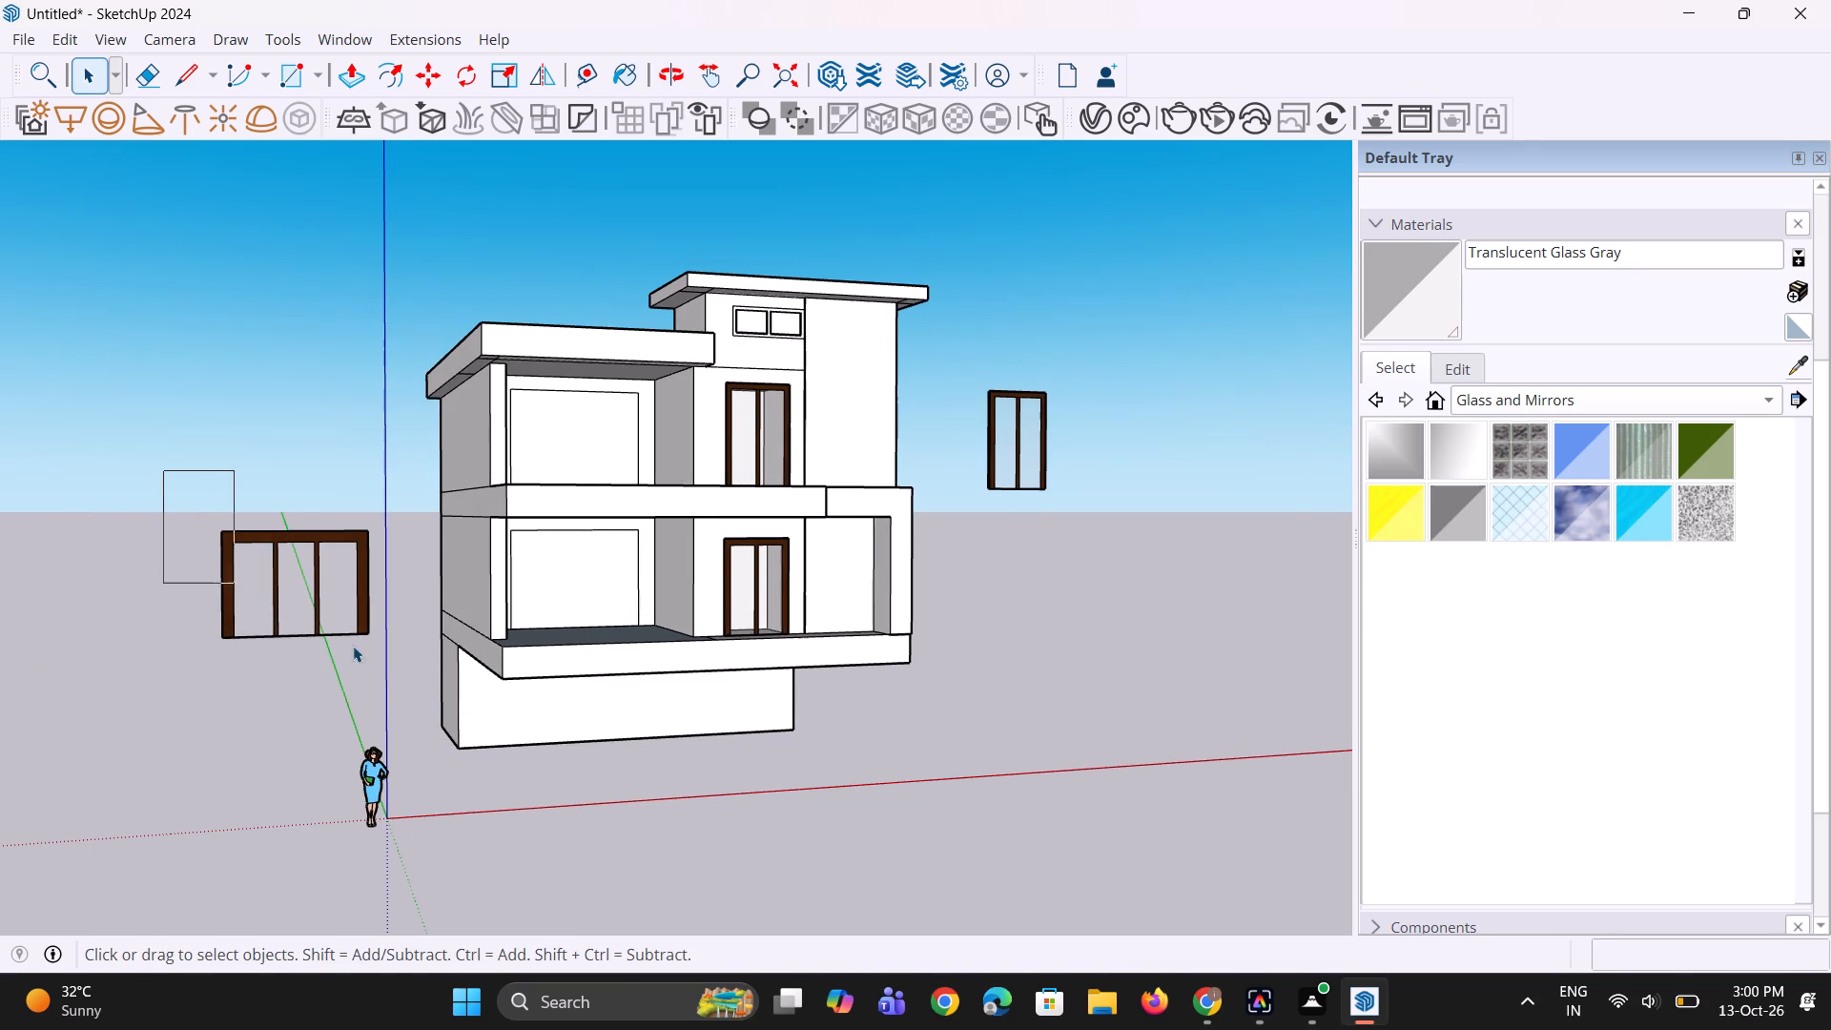
left_click_drag(353, 646, 397, 668)
right_click(359, 610)
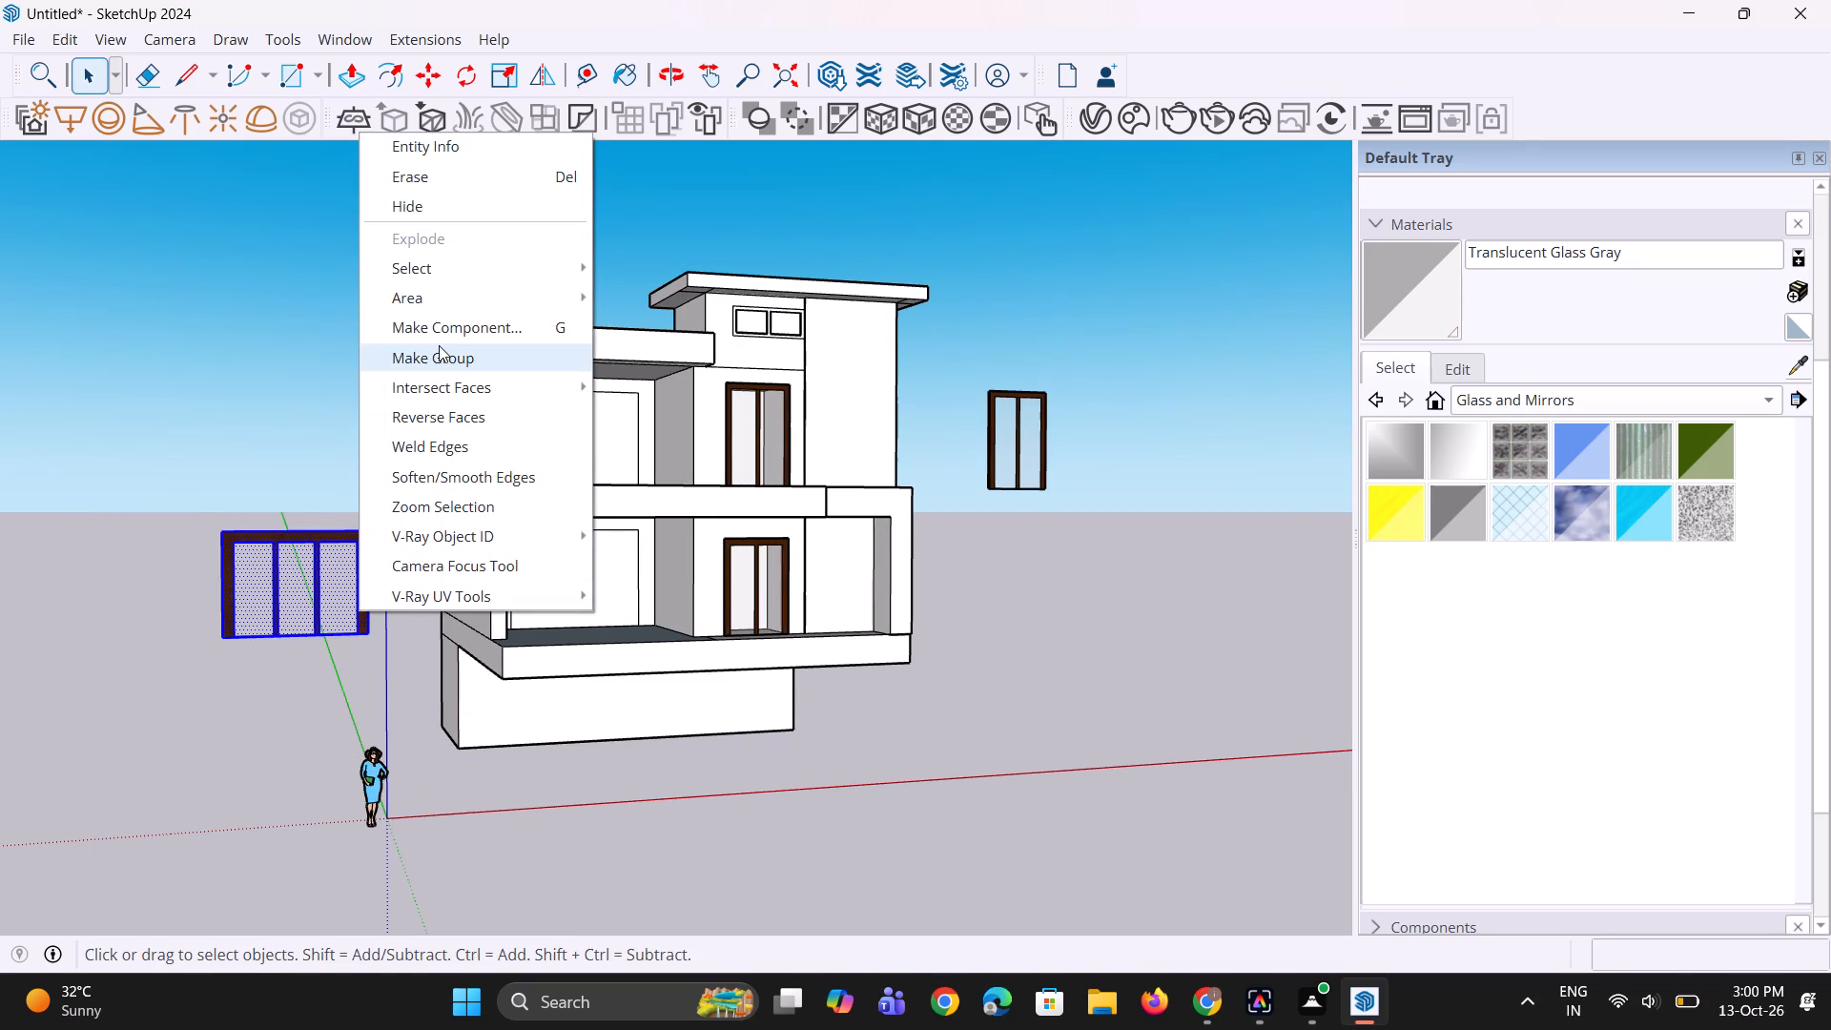
left_click(439, 345)
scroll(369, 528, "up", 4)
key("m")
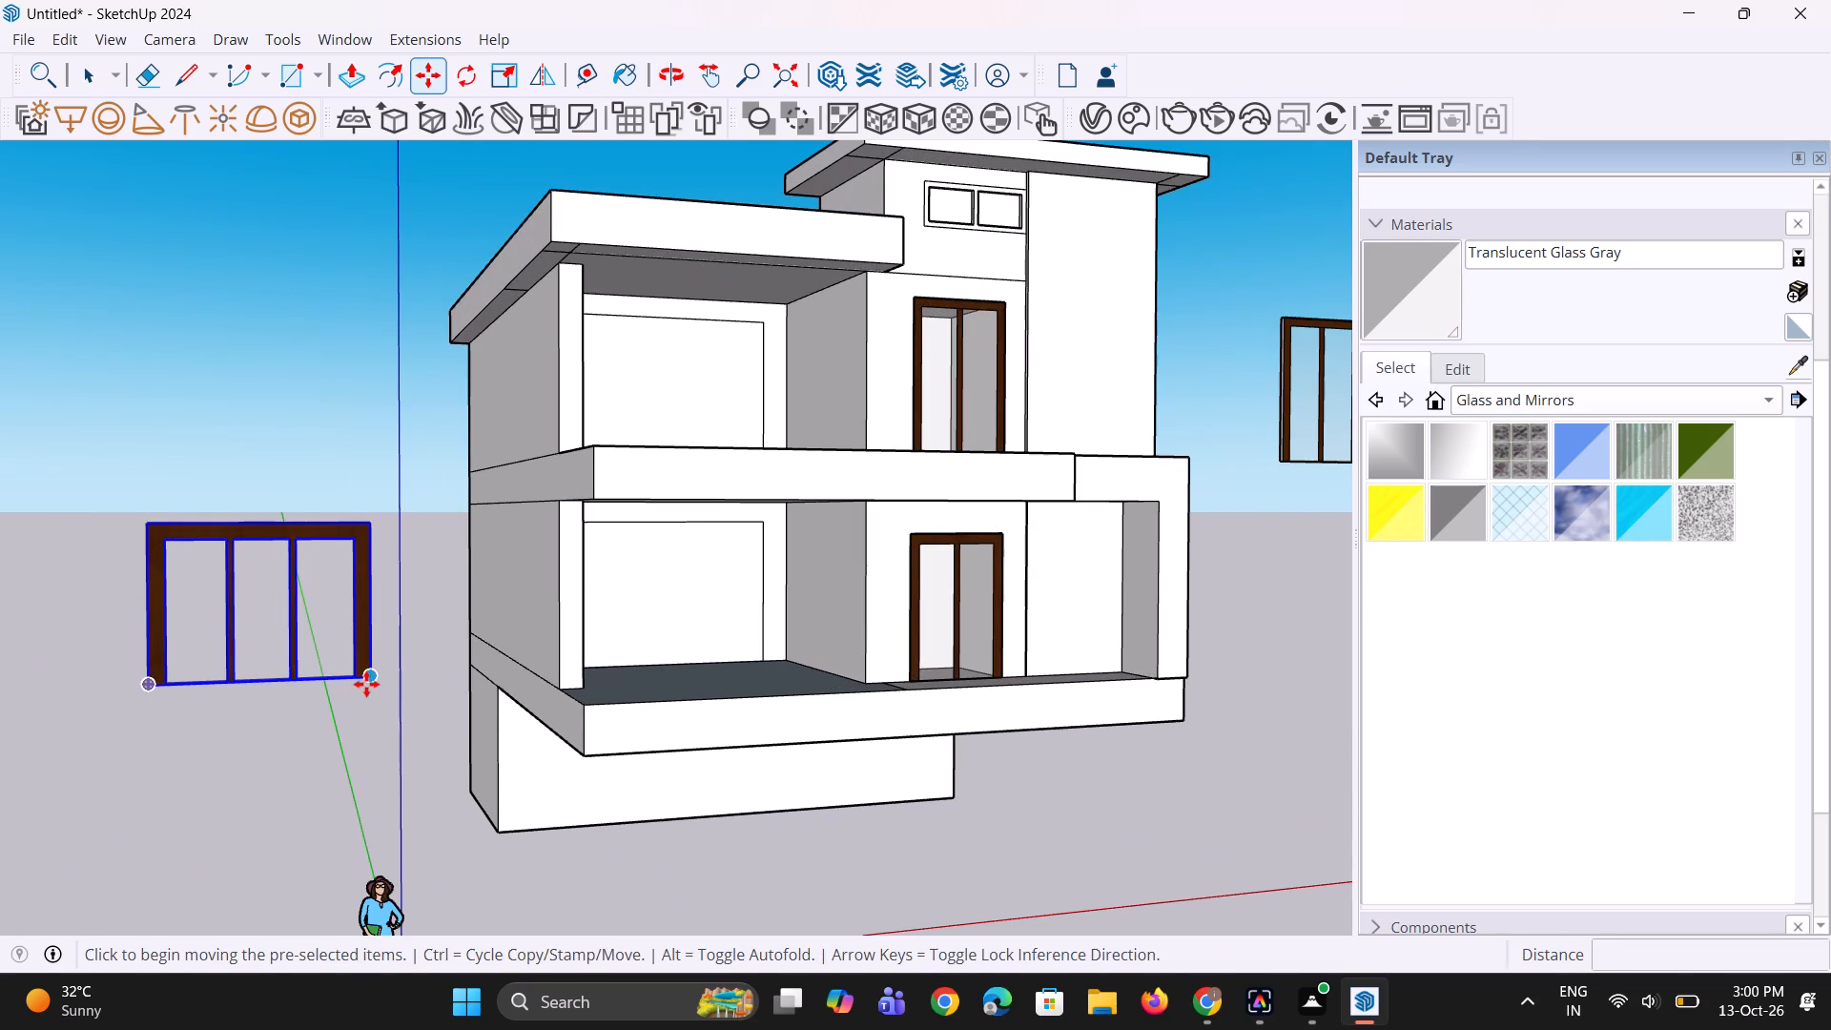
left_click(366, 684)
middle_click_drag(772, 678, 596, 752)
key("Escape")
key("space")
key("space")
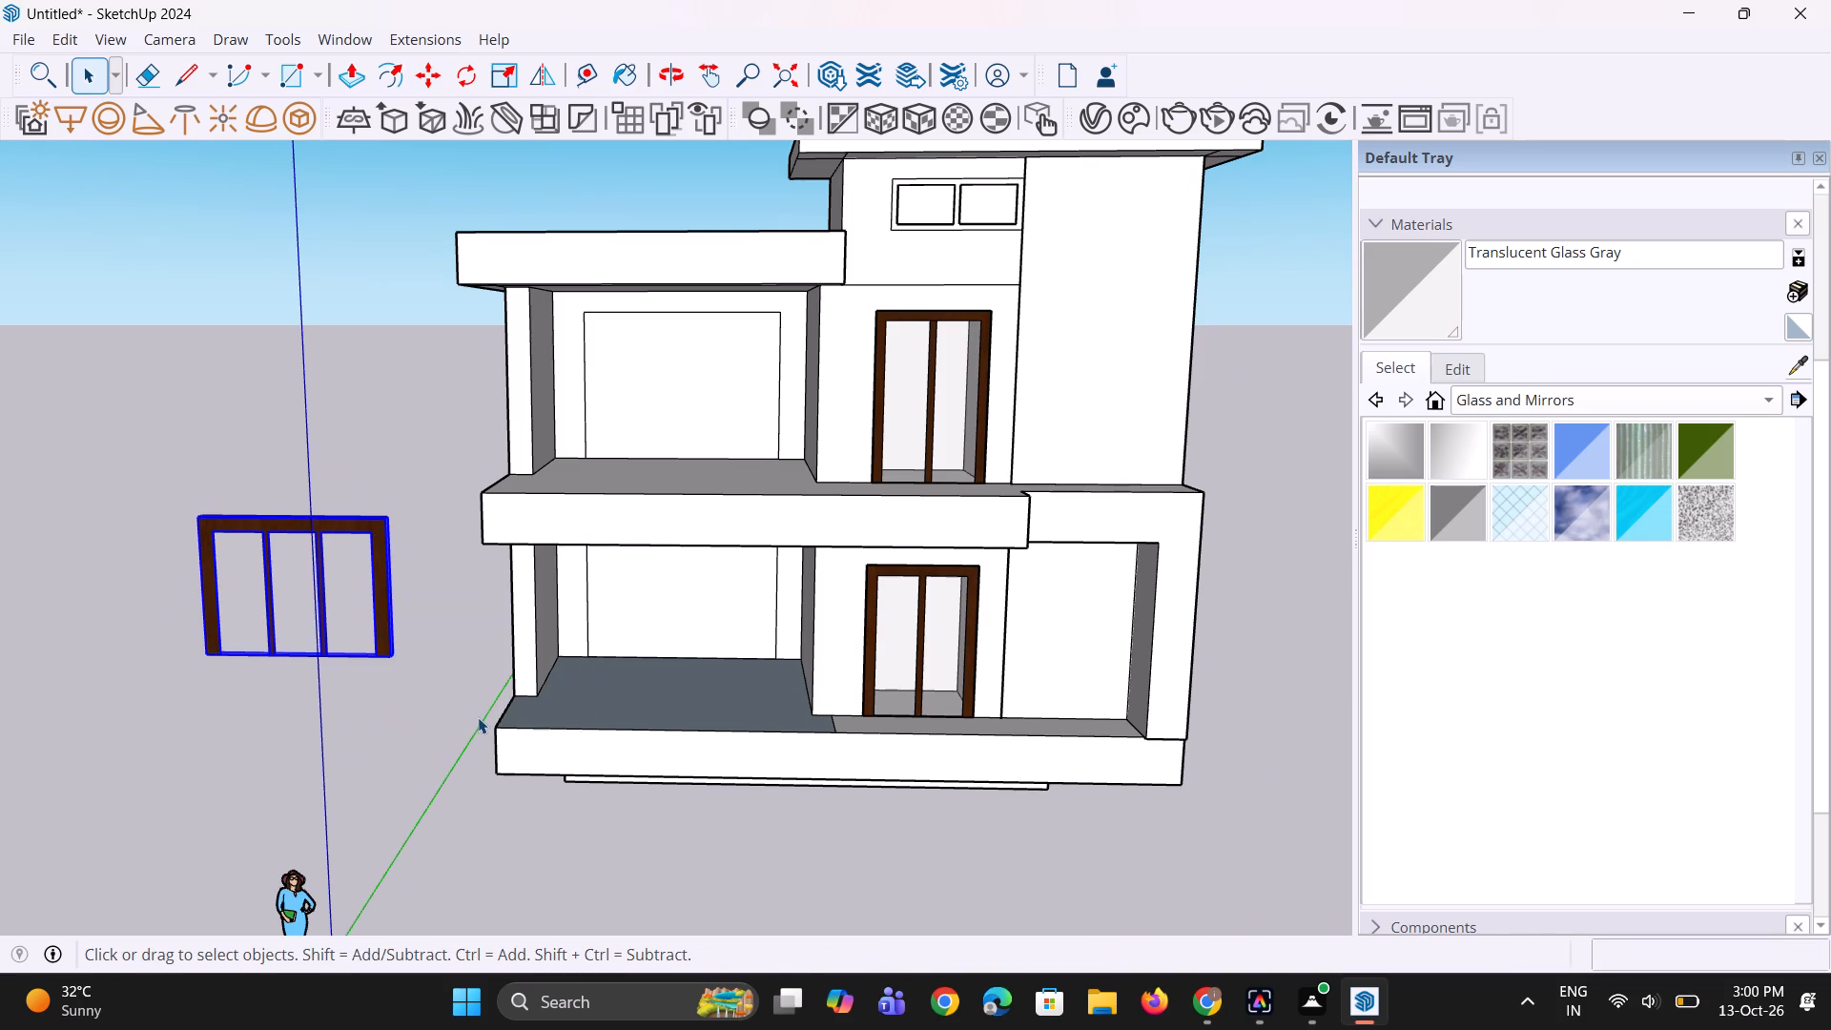
Push the outlined door faces in the ground-floor and upper-floor recesses inward about 16' 5" to open them up.
scroll(478, 717, "up", 2)
middle_click_drag(477, 716, 464, 674)
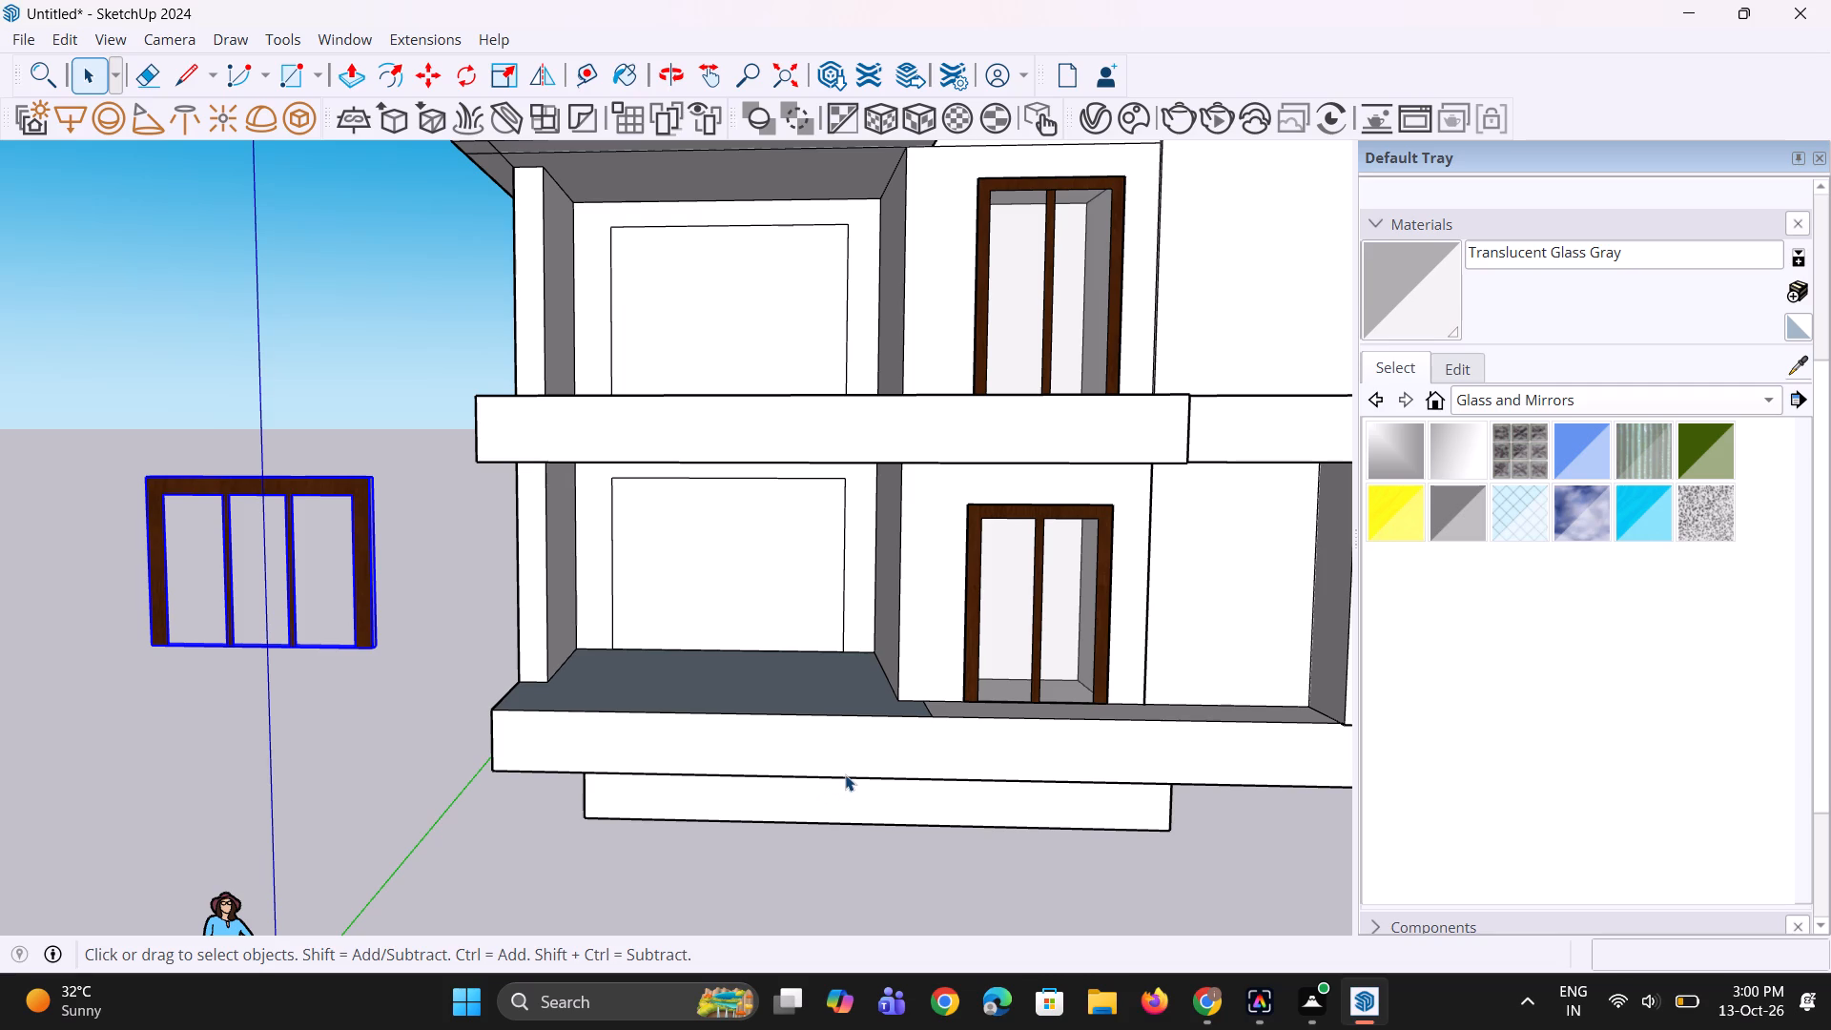
key("p")
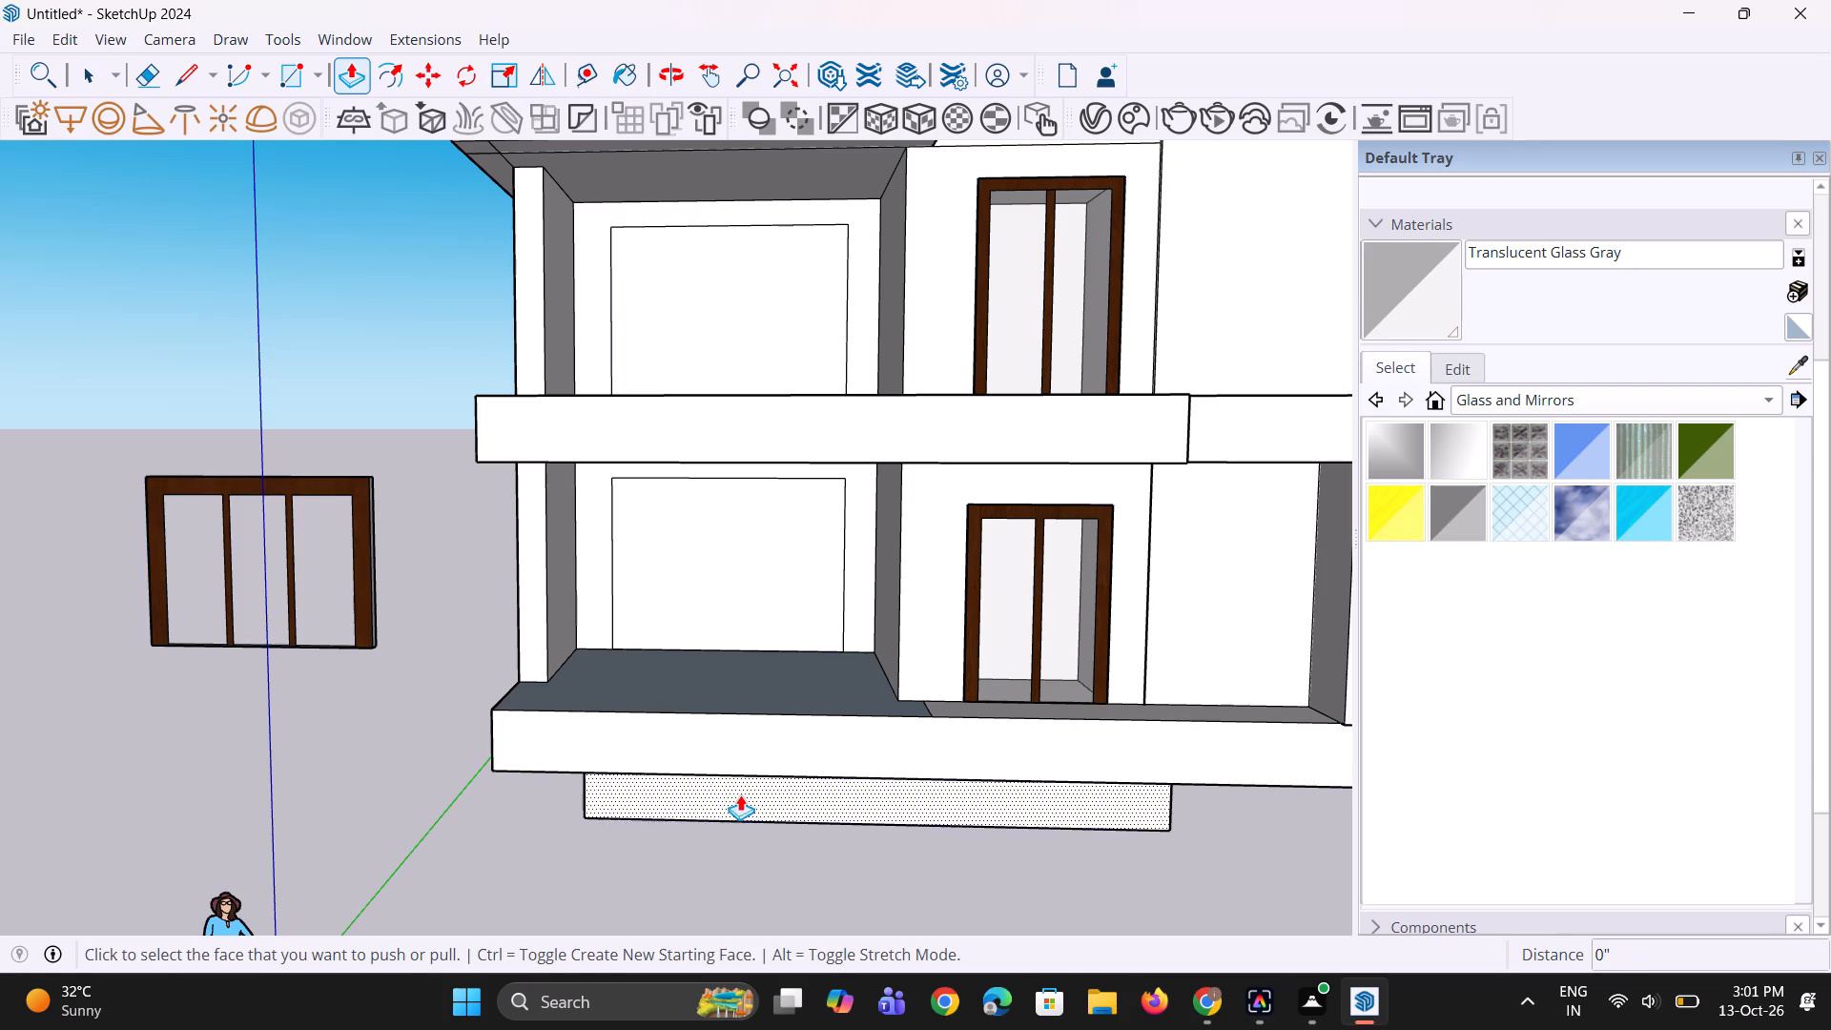
left_click(756, 589)
left_click(760, 557)
scroll(650, 687, "down", 2)
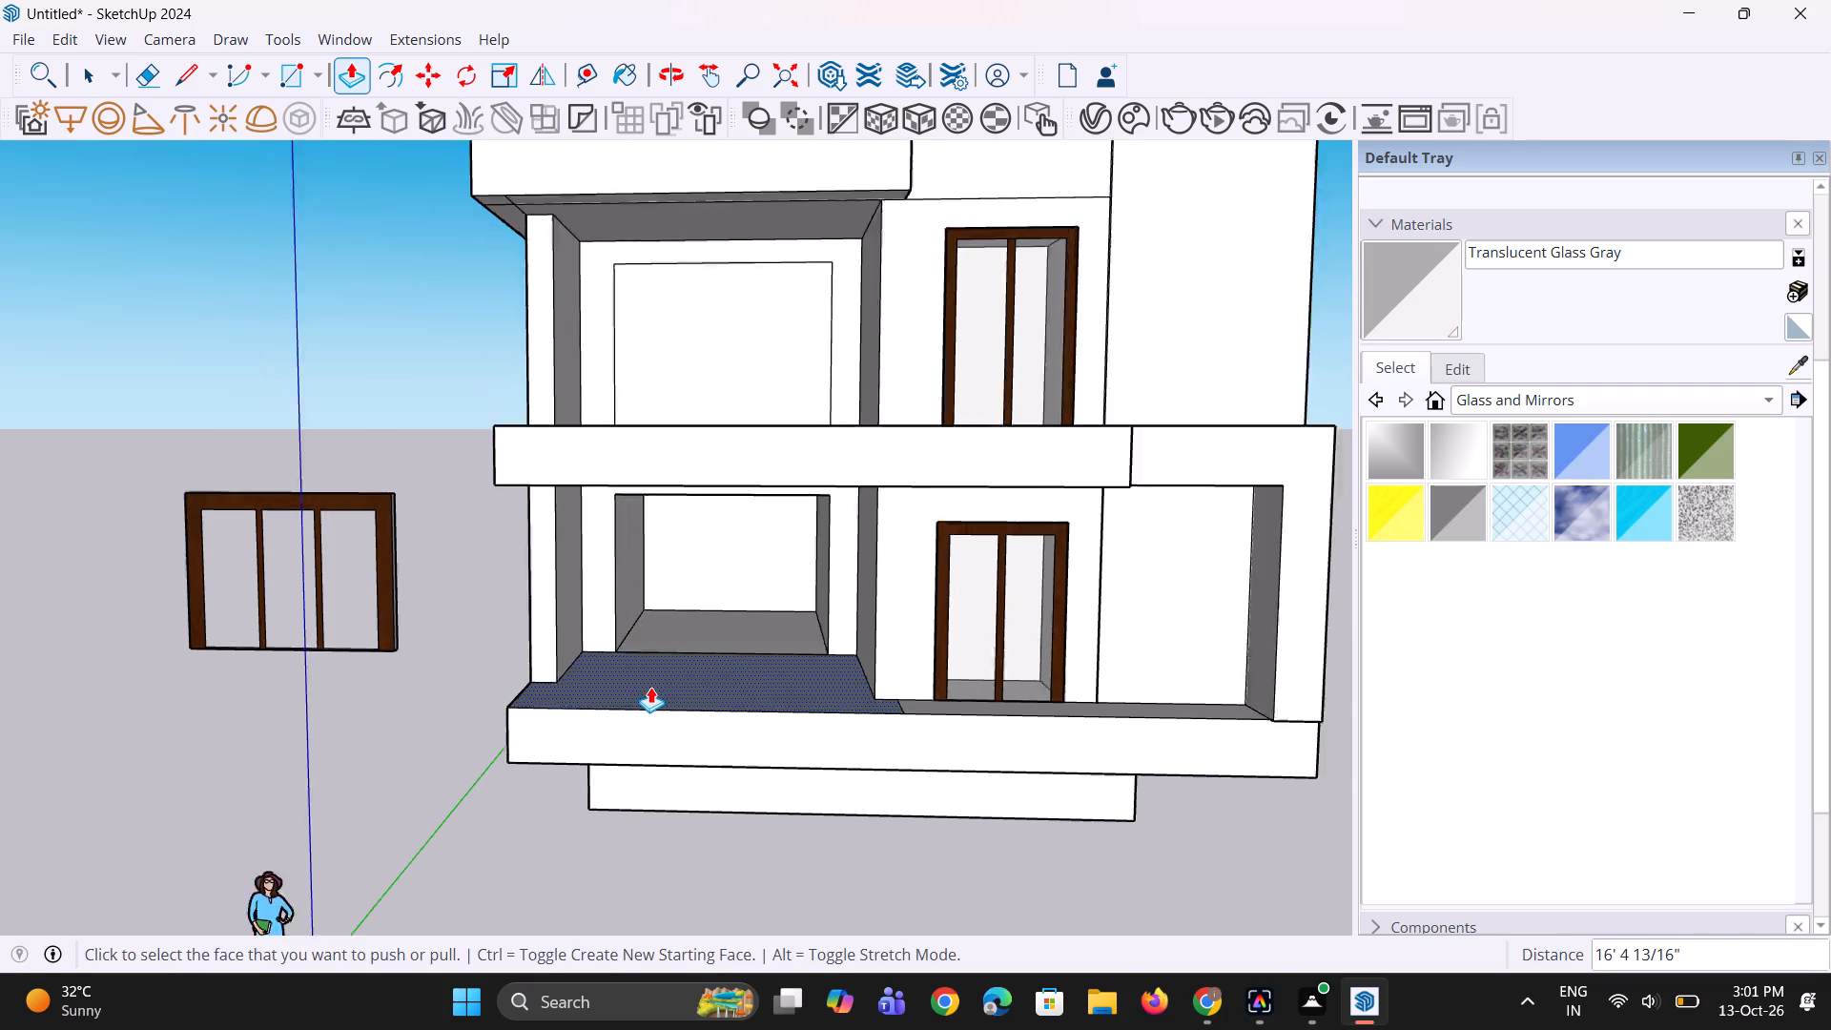
scroll(650, 687, "down", 1)
double_click(729, 446)
middle_click_drag(695, 798, 652, 867)
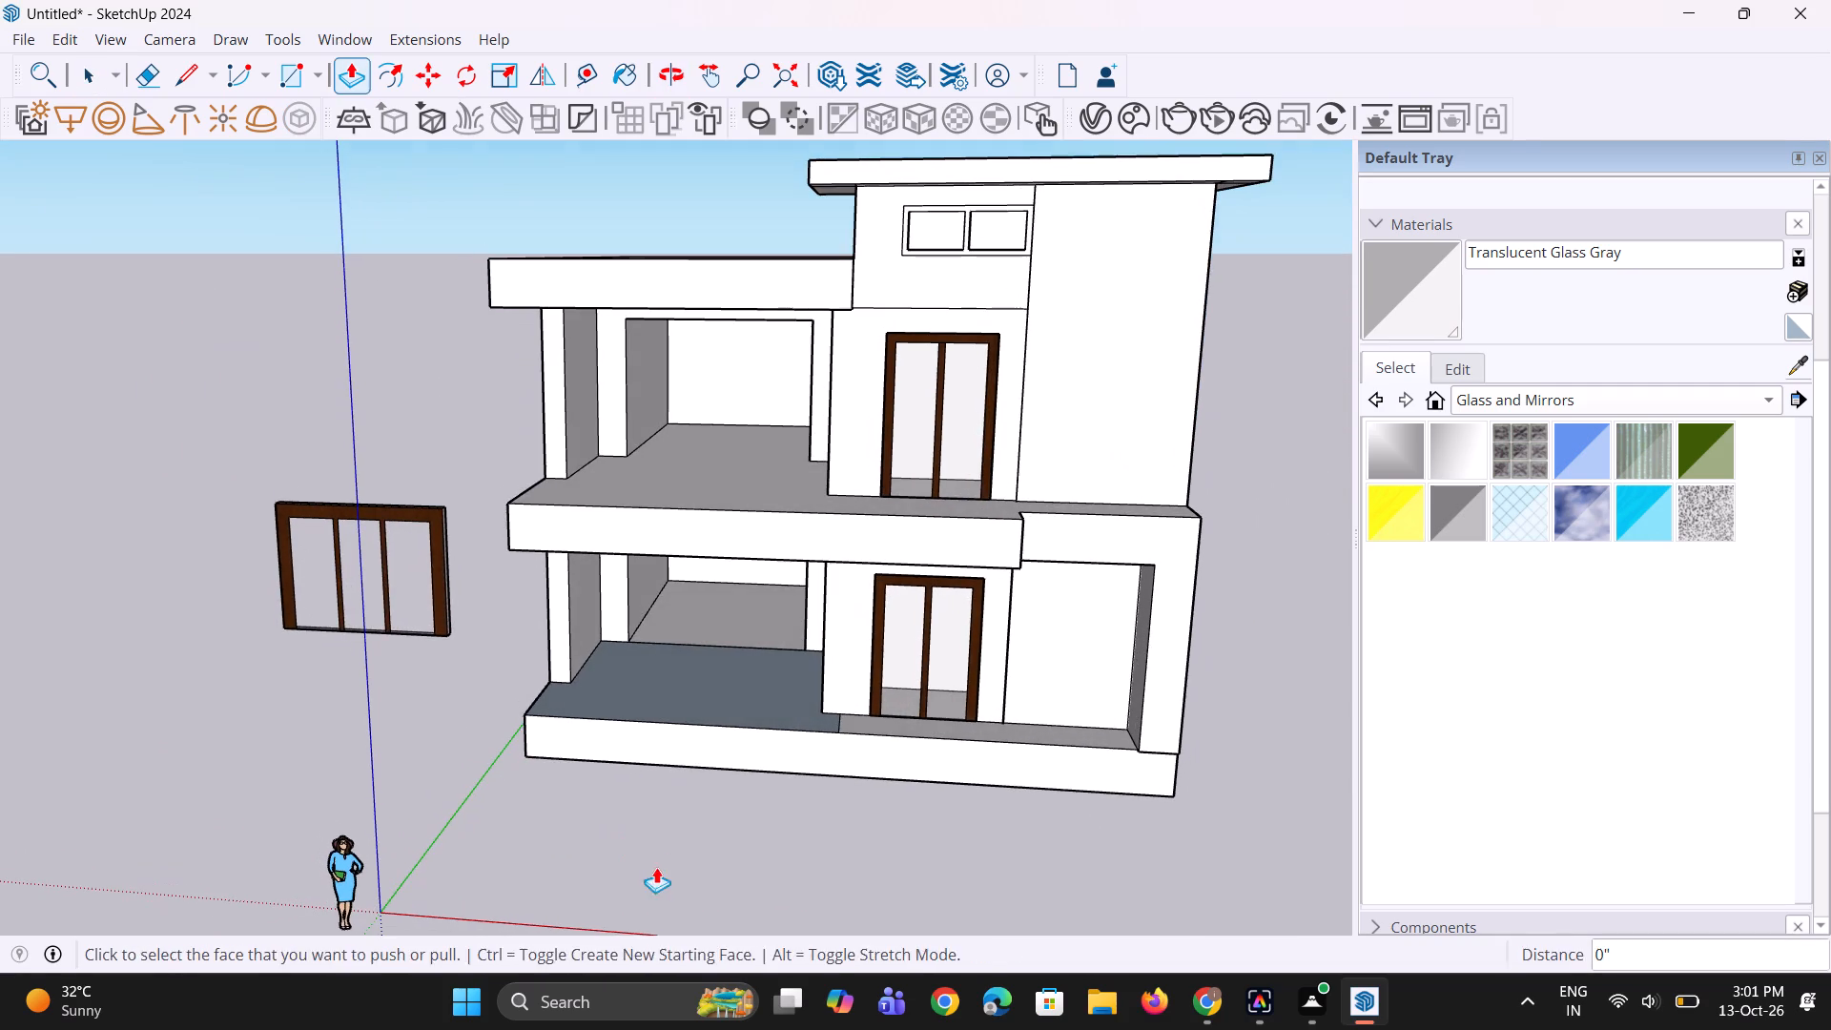
Copy the three-panel door group into the ground-floor recessed opening, snapping its bottom-right corner to the opening's bottom-right corner.
key("space")
key("space")
key("space")
scroll(380, 725, "down", 2)
left_click(424, 635)
scroll(415, 681, "up", 2)
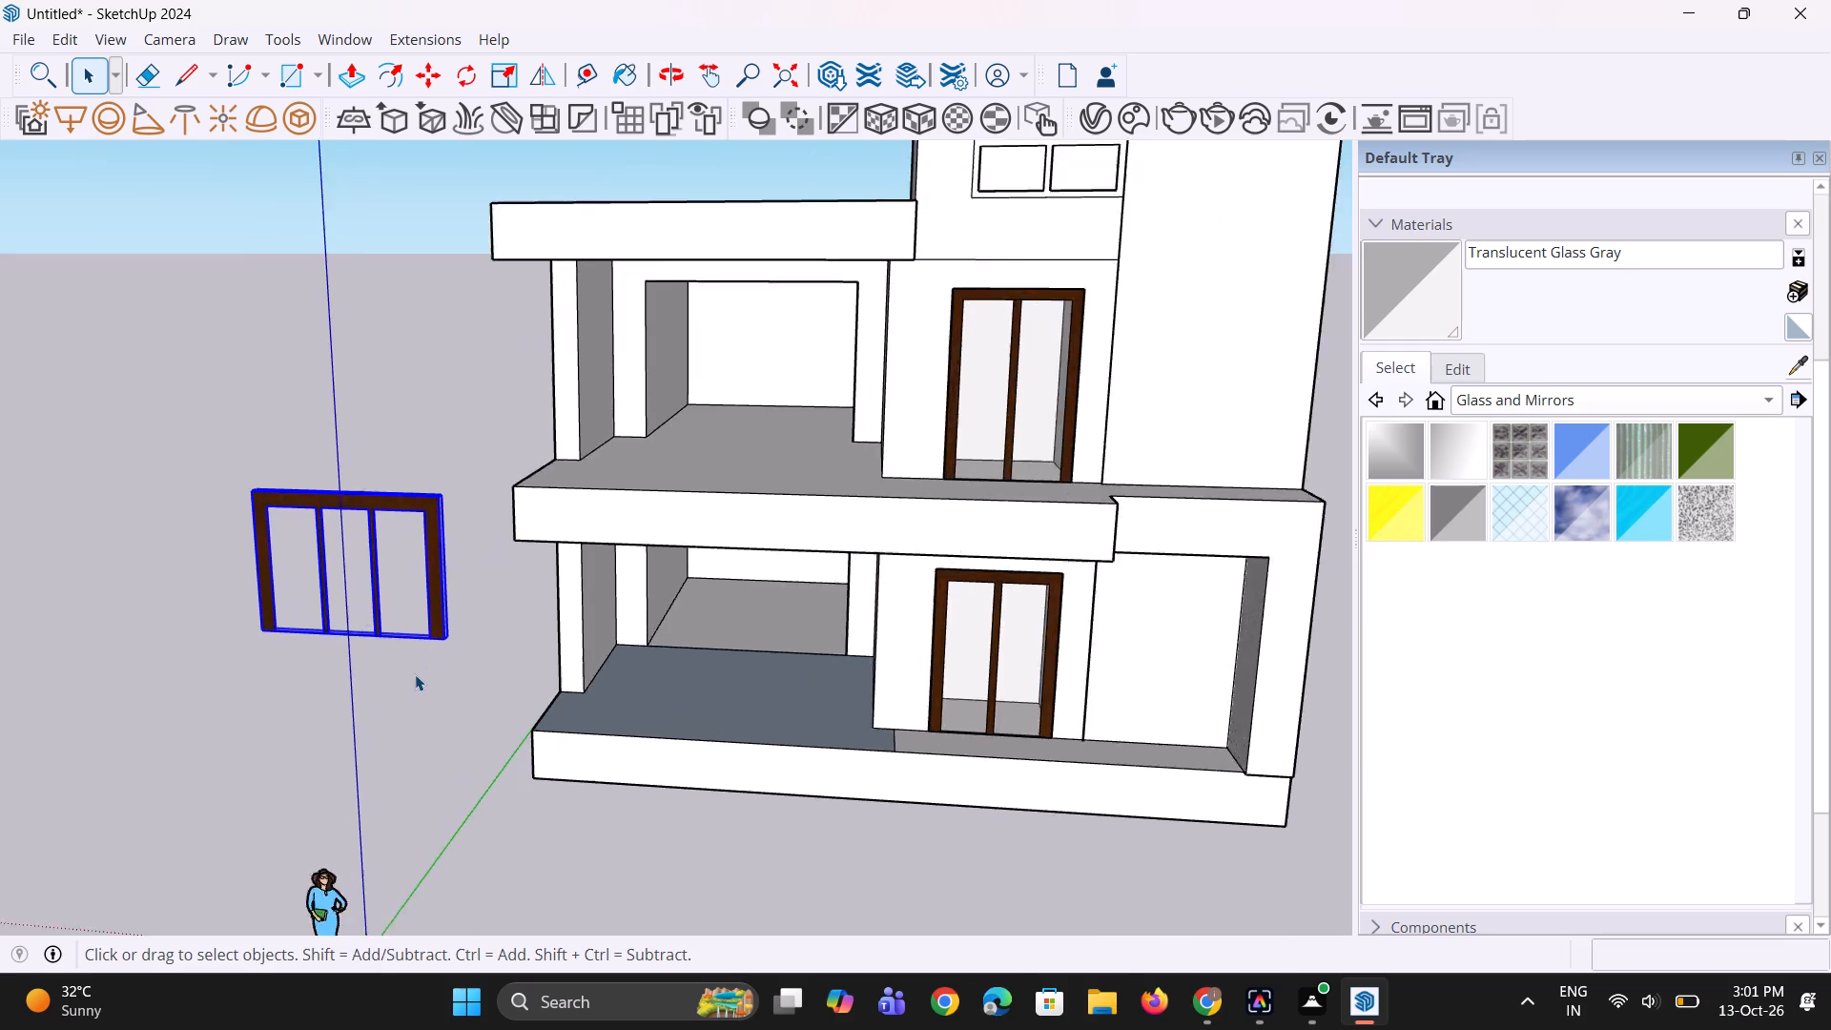
scroll(415, 674, "up", 2)
middle_click_drag(419, 663, 445, 619)
key("m")
left_click(453, 646)
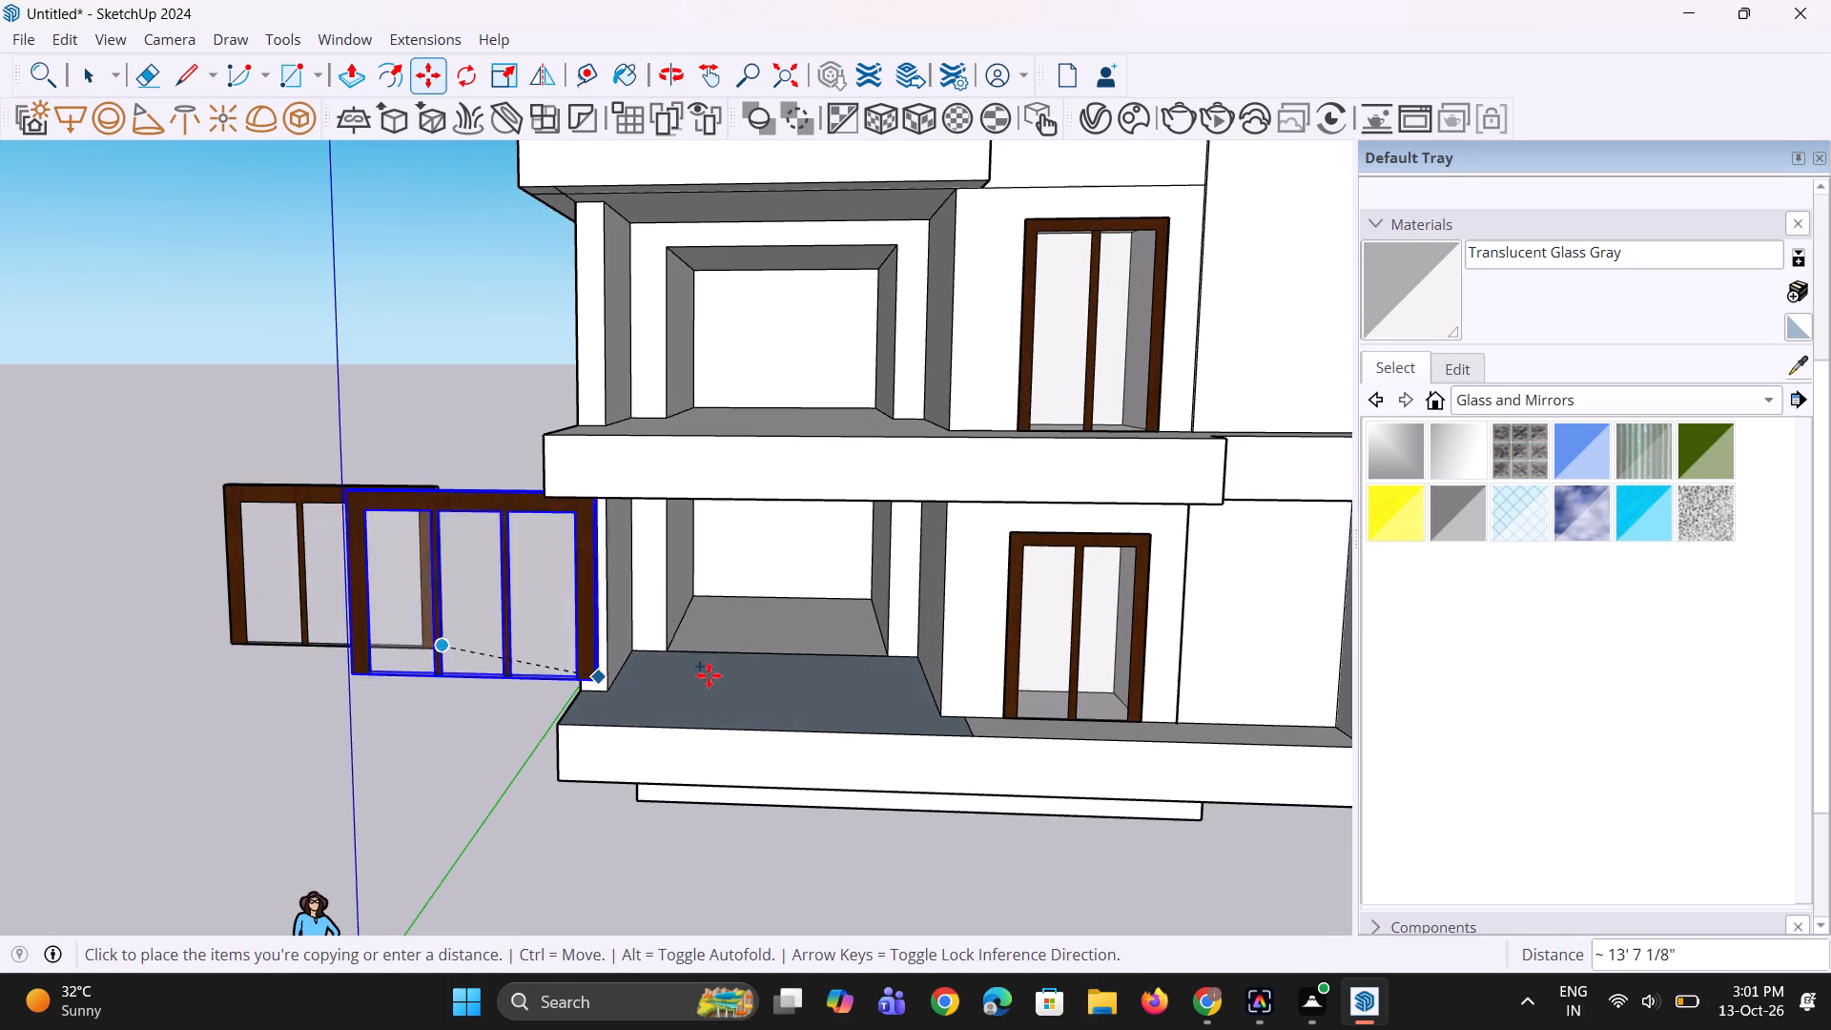
middle_click_drag(963, 659, 941, 678)
scroll(886, 658, "up", 1)
left_click(885, 658)
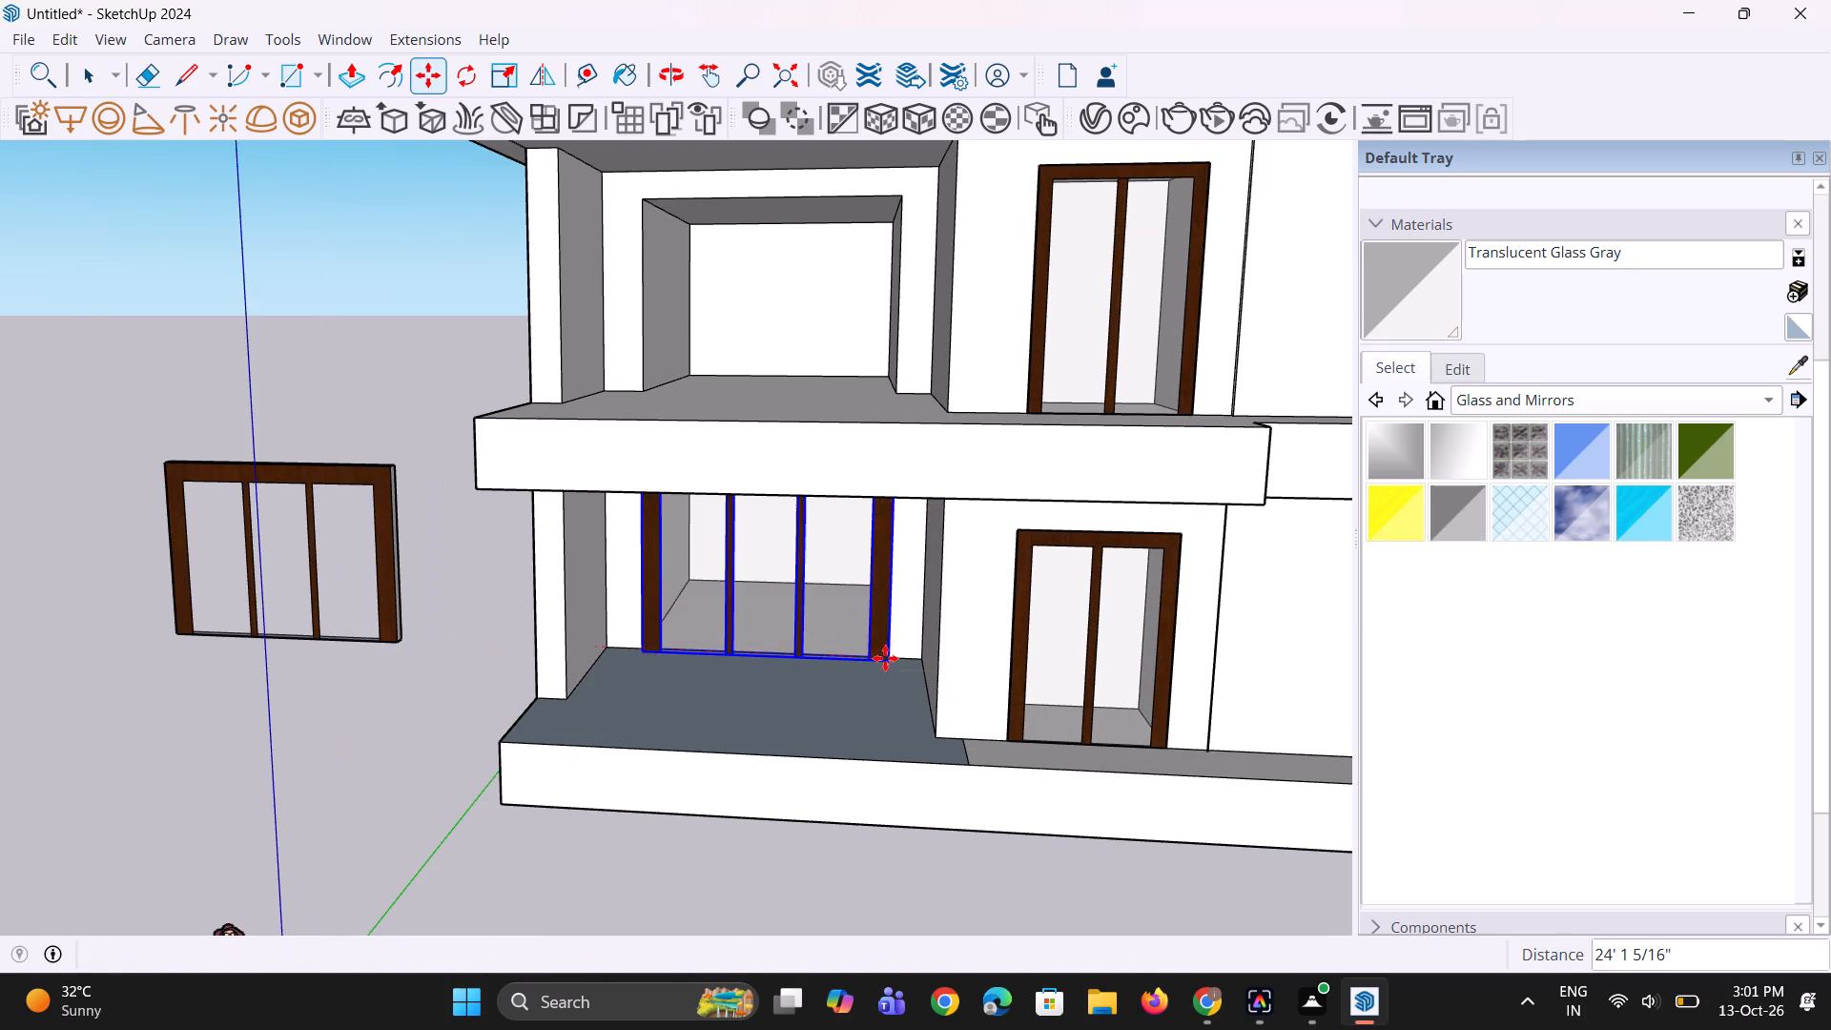
middle_click_drag(823, 695, 833, 644)
key("space")
key("space")
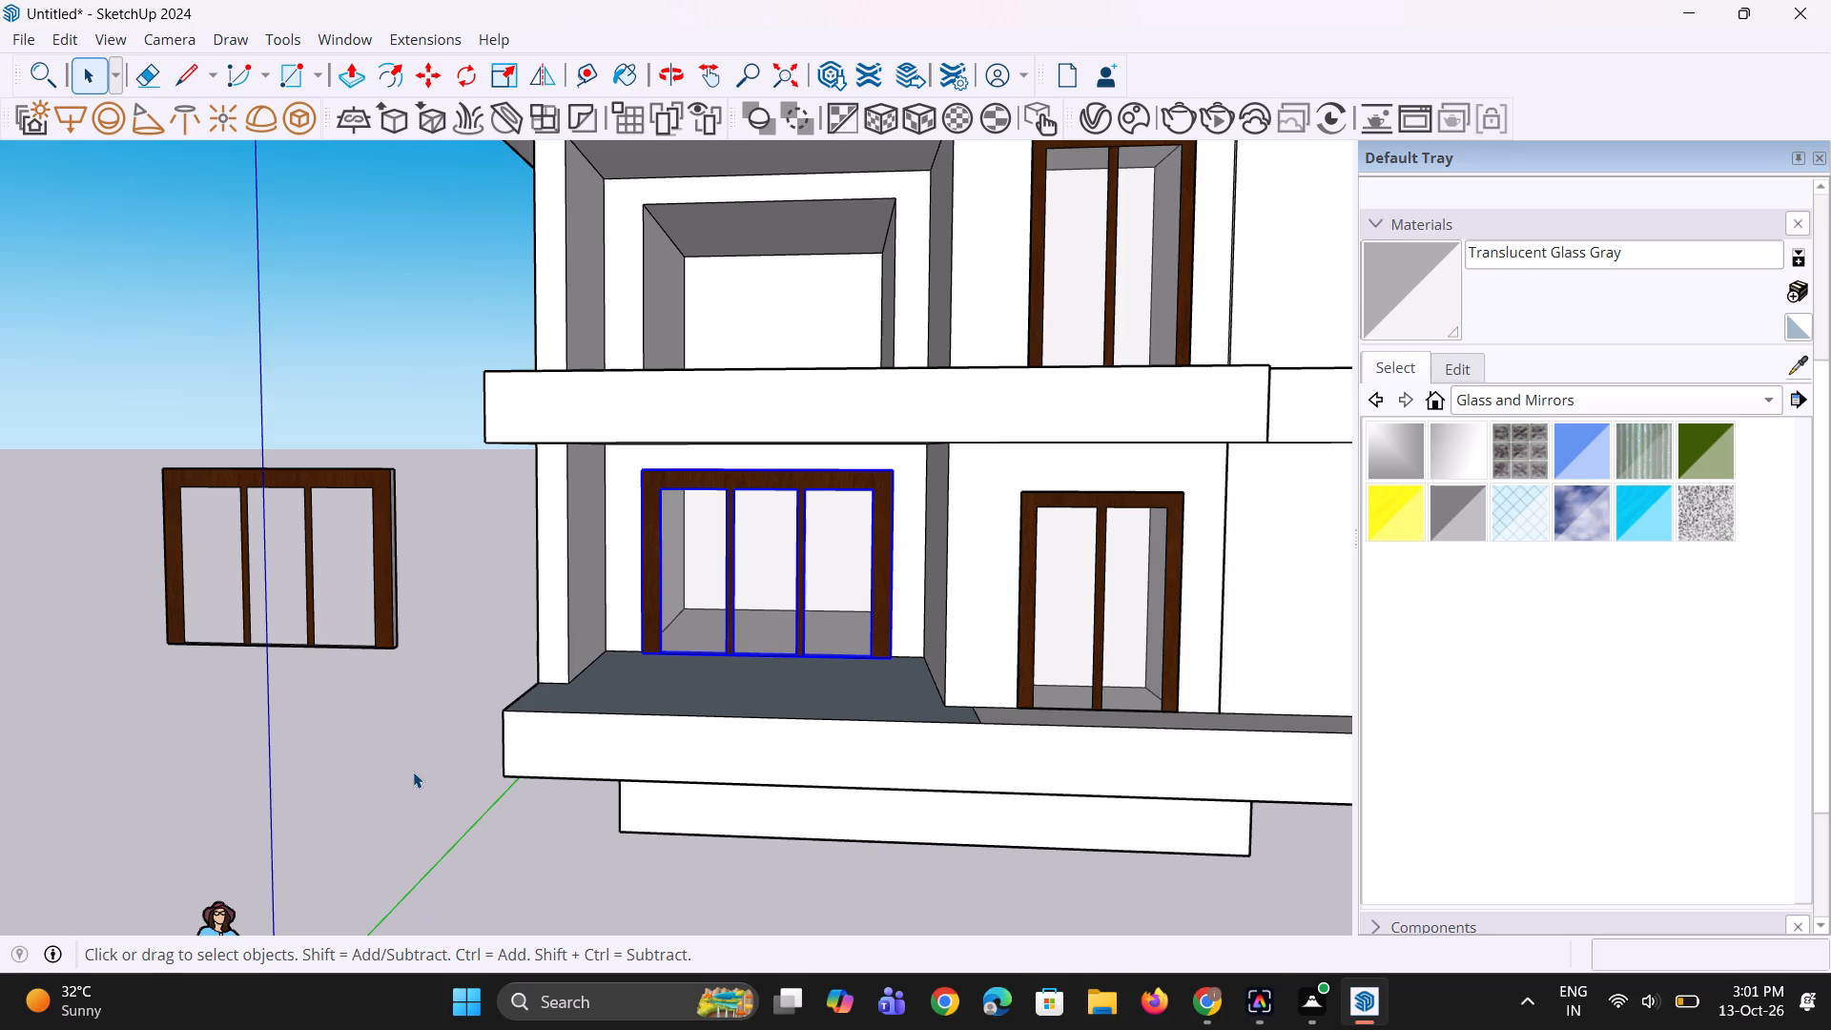
Move the spare three-panel door group from beside the building into the upper-floor recessed opening, aligned by its bottom-right corner.
scroll(306, 692, "down", 4)
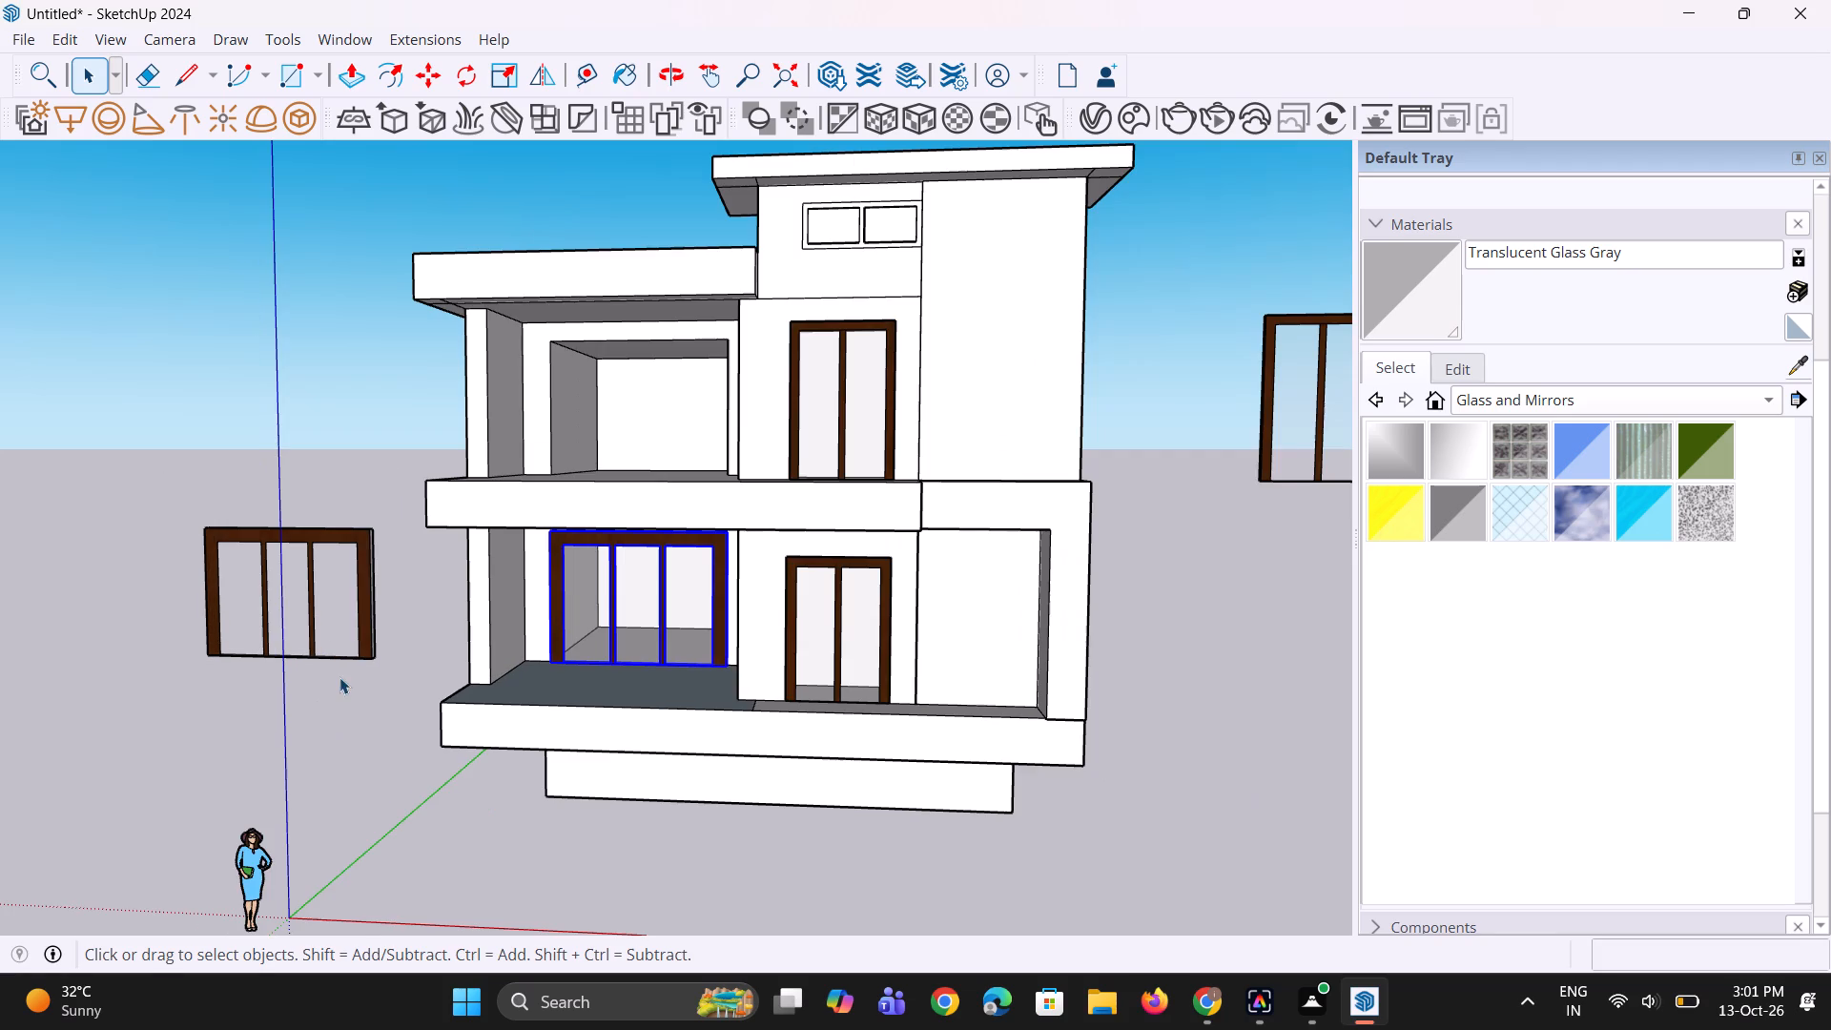
left_click(311, 641)
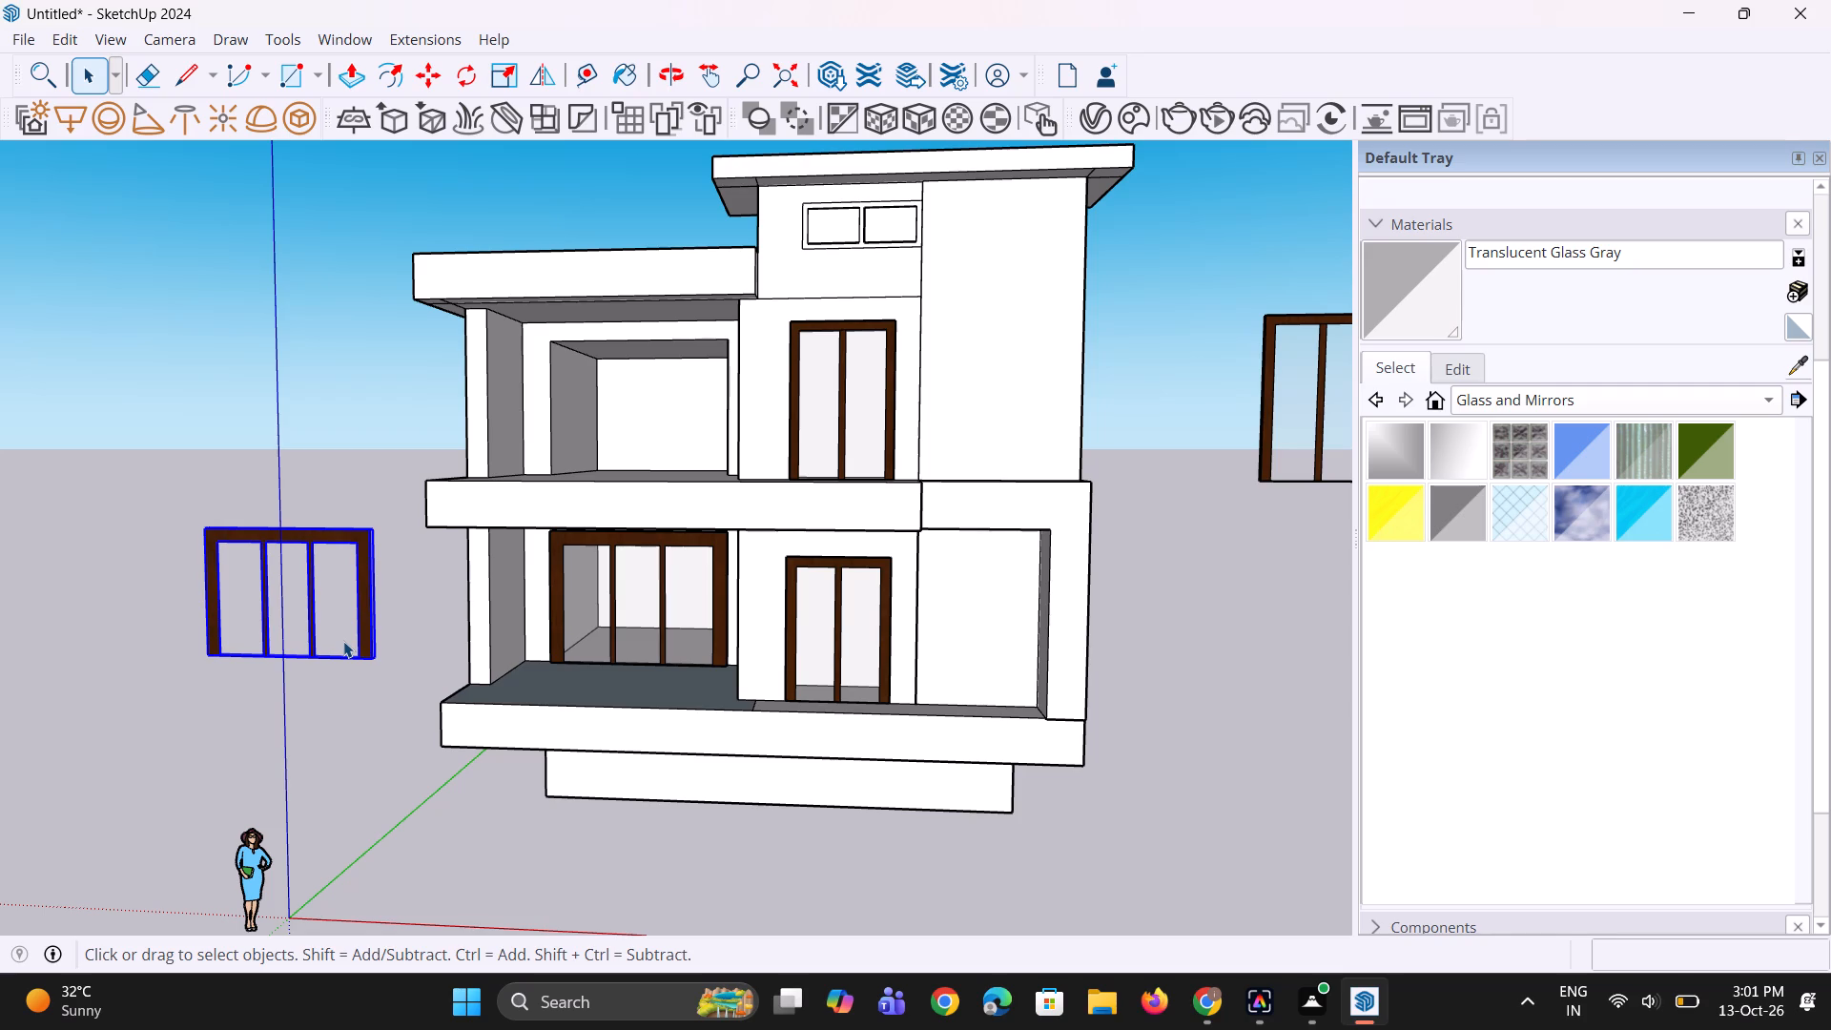
key("m")
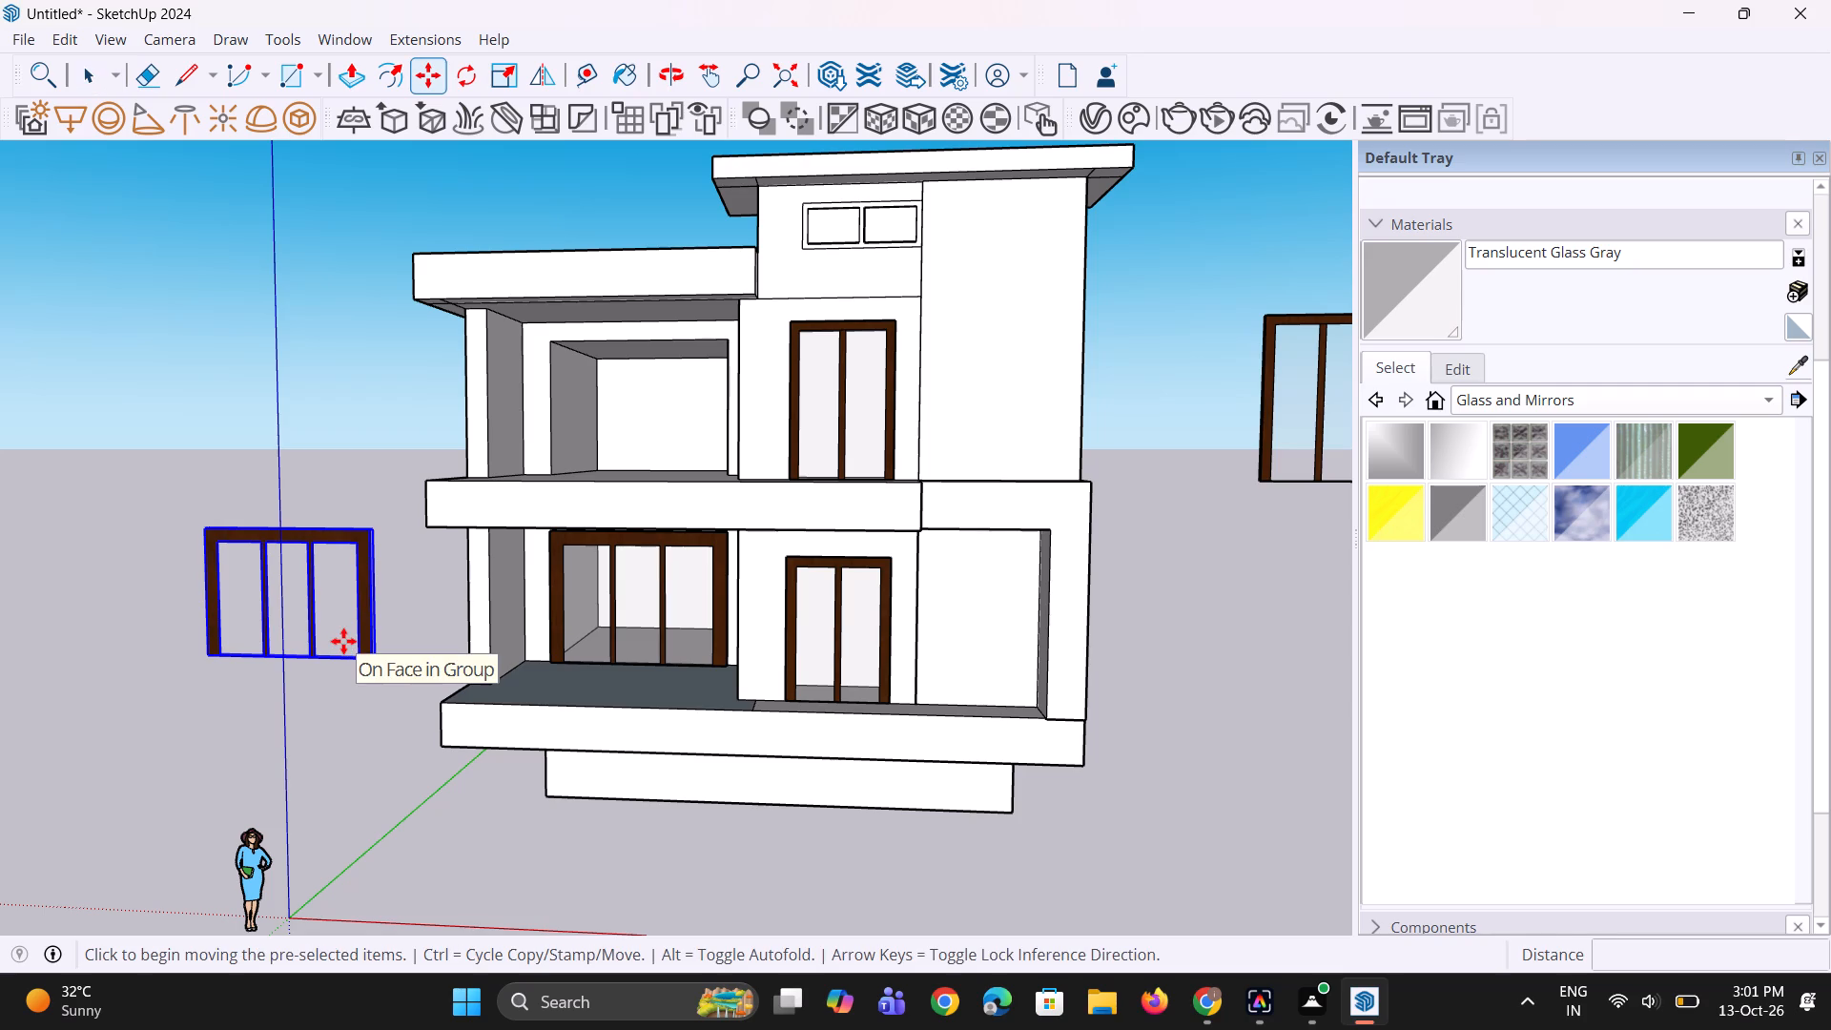
left_click(372, 669)
scroll(522, 498, "down", 5)
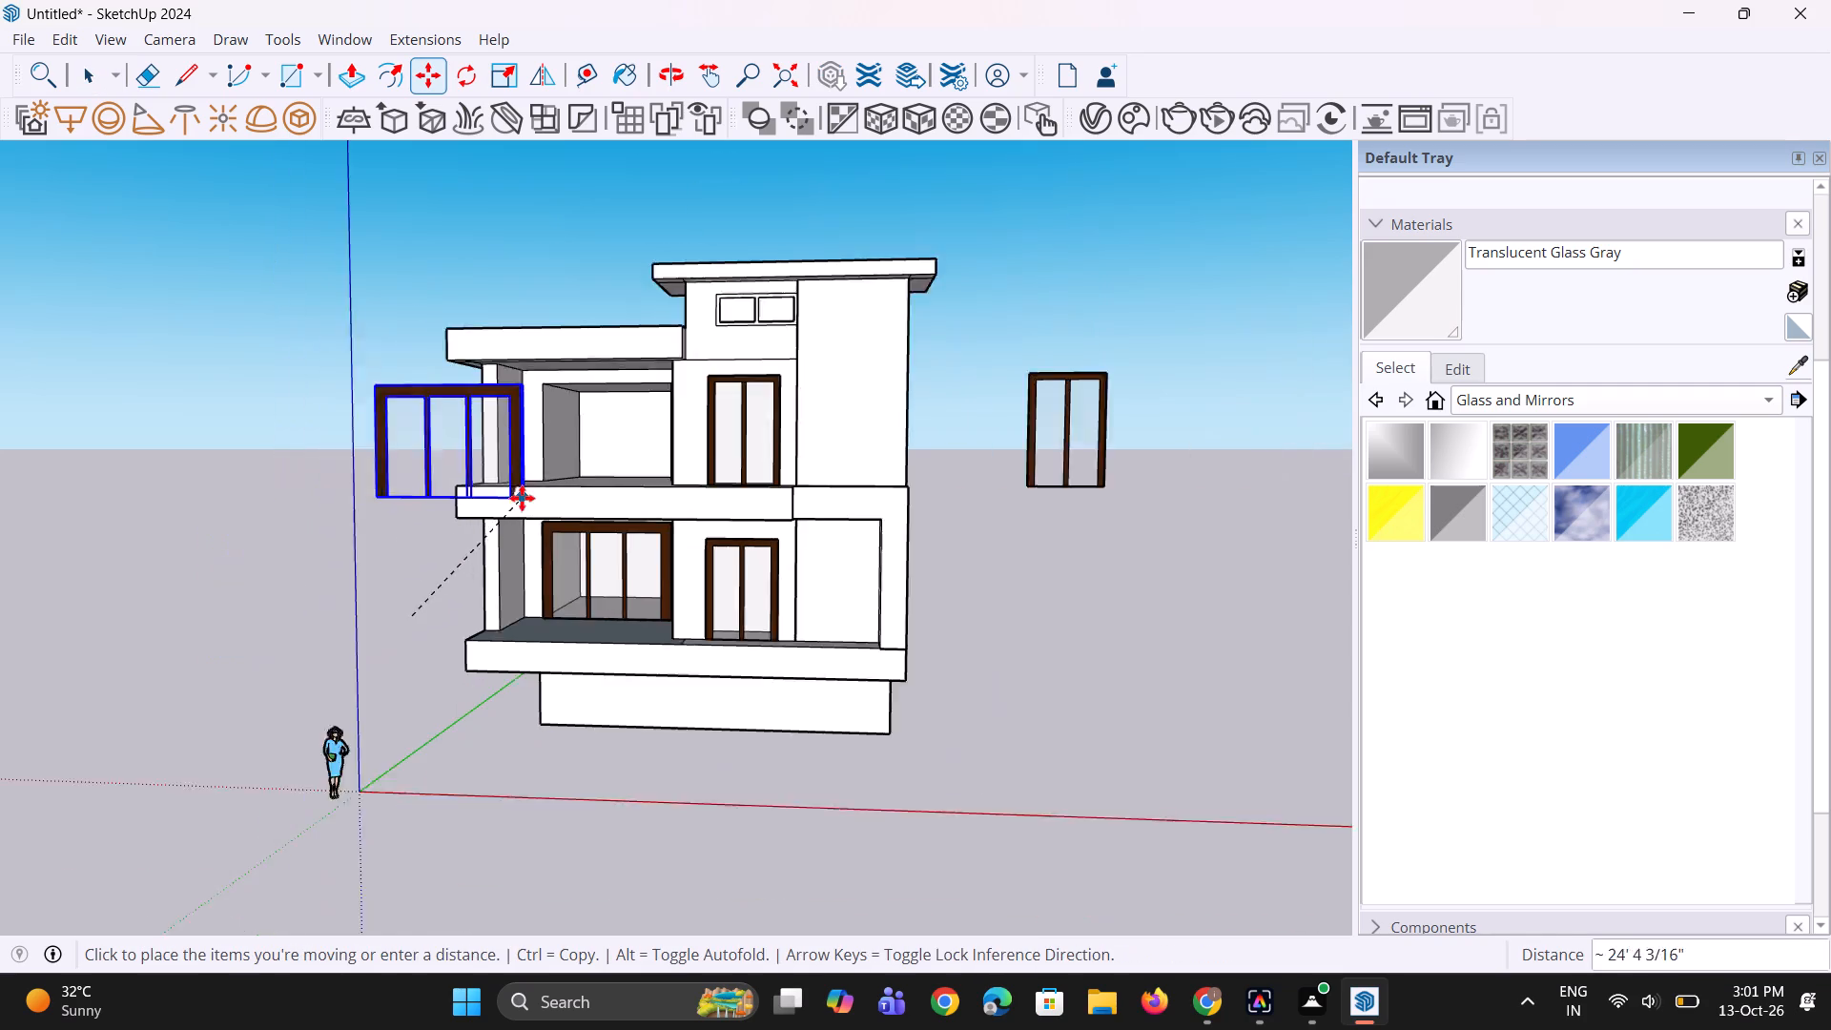
middle_click_drag(631, 544, 632, 657)
scroll(599, 519, "up", 8)
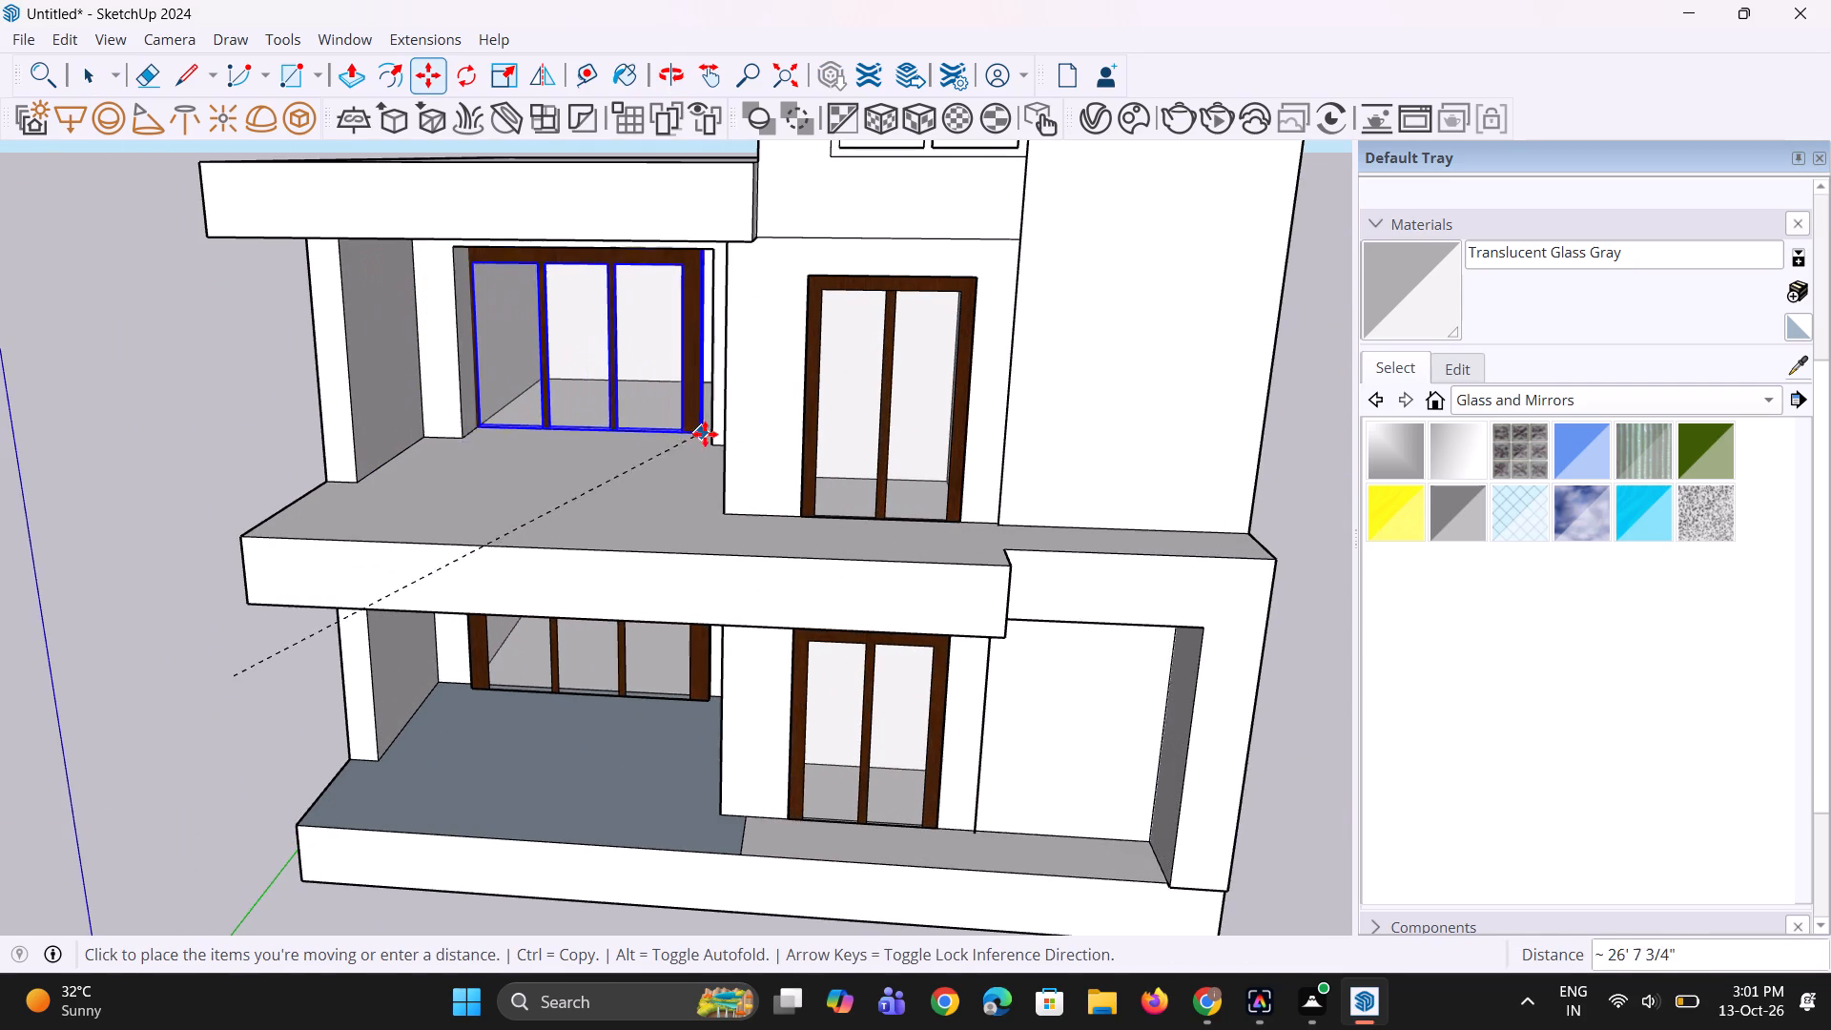
left_click(710, 433)
middle_click_drag(615, 500, 651, 451)
key("space")
key("space")
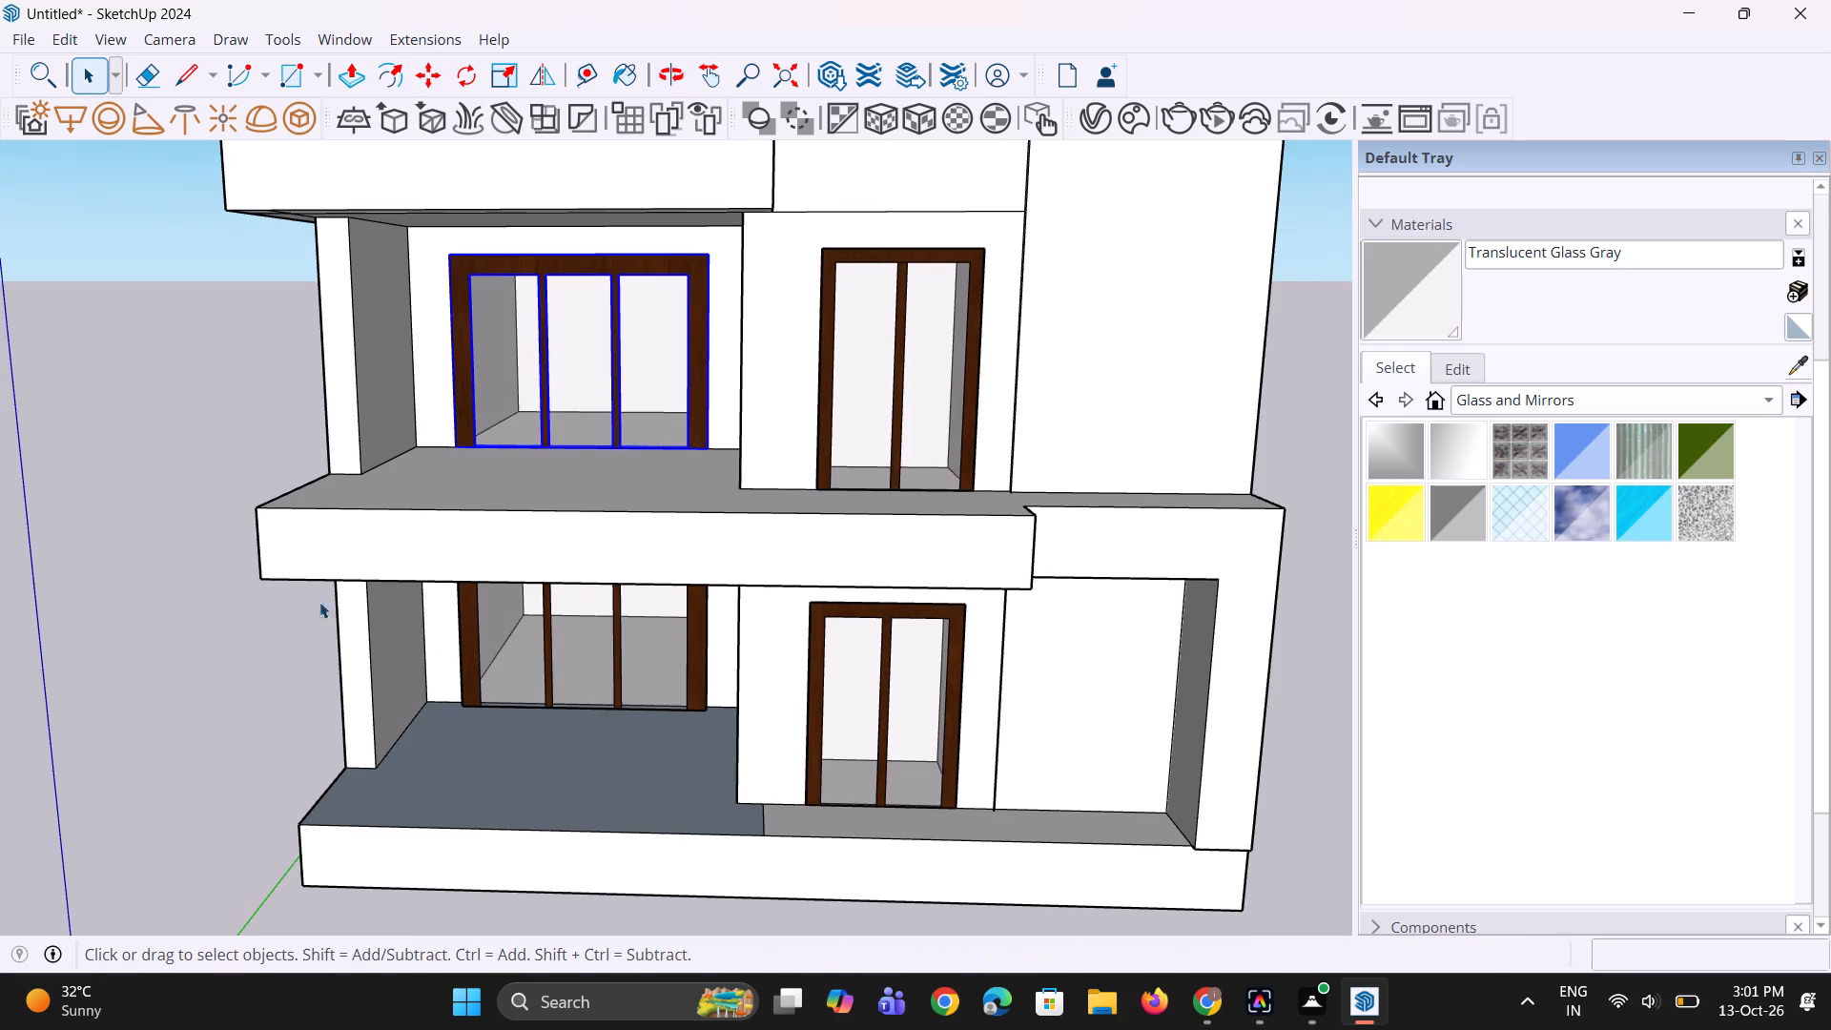
left_click(144, 641)
Copy the left vertical edge of the base's front face about 6' 11" along the wall, and copy it again about 8' 6" further.
scroll(660, 392, "down", 9)
middle_click_drag(595, 622, 615, 498)
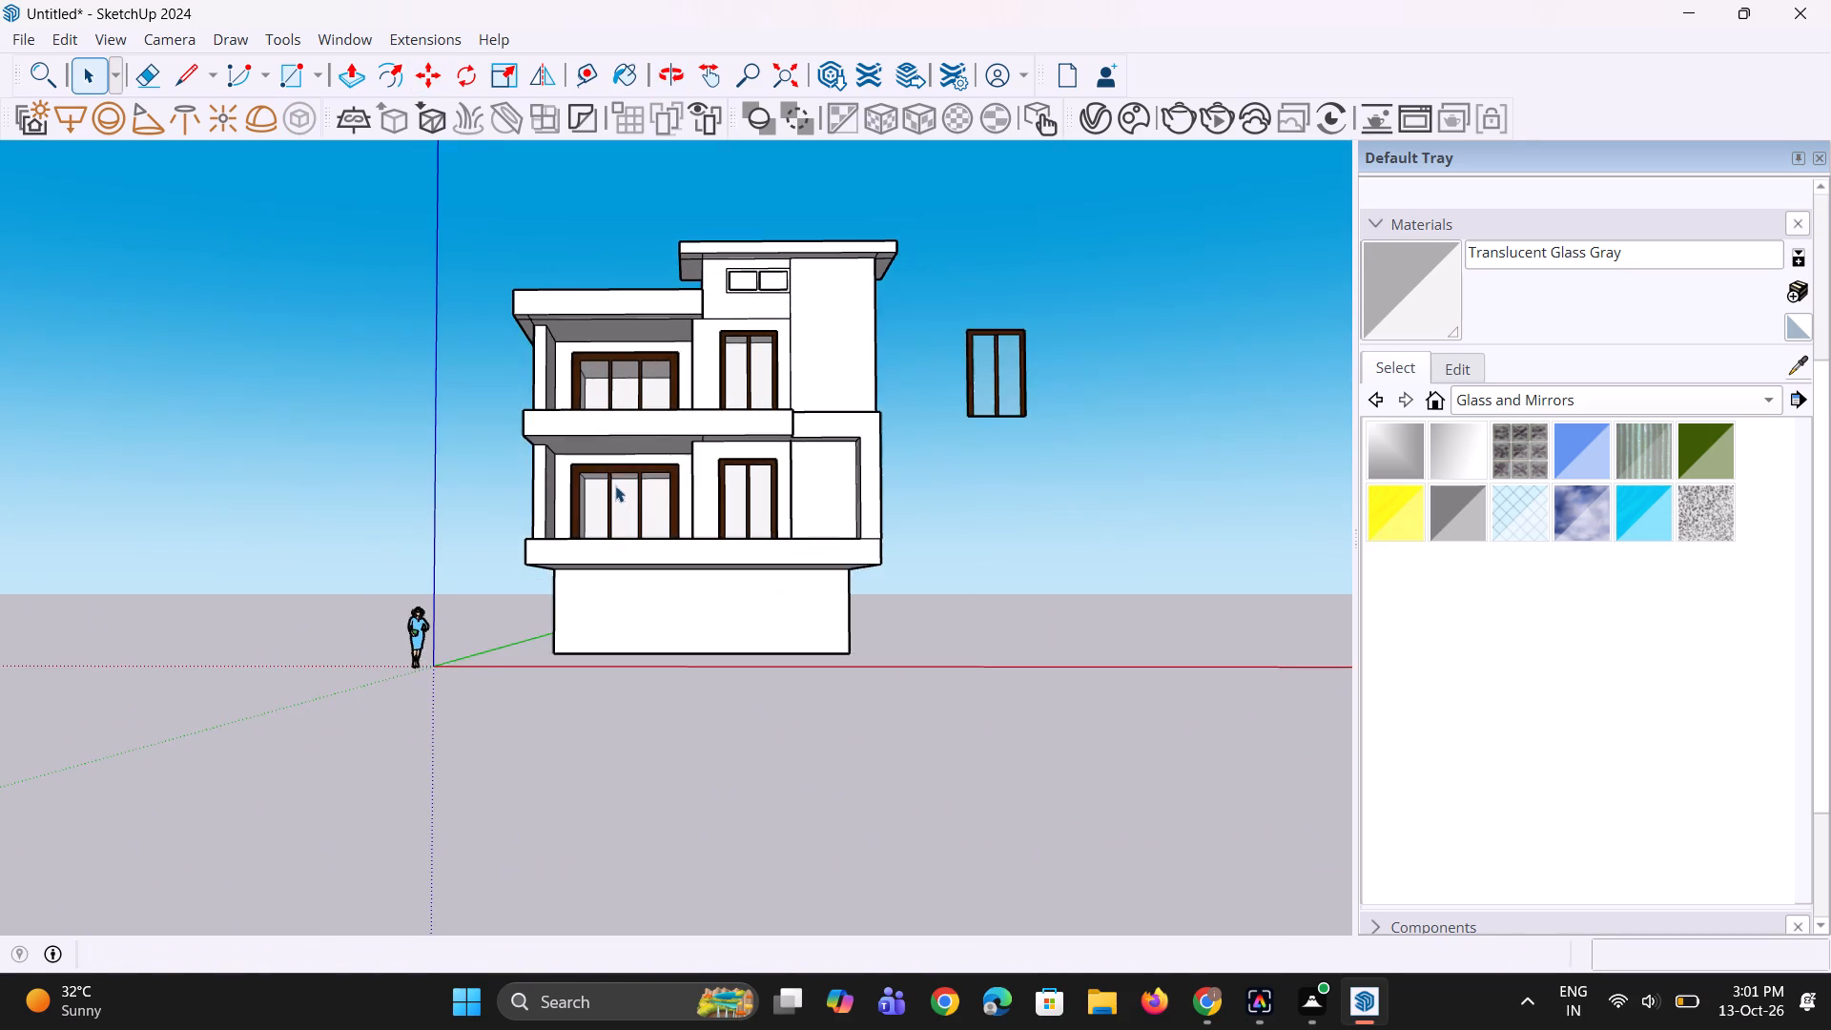
scroll(615, 479, "down", 3)
scroll(570, 610, "up", 4)
middle_click_drag(573, 603, 545, 601)
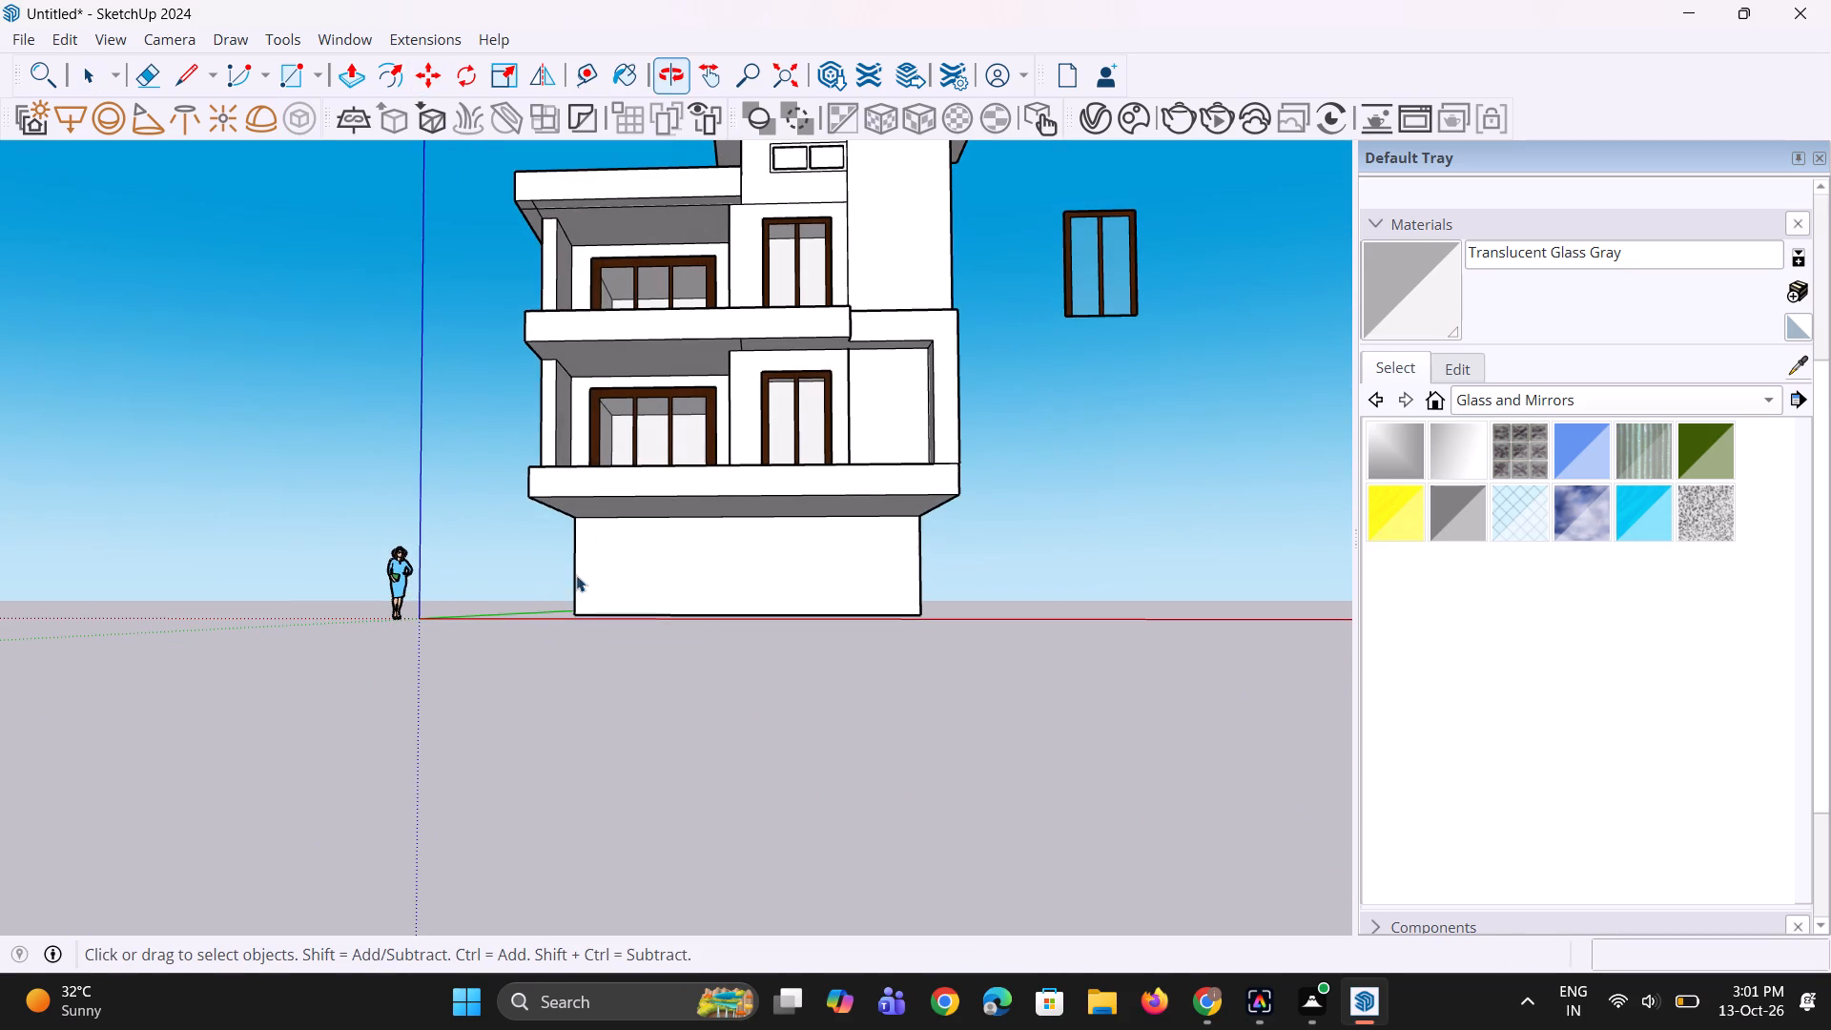
left_click(572, 565)
scroll(578, 582, "up", 7)
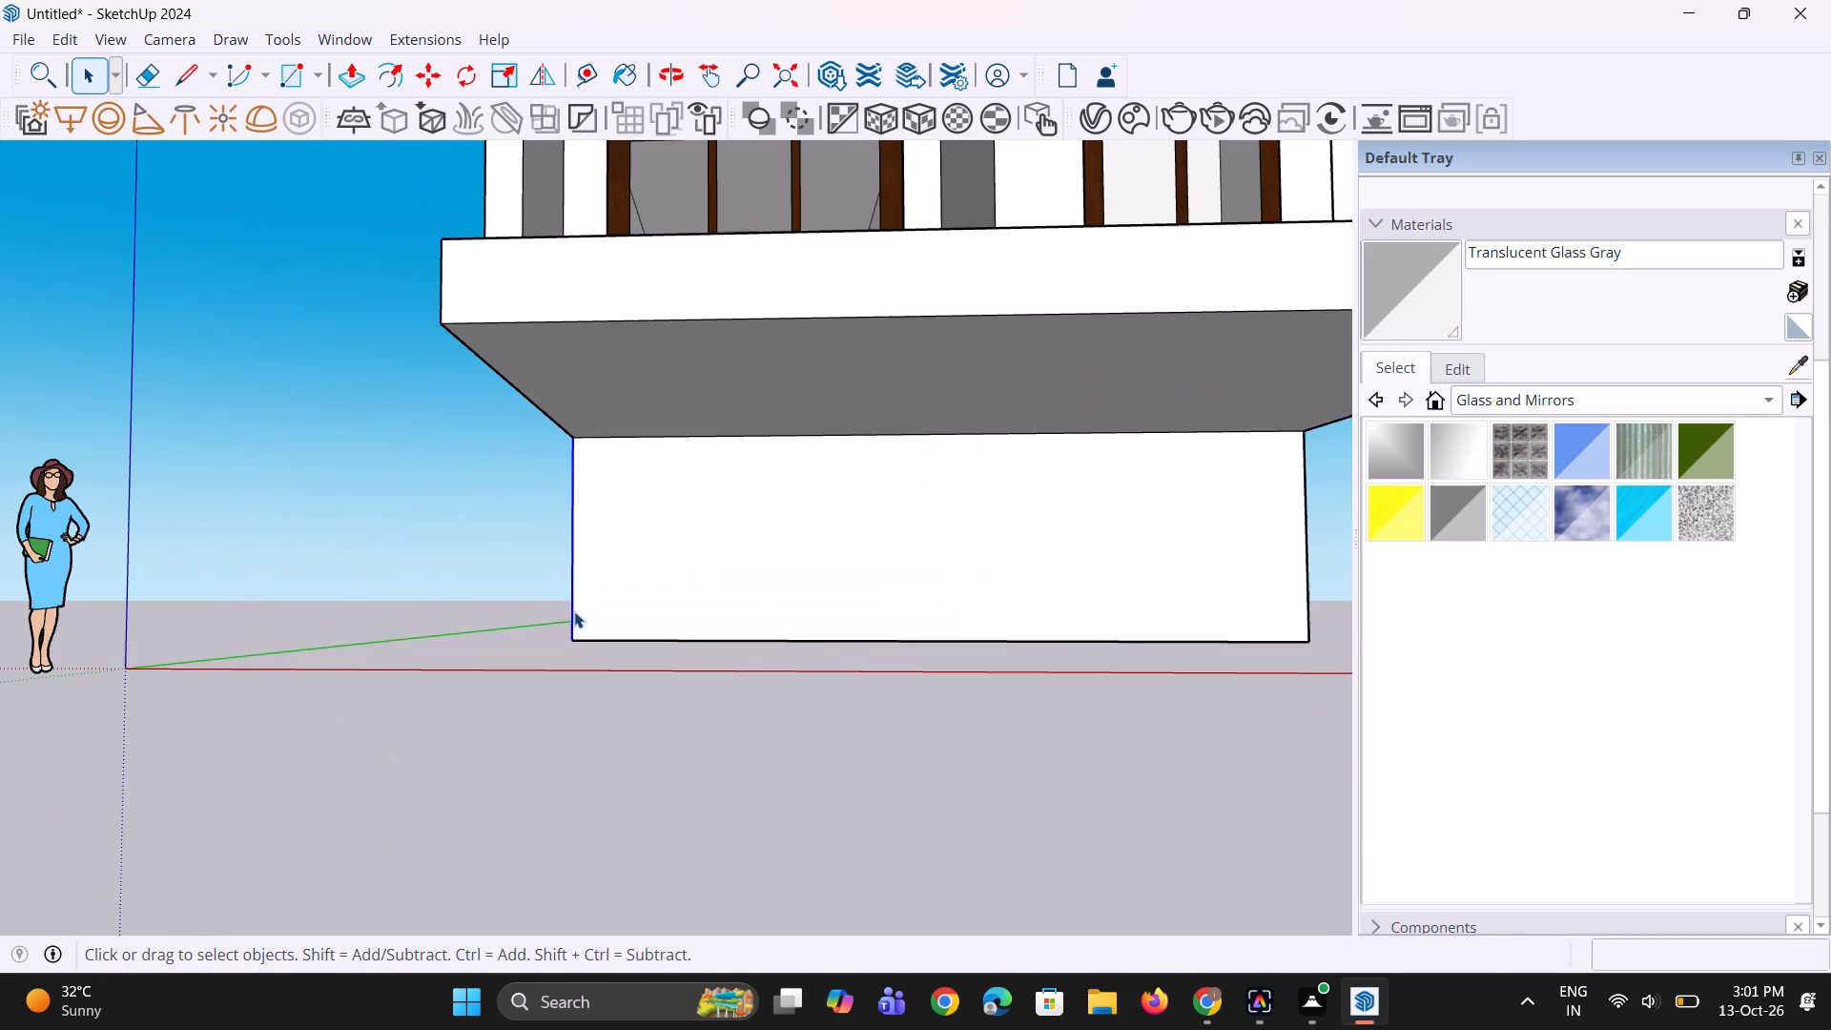
key("m")
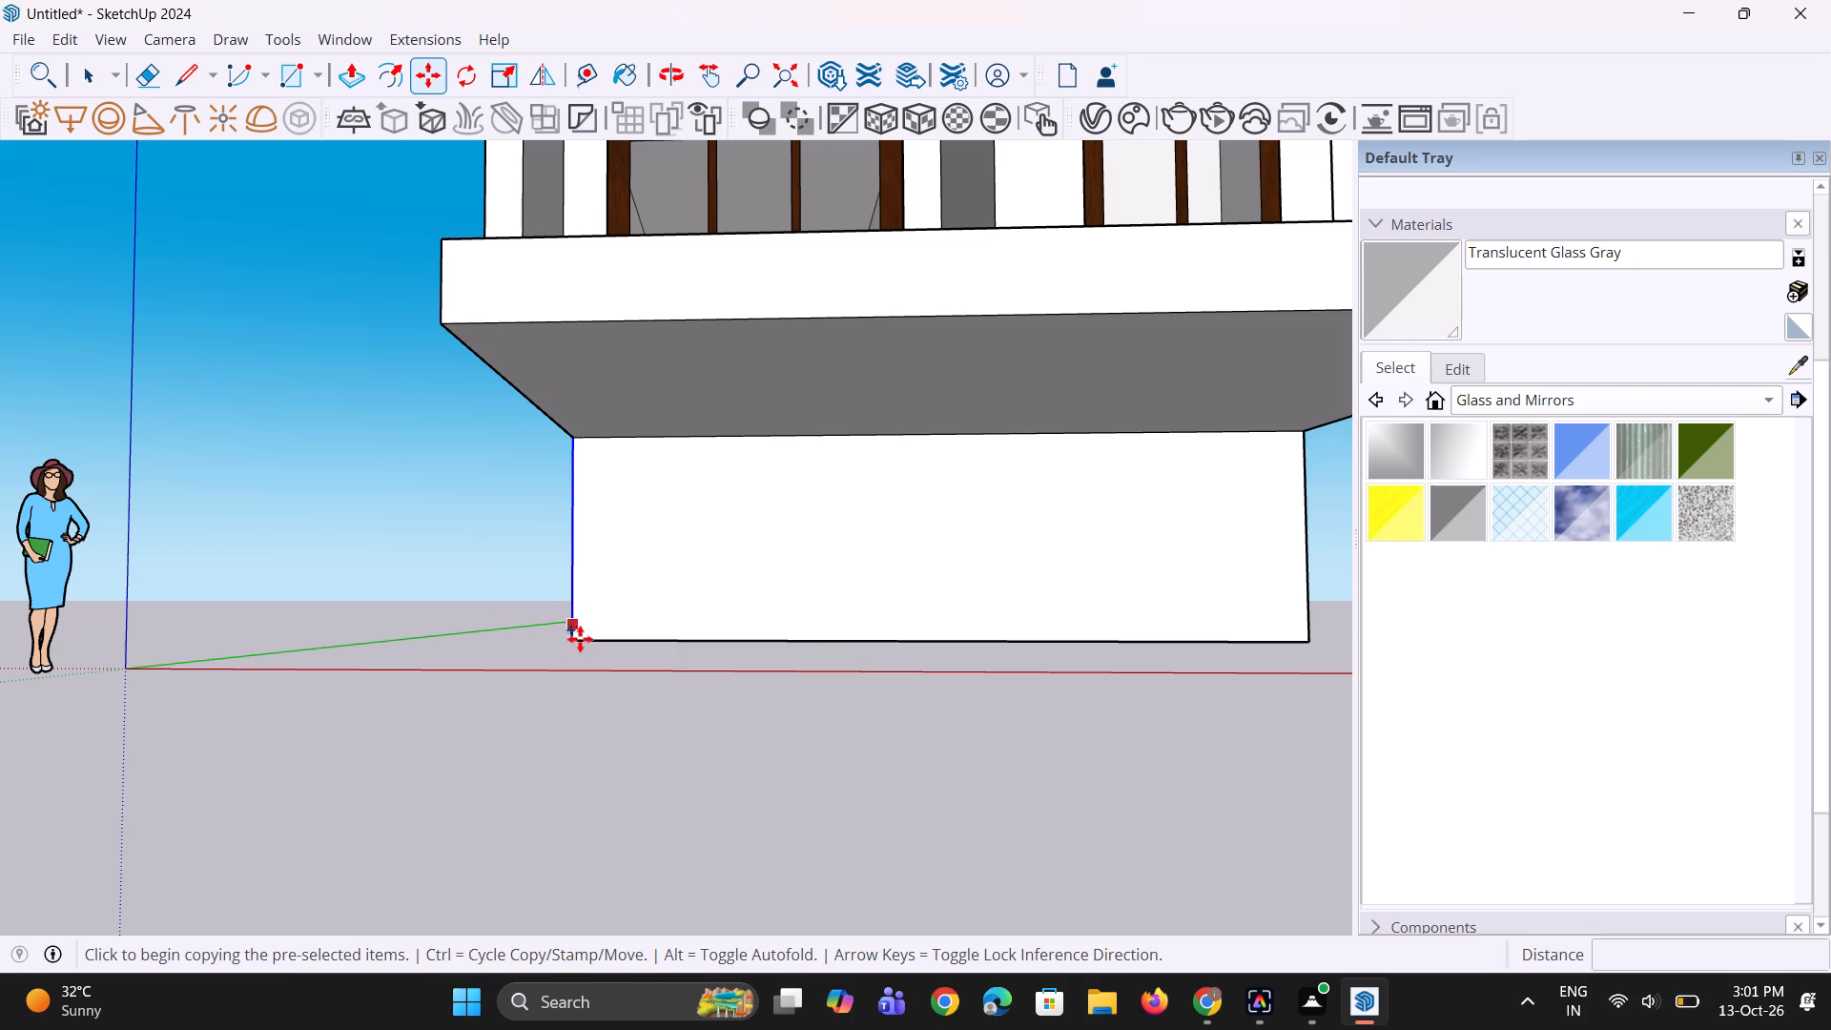
left_click(580, 641)
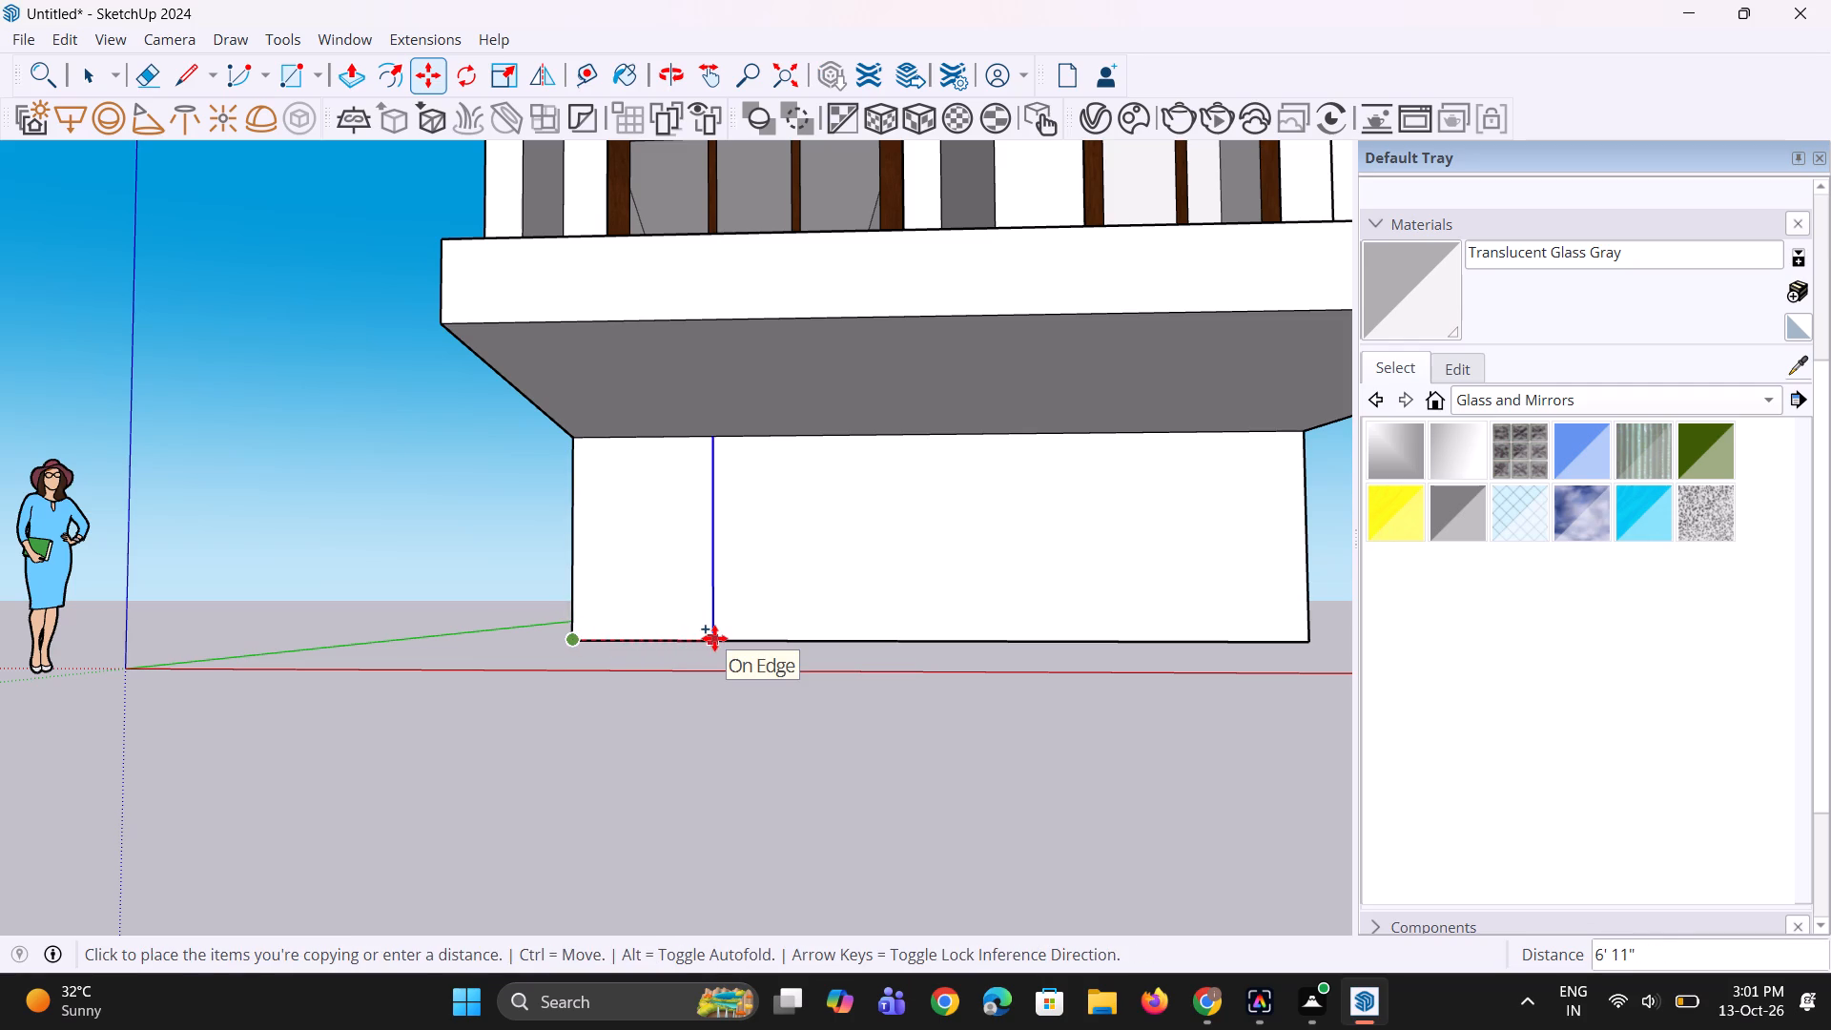
left_click(714, 638)
key("m")
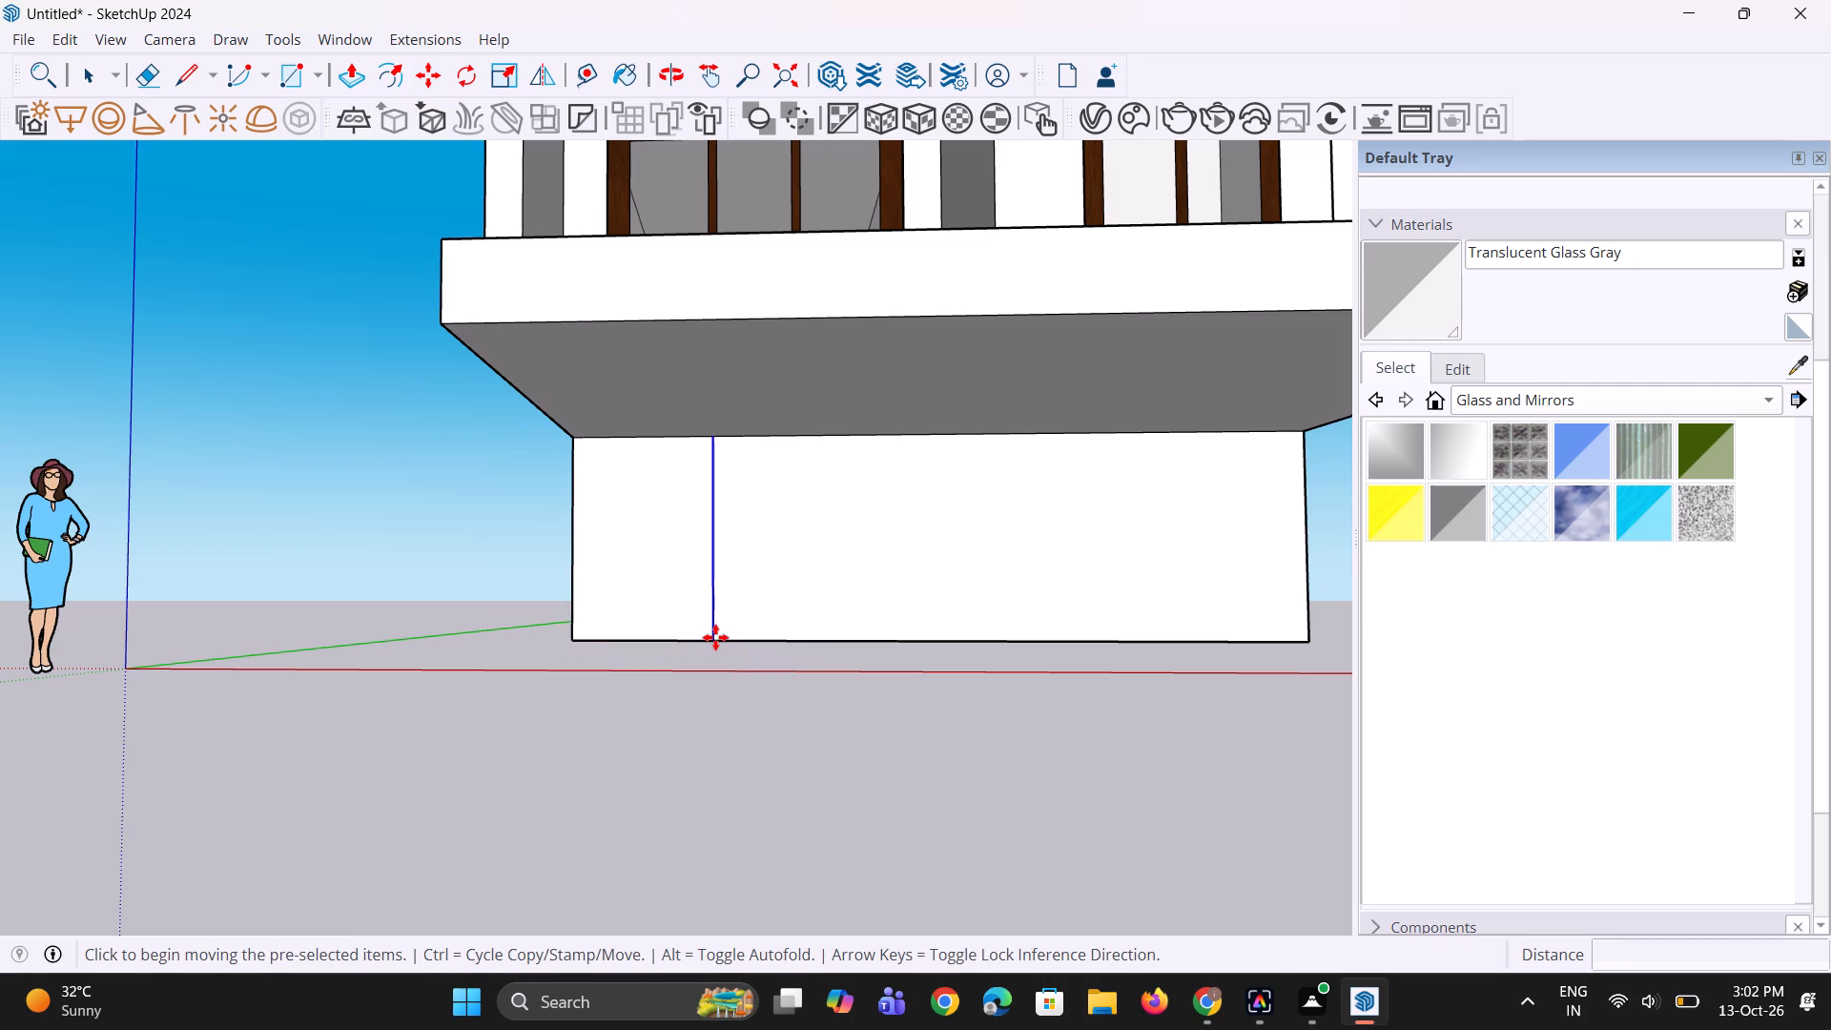
left_click(715, 637)
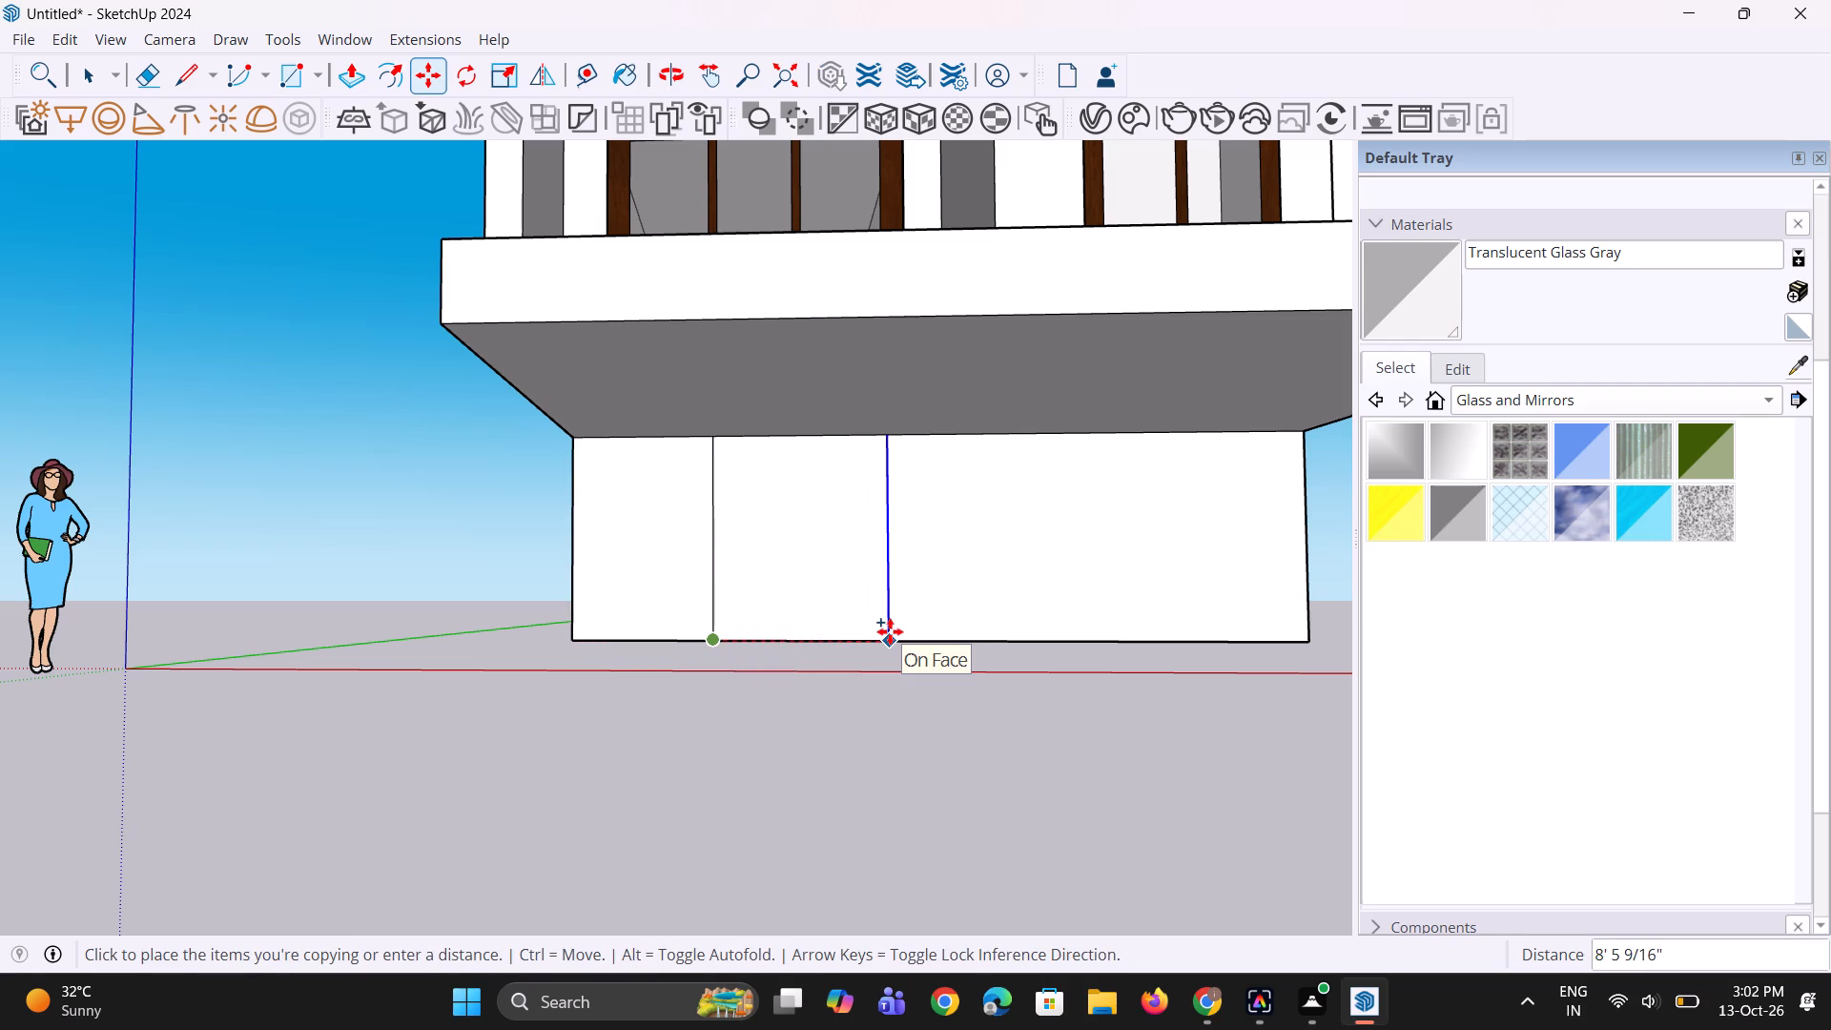
left_click(890, 631)
Move both dividing lines on the base's front face together about 2' 6" to the right along the red axis.
middle_click_drag(907, 635, 787, 709)
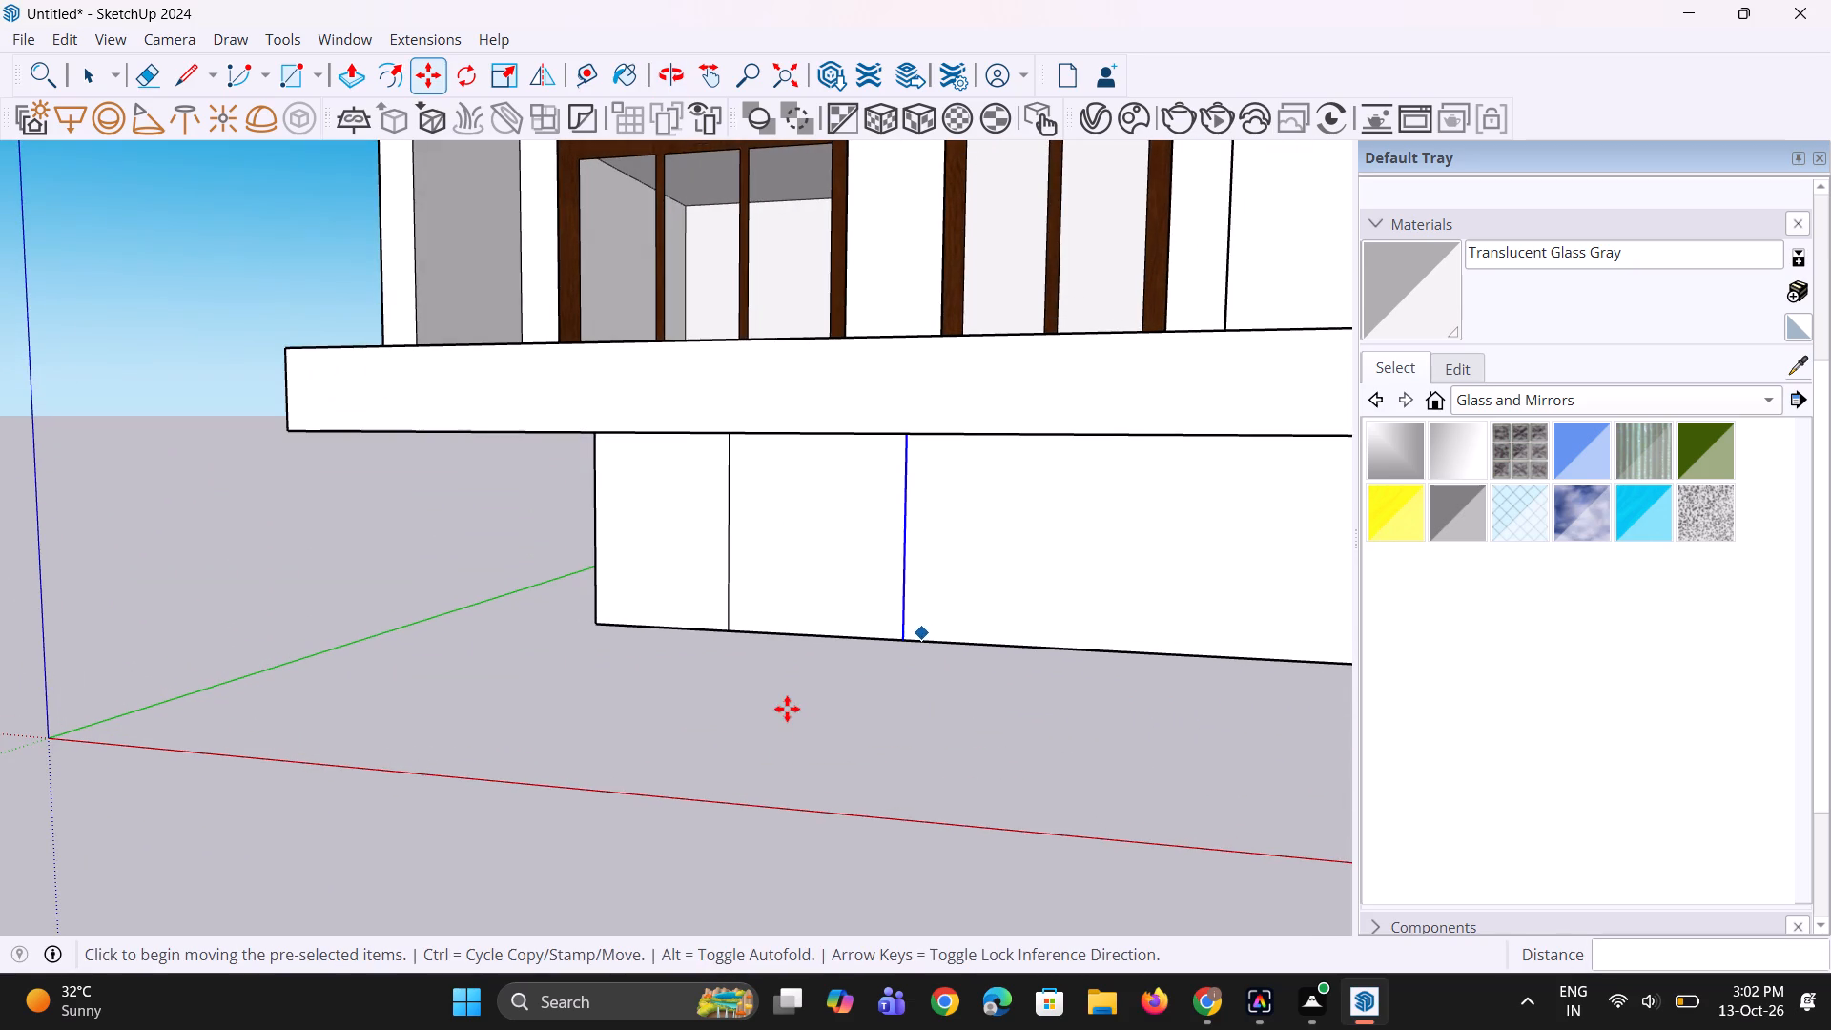
scroll(814, 669, "down", 5)
middle_click_drag(552, 717, 612, 646)
key("space")
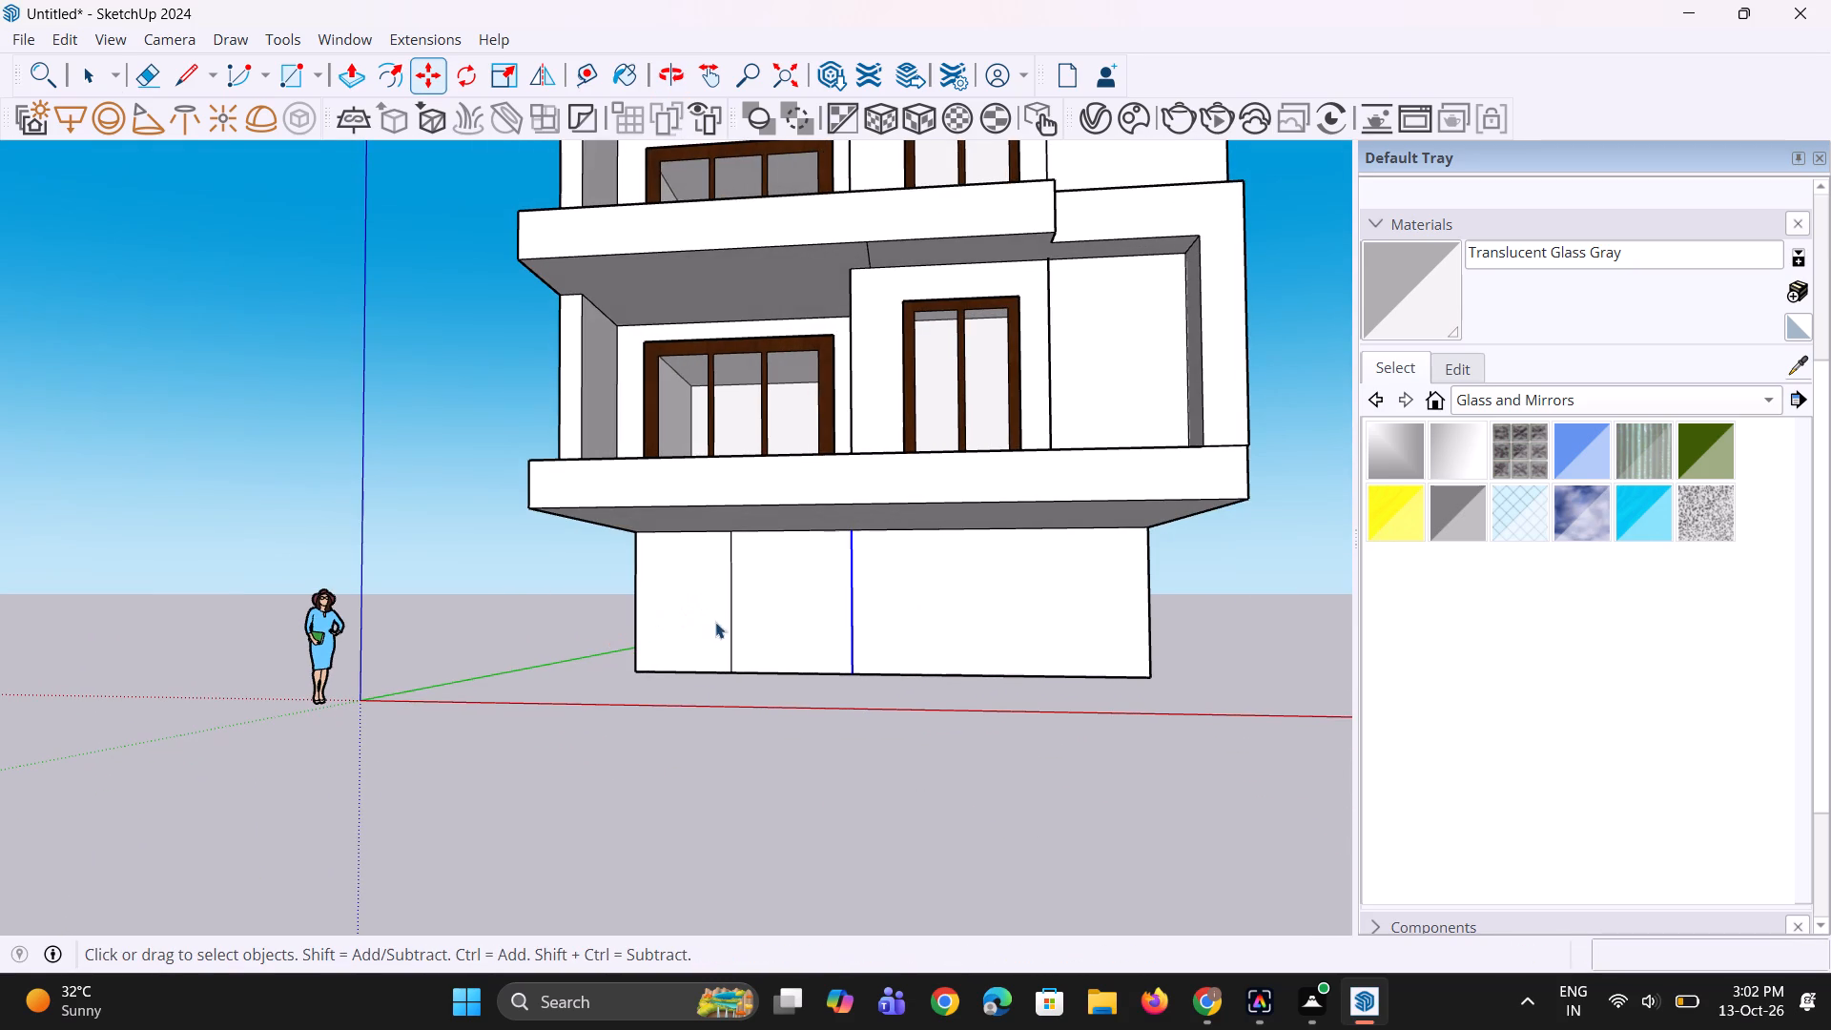
left_click(731, 634)
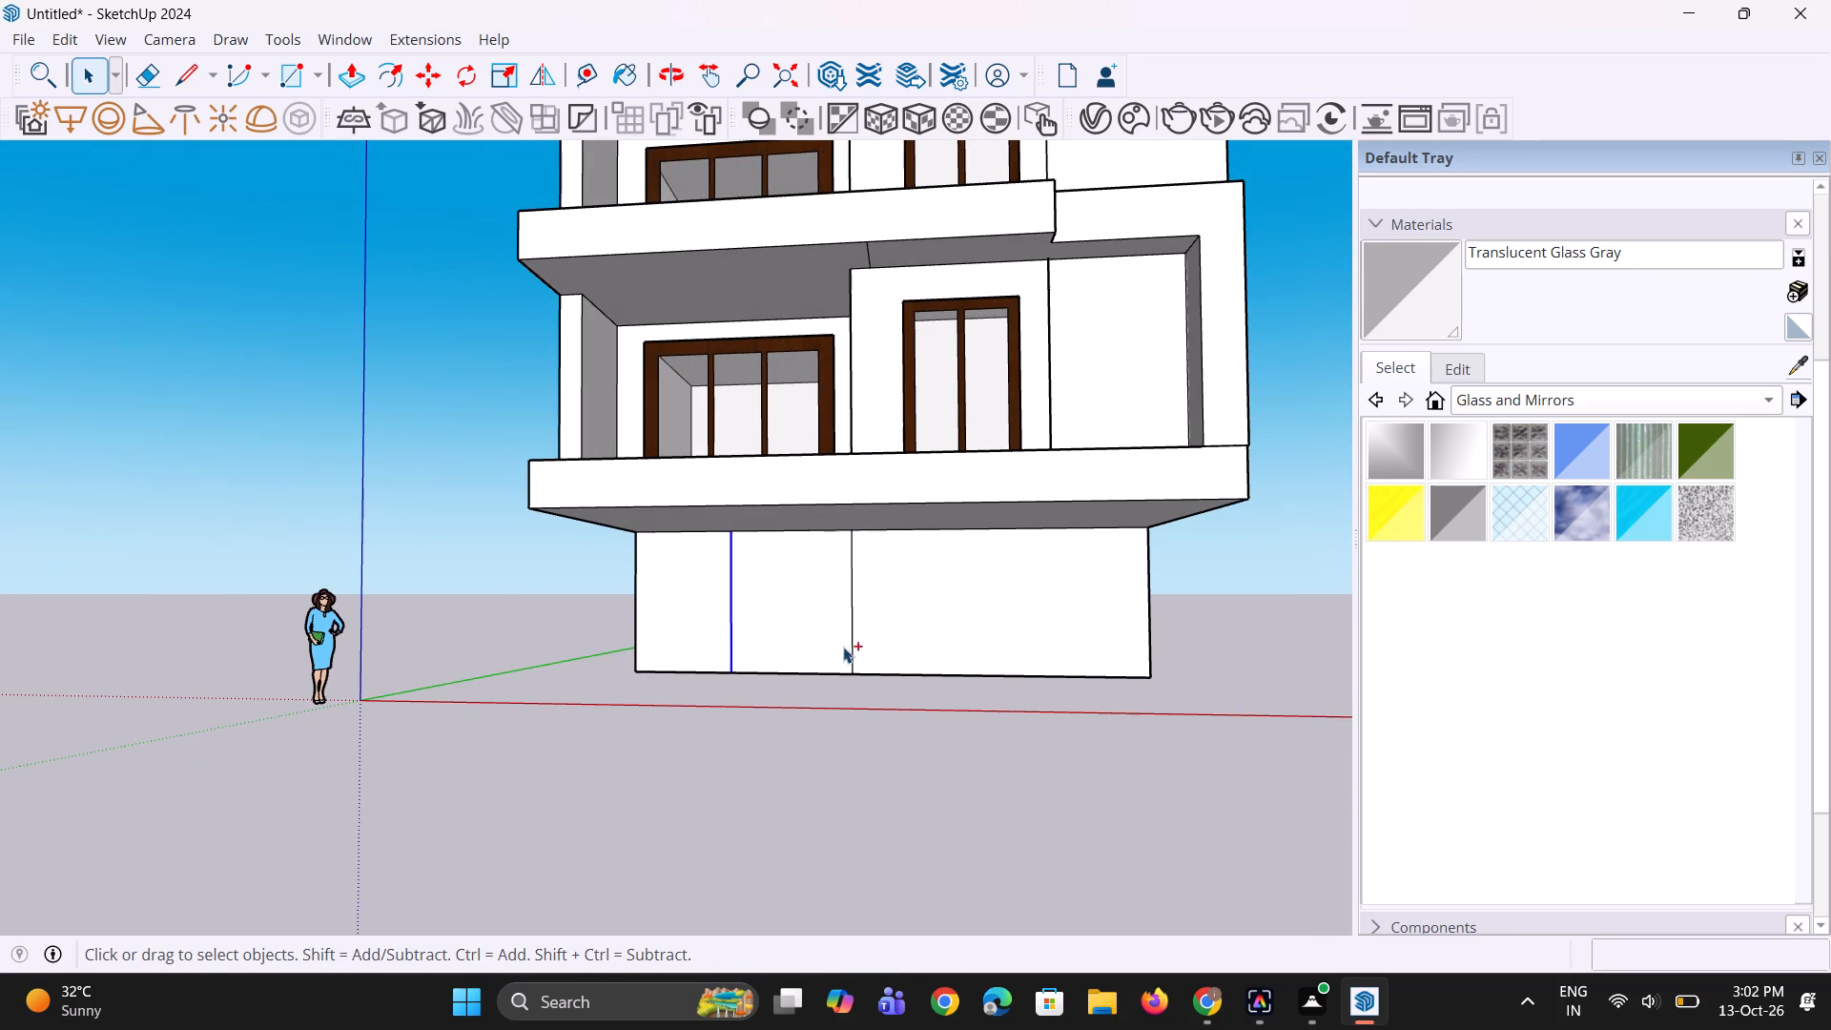
left_click(853, 656, "ctrl")
key("m")
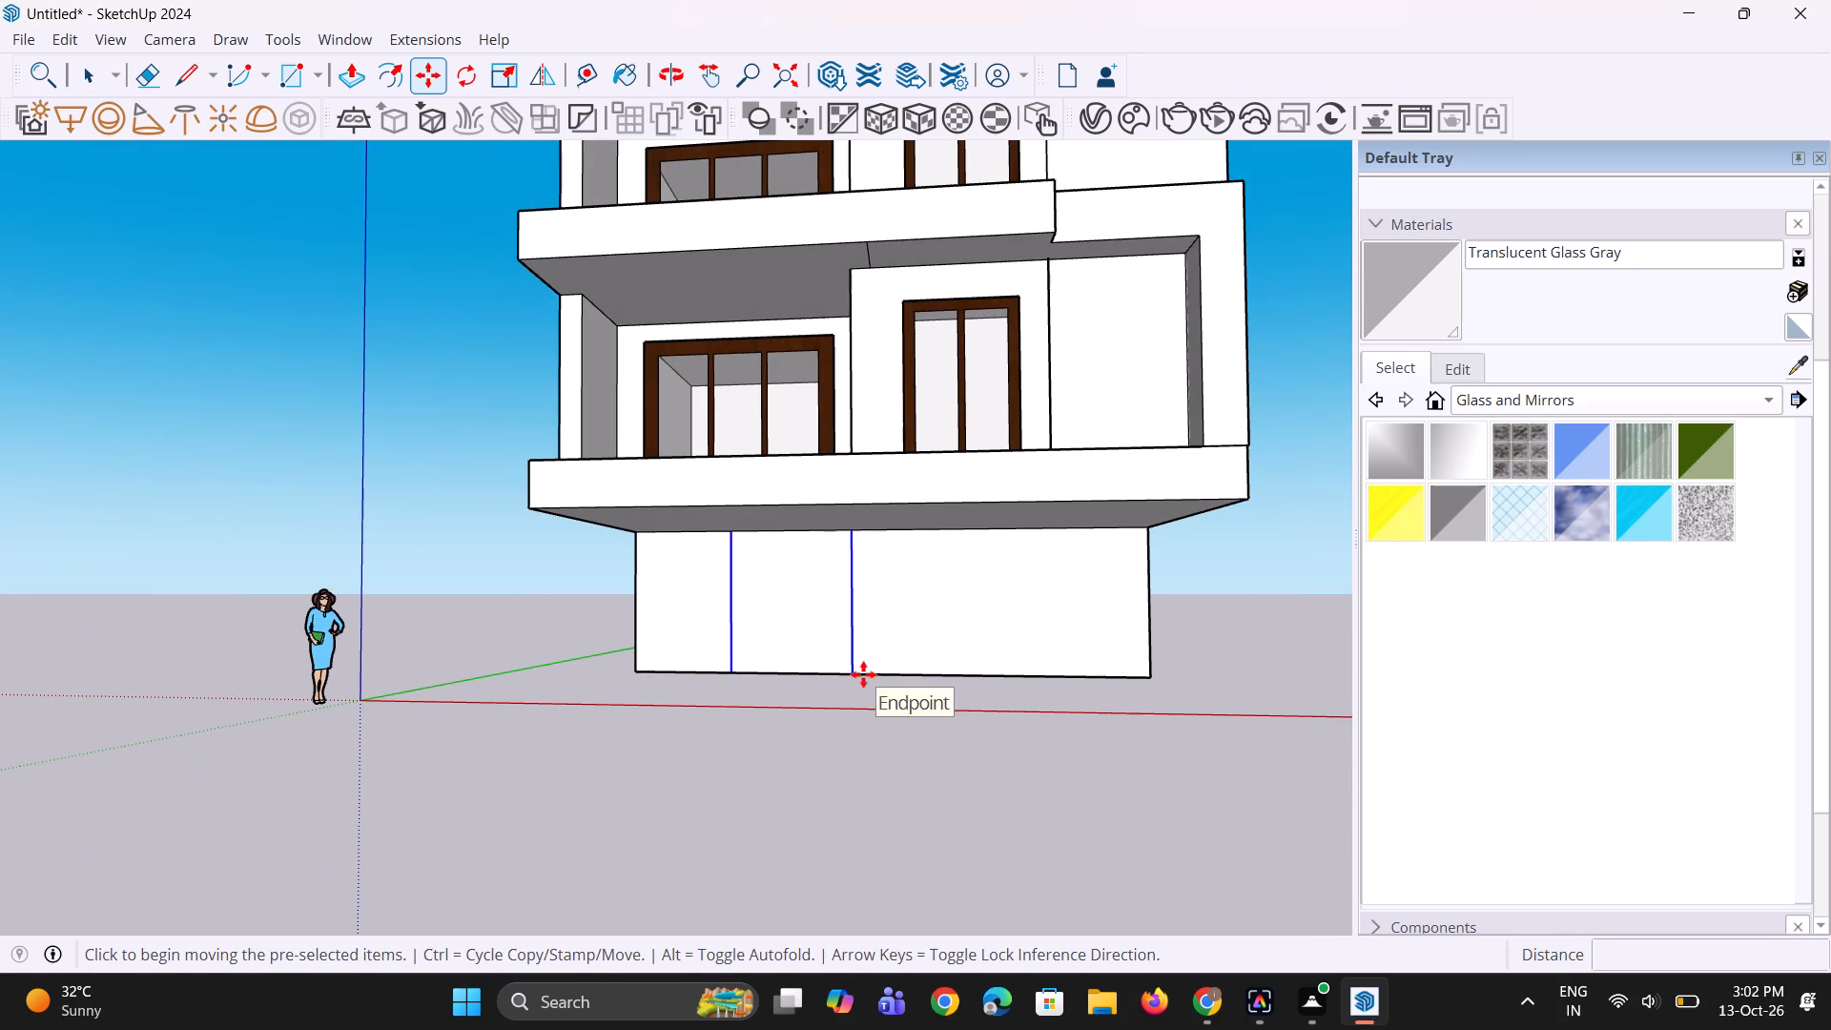
left_click(854, 680)
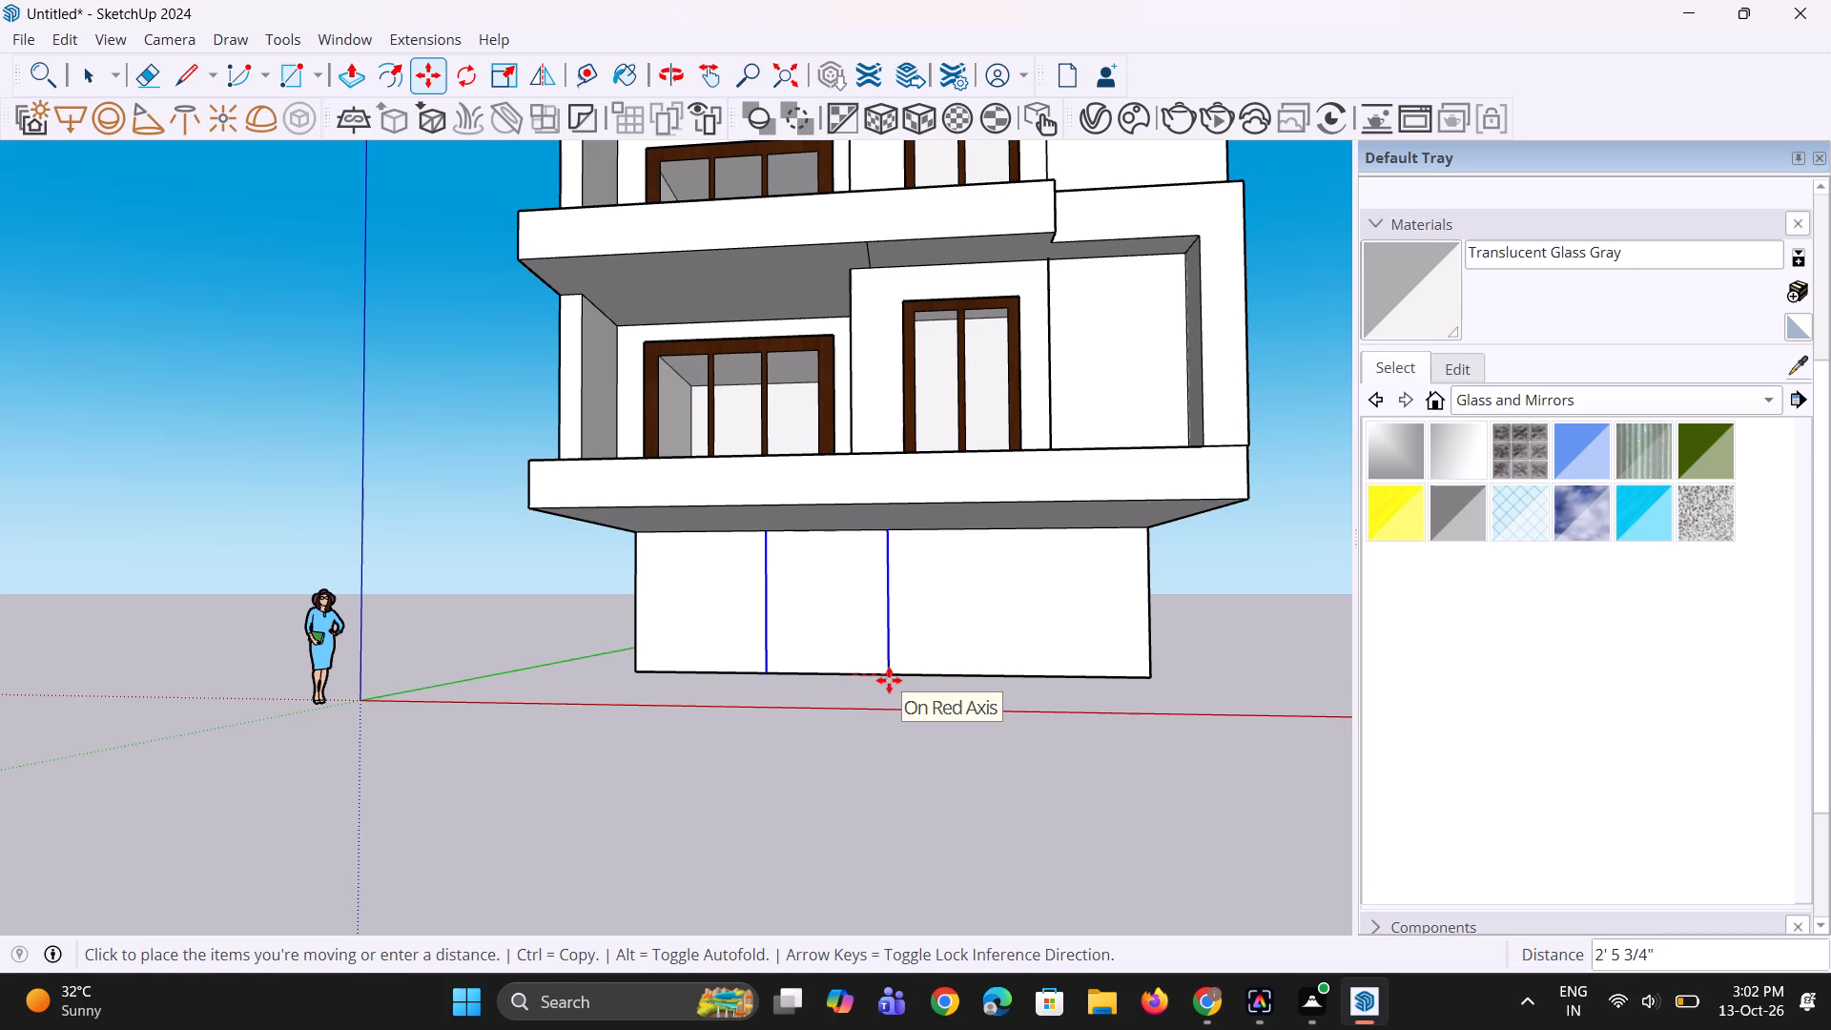
left_click(889, 680)
middle_click_drag(907, 660, 774, 752)
key("space")
key("space")
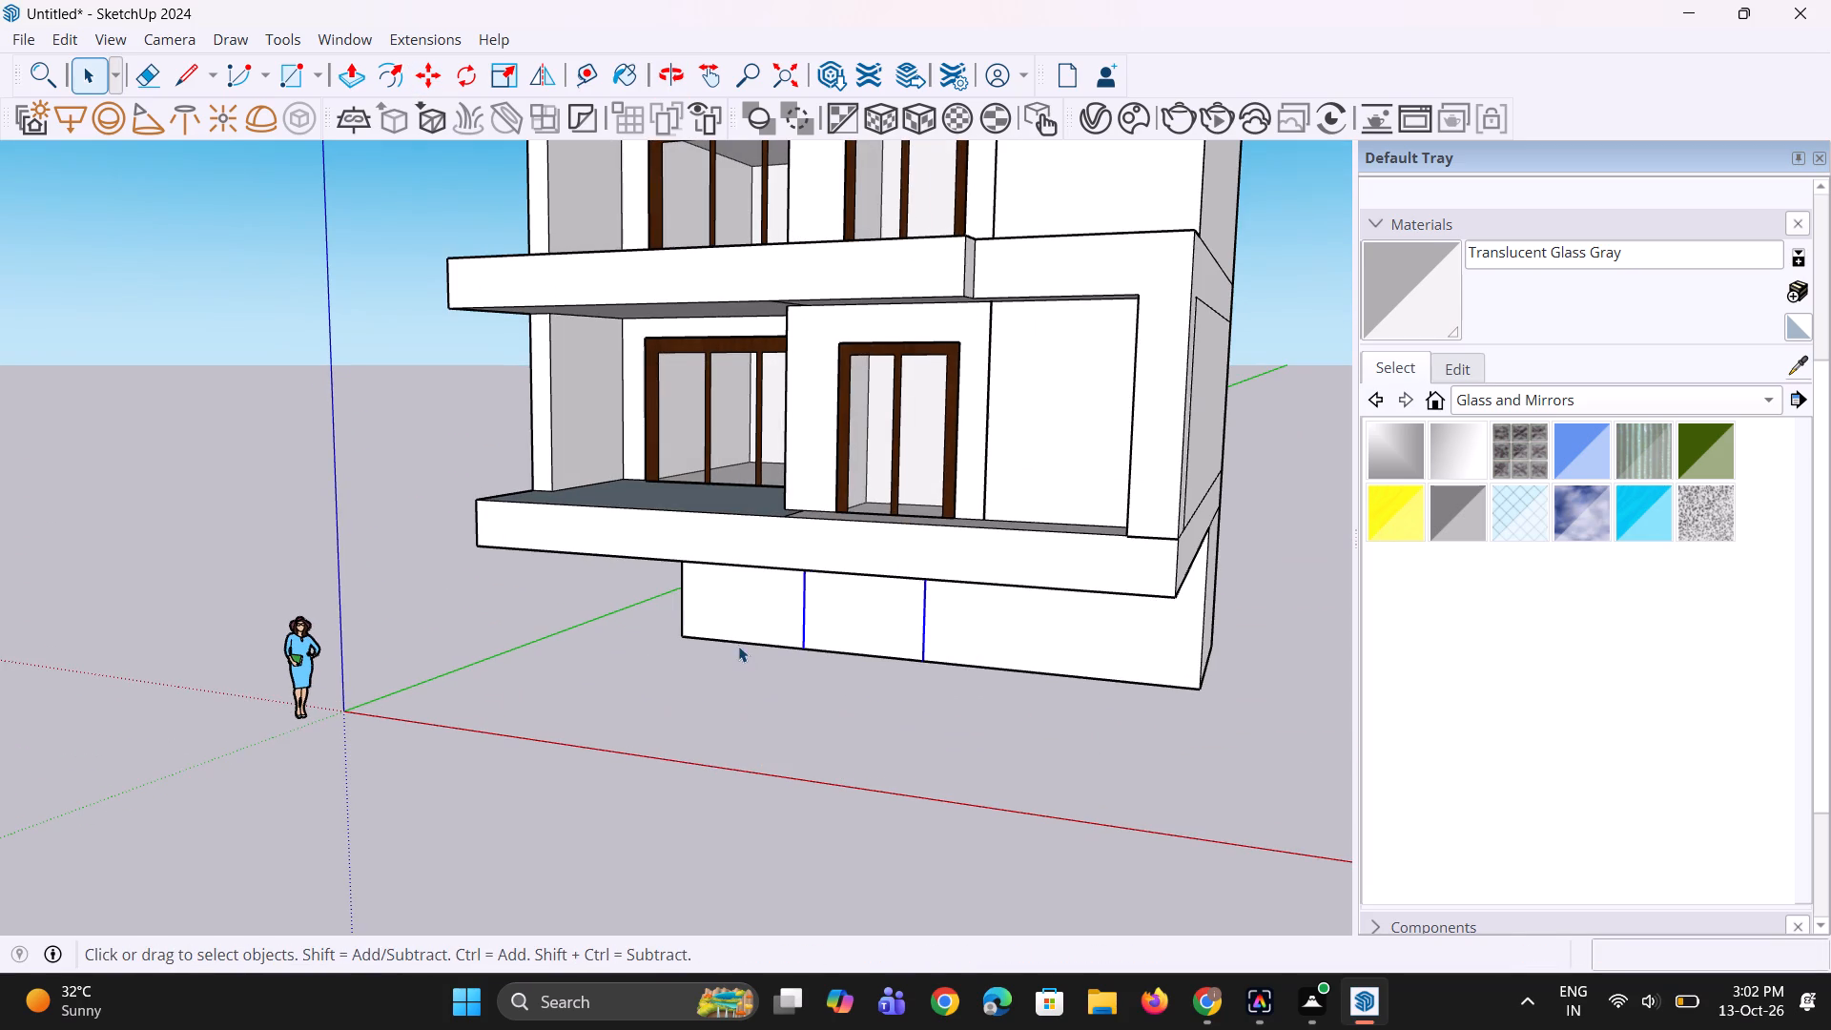
Pull the left and right sections of the base's front face outward about 4' 9", leaving the middle section recessed.
middle_click_drag(738, 645, 707, 644)
key("p")
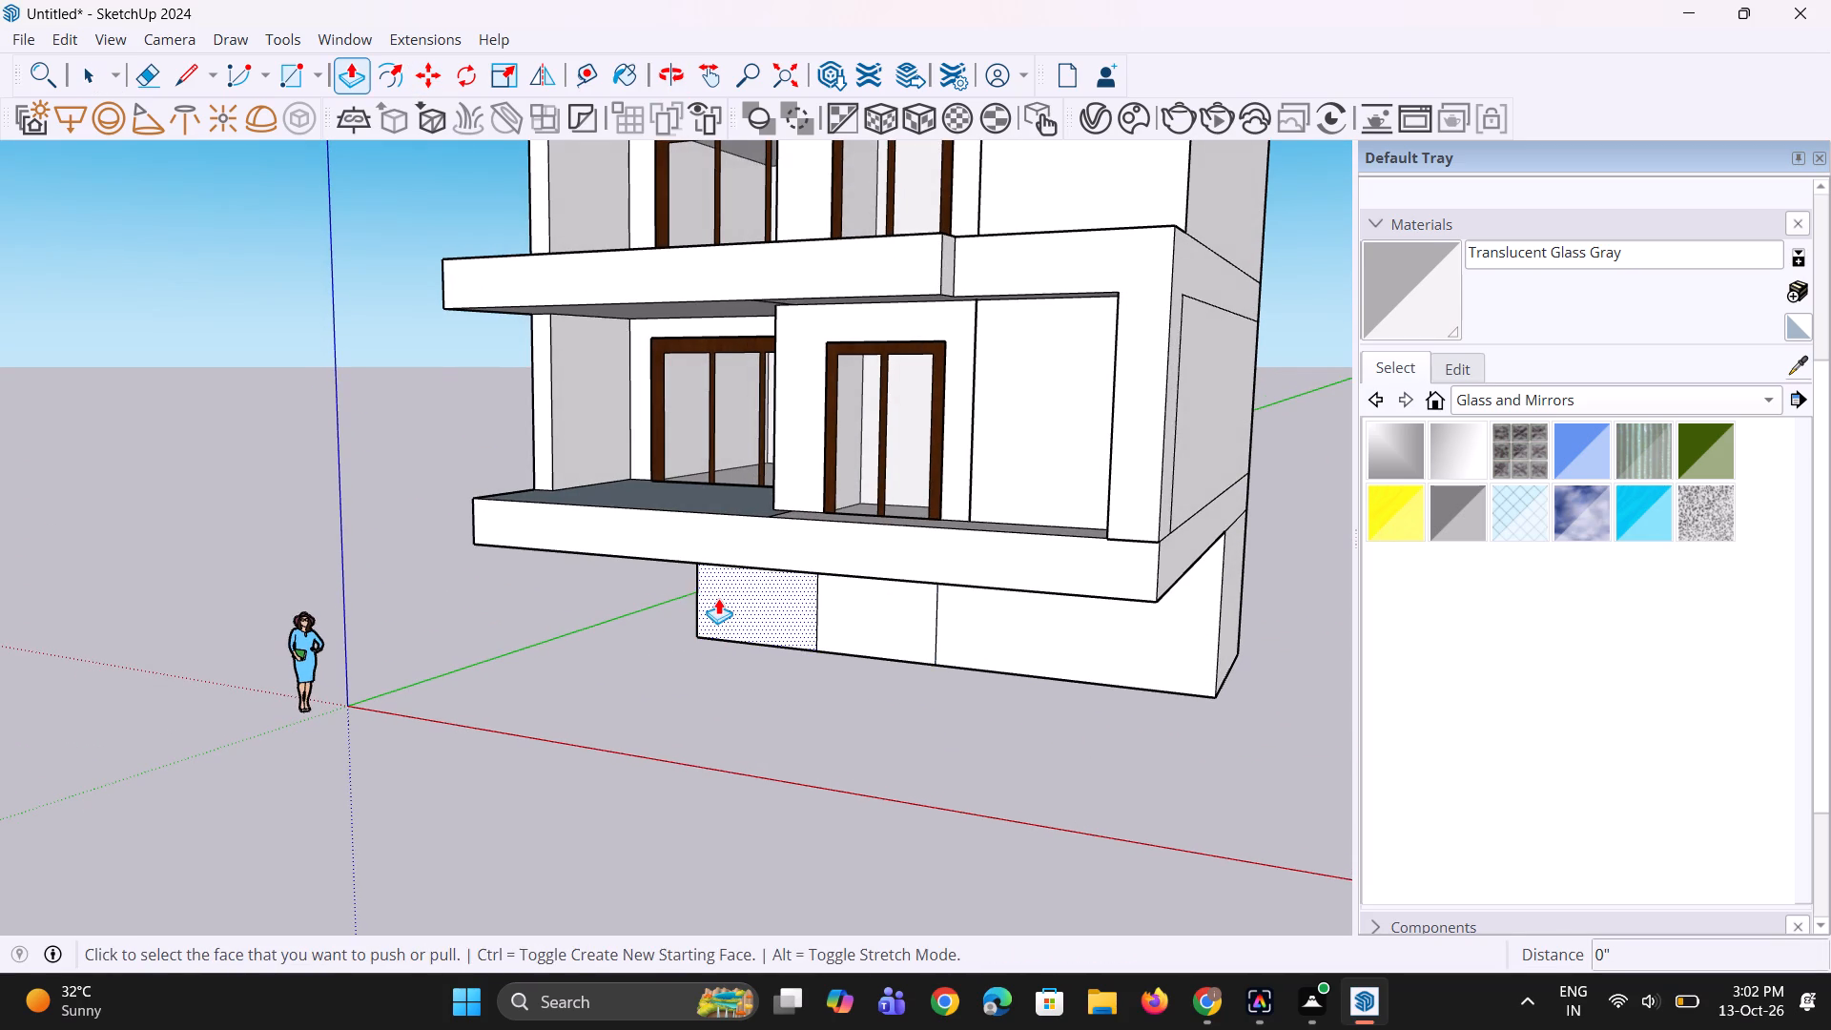
left_click(718, 598)
left_click(689, 617)
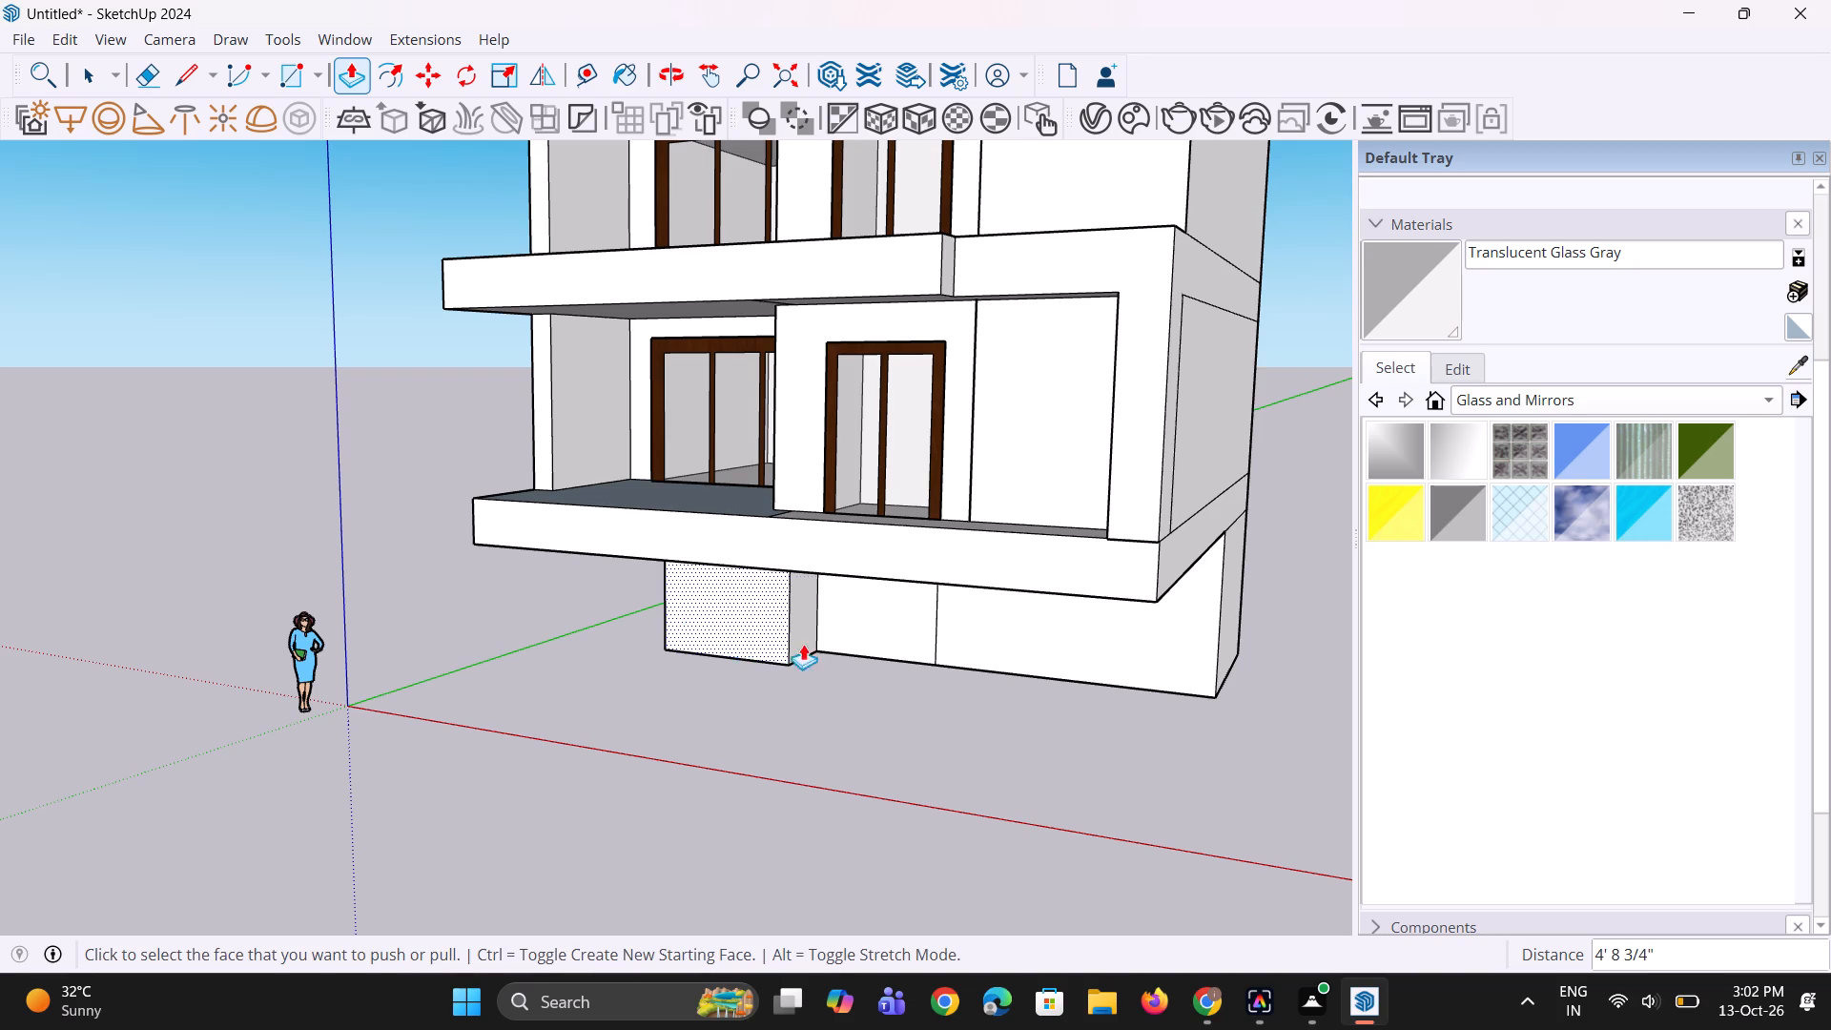
double_click(966, 645)
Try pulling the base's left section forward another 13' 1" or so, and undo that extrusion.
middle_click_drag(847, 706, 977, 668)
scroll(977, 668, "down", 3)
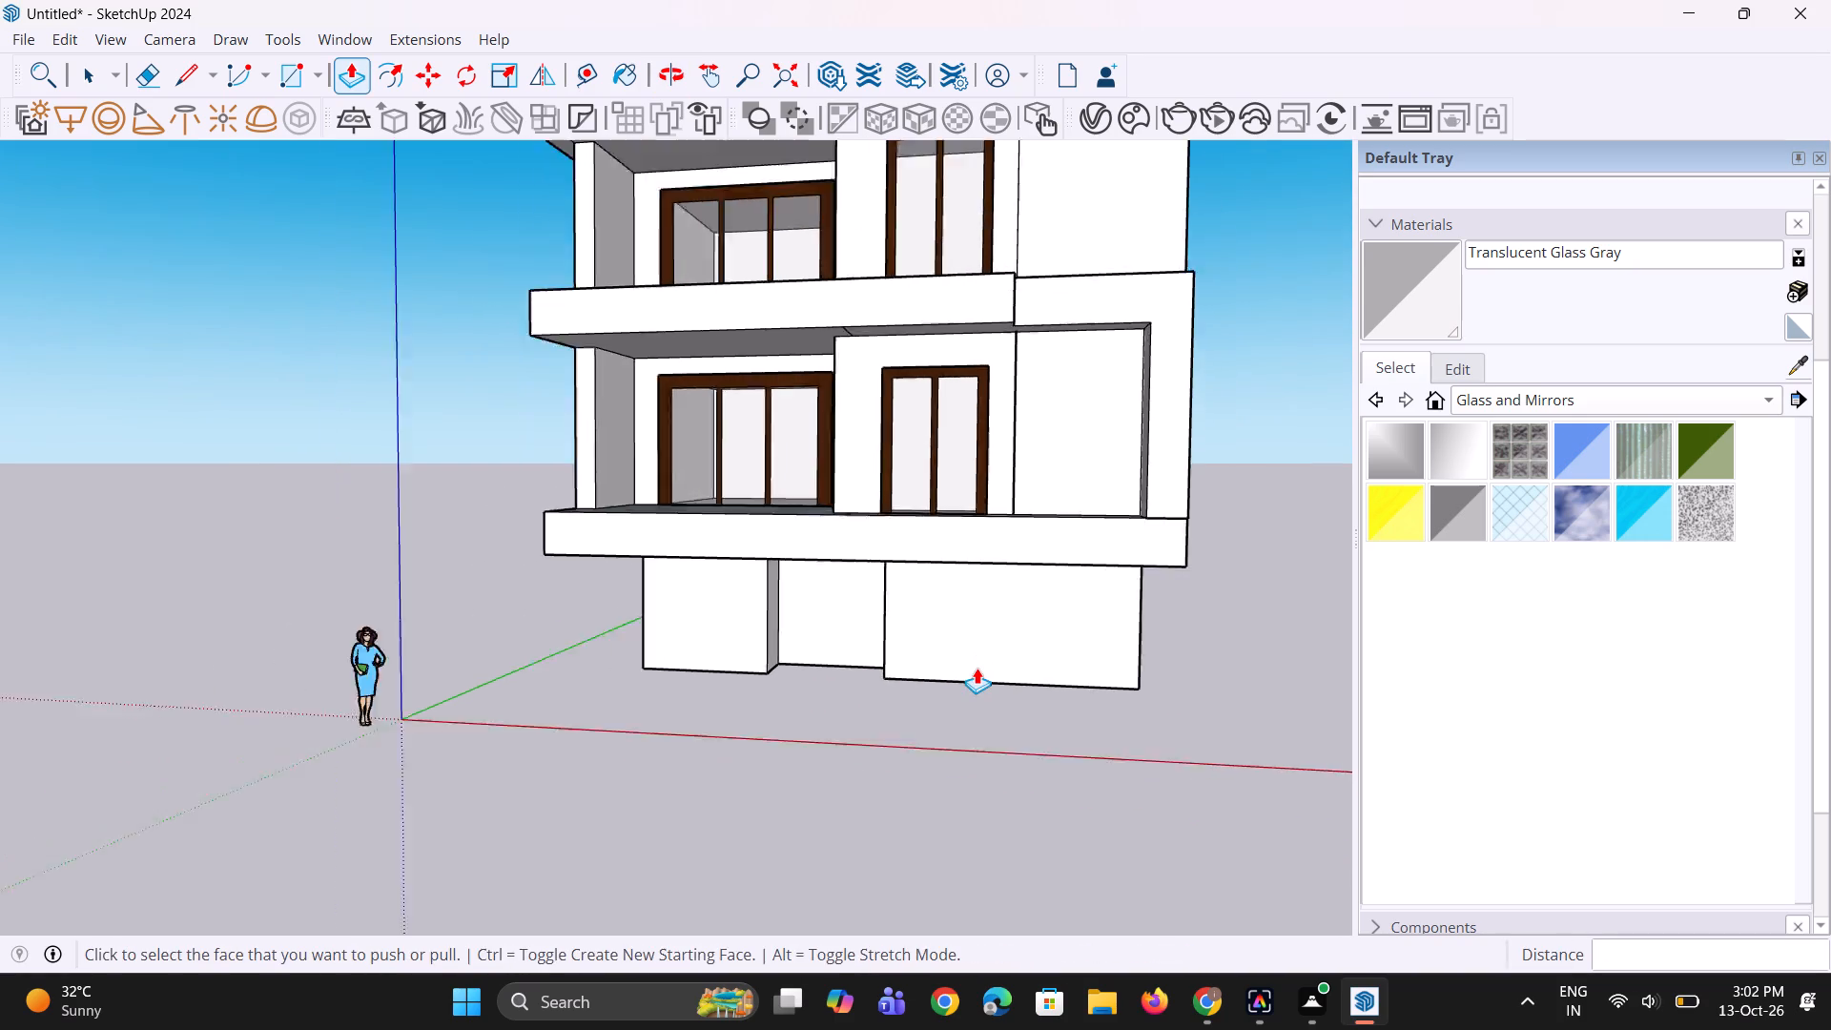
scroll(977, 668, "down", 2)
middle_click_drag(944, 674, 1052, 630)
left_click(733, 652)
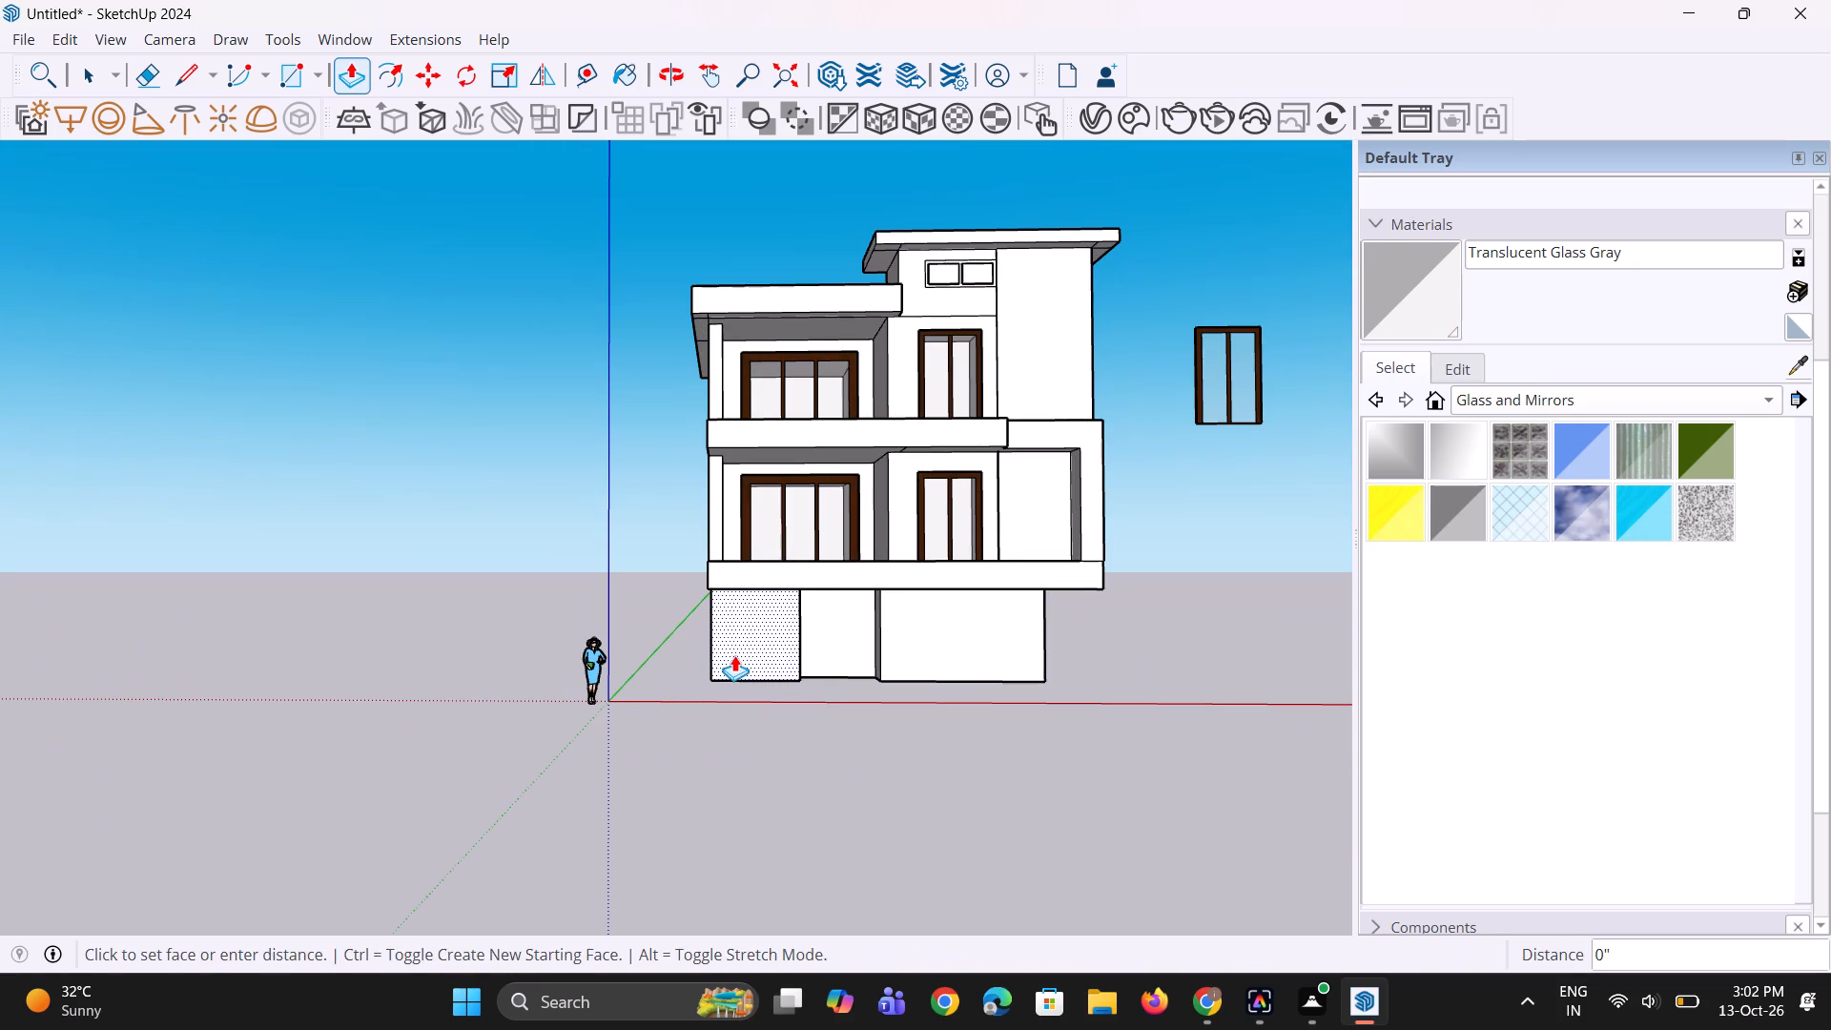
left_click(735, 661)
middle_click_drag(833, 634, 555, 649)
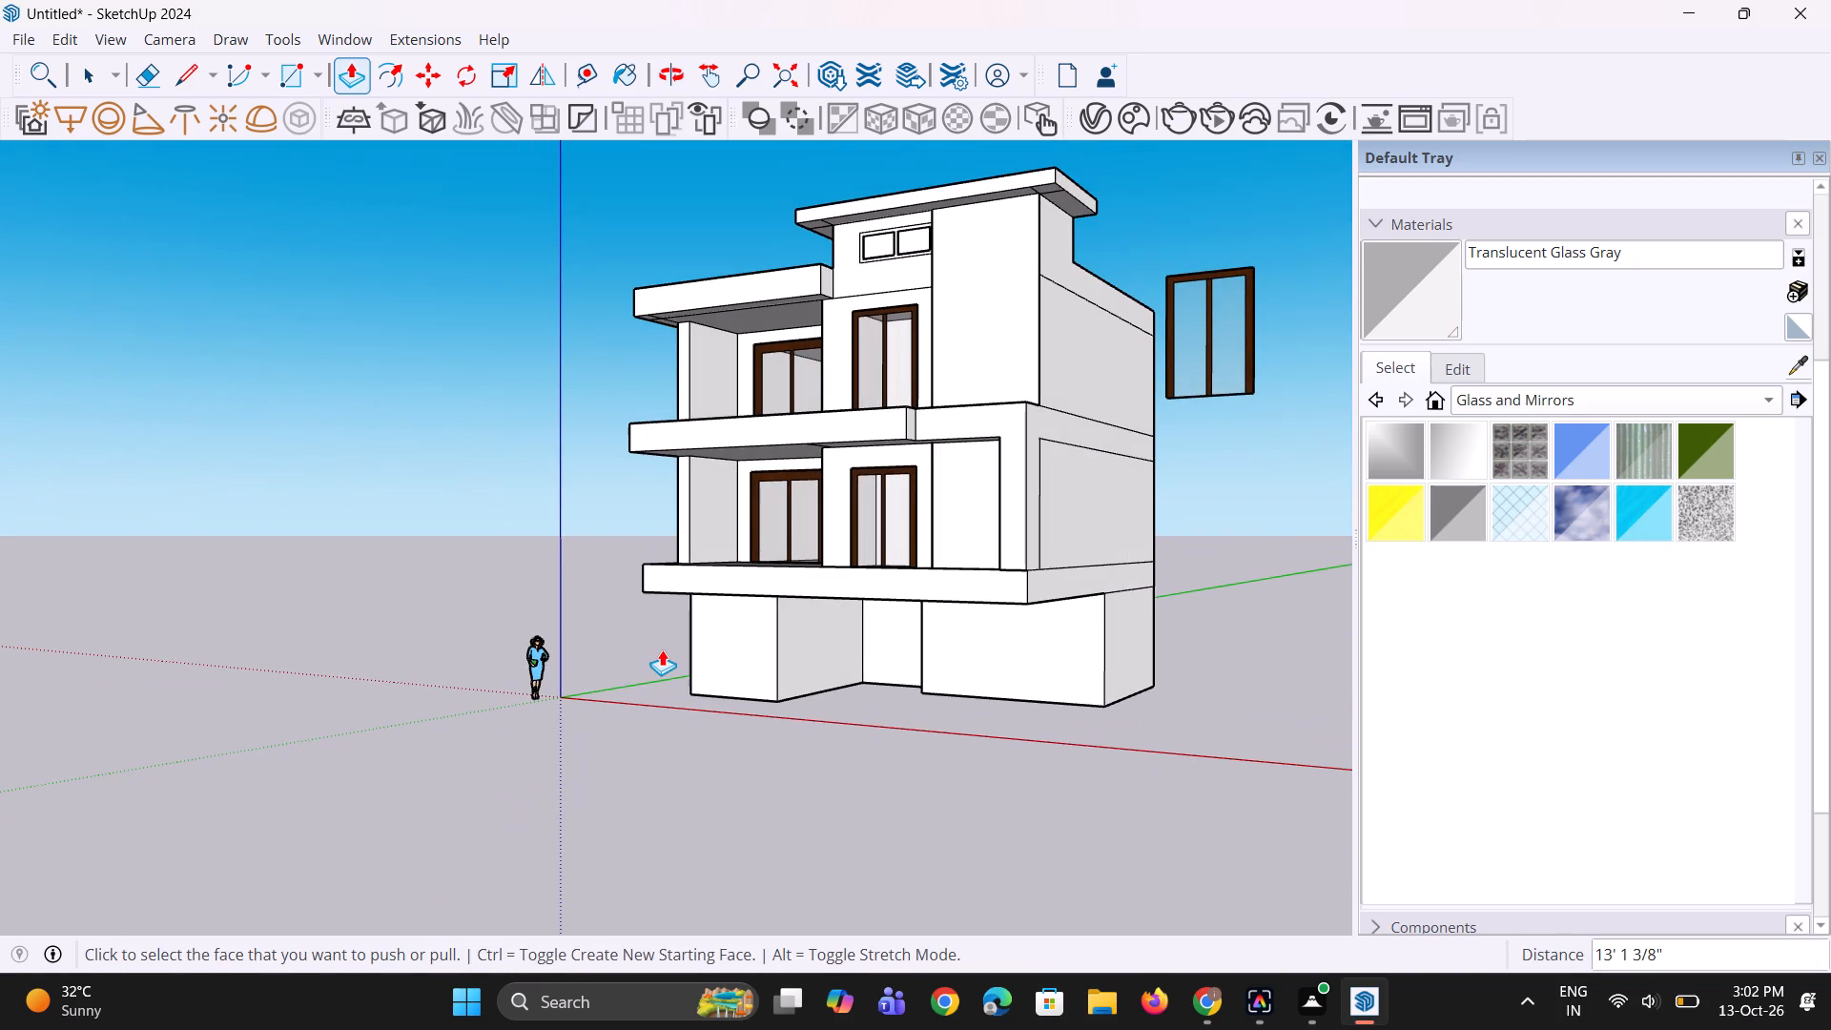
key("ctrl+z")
Pull the left and right sections of the base's front forward by about a further 1' 11".
left_click(778, 633)
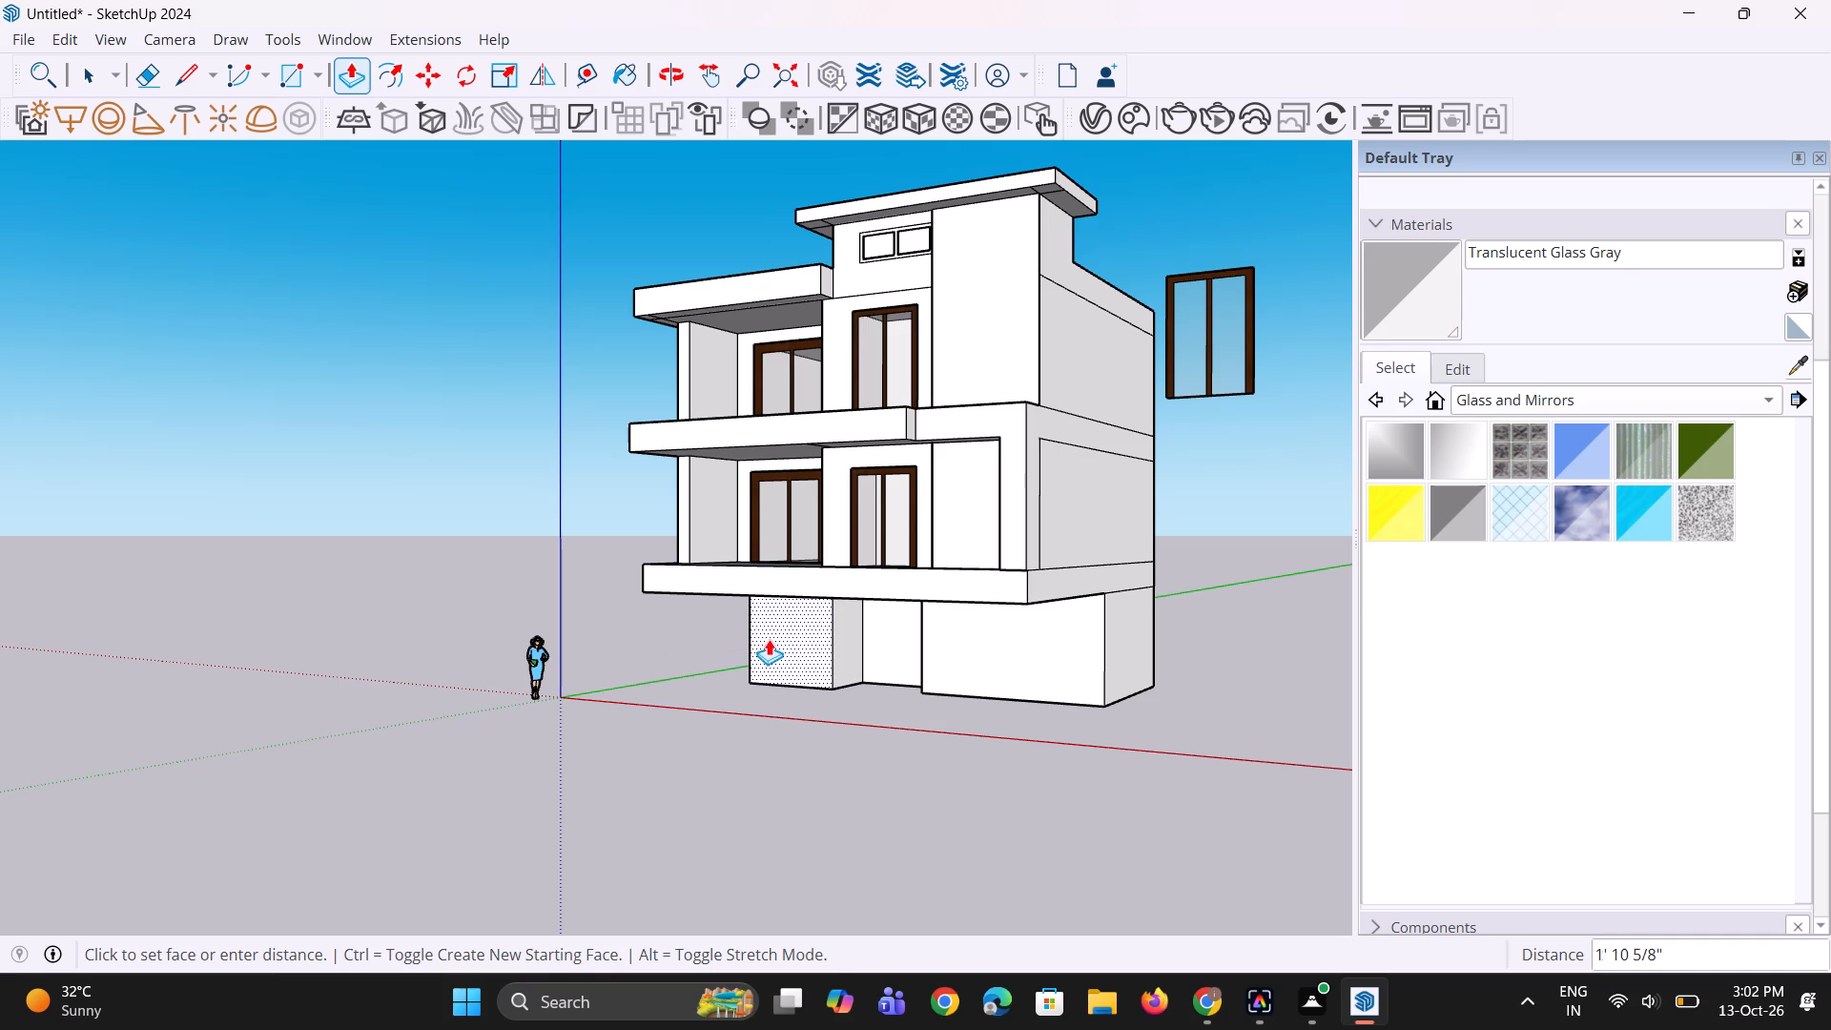
left_click(769, 639)
double_click(957, 646)
middle_click_drag(858, 690, 921, 713)
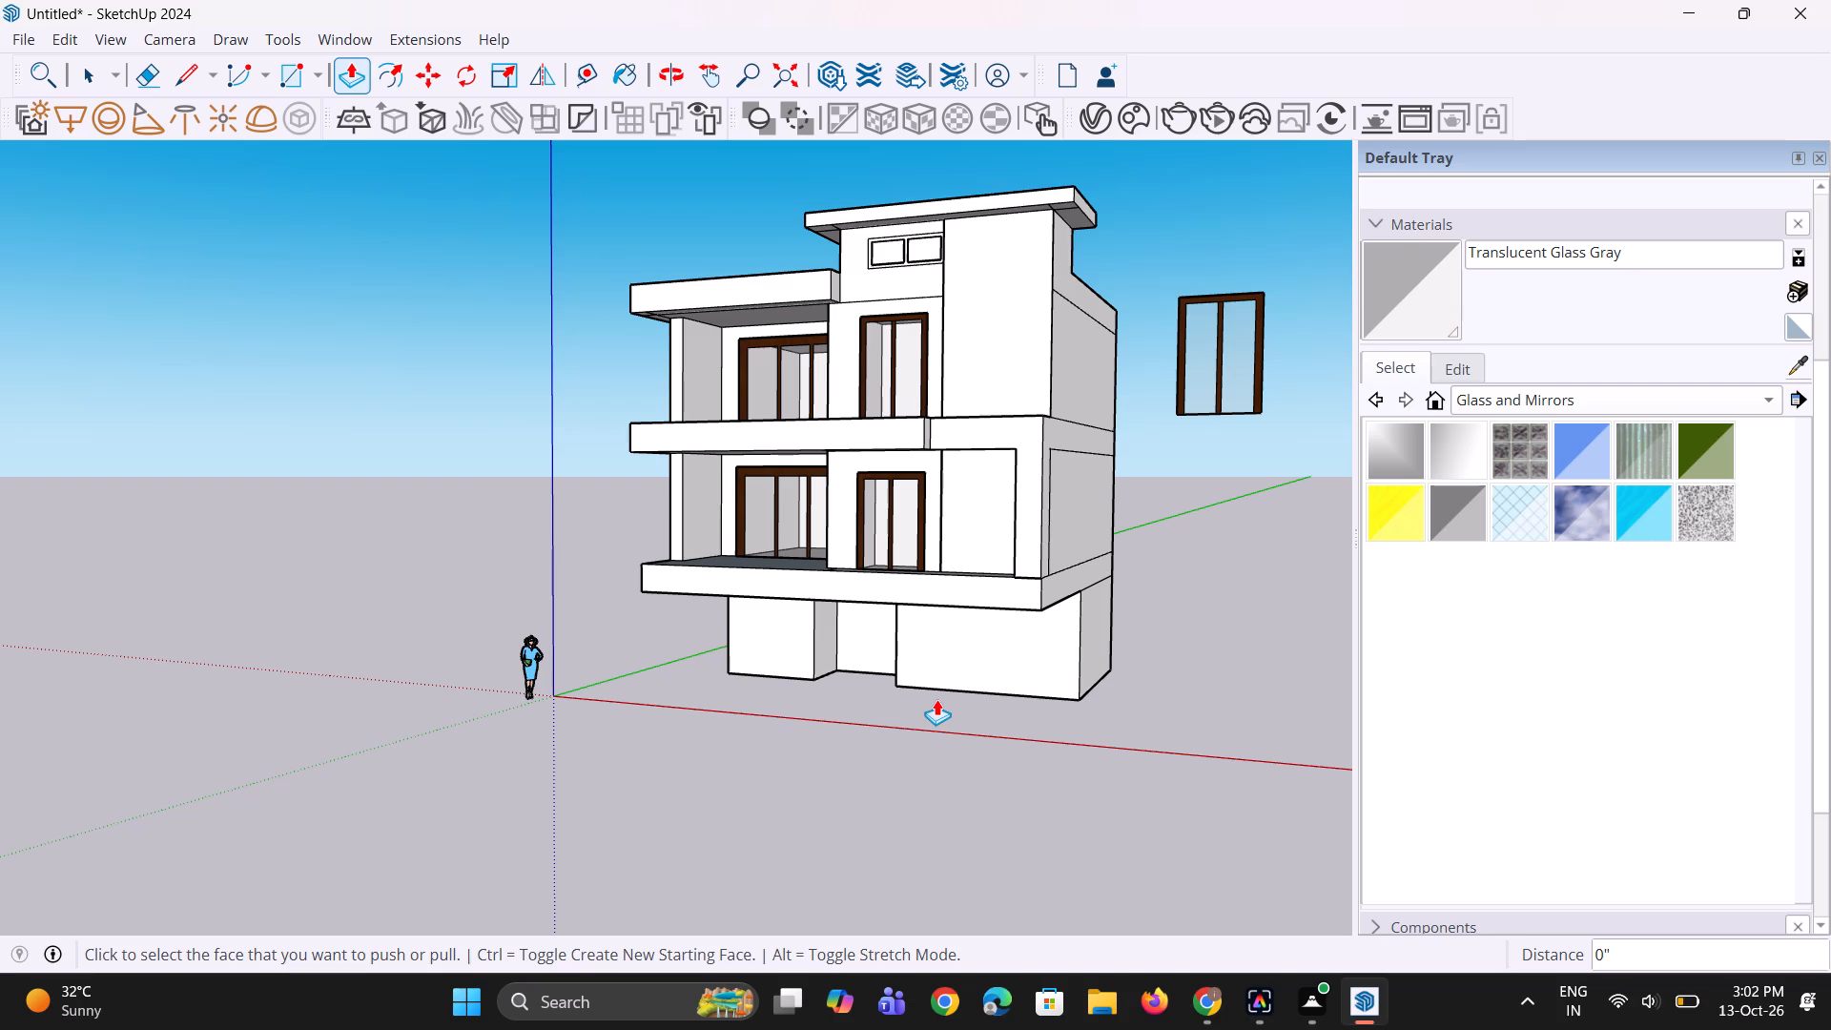
Erase the short edge on the ground-floor slab dividing the balcony floor from the strip before the two-panel door.
scroll(792, 549, "down", 3)
middle_click_drag(778, 585, 817, 706)
key("space")
scroll(795, 572, "up", 1)
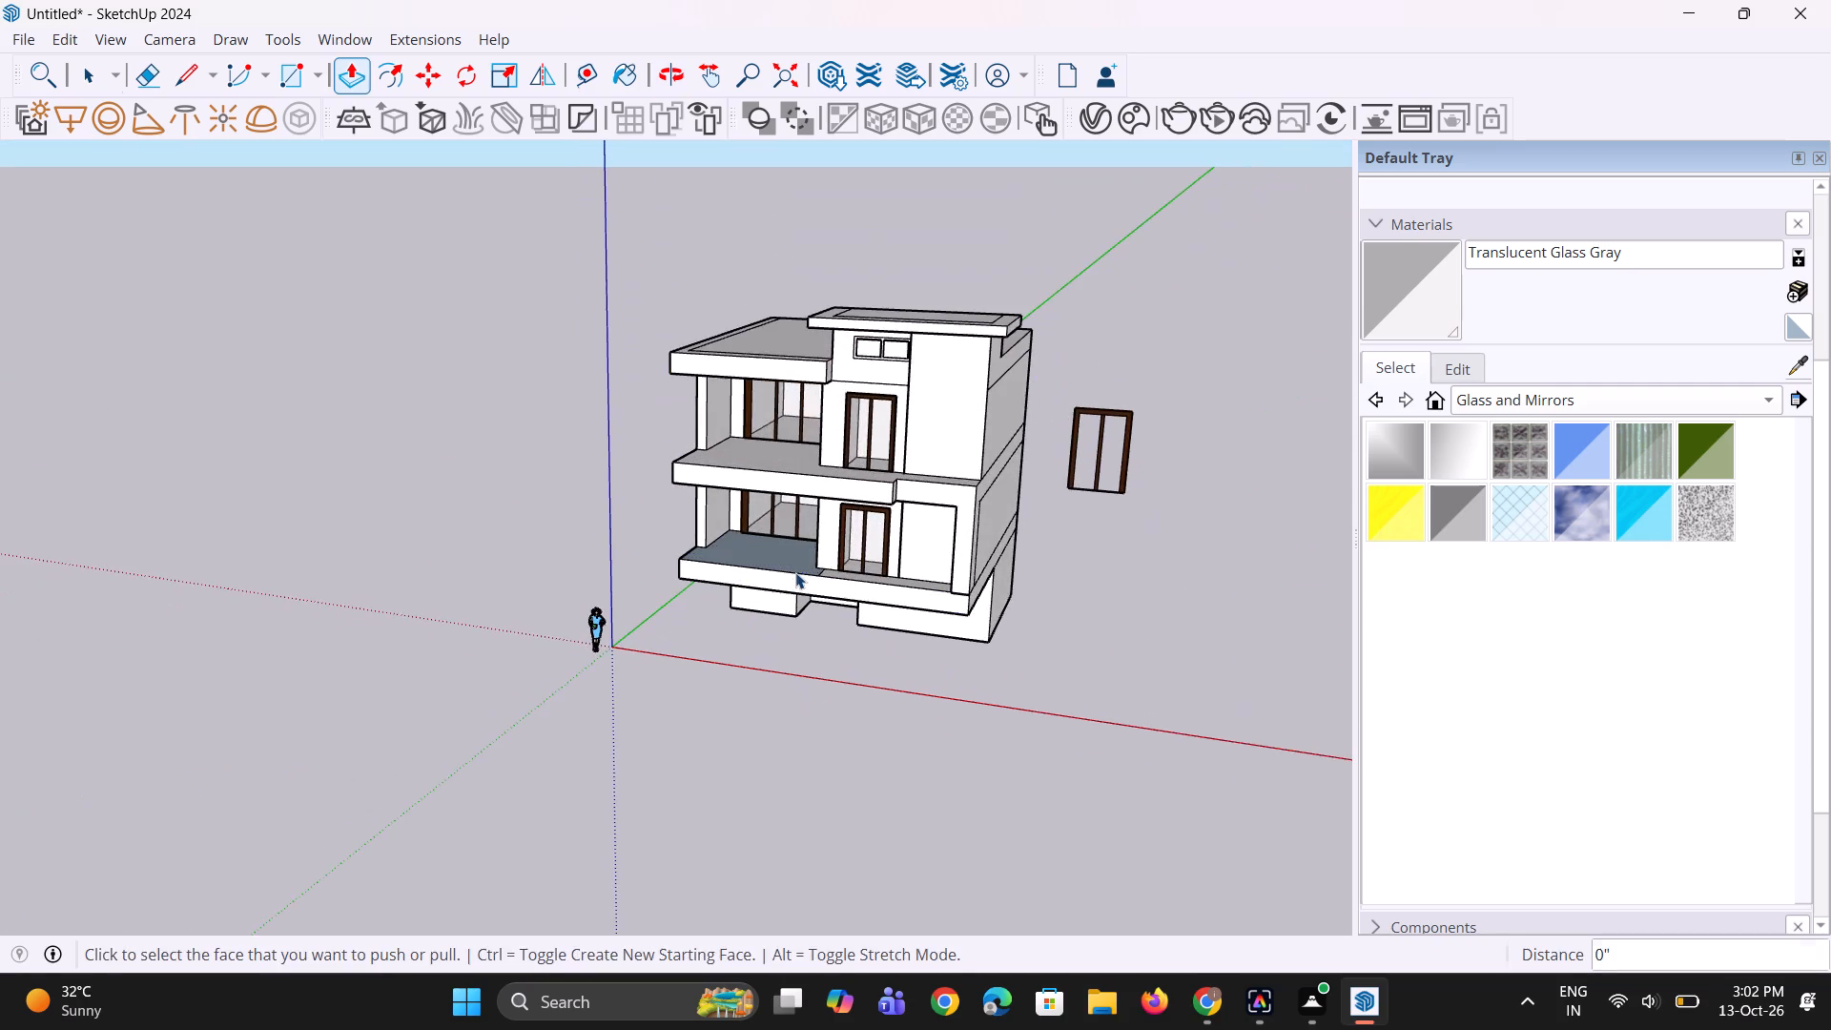
scroll(795, 572, "up", 3)
key("space")
middle_click_drag(796, 623, 808, 707)
scroll(882, 591, "up", 7)
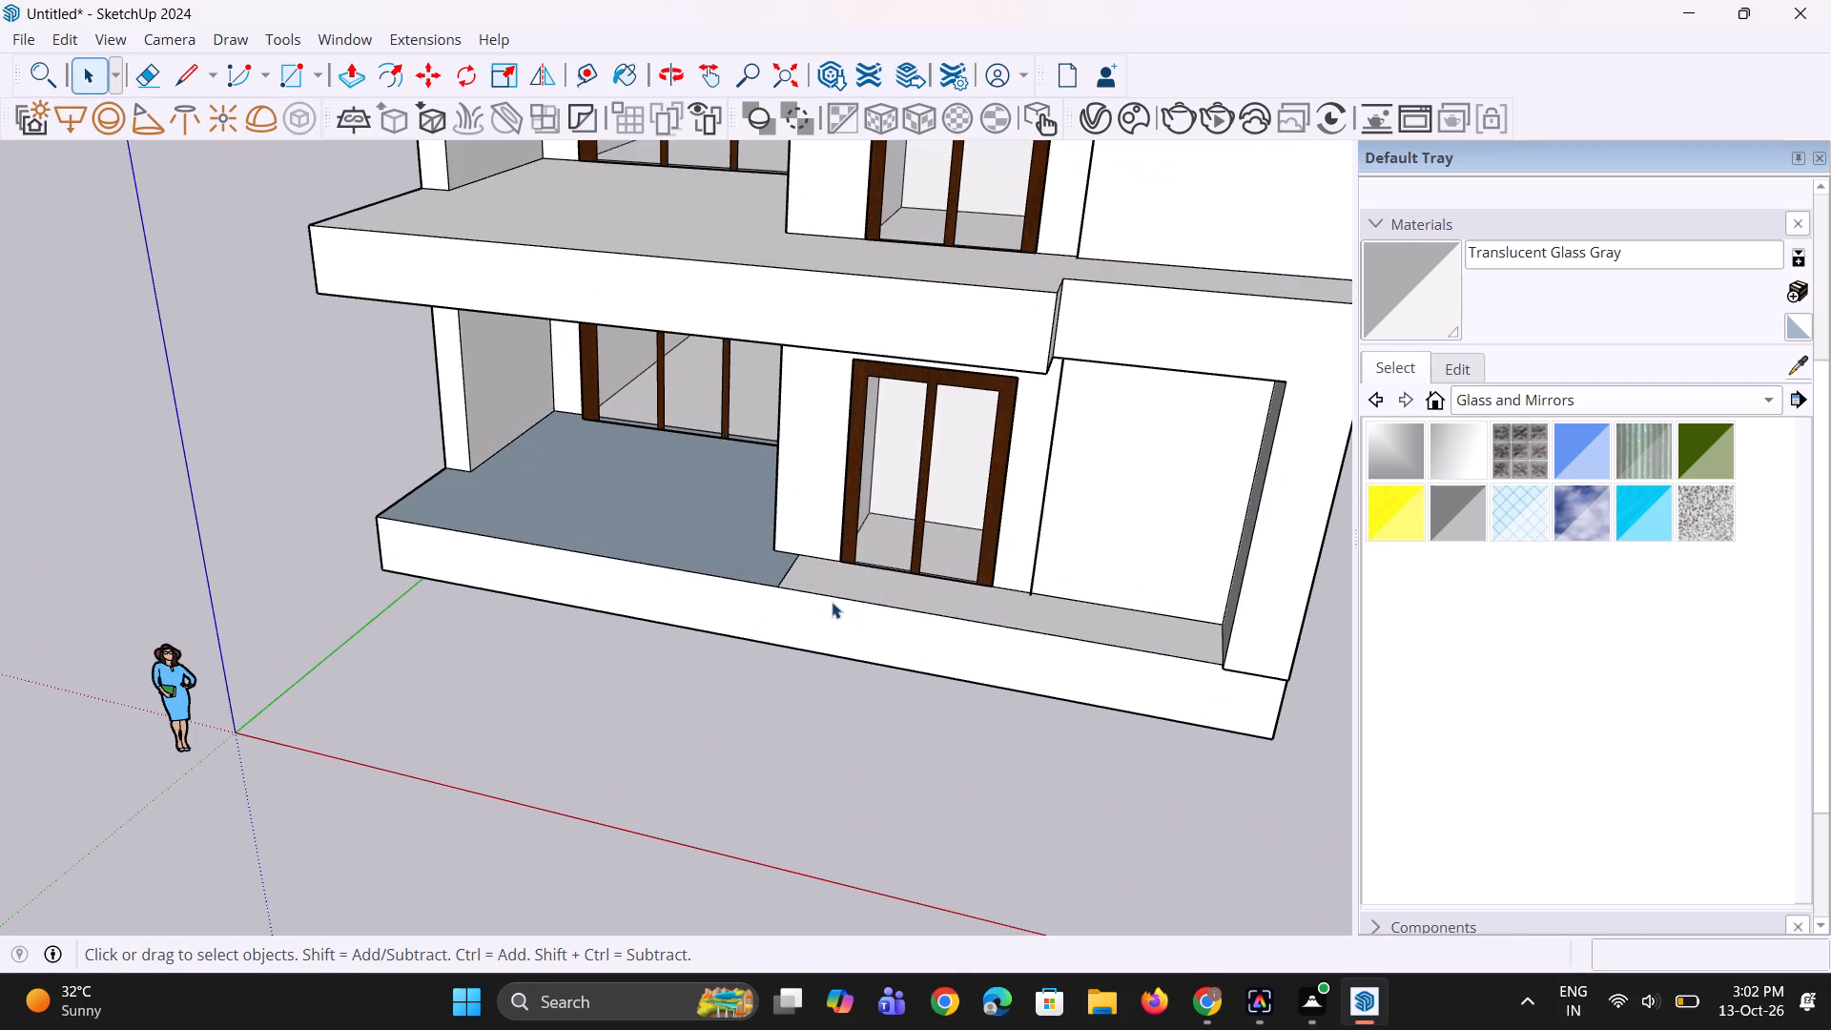
key("e")
left_click(789, 570)
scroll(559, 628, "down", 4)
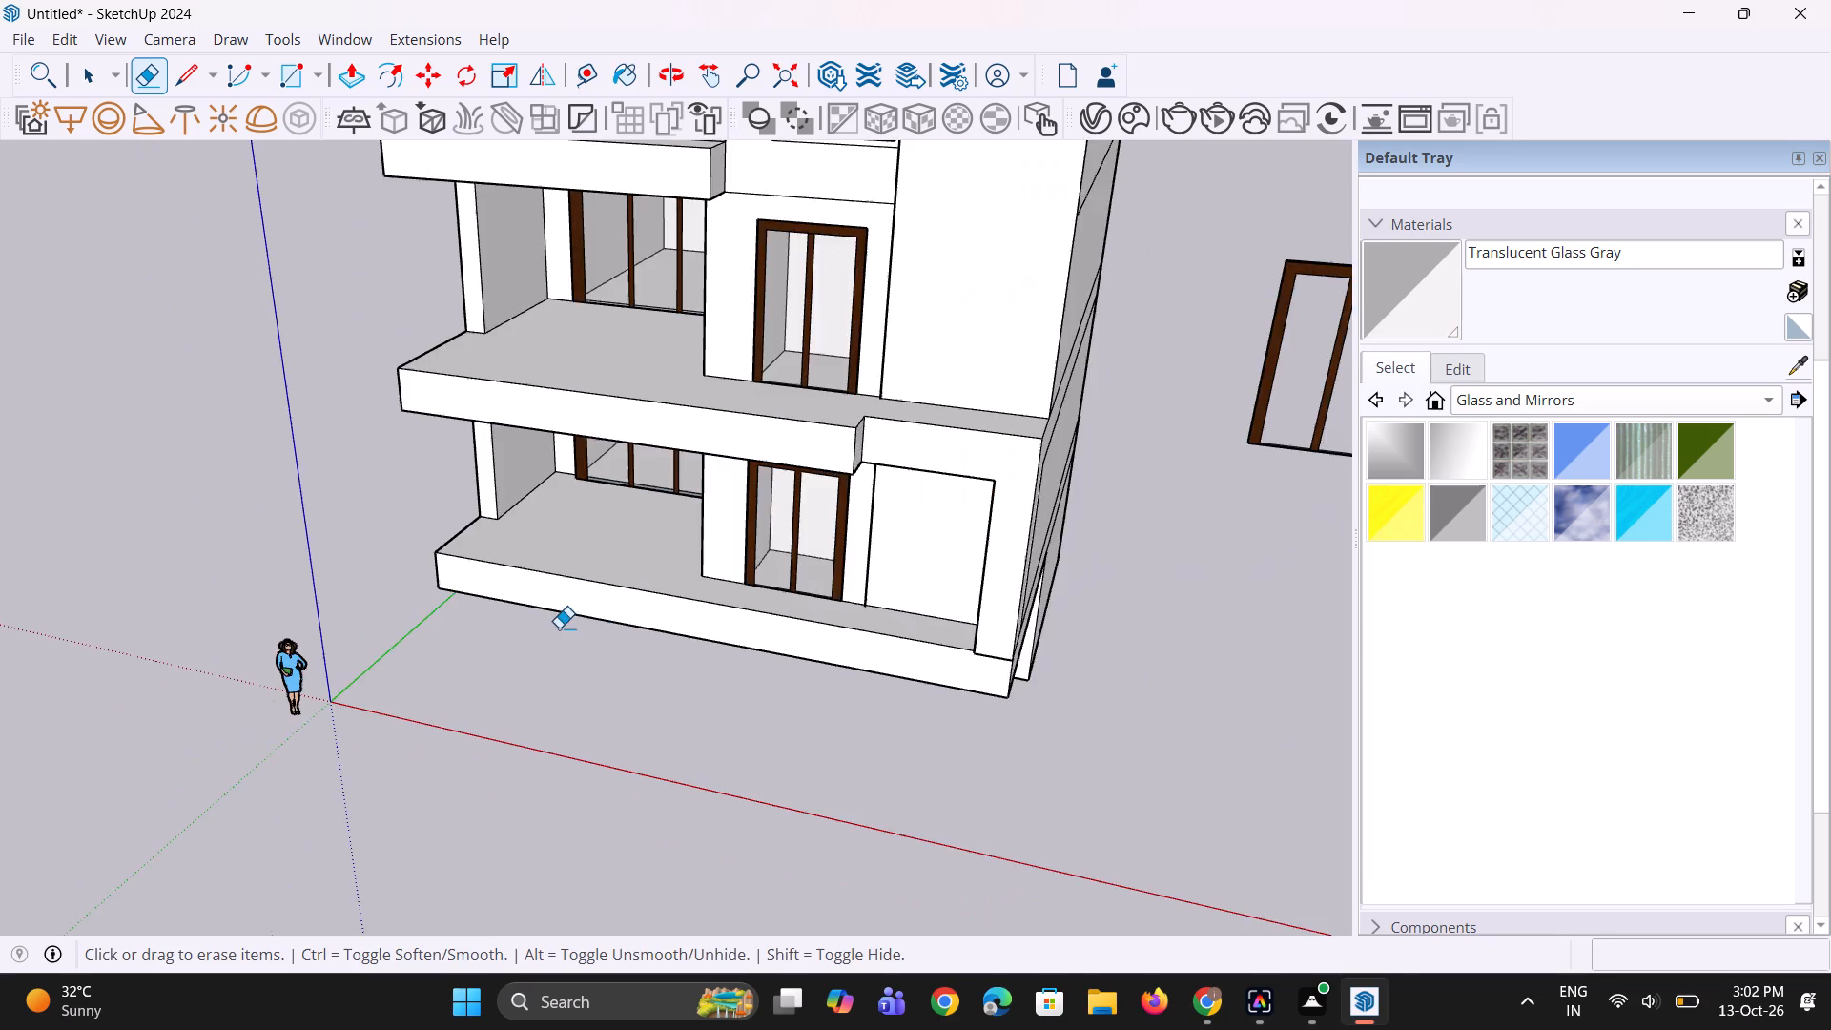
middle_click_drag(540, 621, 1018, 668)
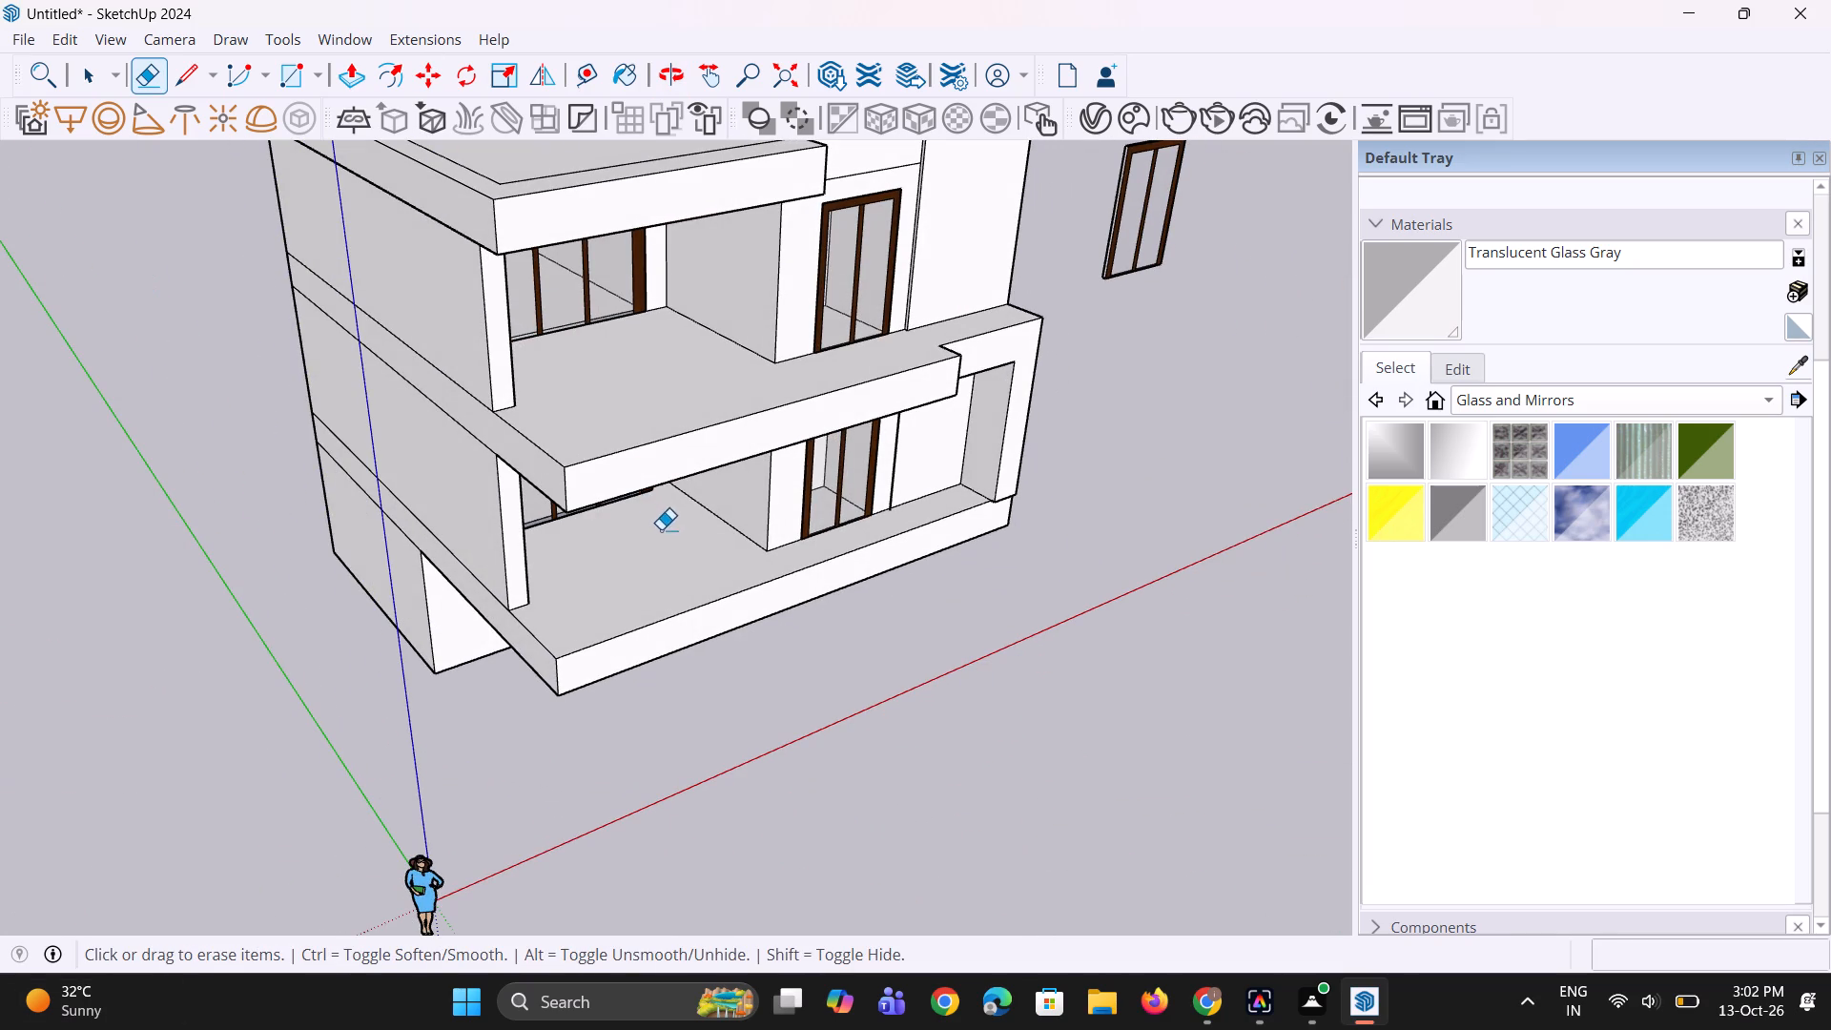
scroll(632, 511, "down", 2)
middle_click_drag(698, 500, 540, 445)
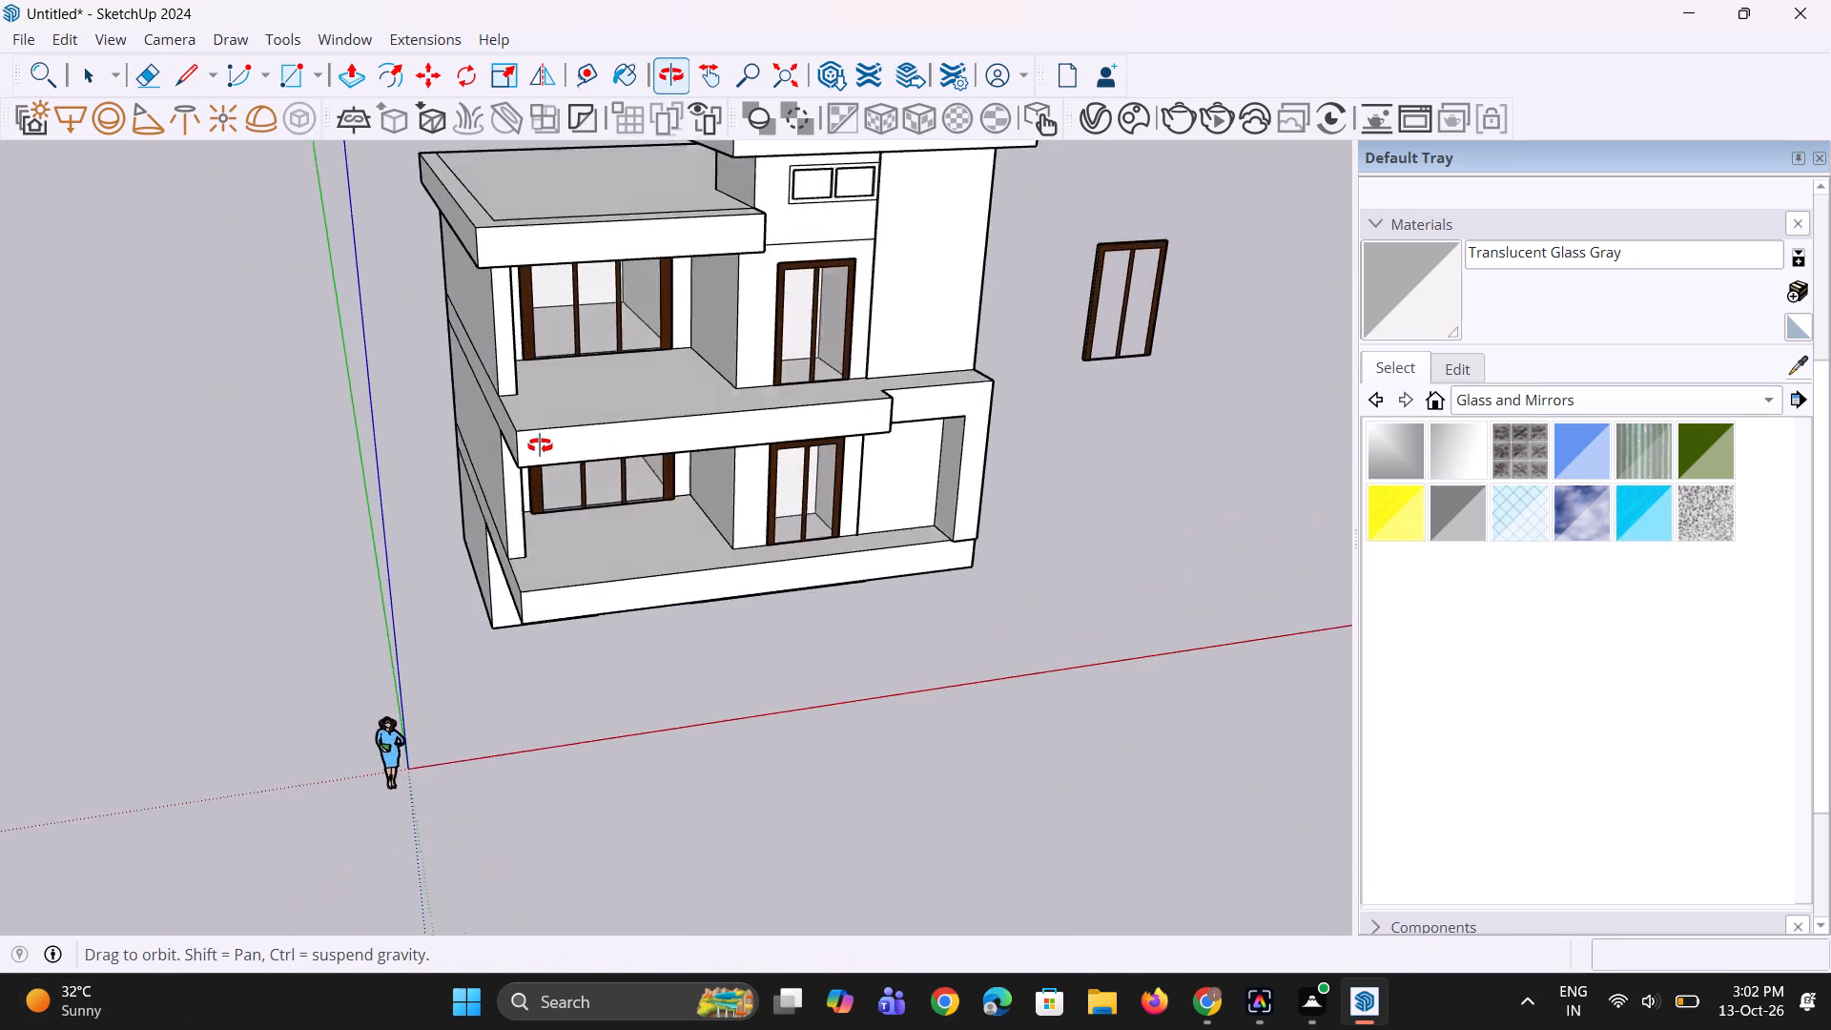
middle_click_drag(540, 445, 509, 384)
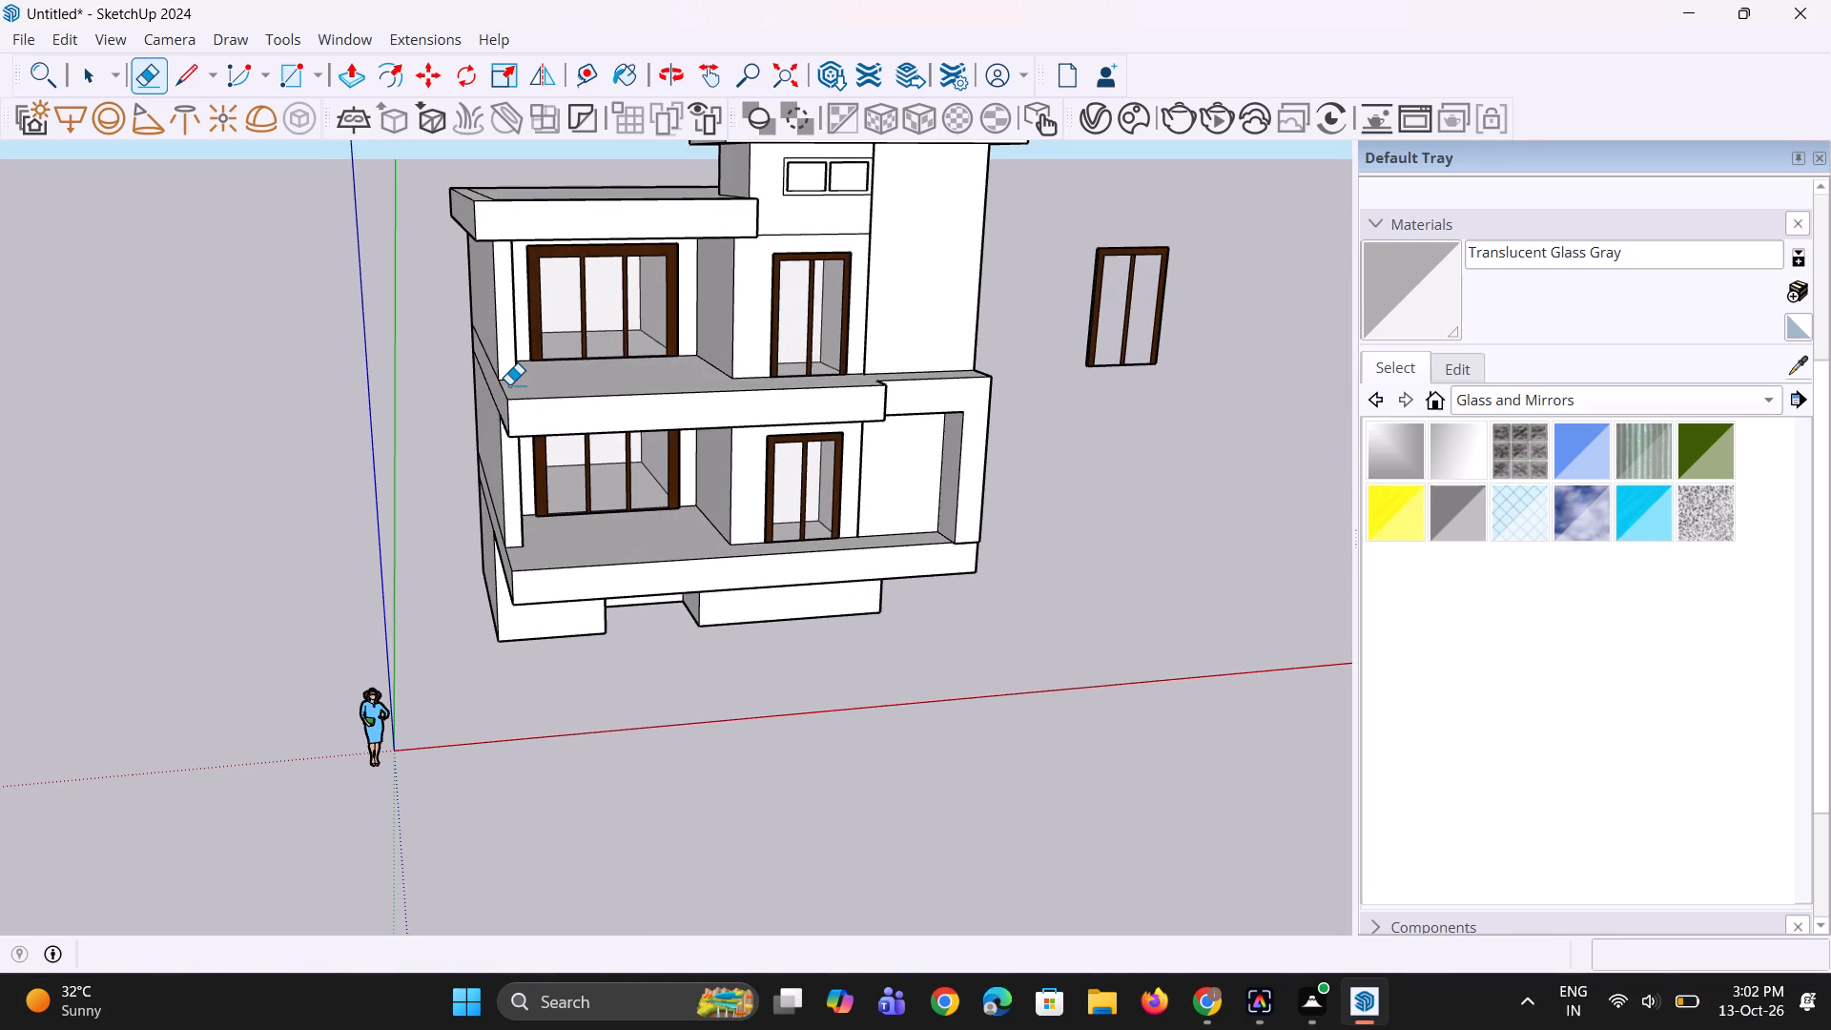
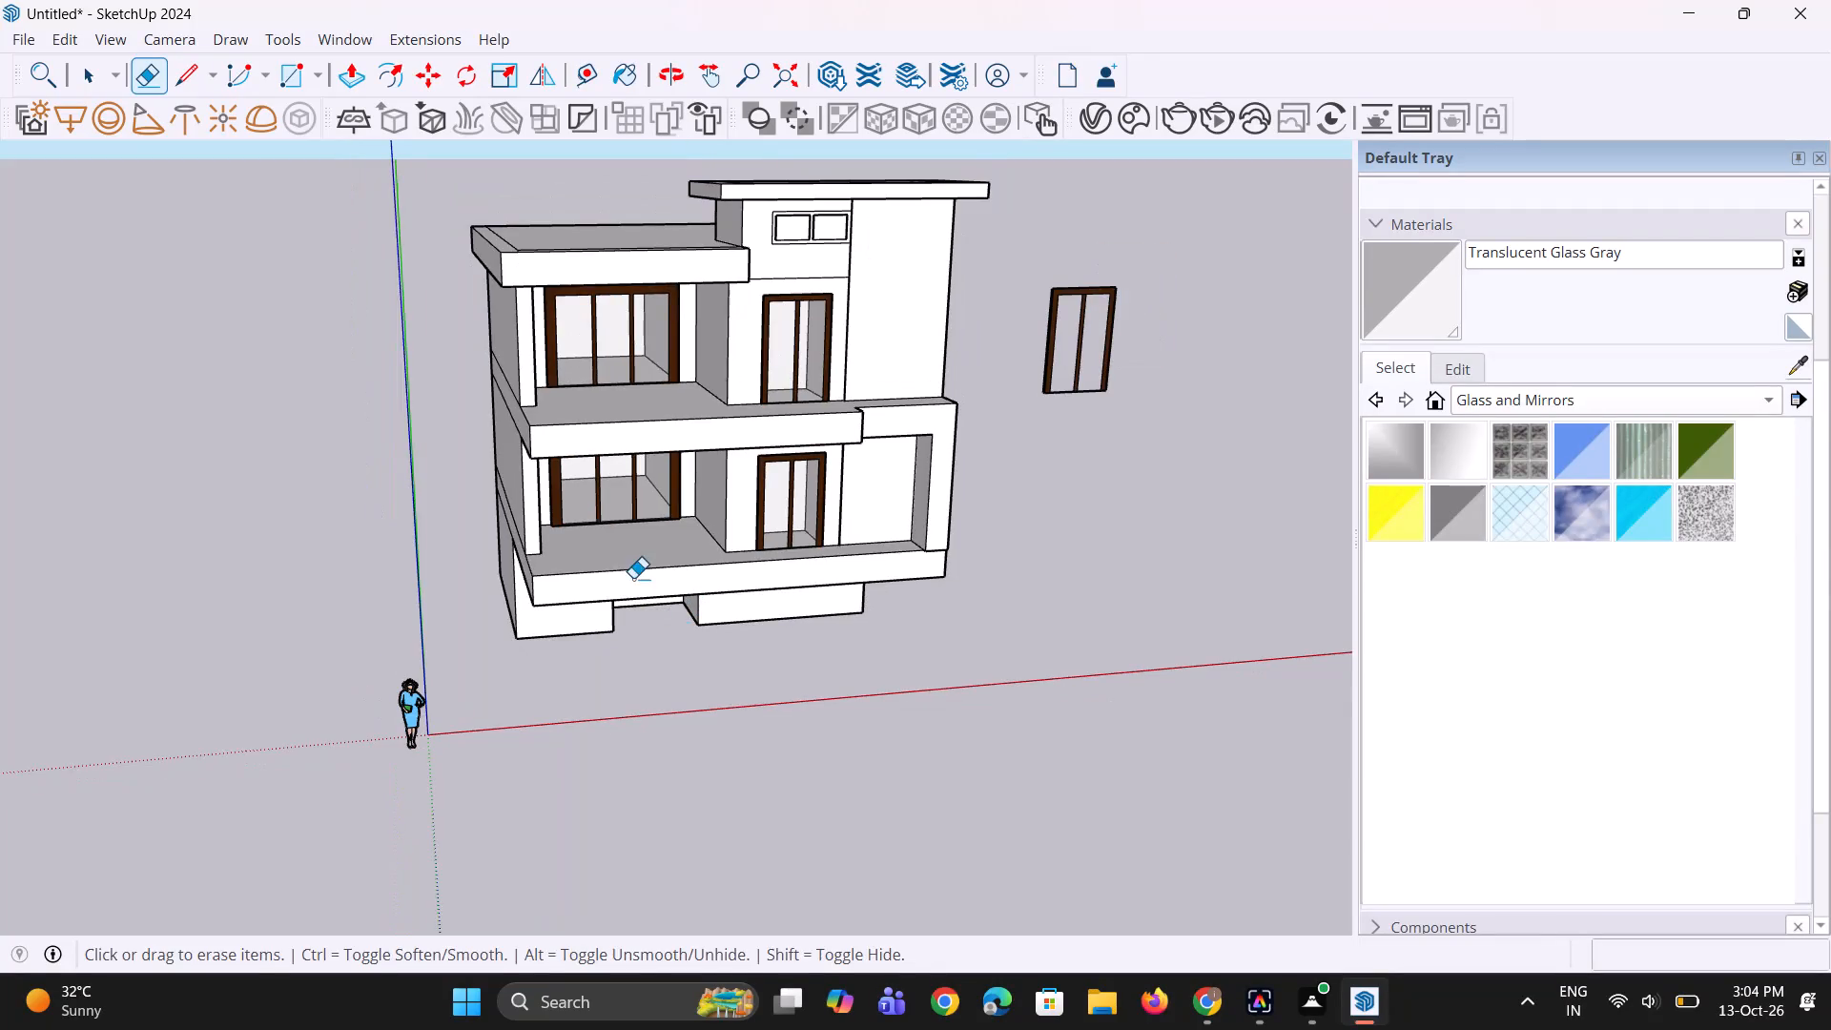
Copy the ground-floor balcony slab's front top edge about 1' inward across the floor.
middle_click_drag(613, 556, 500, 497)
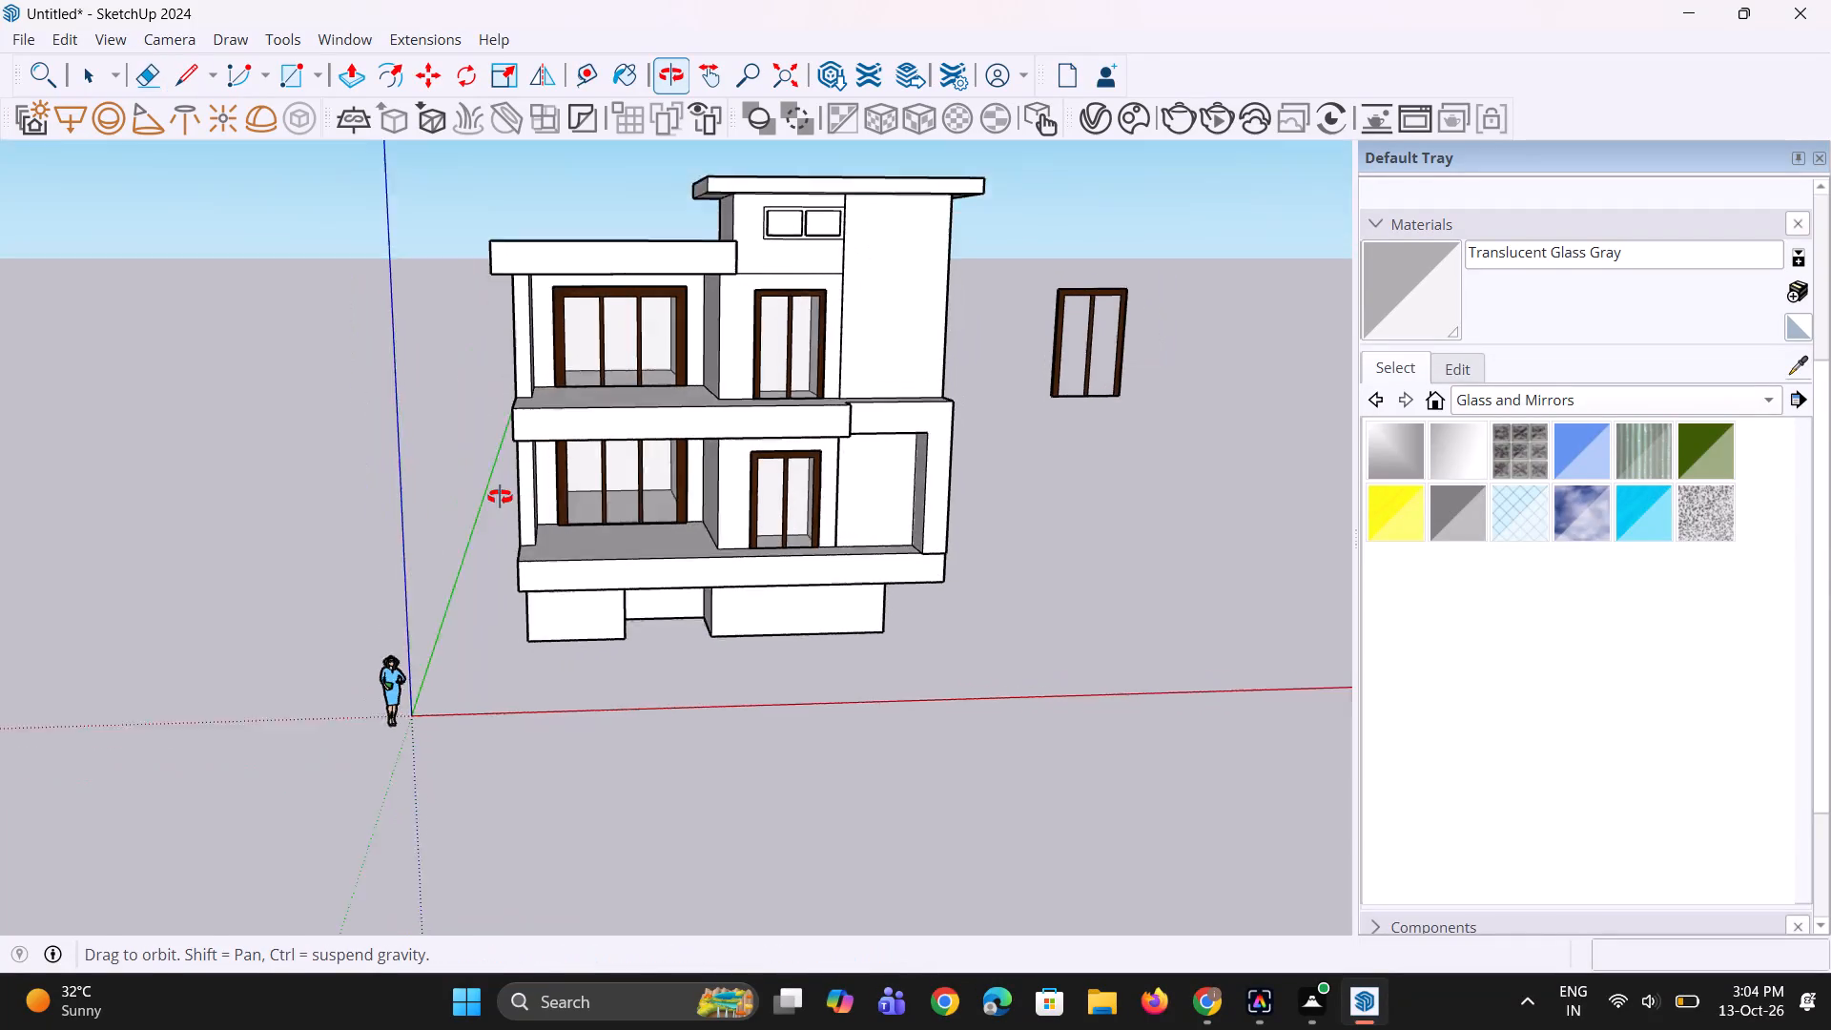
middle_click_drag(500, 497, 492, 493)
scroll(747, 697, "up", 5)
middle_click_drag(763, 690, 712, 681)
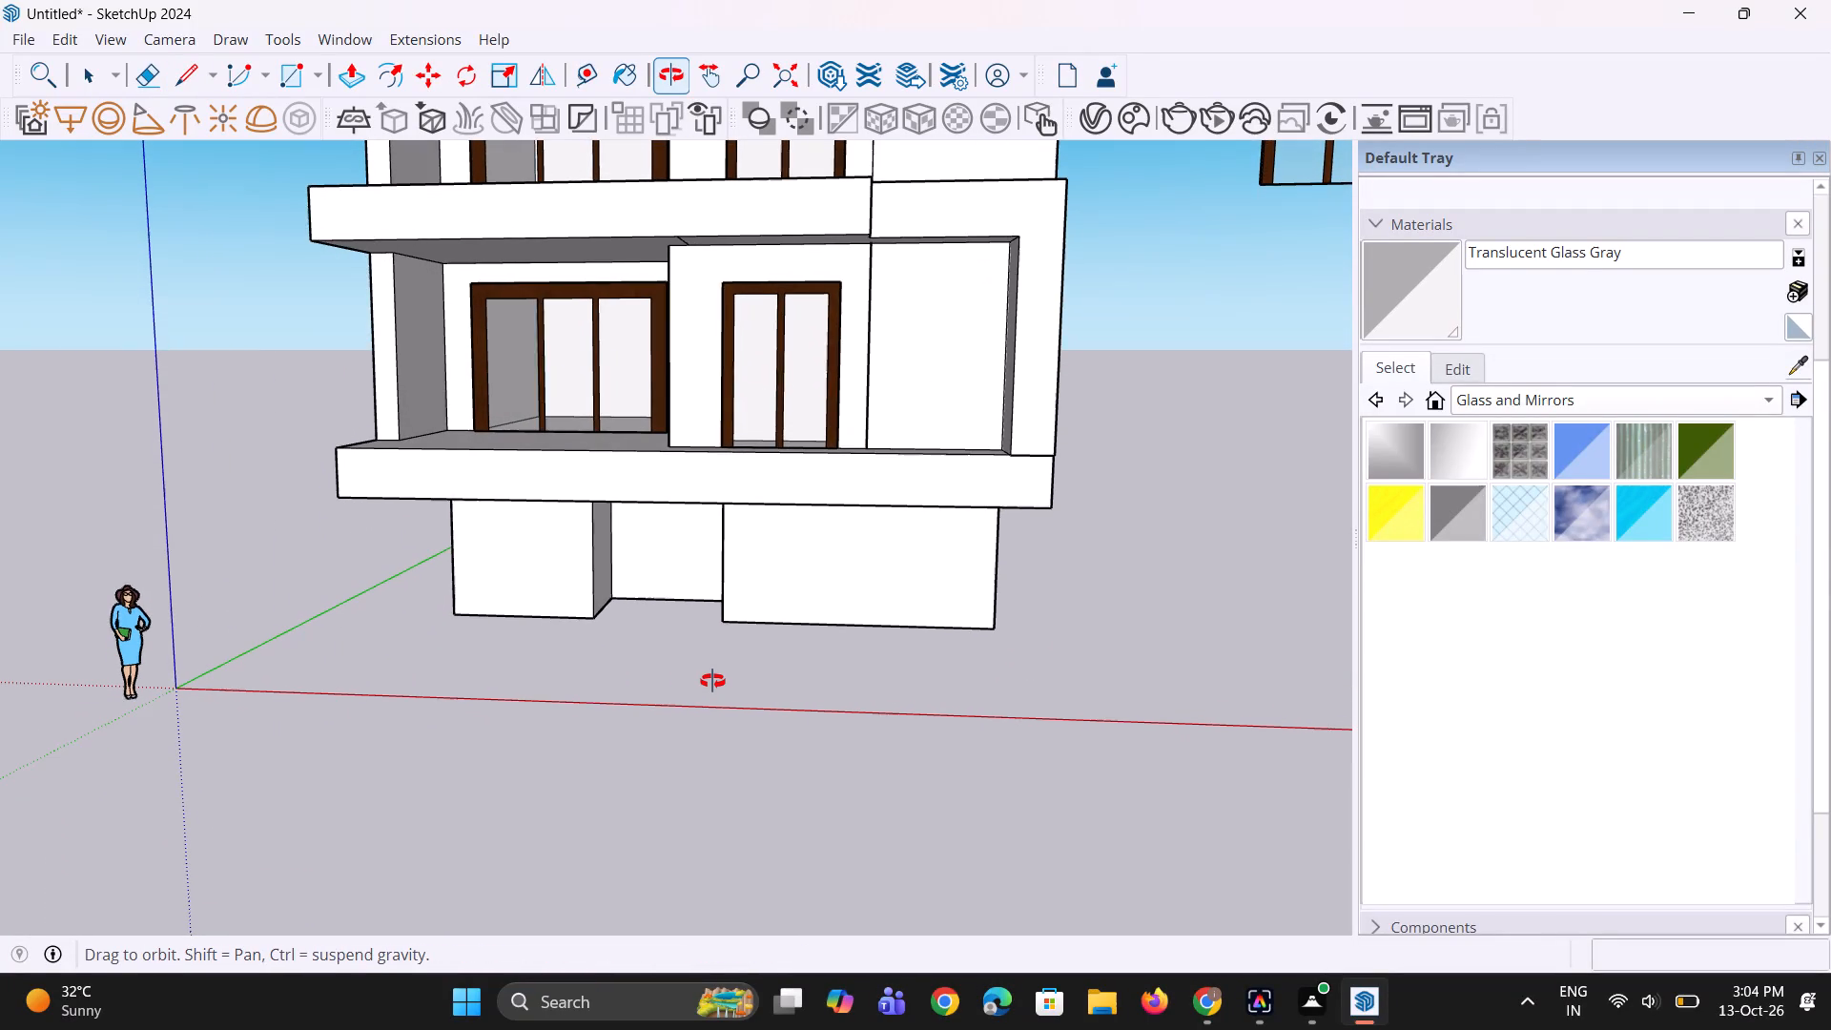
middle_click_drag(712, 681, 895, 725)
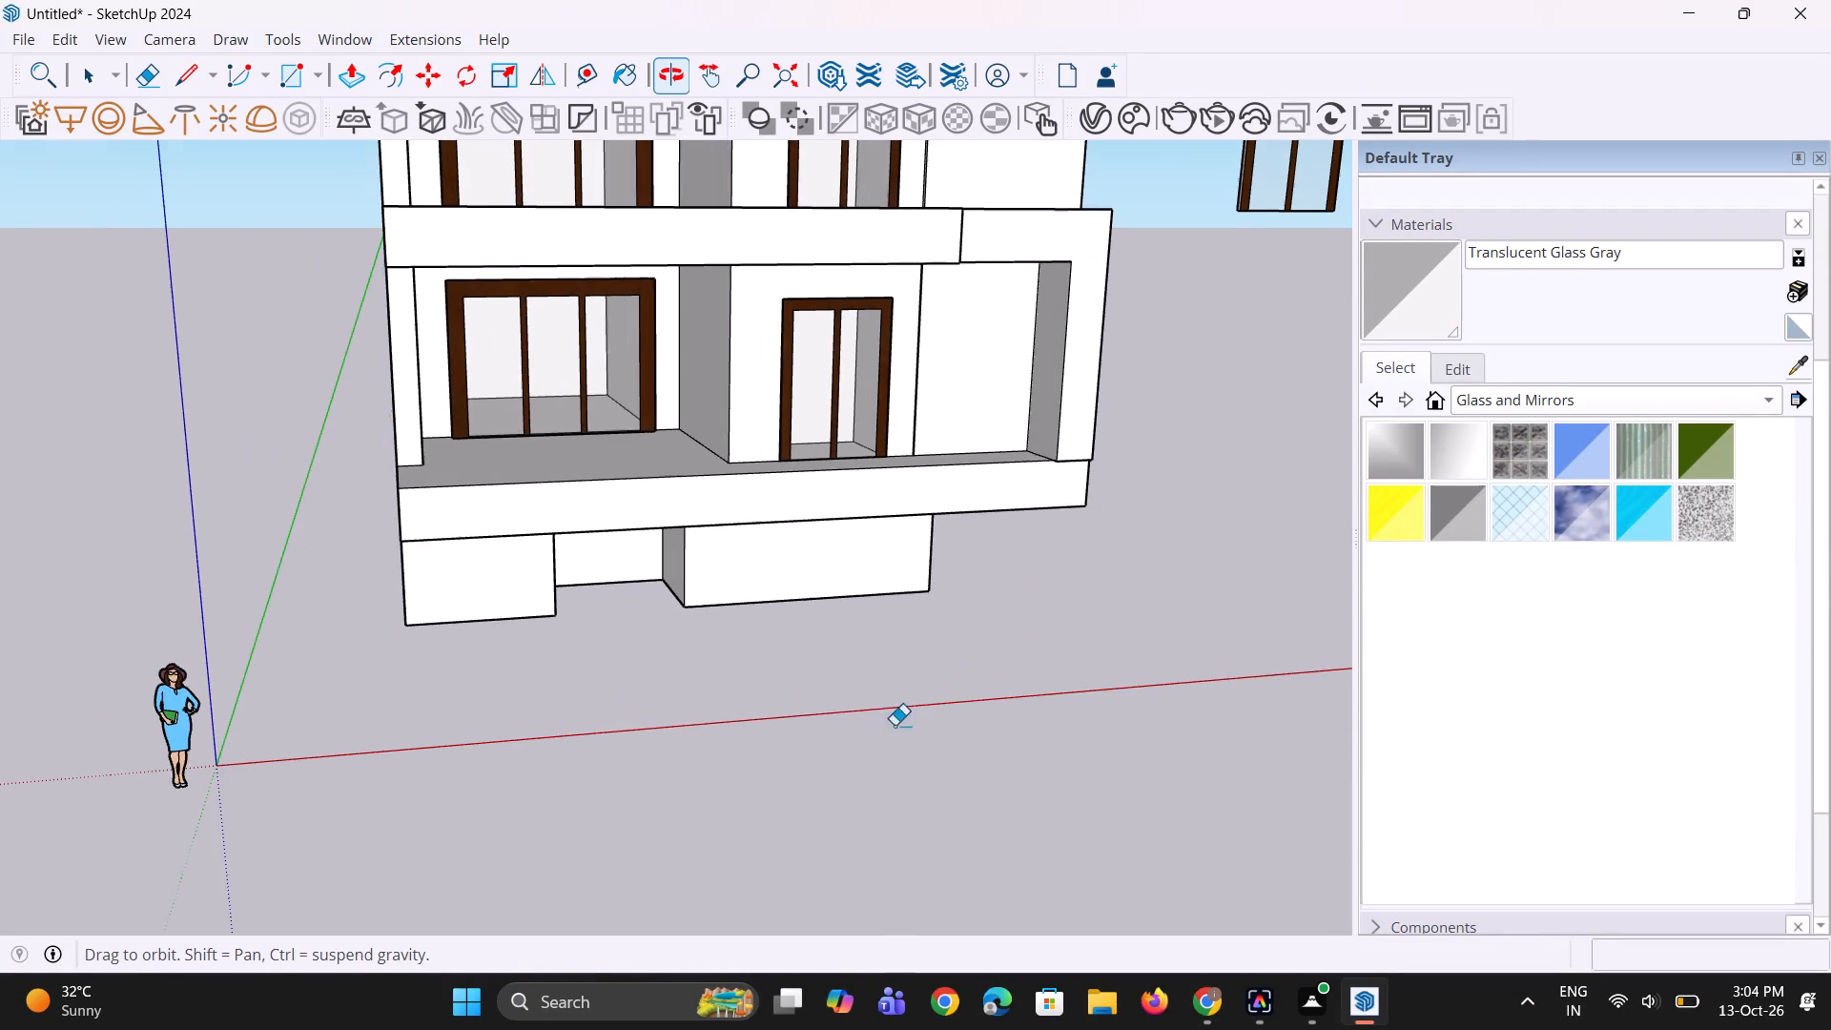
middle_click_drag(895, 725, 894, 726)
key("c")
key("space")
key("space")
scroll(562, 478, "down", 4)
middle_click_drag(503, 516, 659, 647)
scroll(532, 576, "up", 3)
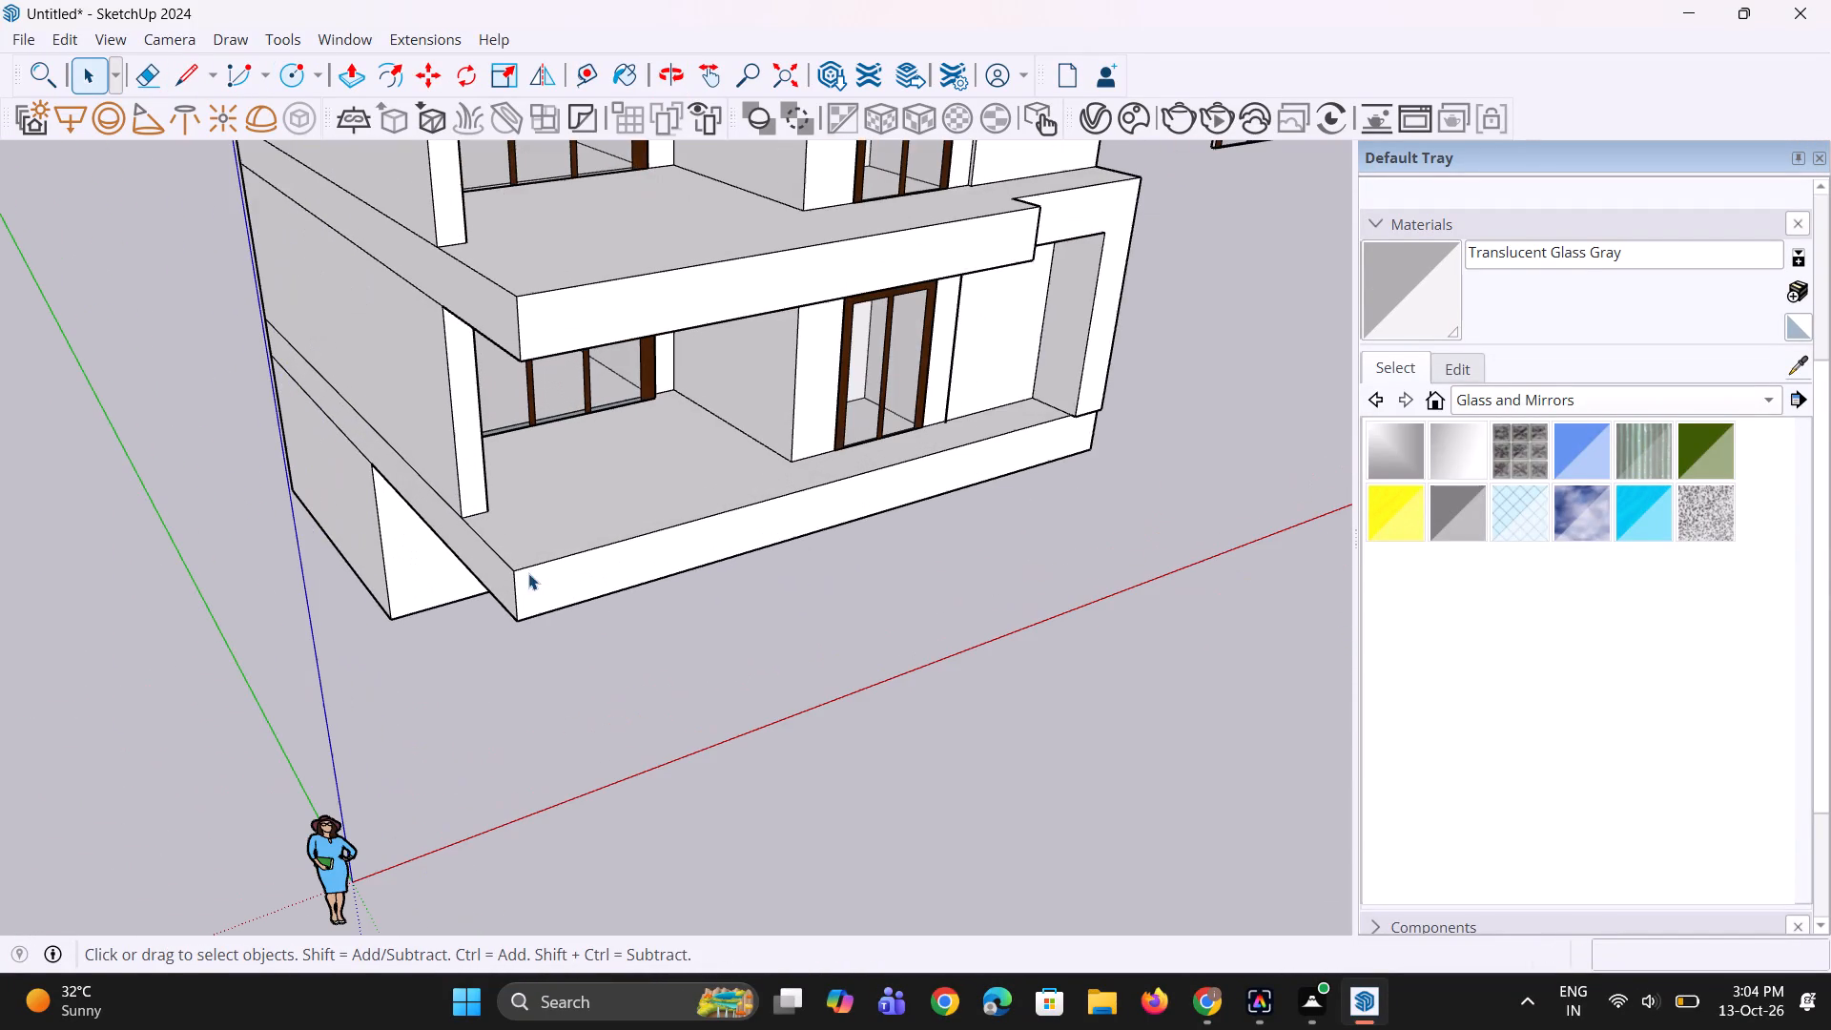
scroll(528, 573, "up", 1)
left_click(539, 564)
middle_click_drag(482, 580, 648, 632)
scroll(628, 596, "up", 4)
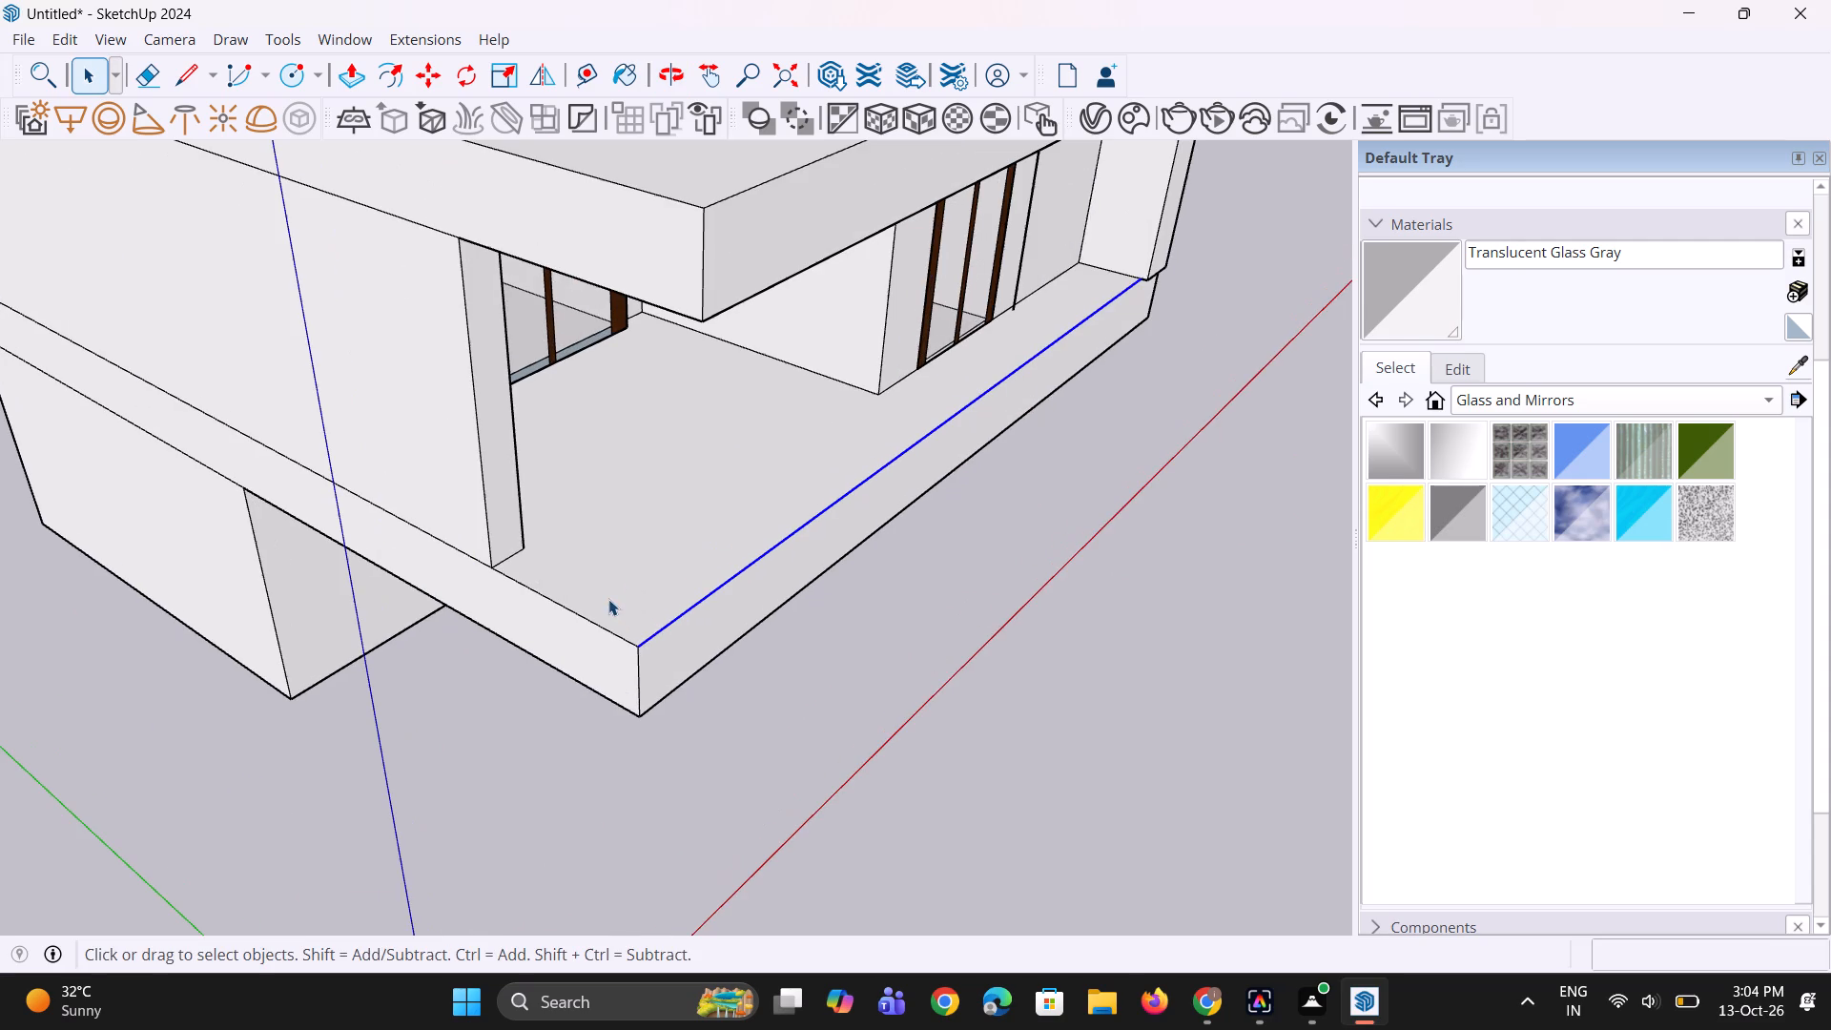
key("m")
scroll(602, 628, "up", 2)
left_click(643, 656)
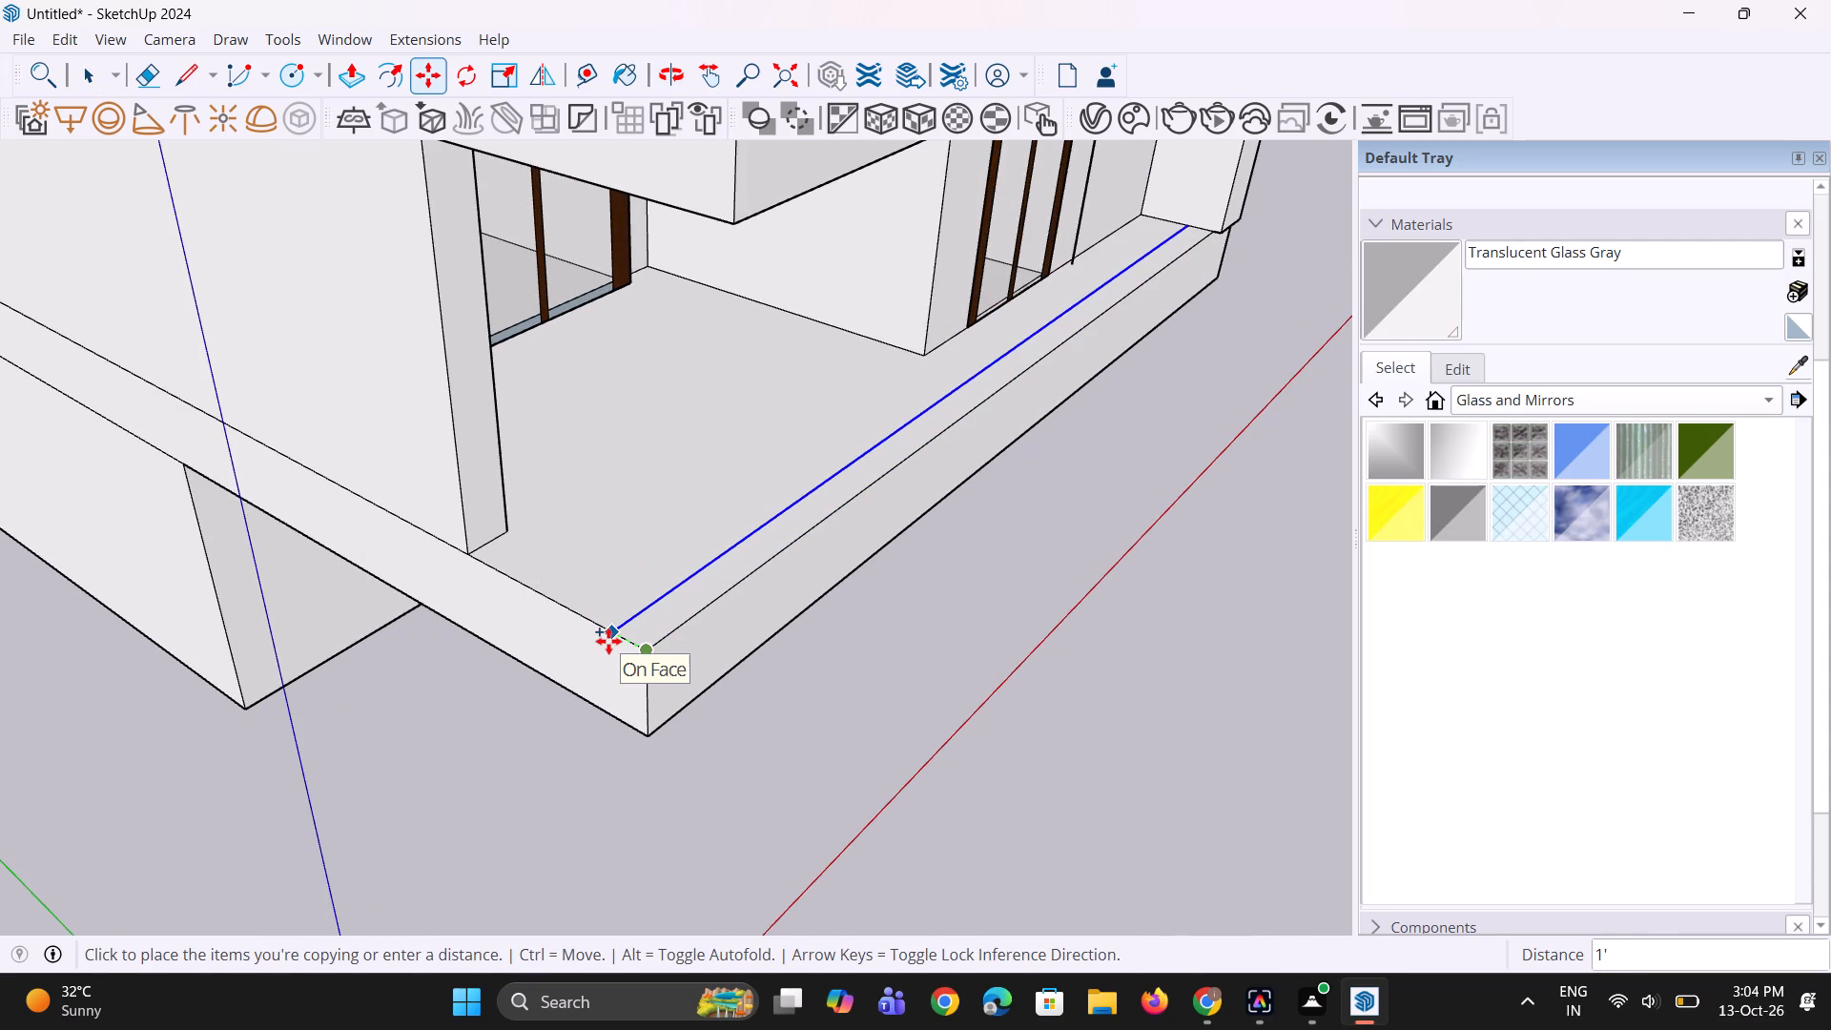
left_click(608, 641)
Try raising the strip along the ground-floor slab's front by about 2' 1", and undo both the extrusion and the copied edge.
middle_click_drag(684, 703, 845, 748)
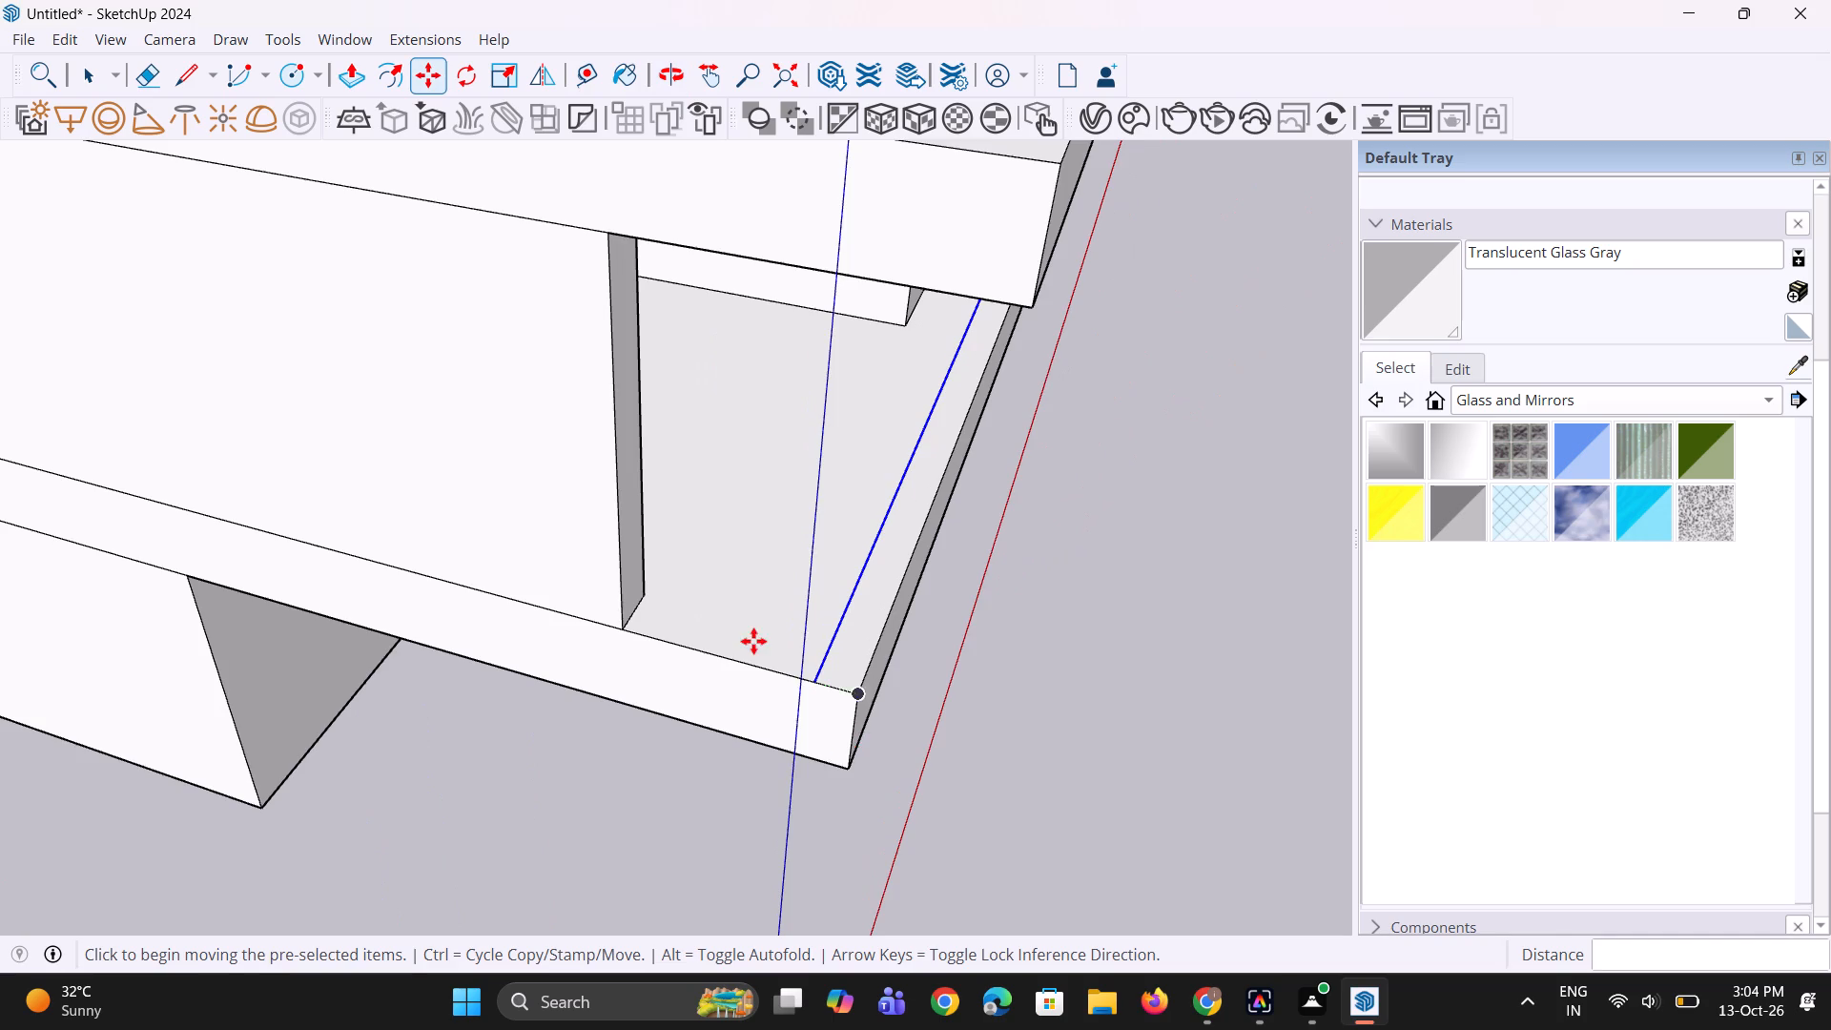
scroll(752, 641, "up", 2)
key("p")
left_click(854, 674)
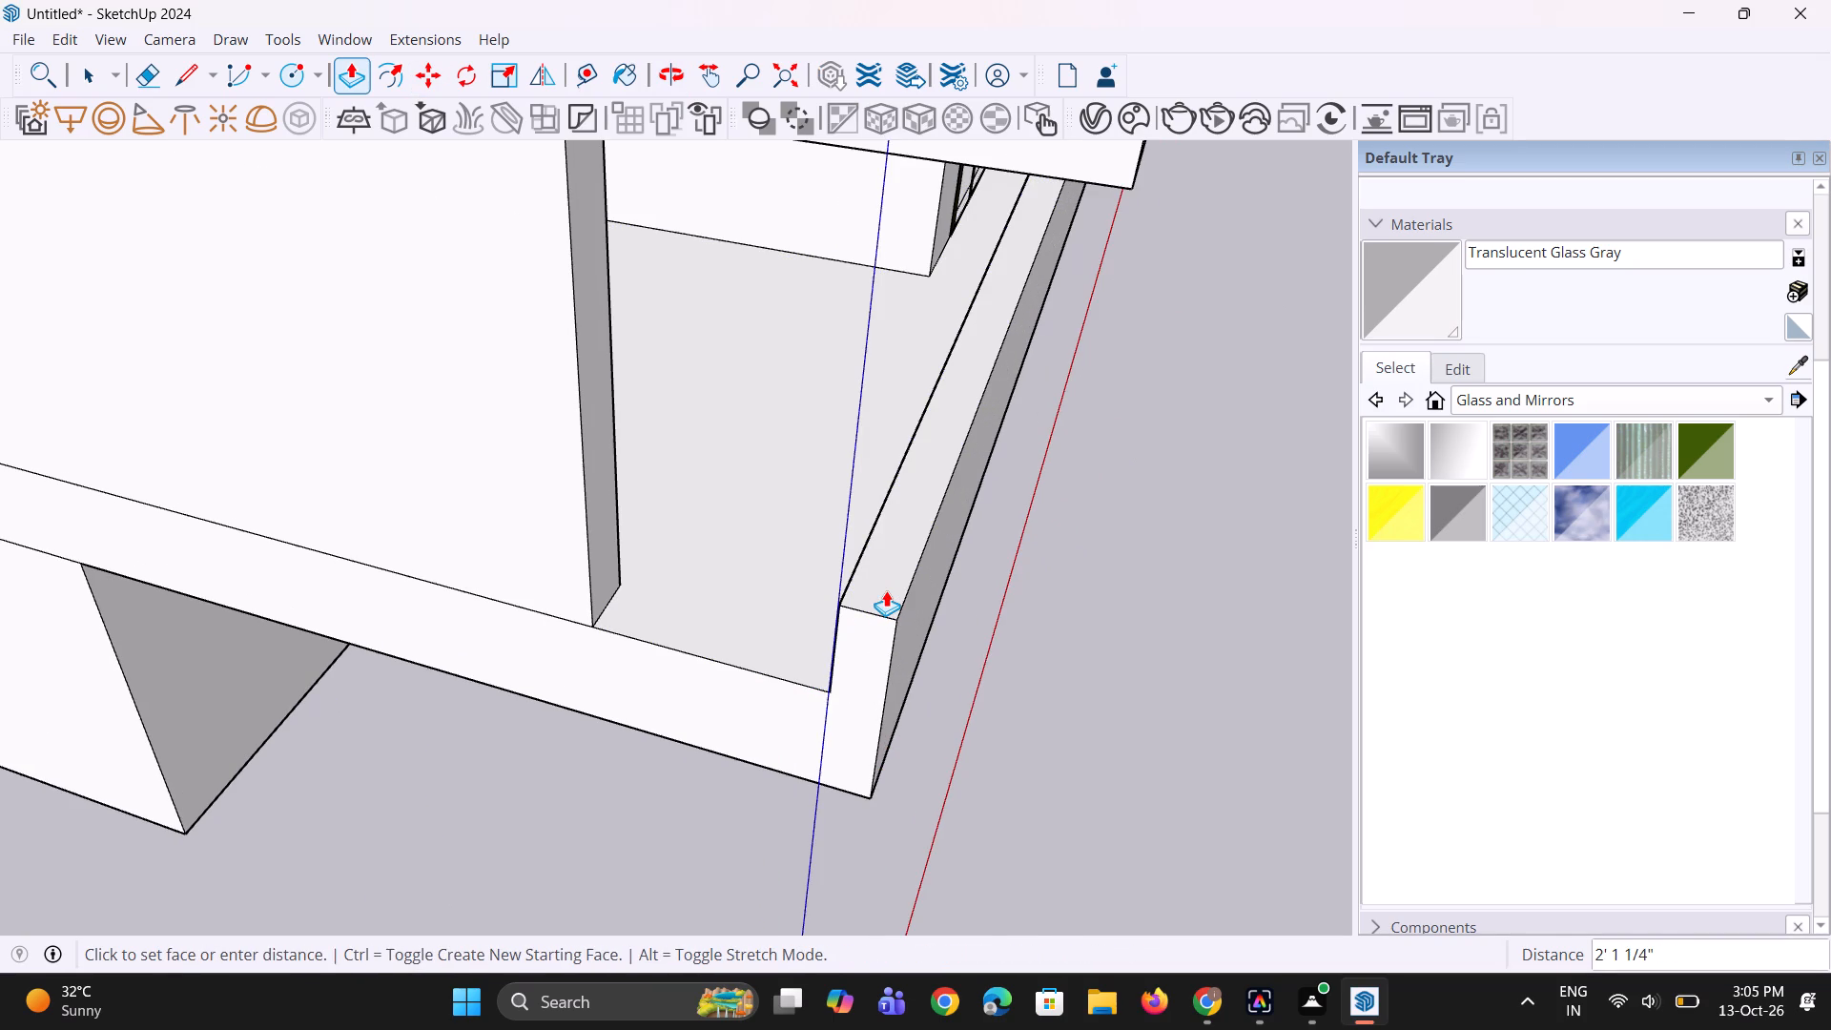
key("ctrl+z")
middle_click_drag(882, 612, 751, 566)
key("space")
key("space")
Pull the ground-floor balcony slab's front face forward about 7 1/2".
scroll(649, 543, "down", 3)
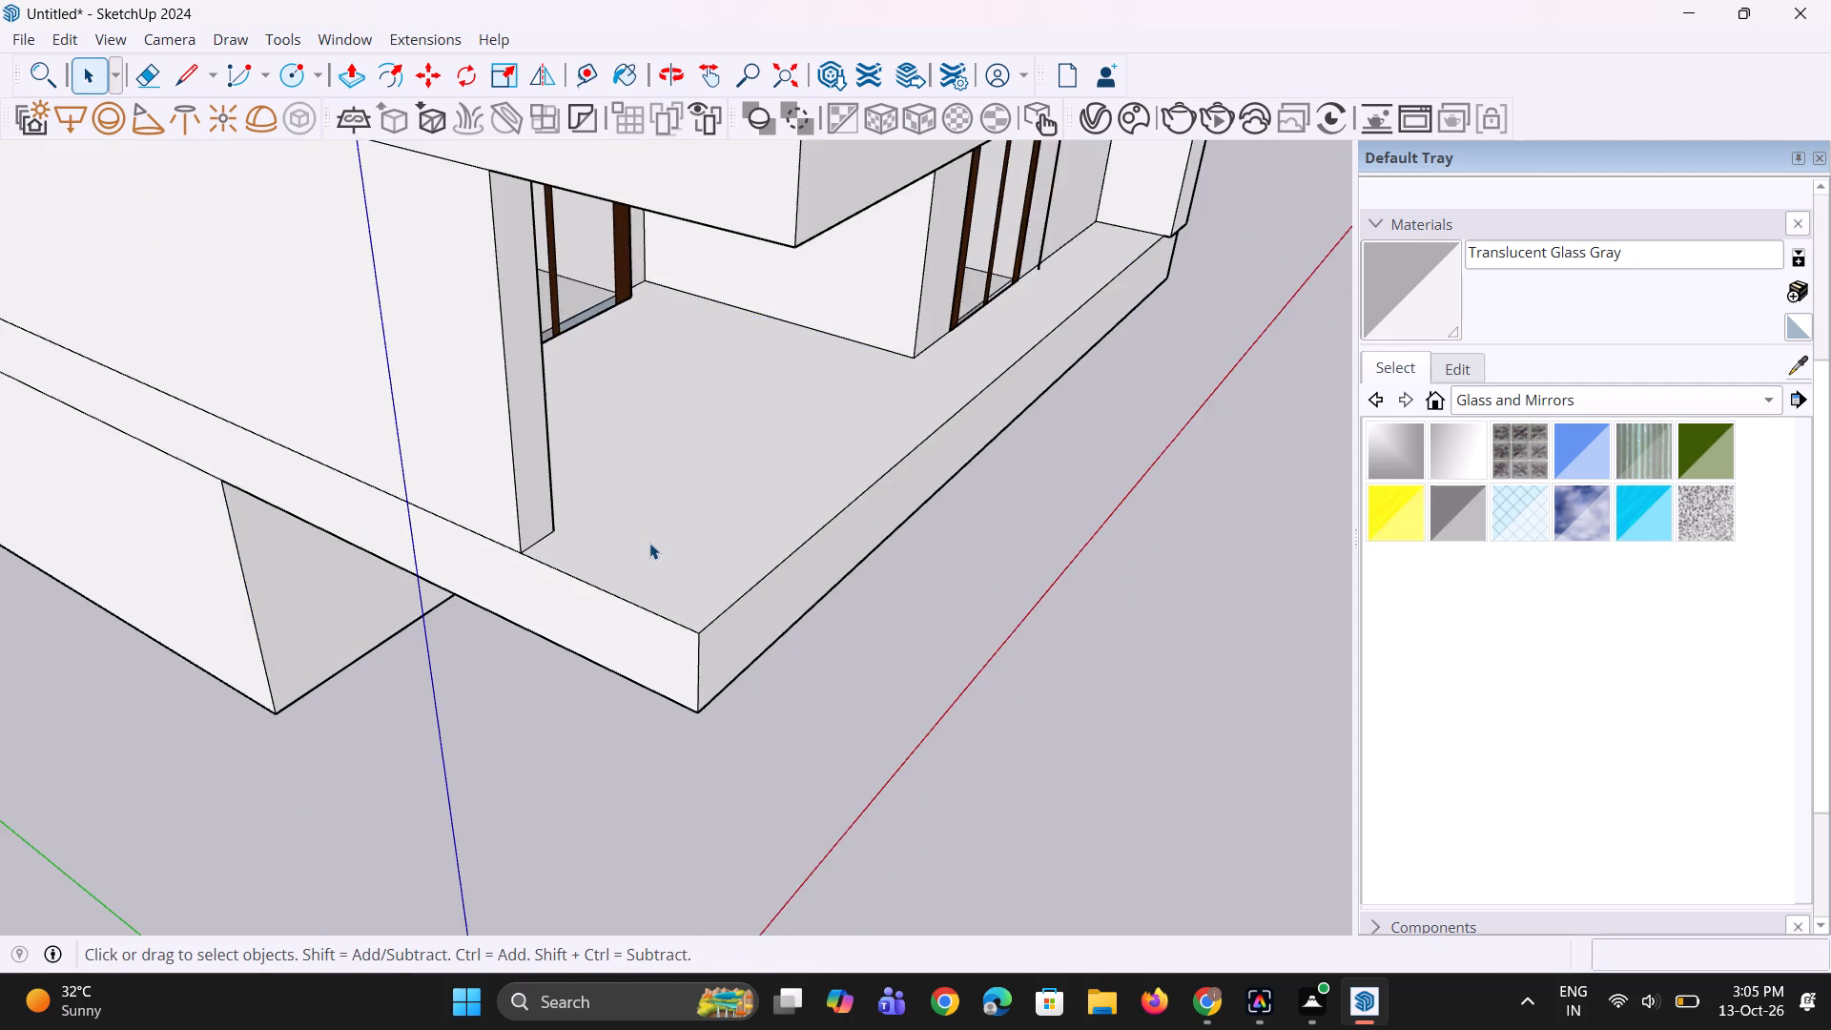
scroll(649, 543, "down", 3)
middle_click_drag(664, 565, 667, 581)
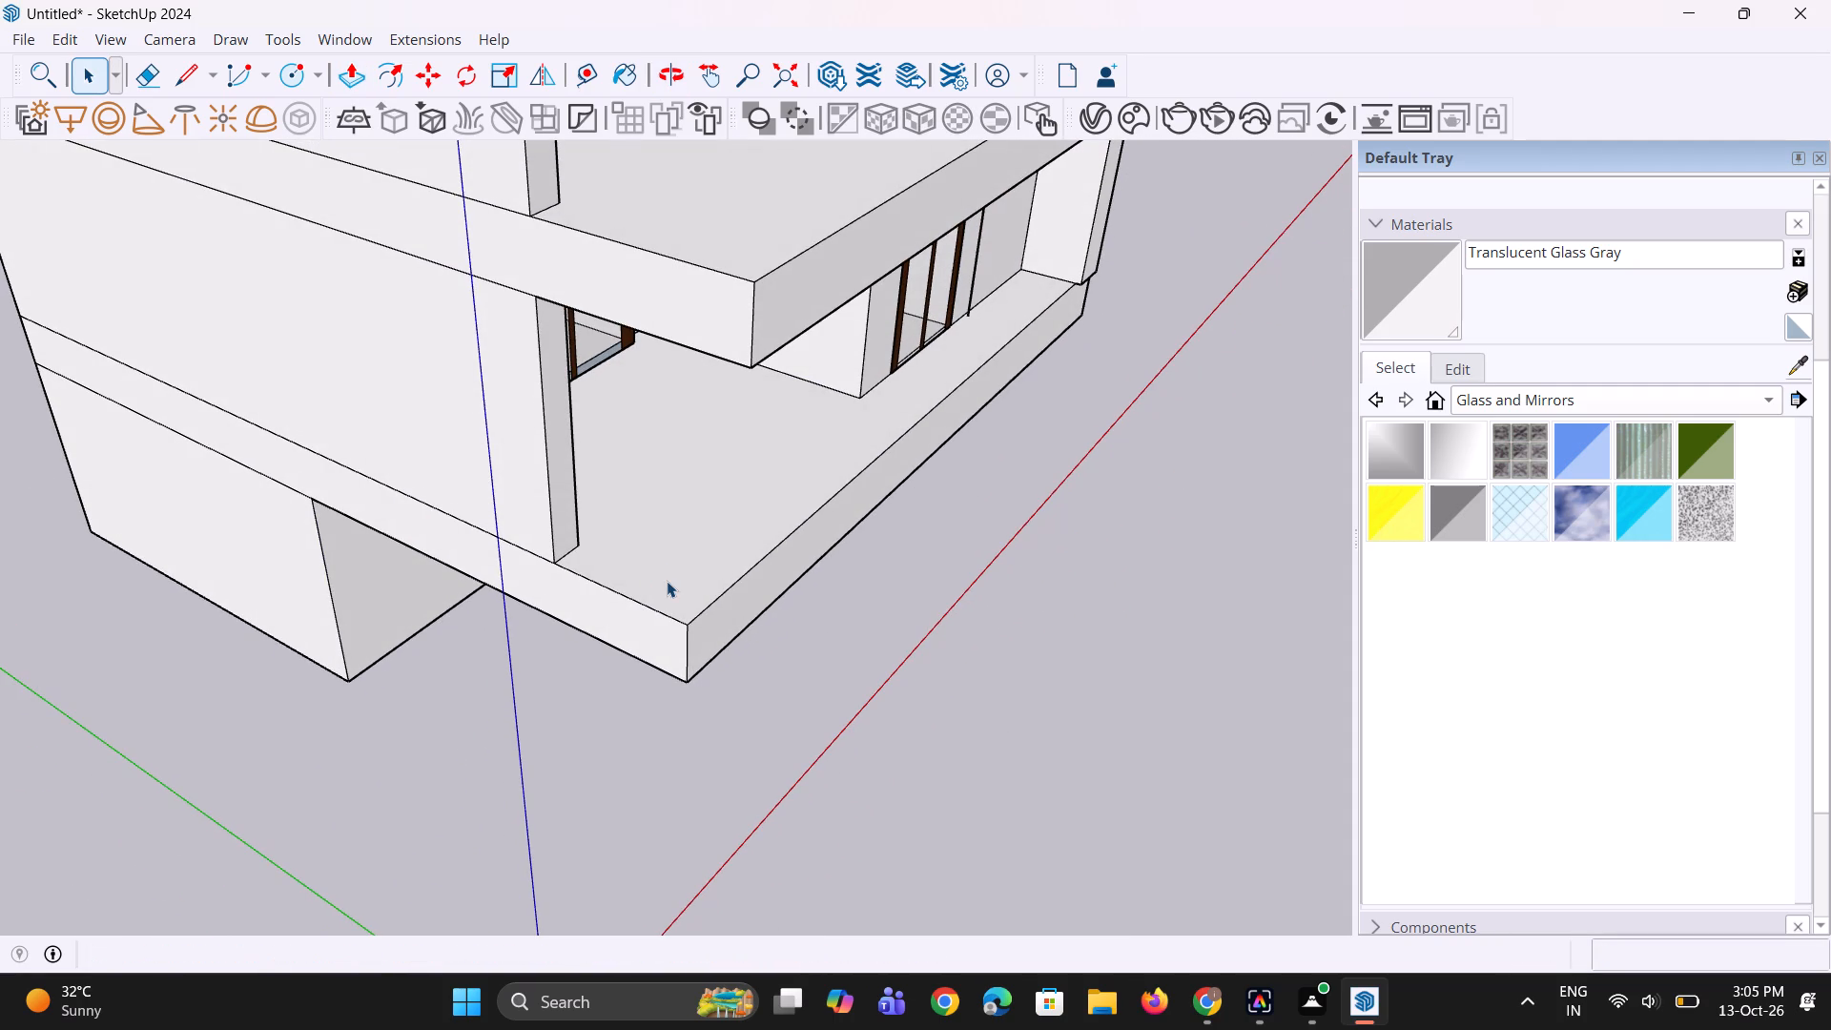
scroll(667, 581, "down", 5)
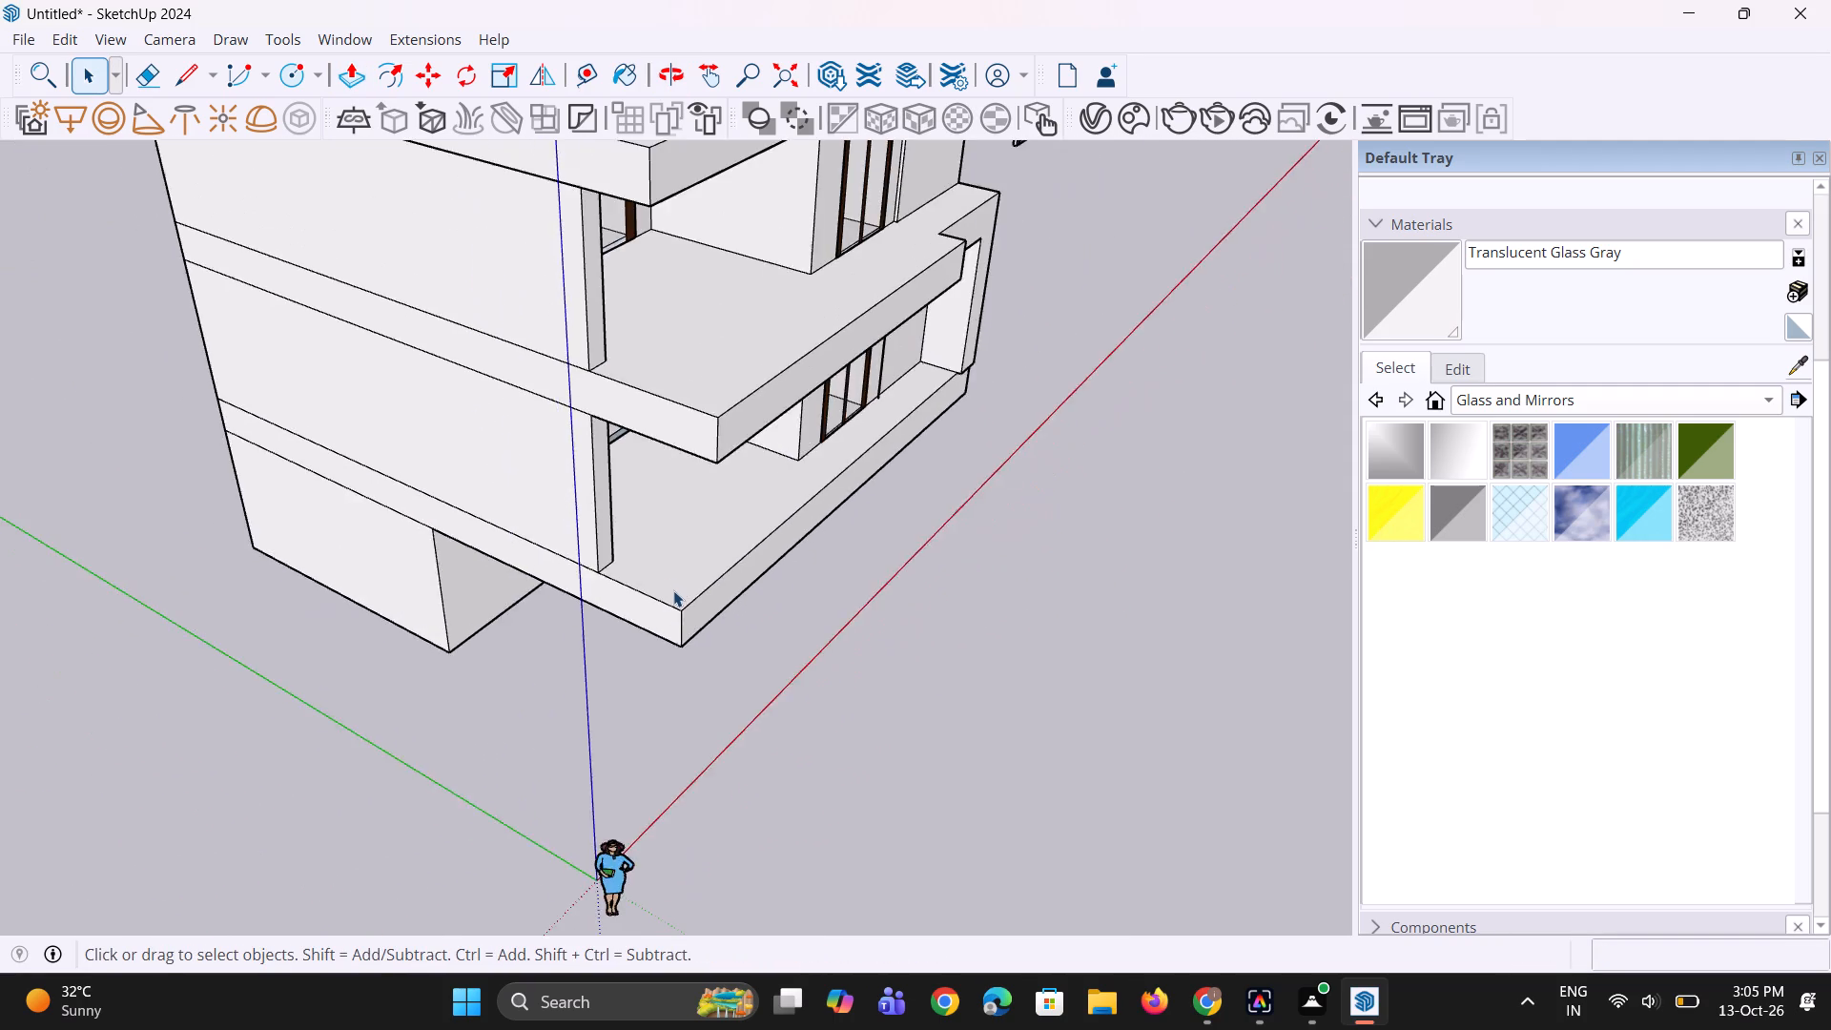
scroll(677, 589, "down", 4)
middle_click_drag(710, 551, 680, 529)
scroll(680, 529, "down", 1)
scroll(654, 360, "up", 4)
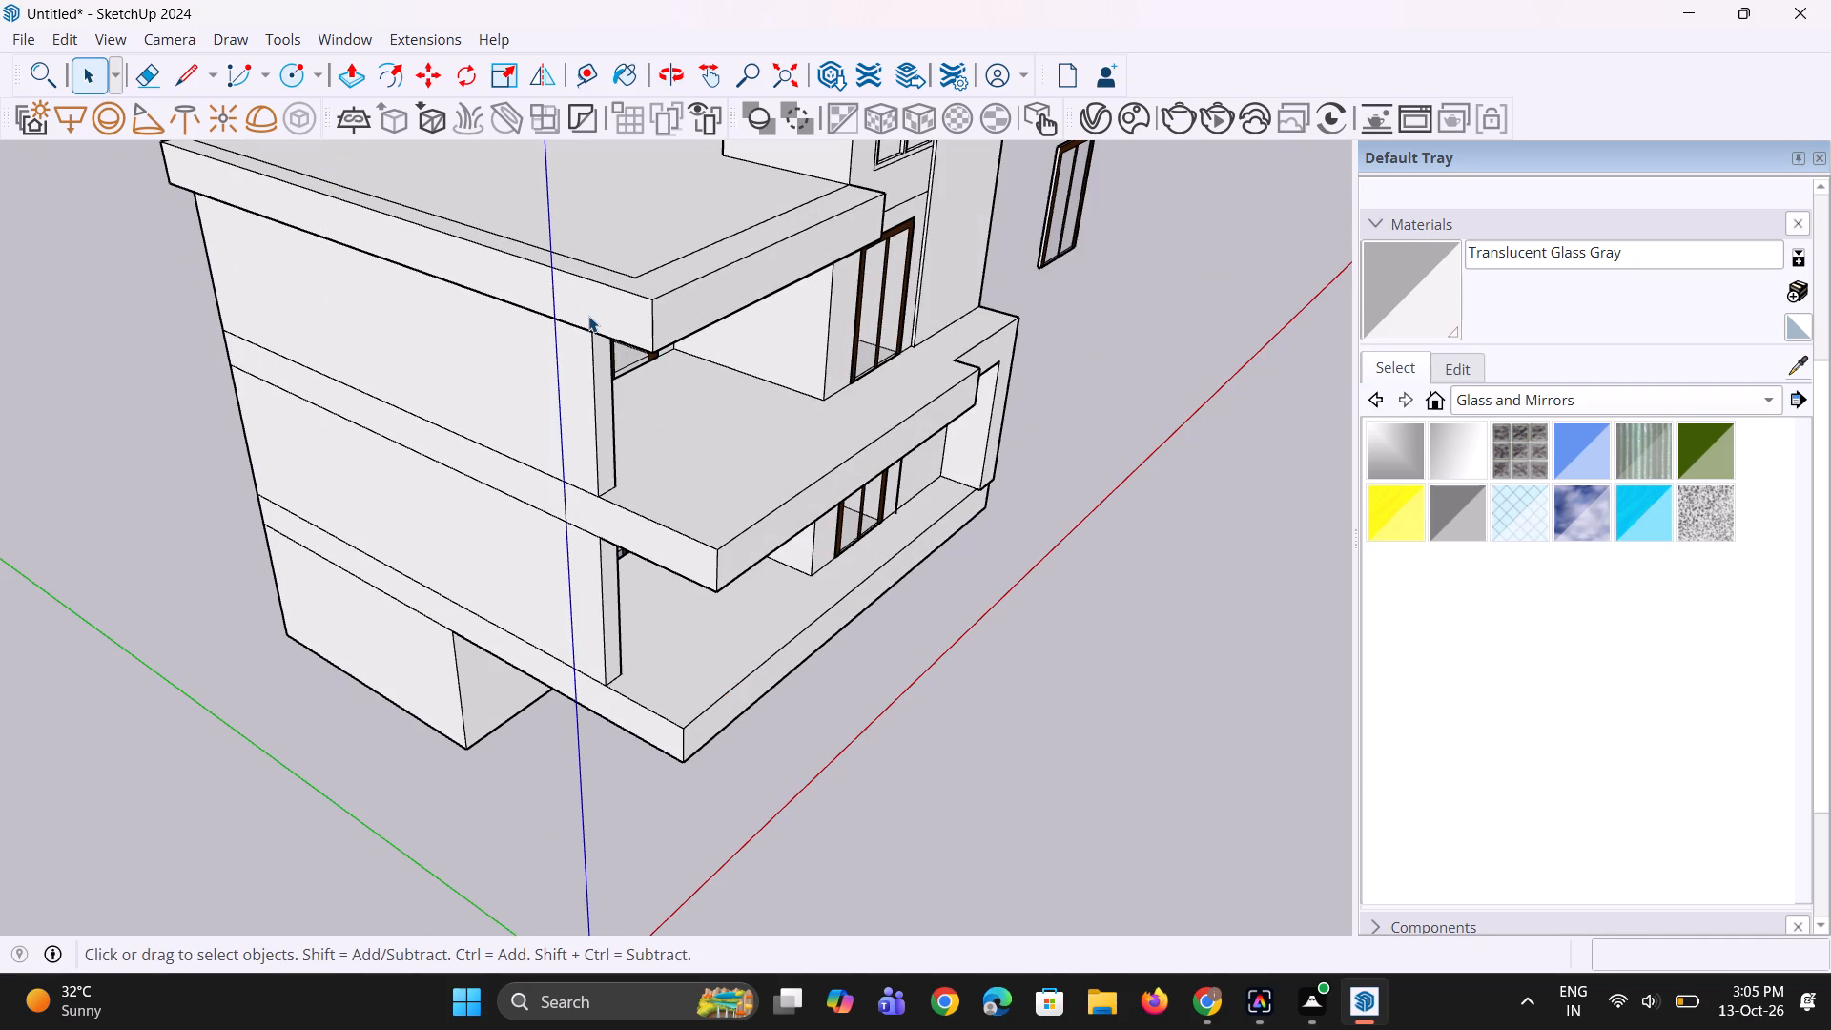
scroll(486, 370, "down", 4)
middle_click_drag(688, 518, 537, 403)
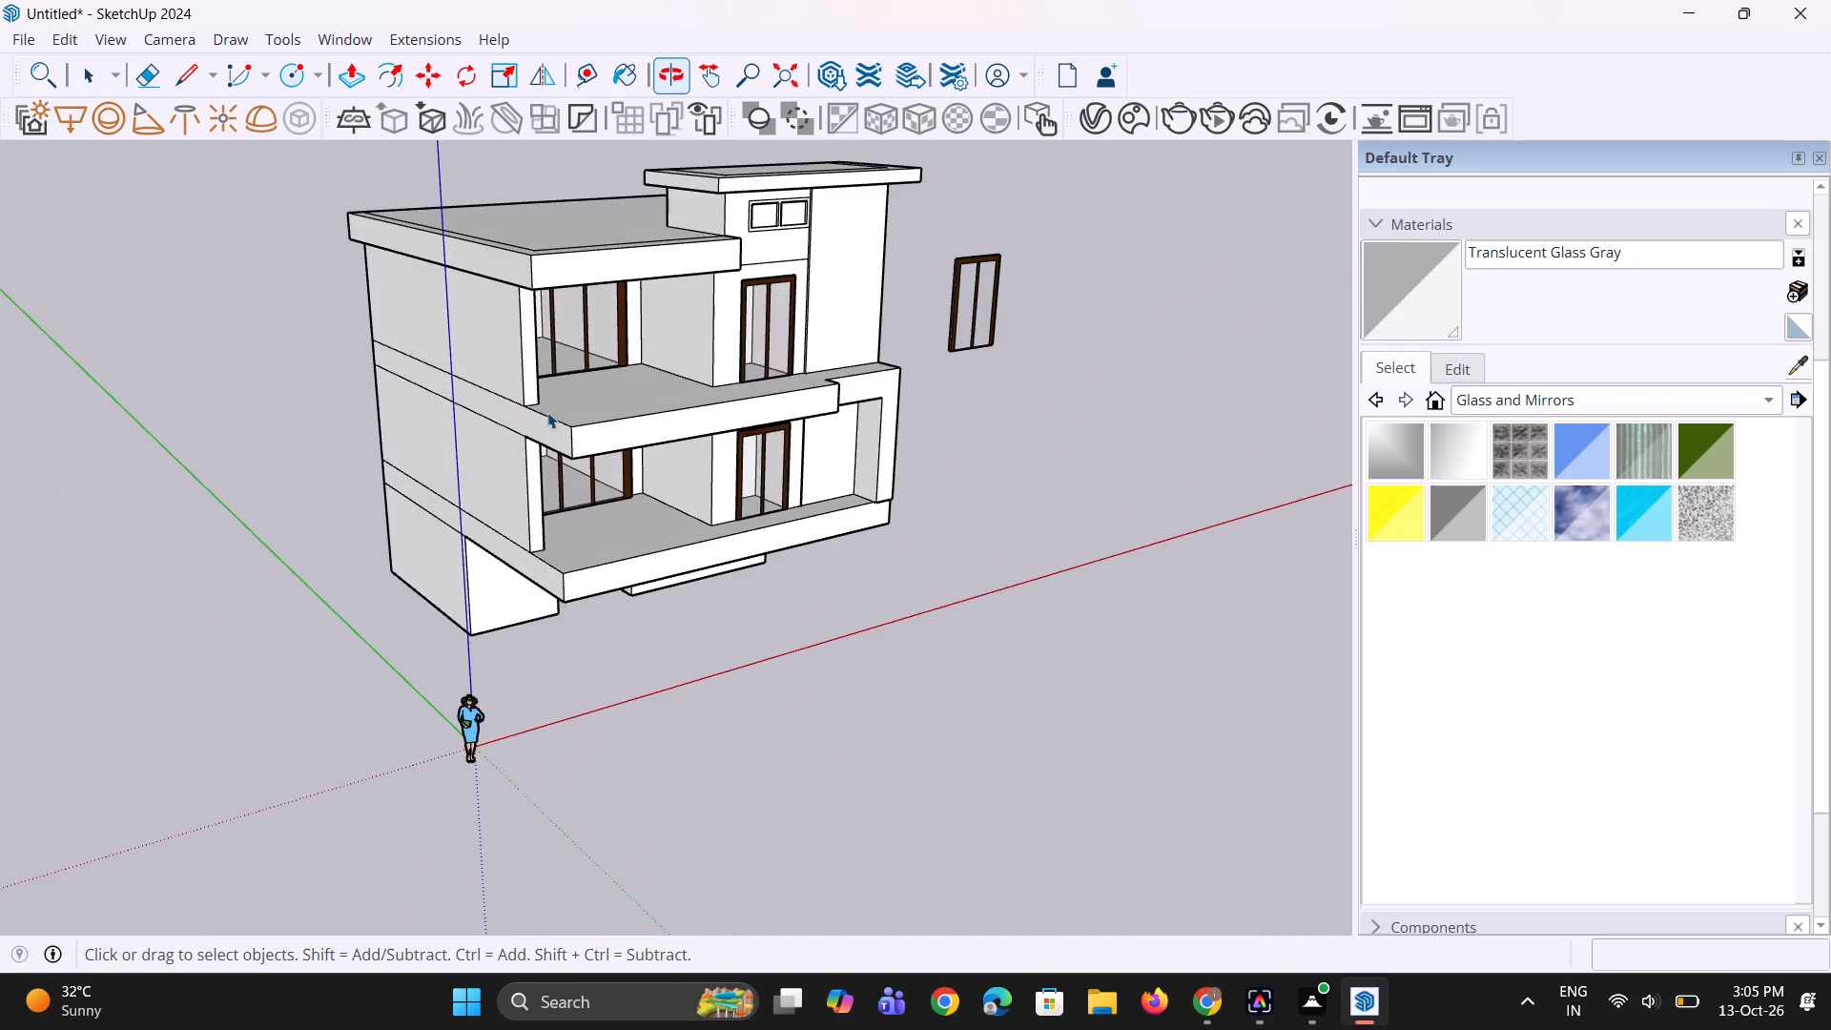
scroll(564, 430, "up", 3)
key("p")
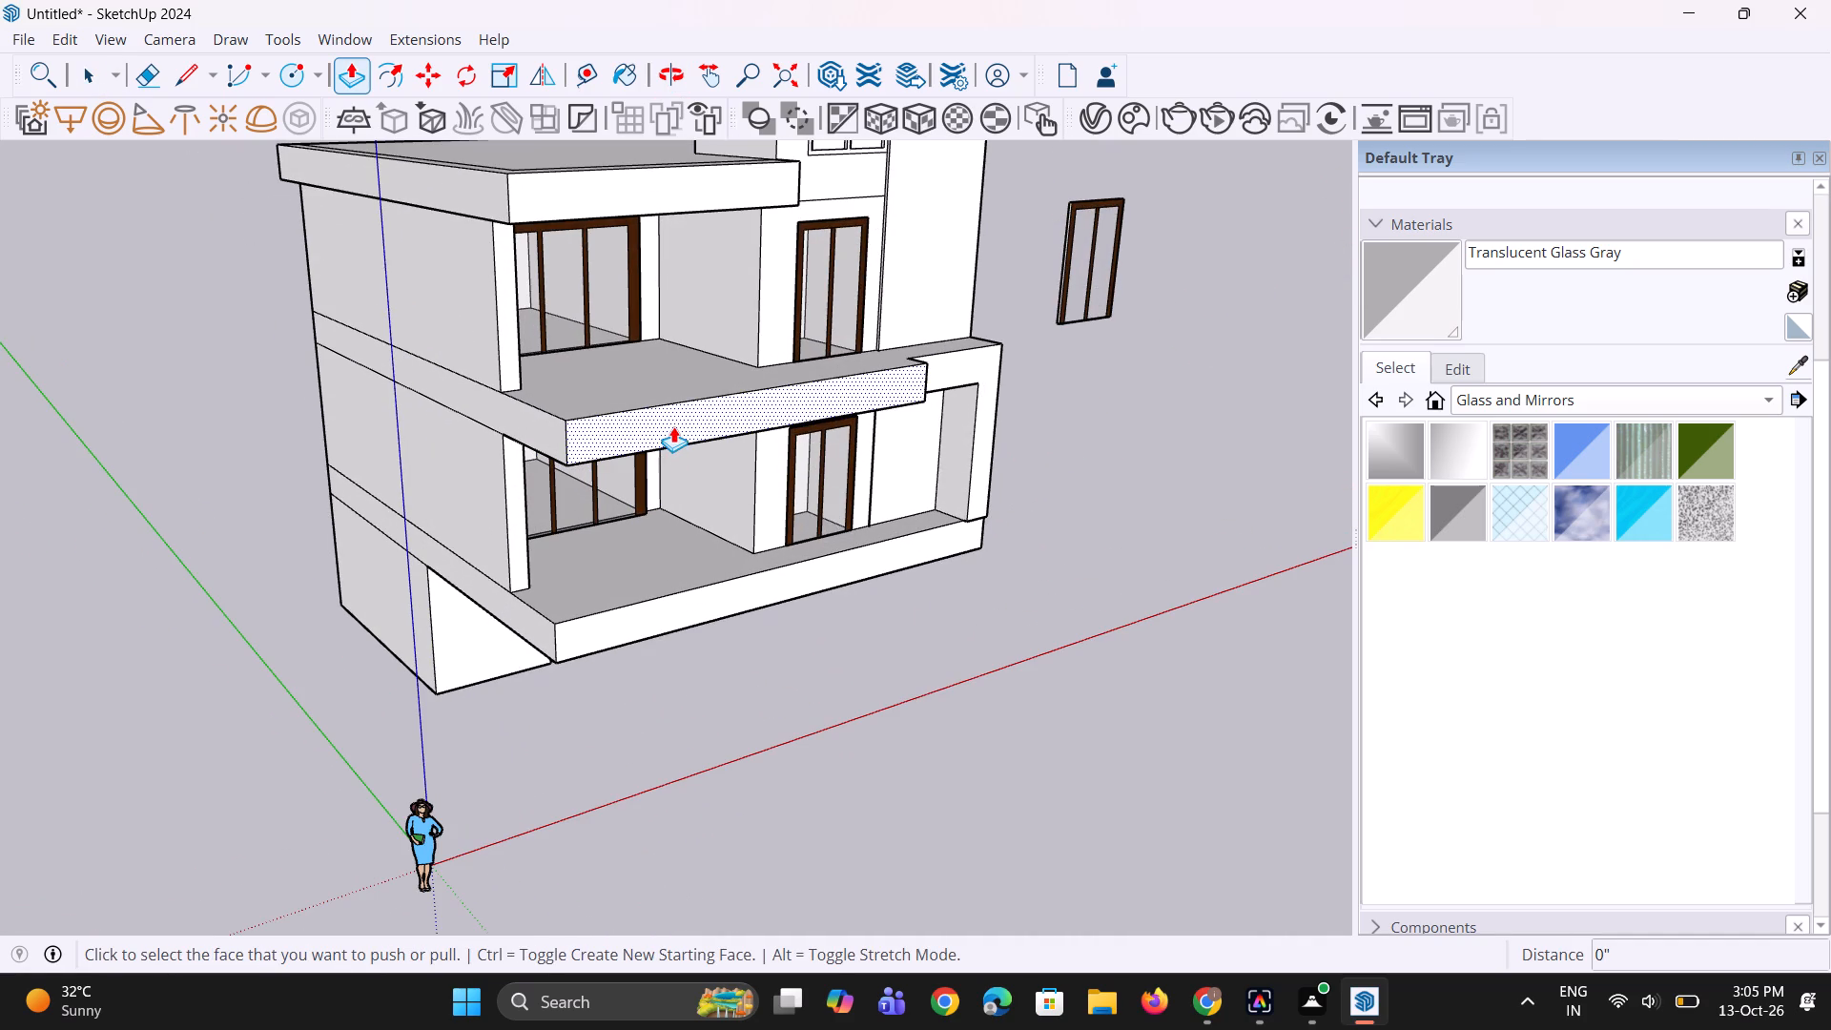
middle_click_drag(594, 691, 615, 703)
left_click(620, 637)
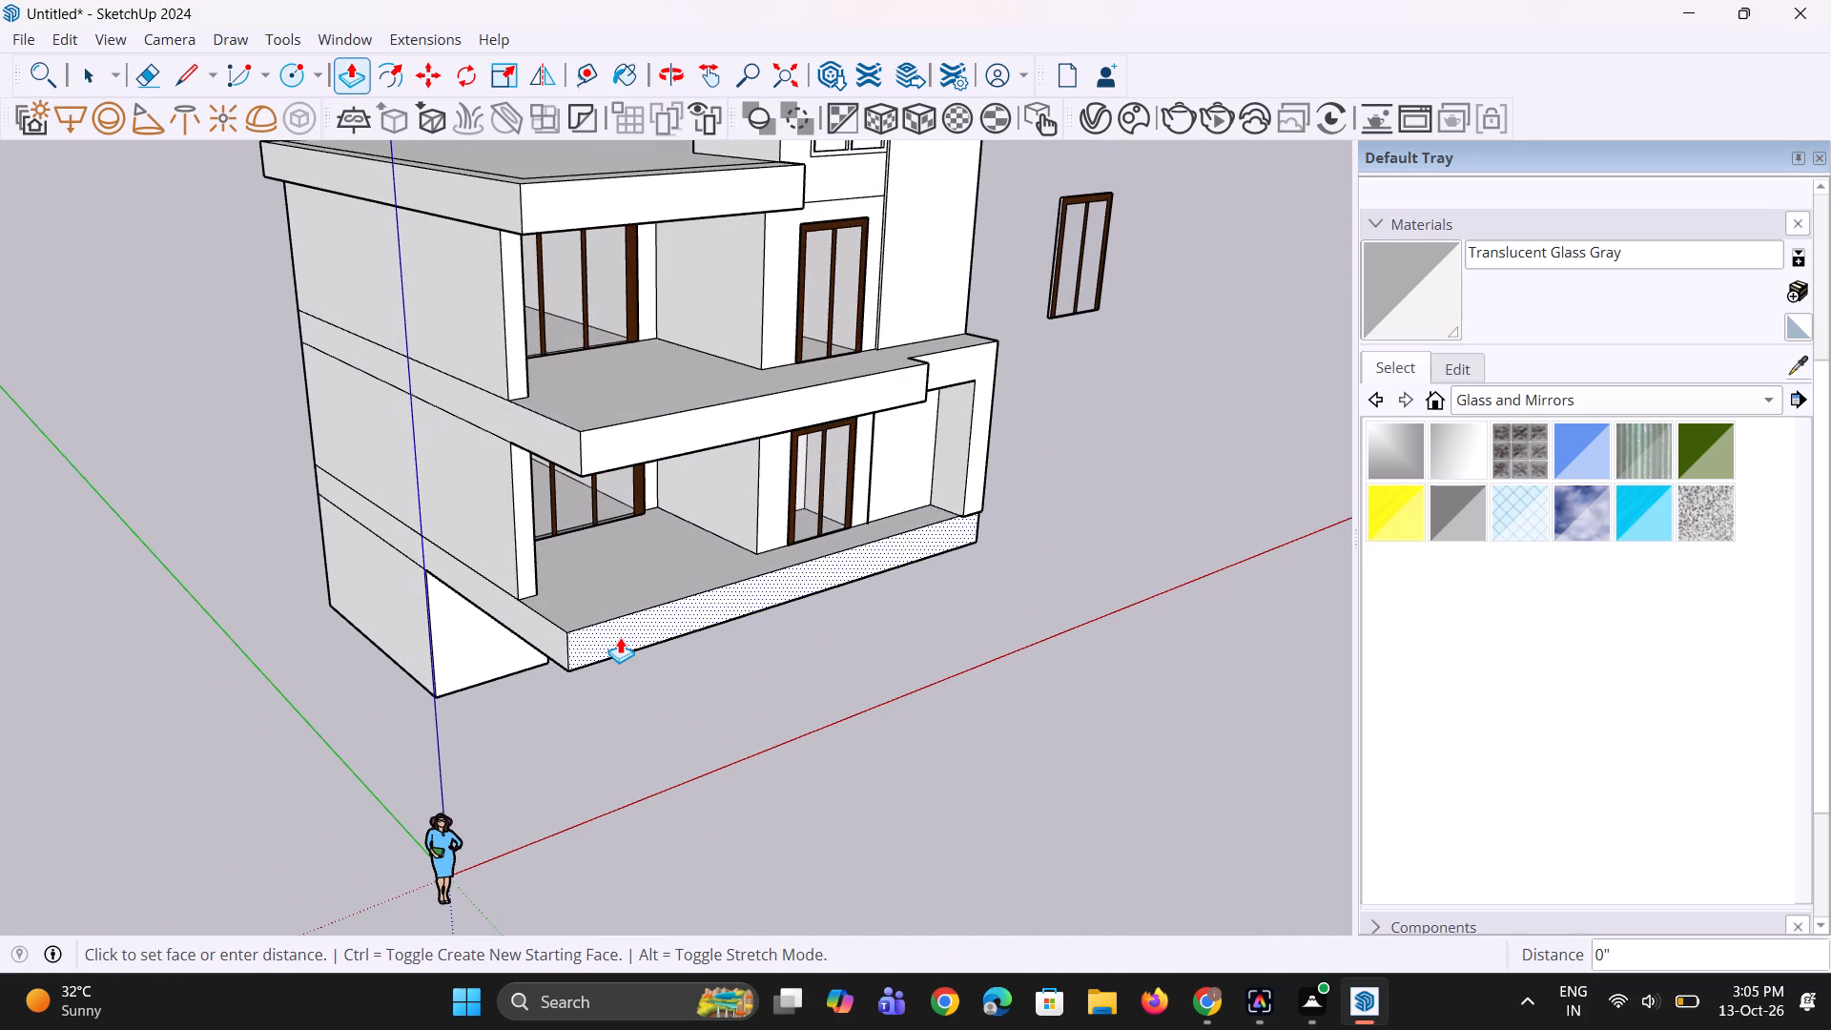
left_click(626, 641)
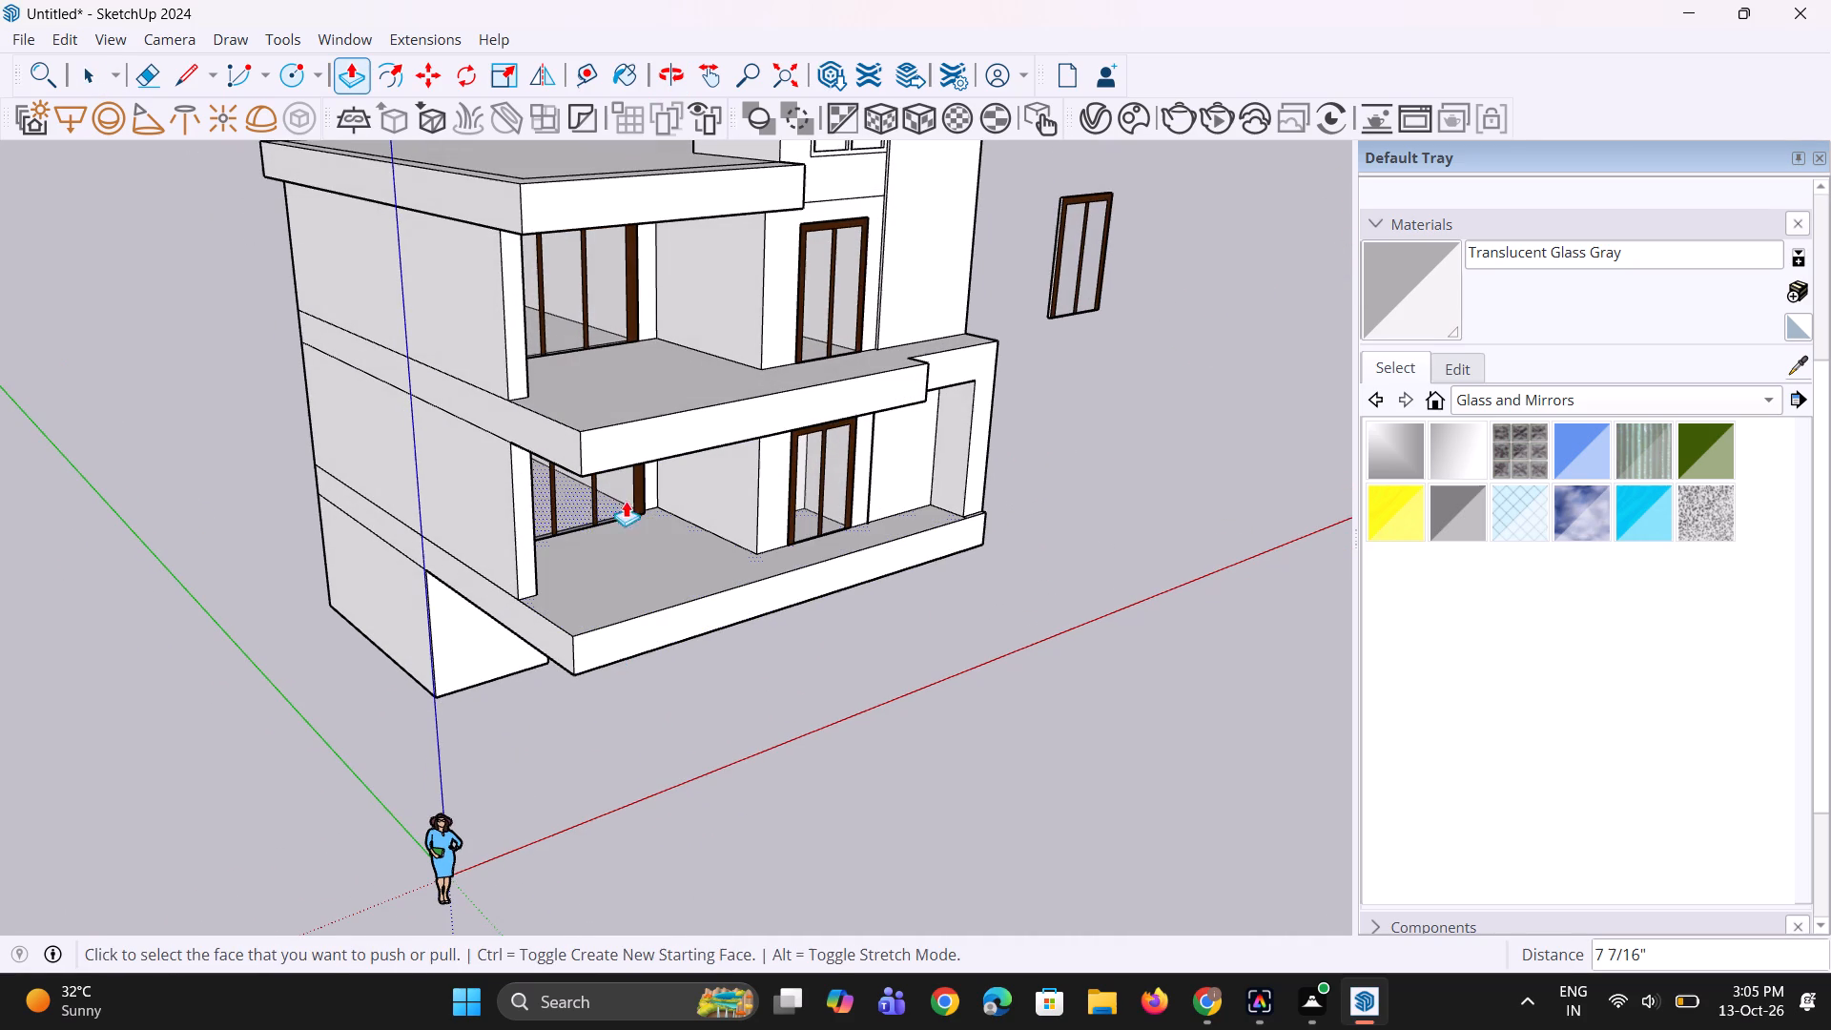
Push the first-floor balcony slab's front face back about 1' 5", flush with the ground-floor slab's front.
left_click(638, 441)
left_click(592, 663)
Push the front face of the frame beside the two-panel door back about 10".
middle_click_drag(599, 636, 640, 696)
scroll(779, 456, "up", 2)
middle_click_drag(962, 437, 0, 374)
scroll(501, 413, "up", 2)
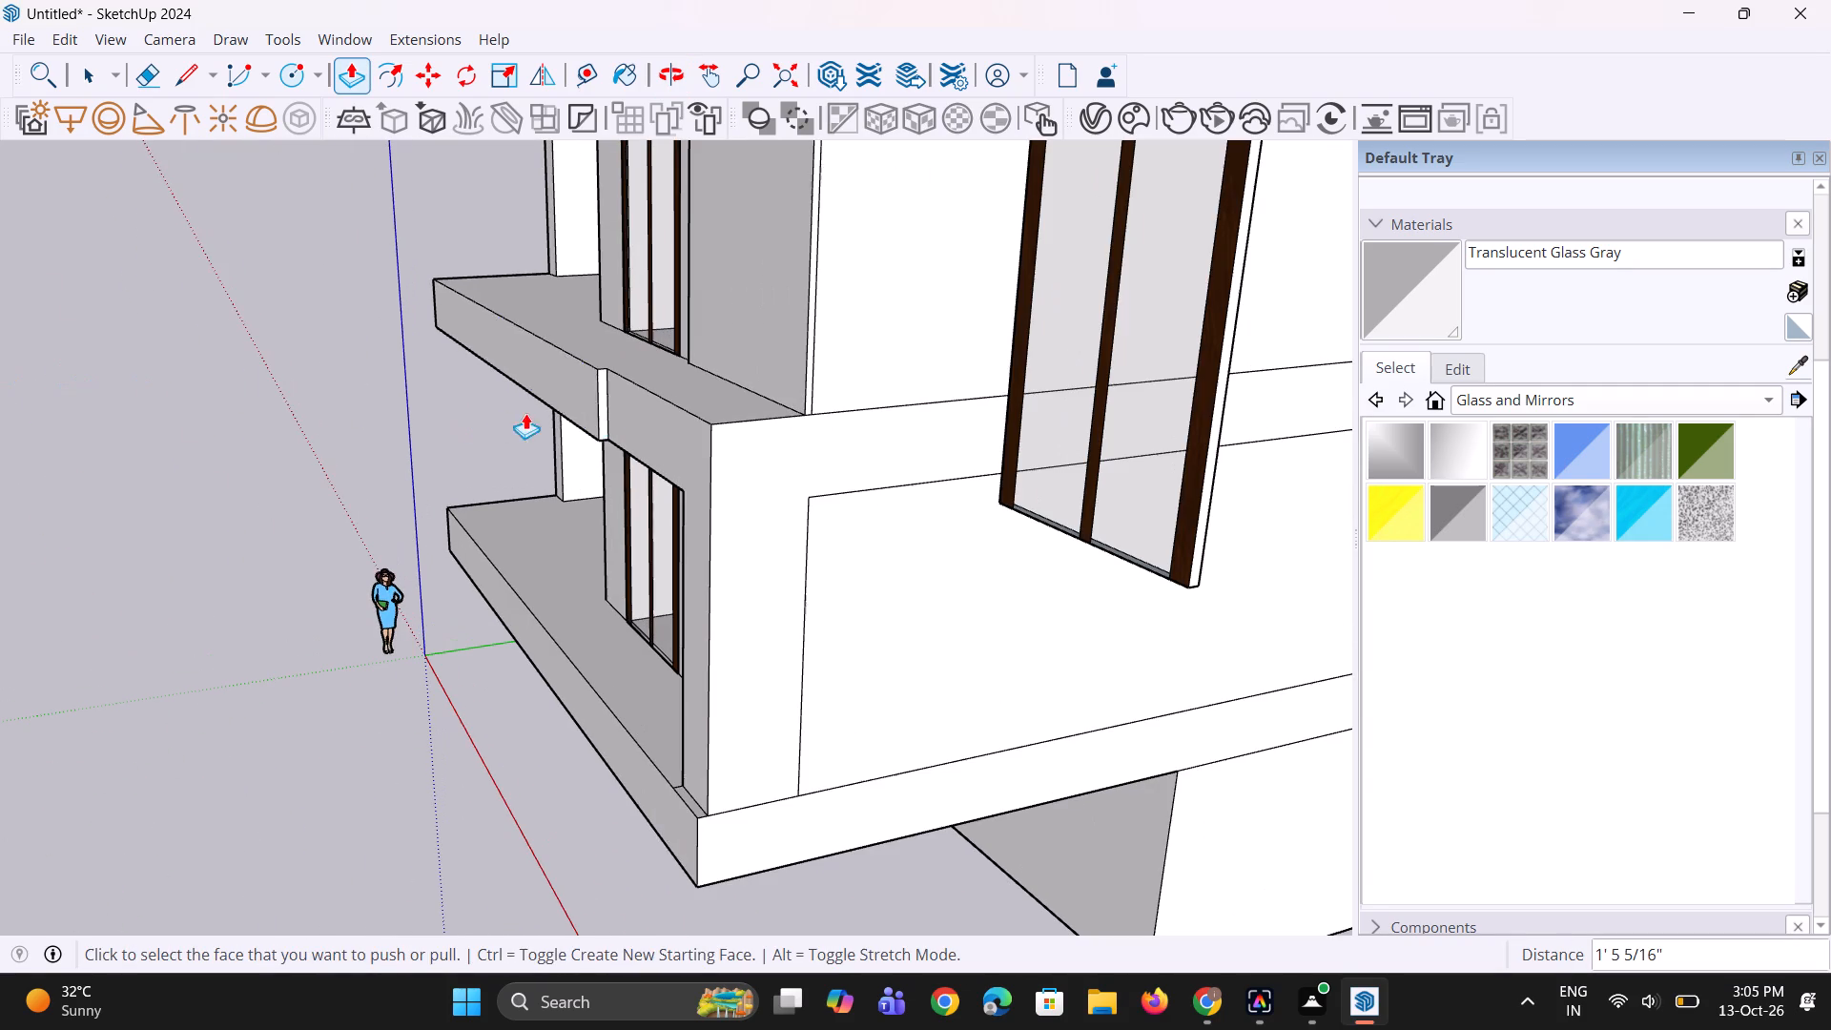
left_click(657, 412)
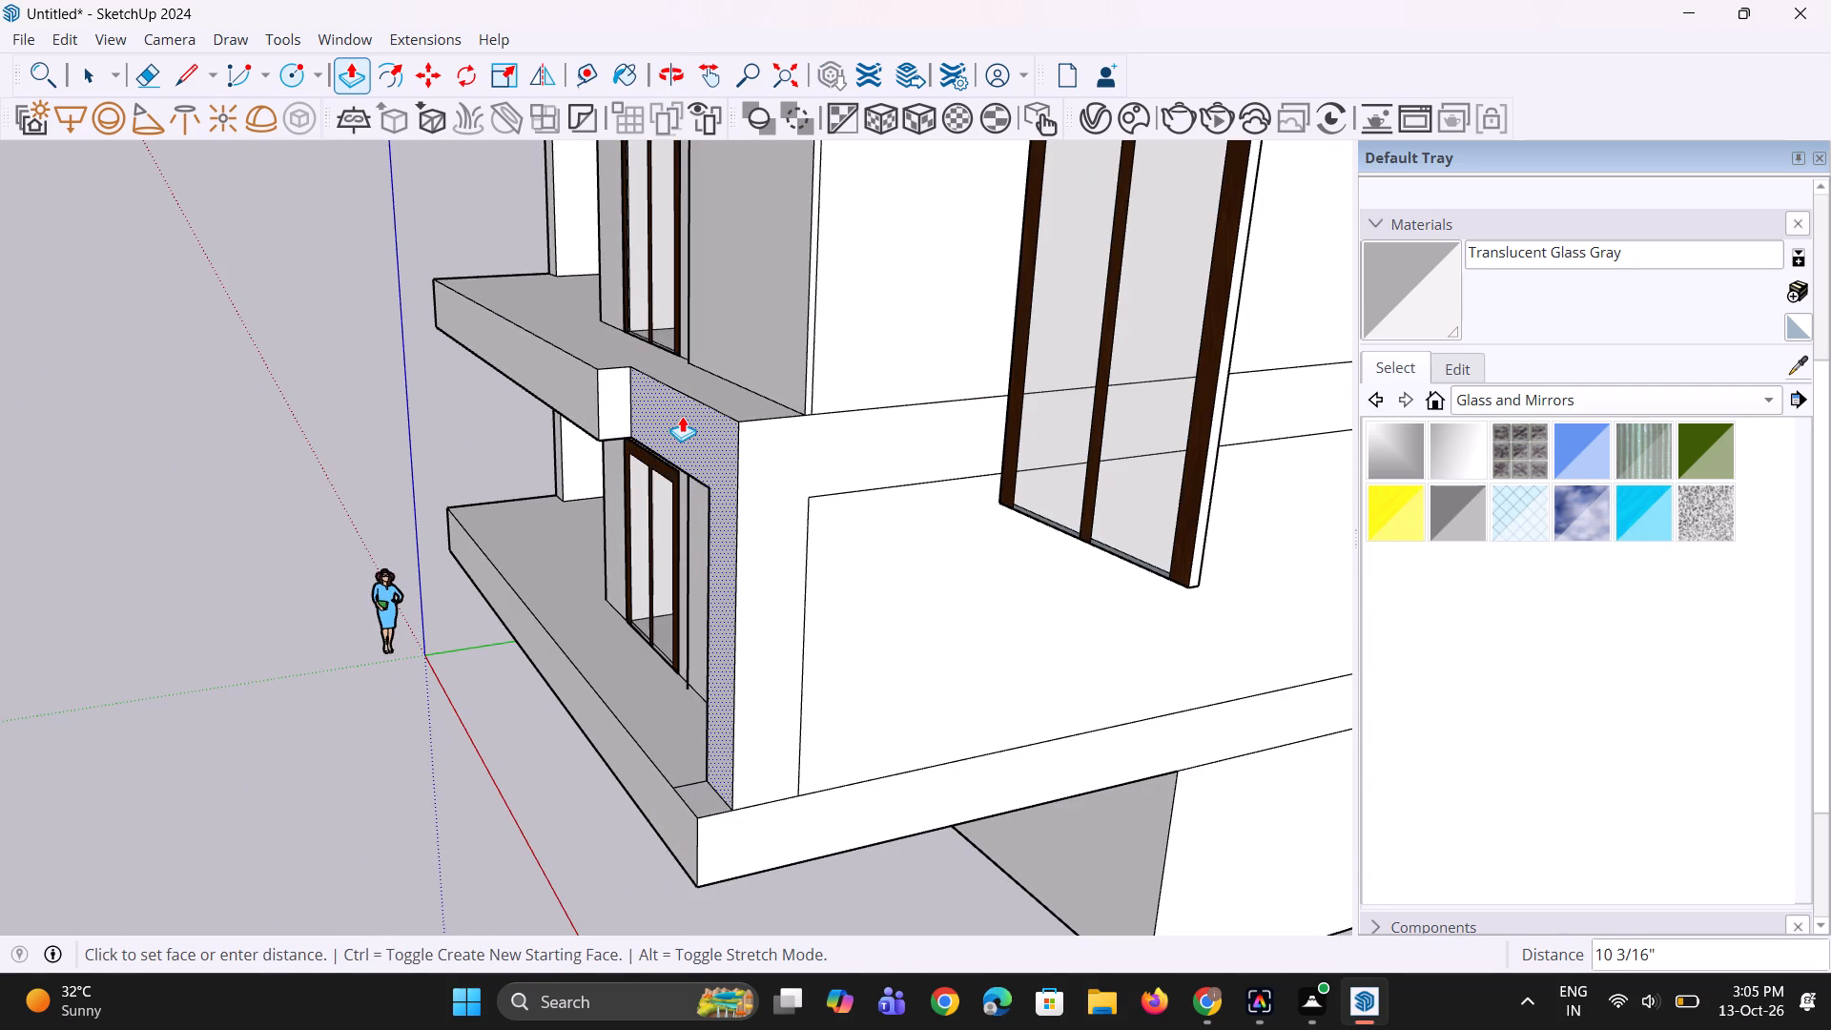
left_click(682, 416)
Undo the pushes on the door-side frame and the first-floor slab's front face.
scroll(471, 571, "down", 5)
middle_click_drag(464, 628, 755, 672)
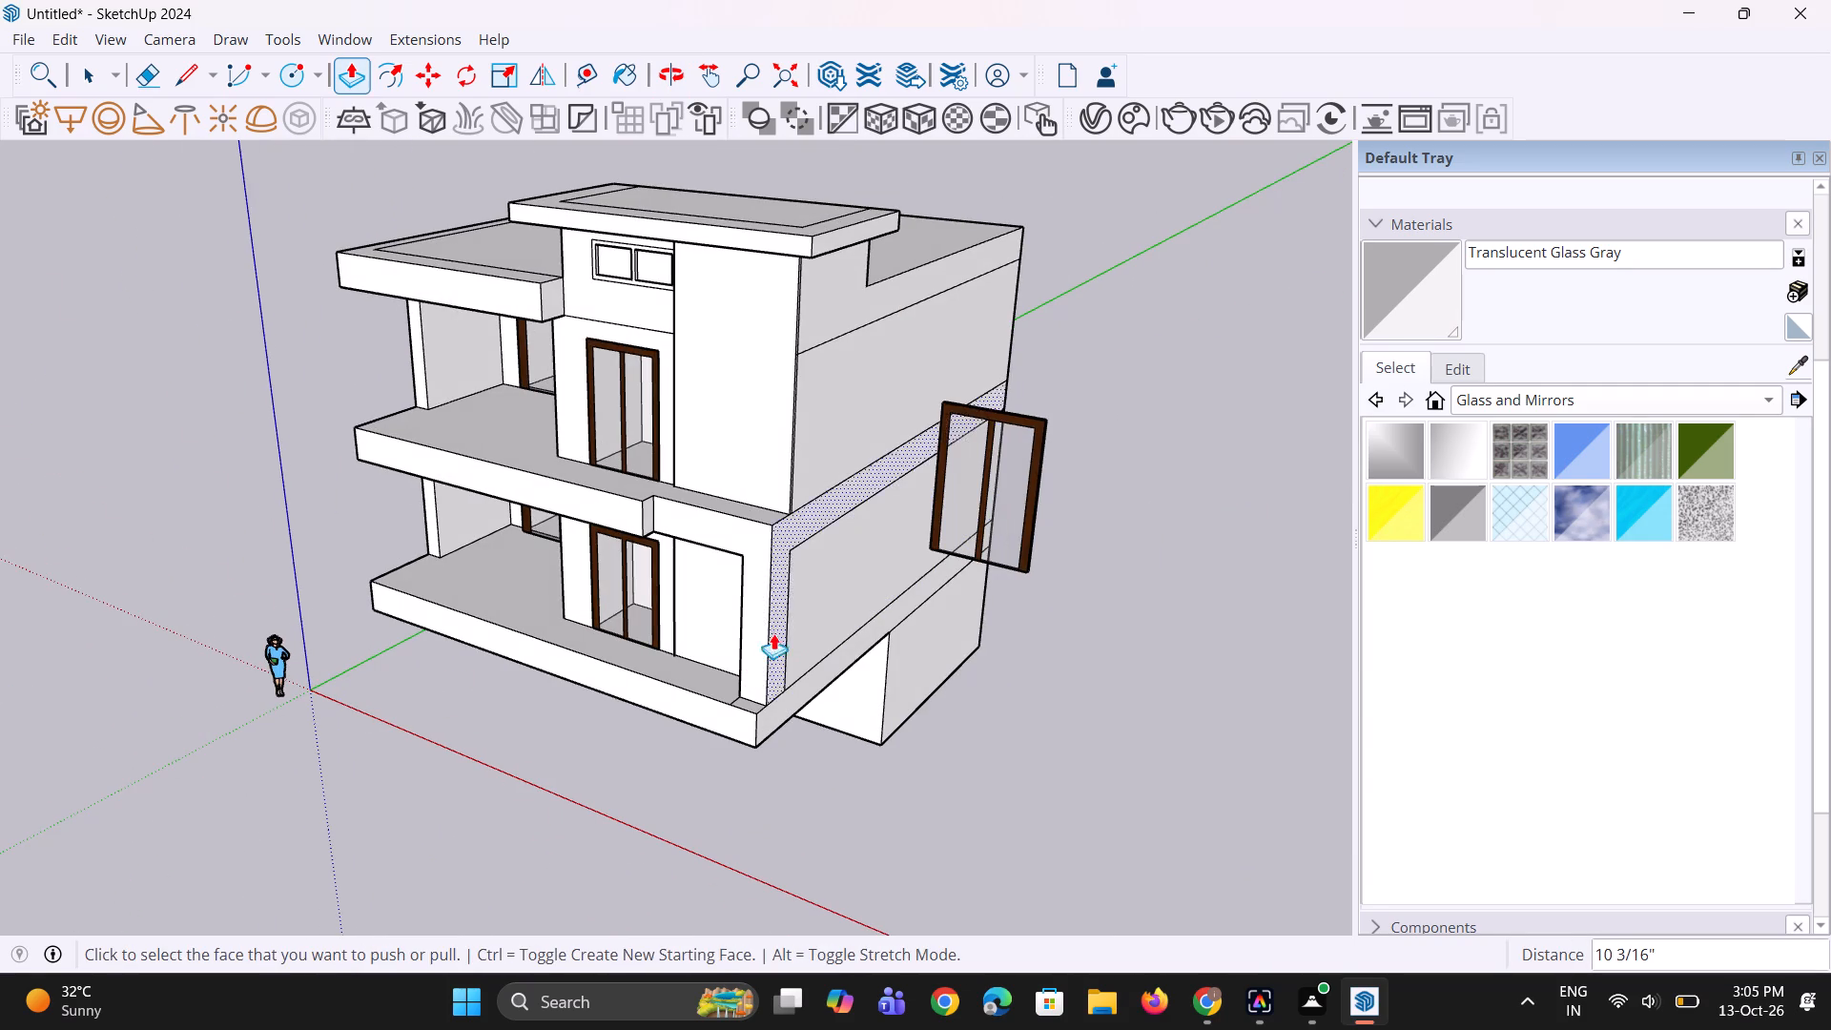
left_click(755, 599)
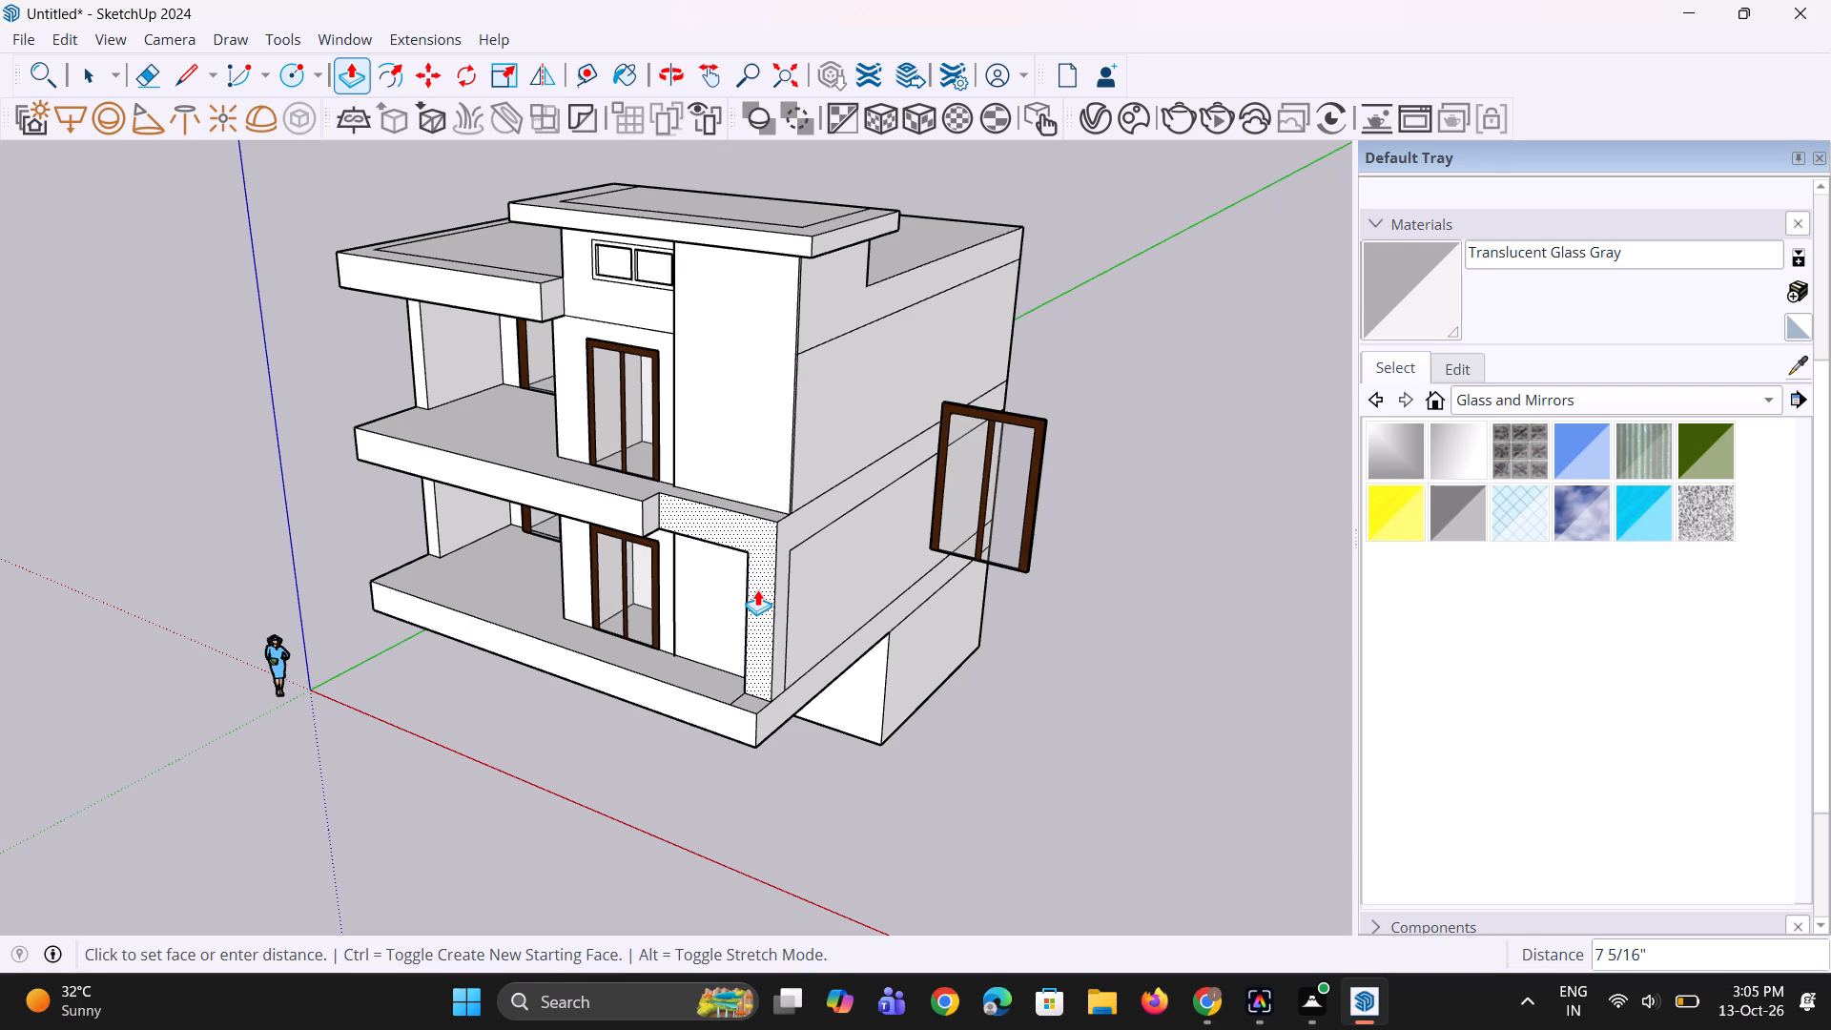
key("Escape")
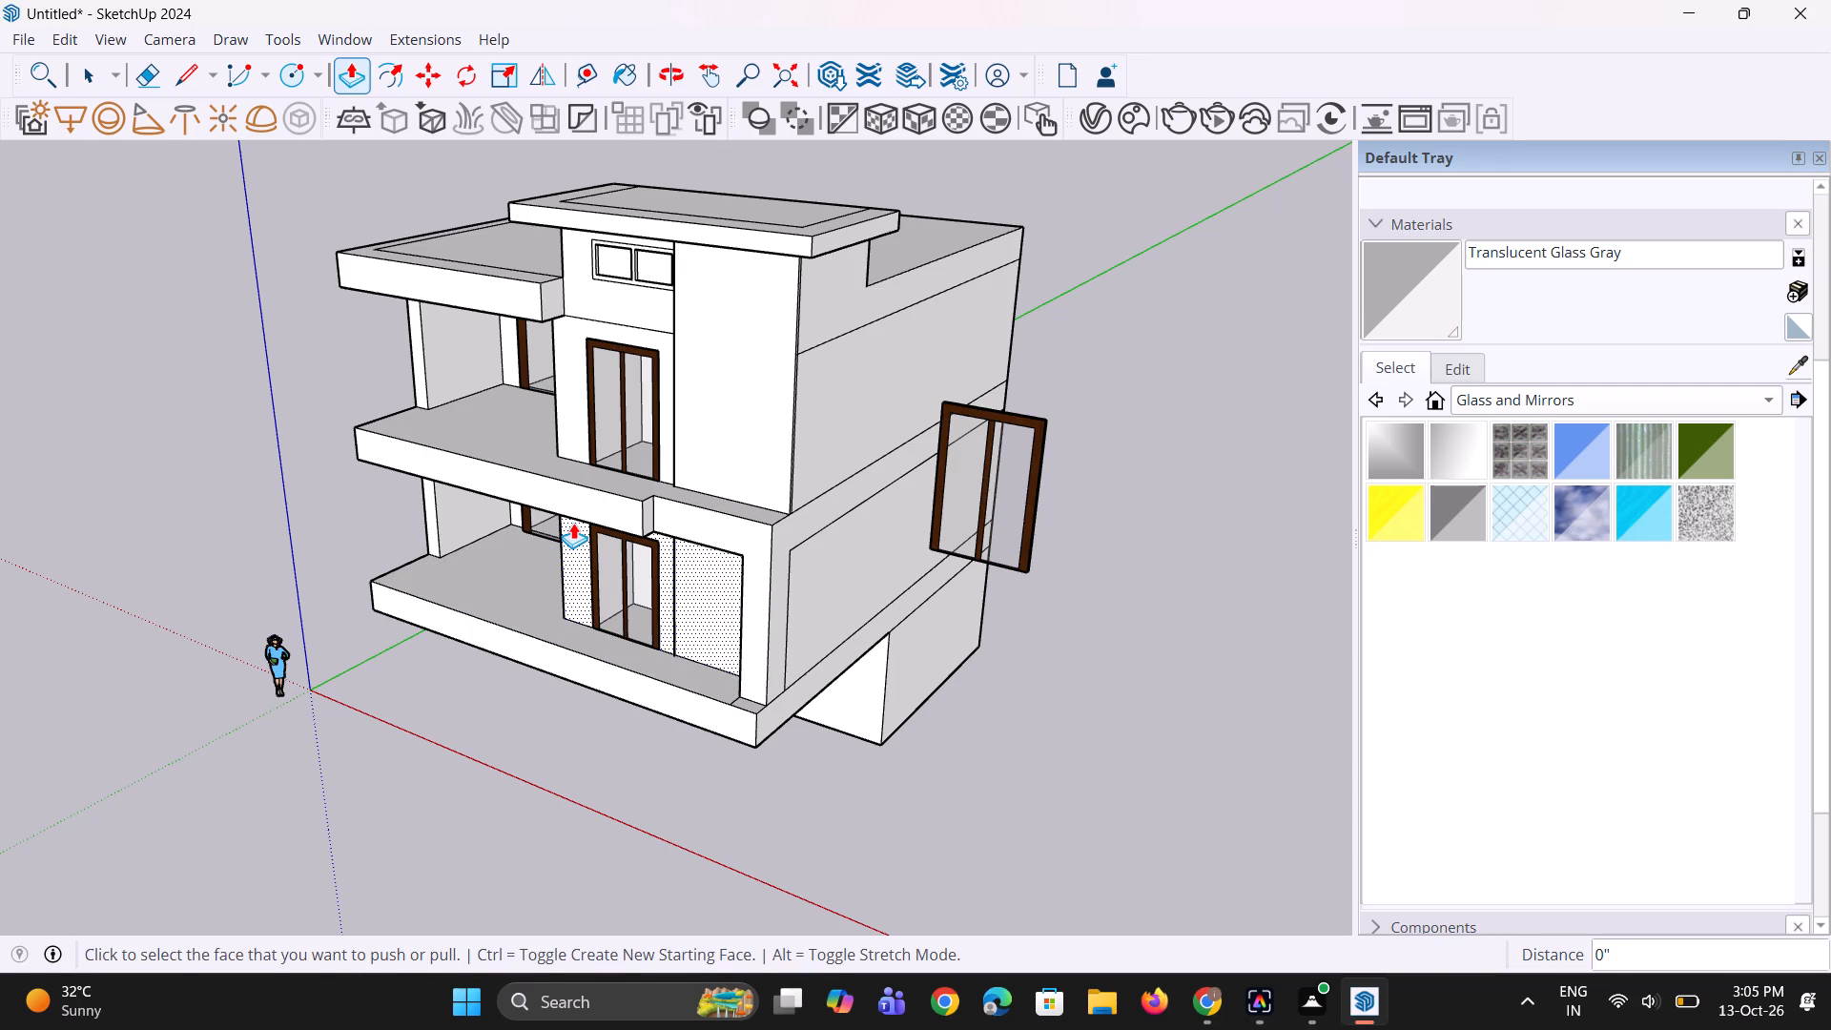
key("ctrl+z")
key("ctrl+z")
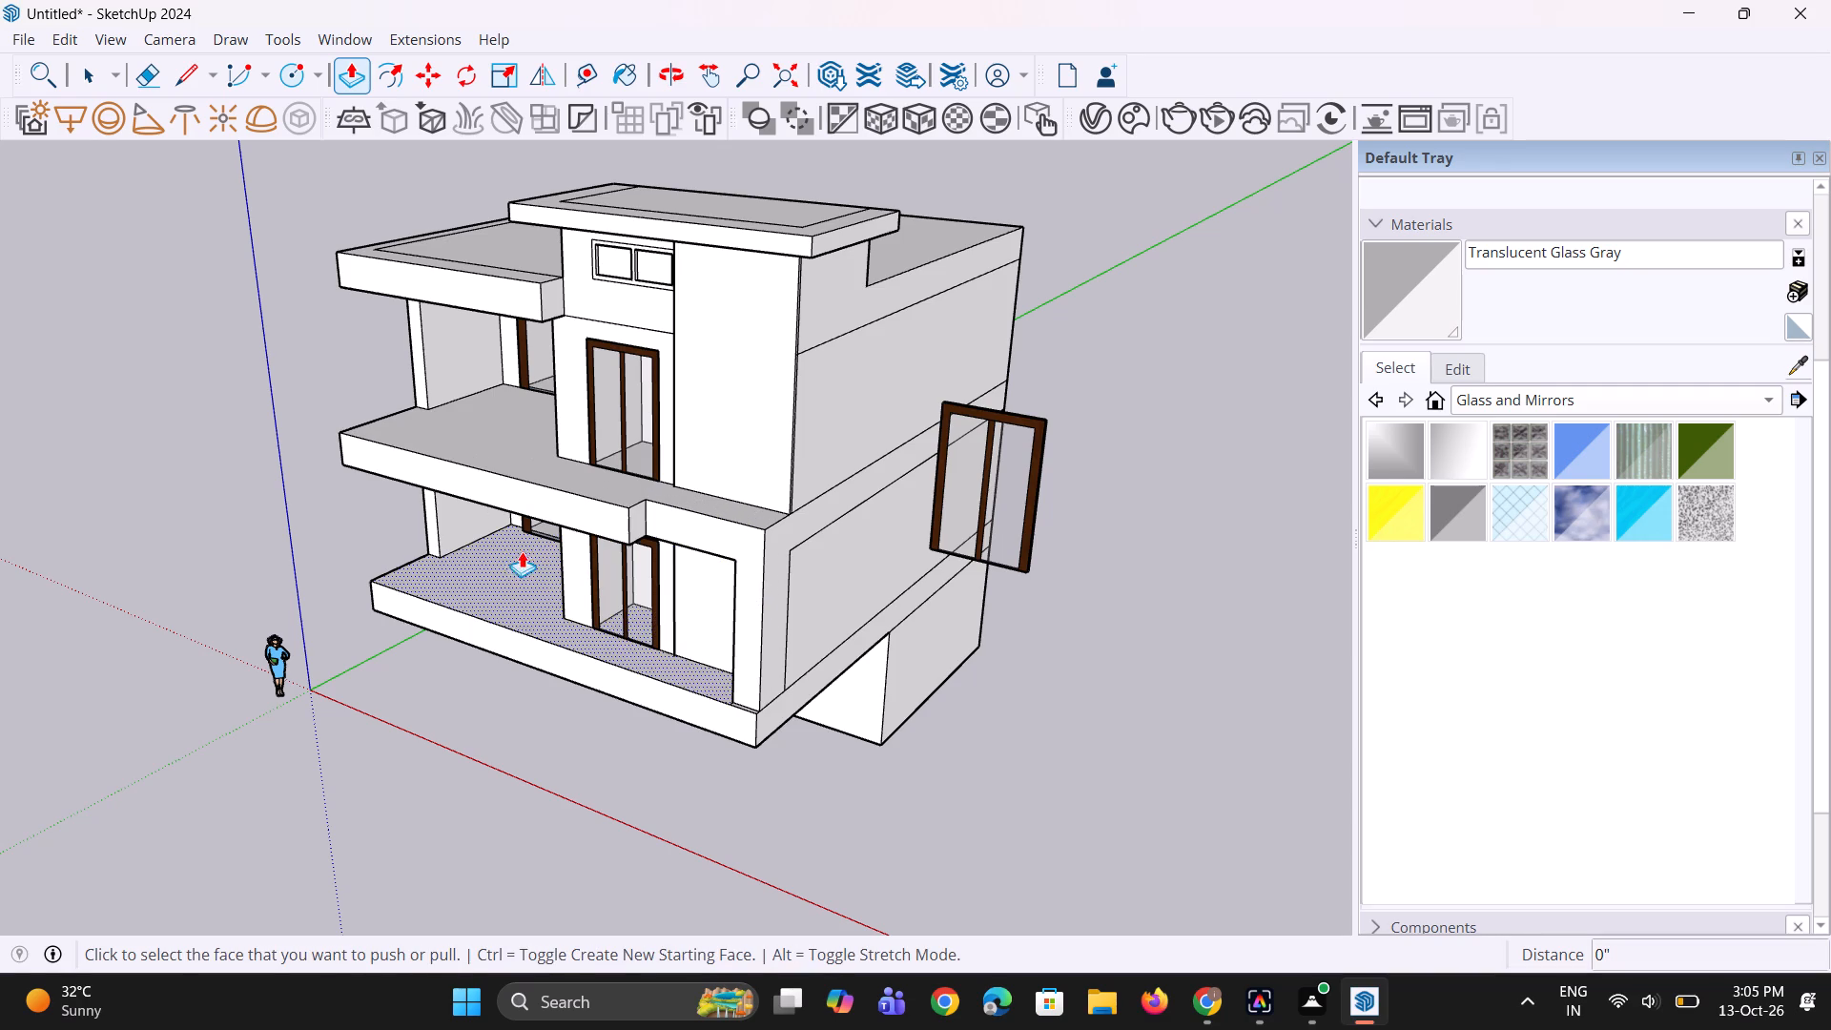
Pull the ground-floor slab's front face forward about 1' 5", flush with the first-floor slab's front.
left_click(513, 648)
left_click(510, 499)
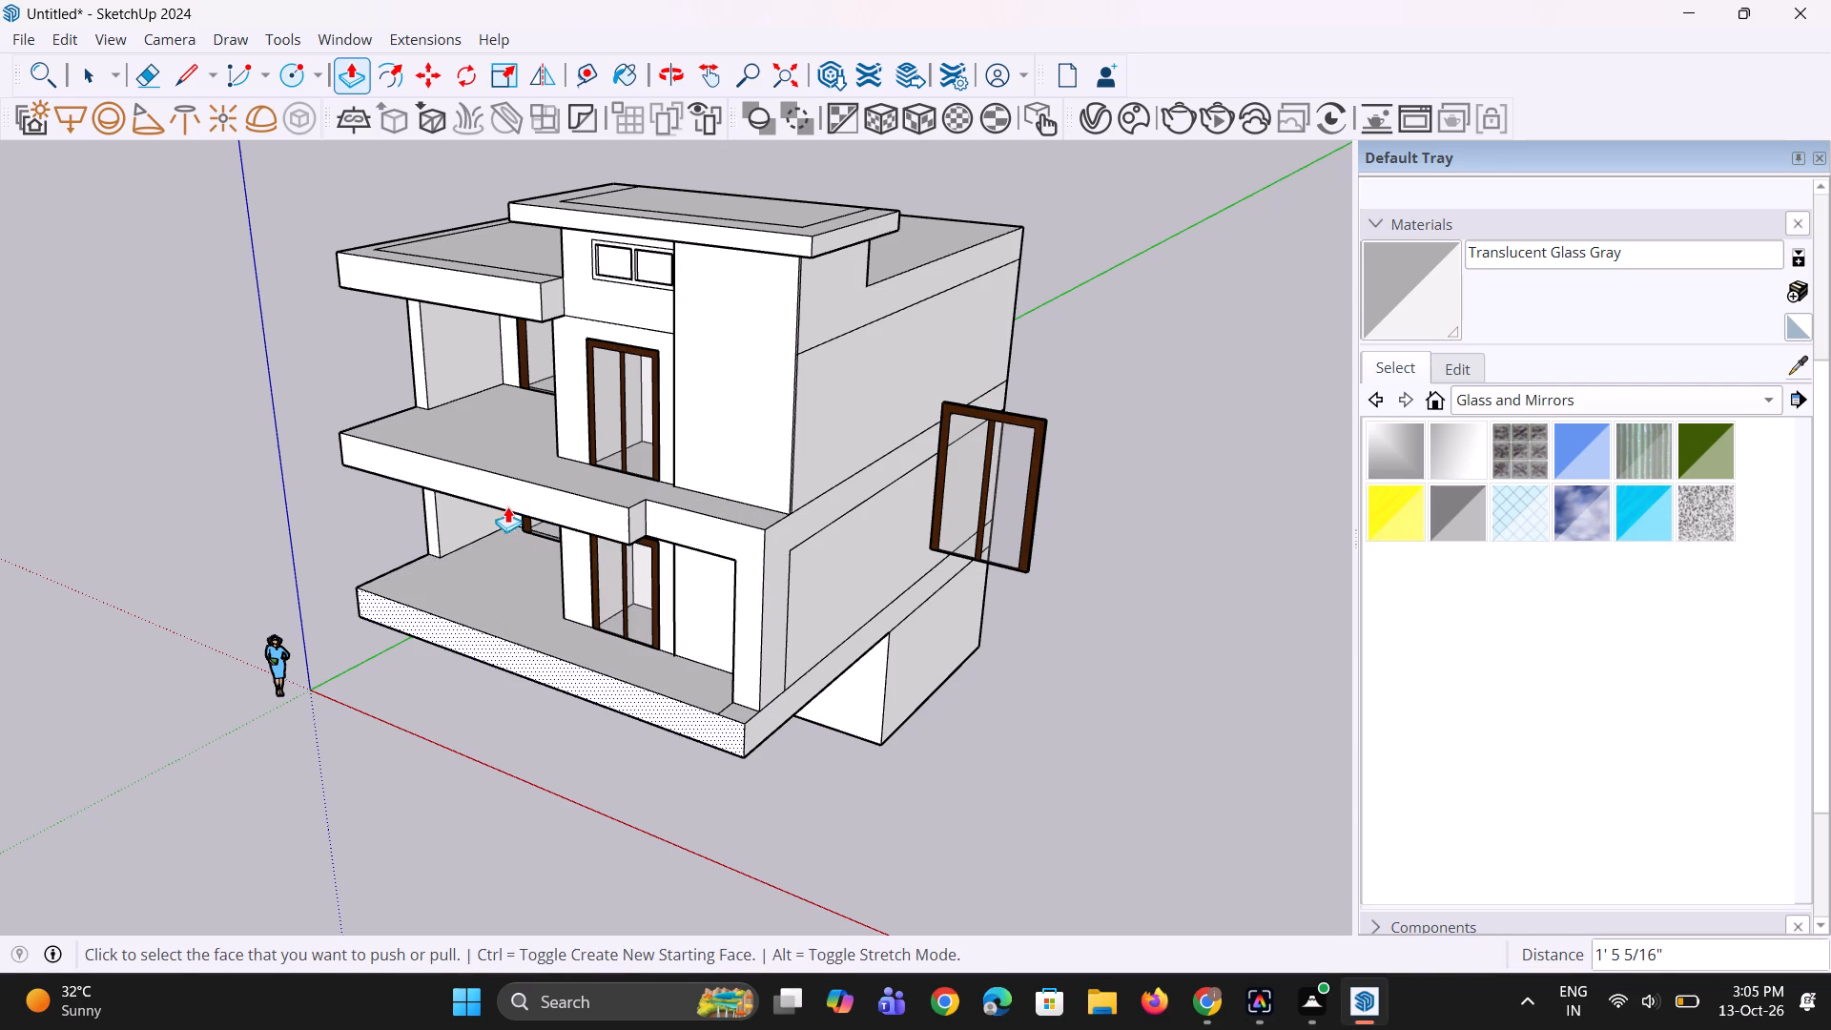
Copy the ground-floor slab's front top edge slightly inward to mark a narrow strip along the balcony's front.
middle_click_drag(511, 612, 903, 695)
scroll(700, 629, "down", 4)
middle_click_drag(369, 655, 811, 643)
key("space")
key("space")
scroll(706, 706, "up", 6)
left_click(652, 766)
scroll(614, 776, "up", 5)
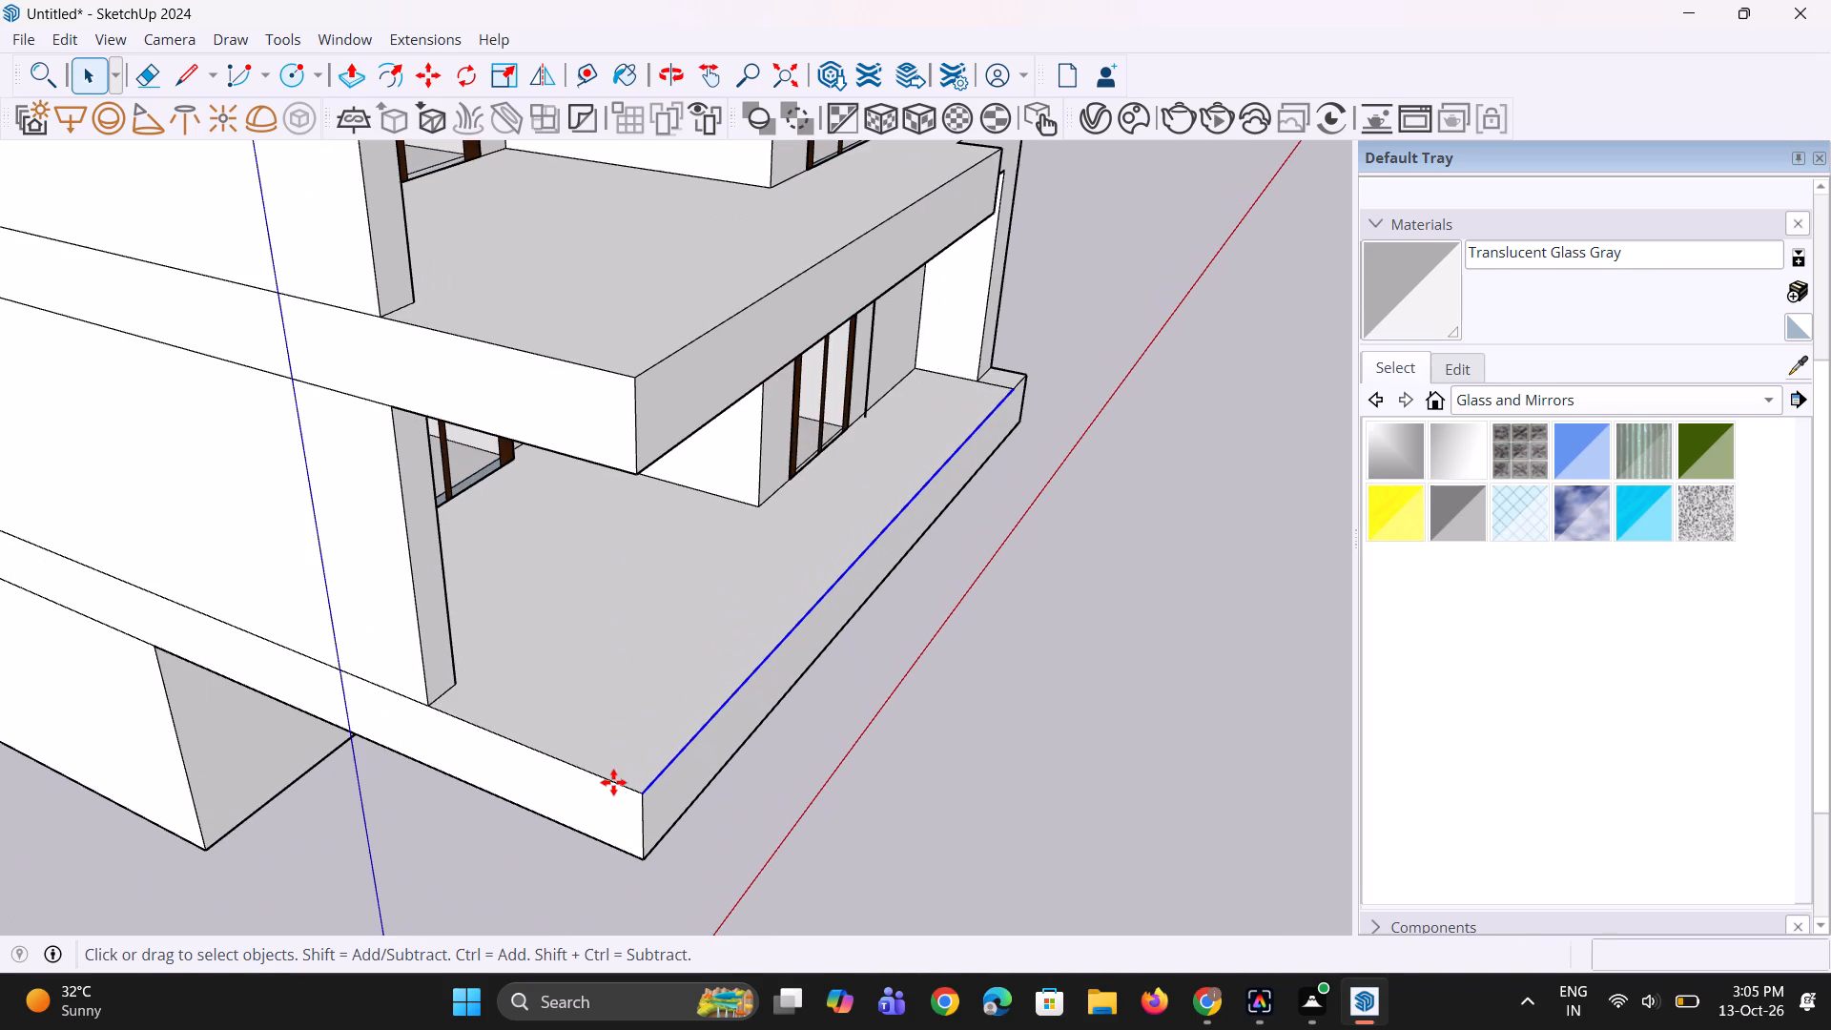
key("m")
scroll(613, 782, "up", 2, "ctrl")
left_click(645, 795)
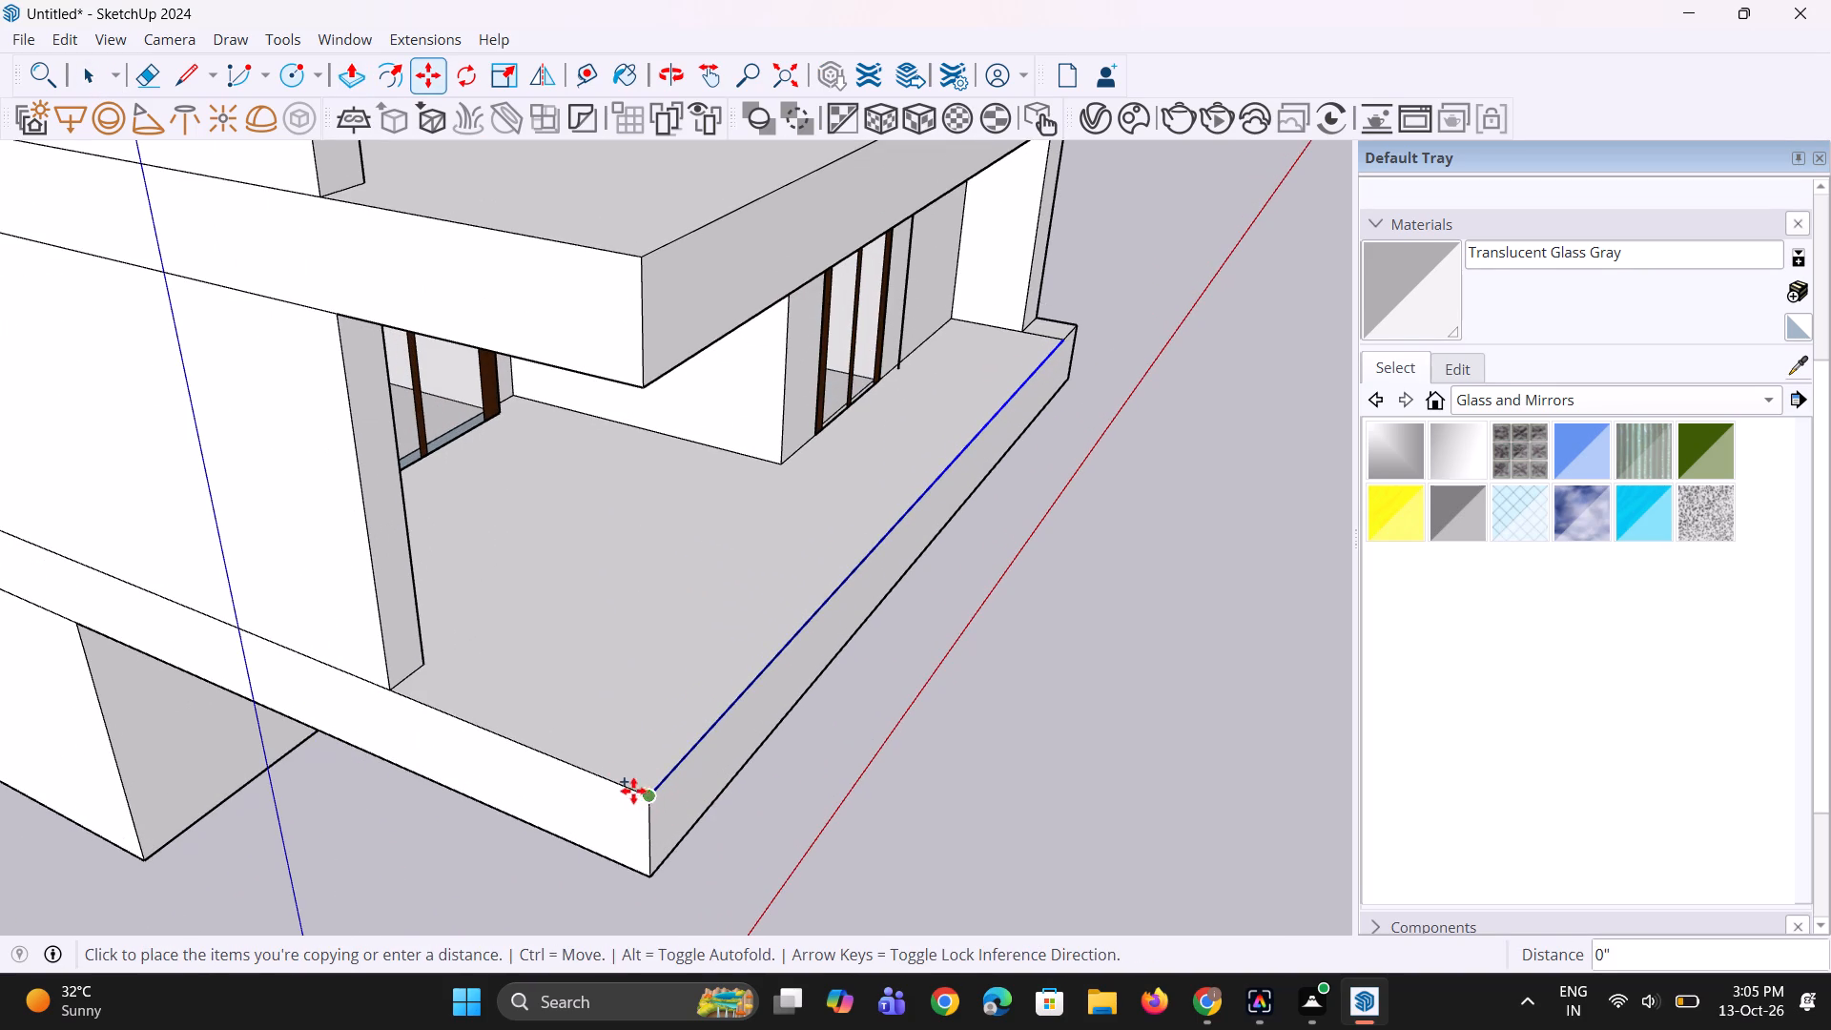
left_click(621, 787)
Pull up the narrow strip along the front edge of the ground-floor balcony slab.
scroll(708, 736, "up", 1)
middle_click(708, 736)
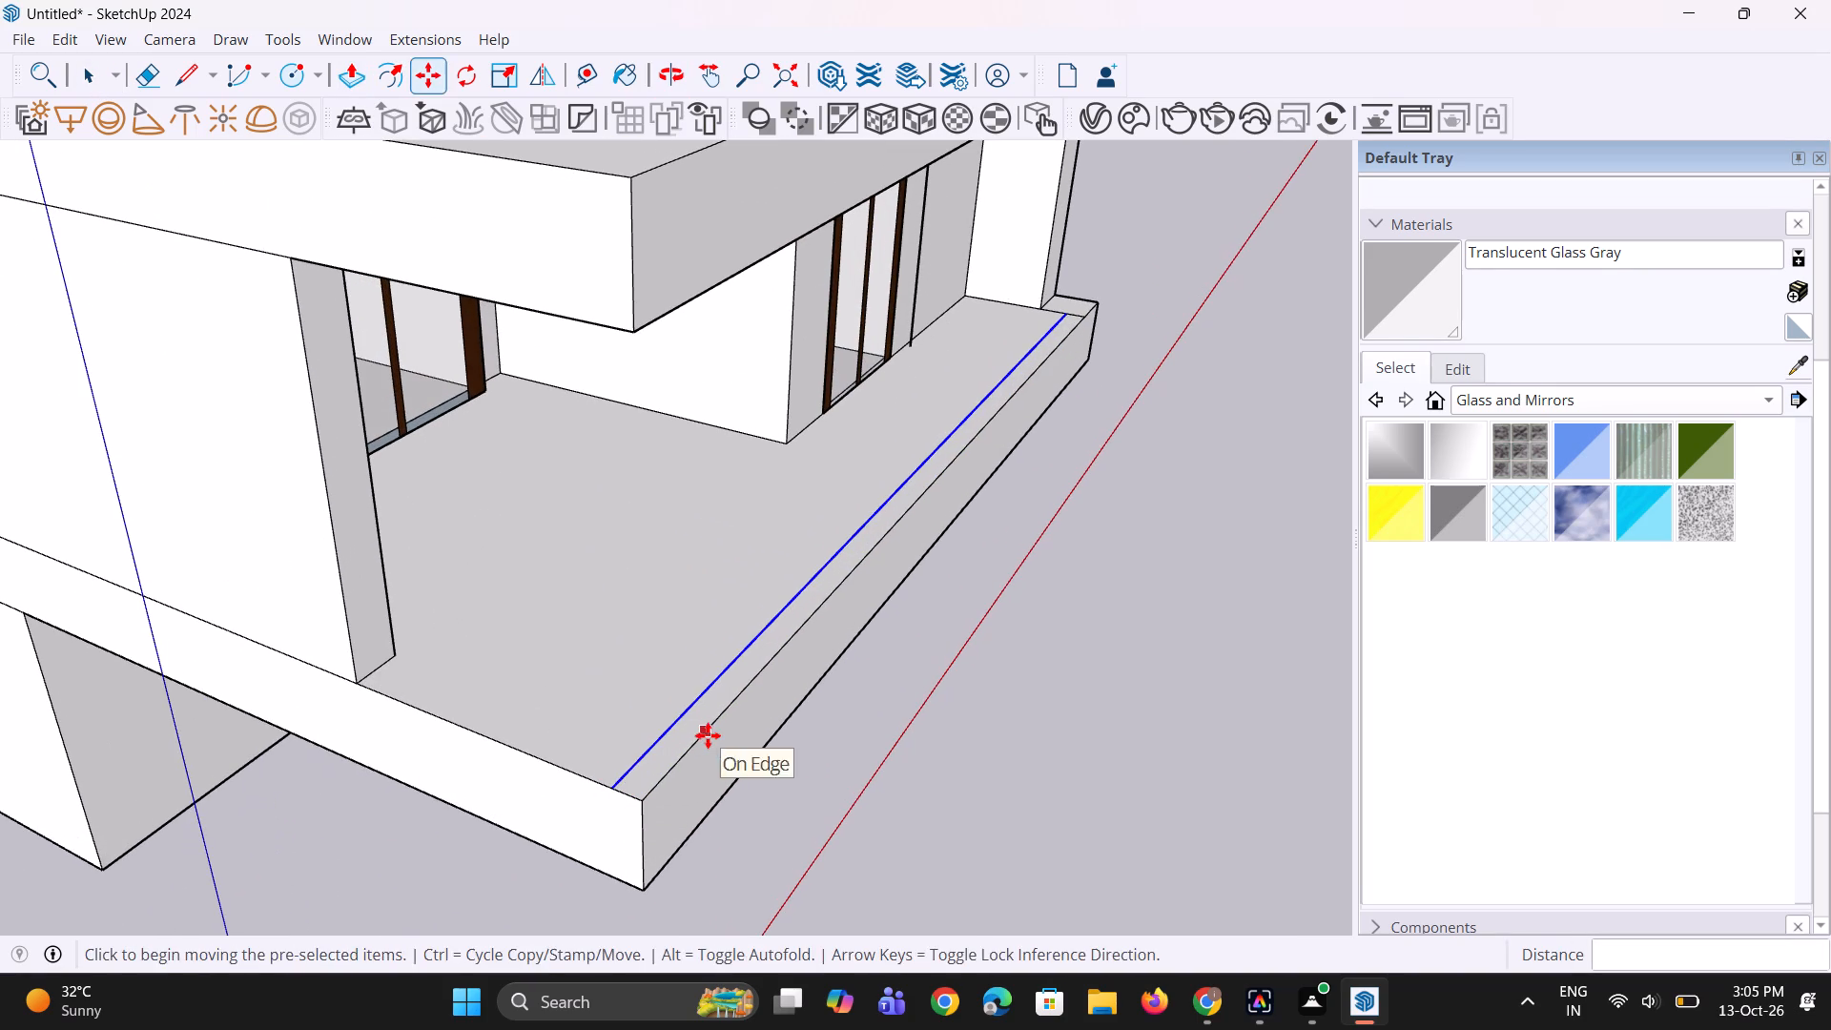
key("p")
left_click(662, 744)
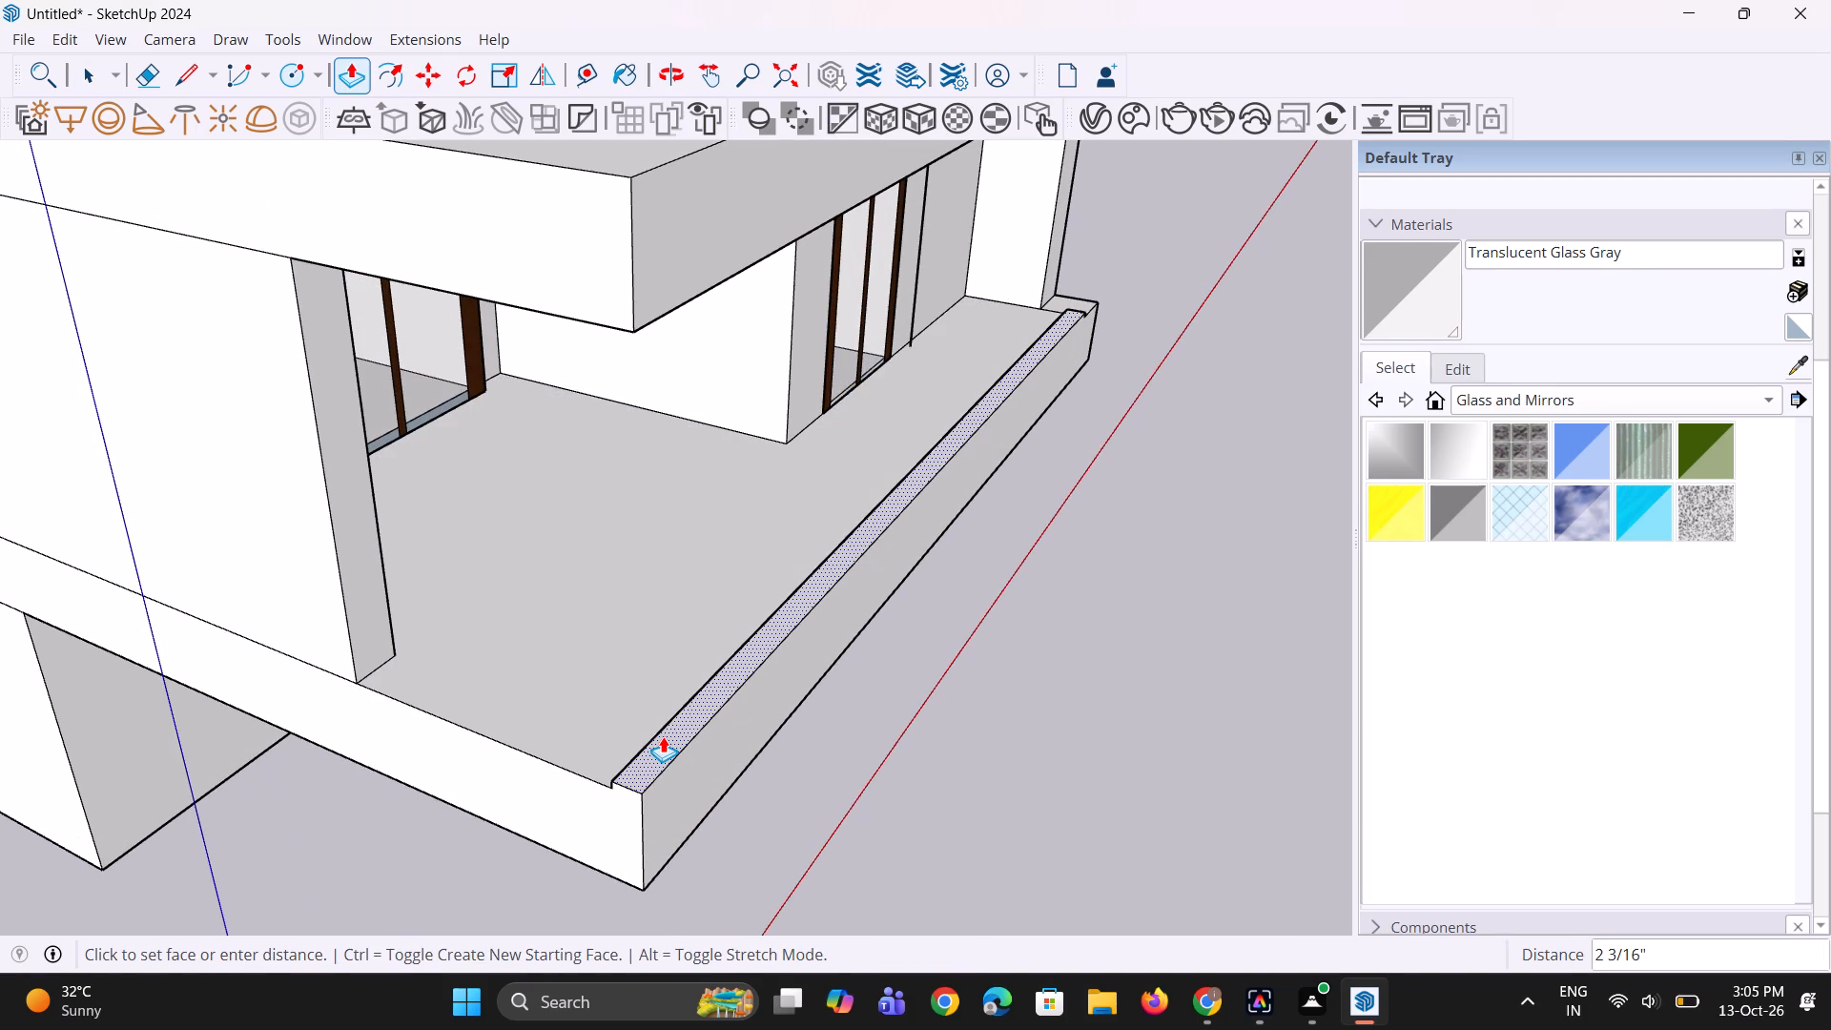
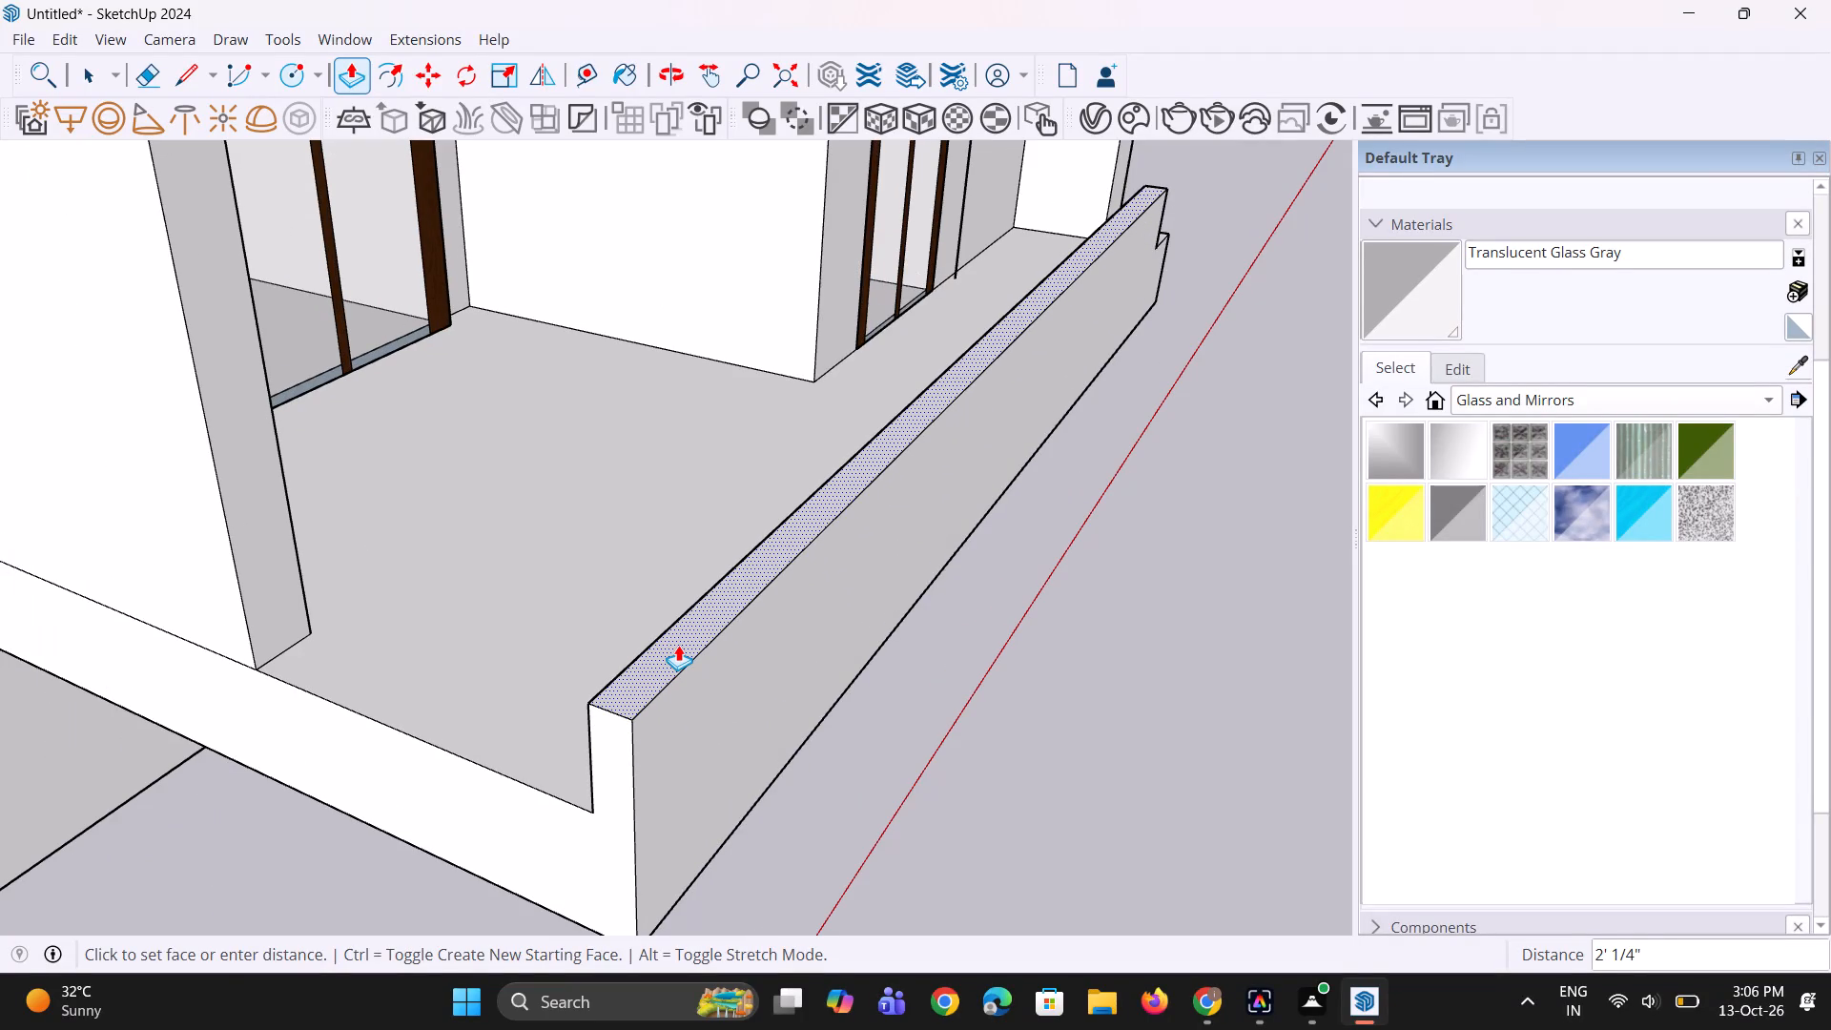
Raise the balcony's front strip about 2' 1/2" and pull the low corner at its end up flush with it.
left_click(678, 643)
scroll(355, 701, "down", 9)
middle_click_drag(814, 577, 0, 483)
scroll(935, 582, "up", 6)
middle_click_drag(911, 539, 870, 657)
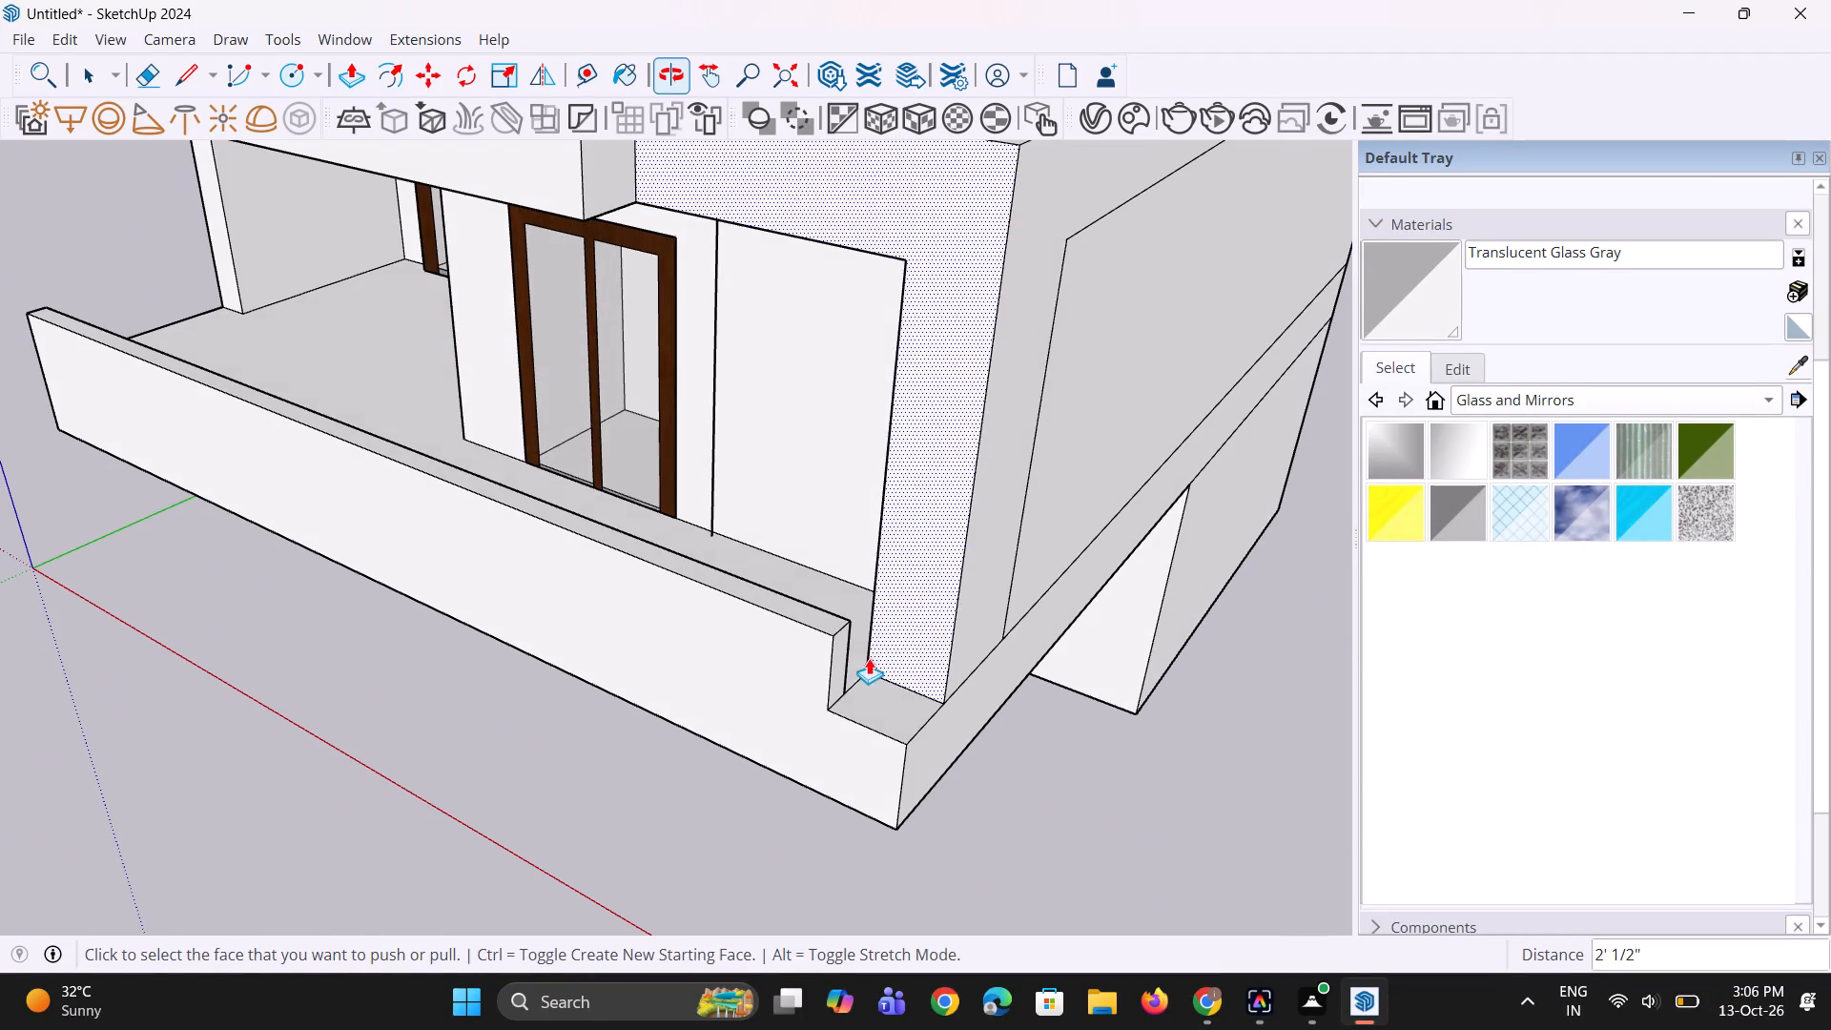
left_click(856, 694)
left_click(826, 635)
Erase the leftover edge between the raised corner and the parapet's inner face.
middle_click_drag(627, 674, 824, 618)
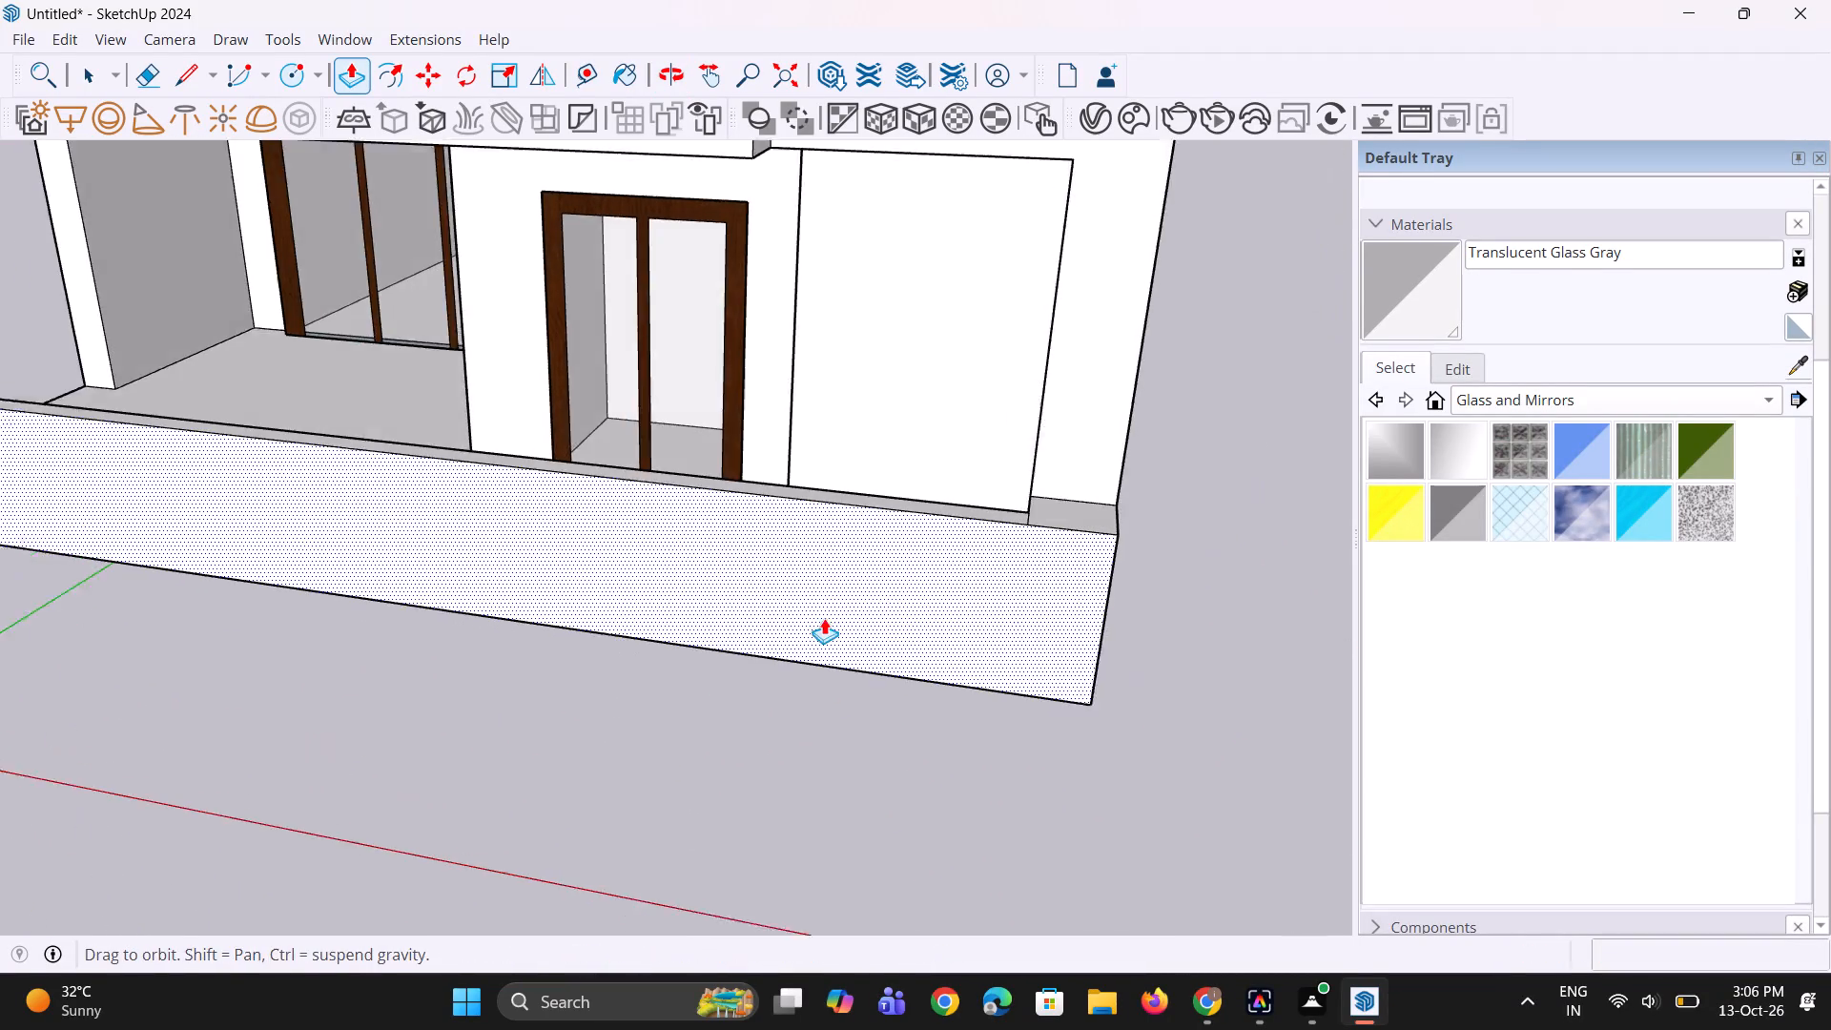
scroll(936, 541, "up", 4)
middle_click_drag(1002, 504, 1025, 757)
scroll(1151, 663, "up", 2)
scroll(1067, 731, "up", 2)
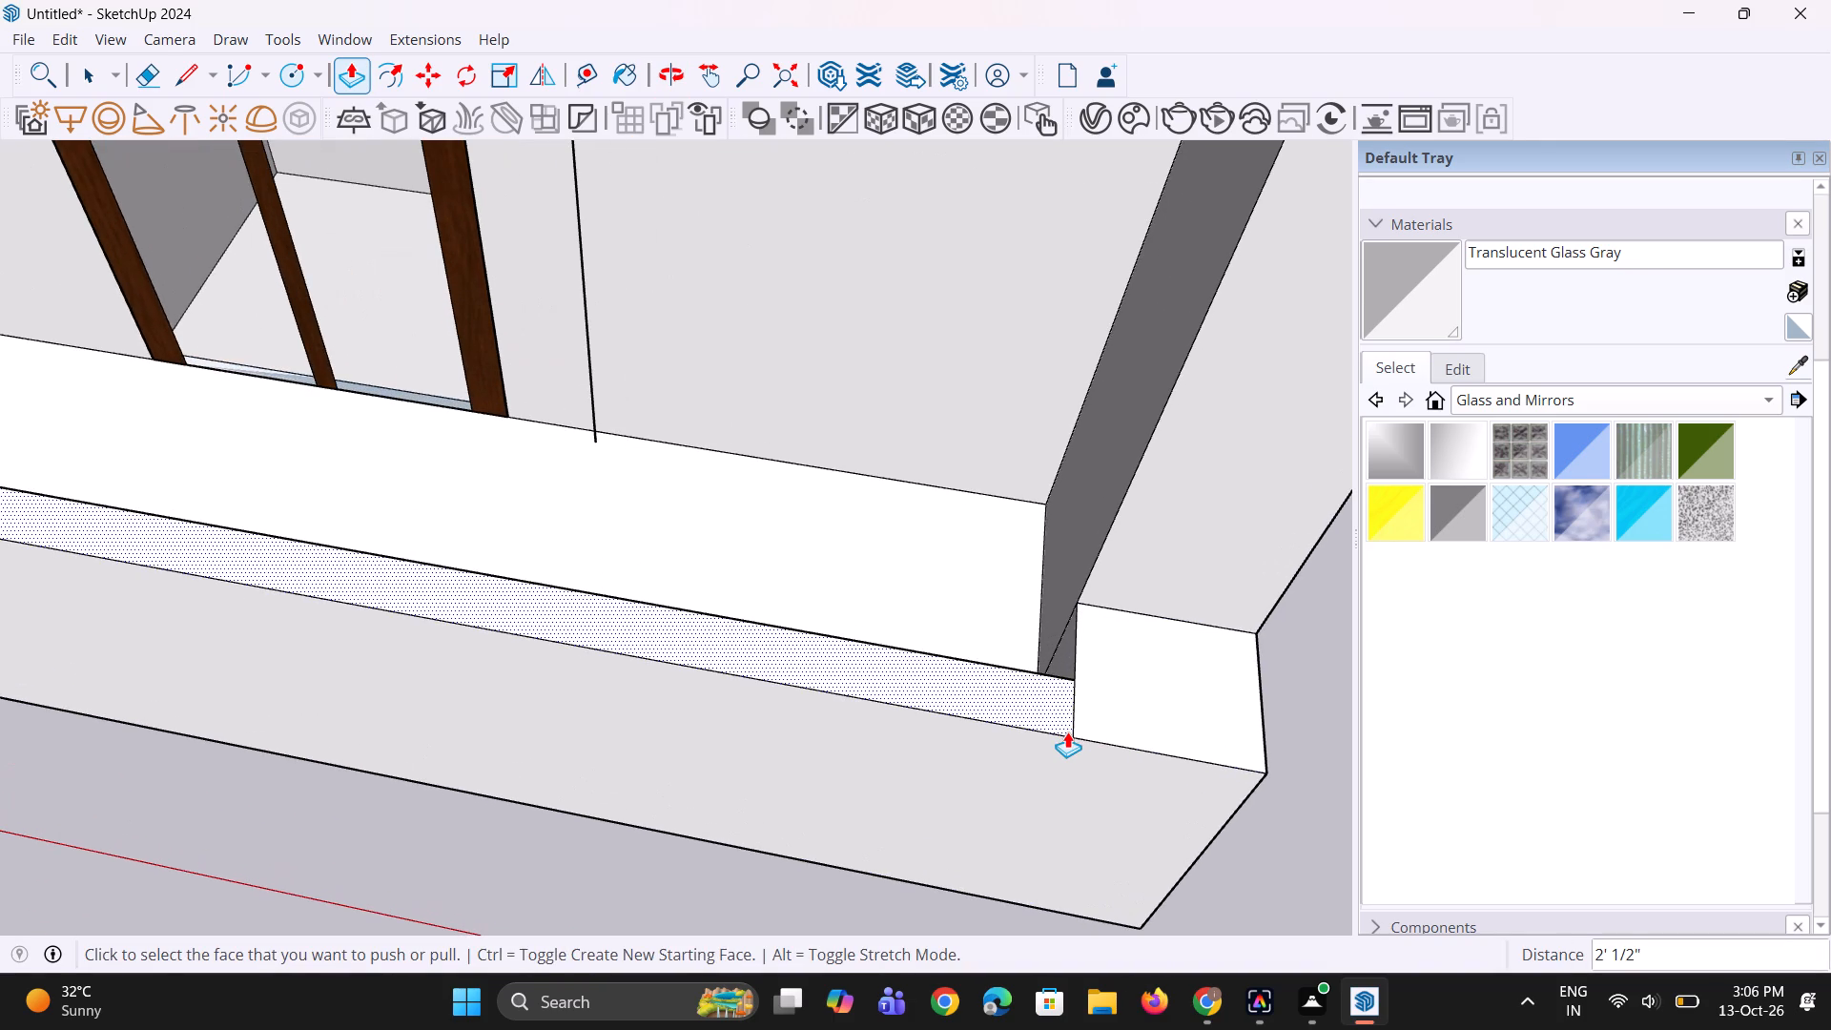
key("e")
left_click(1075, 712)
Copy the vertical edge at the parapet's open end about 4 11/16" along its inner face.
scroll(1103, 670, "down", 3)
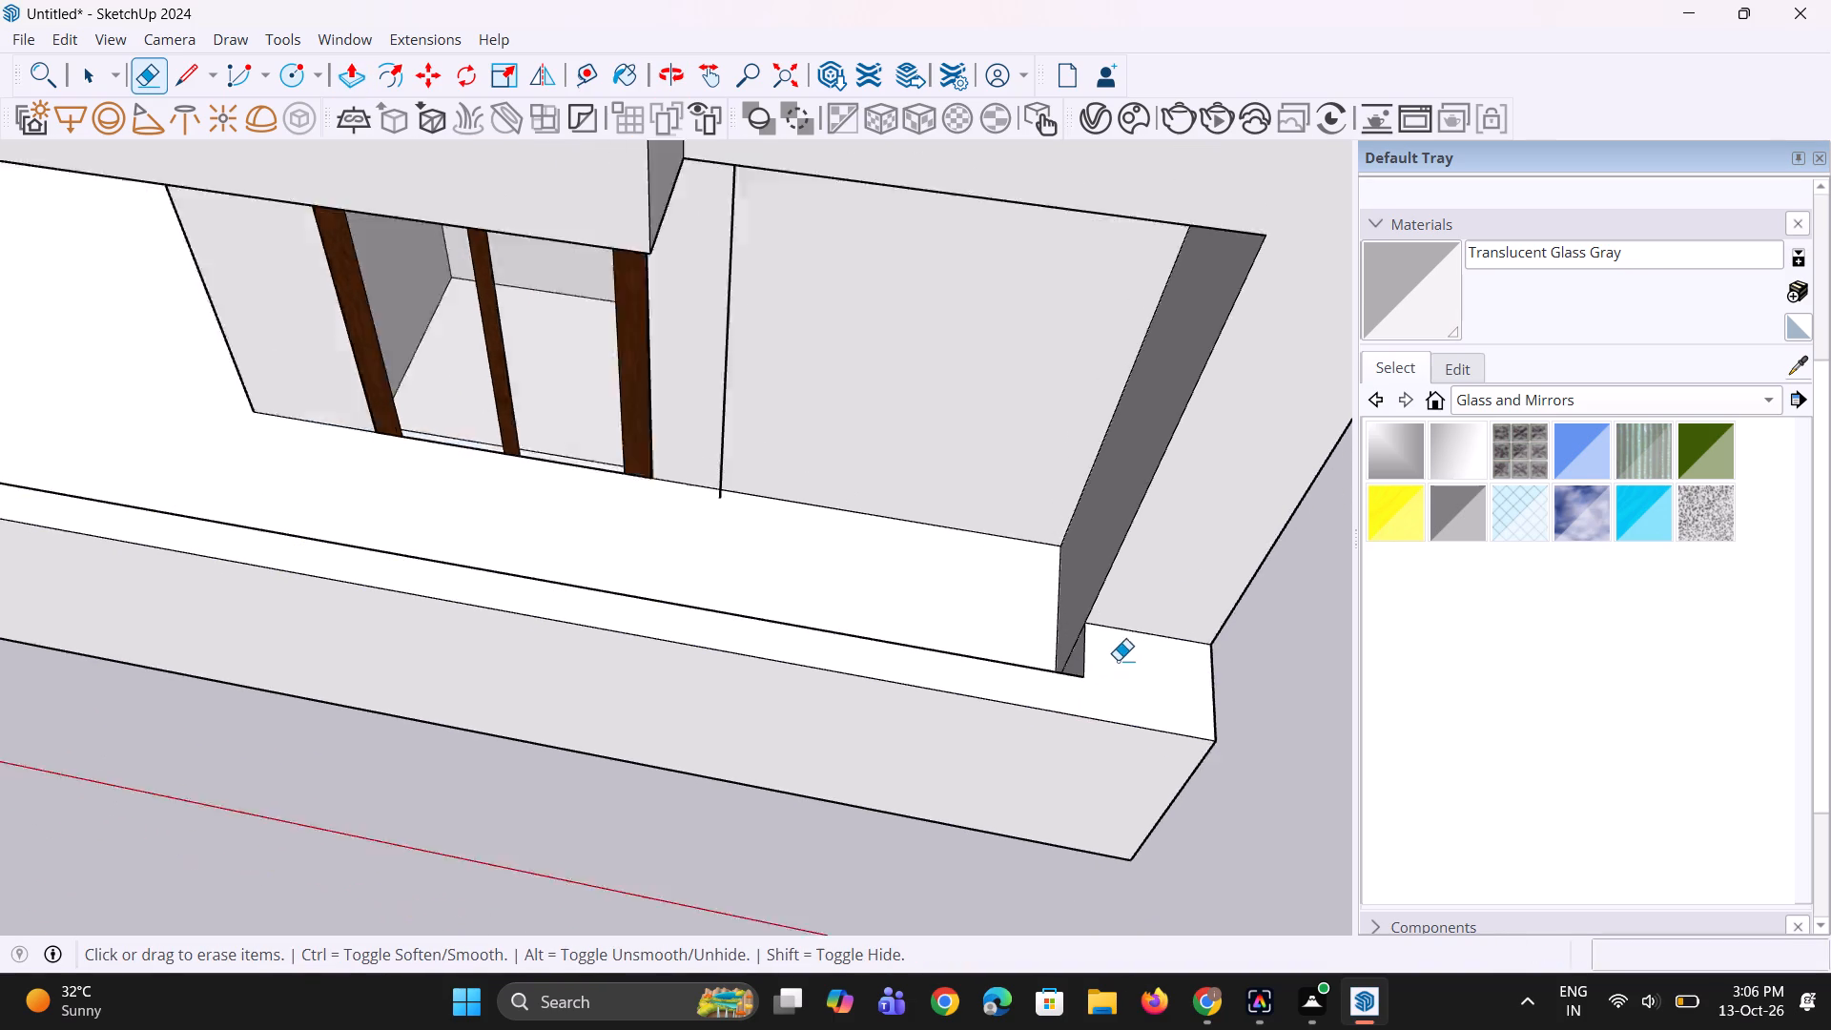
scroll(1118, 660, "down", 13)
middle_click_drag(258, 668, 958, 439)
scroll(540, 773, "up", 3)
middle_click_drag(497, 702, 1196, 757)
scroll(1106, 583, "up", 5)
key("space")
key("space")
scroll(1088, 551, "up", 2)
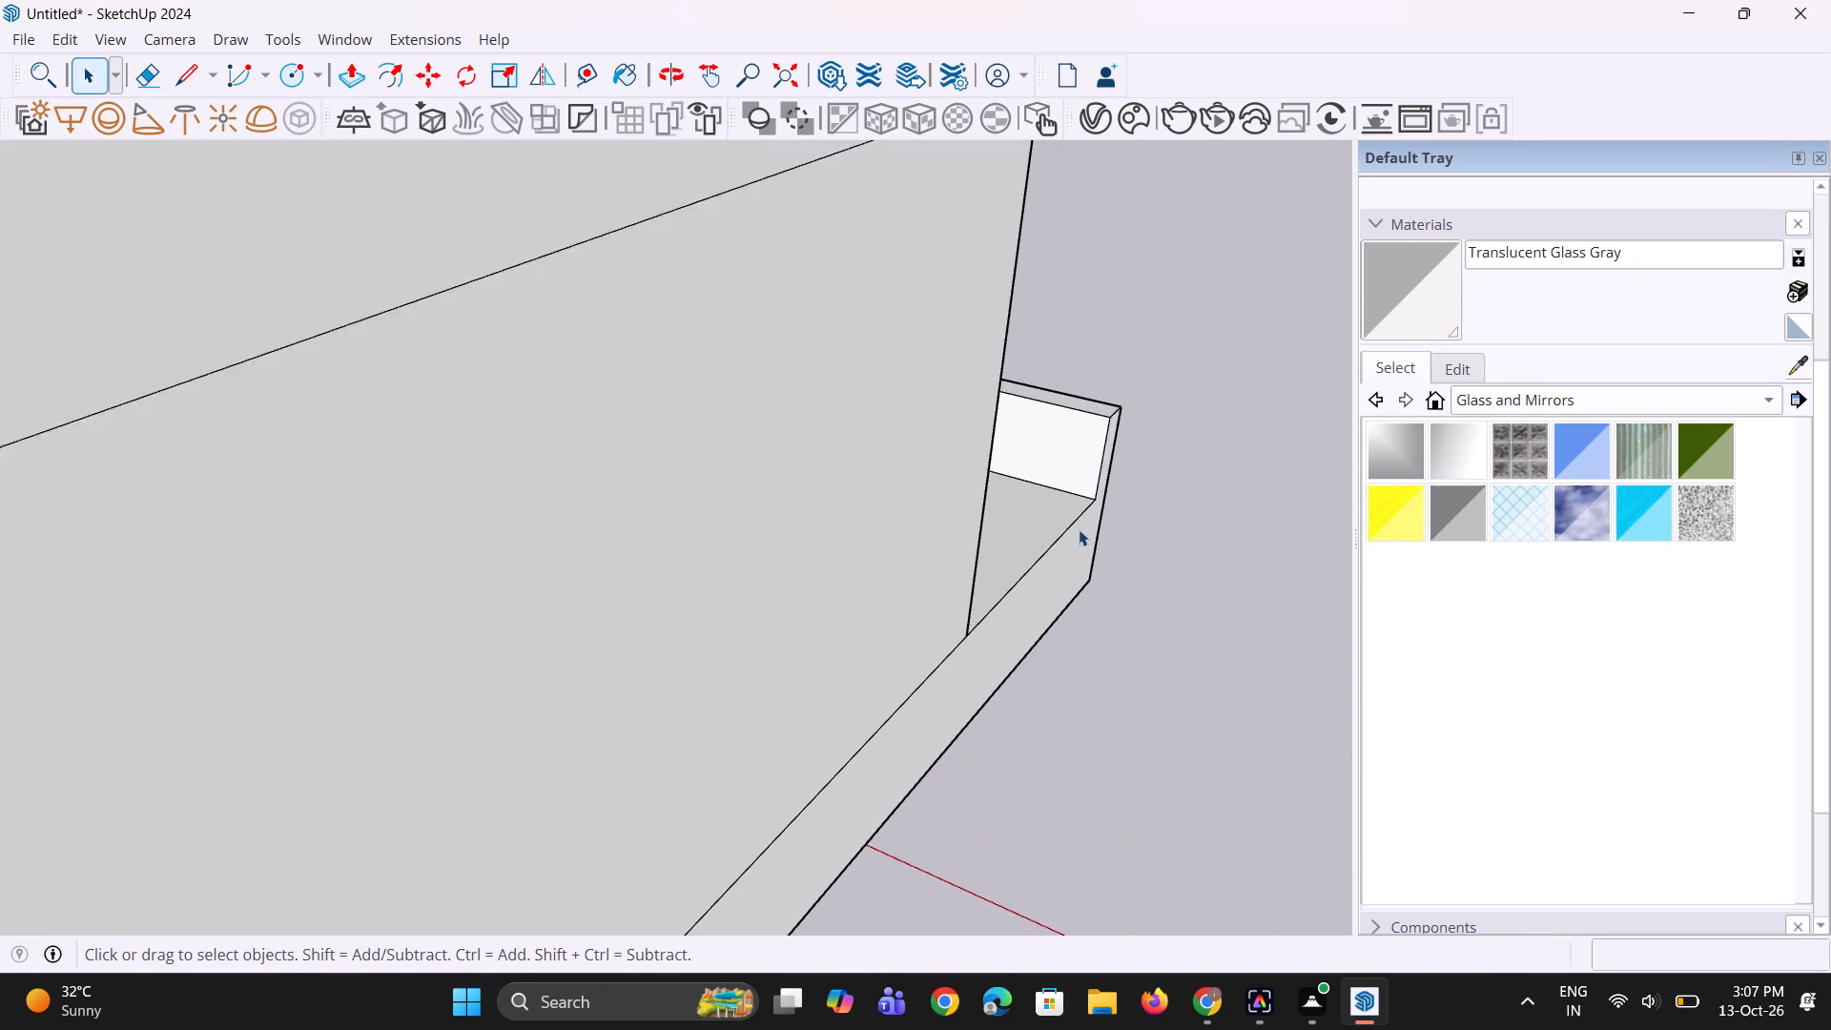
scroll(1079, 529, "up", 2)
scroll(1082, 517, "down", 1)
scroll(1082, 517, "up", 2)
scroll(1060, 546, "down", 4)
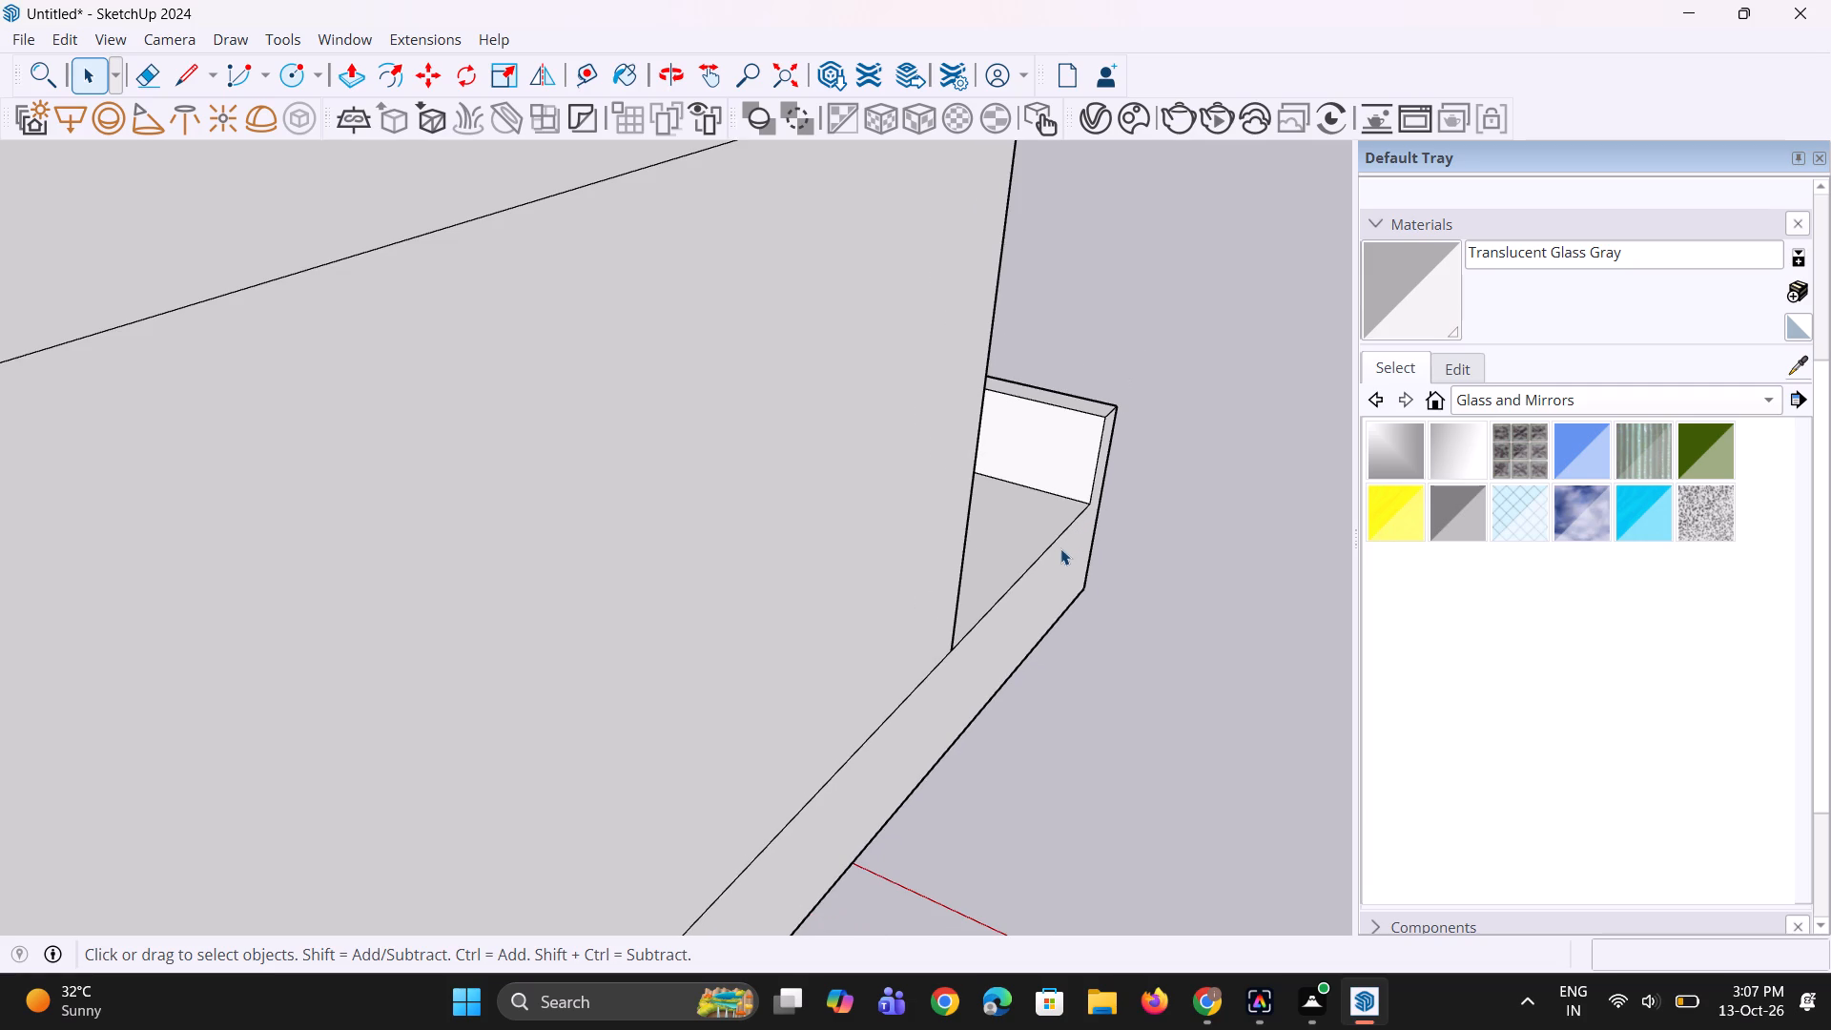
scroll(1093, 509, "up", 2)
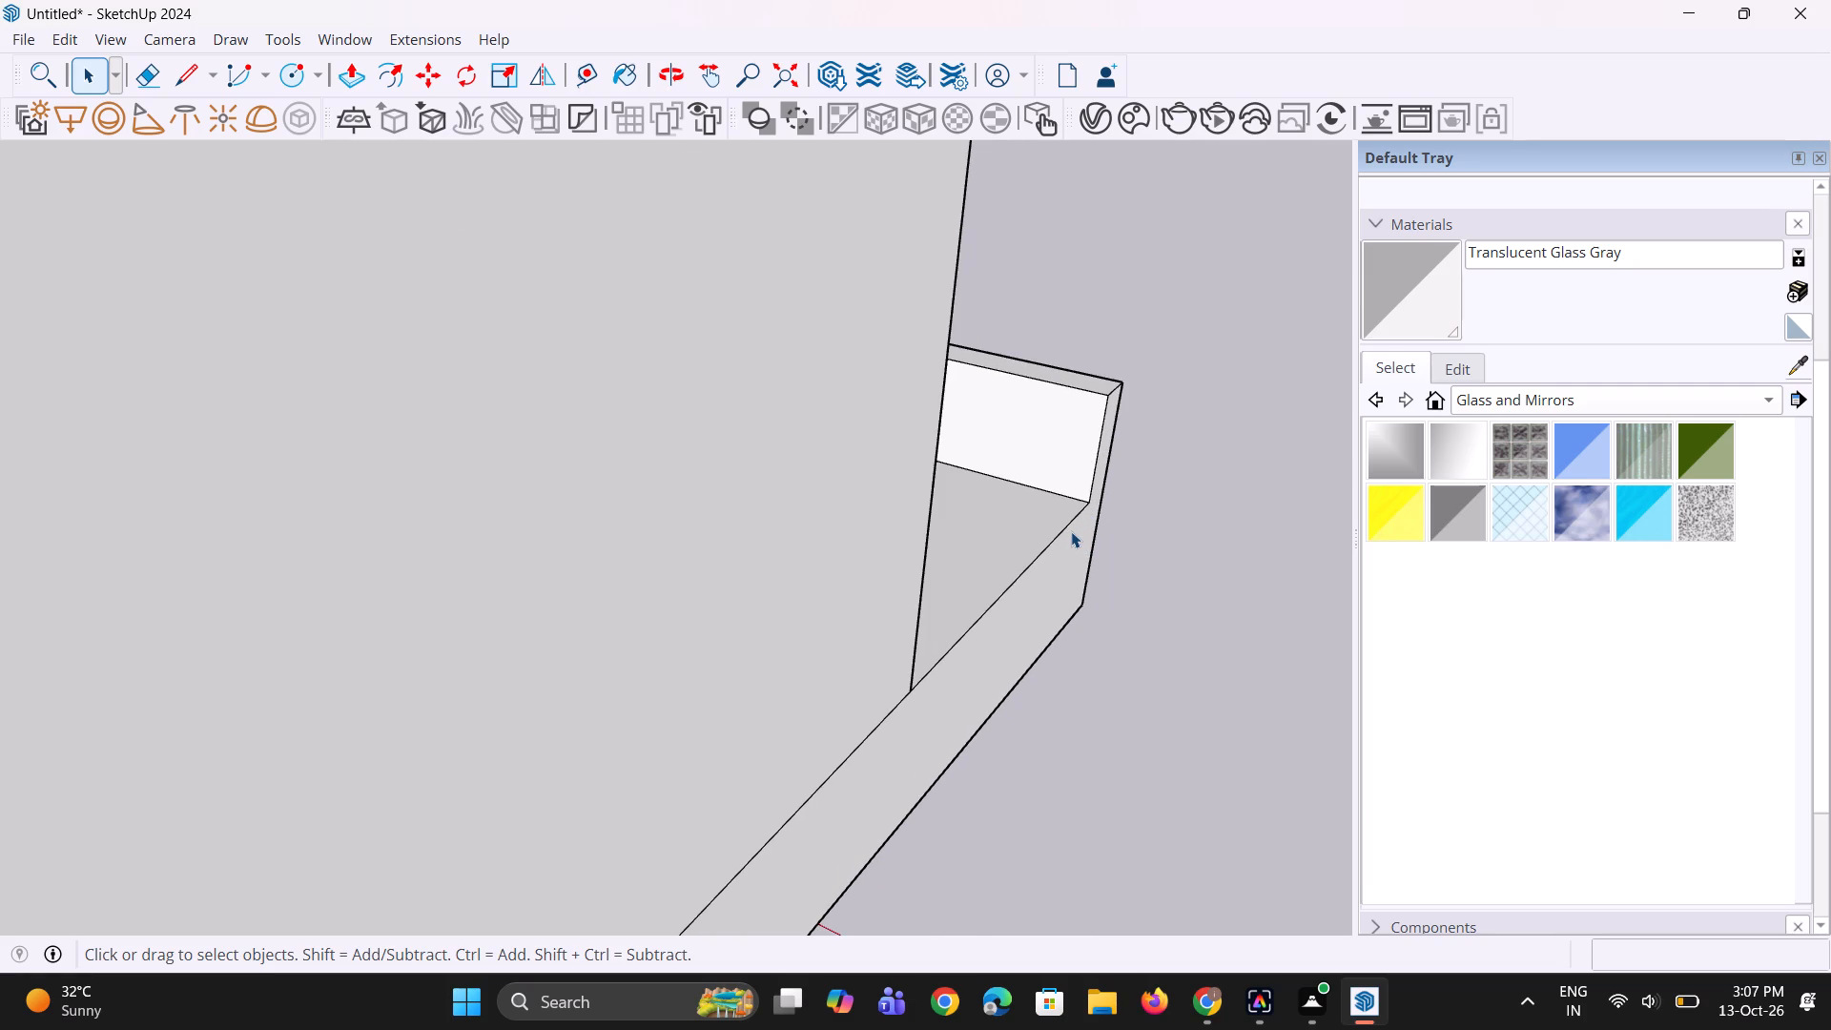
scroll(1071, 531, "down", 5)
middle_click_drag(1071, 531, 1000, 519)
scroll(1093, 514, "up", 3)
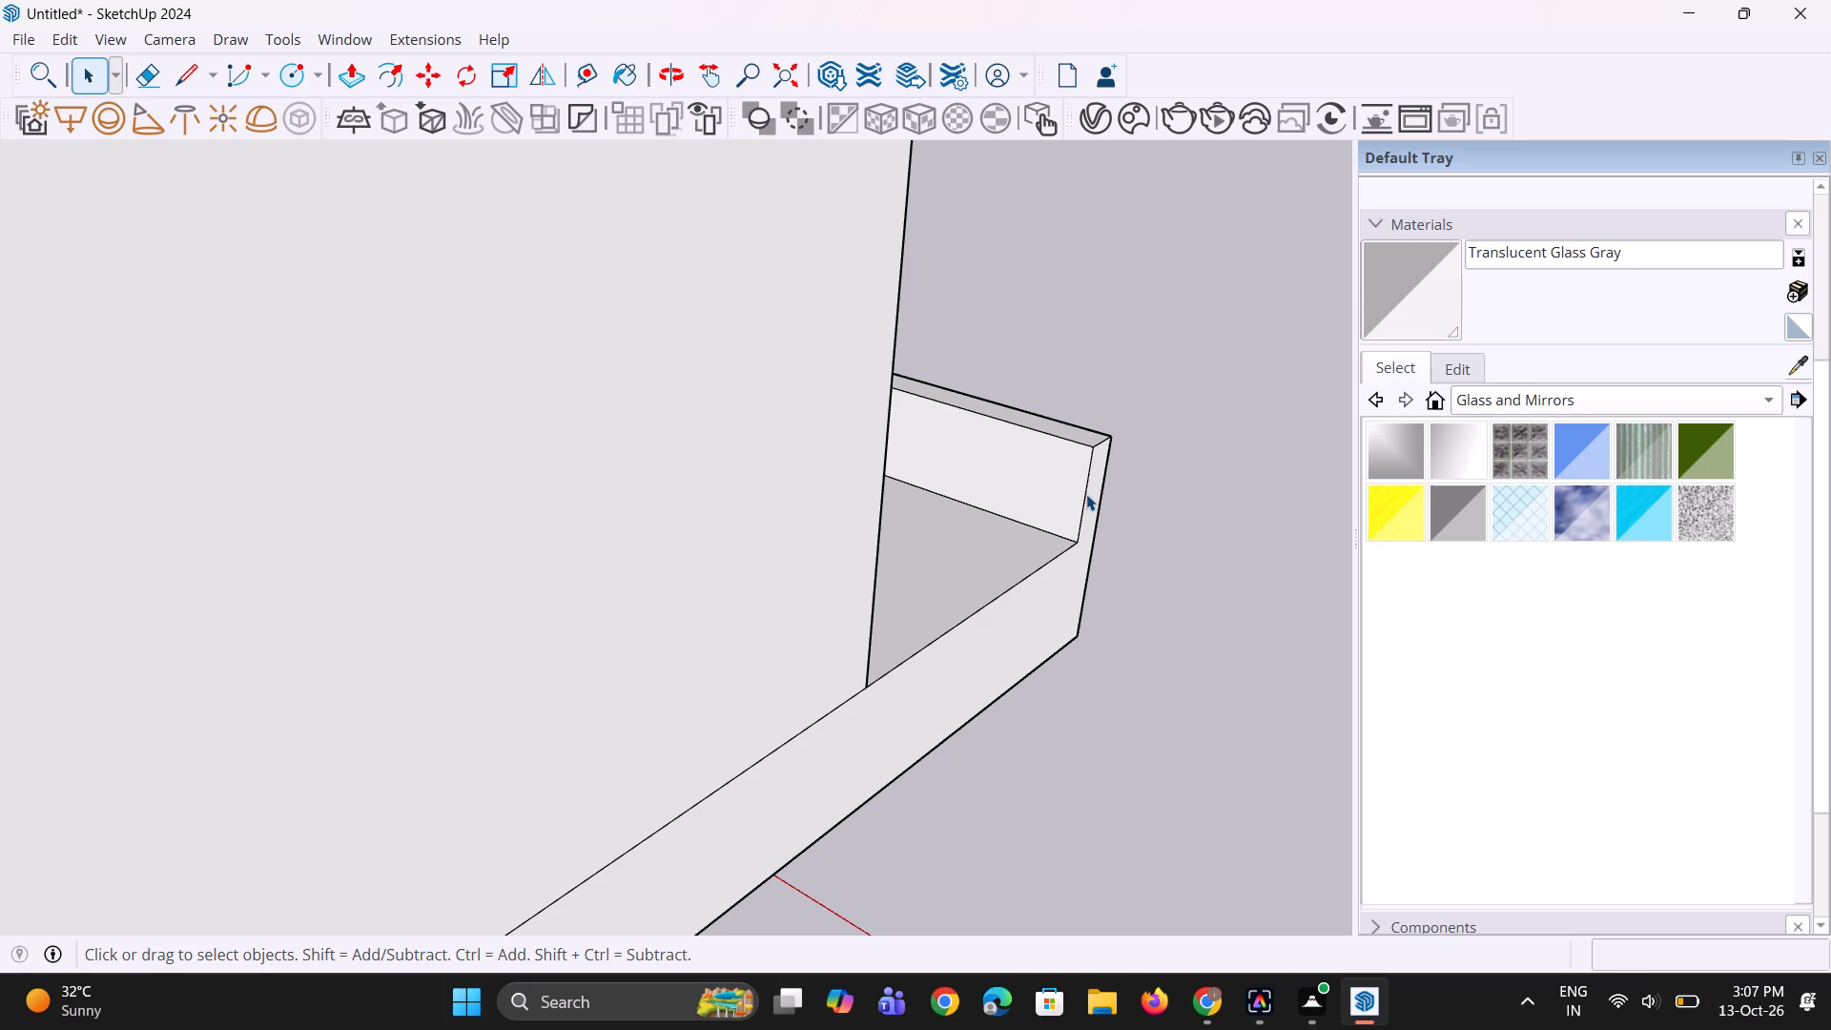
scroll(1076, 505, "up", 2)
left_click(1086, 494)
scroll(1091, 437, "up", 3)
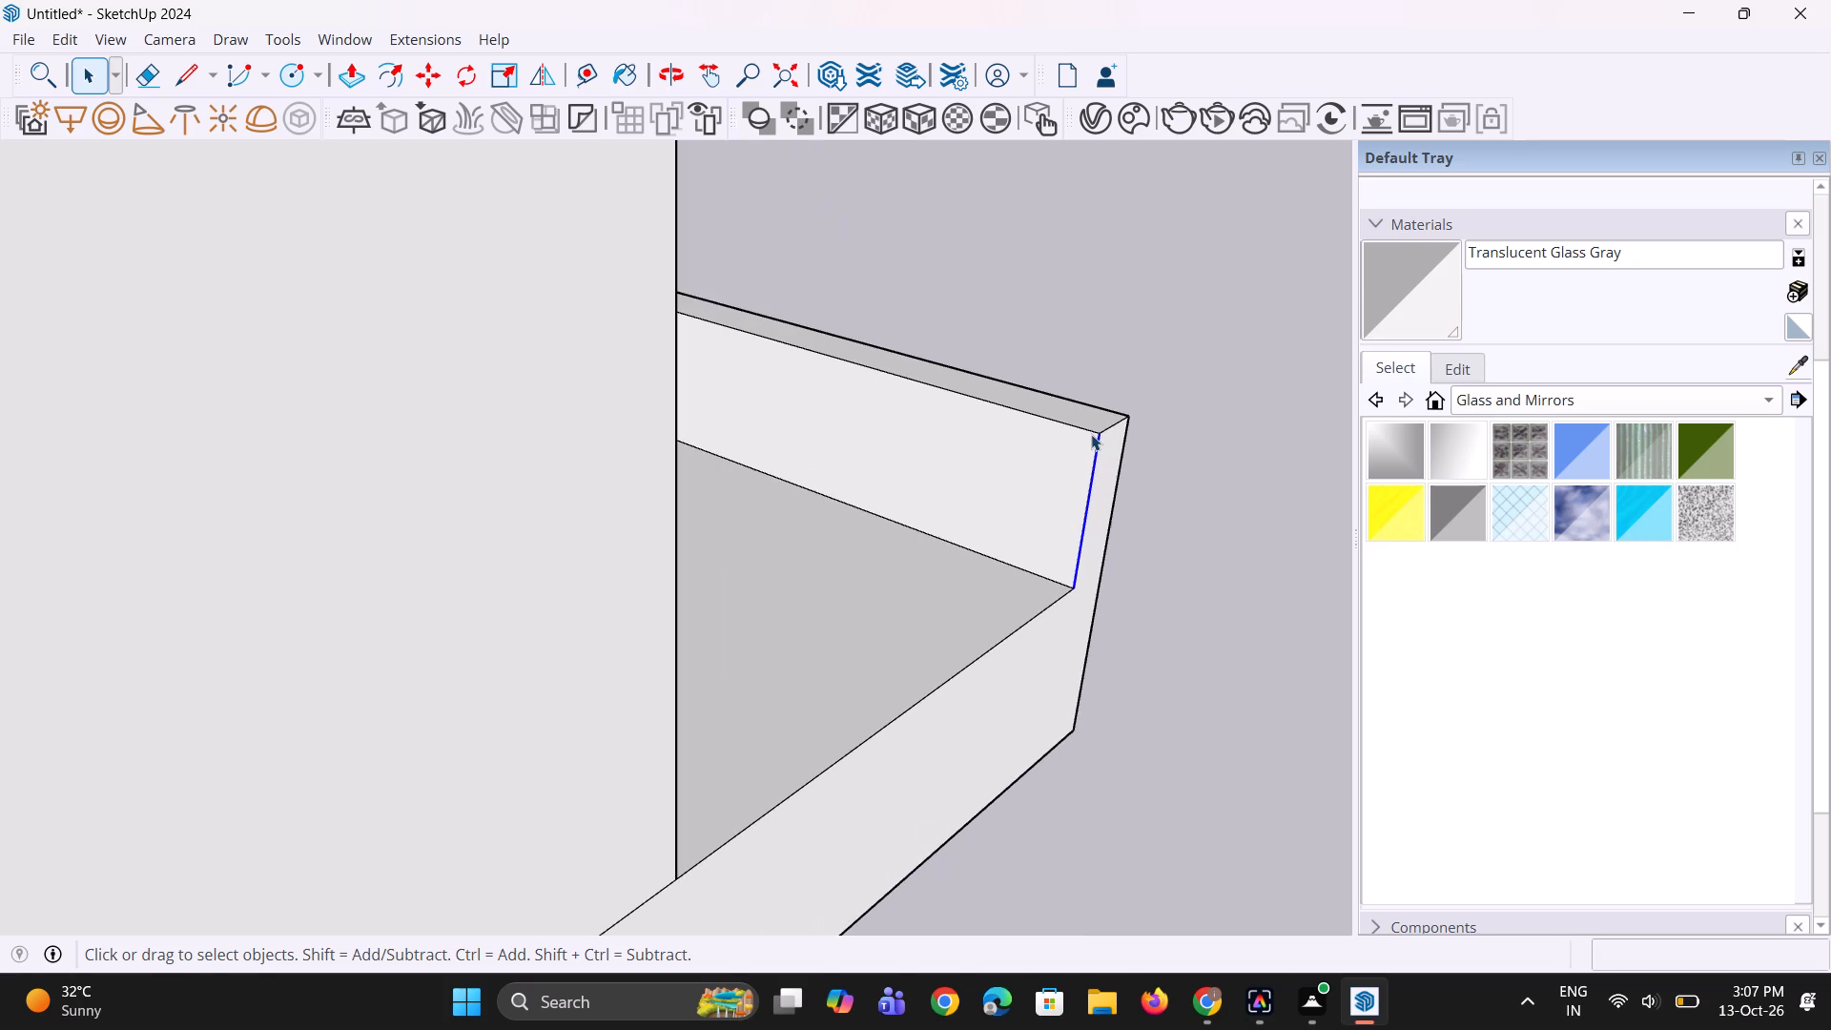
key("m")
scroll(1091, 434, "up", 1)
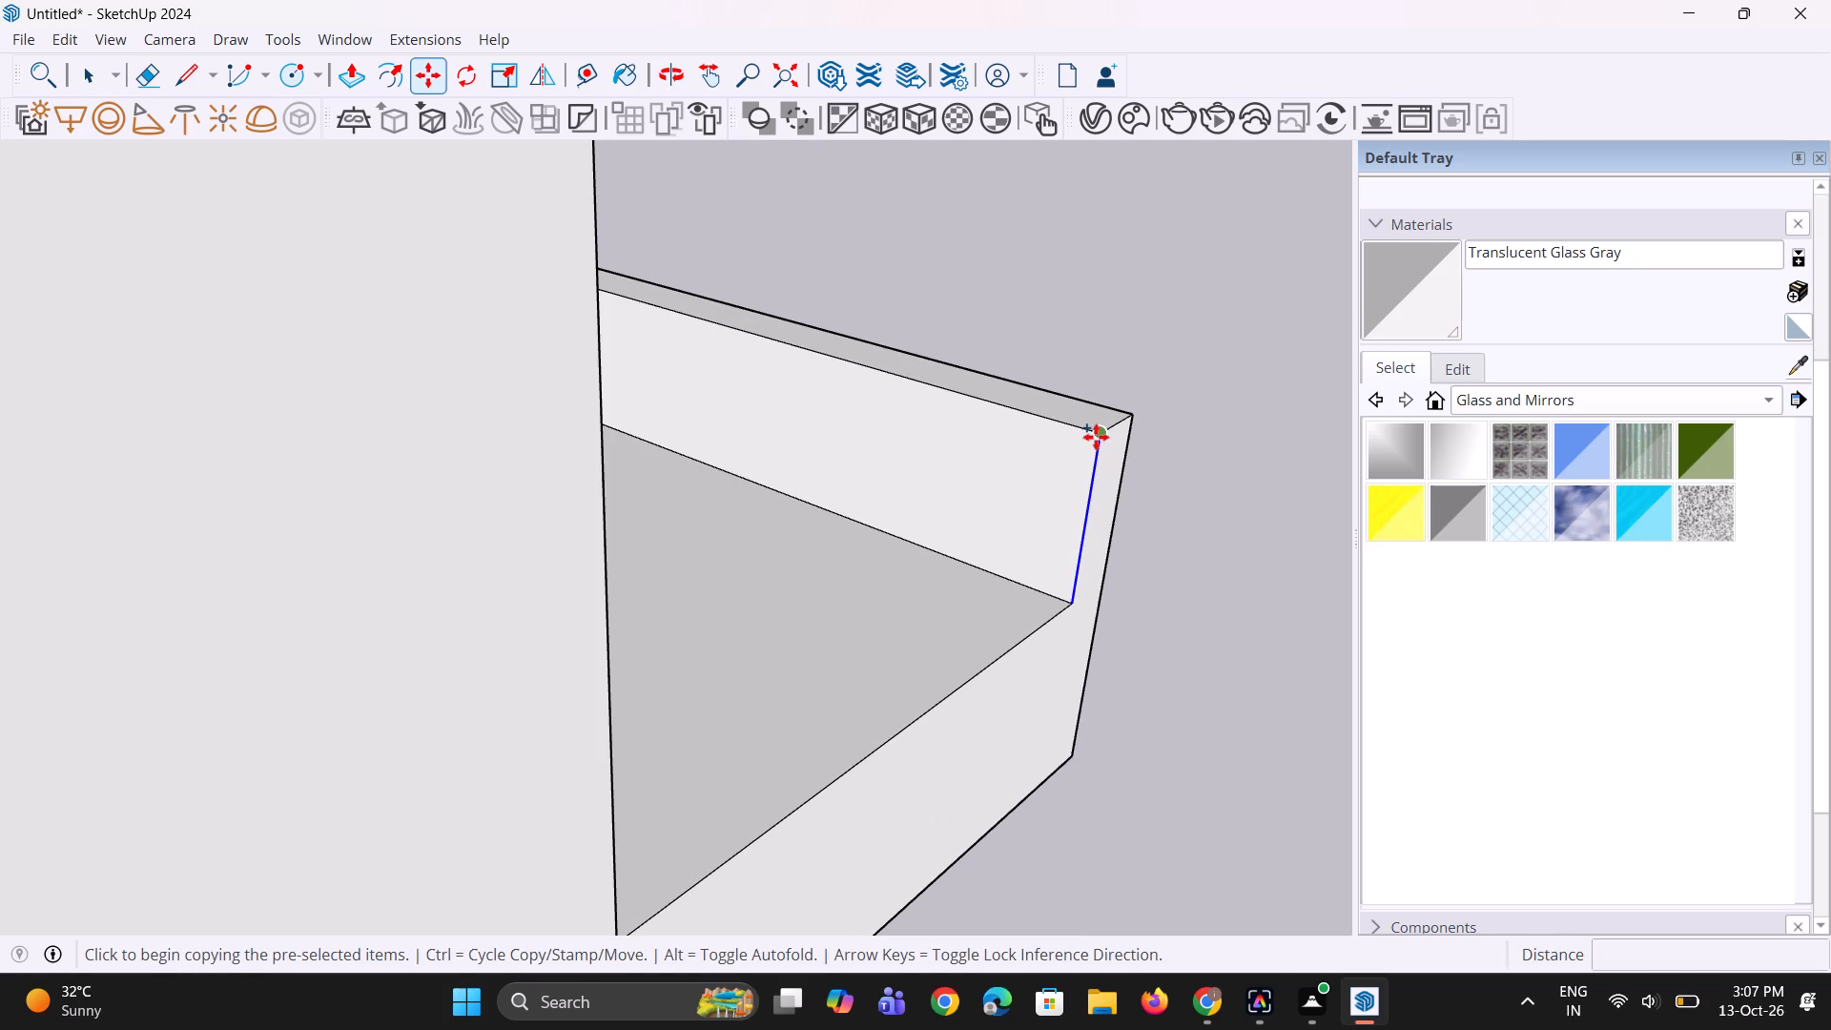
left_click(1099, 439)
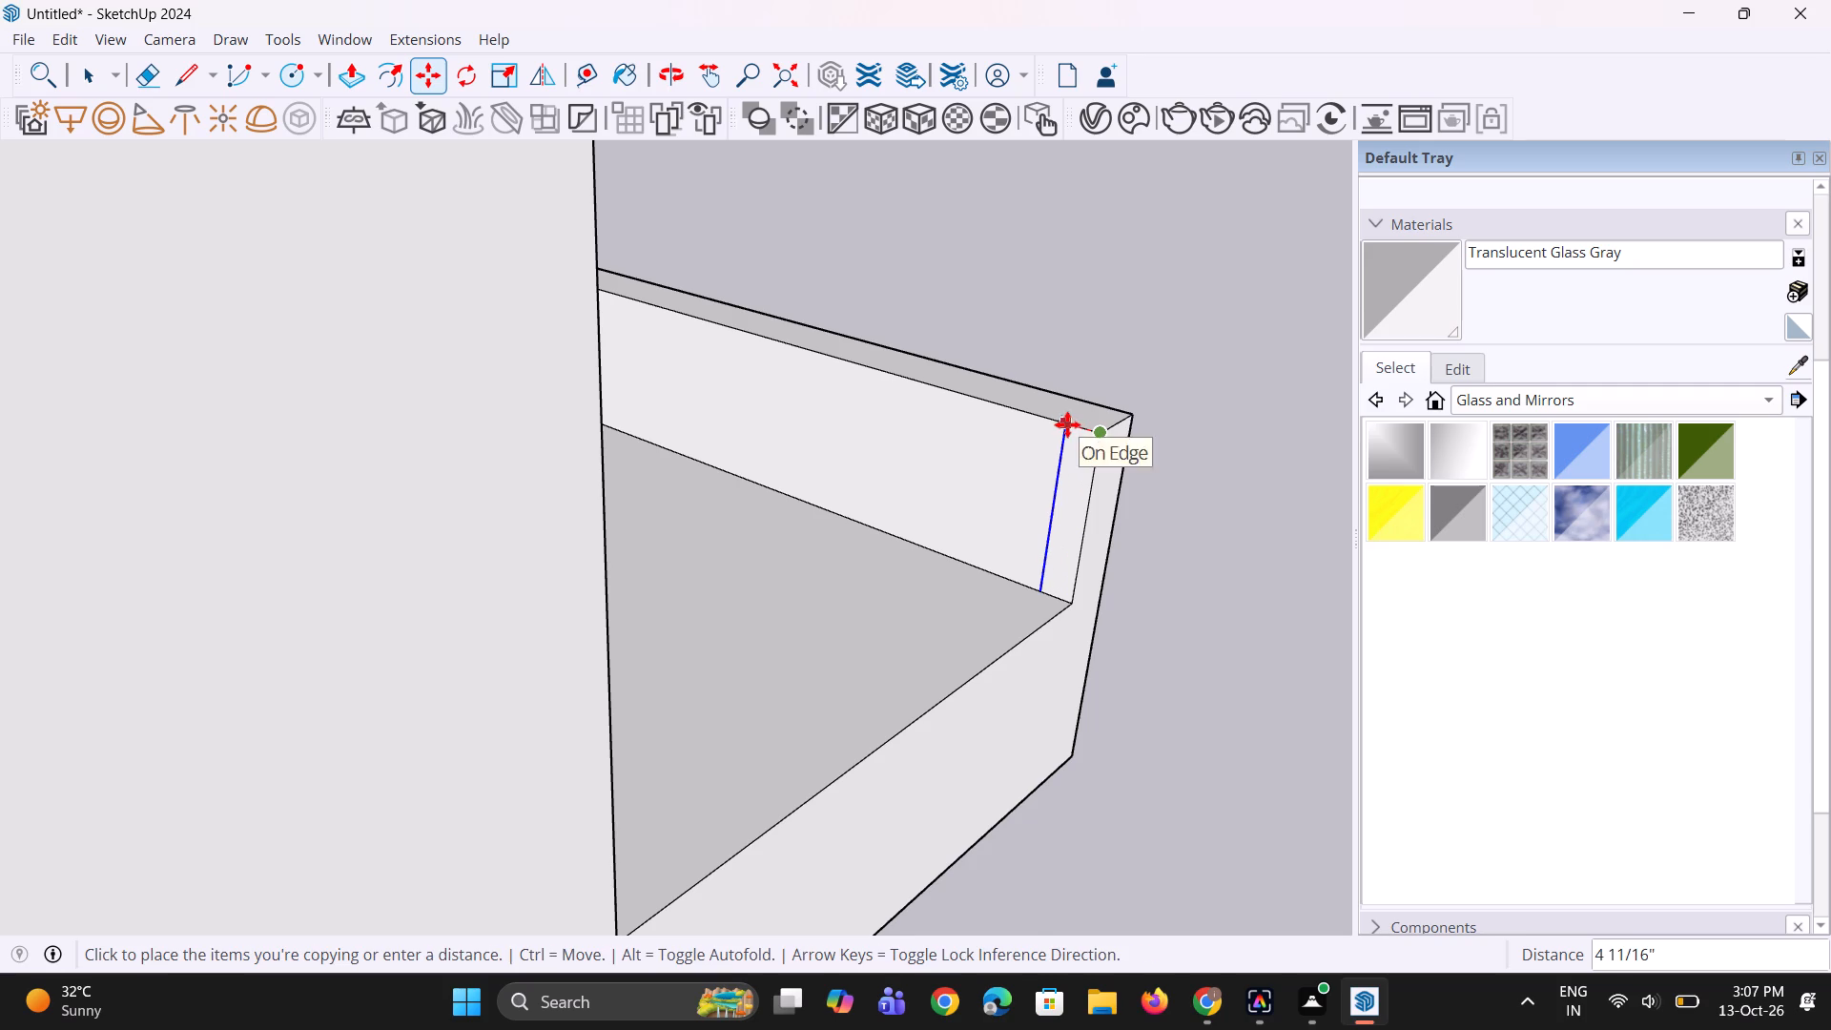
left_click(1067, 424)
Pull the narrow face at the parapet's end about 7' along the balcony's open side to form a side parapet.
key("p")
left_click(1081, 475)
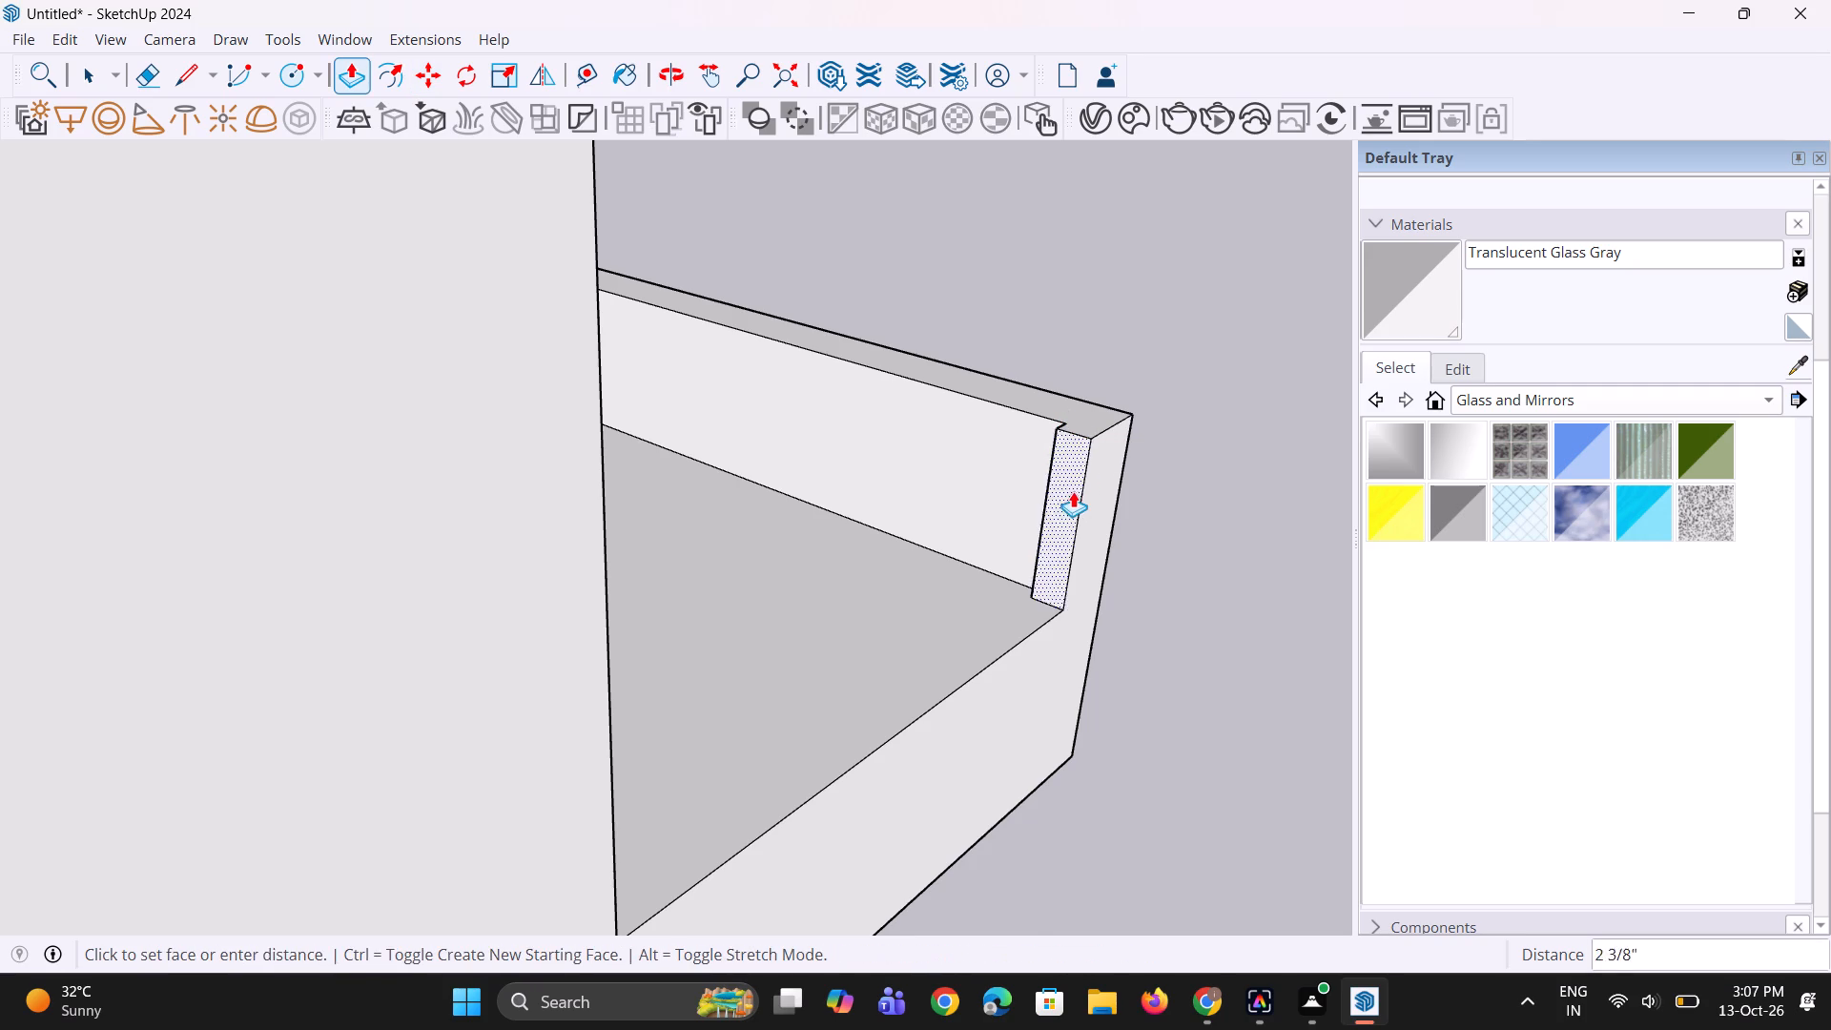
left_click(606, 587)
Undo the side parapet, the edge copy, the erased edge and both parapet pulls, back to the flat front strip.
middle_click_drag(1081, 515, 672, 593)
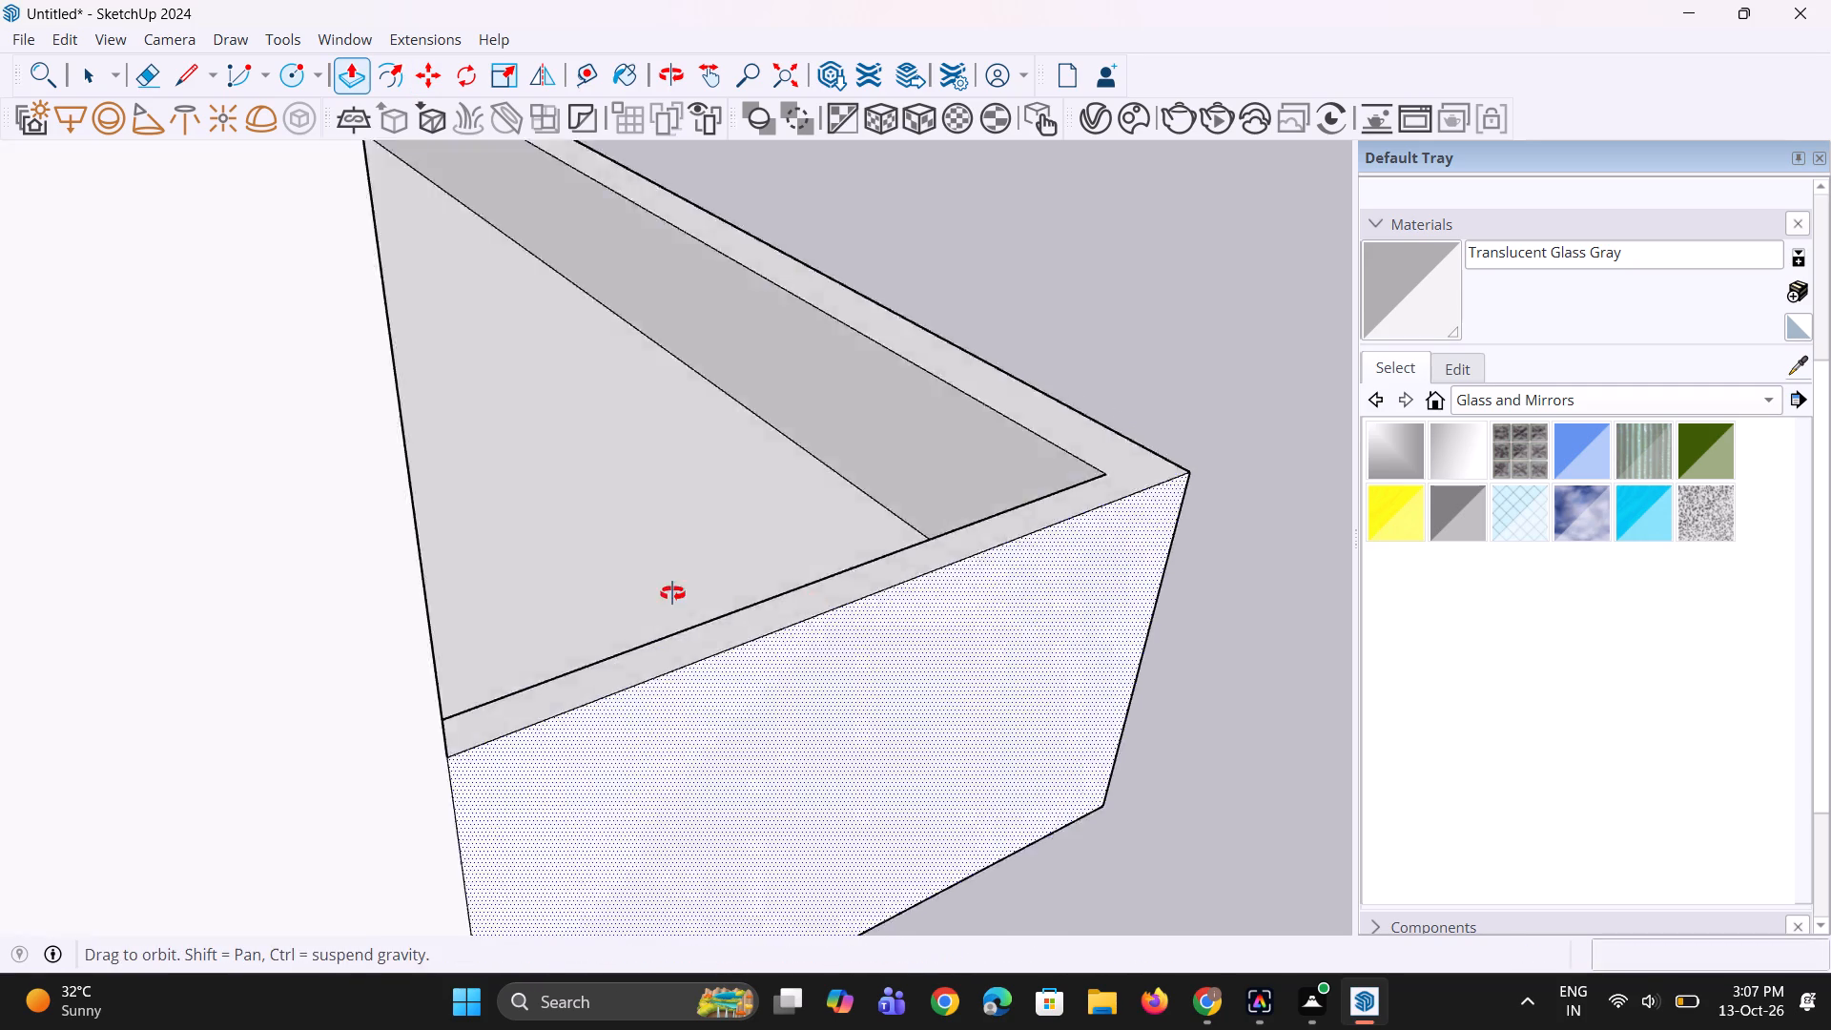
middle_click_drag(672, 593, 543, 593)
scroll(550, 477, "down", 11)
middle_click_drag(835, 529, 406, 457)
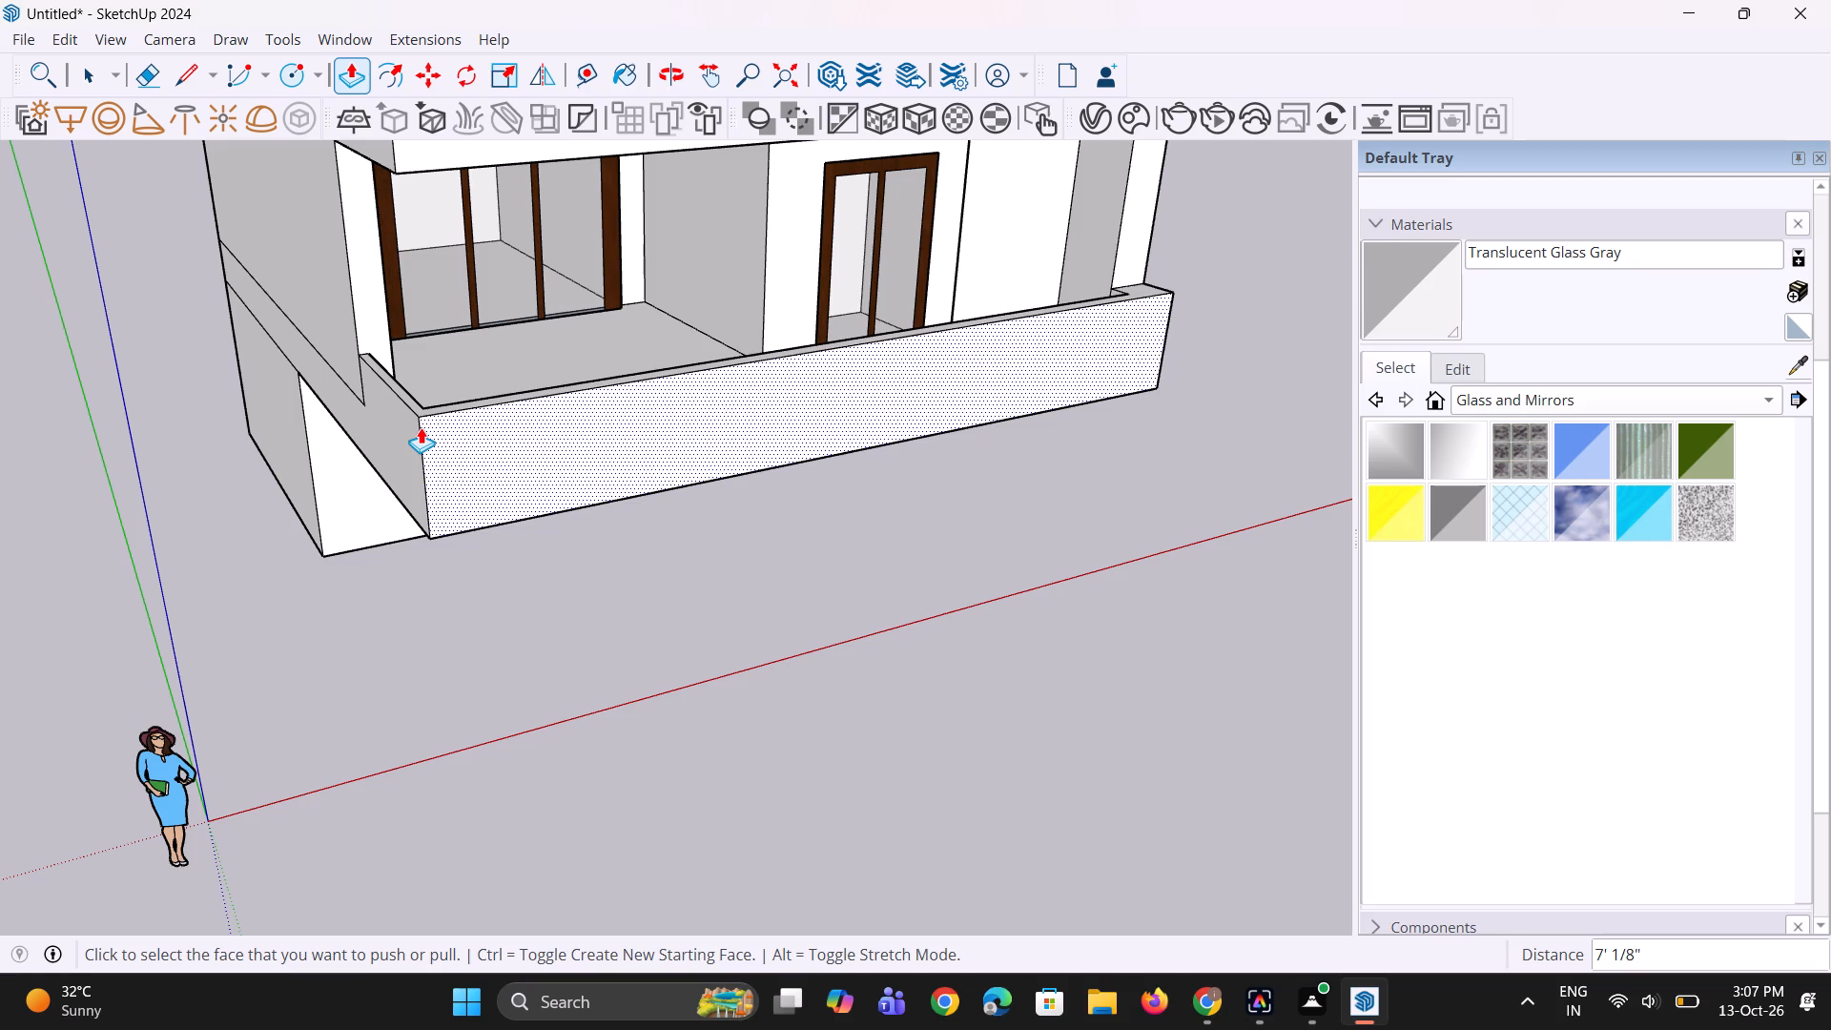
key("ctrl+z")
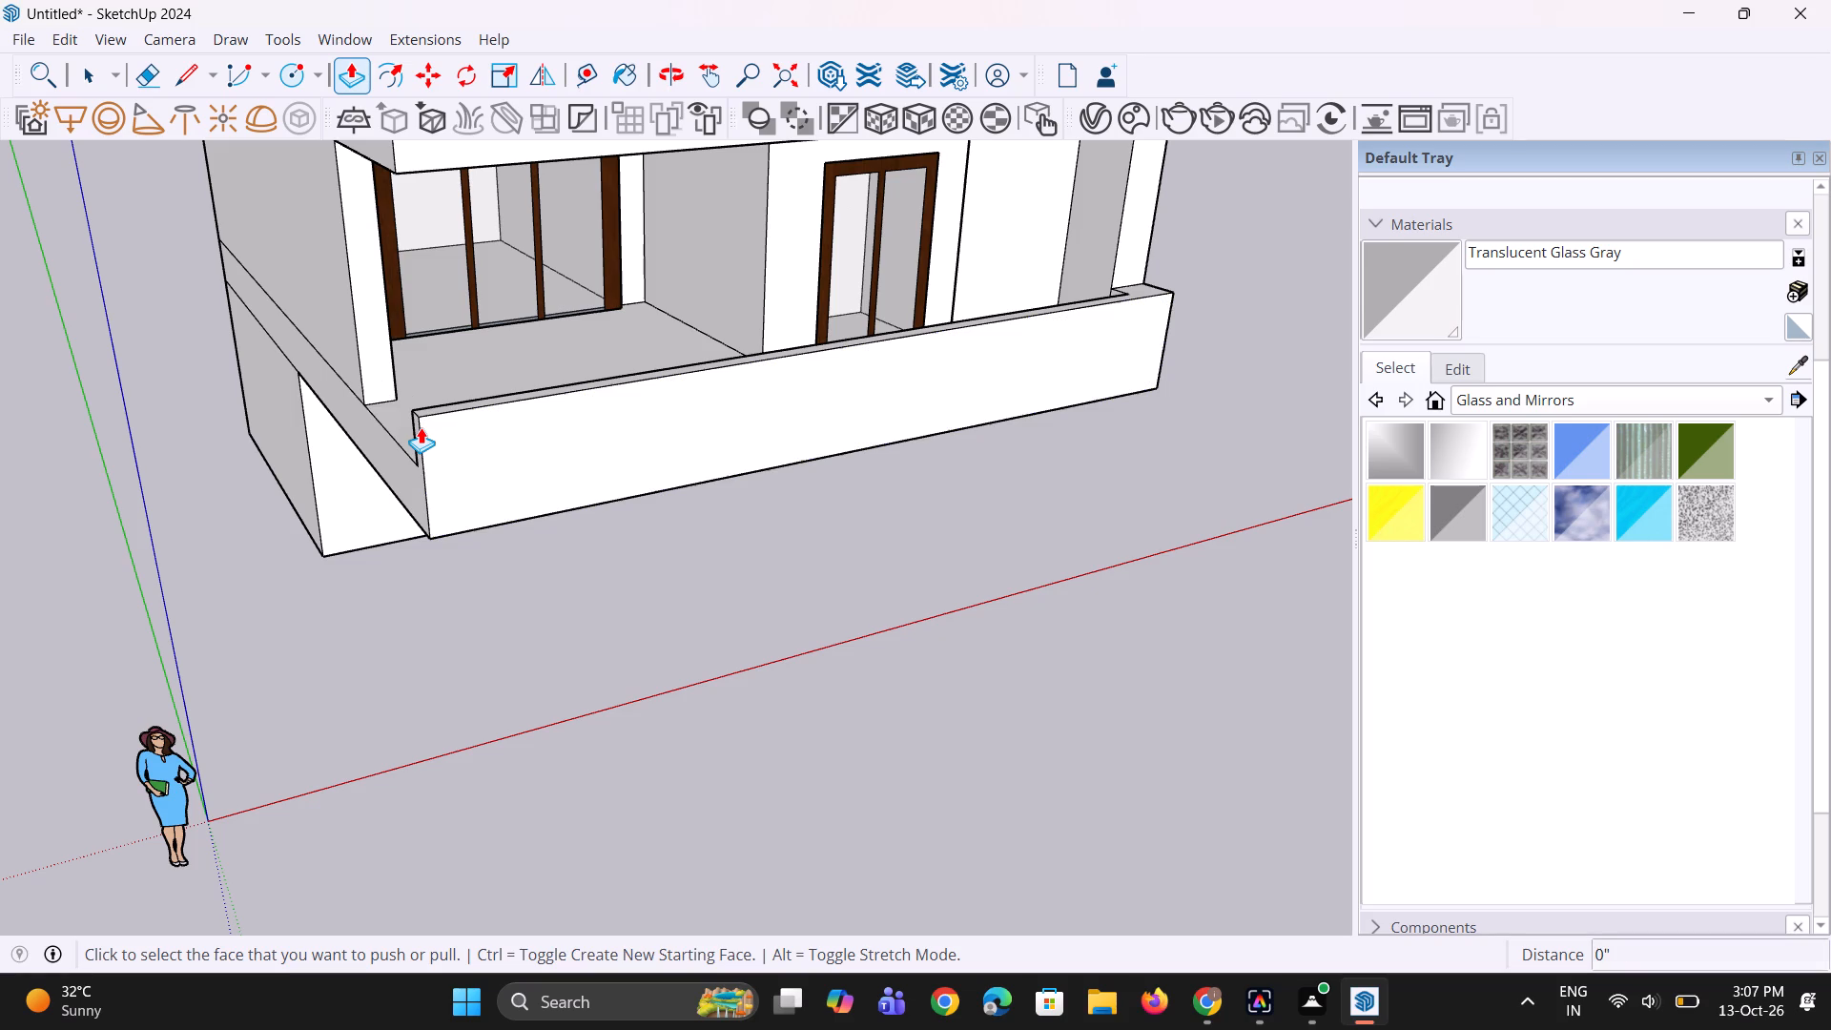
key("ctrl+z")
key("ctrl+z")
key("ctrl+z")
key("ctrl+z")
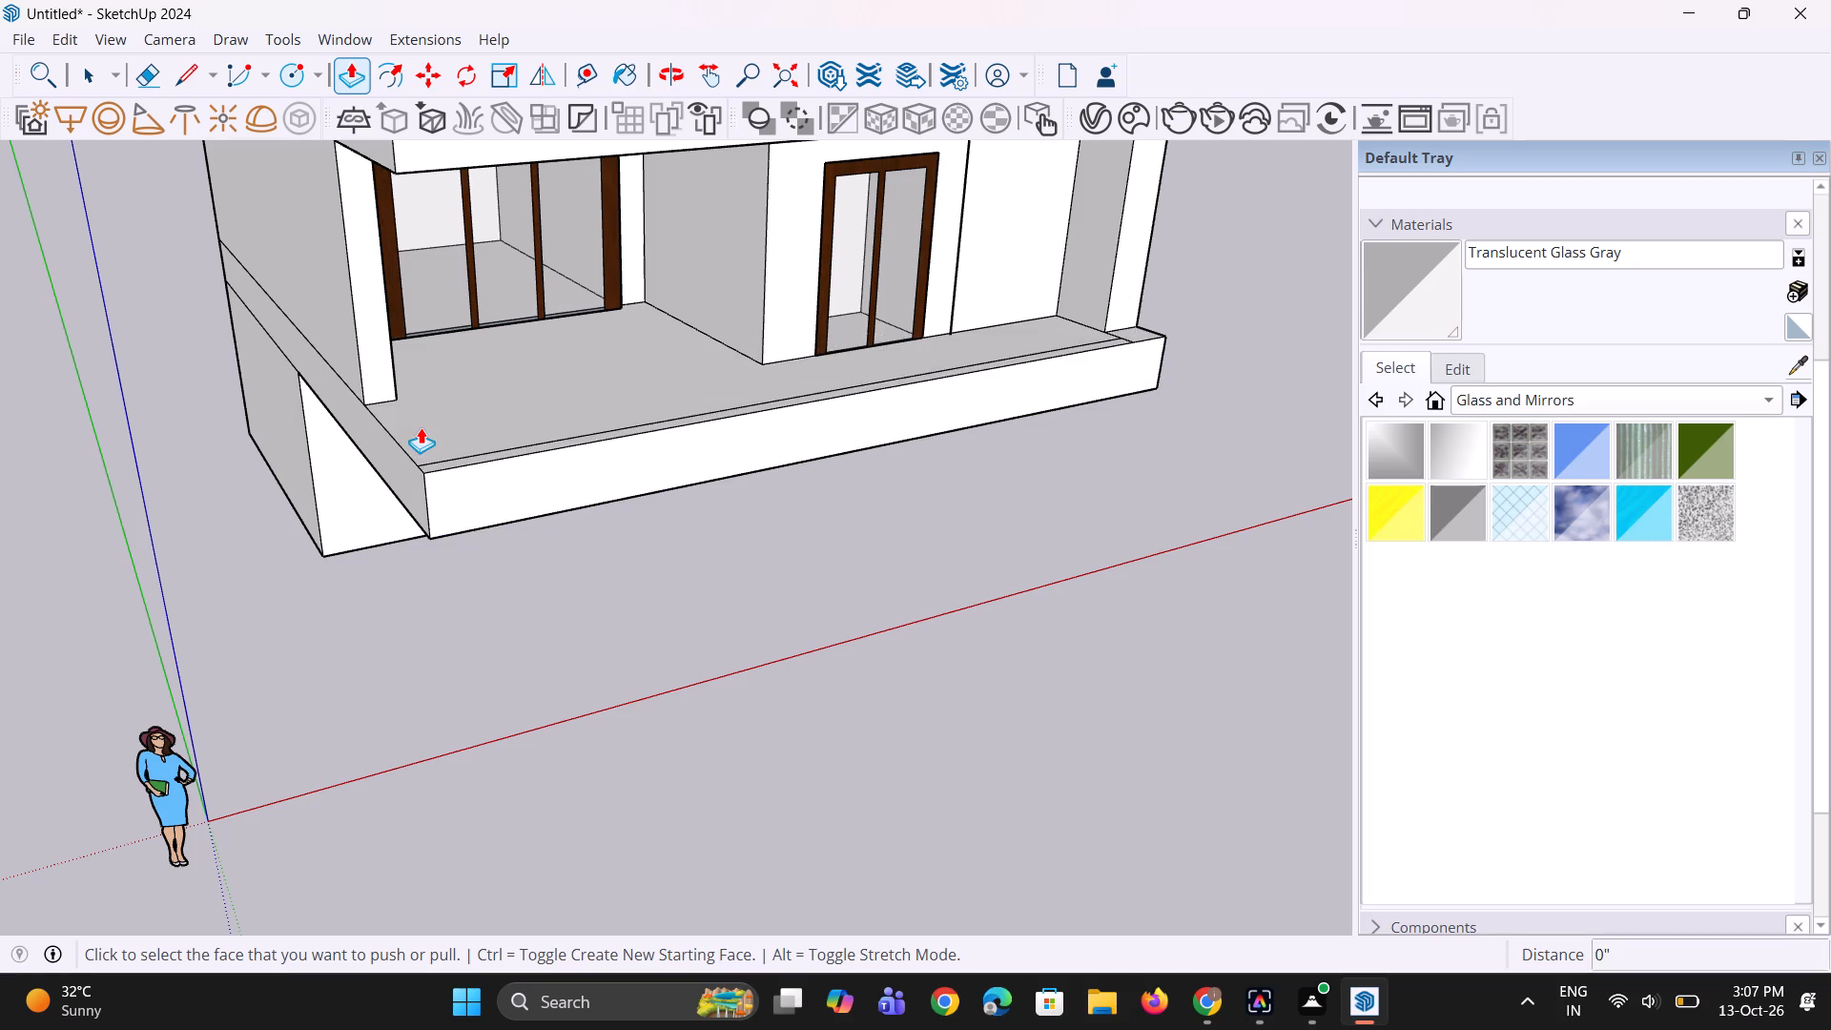
Draw a short line across the balcony's front strip, in line with the wall edge beside the narrow door.
middle_click_drag(458, 371, 385, 484)
scroll(1075, 422, "up", 3)
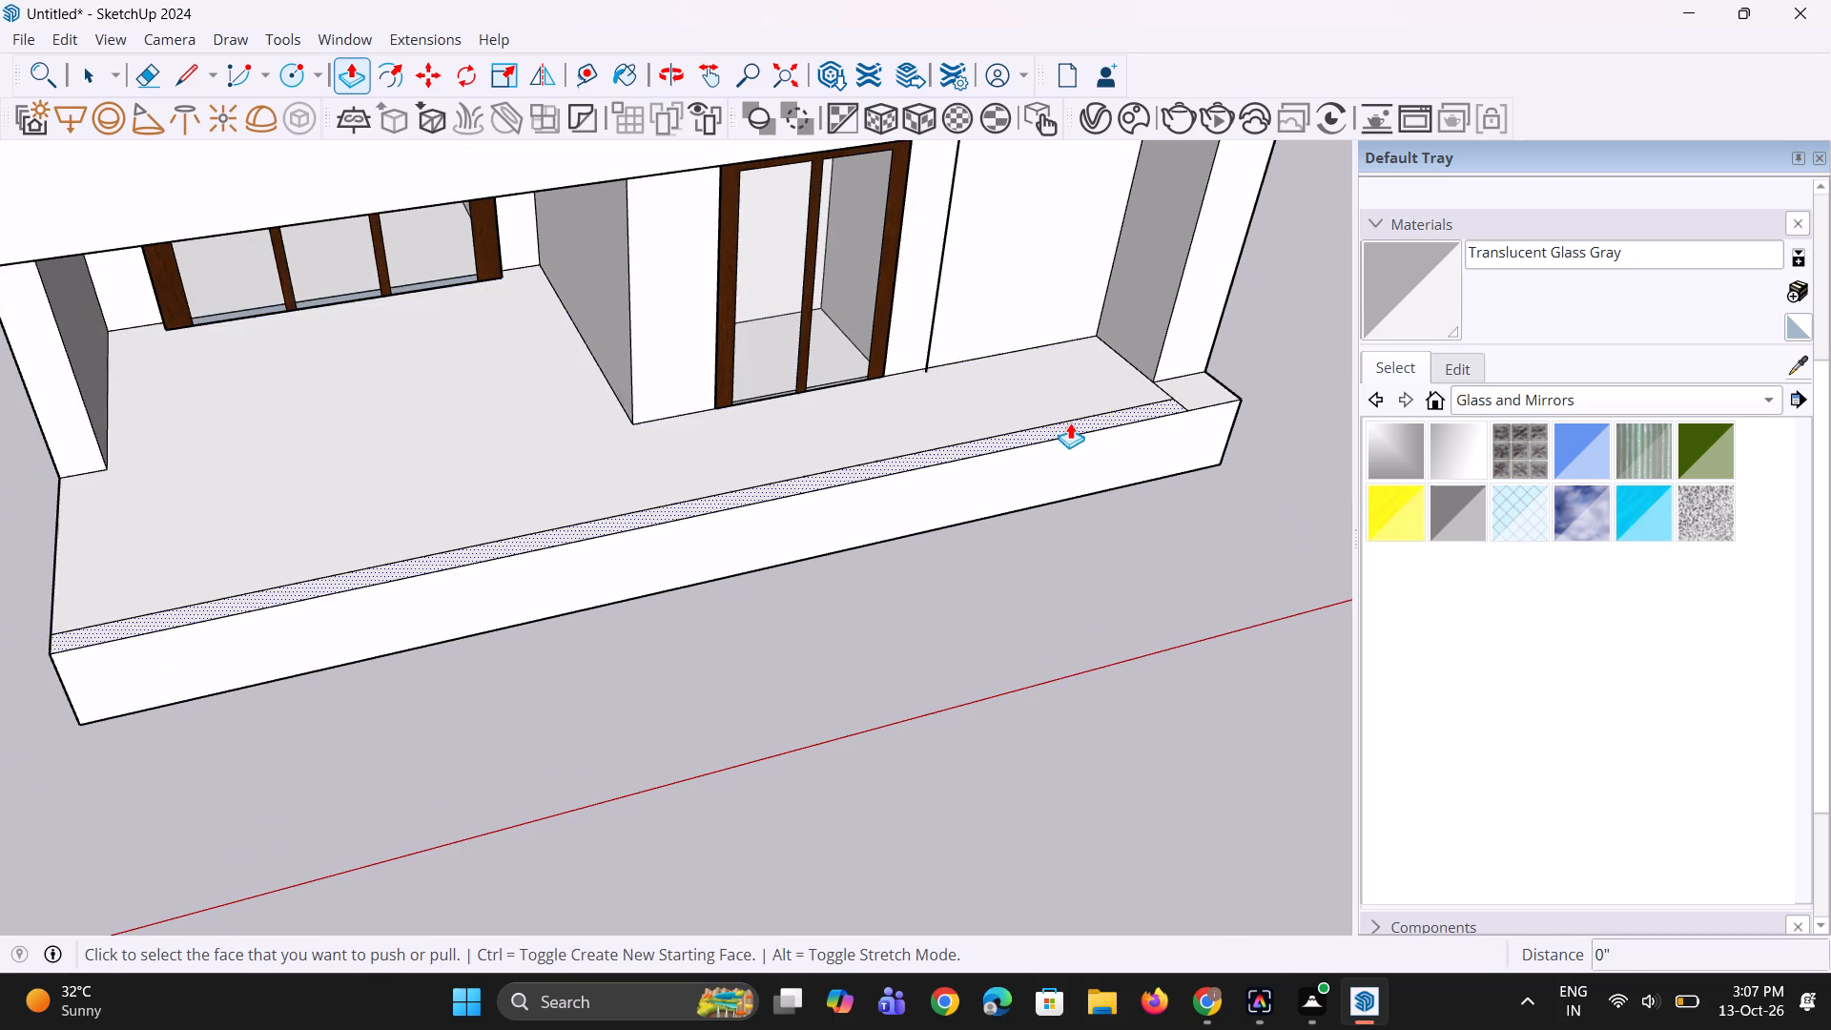
middle_click_drag(1071, 422, 976, 378)
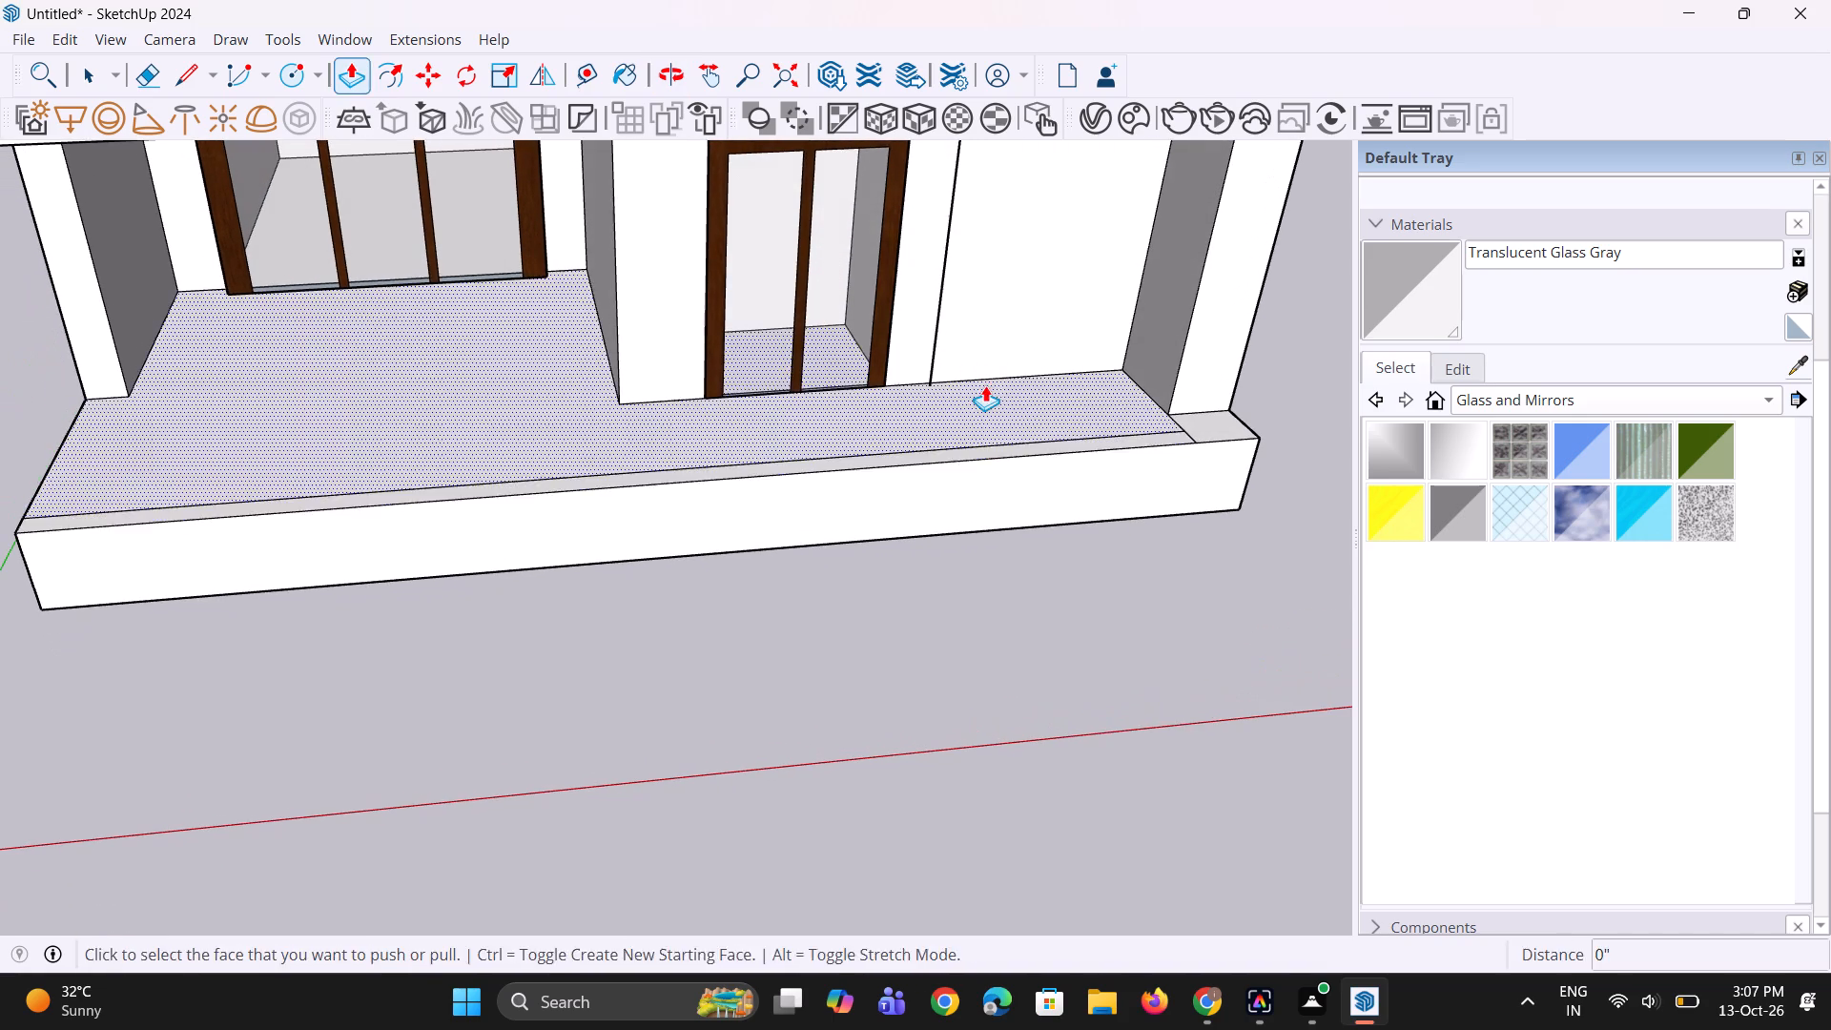
middle_click_drag(985, 385, 809, 325)
scroll(880, 403, "down", 5)
middle_click_drag(889, 406, 928, 478)
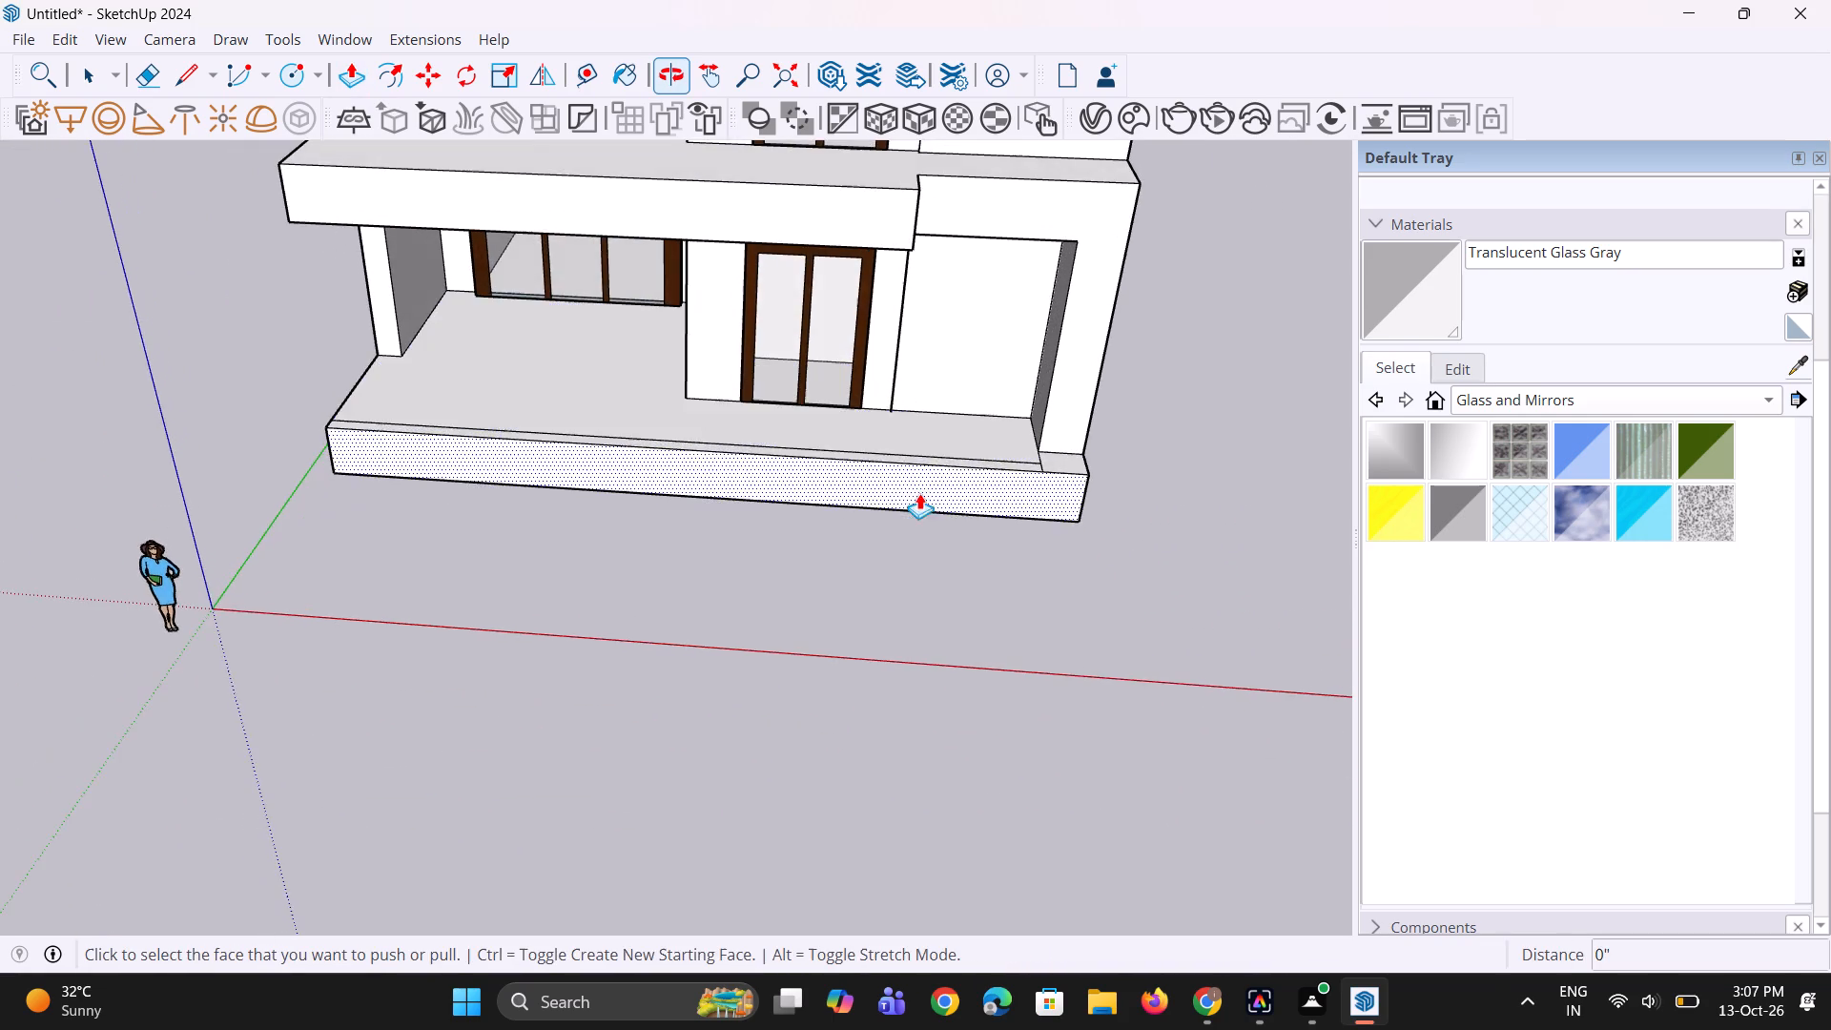
scroll(867, 441, "up", 3)
key("l")
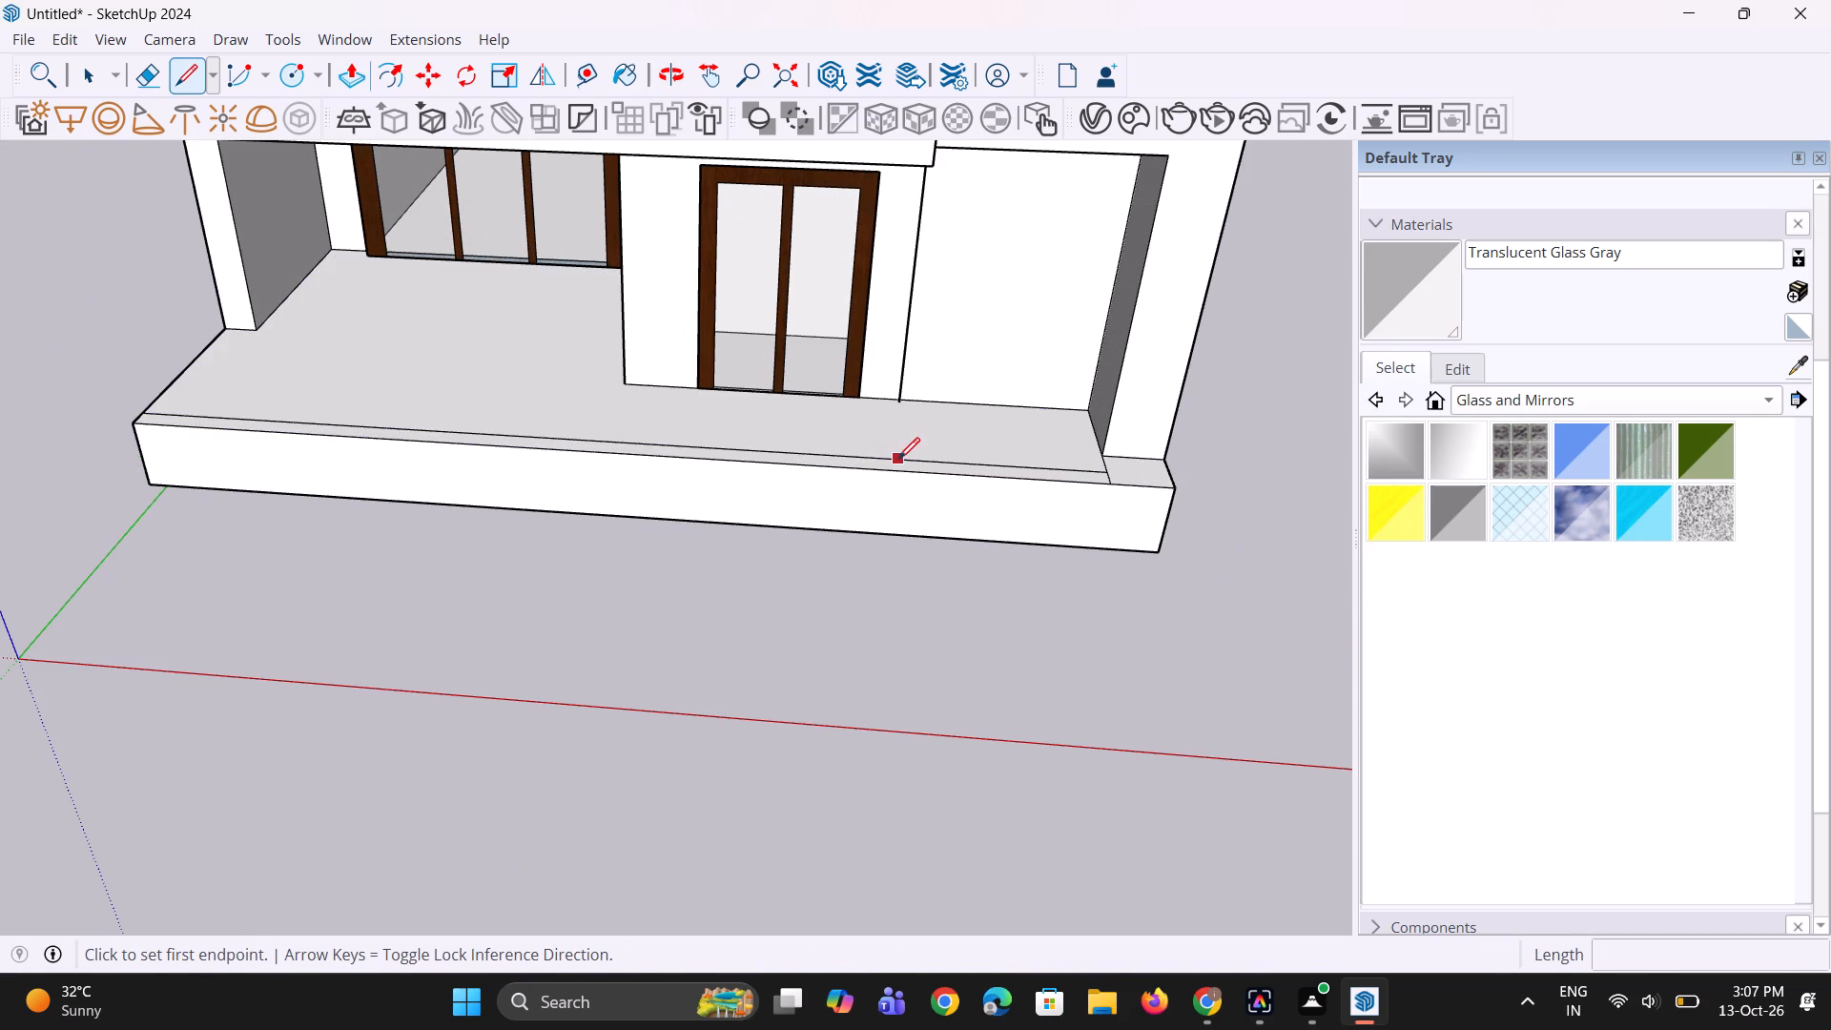
left_click(898, 459)
left_click(897, 480)
key("space")
scroll(823, 474, "up", 2)
key("space")
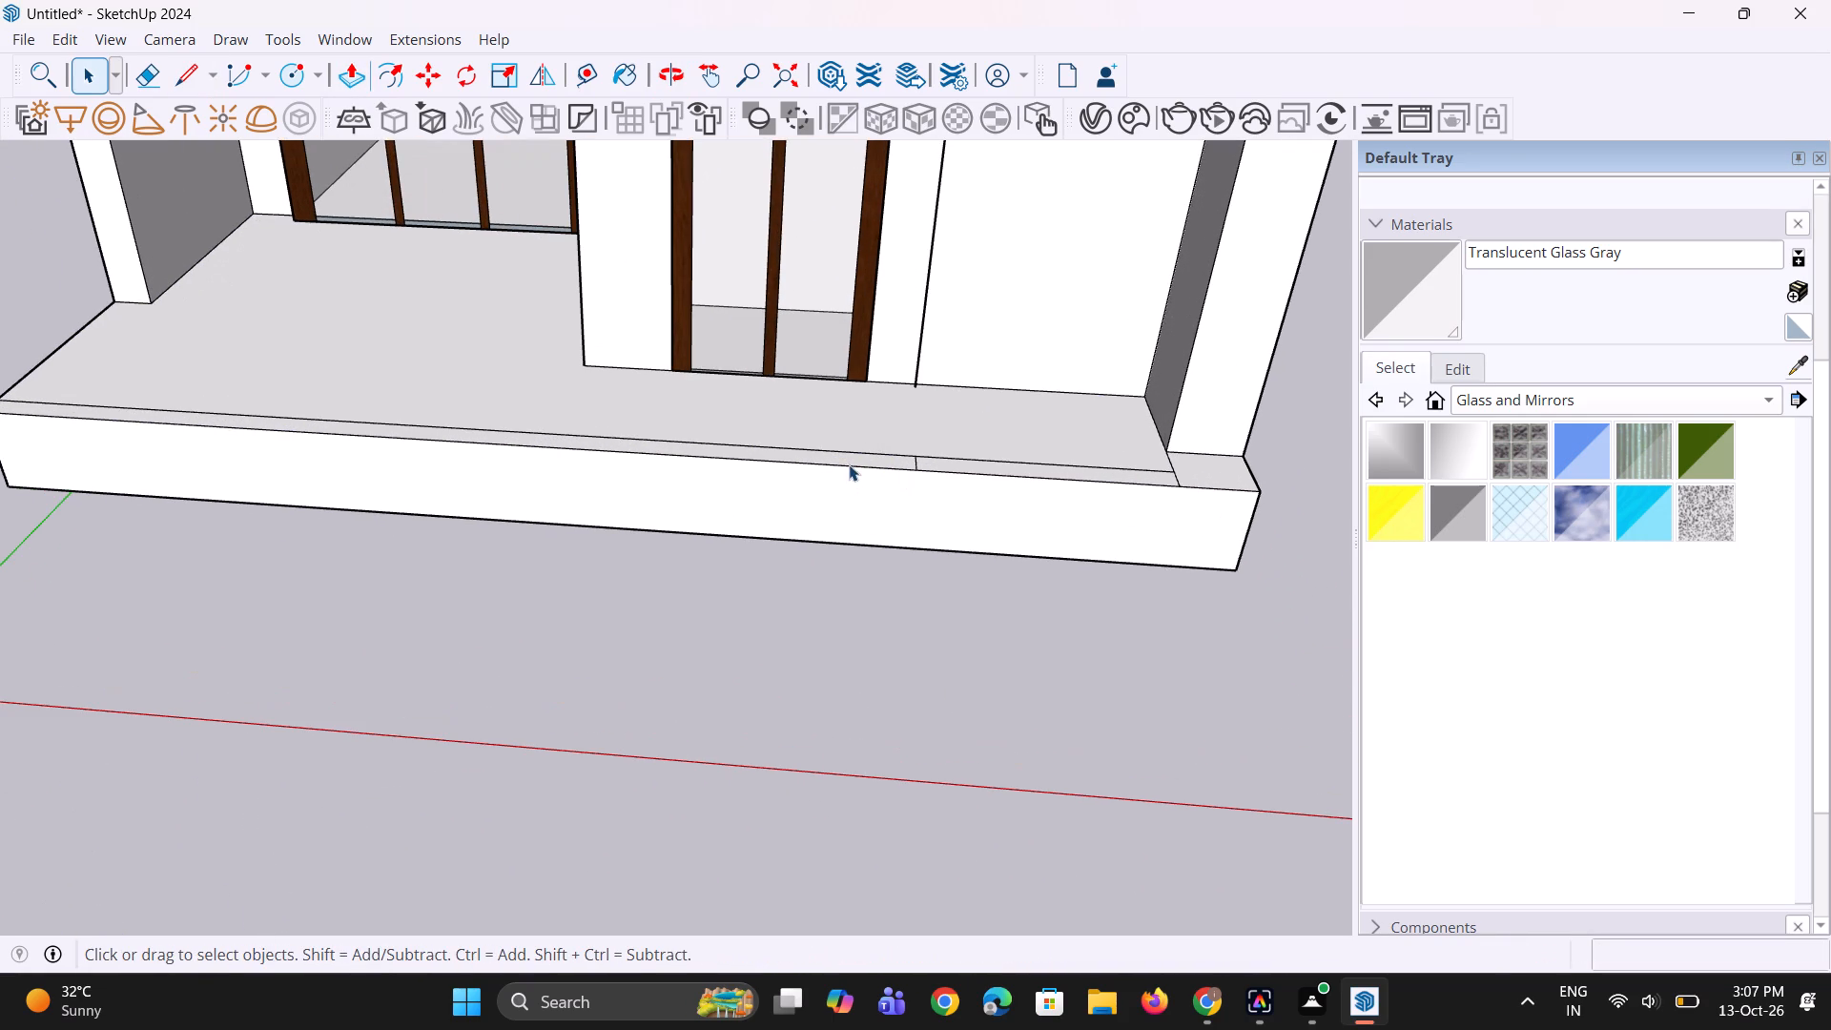
Pull up the long part of the front strip, in front of the doors, about 2' 1/8" as a parapet.
key("p")
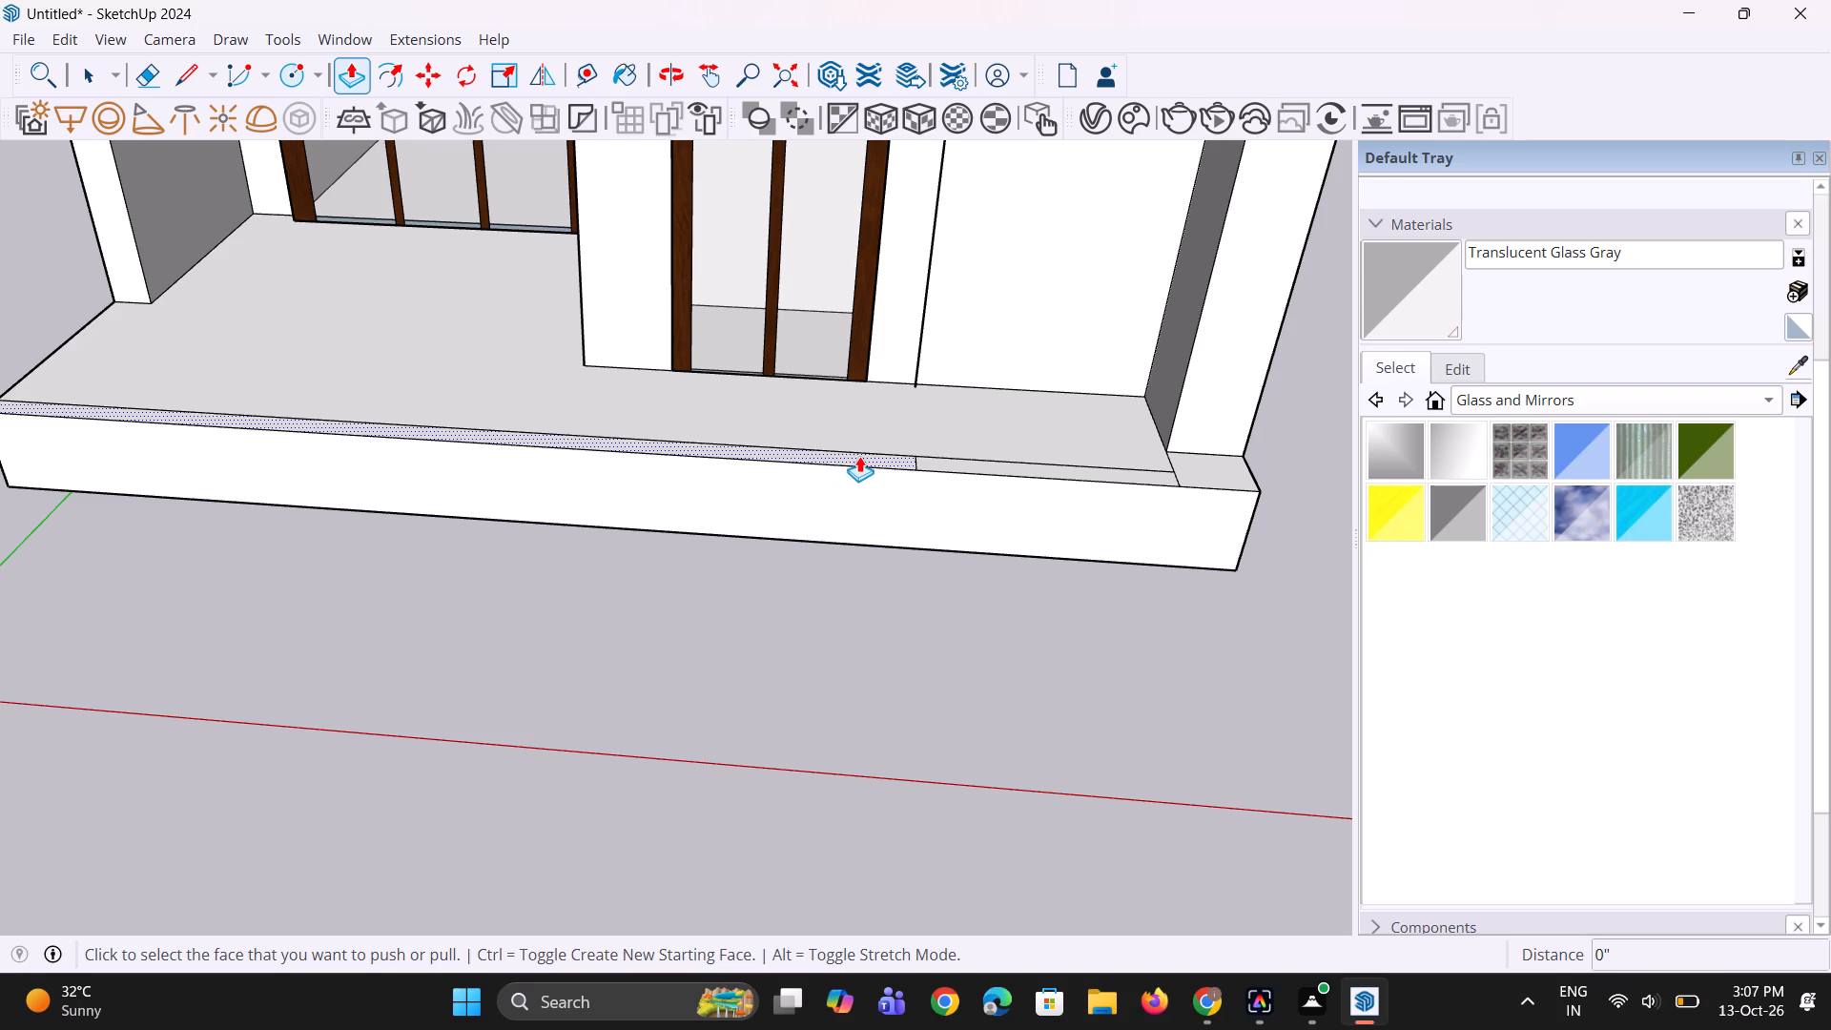
scroll(881, 446, "down", 8)
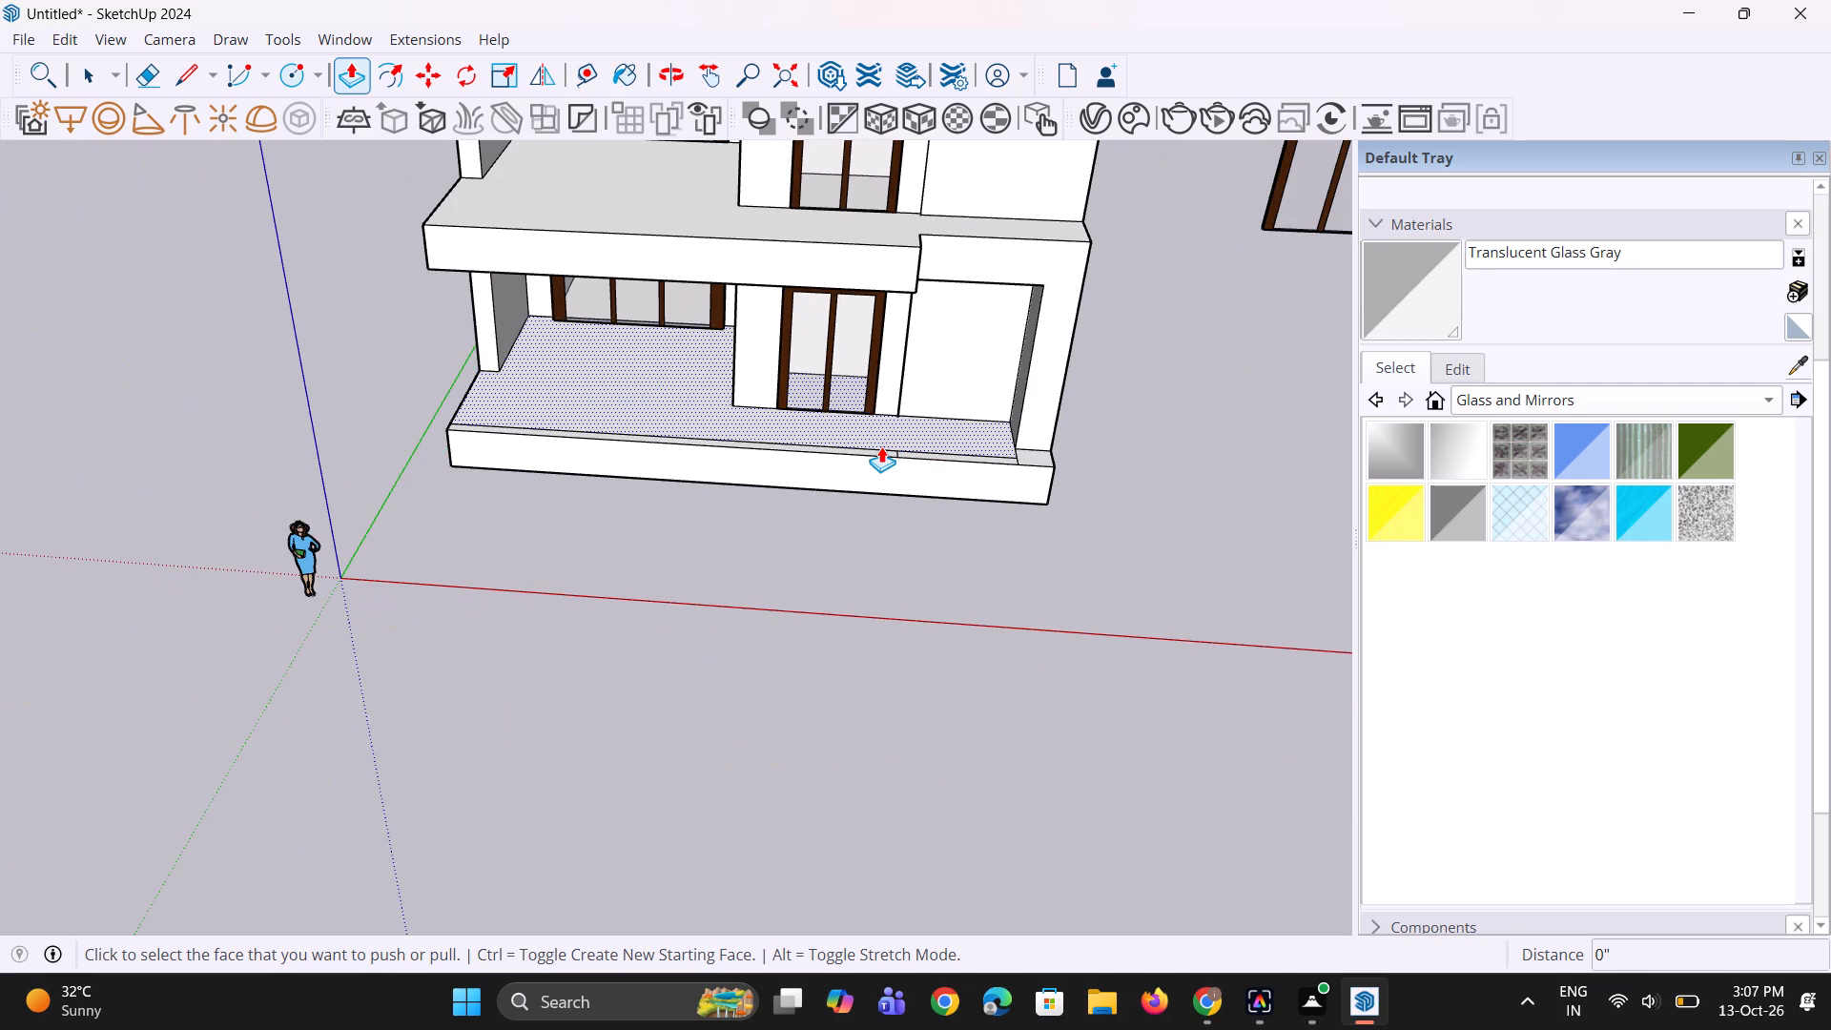
middle_click_drag(897, 437, 895, 514)
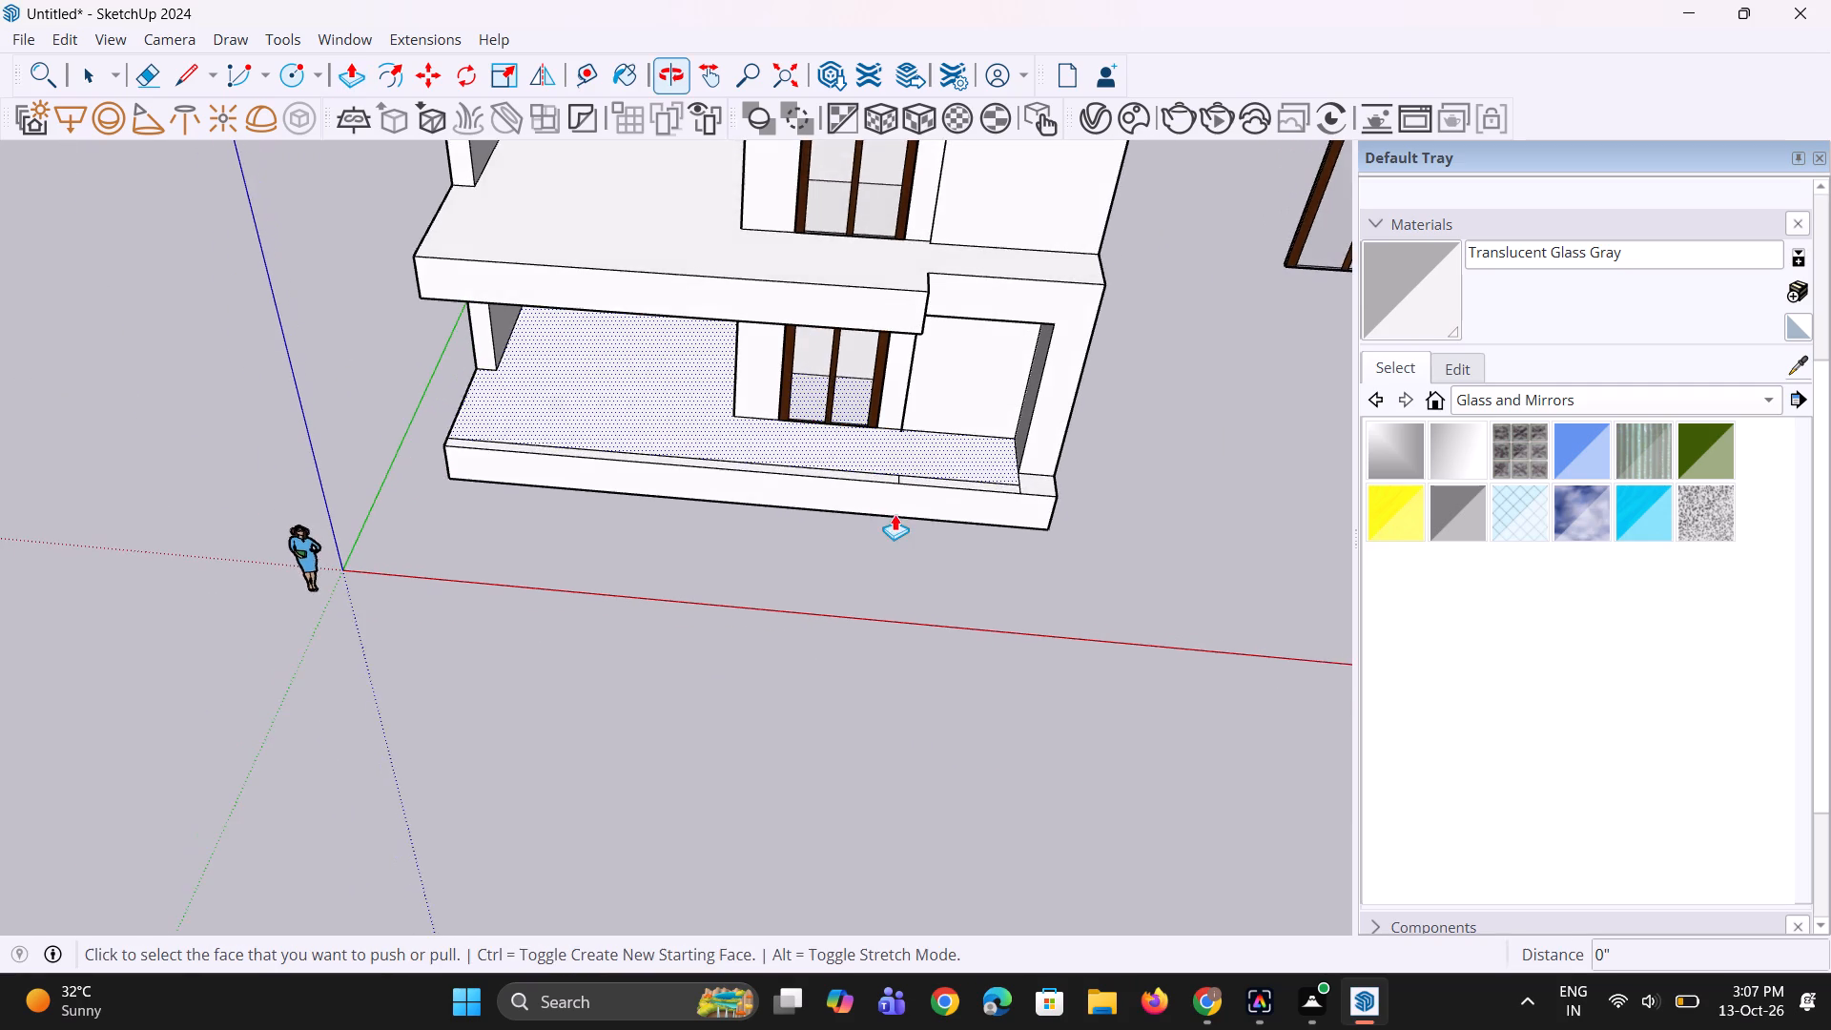
scroll(879, 481, "up", 1)
left_click(875, 473)
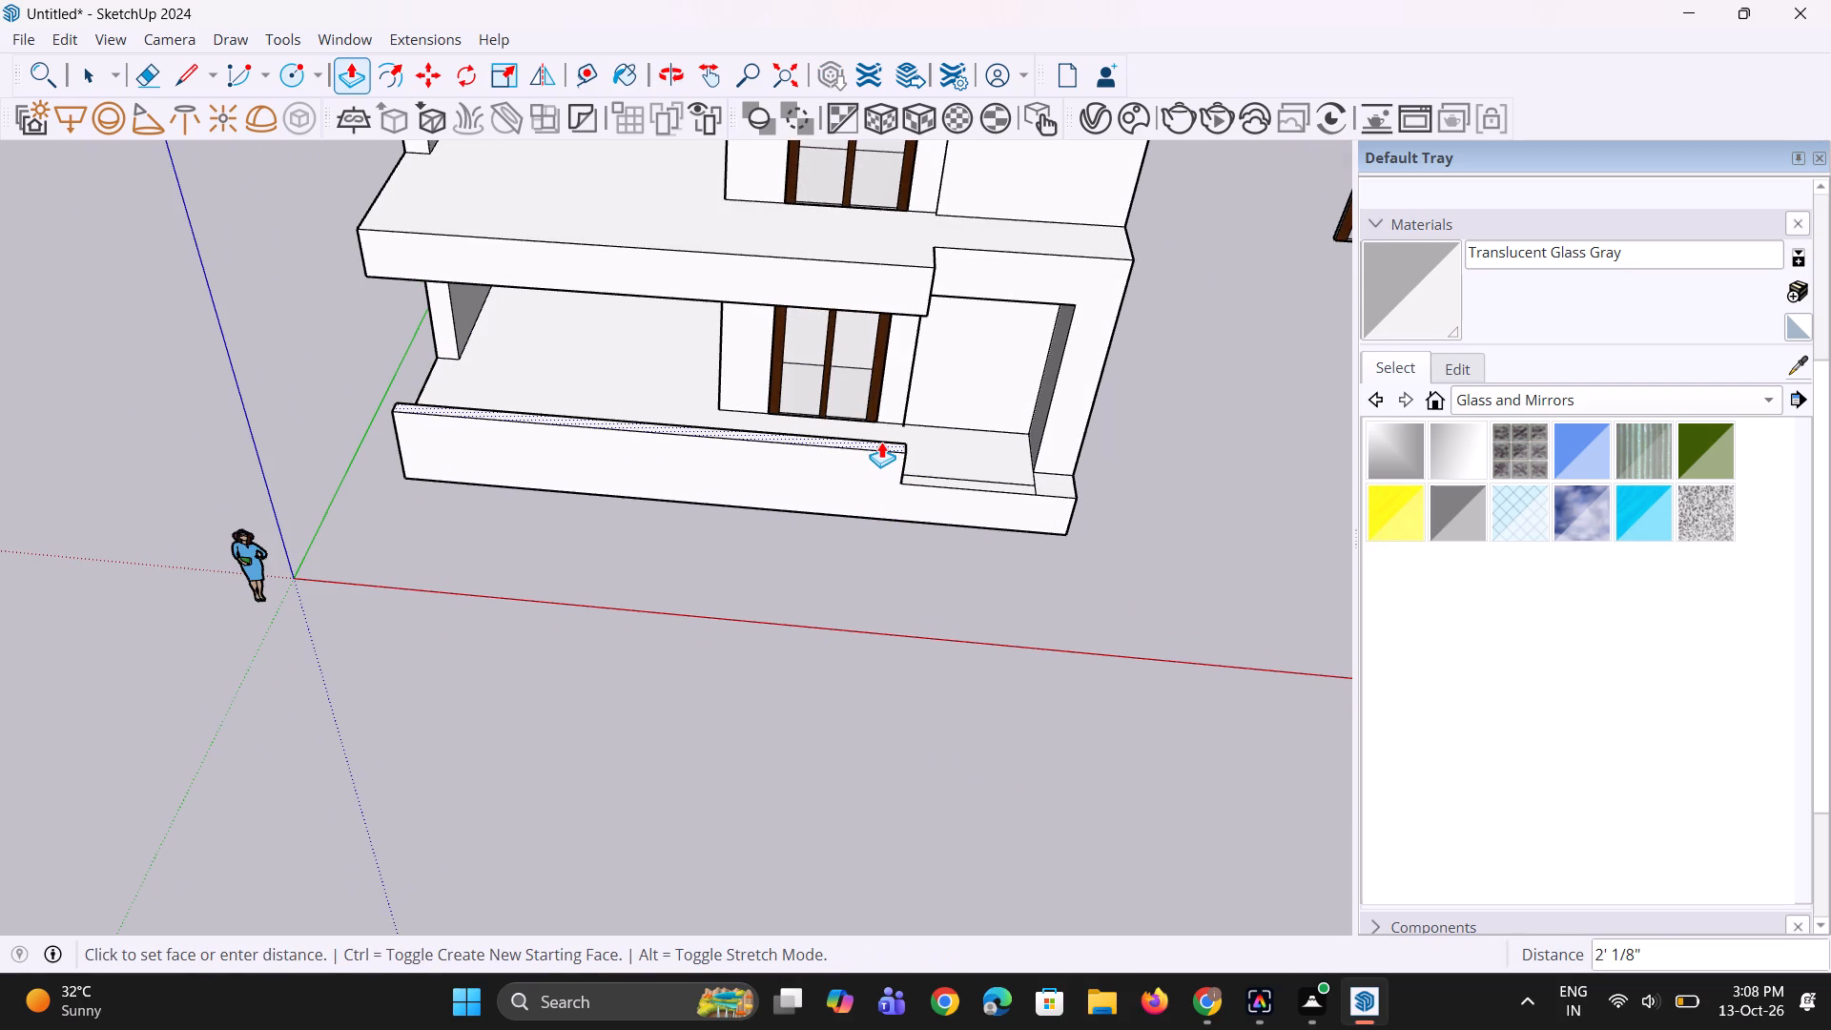
left_click(881, 442)
Draw a line about 4' long across the balcony floor from the parapet's inner end corner to the wall edge beside the door.
middle_click_drag(555, 425, 889, 412)
scroll(895, 411, "down", 4)
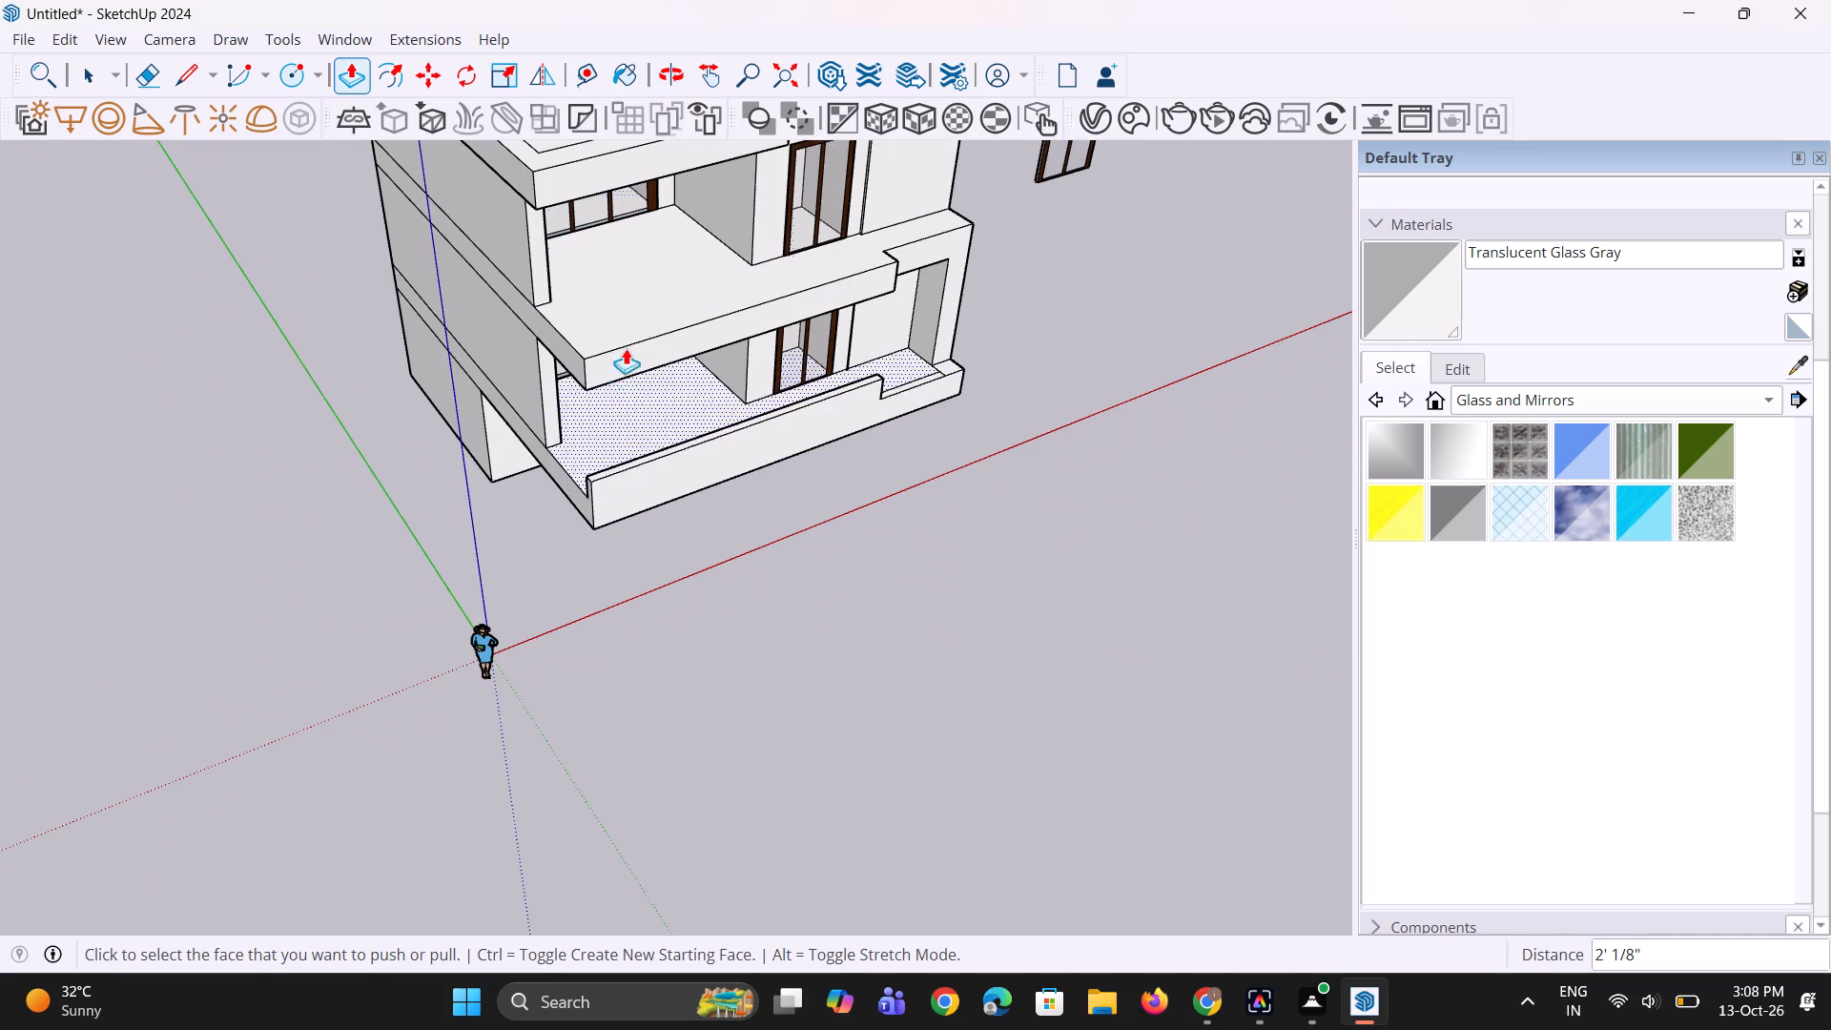
scroll(635, 335, "up", 2)
scroll(646, 367, "down", 4)
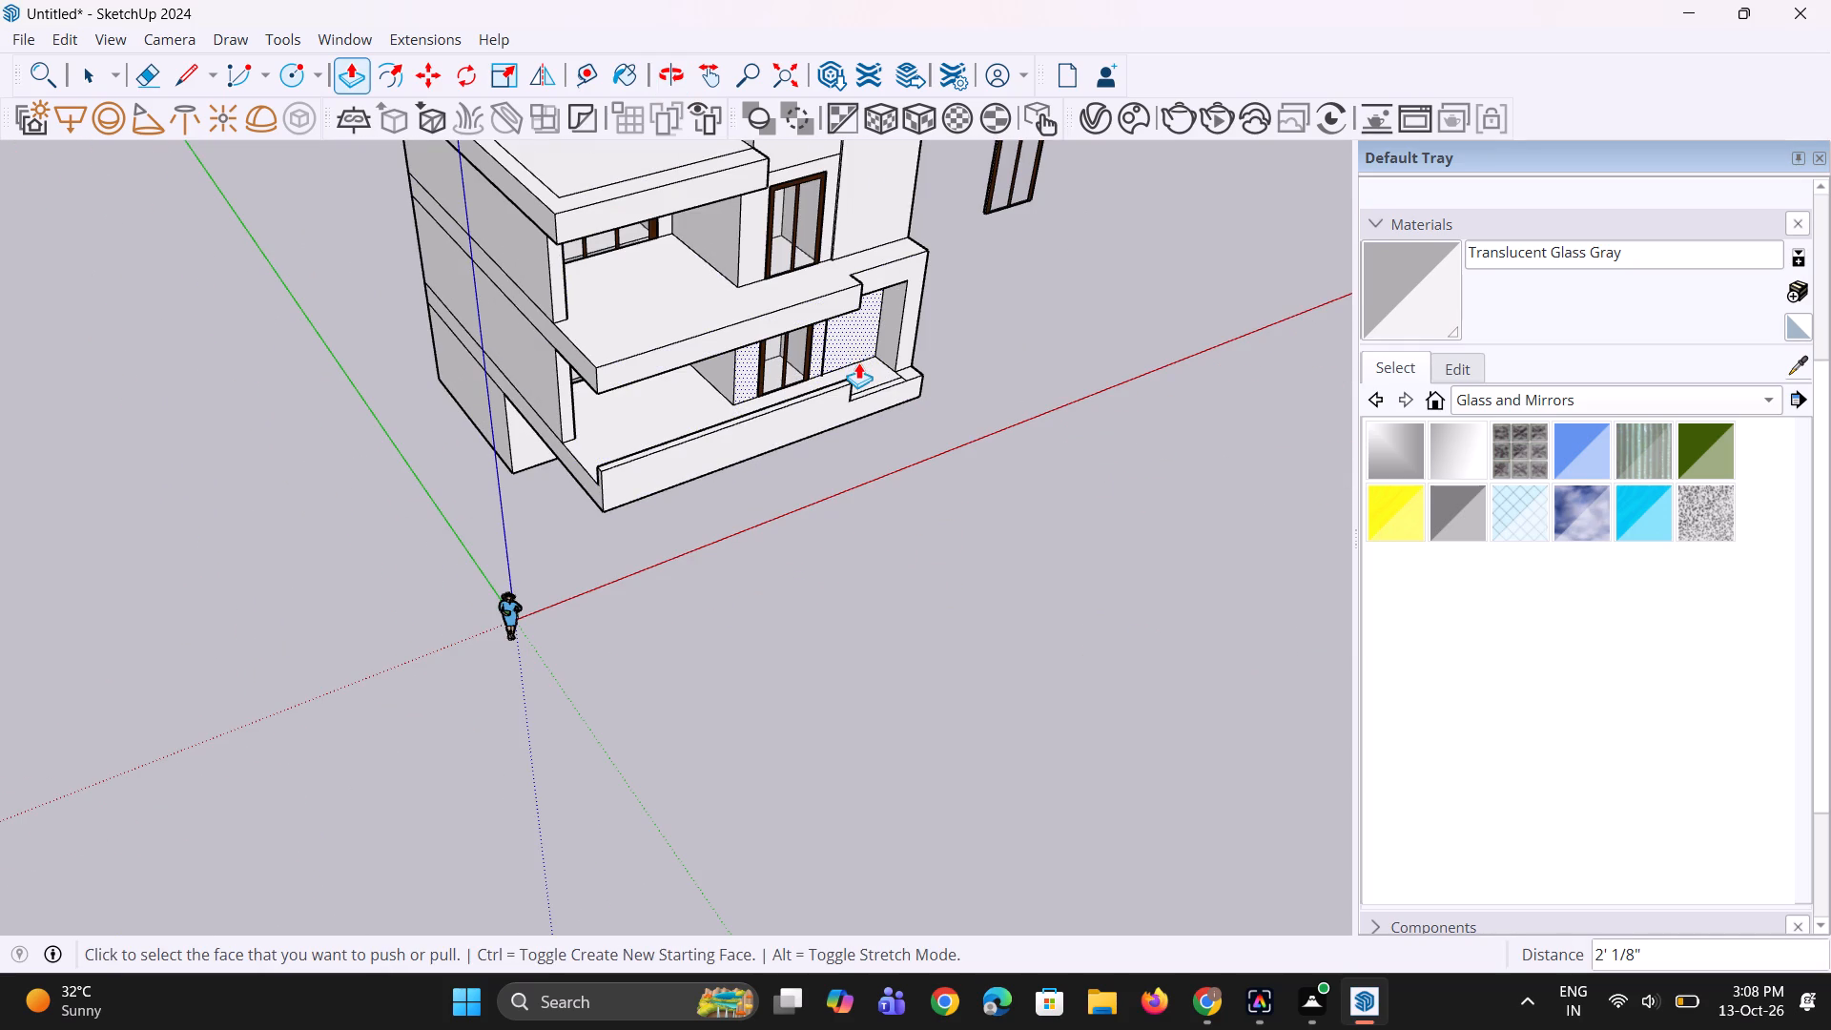
middle_click_drag(1002, 353, 442, 367)
scroll(869, 525, "up", 7)
key("l")
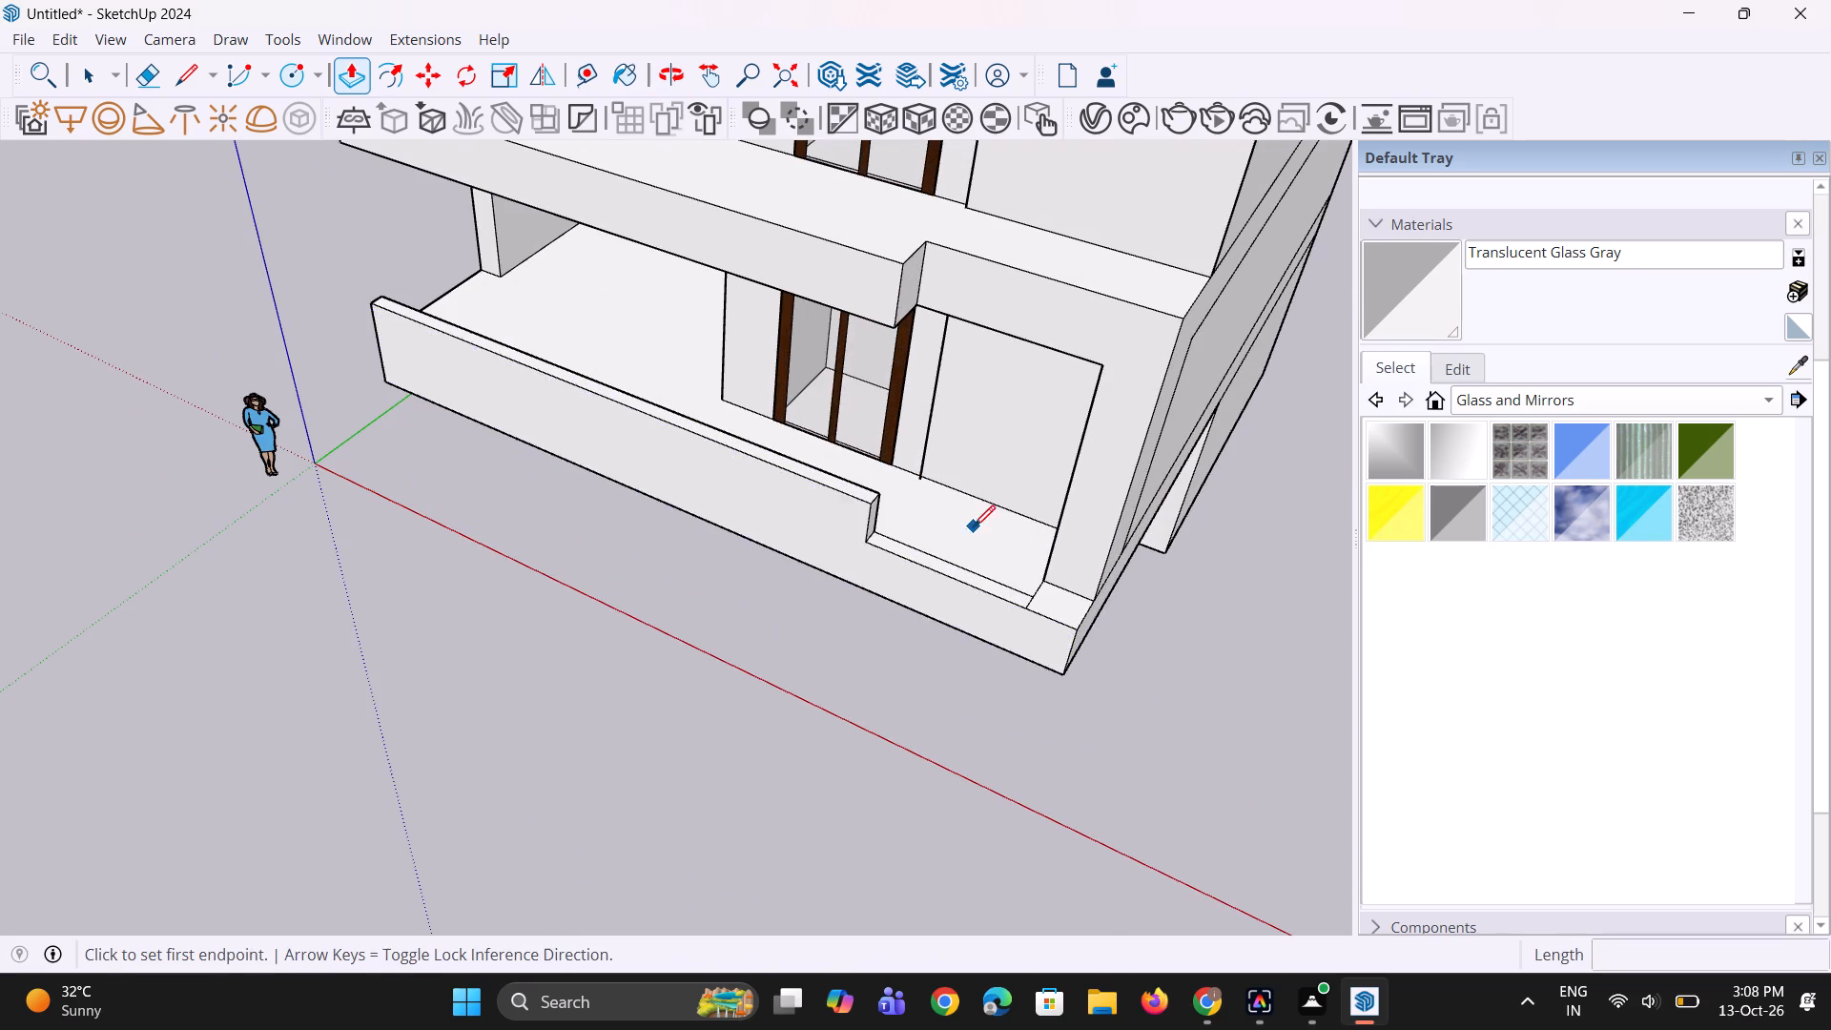
scroll(974, 526, "up", 3)
middle_click_drag(873, 563, 750, 581)
left_click(796, 570)
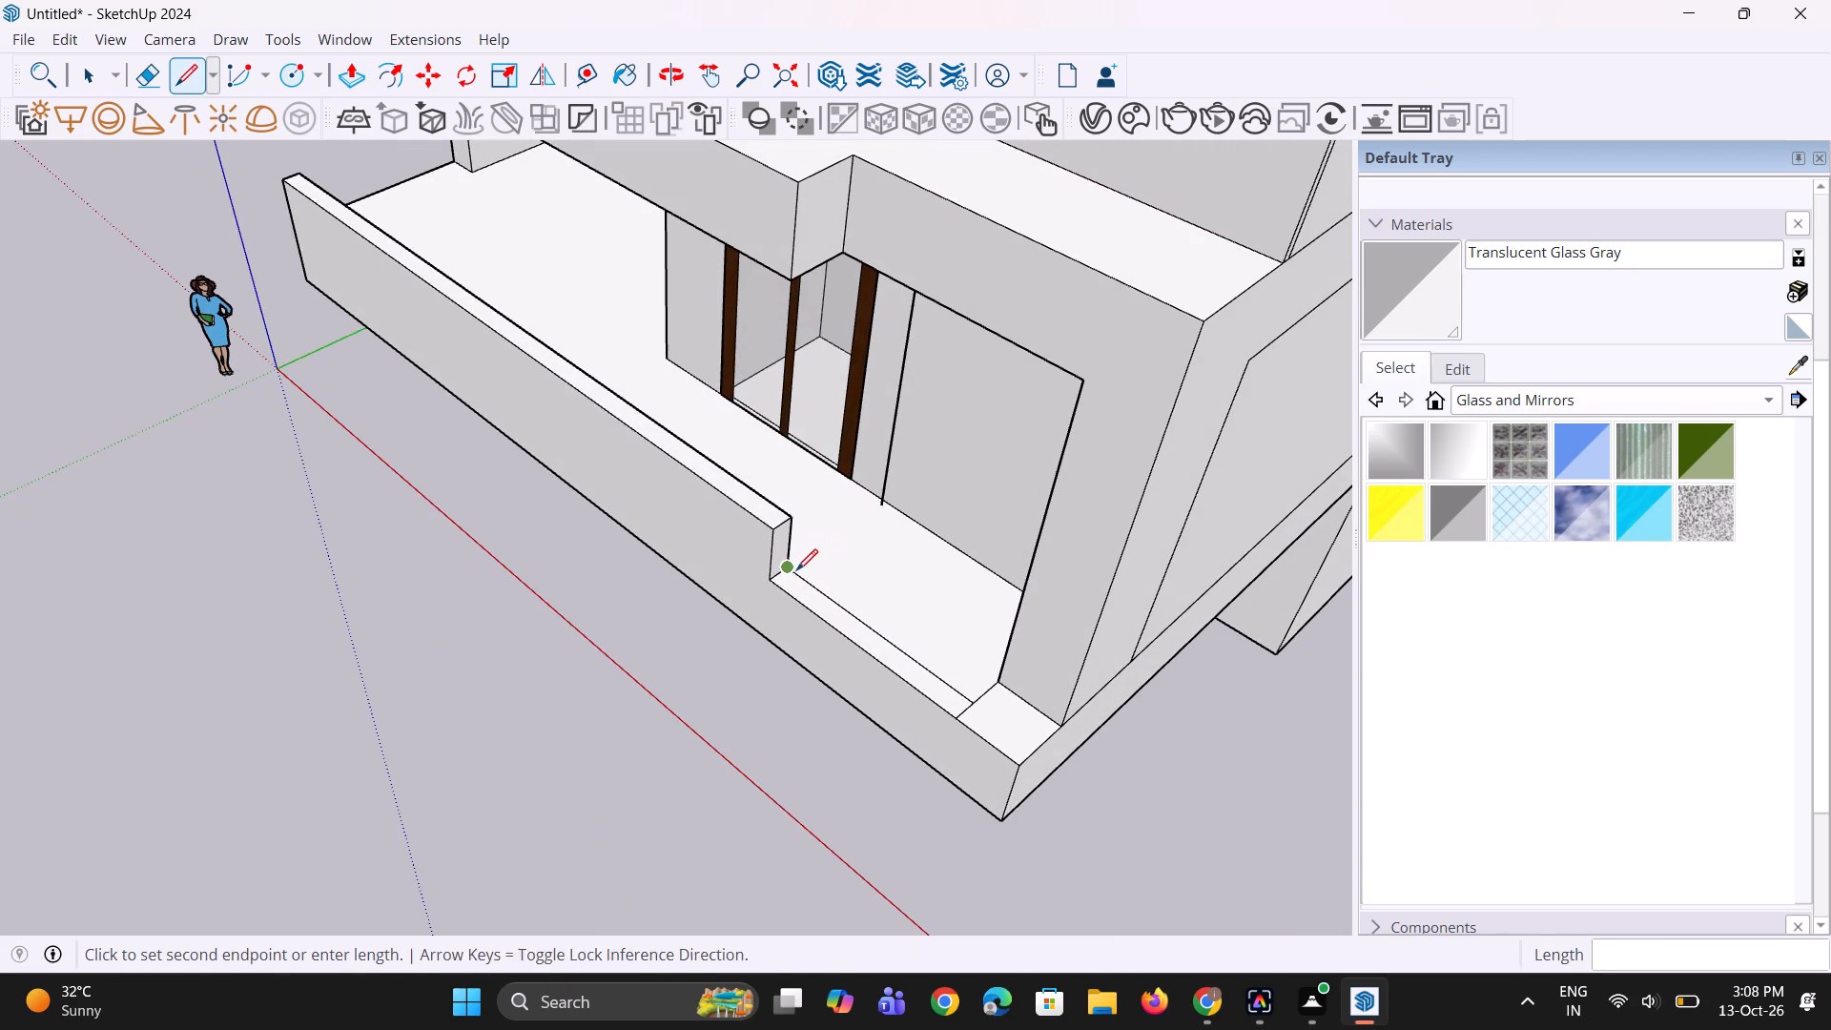
left_click(878, 504)
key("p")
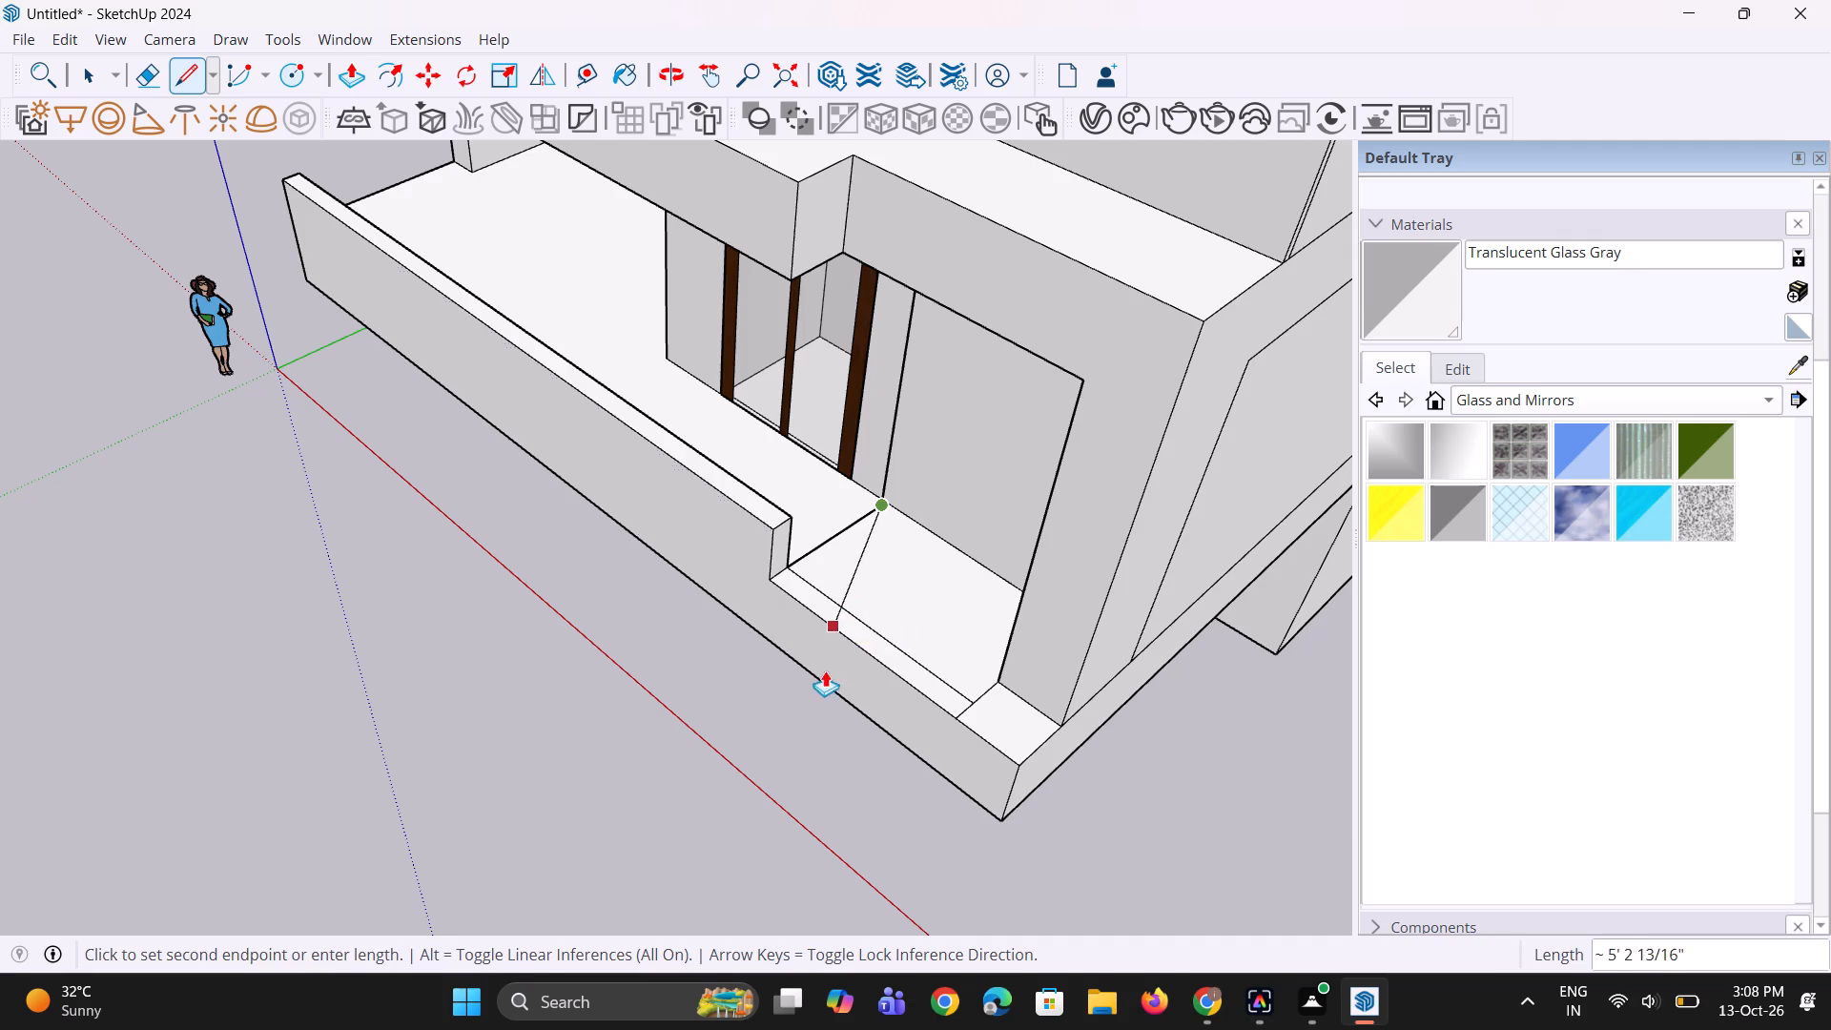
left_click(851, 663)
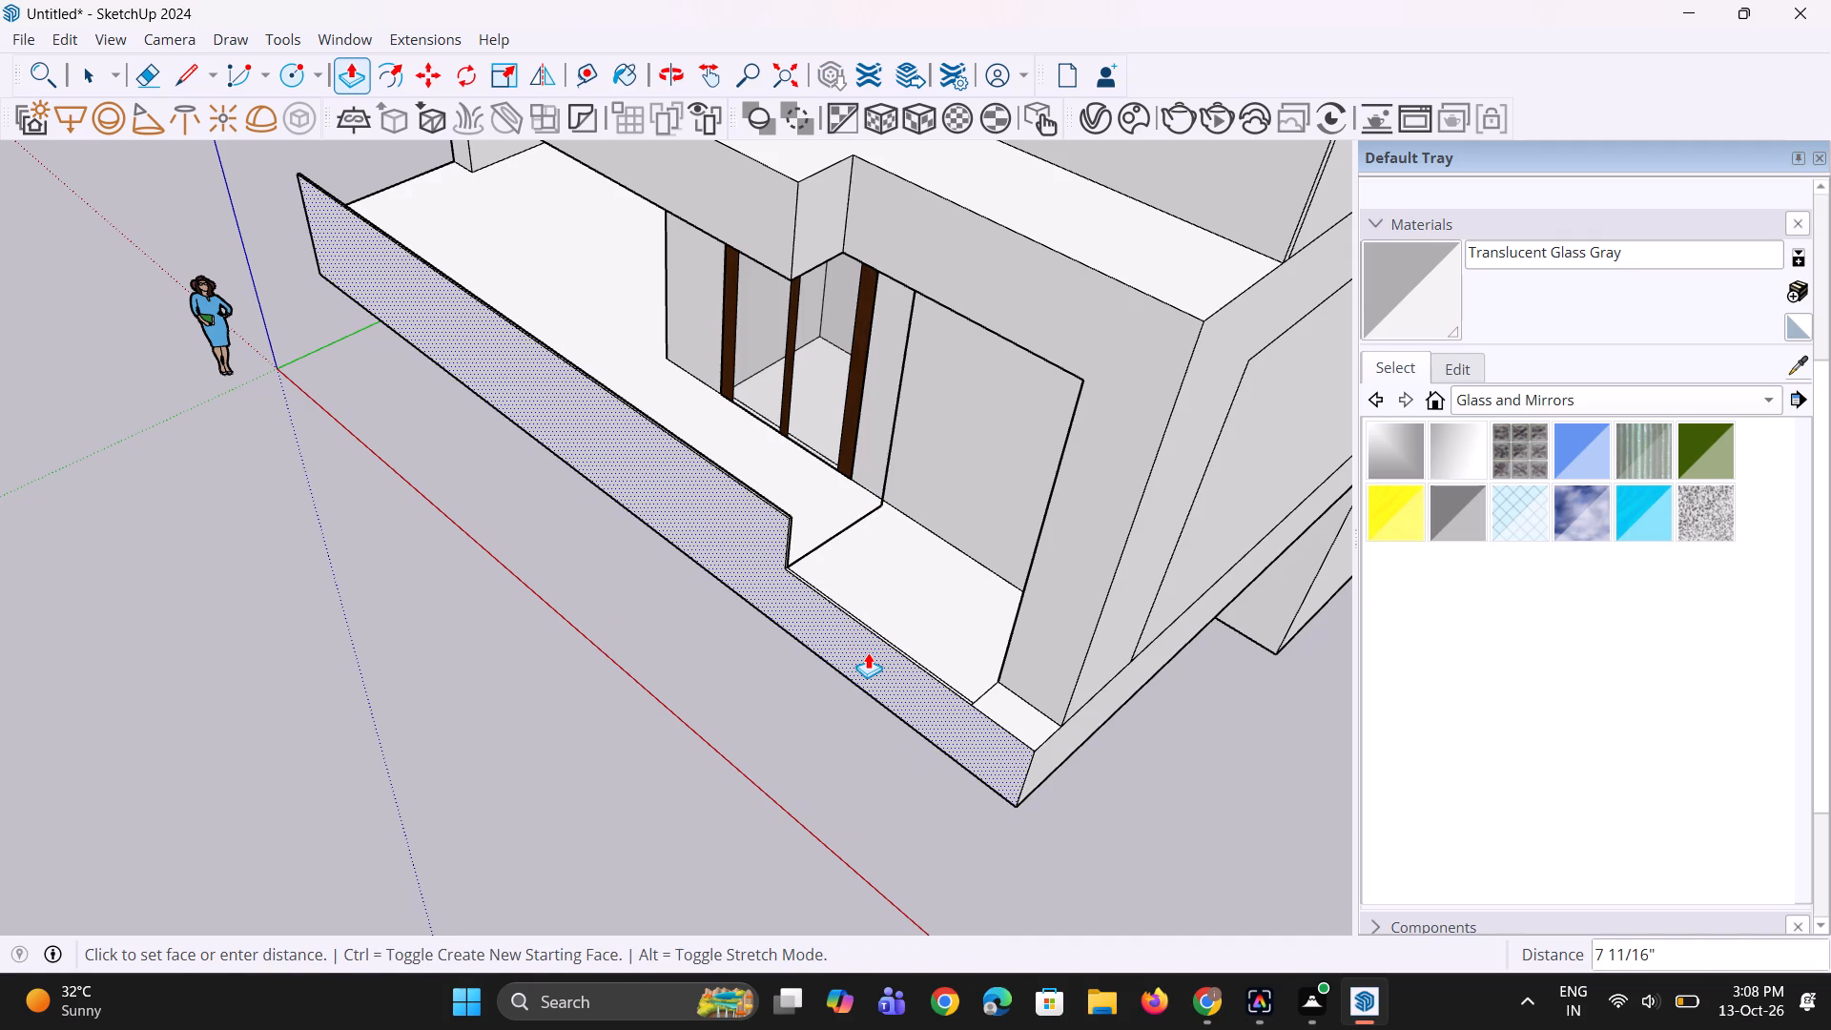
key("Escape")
Draw a vertical line about 2' 9" long down the slab's front face from the base of the parapet's end.
middle_click_drag(638, 649, 861, 525)
key("l")
scroll(852, 522, "up", 2)
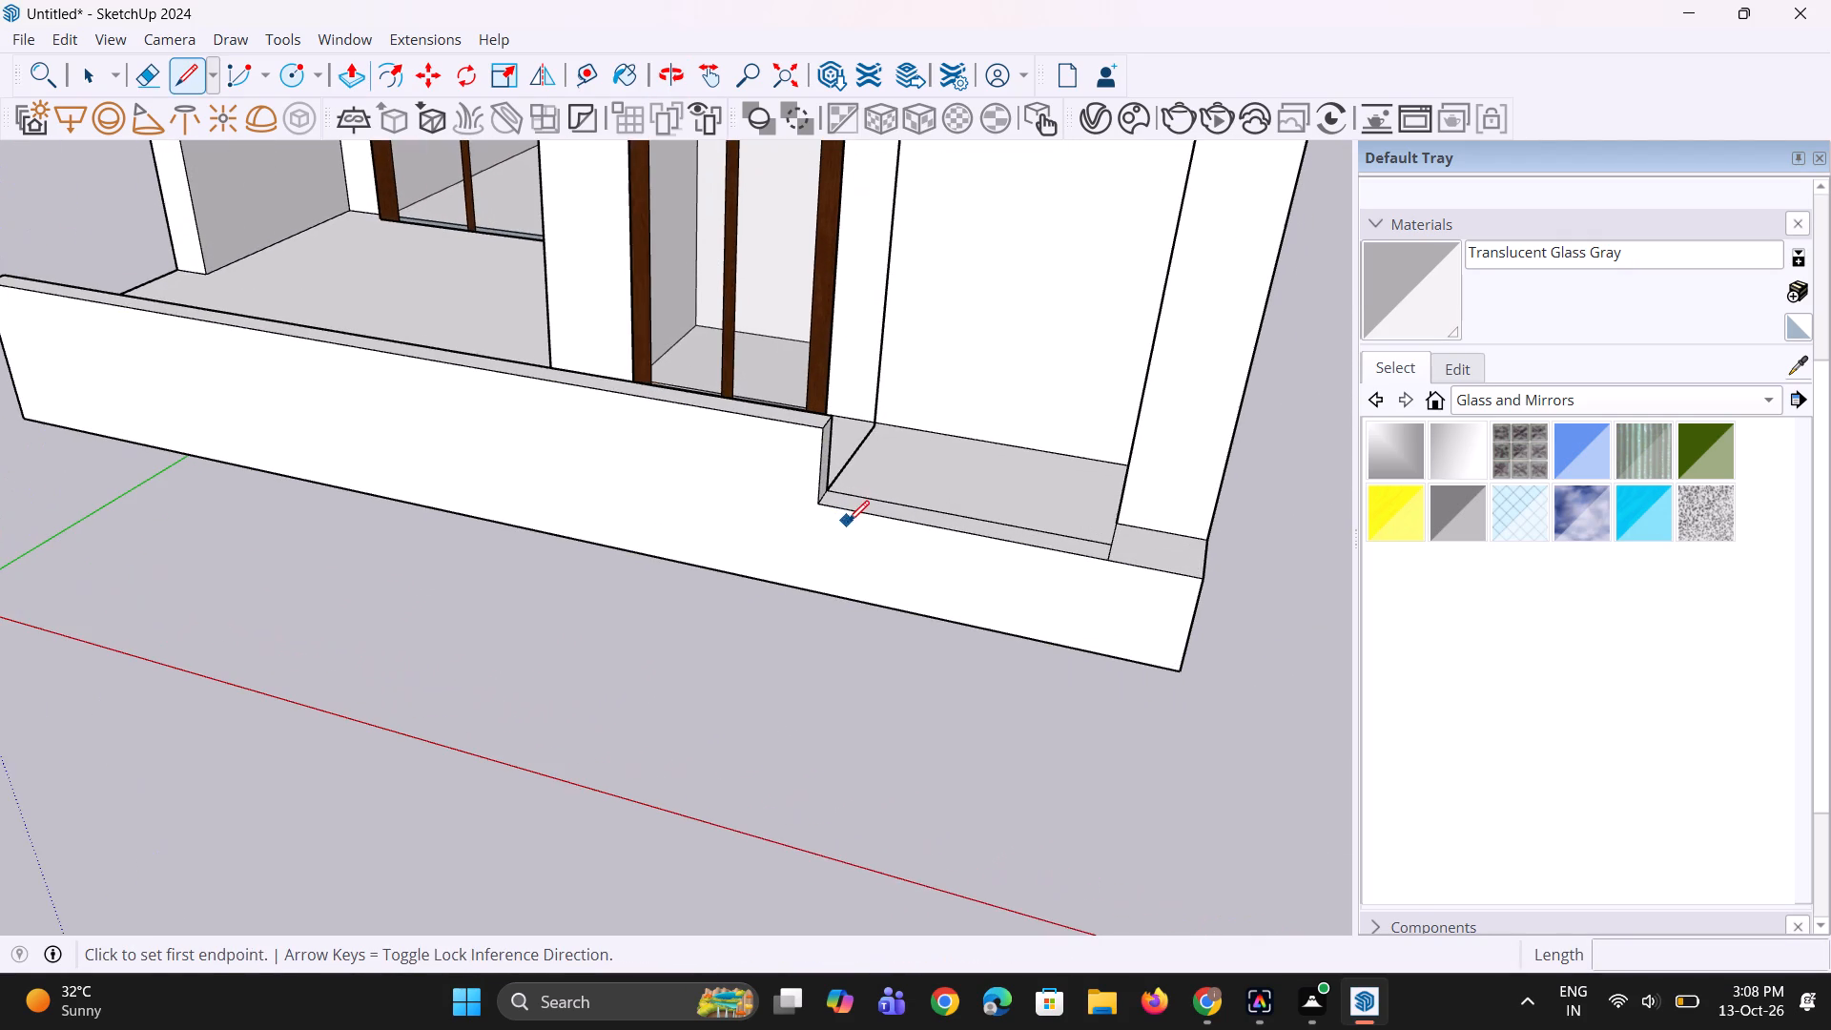
left_click(822, 510)
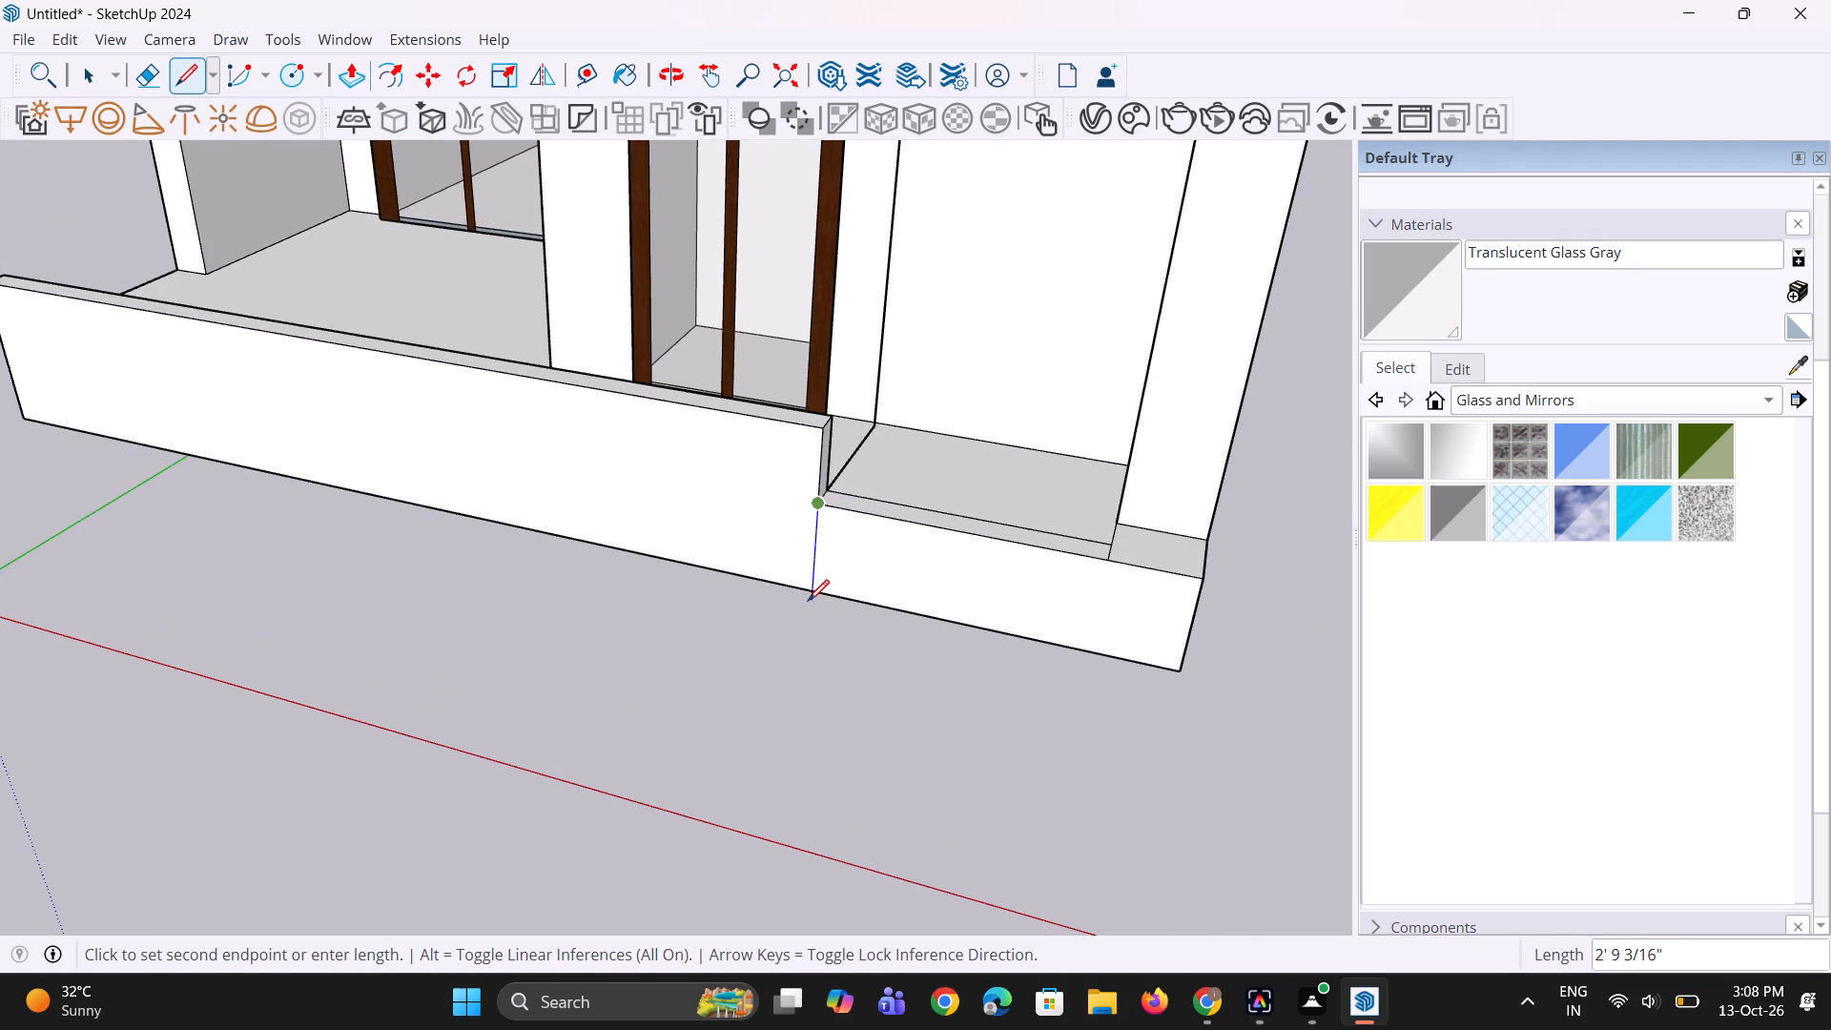
left_click(808, 601)
Push the slab's front face beyond the parapet's end back 8 3/4", and a further 4' 2 3/4" toward the wall.
key("p")
left_click(884, 585)
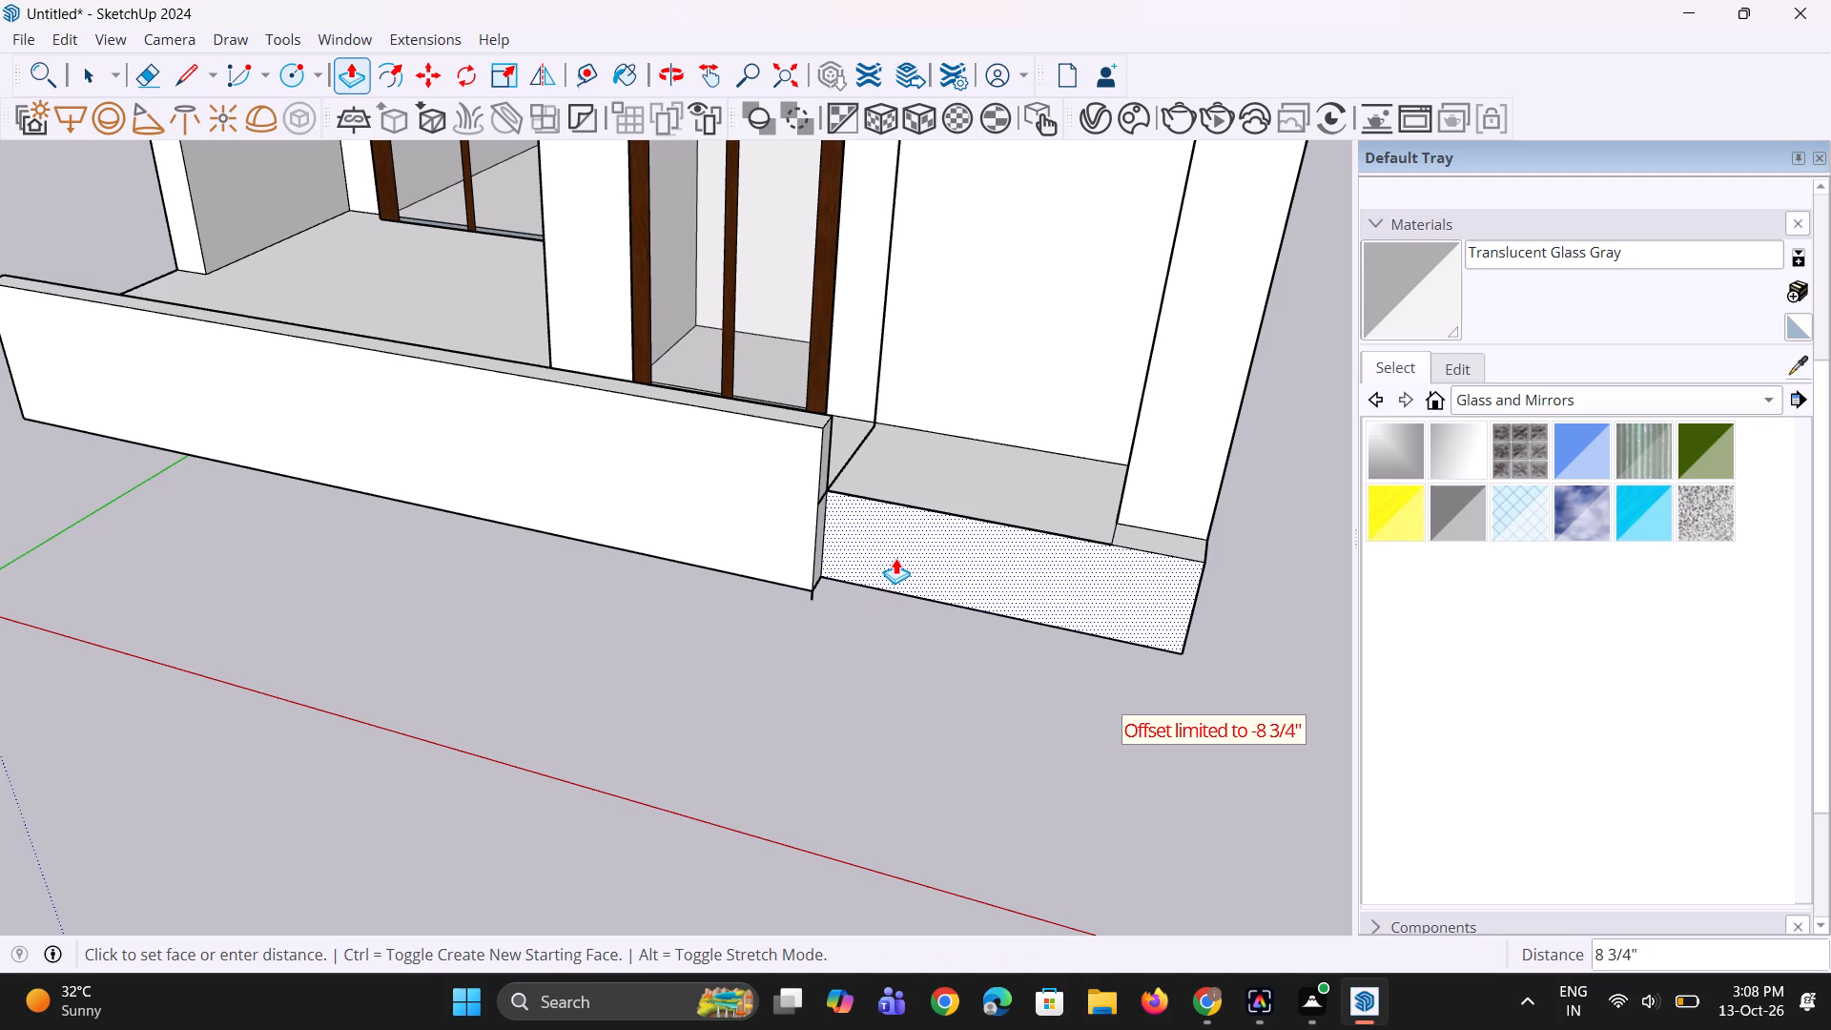
left_click(895, 558)
left_click(901, 546)
left_click(936, 416)
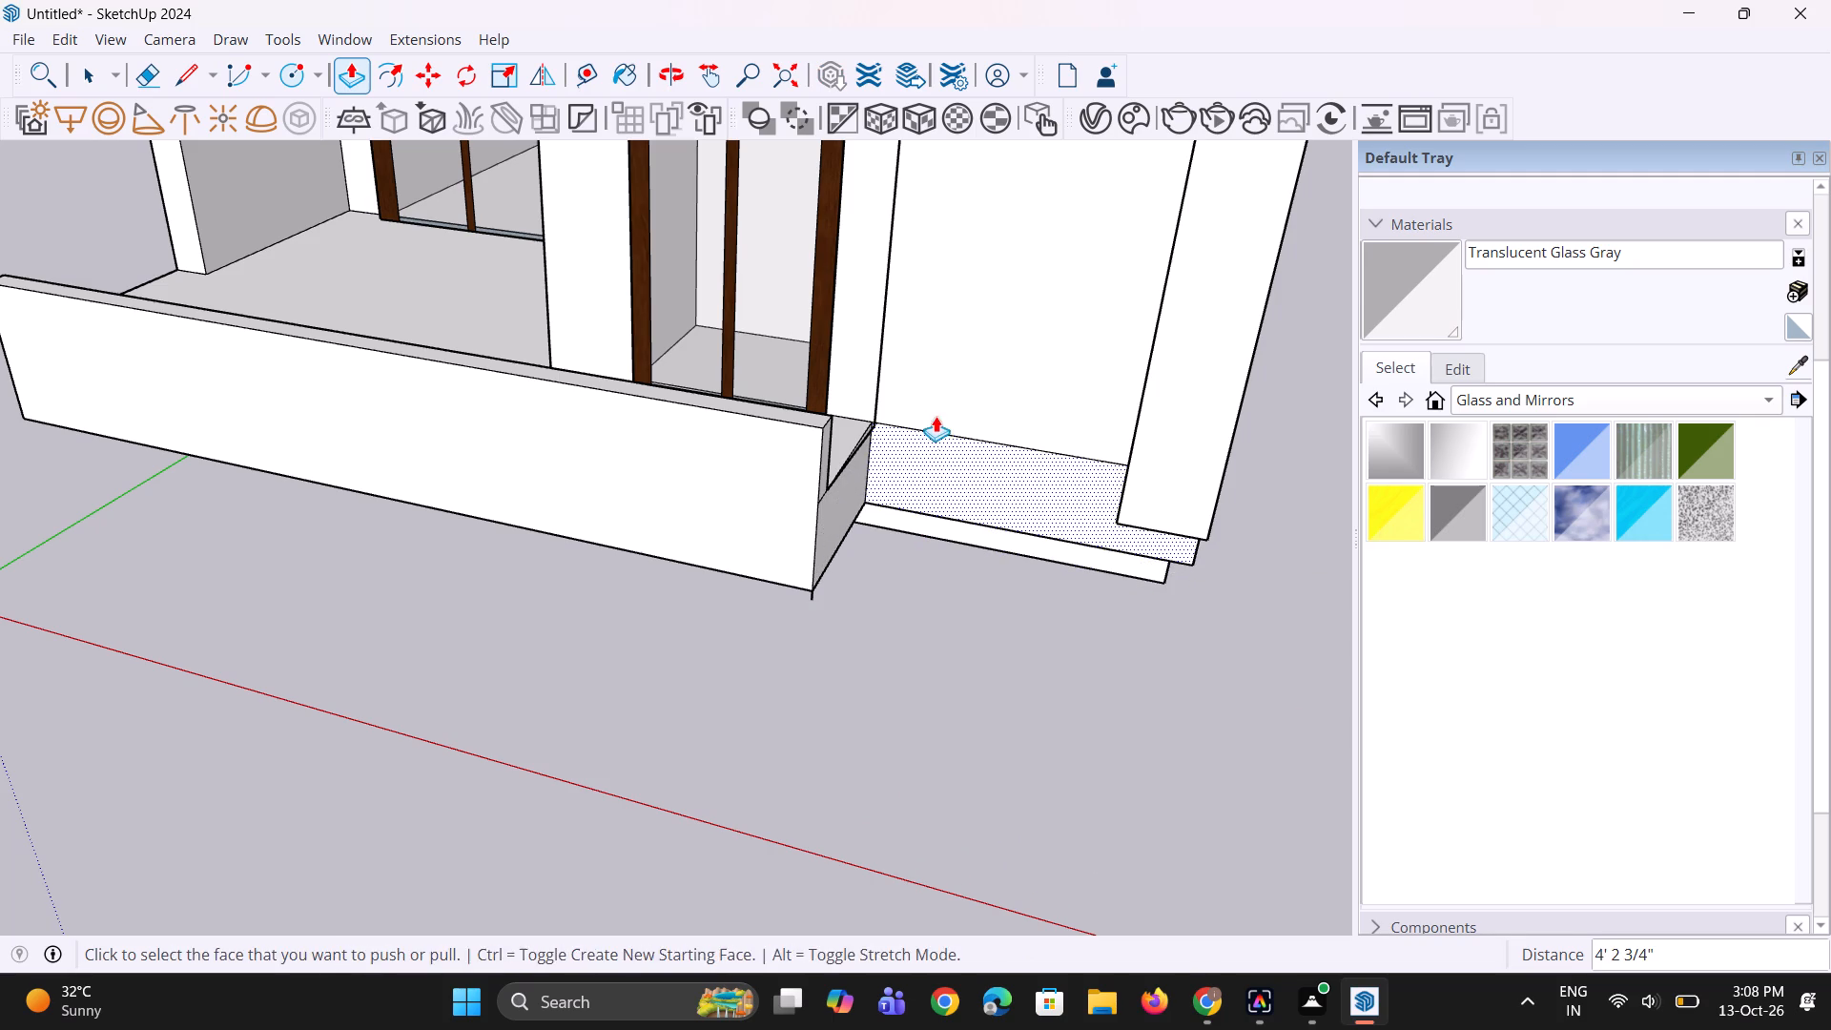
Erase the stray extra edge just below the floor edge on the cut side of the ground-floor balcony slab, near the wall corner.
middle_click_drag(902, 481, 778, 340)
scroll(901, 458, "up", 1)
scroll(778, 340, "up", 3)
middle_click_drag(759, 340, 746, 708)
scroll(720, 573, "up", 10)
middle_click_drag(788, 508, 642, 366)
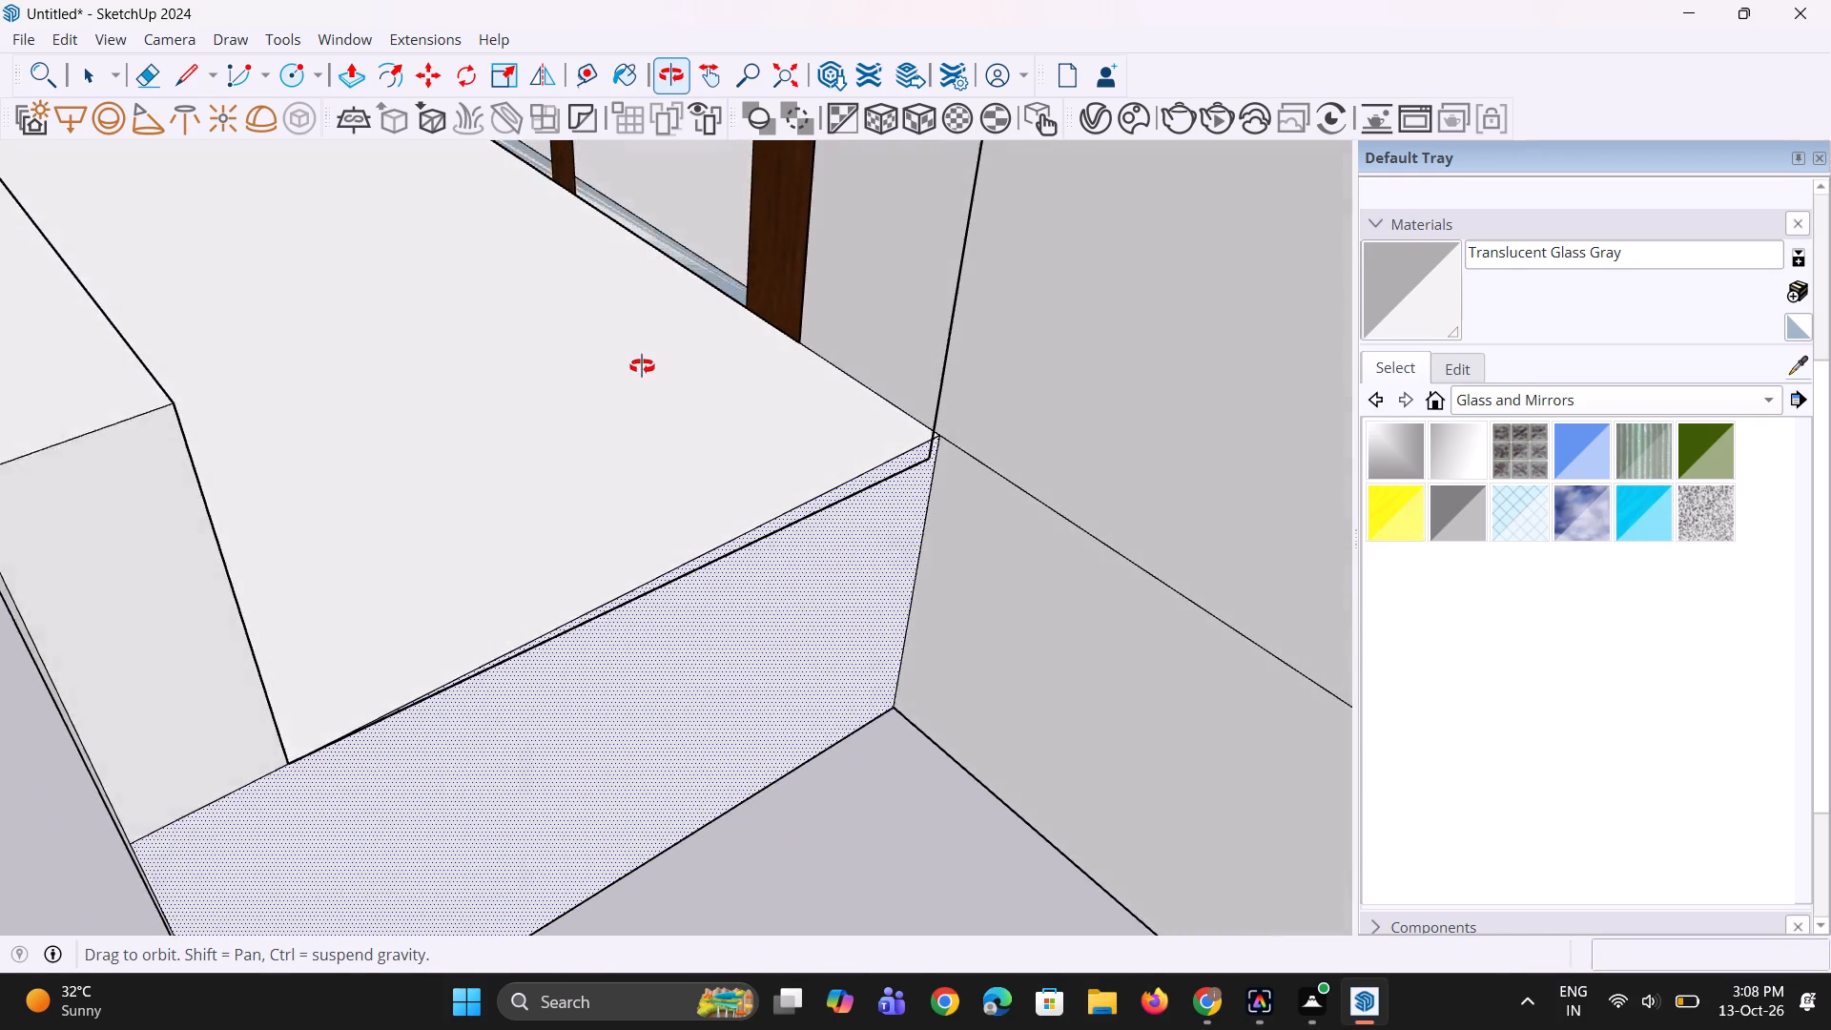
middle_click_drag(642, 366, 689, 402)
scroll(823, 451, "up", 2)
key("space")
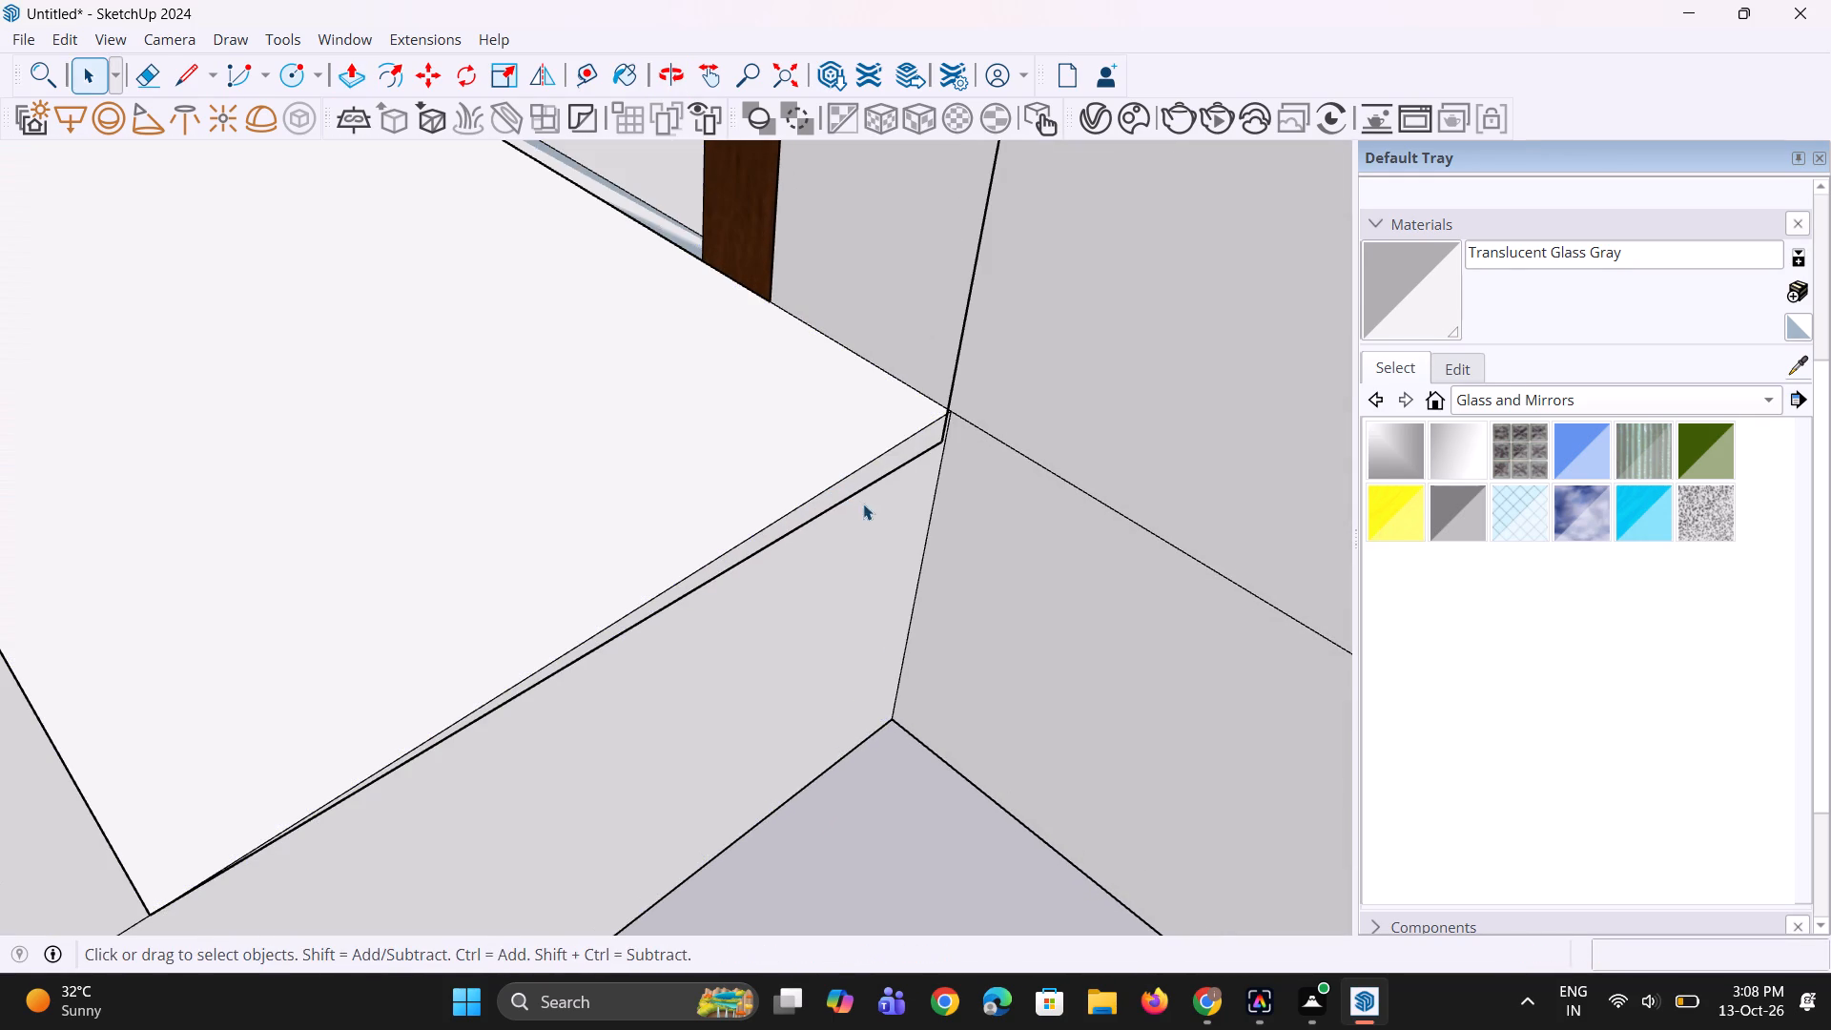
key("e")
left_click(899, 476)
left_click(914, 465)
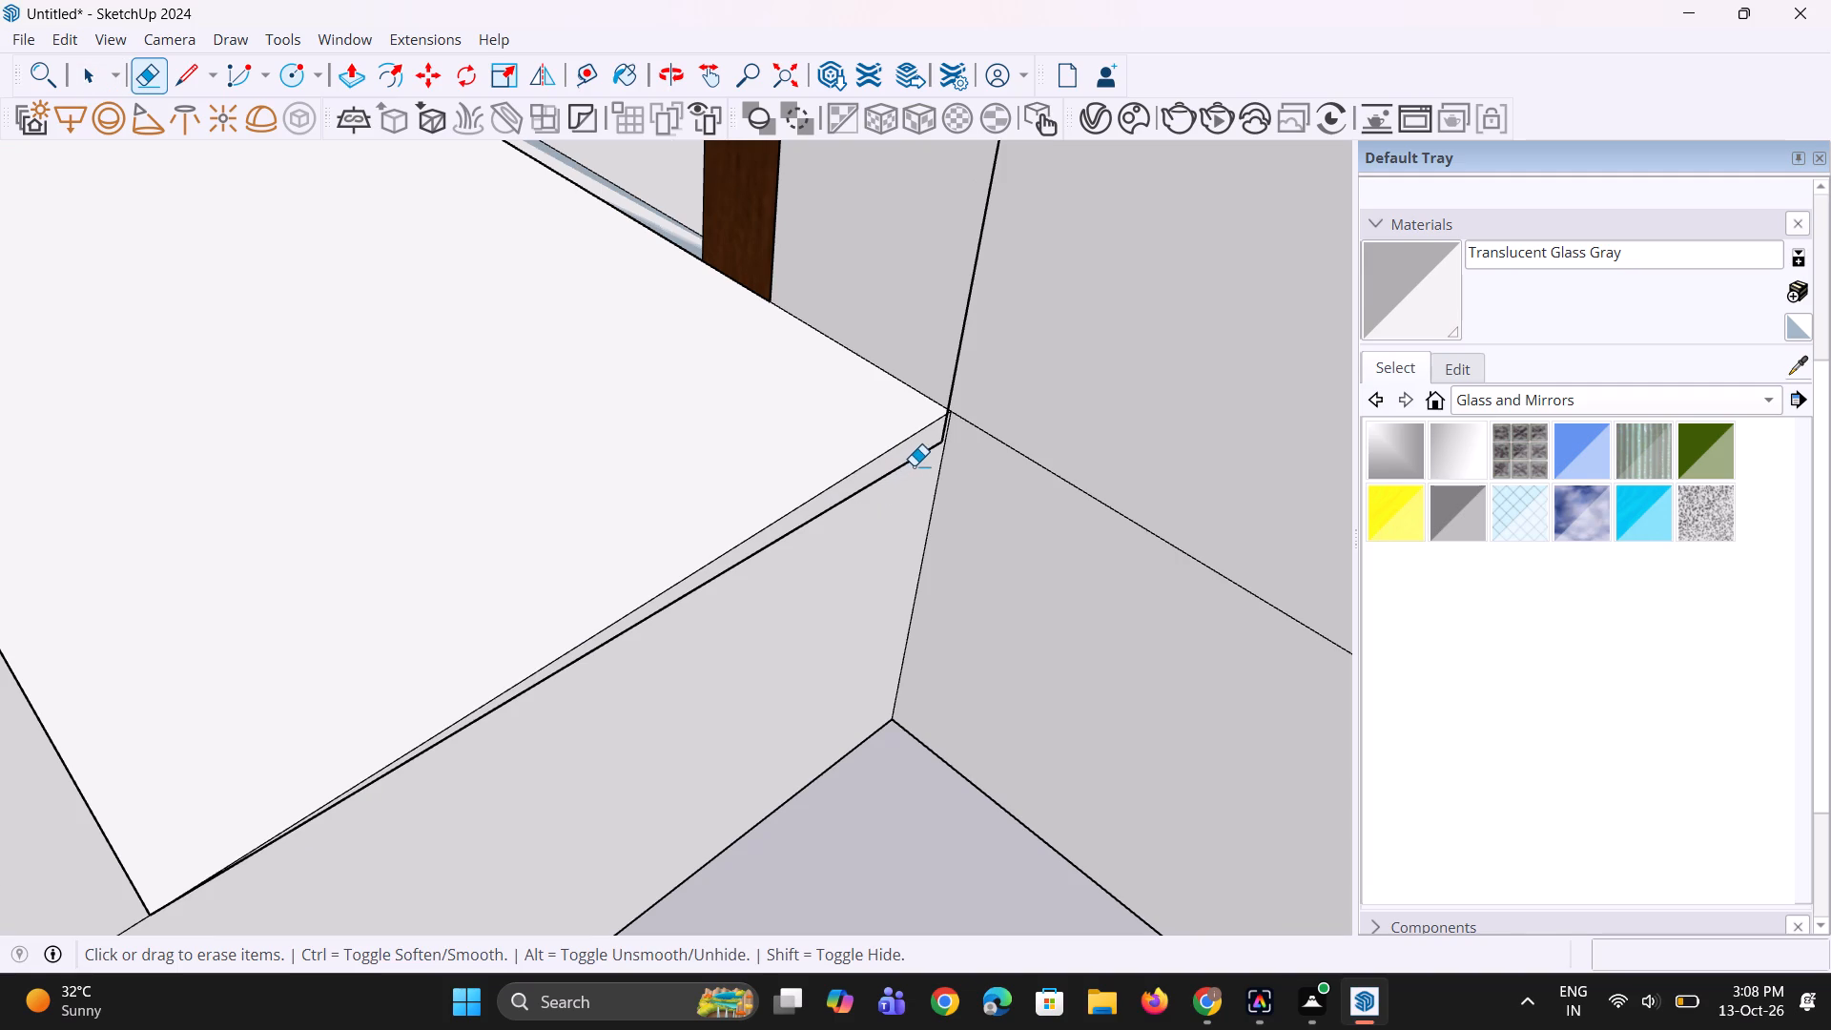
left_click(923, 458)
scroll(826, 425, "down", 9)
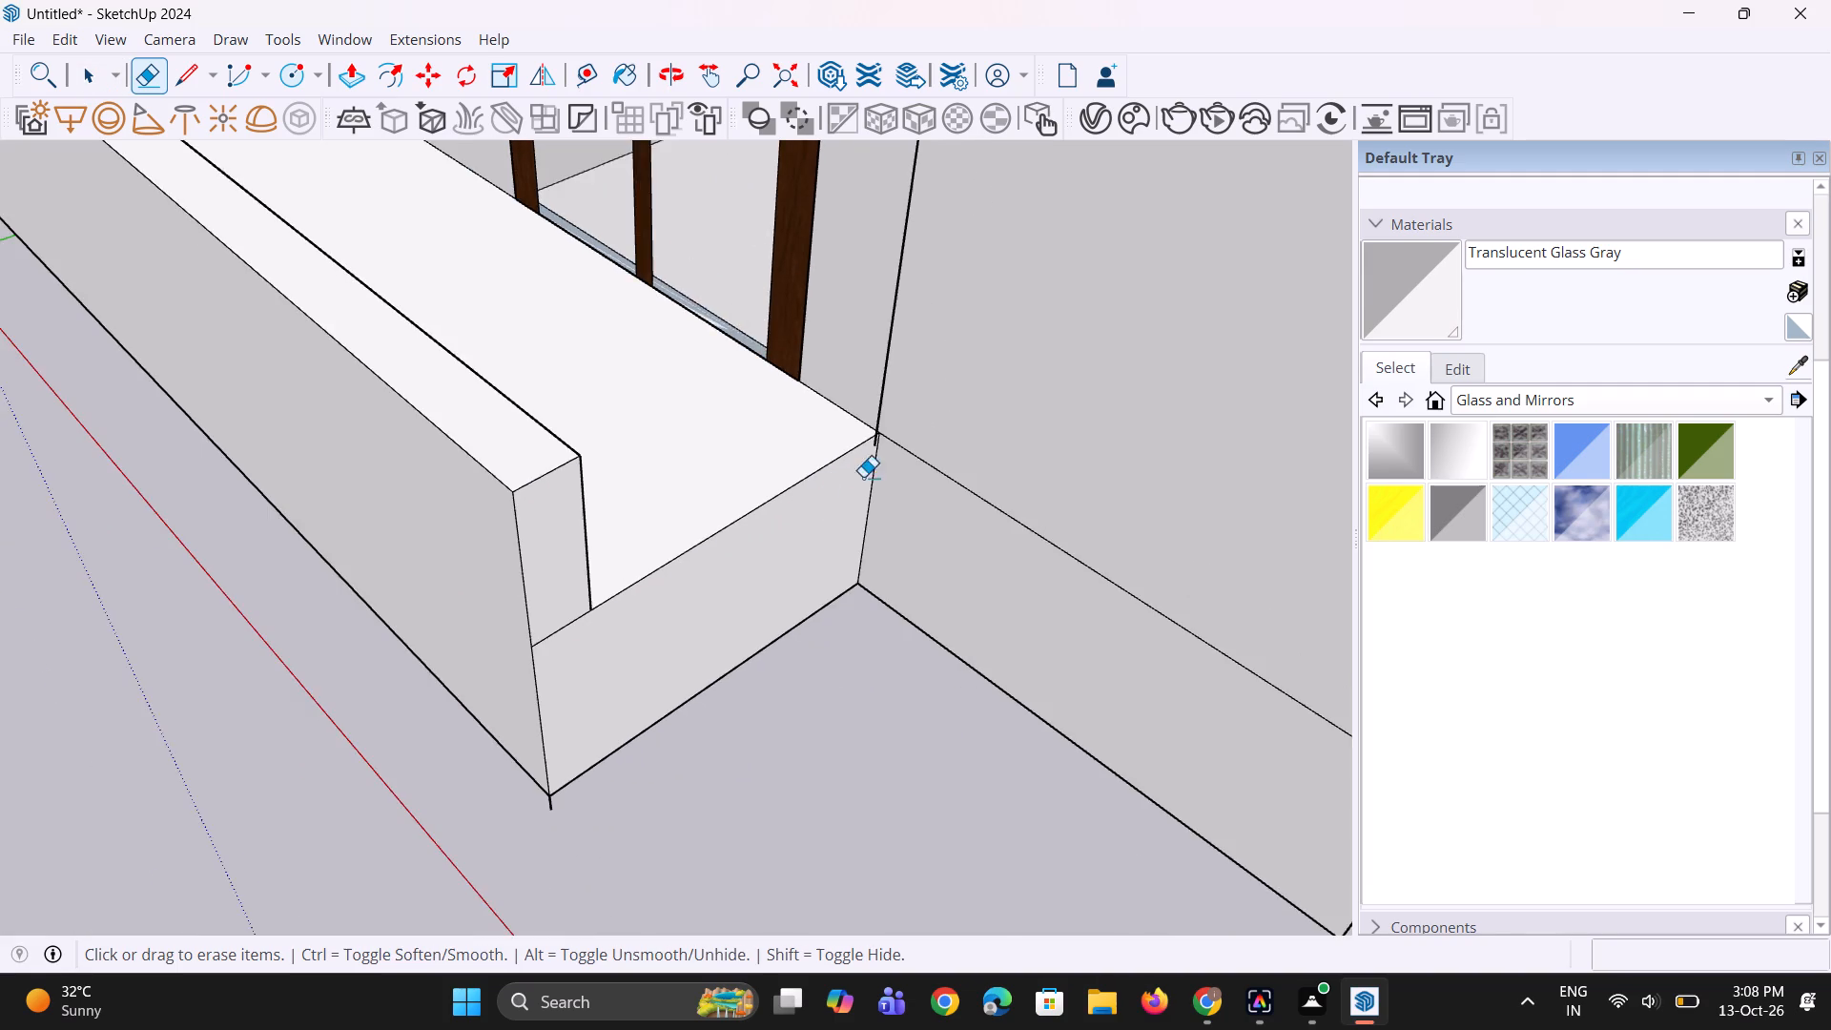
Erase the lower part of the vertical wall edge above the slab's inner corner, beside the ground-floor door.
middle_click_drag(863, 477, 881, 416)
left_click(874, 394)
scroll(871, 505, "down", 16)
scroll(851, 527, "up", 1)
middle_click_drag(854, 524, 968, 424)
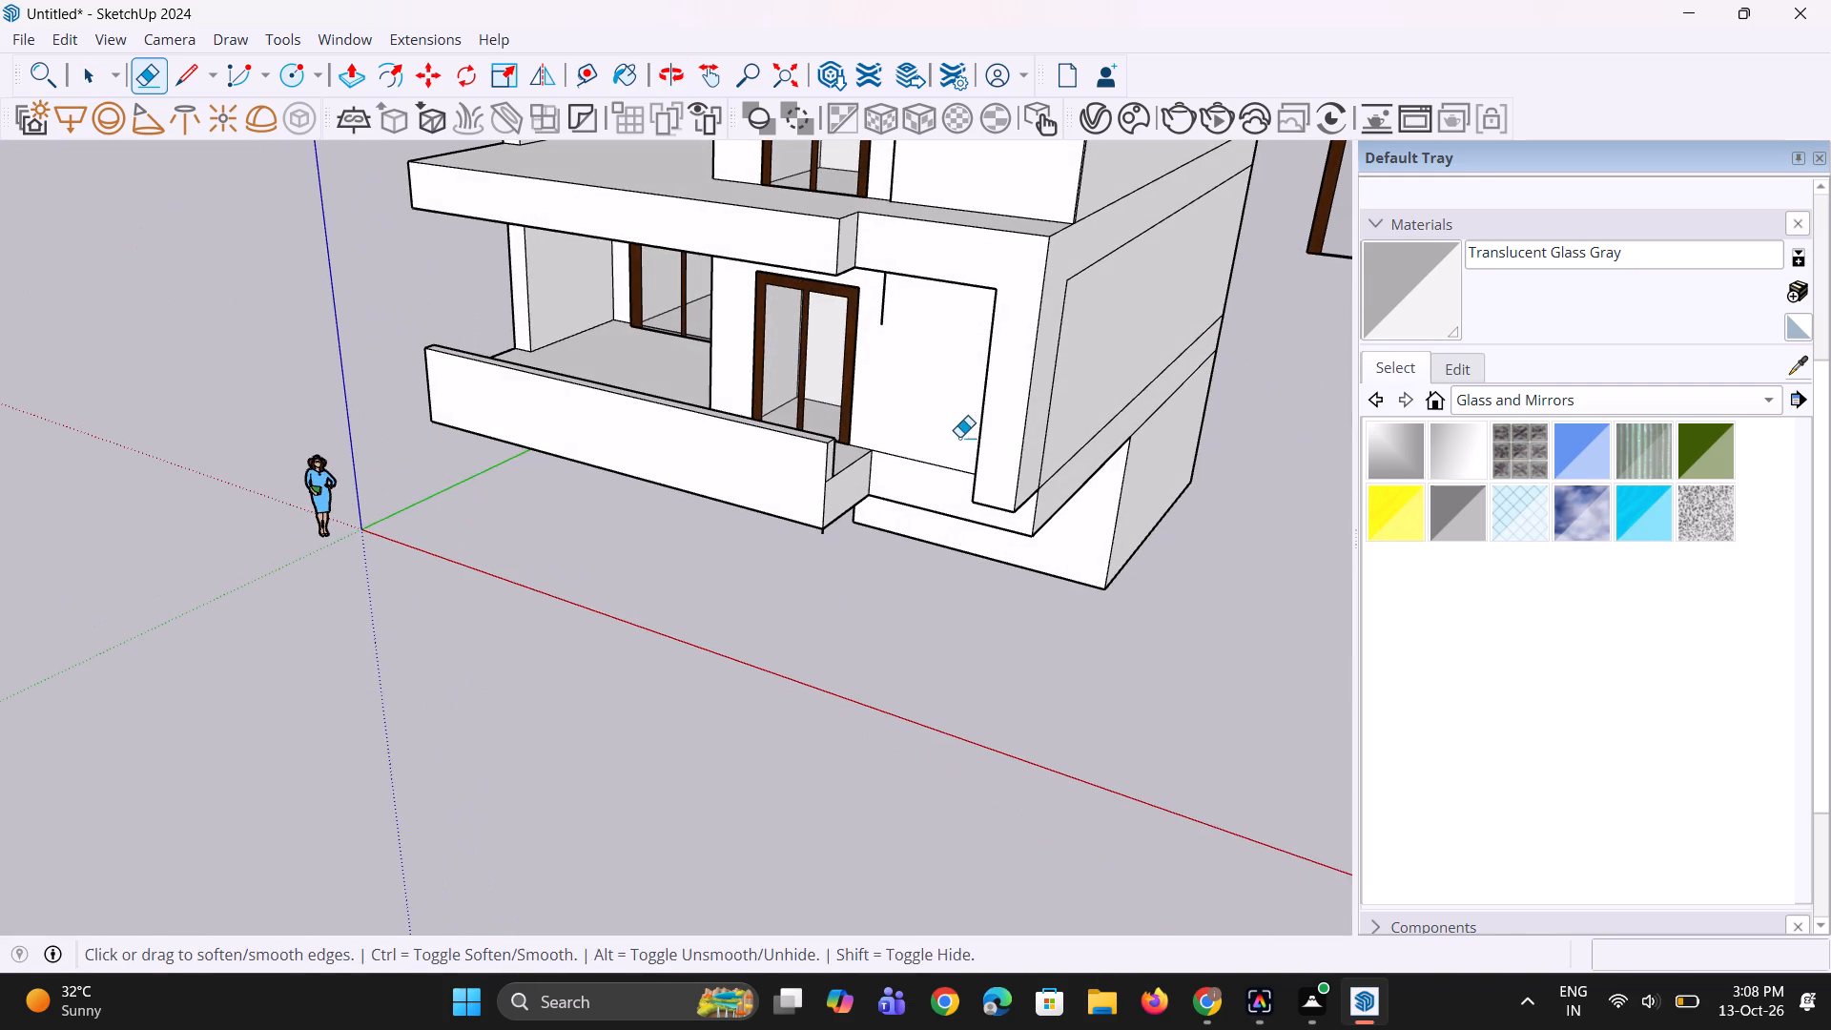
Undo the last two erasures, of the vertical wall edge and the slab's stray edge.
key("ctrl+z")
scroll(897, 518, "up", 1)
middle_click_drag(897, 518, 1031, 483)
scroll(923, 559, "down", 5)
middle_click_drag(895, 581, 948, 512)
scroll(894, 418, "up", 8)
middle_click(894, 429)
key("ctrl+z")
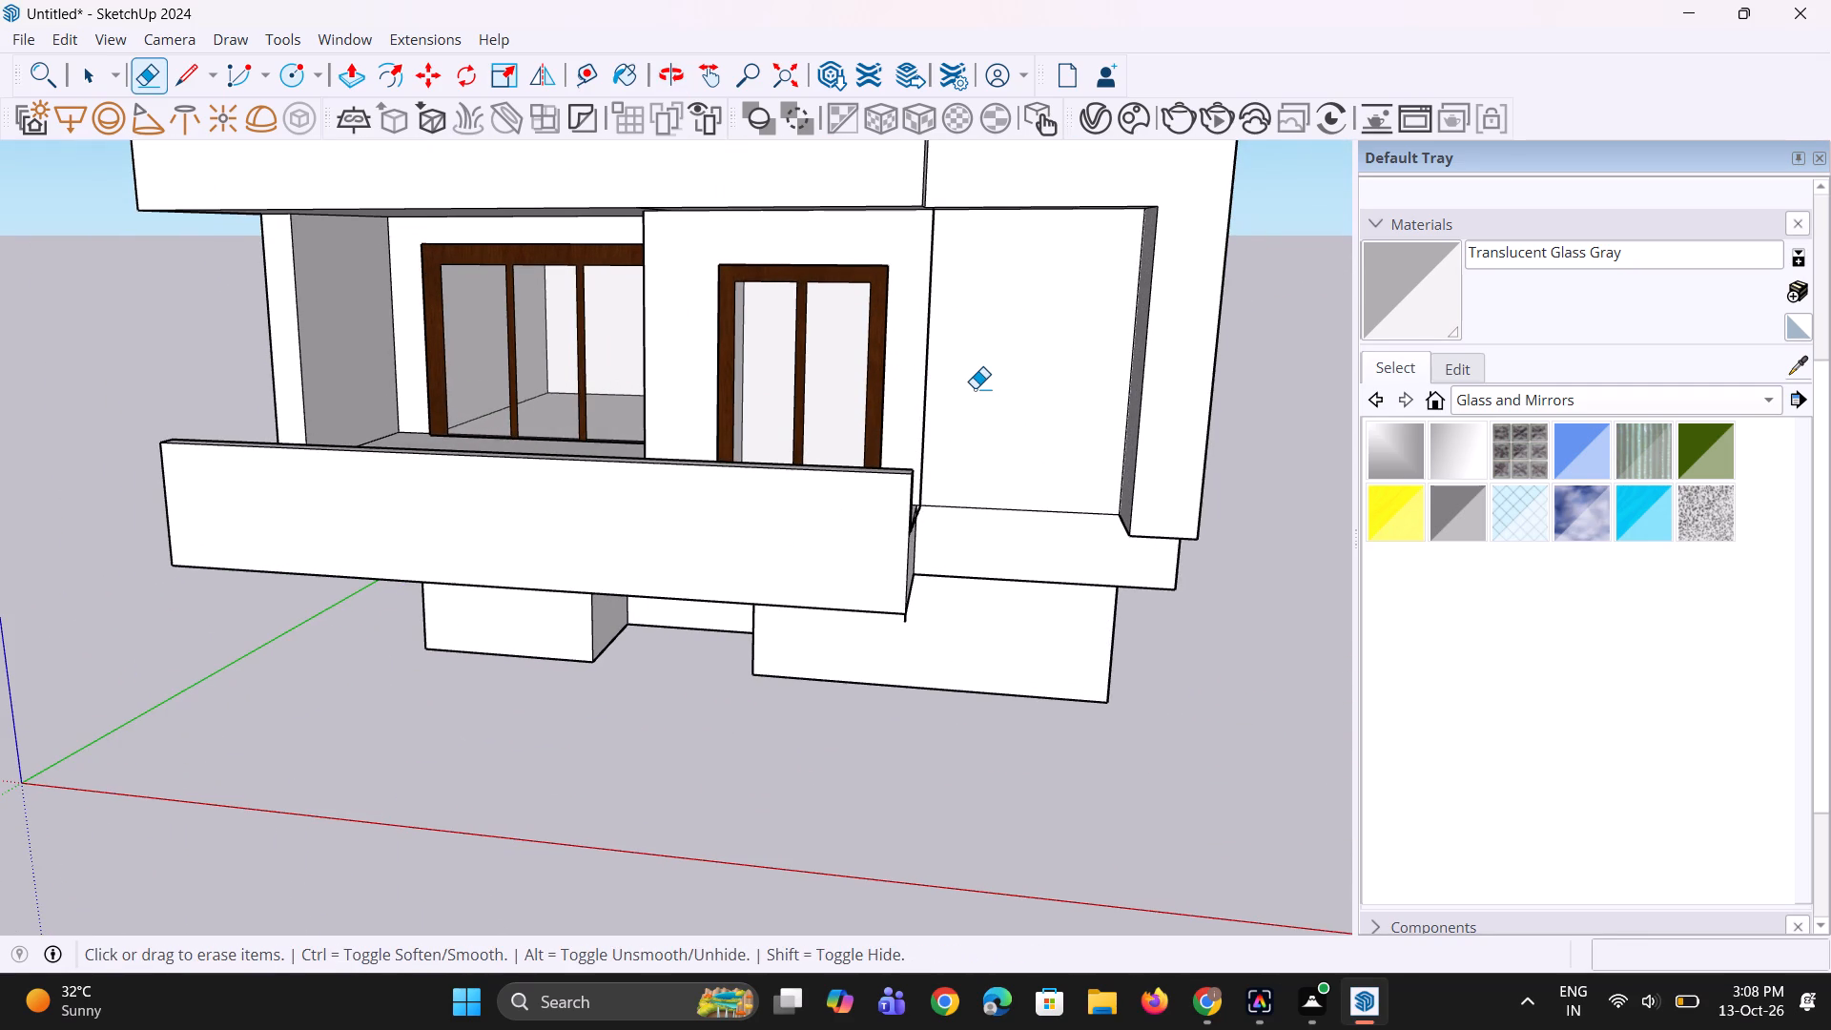
Erase the stray extra edge along the top of the slab's cut side, near the wall corner.
scroll(975, 388, "up", 1)
key("space")
middle_click_drag(976, 527, 881, 557)
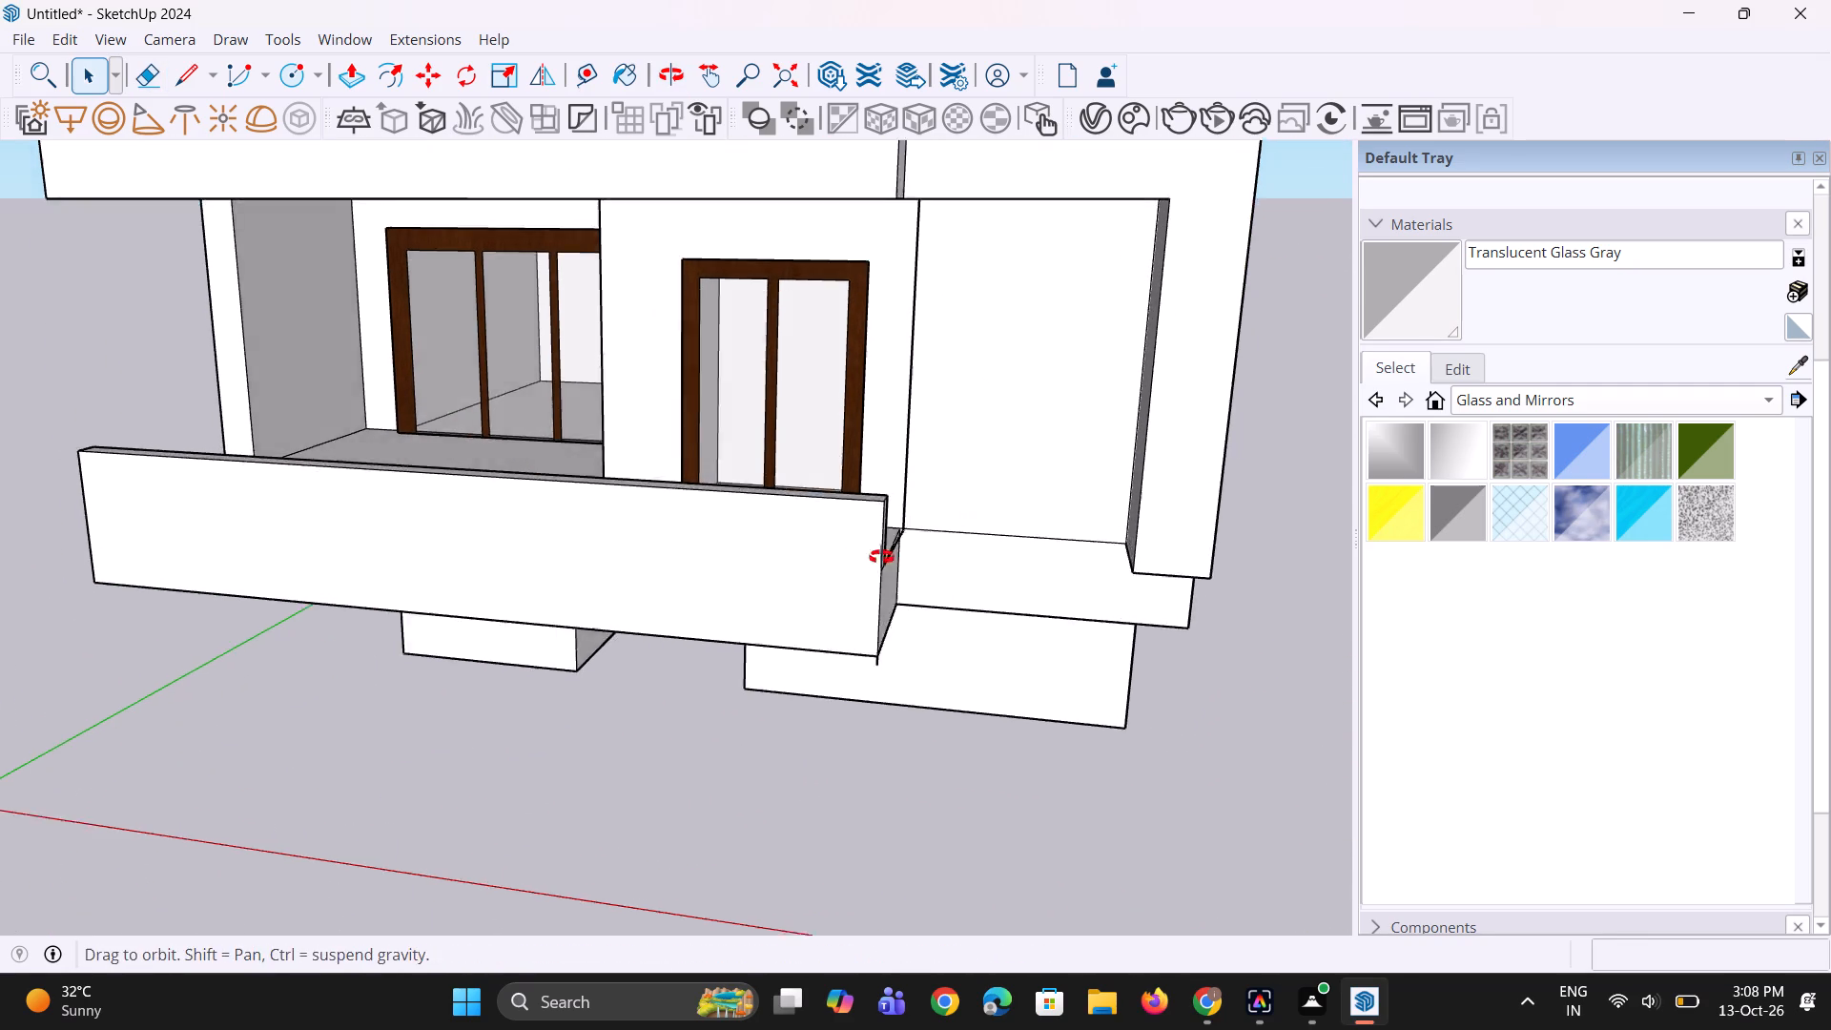
middle_click_drag(881, 557, 713, 564)
scroll(722, 582, "up", 6)
middle_click_drag(727, 564, 790, 701)
key("e")
scroll(788, 696, "up", 2)
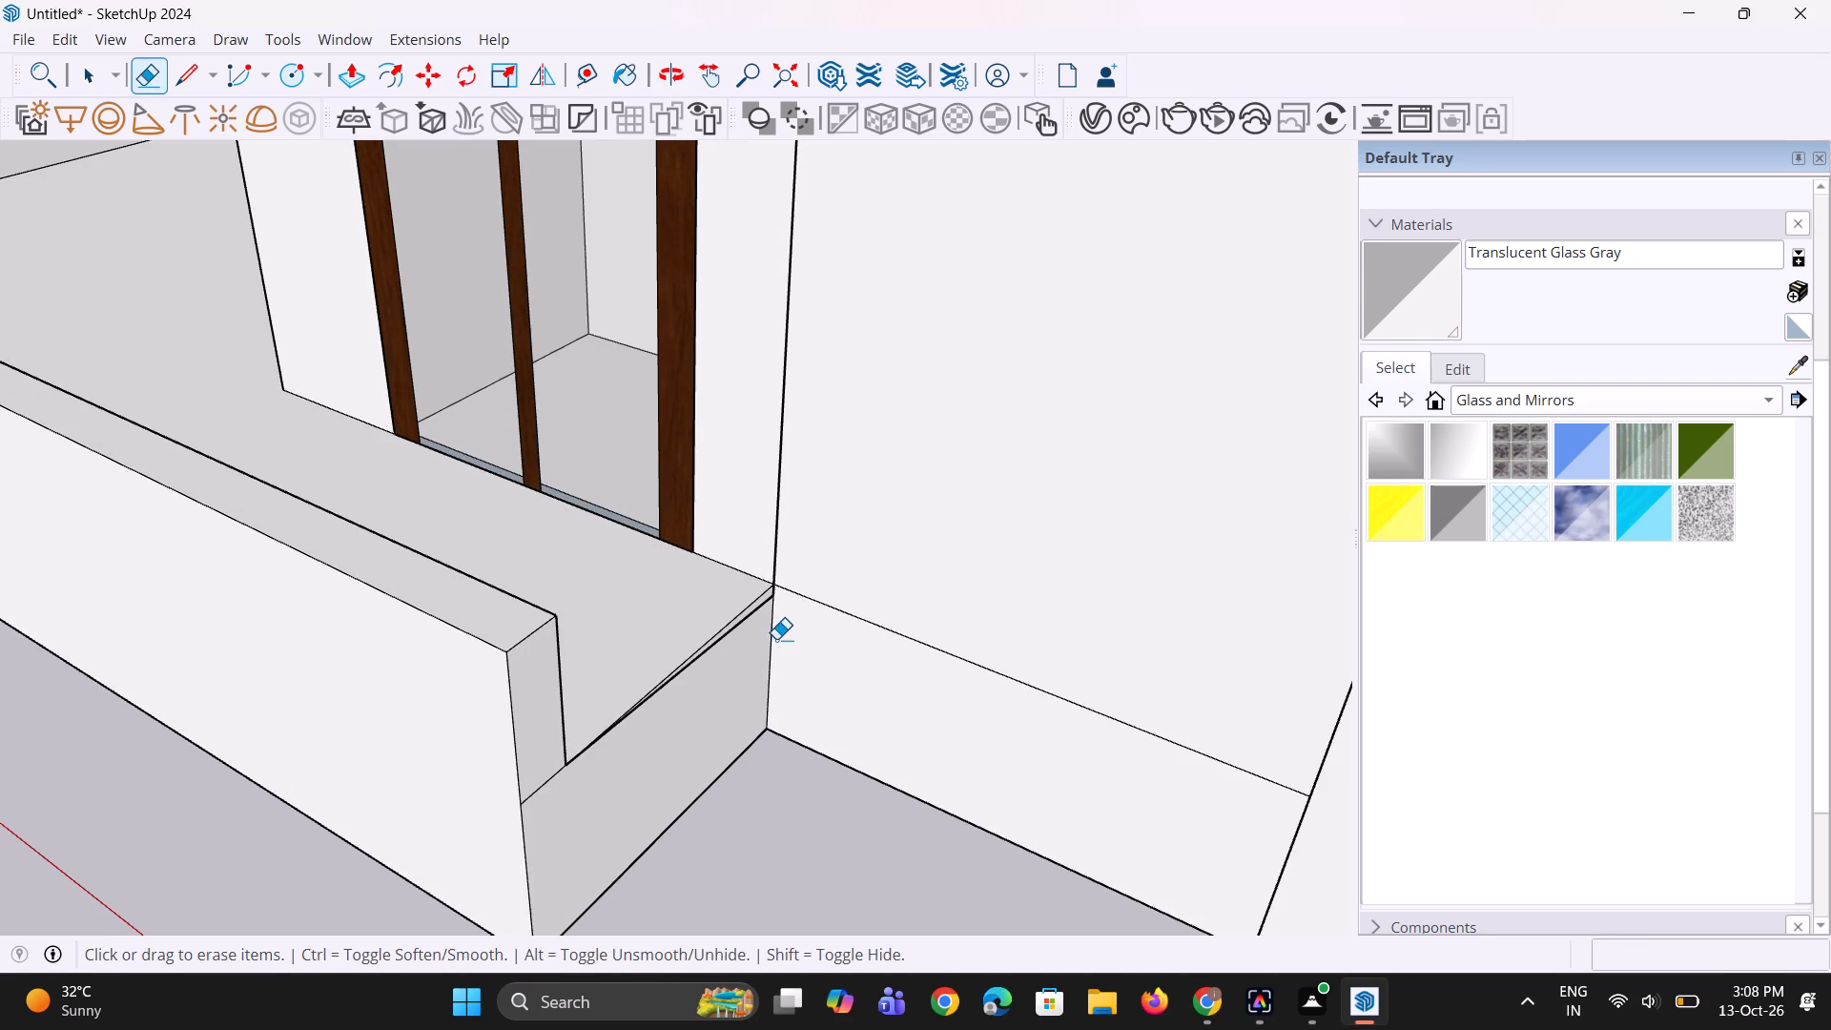
left_click(770, 600)
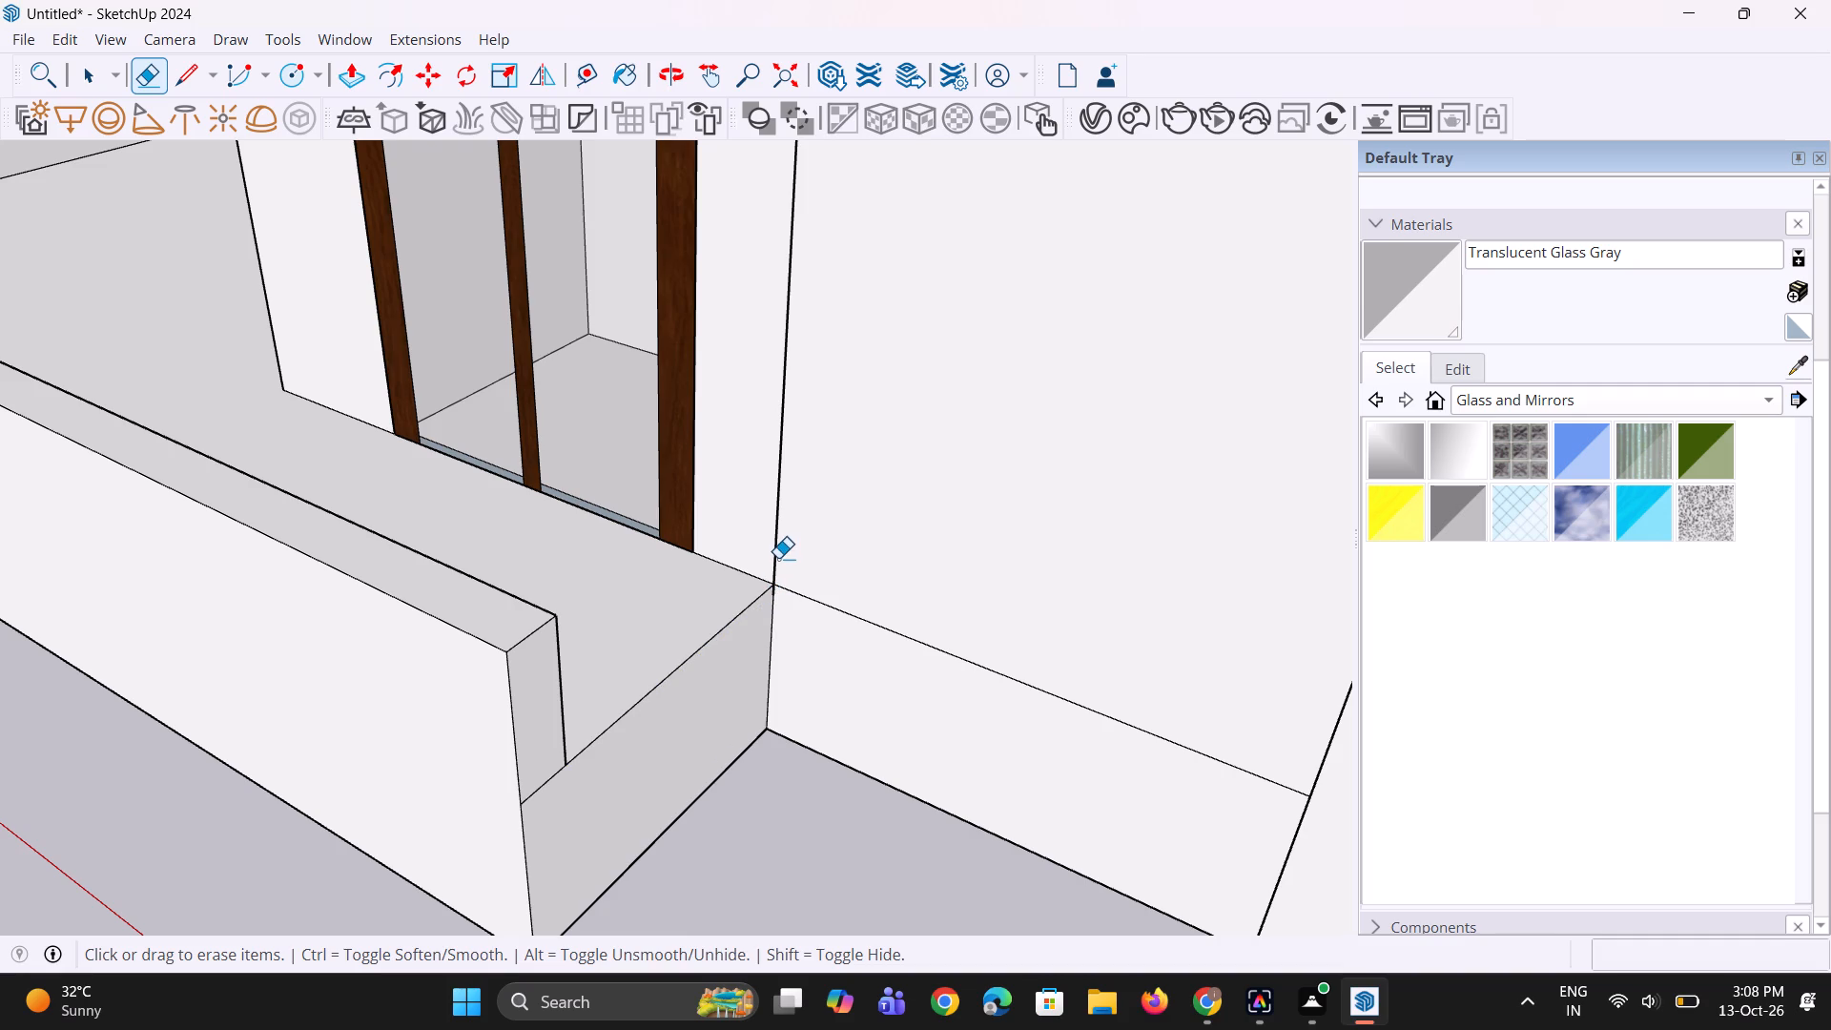
Erase the lower part of the vertical wall edge rising from the slab's inner corner beside the ground-floor door.
left_click(771, 550)
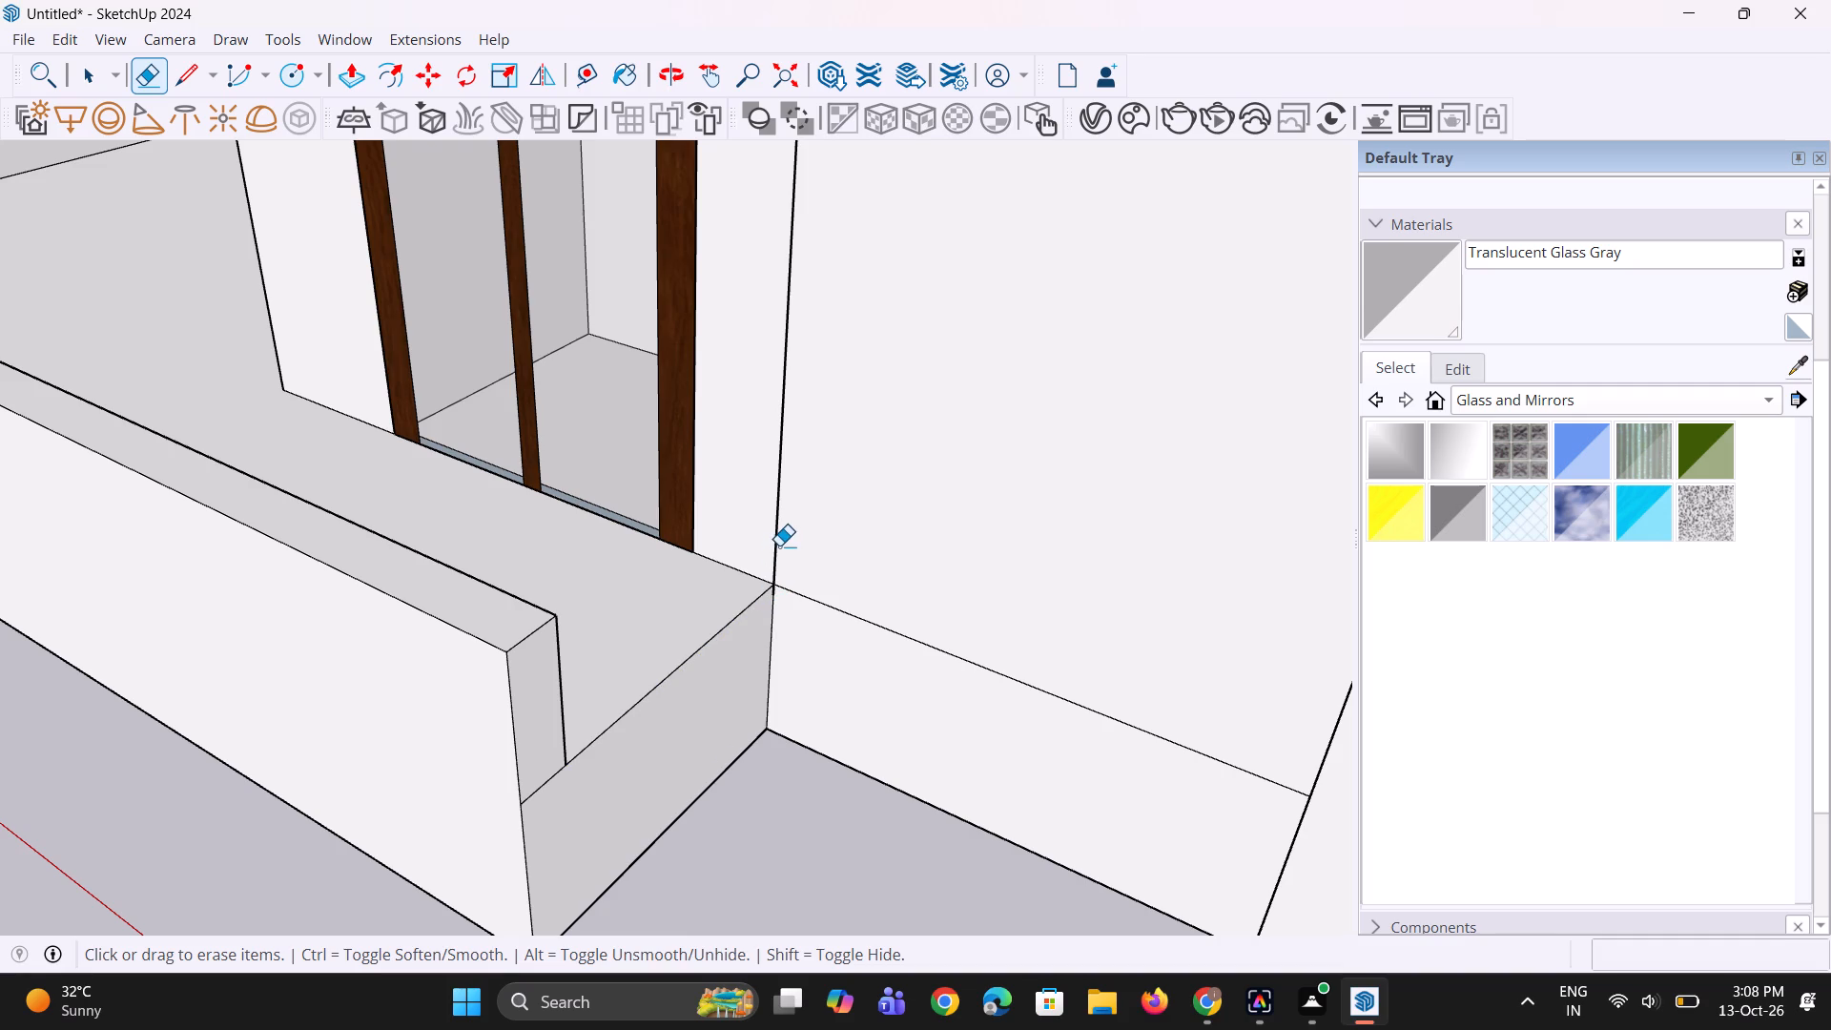
left_click(776, 545)
scroll(826, 640, "down", 8)
middle_click_drag(826, 640, 862, 645)
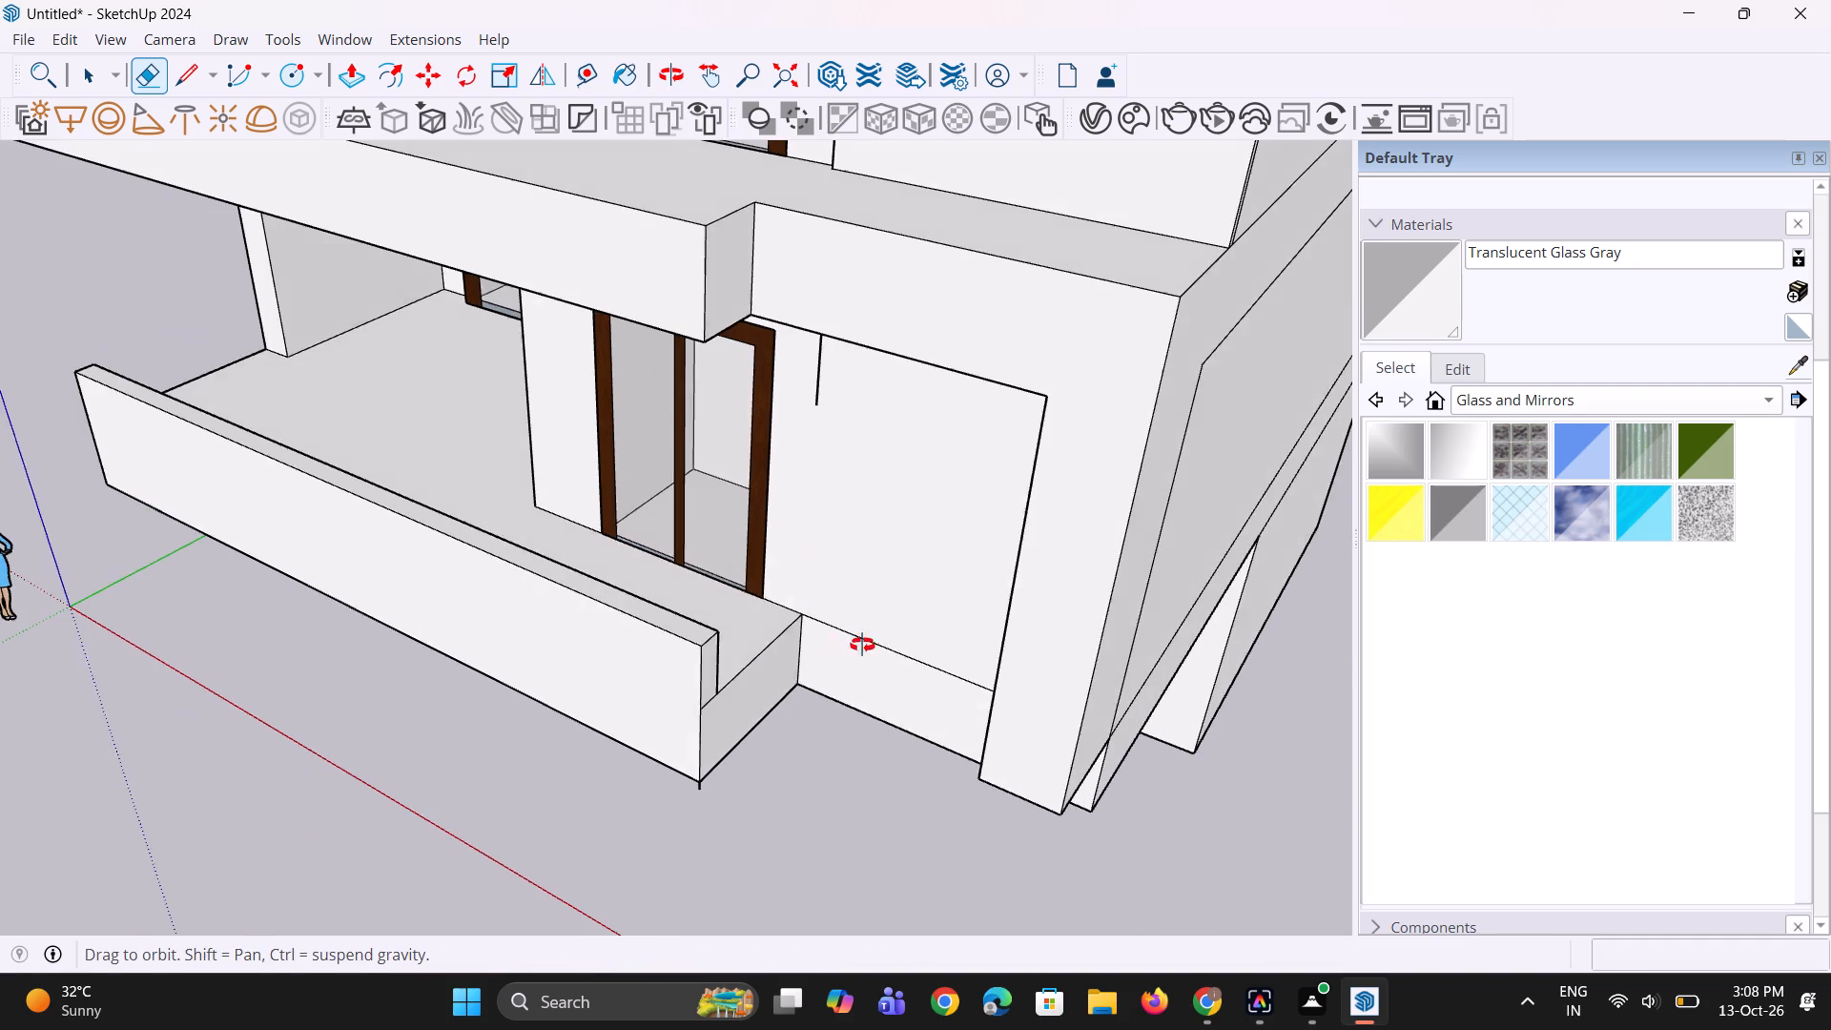
middle_click_drag(862, 645, 916, 638)
scroll(917, 640, "down", 4)
middle_click_drag(917, 640, 983, 501)
scroll(860, 481, "up", 3)
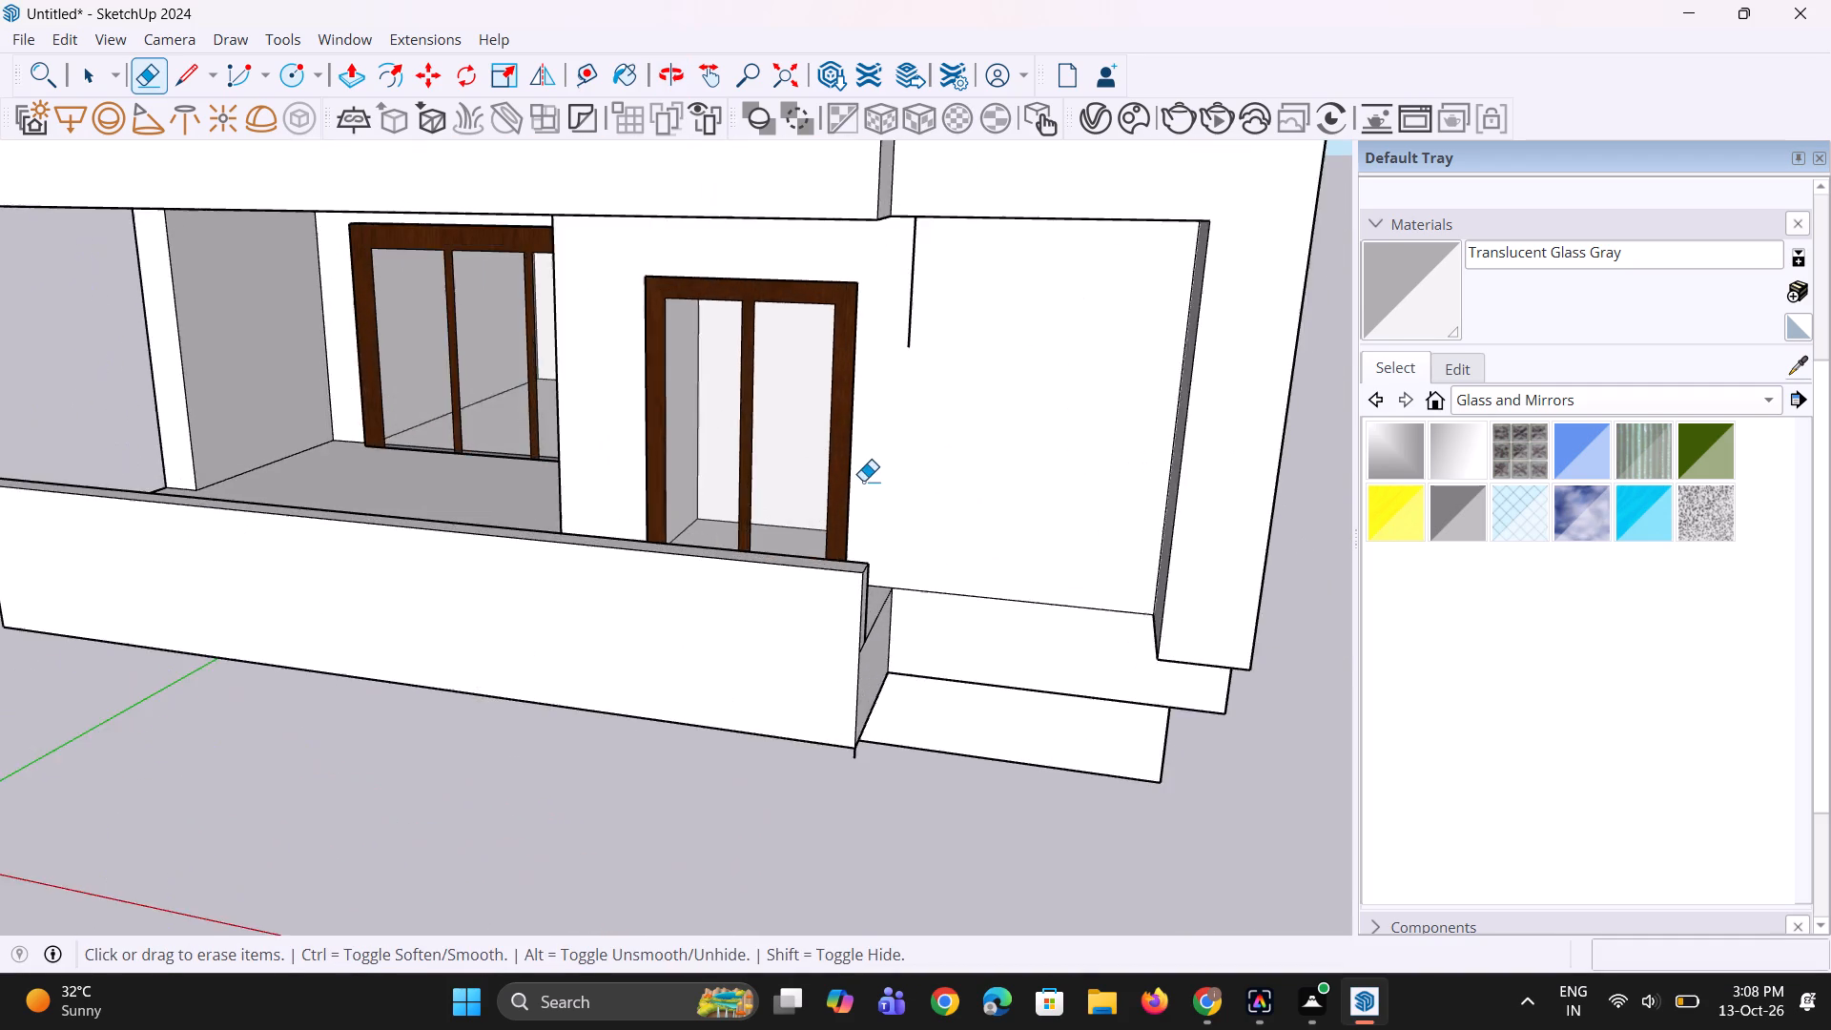
Draw a vertical line about 6' 7 3/8" long from the remaining wall line's lower end down to the floor-level edge beside the slab corner.
scroll(863, 481, "up", 7)
key("l")
scroll(917, 434, "up", 1)
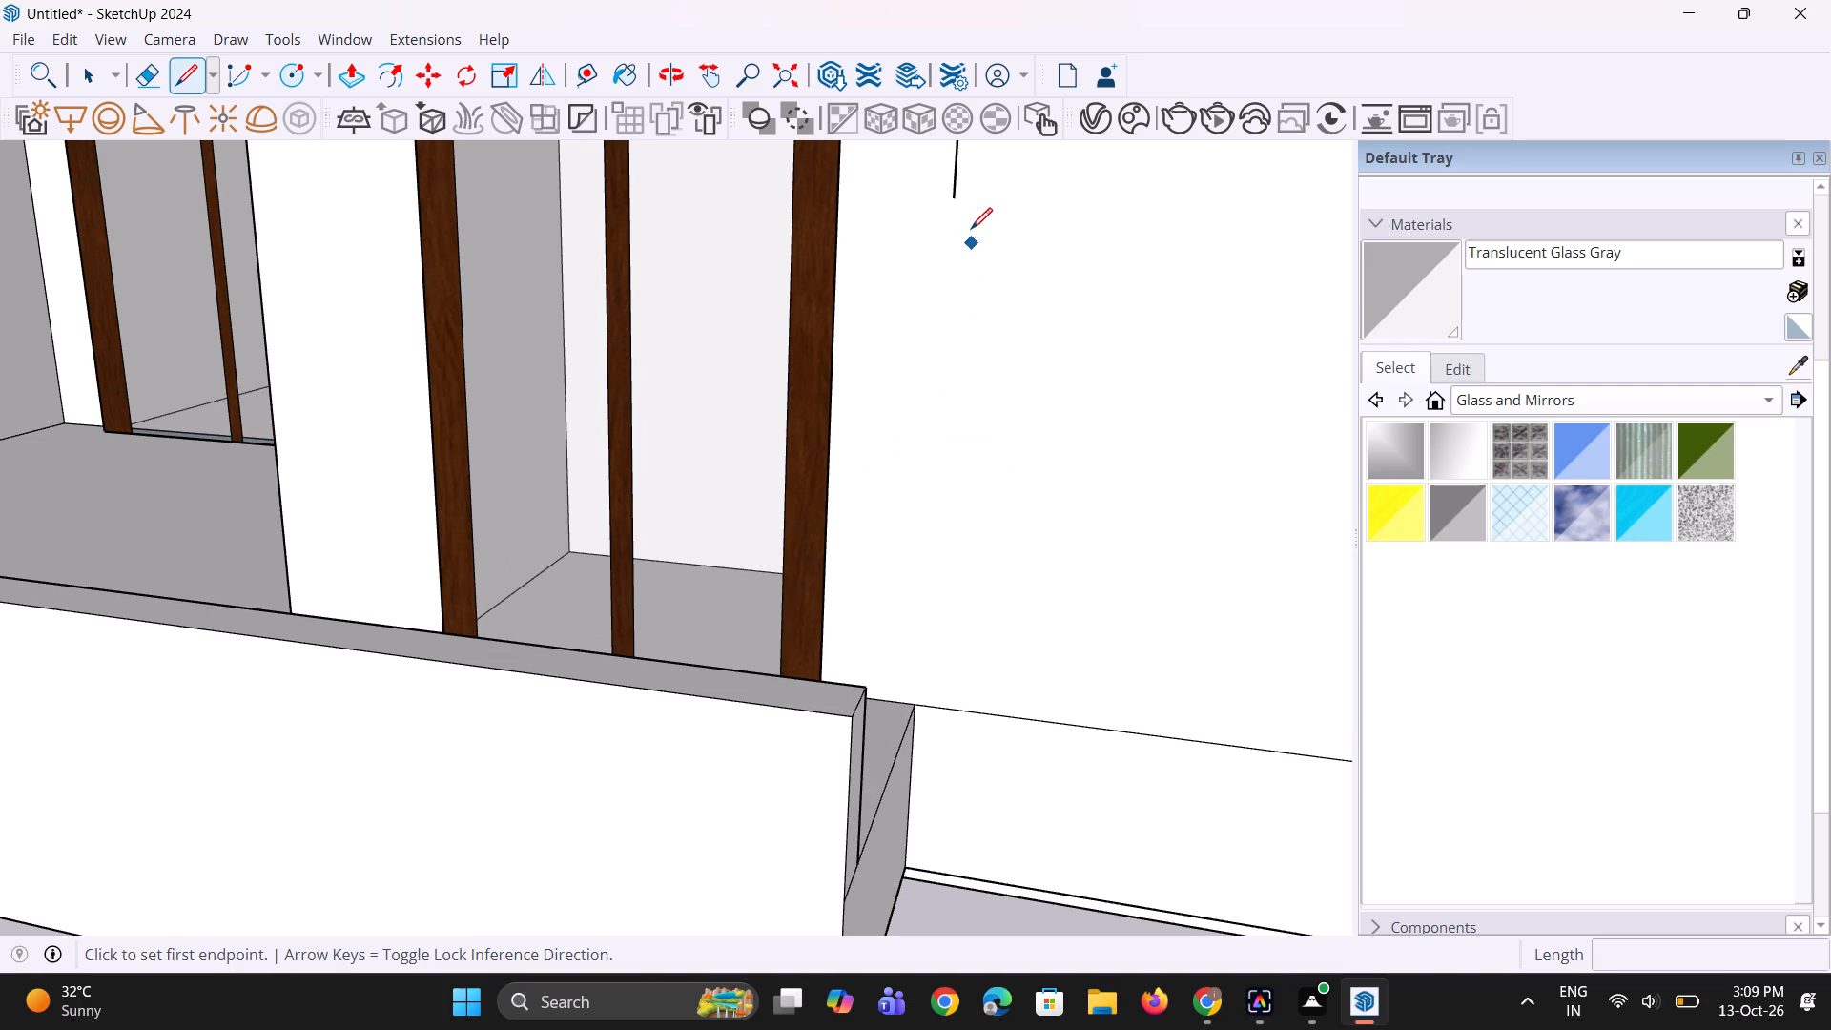
left_click(957, 194)
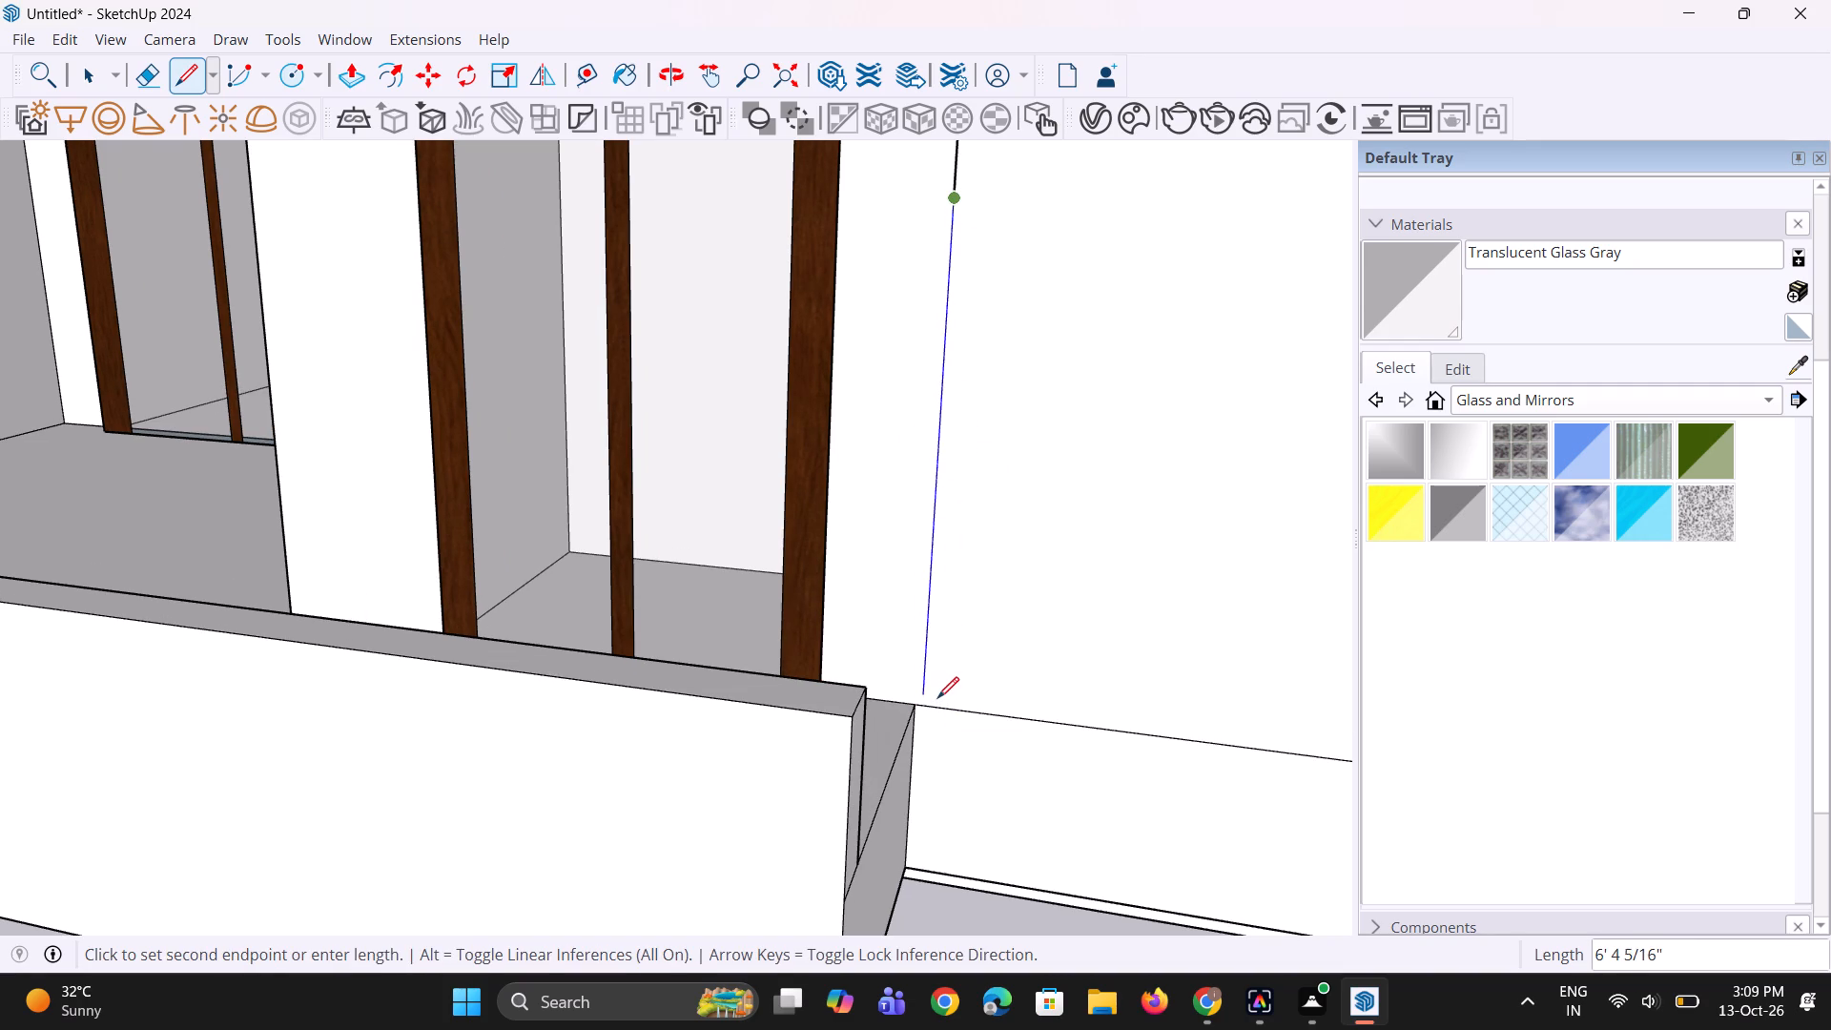
scroll(936, 686, "up", 9)
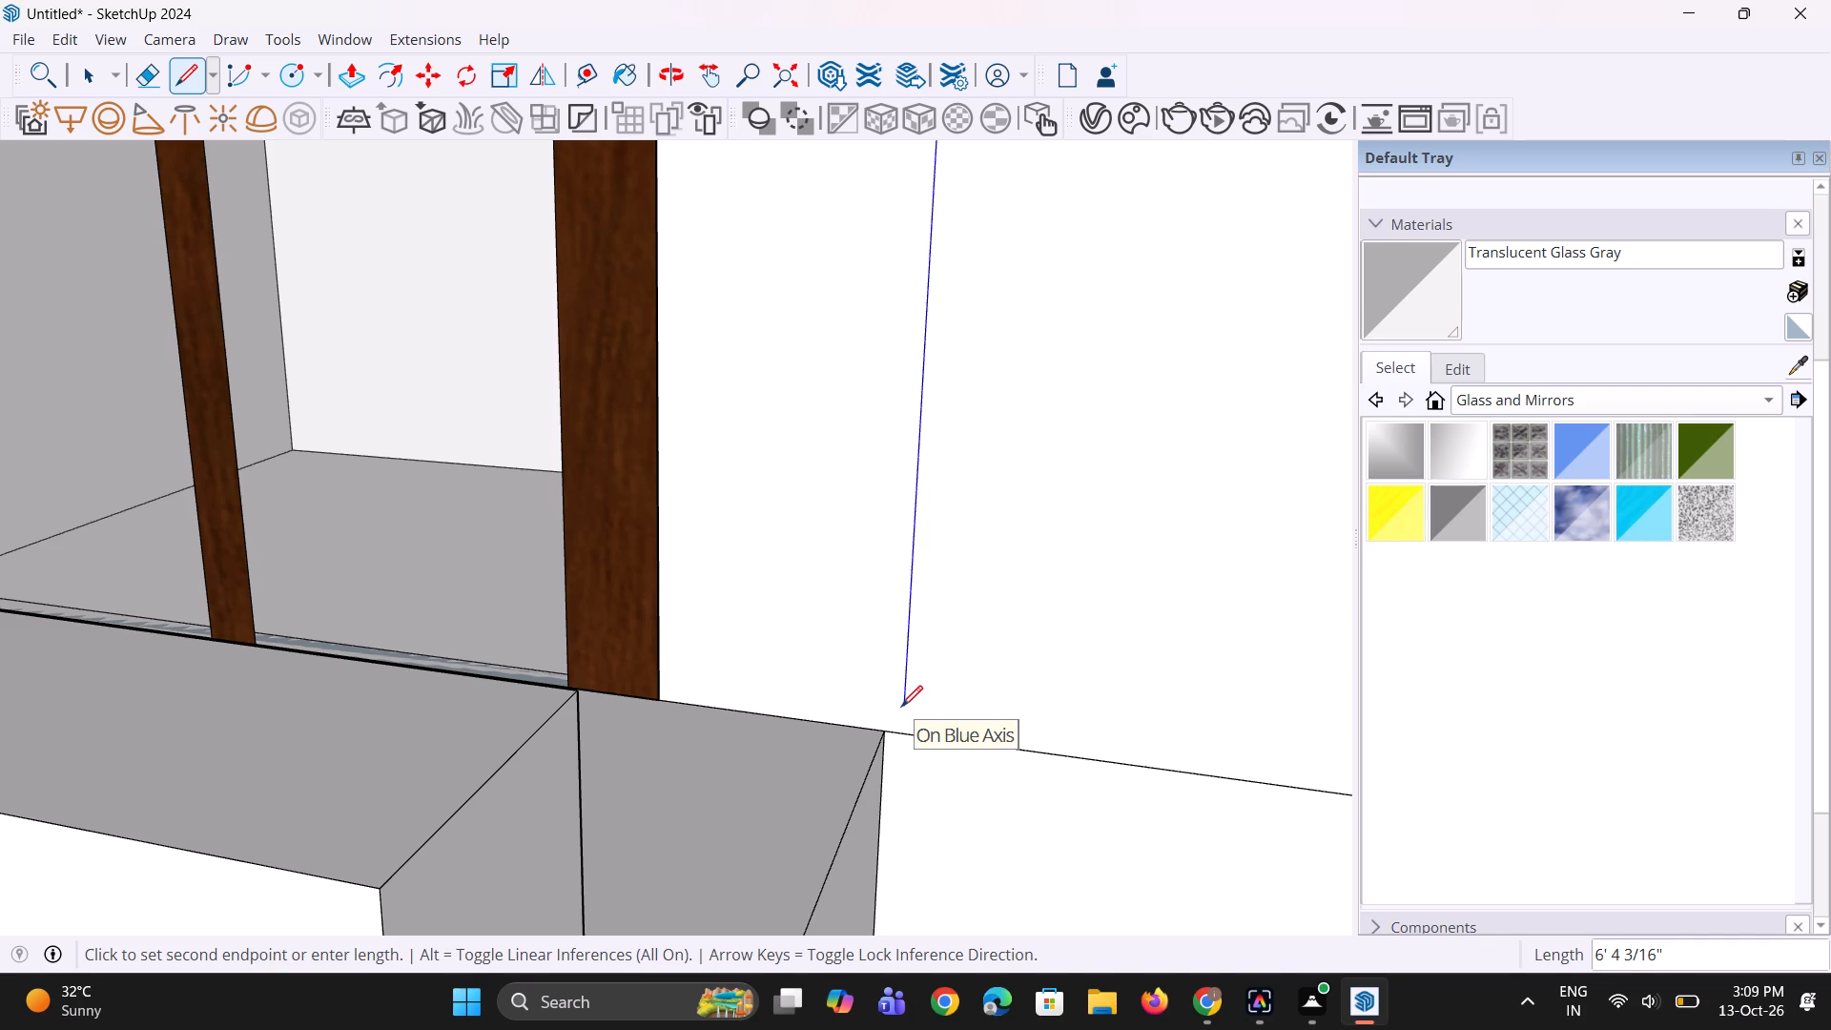
scroll(901, 706, "up", 4)
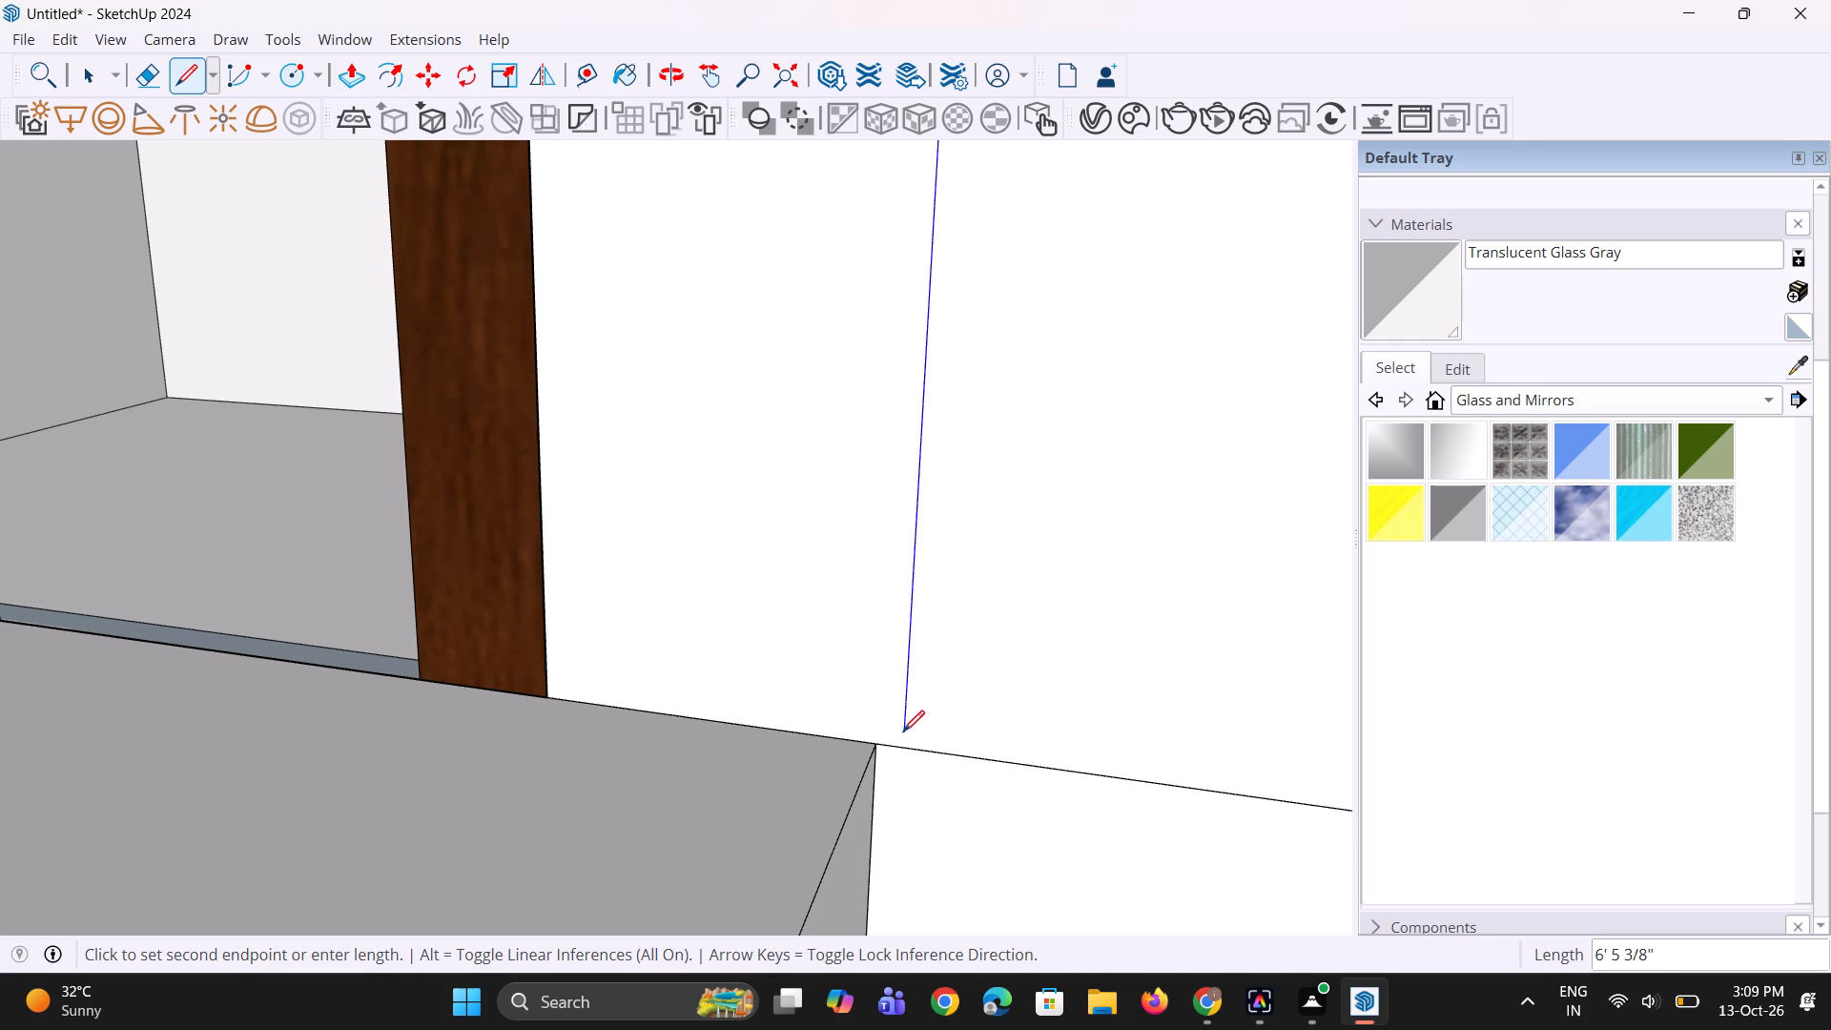
scroll(900, 739, "up", 1)
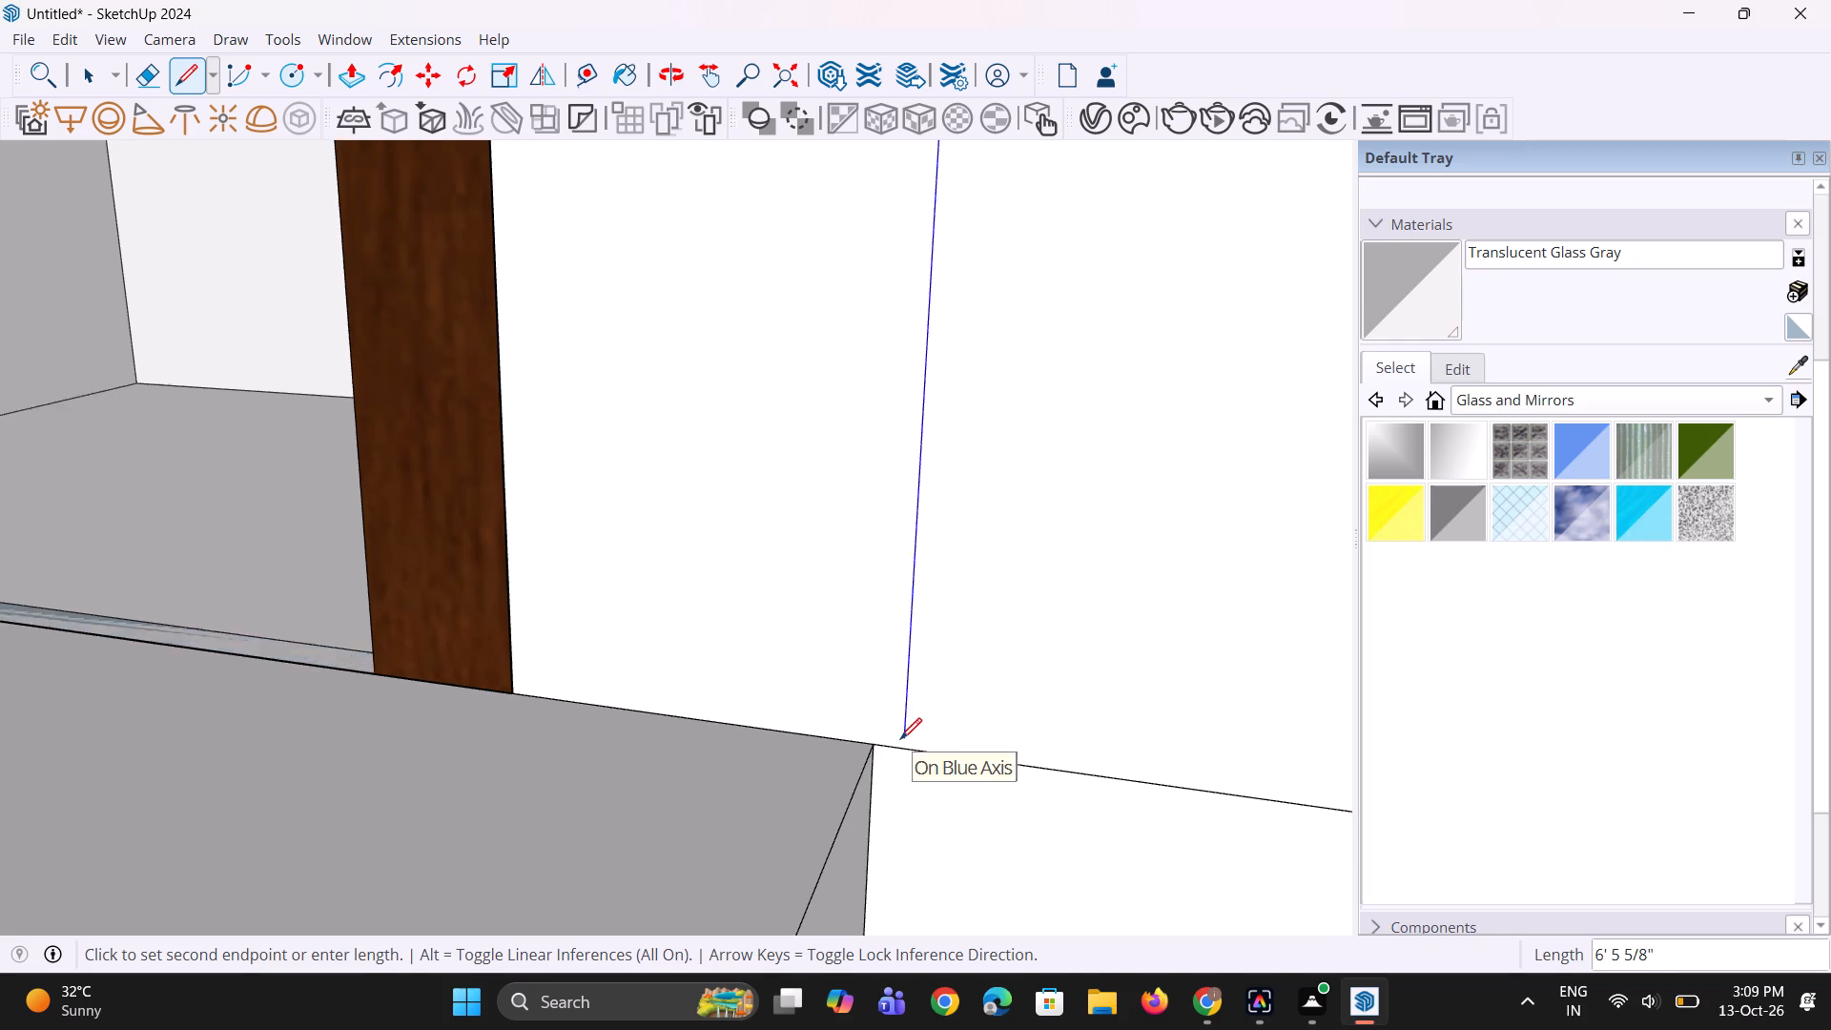
scroll(900, 739, "up", 12)
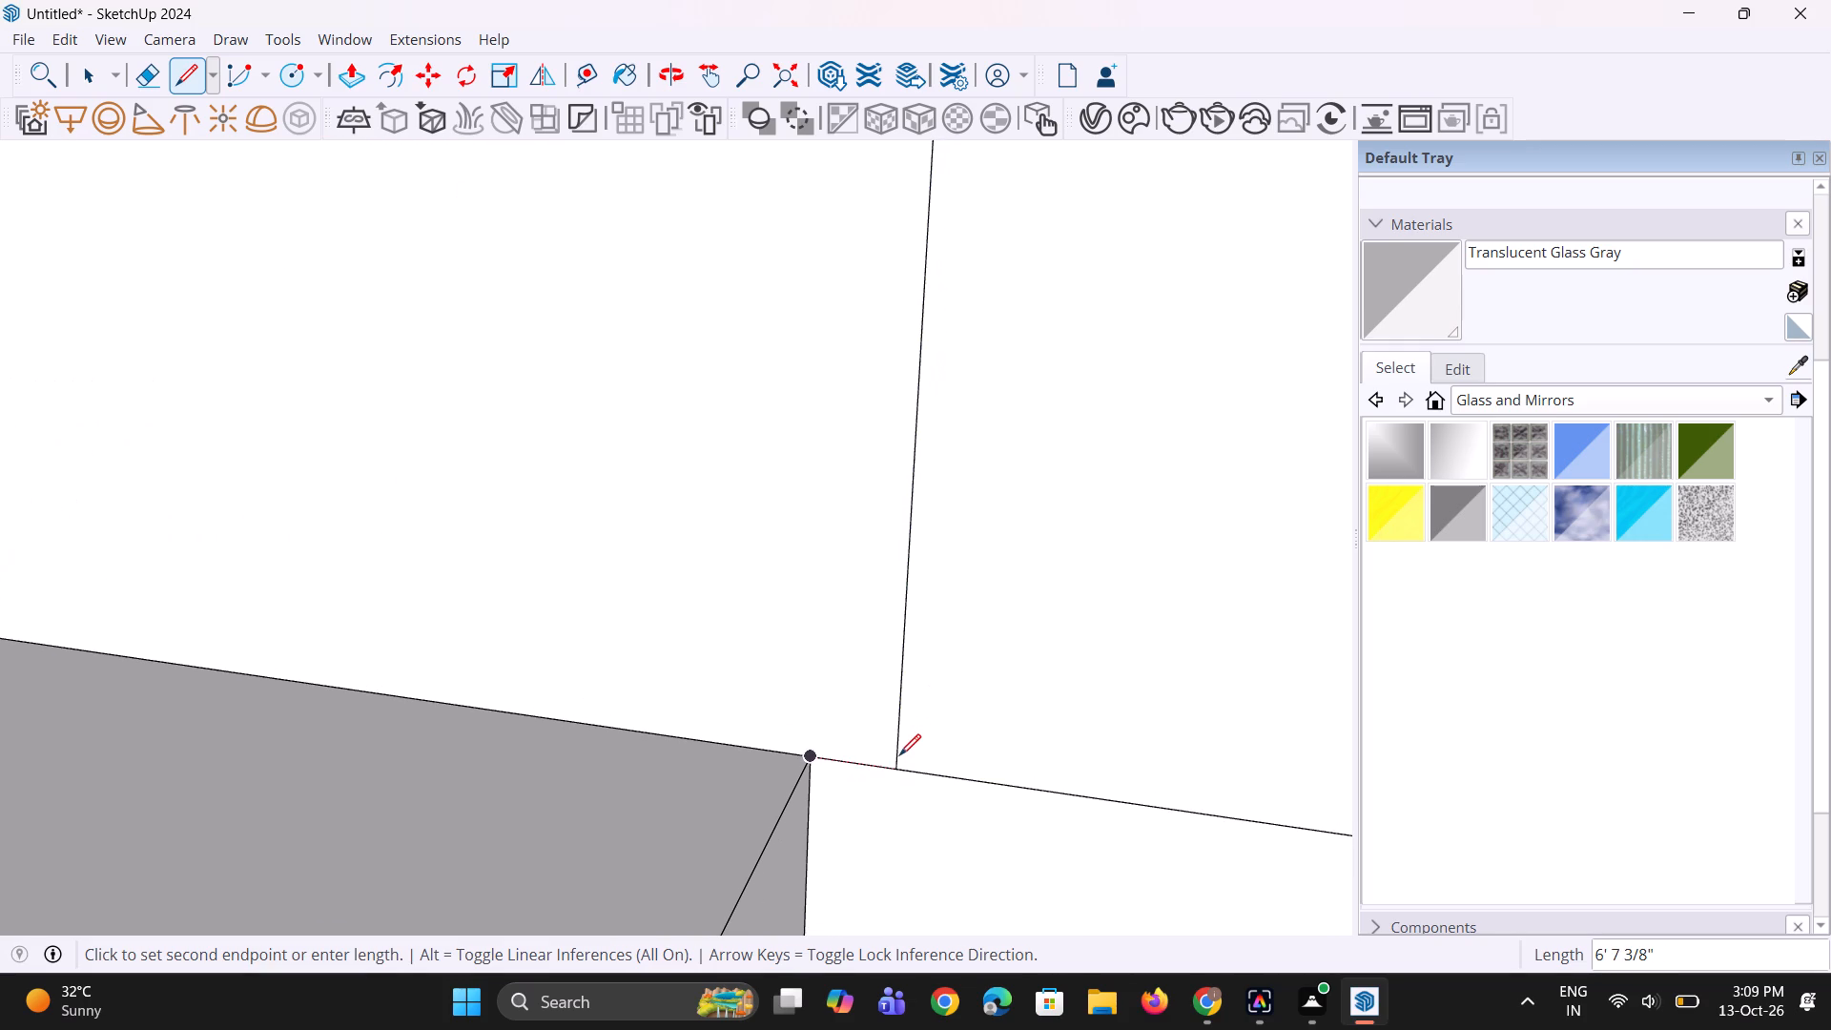
left_click(917, 768)
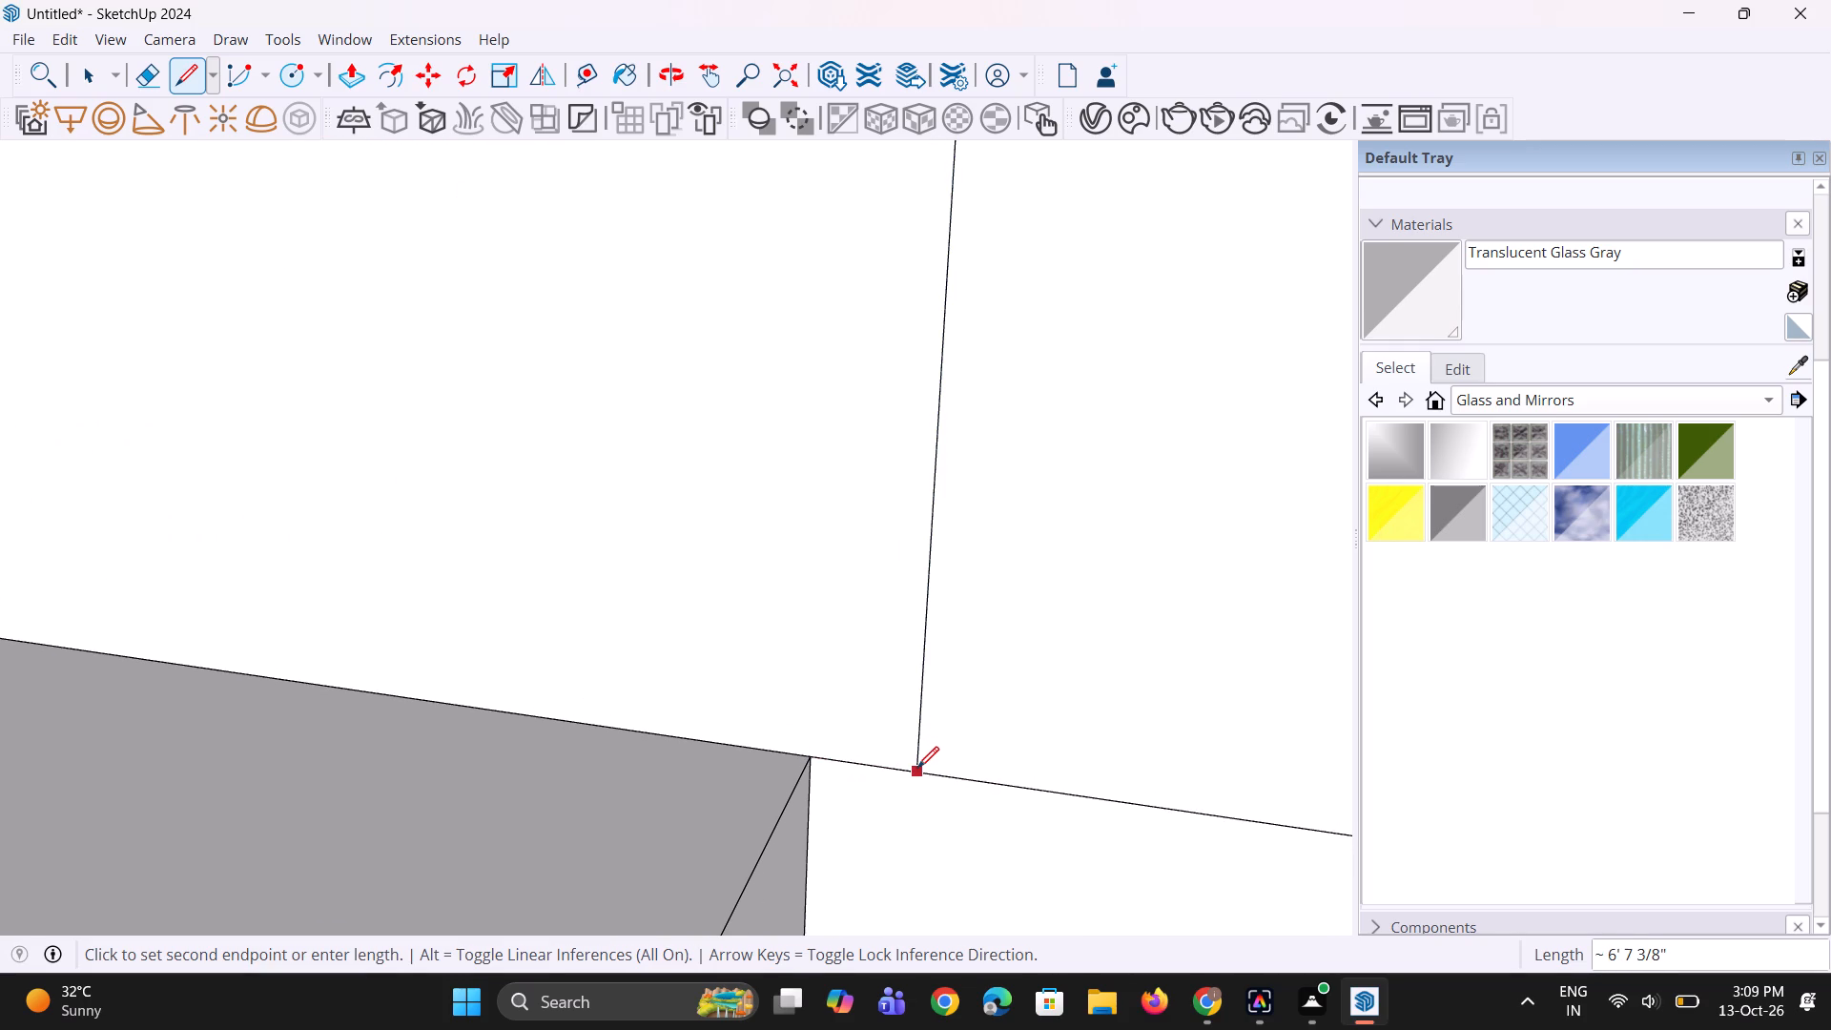
scroll(831, 767, "down", 20)
middle_click_drag(854, 867, 915, 836)
scroll(870, 862, "up", 1)
key("space")
key("space")
Examine the building's front, checking the balcony parapet, the cut-back slab corner and the redrawn wall line.
scroll(879, 780, "down", 5)
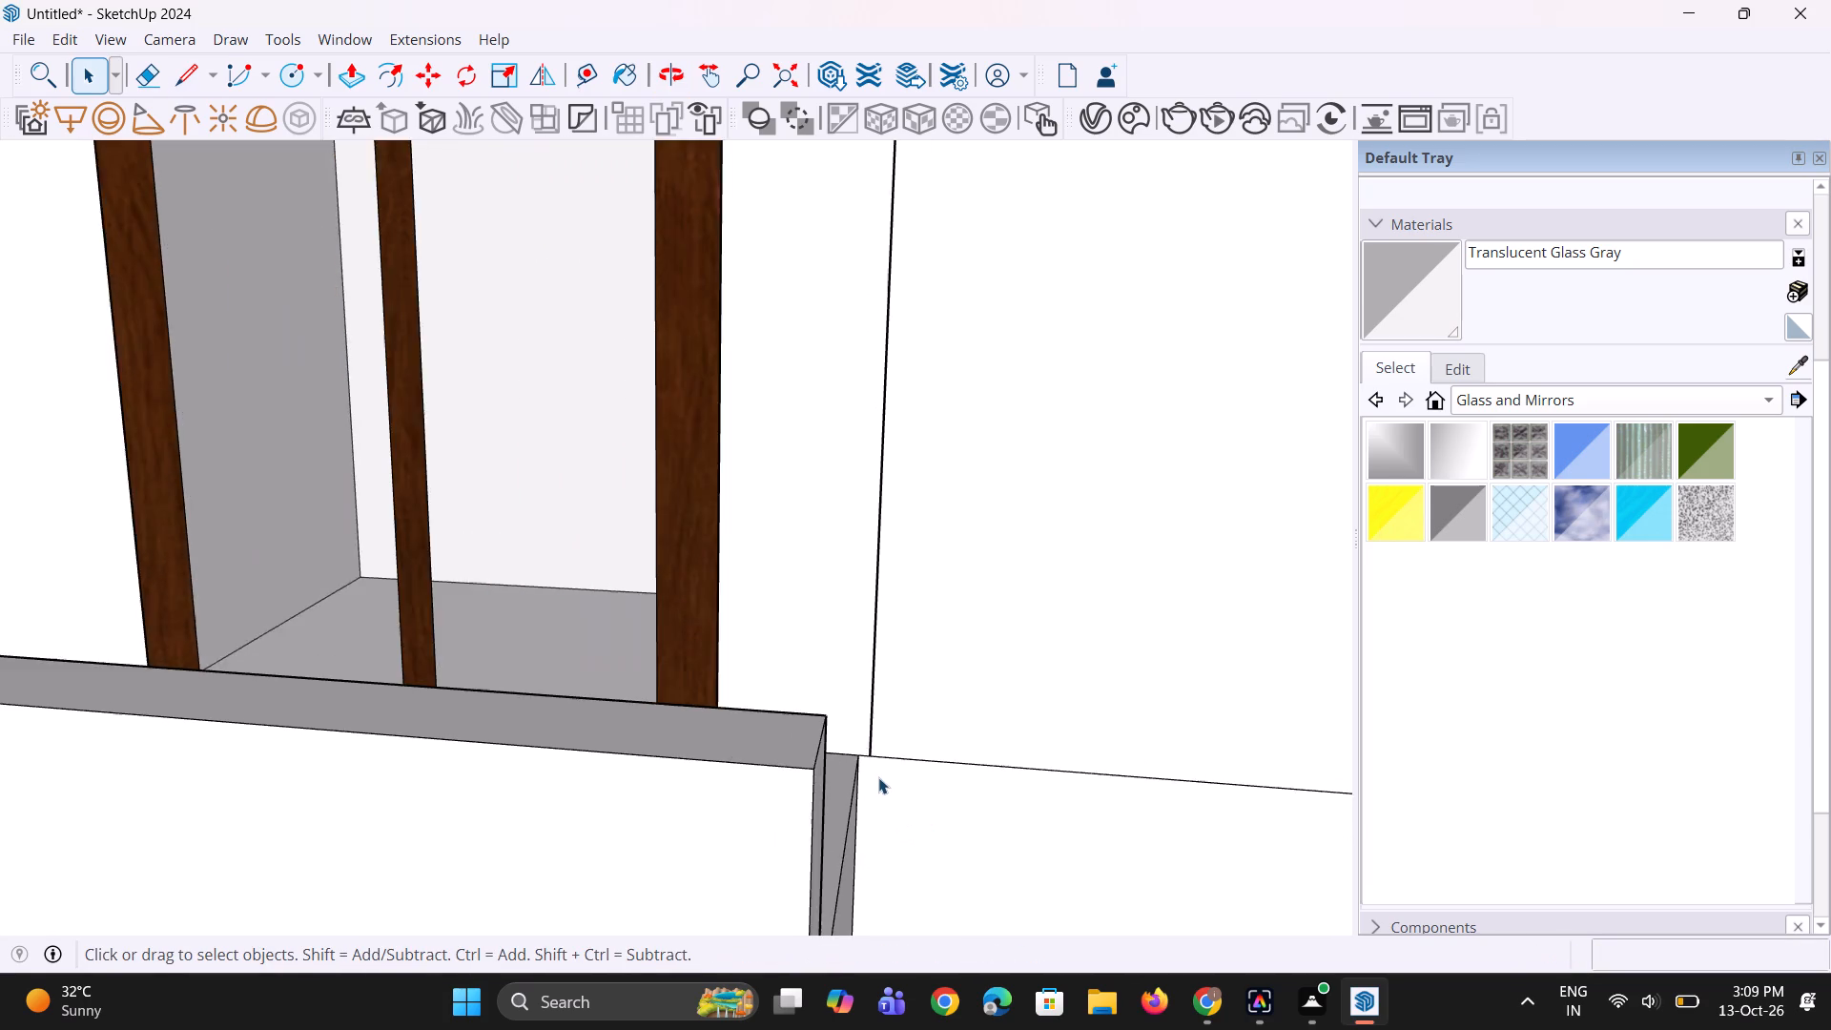
scroll(878, 777, "down", 5)
middle_click_drag(874, 775, 828, 755)
scroll(828, 755, "down", 10)
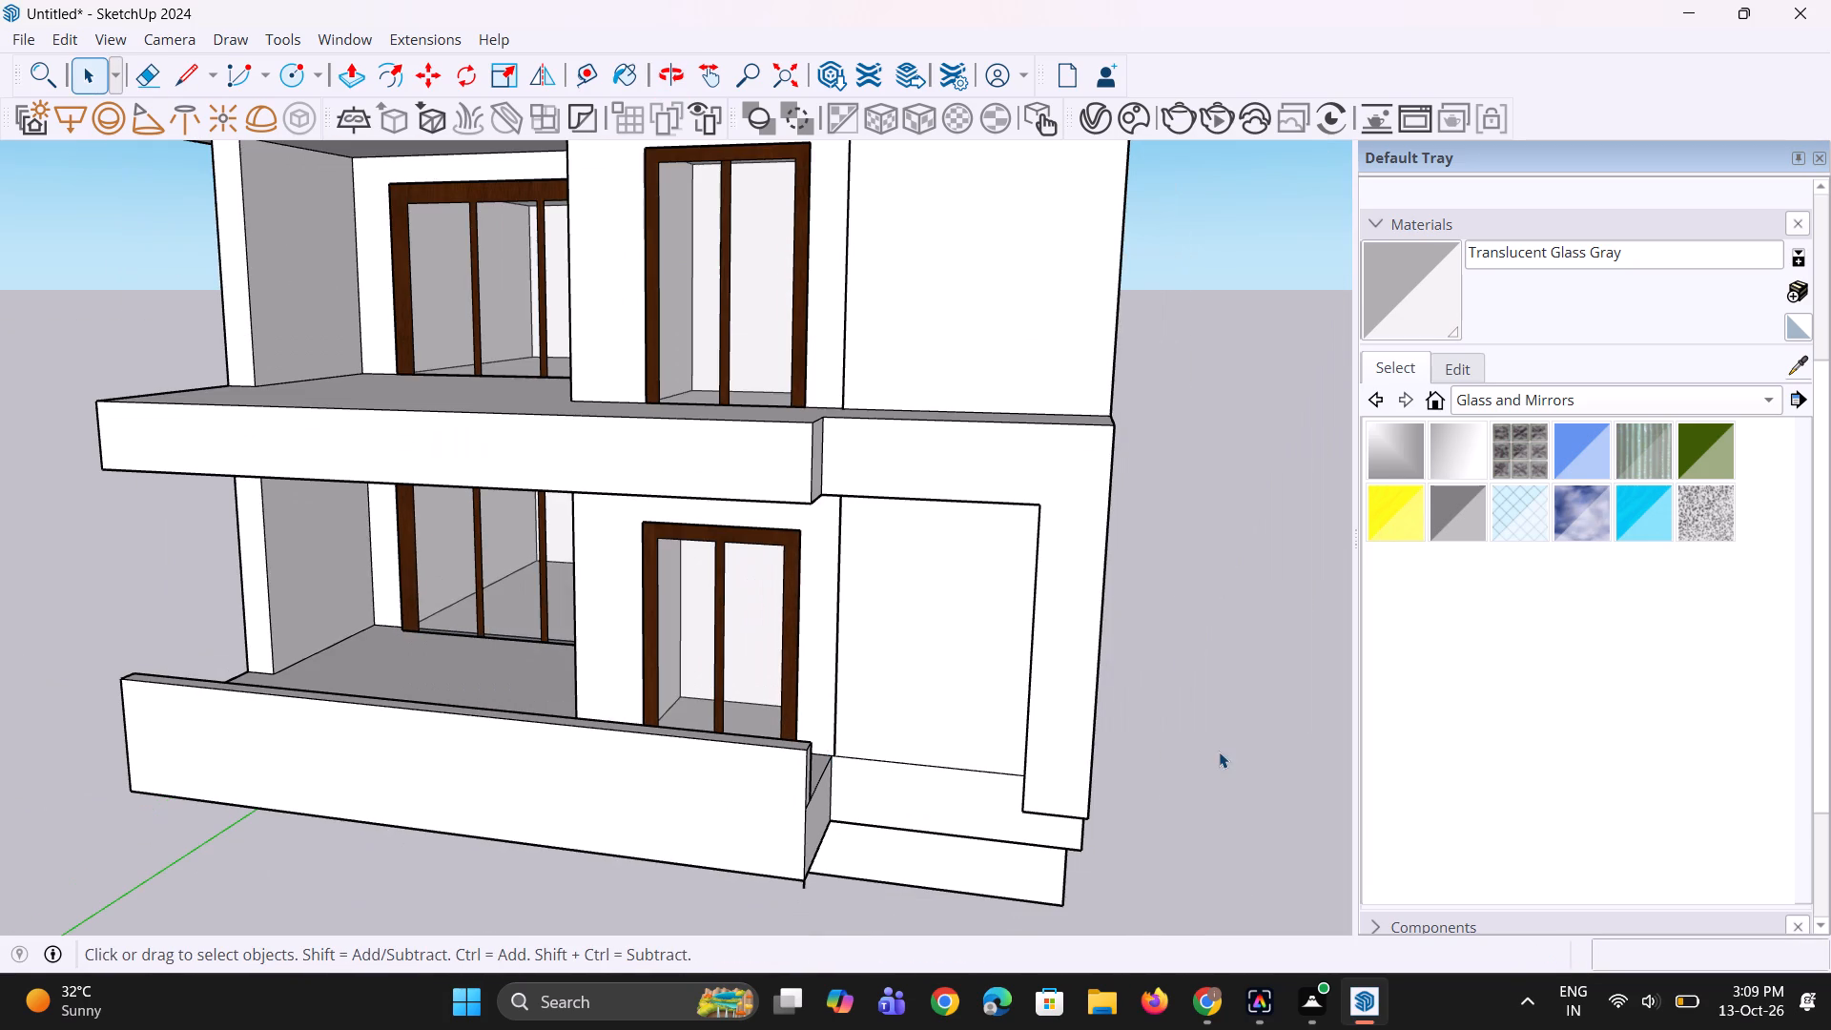
left_click(1220, 751)
scroll(968, 744, "up", 5)
scroll(763, 772, "up", 4)
middle_click_drag(763, 772, 784, 806)
scroll(795, 743, "down", 4)
scroll(801, 774, "up", 4)
scroll(804, 768, "down", 10)
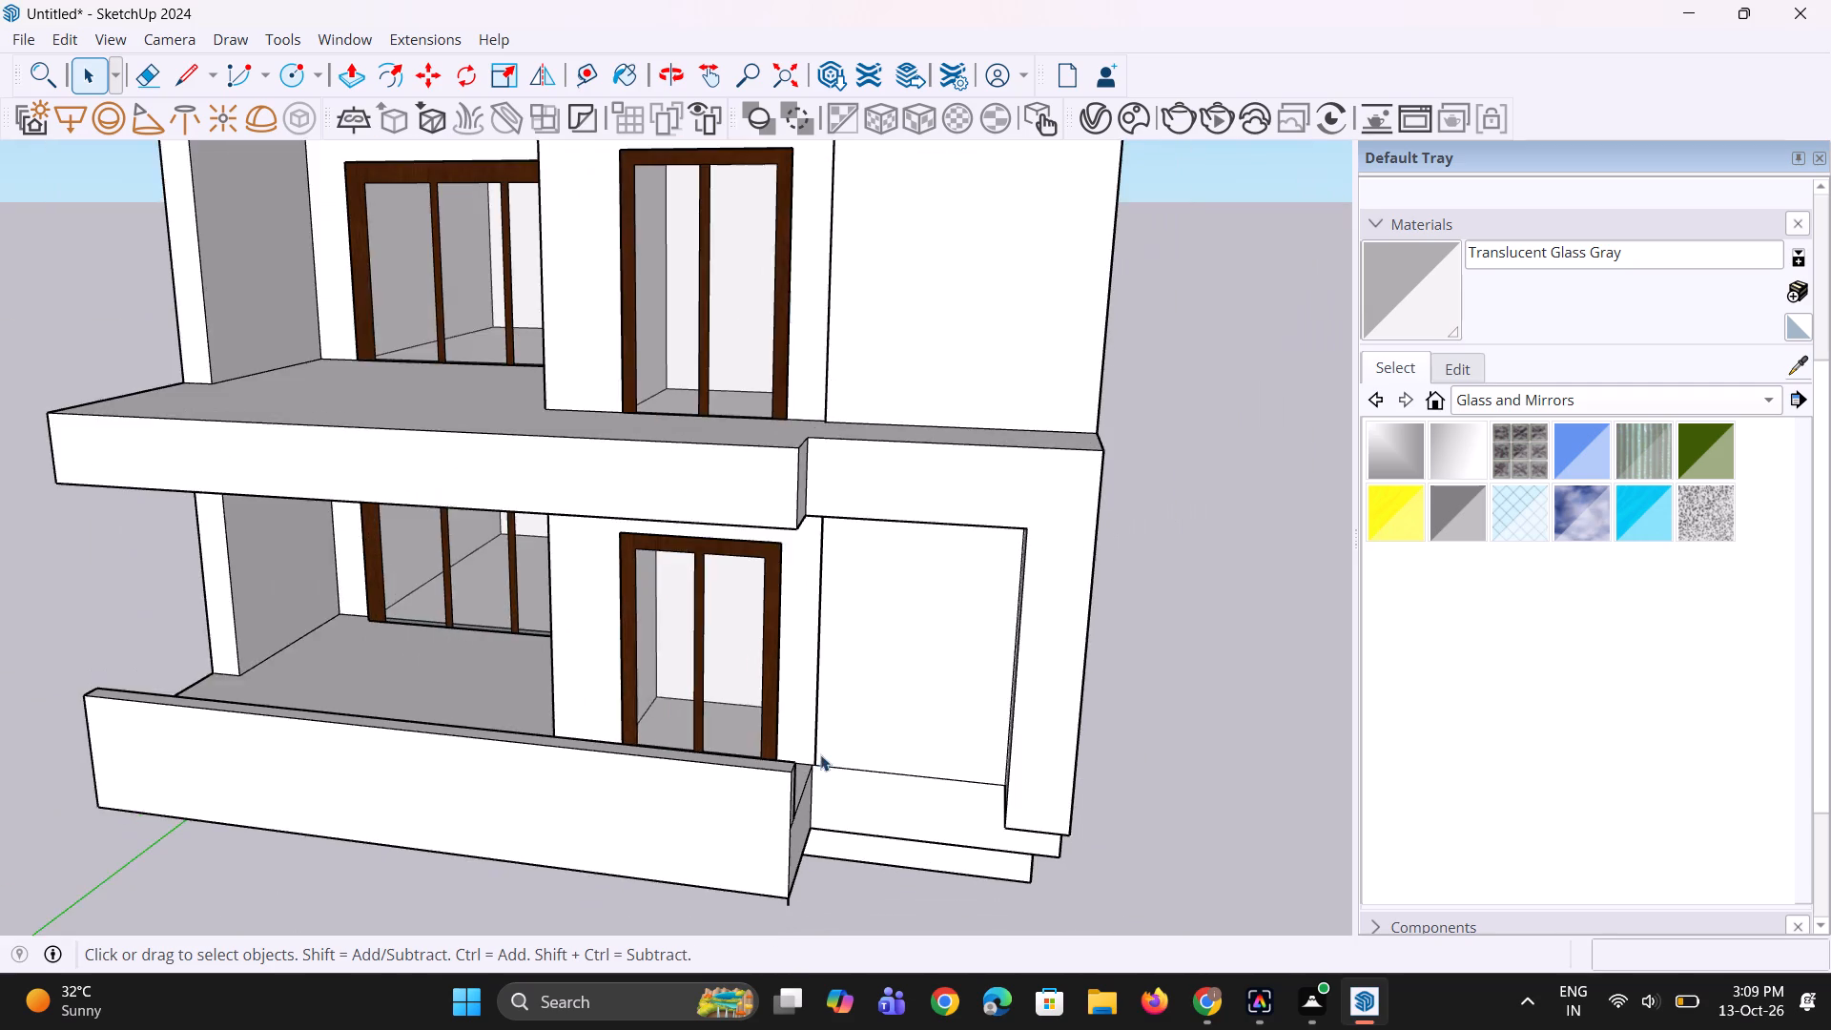
scroll(828, 750, "down", 4)
middle_click_drag(851, 738, 883, 700)
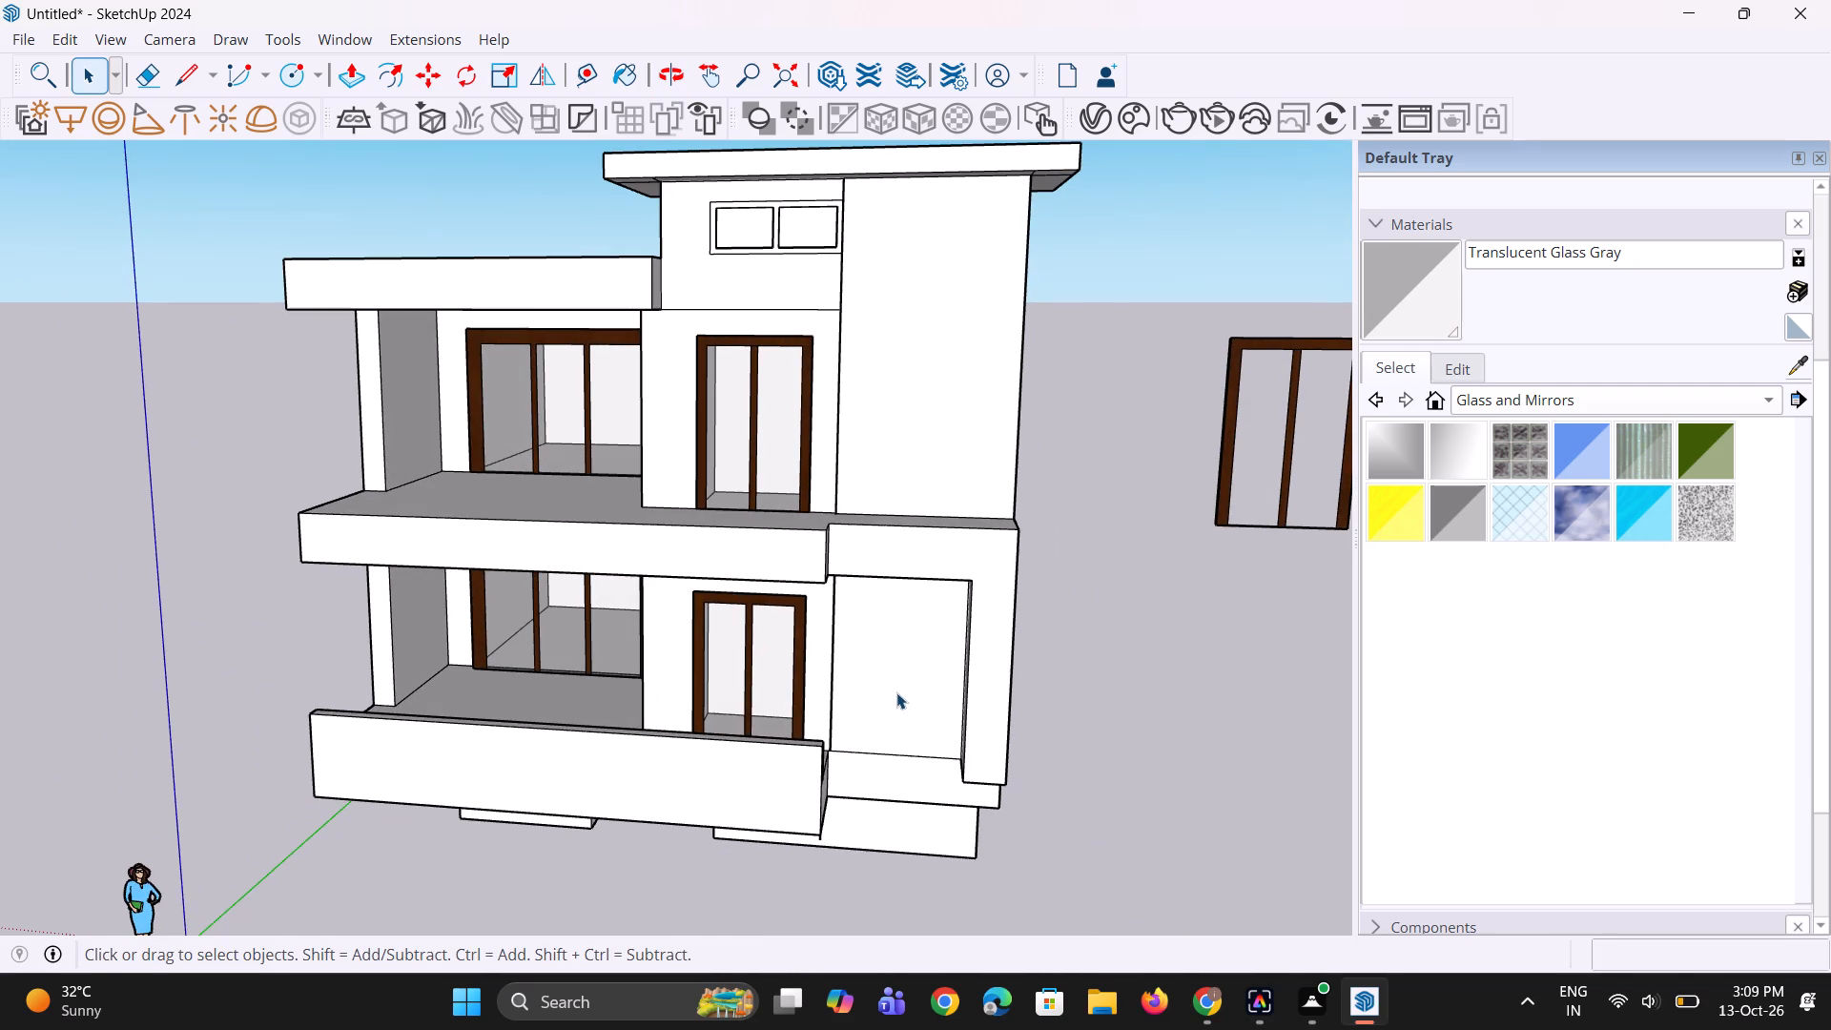
scroll(603, 754, "up", 1)
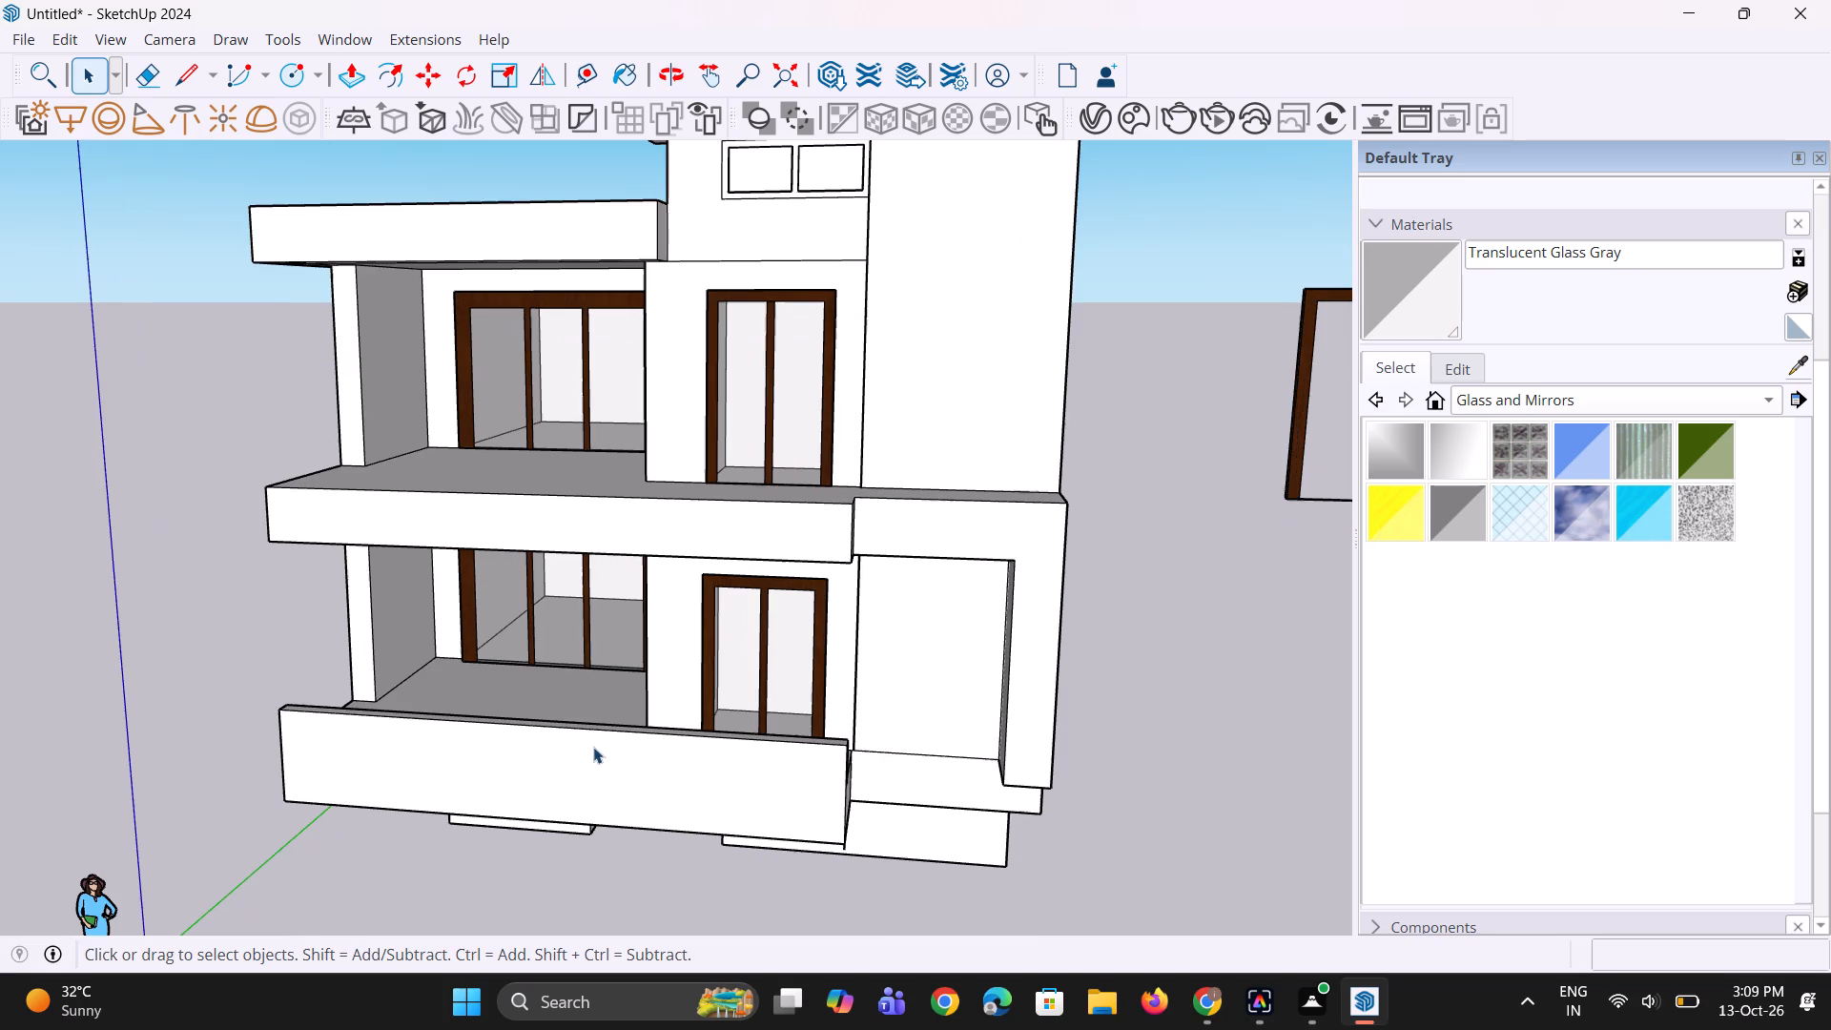
middle_click_drag(591, 746, 614, 722)
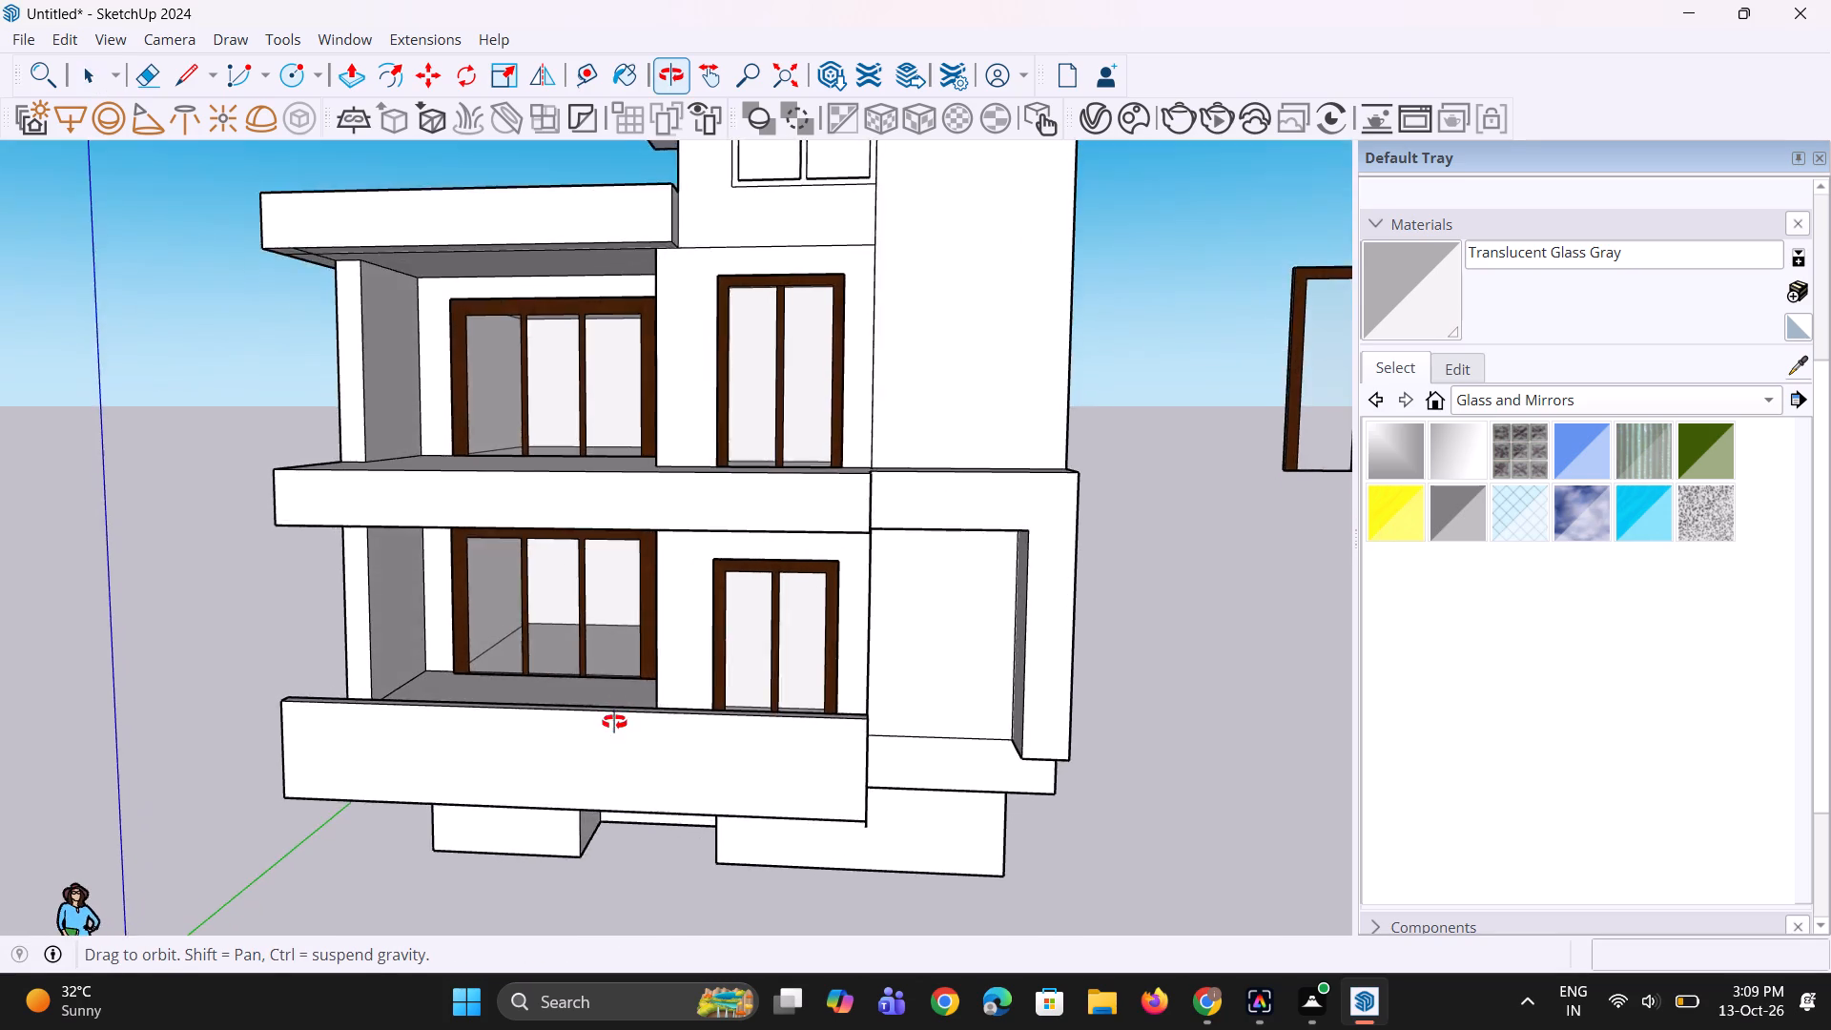
middle_click_drag(614, 722, 605, 740)
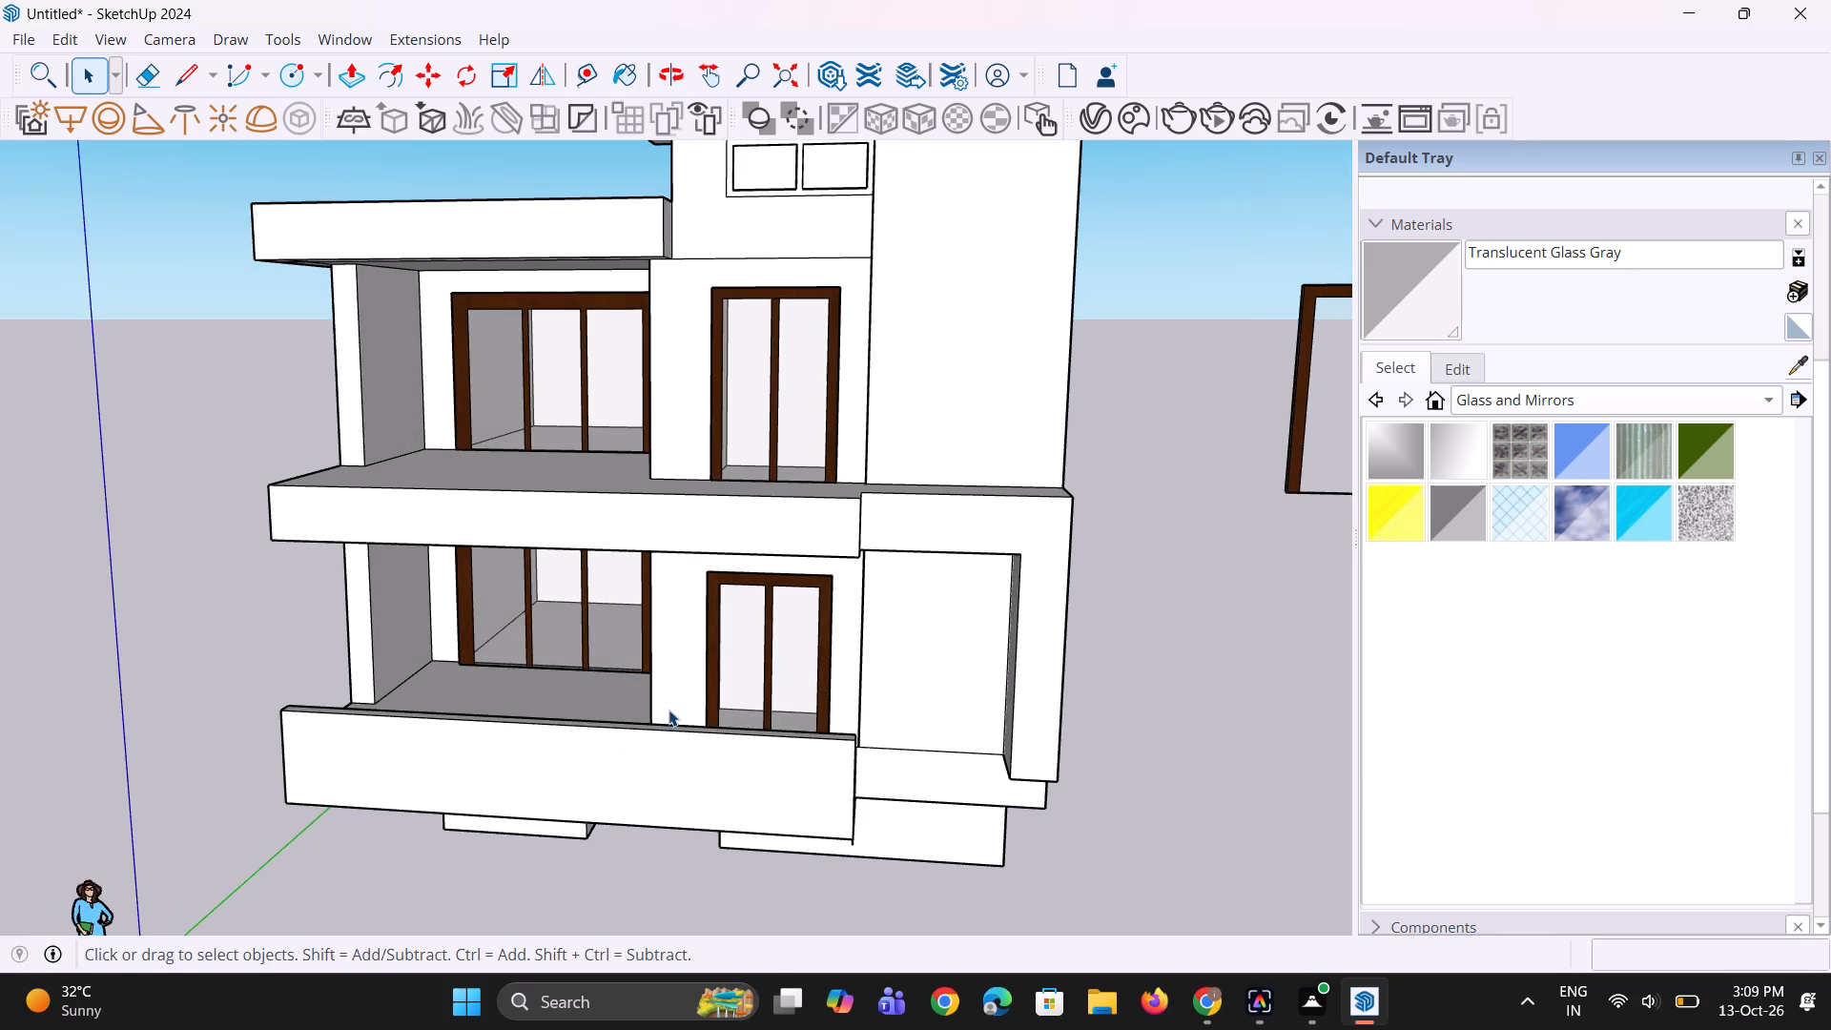
Push the top of the ground-floor balcony's front parapet down 2' 1/8" to the floor level.
middle_click_drag(745, 732, 730, 862)
scroll(735, 849, "up", 4)
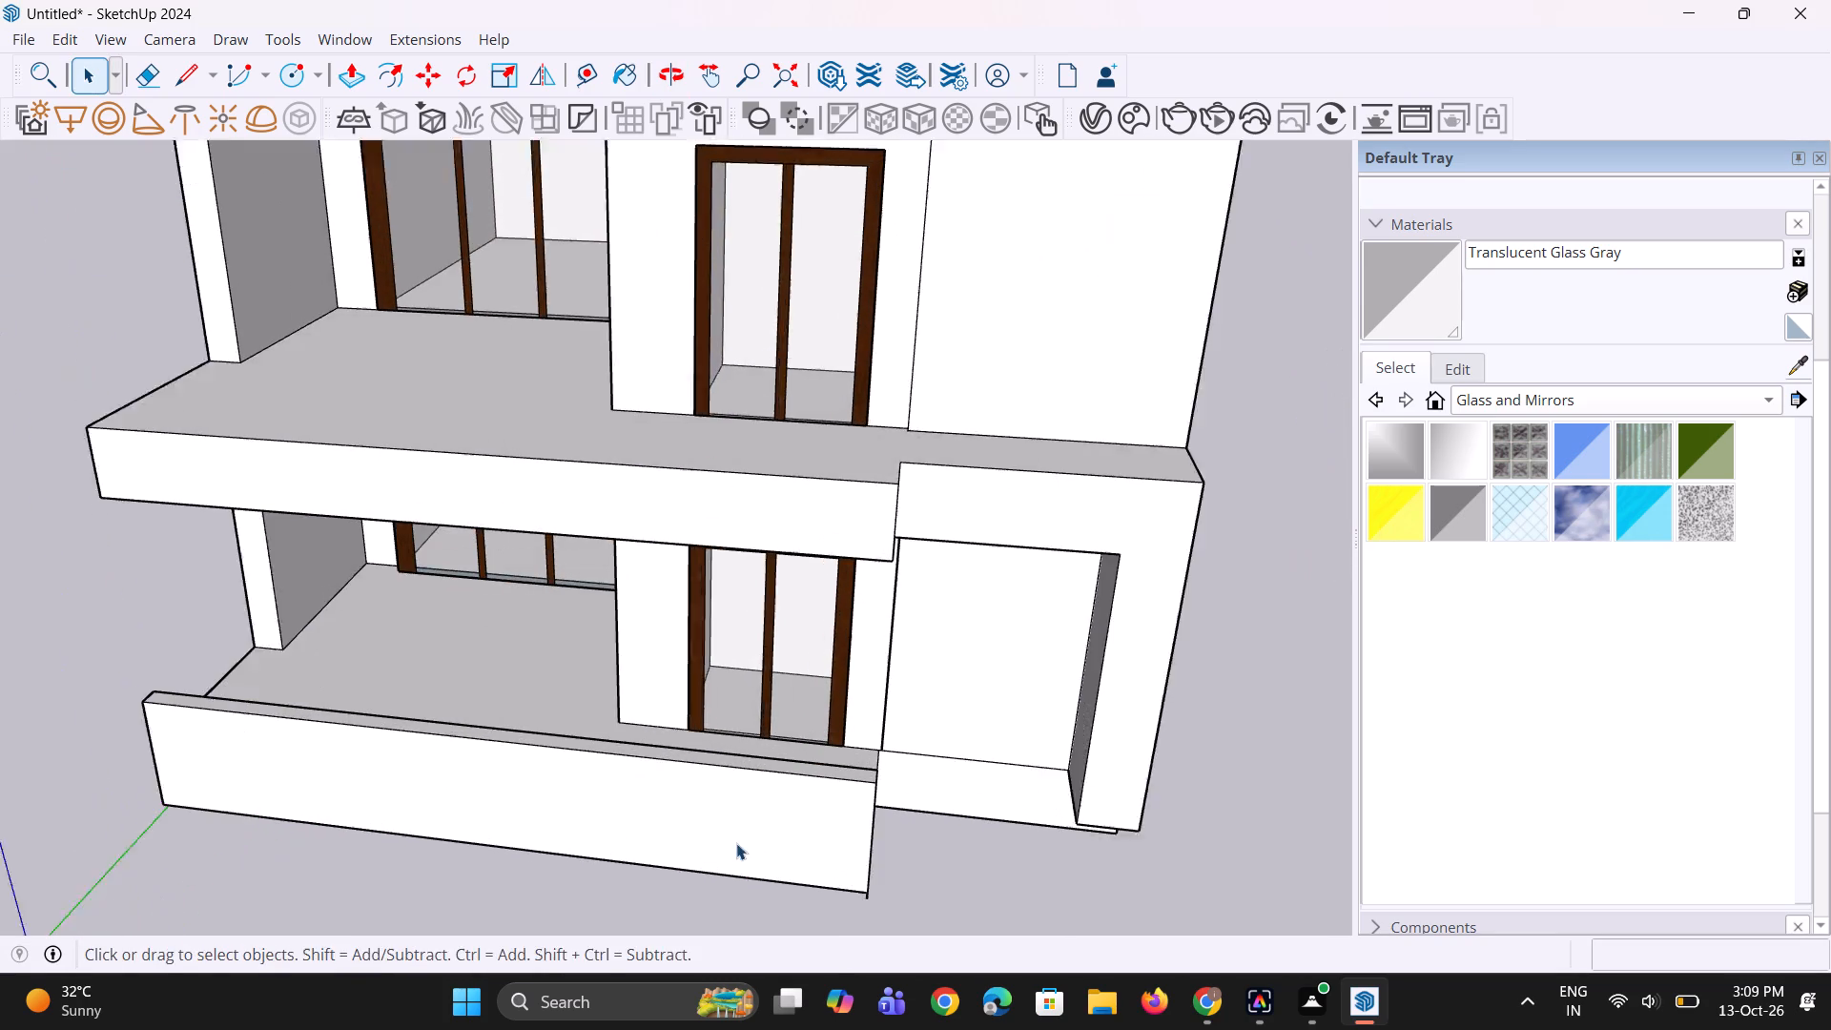
key("p")
scroll(762, 814, "up", 1)
left_click(833, 756)
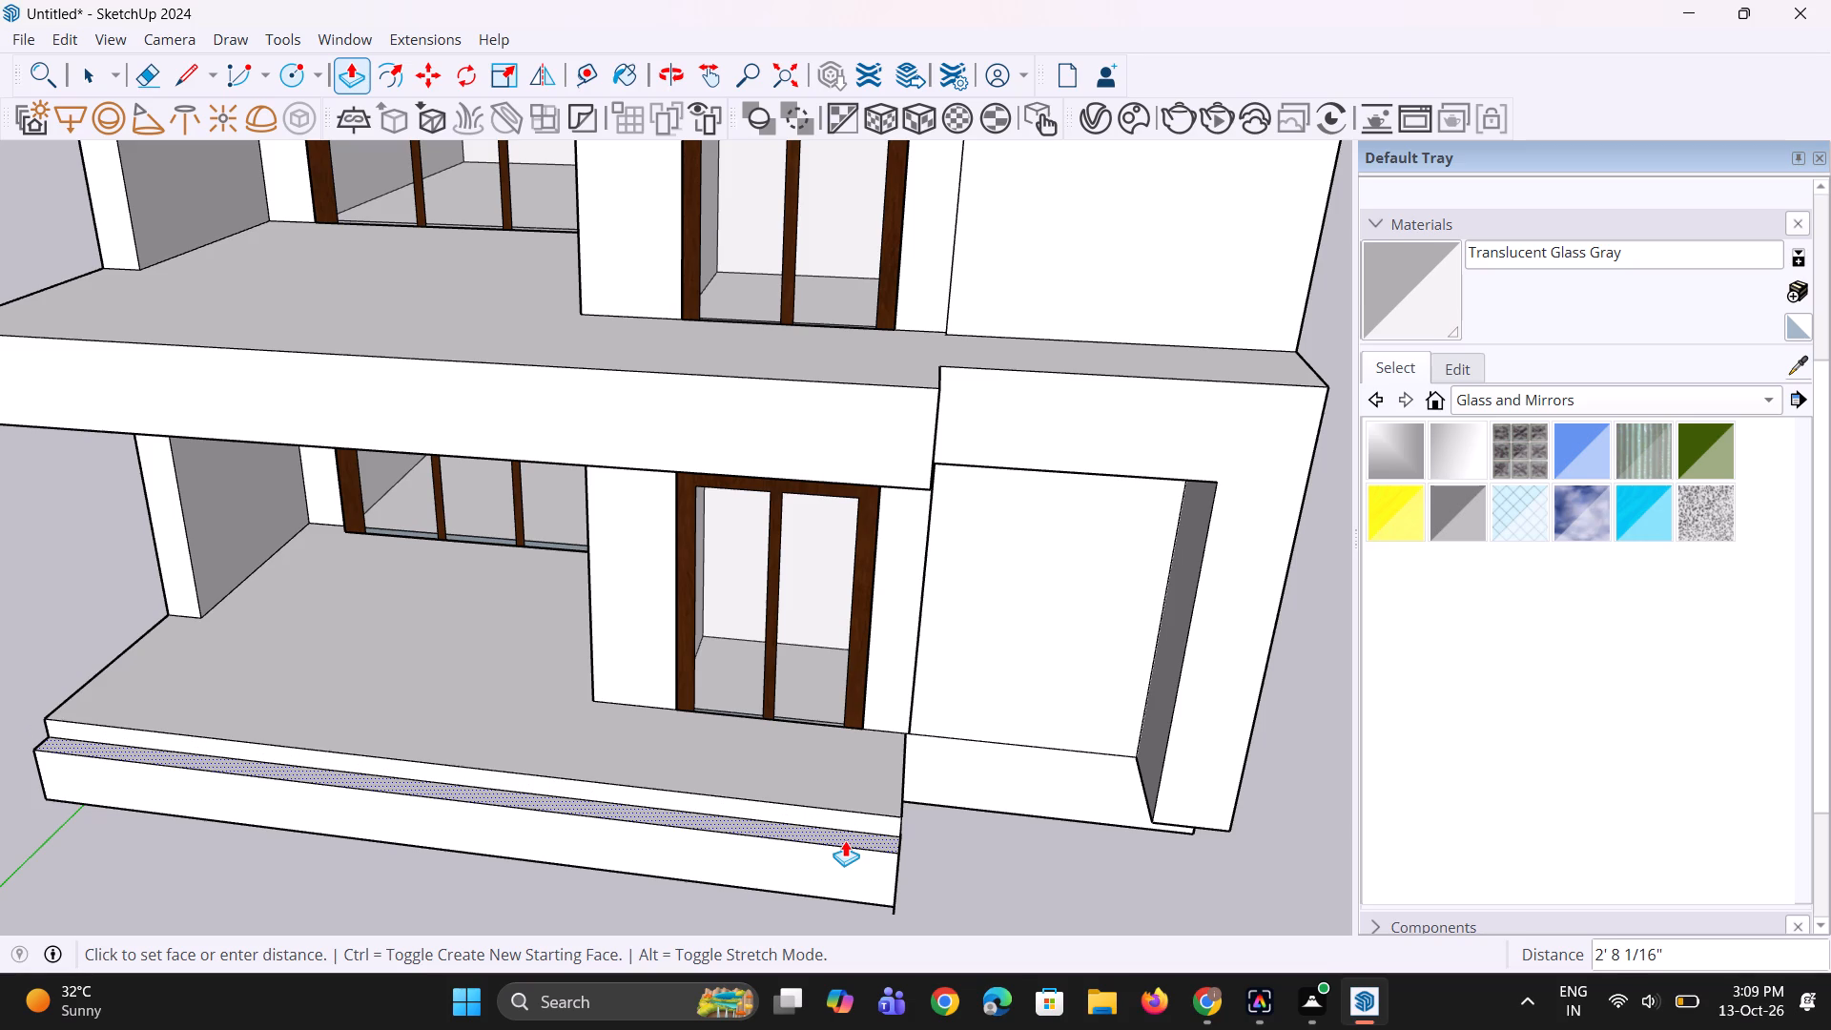
left_click(861, 810)
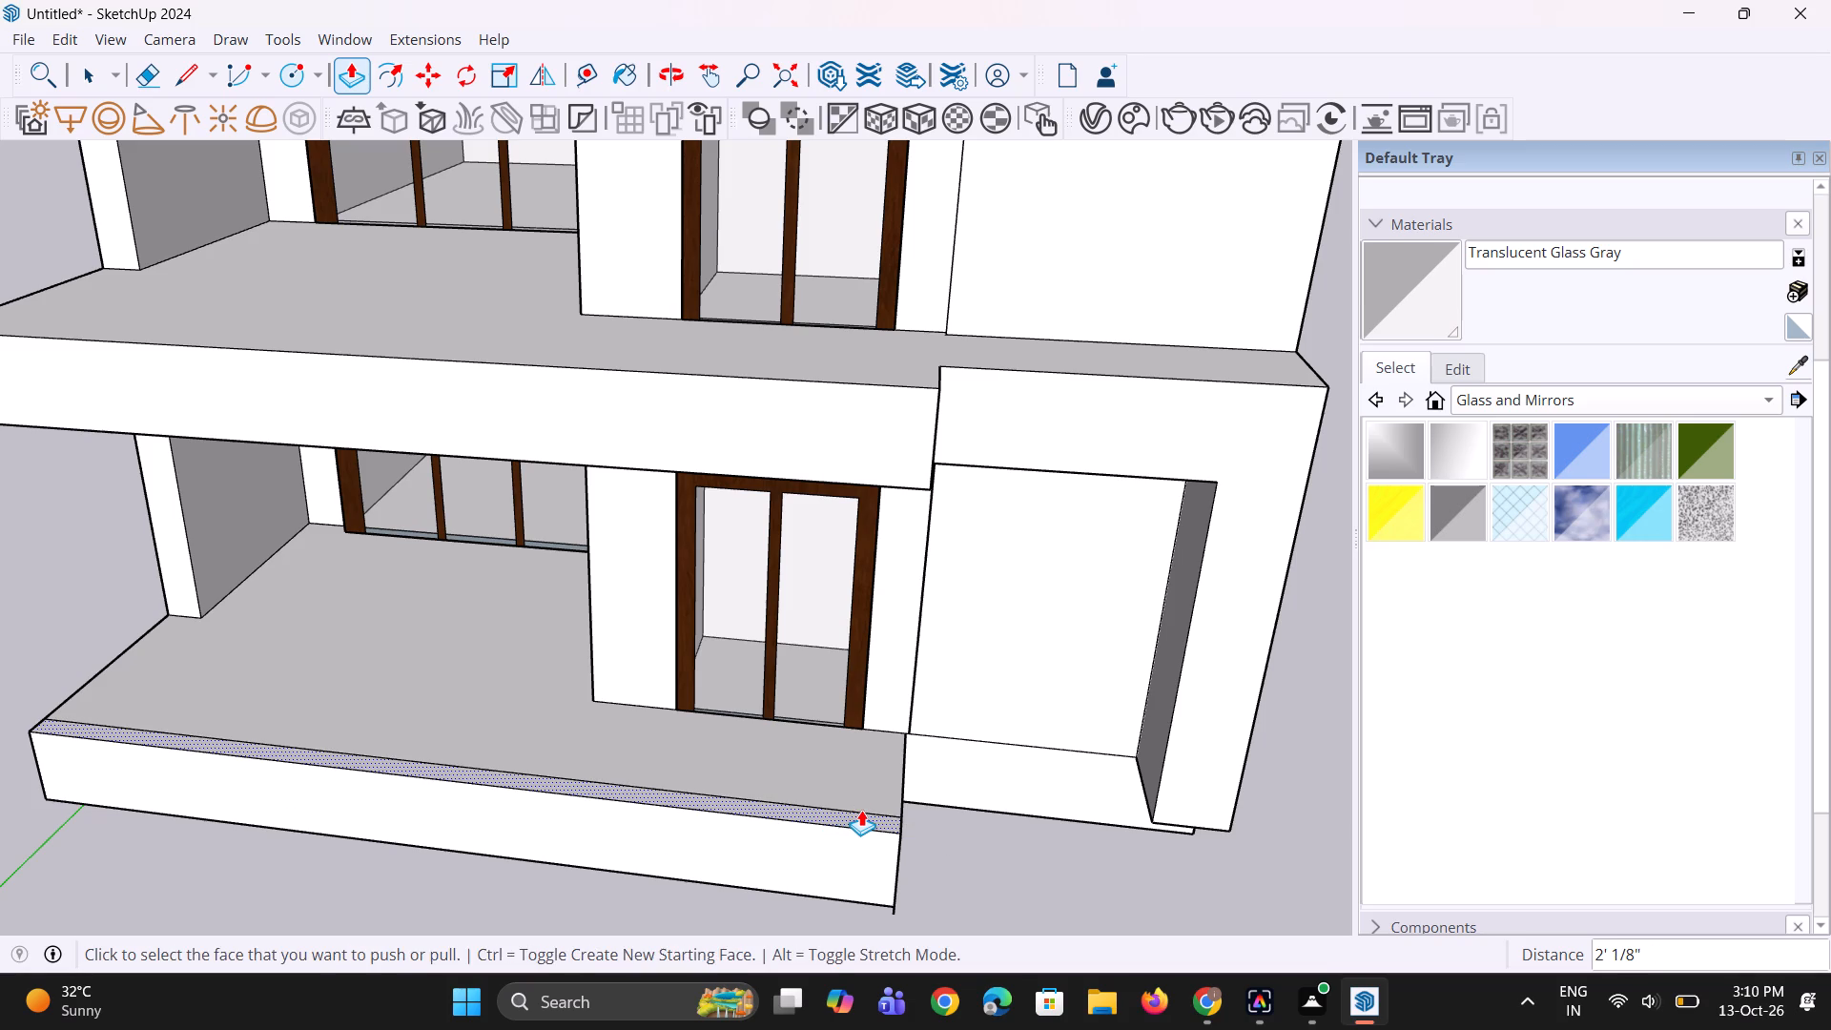
left_click(861, 810)
key("Escape")
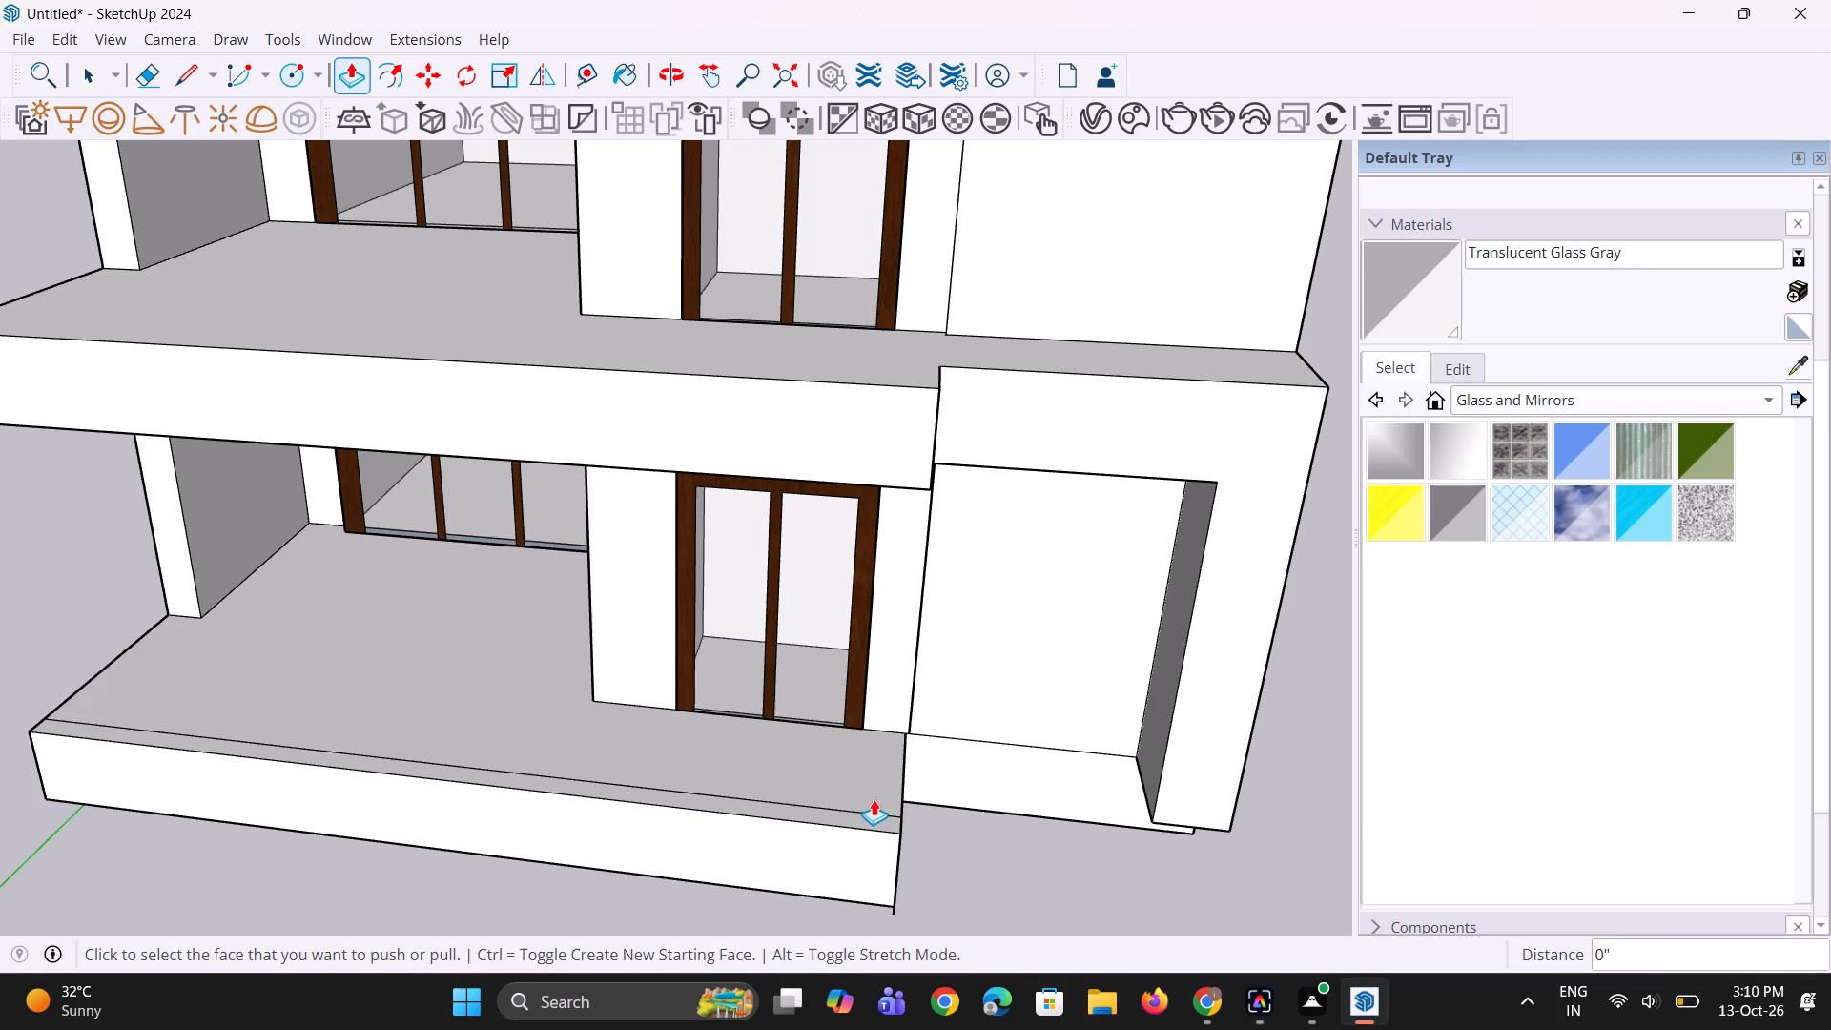
Pull the balcony's front strip up 11 1/2" as a new face, and a further 2' 2", to rebuild the parapet higher.
middle_click_drag(840, 866, 723, 855)
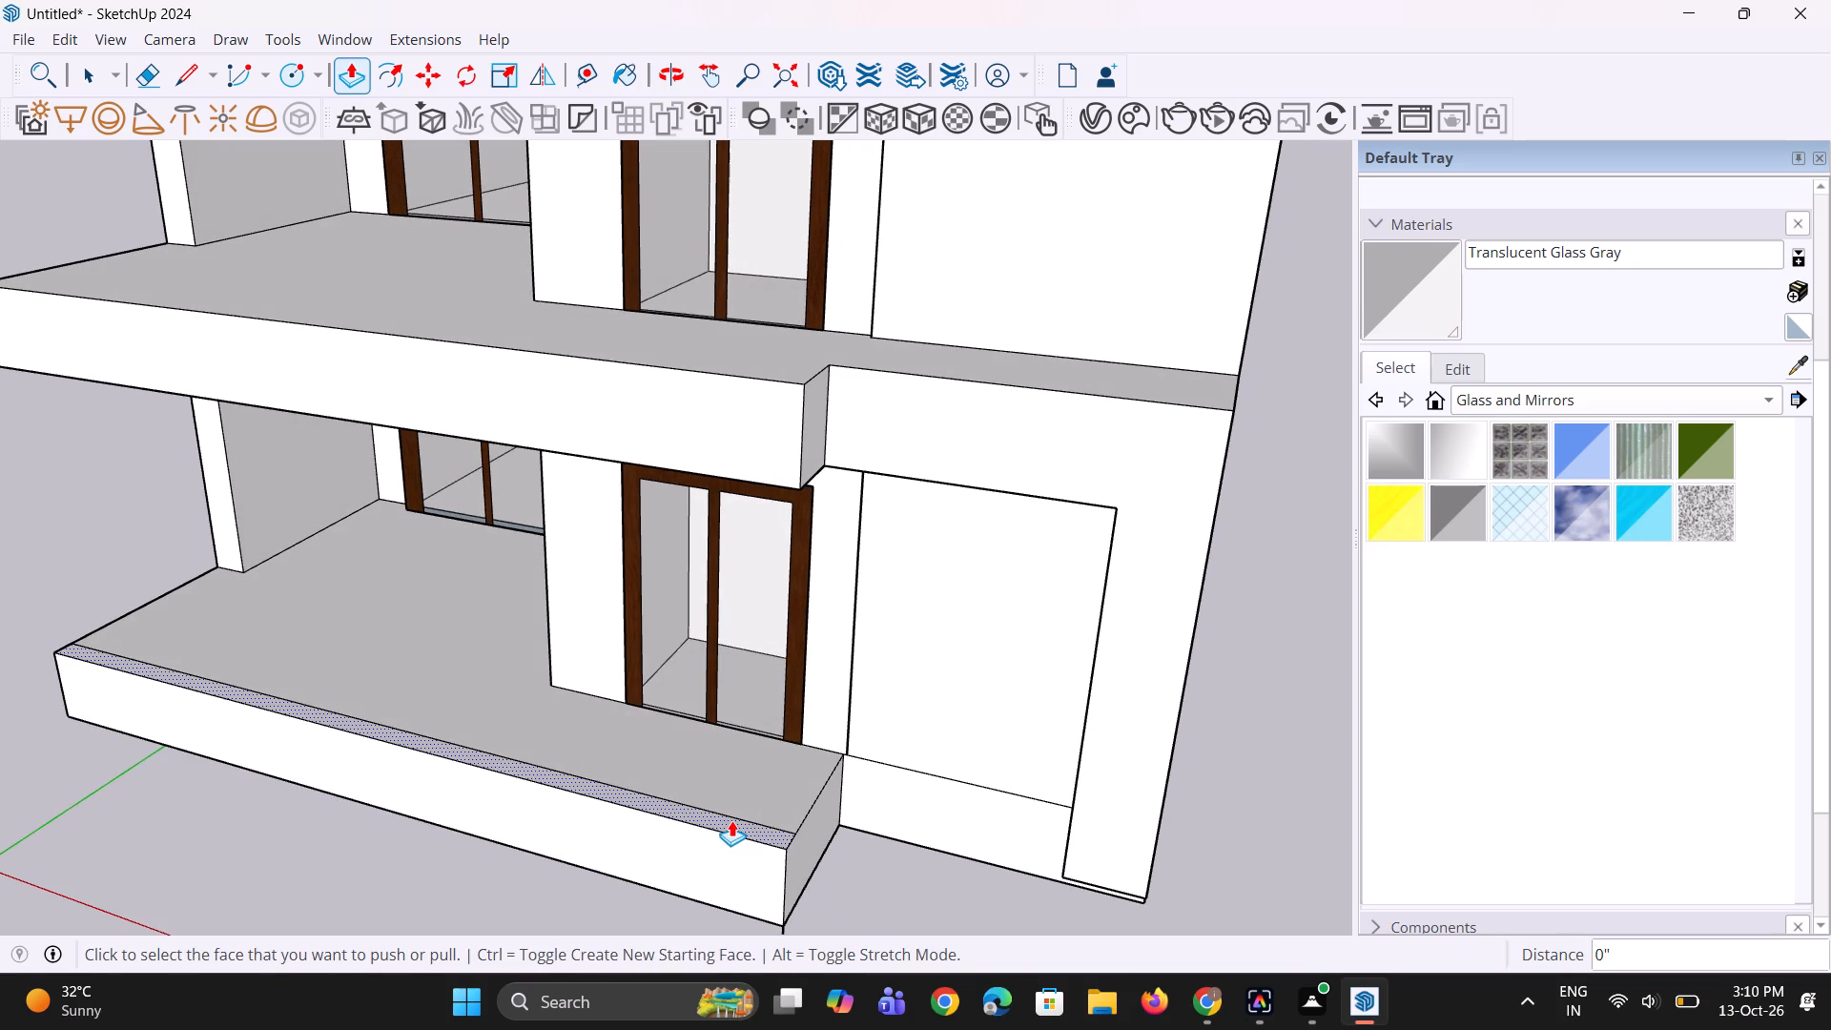
left_click(731, 820)
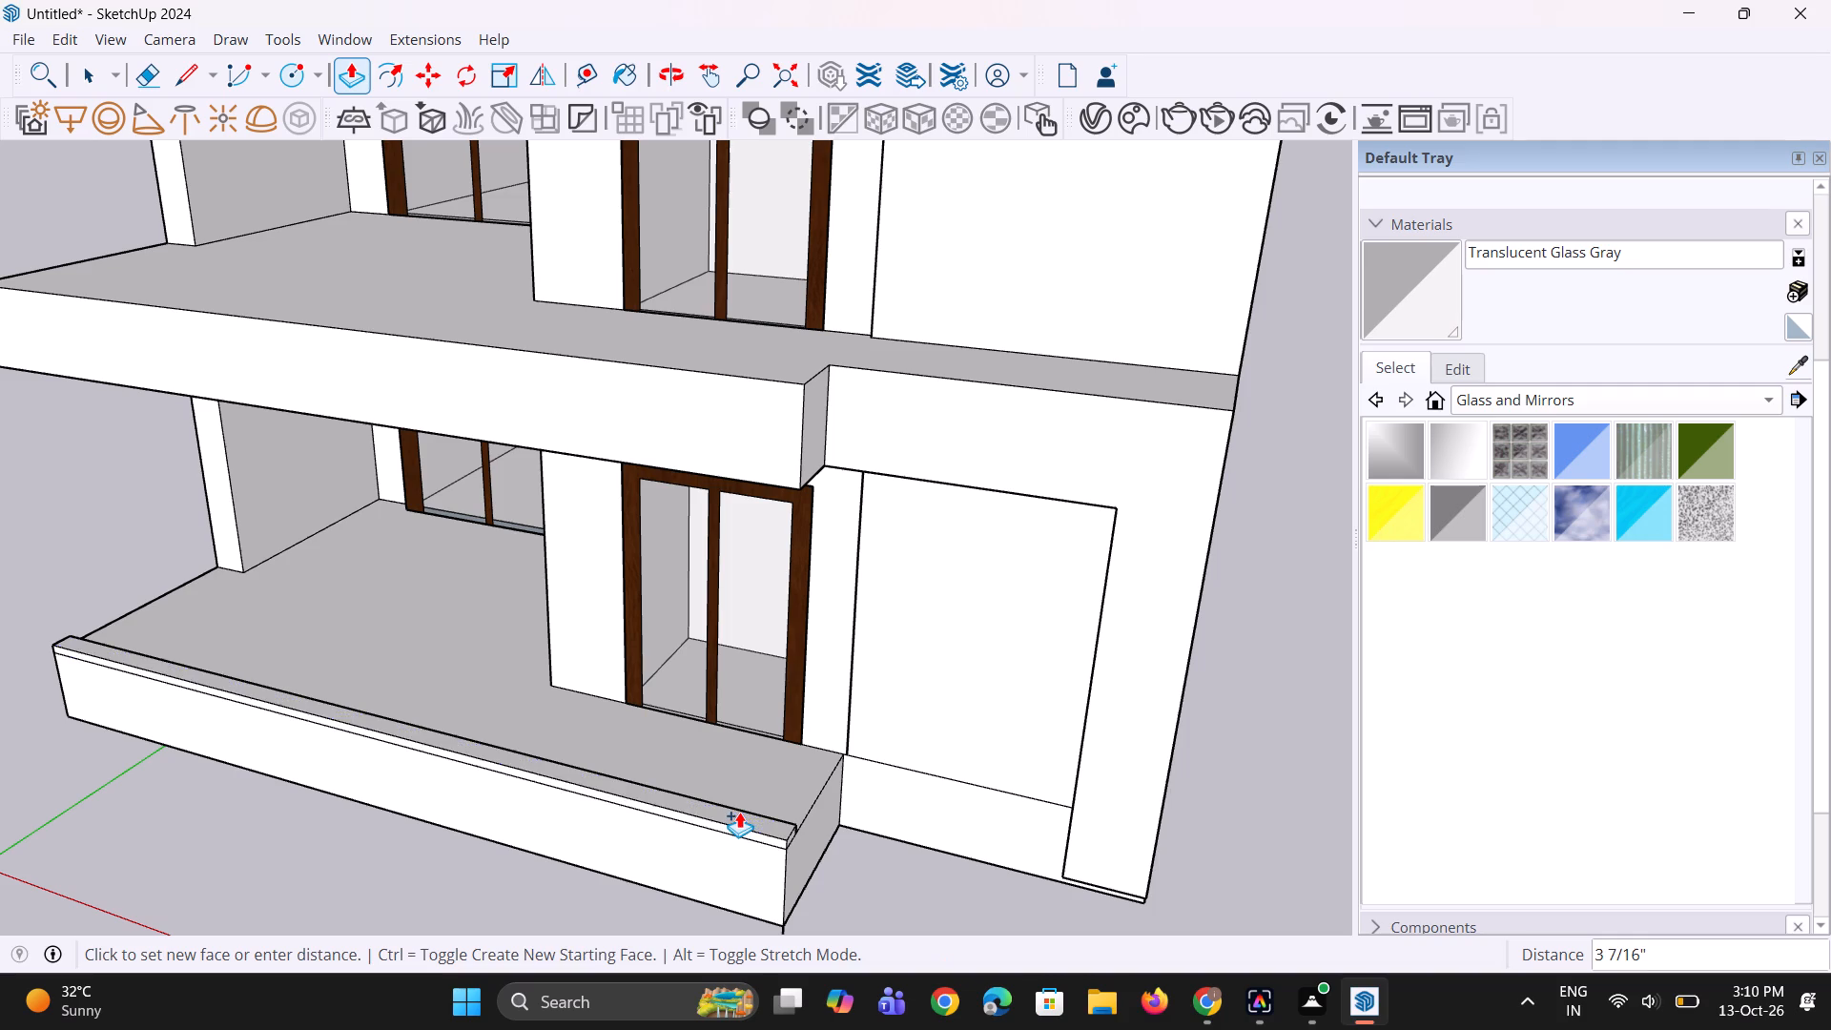
left_click(760, 791)
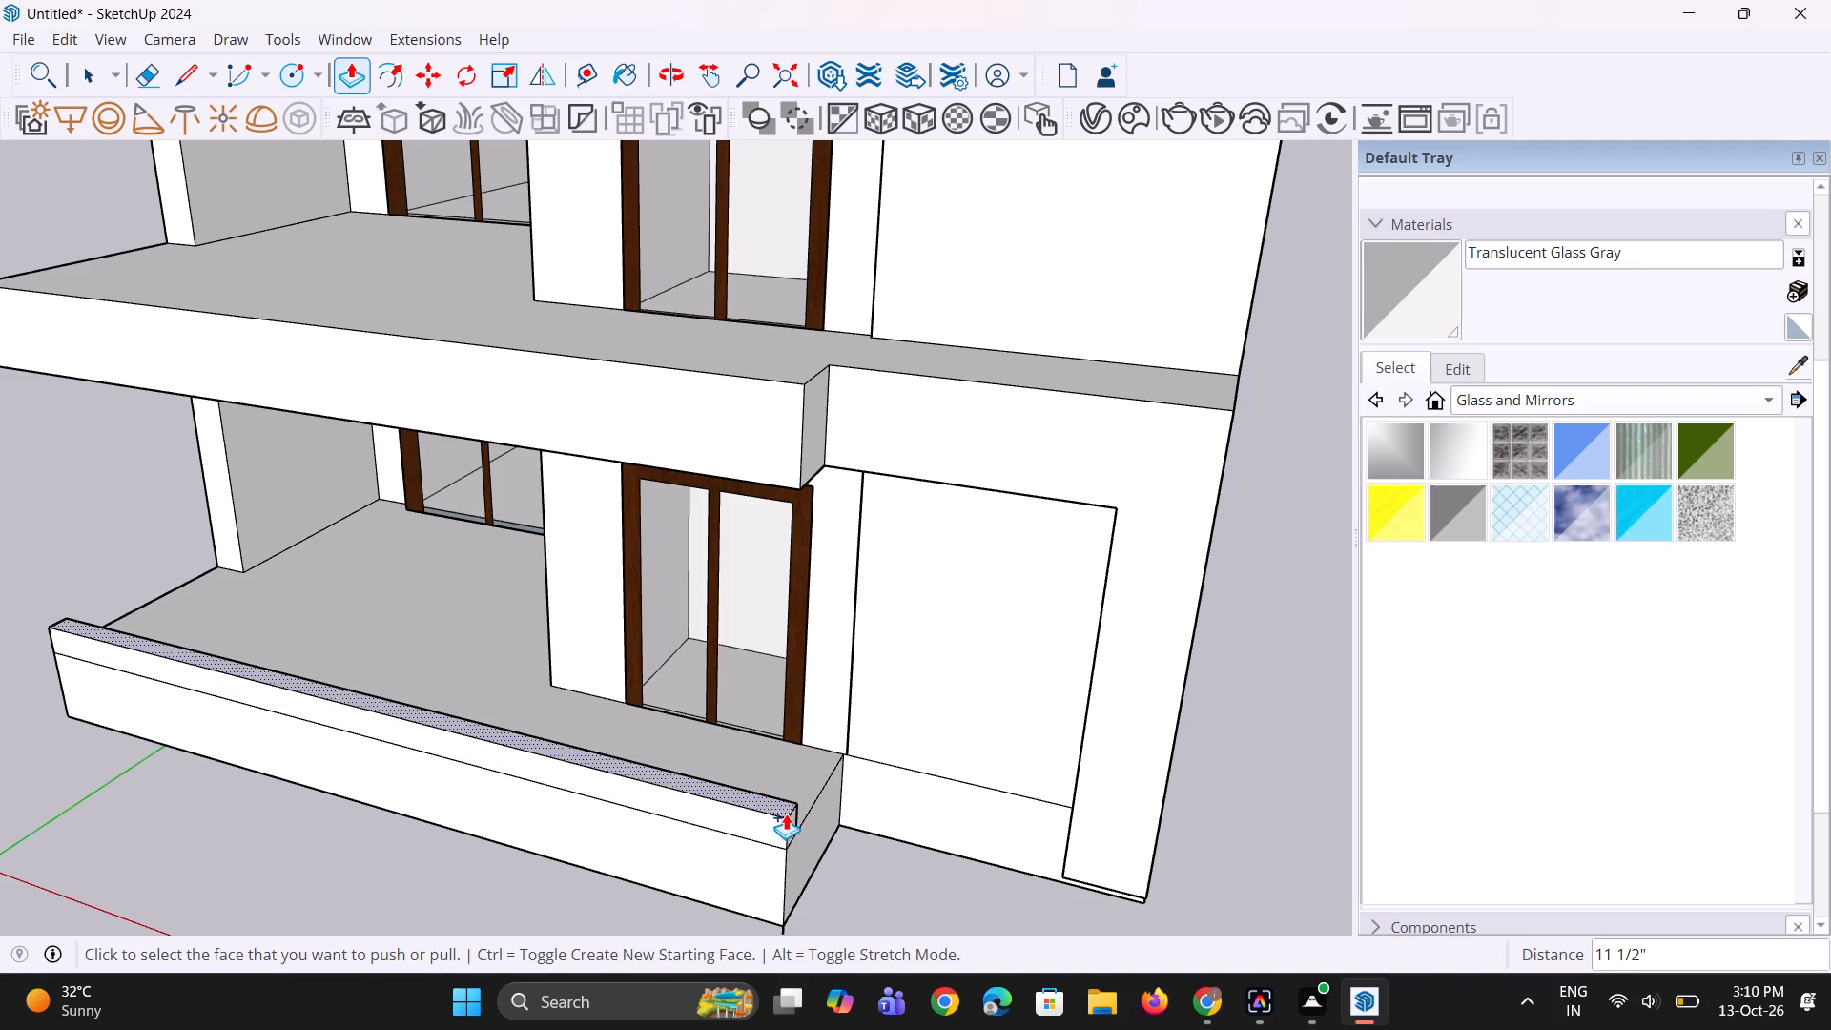
left_click(787, 810)
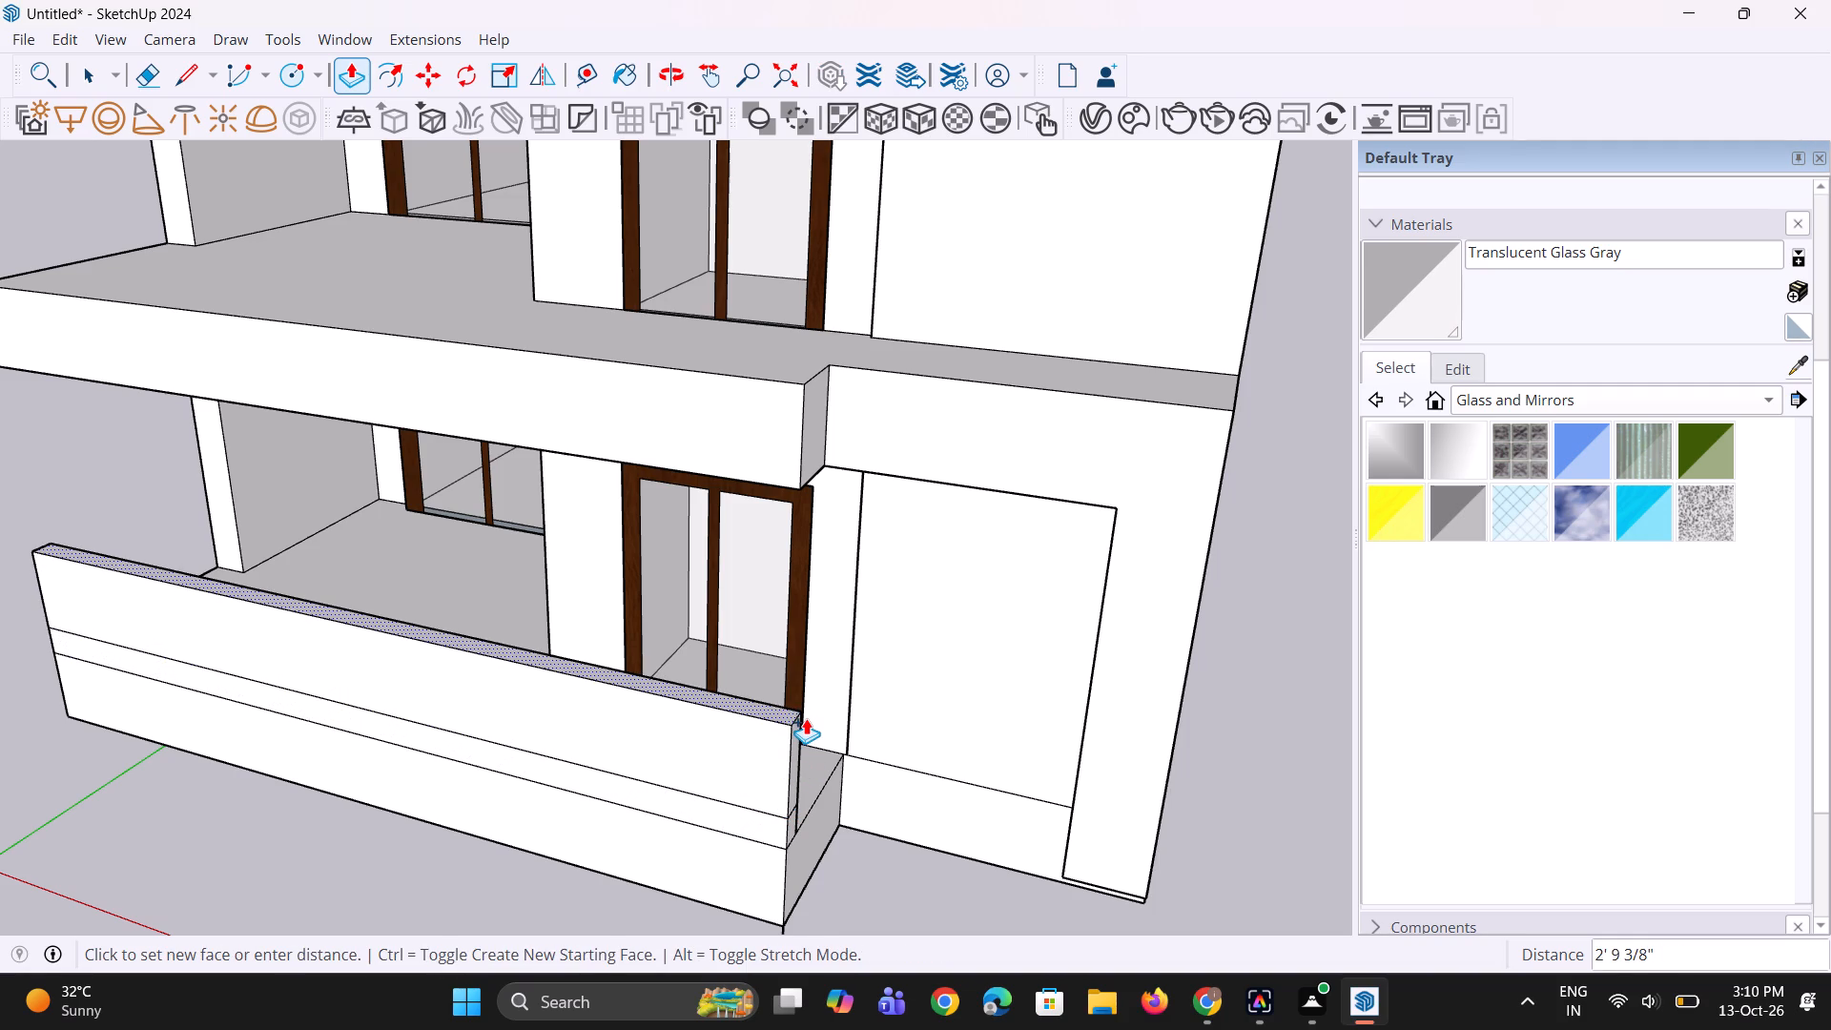
left_click(806, 740)
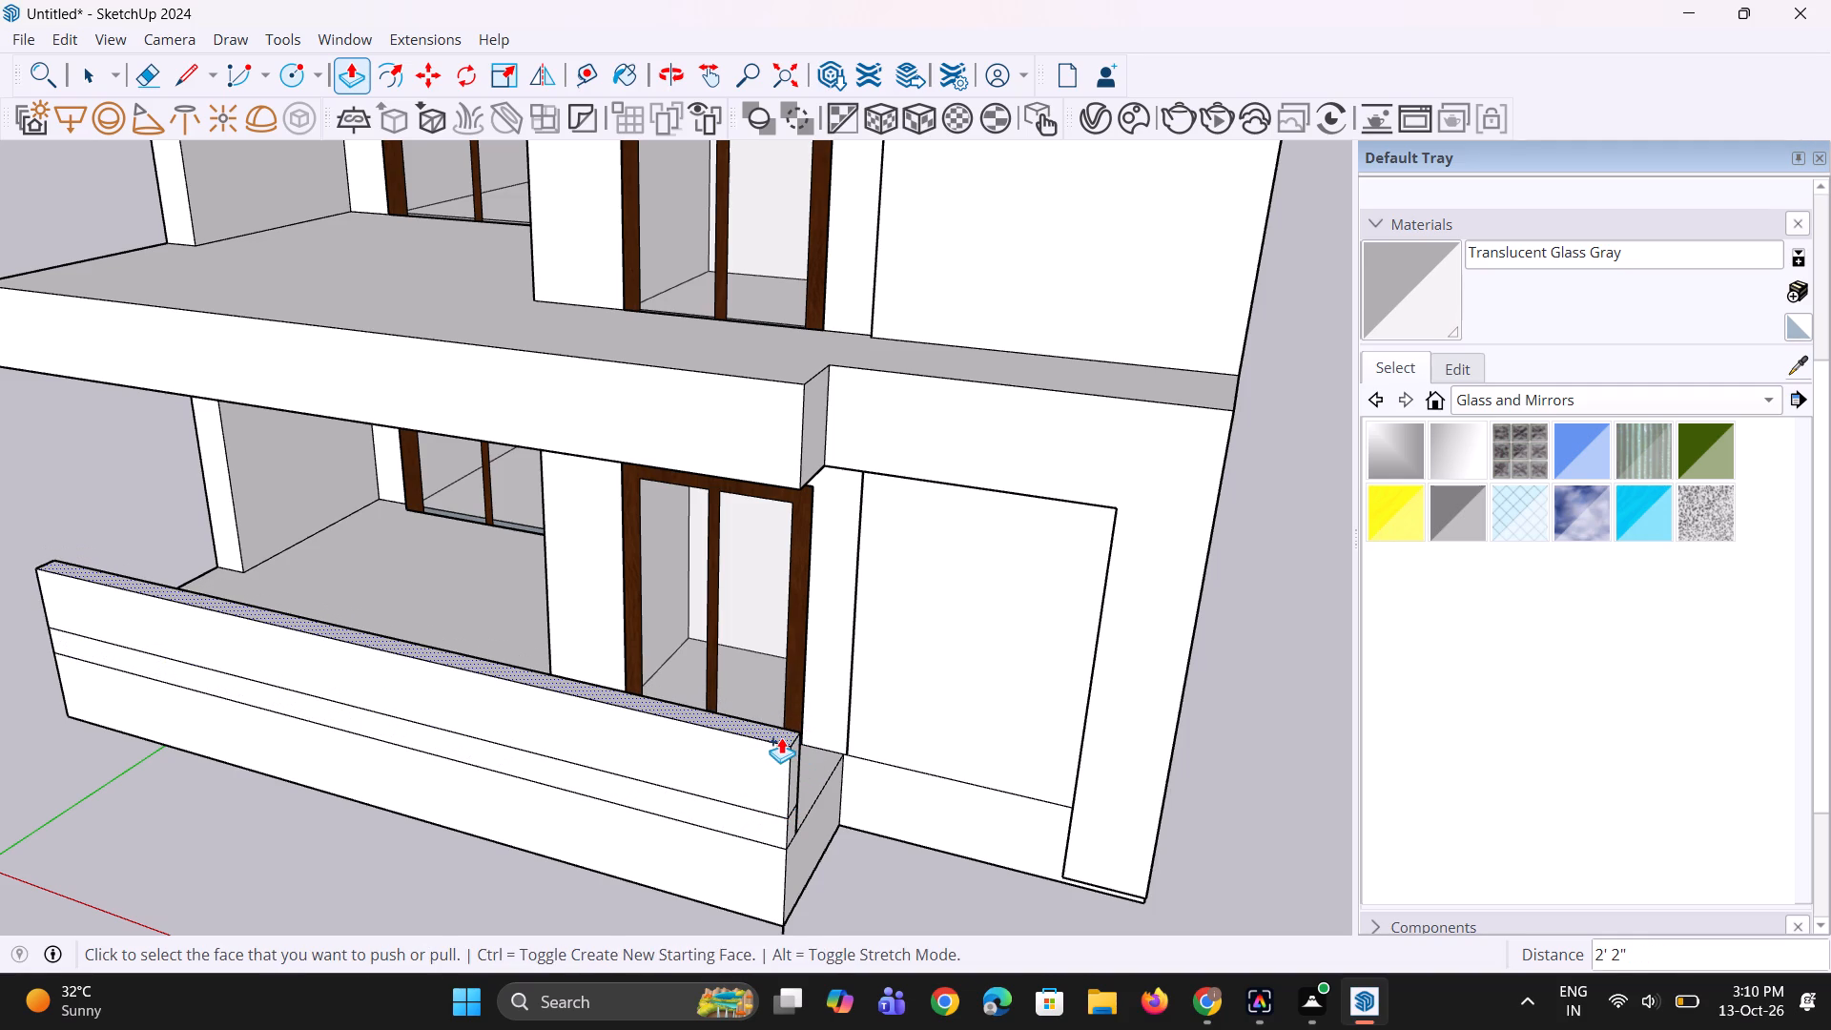
Pull the top of the ground-floor balcony's front parapet up 4 11/16" as a new face, forming a cap band.
left_click(781, 737)
left_click(781, 724)
Paint the outer and inner faces of the parapet's middle band with Translucent Glass Gray.
middle_click_drag(617, 752, 772, 639)
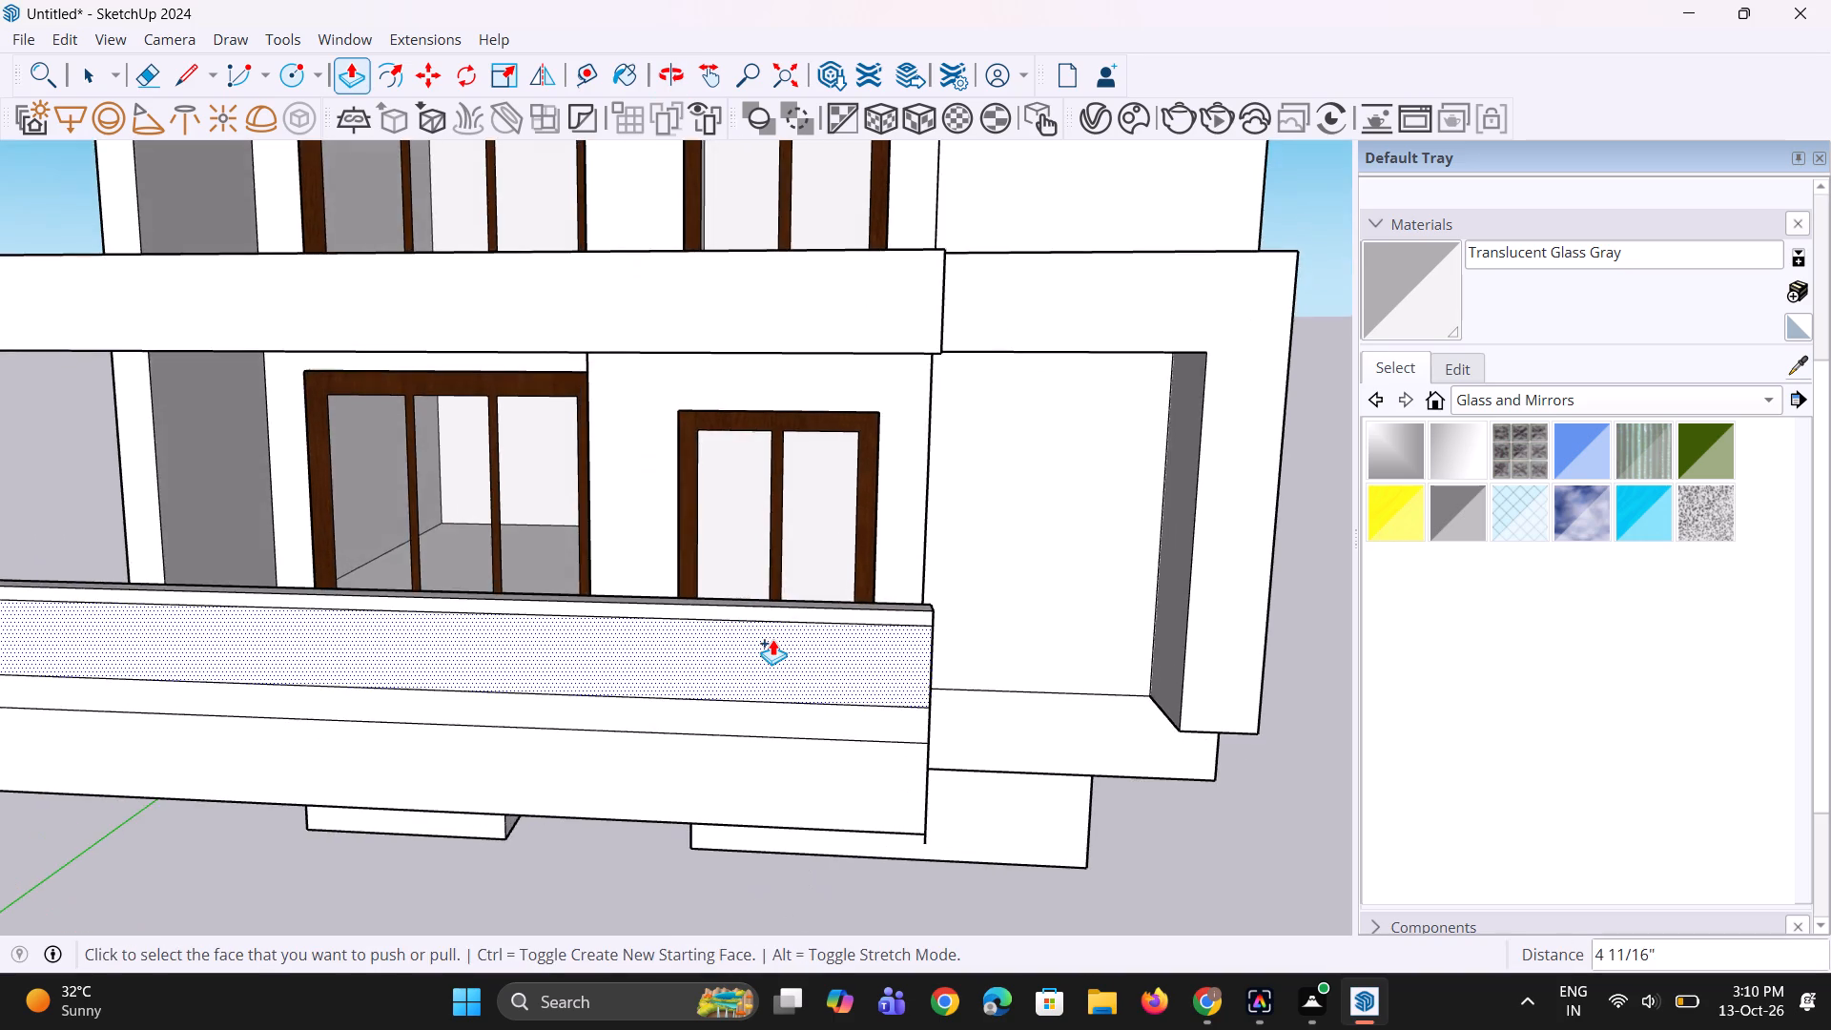
scroll(772, 639, "down", 5)
middle_click_drag(353, 661, 673, 693)
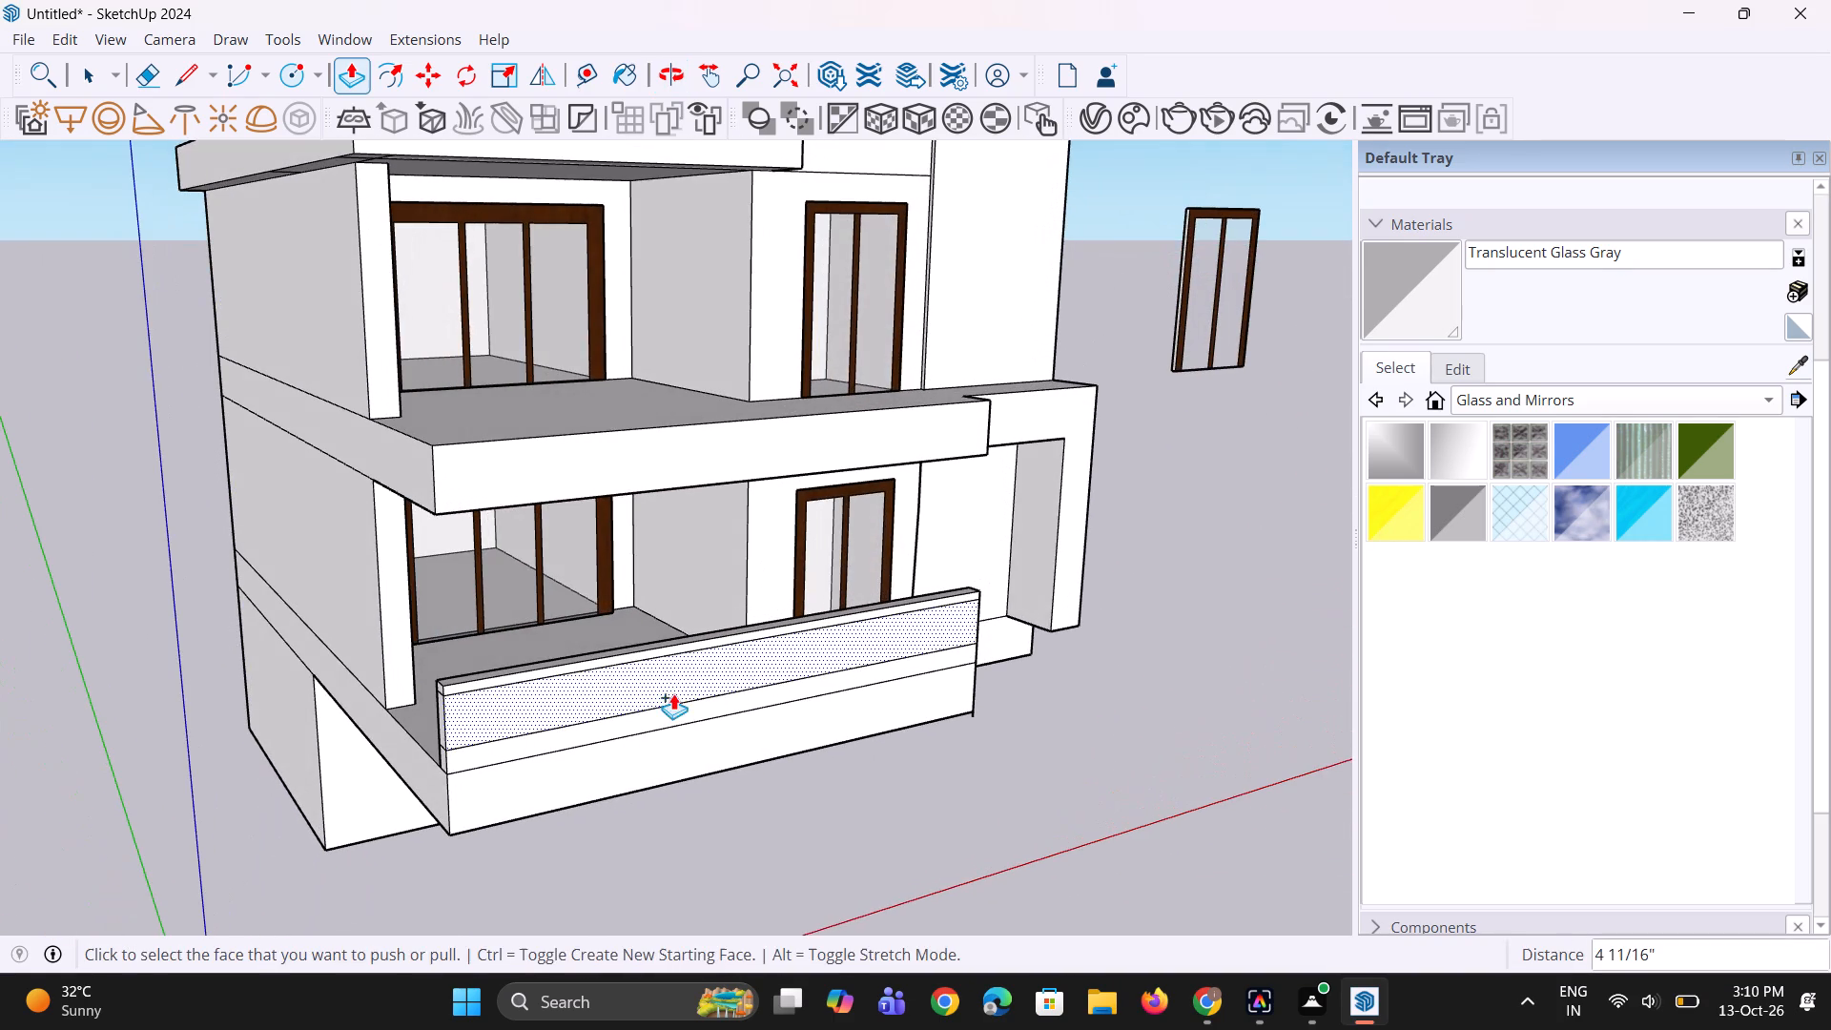
key("space")
key("space")
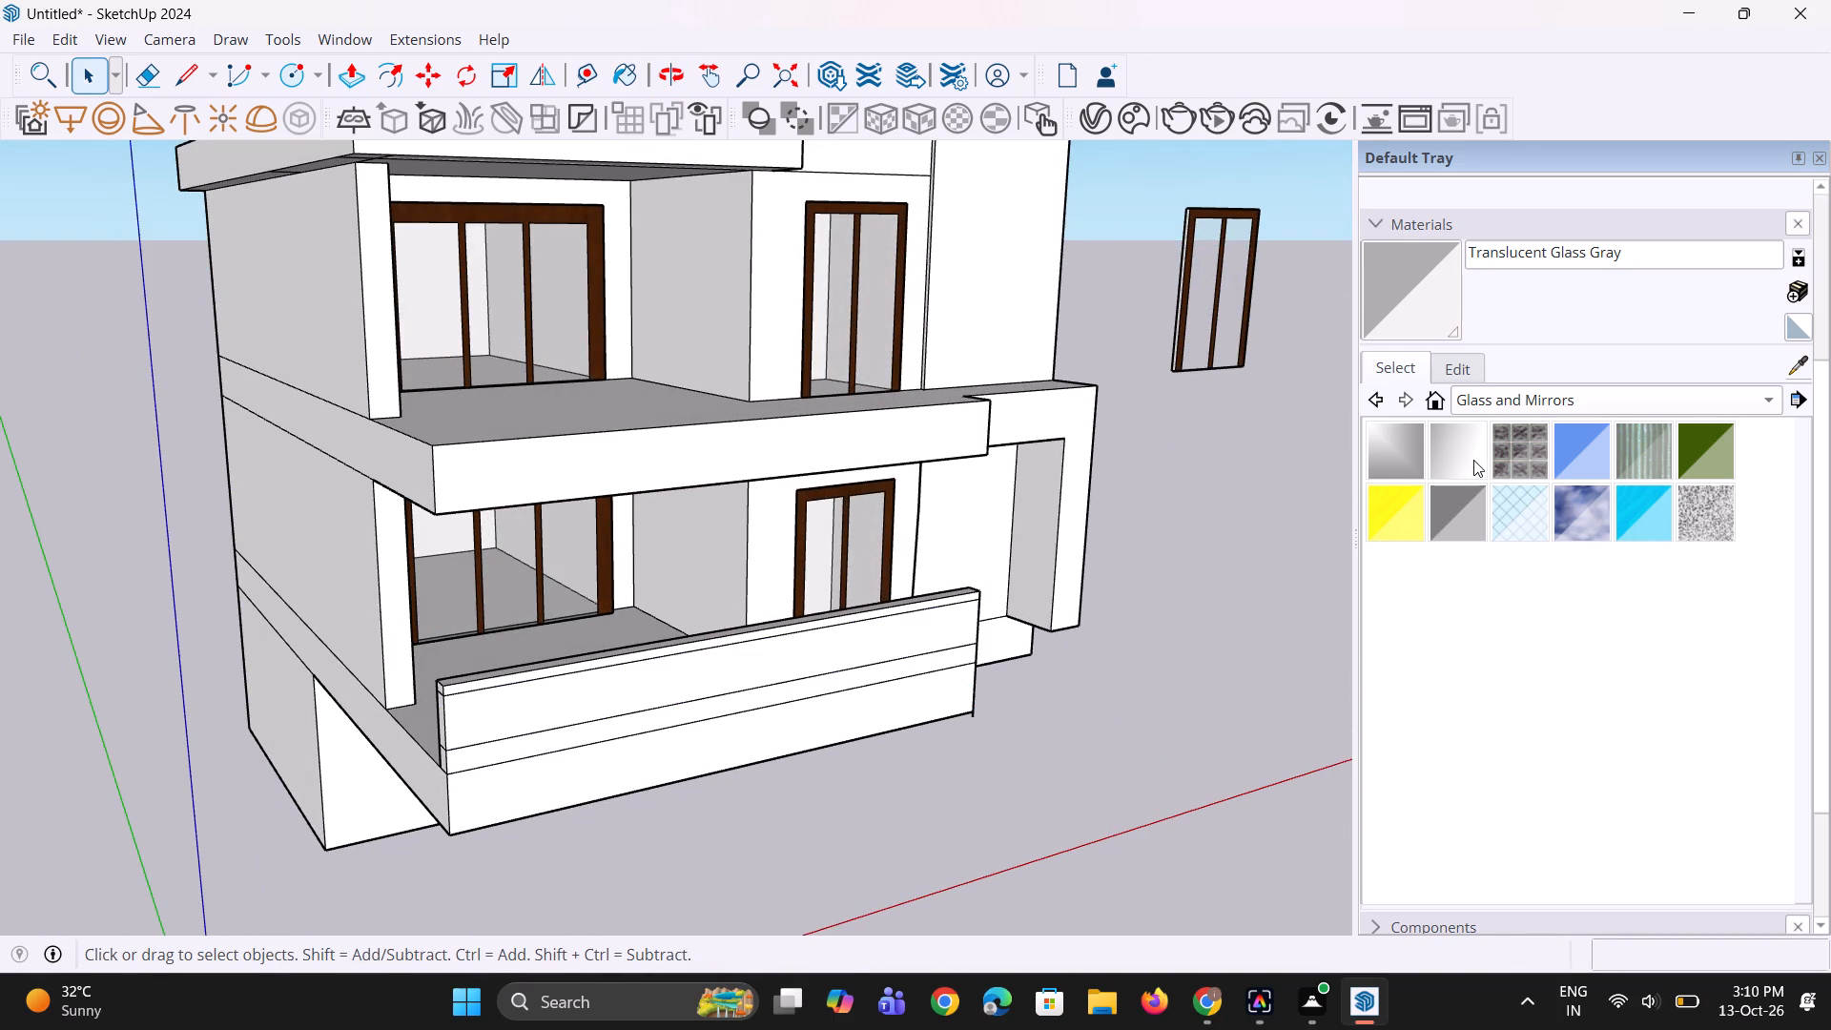
left_click(1415, 332)
scroll(734, 705, "up", 2)
left_click(724, 668)
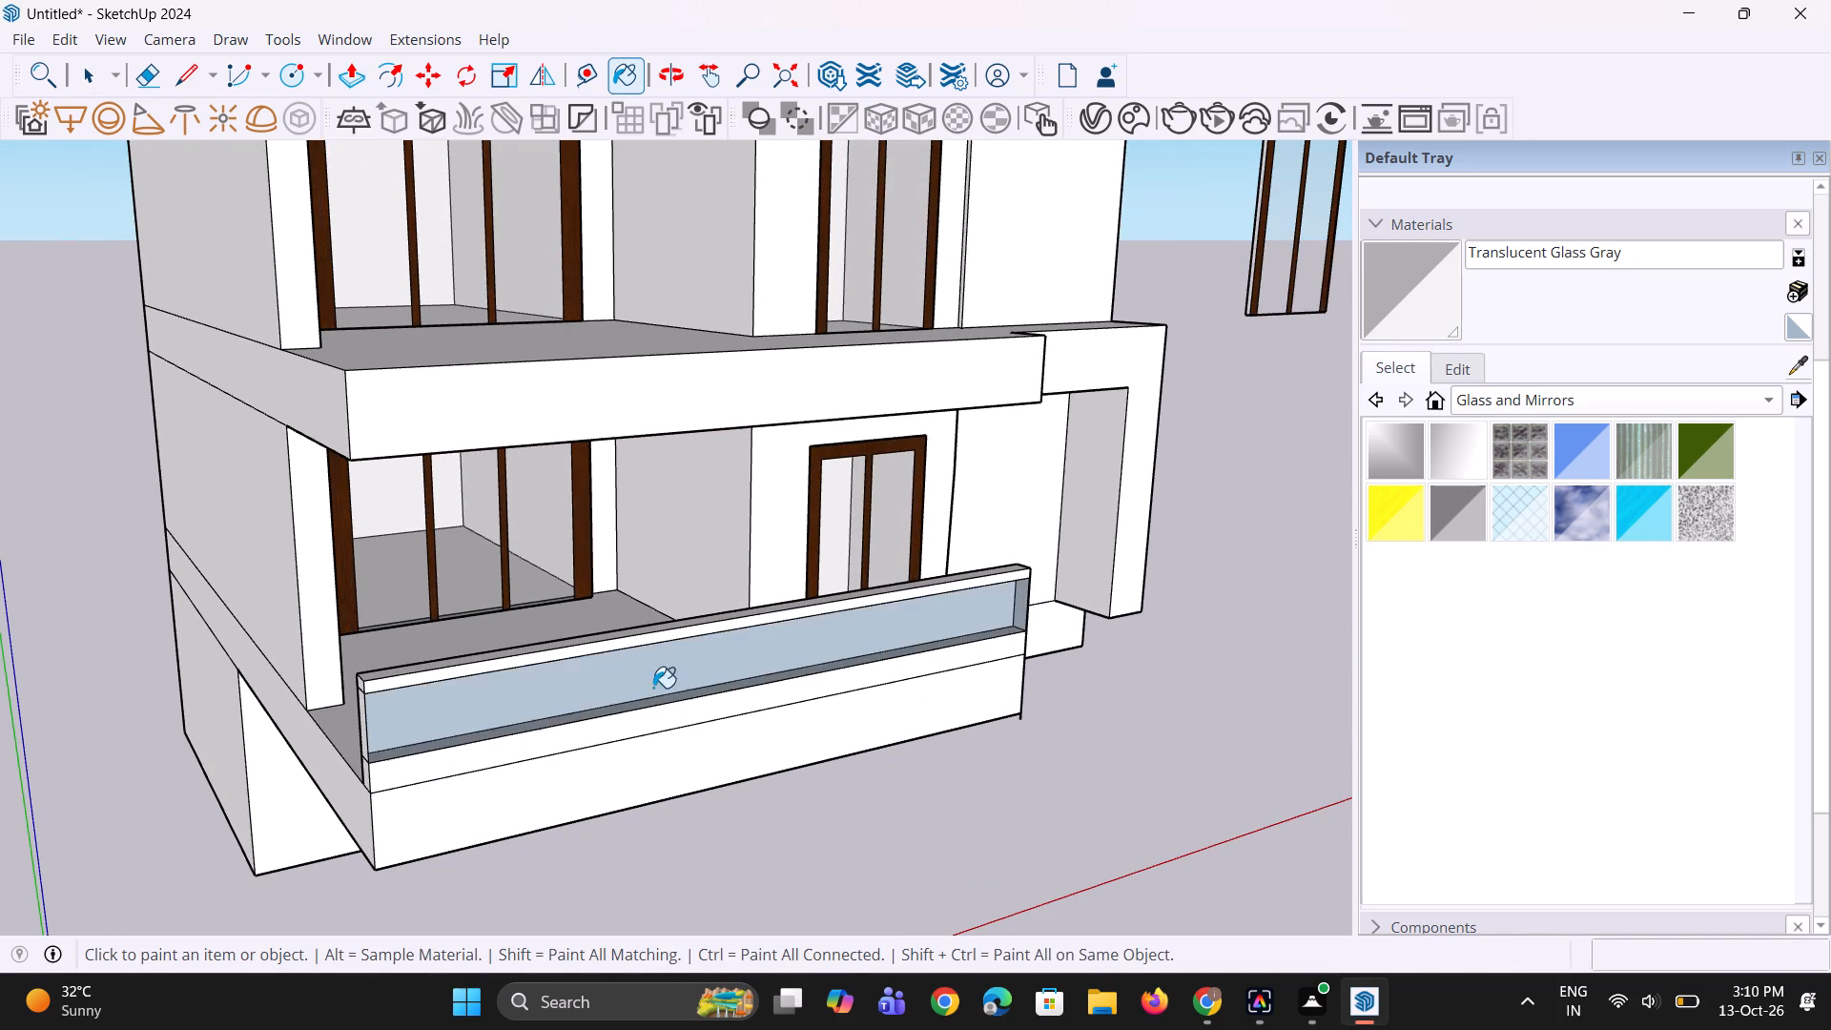
middle_click_drag(332, 723, 1092, 798)
left_click(1119, 654)
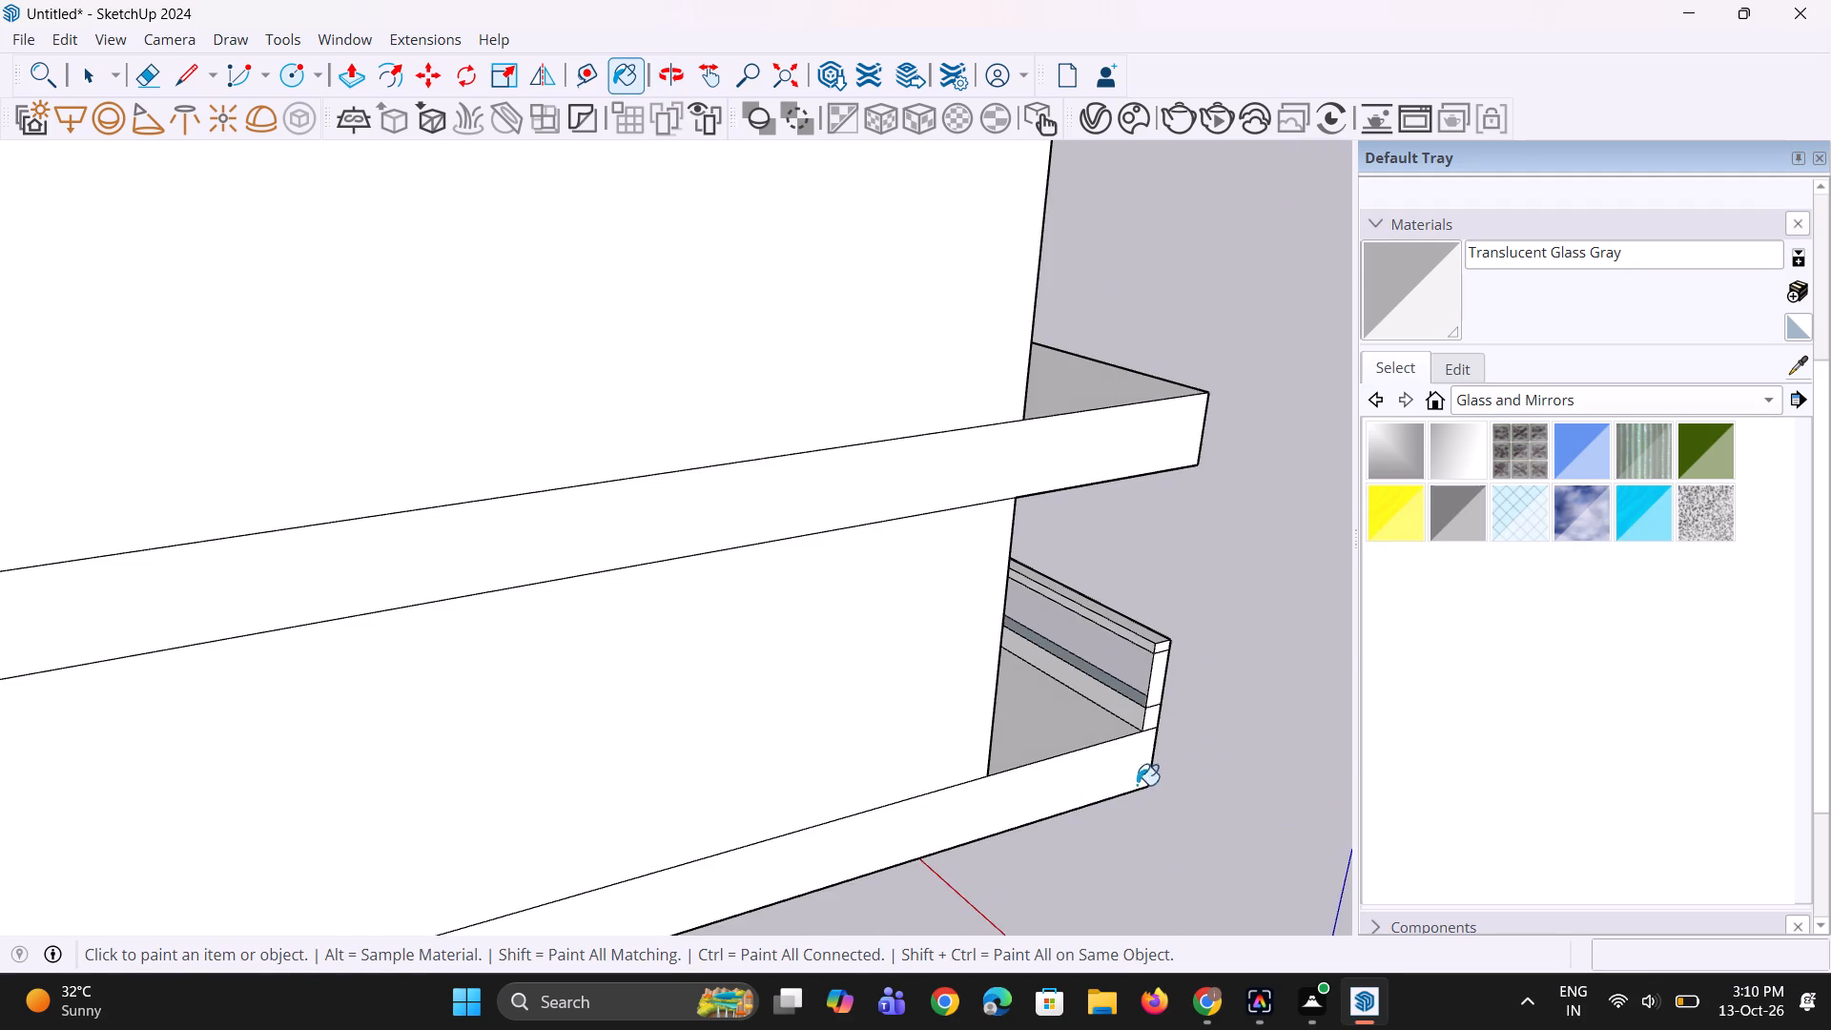
Push the underside of the ground-floor balcony slab up about 10 1/4".
middle_click_drag(1023, 785, 319, 736)
scroll(554, 731, "down", 4)
scroll(409, 814, "up", 1)
middle_click_drag(409, 814, 591, 783)
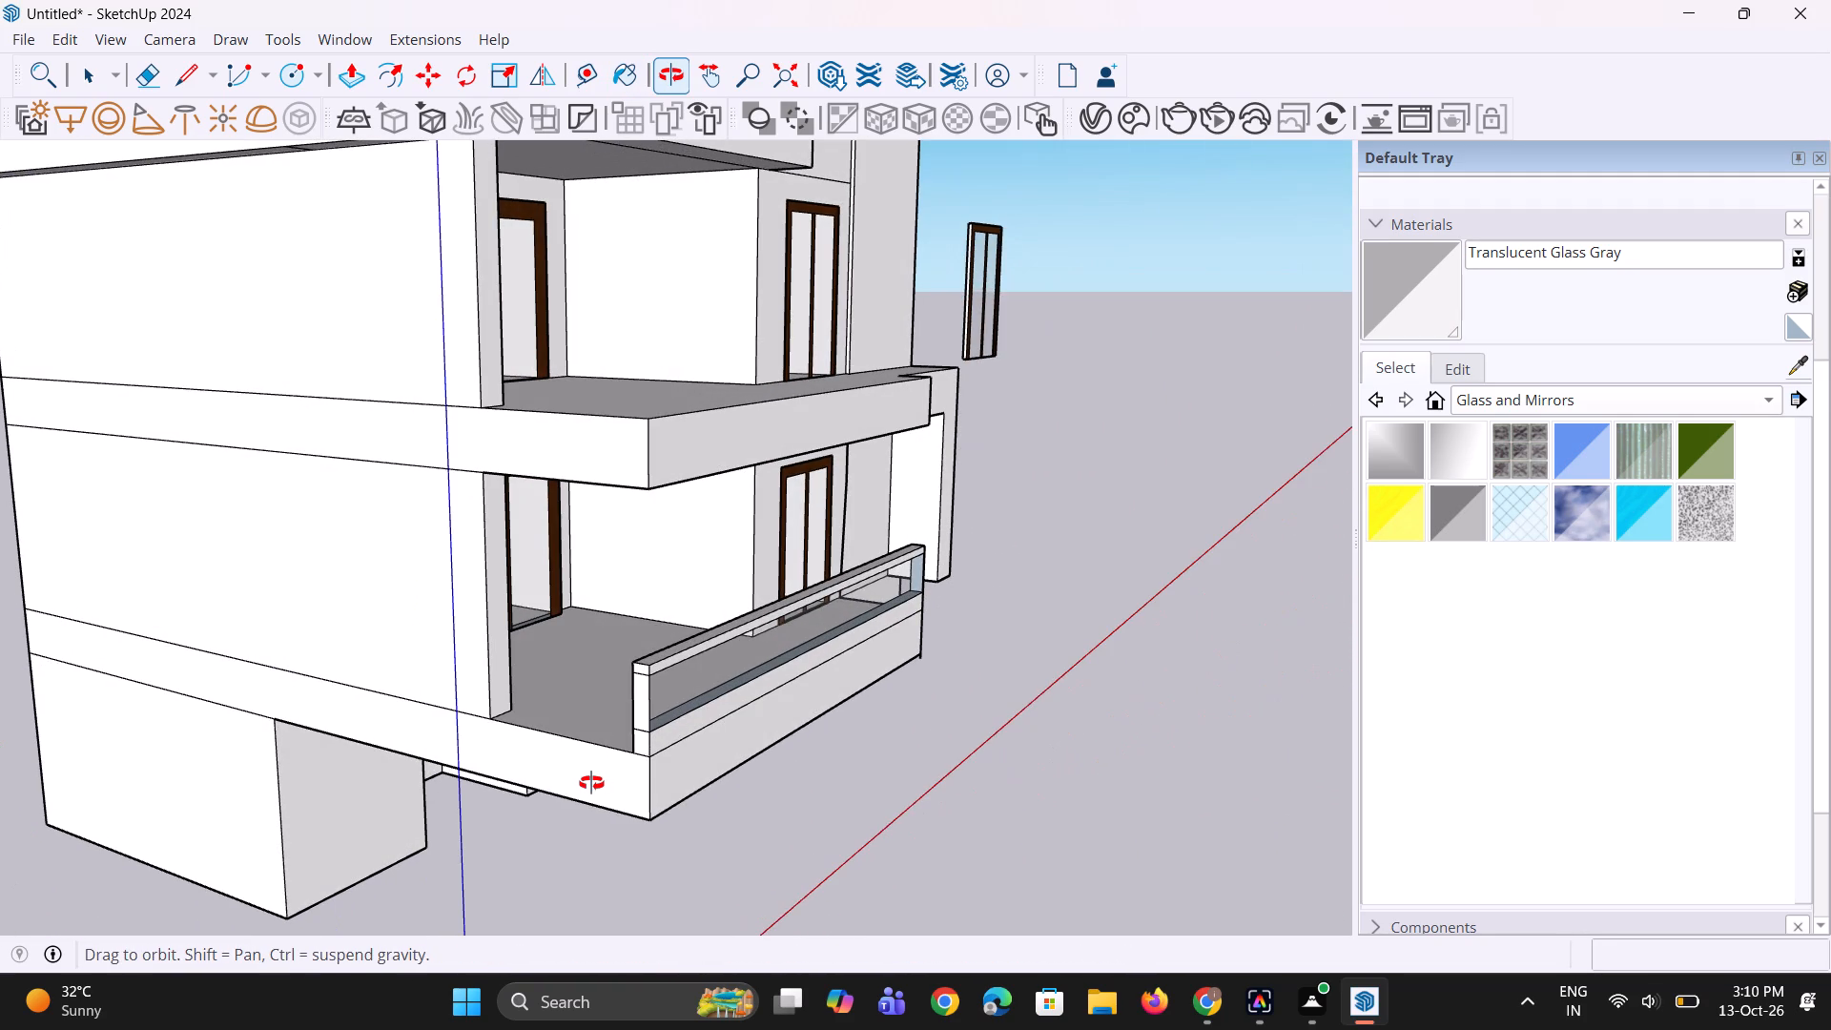
middle_click_drag(591, 783, 411, 759)
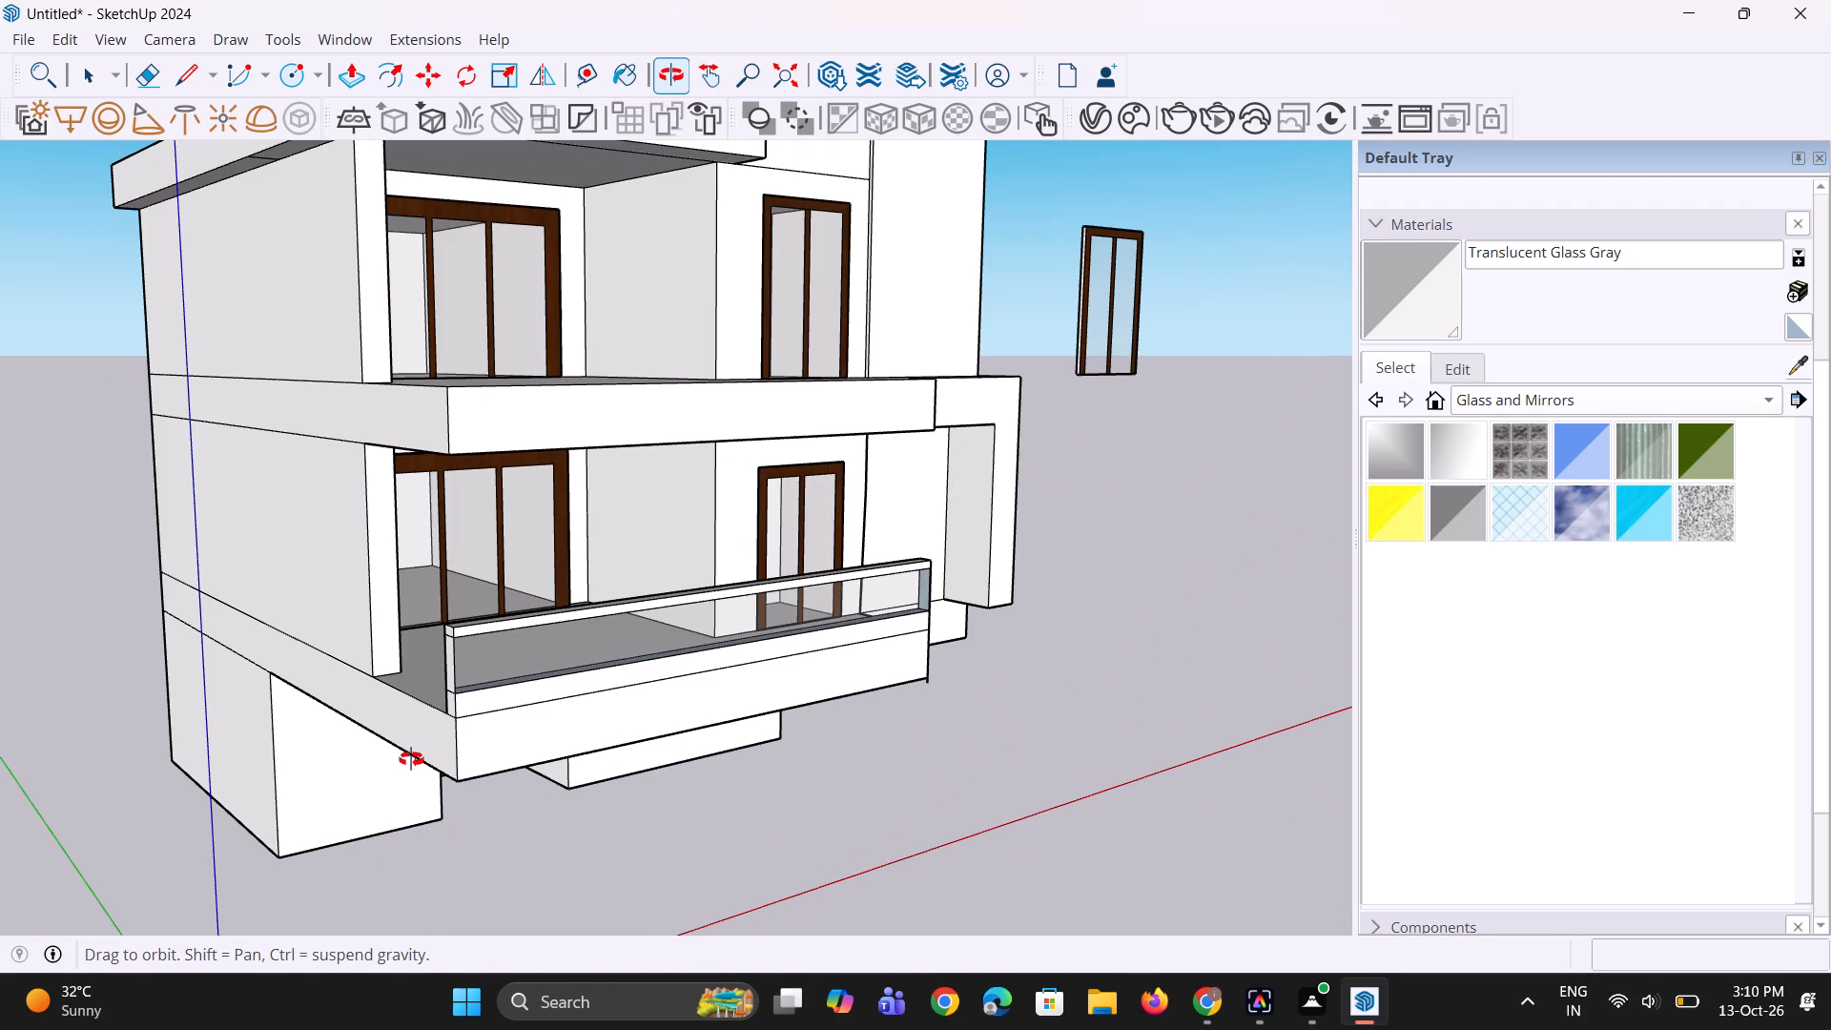
middle_click_drag(411, 759, 354, 669)
middle_click_drag(354, 669, 270, 601)
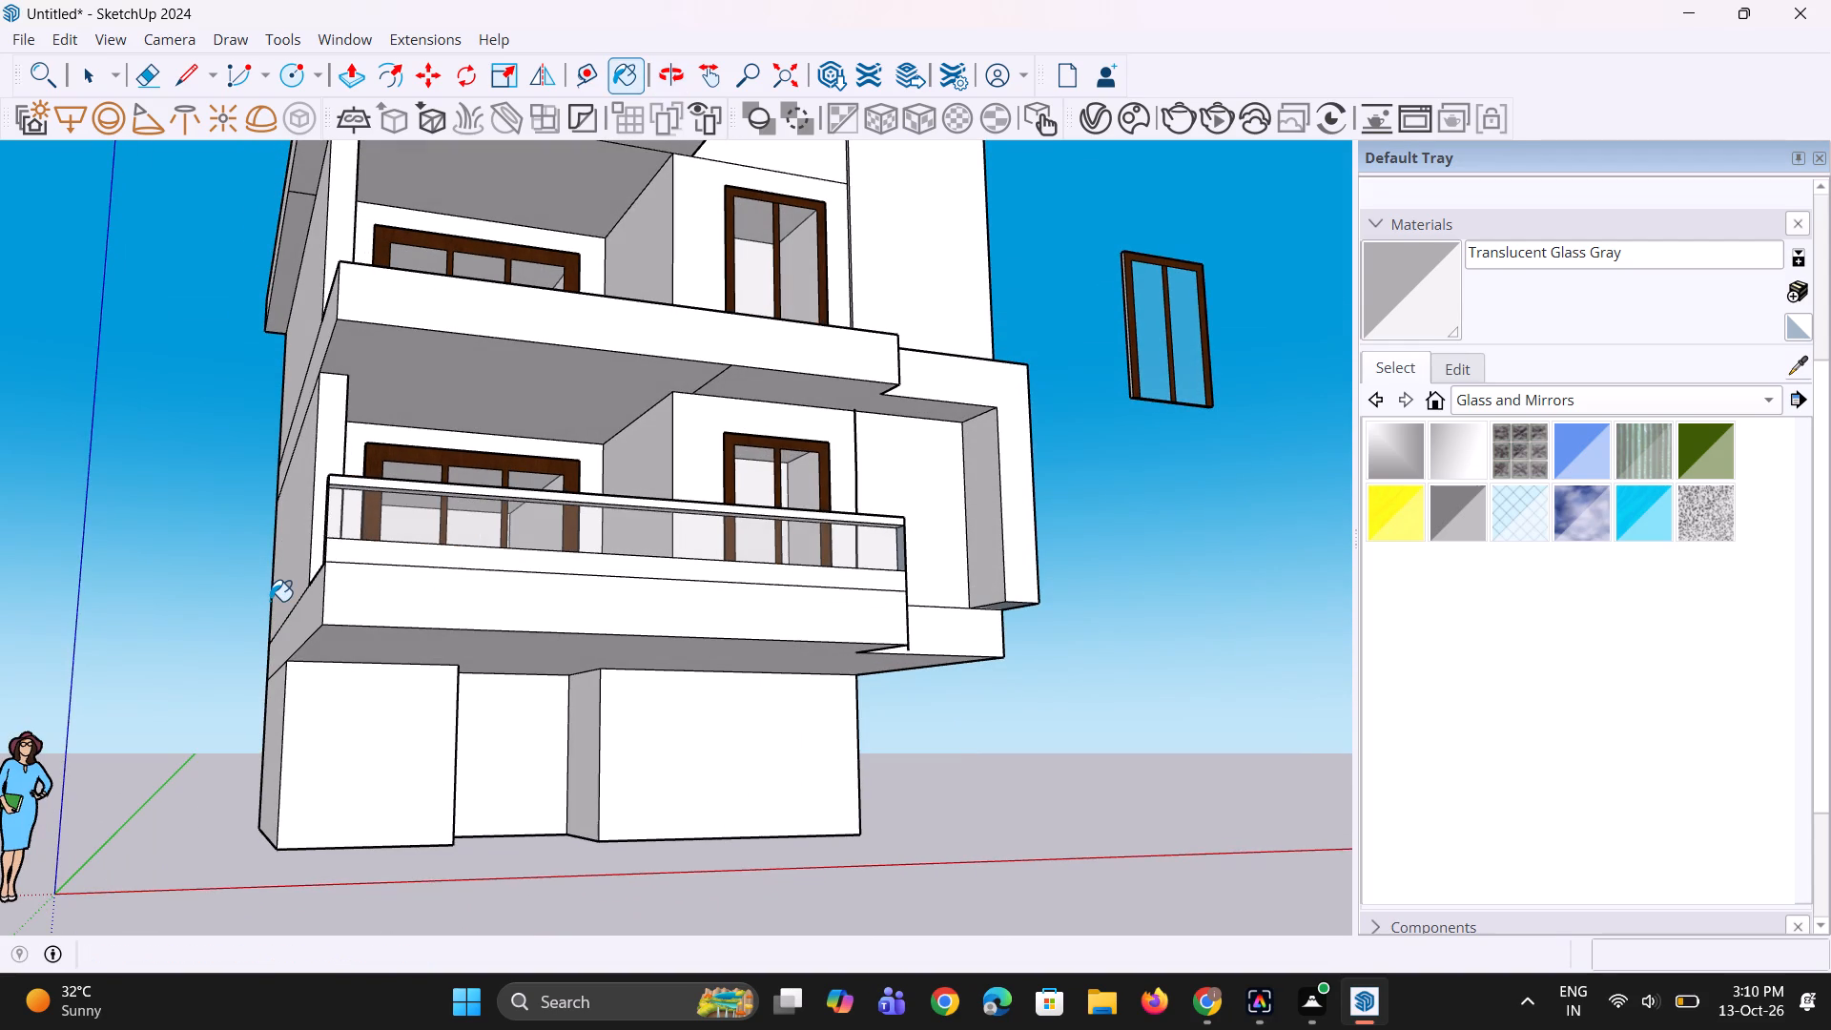
middle_click_drag(263, 619, 275, 574)
scroll(351, 676, "up", 2)
key("p")
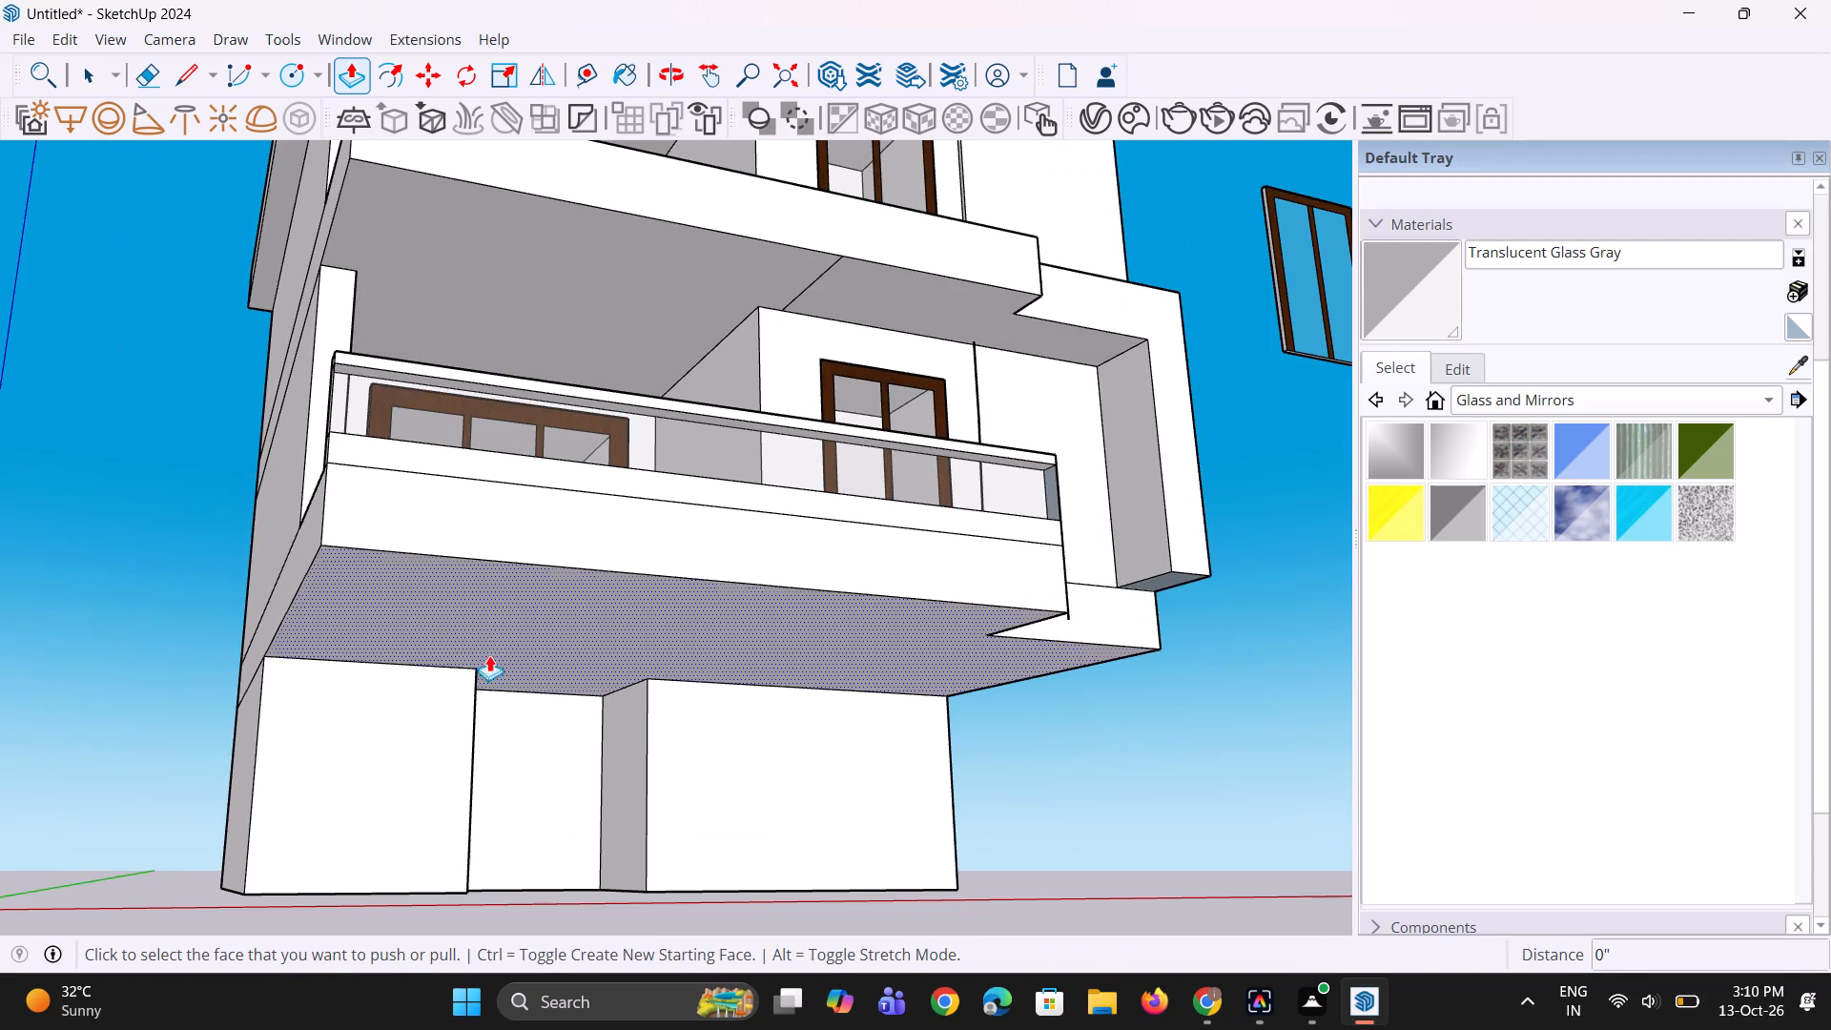
left_click(508, 601)
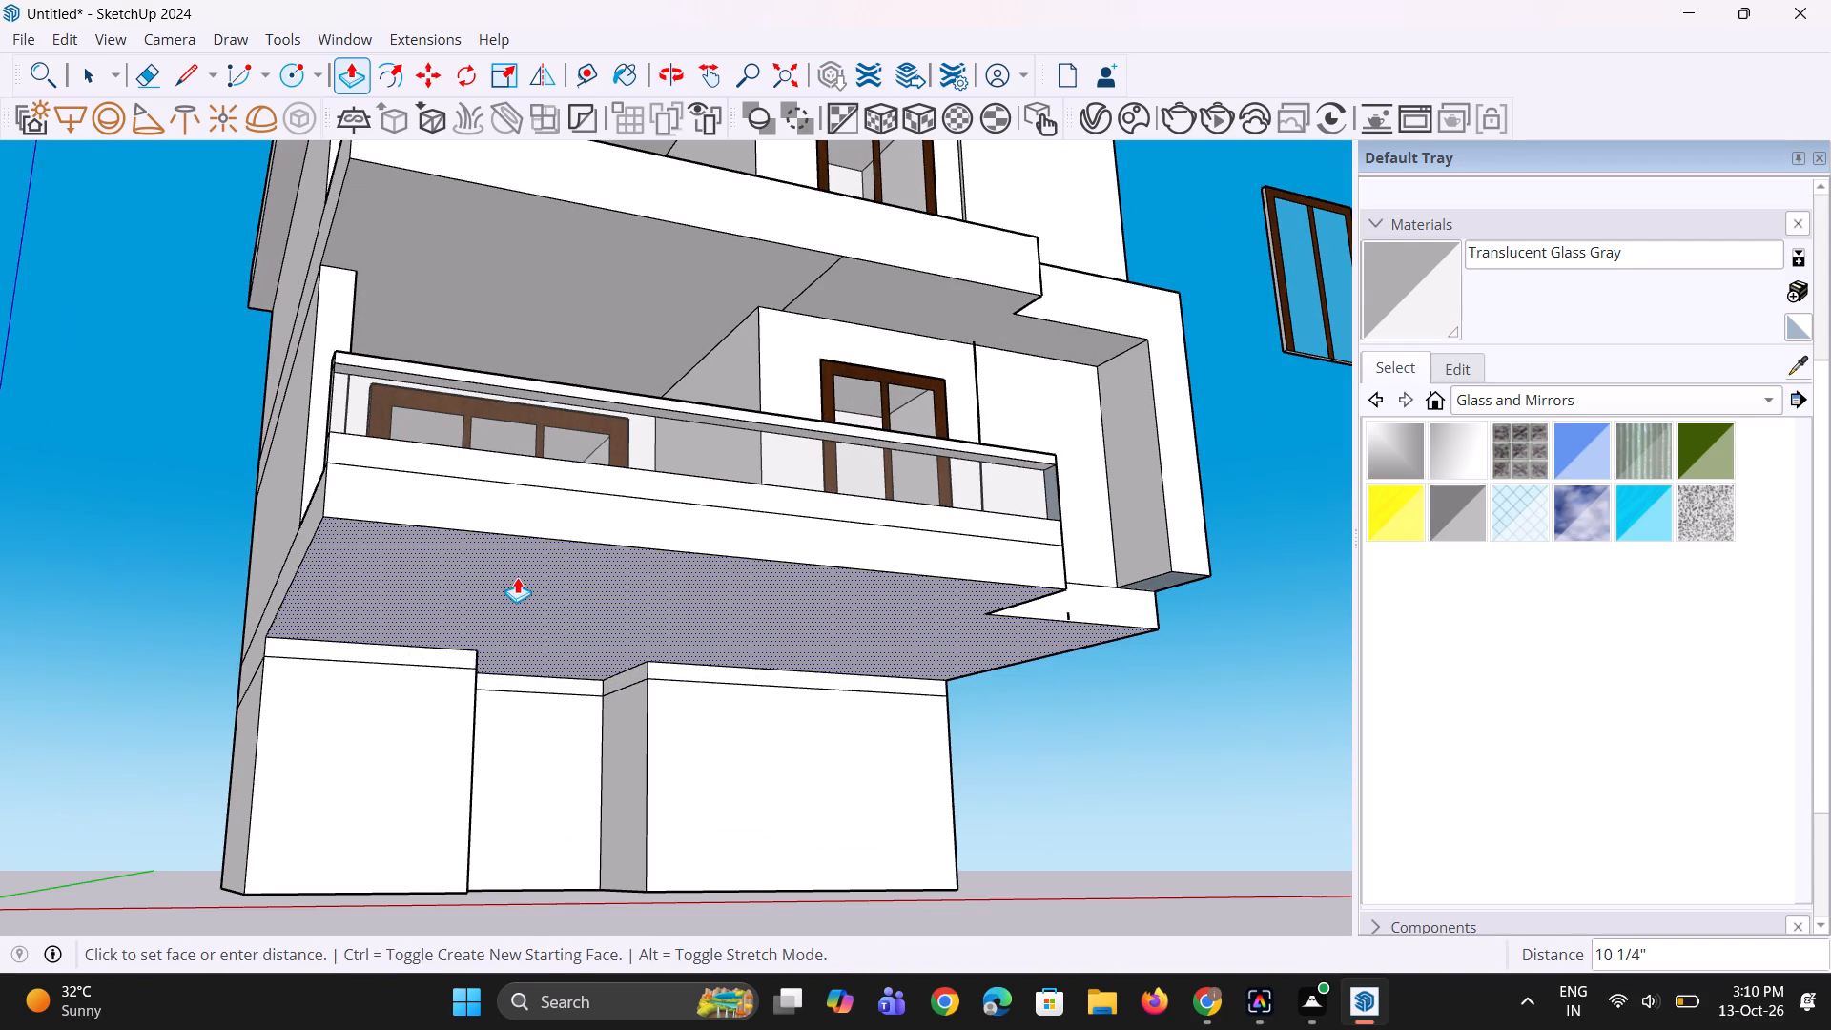
left_click(520, 575)
left_click(513, 587)
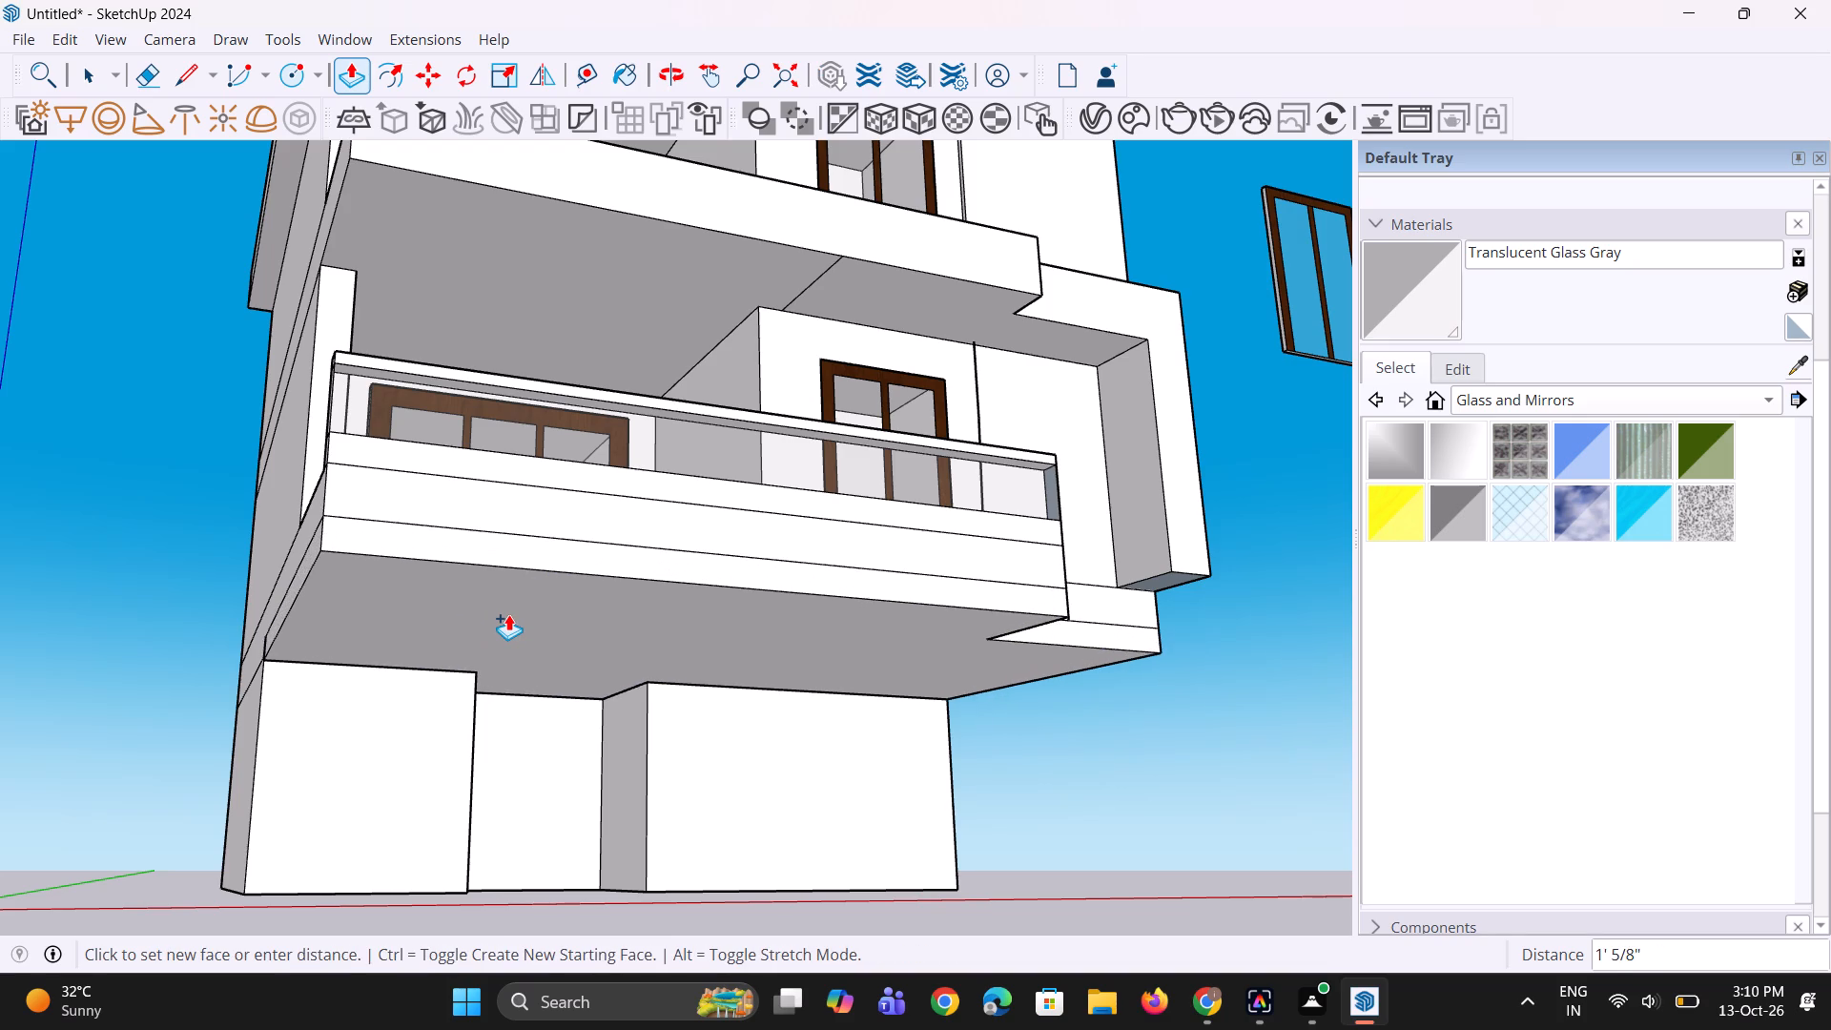
key("Escape")
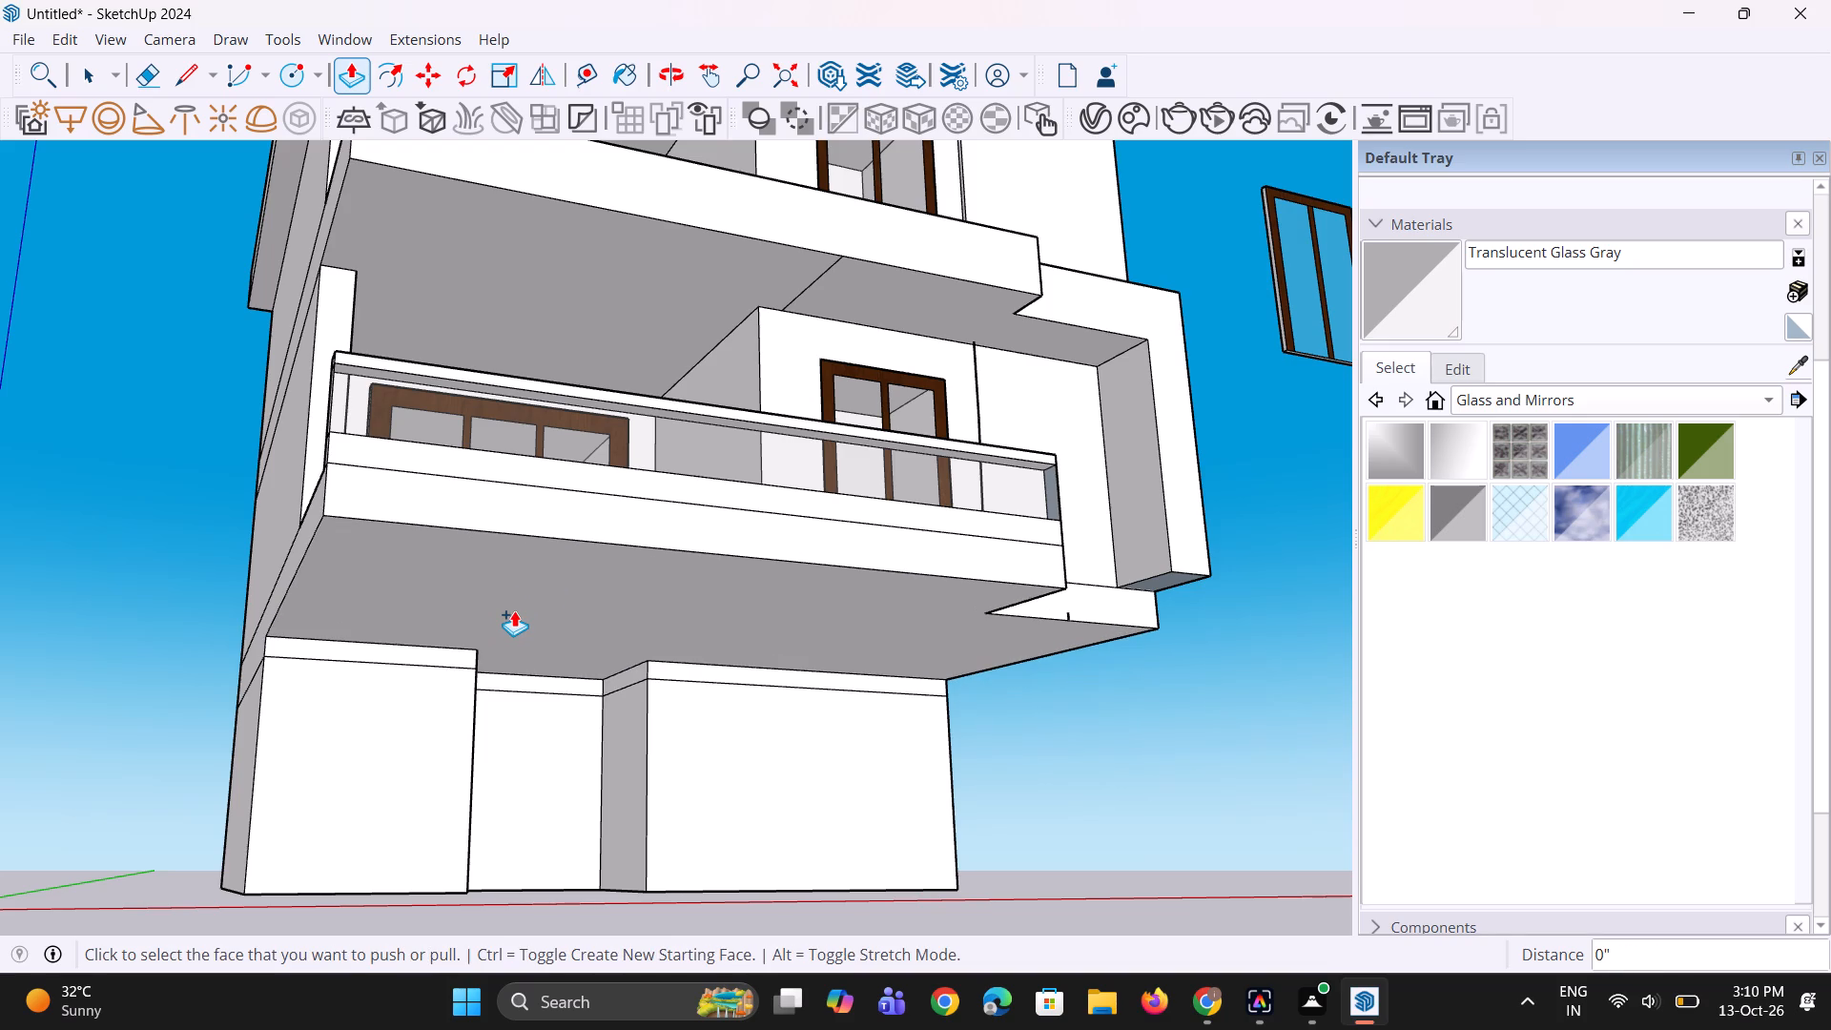
Push the slab's underside up about another 6 1/8", and pull it back down 1' 7 7/8" as a new face.
left_click(525, 596)
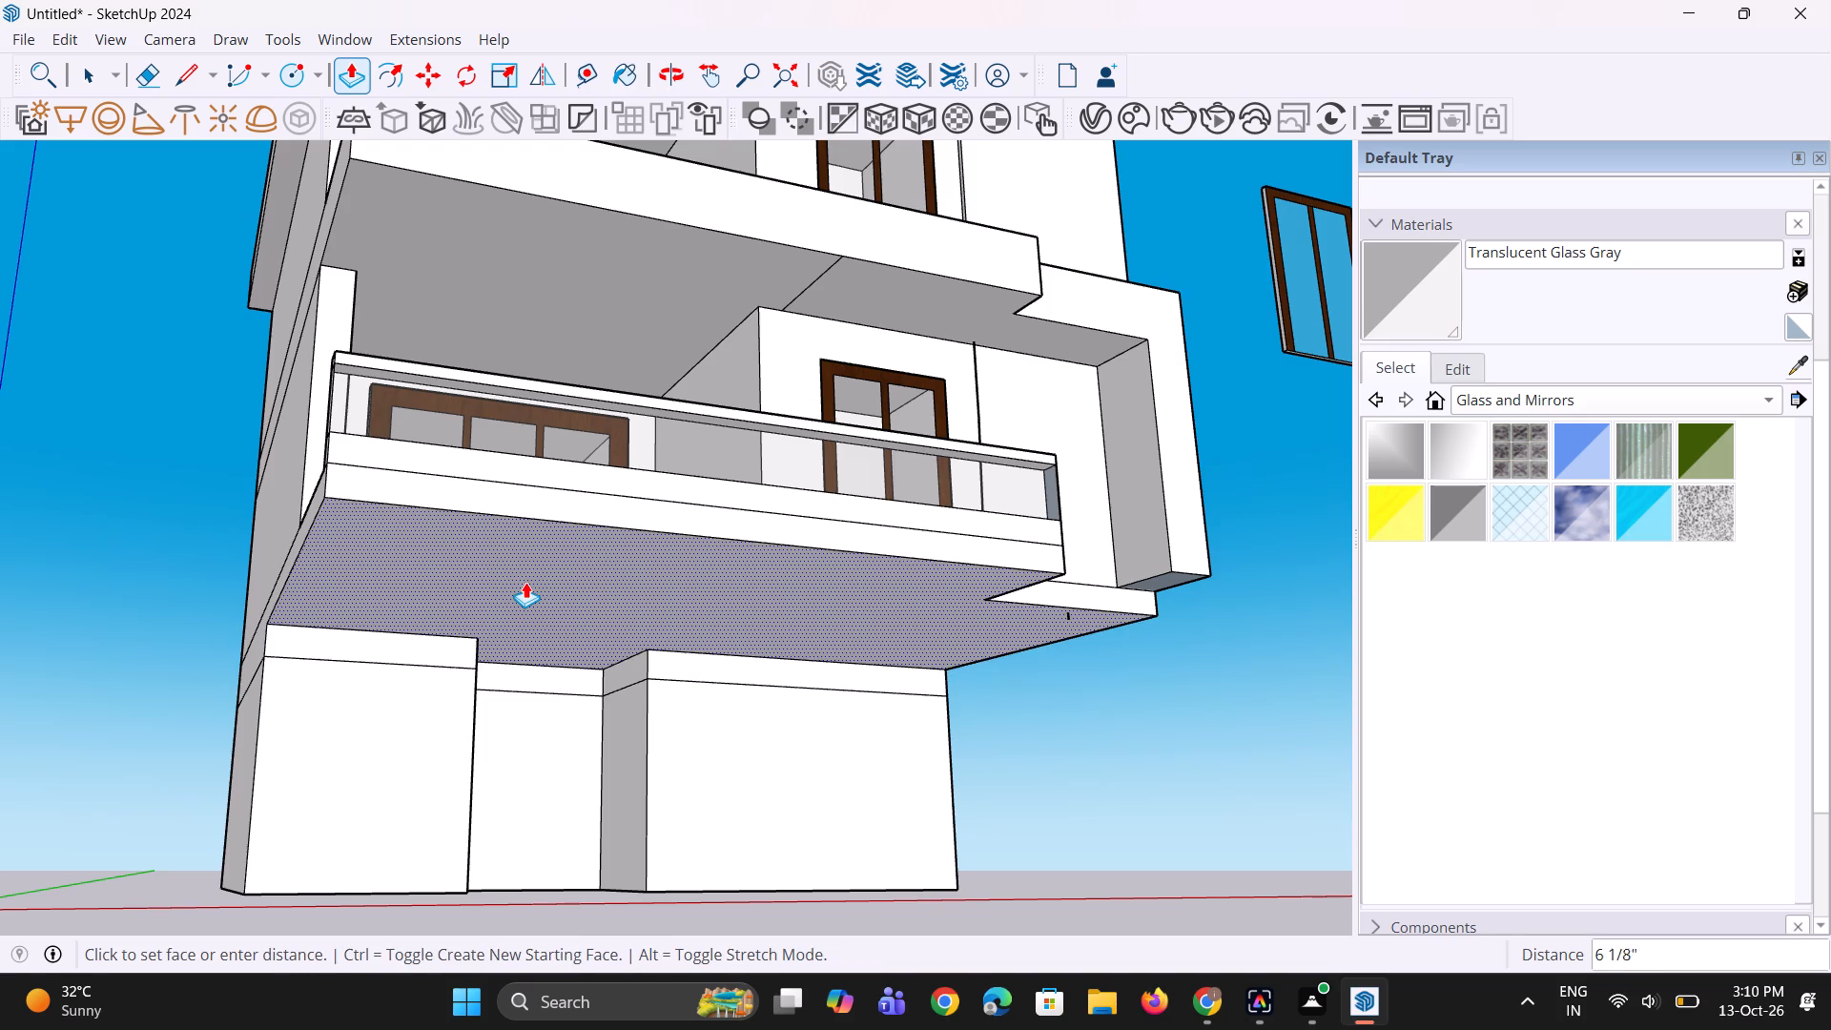
left_click(525, 580)
left_click(524, 587)
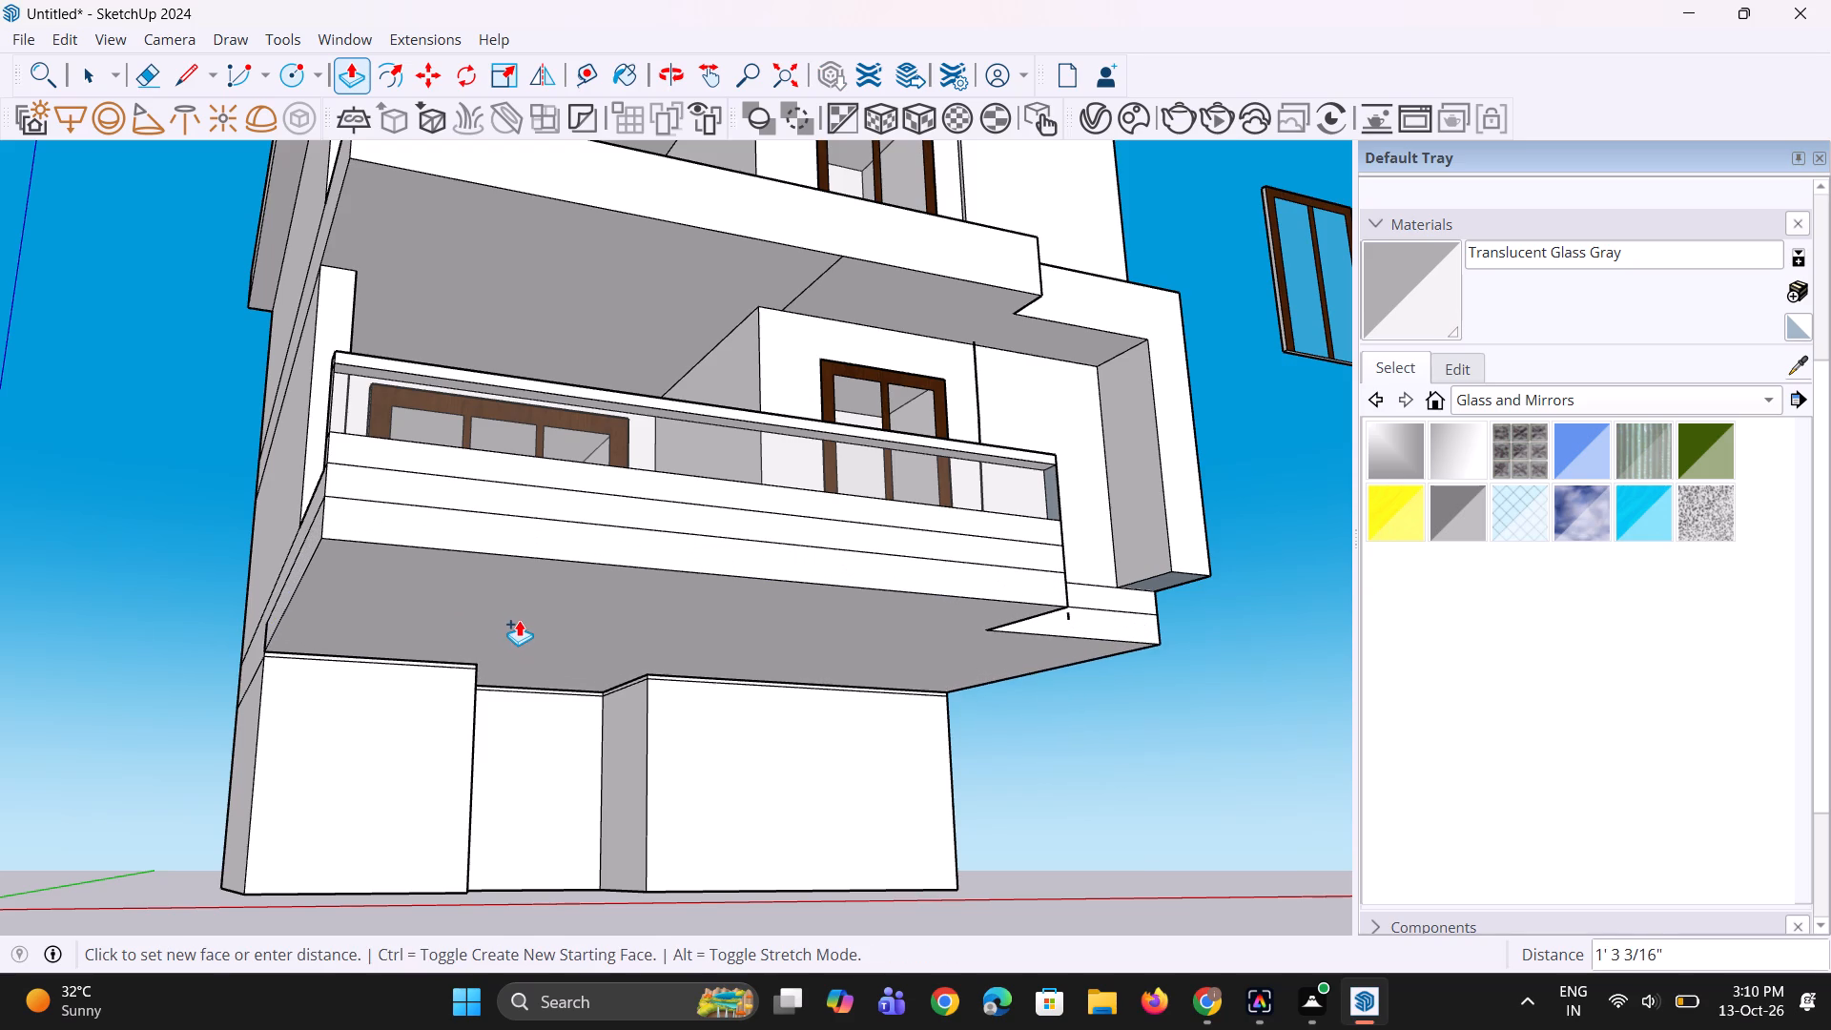
left_click(496, 628)
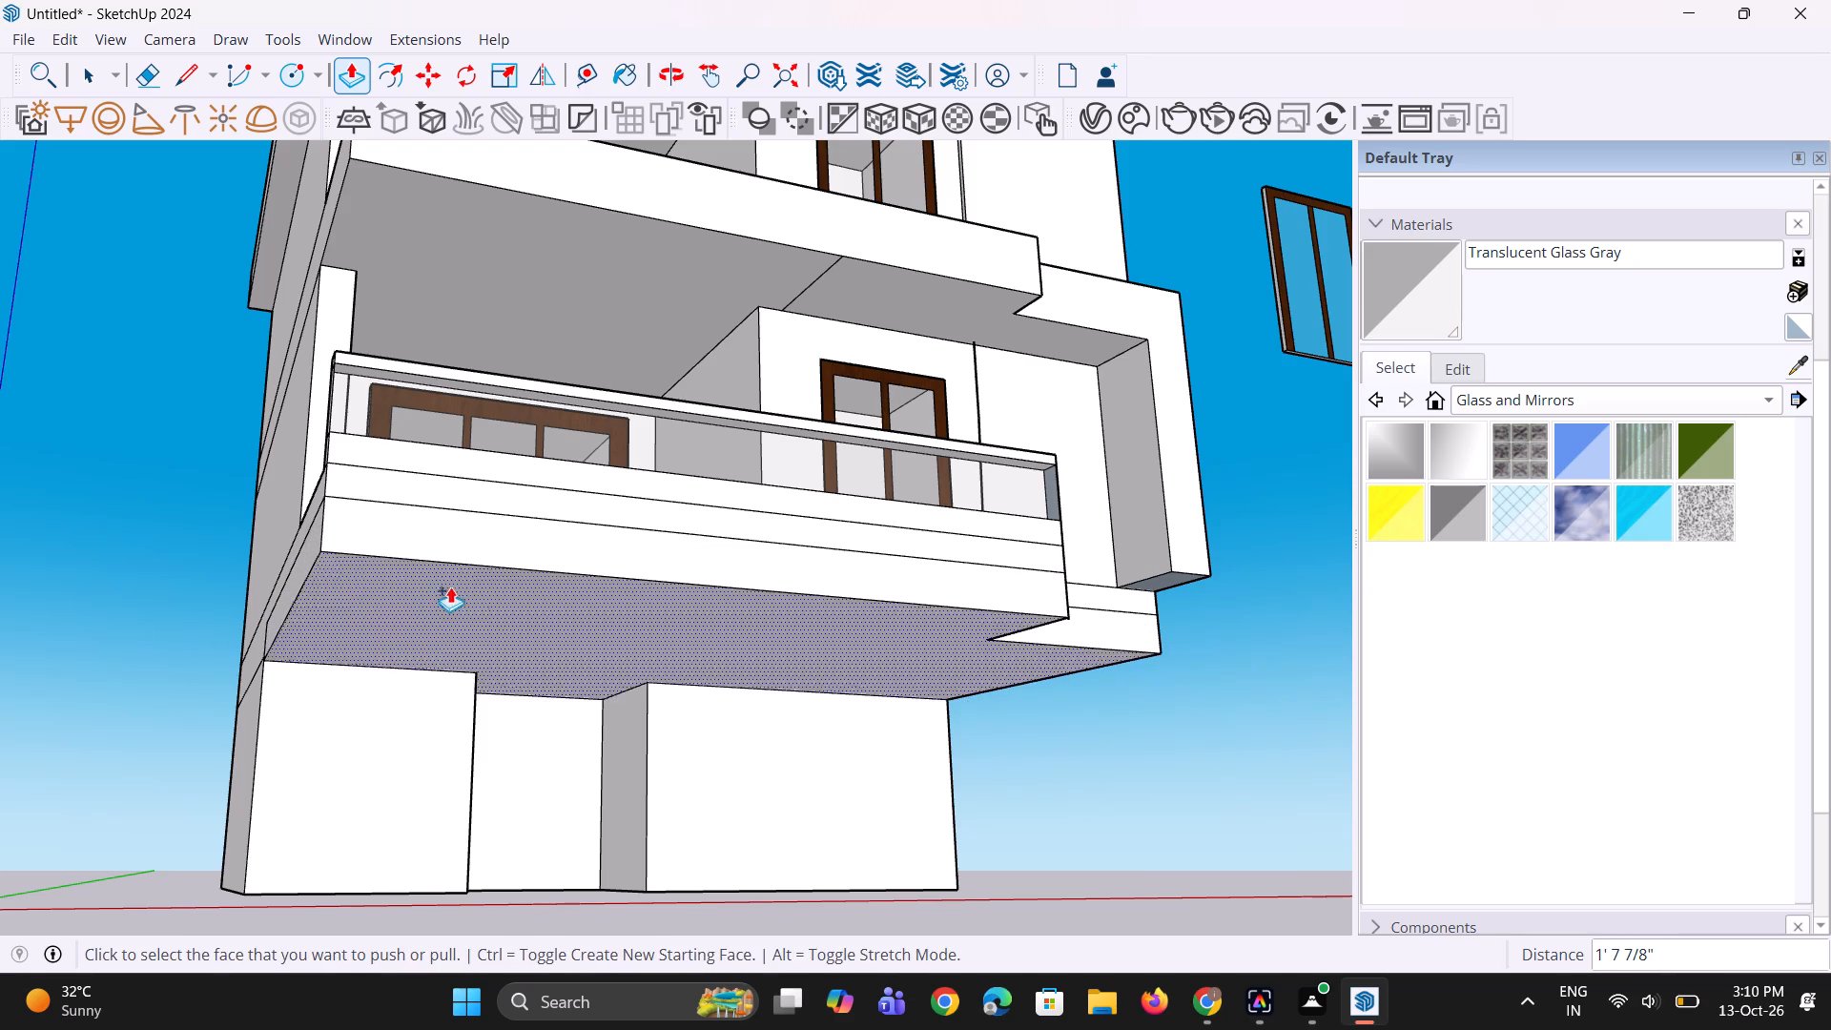
Copy the short vertical edge at the parapet base's inner end about 8" along the parapet to mark off a side-wall strip.
scroll(269, 564, "down", 3)
middle_click_drag(276, 638, 275, 751)
scroll(276, 697, "down", 1)
key("space")
key("space")
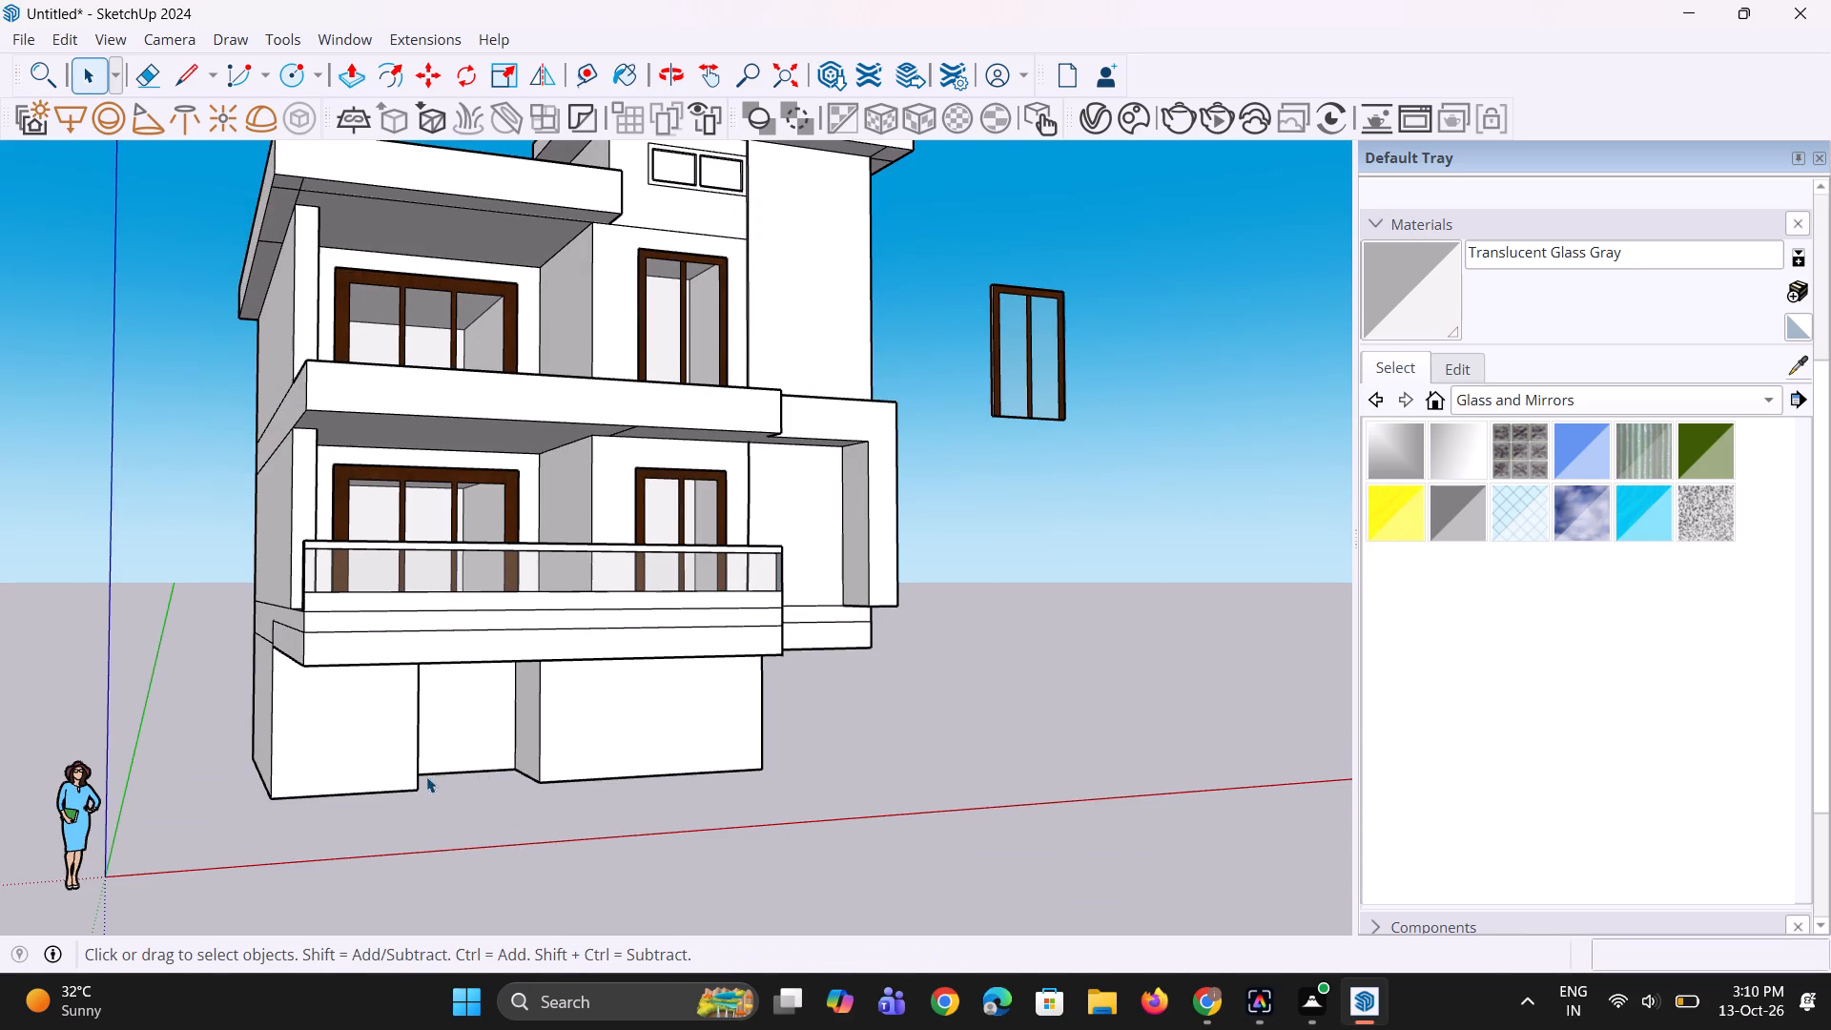
scroll(291, 548, "up", 6)
middle_click_drag(272, 623, 753, 711)
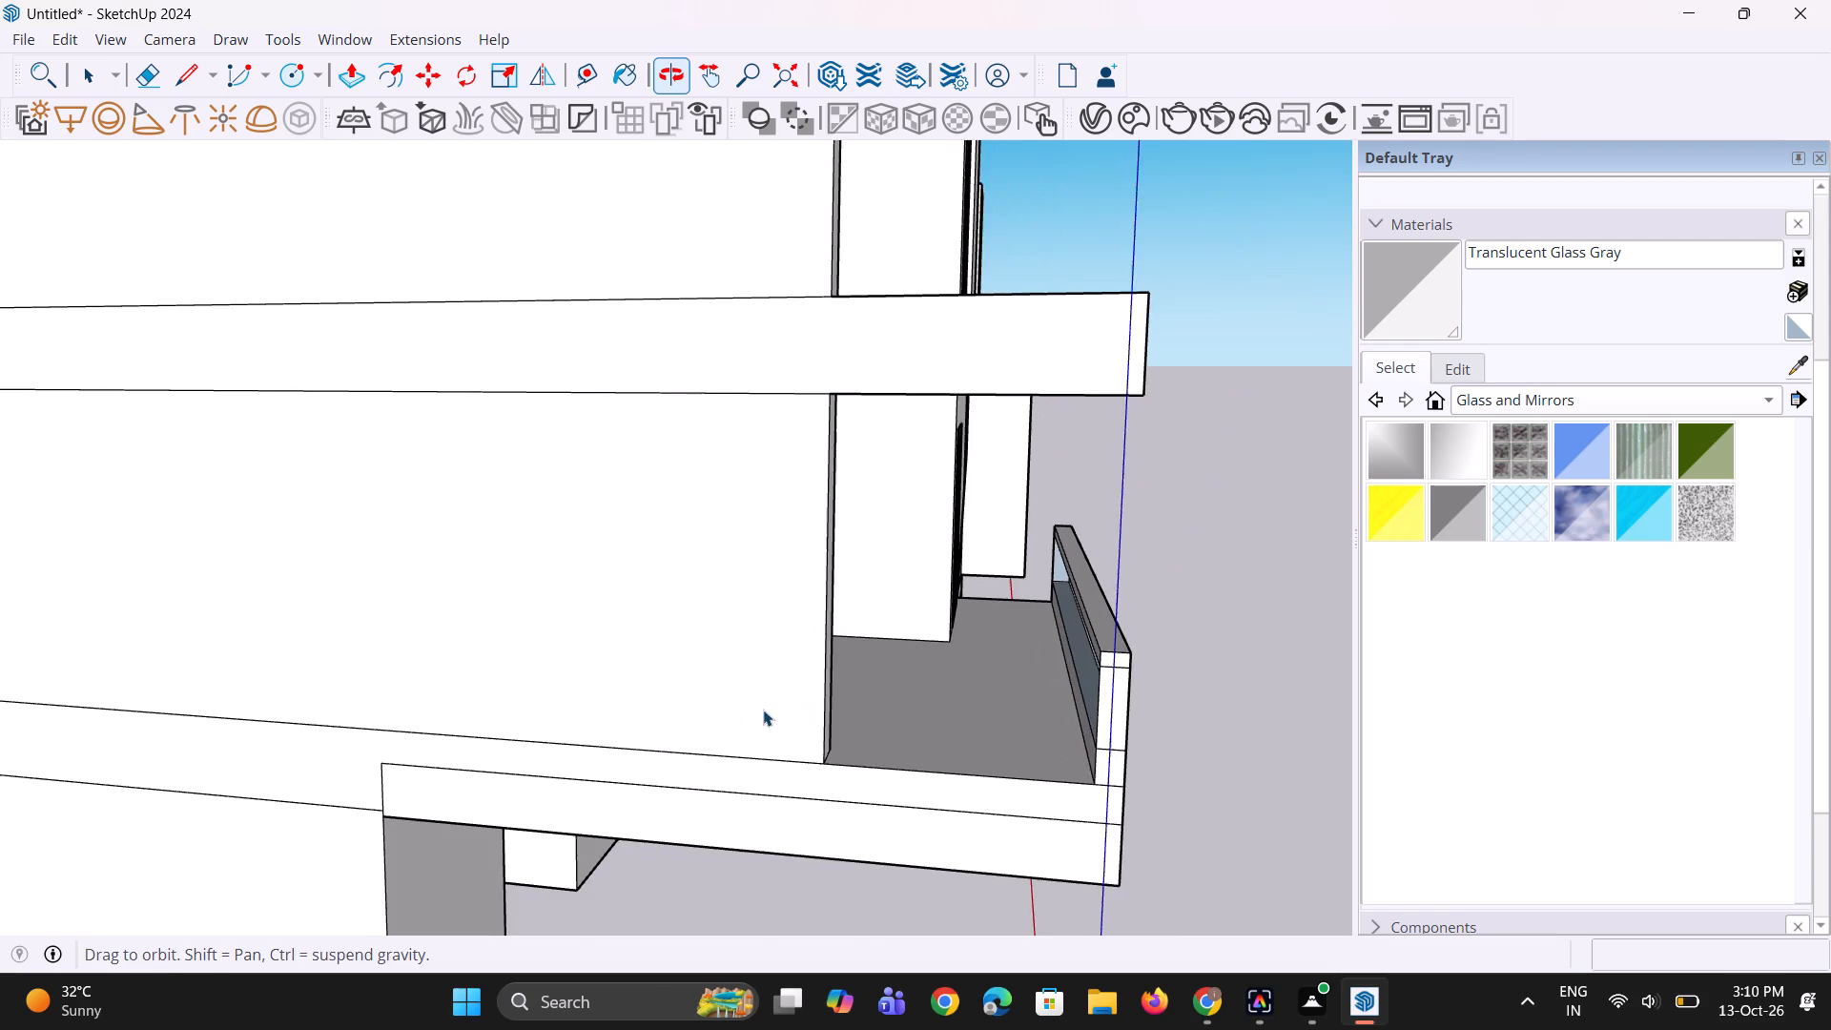
scroll(917, 720, "up", 3)
middle_click_drag(1024, 781, 1129, 755)
scroll(1039, 685, "down", 3)
middle_click_drag(1152, 714, 1193, 730)
scroll(1275, 699, "up", 5)
key("m")
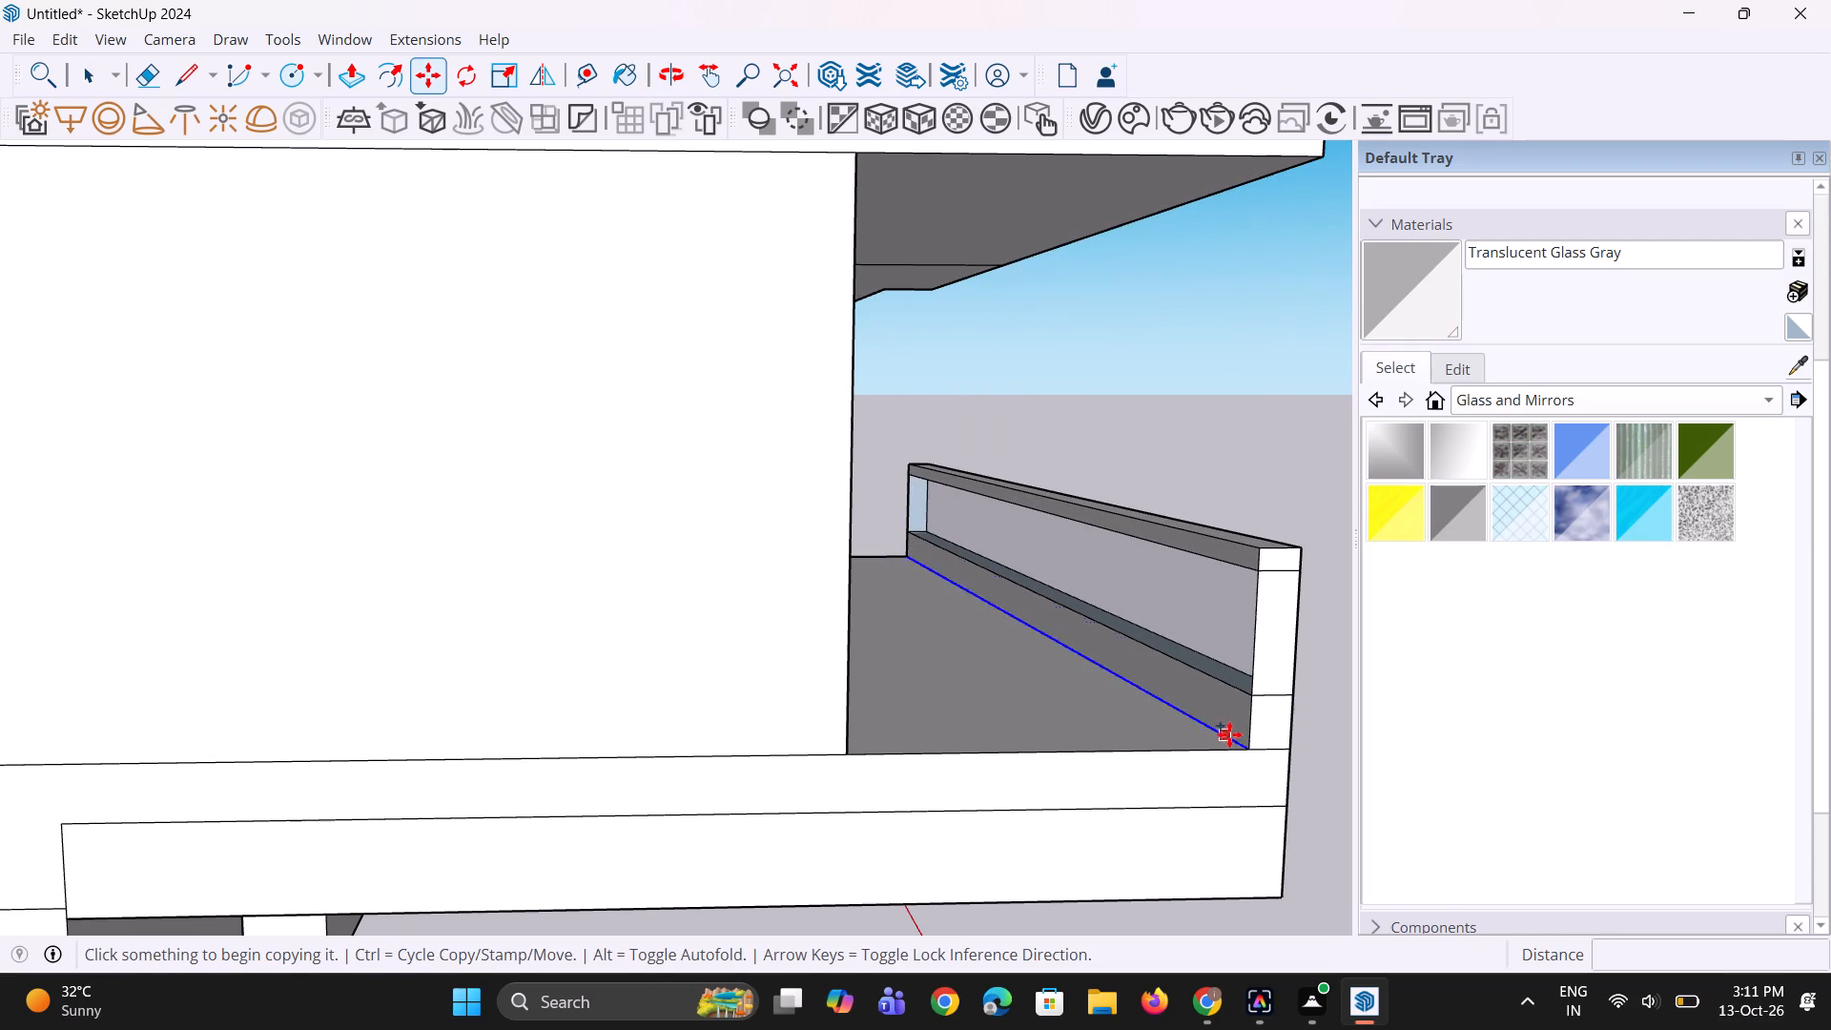
scroll(1230, 763, "up", 1)
key("space")
key("space")
left_click(1252, 734)
scroll(1242, 732, "up", 2)
key("m")
middle_click_drag(1230, 732, 1252, 761)
scroll(1254, 762, "up", 1)
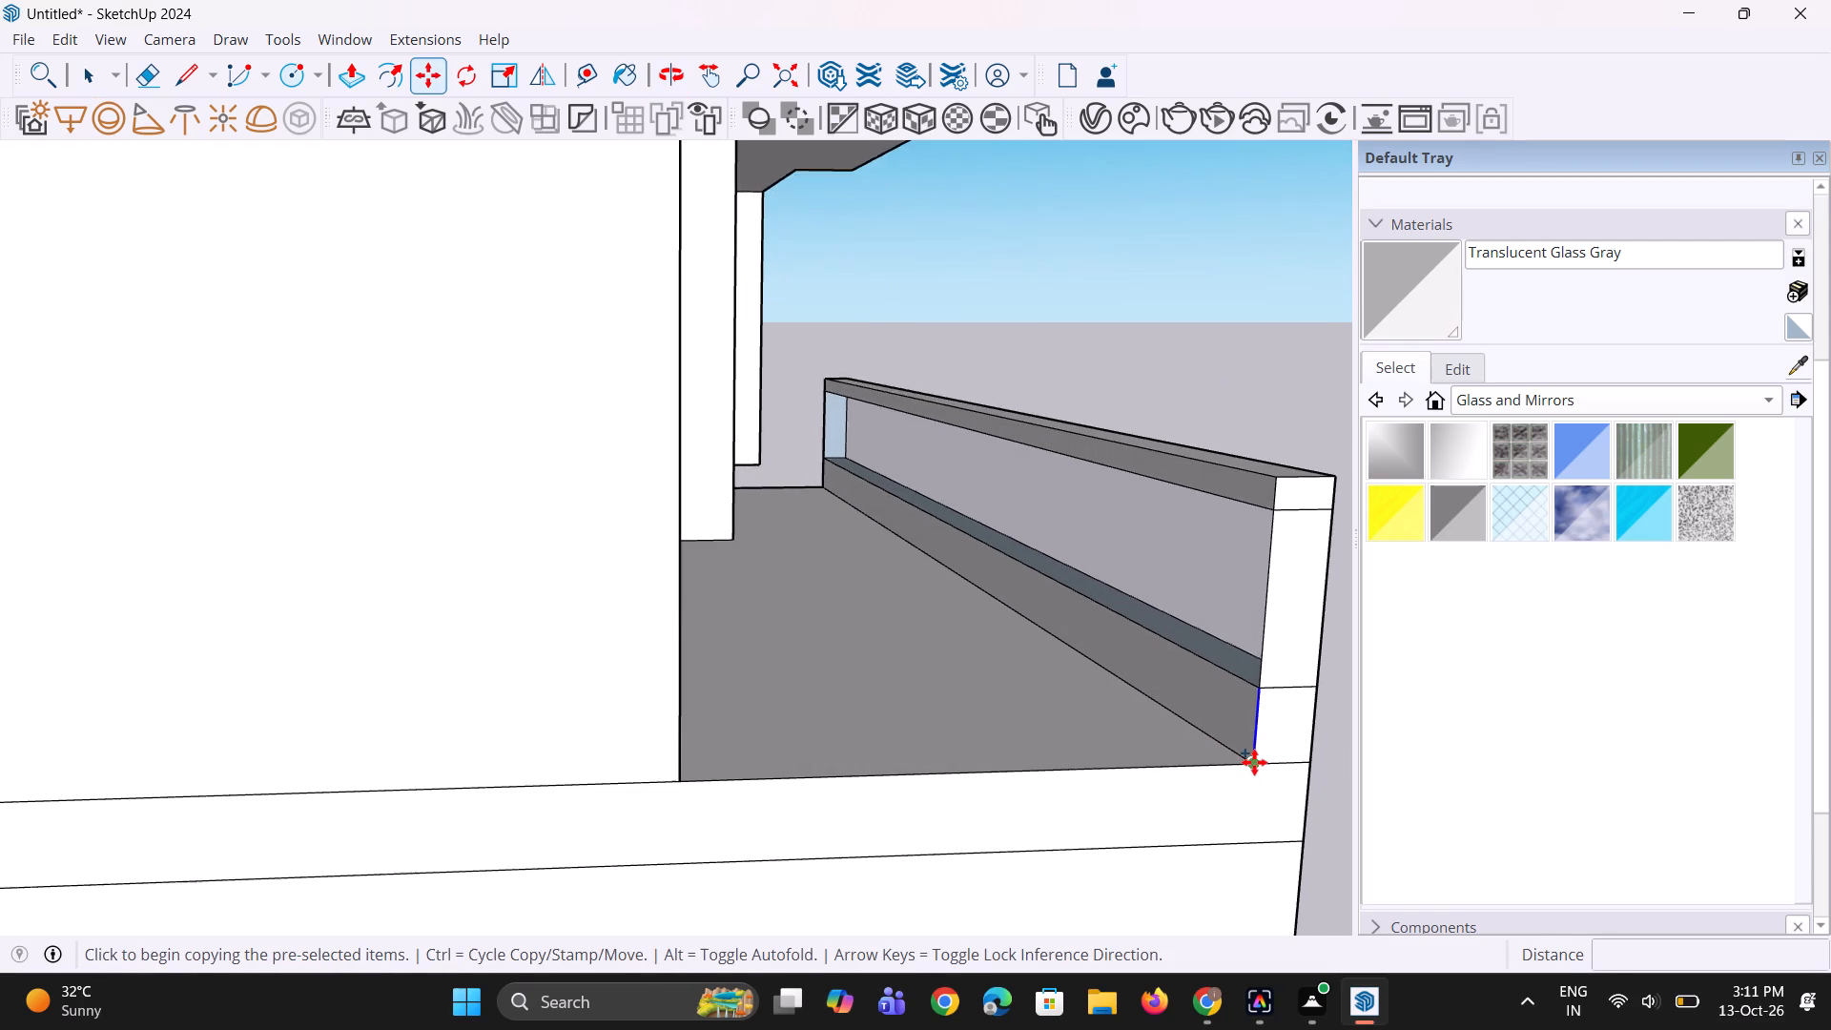
scroll(1254, 762, "up", 1)
left_click(1250, 760)
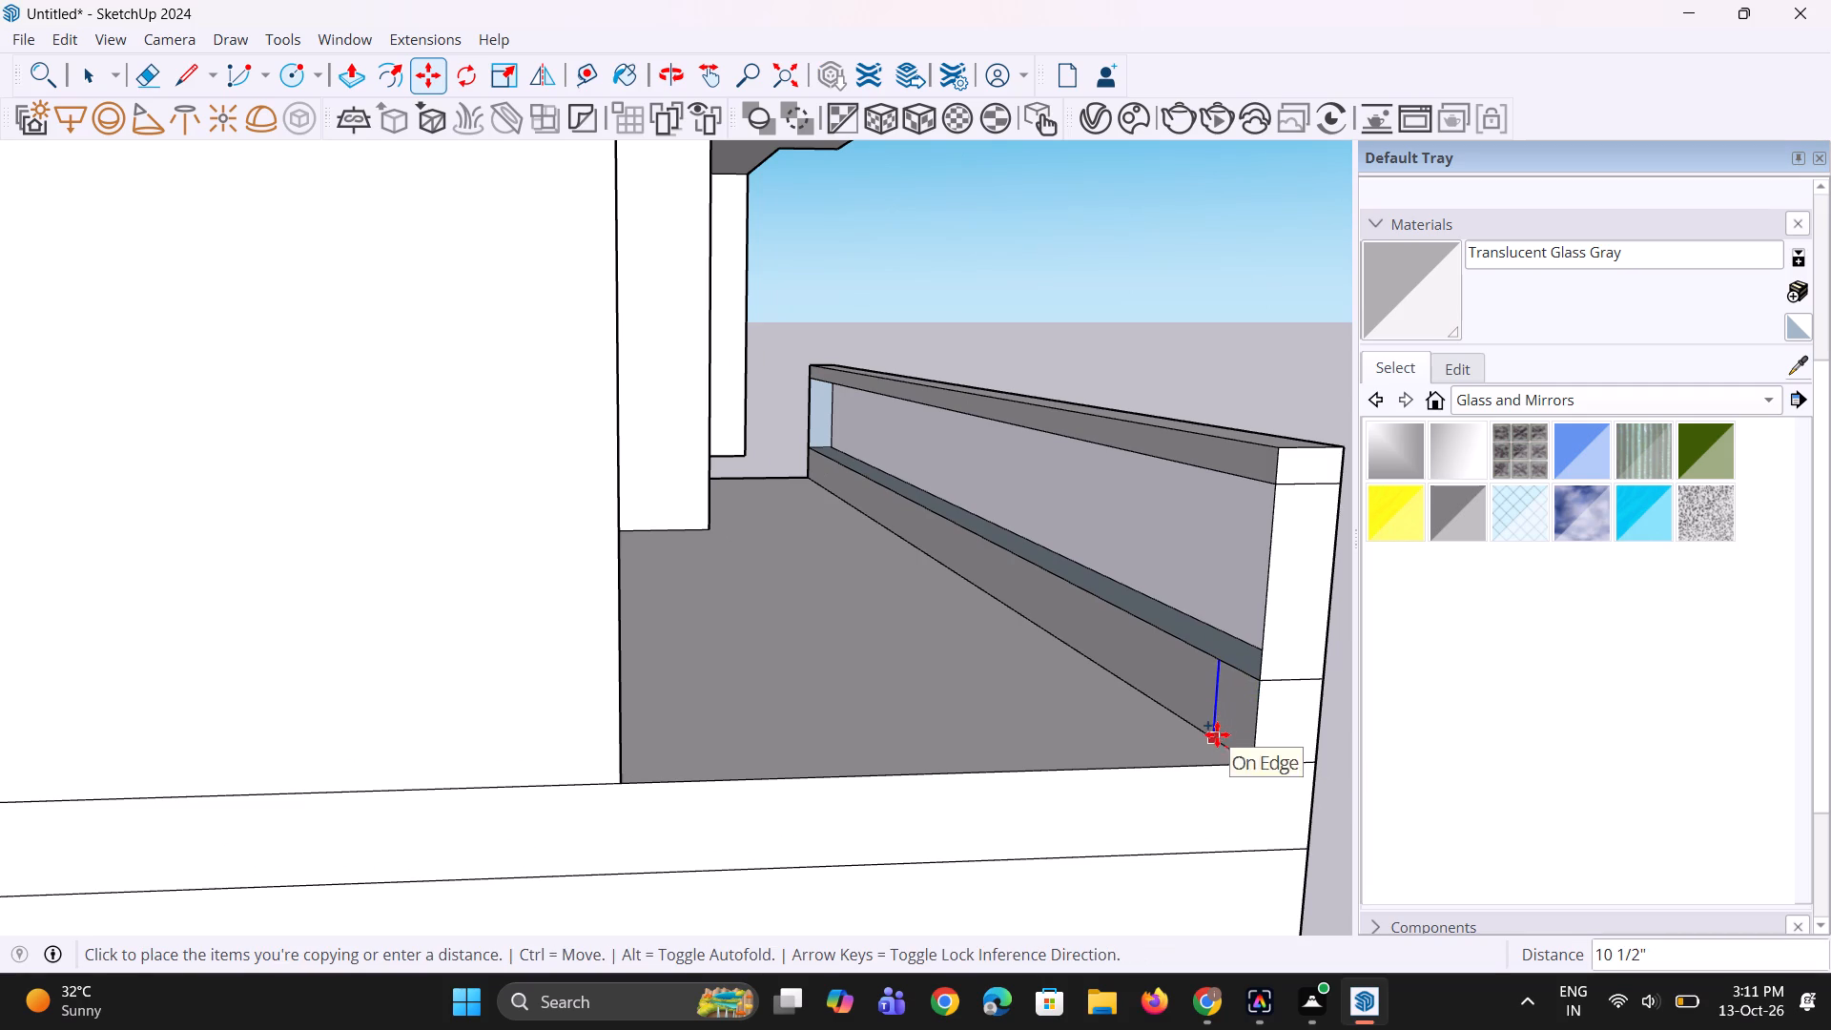
left_click(1226, 740)
Pull the marked strip of the parapet base 7' 1/8" to the building wall to form a low side wall.
key("p")
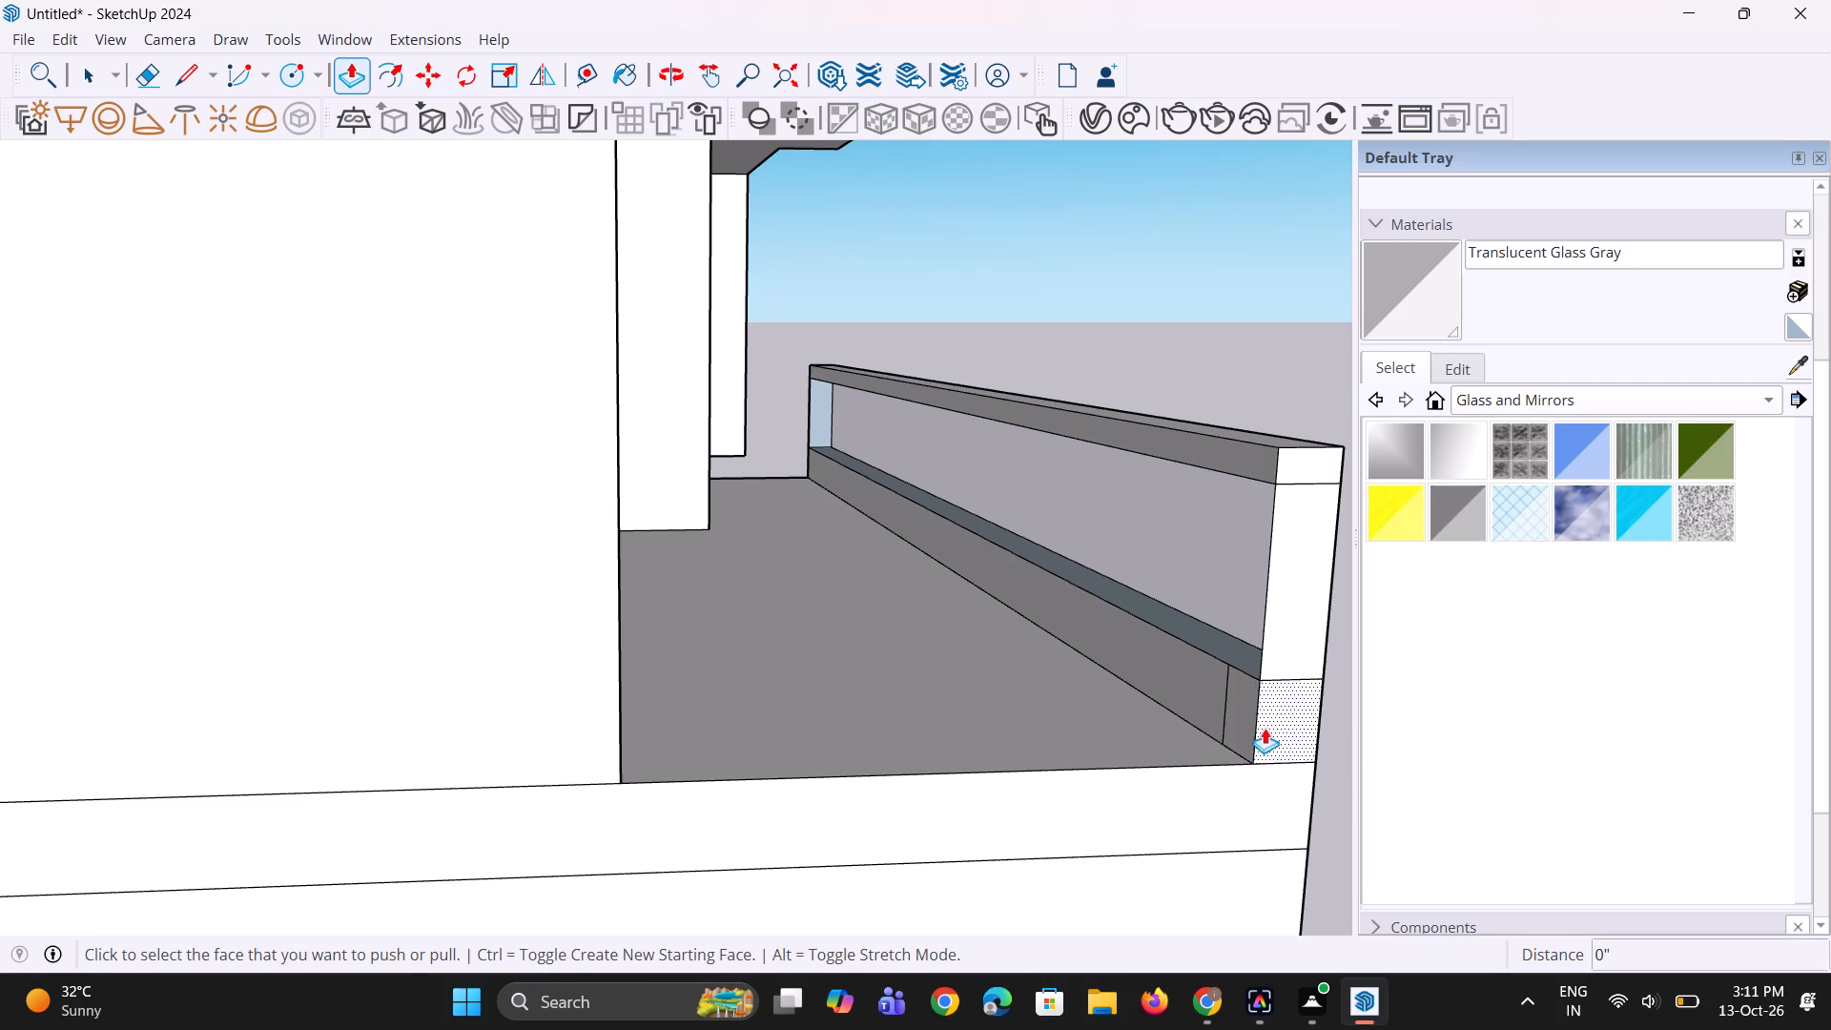
left_click(1241, 726)
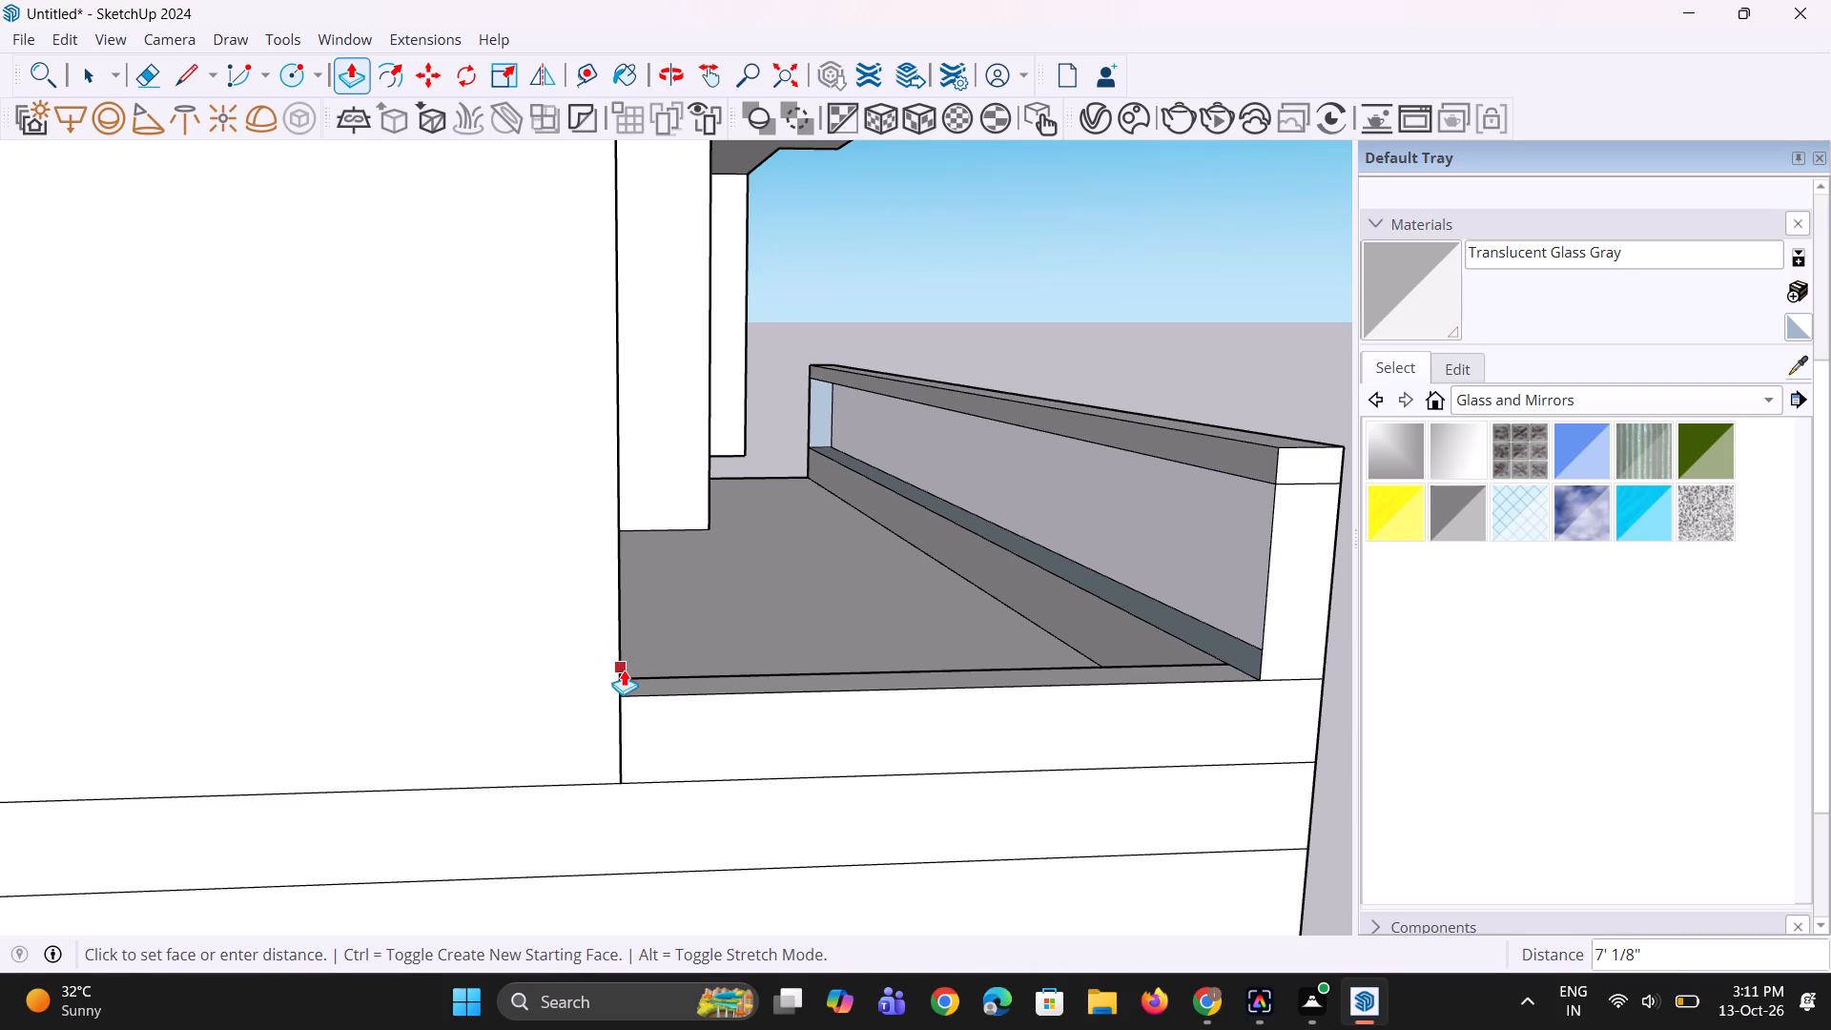
left_click(624, 669)
Copy the glass band's vertical end edge 7 15/16" inward to line up with the low side wall's inner face.
scroll(598, 683, "down", 4)
middle_click_drag(853, 700, 1076, 690)
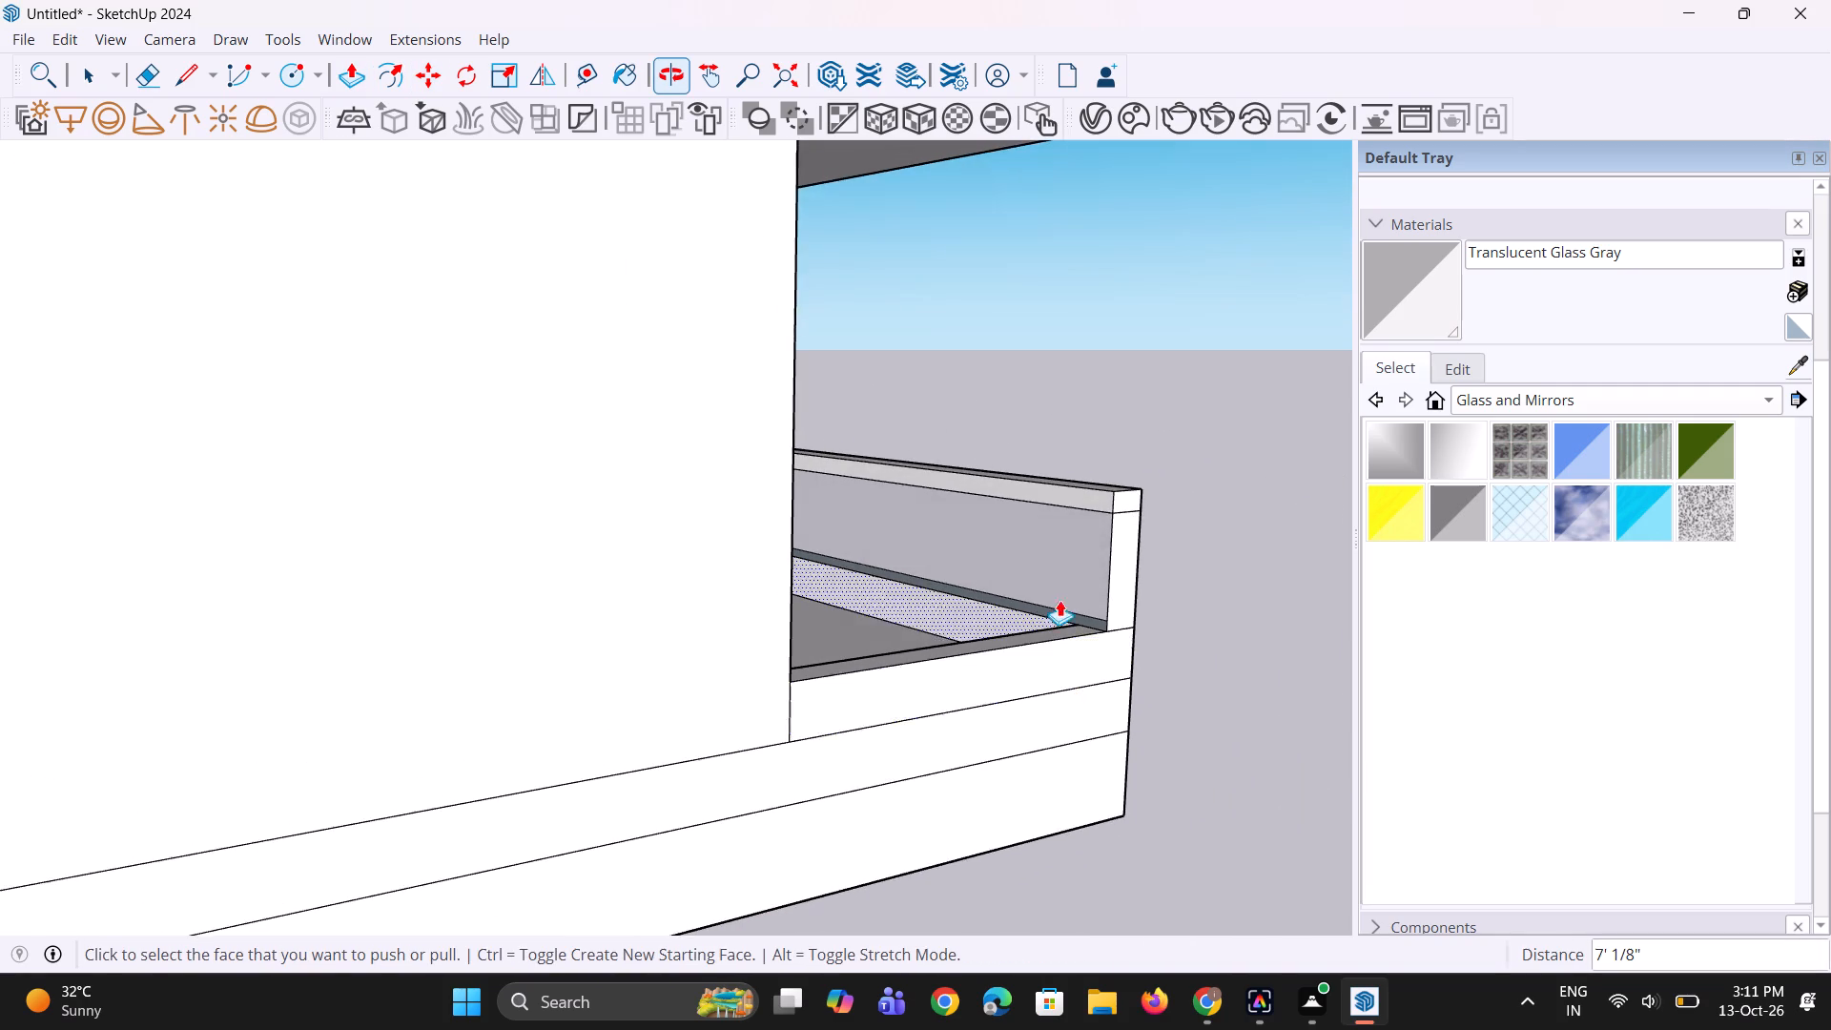
scroll(1066, 584, "up", 2)
left_click(1098, 565)
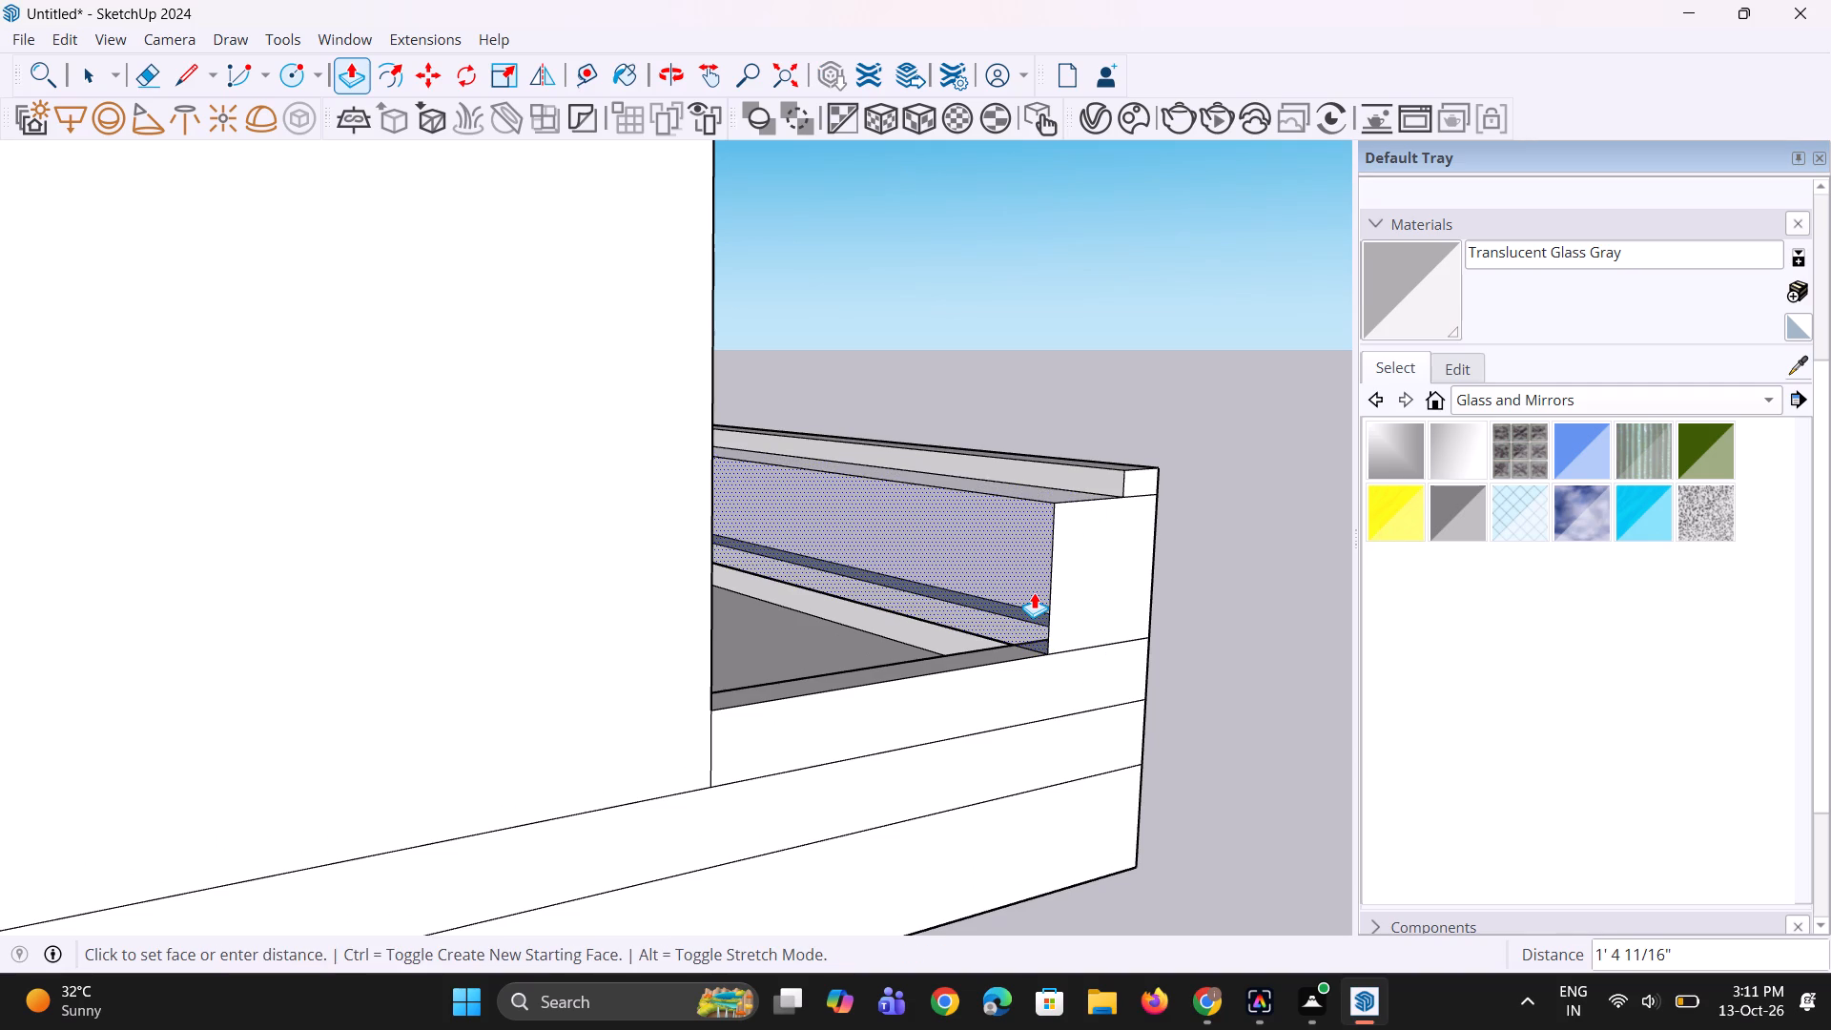
key("Escape")
scroll(1065, 587, "up", 5)
middle_click_drag(1095, 588, 1142, 606)
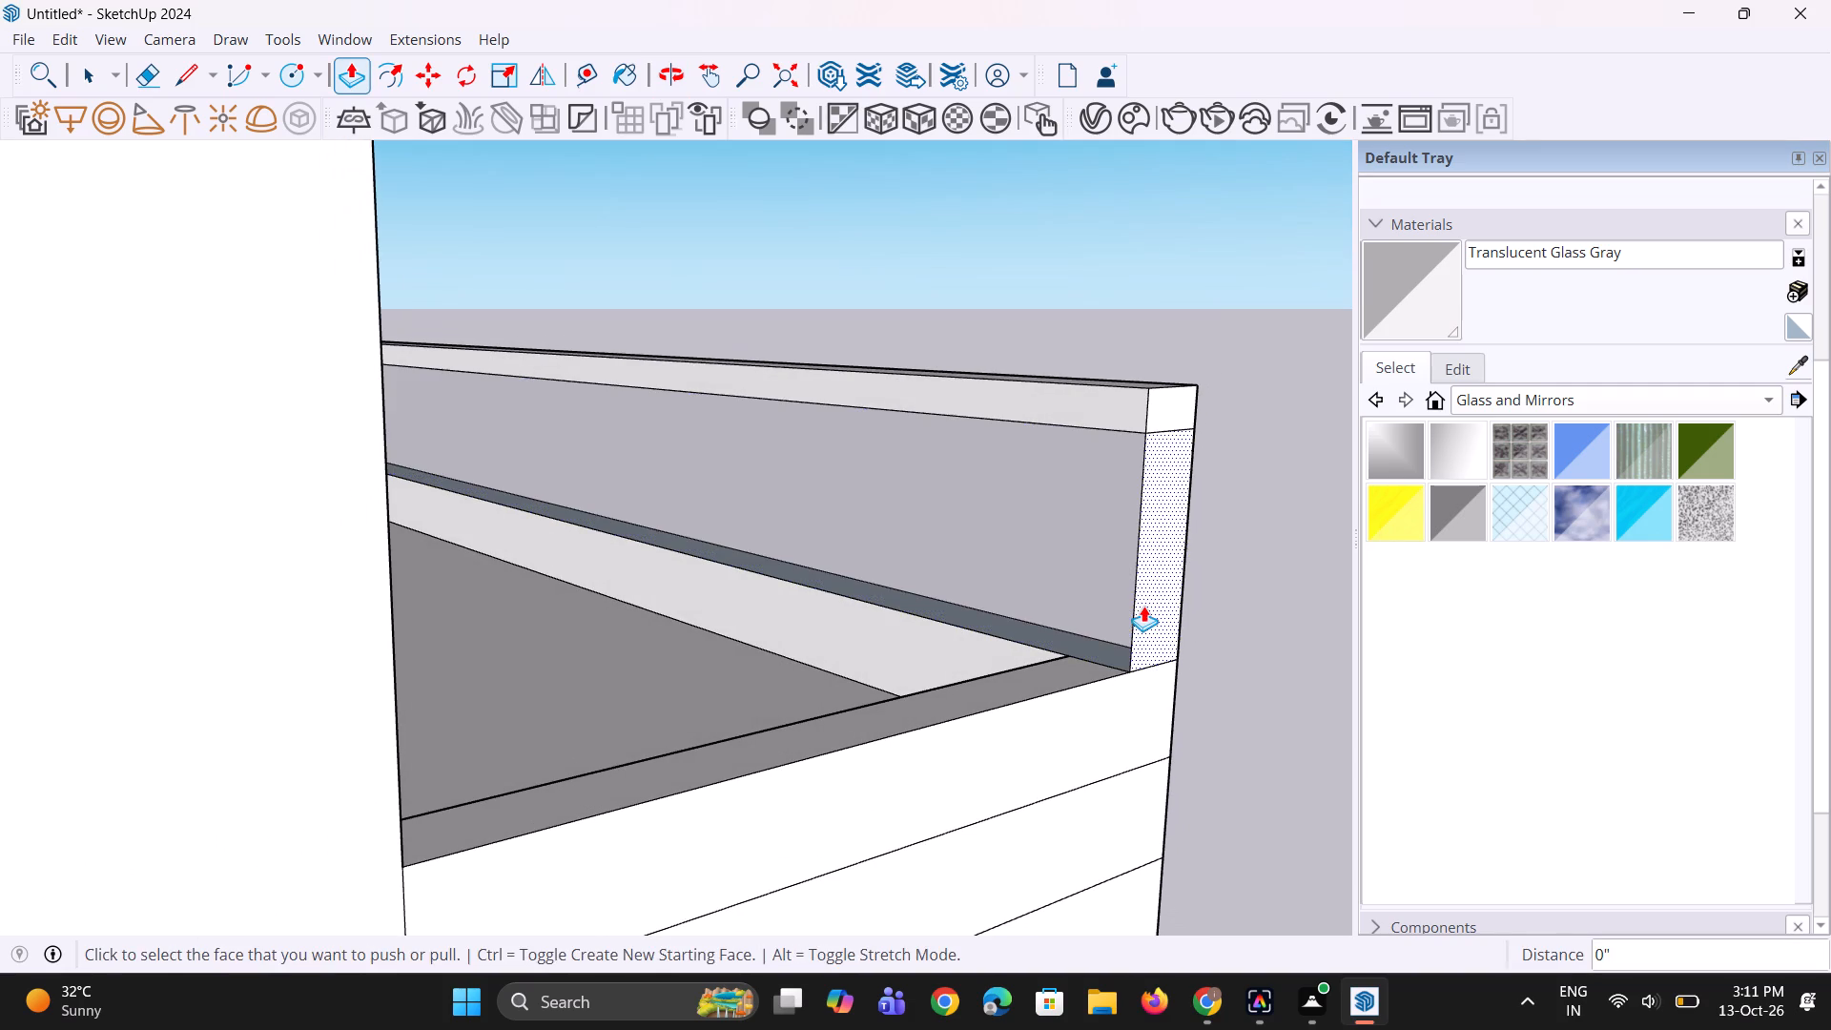
key("space")
left_click(1132, 596)
scroll(1124, 649, "up", 1)
key("m")
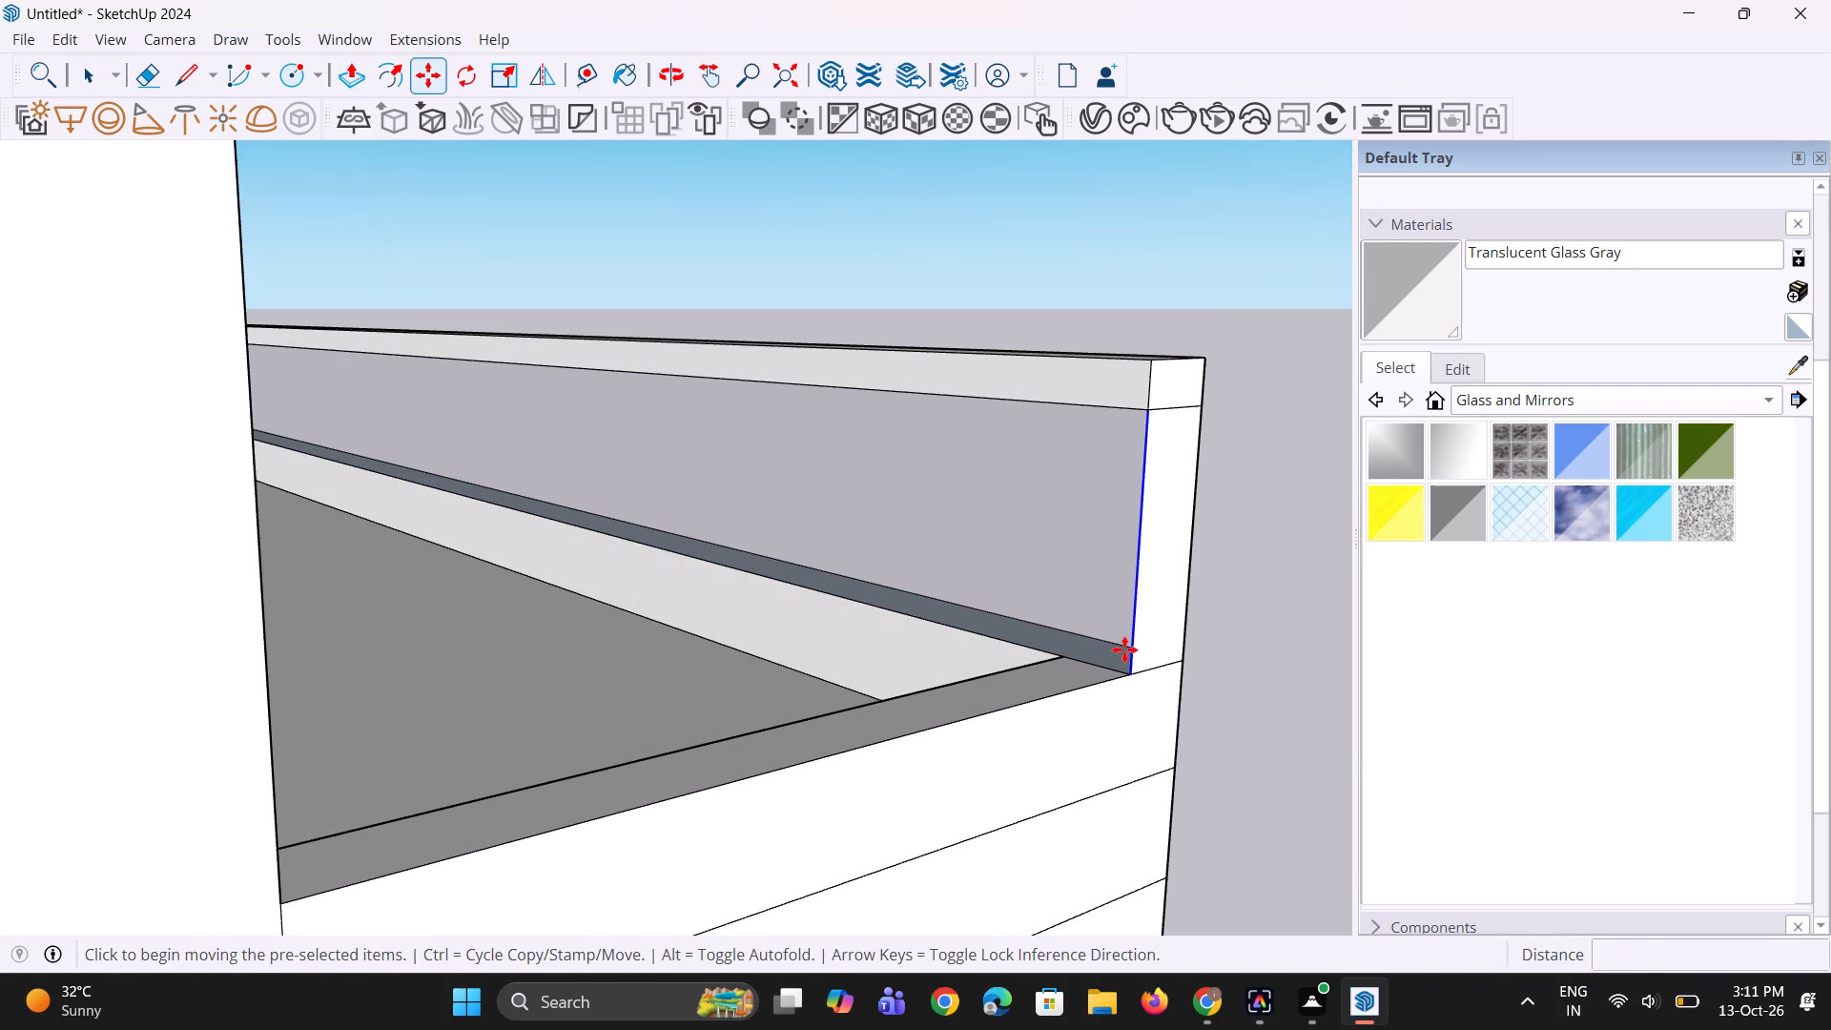
left_click(1121, 668)
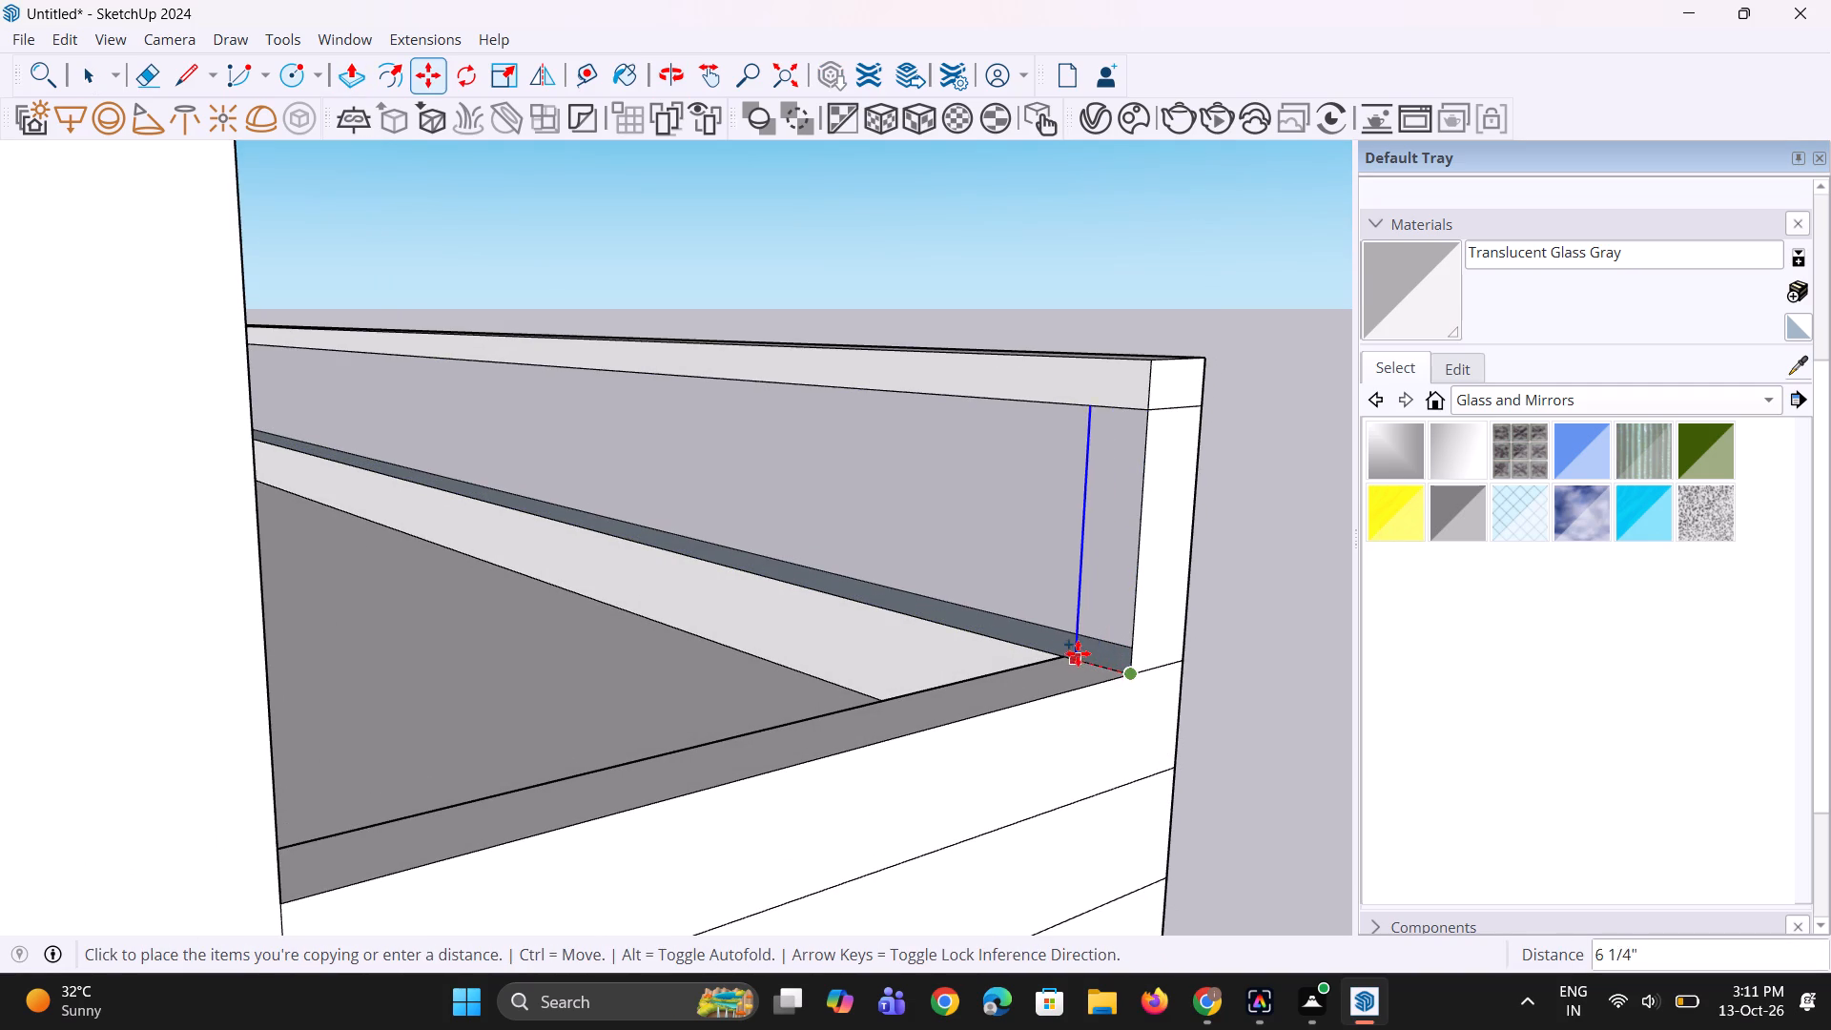
left_click(1066, 651)
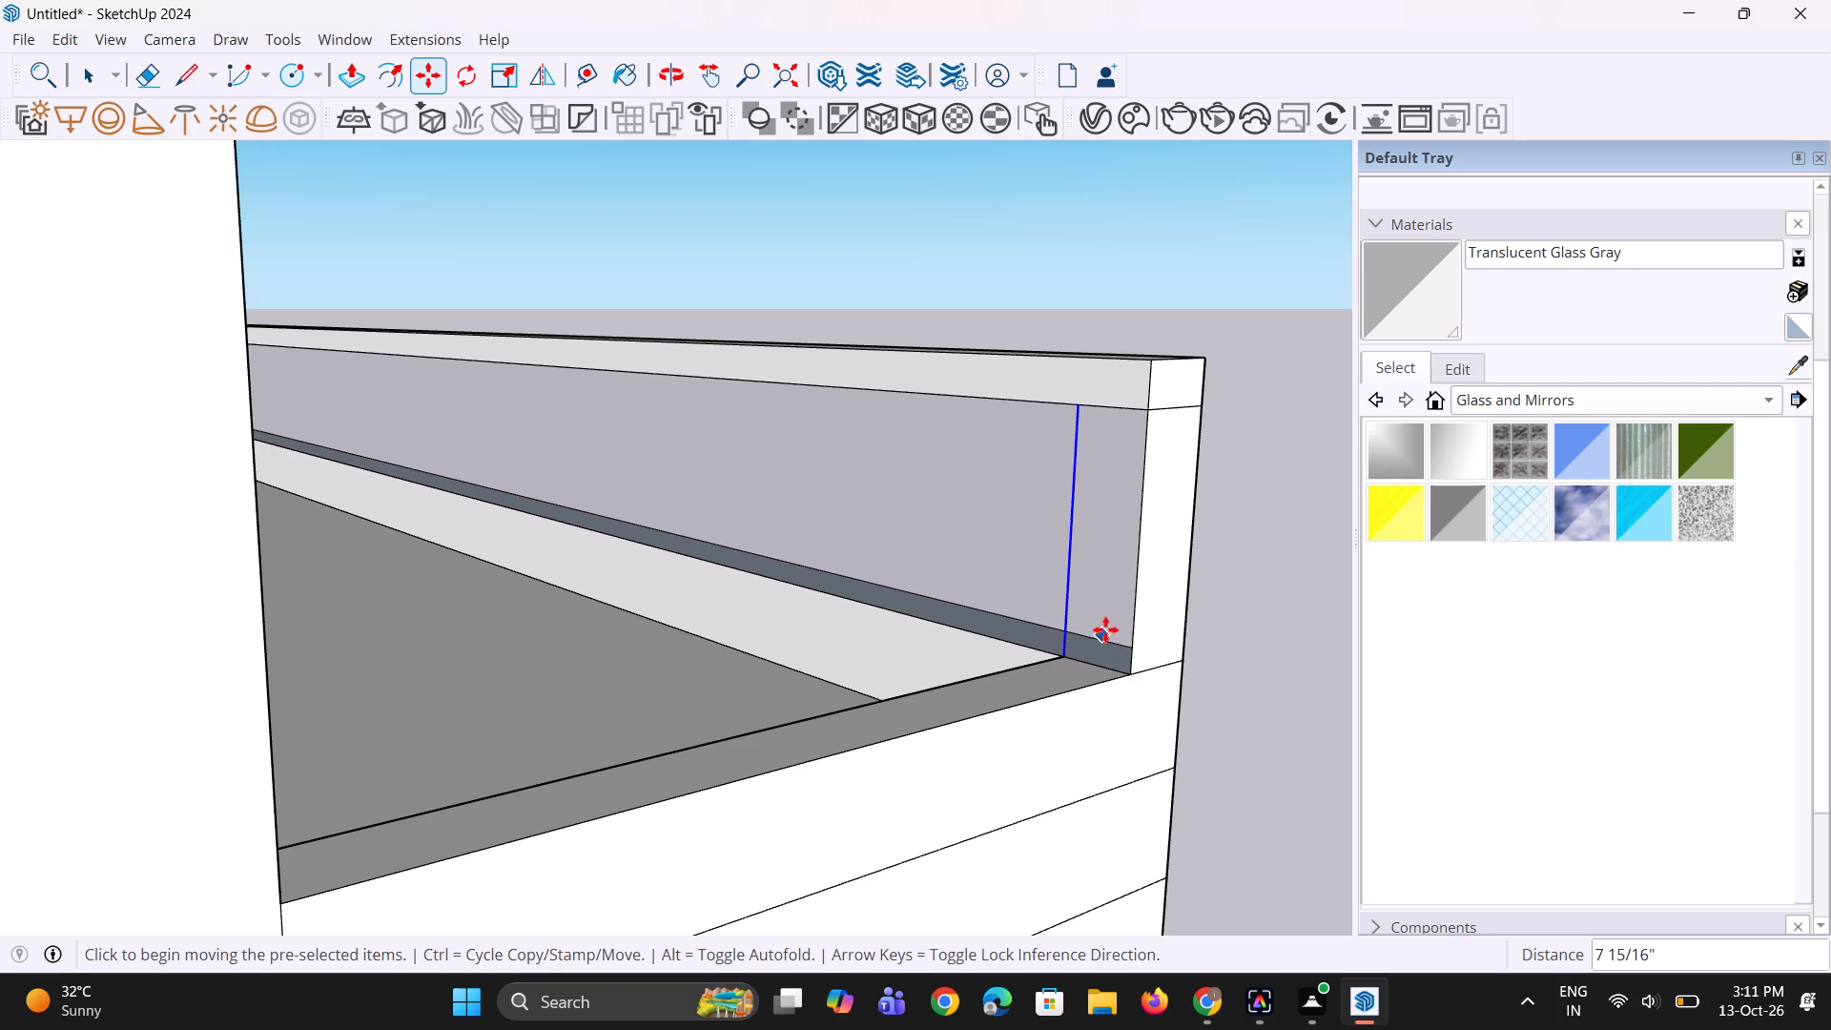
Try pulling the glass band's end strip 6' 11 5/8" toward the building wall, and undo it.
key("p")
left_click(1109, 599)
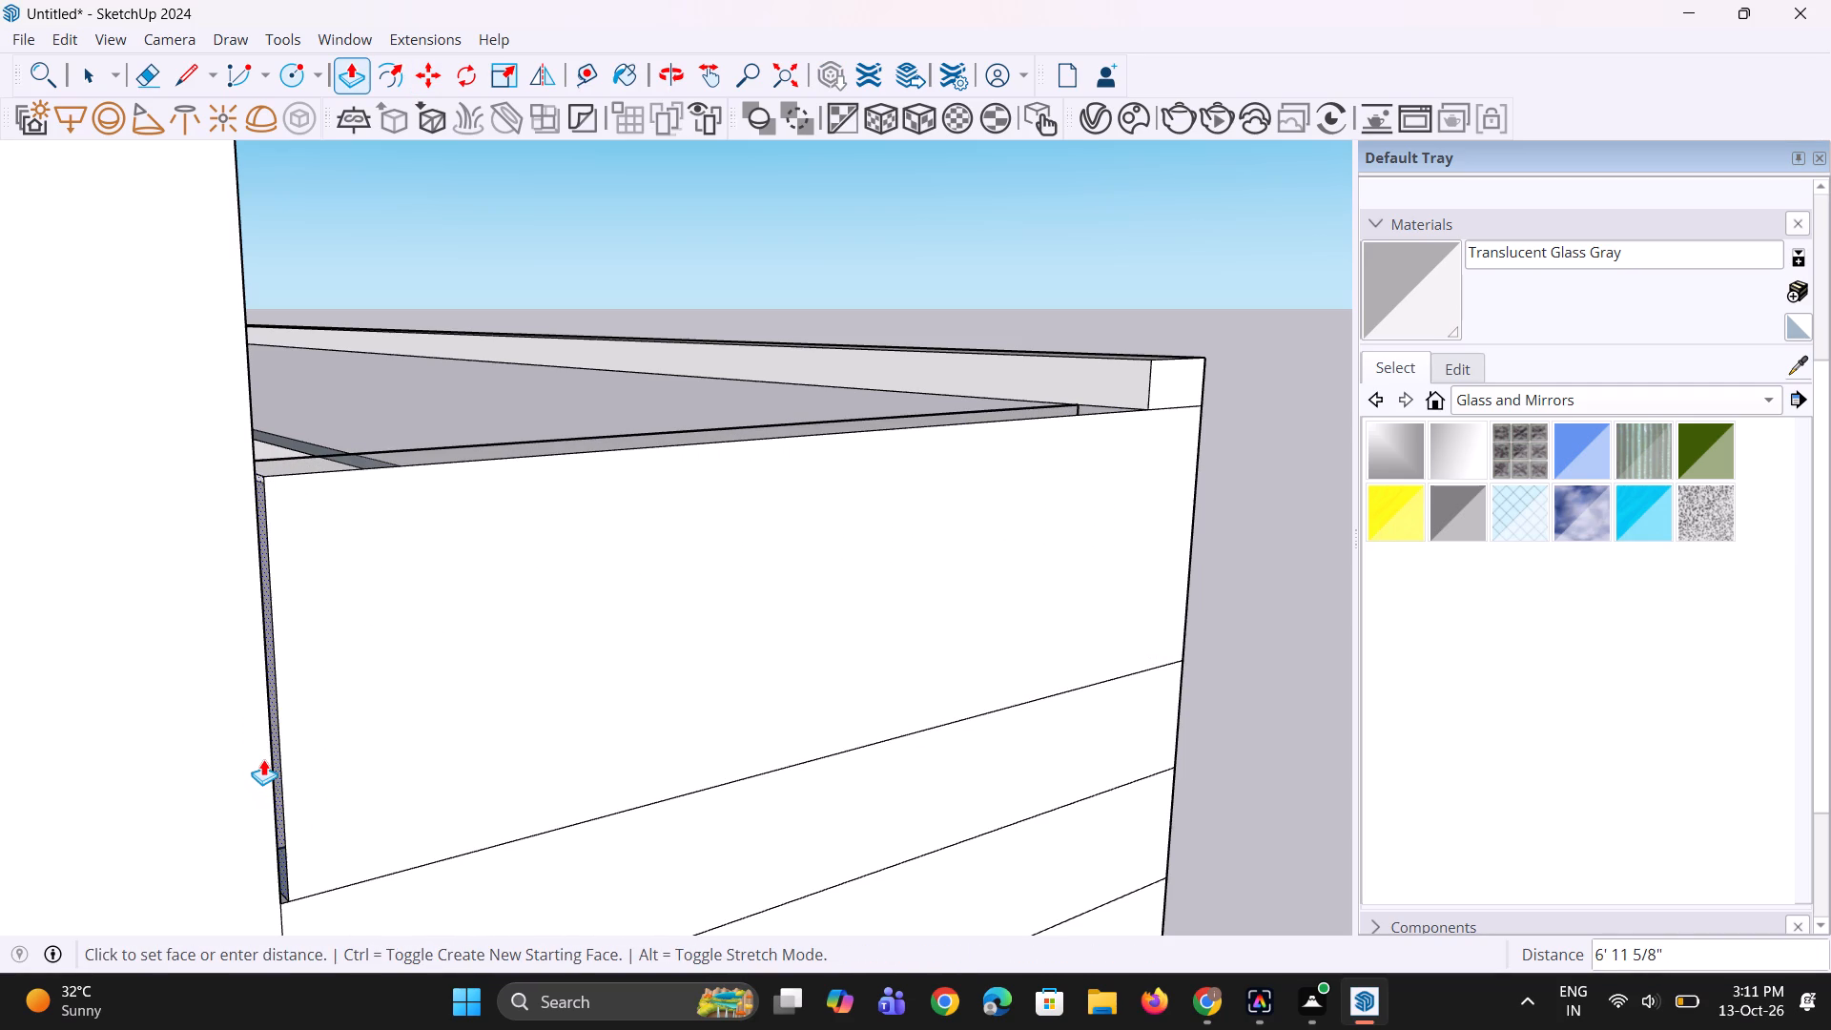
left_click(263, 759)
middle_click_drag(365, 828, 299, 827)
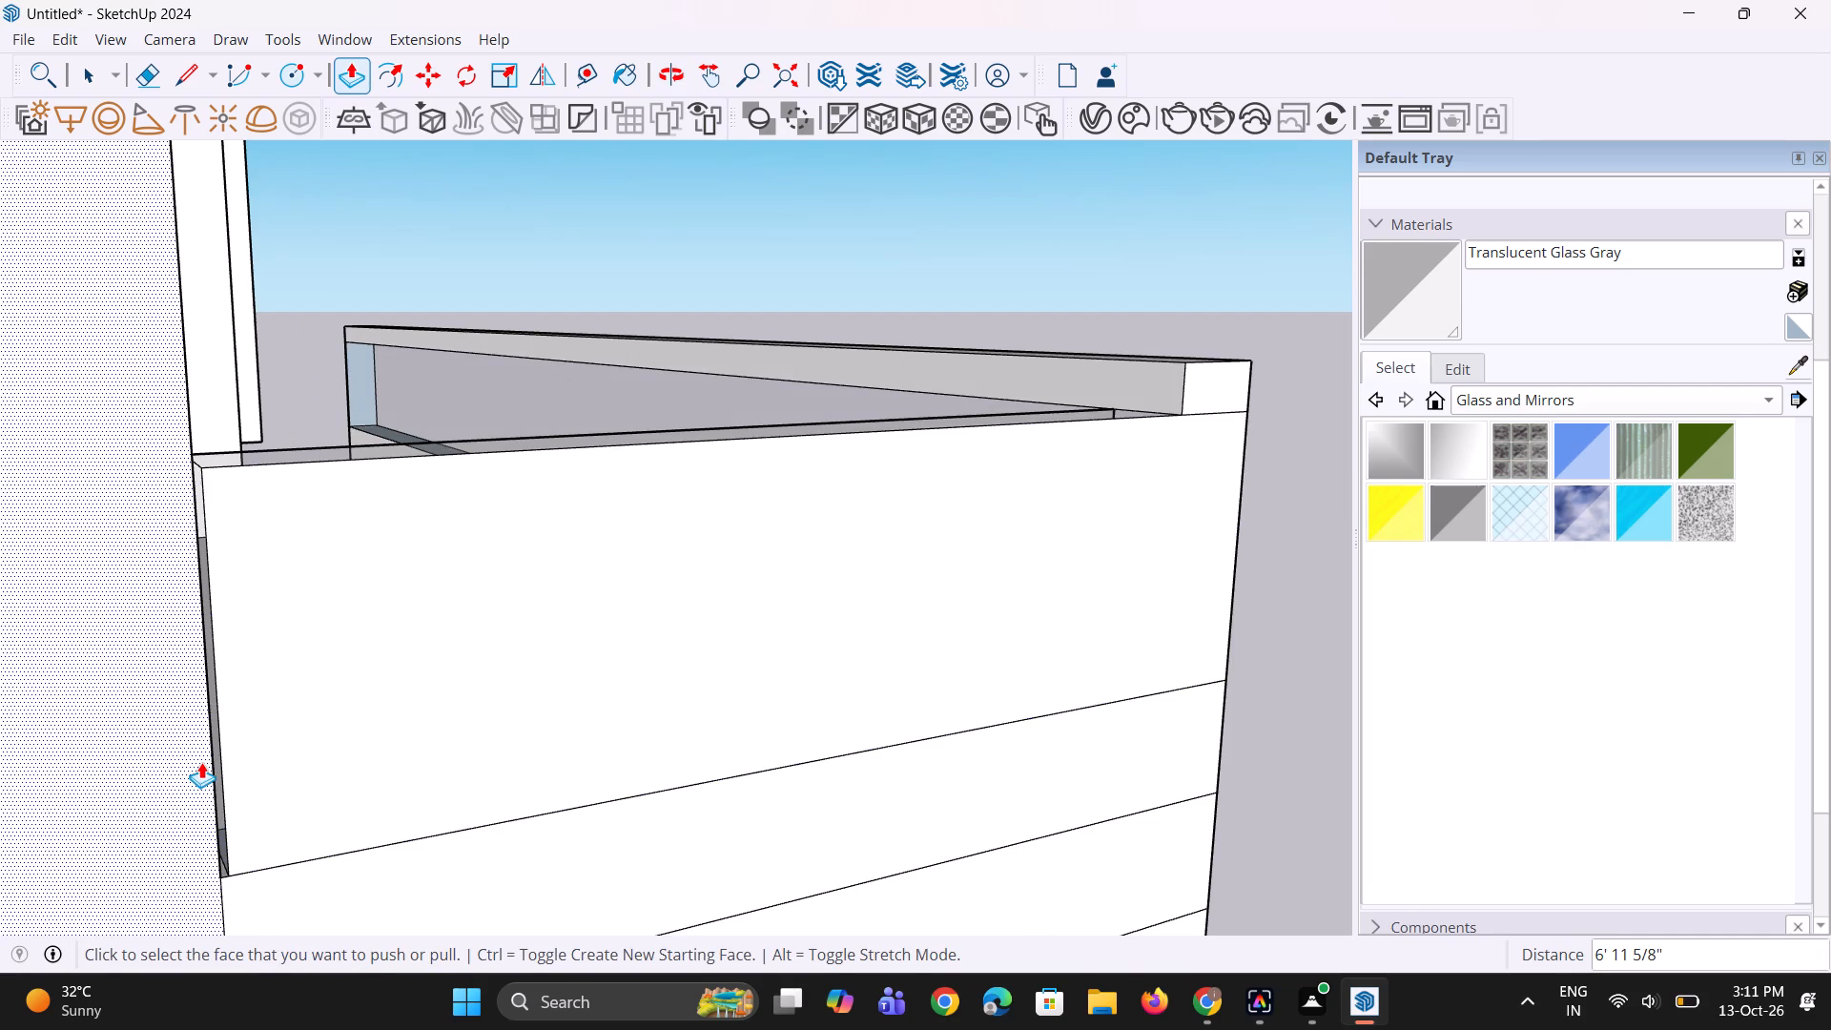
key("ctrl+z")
Pull the glass band's end strip 7' 1/8" to meet the building wall above the low side wall.
left_click(1142, 597)
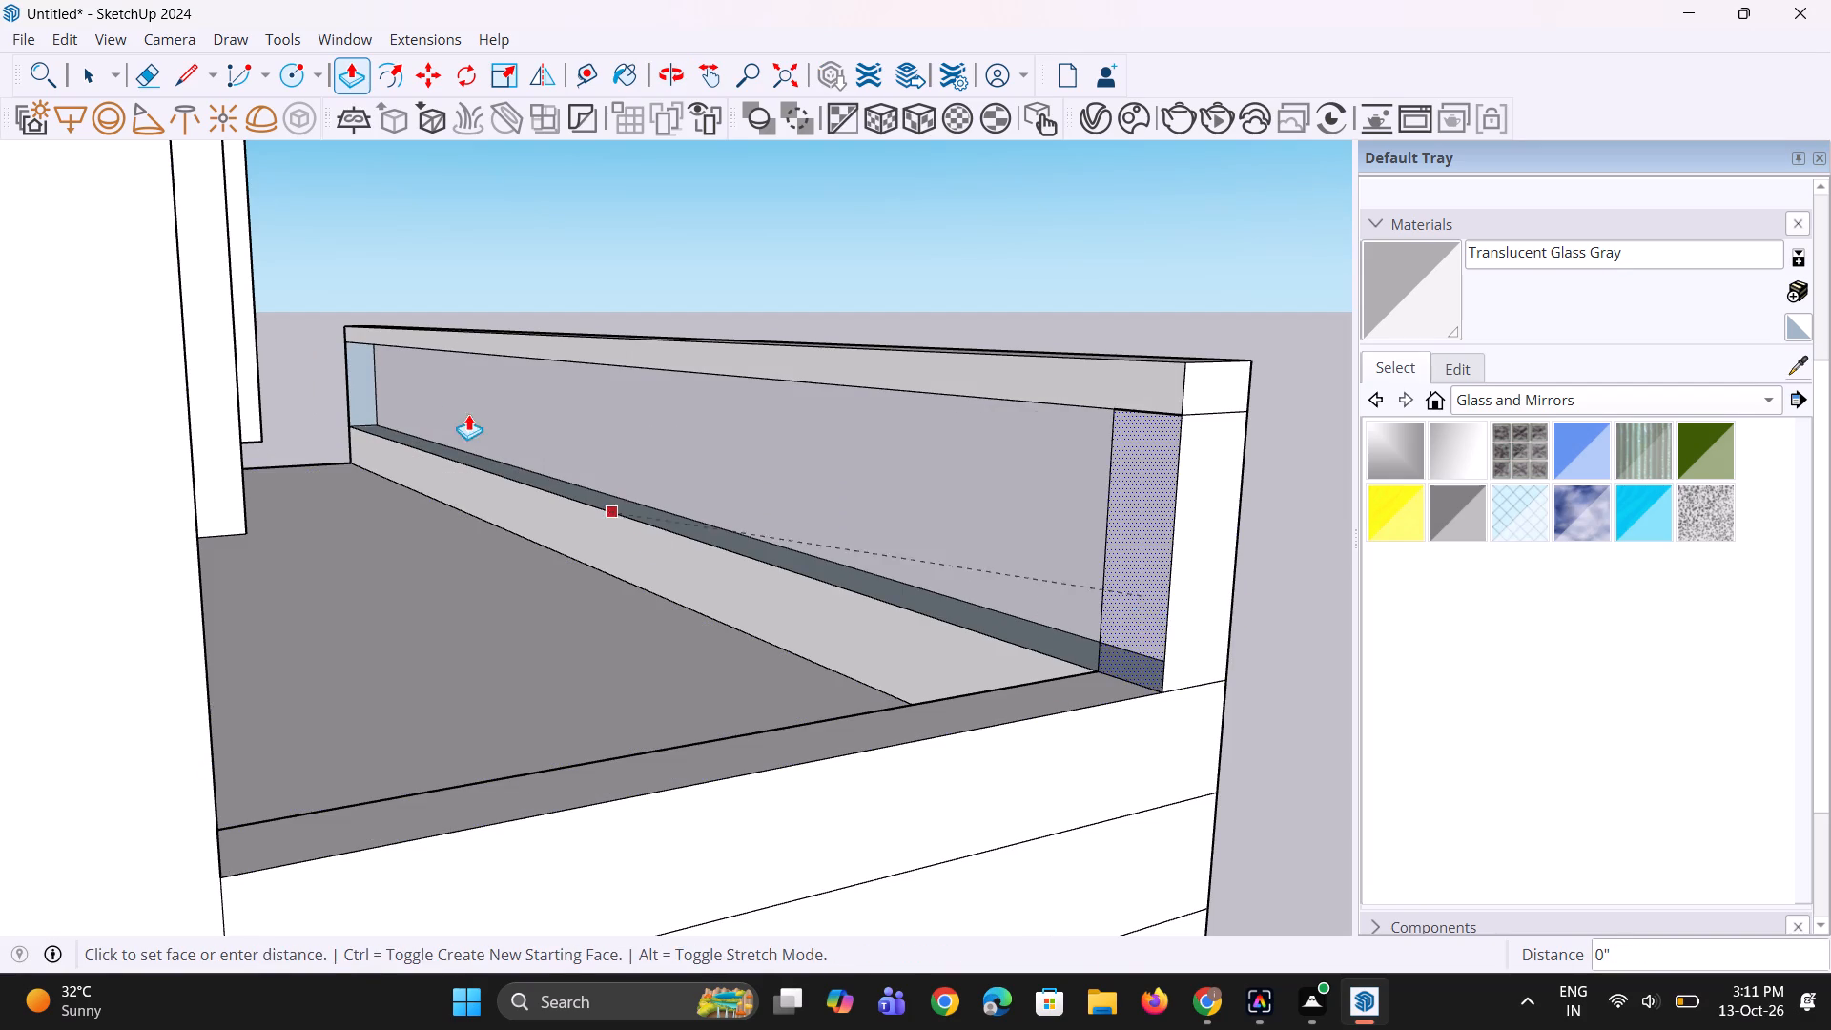
left_click(163, 299)
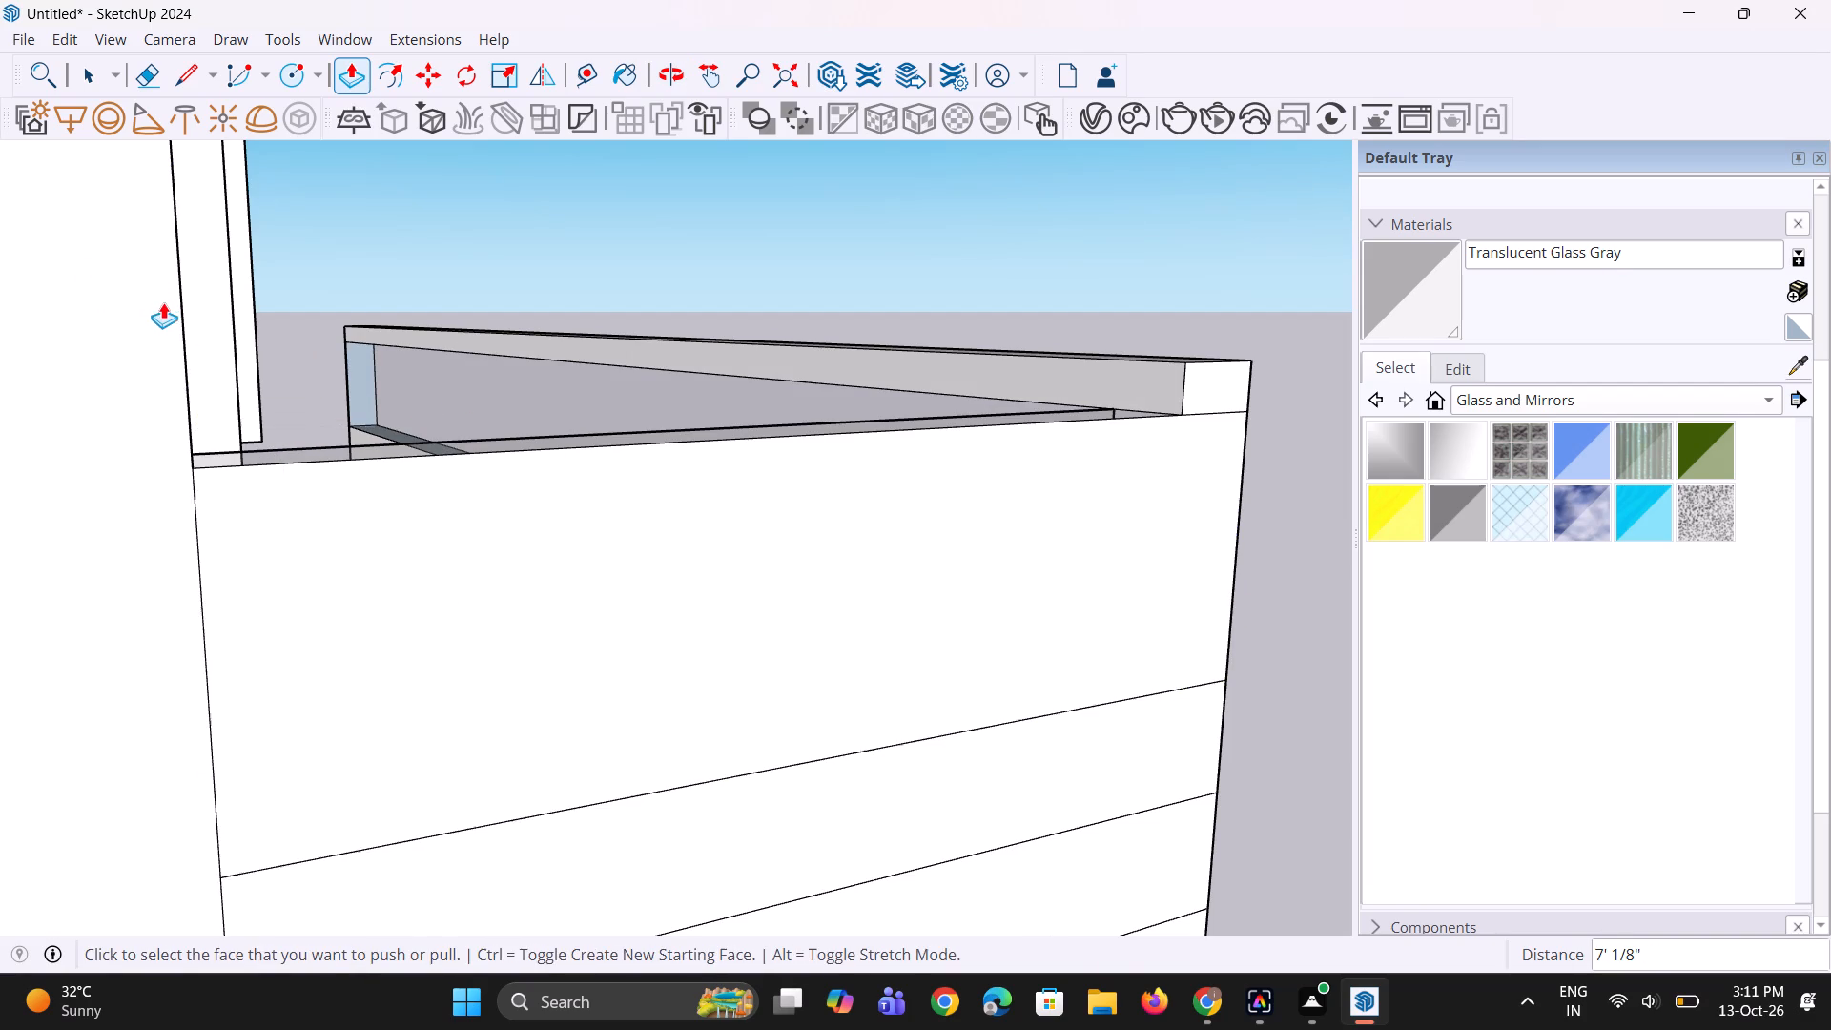
Draw a short vertical line across the cap band's inner face, in line with the side wall's inner face.
scroll(142, 527, "down", 3)
middle_click_drag(149, 543, 499, 711)
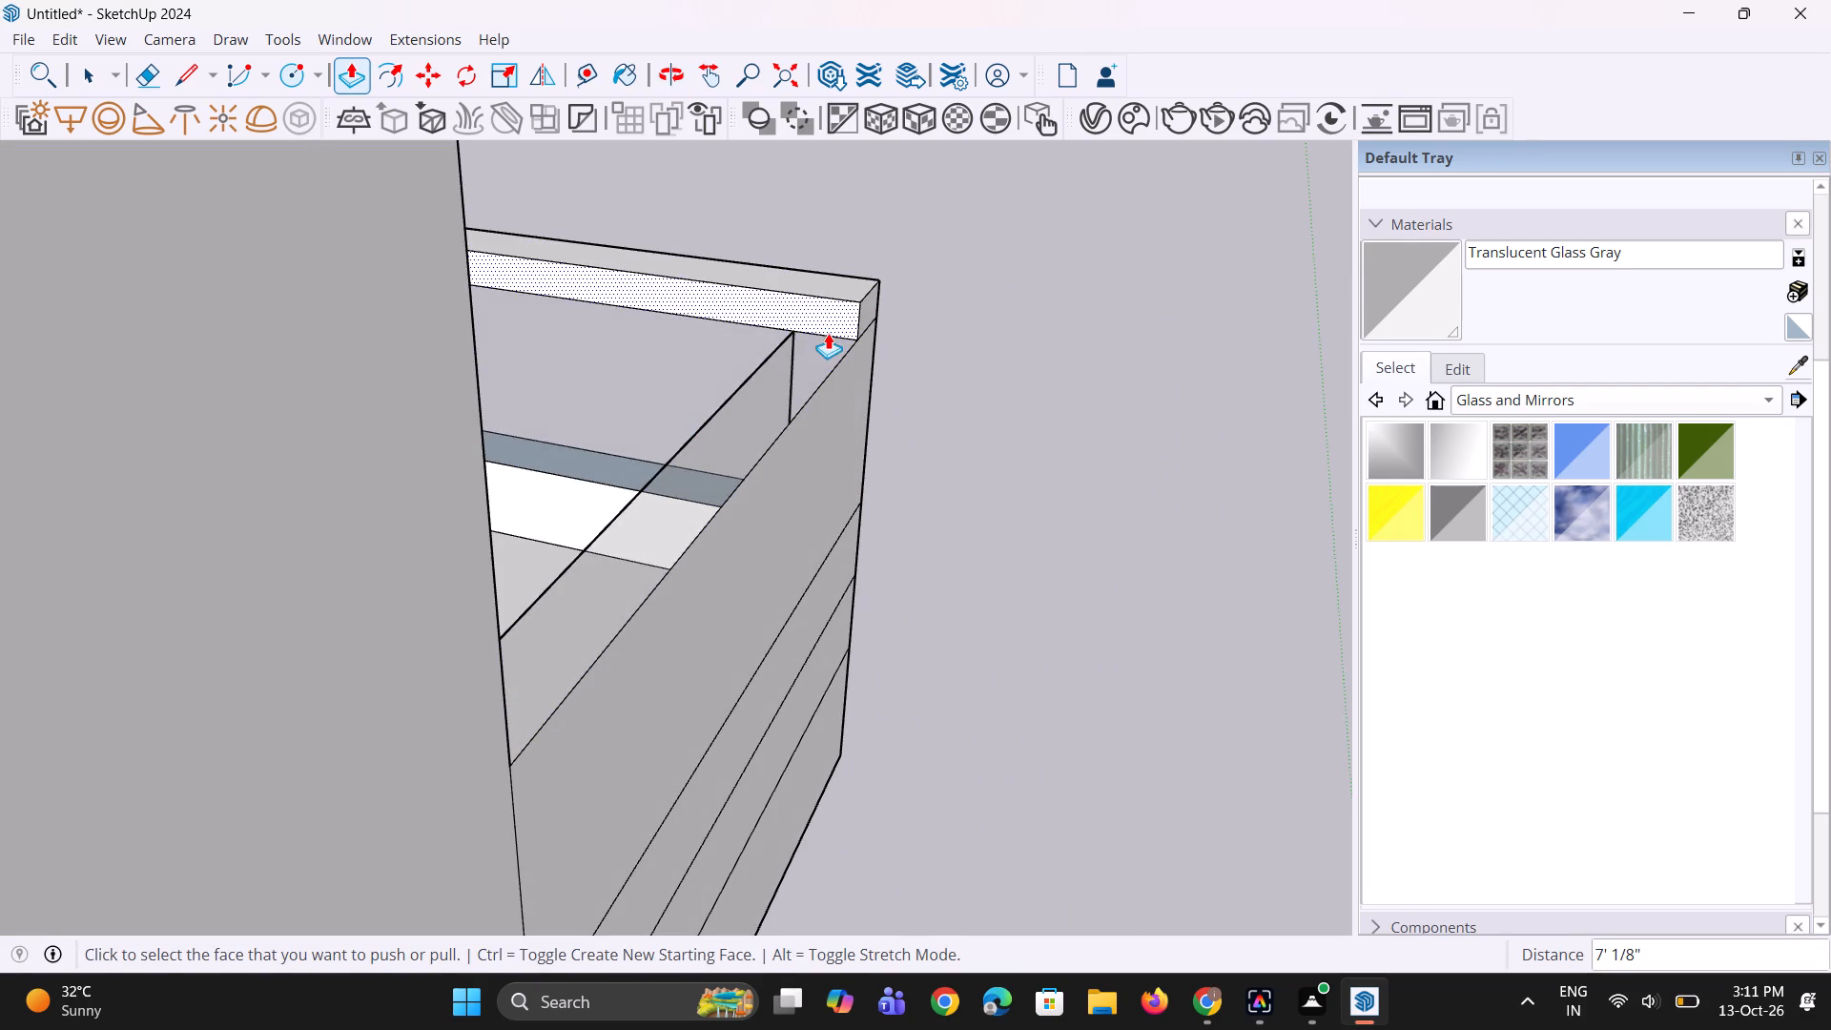
key("l")
left_click(790, 341)
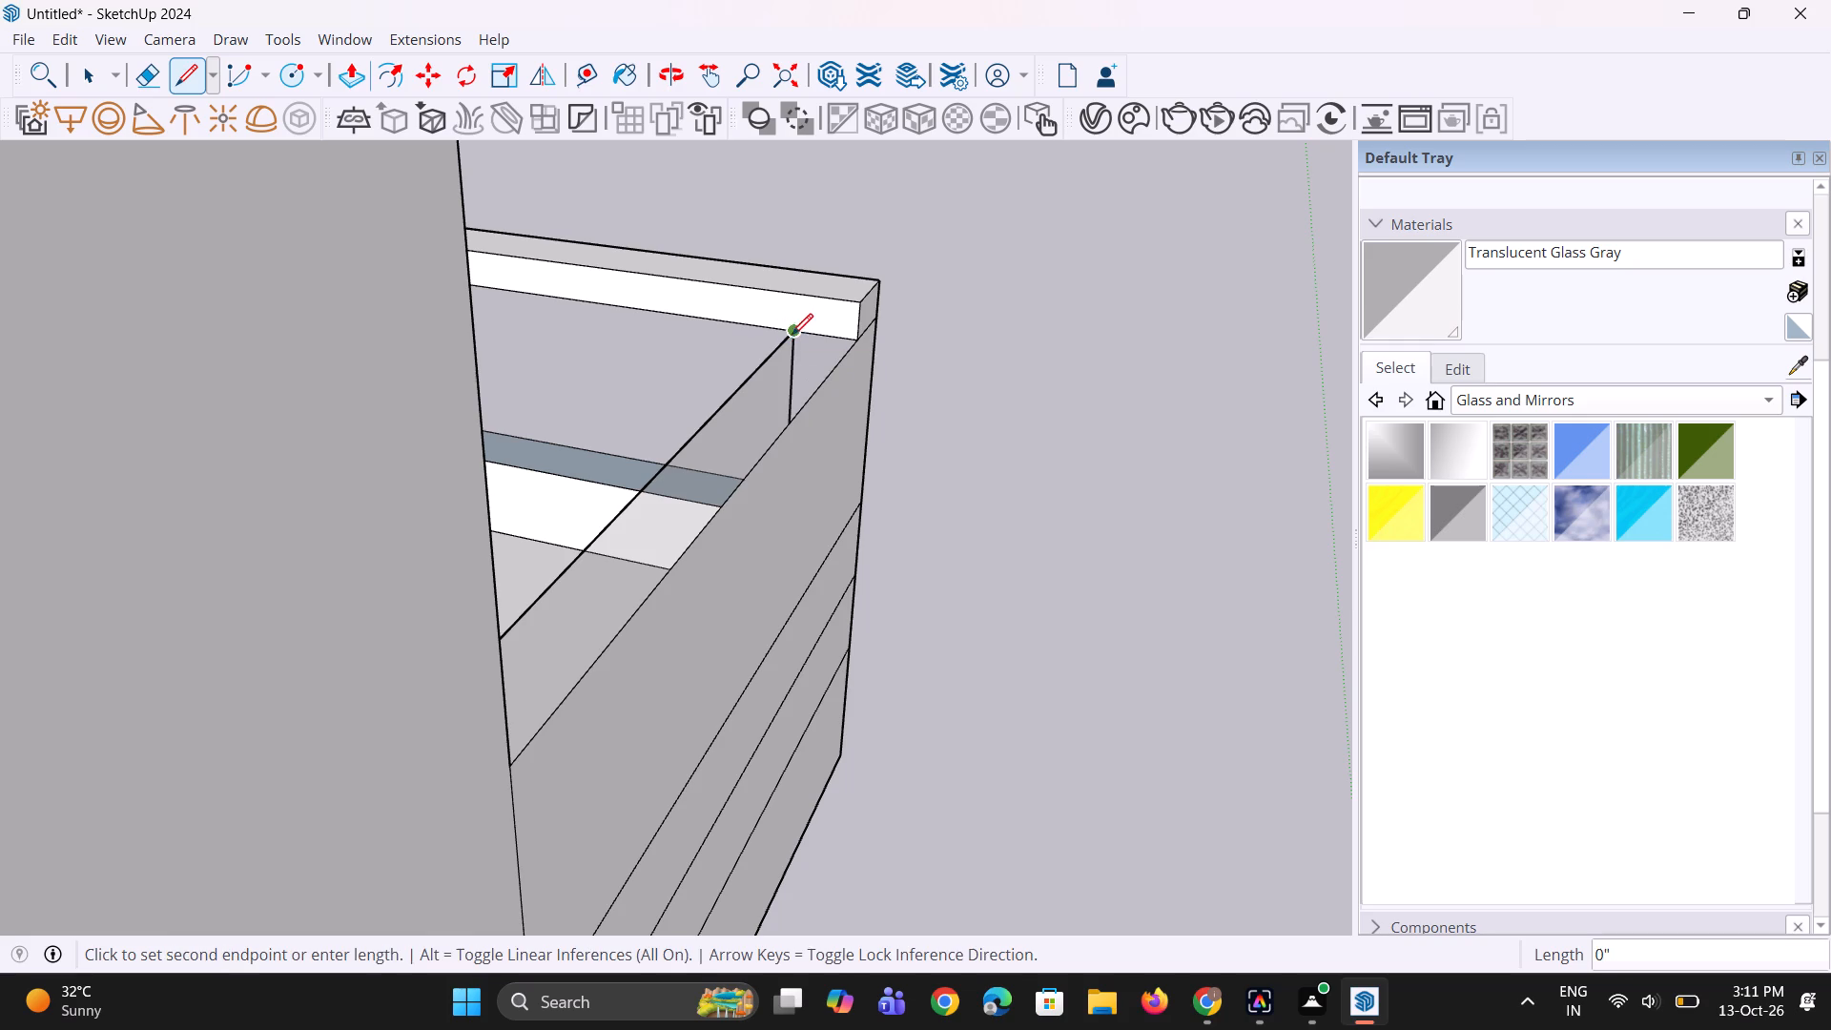
left_click(800, 291)
Pull the cap band's marked end strip 7' 1/8" along the side return to meet the building wall.
key("p")
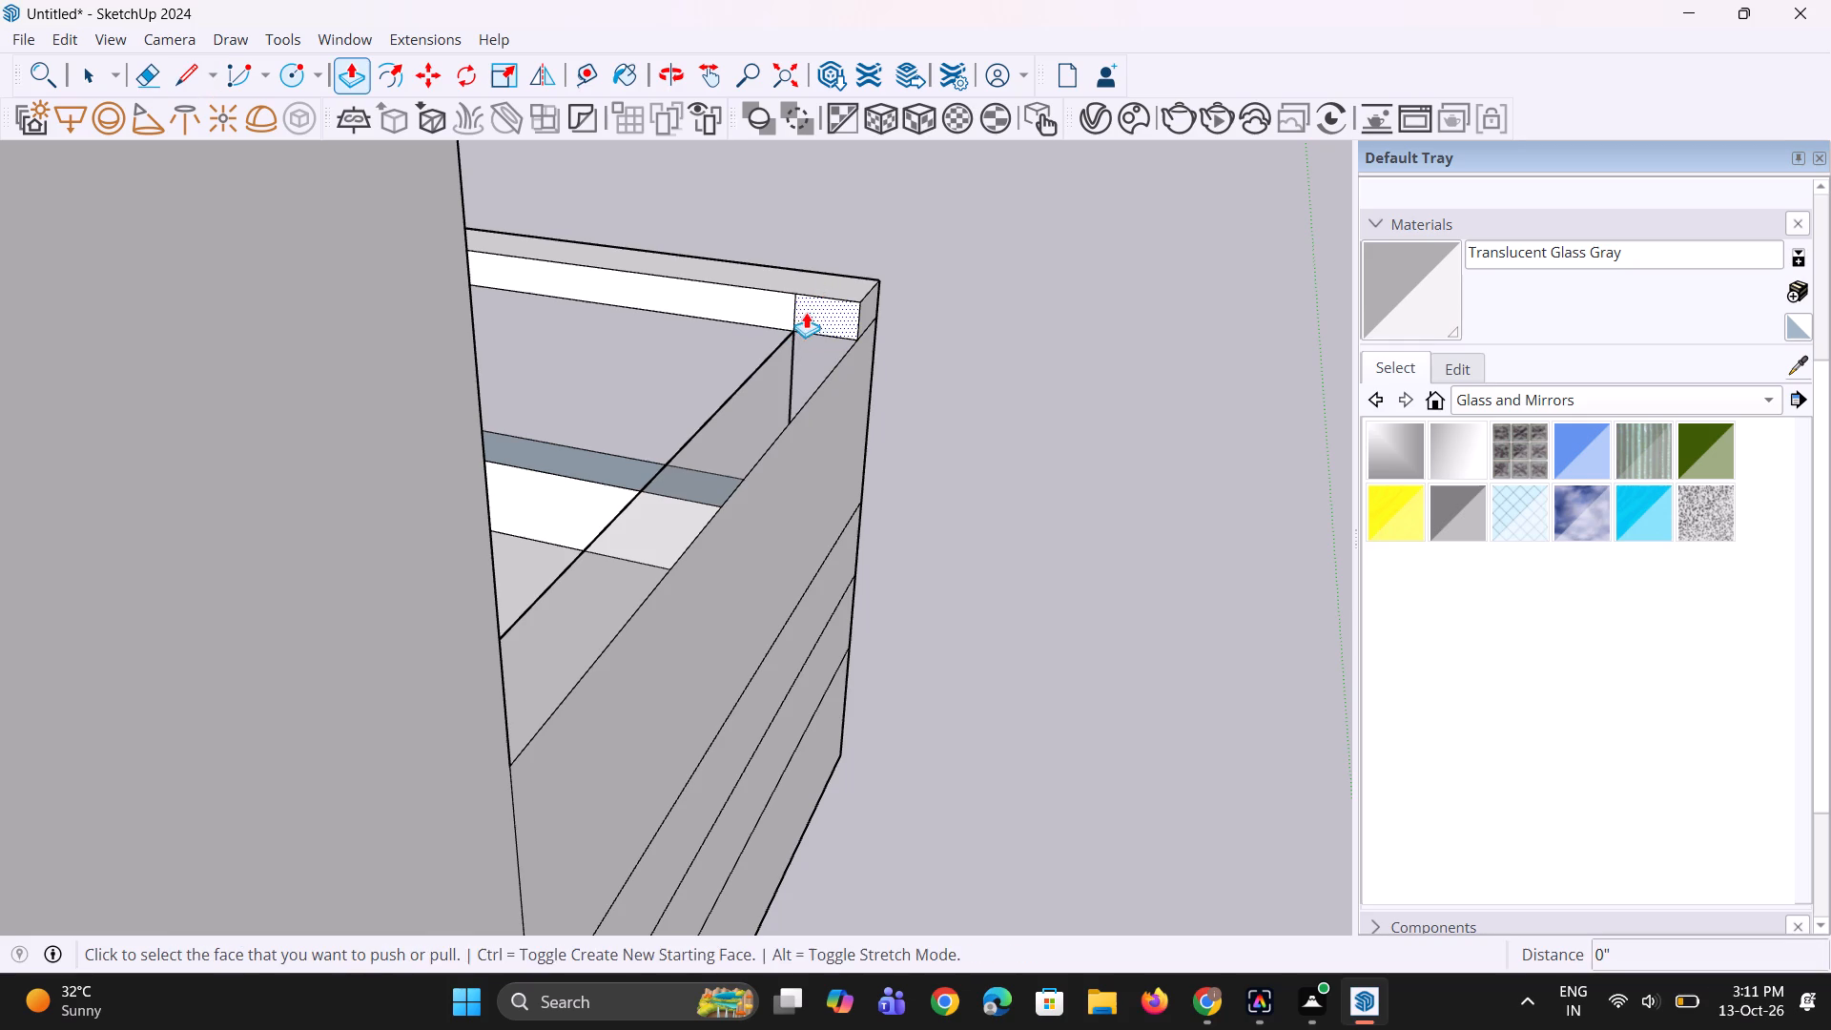
left_click(826, 307)
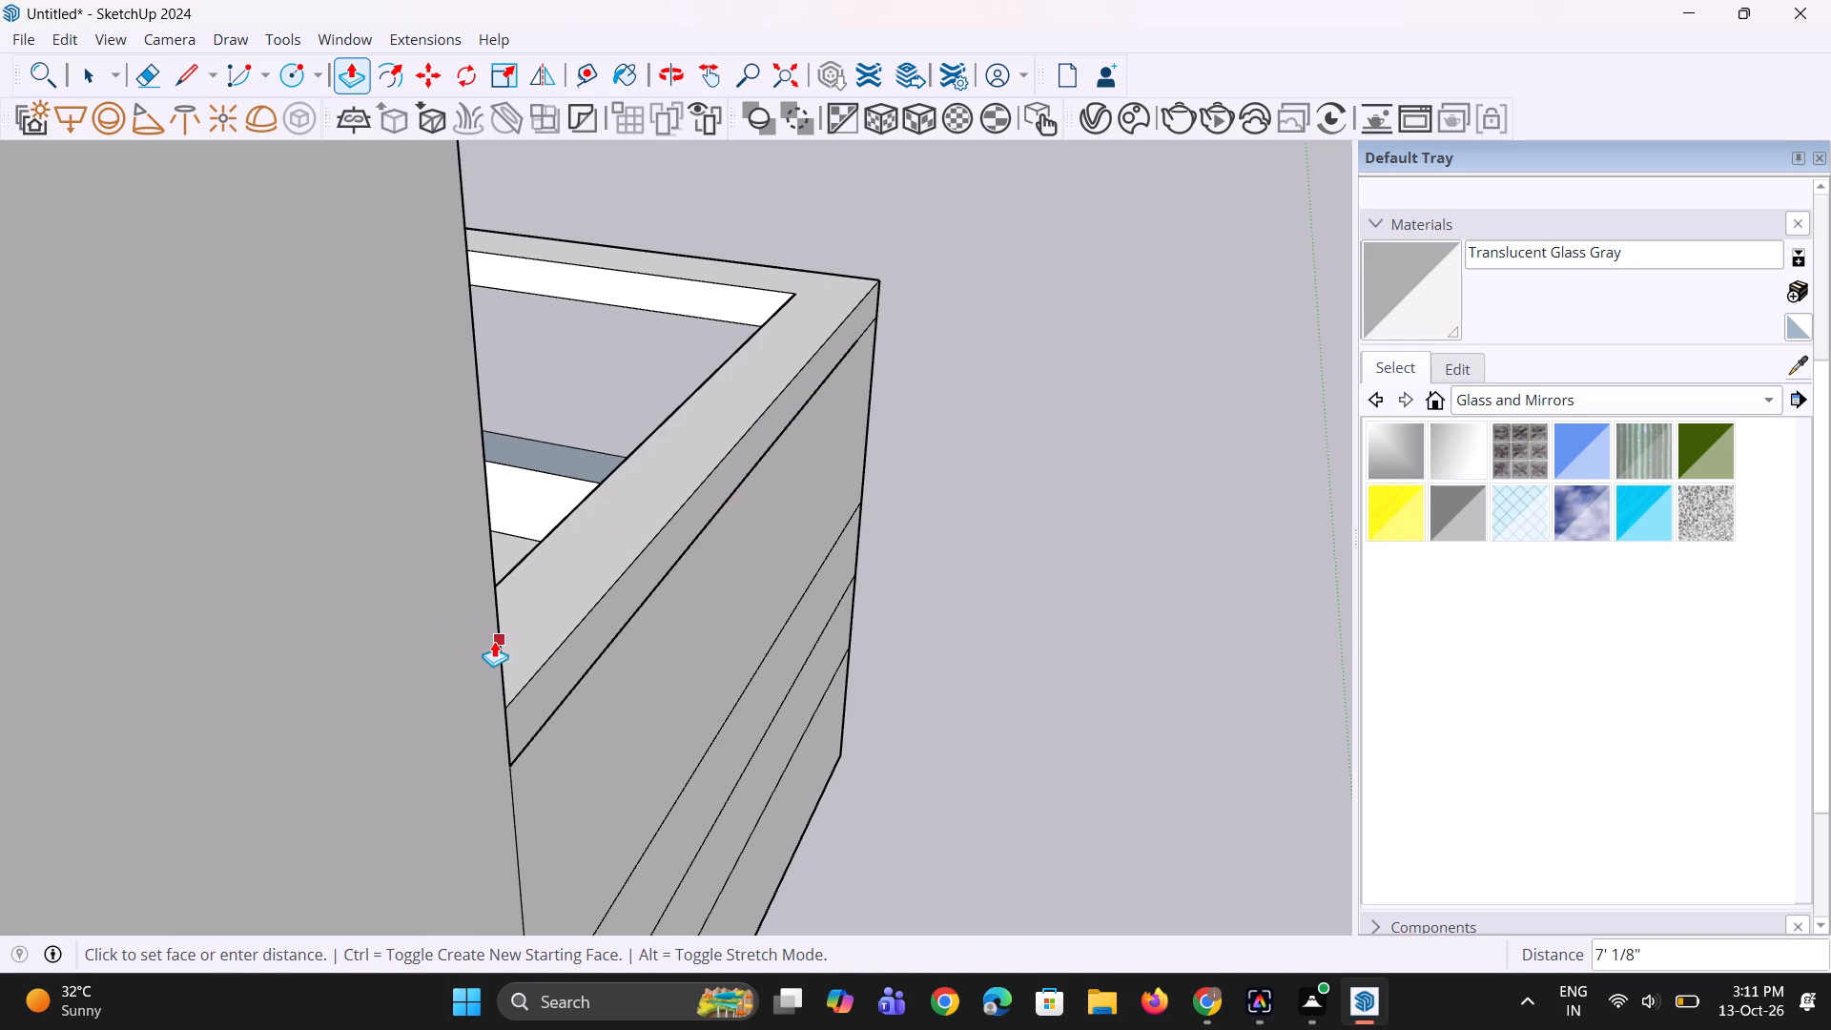
left_click(494, 641)
Paint the outer face of the side return's glass band with Translucent Glass Gray.
middle_click_drag(525, 649, 408, 578)
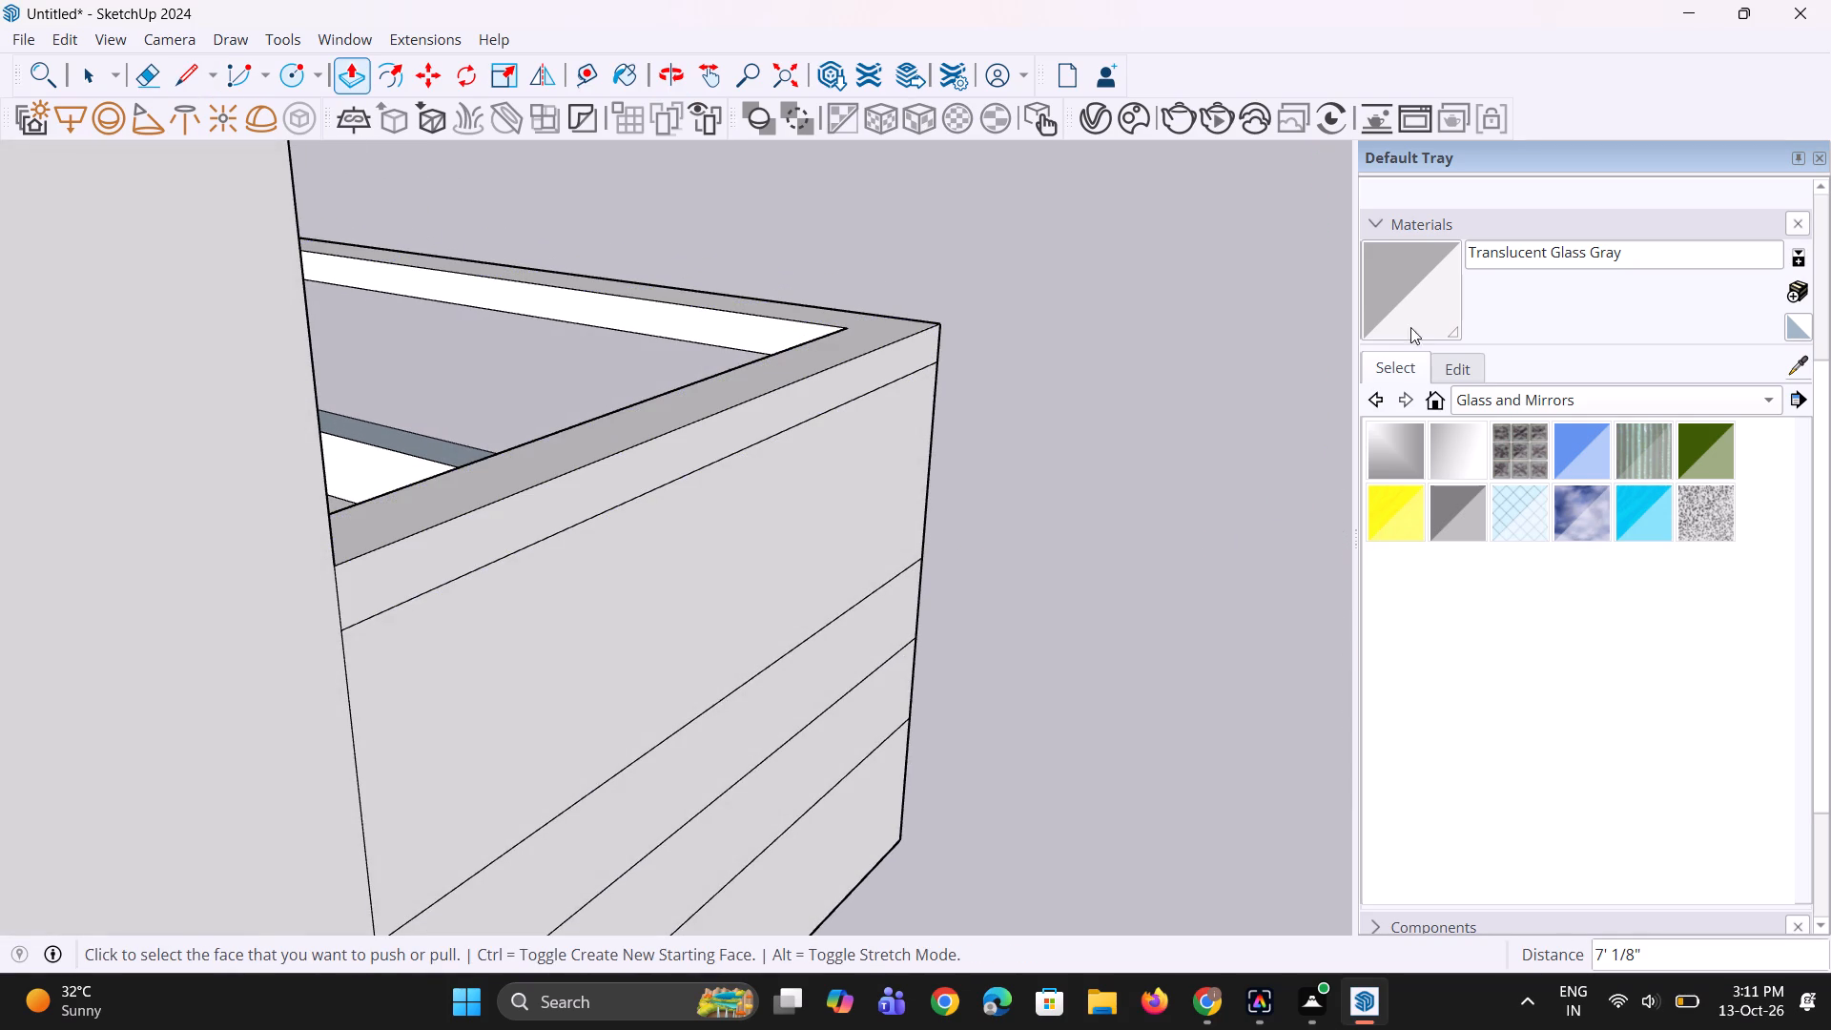
left_click(1429, 314)
left_click(702, 587)
Copy the vertical inner edges at the front parapet's open end about 5 5/8" inward along its inner face.
scroll(496, 748, "down", 5)
middle_click_drag(700, 690, 0, 665)
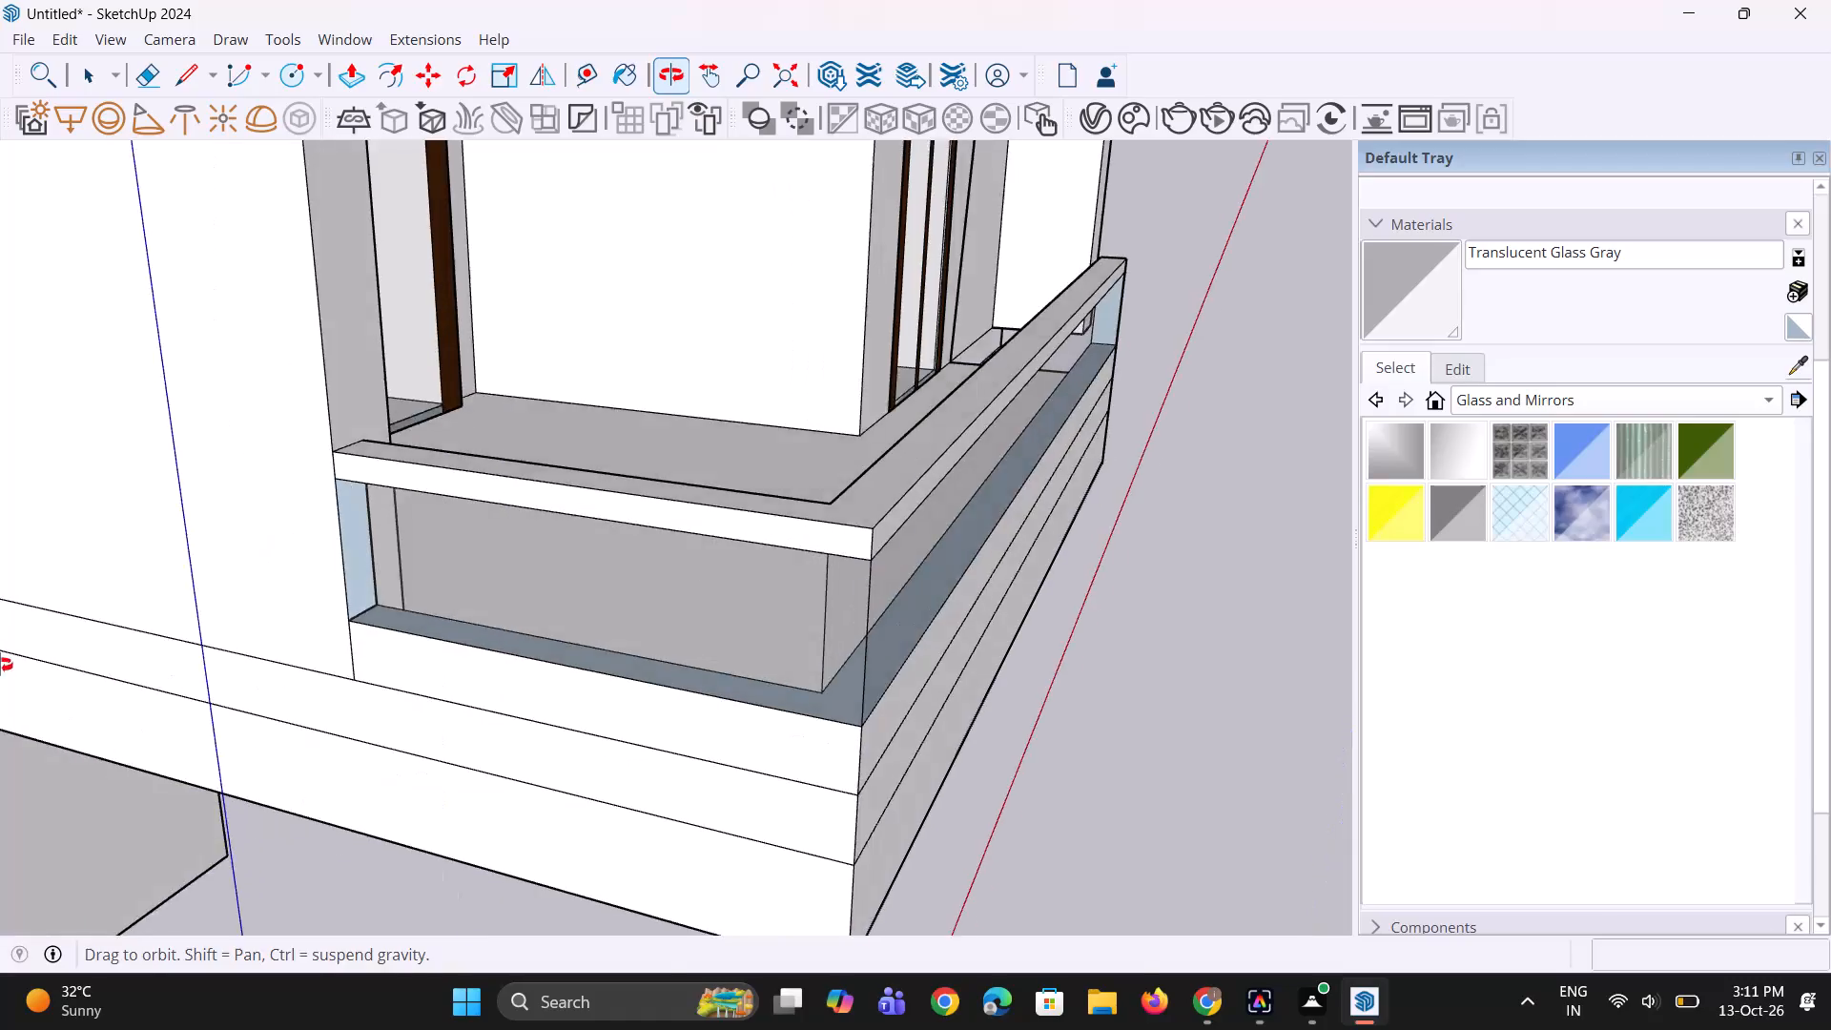
middle_click_drag(0, 665, 0, 661)
scroll(922, 667, "down", 5)
middle_click_drag(956, 656, 10, 582)
scroll(156, 604, "down", 3)
middle_click_drag(265, 593, 341, 627)
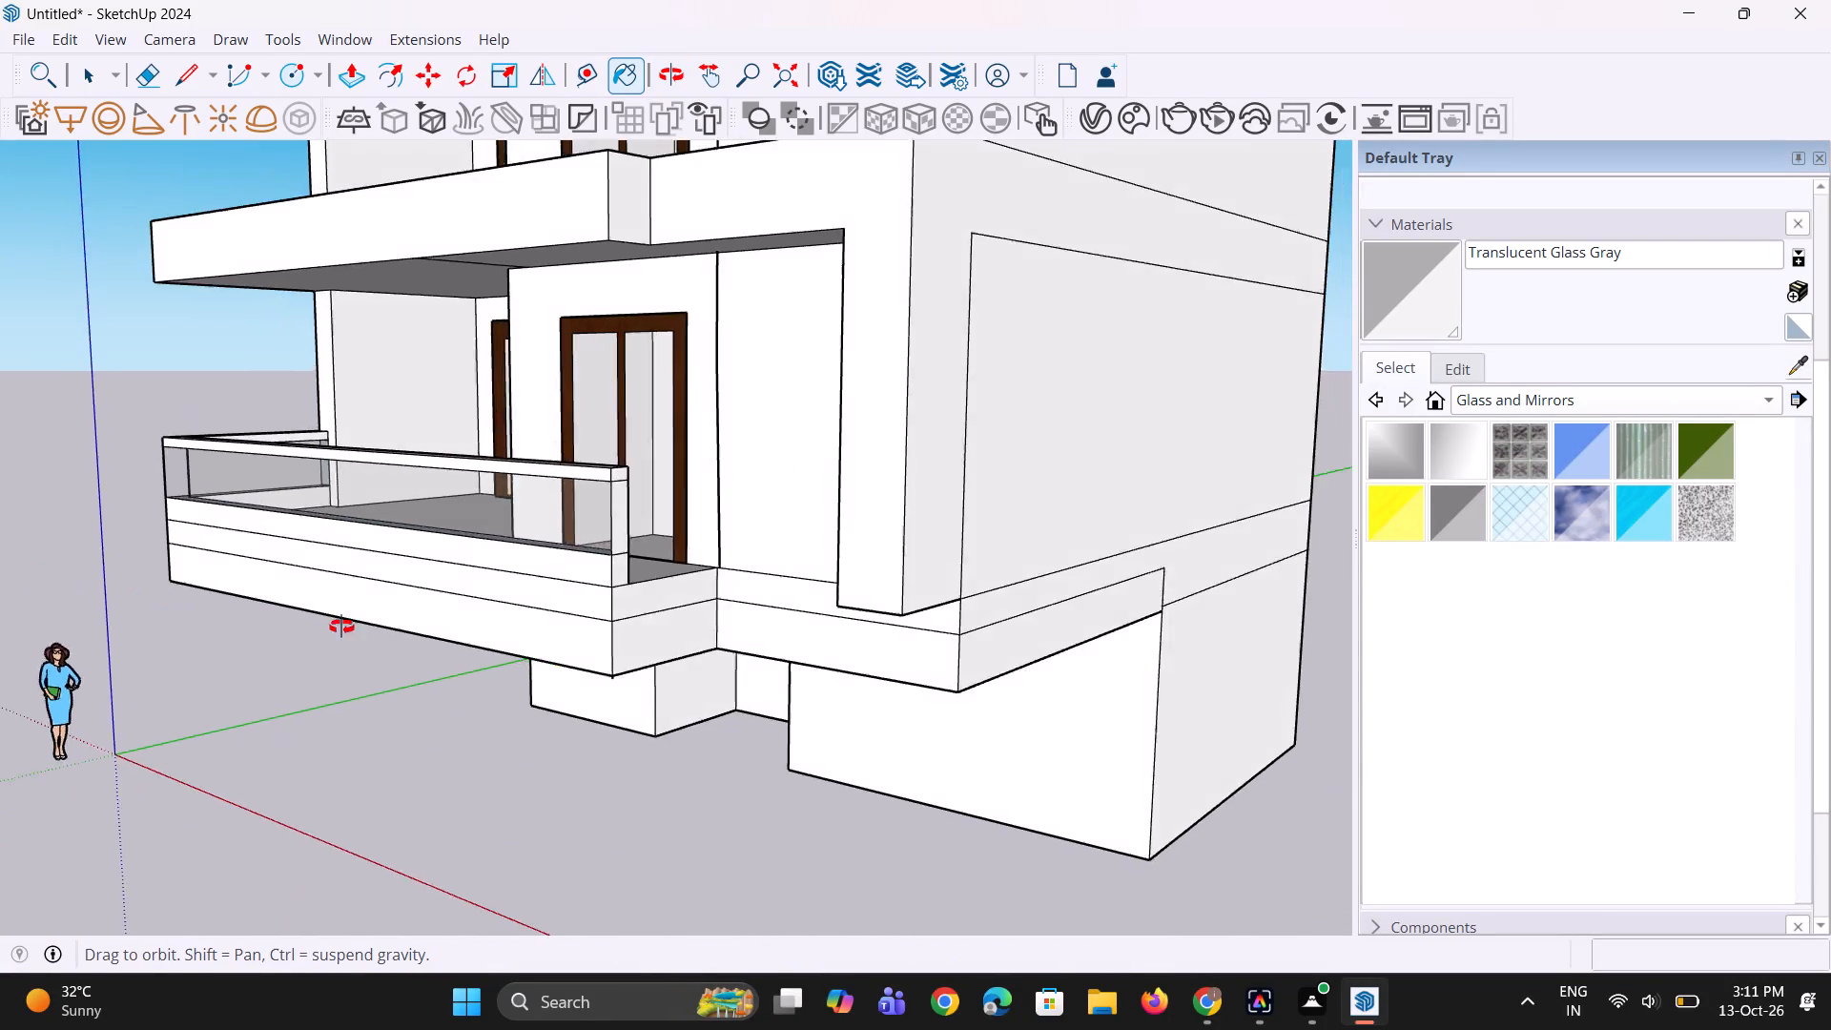
middle_click_drag(341, 627, 0, 686)
scroll(244, 628, "up", 9)
middle_click_drag(457, 656, 485, 650)
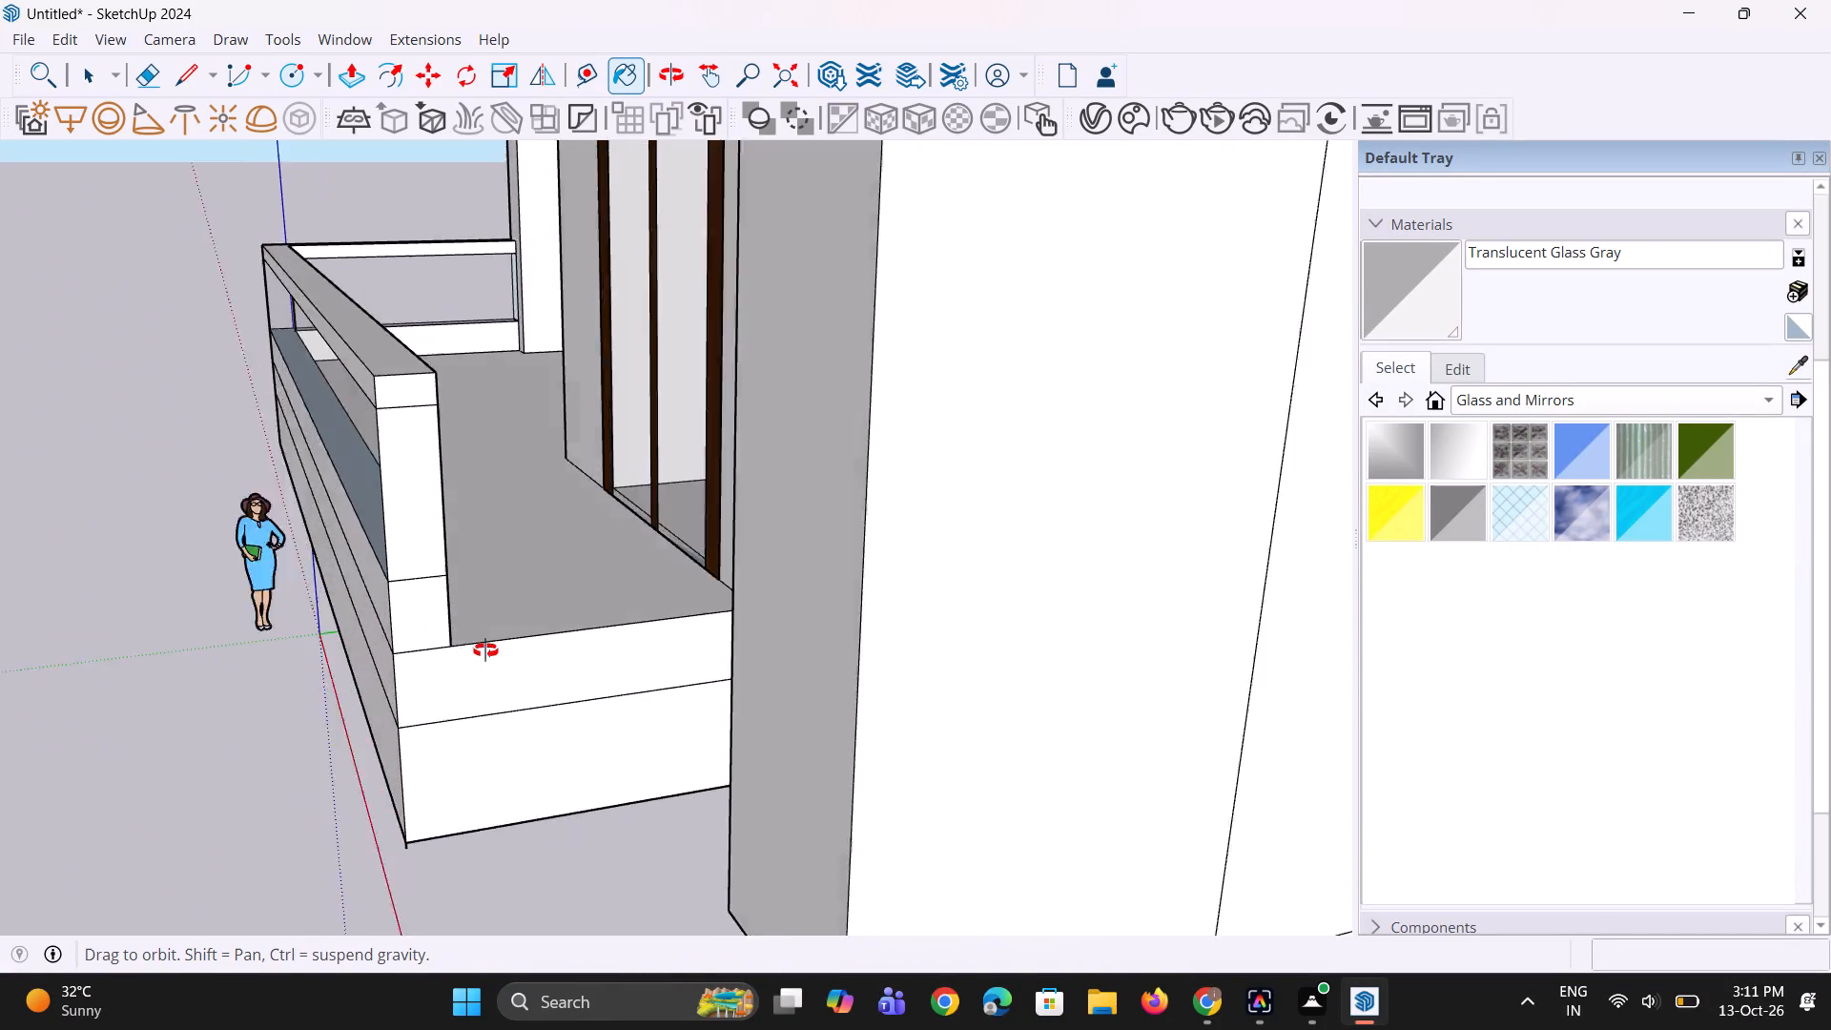
middle_click_drag(485, 650, 371, 726)
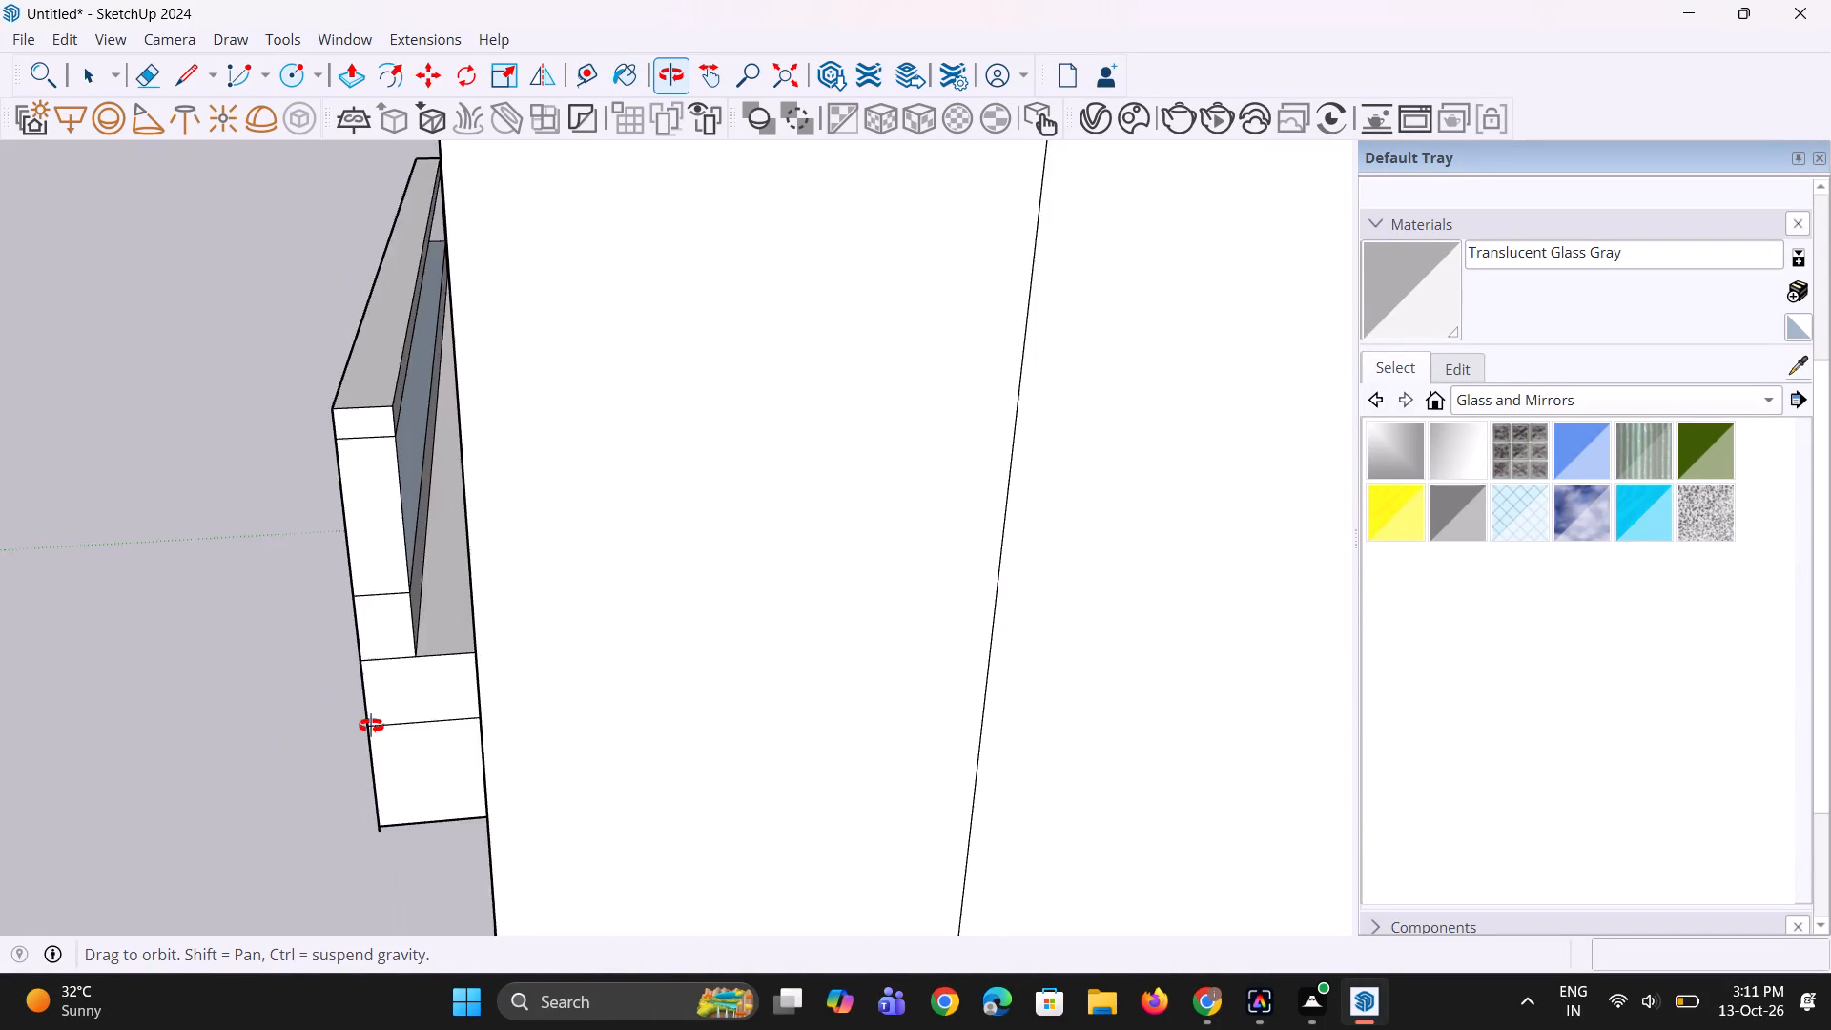
middle_click_drag(371, 726, 472, 731)
scroll(491, 640, "up", 5)
middle_click_drag(512, 582, 420, 637)
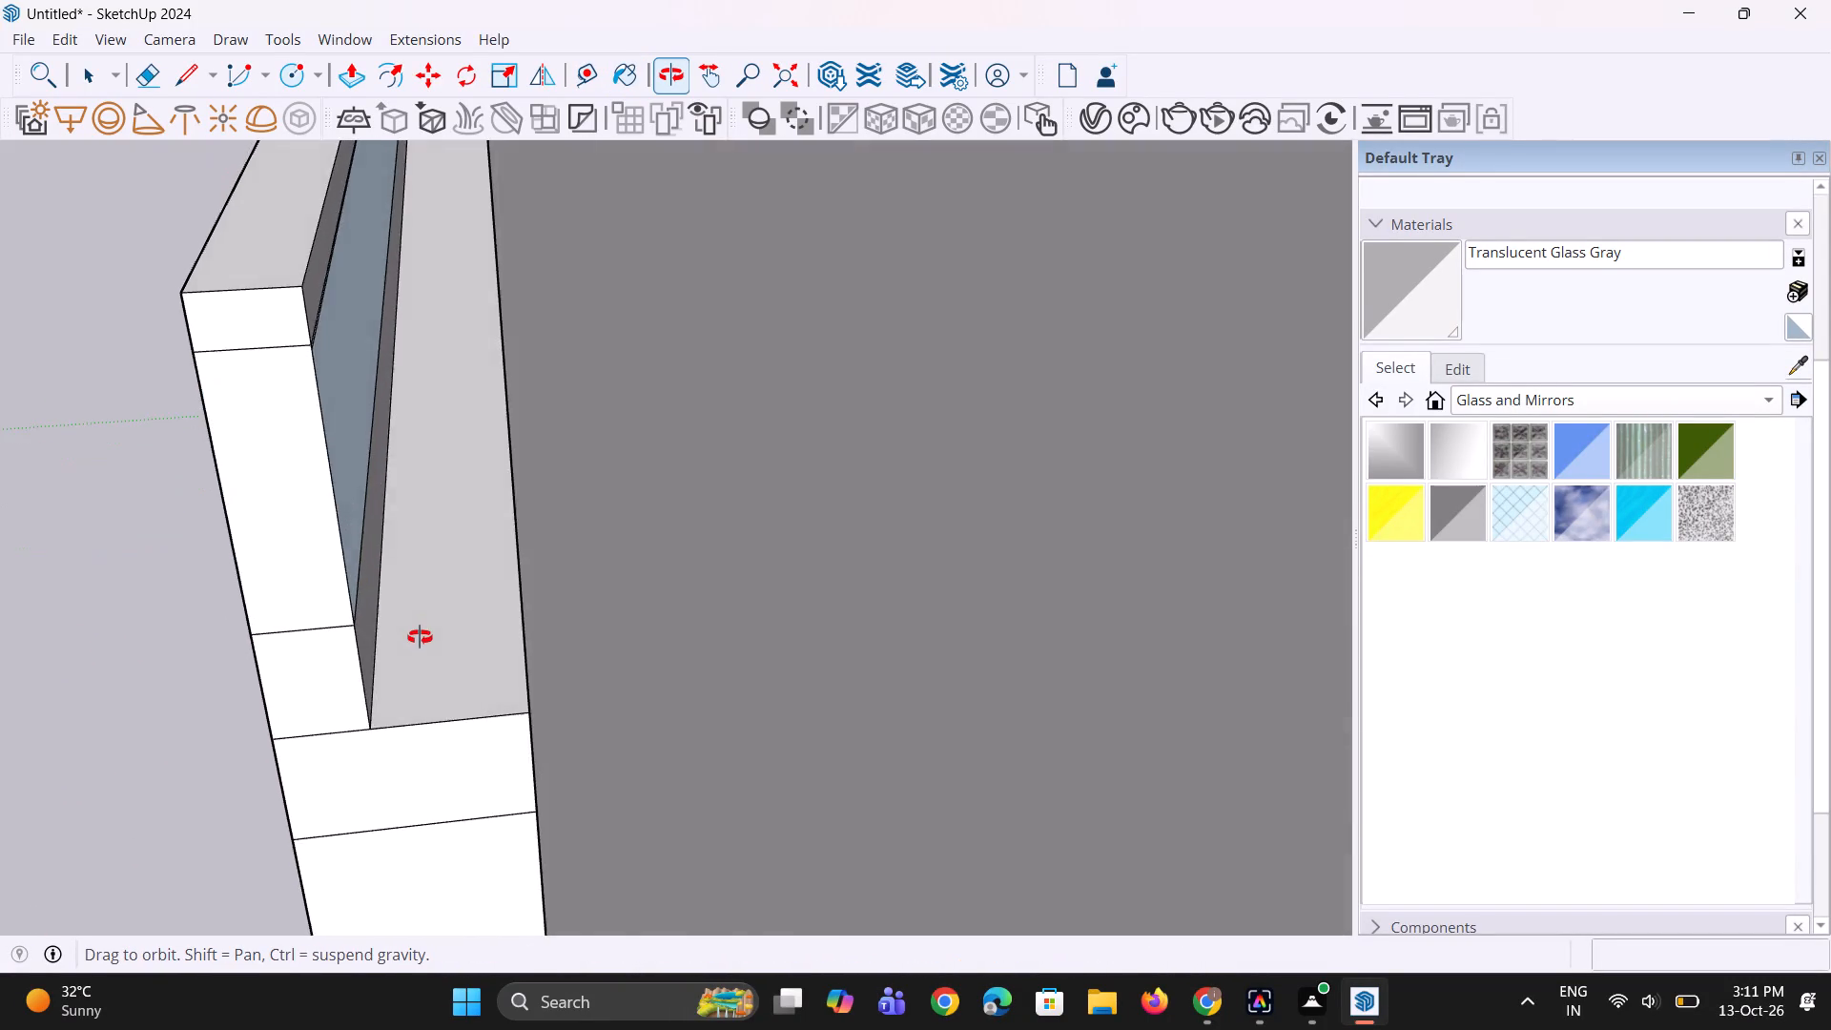
middle_click_drag(420, 637, 466, 773)
scroll(387, 734, "up", 3)
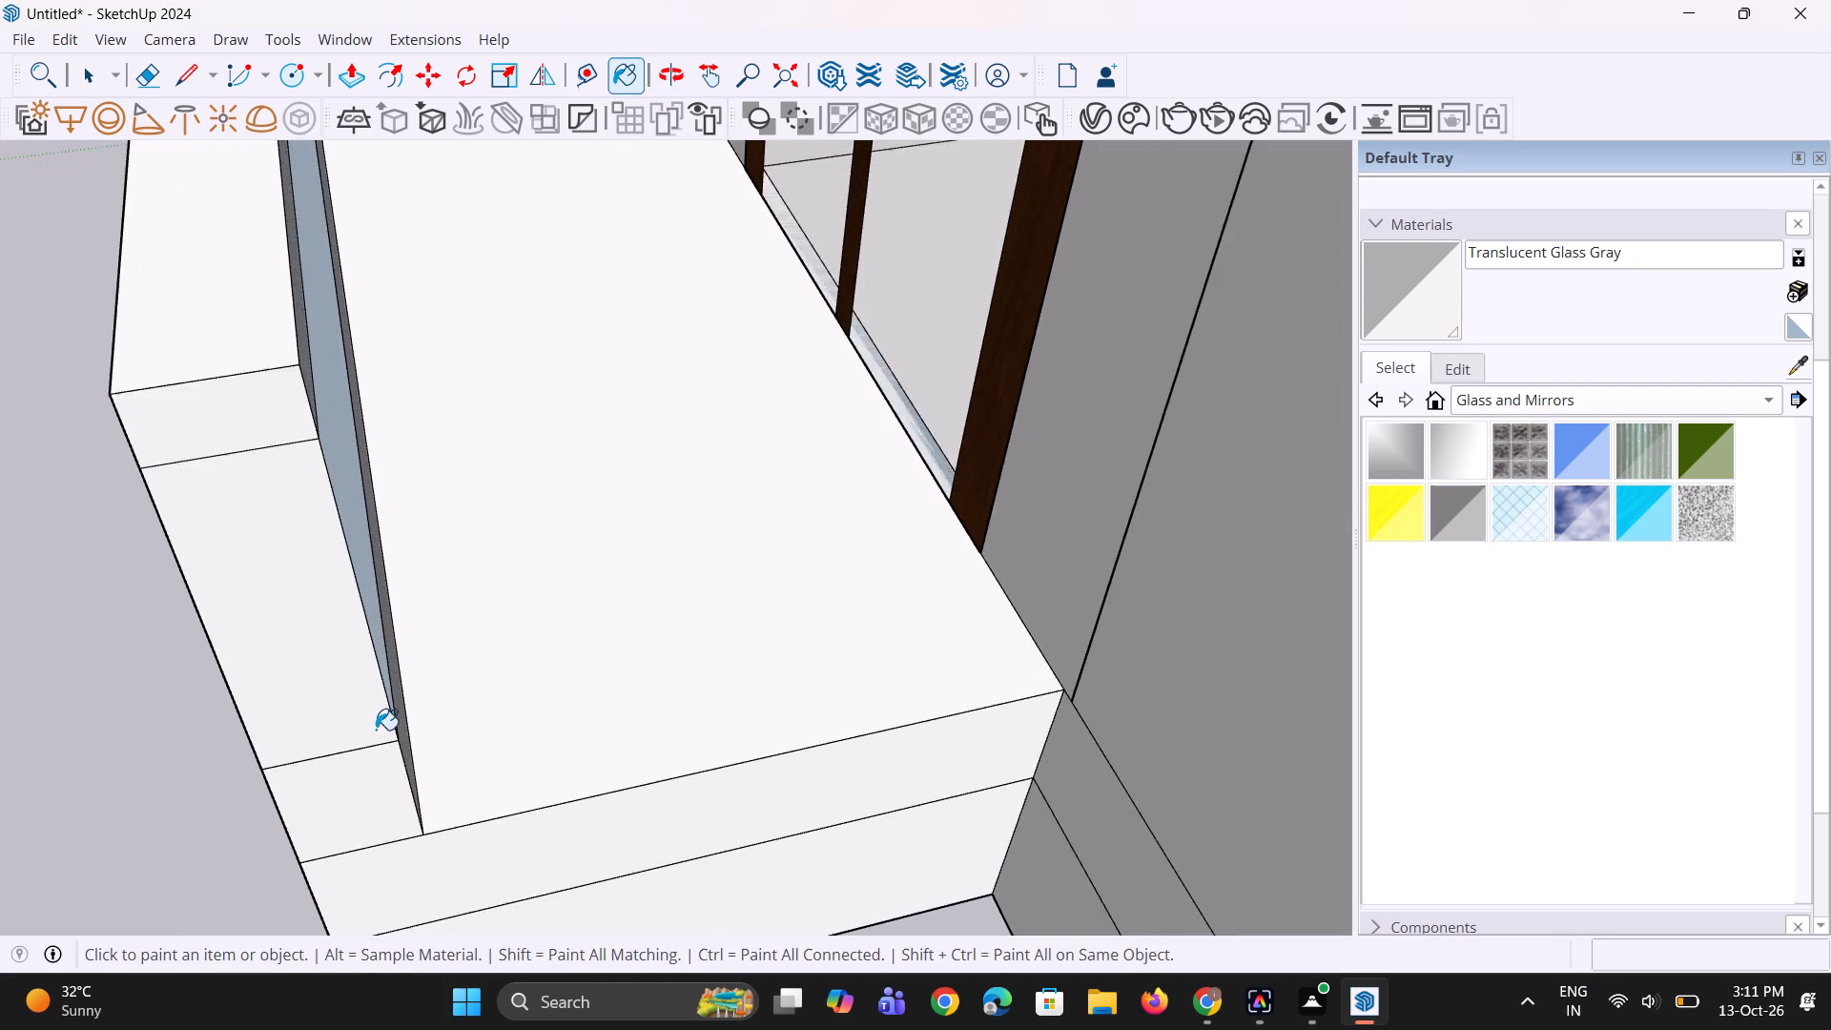
middle_click_drag(375, 729, 283, 731)
key("space")
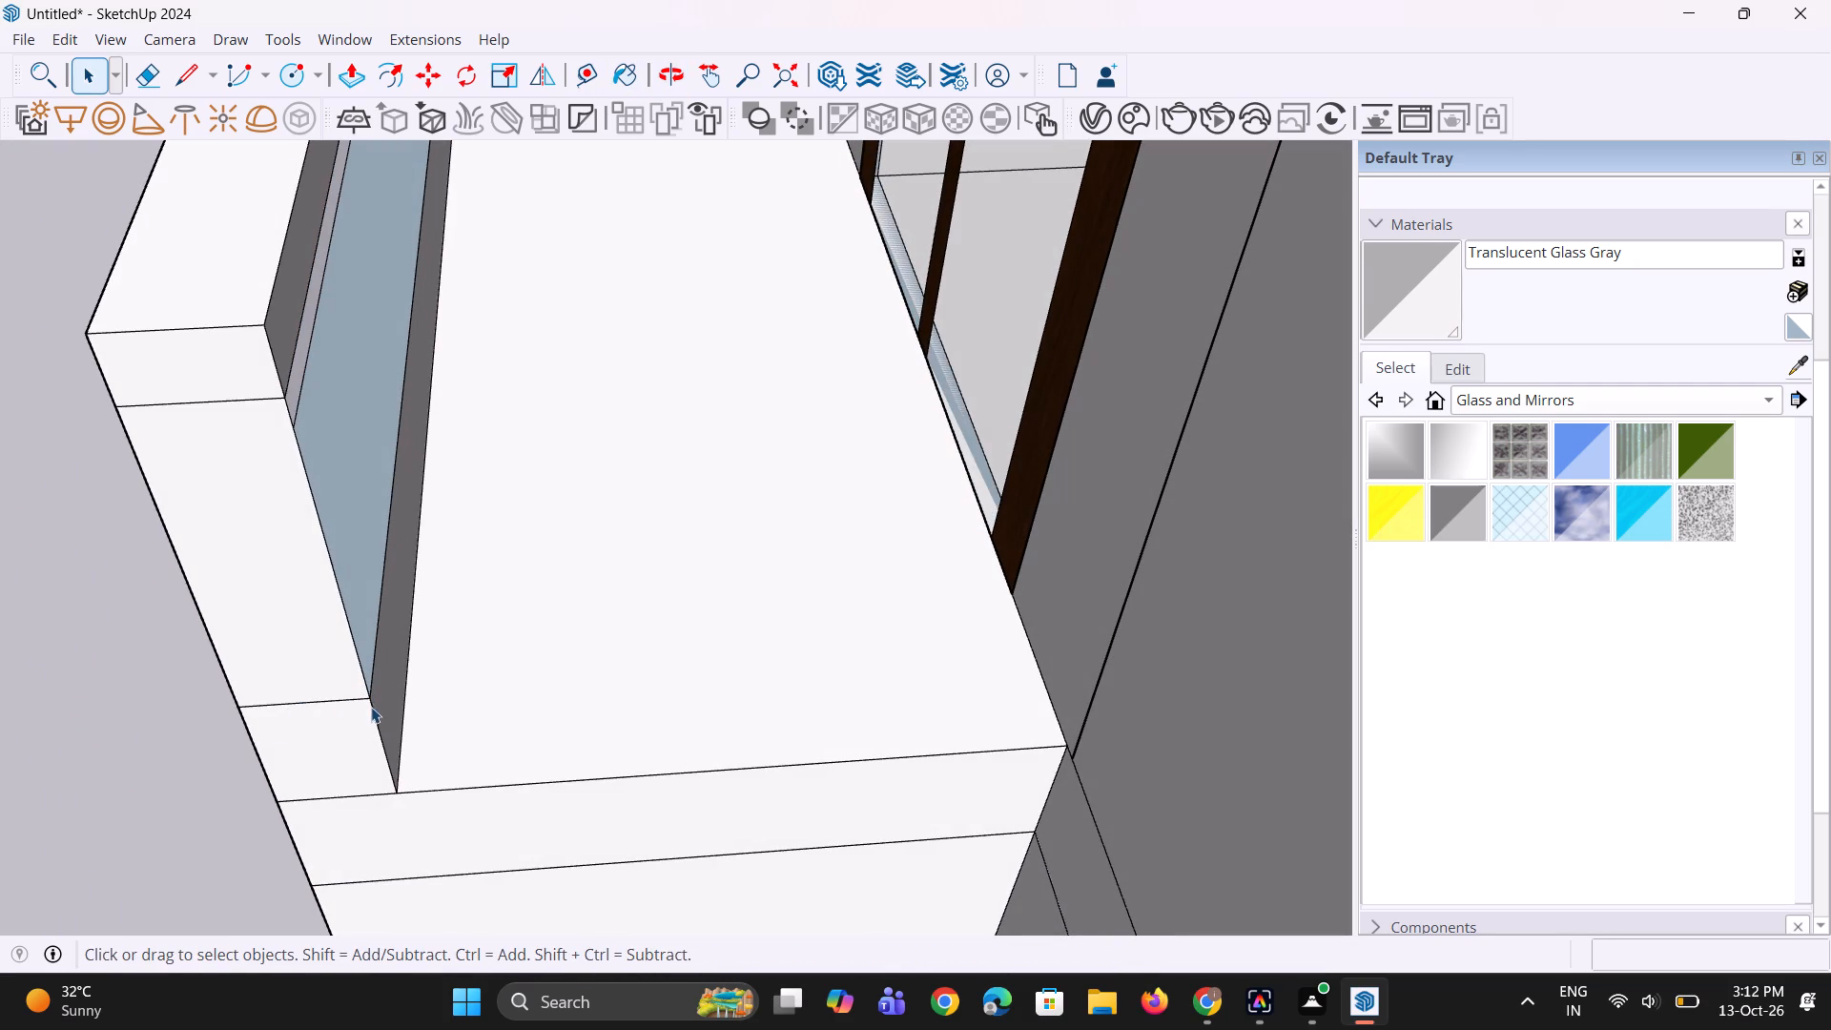
left_click(371, 711)
left_click(360, 668, "ctrl")
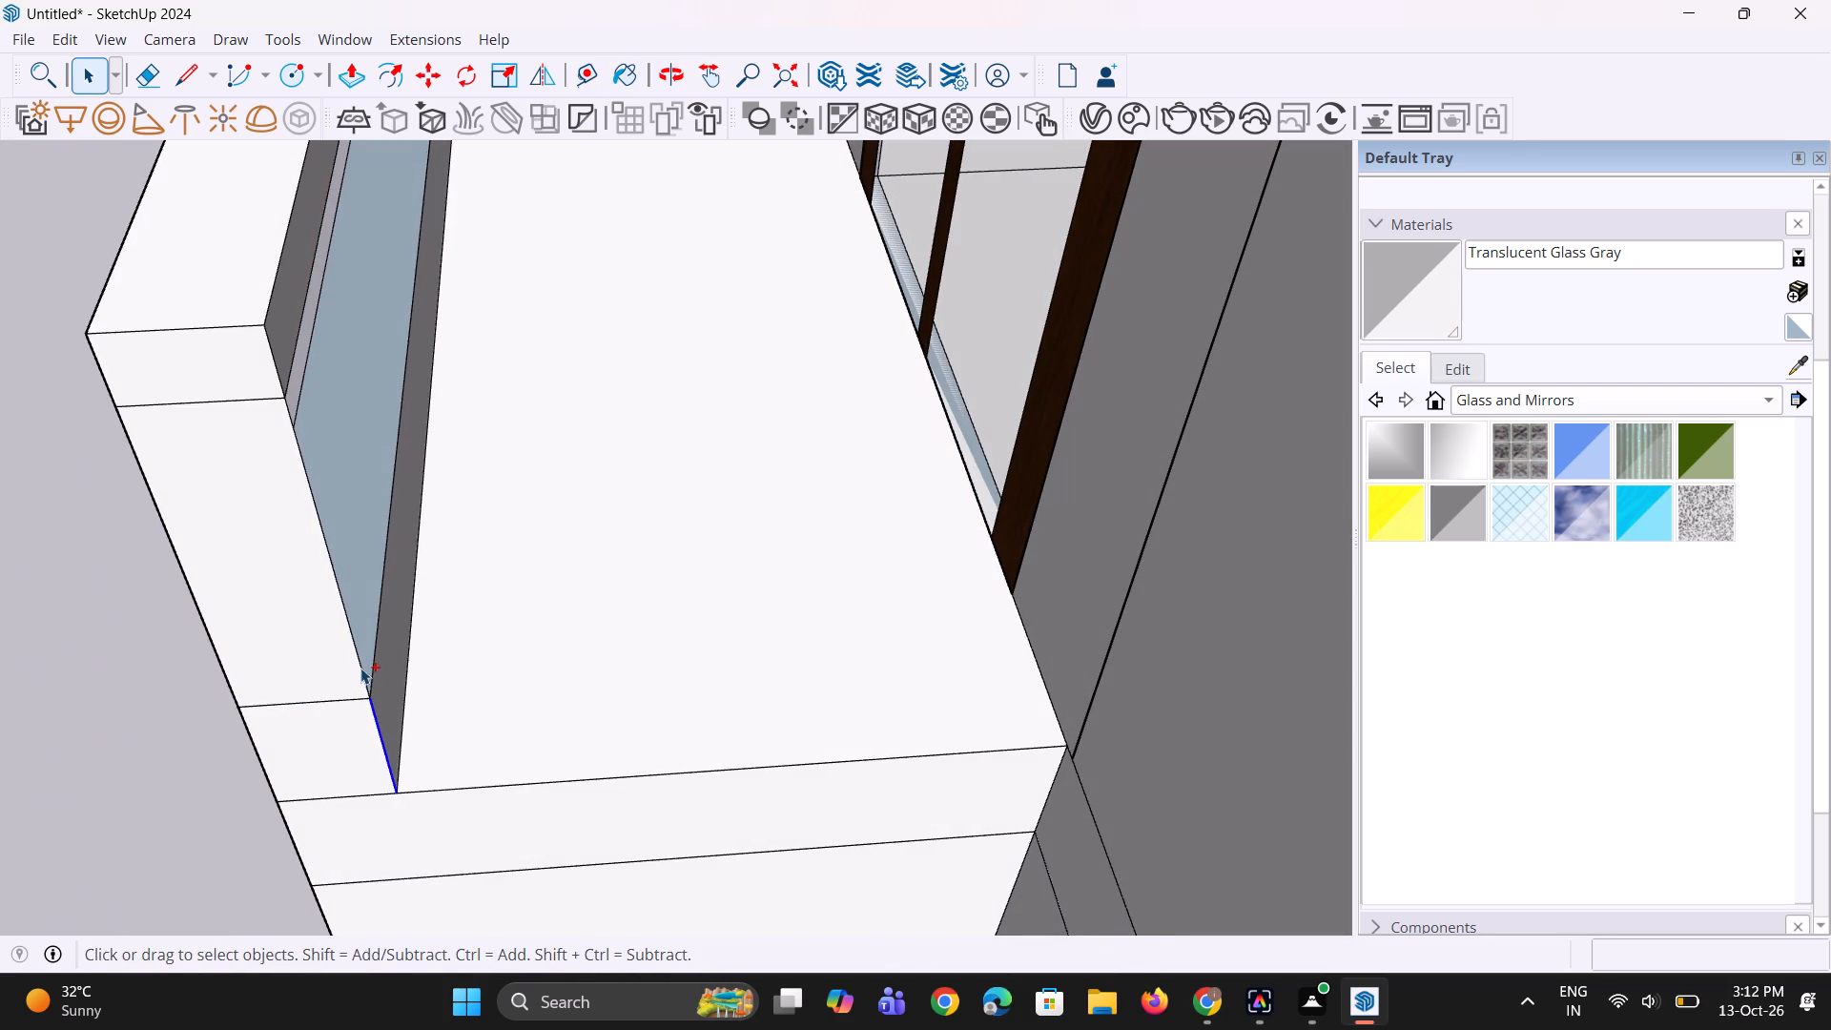
left_click(279, 379, "ctrl")
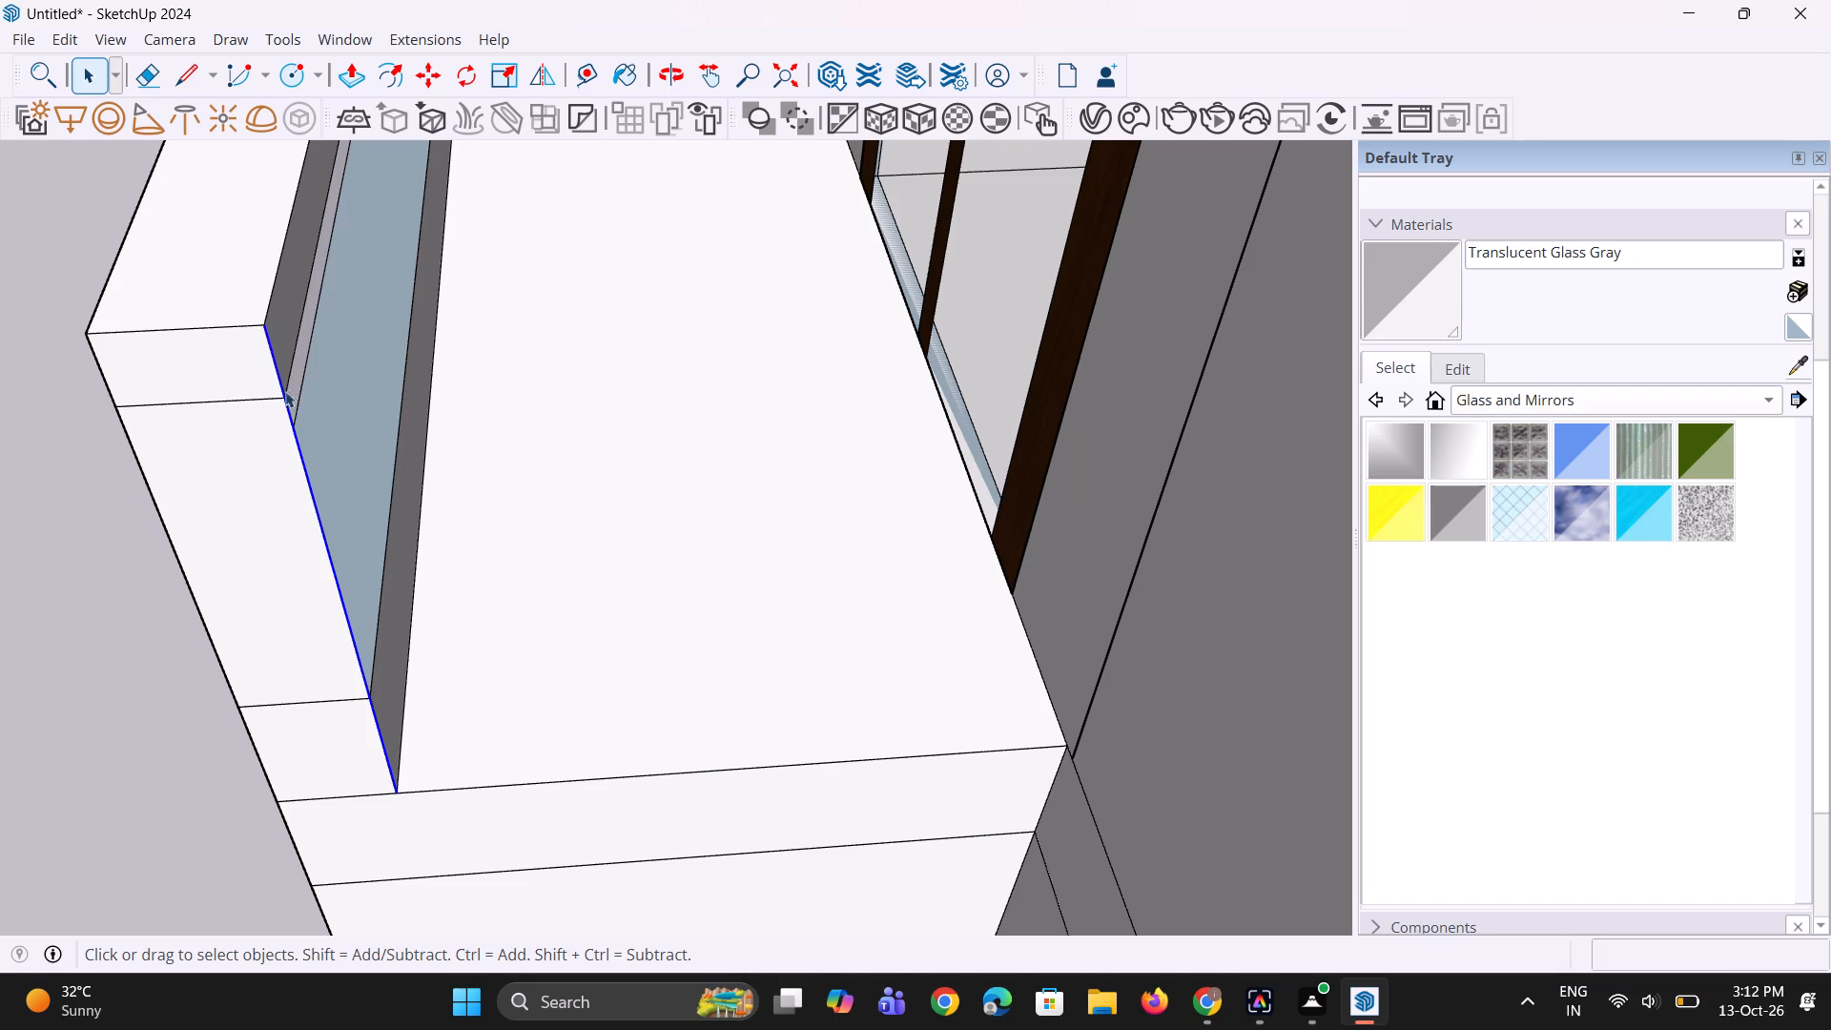
key("m")
middle_click_drag(288, 448, 251, 604)
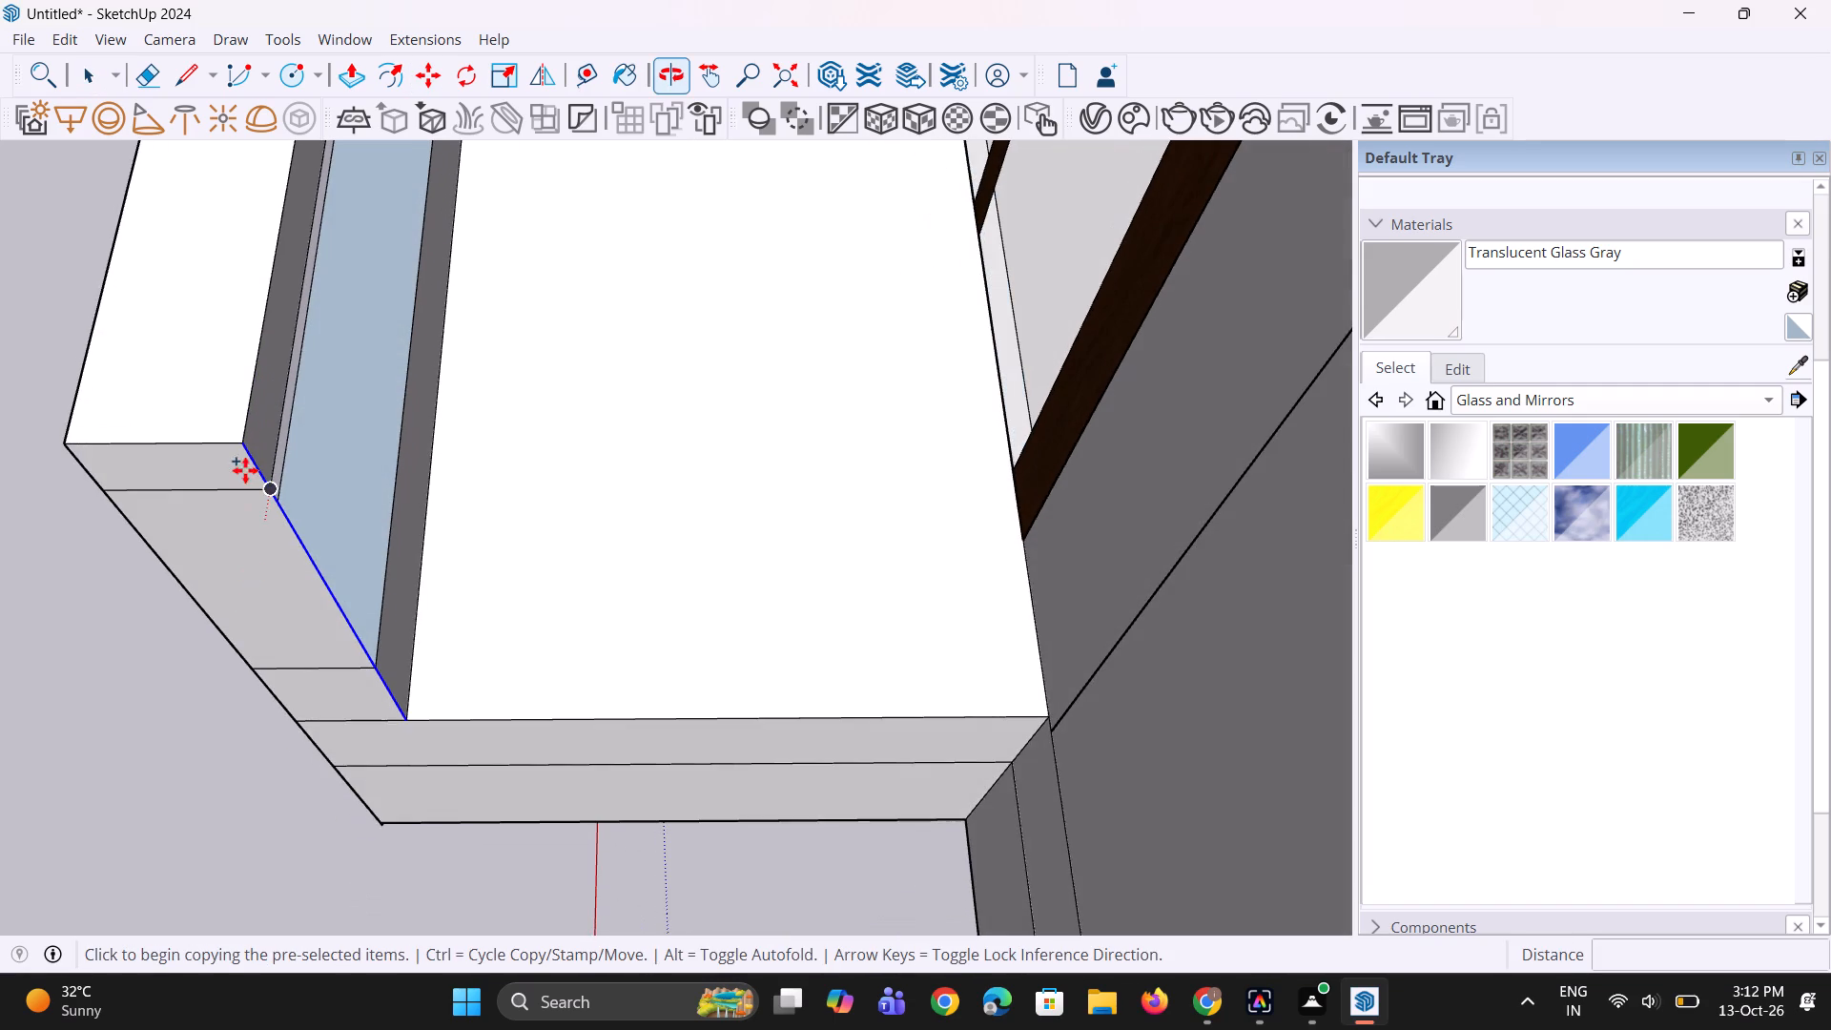
scroll(239, 457, "up", 1)
left_click(241, 445)
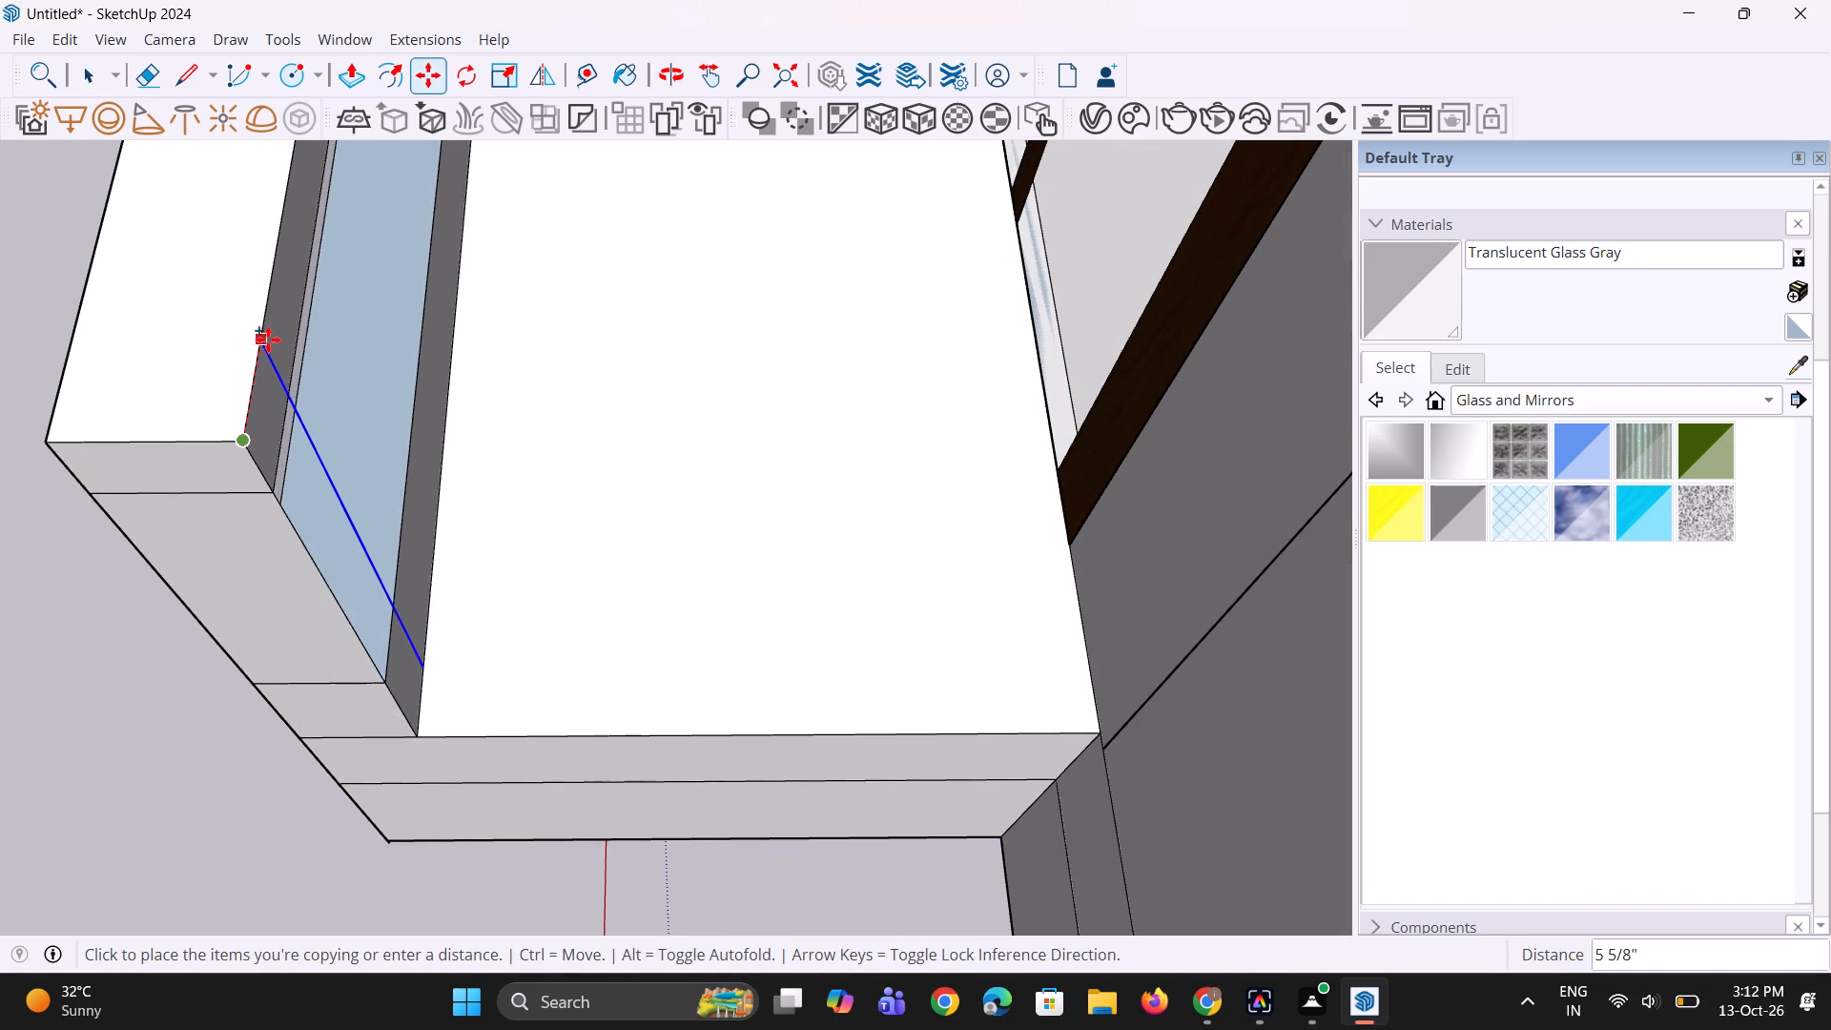
left_click(268, 340)
Pull the low wall, glass band and cap end strips 4' 2 3/4" toward the building to form the second side return.
key("p")
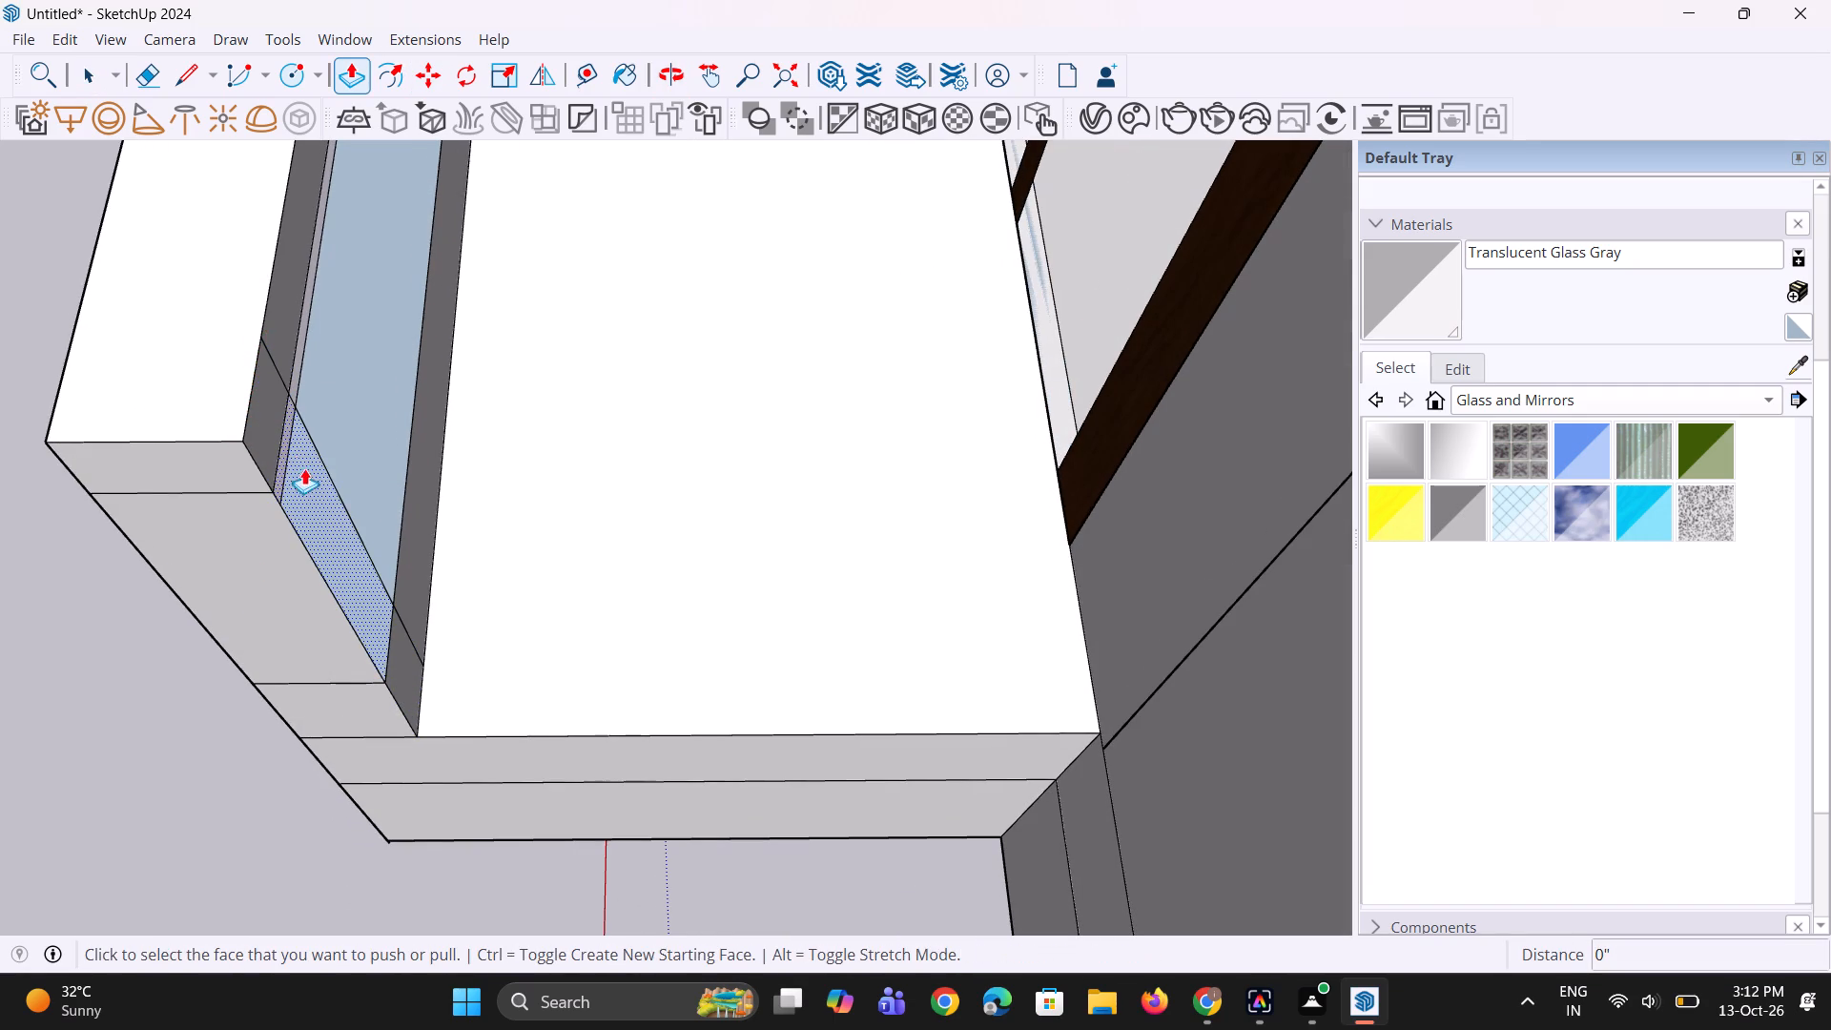
left_click(414, 689)
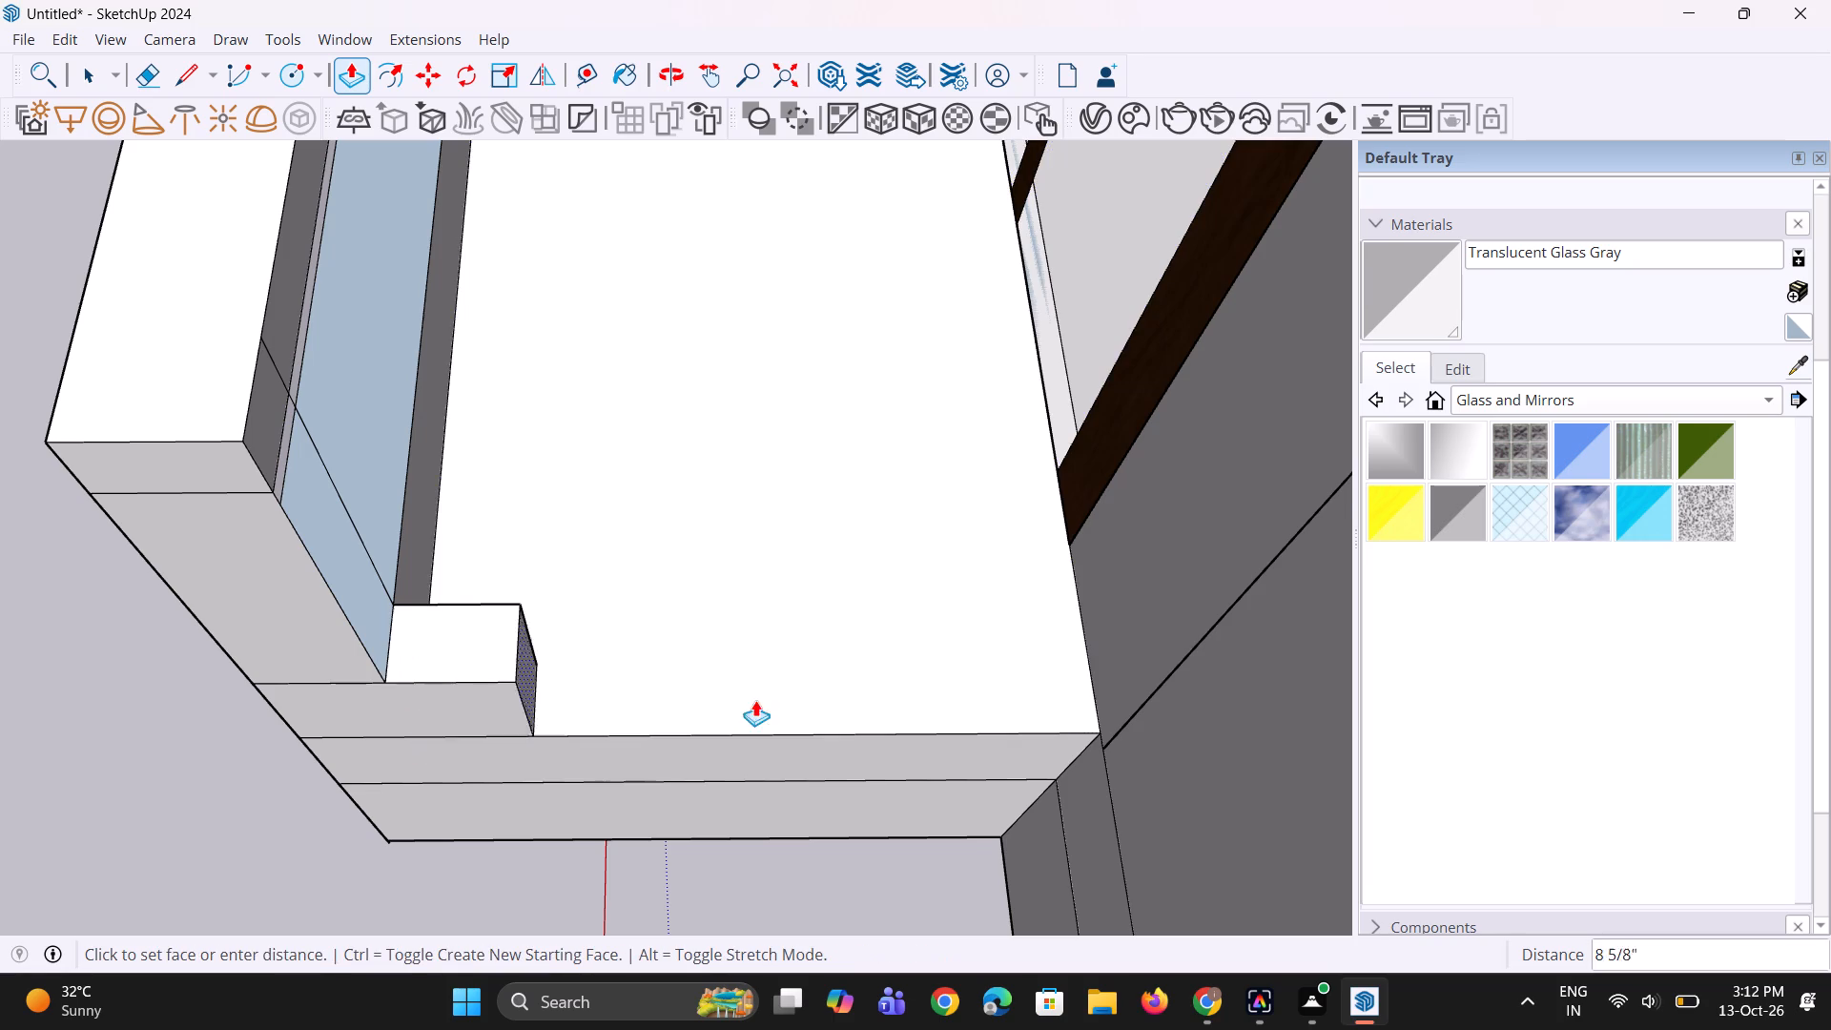
left_click(1185, 618)
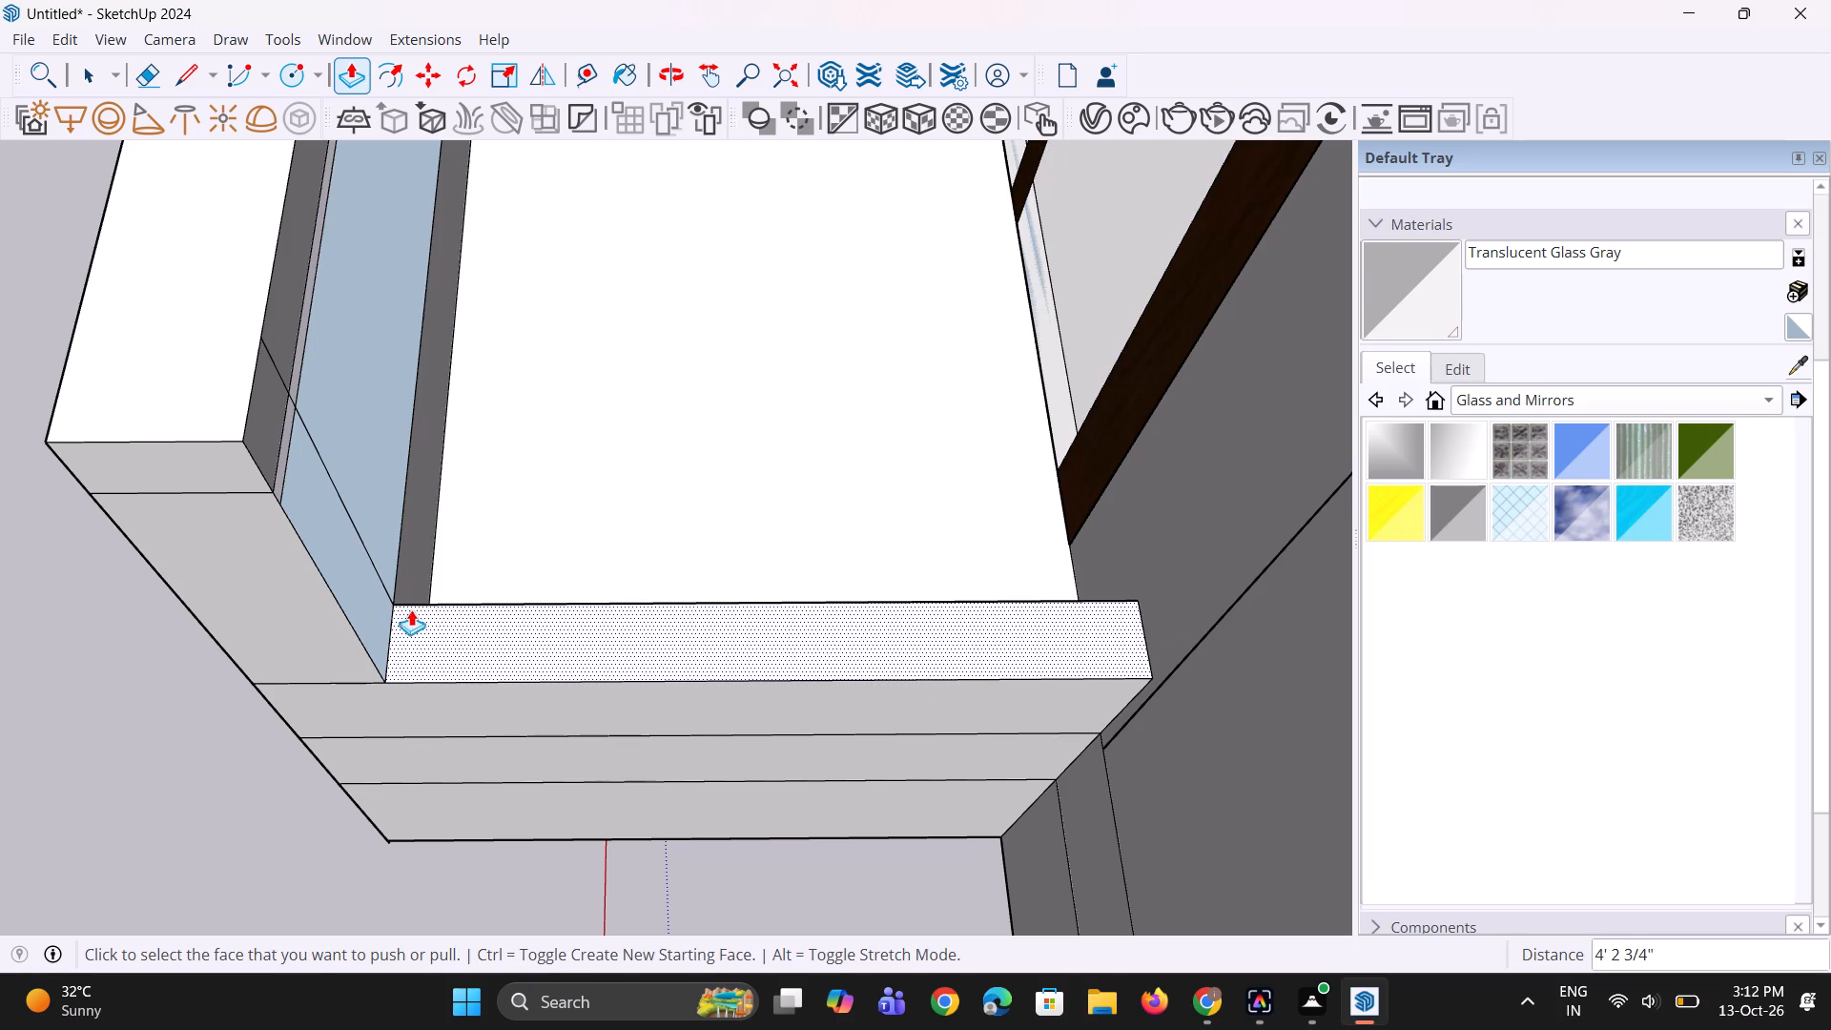
double_click(382, 606)
double_click(266, 447)
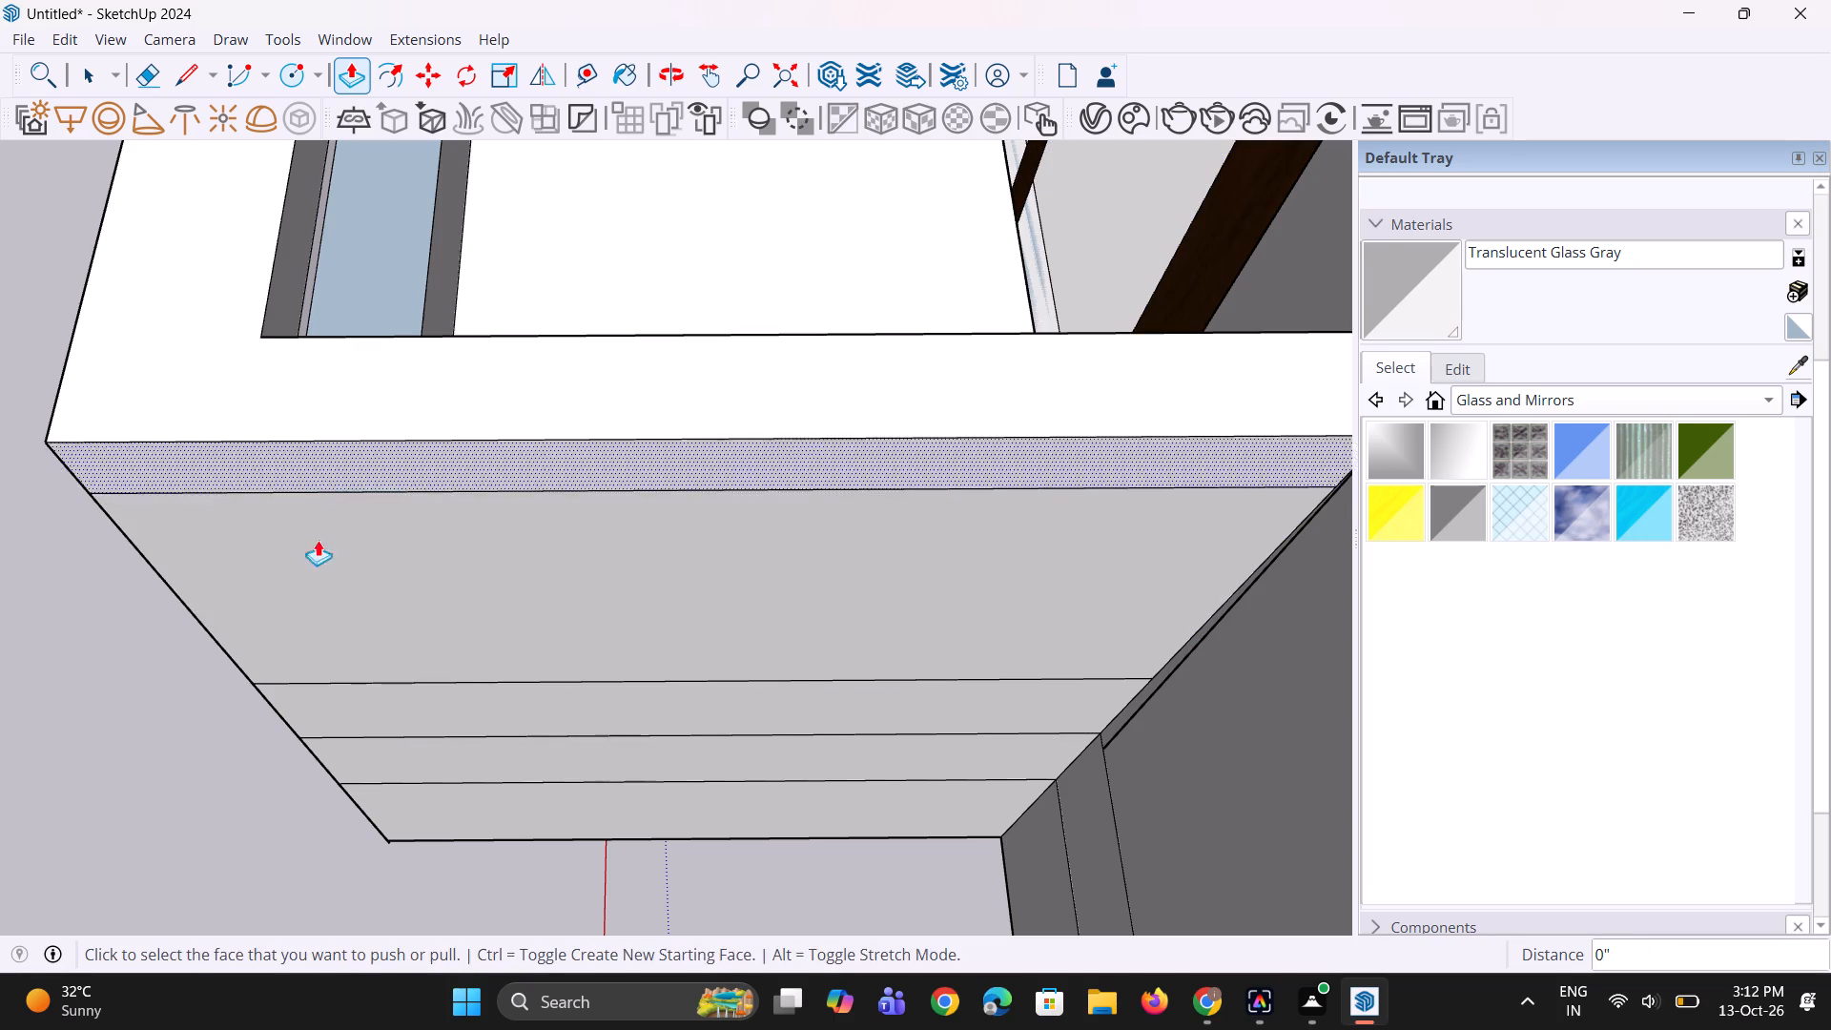
Paint the outer face of the second side return's middle band with Translucent Glass Gray.
middle_click_drag(355, 556, 366, 503)
left_click(1421, 288)
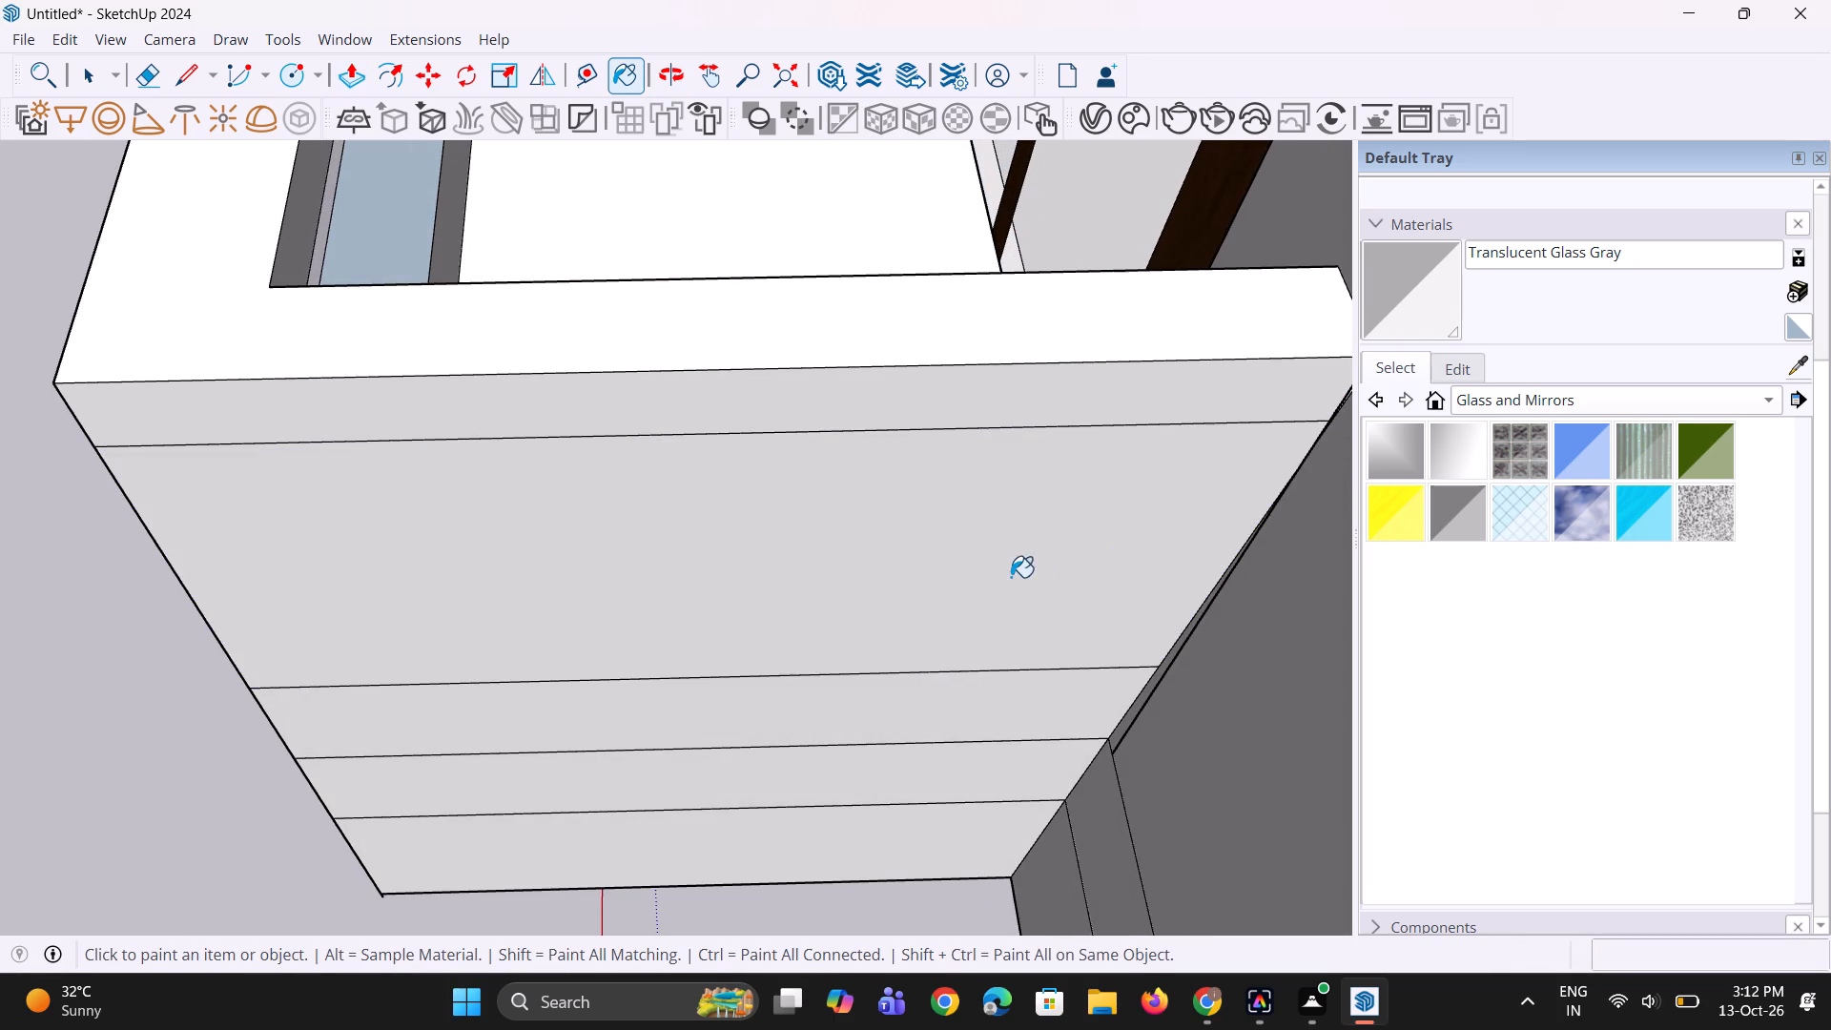
left_click(1011, 577)
Examine the ground-floor balcony parapet and both side returns from several angles against the whole building.
scroll(416, 652, "down", 4)
middle_click_drag(208, 701, 963, 593)
scroll(650, 712, "down", 8)
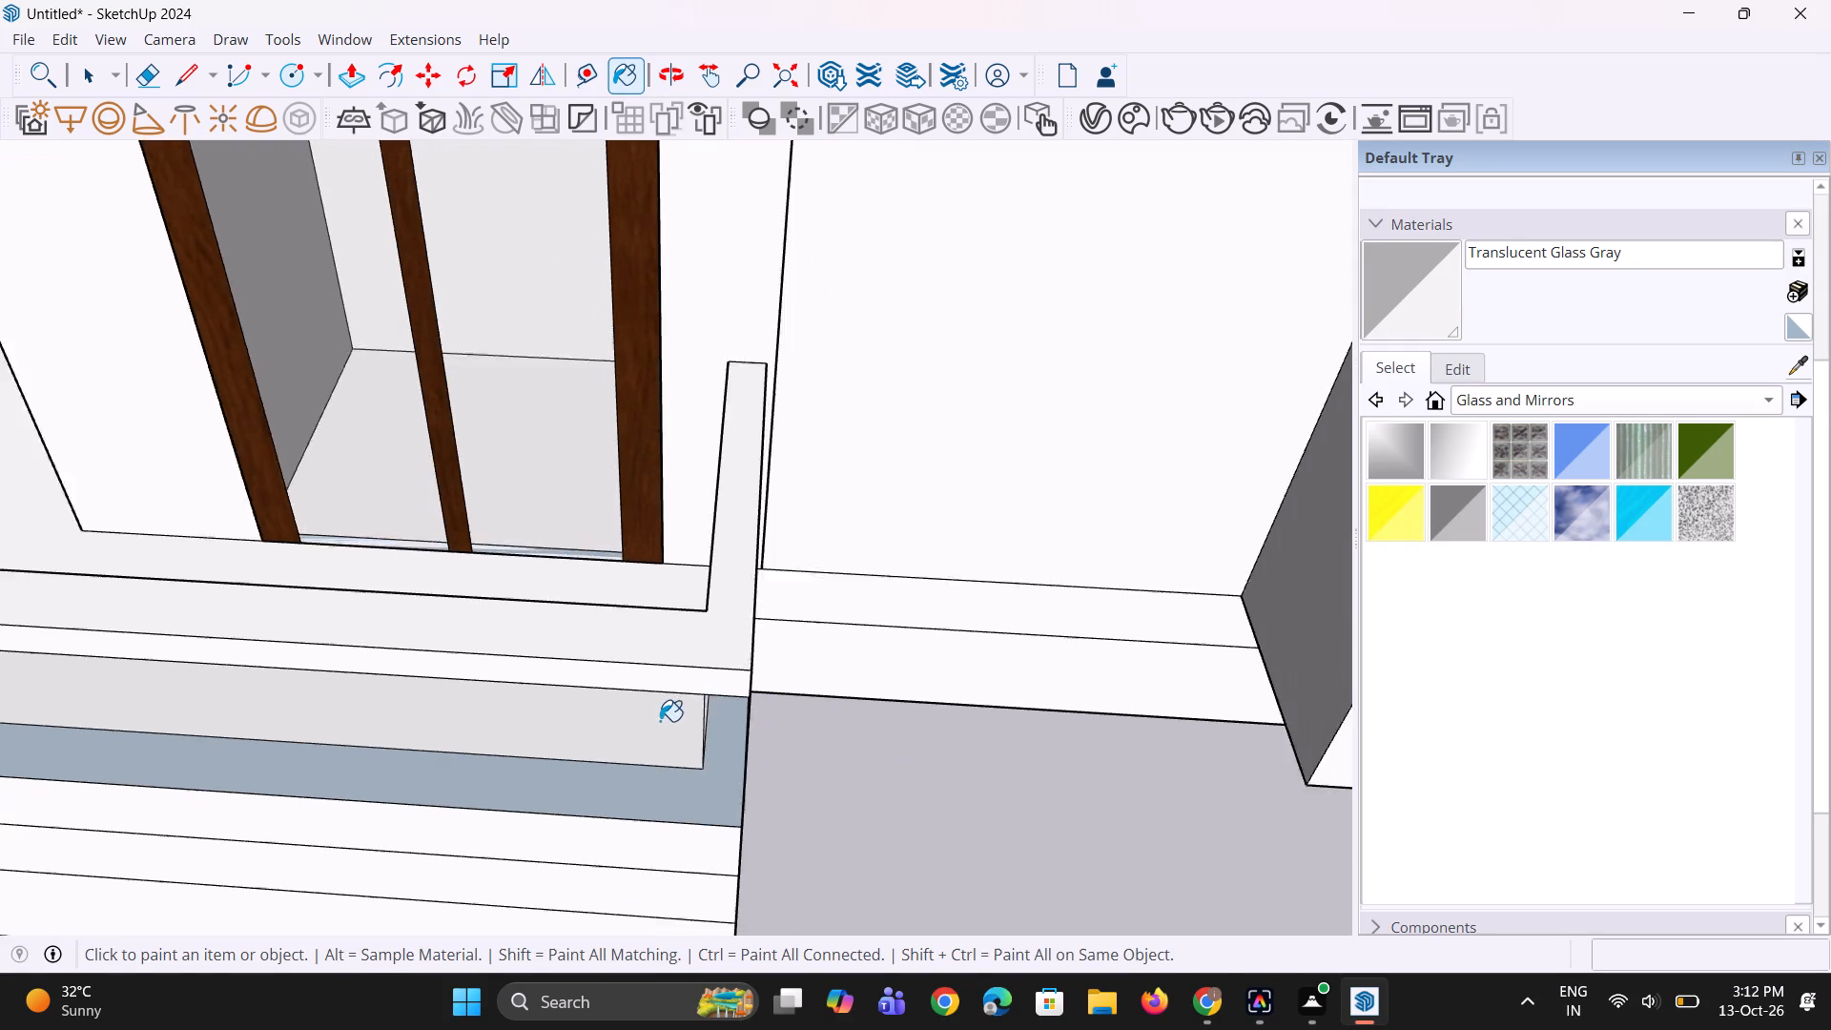
scroll(660, 721, "down", 1)
middle_click_drag(597, 629, 366, 433)
scroll(382, 452, "down", 15)
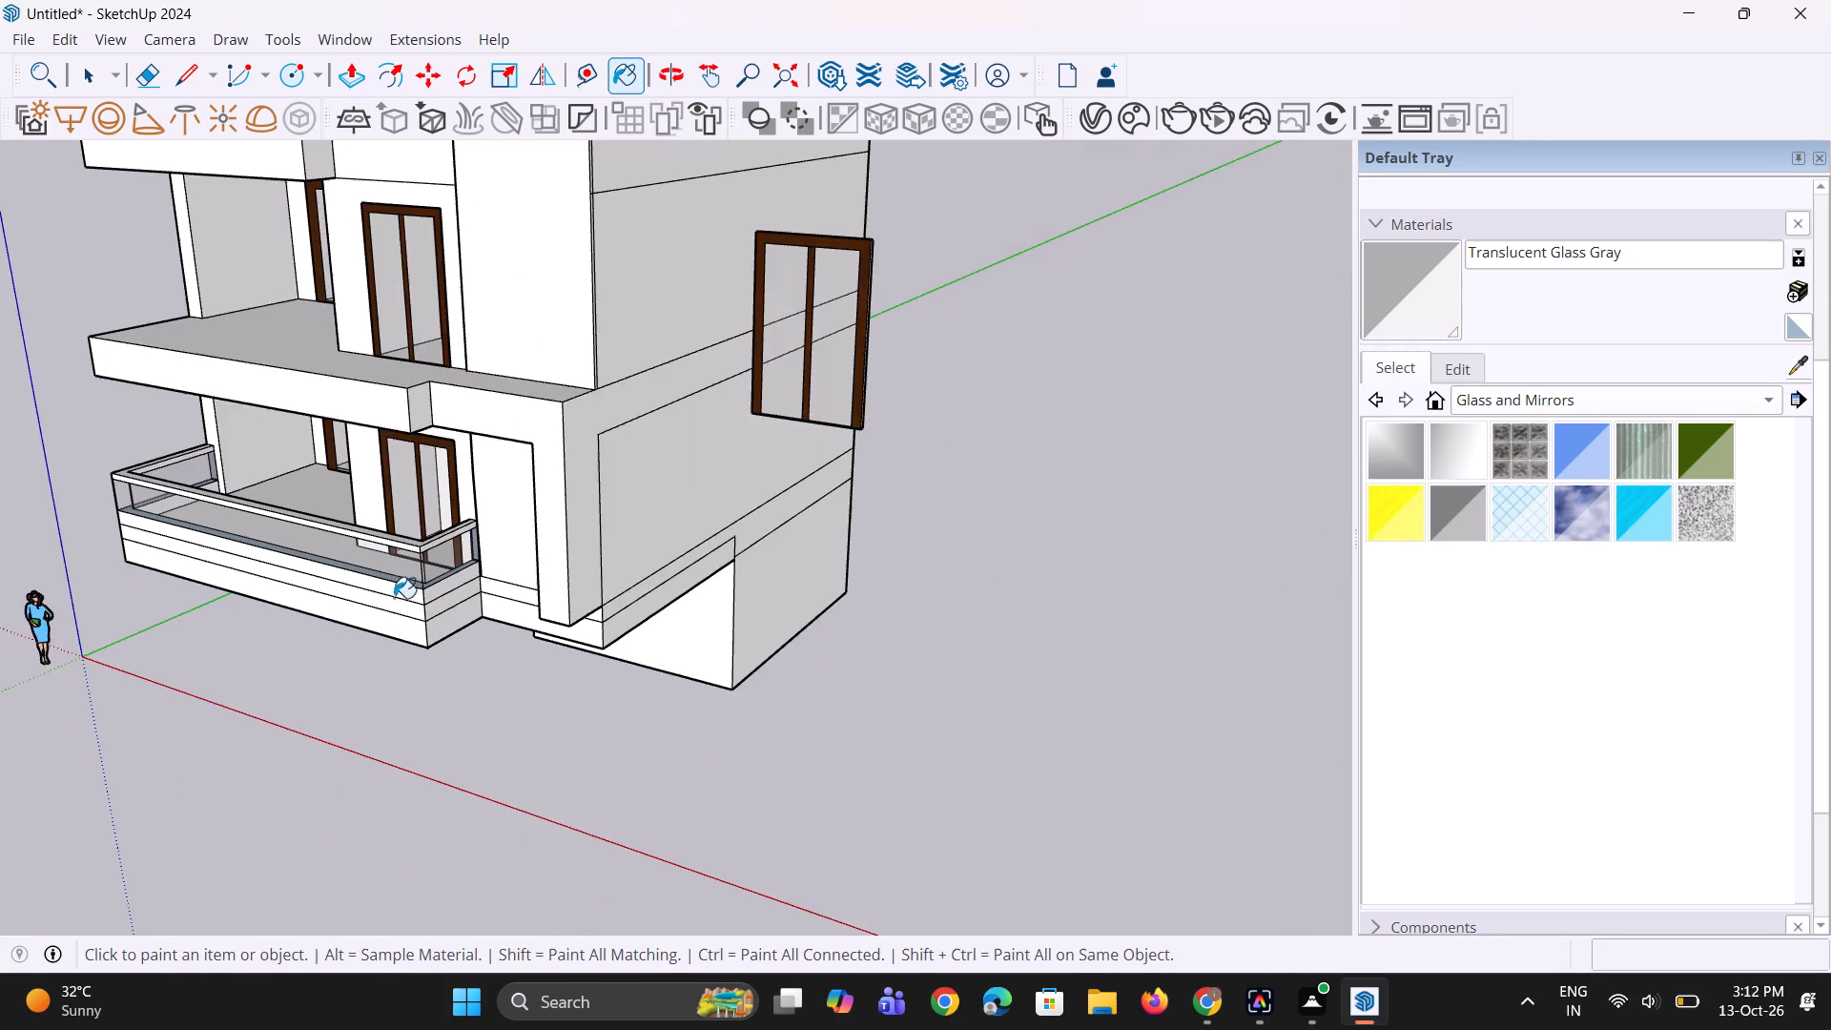
middle_click_drag(278, 628, 647, 525)
scroll(638, 546, "down", 5)
middle_click_drag(226, 561, 290, 687)
scroll(426, 574, "up", 4)
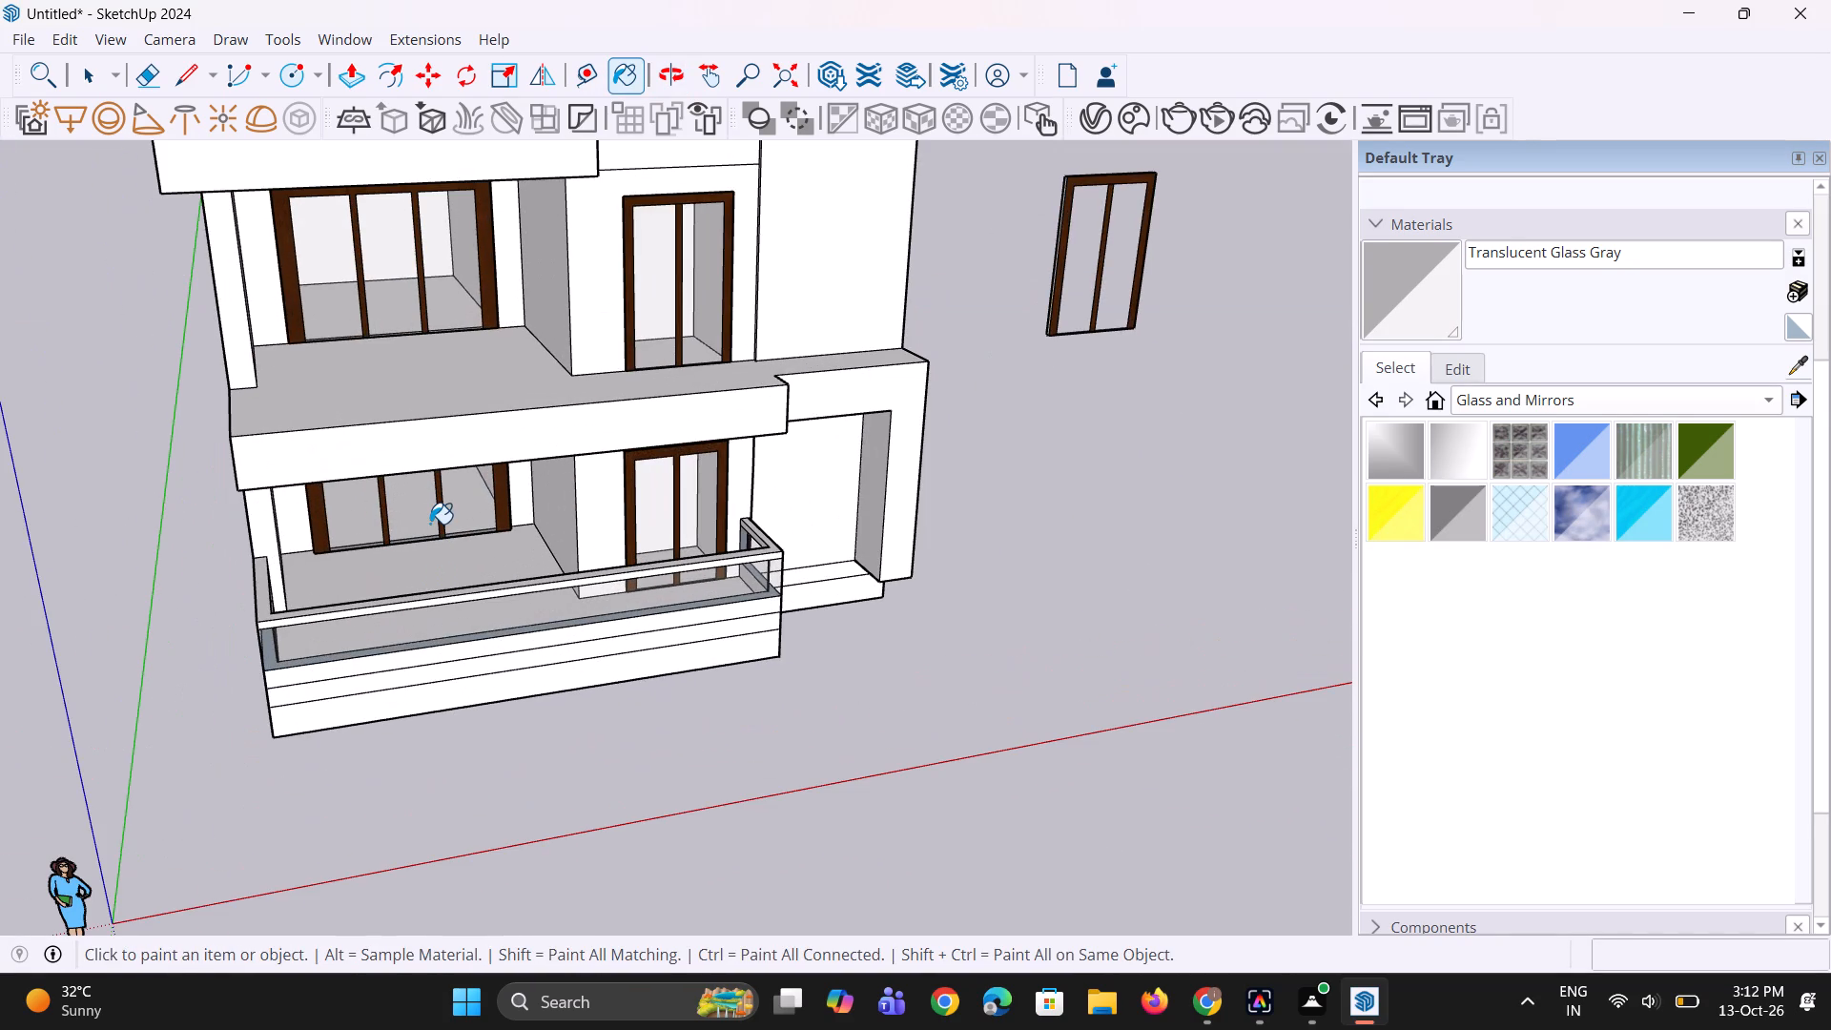
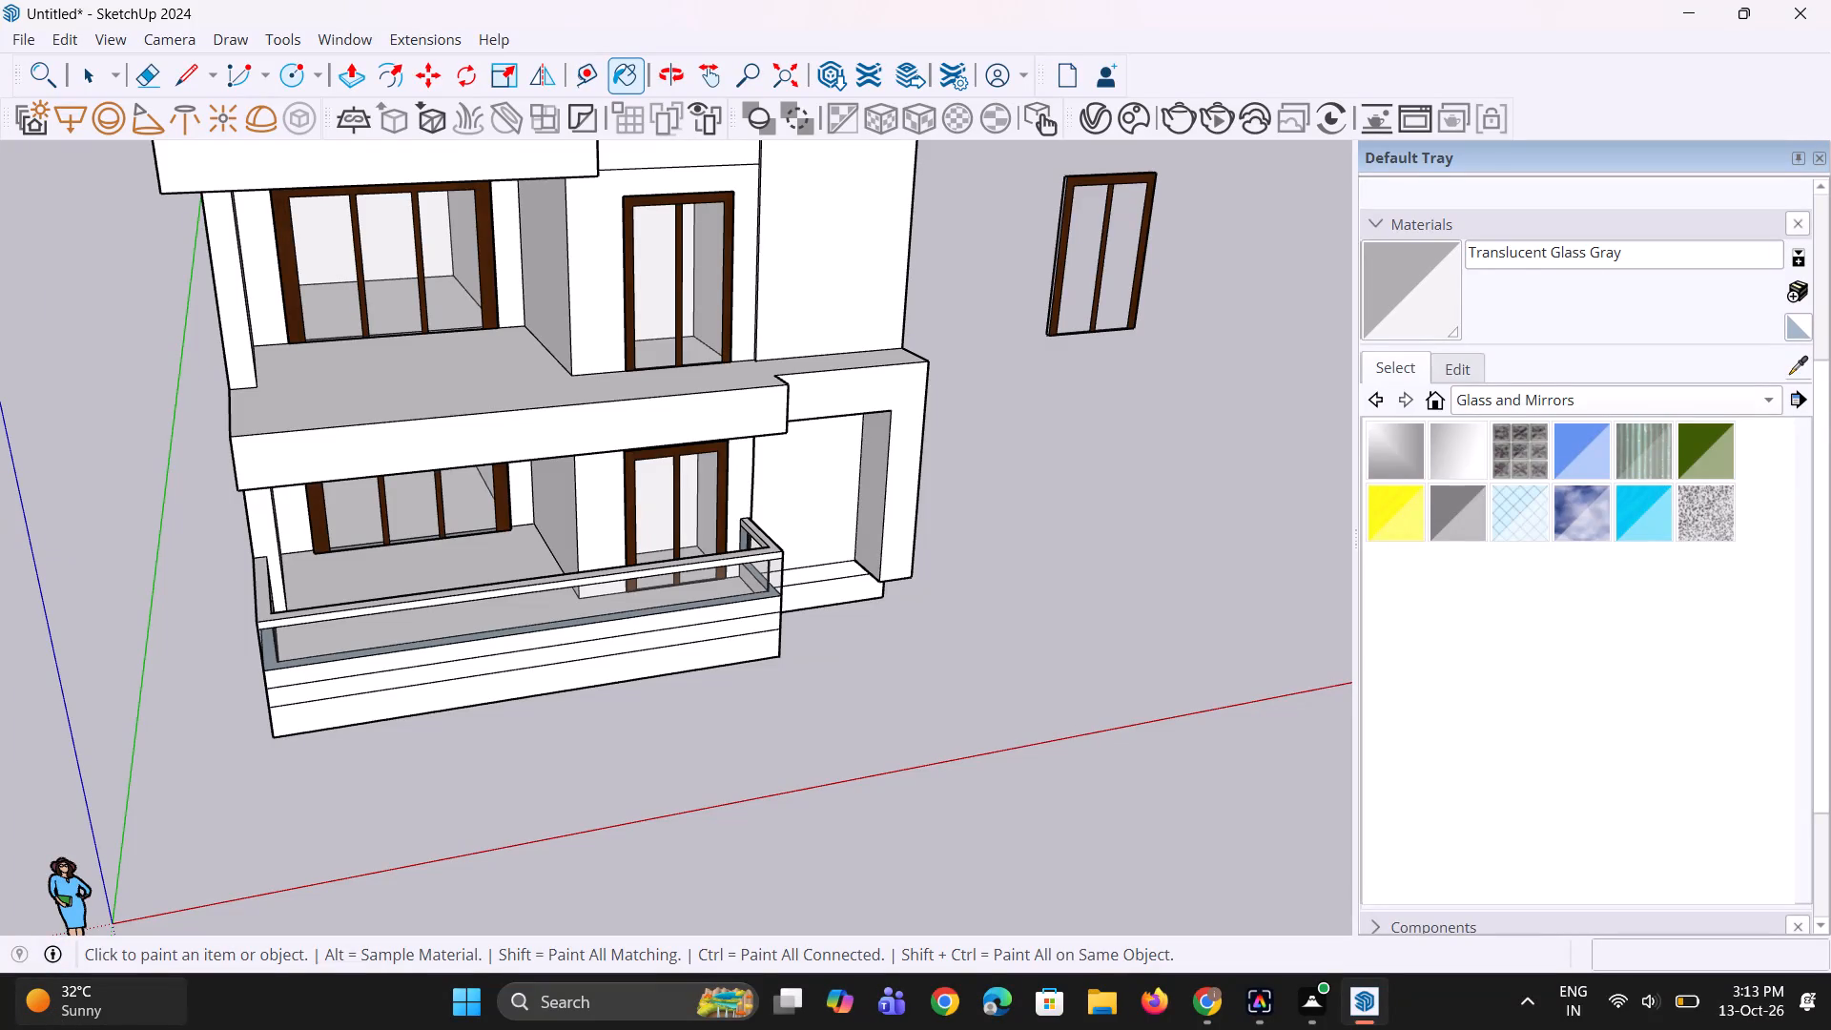
Inspect the building's front and side elevations, checking the enclosed ground-floor balcony against the upper-floor slab and balcony.
scroll(234, 690, "down", 3)
middle_click_drag(225, 712, 176, 611)
scroll(282, 523, "up", 2)
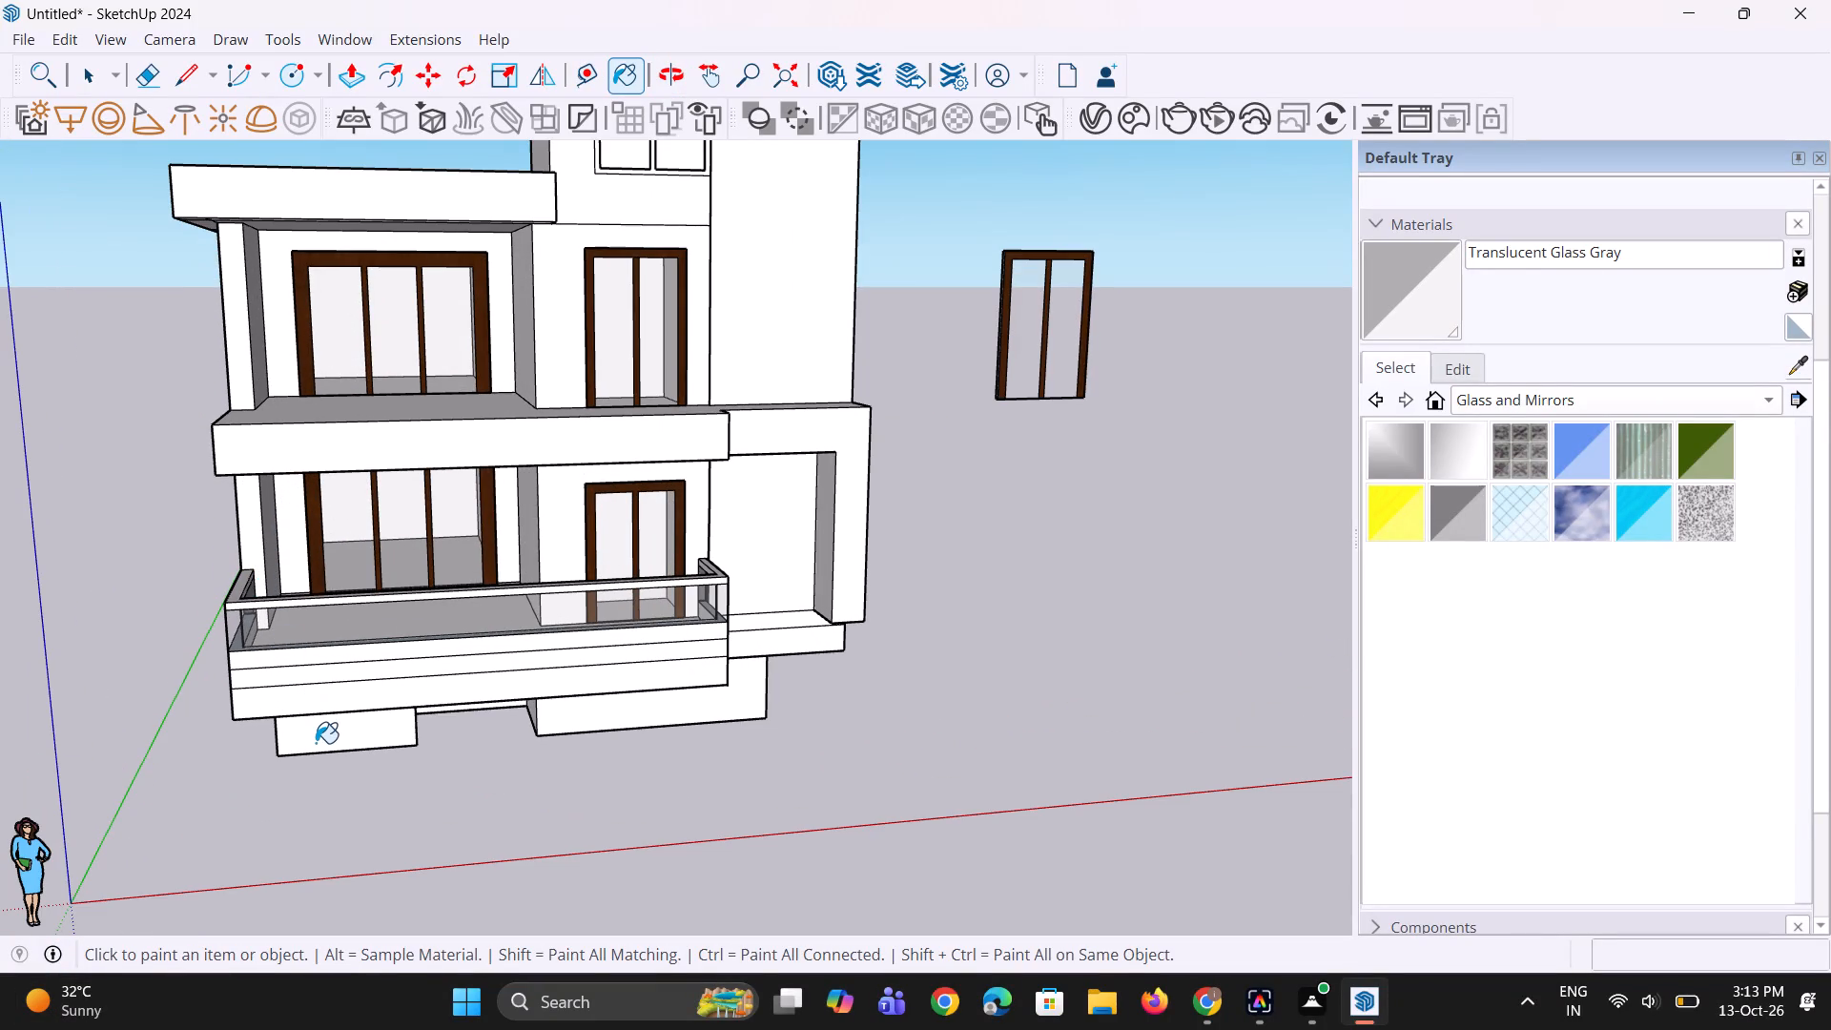
scroll(319, 749, "down", 3)
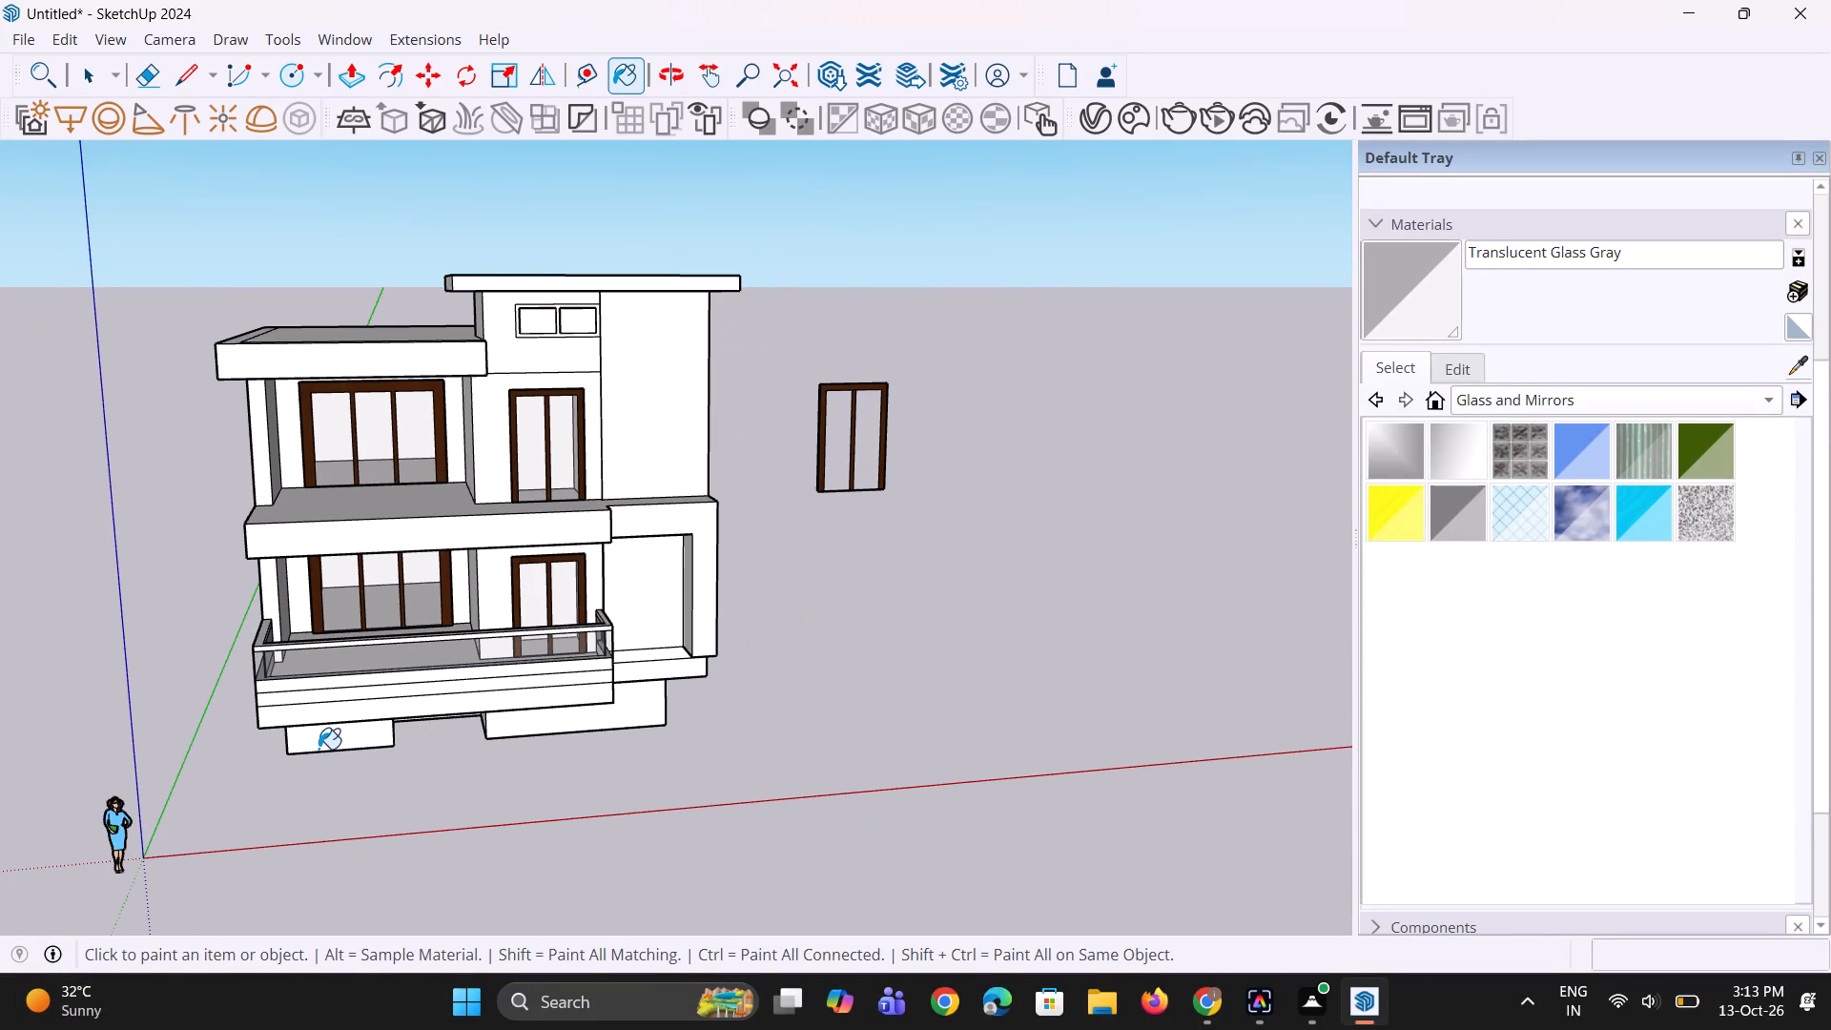
scroll(319, 733, "up", 3)
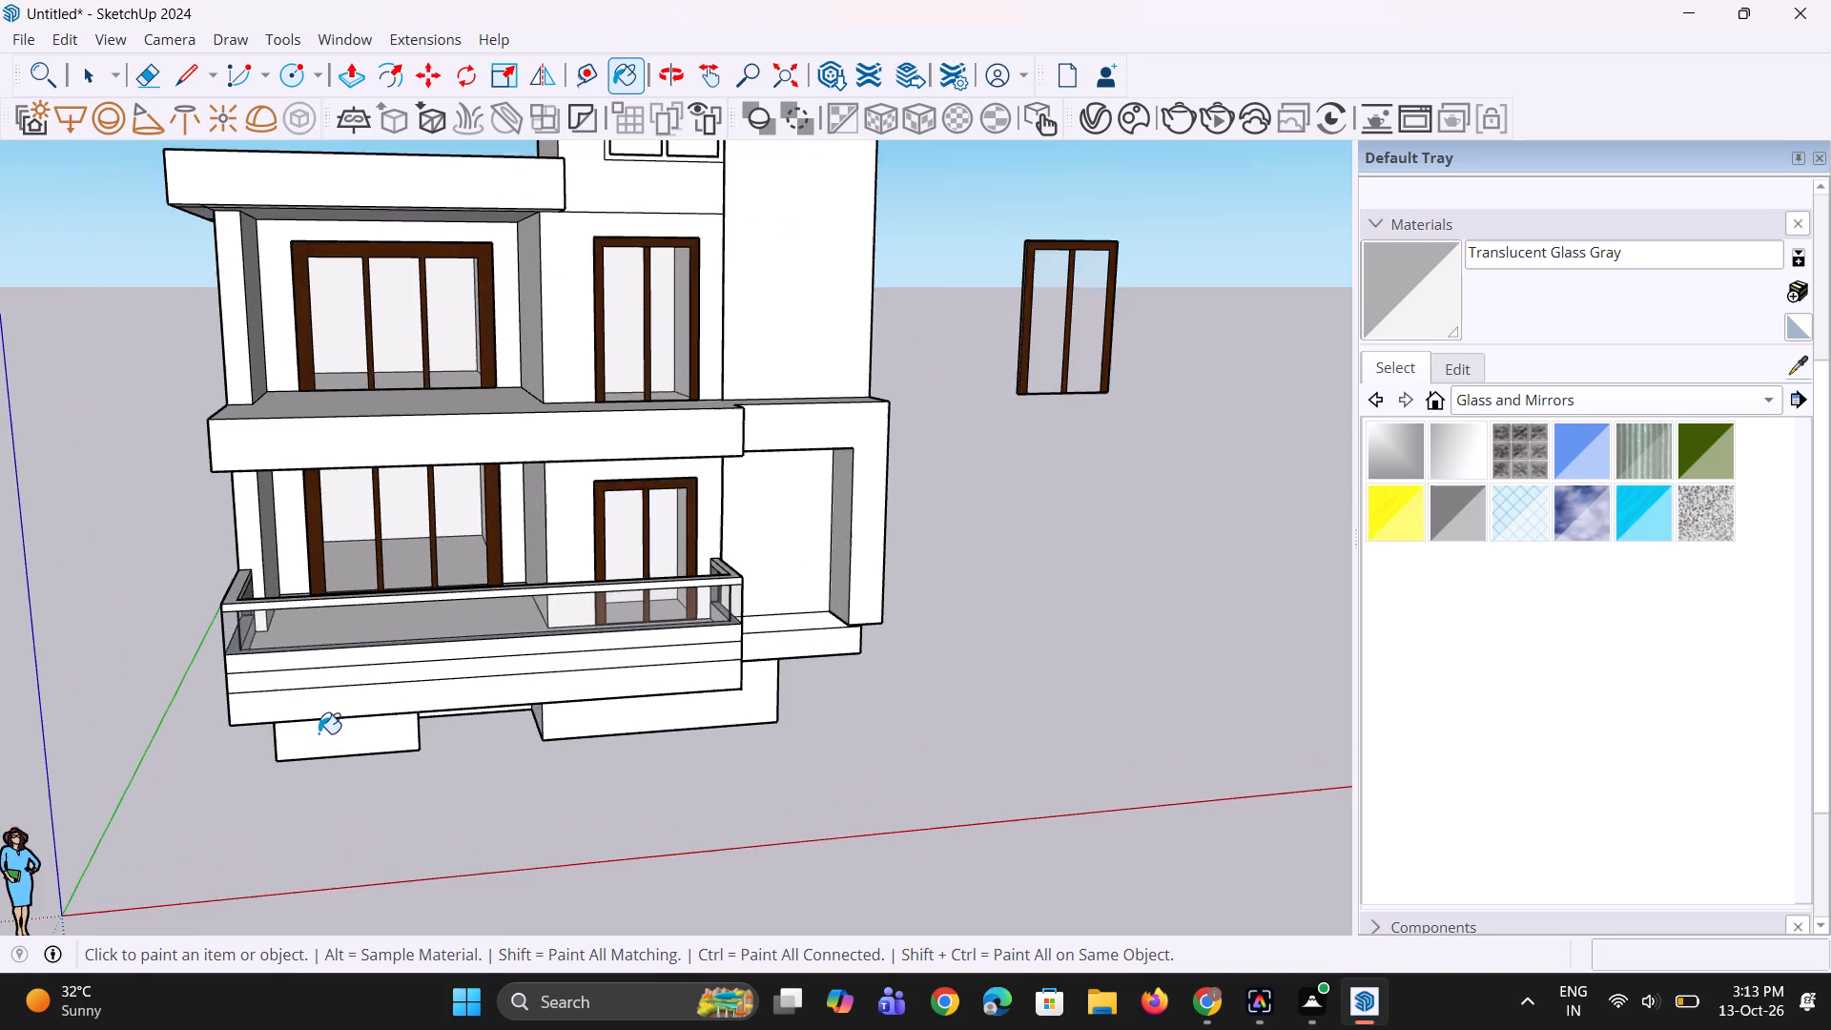
scroll(319, 733, "up", 2)
middle_click_drag(82, 750, 446, 772)
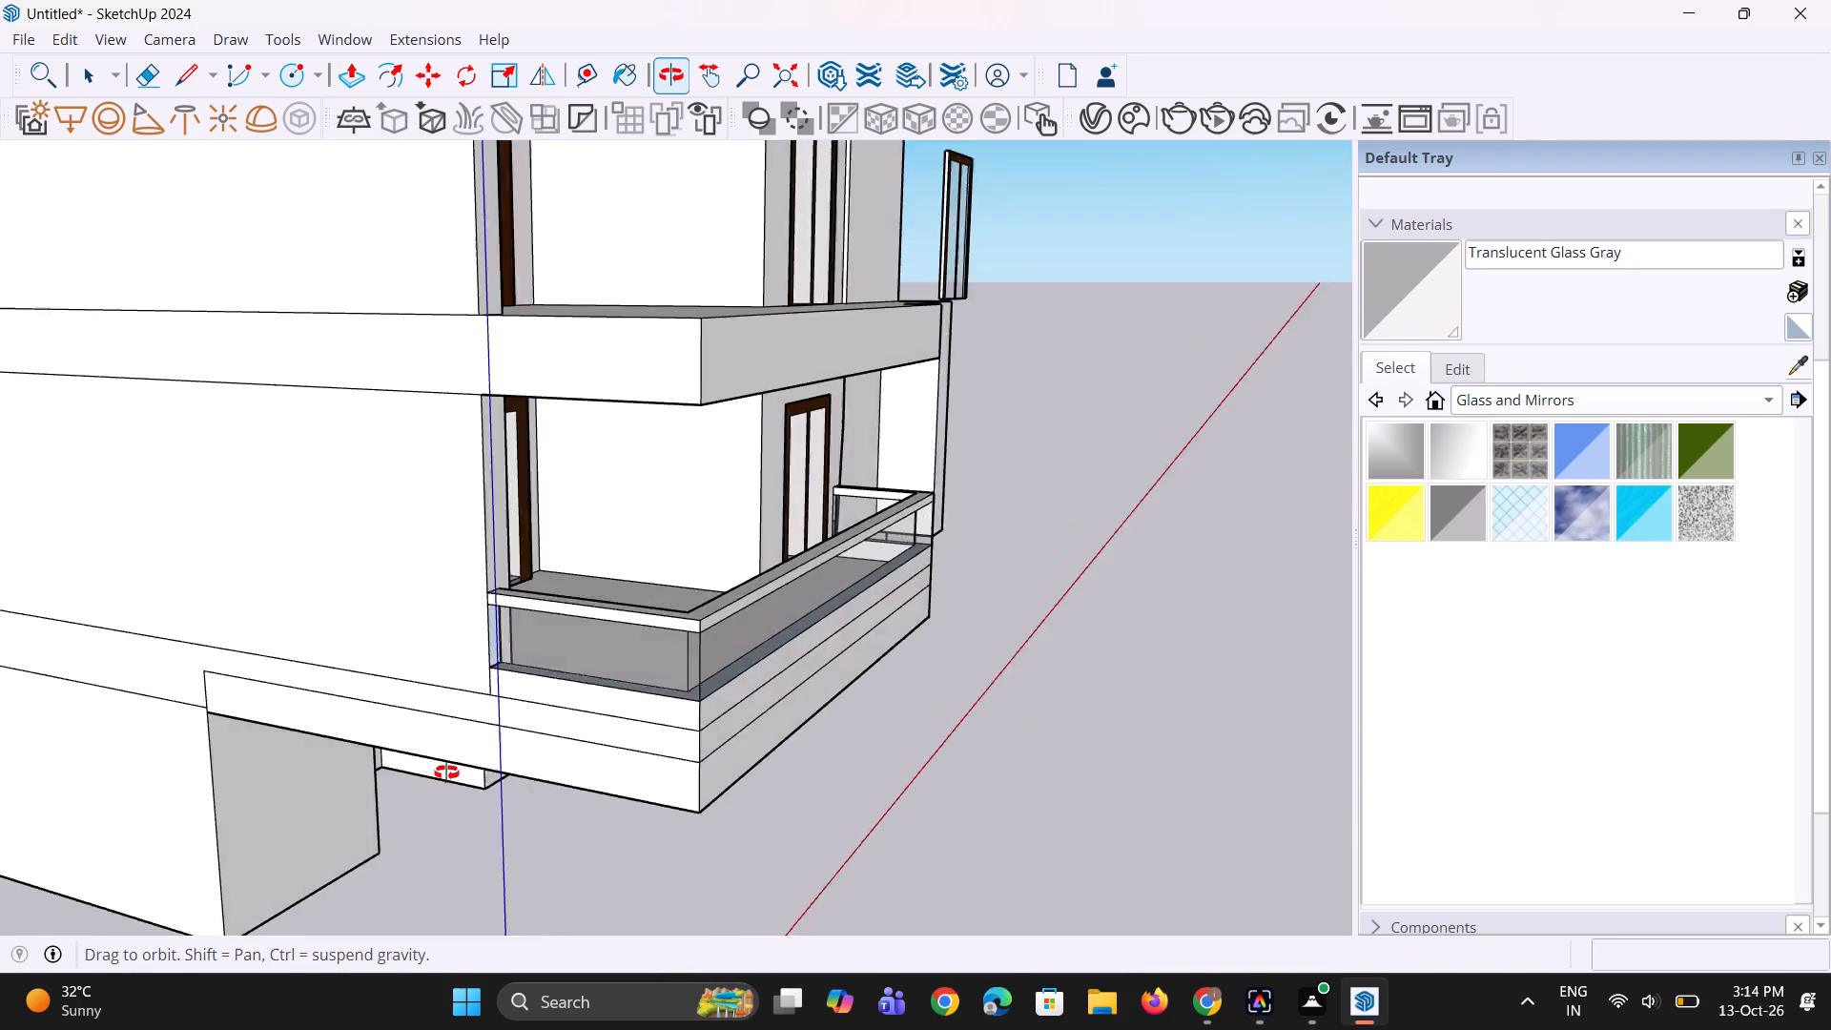
middle_click_drag(446, 772, 392, 792)
scroll(391, 772, "down", 6)
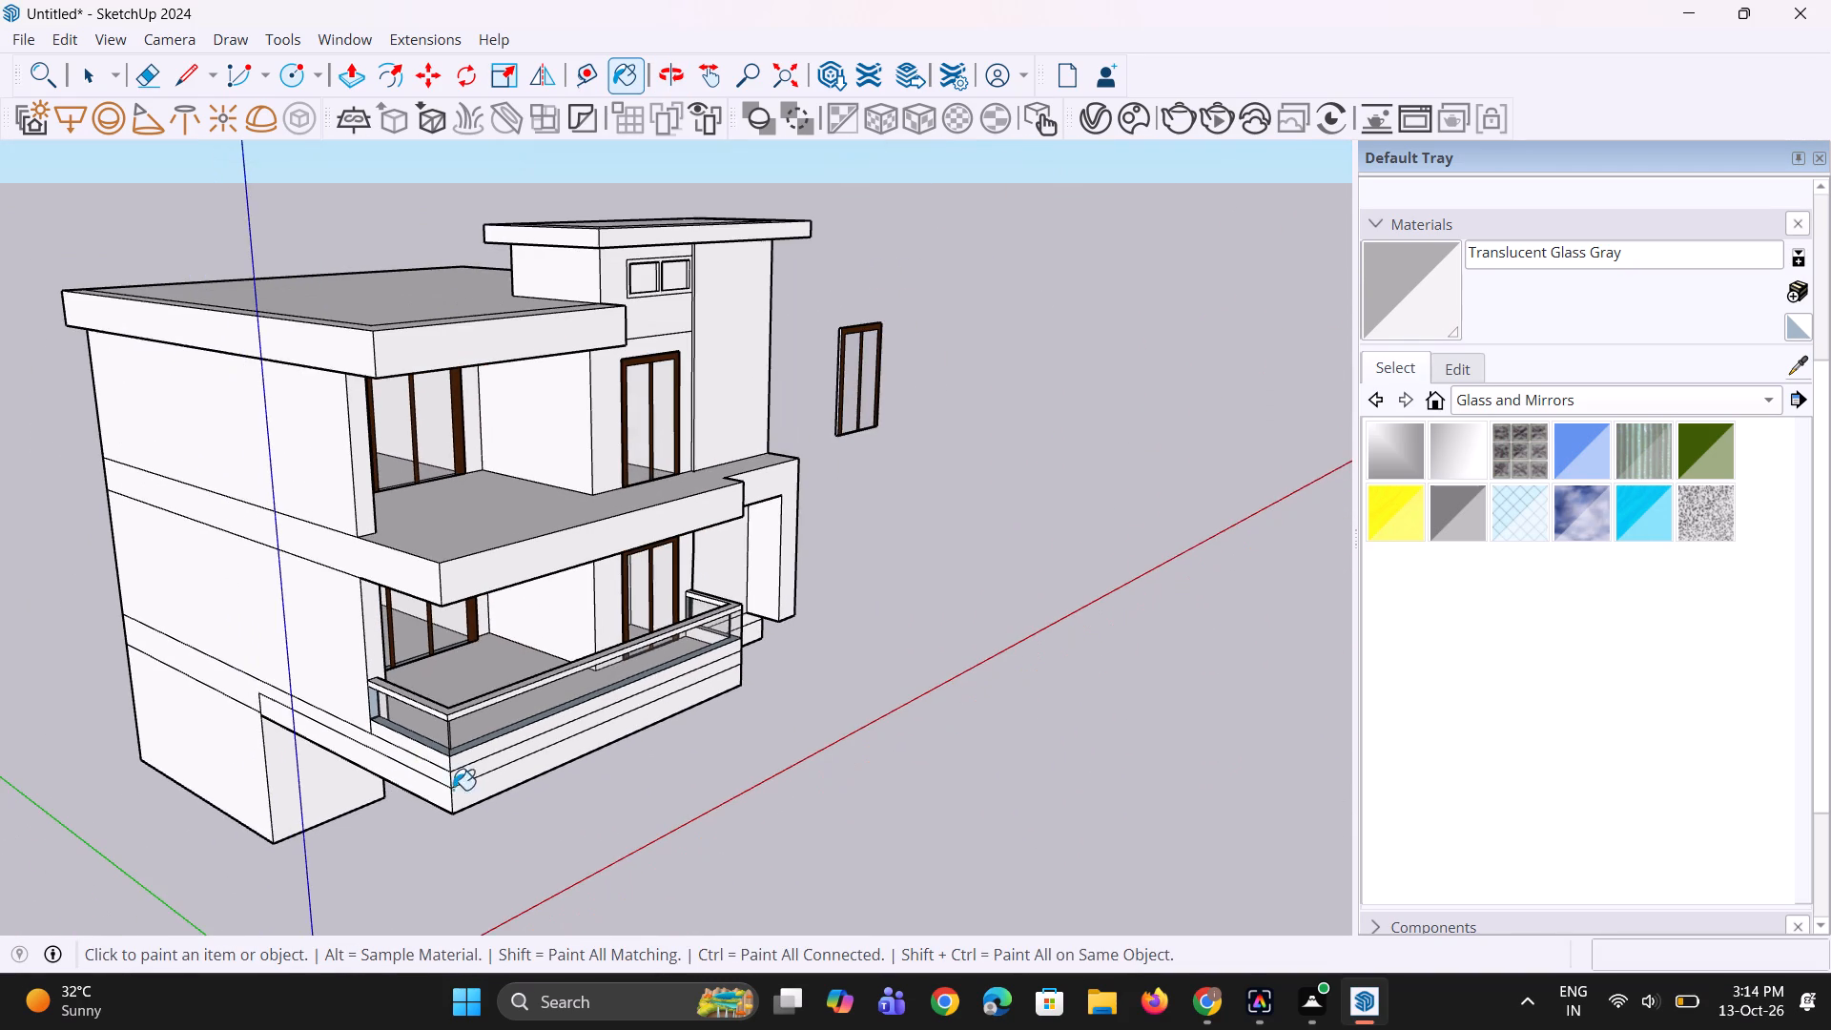
middle_click_drag(466, 789, 321, 771)
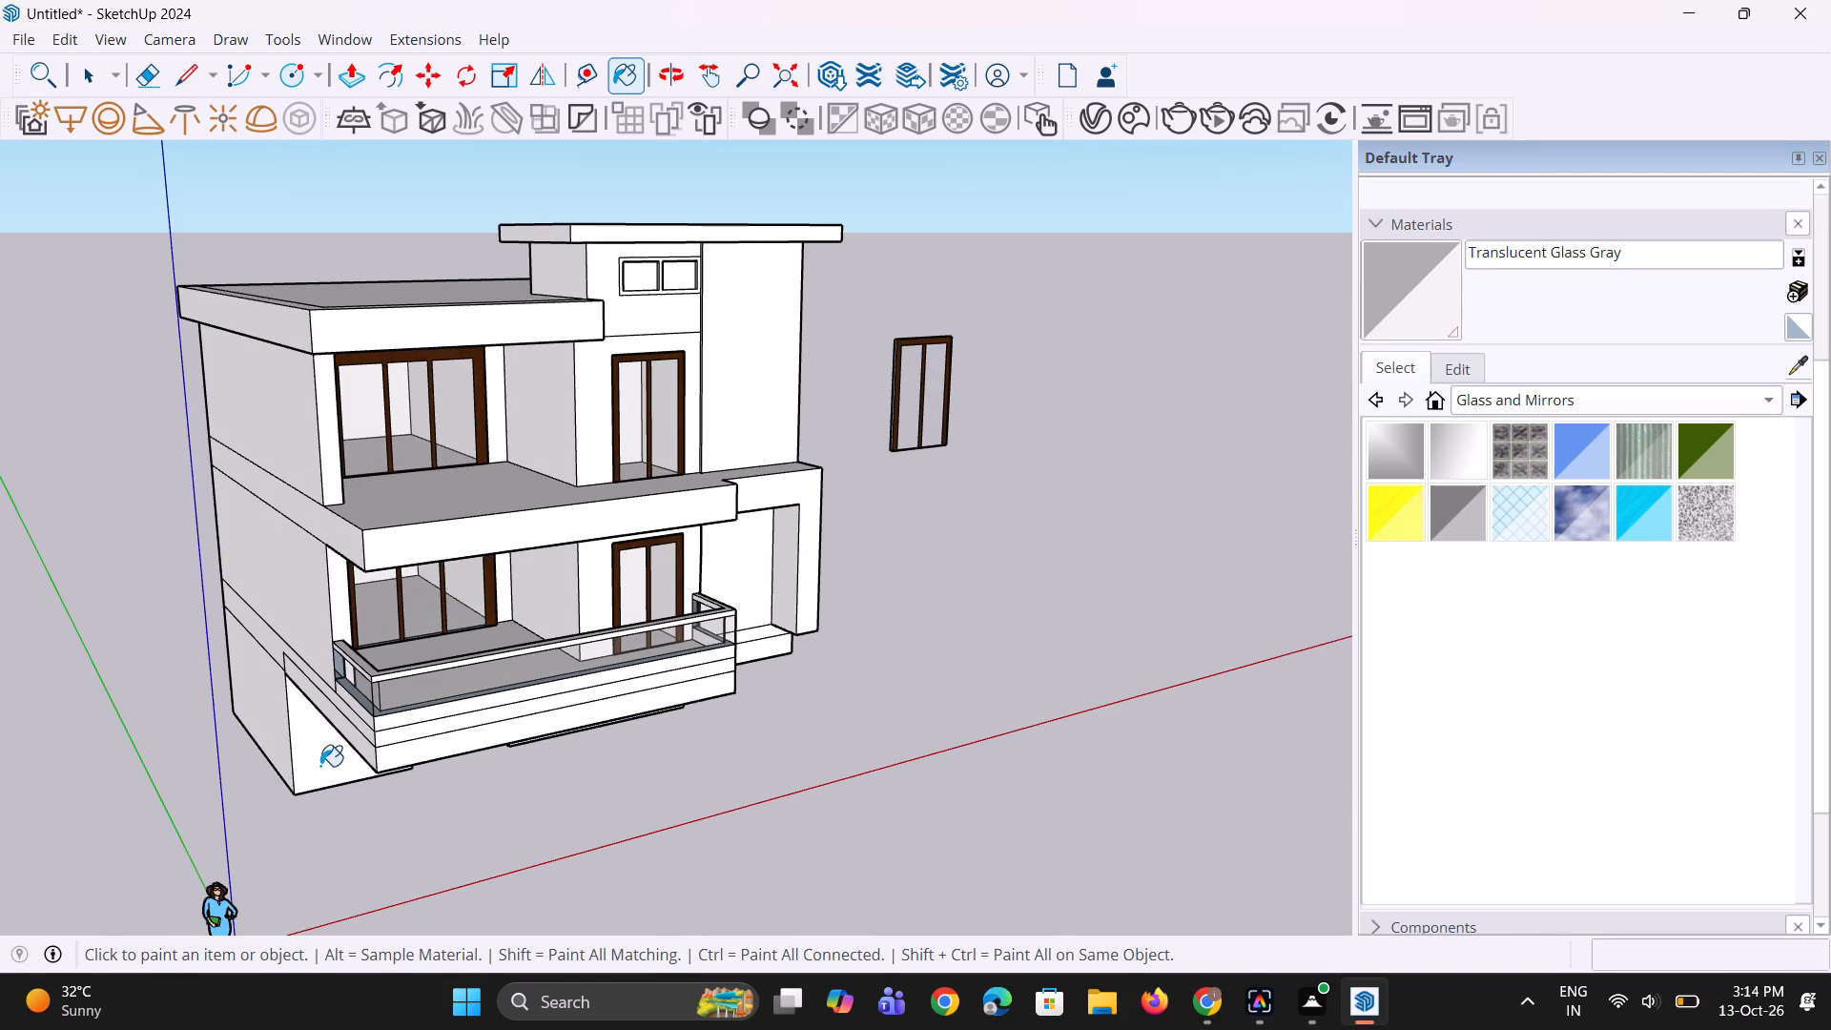
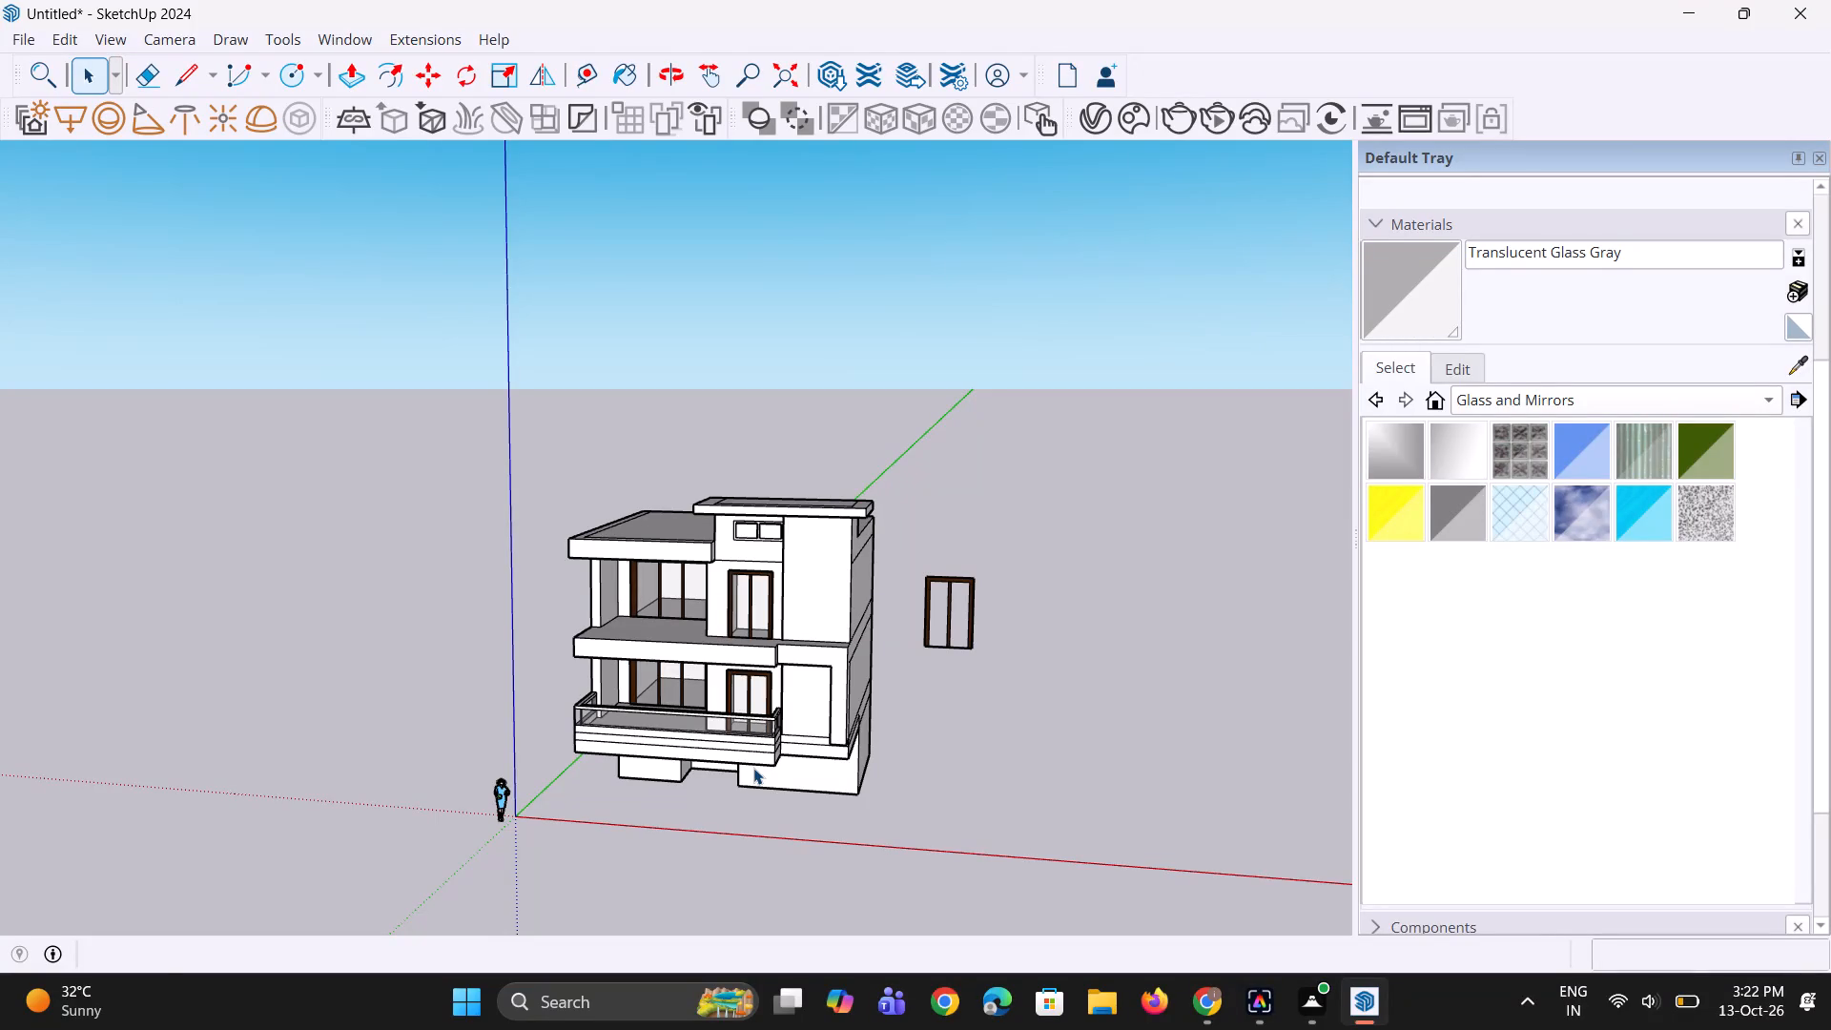
Examine the building from the front, from below and from above, comparing the enclosed ground-floor balcony with the open upper-floor balcony.
scroll(741, 770, "down", 2)
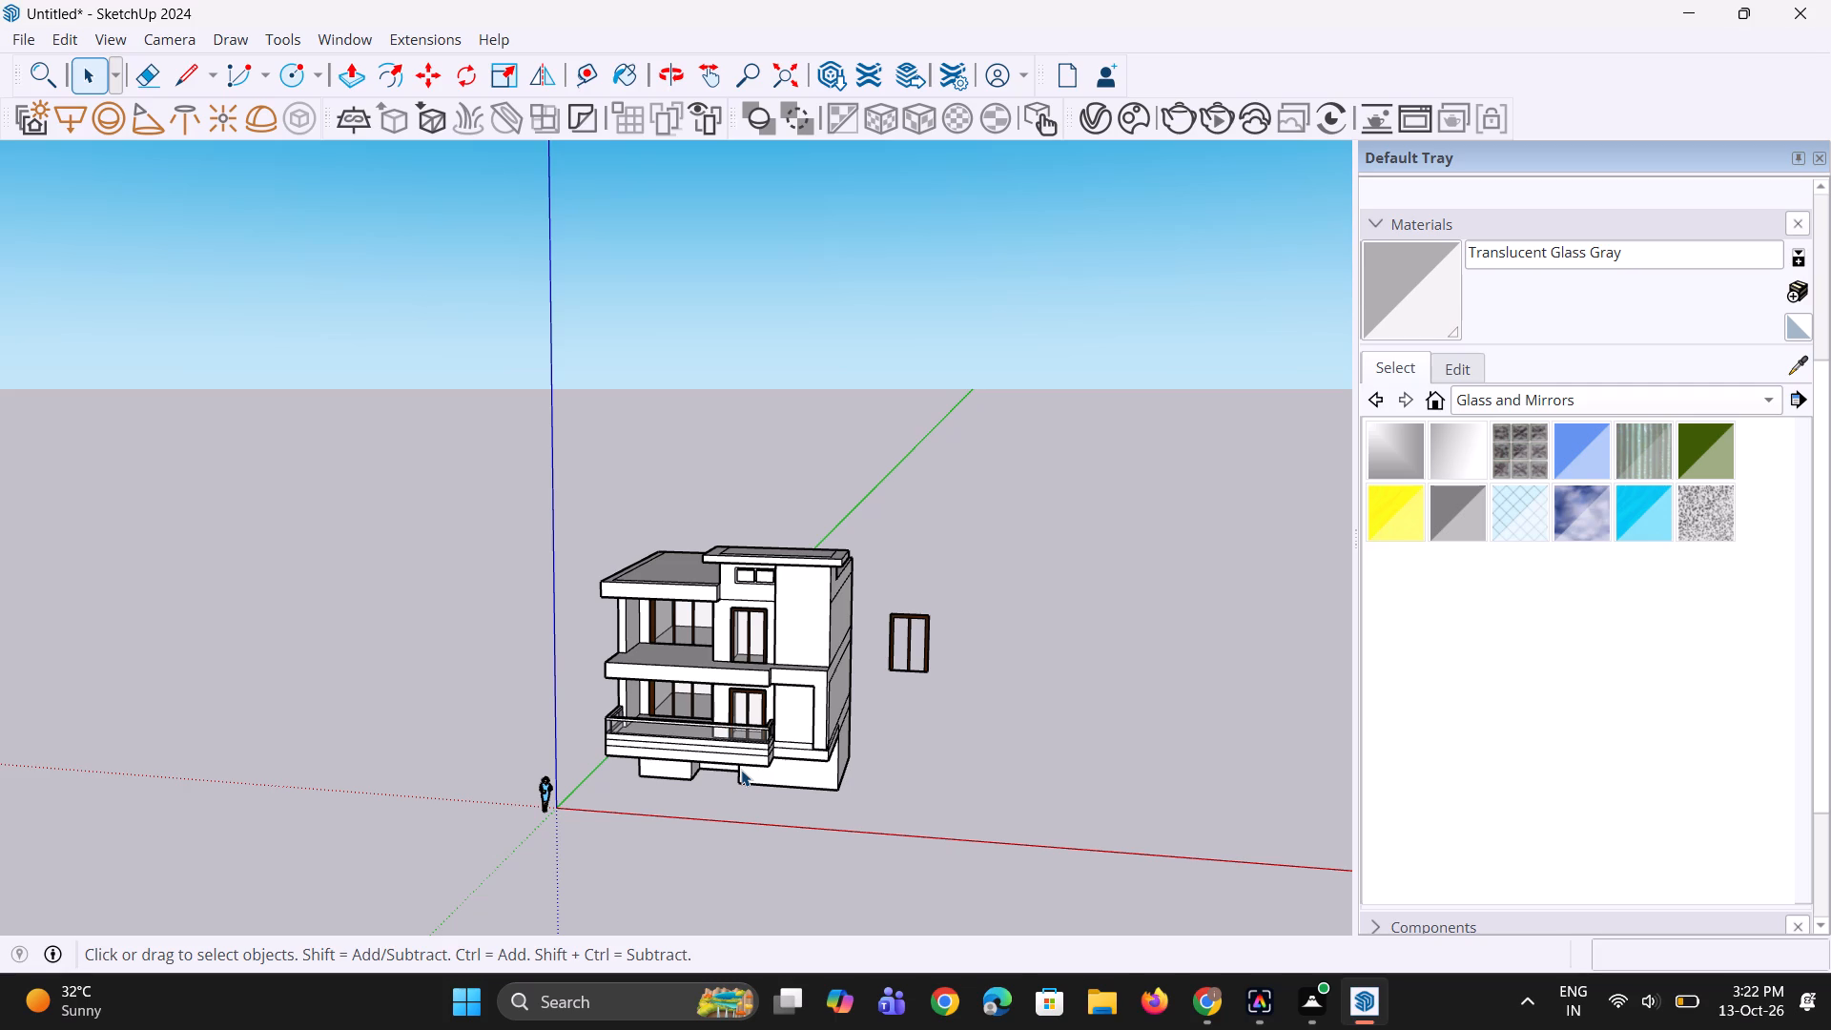
scroll(649, 732, "down", 1)
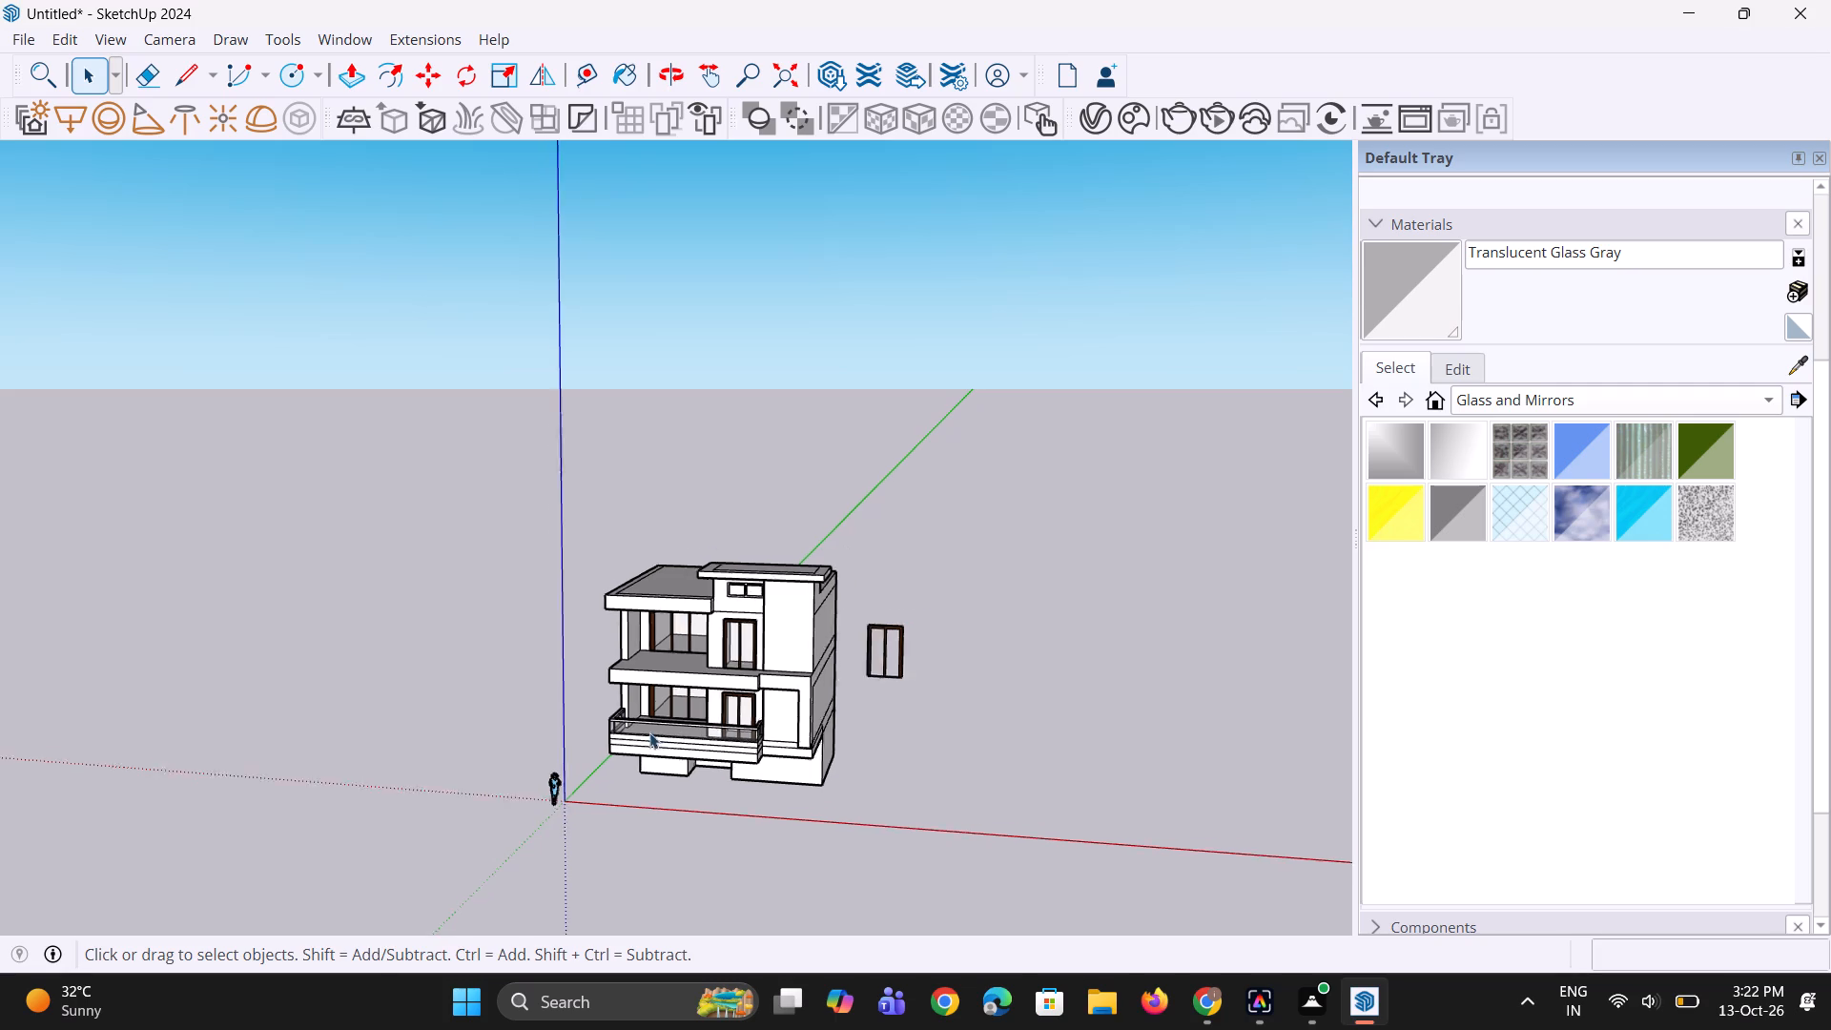
scroll(649, 732, "down", 2)
middle_click_drag(607, 742, 591, 649)
scroll(616, 758, "up", 5)
scroll(686, 805, "up", 3)
middle_click_drag(832, 836, 827, 835)
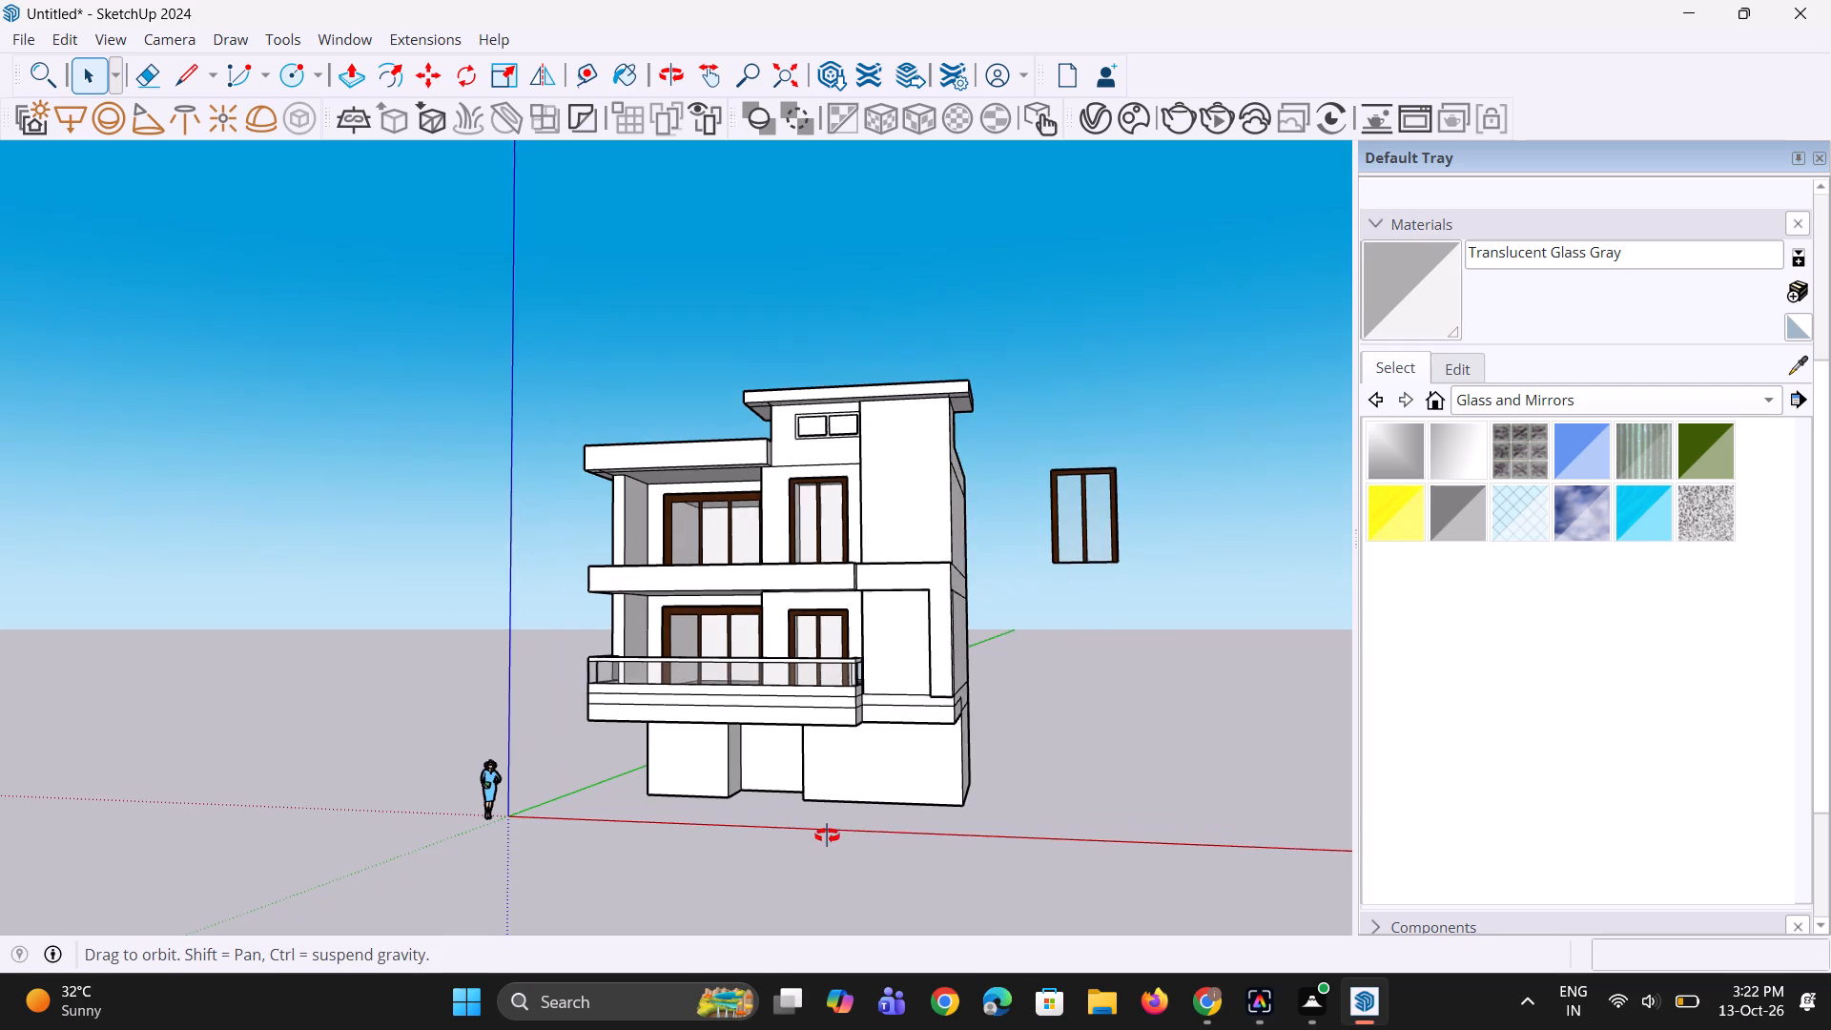
middle_click_drag(827, 835, 617, 839)
scroll(621, 782, "up", 3)
middle_click_drag(681, 800, 710, 595)
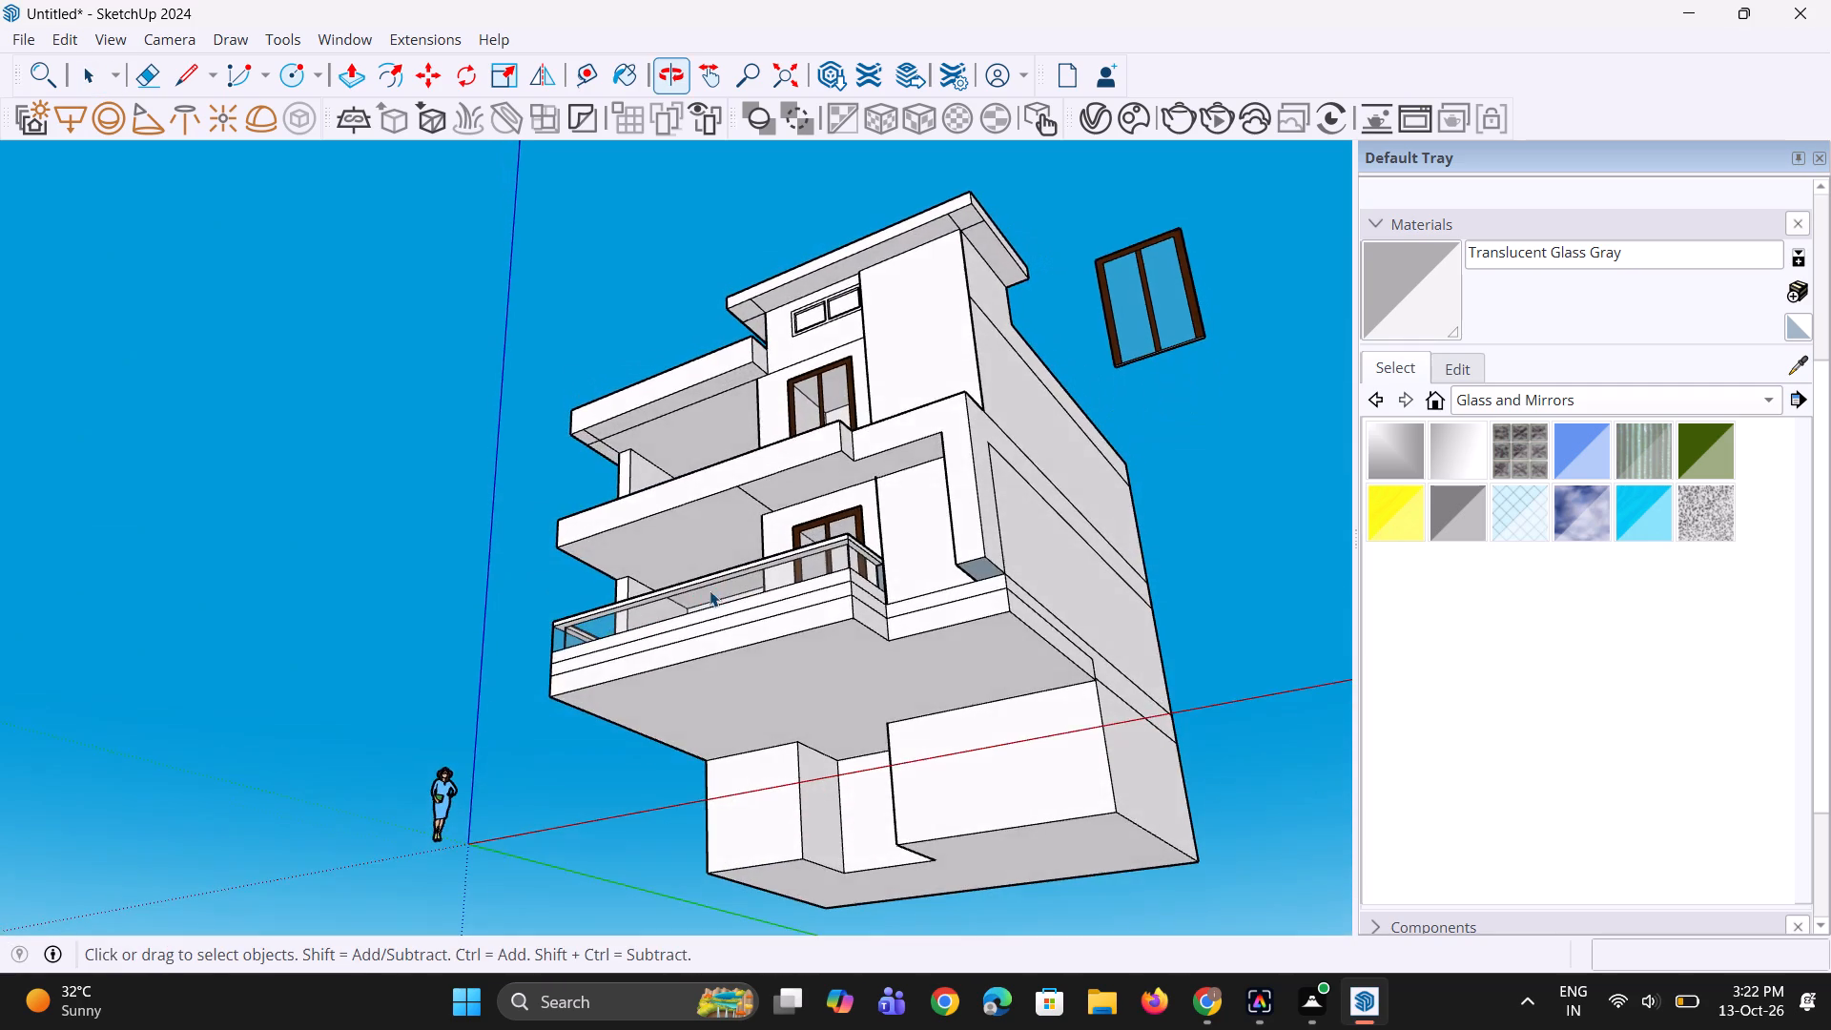
scroll(687, 594, "down", 4)
middle_click_drag(801, 799, 837, 988)
middle_click_drag(463, 486, 791, 891)
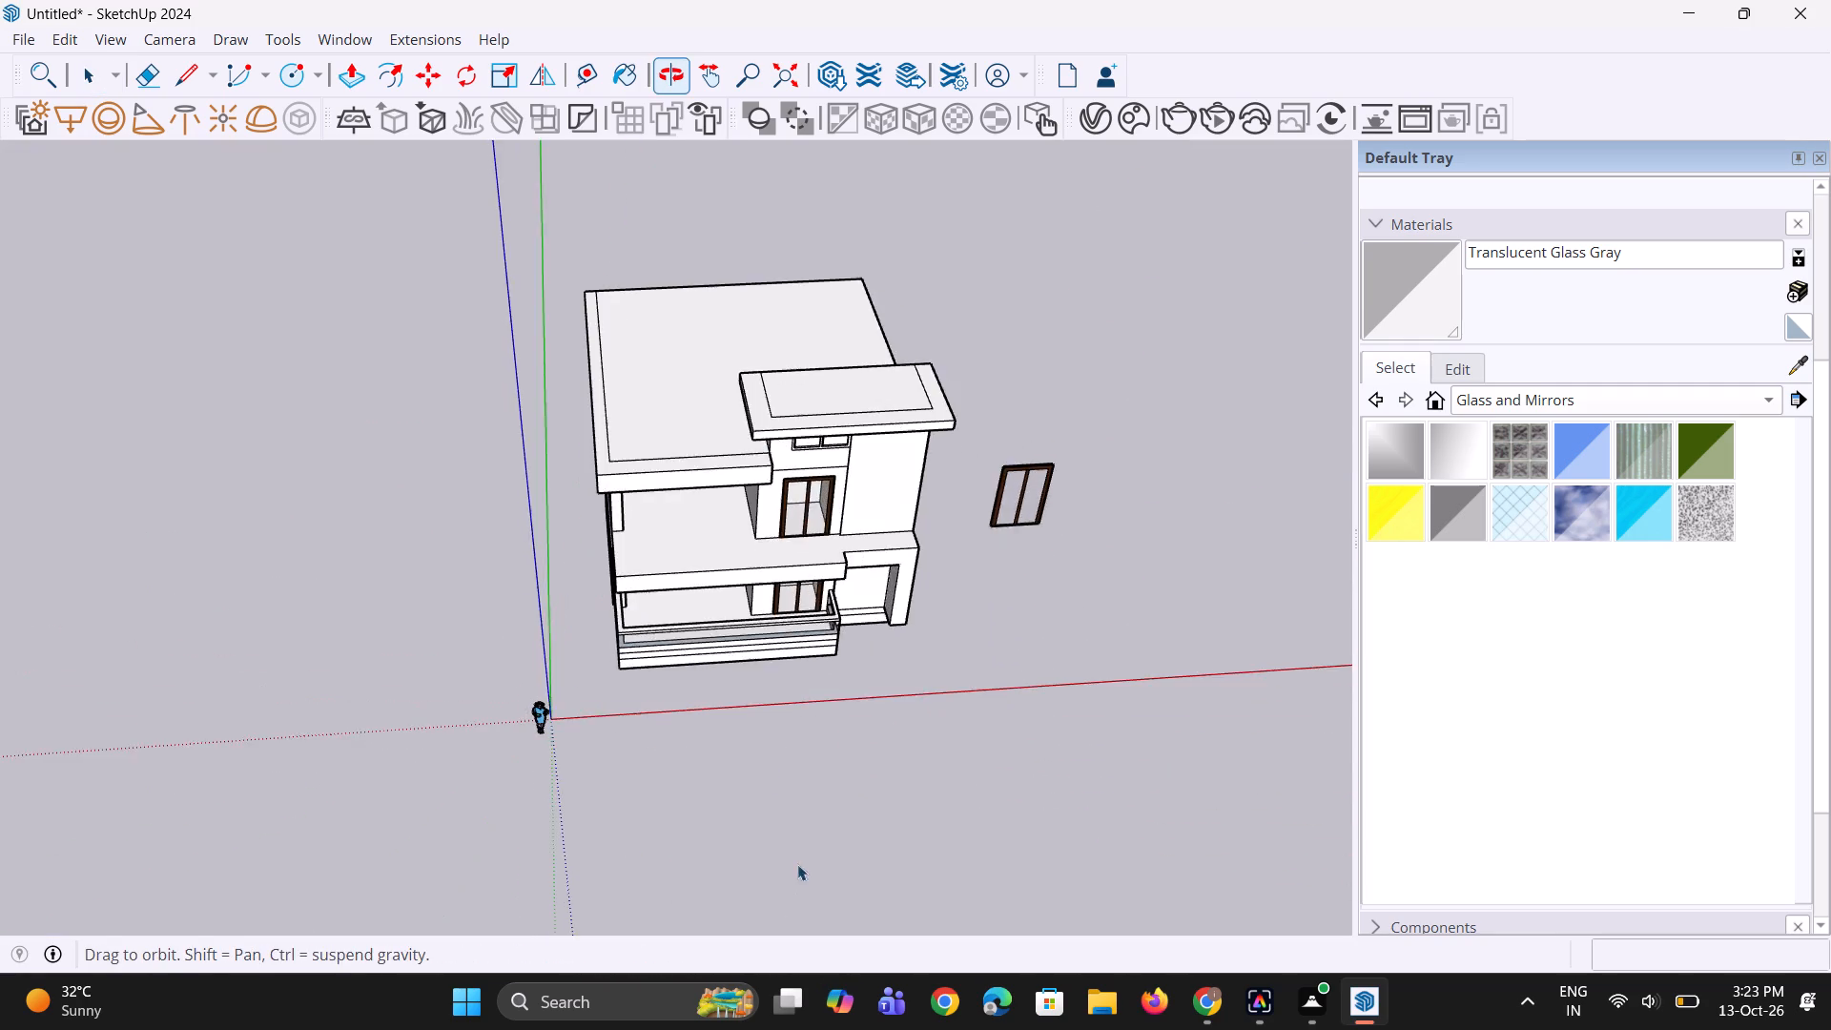
Copy the front top edge of the upper-floor balcony slab a short distance inward to mark the parapet's thickness.
scroll(612, 573, "up", 6)
middle_click_drag(642, 594, 789, 647)
scroll(696, 589, "up", 2)
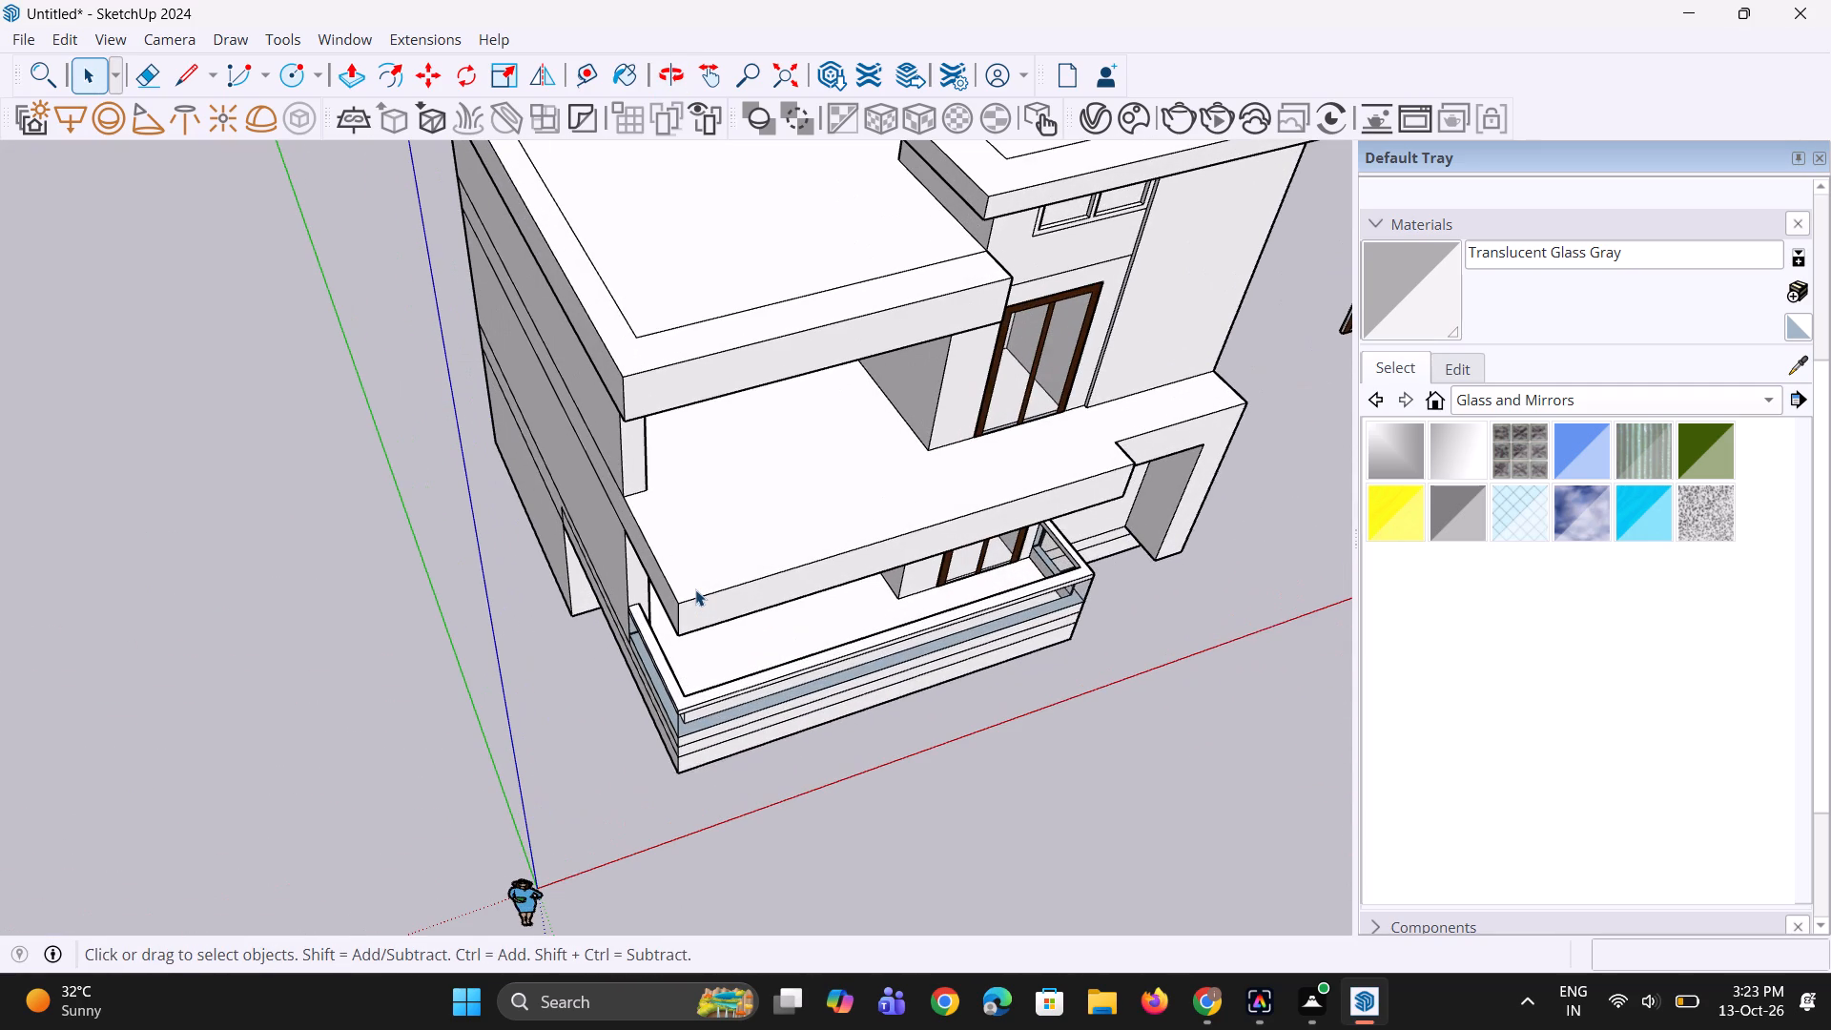
left_click(698, 596)
scroll(664, 571, "up", 4)
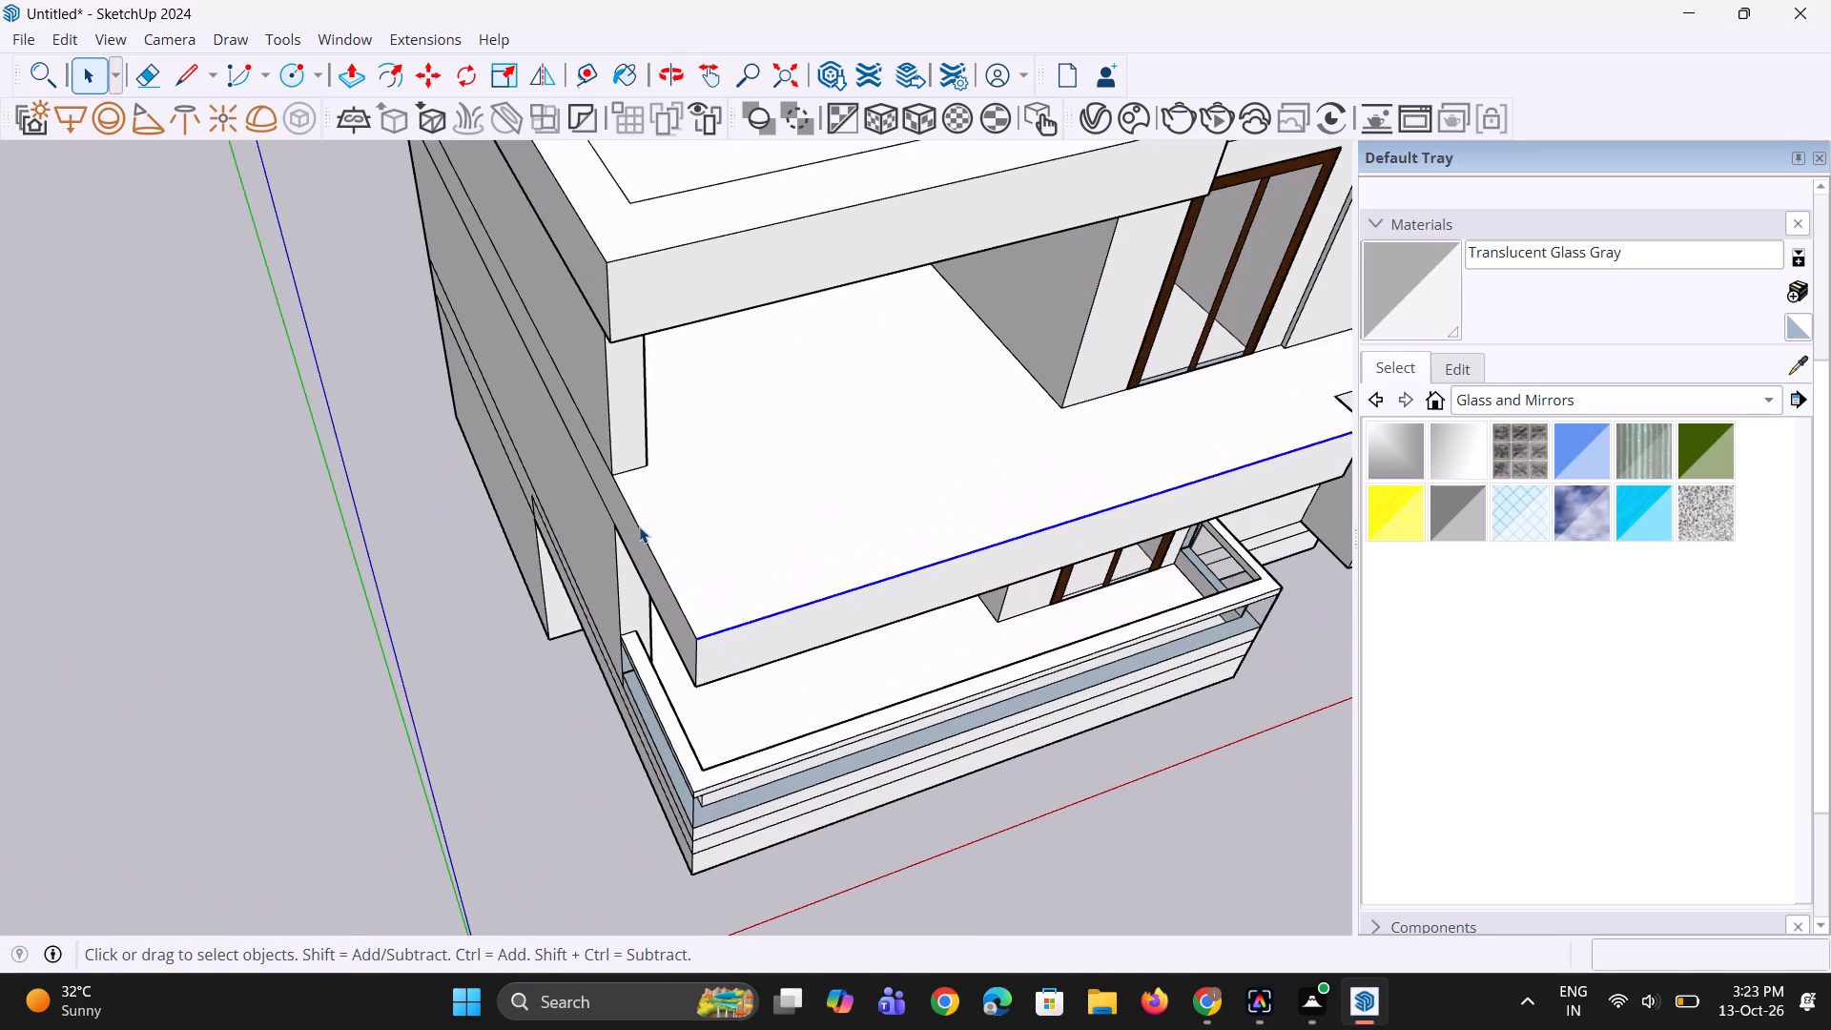
key("m")
left_click(701, 640)
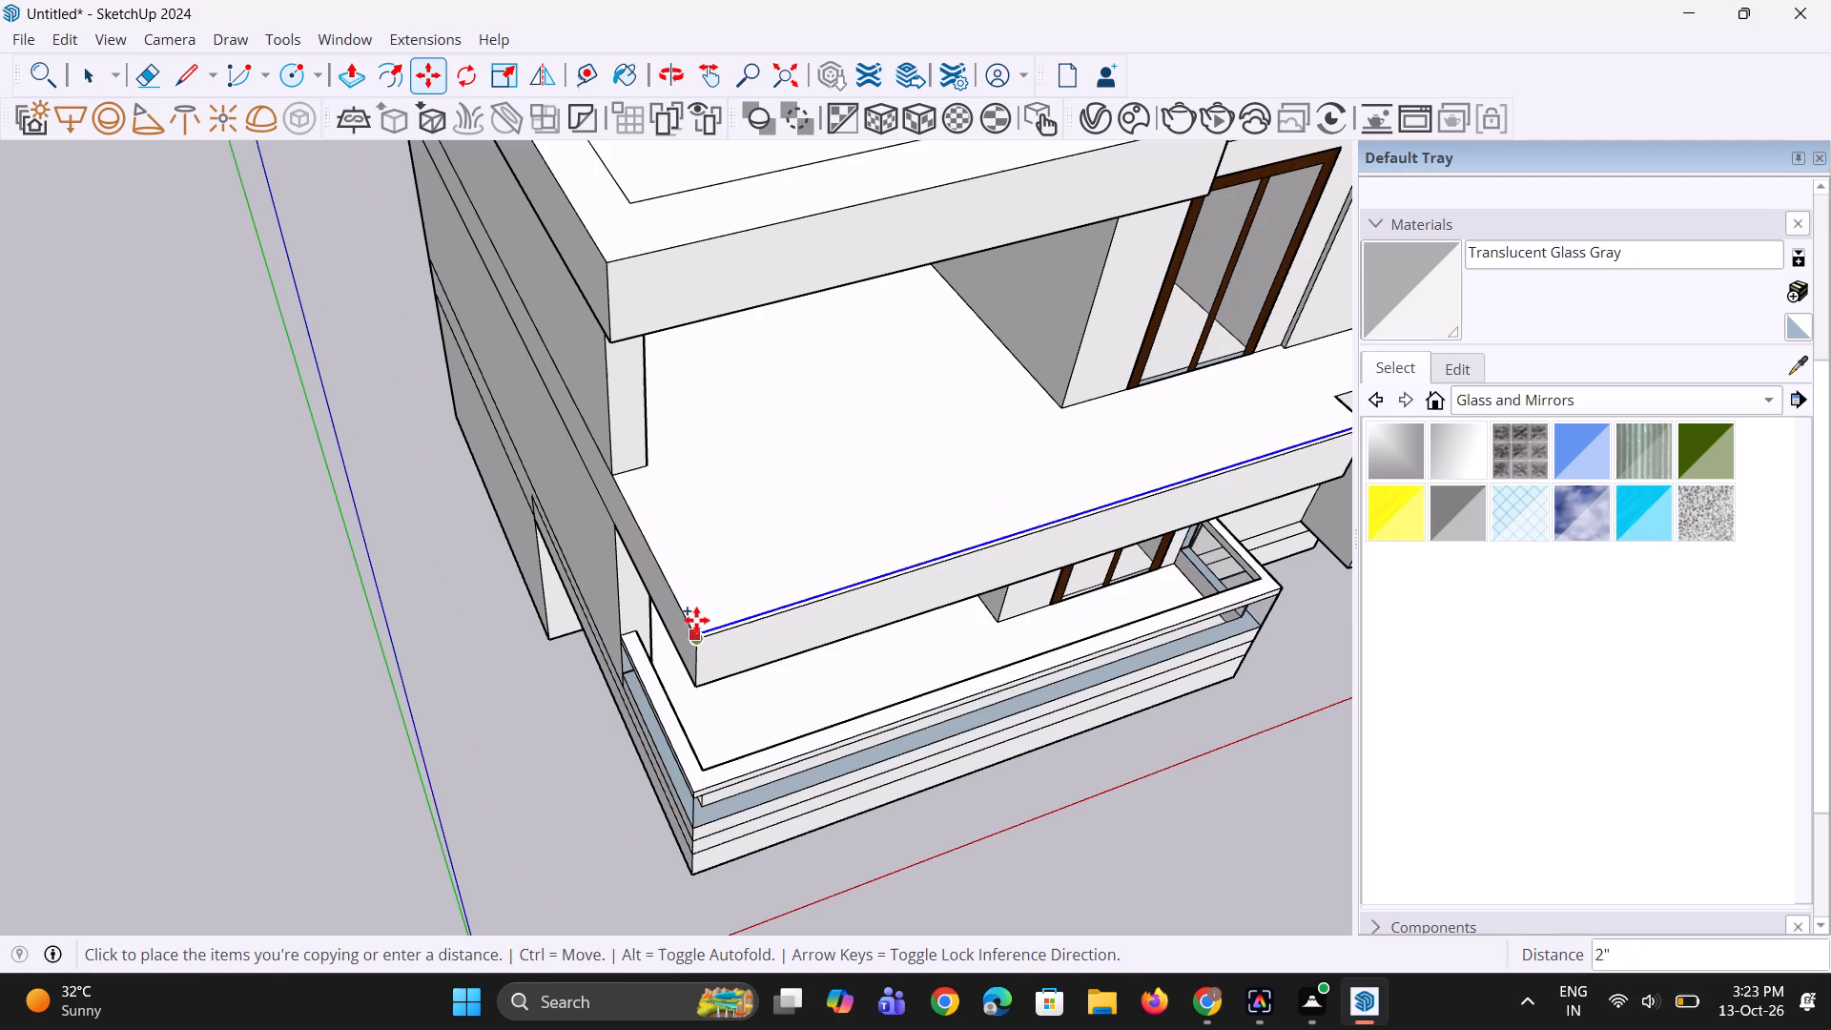
left_click(693, 616)
middle_click_drag(695, 616, 686, 614)
scroll(686, 614, "down", 3)
key("space")
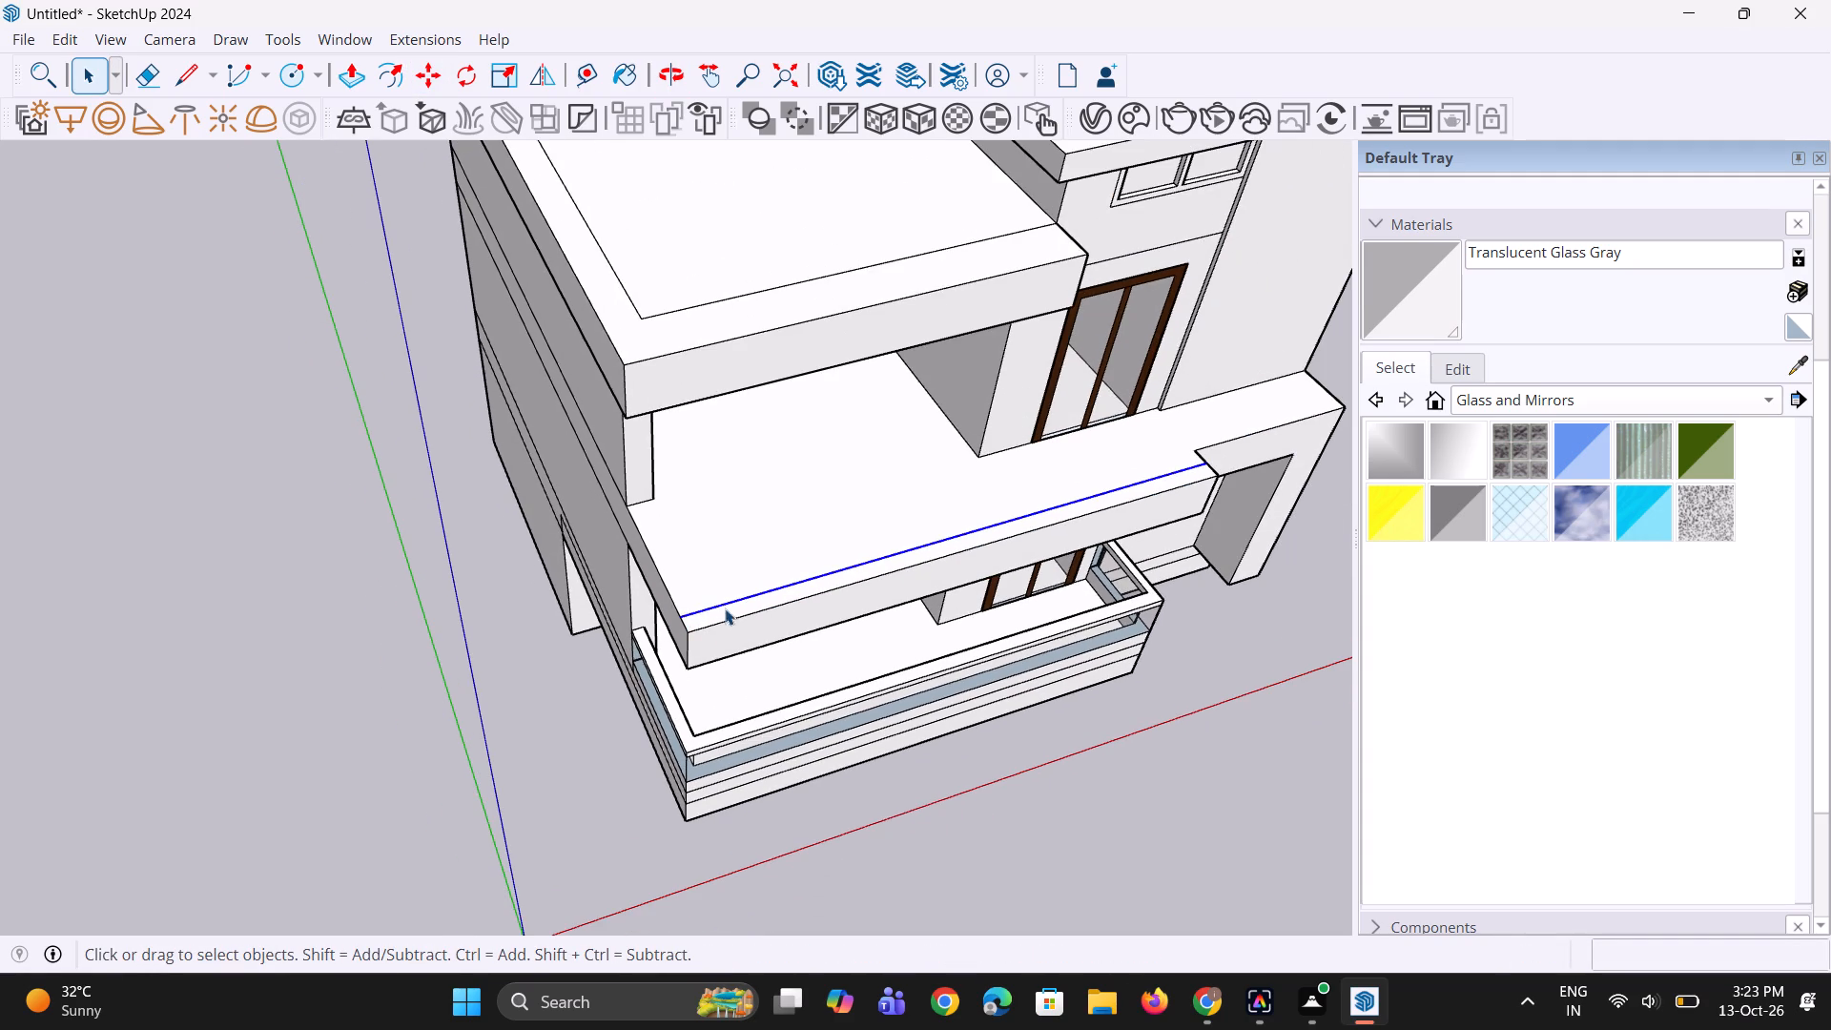
Draw an edge about 3' 2" long across the upper-floor balcony's right end, from the slab junction to the wall beside the door.
scroll(755, 597, "down", 3)
middle_click_drag(786, 595, 570, 556)
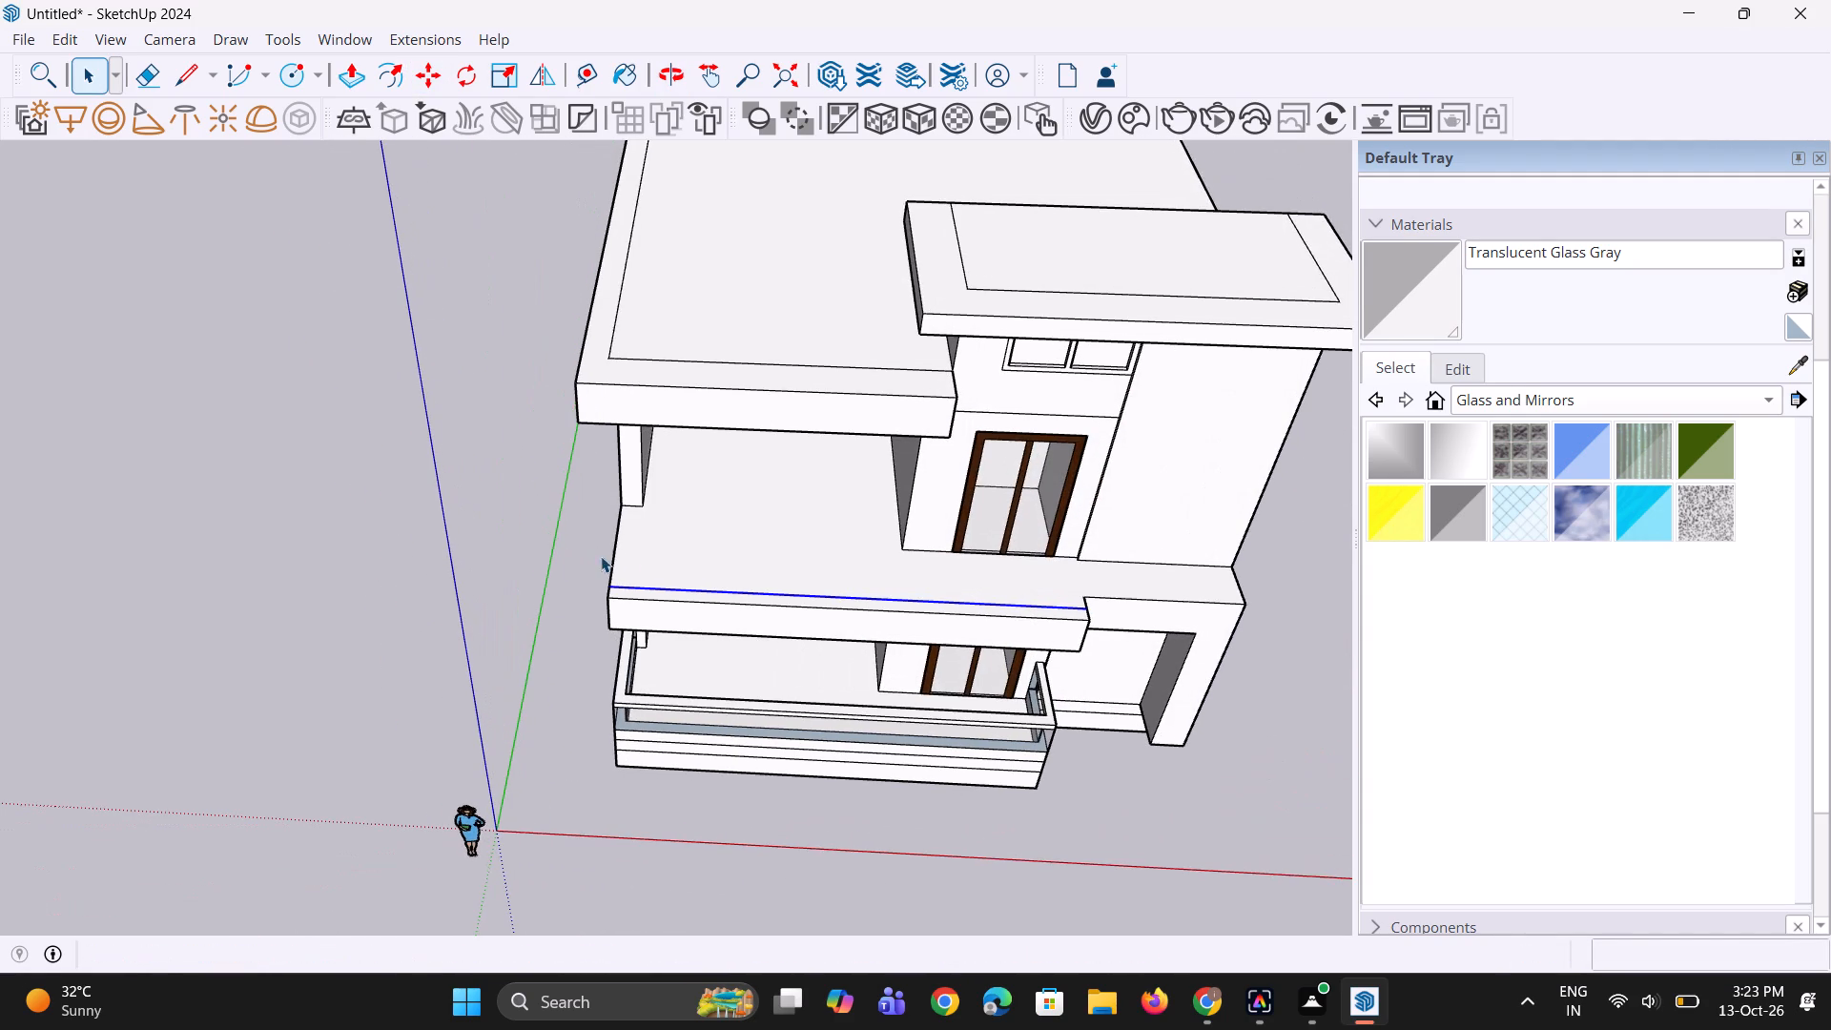
scroll(954, 579, "up", 2)
scroll(1136, 602, "up", 2)
key("l")
scroll(1119, 608, "up", 1)
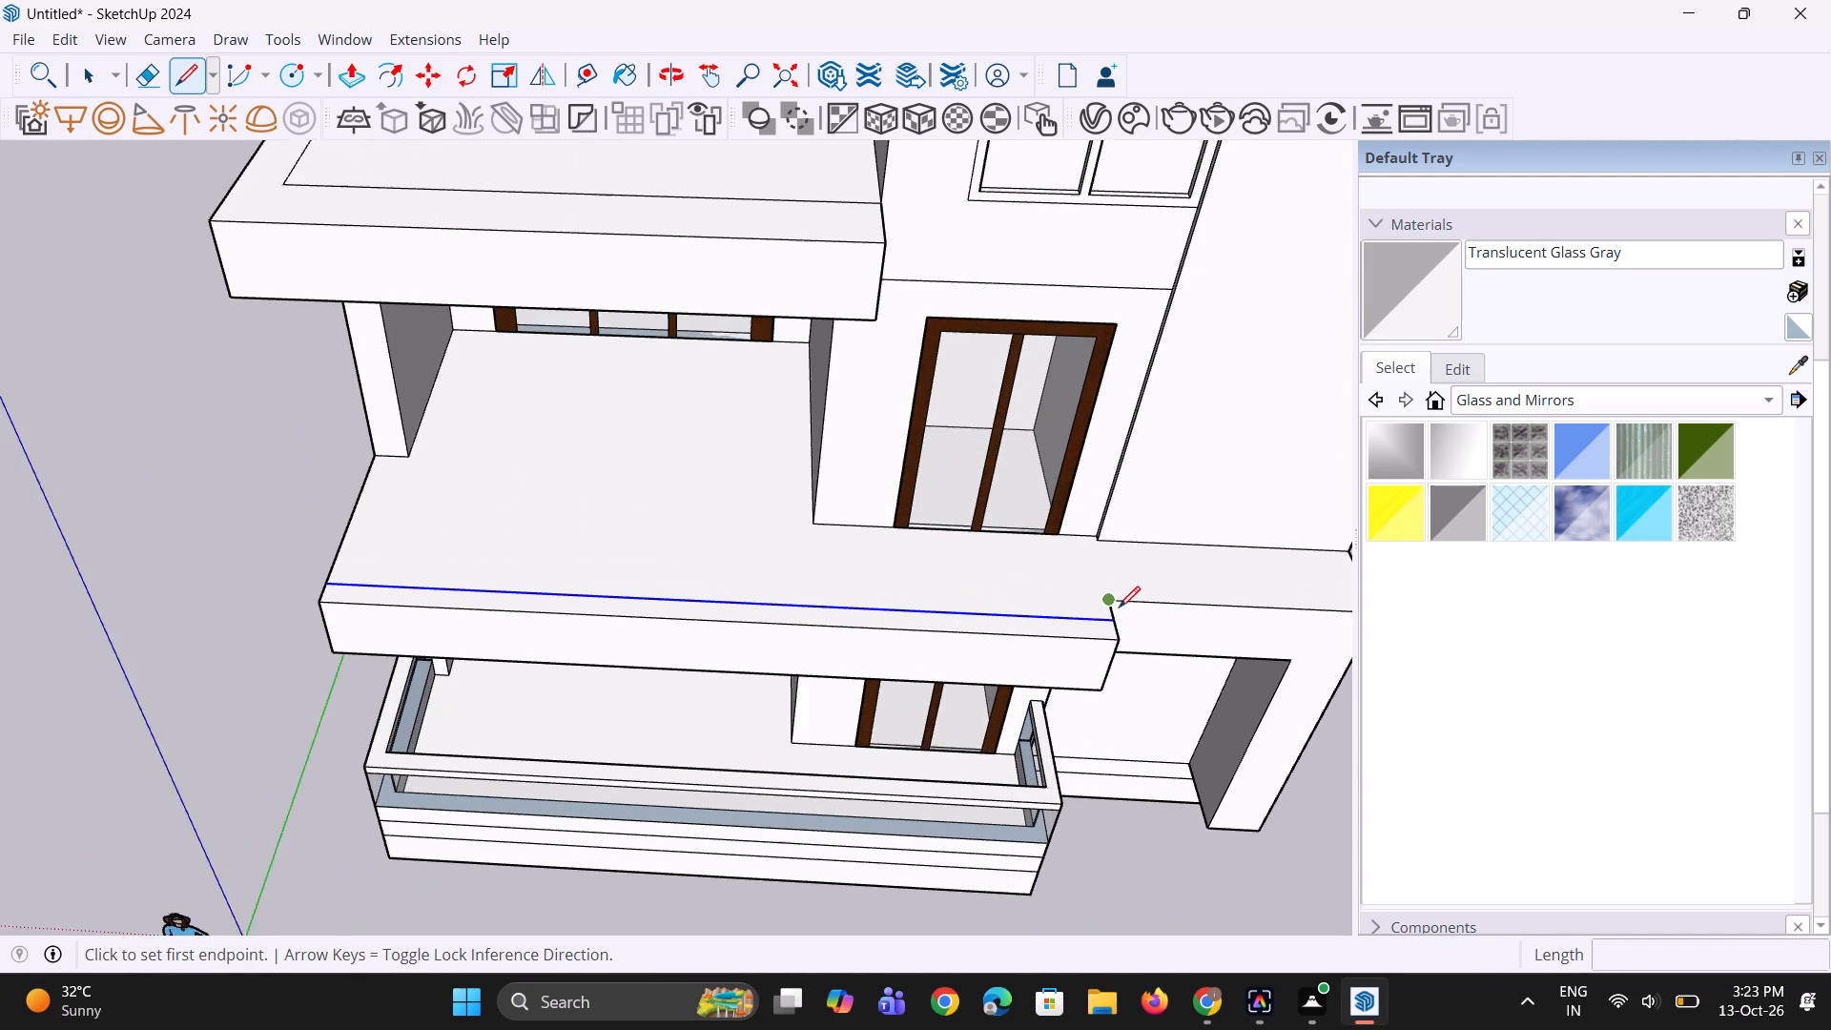
scroll(1119, 608, "up", 1)
left_click(1100, 603)
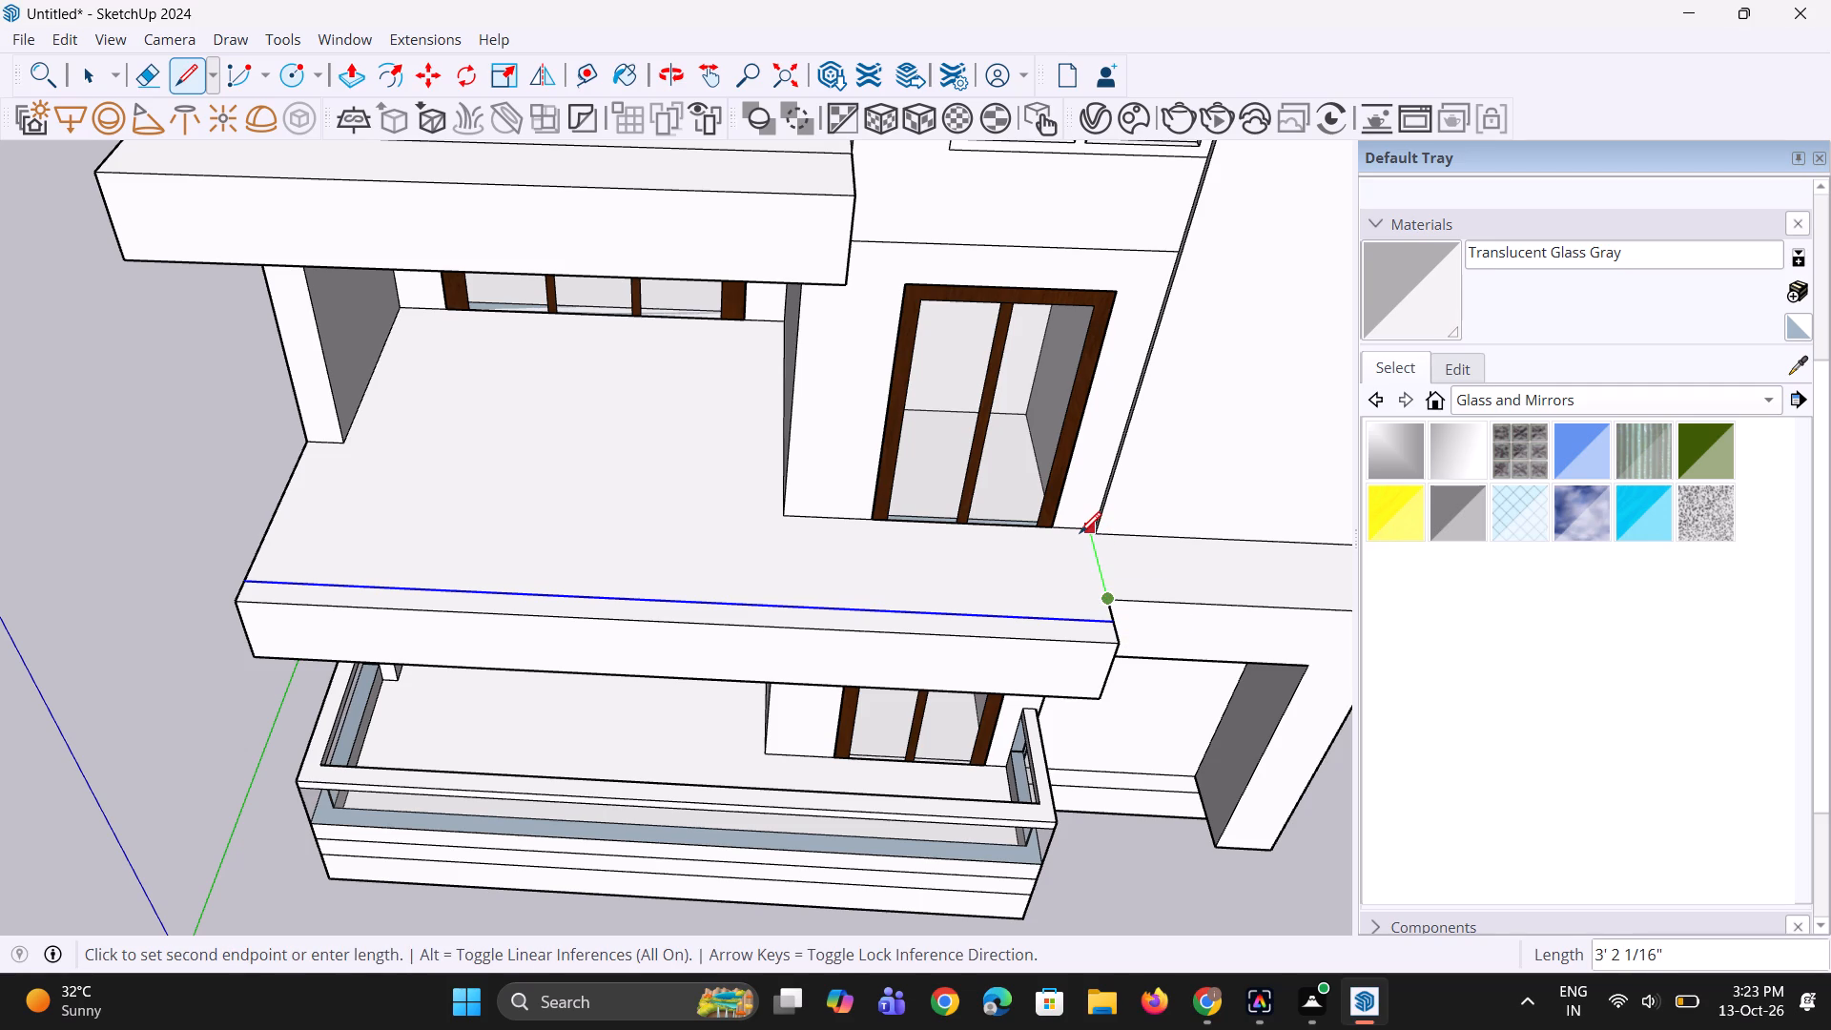
left_click(1080, 533)
key("space")
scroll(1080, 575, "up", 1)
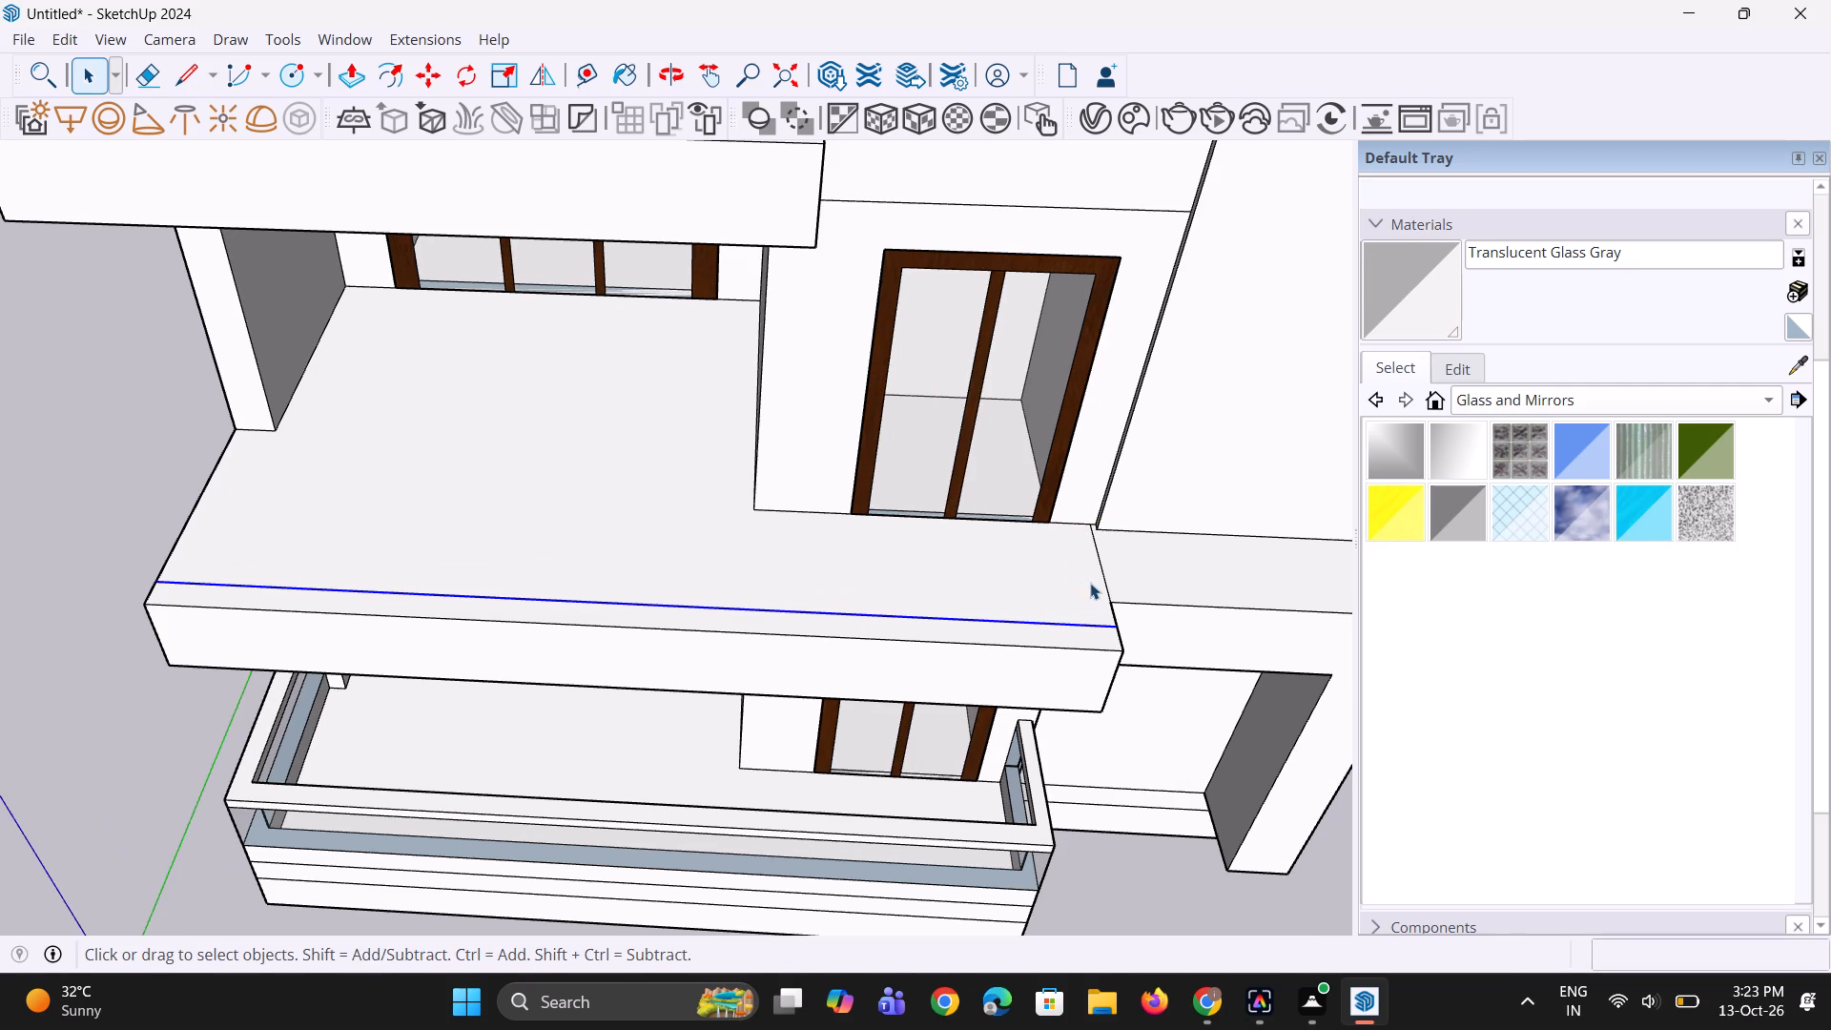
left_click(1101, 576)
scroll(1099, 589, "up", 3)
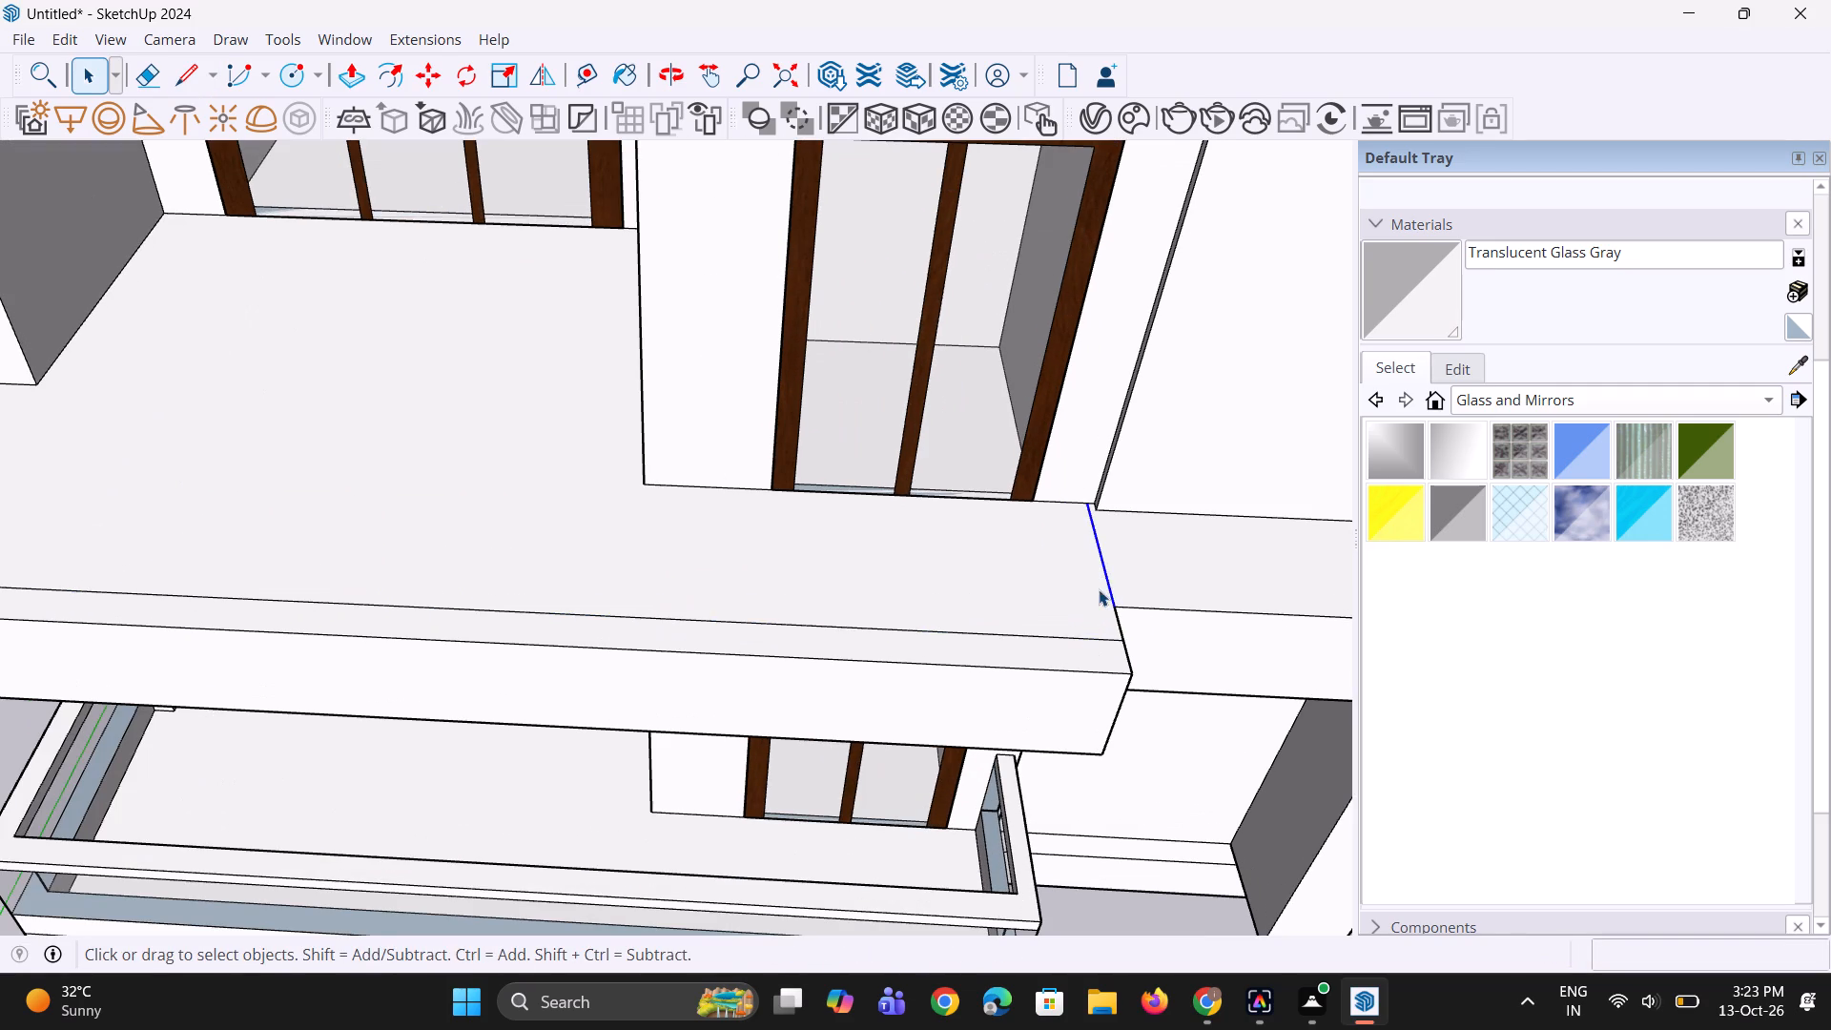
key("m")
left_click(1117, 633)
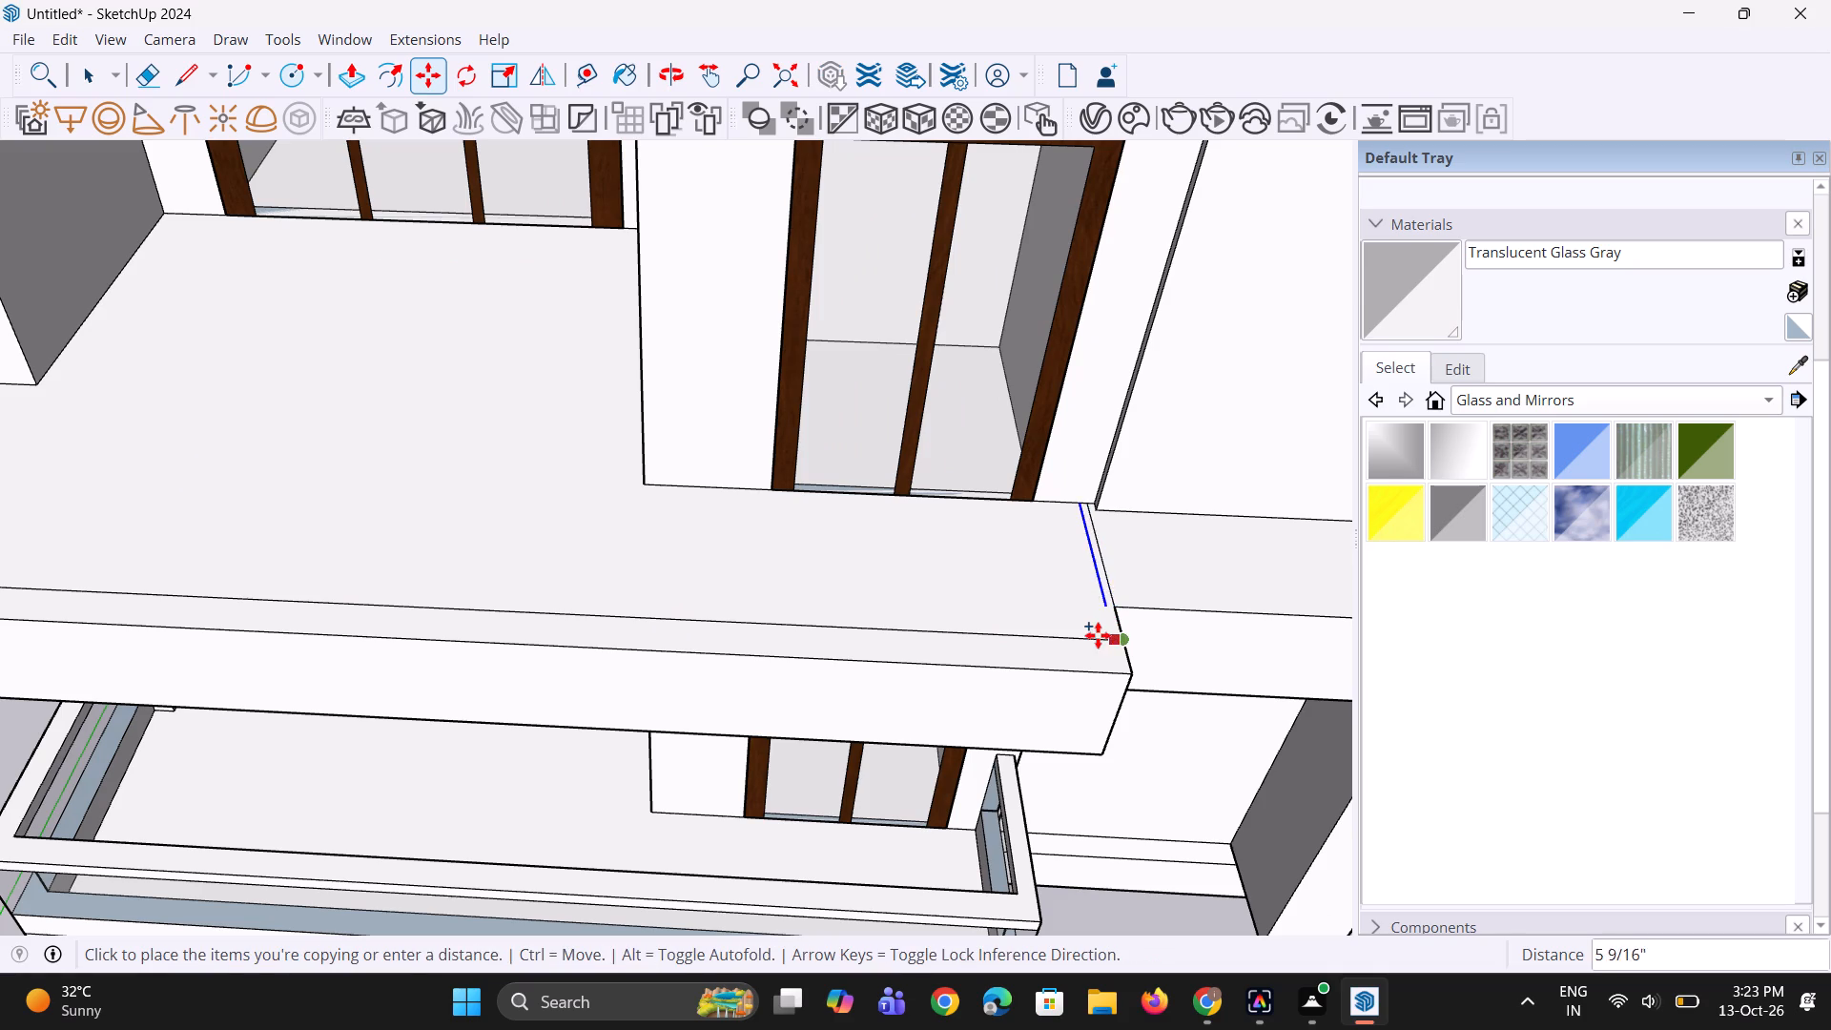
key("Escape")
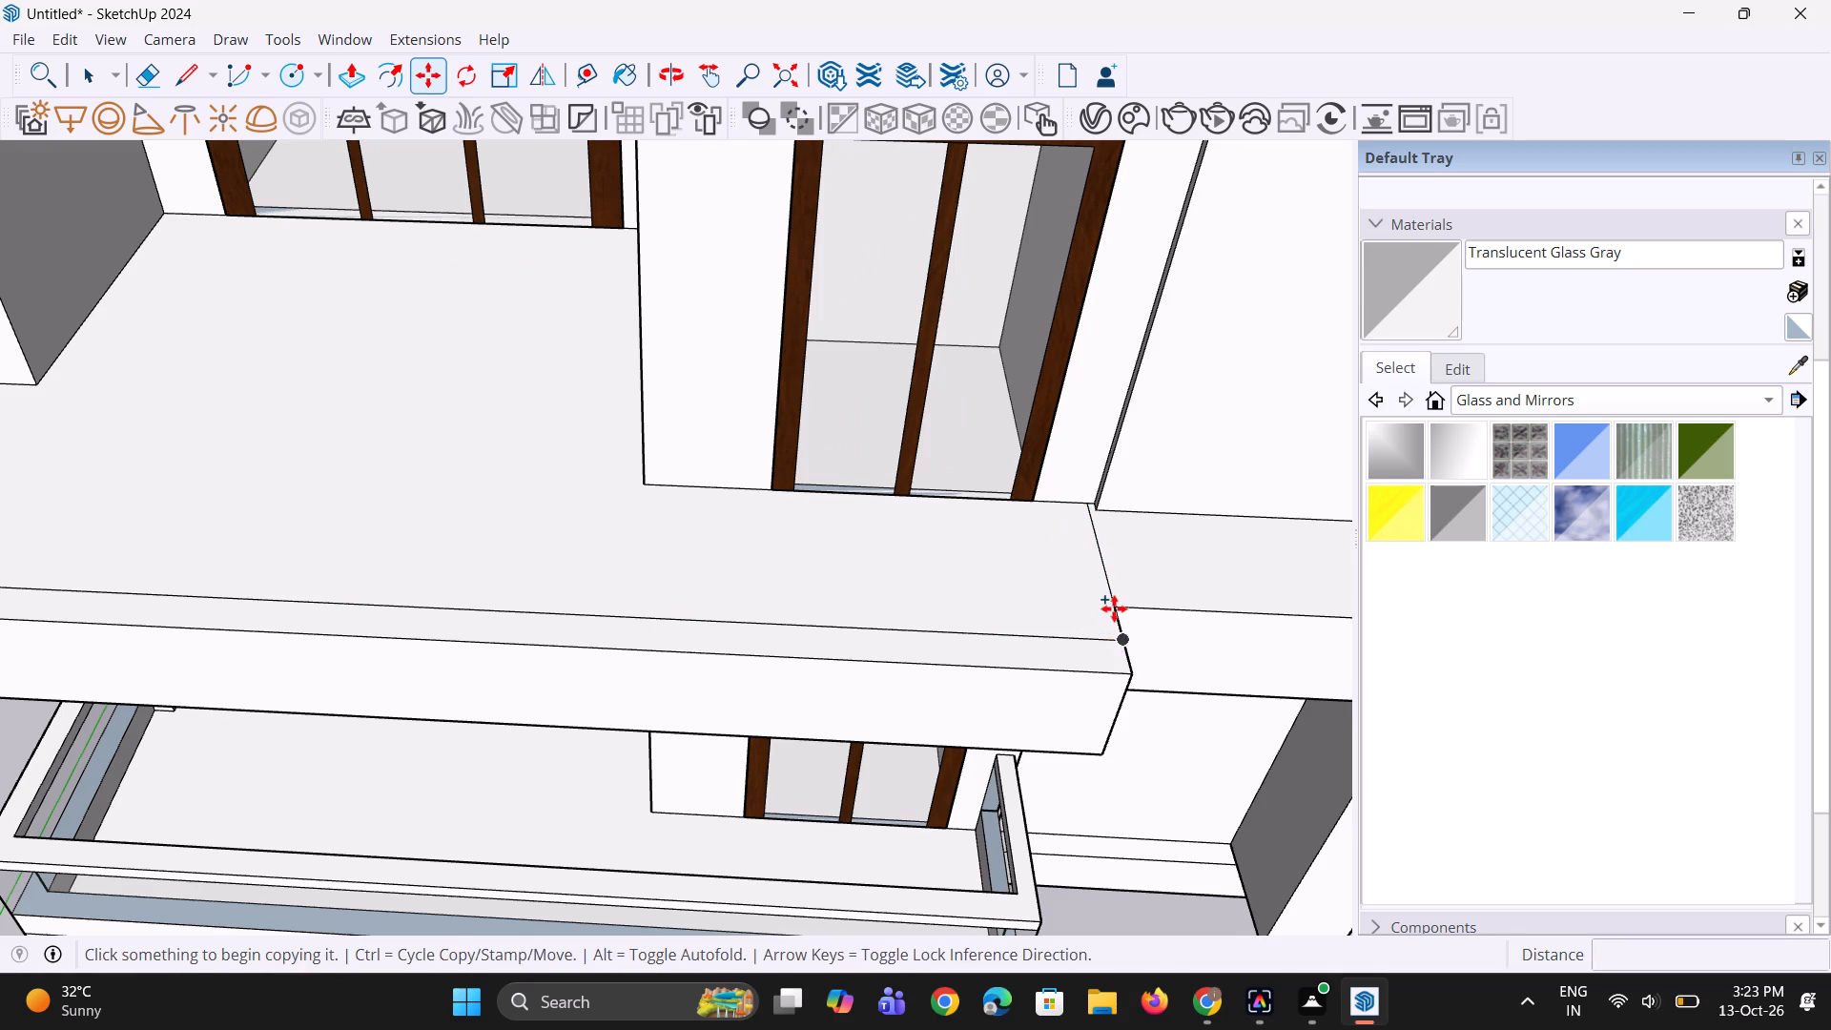
Copy both right-end edge segments of the upper-floor balcony inward and erase the overlapping corner segment, leaving an L-shaped parapet strip.
scroll(1114, 606, "up", 2)
key("space")
left_click(1110, 584)
scroll(1120, 620, "up", 1)
left_click(1120, 620, "ctrl")
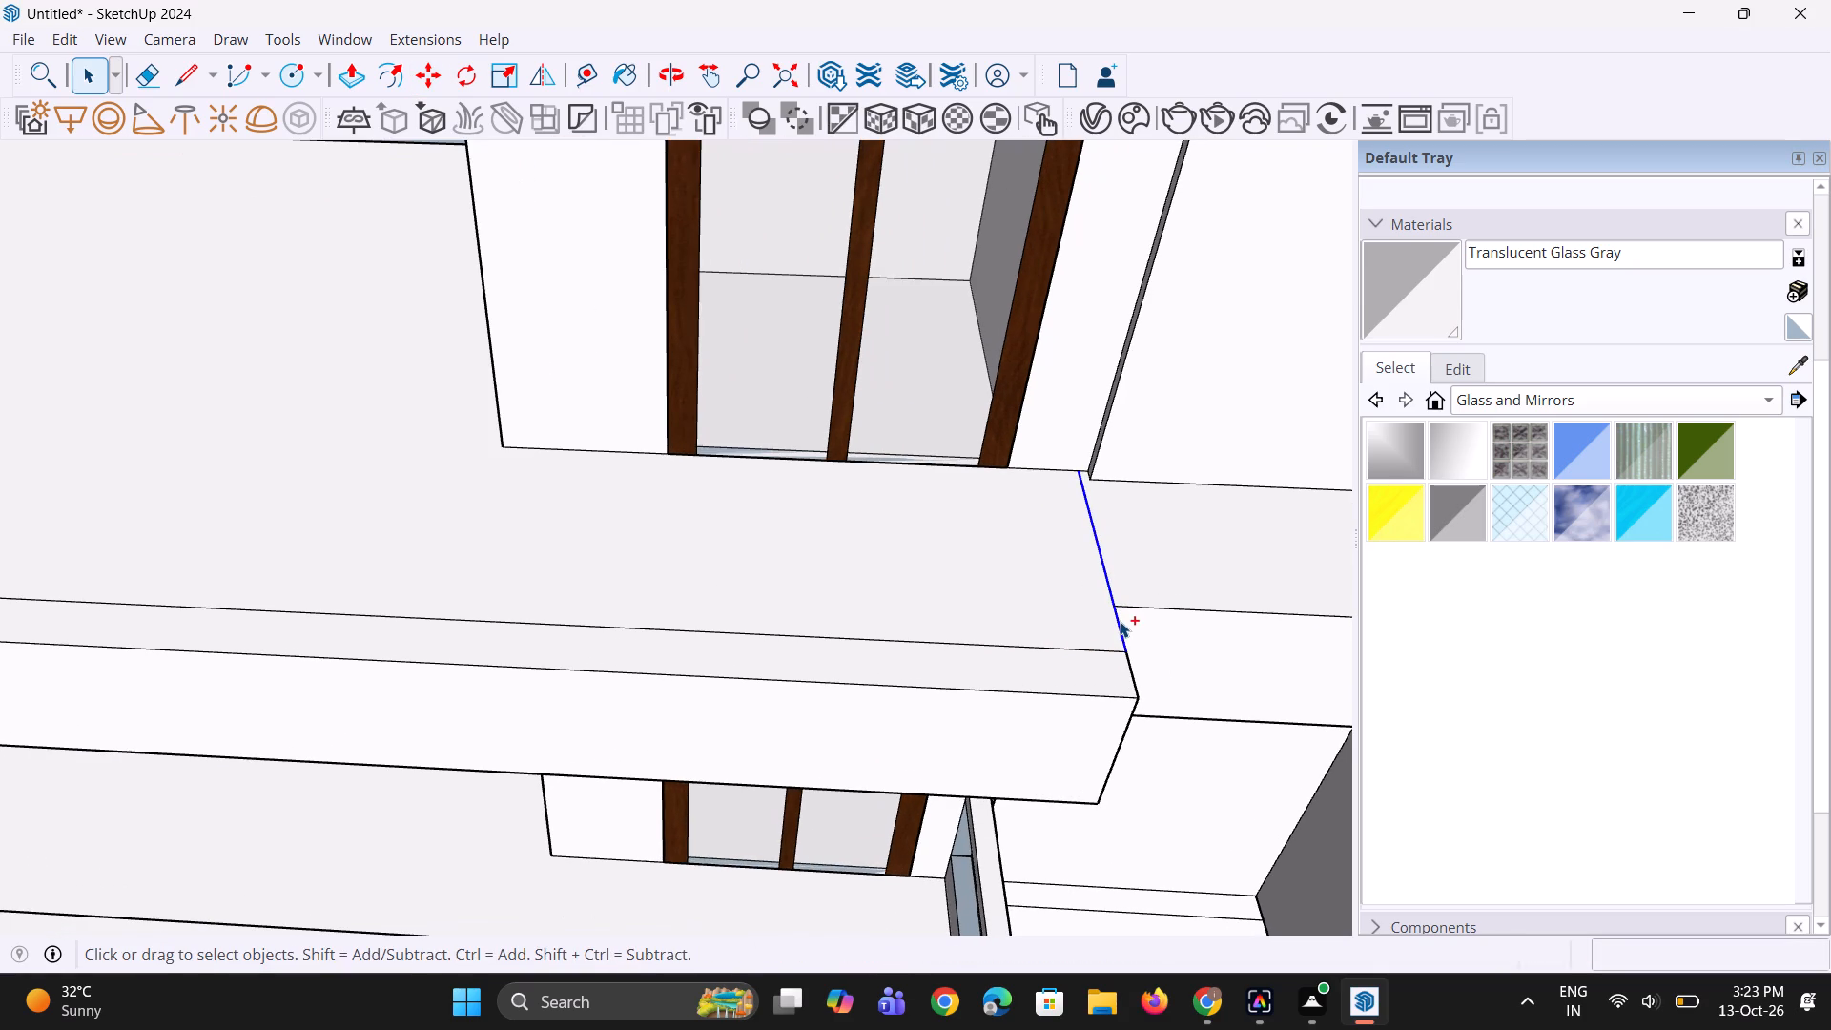
key("m")
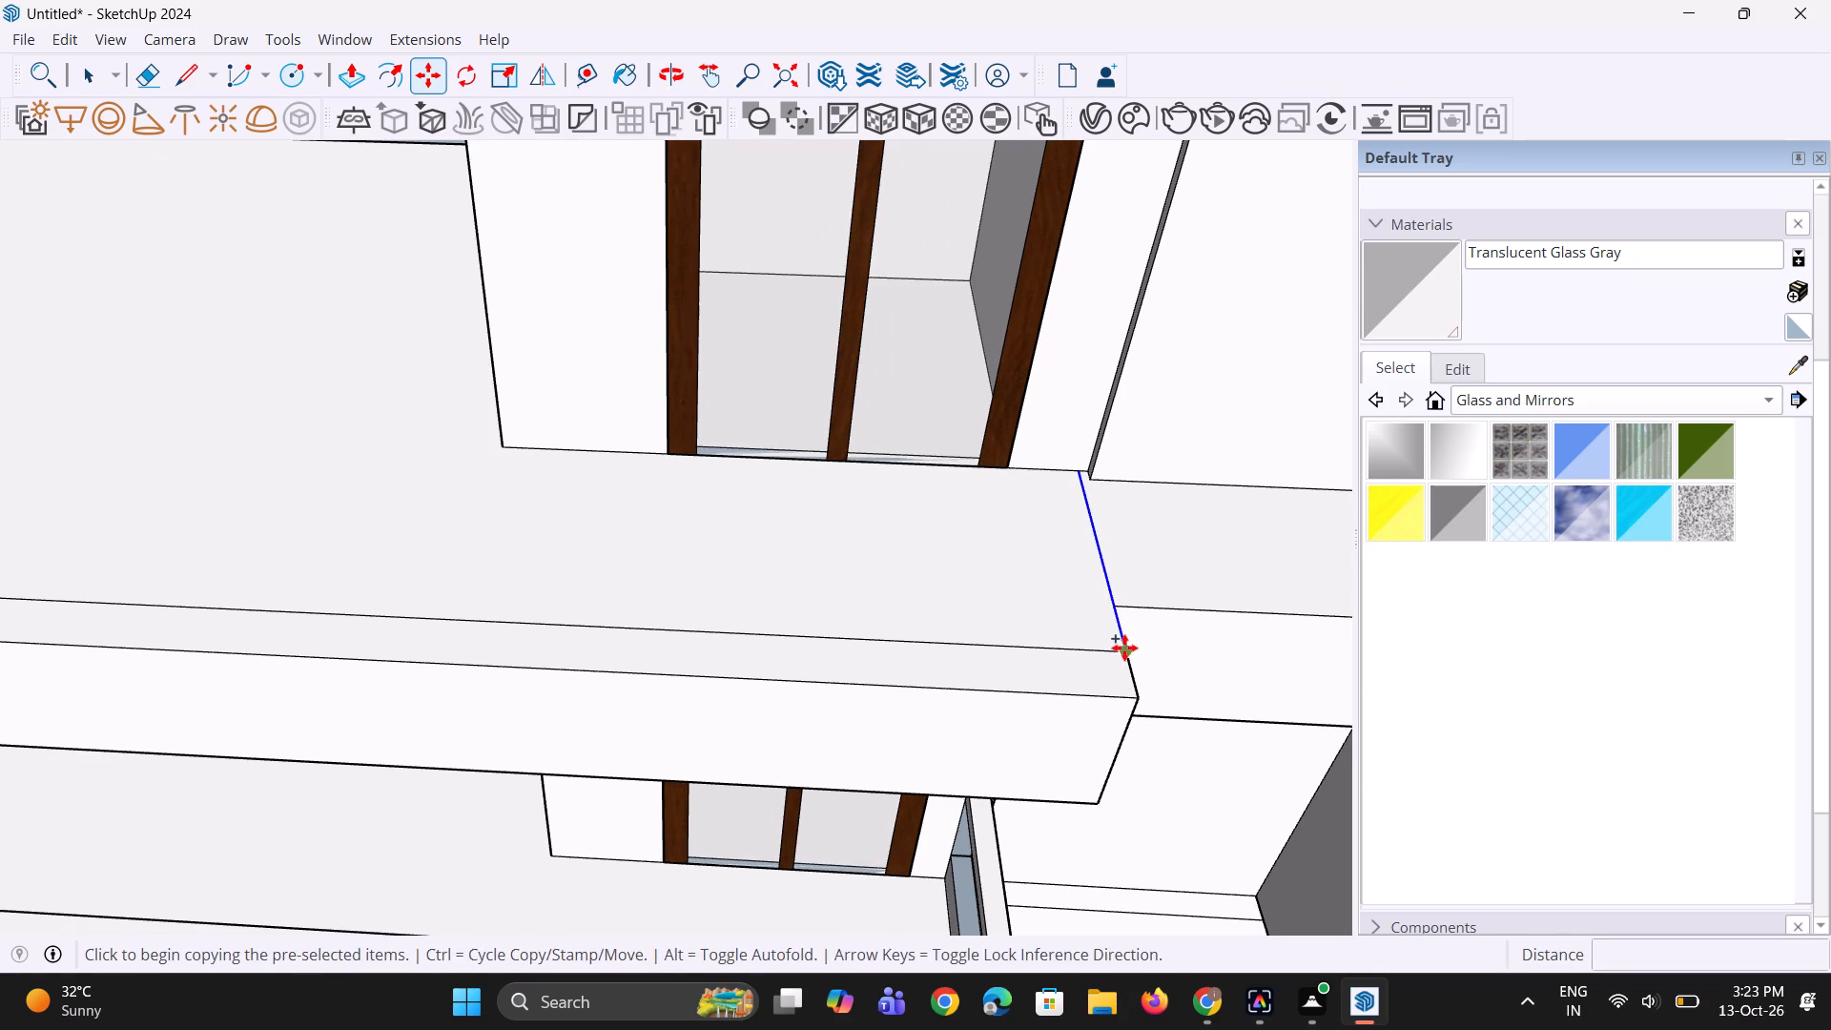
left_click(1124, 648)
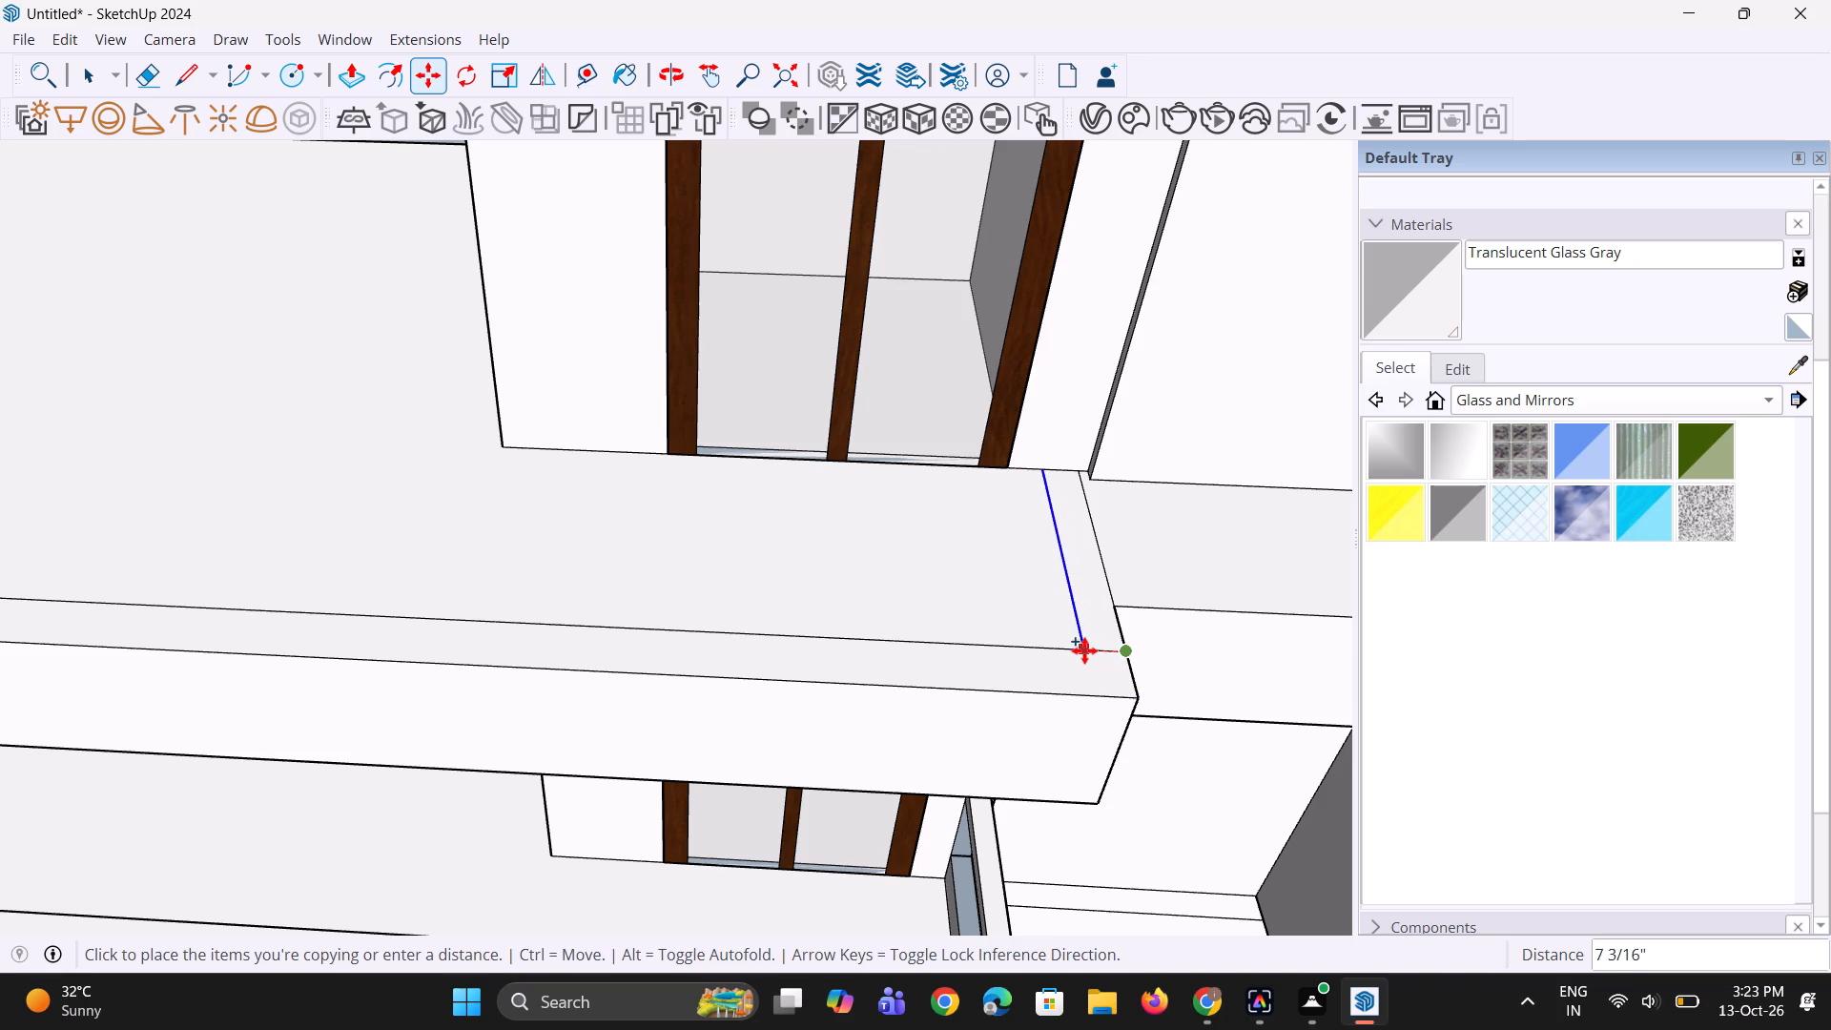
left_click(1078, 650)
key("space")
type("e")
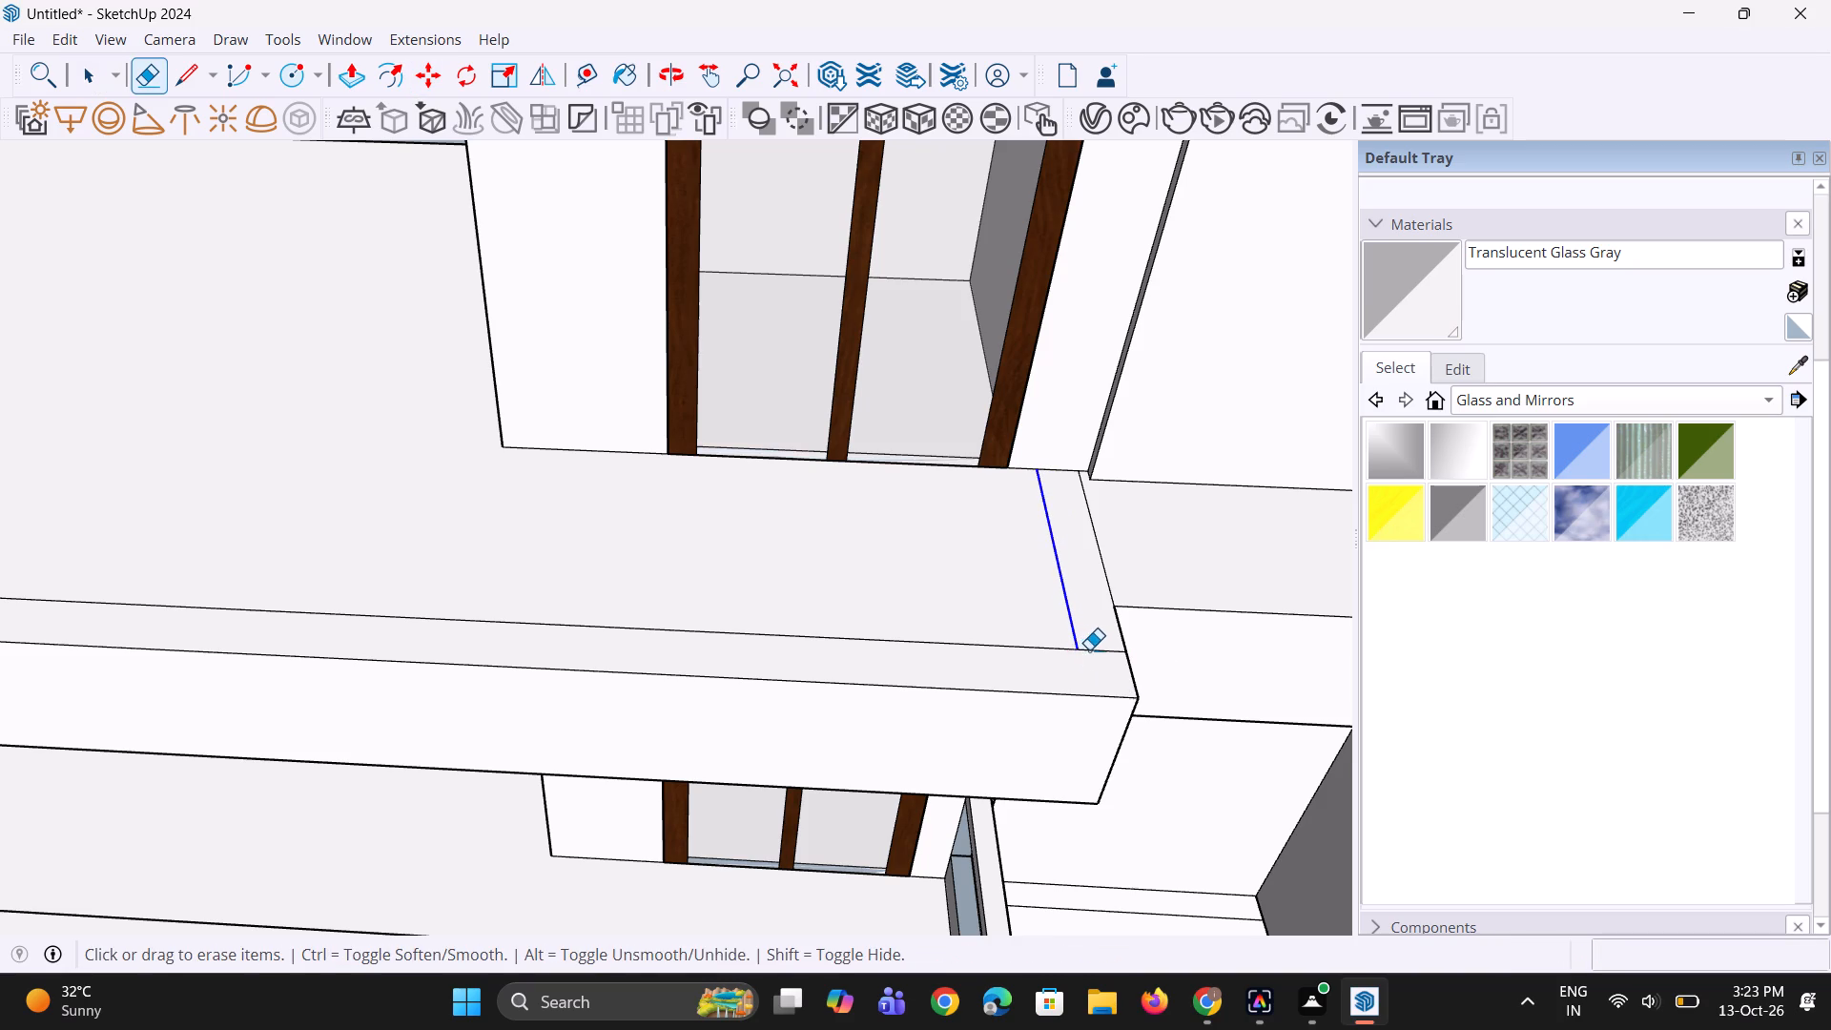
left_click(1096, 652)
Push/Pull the L-shaped strip on the upper-floor balcony up about 2' 1" as the front and right-side parapet.
key("o")
key("p")
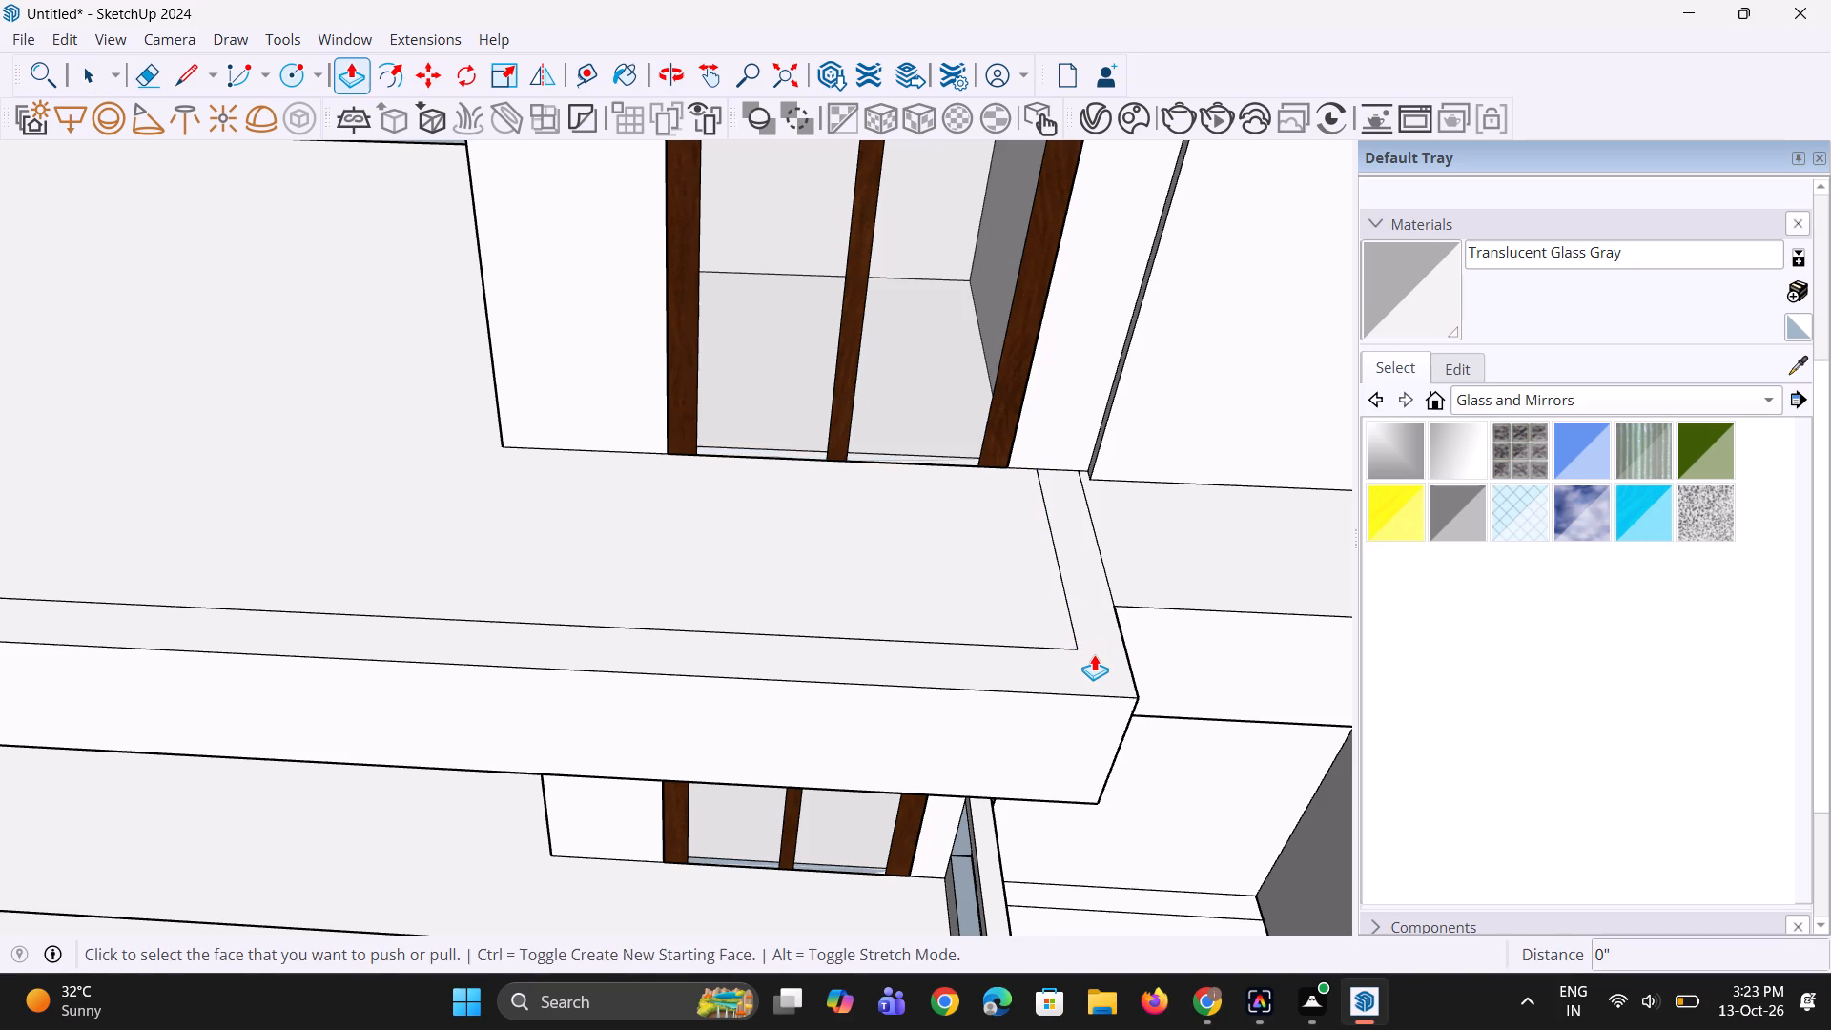
left_click(1090, 659)
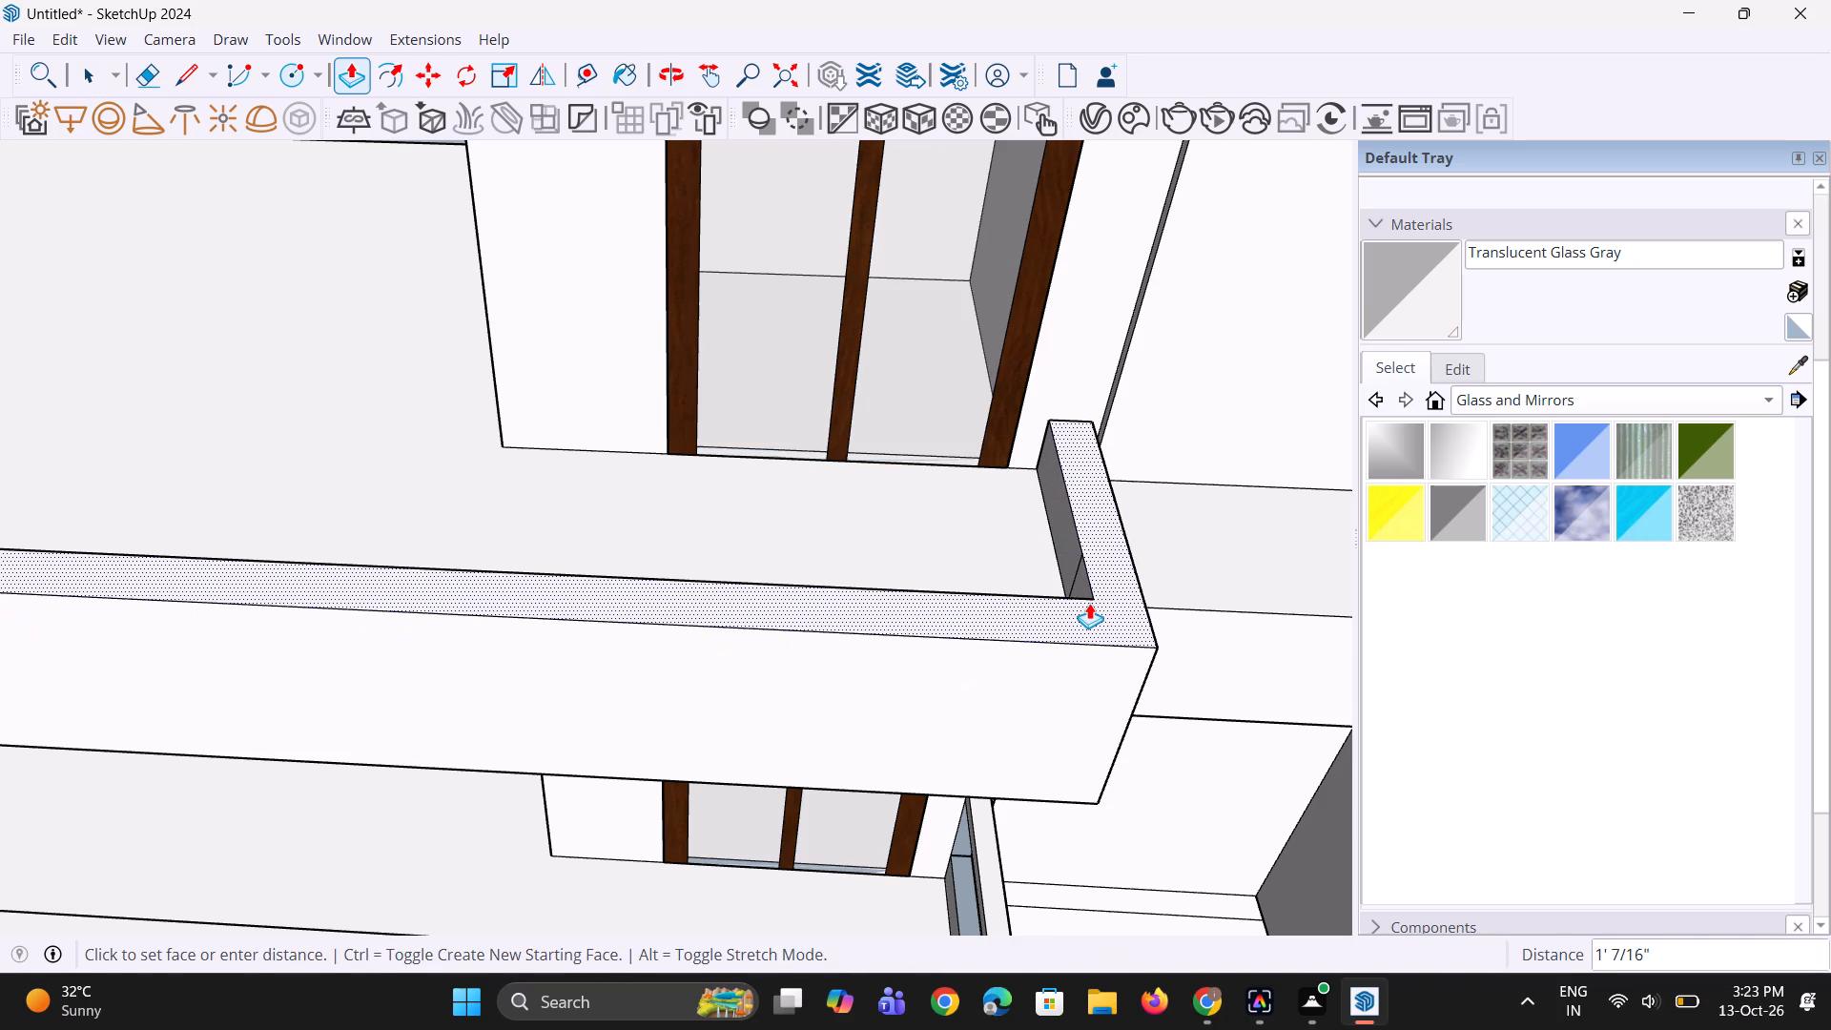
scroll(1089, 603, "down", 3)
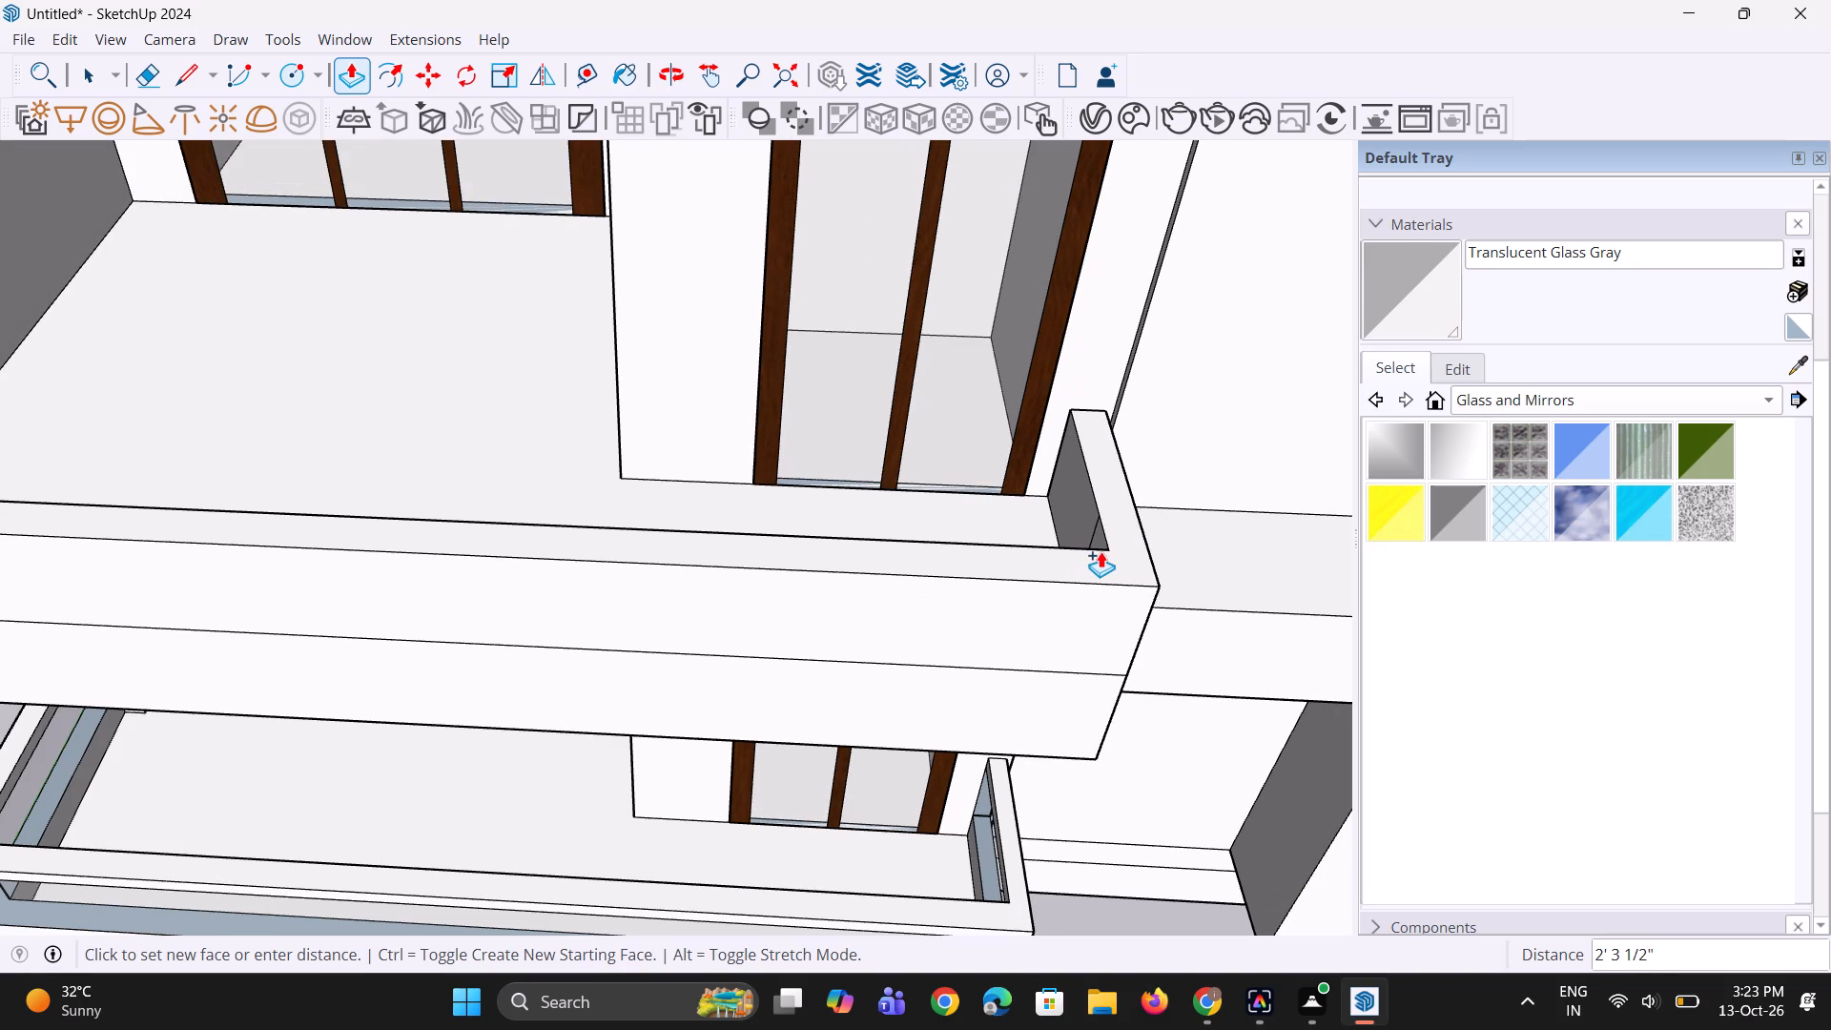
left_click(1102, 560)
Extrude a separate capping band 4 5/8" high on top of the upper-floor balcony parapet.
middle_click_drag(931, 597, 938, 631)
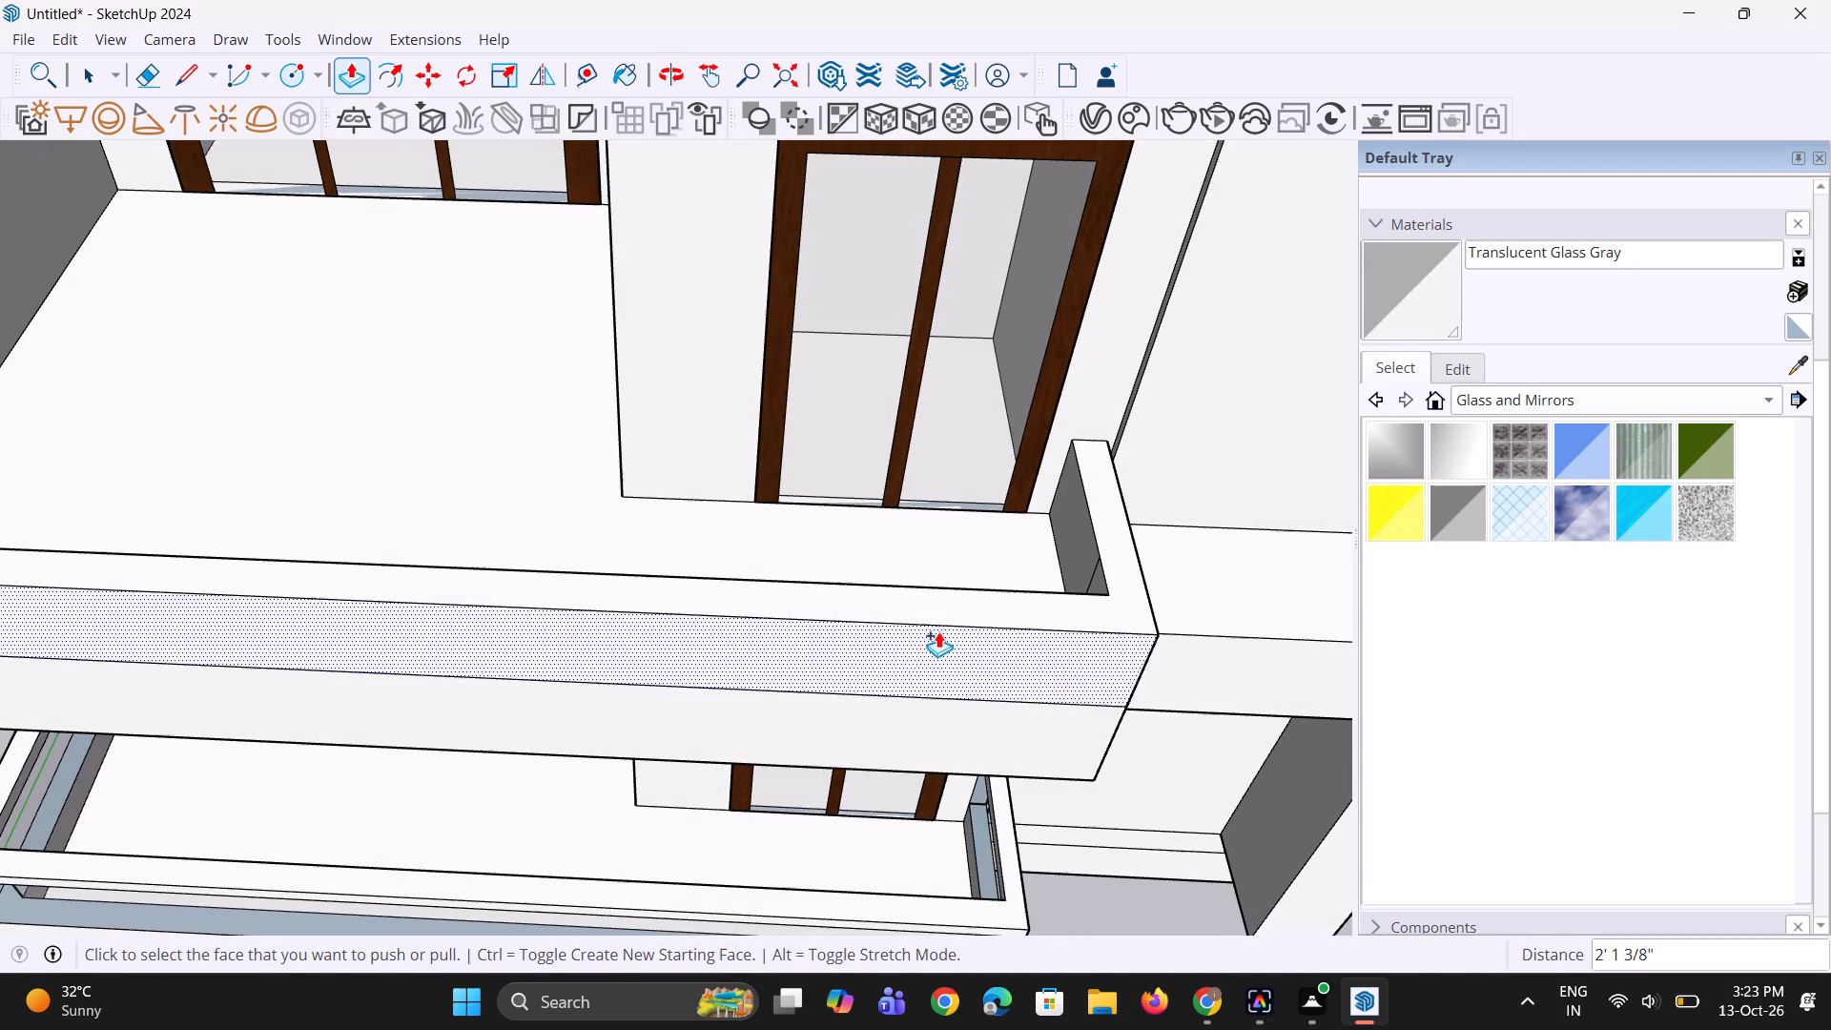
left_click(941, 609)
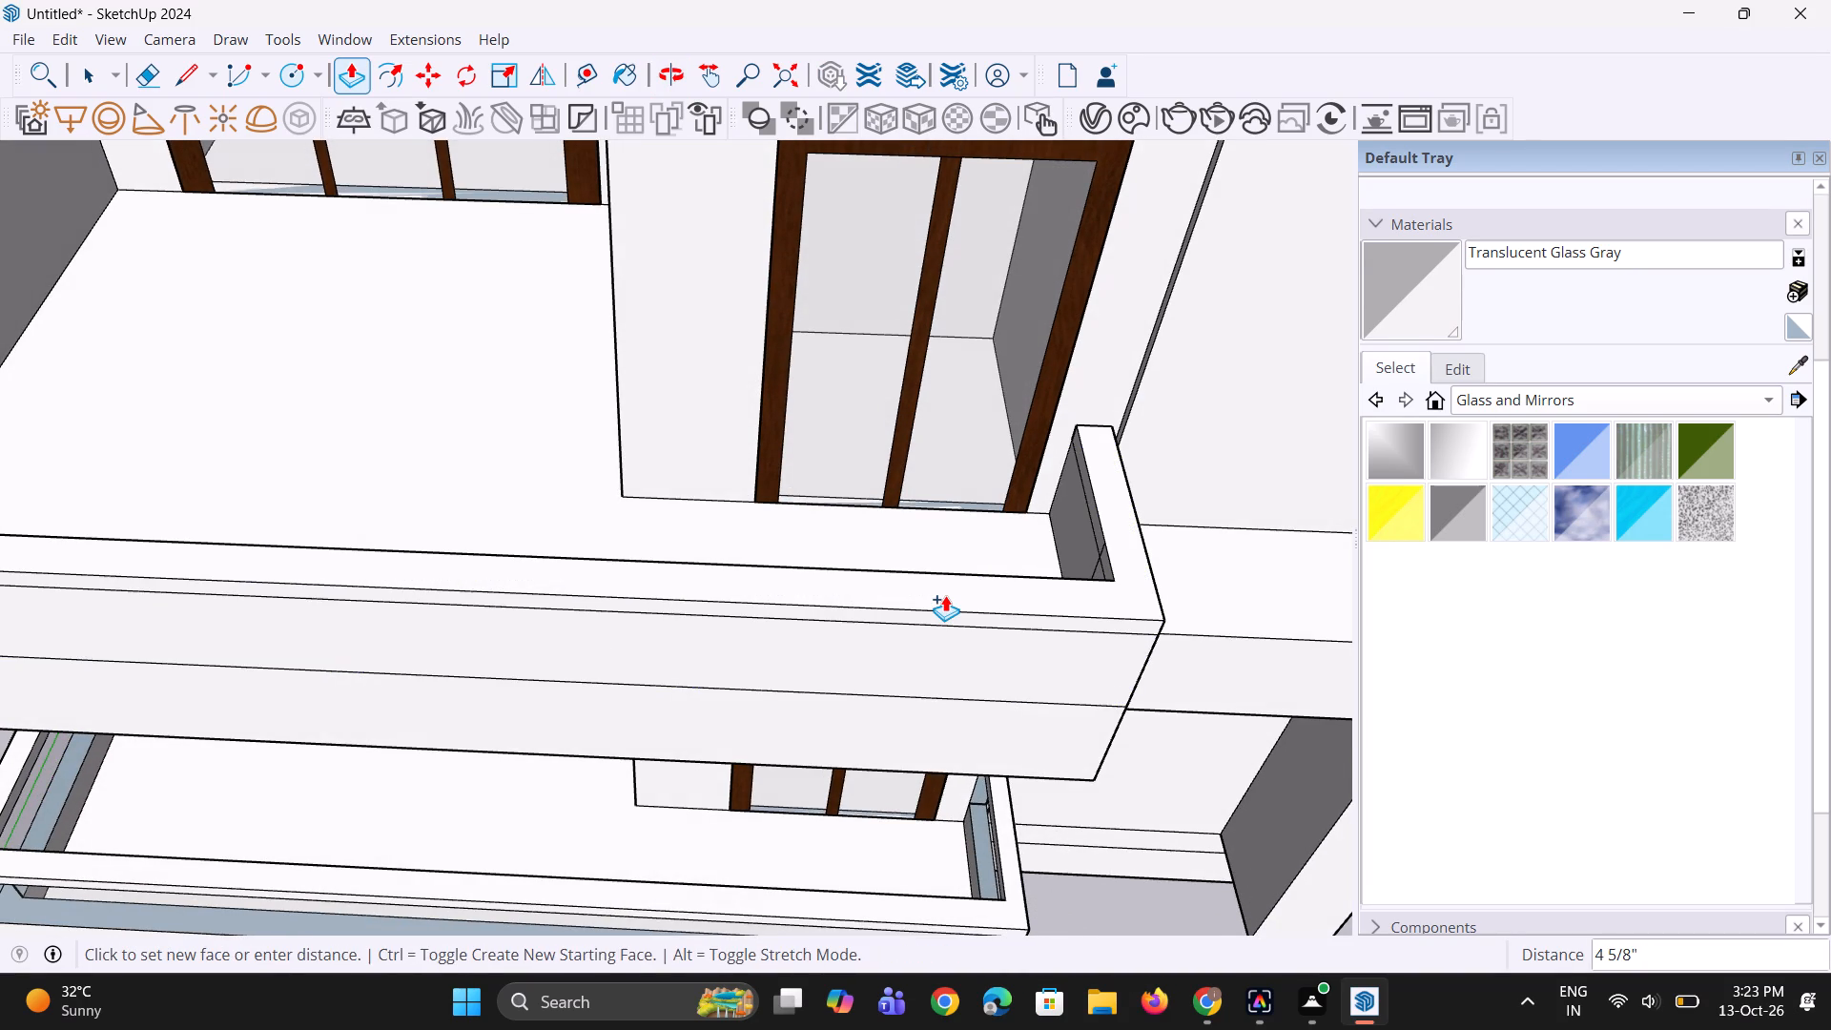
left_click(945, 595)
Copy the two vertical end edges of the parapet and cap about 9" inward along the inner face at the balcony's open left side.
scroll(974, 564, "down", 10)
middle_click_drag(351, 619, 447, 549)
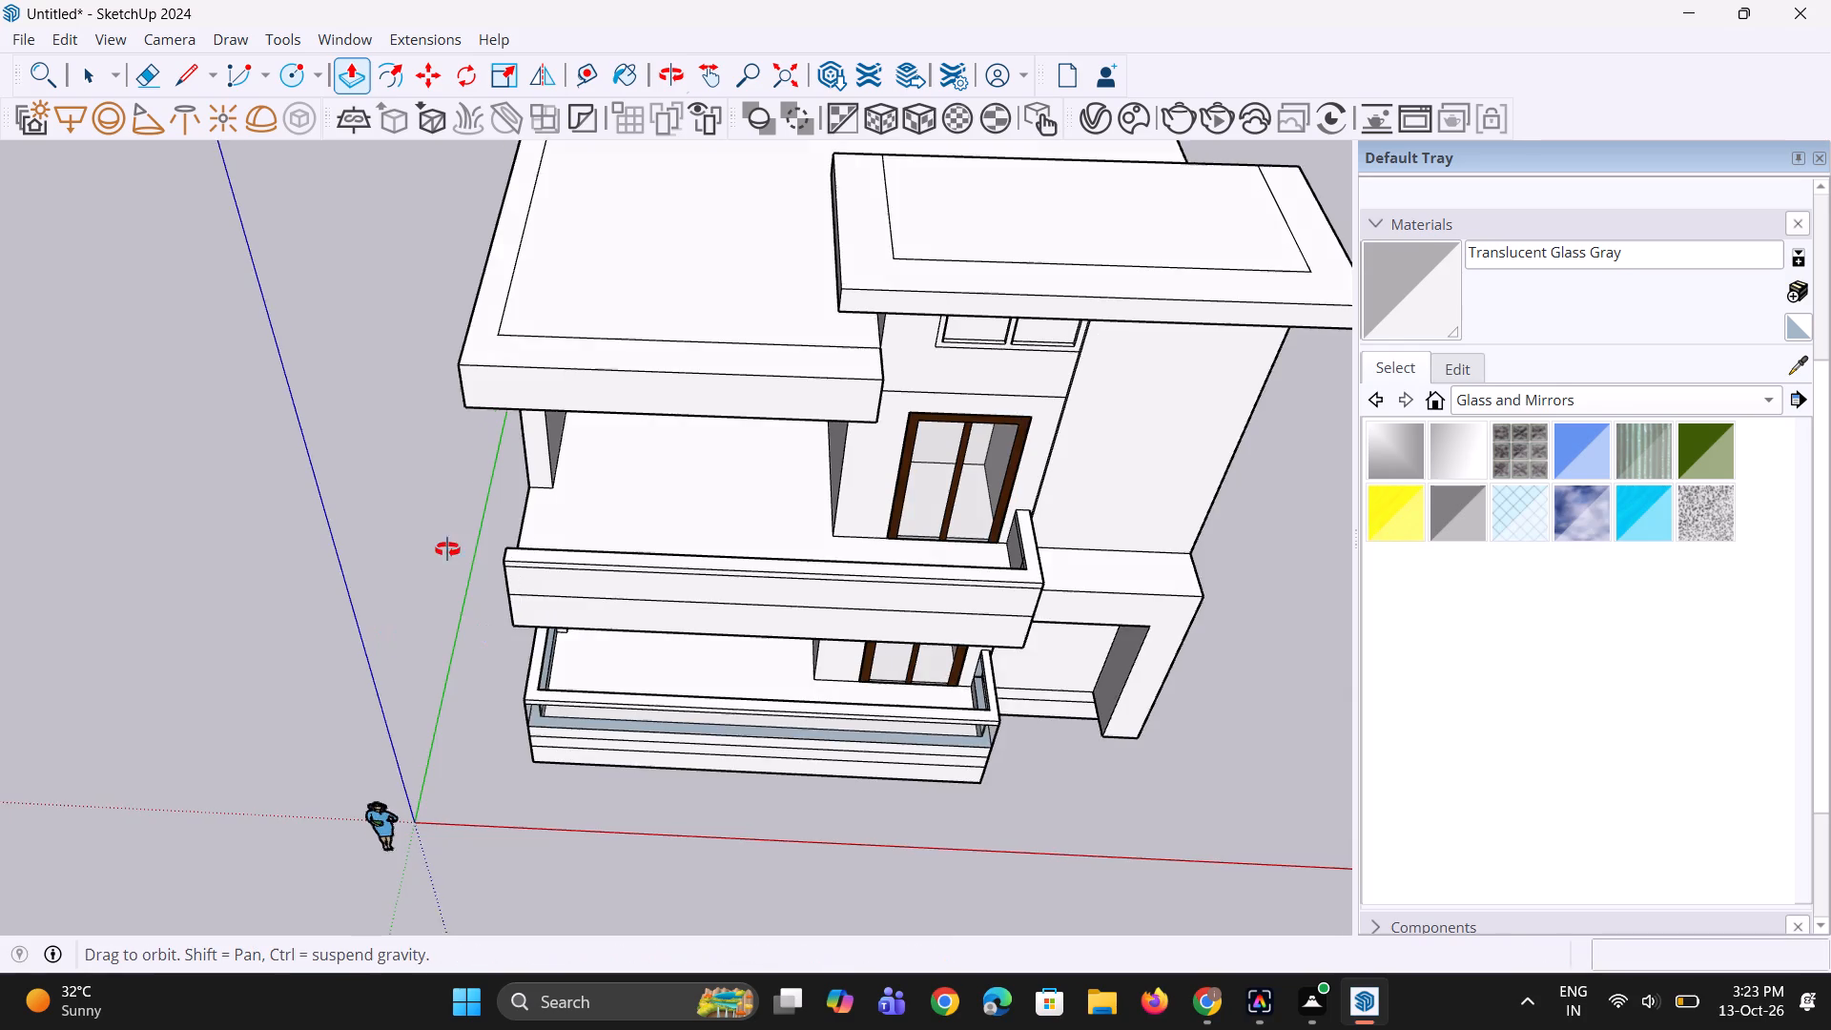
middle_click_drag(447, 549, 1133, 508)
middle_click_drag(766, 575, 1033, 510)
scroll(965, 461, "up", 10)
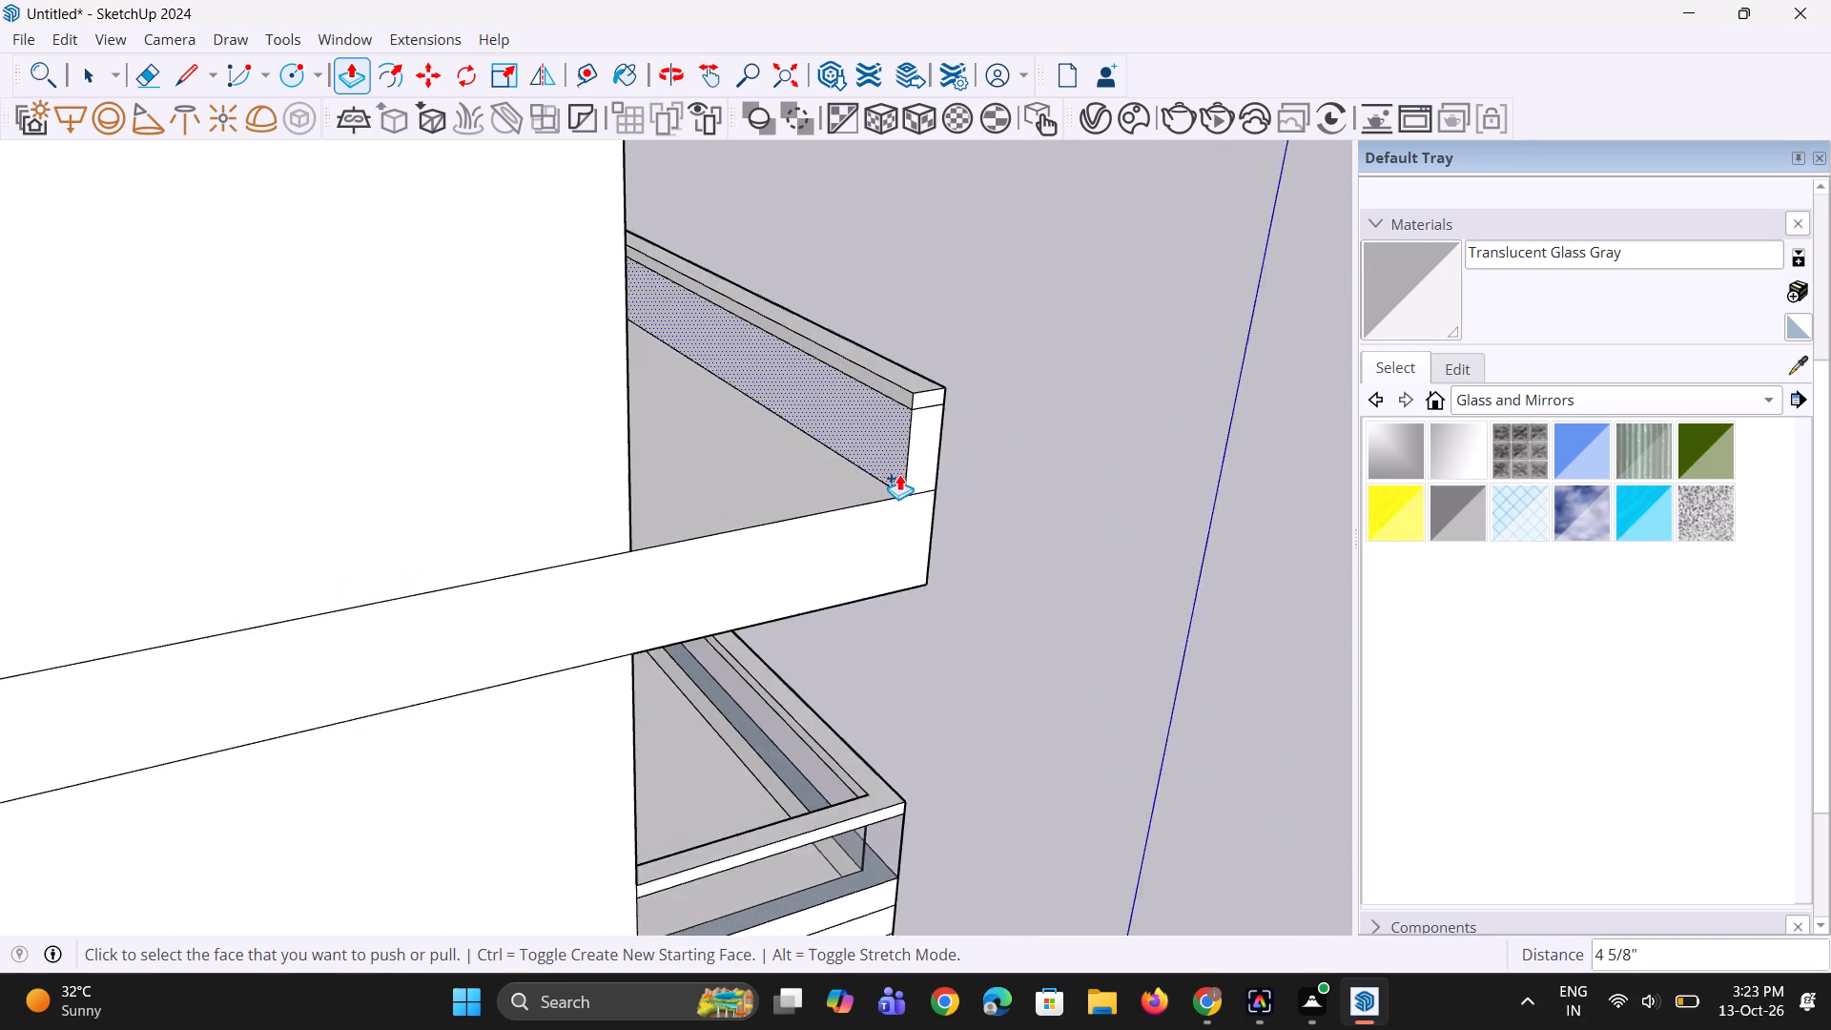
scroll(899, 474, "up", 2)
middle_click_drag(905, 481, 943, 484)
key("space")
key("space")
scroll(945, 464, "up", 1)
left_click(941, 456)
scroll(956, 411, "up", 3)
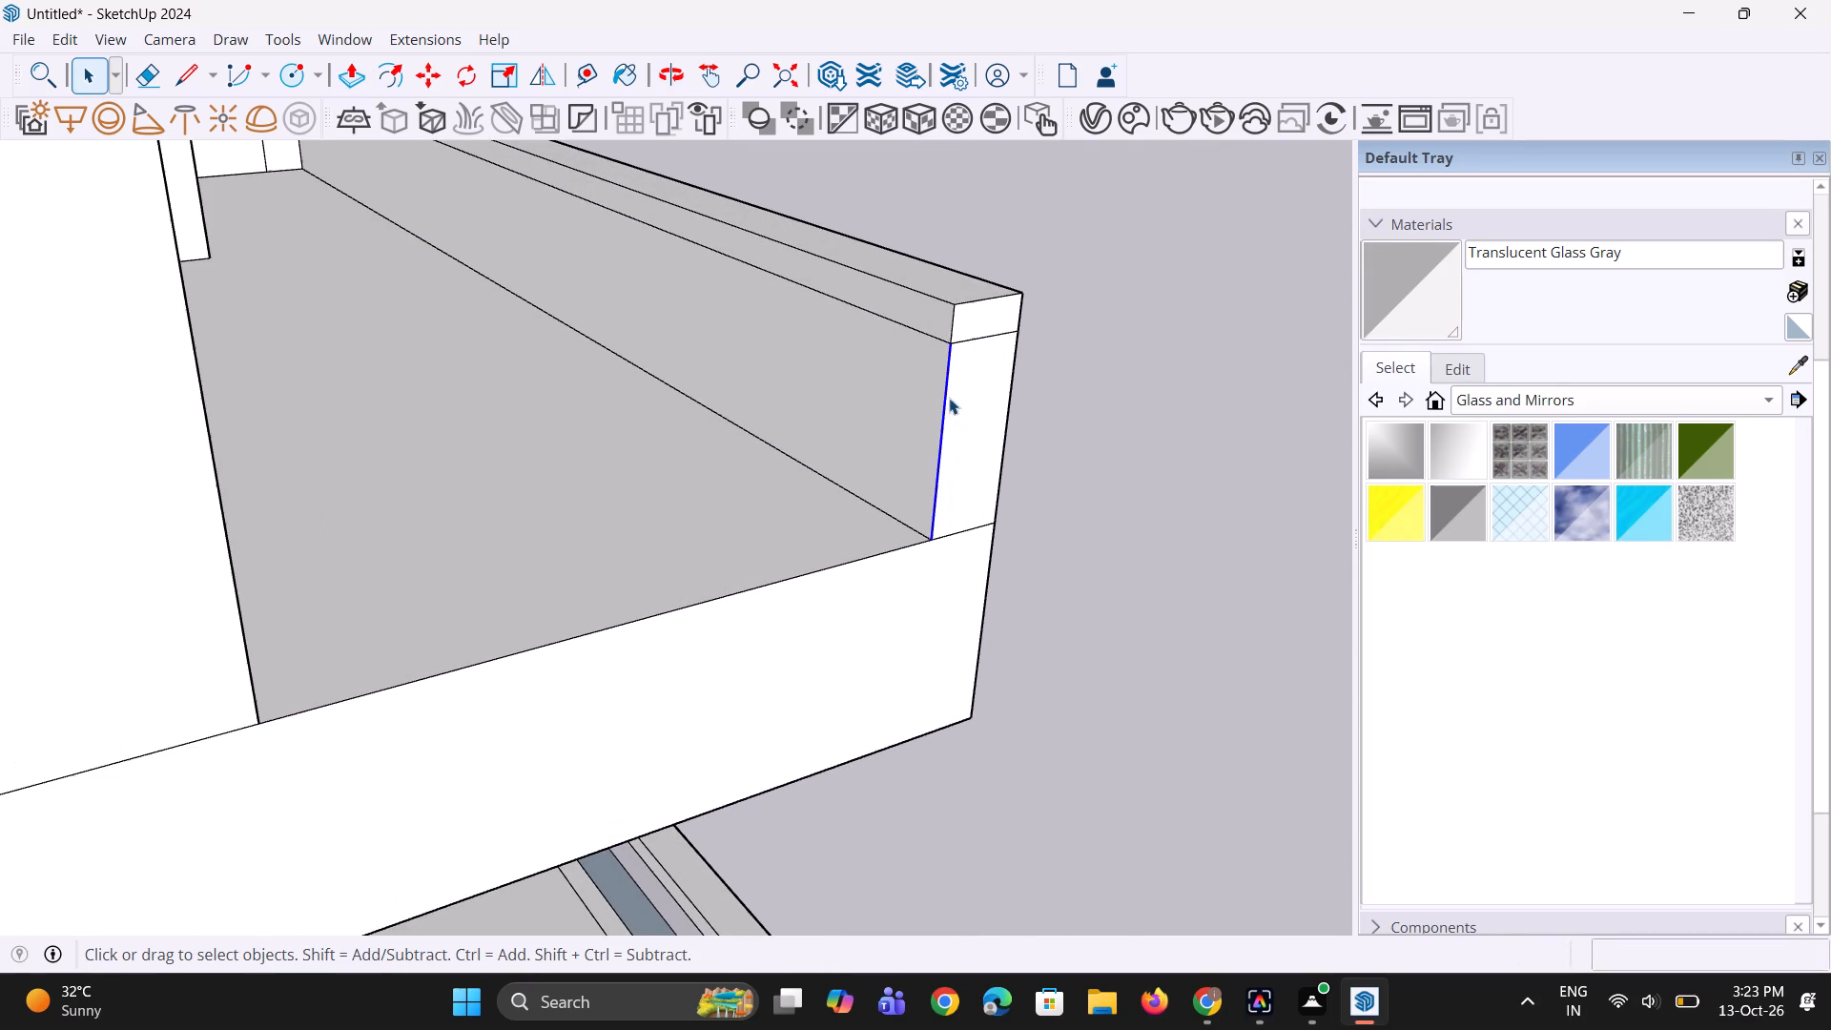
left_click(957, 327, "ctrl")
key("m")
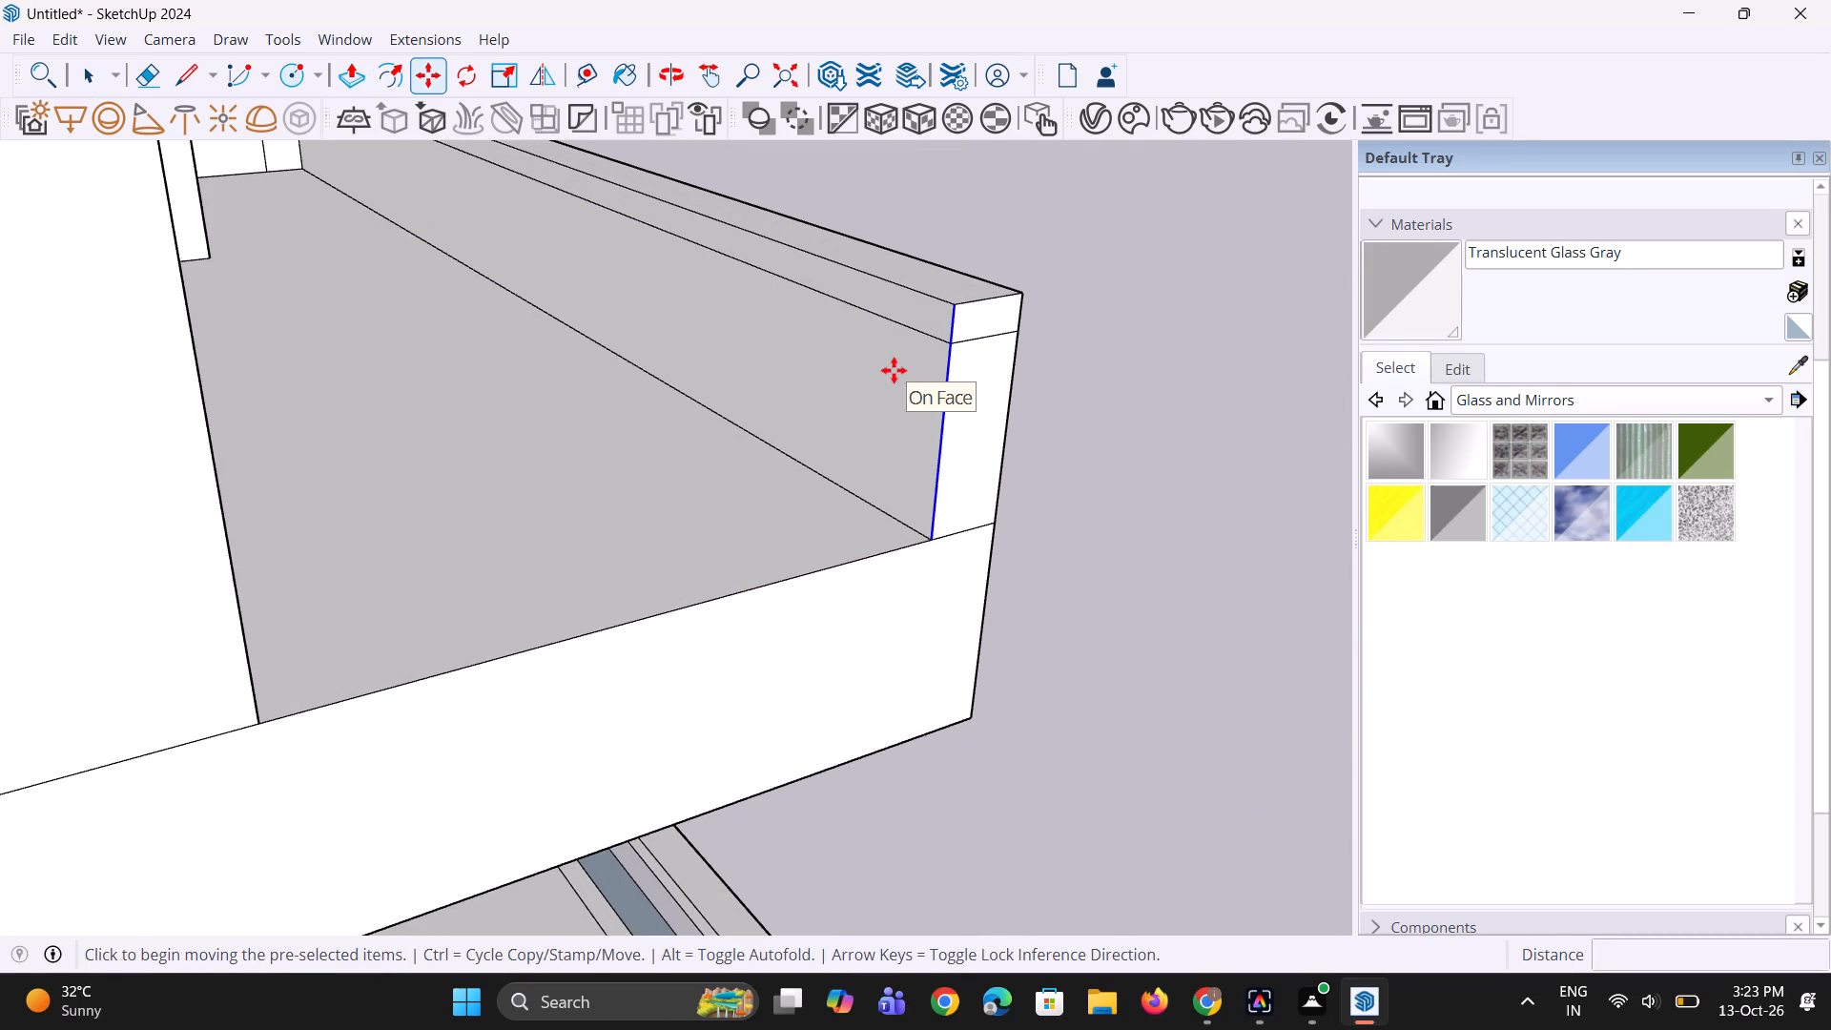
left_click(953, 309)
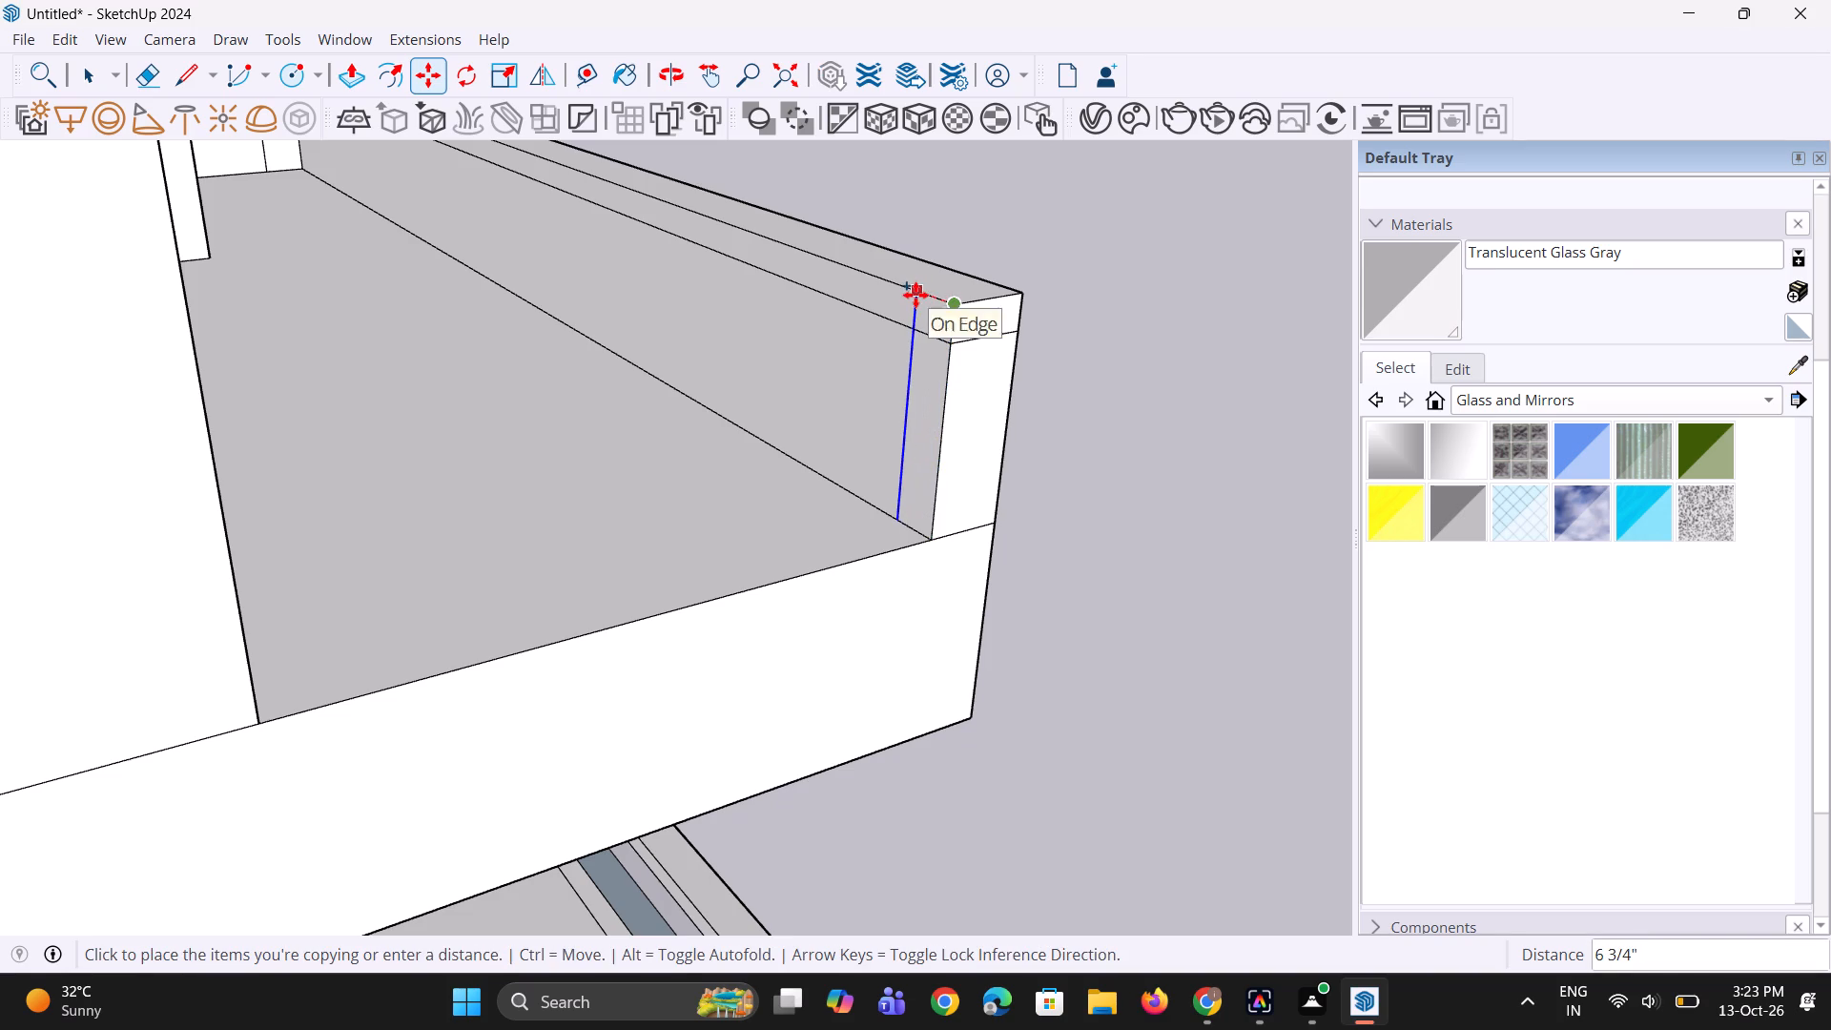
left_click(905, 291)
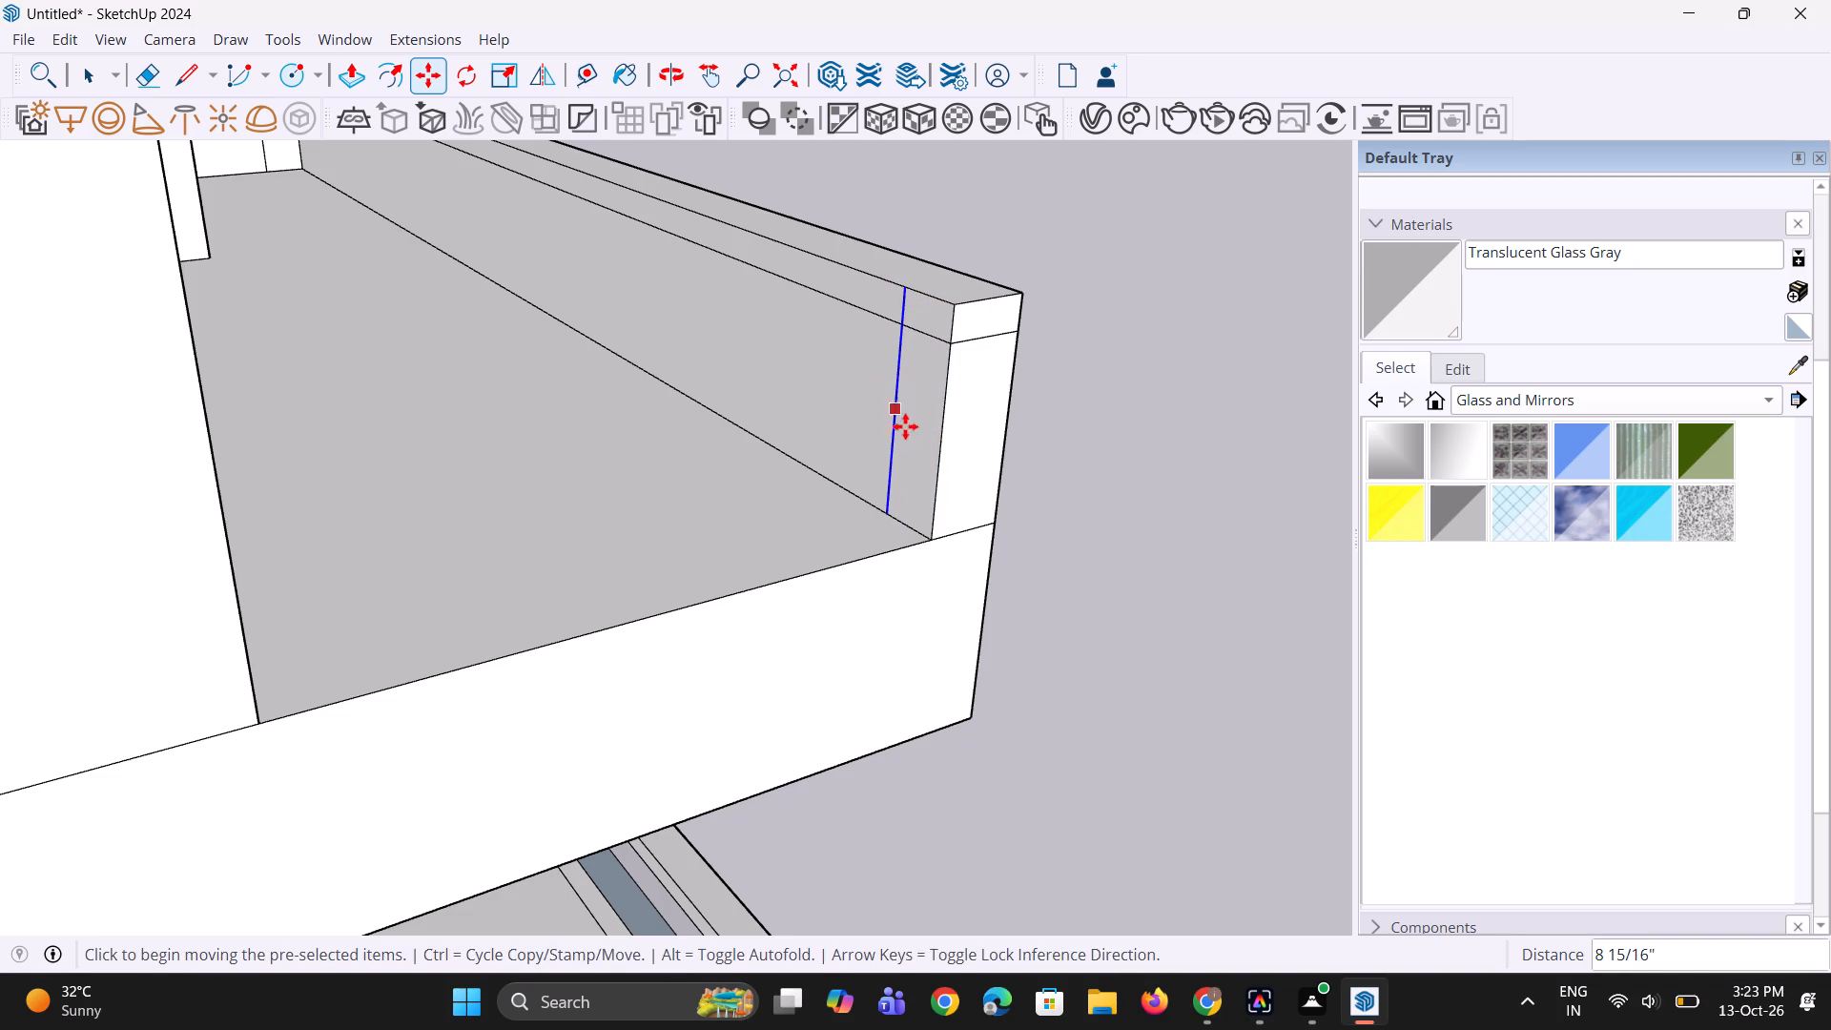
Push/Pull the marked parapet and cap faces 6' 10 1/2" back to the building wall, forming the left side return.
key("p")
left_click(930, 475)
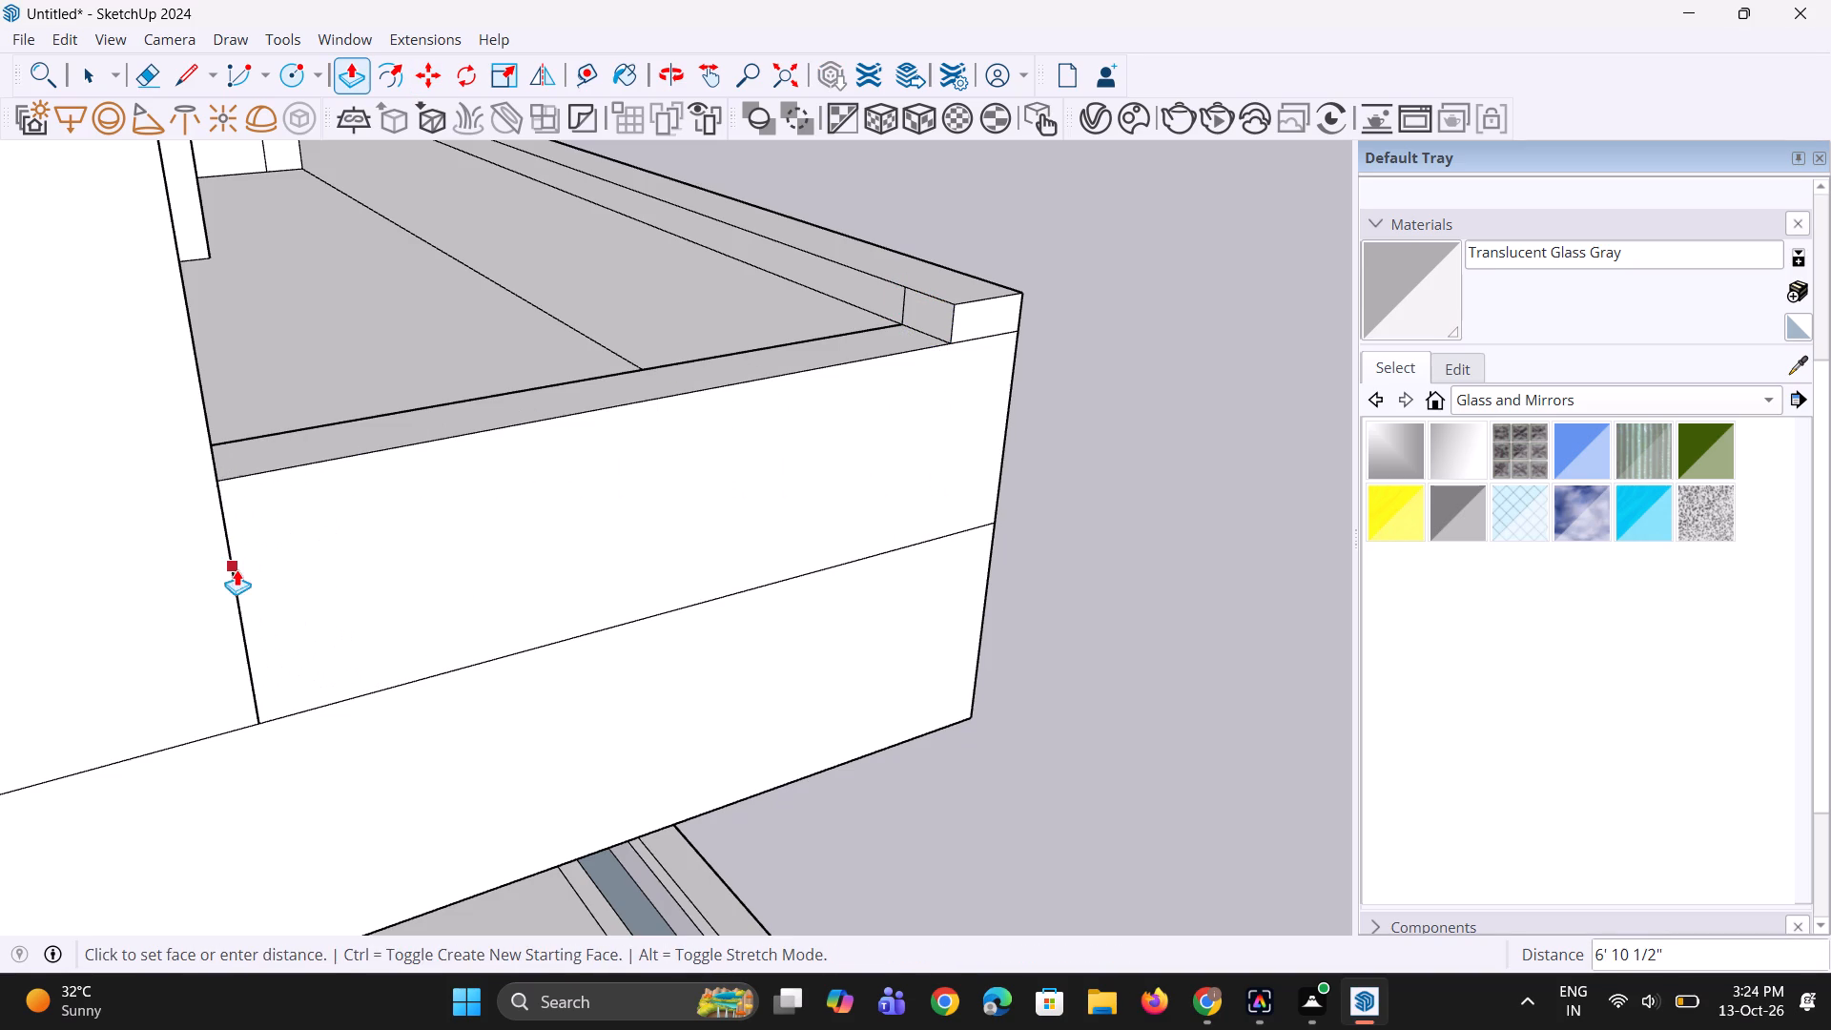
left_click(236, 576)
double_click(924, 312)
Paint the outer and inner faces of the upper-floor balcony's left side return, below the cap, with Translucent Glass Gray.
middle_click_drag(878, 389, 569, 550)
scroll(584, 522, "down", 9)
middle_click_drag(654, 527, 667, 427)
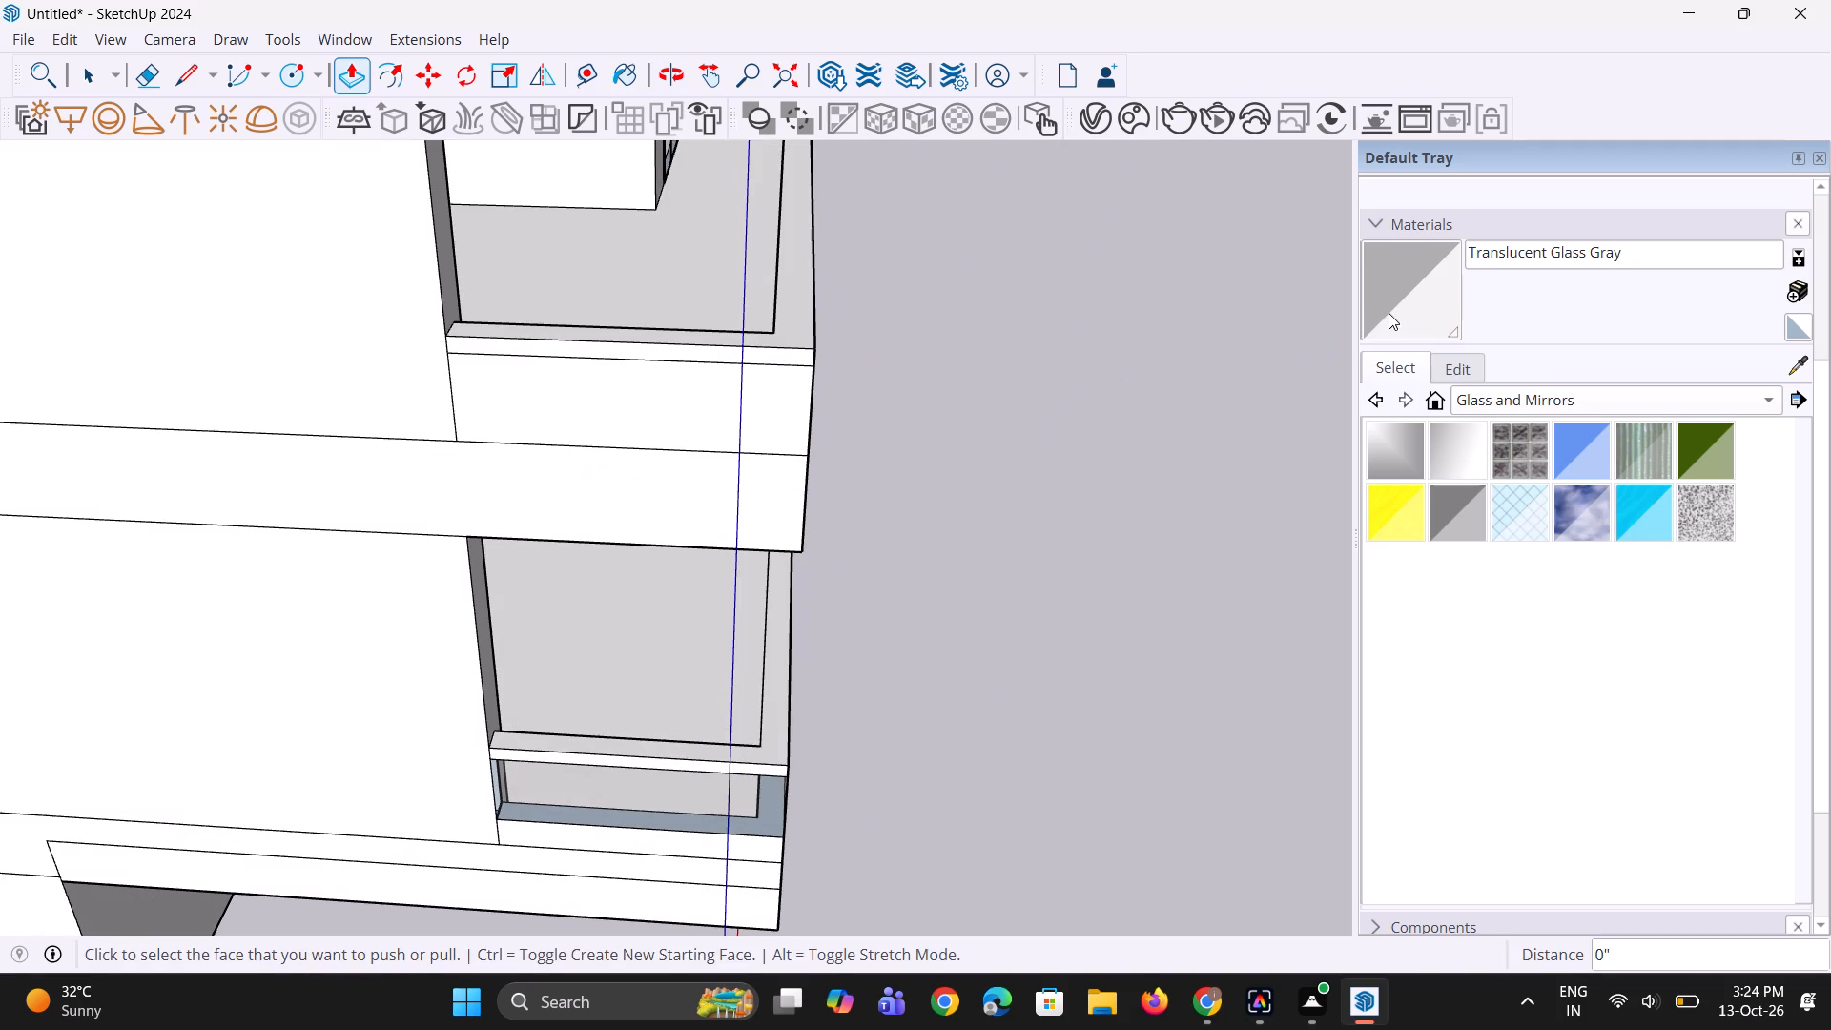
left_click(1389, 313)
left_click(714, 427)
middle_click_drag(968, 439, 715, 852)
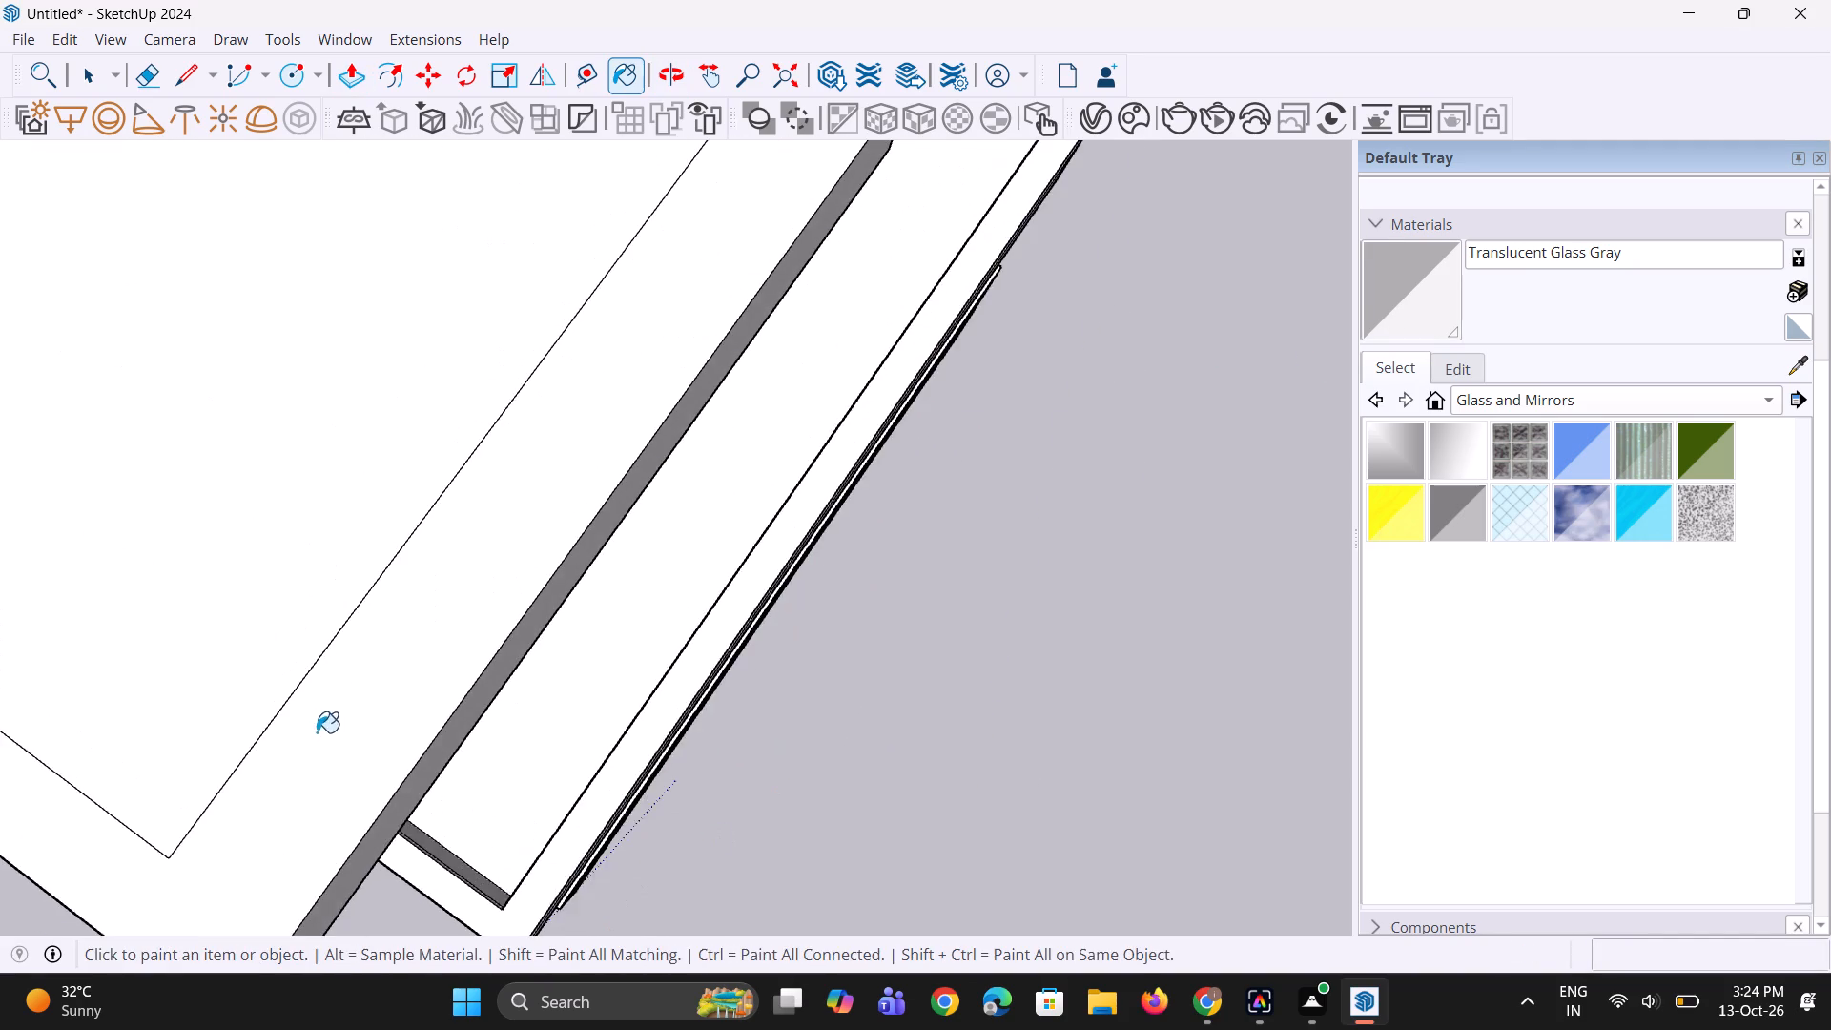
scroll(316, 731, "up", 6)
left_click(442, 895)
scroll(460, 813, "down", 3)
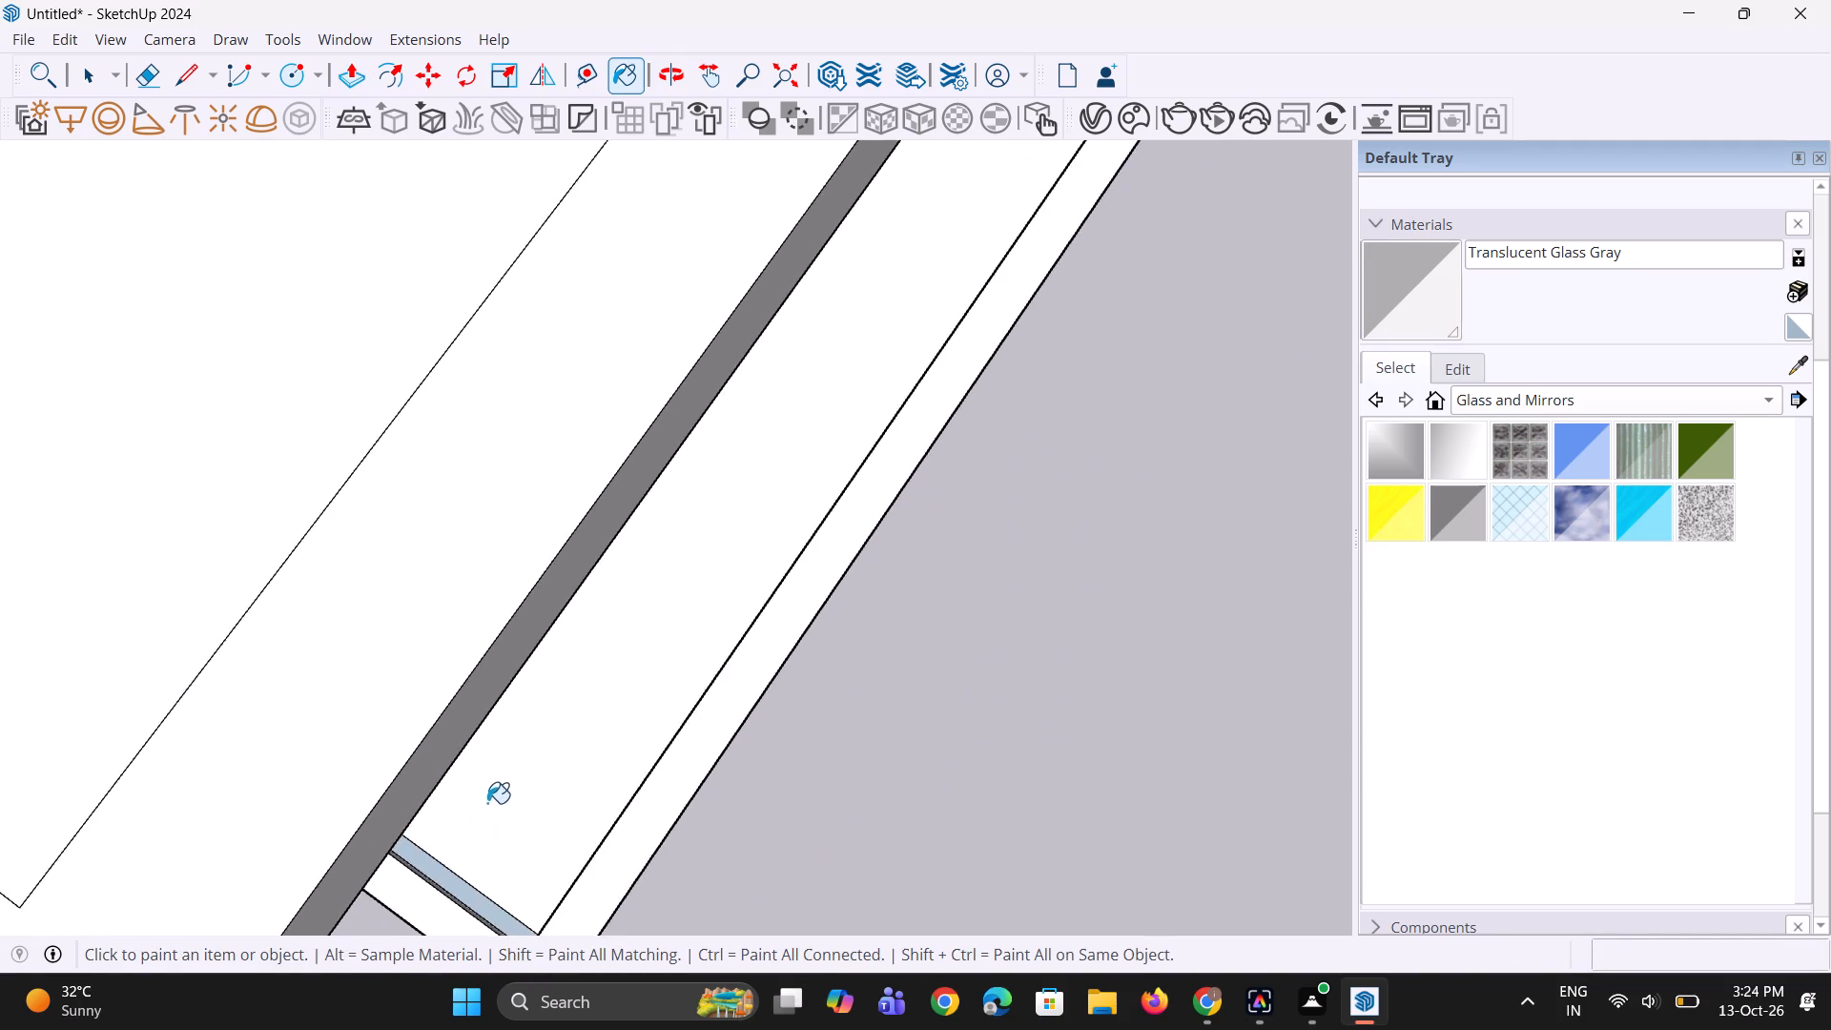
Paint the upper-floor balcony's front parapet faces and the right side return's inner face, below the cap, with Translucent Glass Gray.
middle_click_drag(499, 799, 780, 685)
scroll(815, 626, "up", 2)
left_click(841, 588)
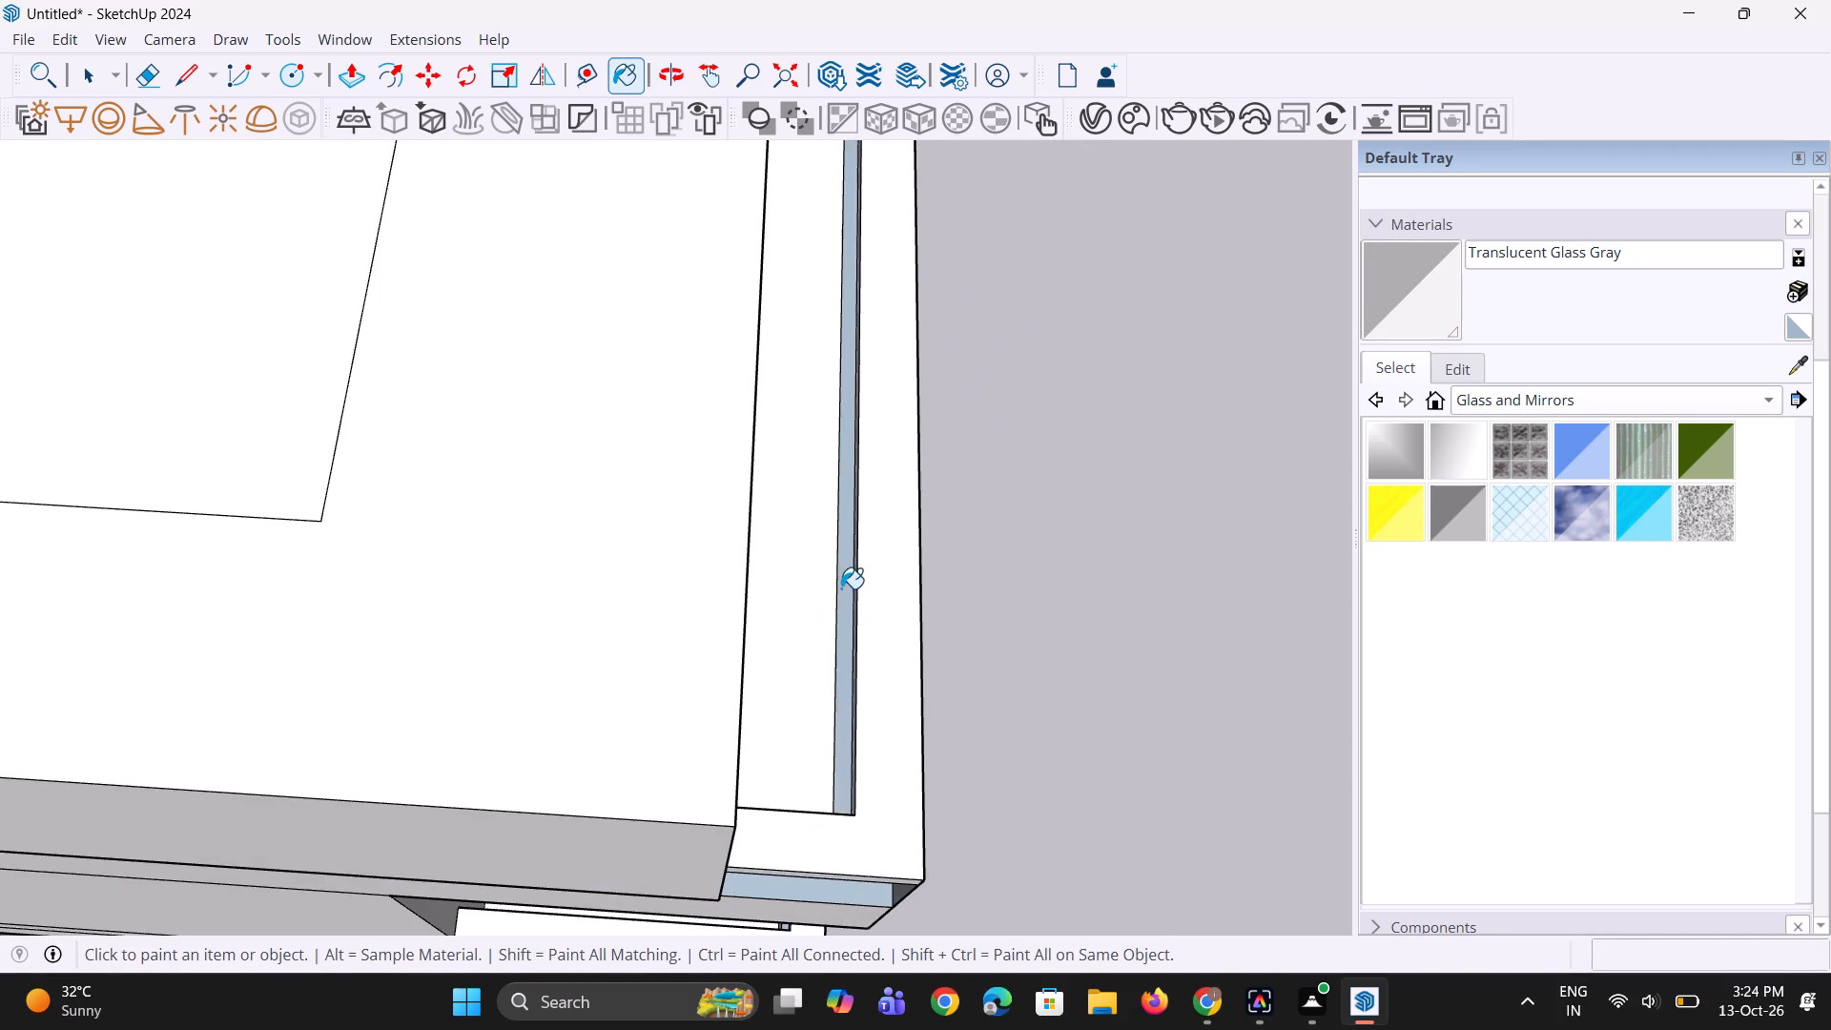
middle_click_drag(845, 588, 485, 389)
left_click(796, 596)
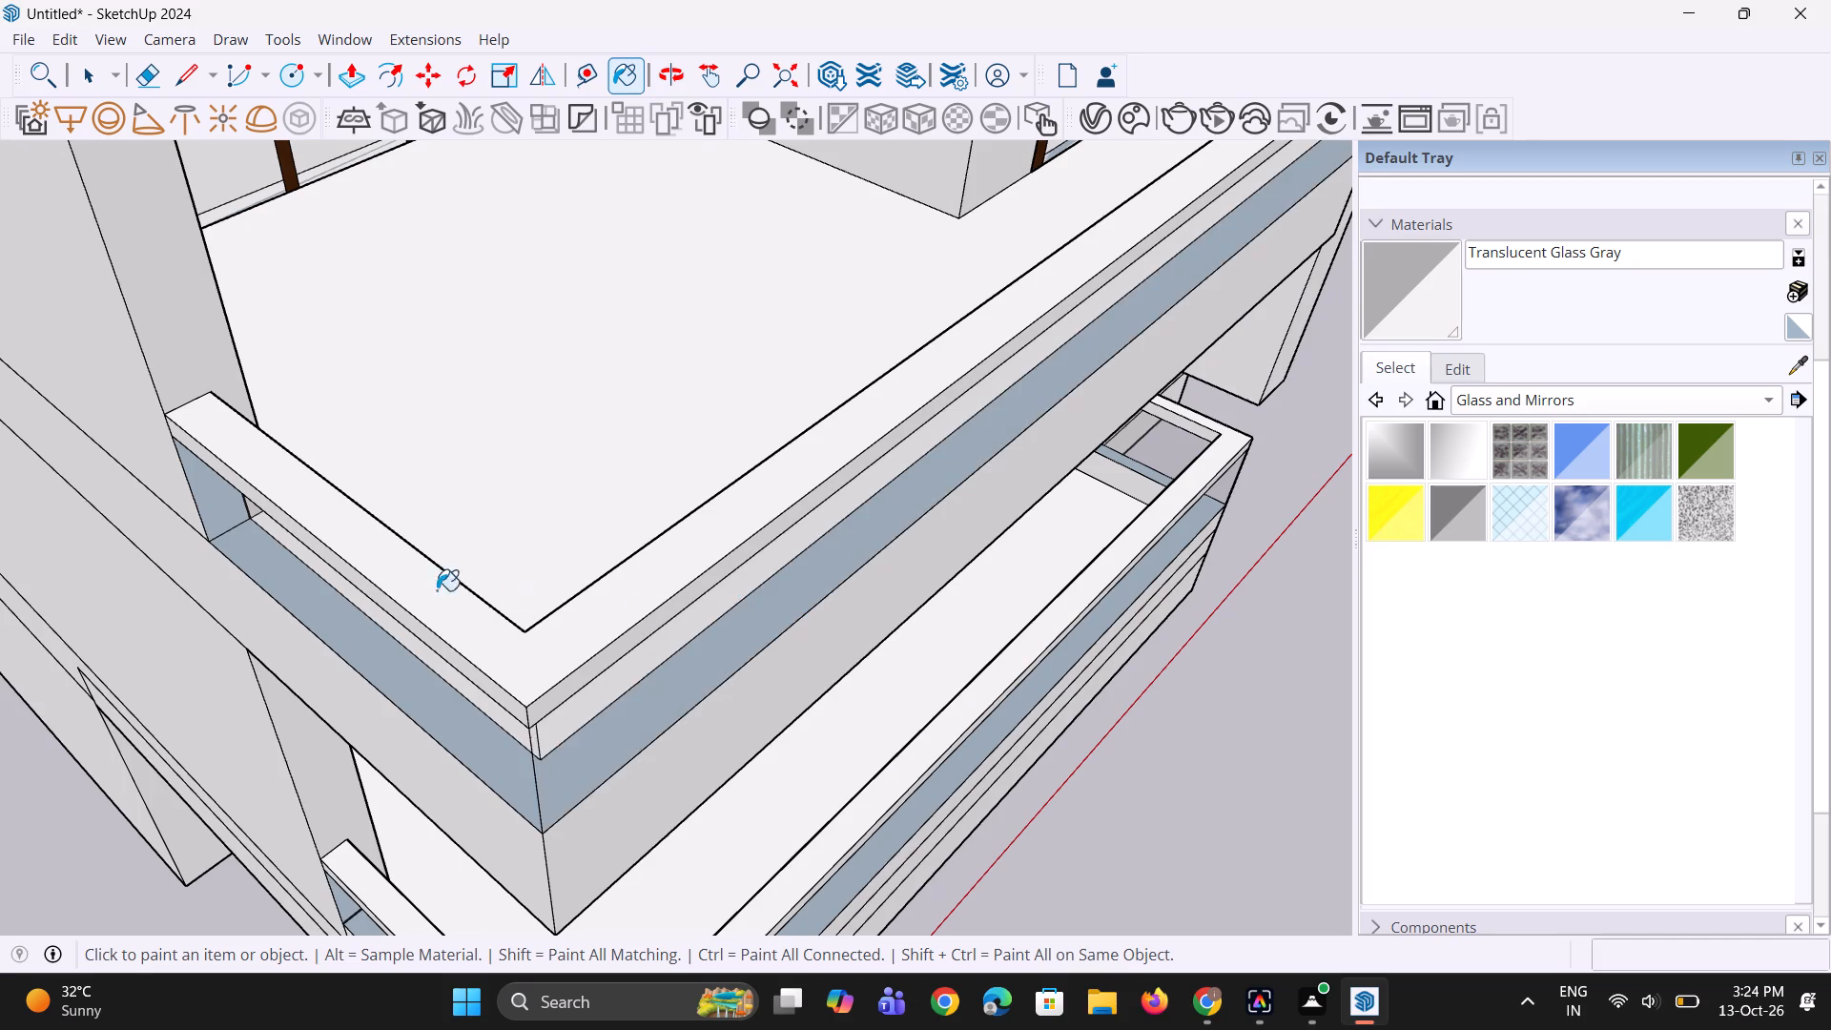
scroll(360, 578, "down", 5)
scroll(737, 568, "down", 4)
scroll(874, 308, "up", 5)
left_click(963, 288)
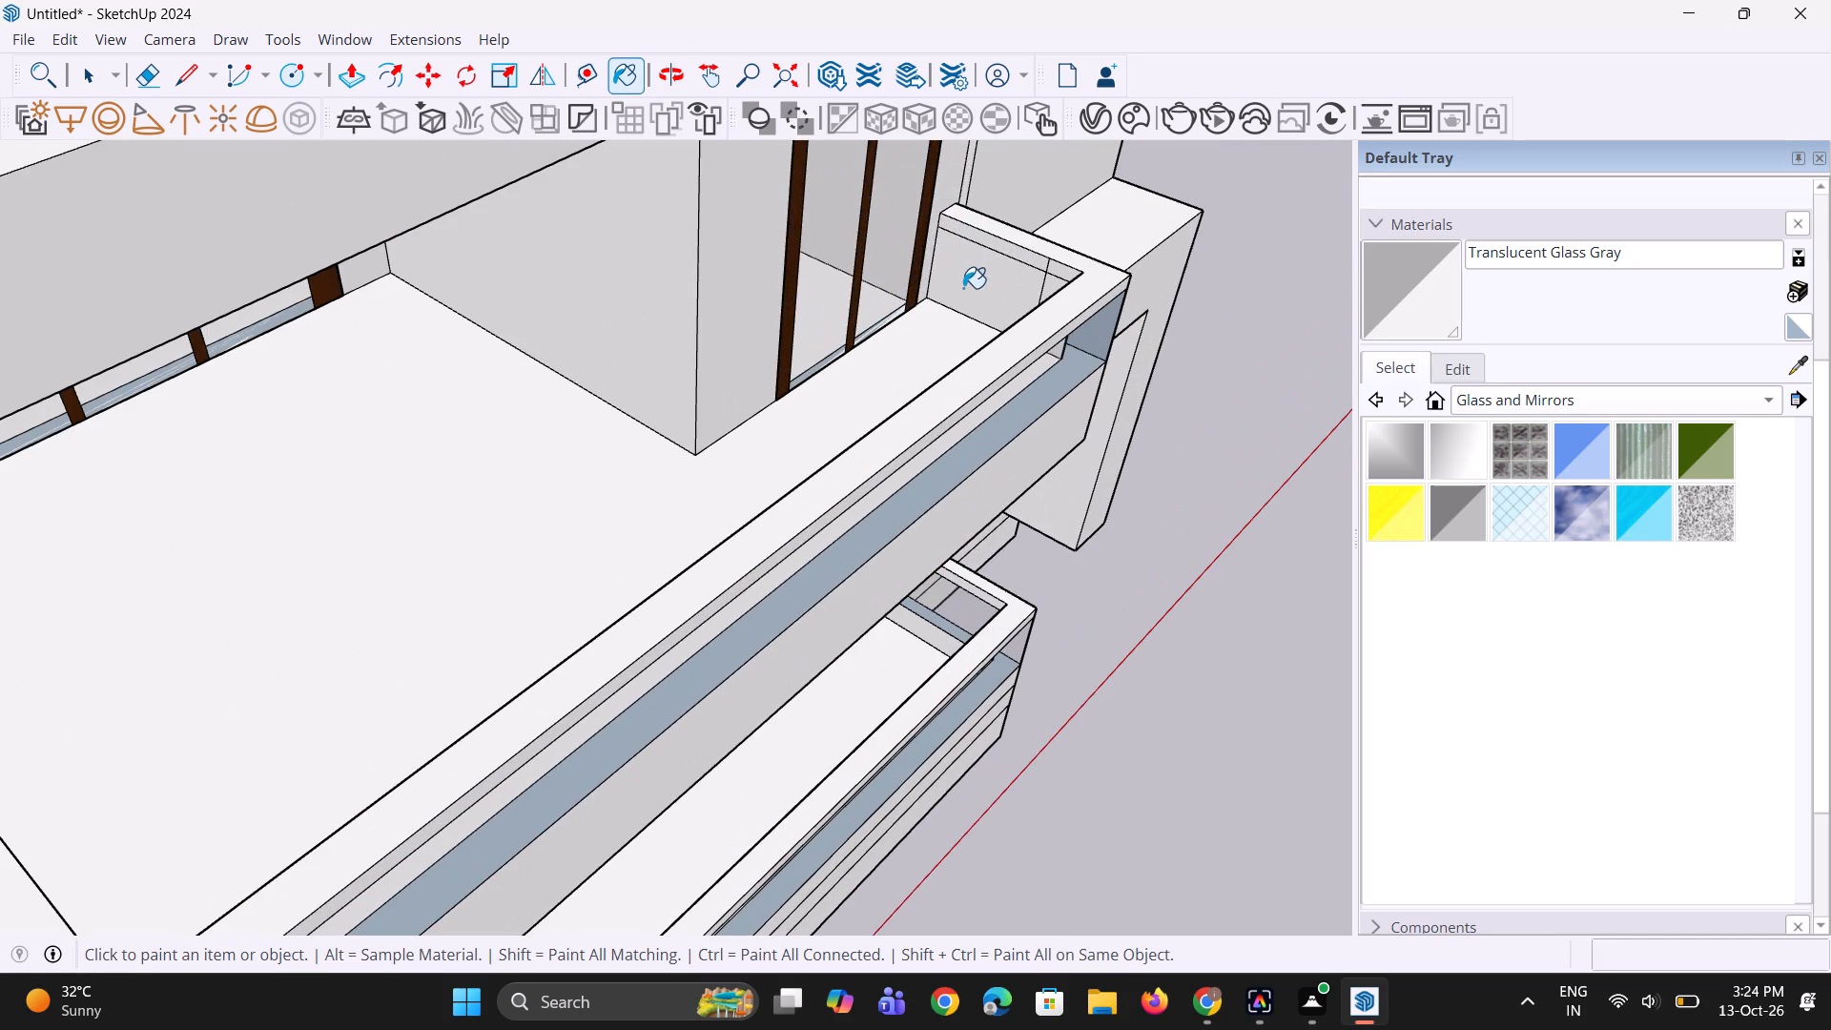
scroll(1038, 321, "up", 1)
middle_click_drag(1043, 324, 1181, 417)
scroll(1044, 287, "up", 2)
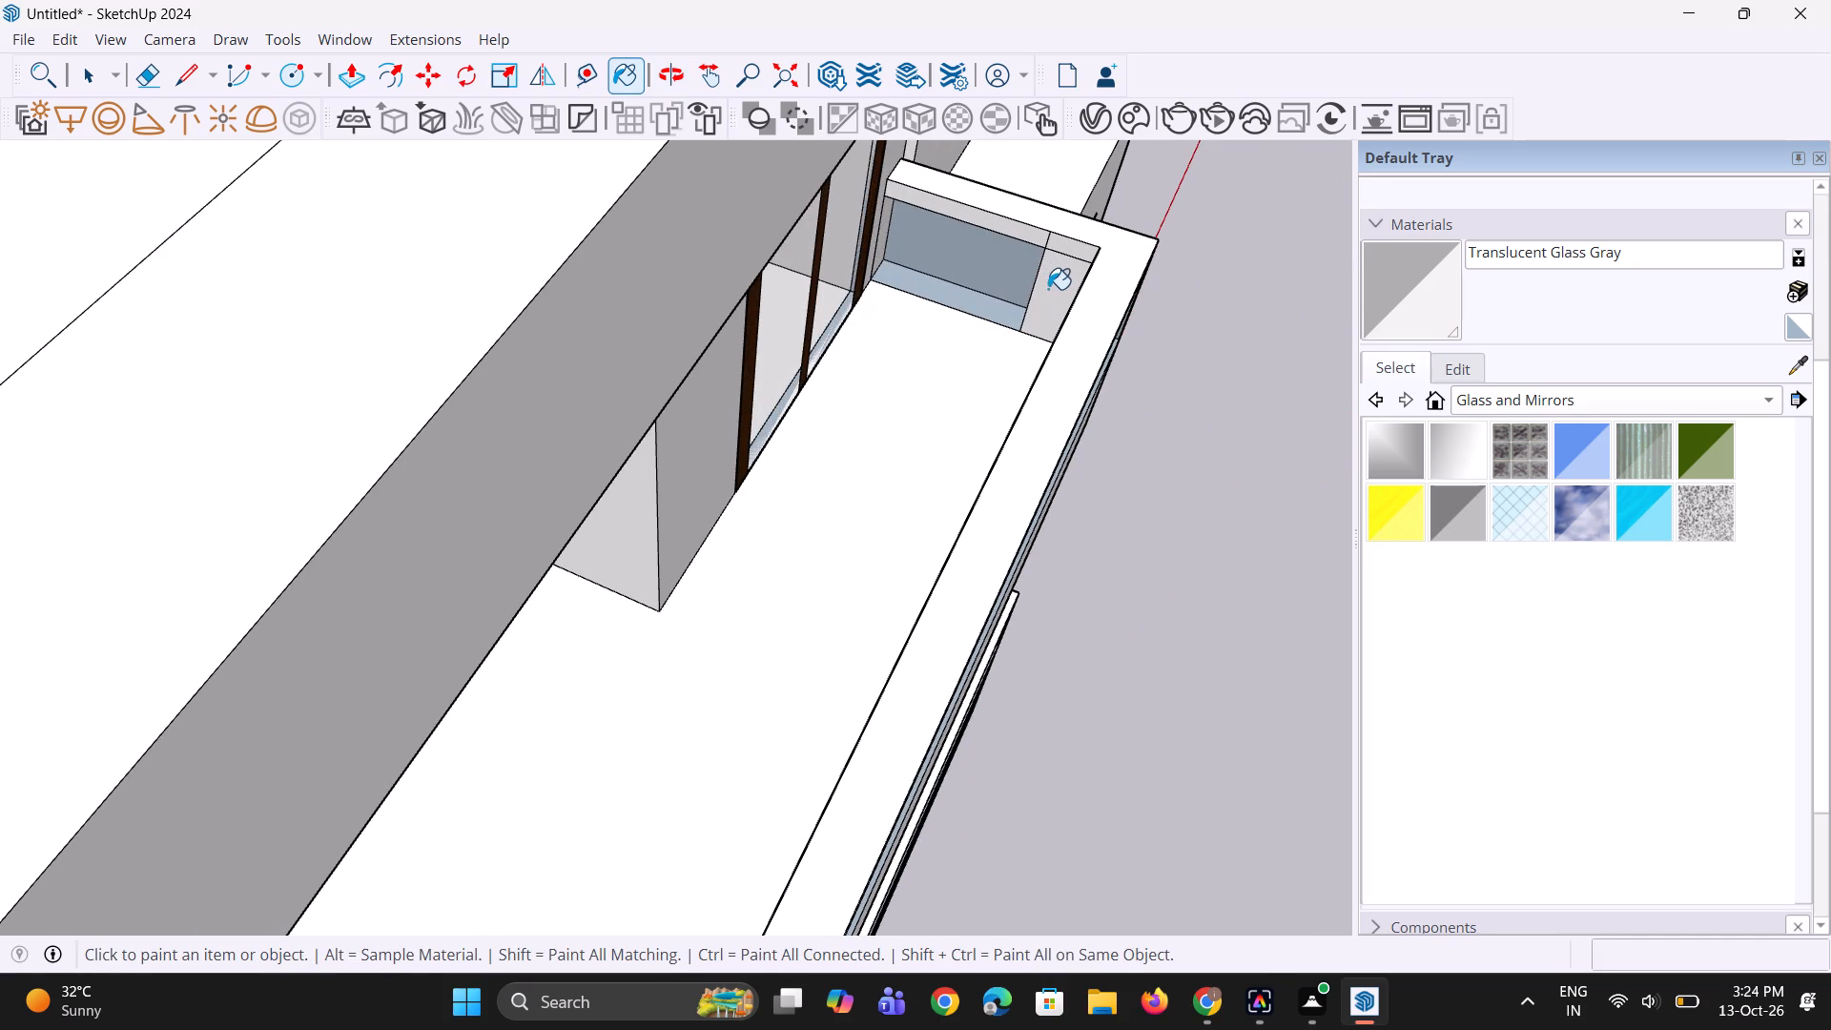
left_click(1048, 289)
middle_click_drag(1048, 315, 1016, 276)
scroll(1016, 276, "up", 2)
Erase the leftover vertical dividing edges on the inner and outer faces of the right side return and its cap.
key("e")
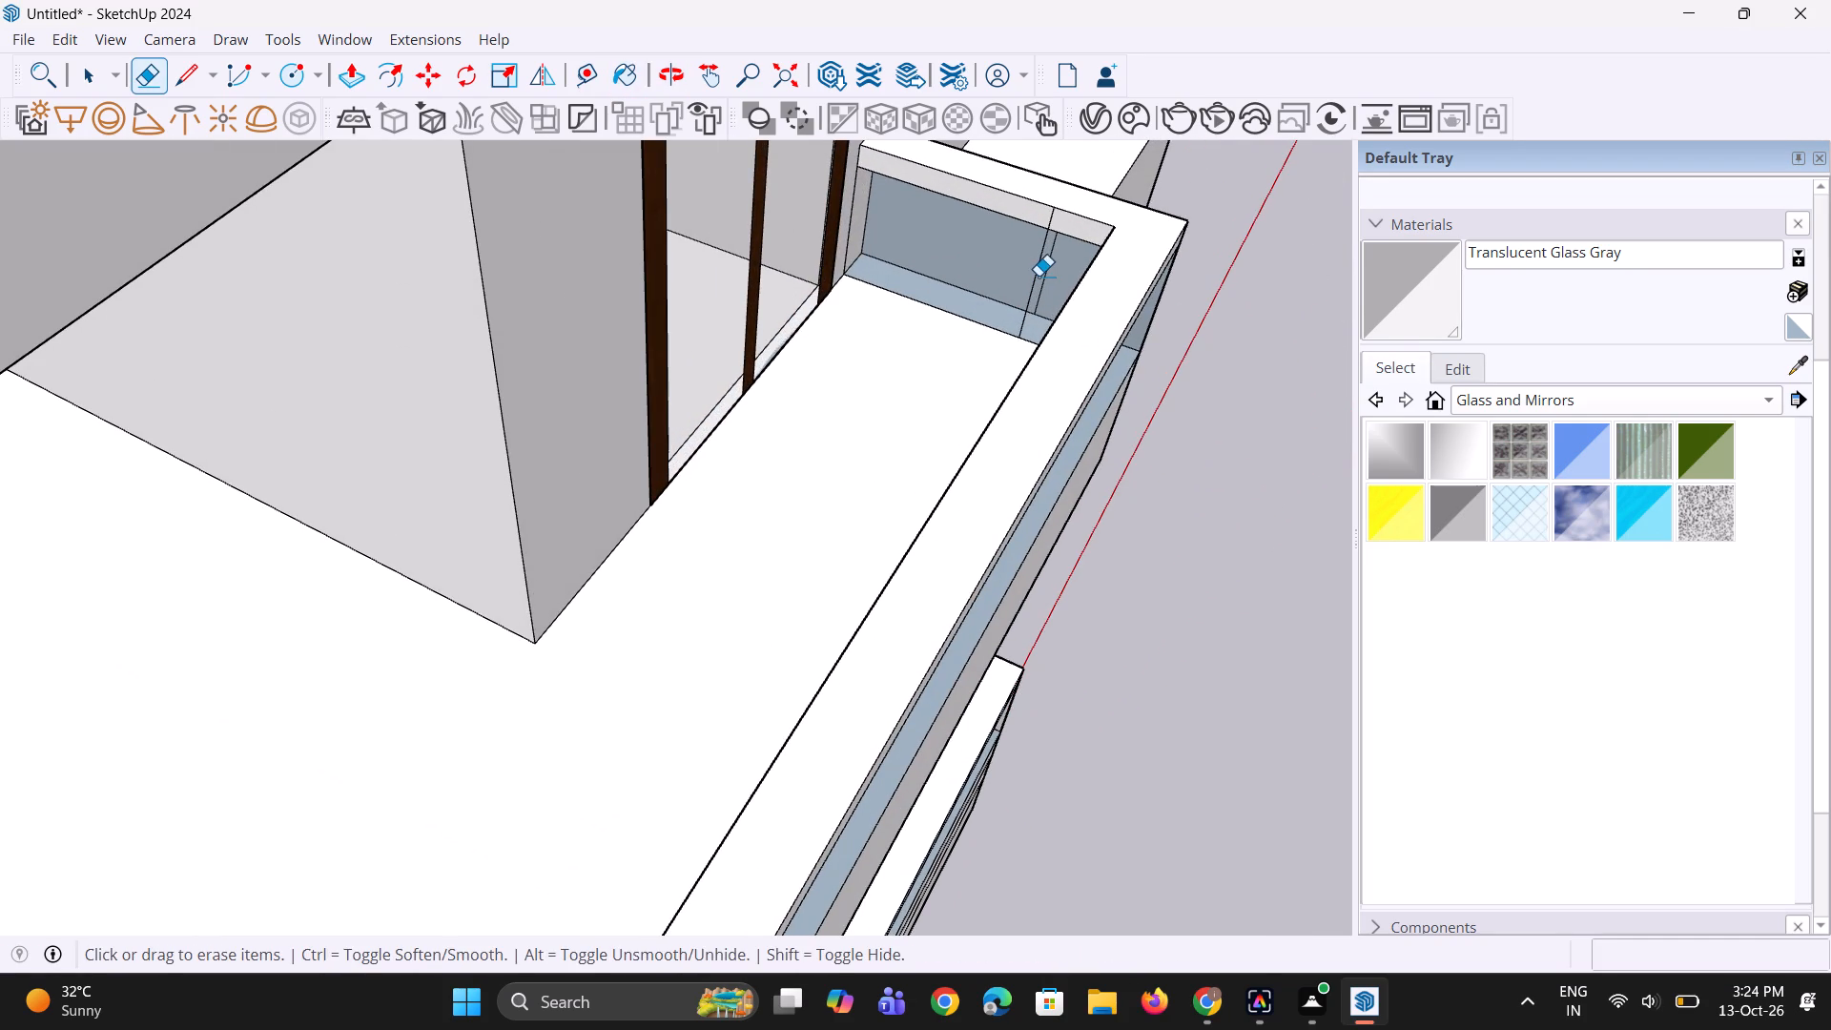
left_click(1032, 266)
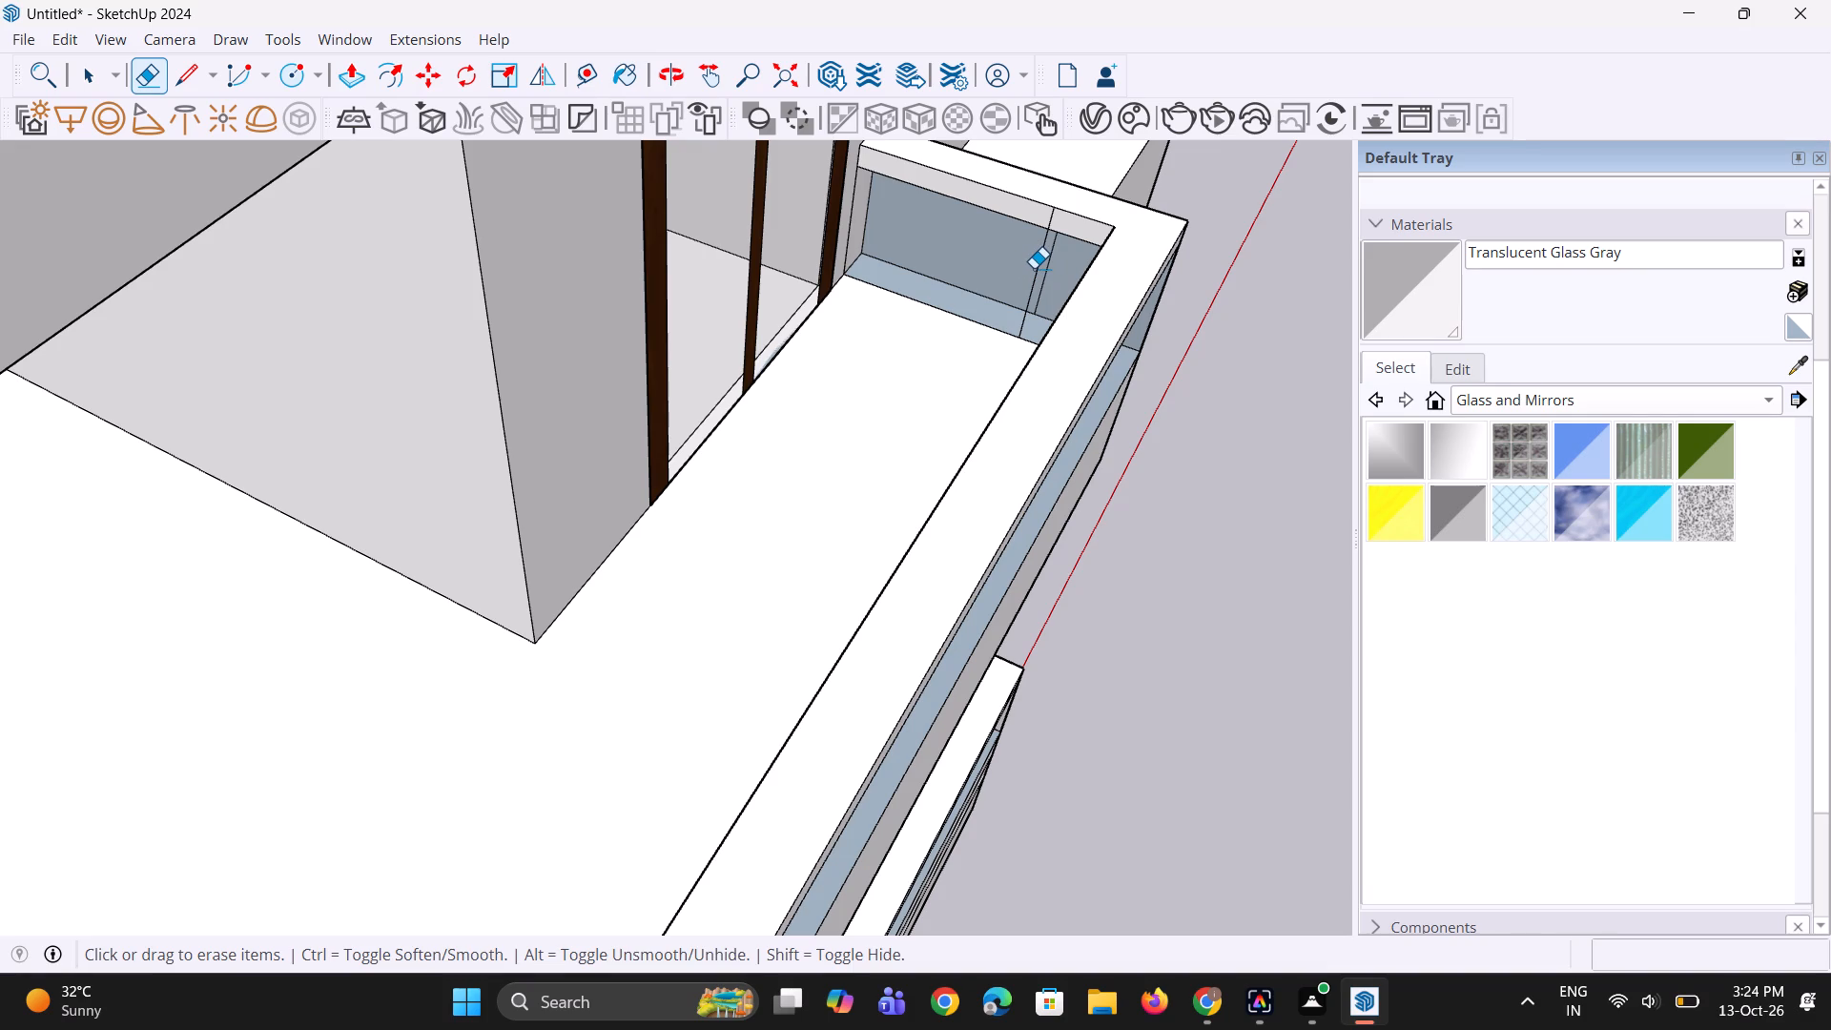
left_click(1034, 268)
left_click(1037, 268)
scroll(1052, 235, "up", 2)
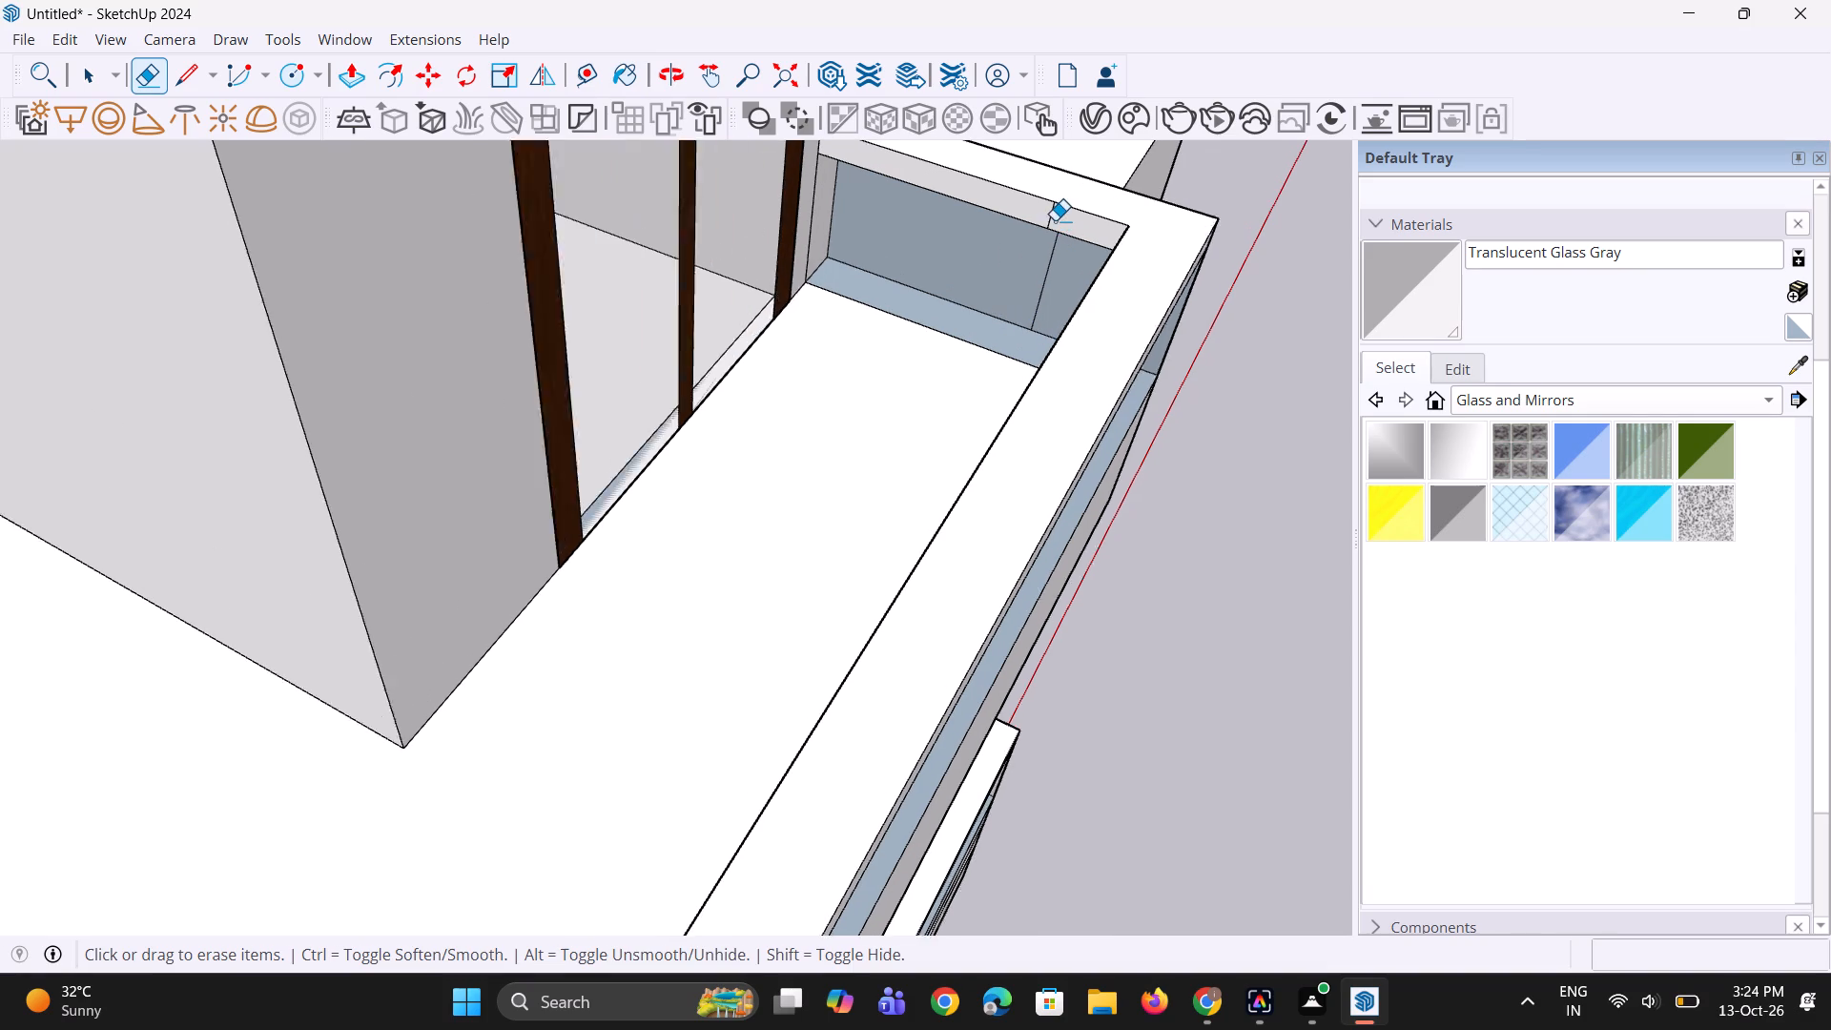
scroll(1055, 220, "up", 1)
left_click(1050, 213)
scroll(923, 313, "down", 4)
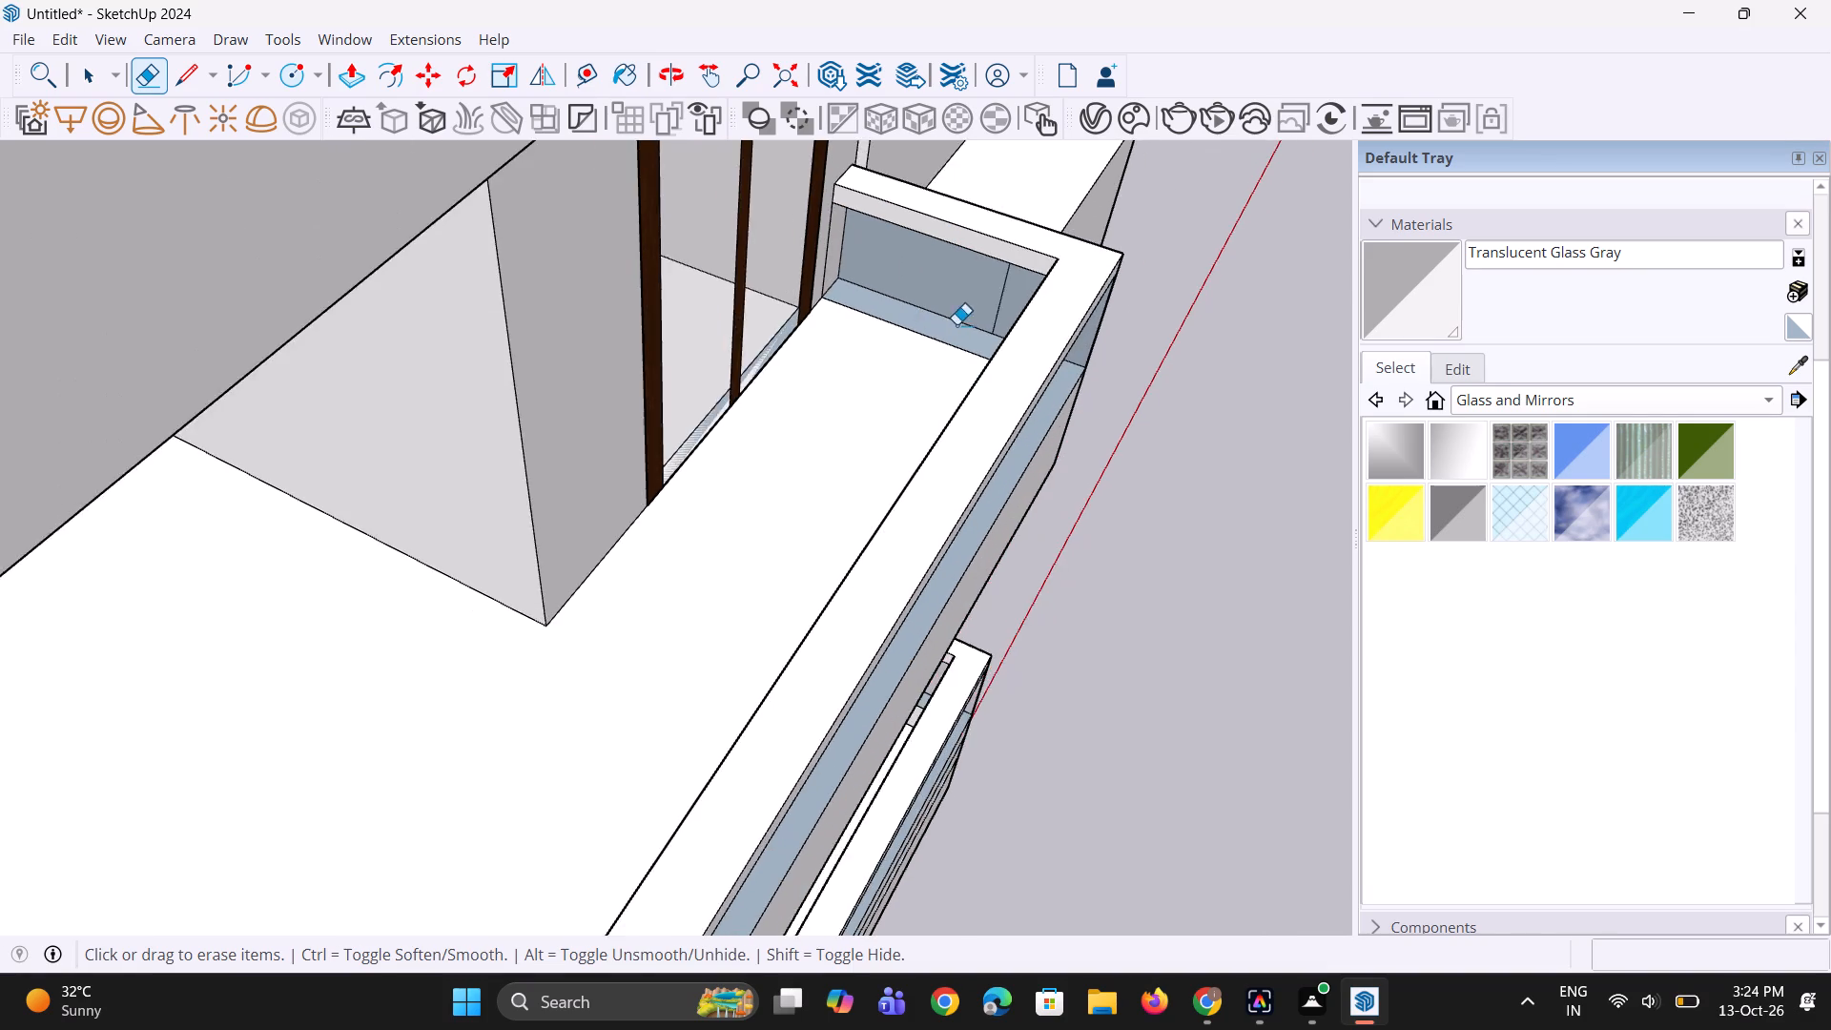
middle_click_drag(960, 324, 31, 255)
scroll(730, 386, "up", 2)
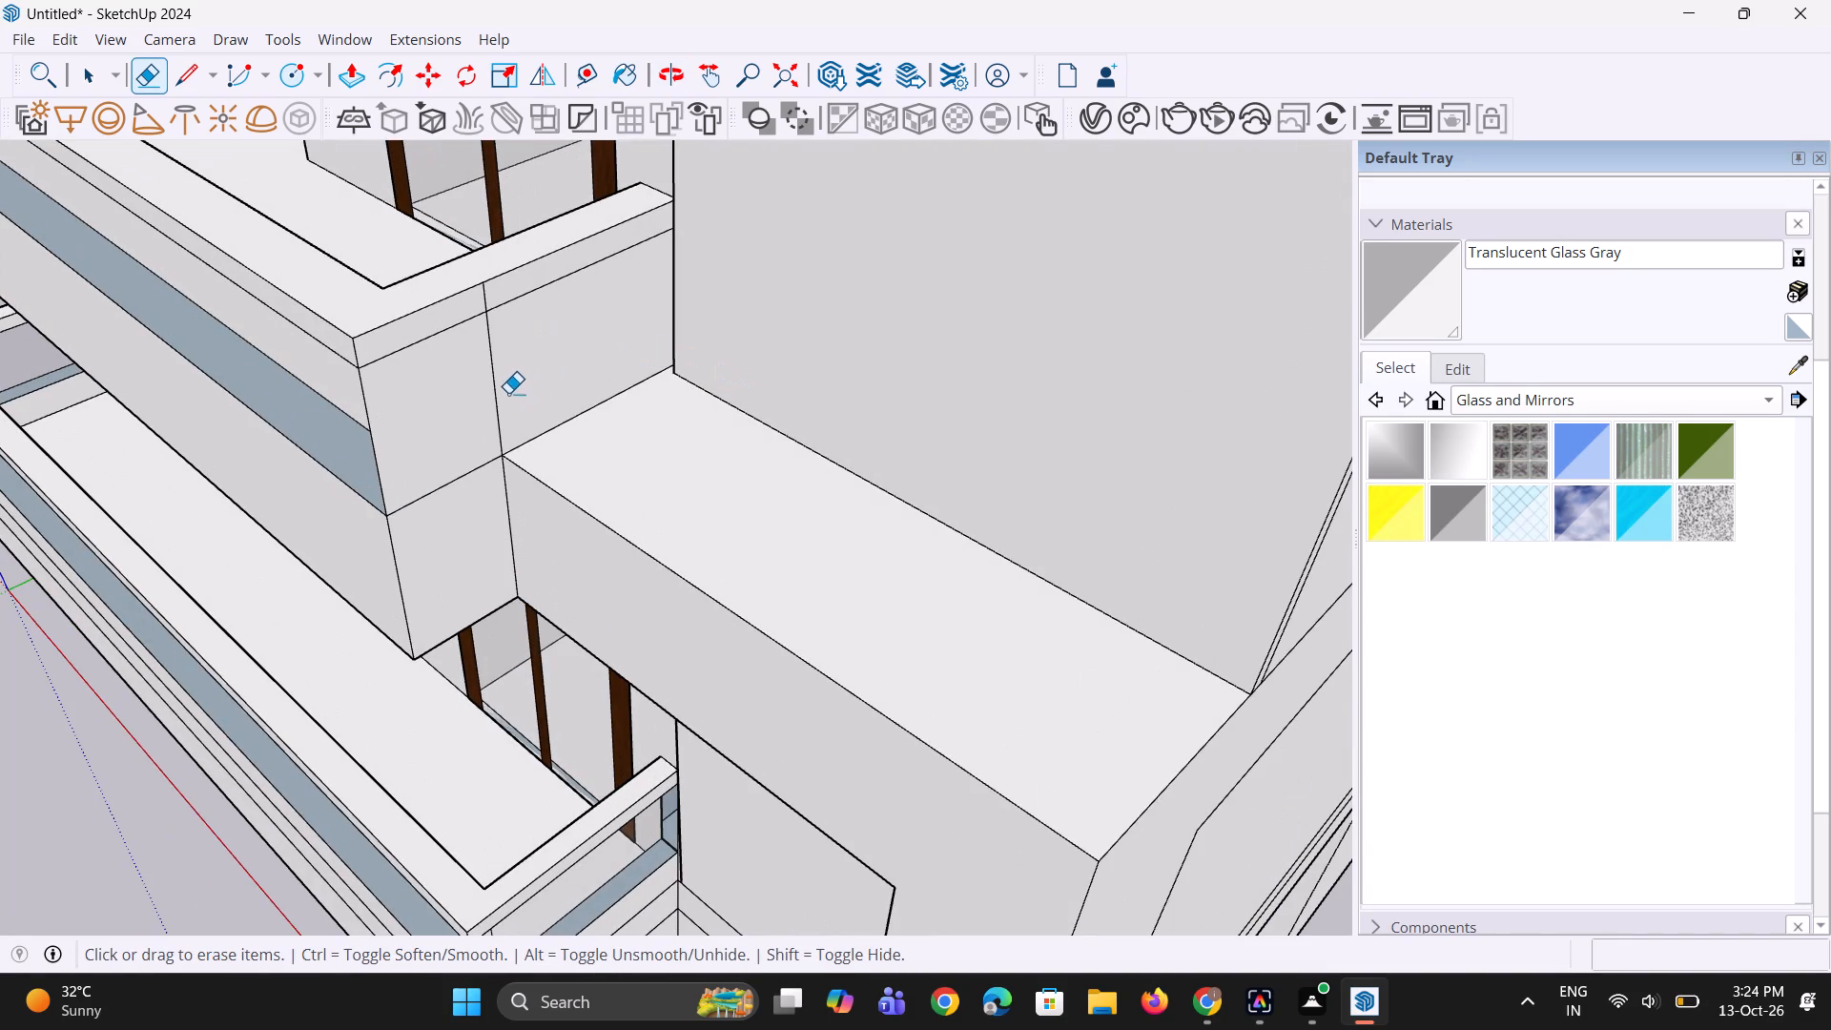
left_click(495, 393)
scroll(495, 274, "up", 3)
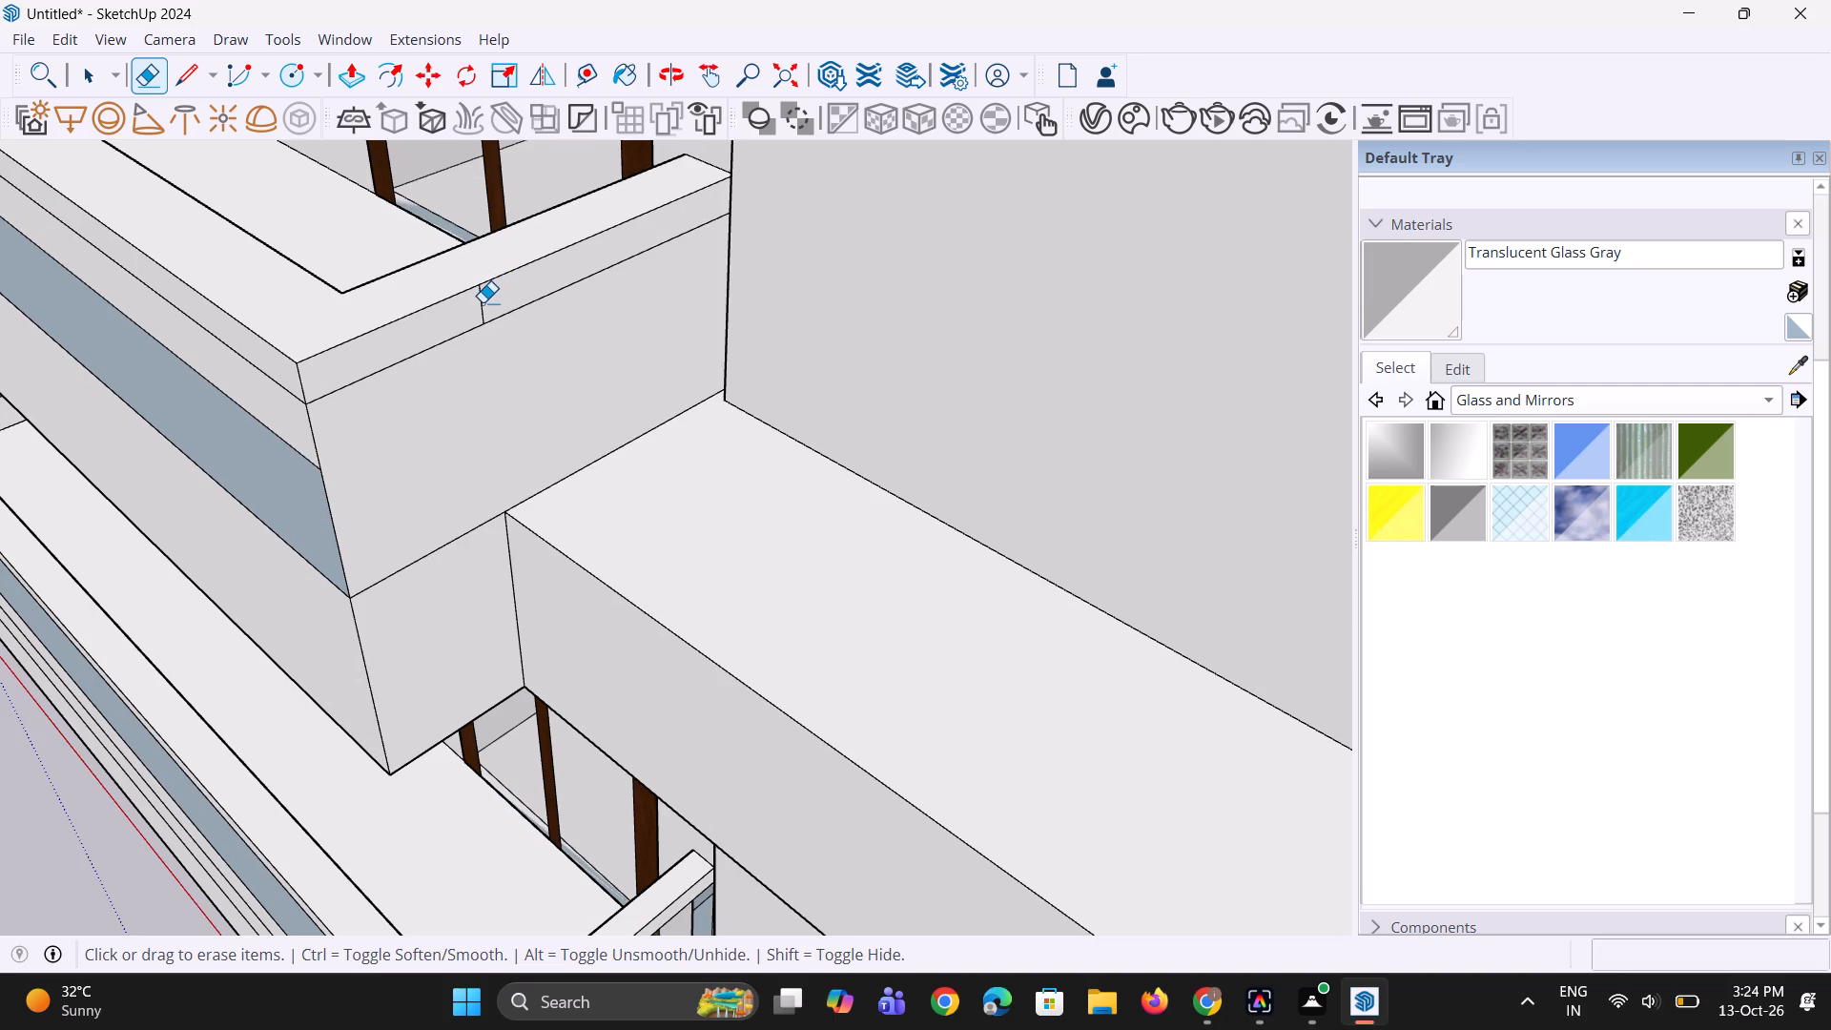
left_click(483, 302)
Paint the outer face of the upper-floor balcony's right side return, below the cap, with Translucent Glass Gray.
left_click_drag(1427, 316, 1352, 361)
left_click(421, 402)
left_click(1384, 314)
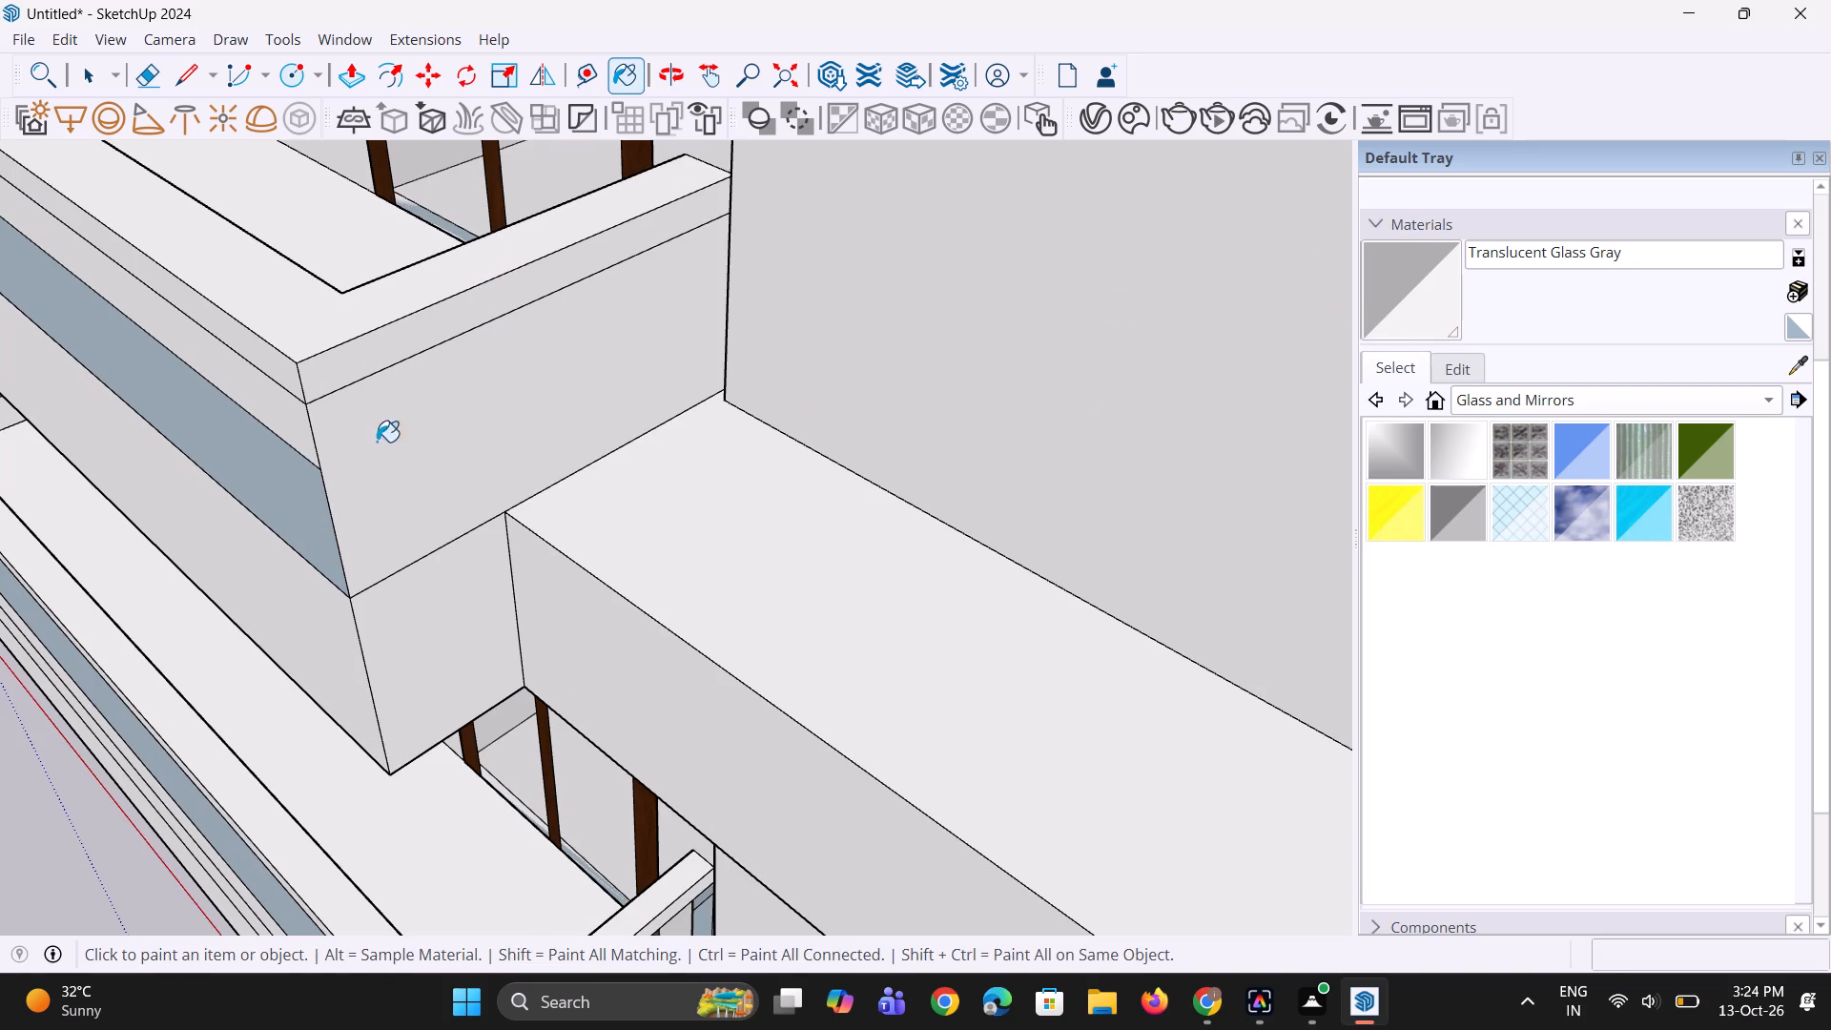
left_click(452, 429)
Examine the glazed balcony parapets and the building's front facade as a whole.
scroll(470, 469, "down", 5)
middle_click_drag(0, 504, 723, 338)
scroll(723, 338, "down", 8)
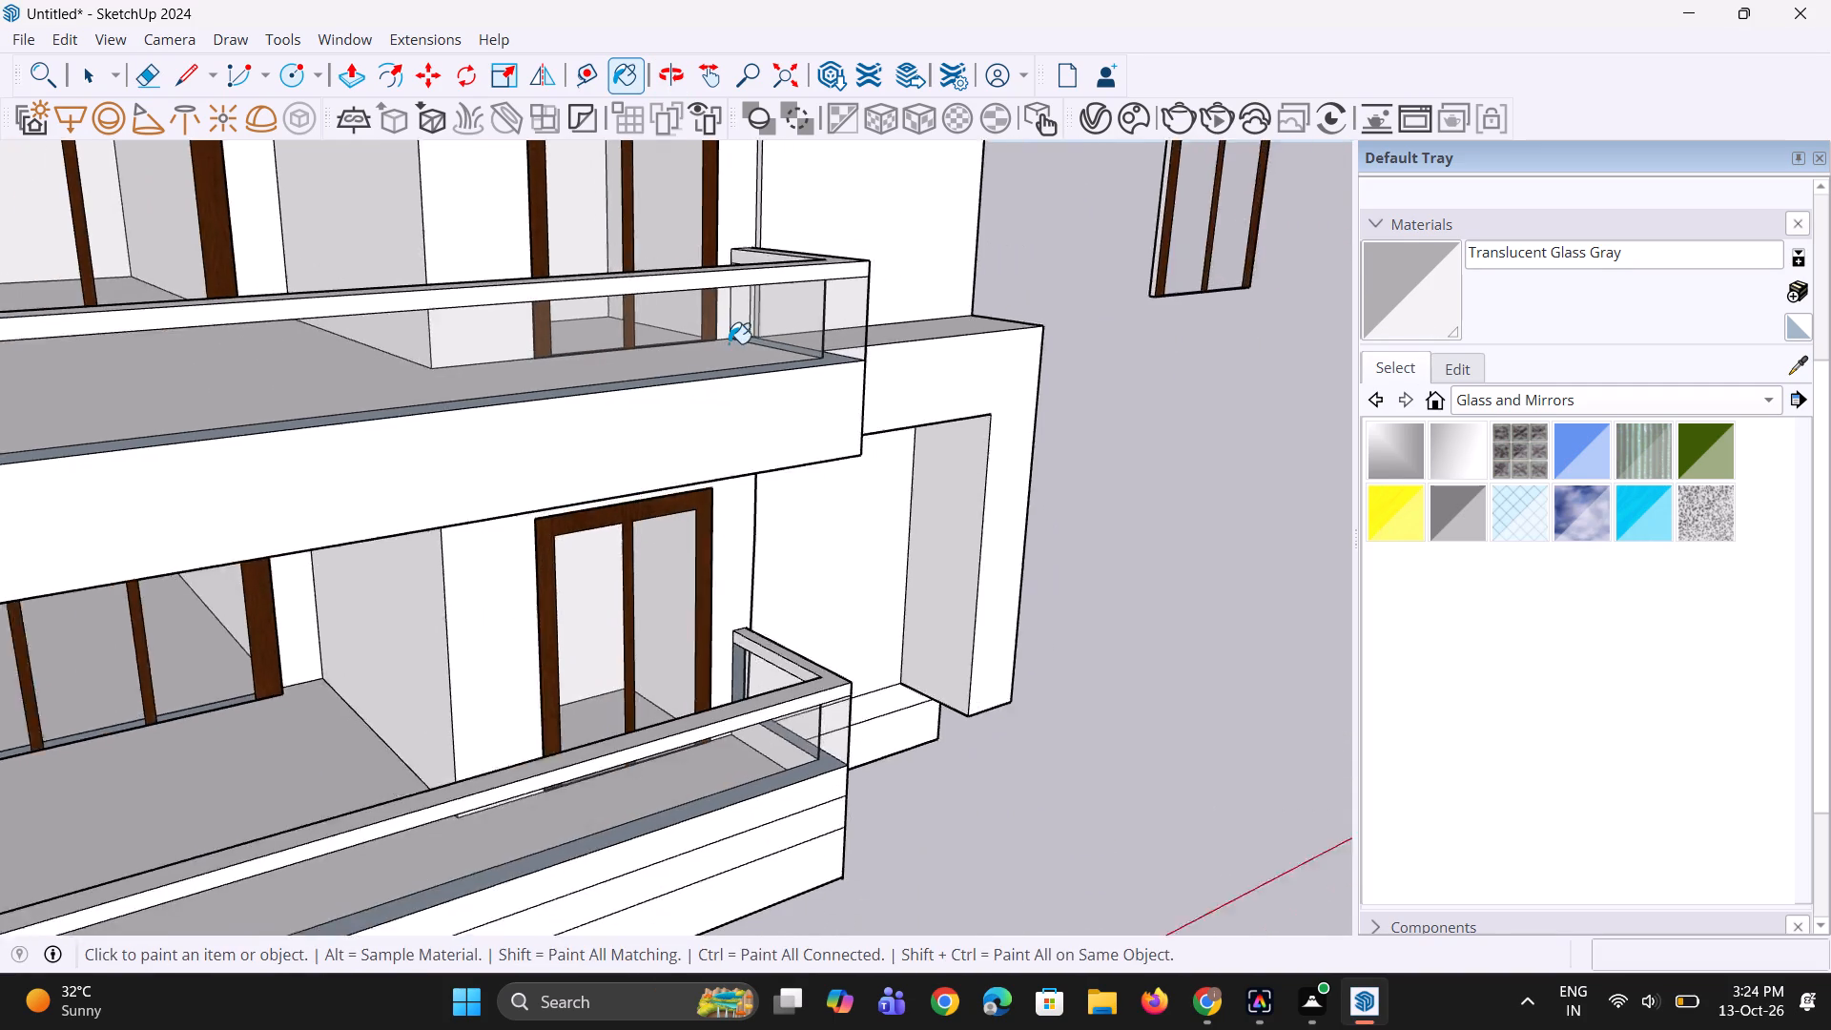
scroll(729, 343, "down", 2)
middle_click_drag(669, 424, 612, 480)
scroll(592, 462, "down", 10)
scroll(580, 457, "up", 1)
middle_click_drag(568, 444, 521, 394)
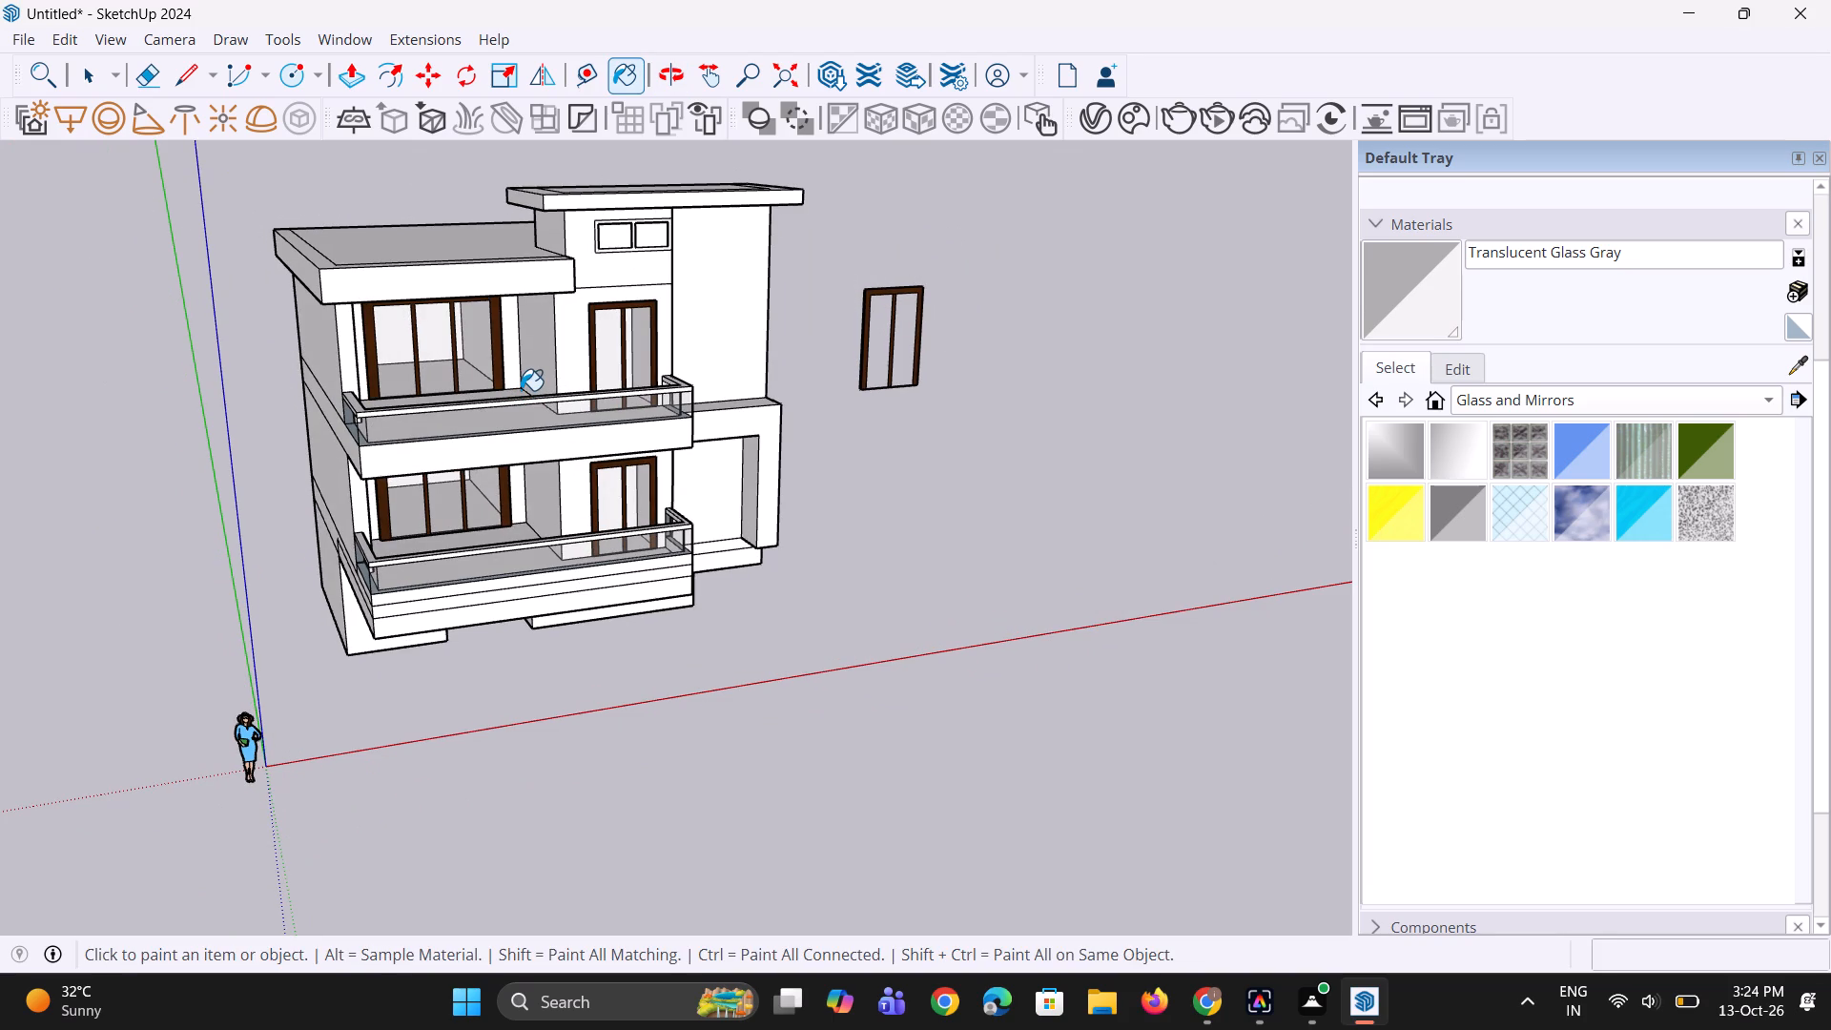
scroll(561, 404, "up", 2)
scroll(589, 400, "down", 3)
middle_click_drag(579, 422, 563, 435)
scroll(652, 225, "up", 6)
Copy the two small window panes below the top roof about 18' 2 5/8" sideways, clear of the building.
key("space")
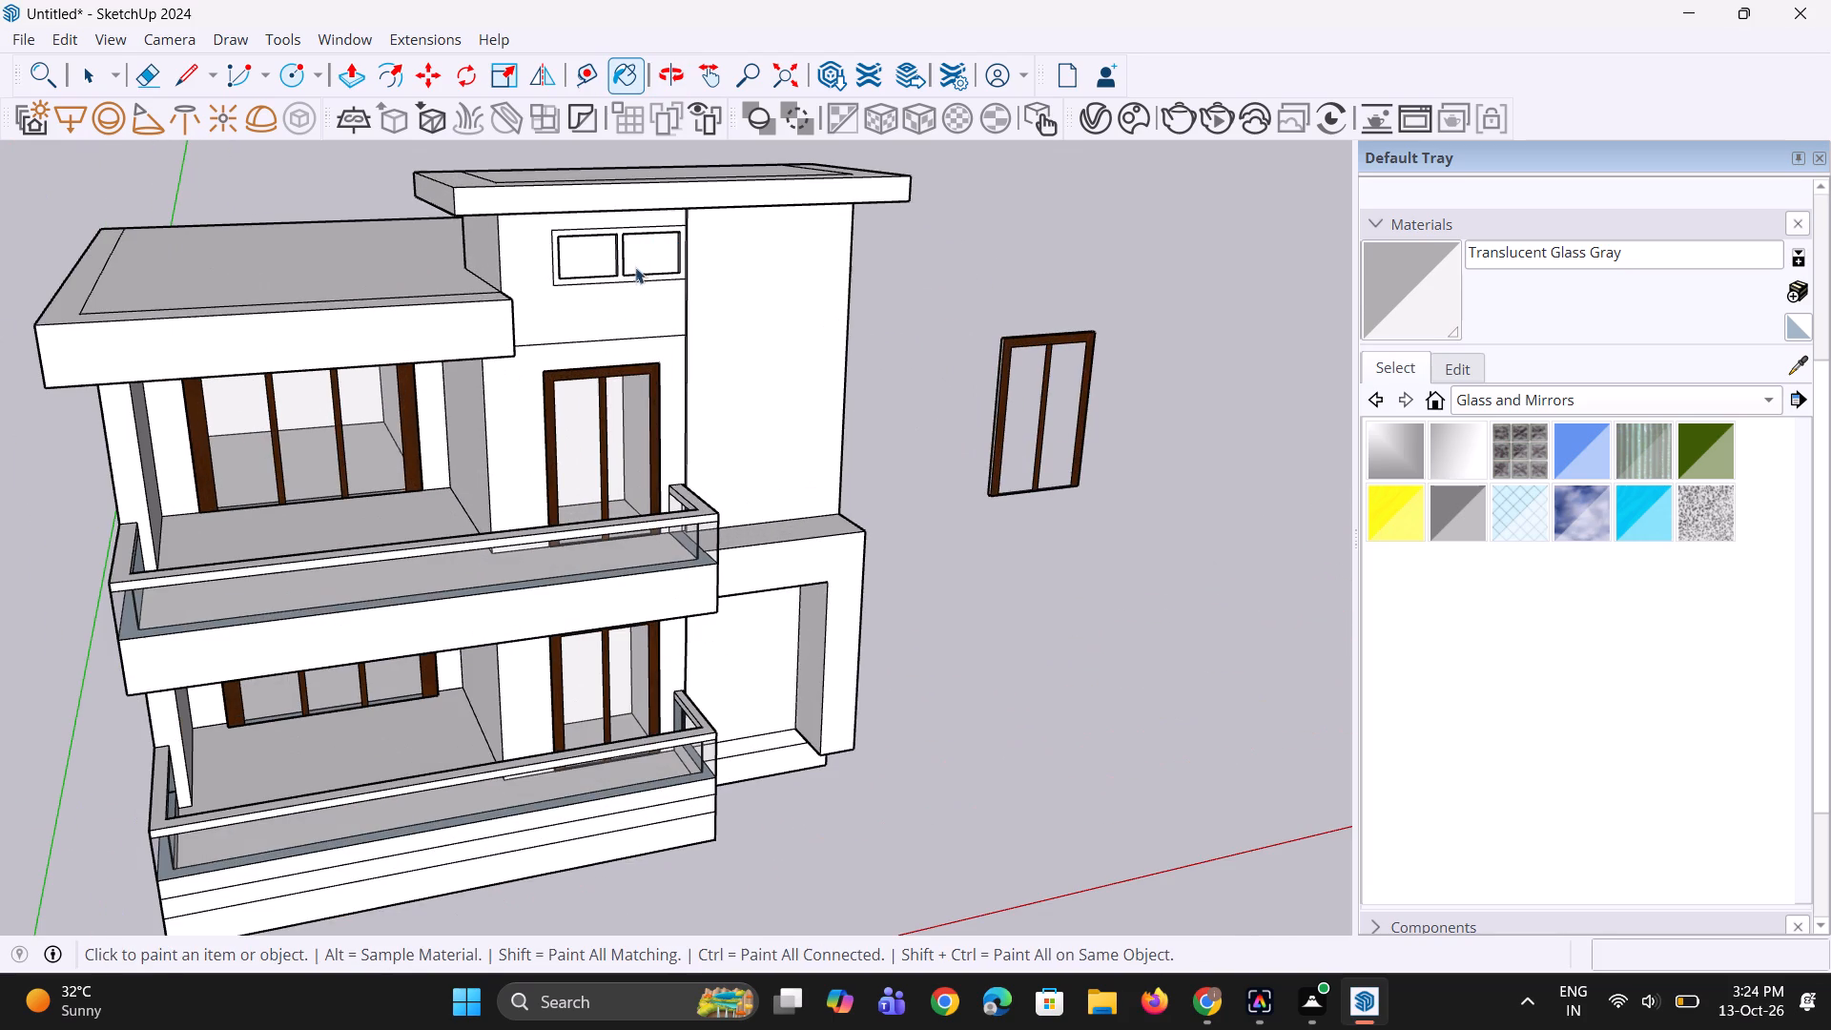
left_click(594, 266)
left_click(655, 262, "ctrl")
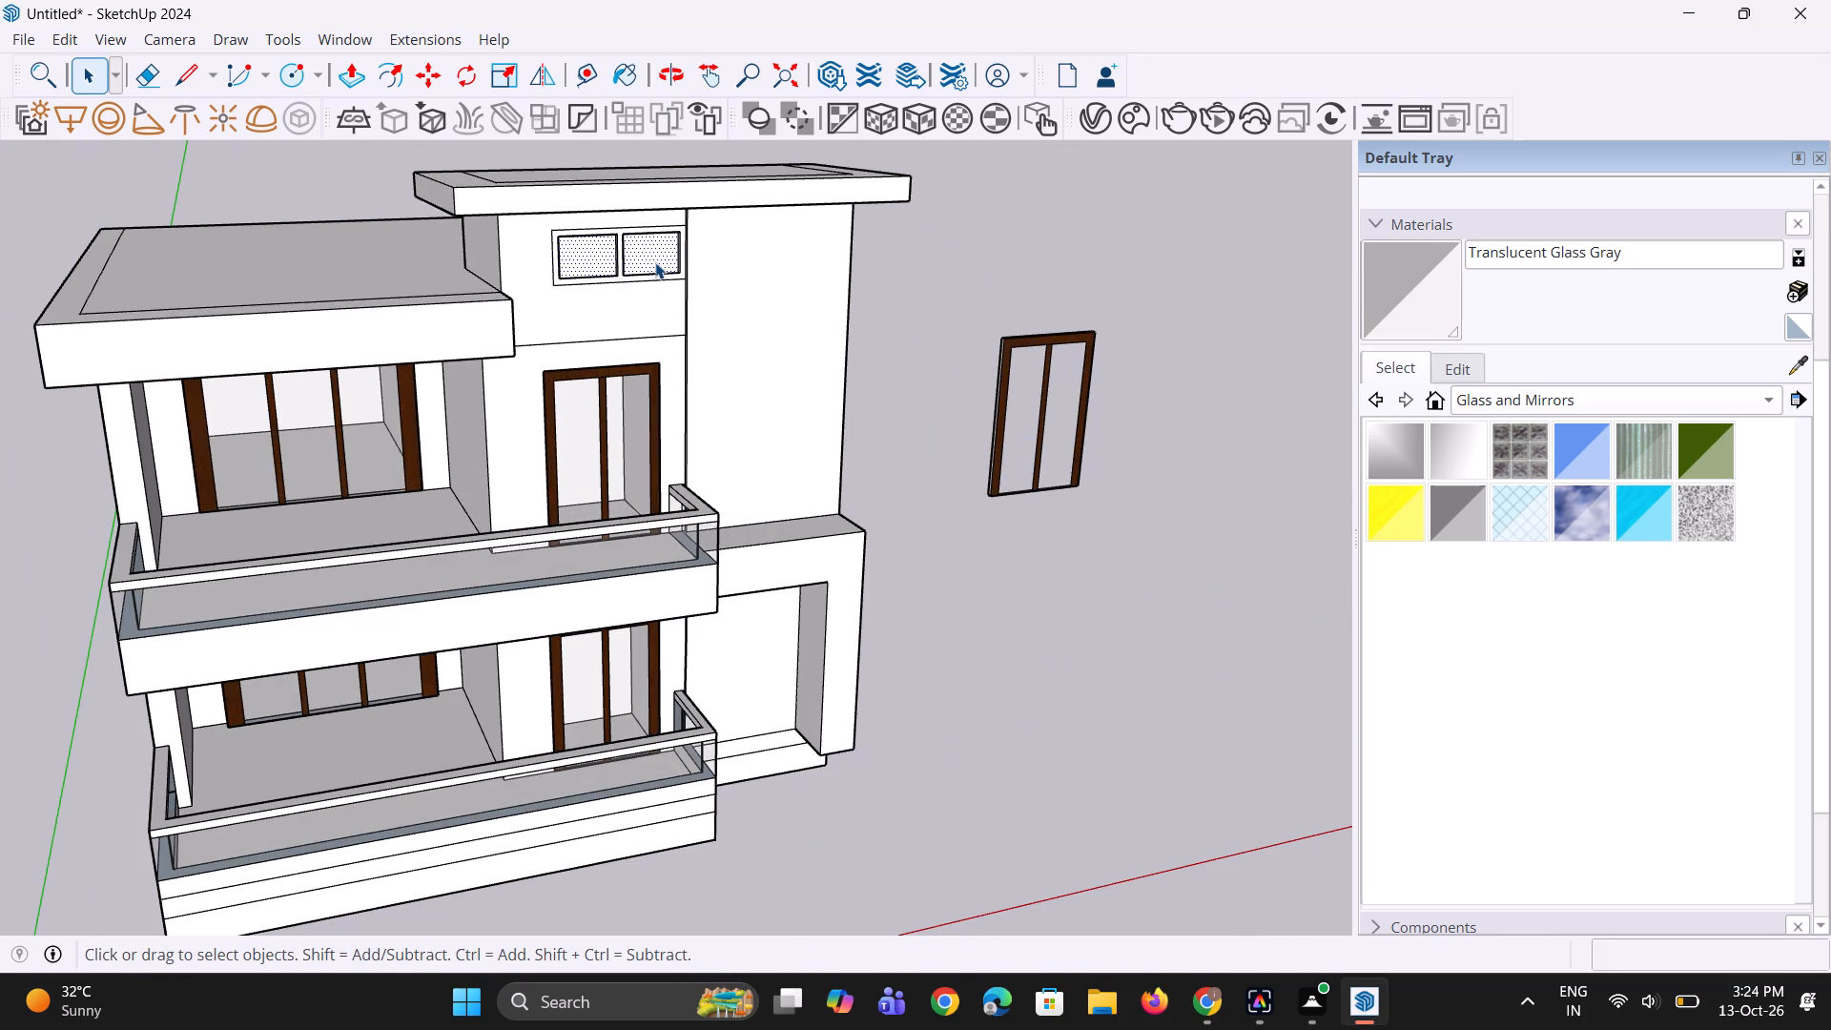
key("m")
left_click(655, 262)
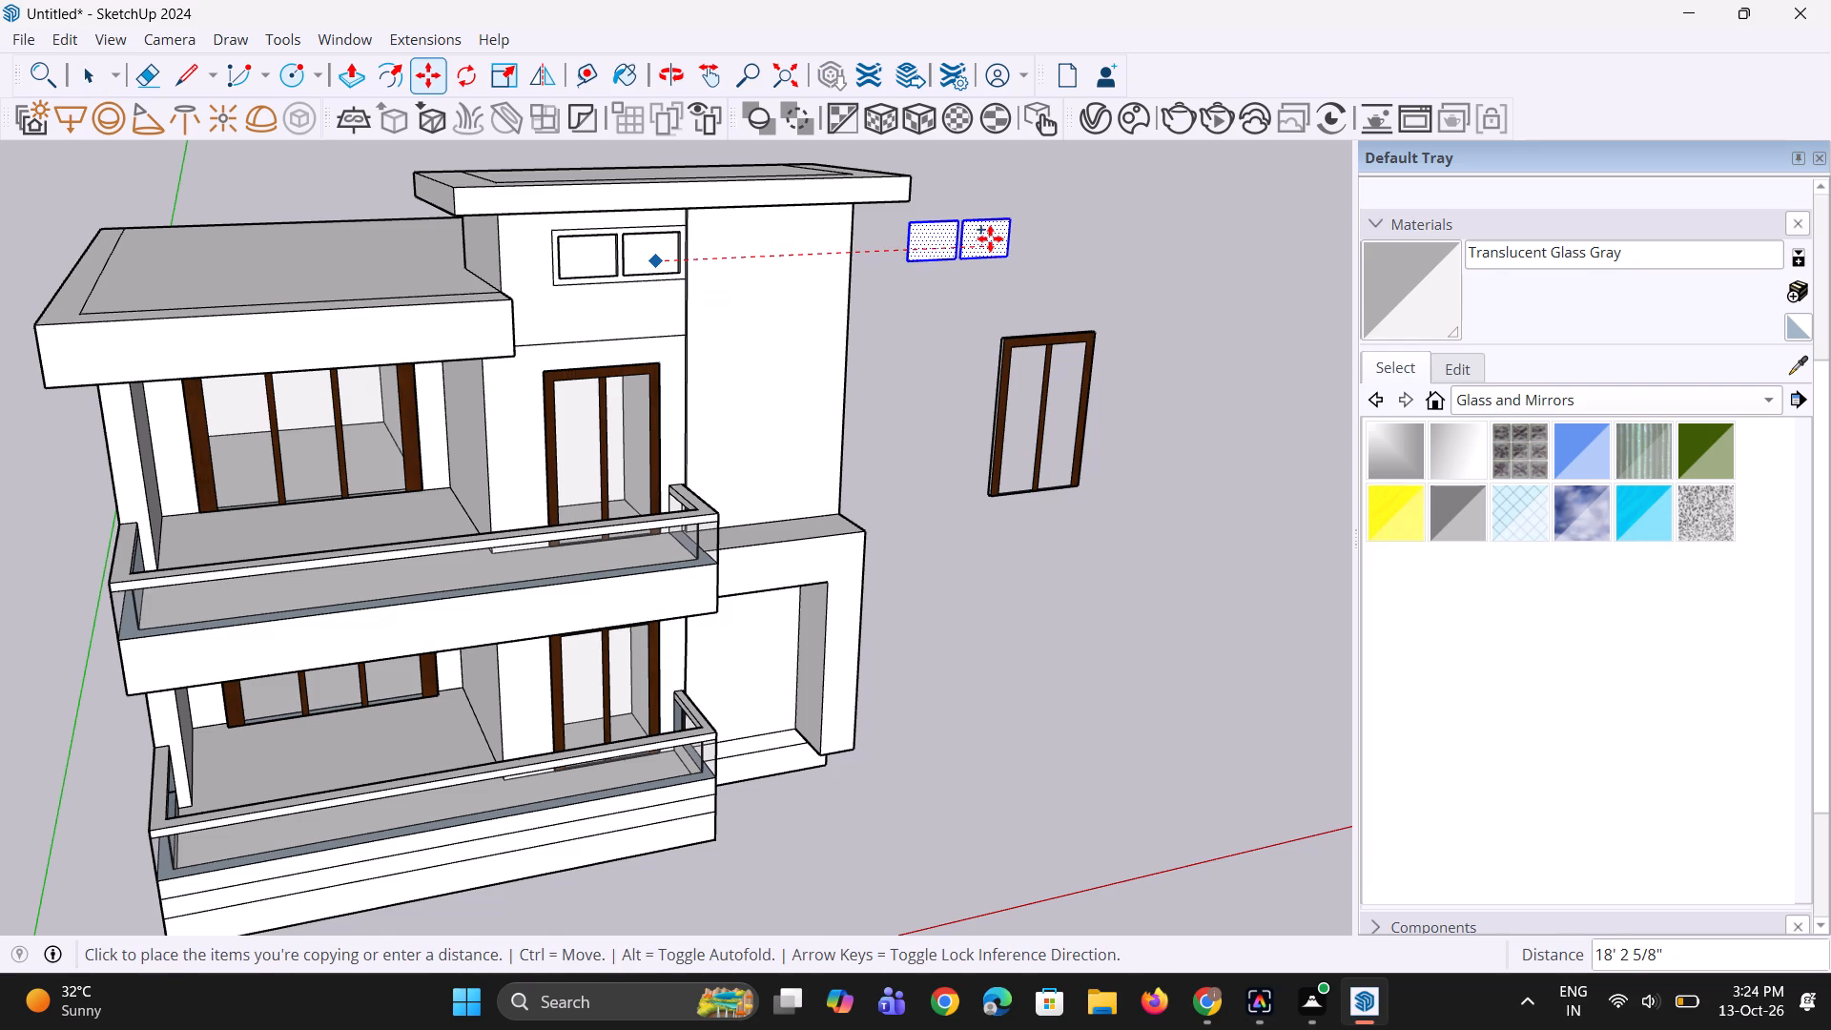
left_click(990, 238)
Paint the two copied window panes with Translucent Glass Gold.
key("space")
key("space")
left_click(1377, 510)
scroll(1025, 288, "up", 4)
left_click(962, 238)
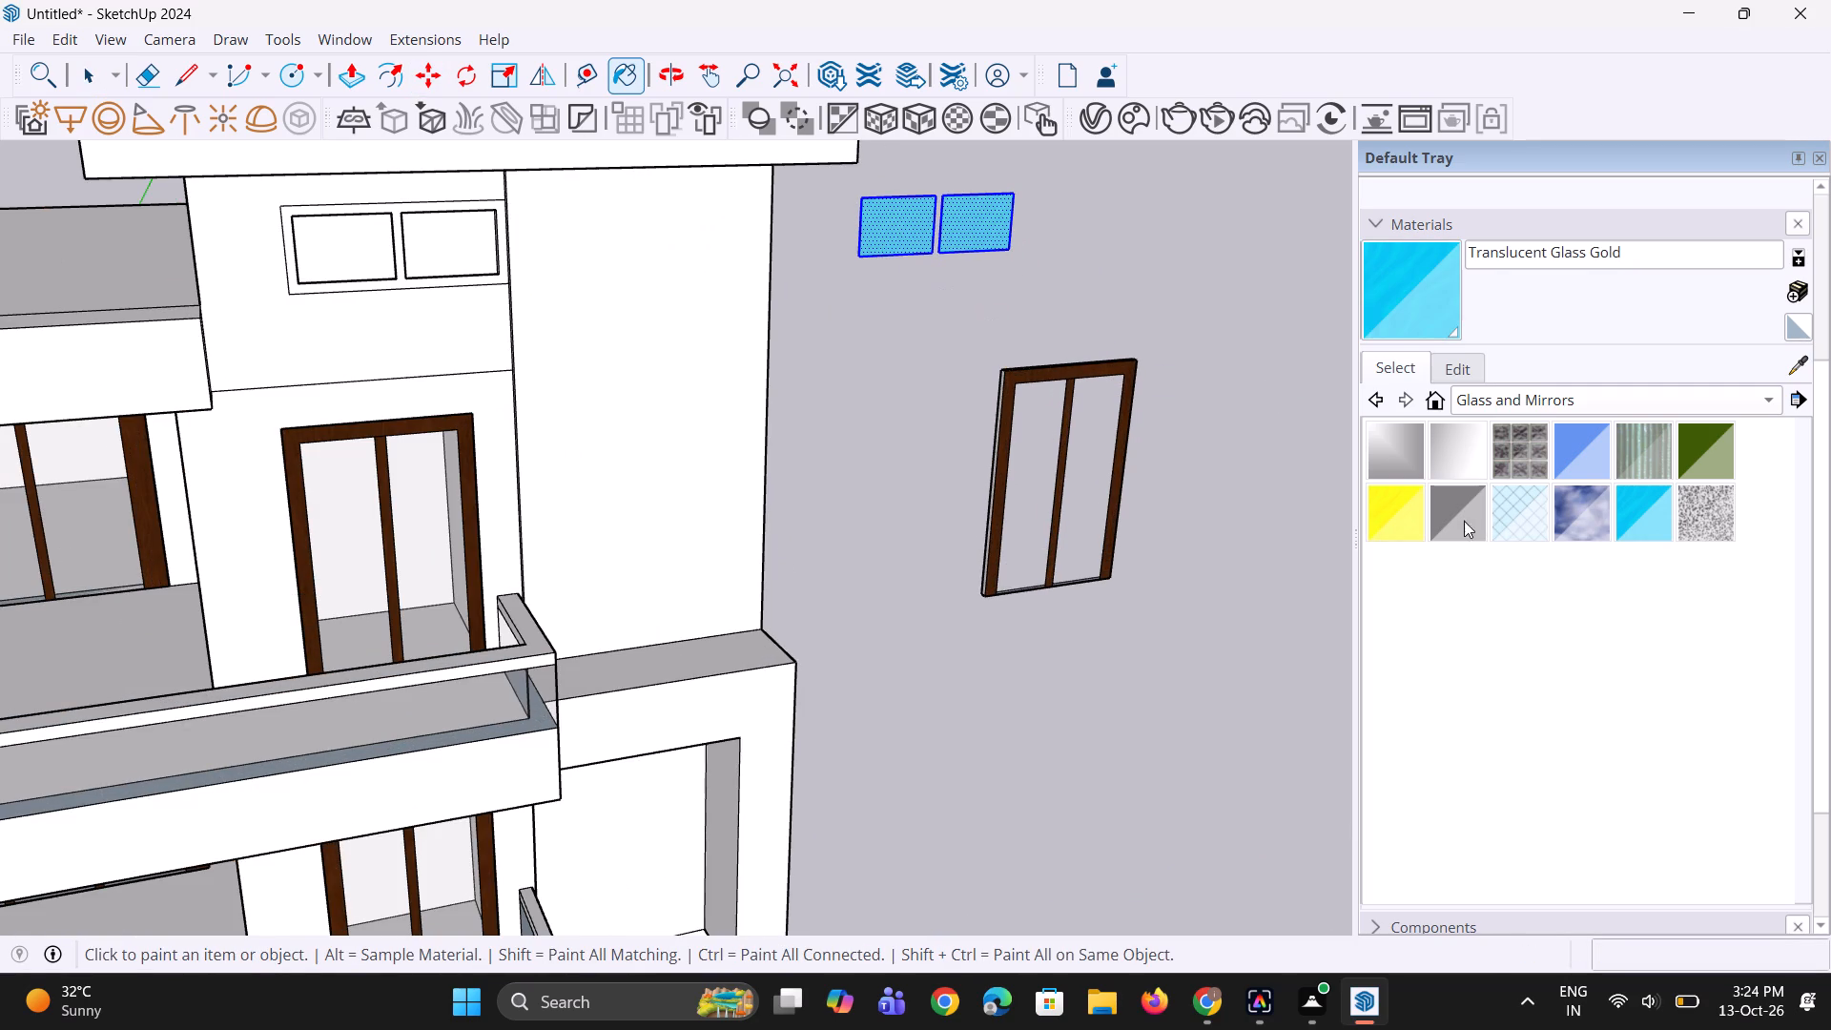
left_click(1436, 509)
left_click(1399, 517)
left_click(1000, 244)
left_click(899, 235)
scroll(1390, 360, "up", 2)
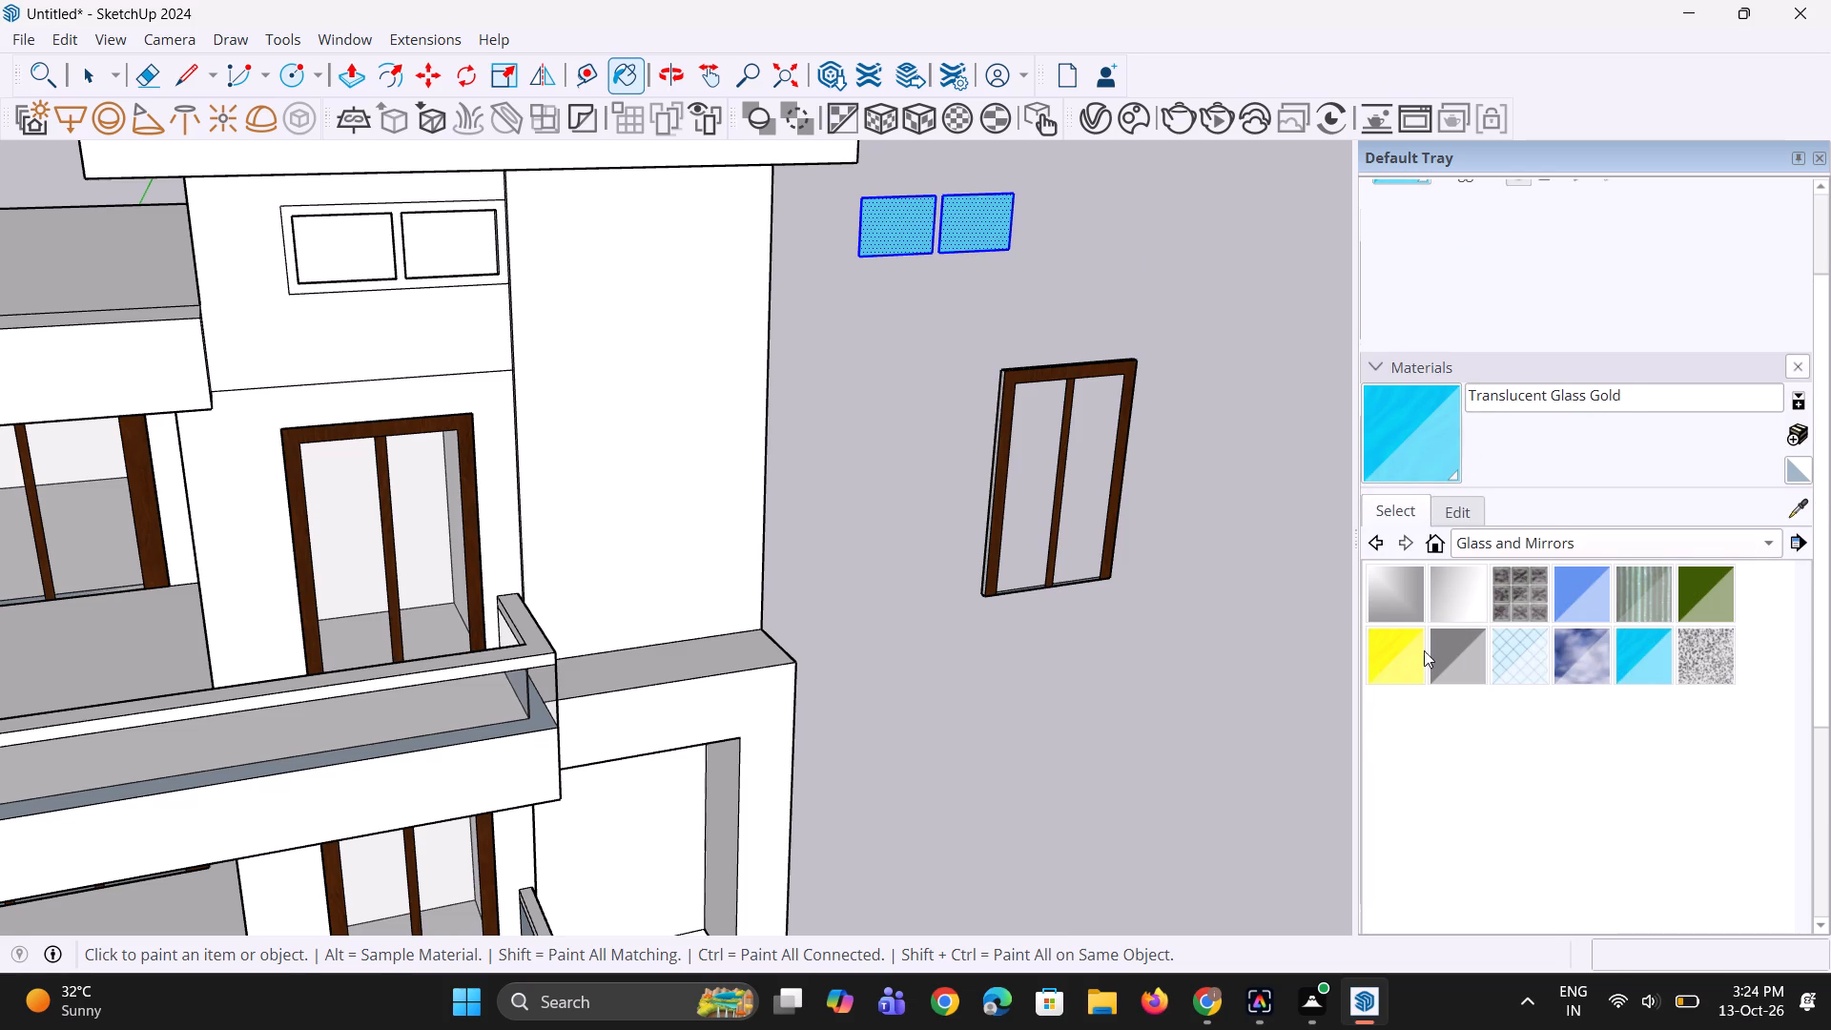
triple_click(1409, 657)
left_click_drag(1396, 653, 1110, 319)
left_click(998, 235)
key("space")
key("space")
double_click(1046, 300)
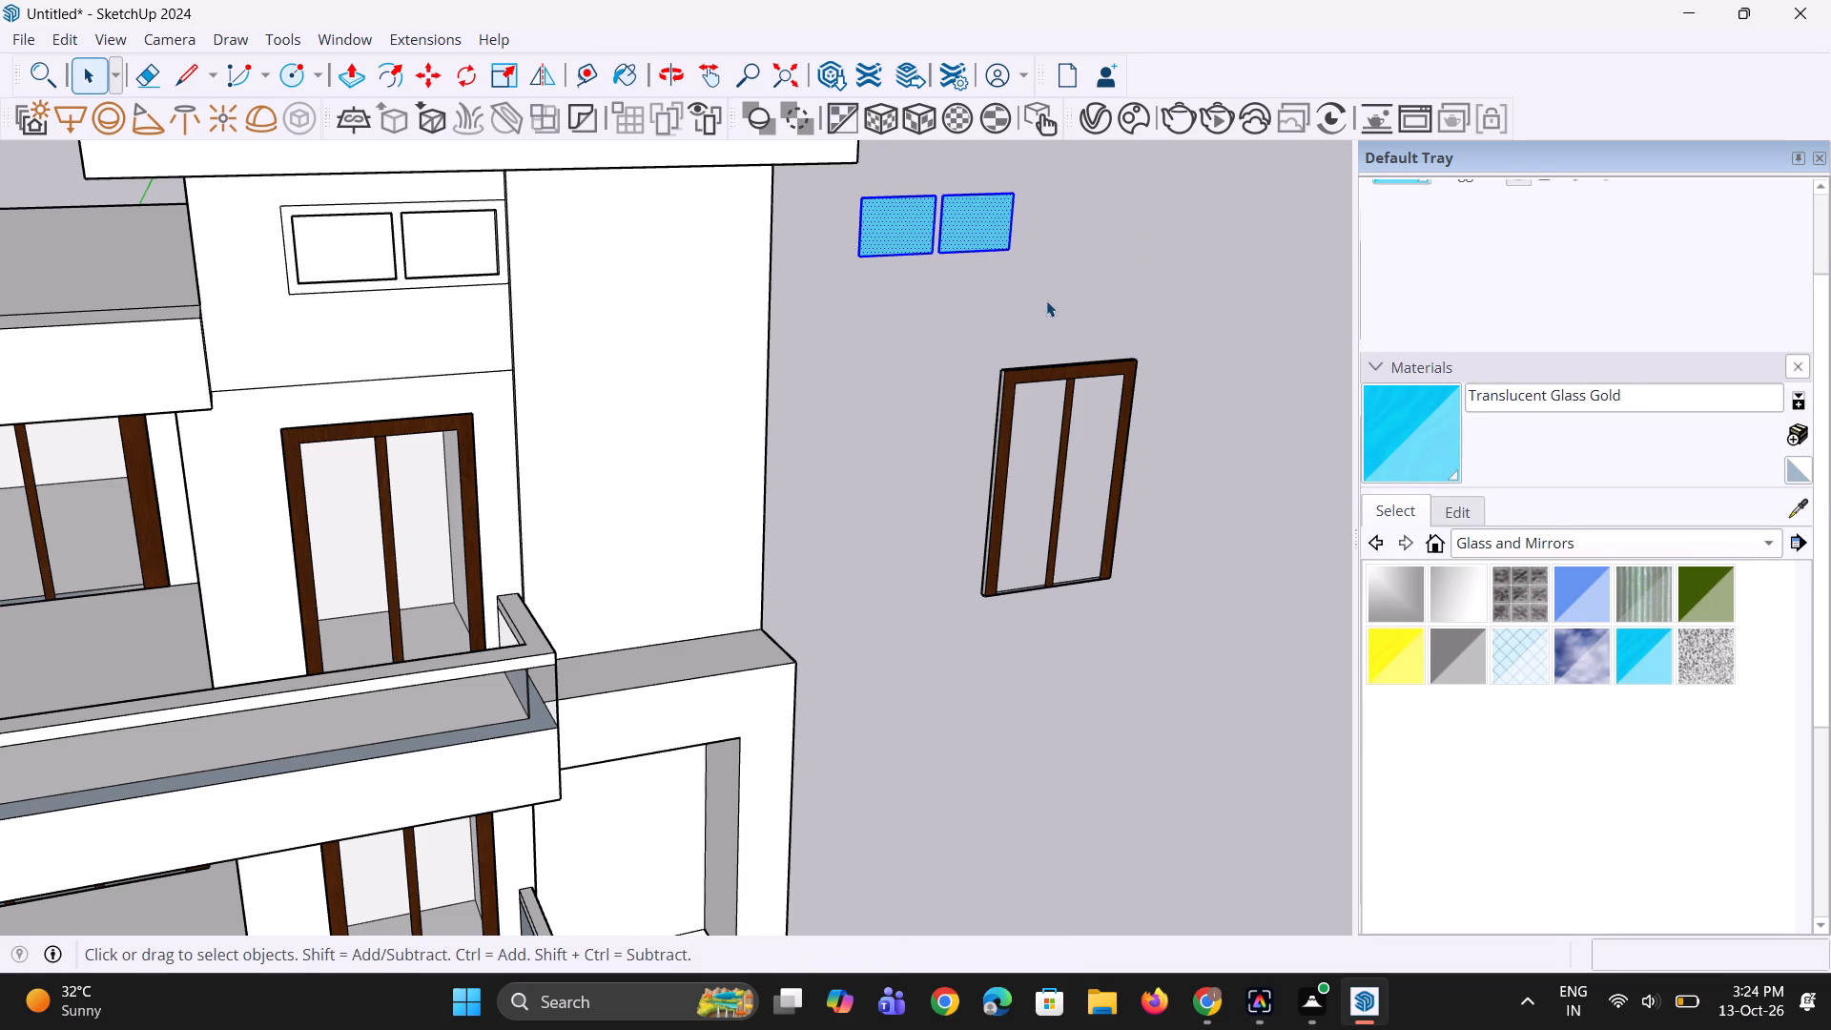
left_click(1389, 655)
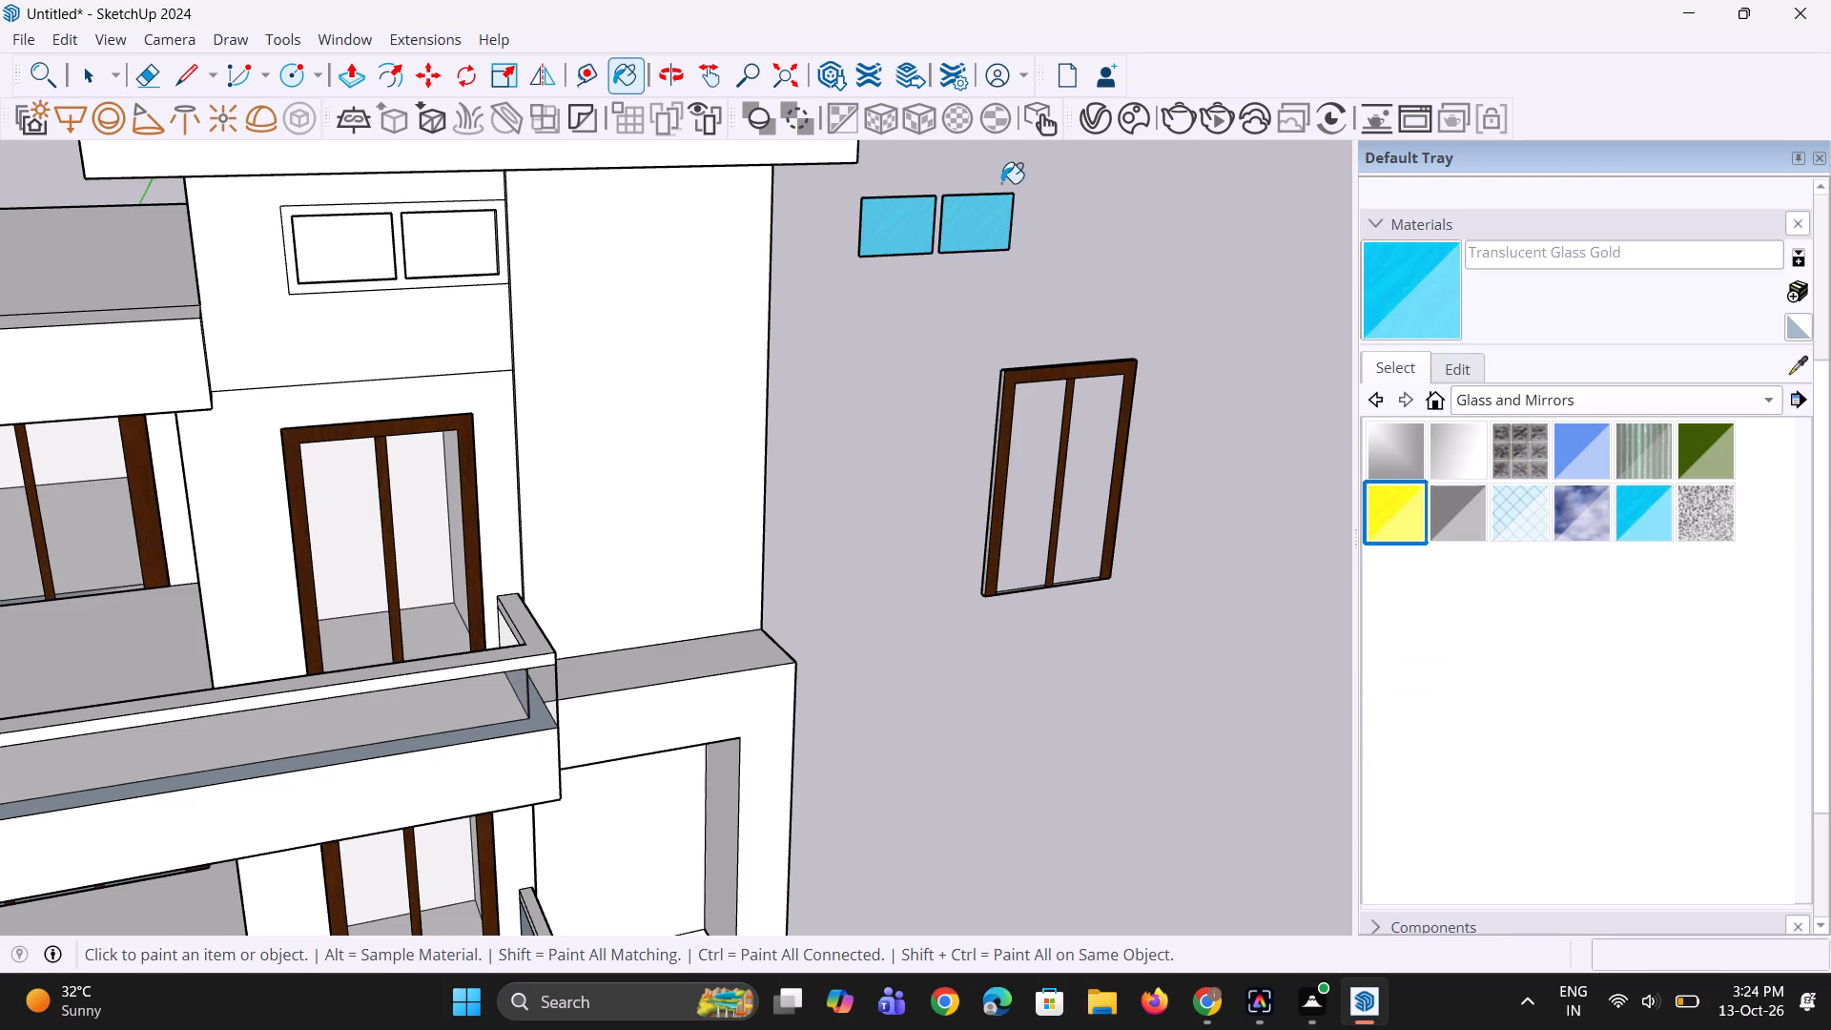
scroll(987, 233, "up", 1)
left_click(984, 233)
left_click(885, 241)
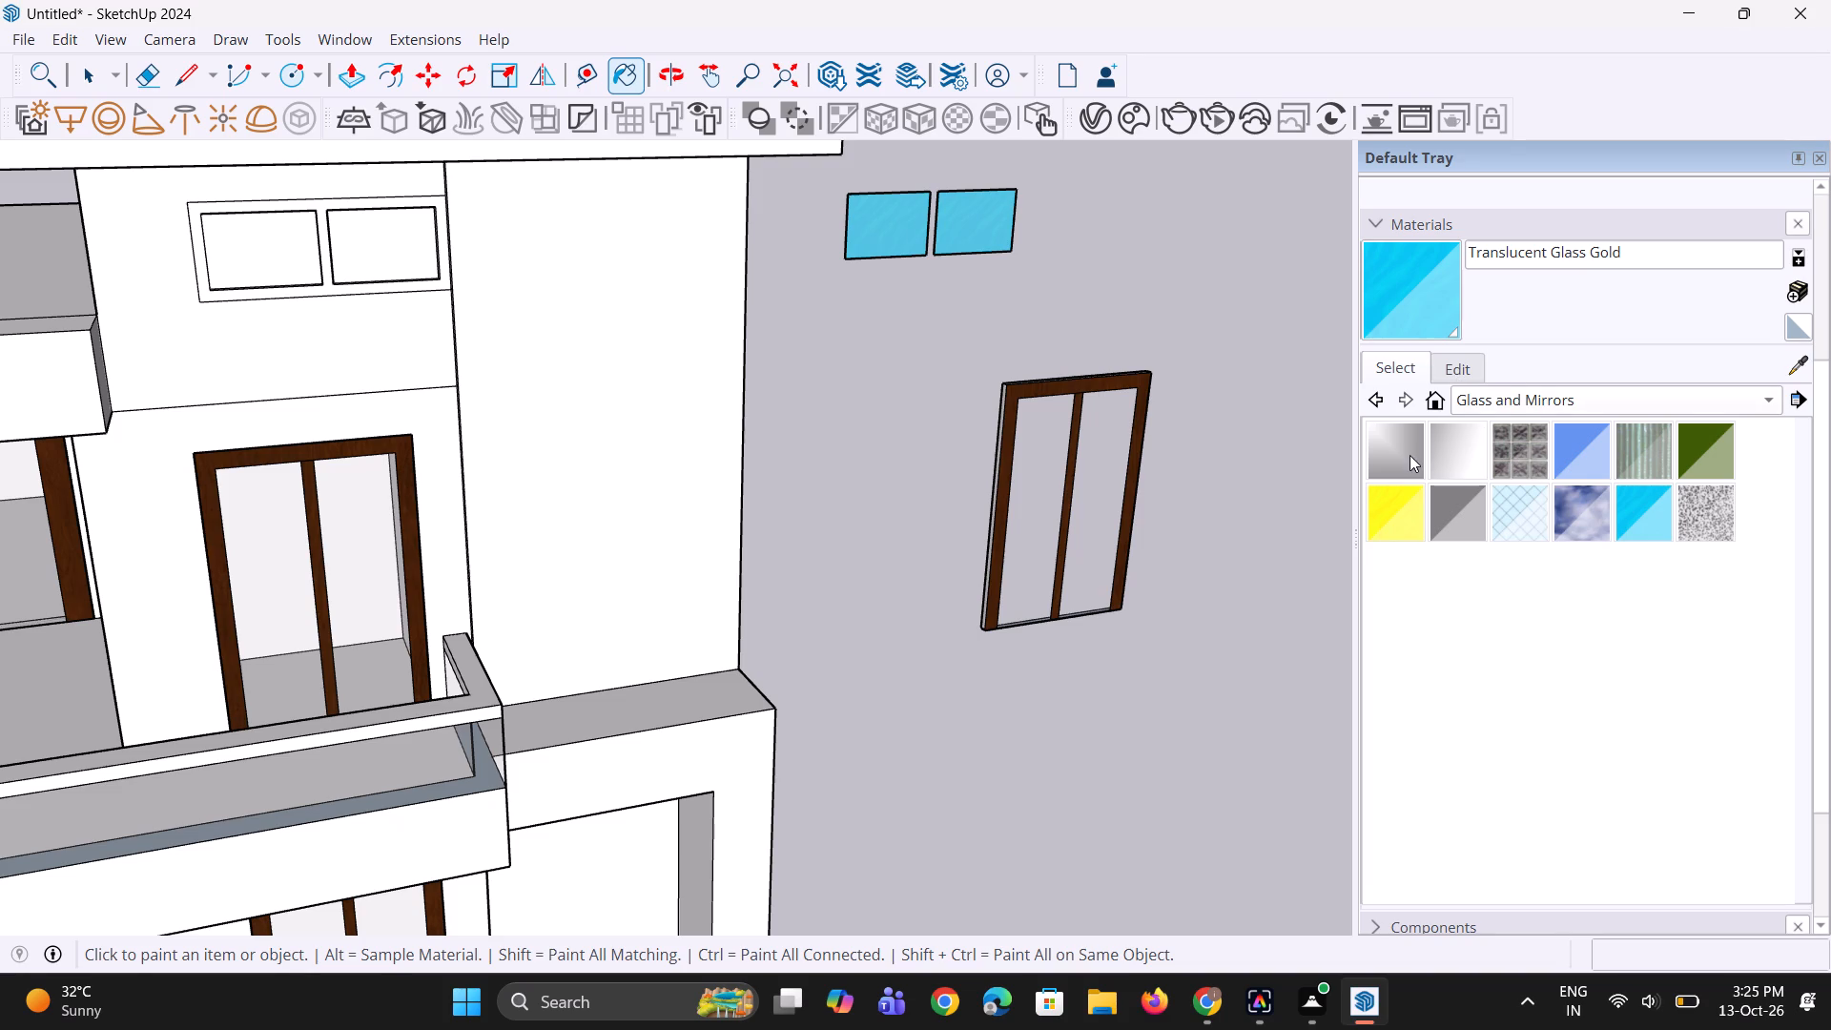
Paint both copied window panes with the Mirror 02 material.
left_click(1463, 456)
left_click(957, 232)
left_click(910, 234)
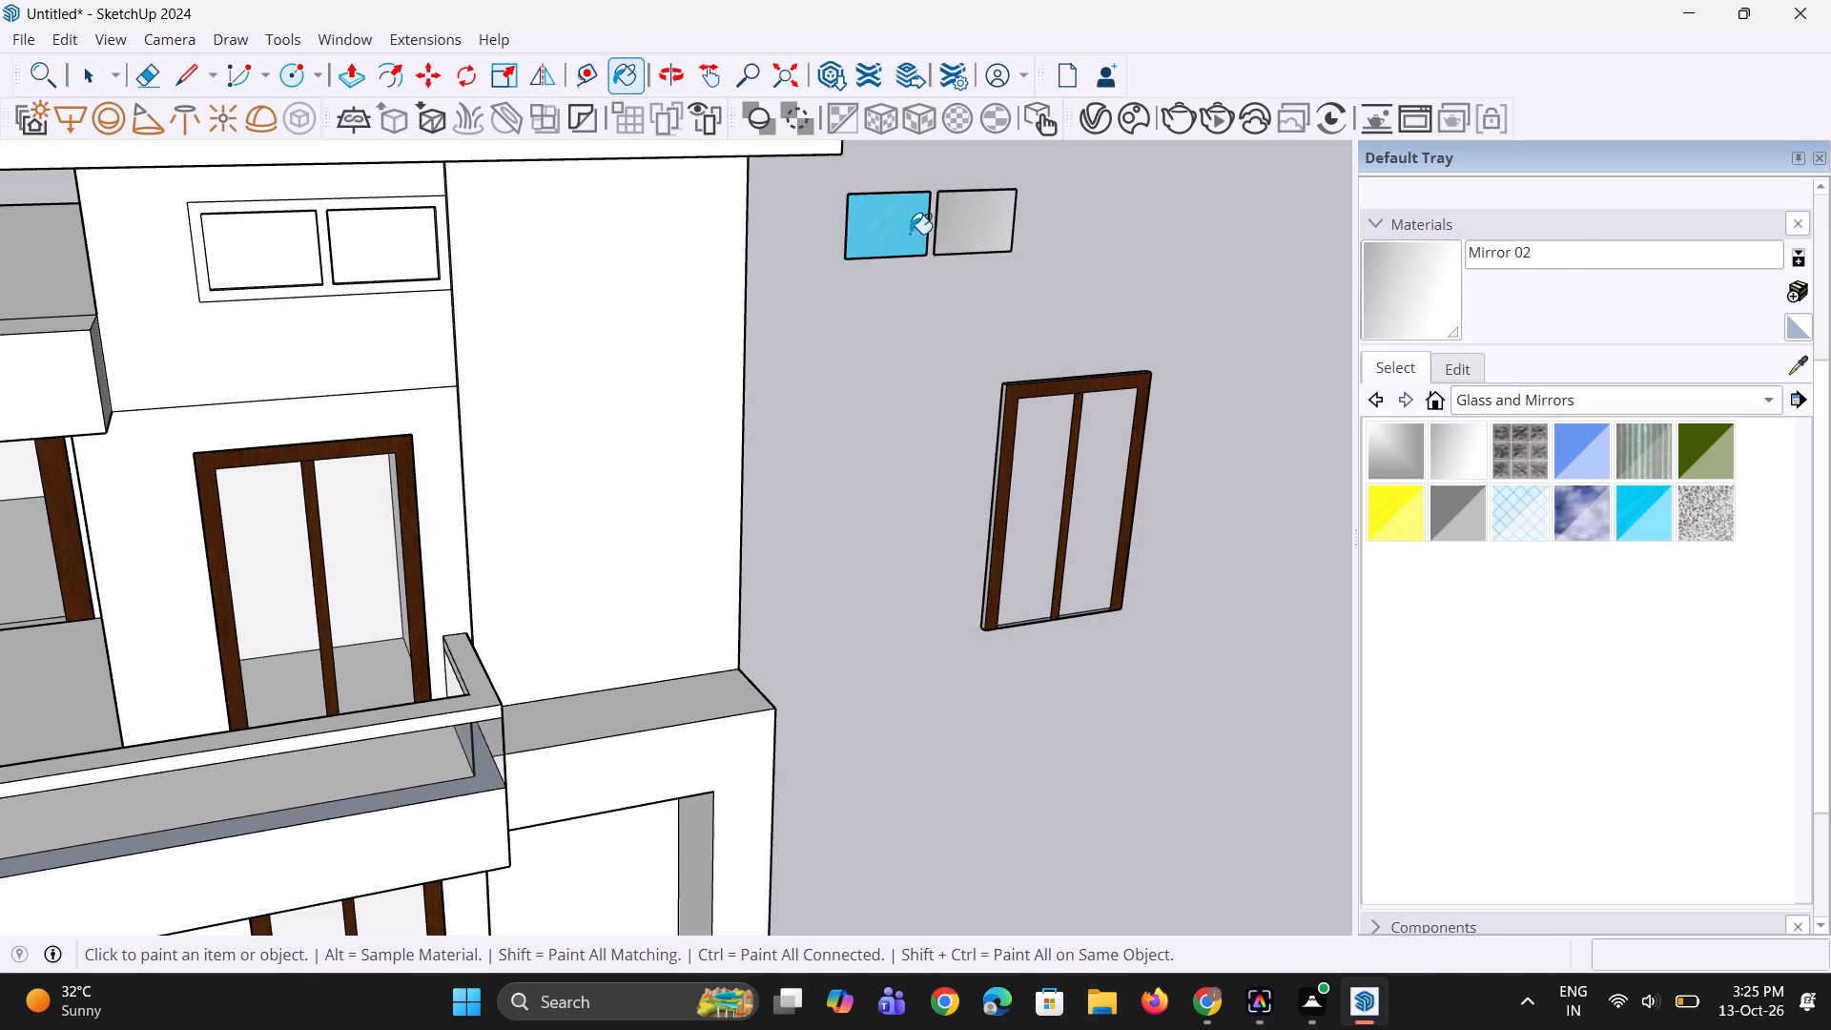
Tint the Mirror 02 material by setting its HSB hue to 19 and saturation to 27.
left_click(1442, 374)
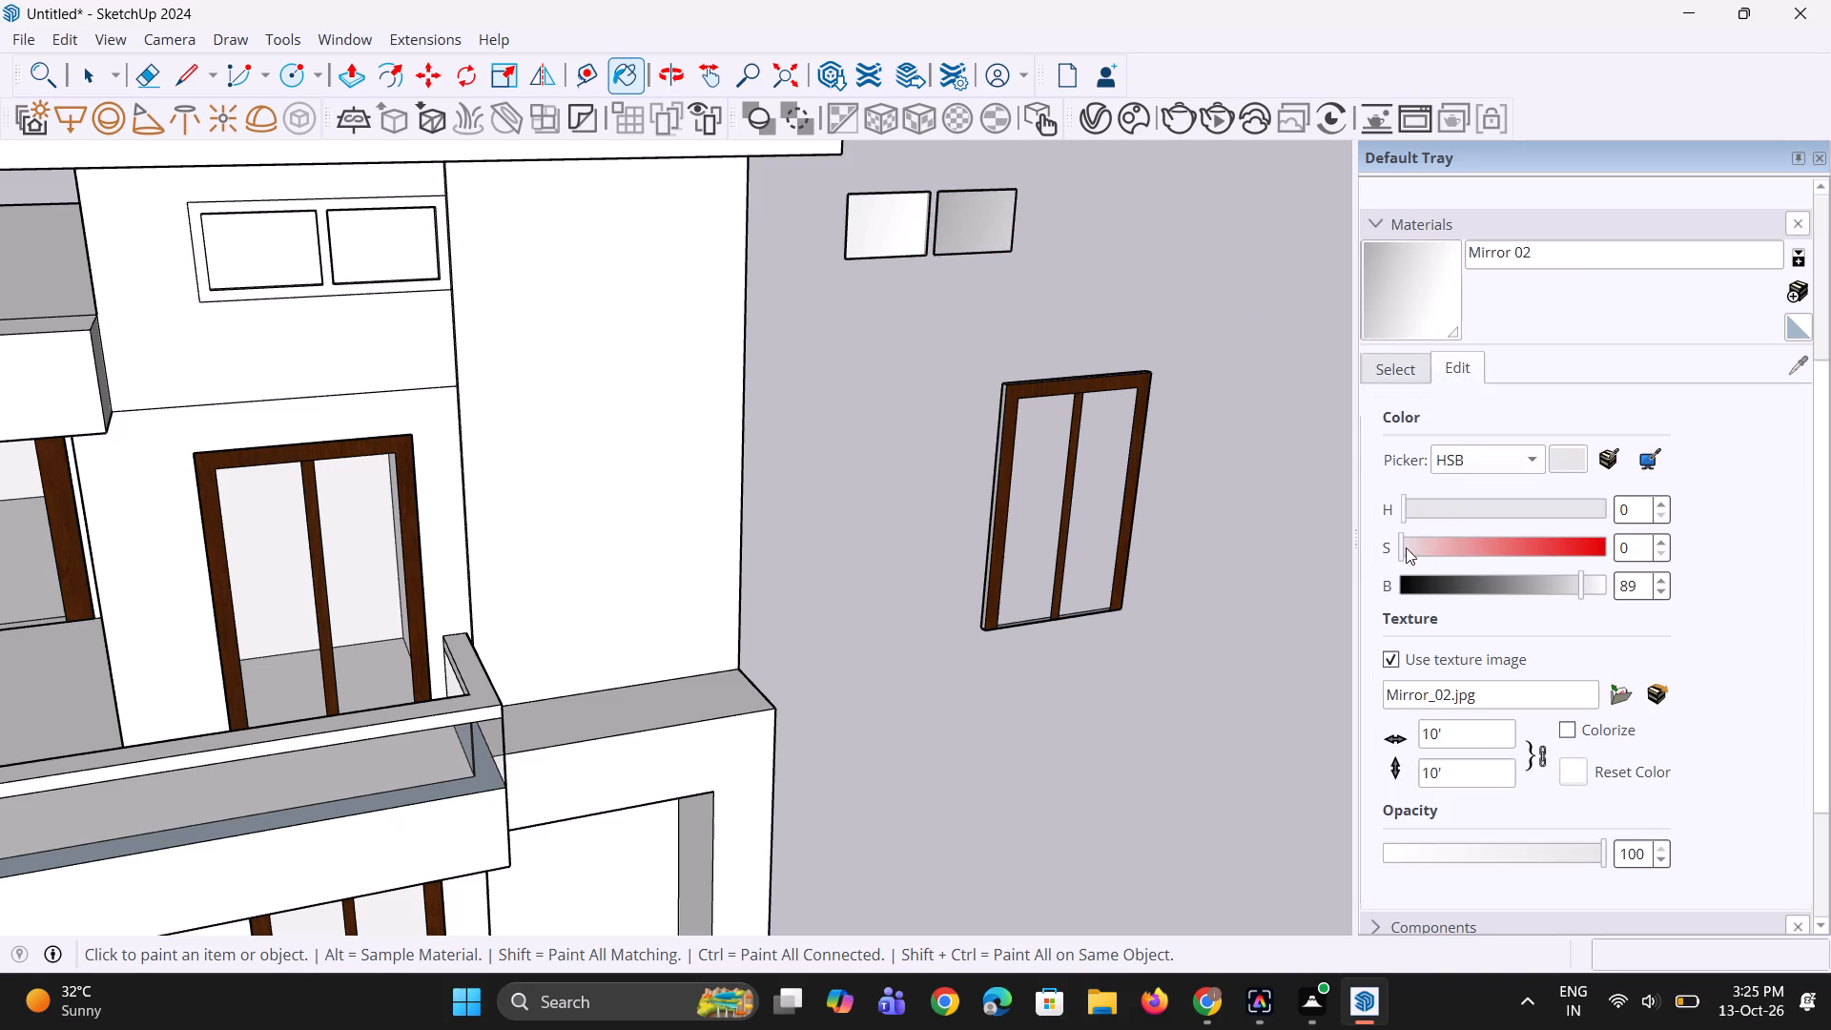
left_click_drag(1402, 547, 1457, 543)
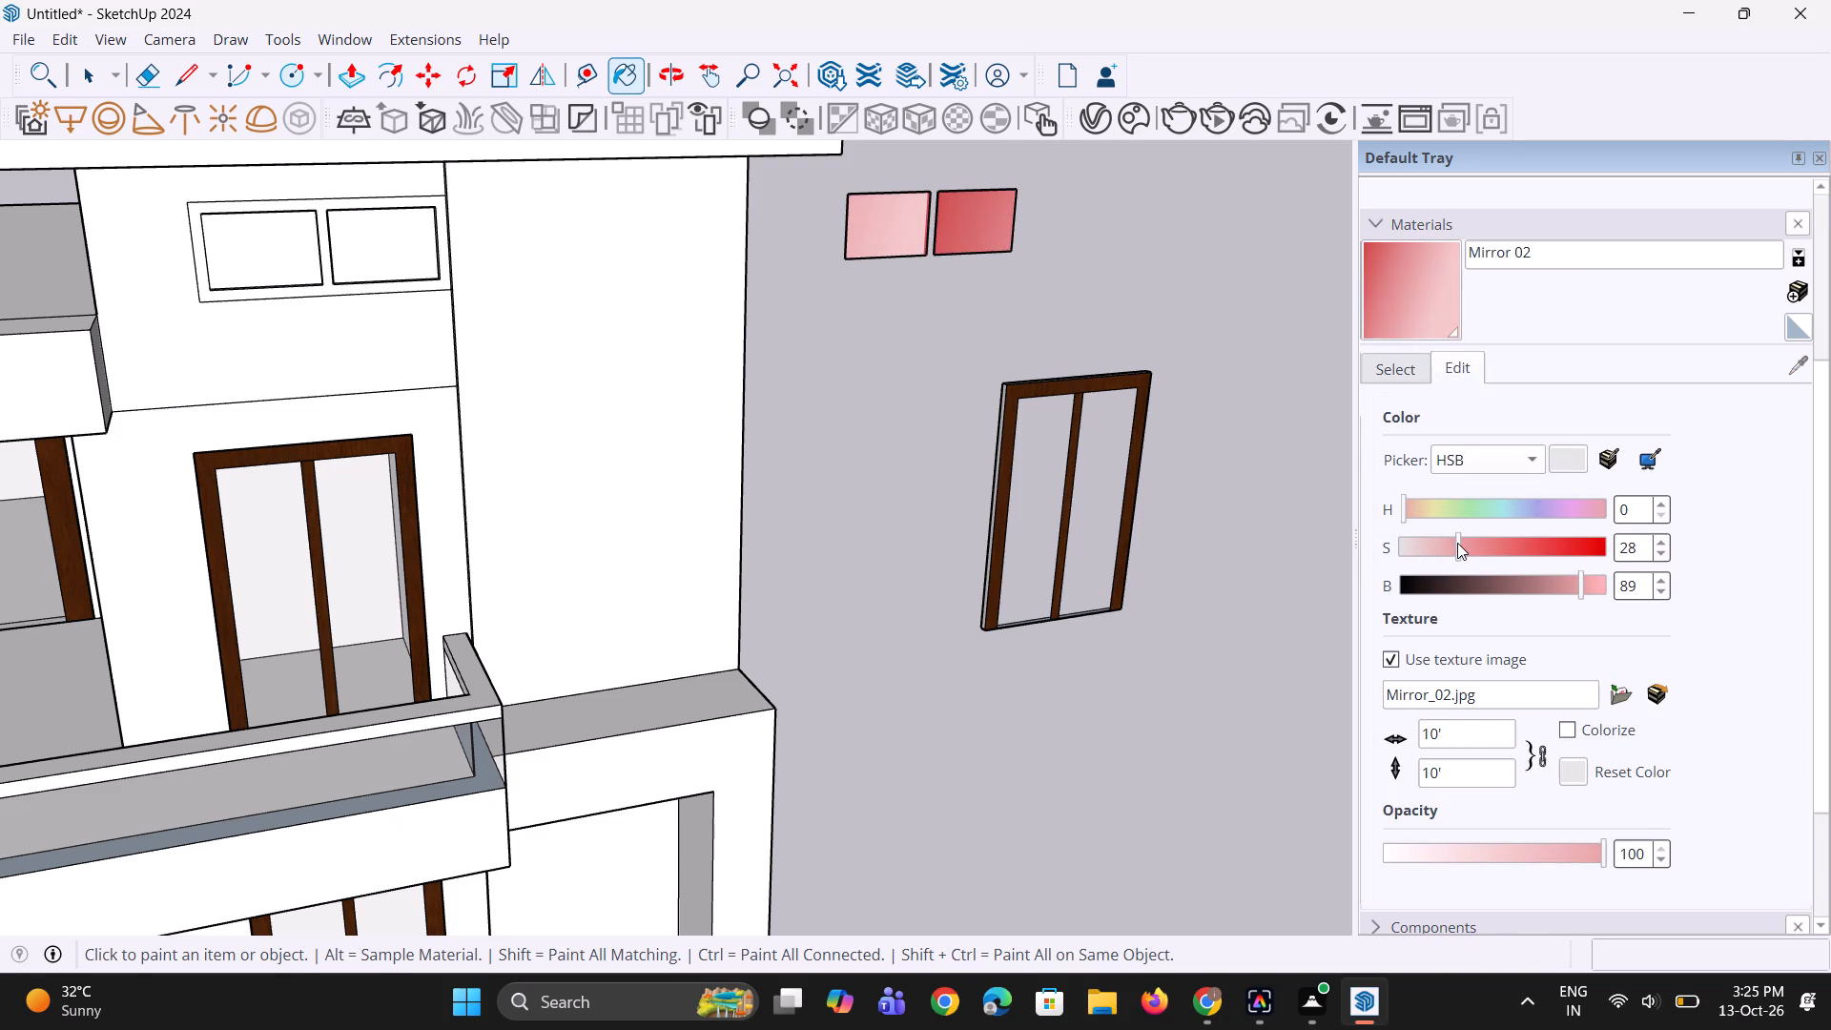
left_click_drag(1457, 543, 1456, 543)
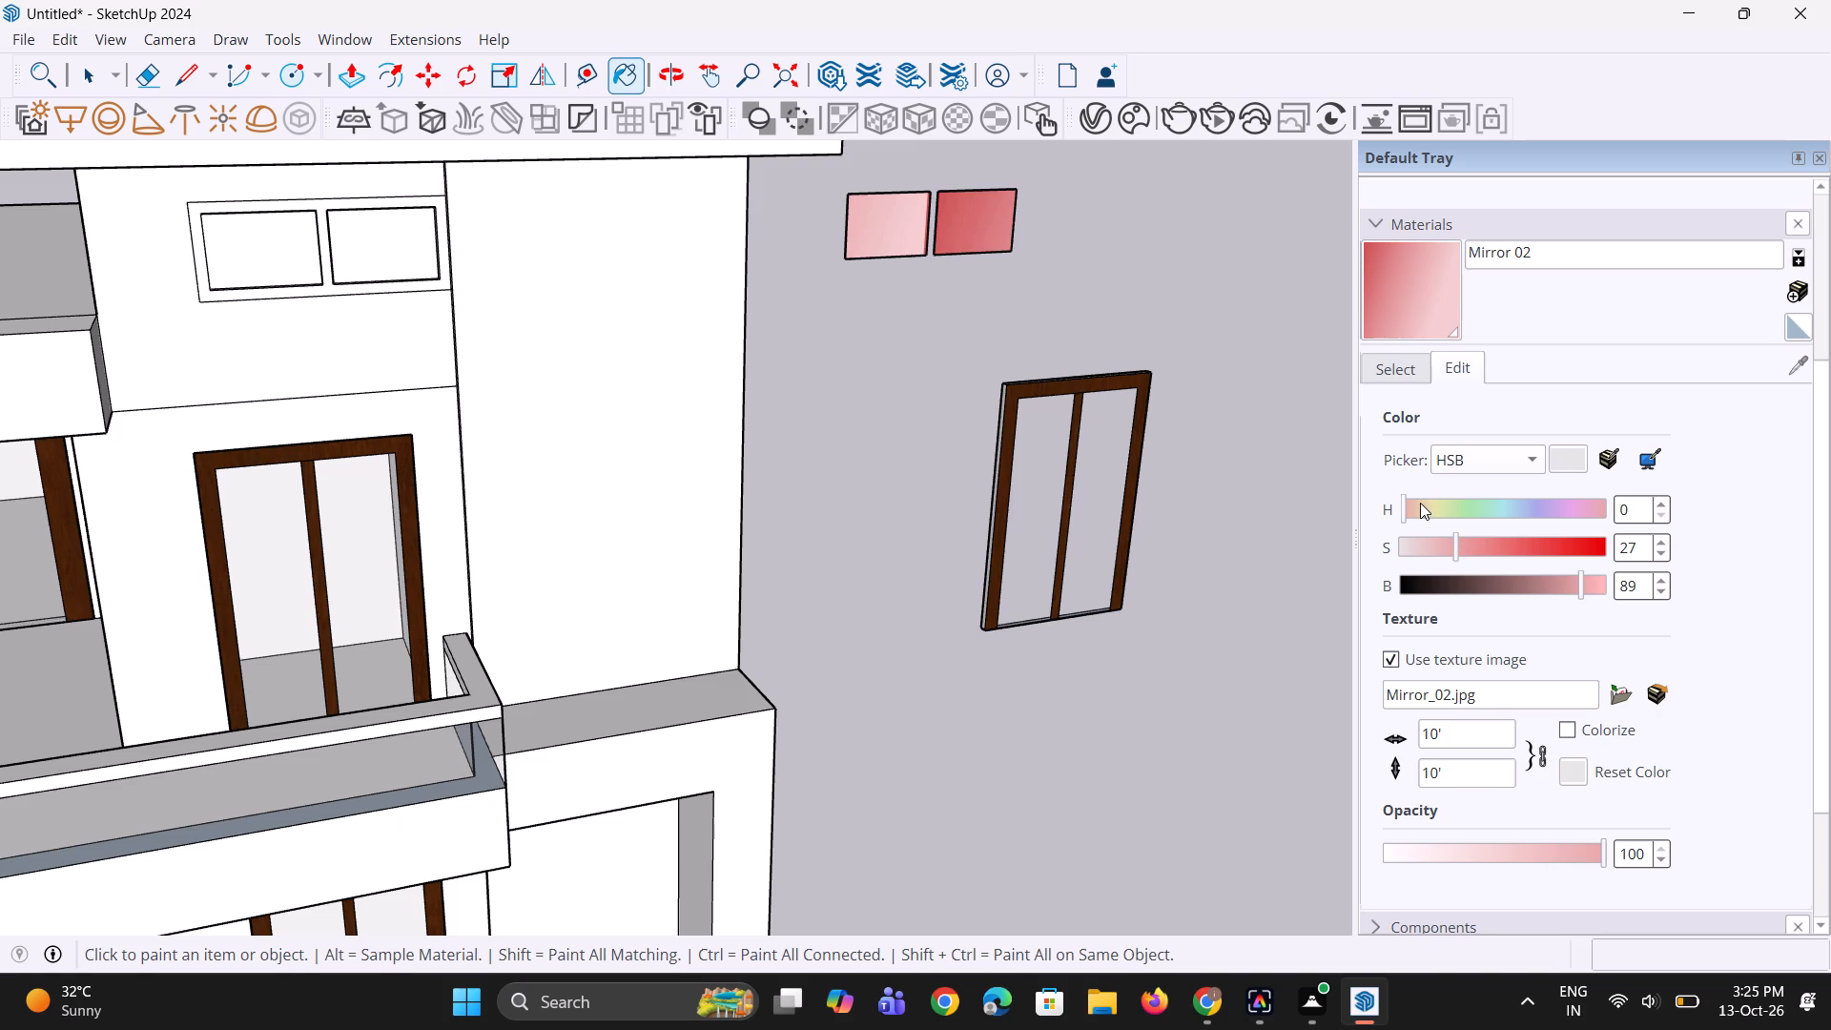
left_click(1411, 503)
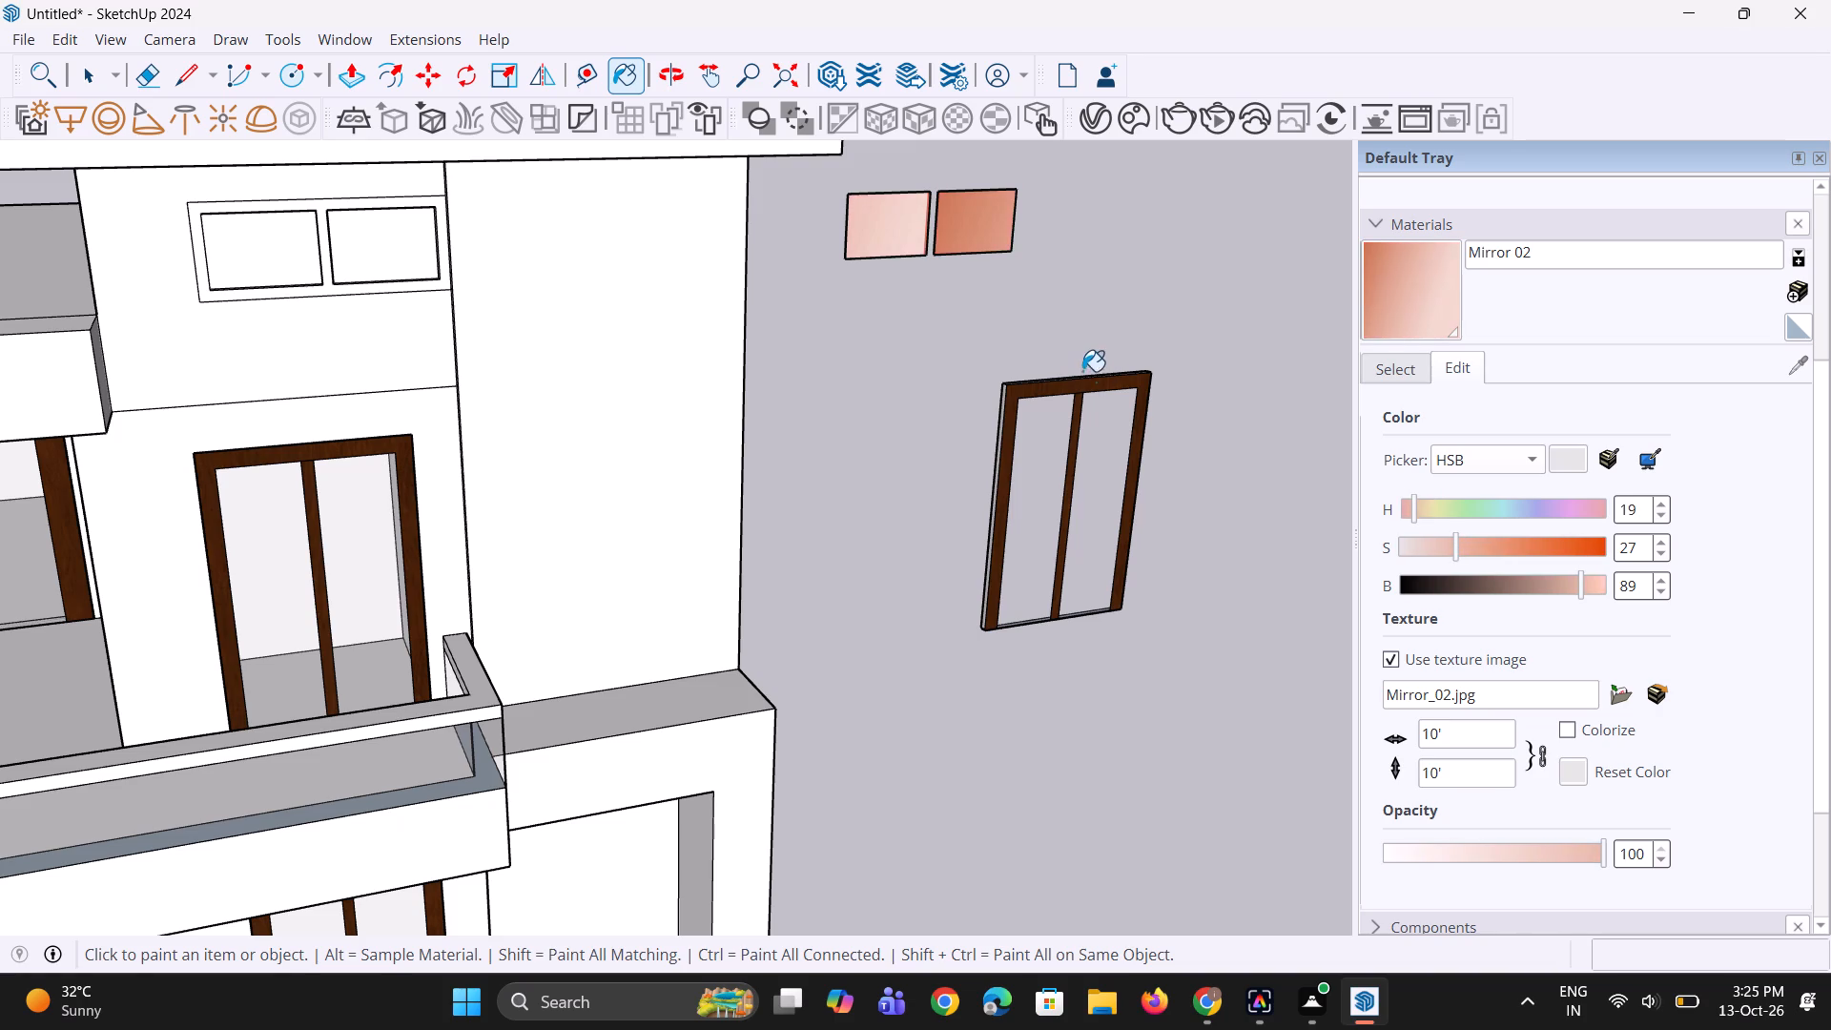
Push/Pull the two small window panes below the top roof about 1' 7 7/16" inward to recess the openings.
scroll(1082, 370, "down", 6)
middle_click_drag(1057, 351, 1028, 306)
key("space")
key("space")
scroll(674, 271, "up", 3)
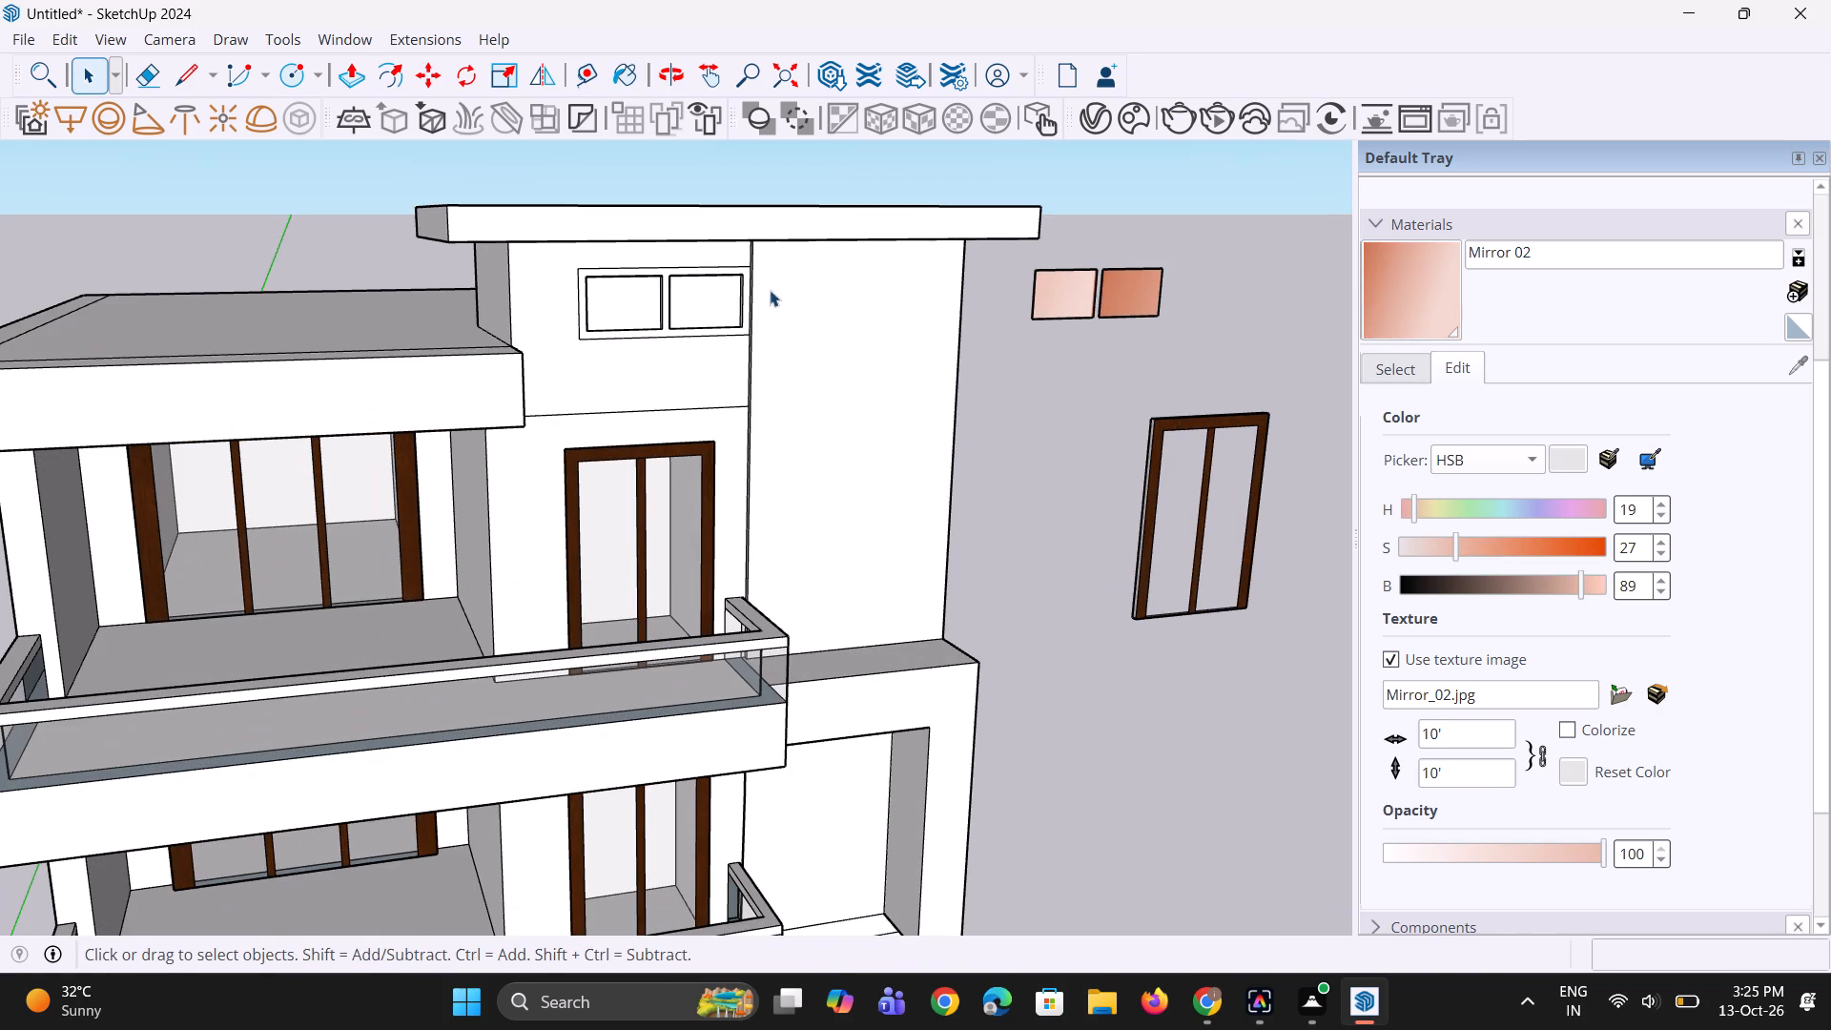
key("p")
double_click(728, 304)
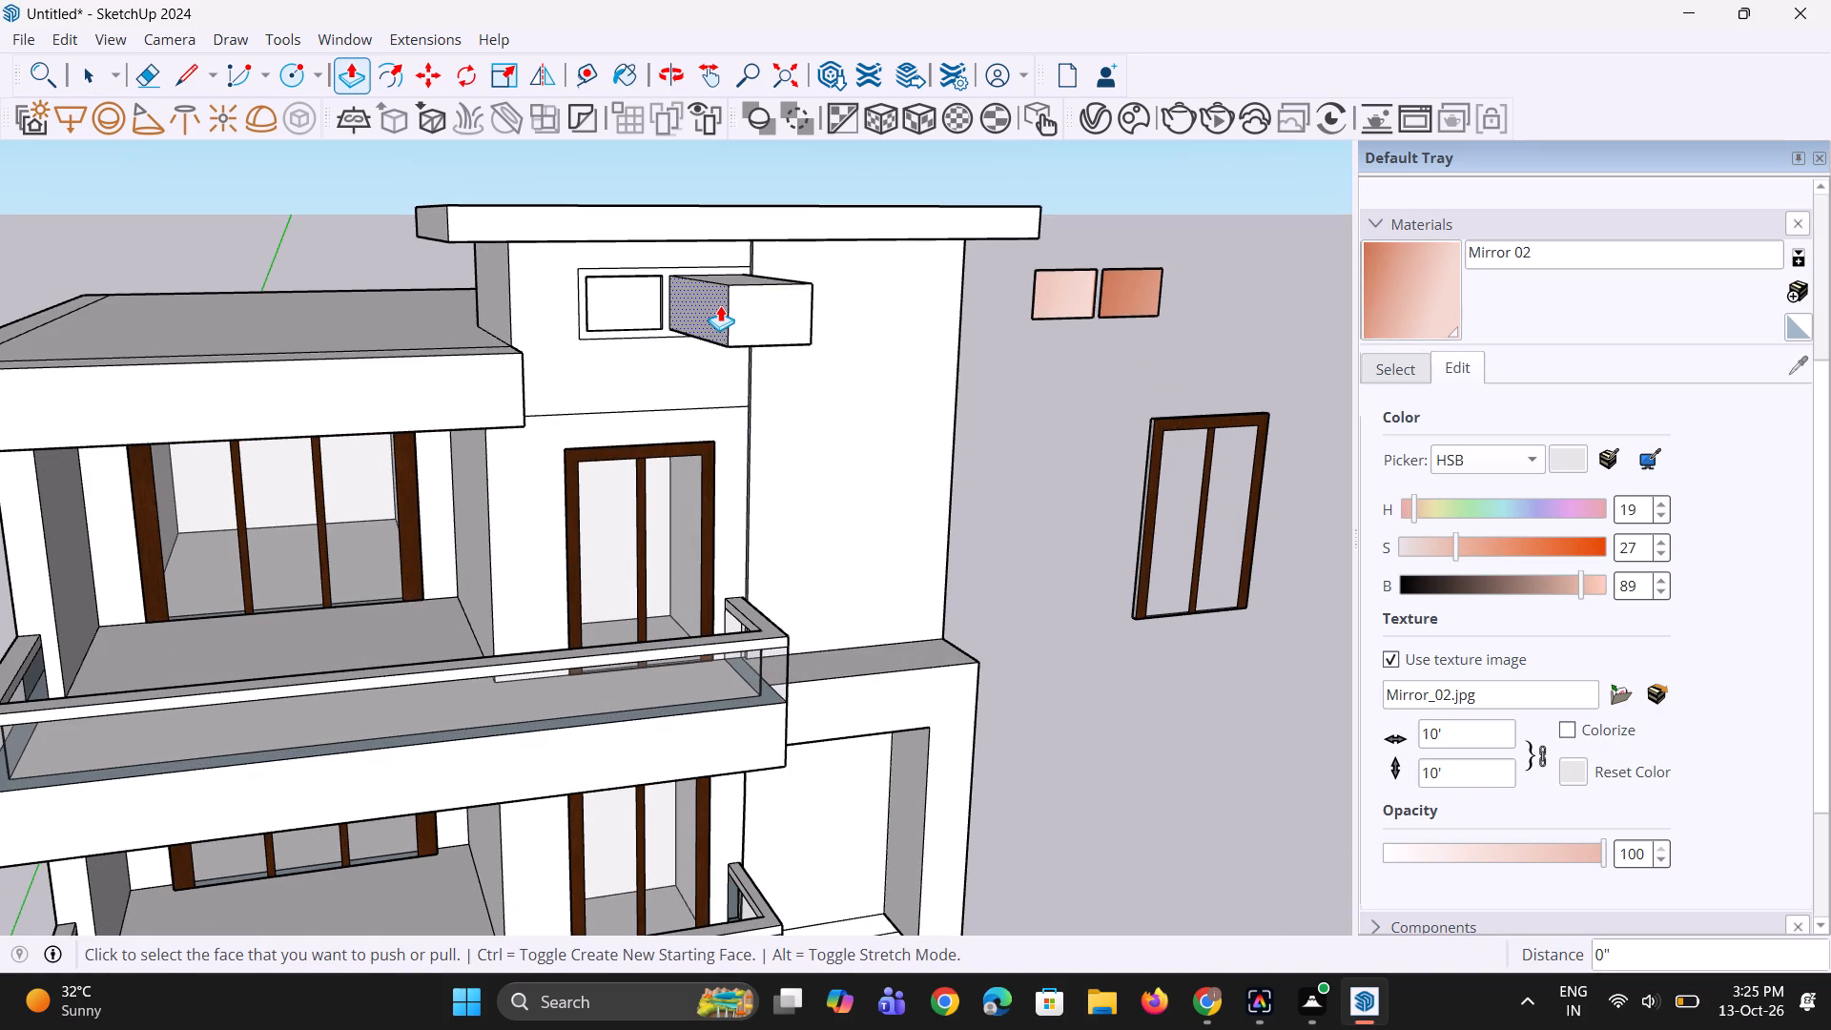
key("ctrl+z")
left_click(723, 303)
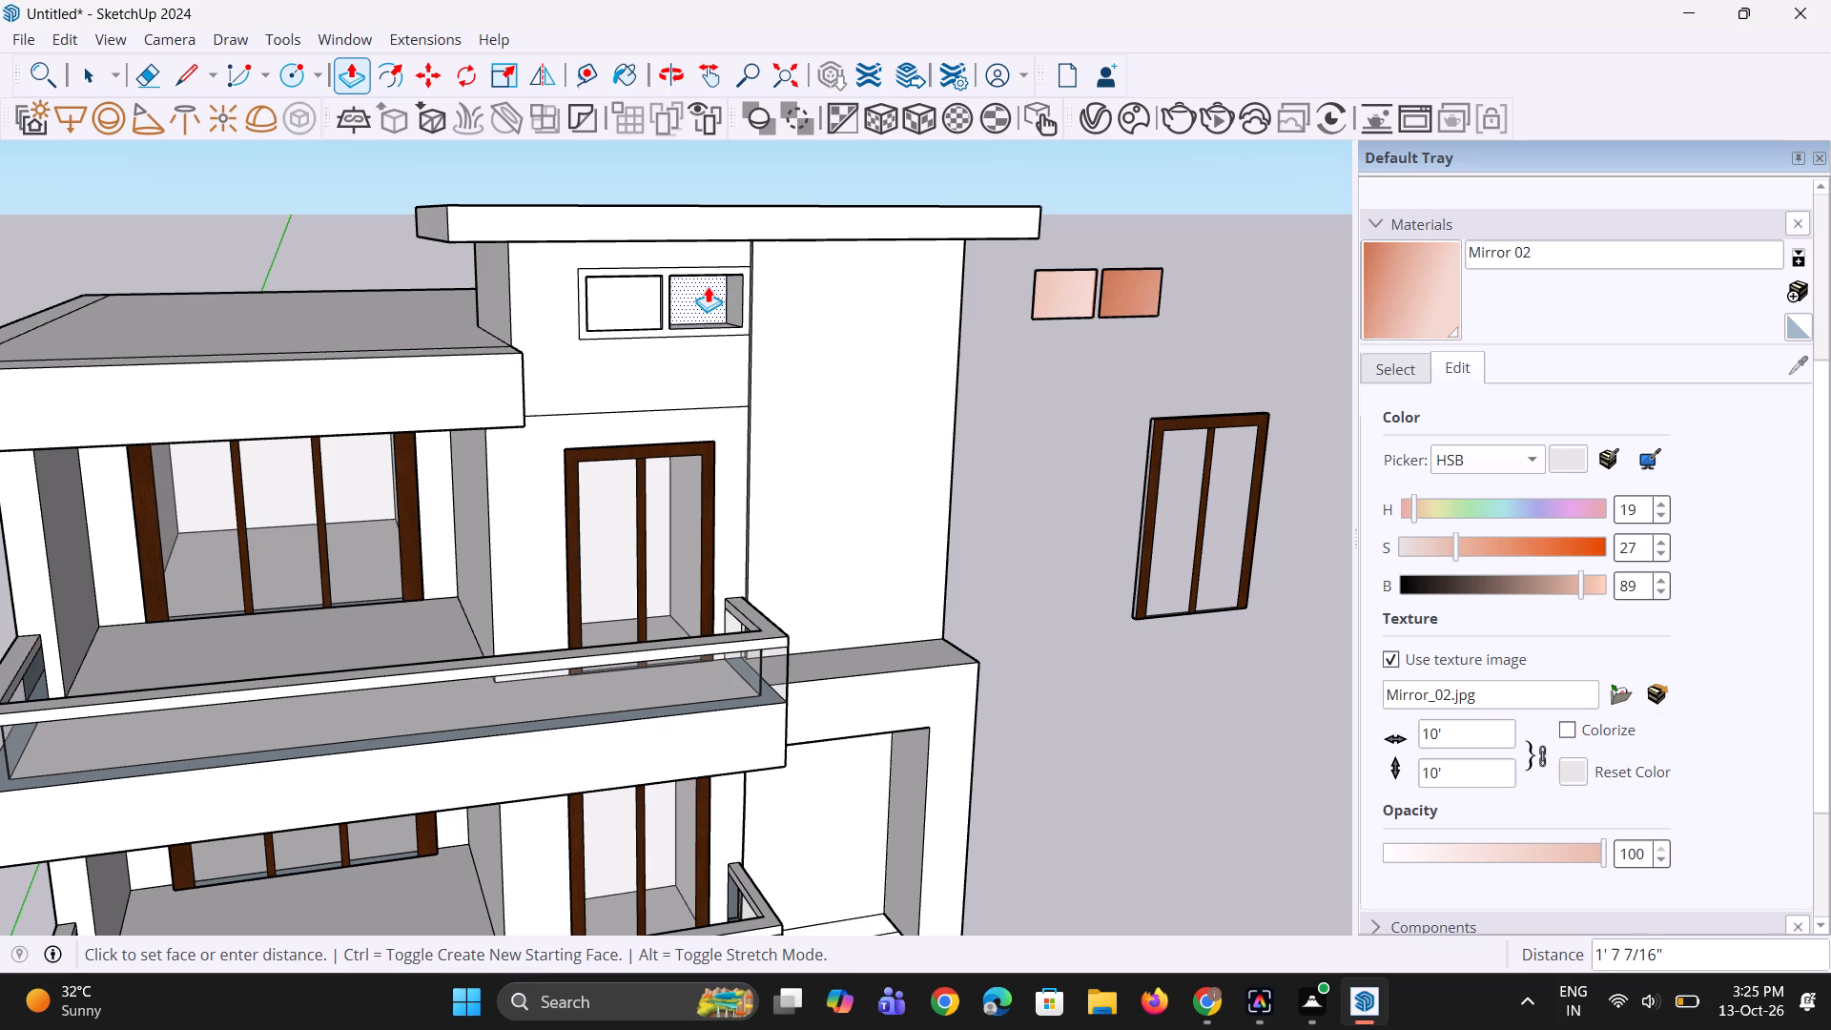
left_click(708, 286)
double_click(655, 295)
key("space")
key("space")
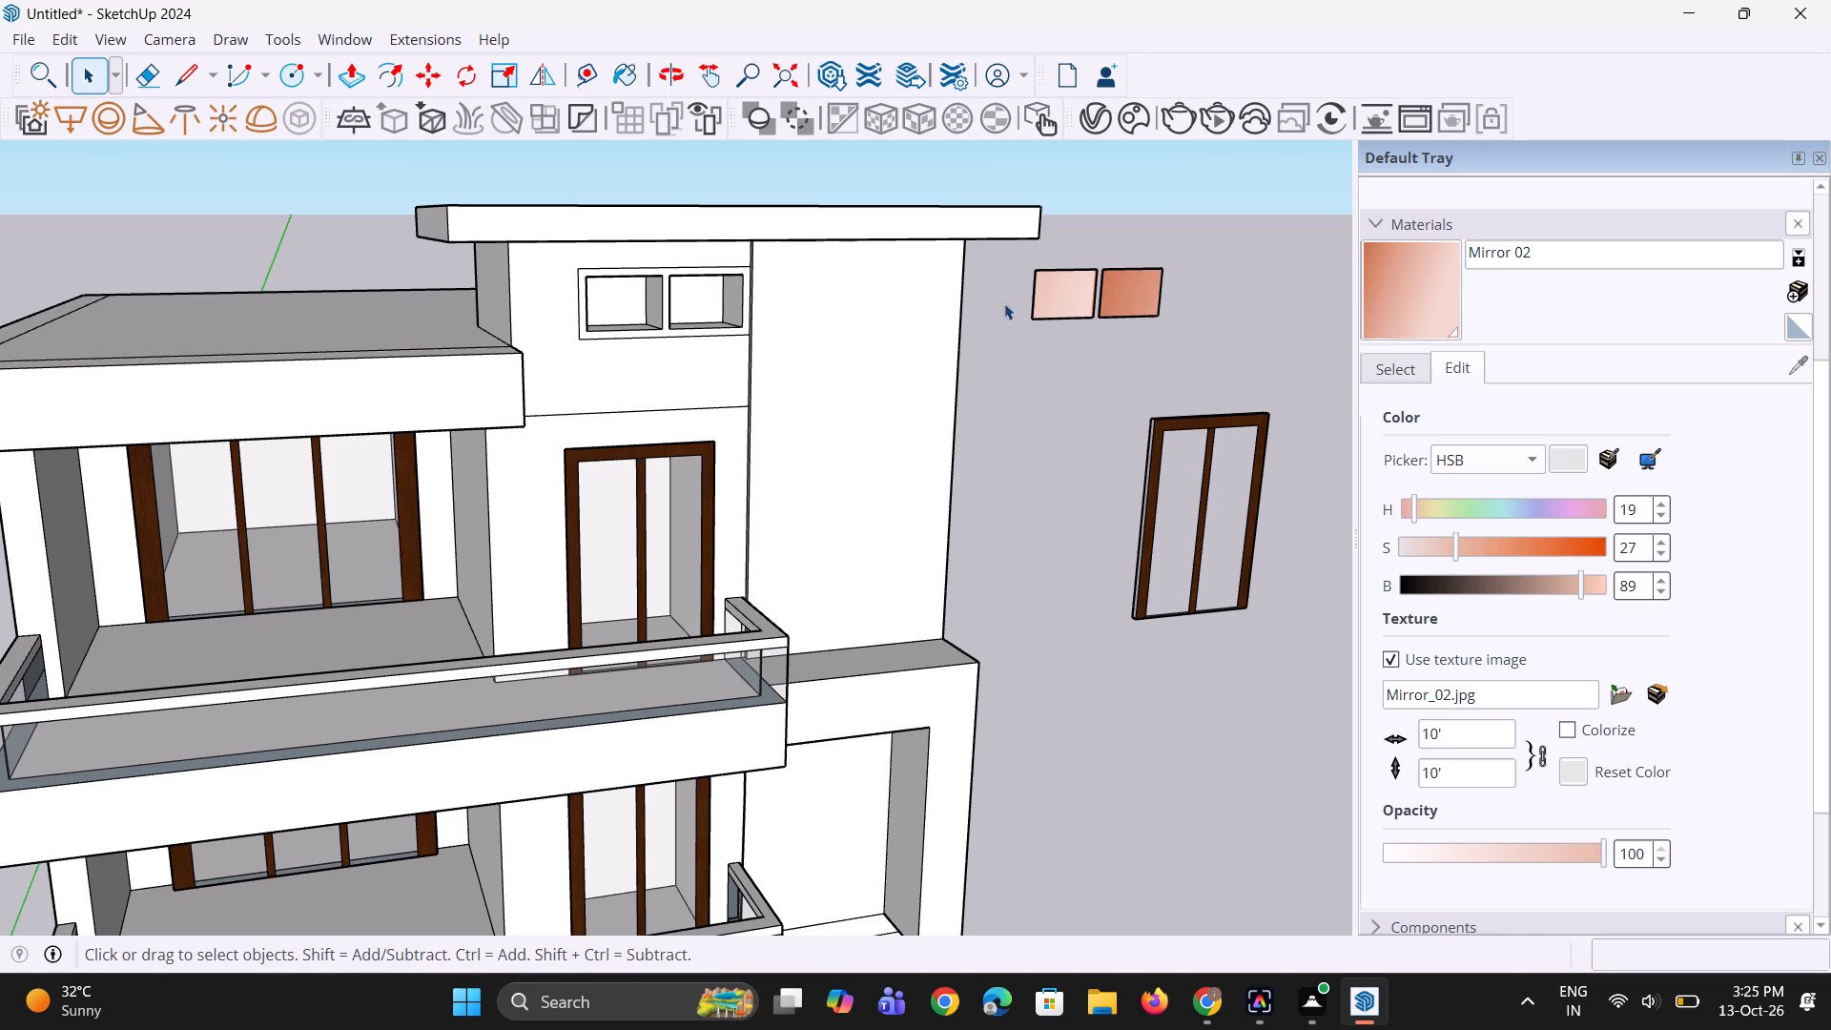
Move the two Mirror 02 panes from beside the building into the pair of recessed window openings below the top roof.
left_click(1037, 314)
scroll(1082, 260, "down", 3)
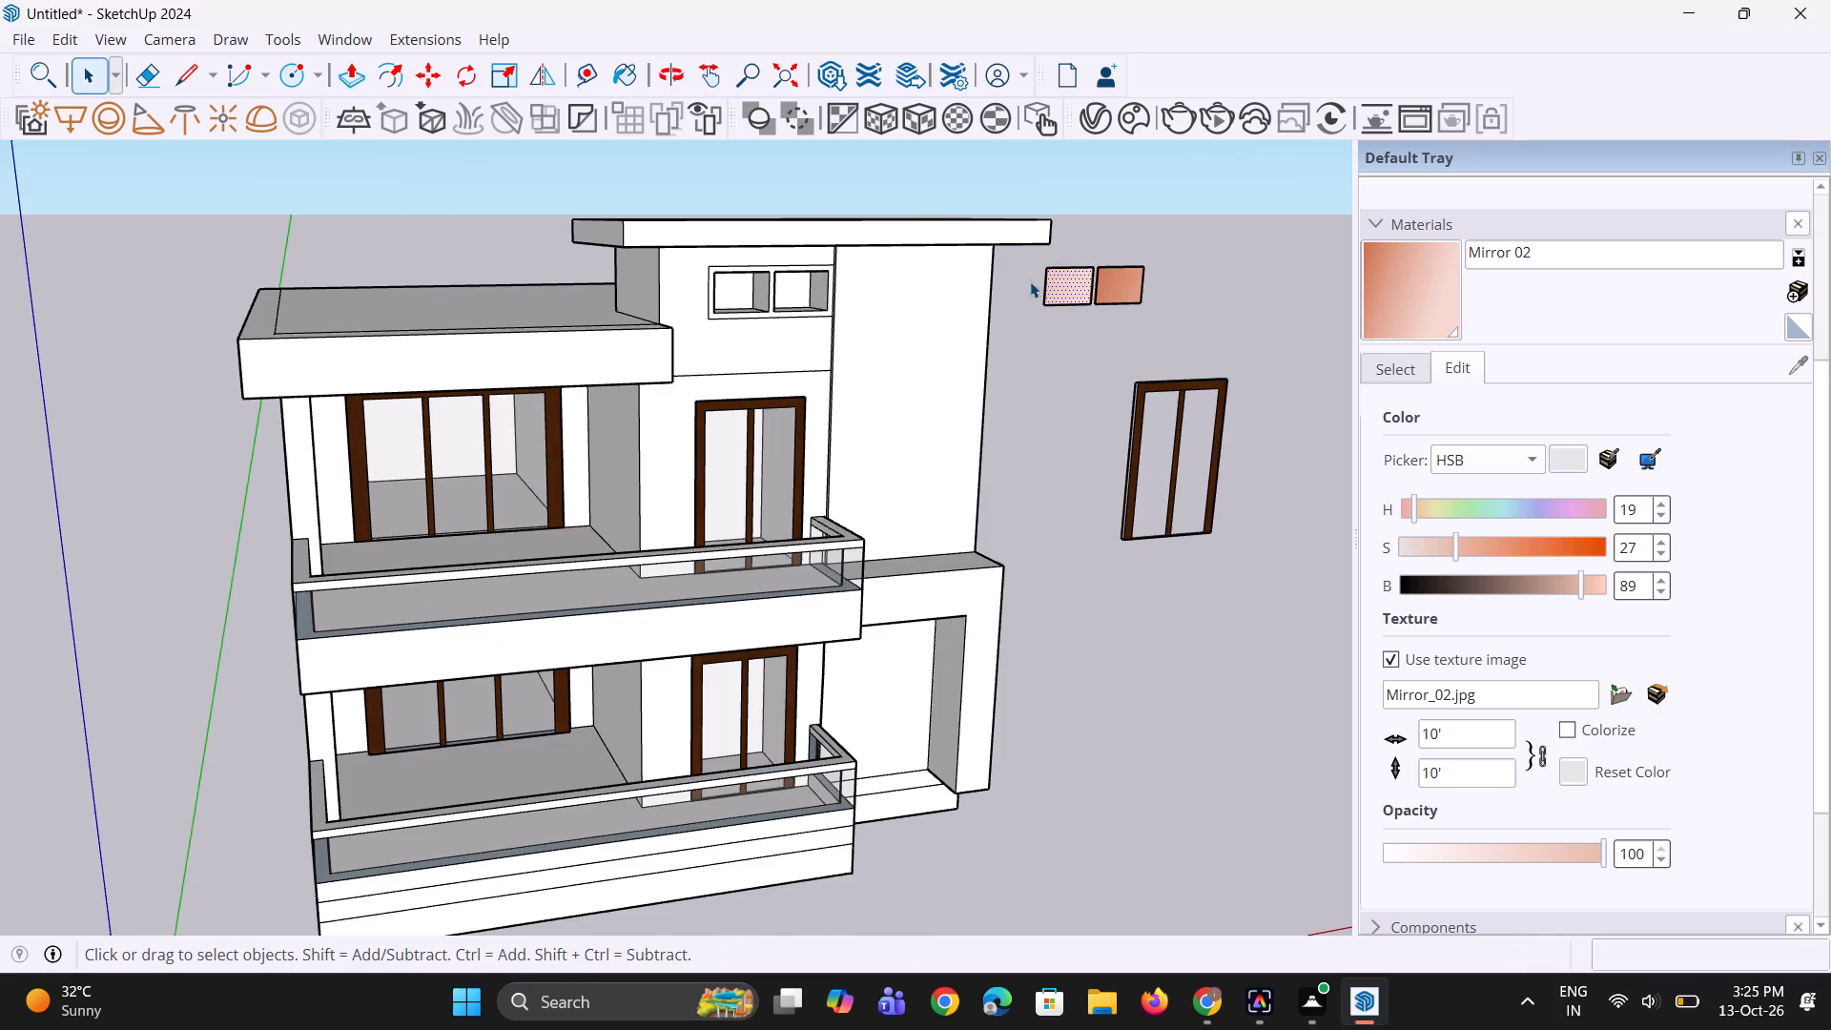
scroll(980, 255, "up", 2)
left_click_drag(1029, 264, 1170, 356)
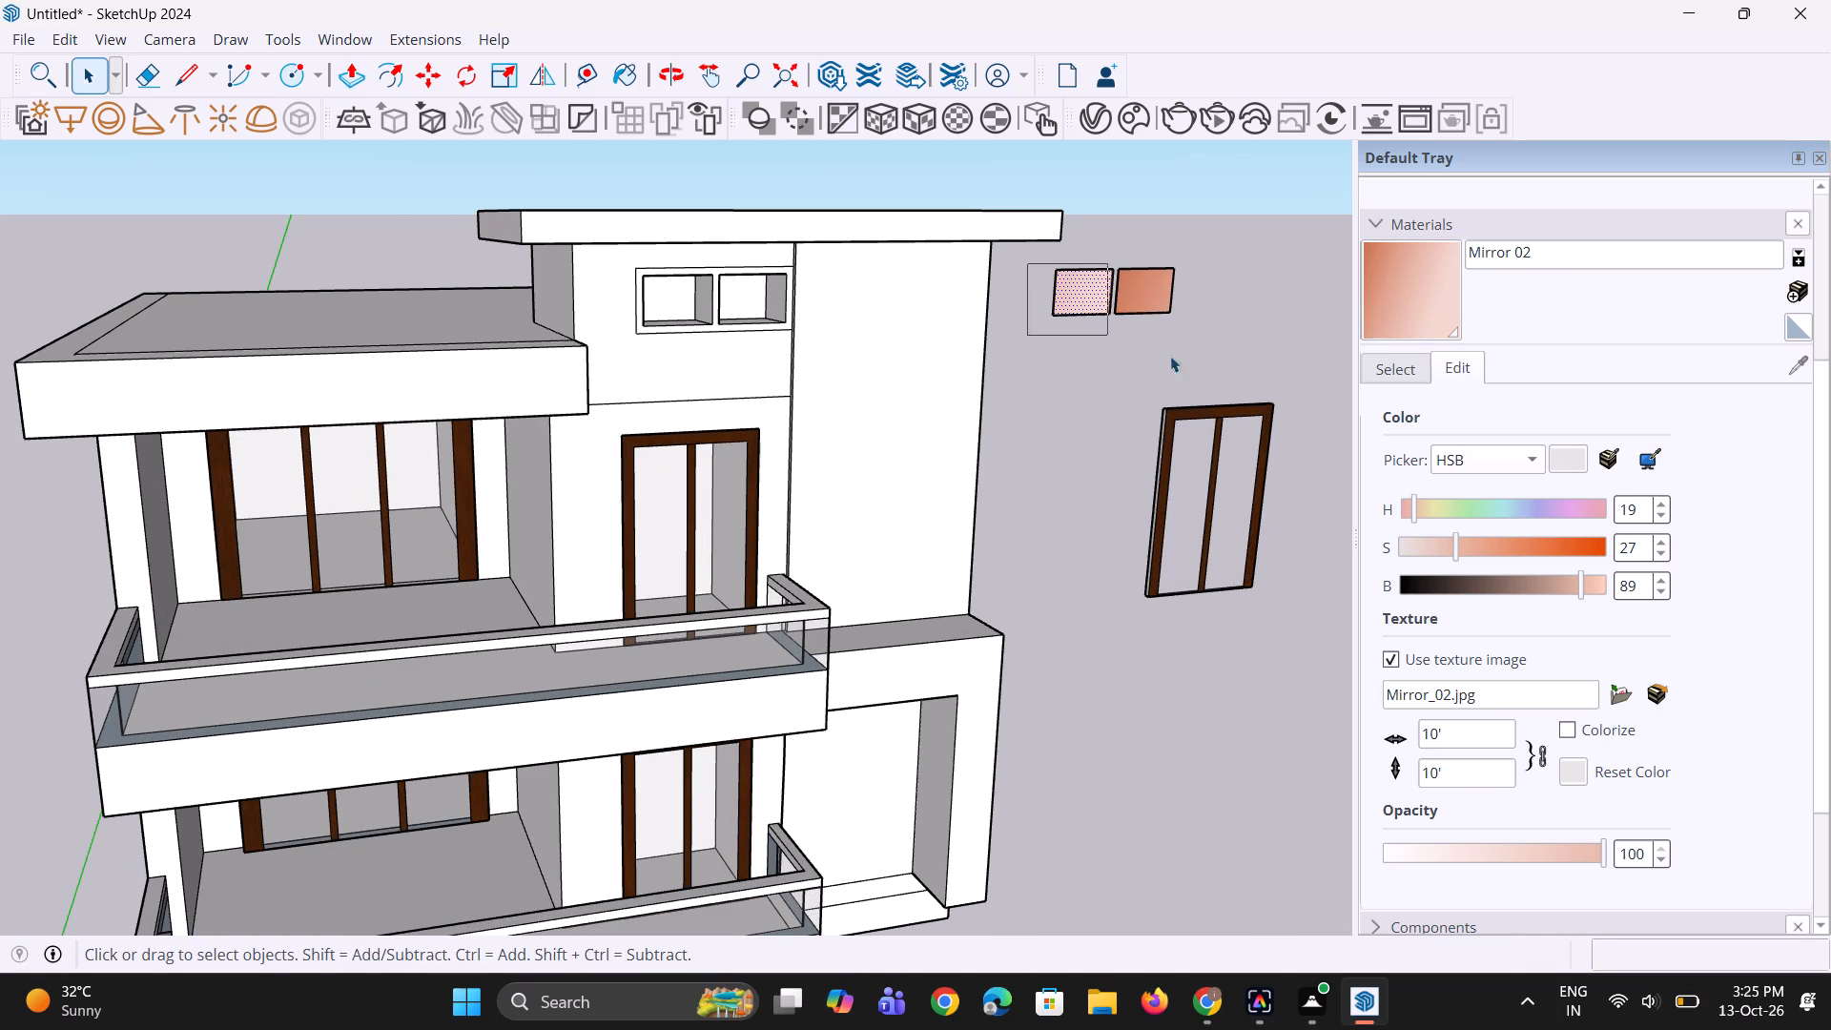
left_click_drag(1170, 356, 1245, 362)
key("m")
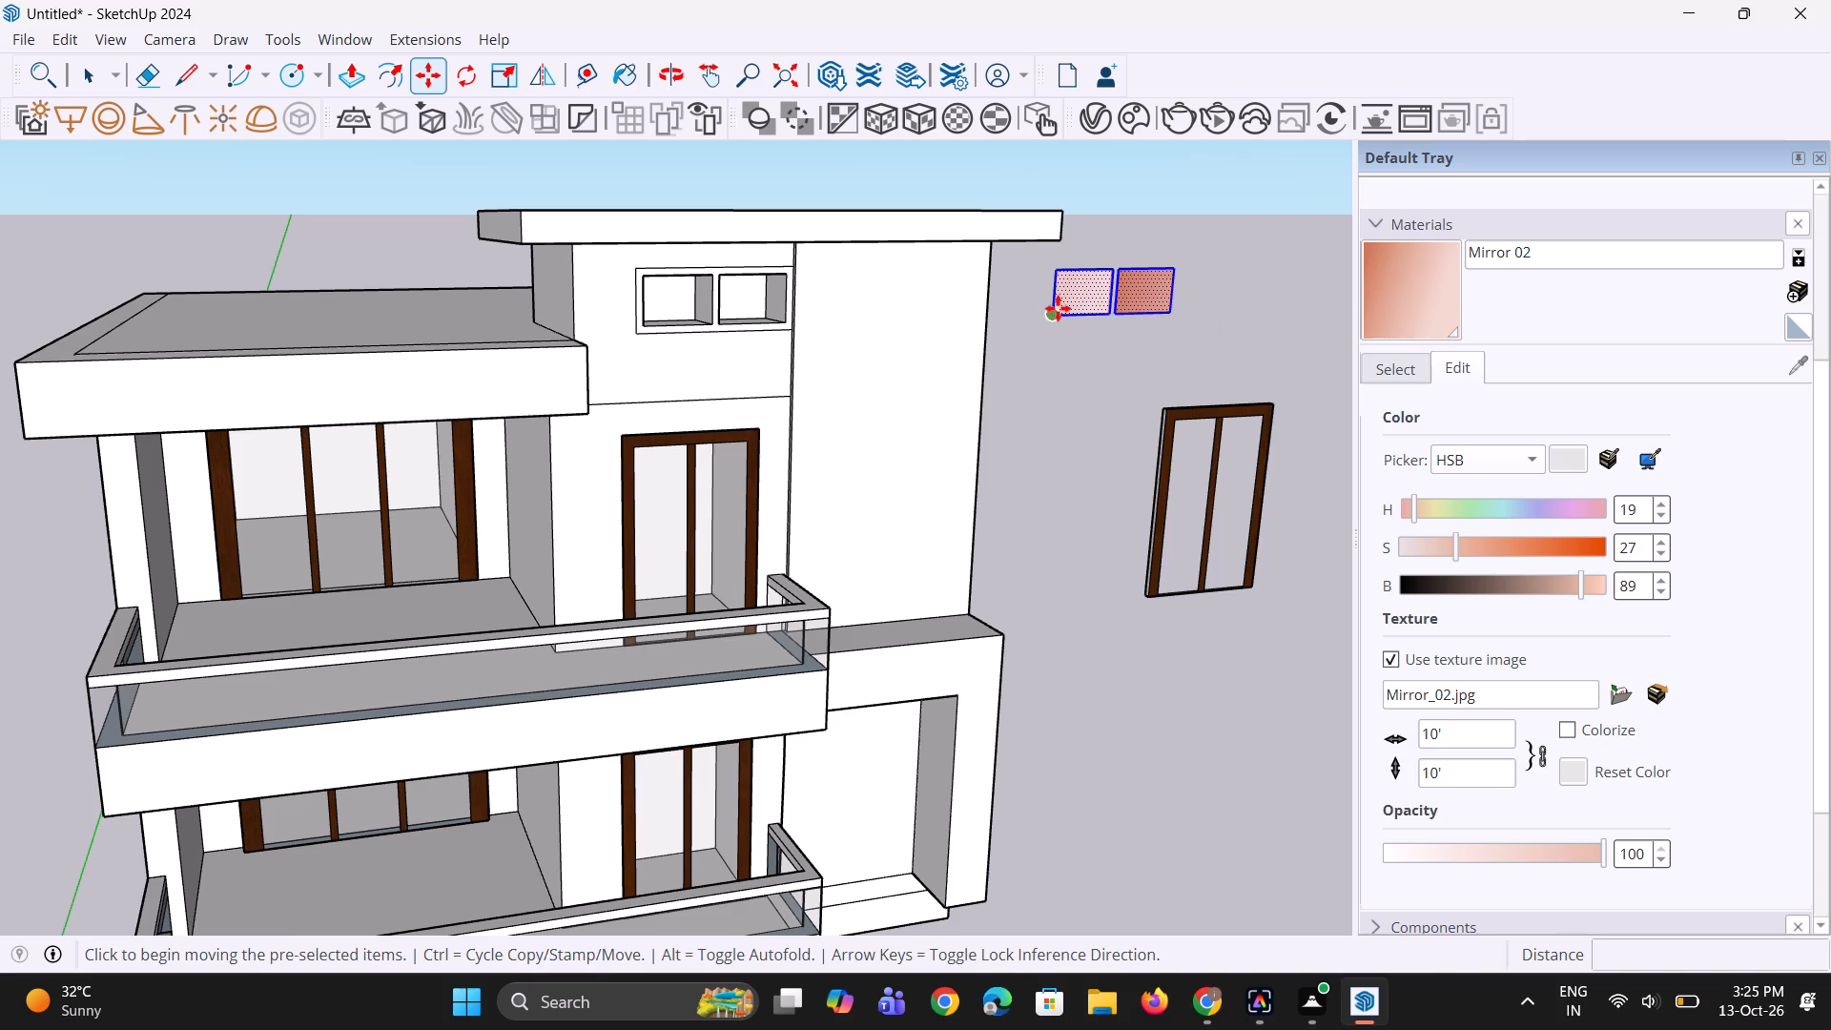
left_click(1047, 317)
scroll(648, 300, "up", 5)
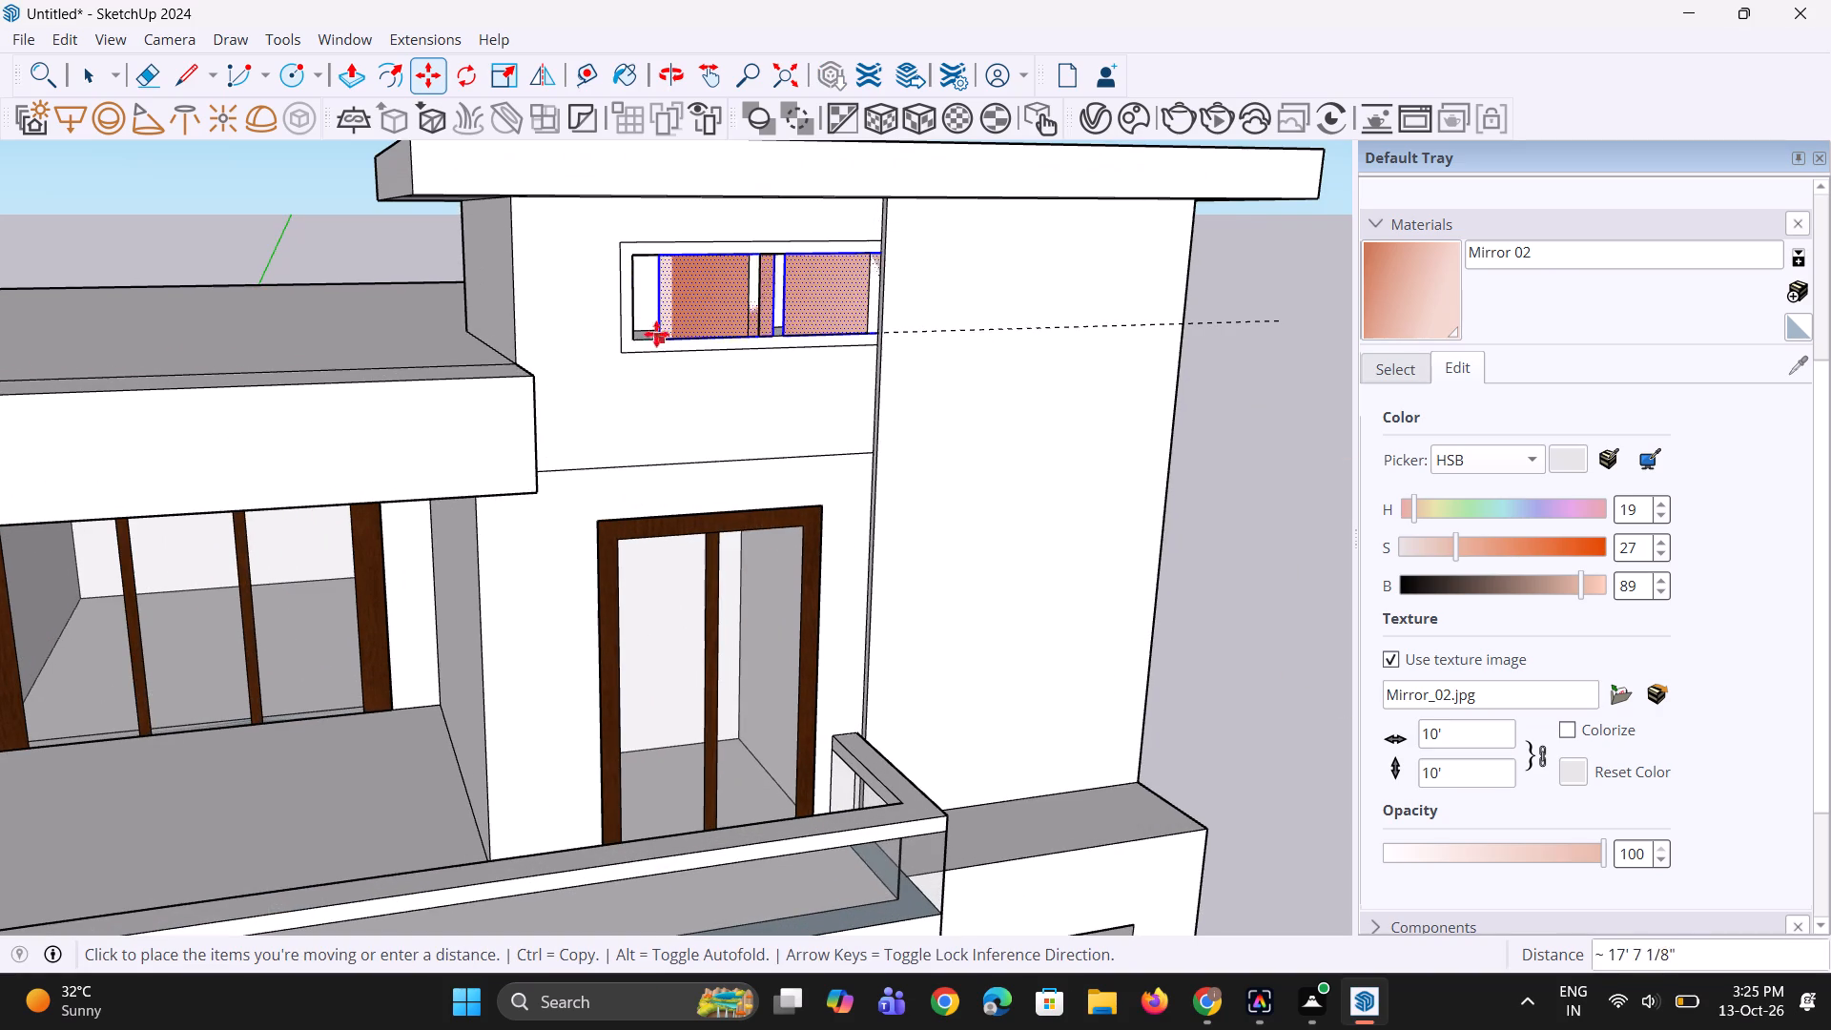
left_click(642, 340)
middle_click(747, 357)
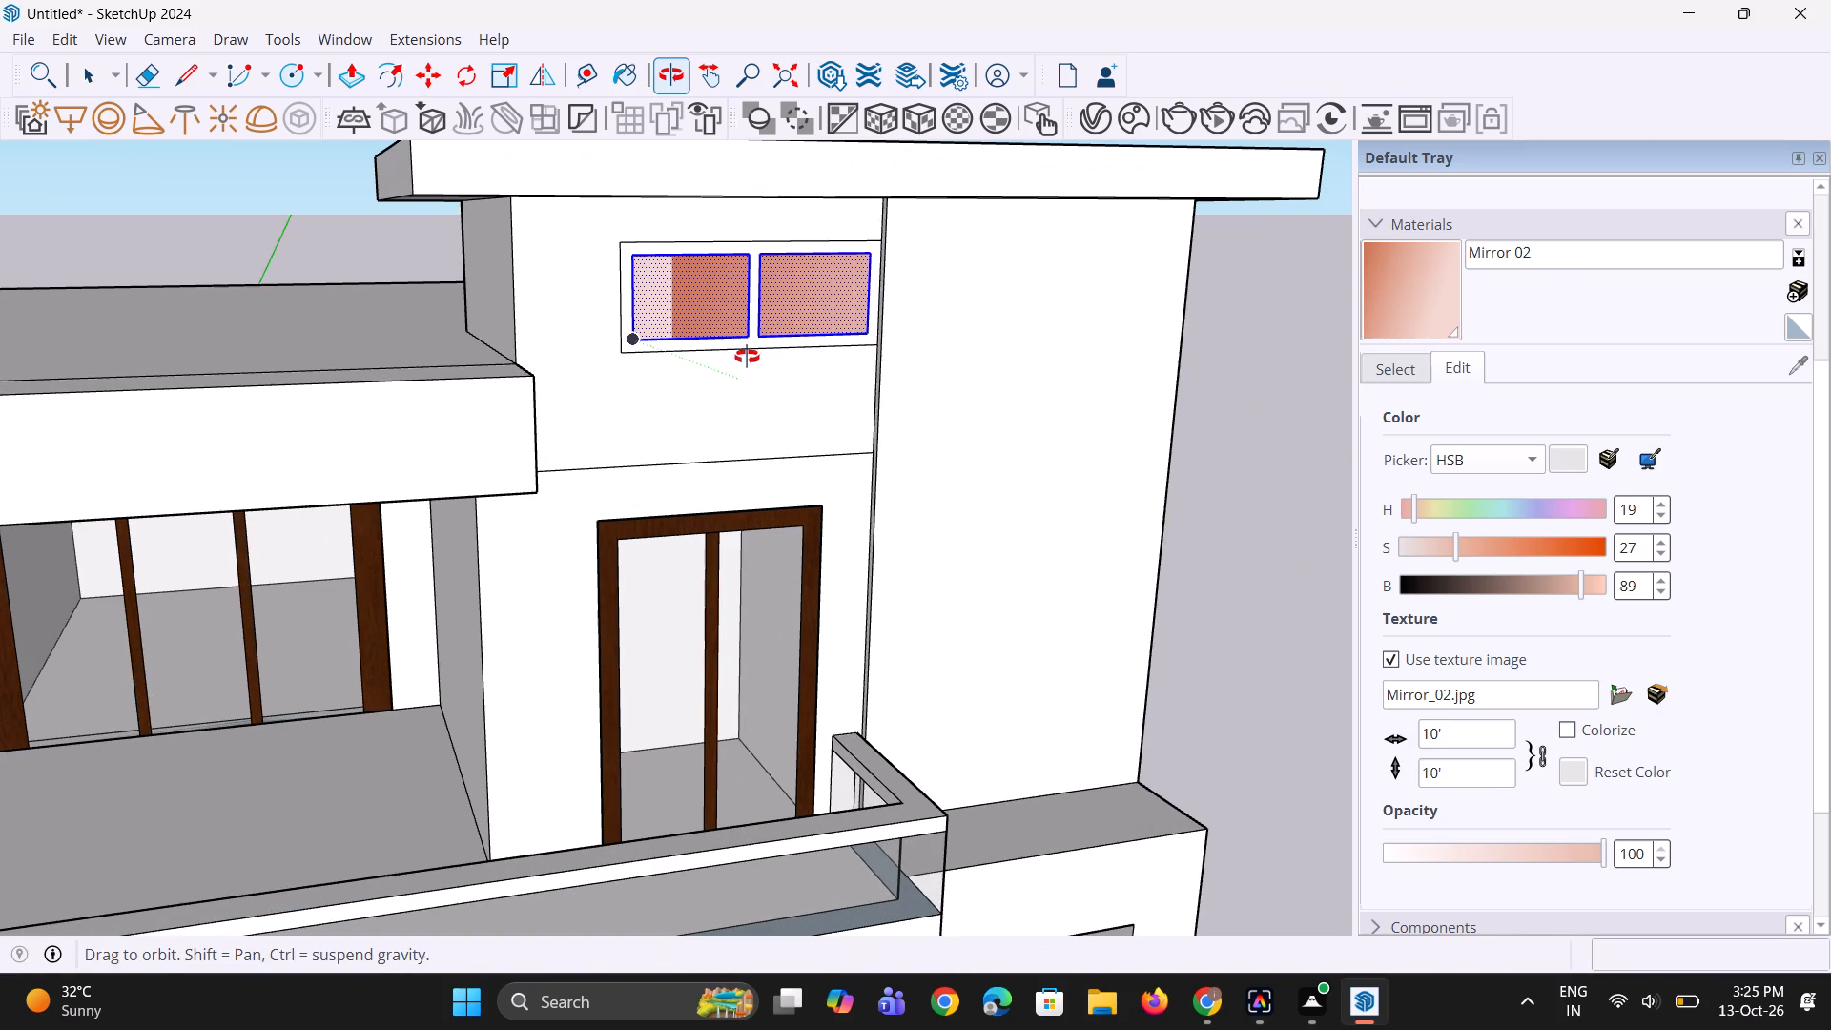
key("space")
key("space")
left_click(1230, 382)
Sample Wood Veneer 01 from the spare door frame and paint the frame of the two-pane window below the top roof with it.
scroll(707, 278, "down", 11)
middle_click_drag(703, 279, 692, 264)
scroll(686, 276, "up", 4)
scroll(683, 284, "down", 5)
middle_click_drag(679, 284, 679, 311)
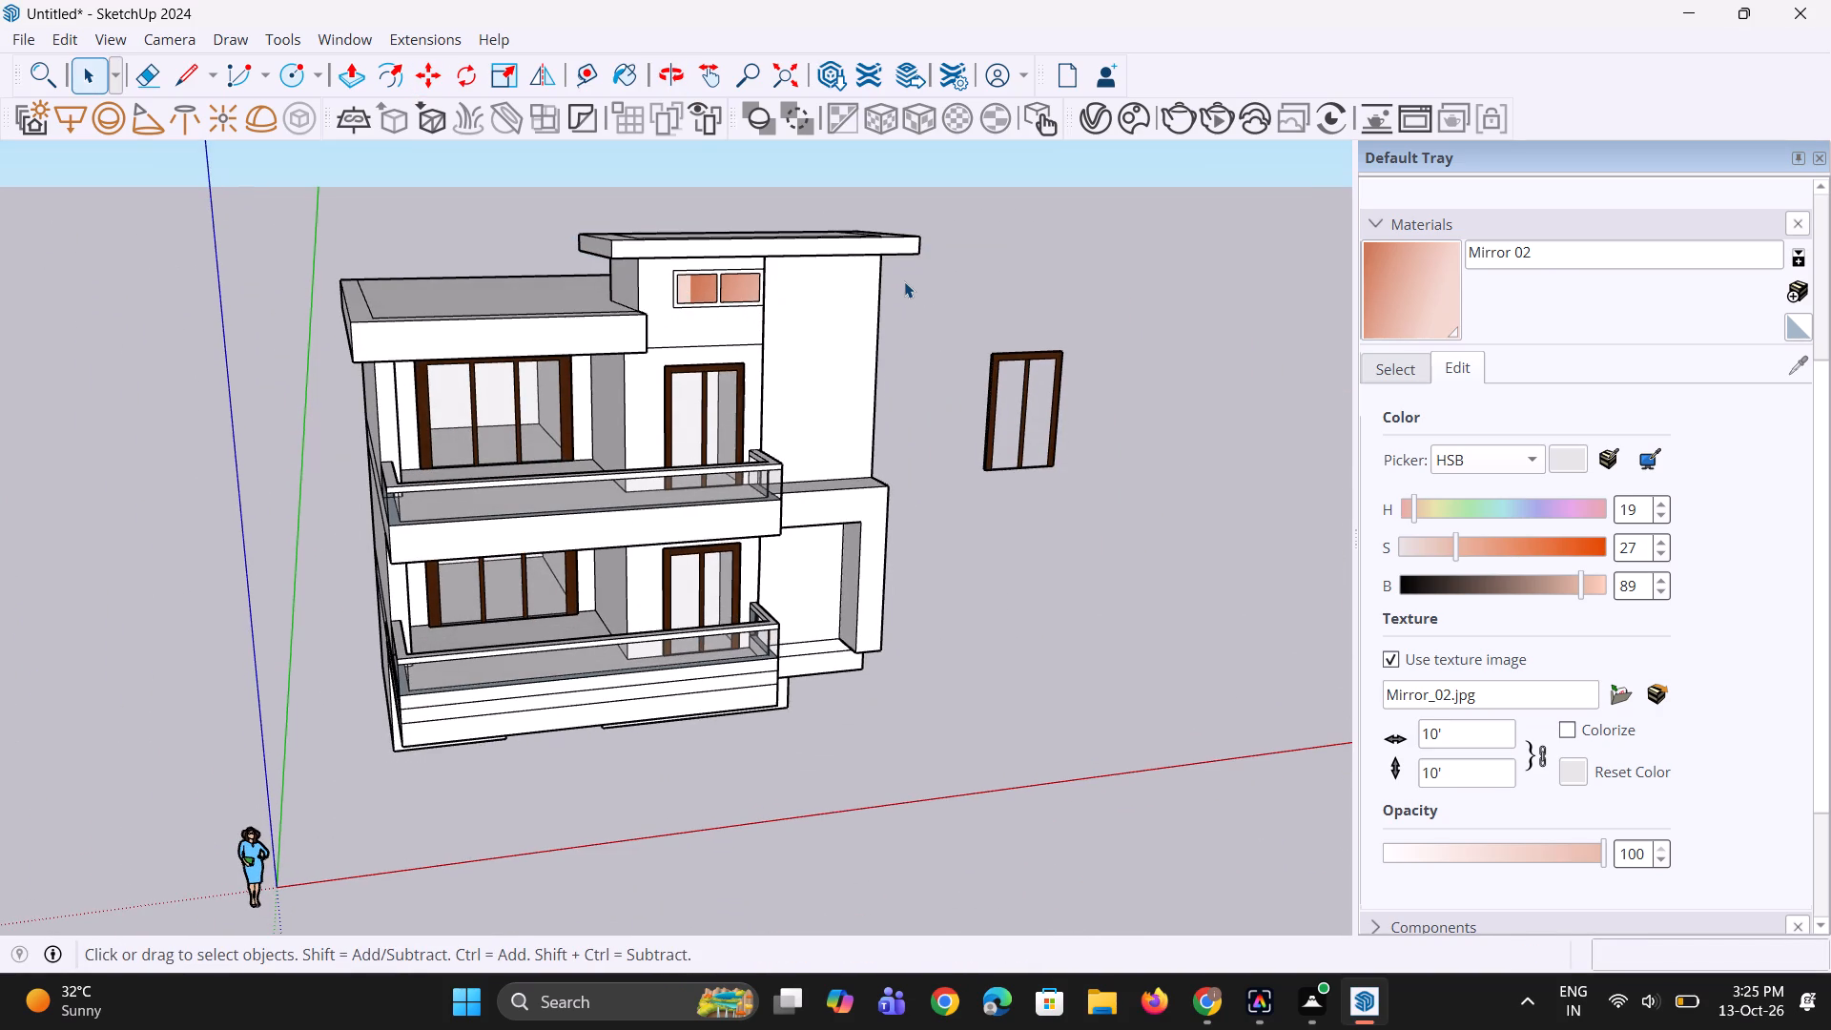
scroll(921, 287, "up", 3)
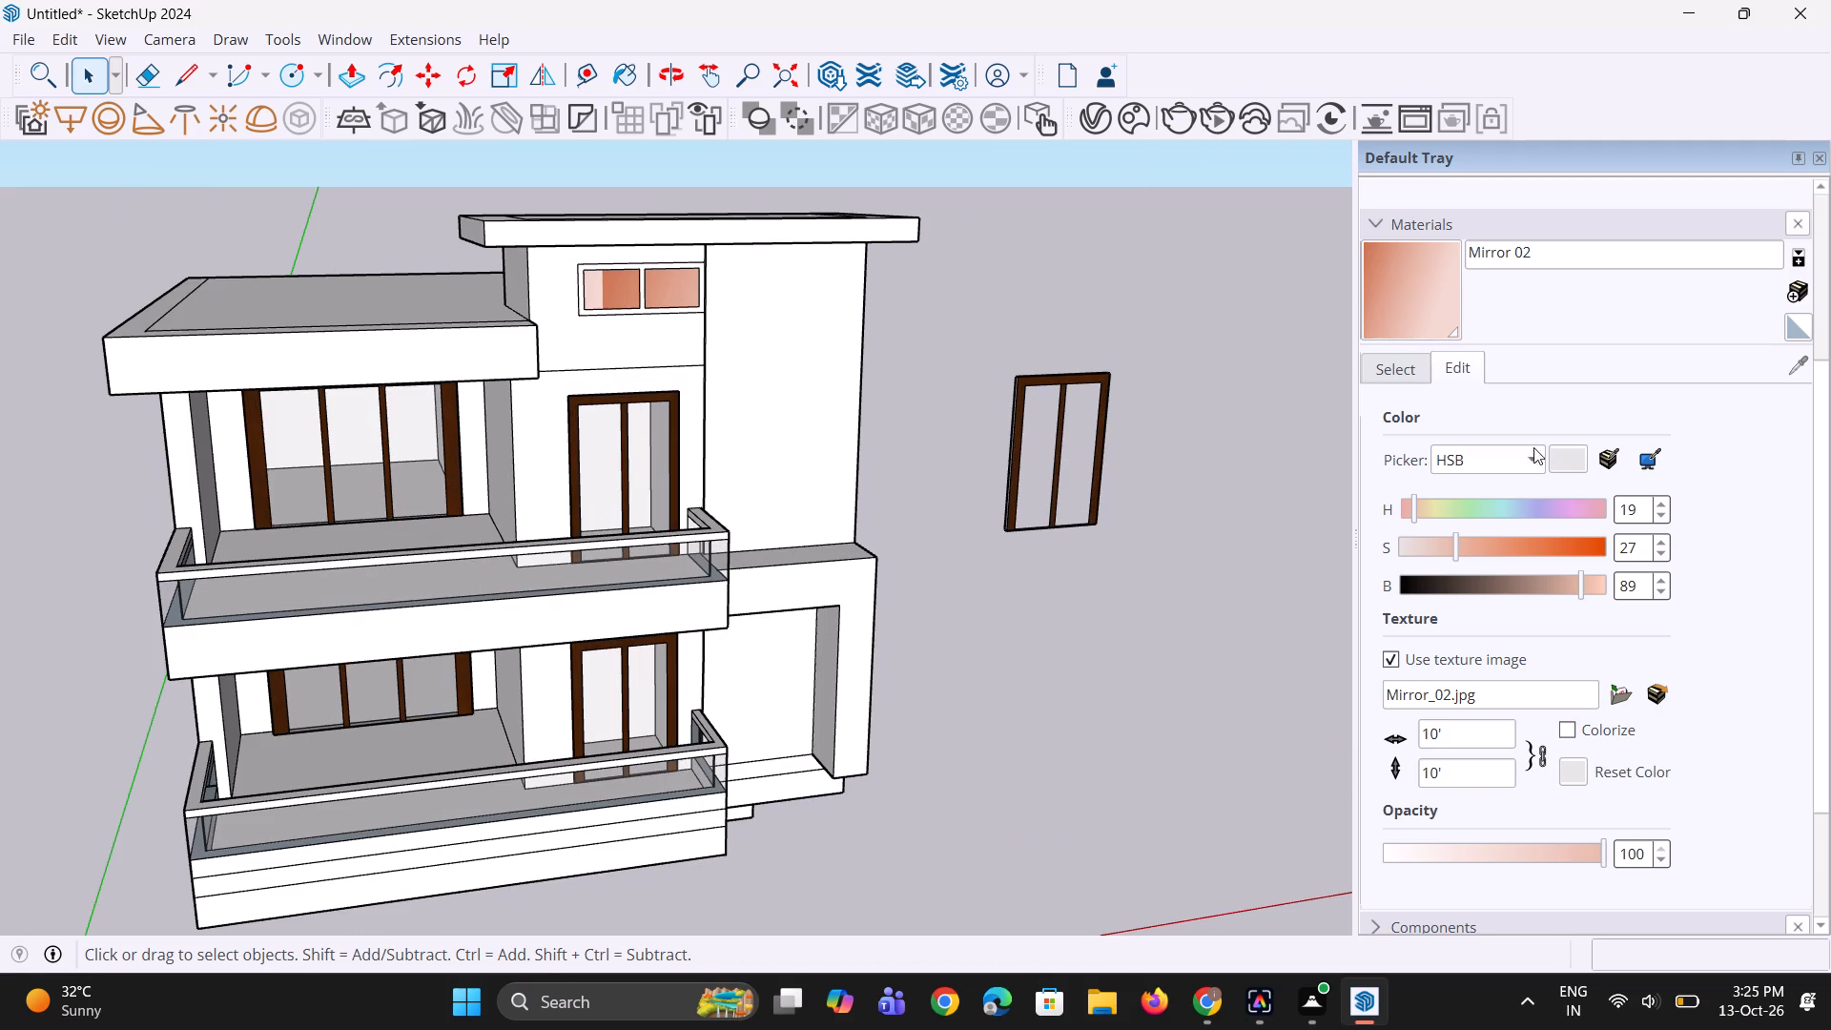
left_click(1388, 377)
scroll(1061, 360, "up", 3)
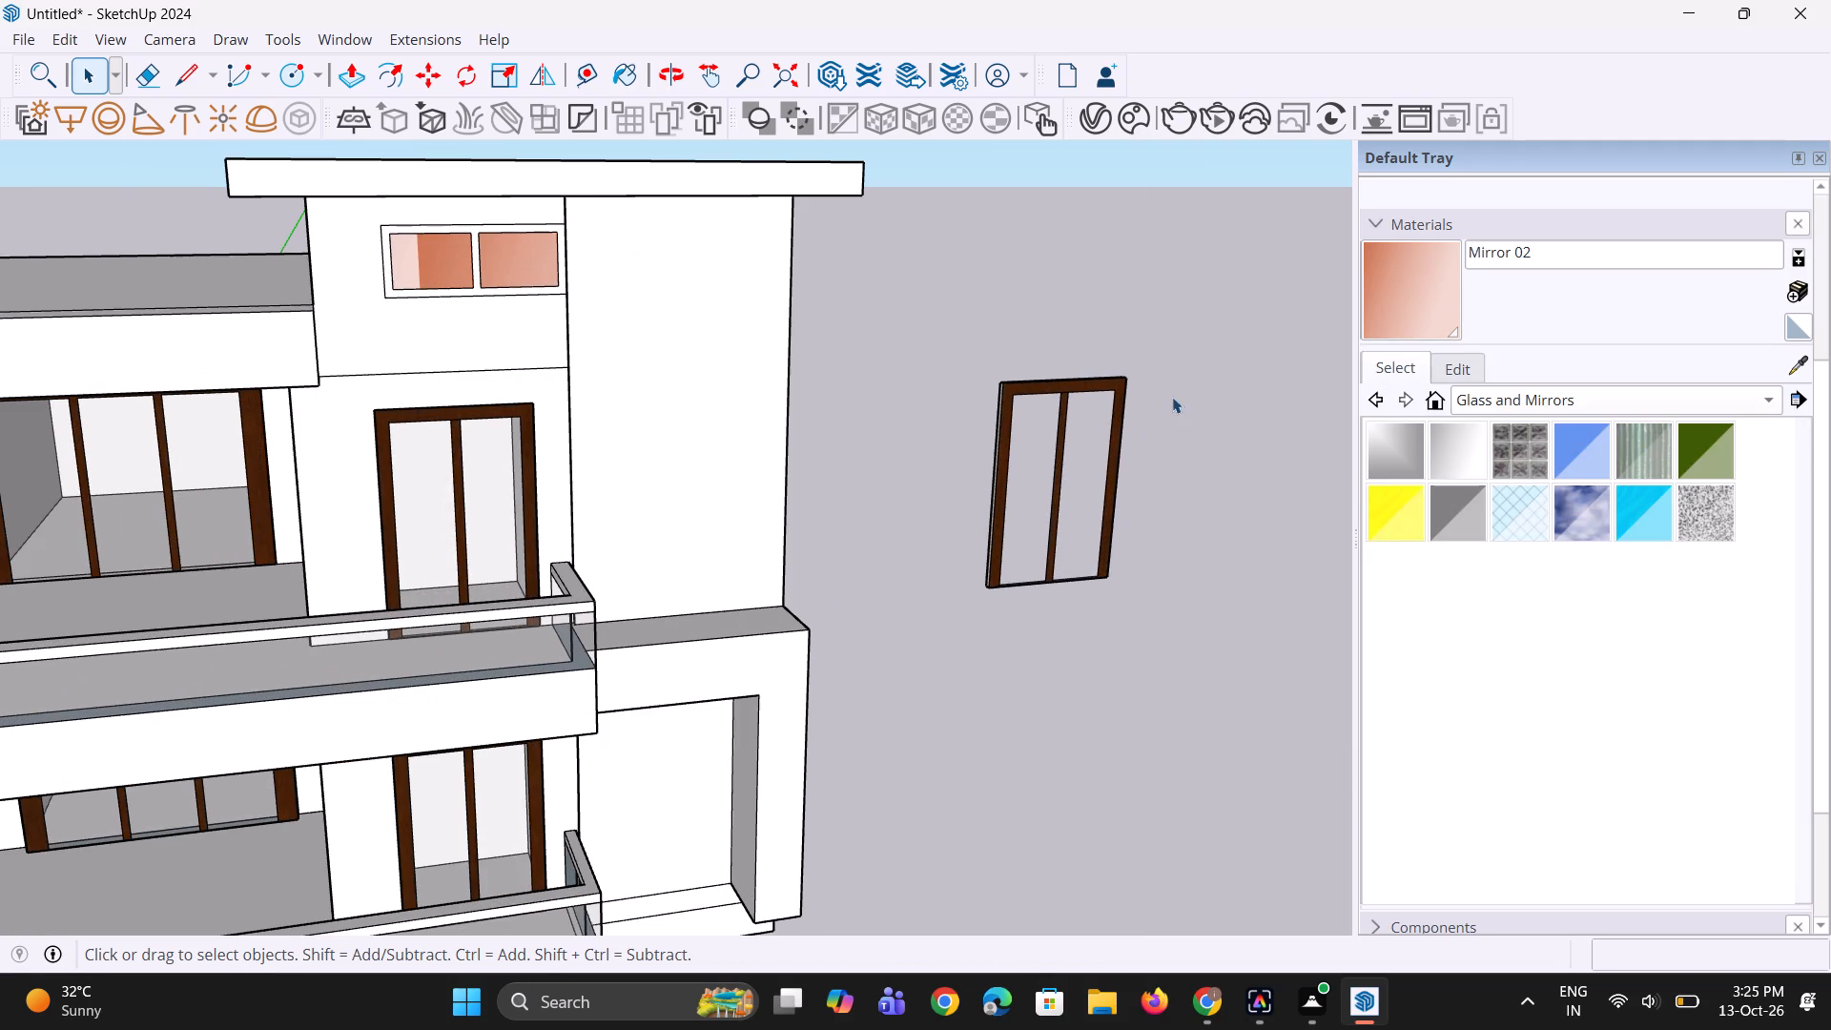
left_click(1803, 364)
scroll(1078, 369, "up", 1)
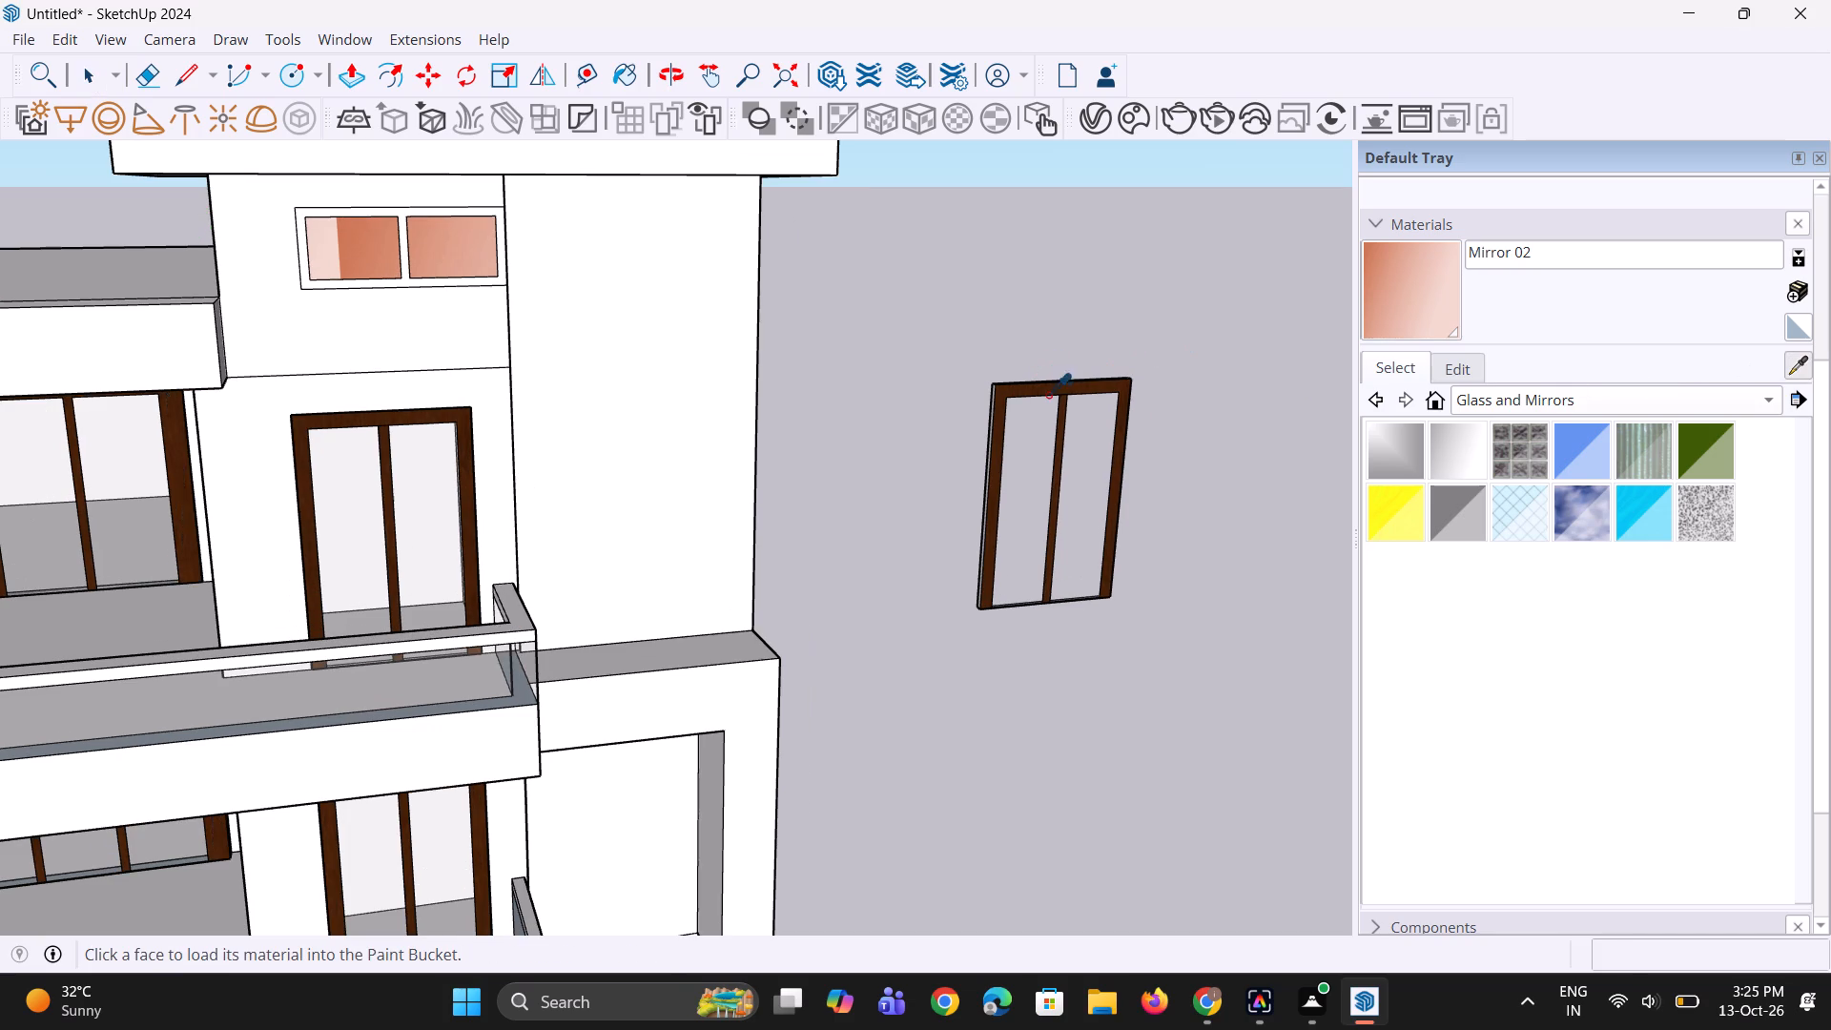
left_click(1074, 380)
scroll(401, 230, "up", 4)
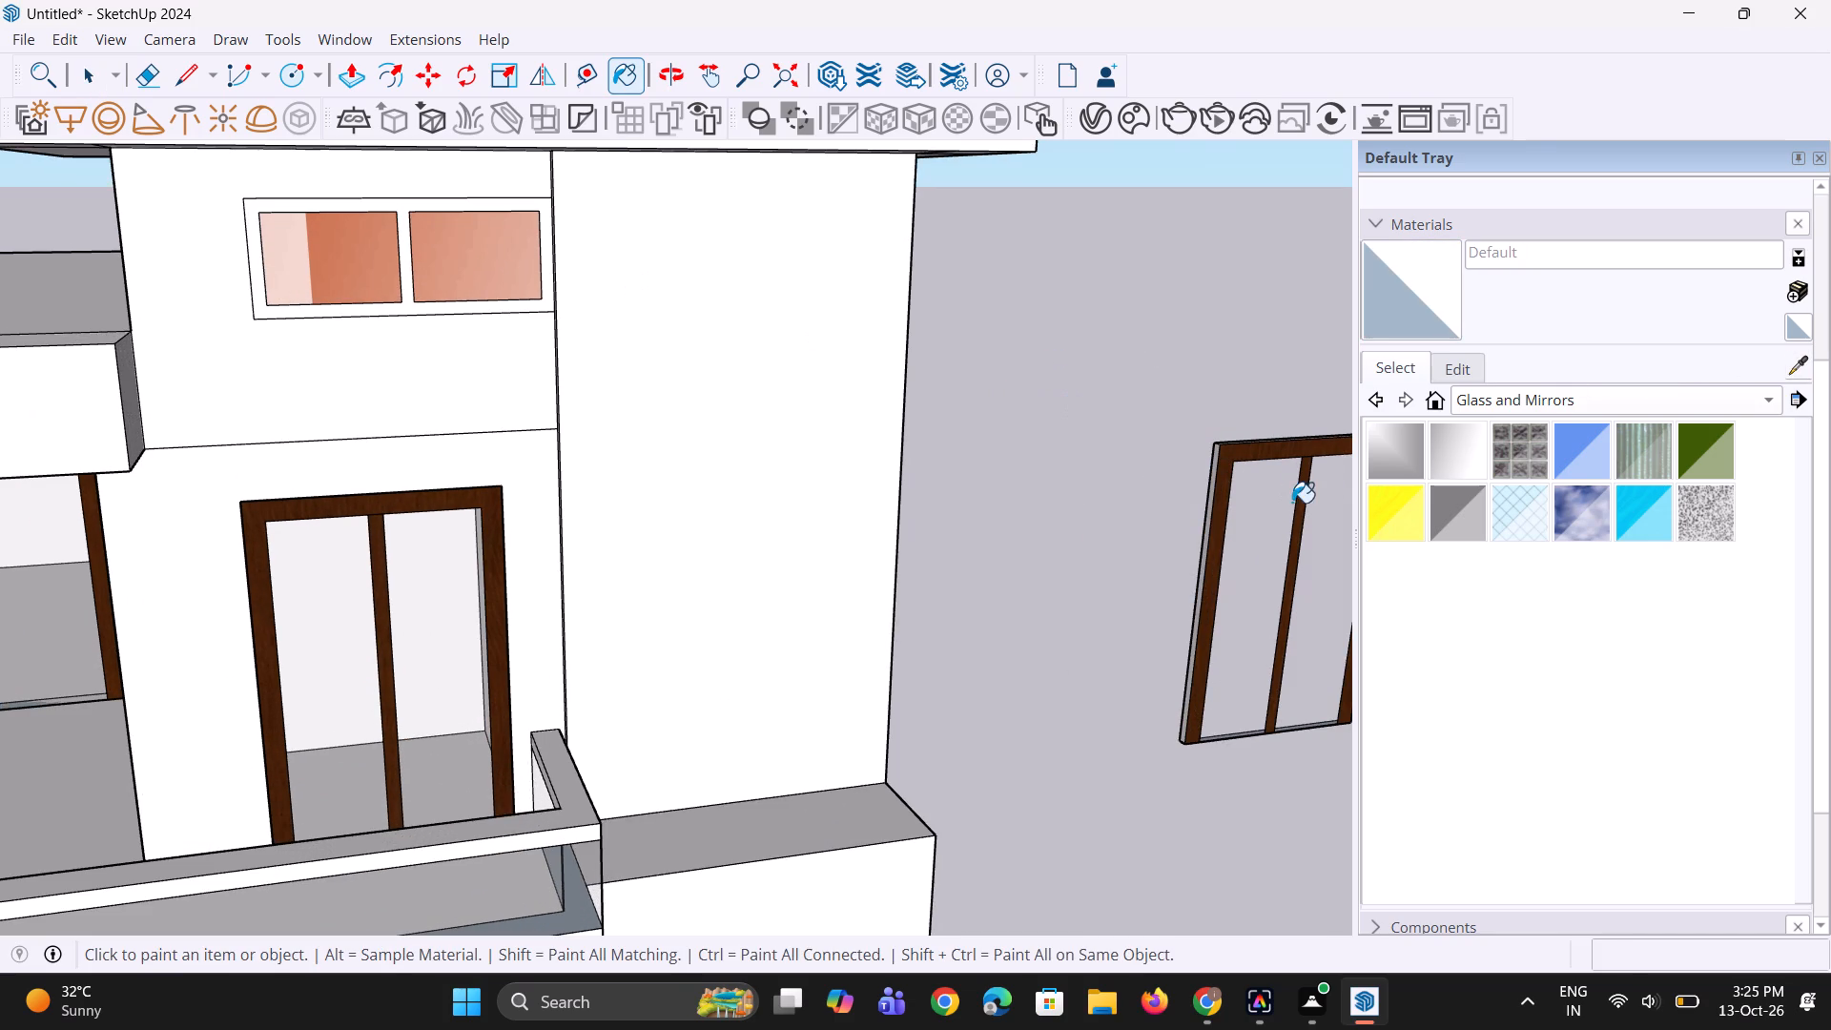
left_click(1805, 363)
scroll(1312, 440, "up", 2)
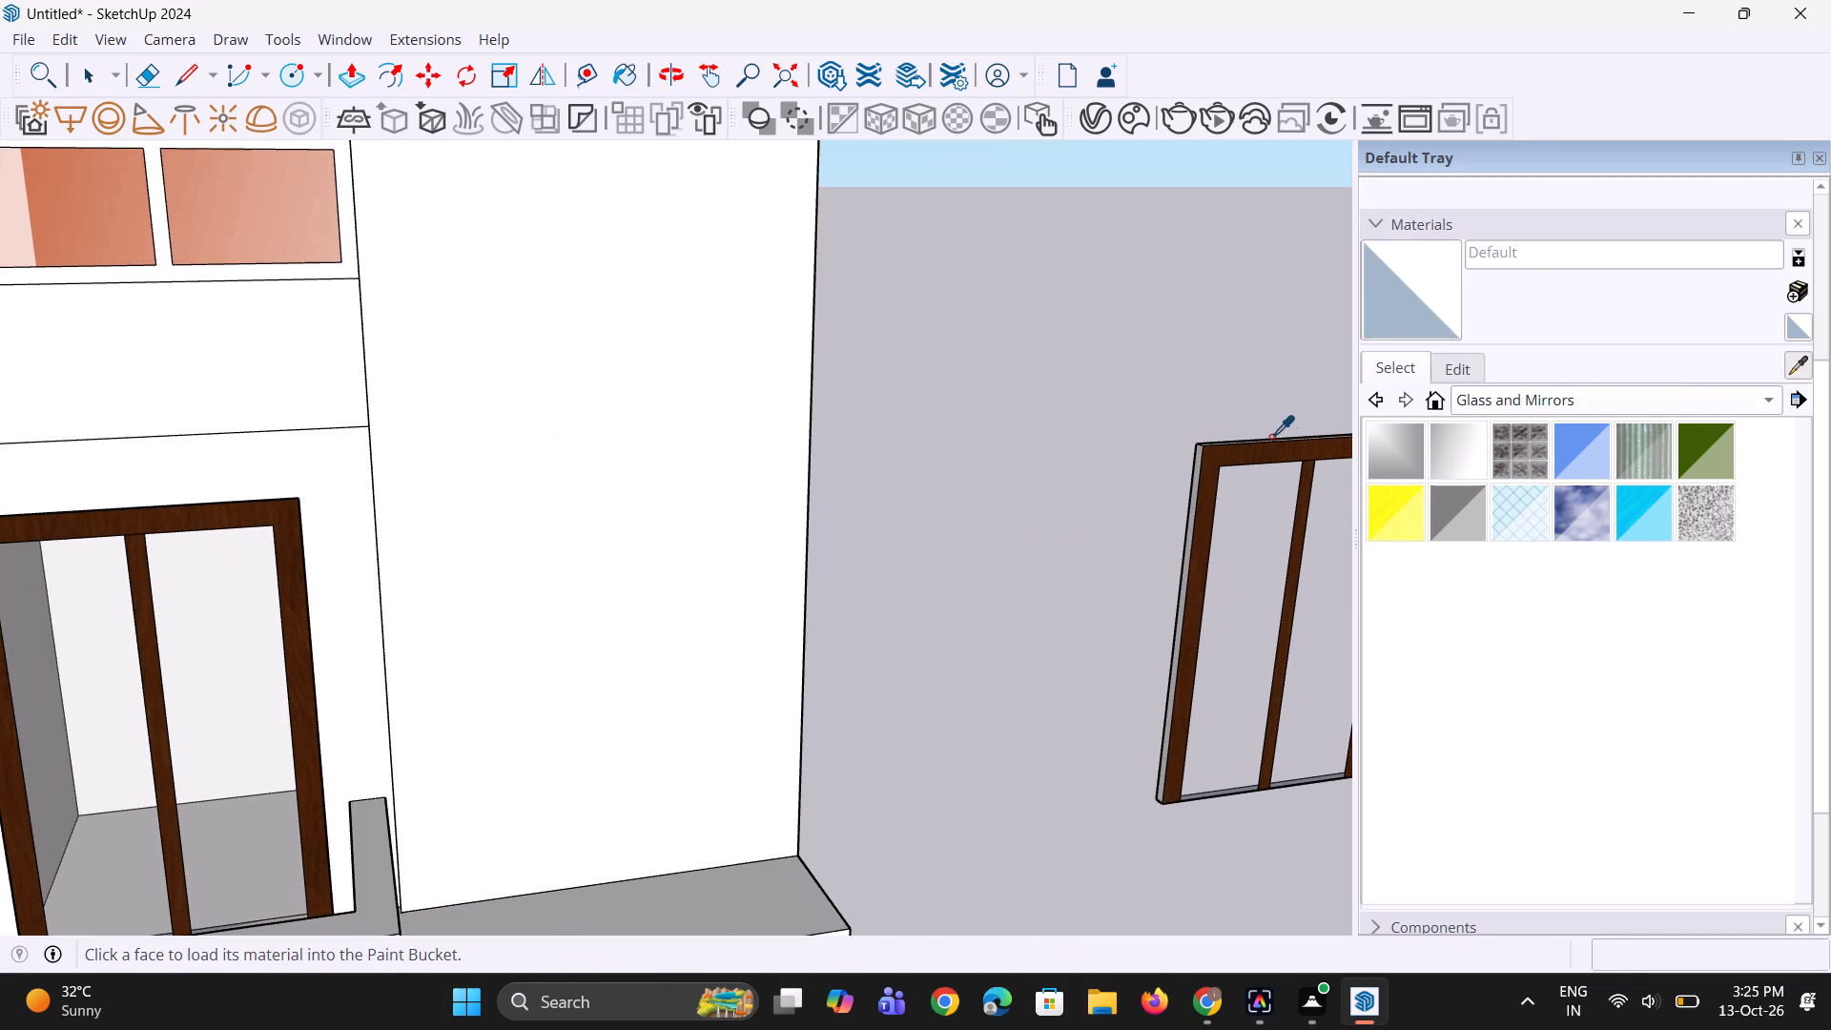
left_click(1277, 450)
scroll(1269, 497, "down", 4)
scroll(451, 295, "up", 2)
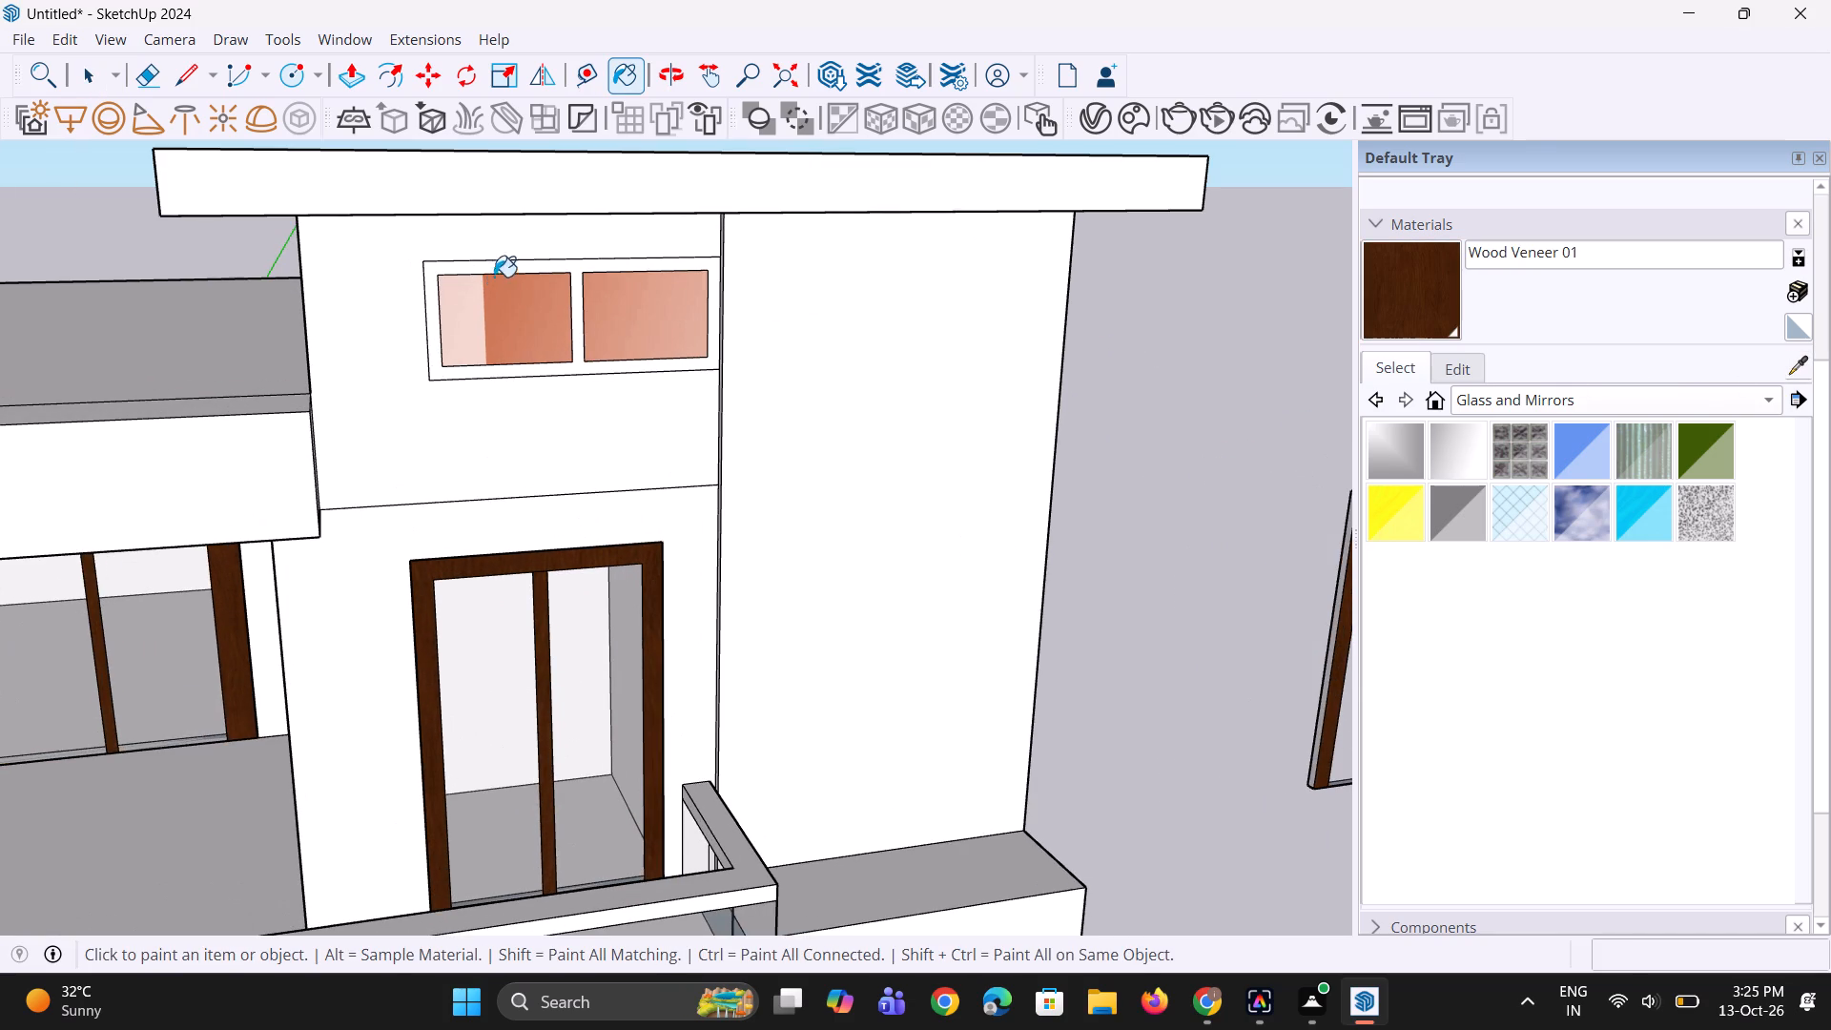
left_click(515, 267)
scroll(522, 323, "down", 4)
middle_click_drag(517, 338, 503, 294)
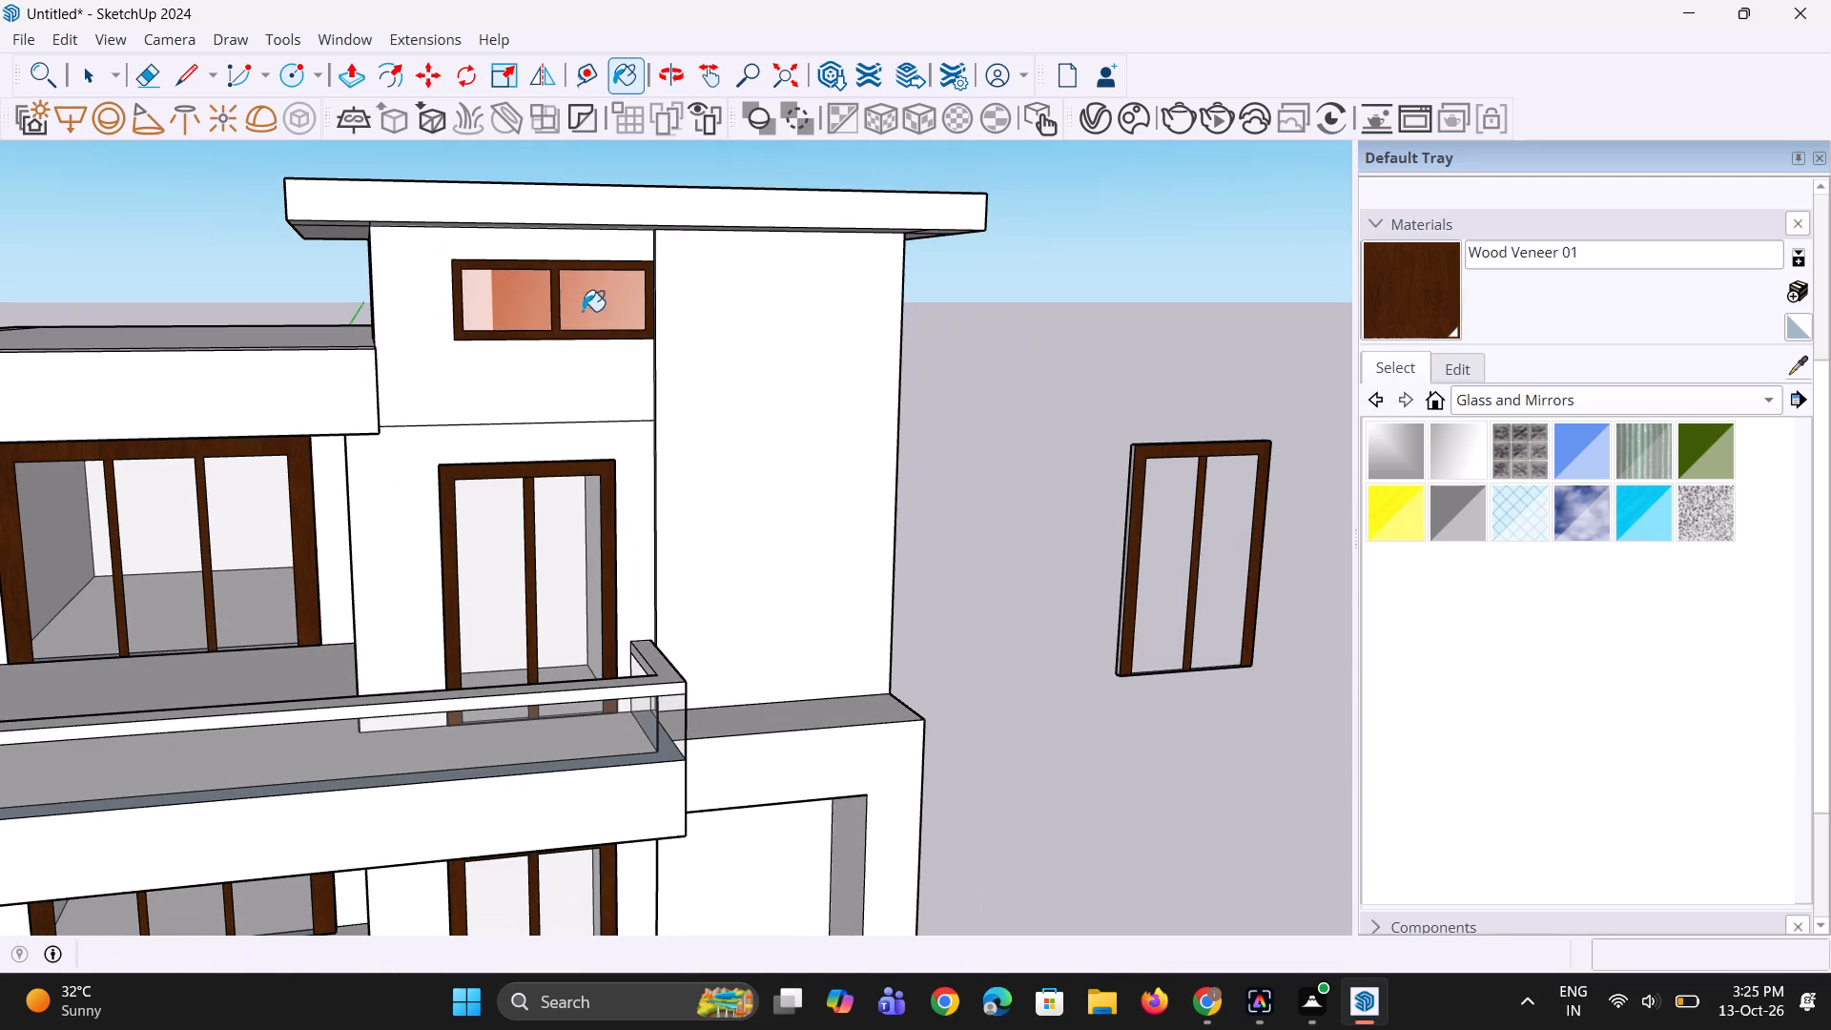
key("space")
key("space")
left_click(1098, 405)
Draw a tall rectangle about 3' 9 7/8" by 14' 7 1/16" on the upper-floor wall beside the two-pane window, ending at the ledge.
scroll(695, 168, "down", 9)
middle_click_drag(640, 279, 610, 318)
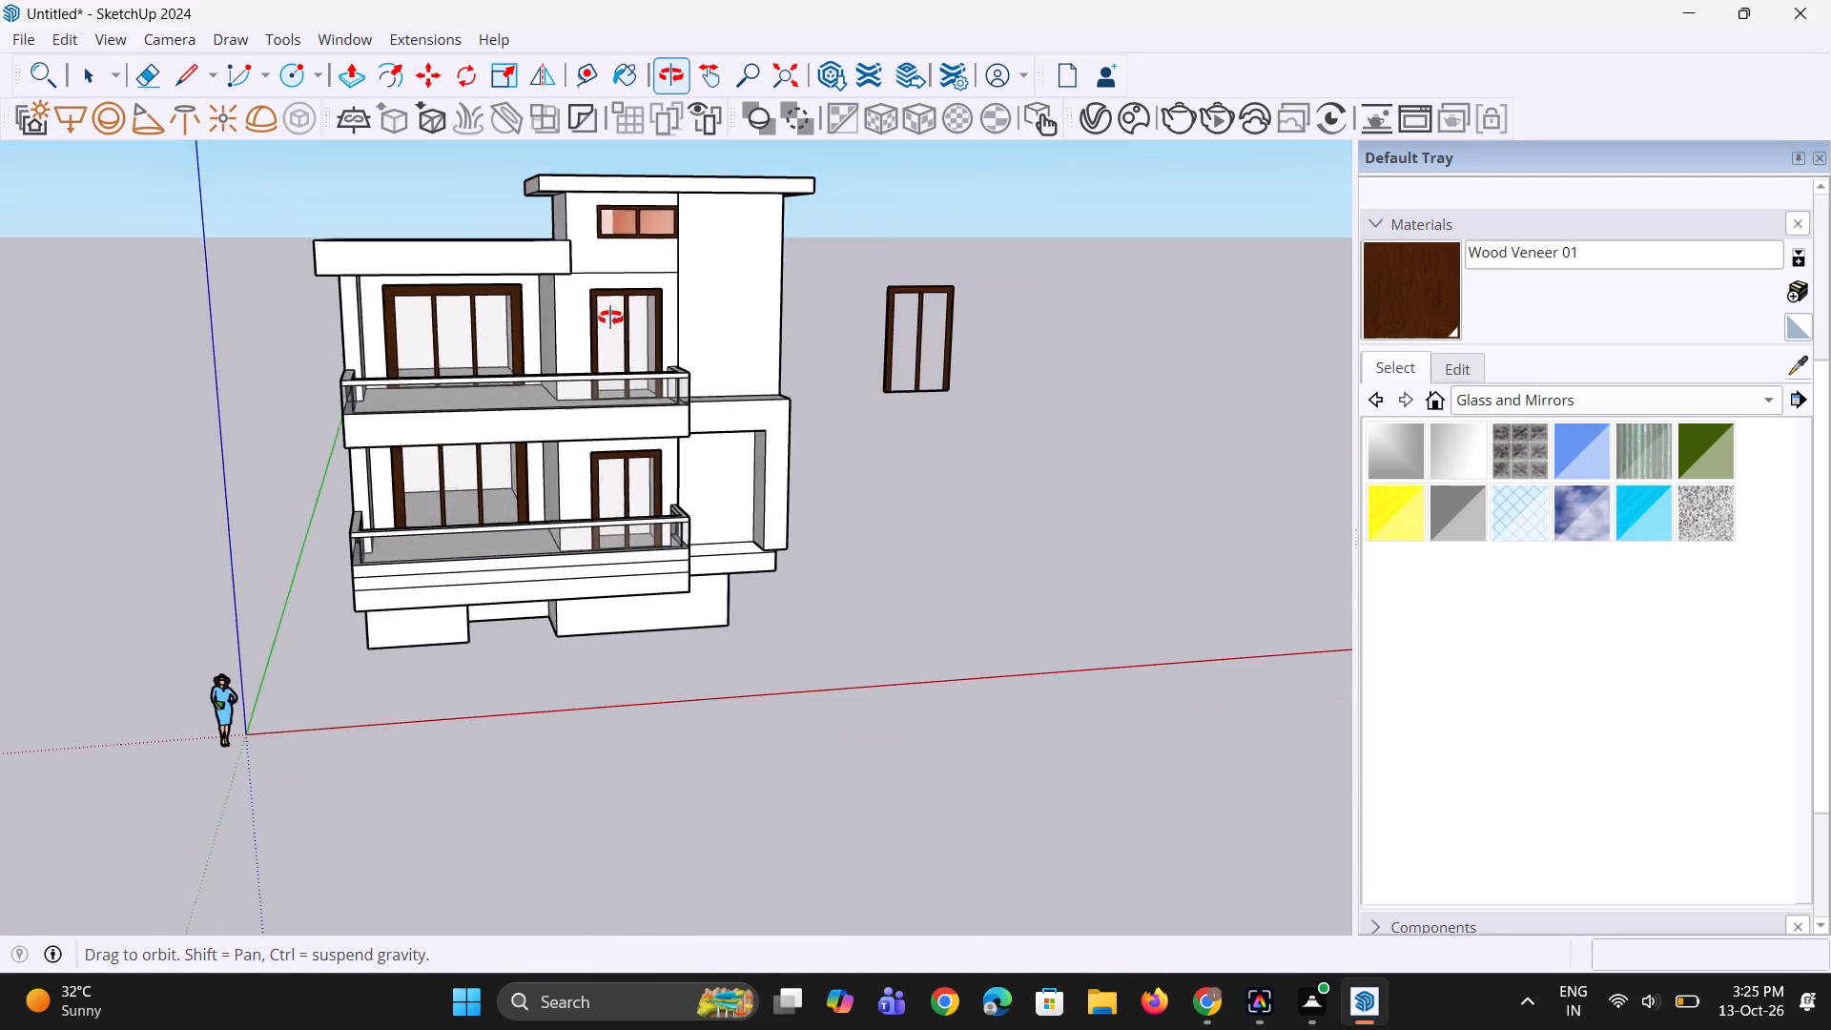
middle_click_drag(610, 318, 610, 319)
scroll(597, 338, "down", 6)
middle_click_drag(597, 340, 513, 281)
scroll(662, 291, "up", 8)
key("r")
scroll(678, 278, "up", 2)
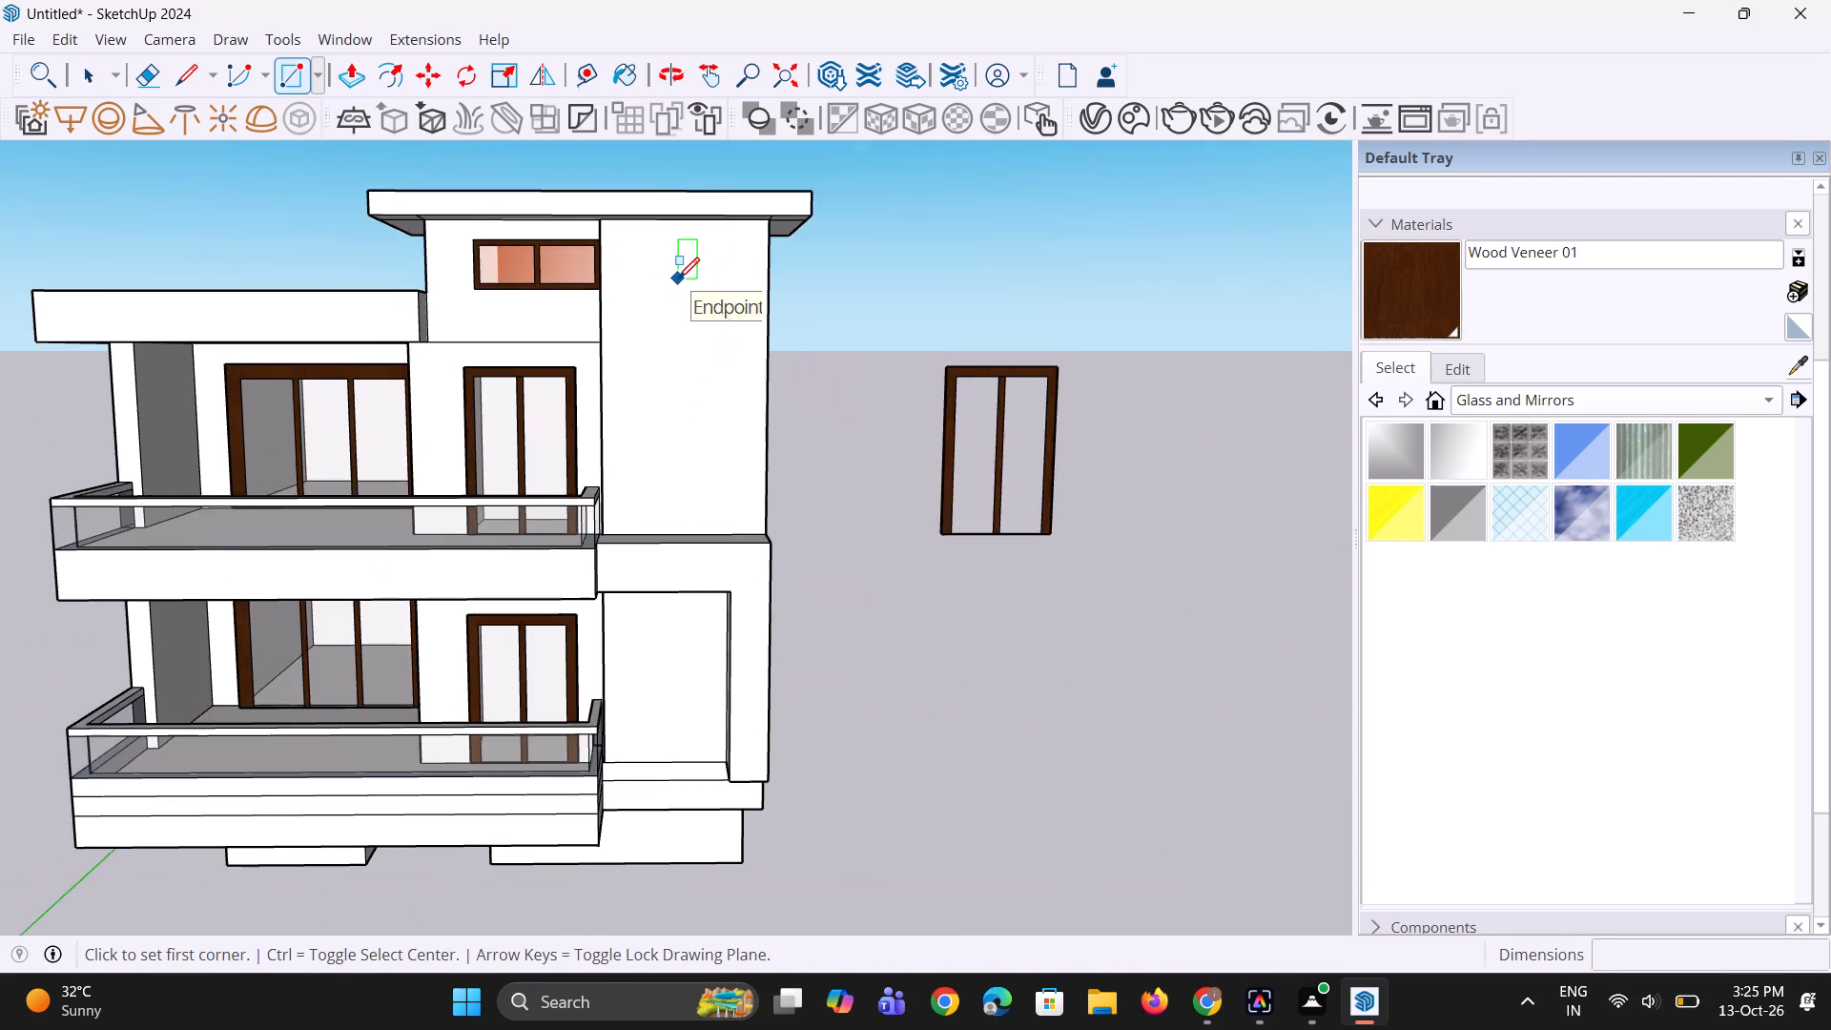
scroll(678, 278, "up", 5)
scroll(680, 320, "down", 2)
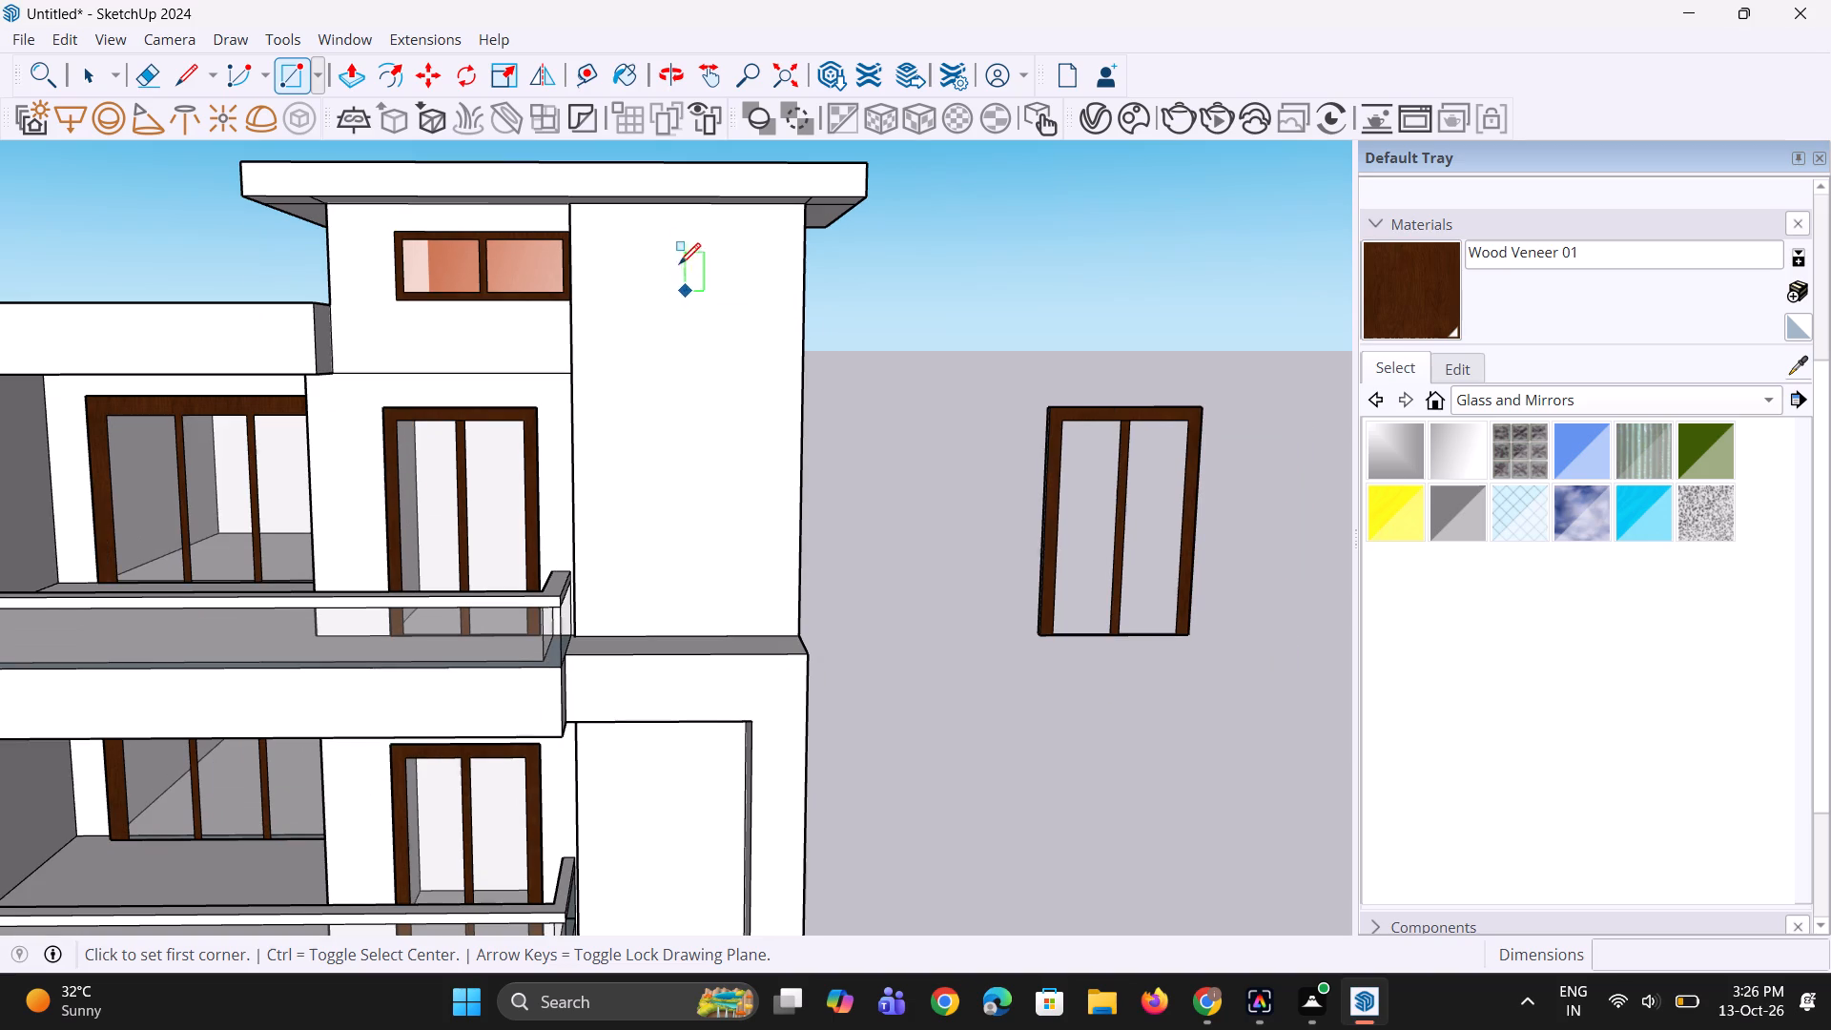
left_click(663, 247)
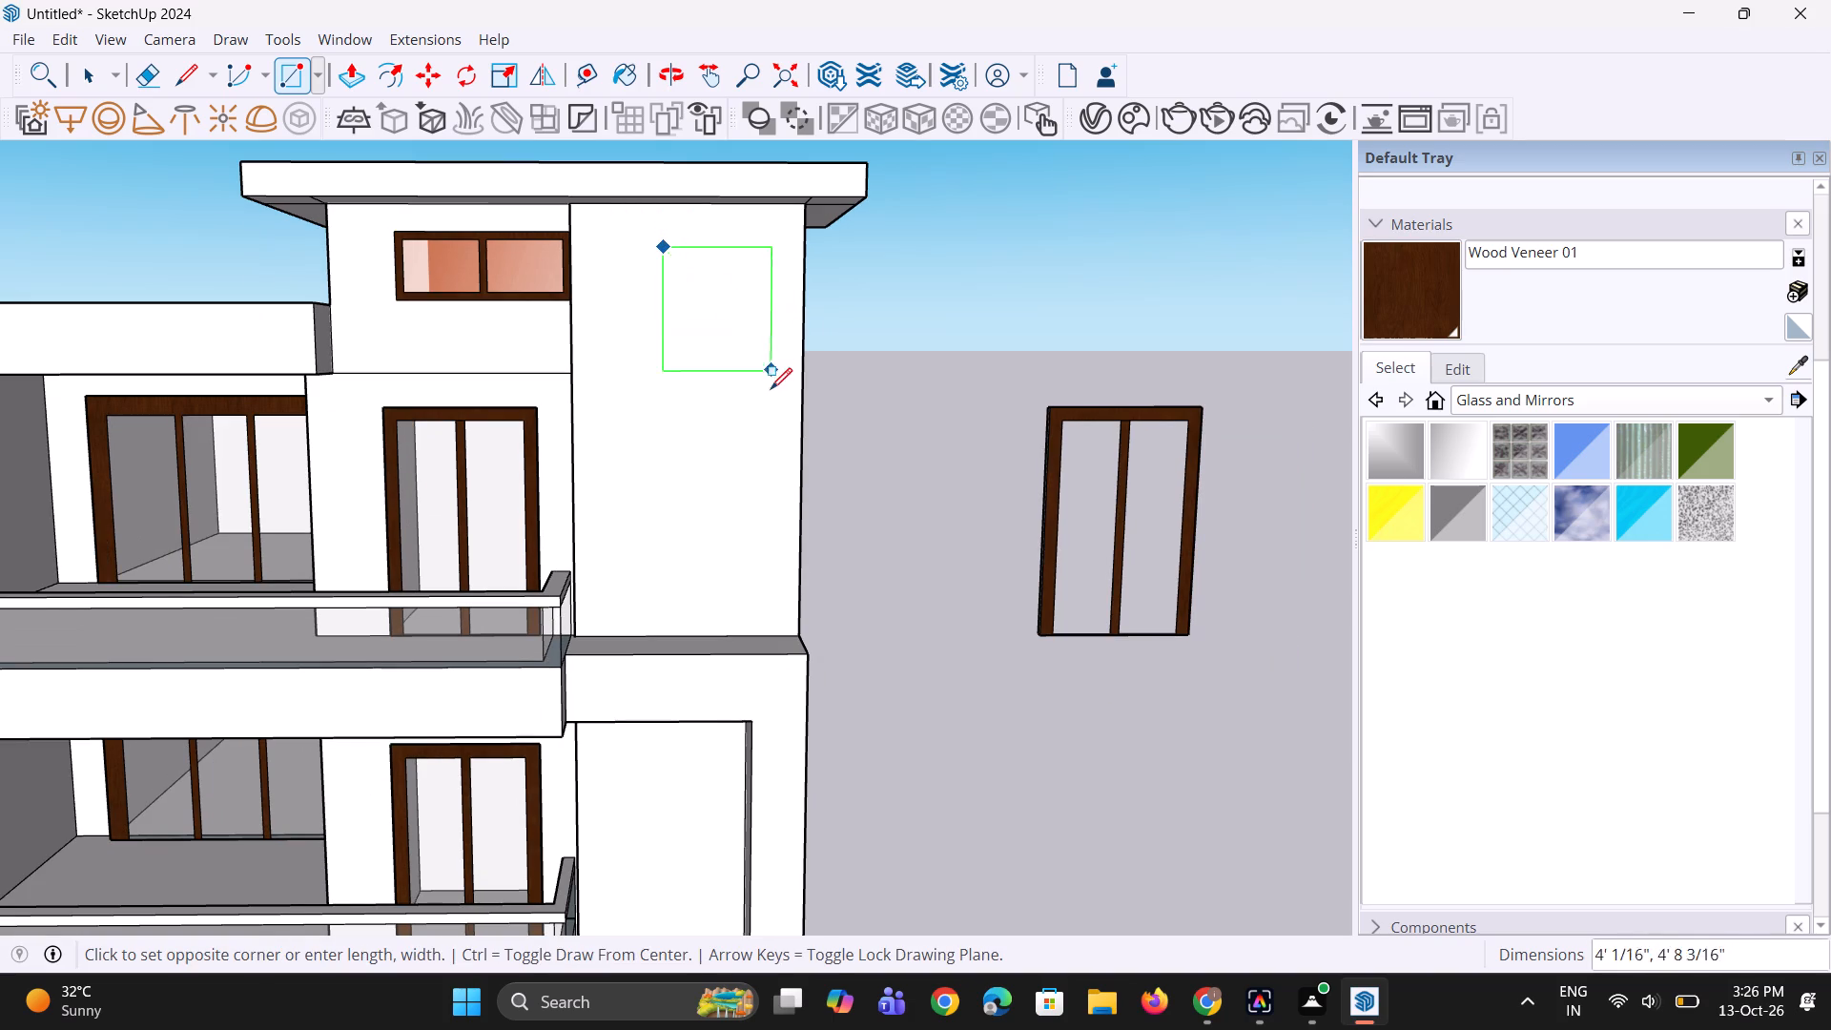
left_click(763, 632)
middle_click_drag(766, 625, 758, 604)
key("space")
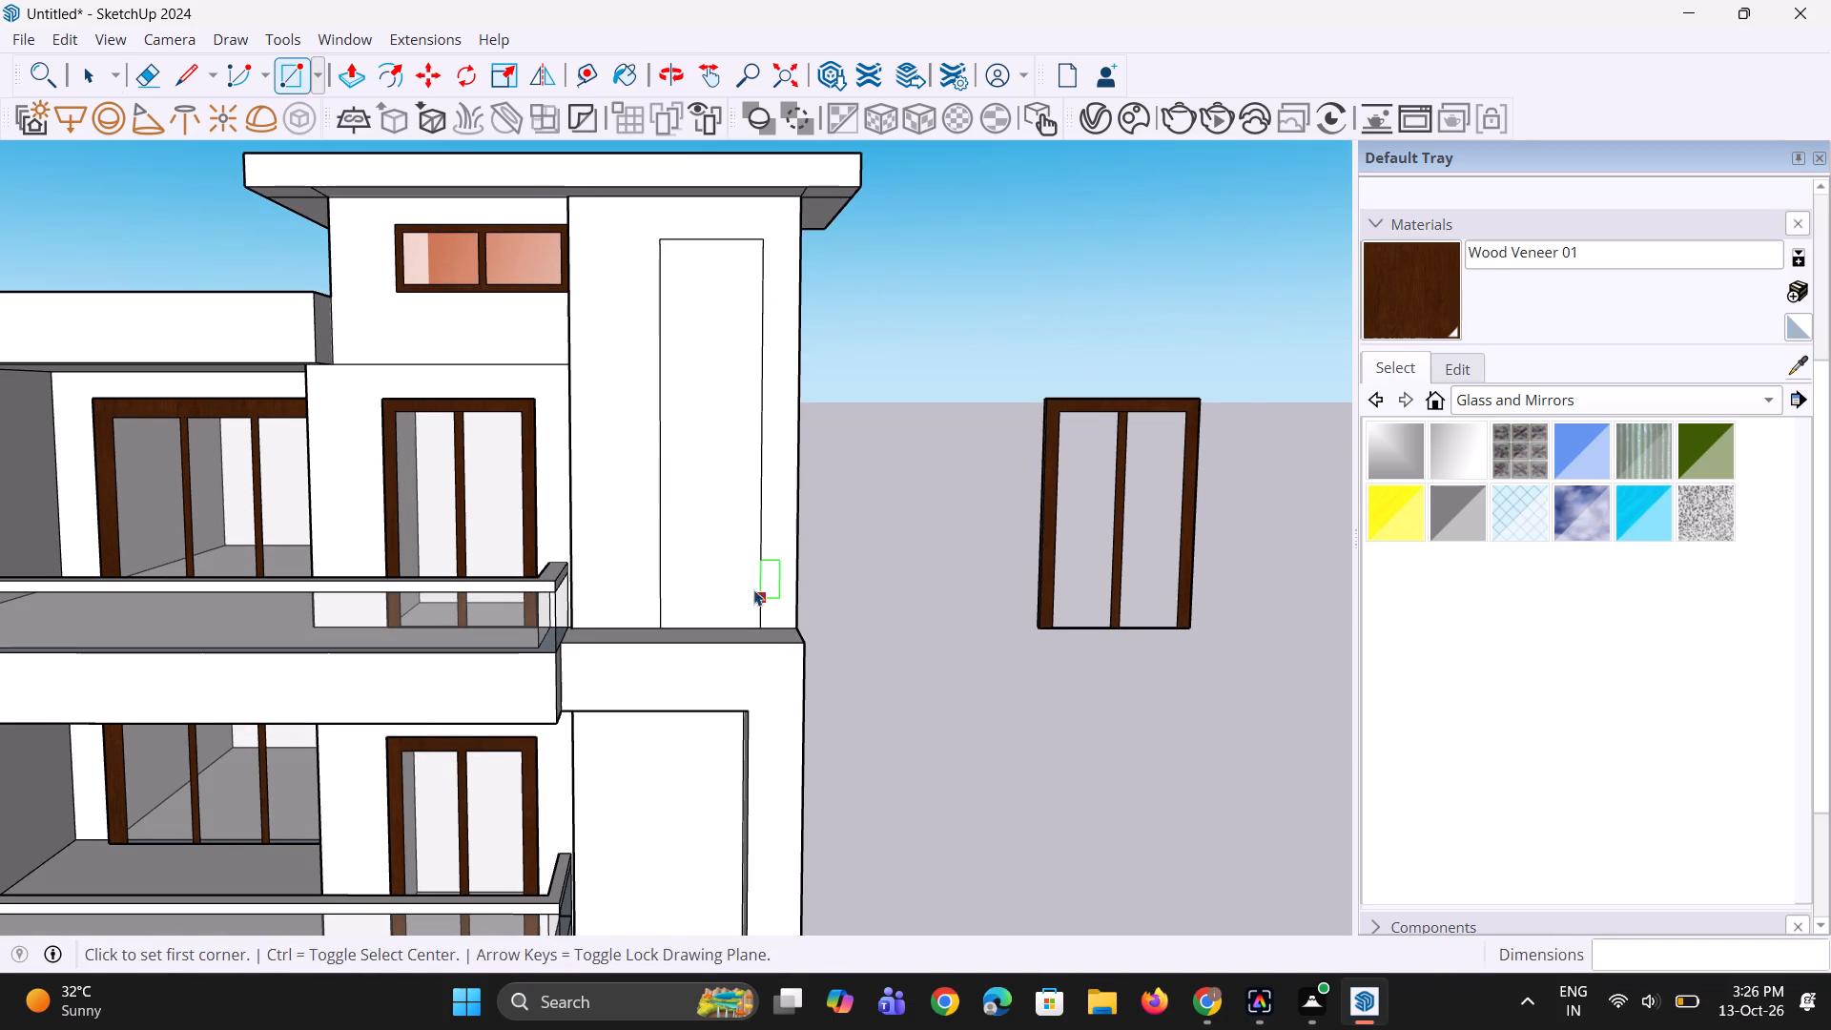
key("space")
key("space")
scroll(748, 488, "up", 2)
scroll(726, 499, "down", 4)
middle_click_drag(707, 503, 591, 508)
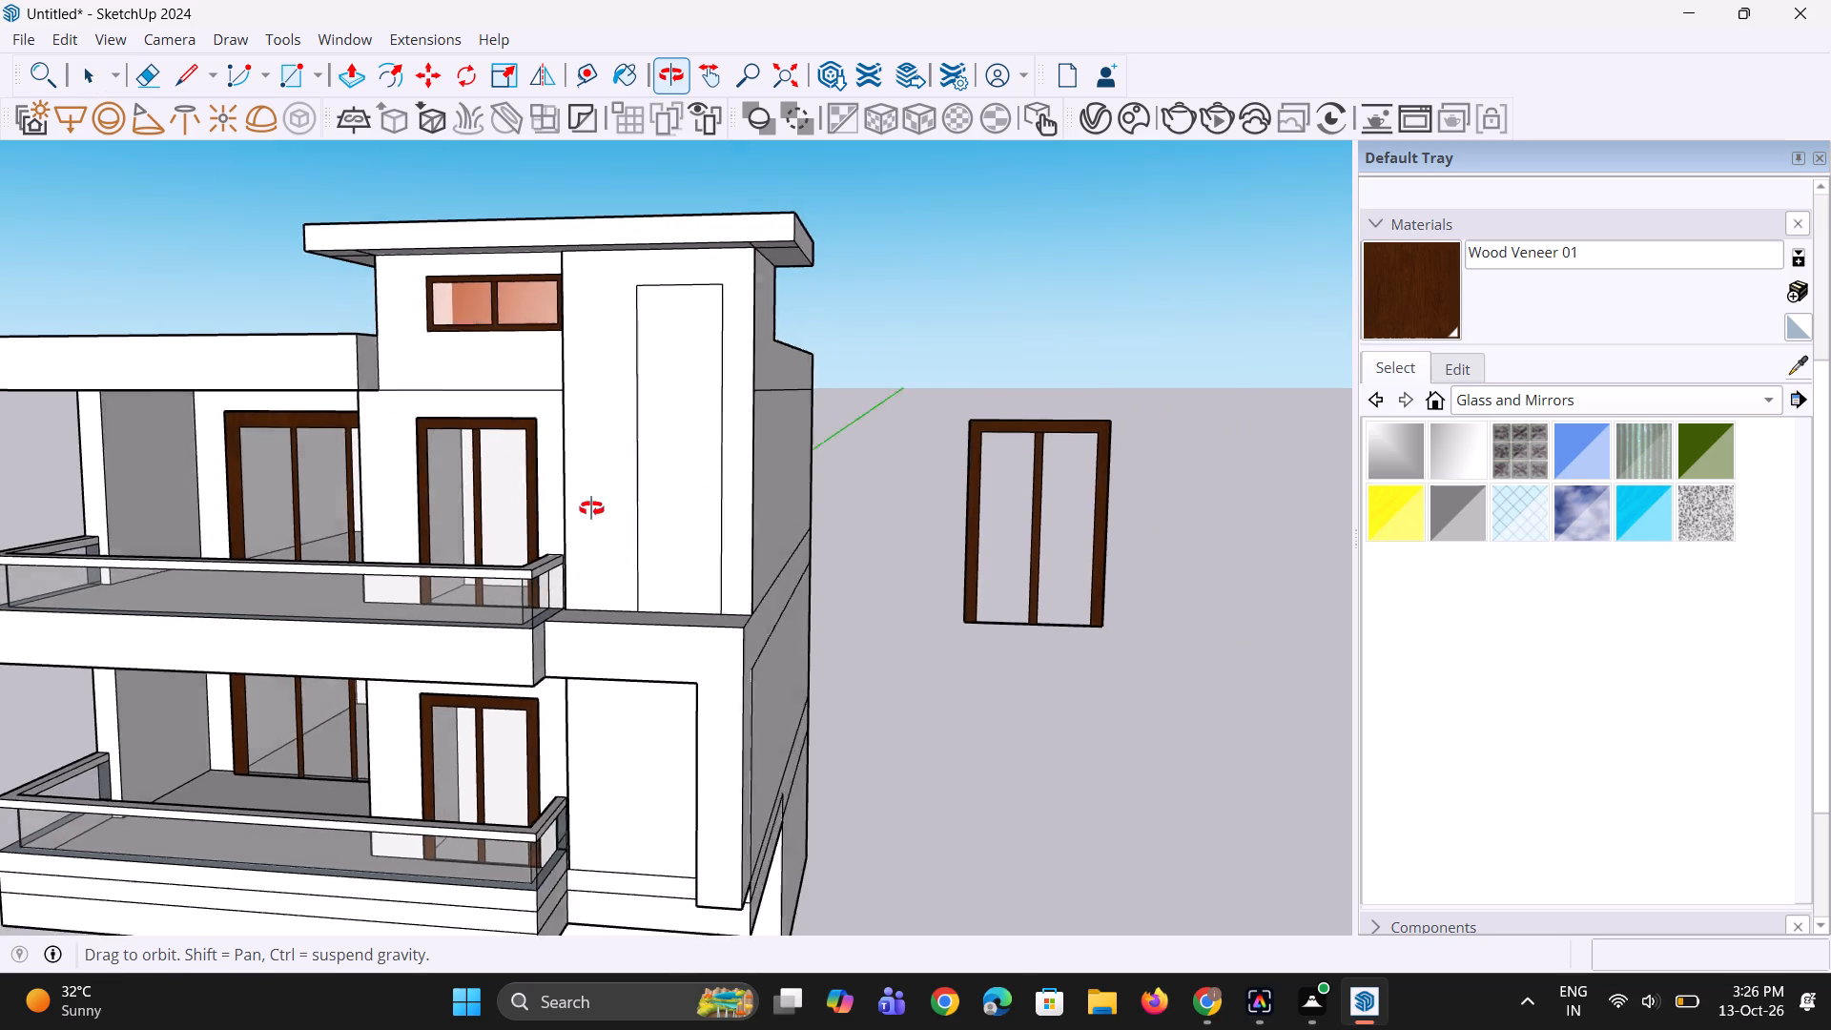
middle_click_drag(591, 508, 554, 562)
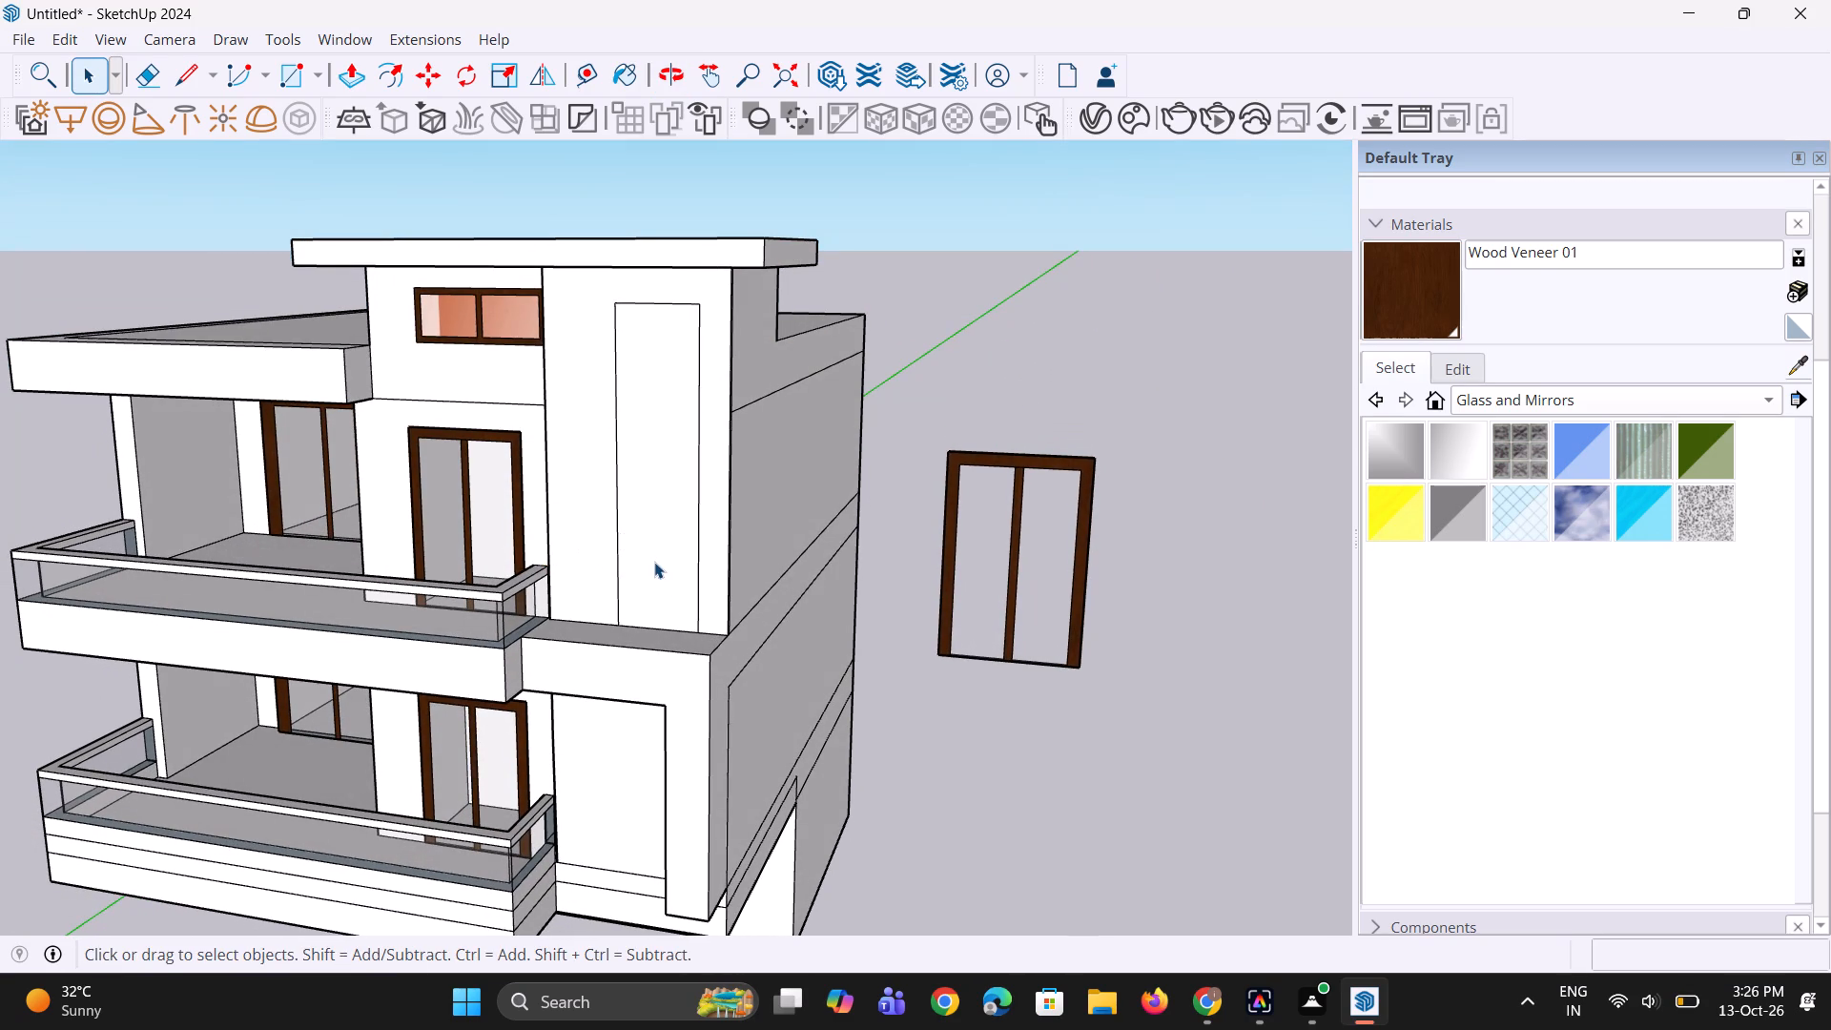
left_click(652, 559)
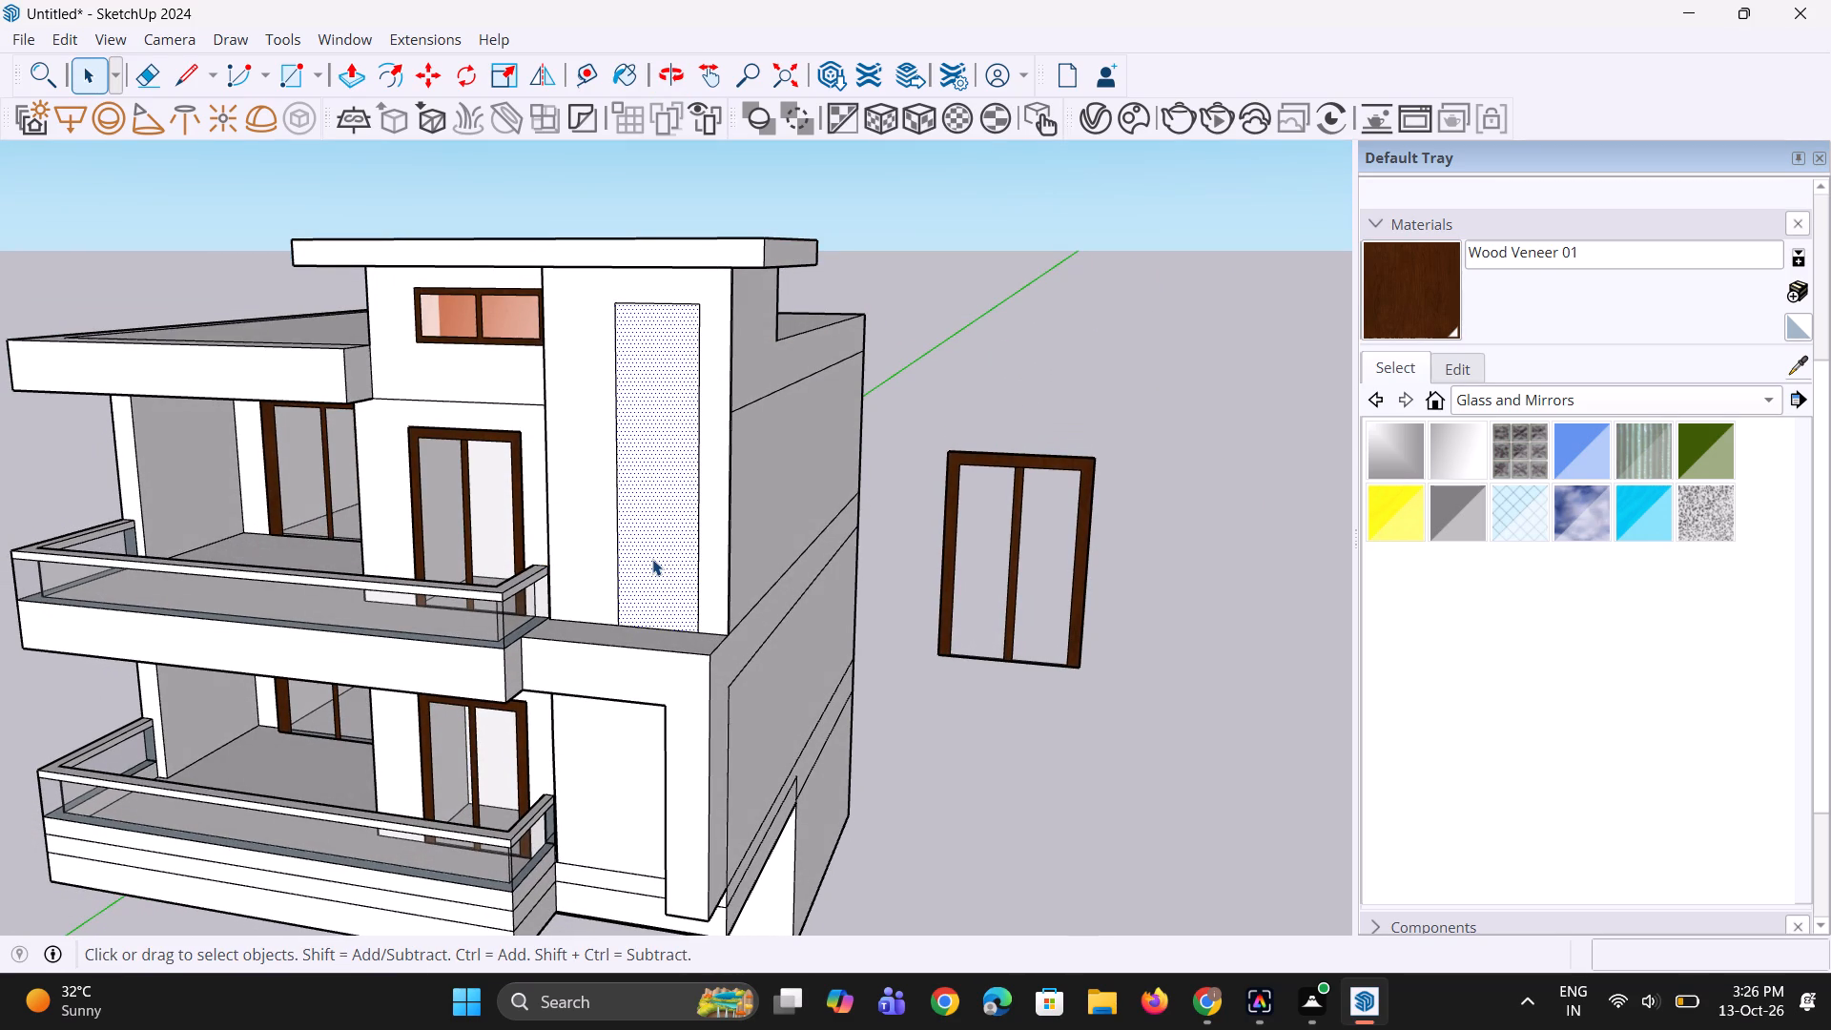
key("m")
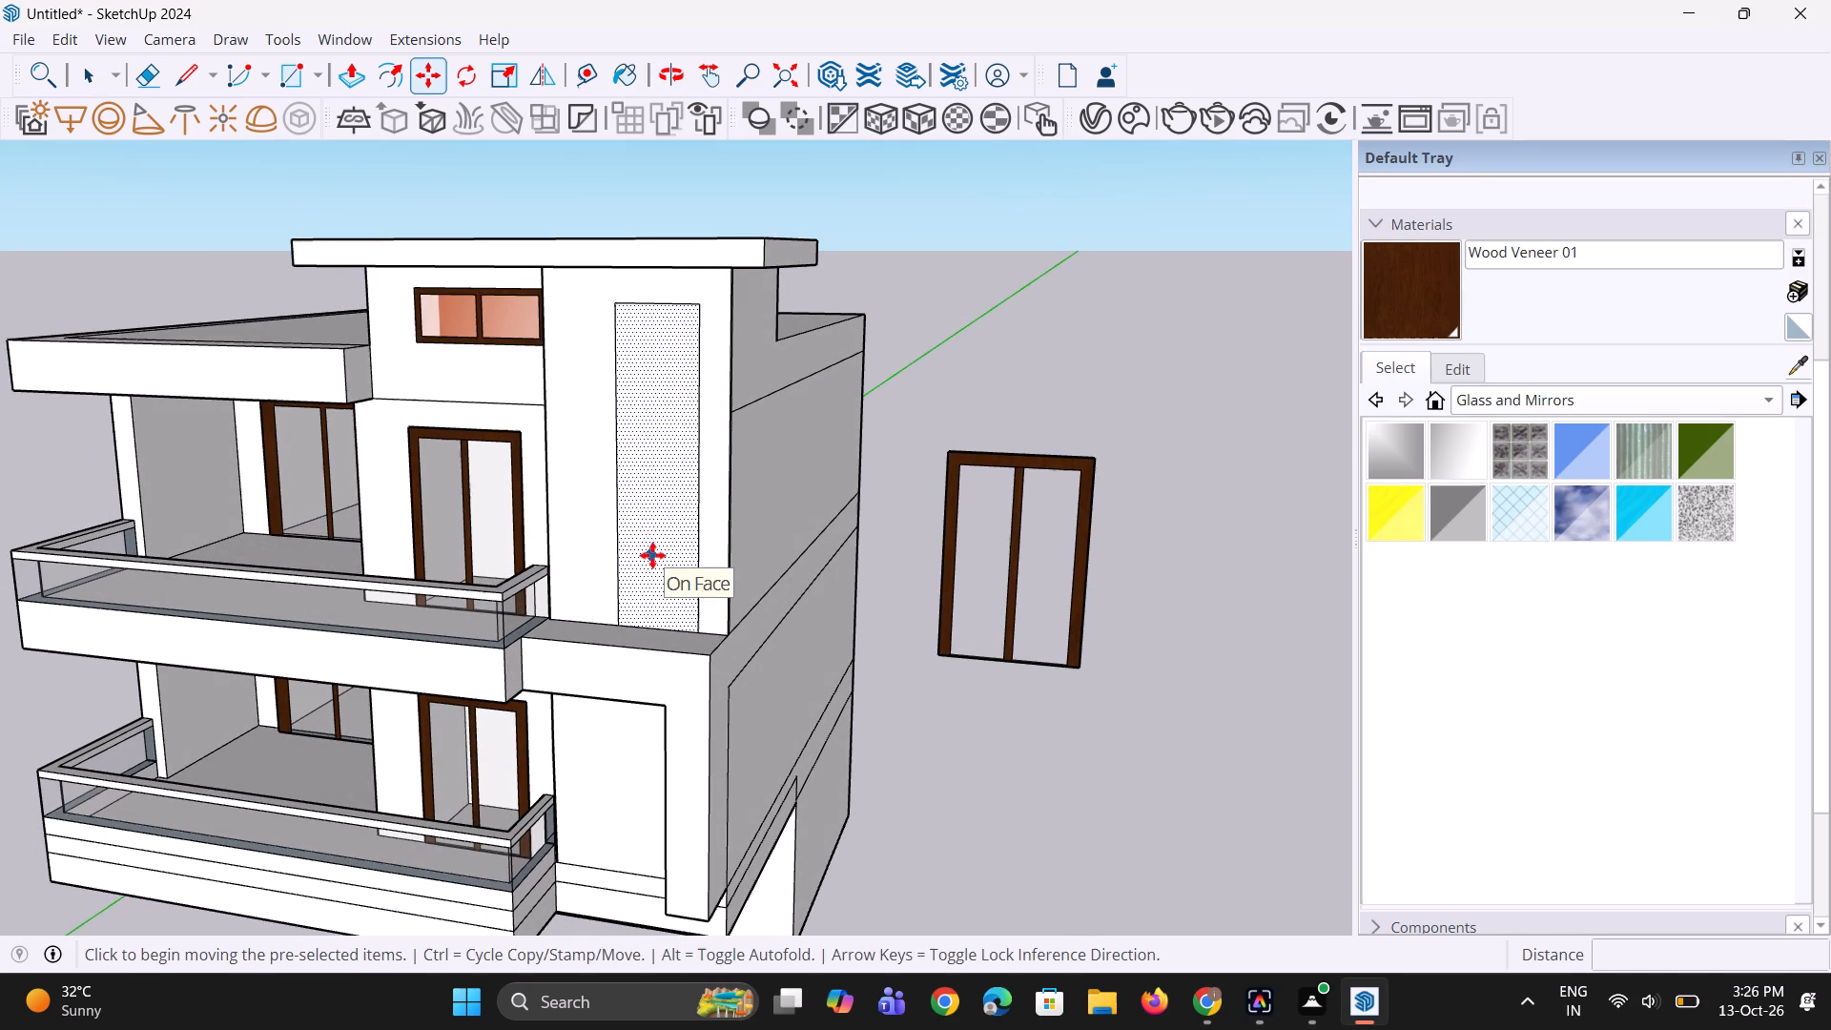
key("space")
Move the spare wood door frame farther back beside the building, away from the front wall.
left_click(1024, 593)
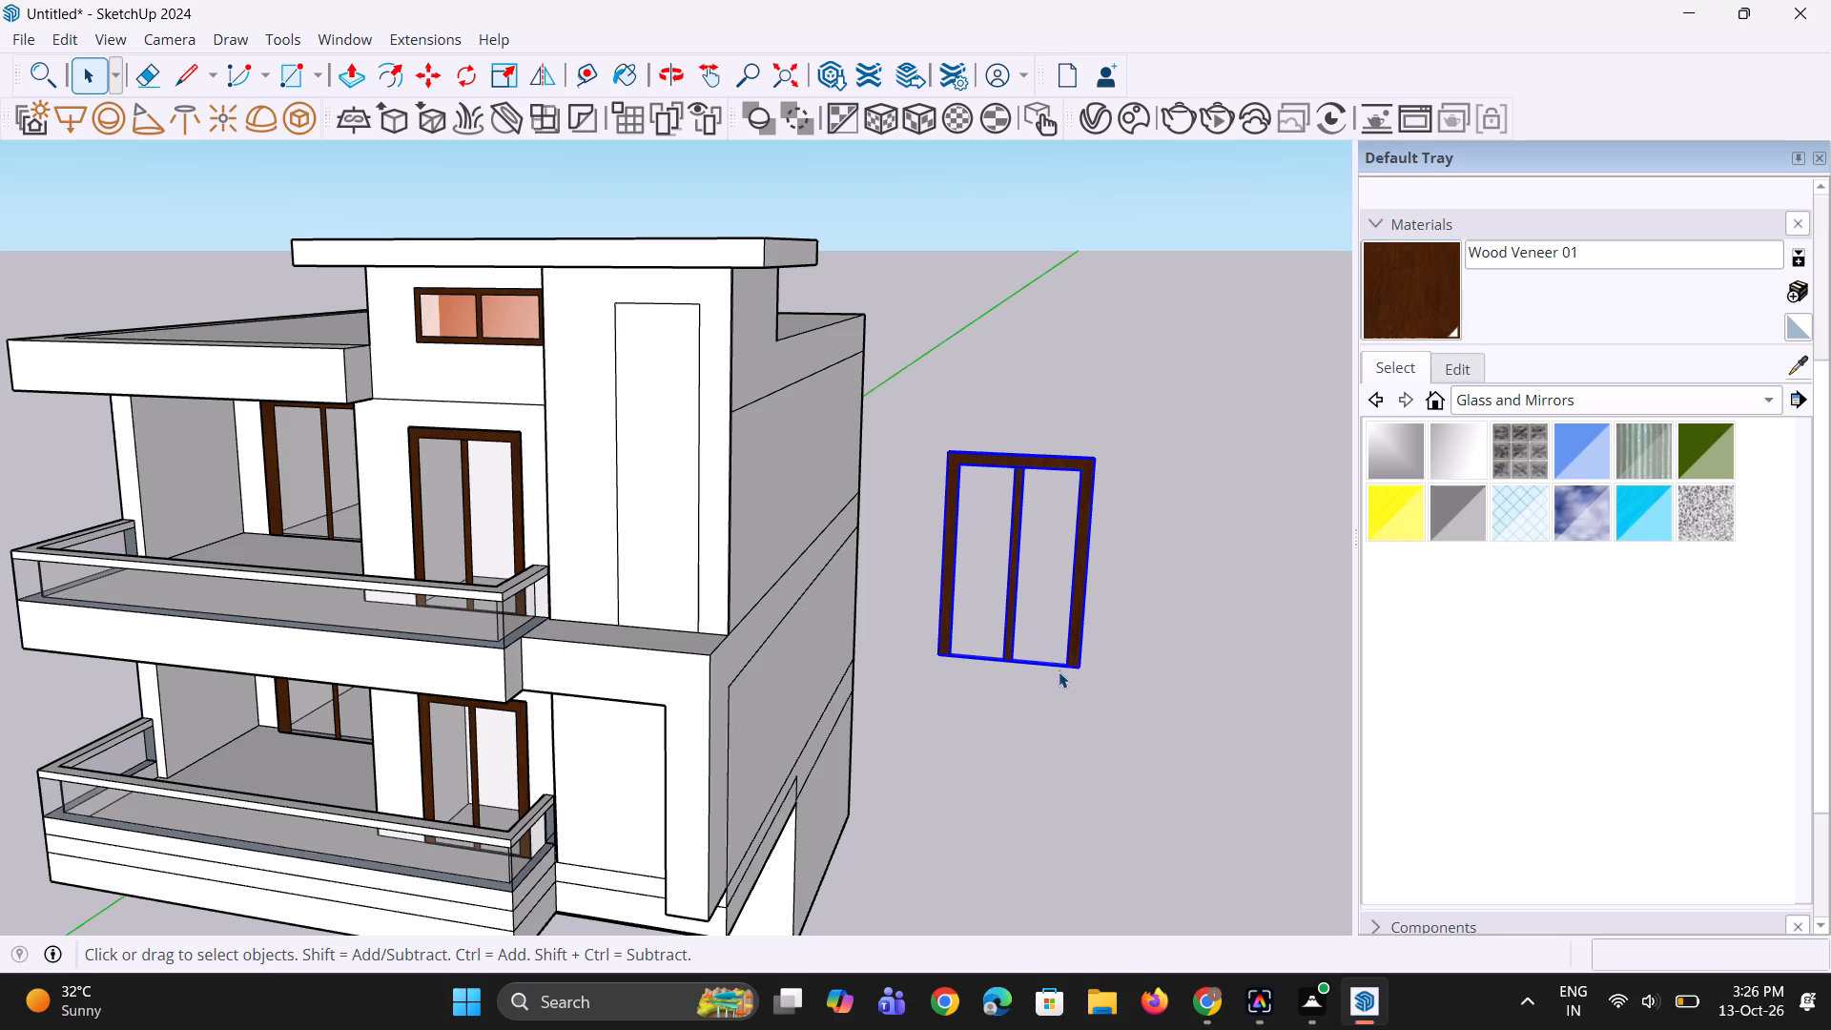
key("m")
left_click(1060, 673)
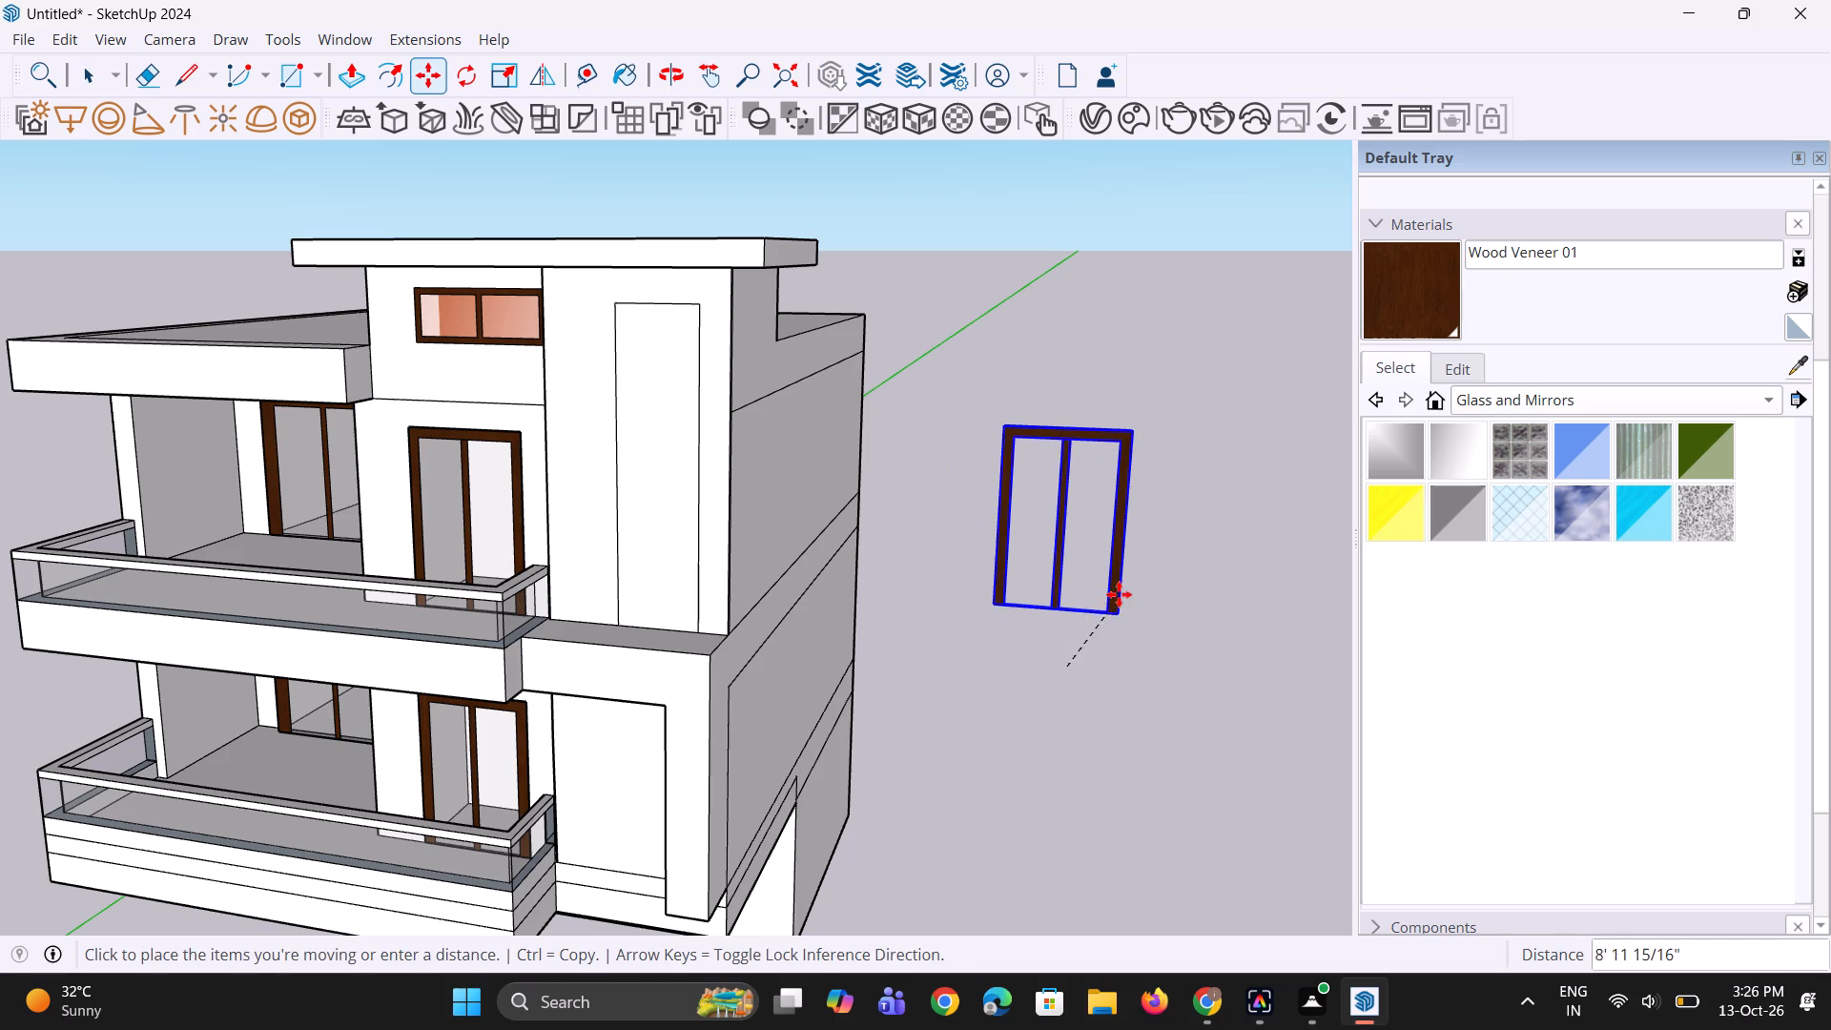
left_click(1125, 577)
key("space")
key("space")
Copy the tall rectangular wall face about 14' 7 3/16" sideways into the empty space beside the building.
left_click(658, 508)
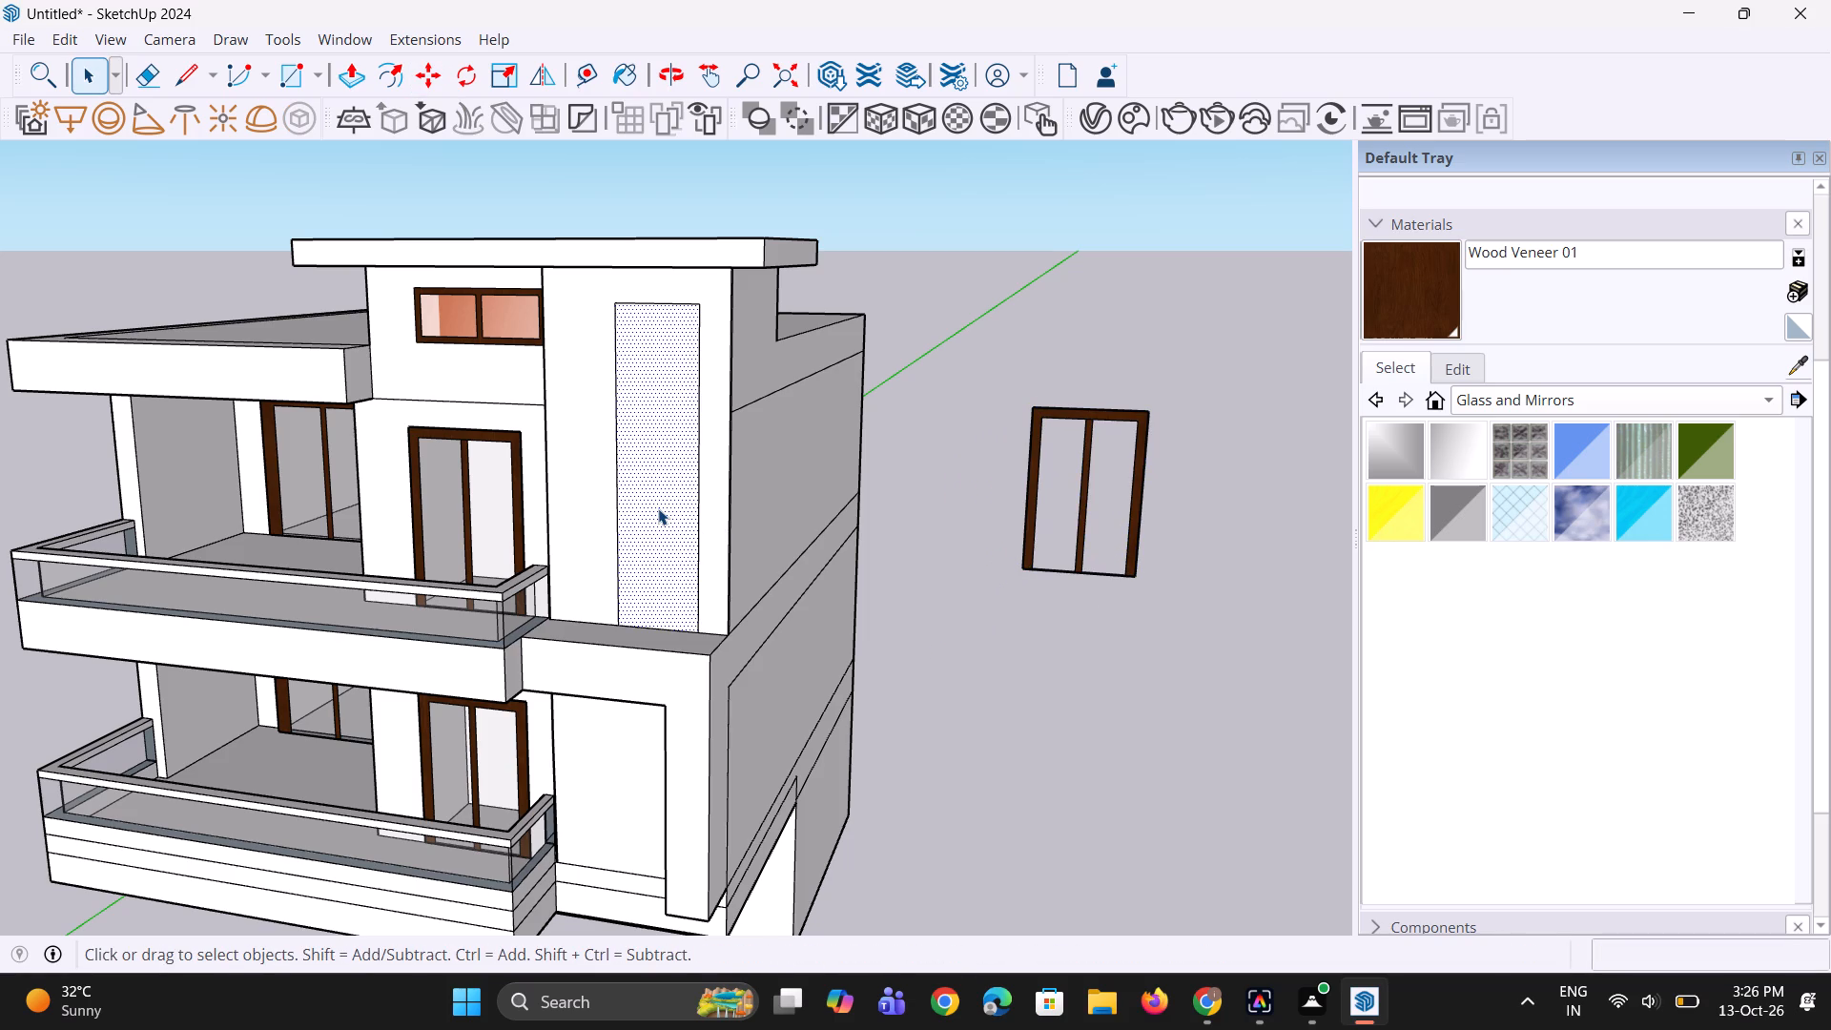
key("m")
left_click(658, 508)
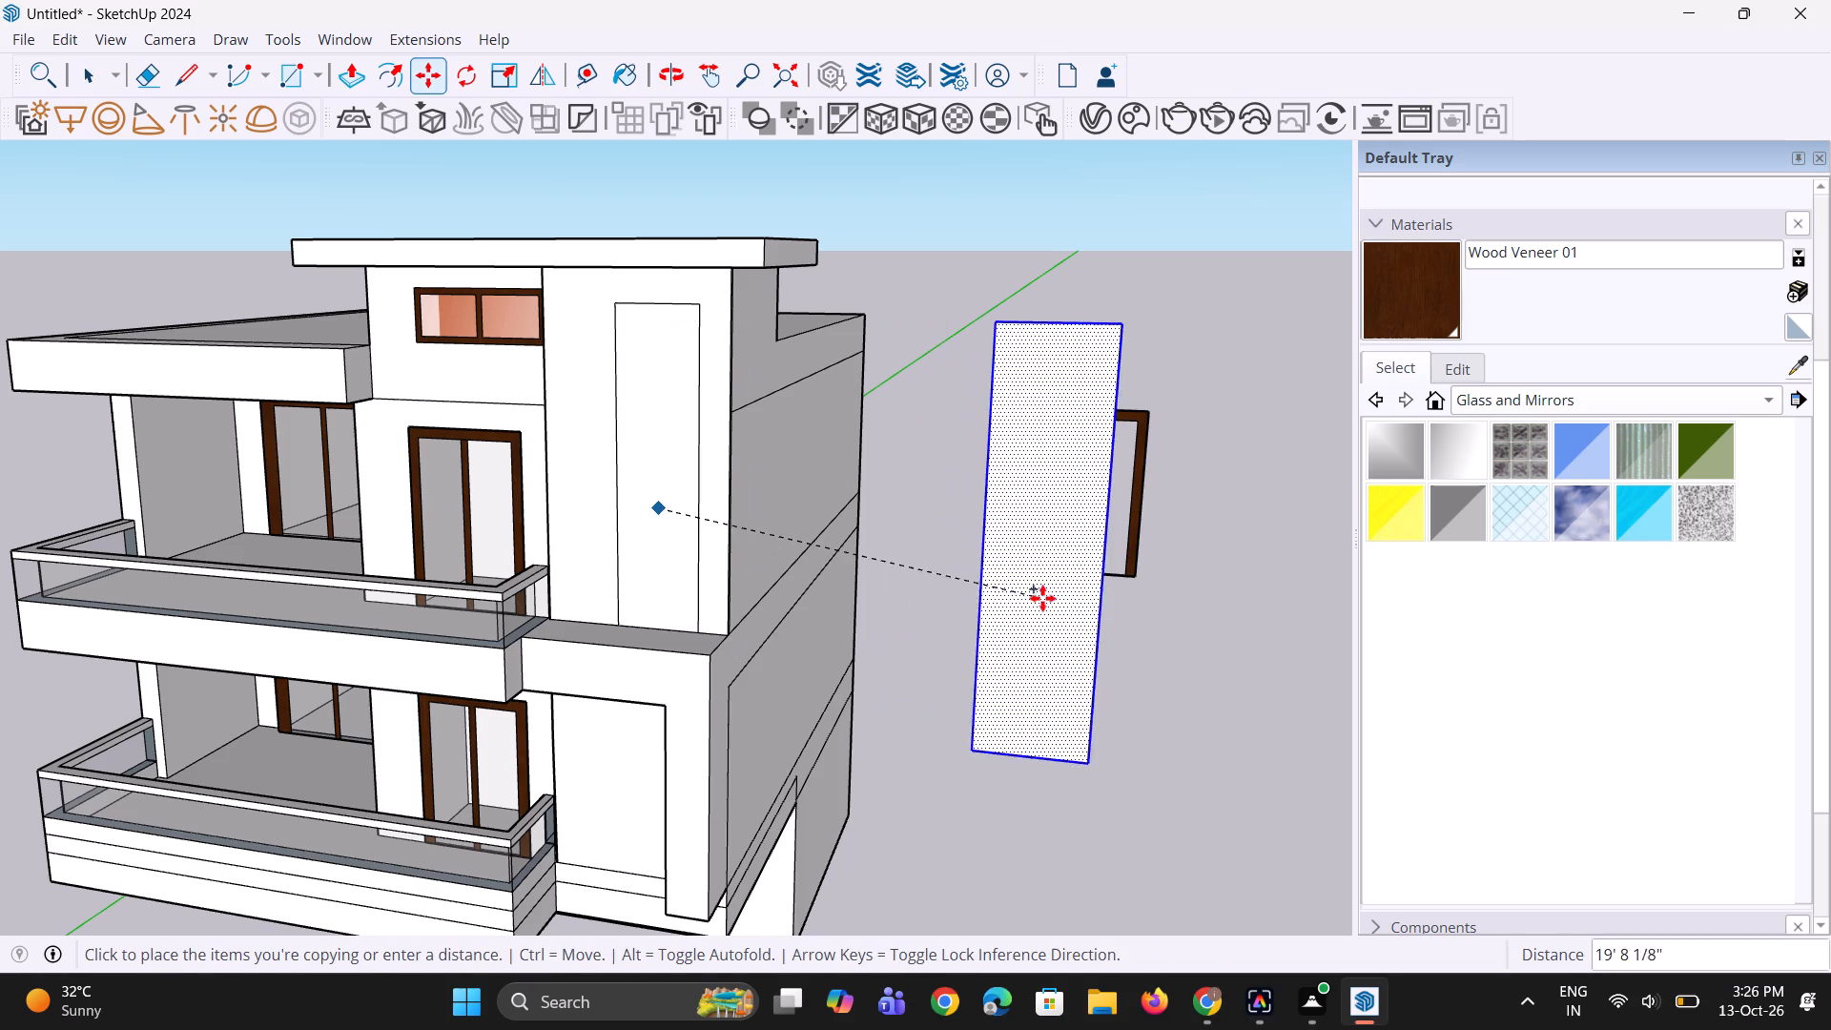
left_click(996, 532)
key("space")
key("space")
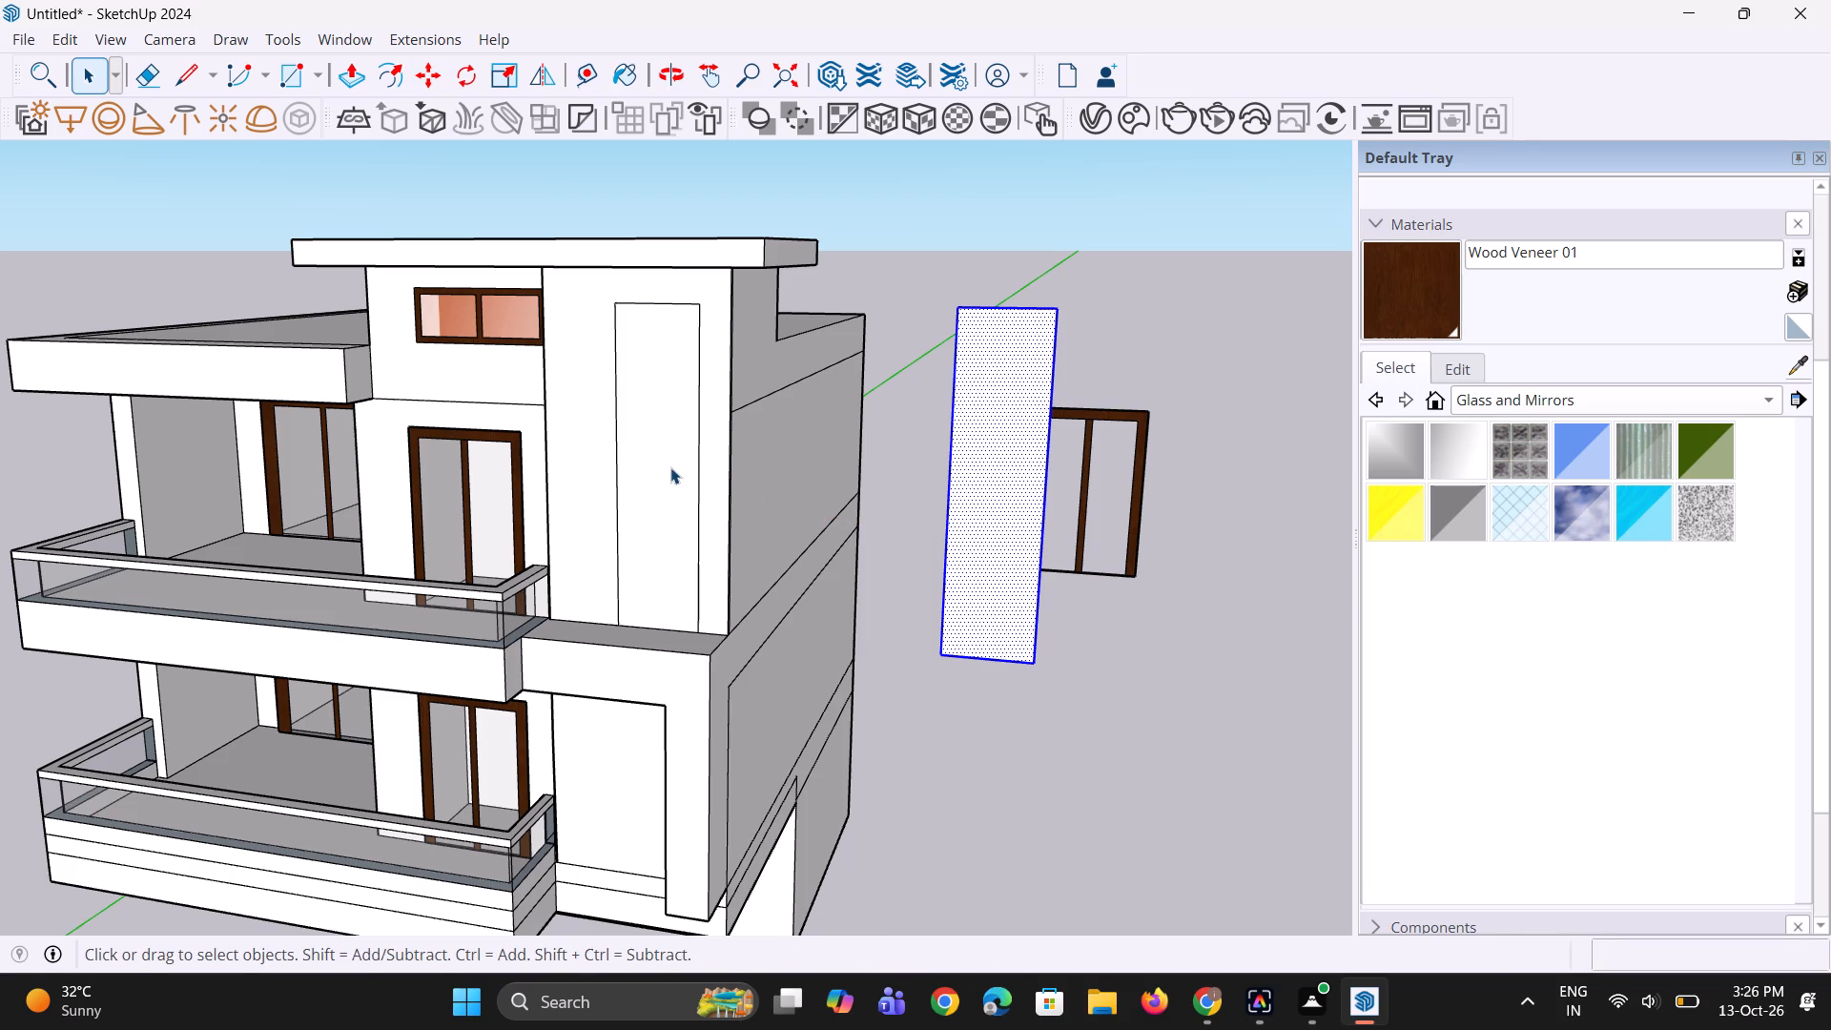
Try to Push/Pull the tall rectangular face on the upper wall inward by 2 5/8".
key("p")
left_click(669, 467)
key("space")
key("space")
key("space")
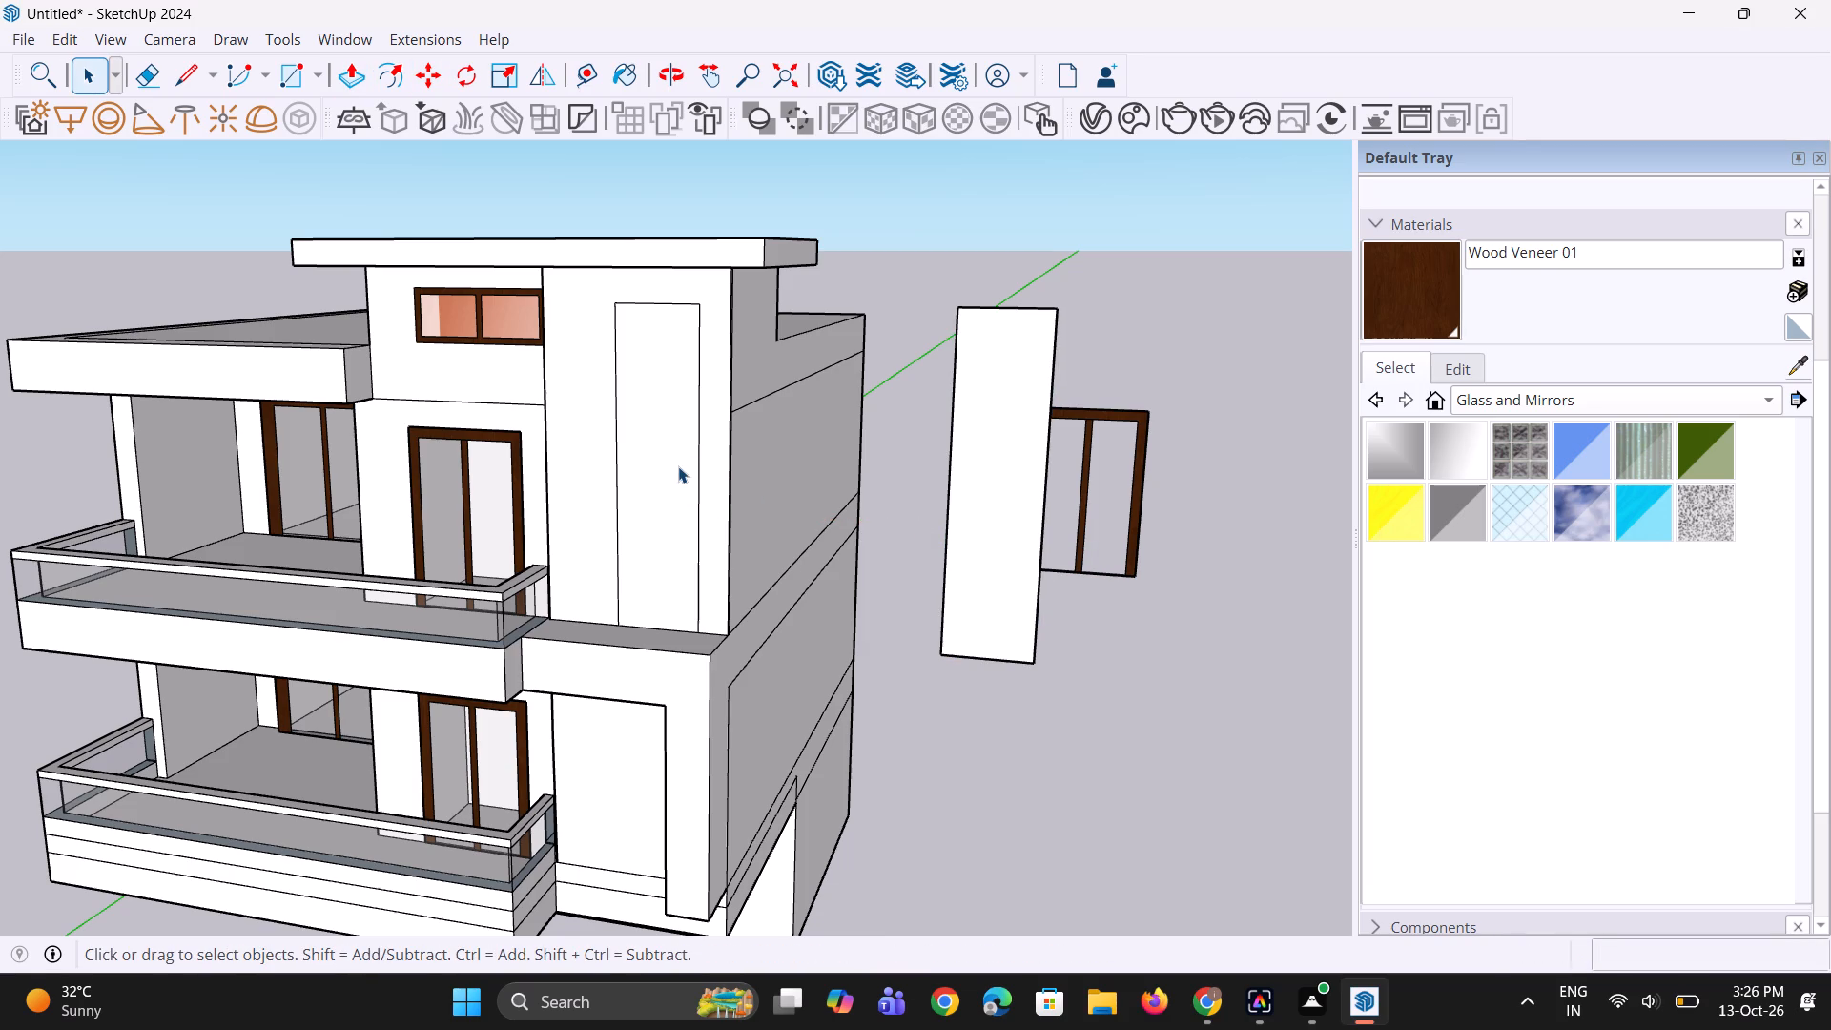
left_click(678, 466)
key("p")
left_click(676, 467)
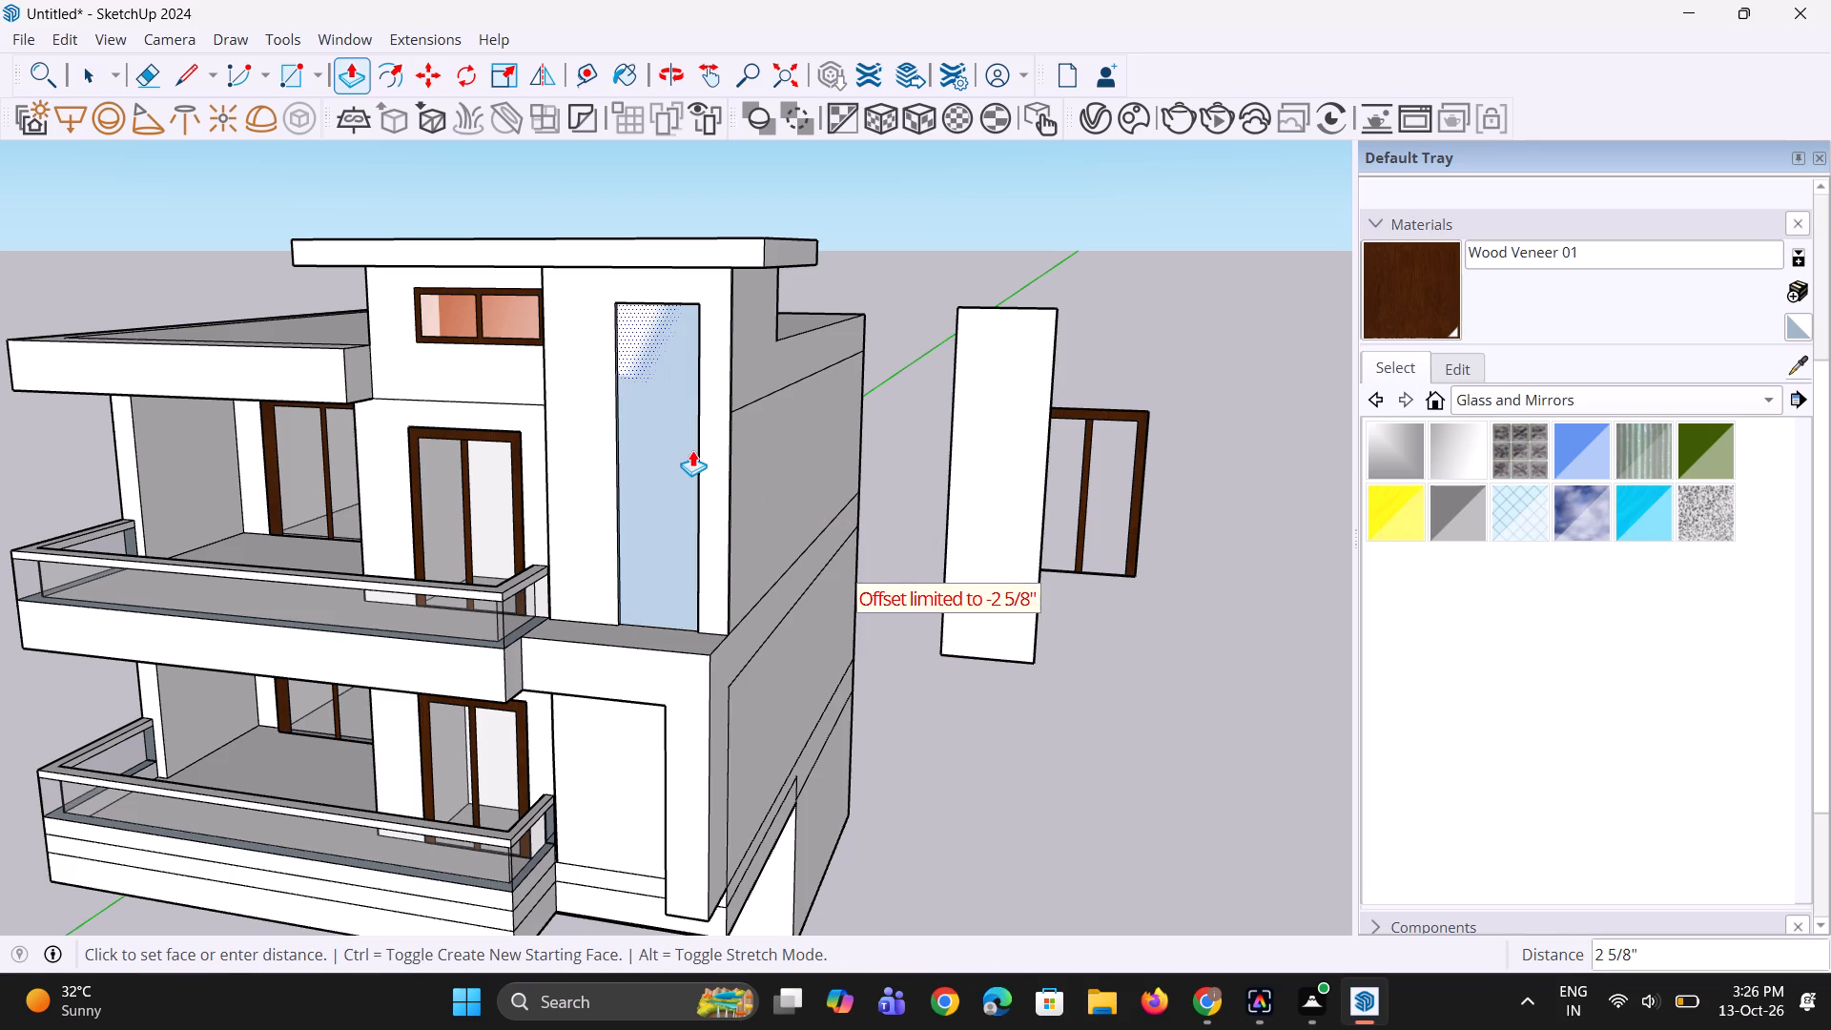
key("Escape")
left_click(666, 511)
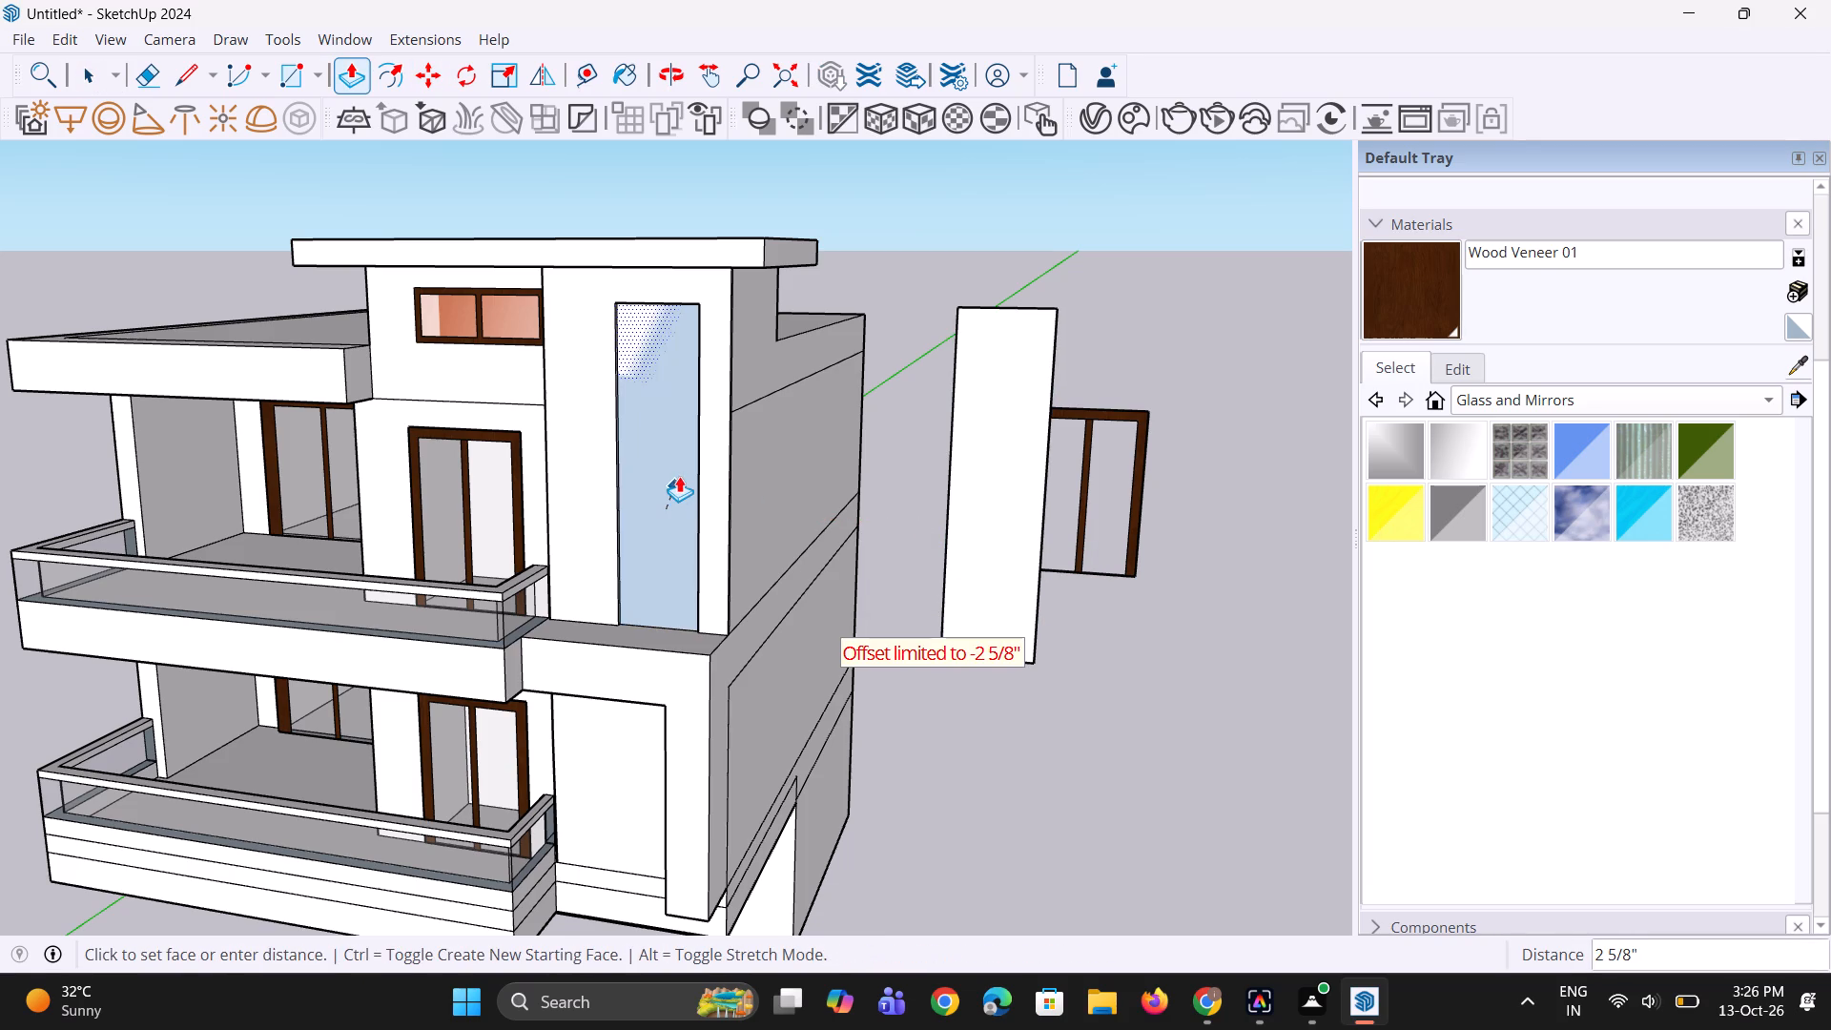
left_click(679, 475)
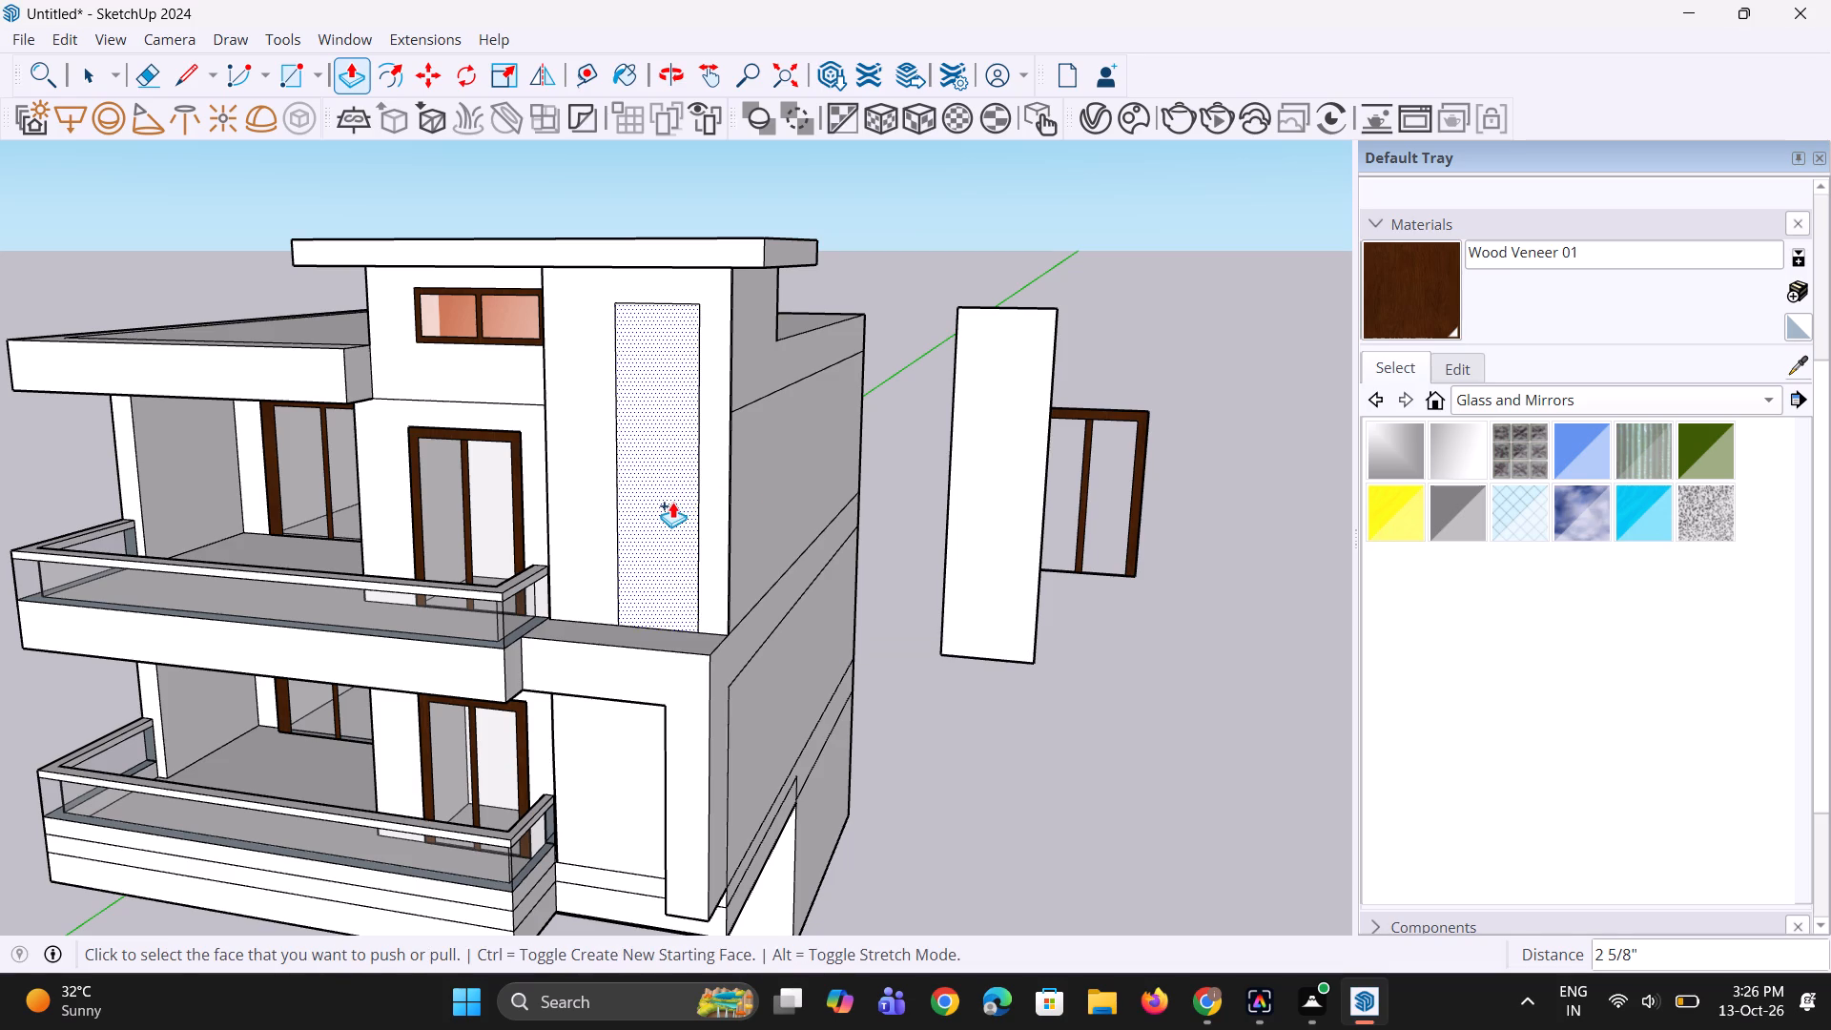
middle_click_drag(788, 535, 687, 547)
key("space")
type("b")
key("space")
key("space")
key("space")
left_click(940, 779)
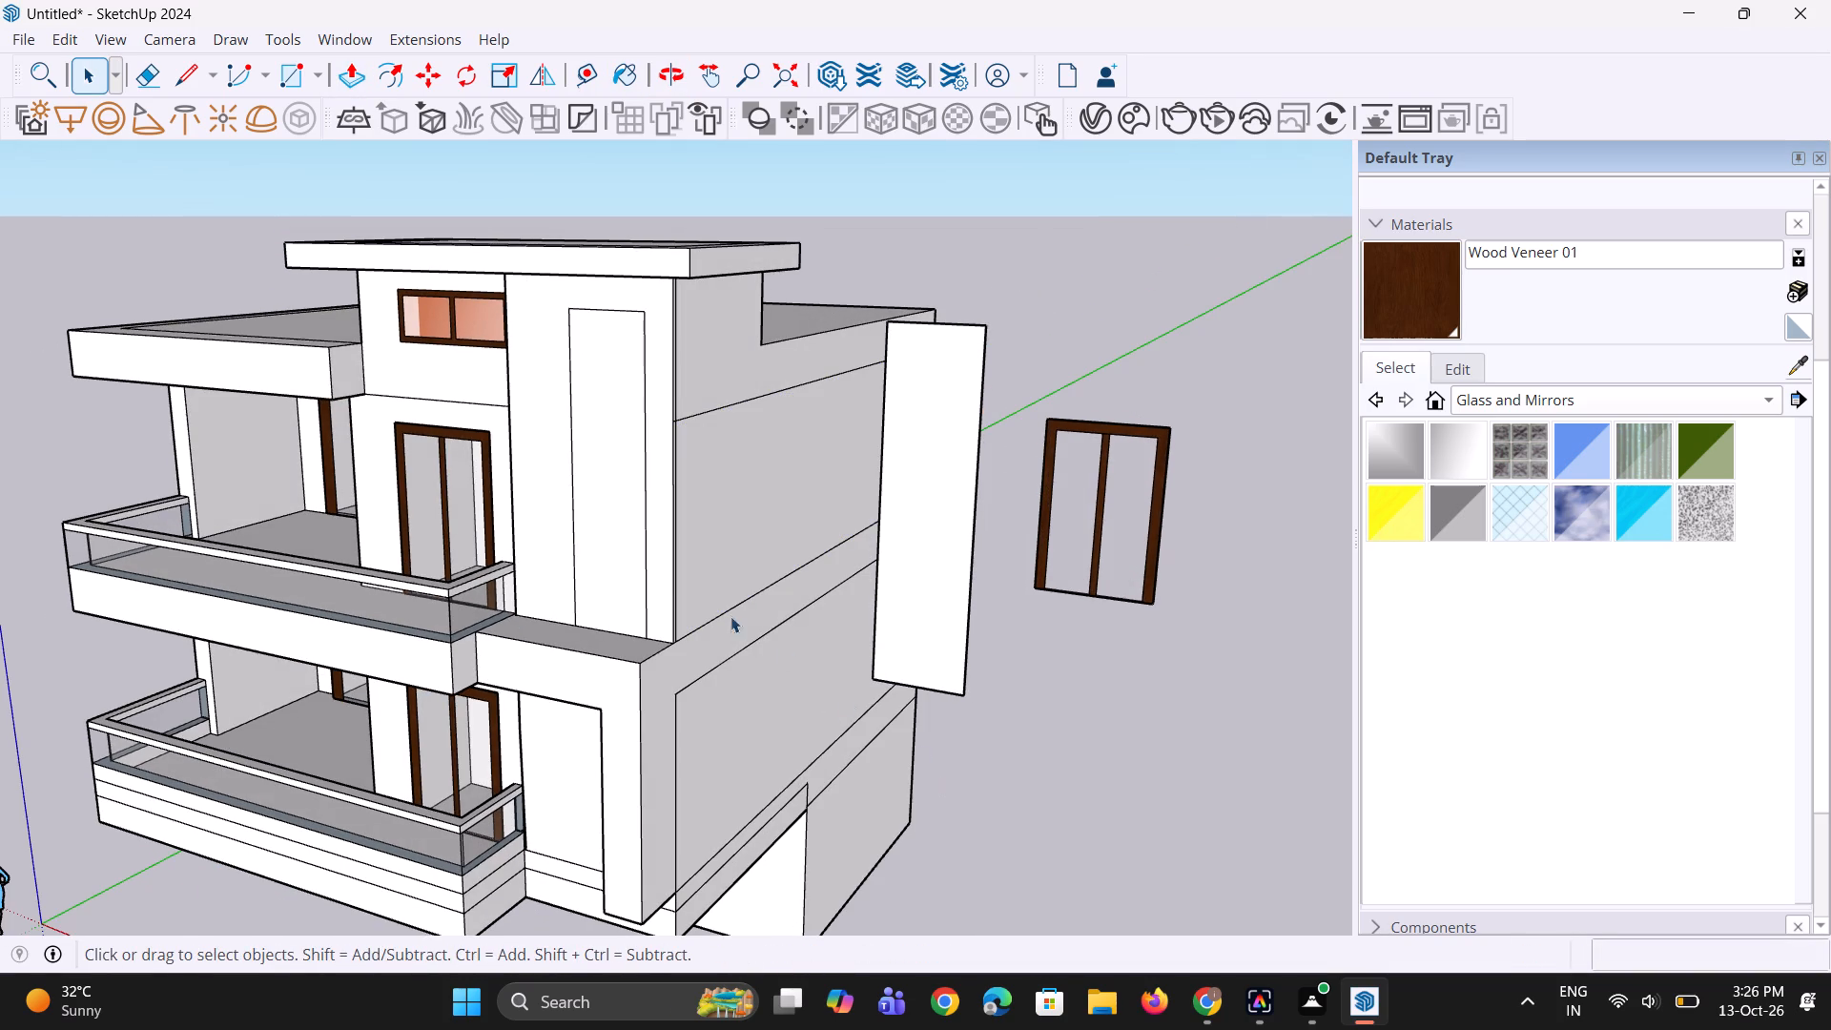
Push/Pull the tall rectangular face on the upper wall inward 2 5/8" to recess it.
scroll(605, 393, "up", 8)
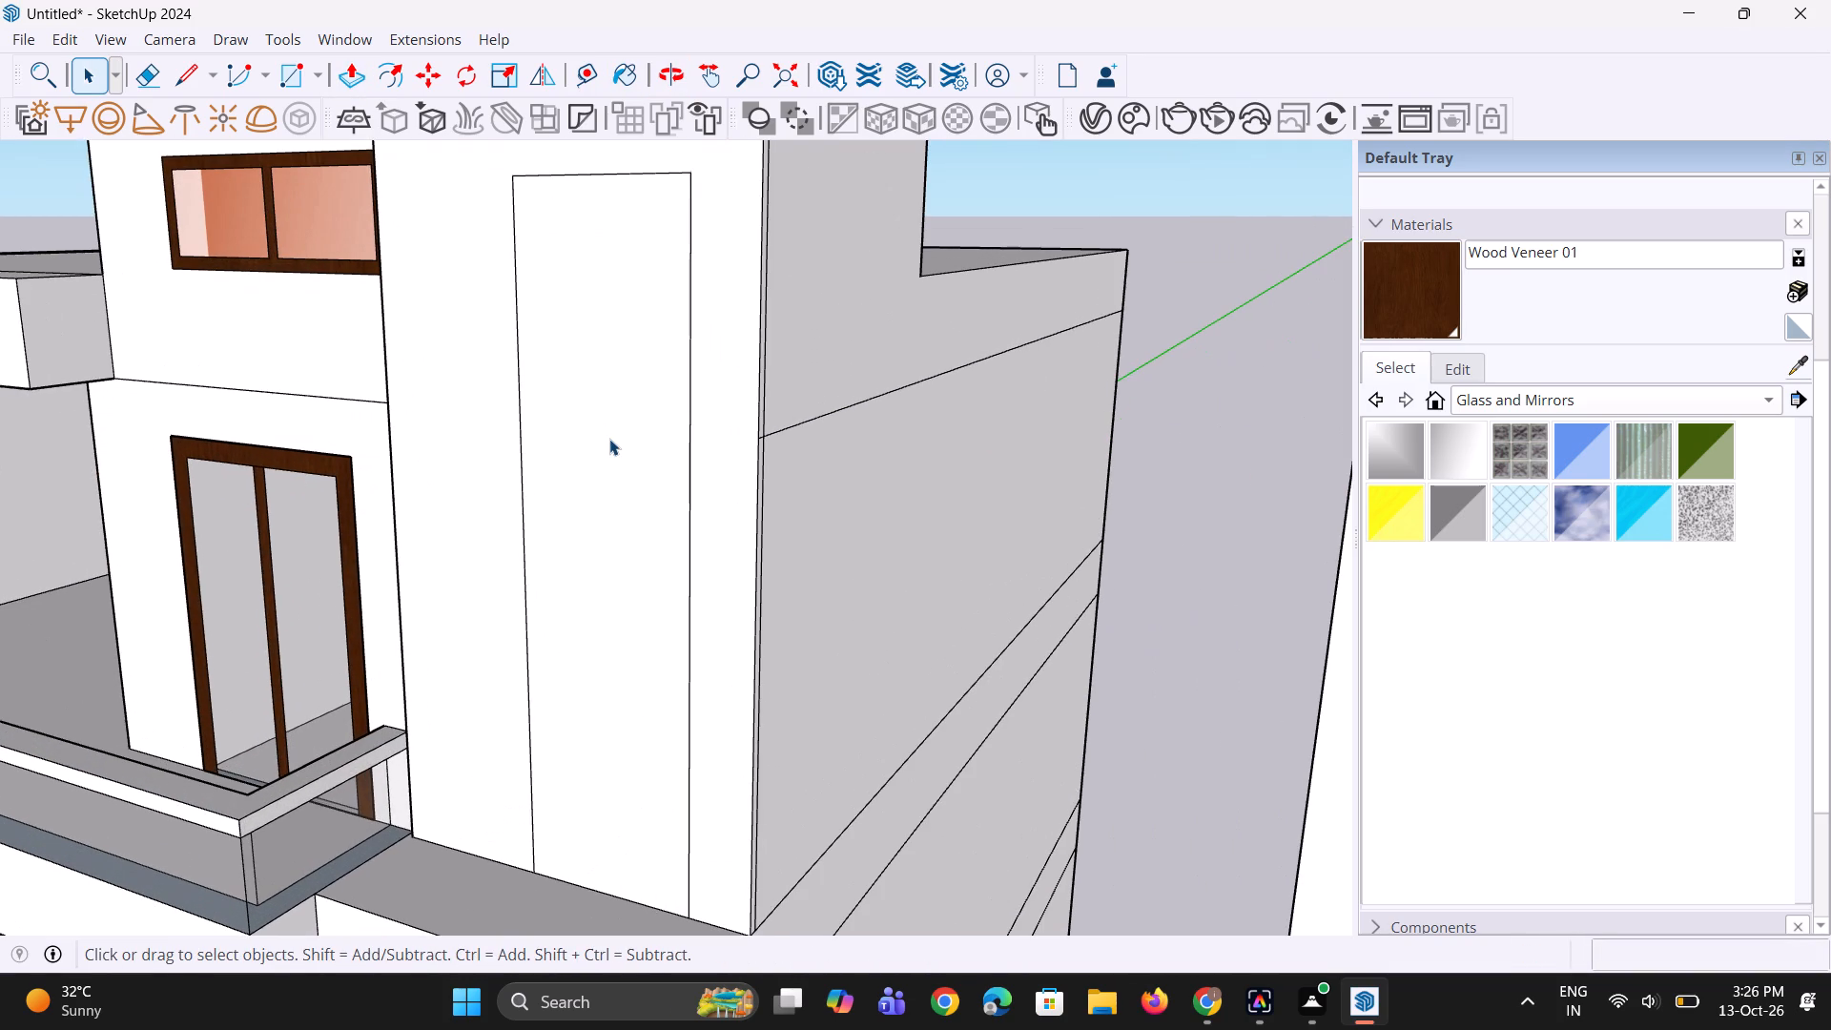
key("p")
left_click(609, 439)
left_click(769, 367)
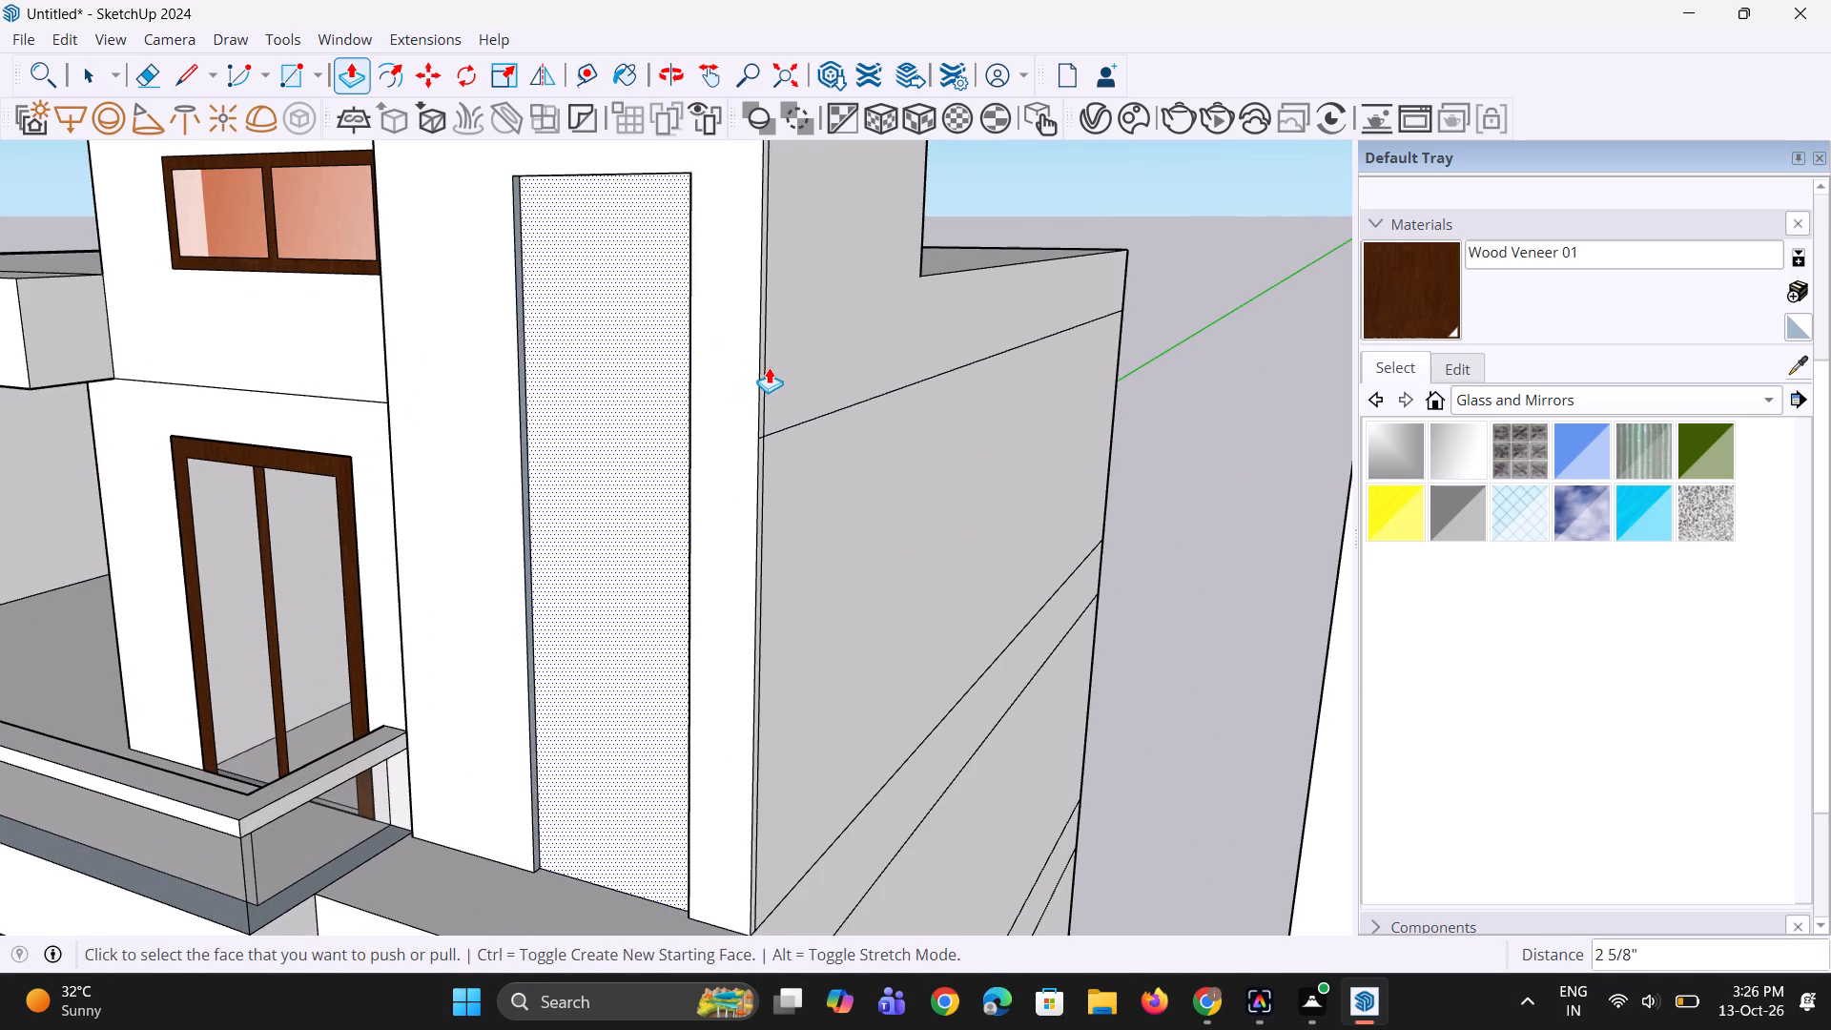
middle_click_drag(643, 531, 695, 511)
scroll(695, 511, "down", 6)
middle_click_drag(695, 511, 753, 509)
key("space")
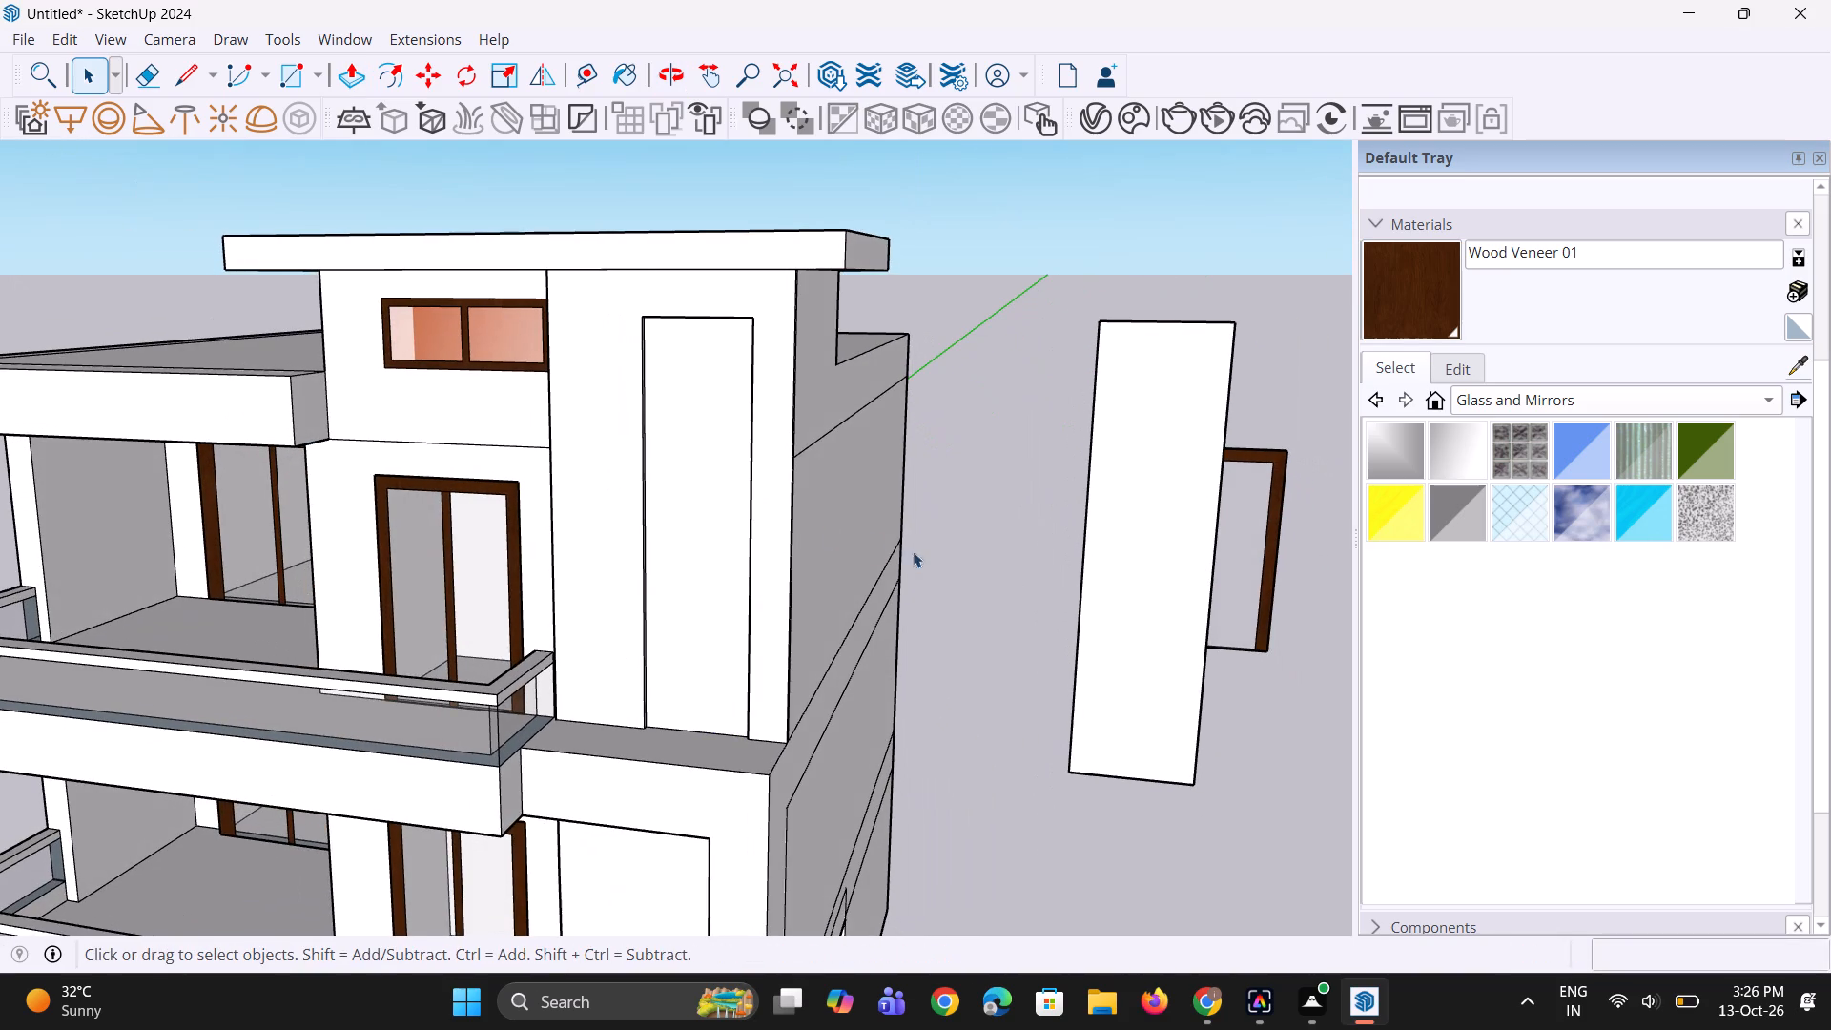
Paint the loose tall panel beside the building with Roofing Shingles GAF Estates from the Roofing materials.
key("space")
left_click(1525, 420)
left_click(1521, 410)
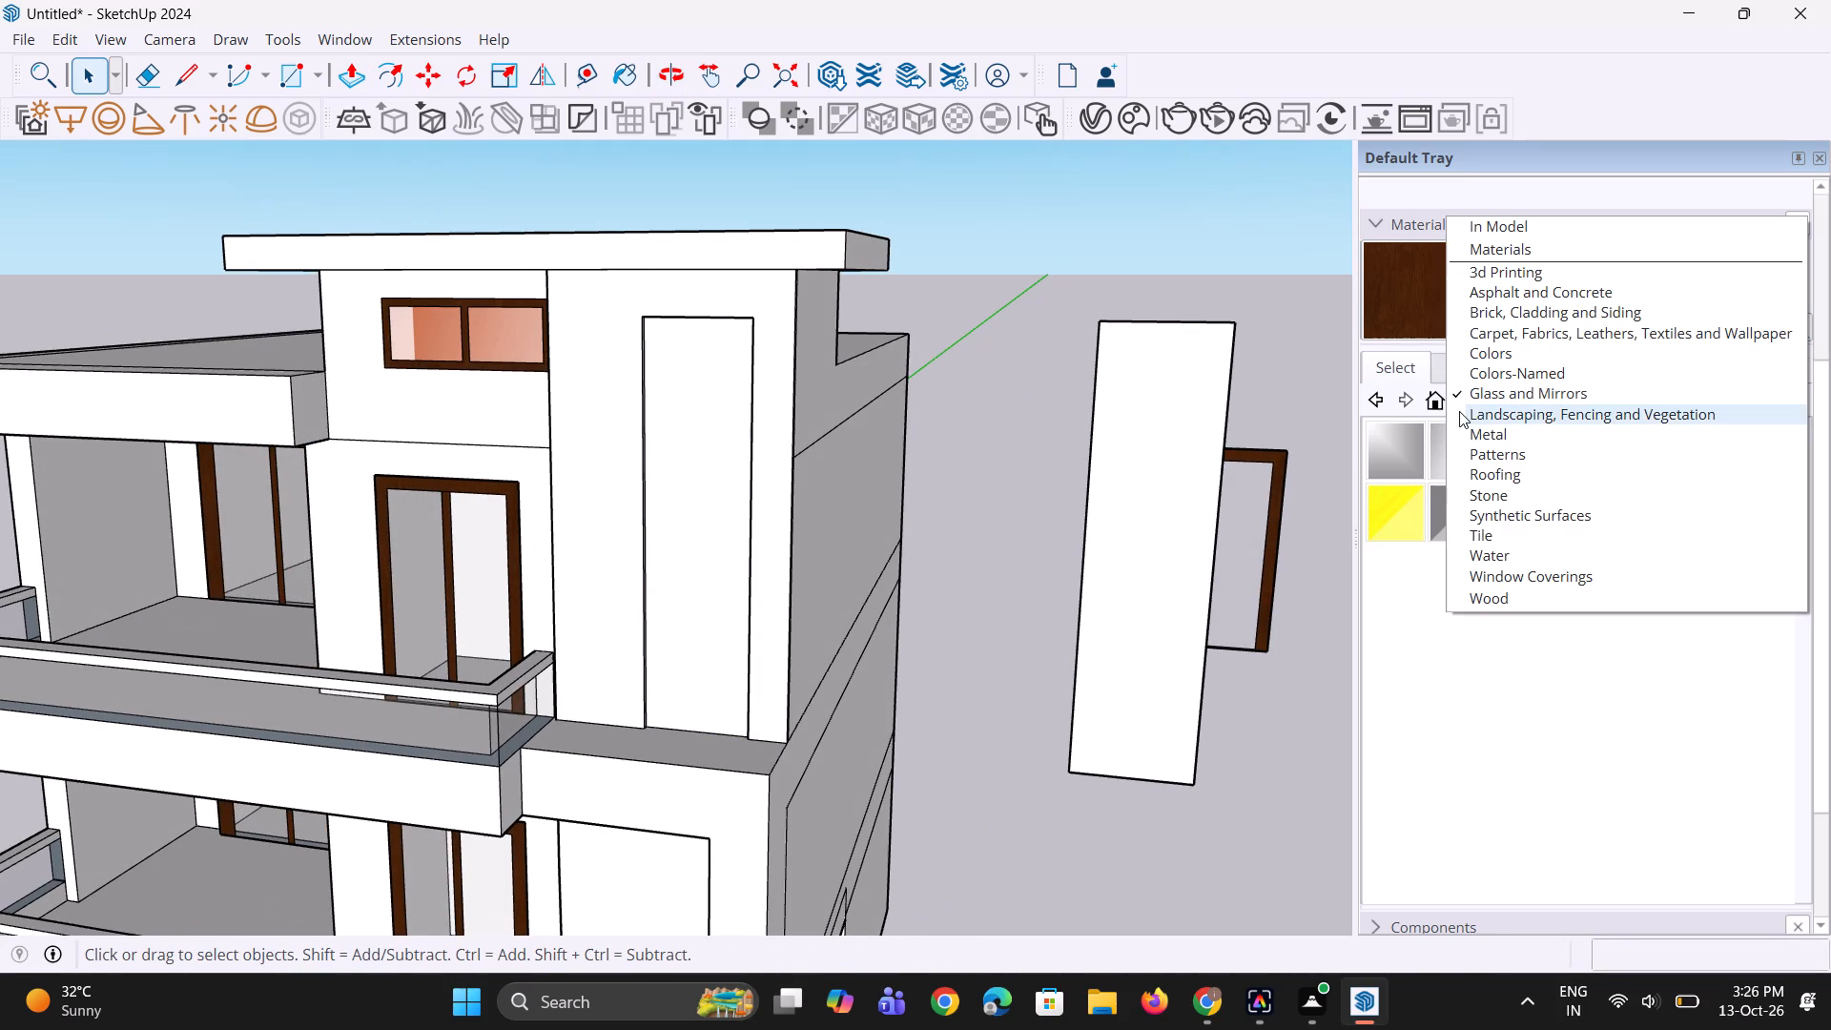
left_click(1504, 459)
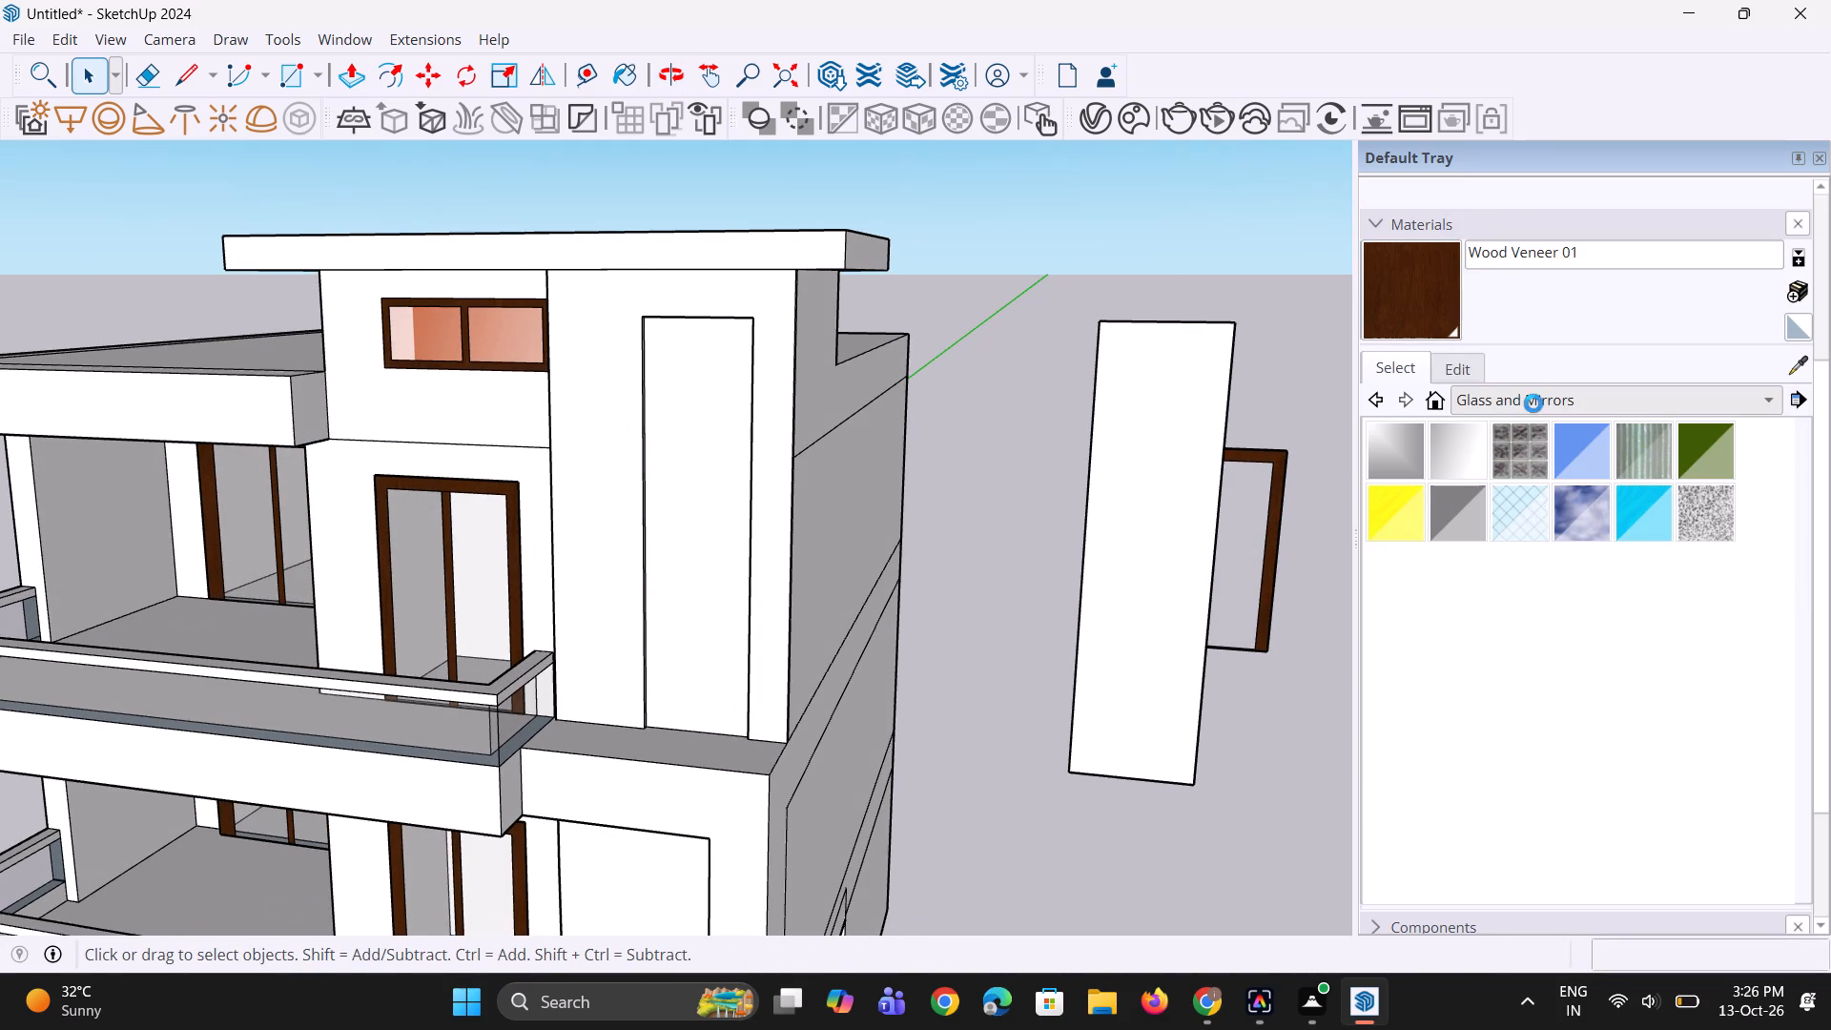
left_click(1531, 402)
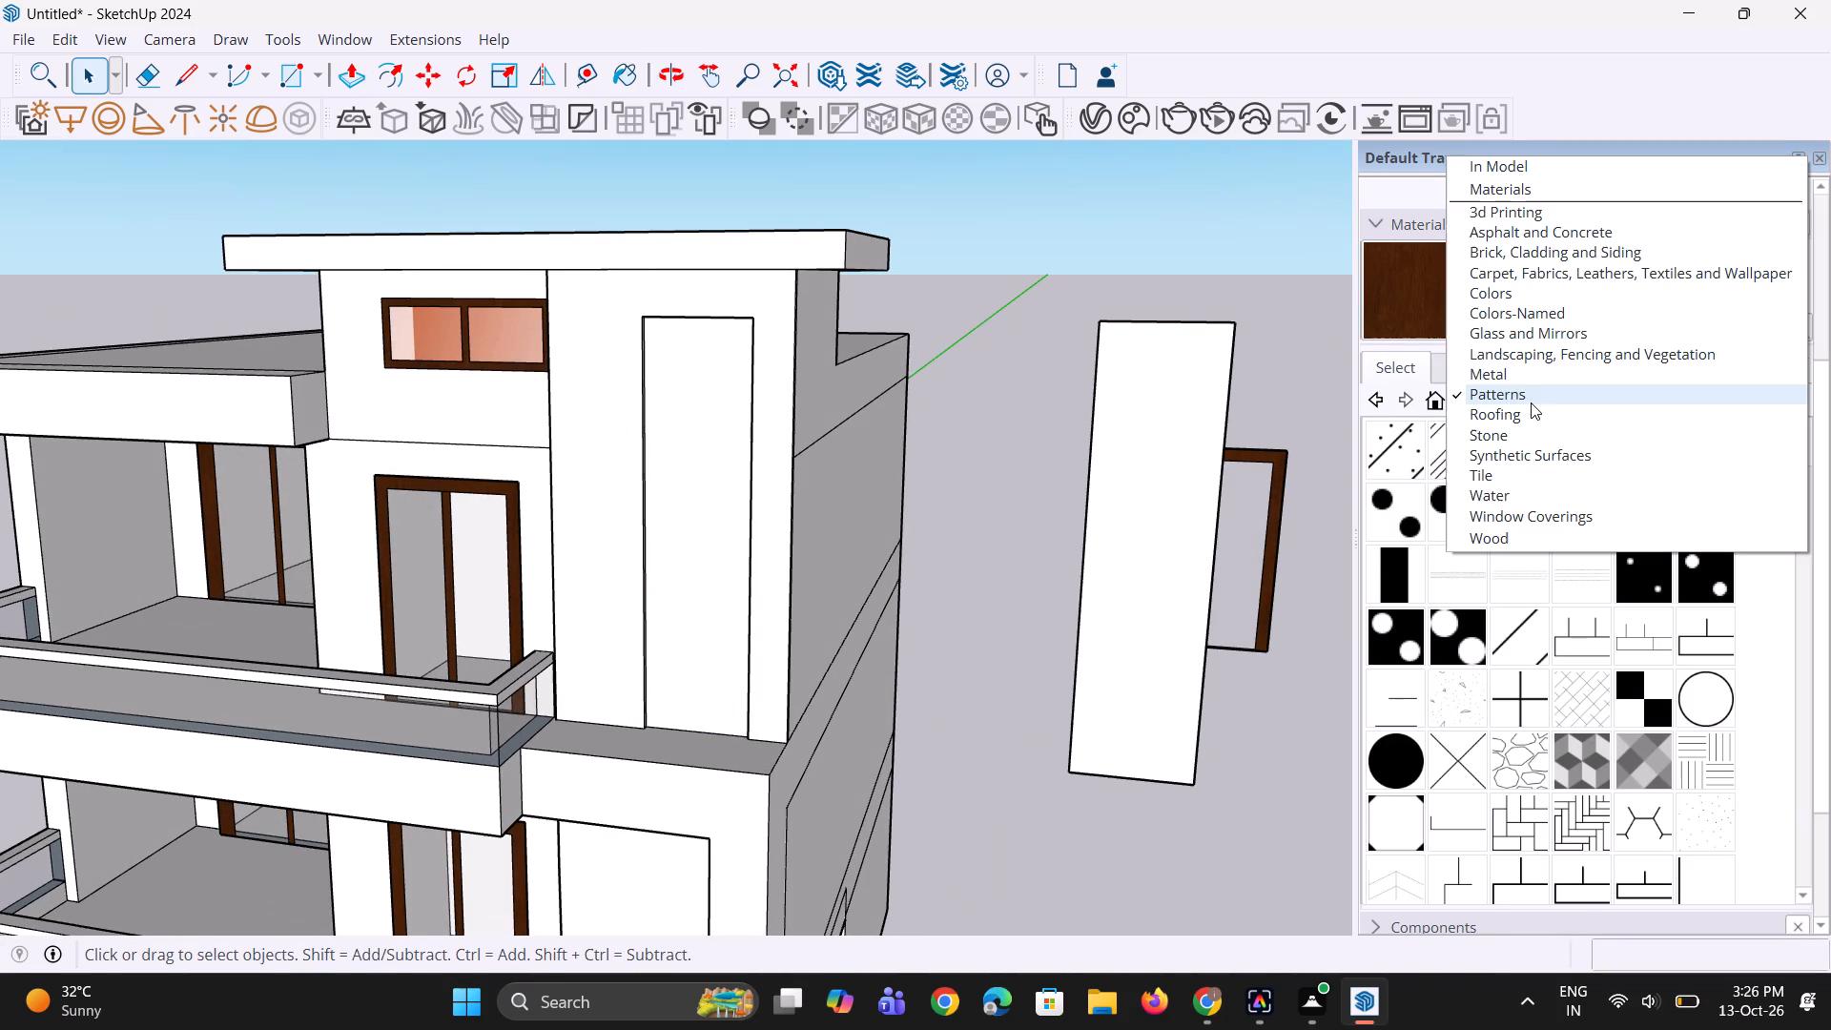
left_click(1530, 427)
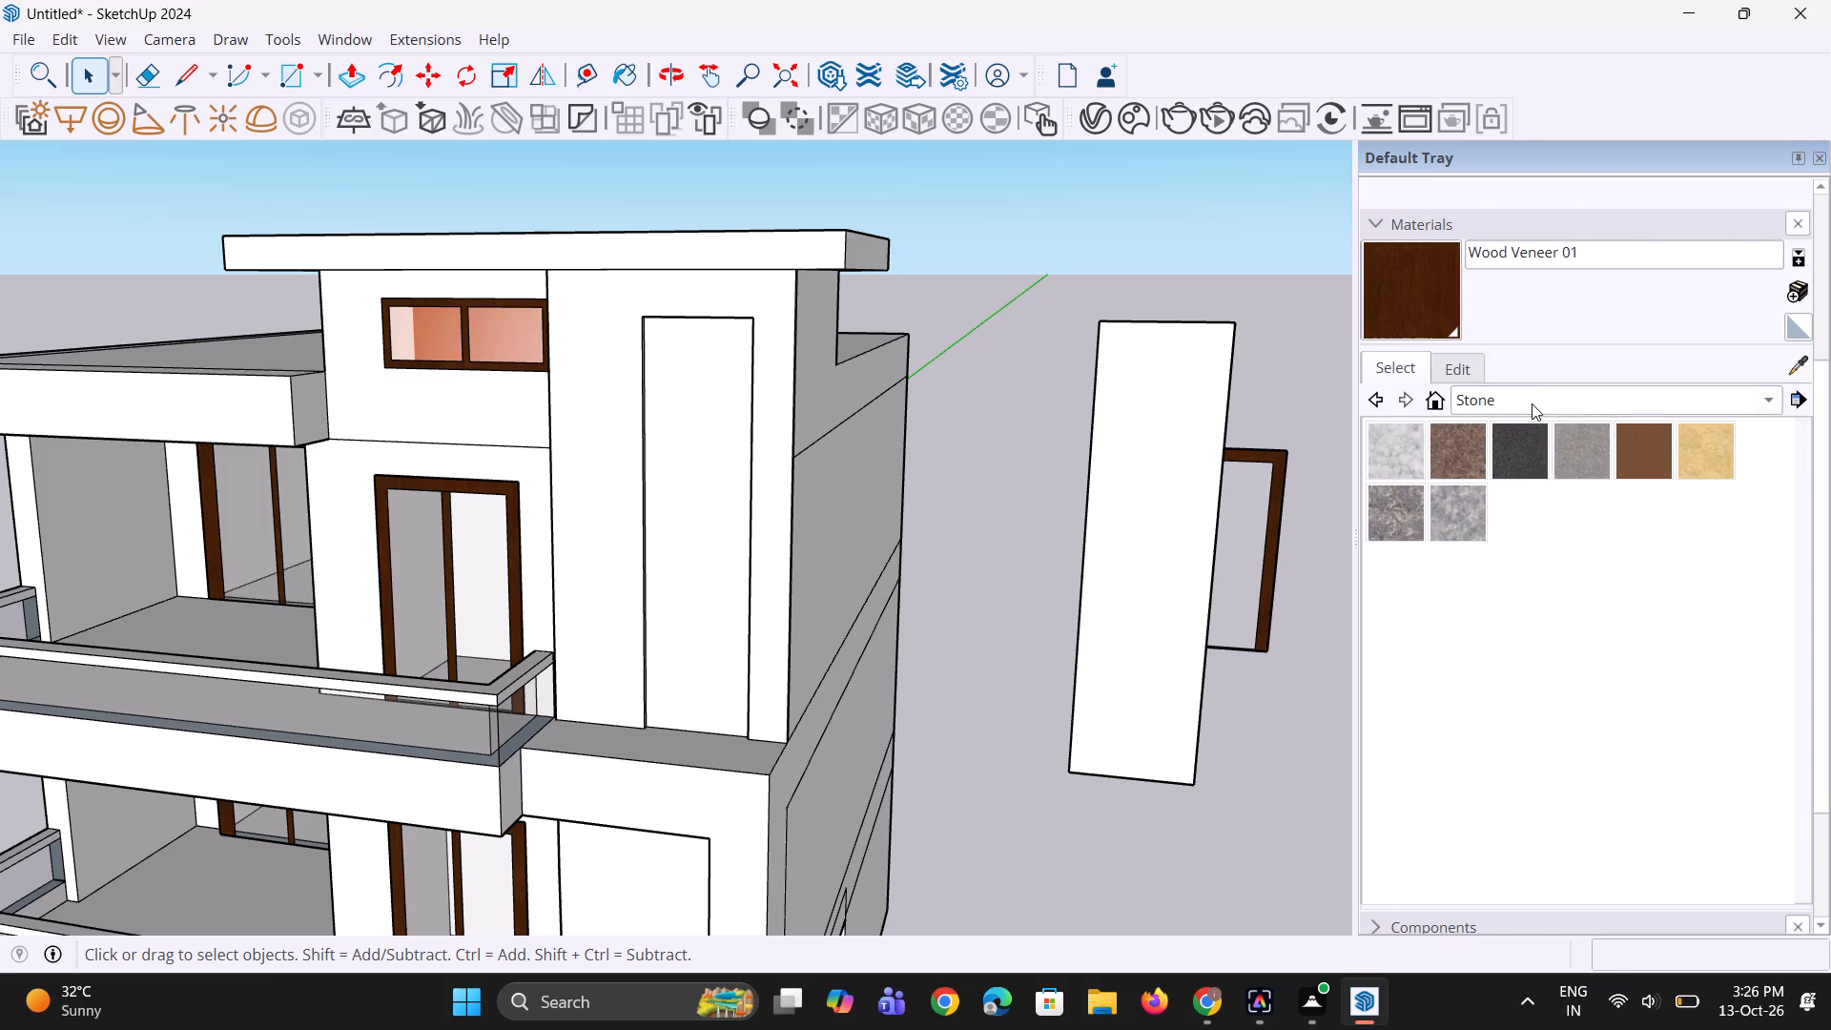
left_click(1532, 403)
left_click(1542, 379)
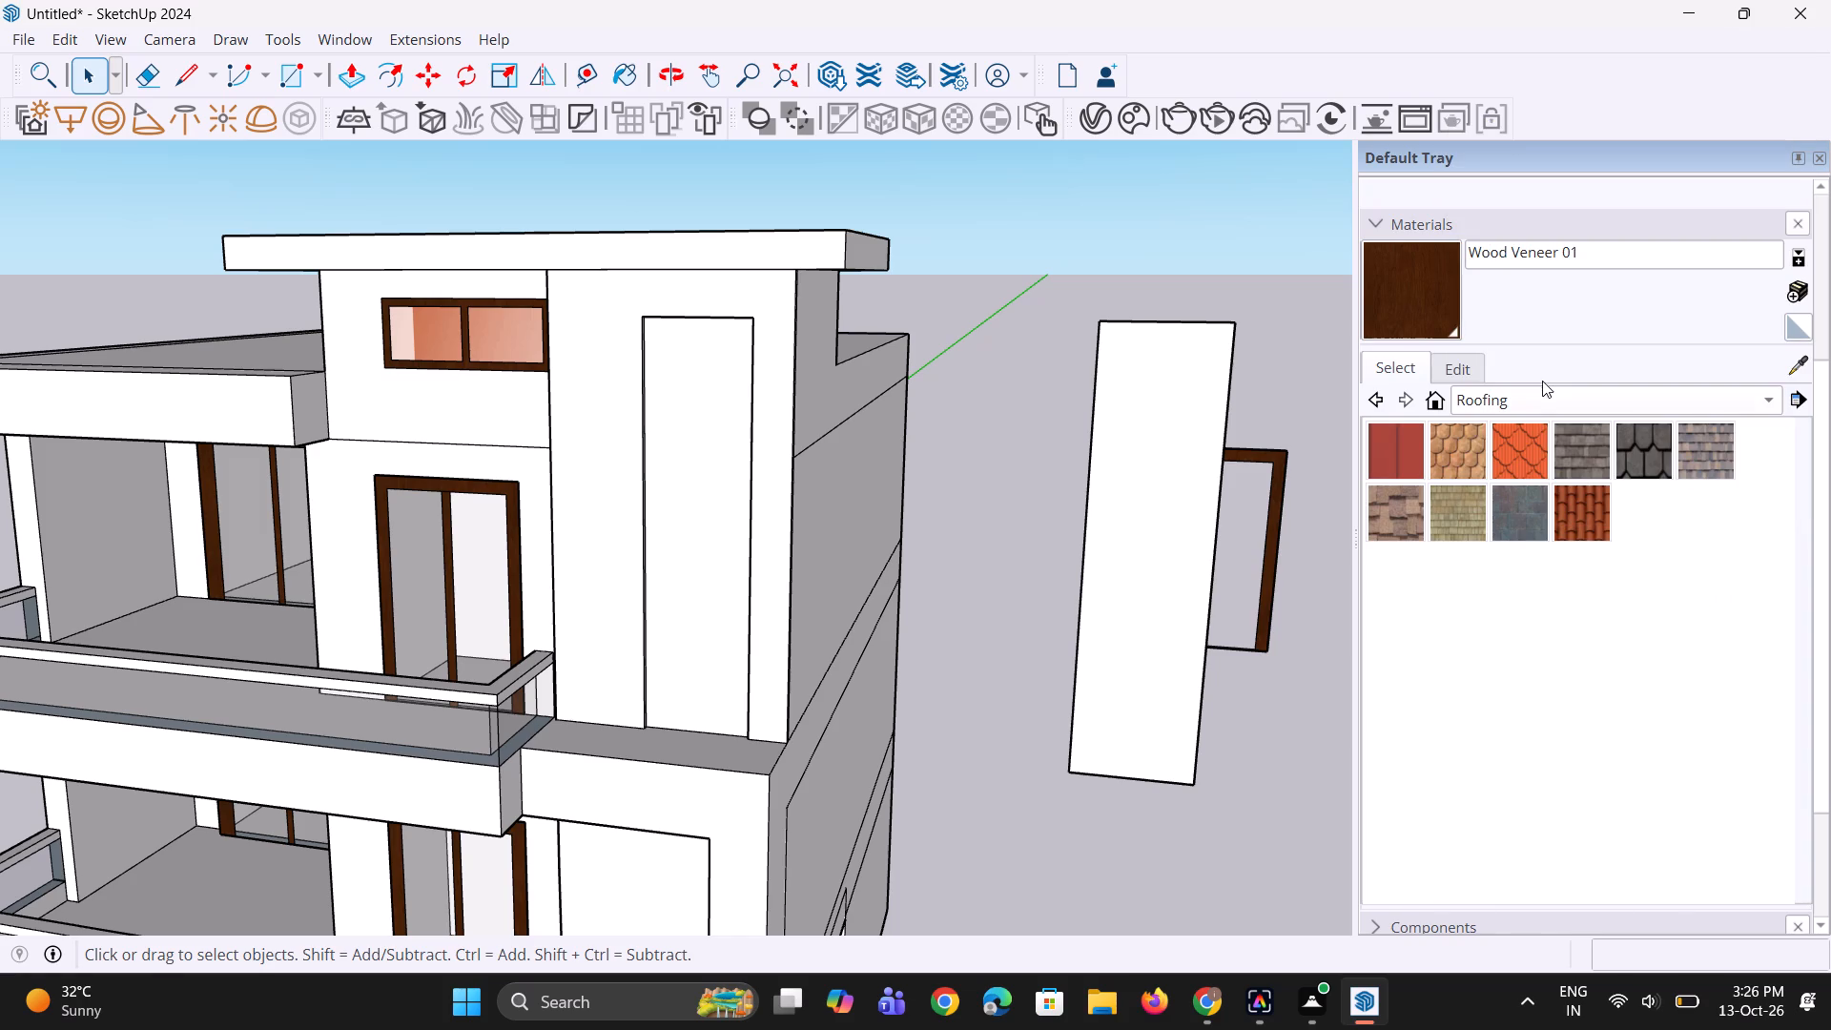
left_click(1657, 462)
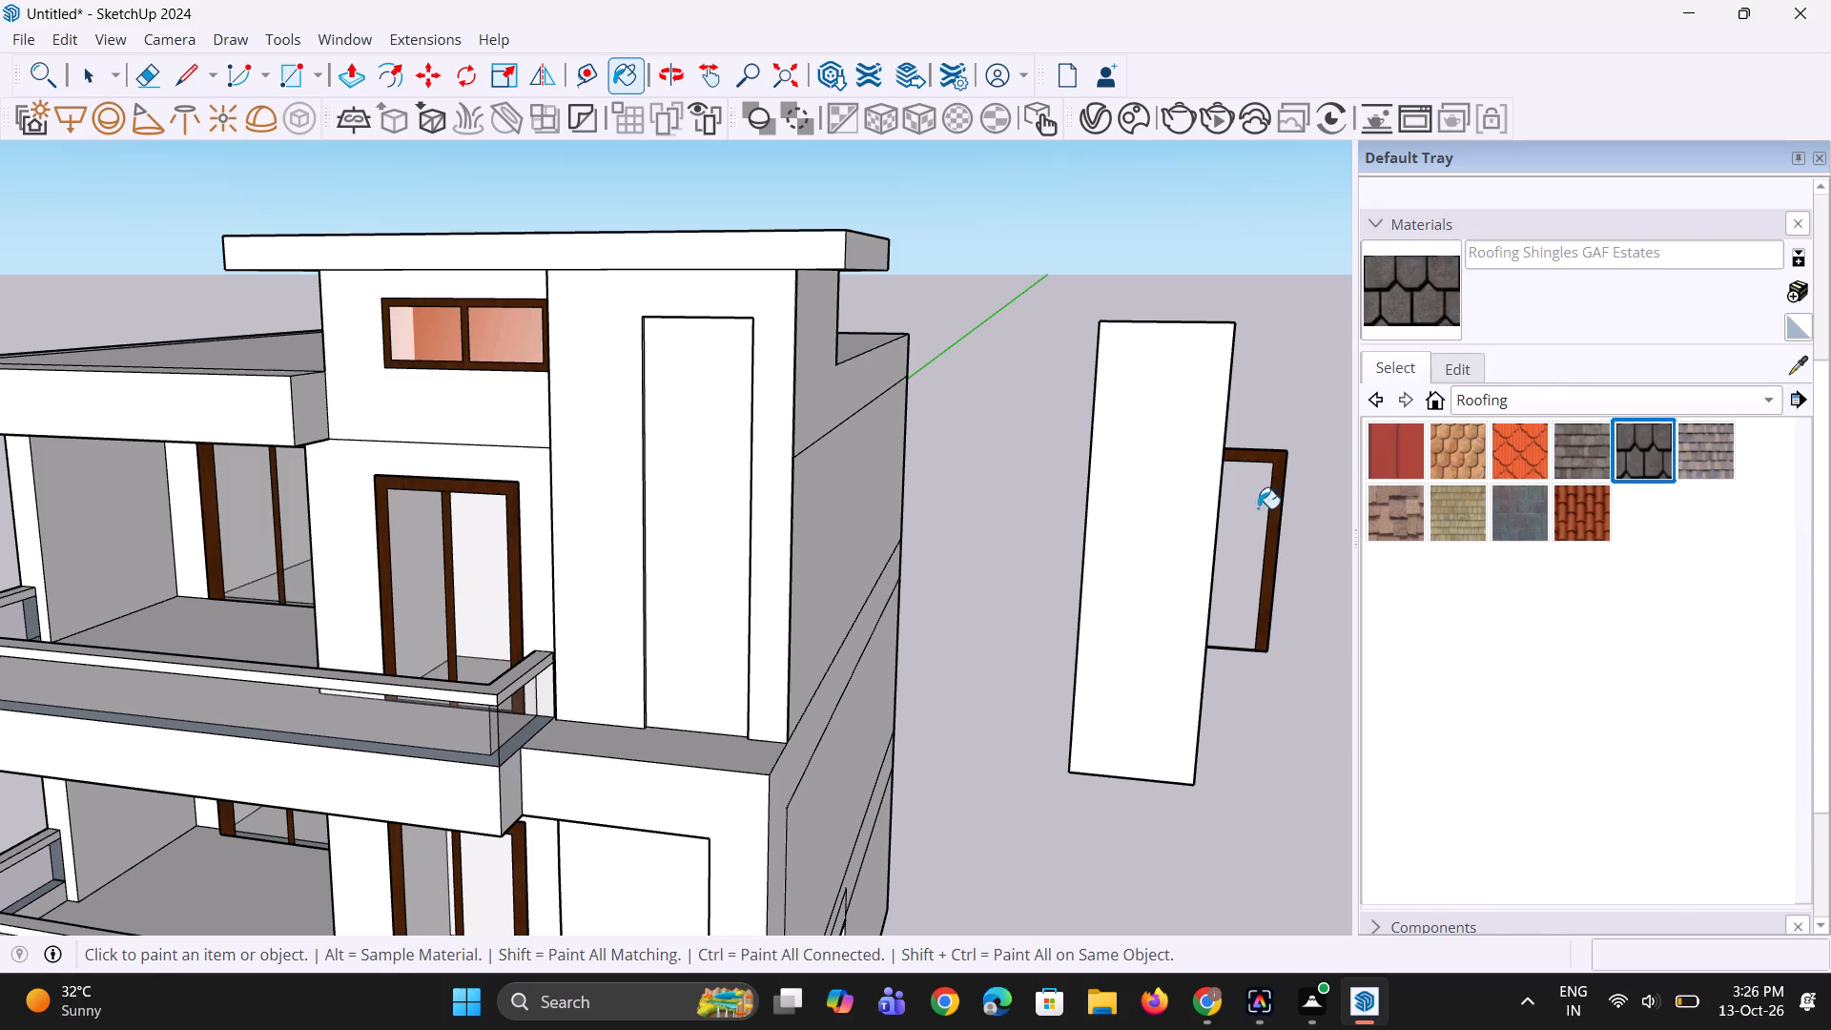
left_click(1158, 556)
scroll(1155, 594, "down", 4)
middle_click_drag(1155, 594, 1149, 570)
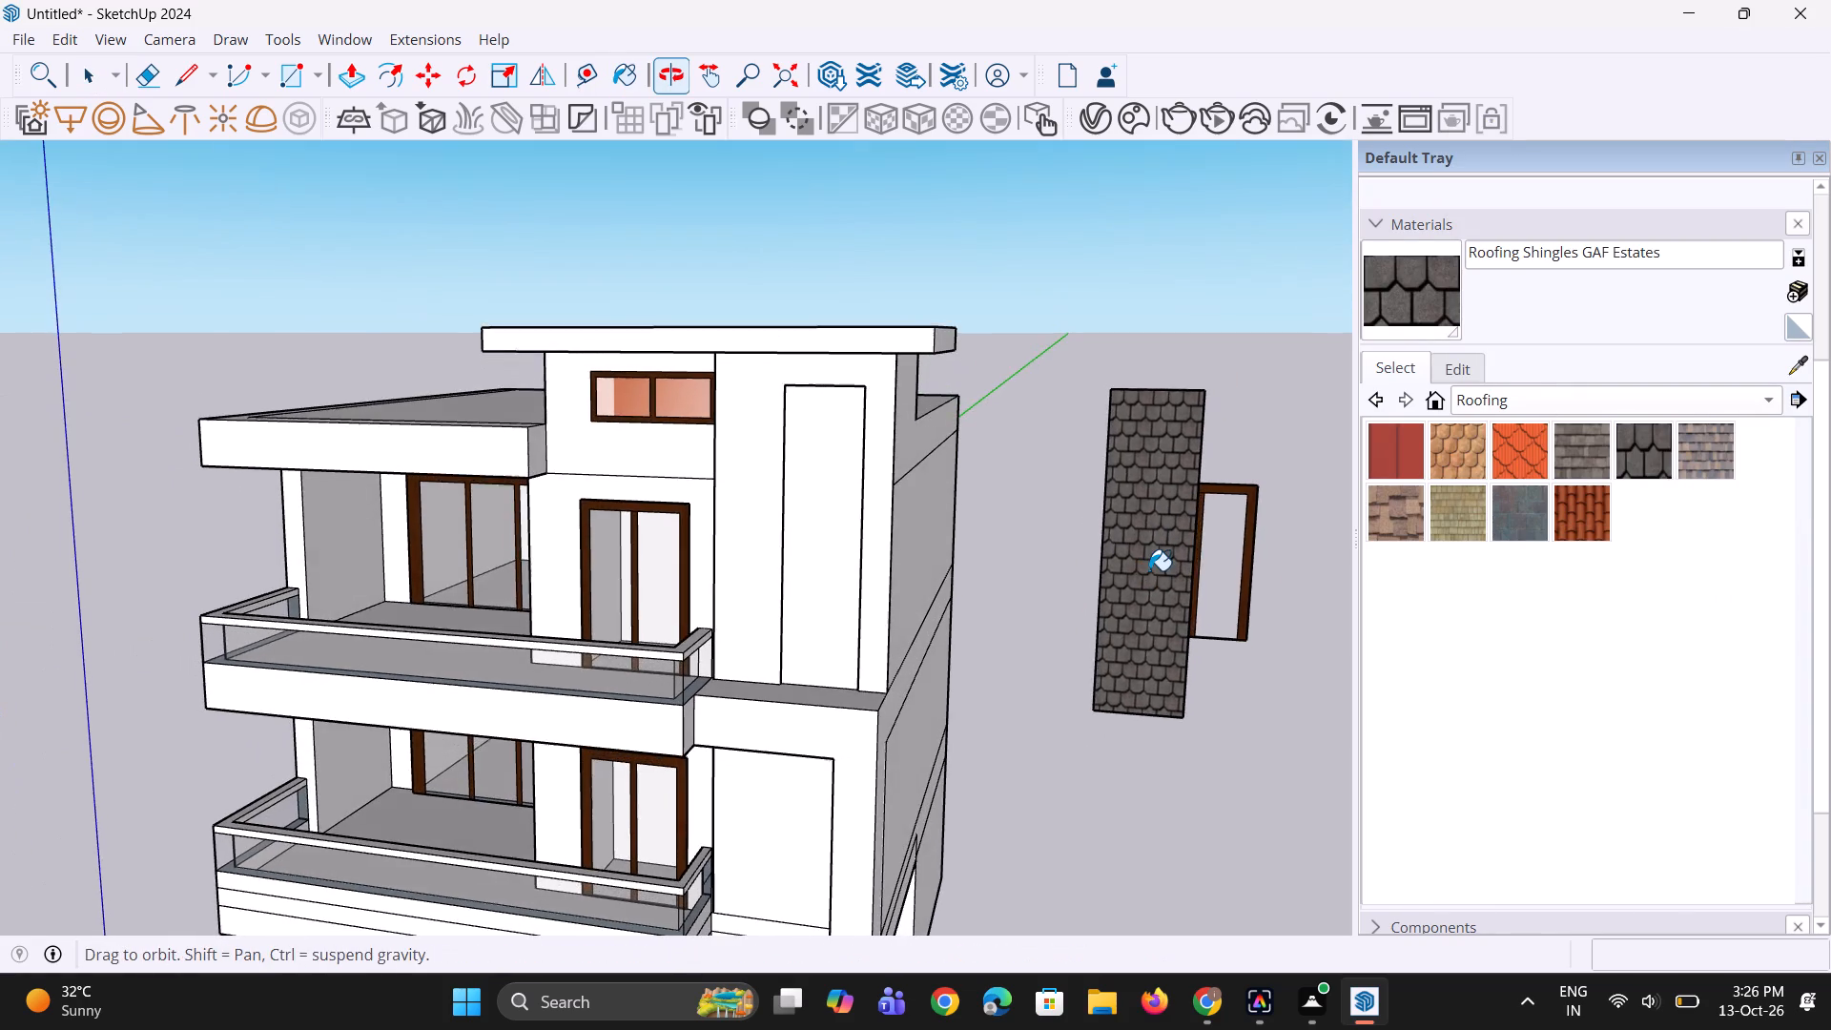
scroll(1149, 570, "down", 5)
middle_click_drag(1113, 595, 1127, 595)
scroll(1381, 508, "up", 3)
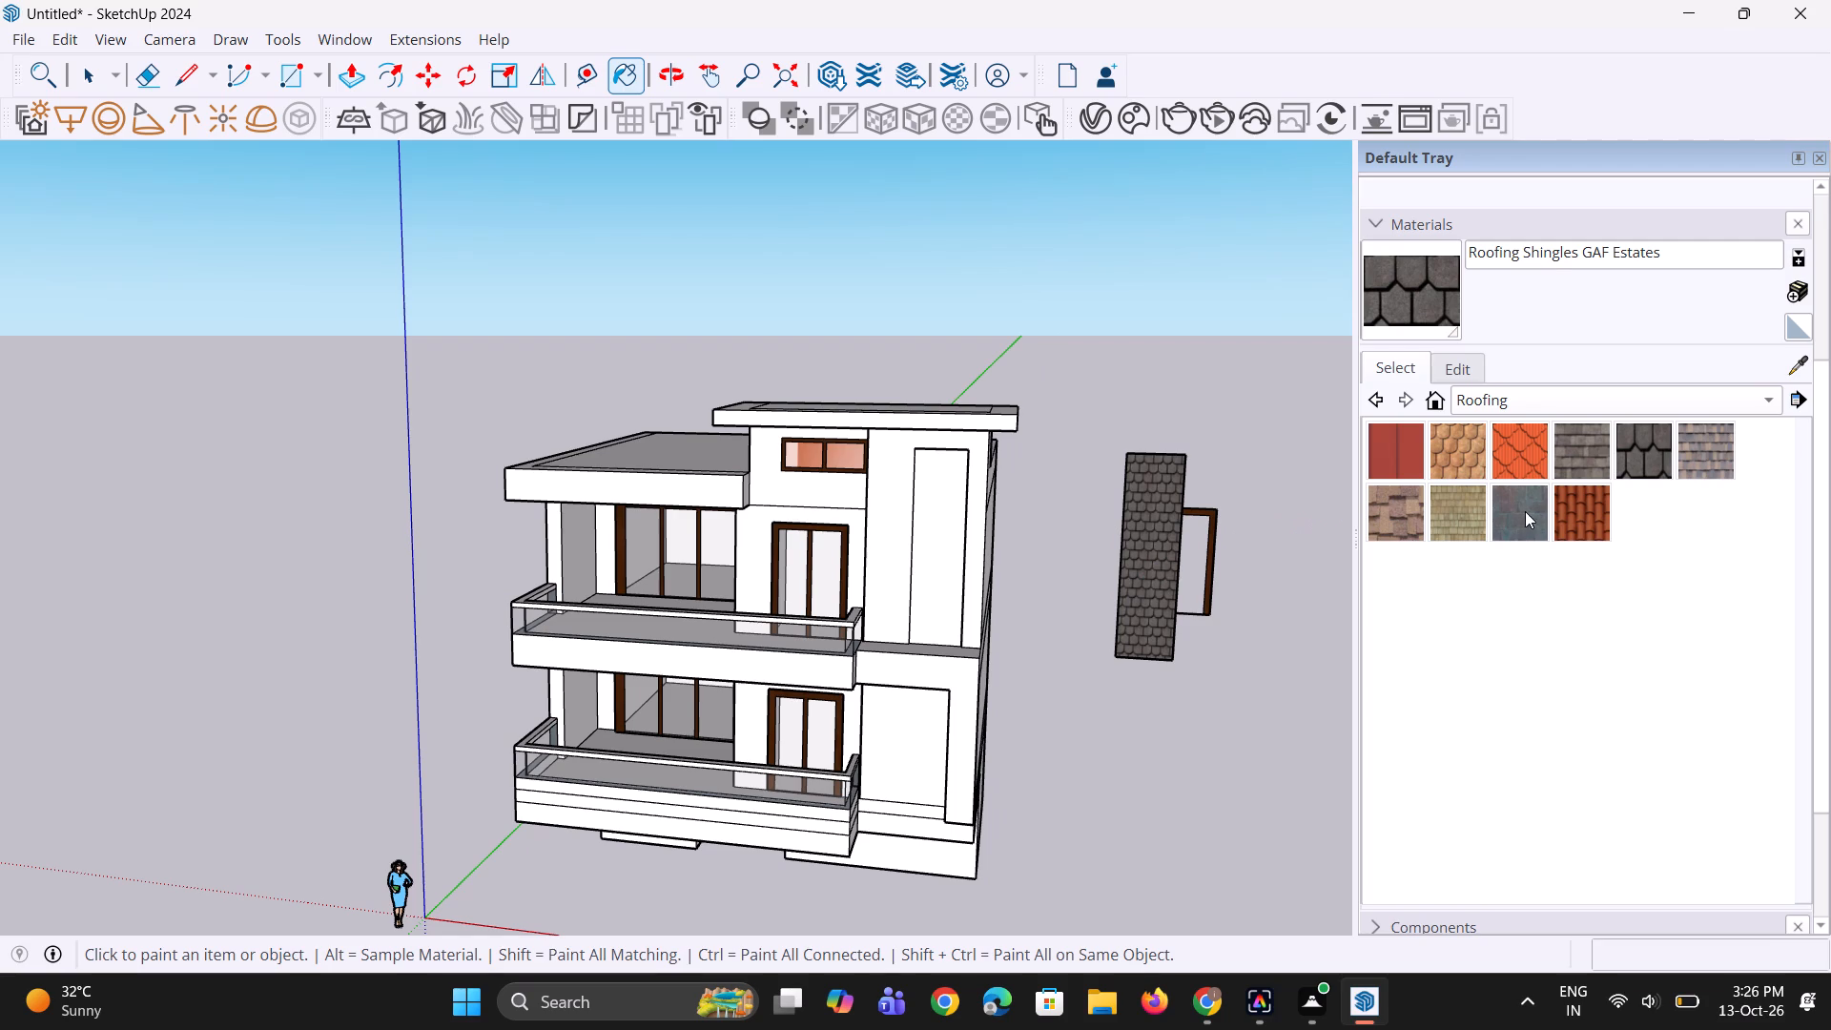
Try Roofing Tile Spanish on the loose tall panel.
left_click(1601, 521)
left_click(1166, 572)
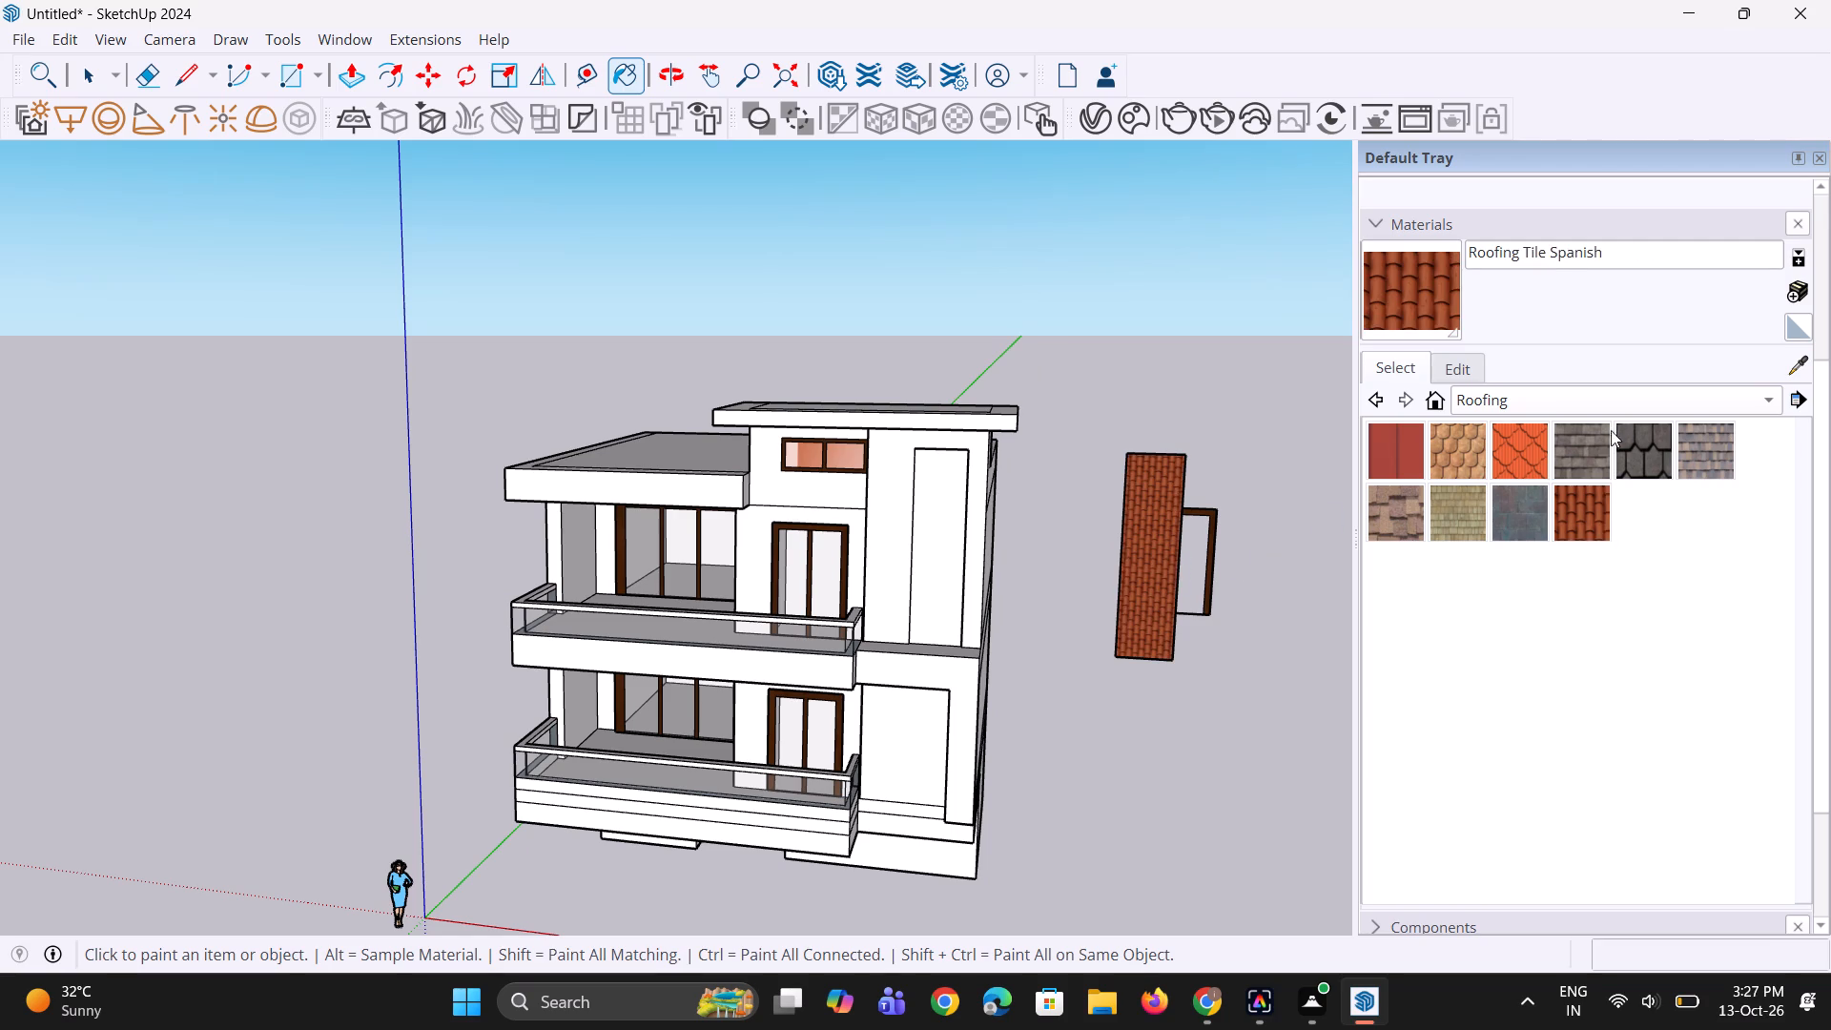
Repaint the loose tall panel with Roofing Shingles GAF Estates.
left_click(1630, 429)
left_click(1558, 462)
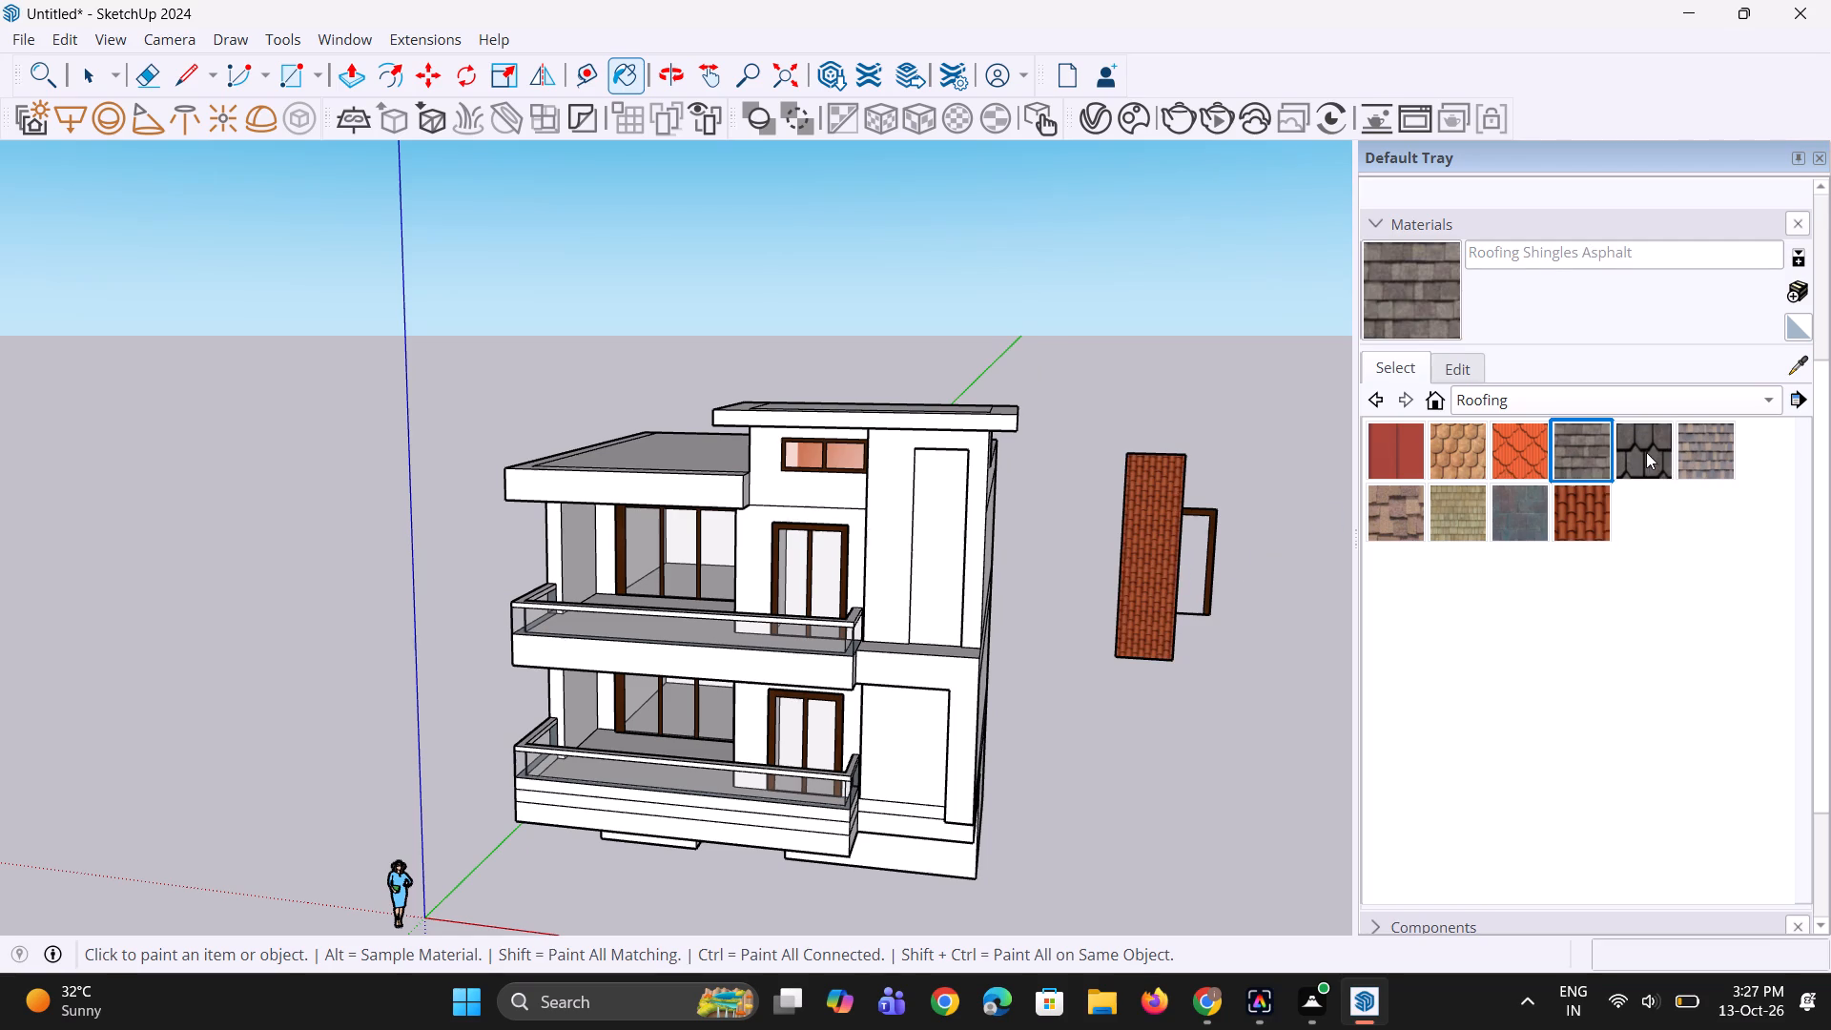
left_click(1640, 452)
left_click(1143, 578)
Select the whole shingled panel with its edges and make it a group.
scroll(1131, 628, "up", 3)
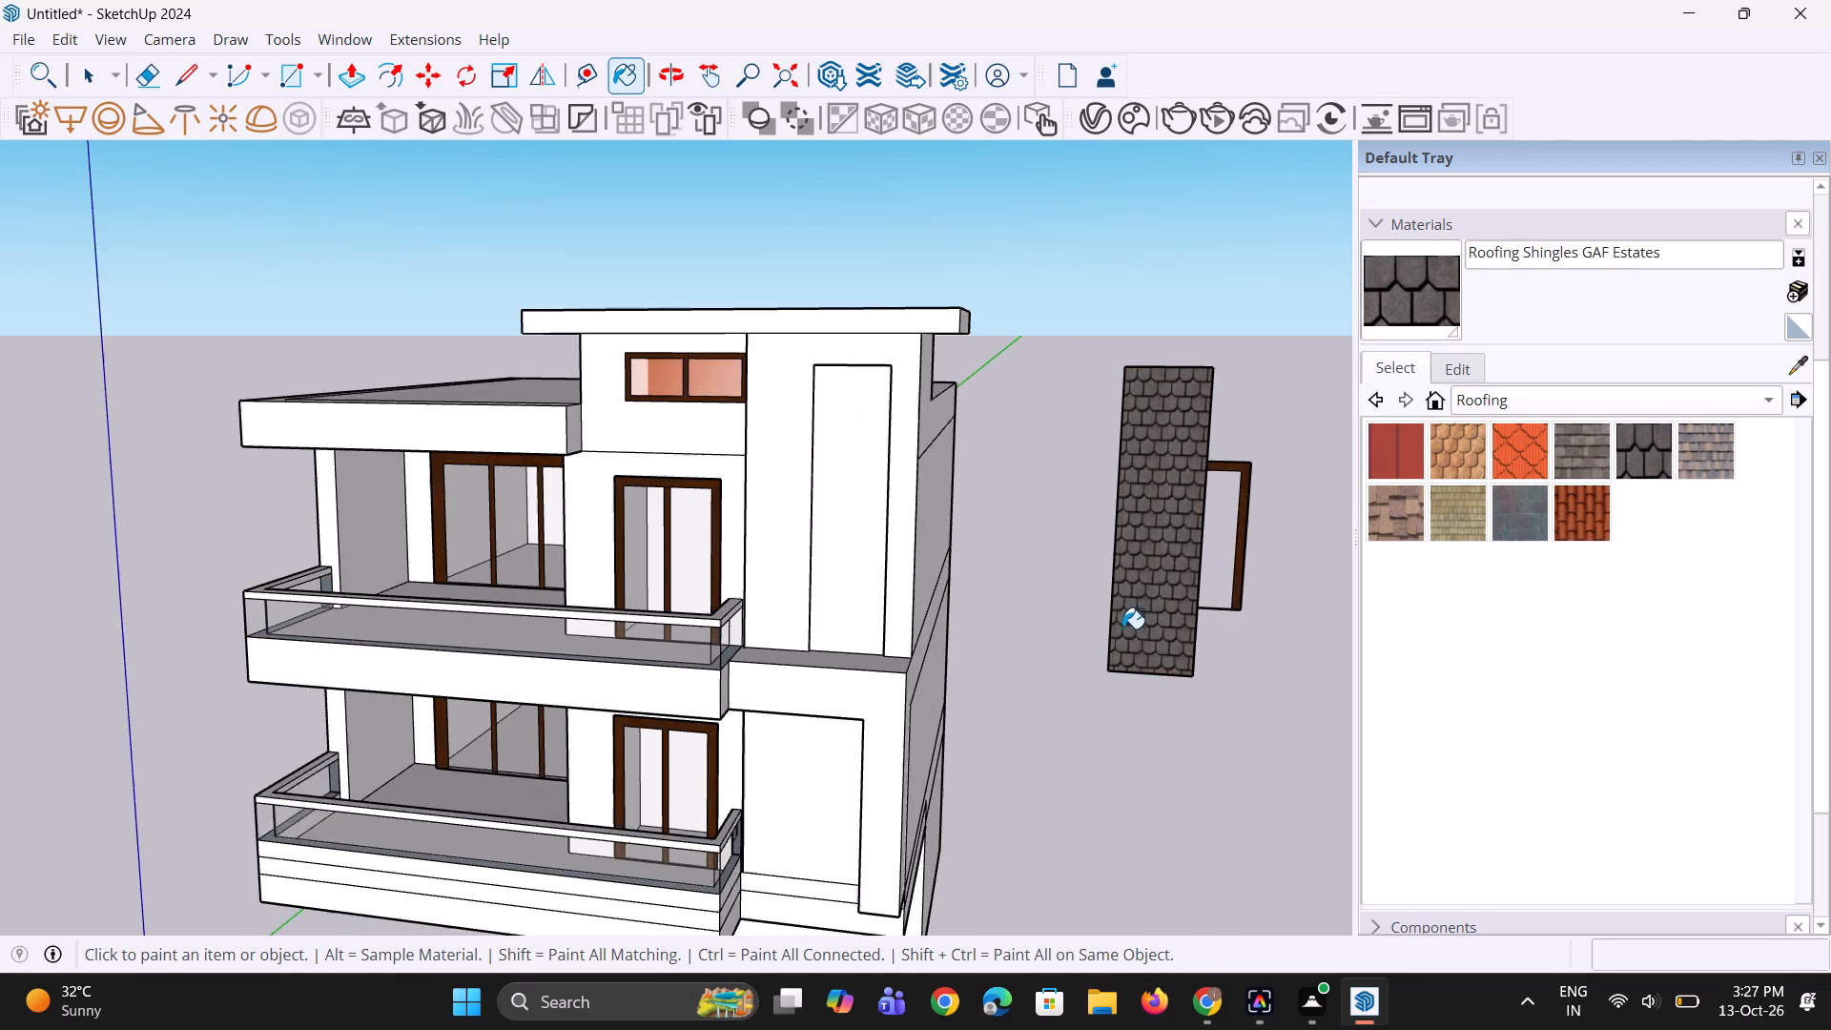
scroll(1122, 628, "up", 2)
middle_click(1120, 628)
key("space")
key("space")
key("space")
left_click(1106, 666)
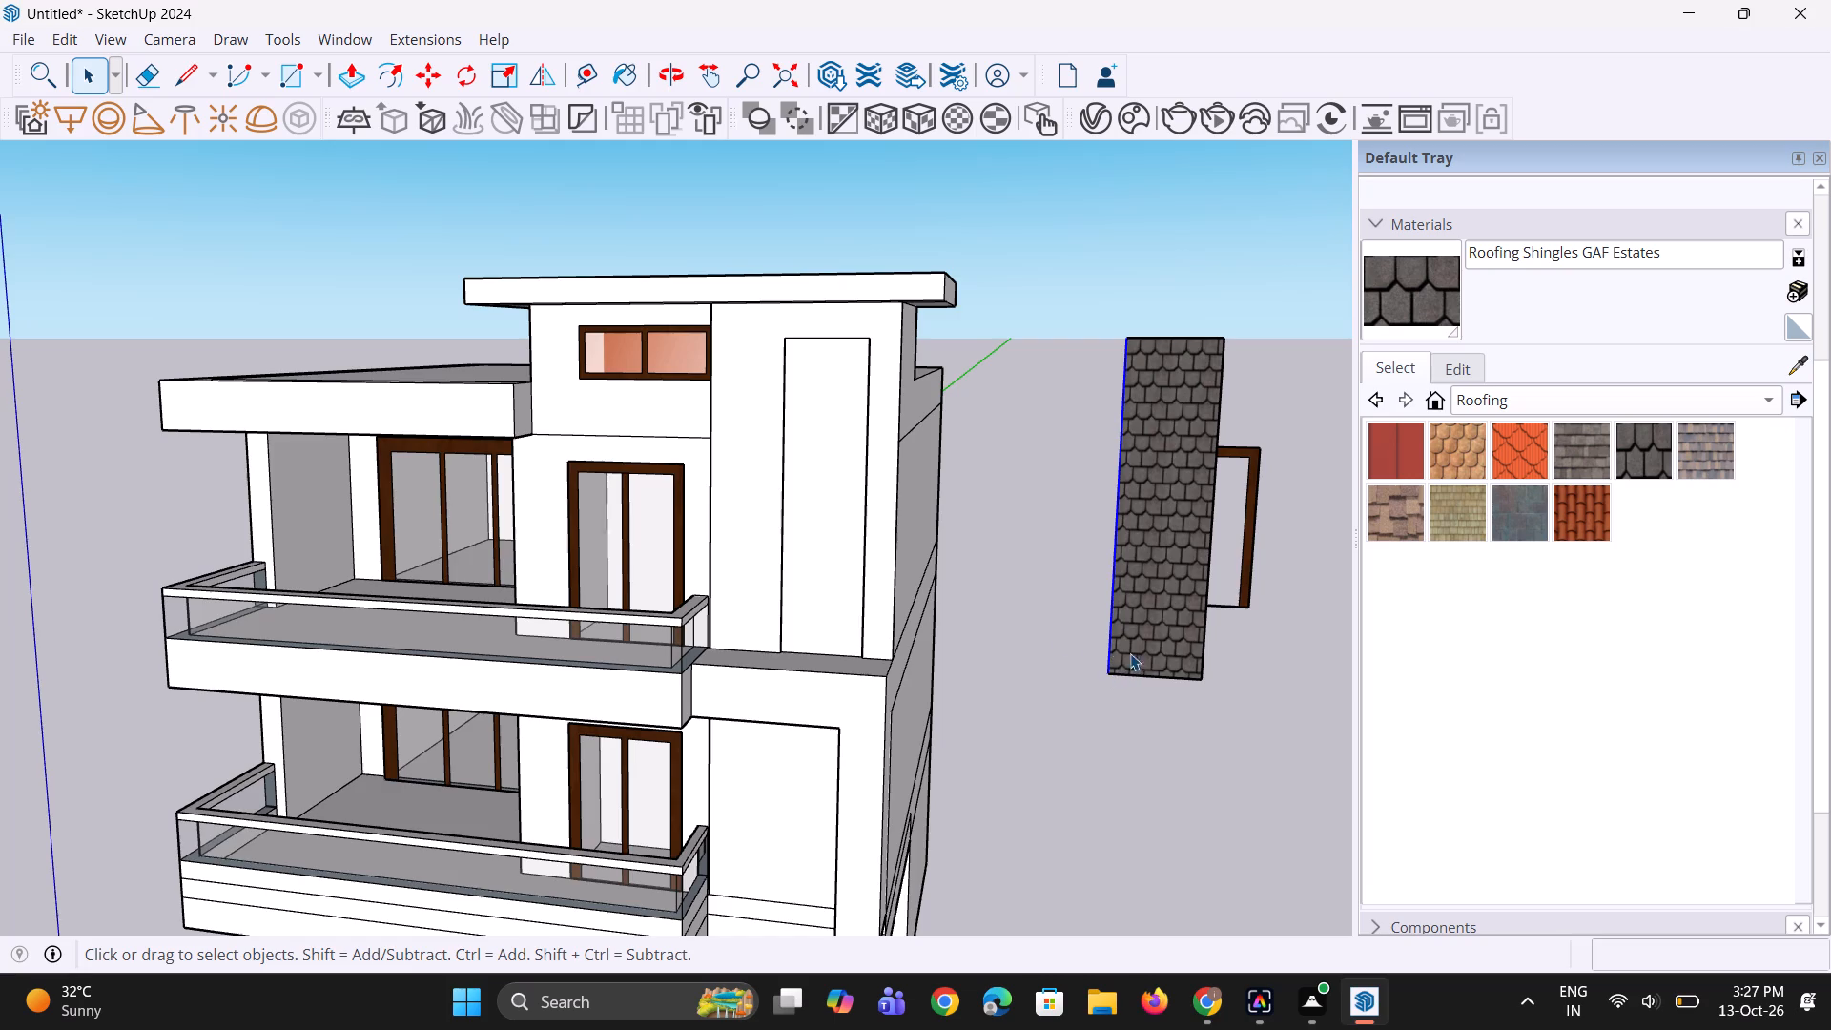
scroll(1048, 640, "down", 4)
key("space")
key("space")
key("space")
key("space")
key("space")
key("space")
left_click_drag(1086, 379, 1176, 703)
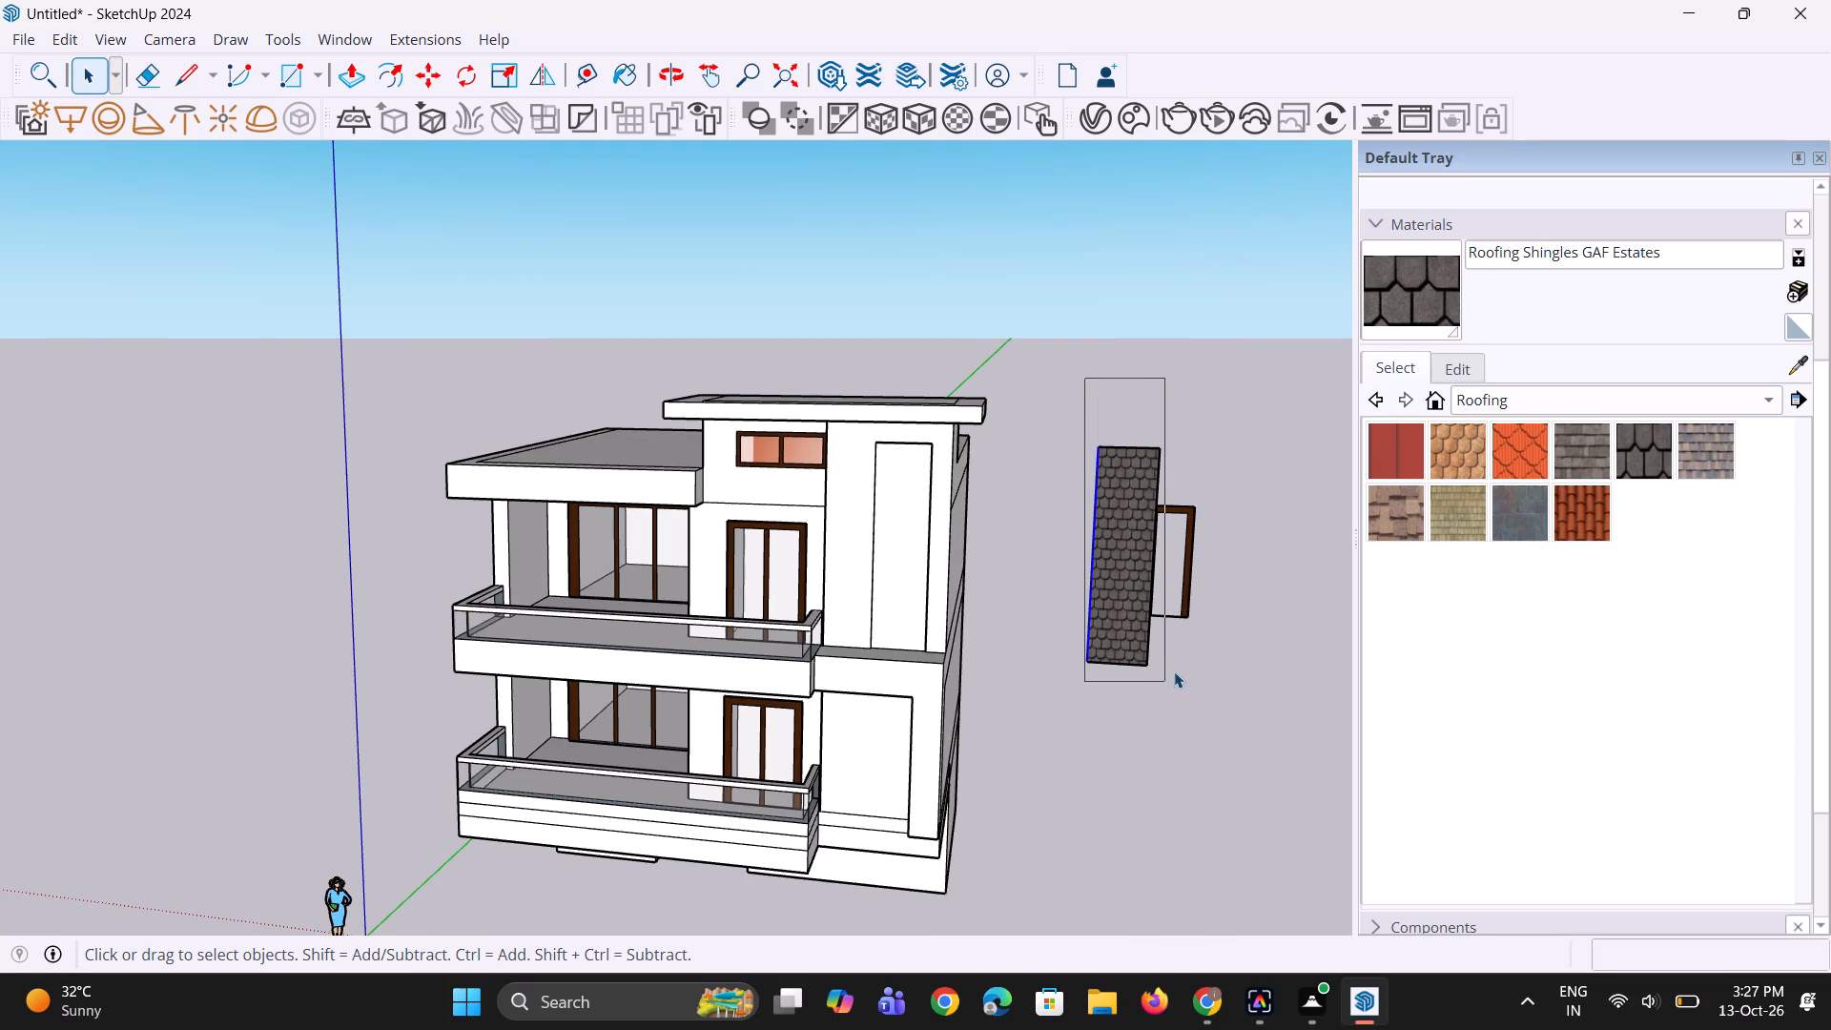
left_click(1175, 670)
middle_click_drag(1200, 650, 1132, 584)
scroll(1141, 620, "up", 1)
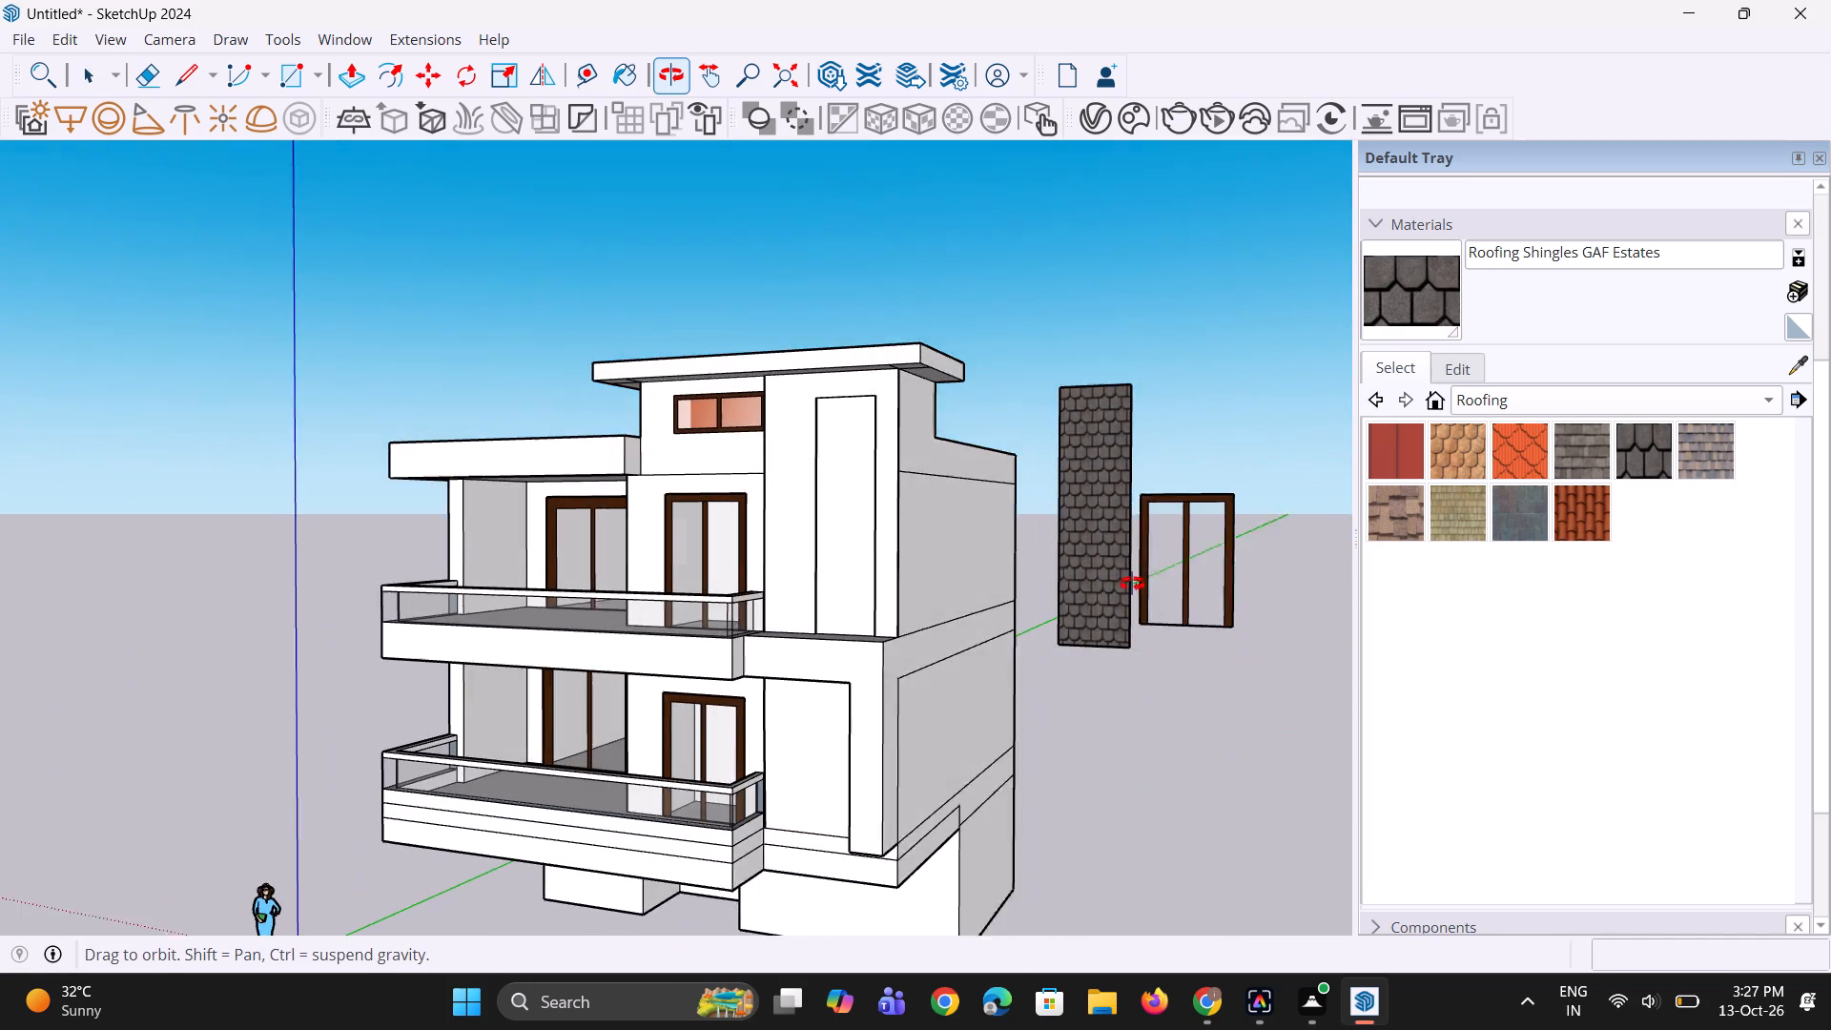
middle_click_drag(1132, 584, 1133, 584)
left_click_drag(1023, 351, 1185, 769)
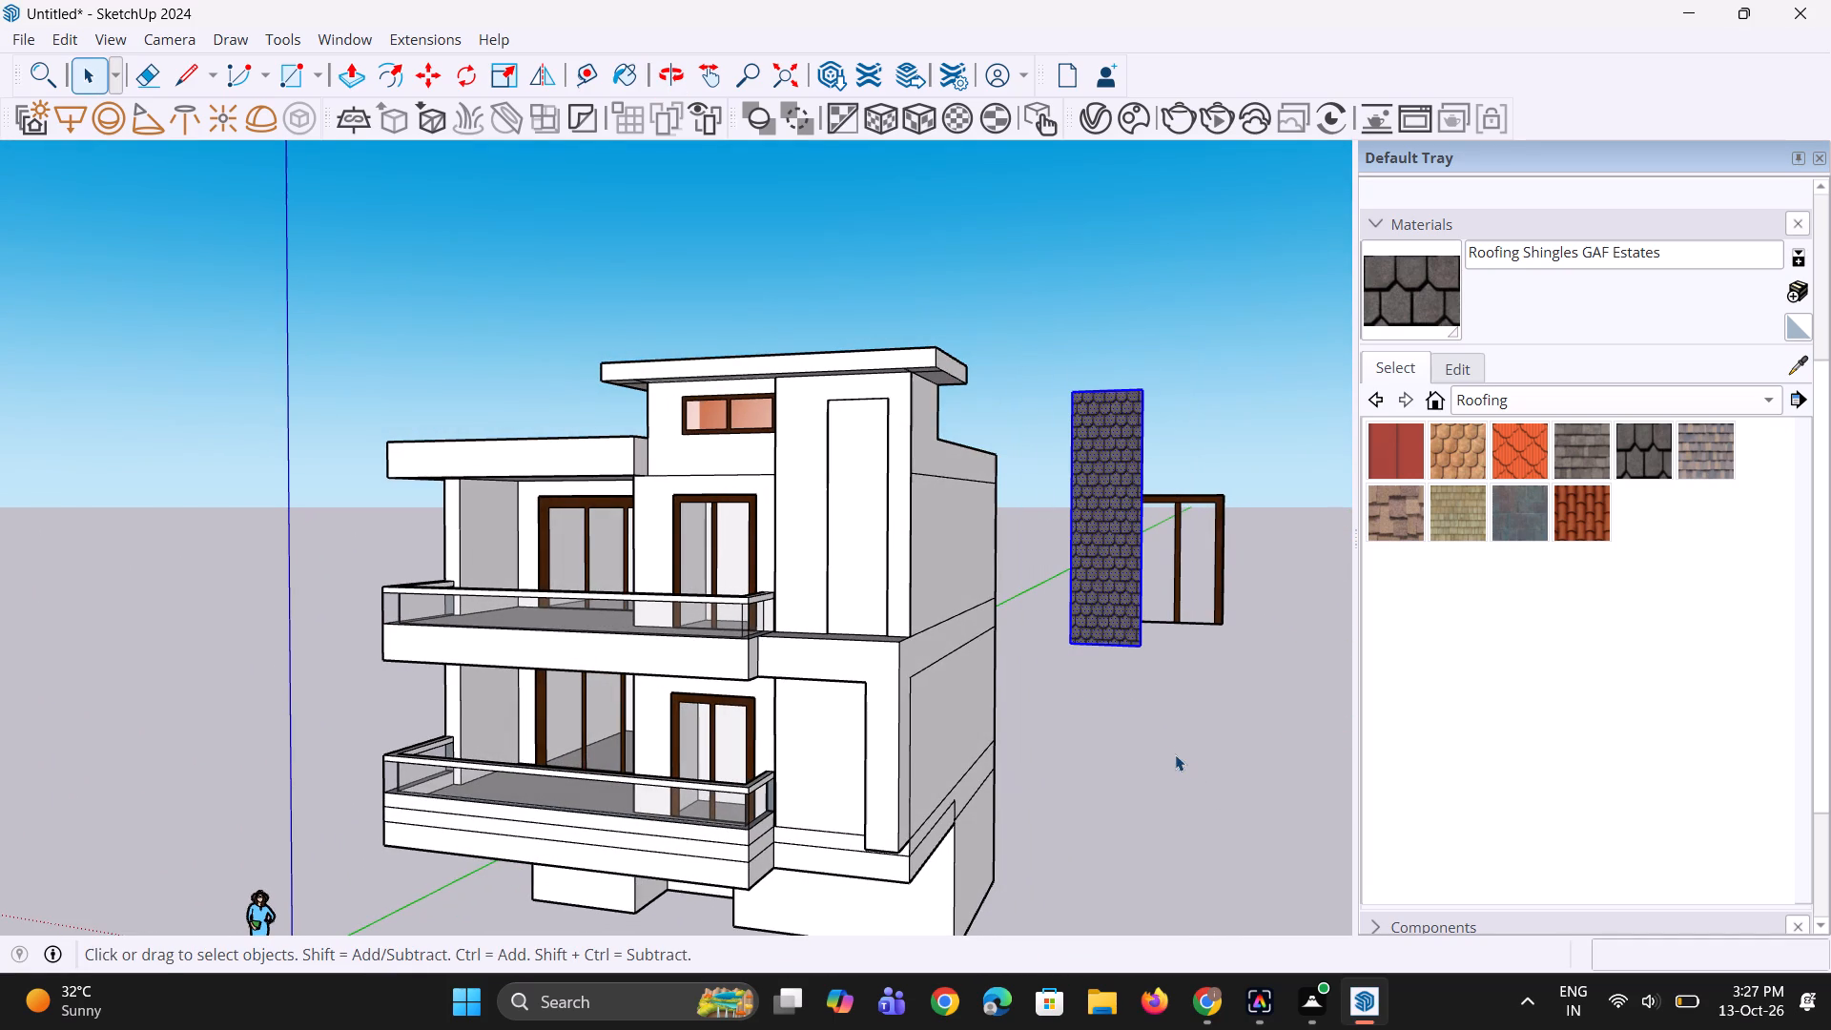
scroll(1124, 635, "up", 1)
right_click(1110, 602)
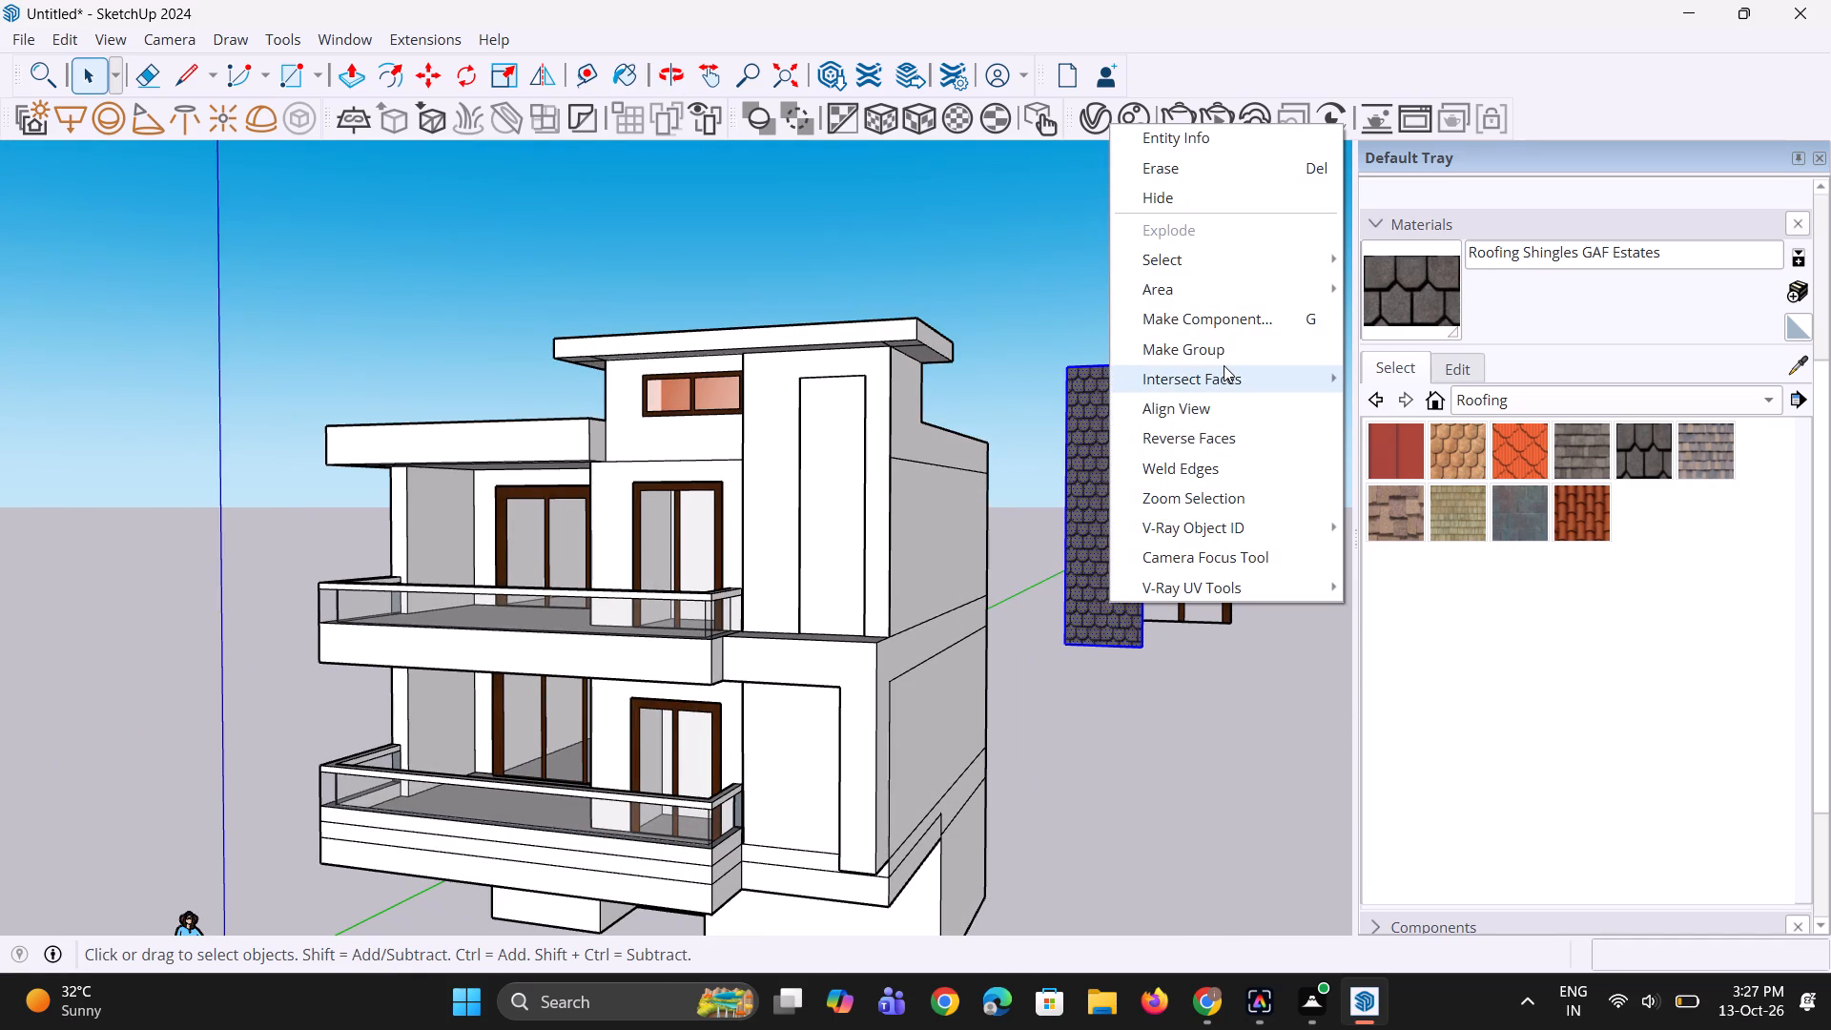
left_click(1224, 365)
left_click(1228, 353)
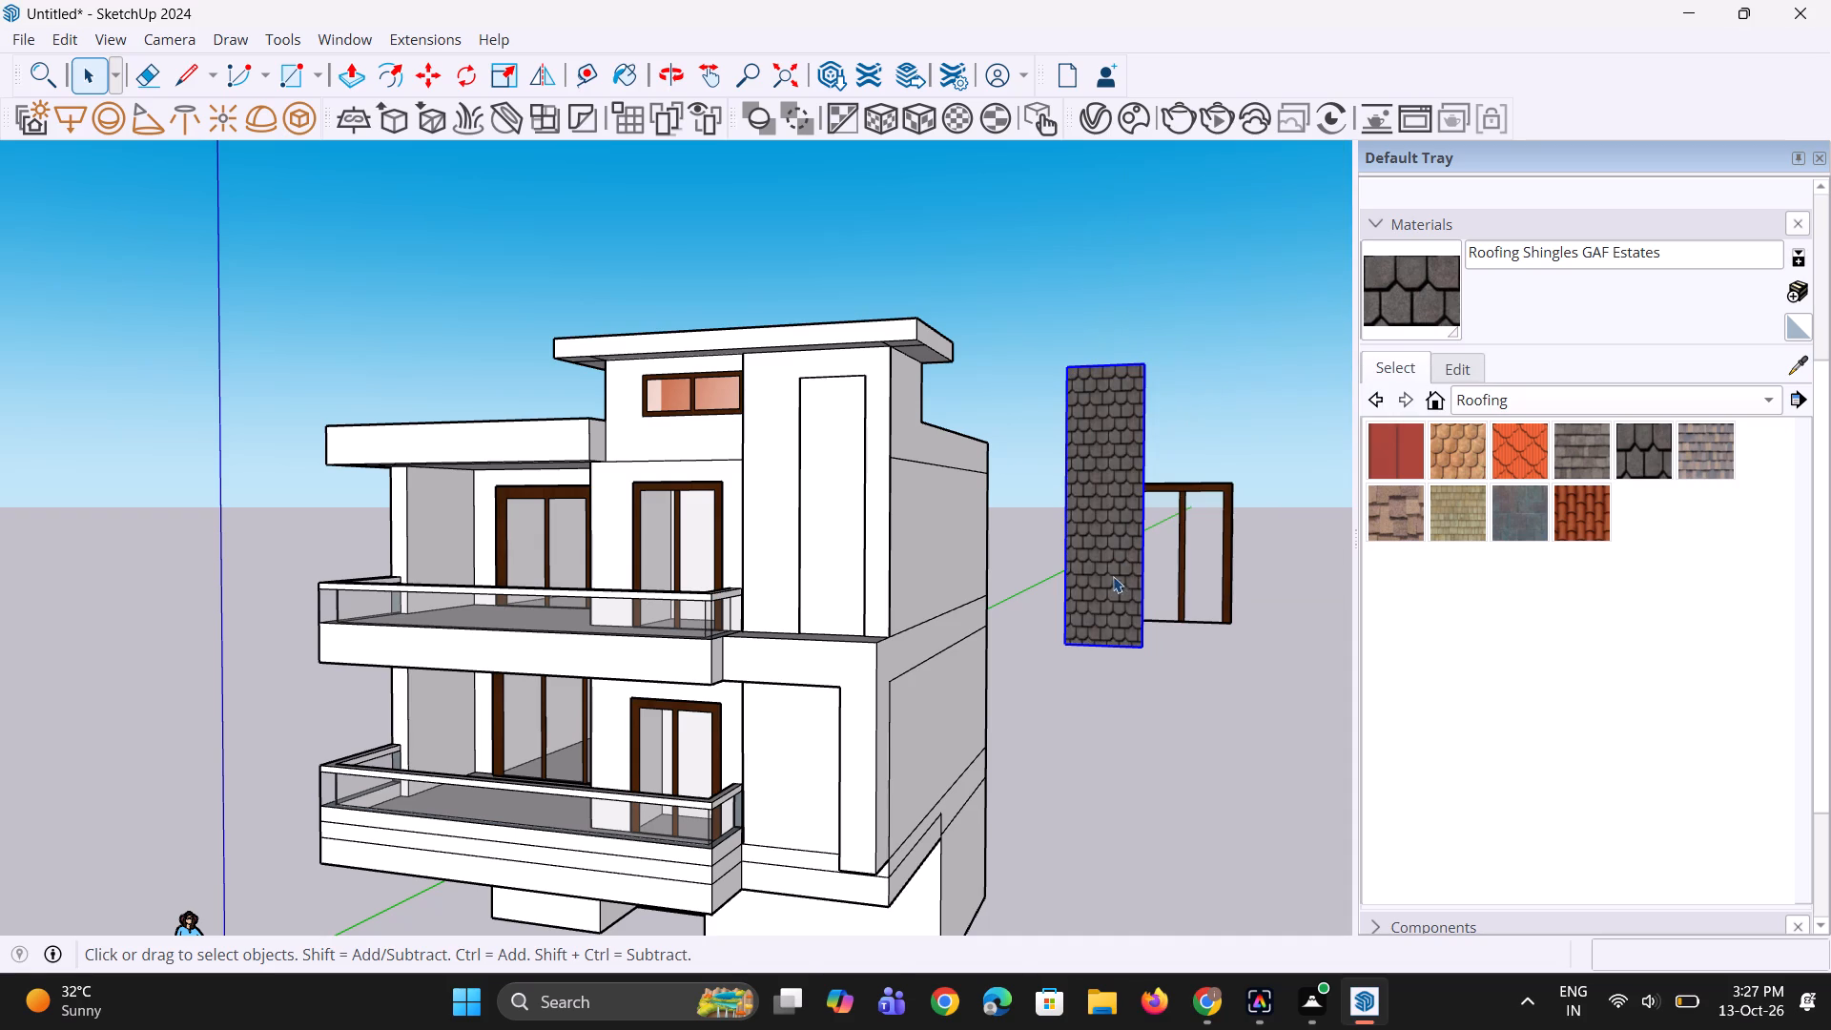
Move the shingled panel group by its lower corner into the tall recess on the upper front wall.
key("m")
left_click(1072, 649)
scroll(814, 639, "up", 5)
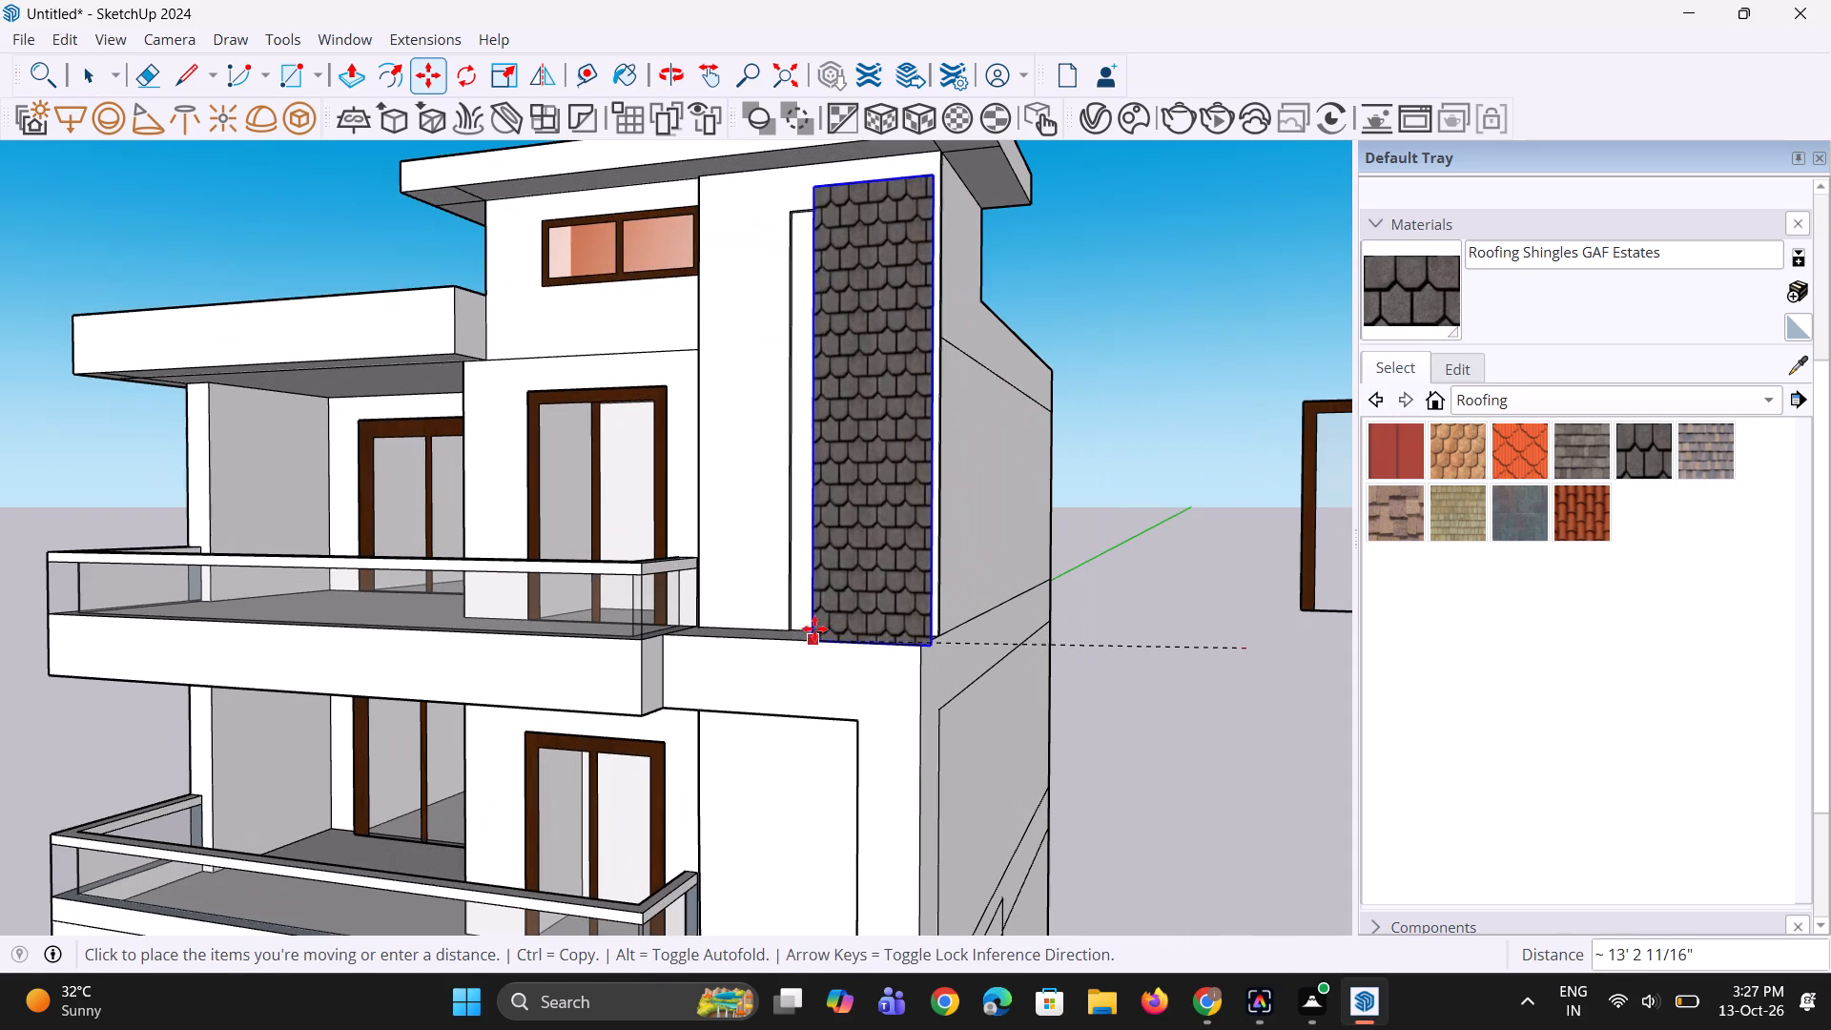
left_click(795, 620)
middle_click_drag(1143, 569, 1124, 649)
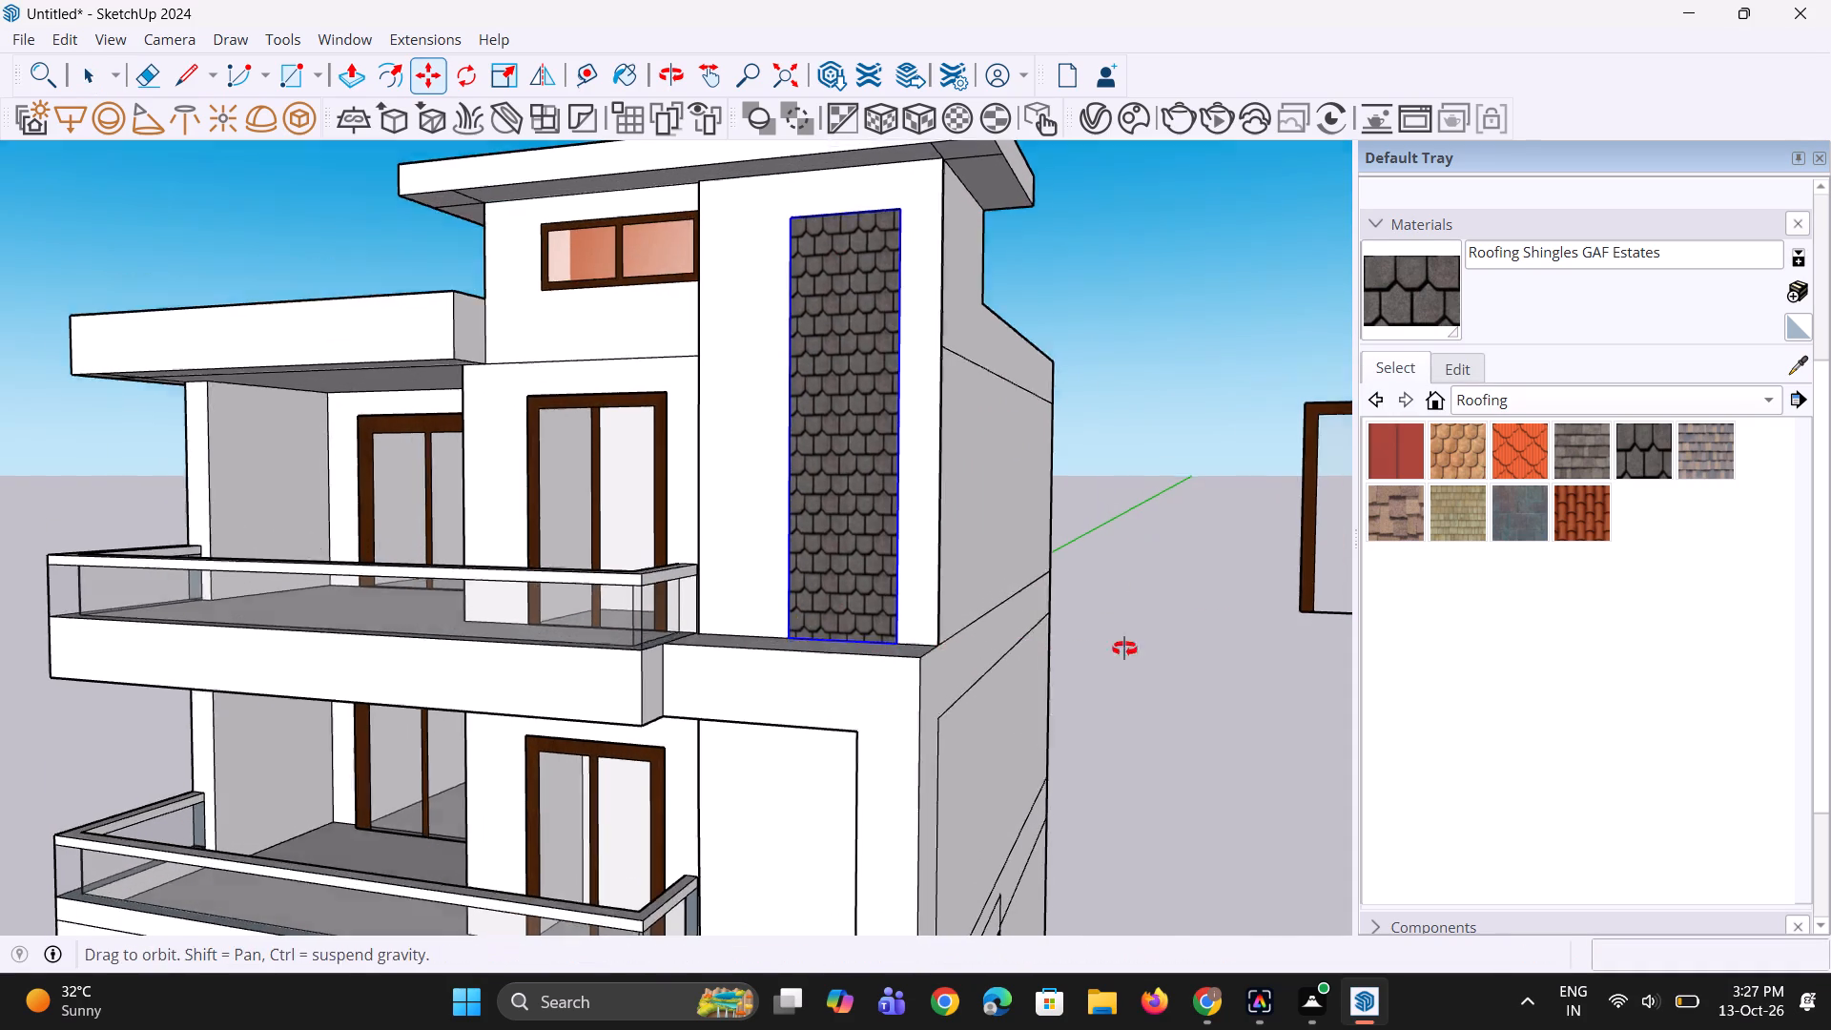
middle_click_drag(1124, 649, 1085, 736)
key("space")
key("space")
left_click(1146, 677)
Examine the whole building from above, the front and the side with the shingled panel in place.
scroll(847, 527, "down", 4)
middle_click_drag(837, 537, 934, 490)
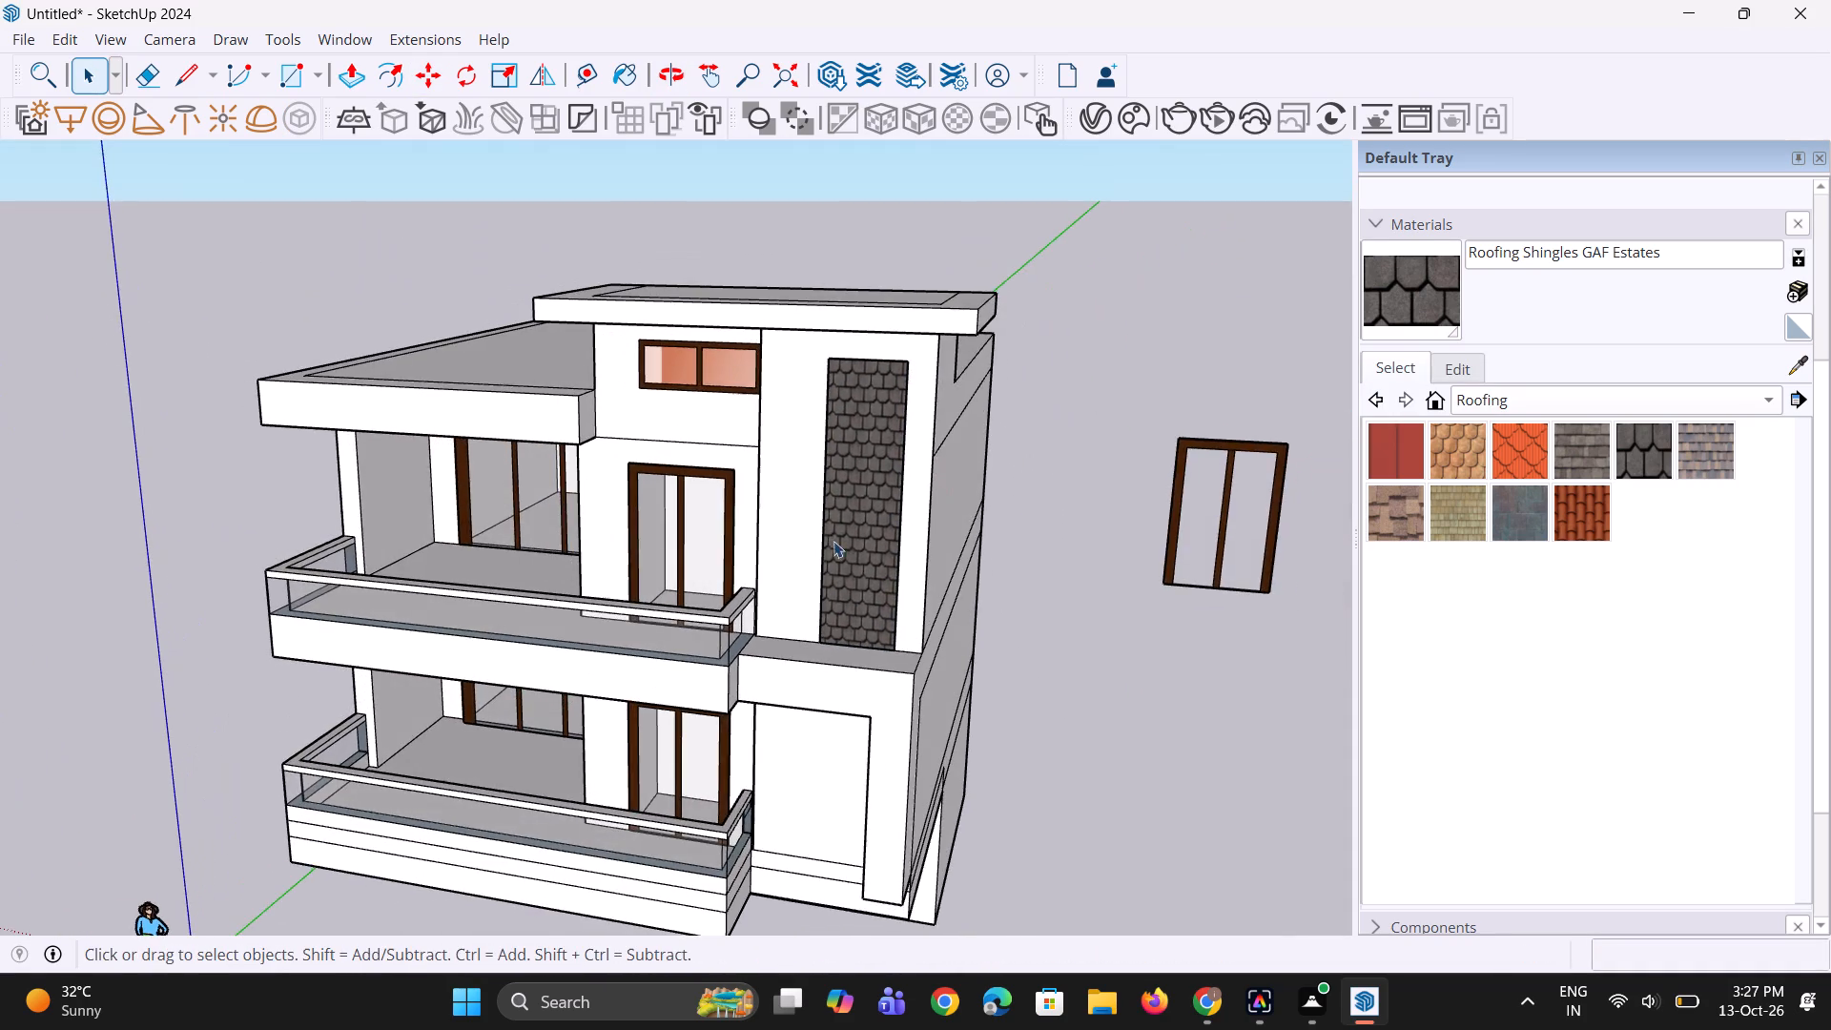
scroll(713, 597, "down", 4)
middle_click_drag(711, 598, 730, 533)
scroll(704, 505, "down", 5)
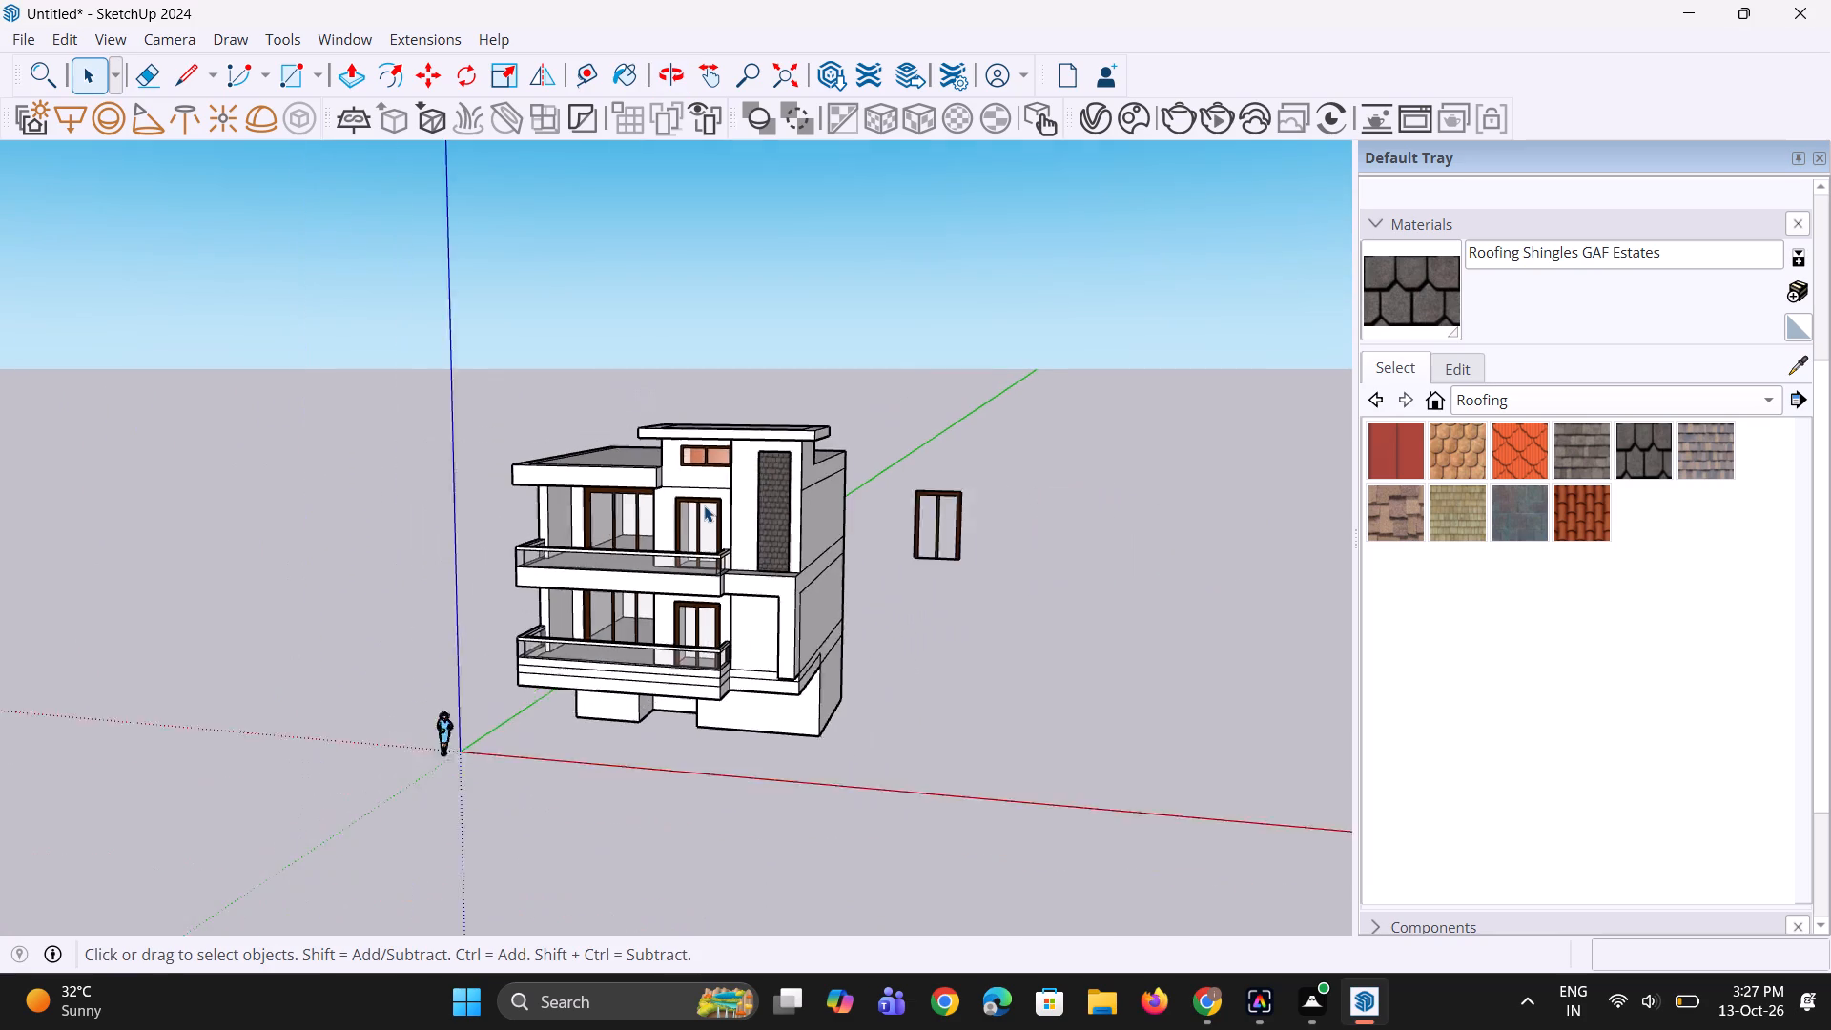
scroll(704, 505, "down", 2)
scroll(704, 505, "up", 1)
middle_click_drag(704, 505, 897, 368)
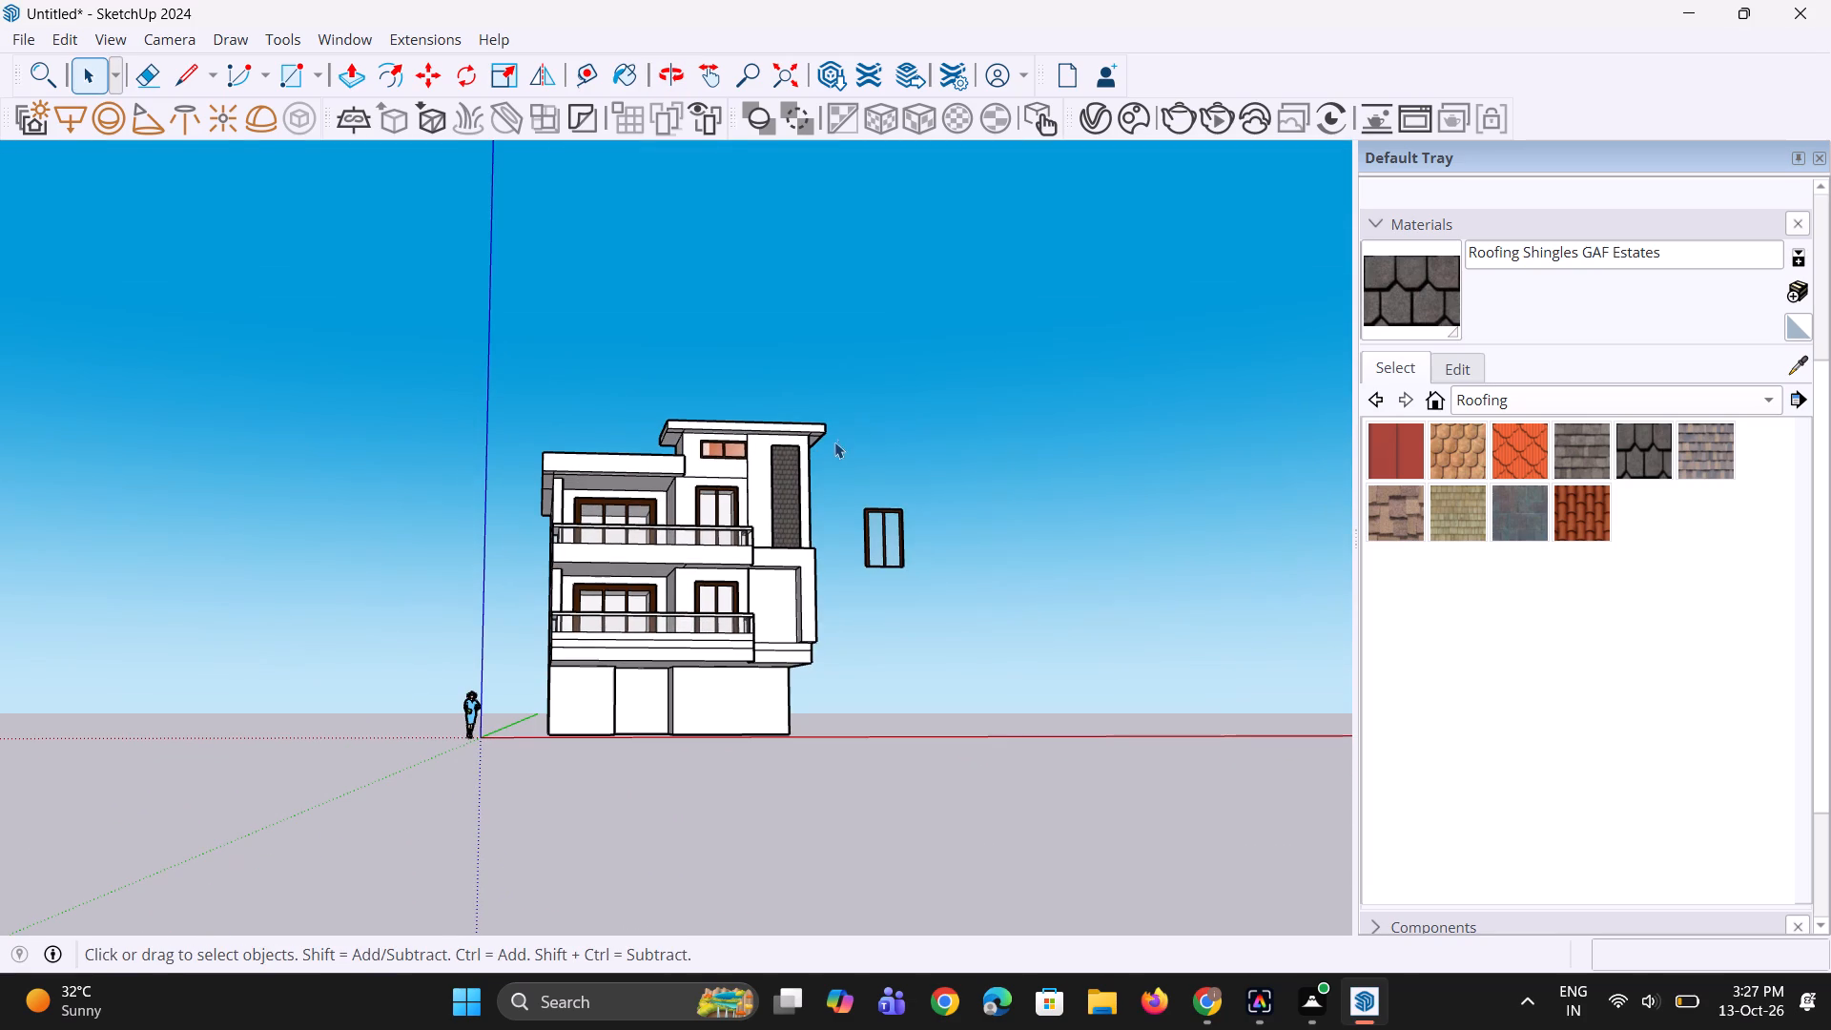
scroll(789, 543, "up", 2)
middle_click_drag(754, 595, 682, 643)
scroll(682, 643, "up", 3)
middle_click_drag(773, 735, 415, 729)
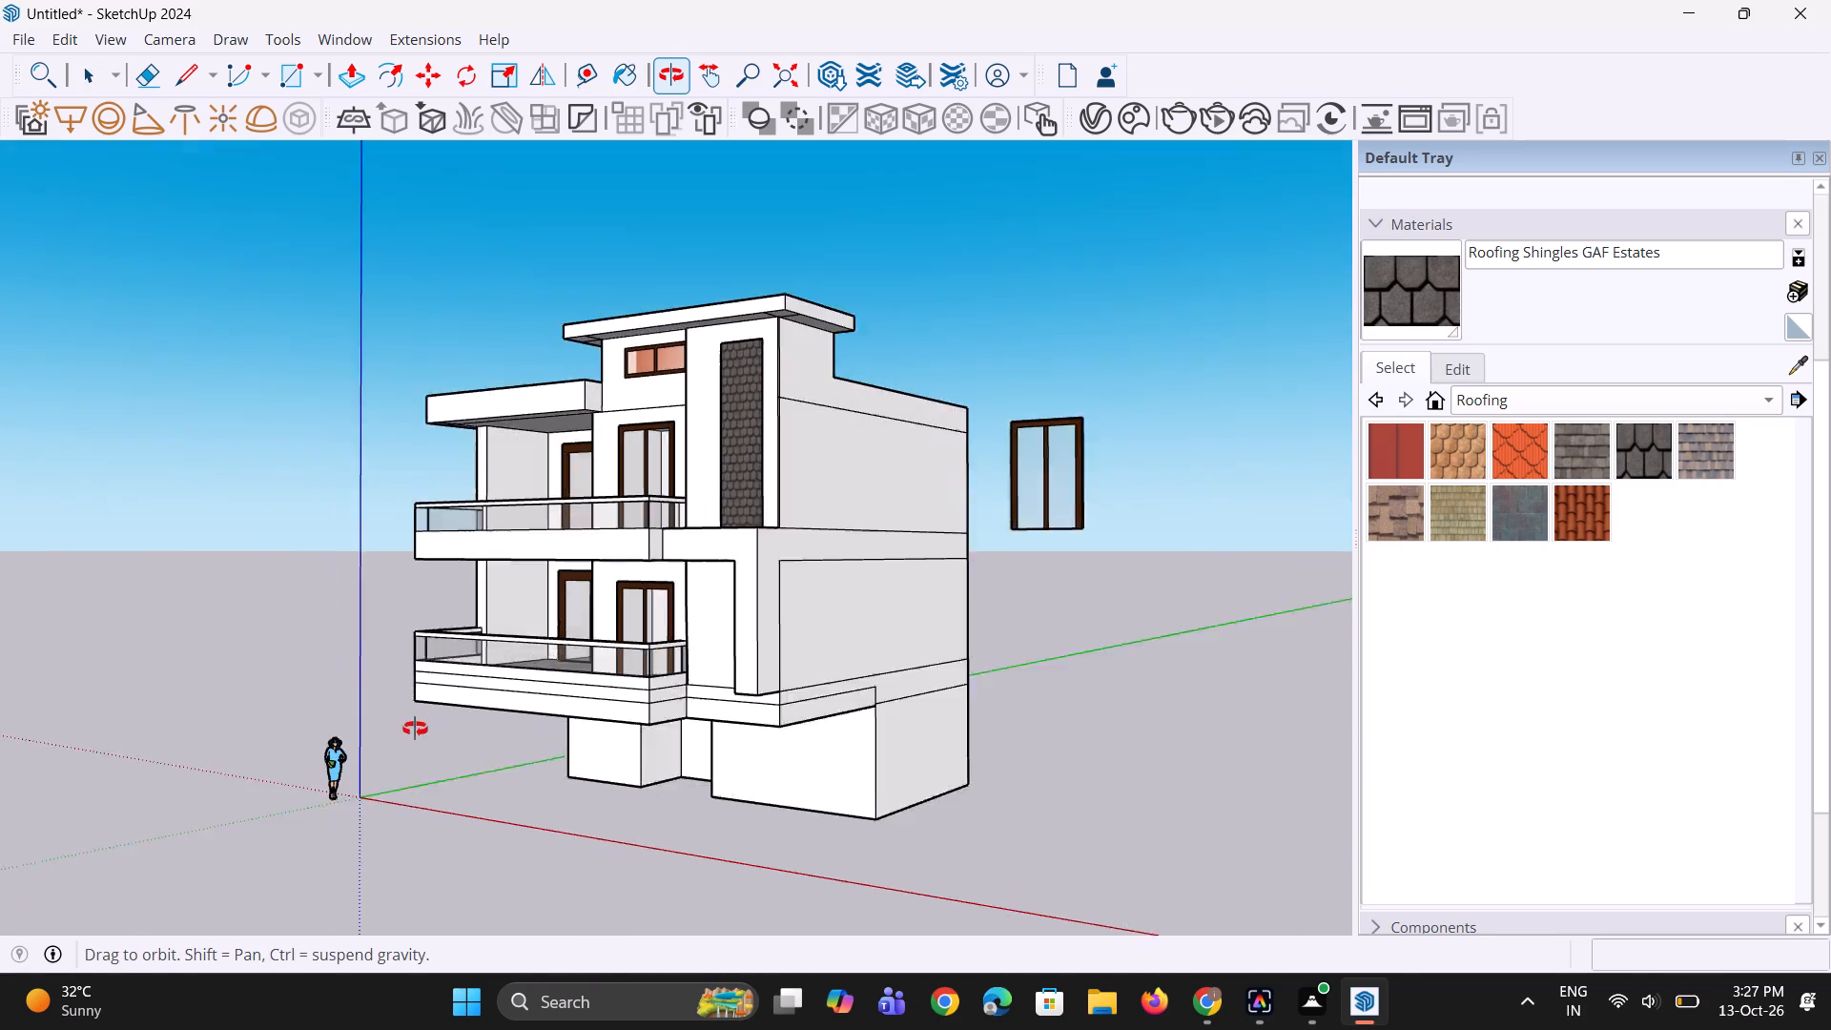
middle_click_drag(415, 729, 402, 697)
Push/Pull the two stacked band faces below the L-shaped wall surround outward, flush with the surround's front face.
scroll(672, 658, "up", 8)
middle_click_drag(607, 687, 934, 645)
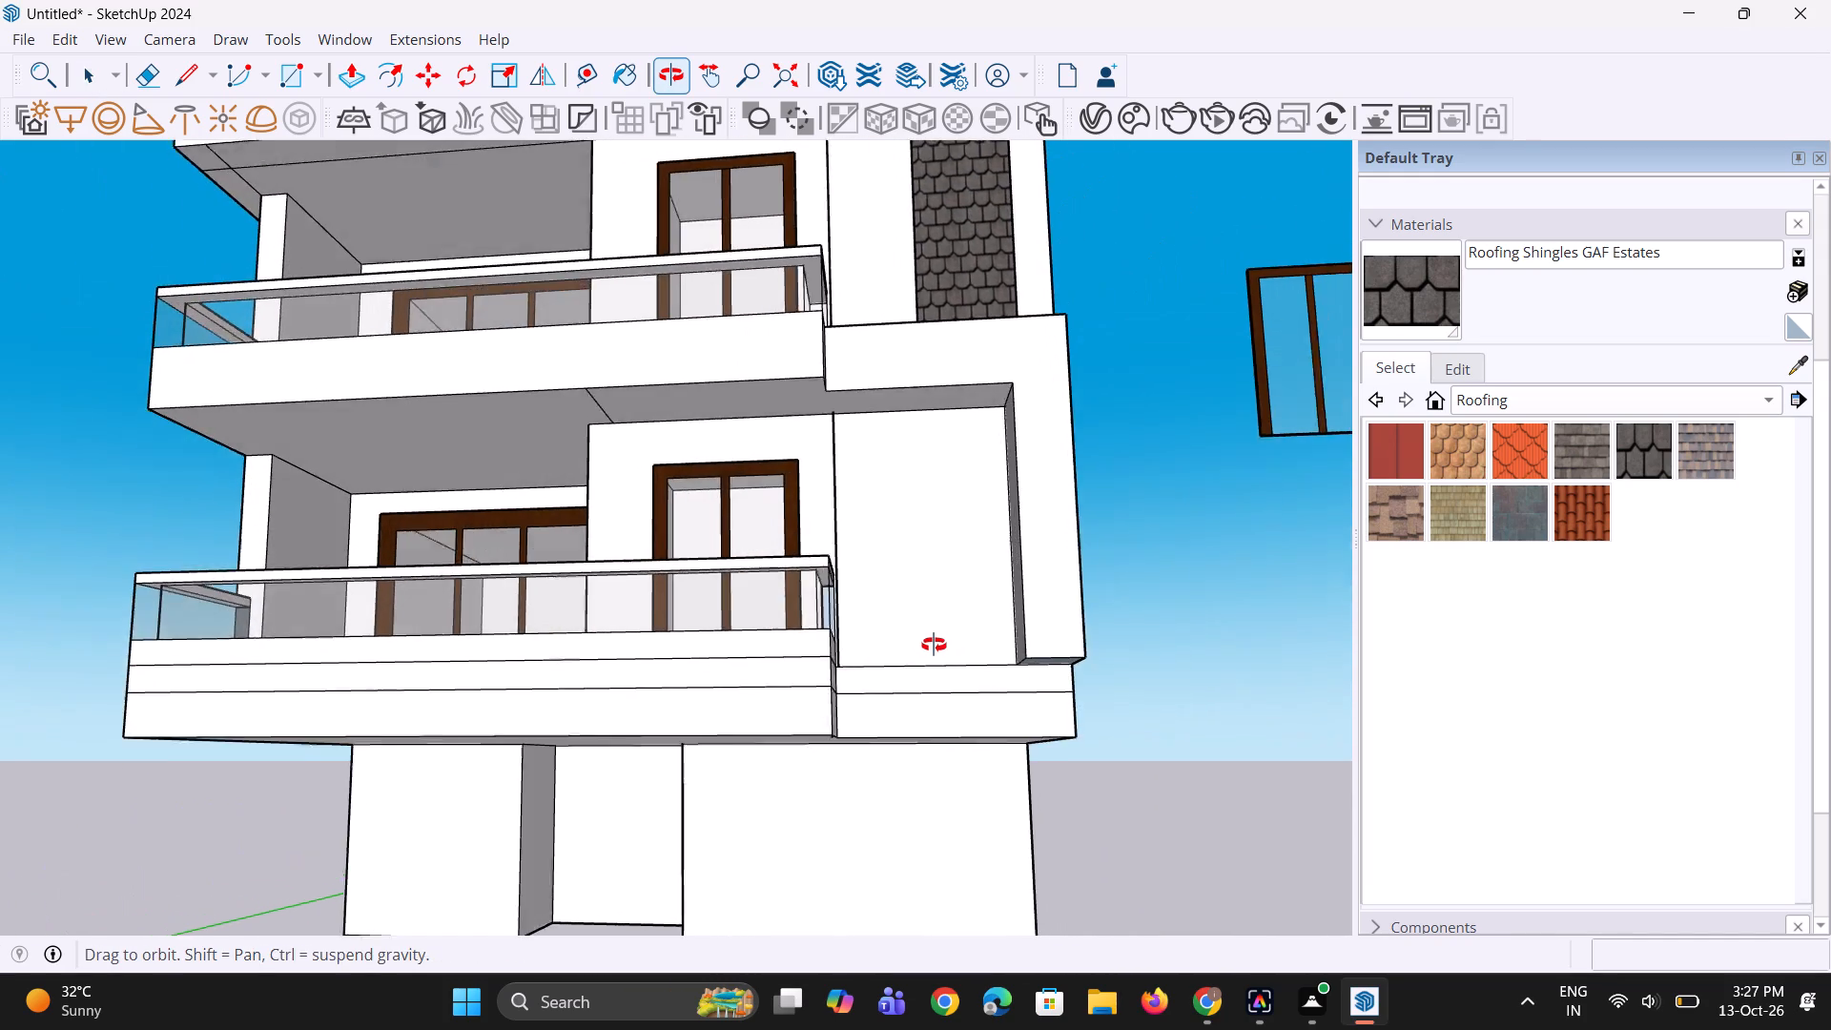
middle_click_drag(934, 645, 918, 647)
key("p")
left_click(916, 670)
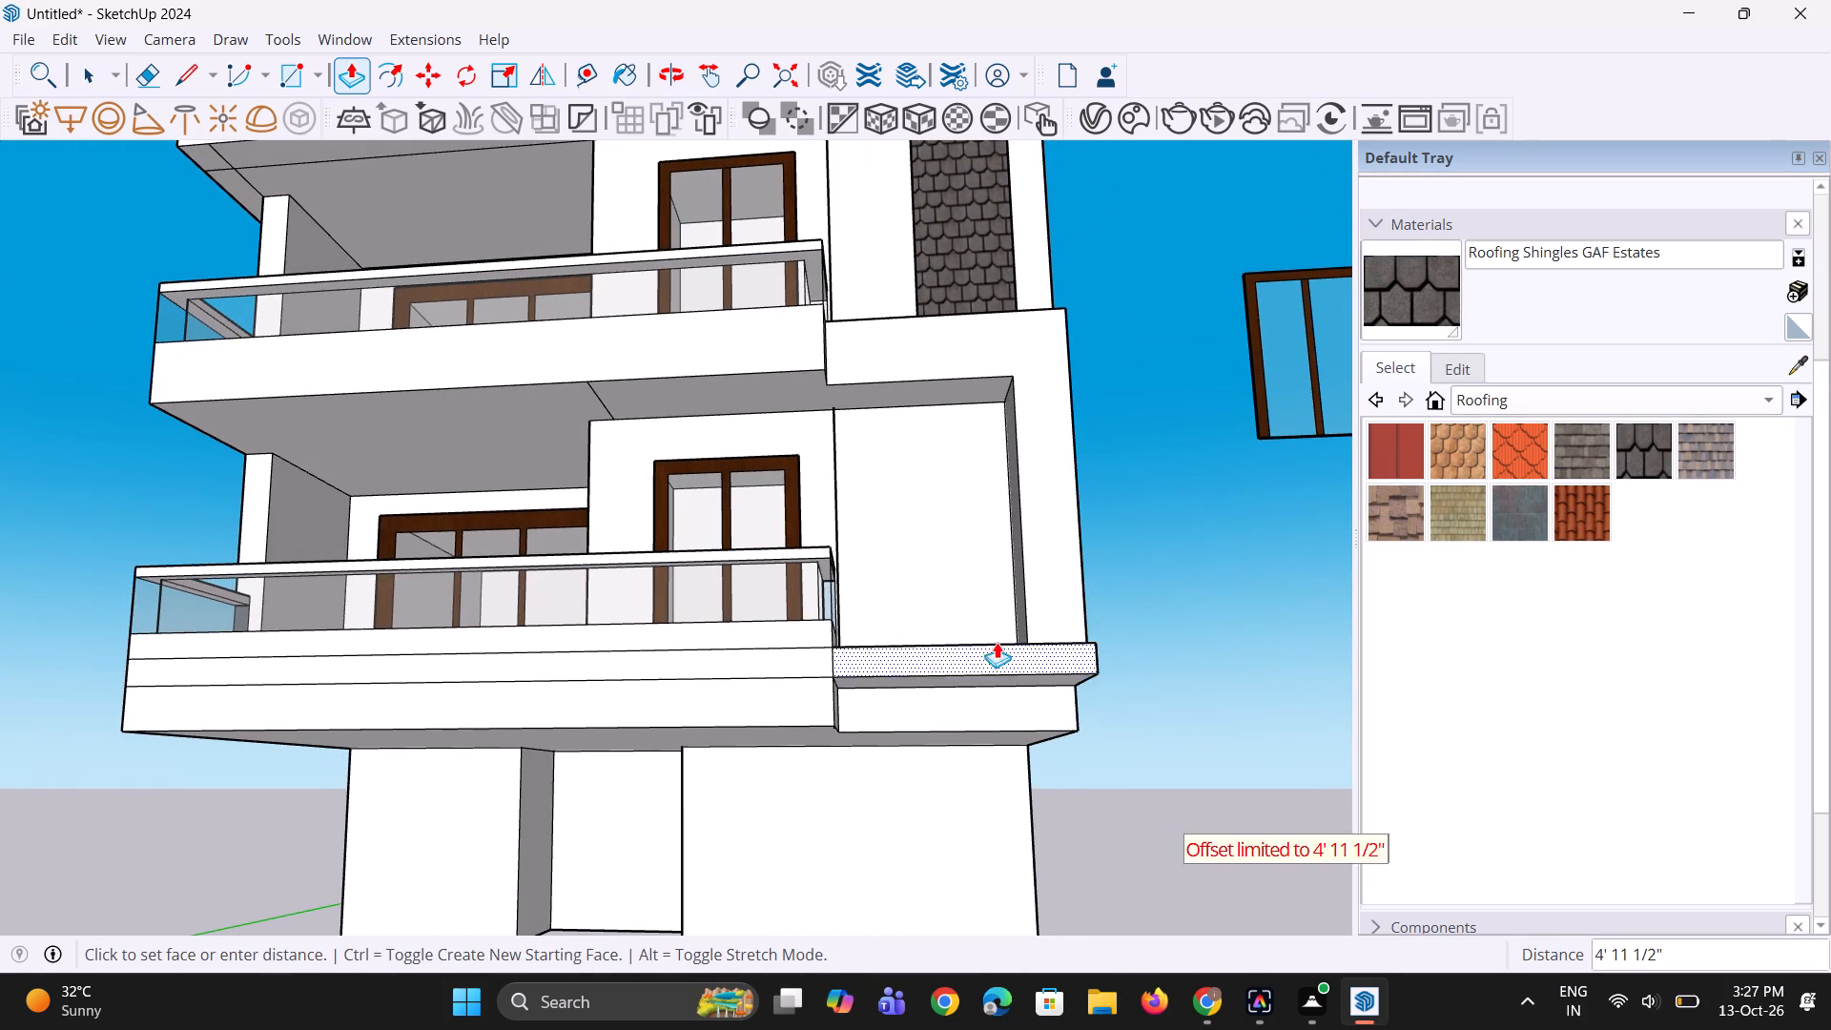
left_click(1028, 619)
double_click(931, 724)
Push/Pull the L-shaped surround's front face inward about 2 3/8".
middle_click_drag(1034, 639, 807, 667)
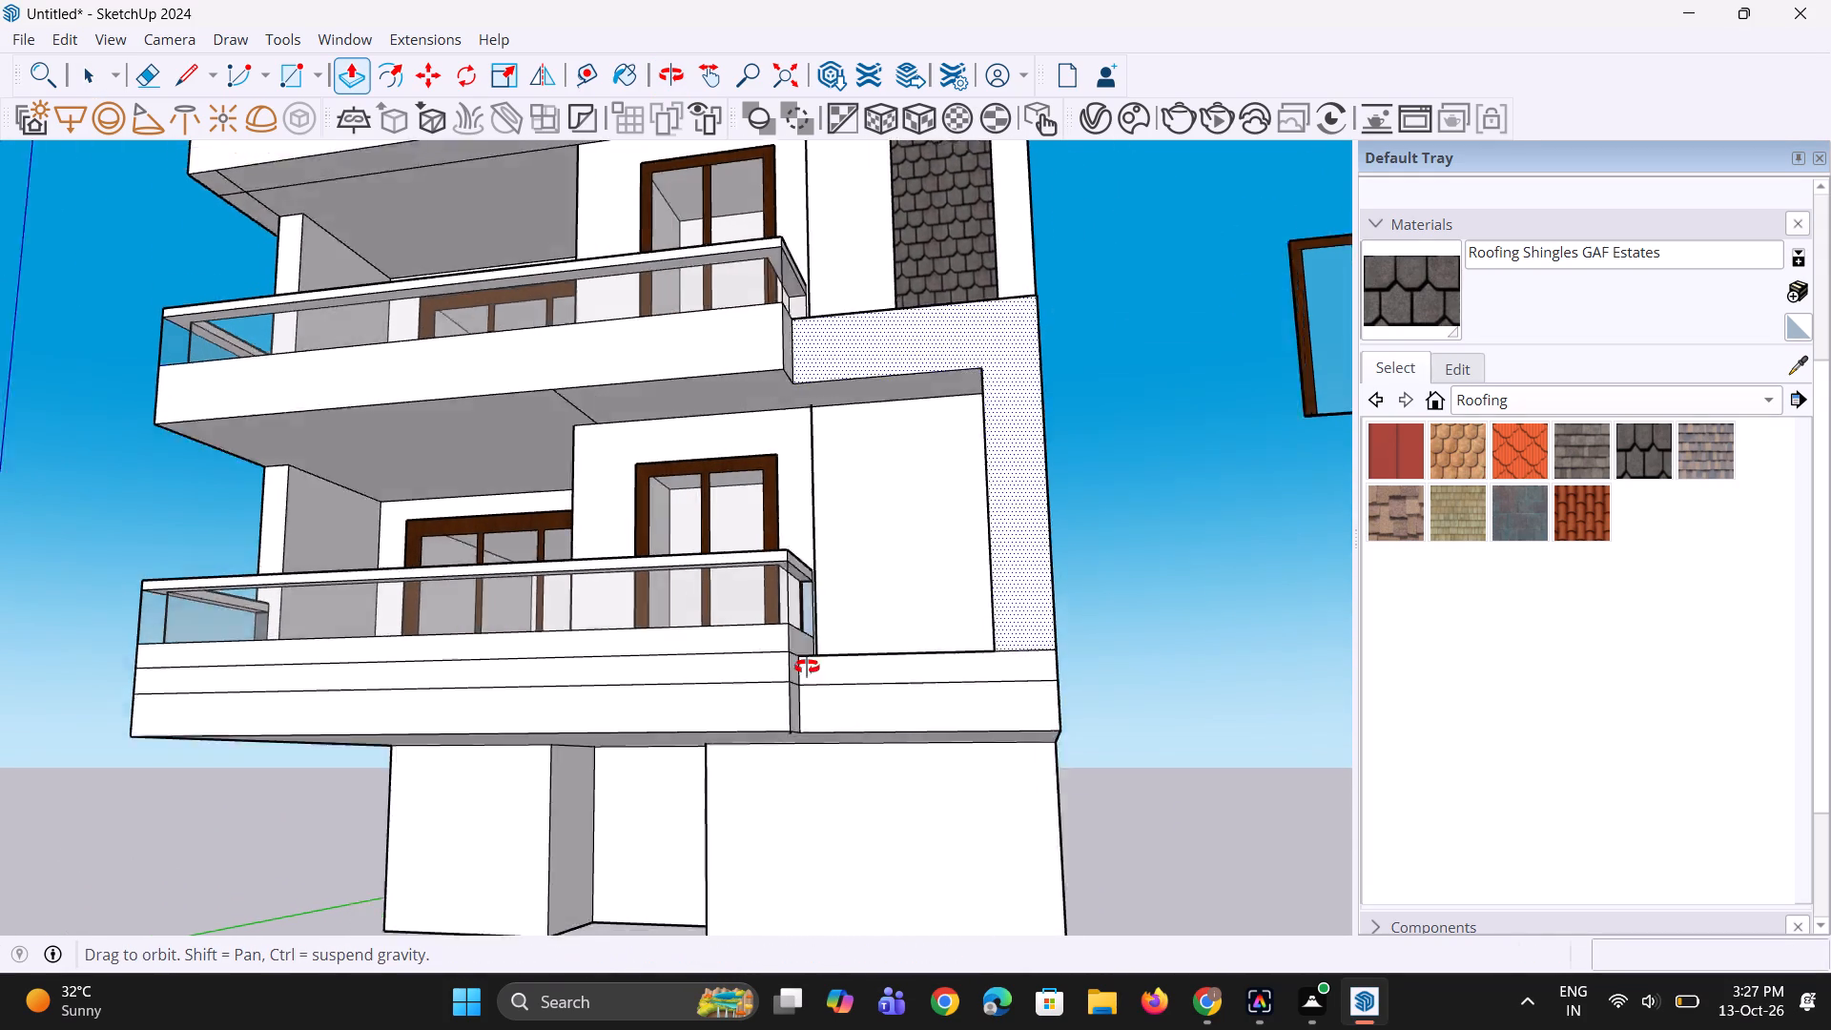
middle_click_drag(807, 667, 727, 693)
scroll(710, 699, "up", 2)
left_click(829, 669)
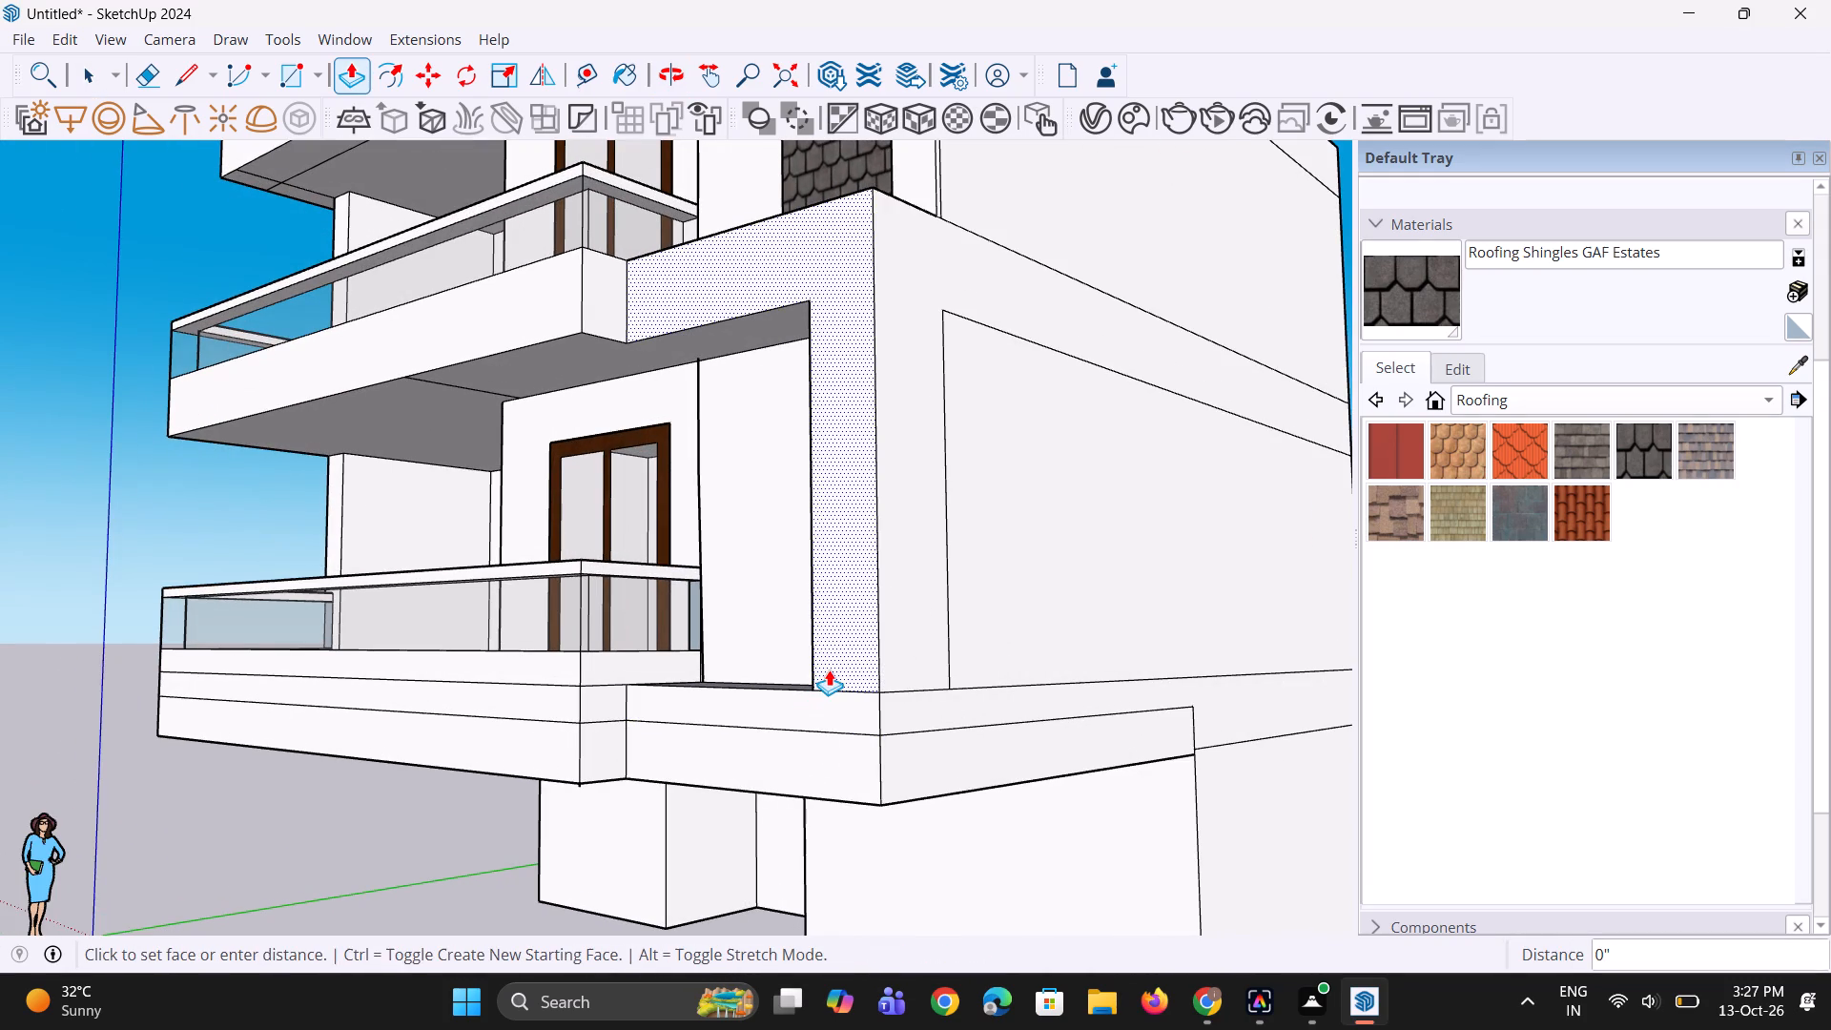
left_click(837, 669)
left_click(828, 706)
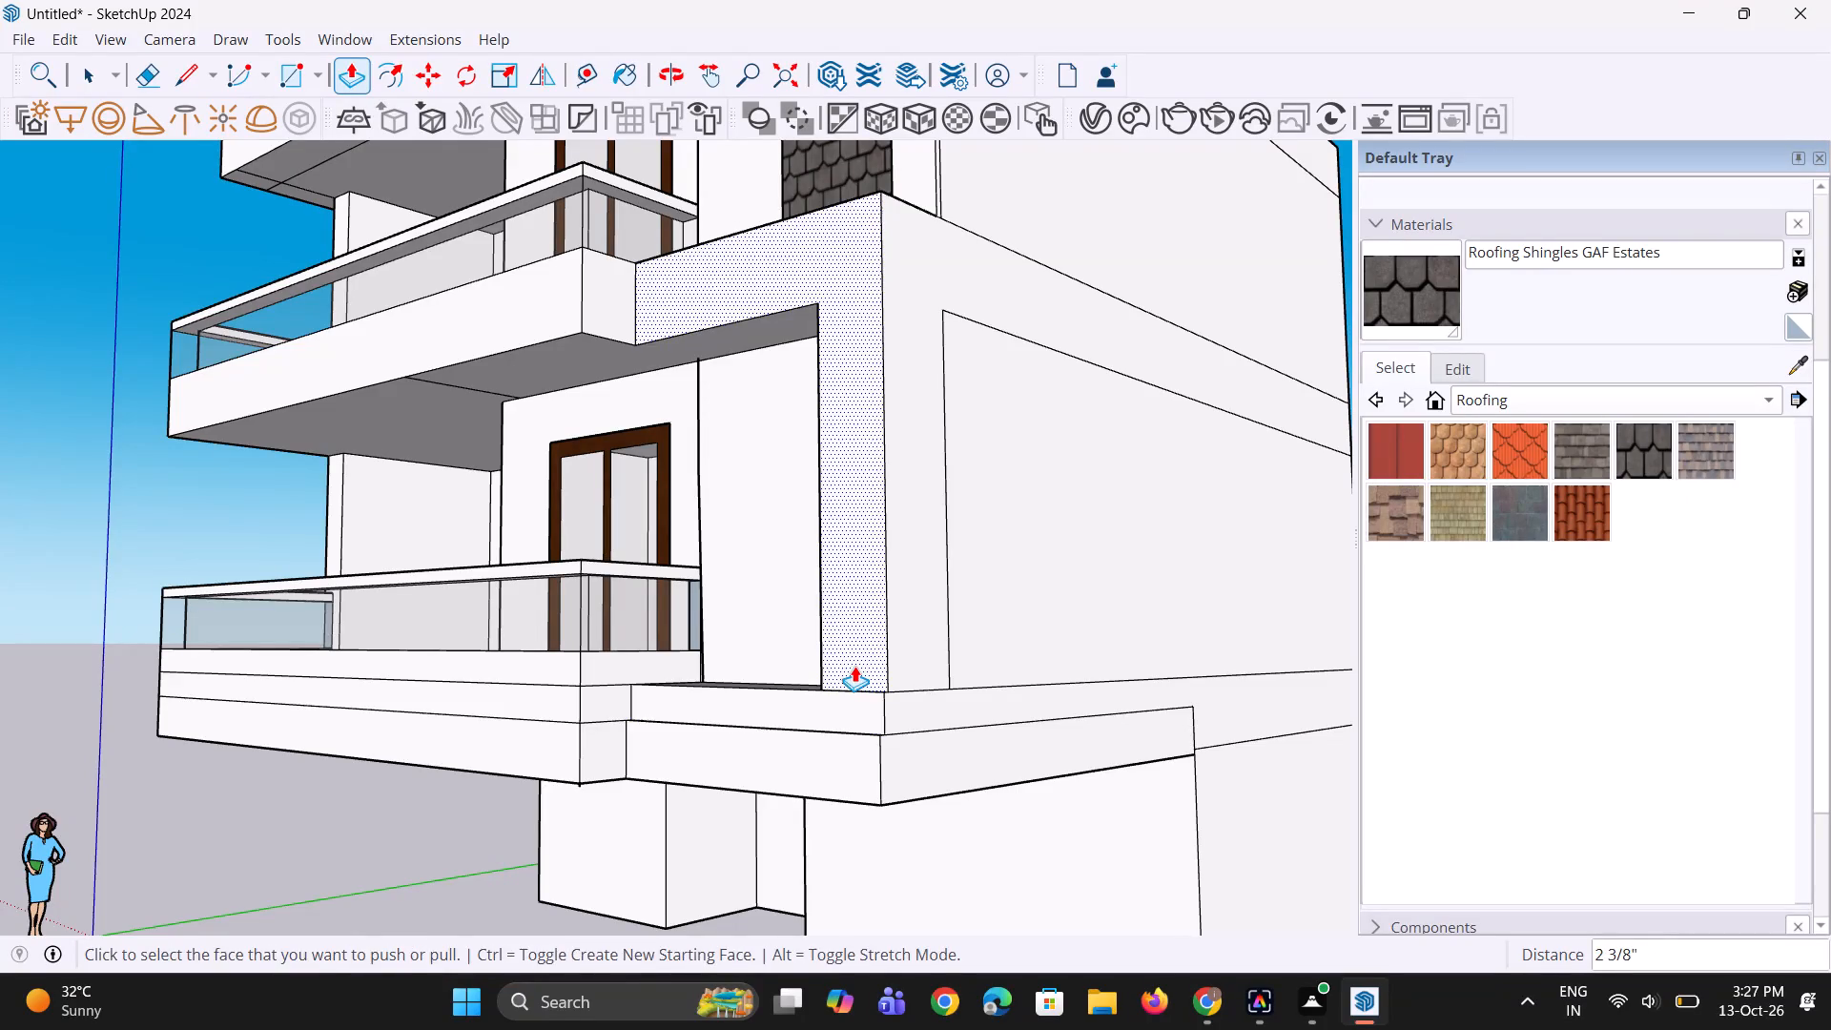
left_click(854, 666)
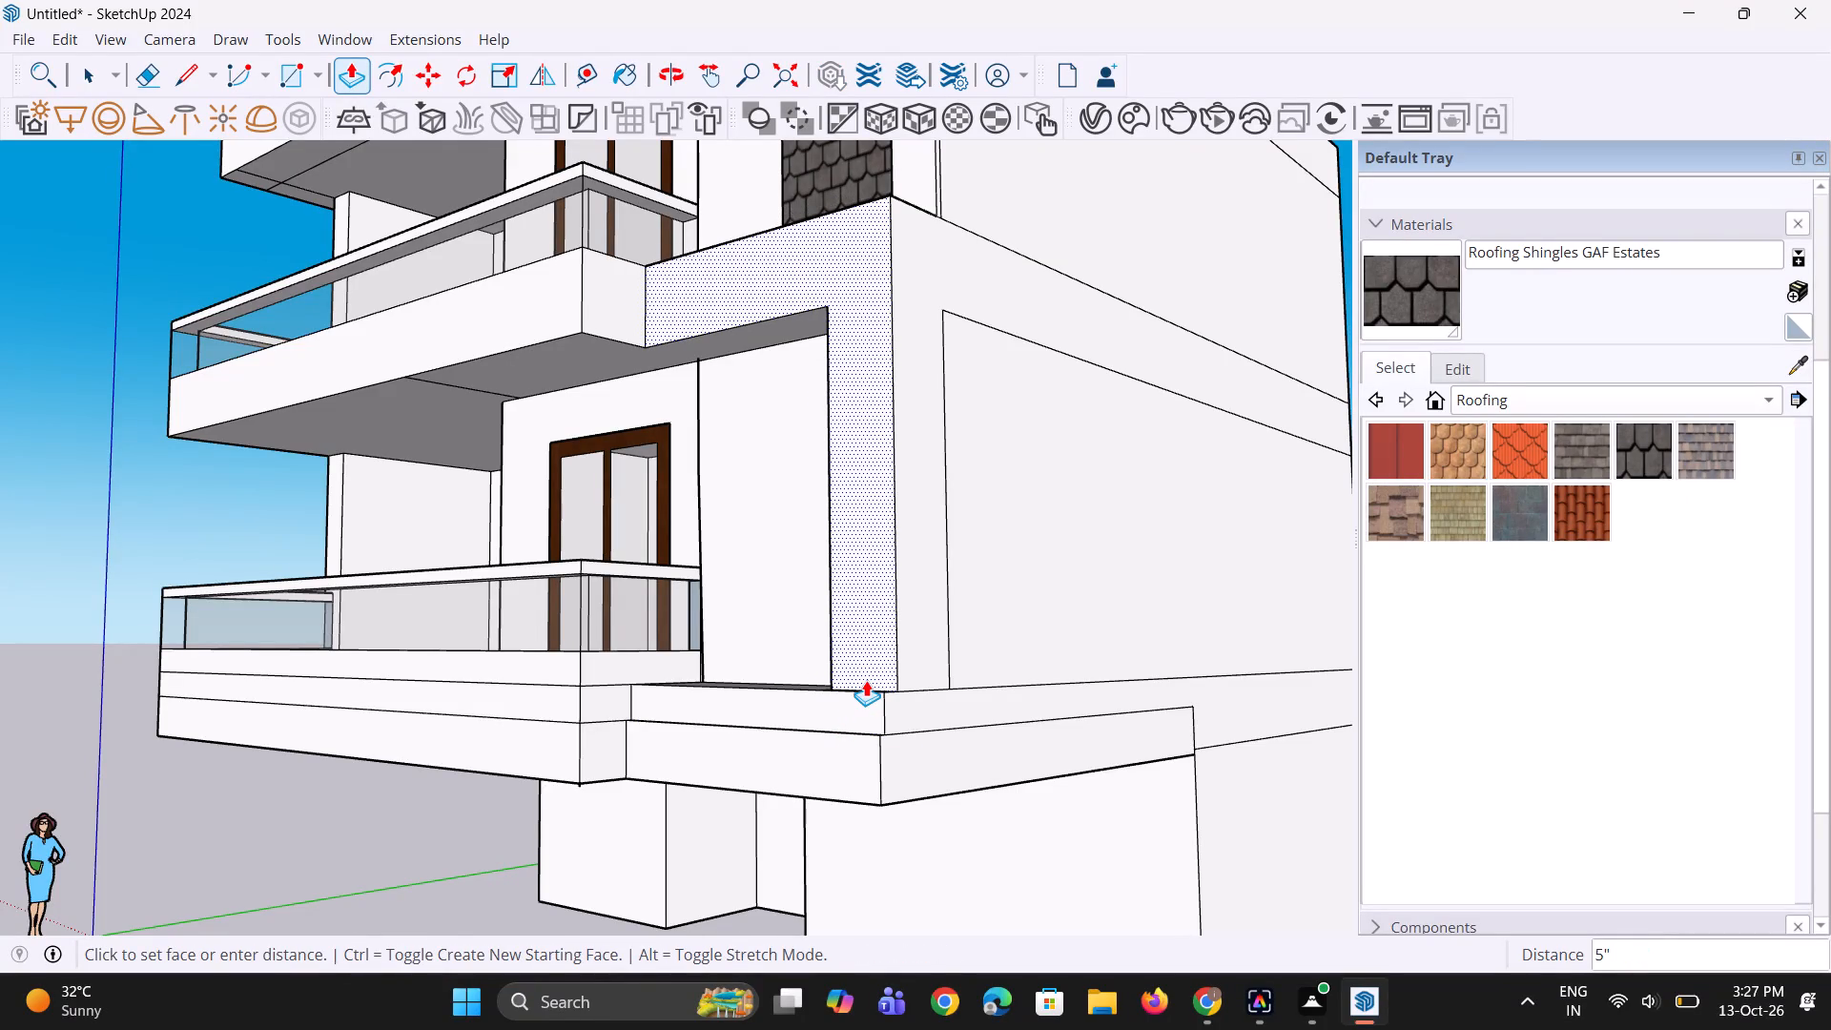
key("Escape")
Push/Pull the two band faces below the L-shaped surround to line up with its adjusted front face.
left_click(854, 698)
left_click(861, 673)
double_click(848, 758)
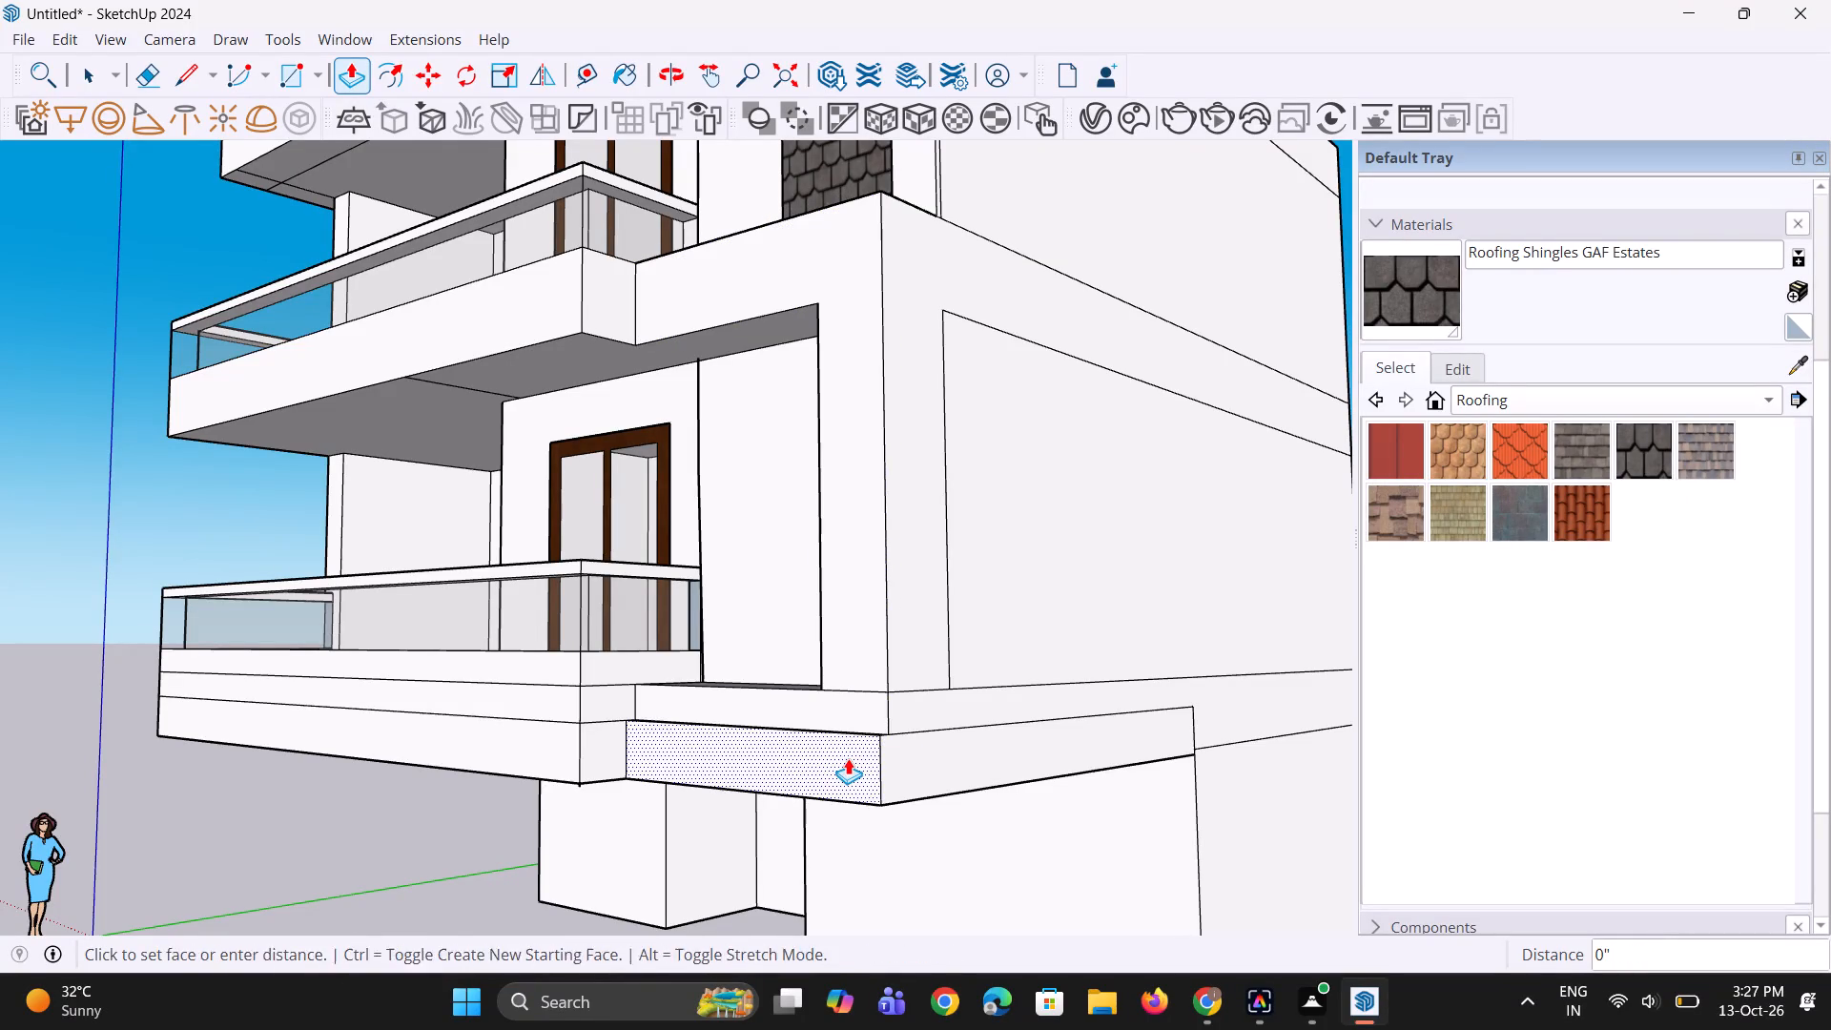
scroll(832, 702, "down", 5)
middle_click_drag(671, 713, 871, 784)
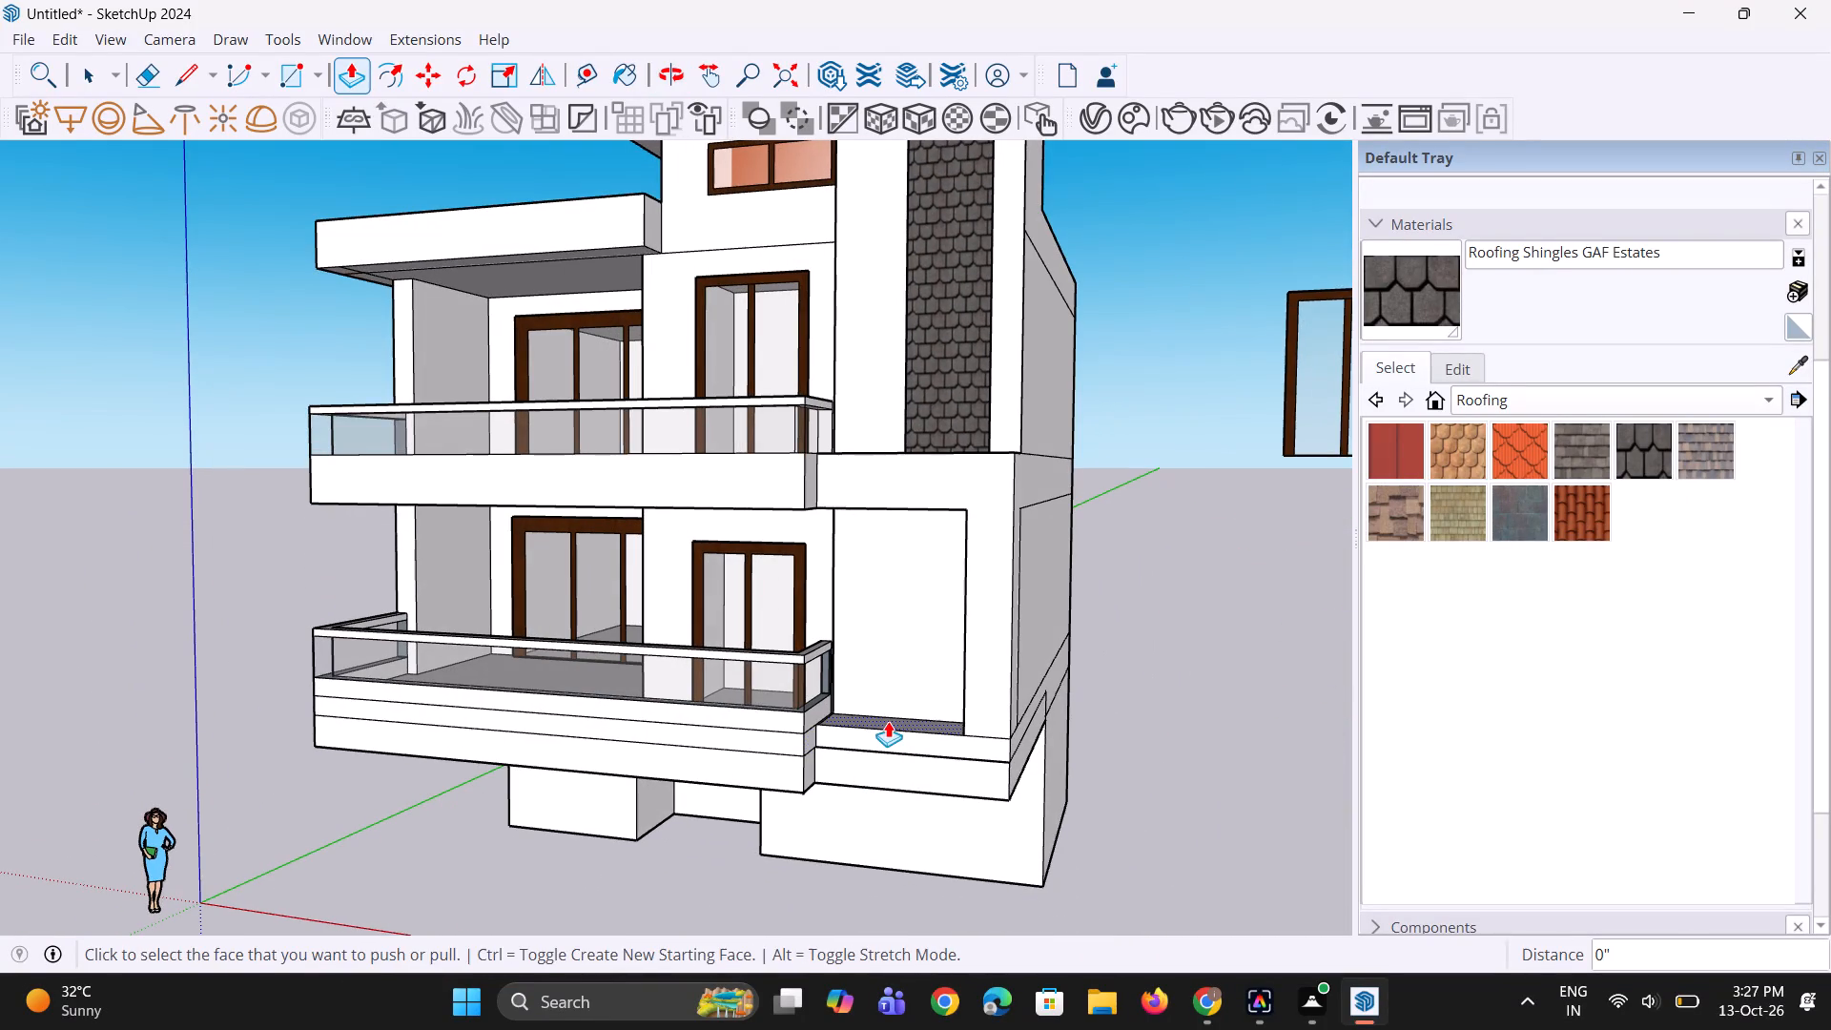
key("space")
key("space")
Erase the two stray edges crossing the underside of the canopy above the upper balcony.
scroll(788, 649, "down", 4)
middle_click_drag(783, 649, 833, 642)
scroll(896, 652, "up", 2)
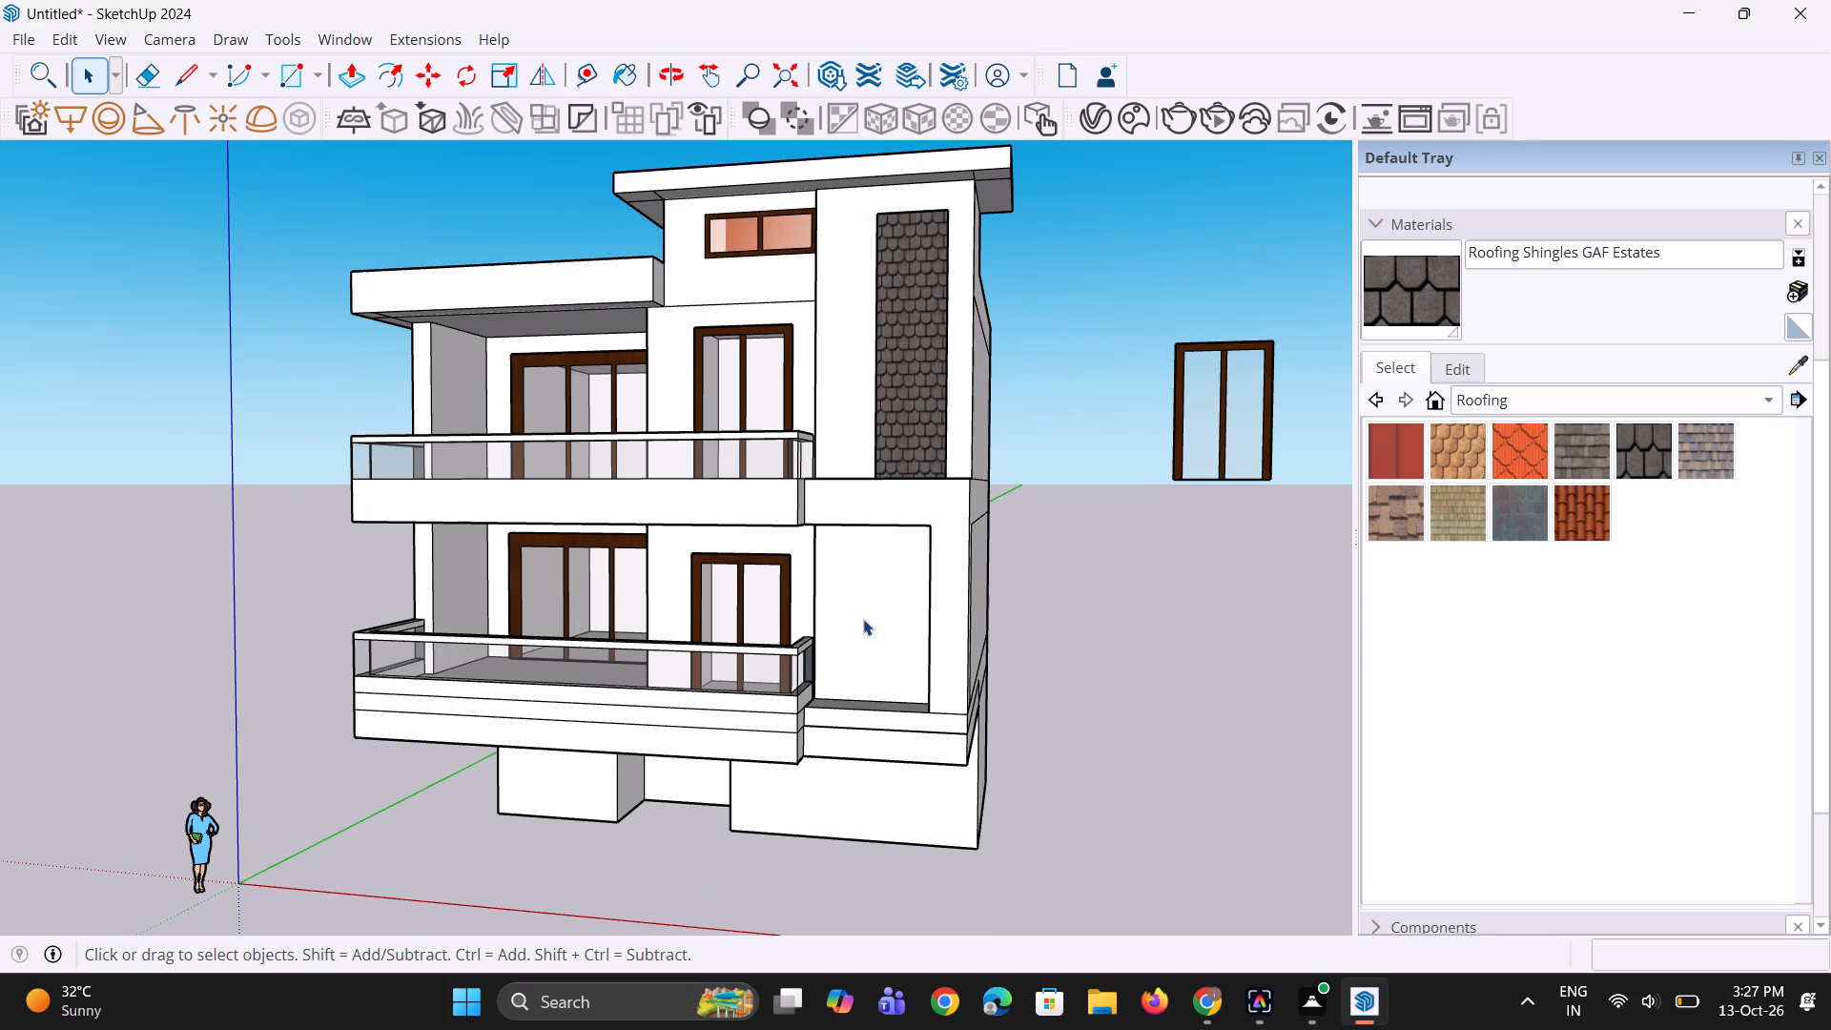
scroll(548, 437, "down", 4)
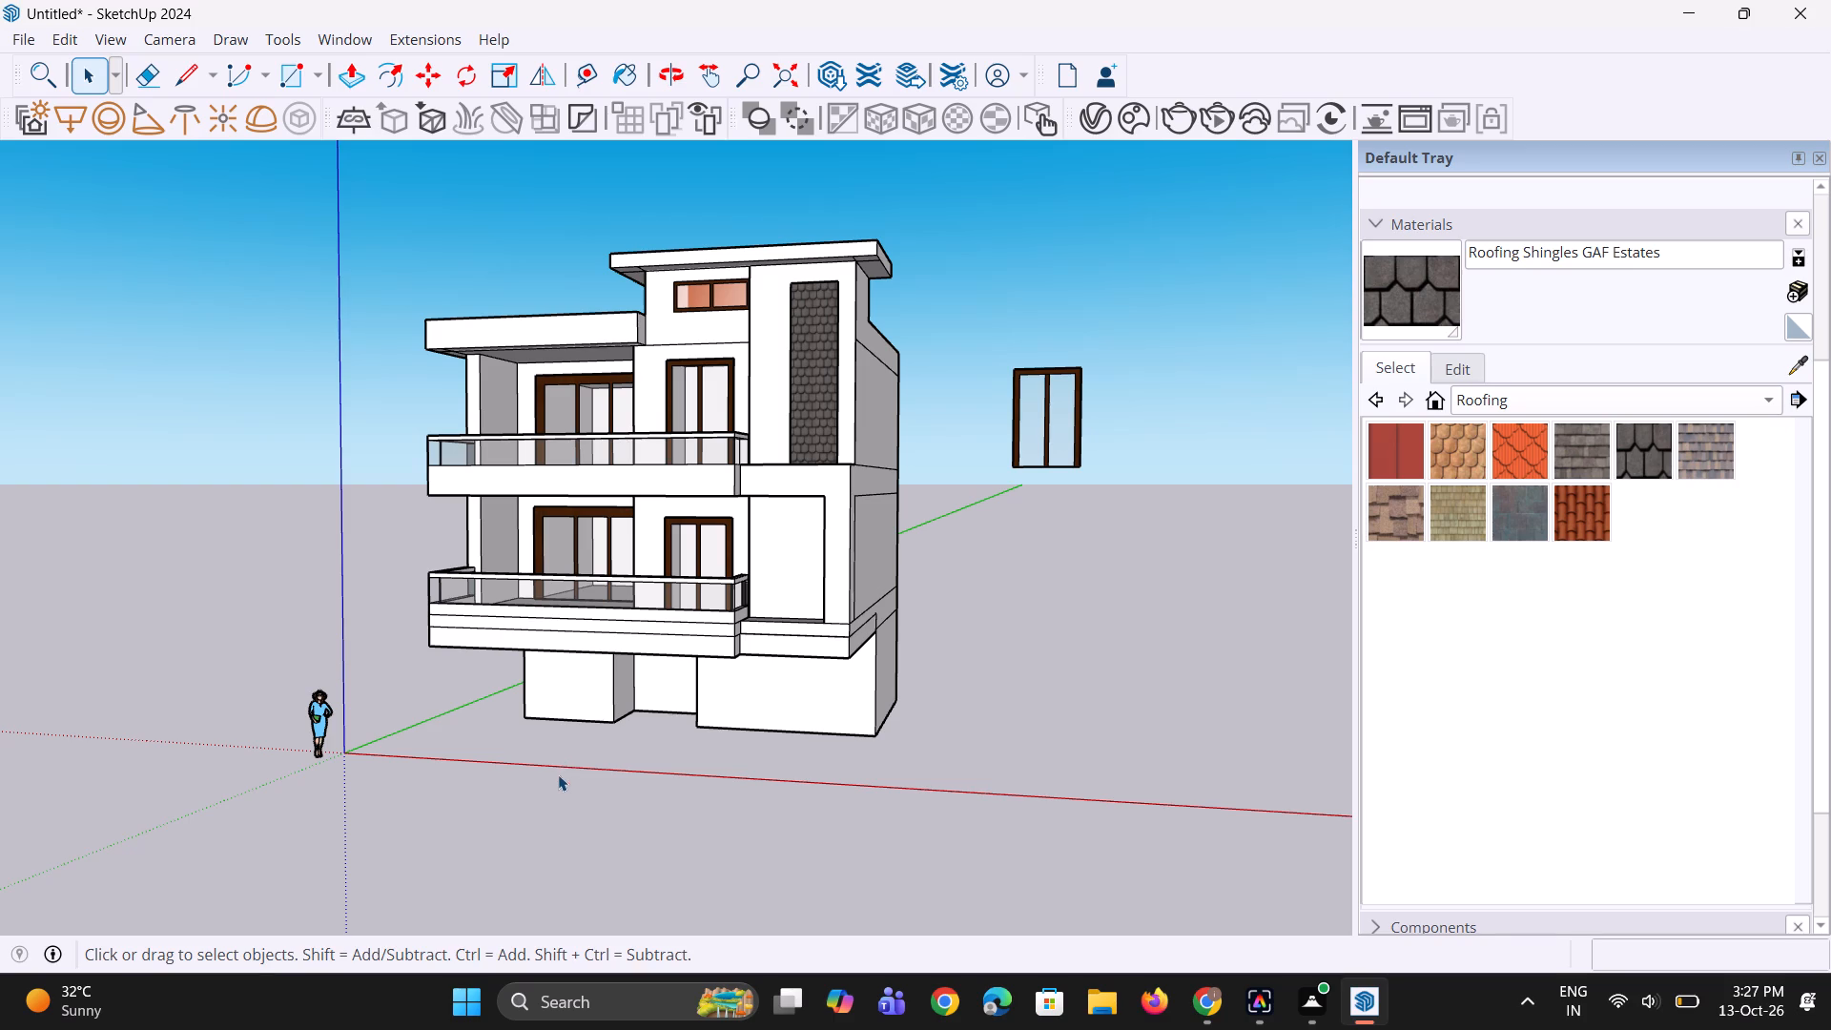
scroll(547, 785, "down", 1)
middle_click_drag(462, 682, 565, 431)
scroll(534, 408, "up", 11)
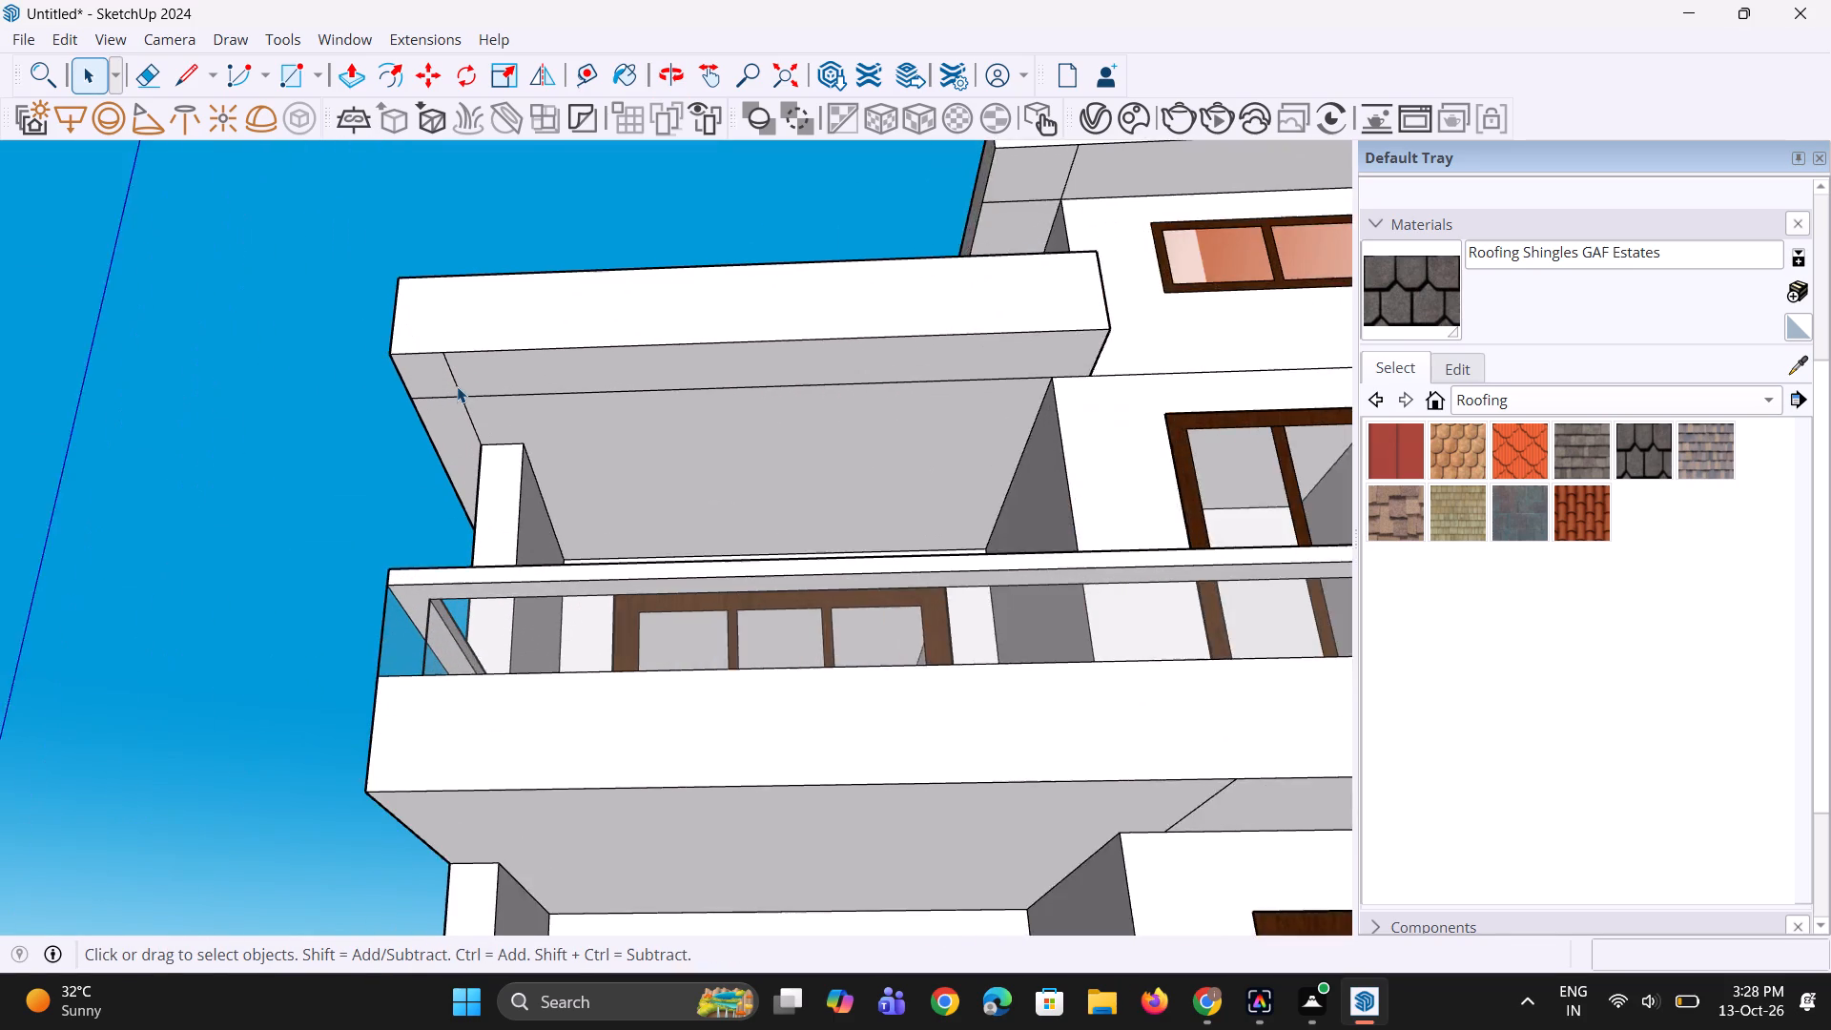
scroll(457, 386, "up", 2)
key("e")
left_click(589, 398)
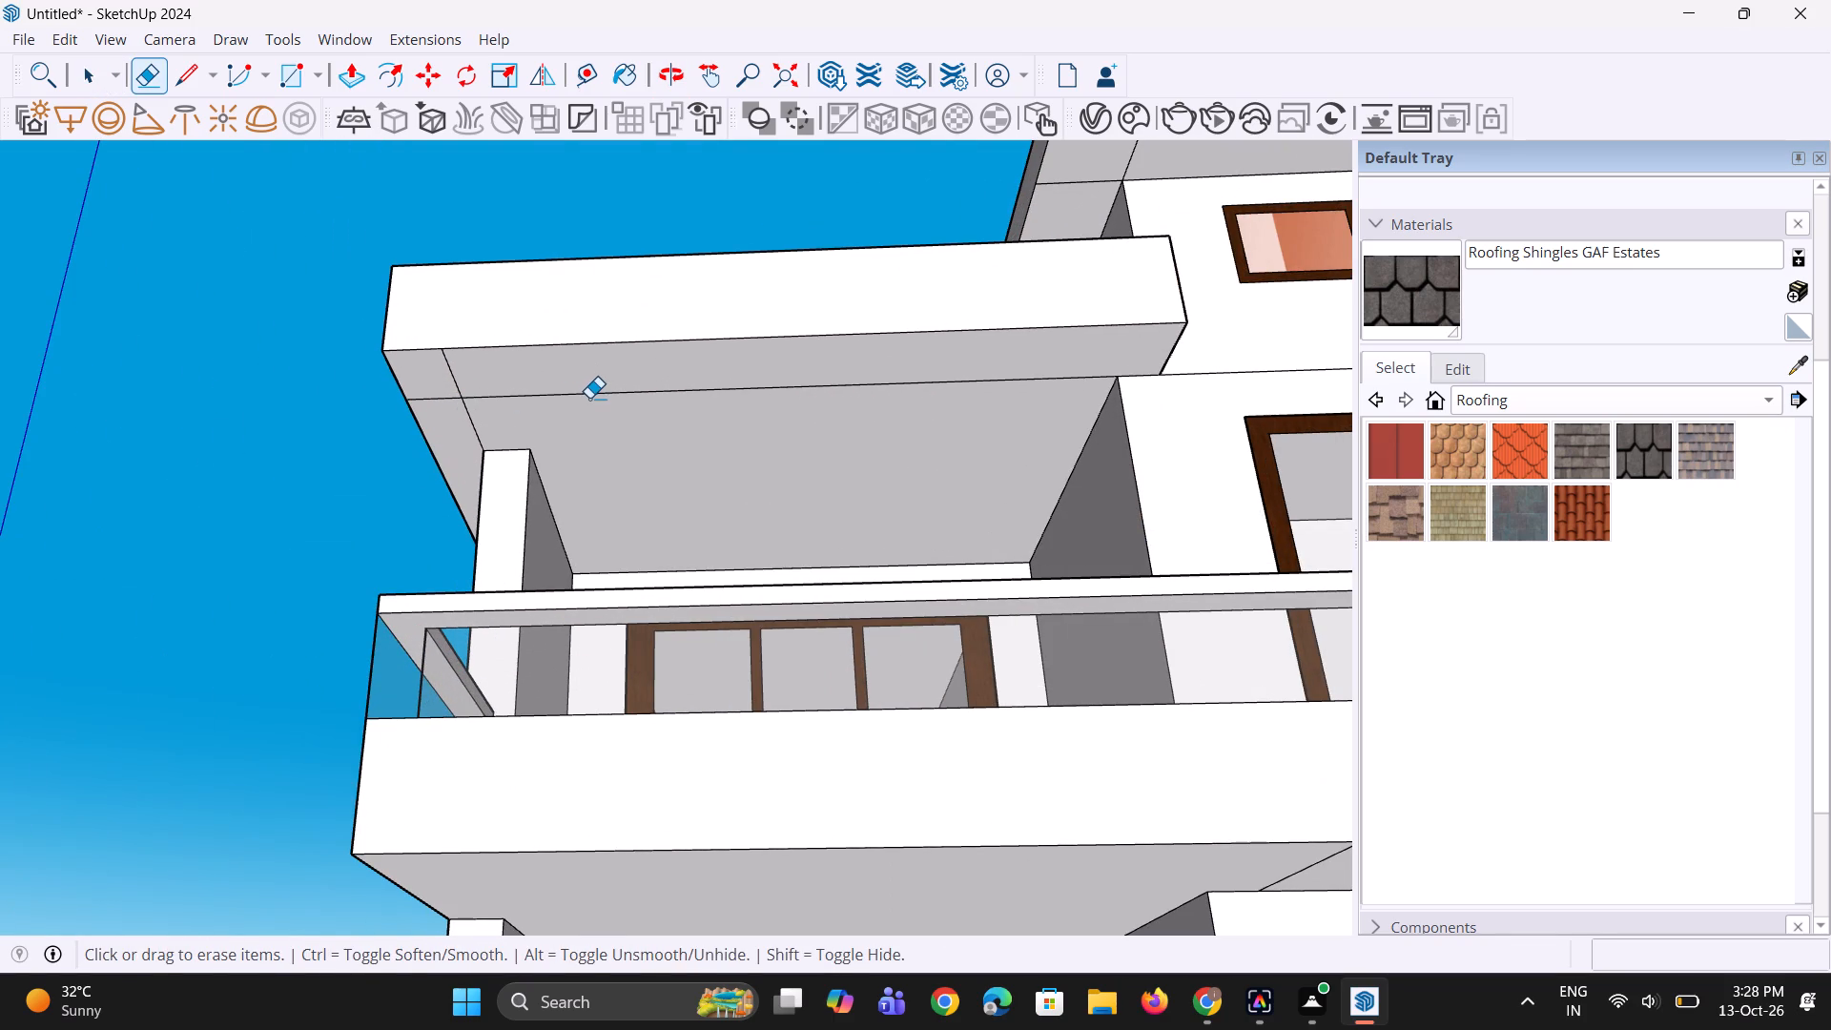
left_click_drag(470, 392, 459, 382)
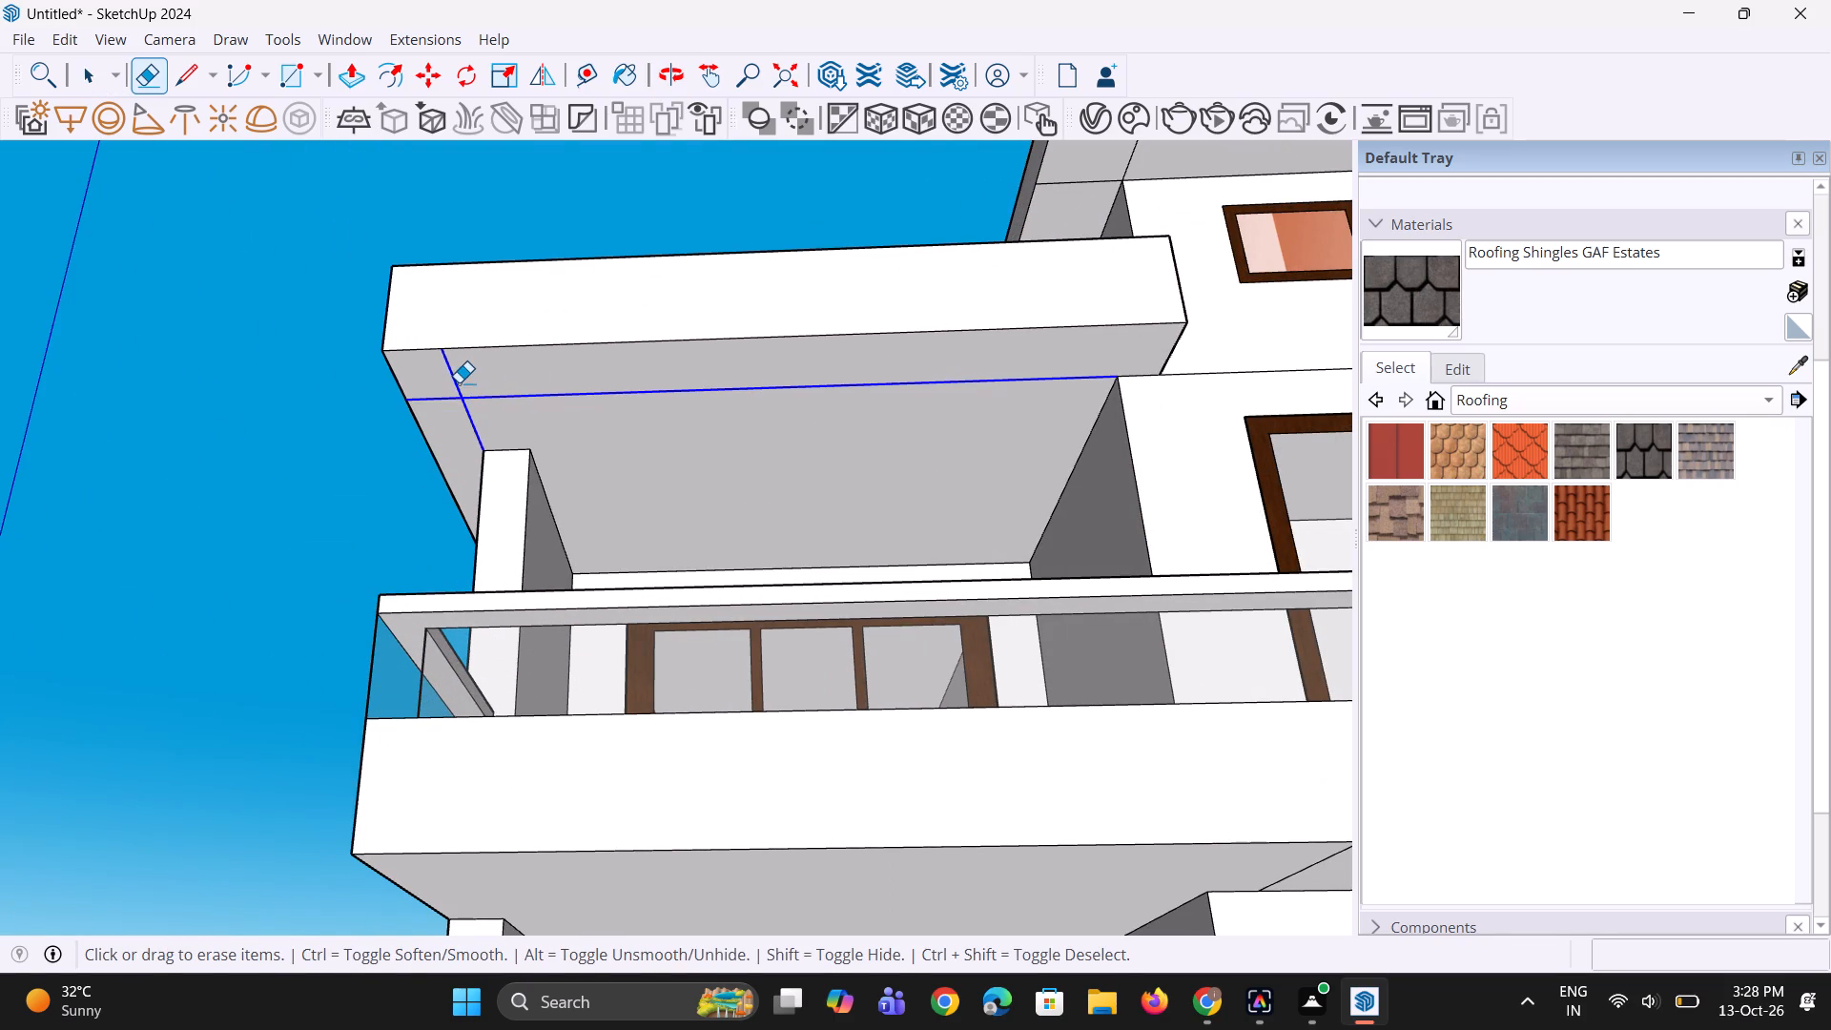
Offset the outline of the upper balcony canopy's underside inward by about 1' 10".
middle_click_drag(674, 442, 626, 546)
scroll(674, 442, "down", 1)
key("space")
key("space")
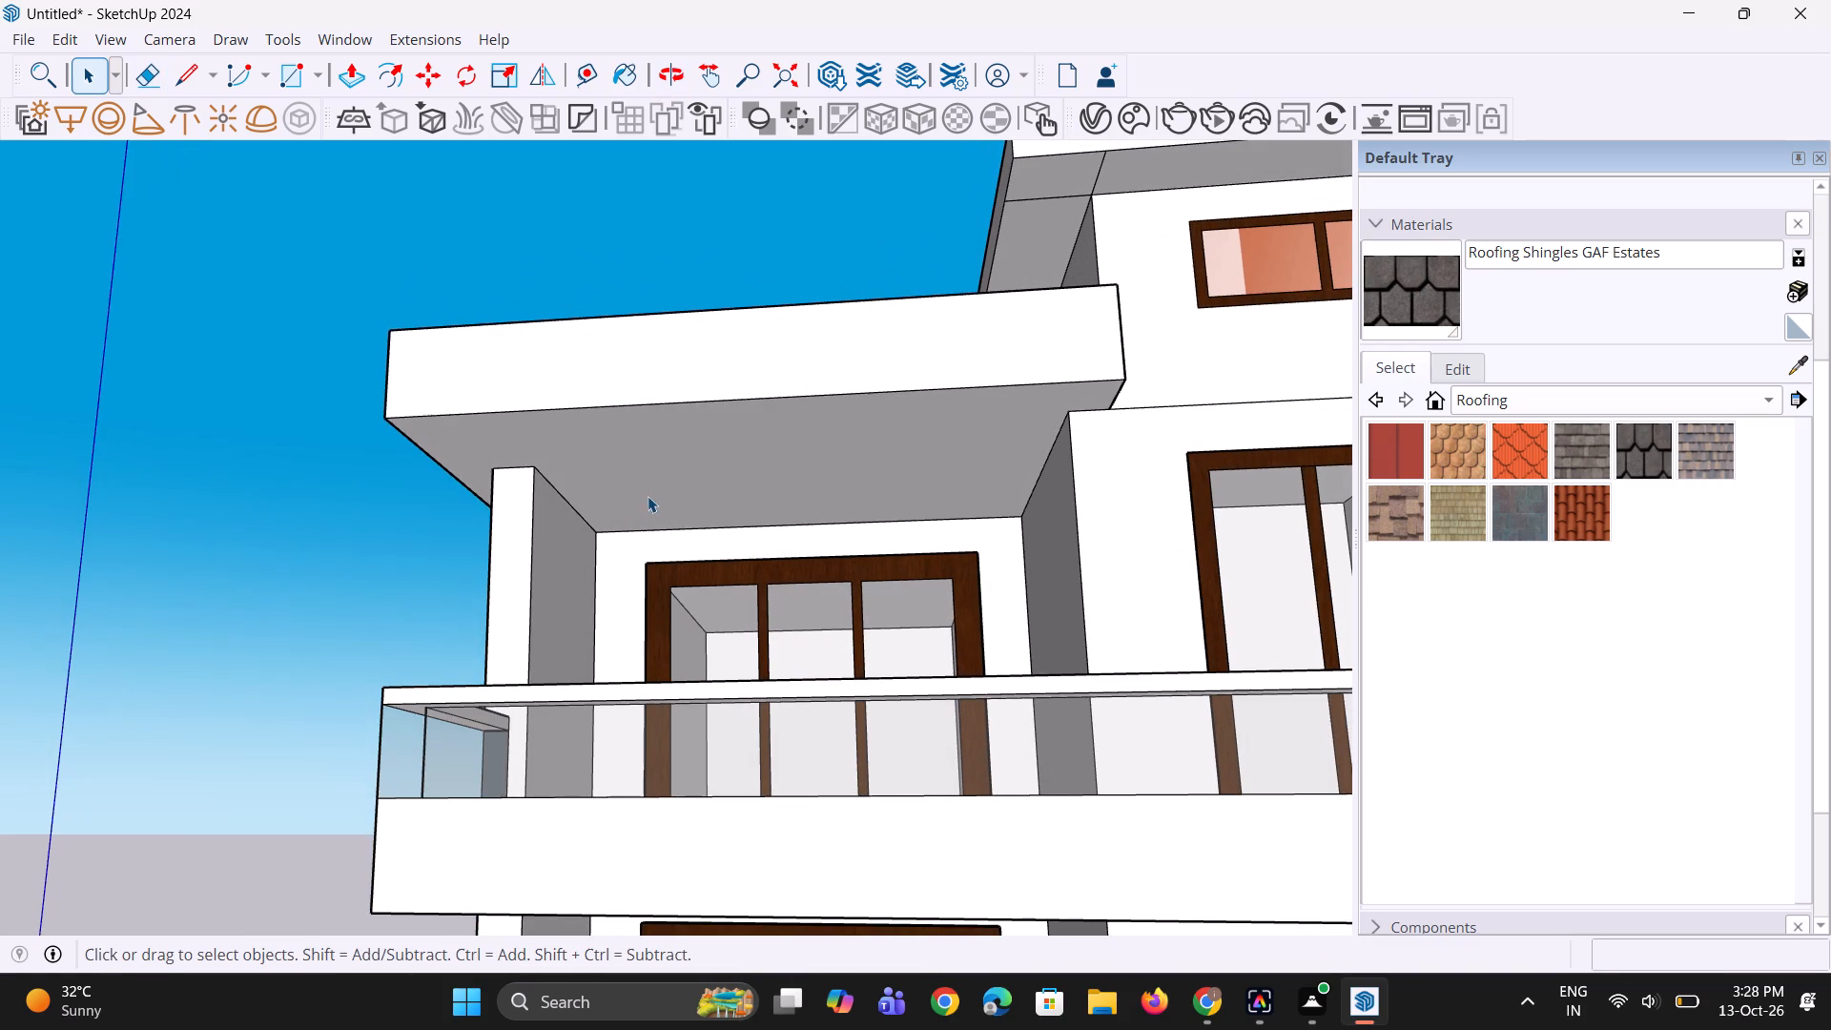
left_click(648, 495)
key("f")
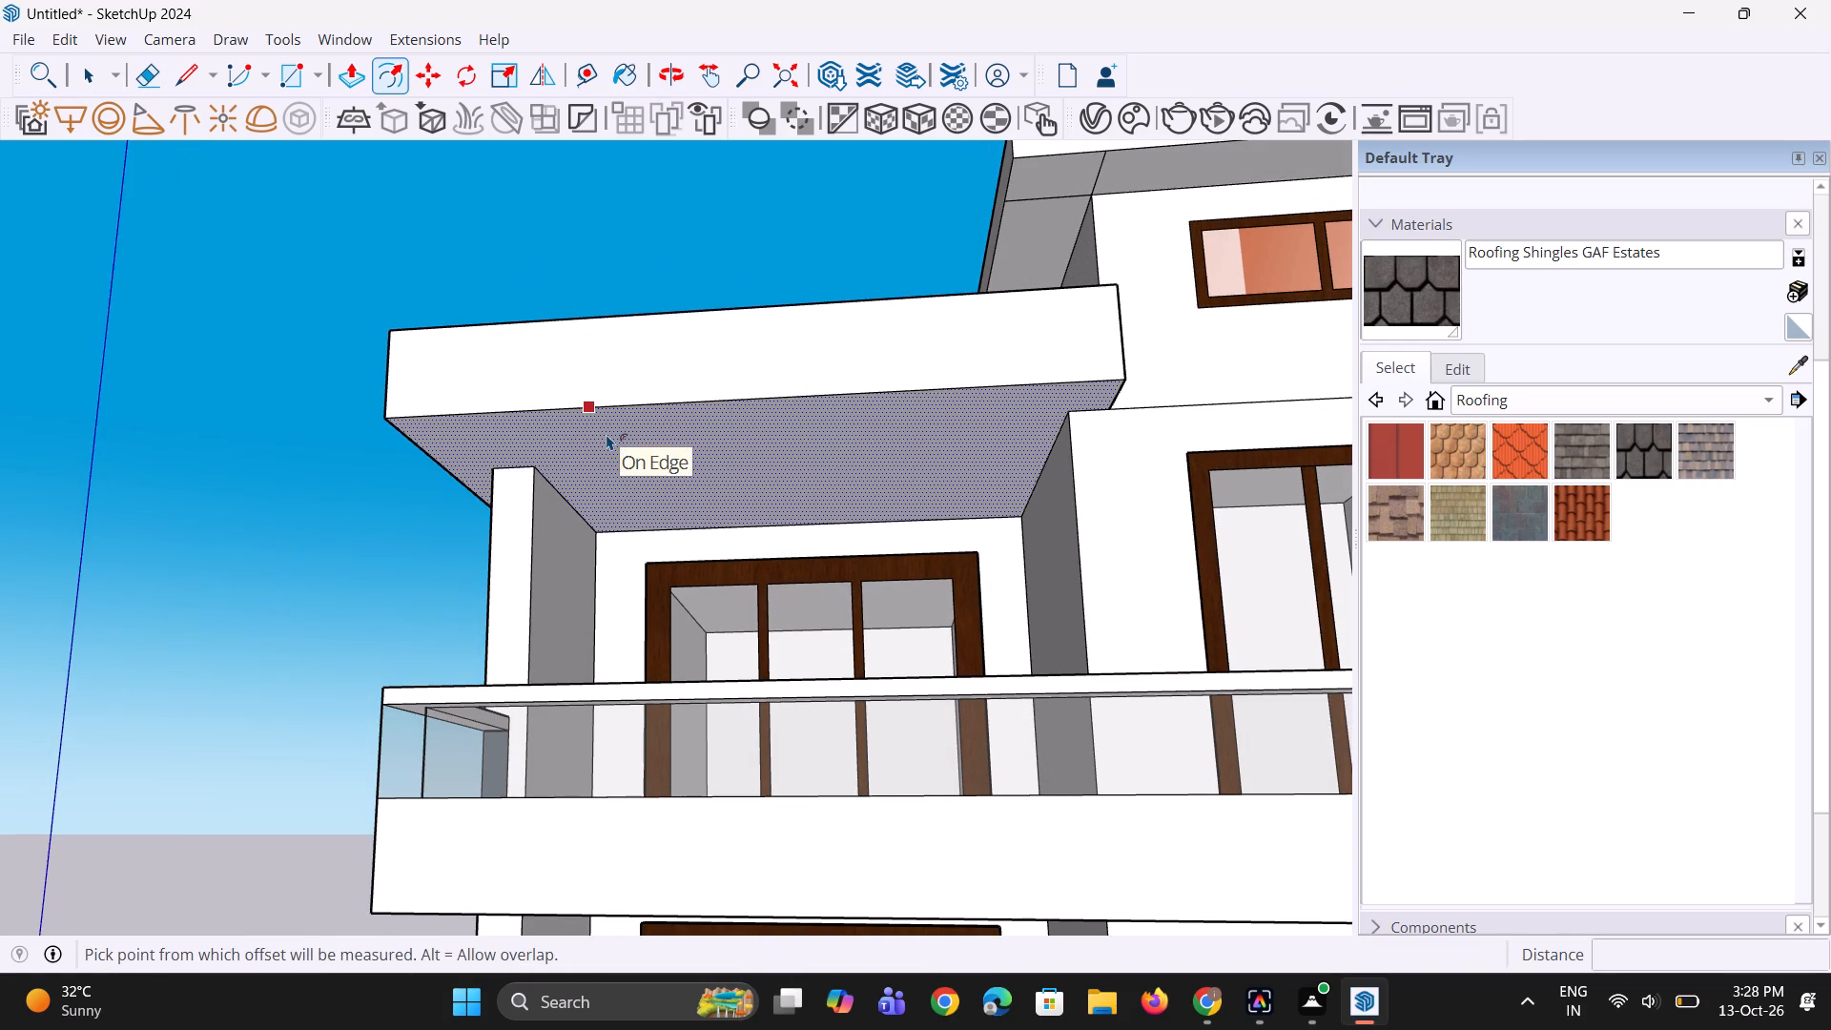
left_click(607, 434)
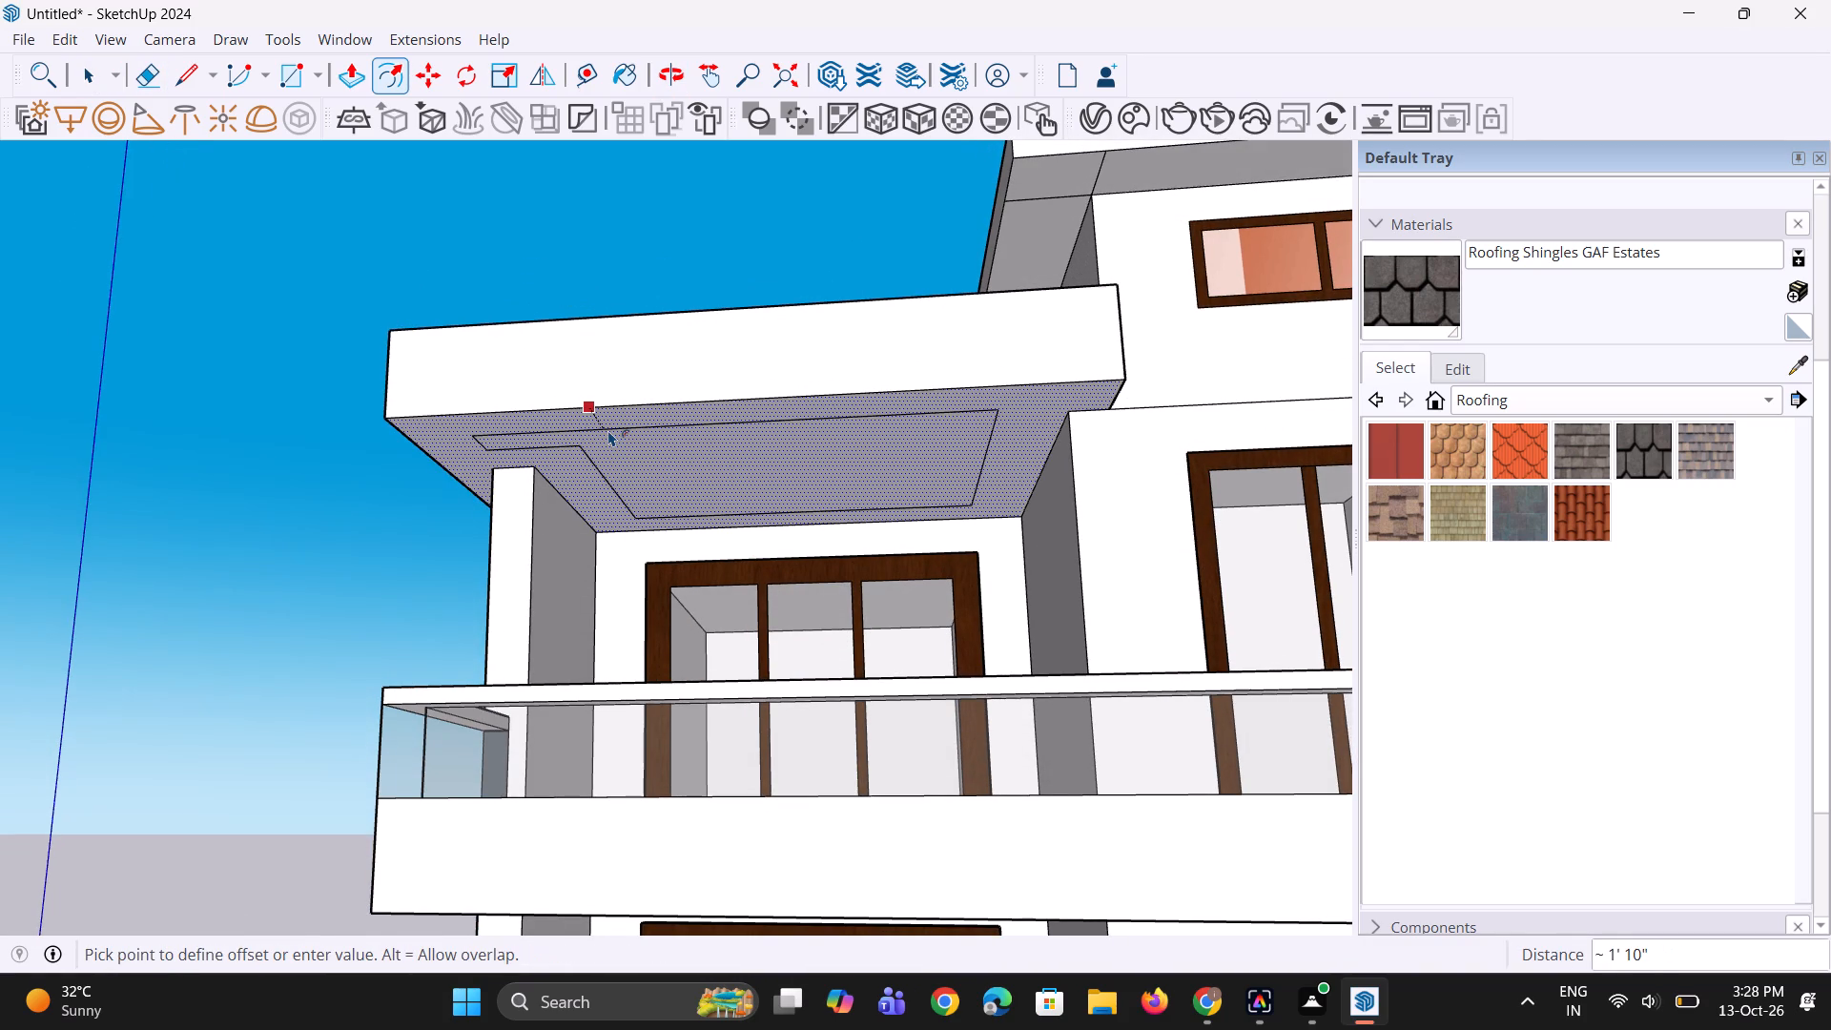
left_click(608, 430)
scroll(566, 455, "up", 3)
key("space")
type("bb")
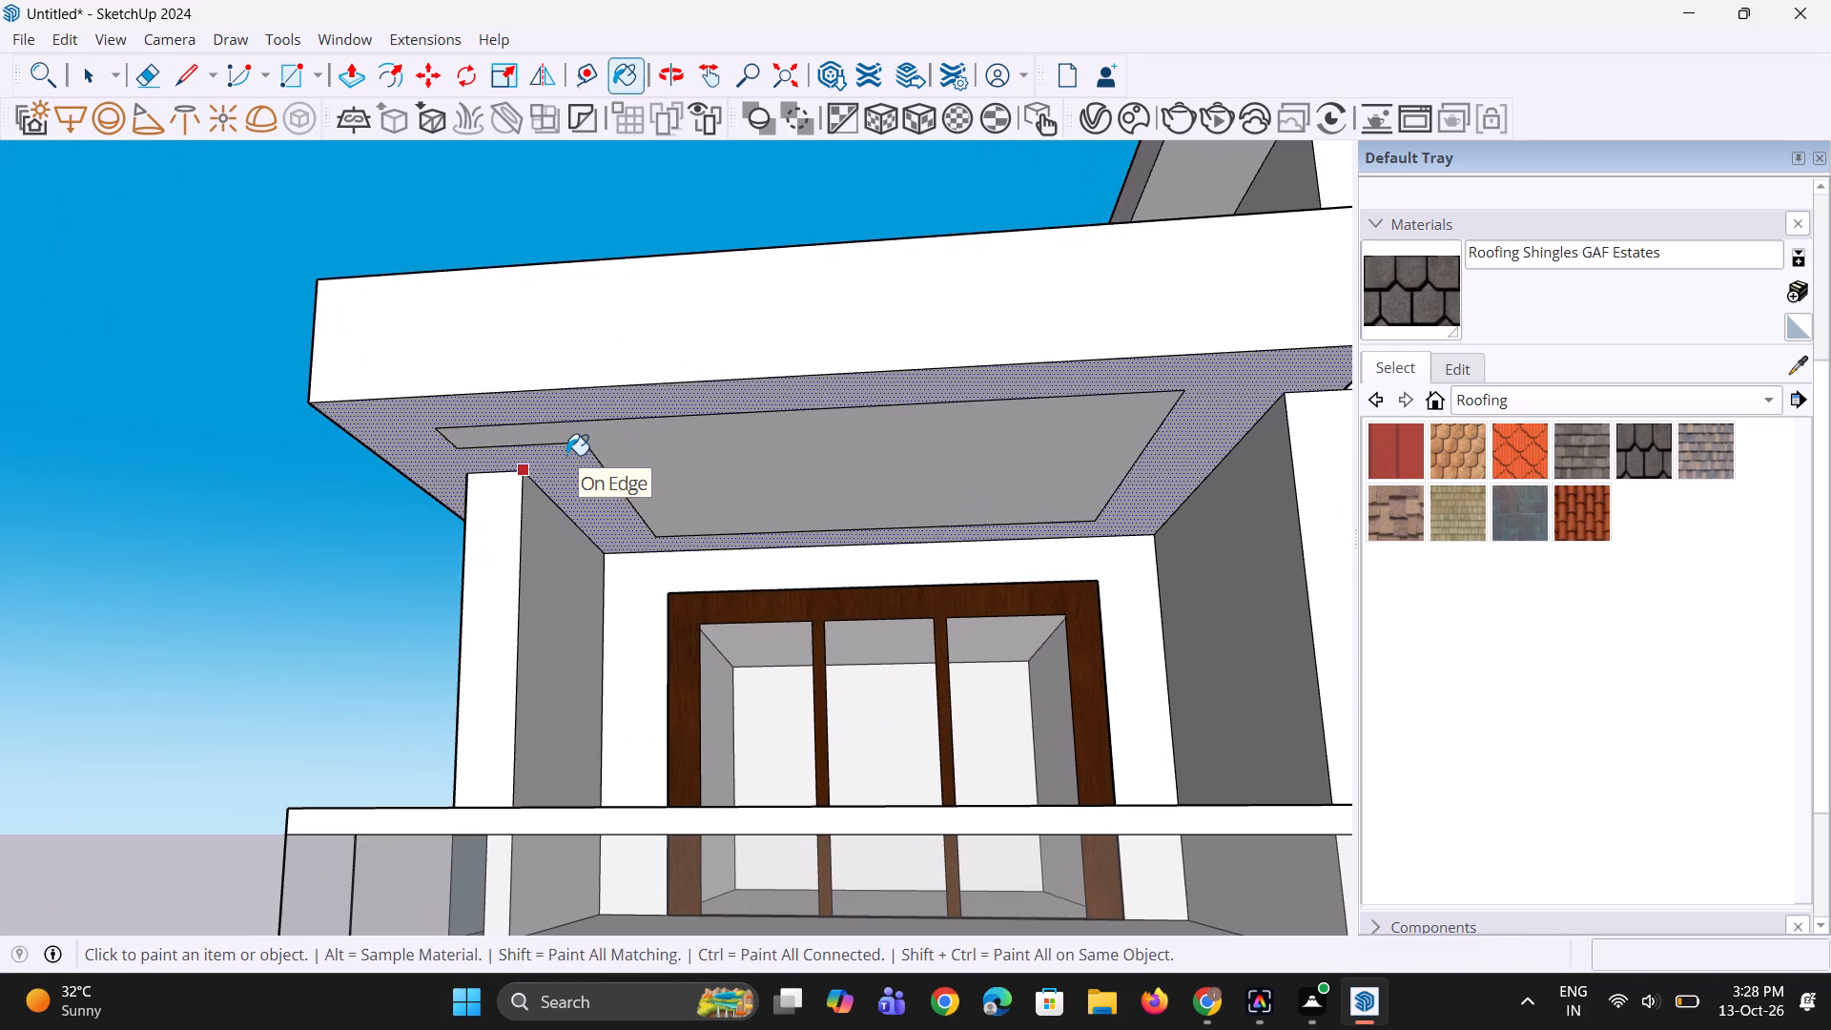
key("space")
key("space")
key("space")
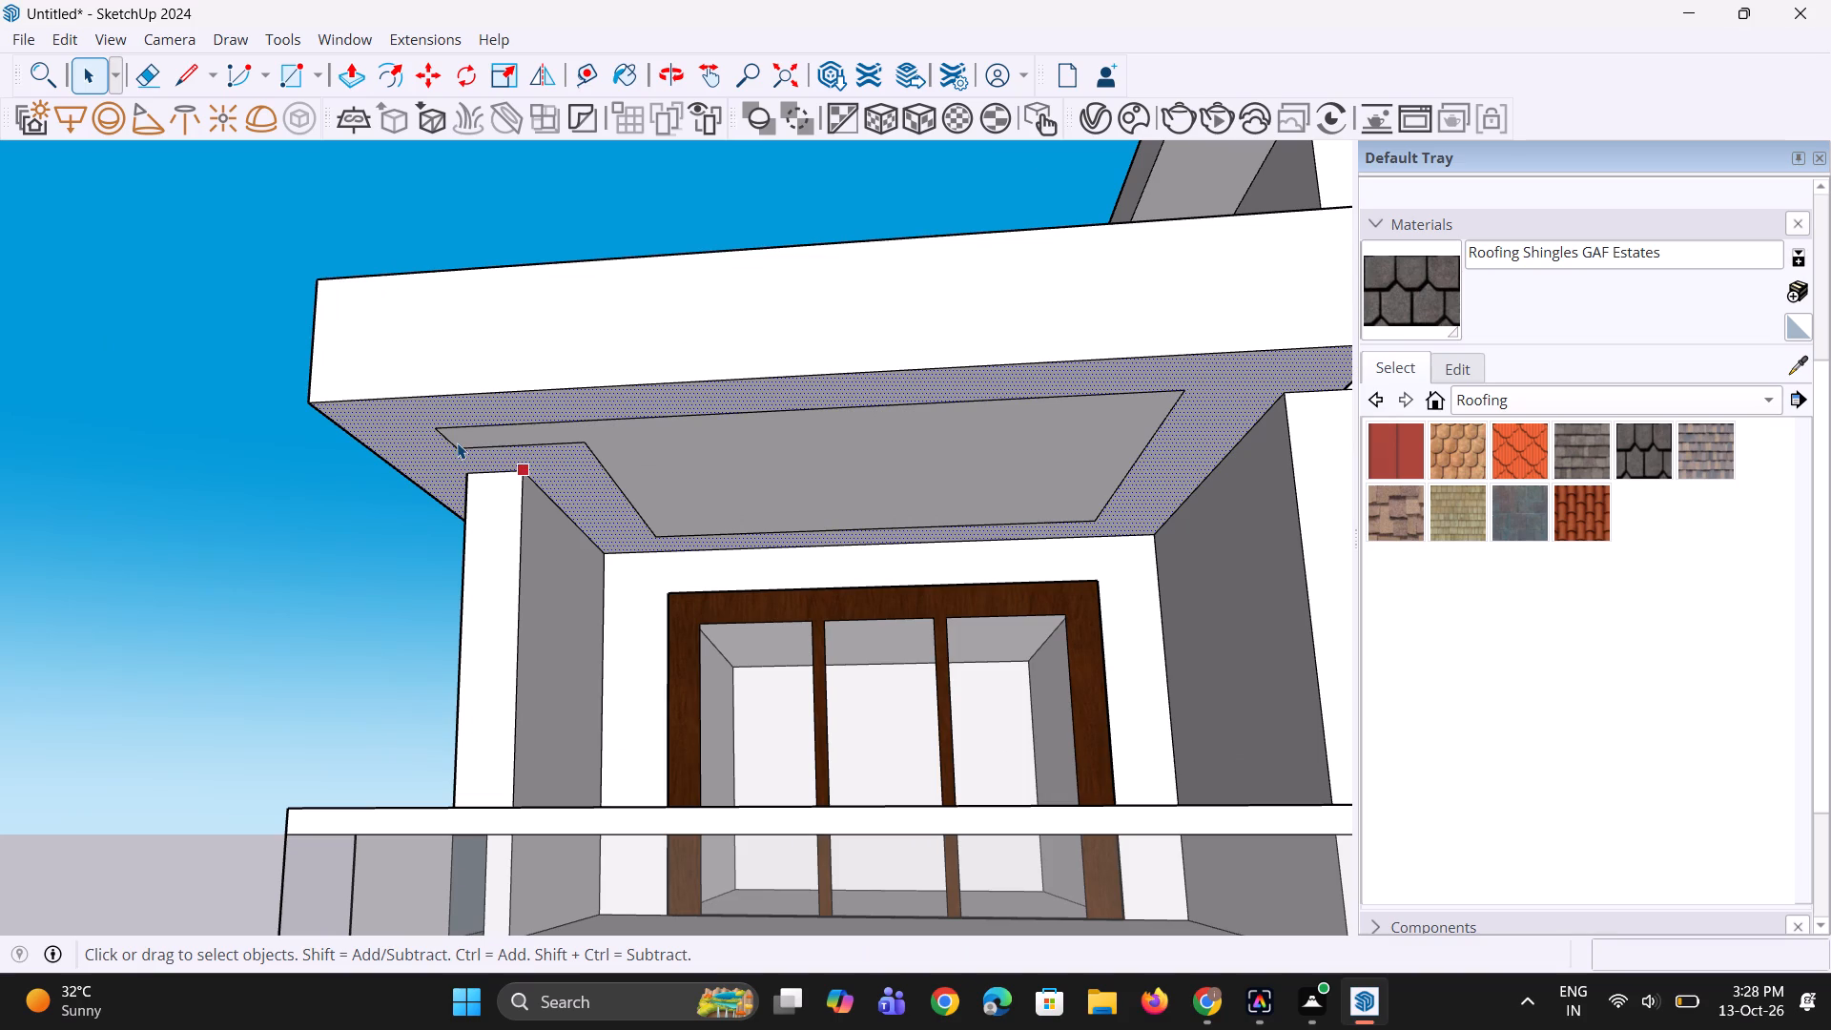
Move the offset outline's short end edge to the inner corner of its notch, forming a plain rectangle on the canopy underside.
left_click(457, 443)
key("m")
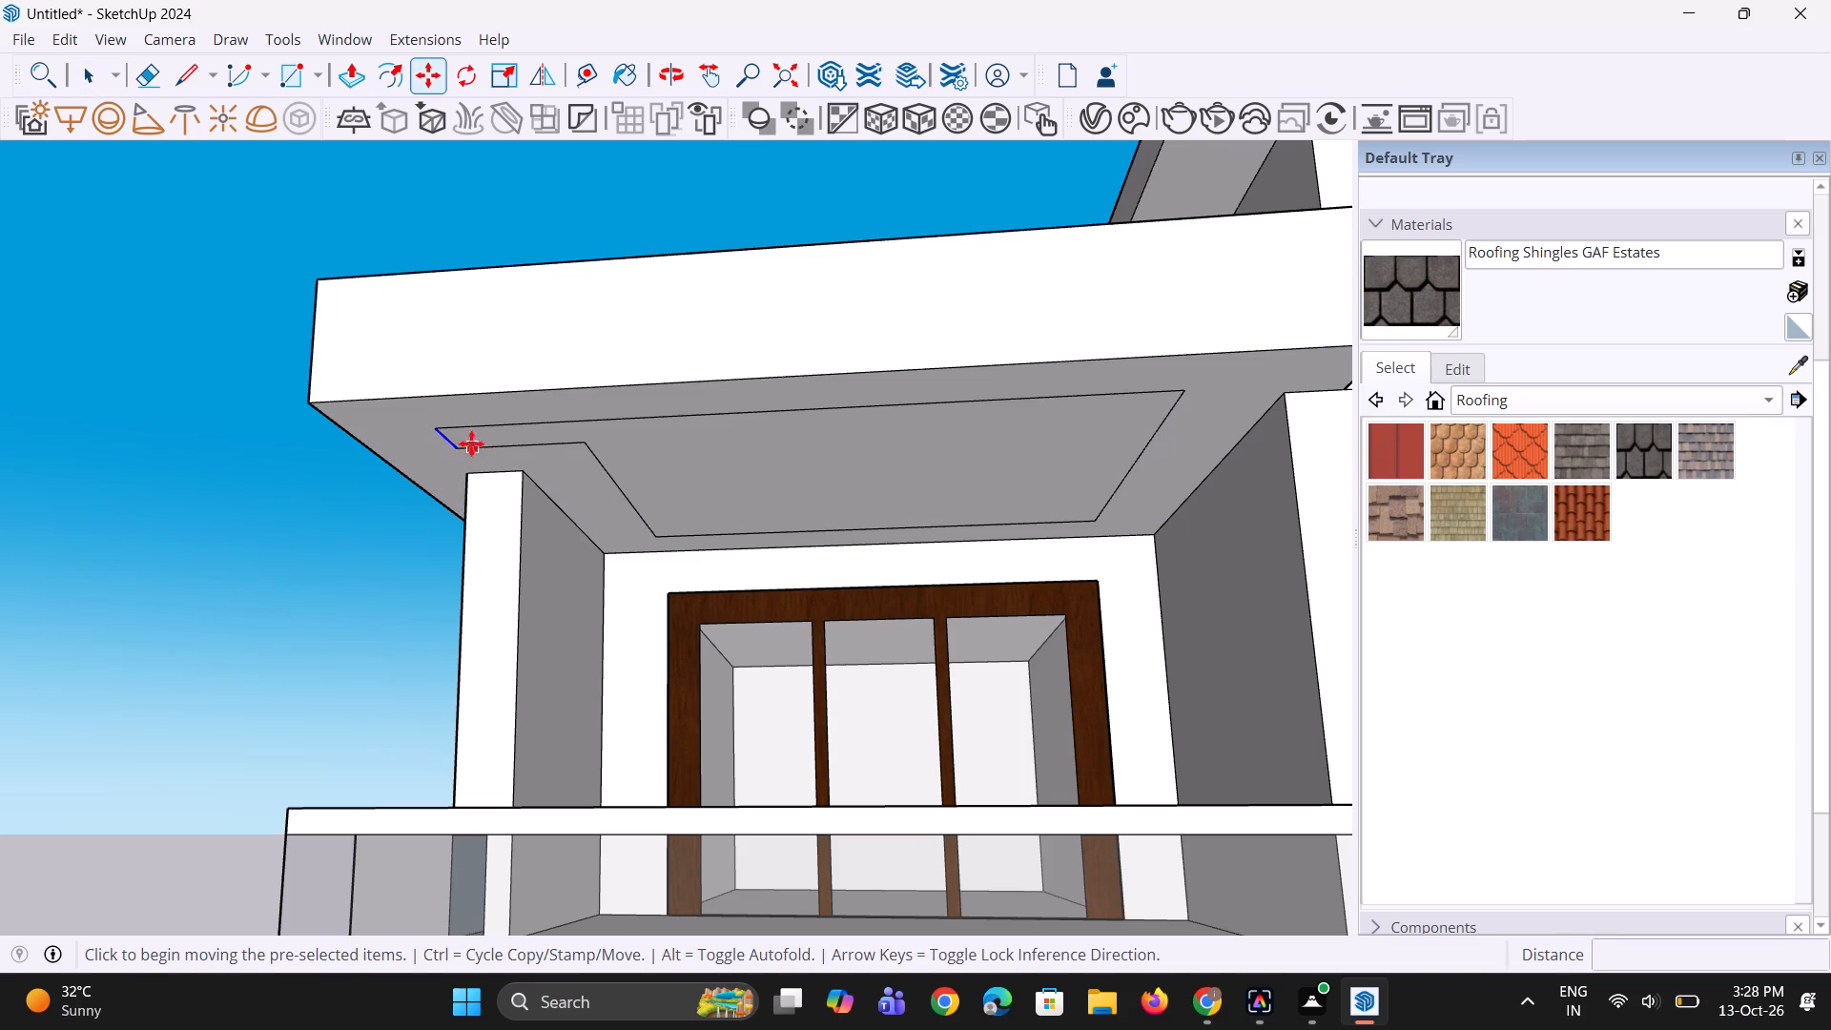
left_click(468, 447)
left_click(589, 440)
key("space")
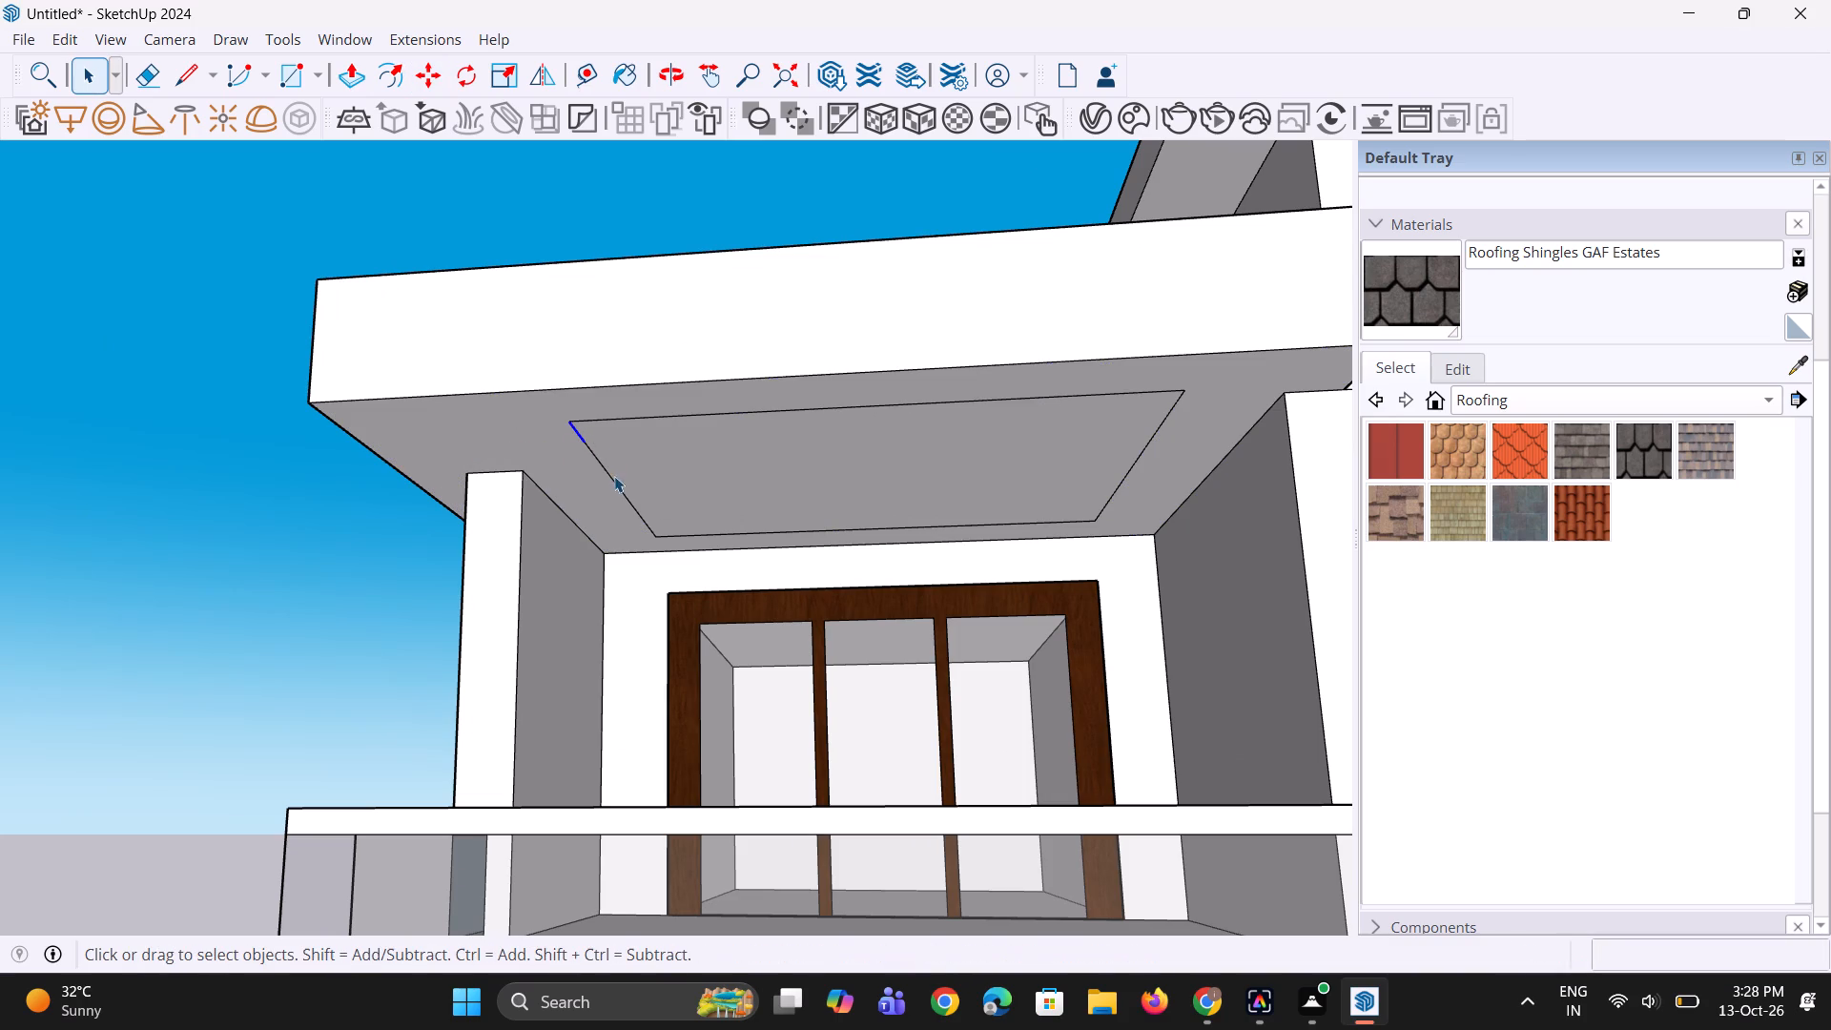
Move both segments of the rectangle's column-side edge about 6 1/4" outward along the red axis.
key("space")
left_click(611, 485)
scroll(575, 438, "up", 2)
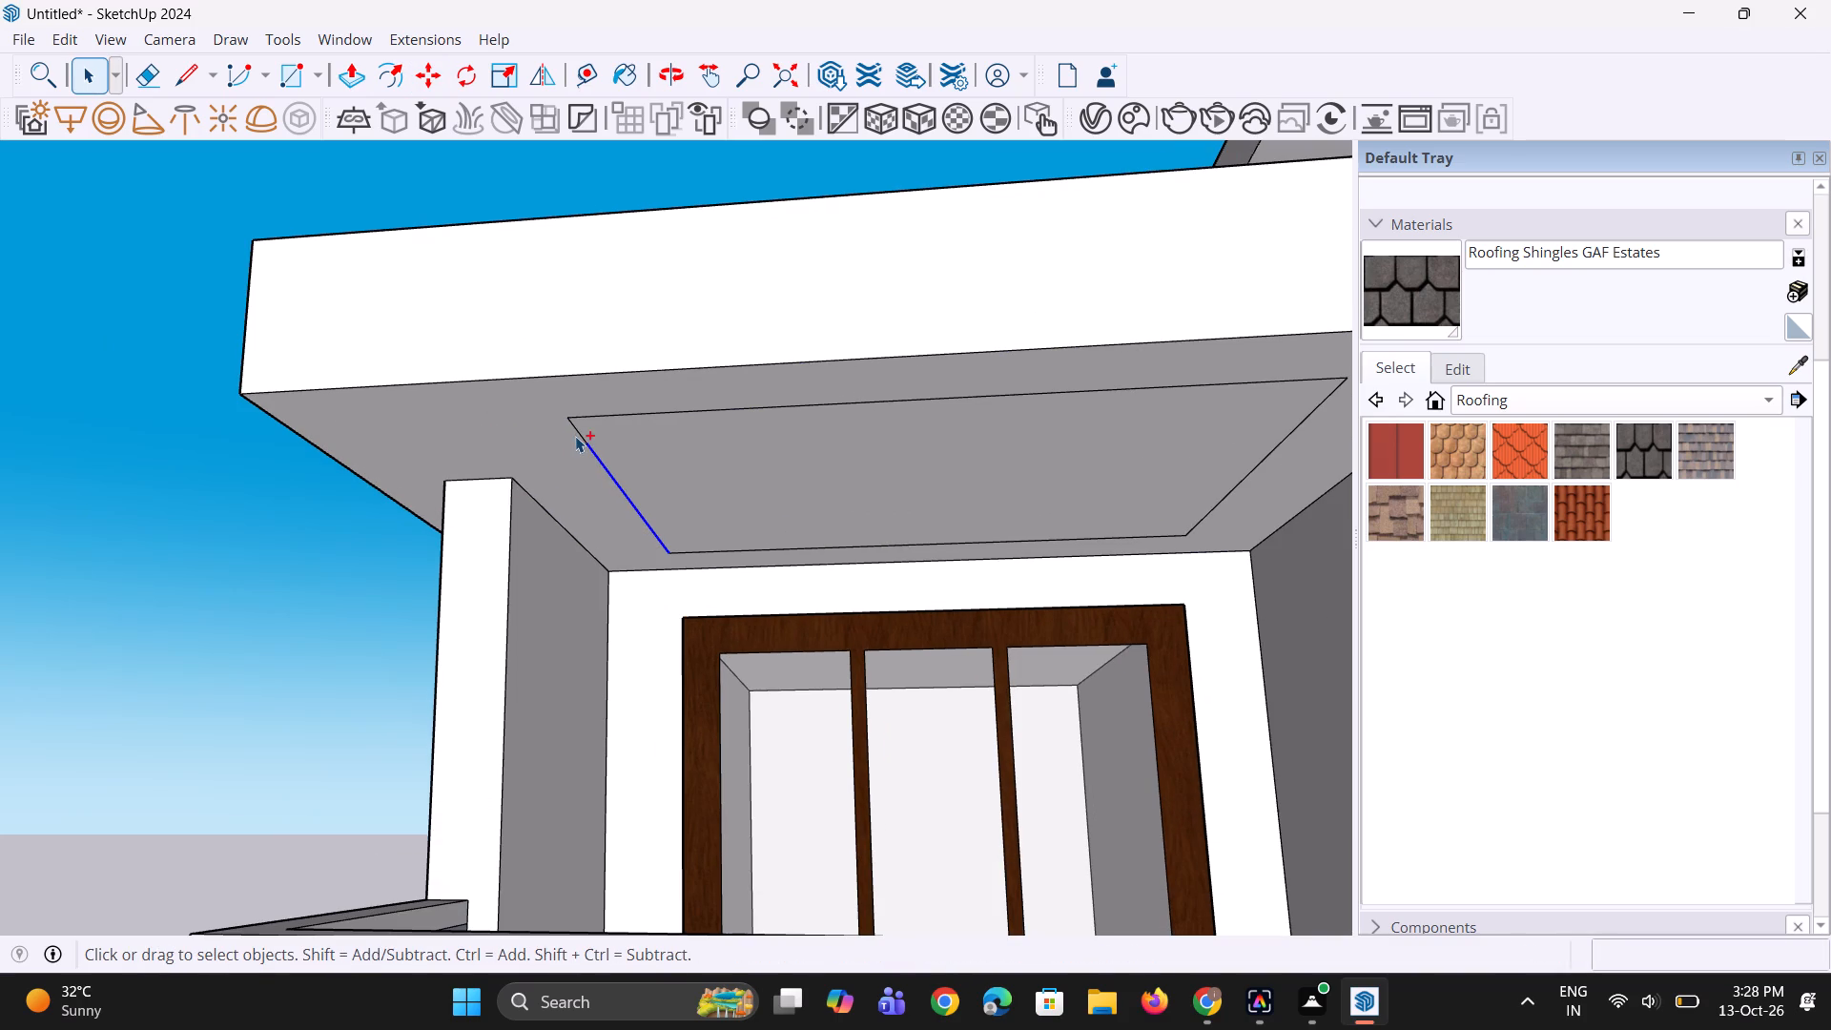
left_click(577, 433, "ctrl")
key("m")
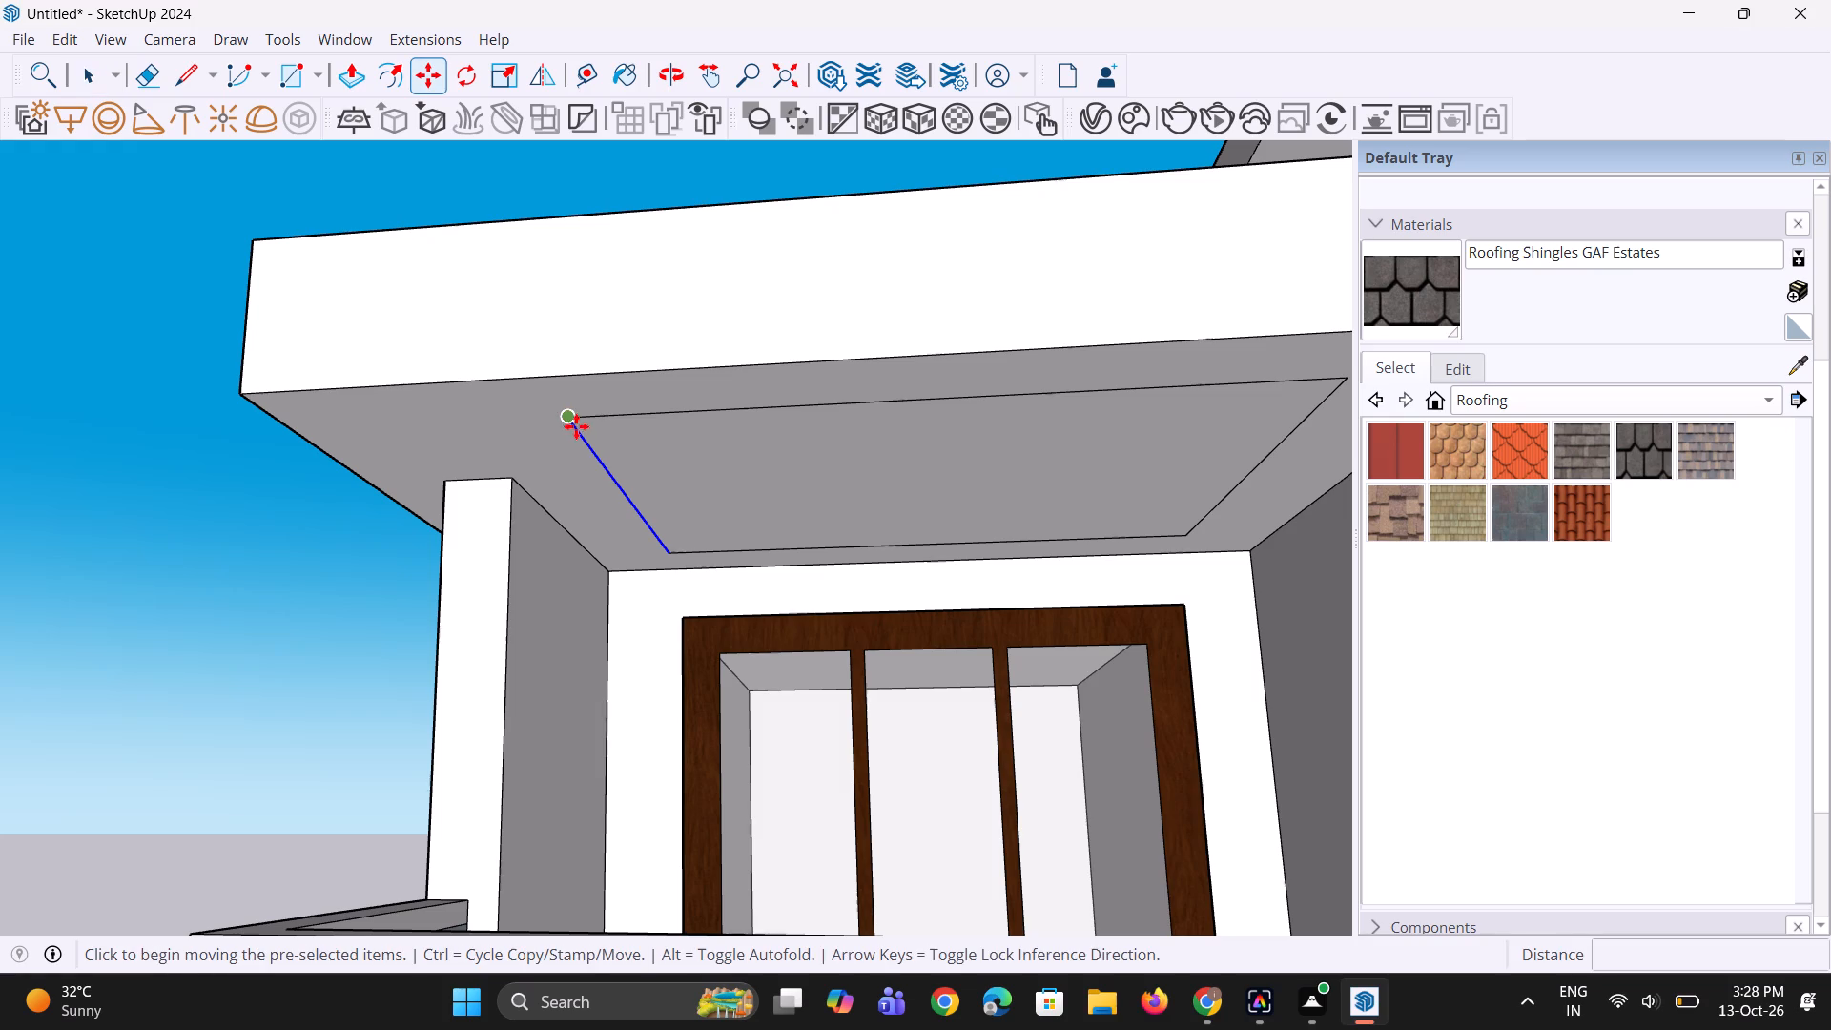
left_click(570, 417)
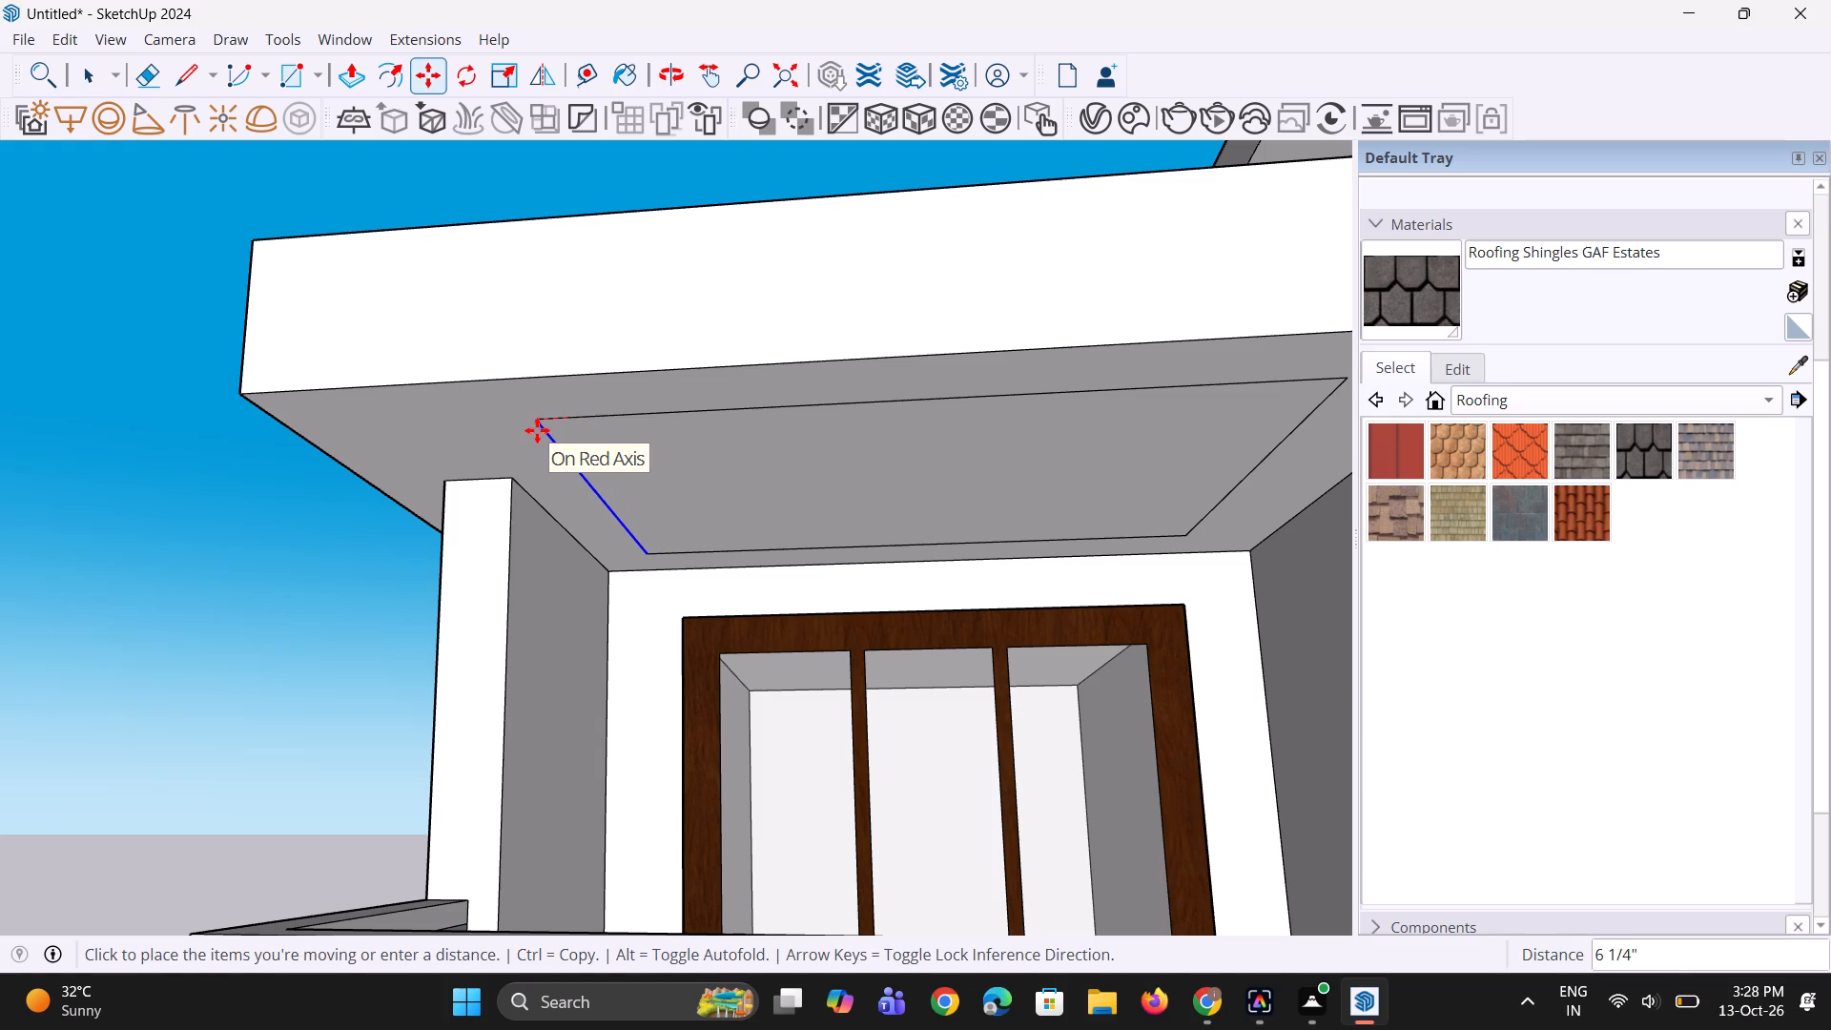
left_click(537, 430)
scroll(533, 430, "down", 5)
key("space")
key("space")
left_click(246, 468)
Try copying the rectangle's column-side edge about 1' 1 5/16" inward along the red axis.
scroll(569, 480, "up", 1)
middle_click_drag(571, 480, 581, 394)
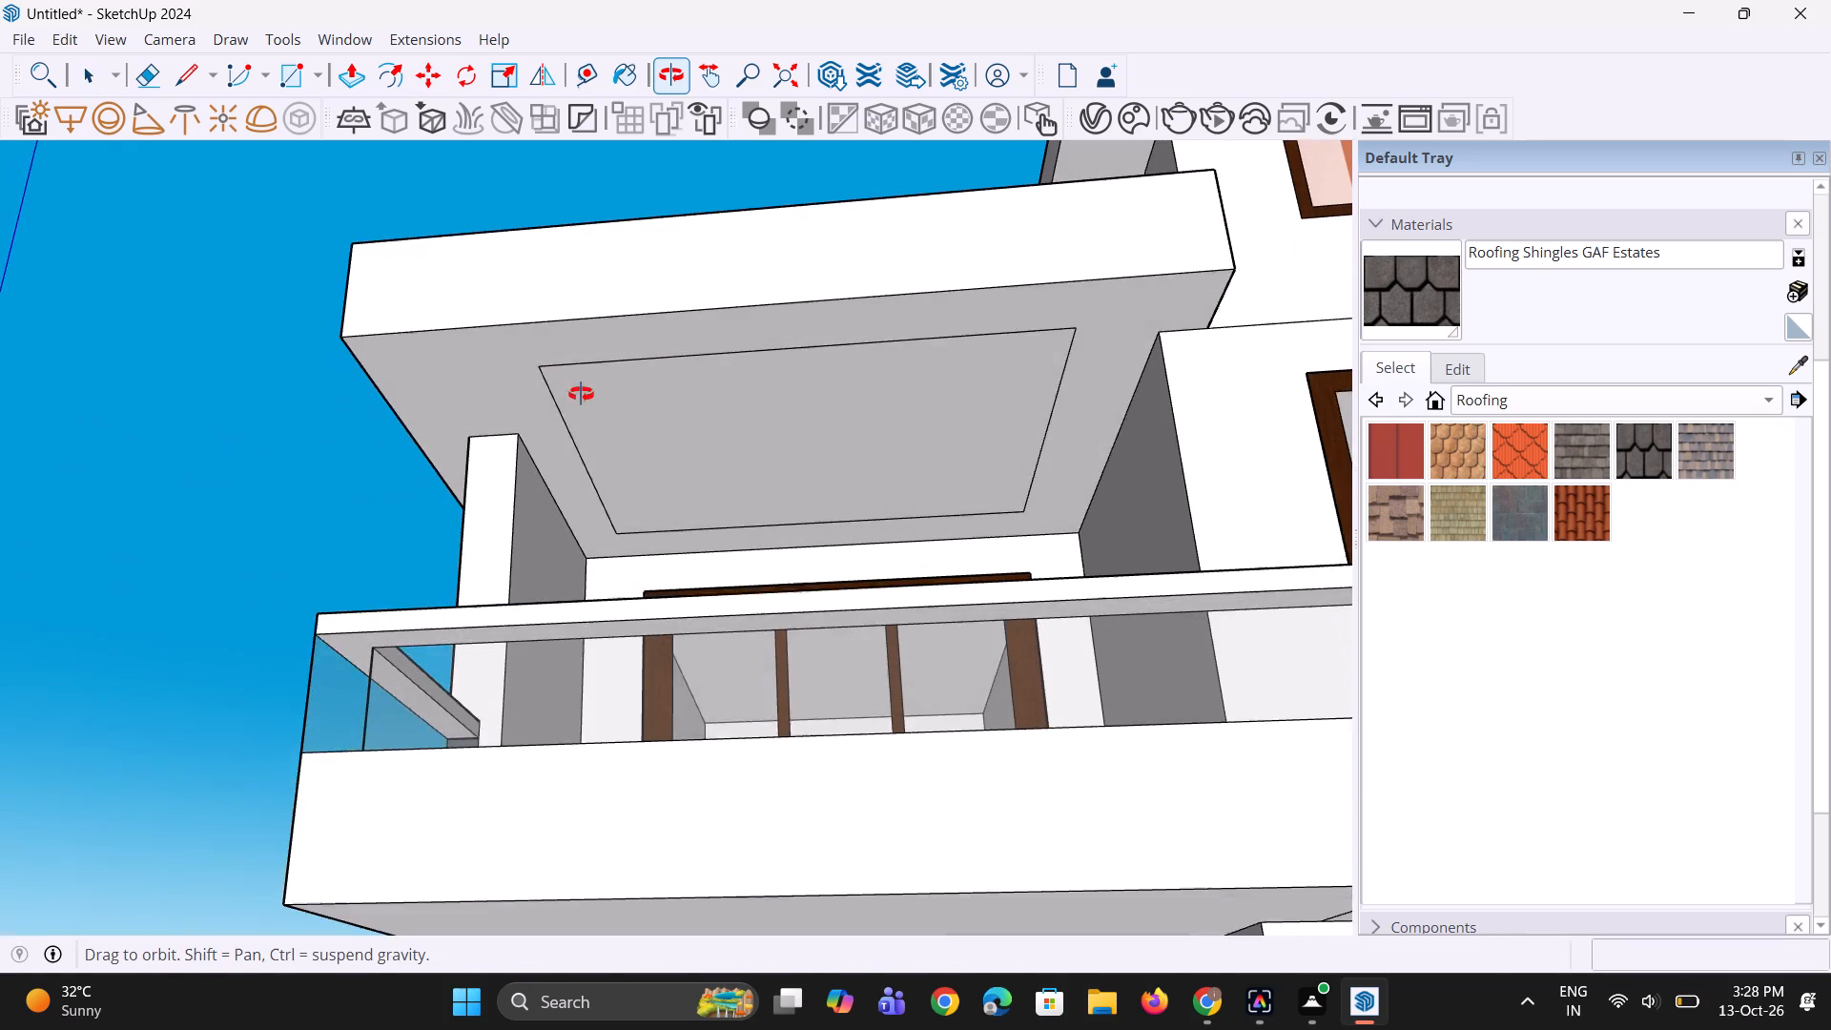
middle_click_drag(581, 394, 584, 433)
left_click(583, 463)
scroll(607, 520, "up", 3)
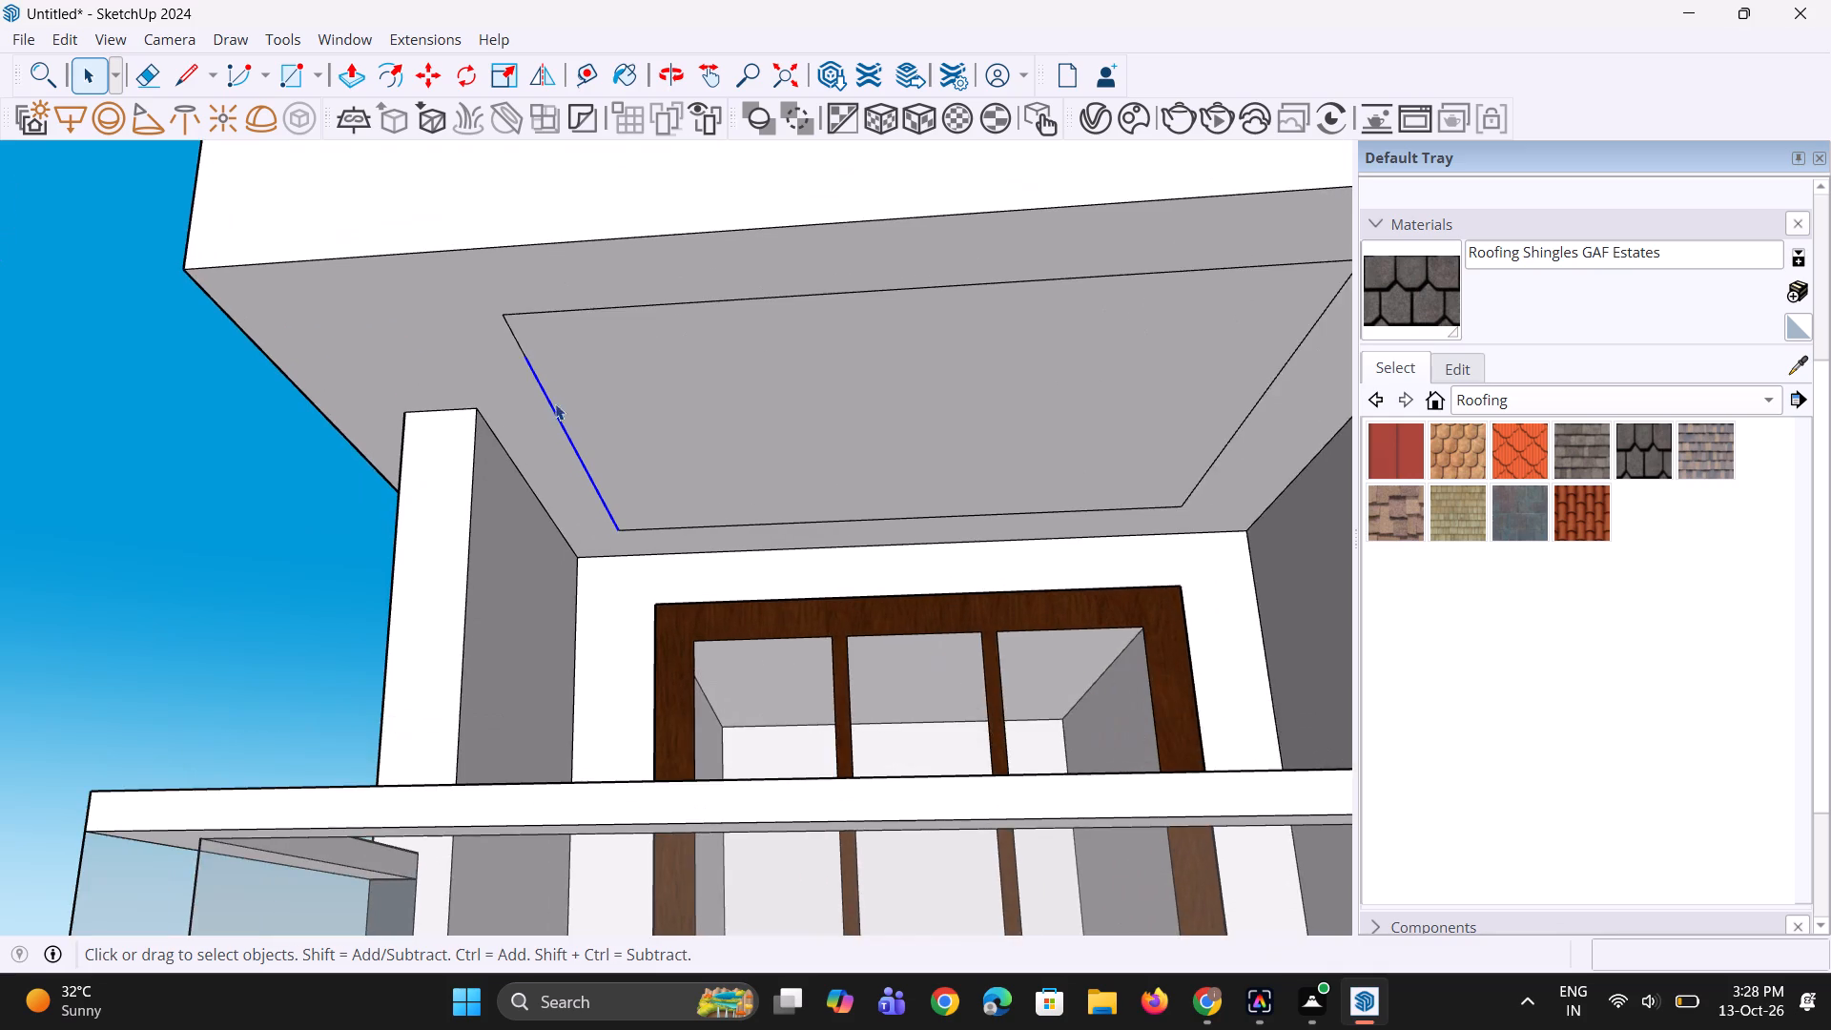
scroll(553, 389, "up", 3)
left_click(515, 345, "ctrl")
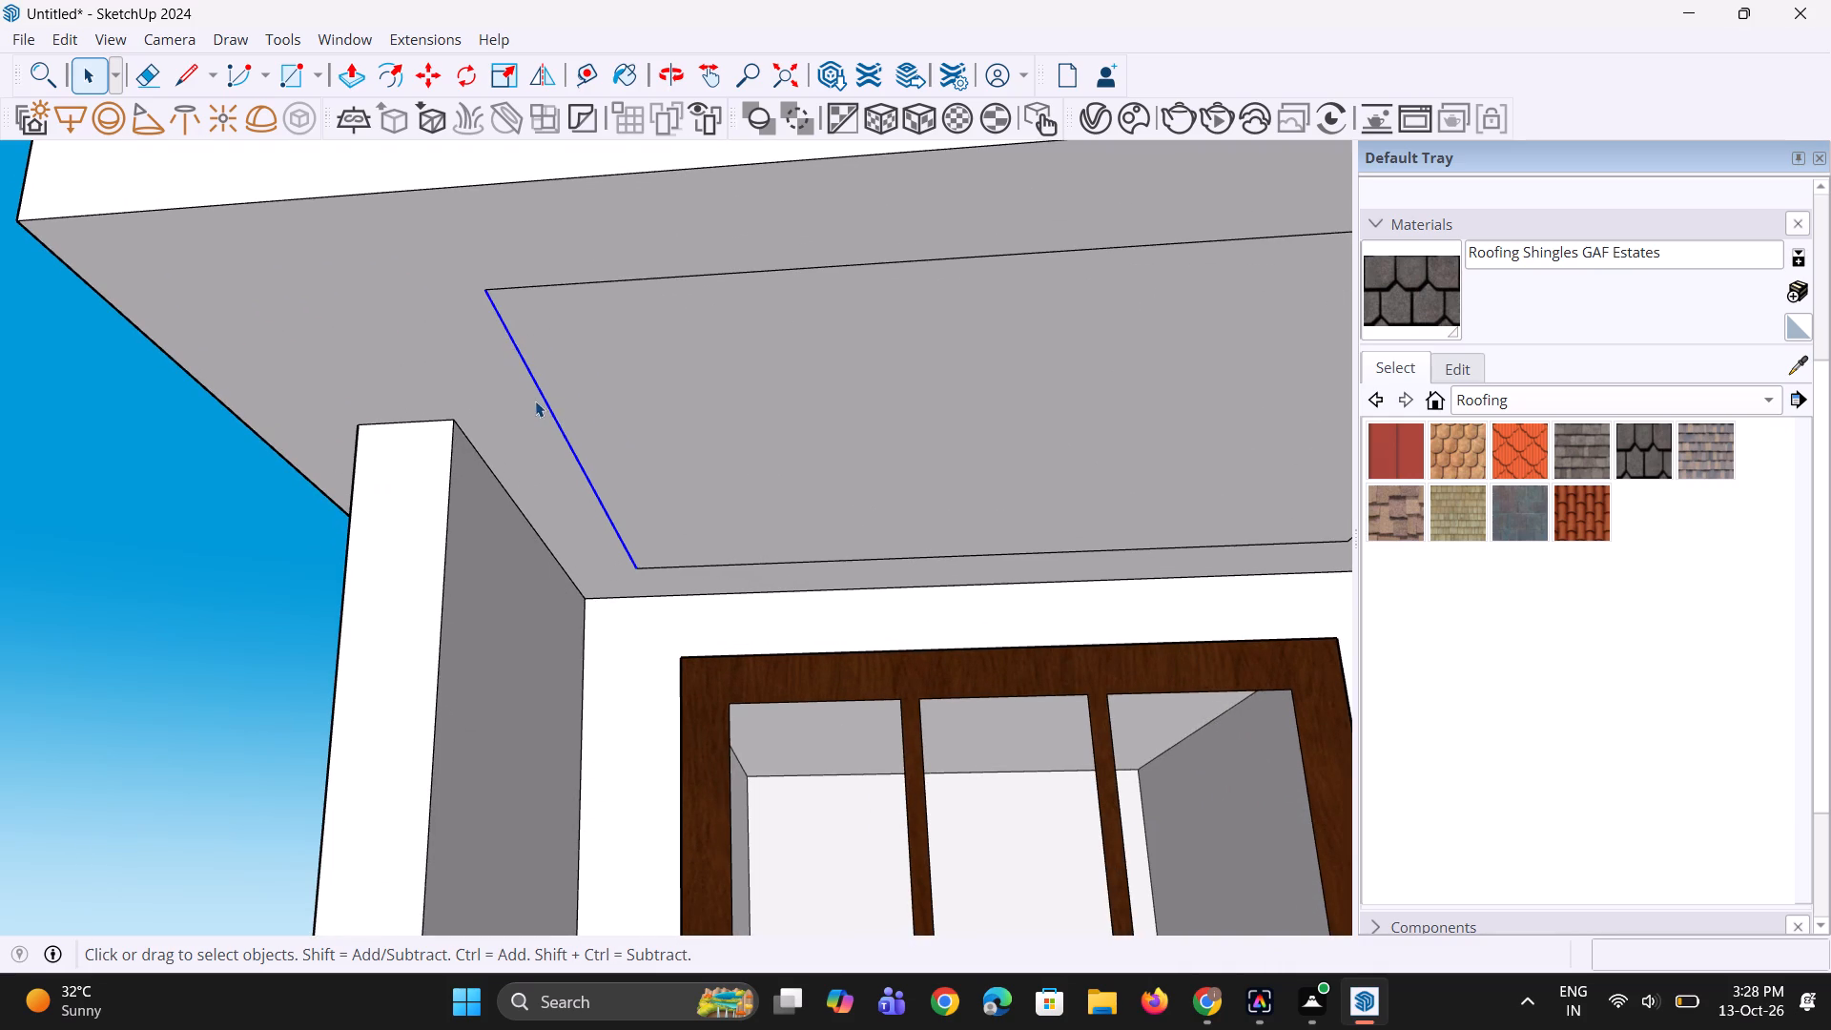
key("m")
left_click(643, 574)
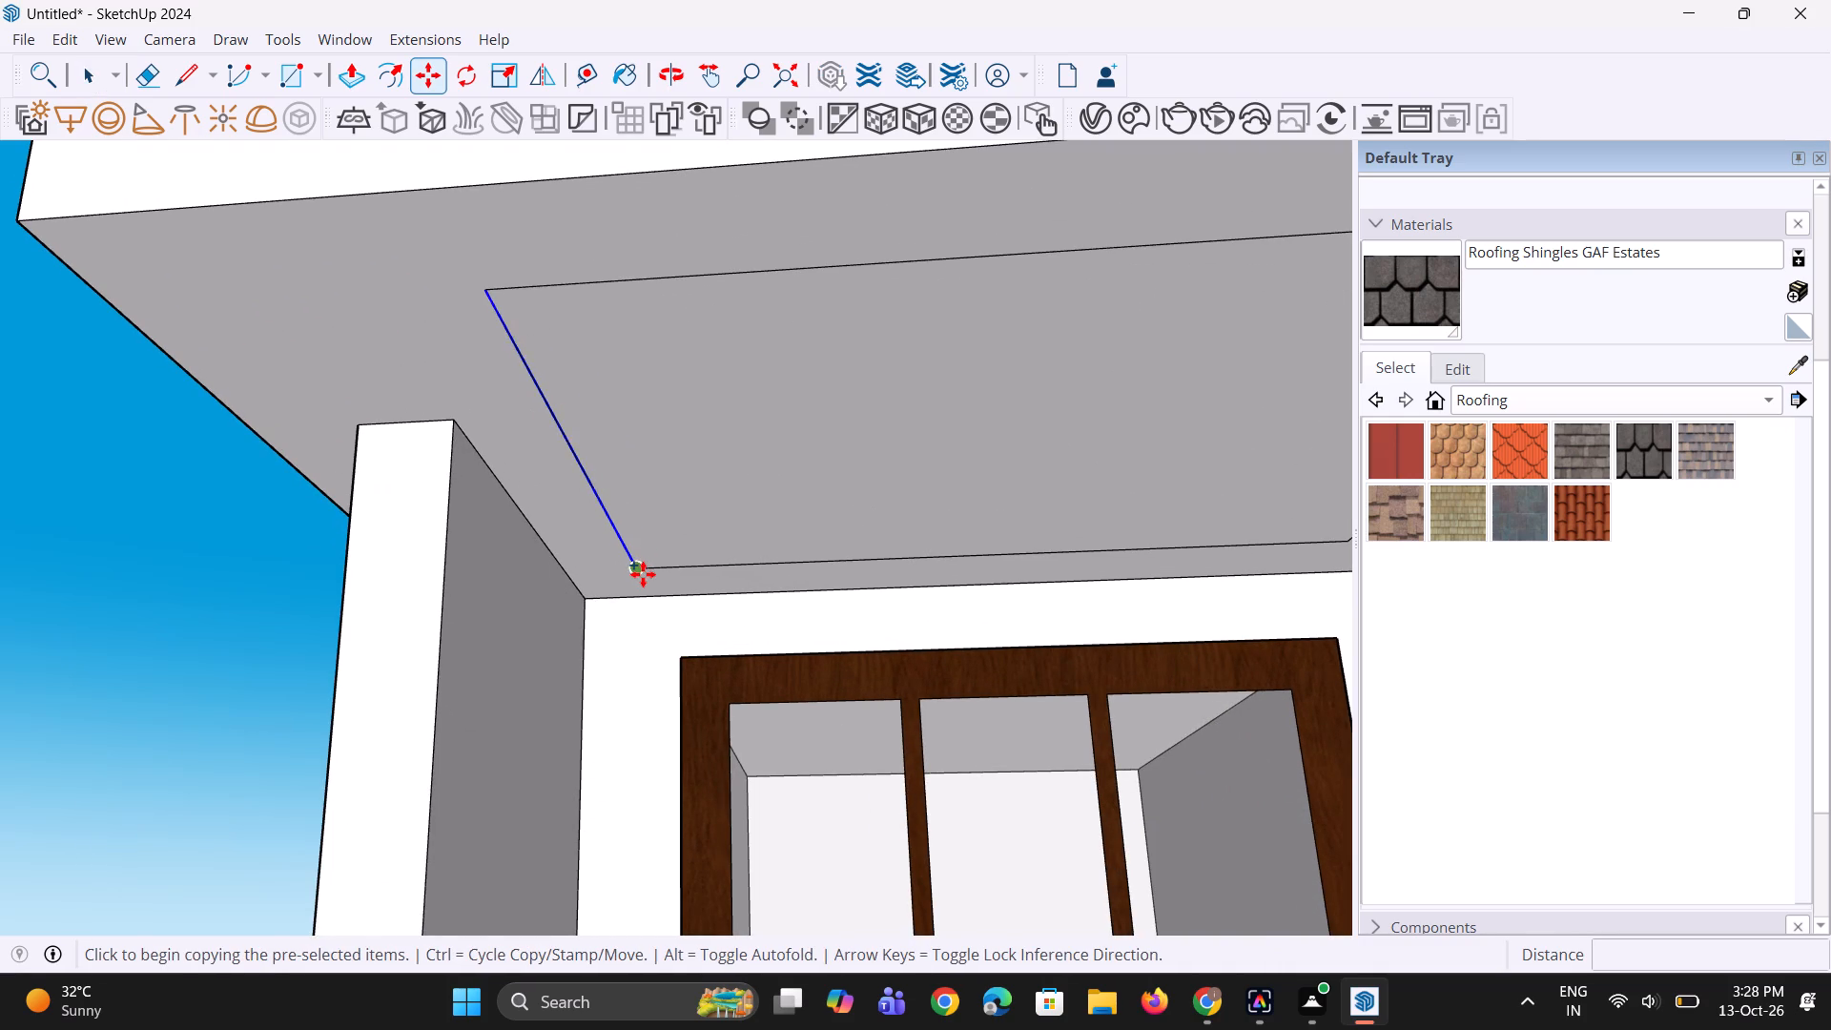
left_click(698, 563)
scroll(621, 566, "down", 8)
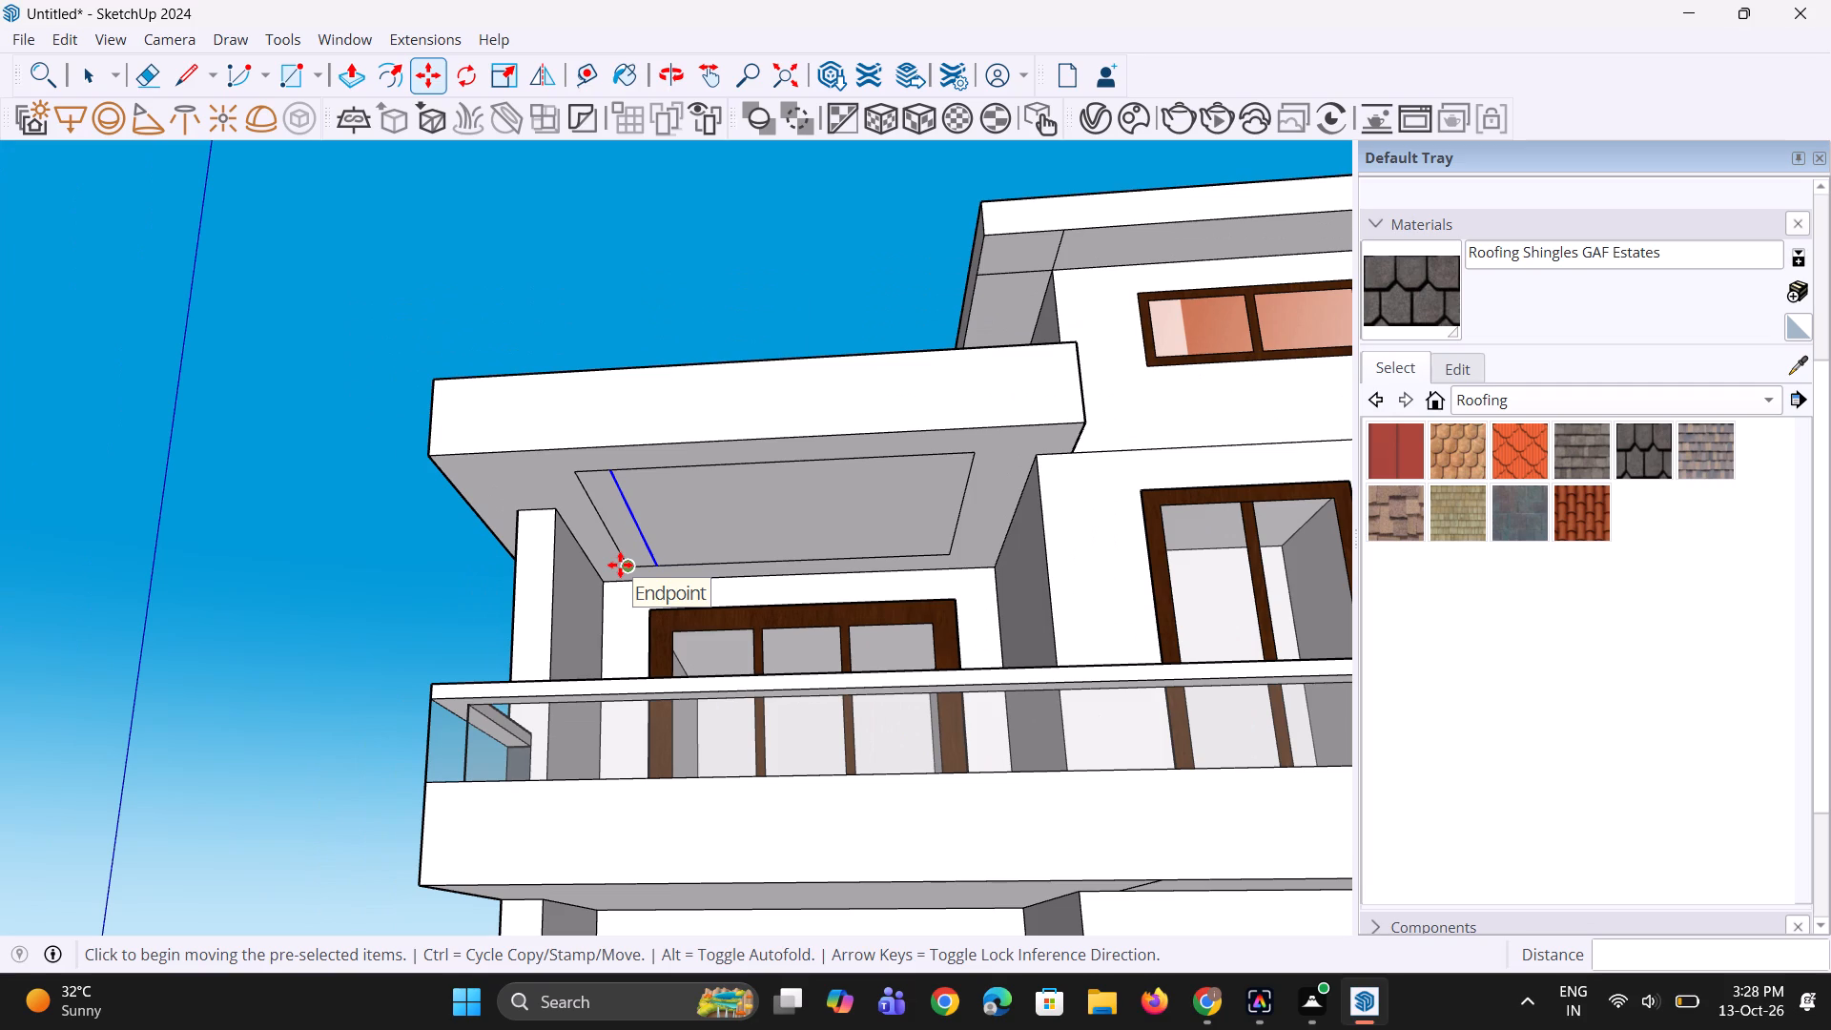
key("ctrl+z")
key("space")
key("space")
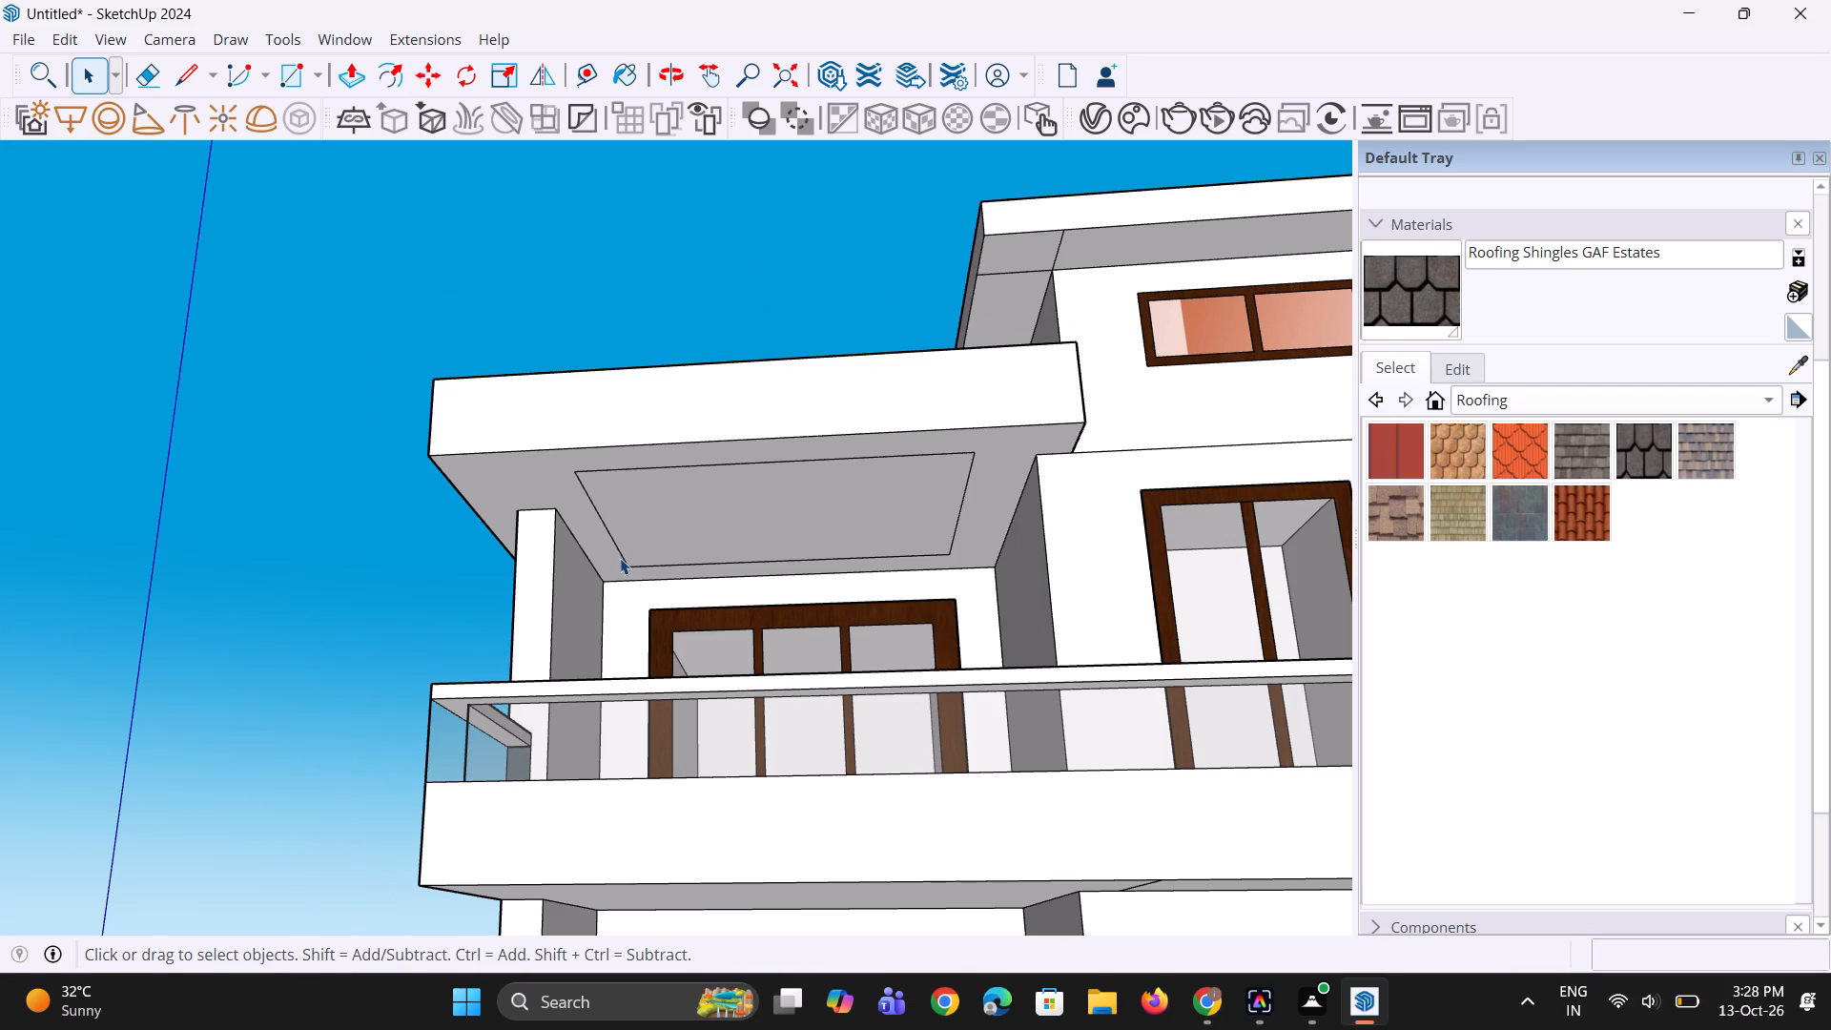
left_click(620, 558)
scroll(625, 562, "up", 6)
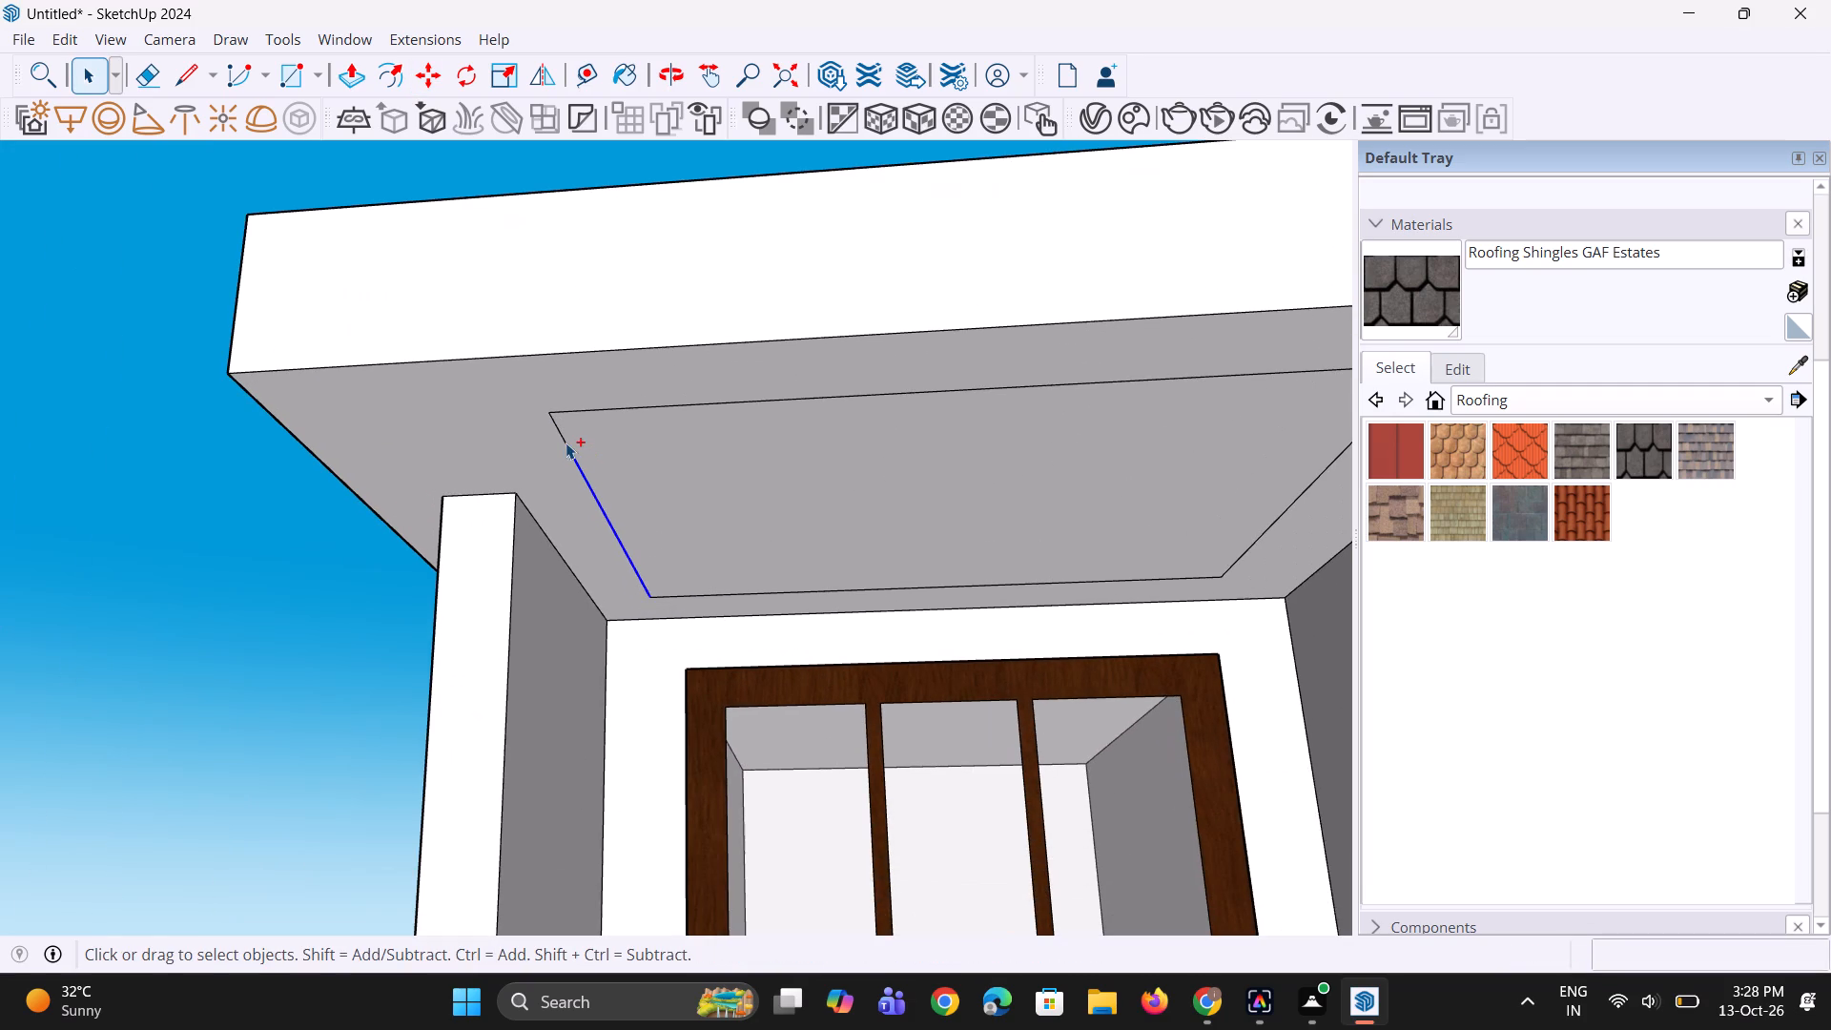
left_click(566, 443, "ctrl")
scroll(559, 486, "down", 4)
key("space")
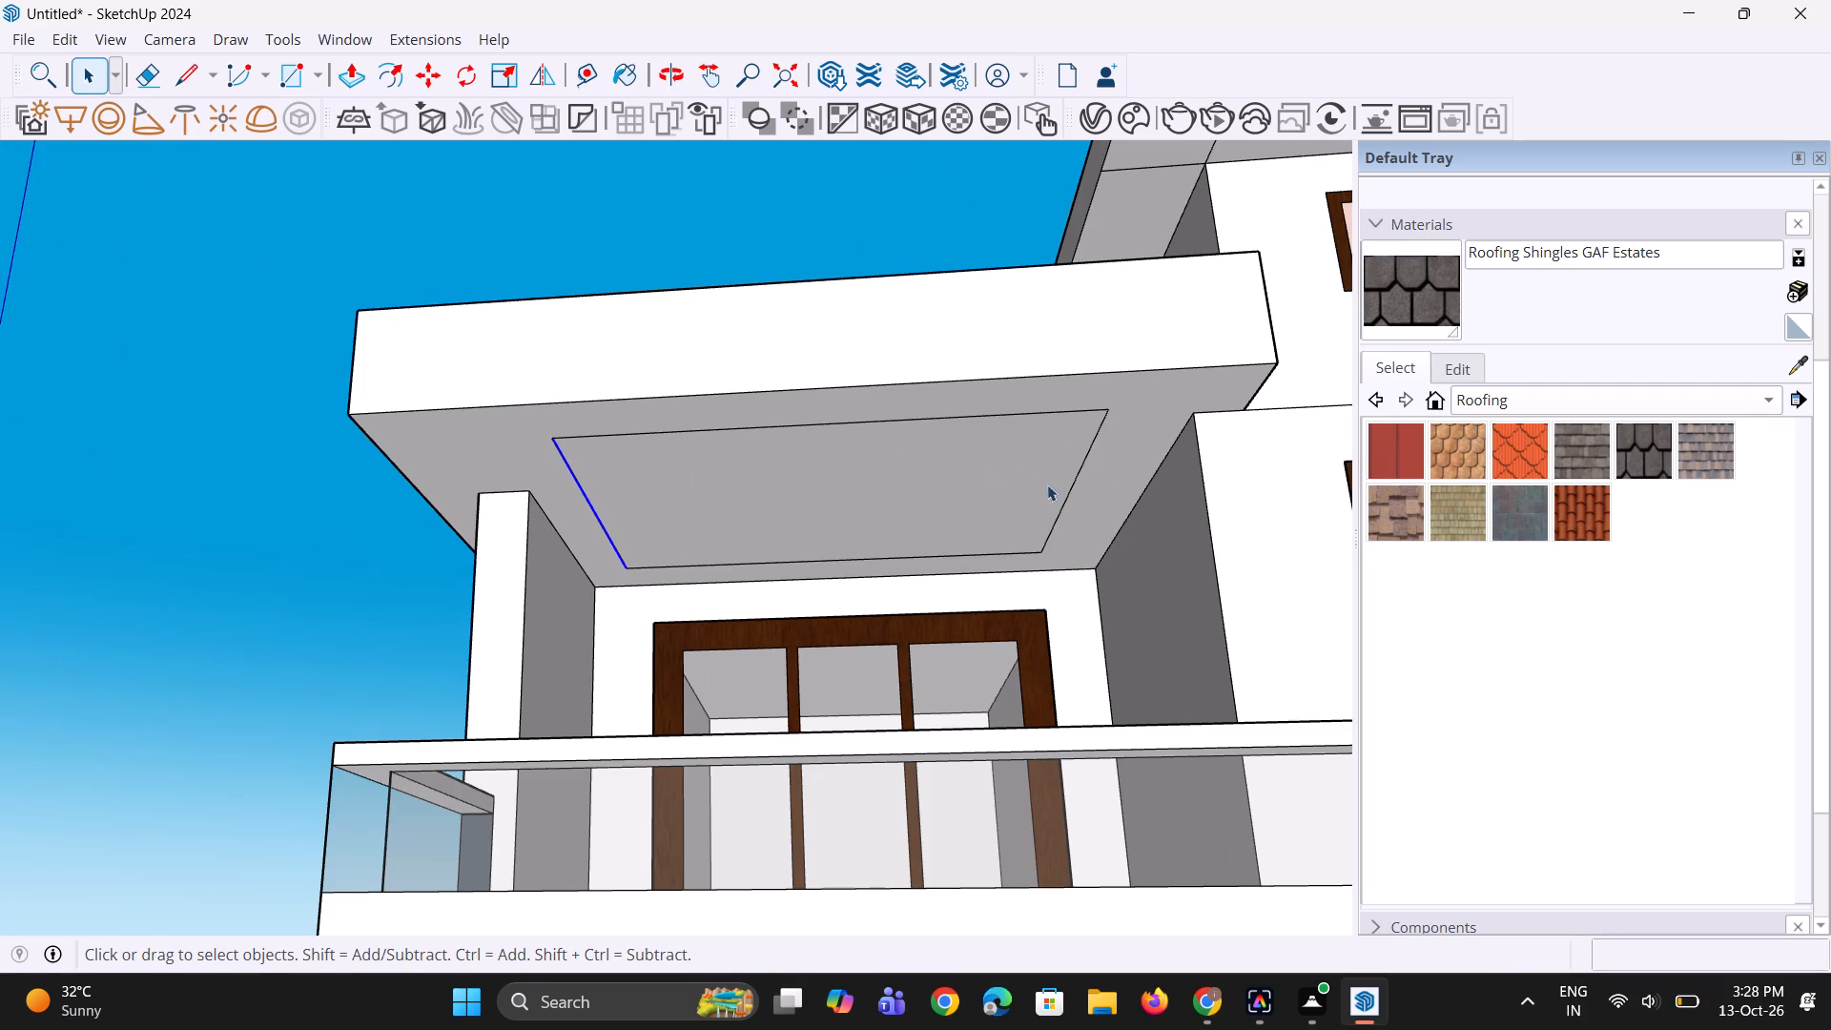
Copy the rectangle's edge farthest from the column about 12' 1/2" onto the column-side edge, dividing the span with /10 into equal strips.
left_click(1069, 493)
scroll(1074, 451, "up", 2)
key("m")
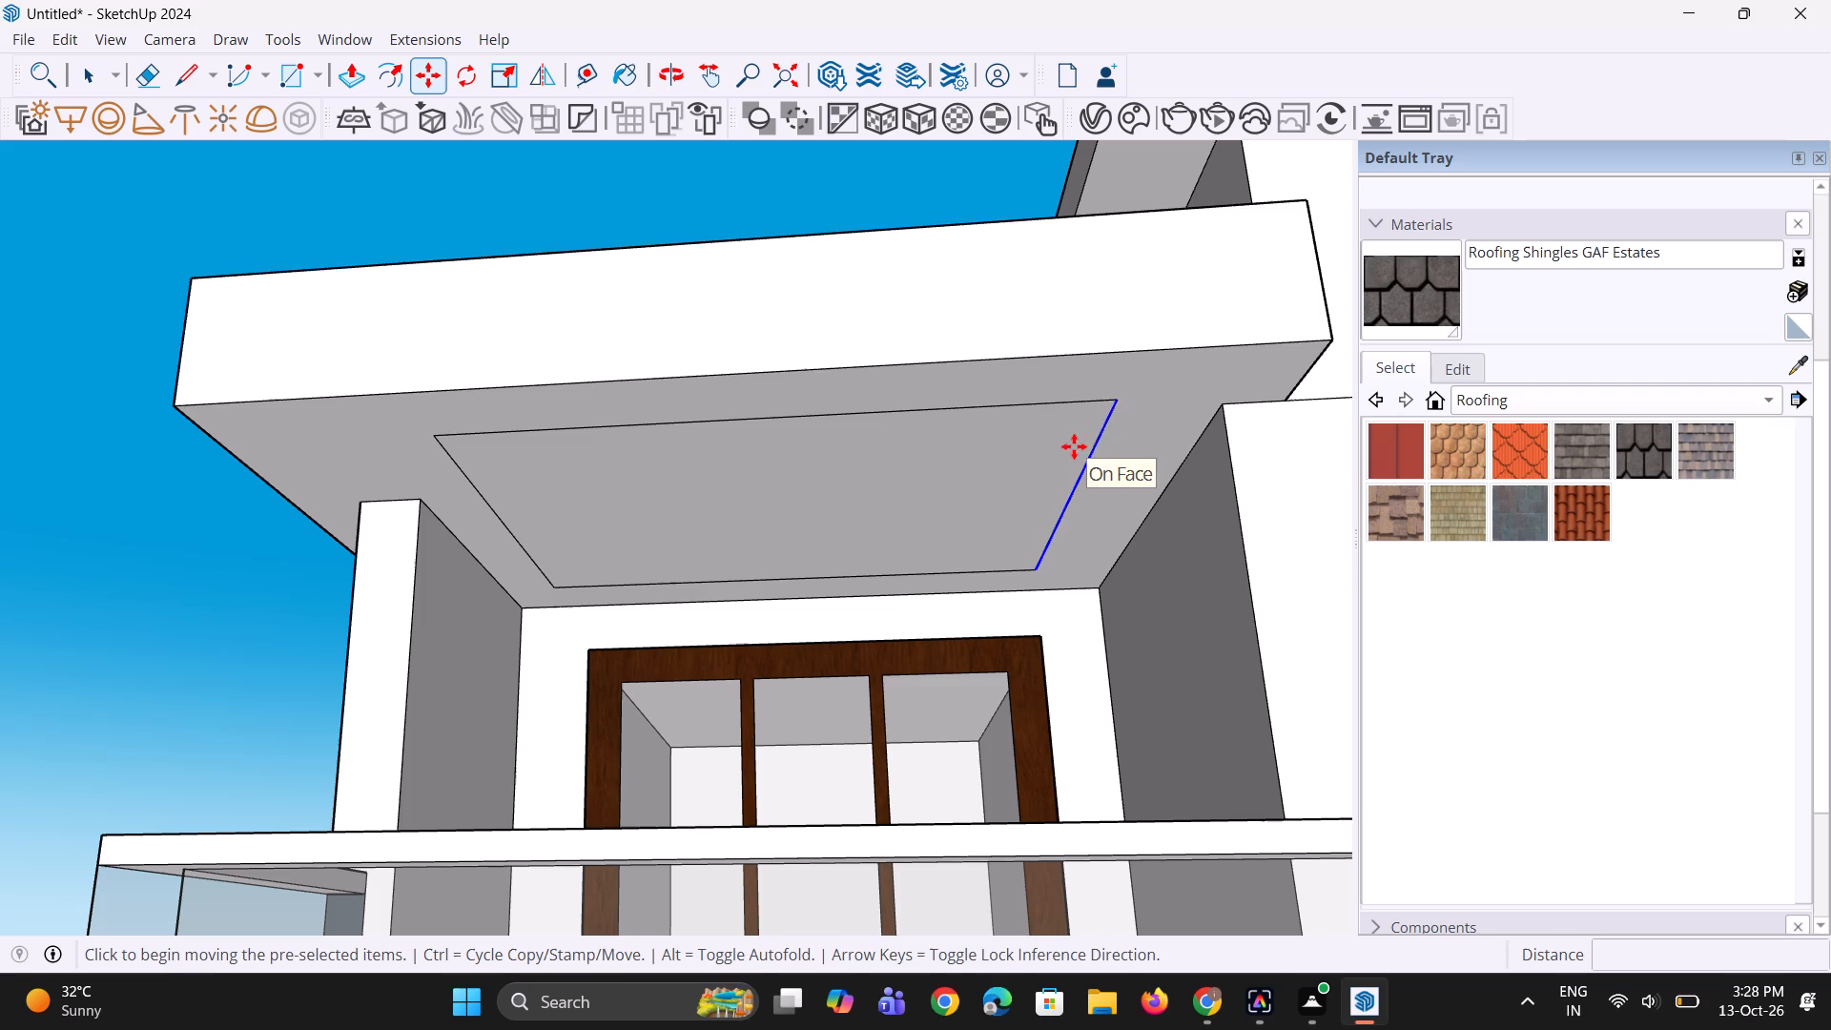
left_click(1117, 411)
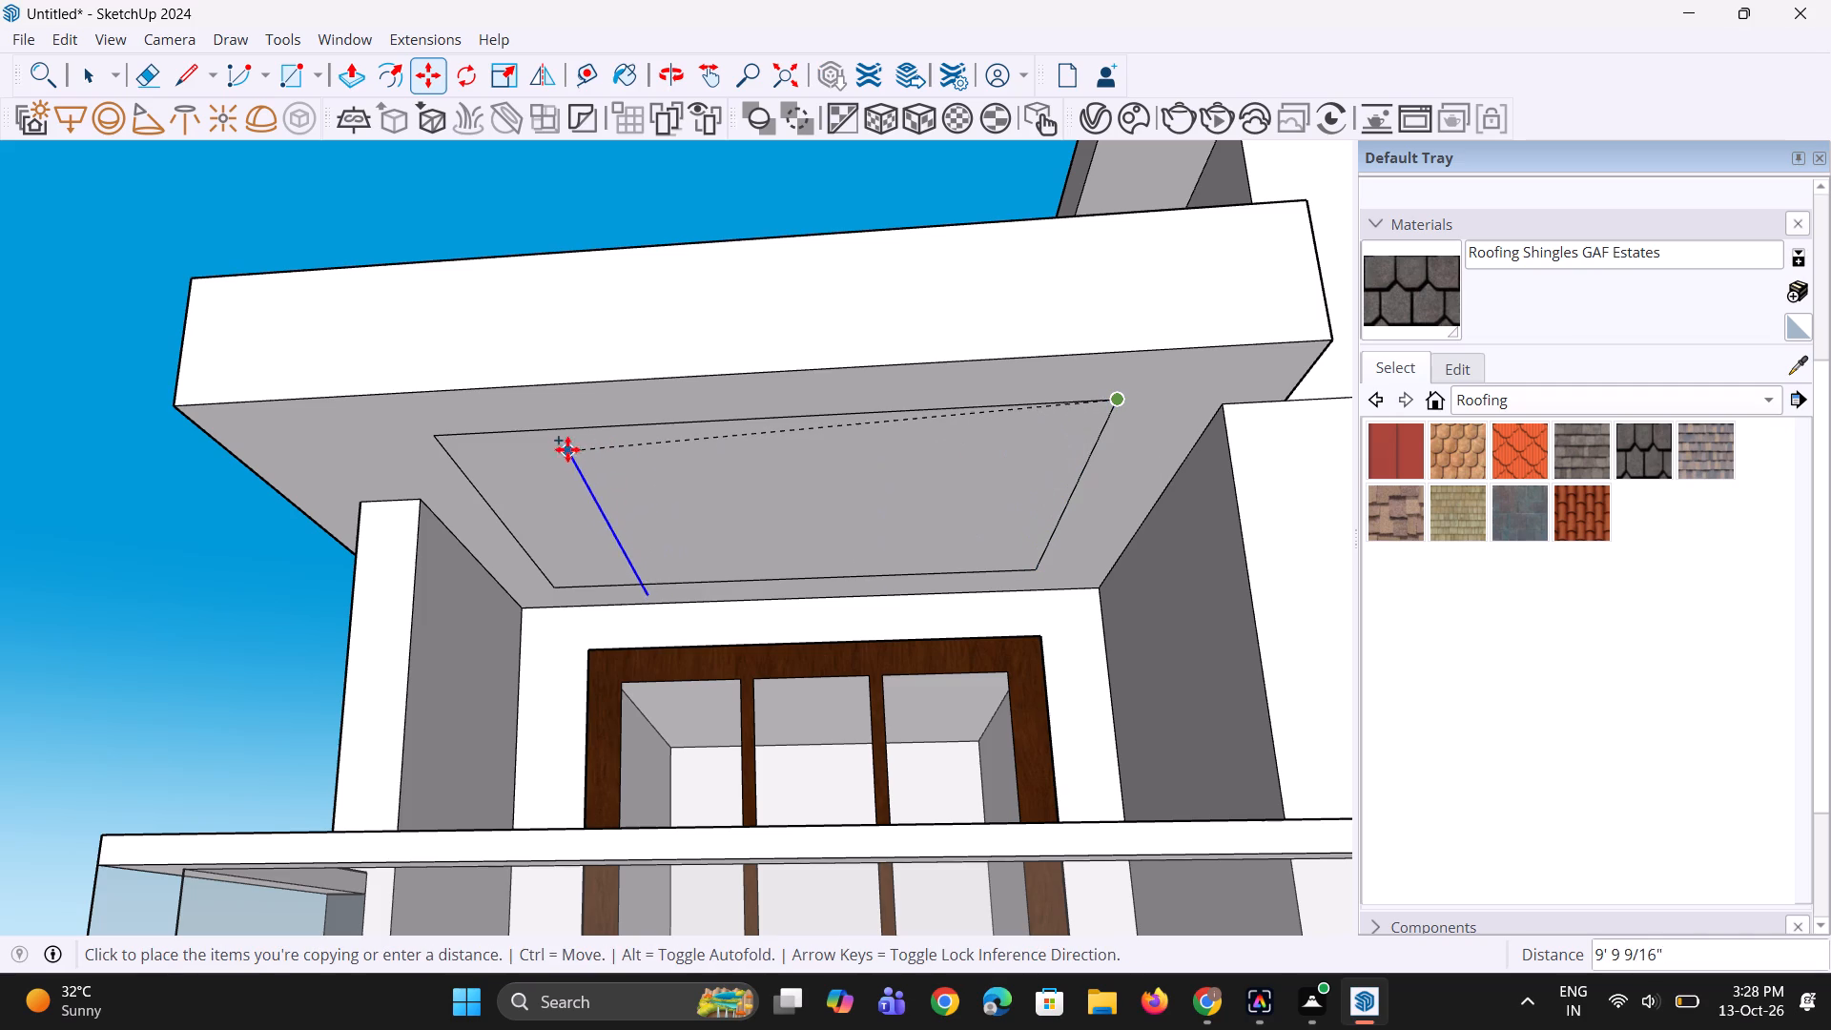
left_click(440, 437)
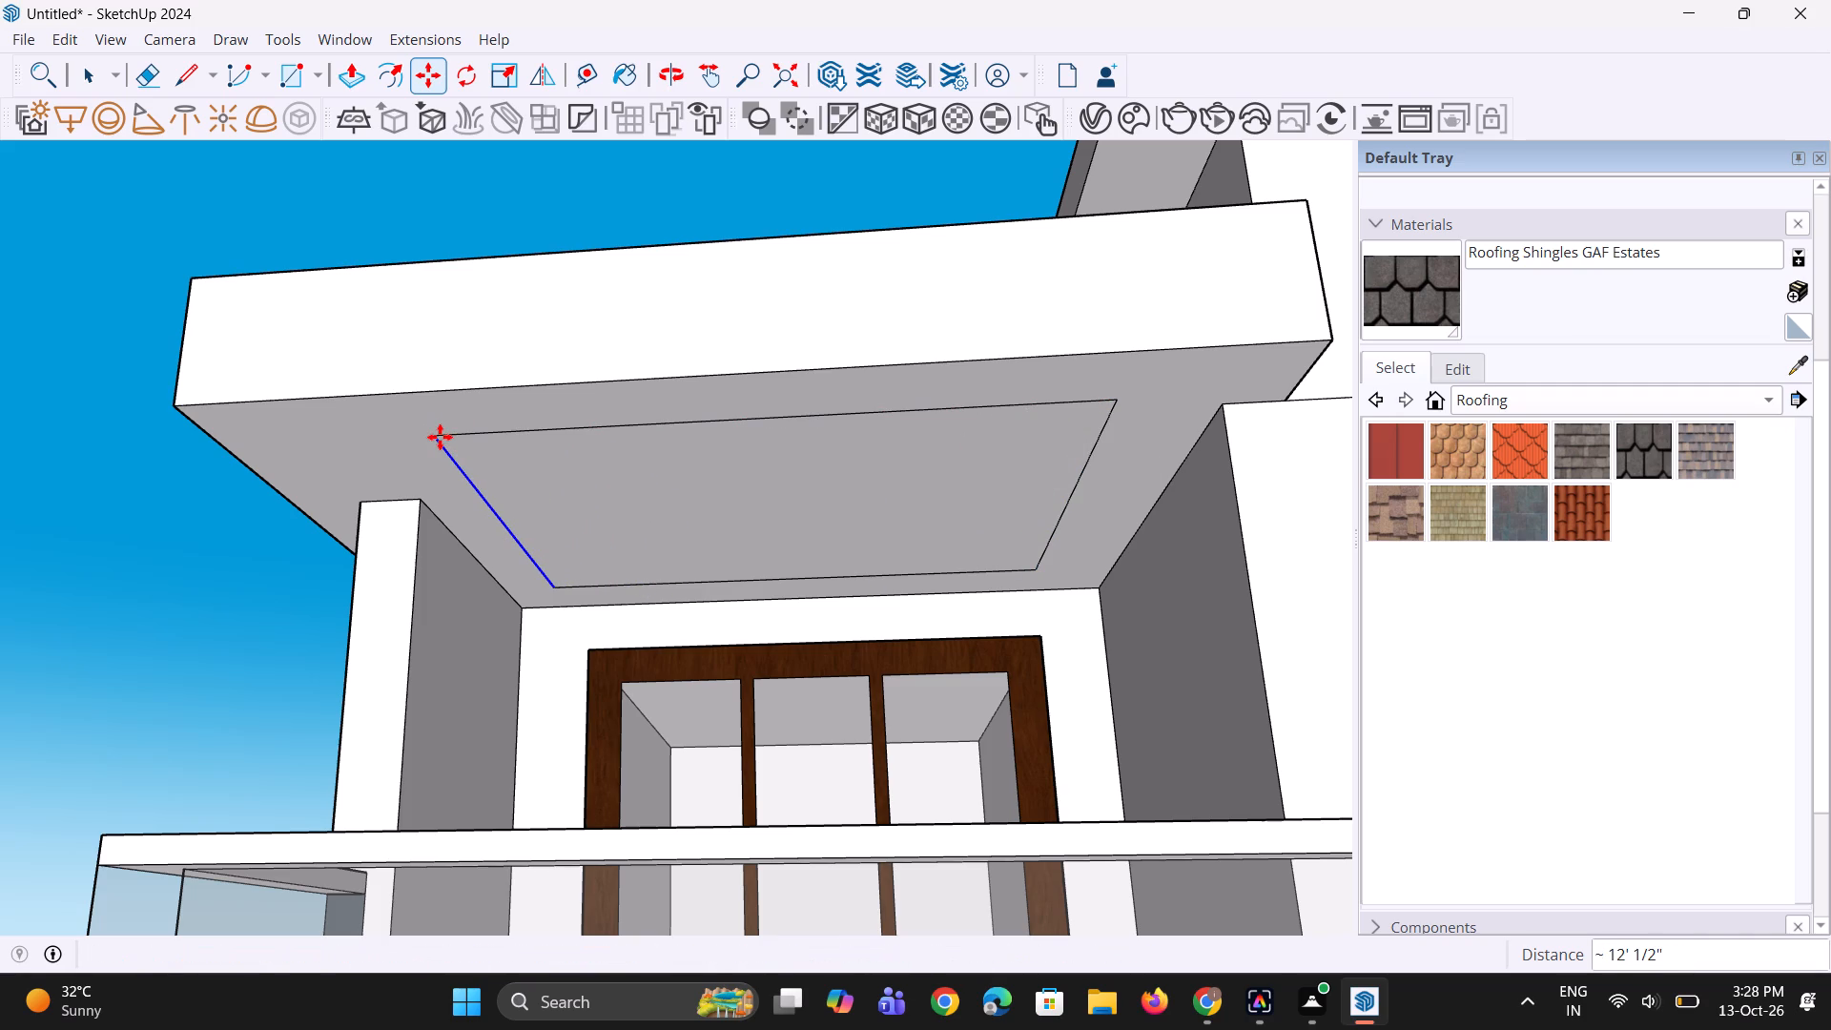
key("slash")
type("10")
key("Return")
middle_click(467, 469)
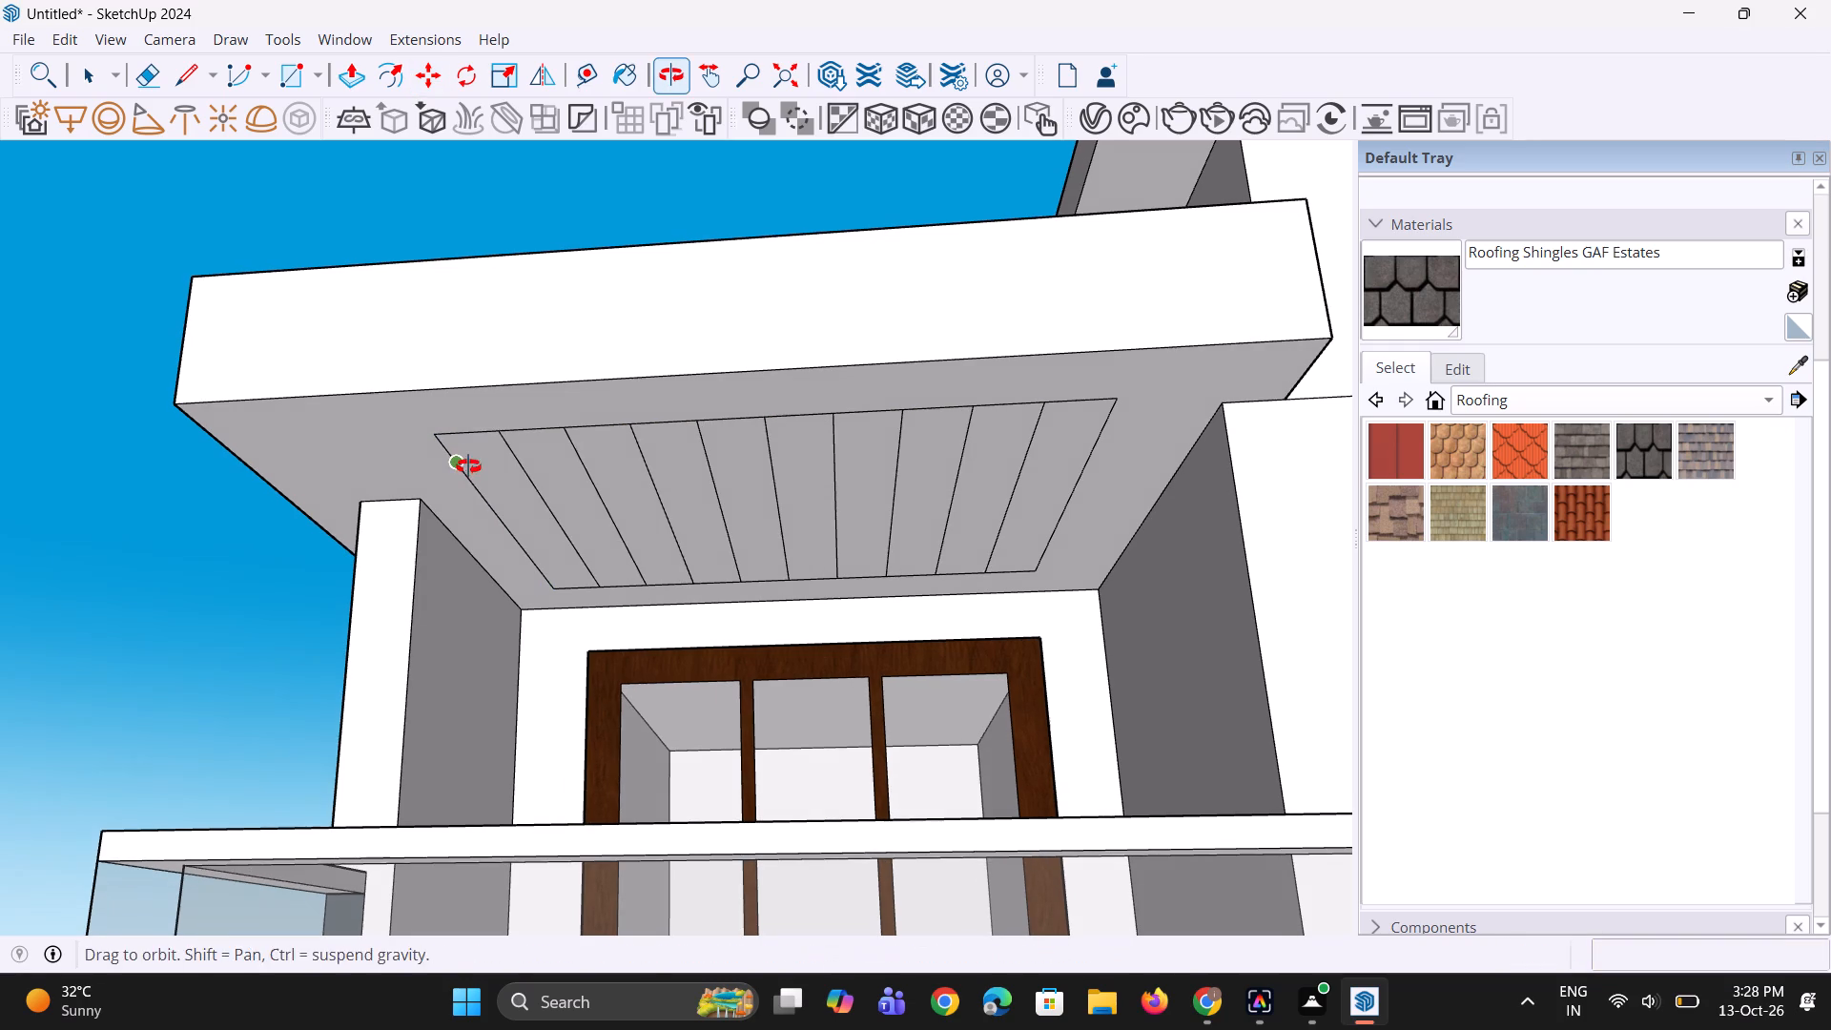
key("space")
key("space")
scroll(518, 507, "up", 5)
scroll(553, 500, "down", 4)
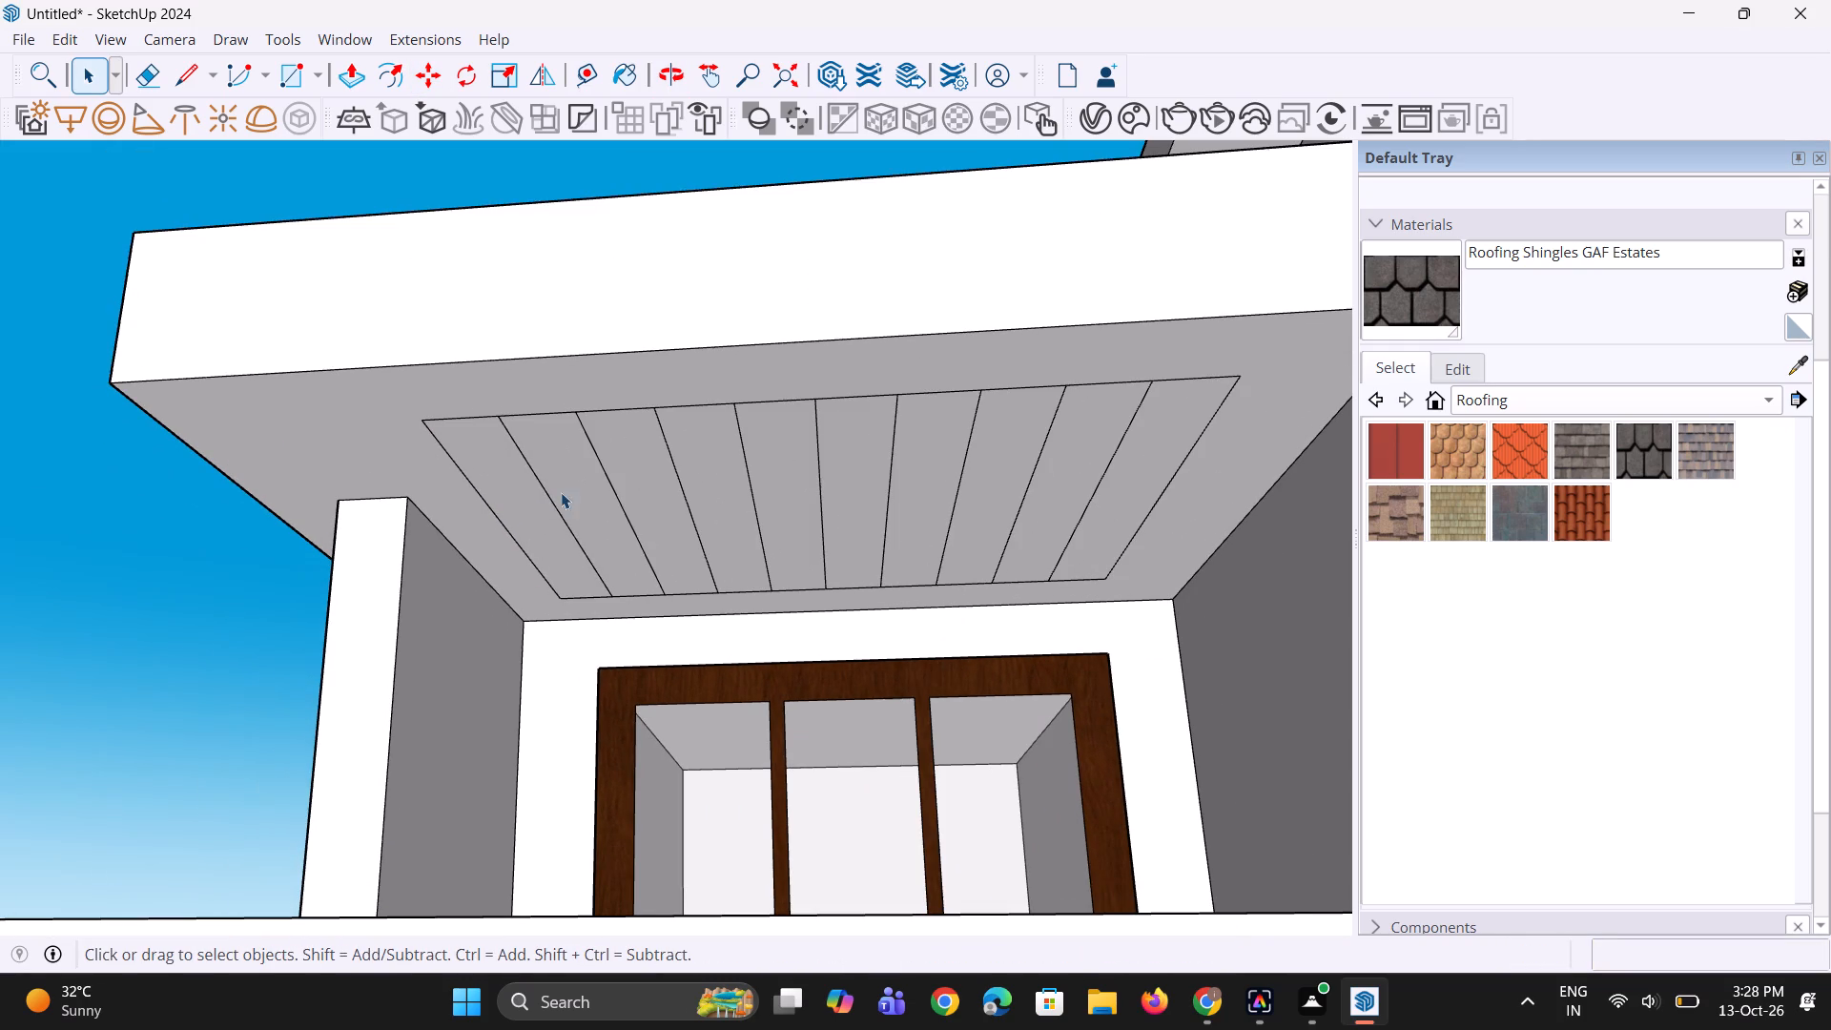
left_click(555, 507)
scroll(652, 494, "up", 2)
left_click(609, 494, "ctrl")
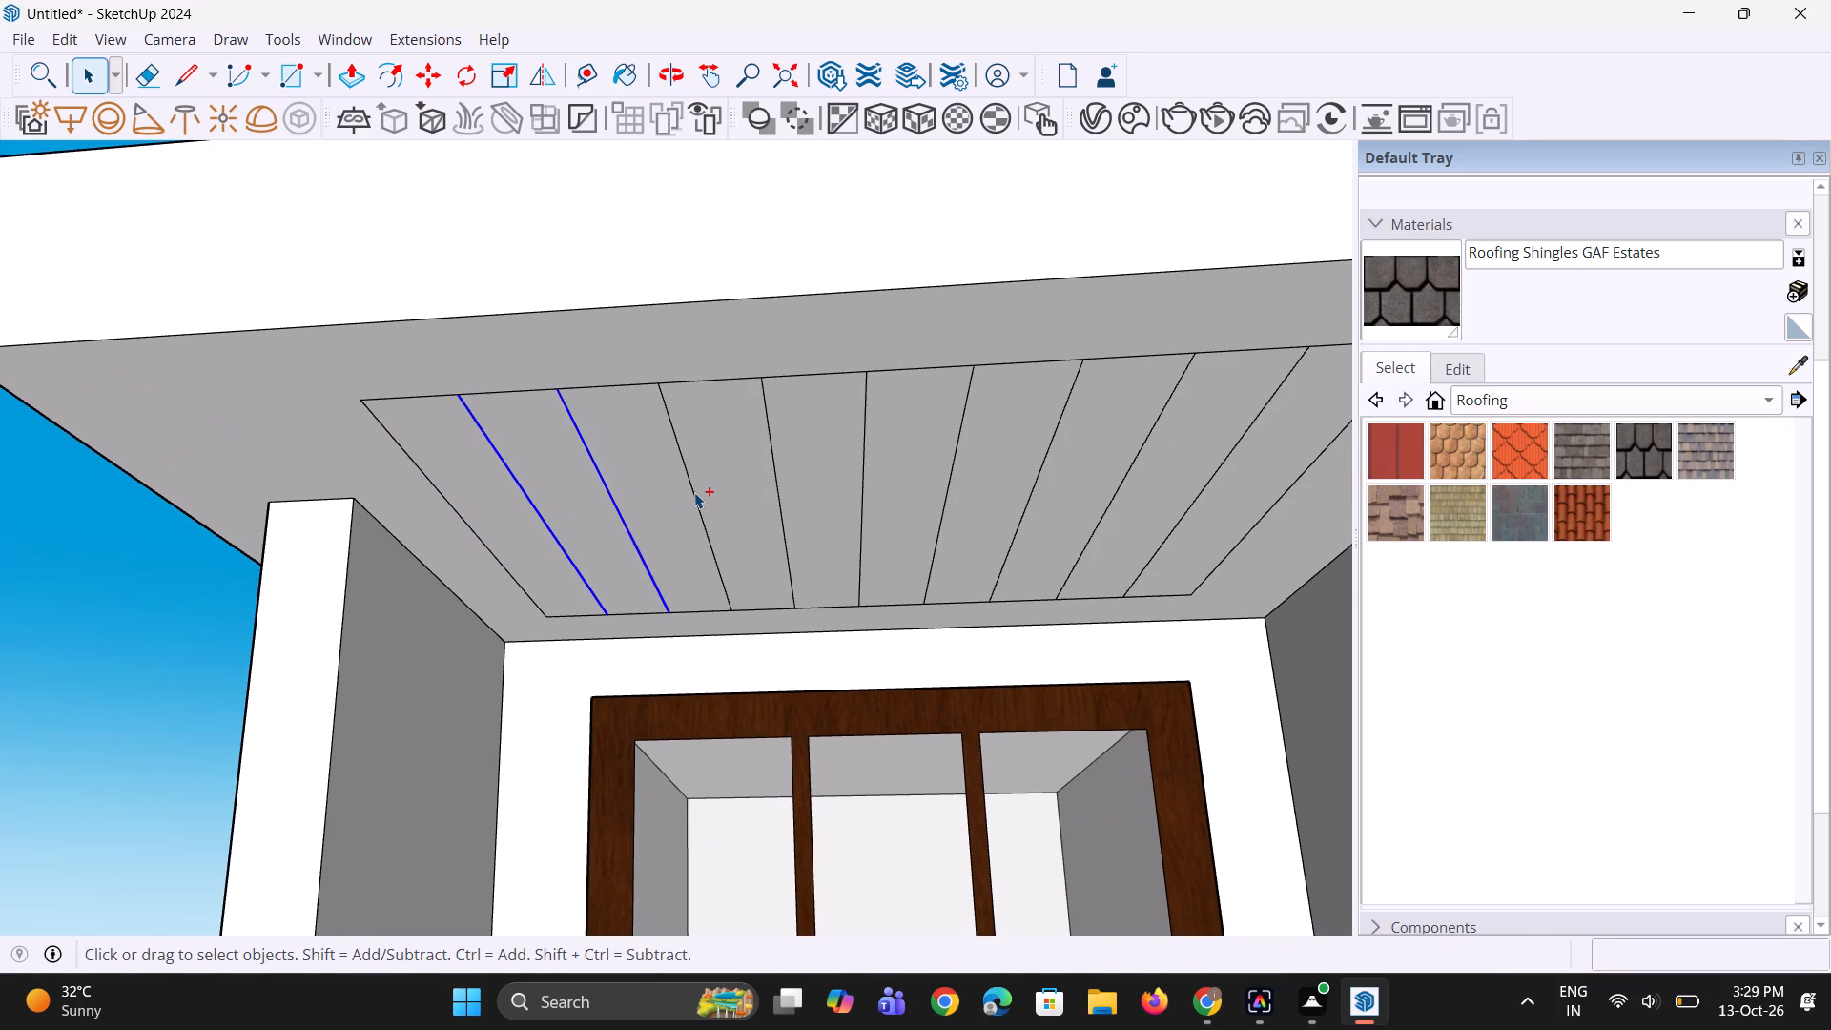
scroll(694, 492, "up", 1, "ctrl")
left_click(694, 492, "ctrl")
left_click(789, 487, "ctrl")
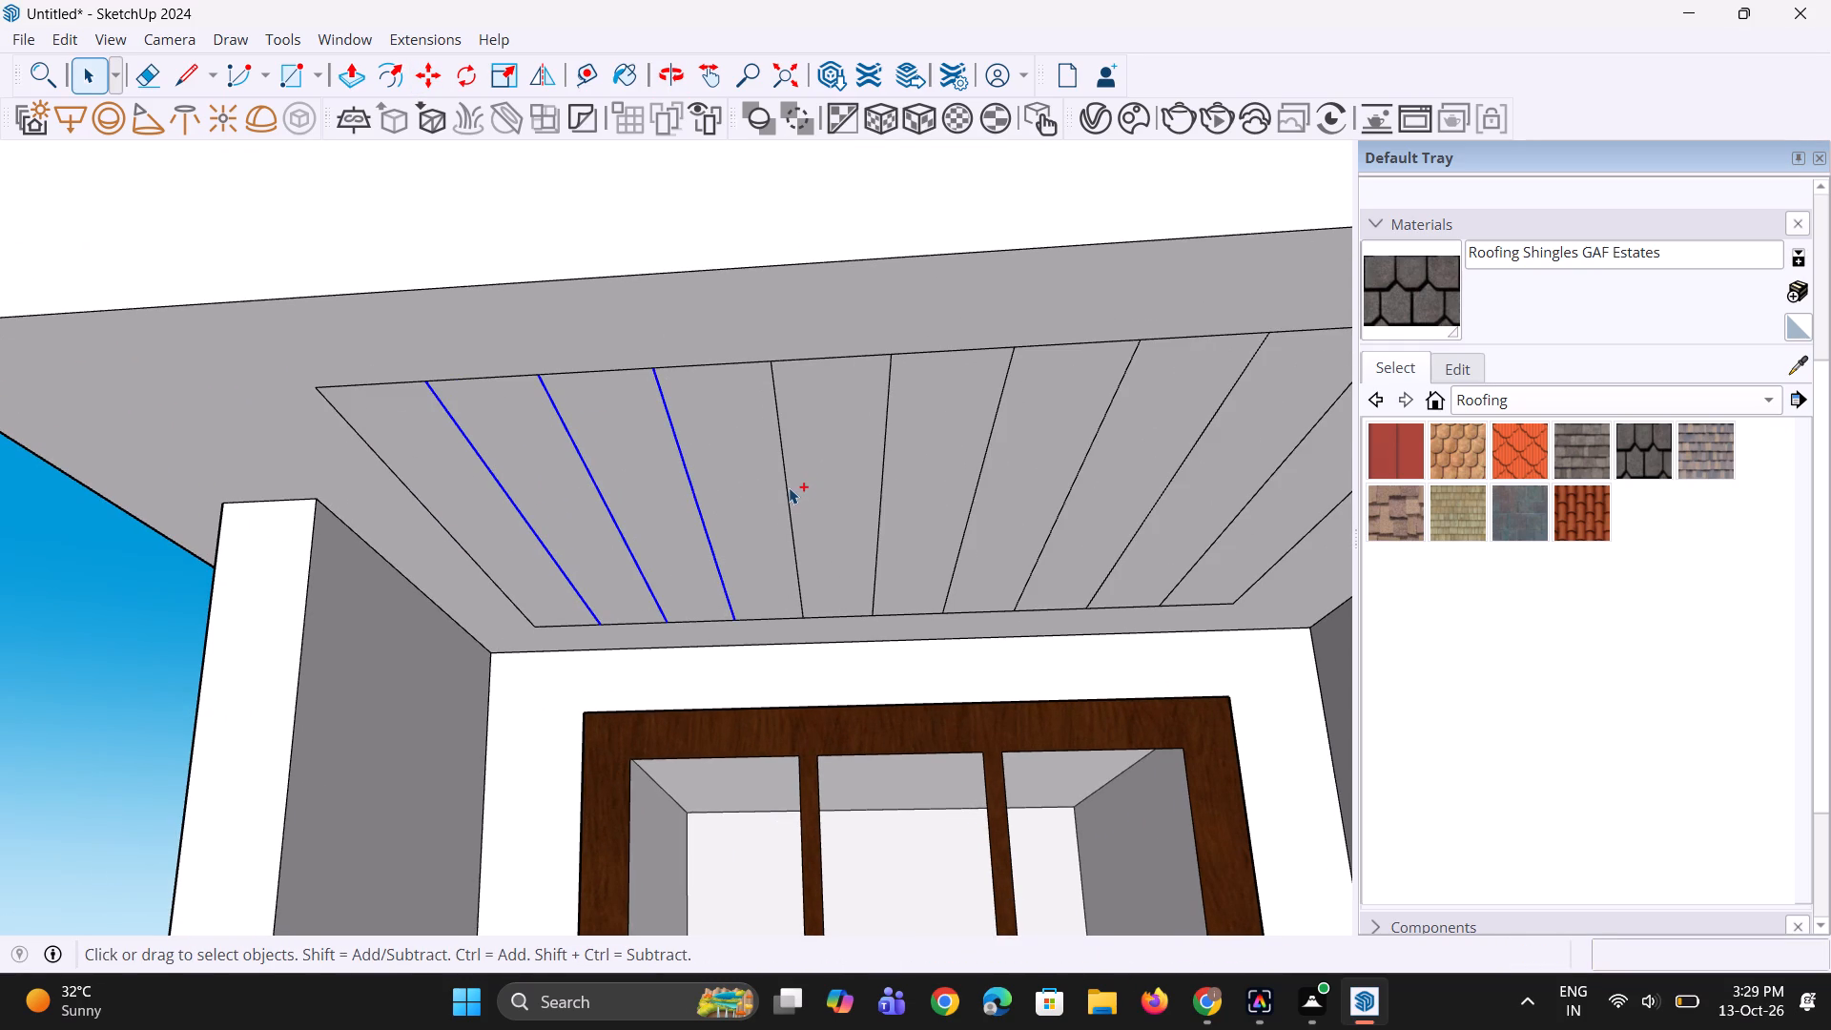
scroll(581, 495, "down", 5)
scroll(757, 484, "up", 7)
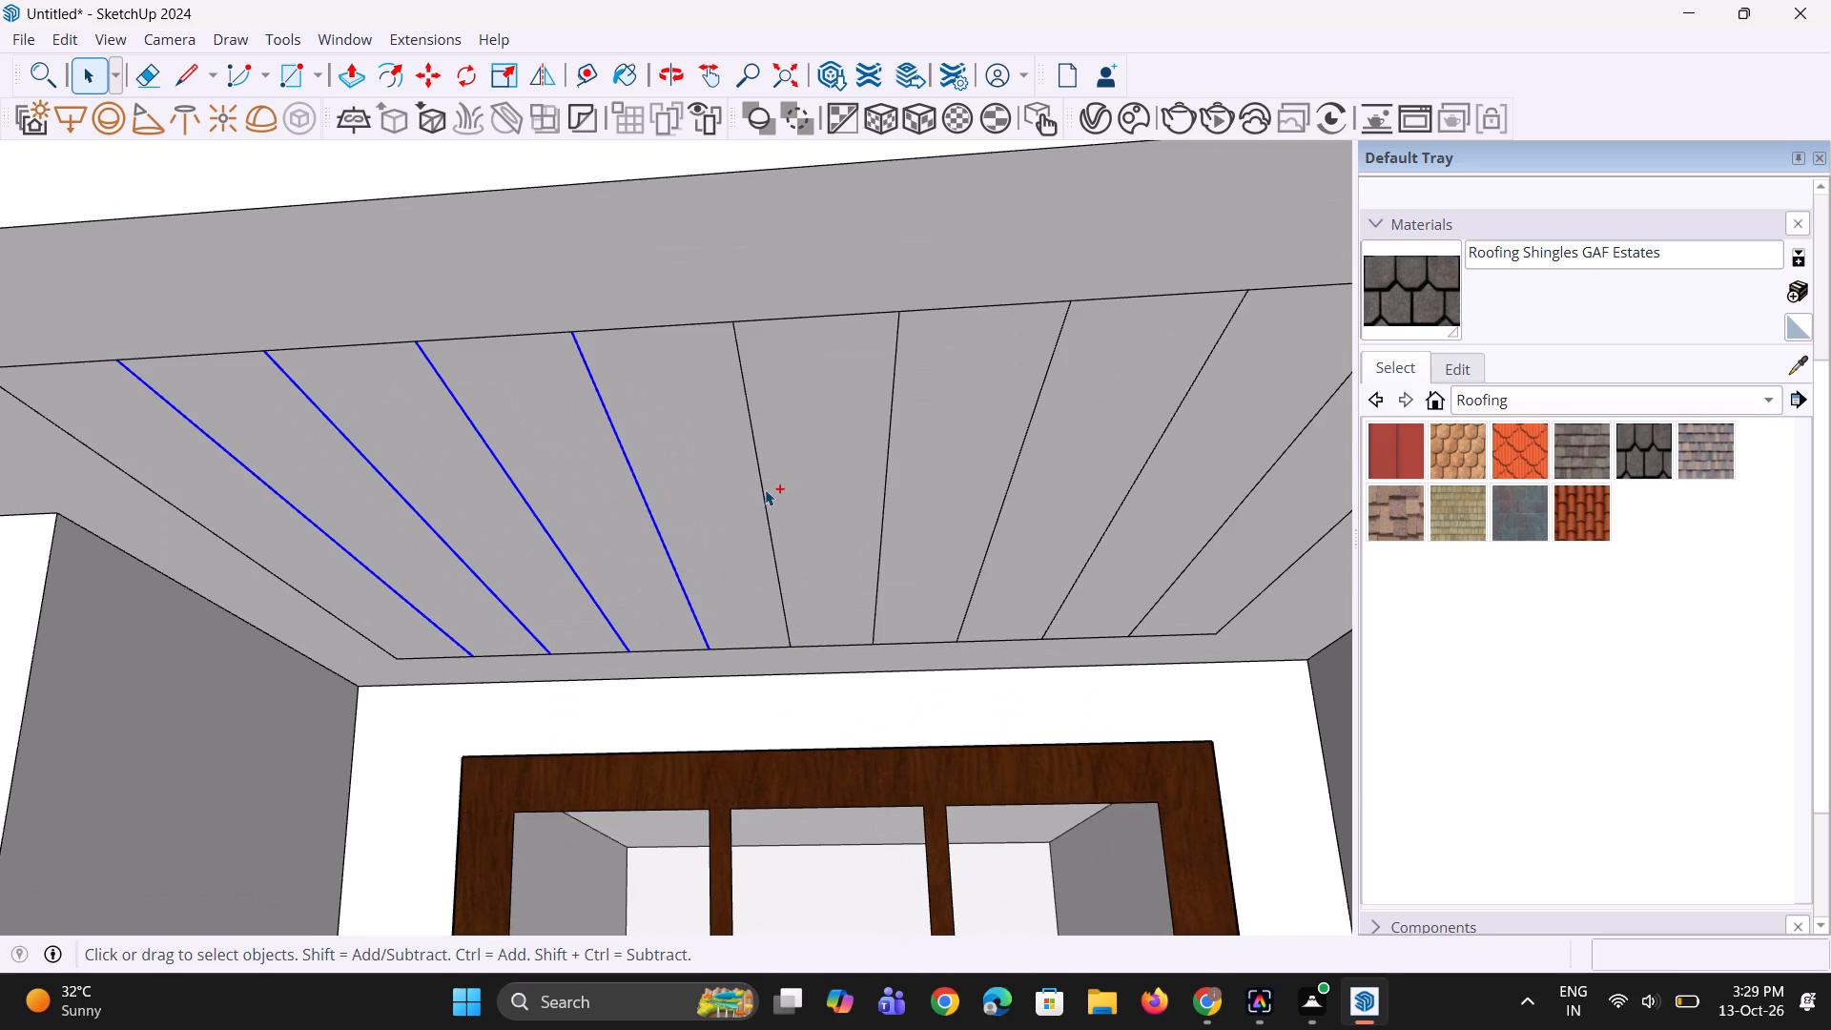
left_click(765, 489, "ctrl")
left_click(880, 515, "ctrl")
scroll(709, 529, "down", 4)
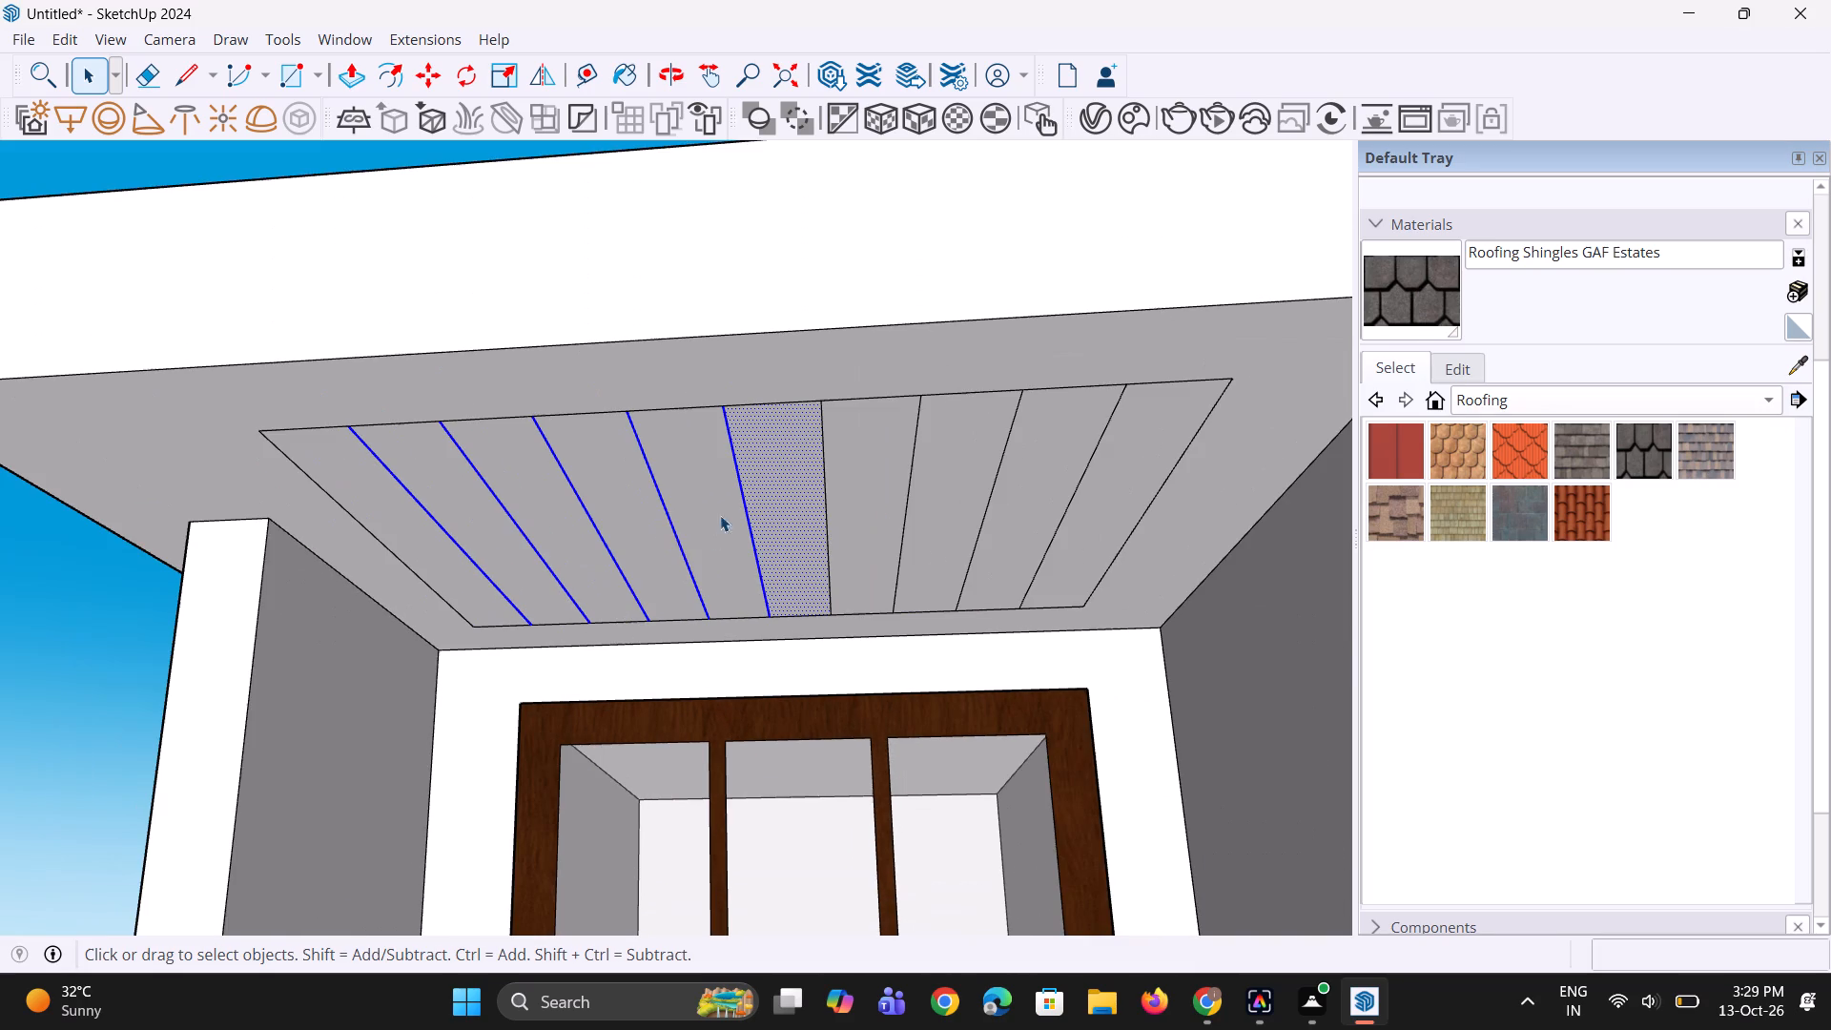
Copy the nine strip-dividing lines and the short segment of the column-side edge 1" along the soffit, away from the column.
left_click(824, 490)
scroll(827, 520, "up", 2)
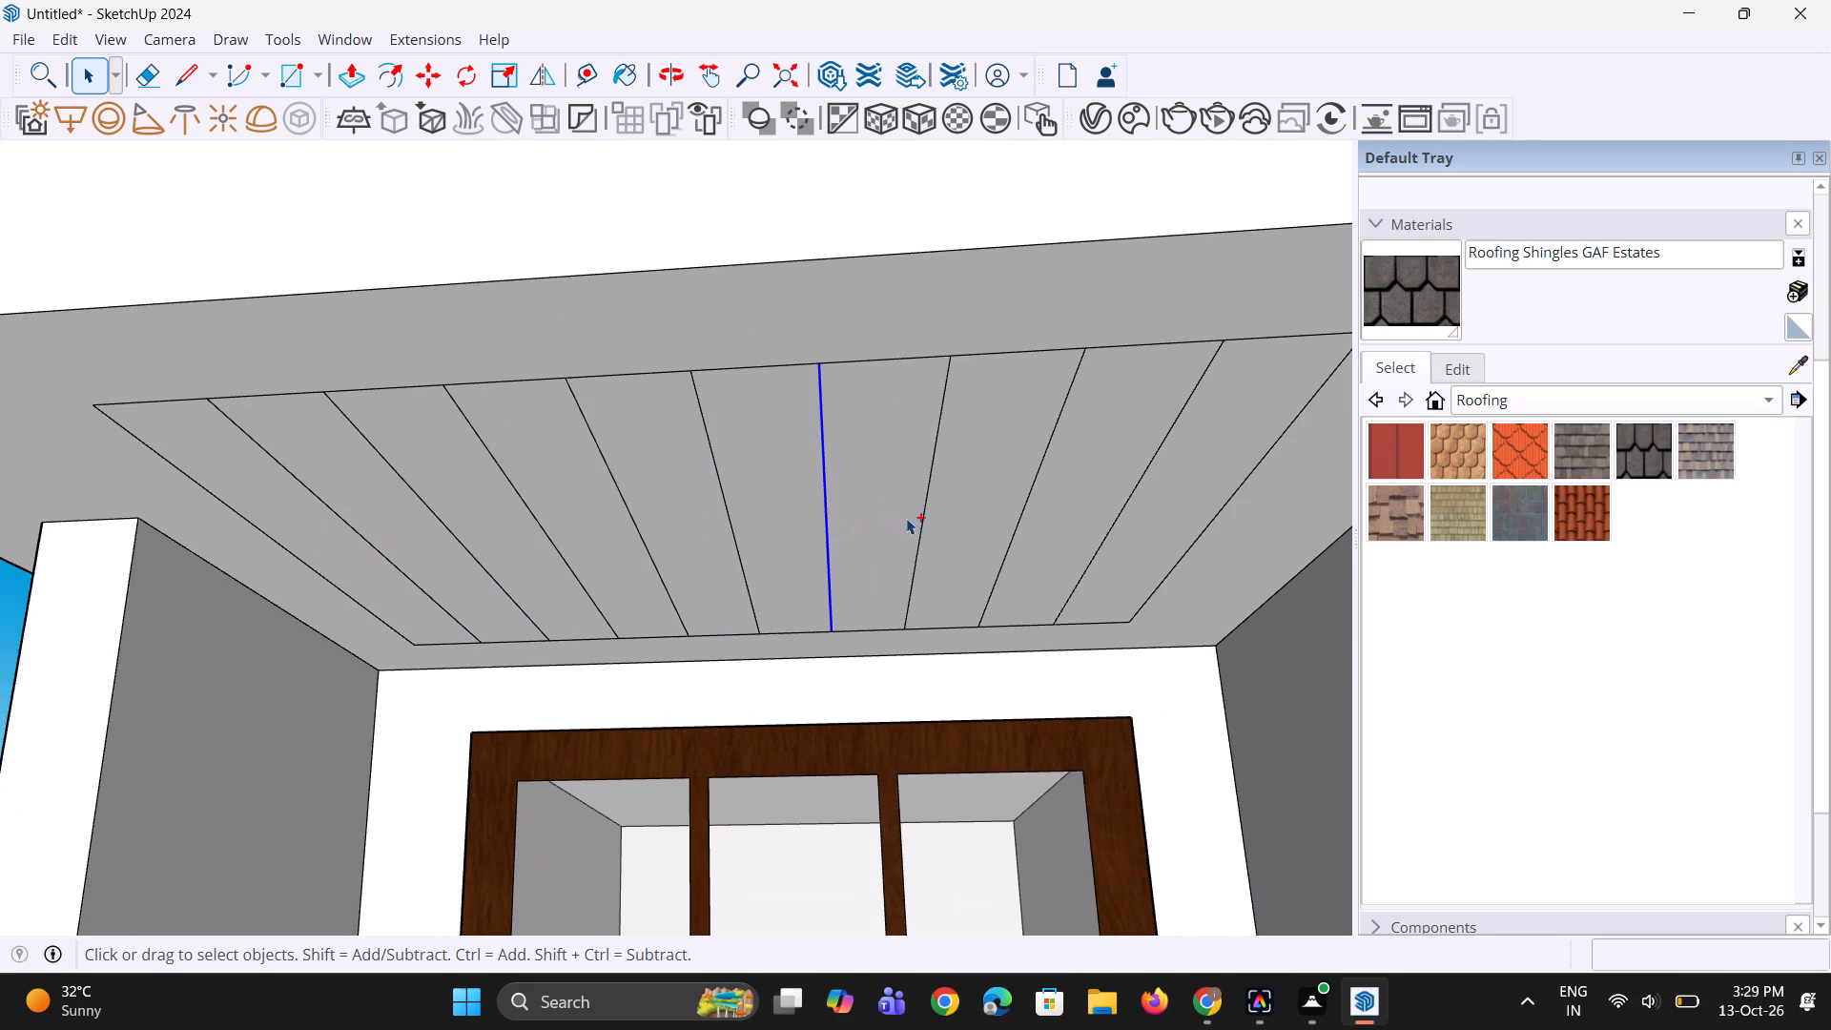
left_click(919, 528, "ctrl")
scroll(677, 594, "down", 4)
scroll(910, 516, "up", 4)
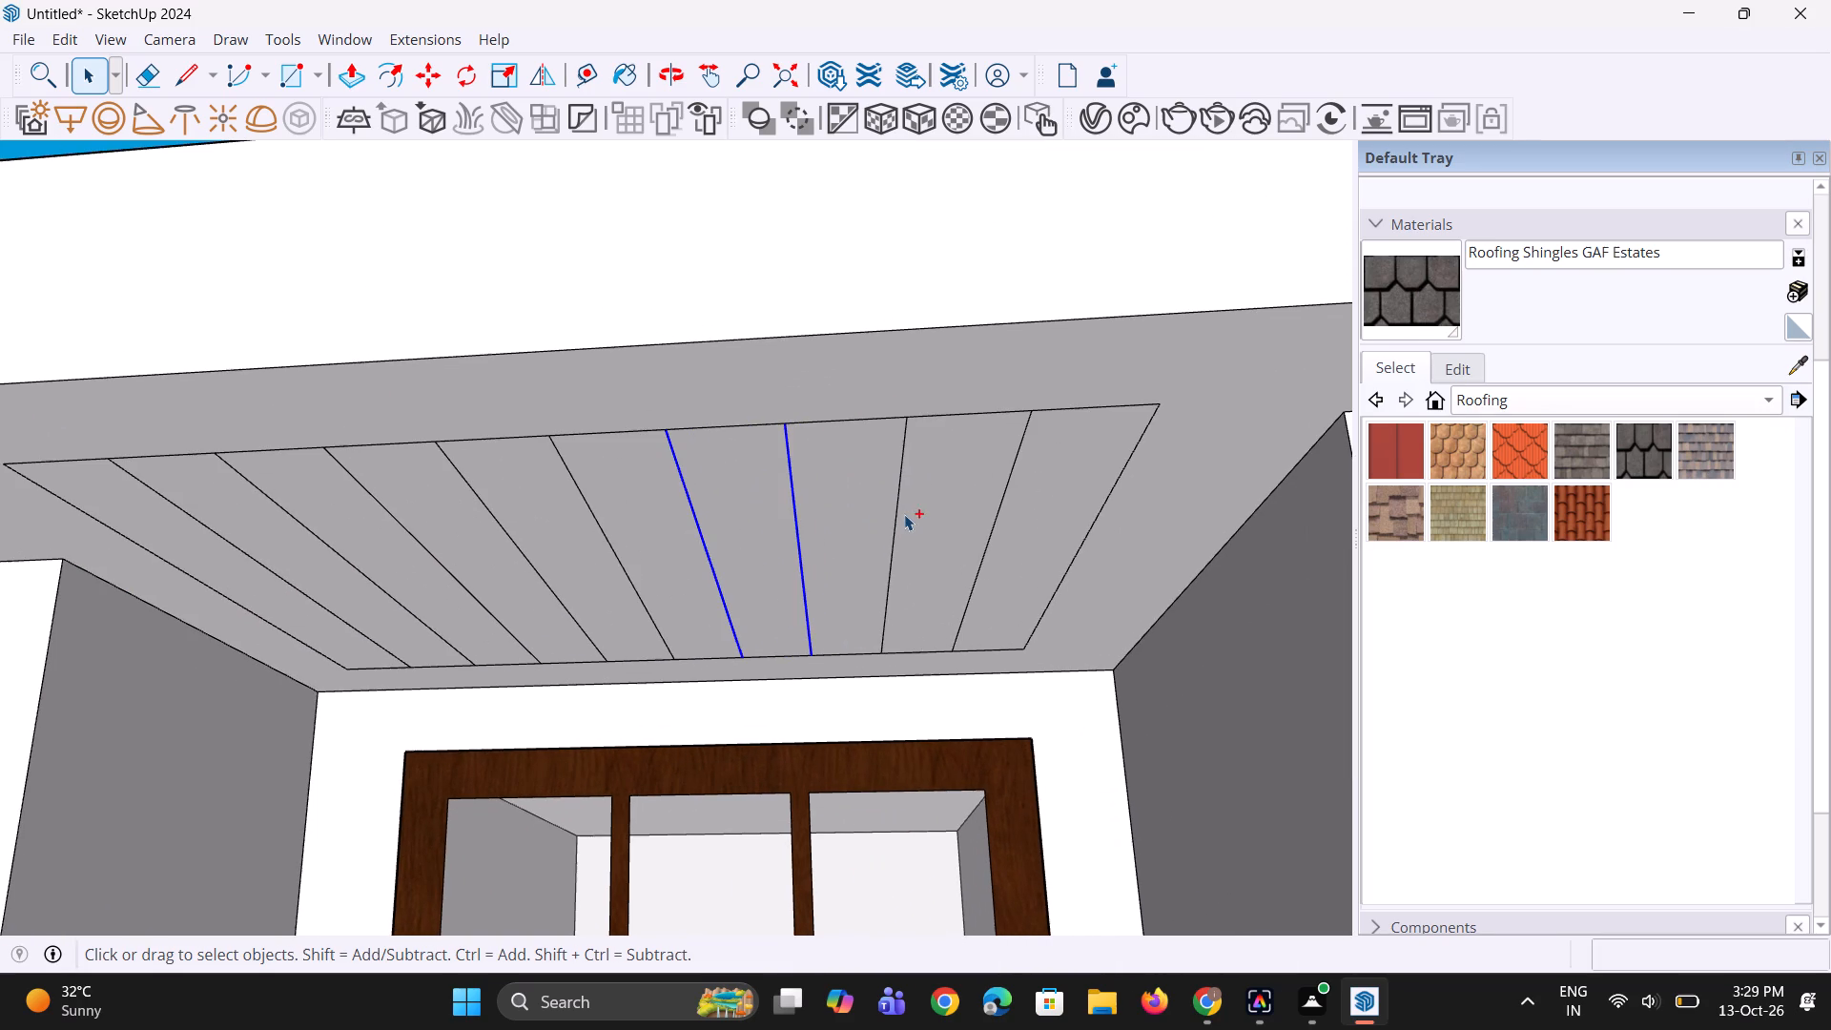
left_click(895, 509, "ctrl")
scroll(1005, 525, "up", 1, "ctrl")
left_click(993, 515, "ctrl")
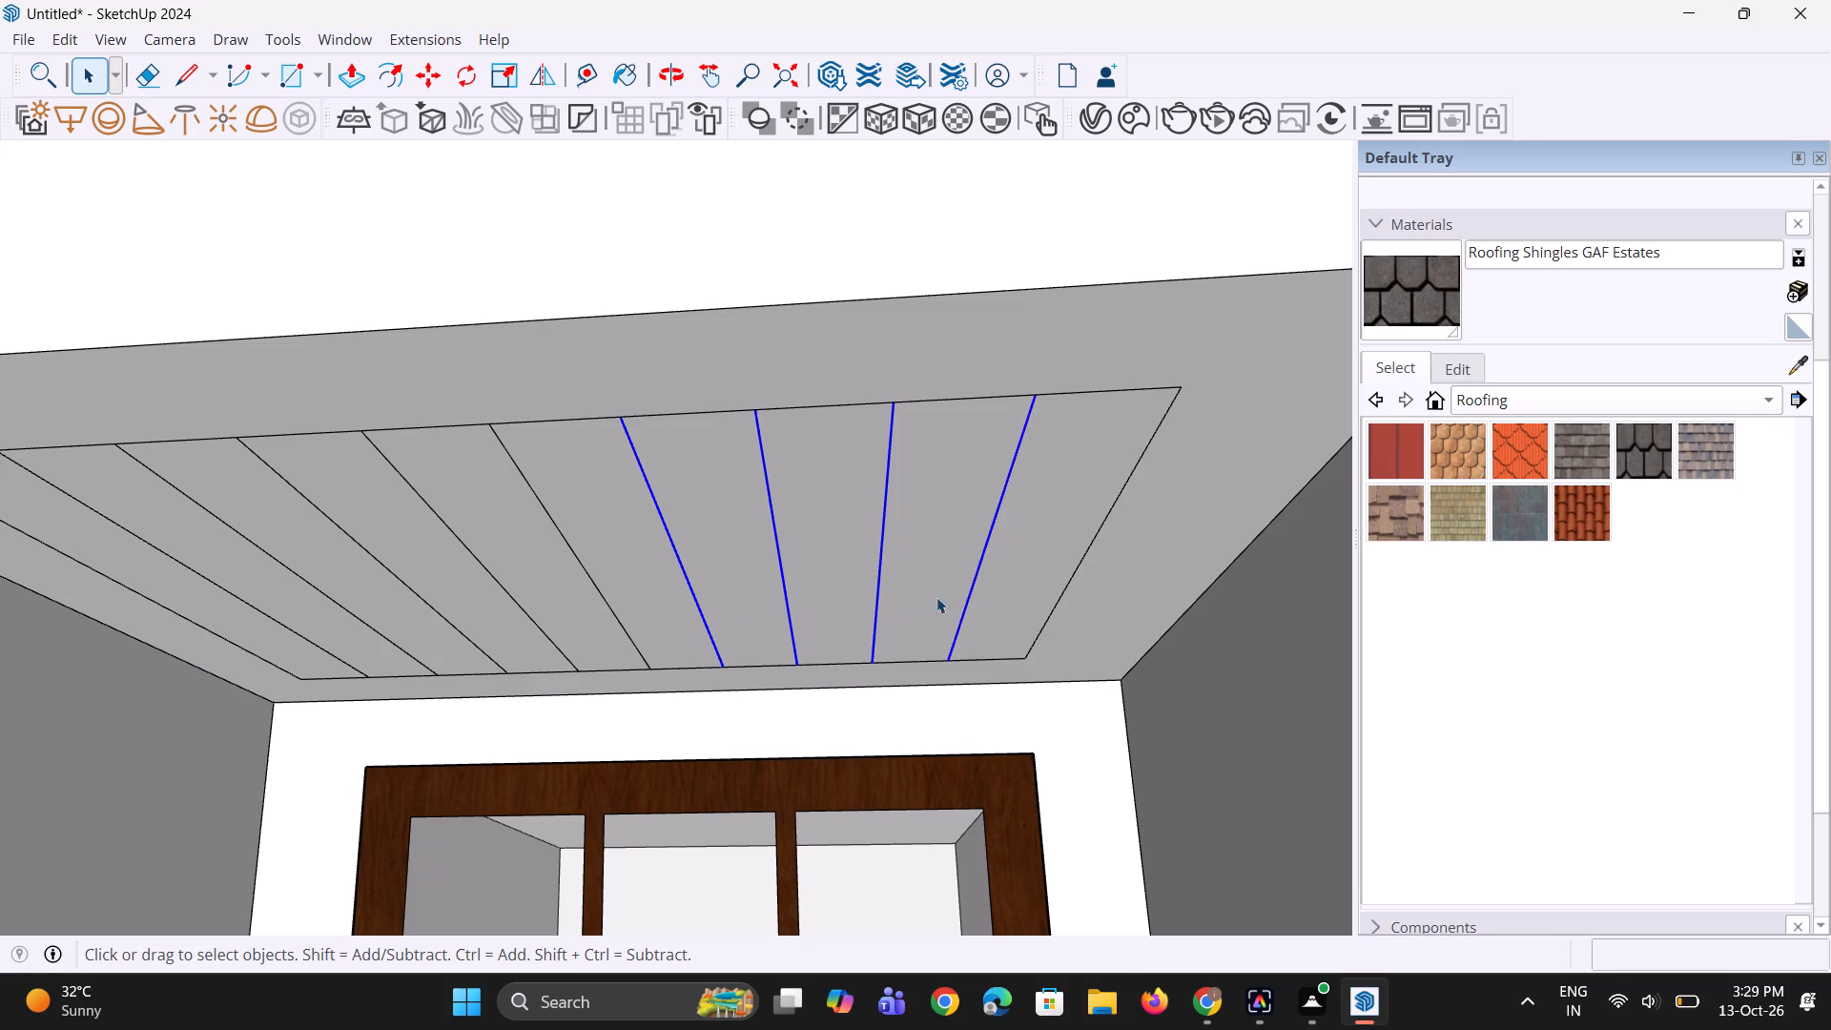
scroll(592, 580, "up", 2)
left_click(588, 574, "ctrl")
scroll(625, 569, "down", 4)
scroll(459, 589, "up", 3)
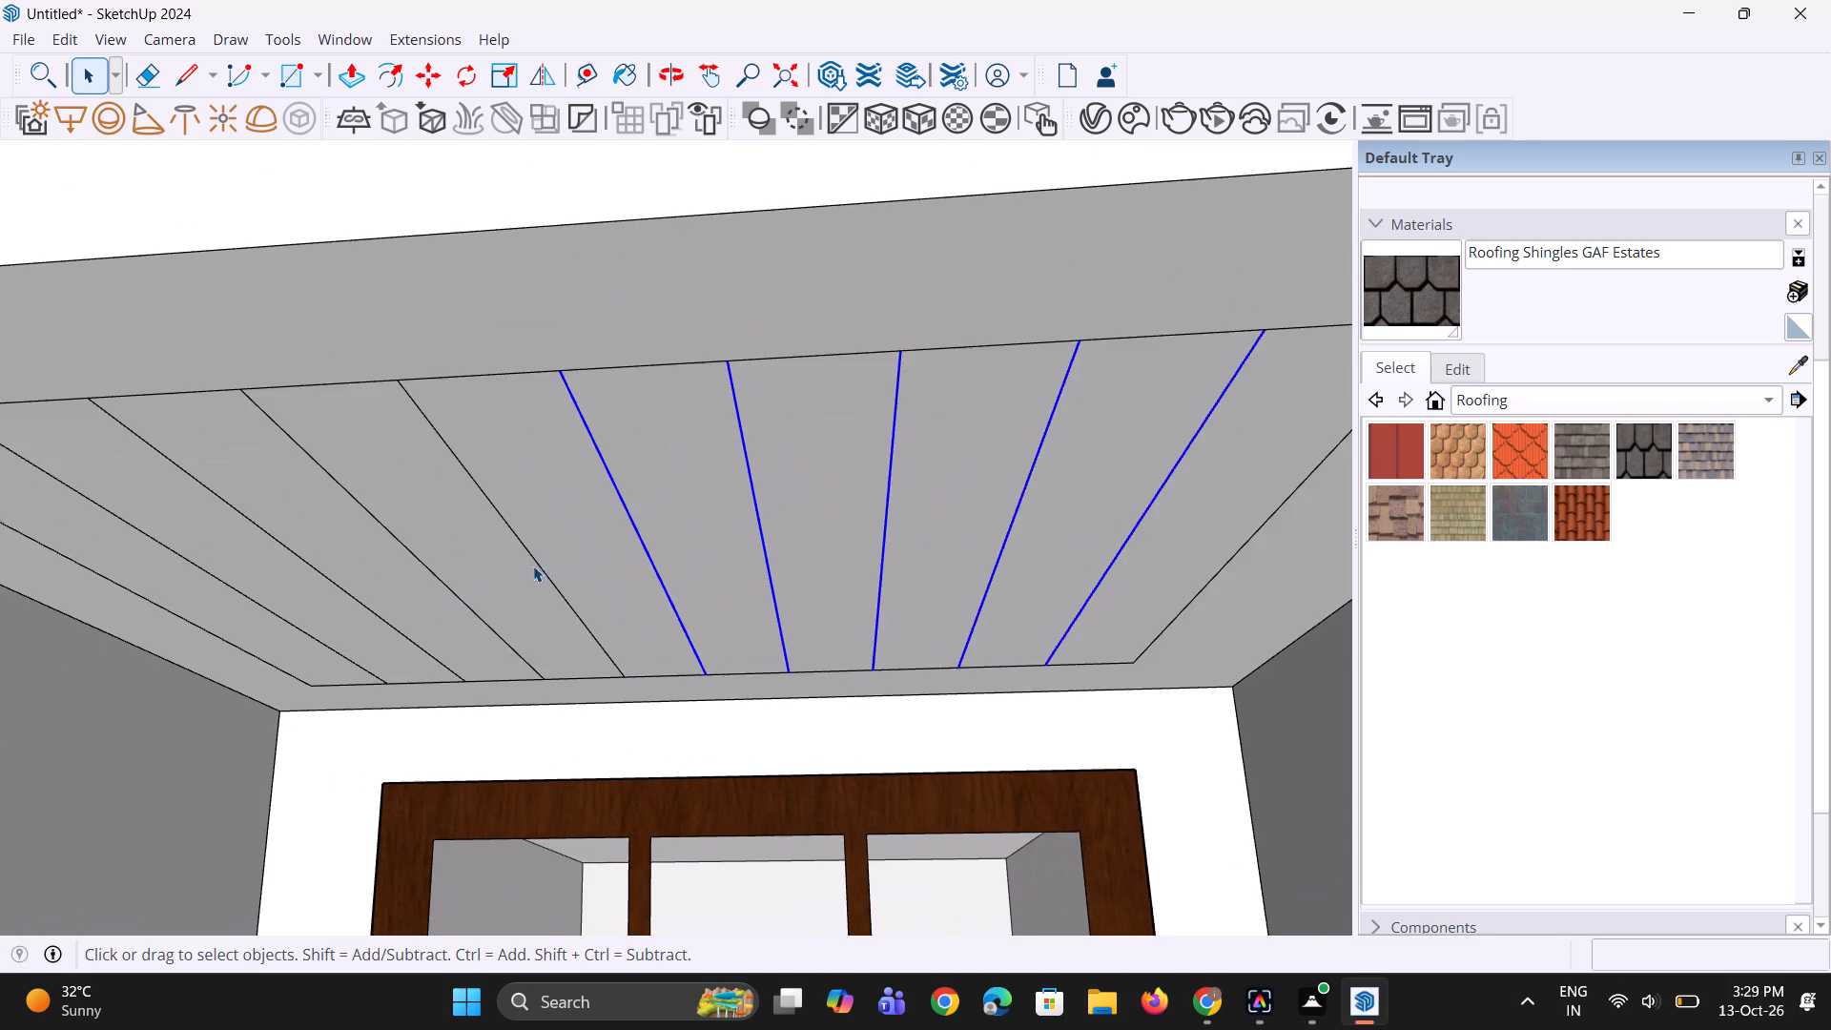
scroll(535, 565, "up", 2, "ctrl")
left_click(535, 565, "ctrl")
scroll(594, 557, "down", 3)
scroll(414, 566, "up", 2)
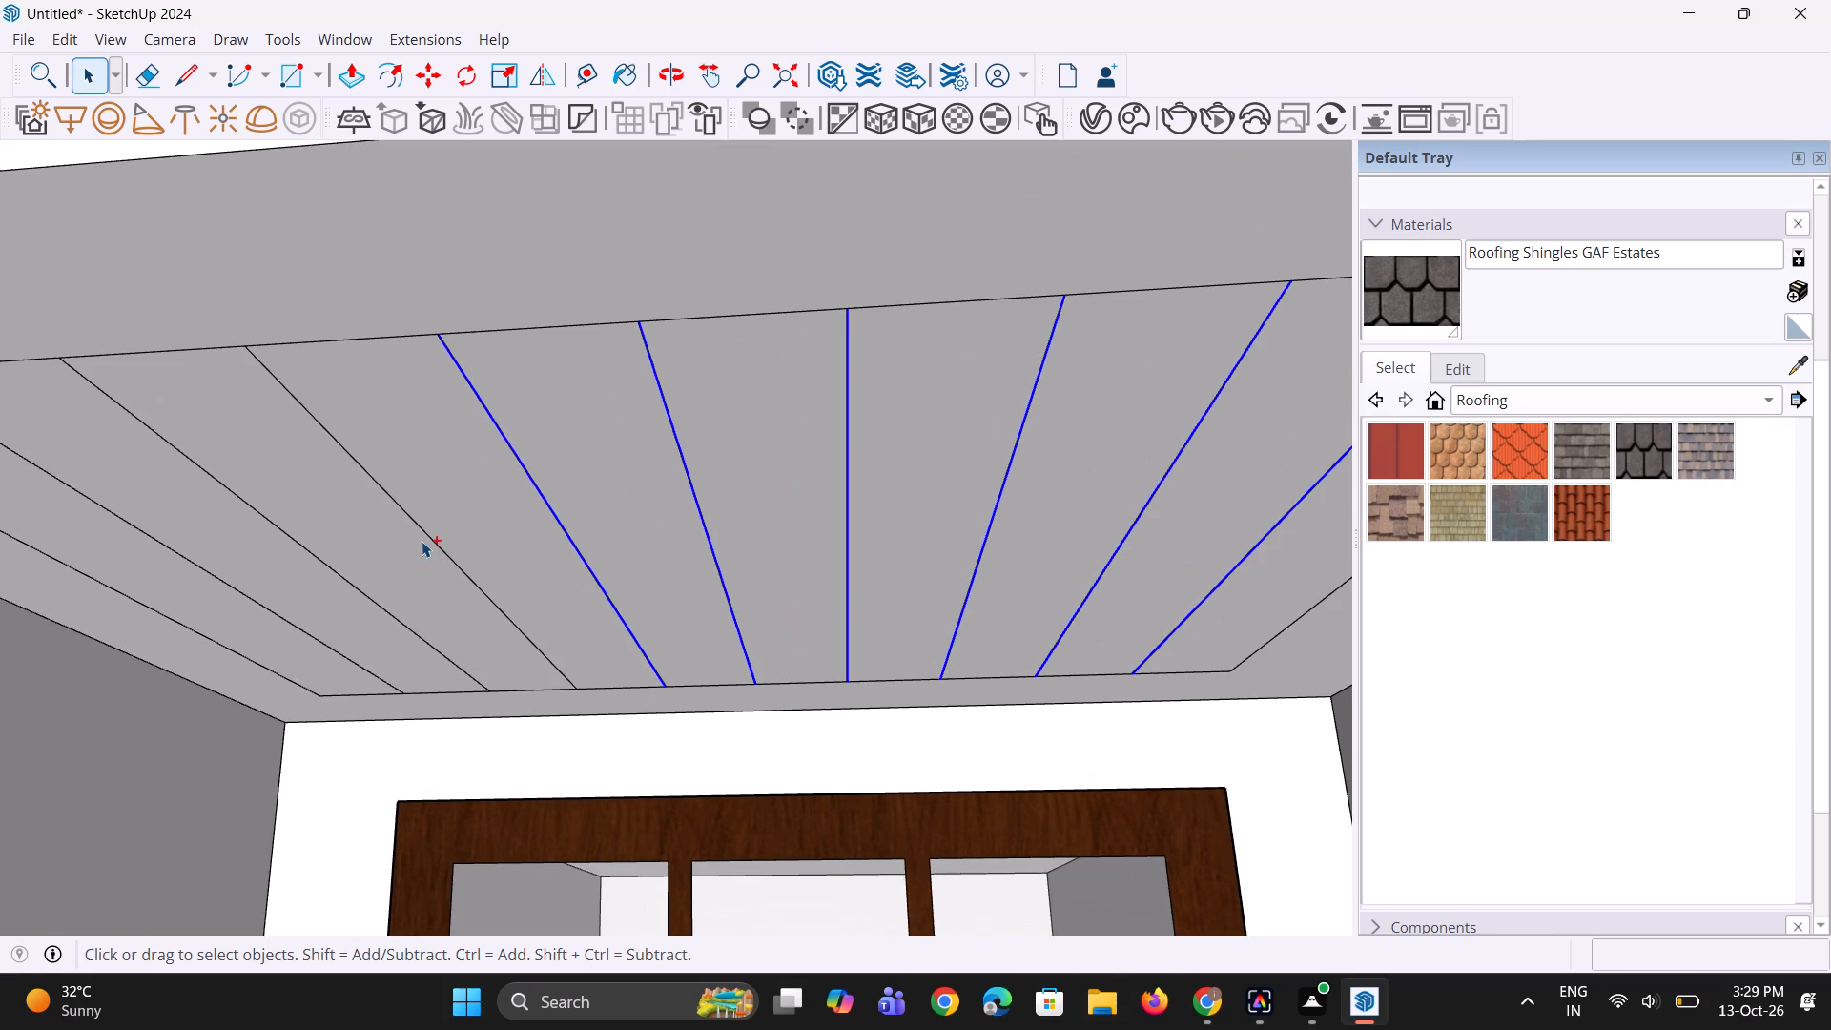
left_click(431, 538, "ctrl")
scroll(502, 574, "down", 6)
scroll(301, 518, "up", 4)
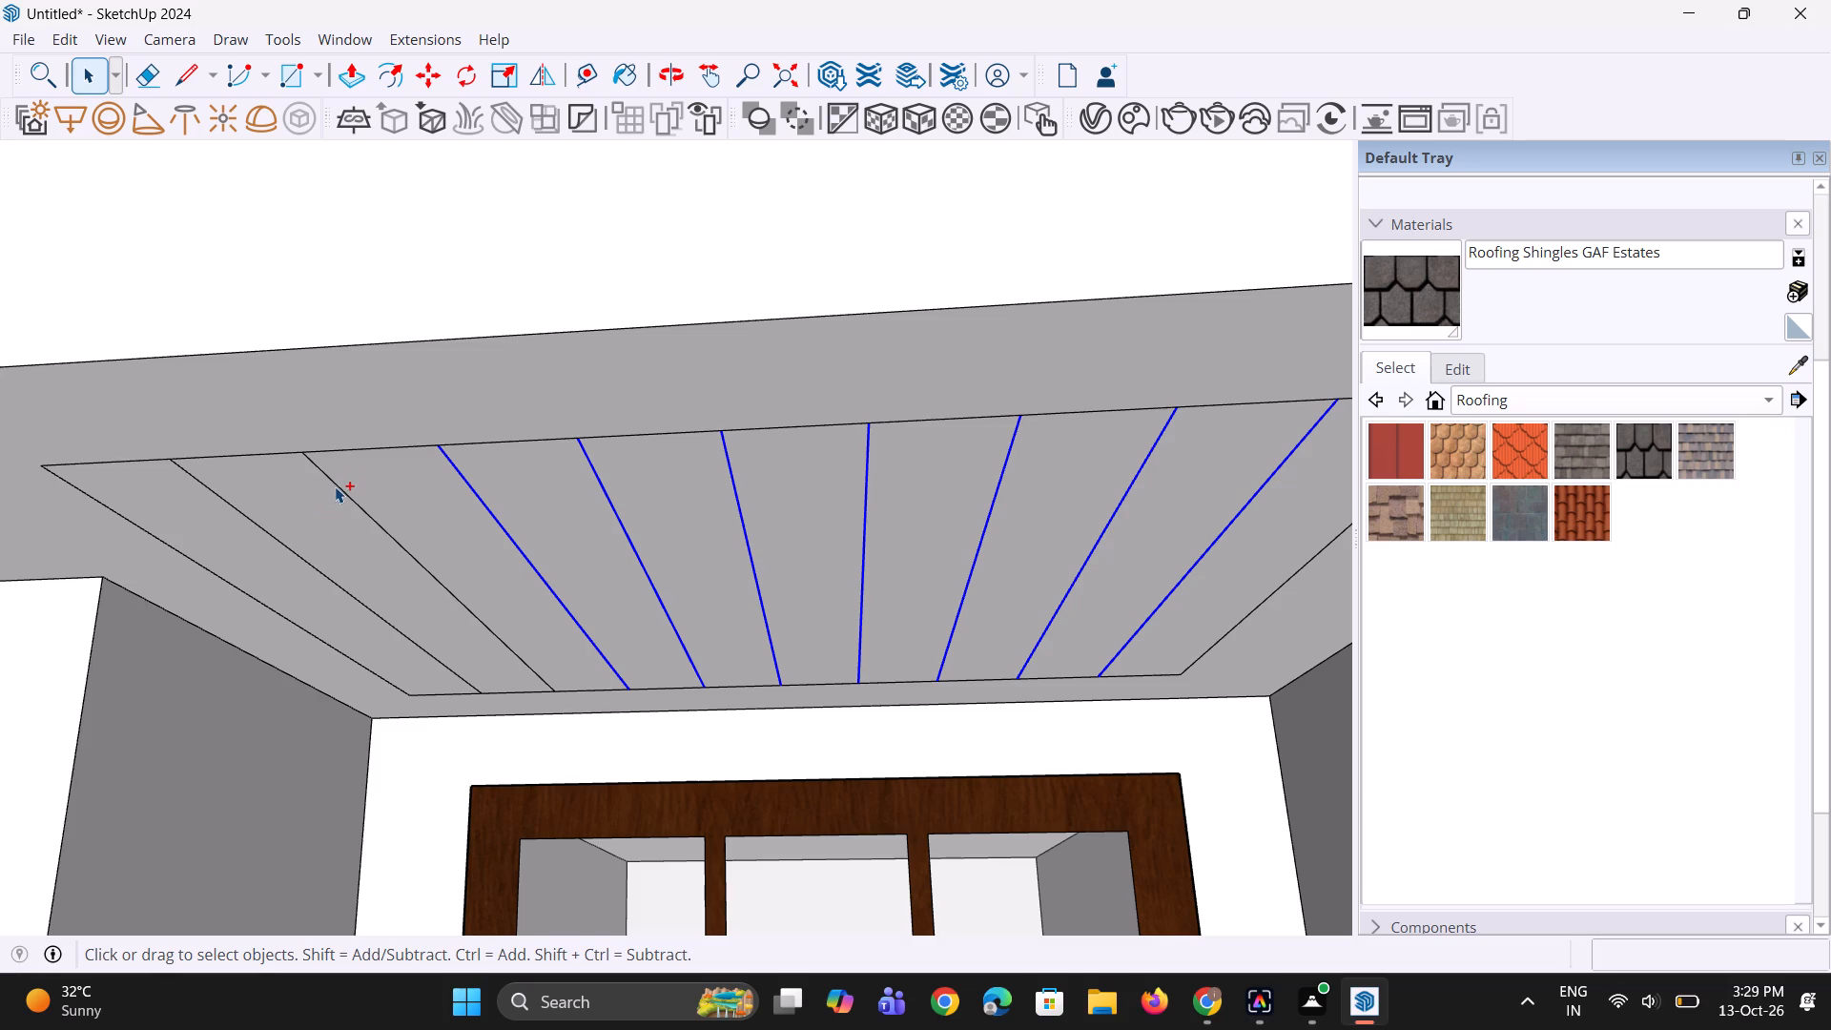
left_click(335, 486, "ctrl")
scroll(153, 484, "up", 3)
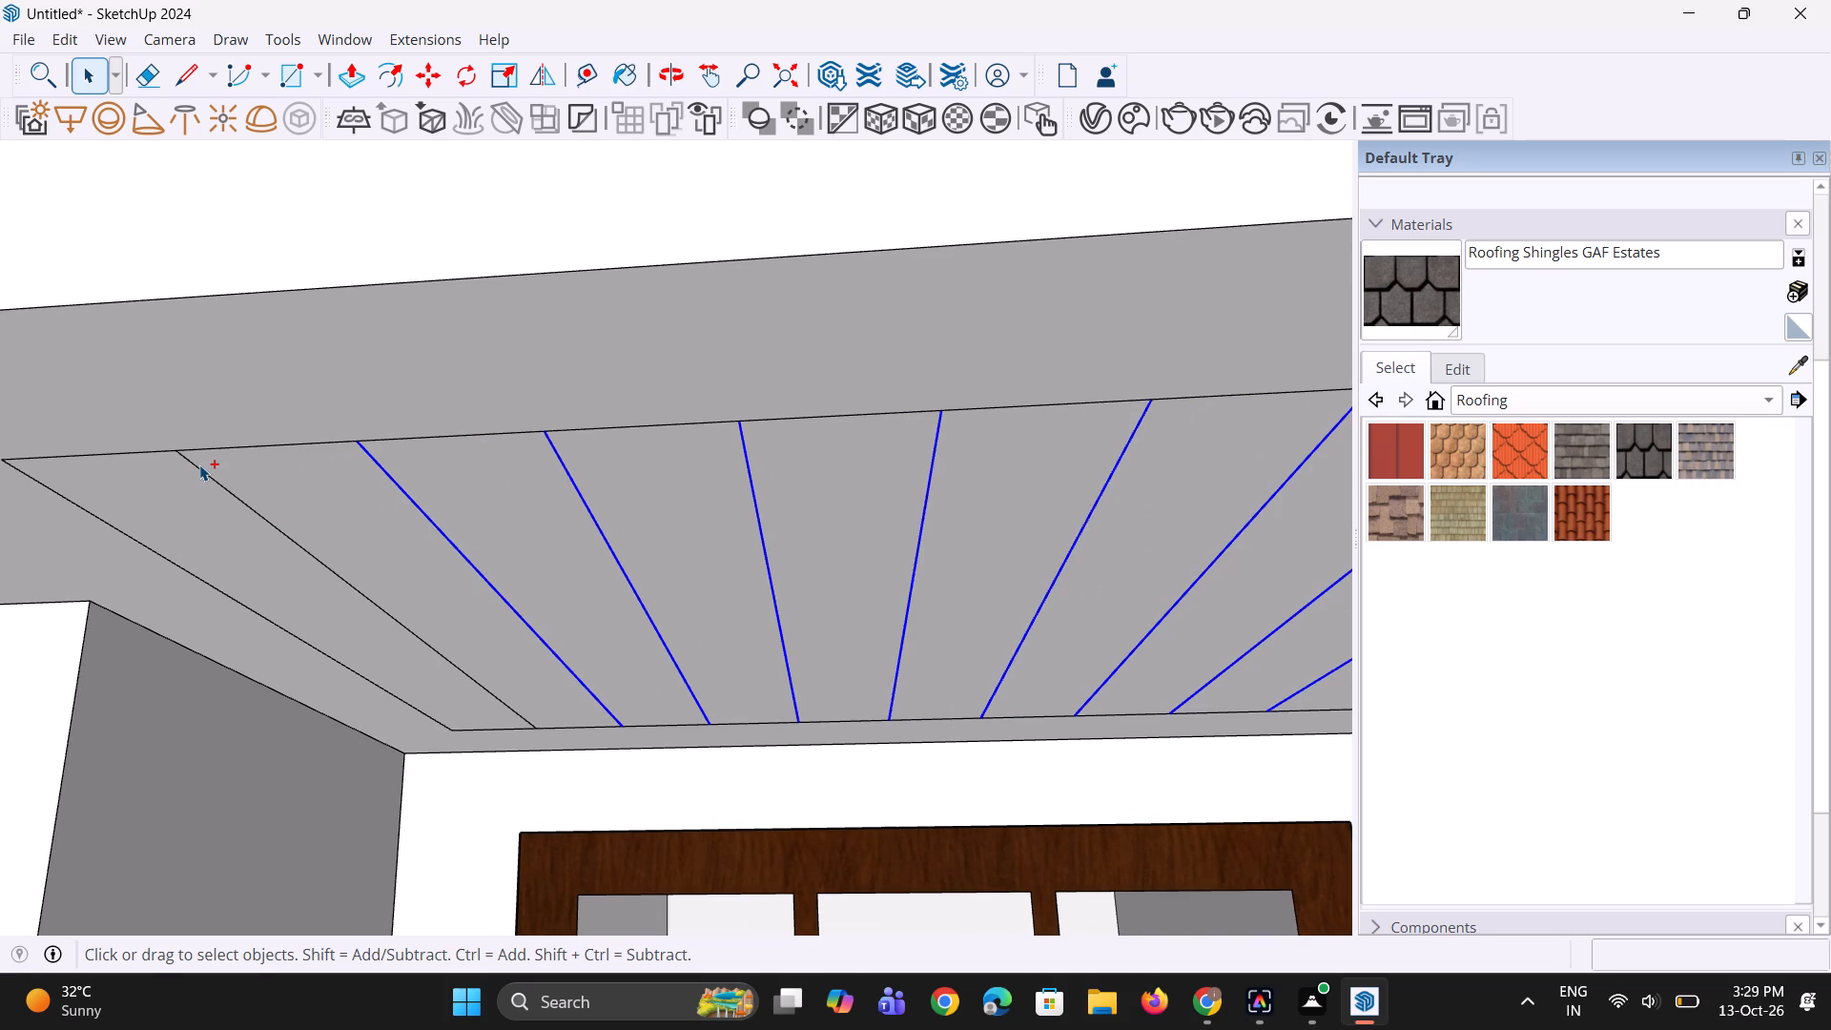
left_click(207, 476, "ctrl")
scroll(90, 518, "up", 2)
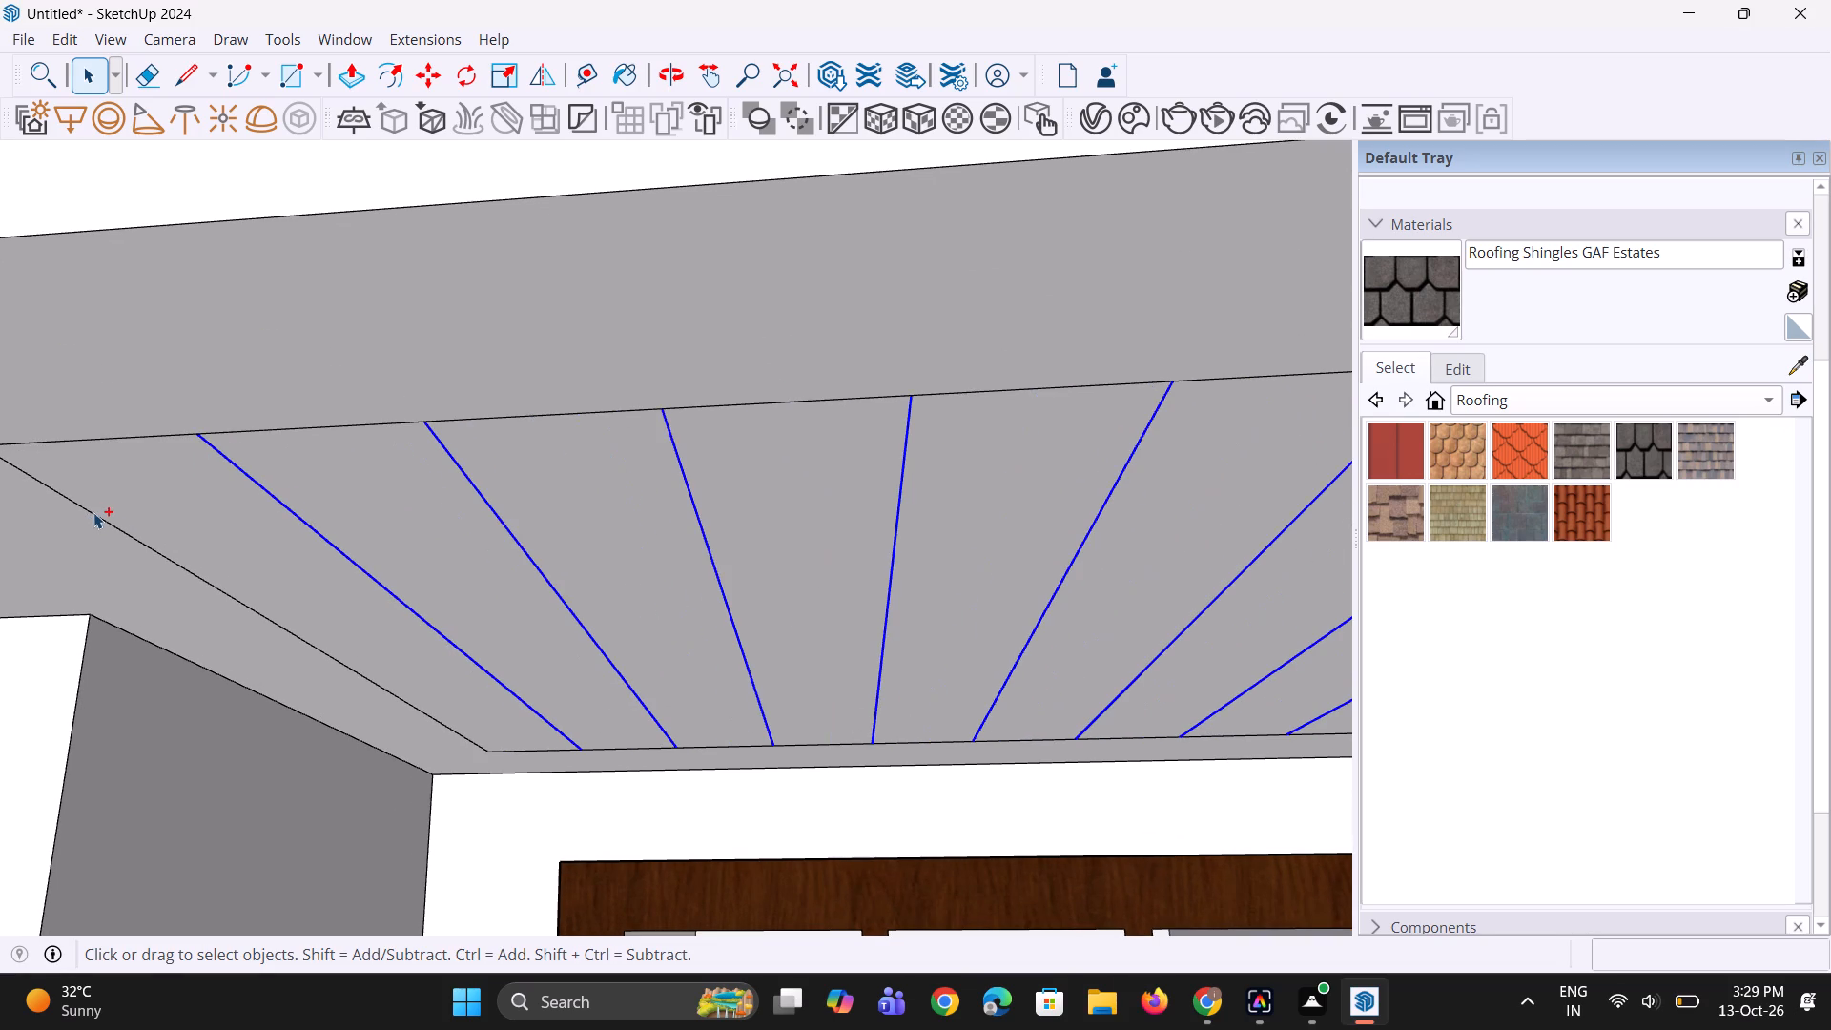
left_click(93, 512, "ctrl")
scroll(260, 566, "down", 5)
key("m")
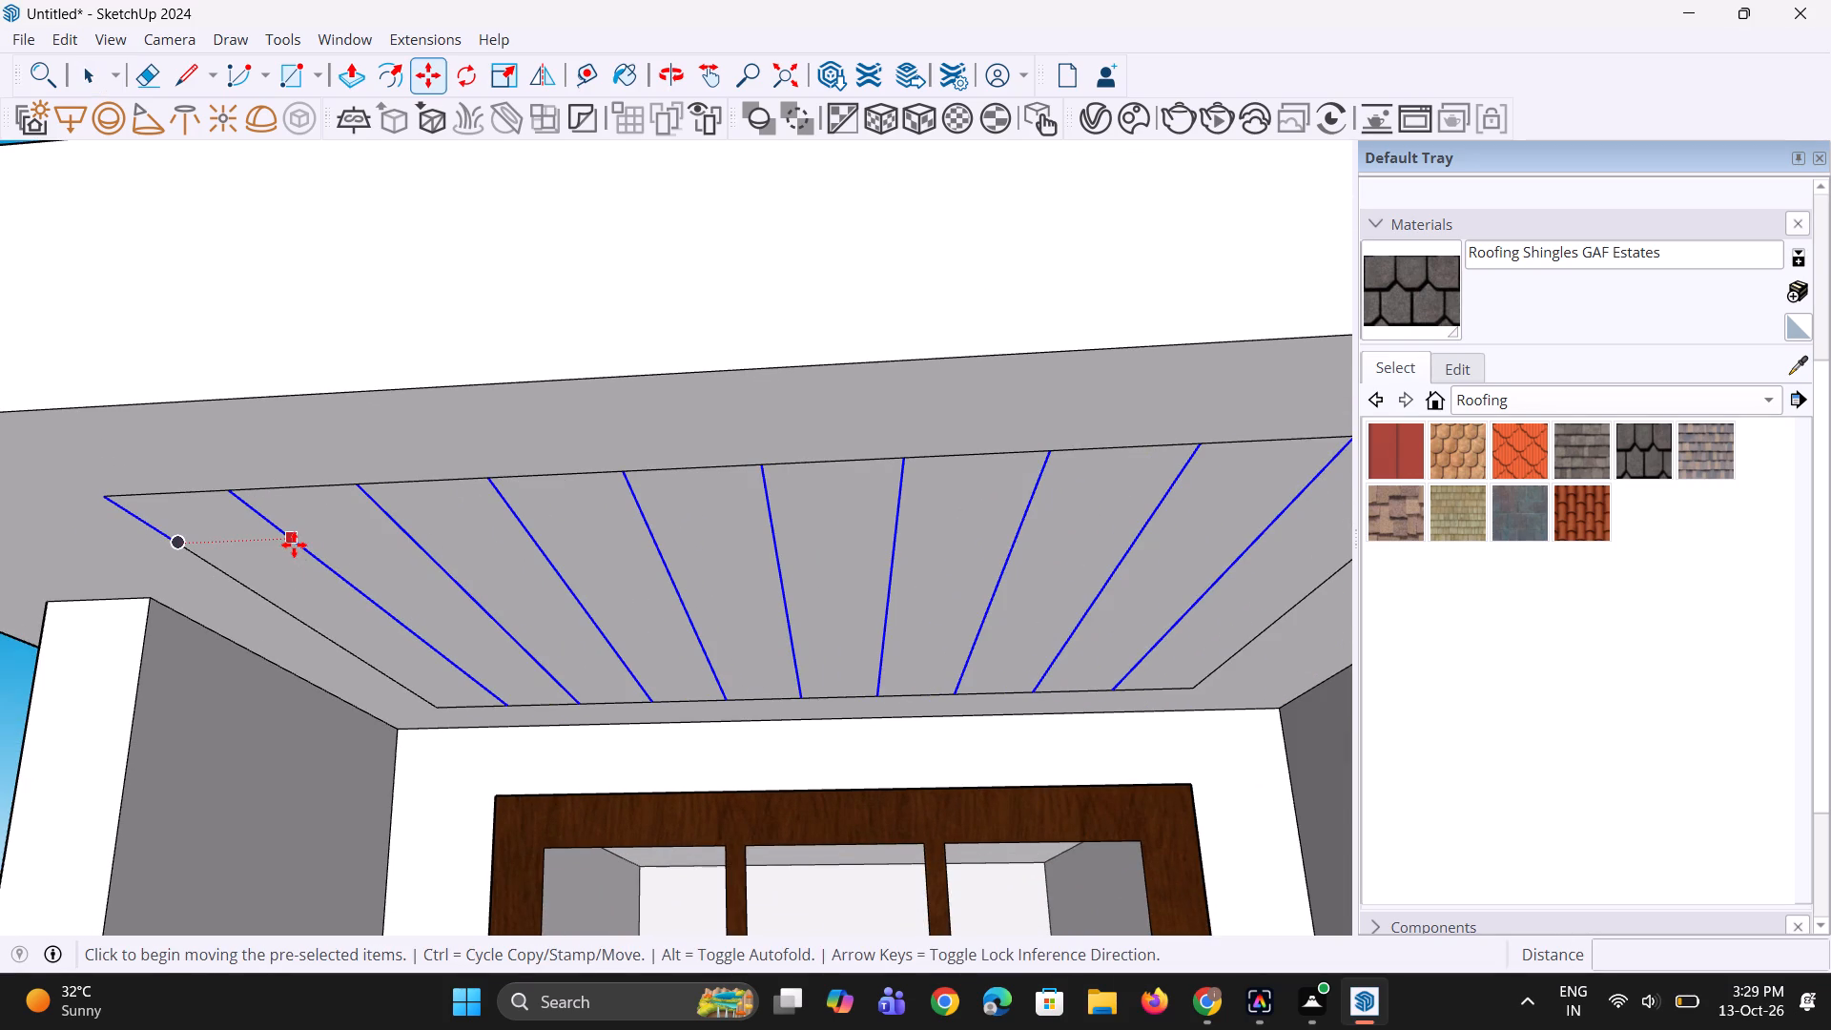
scroll(288, 494, "up", 4)
left_click(386, 495)
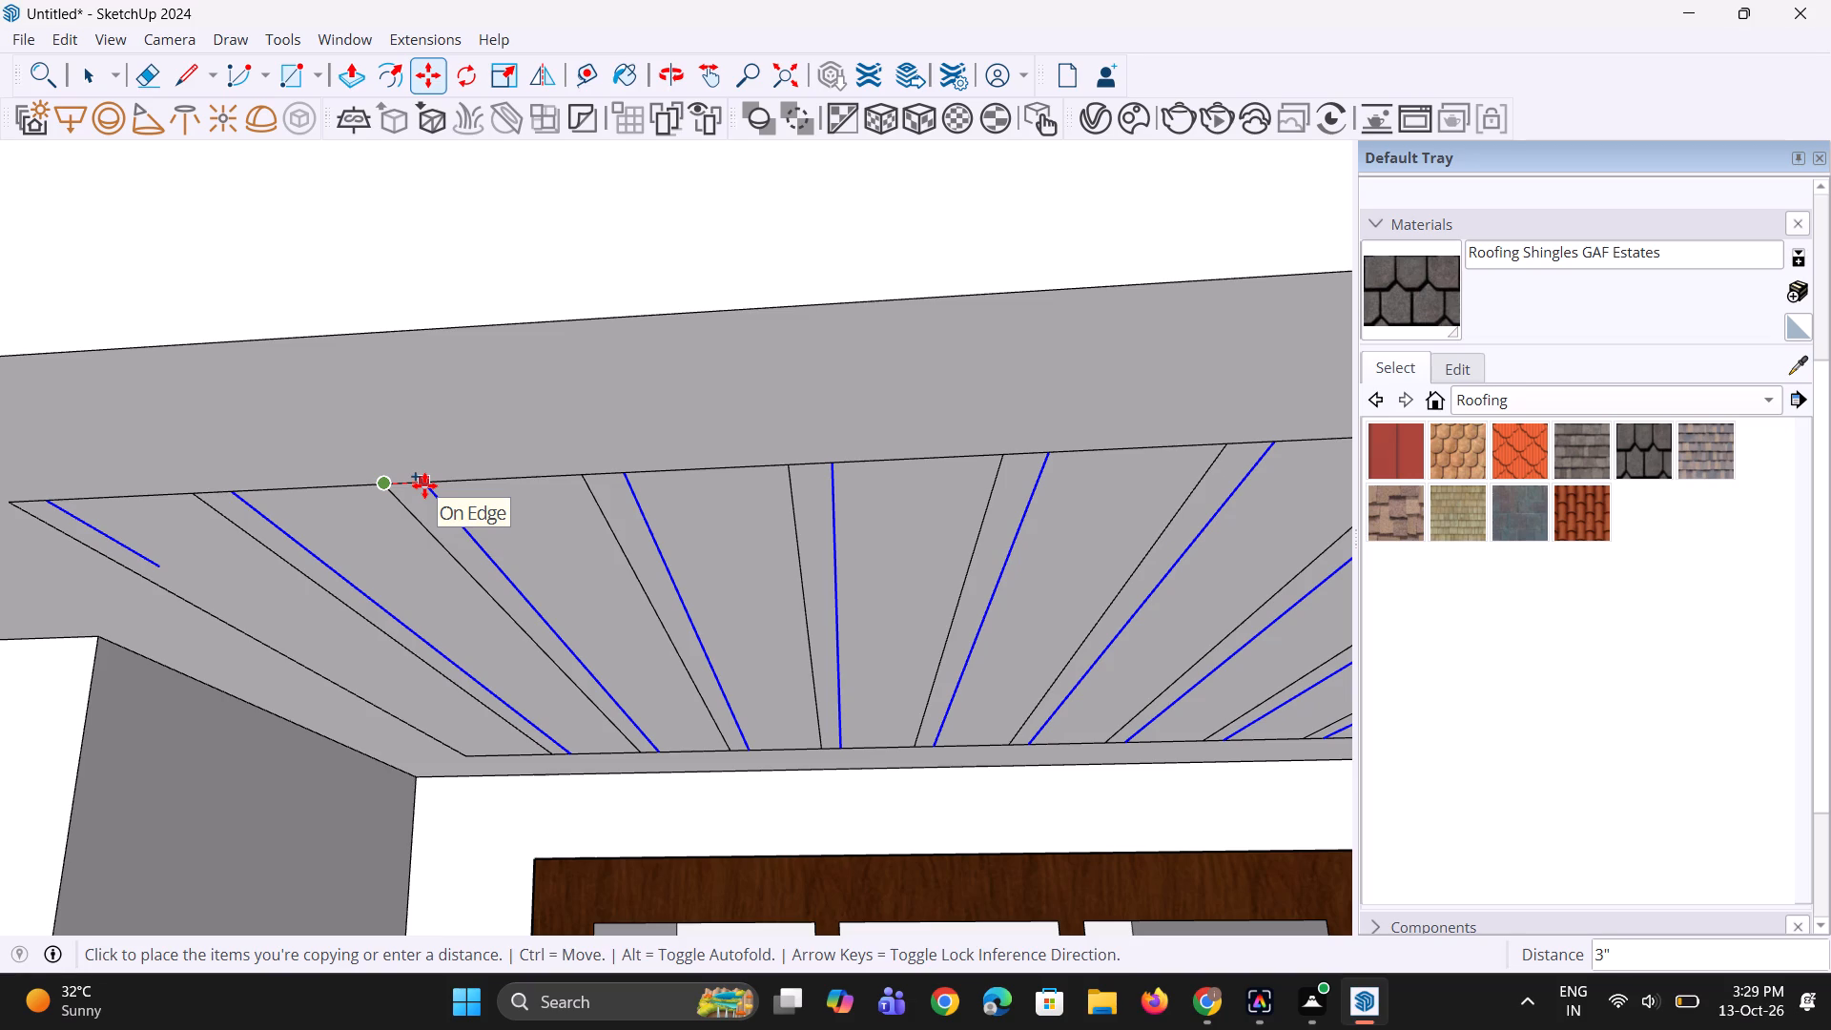
type("1\"")
key("Return")
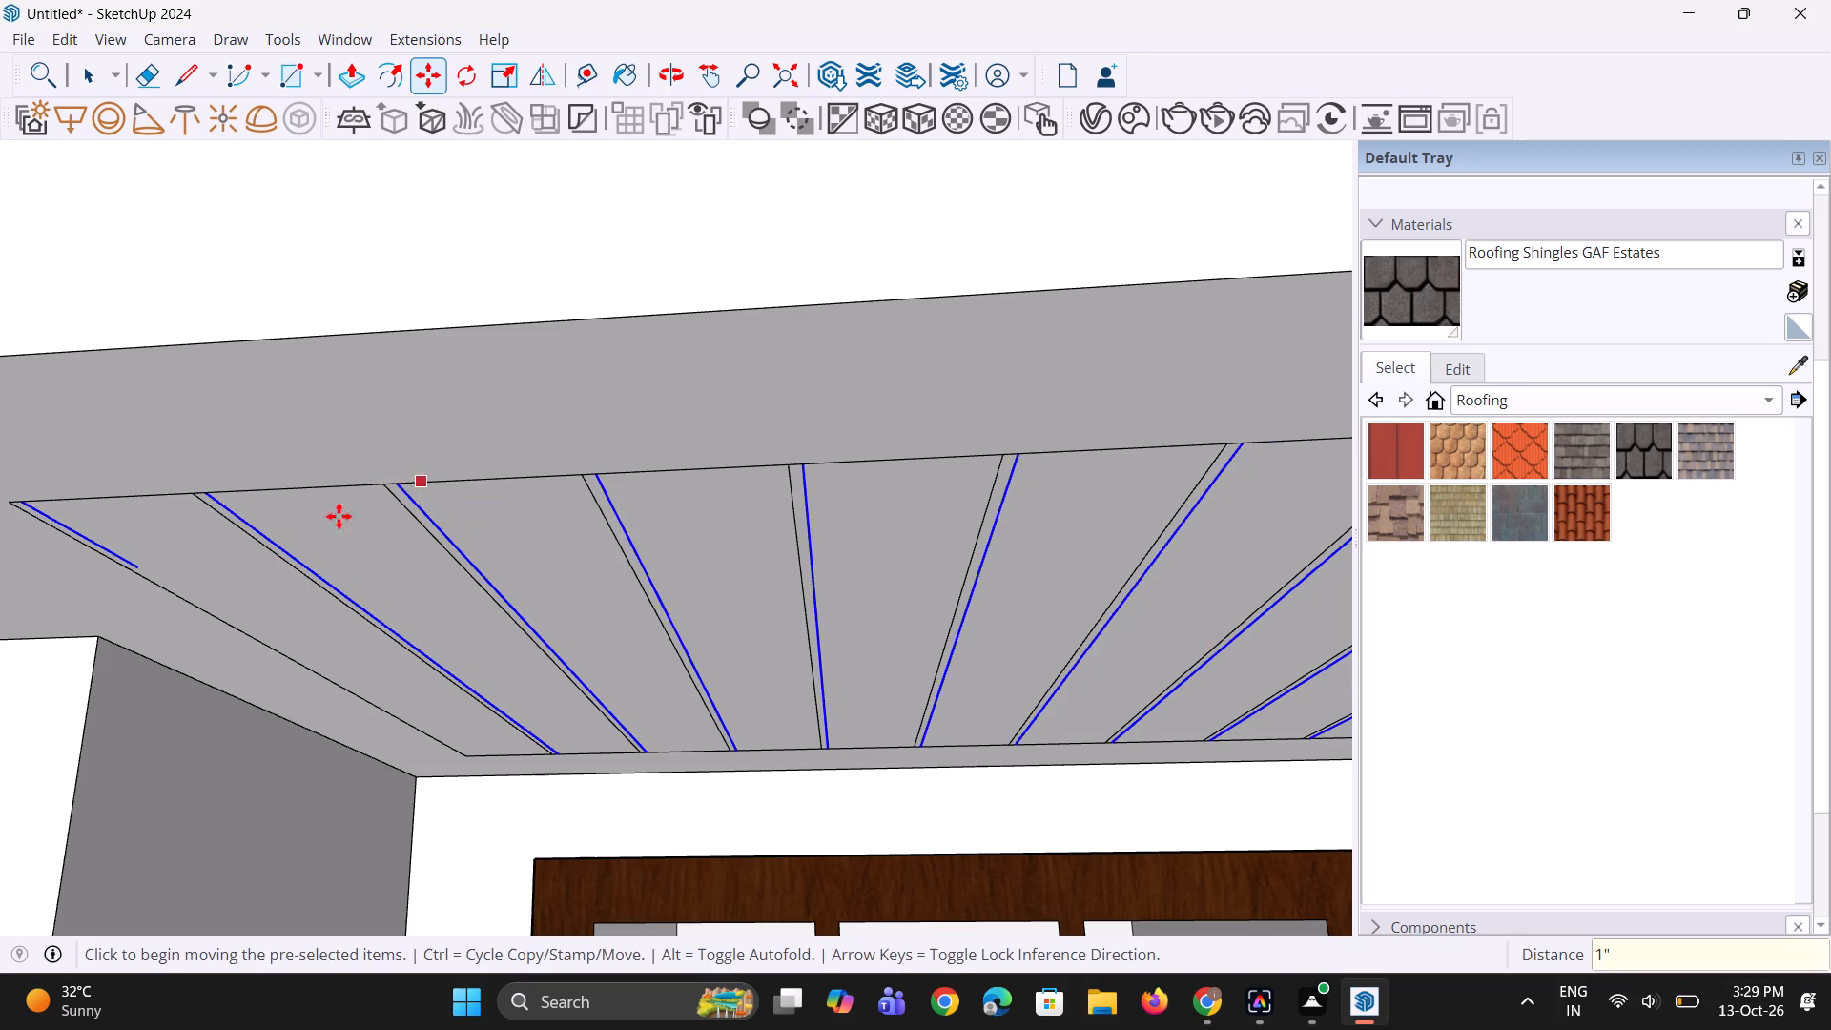
scroll(289, 541, "down", 5)
key("space")
key("space")
key("space")
scroll(247, 633, "down", 3)
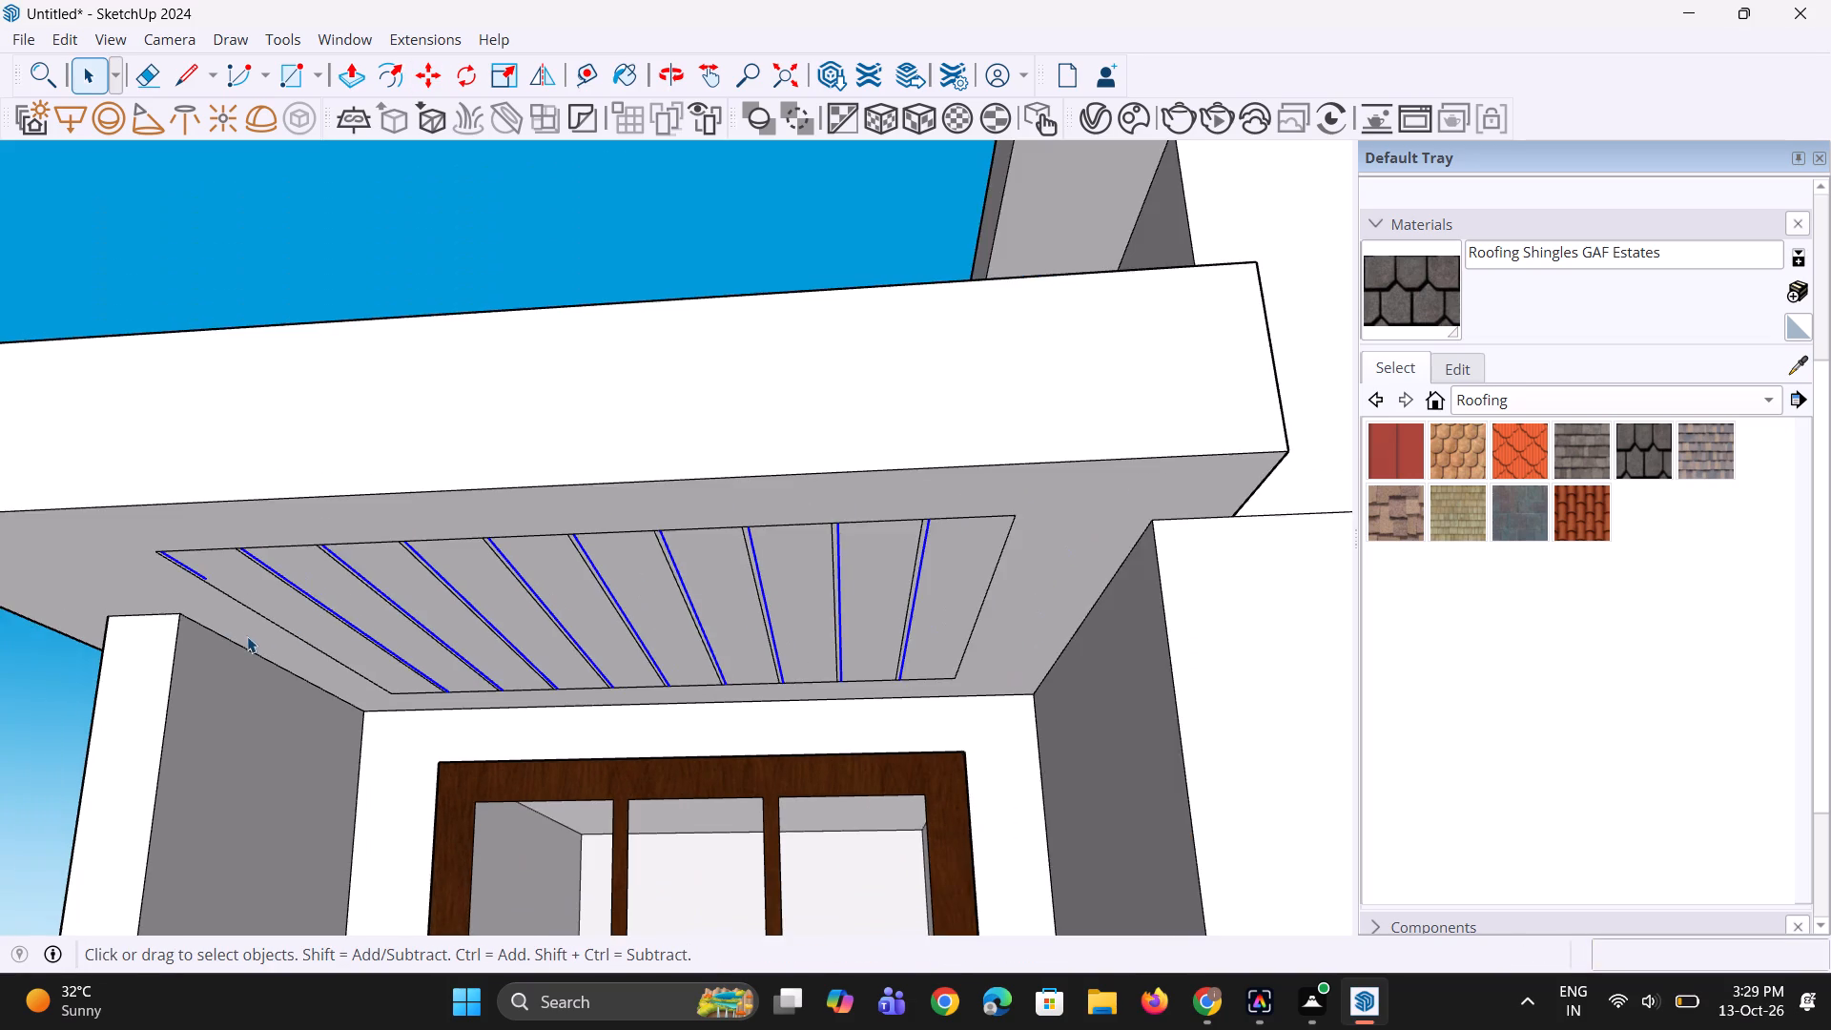
Copy the remaining long segment of the soffit rectangle's column-side edge 1" inward.
scroll(246, 640, "up", 7)
left_click(240, 580)
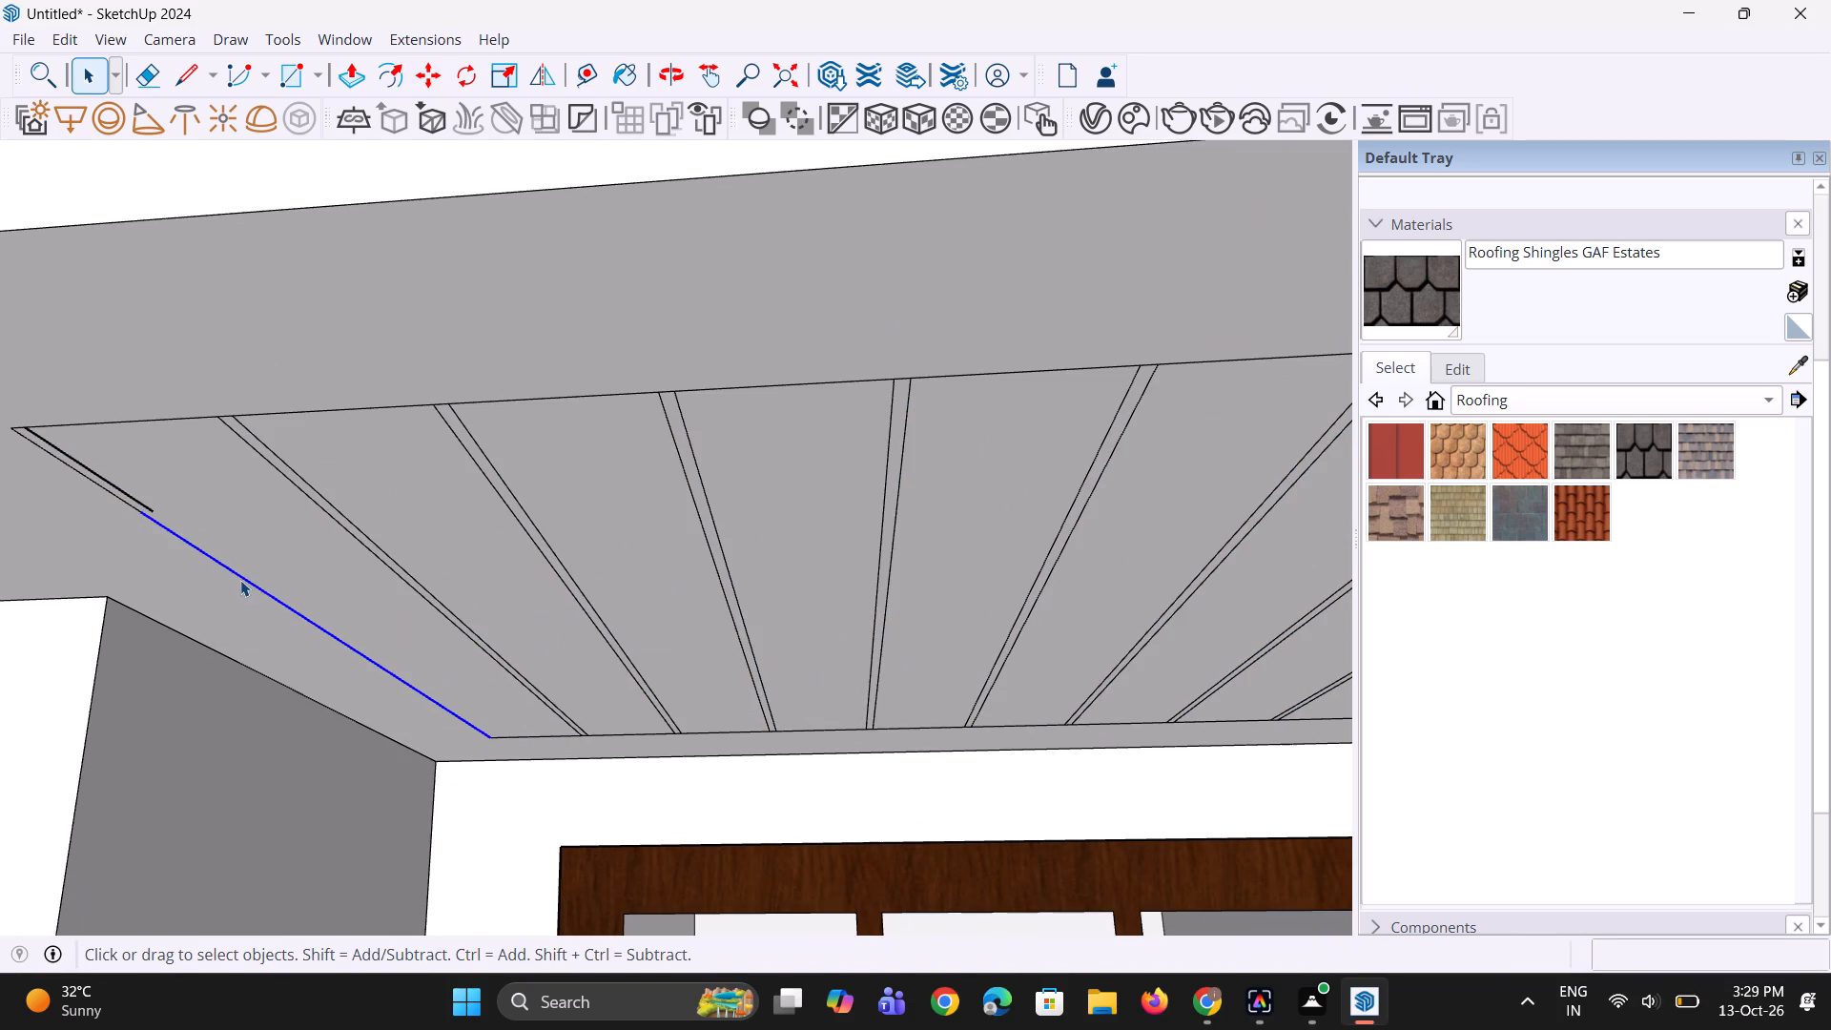
key("m")
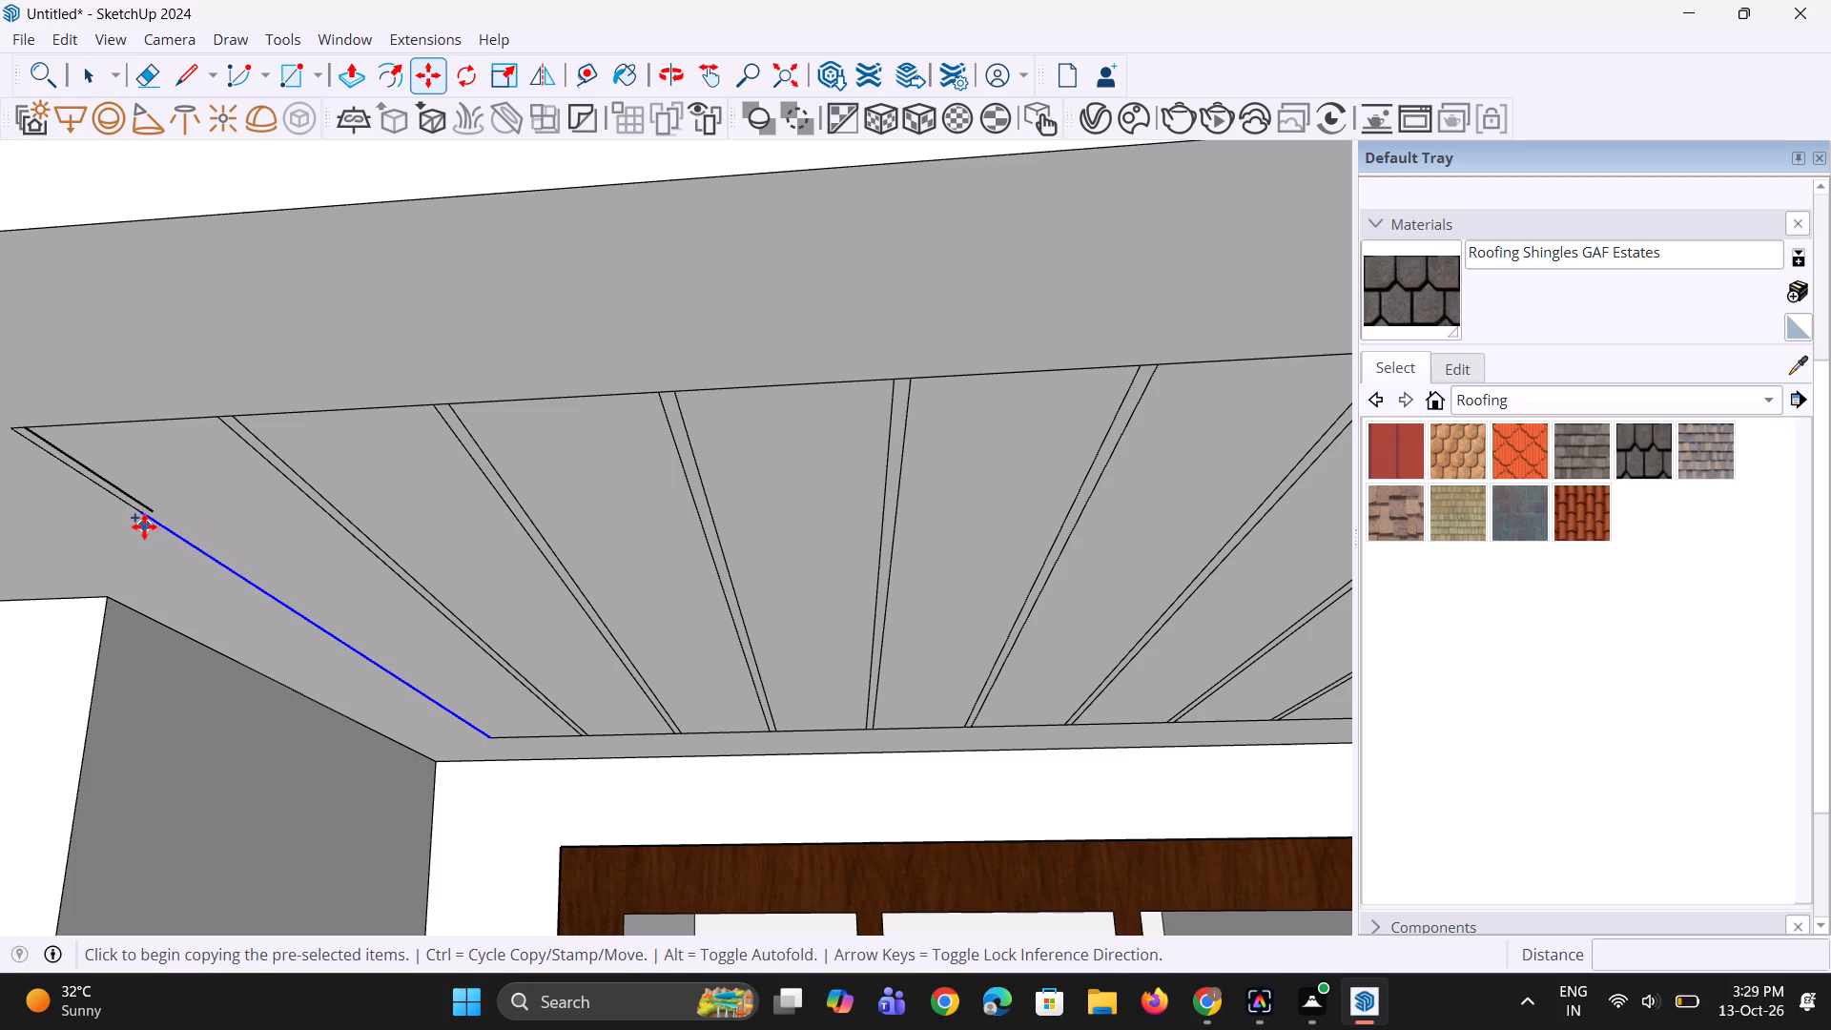
left_click(144, 526)
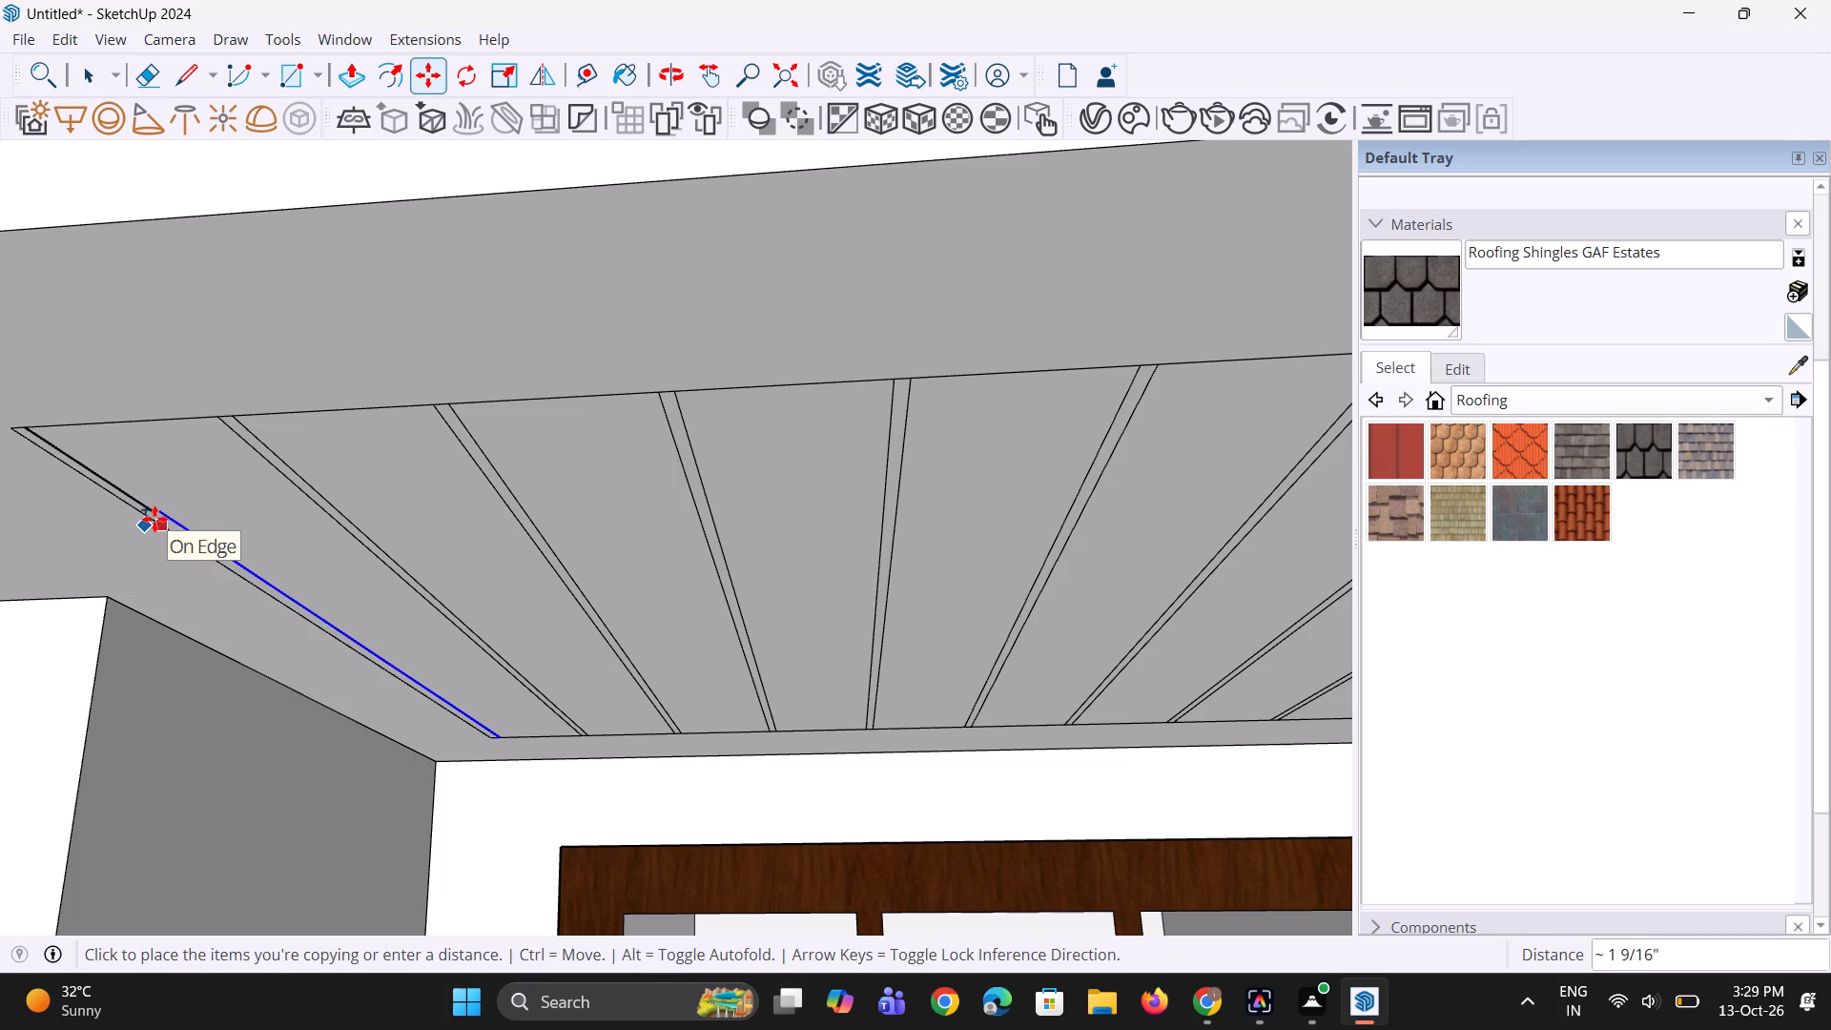
type("1\"")
key("Return")
key("space")
key("space")
key("space")
scroll(86, 585, "down", 5)
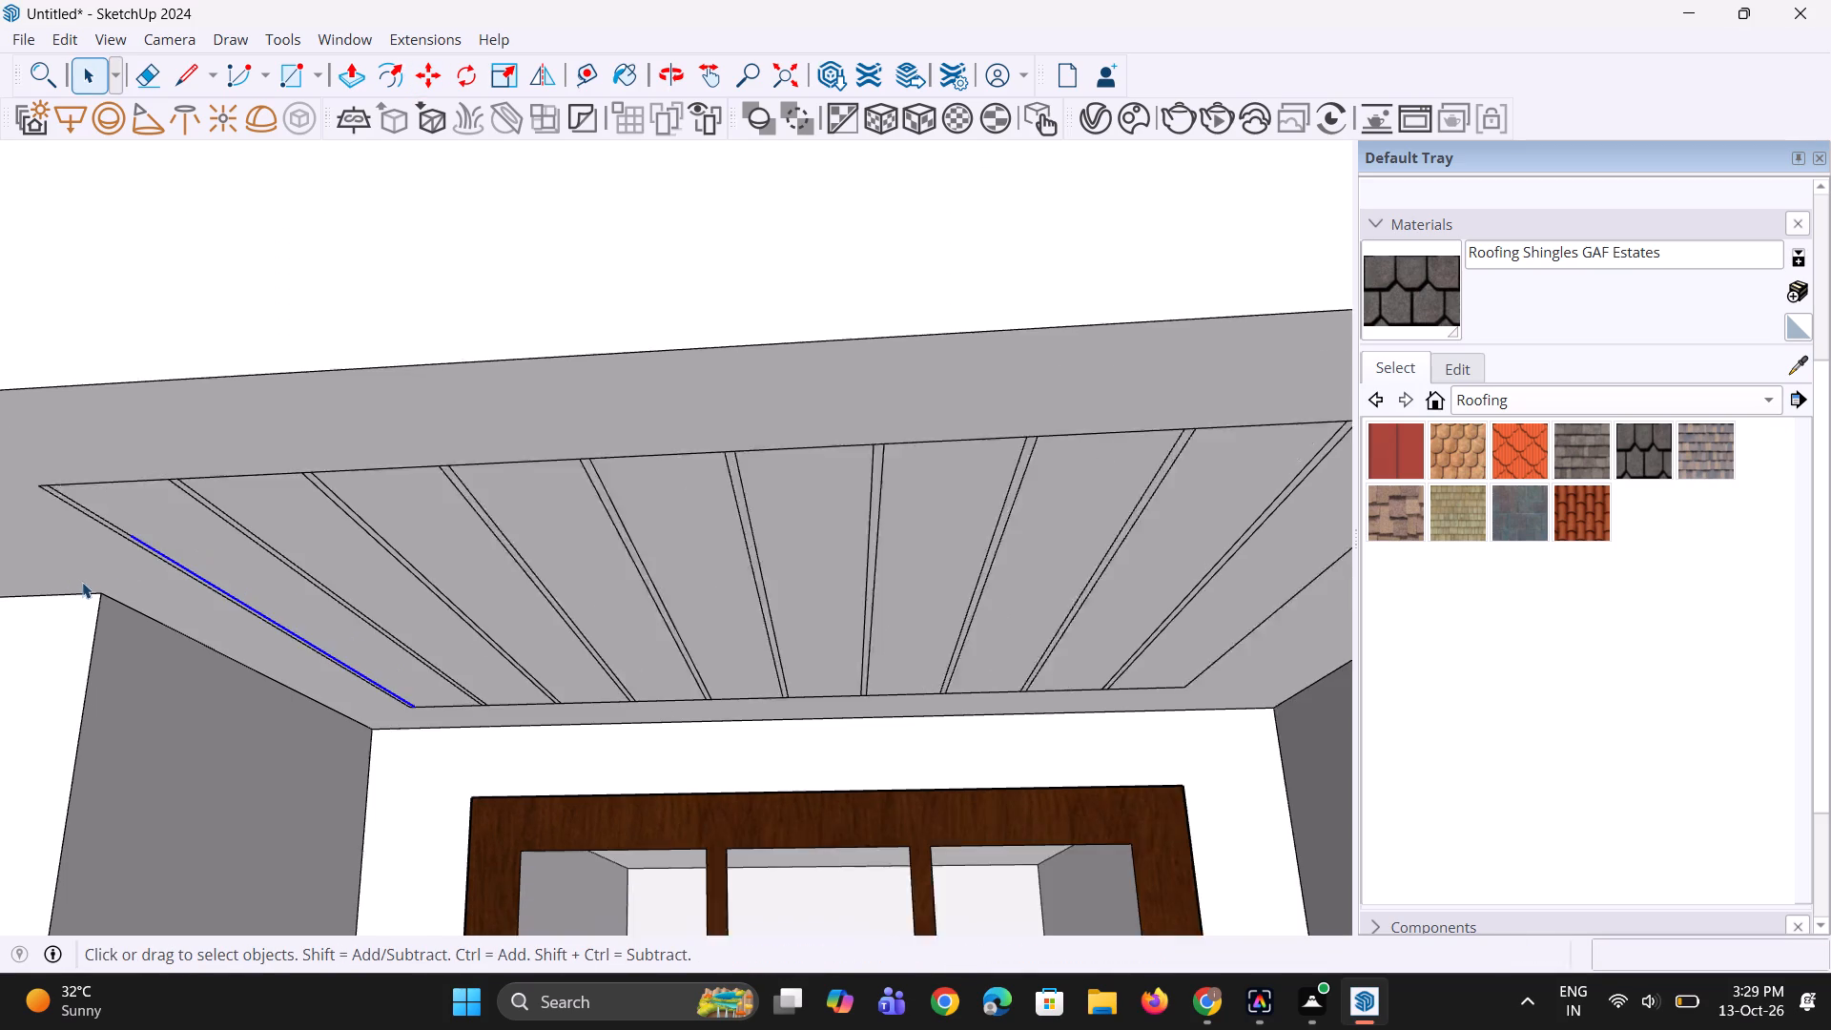
key("space")
key("space")
key("space")
Copy the soffit rectangle's end edge farthest from the column 1" inward.
scroll(420, 532, "down", 4)
scroll(999, 536, "up", 3)
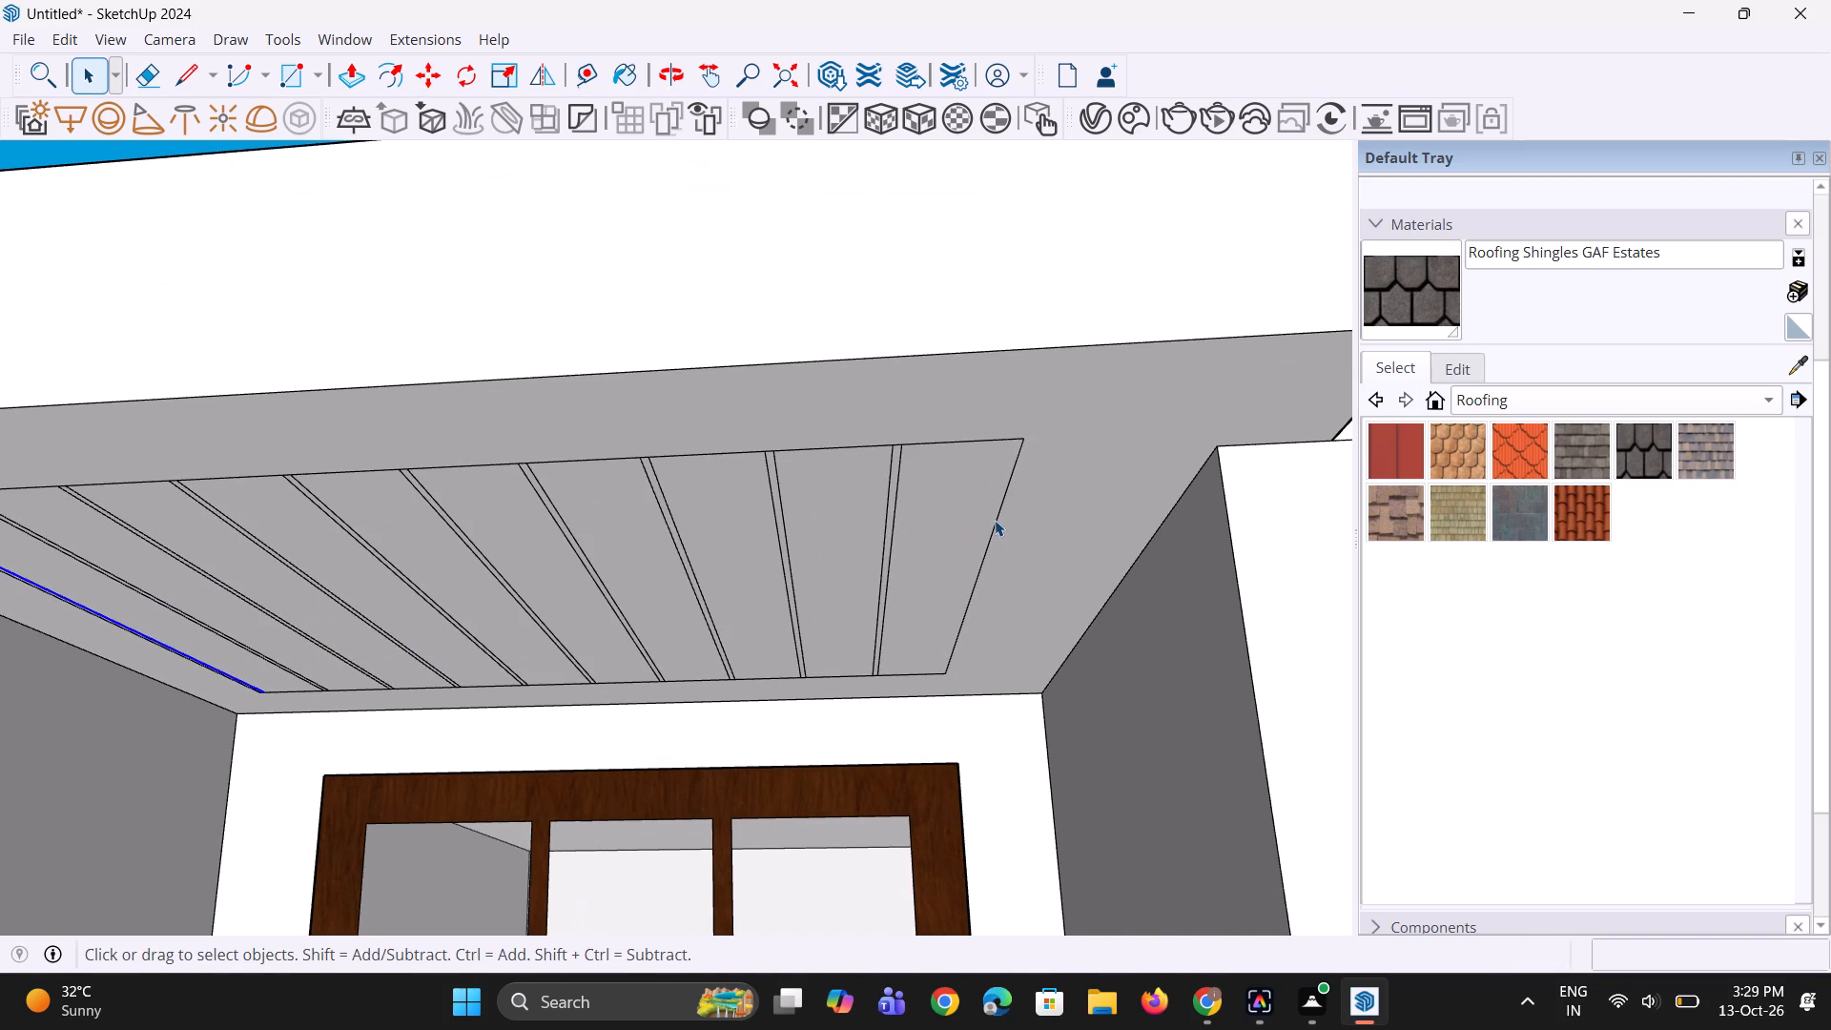
left_click(995, 520)
key("m")
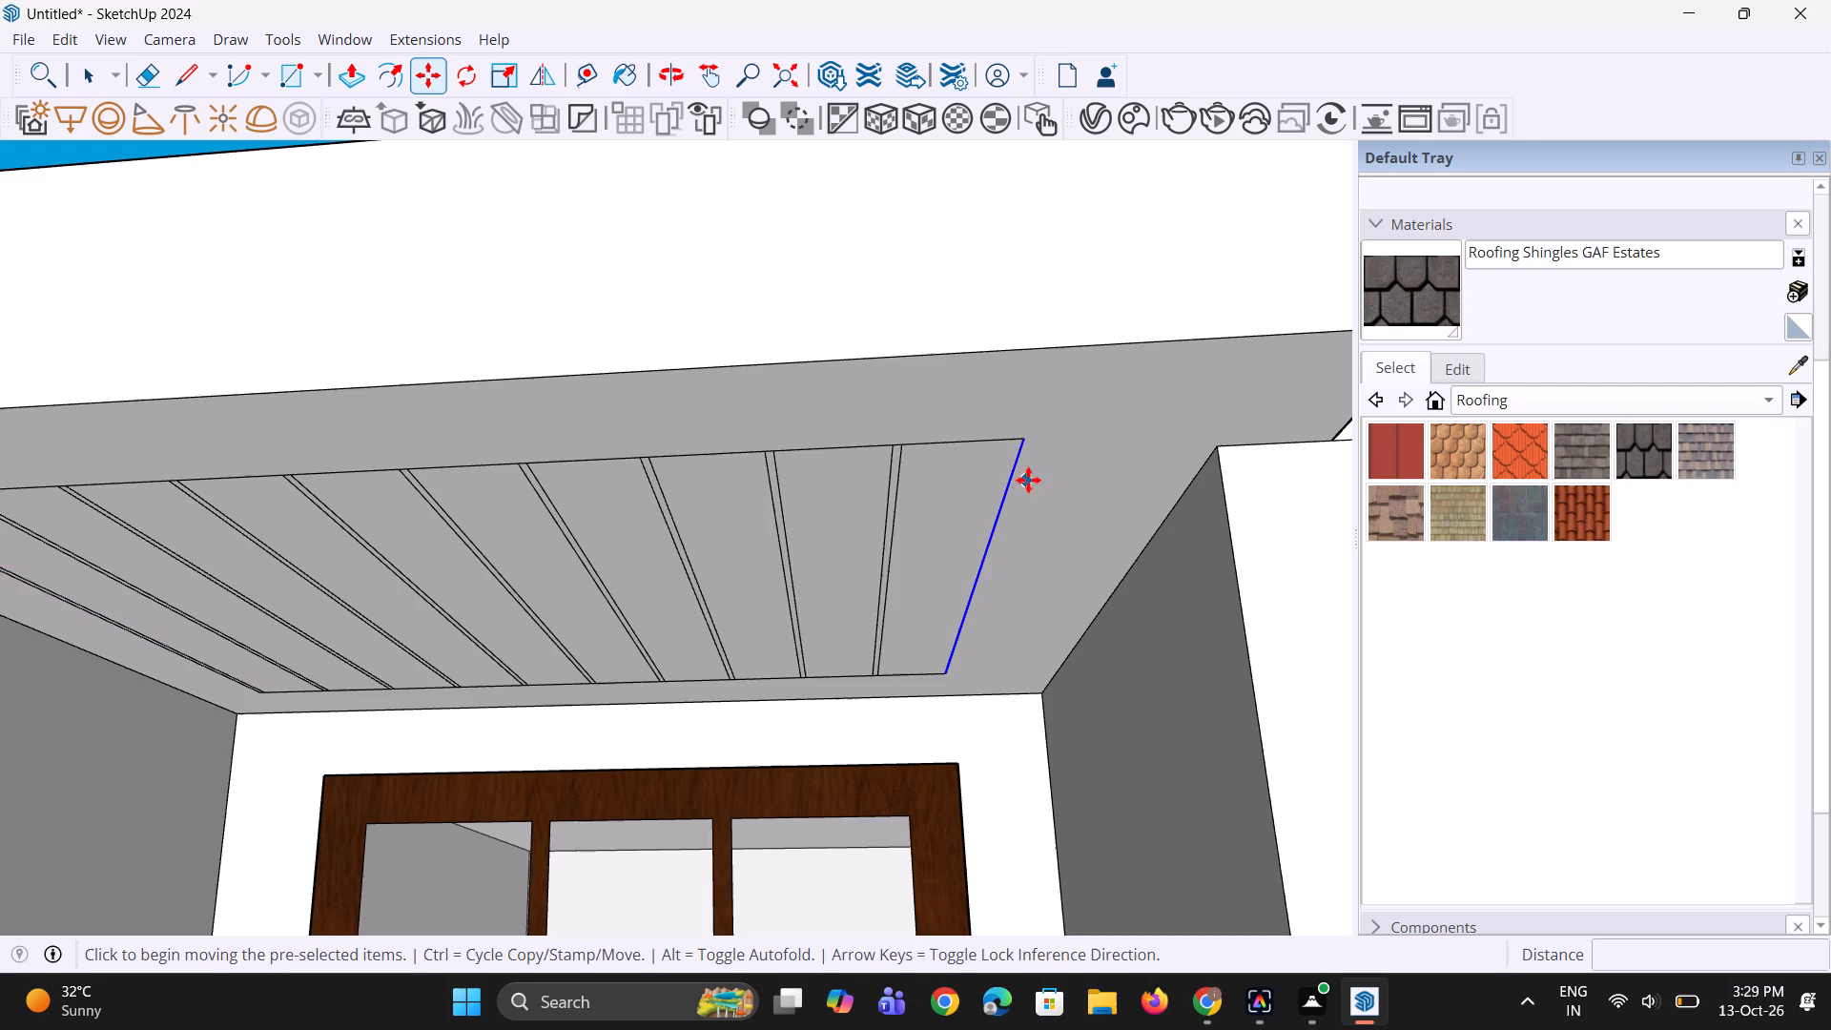
scroll(1041, 456, "up", 3)
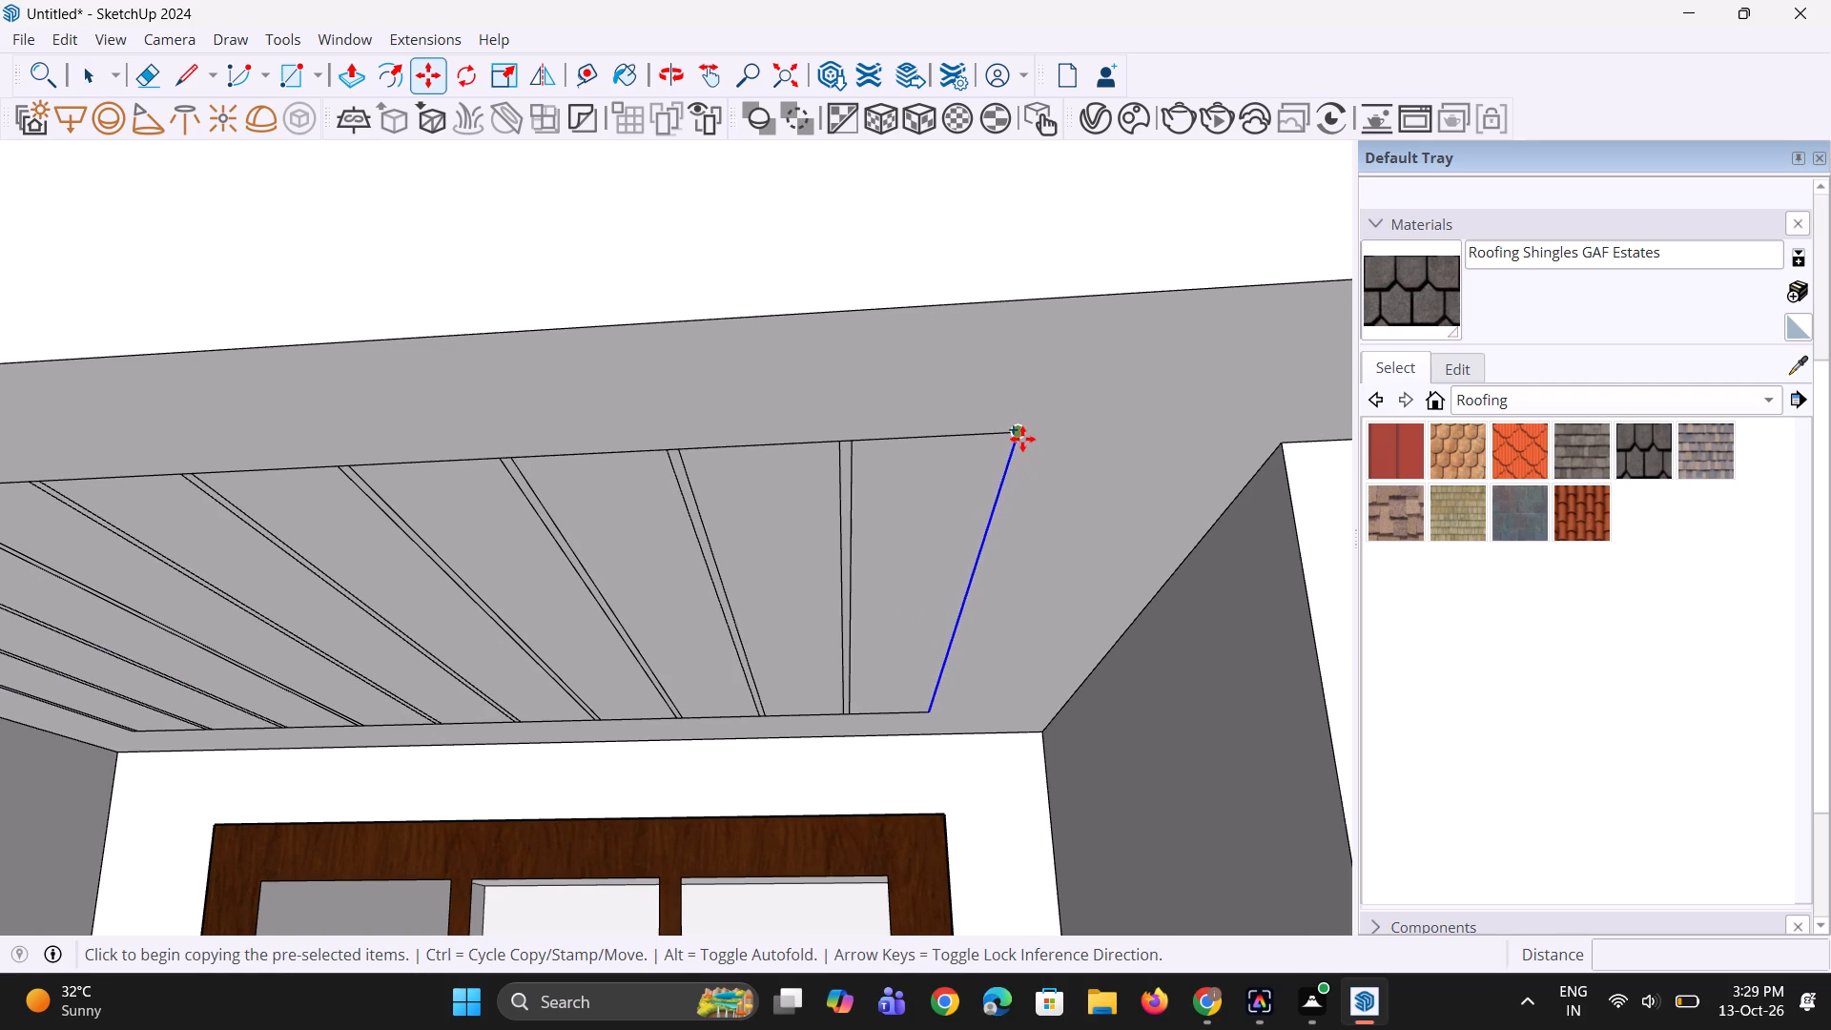
left_click(1022, 439)
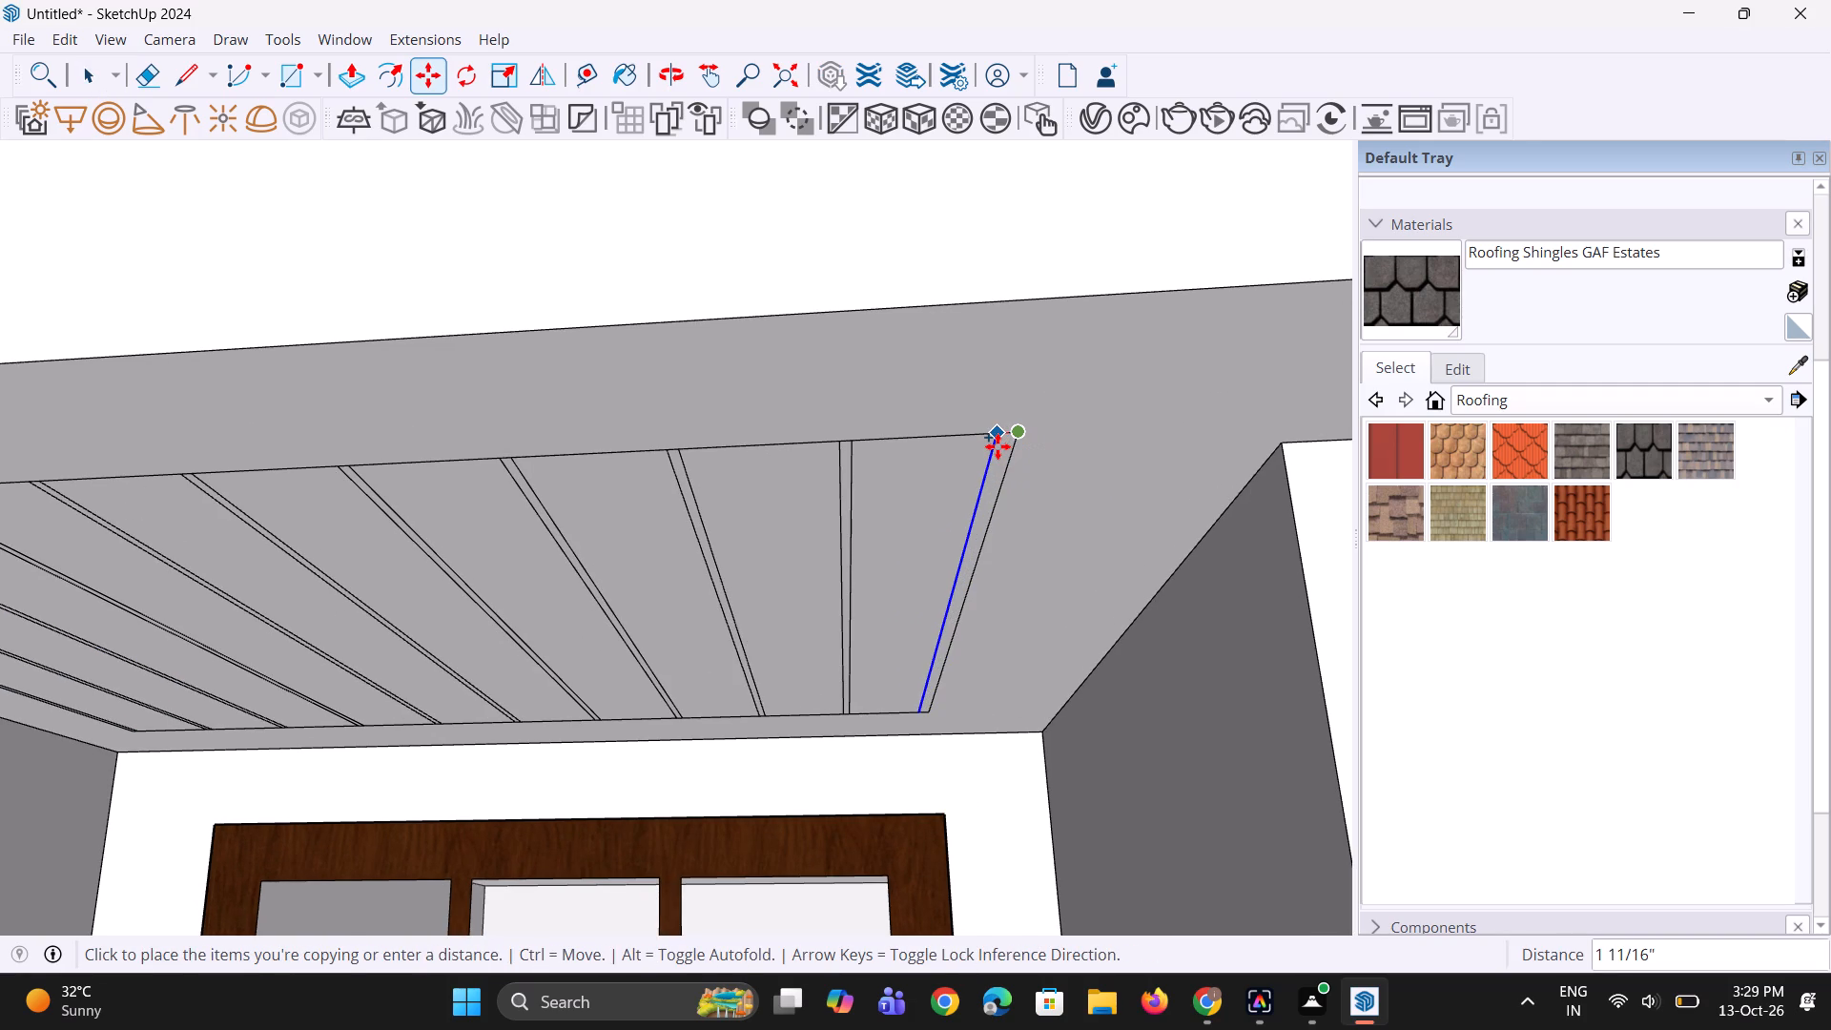
type("1\"")
key("Return")
middle_click(990, 491)
key("space")
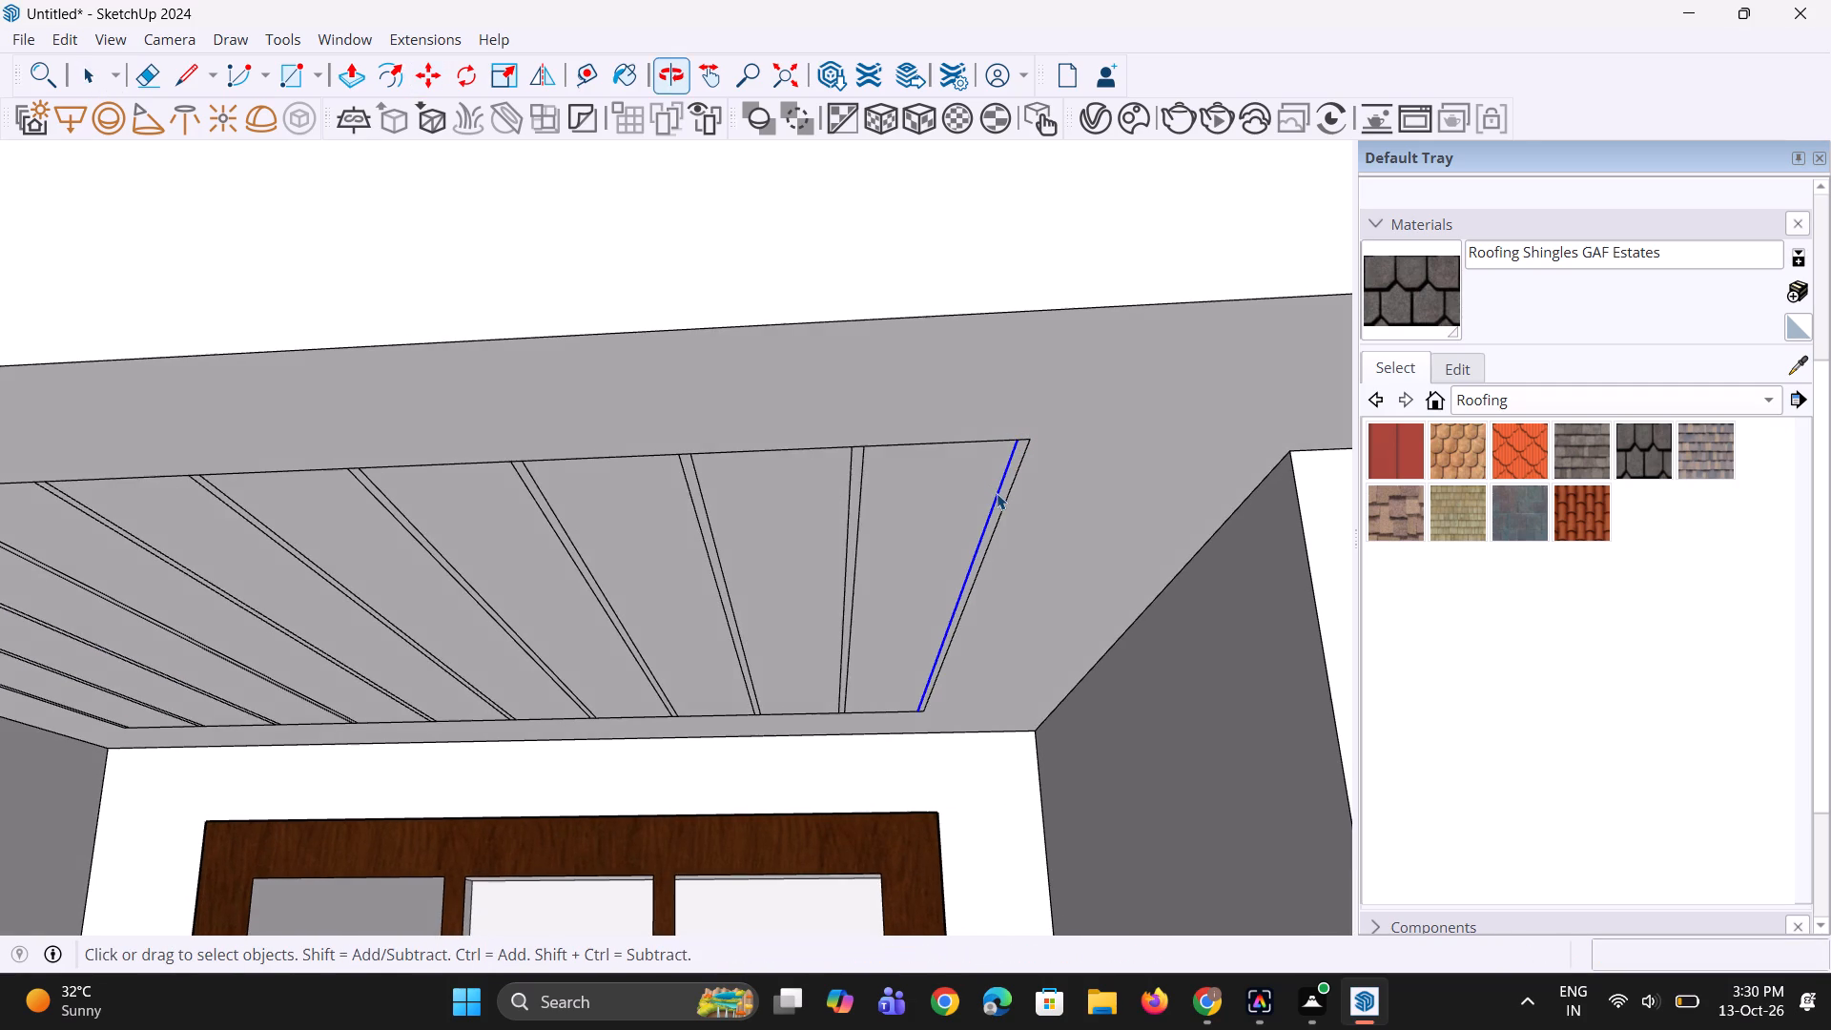
key("space")
key("space")
Push/Pull the ten wide soffit strips downward by the same small depth, leaving the narrow 1" gaps between them at their original level.
scroll(1002, 489, "up", 3)
key("p")
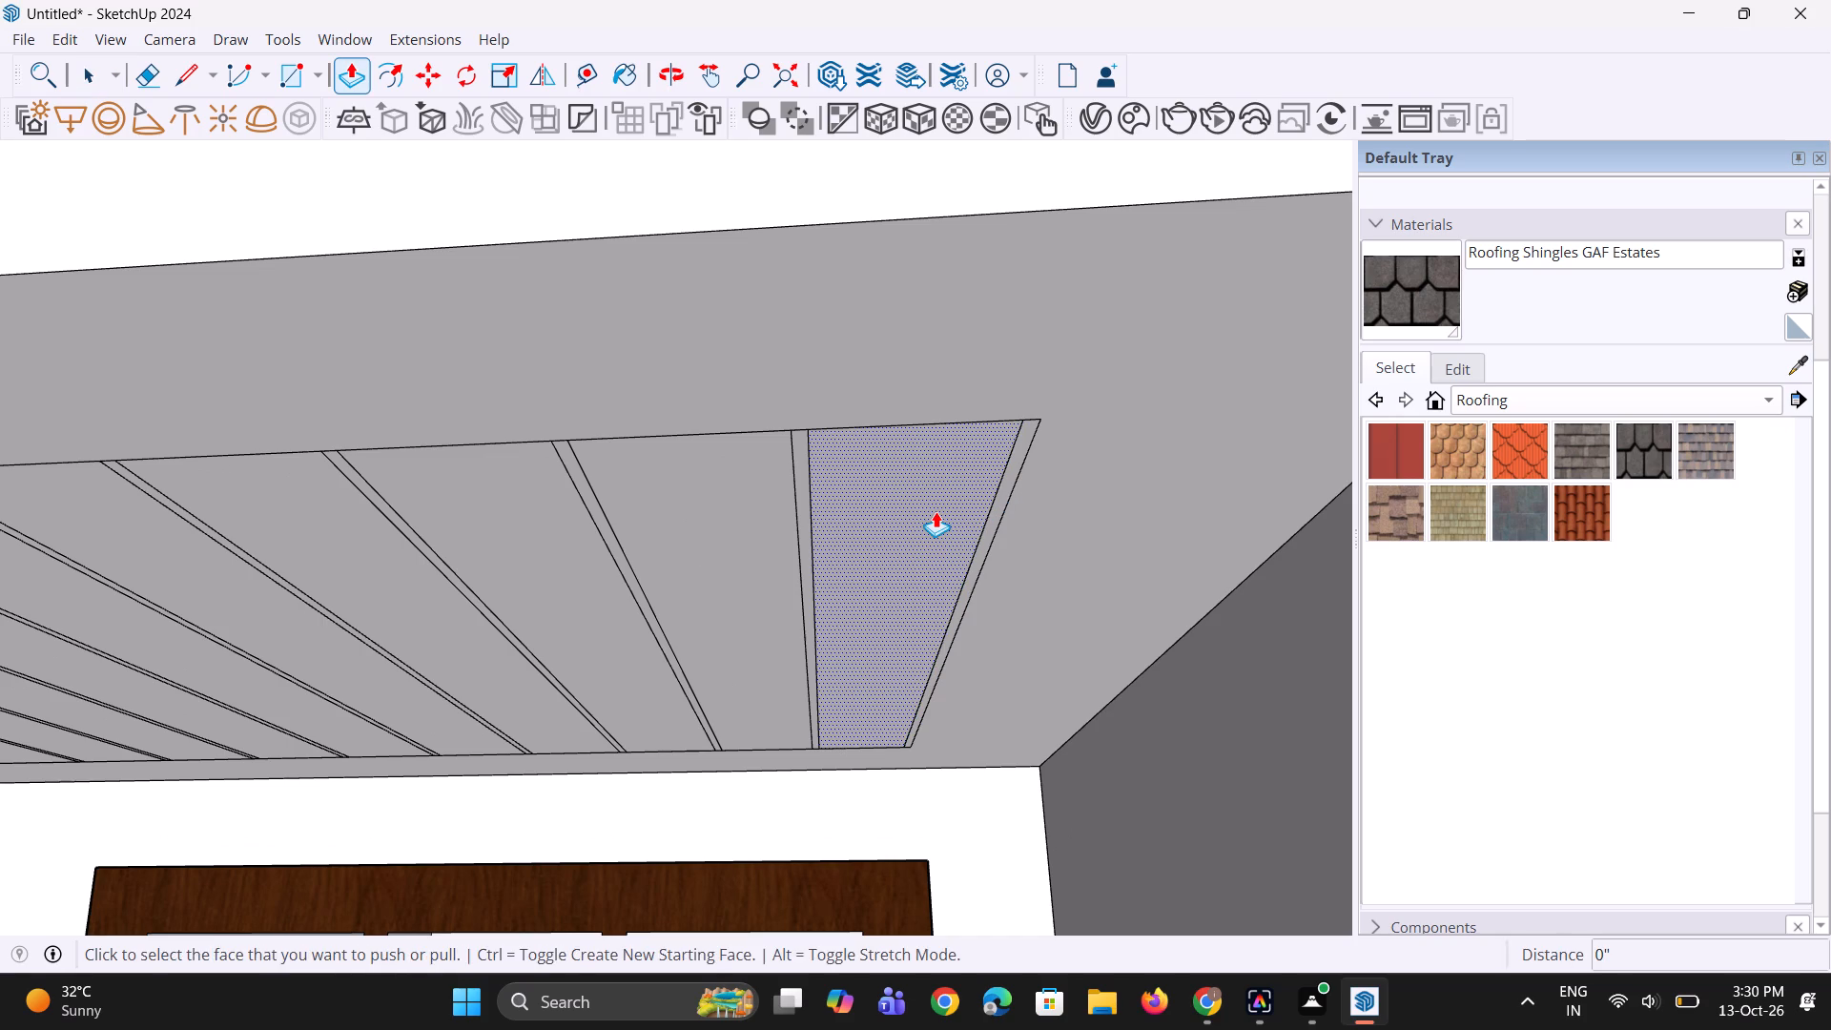
left_click(936, 511)
left_click(936, 518)
double_click(712, 580)
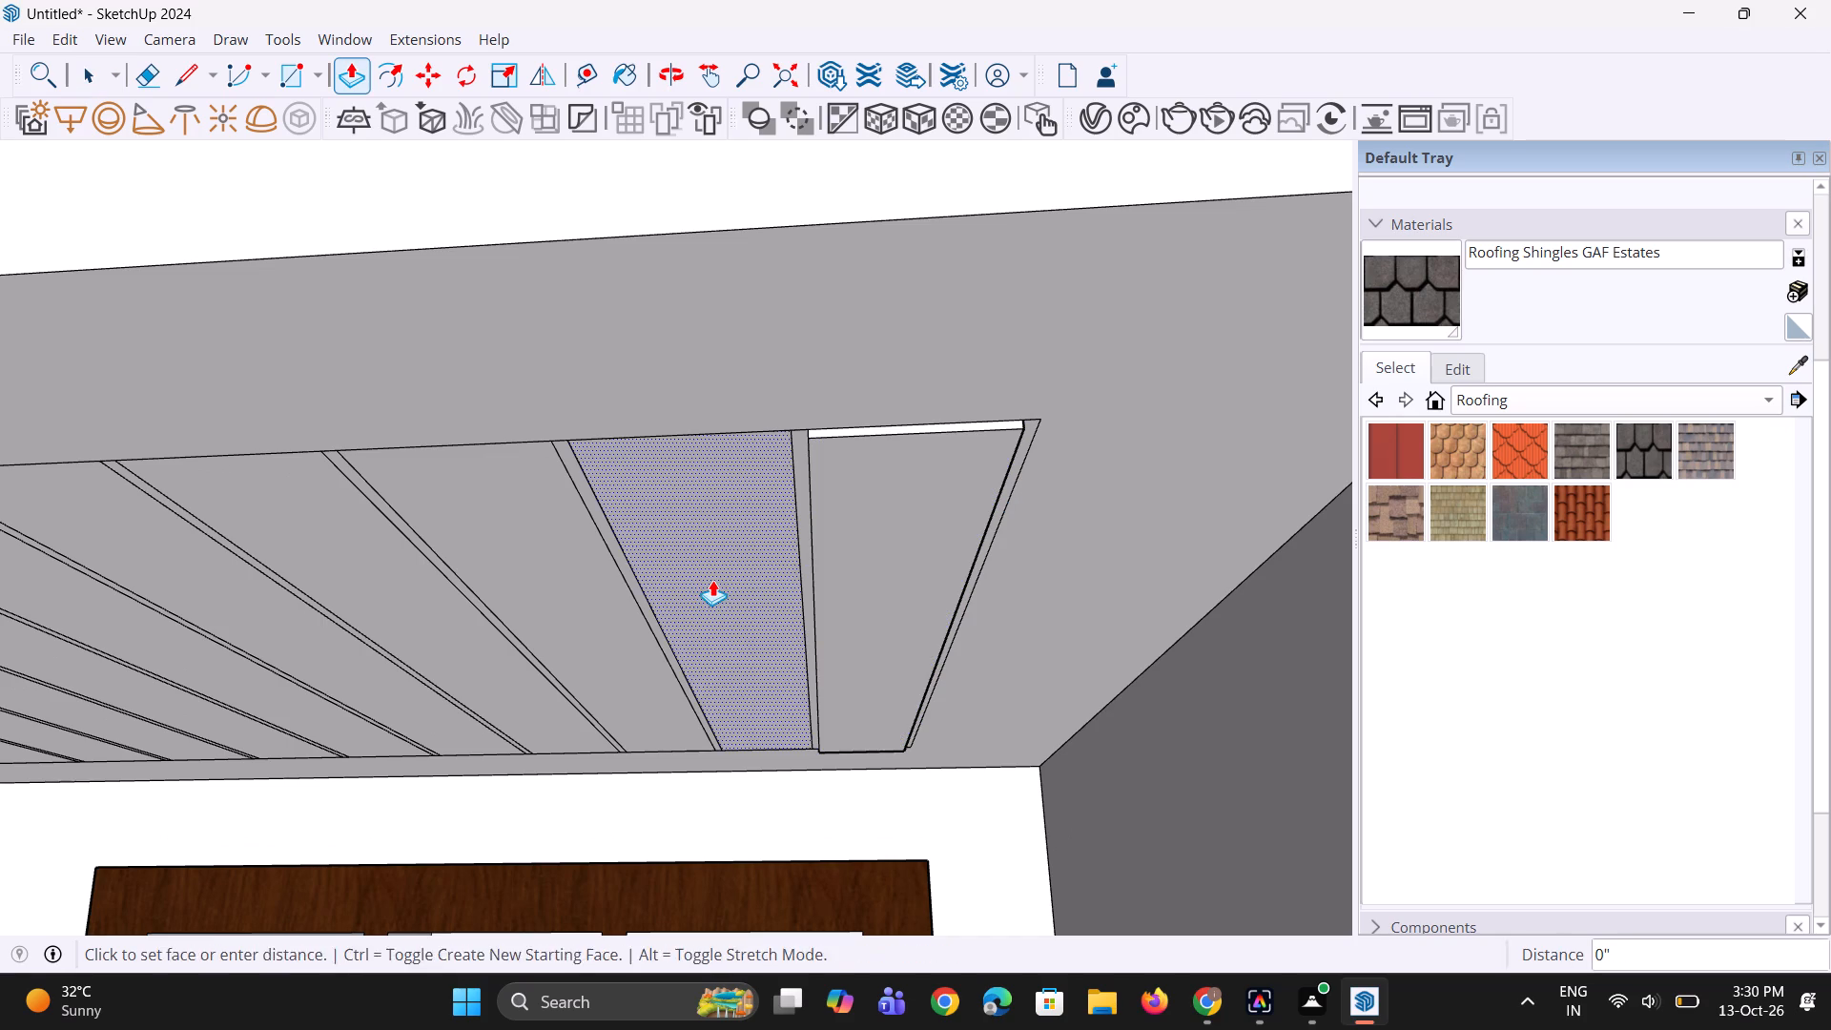
double_click(567, 632)
double_click(430, 676)
scroll(842, 473, "down", 5)
double_click(379, 567)
double_click(339, 609)
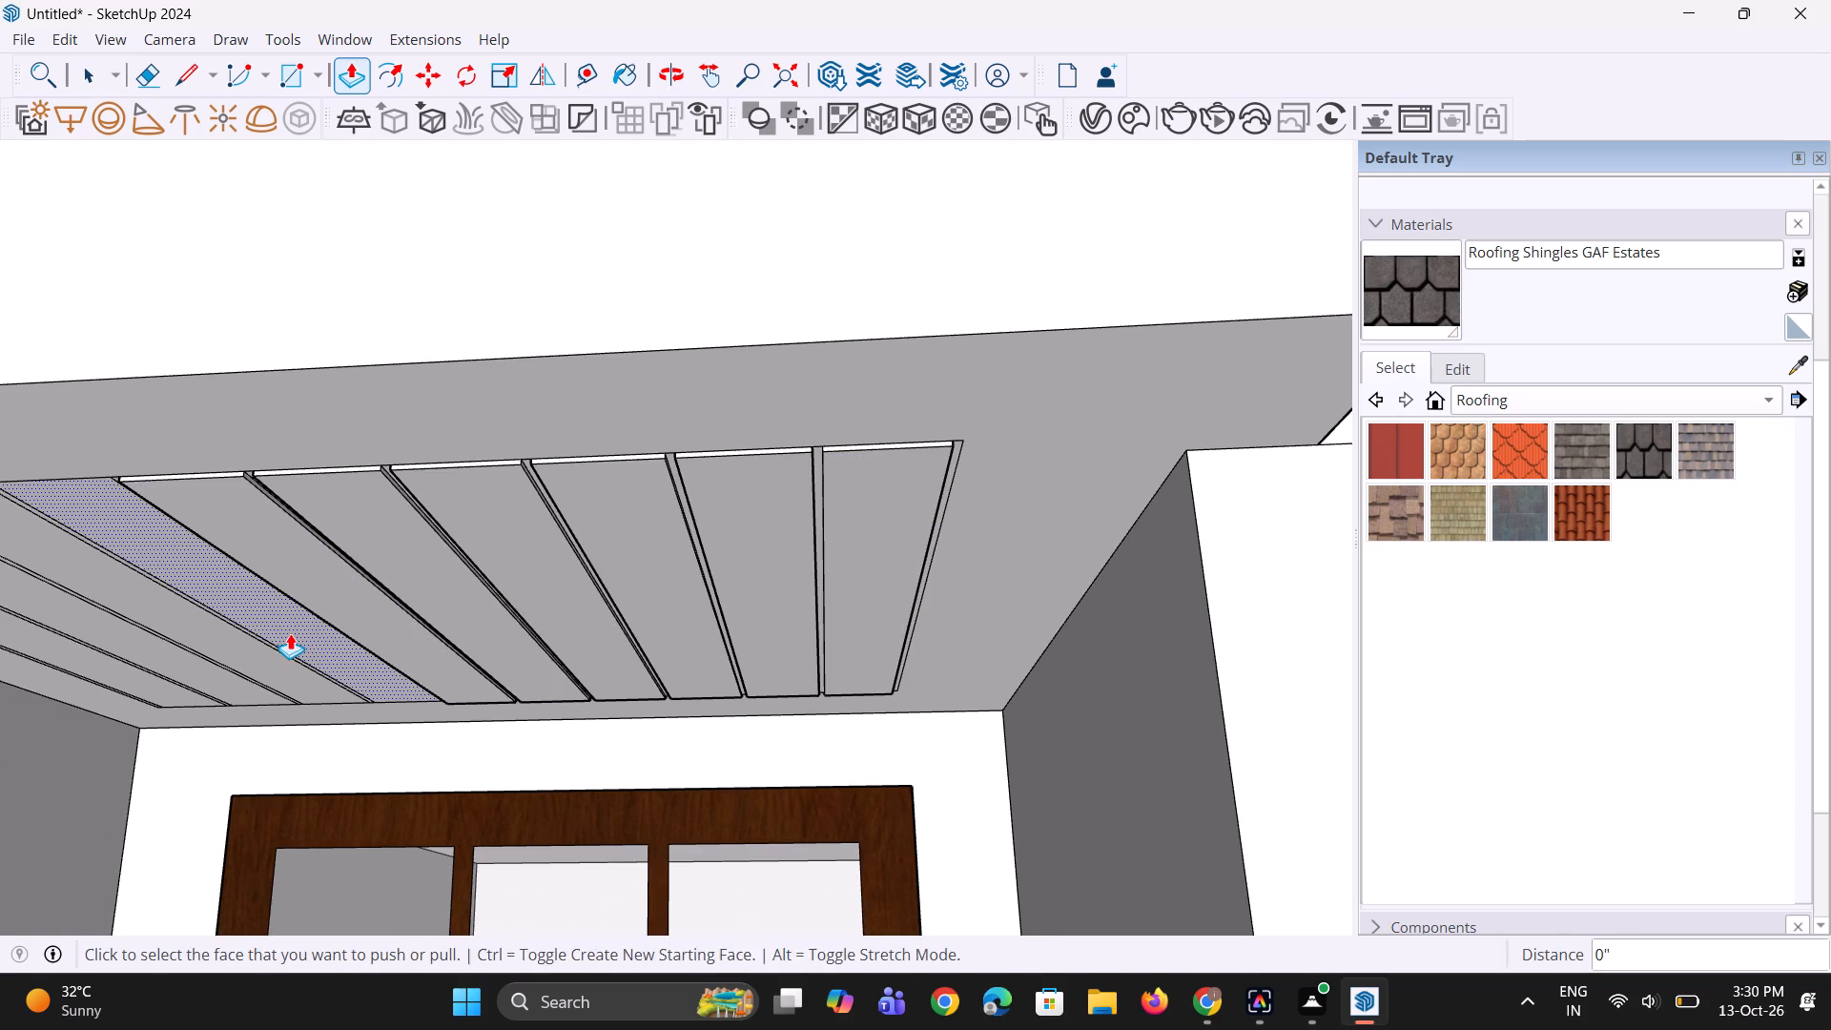
double_click(290, 633)
scroll(652, 525, "down", 4)
scroll(211, 556, "up", 2)
double_click(237, 545)
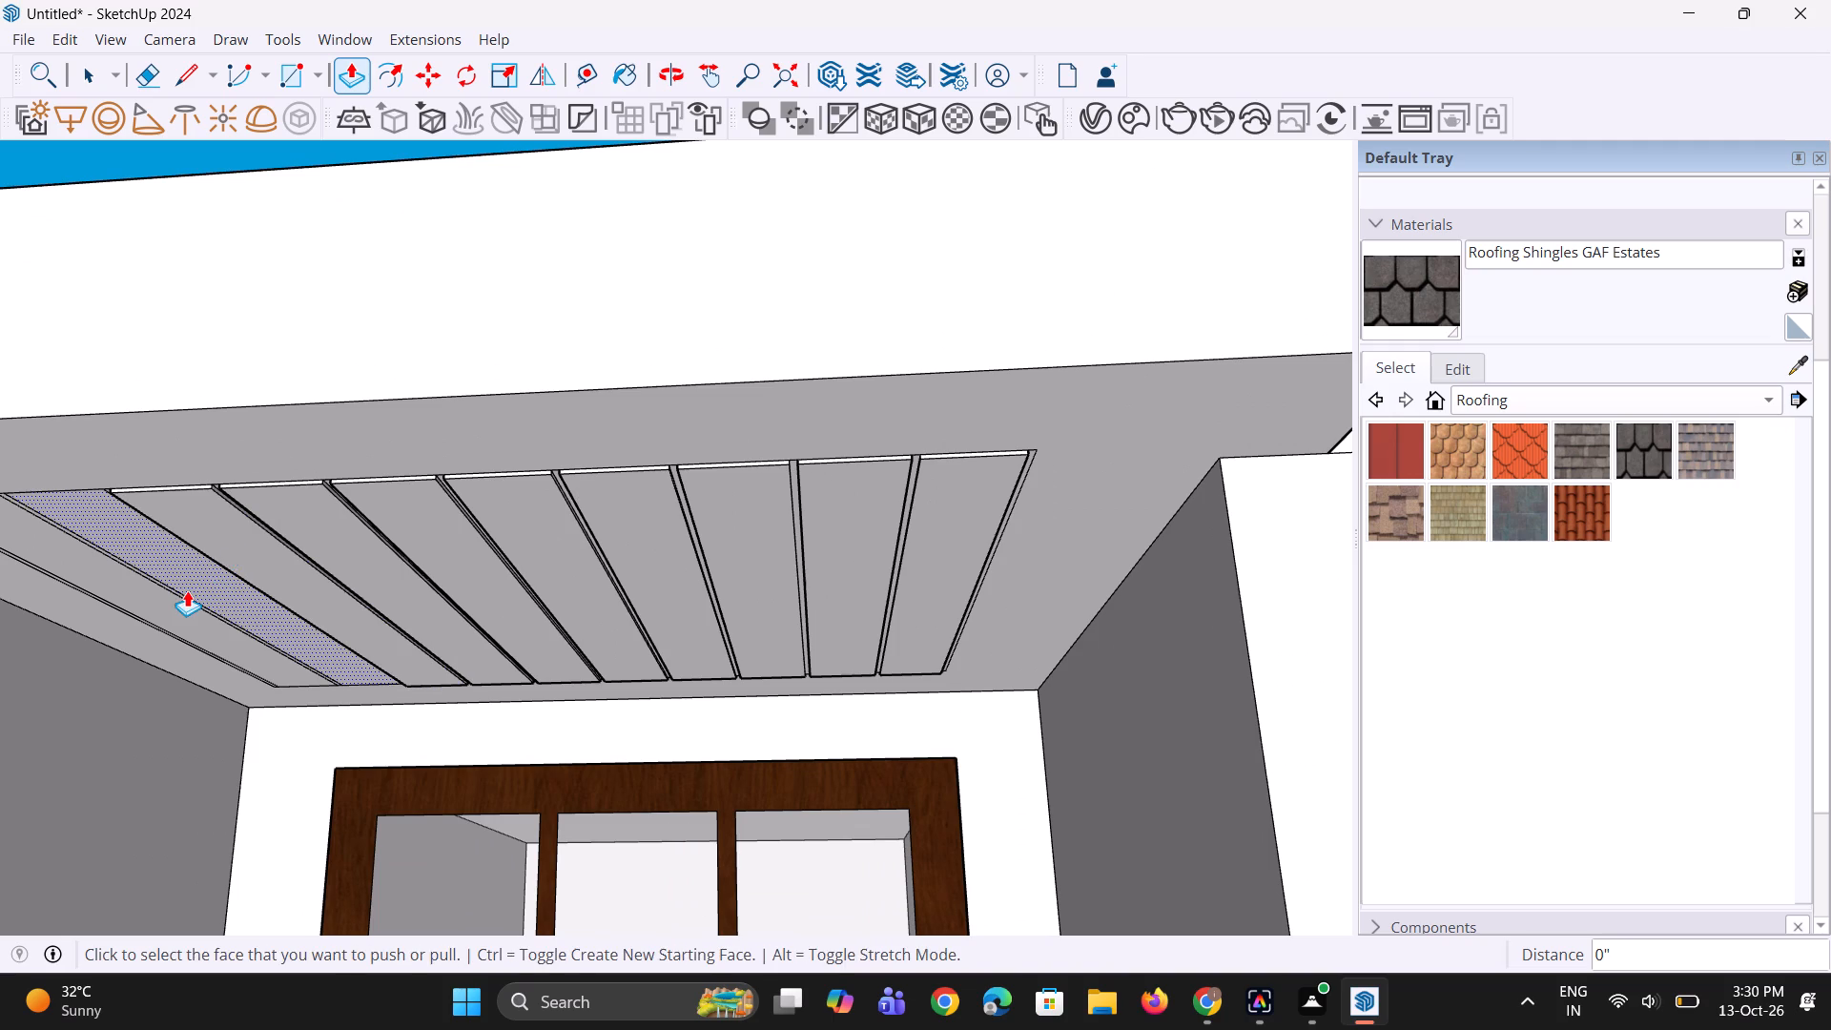
double_click(187, 590)
double_click(172, 628)
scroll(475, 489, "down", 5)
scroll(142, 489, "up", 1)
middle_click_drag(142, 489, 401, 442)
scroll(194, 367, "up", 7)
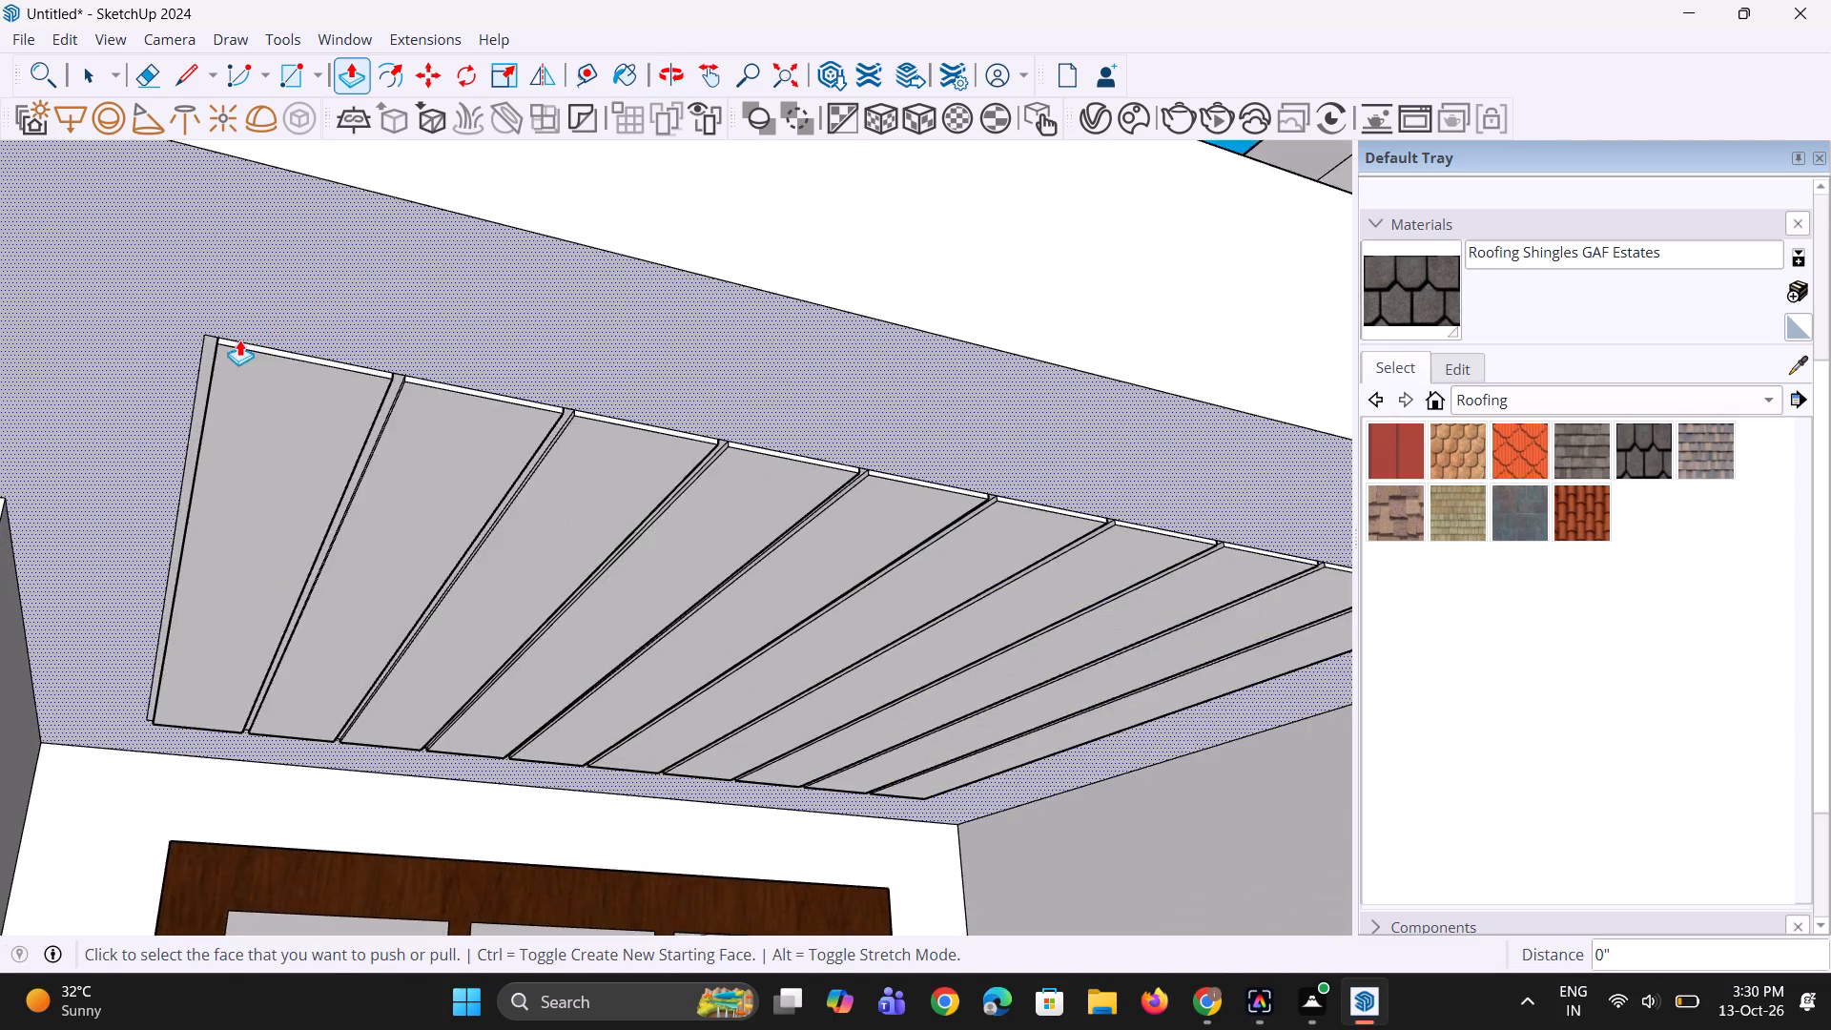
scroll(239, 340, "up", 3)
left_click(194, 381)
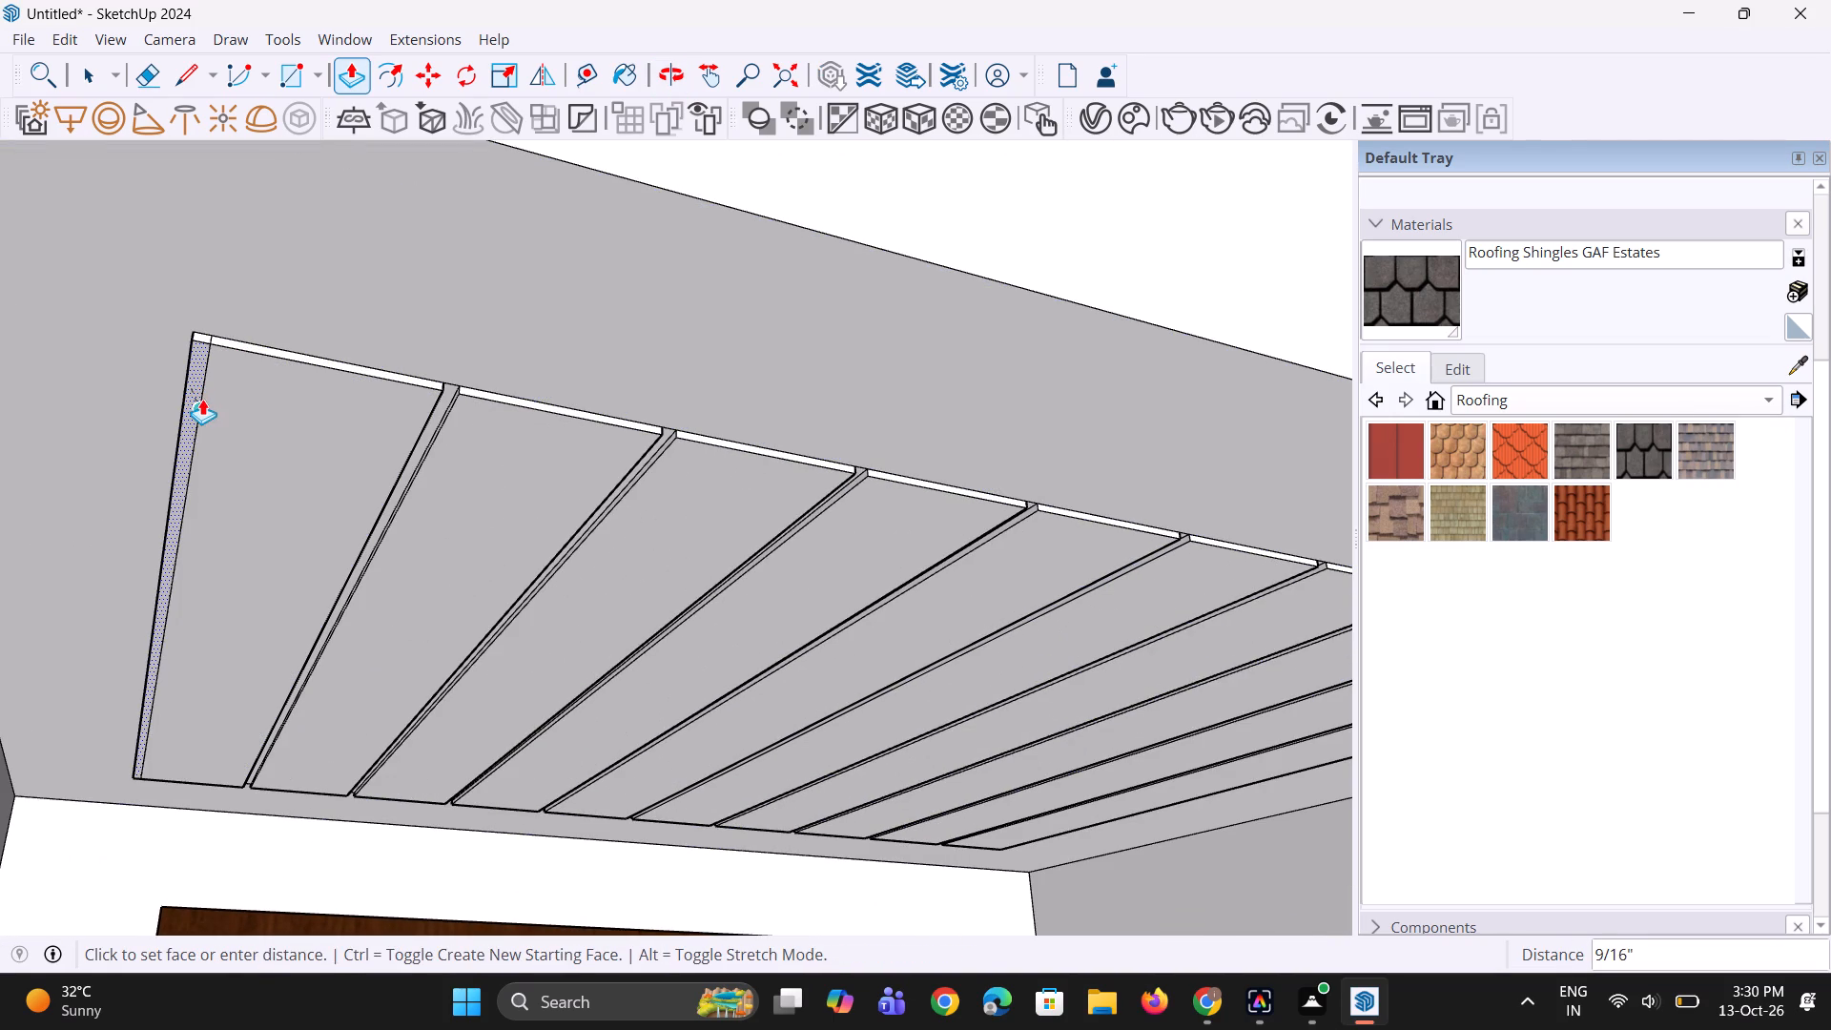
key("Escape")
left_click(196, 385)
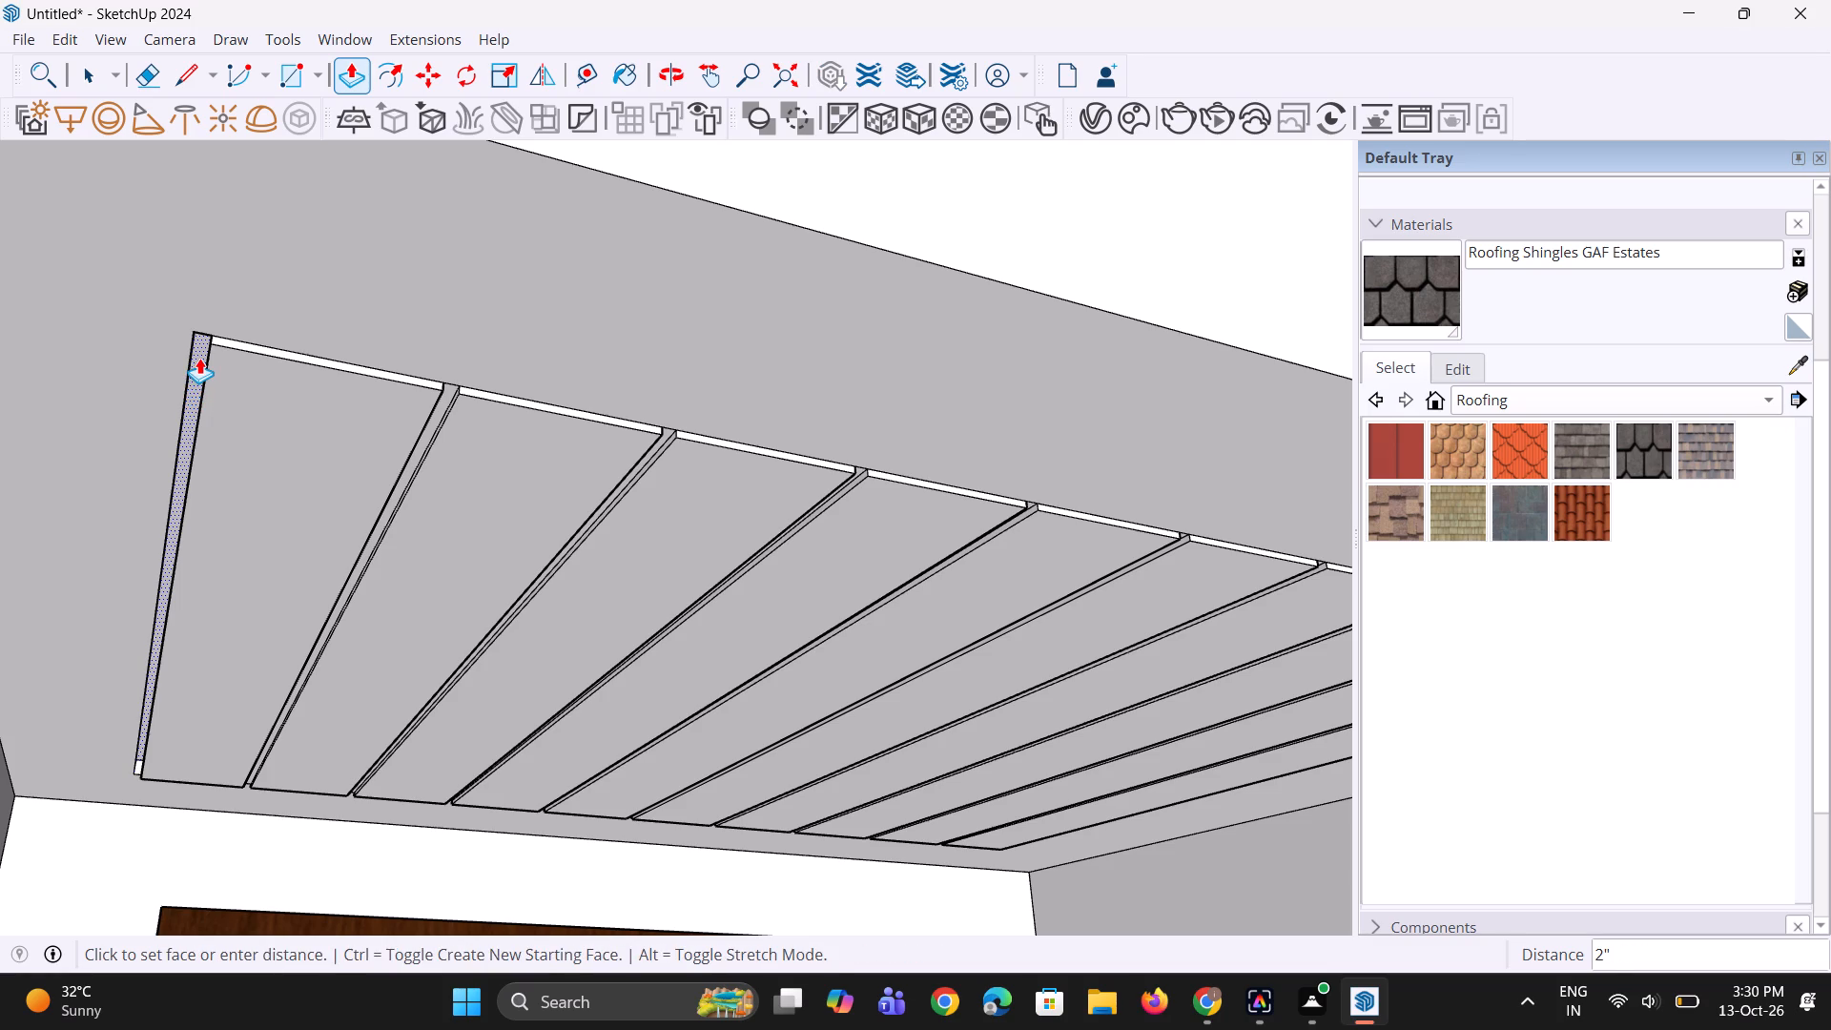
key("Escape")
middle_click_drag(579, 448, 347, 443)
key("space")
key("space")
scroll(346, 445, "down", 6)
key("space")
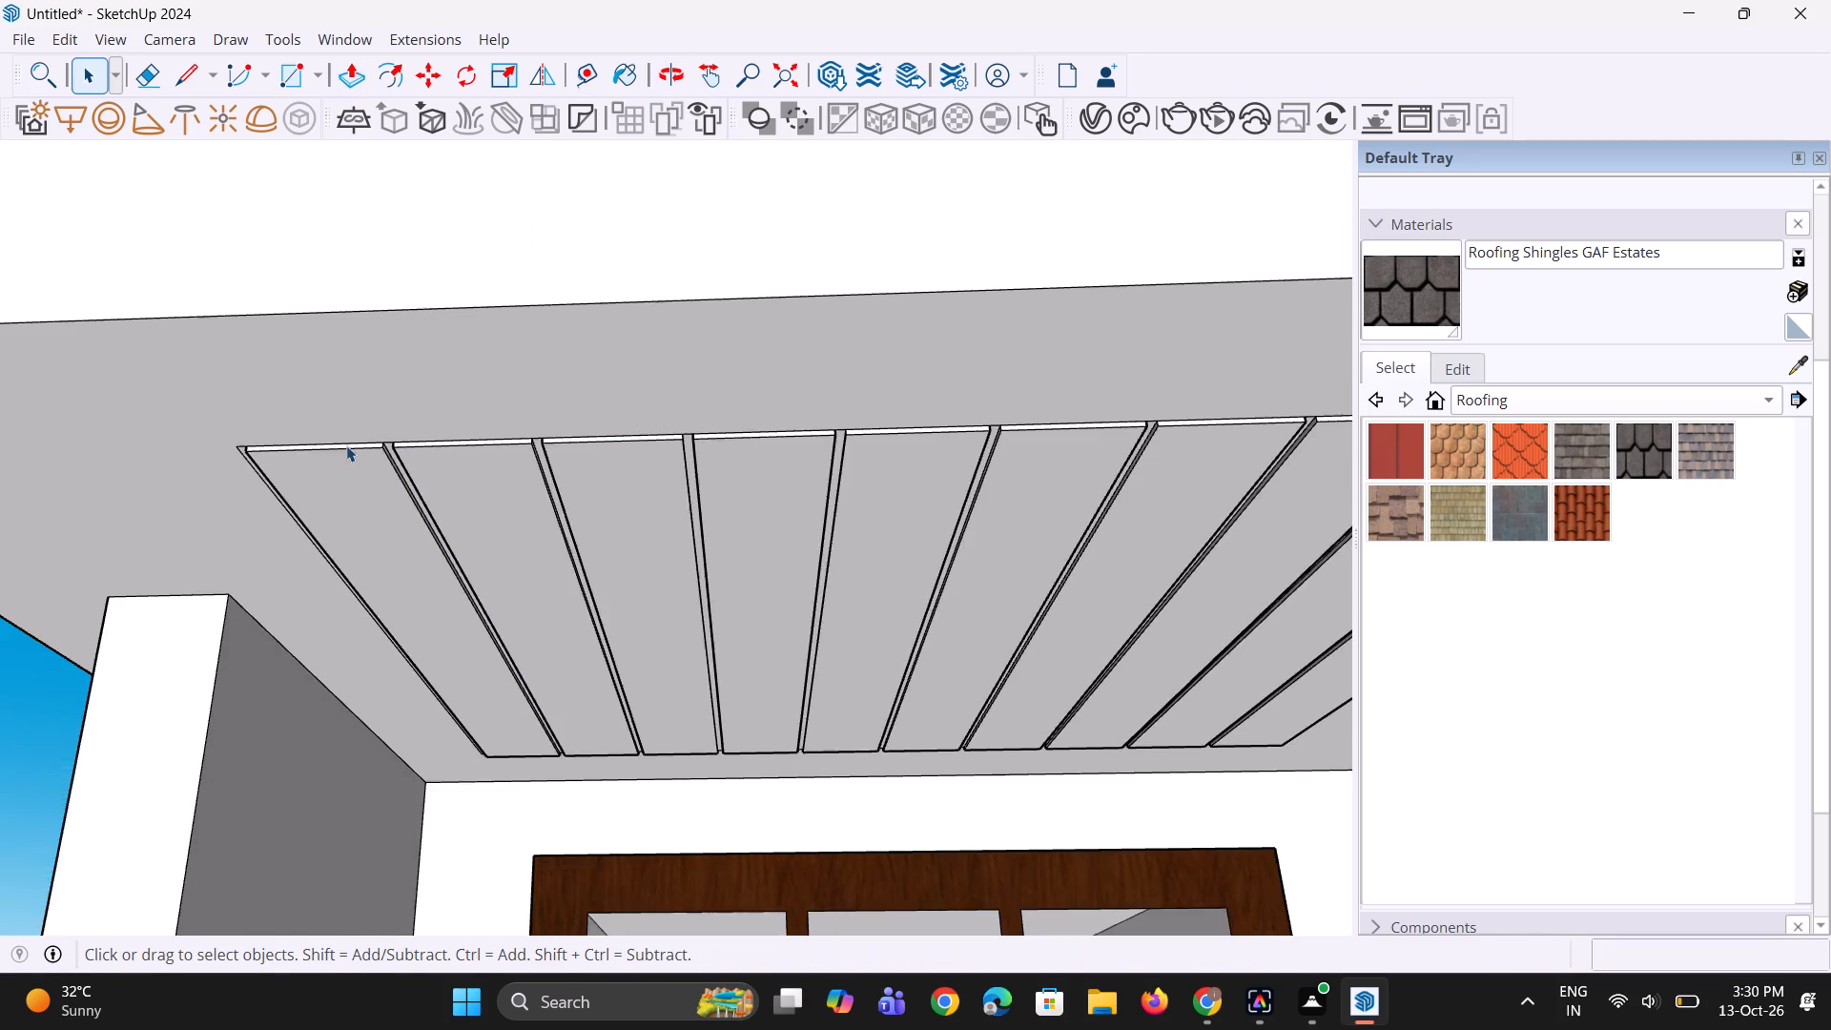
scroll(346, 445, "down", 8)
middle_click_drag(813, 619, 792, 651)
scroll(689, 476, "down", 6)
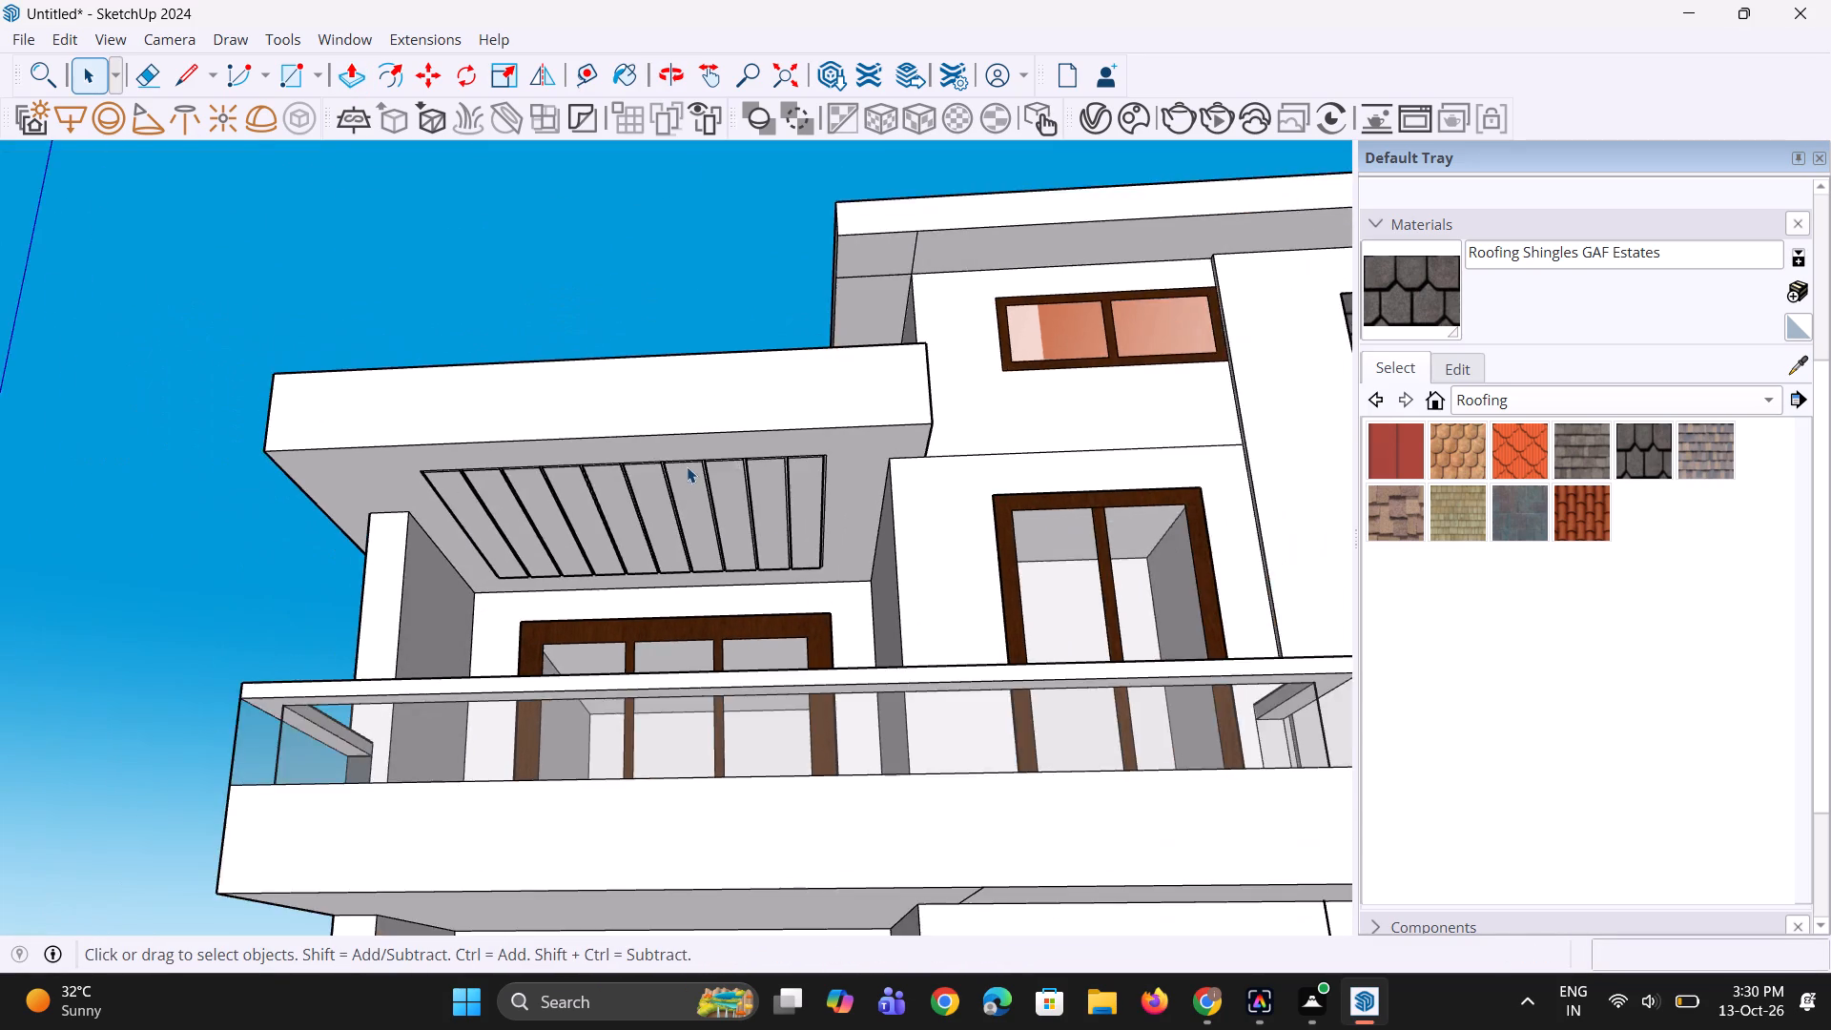
Offset the outline of the soffit below the strip-panelled one inward by about 1' 11".
scroll(687, 466, "down", 8)
middle_click_drag(683, 633, 693, 574)
scroll(622, 582, "up", 7)
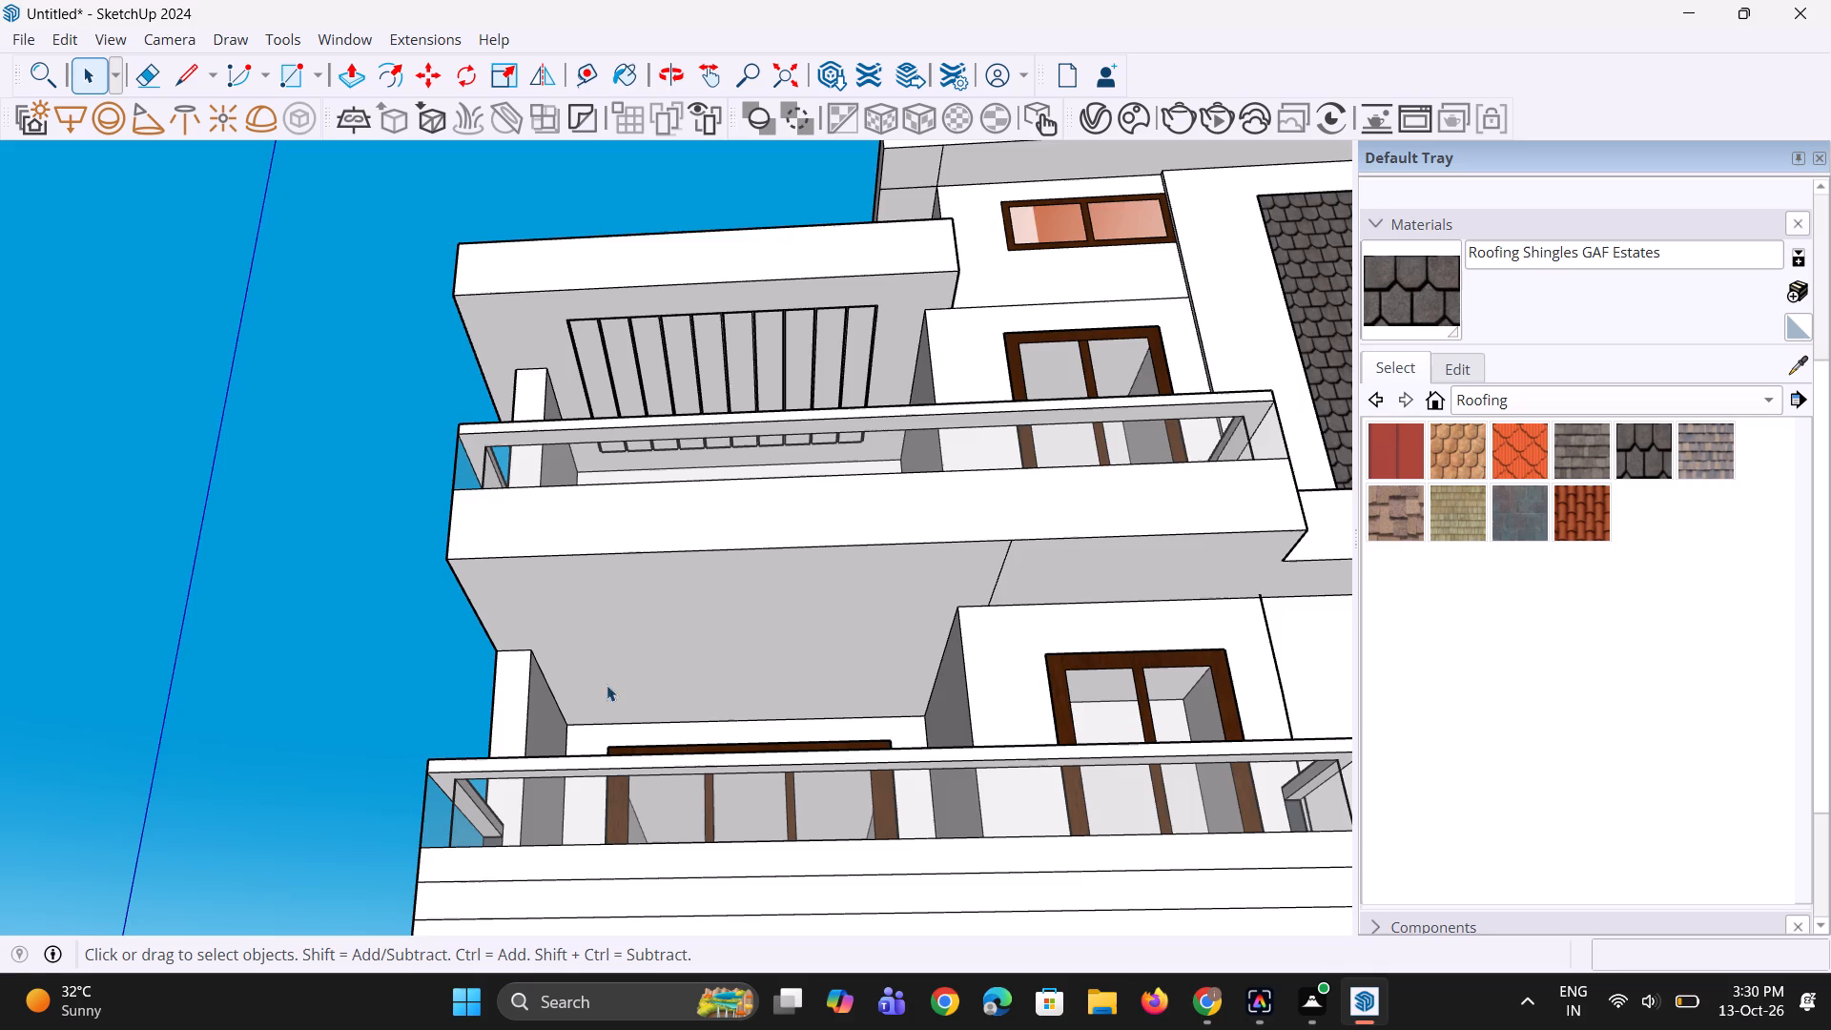
left_click(640, 678)
scroll(654, 716, "up", 4)
key("f")
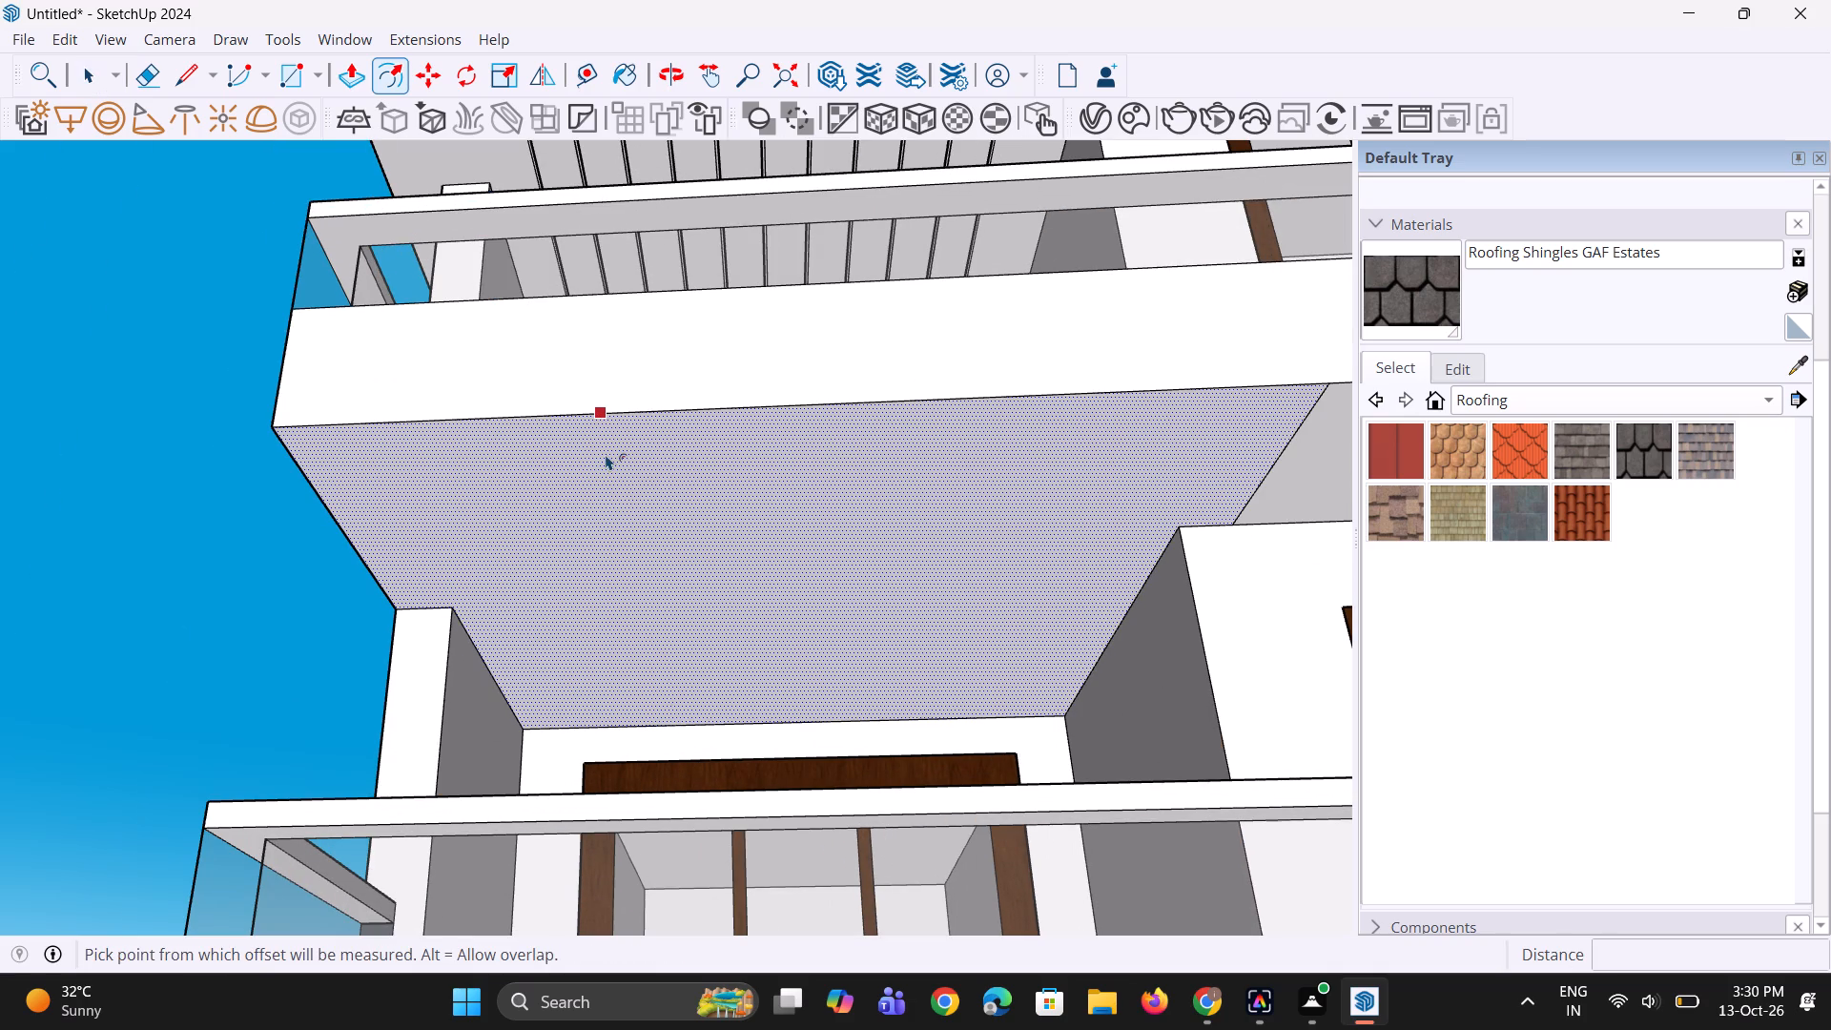
left_click(605, 450)
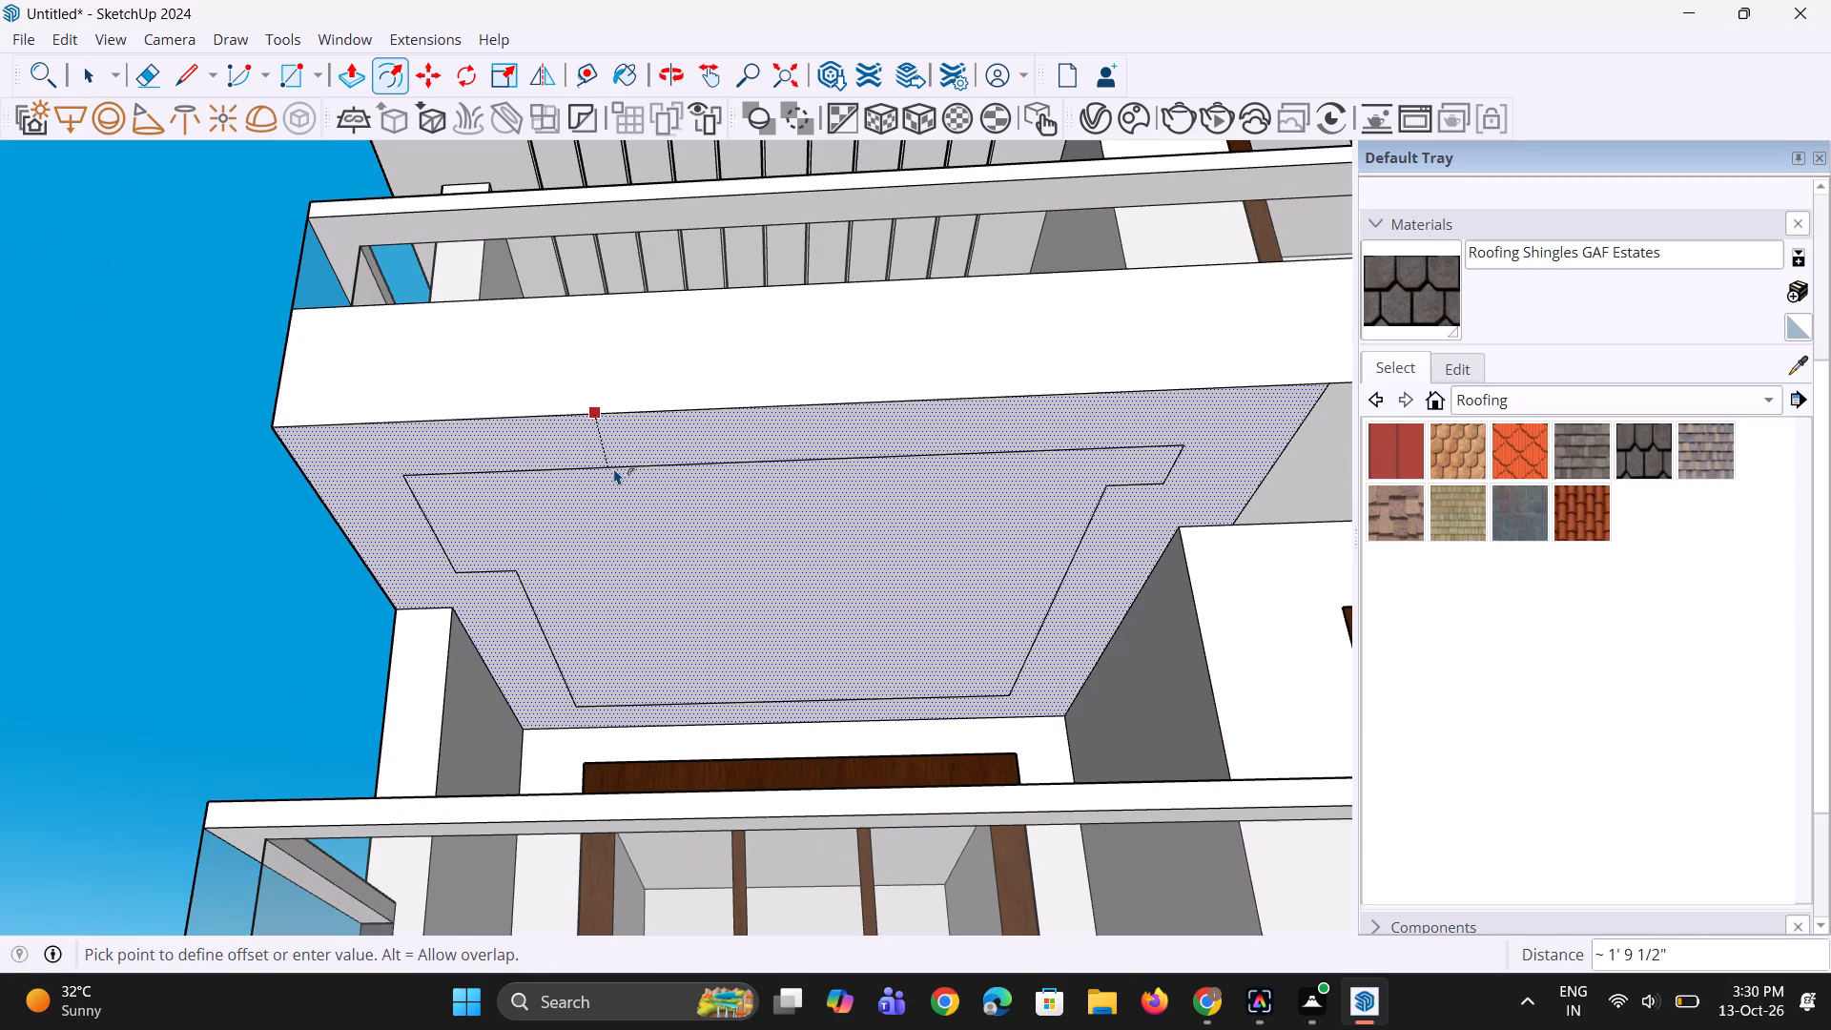
left_click(615, 471)
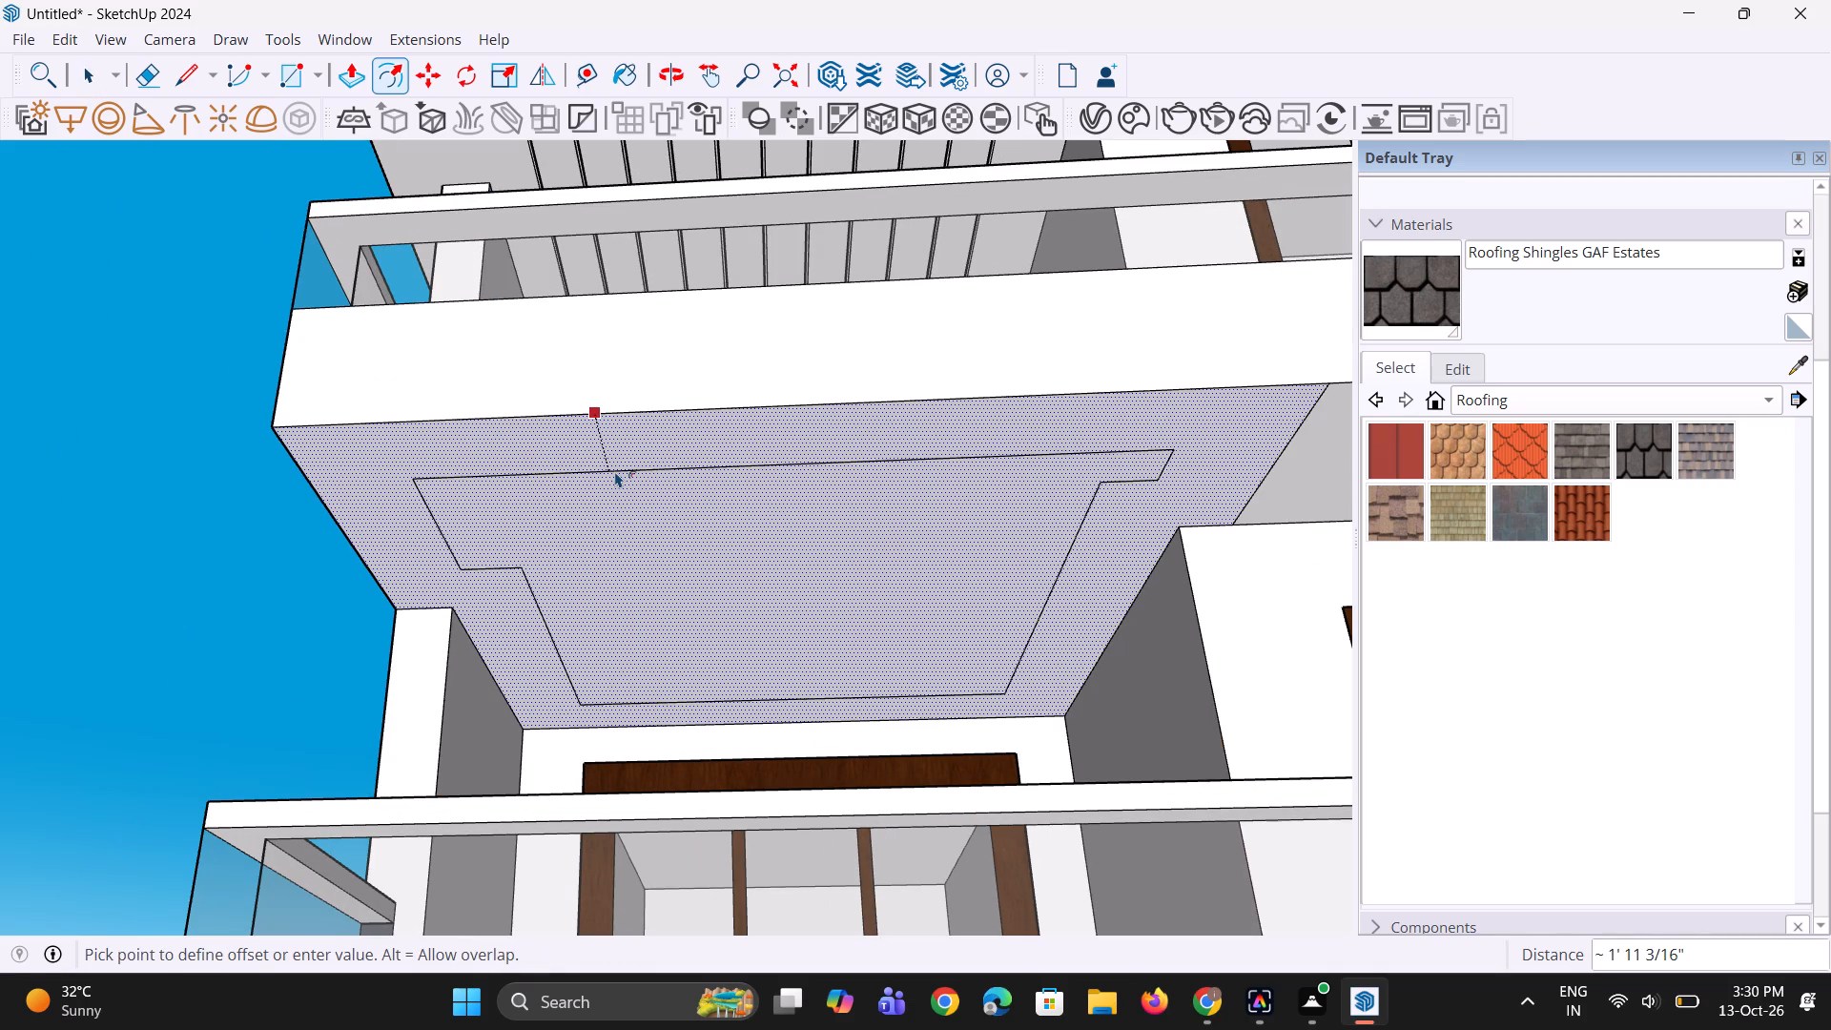
key("b")
key("space")
key("space")
Move the notch's short edge on the column side 1' 3 1/2" inward, aligning it with the long side edge.
left_click(451, 547)
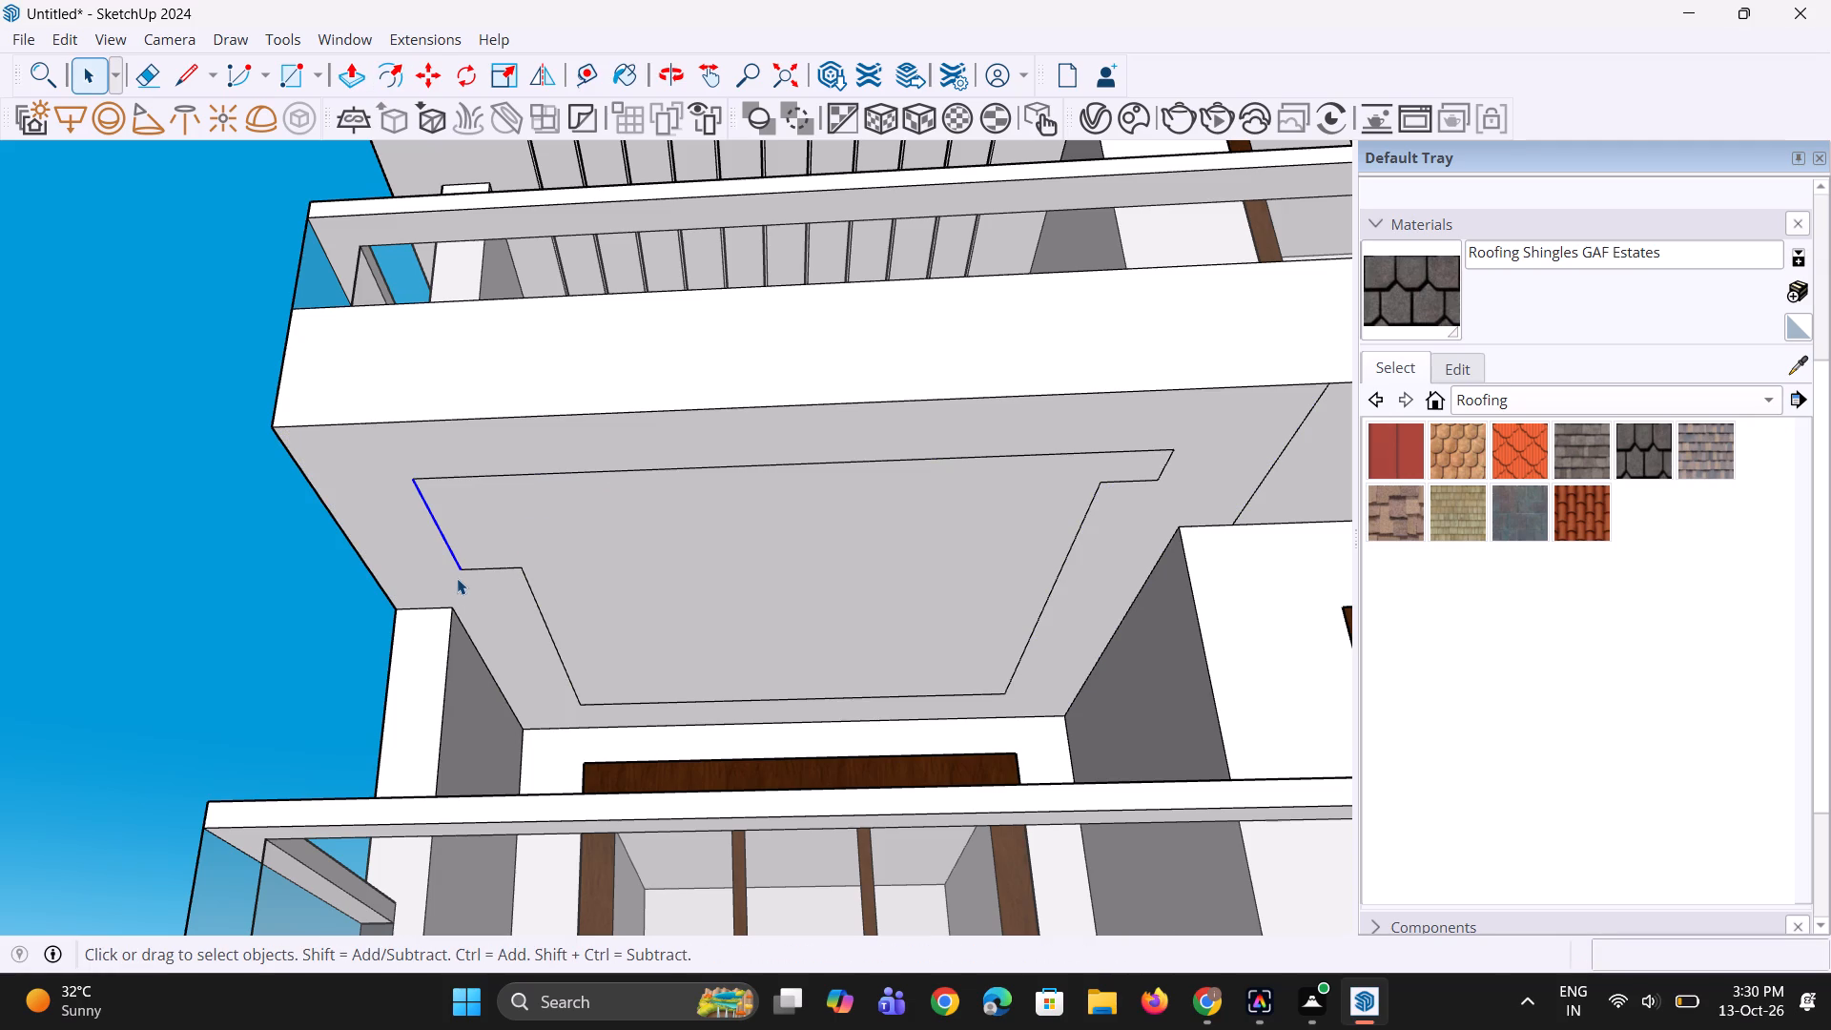
key("m")
left_click(461, 567)
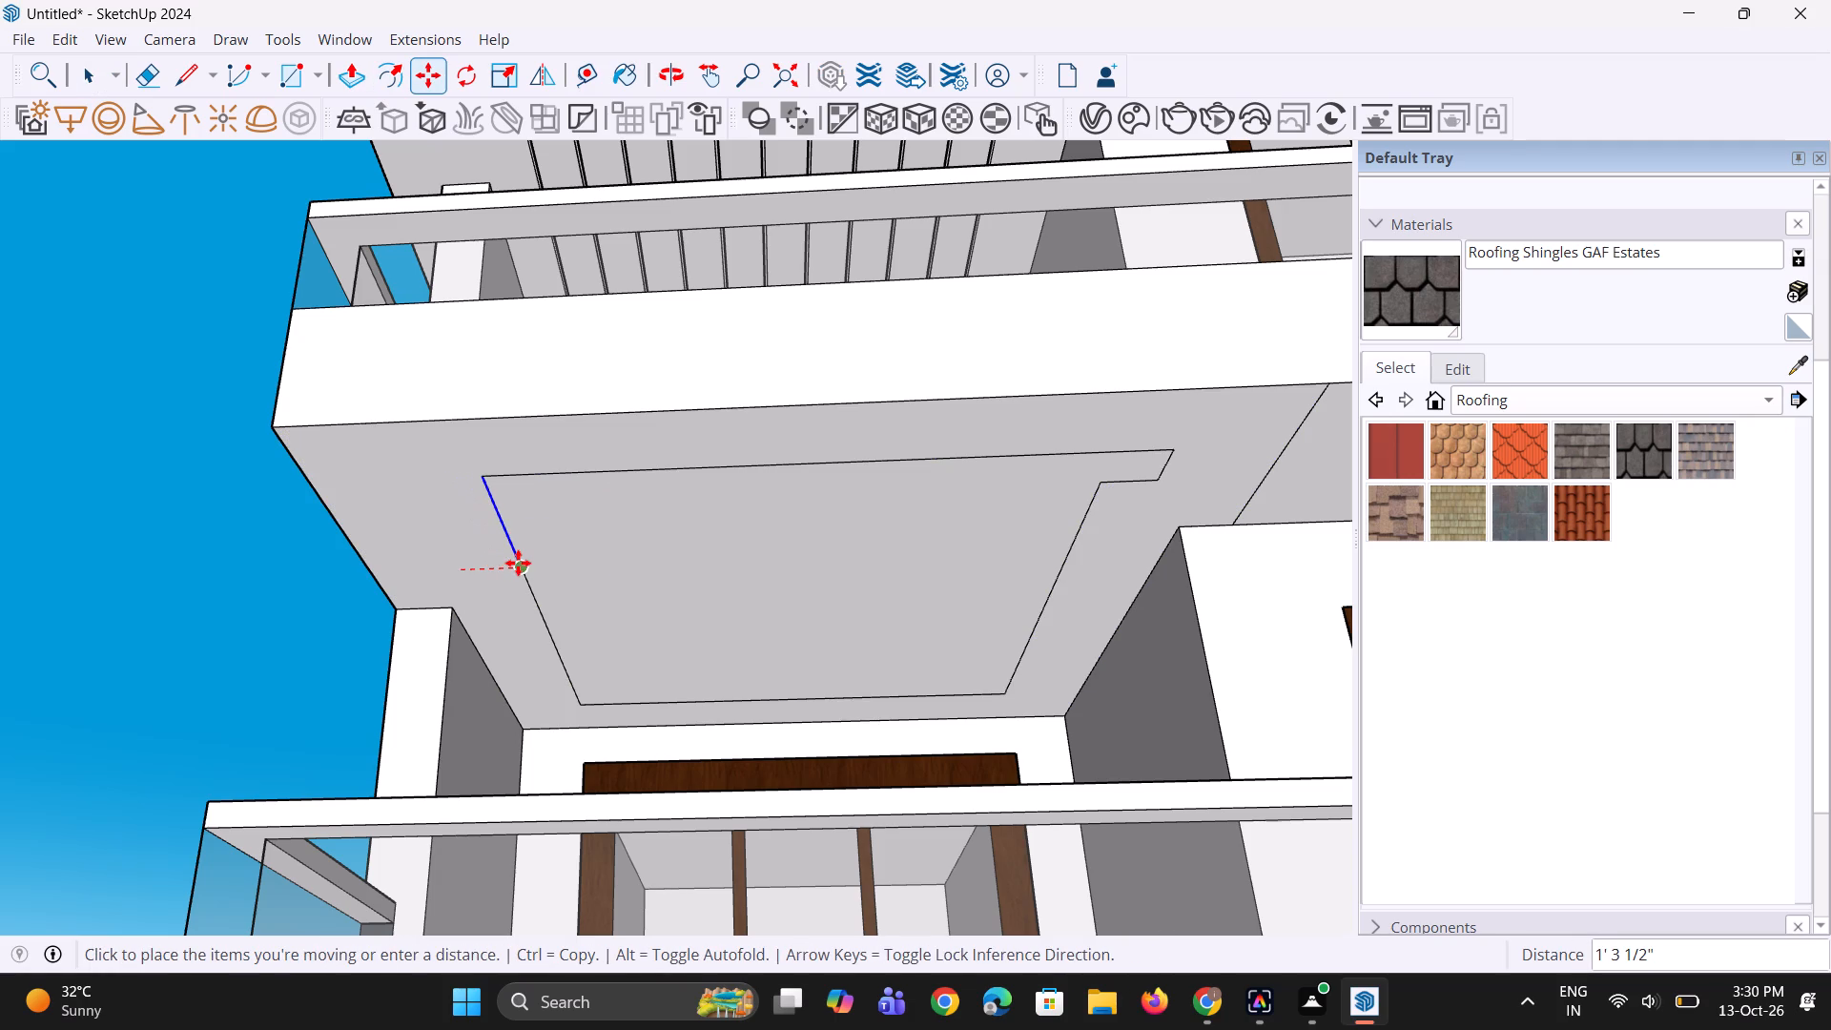
left_click(518, 563)
scroll(512, 605, "down", 5)
key("space")
key("space")
Move the notch's short edge farthest from the column 1' 5/16" inward, completing a plain rectangular outline.
scroll(882, 534, "up", 2)
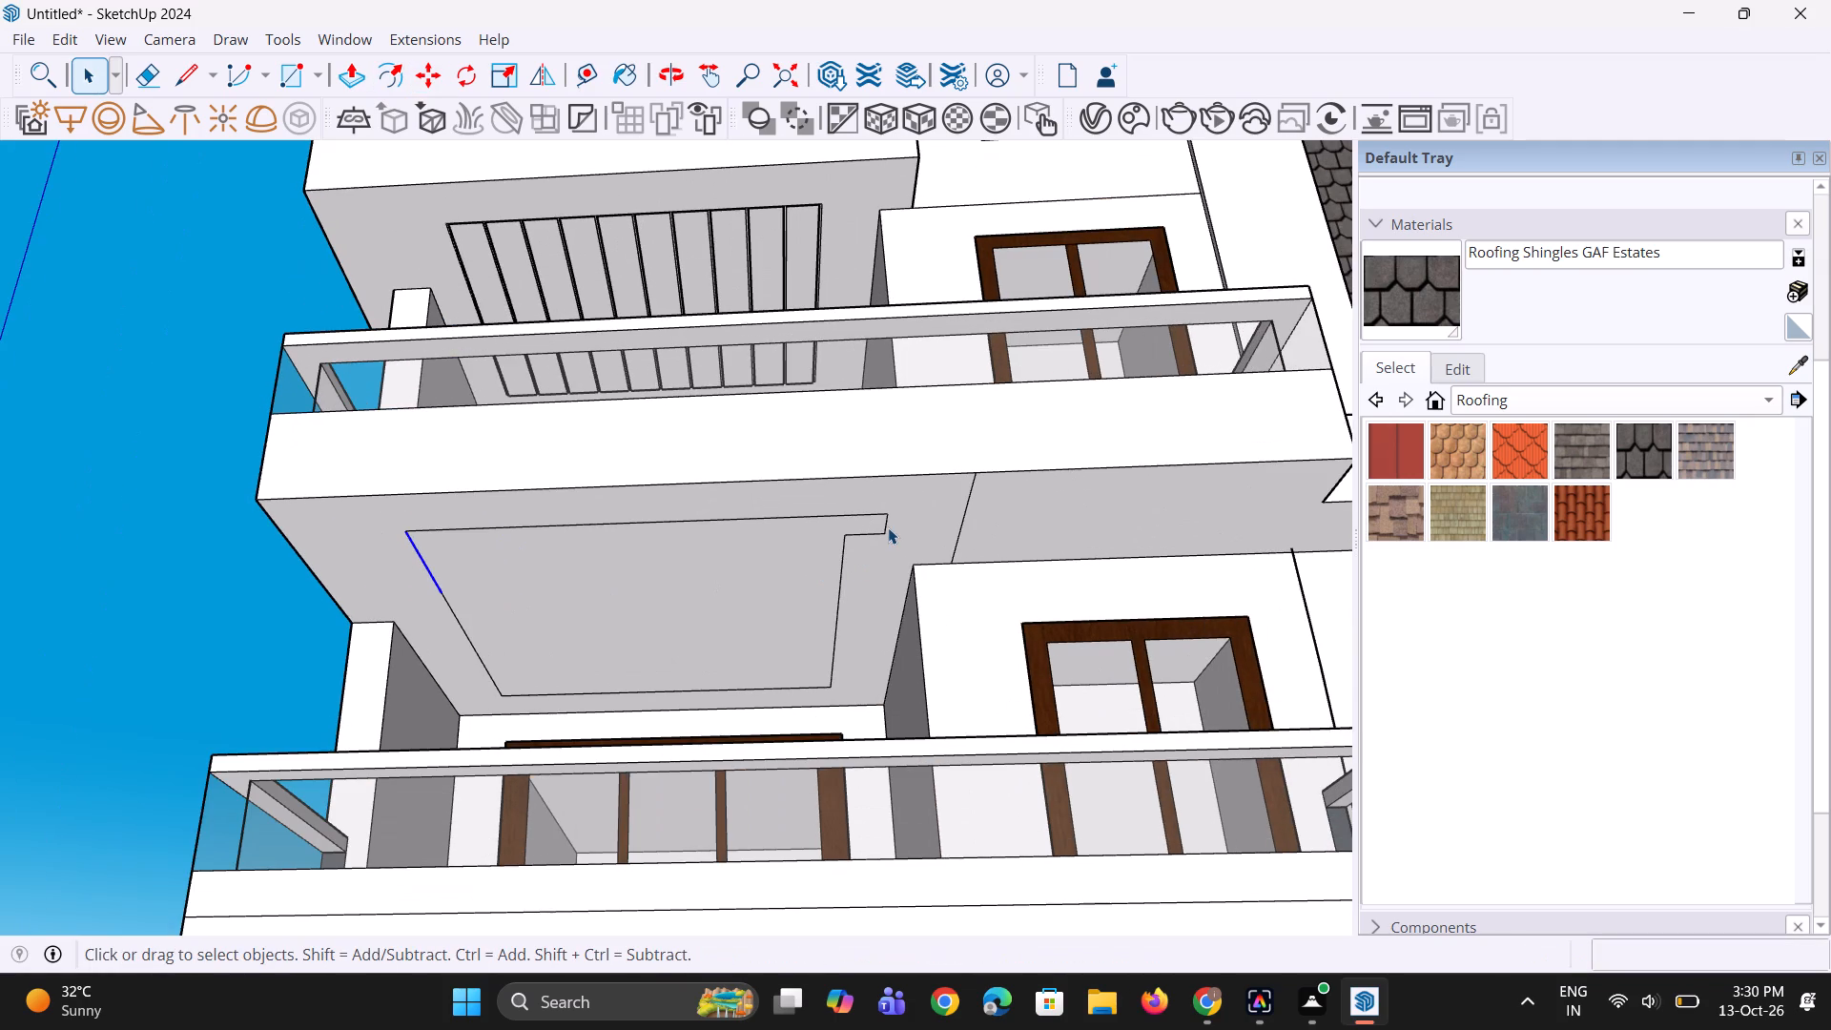
left_click(888, 525)
scroll(882, 524, "up", 6)
key("m")
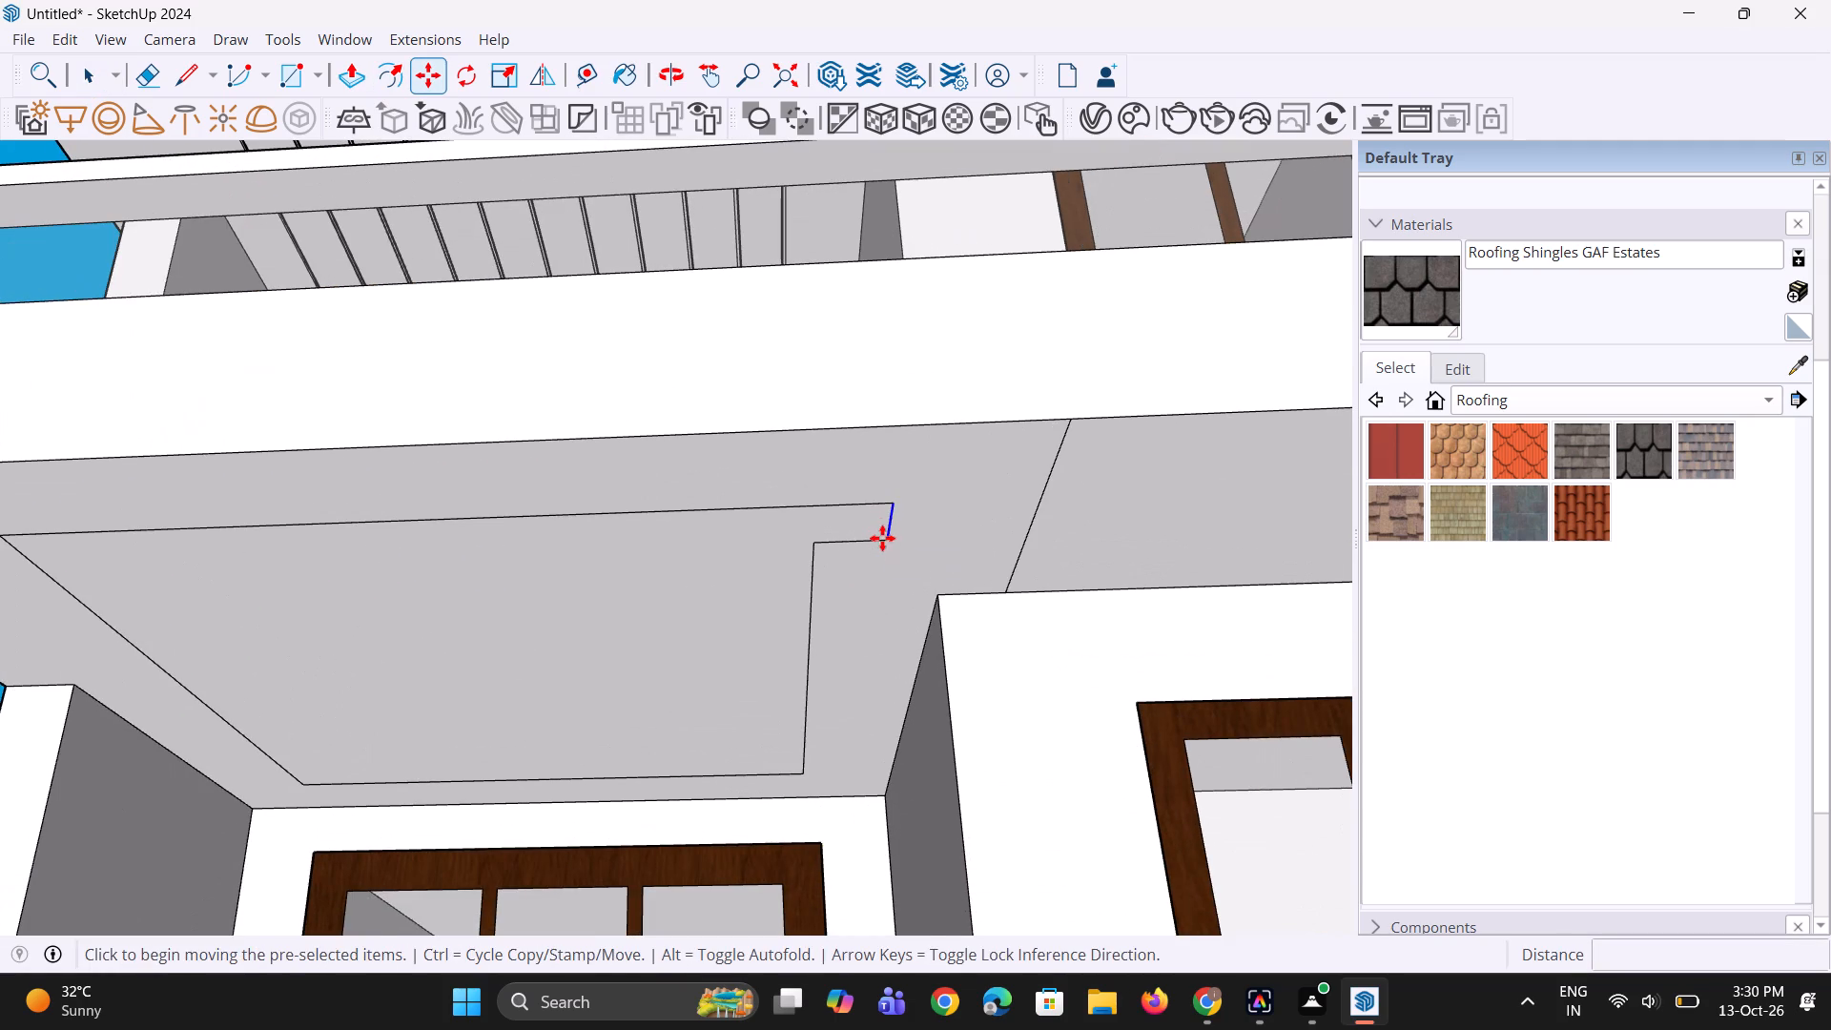
left_click(883, 538)
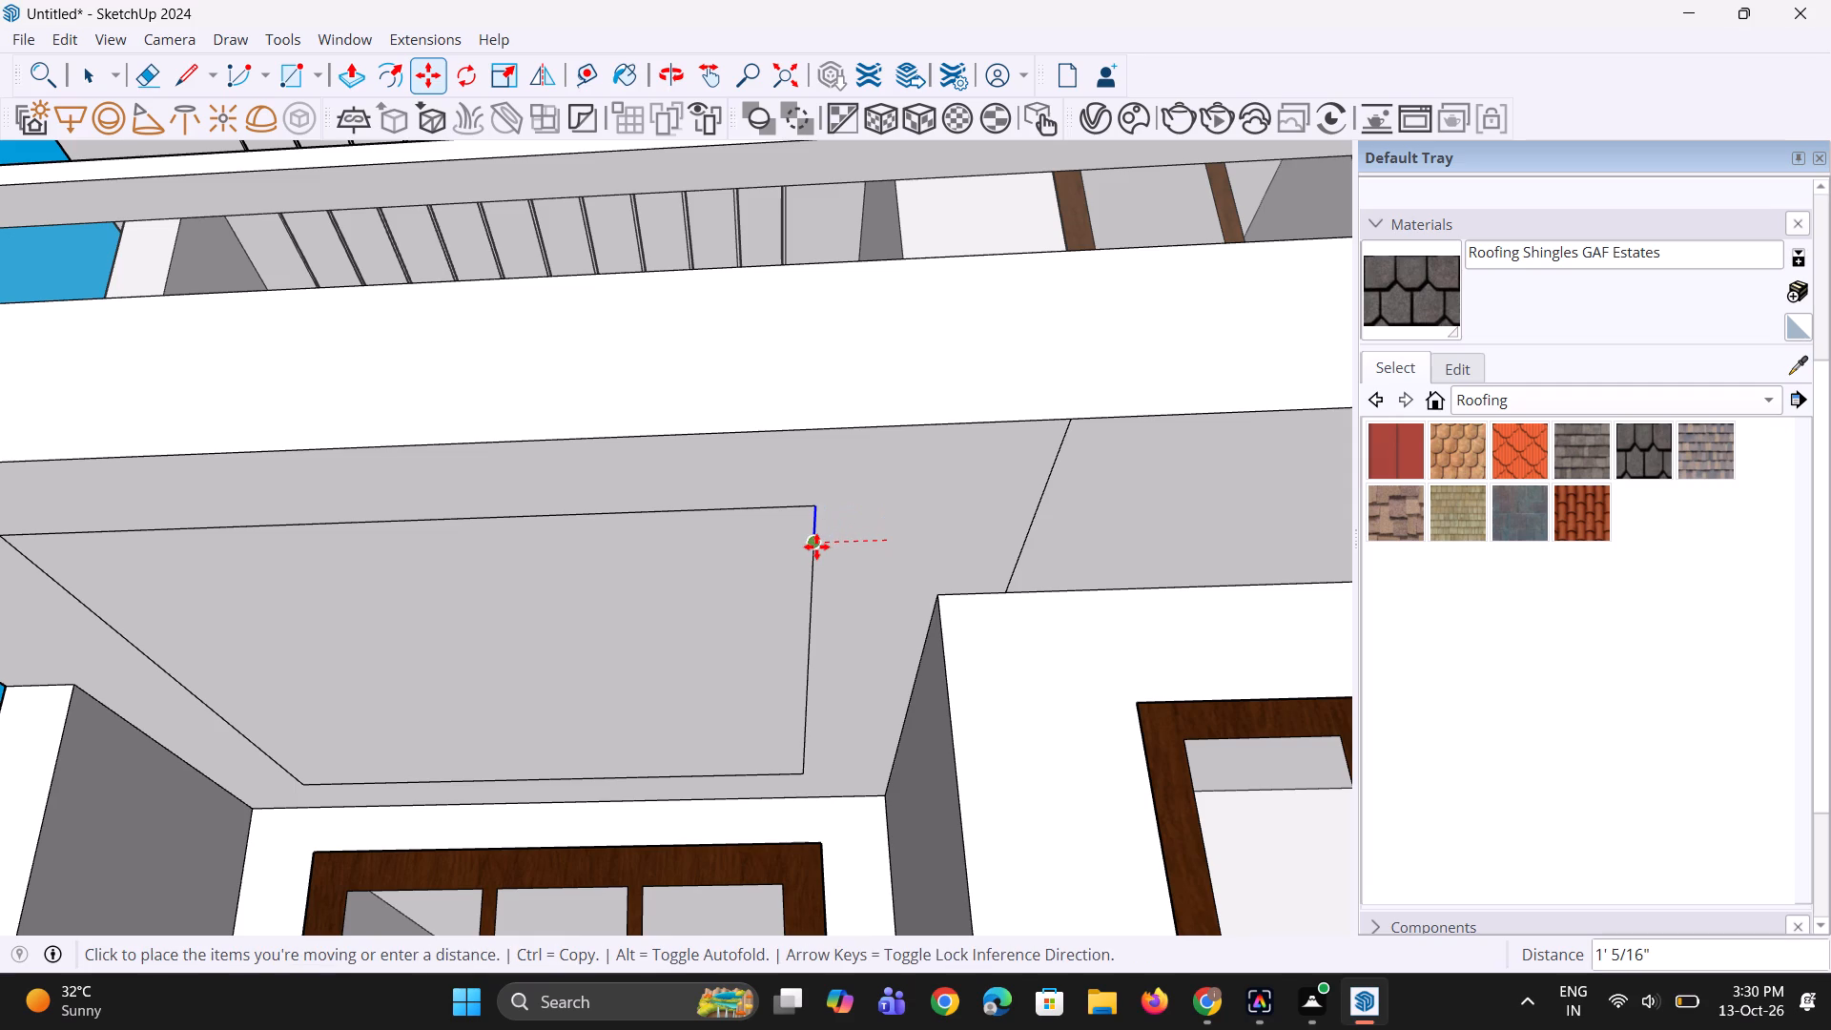
left_click(816, 546)
key("space")
key("space")
key("space")
scroll(808, 553, "down", 2)
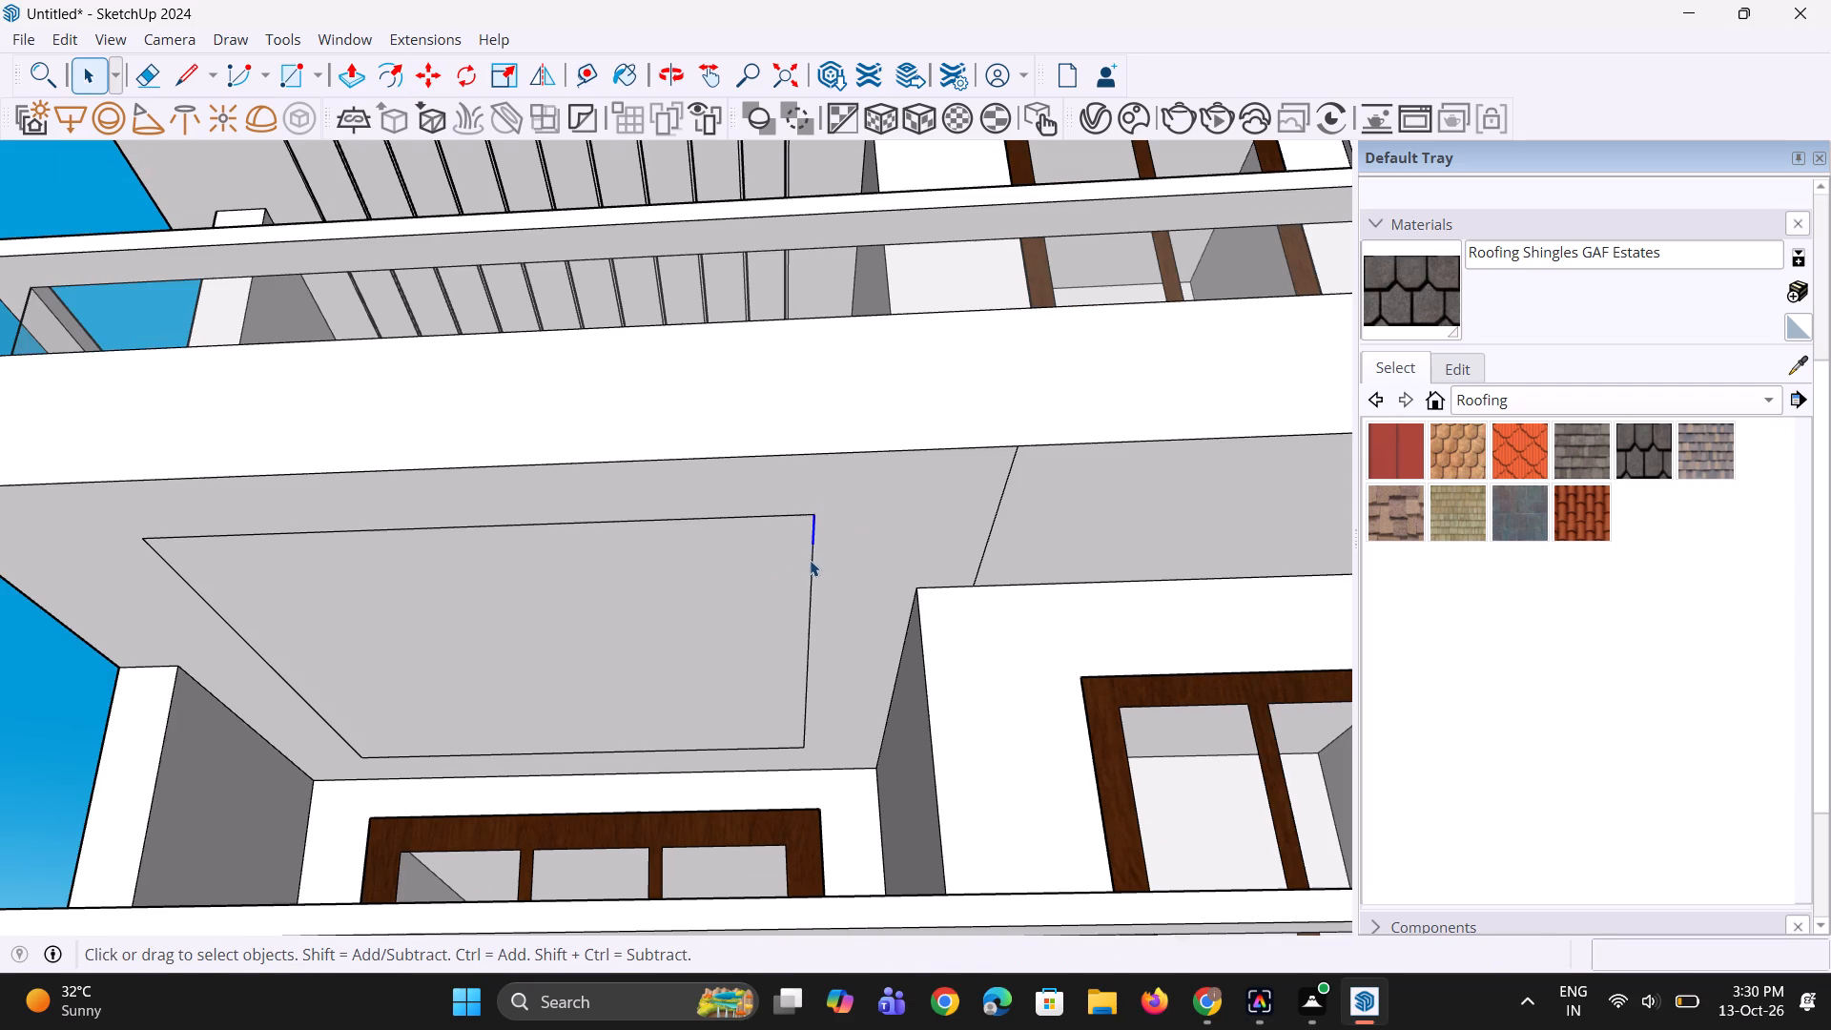
Group the short and long edge segments at the soffit rectangle's end farthest from the column.
left_click(811, 568)
scroll(812, 554, "up", 2)
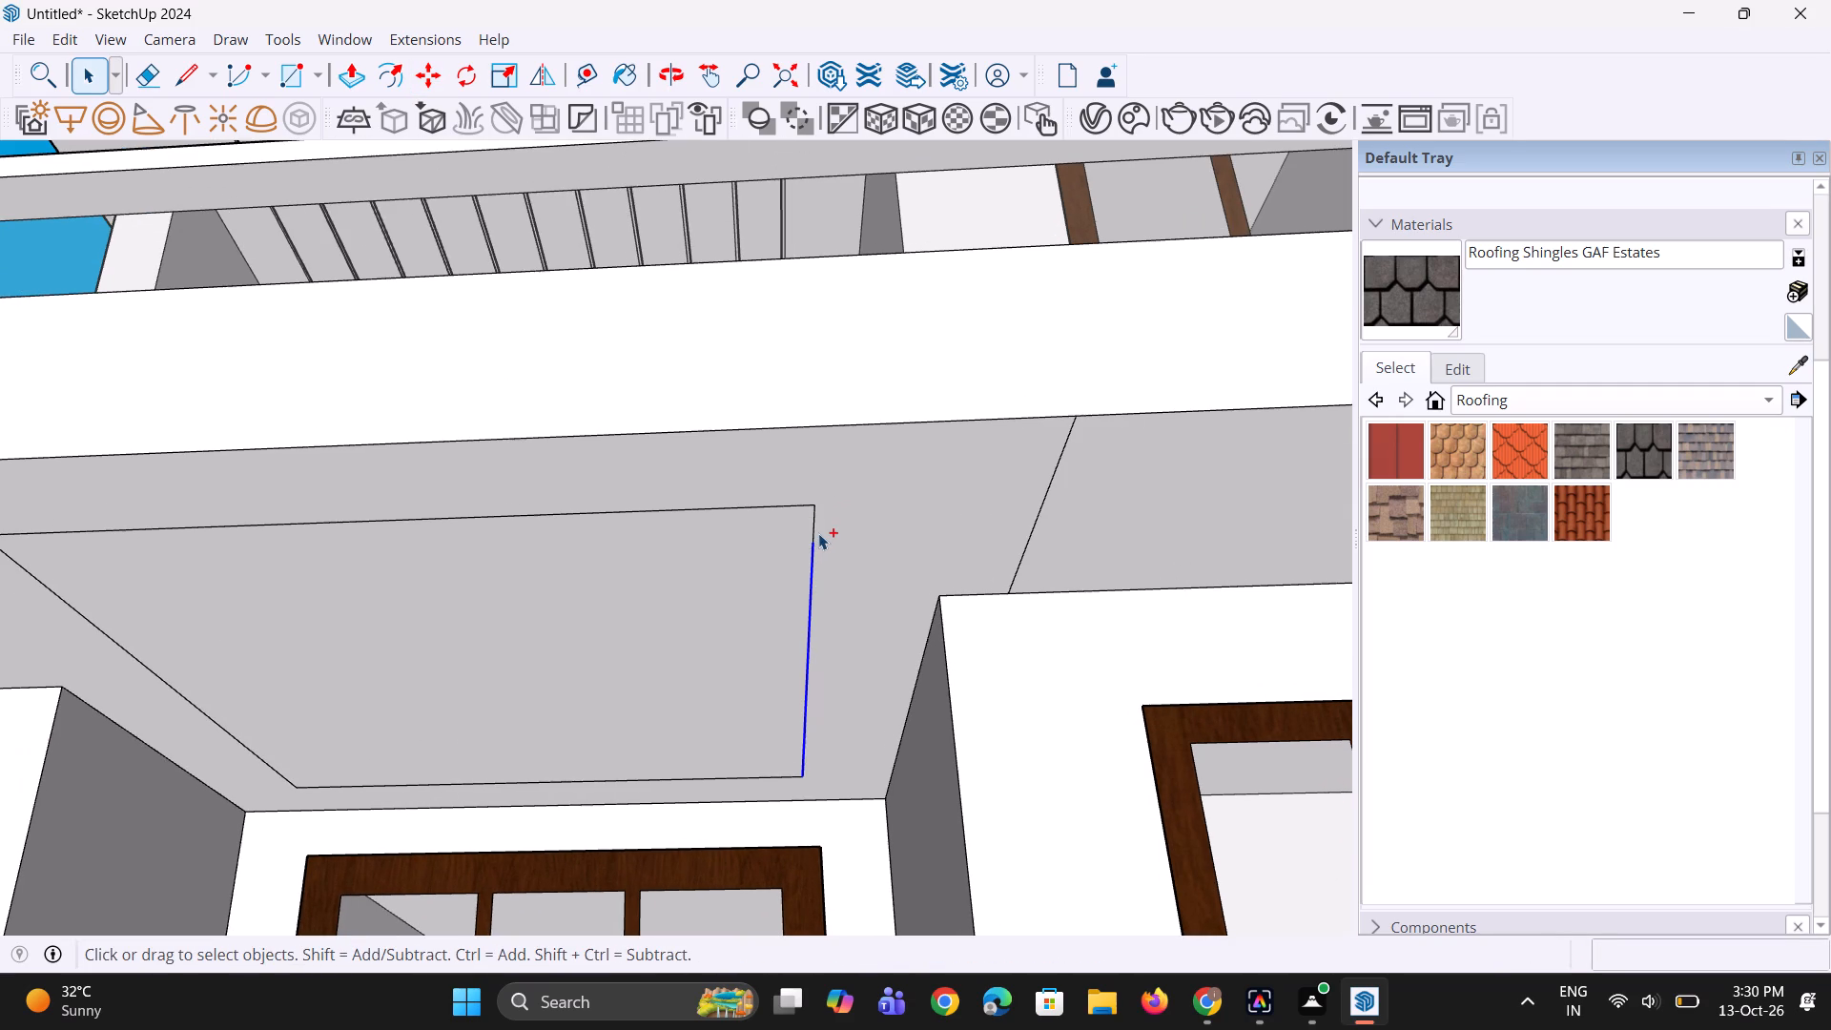
left_click(813, 529, "ctrl")
right_click(813, 529)
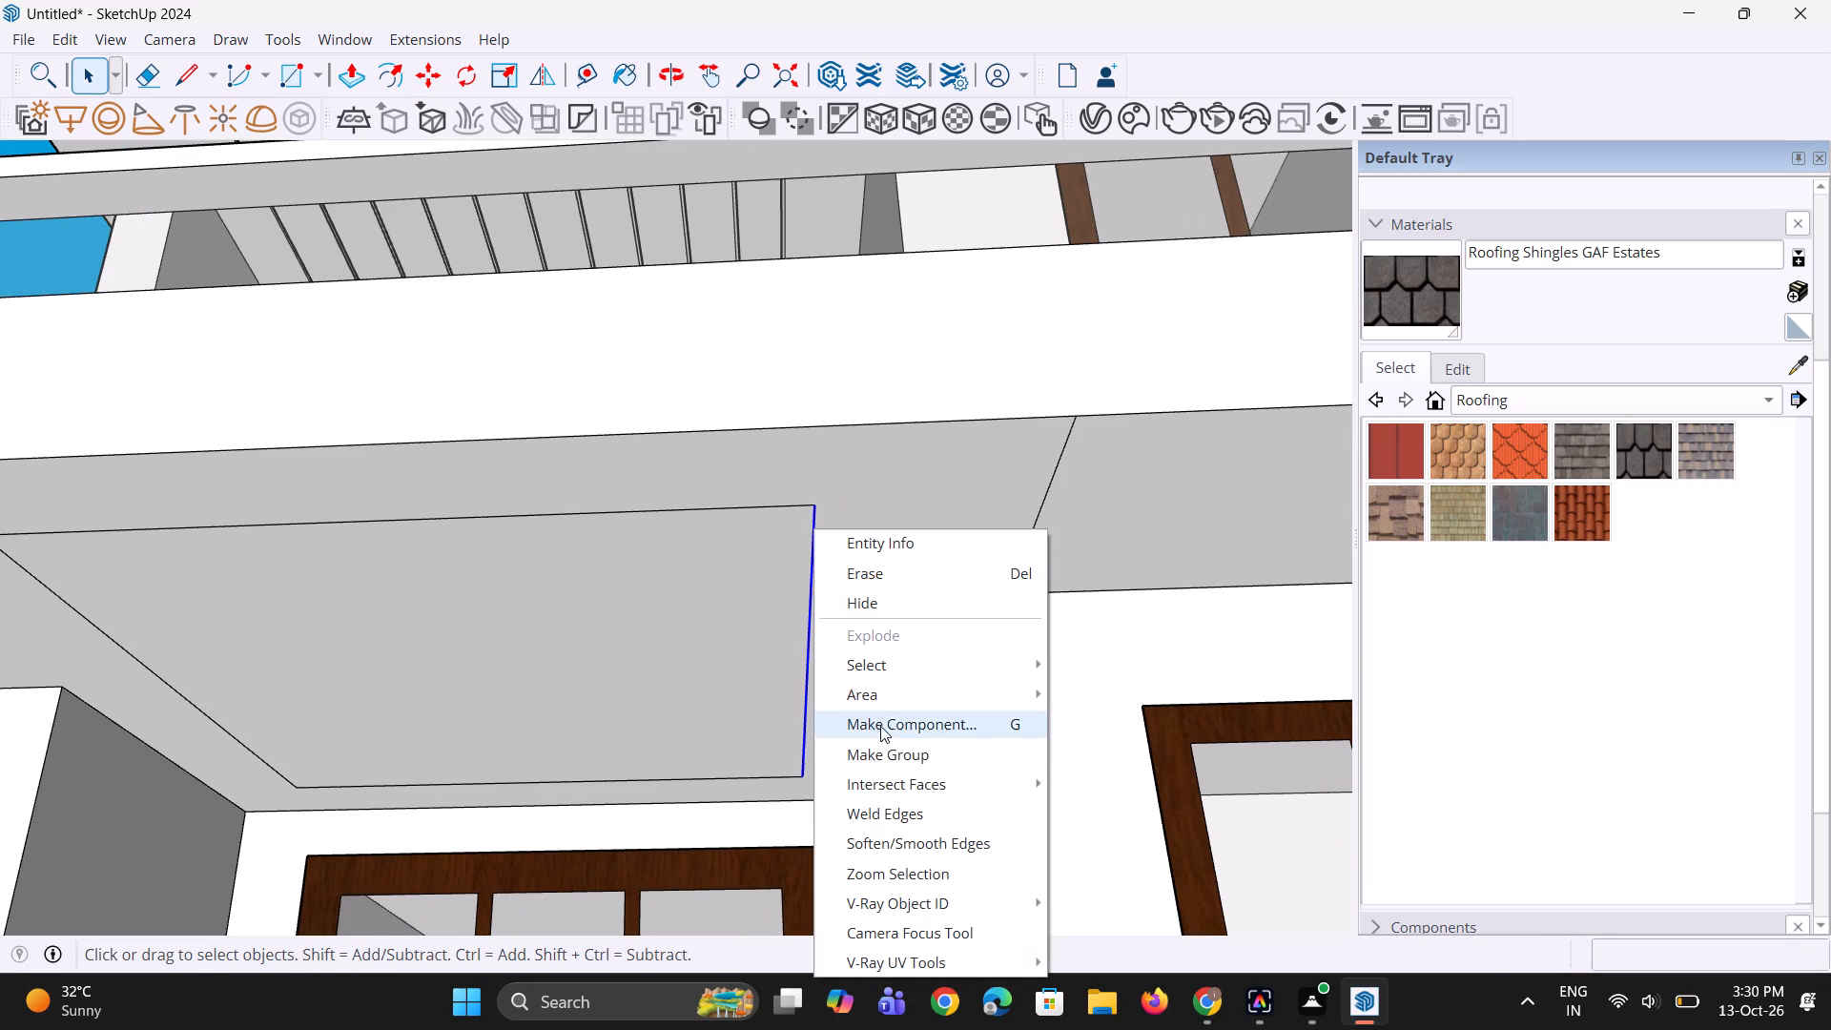
left_click(883, 748)
Copy both segments of the rectangle's end edge farthest from the column about 9 11/16" inward to form the first strip.
left_click(810, 552)
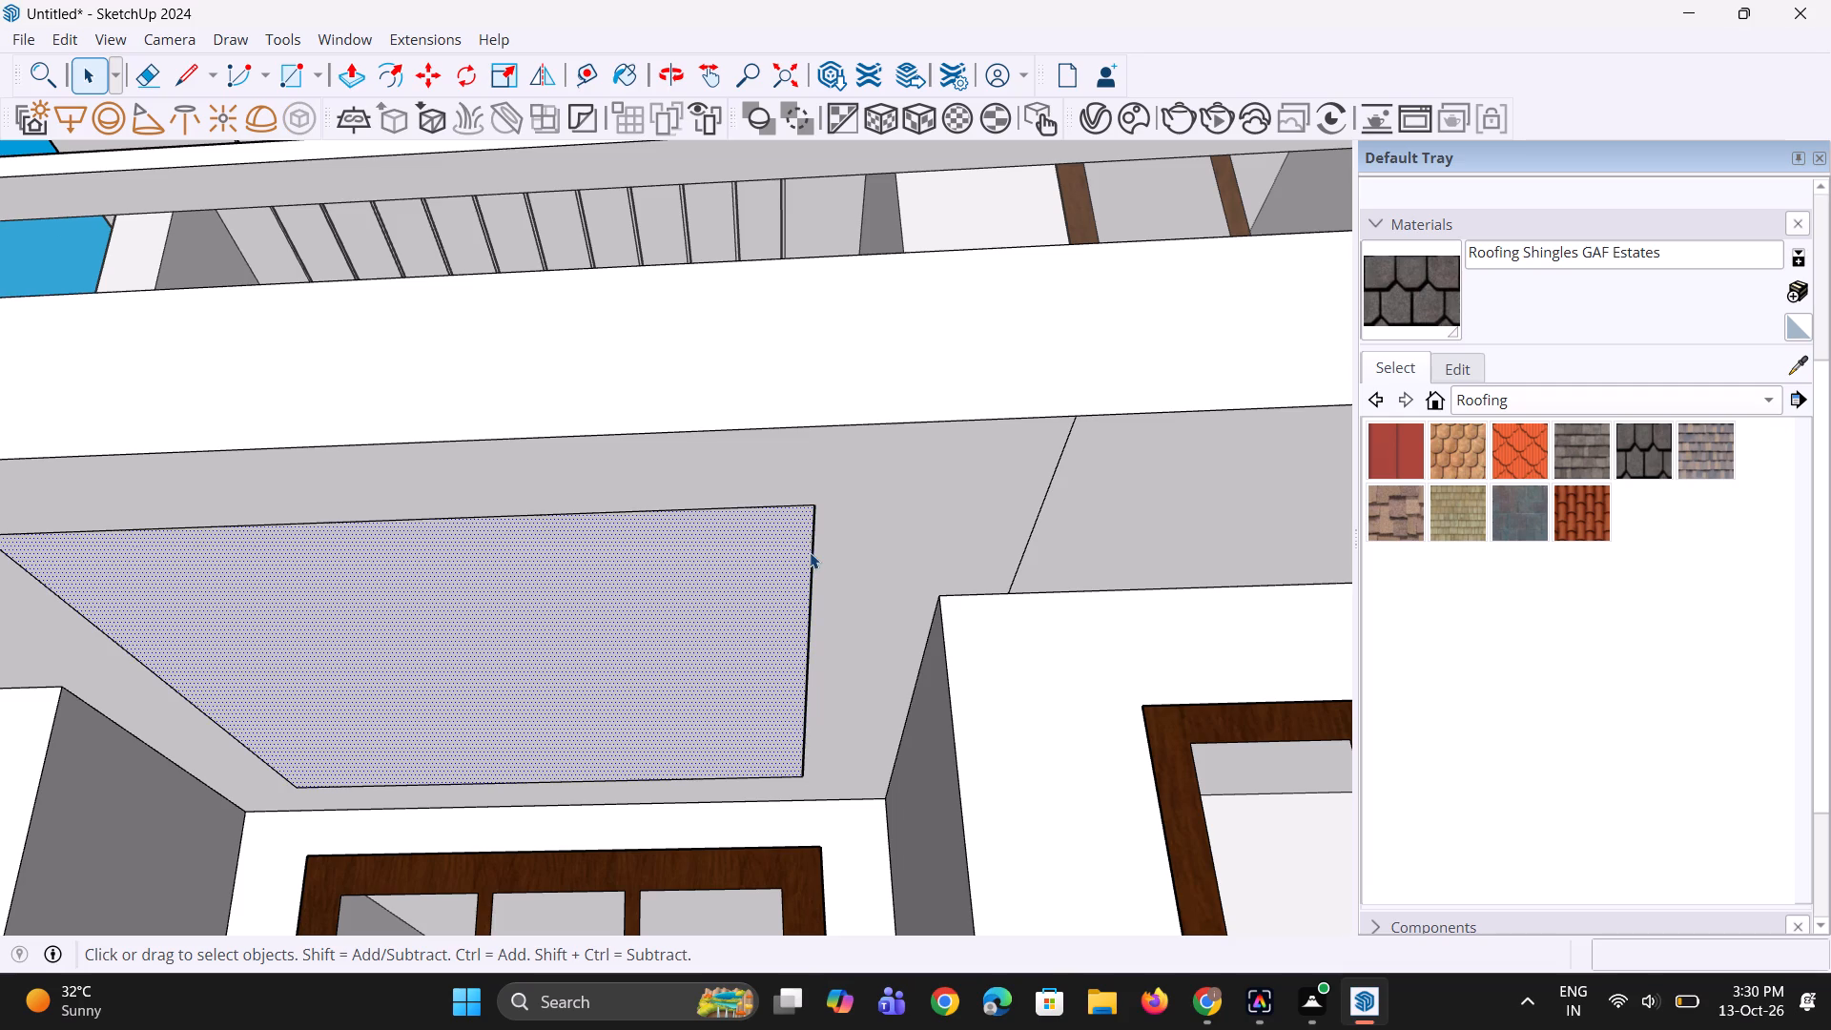
left_click(815, 532)
scroll(815, 532, "up", 3)
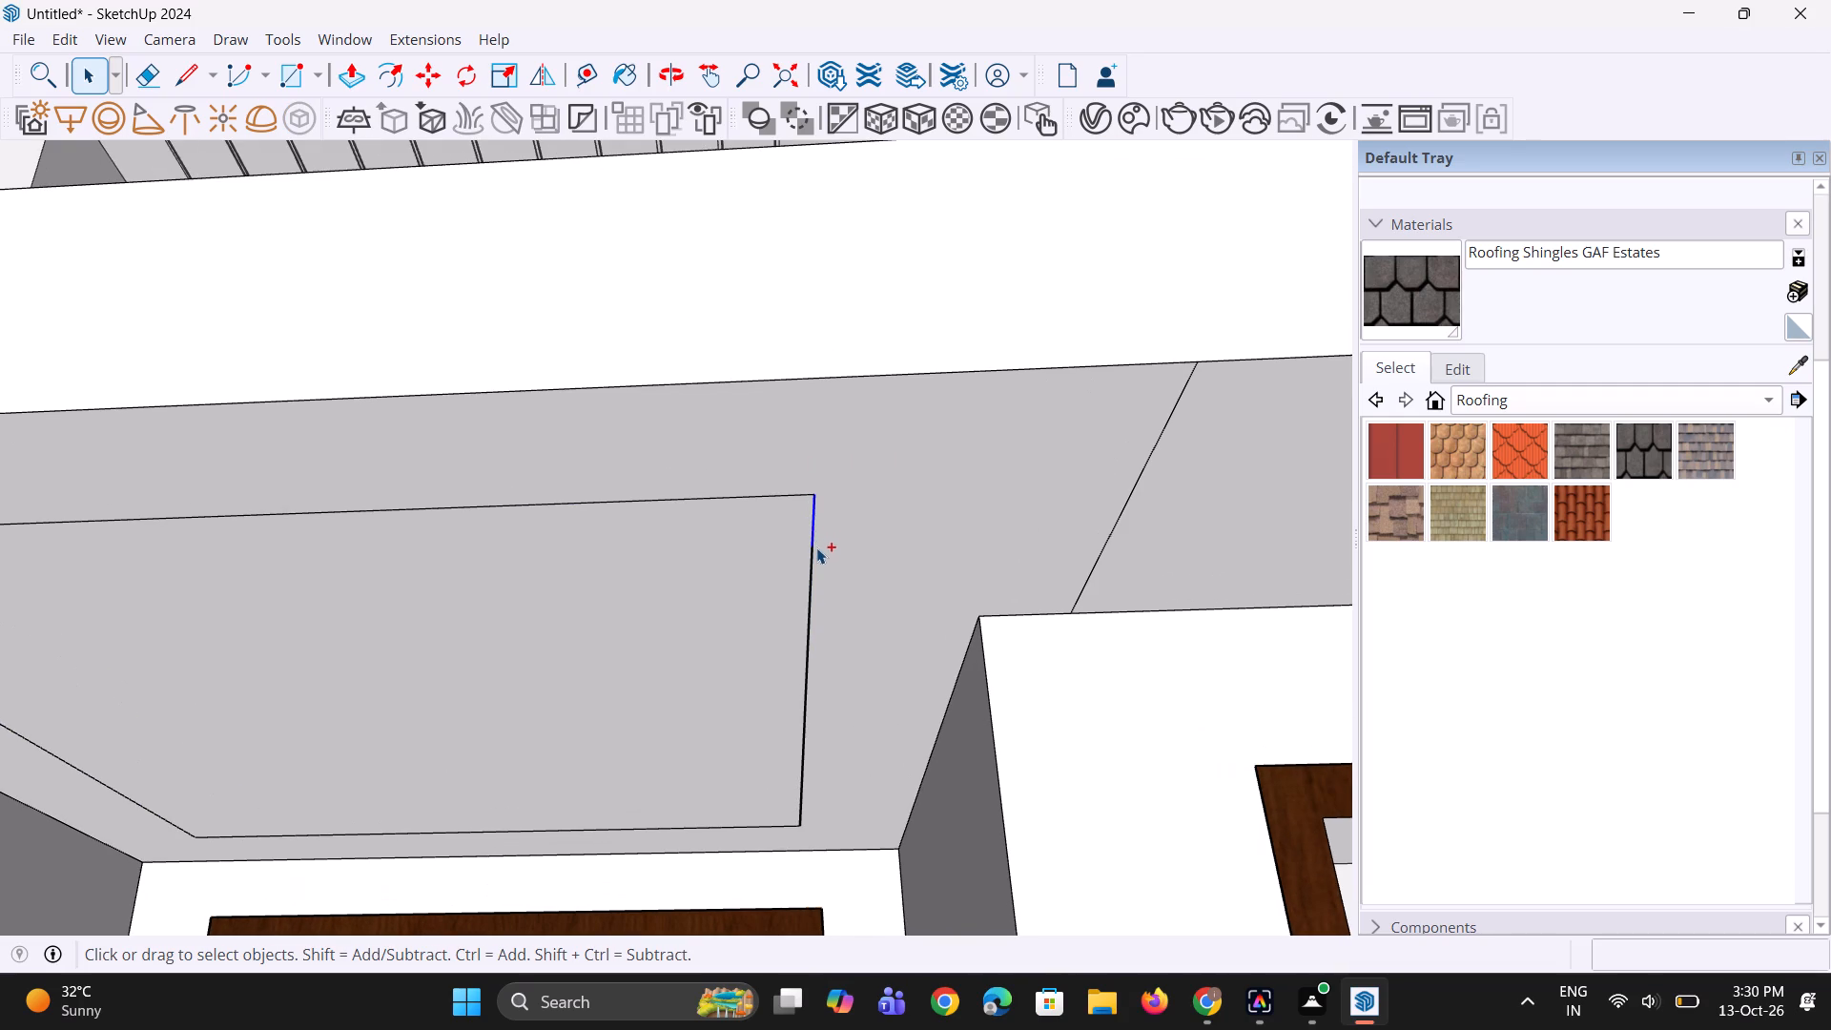
left_click(813, 556, "ctrl")
key("m")
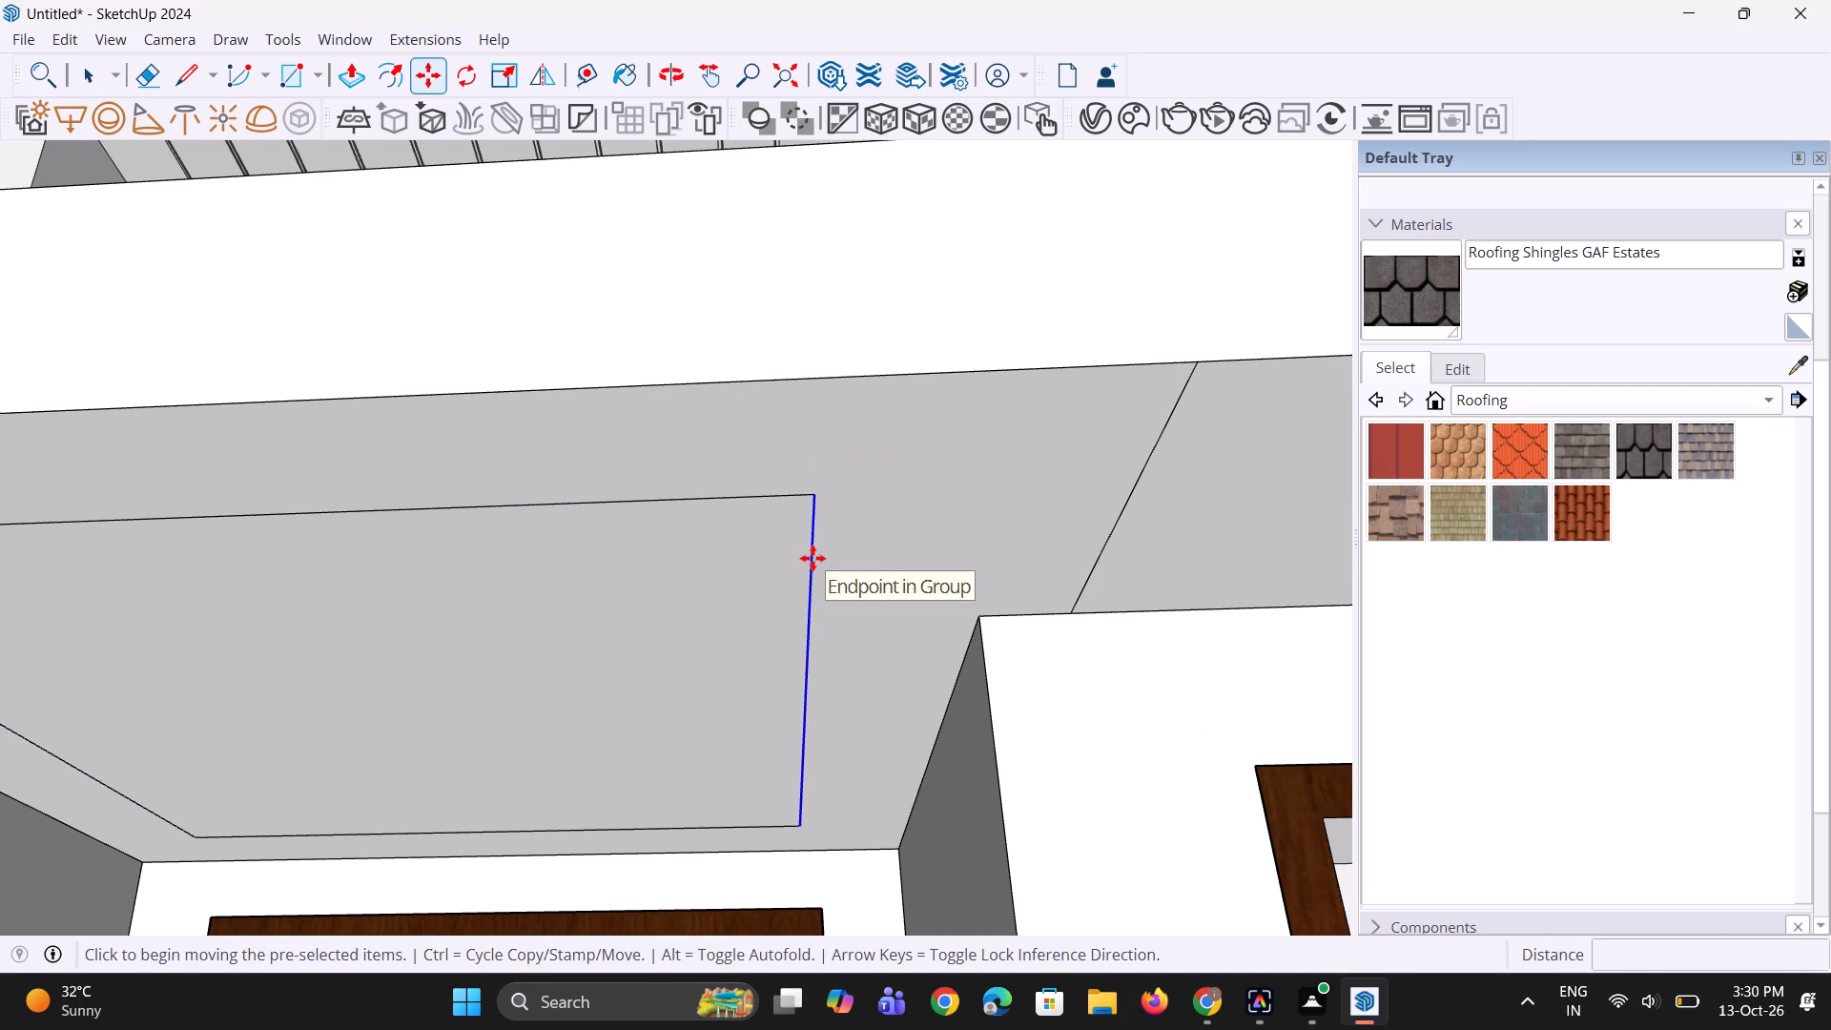
left_click(813, 493)
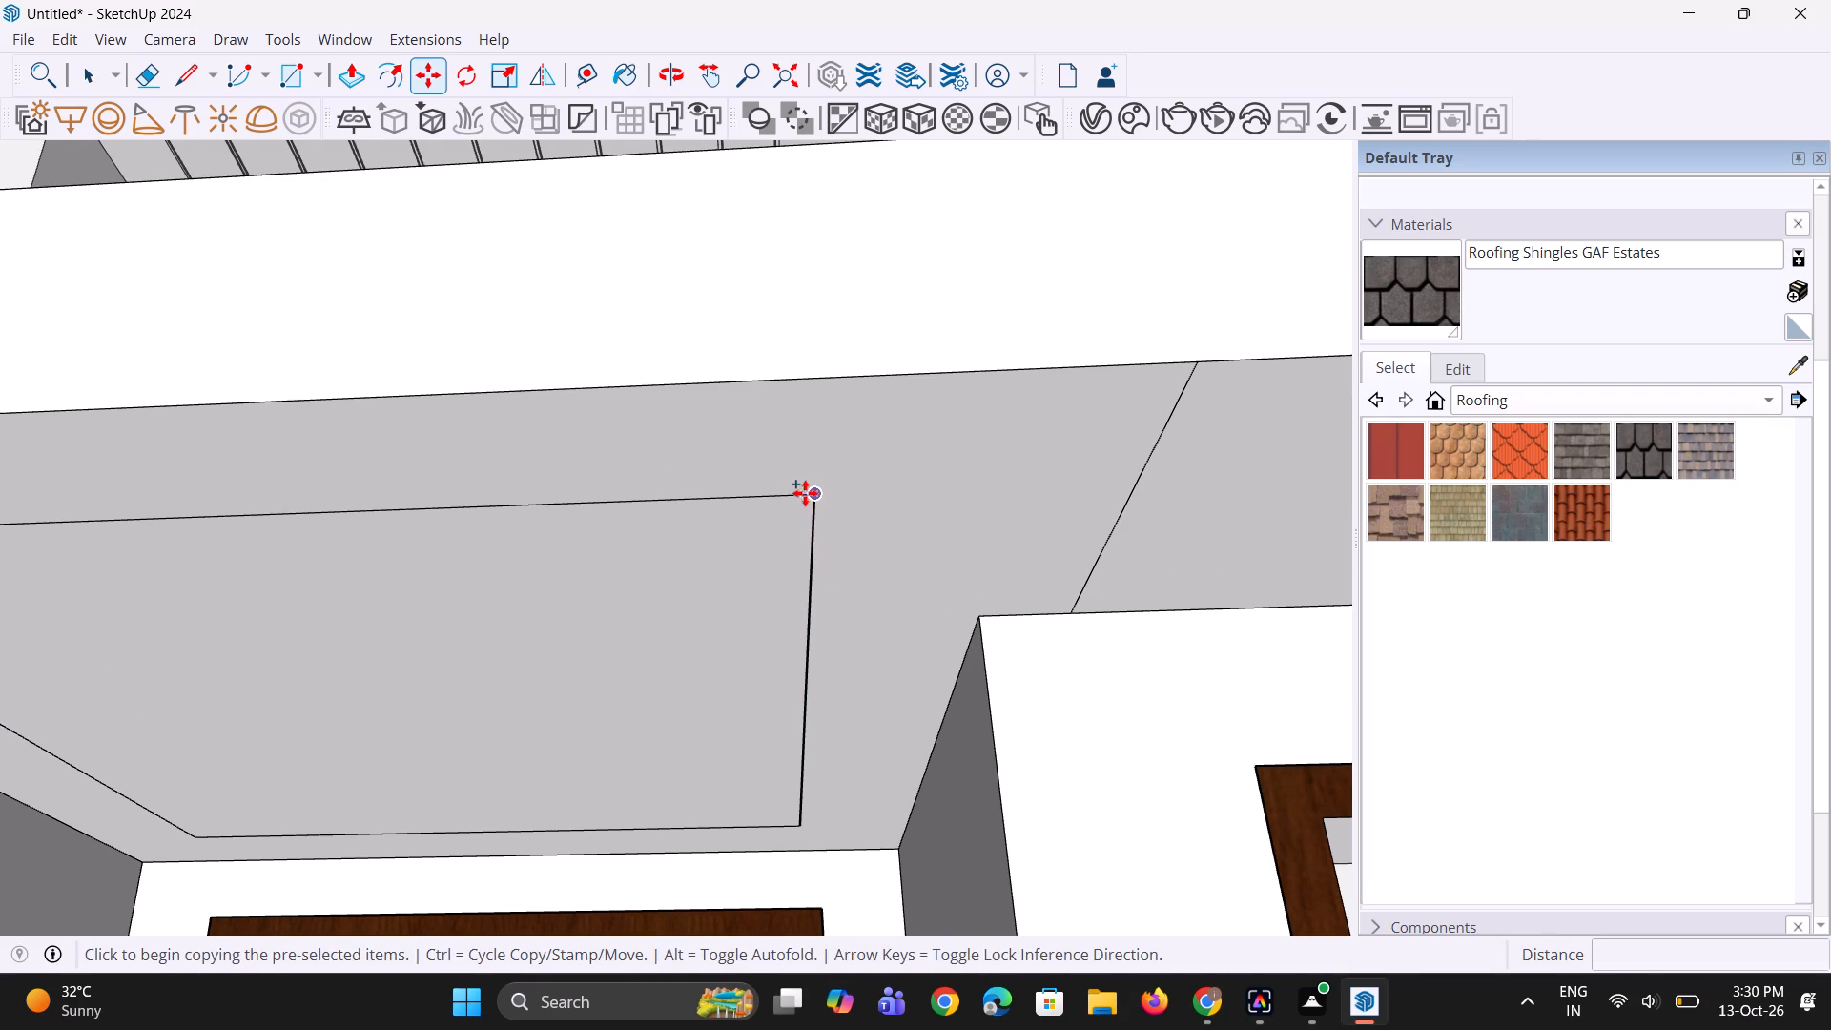
scroll(760, 500, "down", 5)
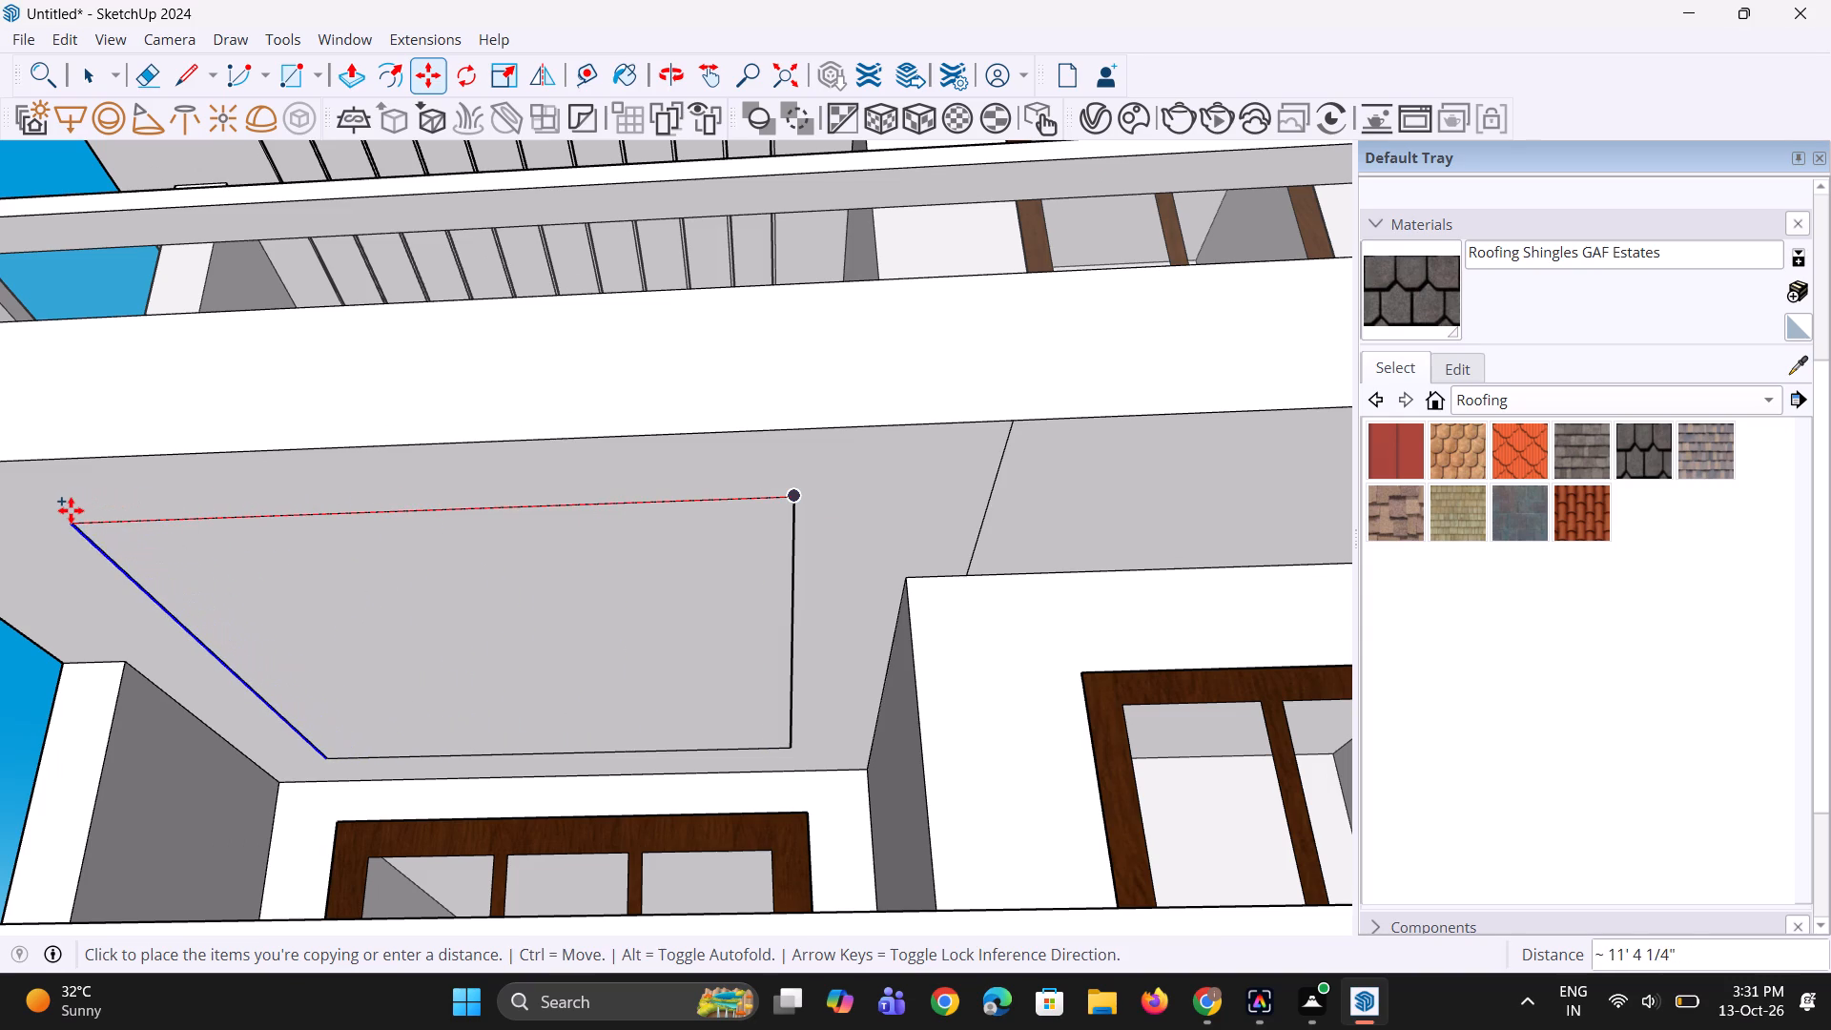
left_click(743, 508)
key("space")
key("space")
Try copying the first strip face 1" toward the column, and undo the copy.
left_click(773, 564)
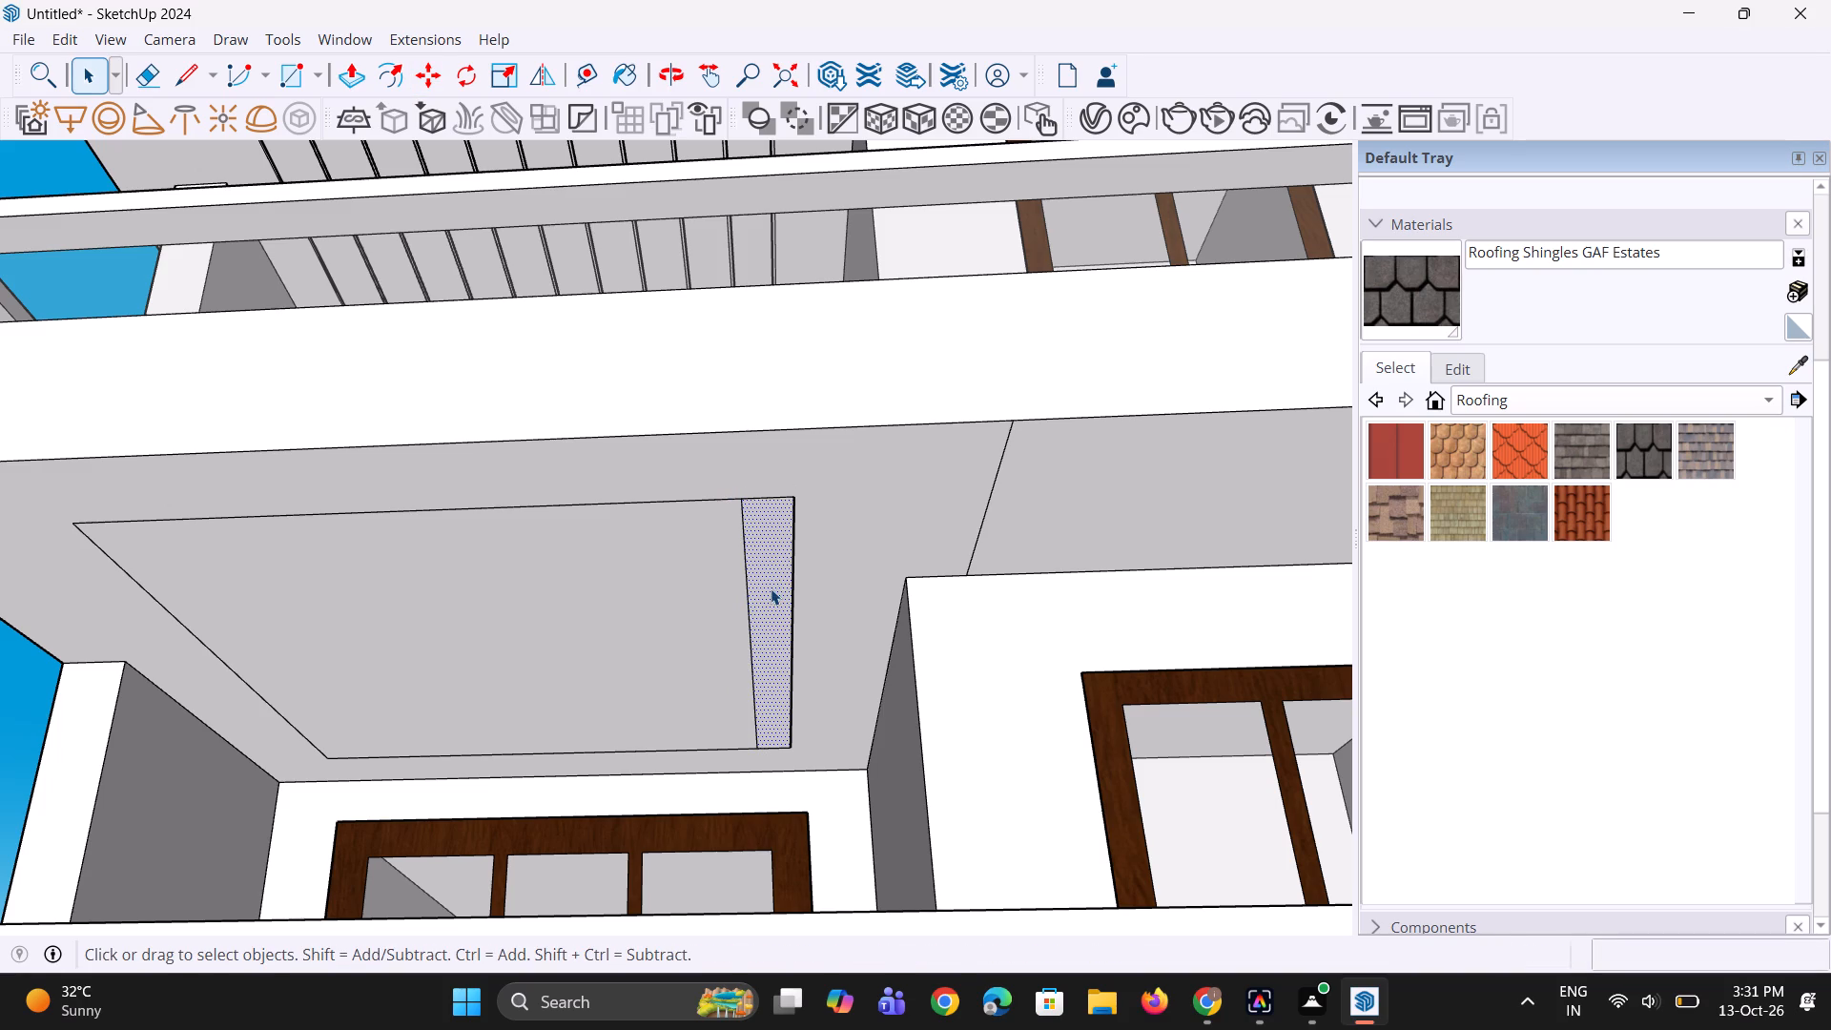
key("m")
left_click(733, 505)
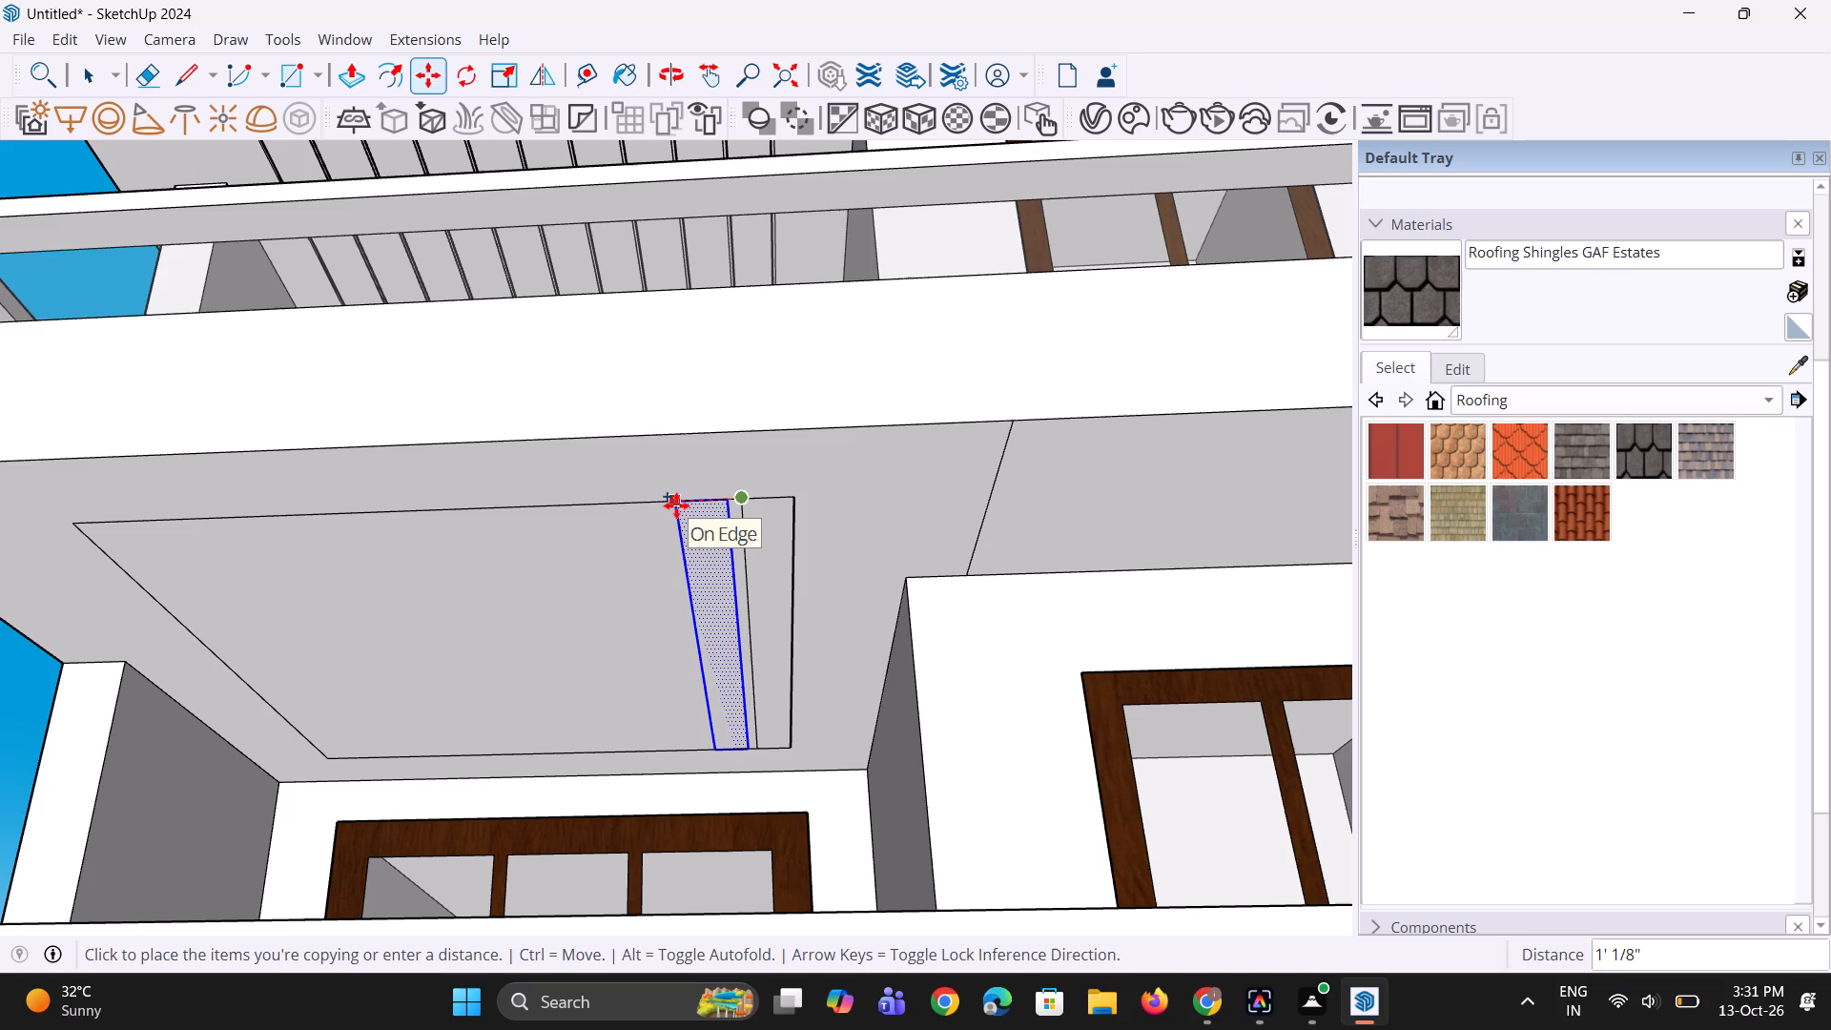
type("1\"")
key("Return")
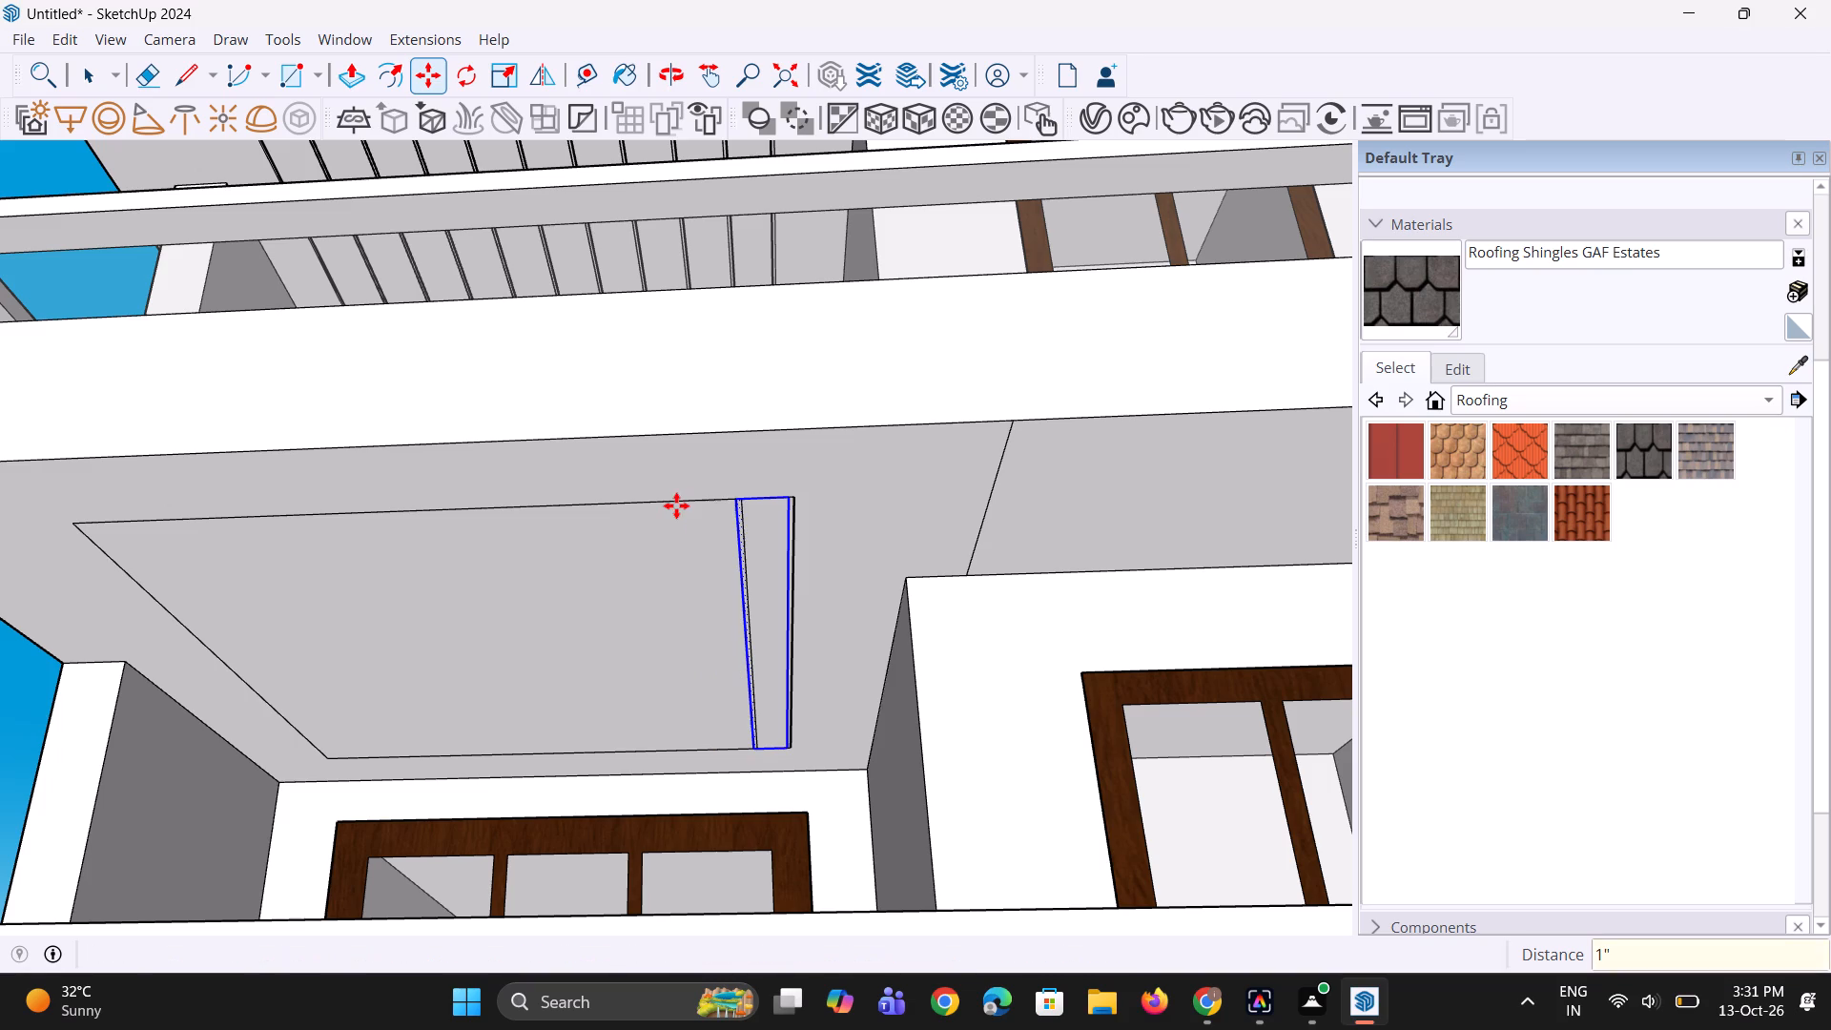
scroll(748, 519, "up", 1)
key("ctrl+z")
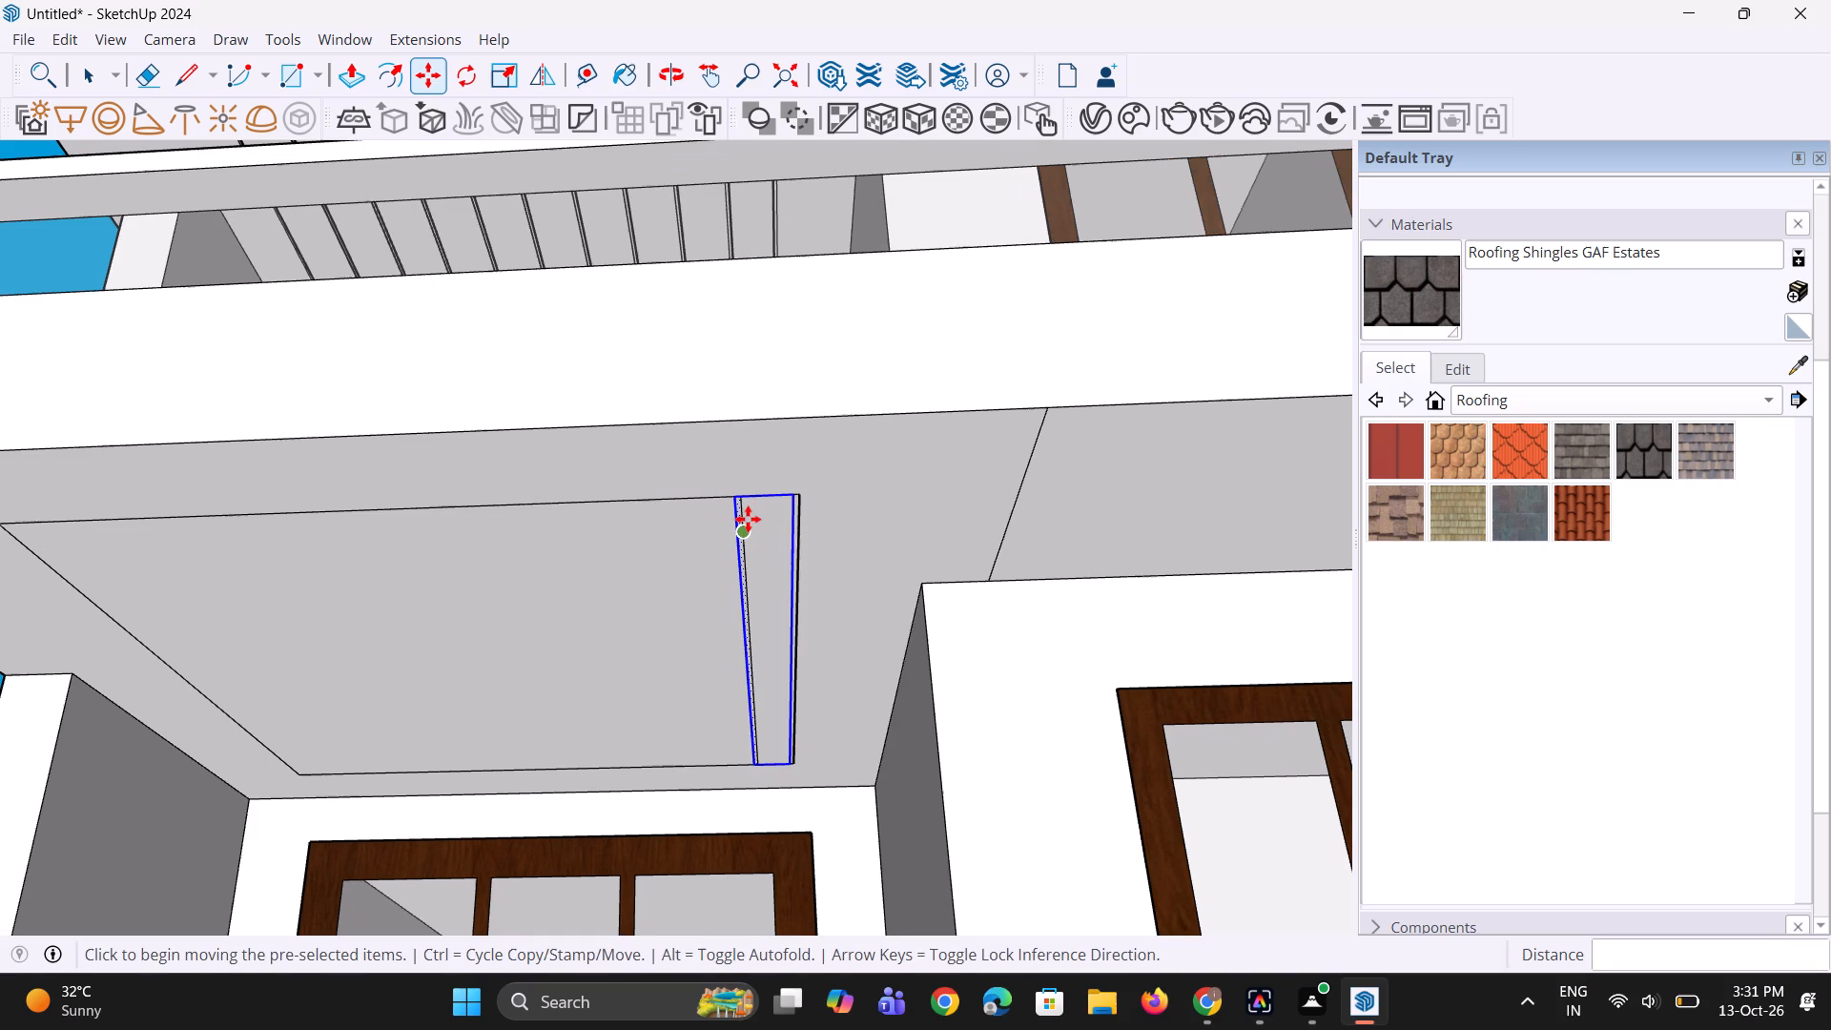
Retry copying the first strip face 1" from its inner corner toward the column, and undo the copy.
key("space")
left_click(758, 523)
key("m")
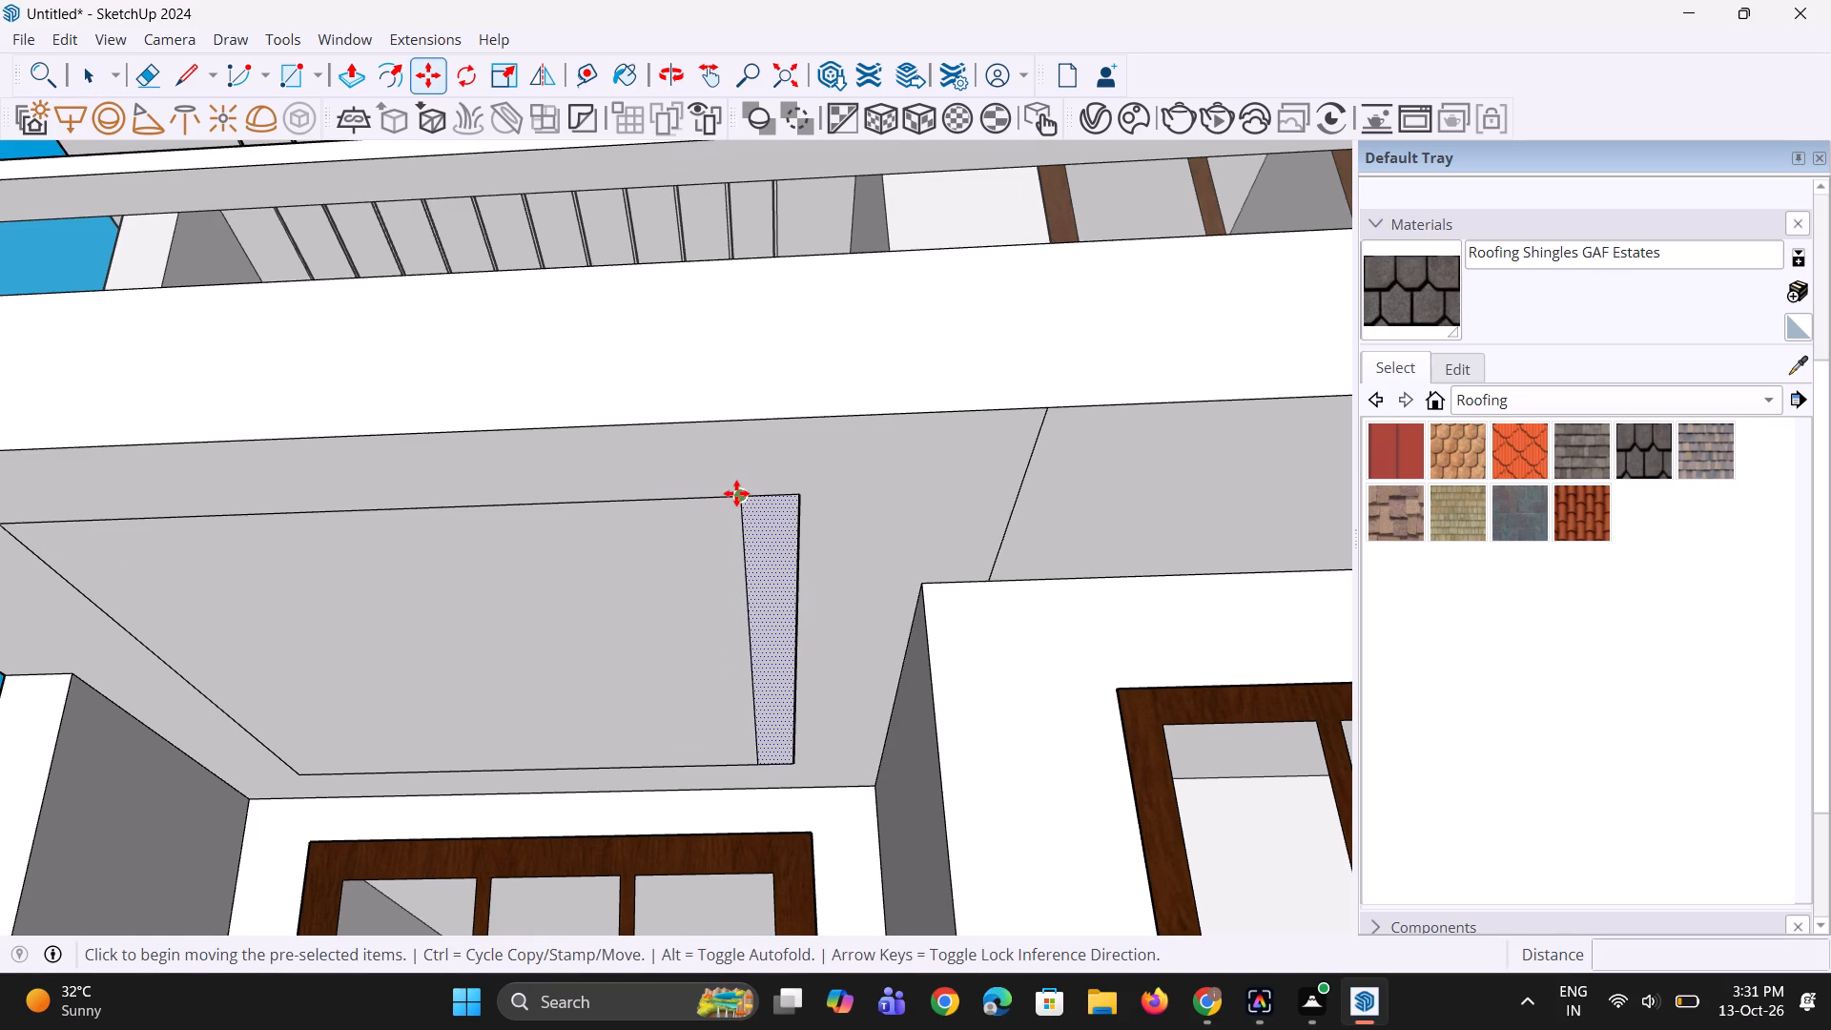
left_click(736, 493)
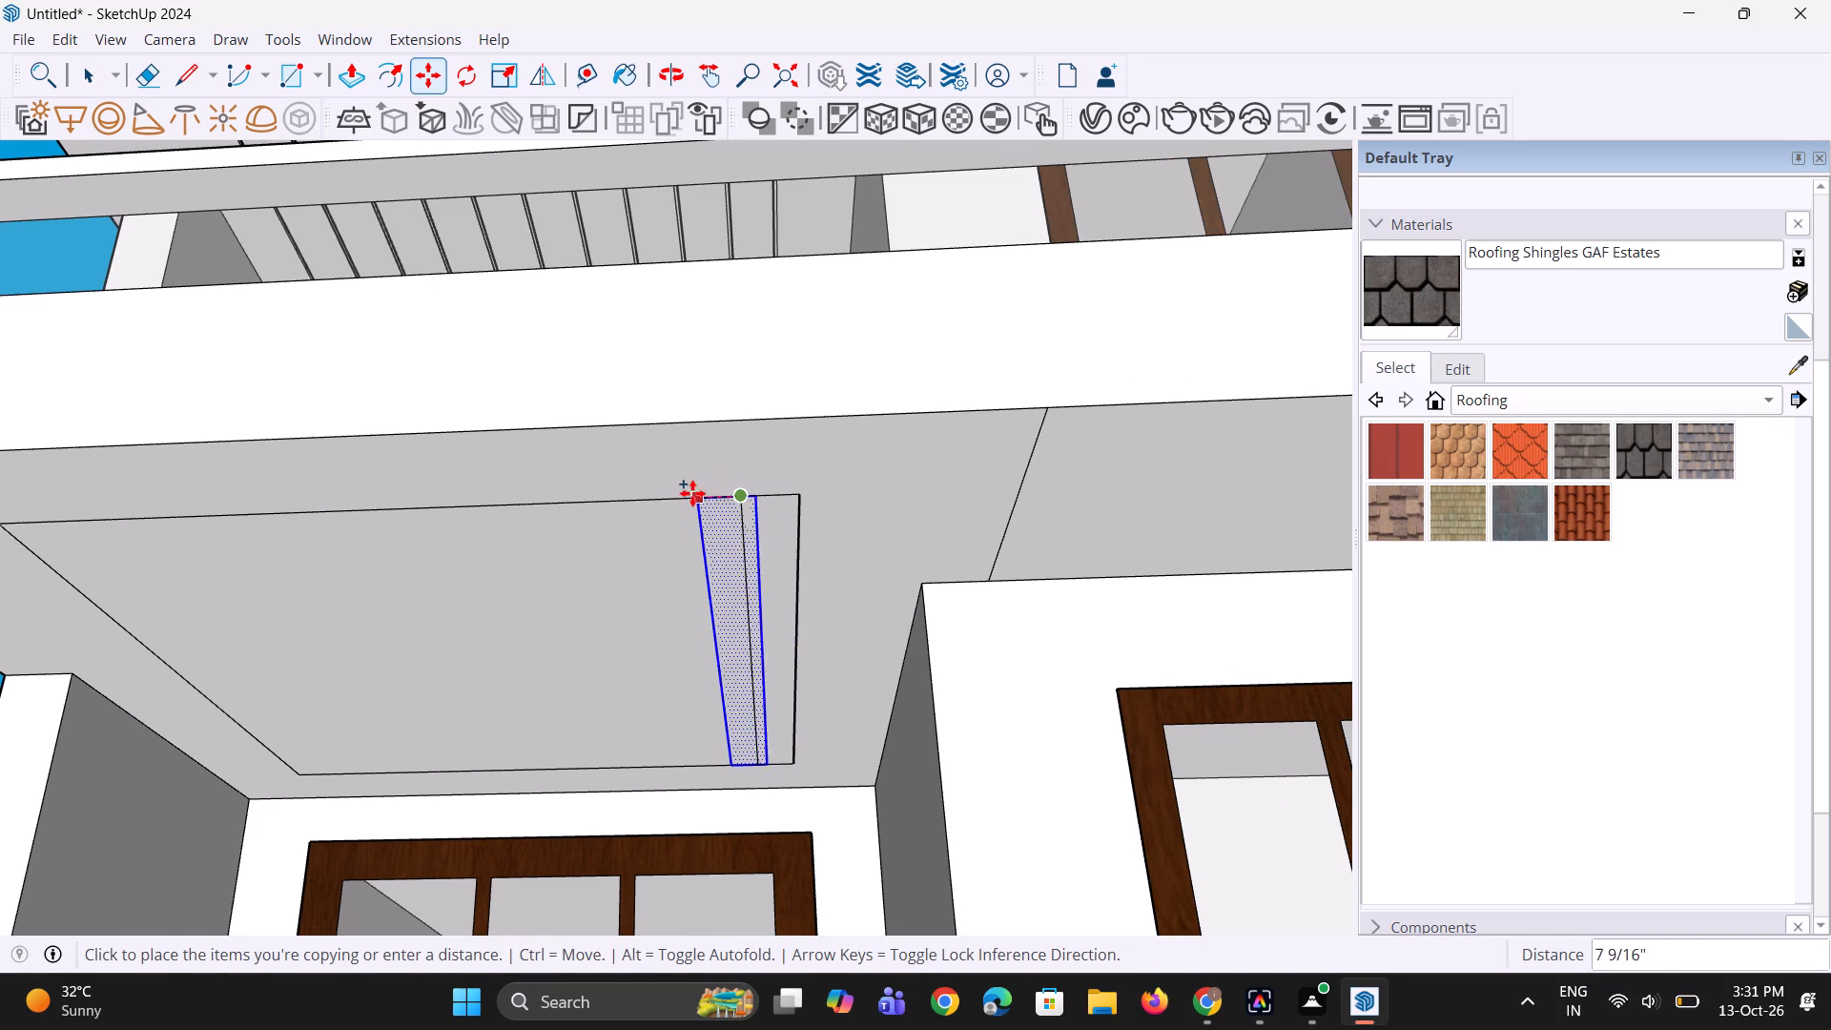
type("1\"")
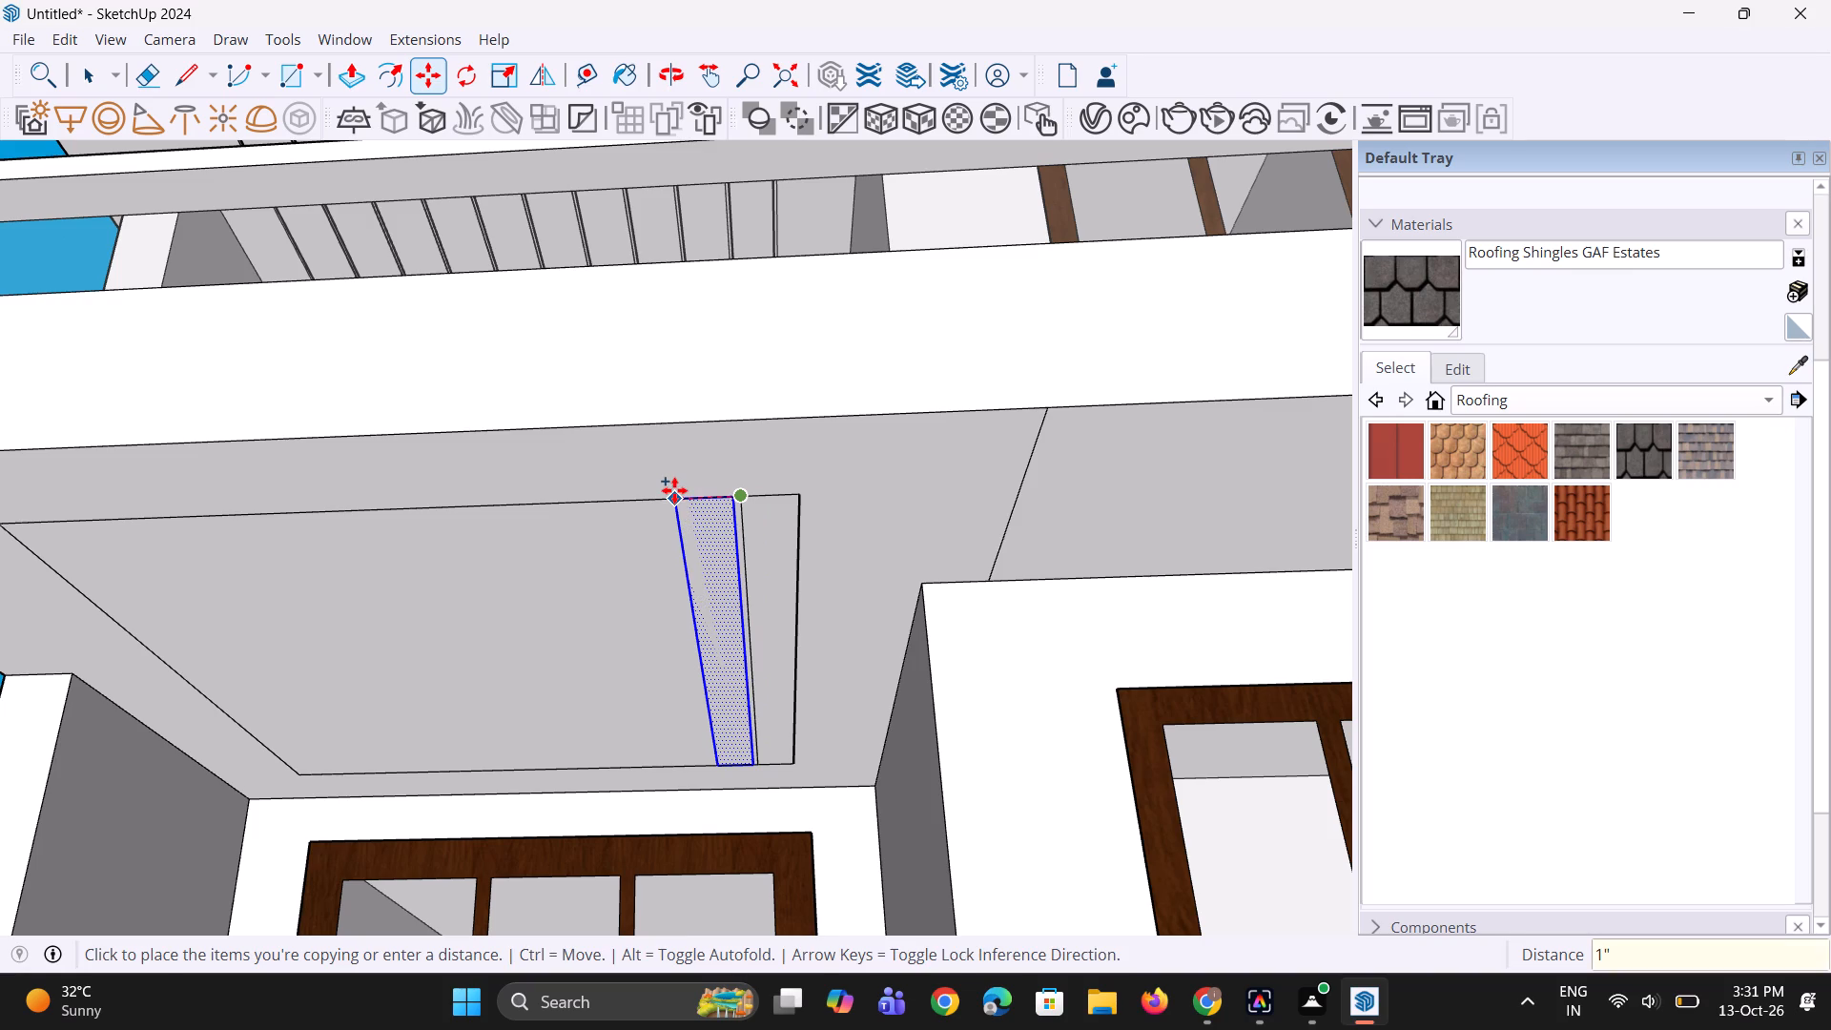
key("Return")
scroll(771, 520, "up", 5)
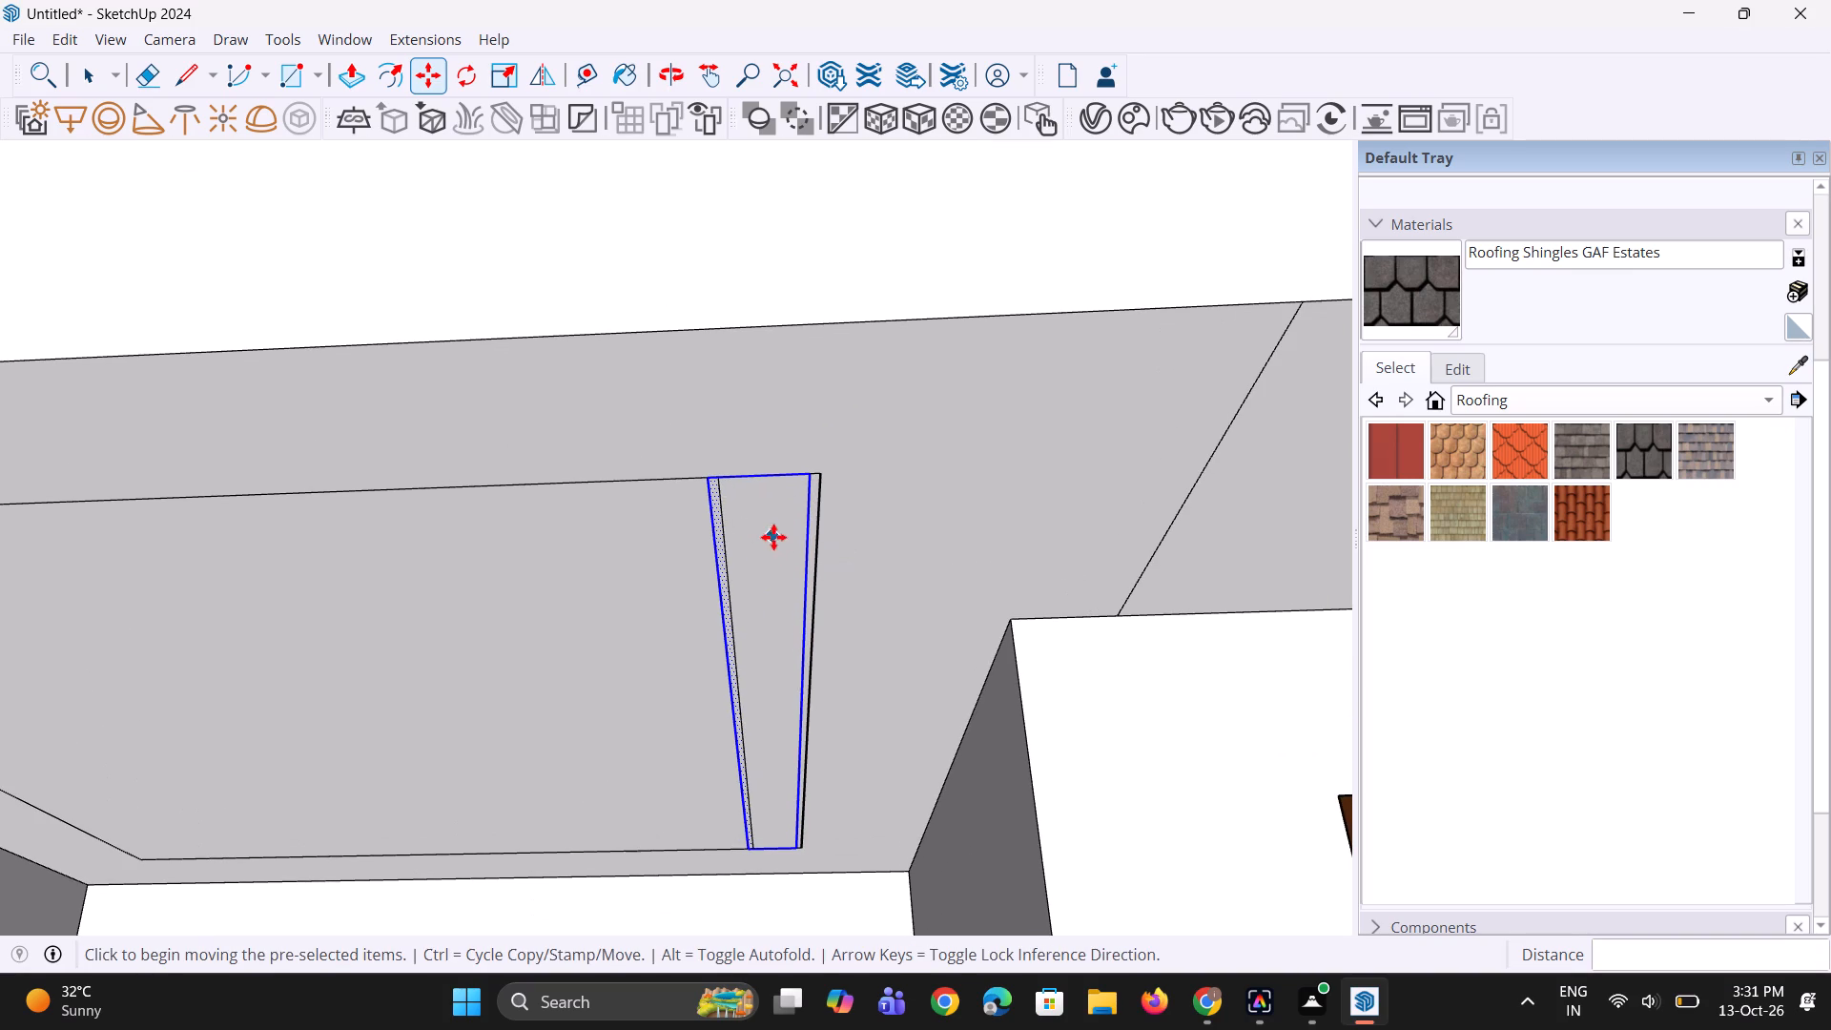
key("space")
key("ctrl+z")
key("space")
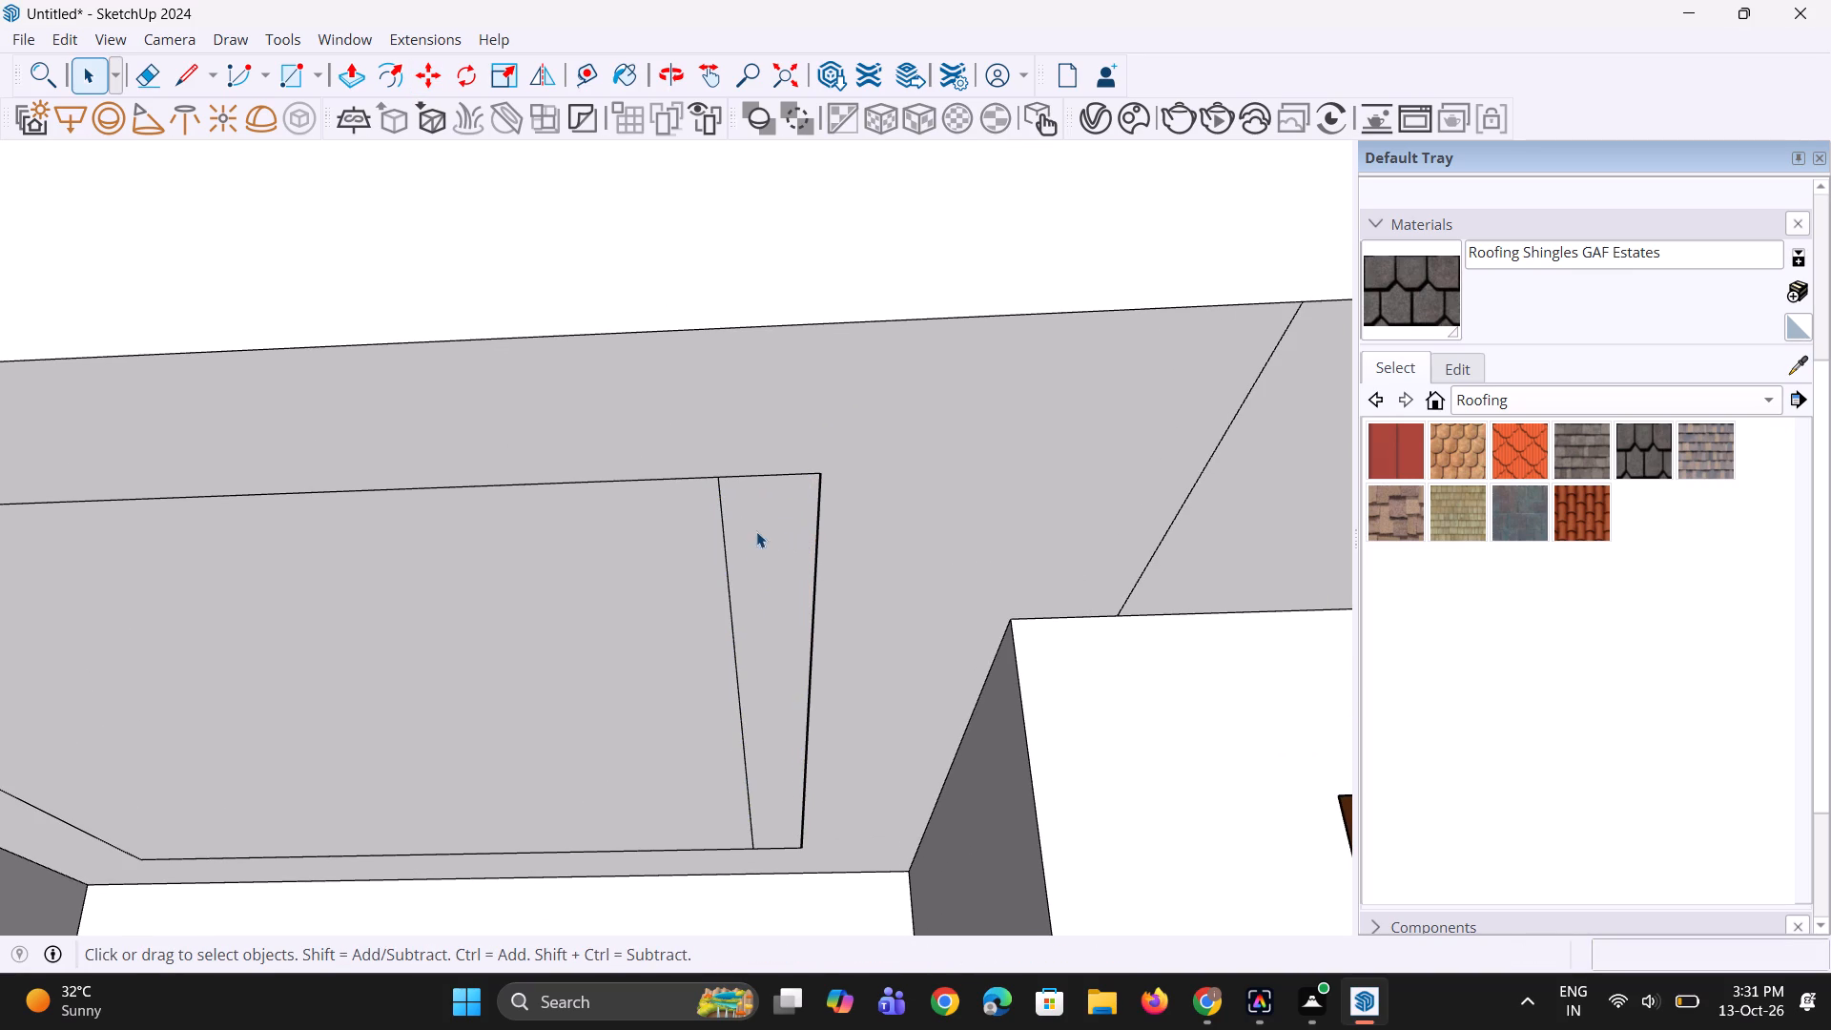
Place a Tape Measure guide 1" beyond the first strip's inner line, toward the column.
key("space")
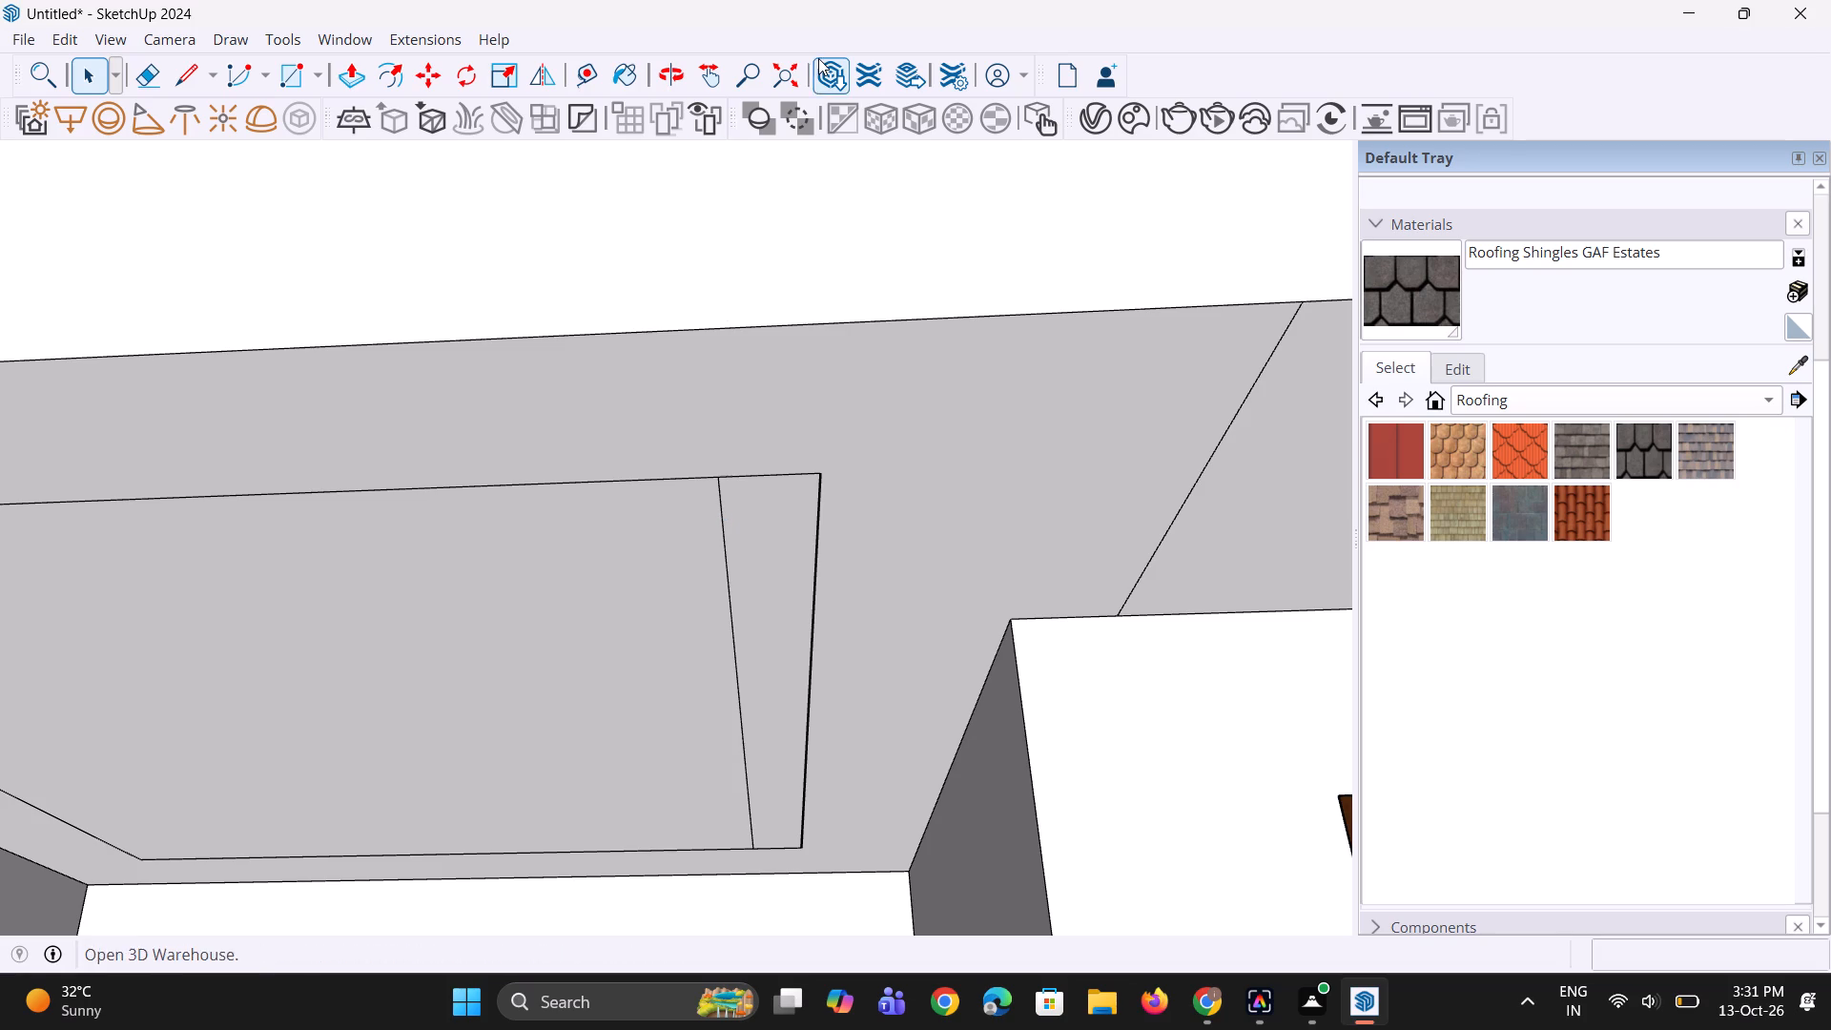
left_click(593, 78)
scroll(729, 493, "up", 2)
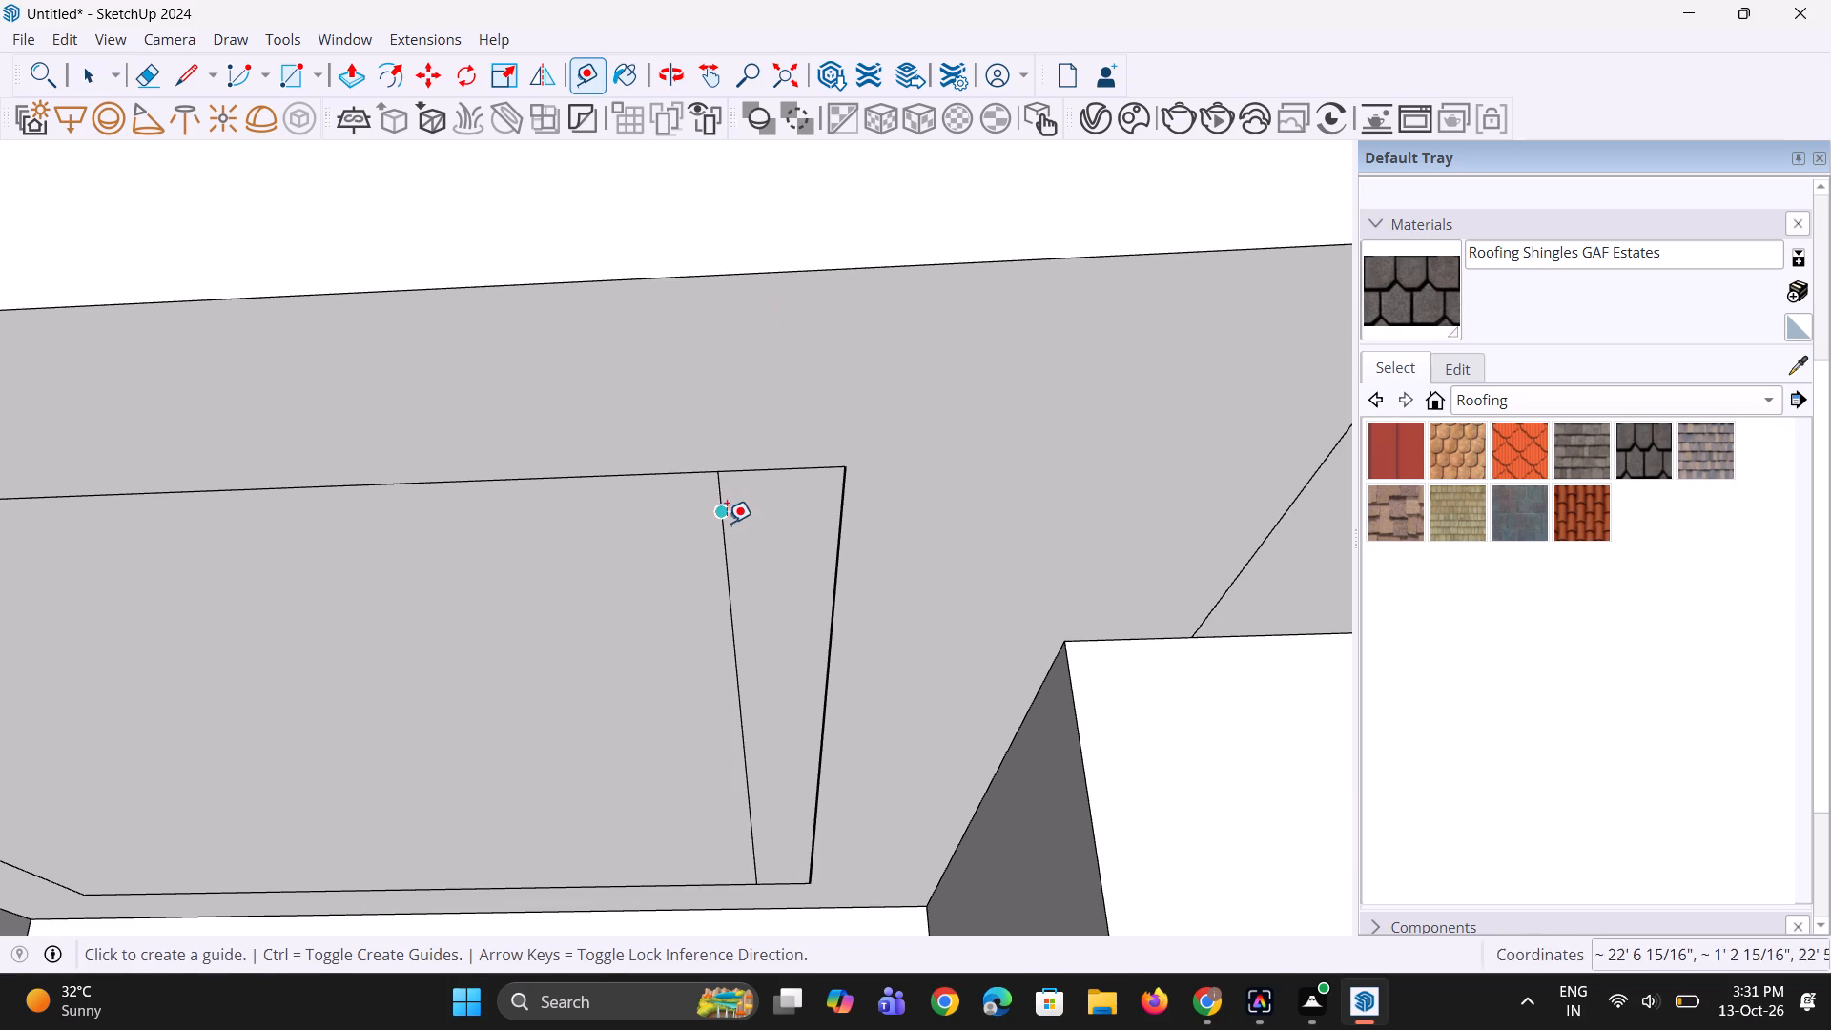
left_click(737, 624)
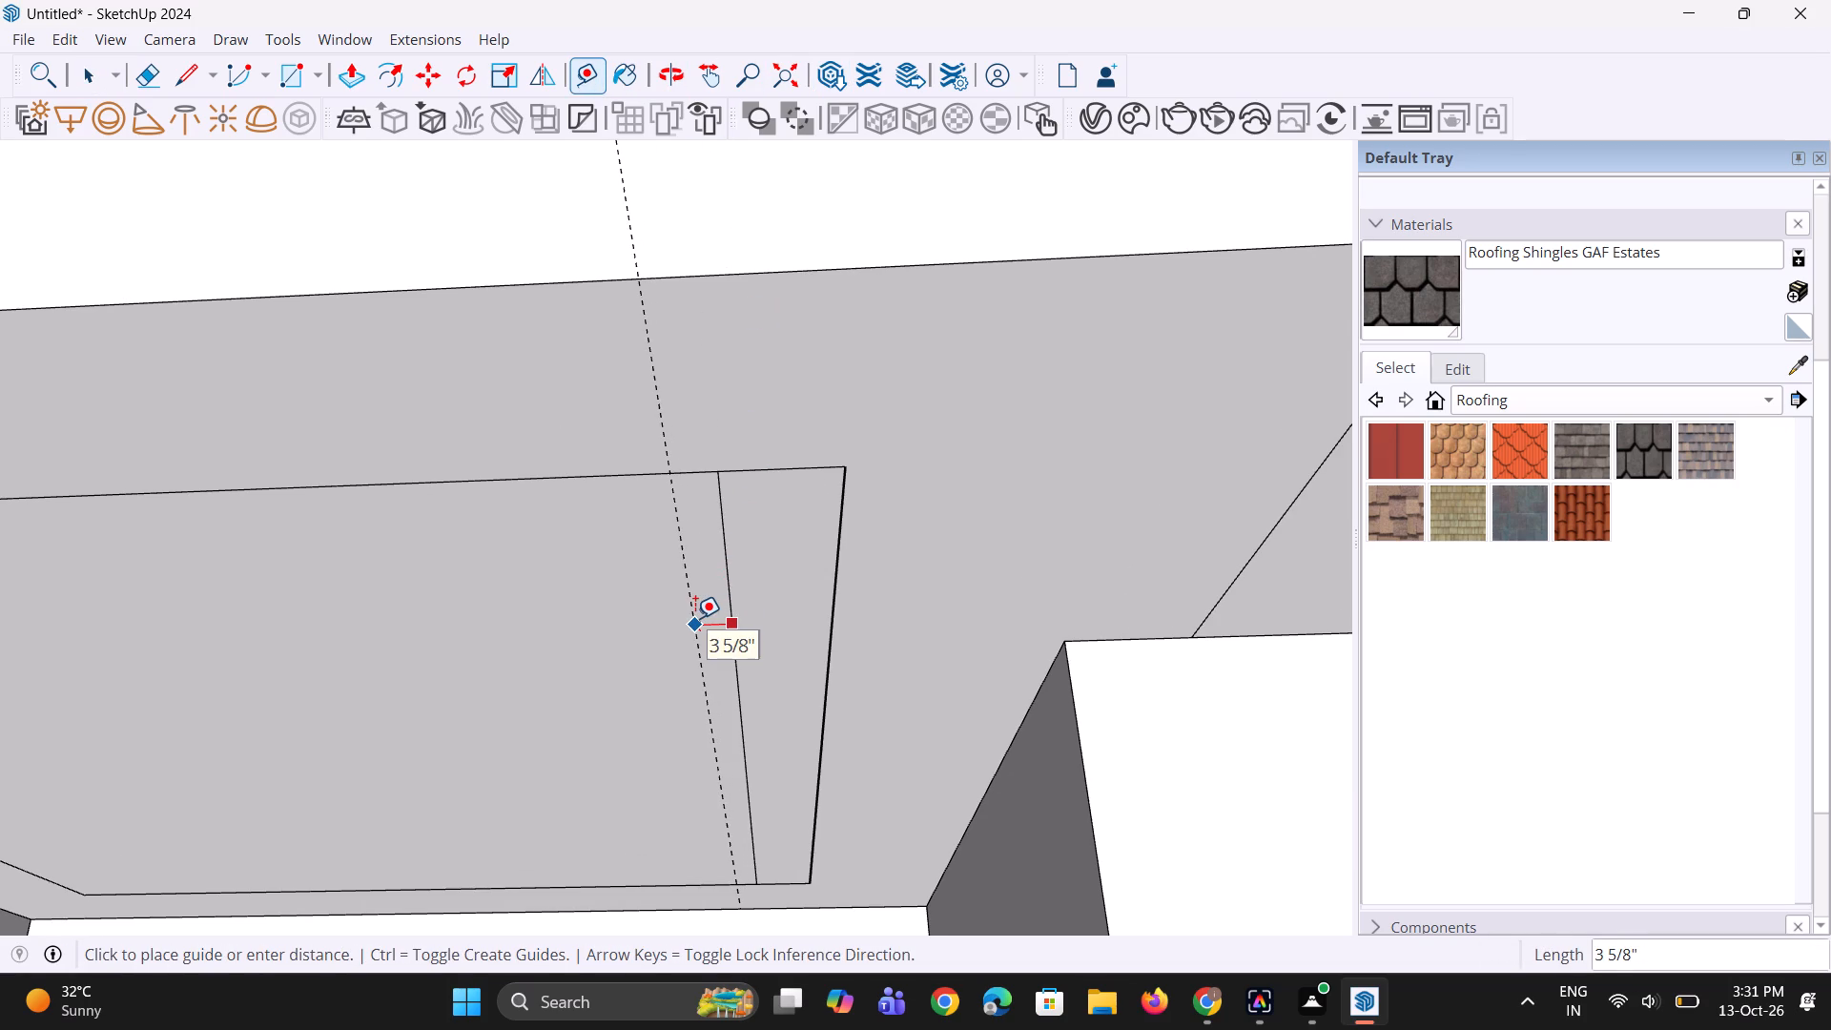
type("1\"")
key("Return")
key("space")
key("space")
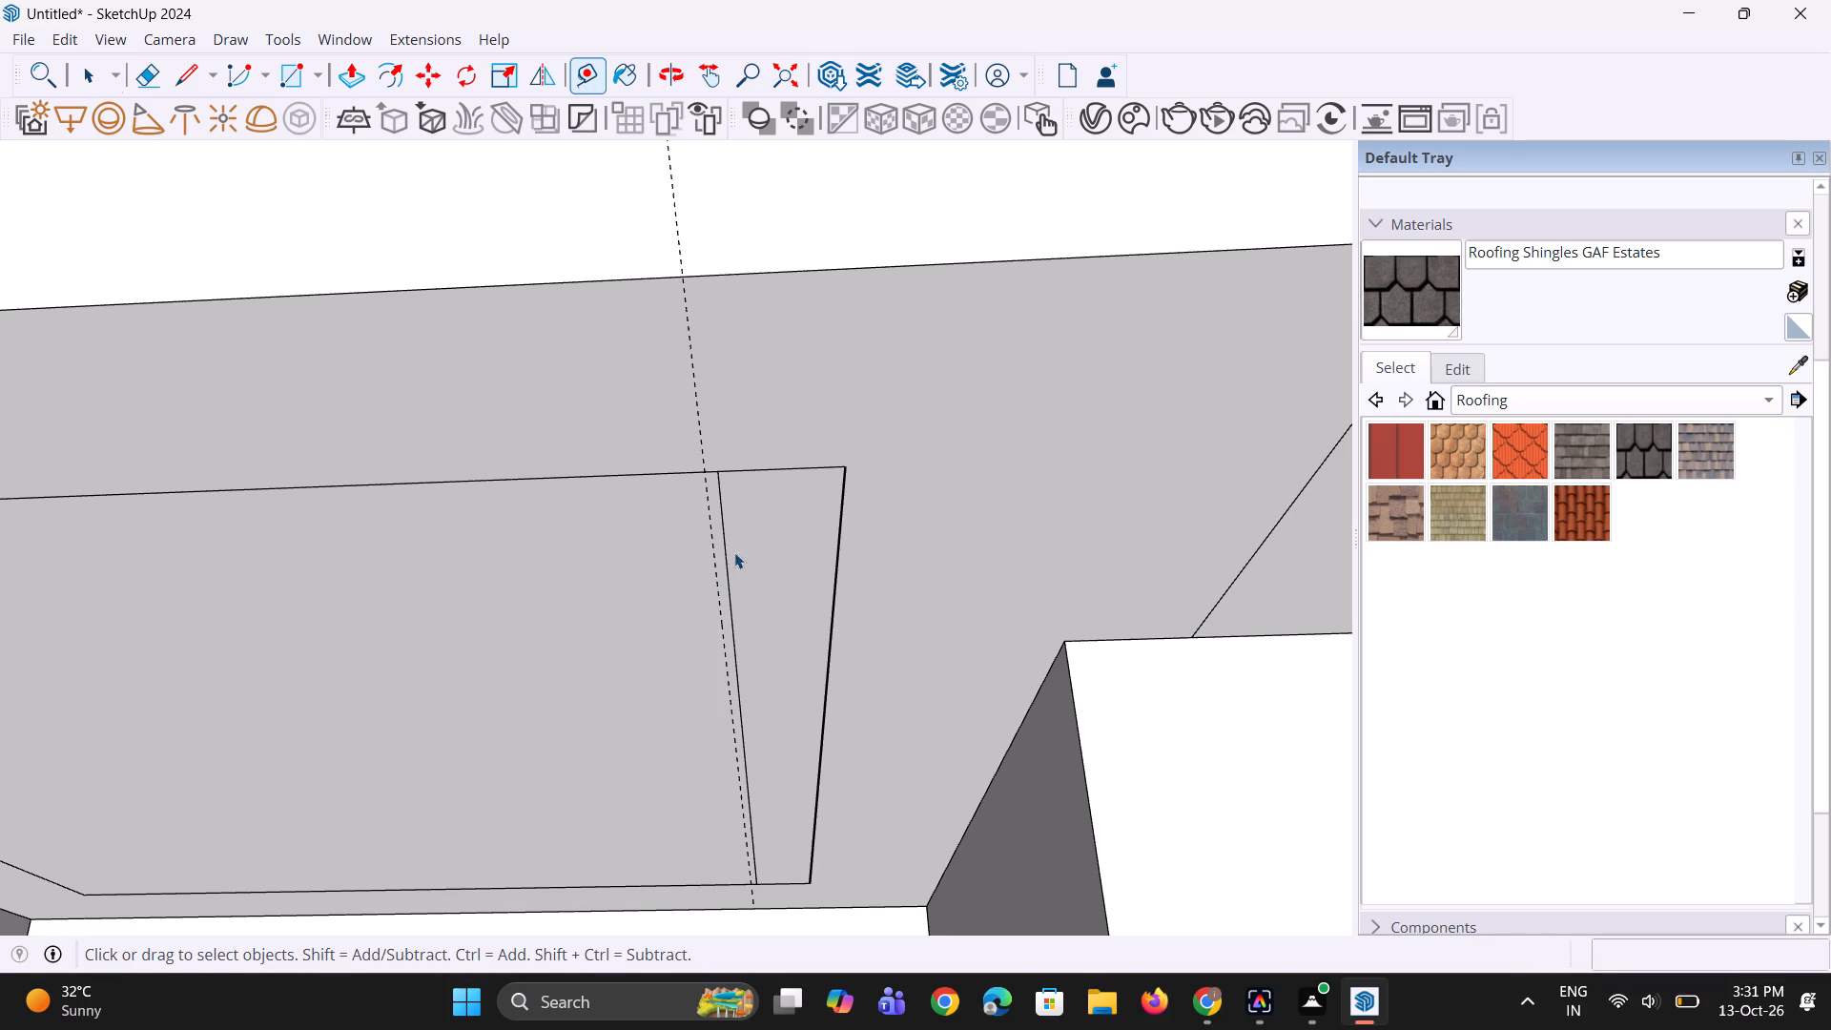
Copy the first strip face from its outer corner to the guide and array it *10 across the soffit rectangle.
left_click(745, 557)
key("m")
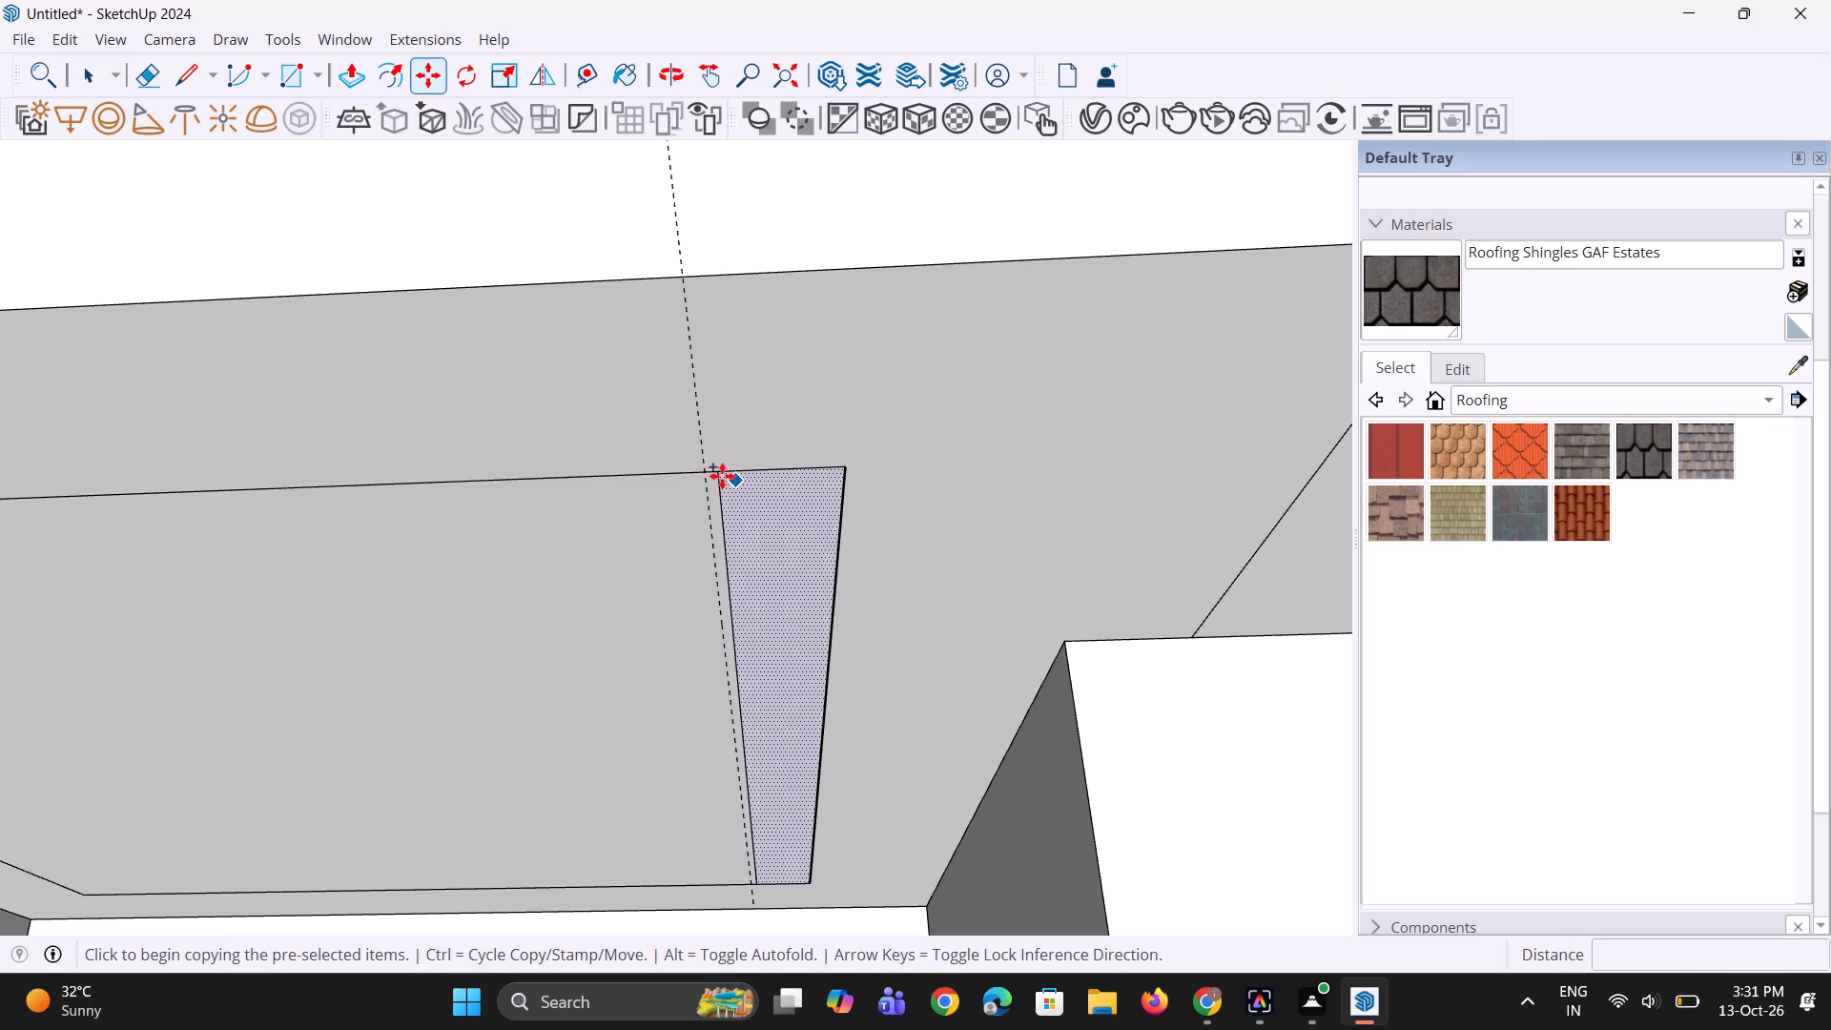
left_click(840, 467)
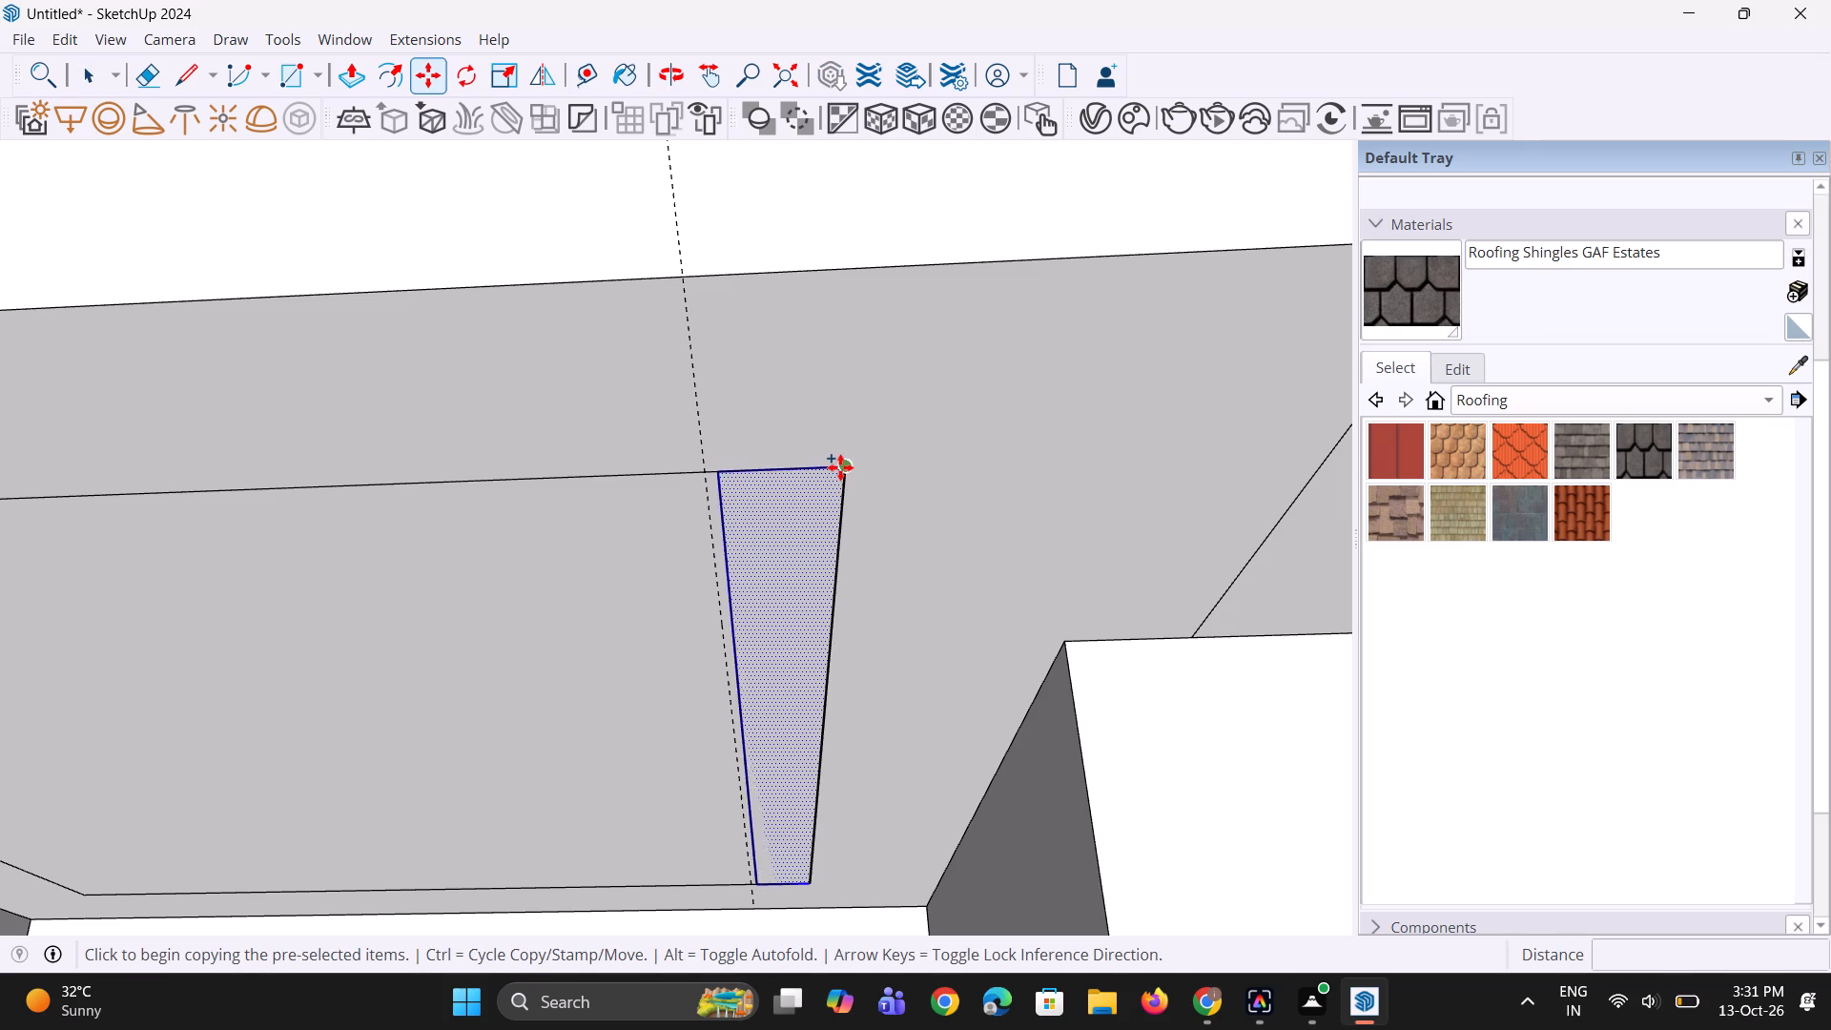
left_click(701, 474)
key("asterisk")
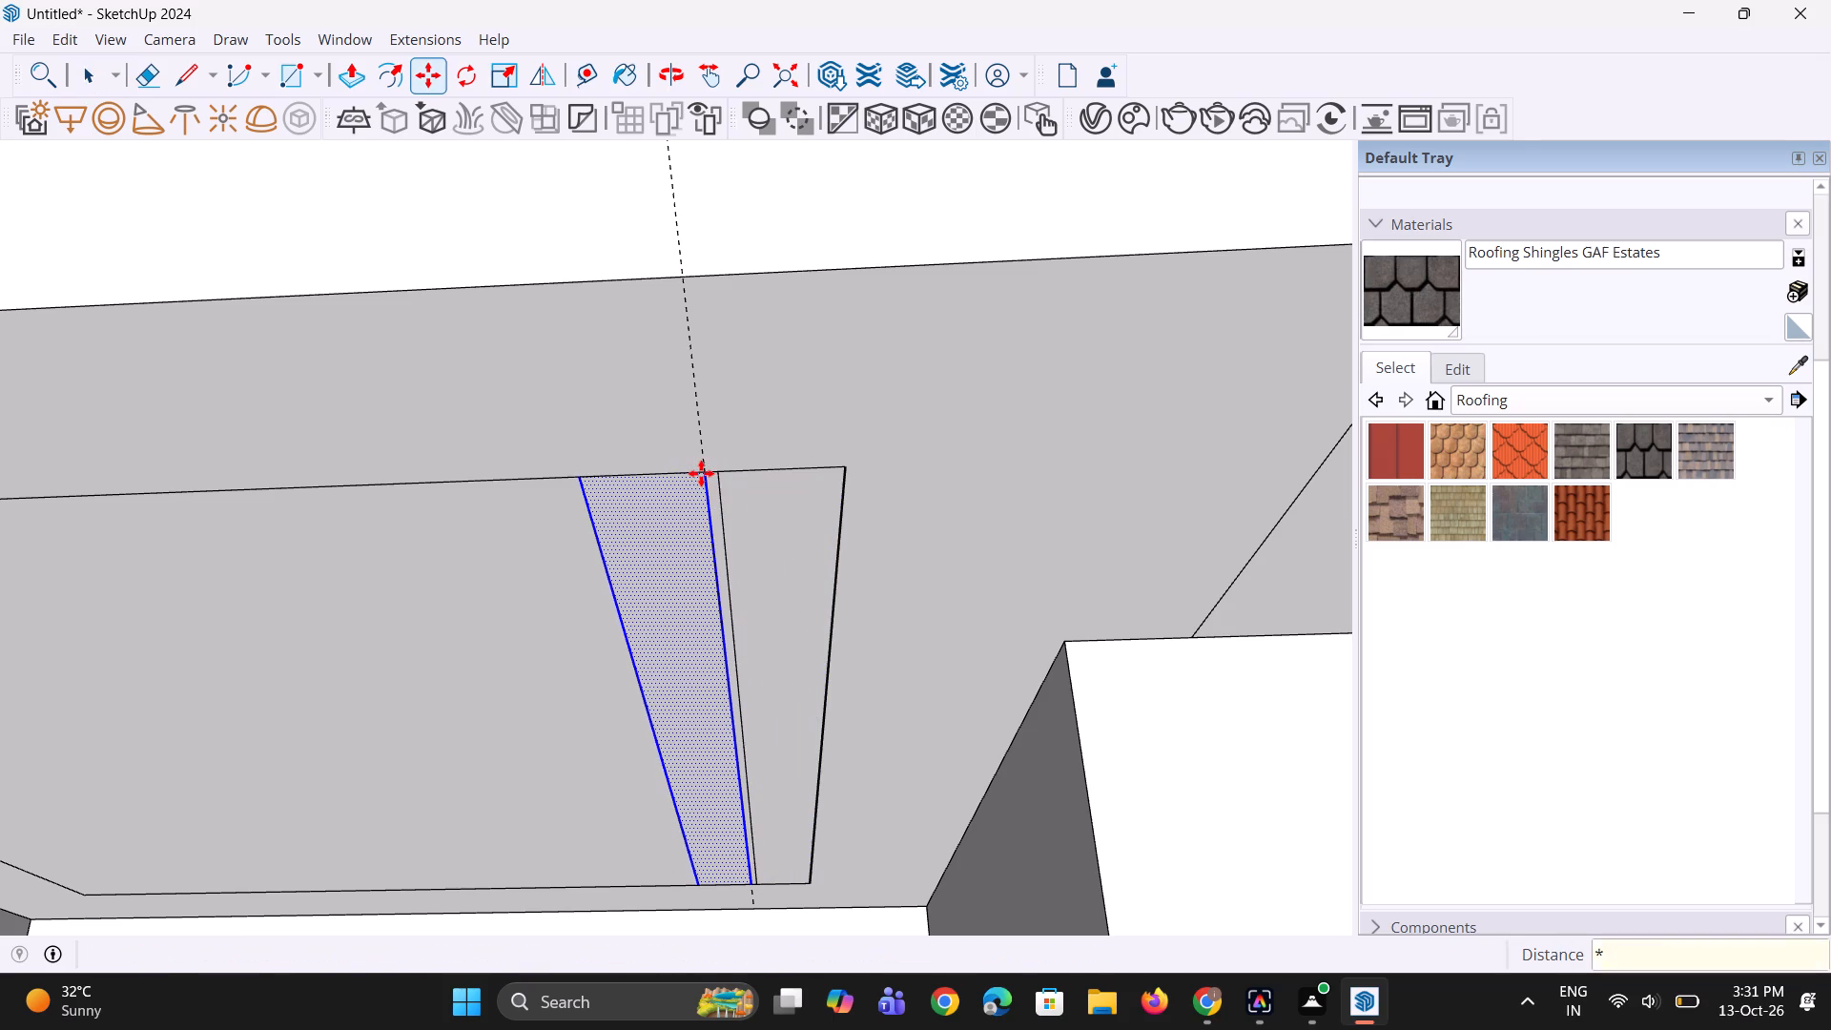
type("10")
key("Return")
scroll(701, 470, "down", 6)
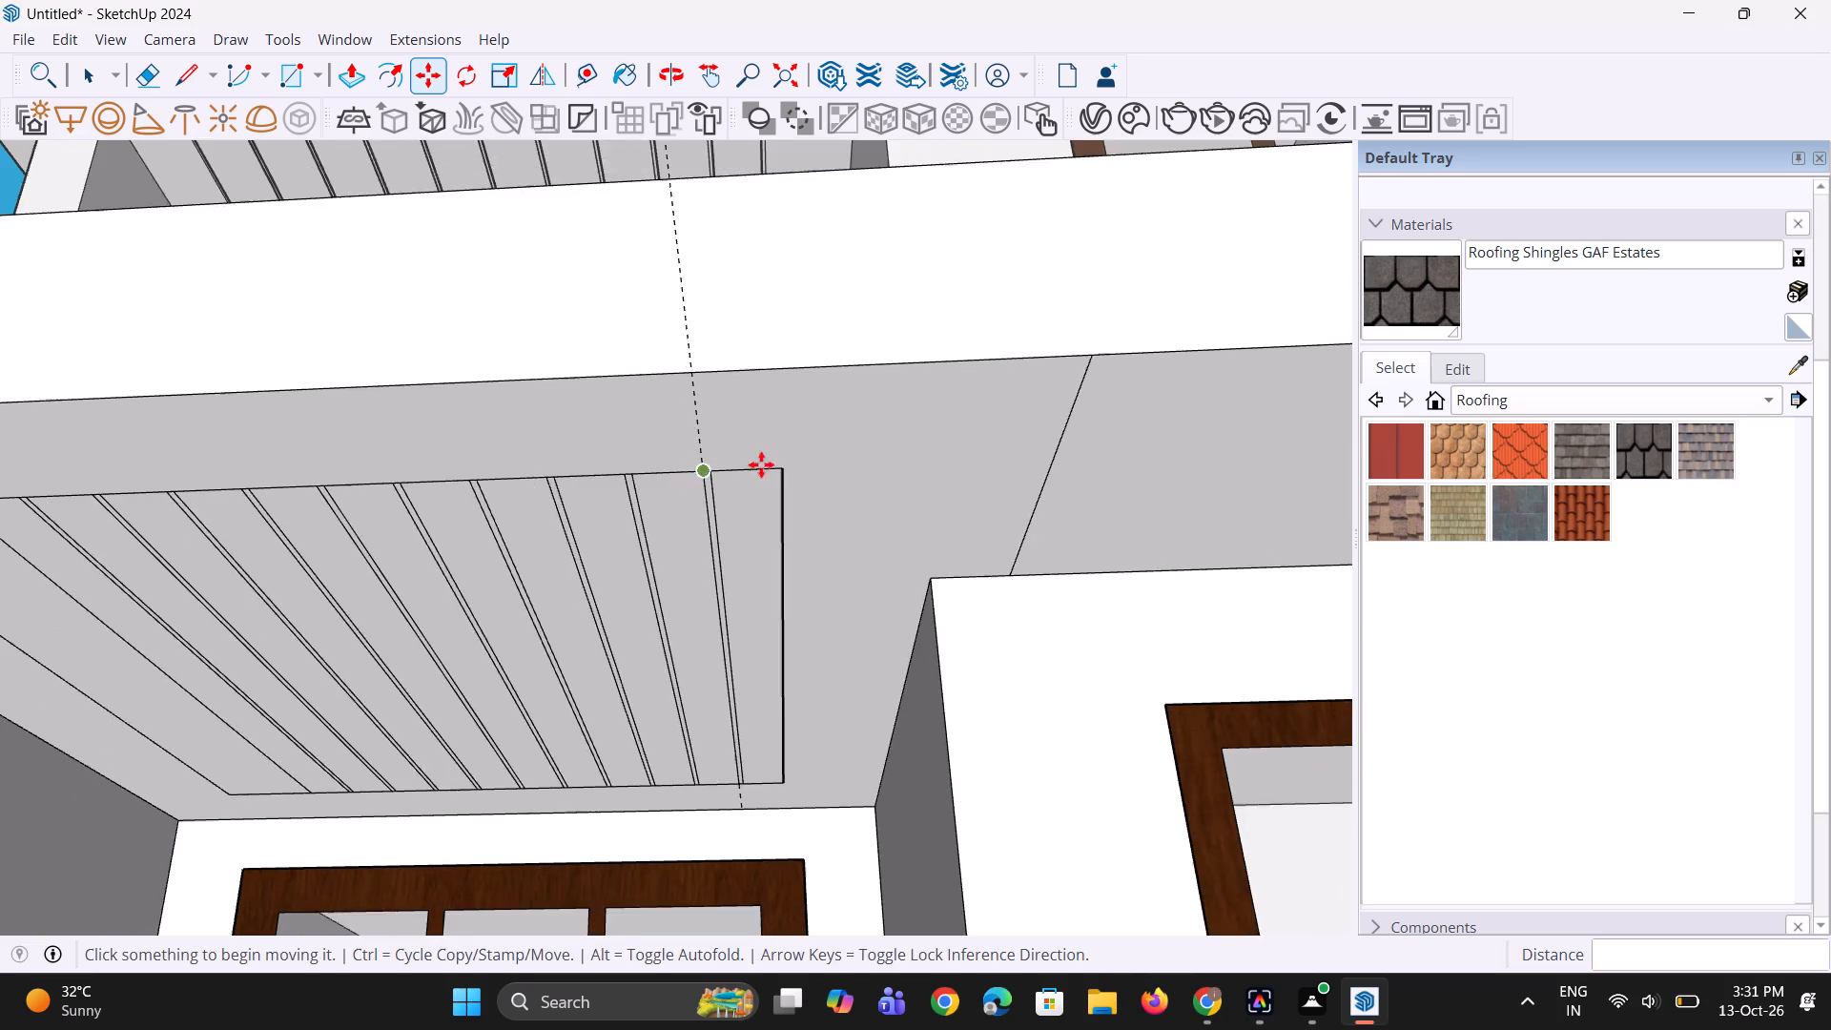
scroll(761, 464, "down", 6)
middle_click_drag(648, 486, 712, 443)
scroll(648, 484, "up", 1)
scroll(363, 456, "up", 2)
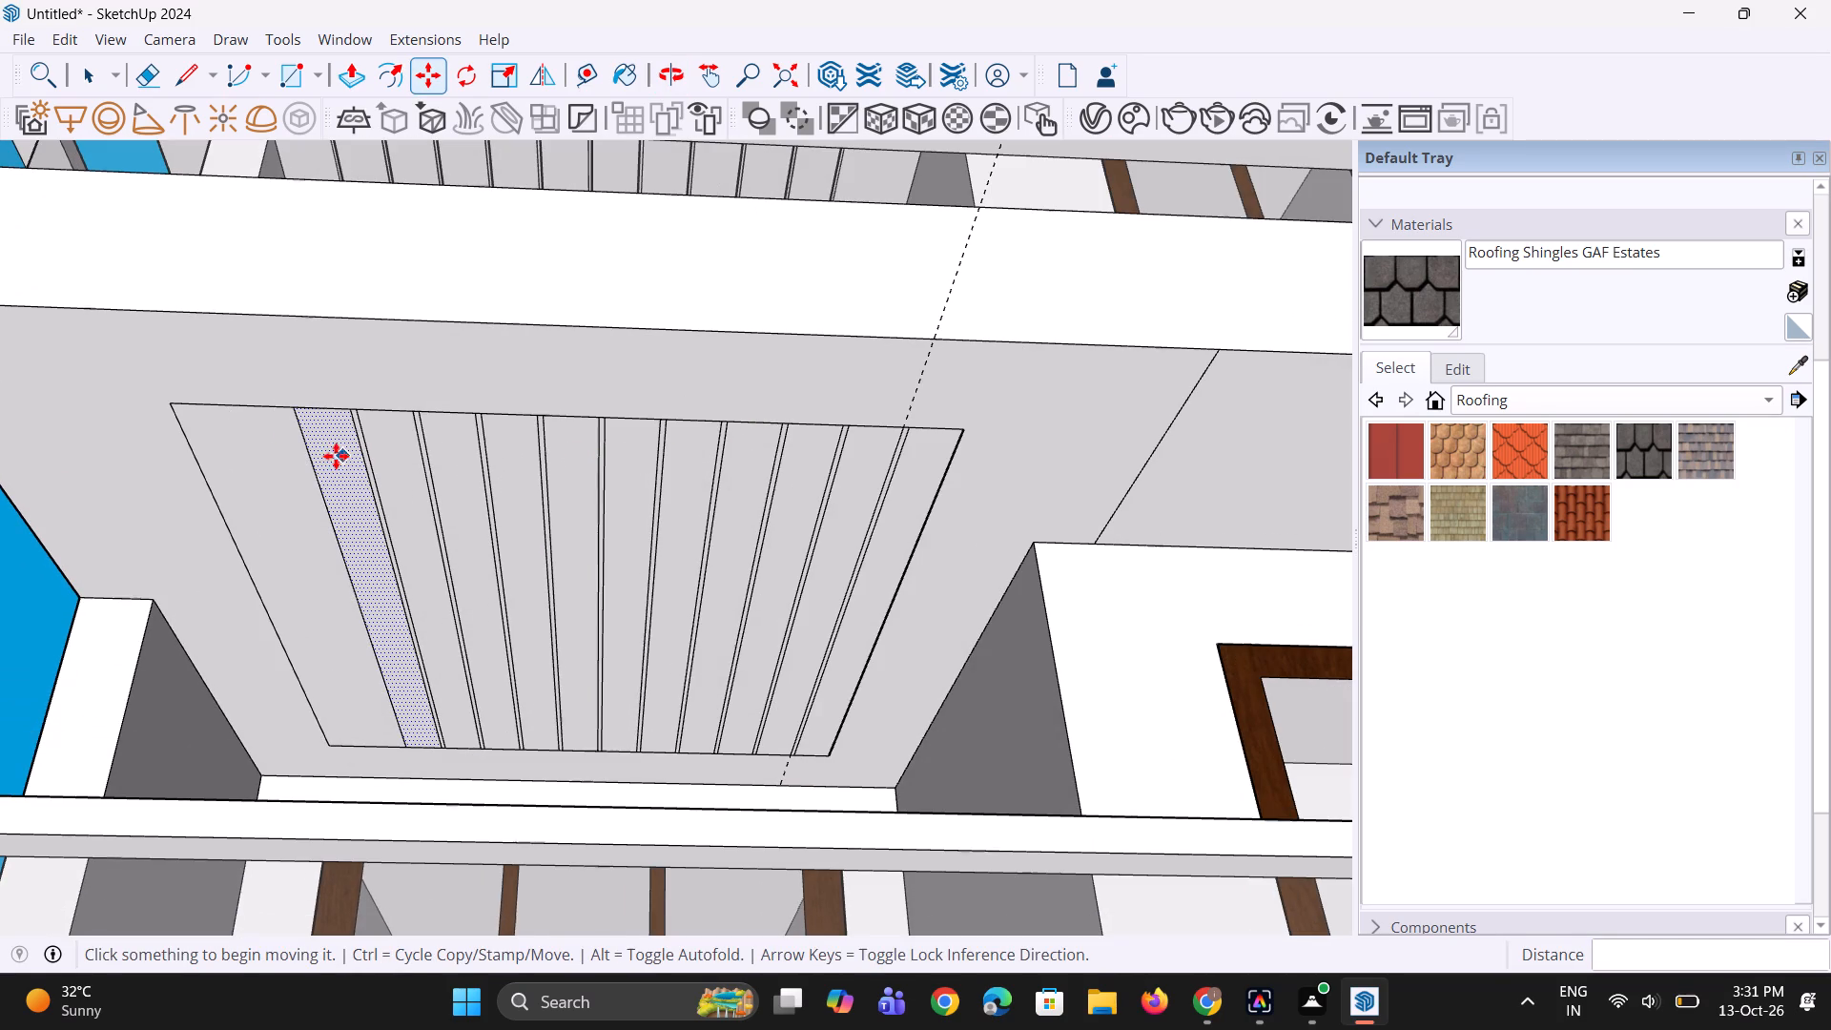
Undo the last strip array, recopy the first strip face from its outer corner to the guide, and array it *13 across the soffit.
key("ctrl+z")
key("space")
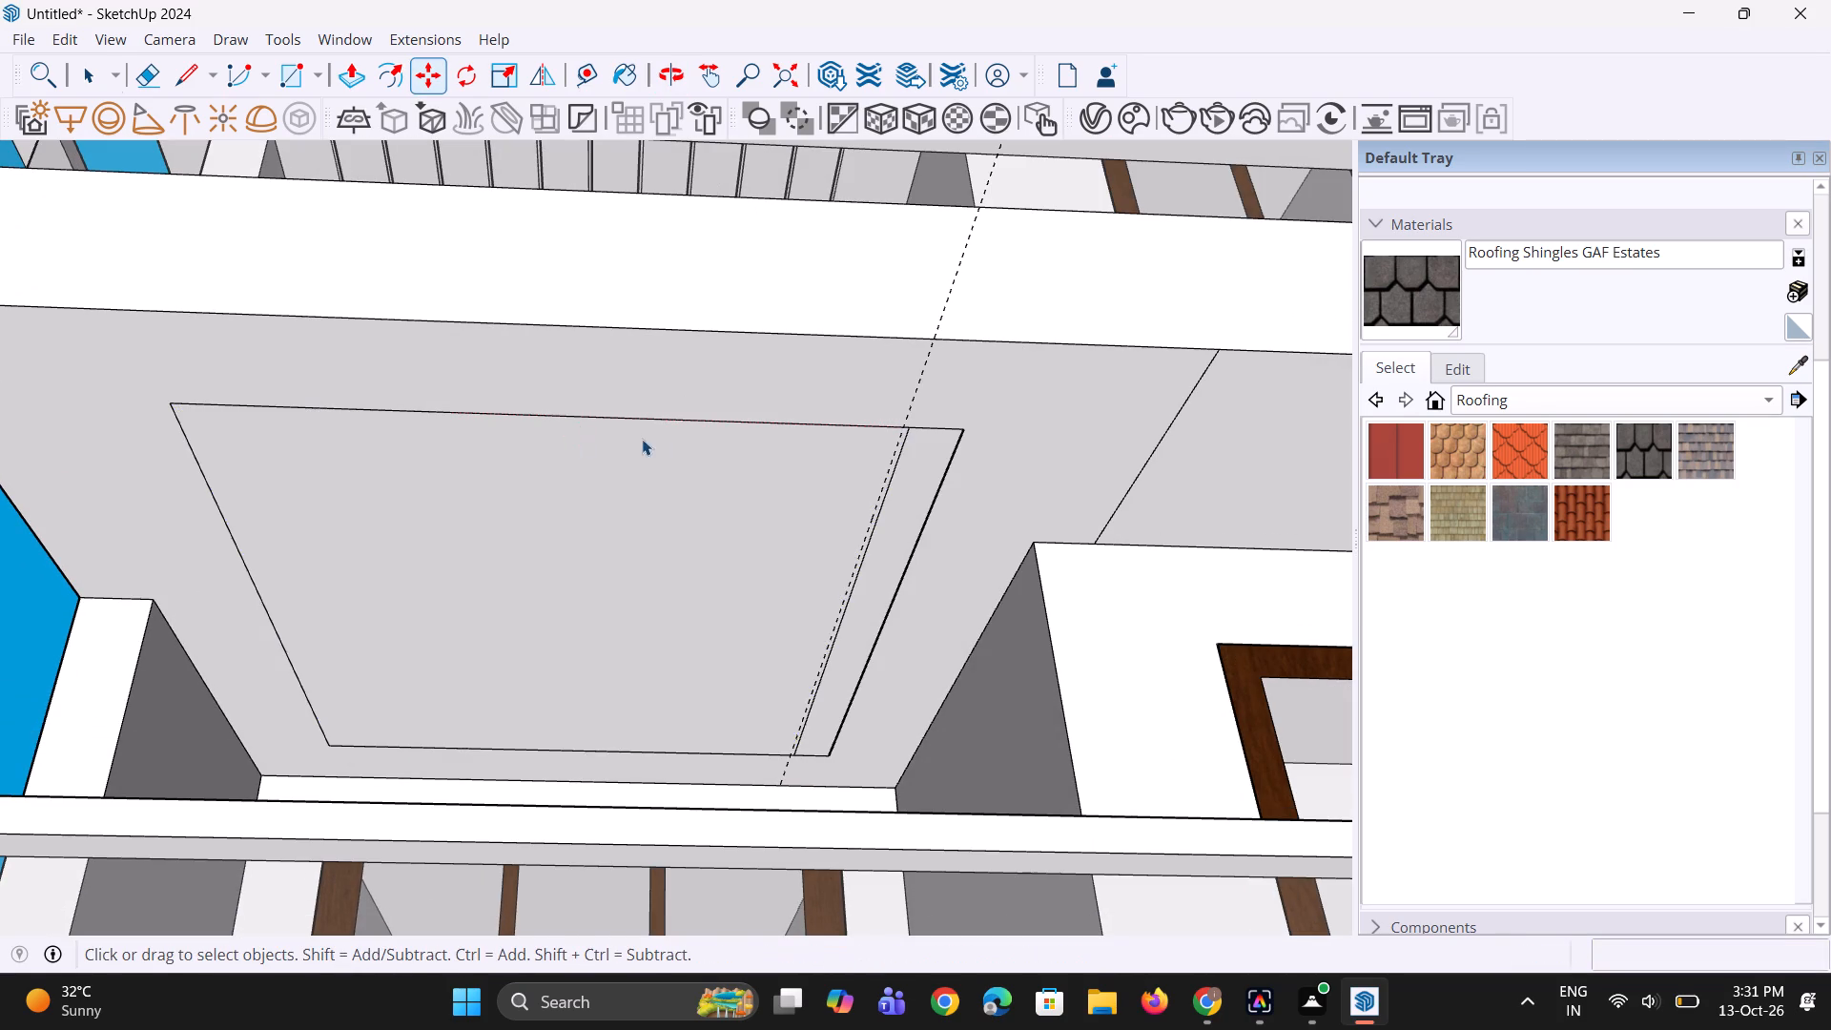
key("space")
key("space")
scroll(762, 420, "up", 2)
left_click(949, 510)
scroll(922, 469, "up", 2)
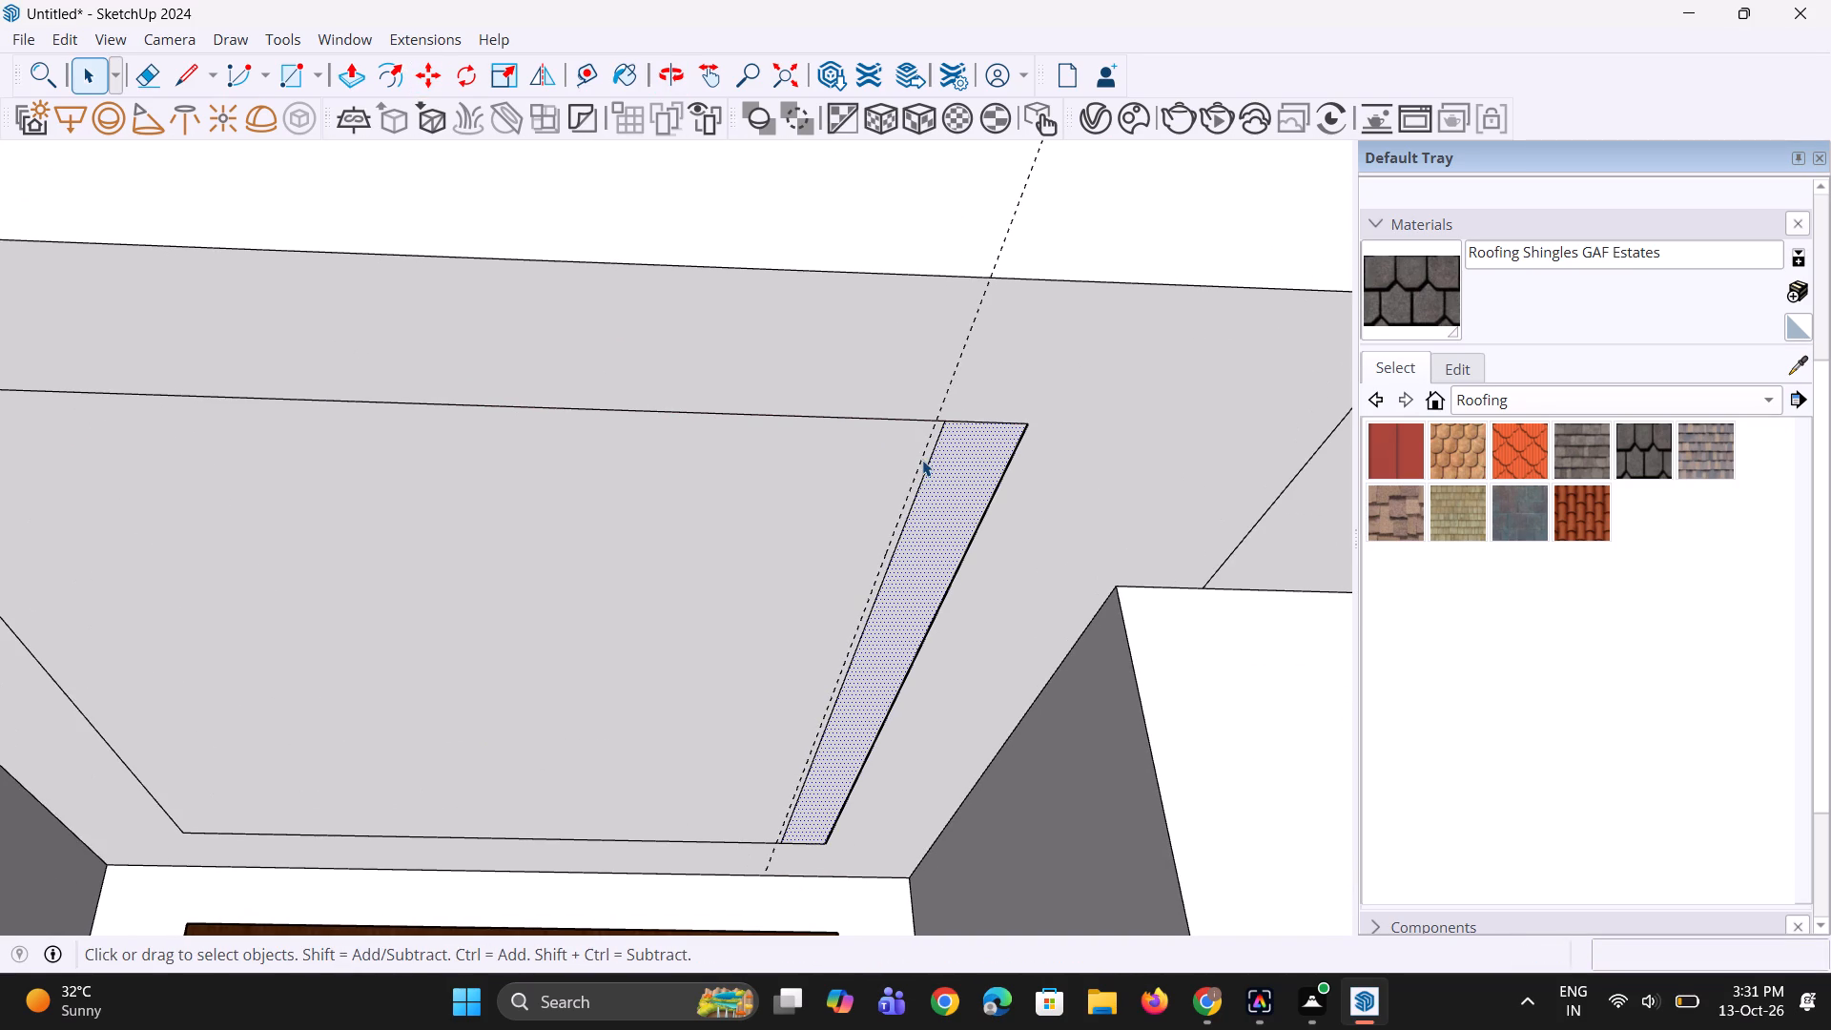
key("m")
left_click(1022, 430)
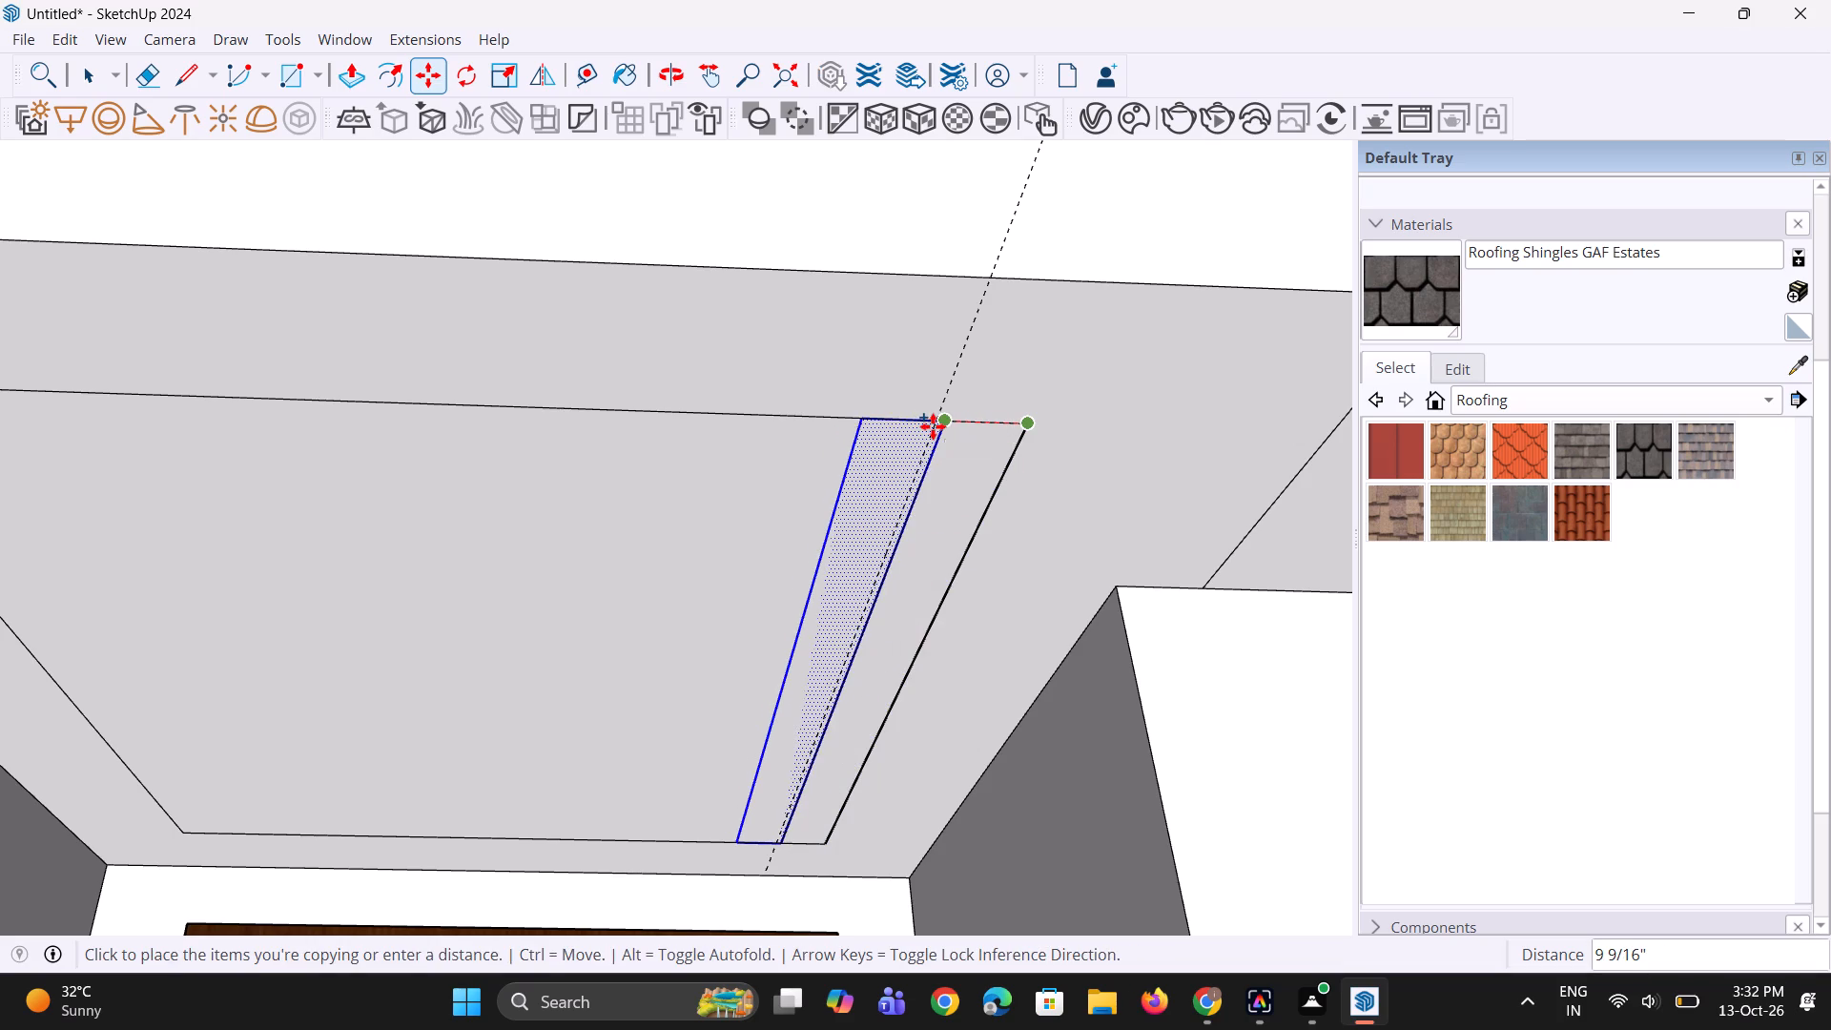
left_click(929, 426)
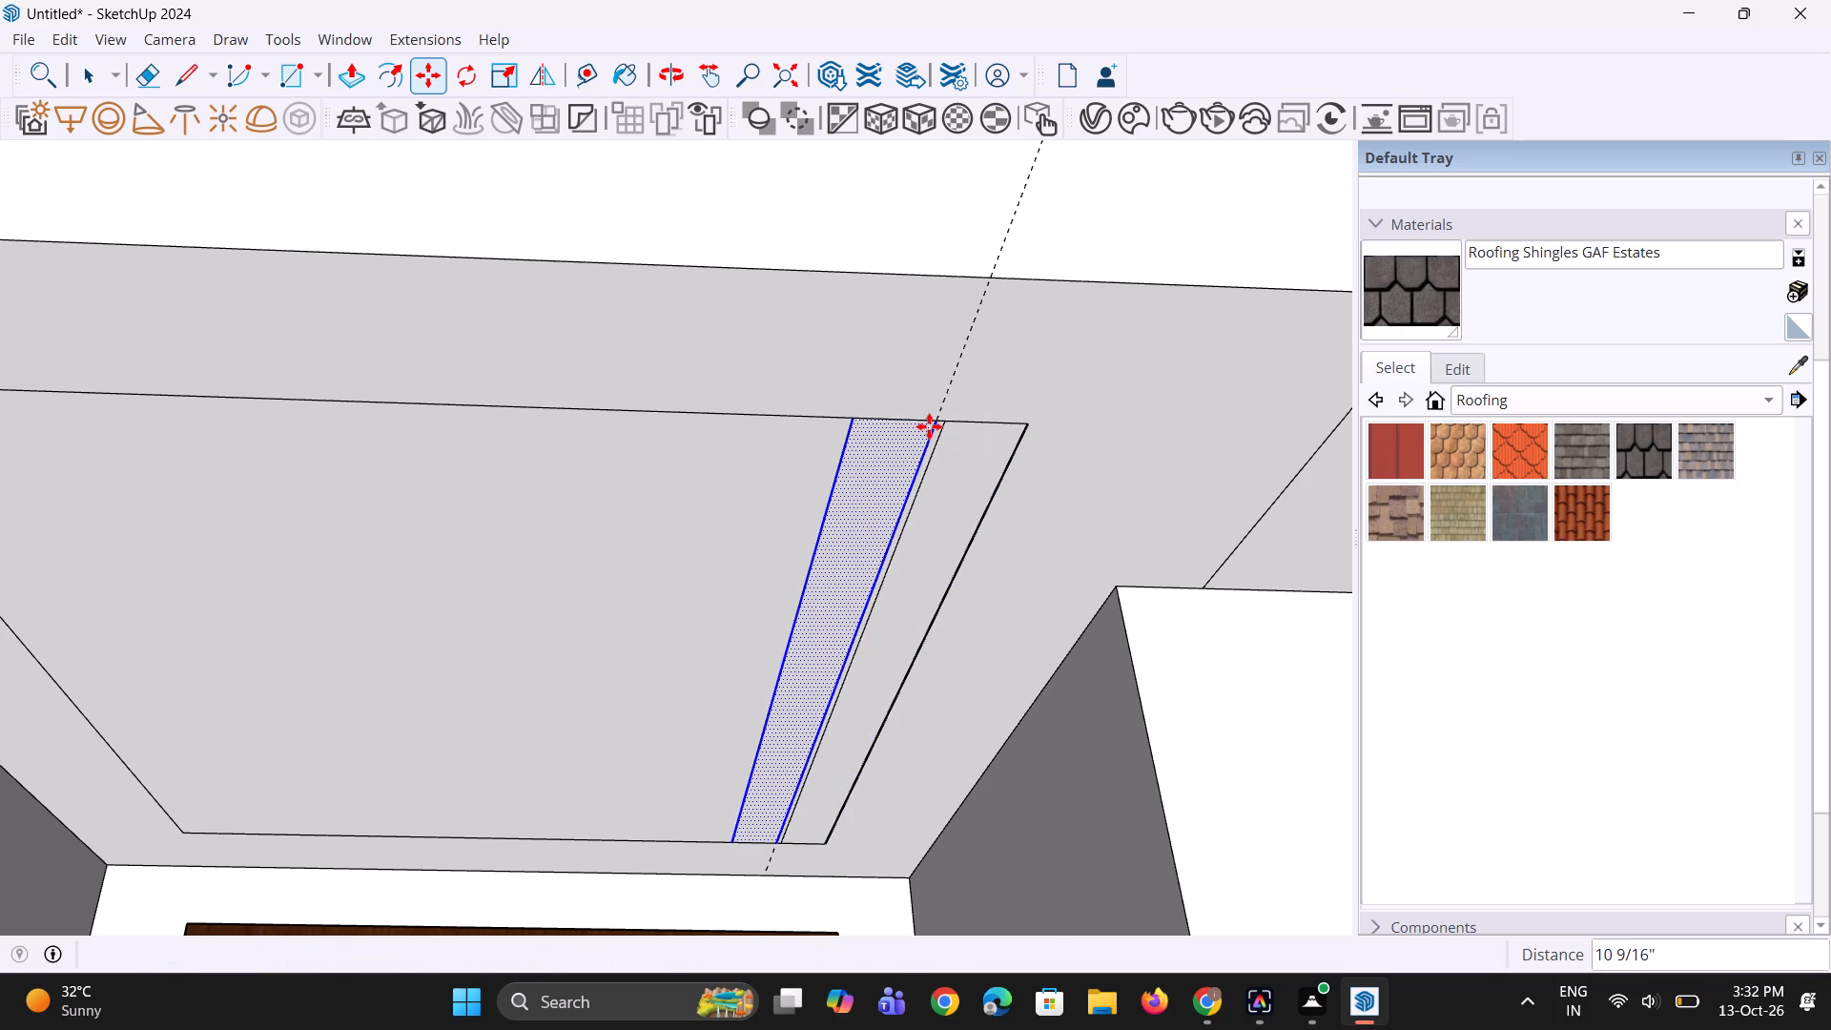
type("*13")
key("Return")
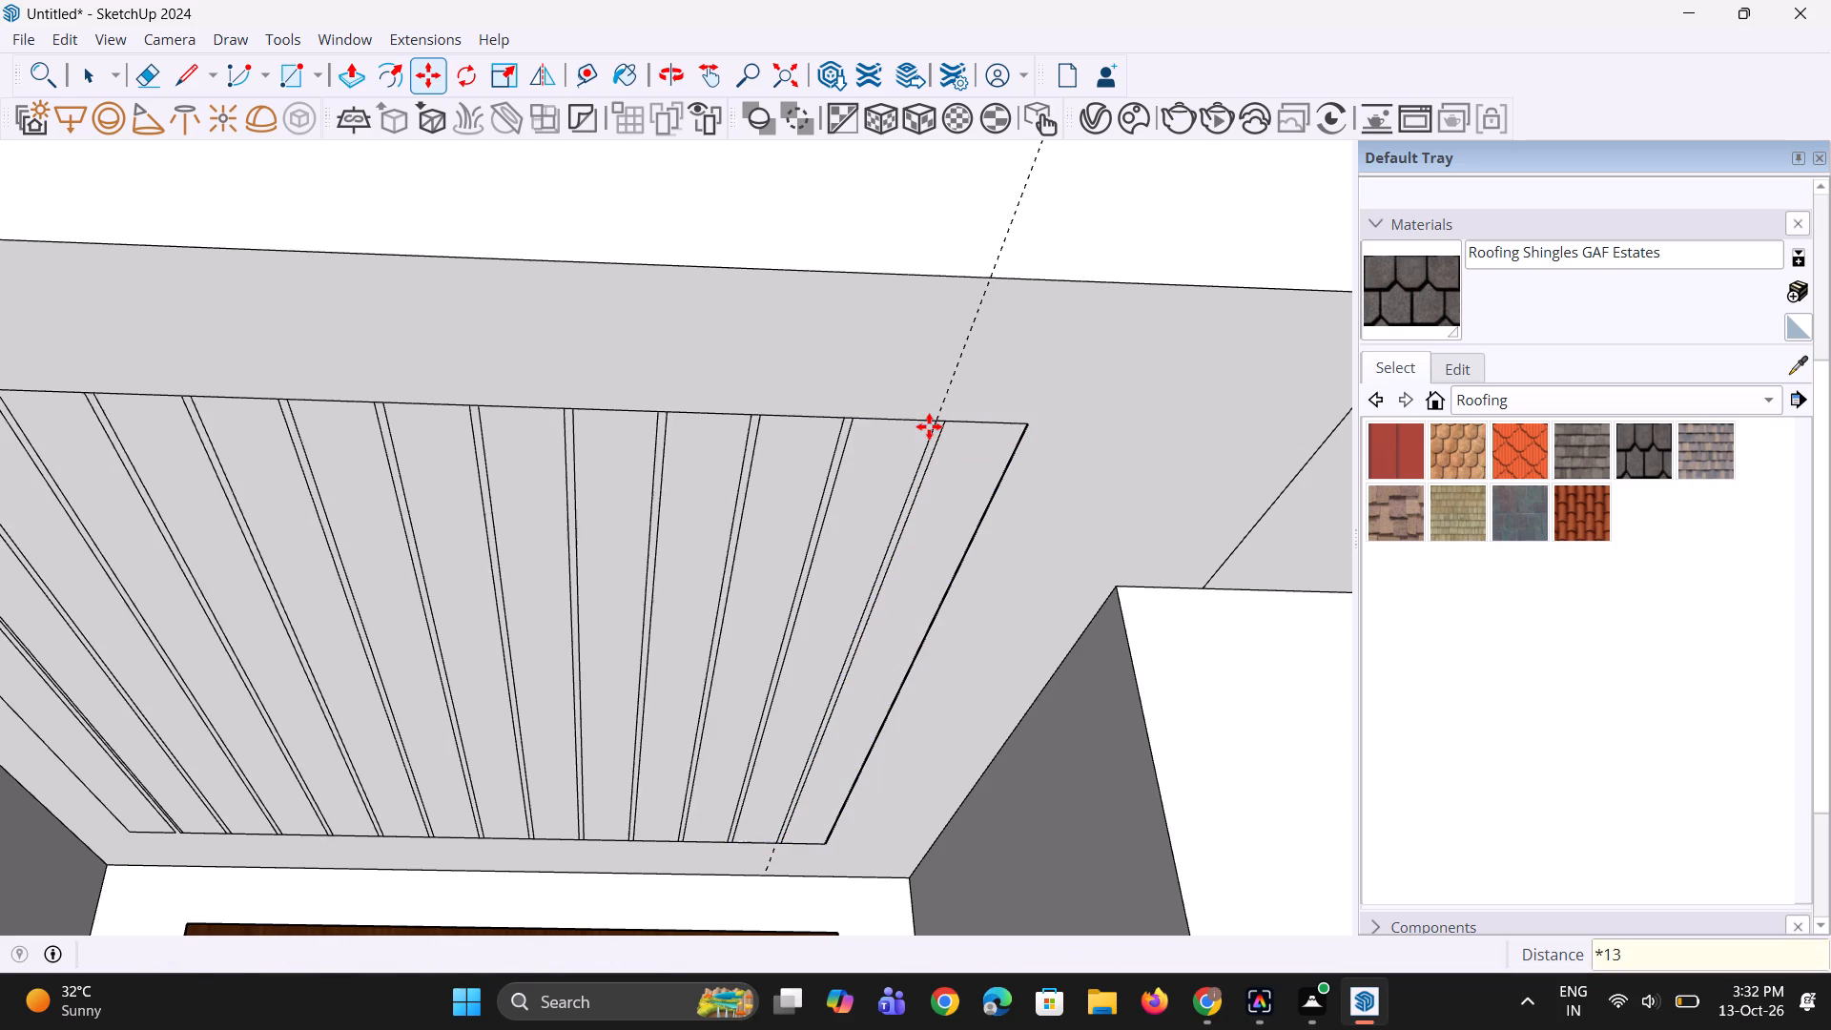
Erase the end and side edges of the last strip copy that overshoots the soffit rectangle.
scroll(917, 555, "down", 9)
middle_click_drag(719, 559, 716, 512)
scroll(401, 490, "up", 2)
key("space")
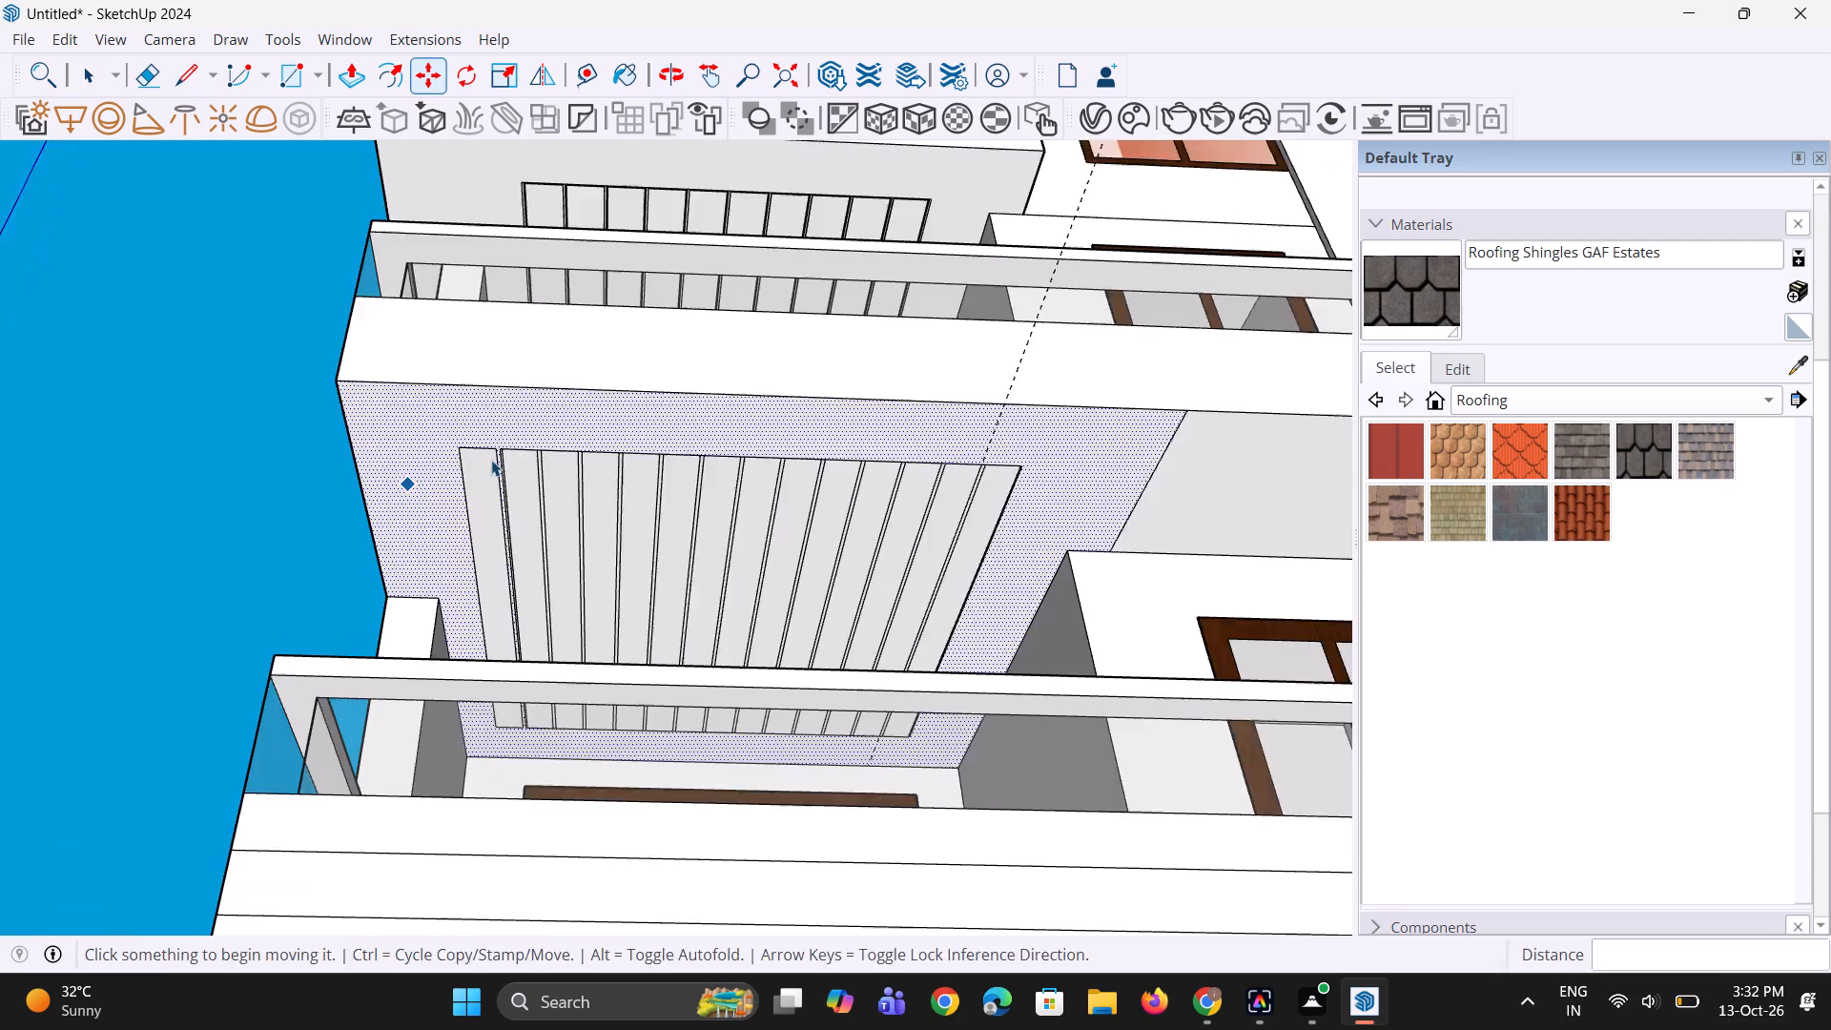
key("space")
scroll(517, 459, "up", 6)
key("space")
left_click(497, 457)
scroll(497, 458, "up", 4)
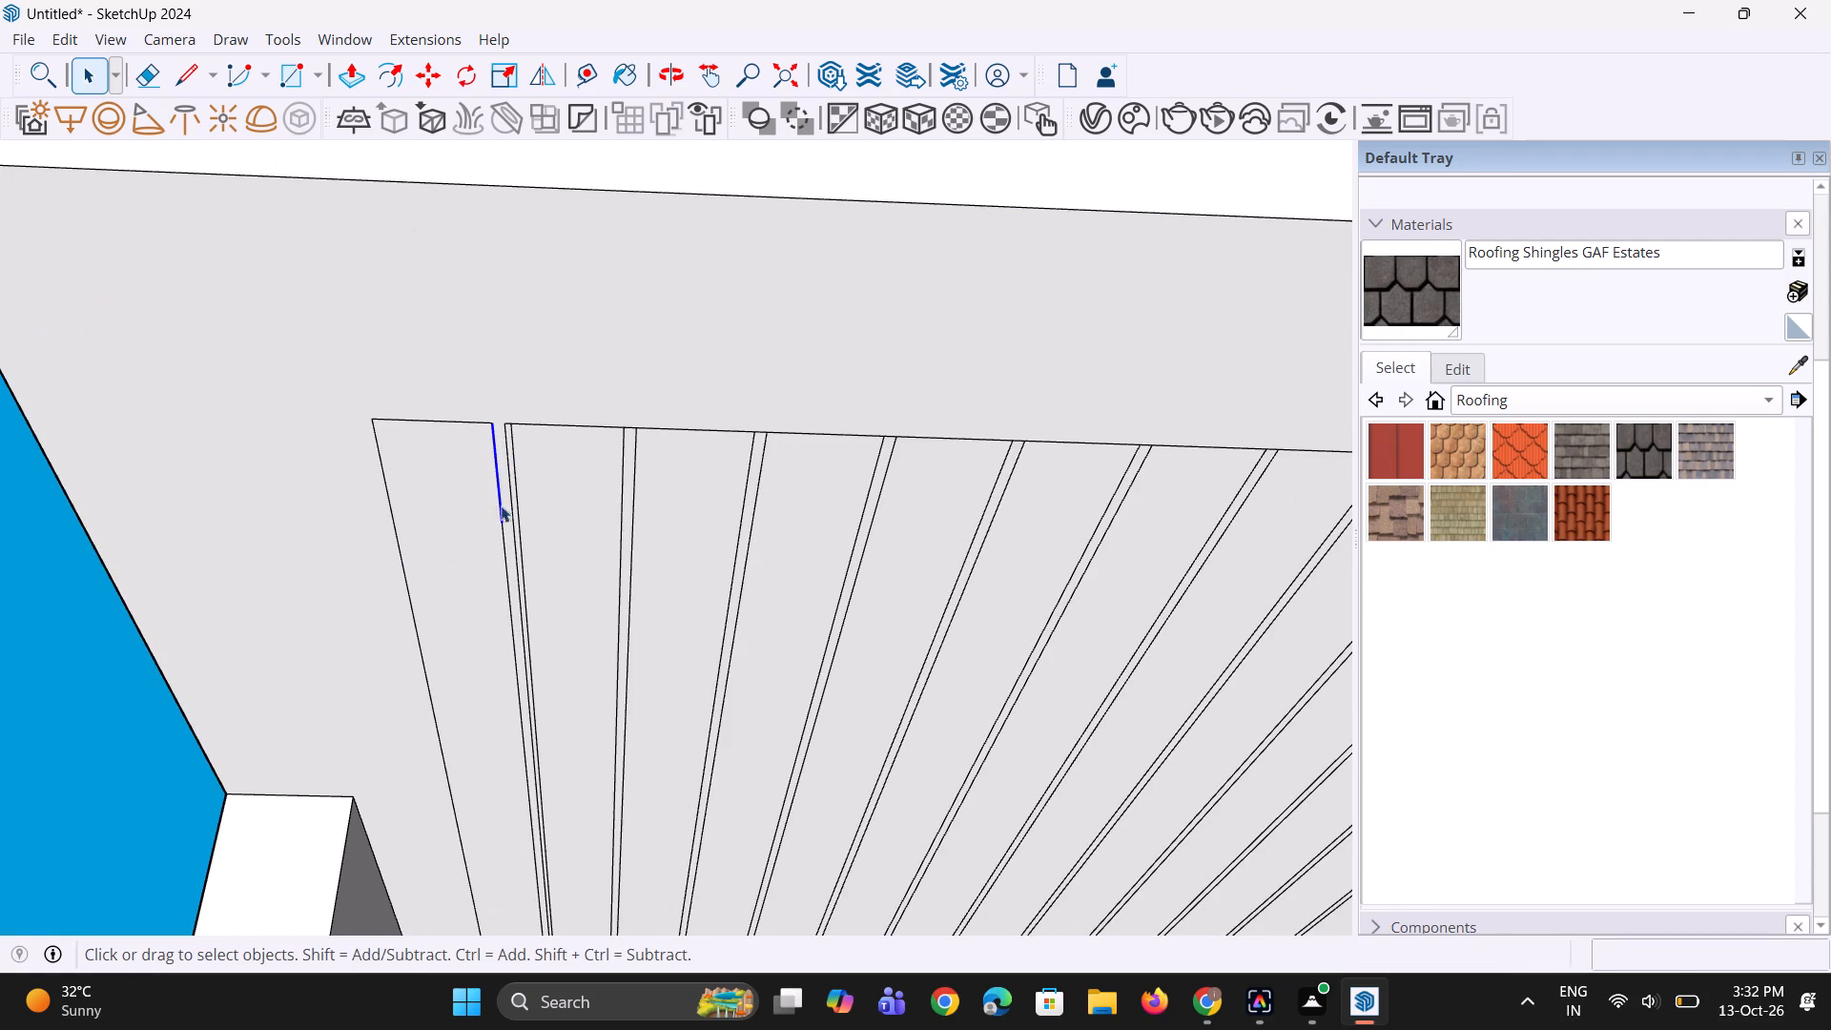
key("e")
left_click(463, 427)
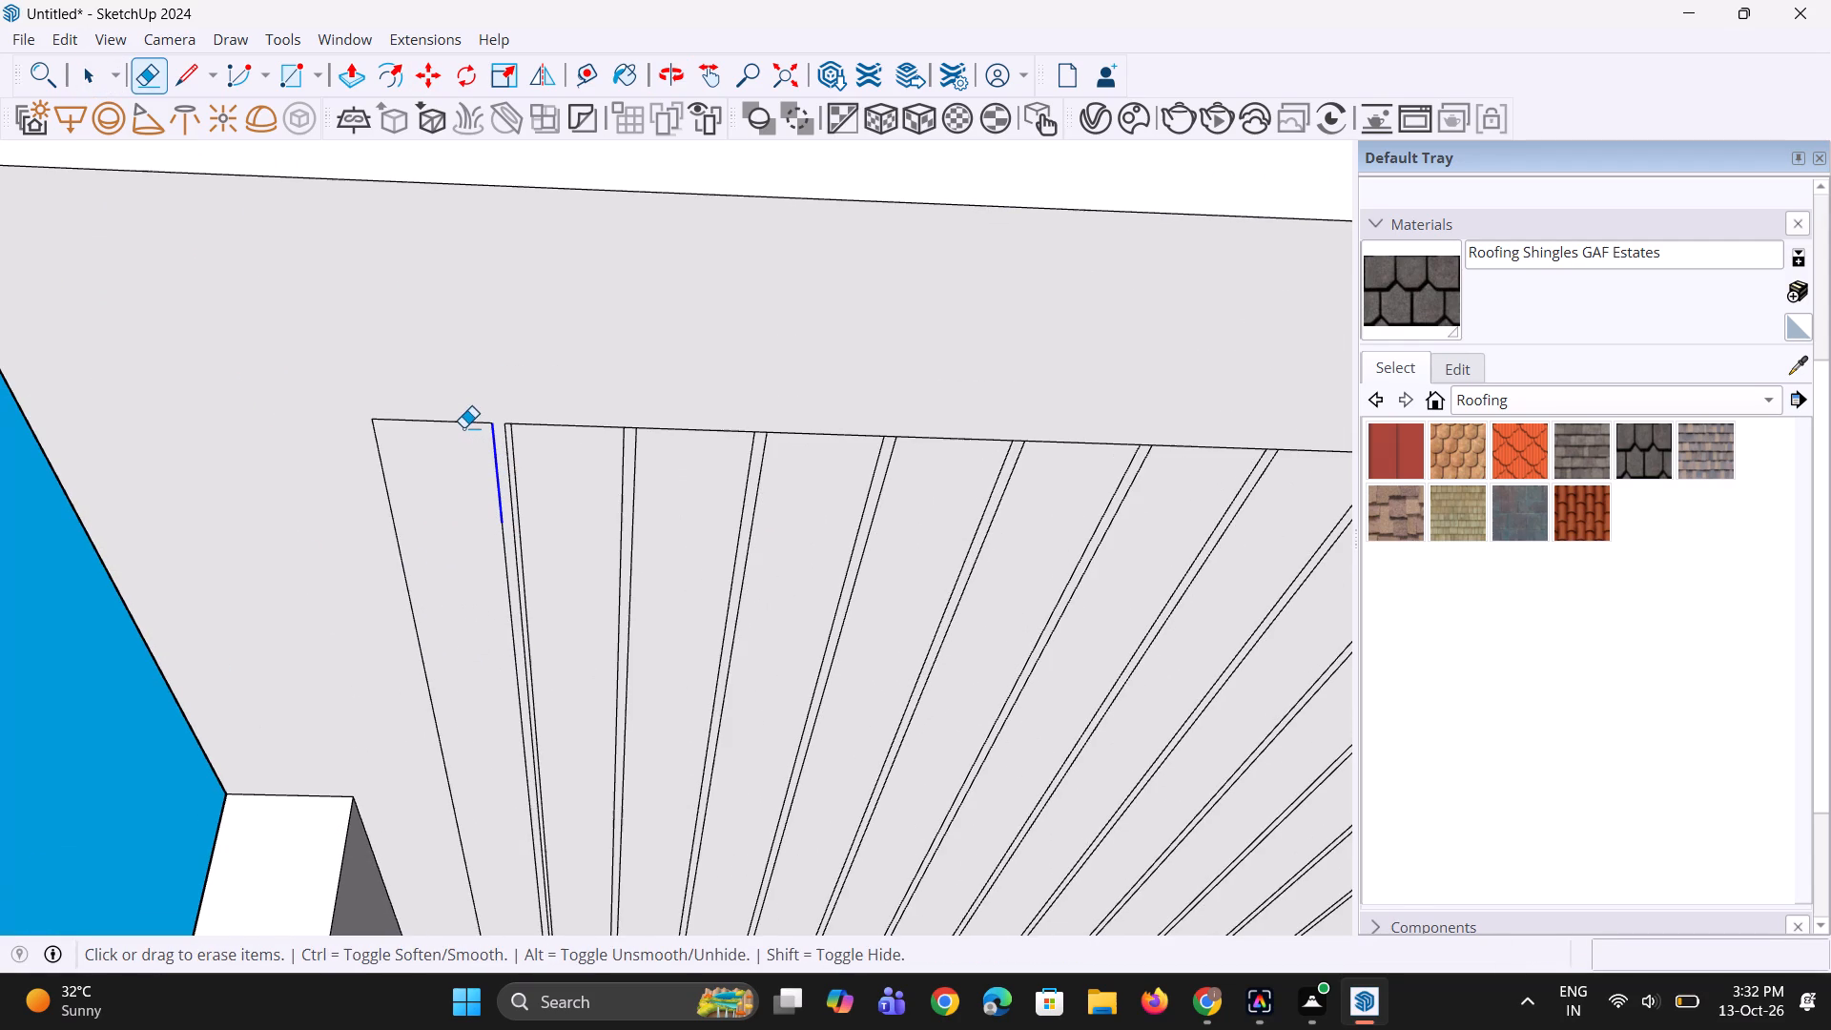
left_click(471, 421)
left_click(394, 494)
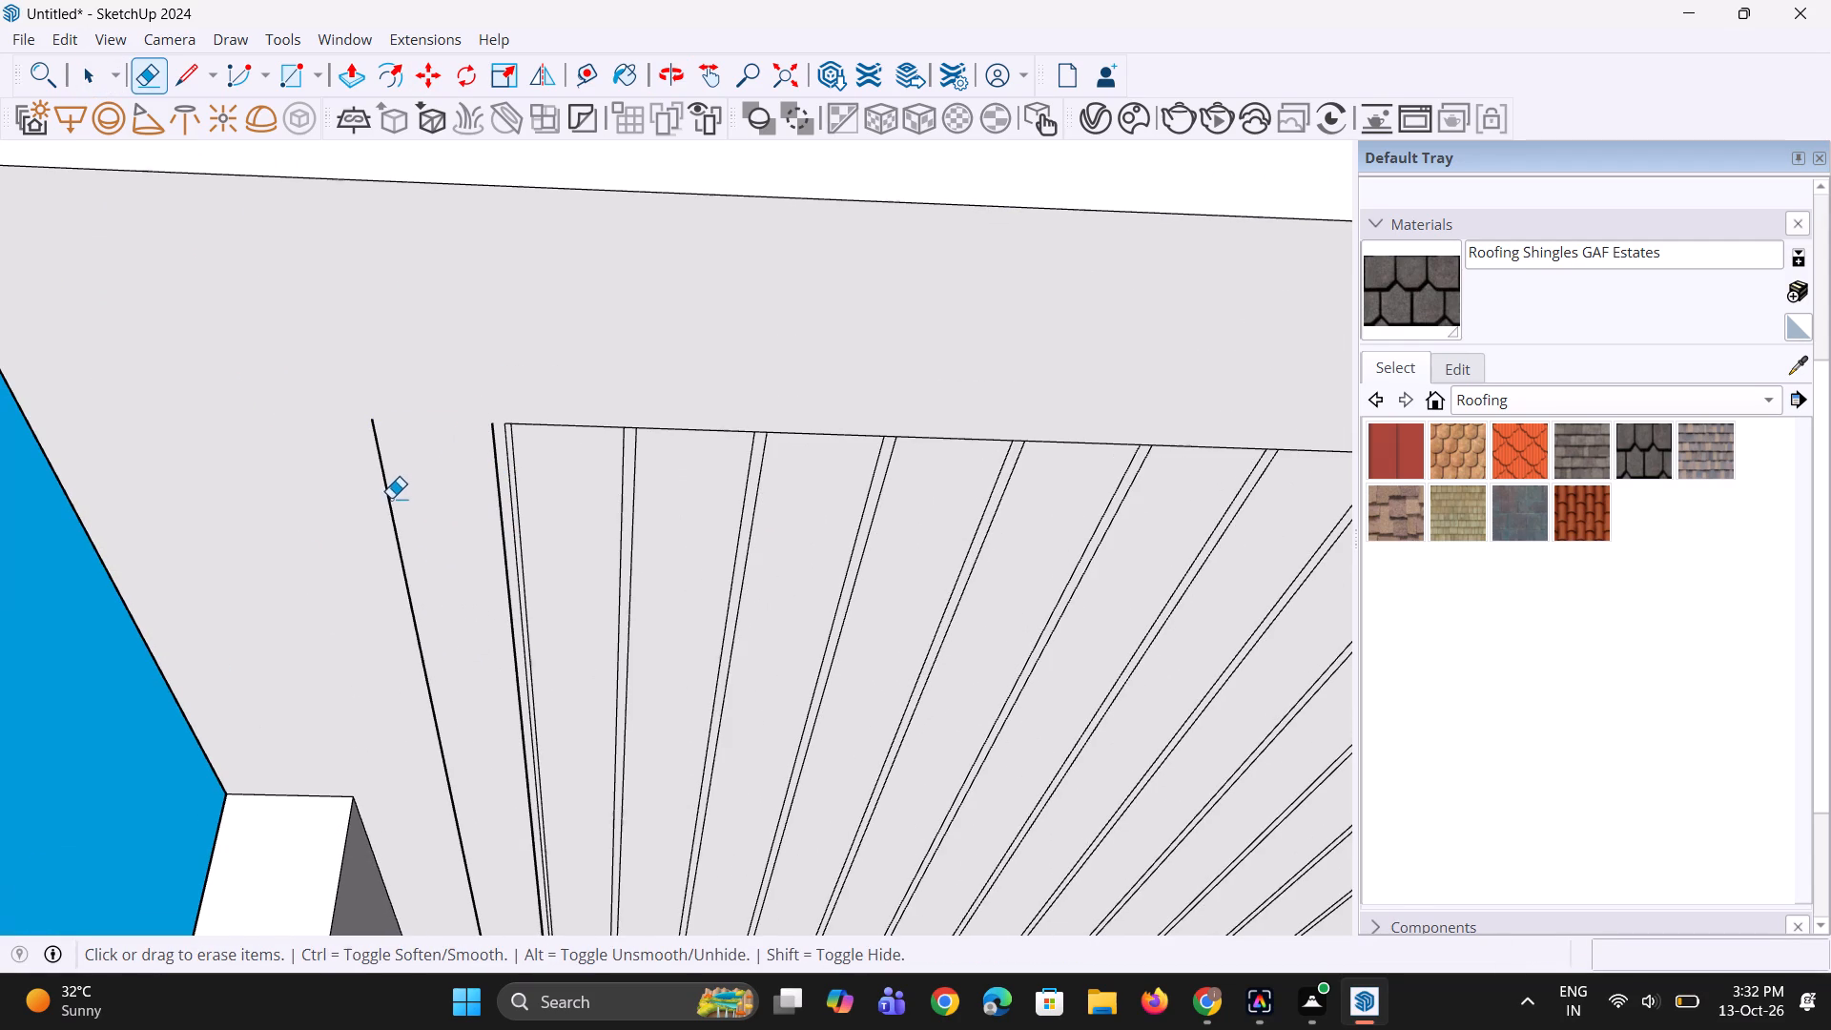
left_click(391, 499)
scroll(422, 525, "down", 4)
left_click(411, 572)
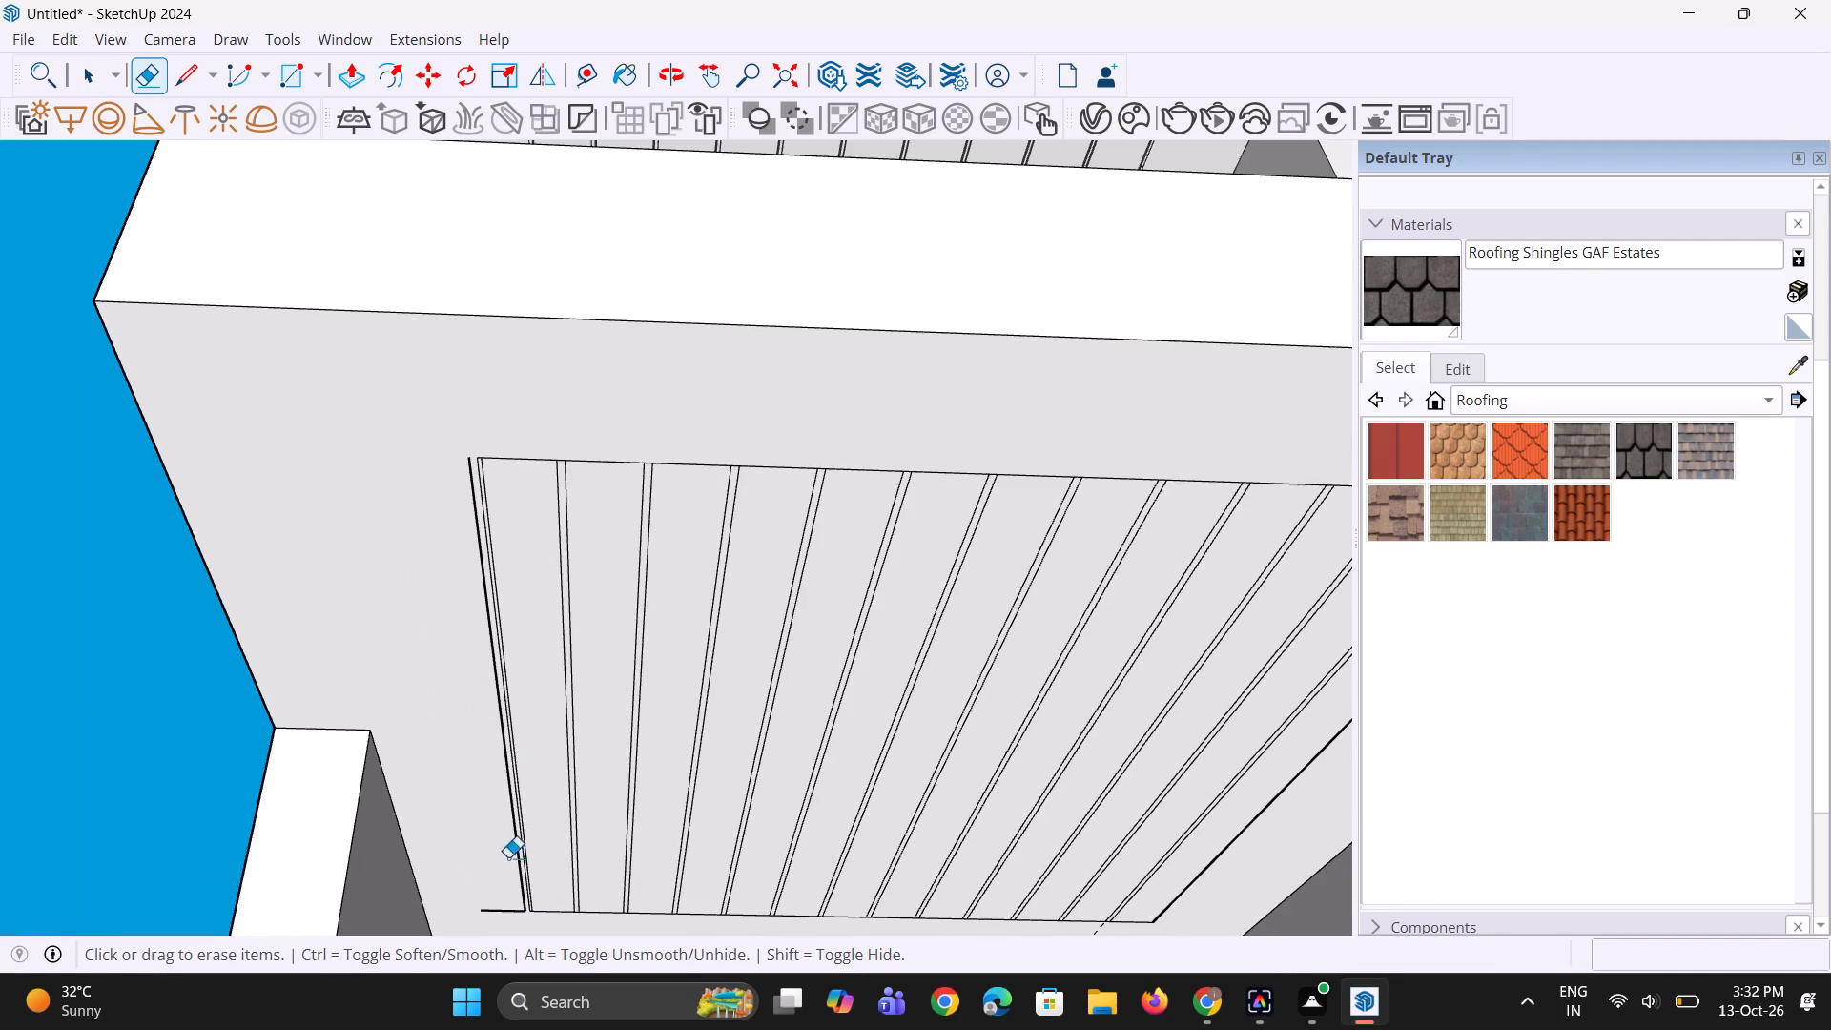
Erase the remaining stray long line and short end line just outside the rectangle's outer edge.
scroll(509, 879, "up", 4)
left_click(527, 913)
left_click(529, 922)
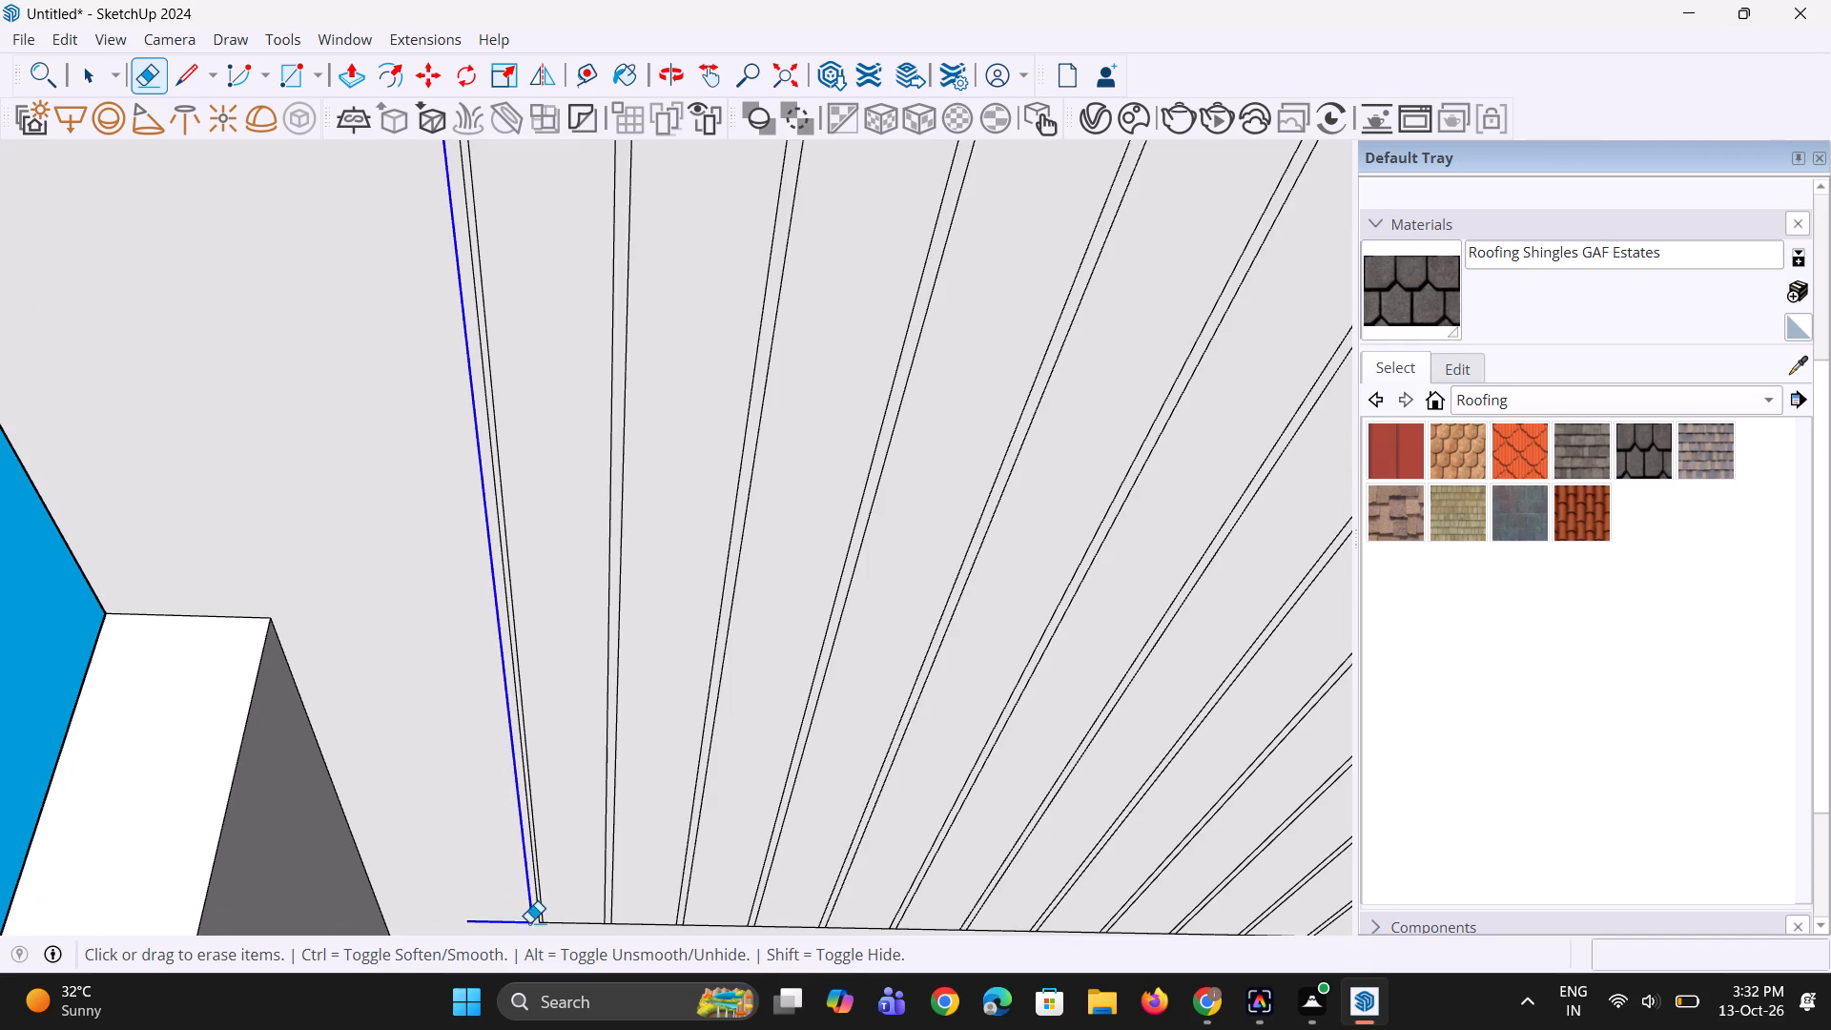
scroll(463, 814, "down", 4)
scroll(453, 366, "up", 5)
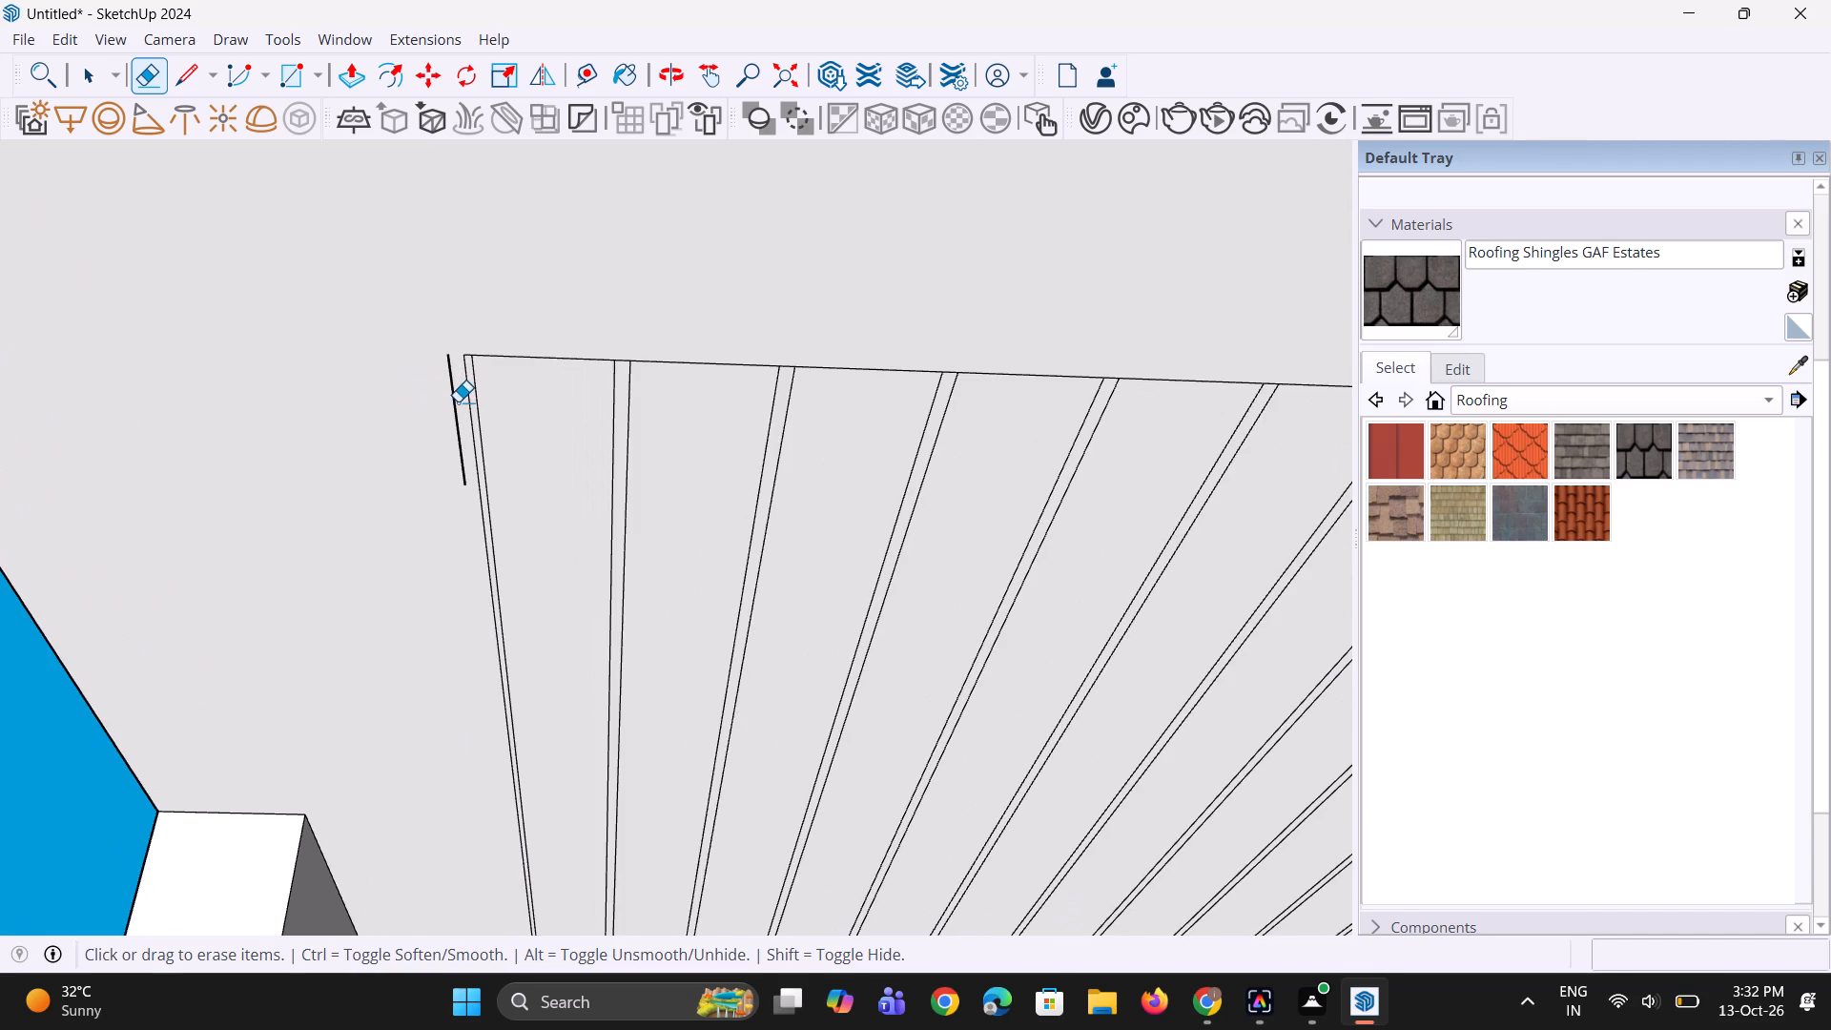
left_click(451, 403)
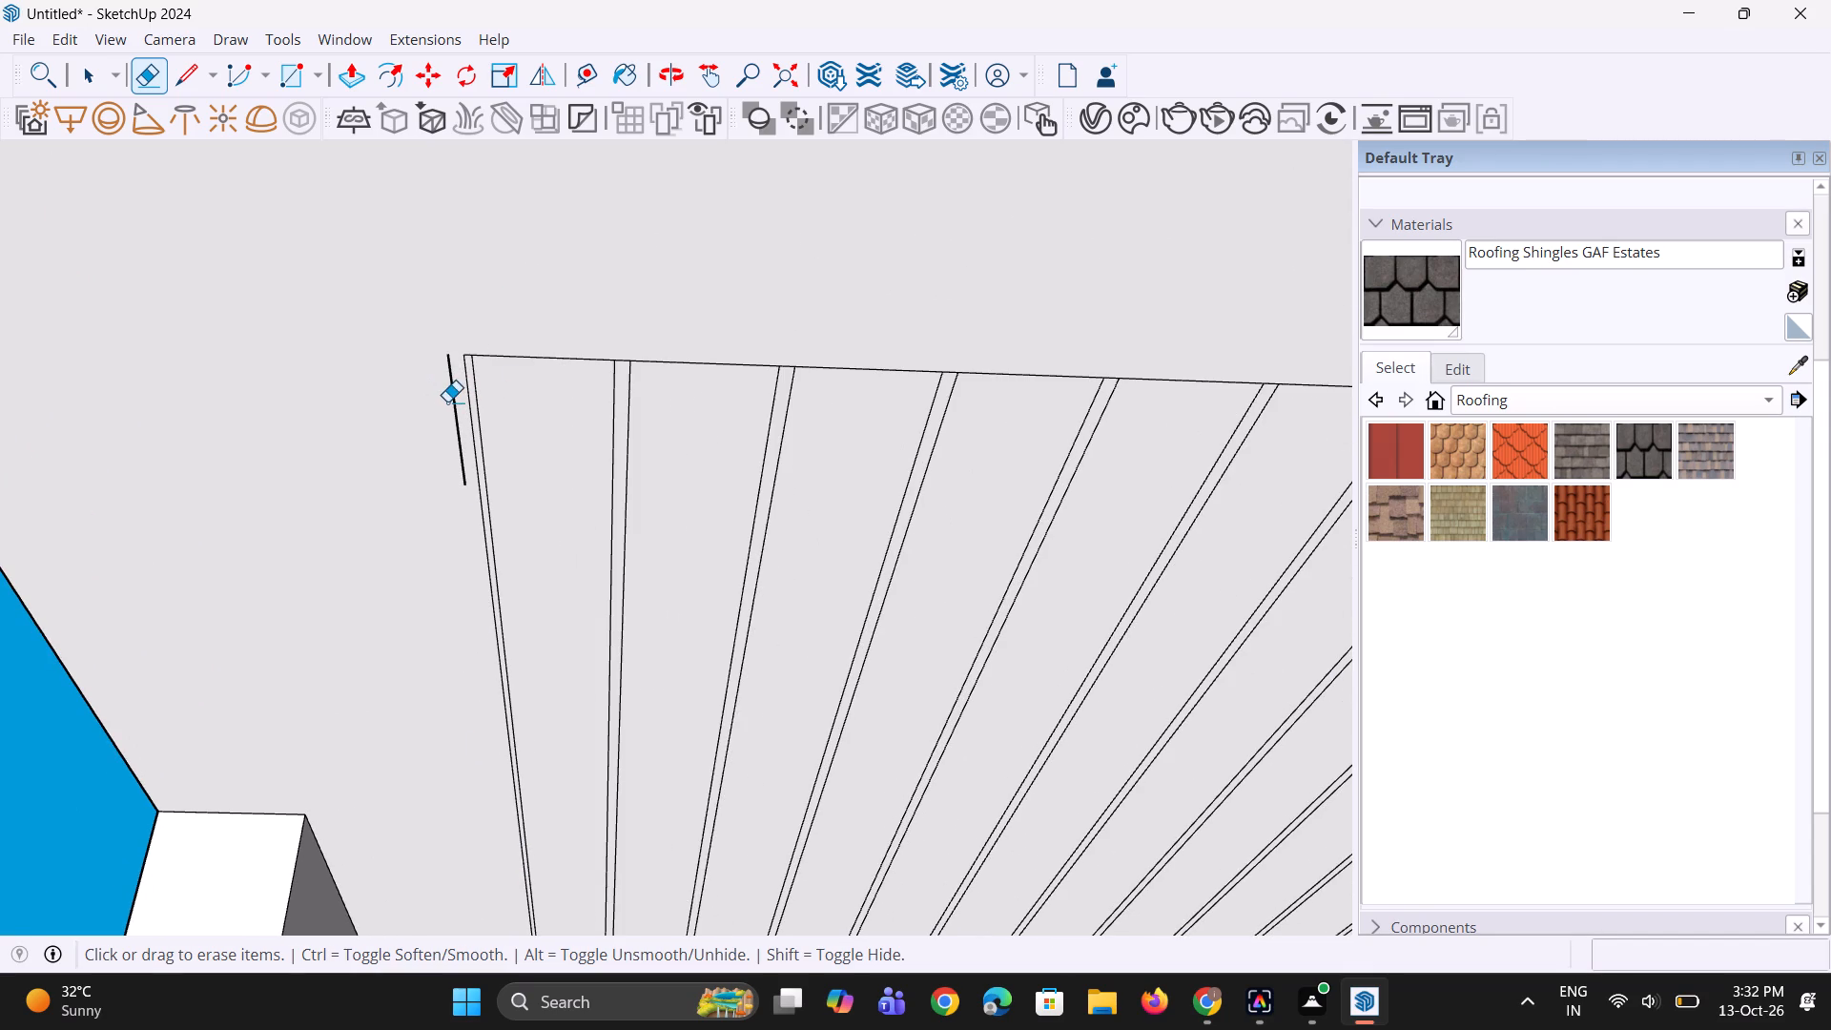
left_click(448, 402)
left_click(454, 405)
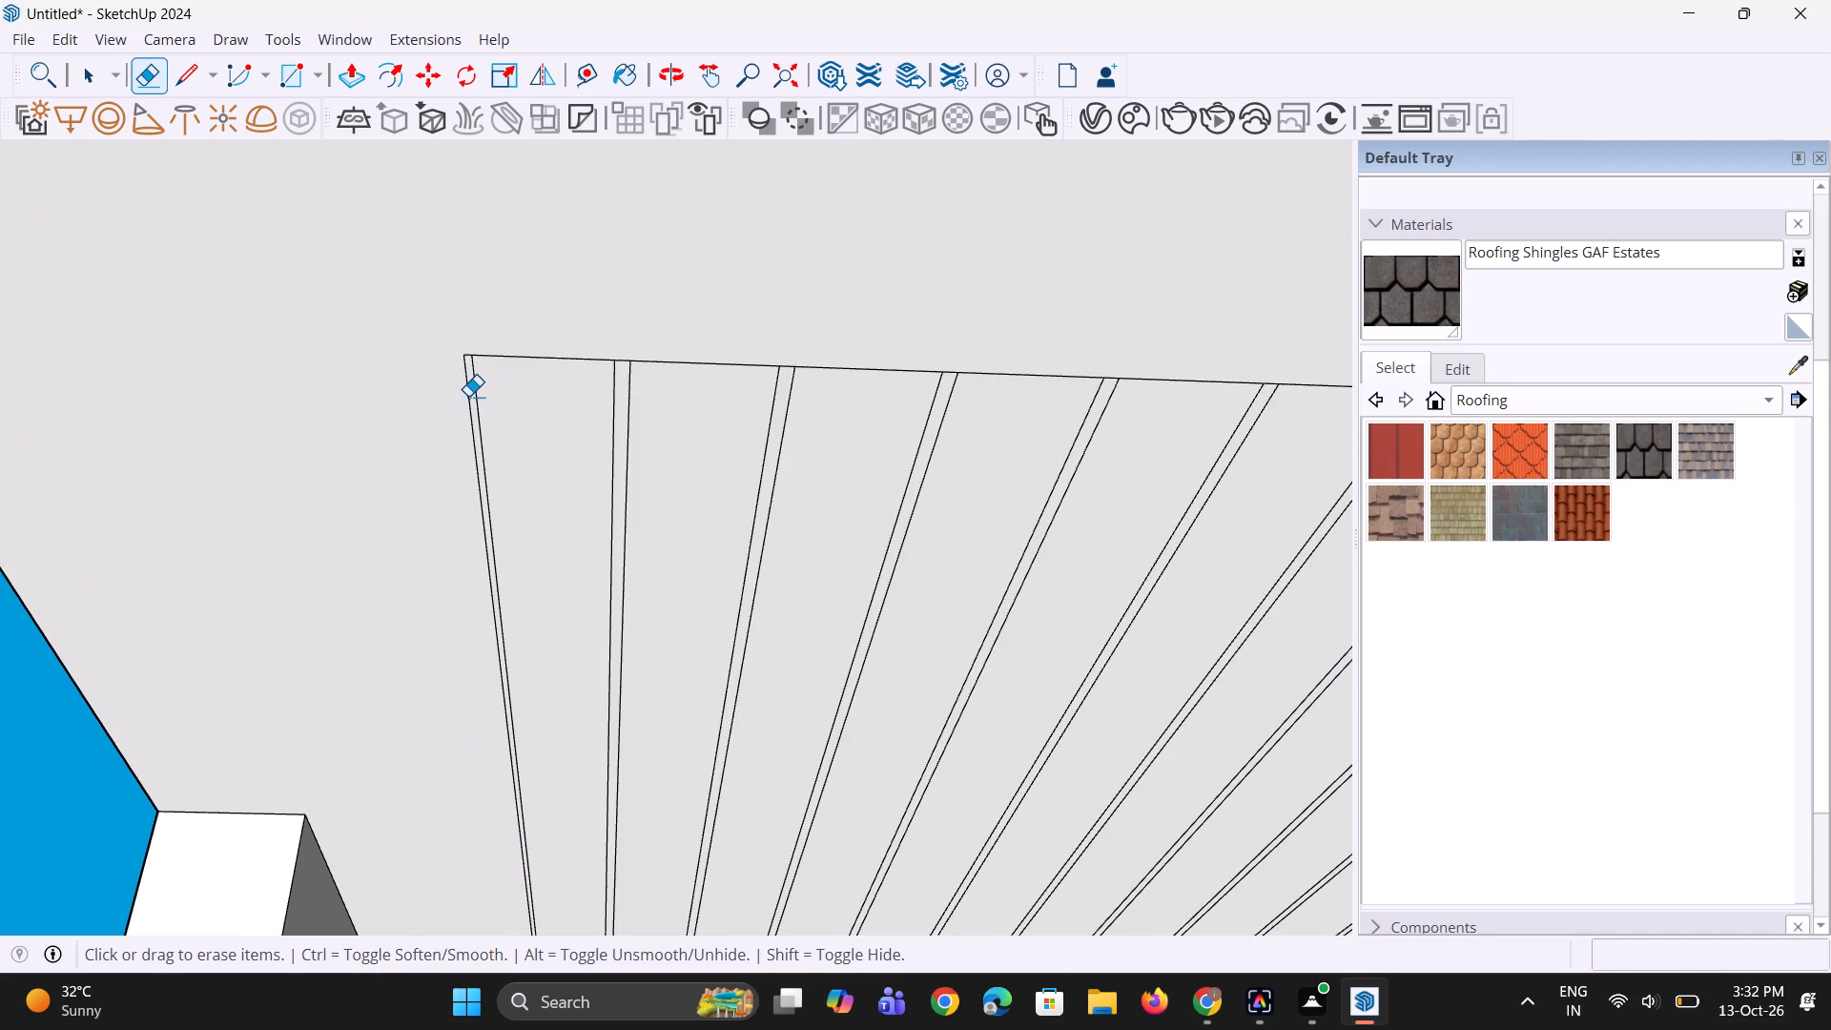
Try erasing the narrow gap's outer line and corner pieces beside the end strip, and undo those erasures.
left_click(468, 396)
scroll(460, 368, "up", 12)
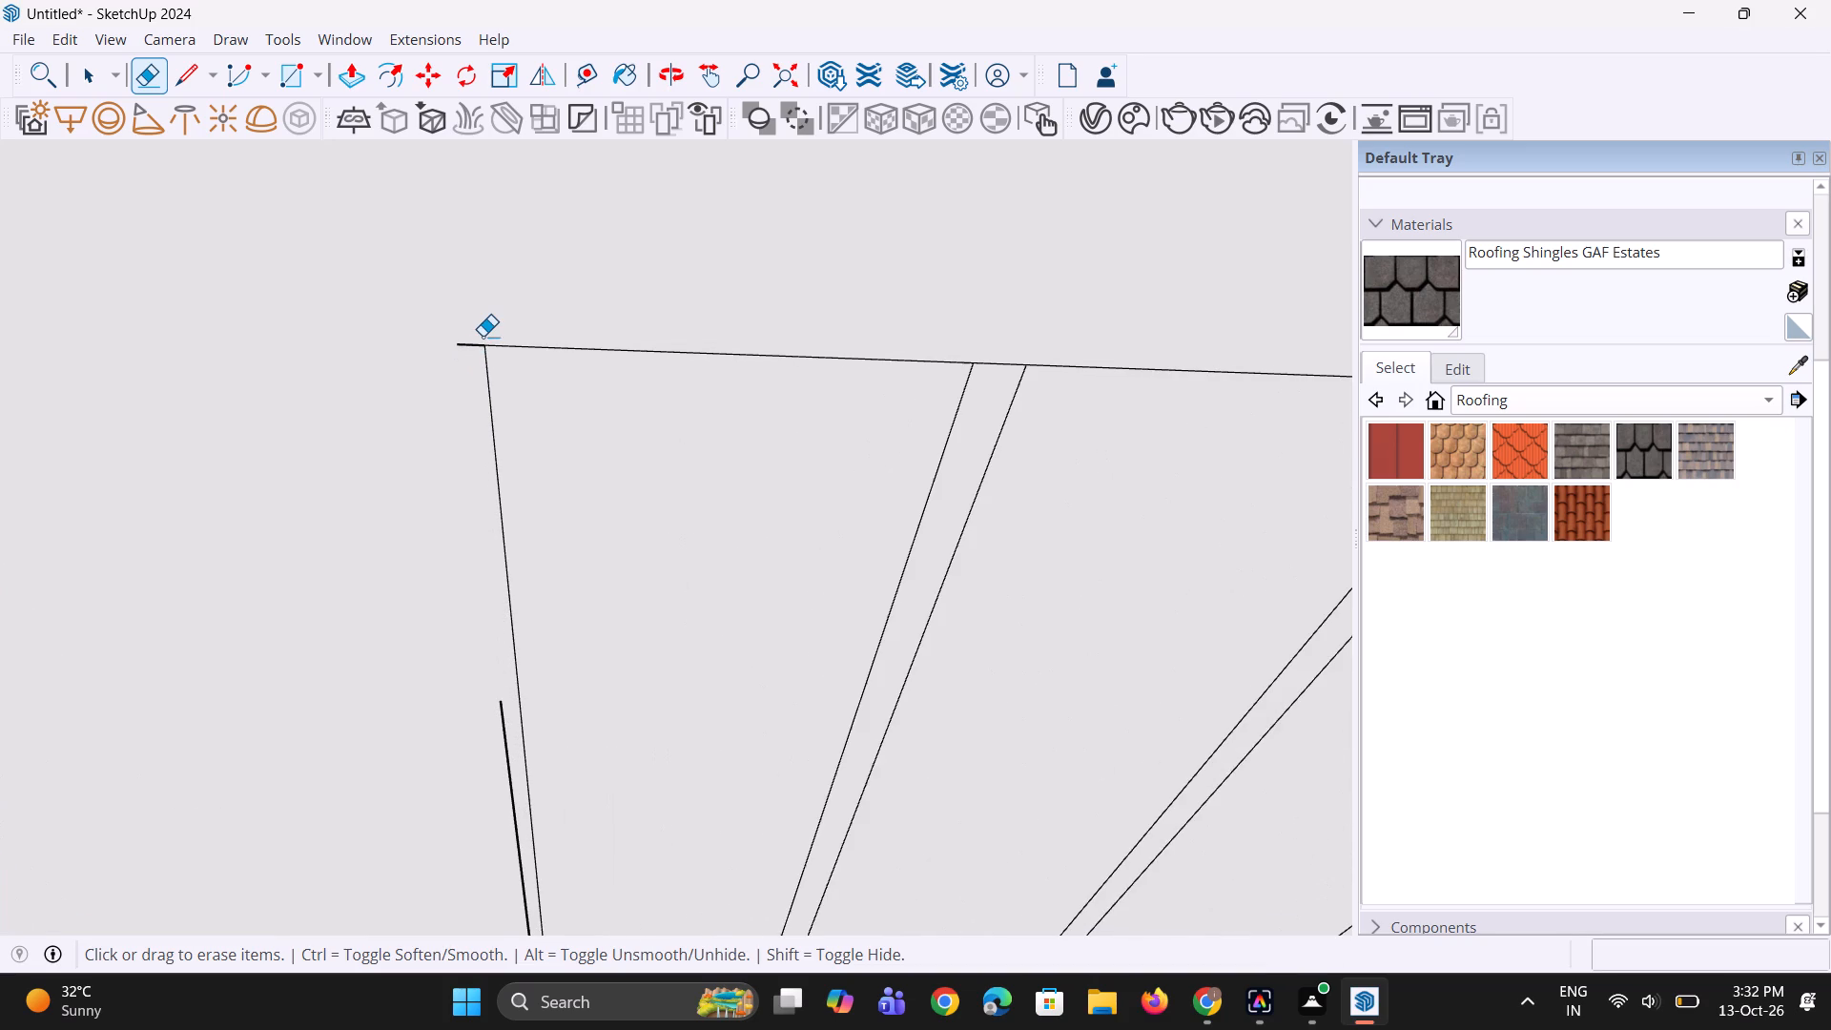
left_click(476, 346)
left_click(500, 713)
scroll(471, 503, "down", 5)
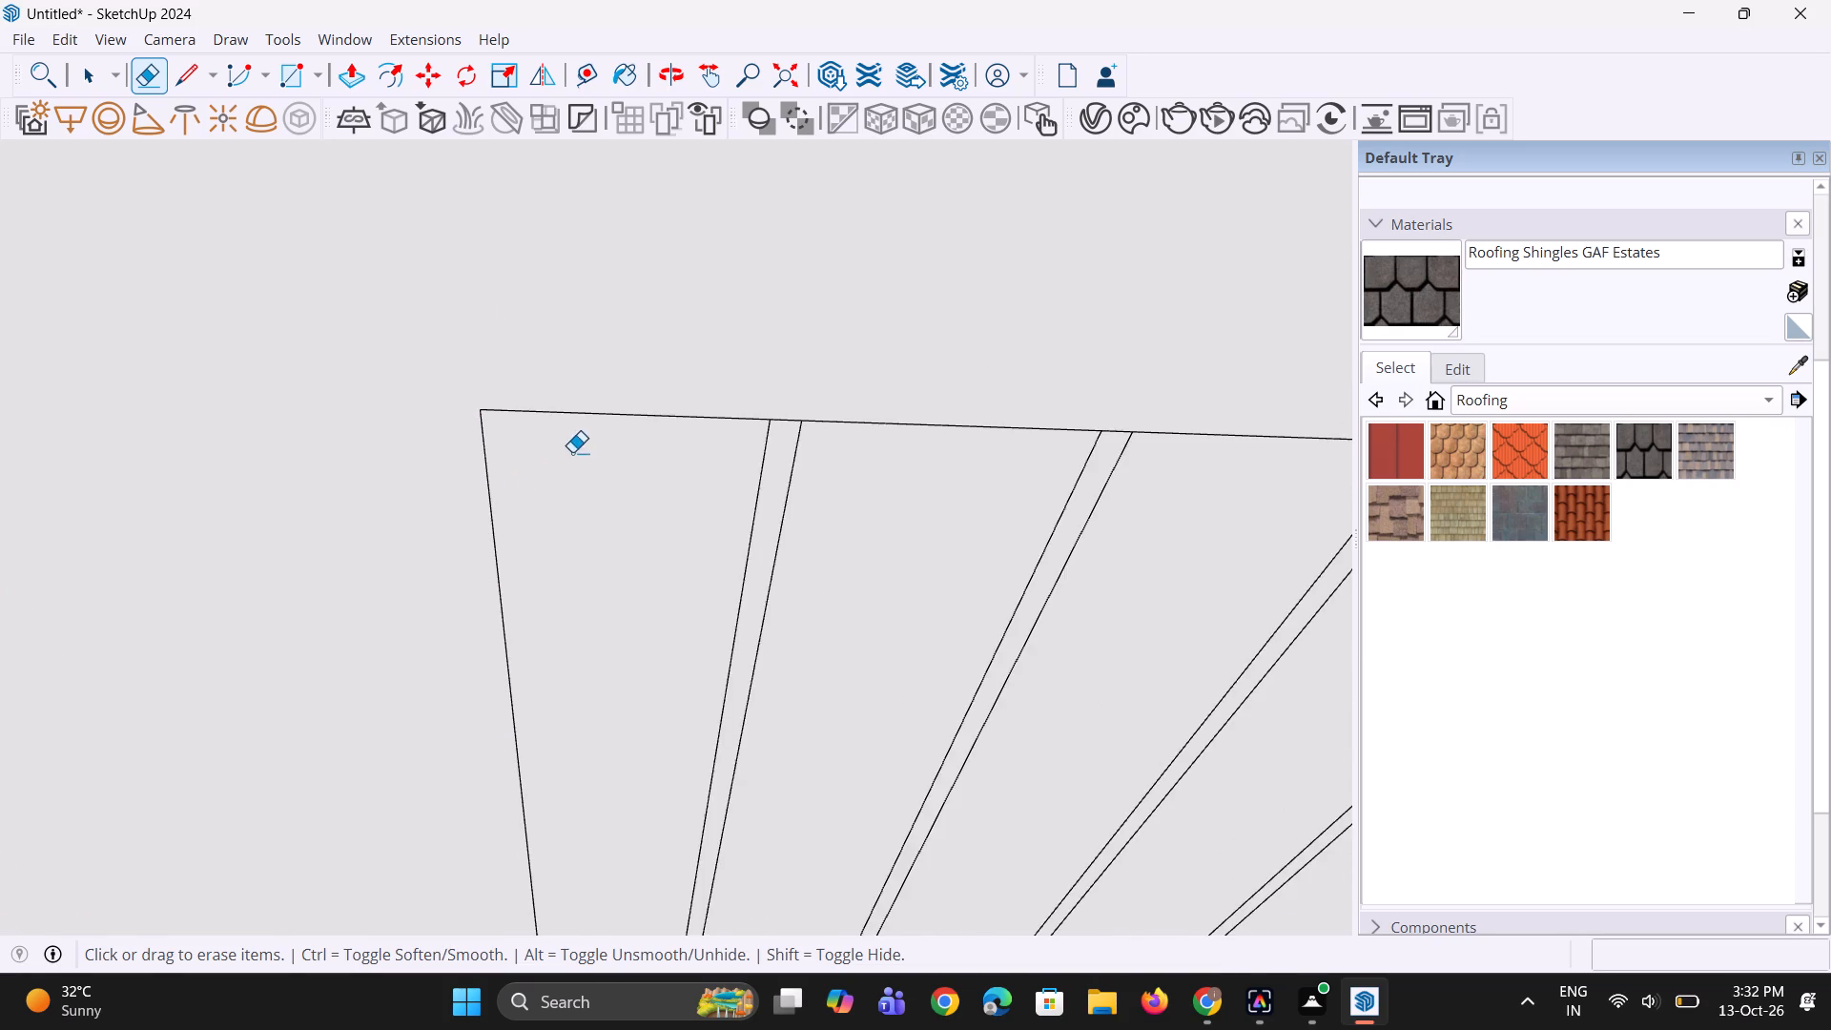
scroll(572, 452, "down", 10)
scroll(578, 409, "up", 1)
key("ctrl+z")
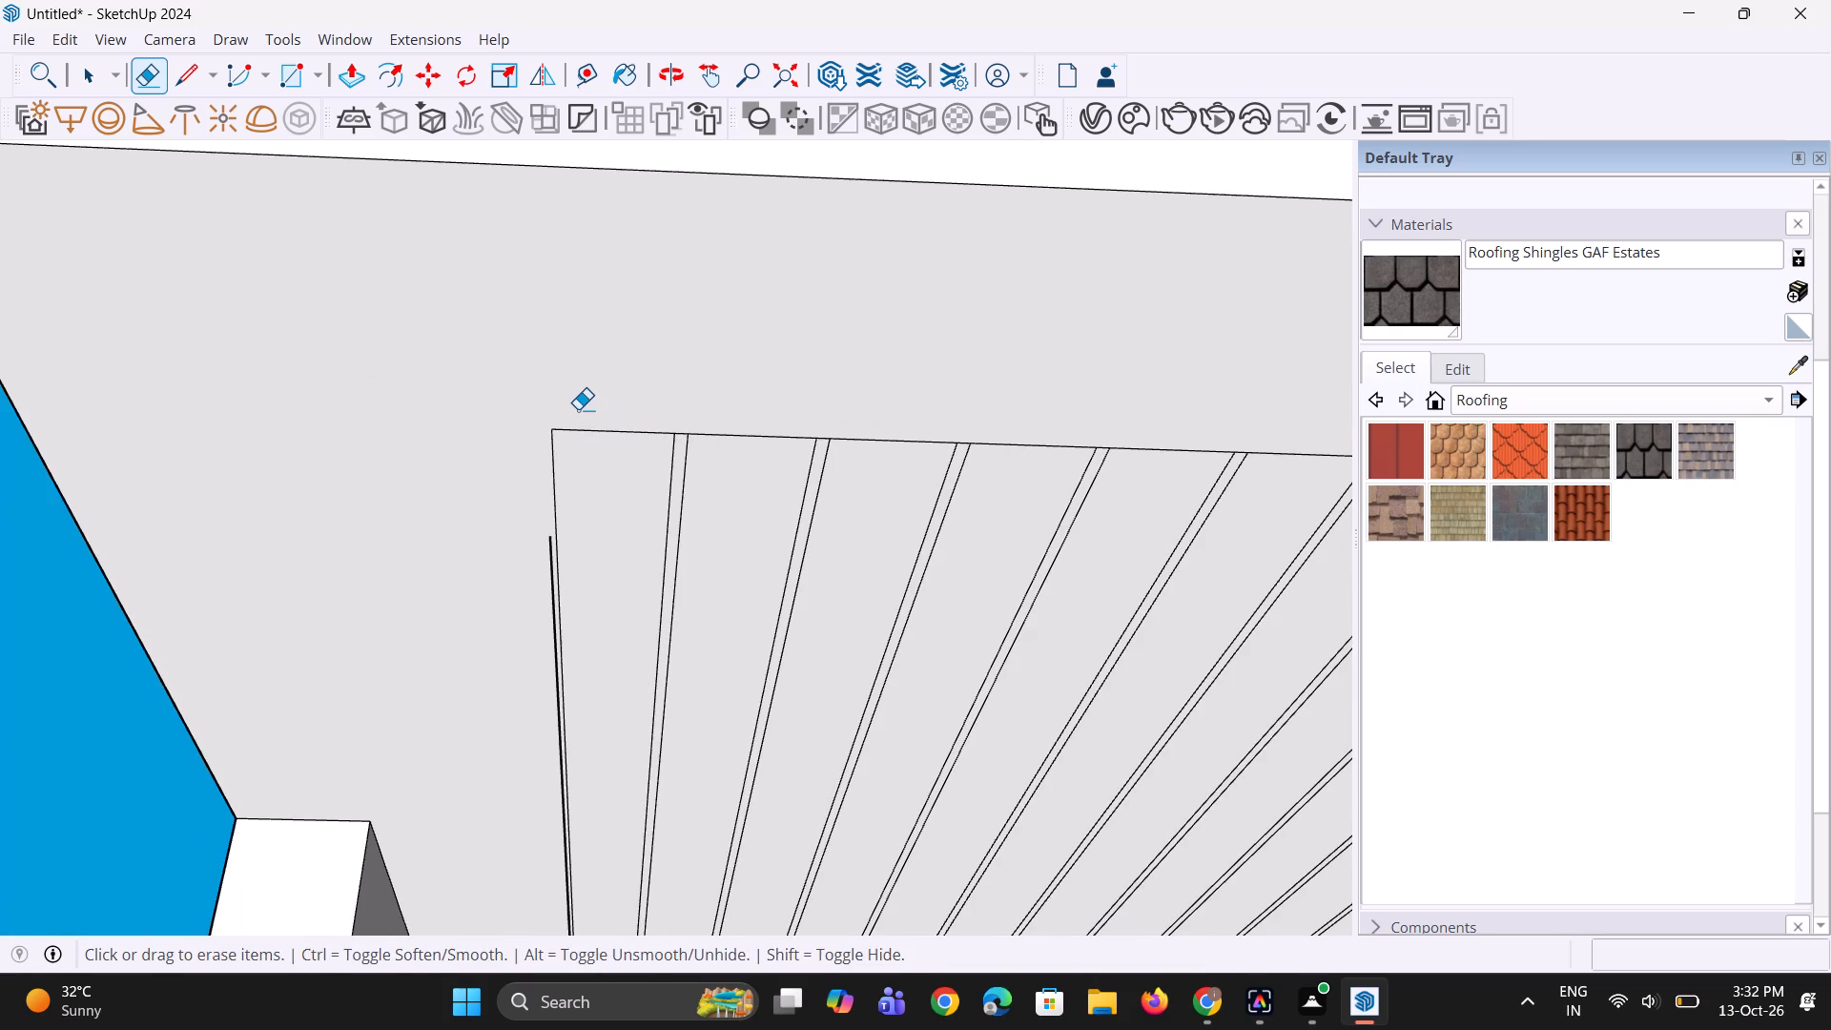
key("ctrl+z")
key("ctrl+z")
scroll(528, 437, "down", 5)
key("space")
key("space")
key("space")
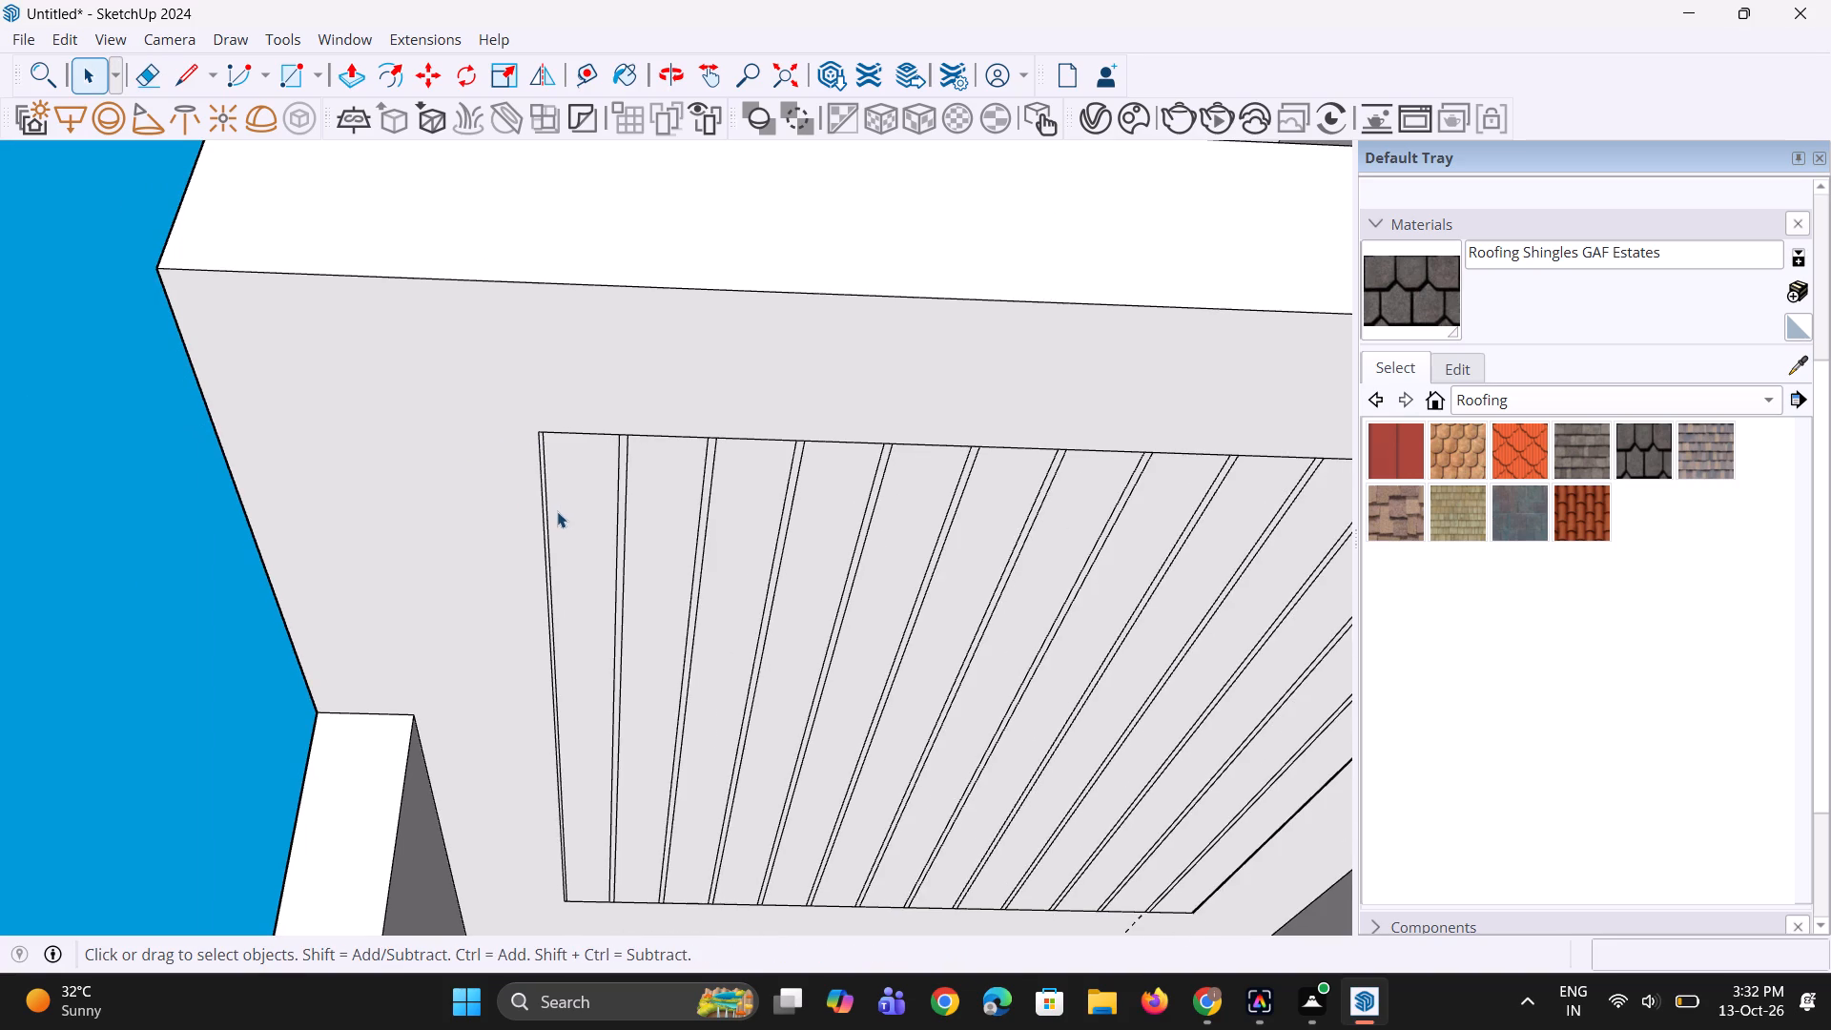
Move the soffit rectangle's outer edge segments about 3/8" outward along the red axis to widen the end gap.
scroll(474, 499, "down", 7)
scroll(444, 499, "up", 13)
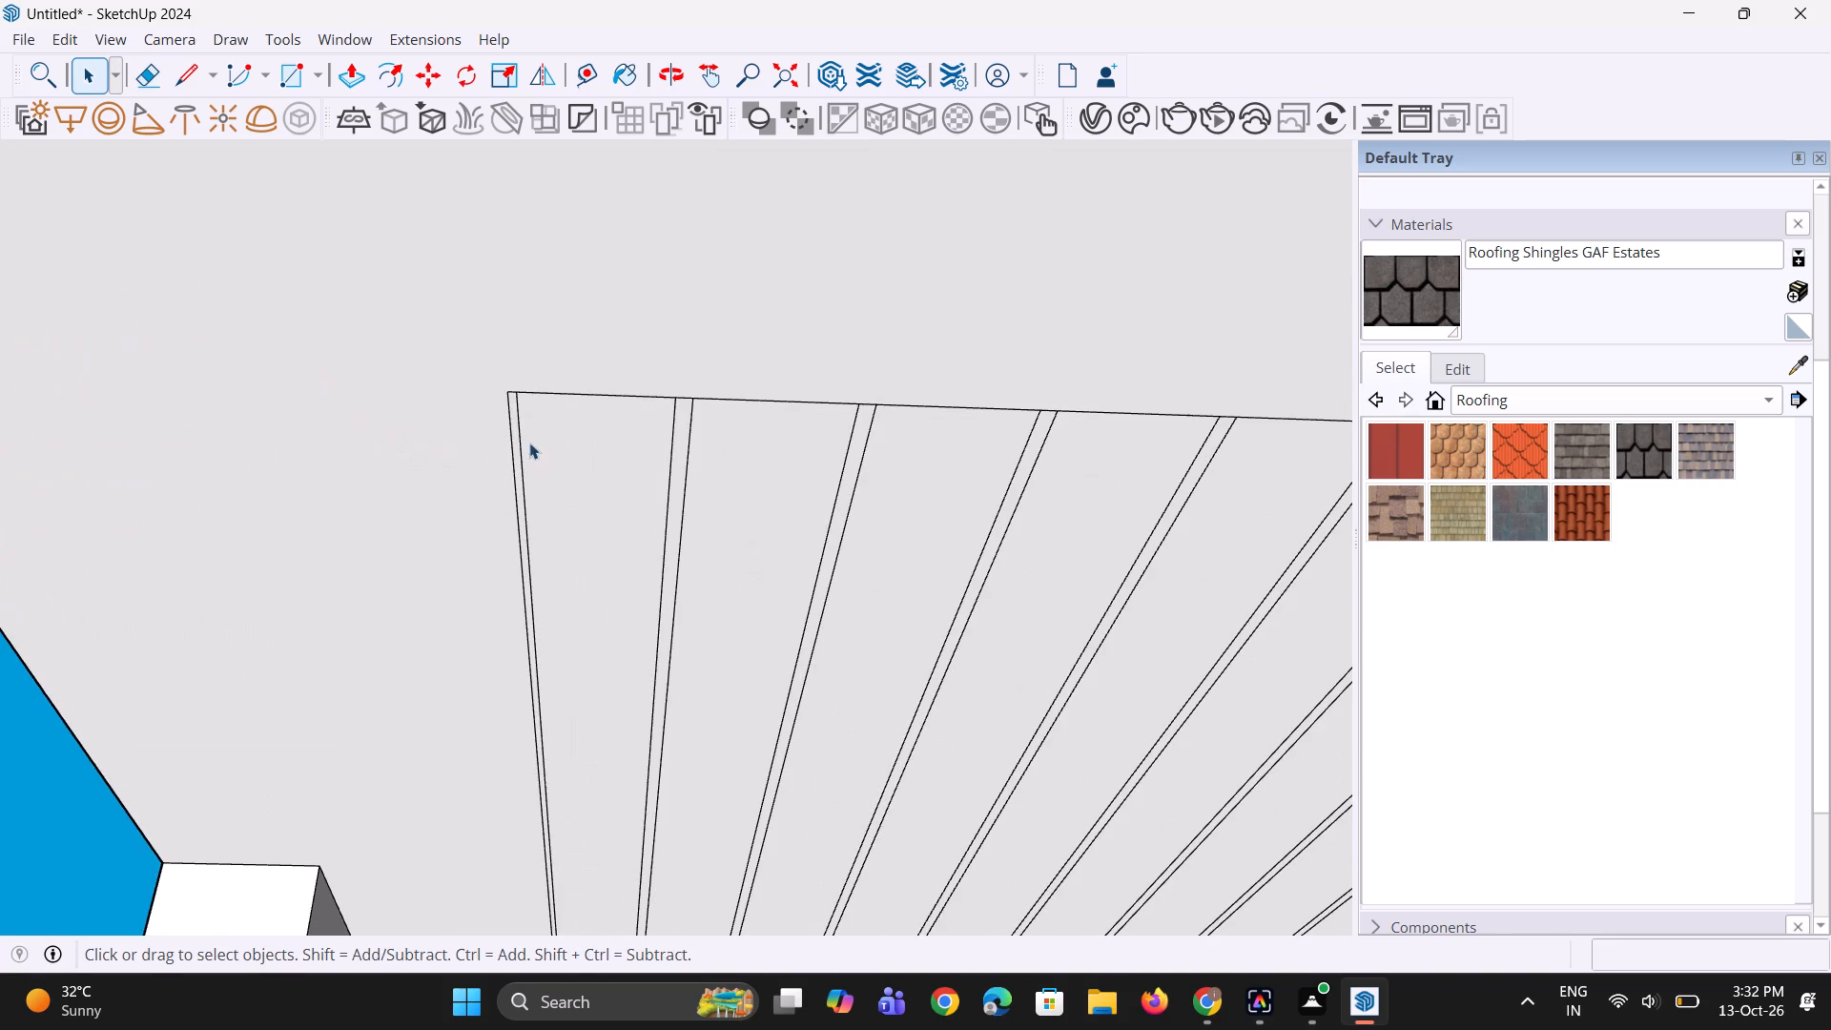
left_click(511, 427)
left_click(521, 532, "ctrl")
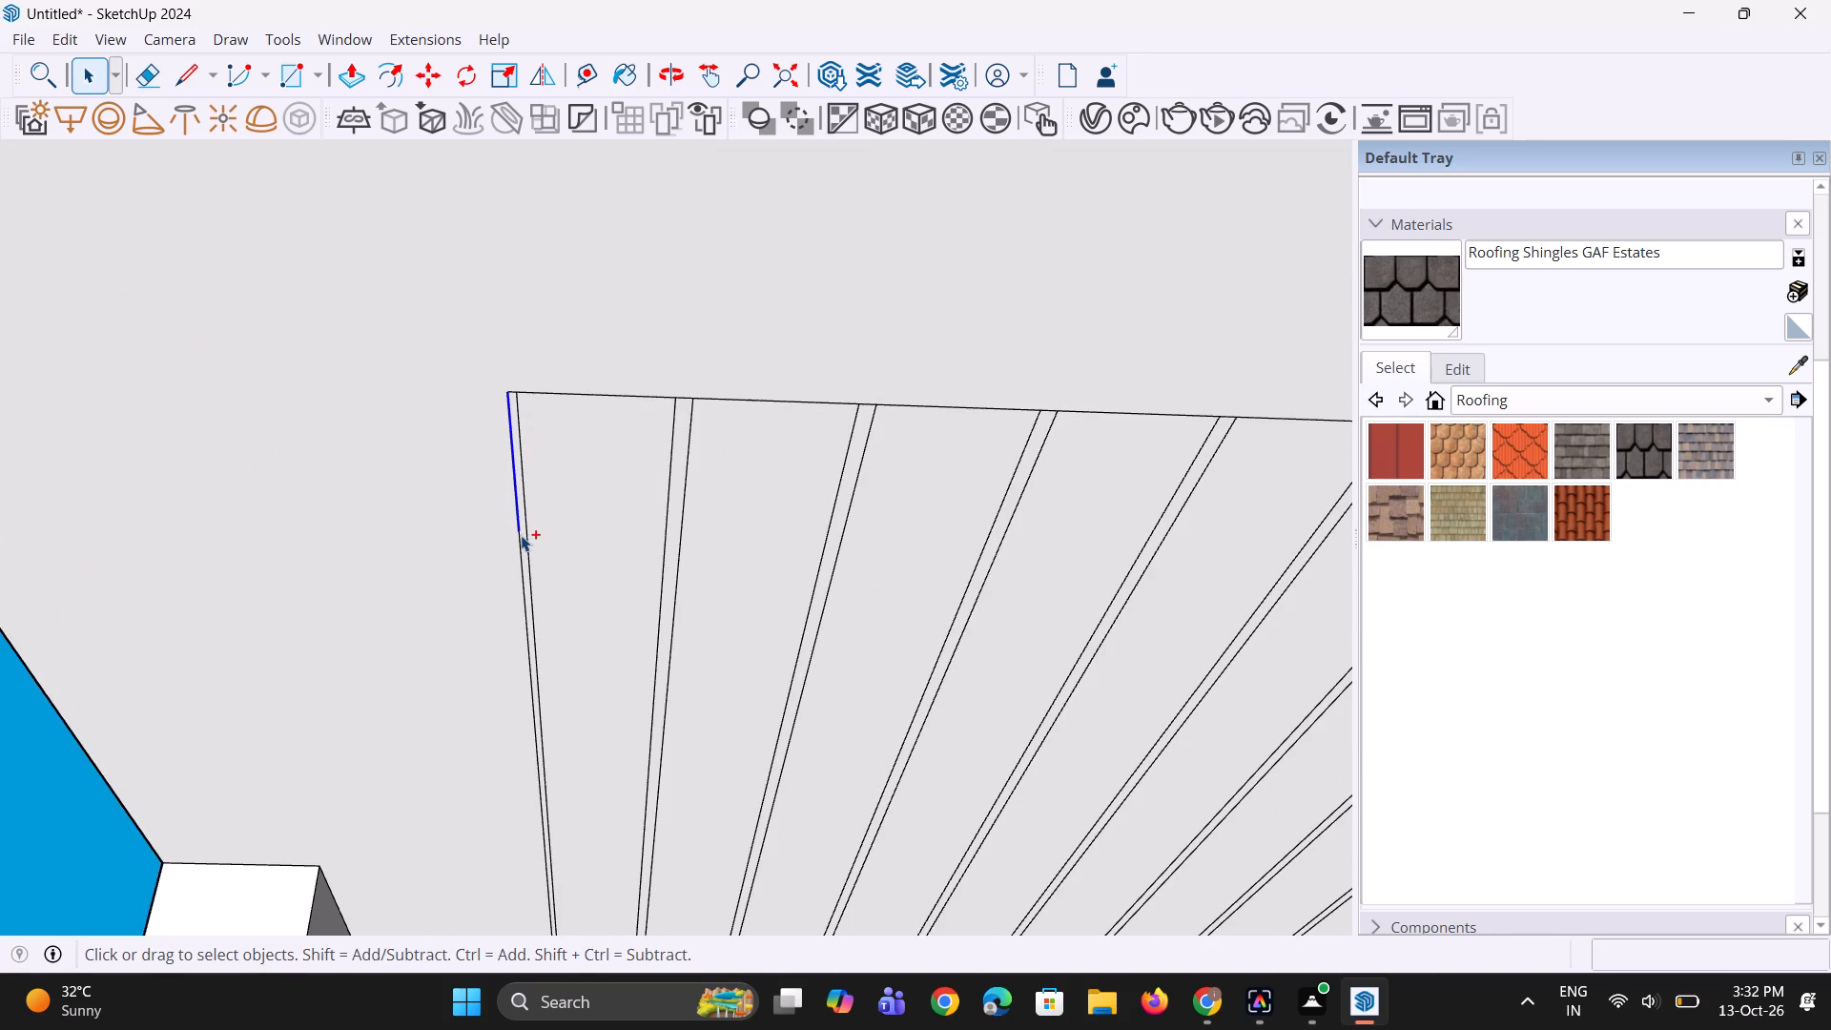
left_click(521, 543, "ctrl")
key("m")
scroll(490, 360, "up", 7)
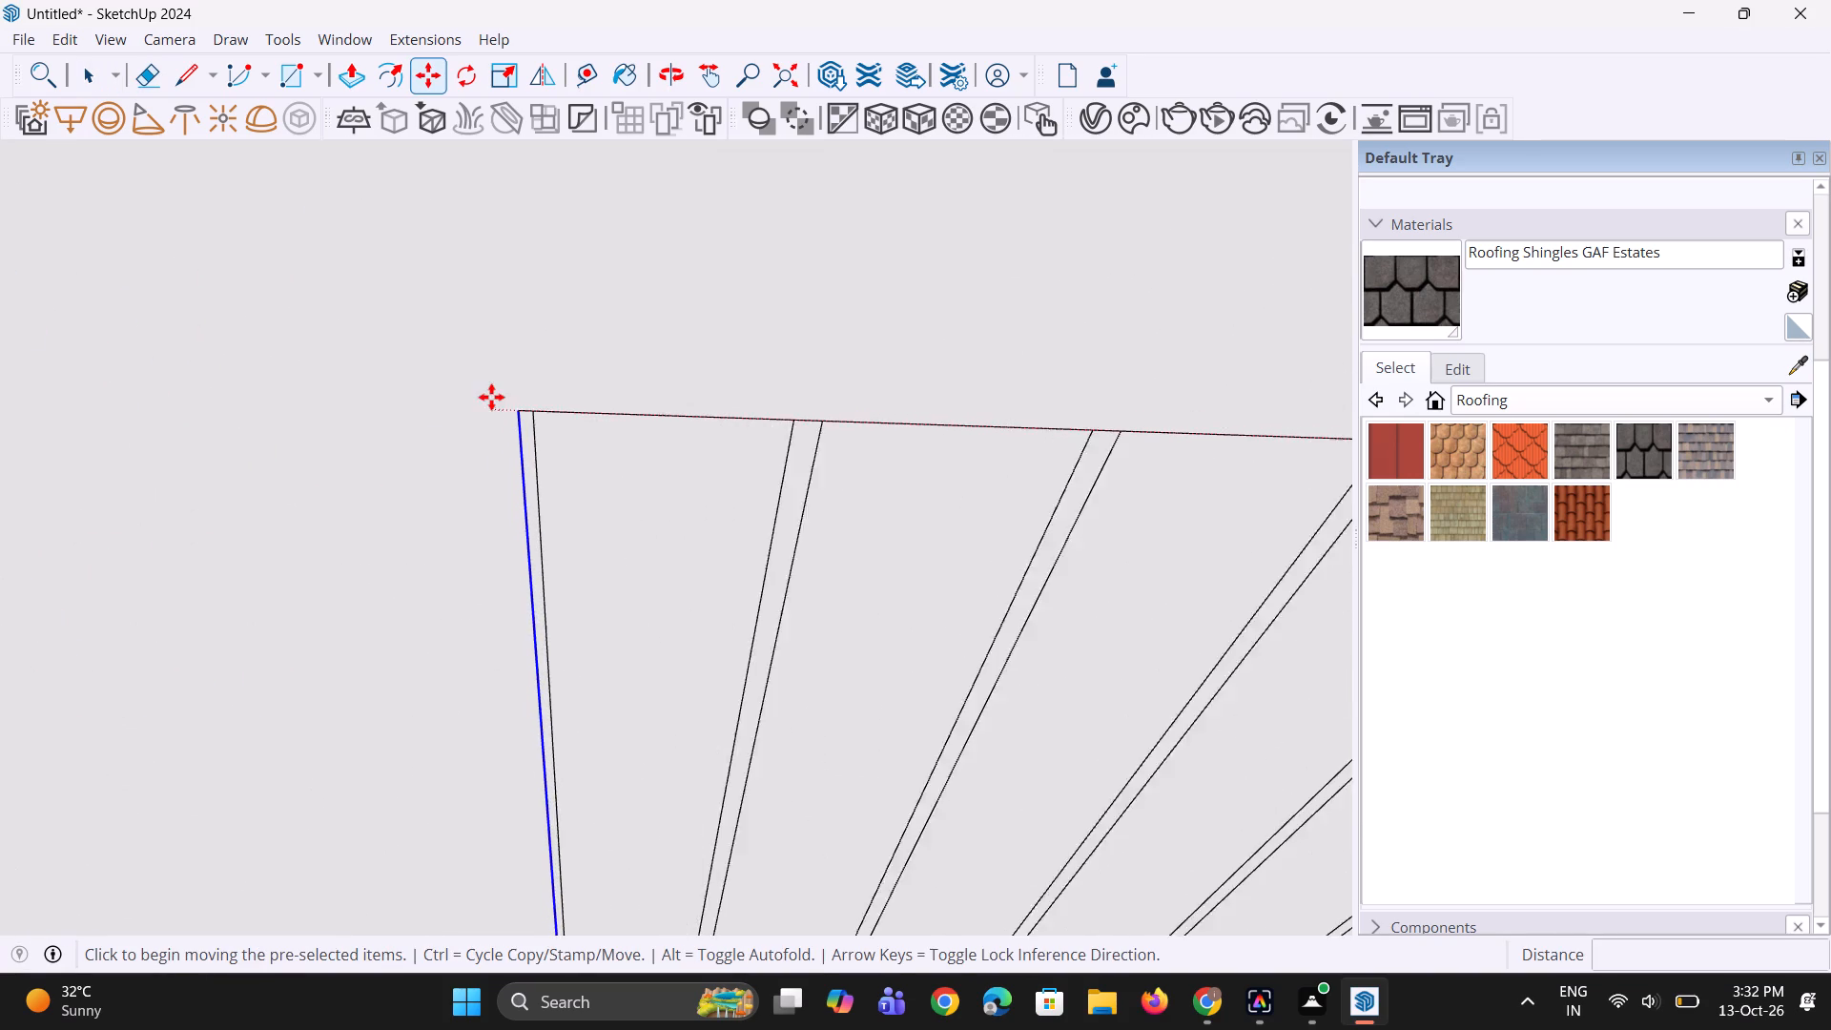
left_click(523, 414)
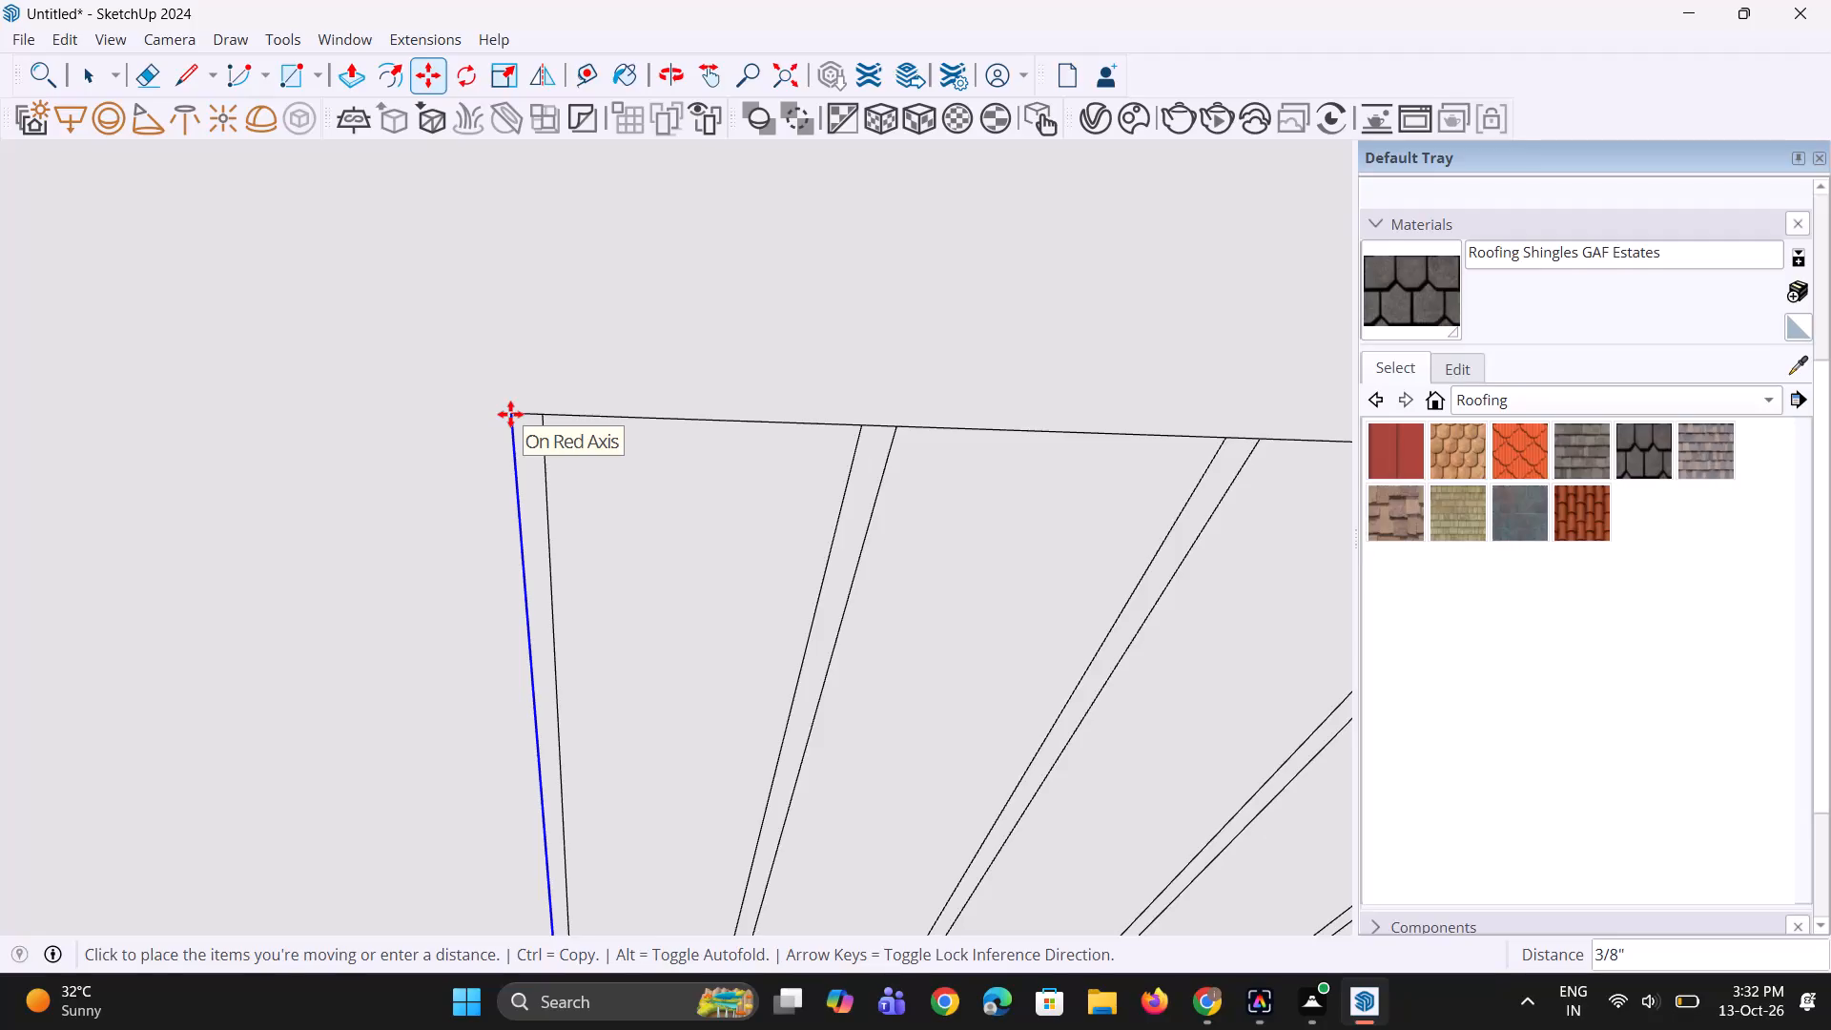
left_click(507, 414)
Pull the outermost strip face down about 7/8" from the soffit with Push/Pull.
scroll(501, 415, "down", 6)
key("space")
key("space")
left_click(649, 538)
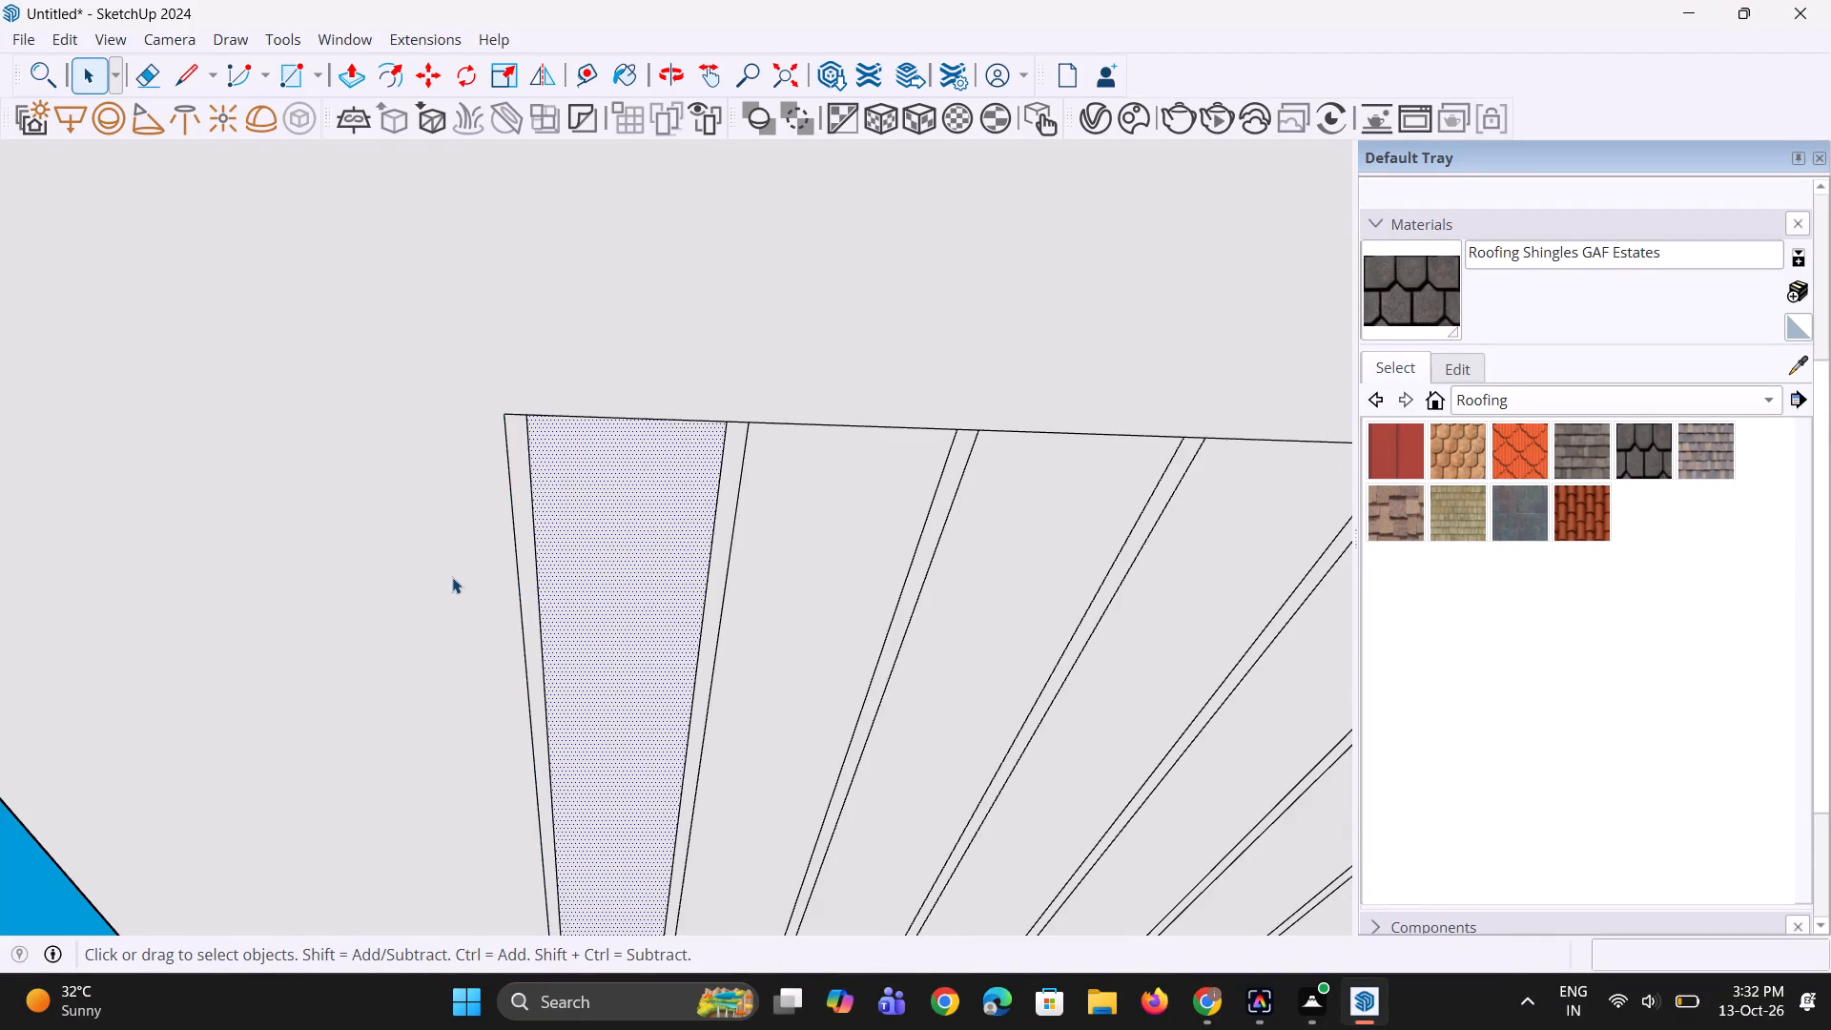
scroll(451, 577, "down", 3)
key("p")
left_click(595, 551)
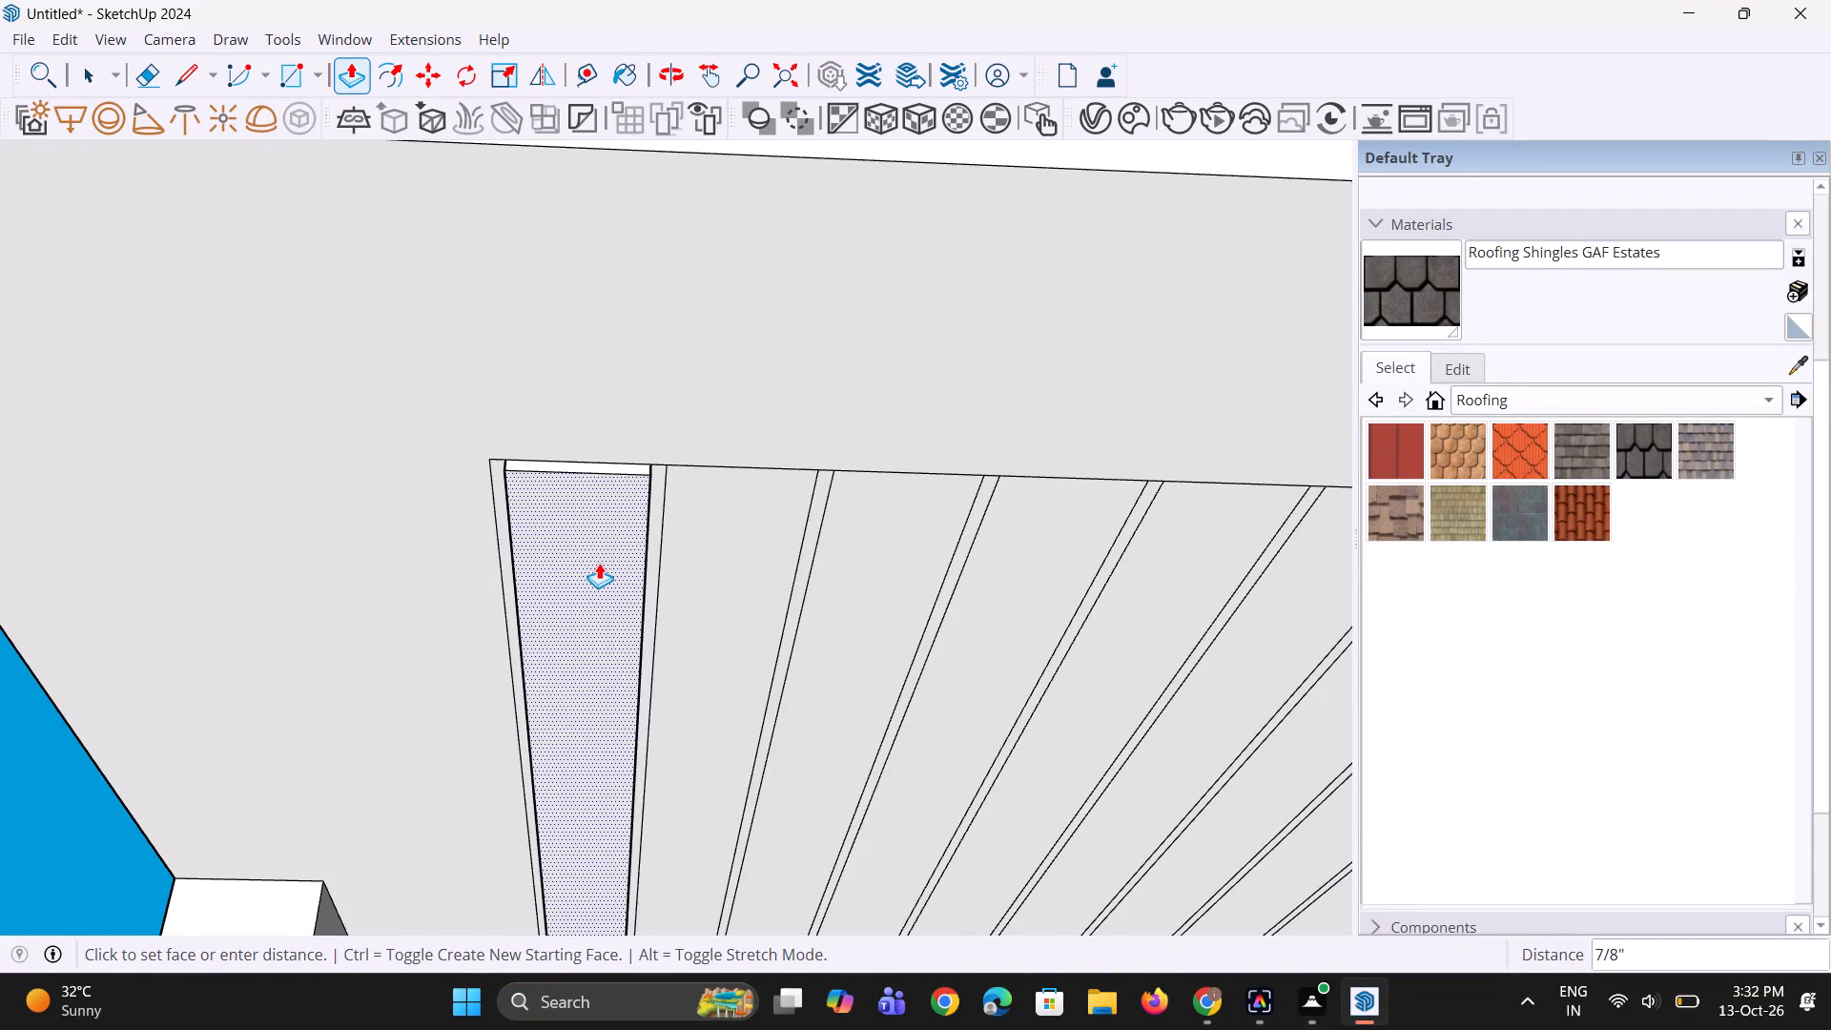
left_click(599, 563)
Repeat the same 7/8" pull on the next four strip faces, leaving the narrow gaps flat.
double_click(704, 572)
key("ctrl+z")
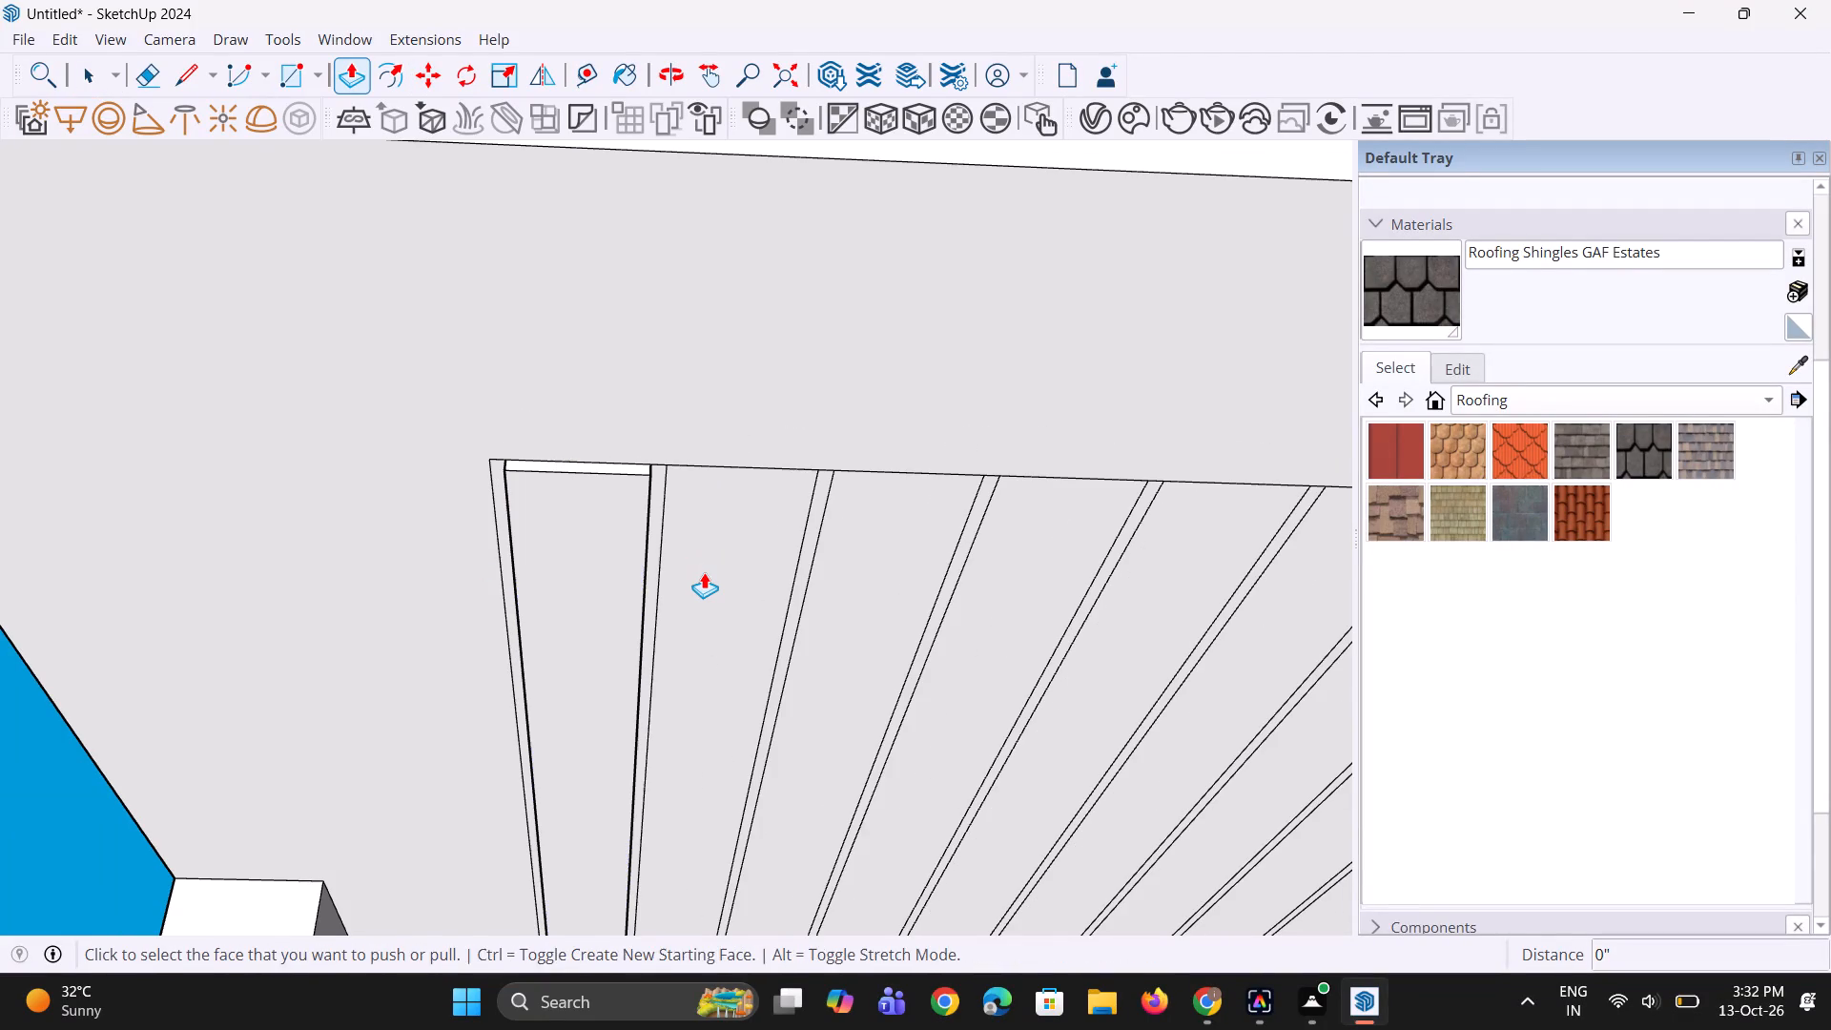
key("space")
key("space")
left_click(704, 586)
key("p")
double_click(704, 586)
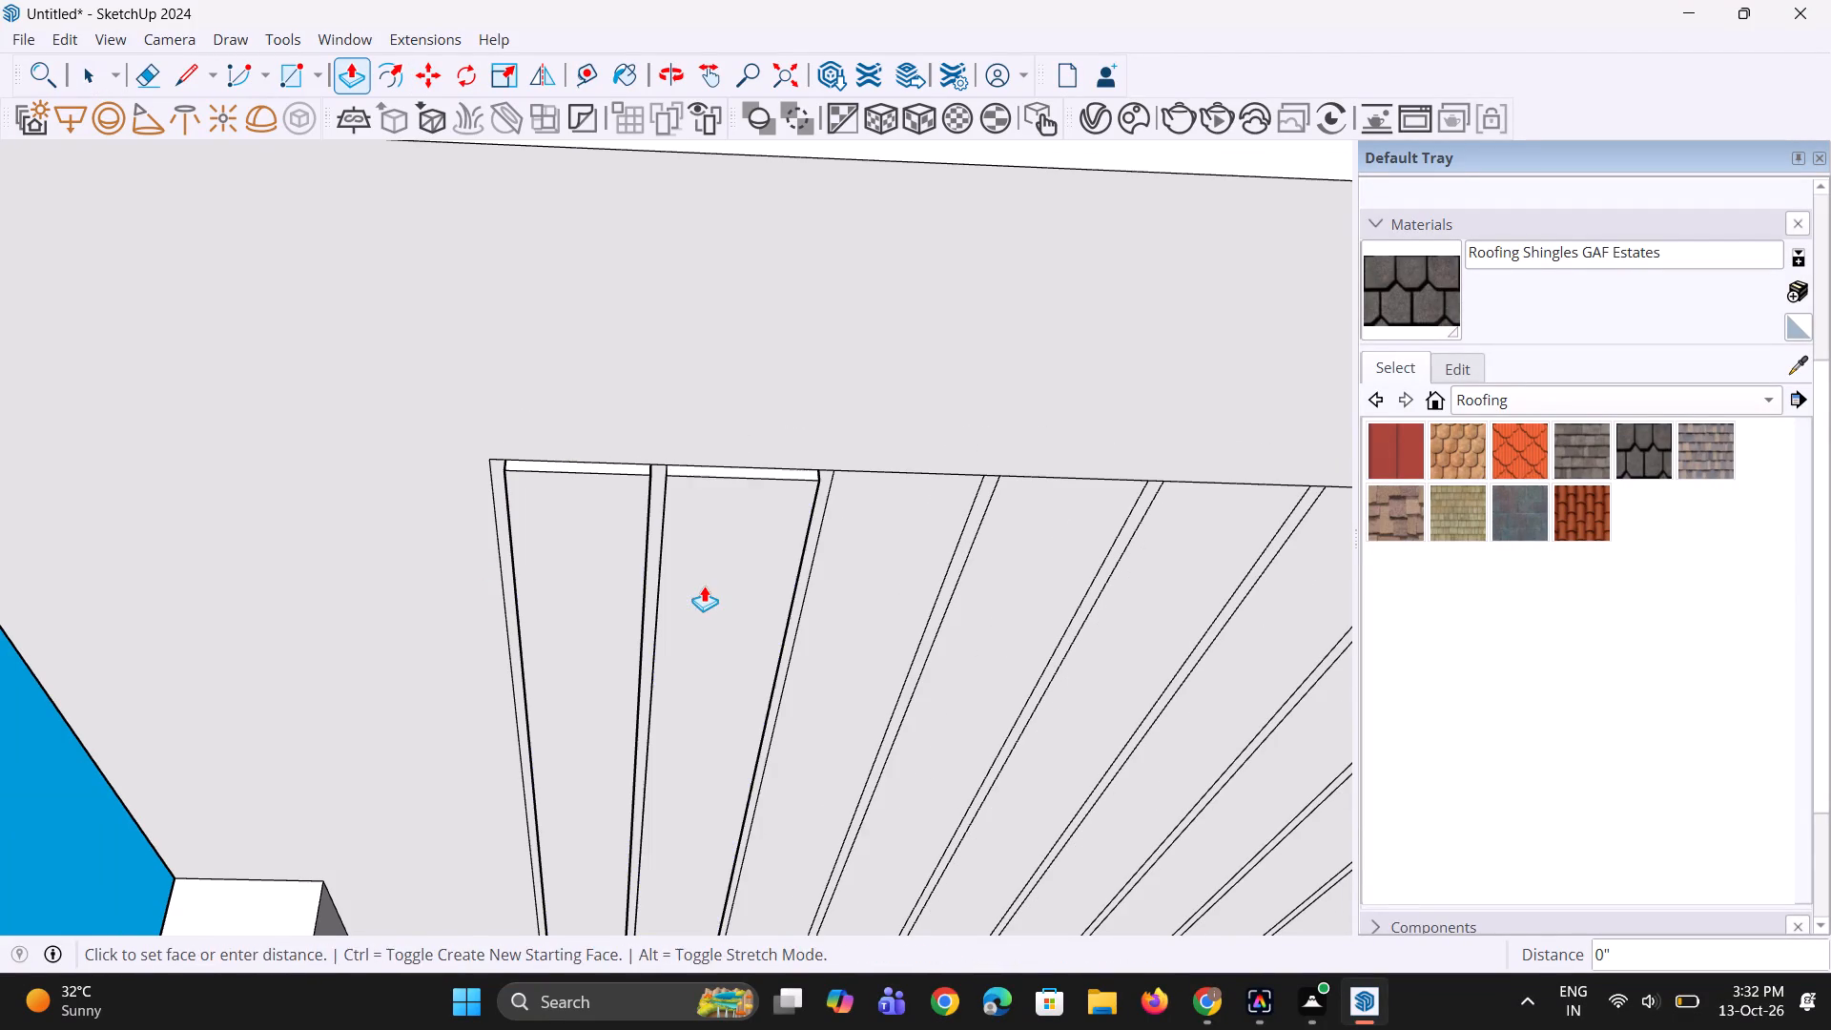
double_click(830, 629)
scroll(432, 632, "down", 4)
double_click(819, 657)
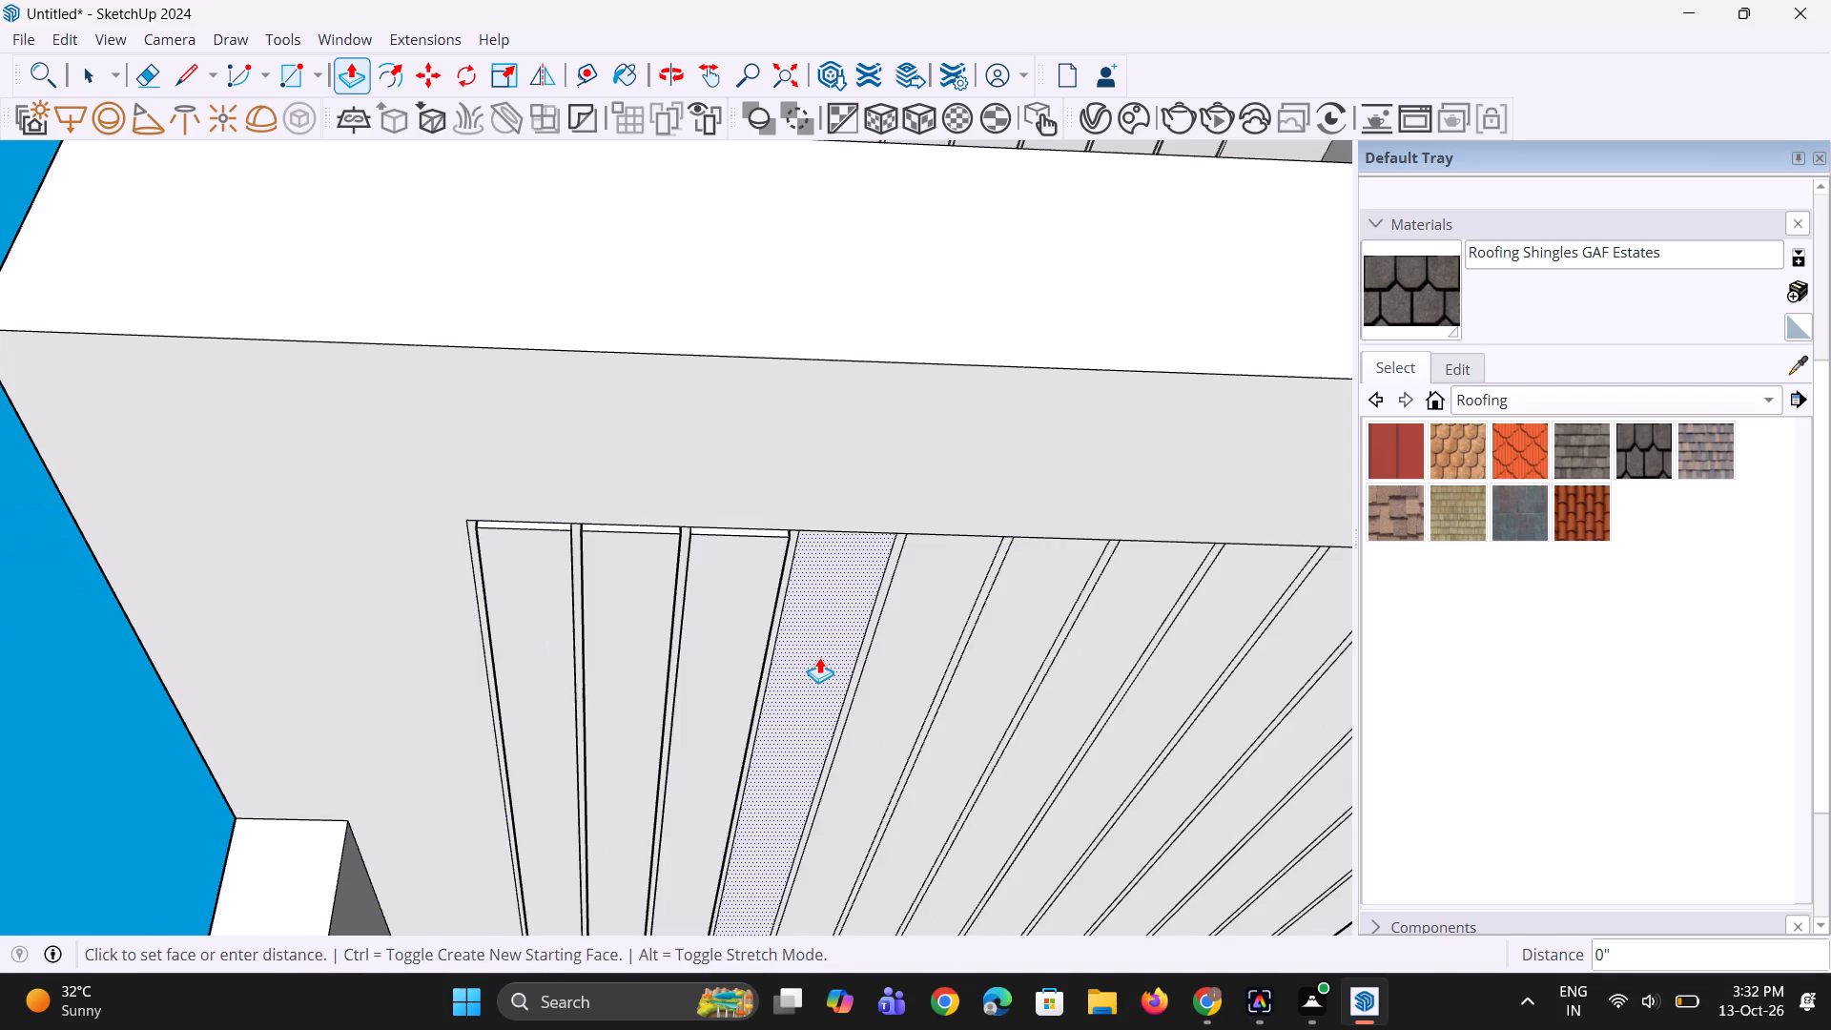
double_click(921, 643)
Repeat the same 7/8" pull on the remaining eight strip faces up to the opposite end of the soffit rectangle.
scroll(0, 417, "down", 4)
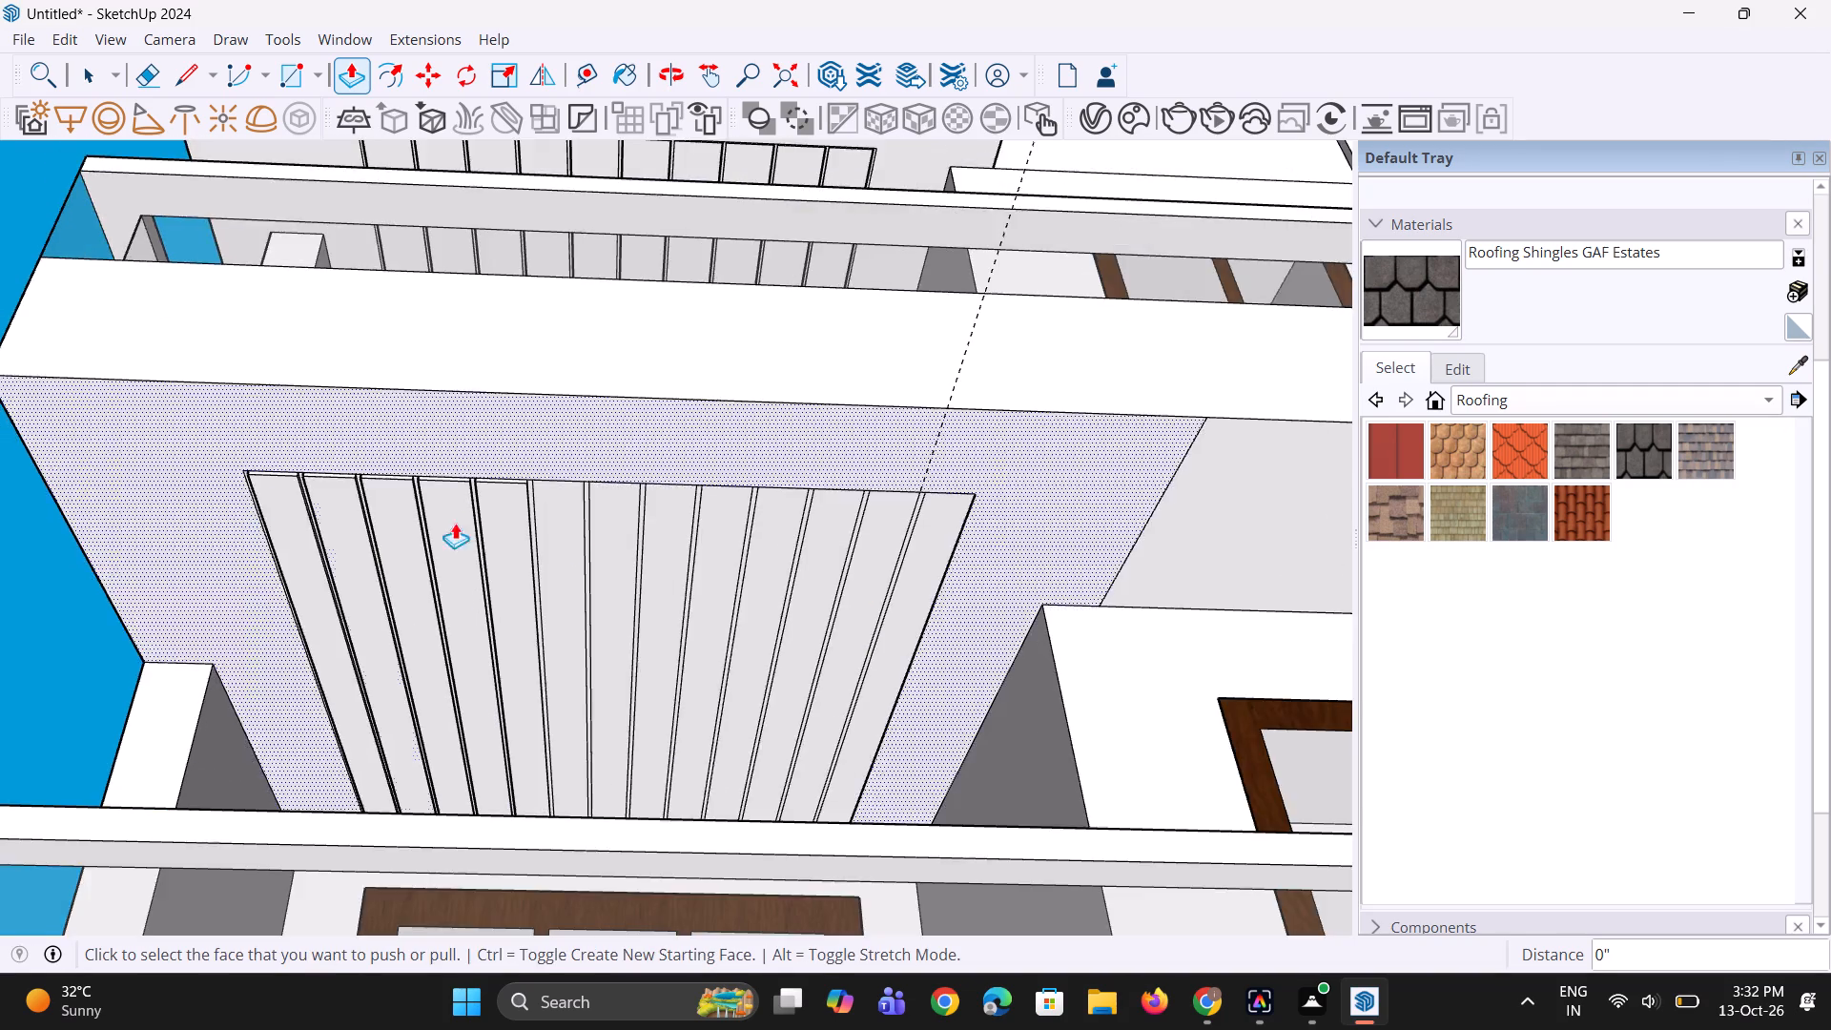
scroll(576, 534, "up", 3)
double_click(572, 520)
double_click(610, 543)
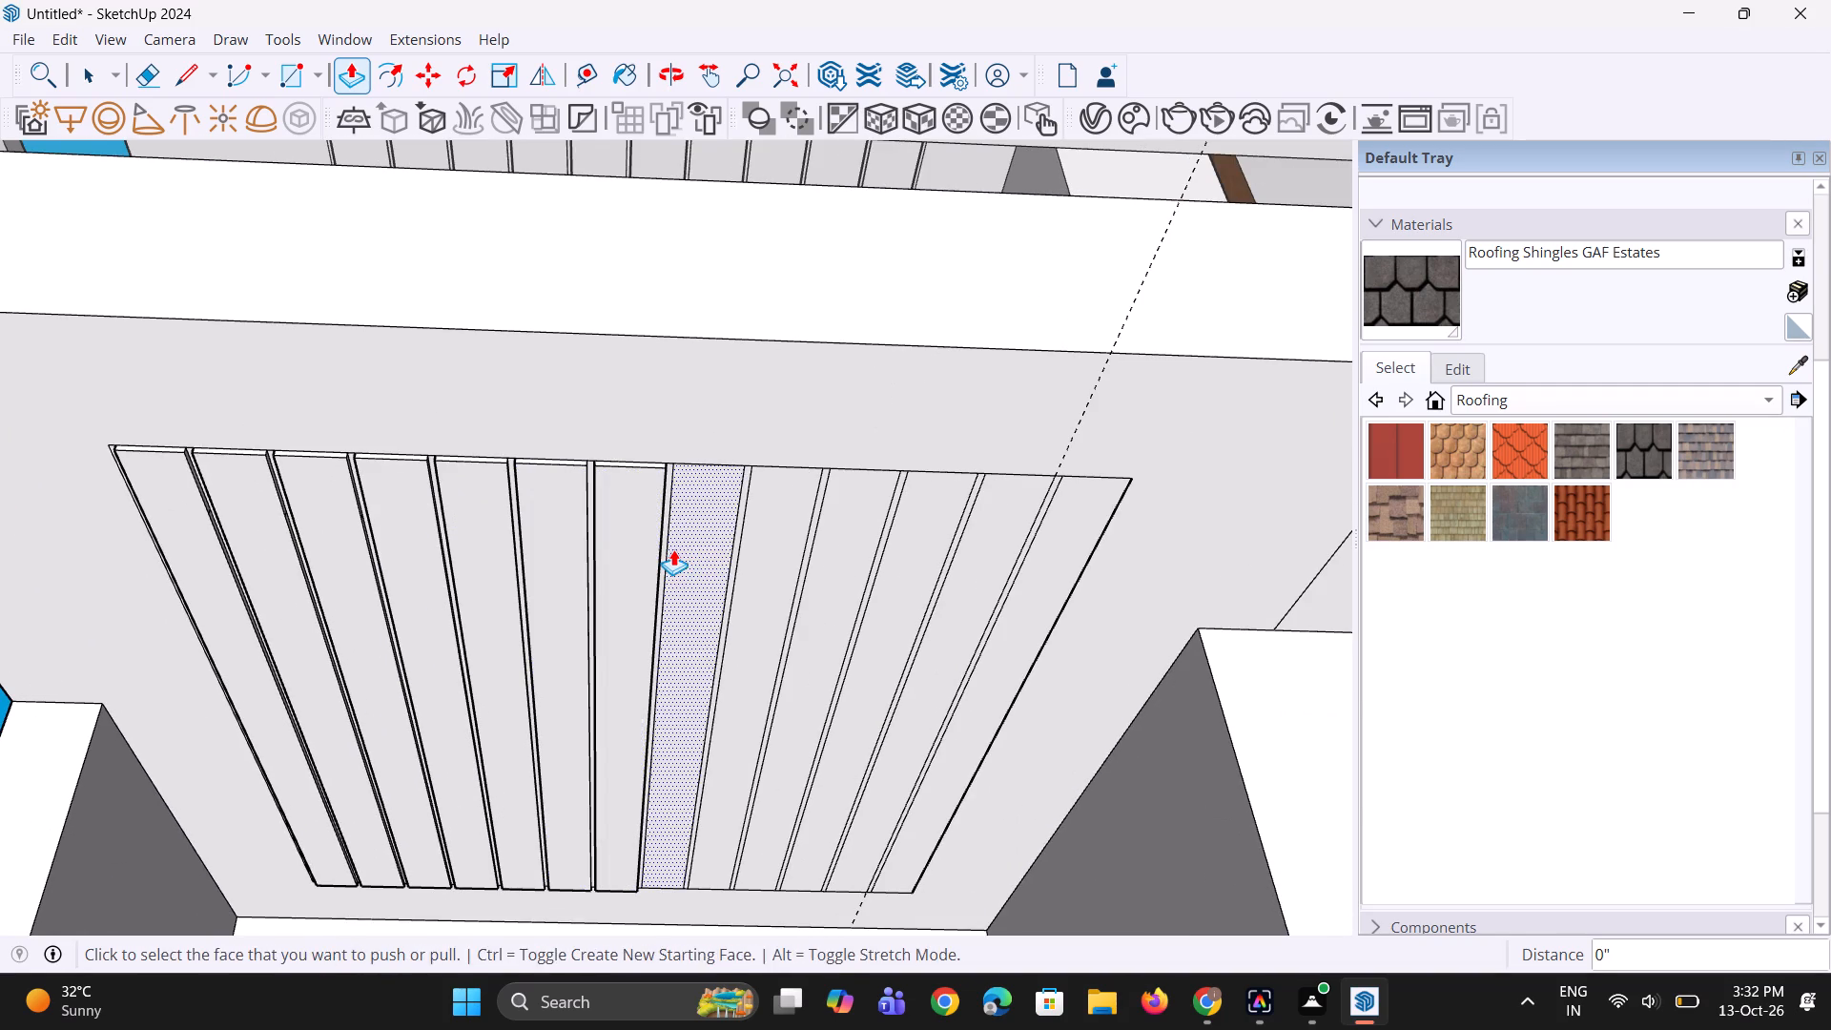
double_click(673, 549)
double_click(763, 539)
double_click(854, 554)
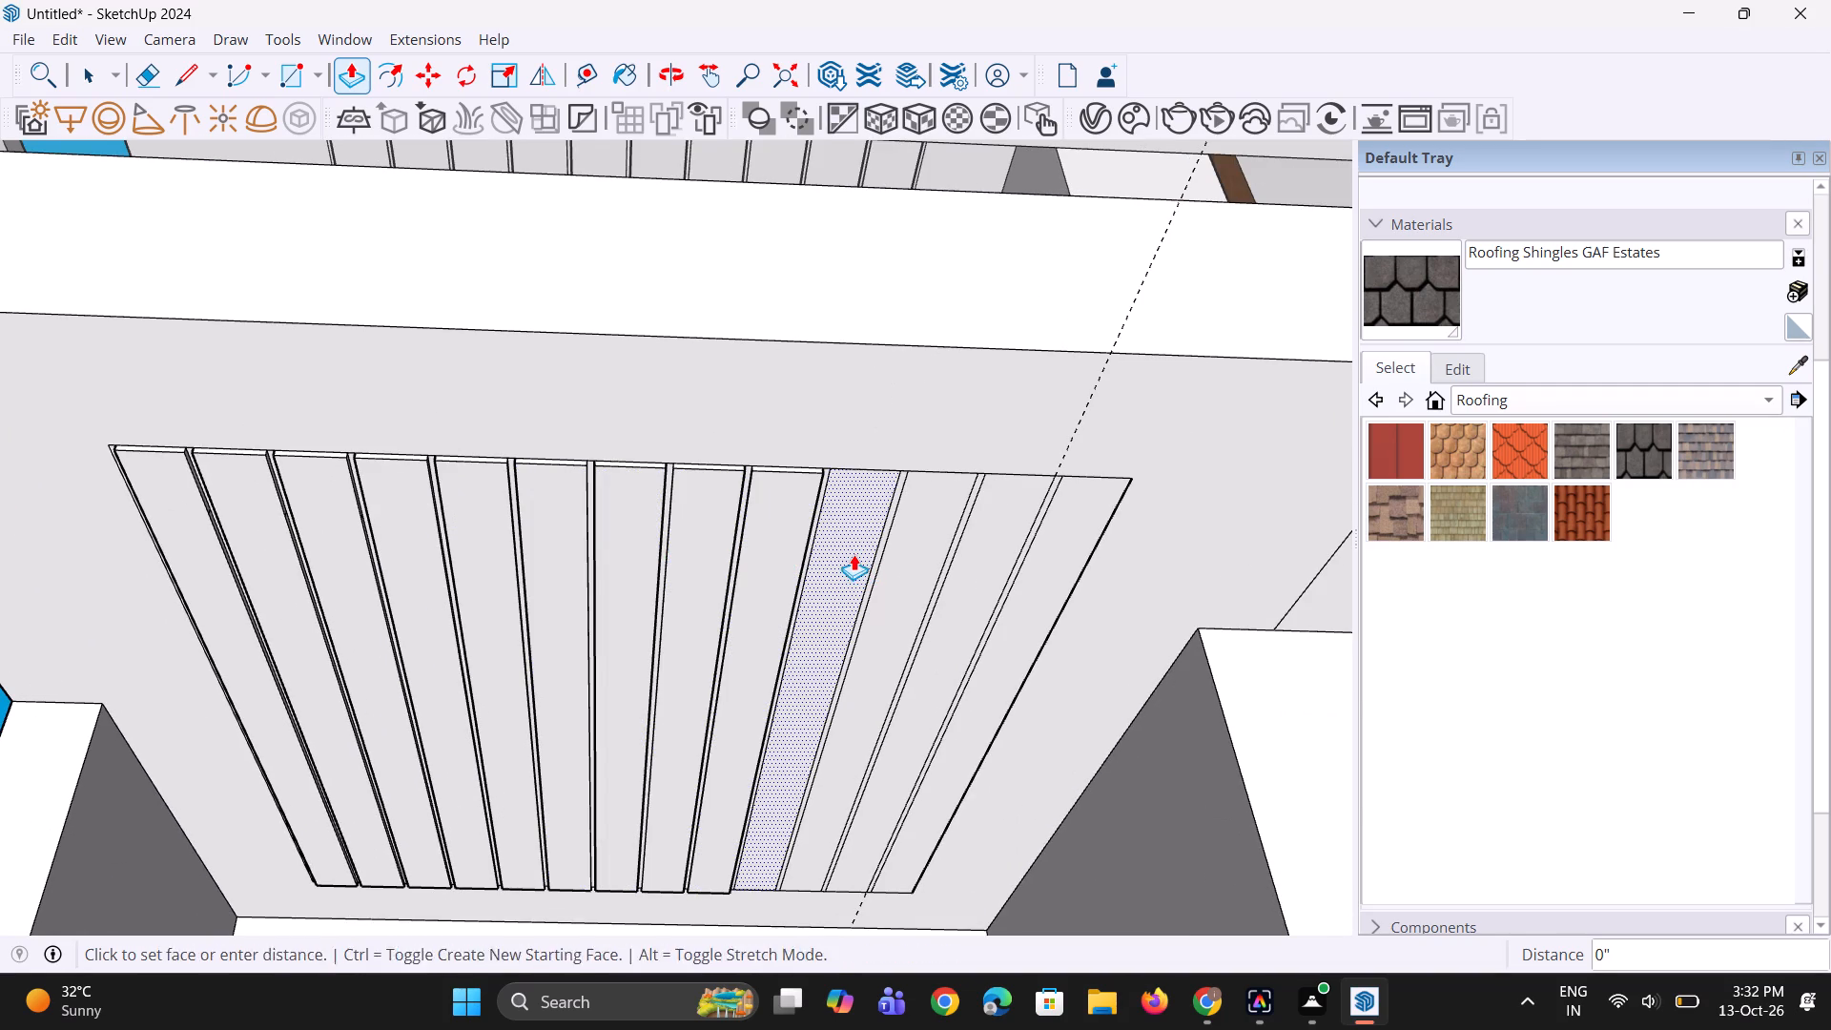
double_click(889, 563)
double_click(989, 571)
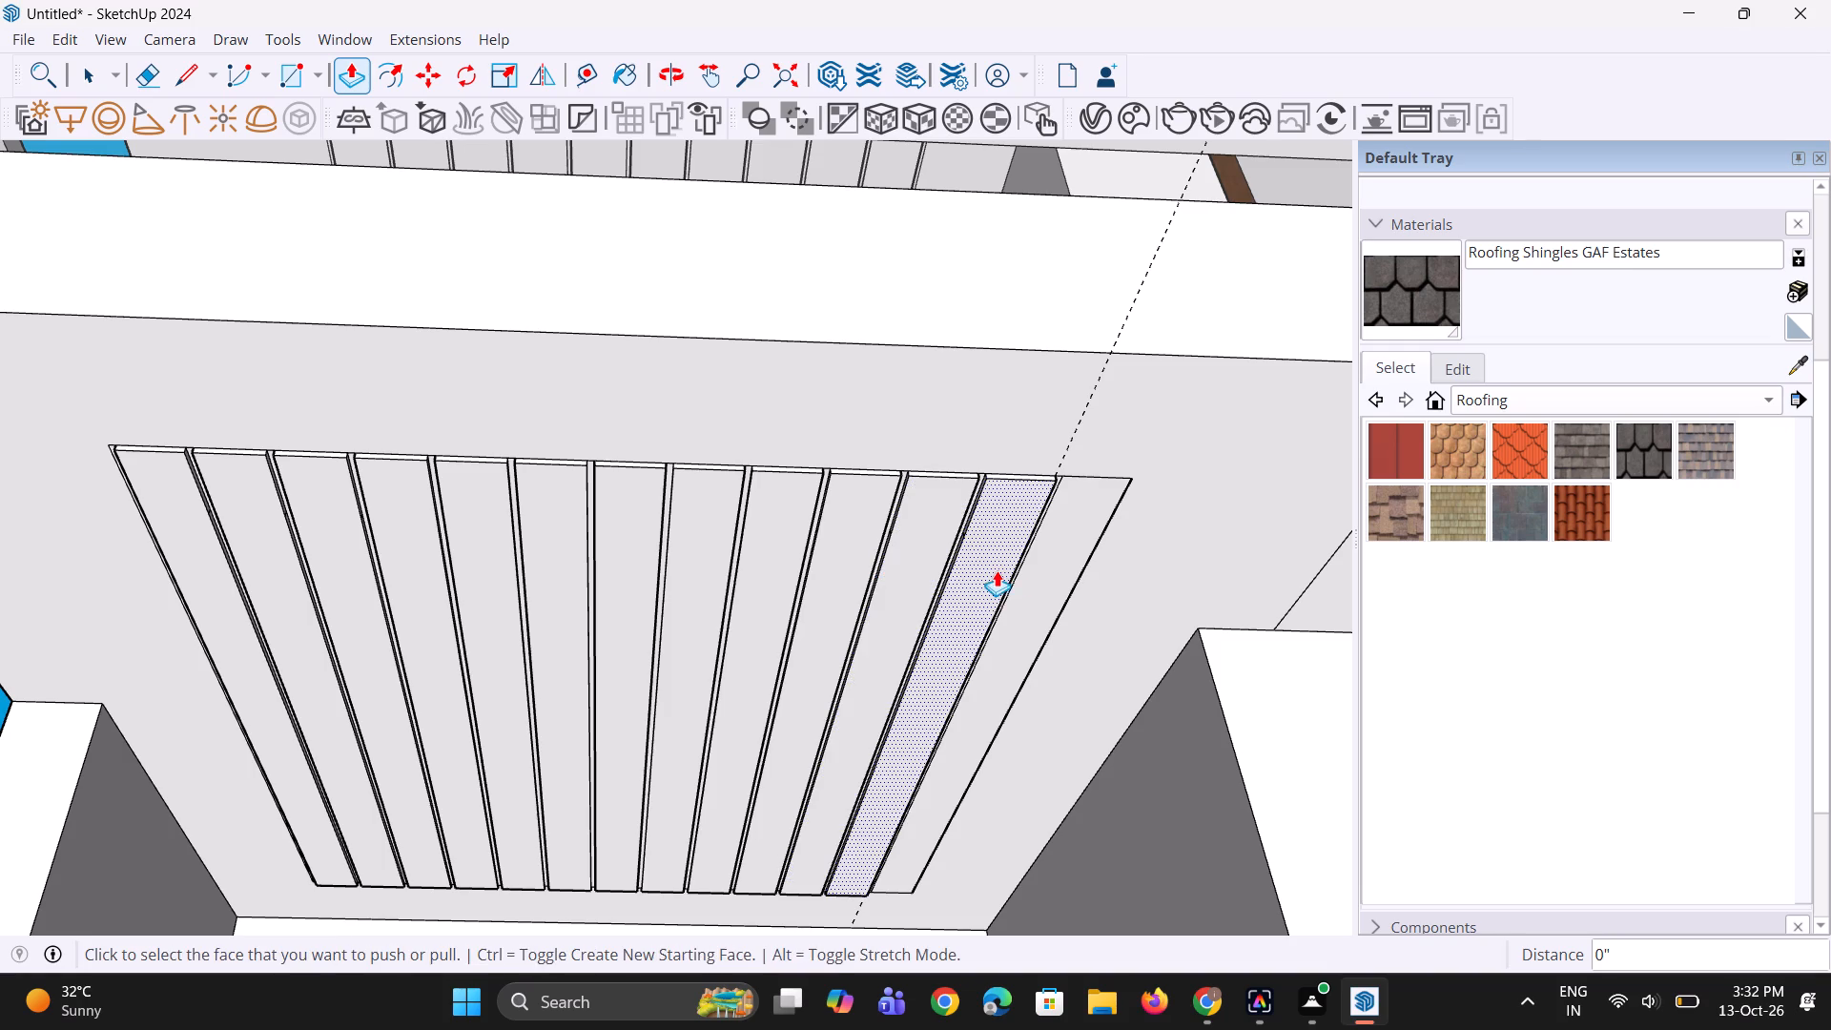
double_click(1051, 593)
scroll(865, 577, "down", 5)
middle_click_drag(835, 578, 830, 546)
key("space")
key("space")
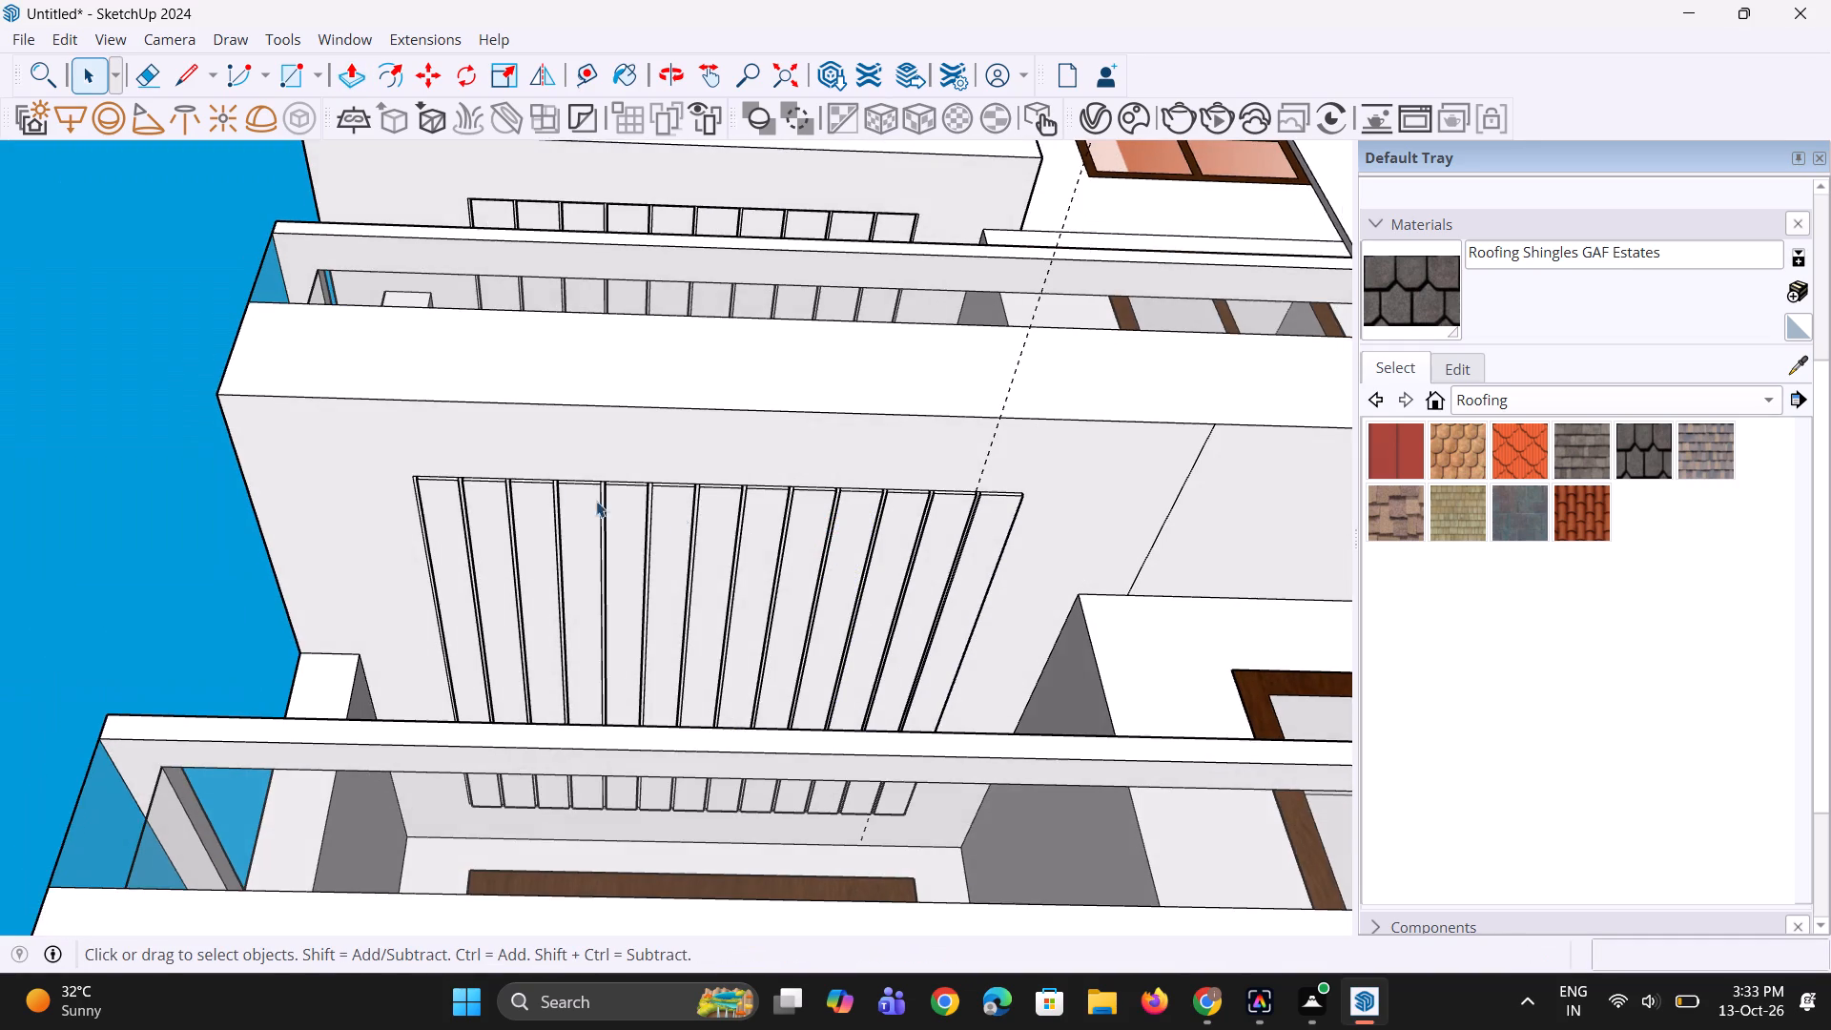
key("space")
Erase the leftover flat outline edges beside the end strip of the lower soffit, including the short stub at its front corner.
scroll(384, 468, "up", 10)
middle_click_drag(446, 544, 508, 484)
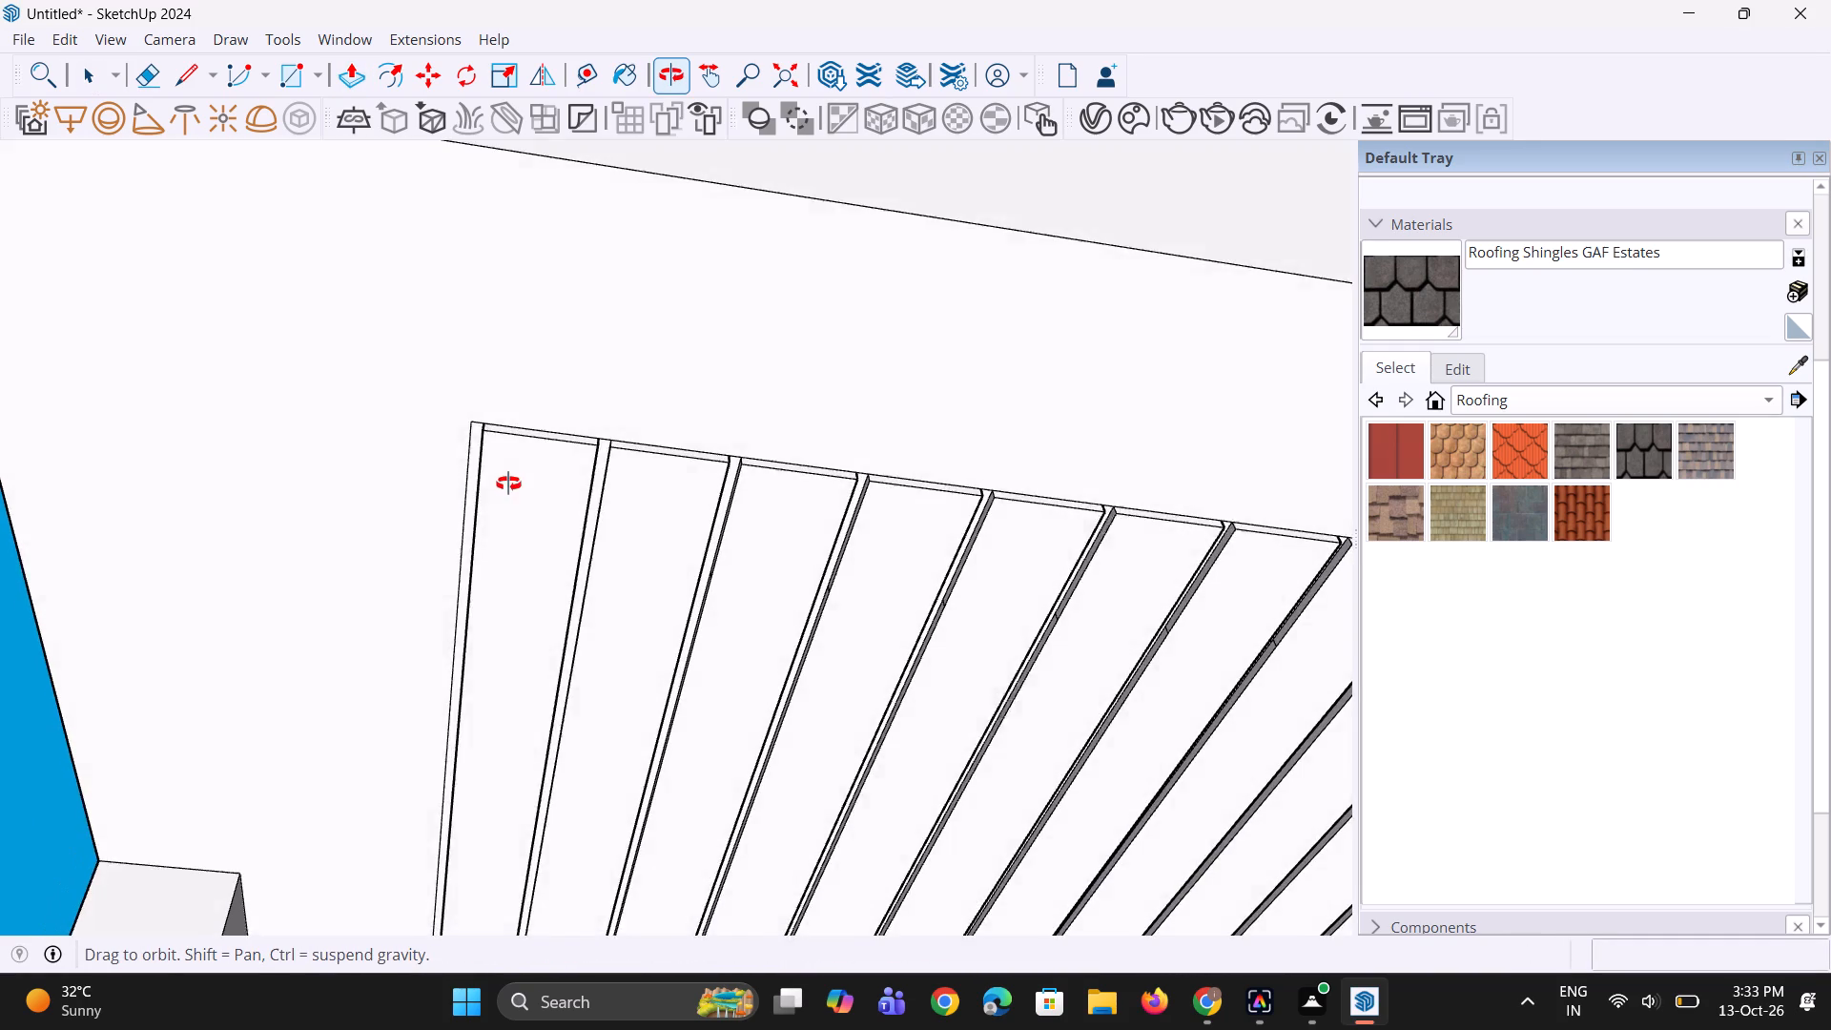
middle_click_drag(508, 484, 485, 488)
scroll(449, 447, "up", 3)
key("e")
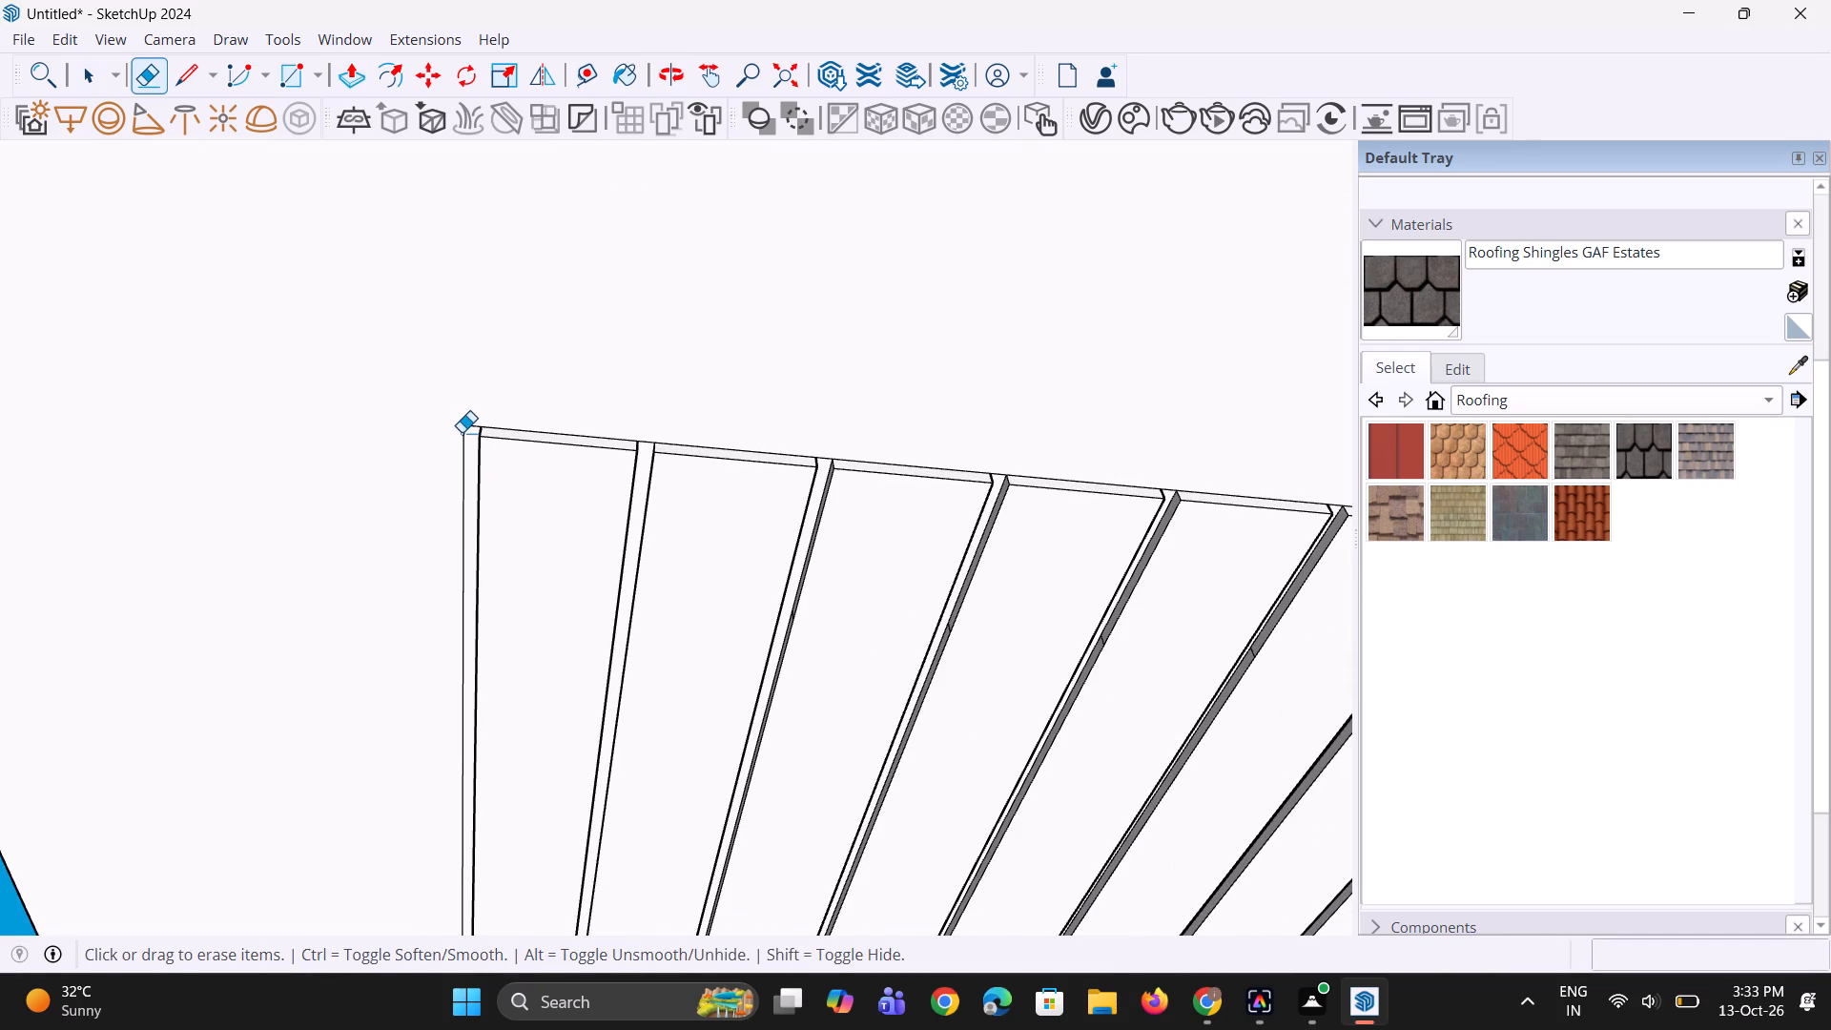
left_click(466, 432)
left_click(465, 584)
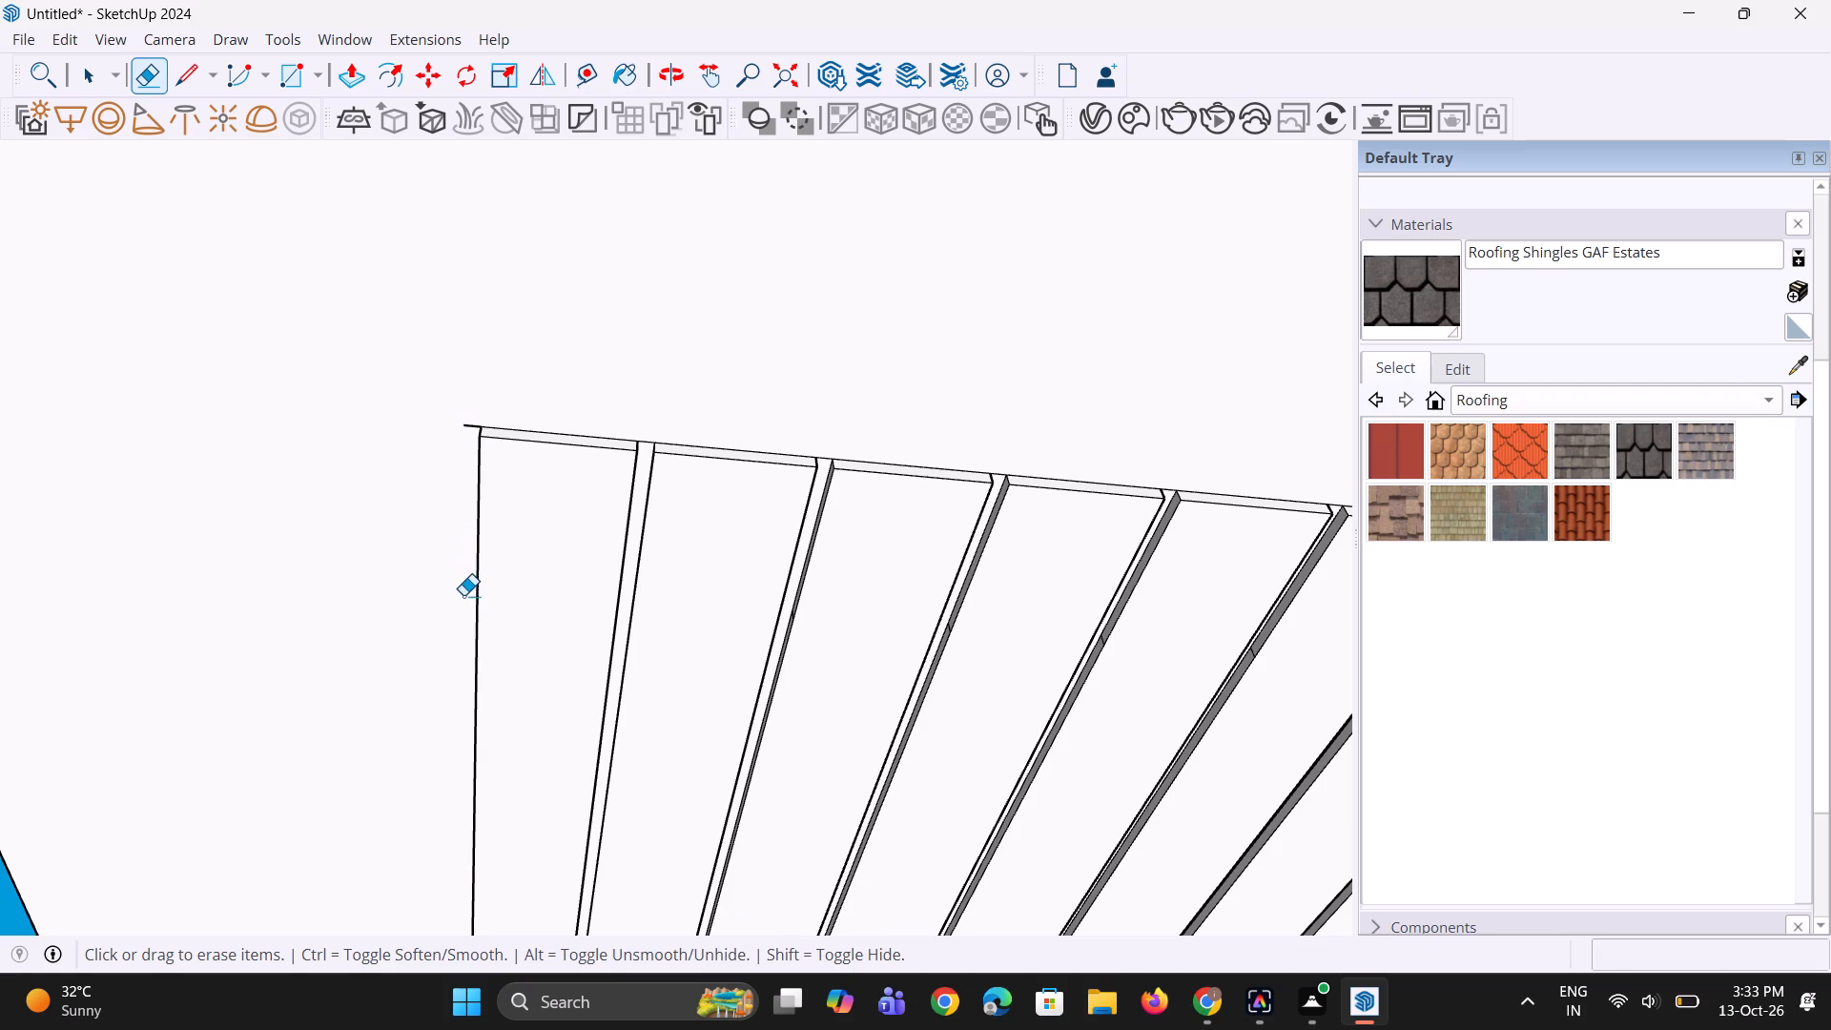
left_click(475, 429)
scroll(405, 495, "down", 16)
scroll(852, 506, "up", 5)
Erase the matching leftover outline edges beside the end strip of the upper soffit, including the short stubs at its front and inner corners.
middle_click_drag(990, 552, 804, 543)
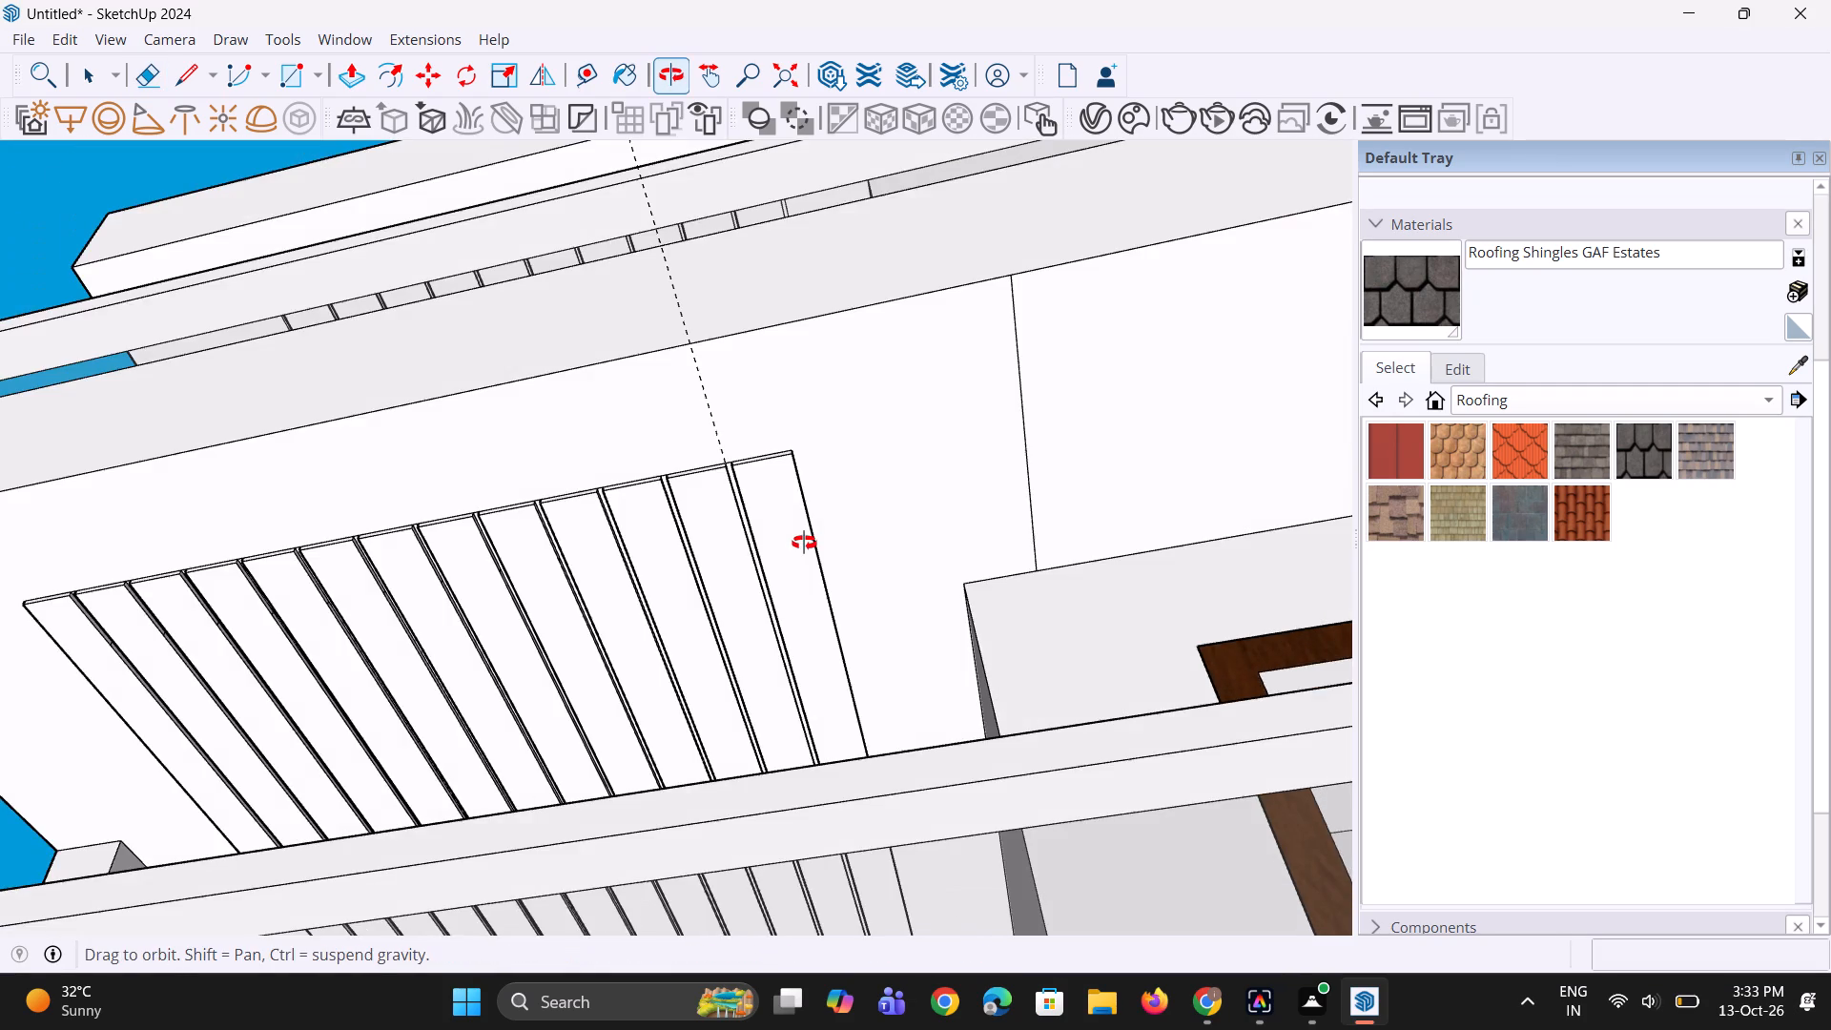
middle_click_drag(804, 543, 878, 551)
scroll(878, 551, "down", 10)
middle_click_drag(504, 409, 529, 526)
scroll(575, 376, "up", 3)
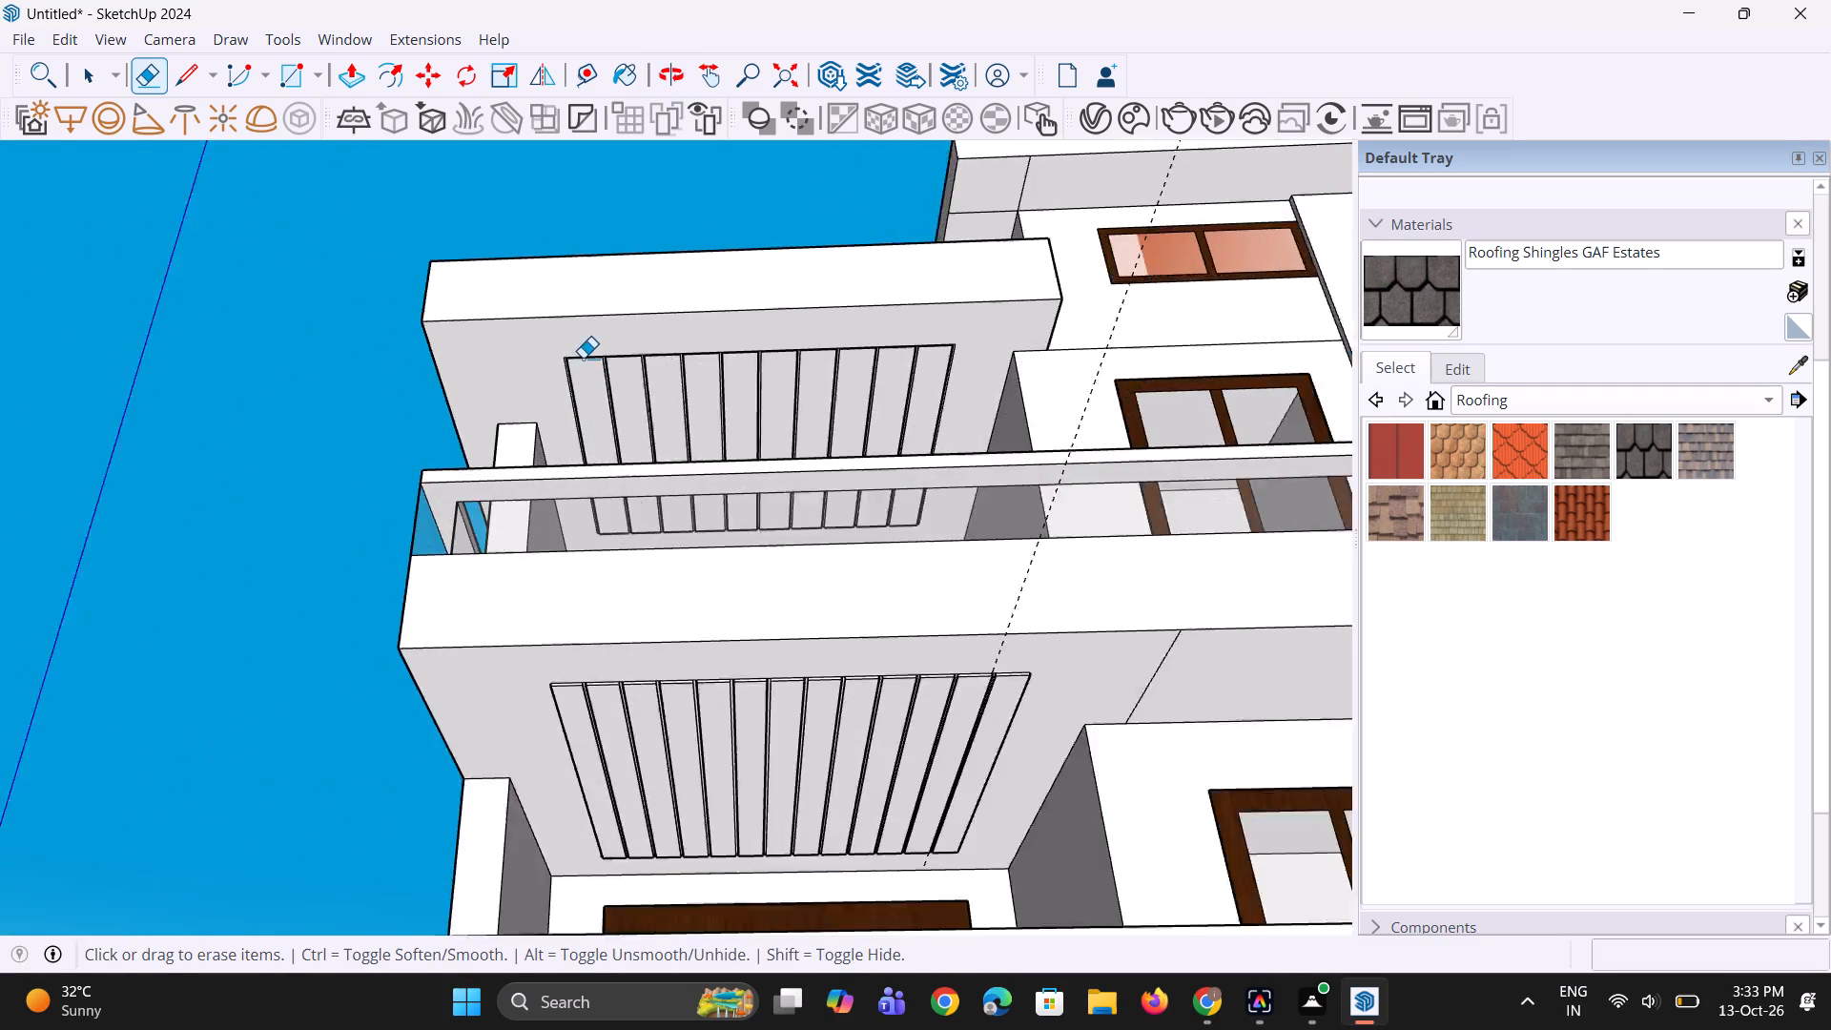
scroll(583, 358, "up", 16)
left_click(558, 345)
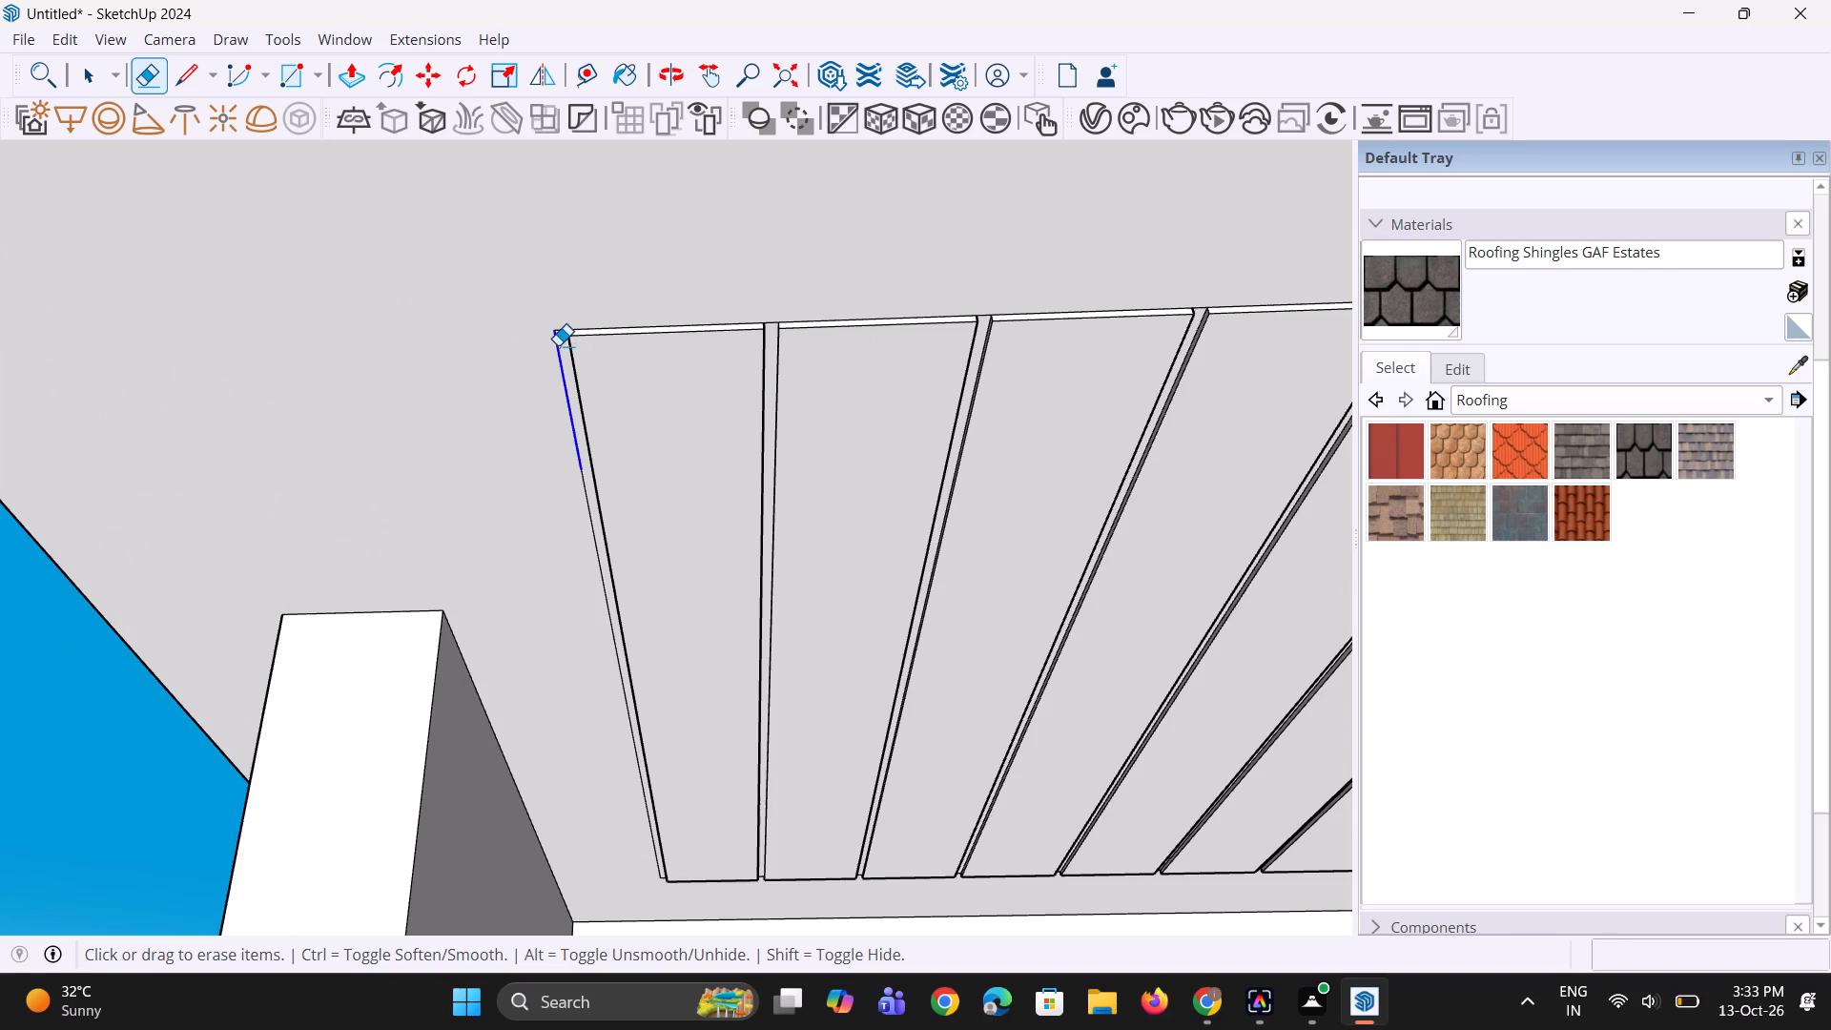
left_click(556, 333)
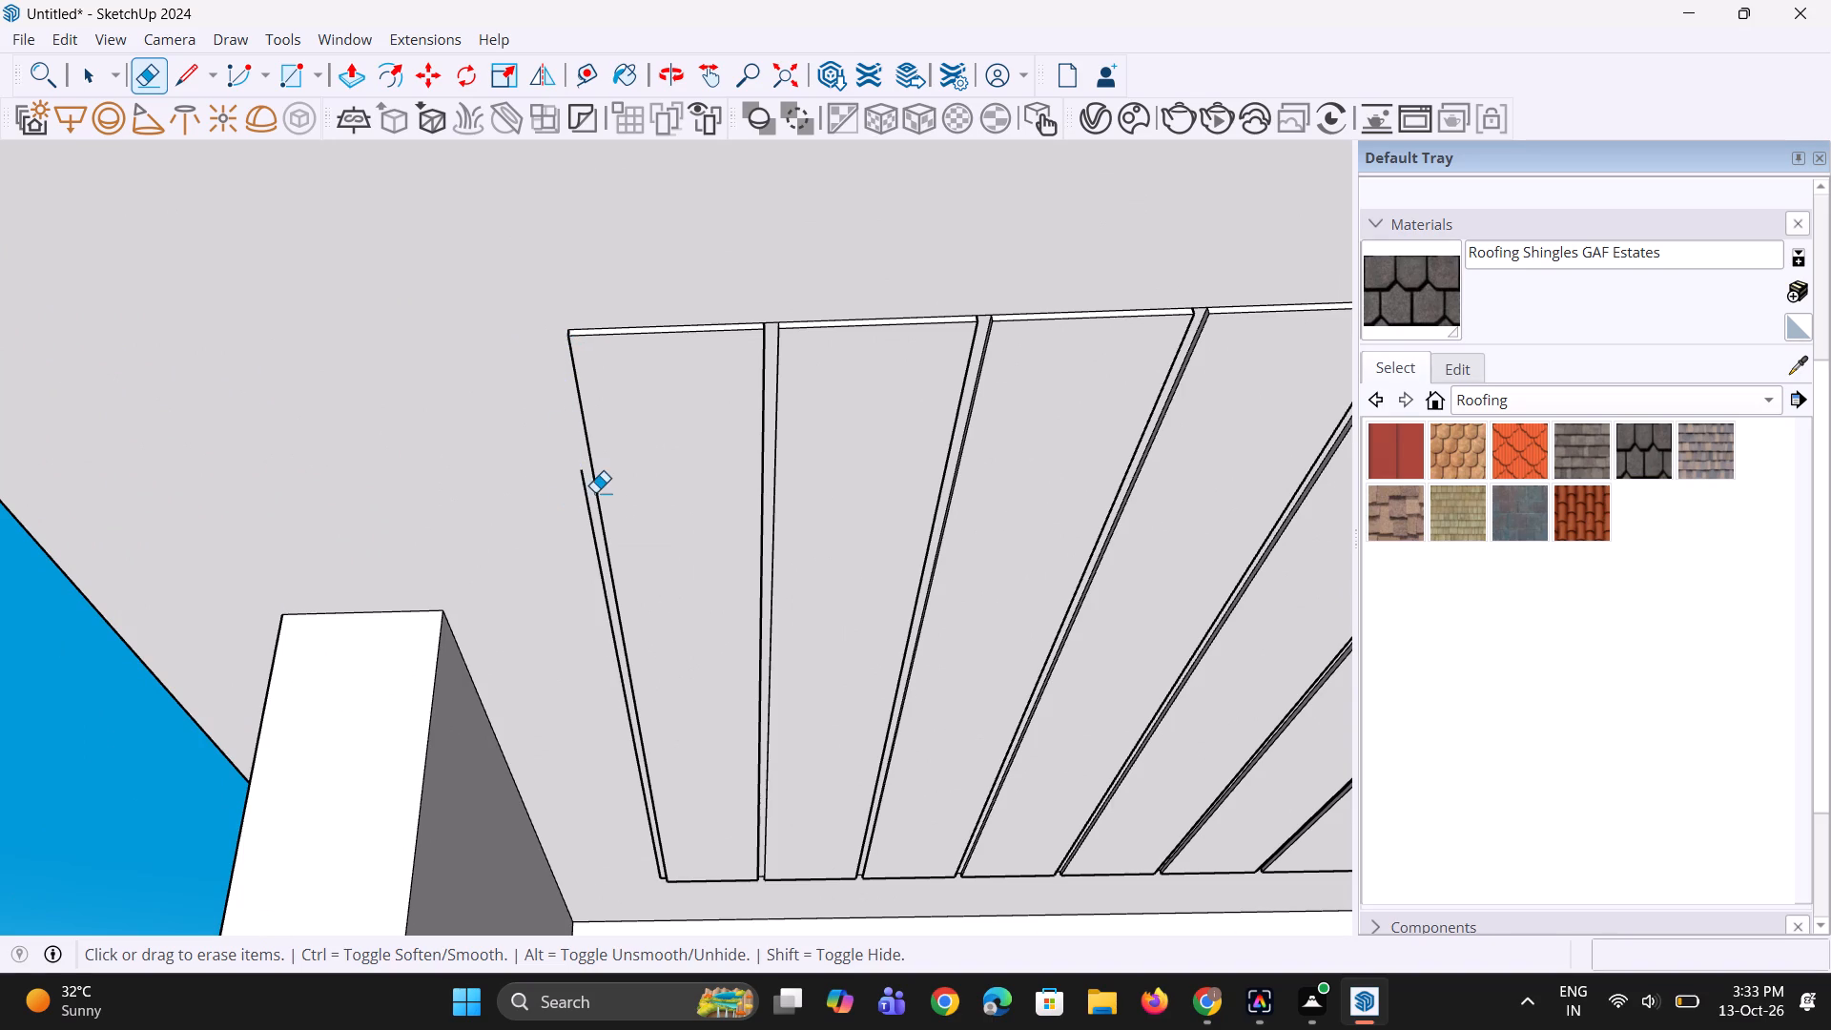
left_click(586, 500)
scroll(627, 905, "up", 5)
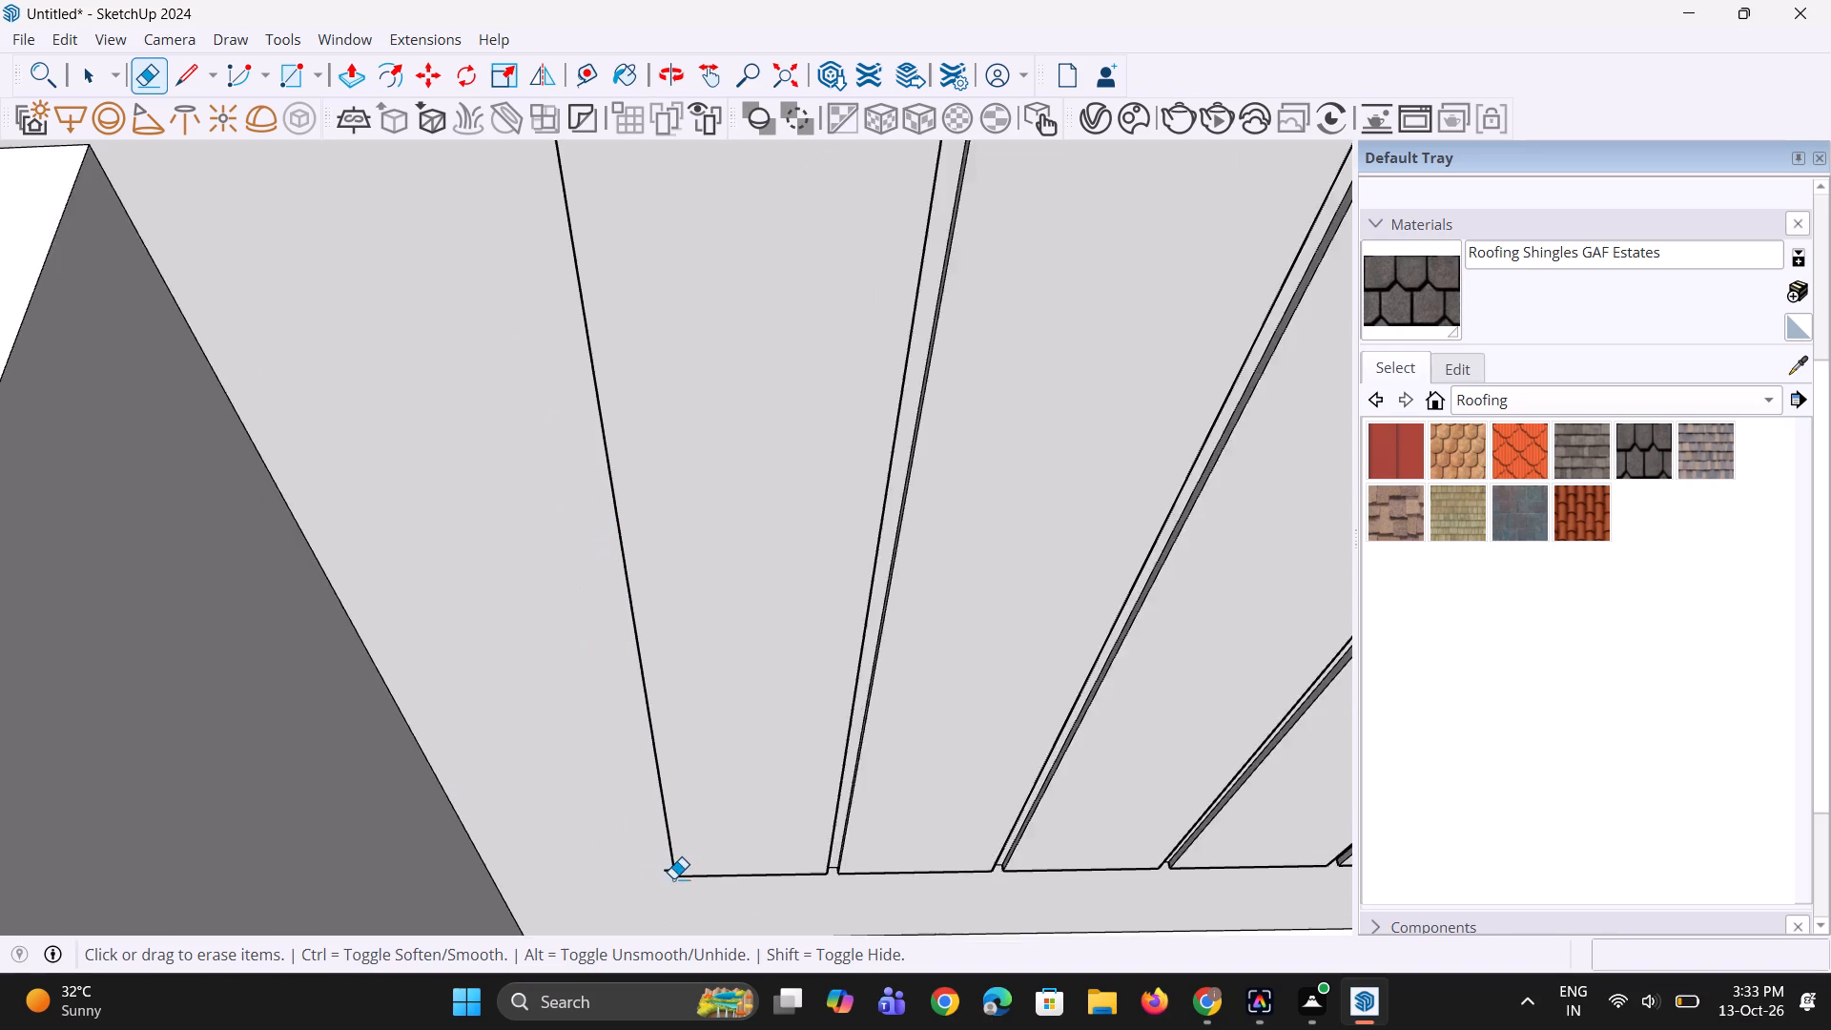
scroll(673, 878, "up", 4)
left_click(669, 873)
Erase the remaining short stub edge at the lower soffit's inner corner, beside the end strip.
scroll(642, 641, "down", 2)
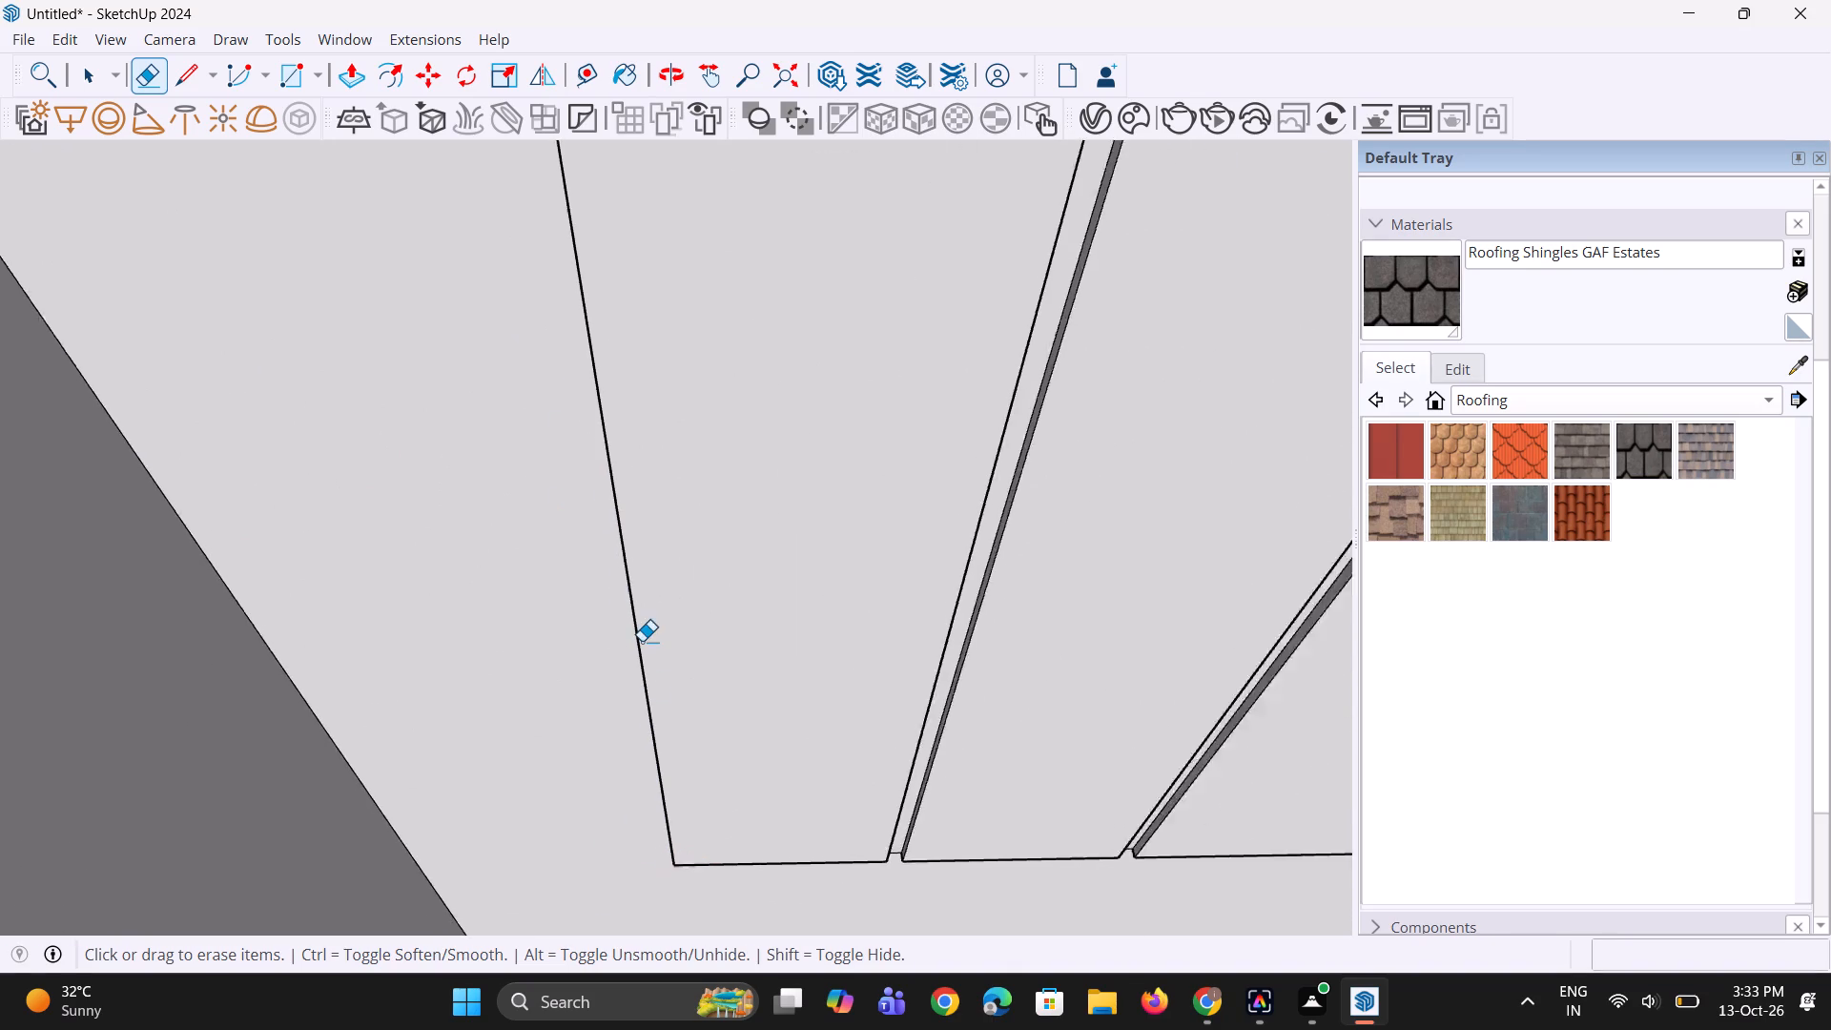
scroll(642, 641, "down", 20)
scroll(642, 641, "down", 8)
middle_click_drag(649, 942, 657, 904)
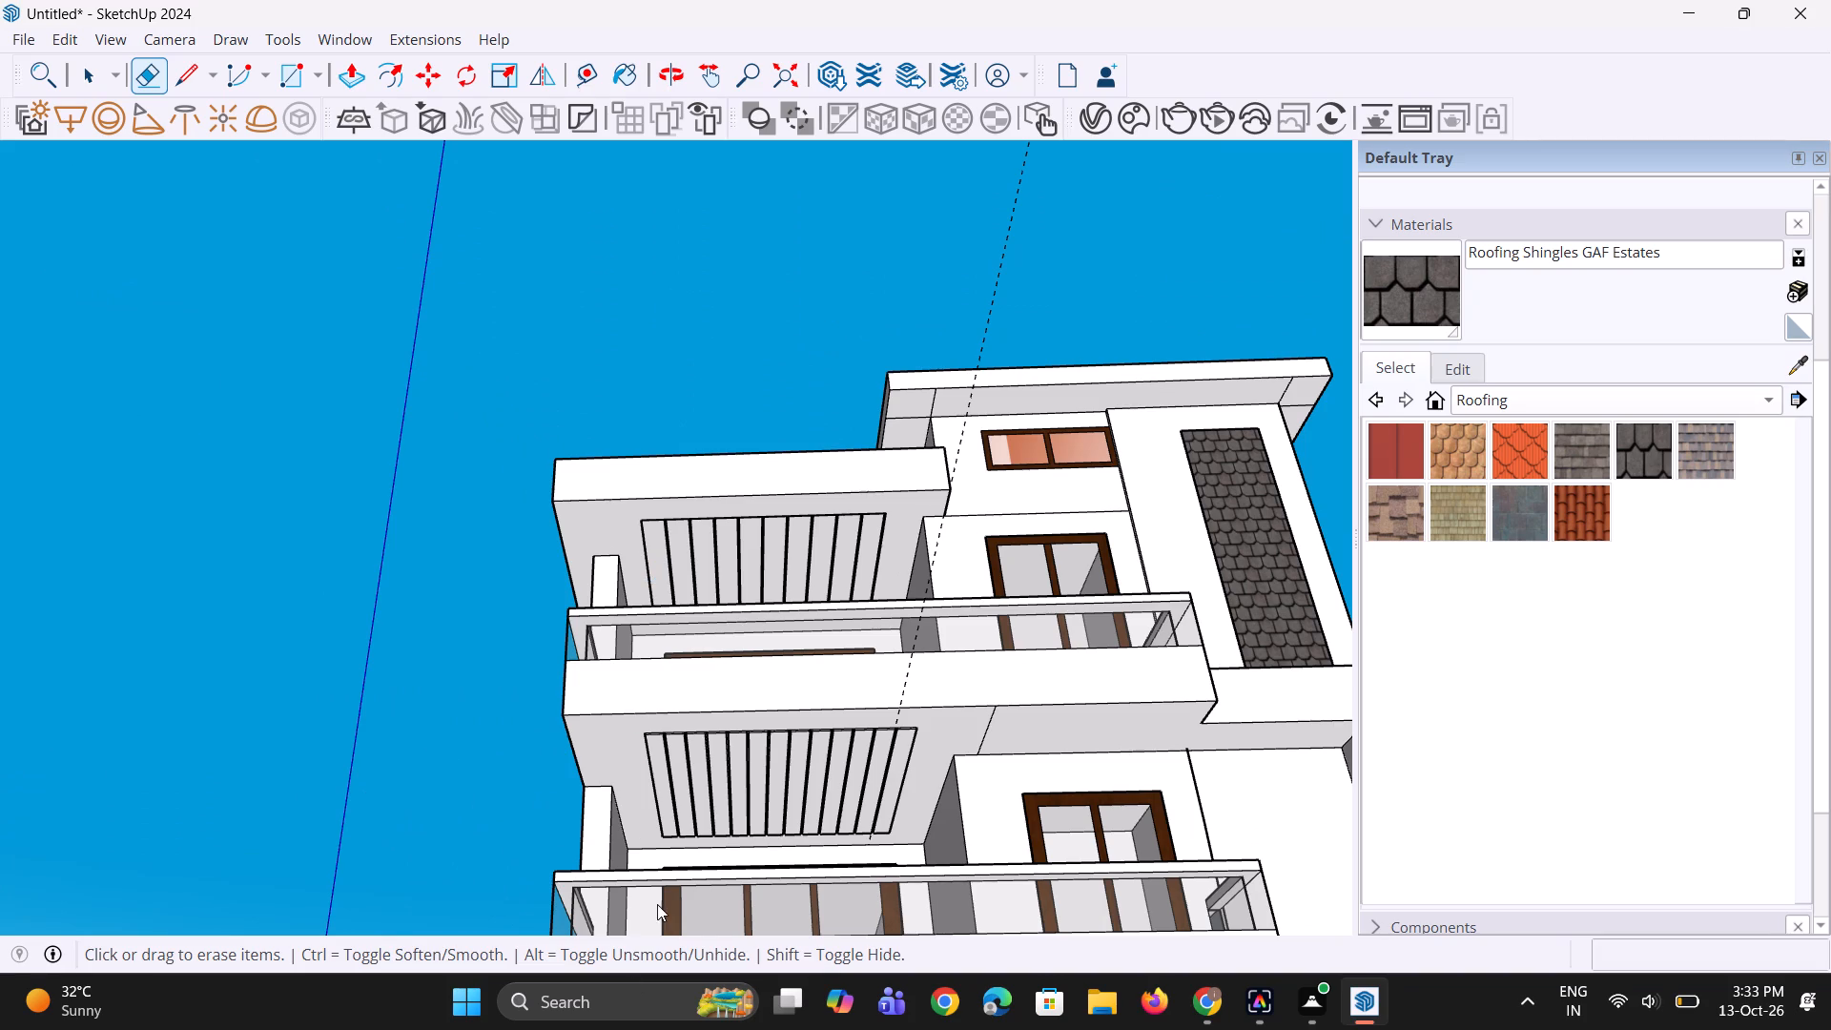
middle_click_drag(657, 904, 658, 904)
scroll(650, 856, "up", 20)
scroll(650, 856, "up", 8)
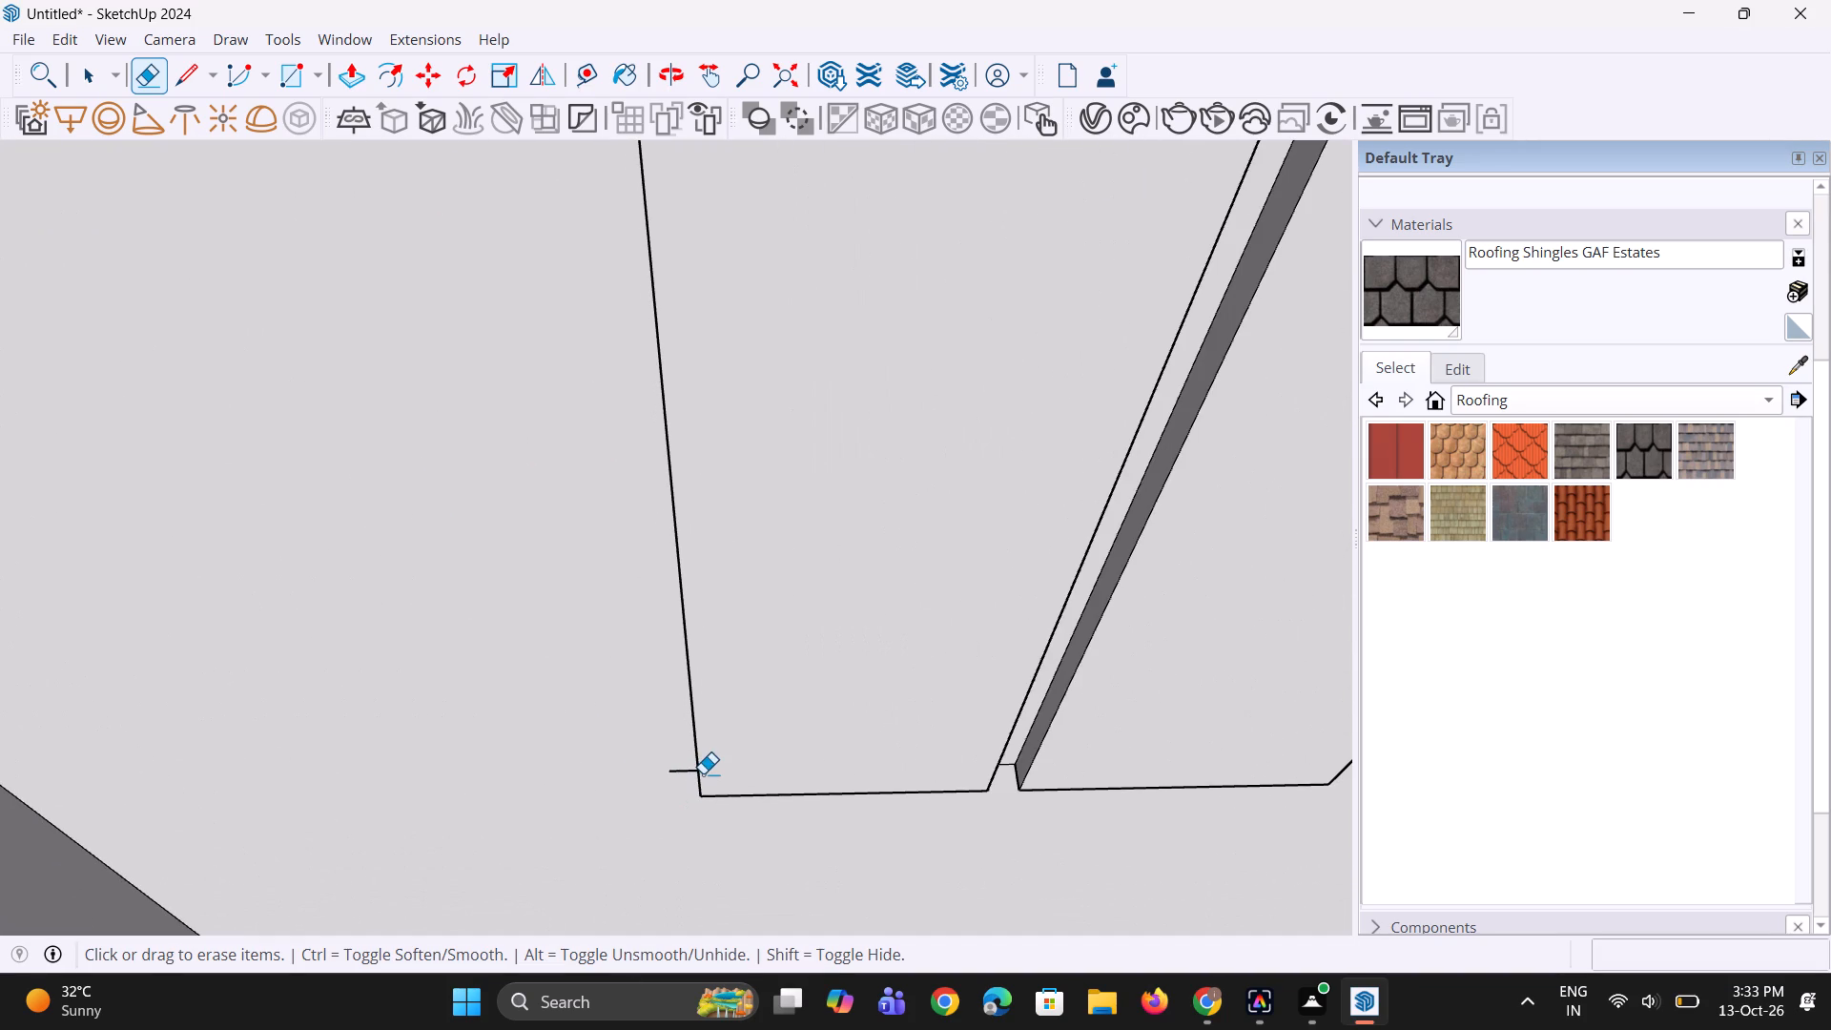
left_click(686, 770)
scroll(298, 798, "down", 20)
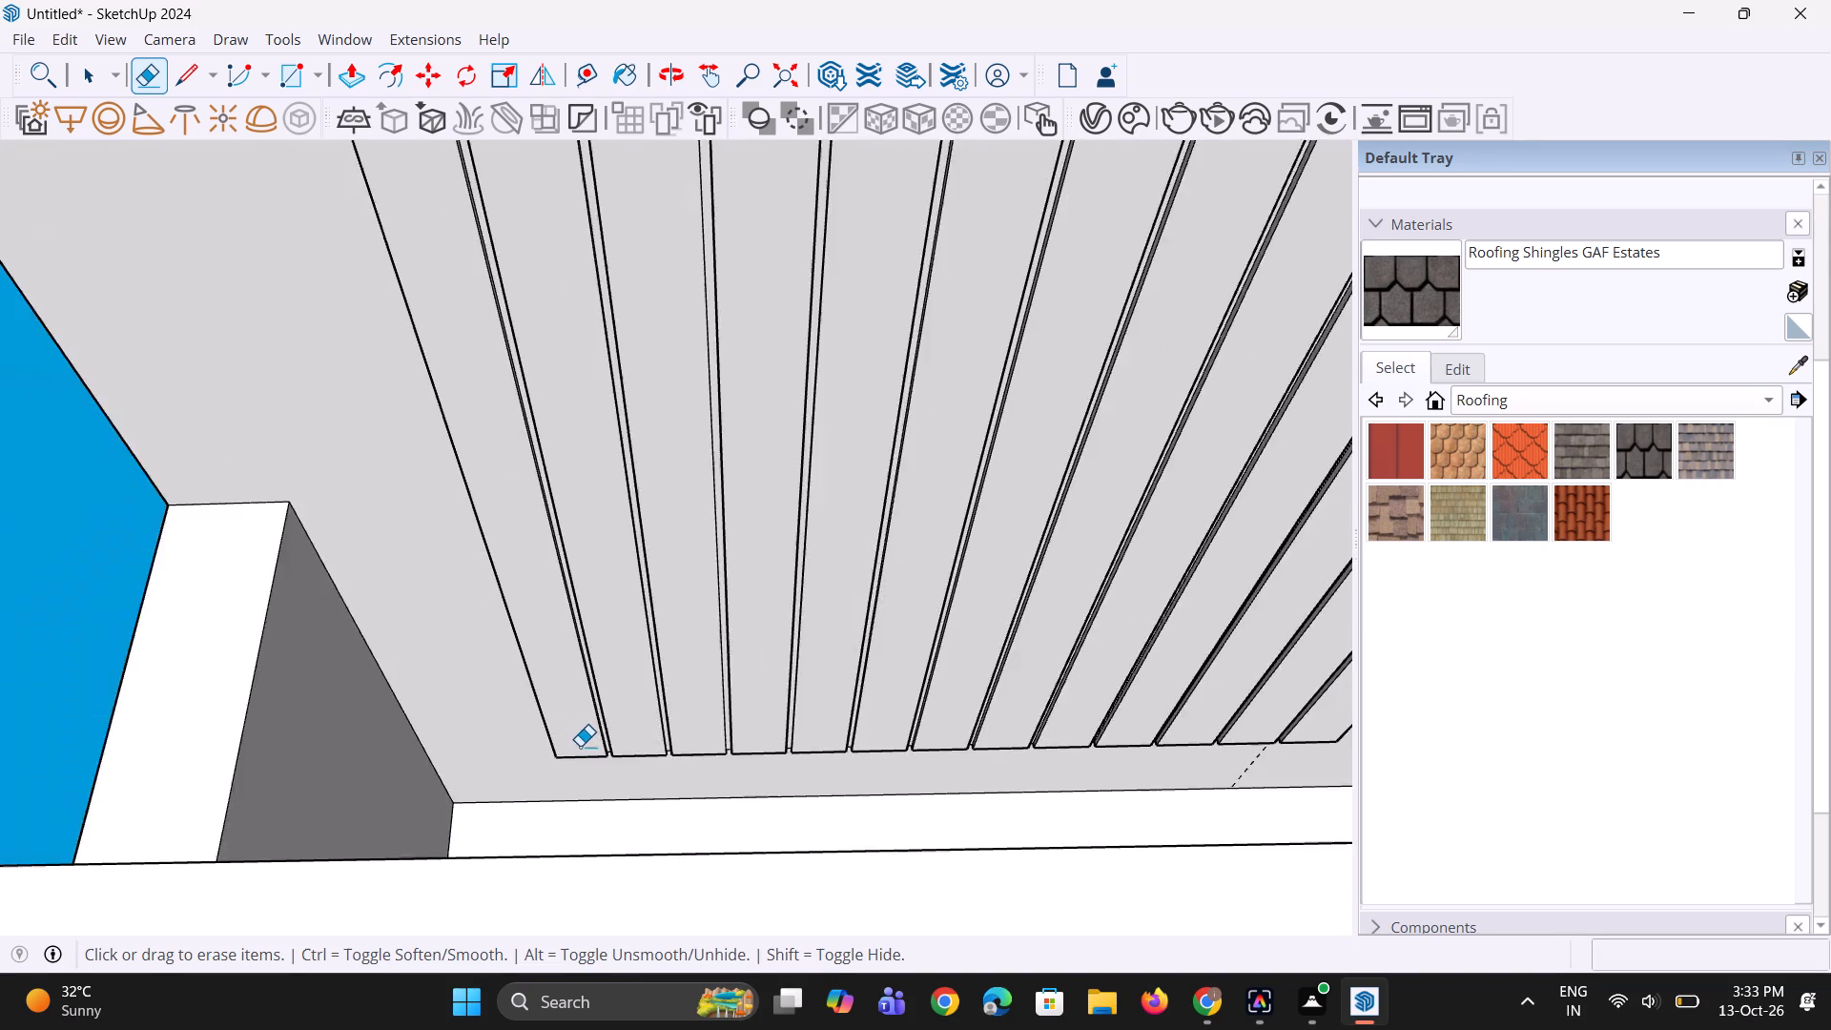
scroll(580, 746, "down", 7)
middle_click_drag(587, 740, 623, 731)
key("space")
key("space")
key("space")
scroll(627, 690, "down", 3)
middle_click(621, 686)
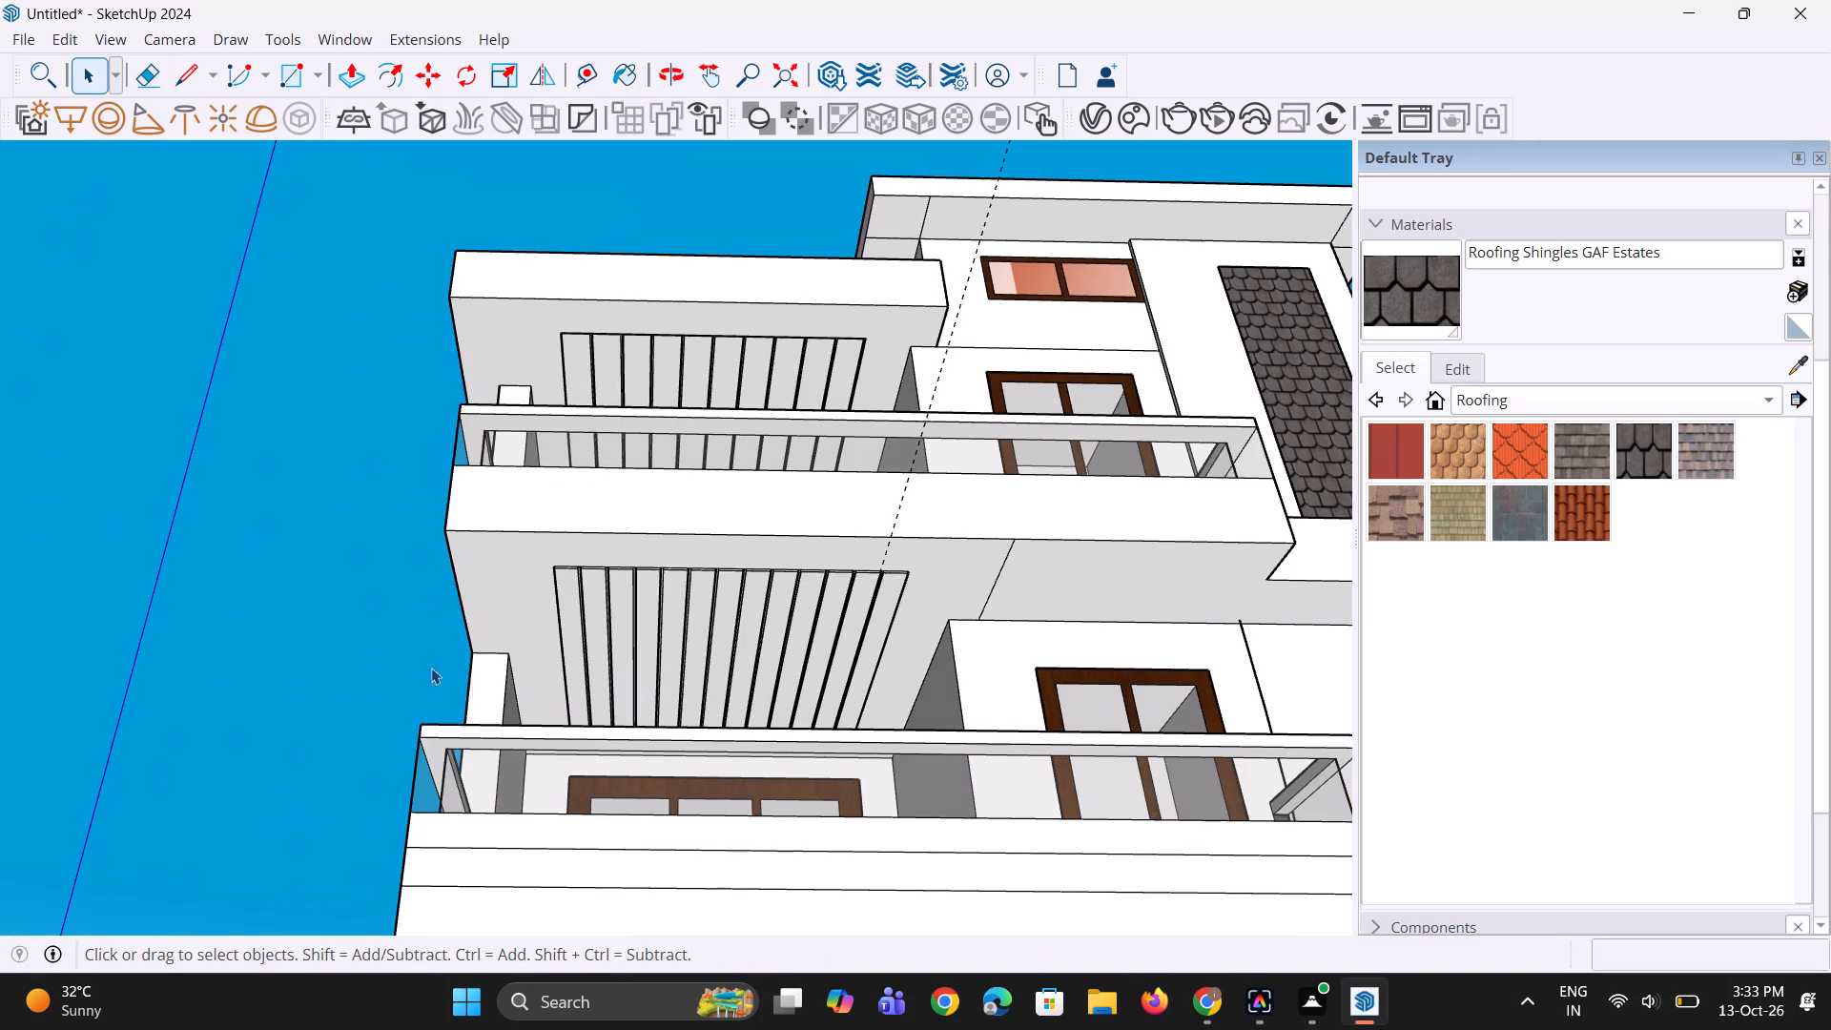
scroll(353, 641, "down", 1)
left_click(287, 613)
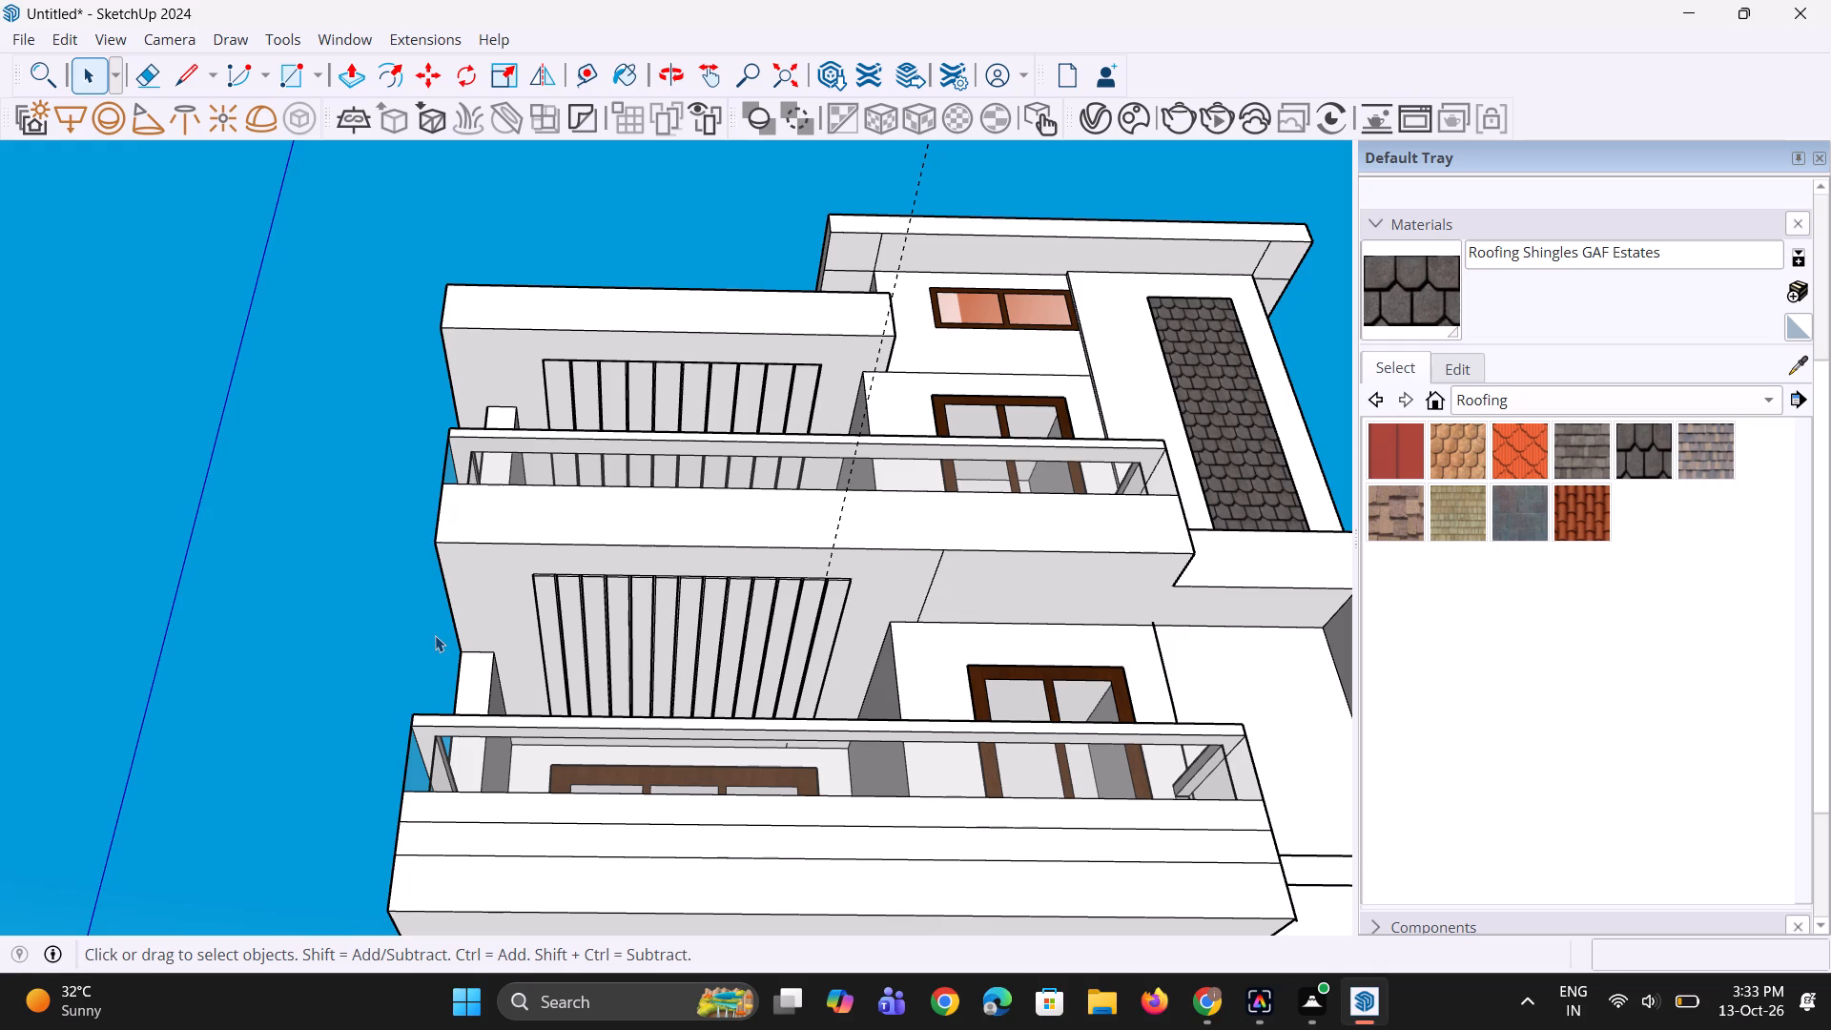
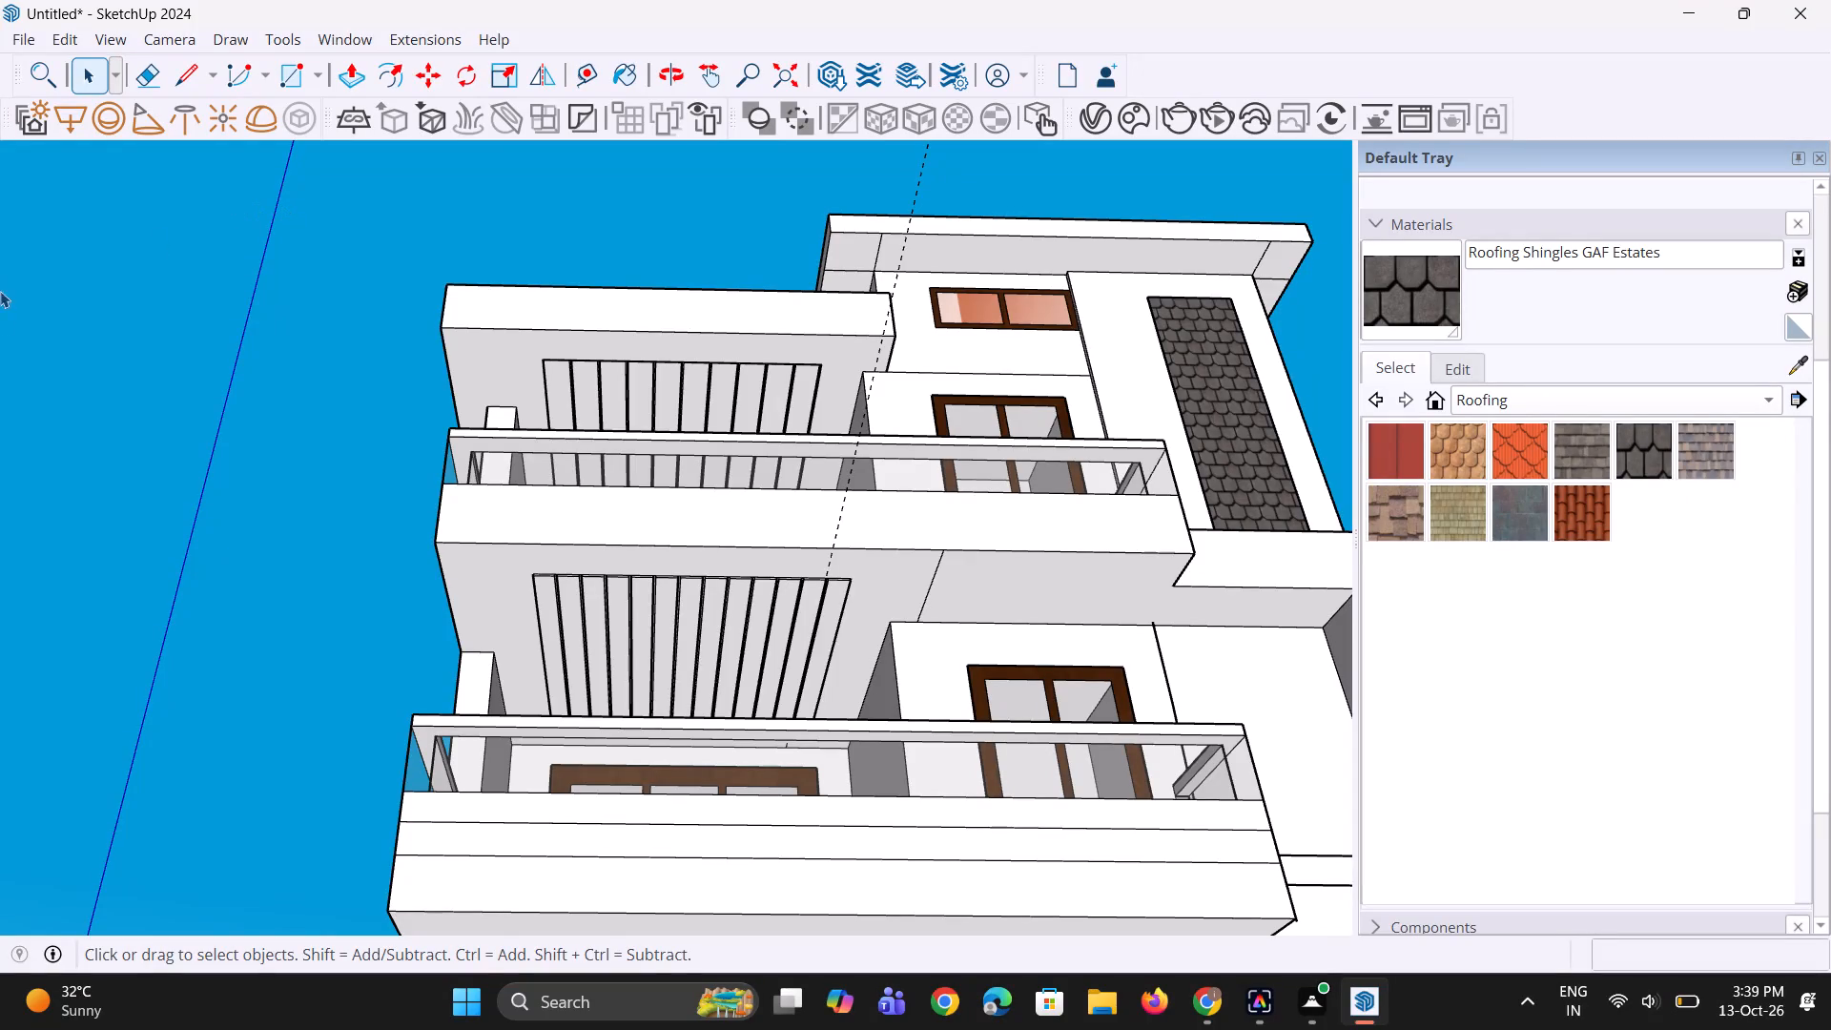
Examine the building's front facade, balconies and soffits from several angles and distances.
scroll(678, 451, "down", 2)
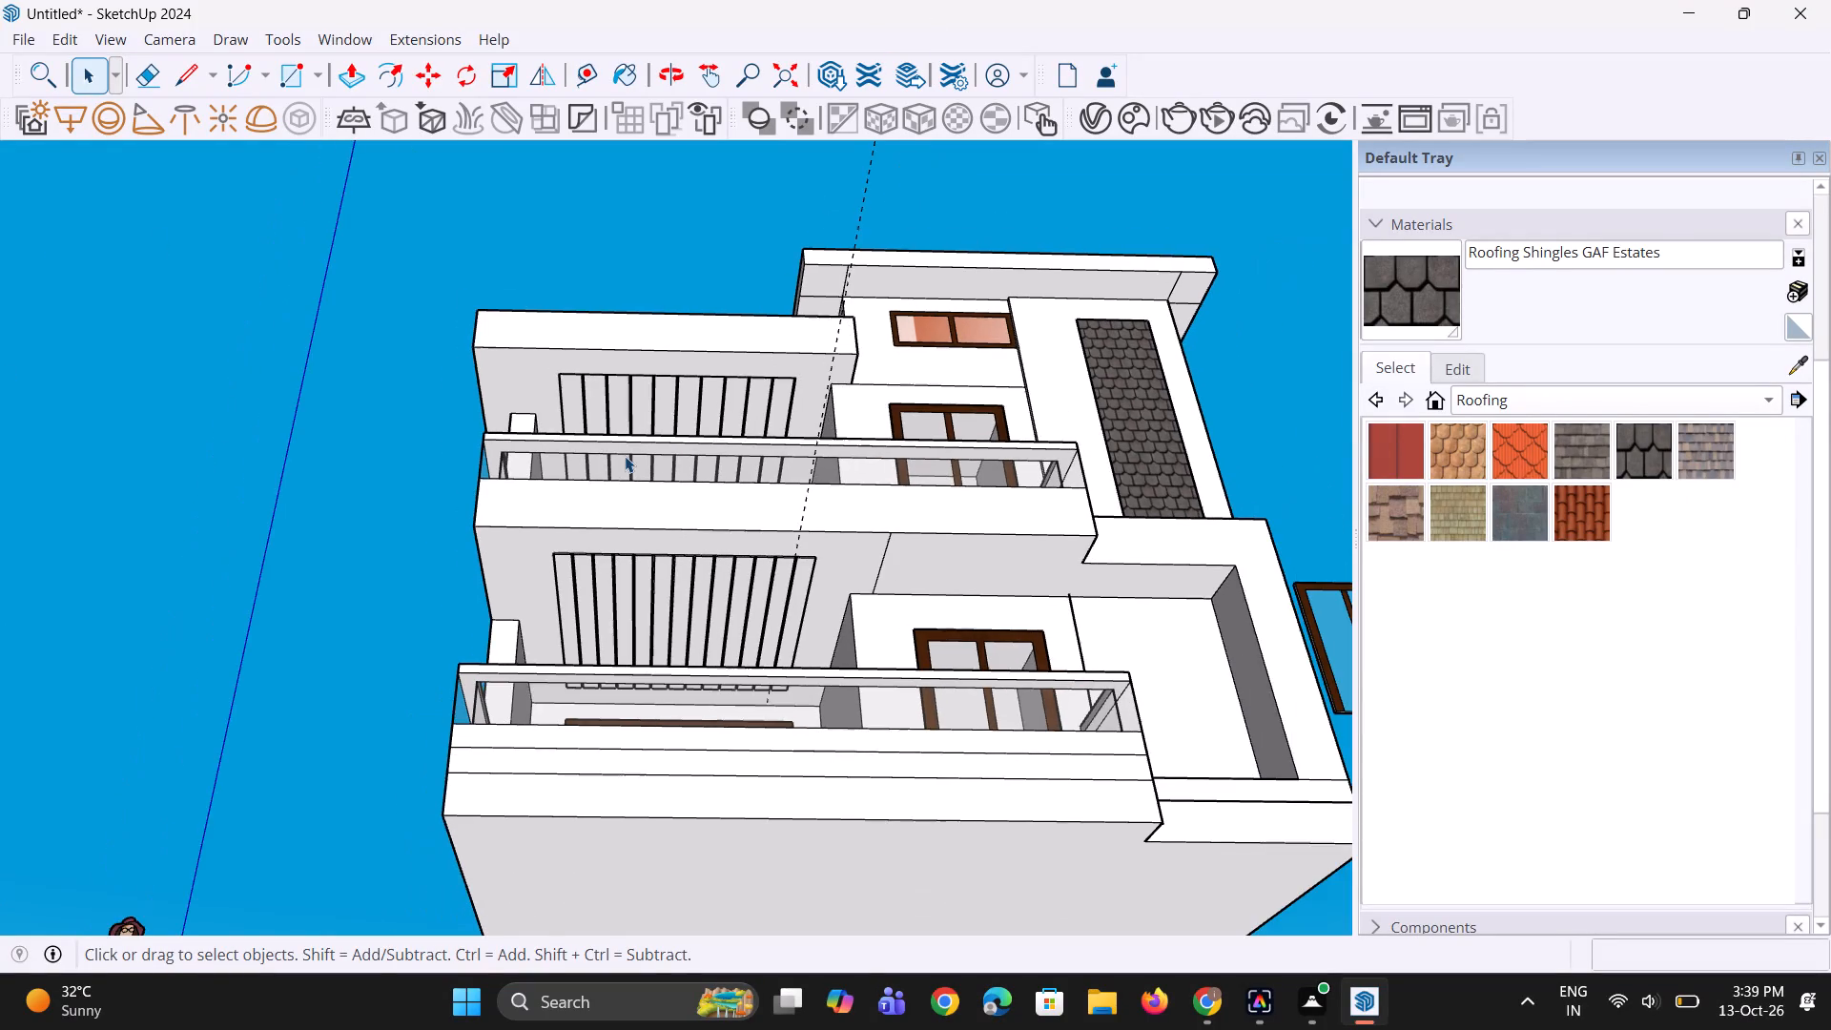
middle_click_drag(607, 555, 586, 677)
scroll(650, 391, "down", 3)
scroll(654, 469, "up", 2)
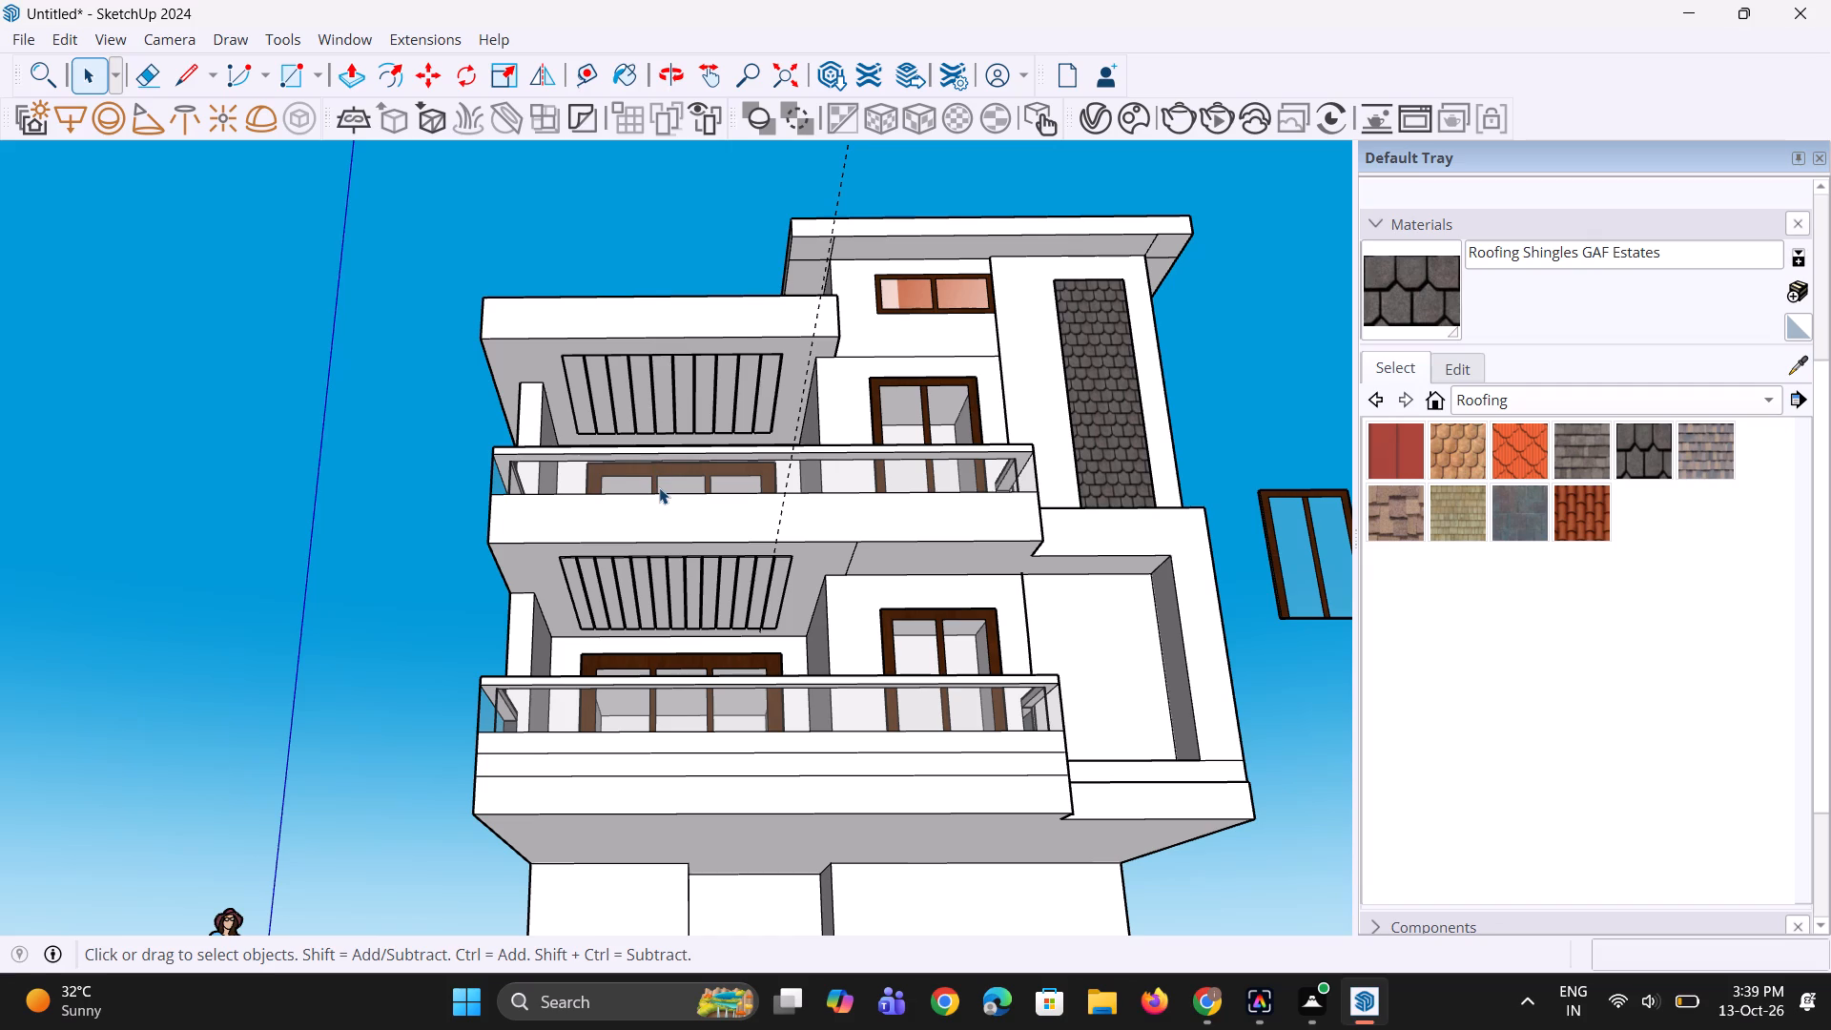
scroll(664, 467, "down", 4)
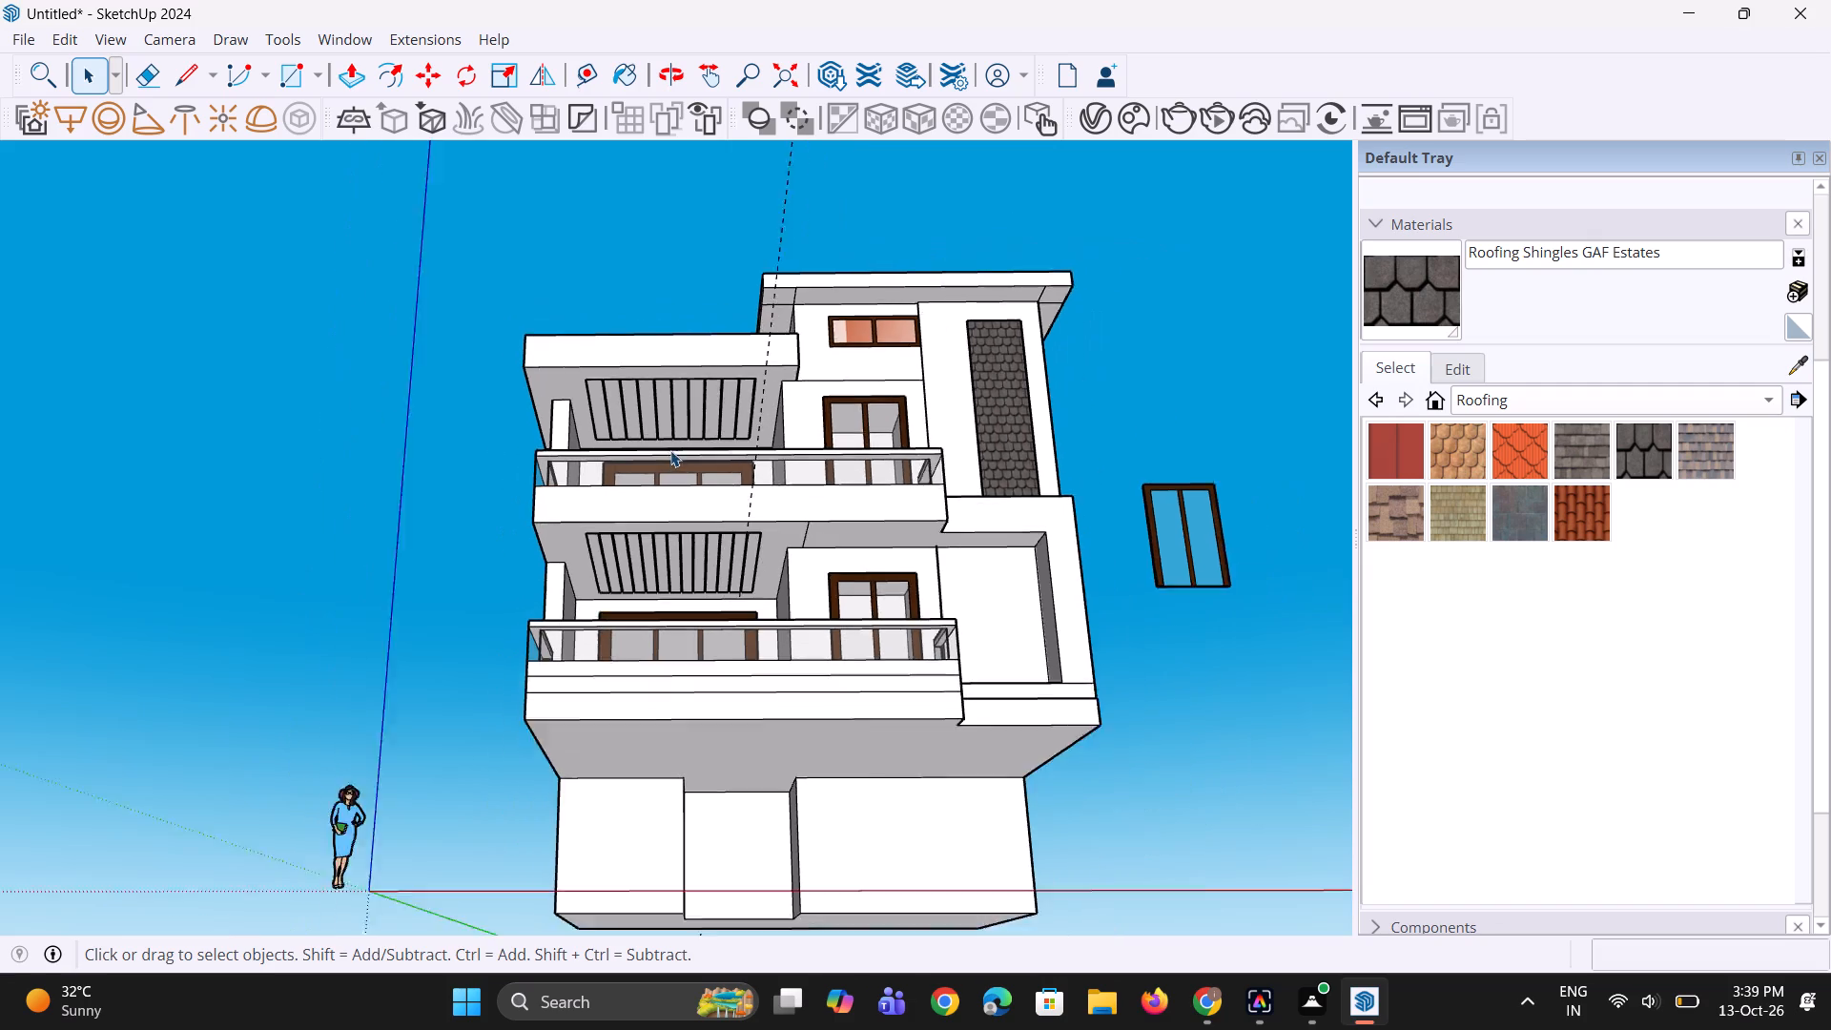
scroll(670, 450, "down", 3)
middle_click_drag(686, 385, 672, 334)
scroll(772, 507, "up", 5)
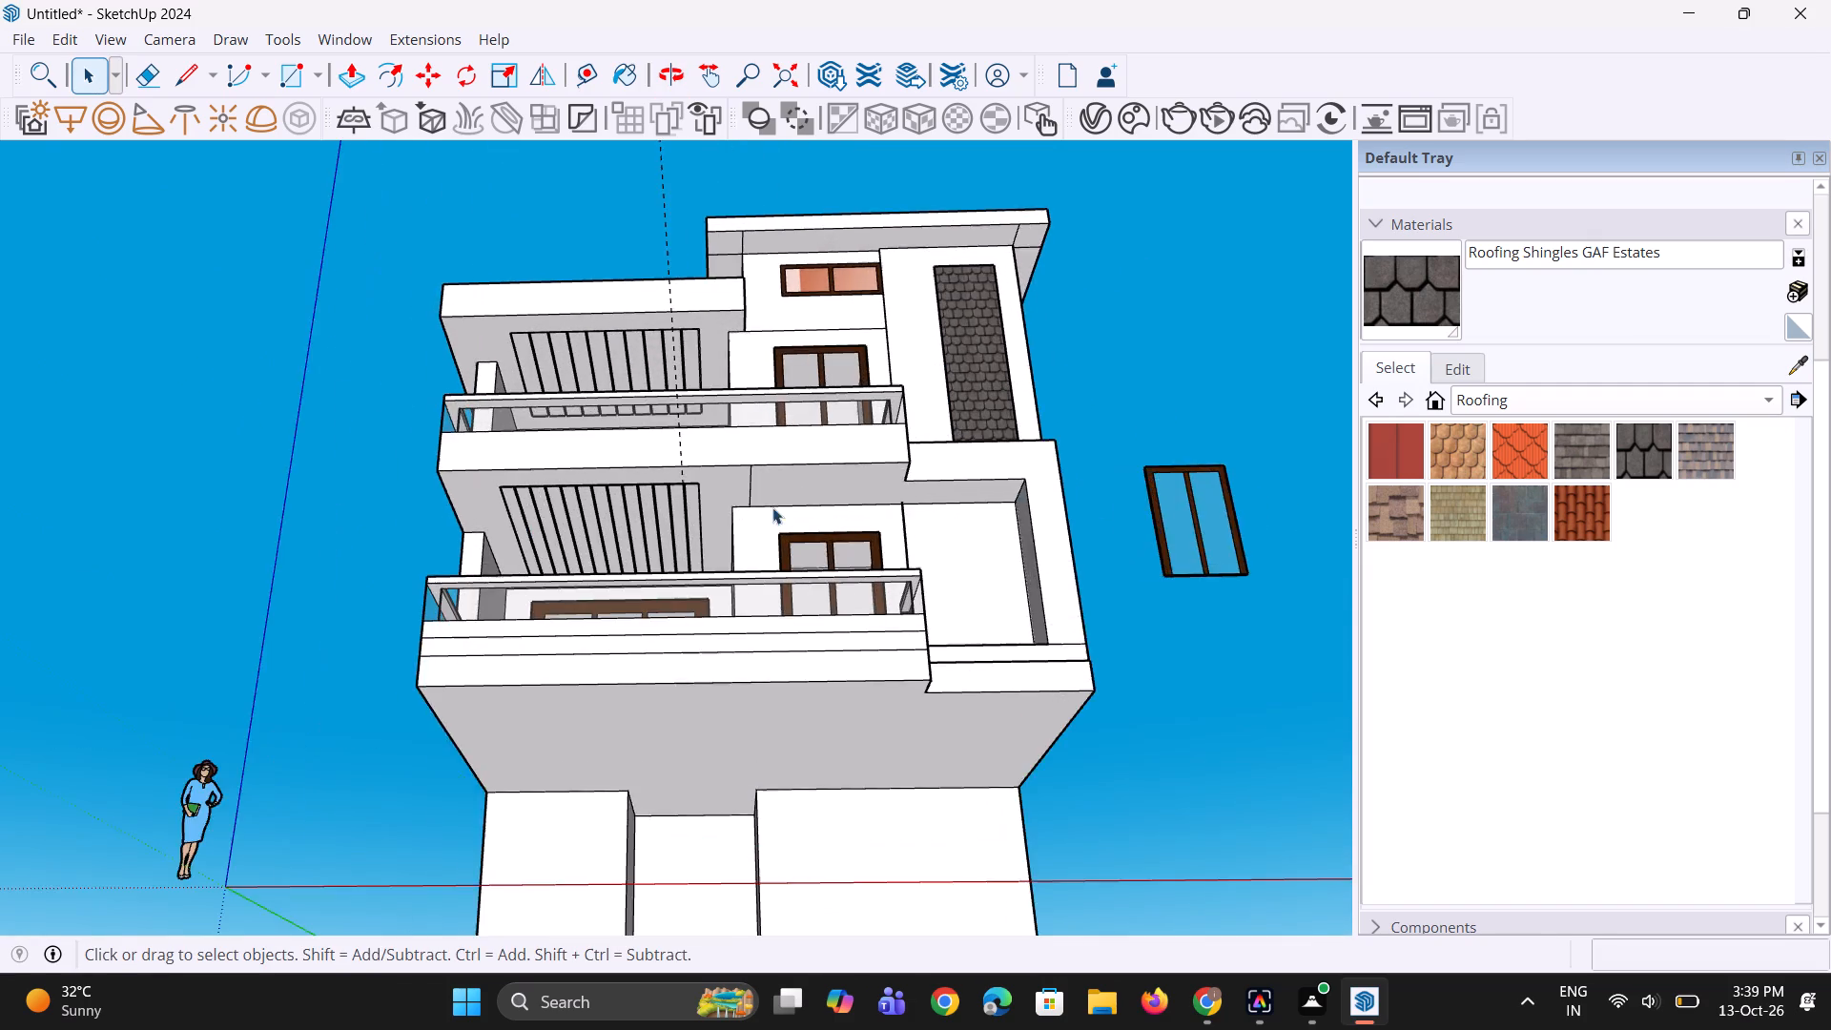
scroll(742, 480, "up", 8)
left_click(794, 525)
scroll(799, 514, "up", 2)
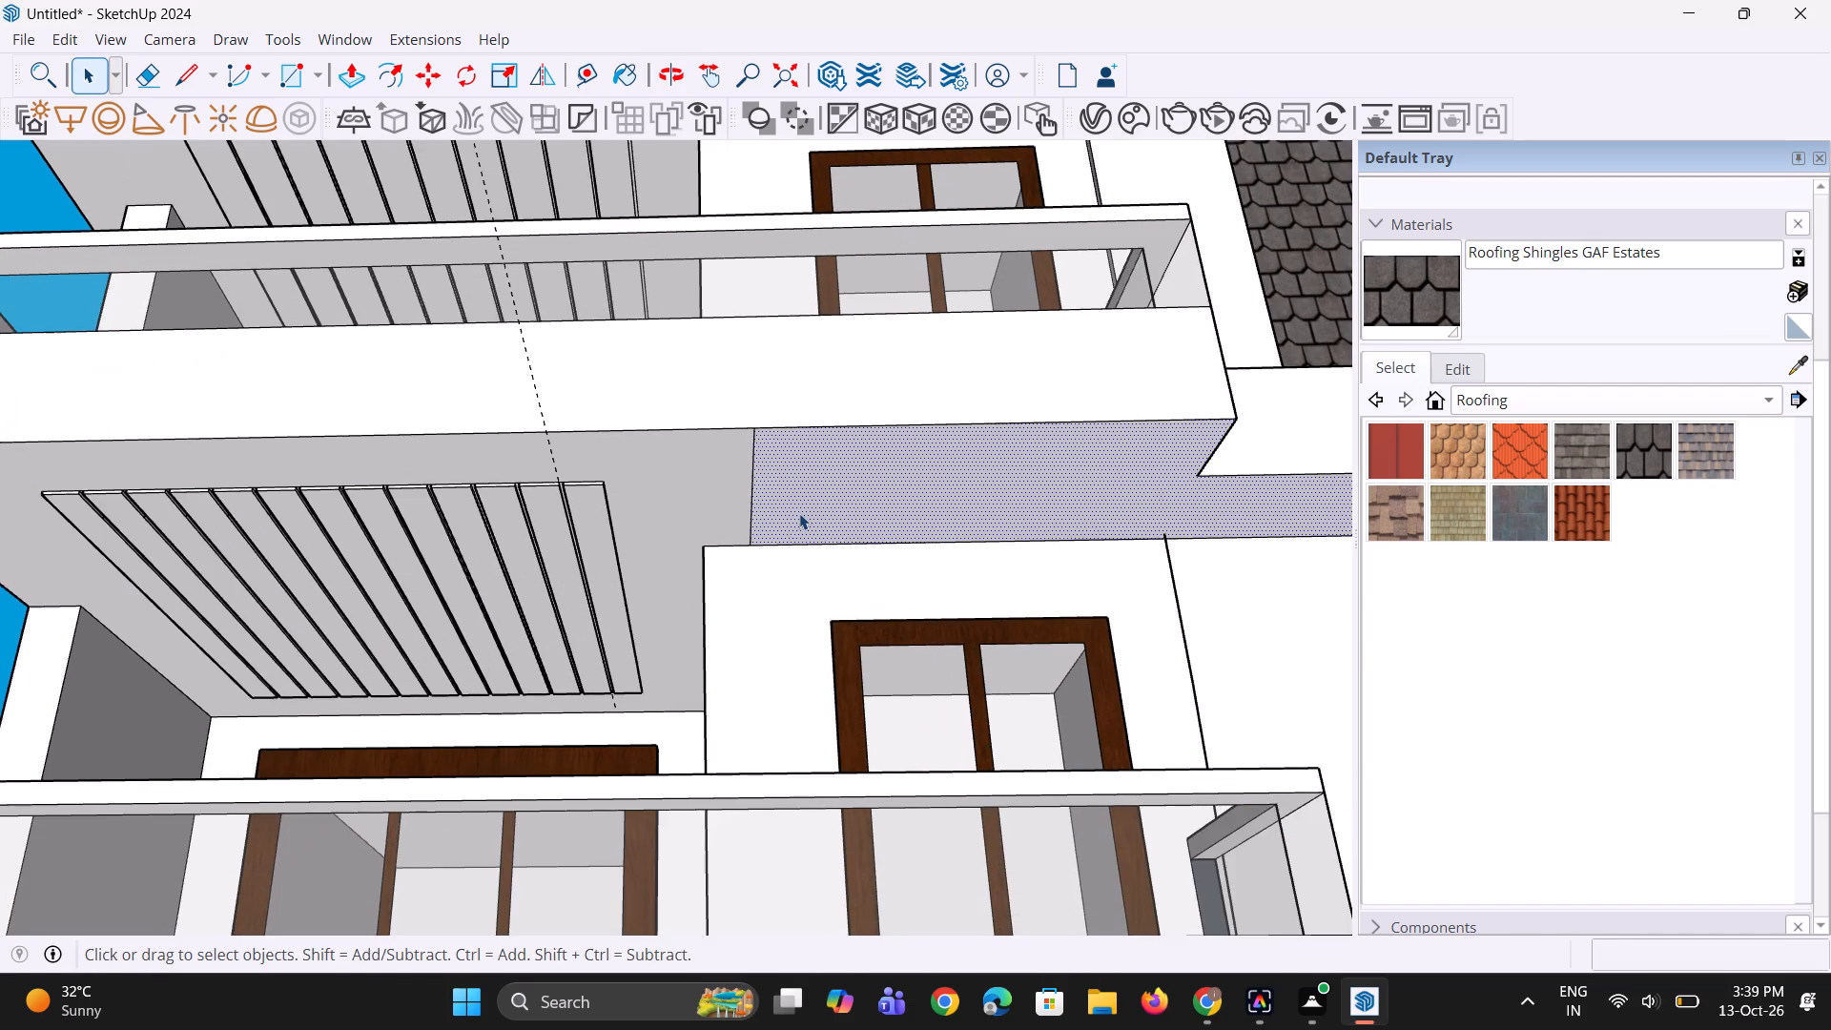
scroll(799, 510, "up", 1)
scroll(796, 507, "down", 3)
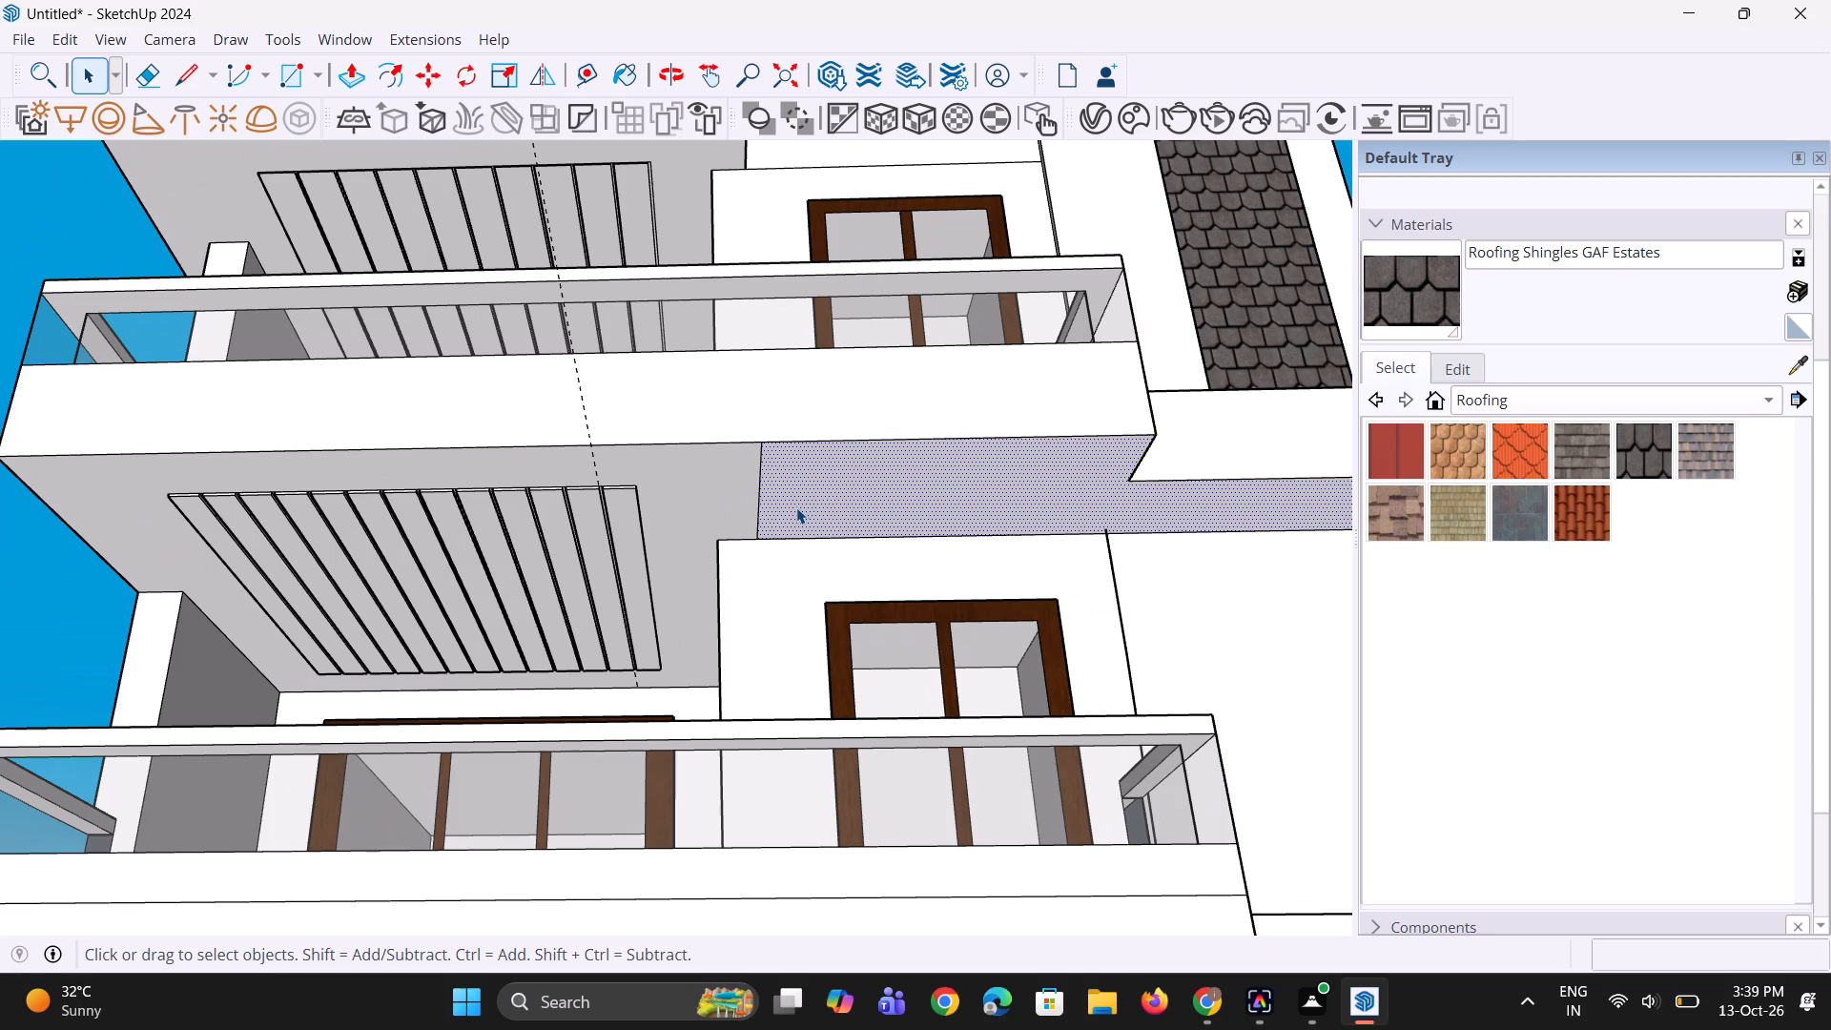
scroll(796, 507, "down", 2)
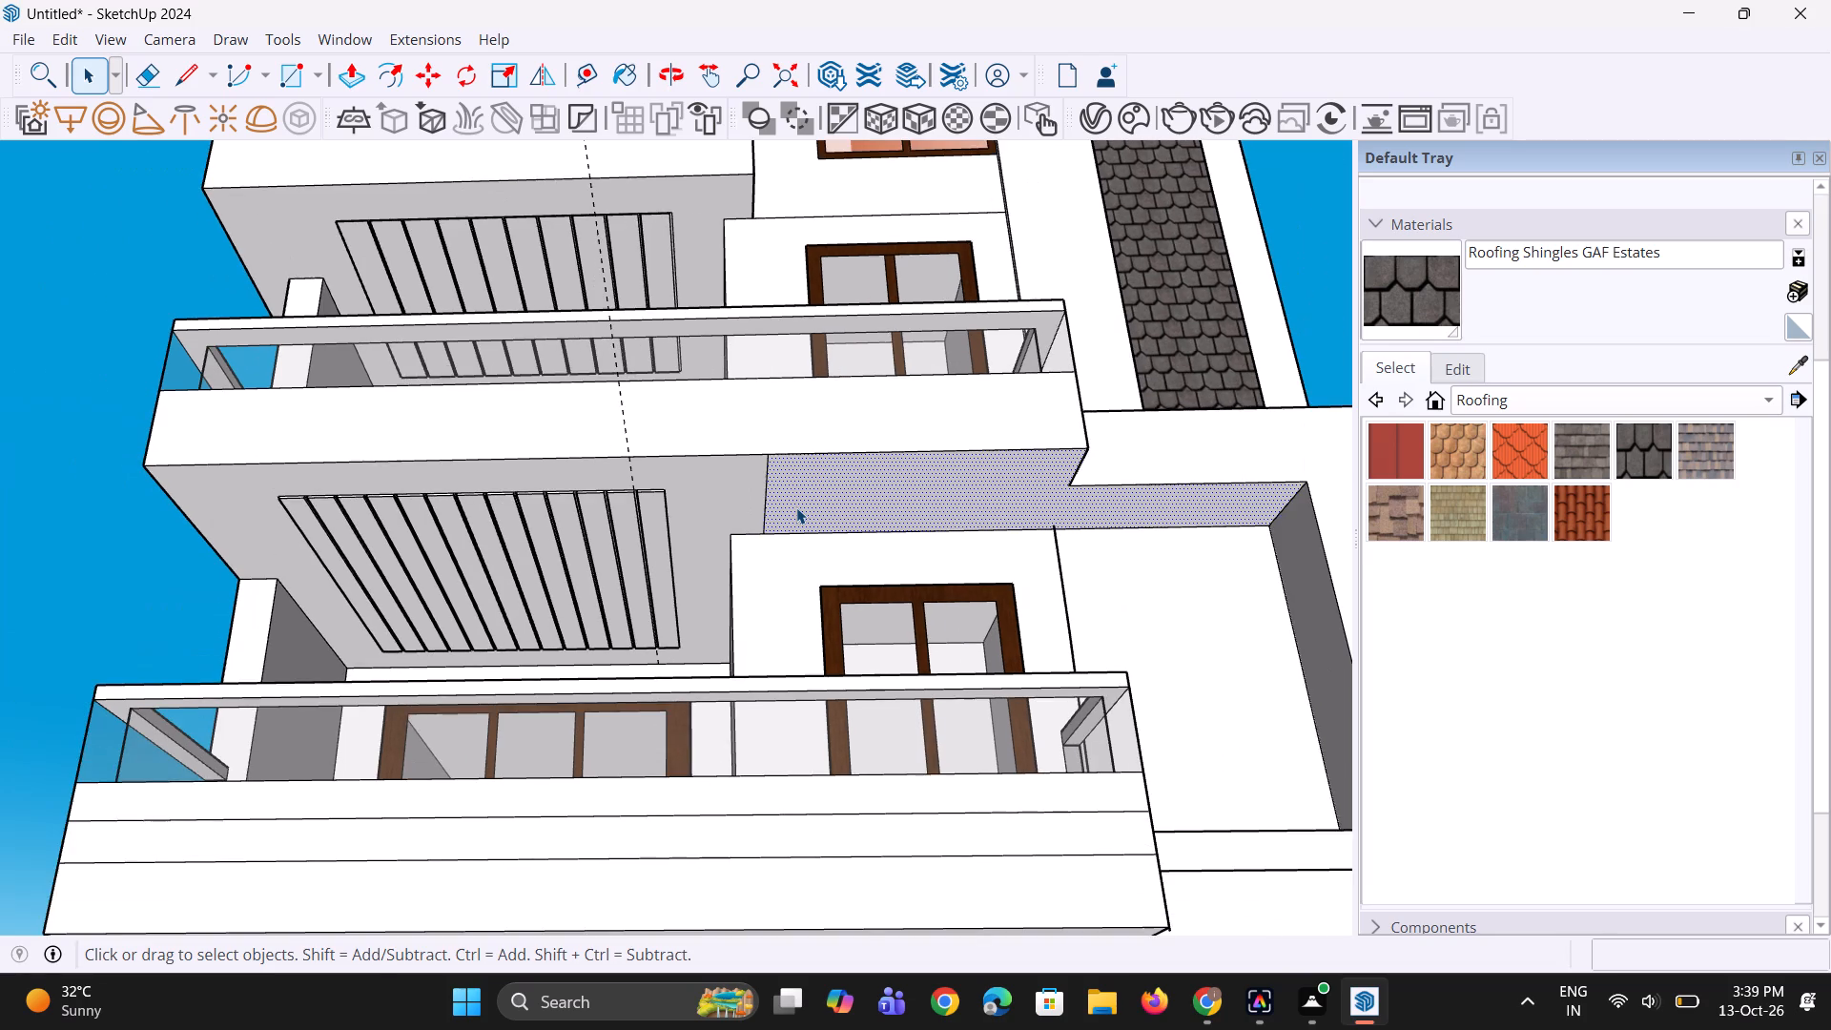
middle_click_drag(796, 507, 782, 484)
scroll(746, 494, "down", 3)
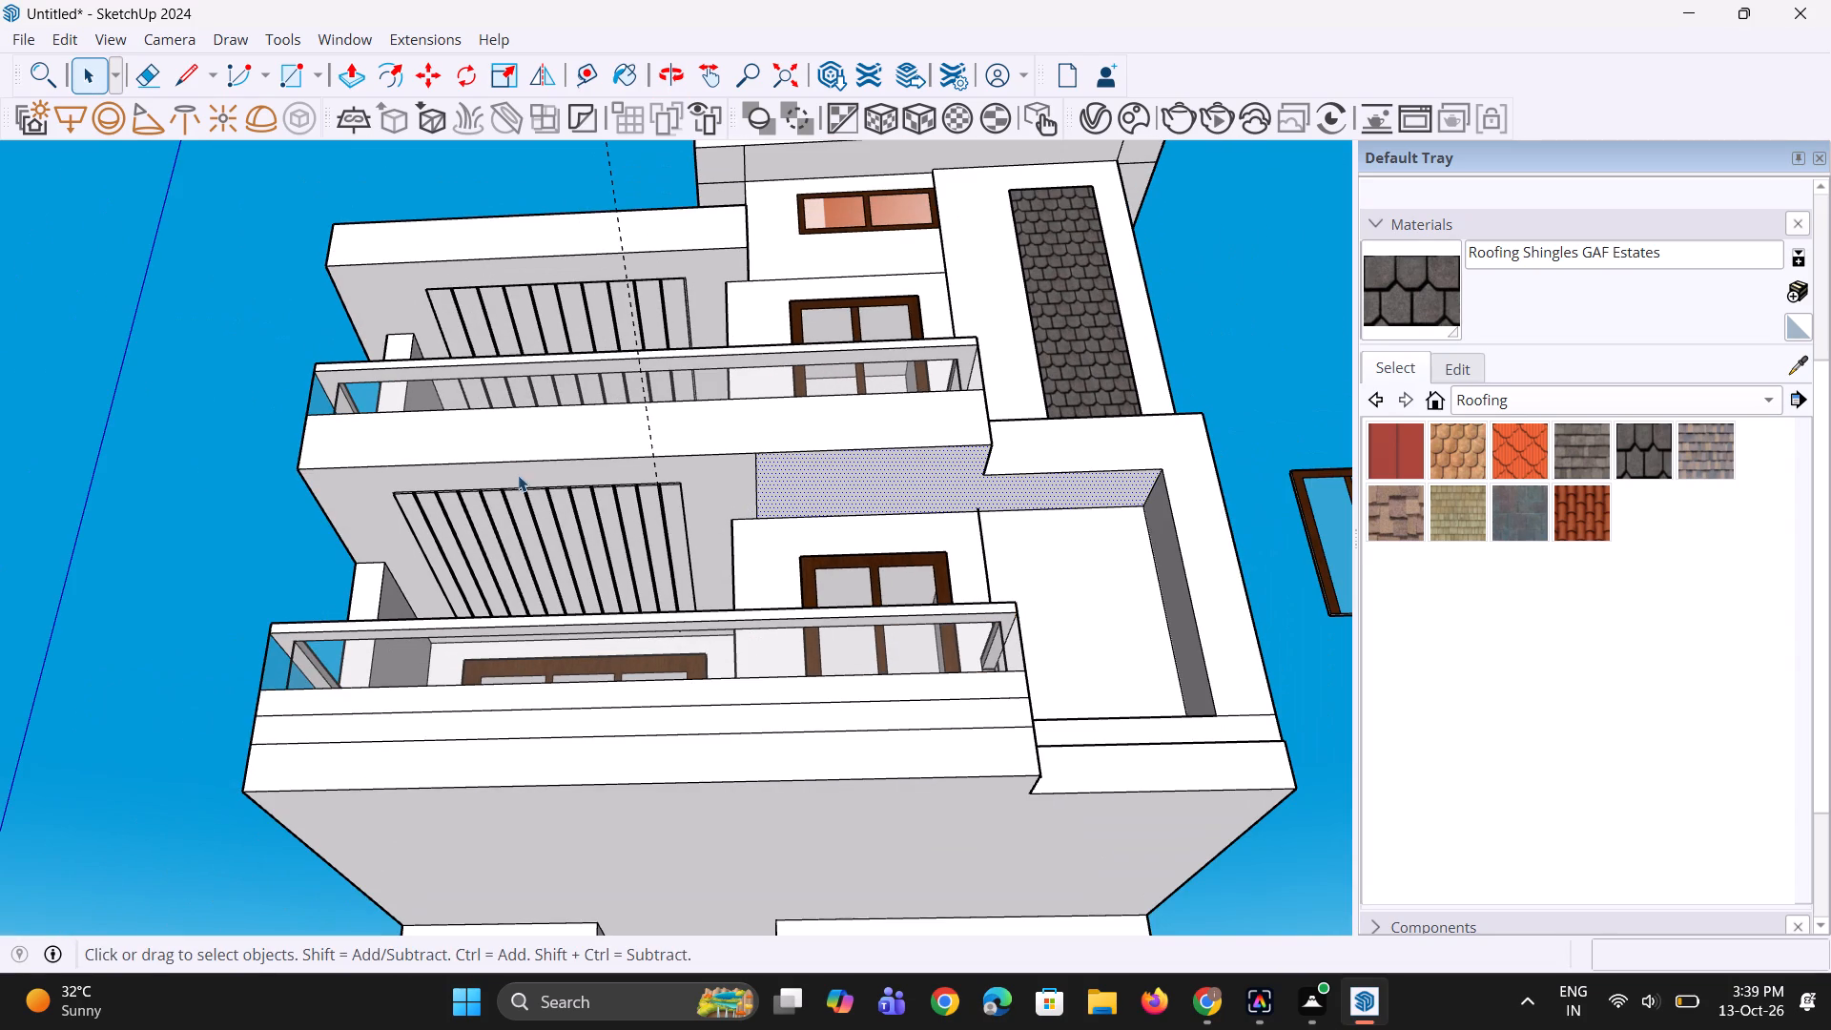
left_click(266, 502)
Extend the building's underside about 1' 4 11/16" downward, and extrude it a further 1' 5 3/4" as a separate base band.
middle_click_drag(679, 534, 694, 601)
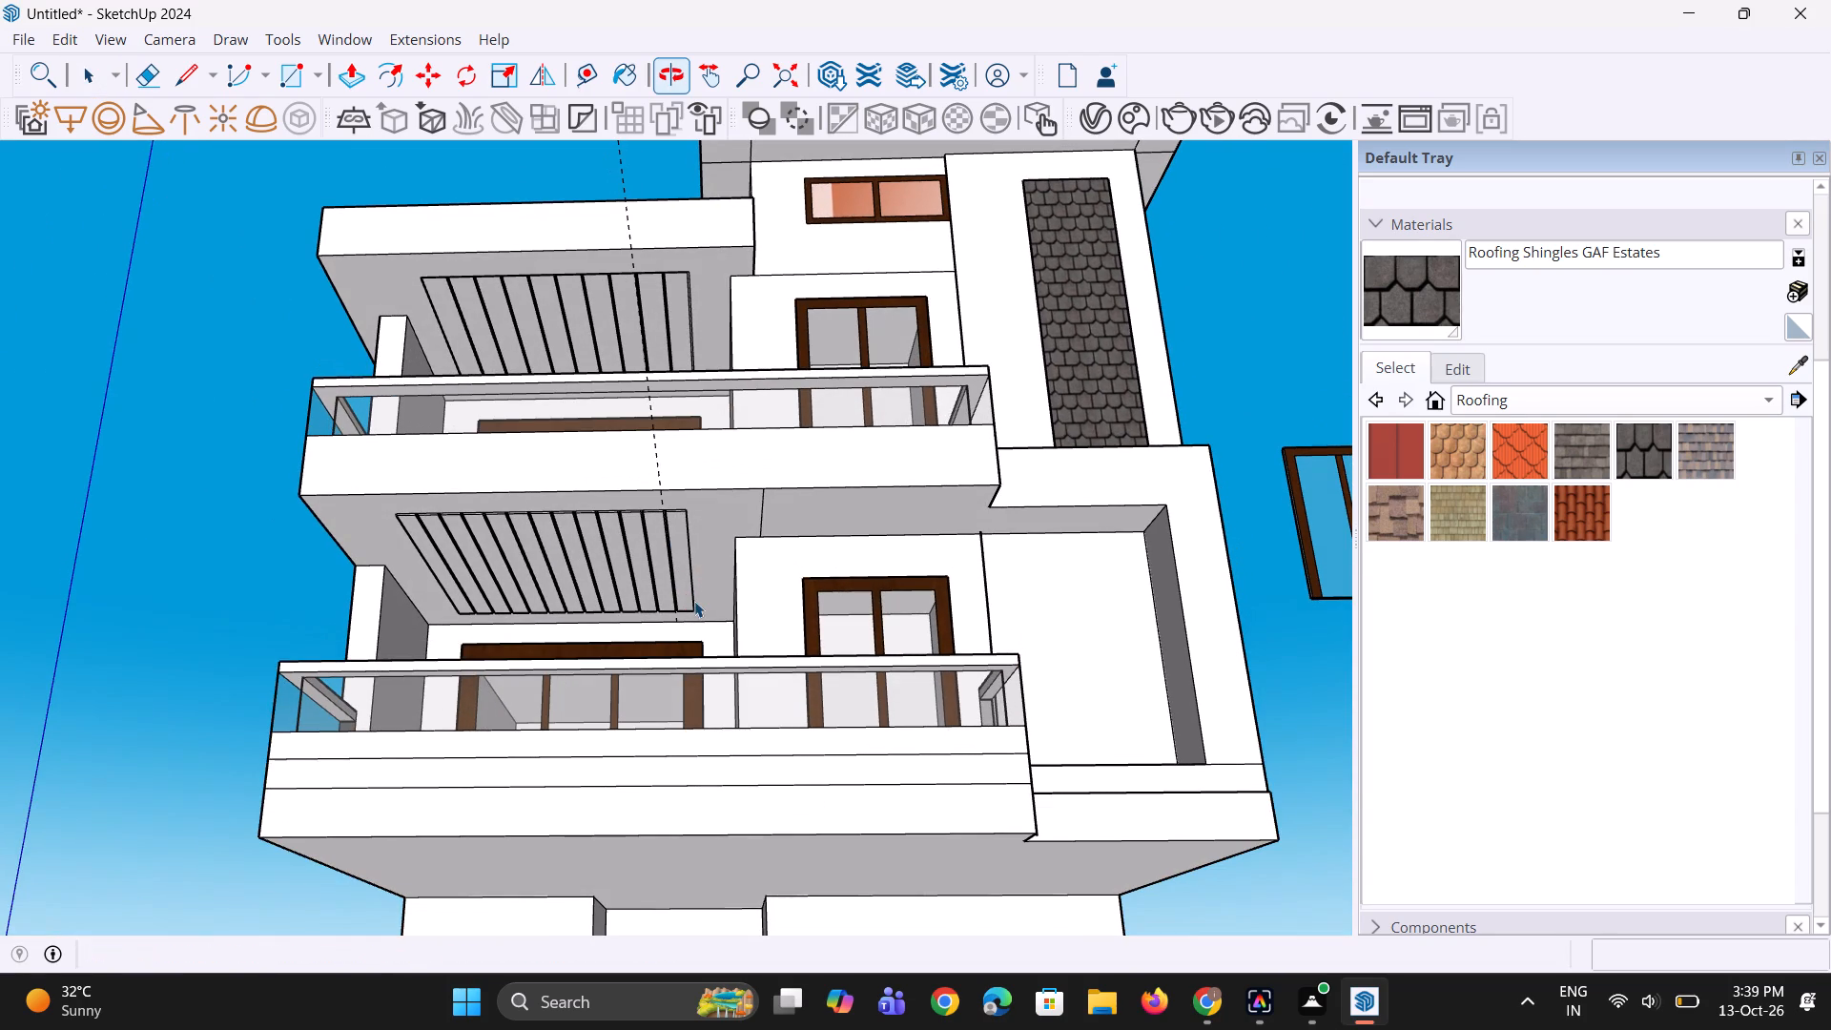
scroll(792, 457, "down", 3)
middle_click_drag(699, 525, 686, 489)
scroll(674, 461, "down", 4)
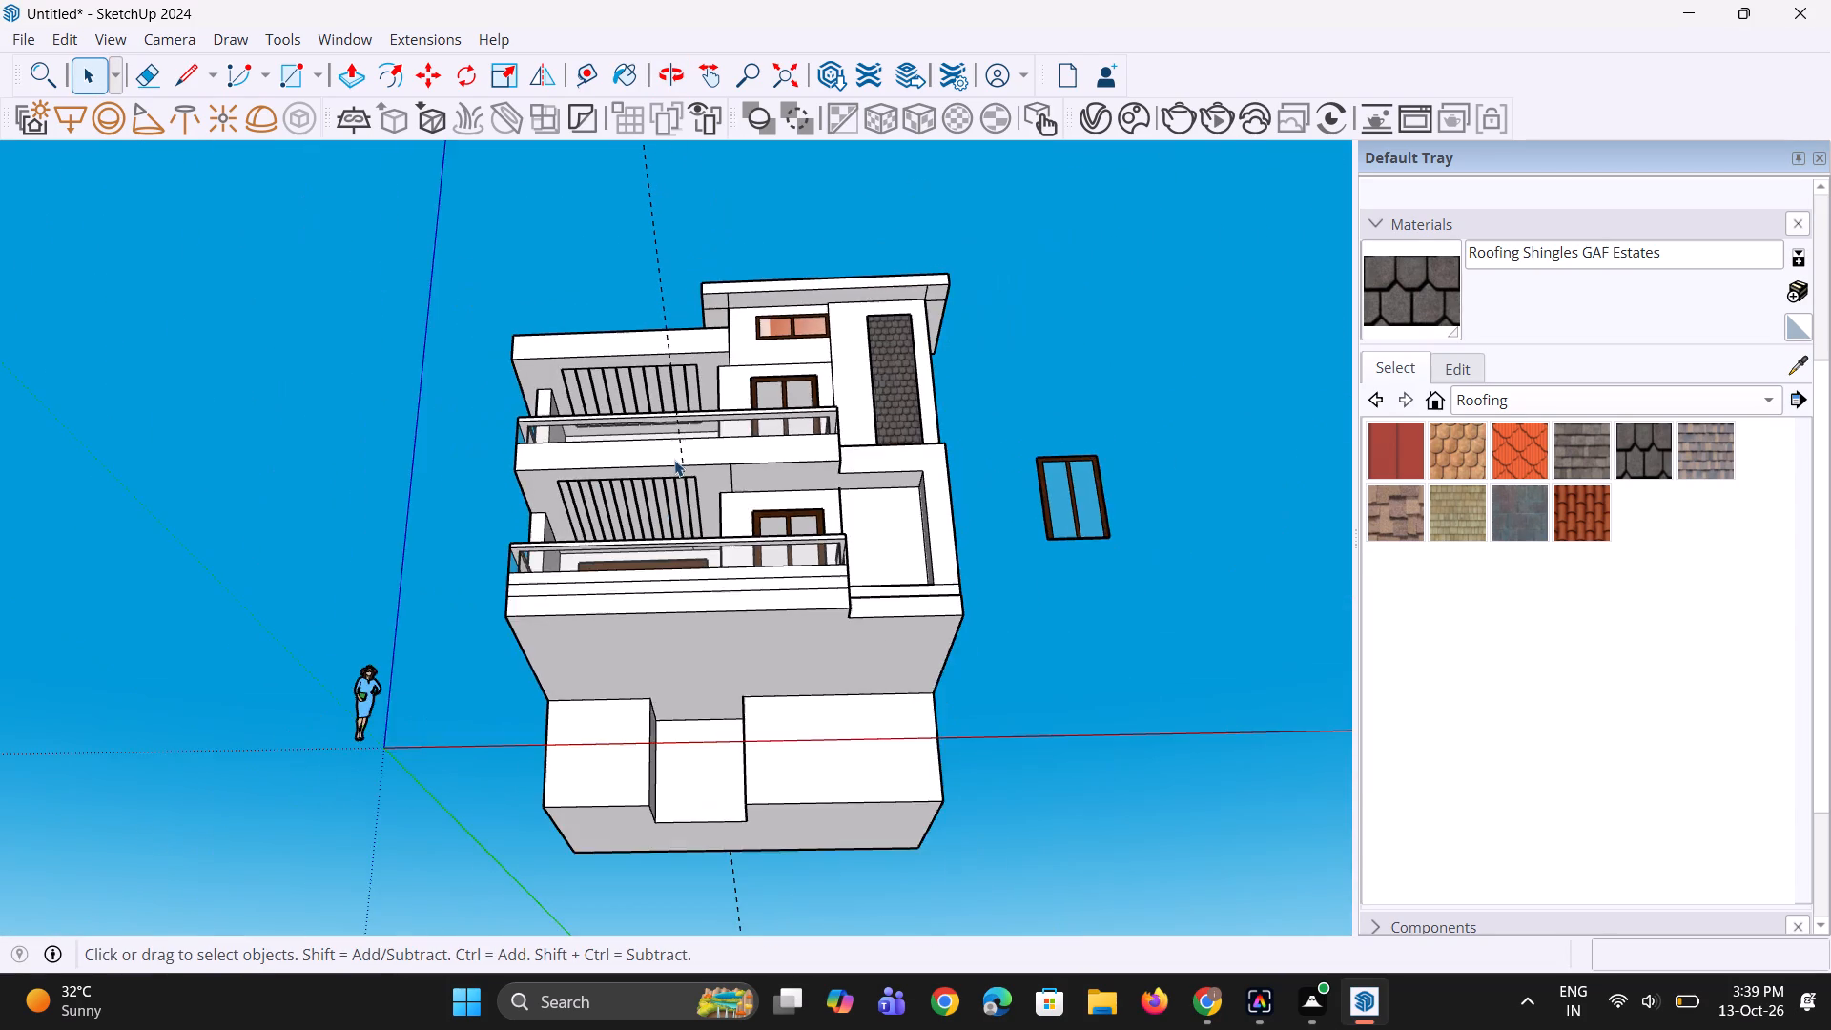
scroll(674, 460, "down", 5)
middle_click(683, 708)
scroll(674, 737, "up", 6)
key("p")
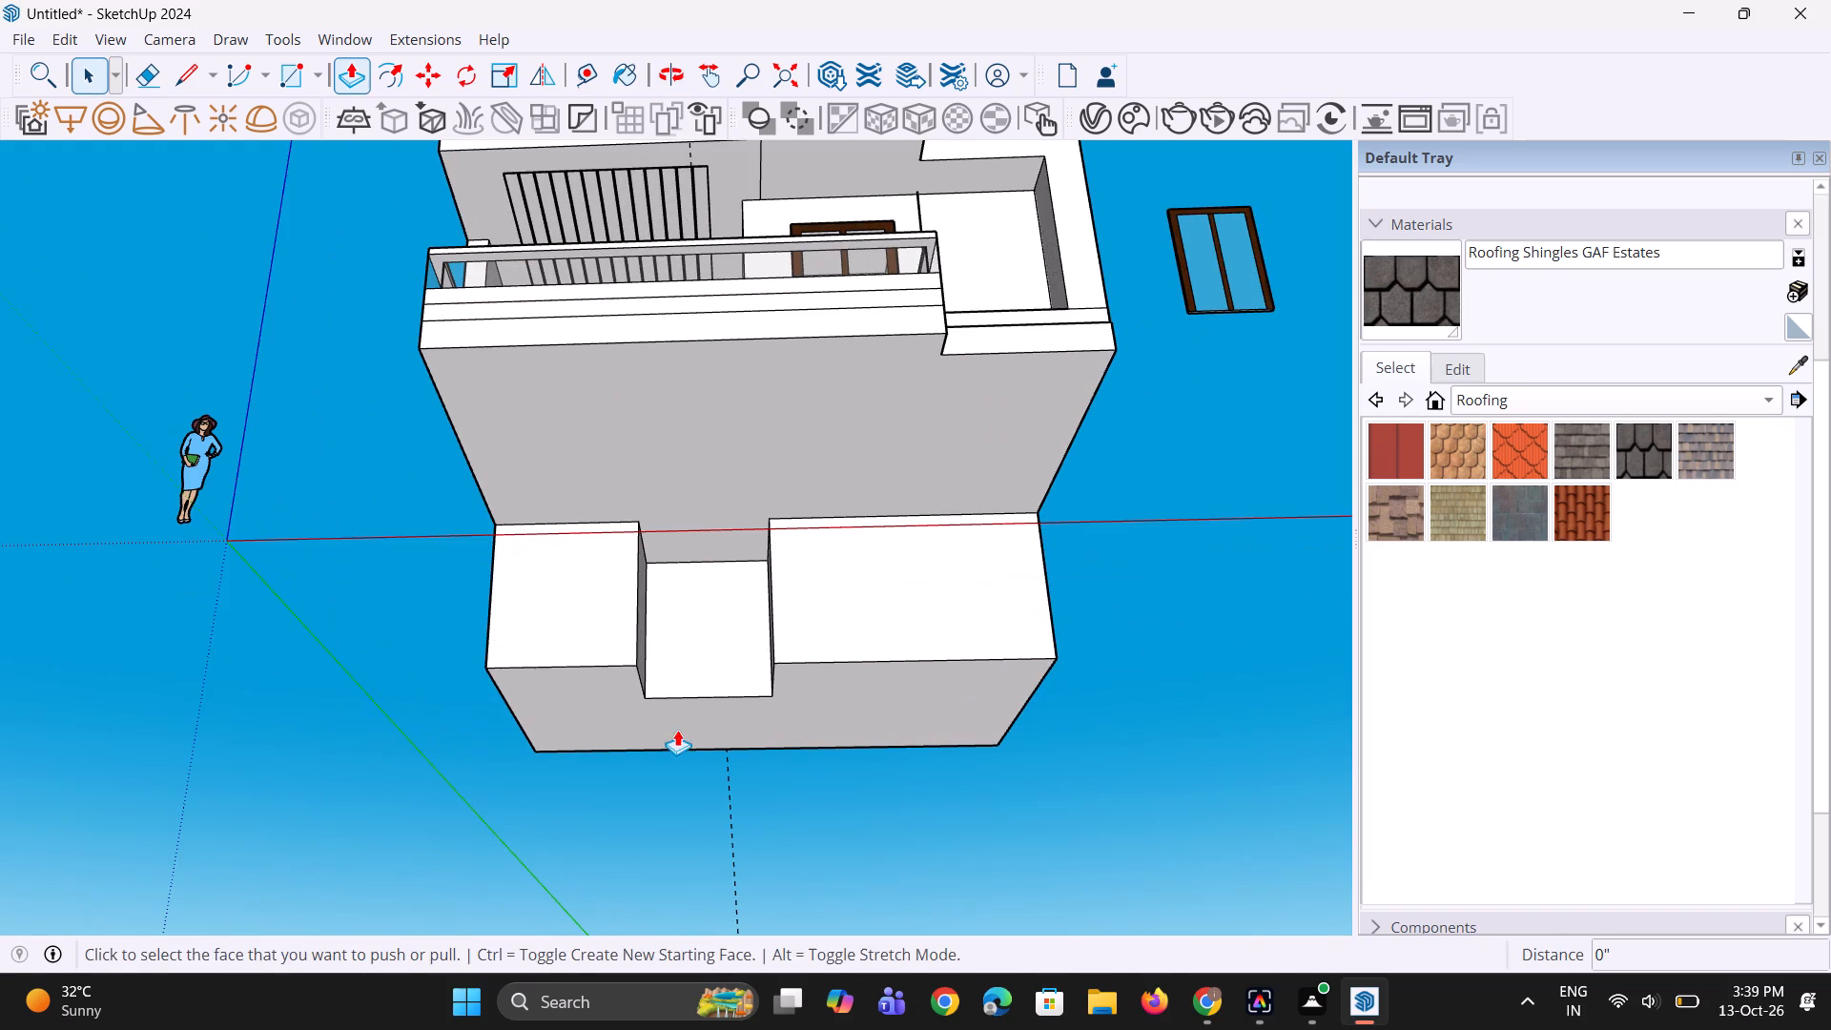
left_click(703, 722)
left_click(718, 741)
left_click_drag(718, 741, 721, 752)
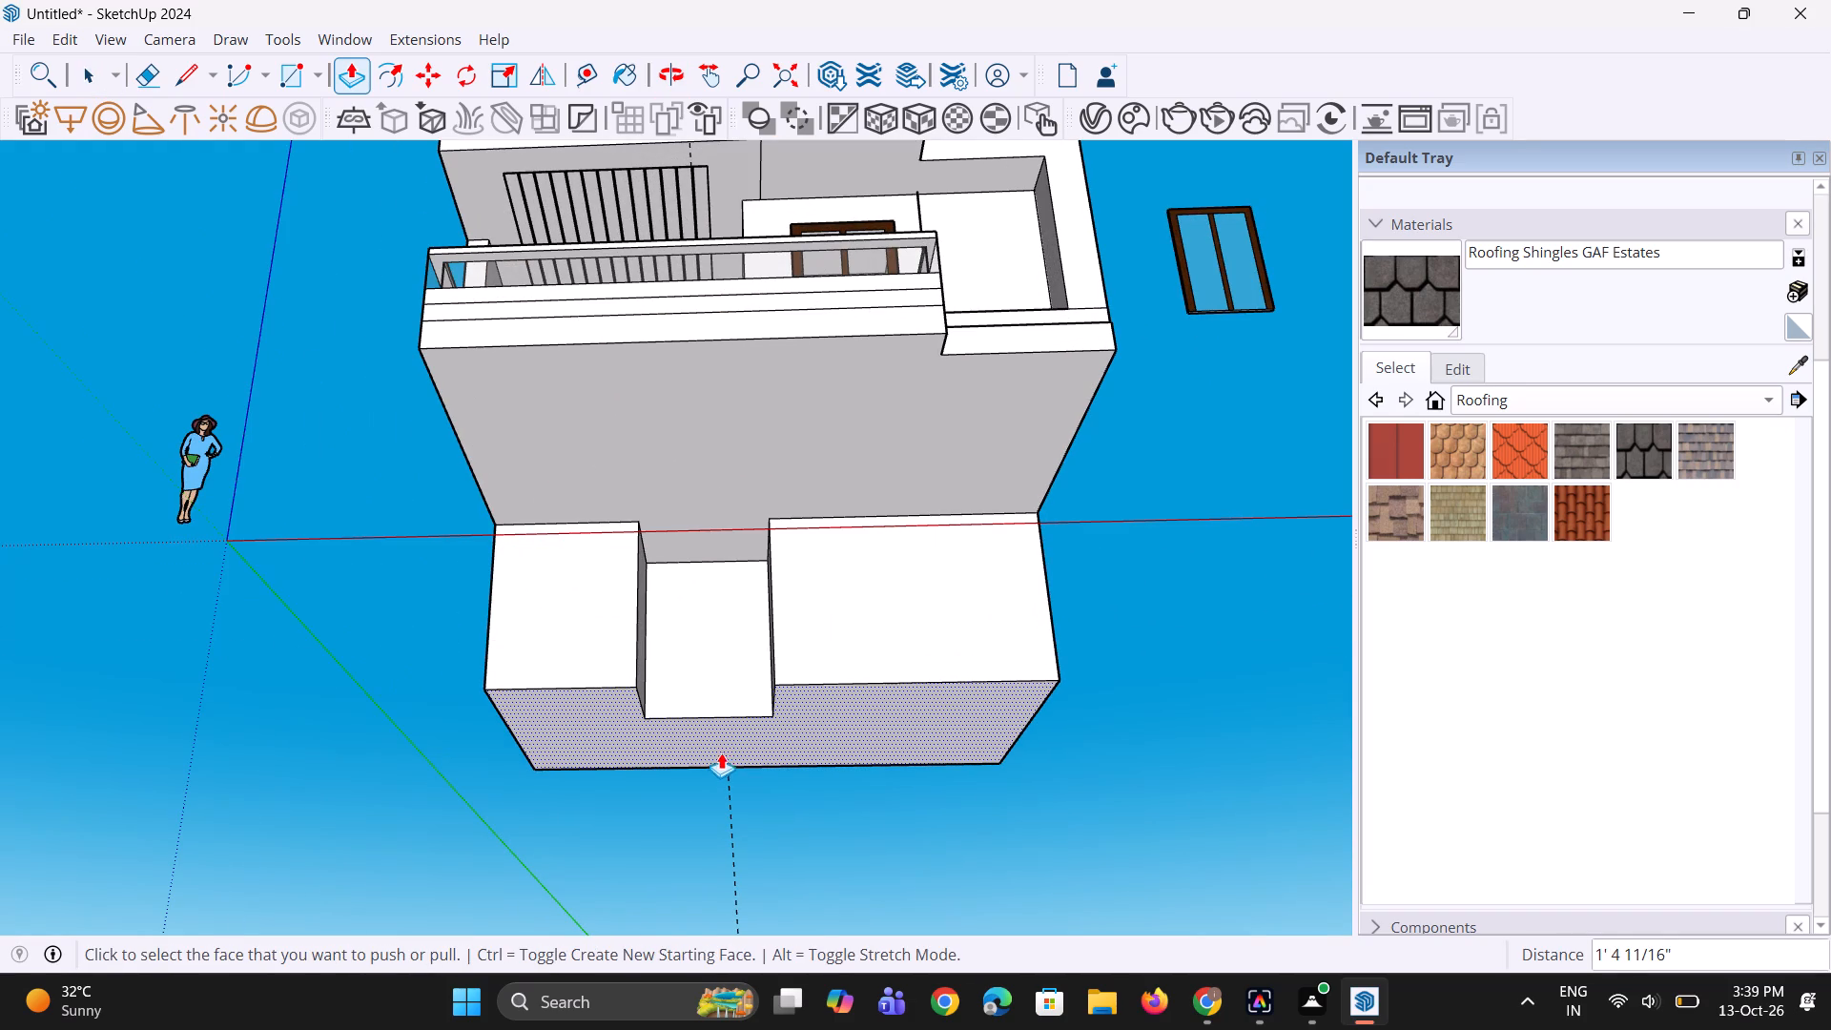
left_click_drag(721, 752, 720, 750)
left_click(721, 755)
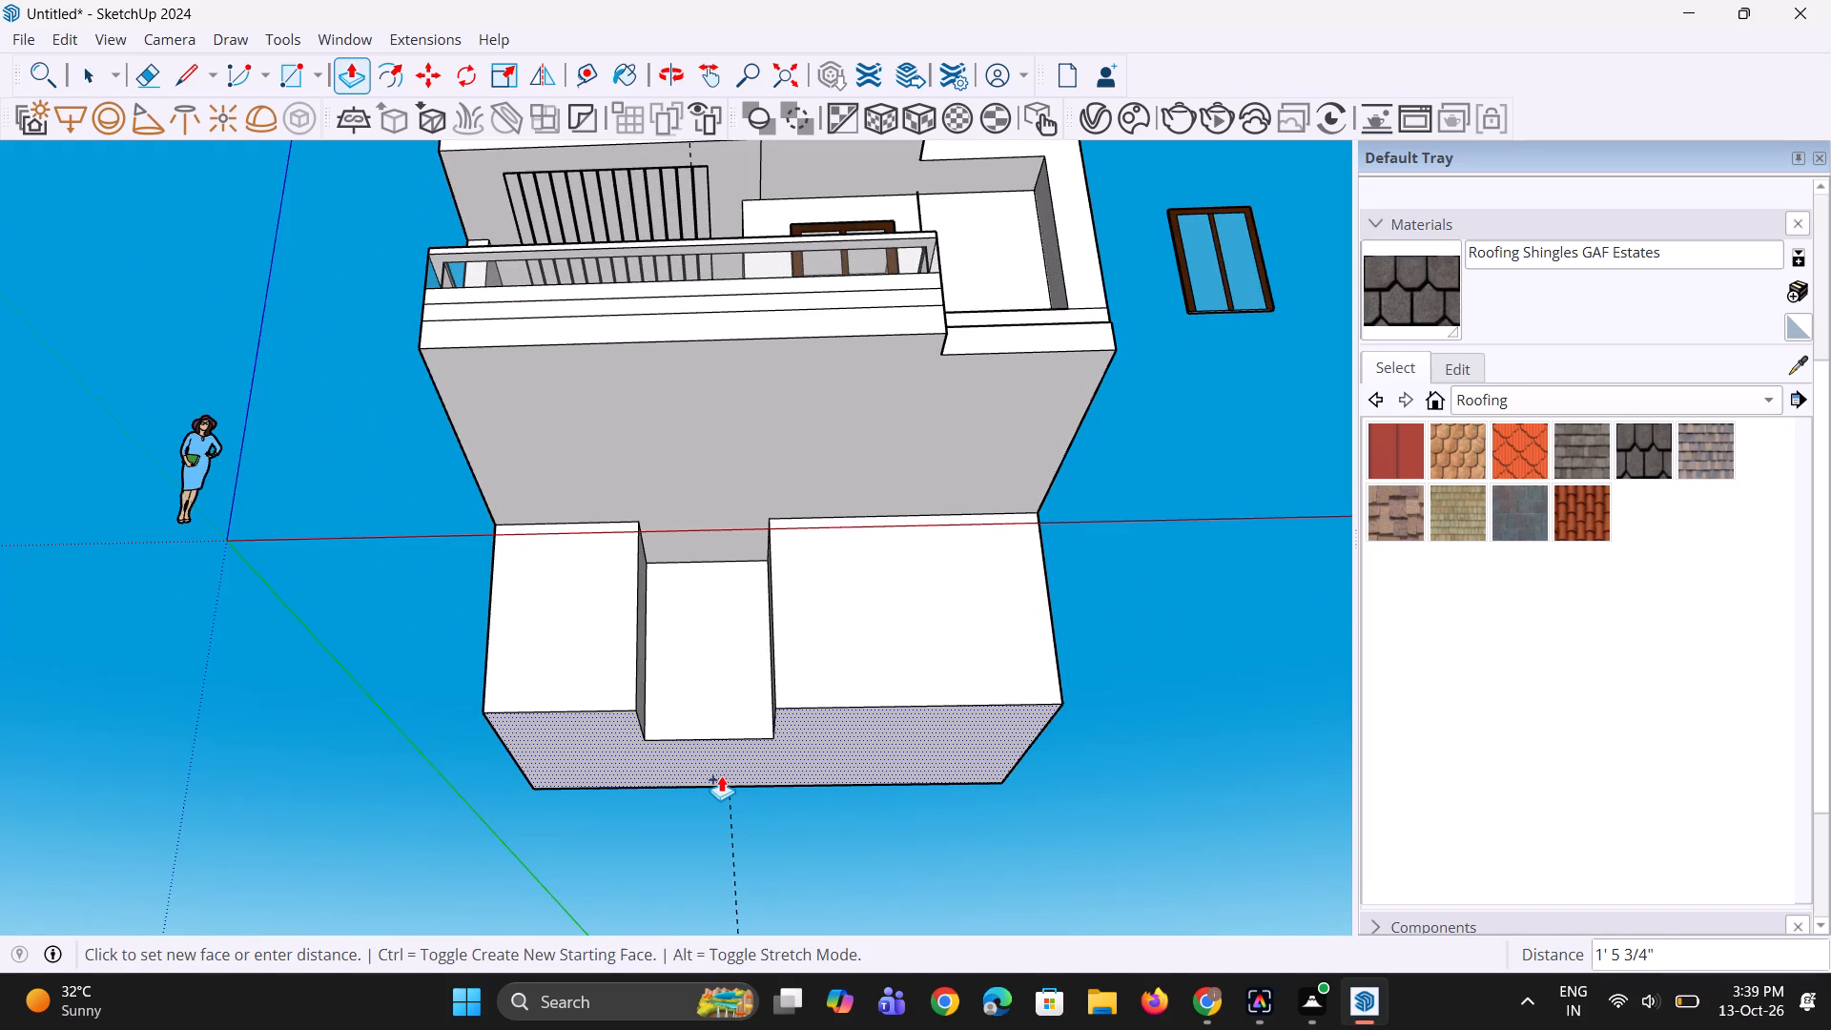
left_click(721, 775)
Pull the base band's three front faces about 20' 11 5/16" forward, extending the recessed middle one another 6' 9 11/16" to be flush.
scroll(759, 567, "down", 1)
middle_click_drag(759, 567, 738, 790)
scroll(629, 598, "up", 4)
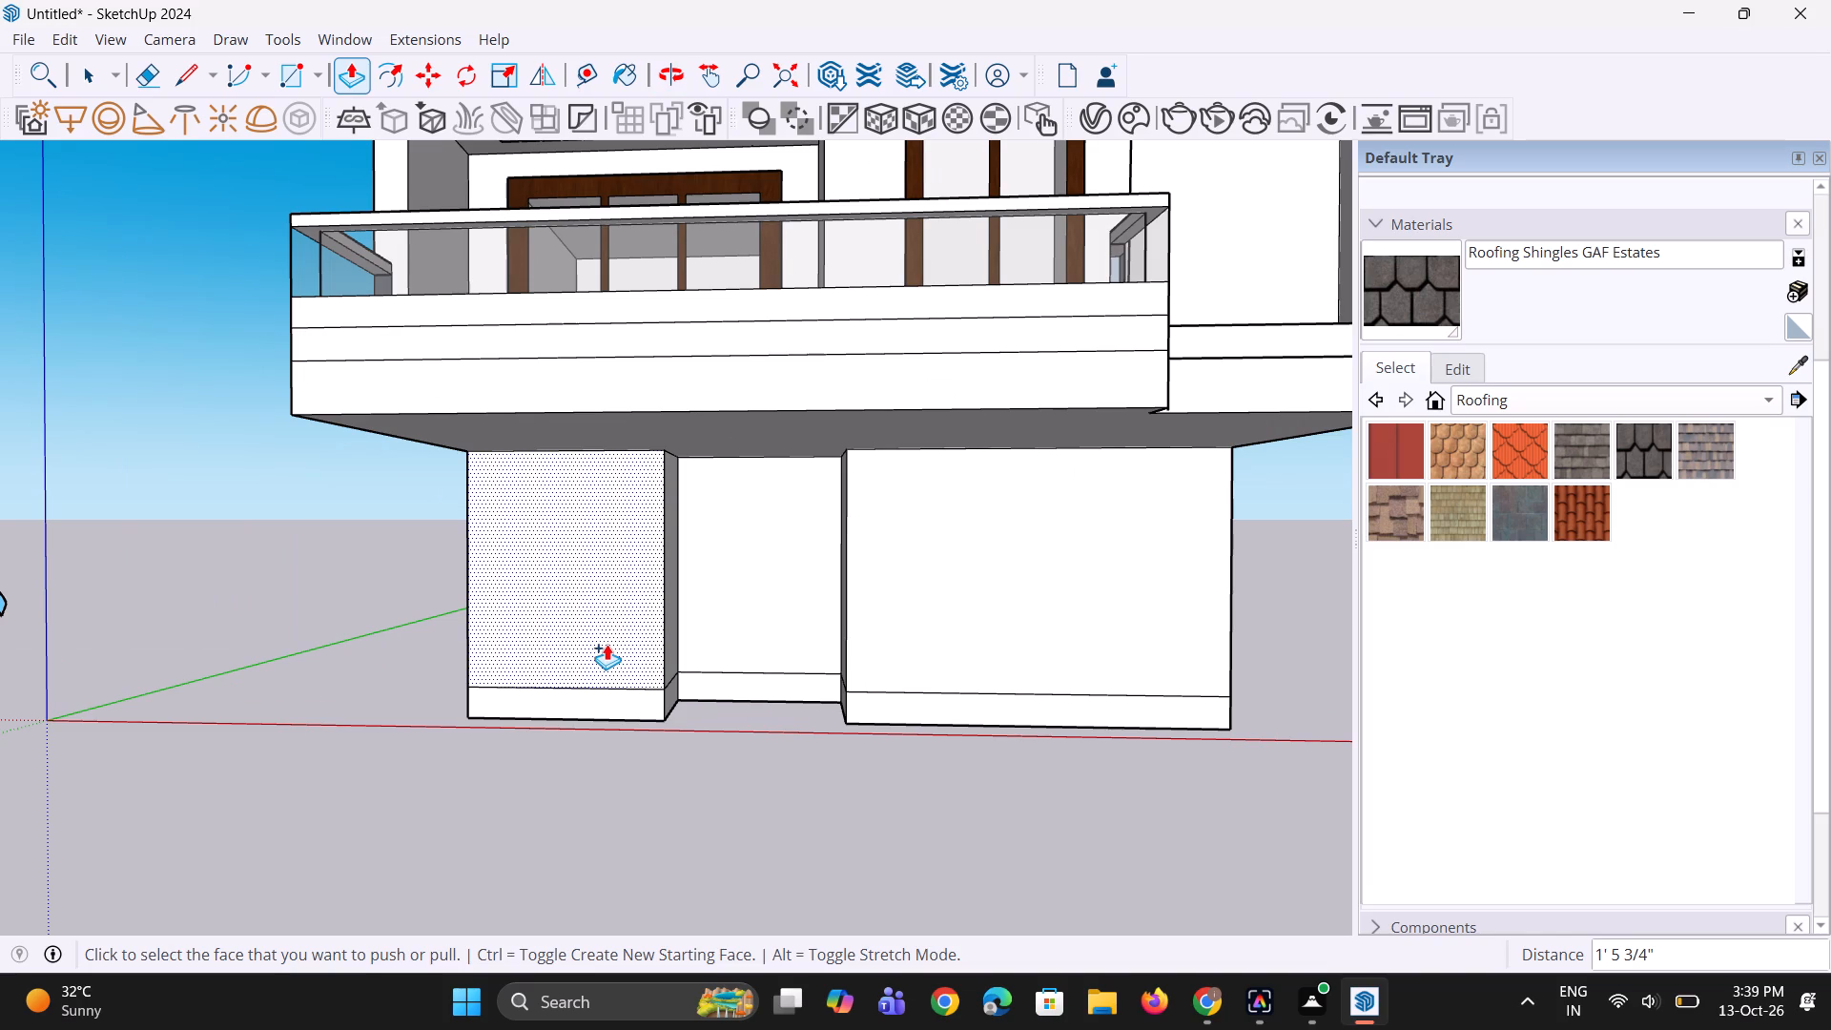
left_click(585, 701)
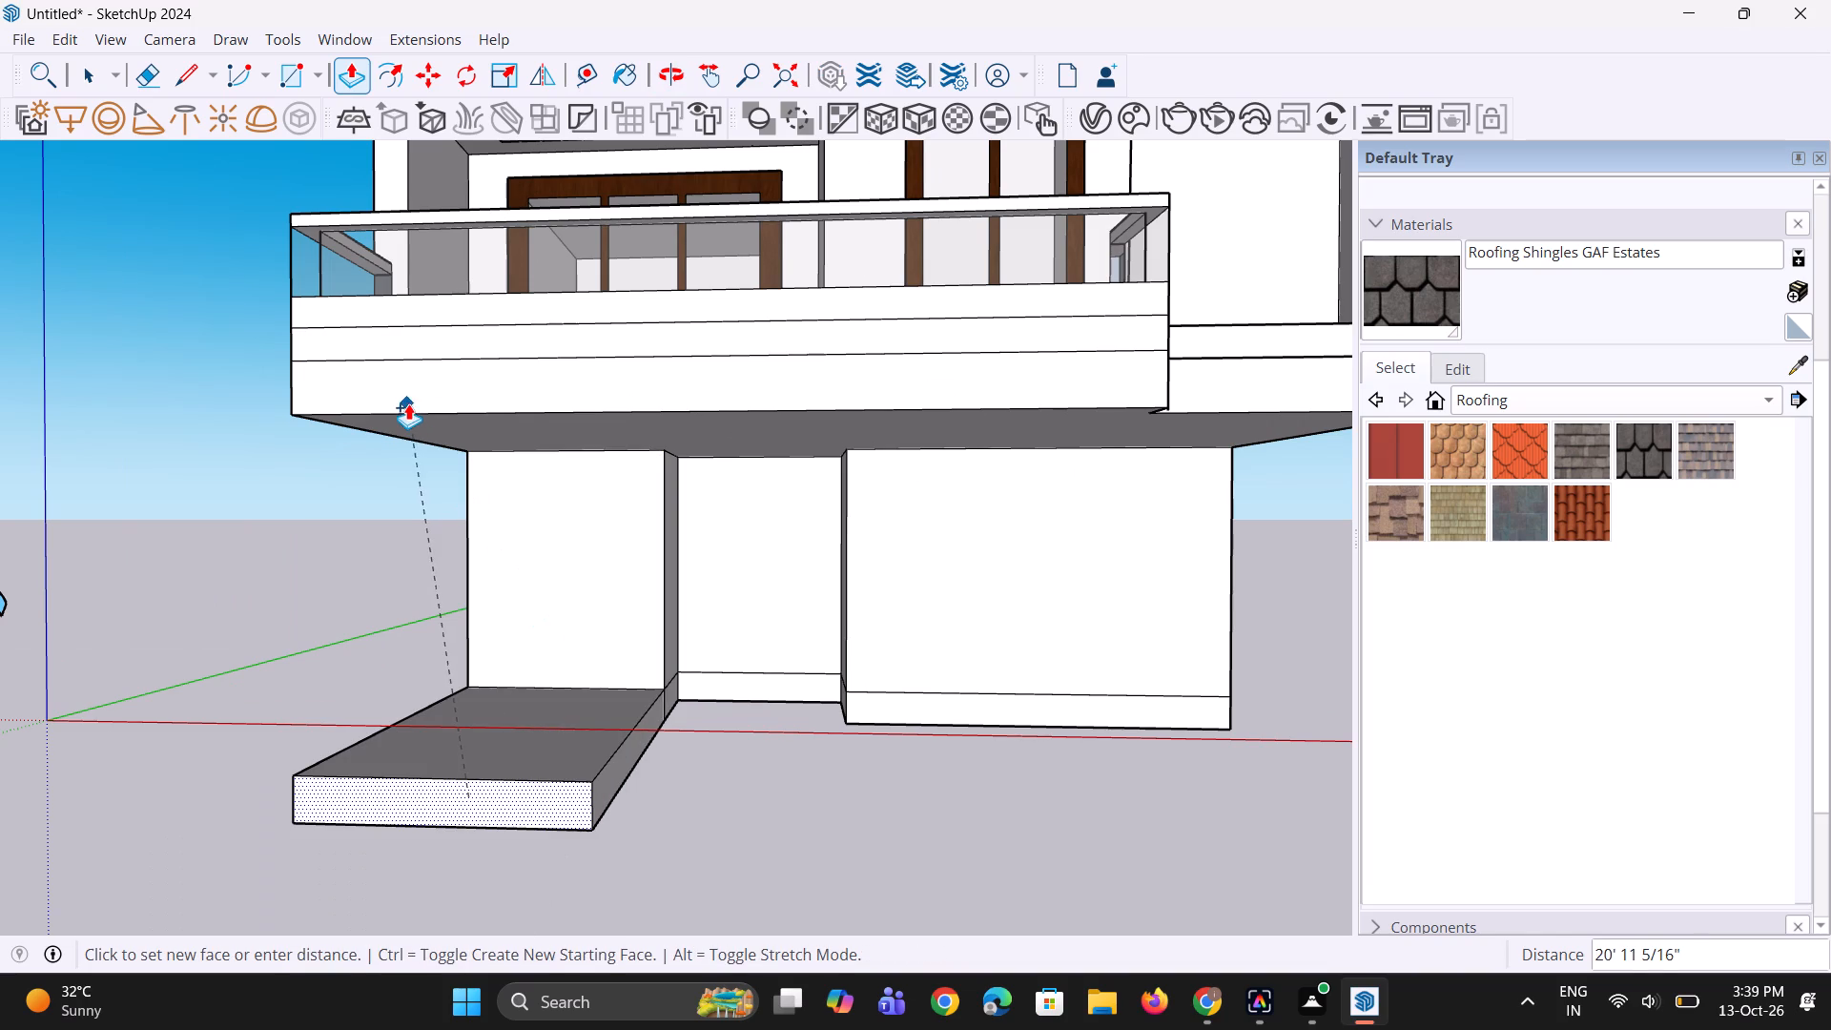
left_click(408, 402)
double_click(697, 695)
double_click(903, 720)
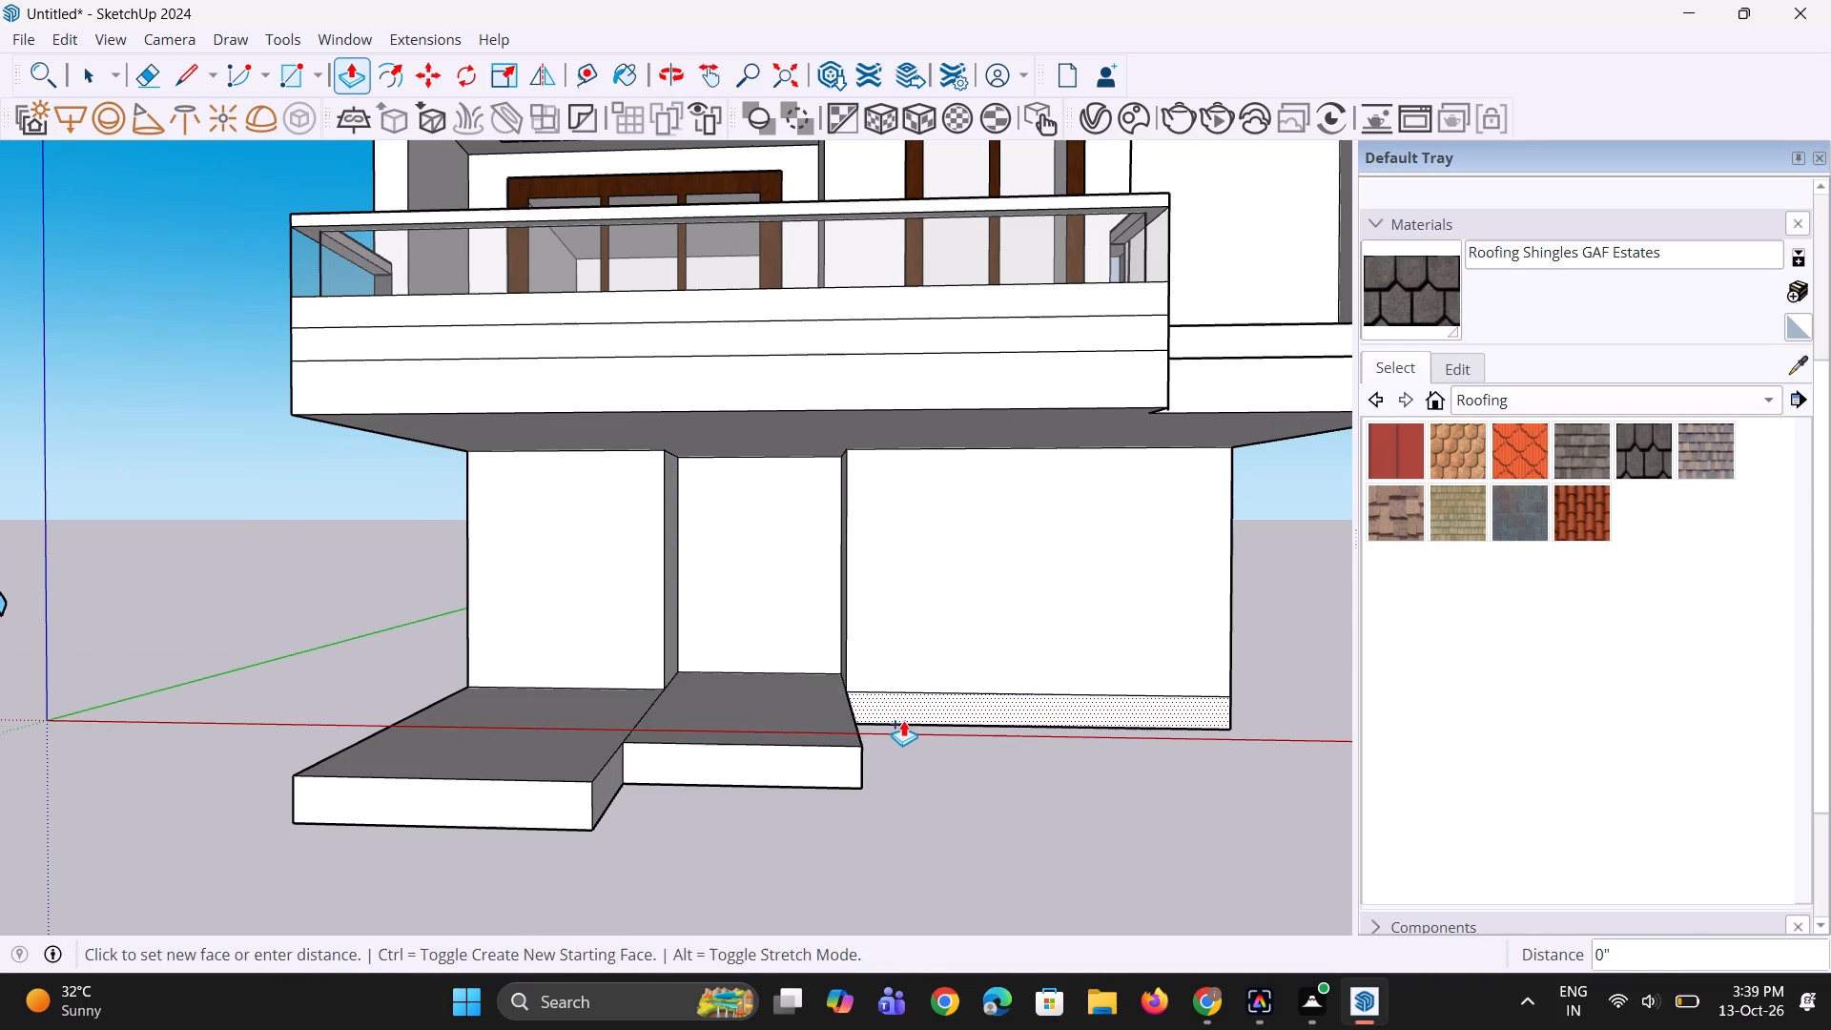
left_click(783, 774)
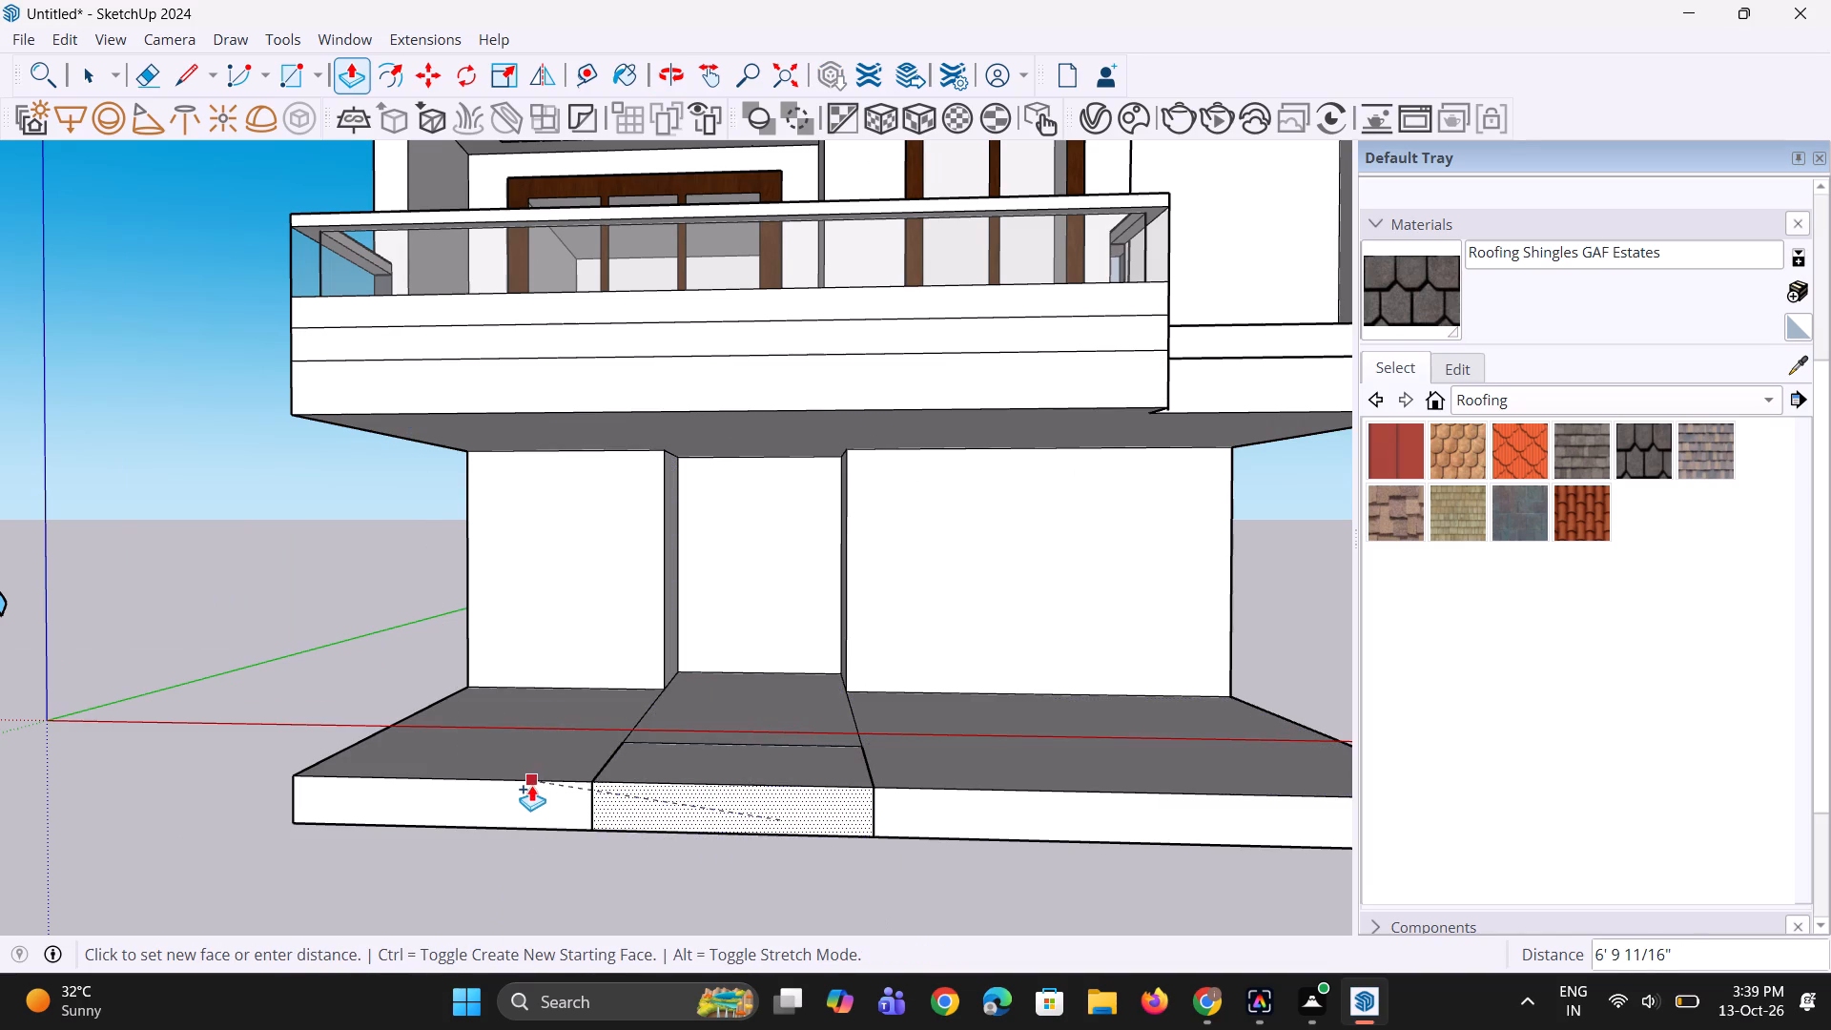
left_click(531, 785)
Copy the platform's left side edge a little over a foot inward to mark a narrow wall strip.
scroll(827, 753, "down", 4)
middle_click_drag(832, 727, 822, 804)
scroll(544, 631, "up", 2)
scroll(543, 629, "down", 2)
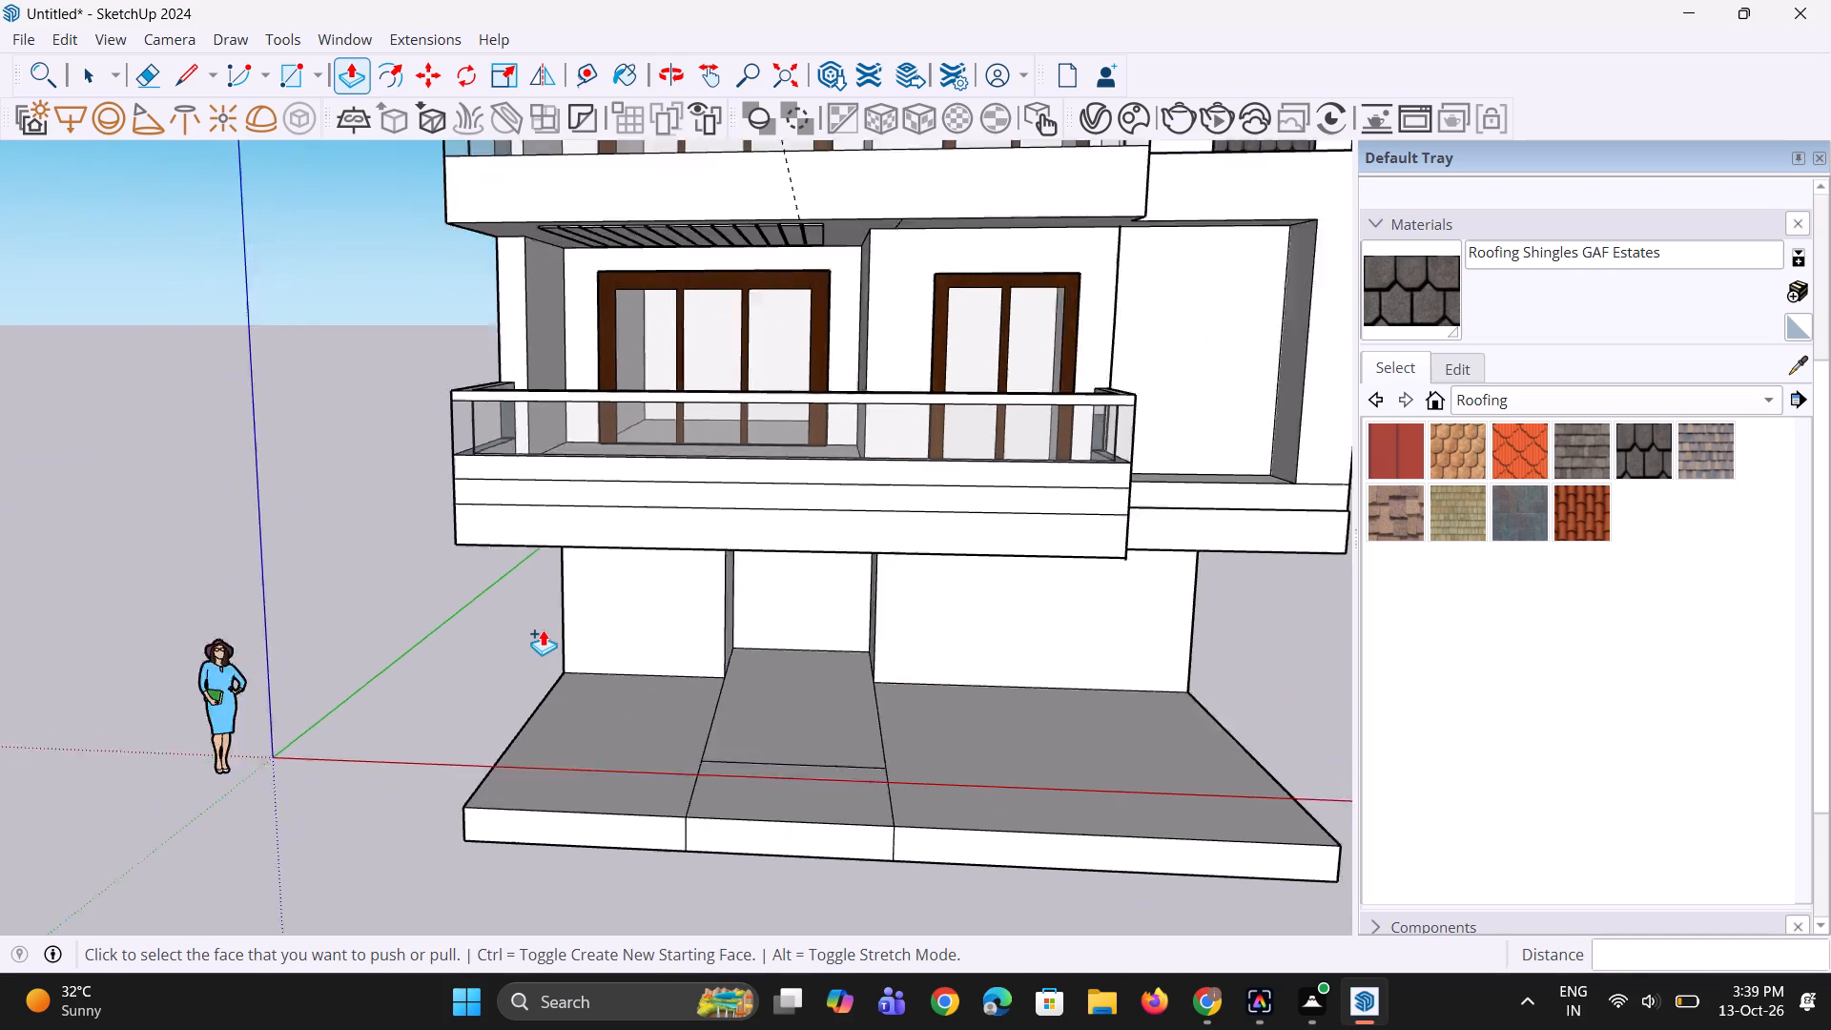
scroll(543, 629, "down", 3)
middle_click_drag(543, 628, 580, 643)
scroll(580, 643, "up", 1)
scroll(613, 601, "down", 4)
middle_click_drag(549, 635, 570, 703)
scroll(570, 705, "up", 3)
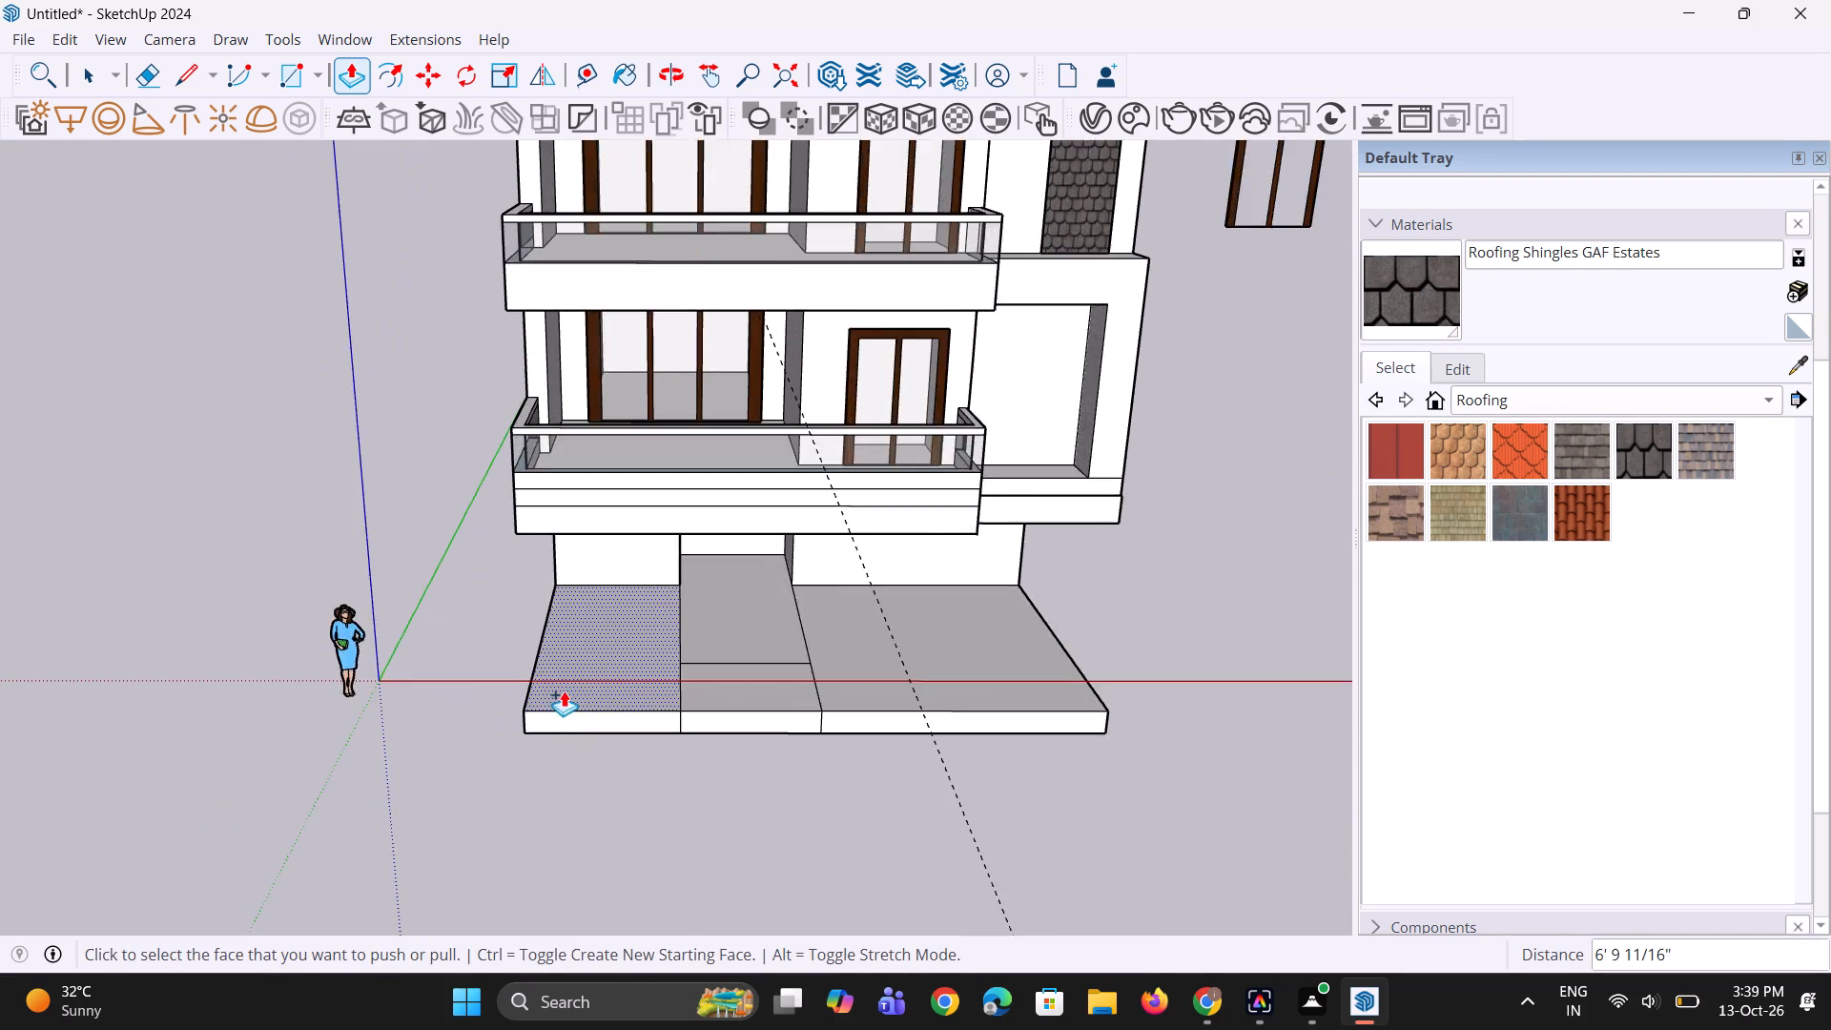
scroll(564, 690, "up", 4)
key("space")
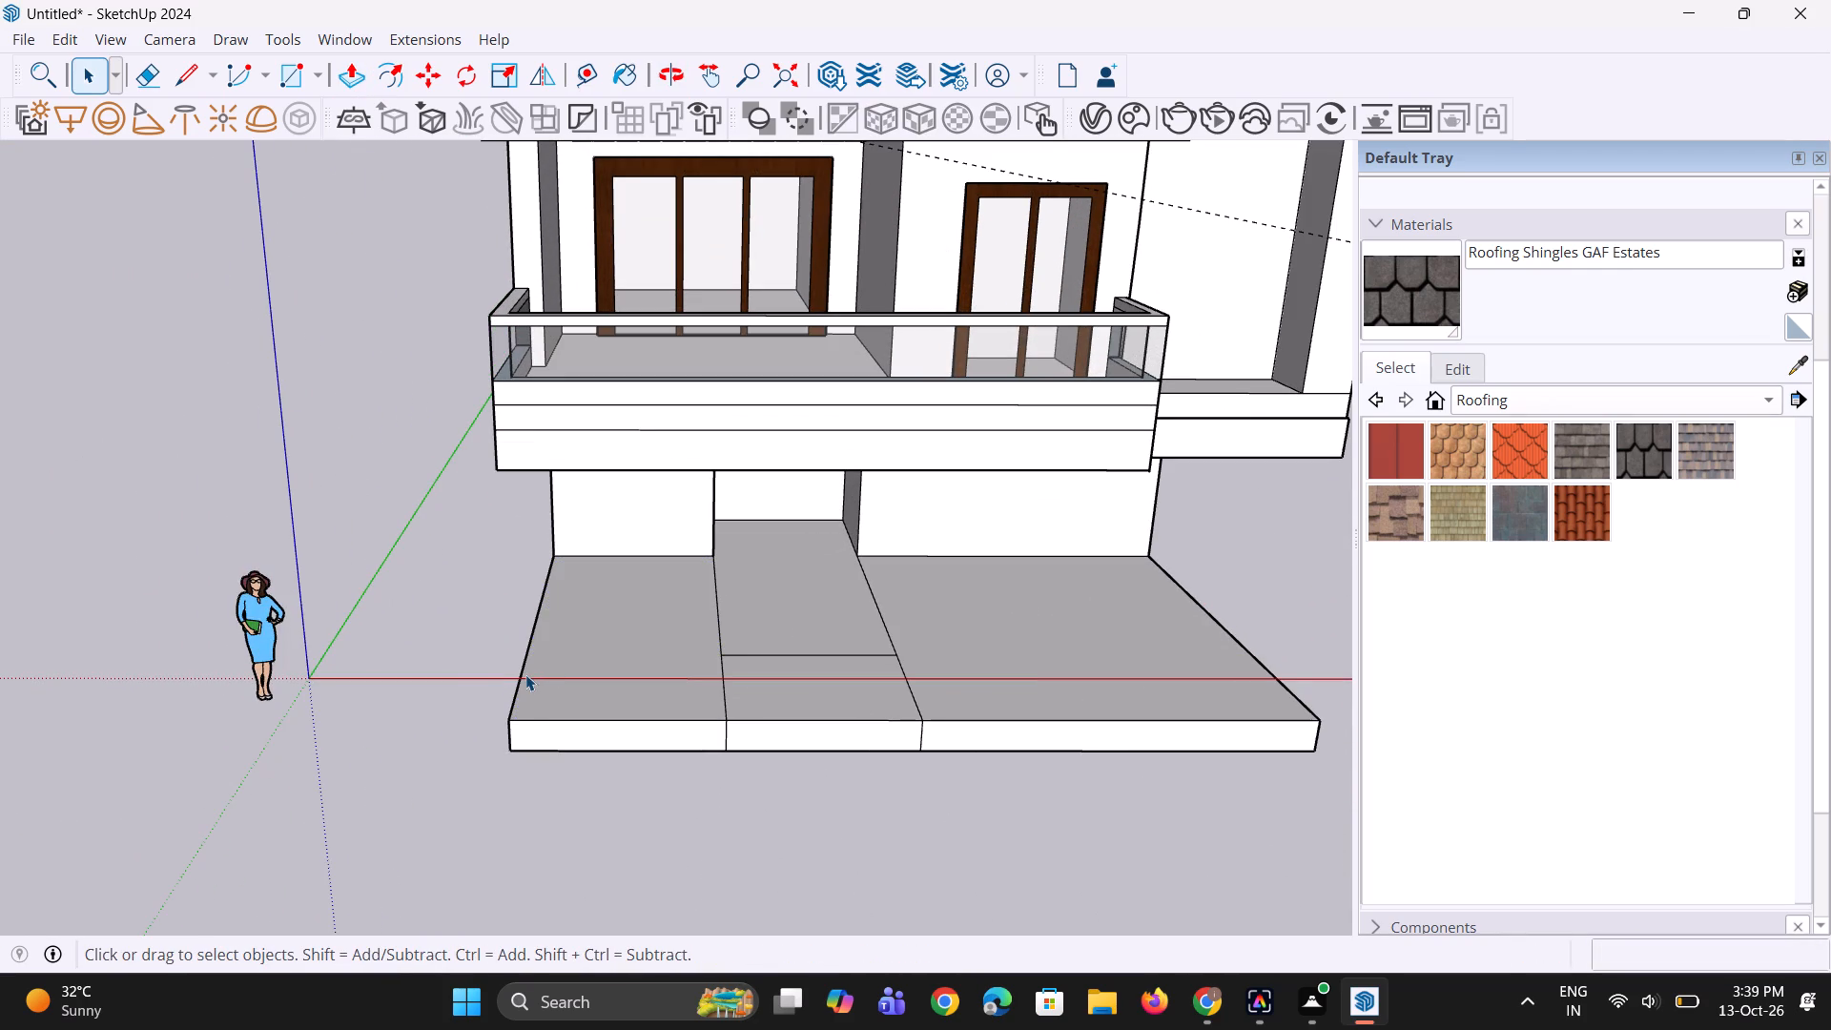
left_click(525, 674)
key("m")
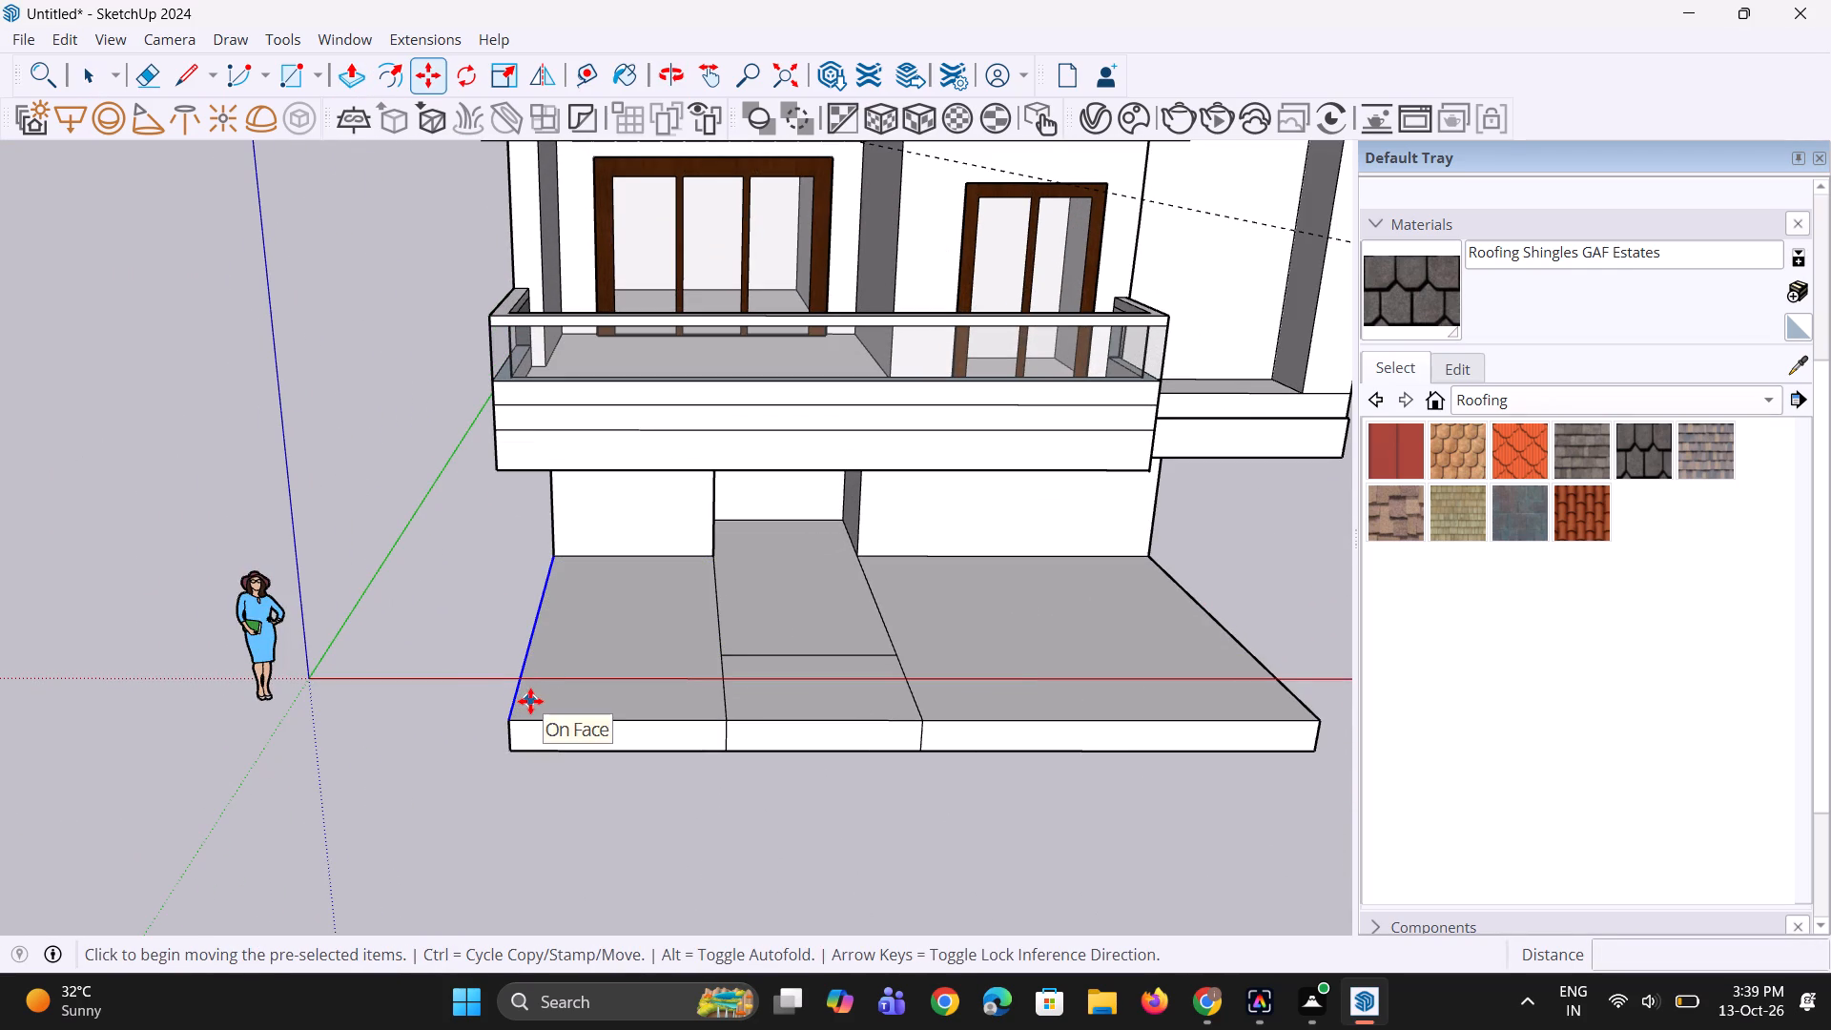
left_click(513, 723)
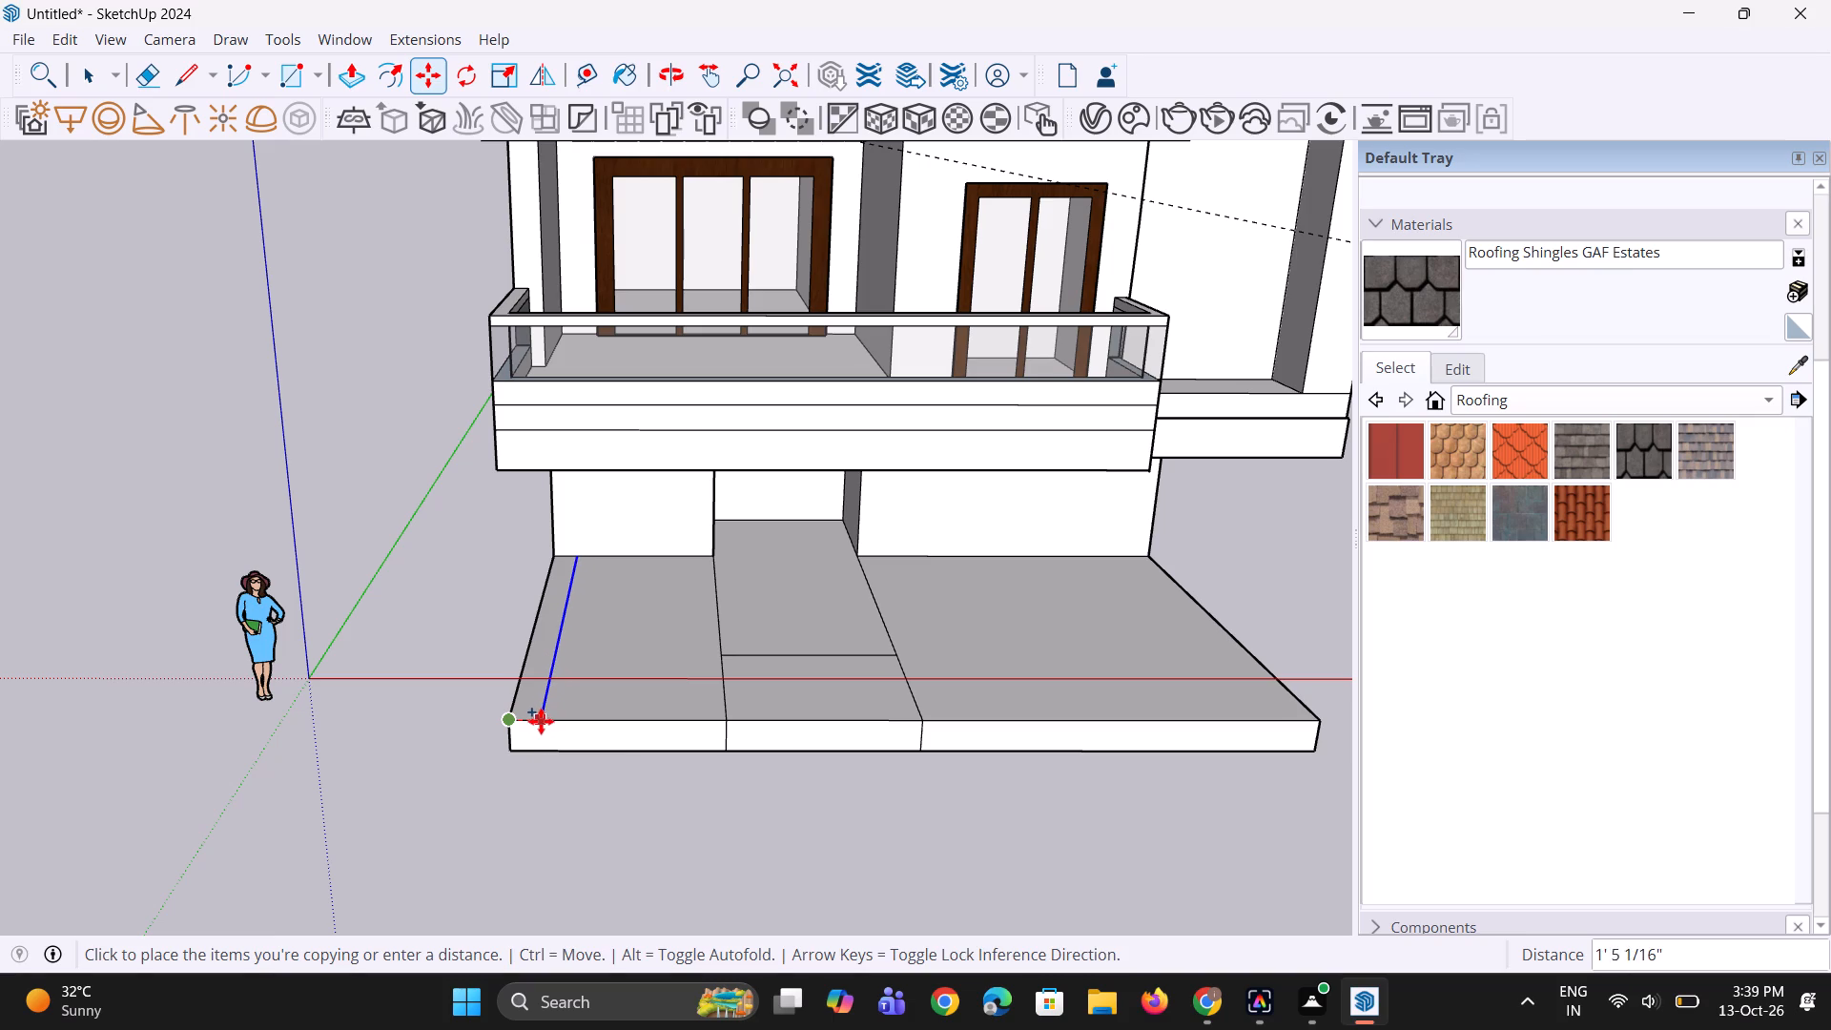
left_click(533, 721)
Pull the narrow strip along the platform's left side up about 6' 1/4" as a boundary wall.
scroll(540, 680, "up", 2)
key("p")
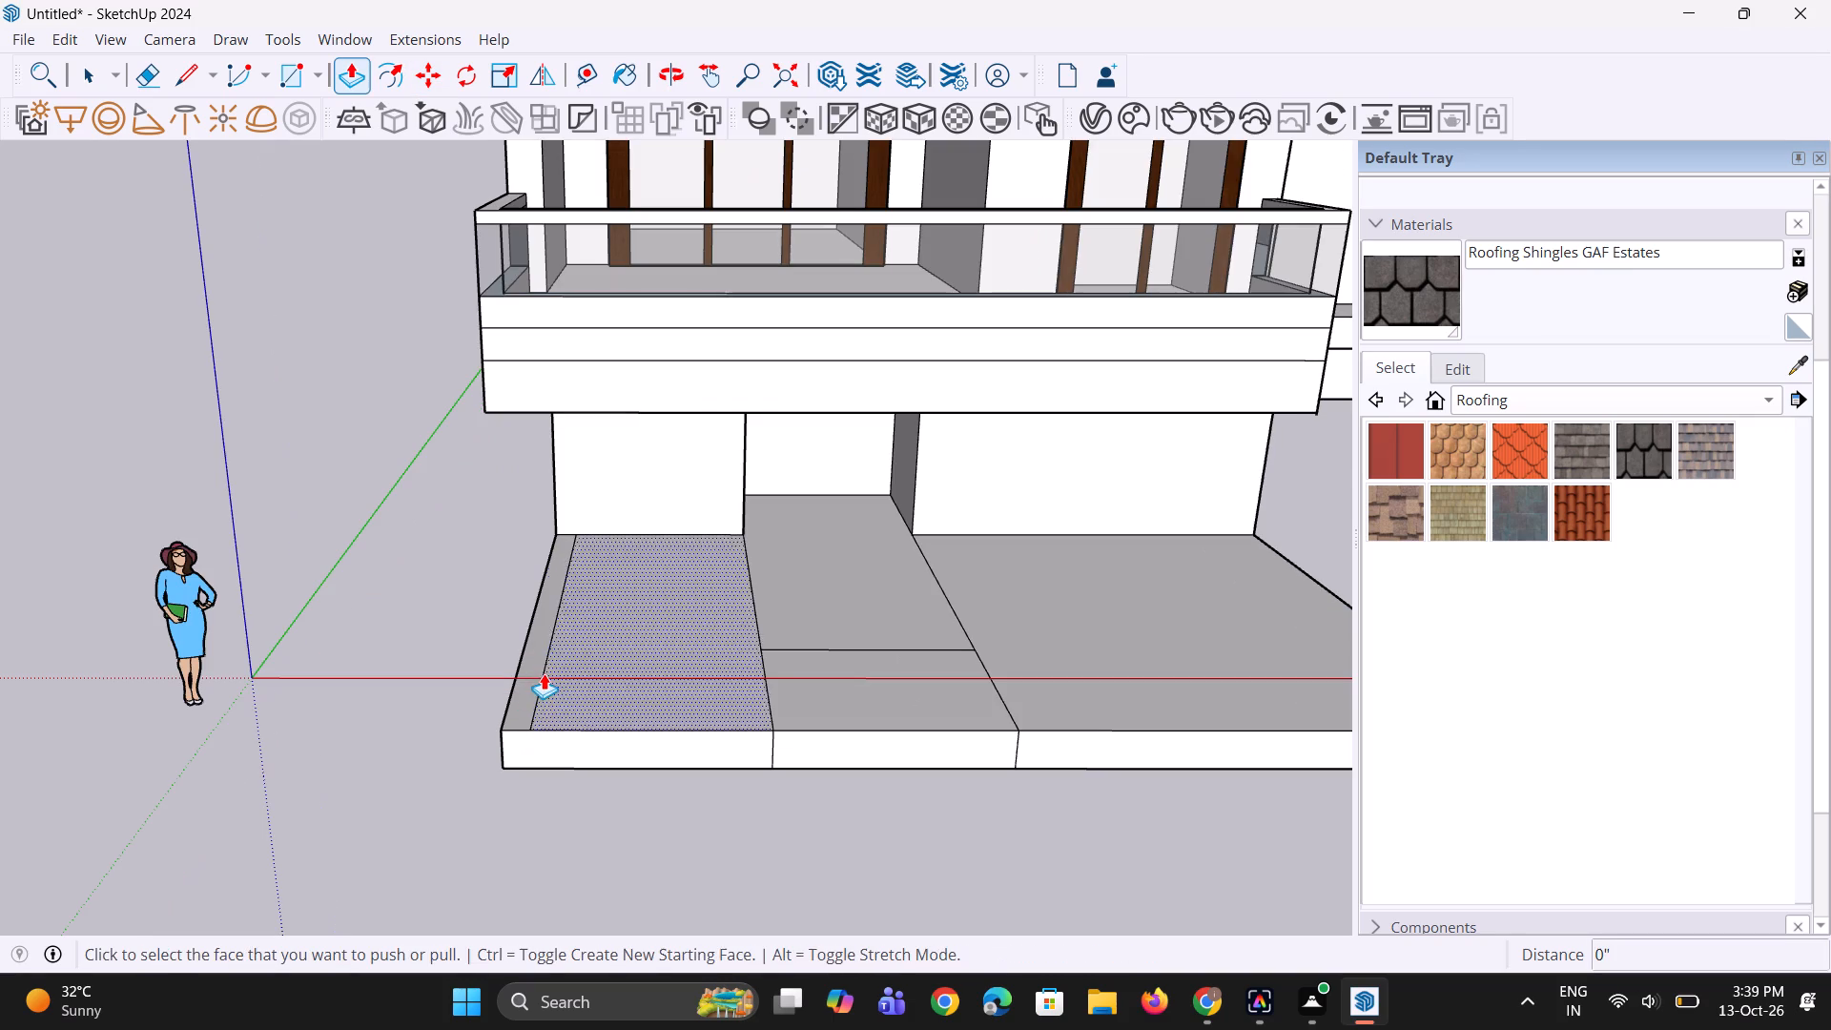
left_click(531, 674)
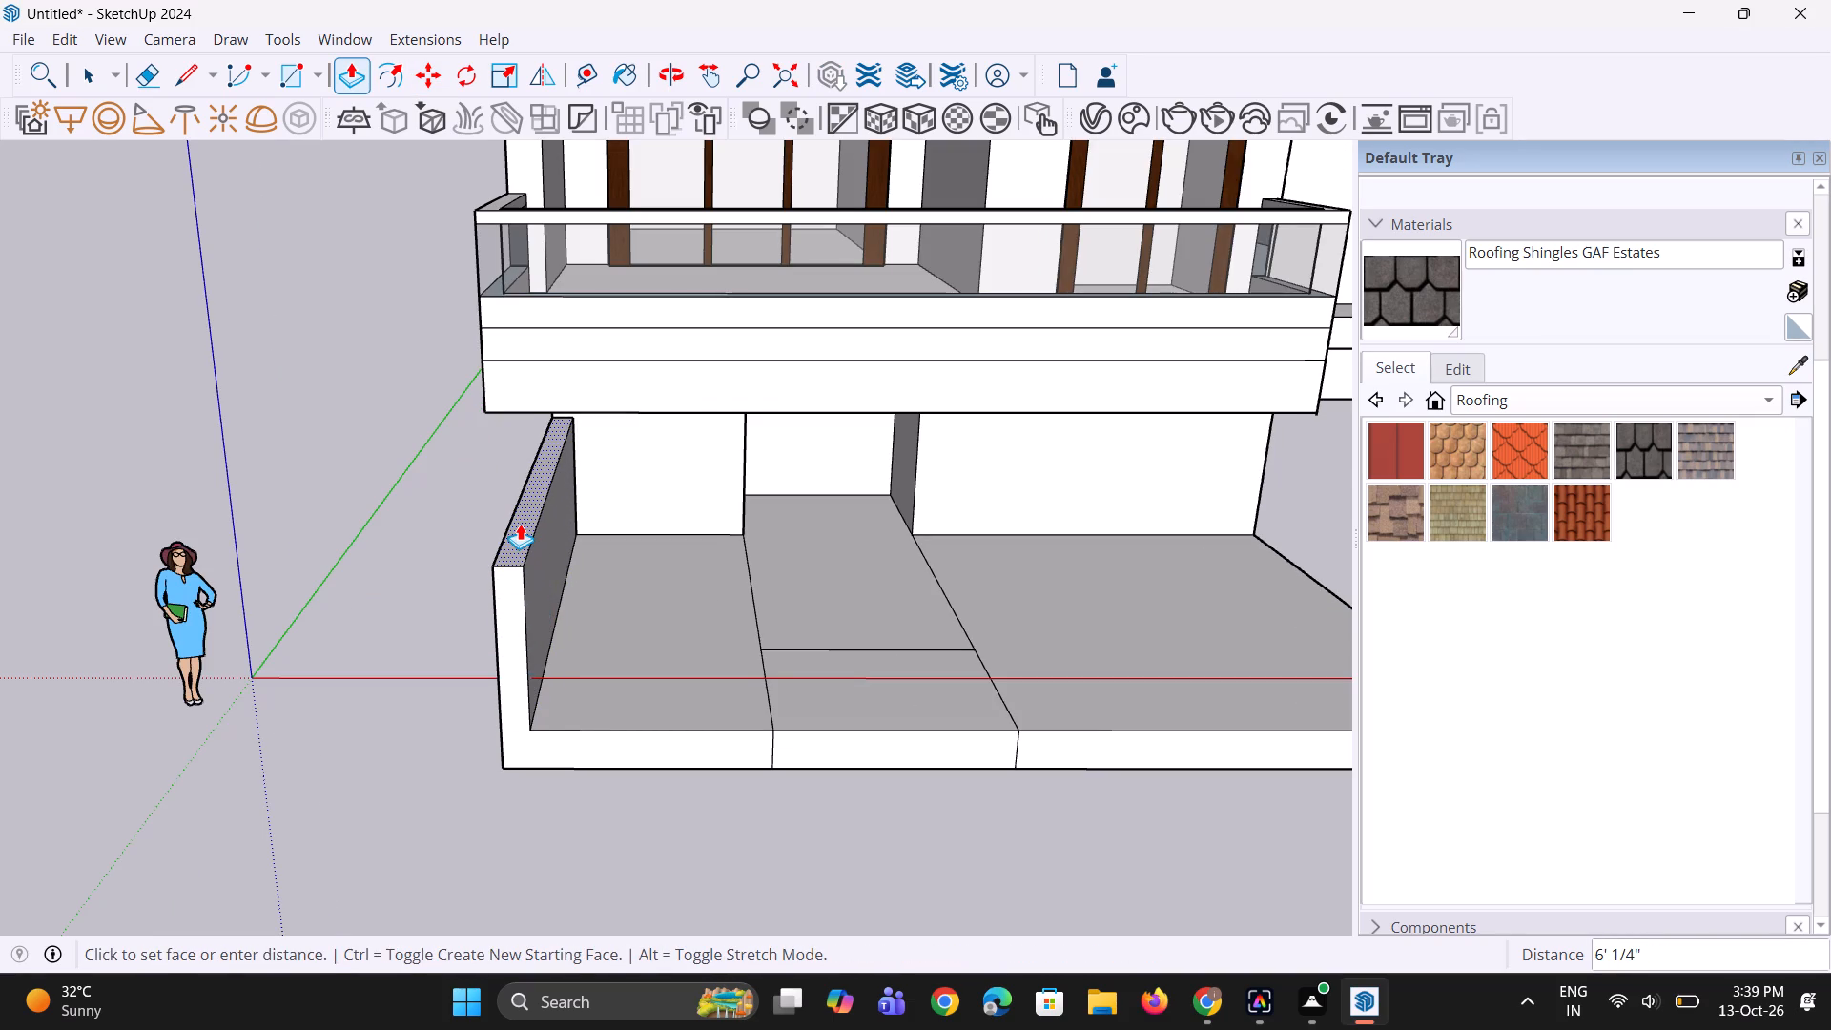
left_click(520, 524)
Copy the boundary wall's inner vertical front edge about 8 1/4" back along its inner face to mark a front wall strip.
middle_click_drag(721, 780, 479, 774)
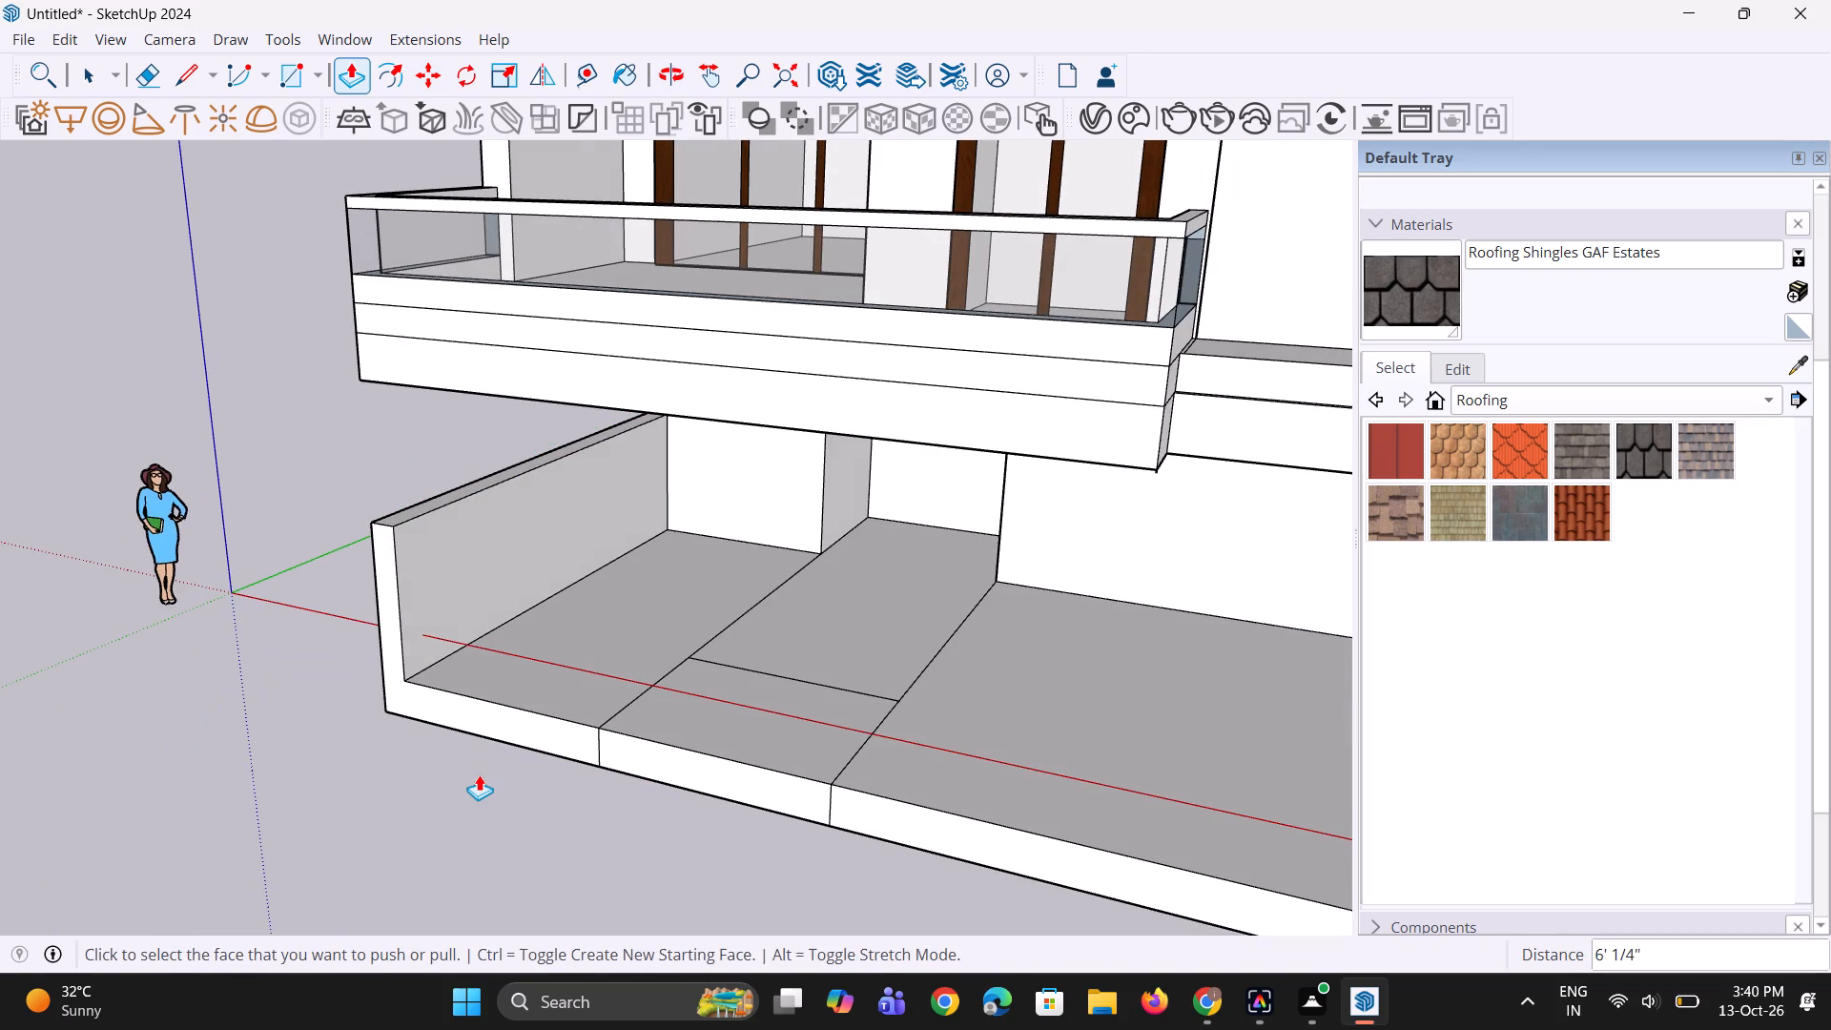
key("space")
scroll(574, 719, "down", 5)
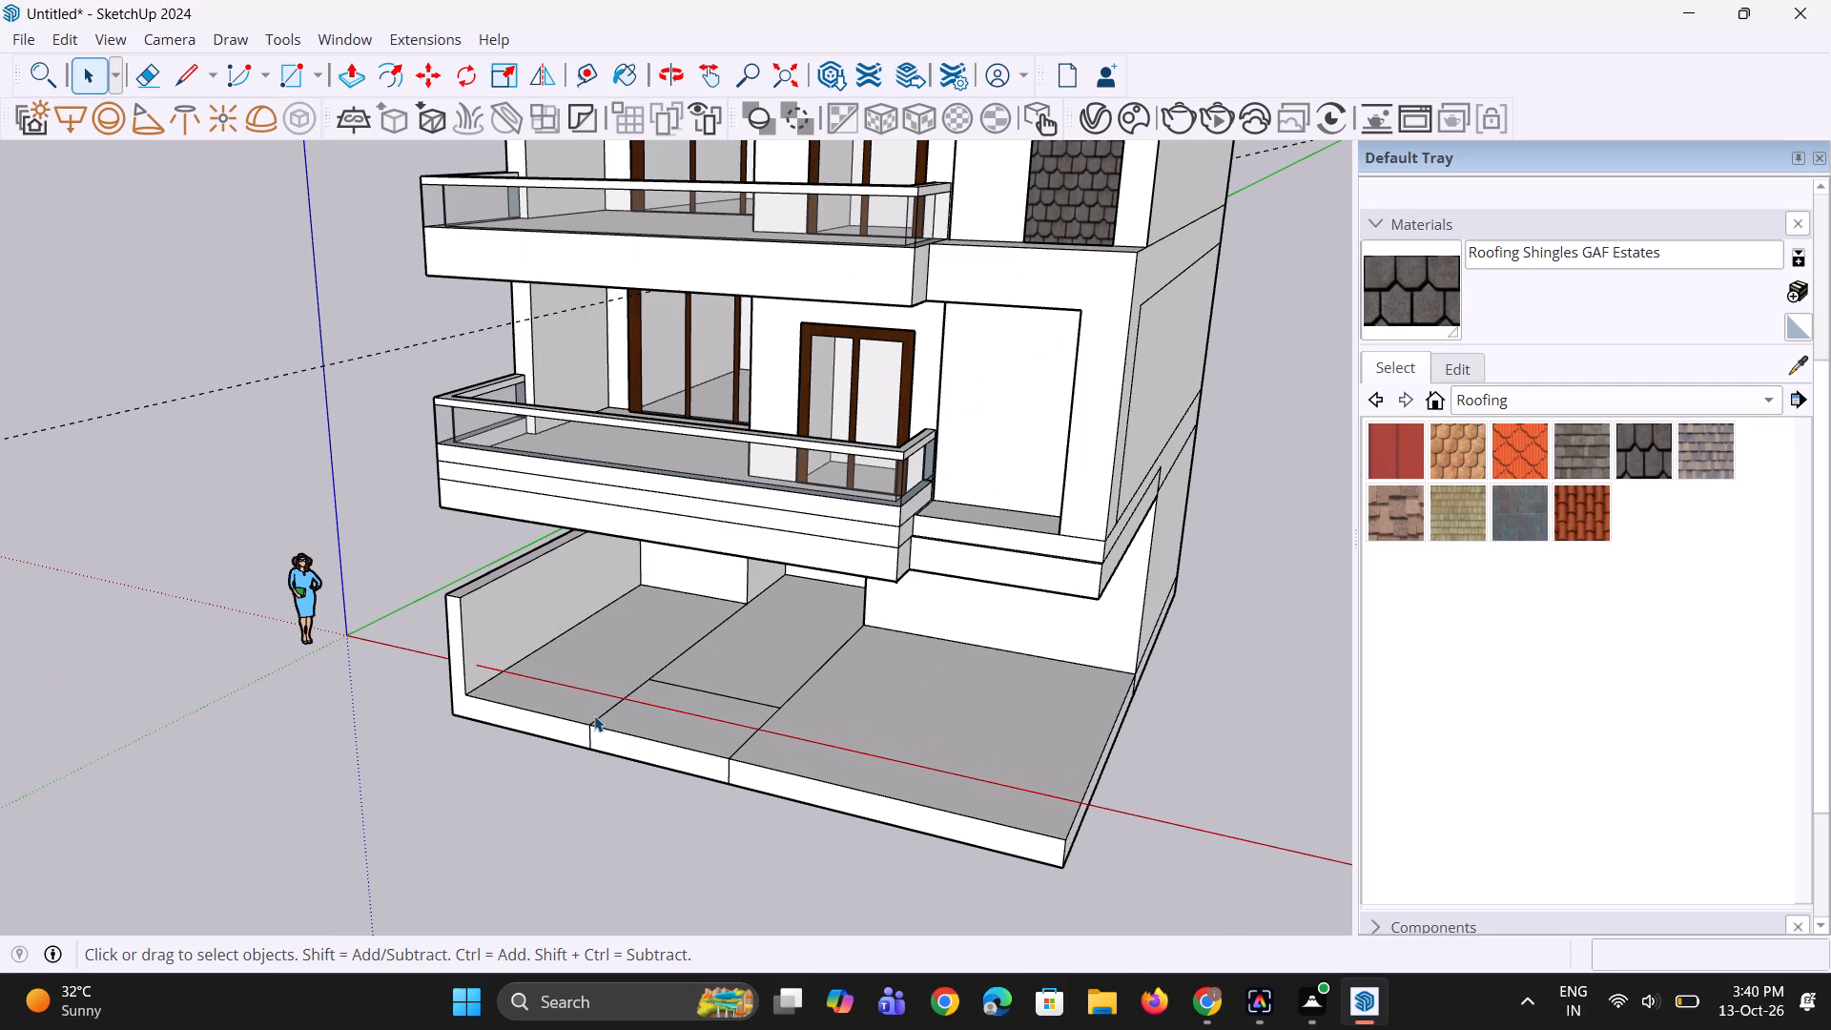
middle_click_drag(594, 715, 509, 719)
scroll(461, 678, "up", 4)
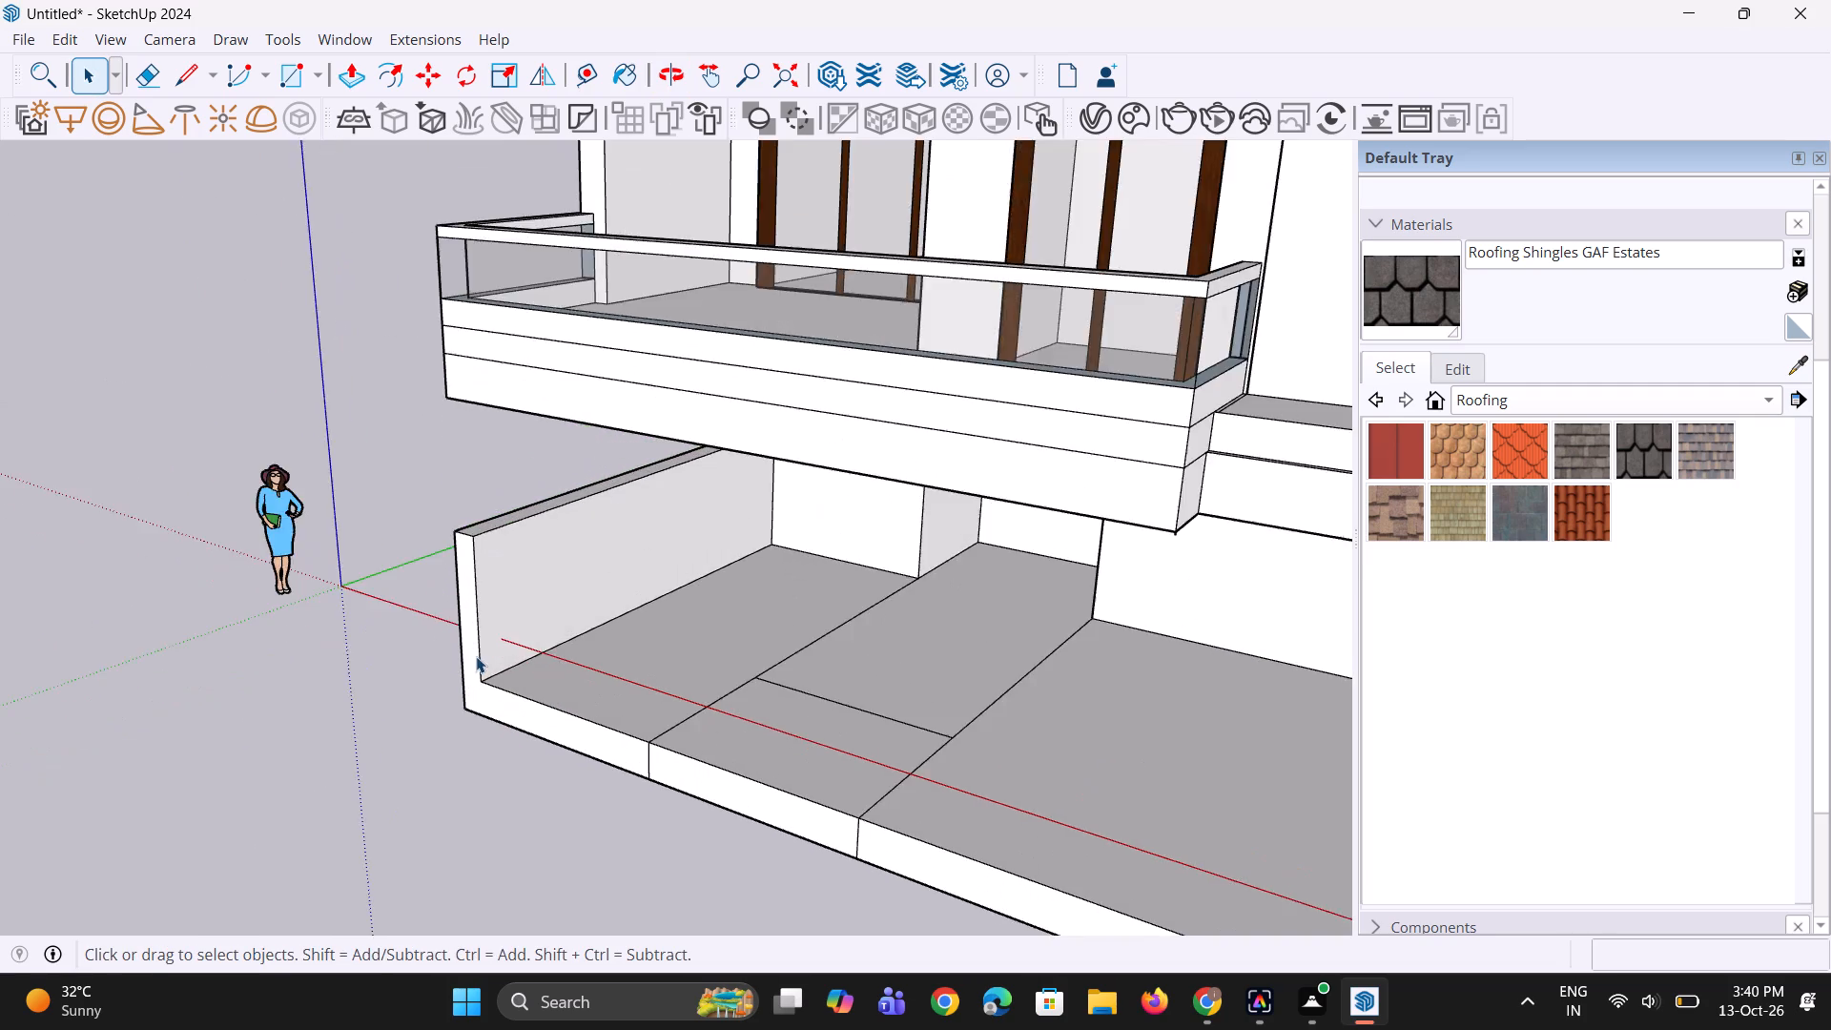
scroll(476, 656, "up", 3)
left_click(486, 682)
scroll(481, 656, "up", 2)
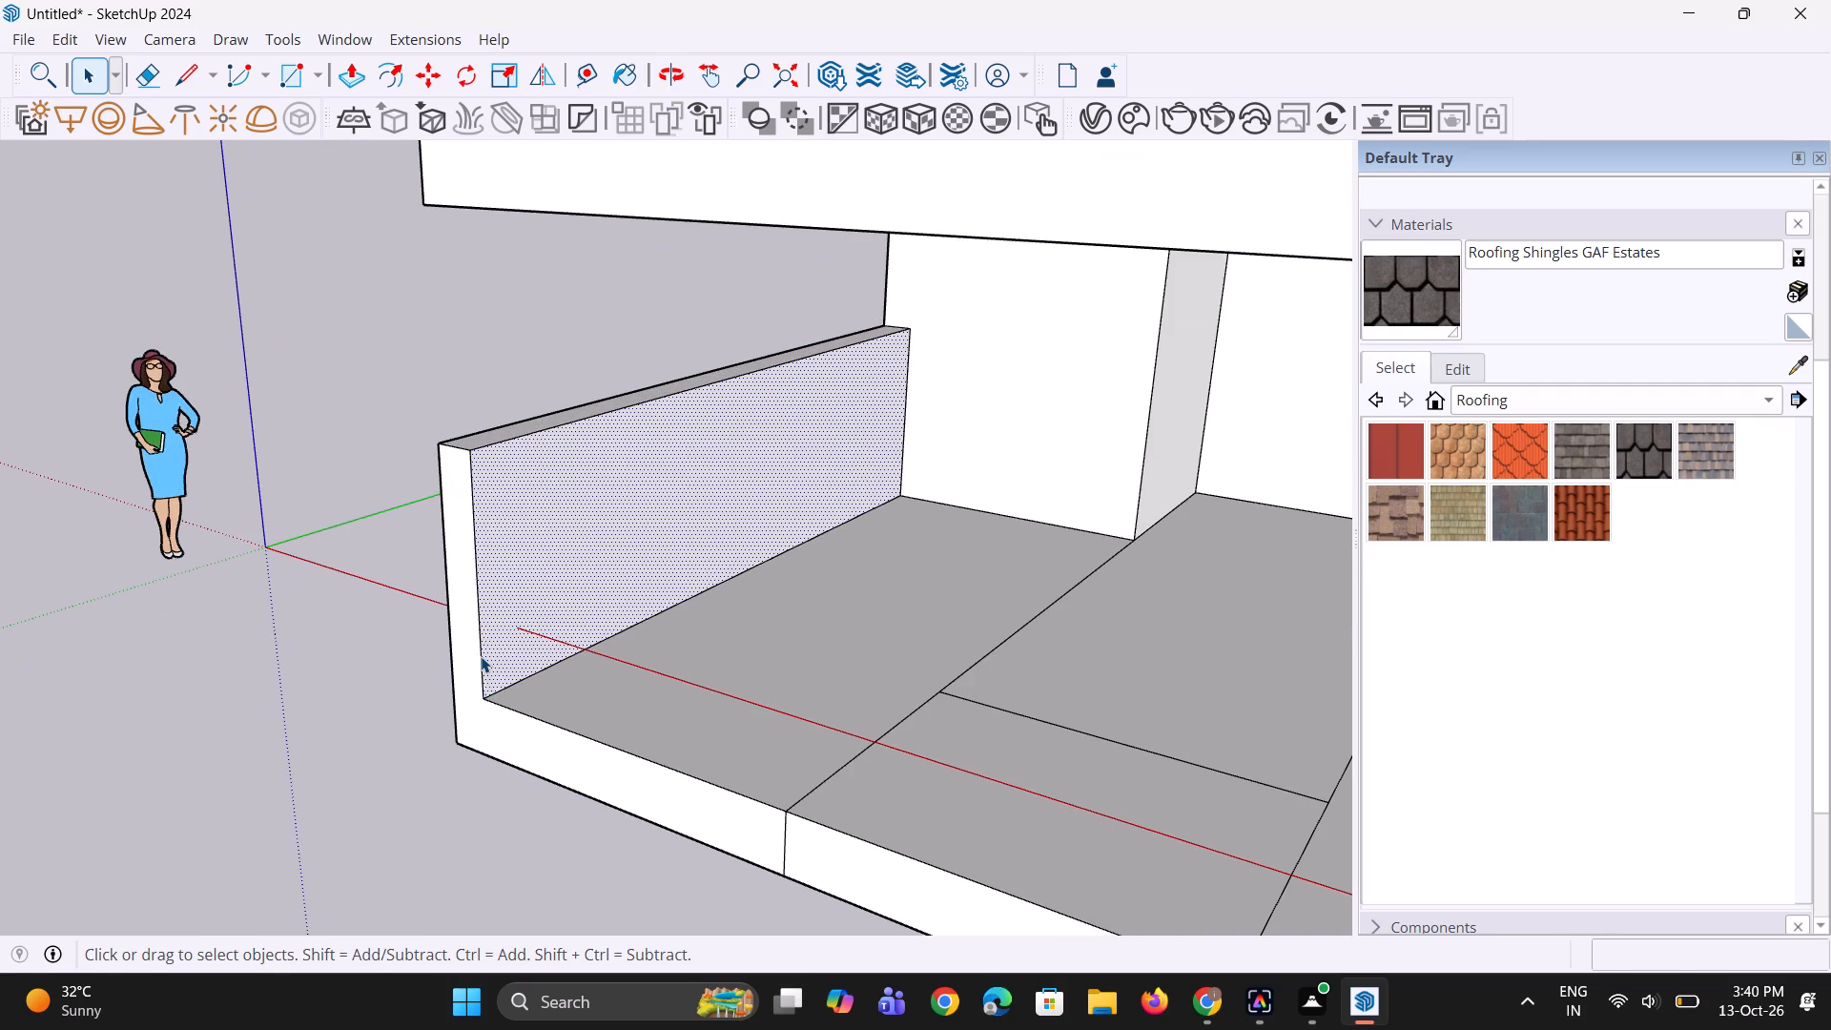
left_click(481, 656)
scroll(481, 656, "up", 2)
key("m")
scroll(482, 680, "up", 2)
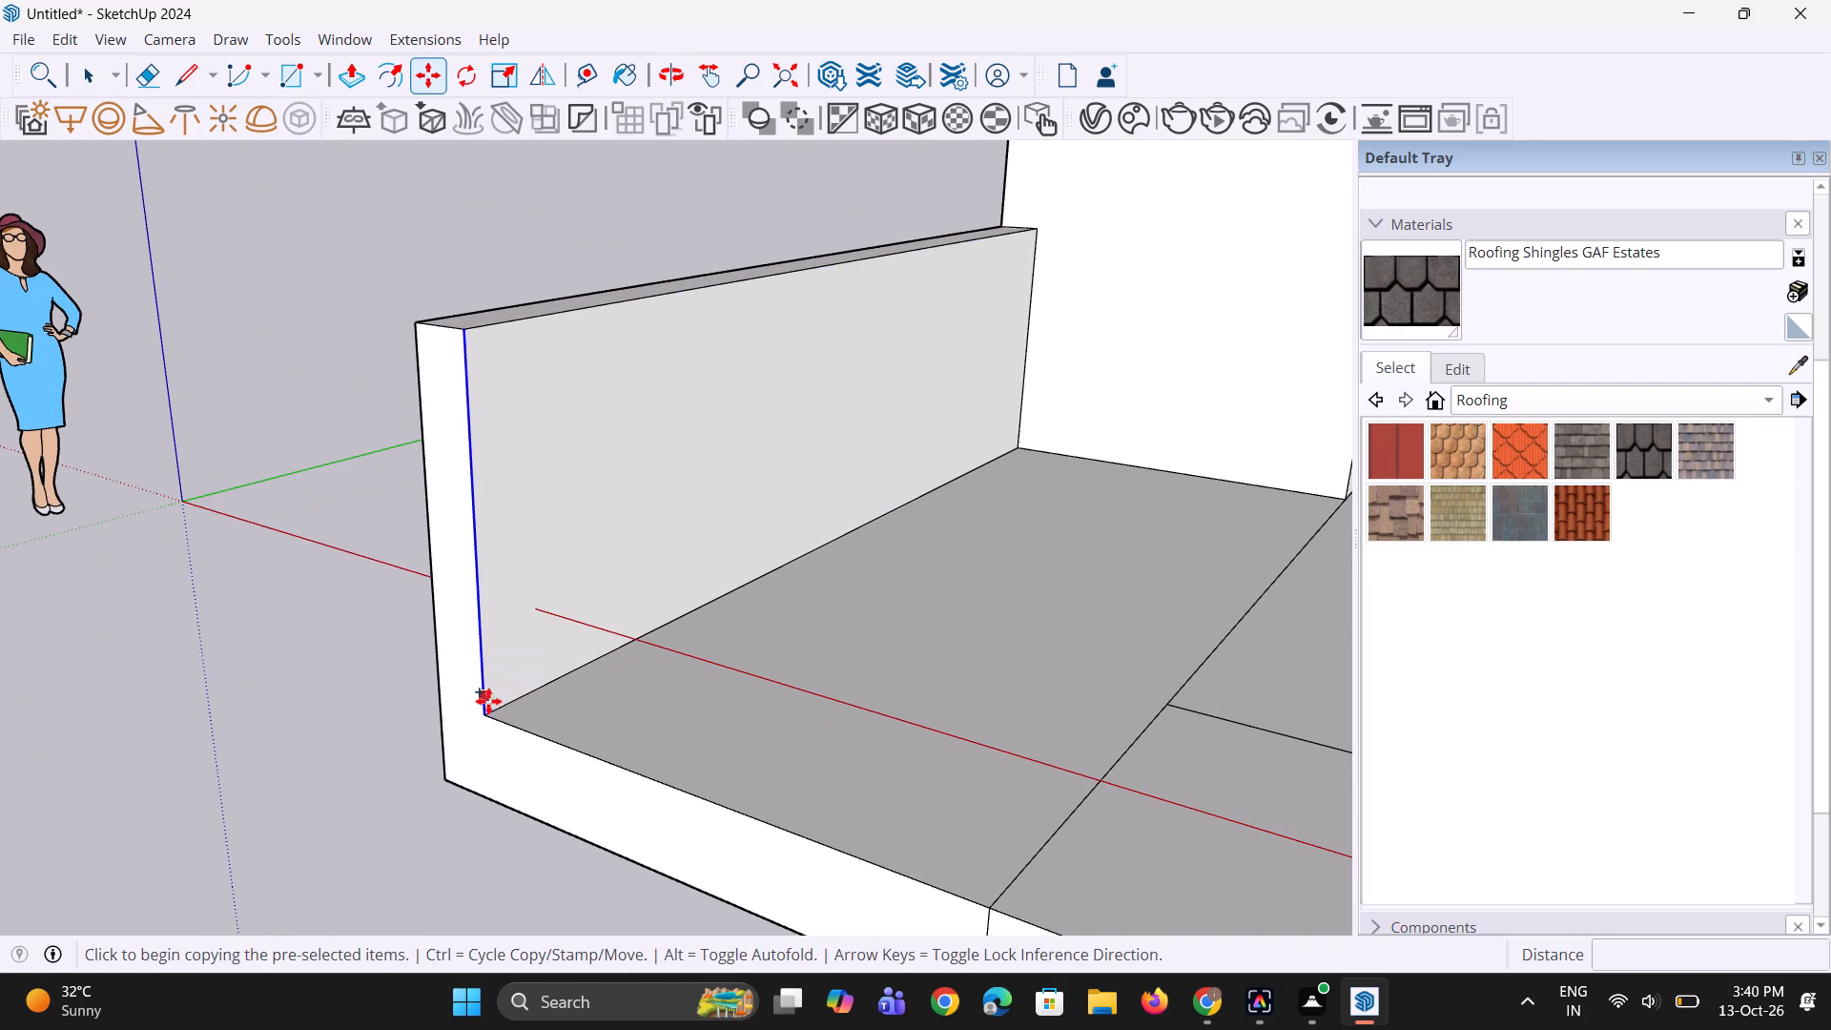
left_click(487, 717)
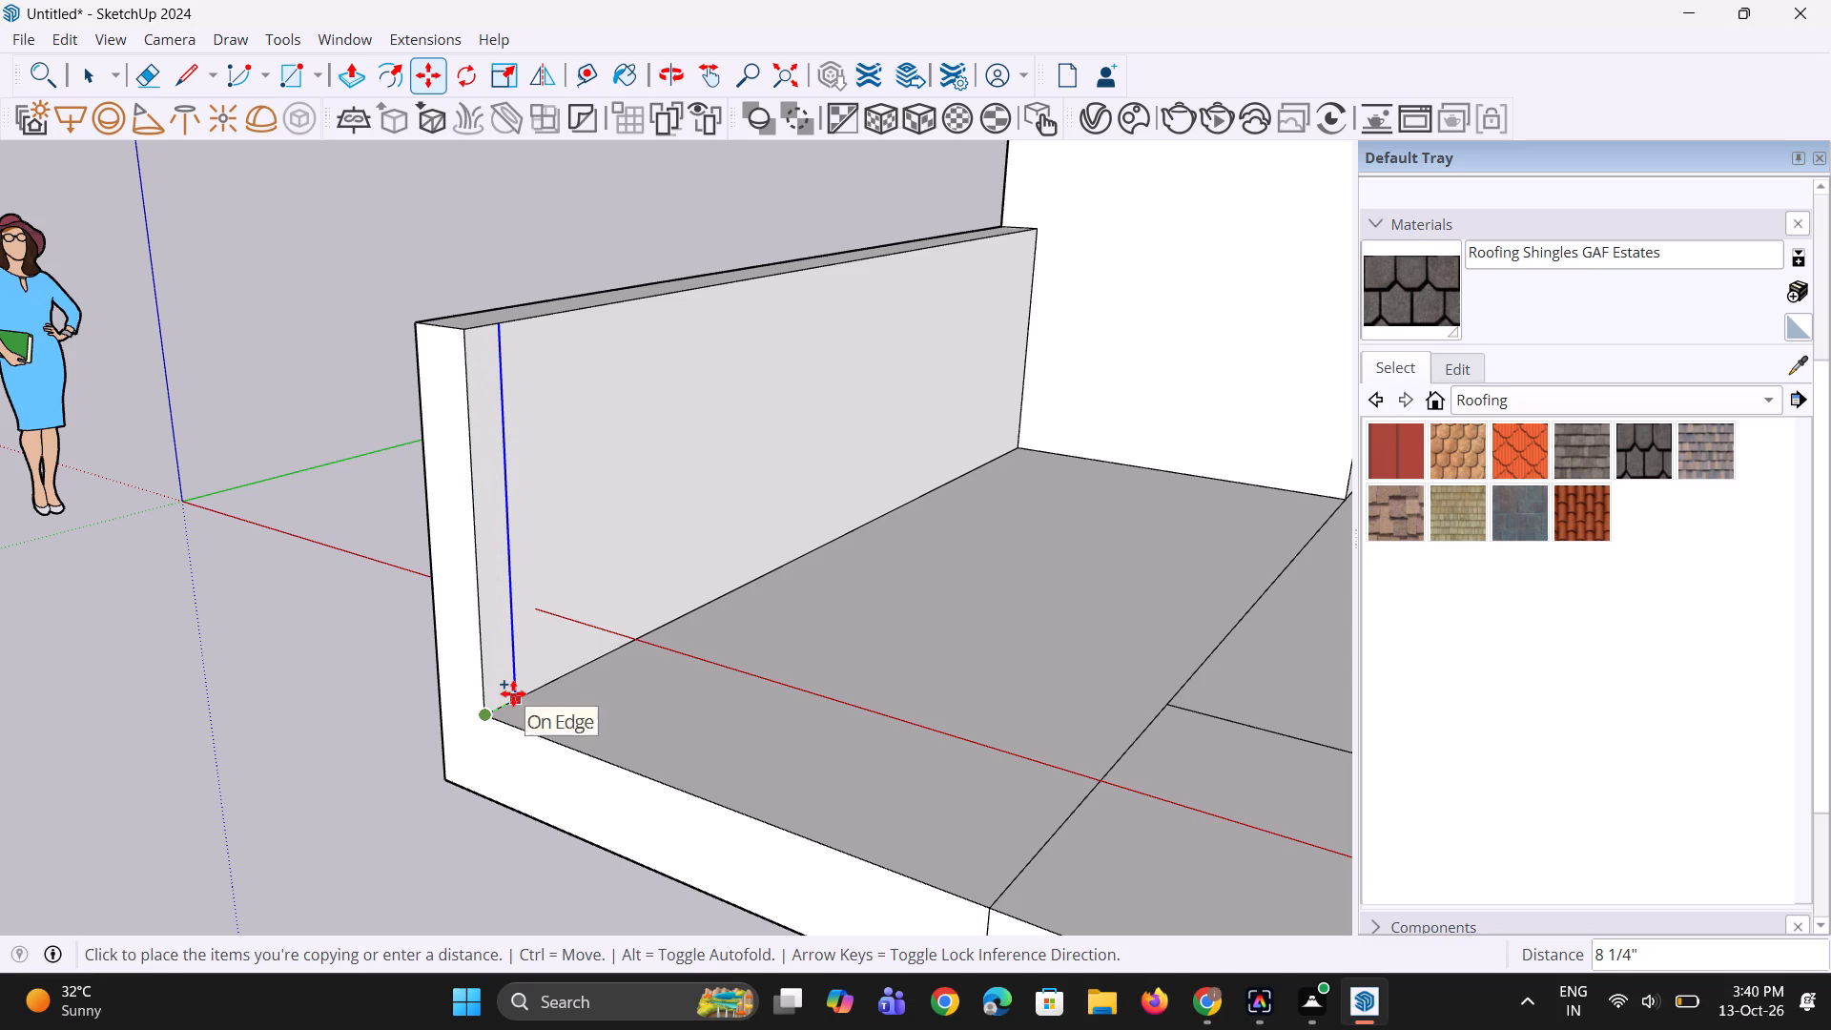
left_click(513, 693)
Pull the marked strip on the wall's inner face about 5' 10" along the platform front to form a return wall.
key("p")
left_click(513, 664)
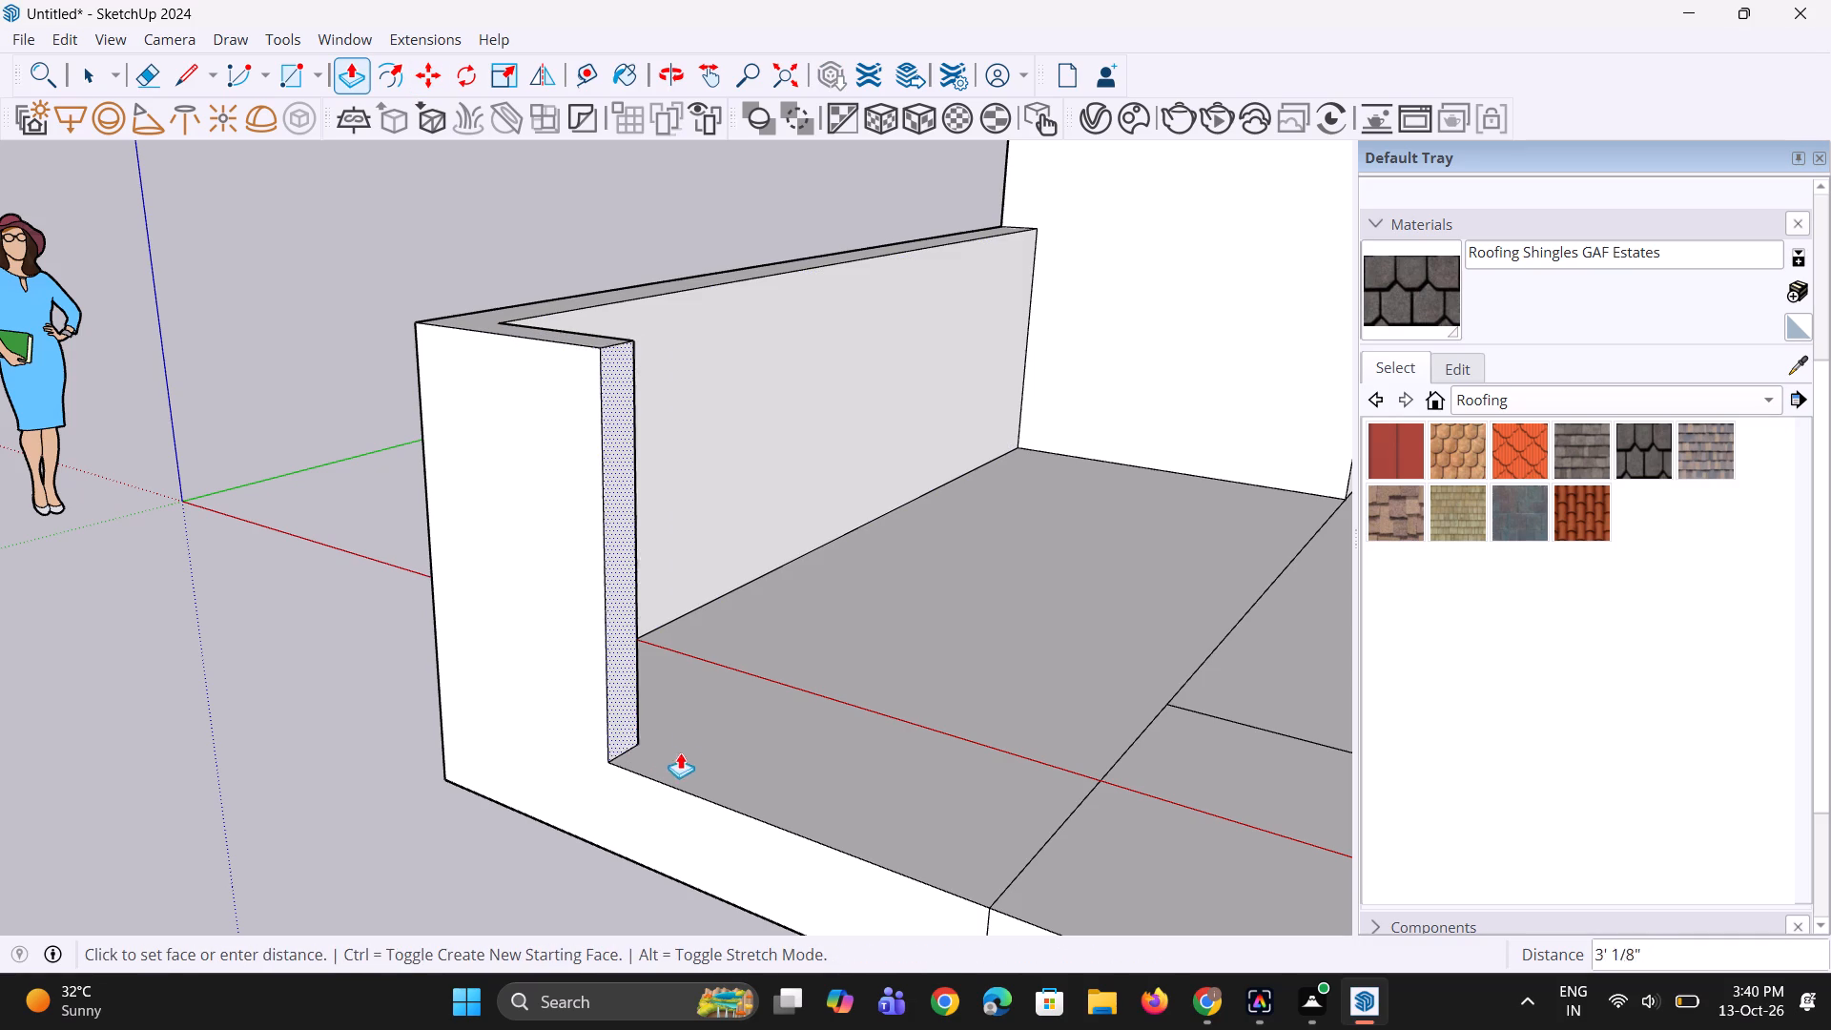
left_click(798, 869)
Copy the platform's front edge segment at the right-hand part about 10" inward to mark a narrow wall strip.
scroll(750, 703, "down", 4)
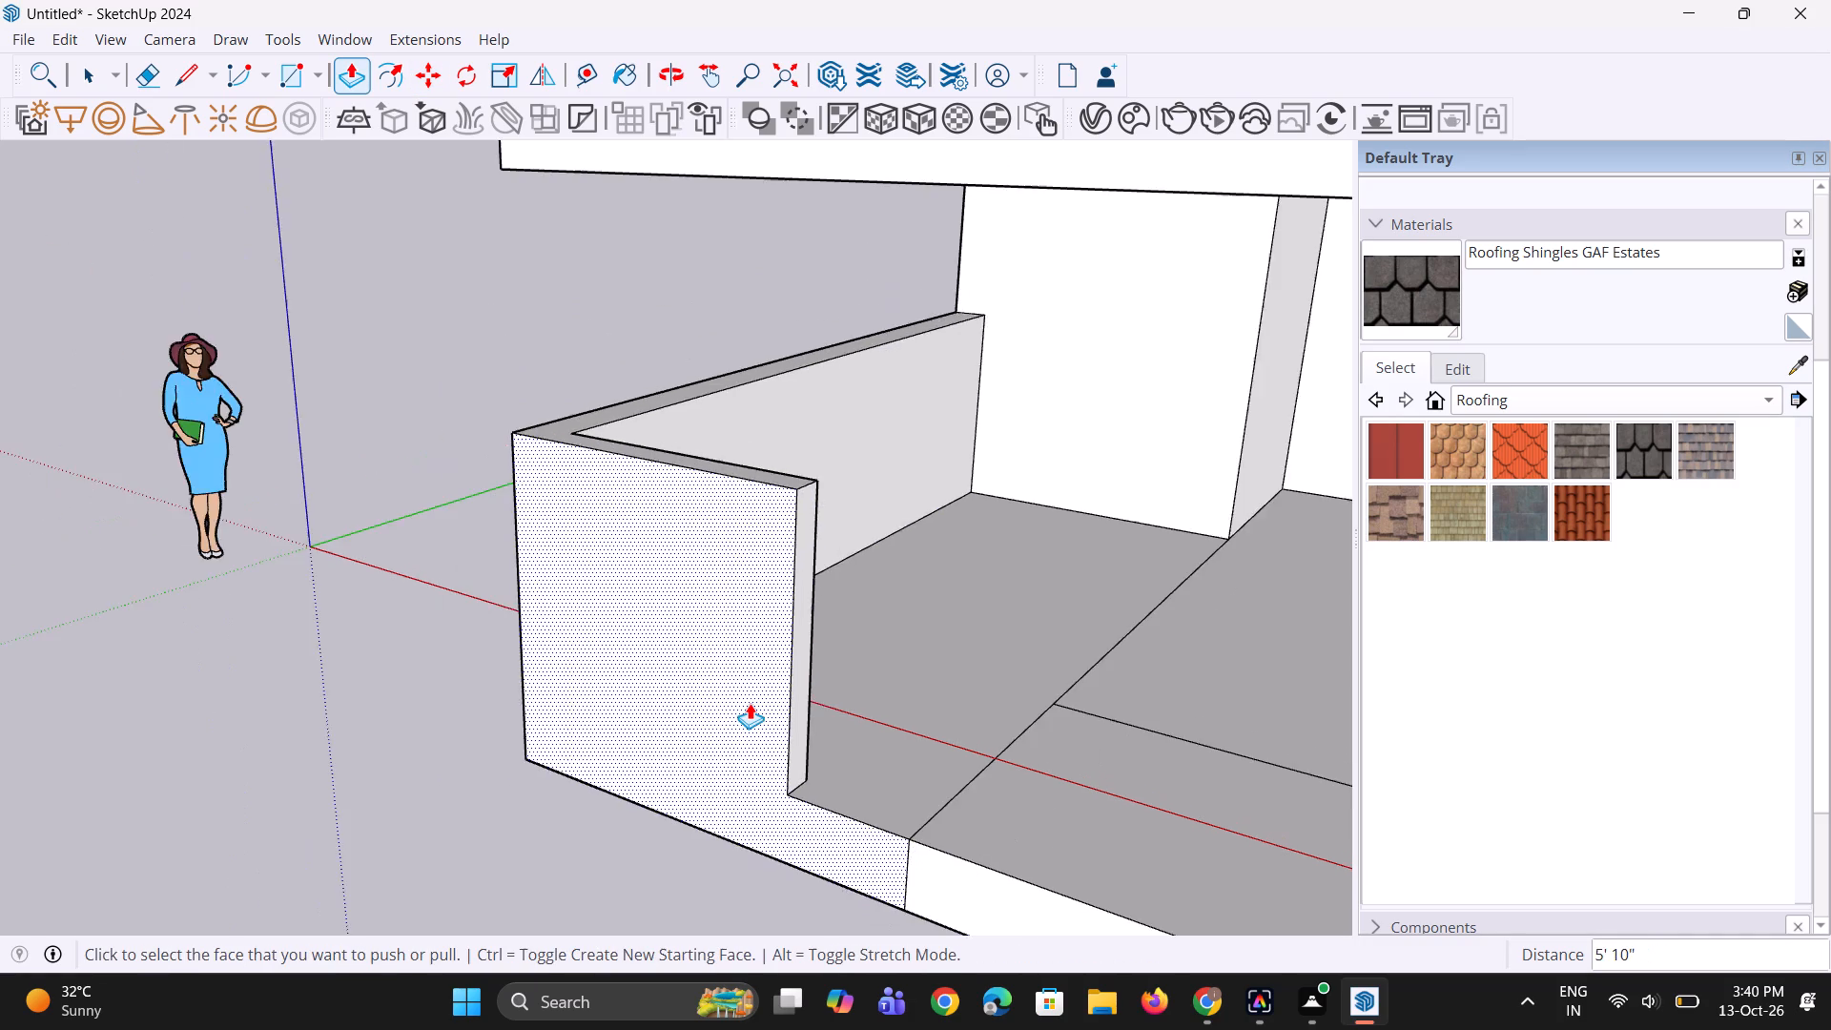
scroll(750, 703, "down", 15)
middle_click_drag(768, 735, 1122, 762)
scroll(1080, 688, "up", 7)
middle_click_drag(1080, 688, 584, 875)
key("space")
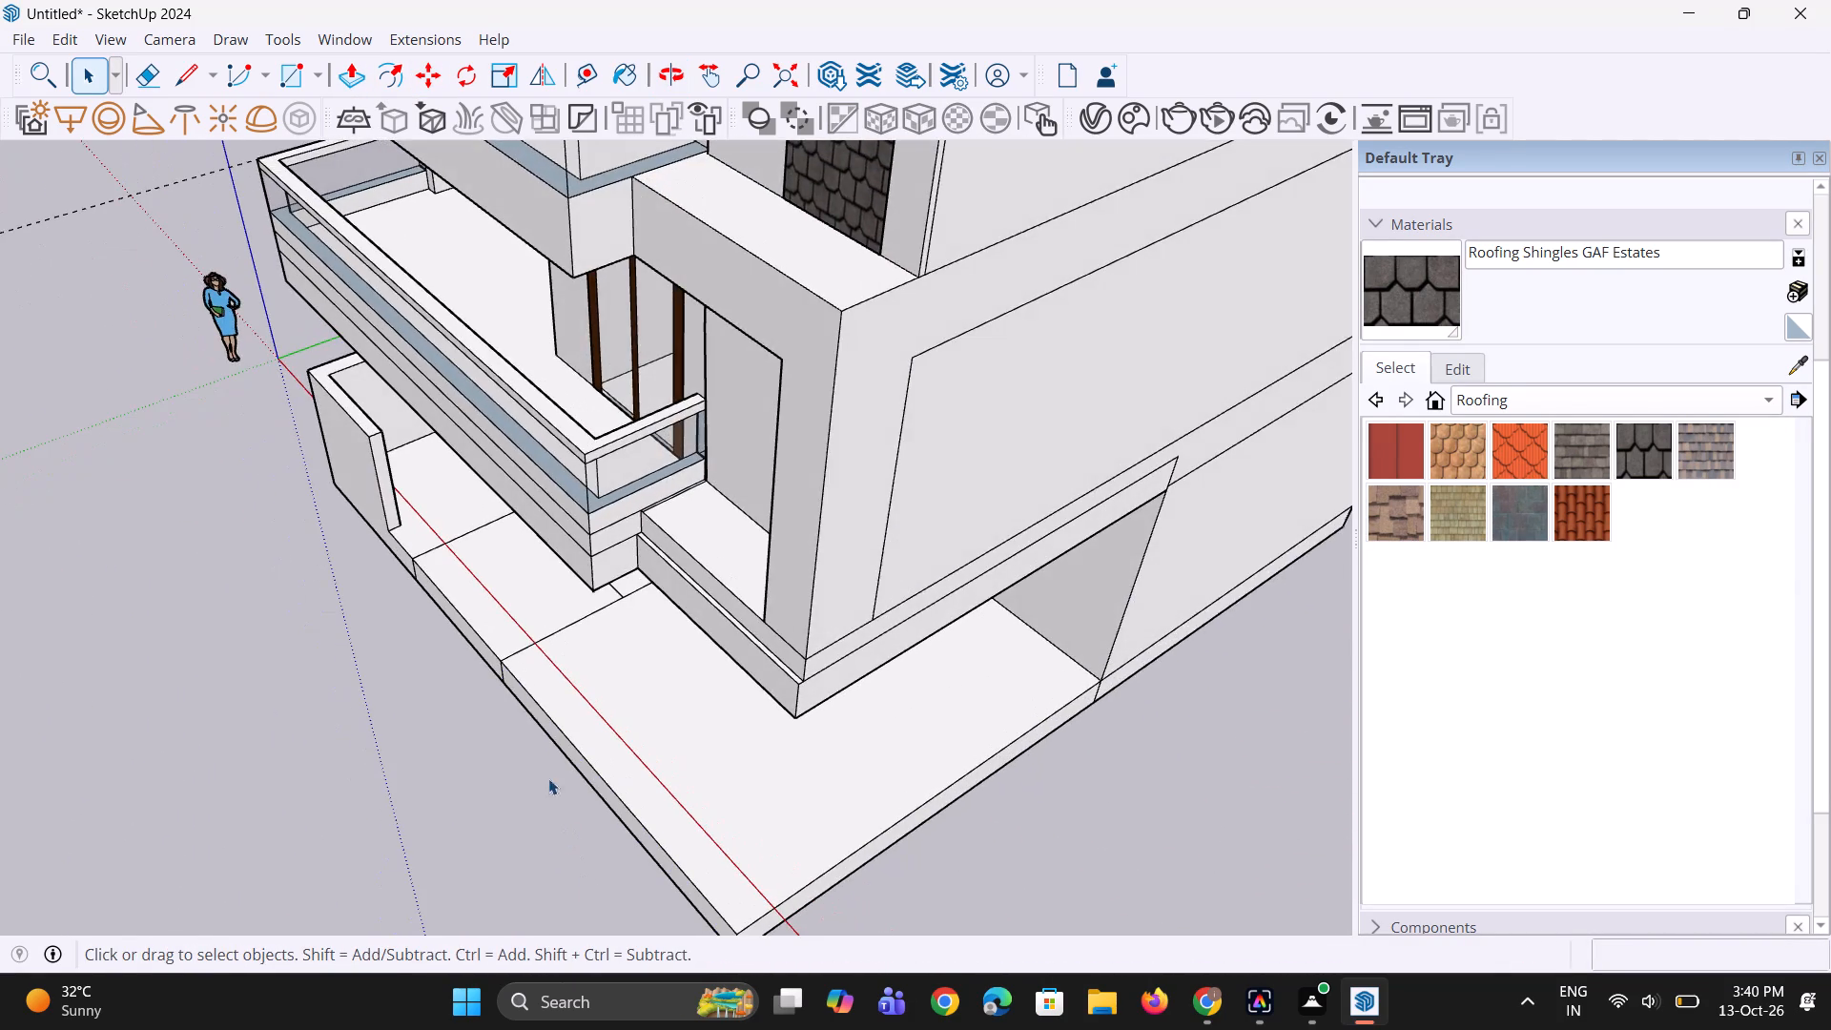
scroll(489, 675, "up", 3)
left_click(538, 697)
scroll(542, 711, "up", 1)
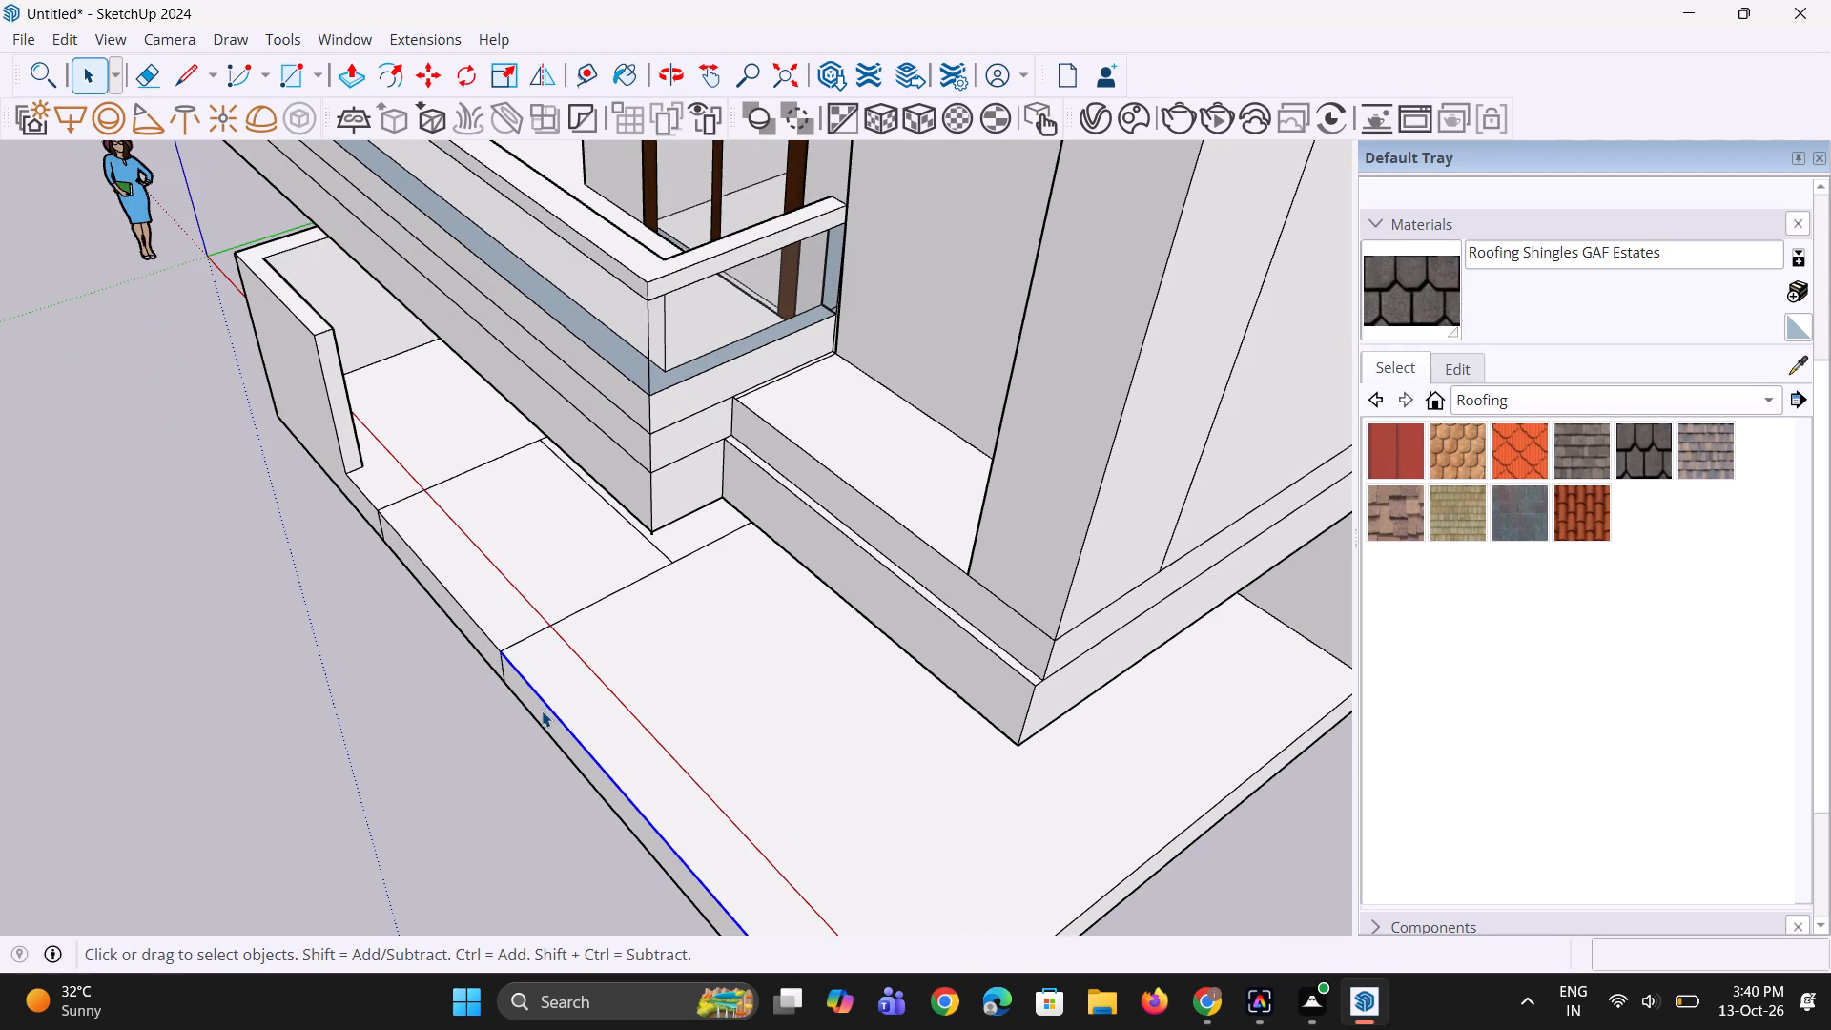
key("m")
left_click(504, 651)
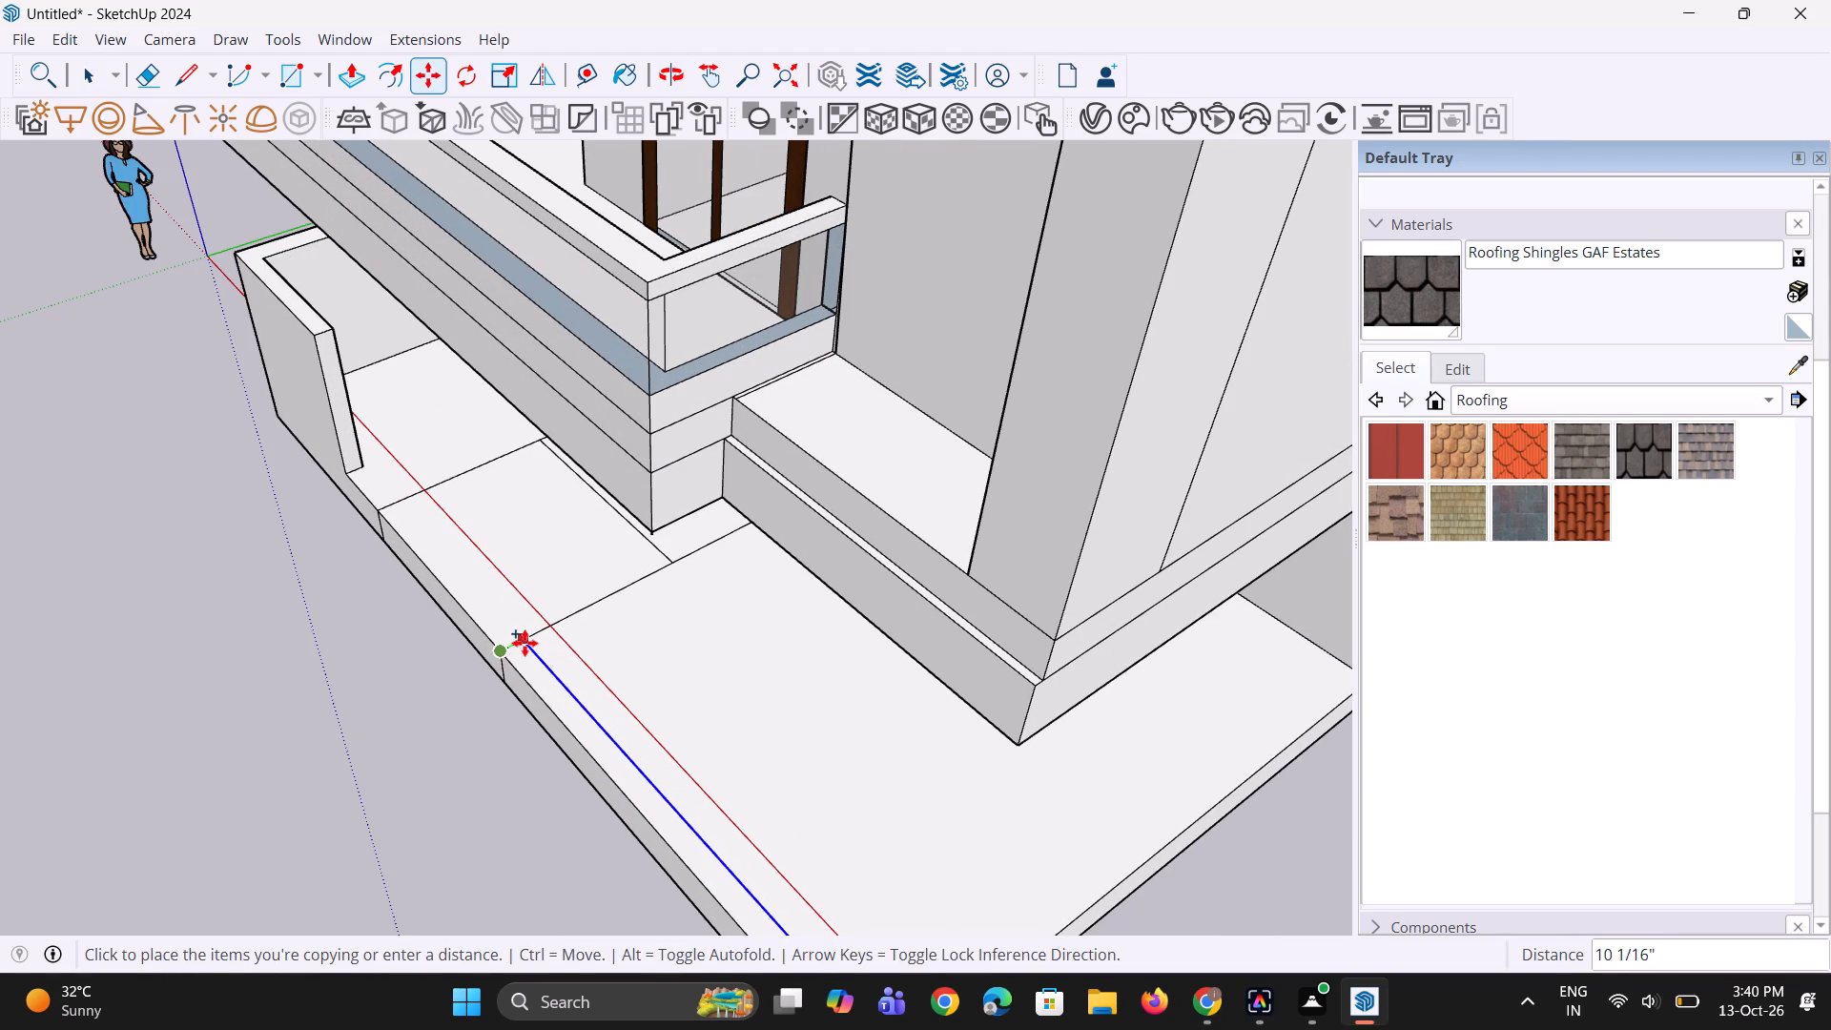
left_click(524, 645)
Pull the marked front strip up to the same height as the return wall on the platform's other side.
key("p")
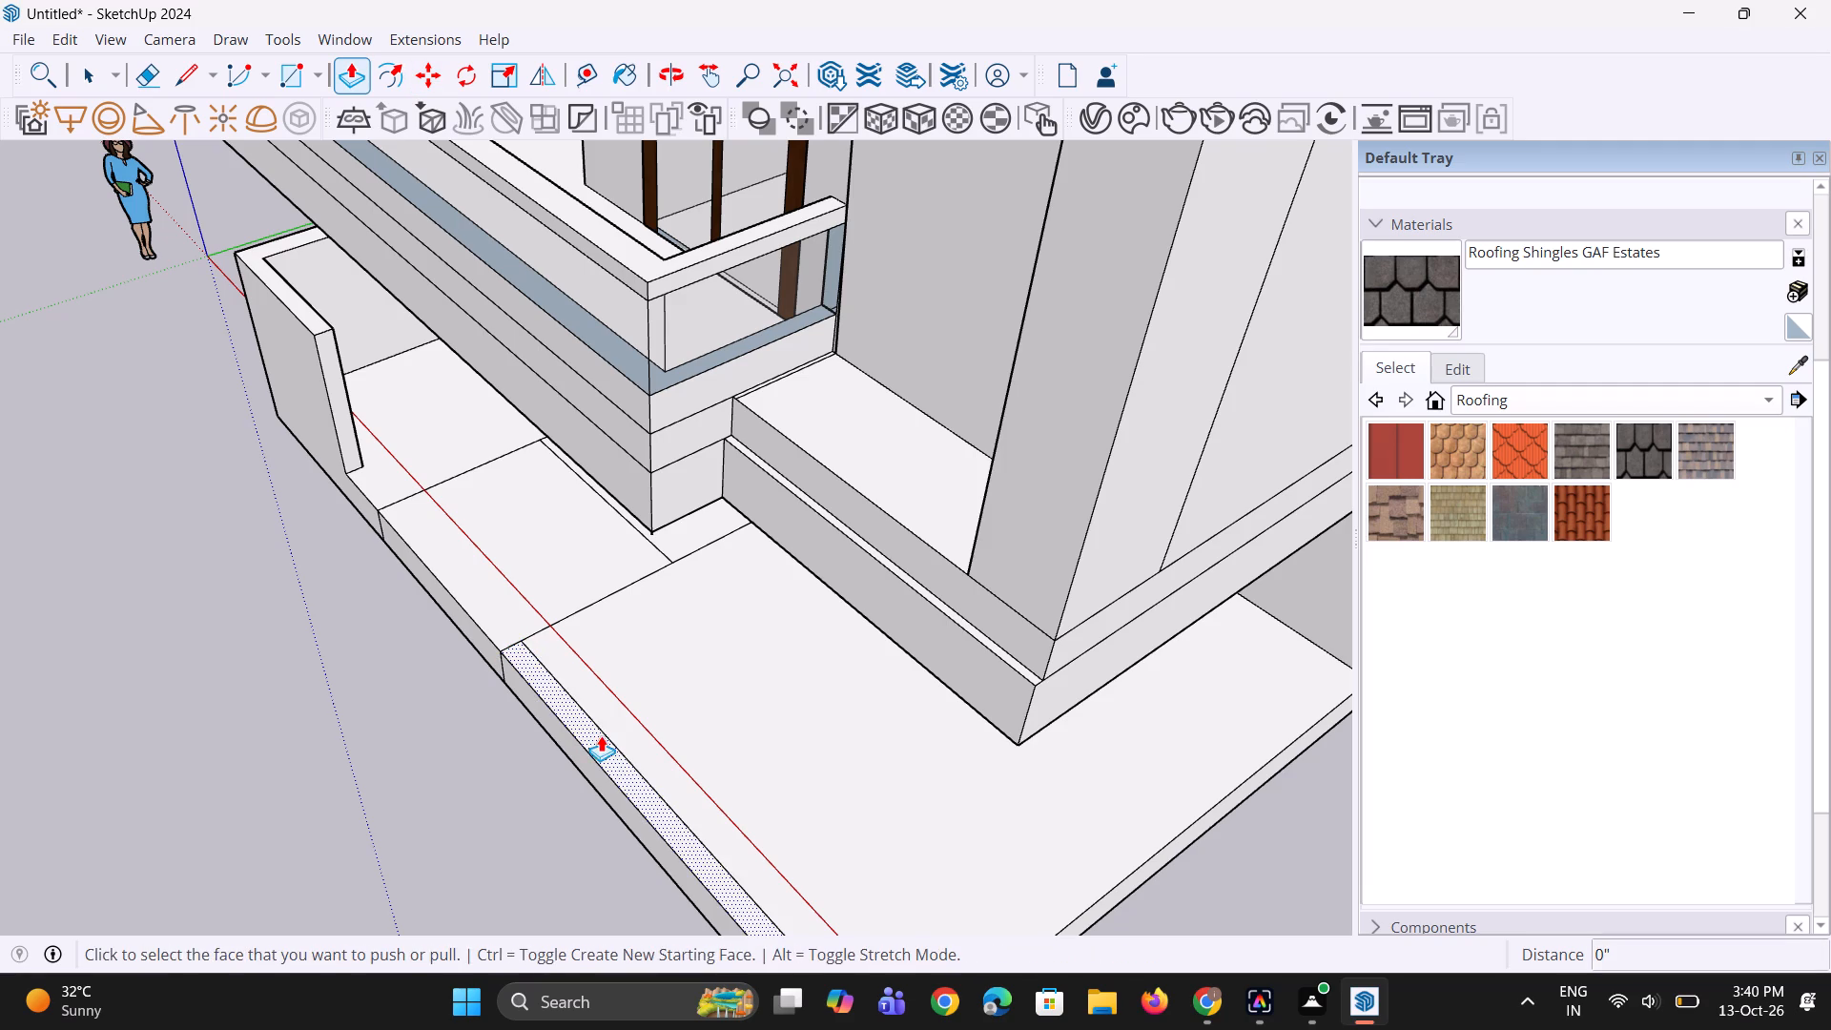
left_click(601, 735)
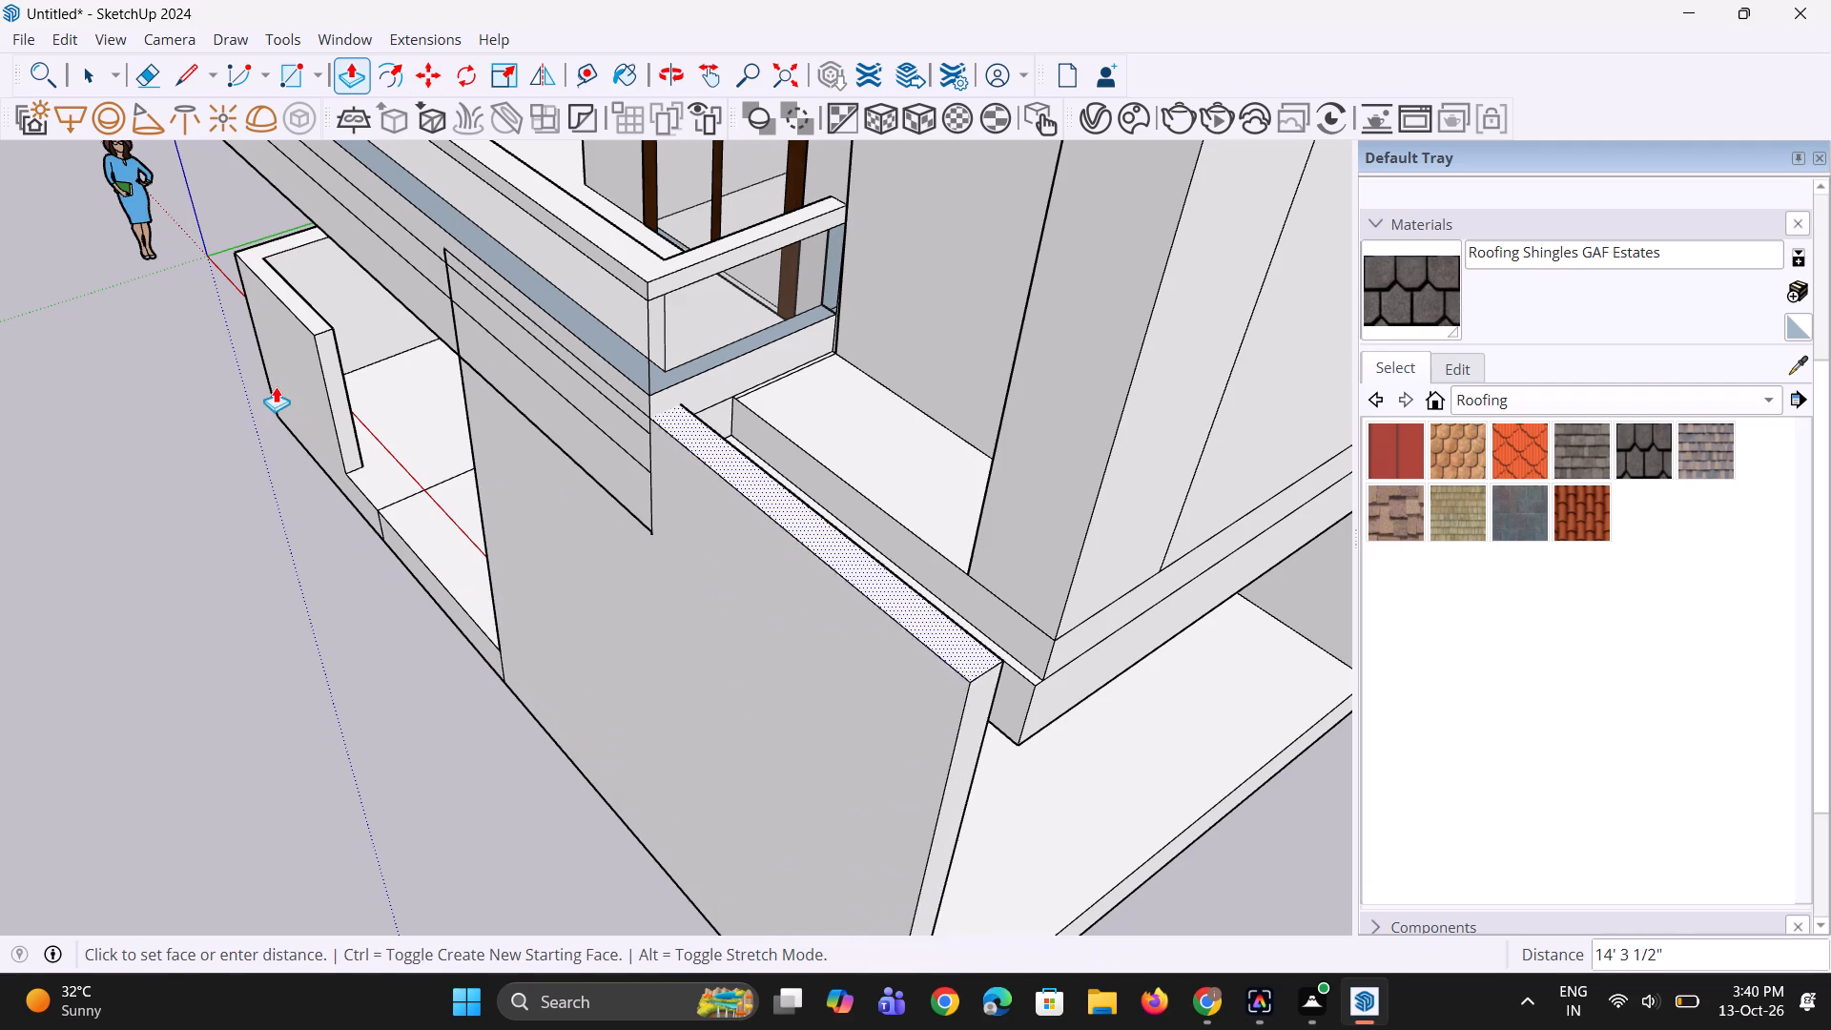
left_click(324, 335)
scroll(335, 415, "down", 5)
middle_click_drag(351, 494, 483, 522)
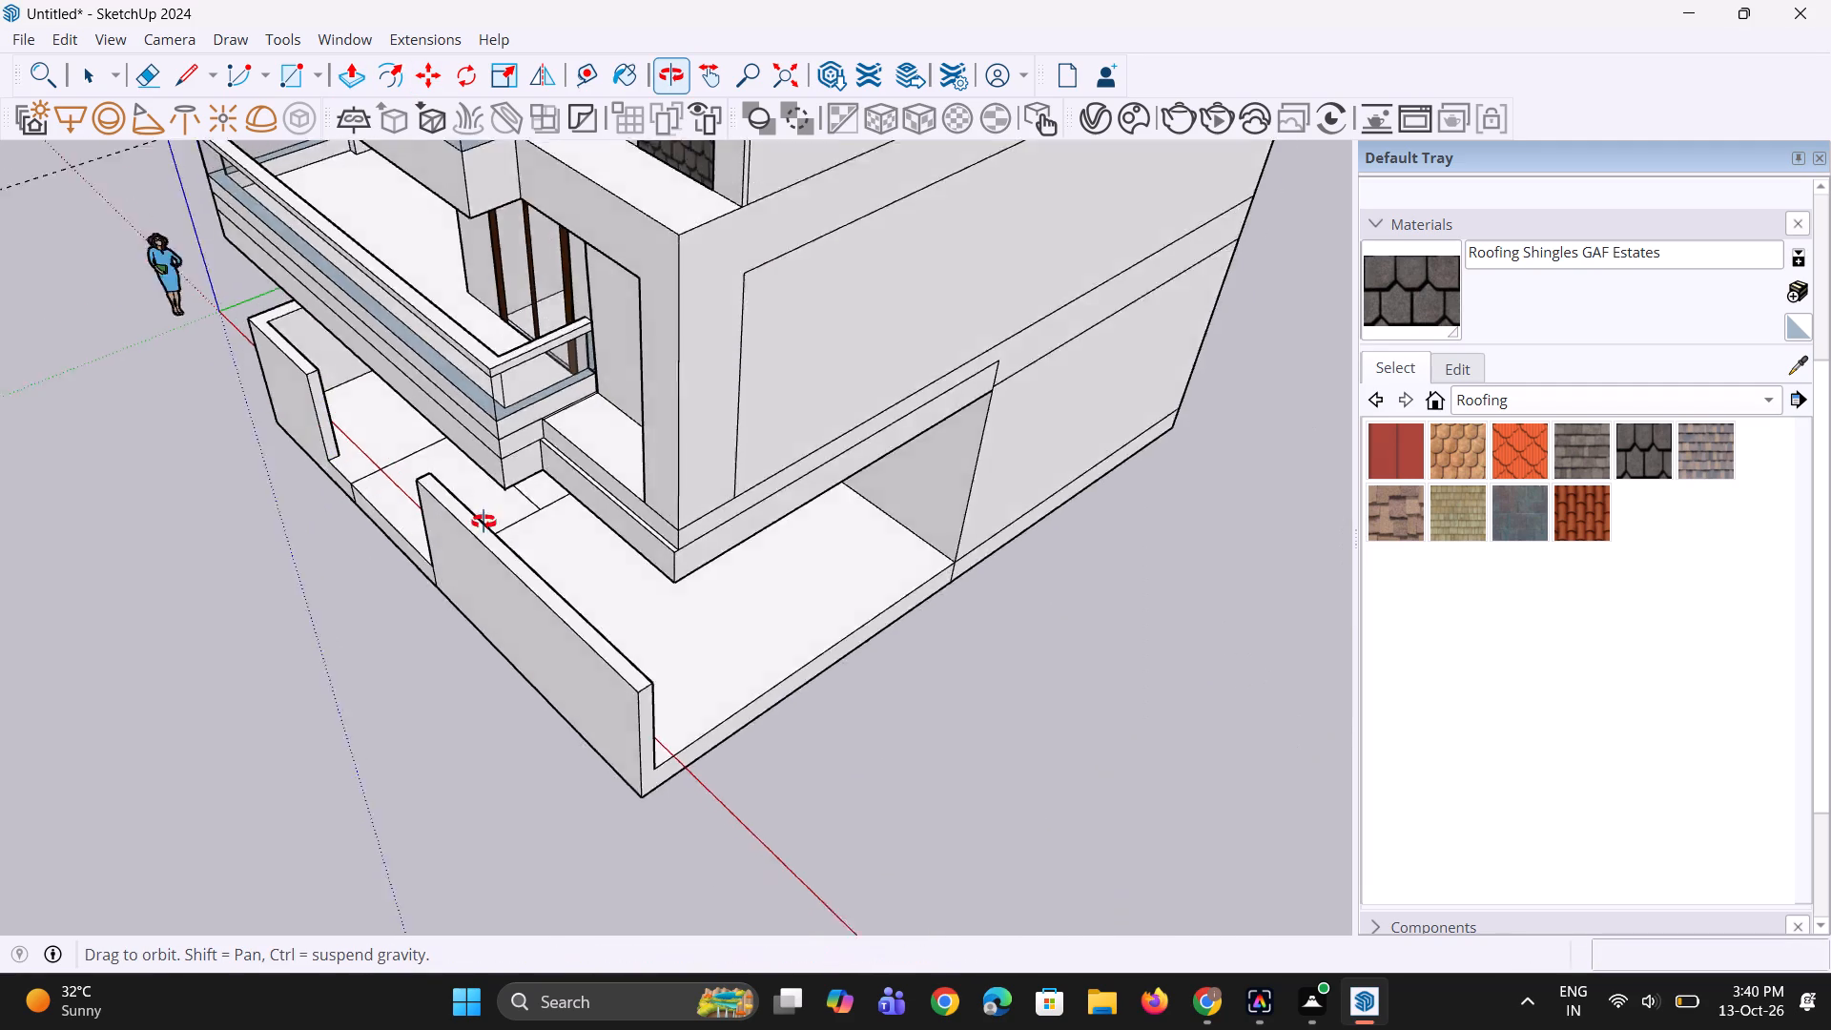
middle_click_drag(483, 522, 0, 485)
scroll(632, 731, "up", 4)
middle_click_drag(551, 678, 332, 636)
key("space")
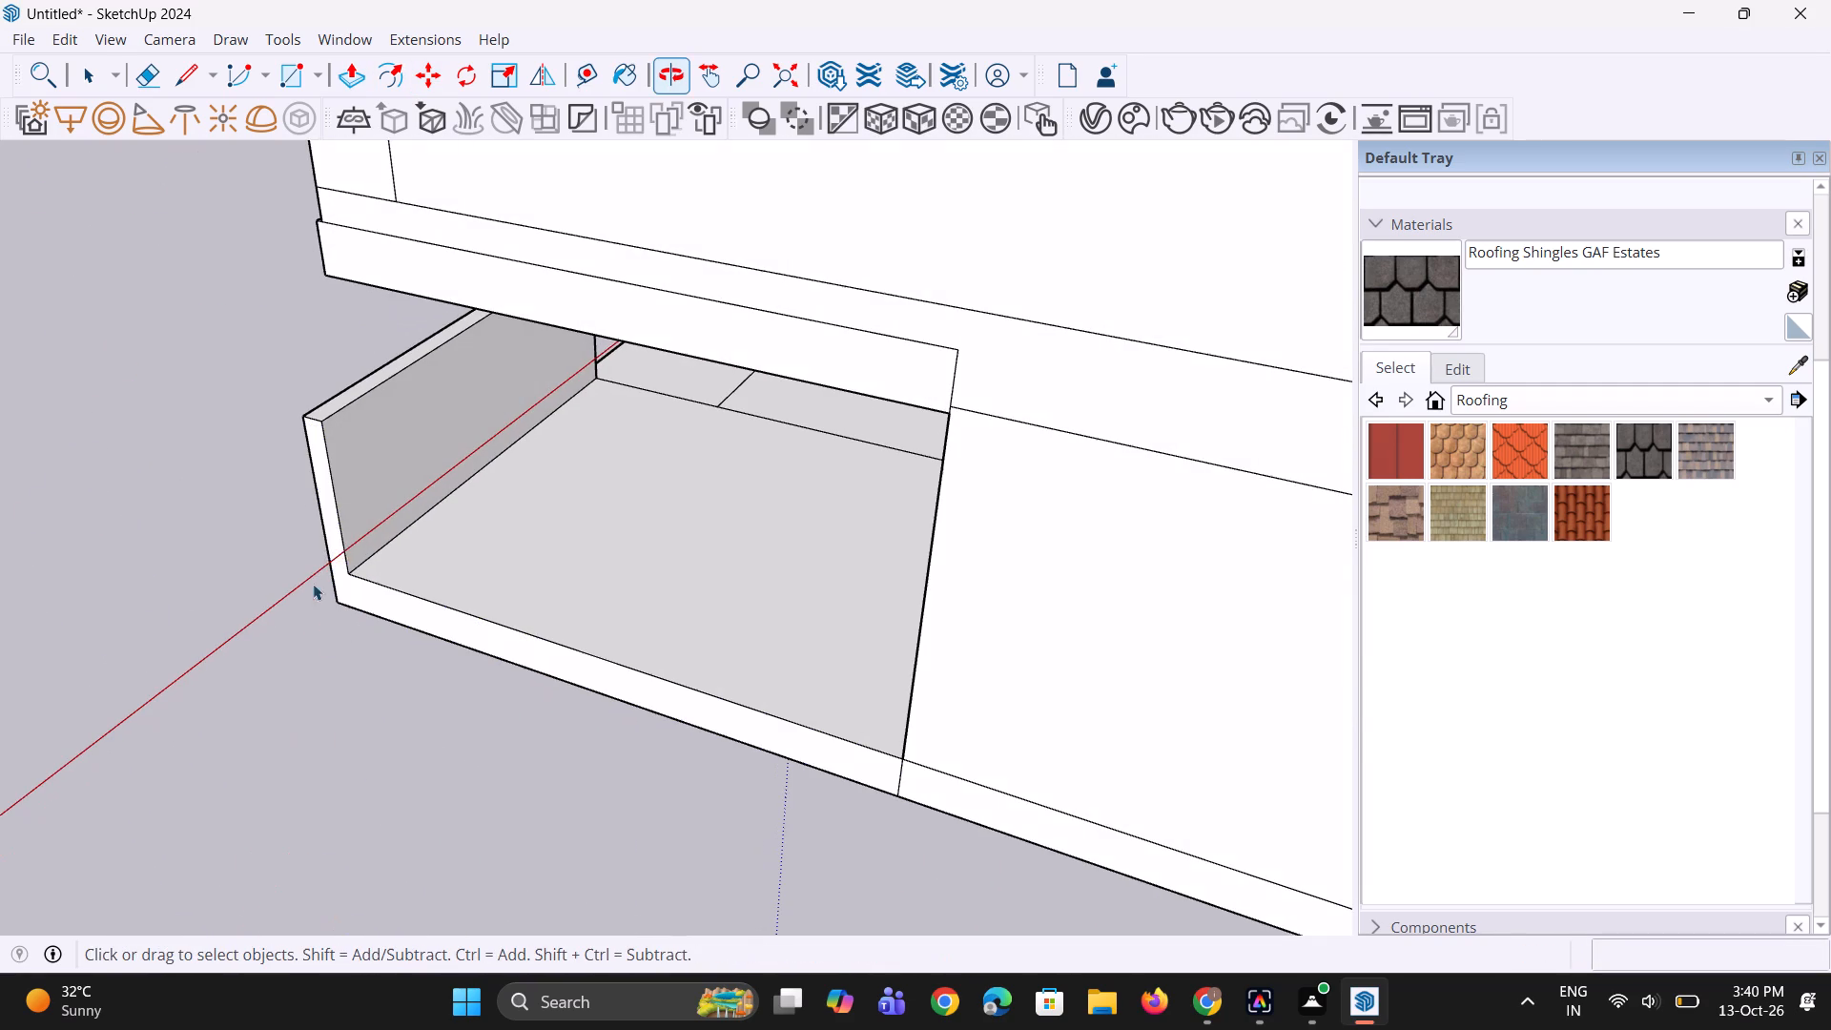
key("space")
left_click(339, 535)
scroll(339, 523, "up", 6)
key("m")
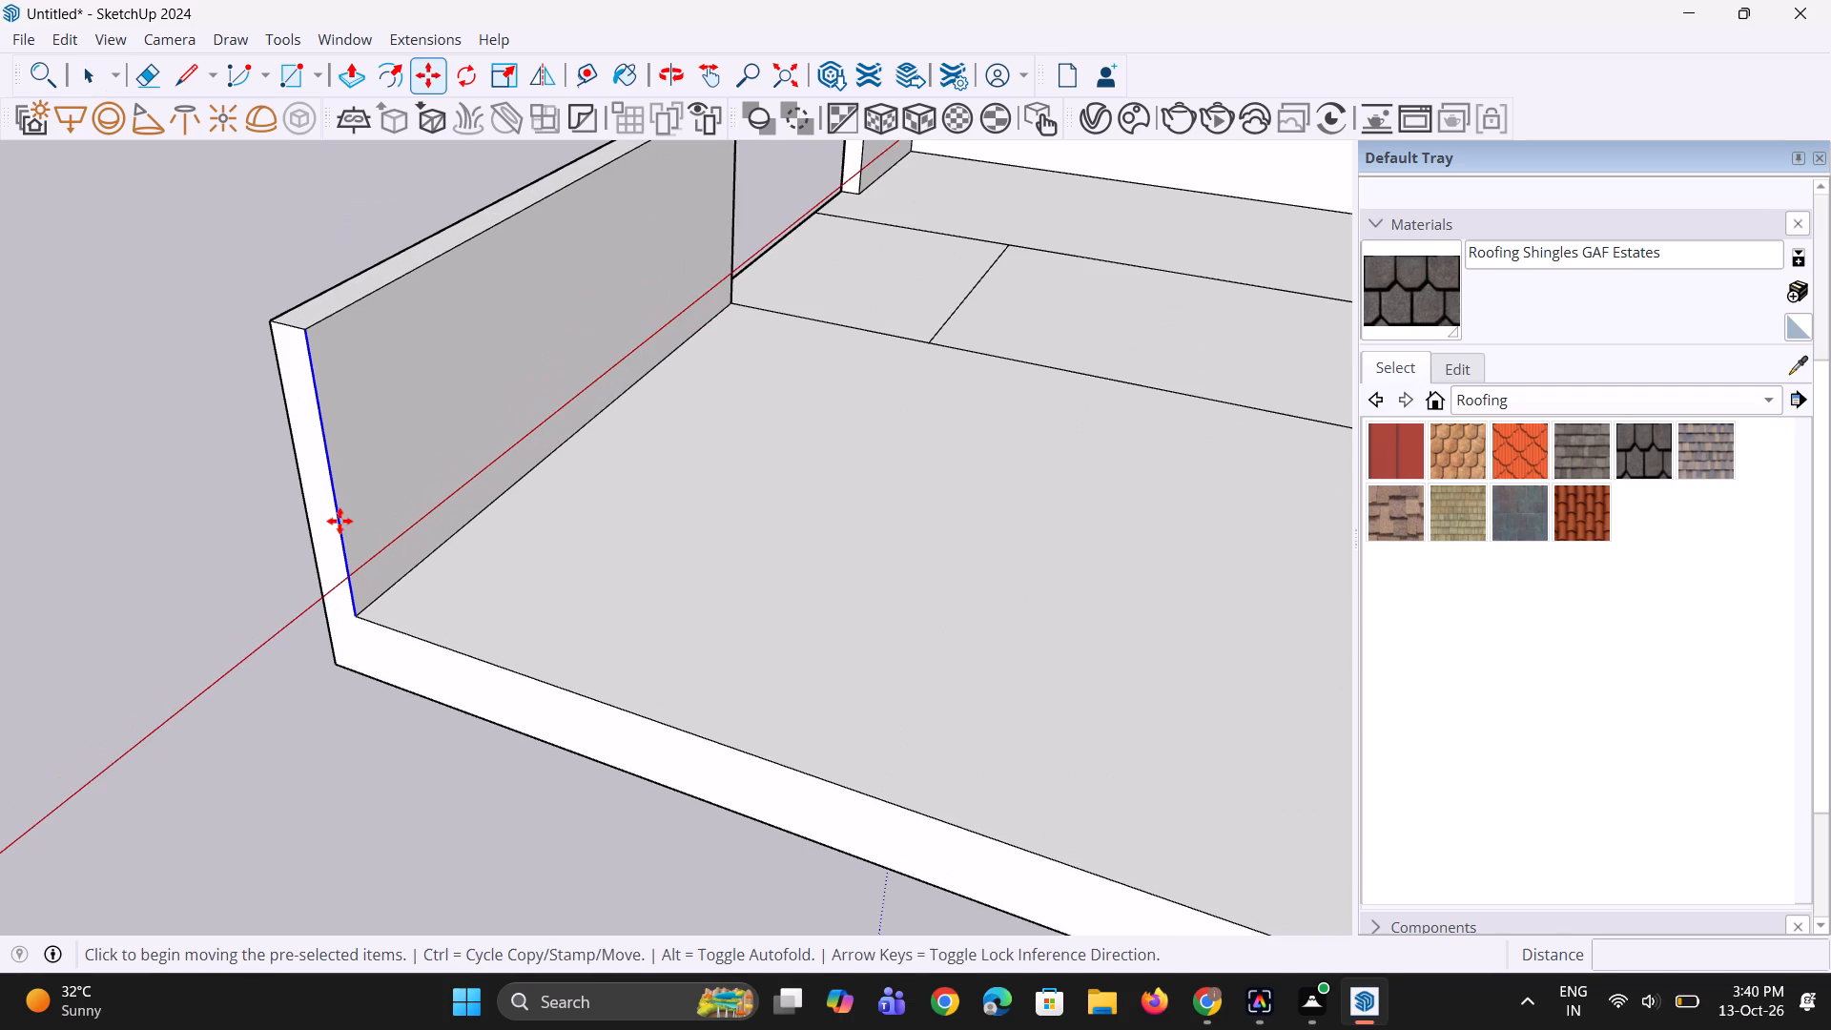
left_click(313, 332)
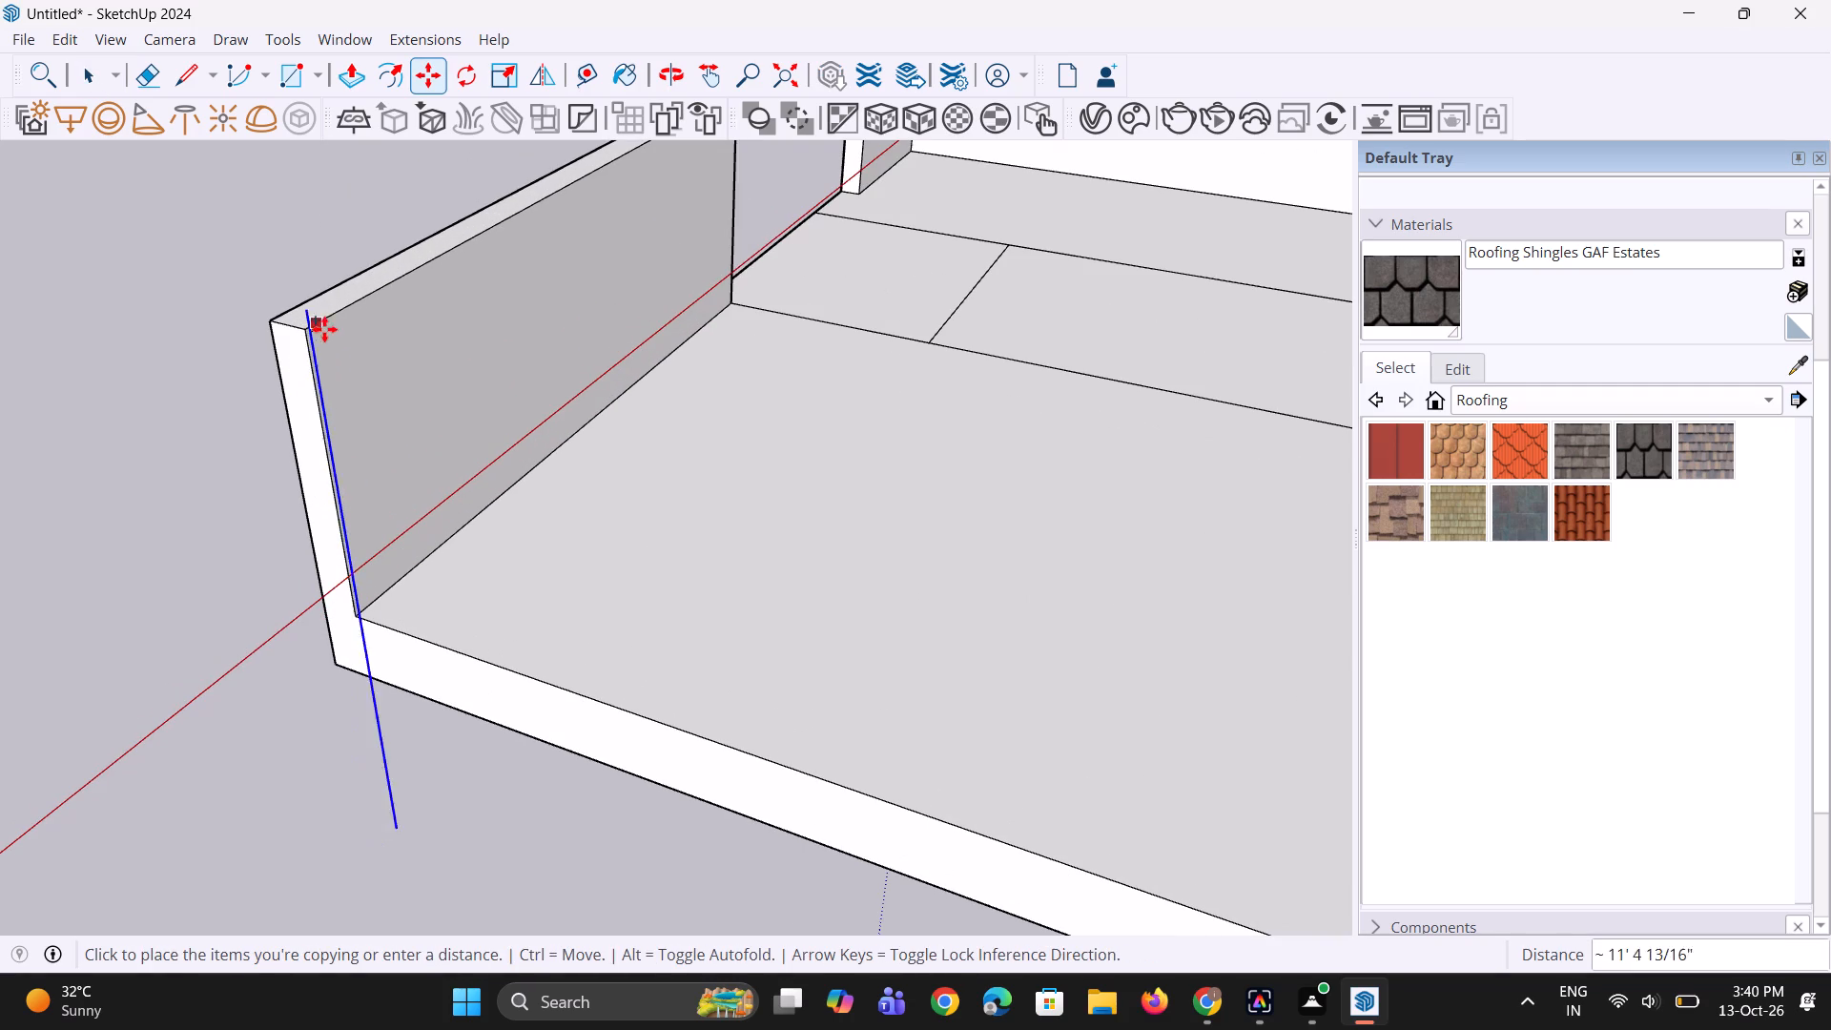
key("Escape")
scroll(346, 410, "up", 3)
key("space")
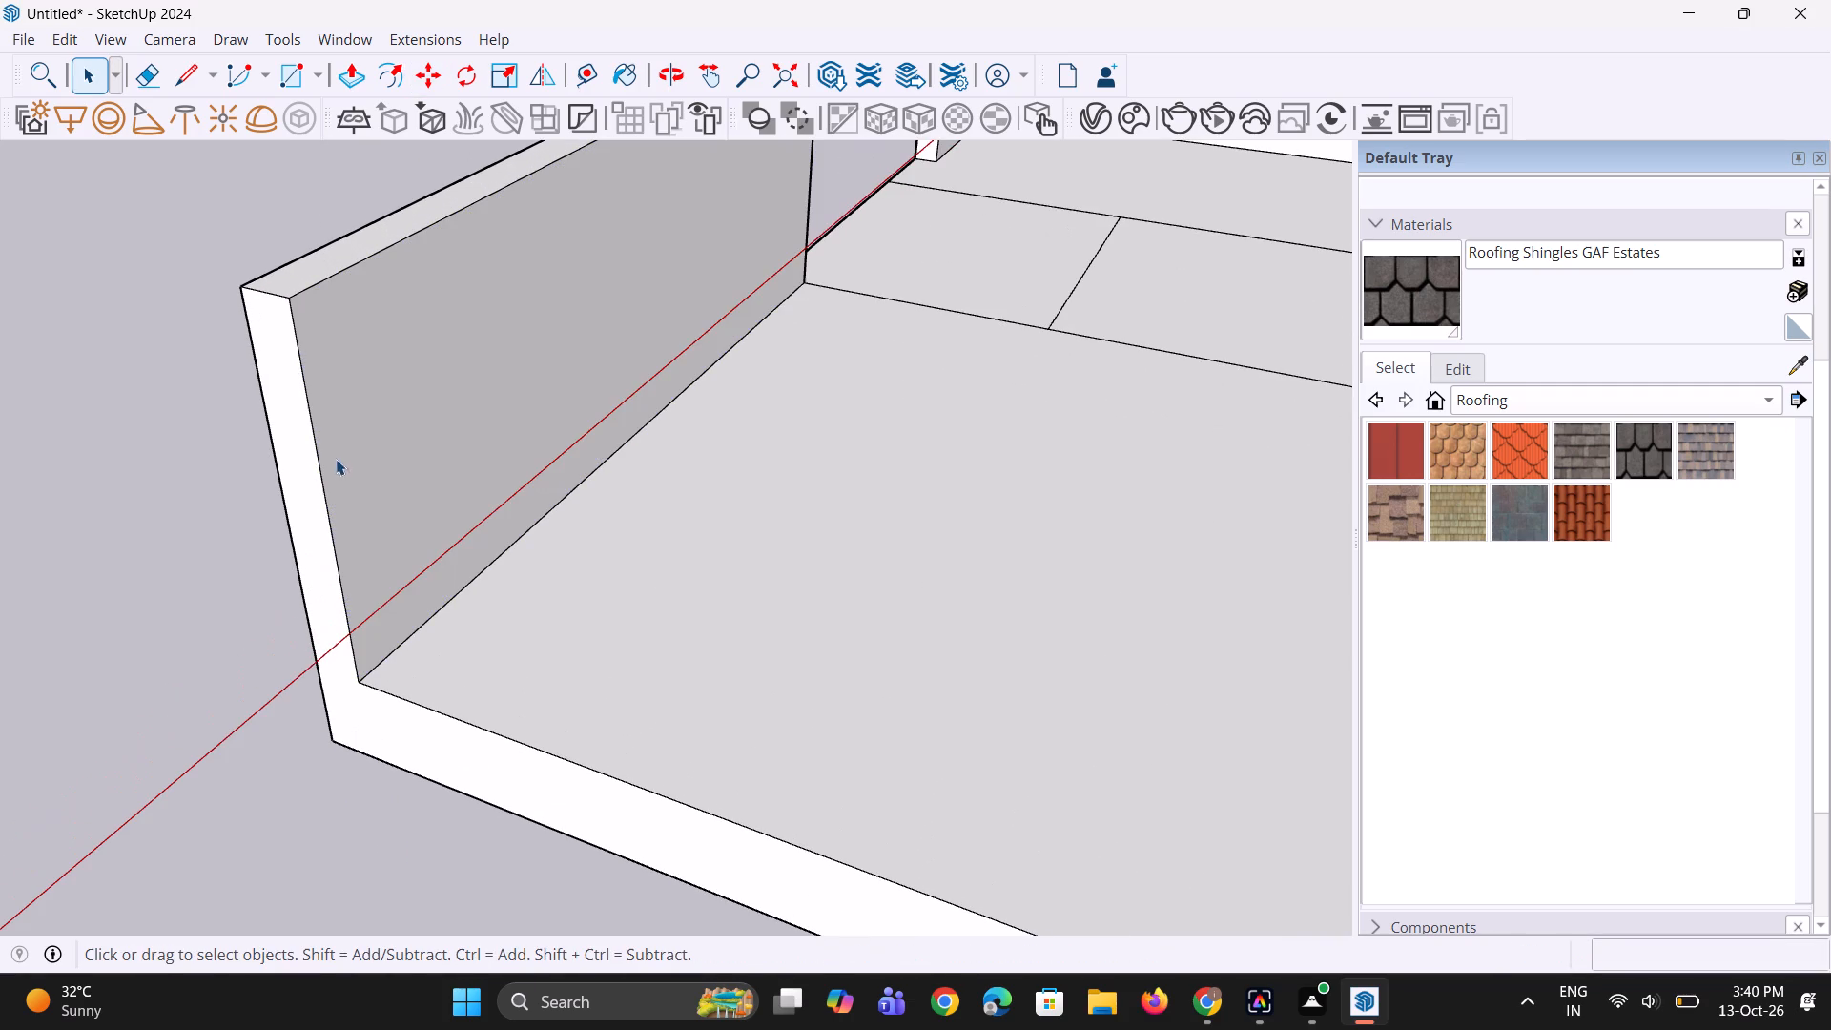
Copy the inner vertical edge at the new front wall's outer end about 8 1/2" along its inner face to mark a side wall strip.
key("space")
left_click(325, 469)
left_click(325, 470)
left_click(322, 482)
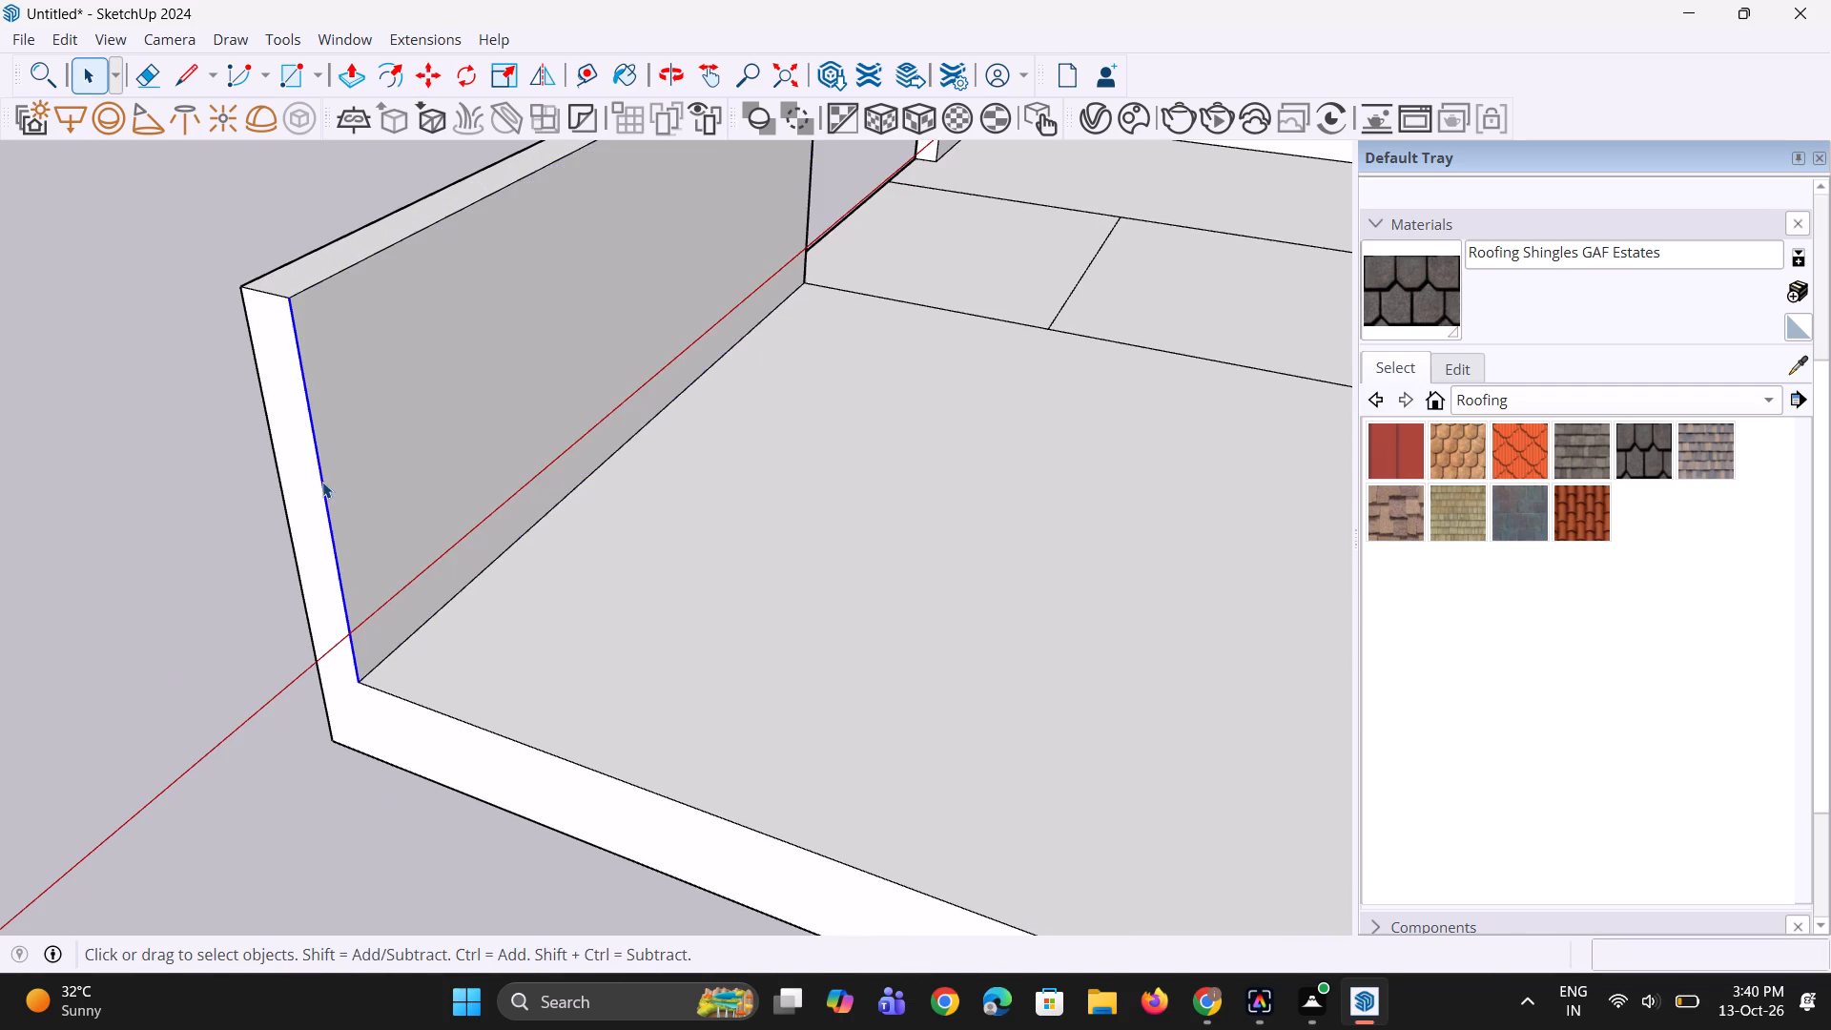
scroll(327, 479, "up", 2)
key("m")
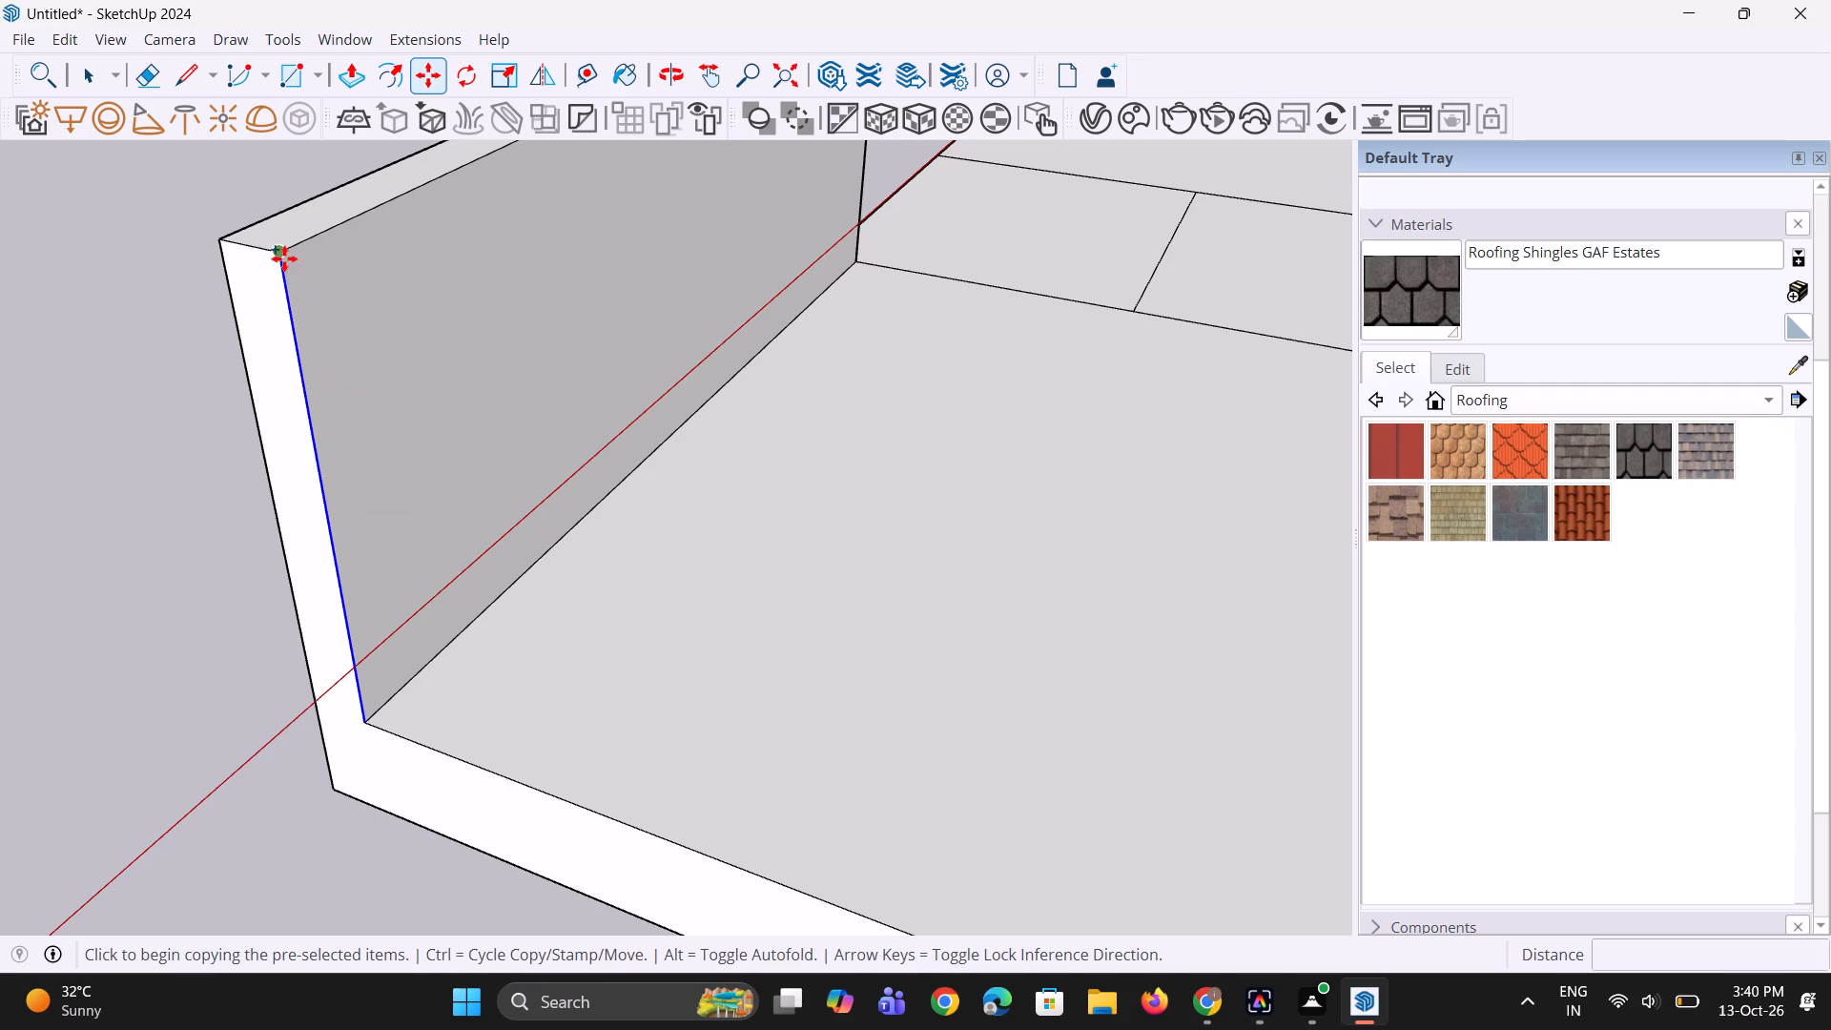
left_click(284, 257)
left_click(334, 240)
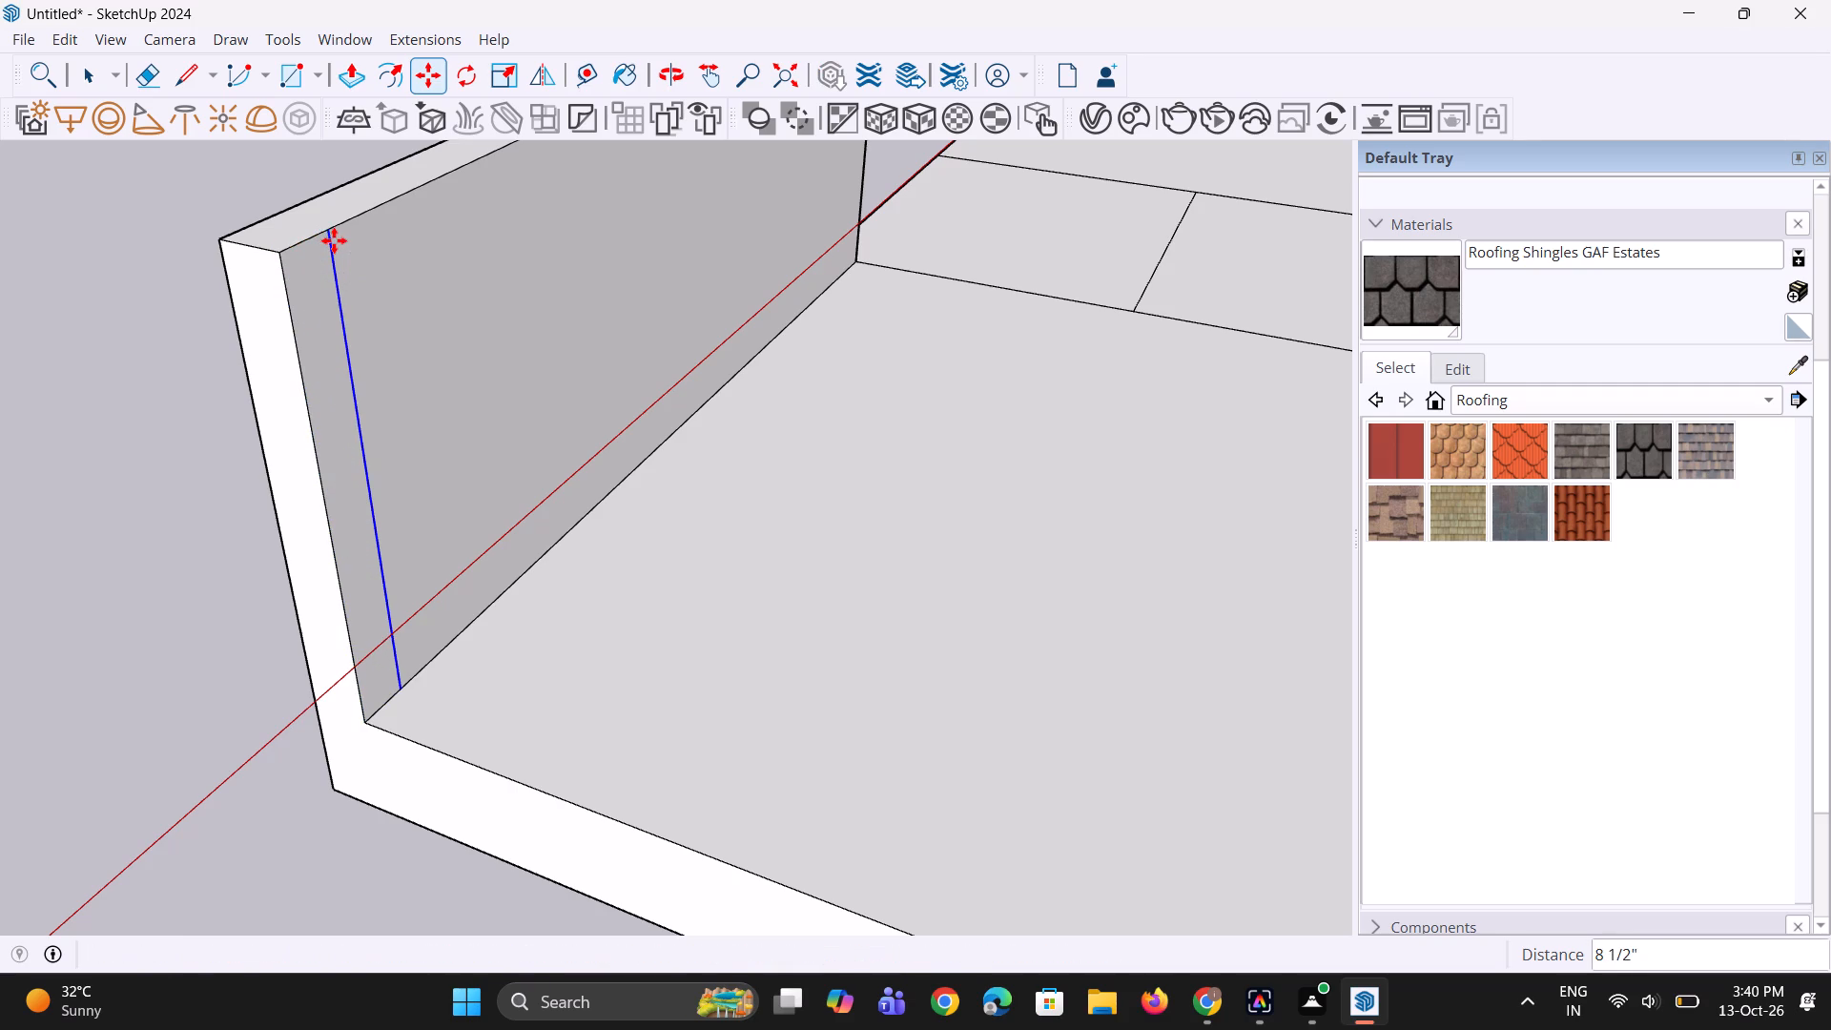
Pull the marked strip about 20' 2" along the platform's open side until it reaches the house, forming the side boundary wall.
key("p")
left_click(344, 398)
scroll(398, 464, "down", 9)
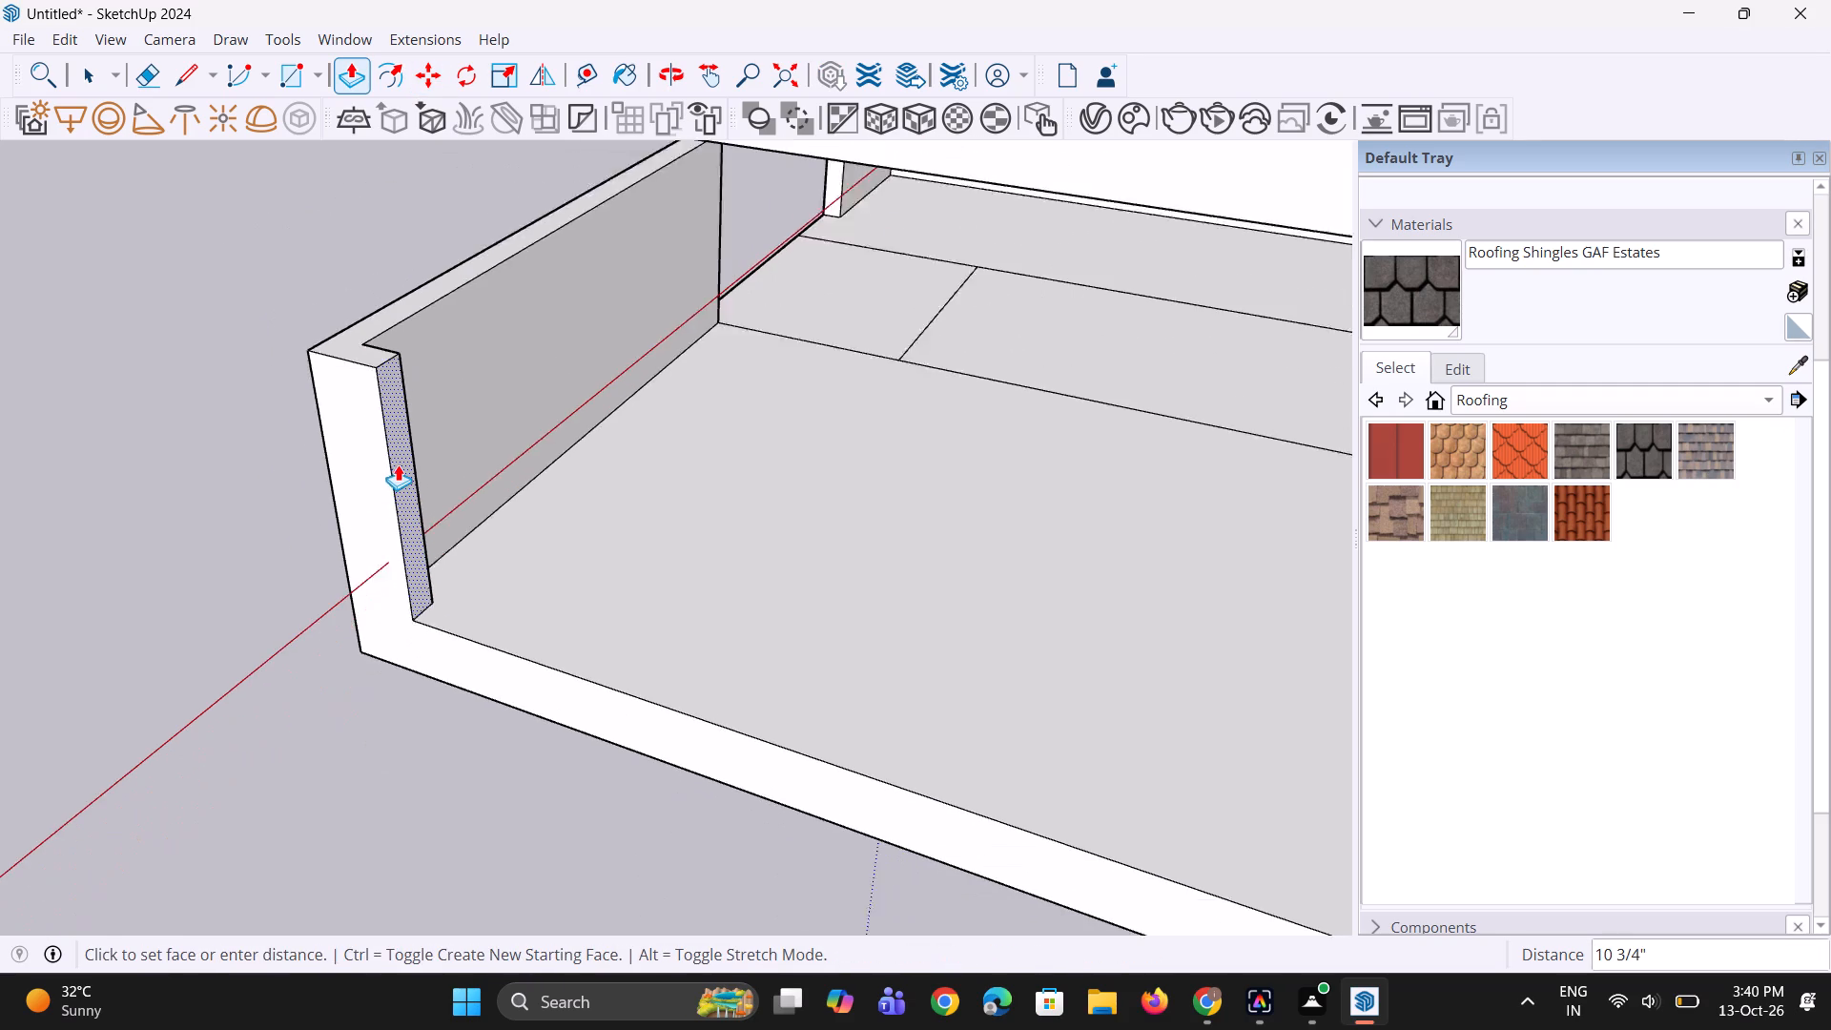
left_click(1284, 552)
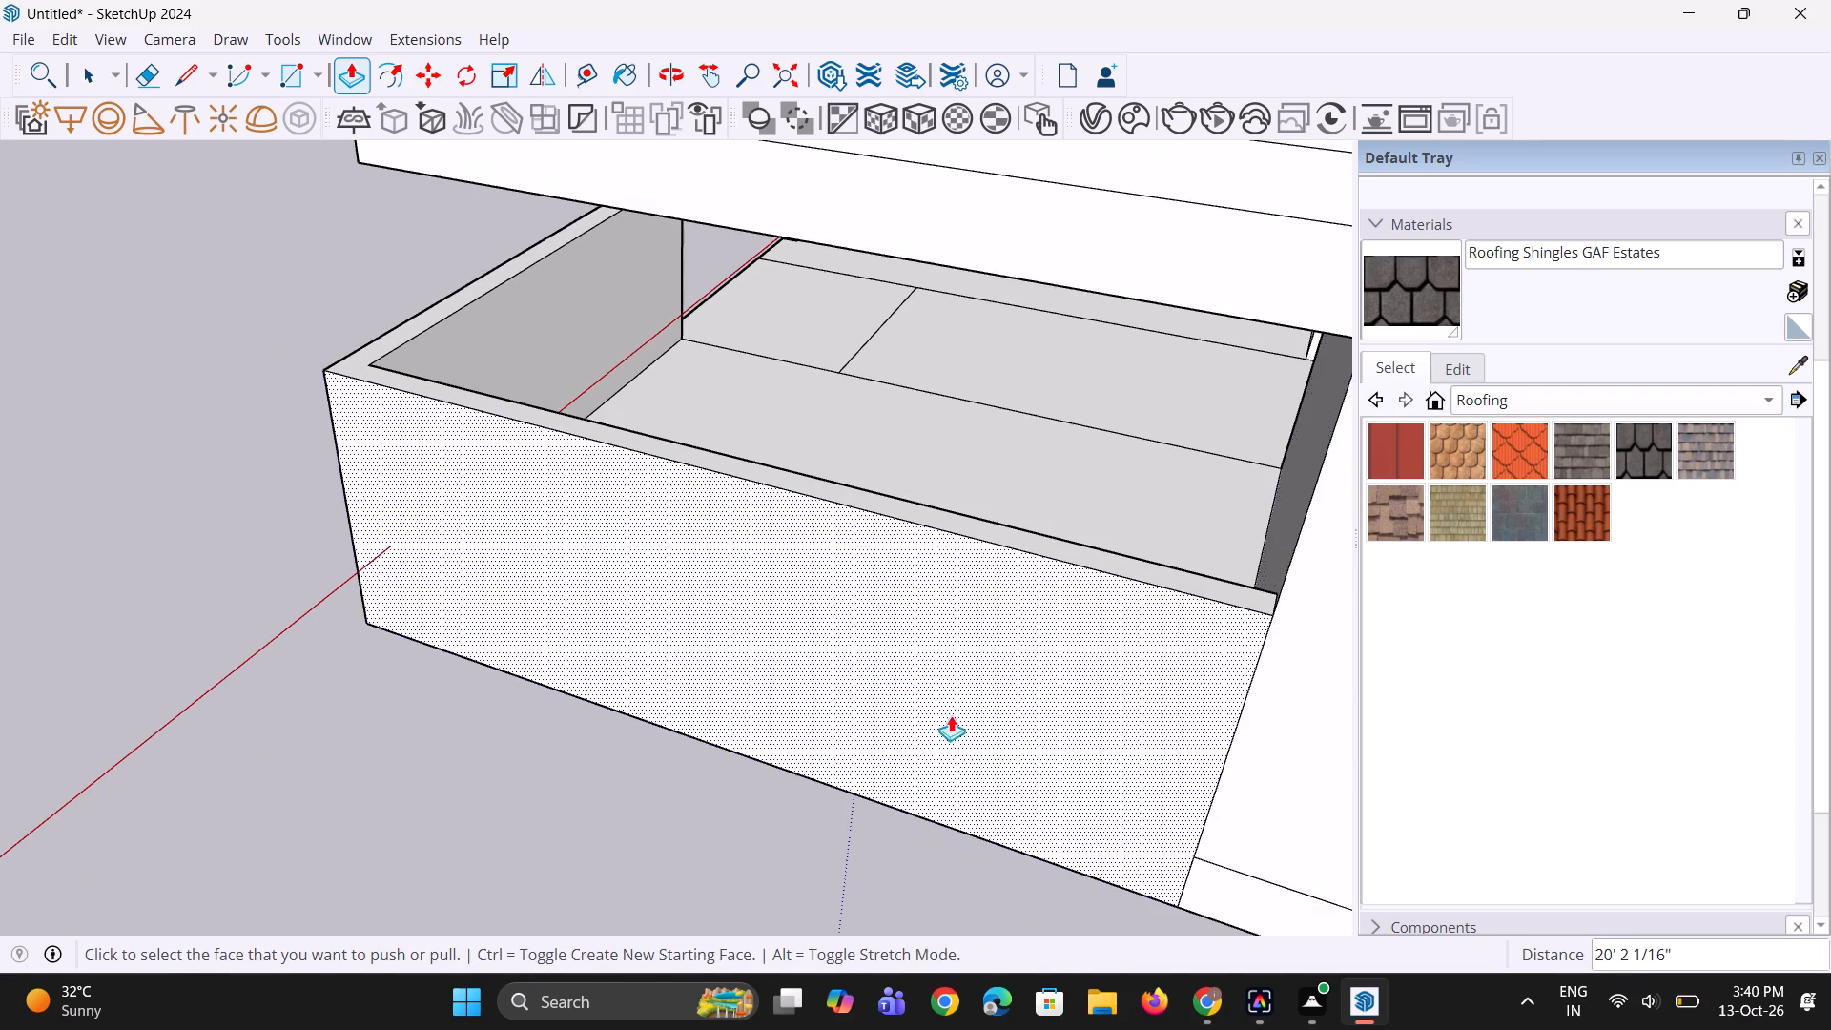
Push the end face of the longer front wall back about 8' 7" to widen the entrance opening.
scroll(884, 695, "down", 5)
middle_click_drag(522, 677, 1179, 731)
scroll(277, 683, "up", 1)
middle_click_drag(277, 683, 649, 569)
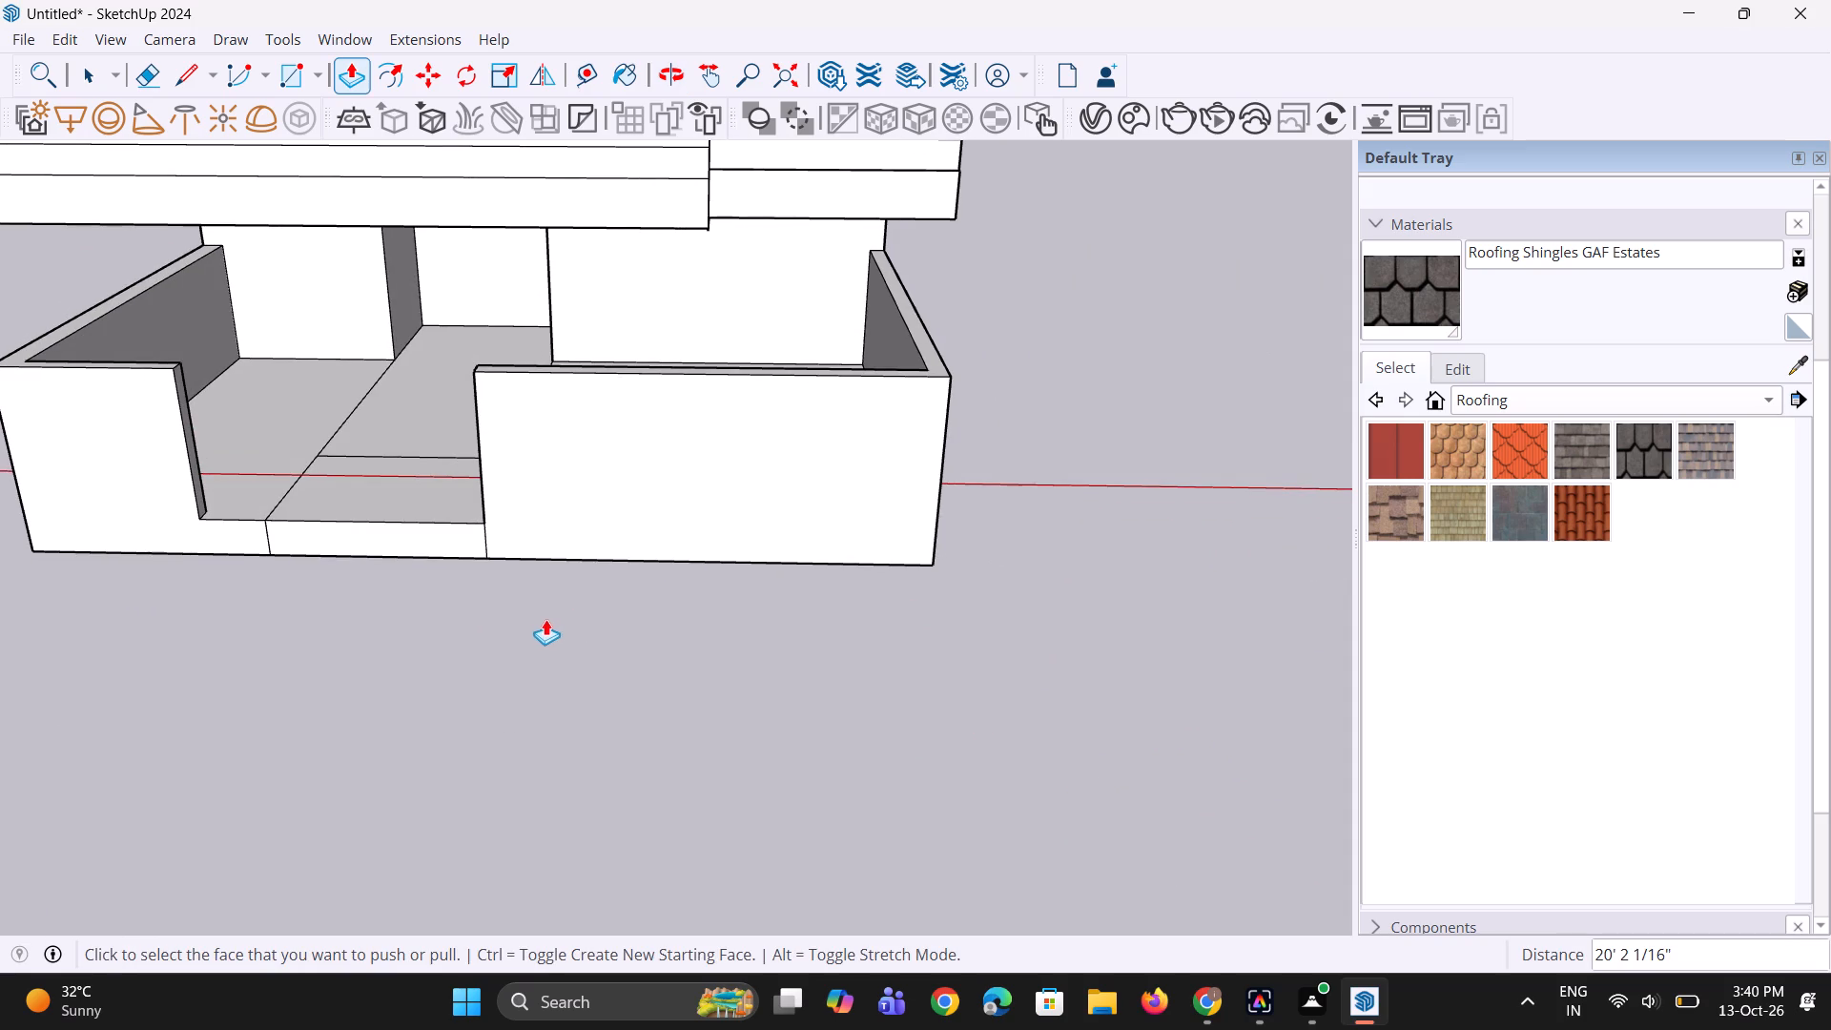
scroll(472, 589, "up", 2)
middle_click_drag(477, 590, 959, 611)
scroll(777, 505, "up", 2)
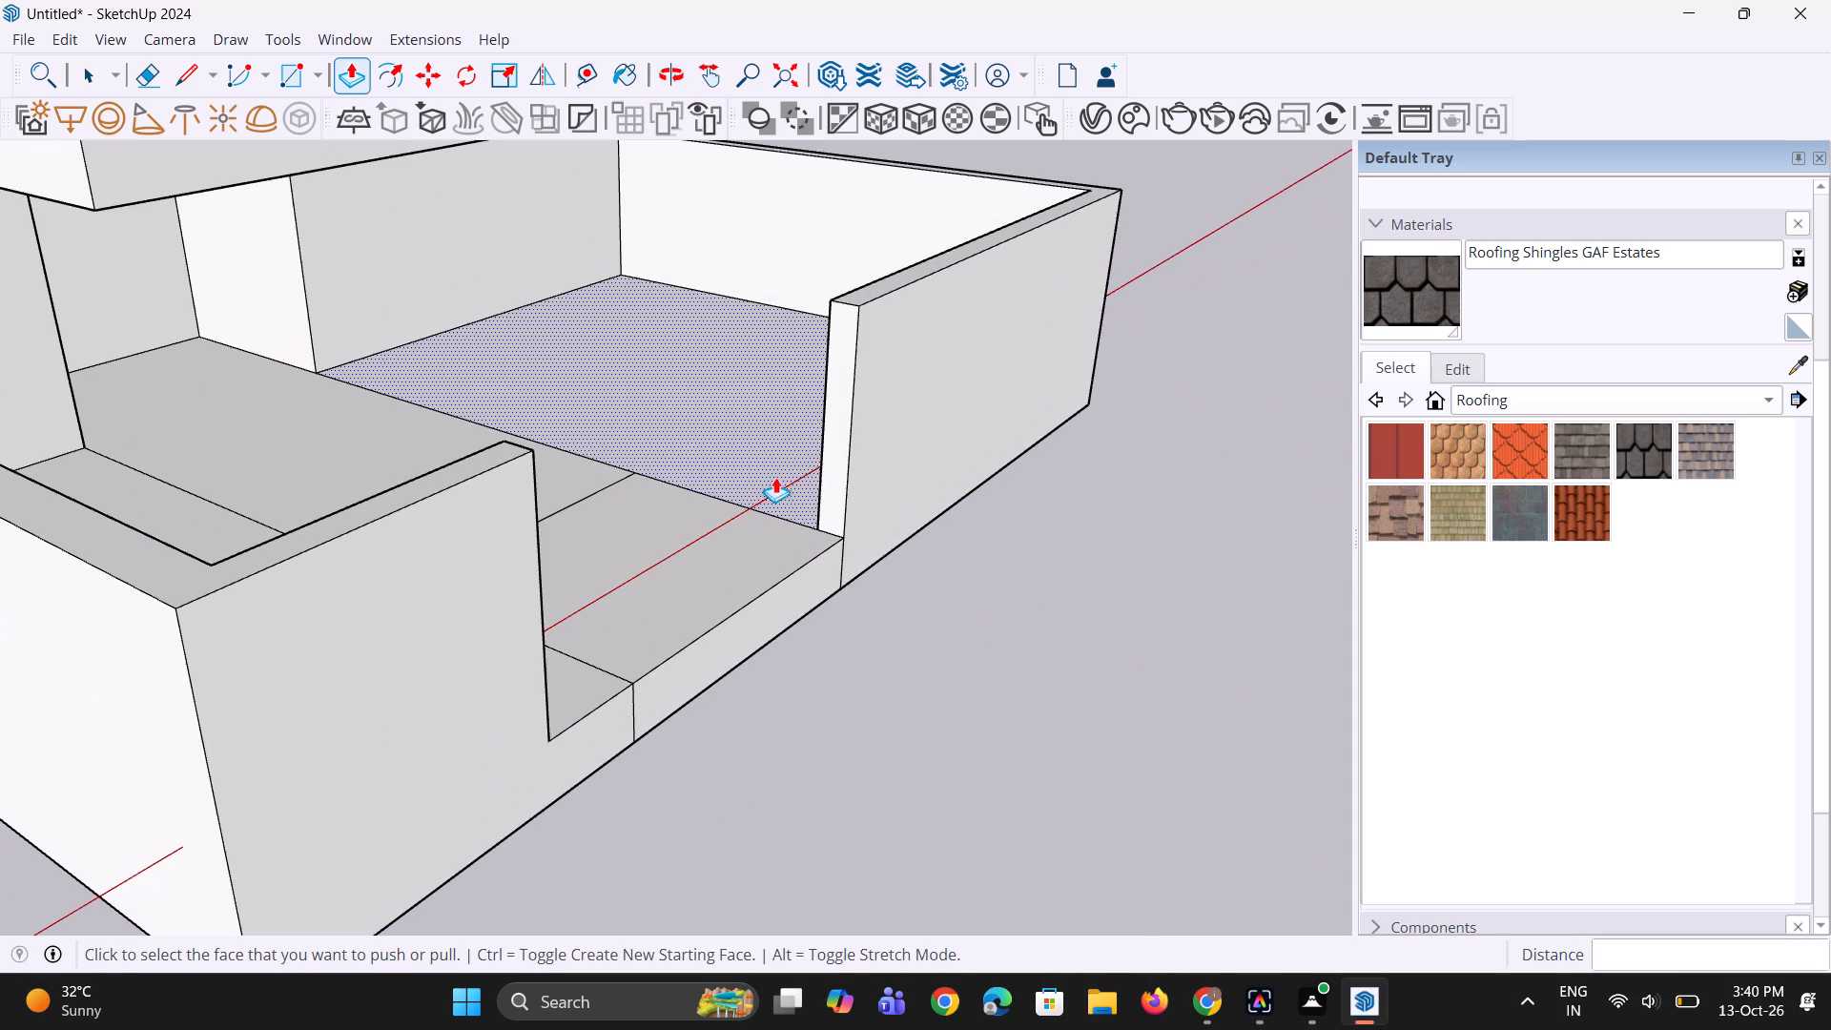
left_click(821, 485)
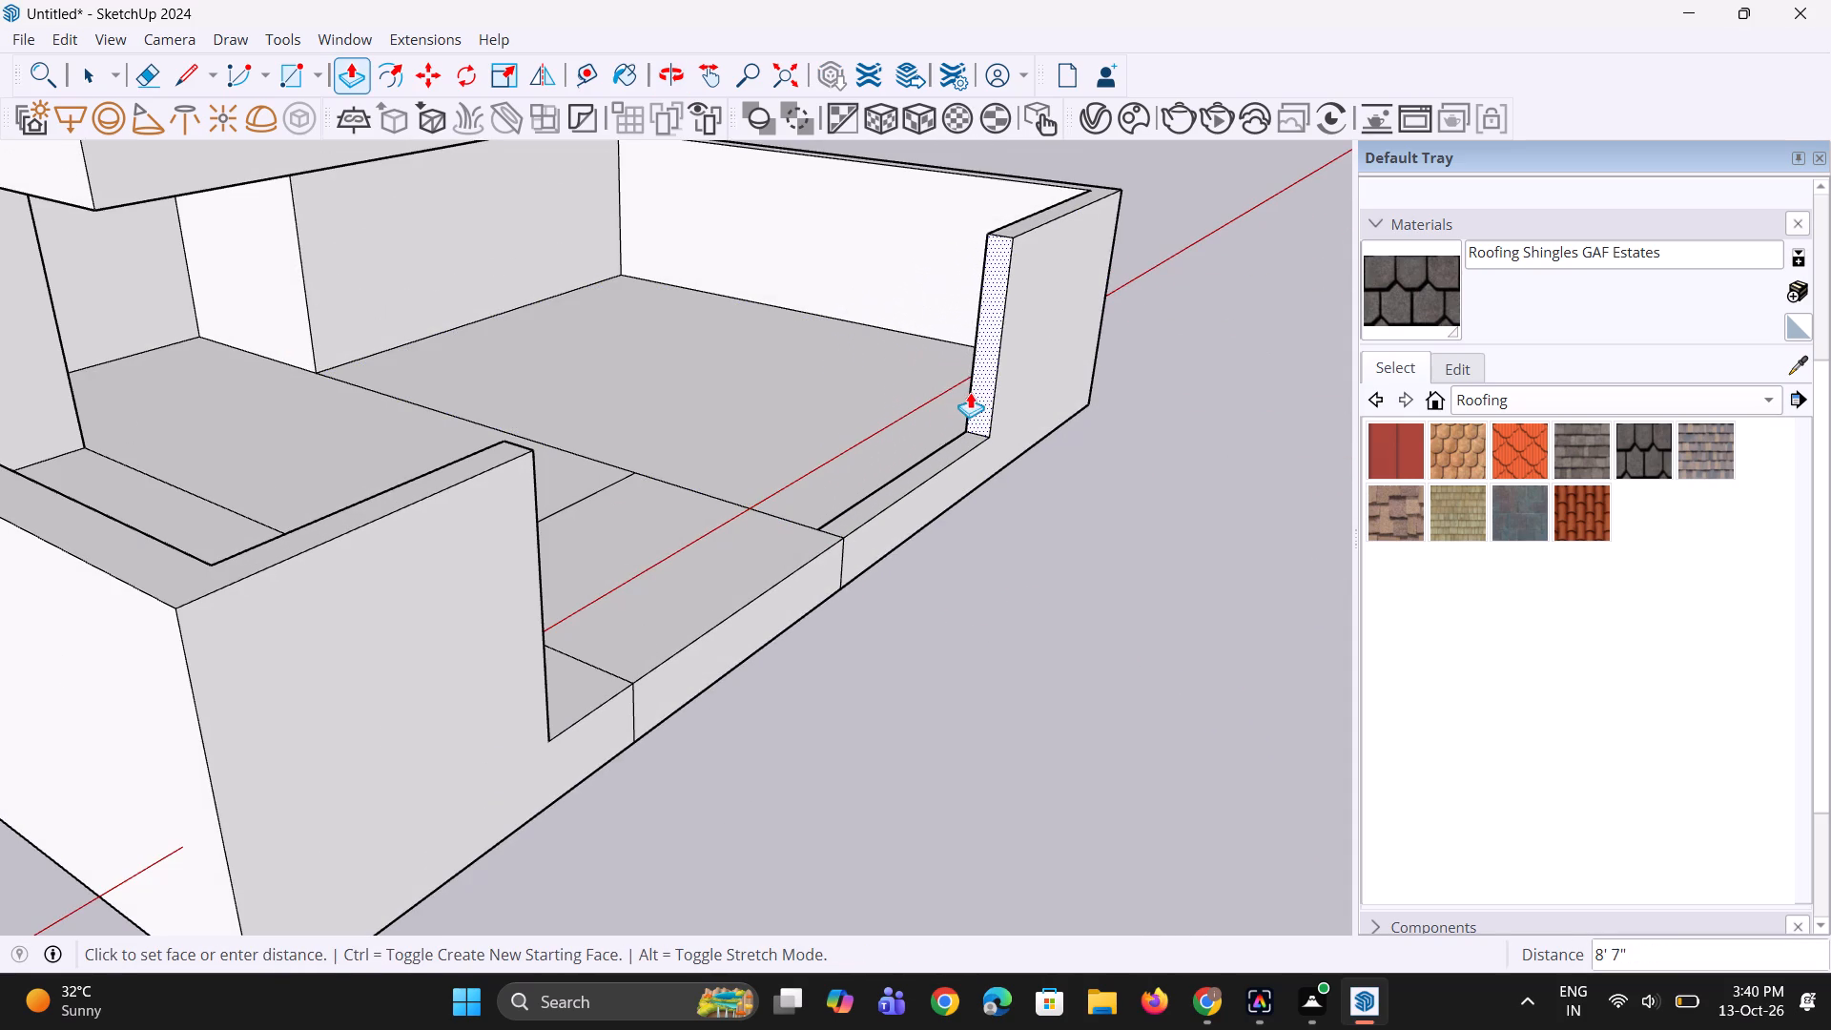
left_click(970, 392)
Erase the leftover wall line and dividing lines across the entrance opening on the platform's floor and front face.
middle_click_drag(915, 559, 731, 718)
scroll(758, 583, "up", 2)
key("e")
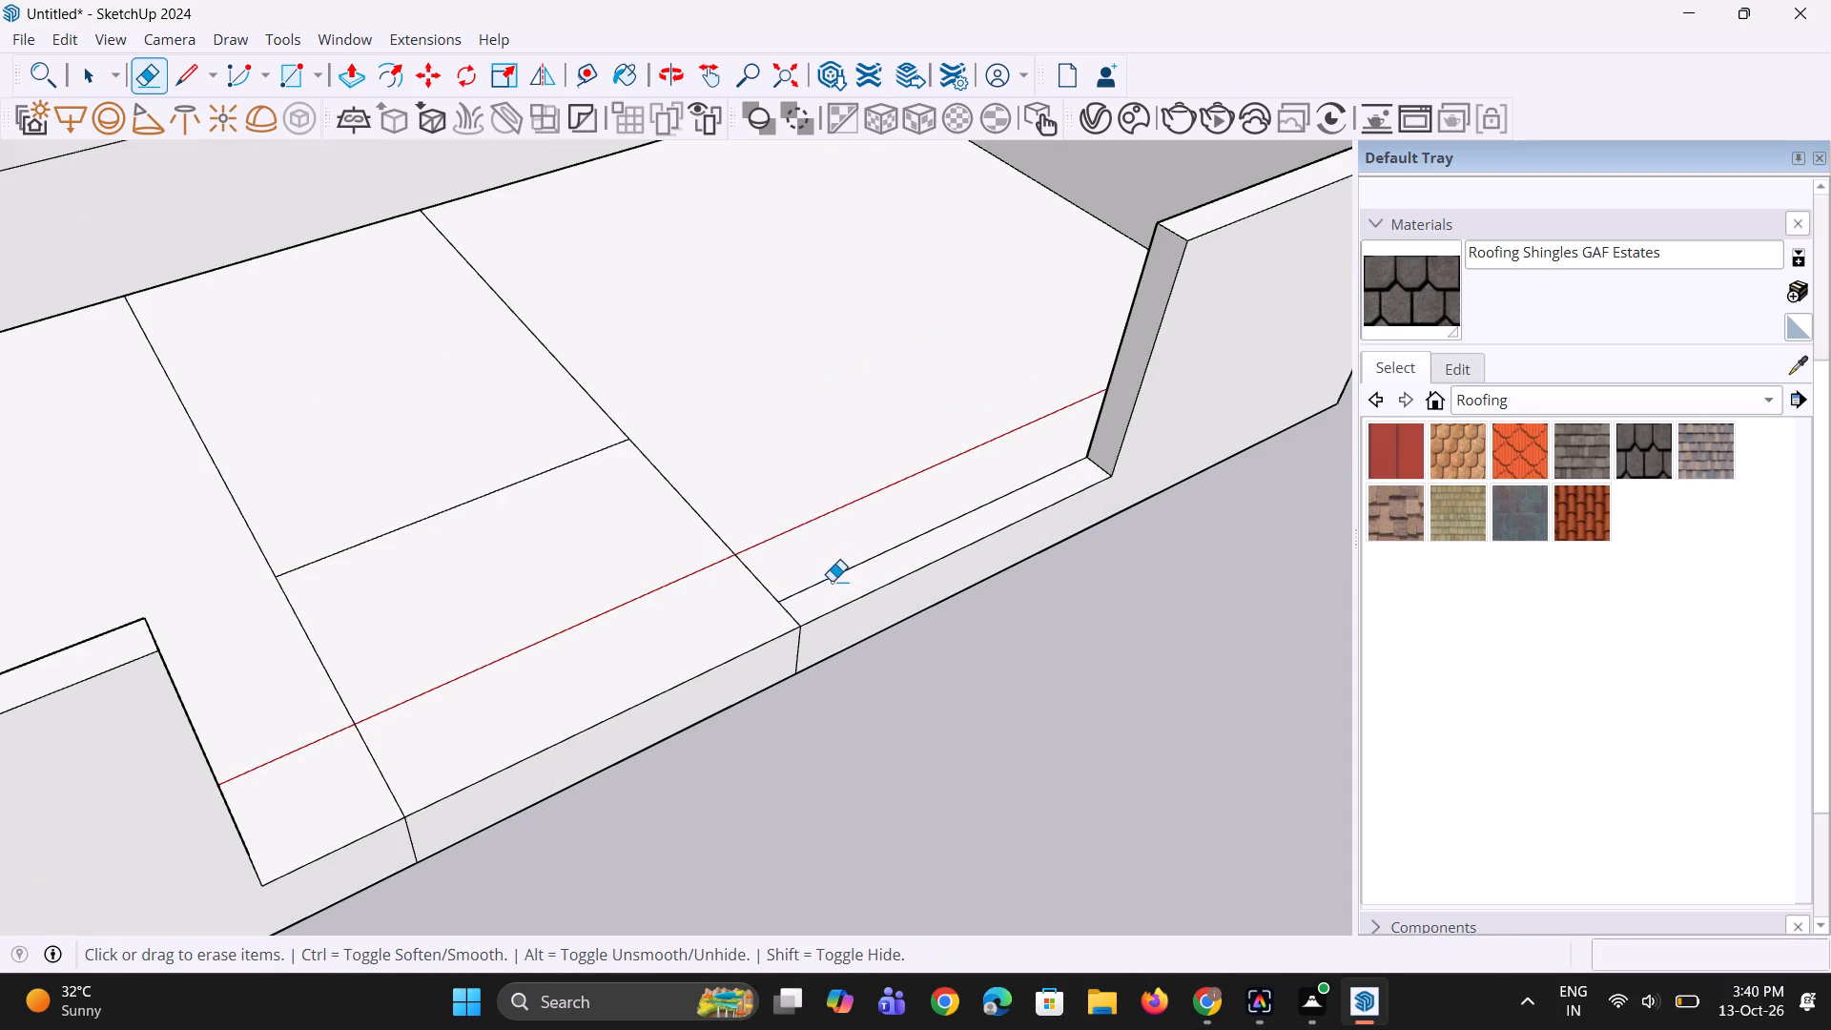
left_click(837, 570)
left_click(774, 597)
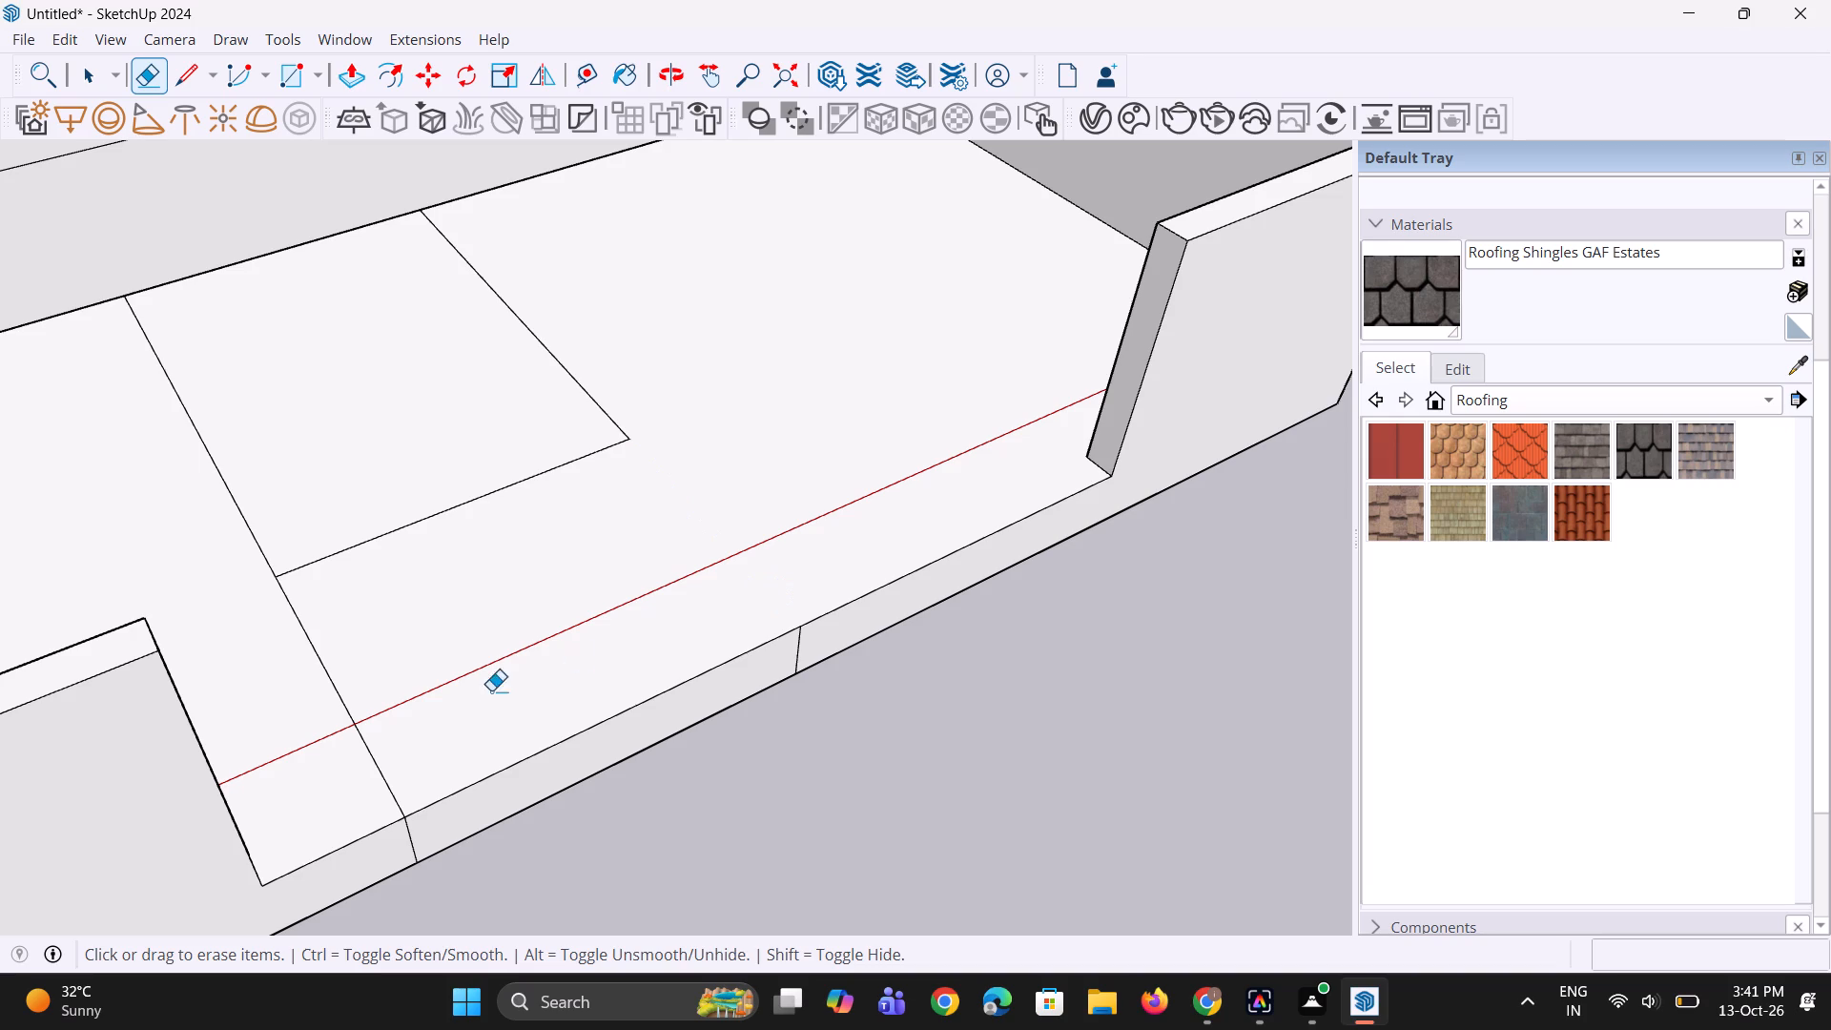
left_click(392, 792)
middle_click_drag(446, 875, 426, 832)
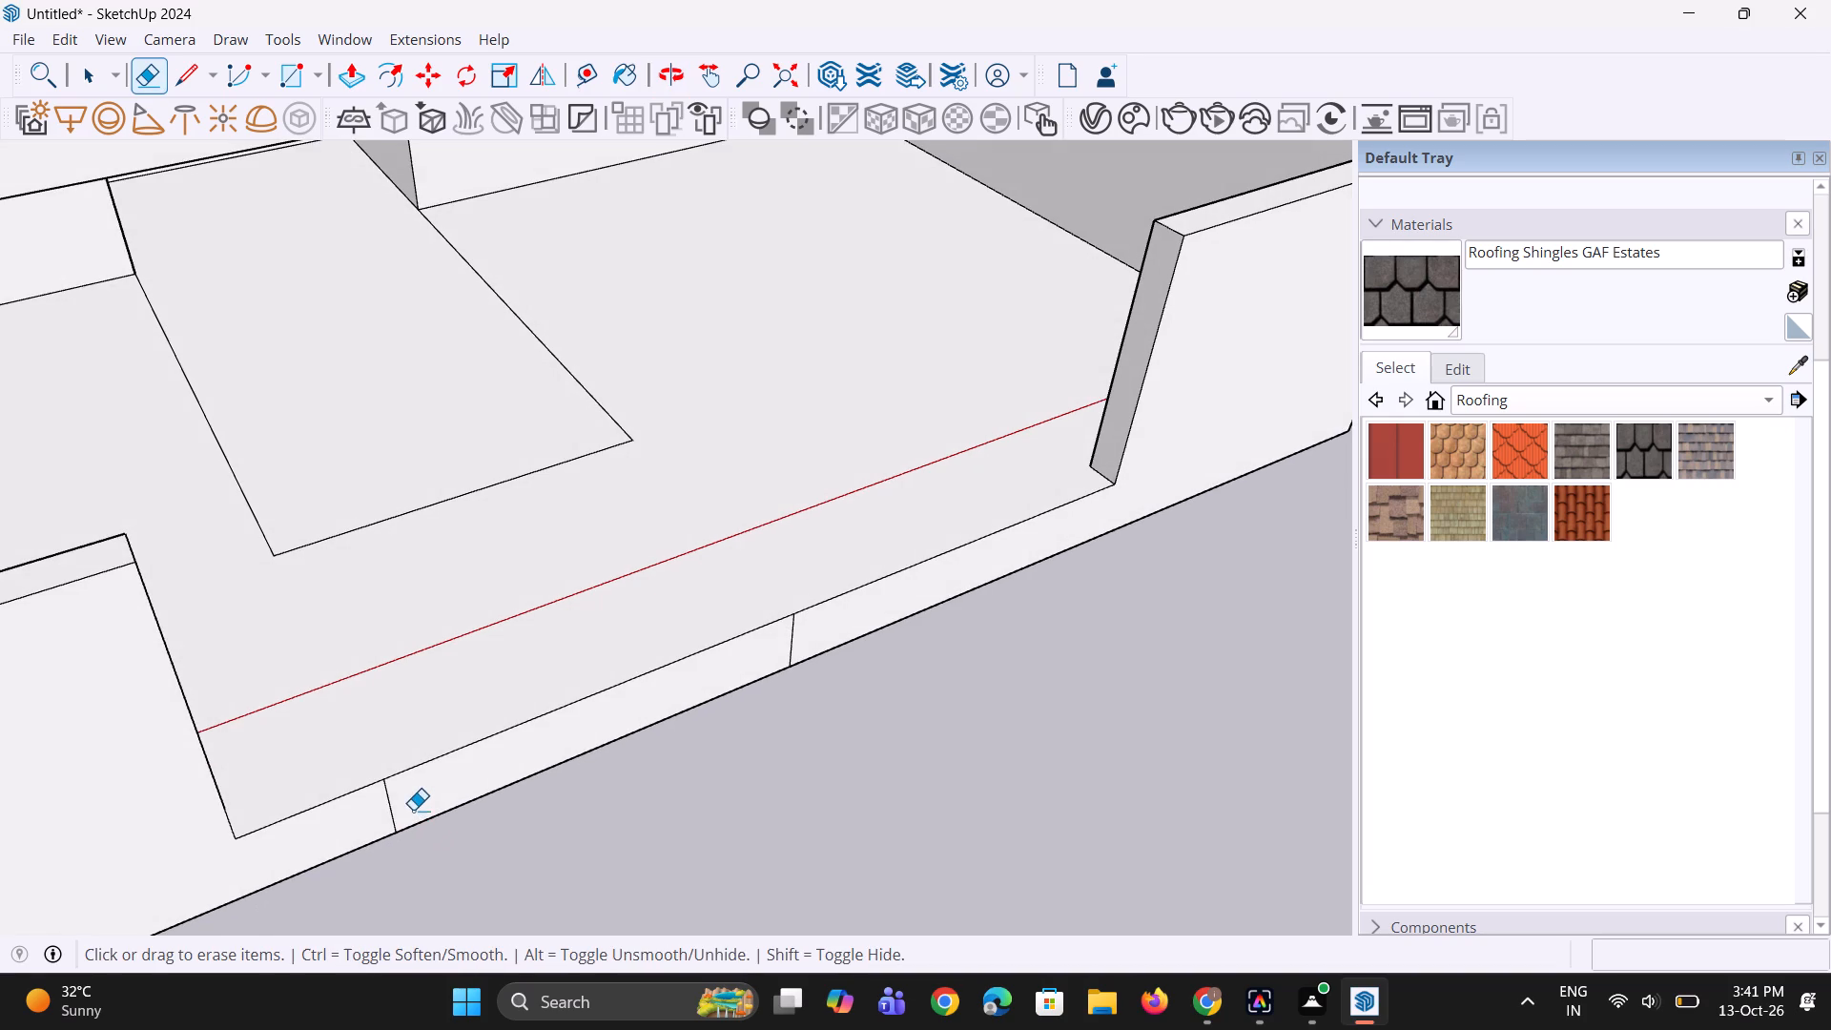
left_click(396, 810)
left_click(388, 810)
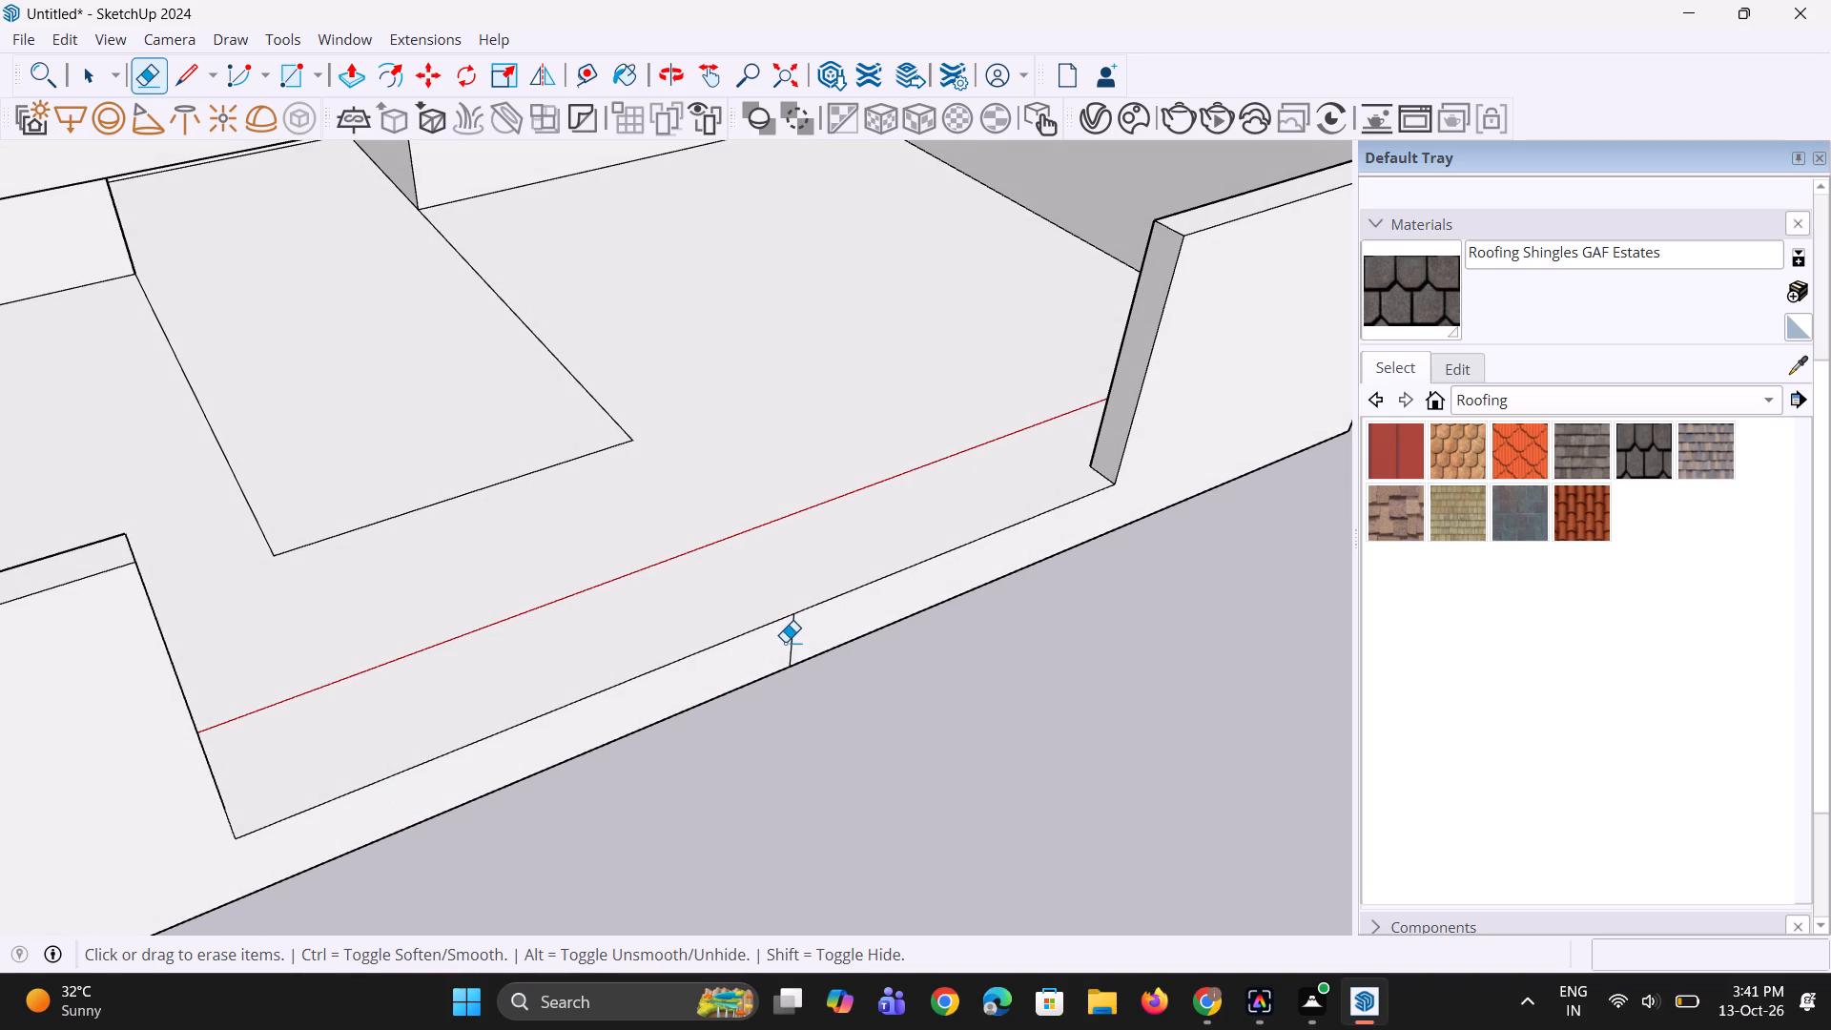
left_click(794, 648)
Examine the entrance opening and the boundary walls around the platform from the front.
scroll(797, 650, "down", 4)
middle_click_drag(820, 670, 430, 708)
middle_click_drag(428, 694, 397, 650)
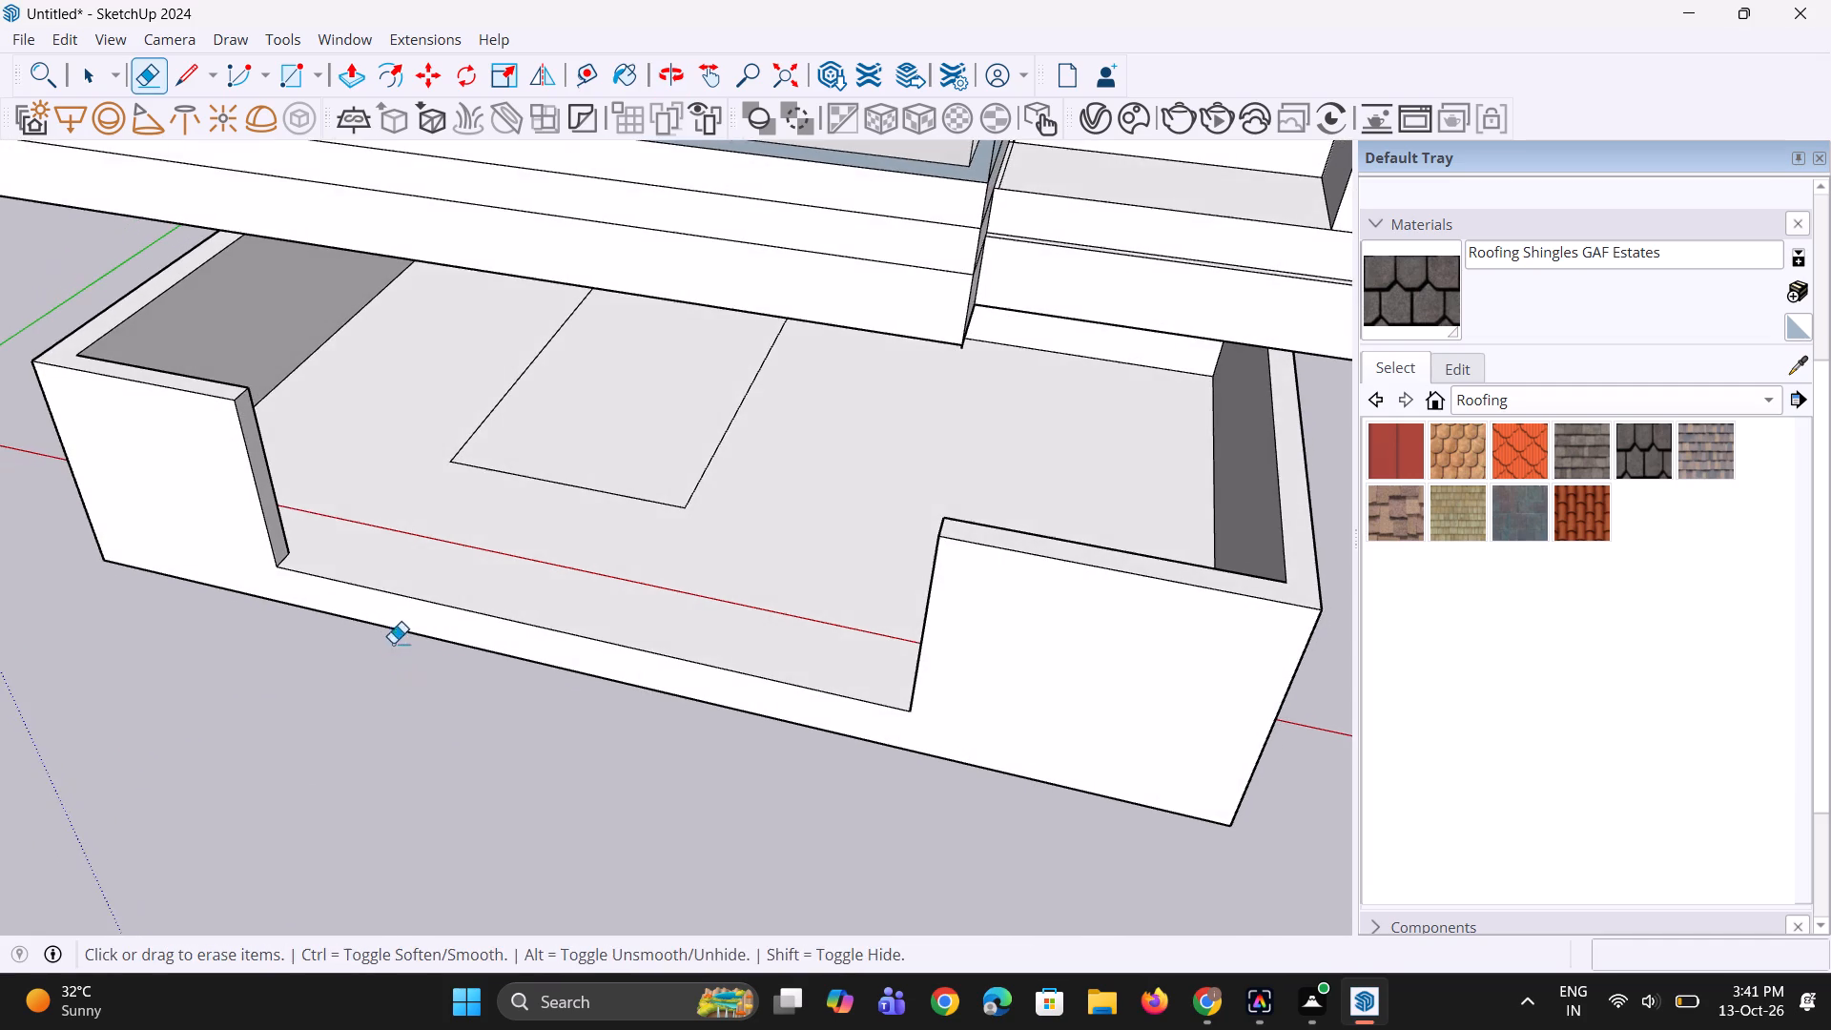
scroll(296, 627, "up", 2)
middle_click_drag(218, 646, 544, 596)
scroll(218, 647, "up", 1)
scroll(544, 596, "down", 7)
middle_click_drag(561, 623, 540, 525)
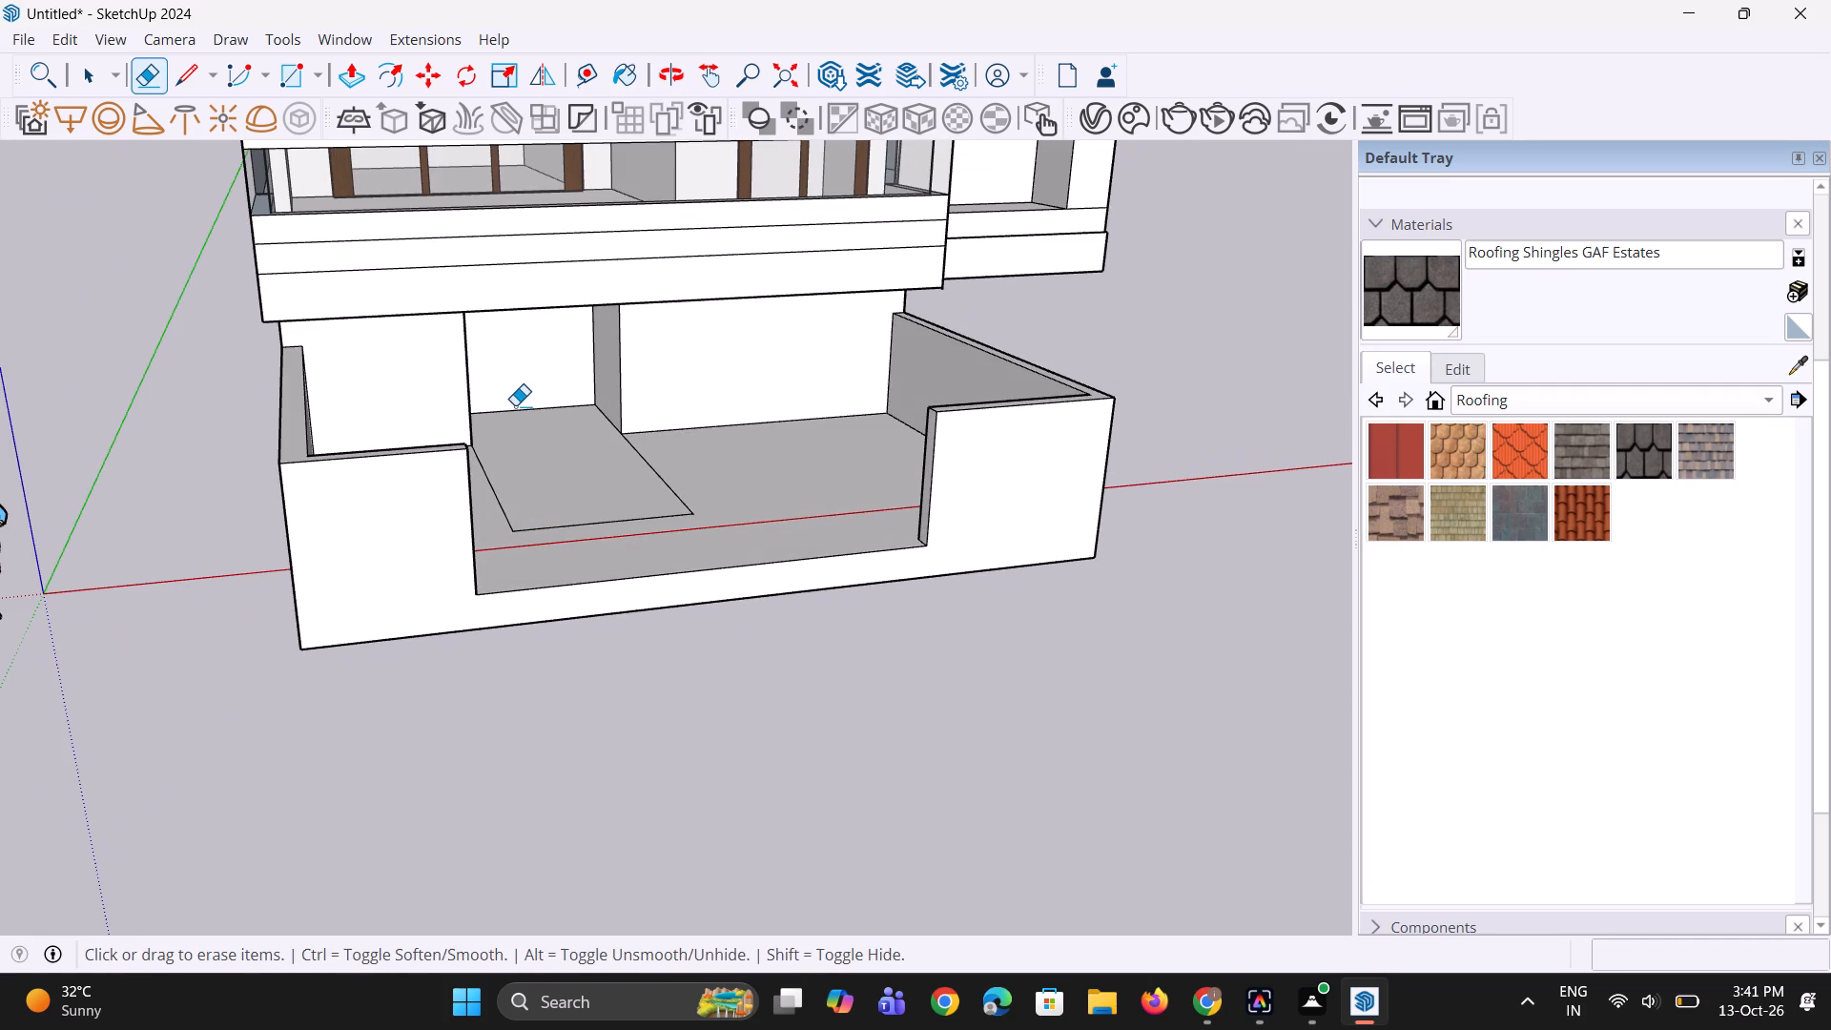
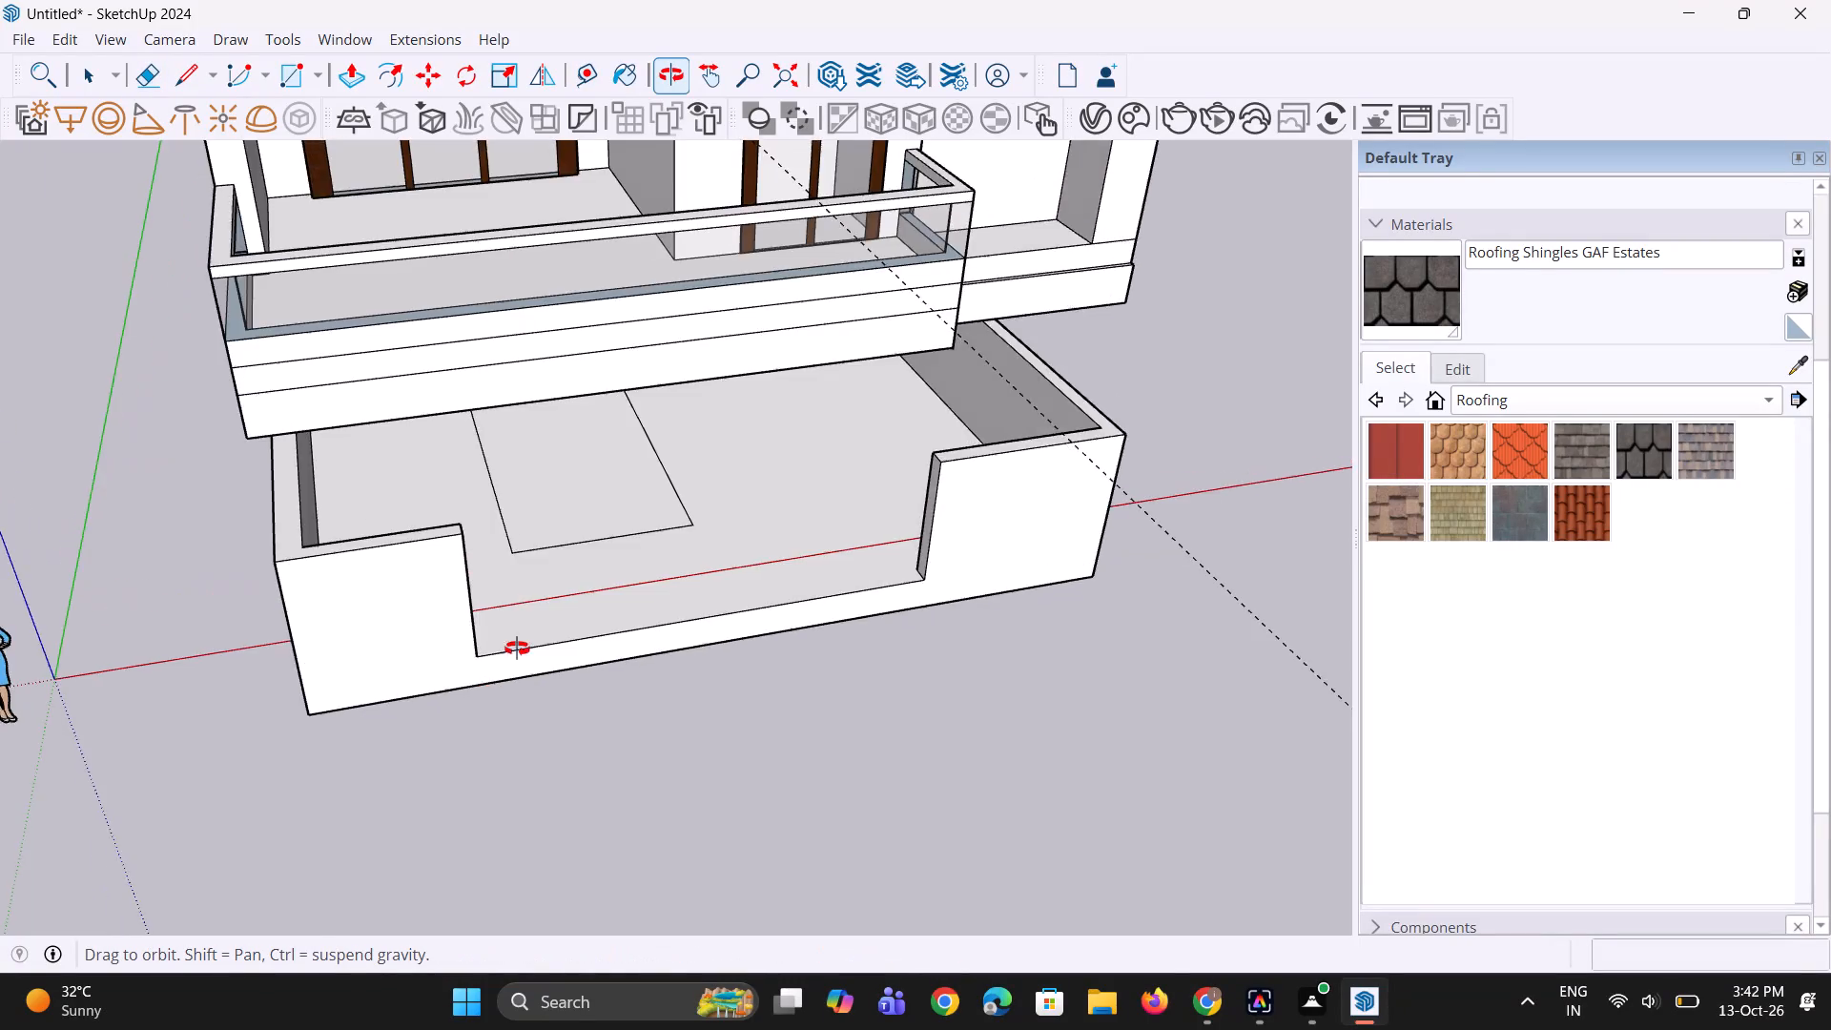
Draw a rectangle about 19' 7" by 6' filling the entrance opening between the two front boundary walls.
scroll(358, 617, "down", 5)
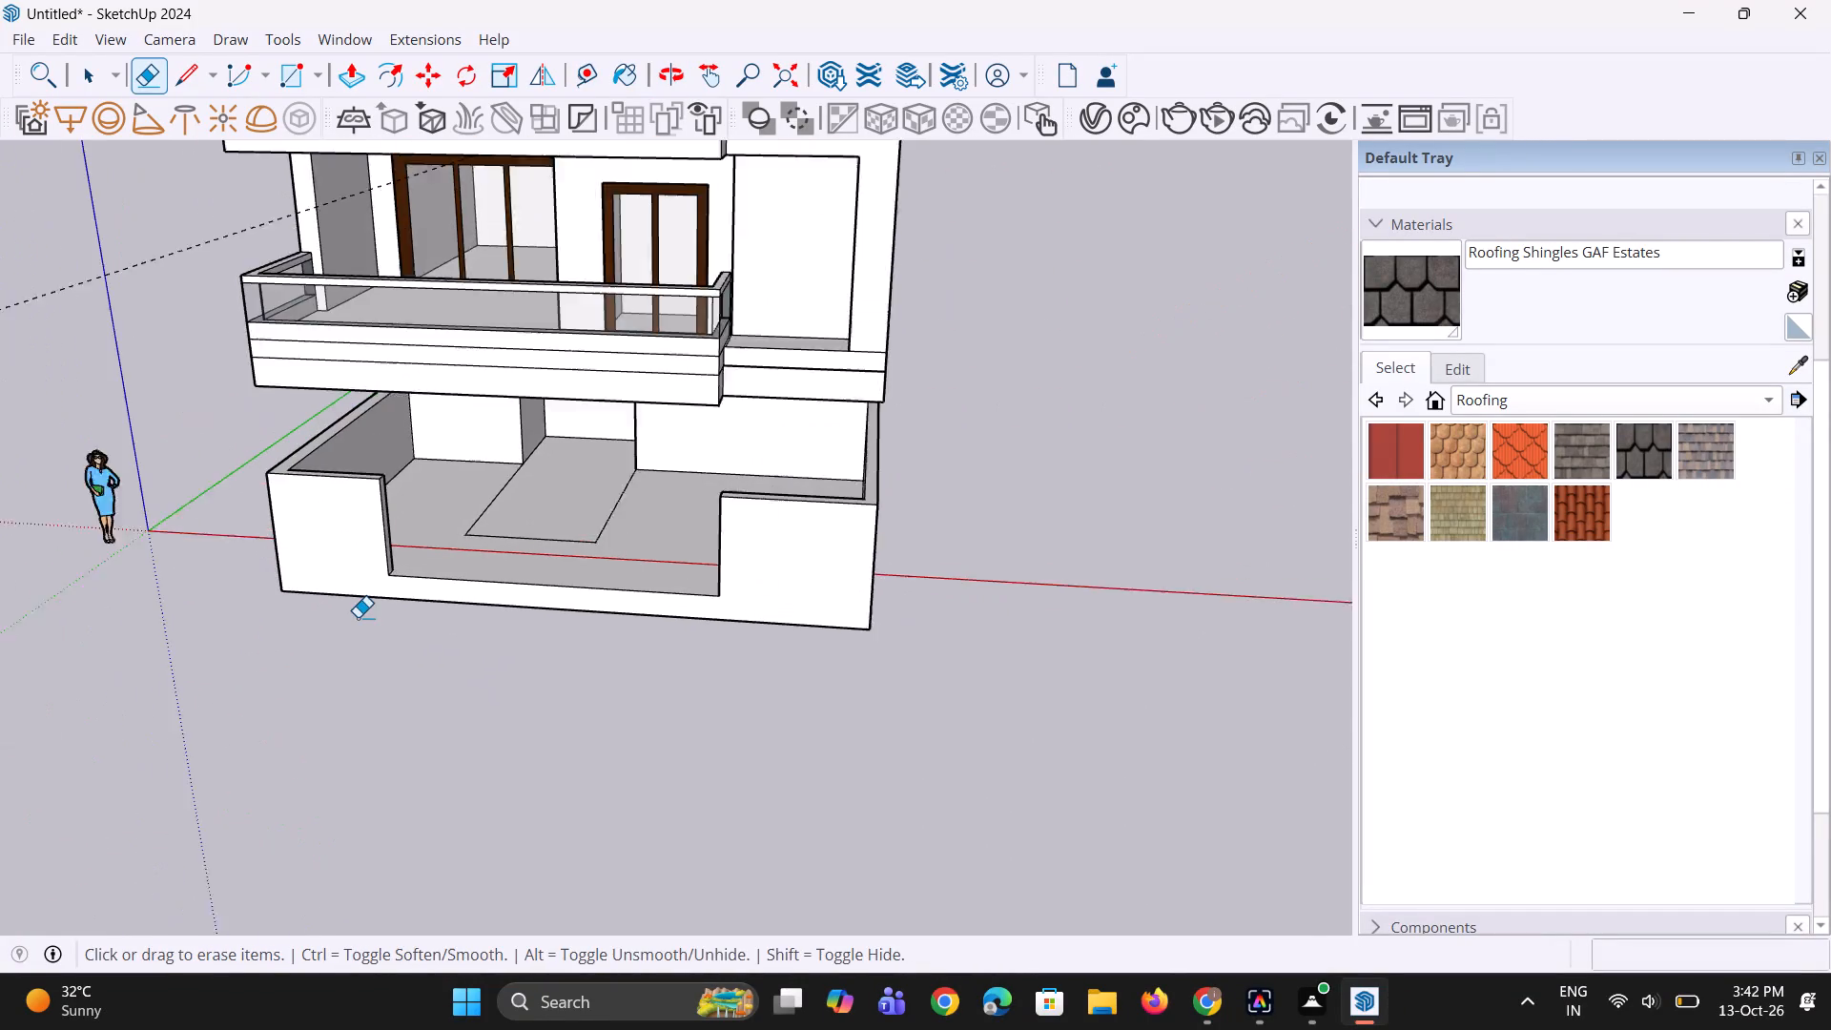
middle_click_drag(384, 576, 431, 515)
scroll(276, 438, "up", 9)
middle_click(416, 599)
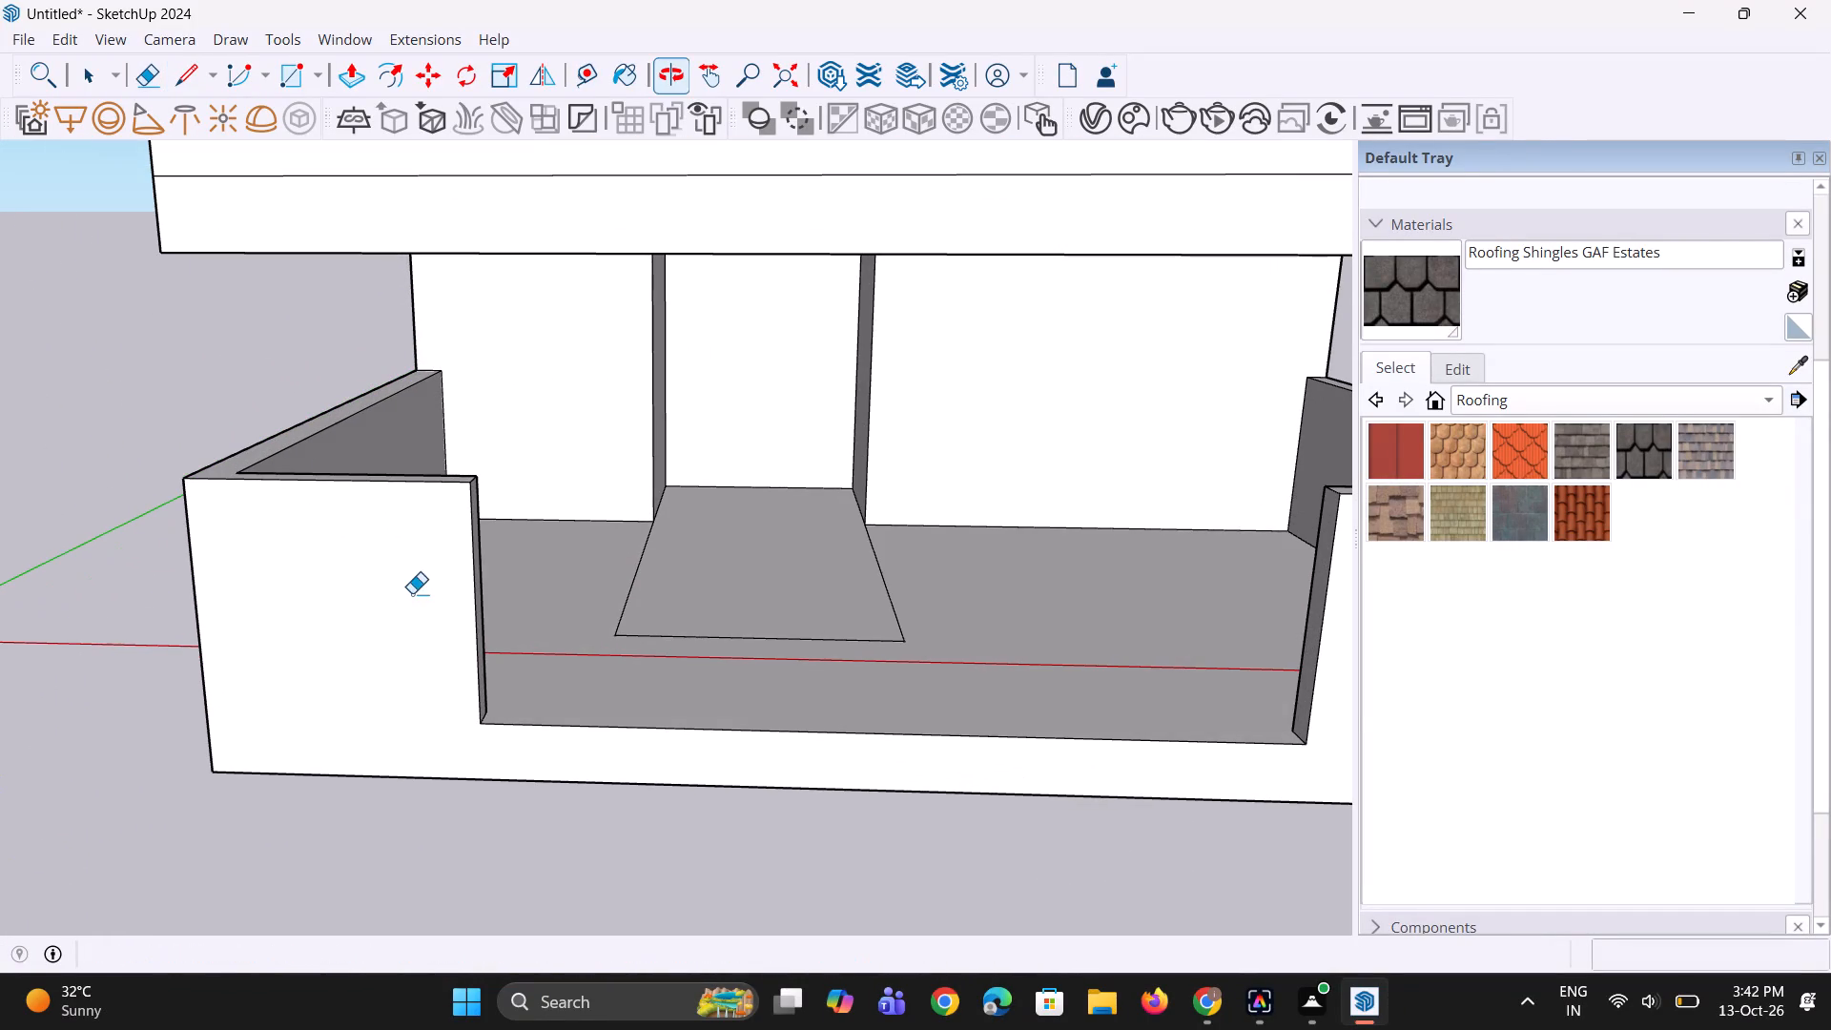
key("r")
scroll(488, 519, "up", 1)
left_click(465, 479)
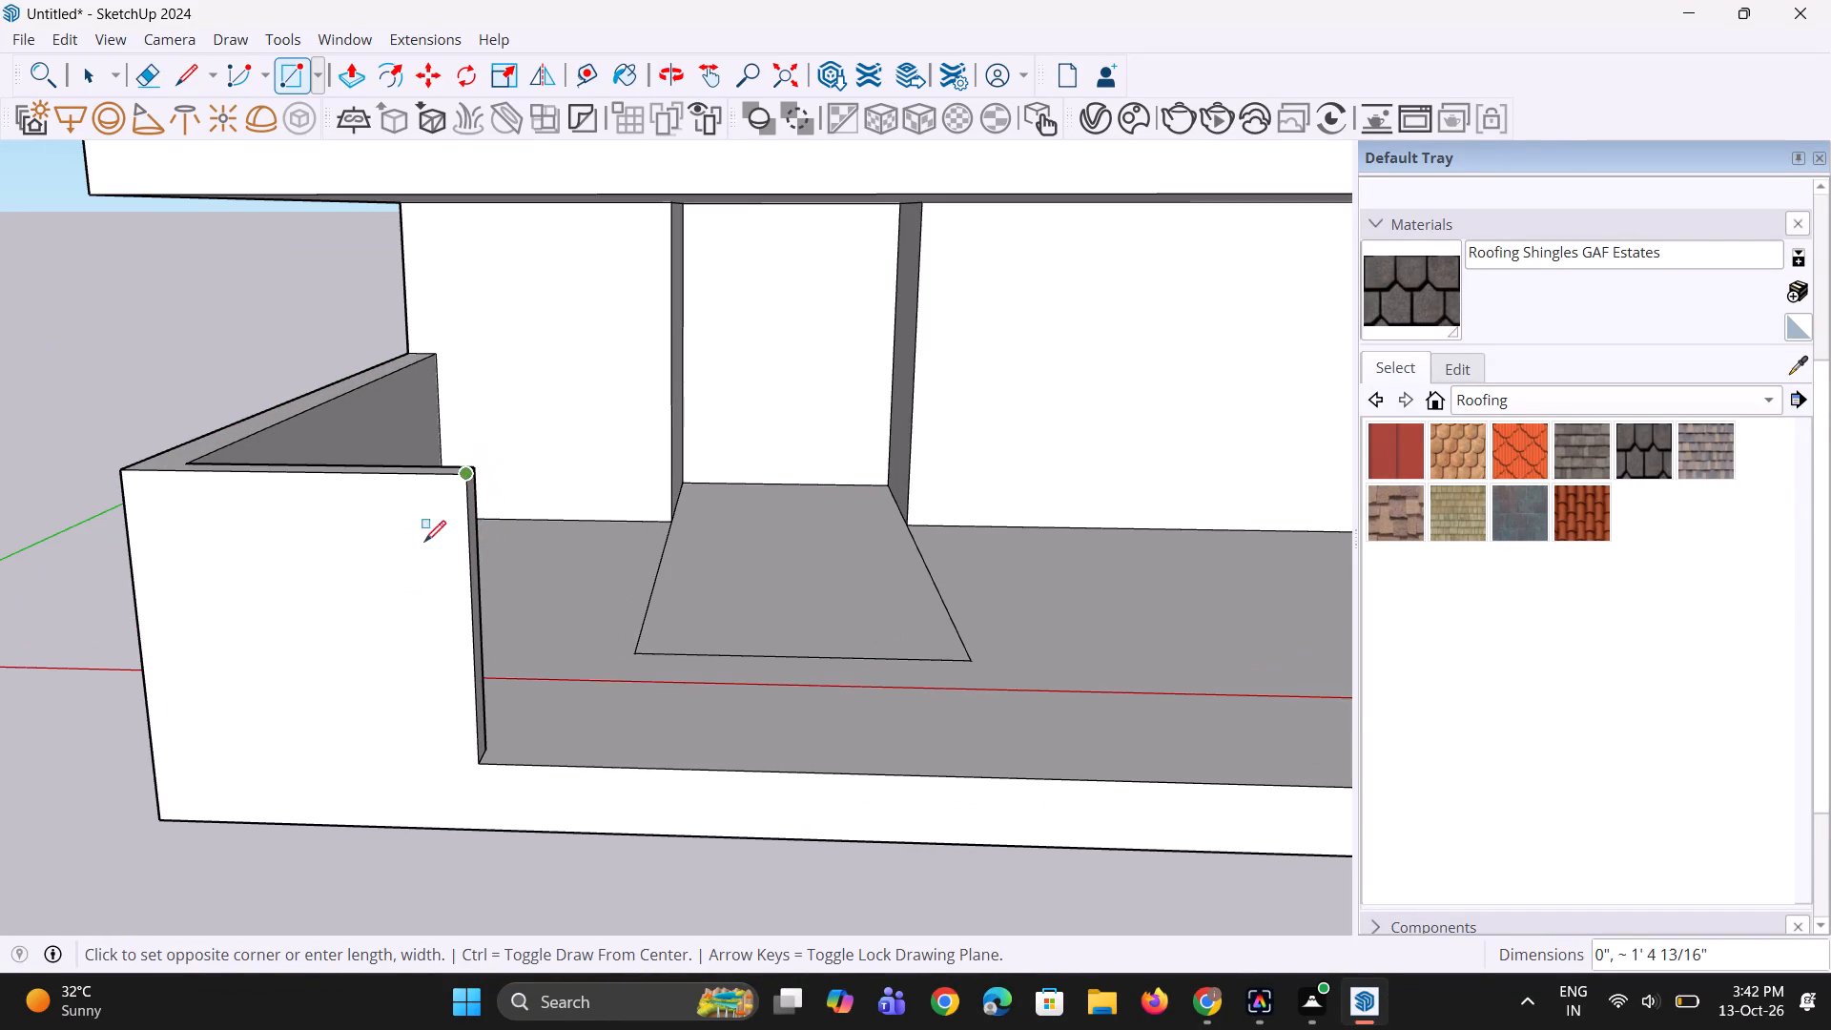
scroll(368, 623, "down", 4)
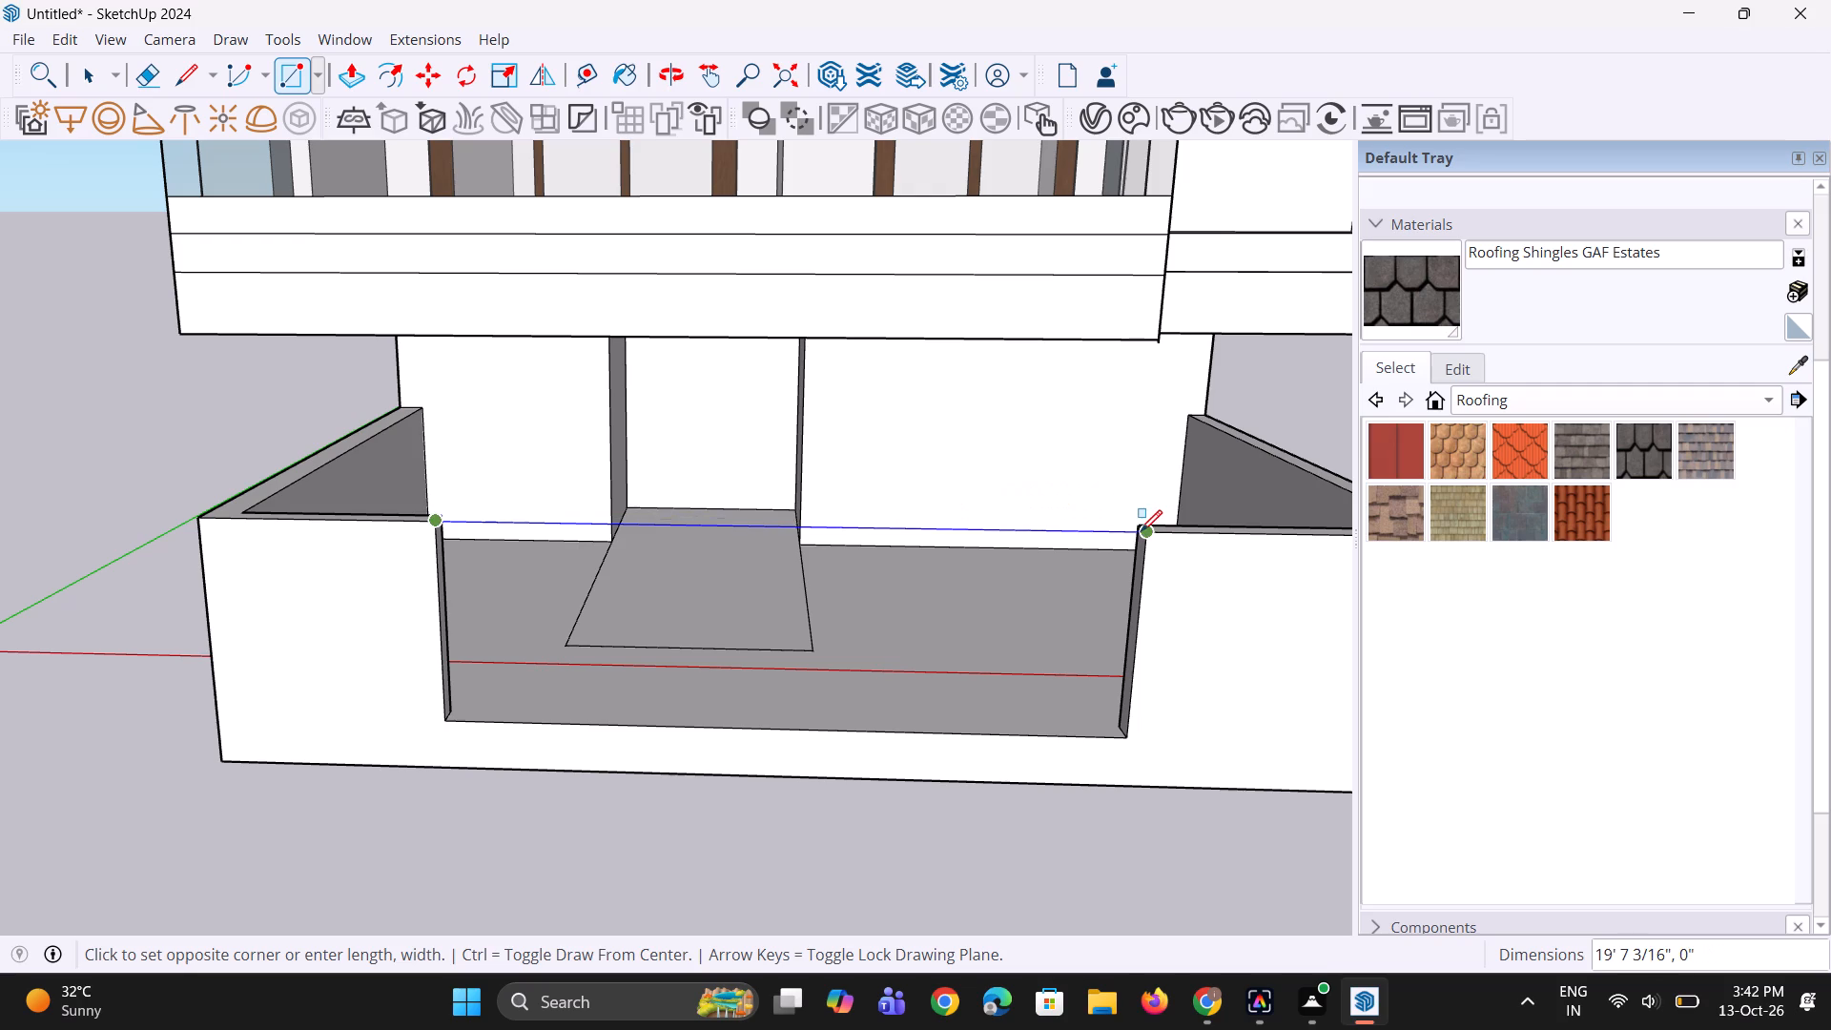
left_click(1141, 531)
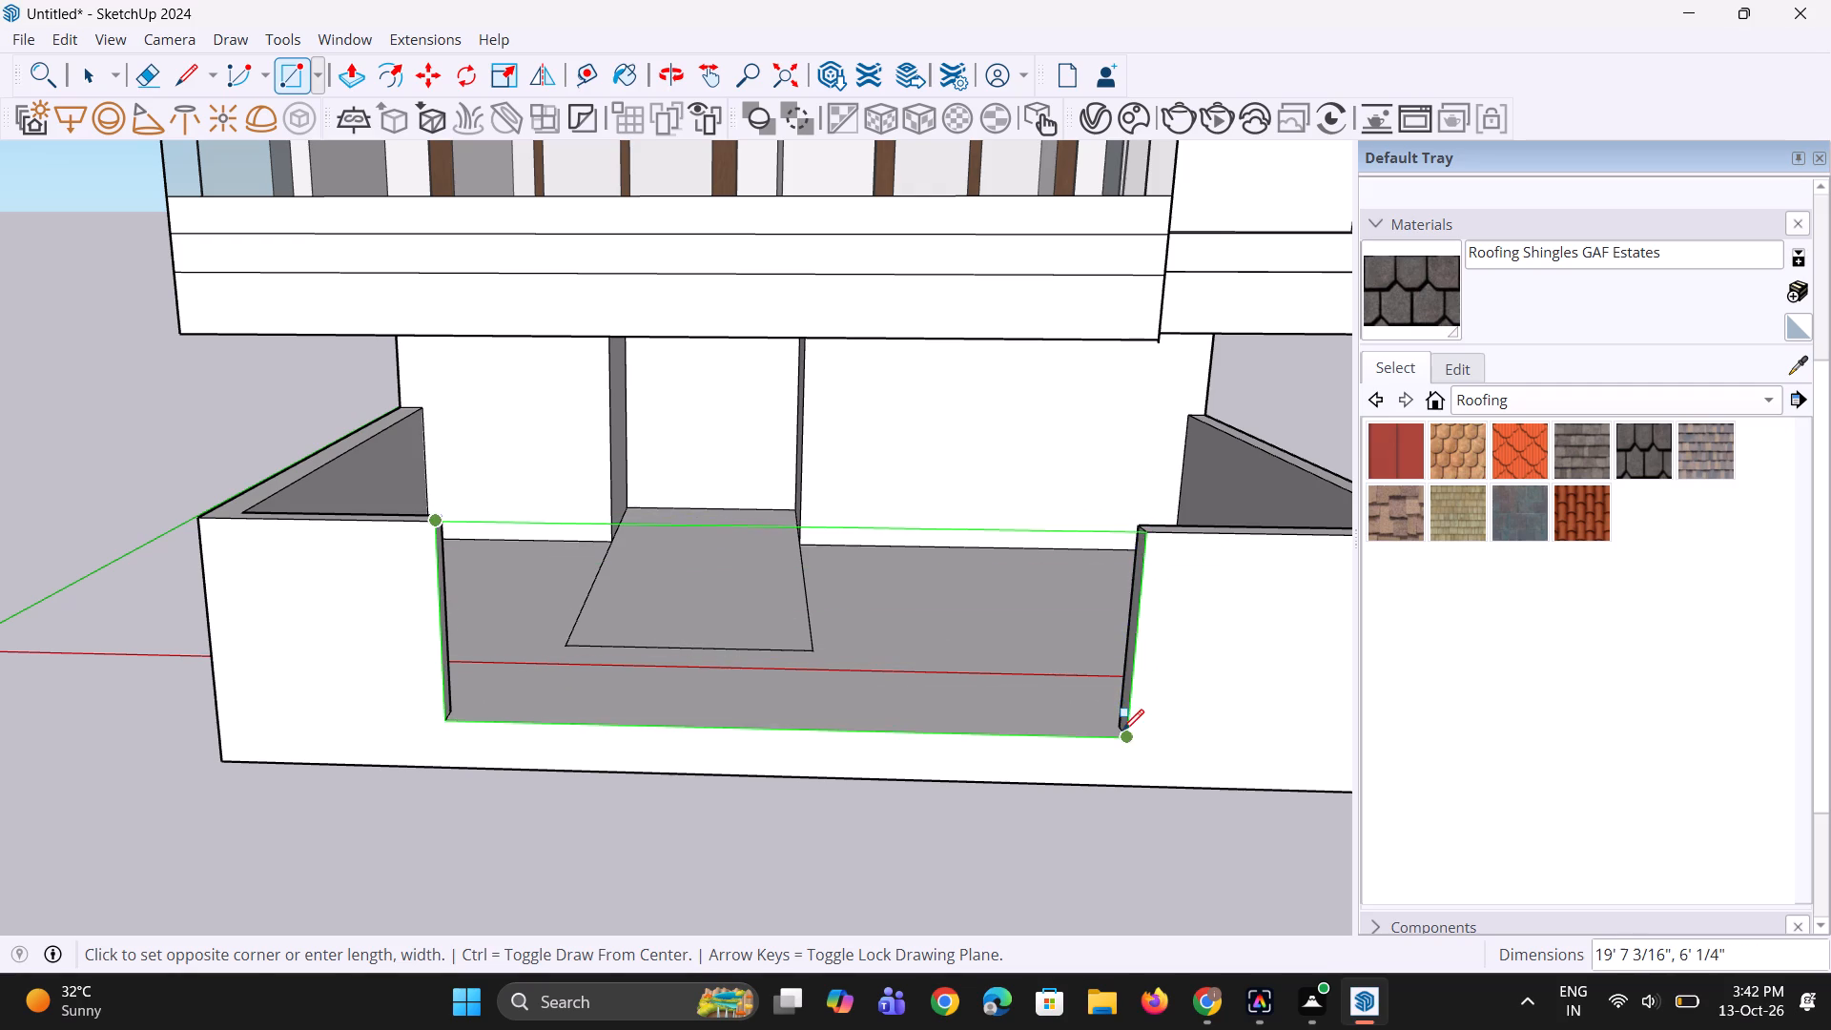
left_click(1123, 731)
Copy the rectangular face from the entrance opening sideways to the empty ground beside the house, past the platform's far end.
scroll(741, 707, "down", 4)
key("space")
key("space")
left_click(703, 680)
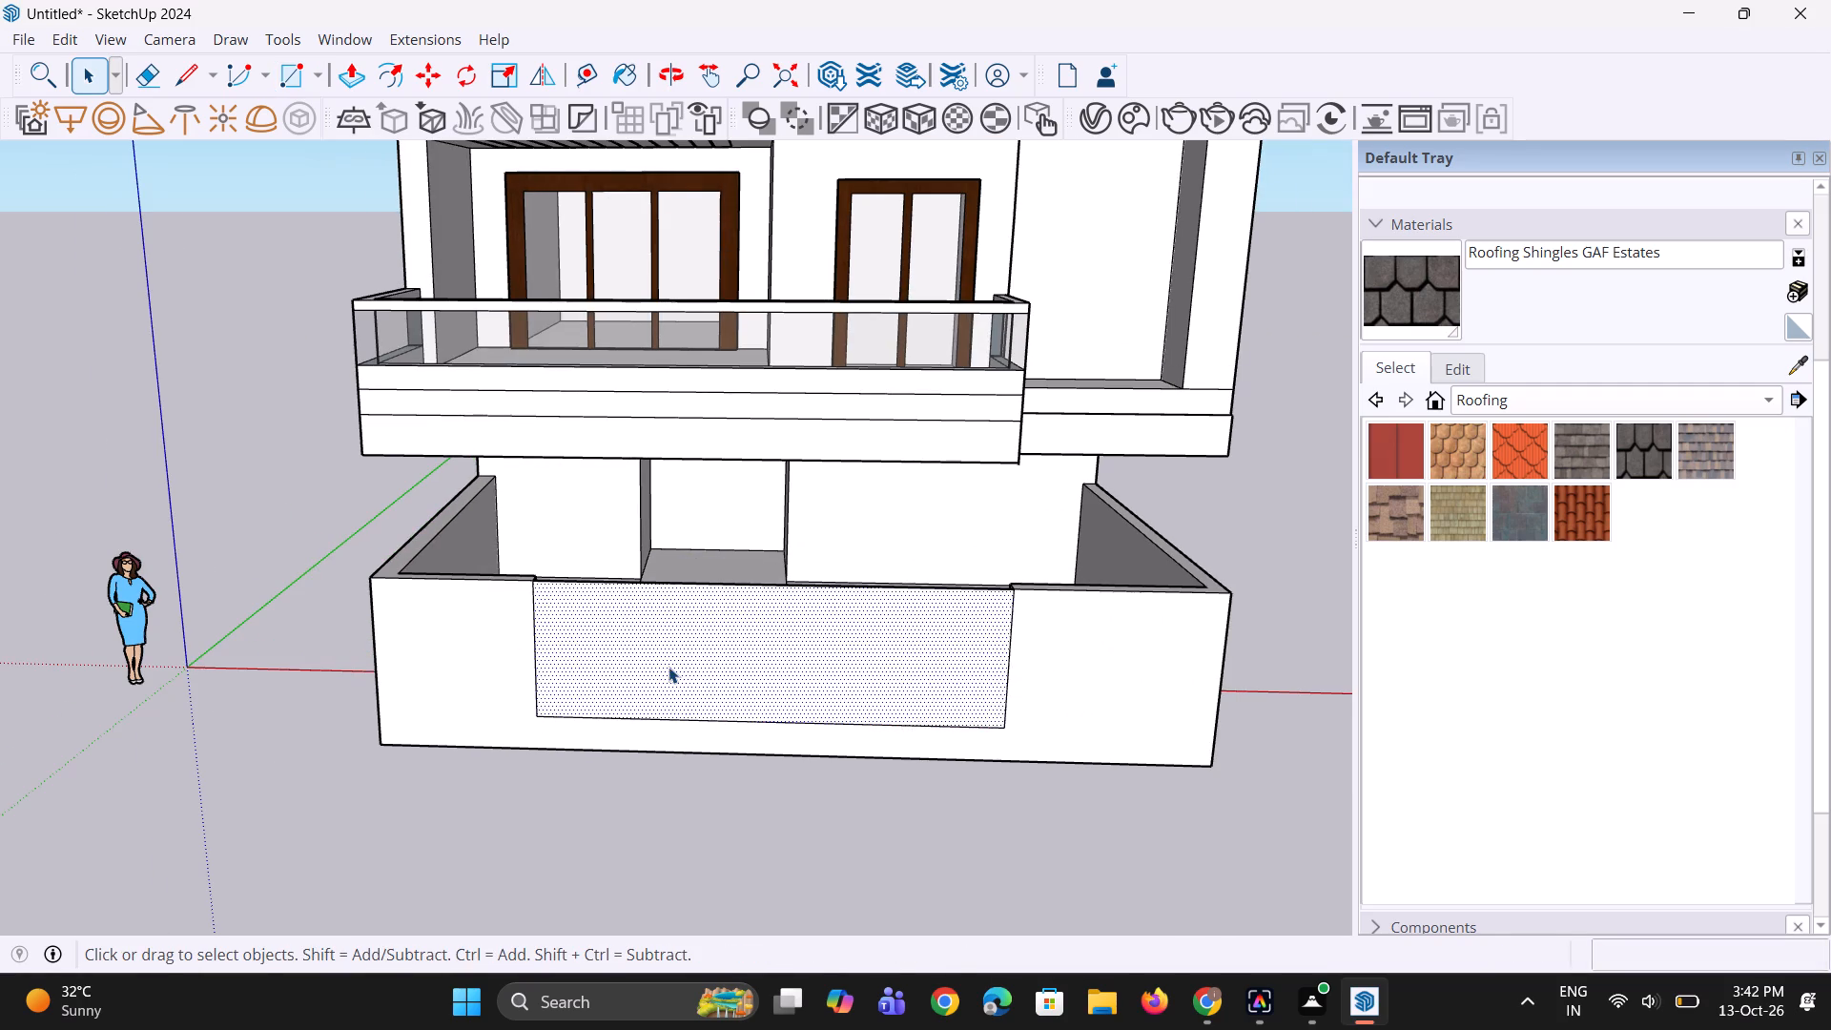
scroll(669, 667, "down", 4)
key("m")
left_click(687, 660)
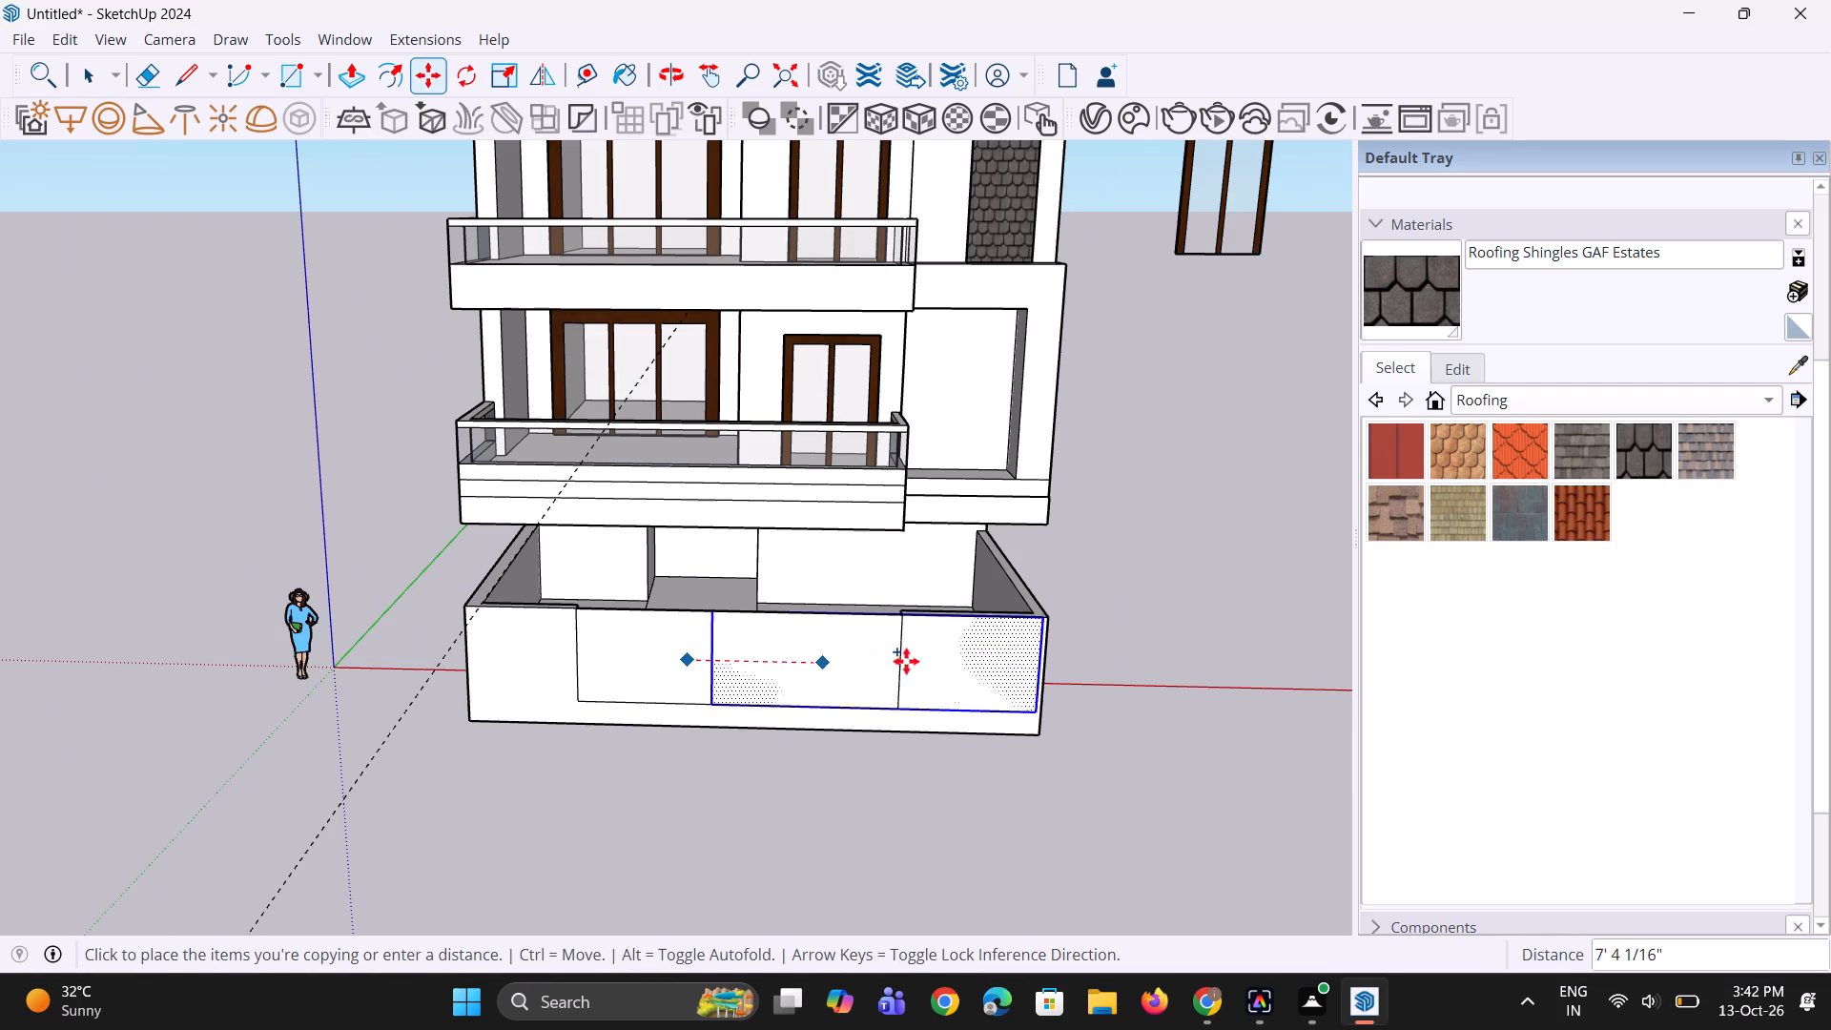
left_click(1205, 667)
key("space")
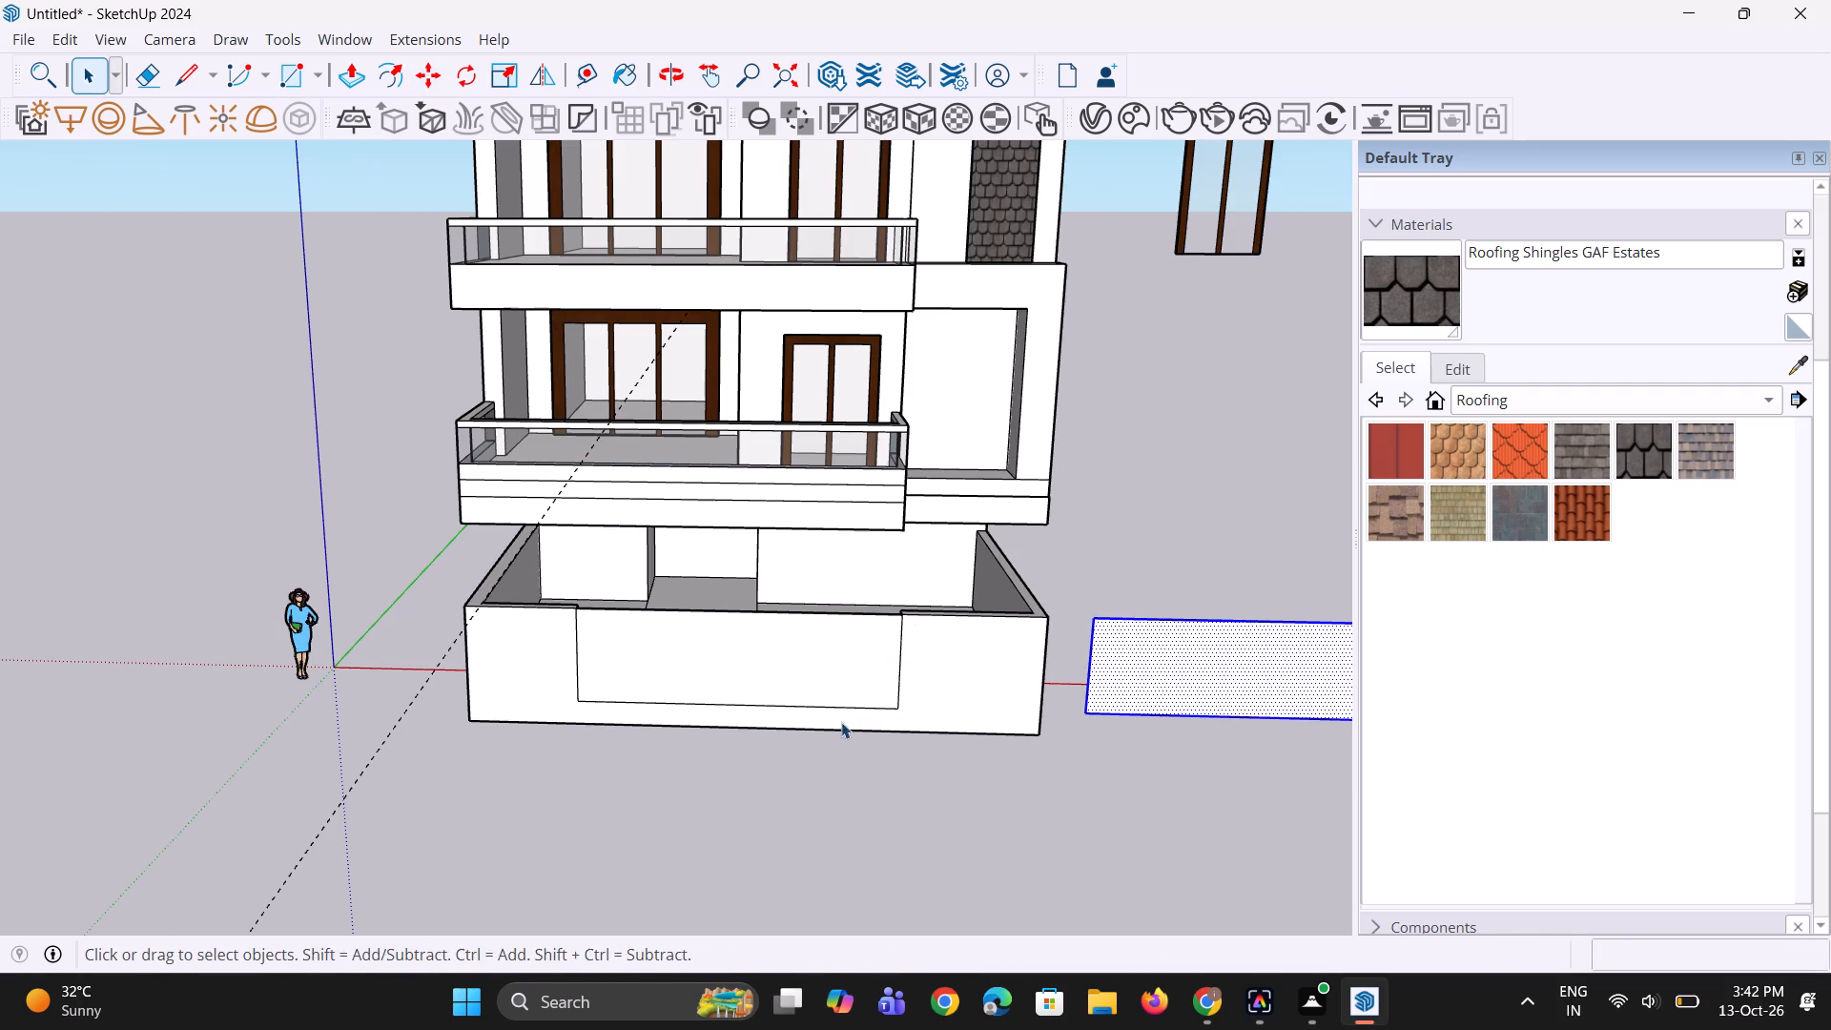
Erase the original rectangle's top edge between the front walls to reopen the entrance.
key("e")
left_click(740, 651)
left_click(749, 612)
scroll(614, 695, "up", 1)
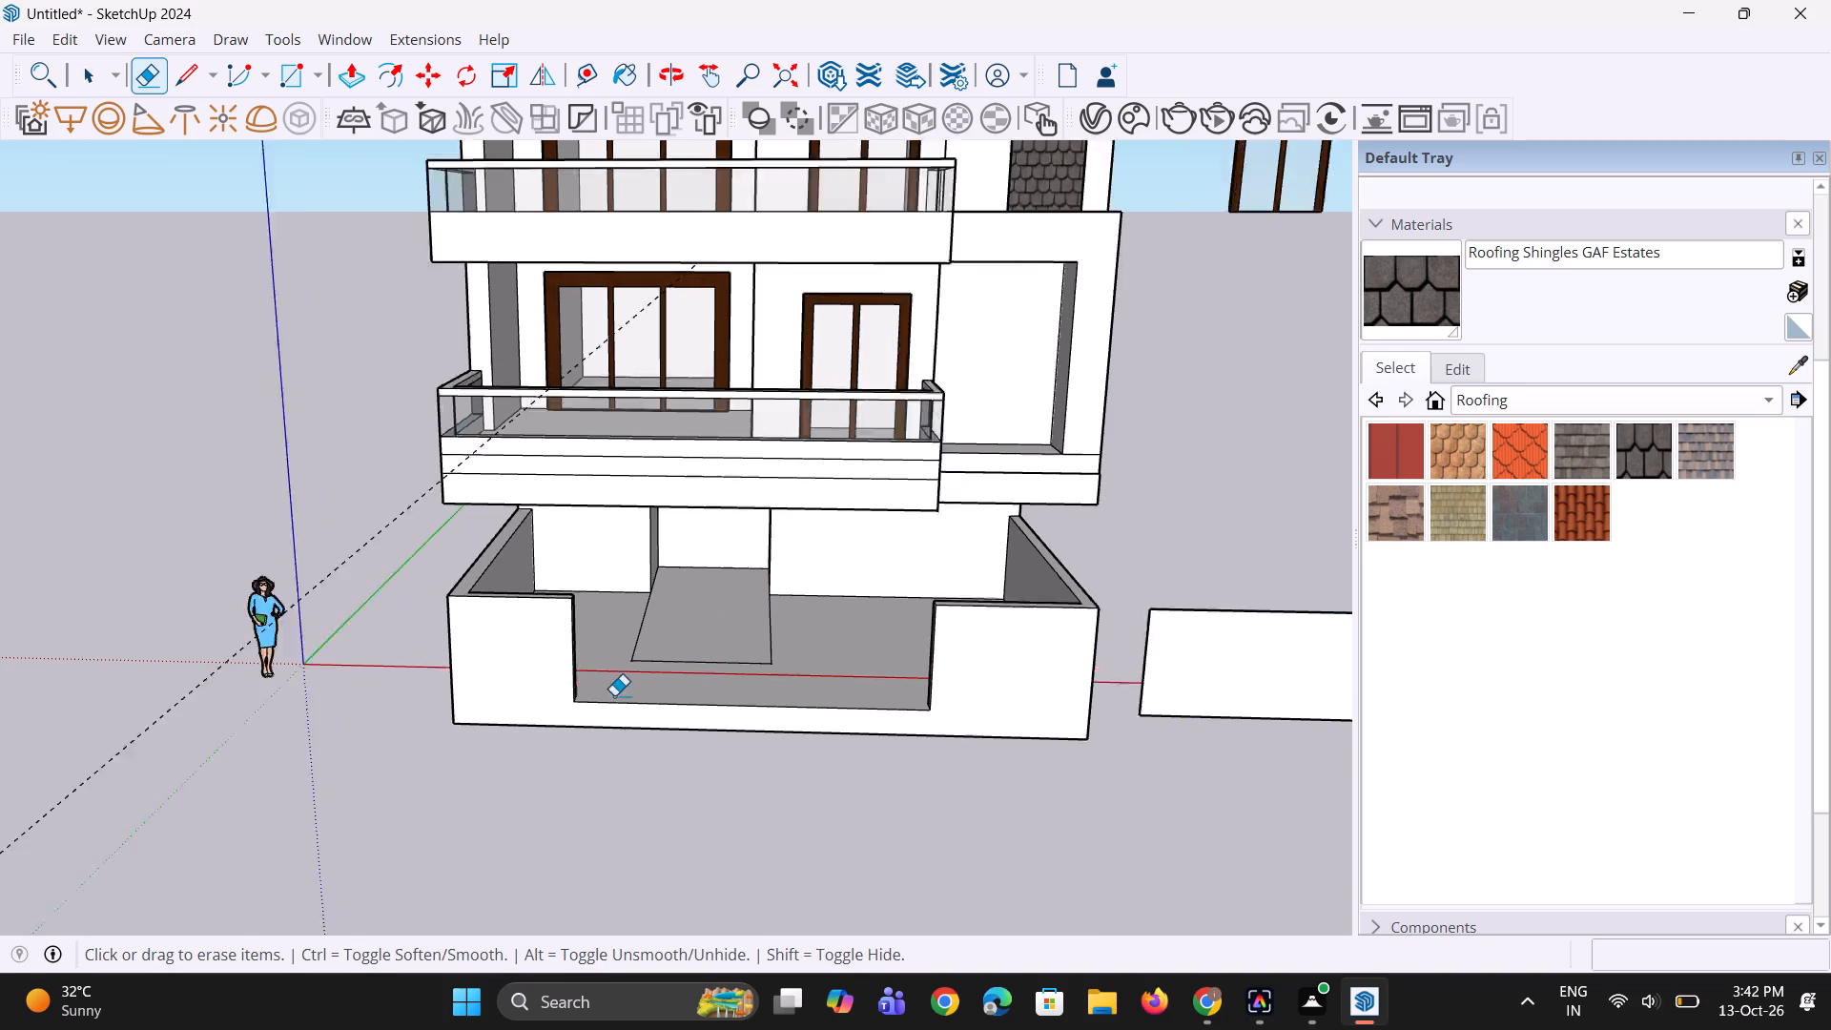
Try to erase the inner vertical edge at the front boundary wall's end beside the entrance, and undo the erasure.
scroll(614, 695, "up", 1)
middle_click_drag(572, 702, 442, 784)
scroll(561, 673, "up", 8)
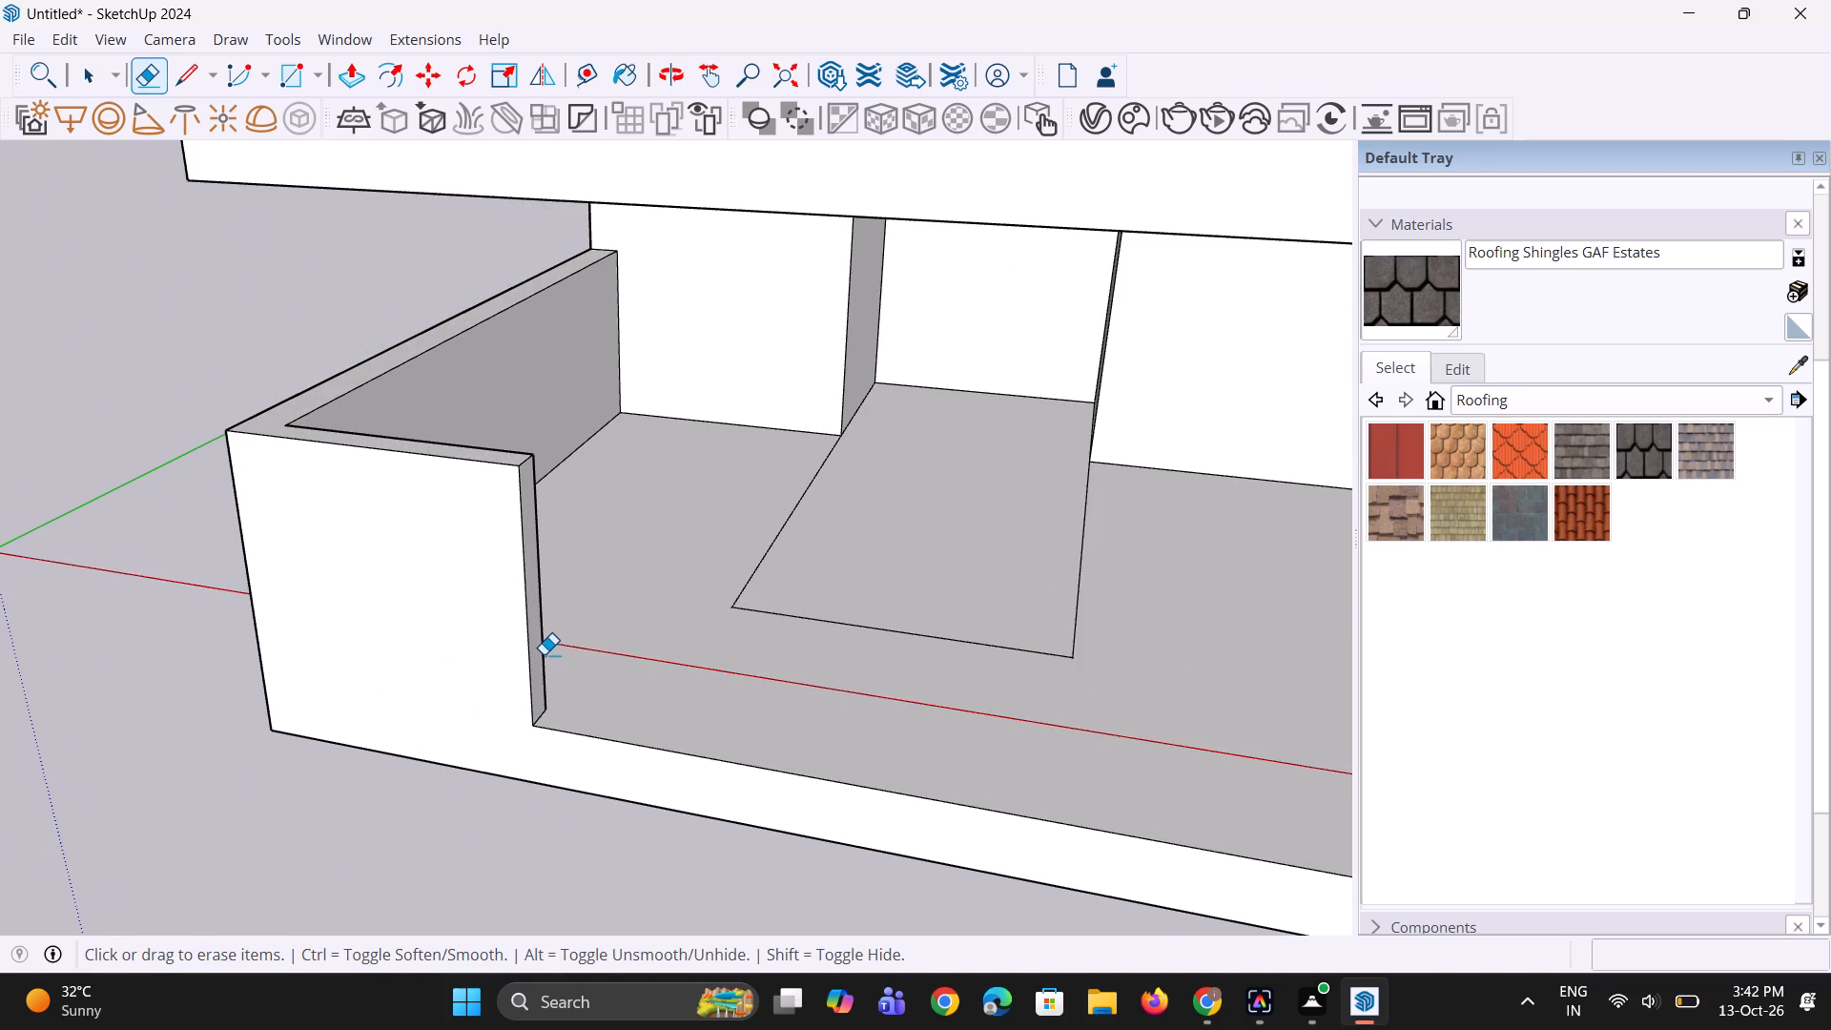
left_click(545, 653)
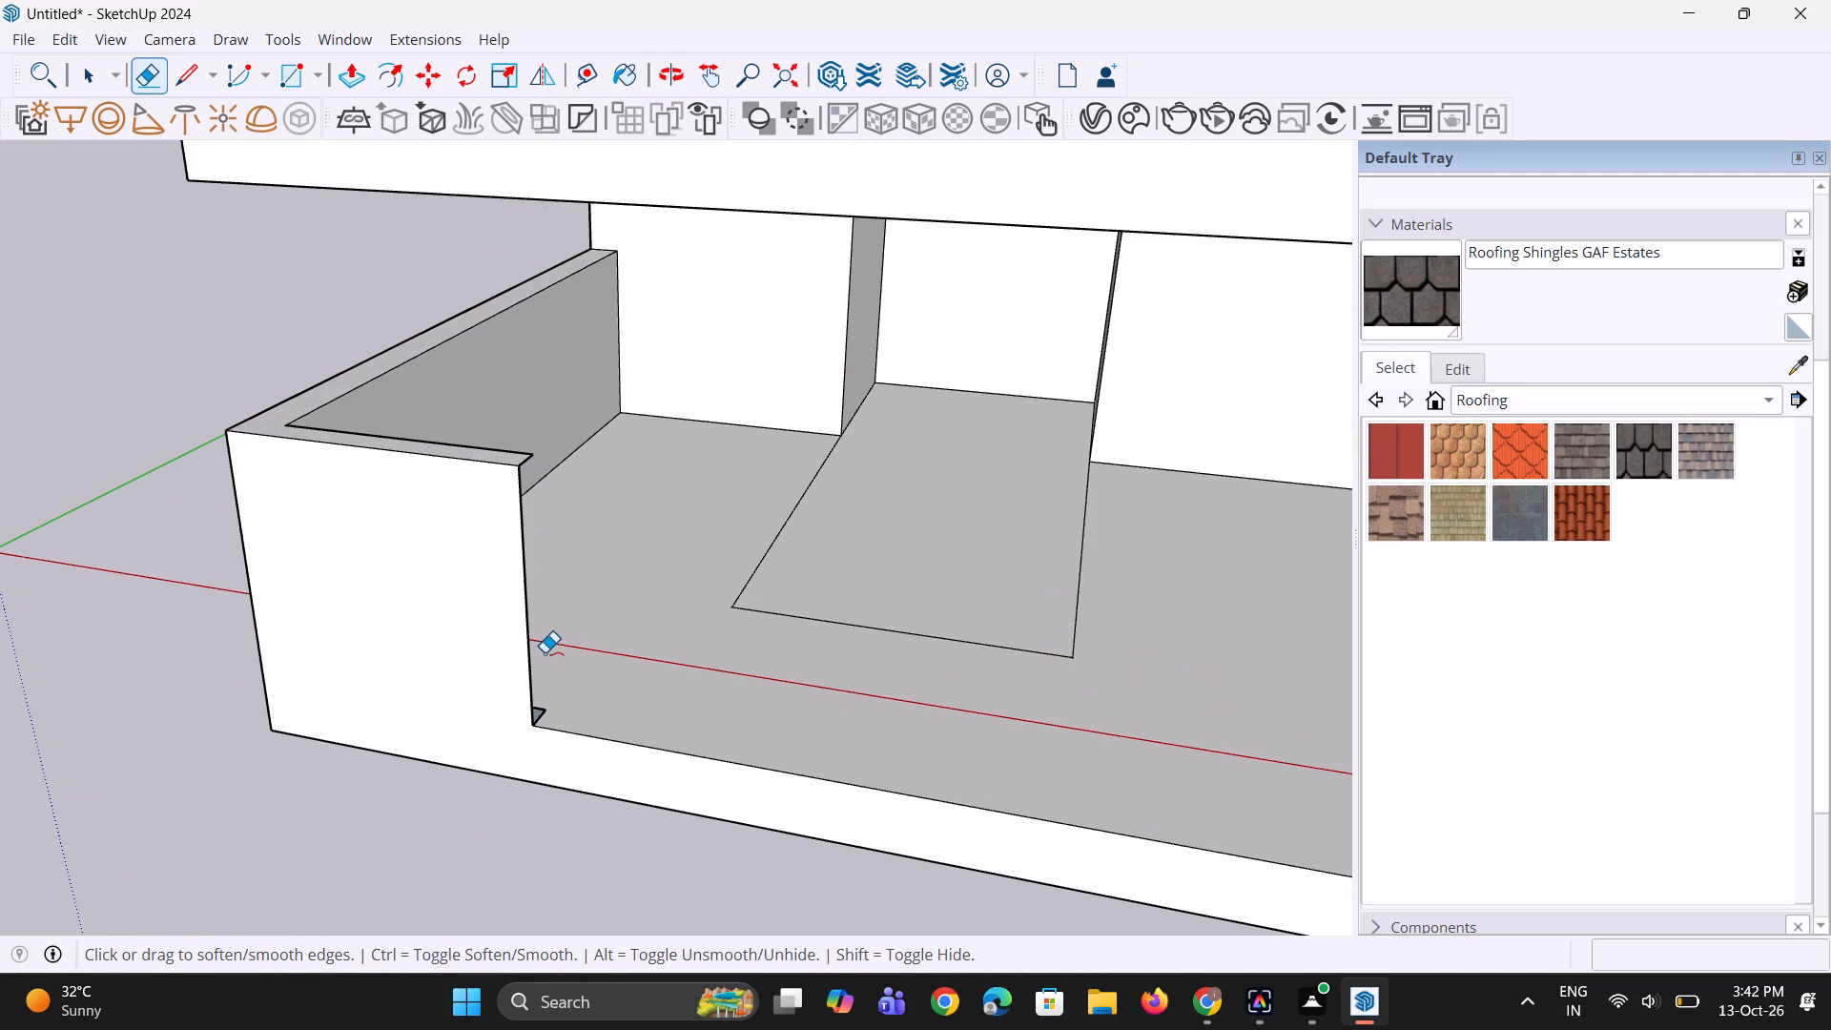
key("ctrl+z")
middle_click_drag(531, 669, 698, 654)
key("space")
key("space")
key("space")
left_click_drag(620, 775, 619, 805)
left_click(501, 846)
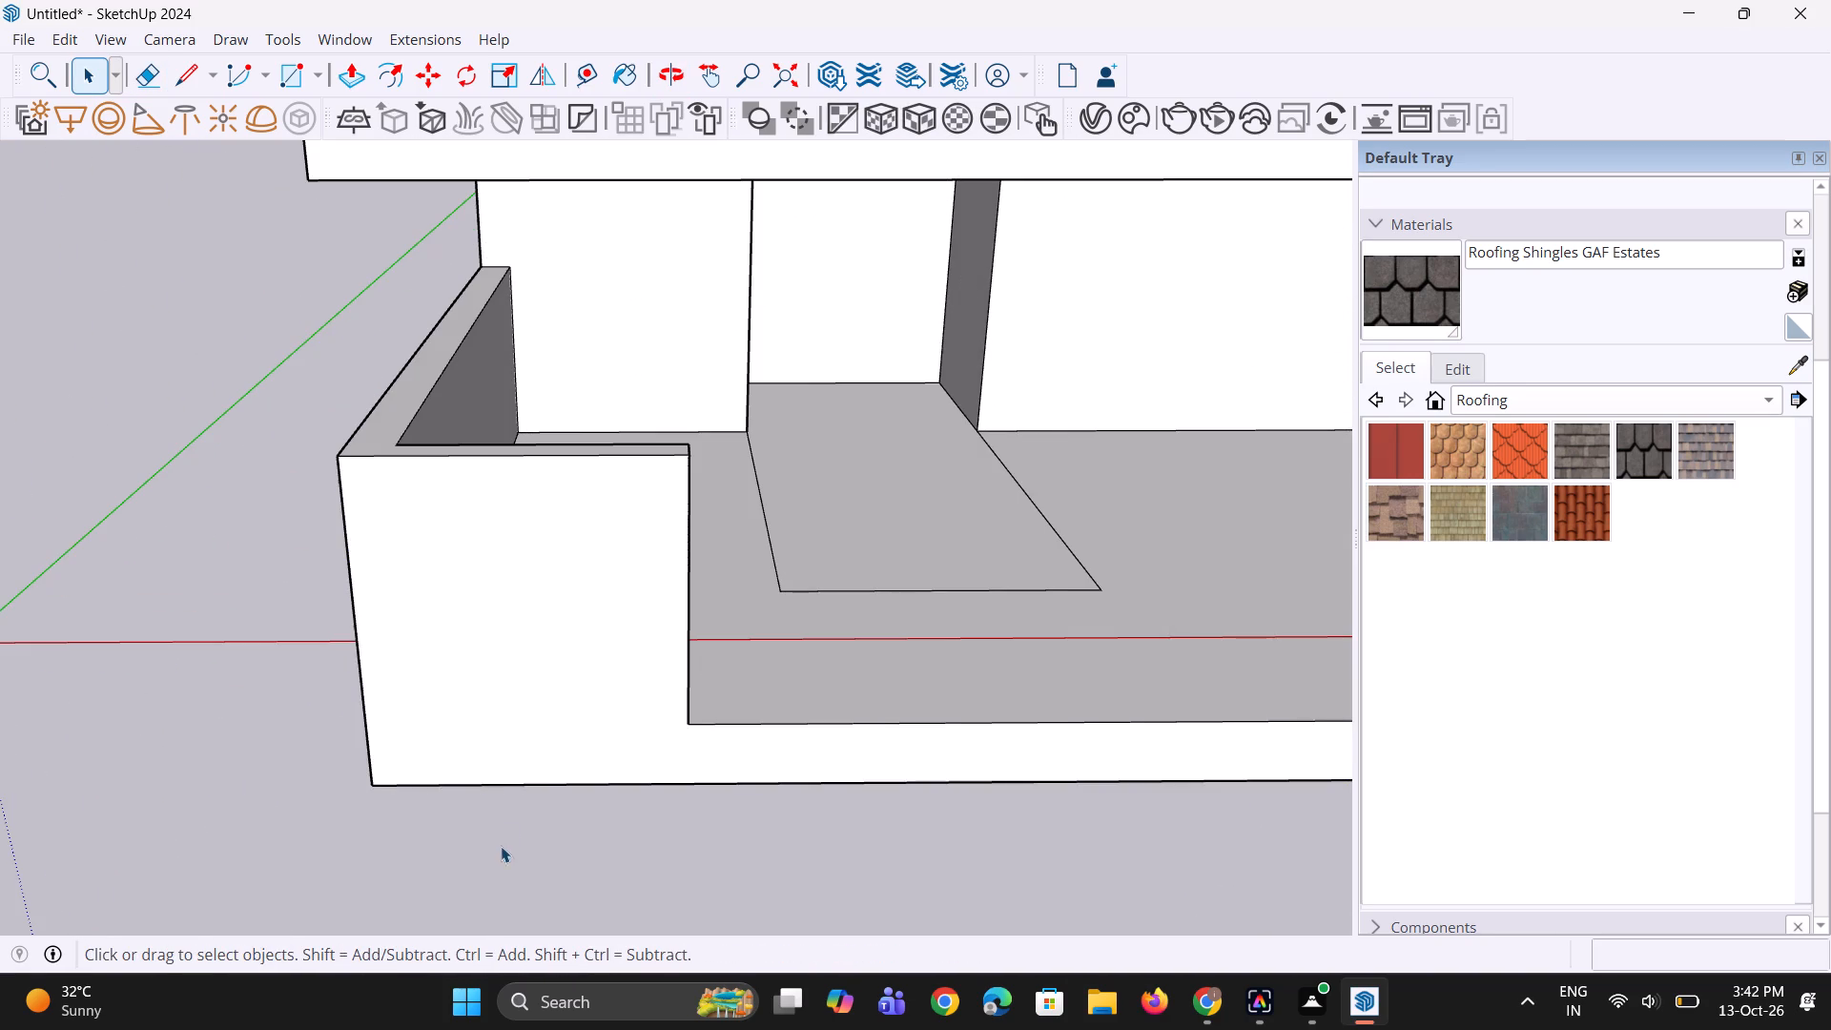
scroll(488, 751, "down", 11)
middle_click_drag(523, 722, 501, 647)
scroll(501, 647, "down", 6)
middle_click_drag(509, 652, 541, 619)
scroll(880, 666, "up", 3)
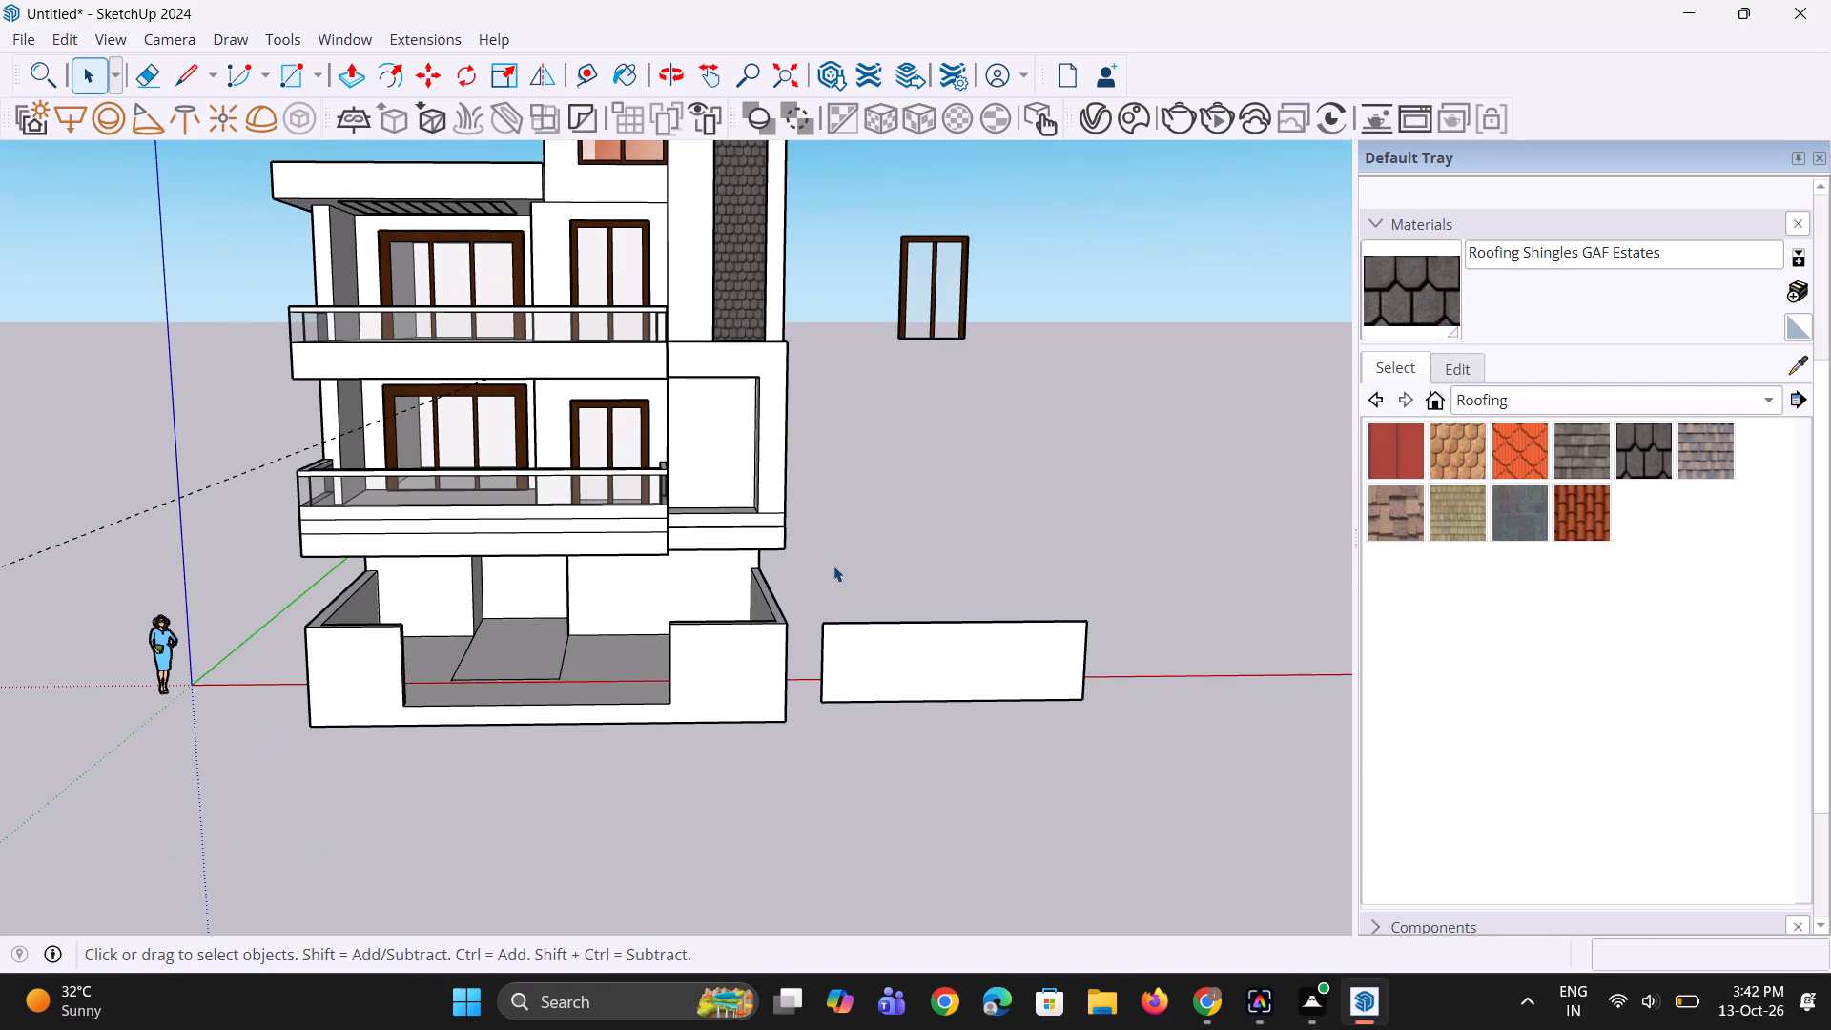
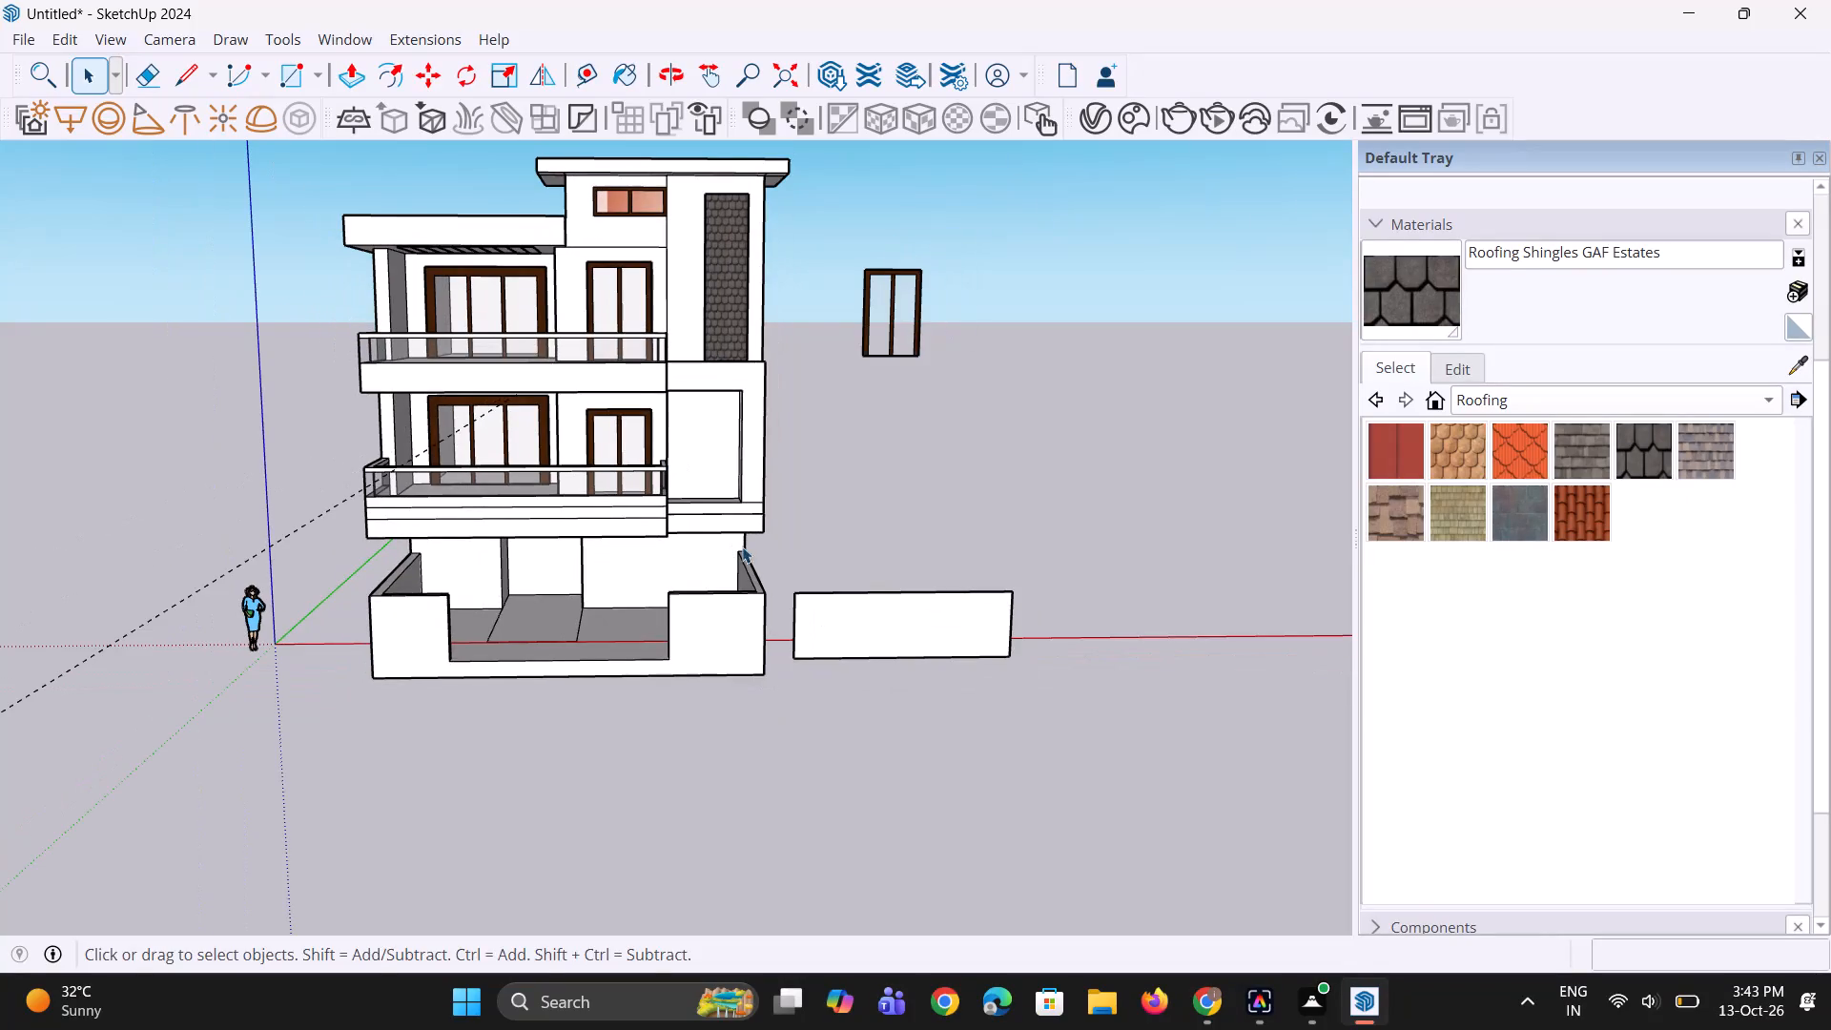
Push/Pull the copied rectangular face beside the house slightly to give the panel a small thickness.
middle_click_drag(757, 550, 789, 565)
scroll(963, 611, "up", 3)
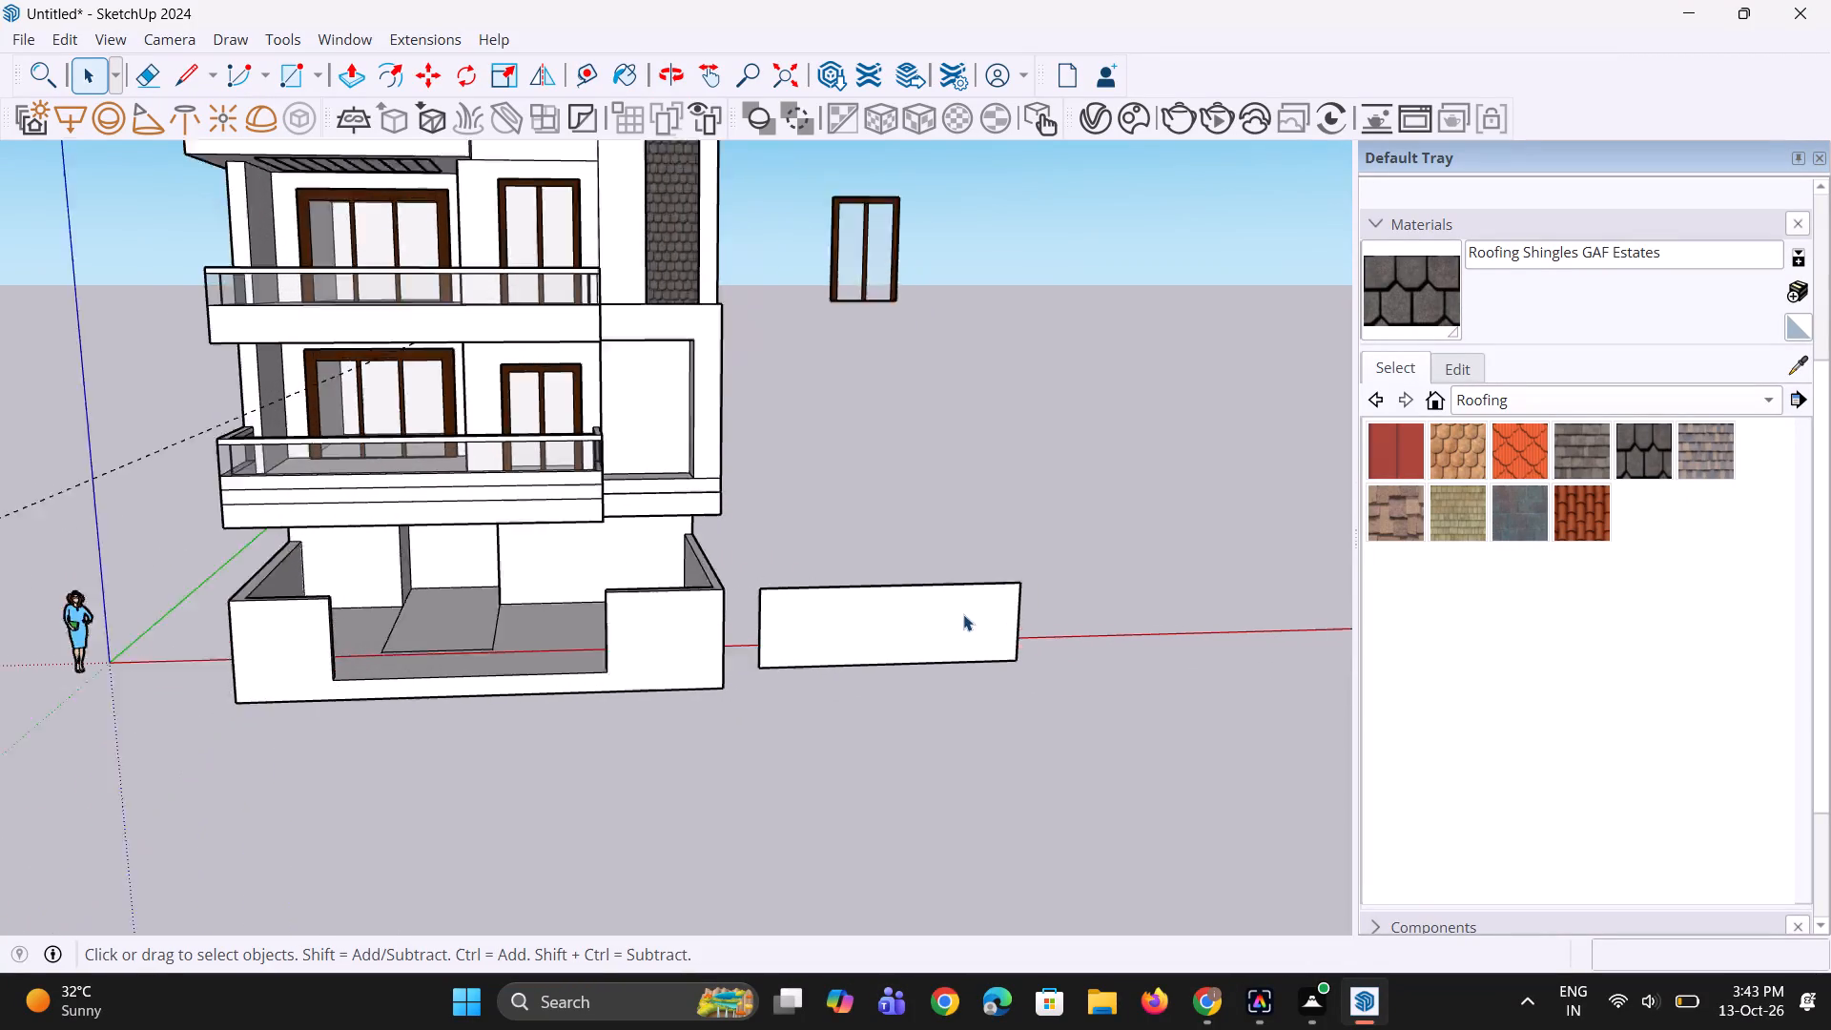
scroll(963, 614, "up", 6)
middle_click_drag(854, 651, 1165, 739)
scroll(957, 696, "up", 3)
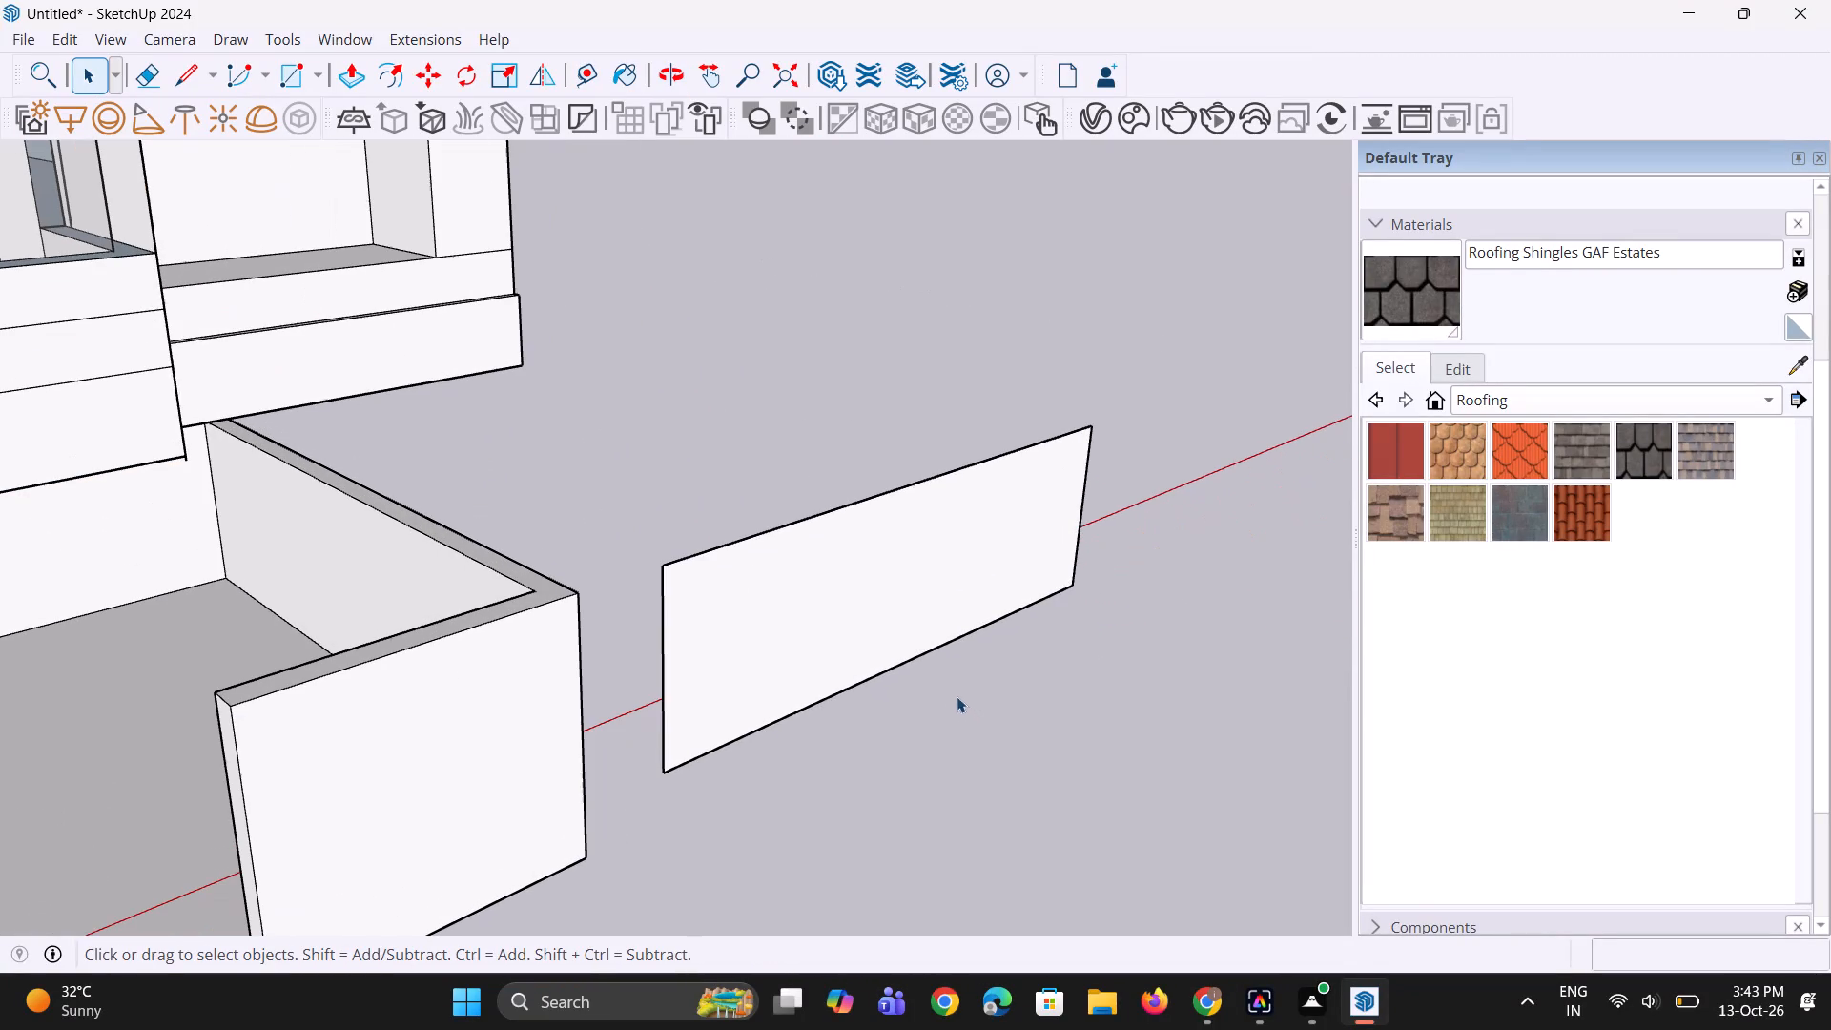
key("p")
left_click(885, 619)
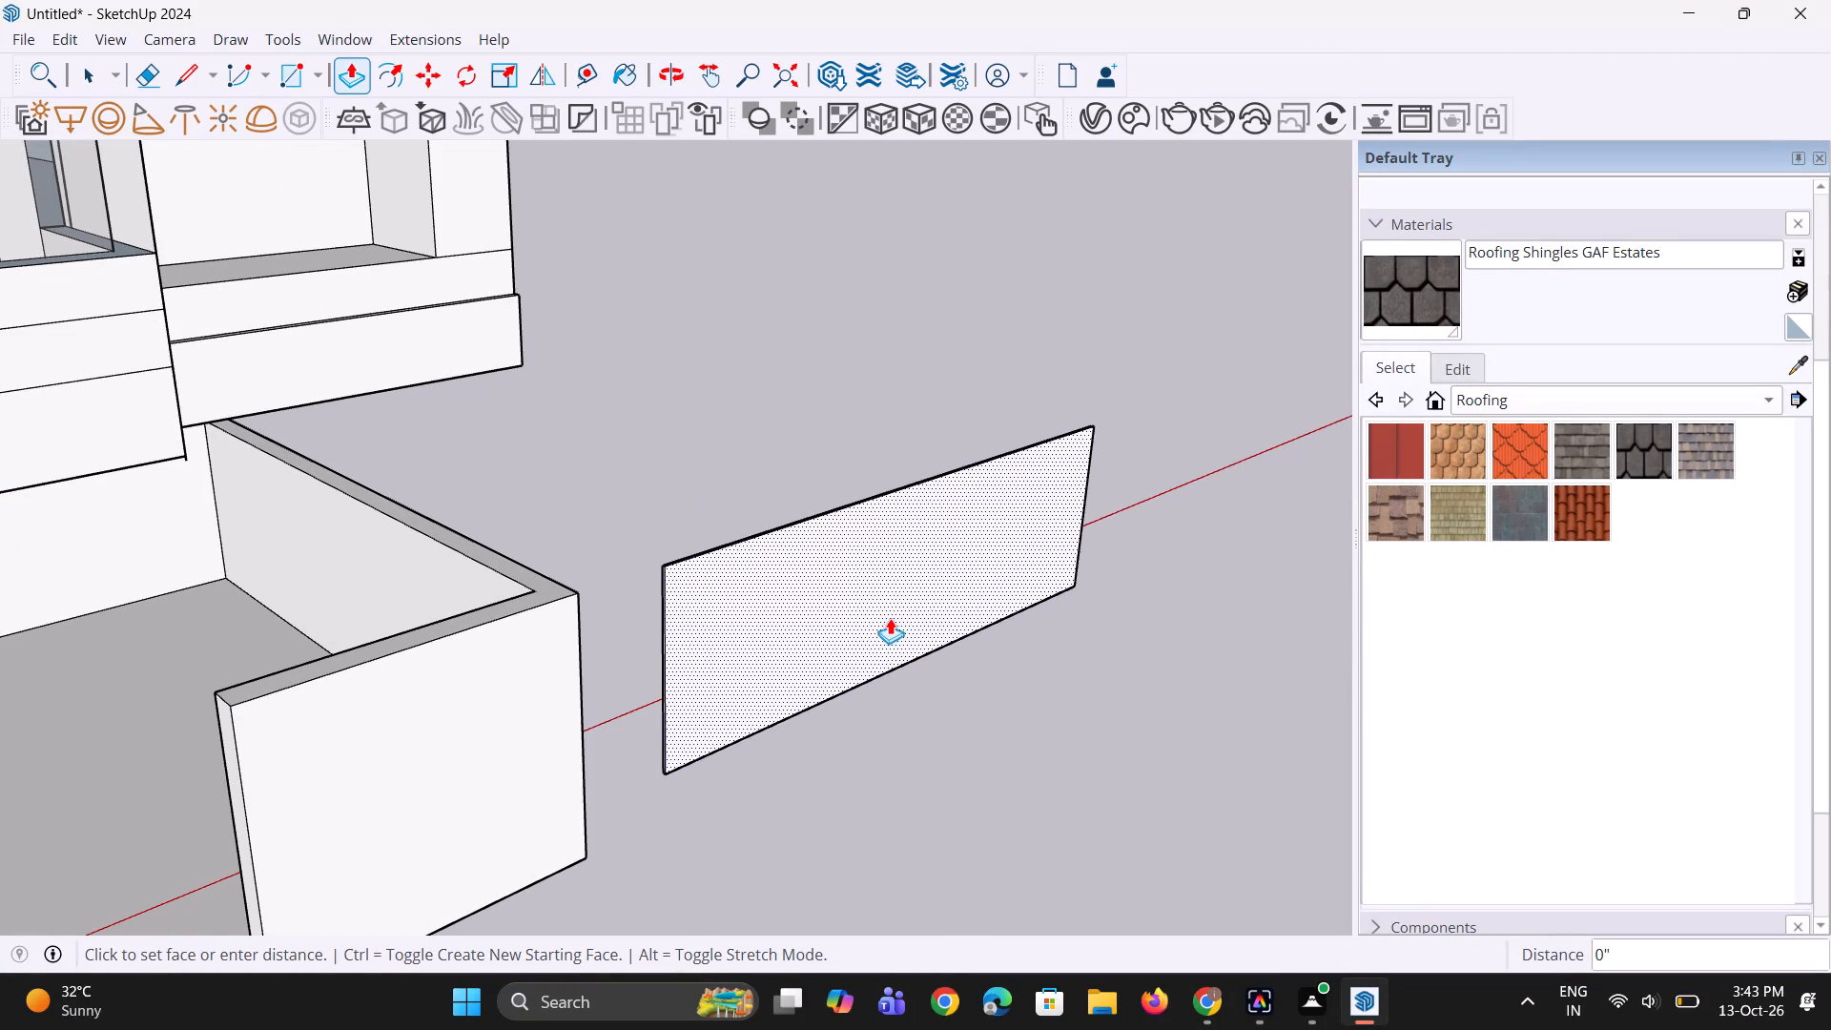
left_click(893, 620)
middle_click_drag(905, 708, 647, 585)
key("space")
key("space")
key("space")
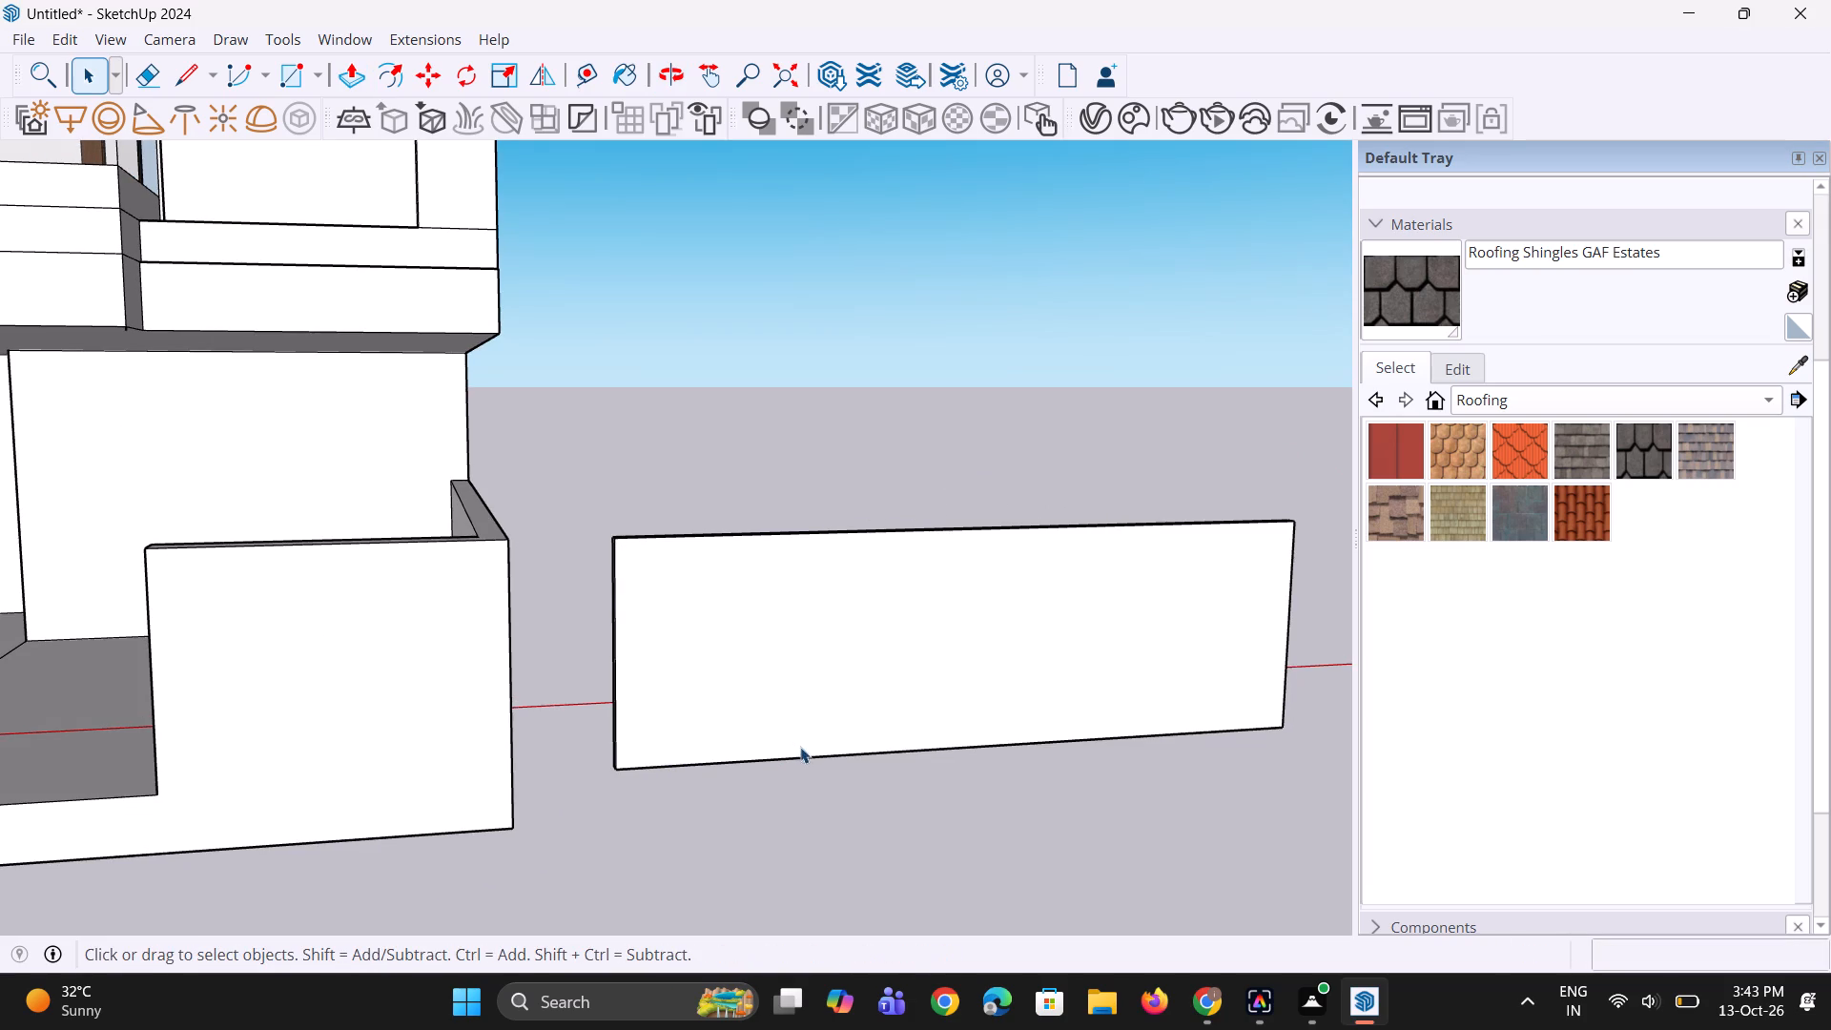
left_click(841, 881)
Examine the panel beside the house and the front boundary walls from several angles.
scroll(813, 700, "down", 4)
middle_click_drag(985, 723, 919, 723)
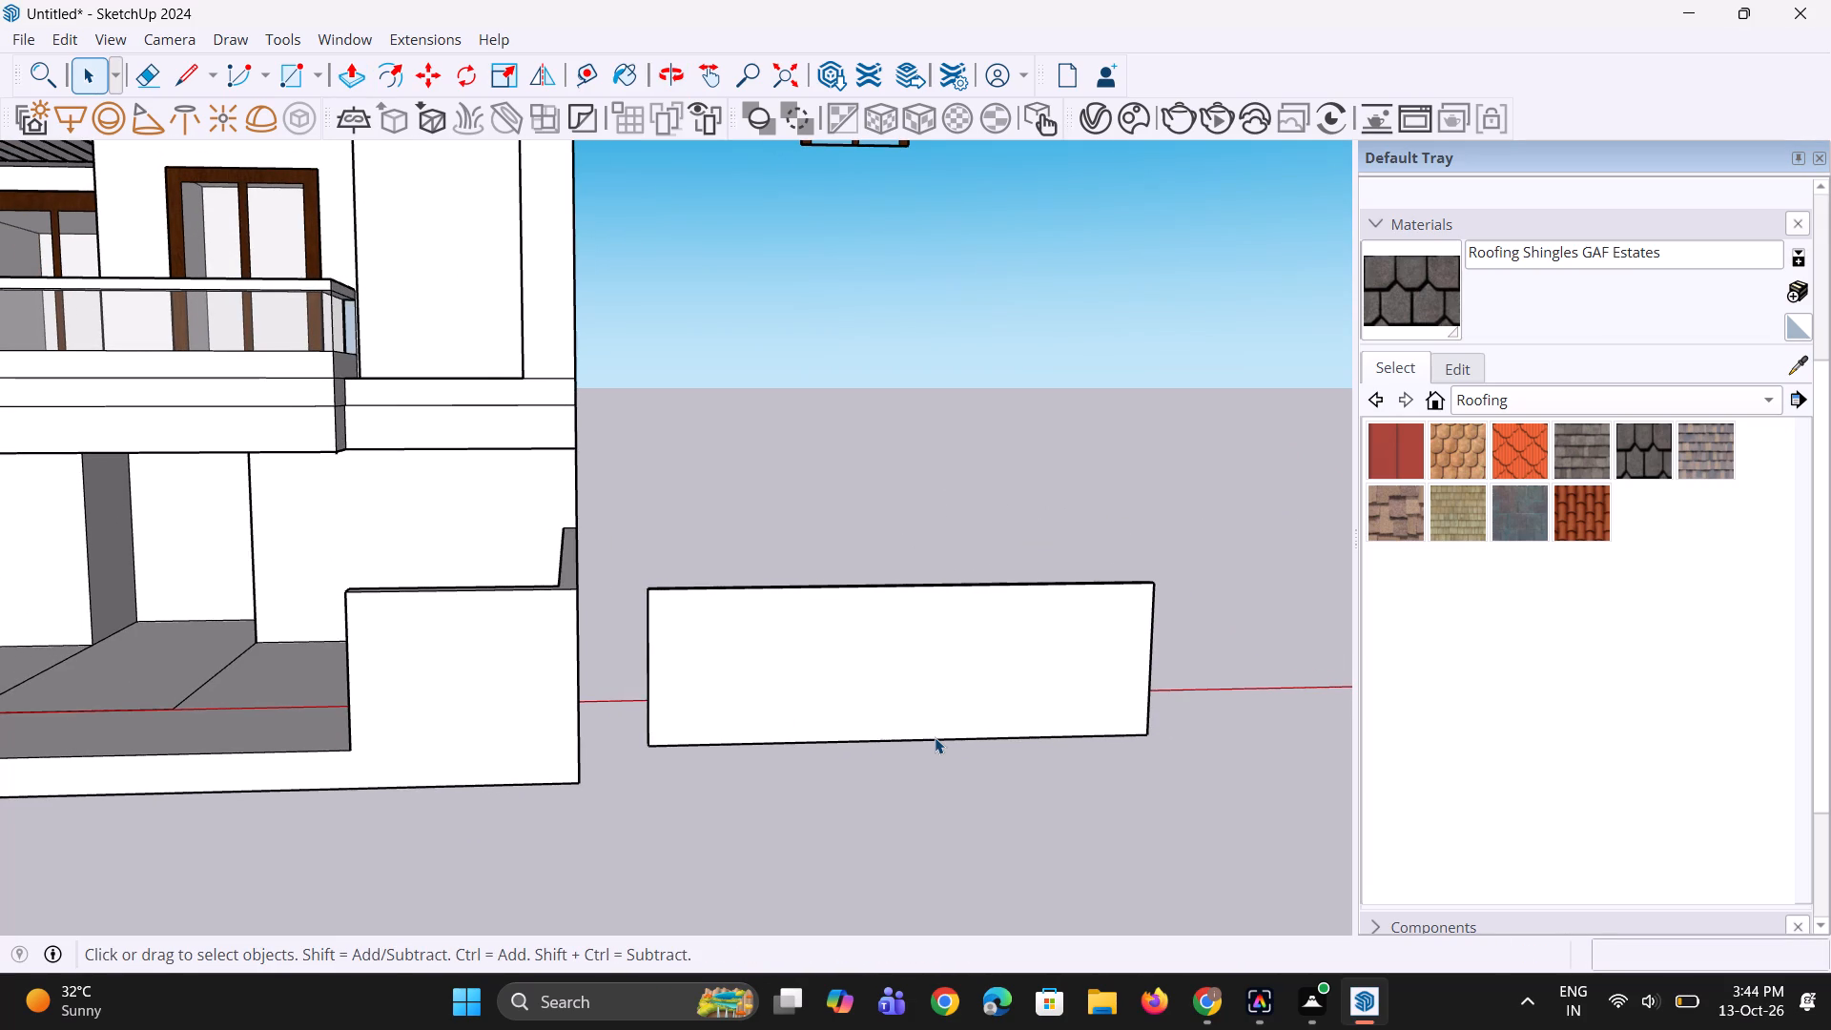
scroll(792, 628, "down", 2)
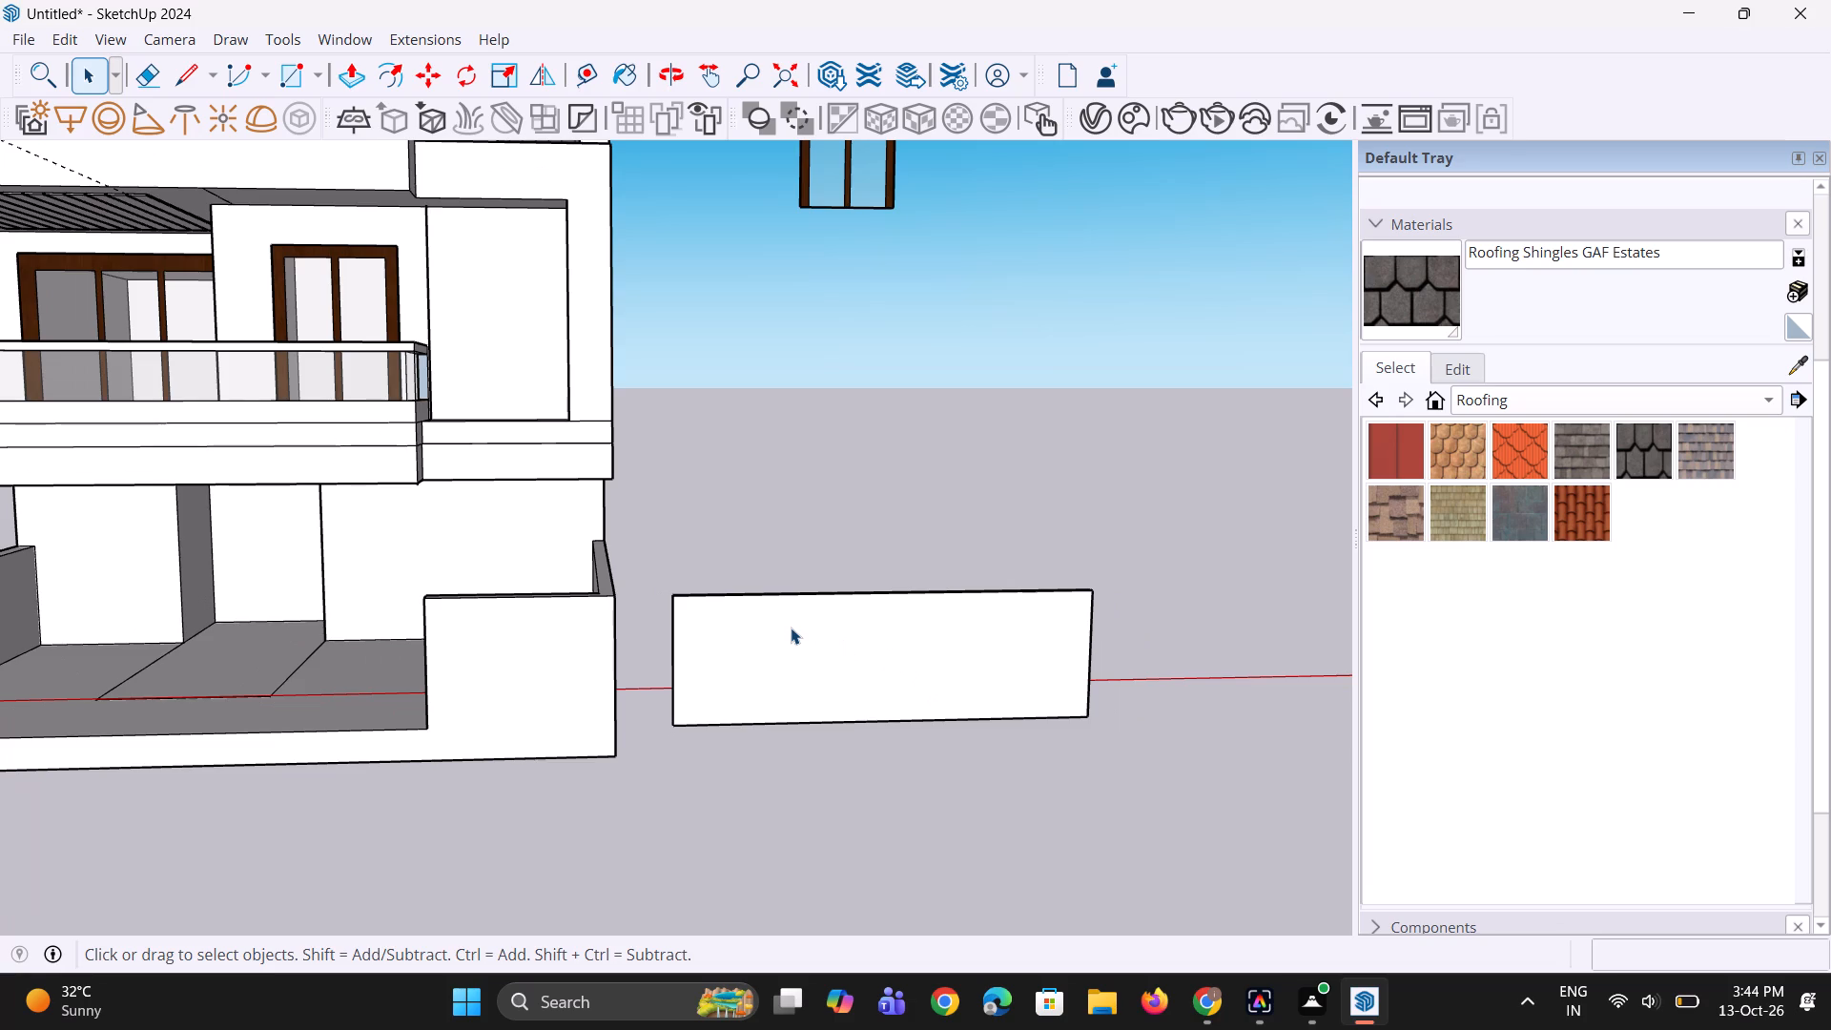
scroll(791, 628, "down", 2)
scroll(814, 783, "up", 1)
middle_click_drag(770, 735, 761, 730)
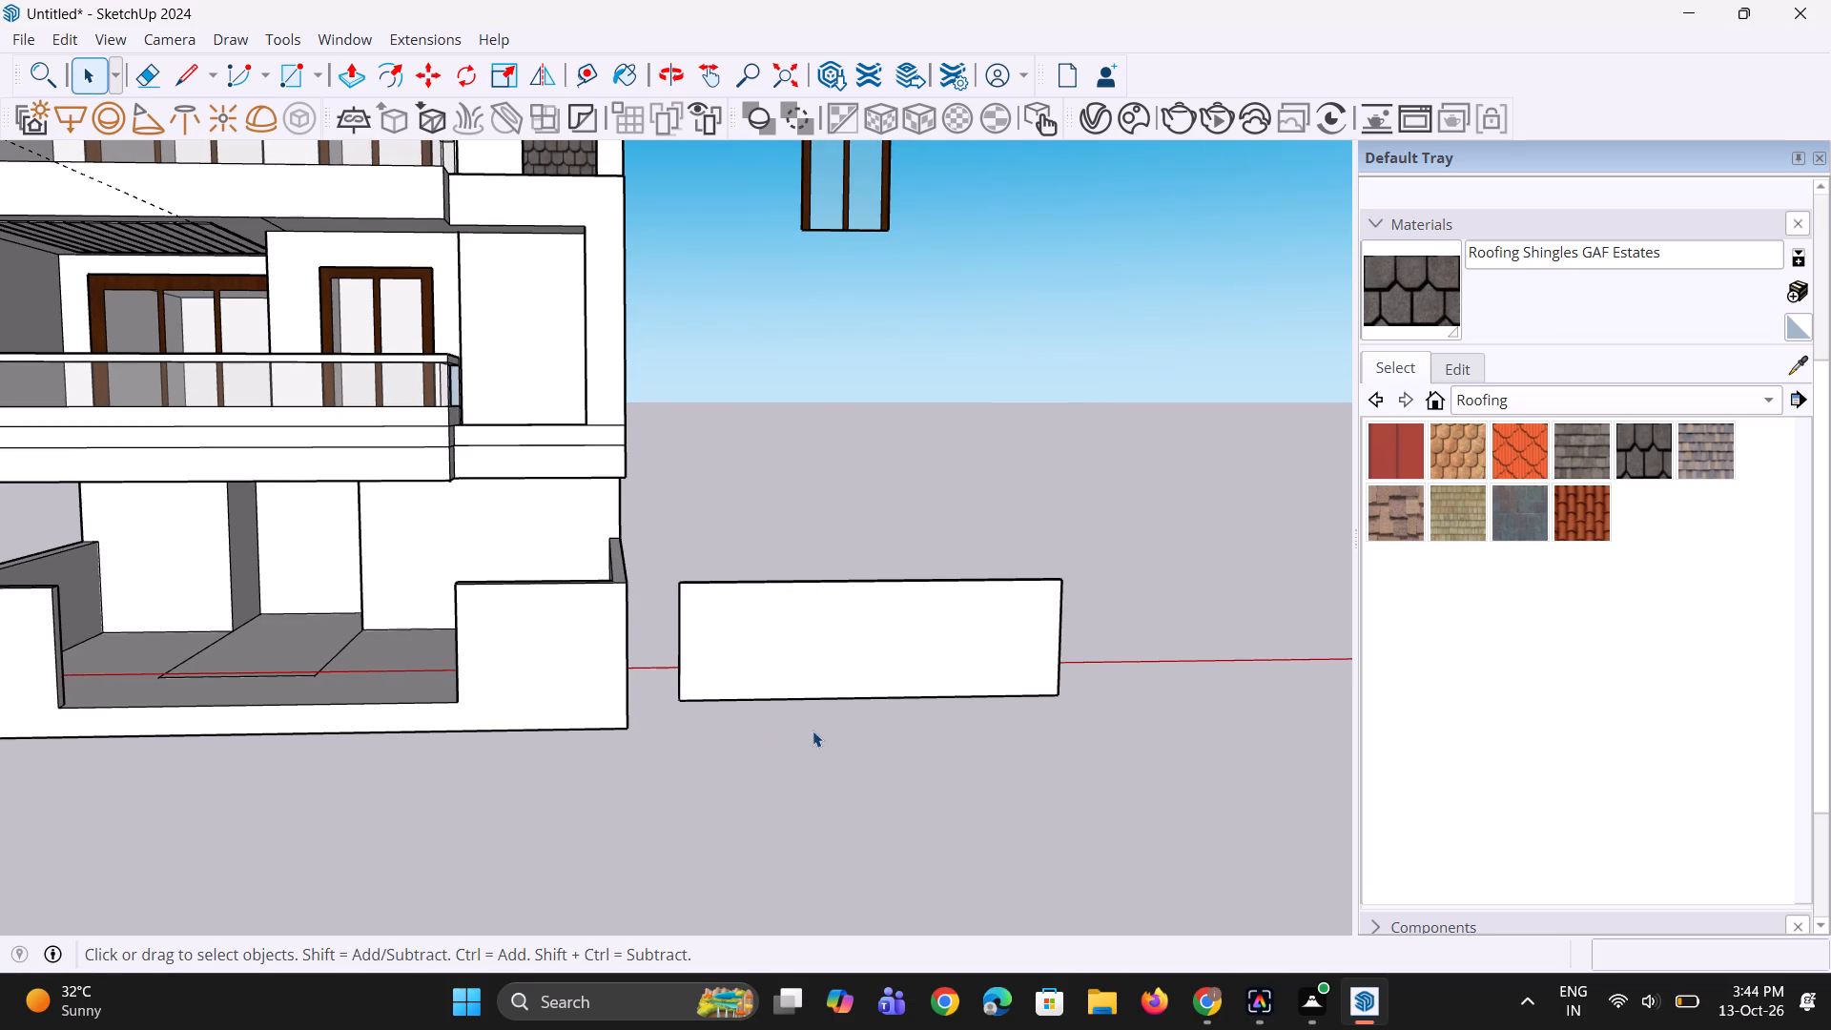
scroll(801, 702, "down", 2)
middle_click_drag(476, 773, 440, 740)
scroll(661, 685, "up", 2)
scroll(337, 726, "up", 3)
scroll(775, 691, "down", 5)
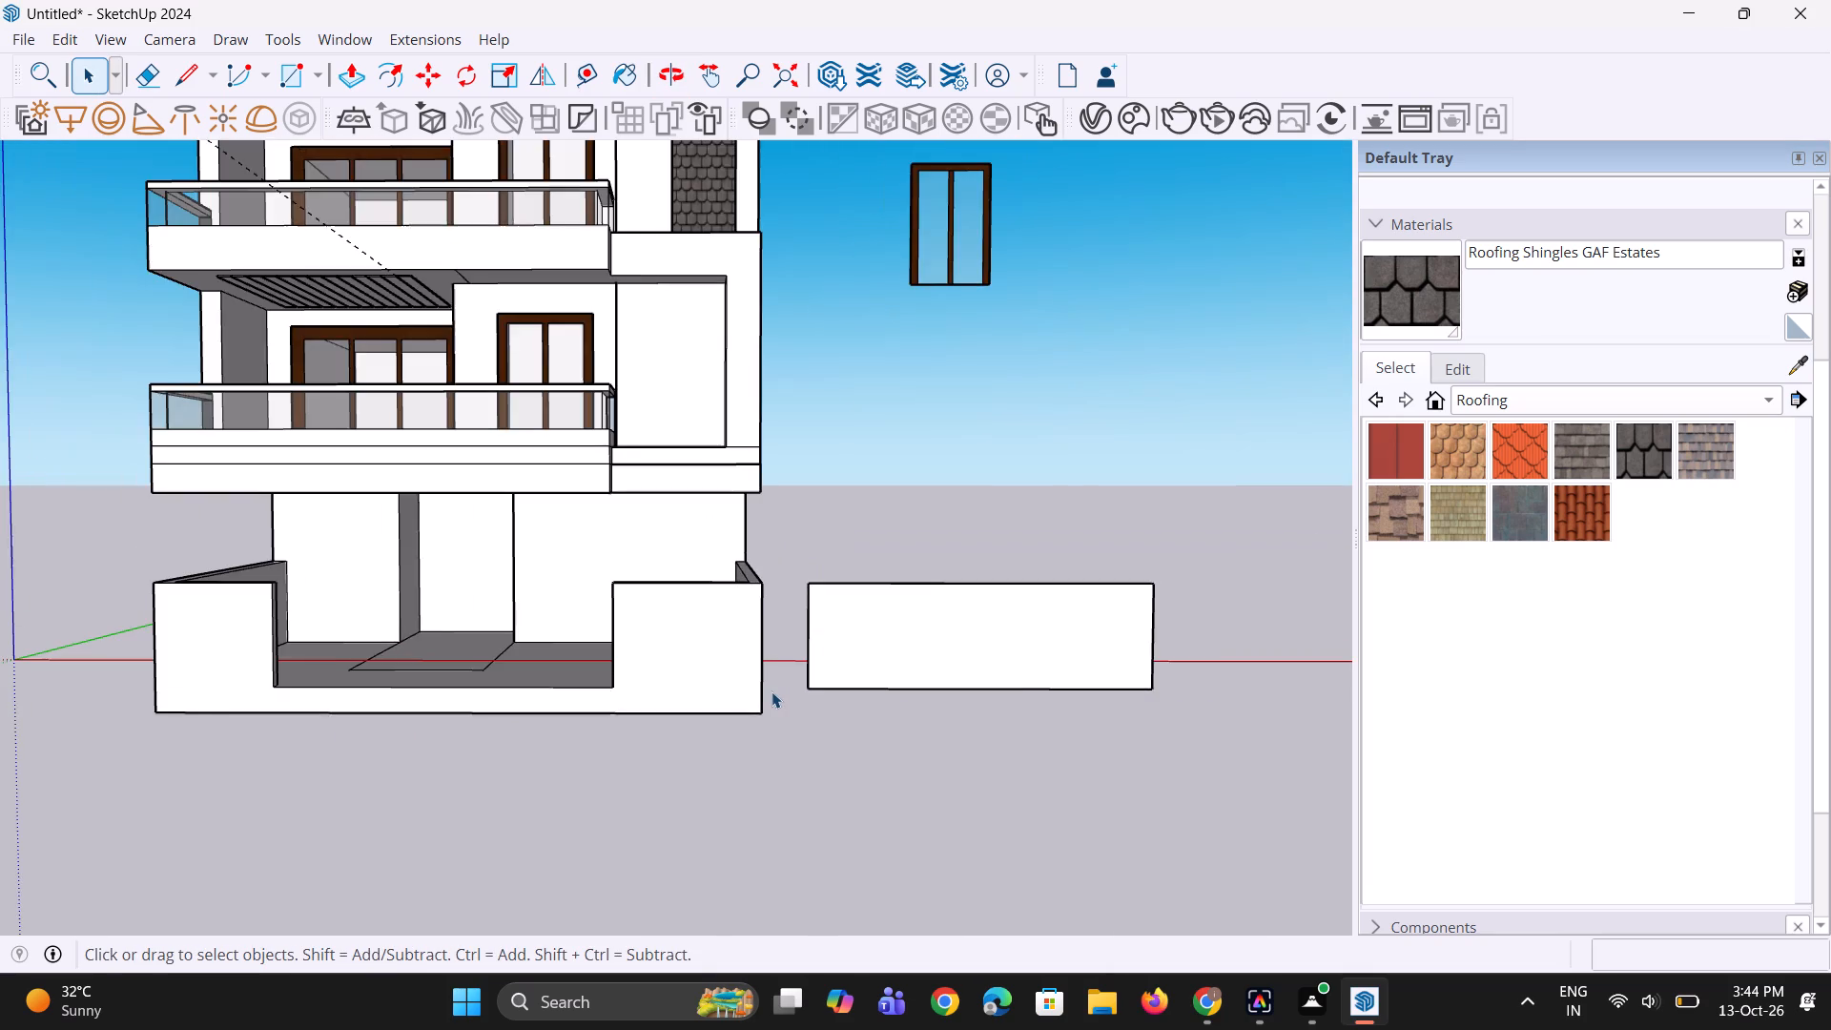
middle_click_drag(929, 708, 951, 806)
scroll(929, 623, "up", 9)
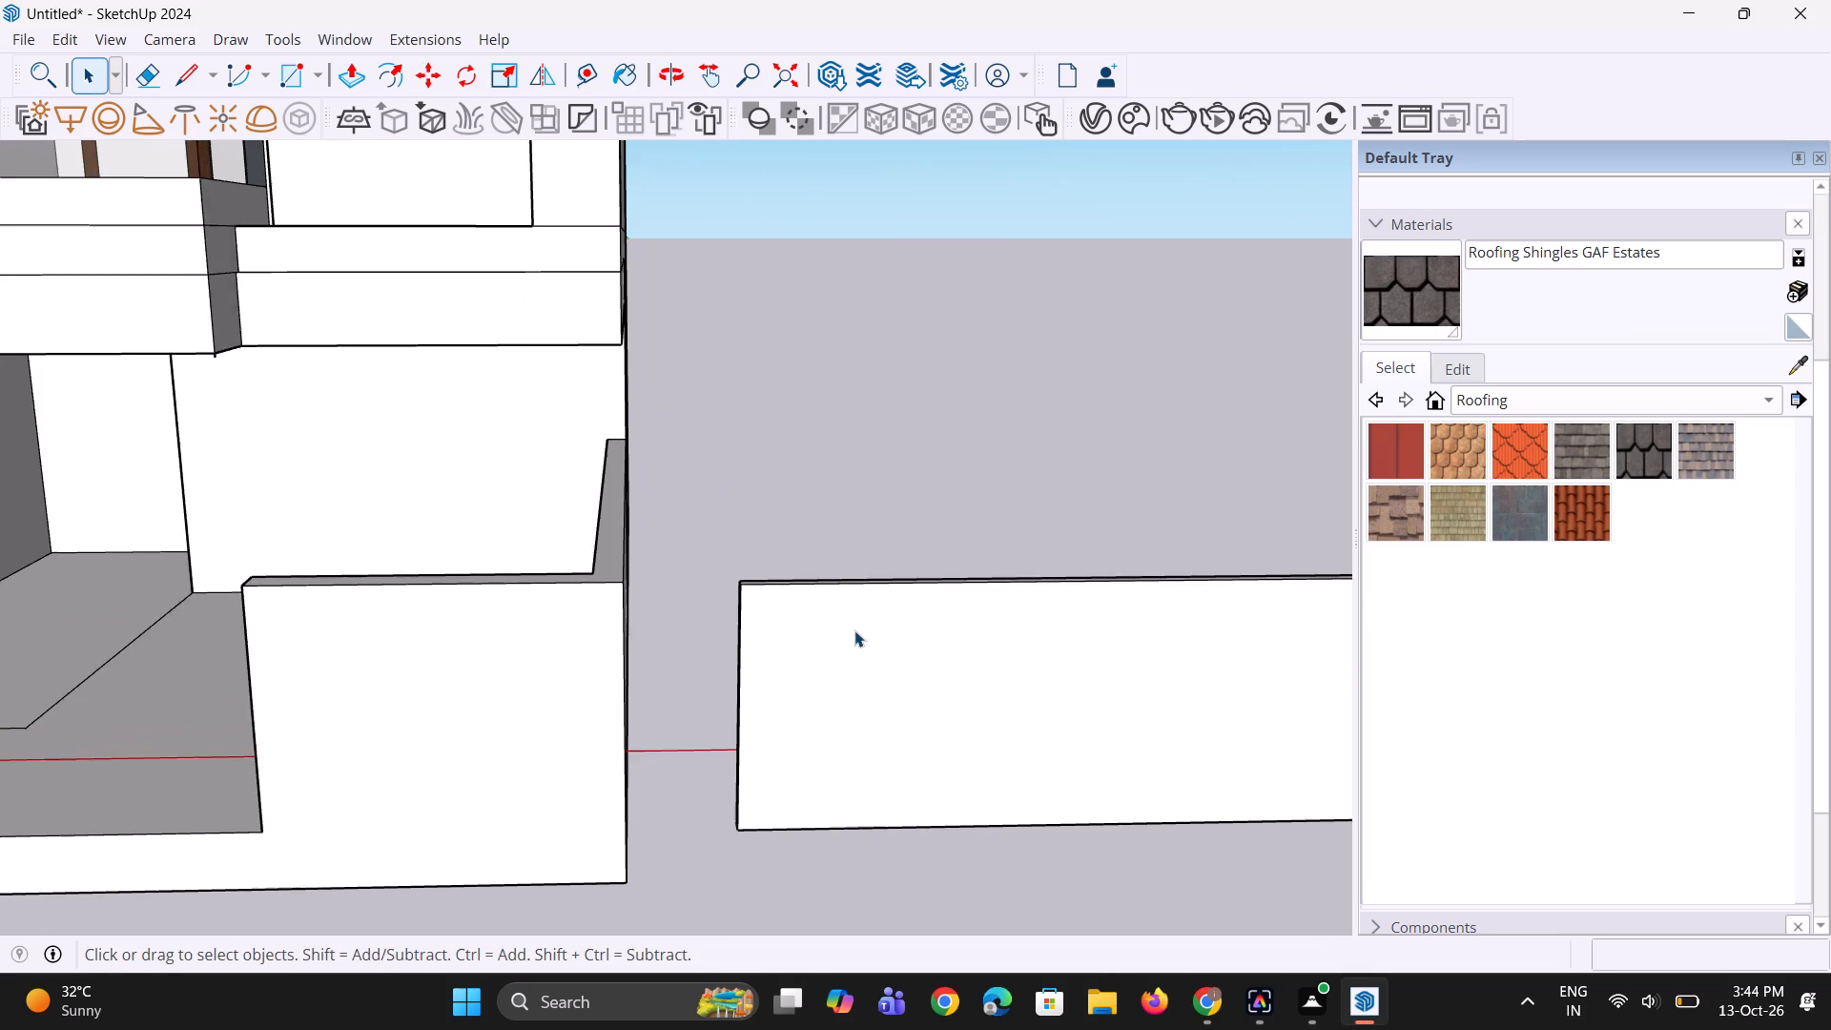
middle_click_drag(854, 630, 854, 731)
scroll(846, 680, "down", 7)
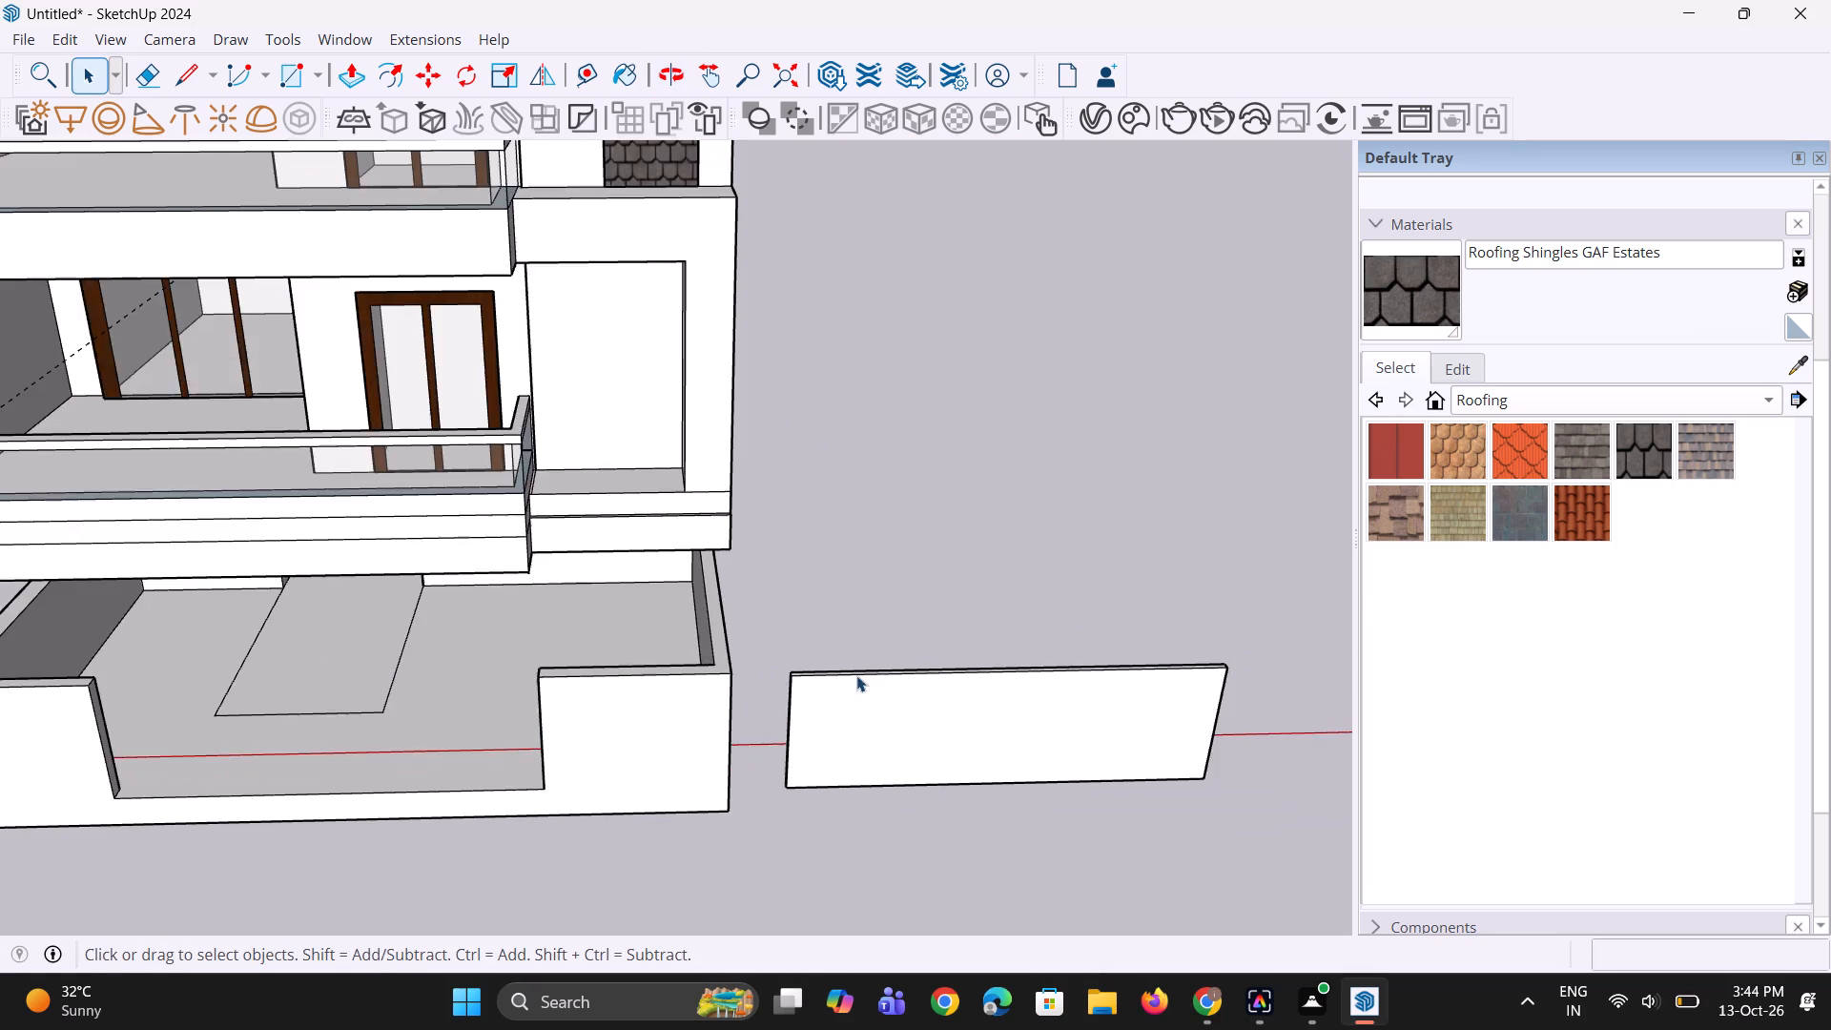
scroll(856, 675, "down", 4)
middle_click_drag(193, 760, 217, 689)
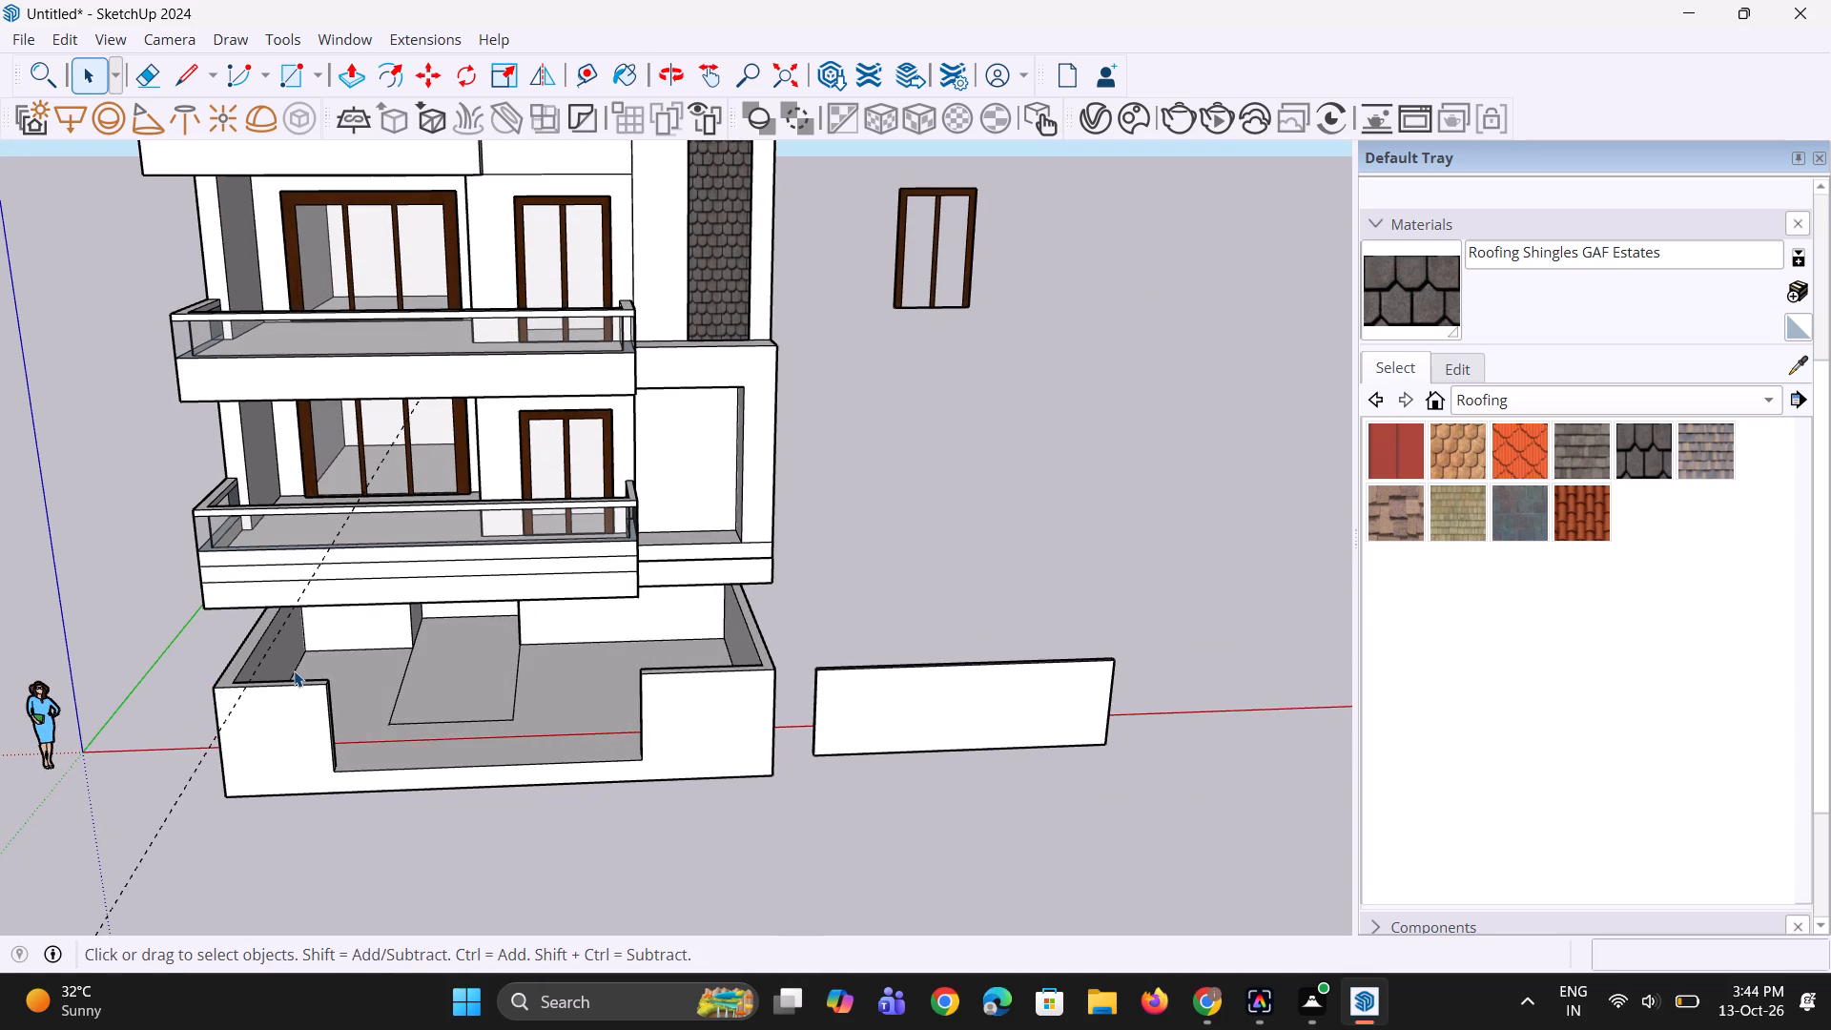
middle_click_drag(550, 674, 522, 636)
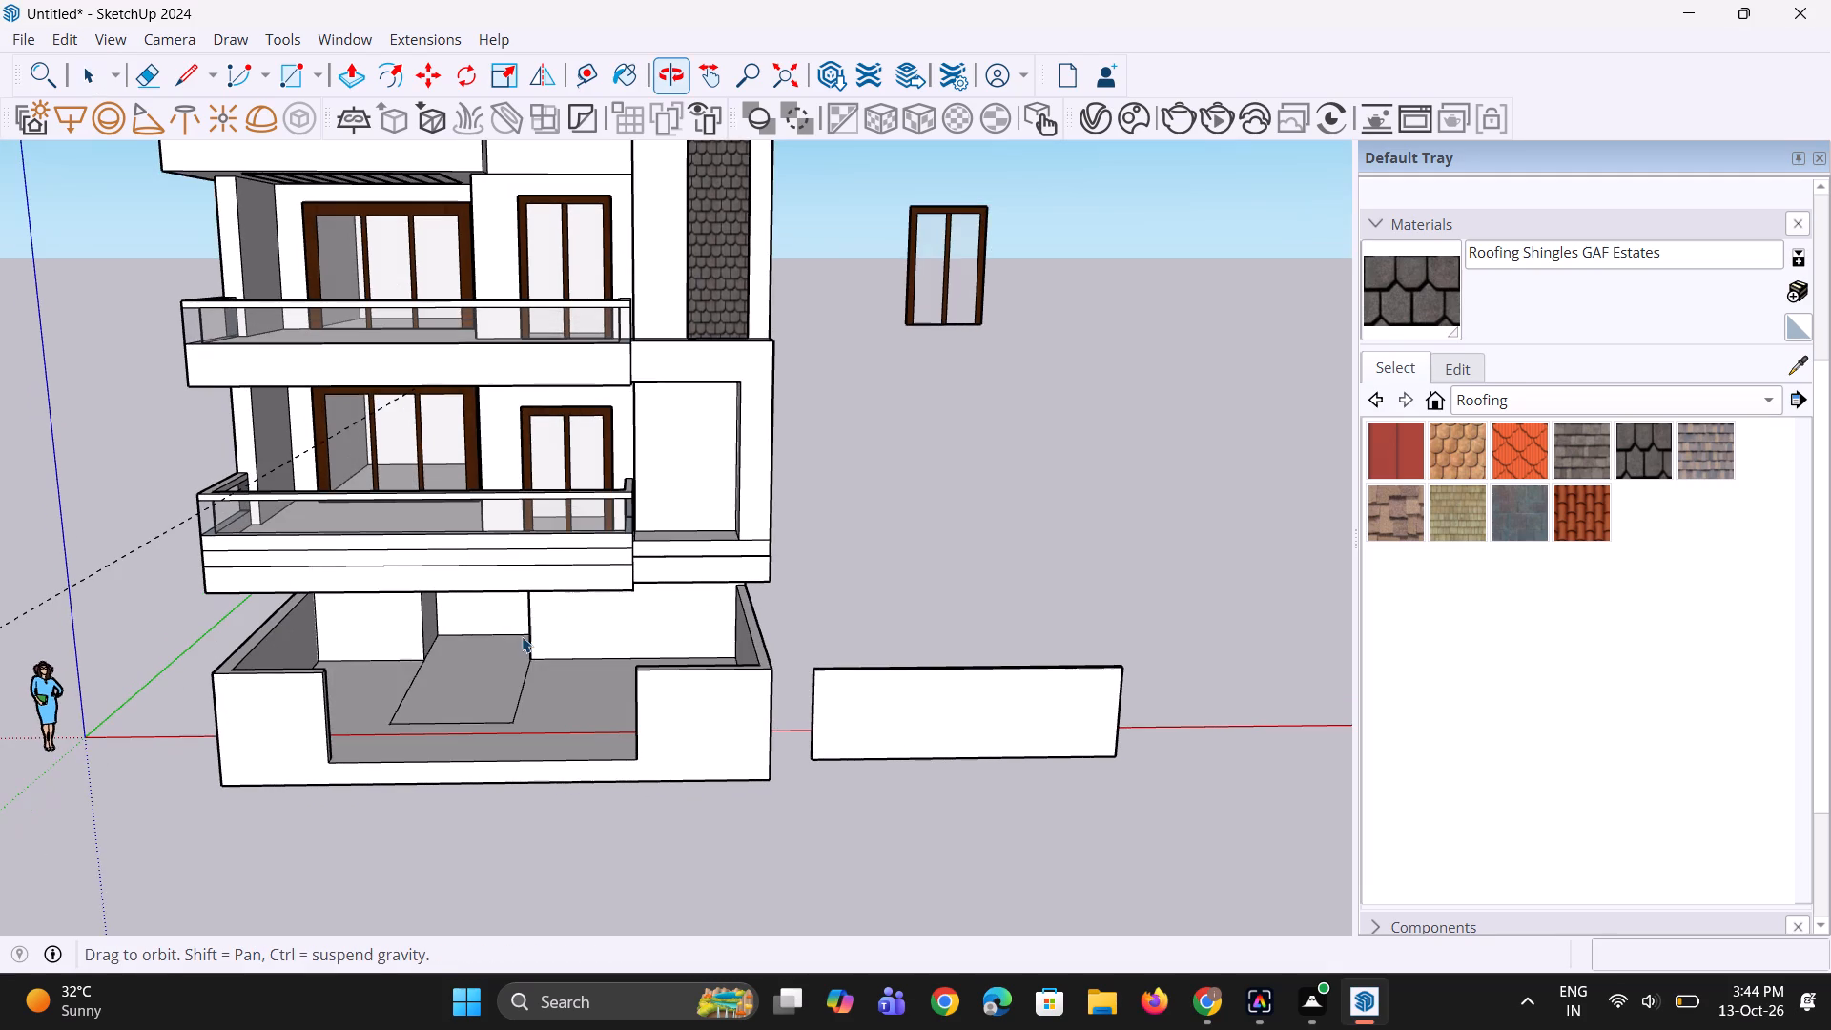
Delete the whole separate panel standing on the ground beside the house.
scroll(442, 701, "up", 2)
left_click(906, 608)
left_click_drag(1018, 871, 1234, 820)
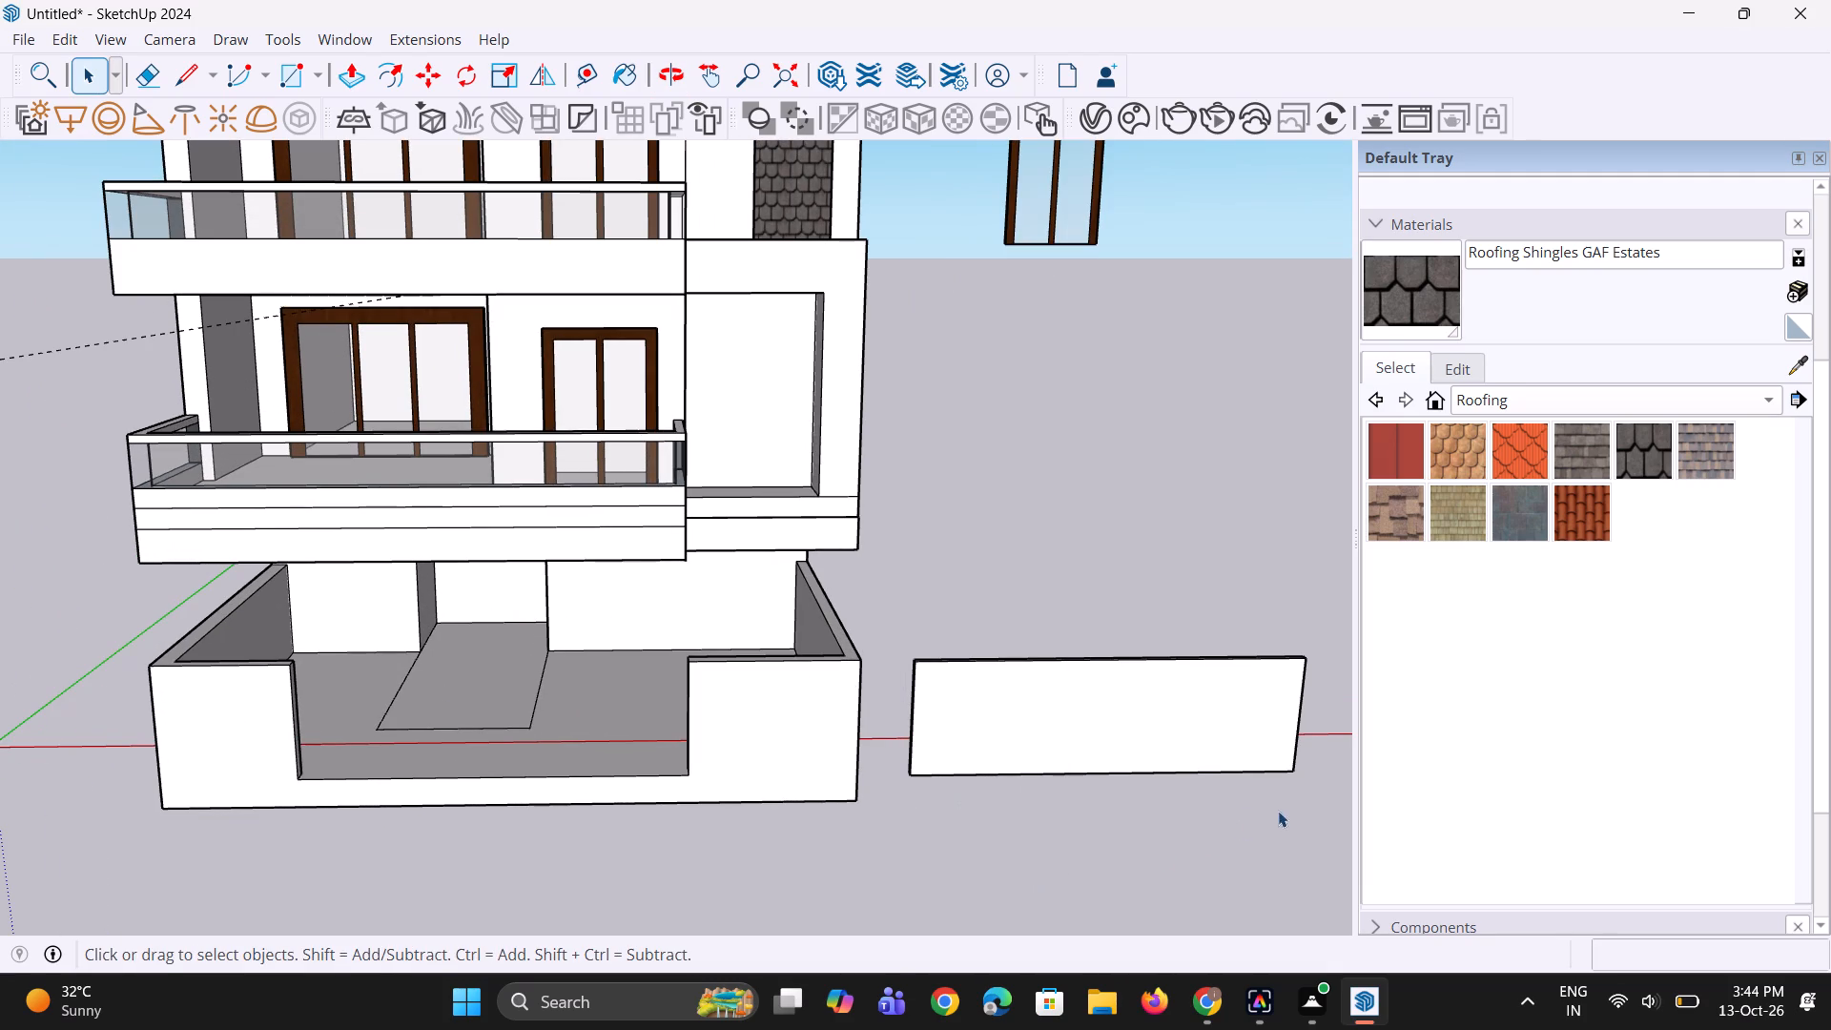
left_click(895, 619)
left_click(914, 590)
left_click_drag(874, 539, 1321, 797)
key("Delete")
Draw a horizontal line across the front boundary wall nearer the origin, from the entrance opening's bottom corner to the wall's outer edge.
scroll(260, 762, "up", 3)
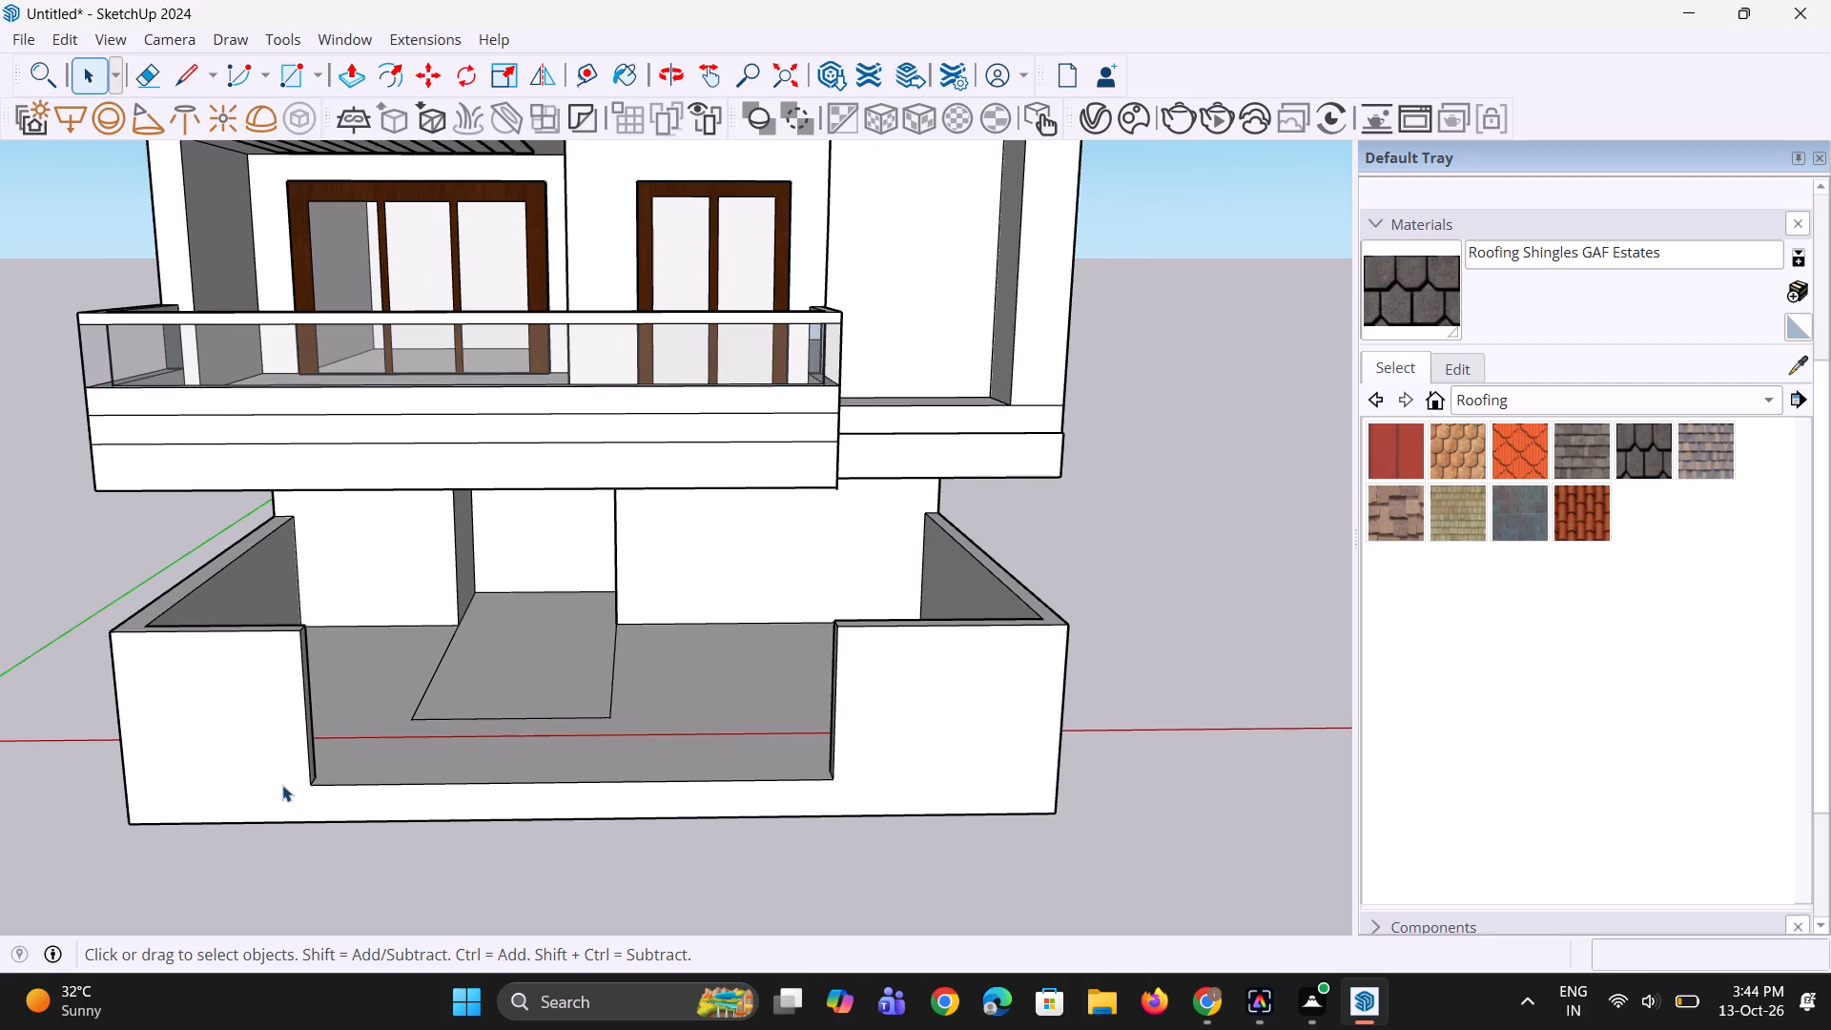
key("l")
left_click(316, 781)
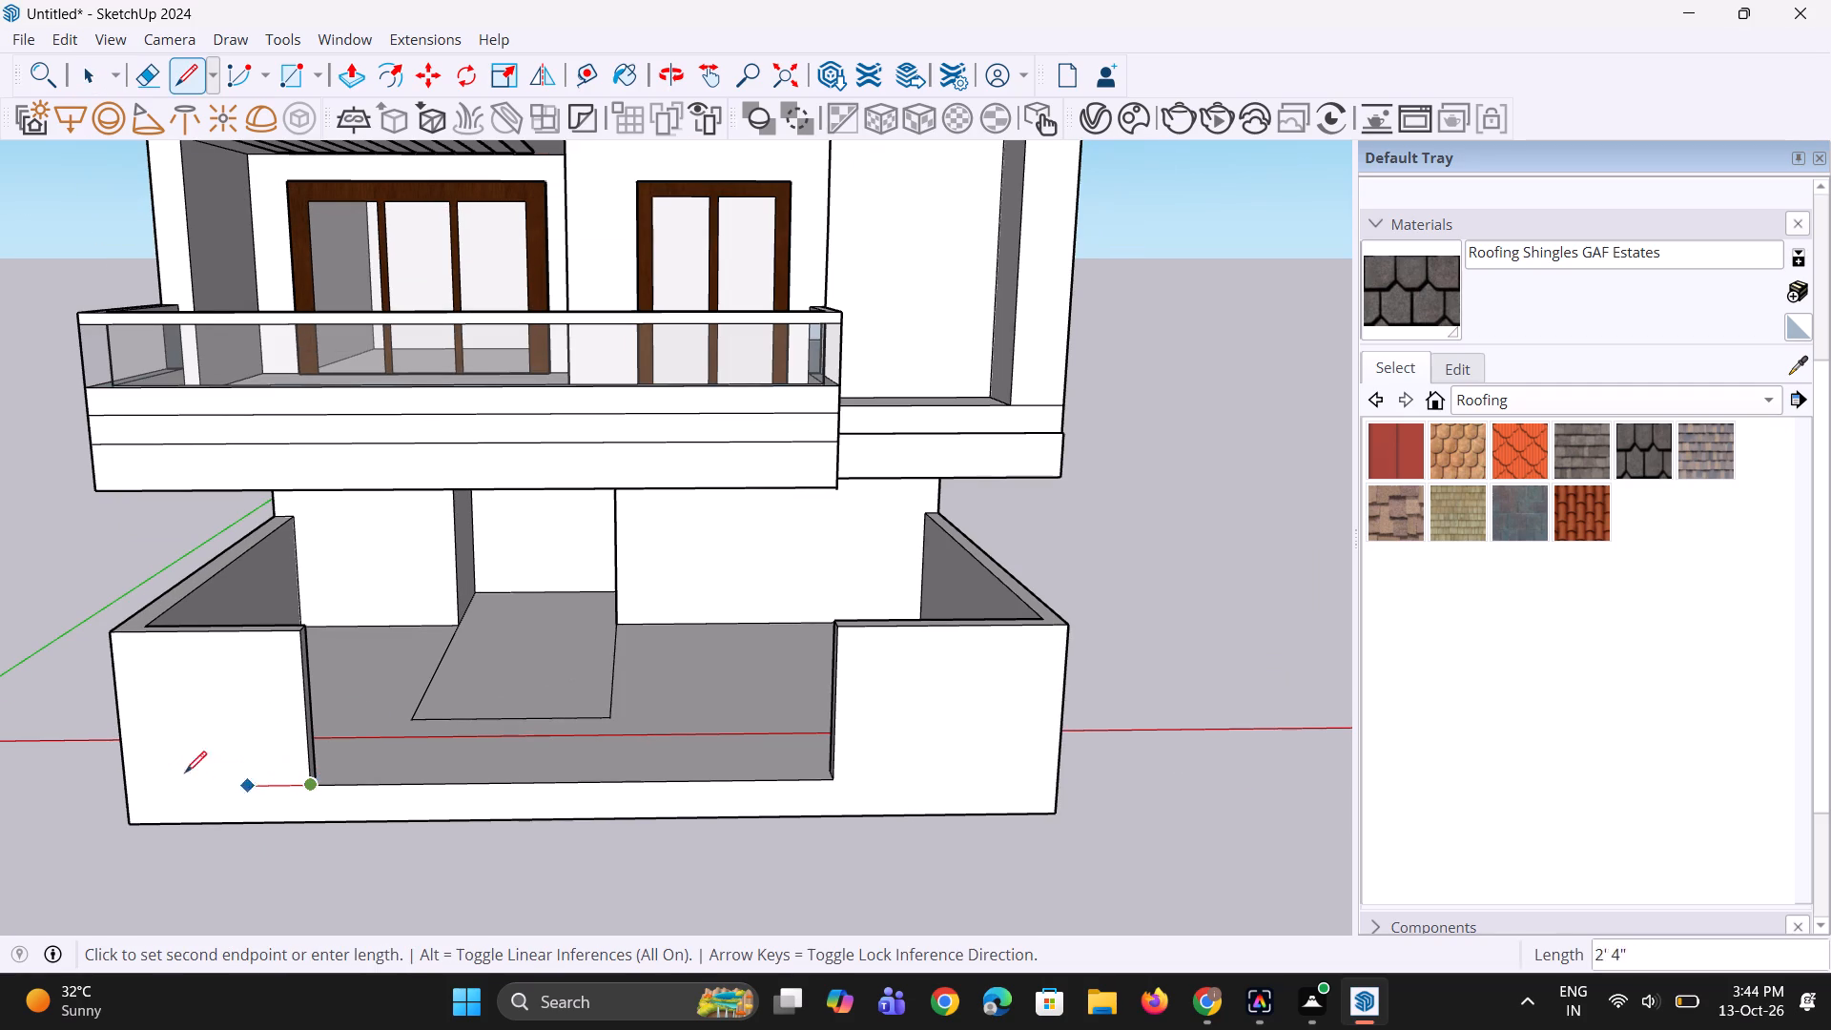
left_click(118, 782)
key("space")
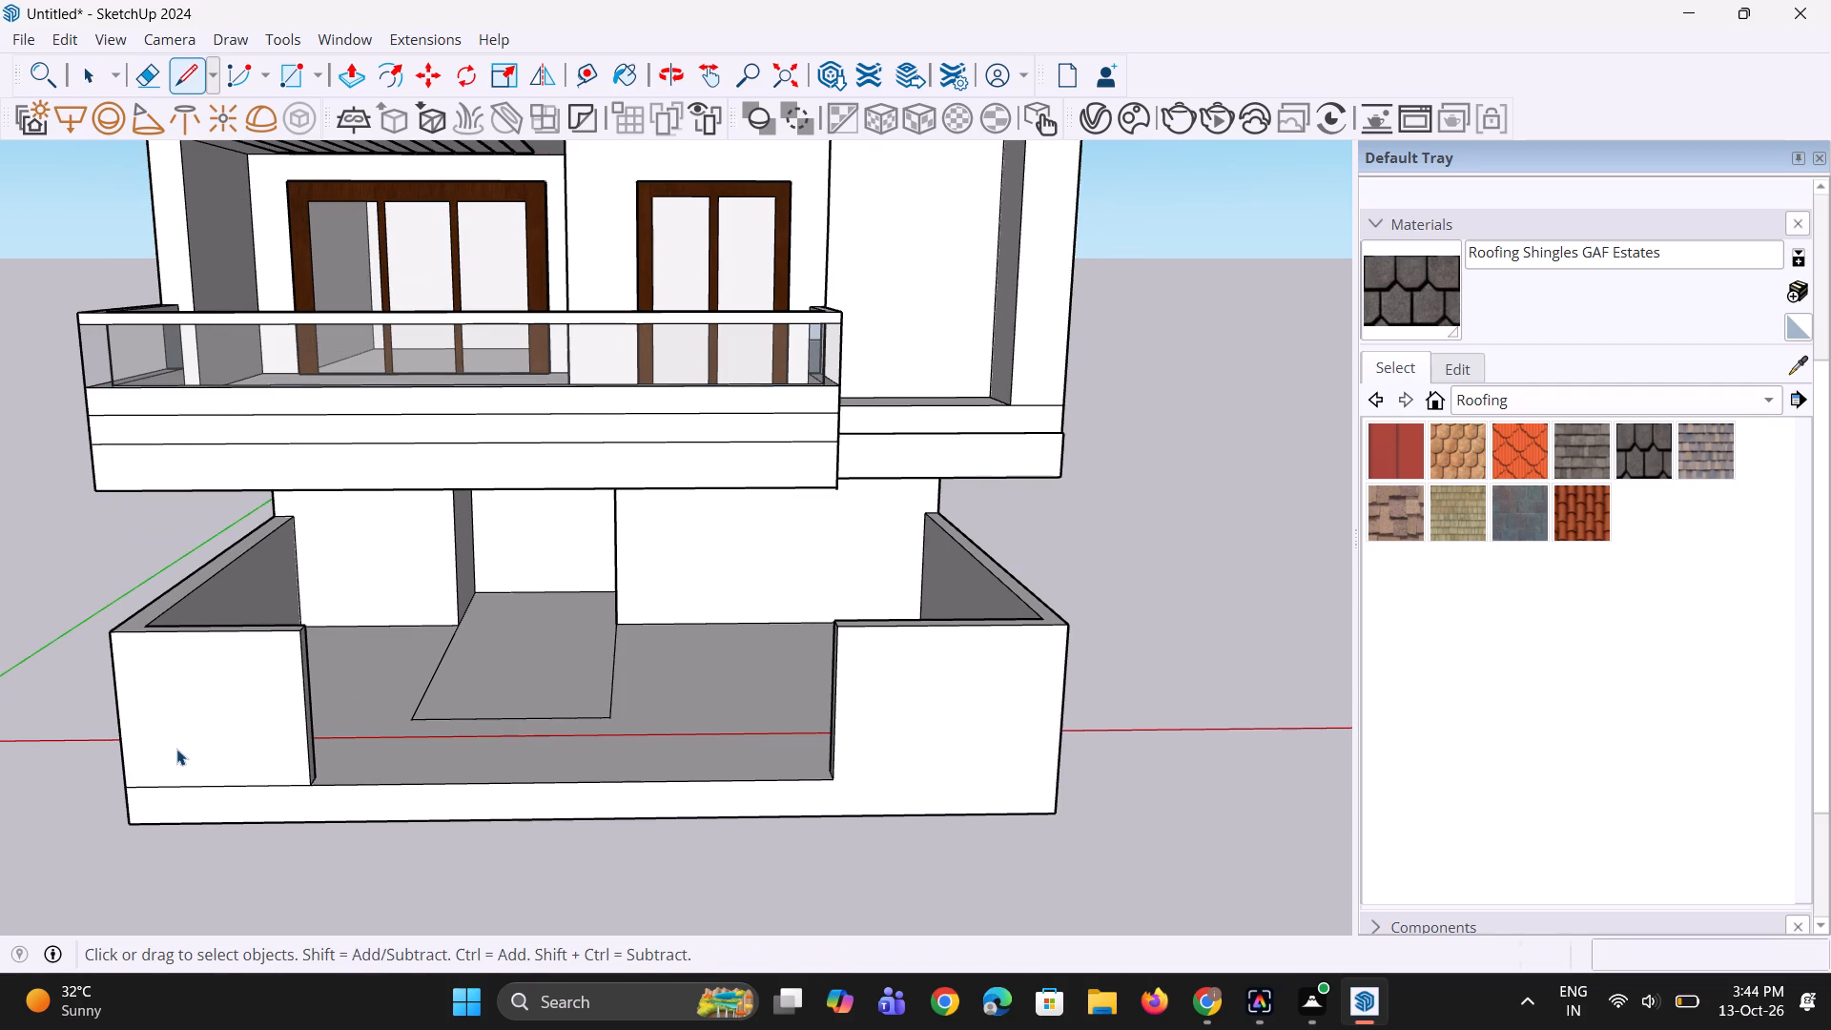
Copy the wall face above the new line about 46' 8" along the red axis to the empty ground beside the house.
left_click(178, 749)
key("m")
left_click(178, 749)
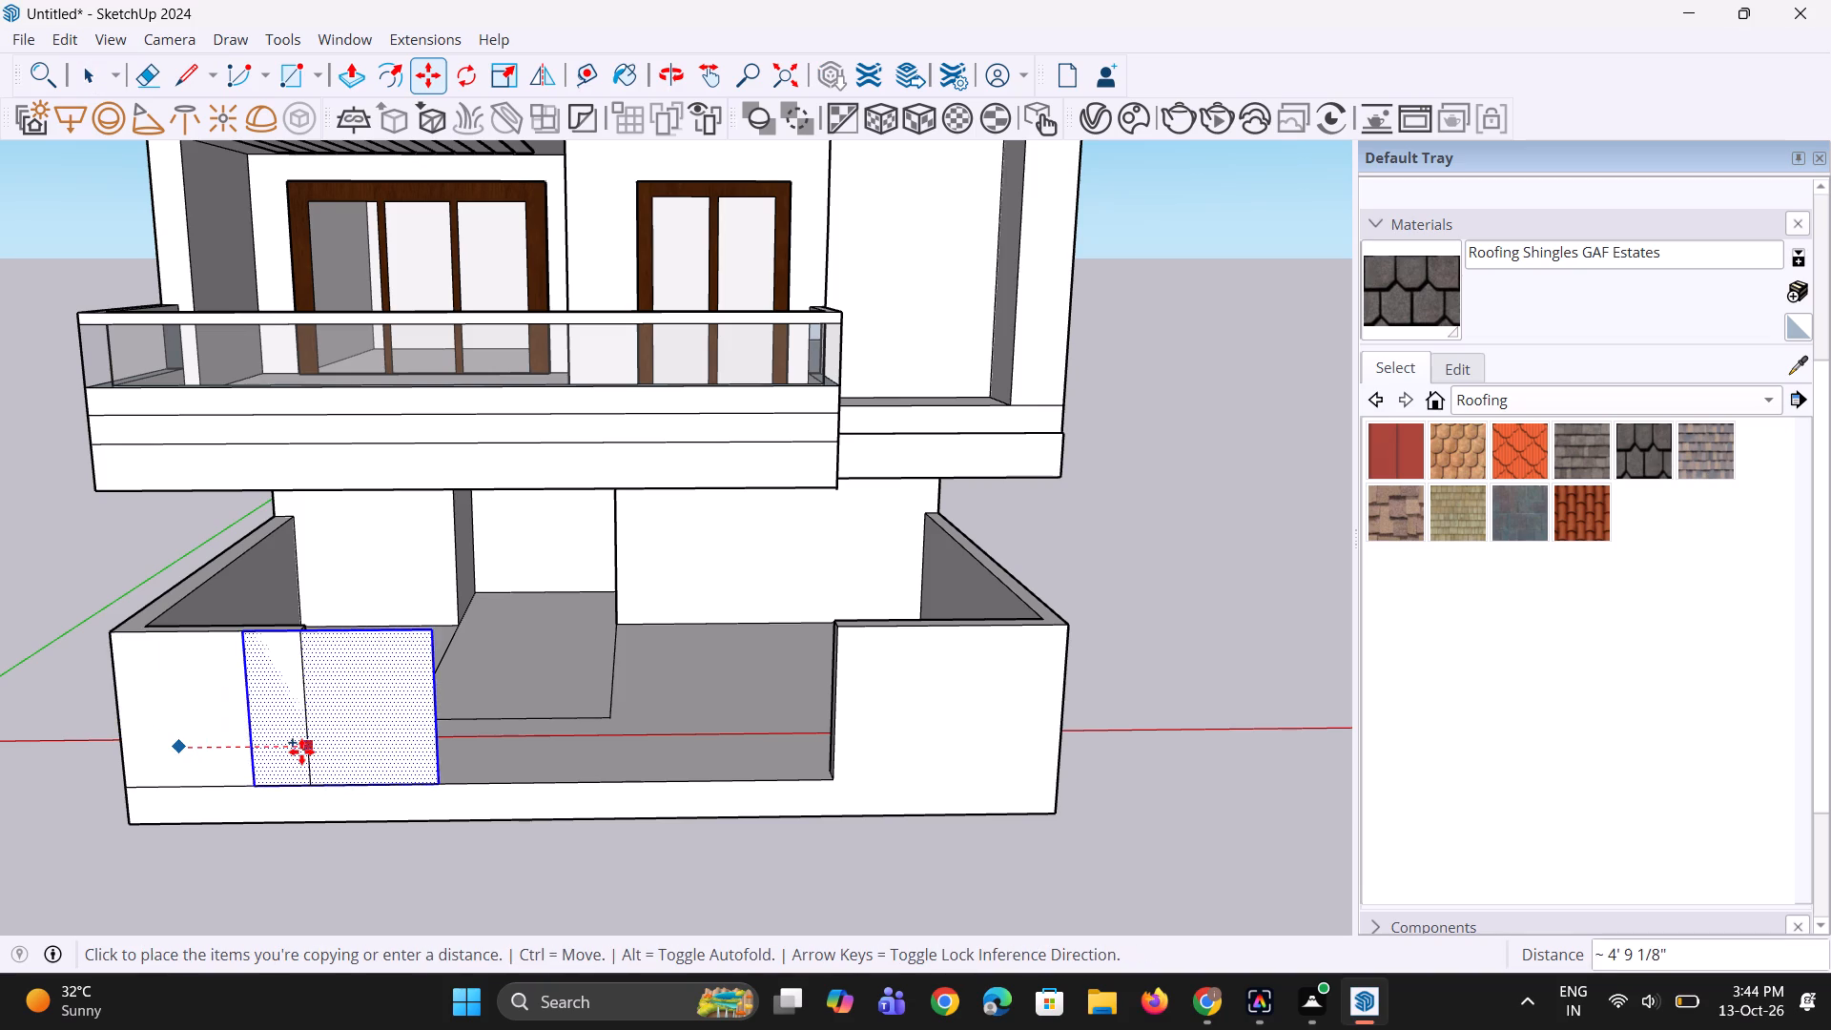
scroll(241, 731, "down", 5)
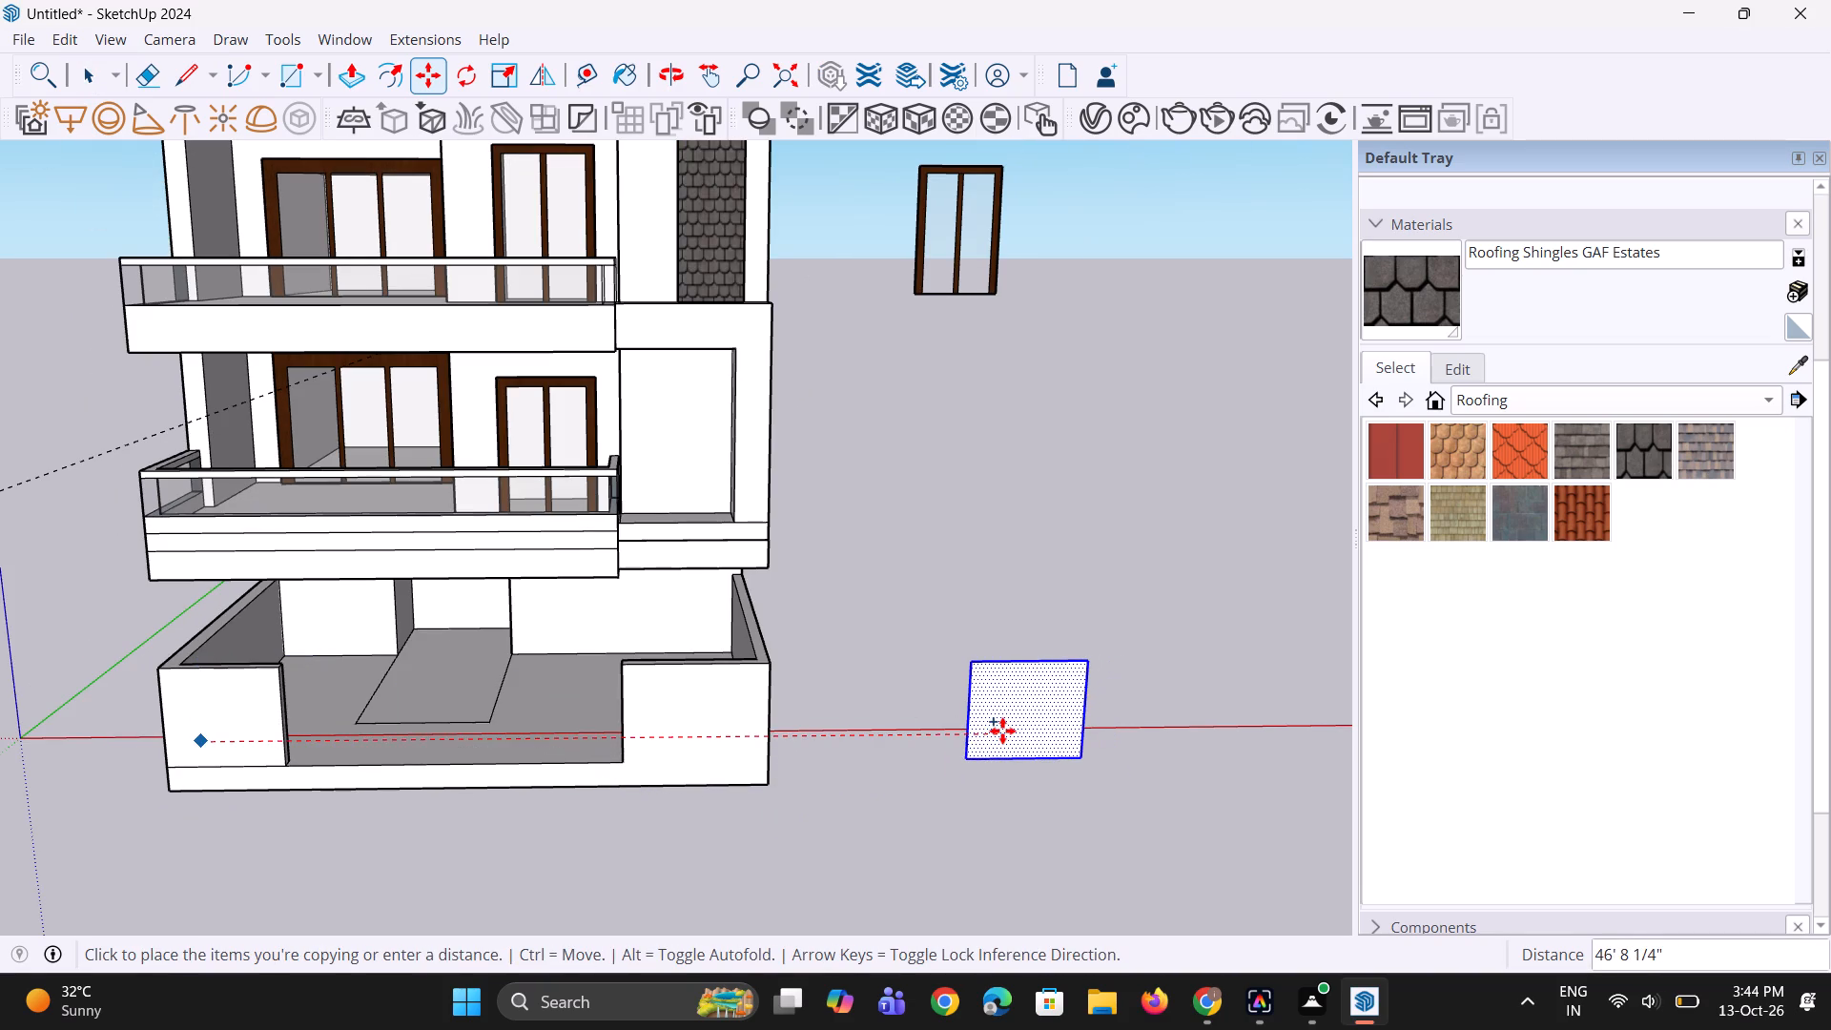
left_click(1002, 731)
scroll(800, 807, "down", 4)
key("space")
key("space")
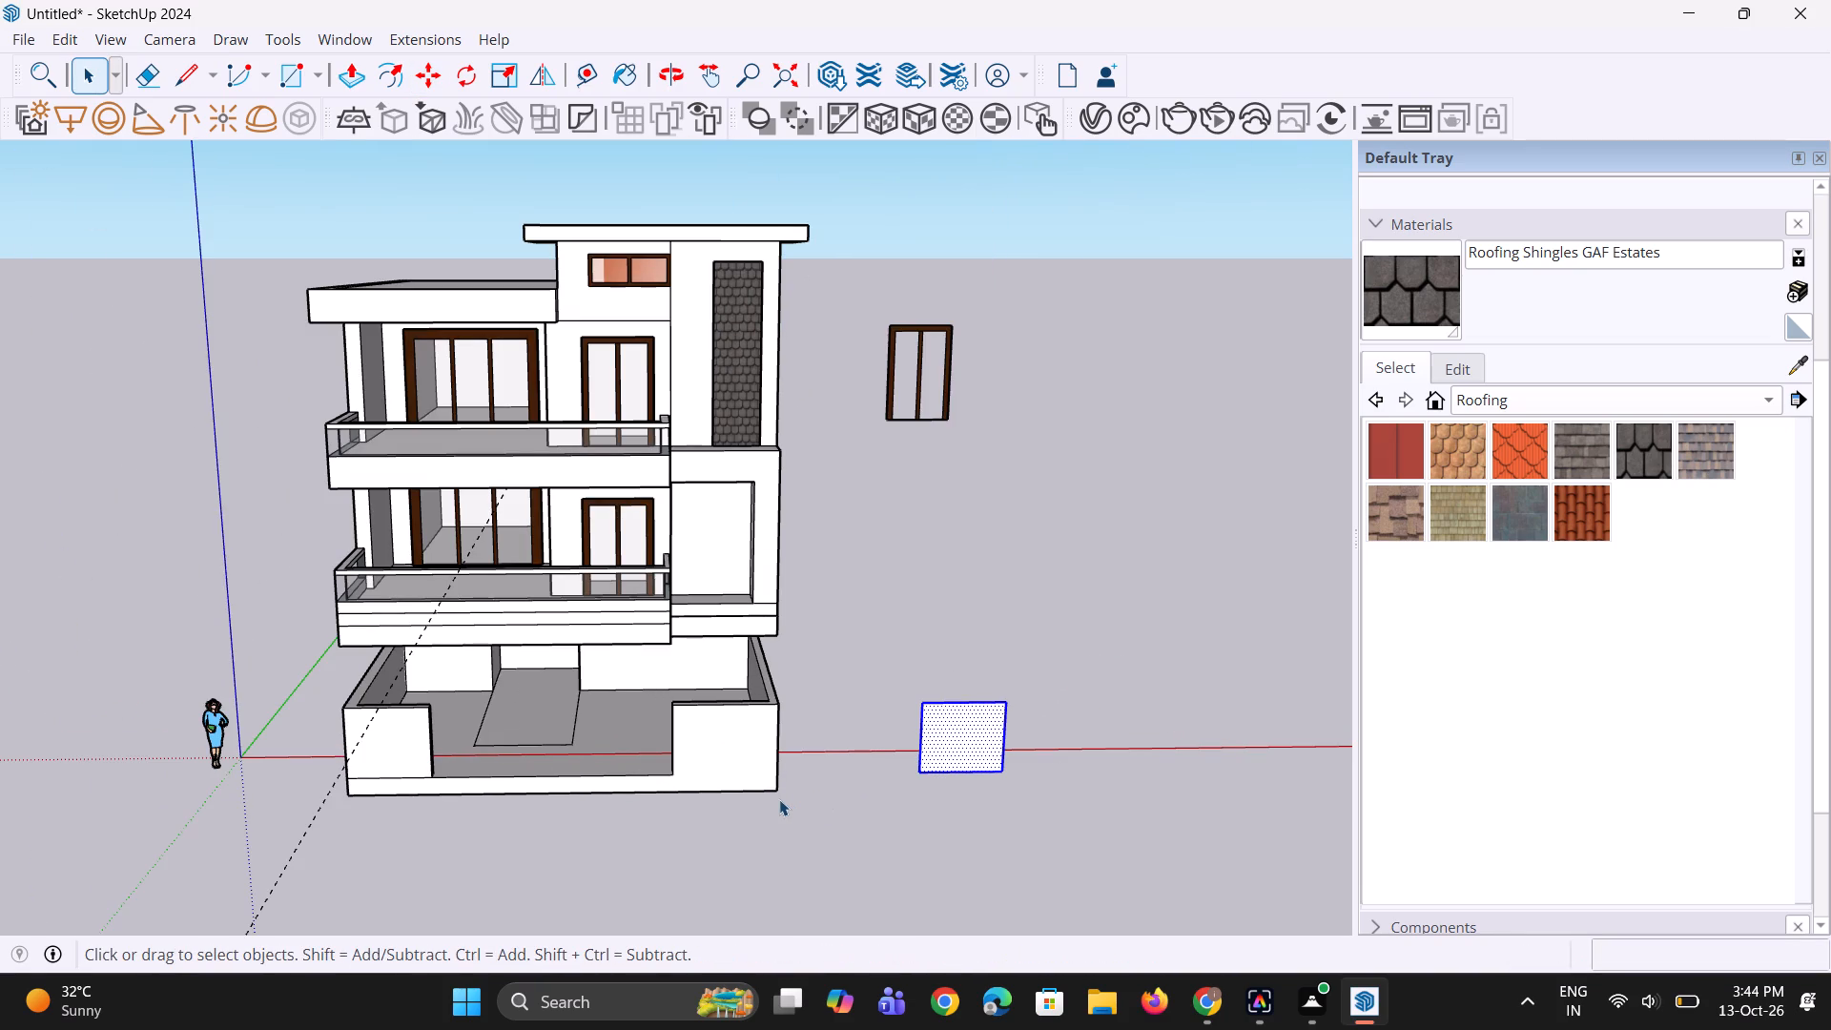
Erase the horizontal dividing line across the front boundary wall beside the entrance.
middle_click_drag(685, 833, 672, 828)
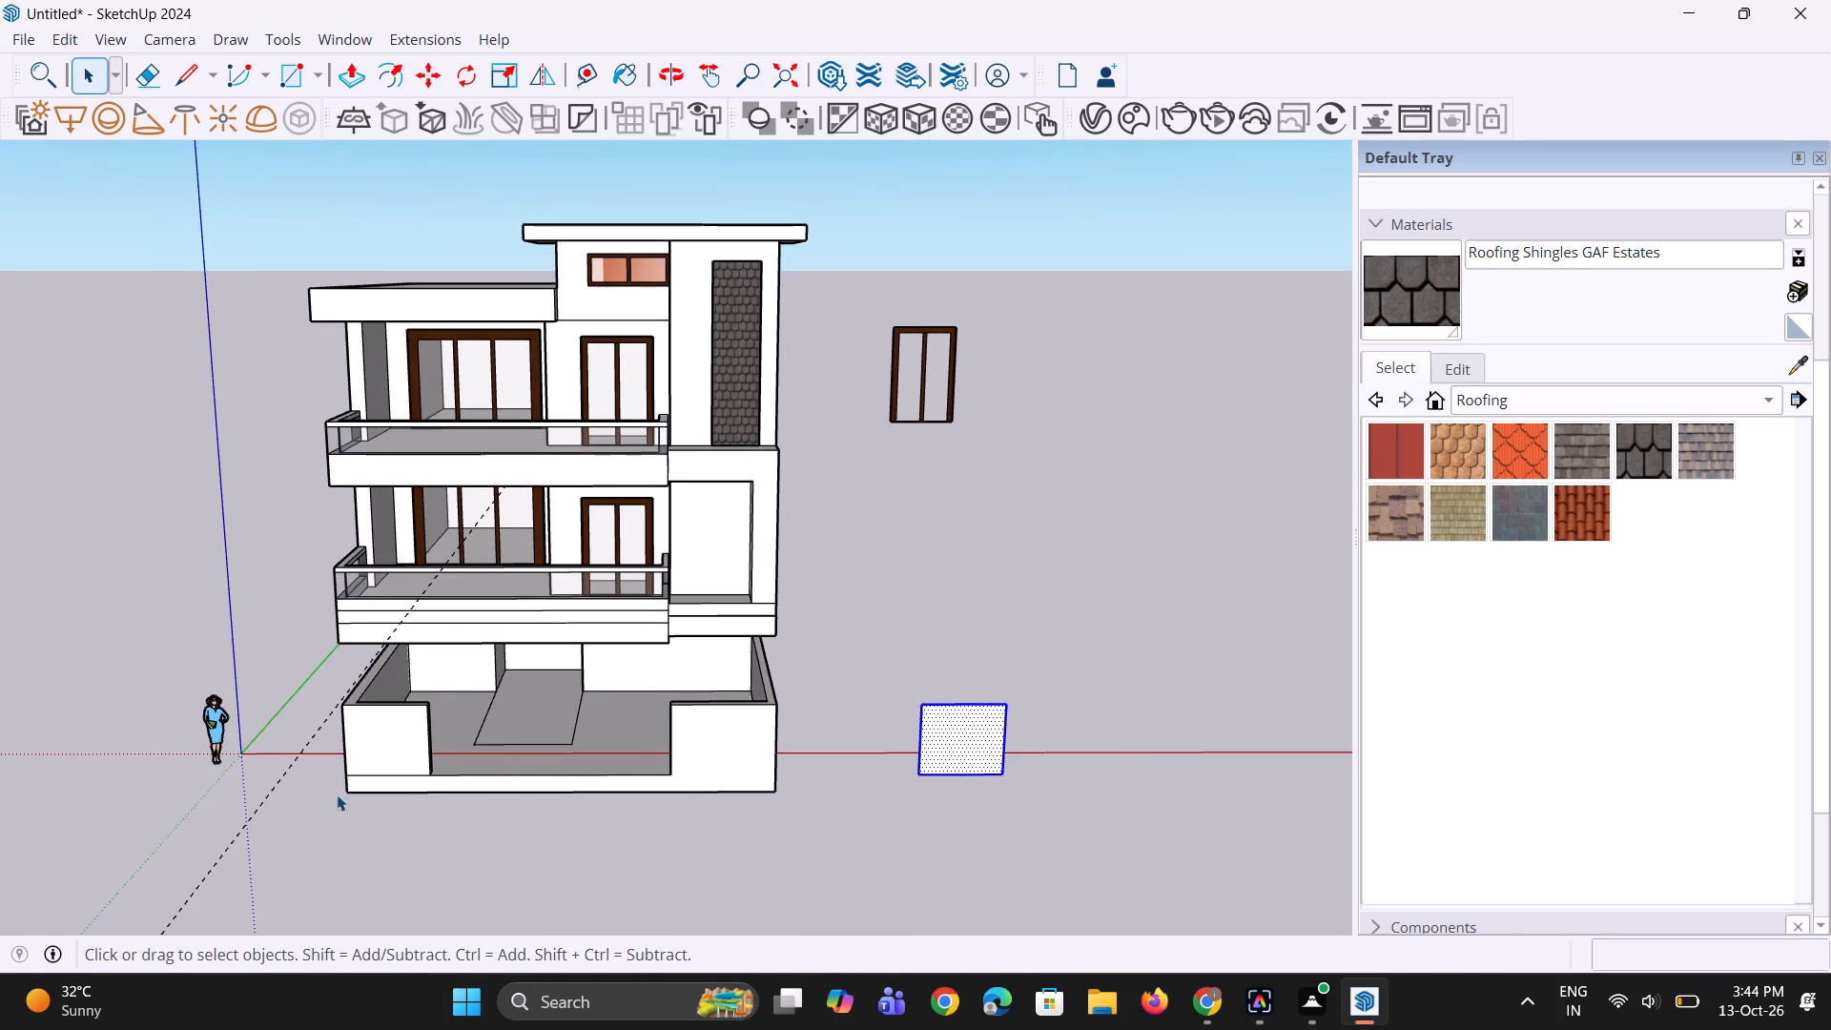
scroll(323, 790, "up", 5)
key("e")
left_click(423, 774)
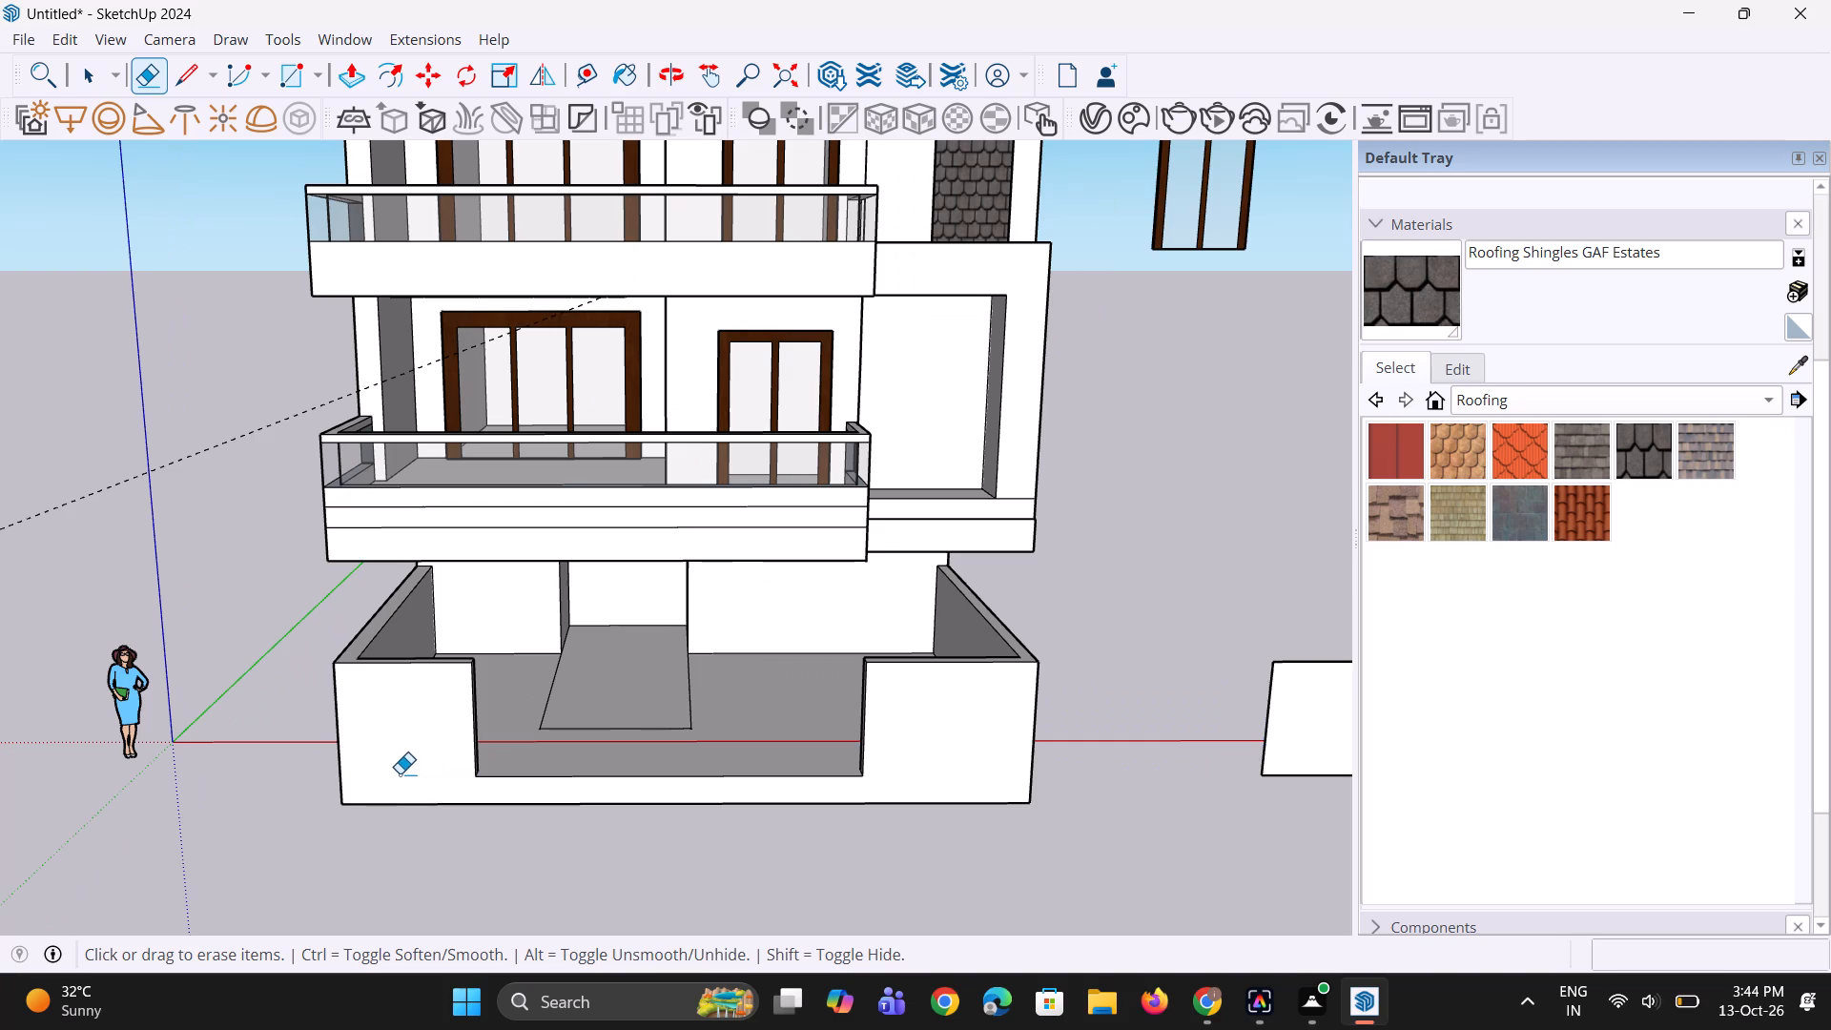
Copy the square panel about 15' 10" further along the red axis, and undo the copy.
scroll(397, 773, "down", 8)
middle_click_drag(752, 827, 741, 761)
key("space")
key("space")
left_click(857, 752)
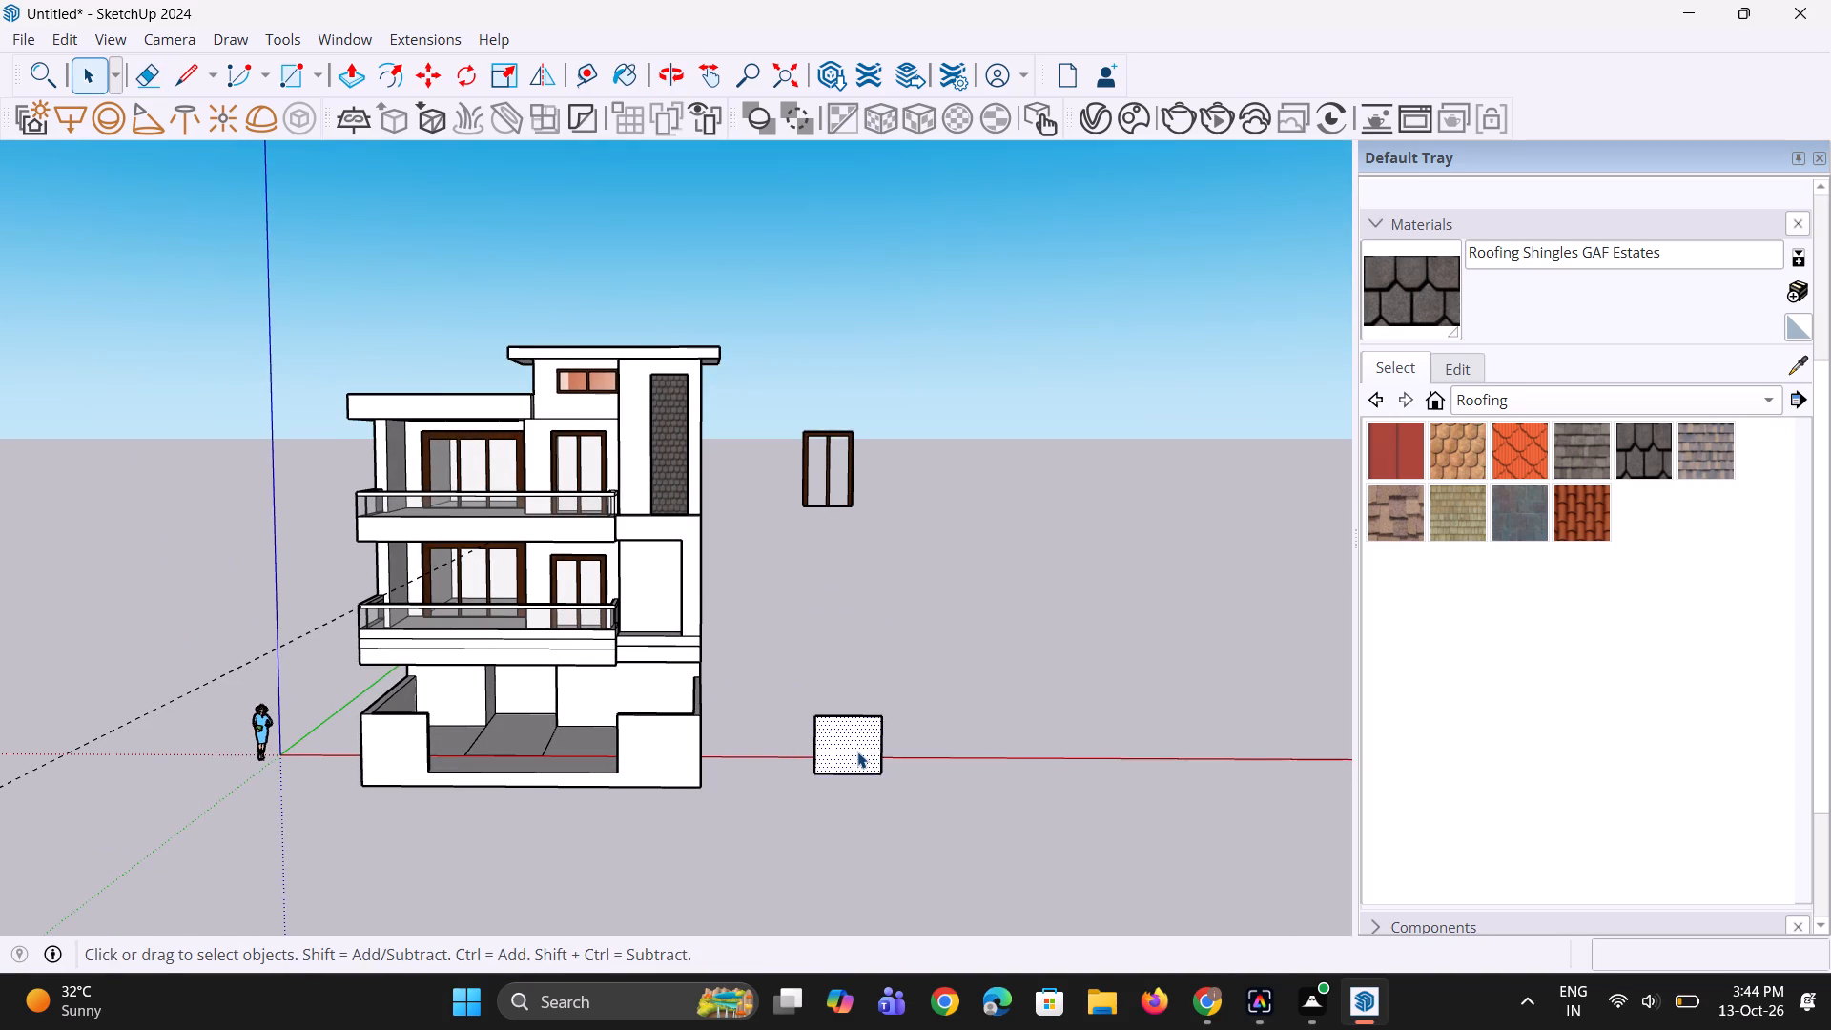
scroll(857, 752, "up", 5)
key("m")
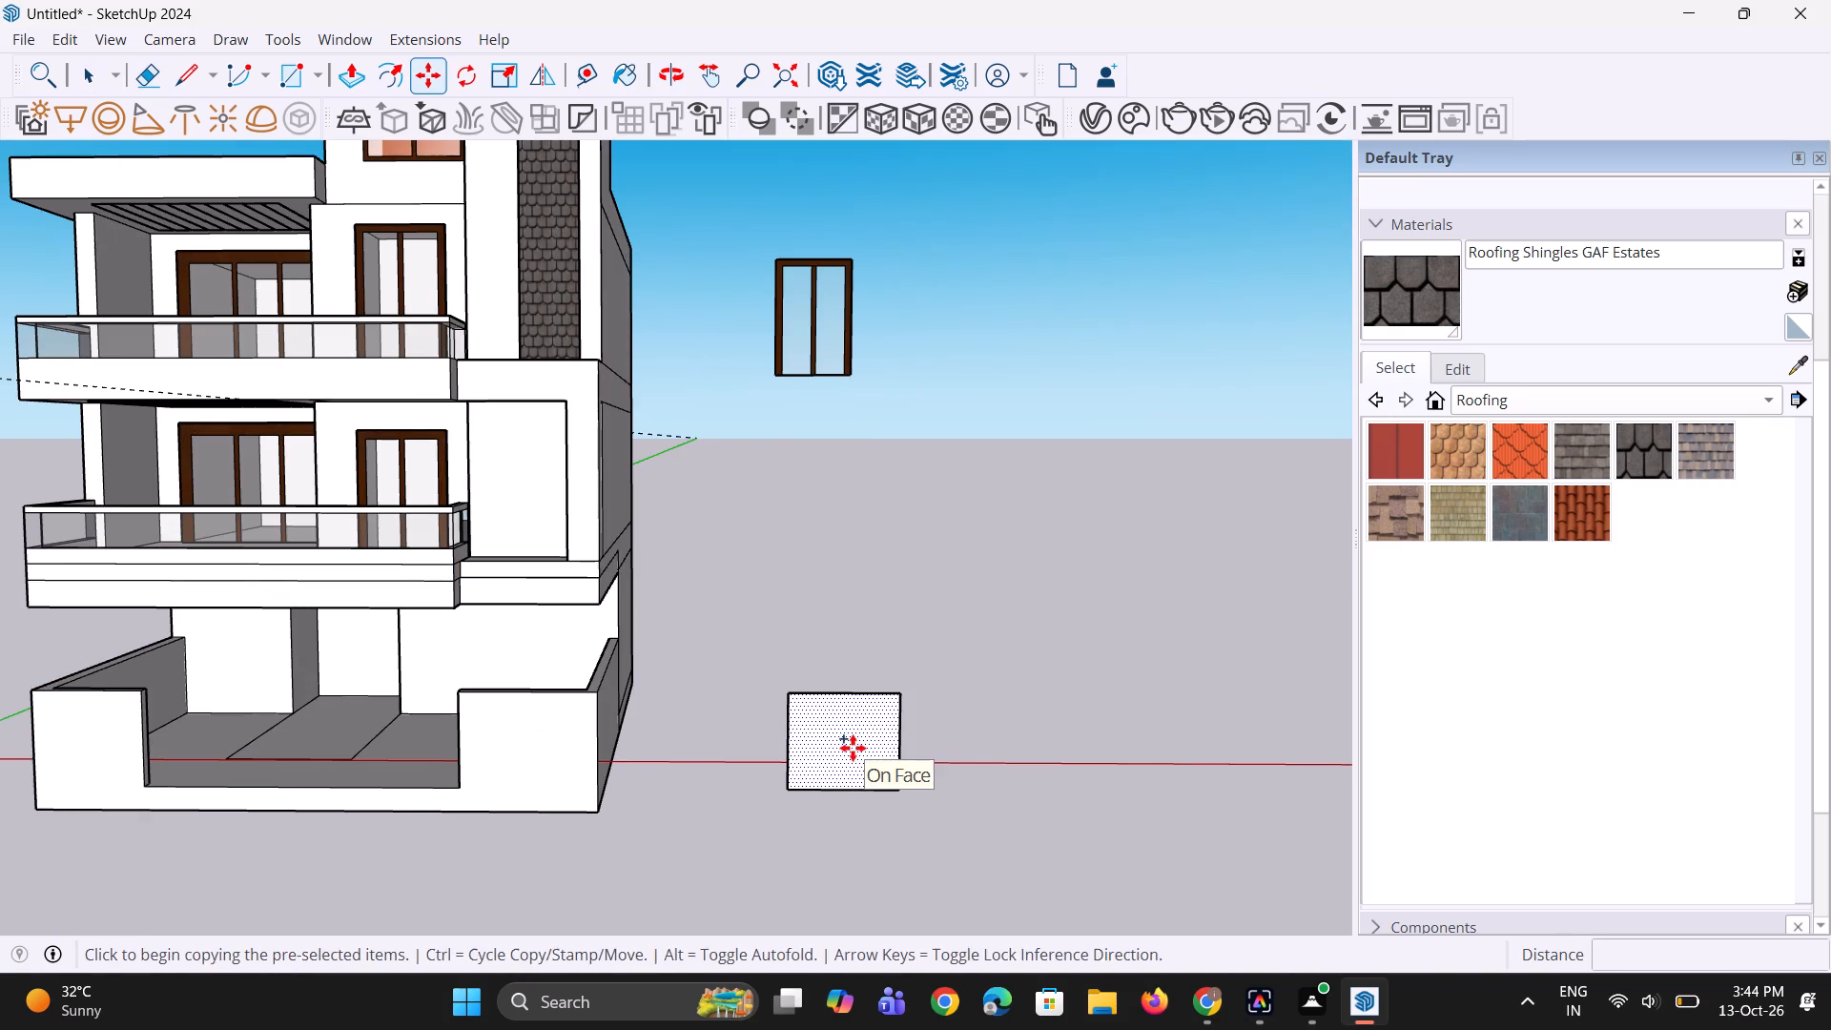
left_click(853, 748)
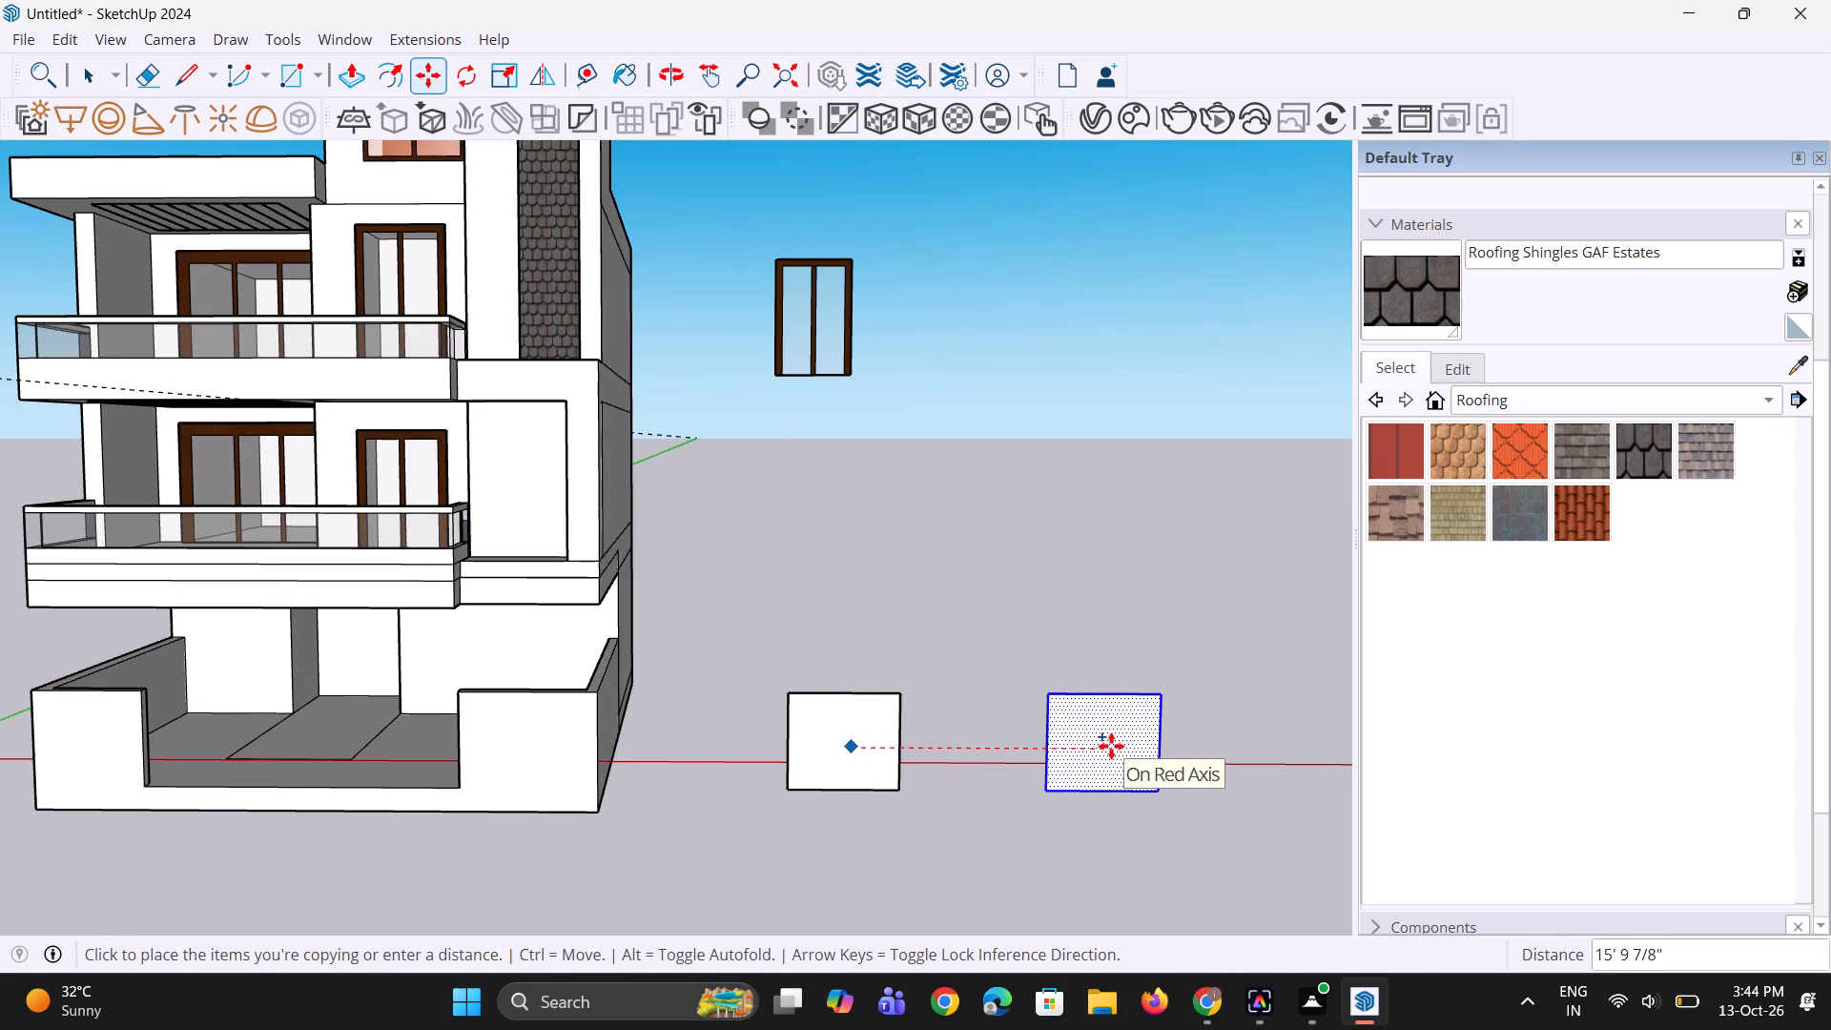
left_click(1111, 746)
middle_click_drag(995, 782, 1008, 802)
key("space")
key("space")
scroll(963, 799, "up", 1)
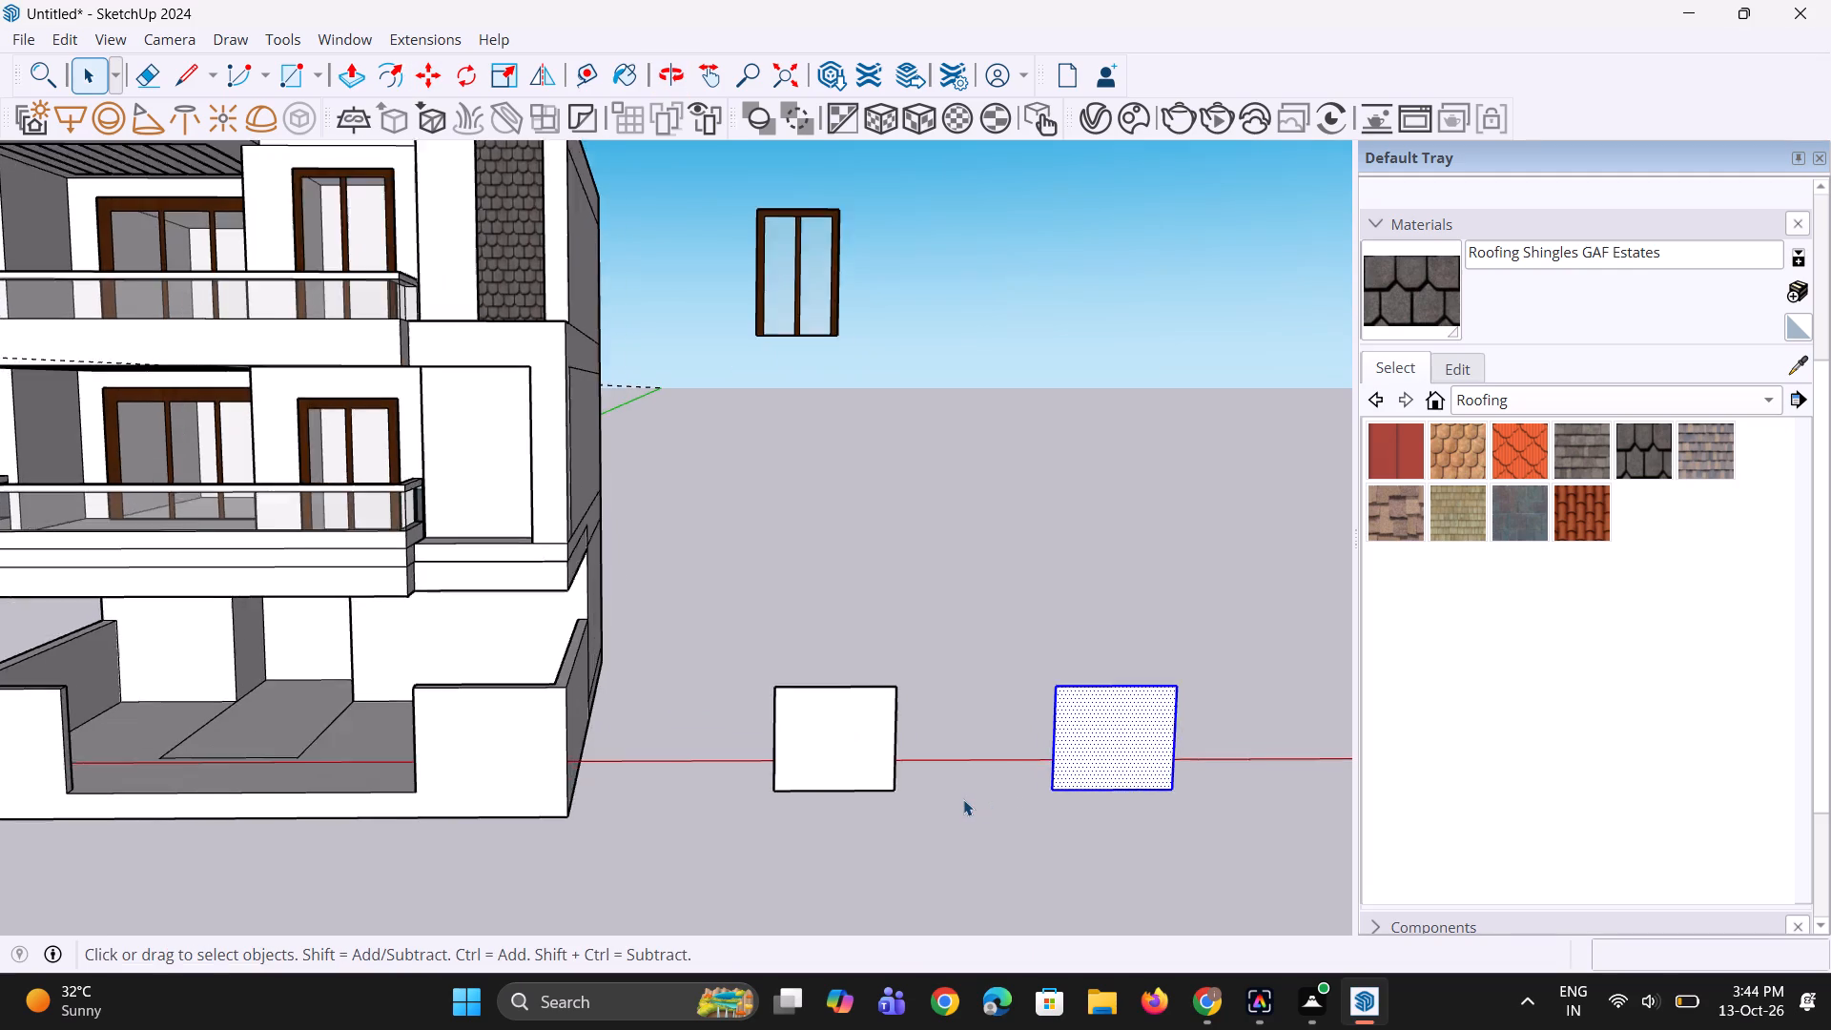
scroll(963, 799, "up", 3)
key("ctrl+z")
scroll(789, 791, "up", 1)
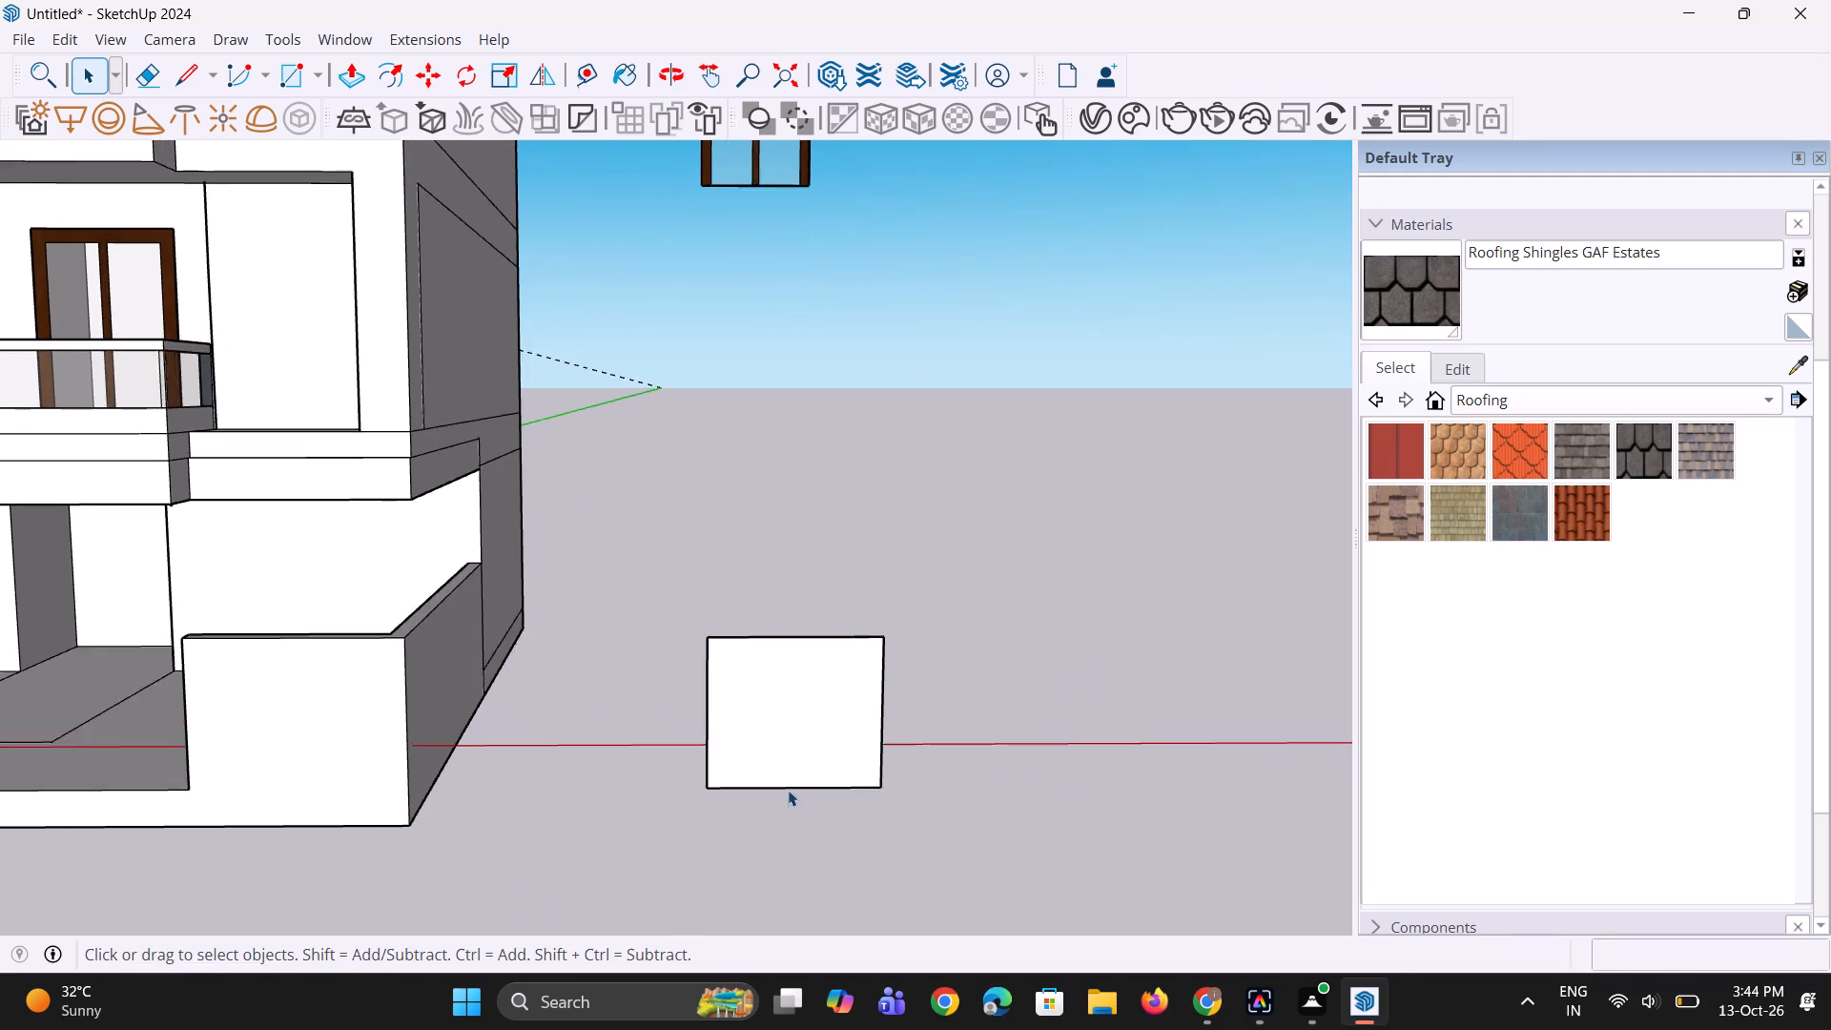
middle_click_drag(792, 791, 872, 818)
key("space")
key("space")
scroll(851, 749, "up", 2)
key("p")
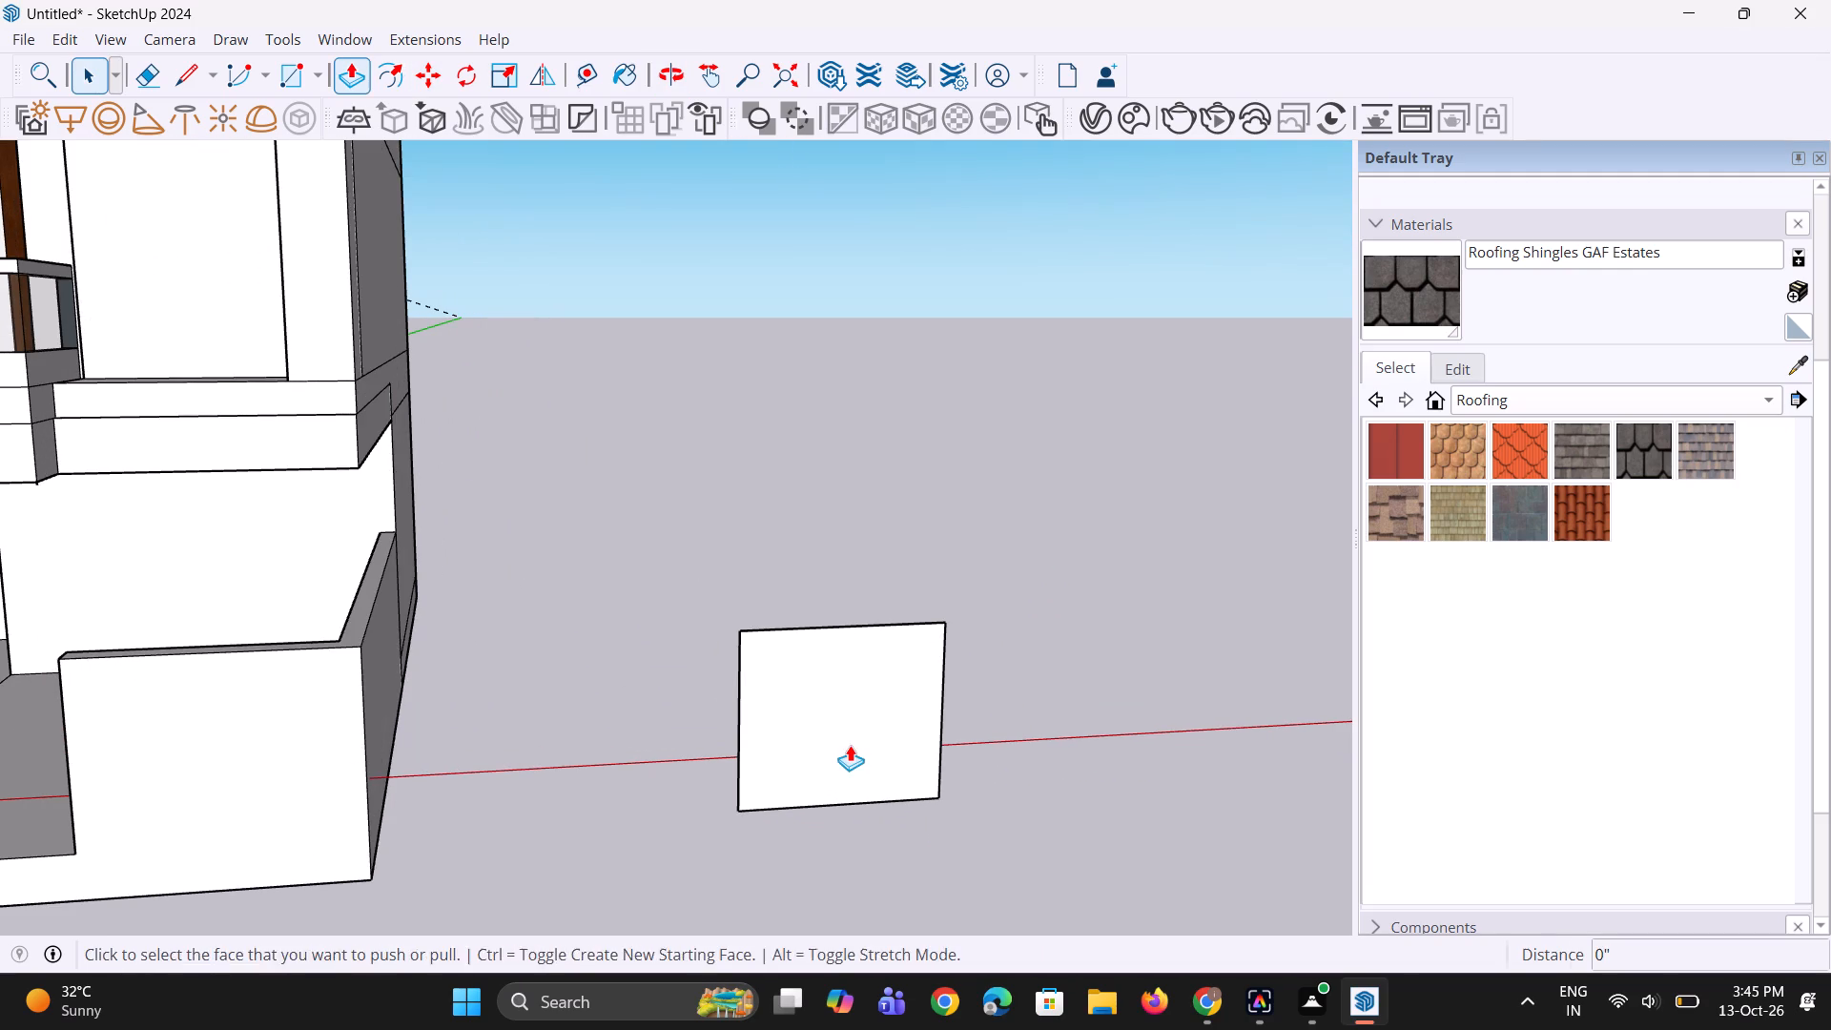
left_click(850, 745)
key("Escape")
Widen the separate panel by moving its vertical edge farthest from the house outward along the red axis.
middle_click_drag(876, 758, 657, 698)
key("space")
key("space")
left_click(860, 760)
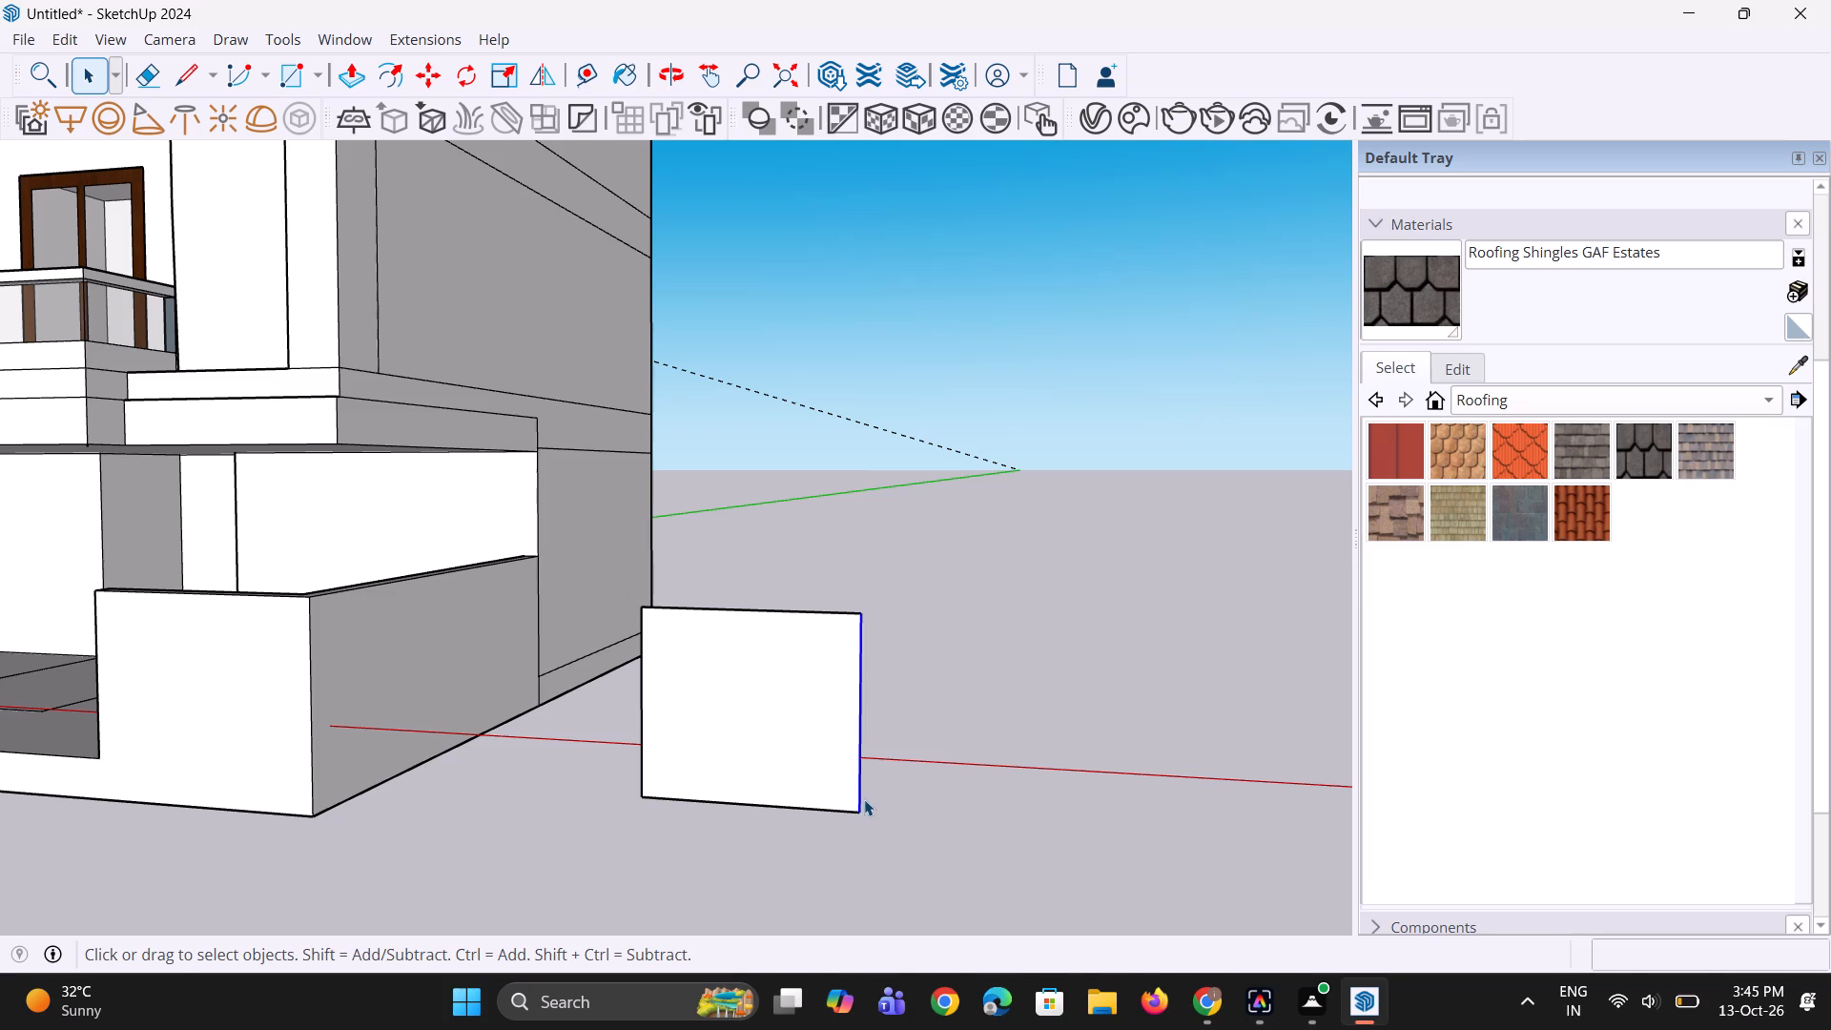
key("m")
left_click(858, 816)
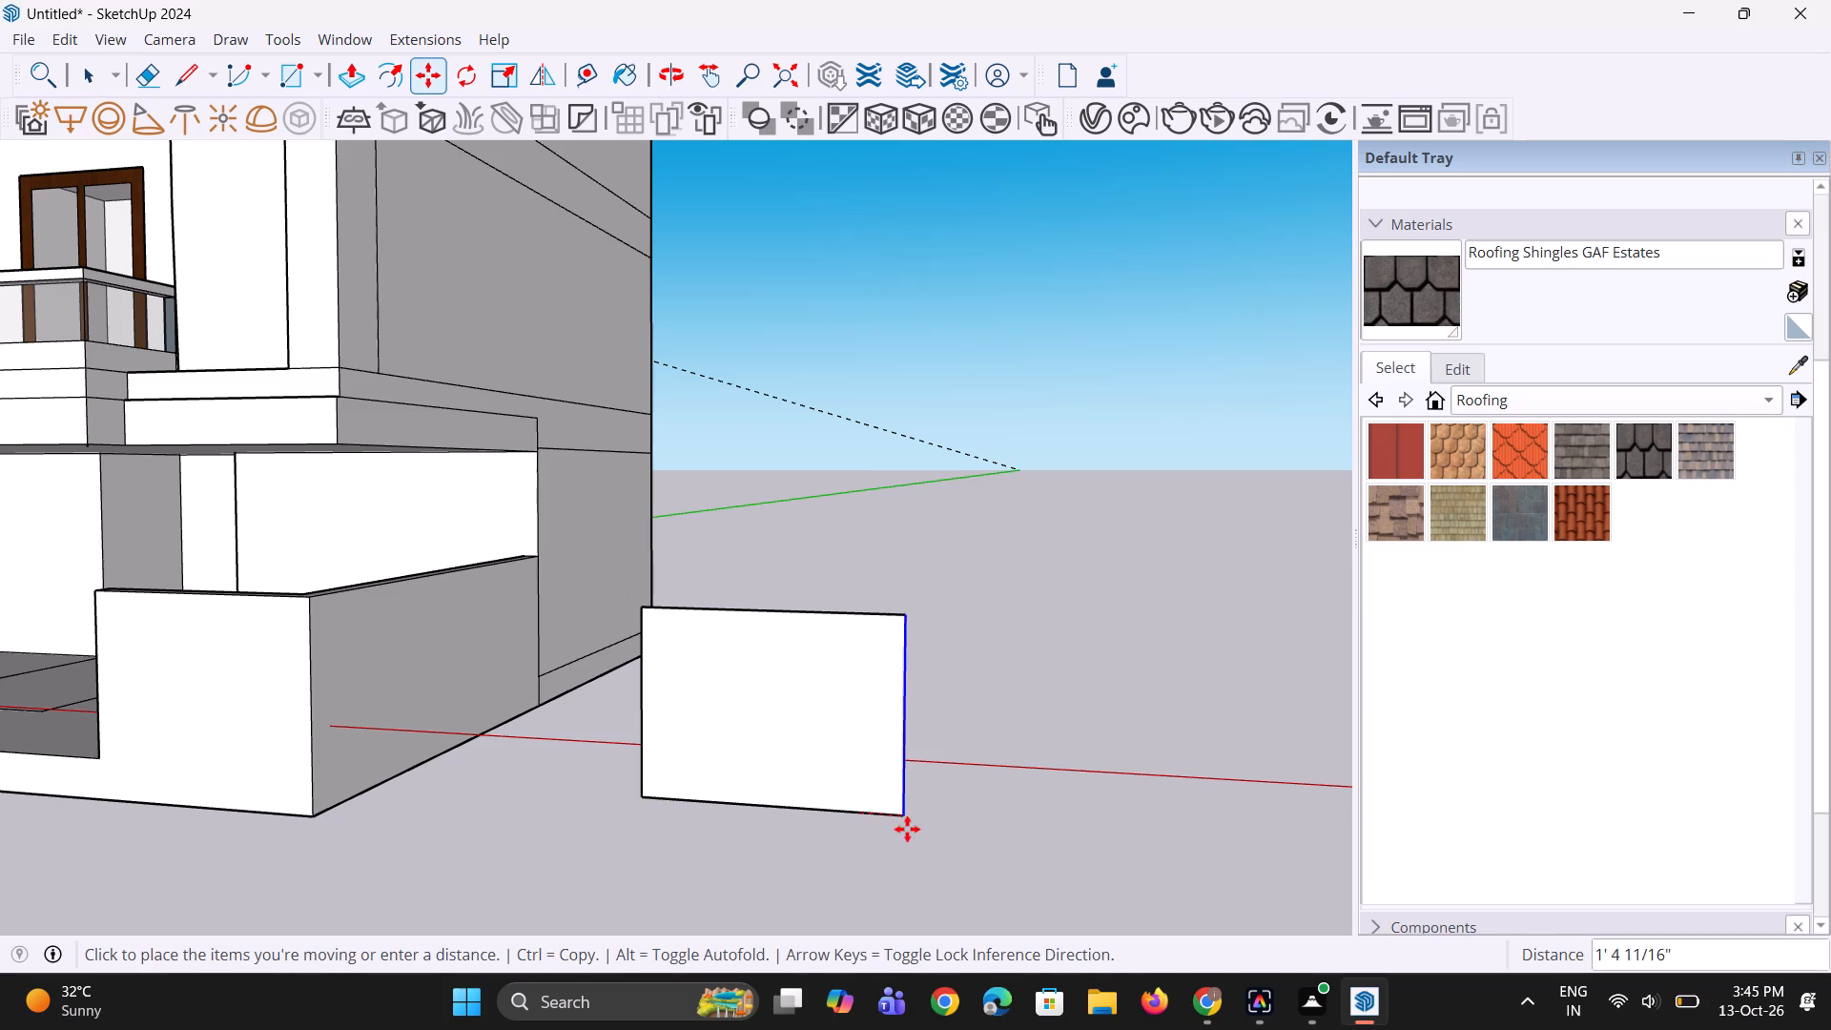
left_click(987, 814)
scroll(795, 793, "up", 1)
middle_click_drag(794, 793, 965, 806)
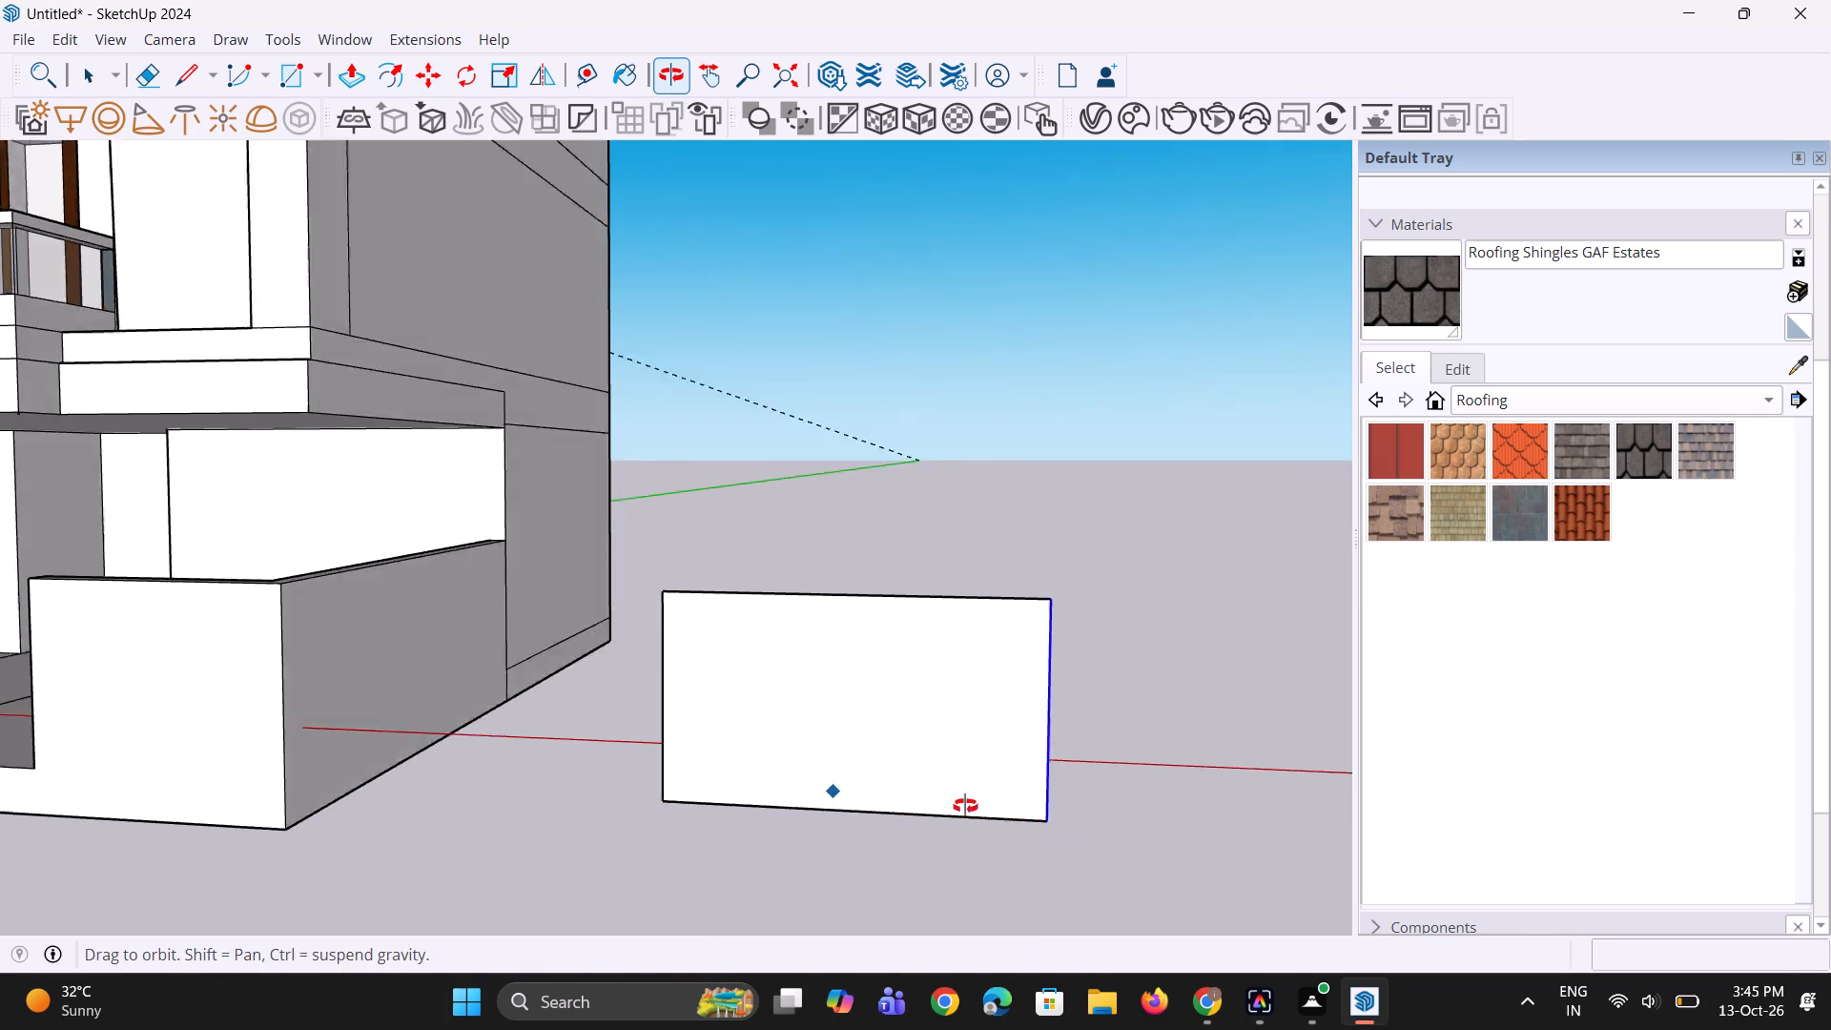
middle_click_drag(965, 806, 984, 806)
Push/Pull the widened panel's front face about 8 7/8" to give it thickness.
scroll(973, 811, "down", 5)
key("space")
key("space")
left_click(941, 770)
key("p")
left_click(930, 752)
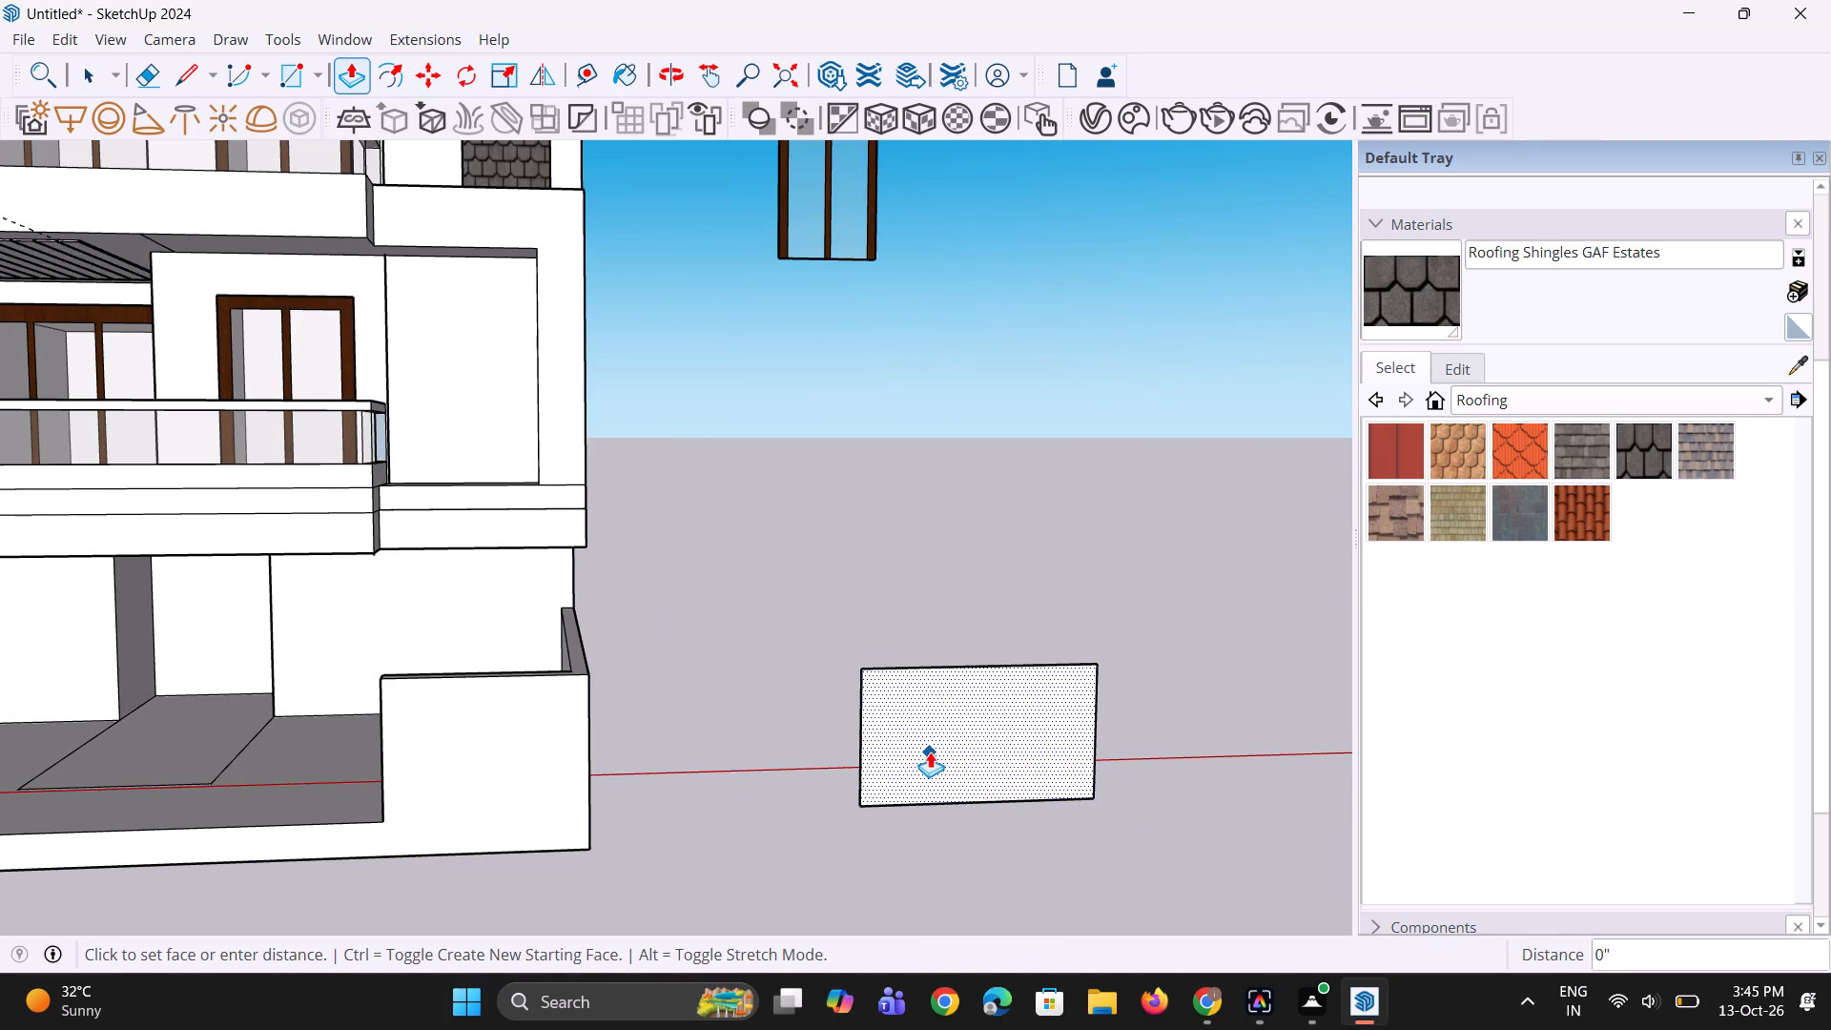
left_click(936, 756)
middle_click_drag(945, 824, 899, 779)
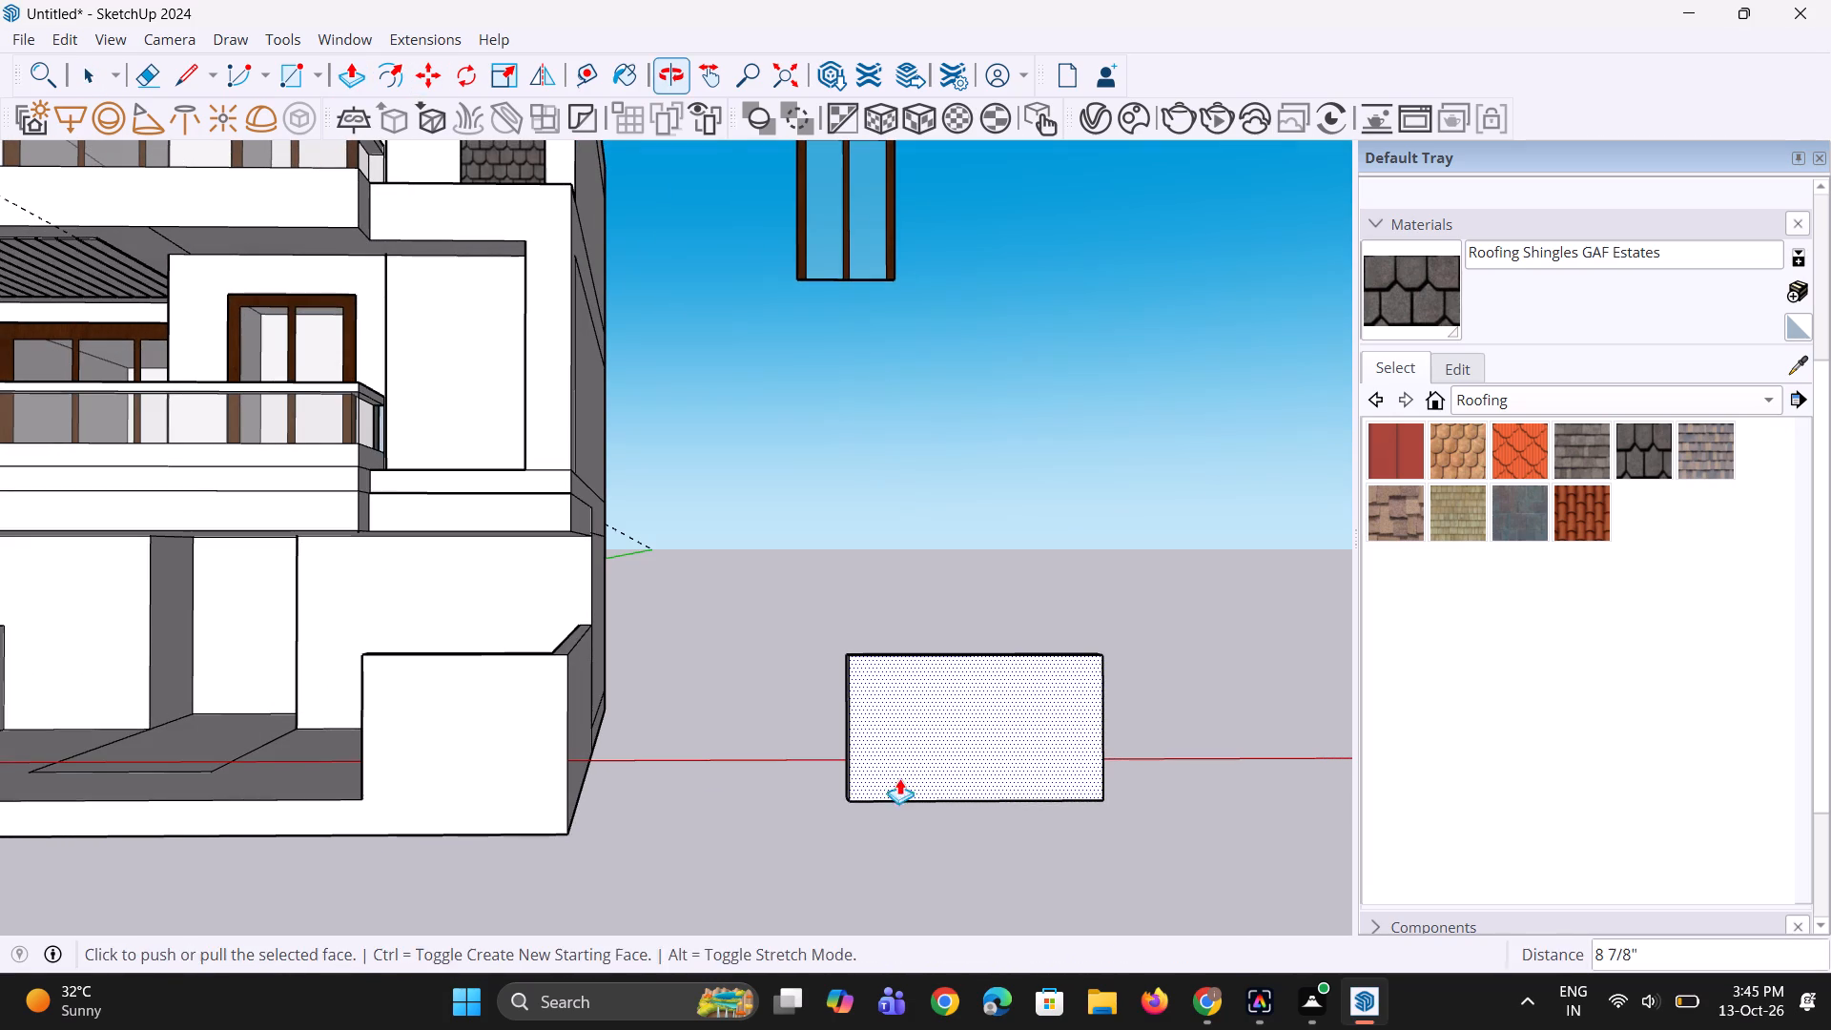
key("space")
key("space")
left_click(829, 839)
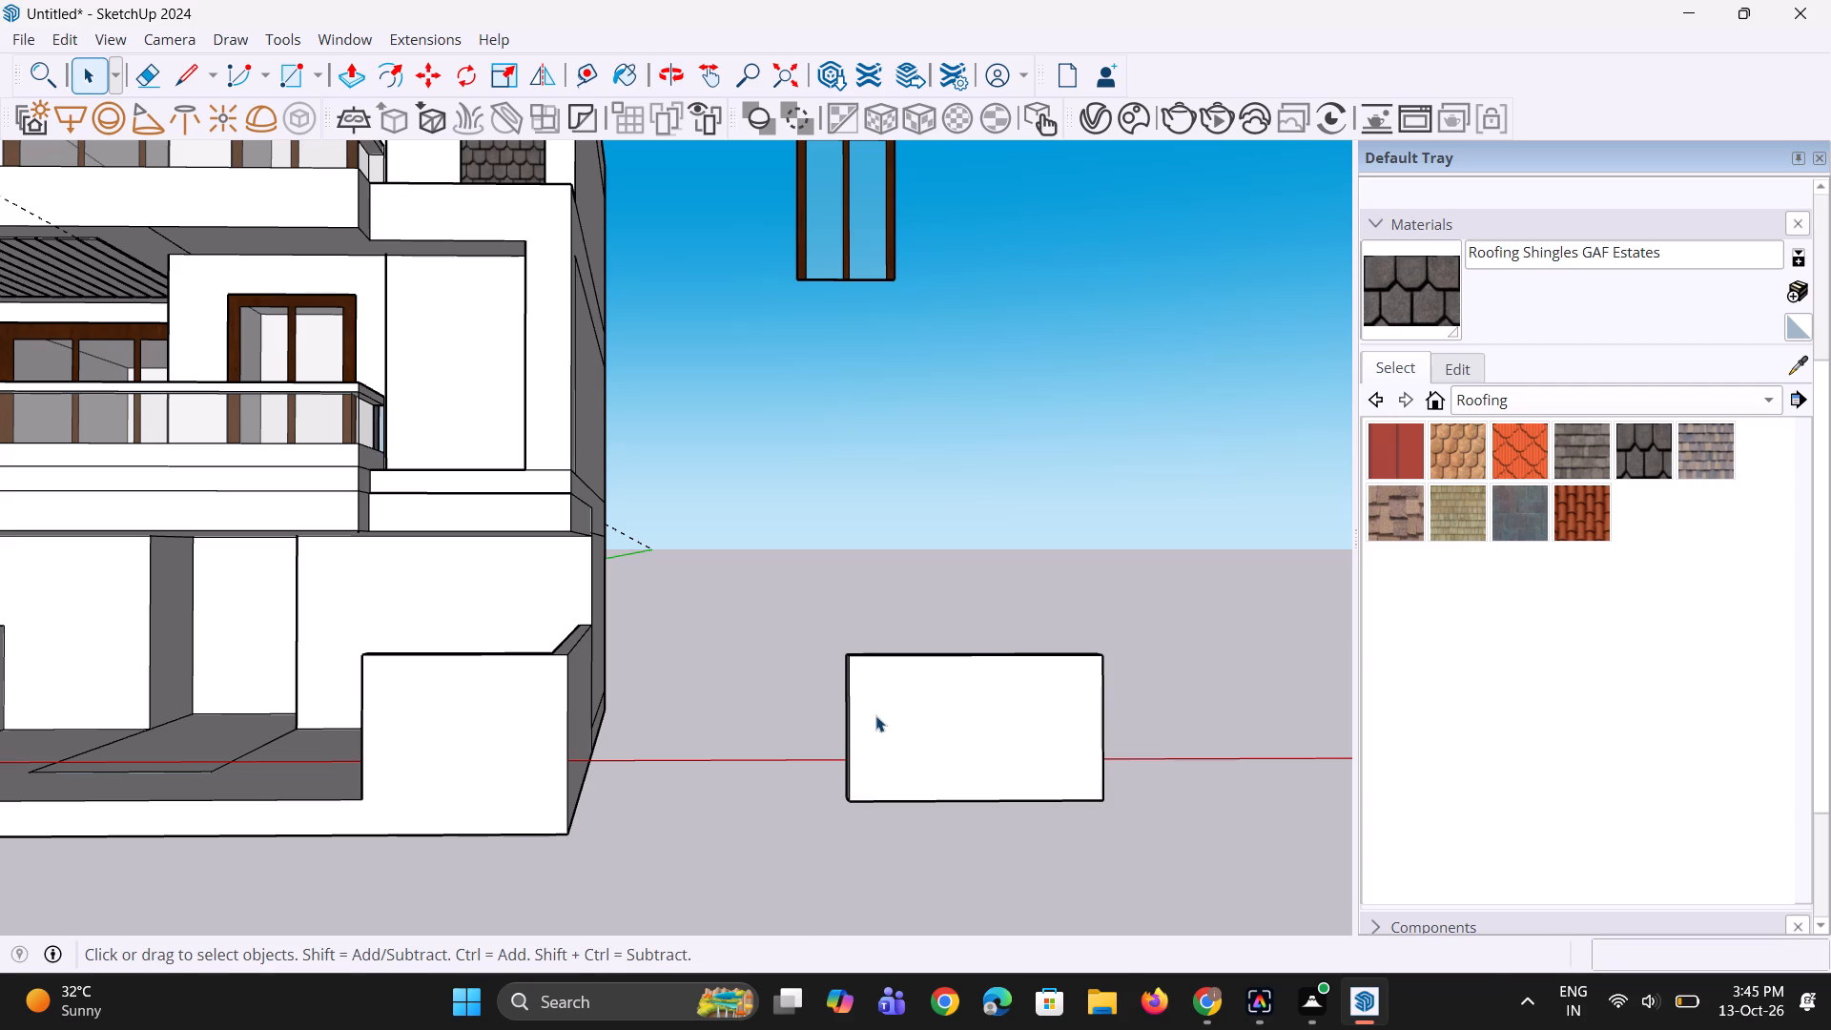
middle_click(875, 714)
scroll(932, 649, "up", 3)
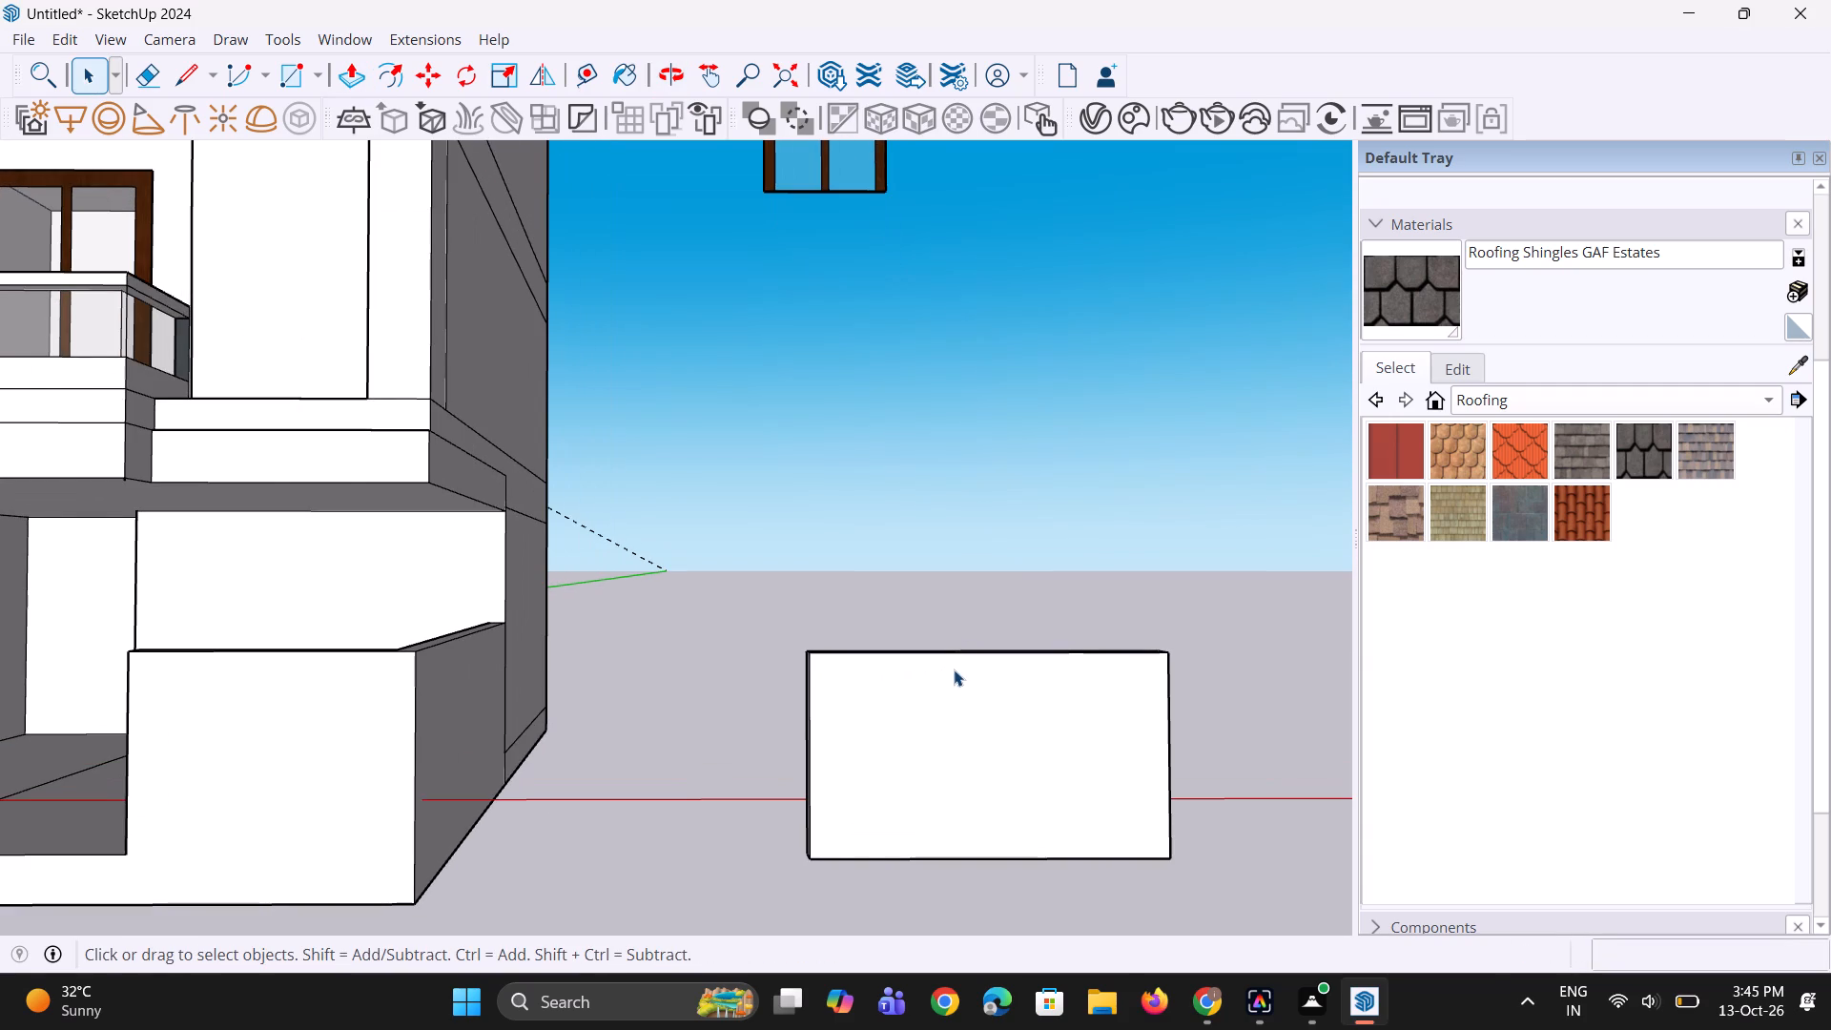
Draw a vertical line from top to bottom across the separate panel's front face, leaving the narrower part nearest the house.
key("k")
key("l")
left_click(938, 655)
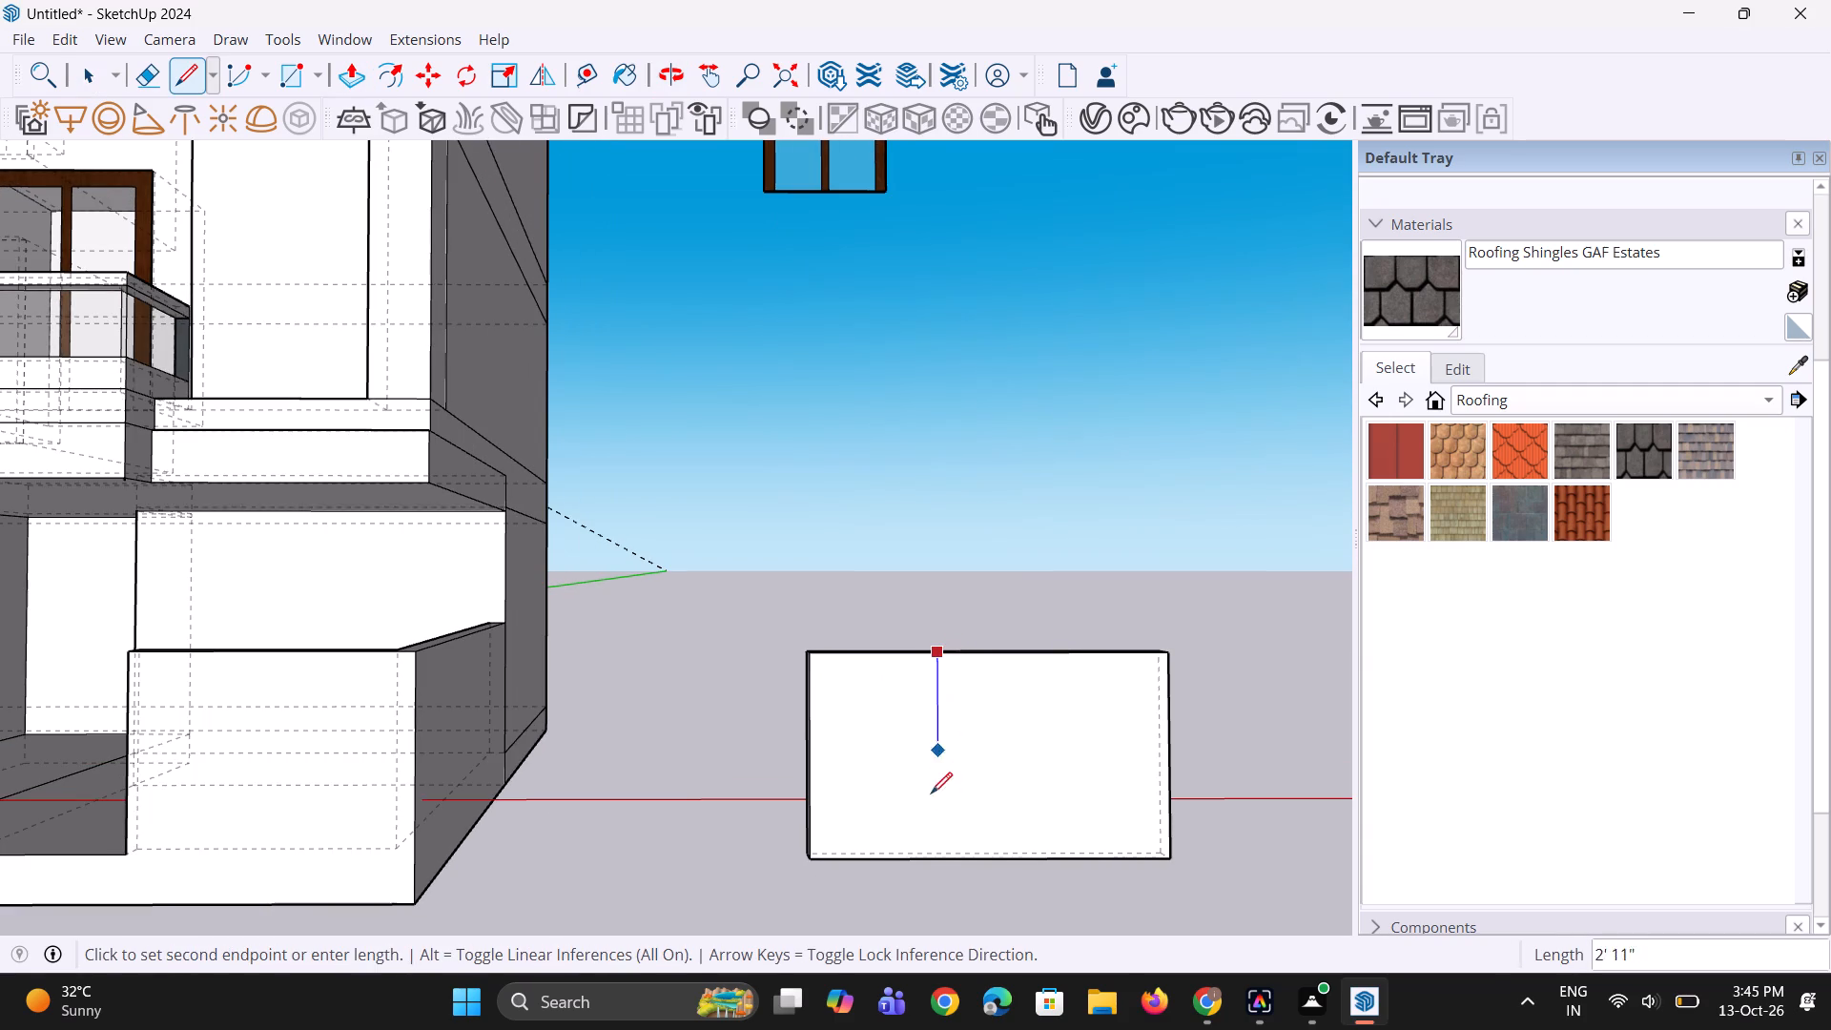
left_click(931, 853)
key("space")
Offset the outline of the panel's wider front section inward by about 4 9/16" to form a frame.
left_click(998, 789)
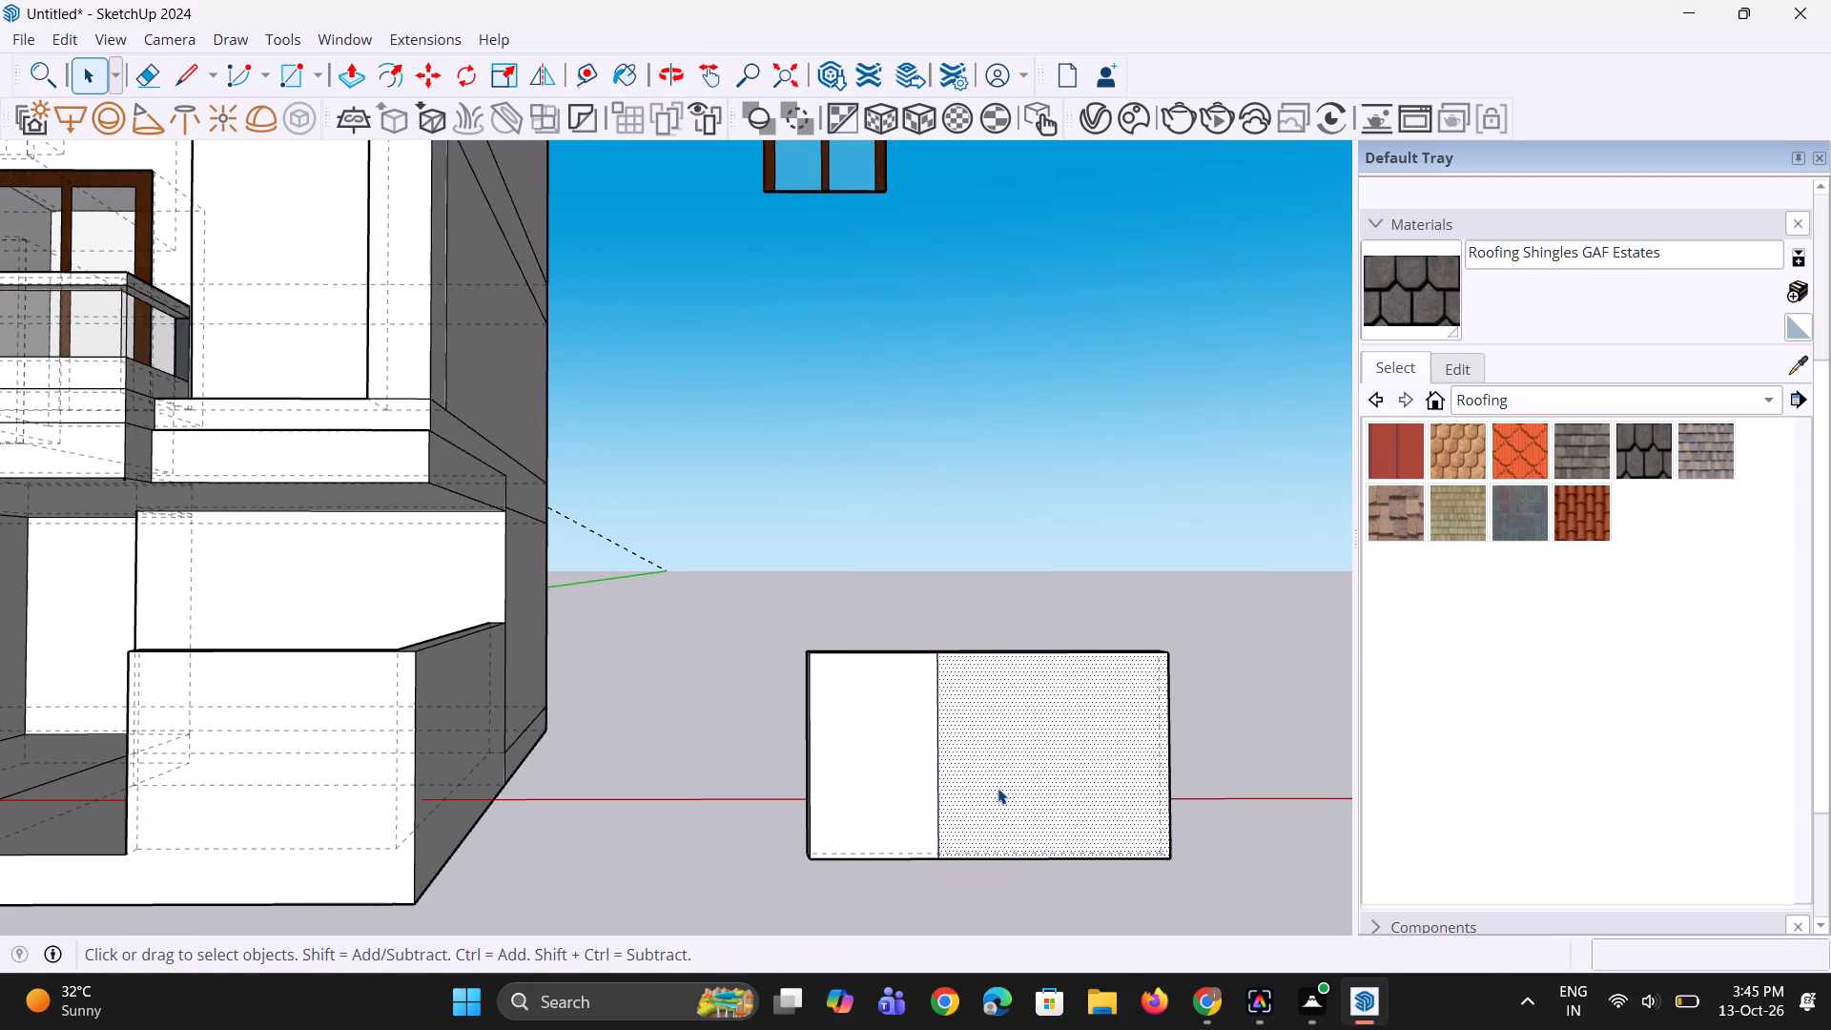
key("f")
left_click(968, 750)
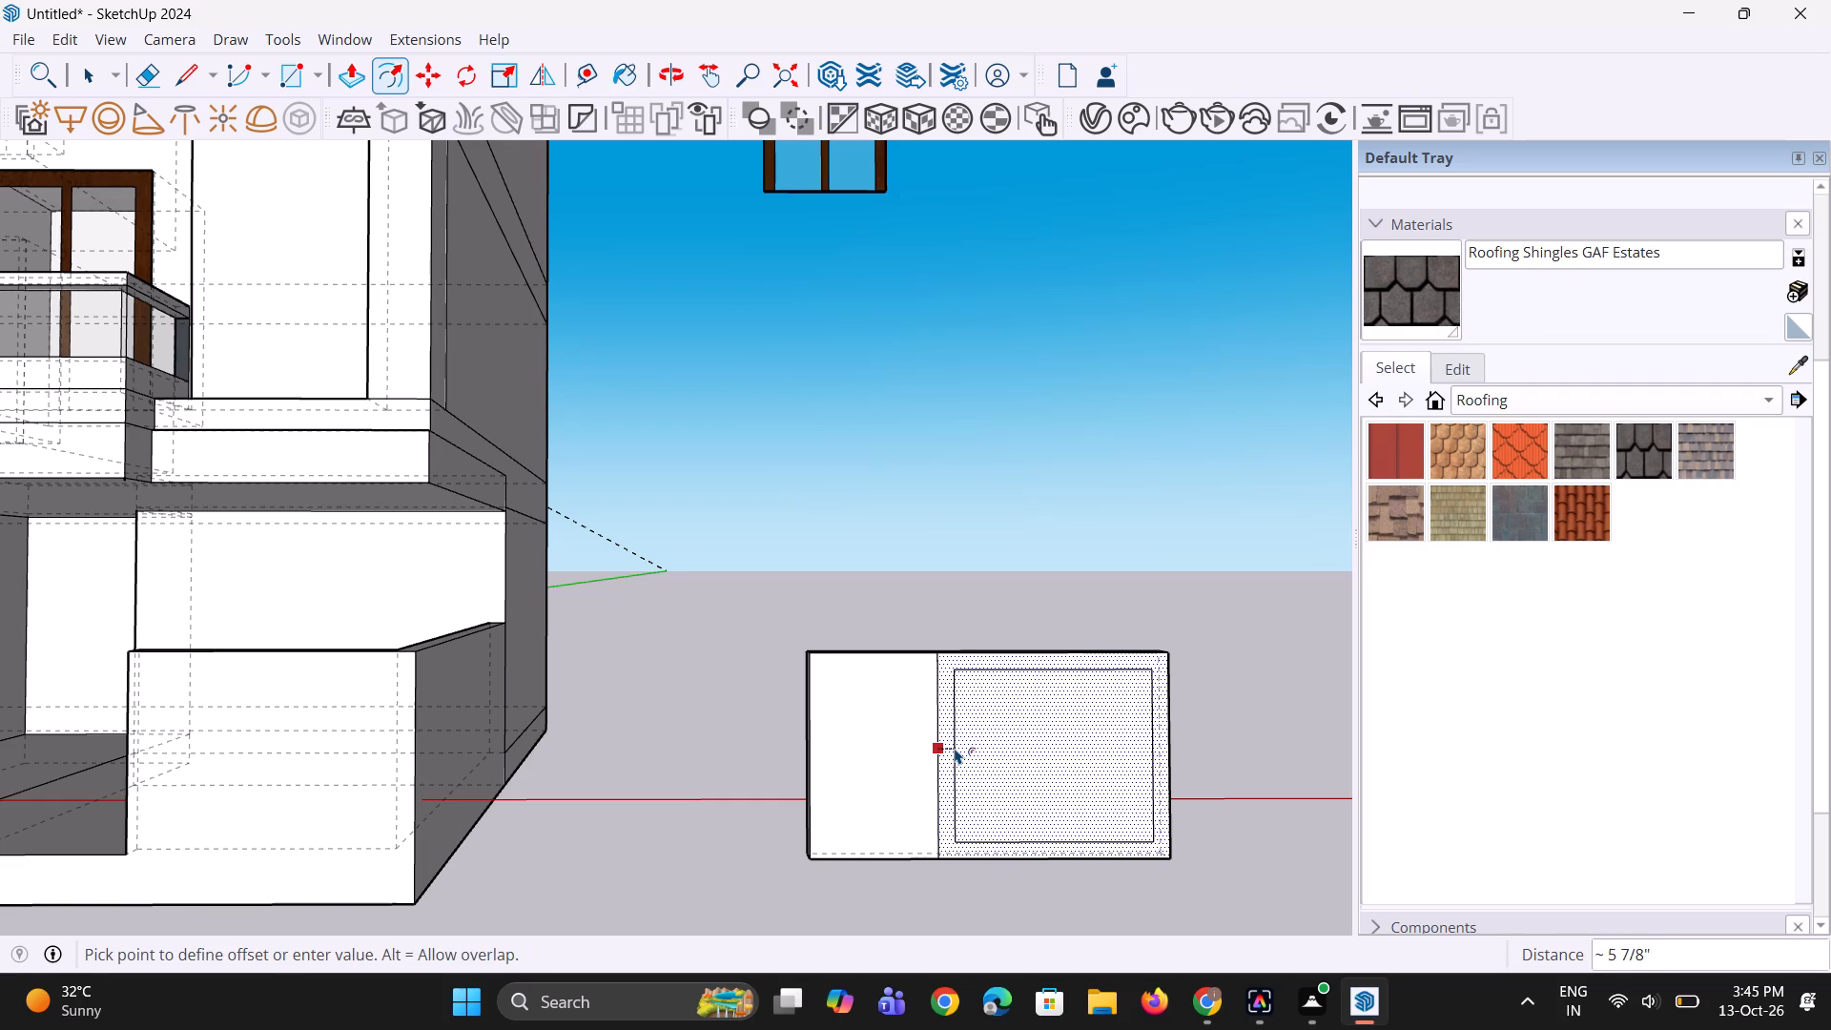
left_click(951, 745)
middle_click_drag(984, 813, 993, 820)
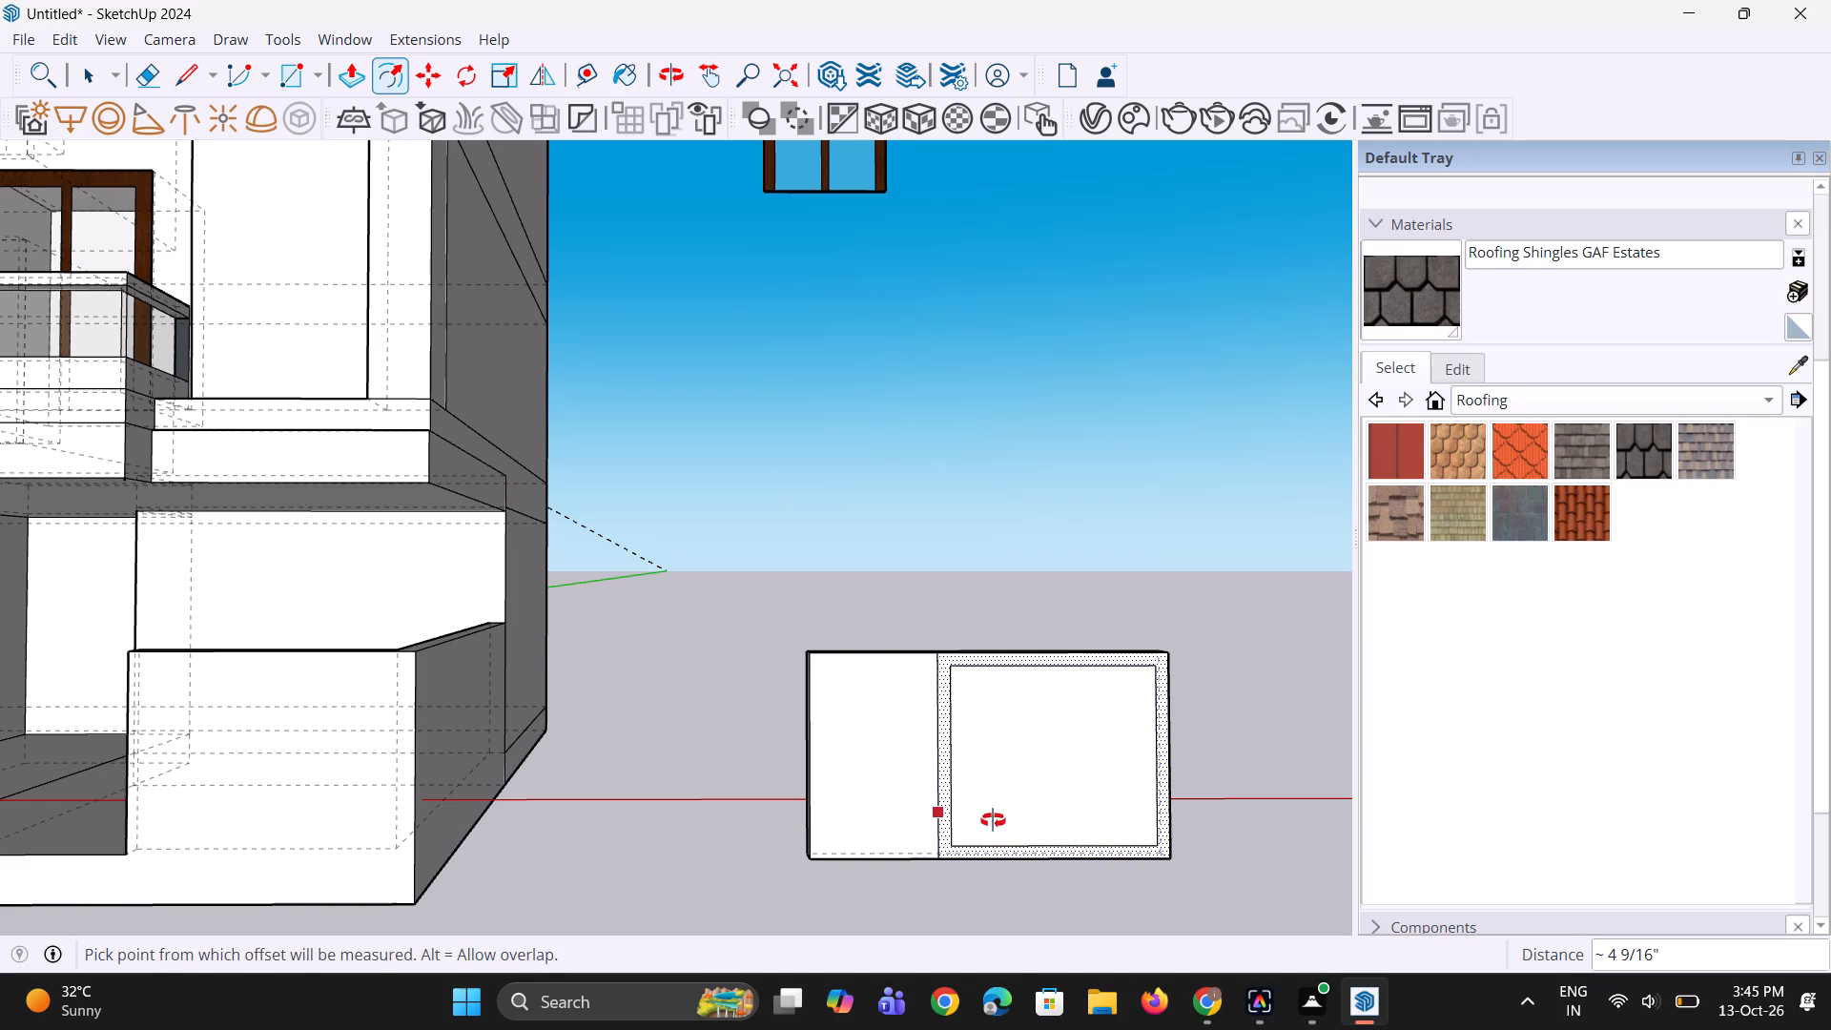
middle_click_drag(993, 820, 998, 843)
key("space")
Copy the inner frame's top edge about 3' 9 5/8" straight down inside the frame.
scroll(998, 843, "up", 1)
key("space")
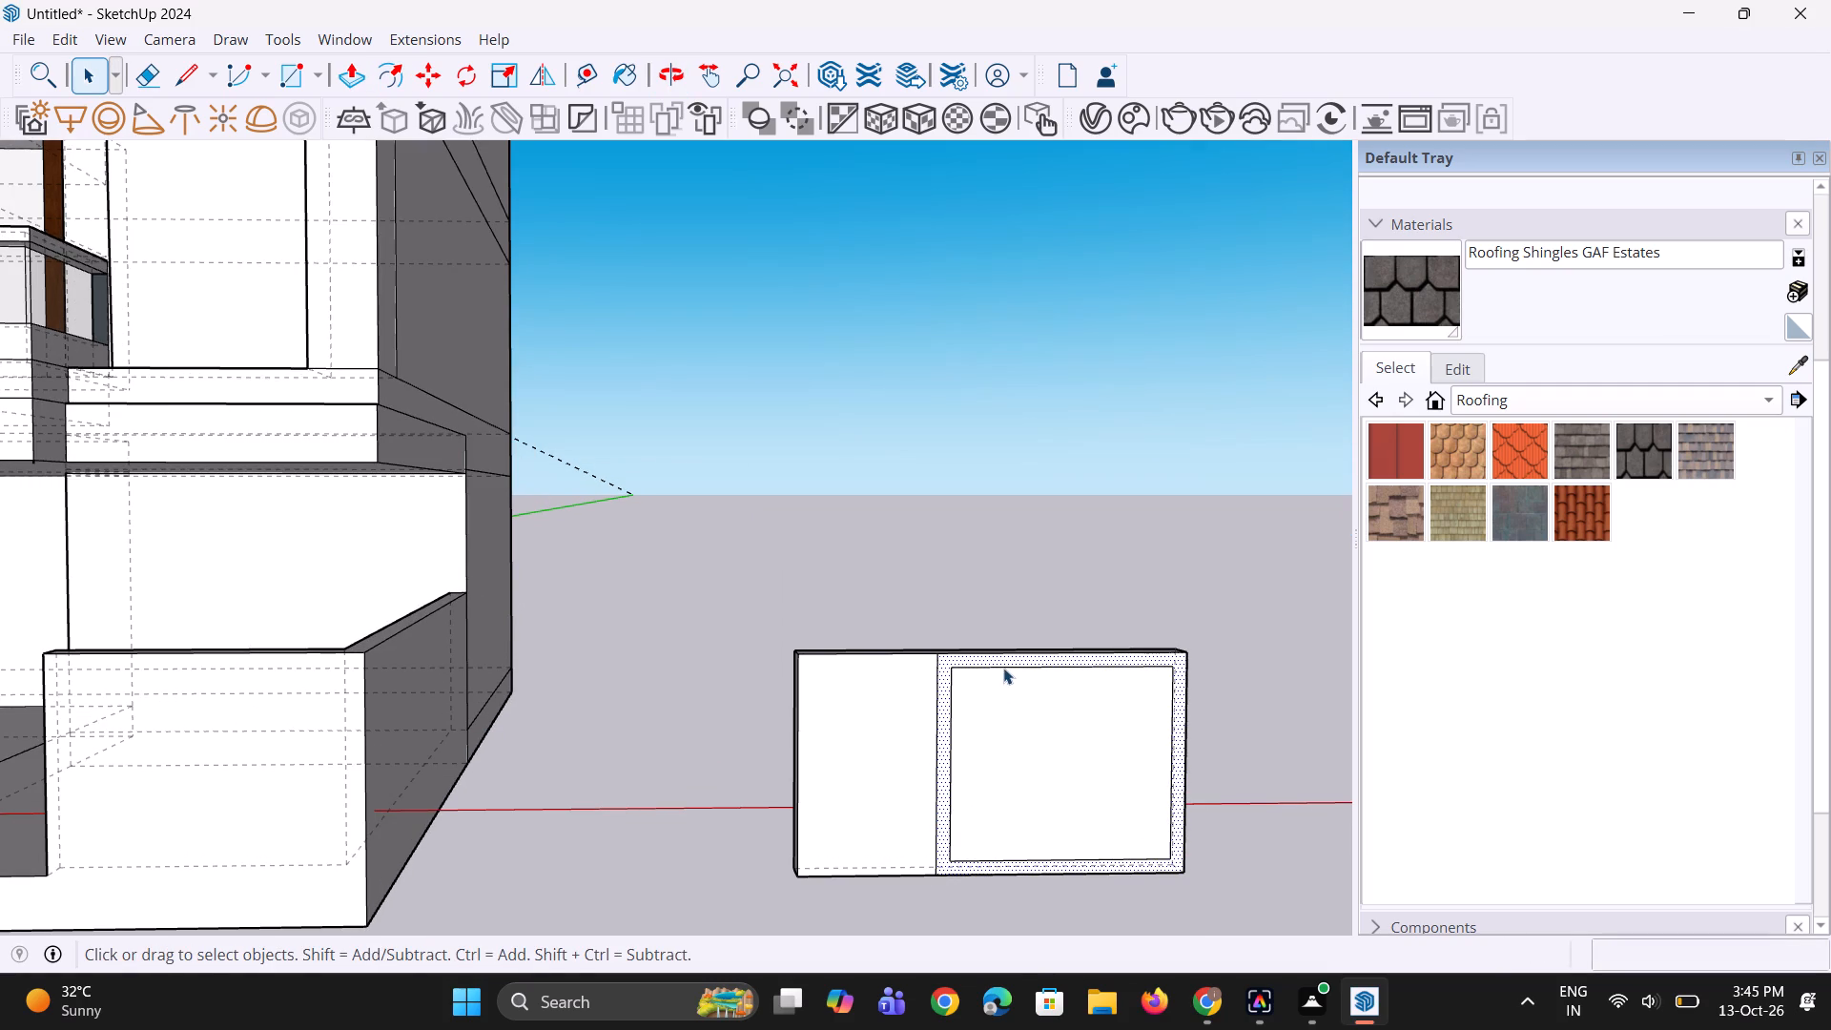
left_click(1003, 668)
scroll(1001, 698, "up", 1)
key("m")
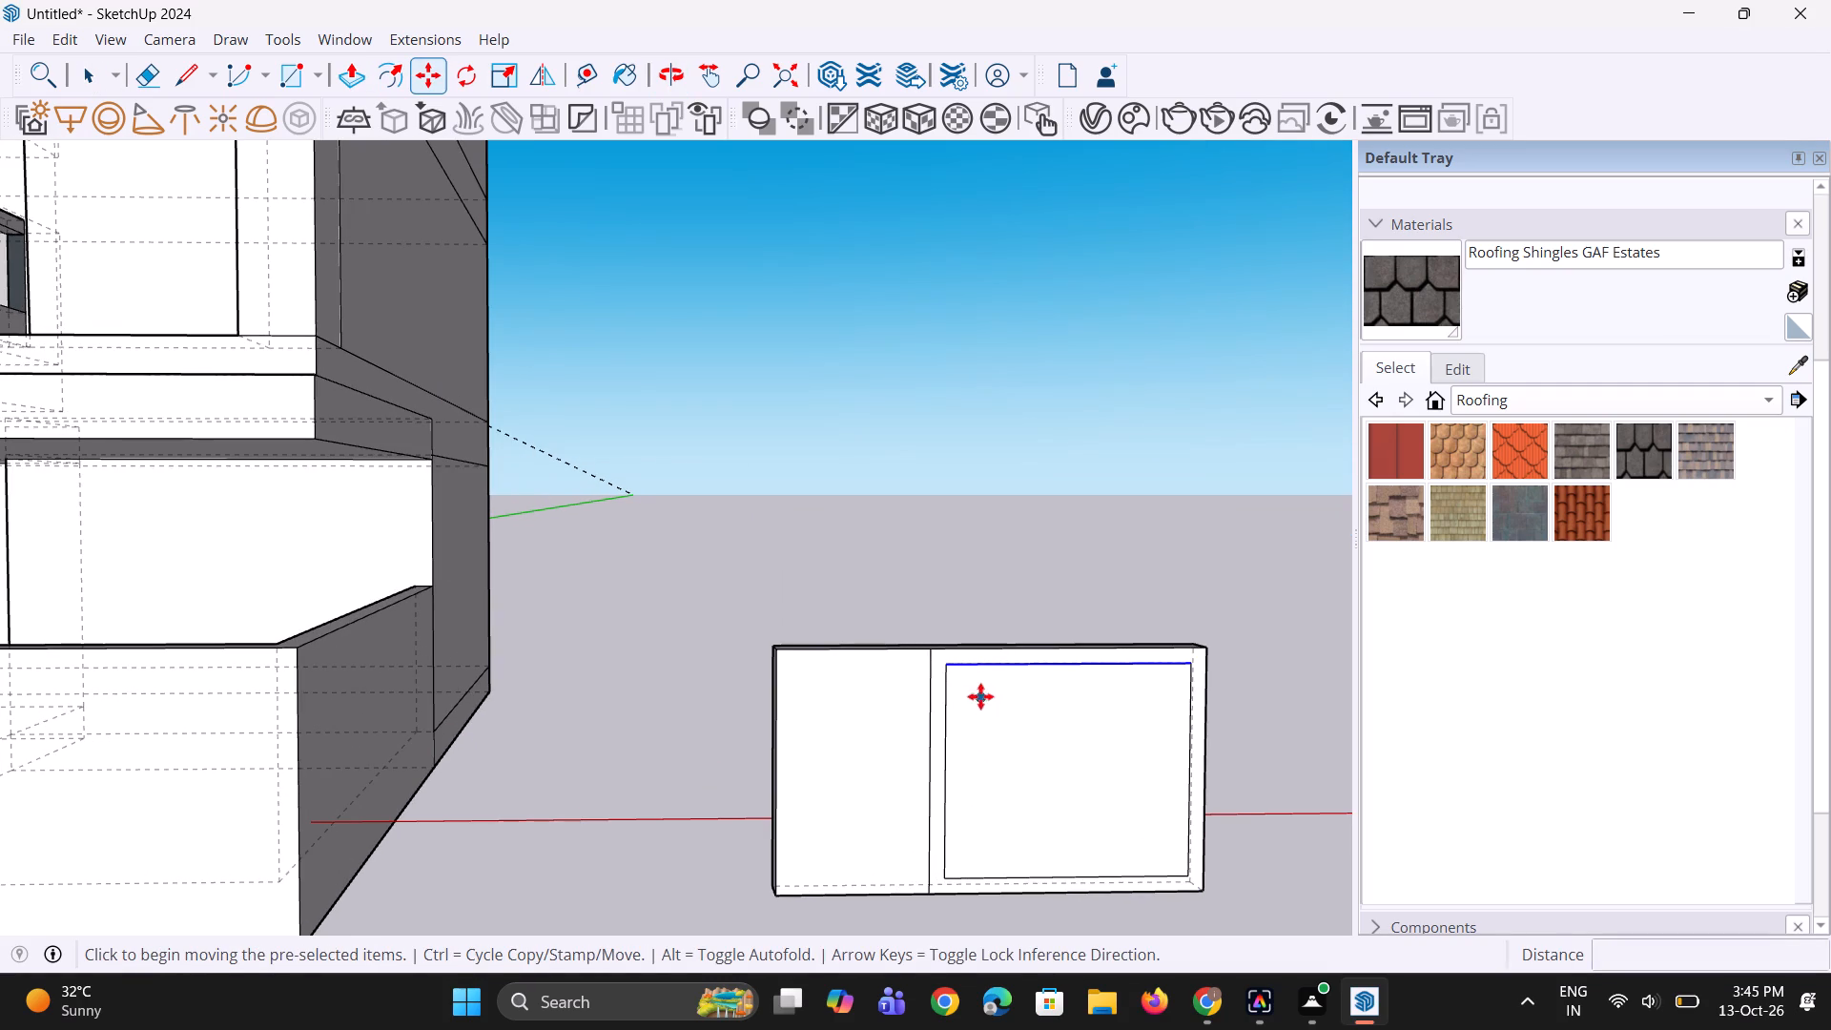
left_click(954, 673)
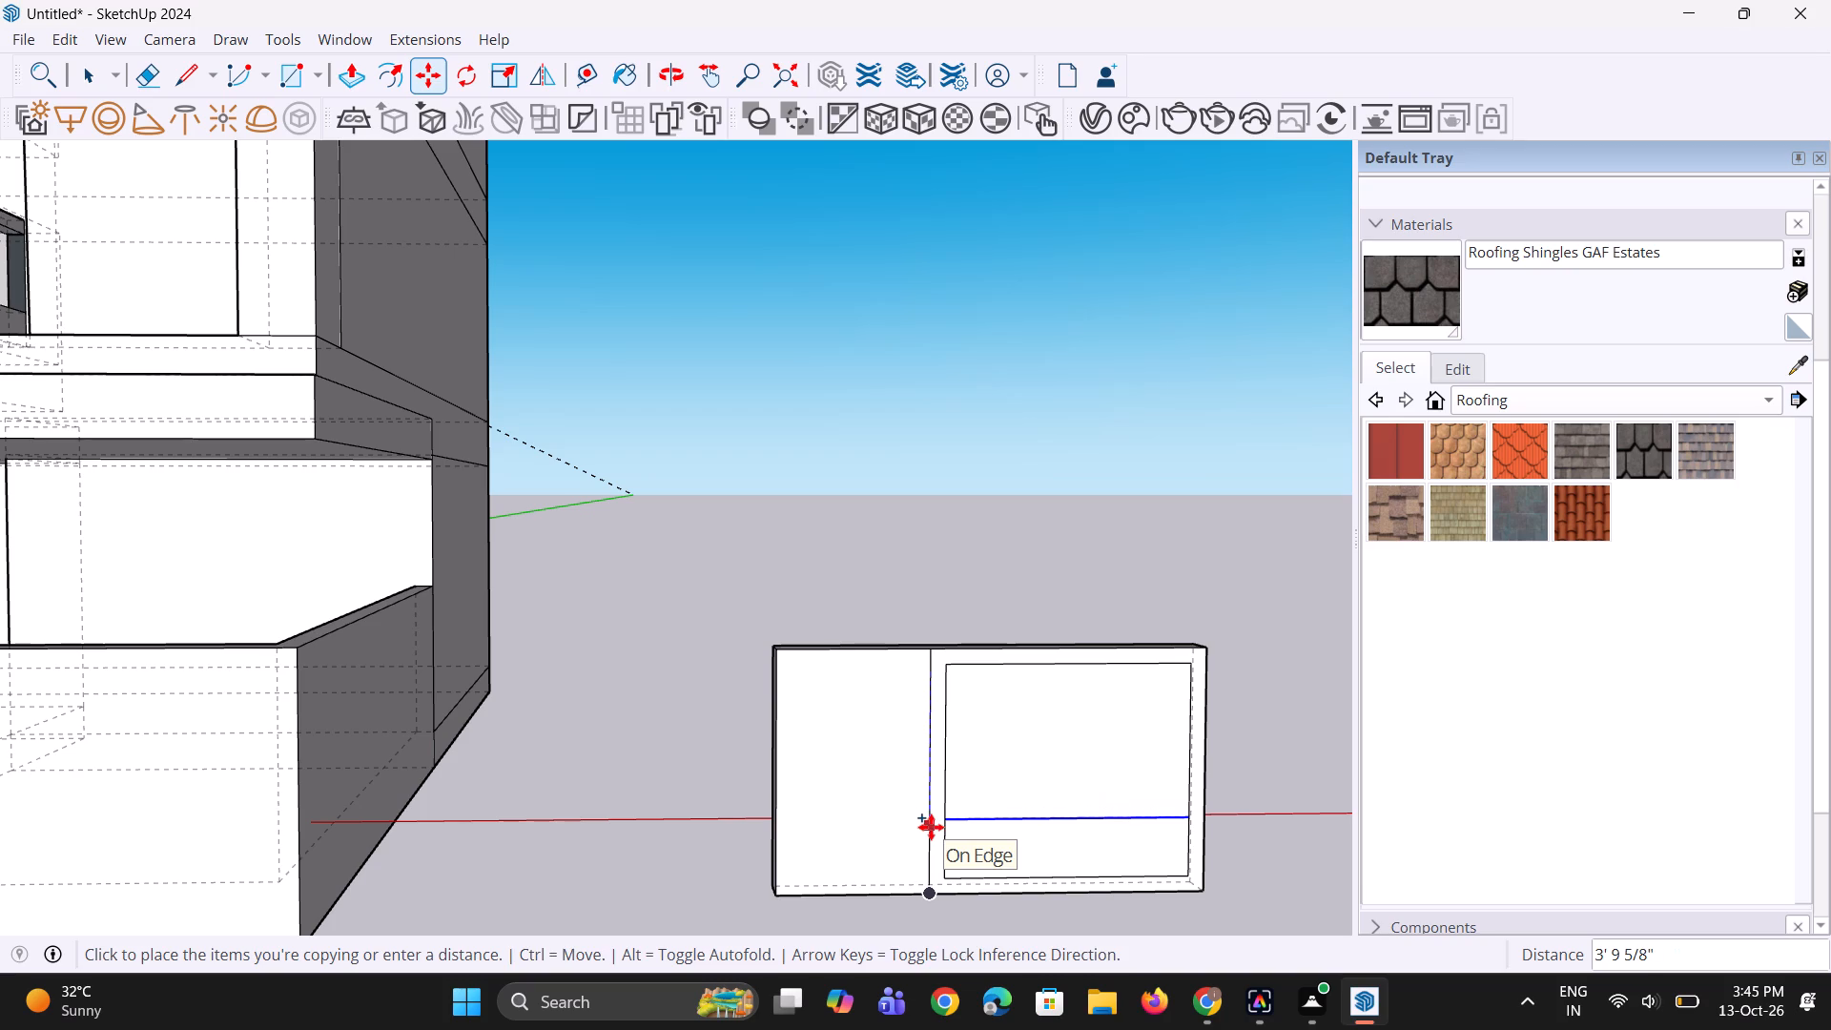
left_click(931, 827)
key("space")
key("space")
left_click(1041, 469)
Copy the inner frame's top edge down onto the lower horizontal line and divide the distance into 7 equal spaces.
scroll(987, 726, "up", 2)
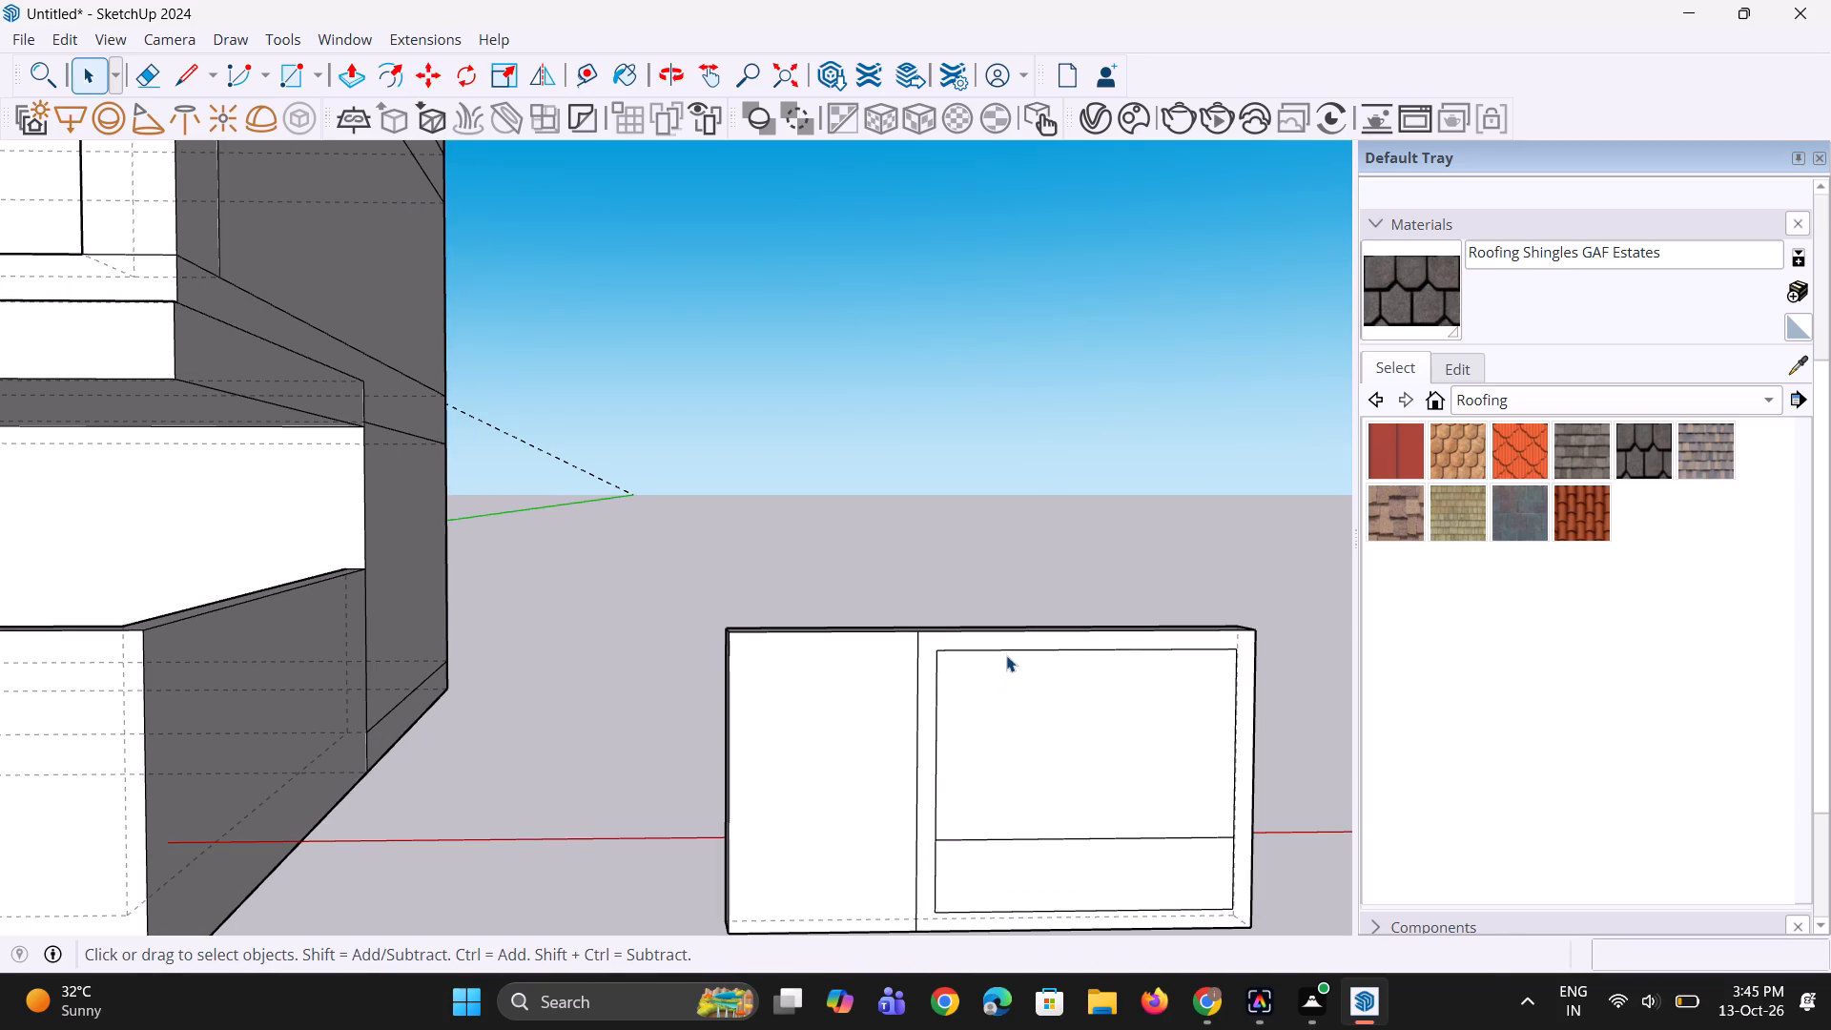
left_click(1007, 651)
key("m")
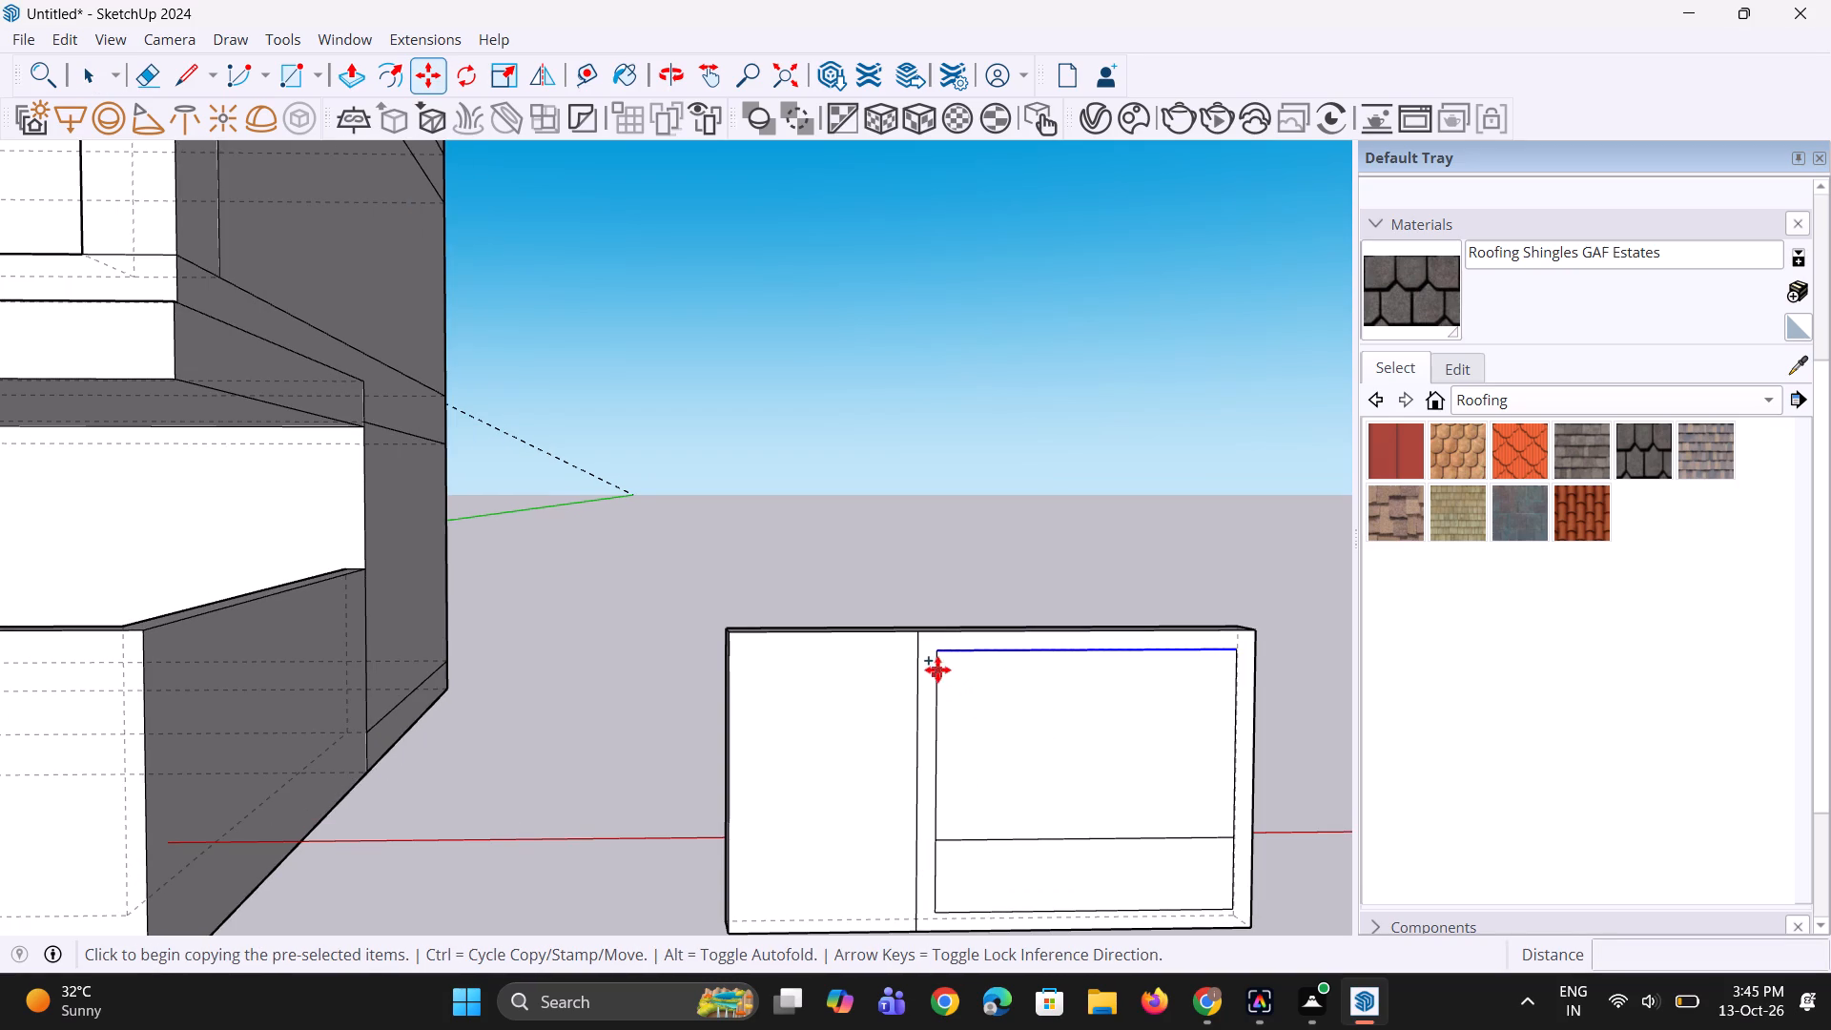
left_click(938, 652)
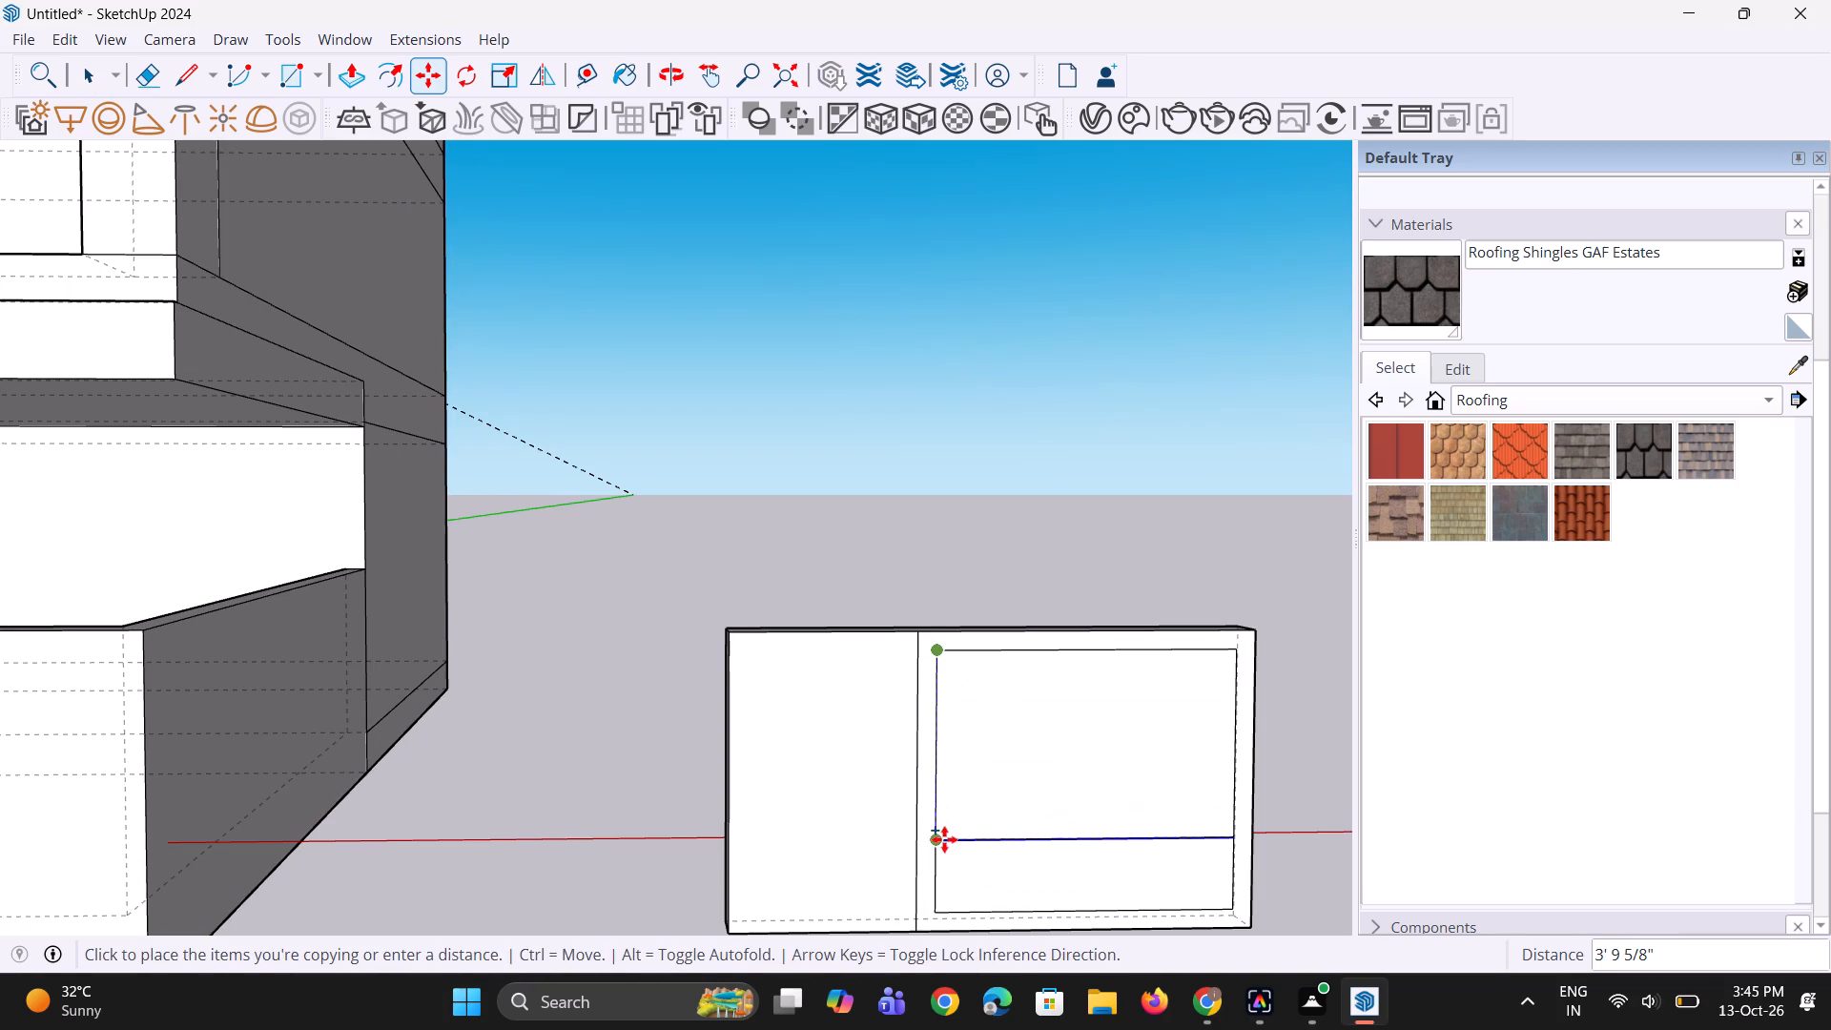
left_click(944, 839)
key("slash")
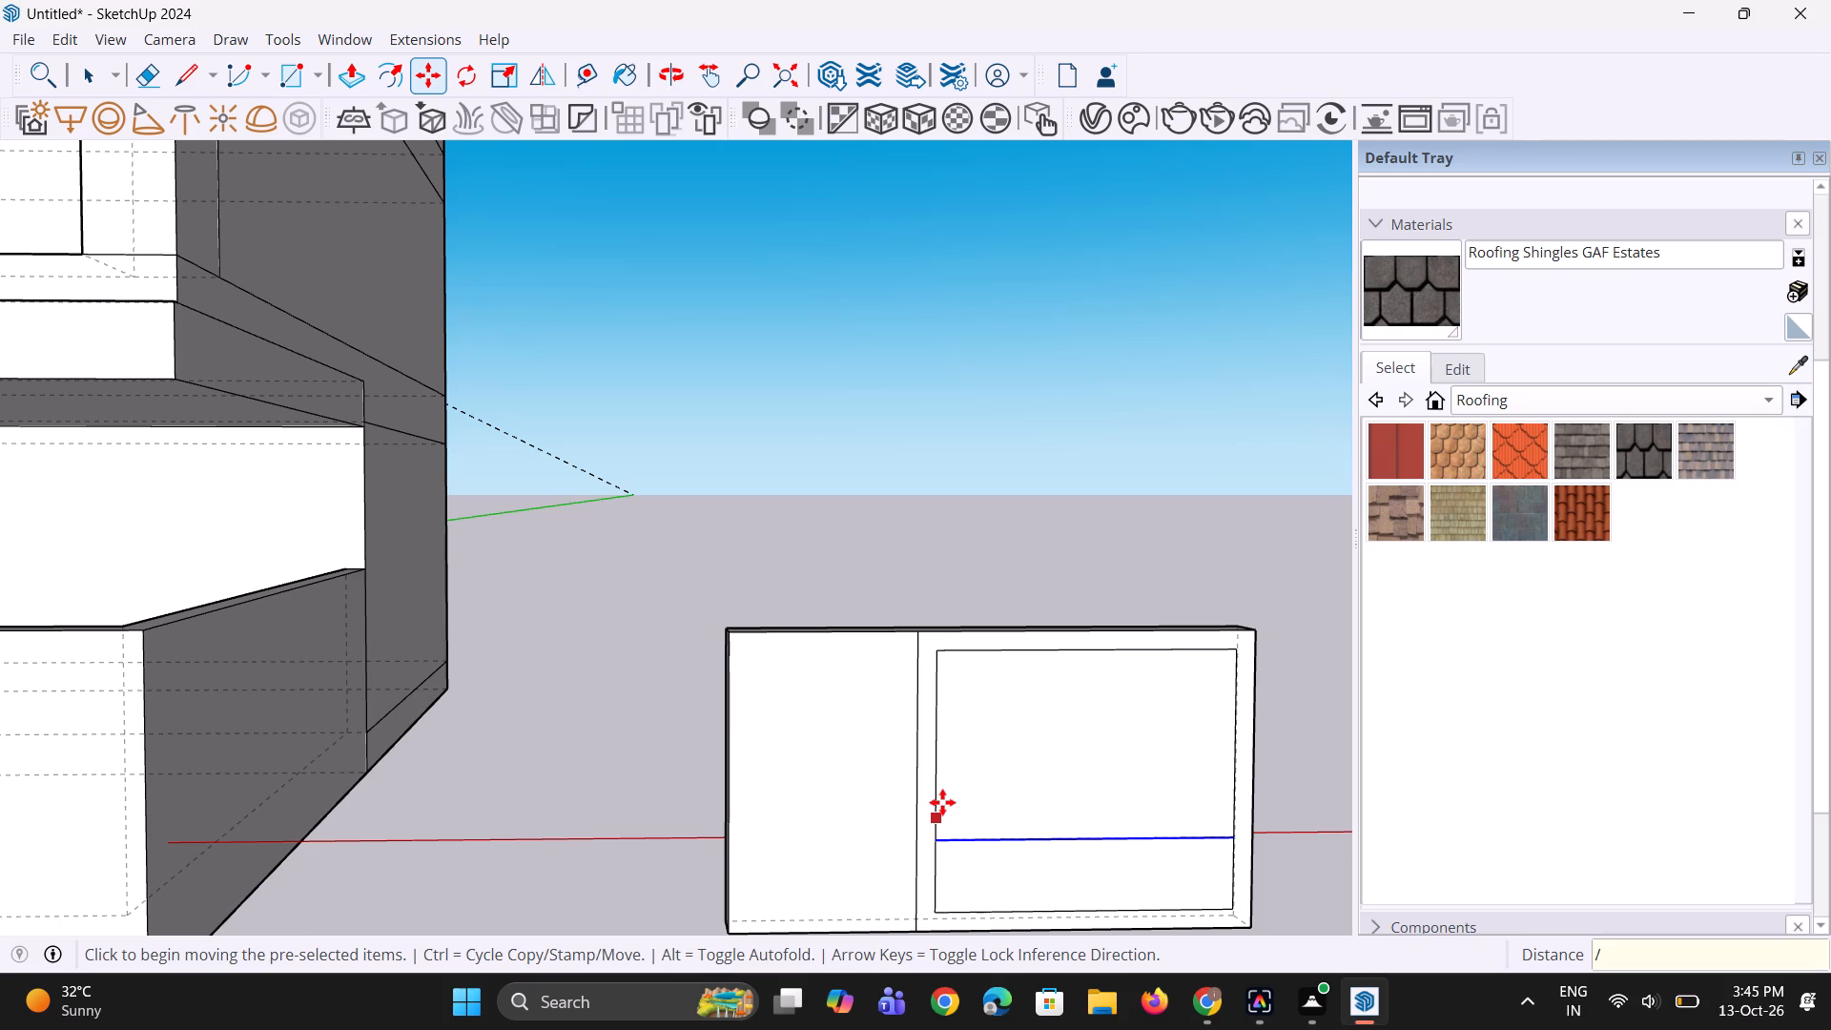
key("7")
key("Return")
scroll(942, 802, "up", 1)
middle_click_drag(942, 800, 947, 745)
key("space")
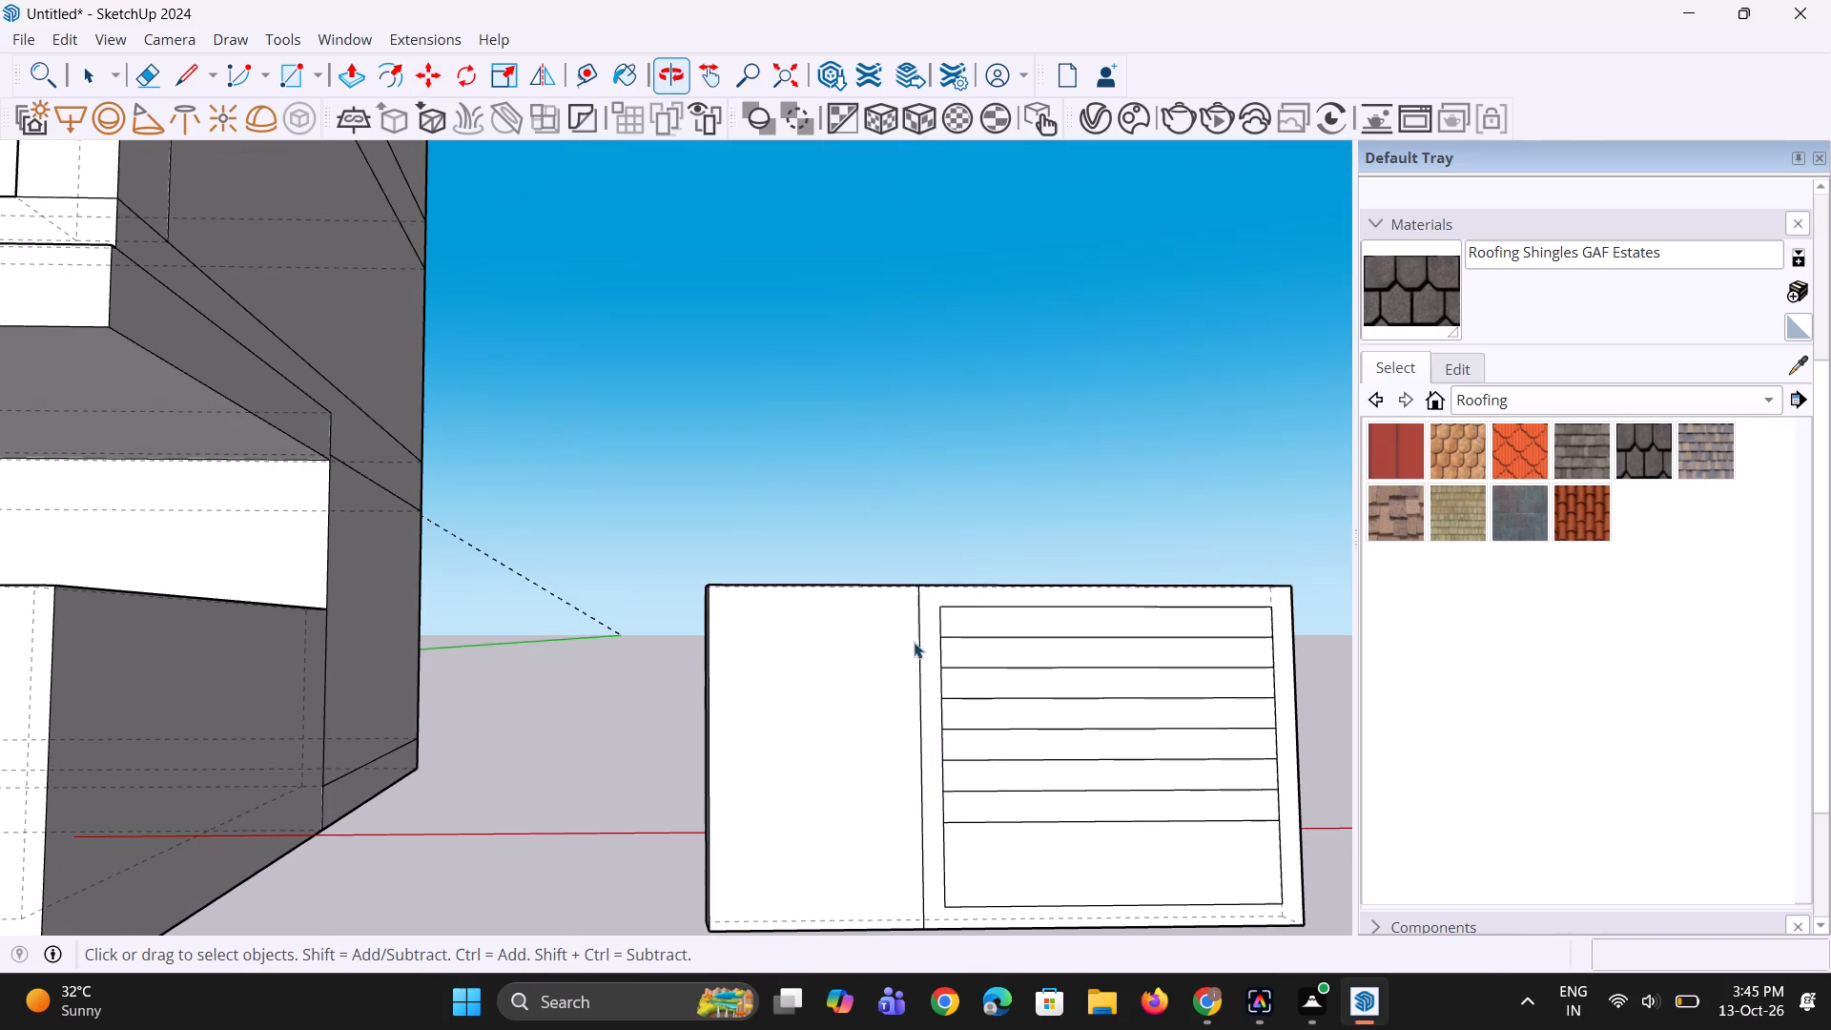
key("space")
left_click(950, 469)
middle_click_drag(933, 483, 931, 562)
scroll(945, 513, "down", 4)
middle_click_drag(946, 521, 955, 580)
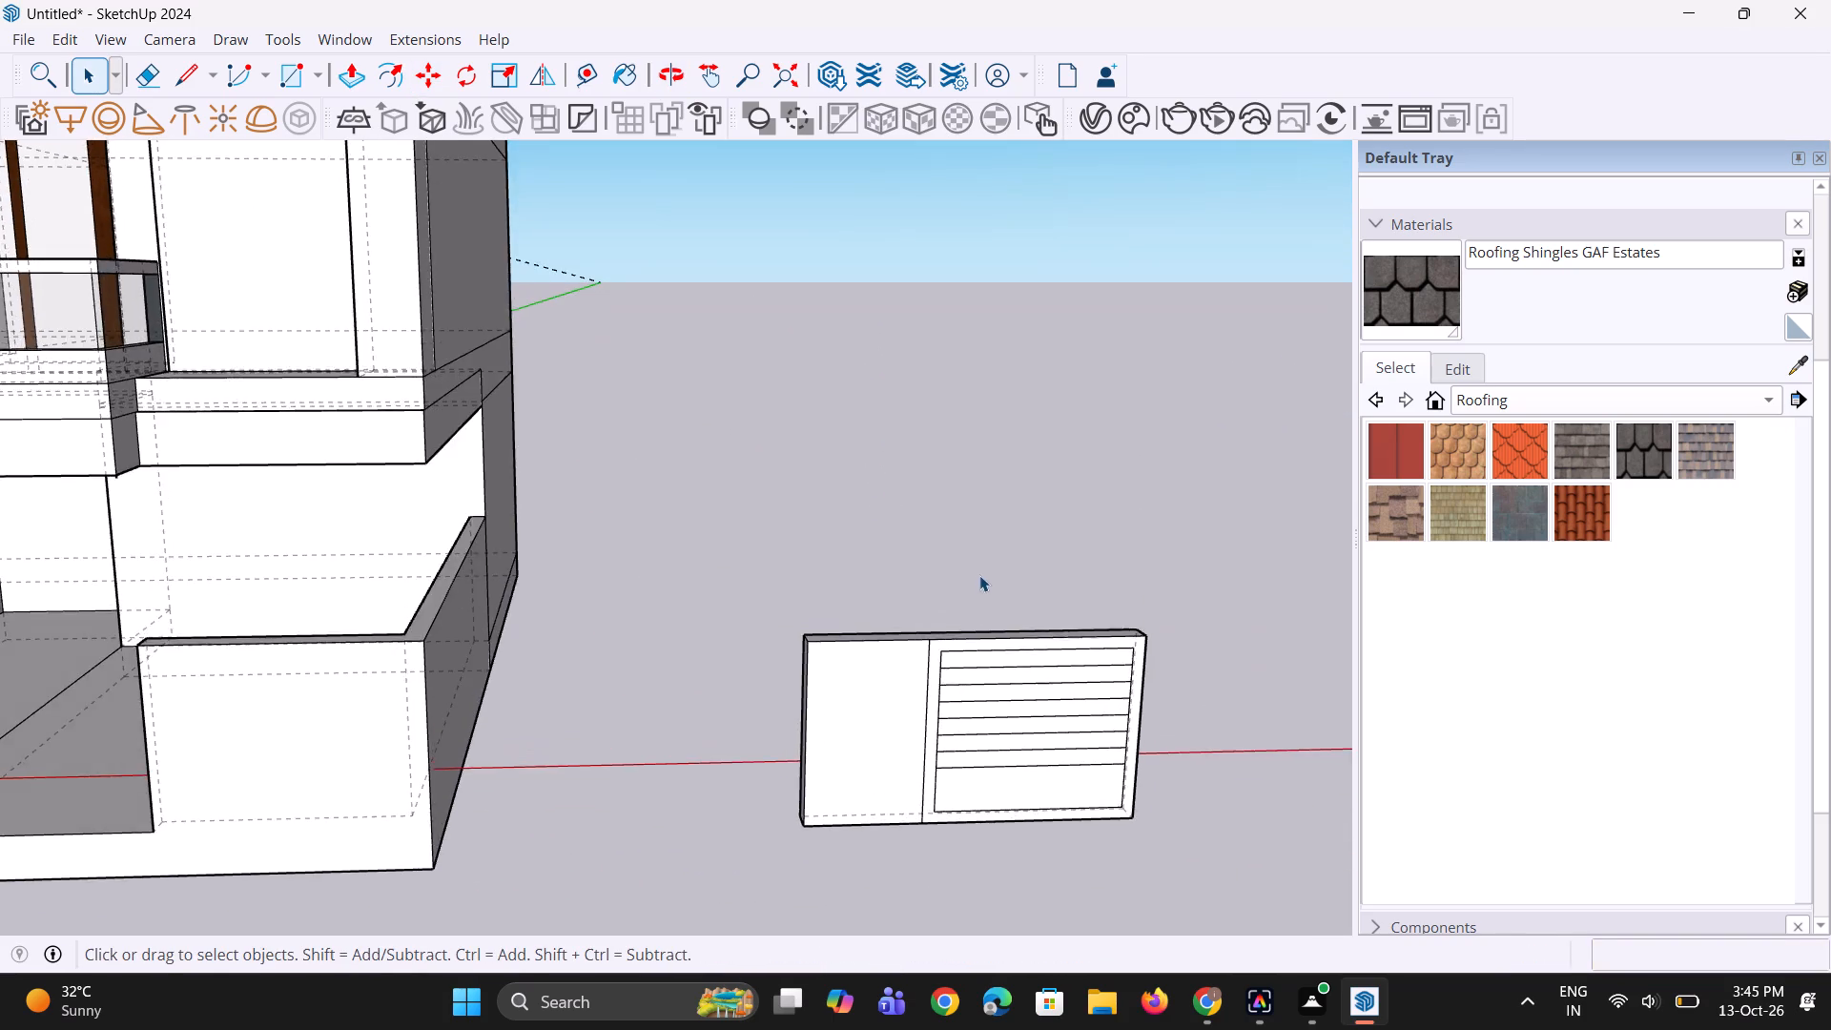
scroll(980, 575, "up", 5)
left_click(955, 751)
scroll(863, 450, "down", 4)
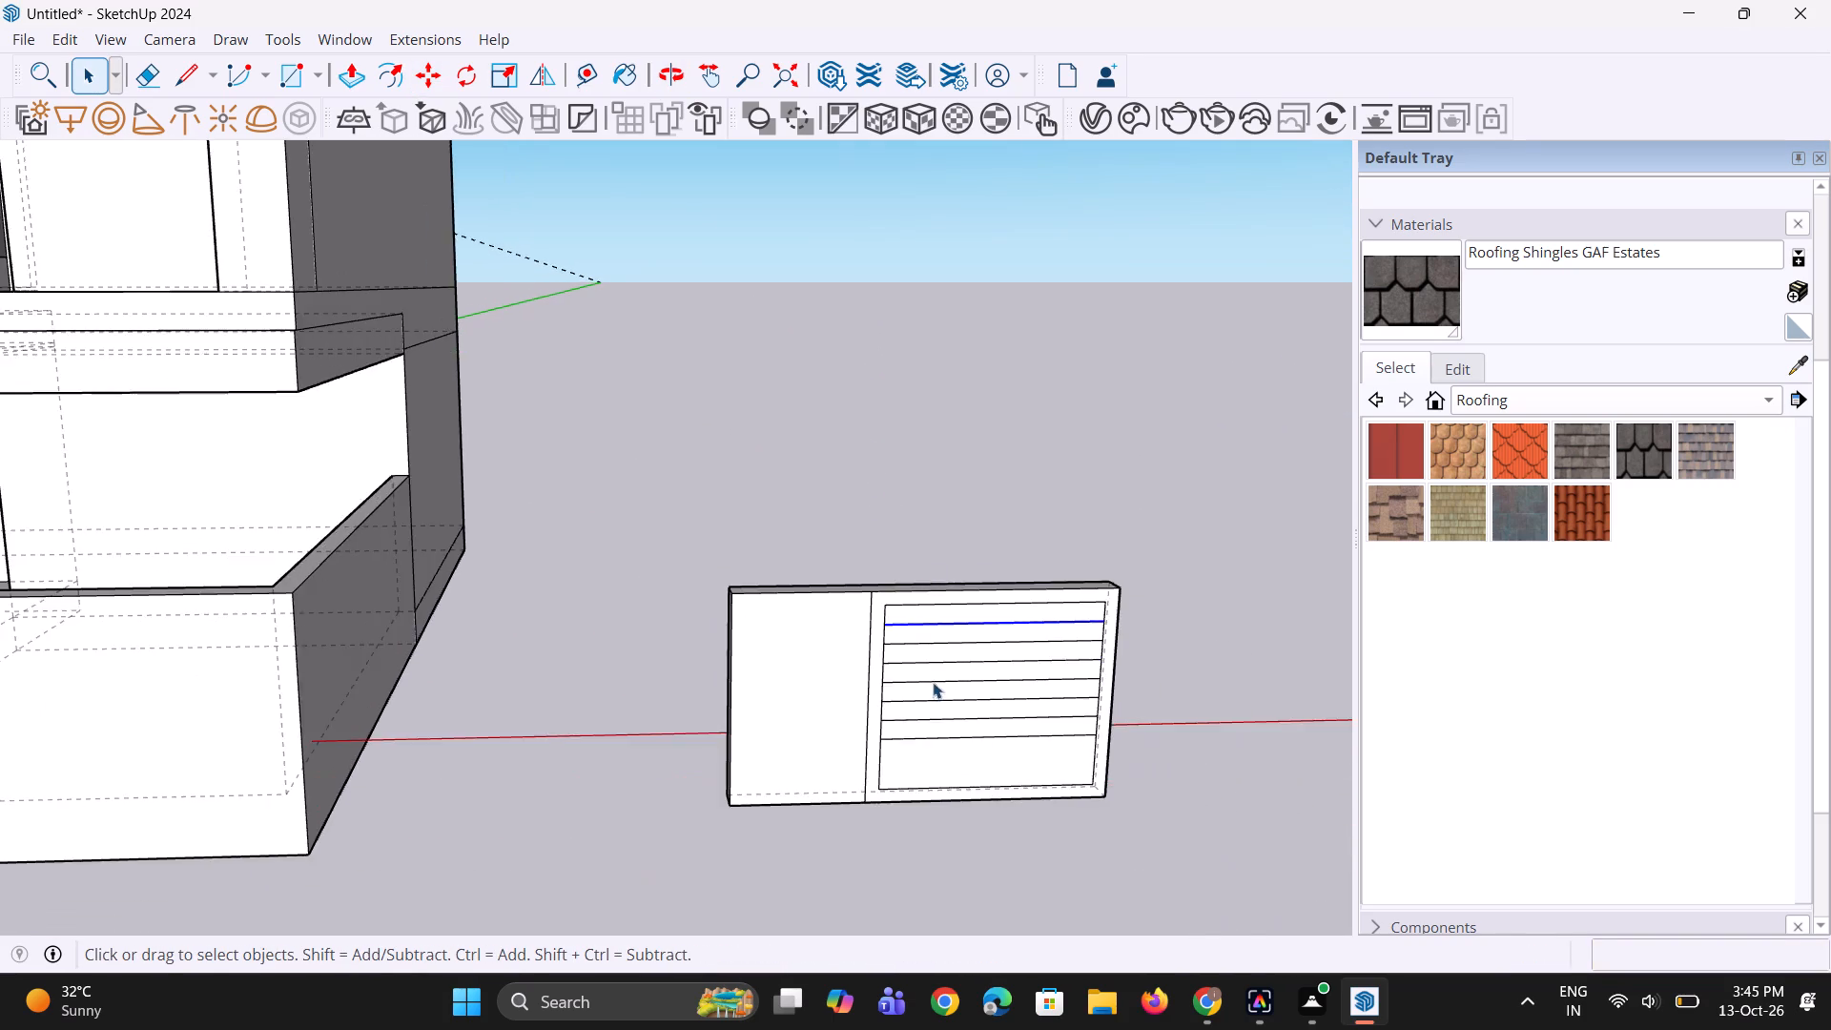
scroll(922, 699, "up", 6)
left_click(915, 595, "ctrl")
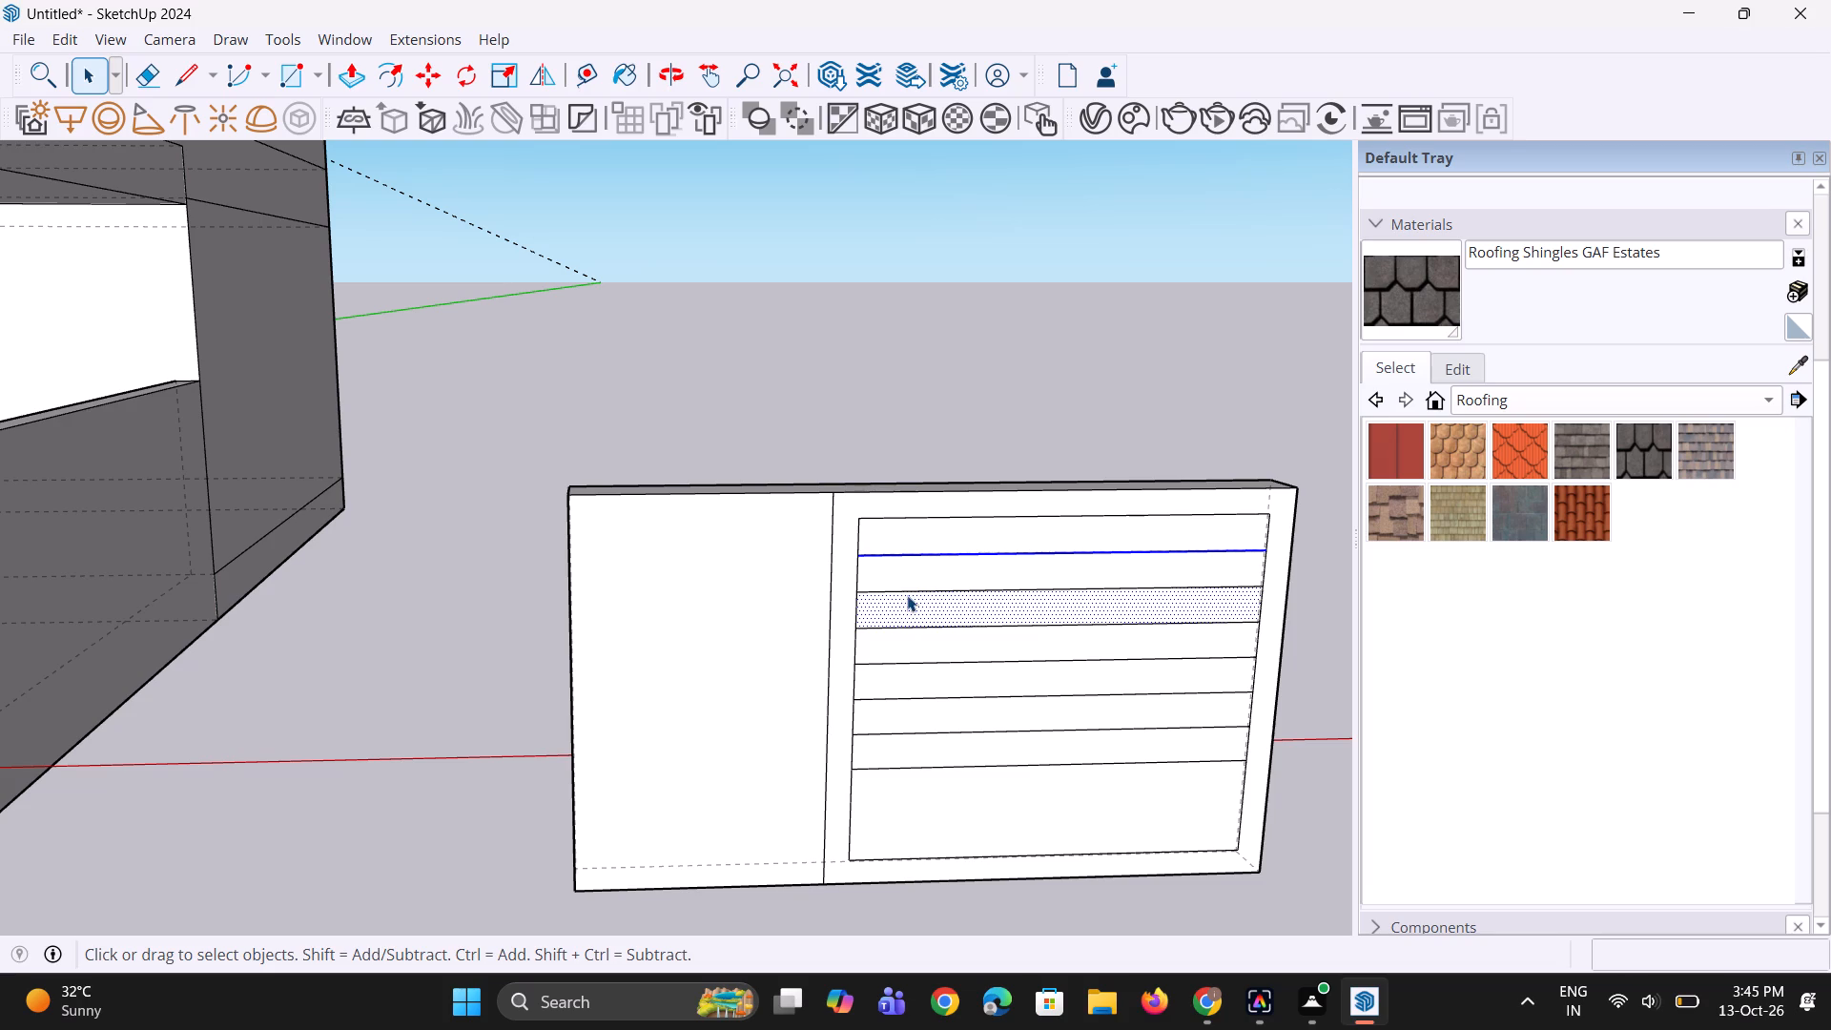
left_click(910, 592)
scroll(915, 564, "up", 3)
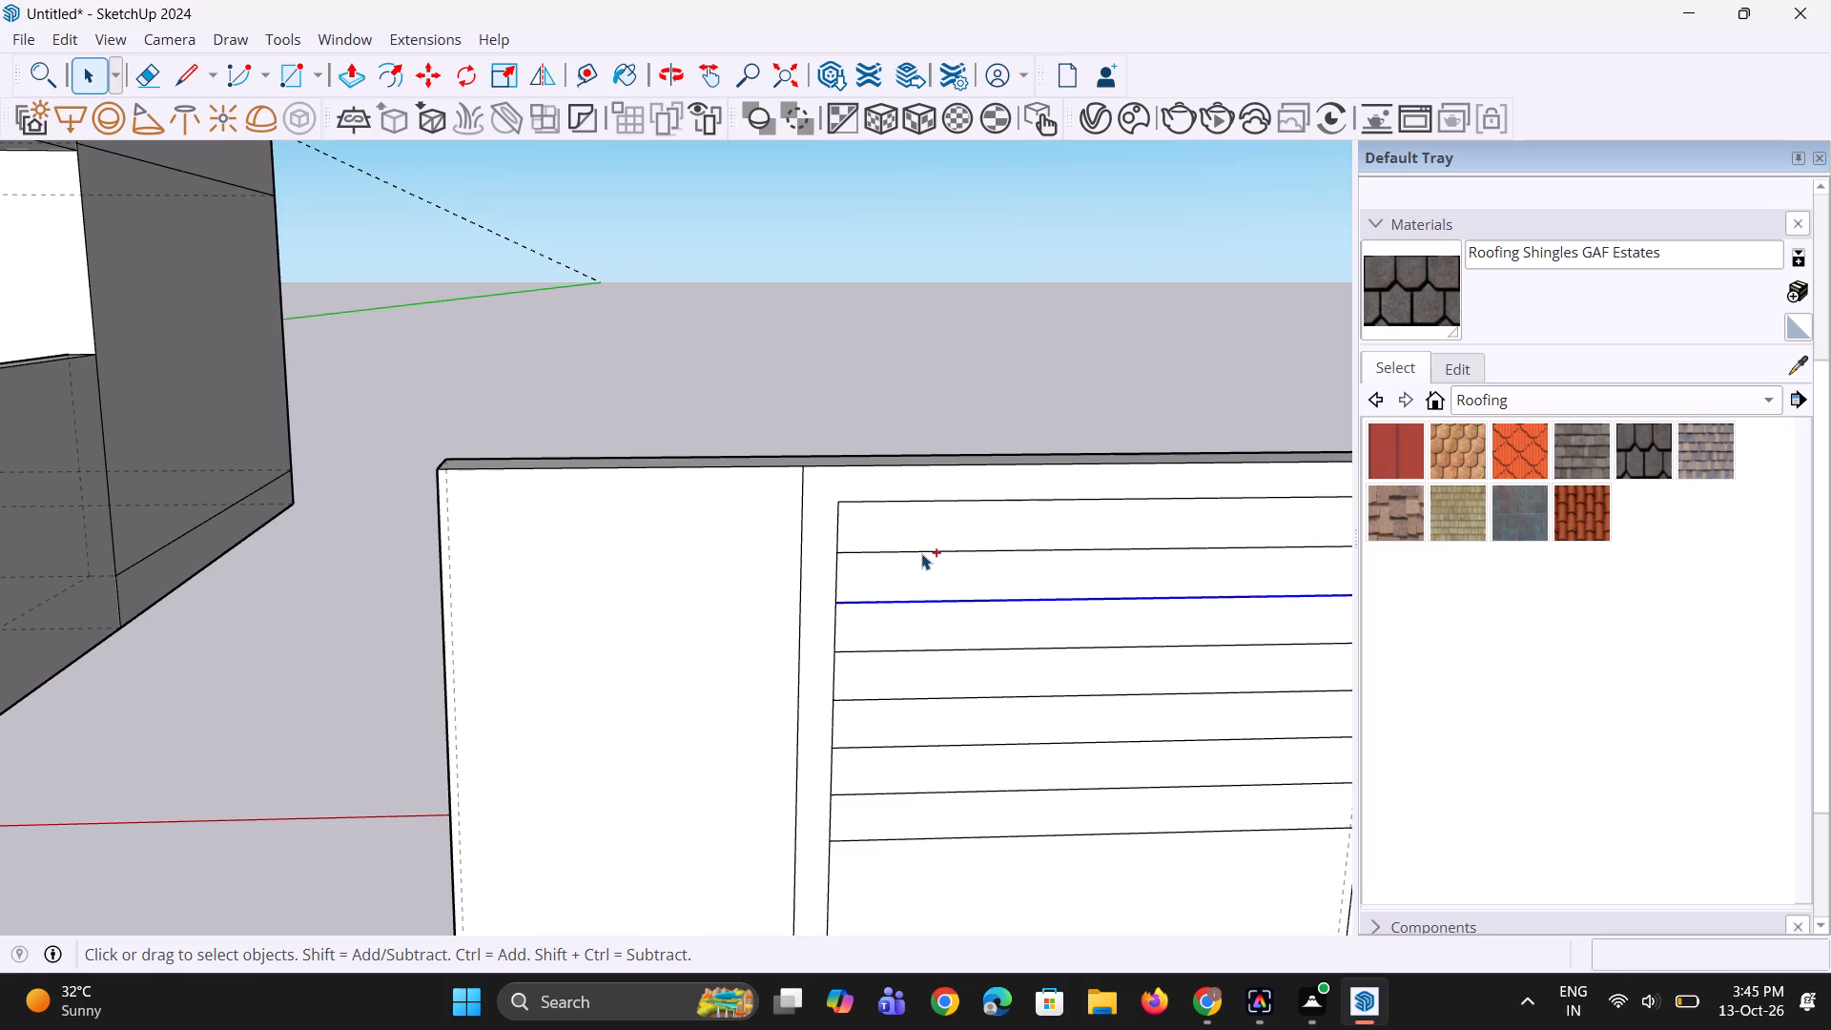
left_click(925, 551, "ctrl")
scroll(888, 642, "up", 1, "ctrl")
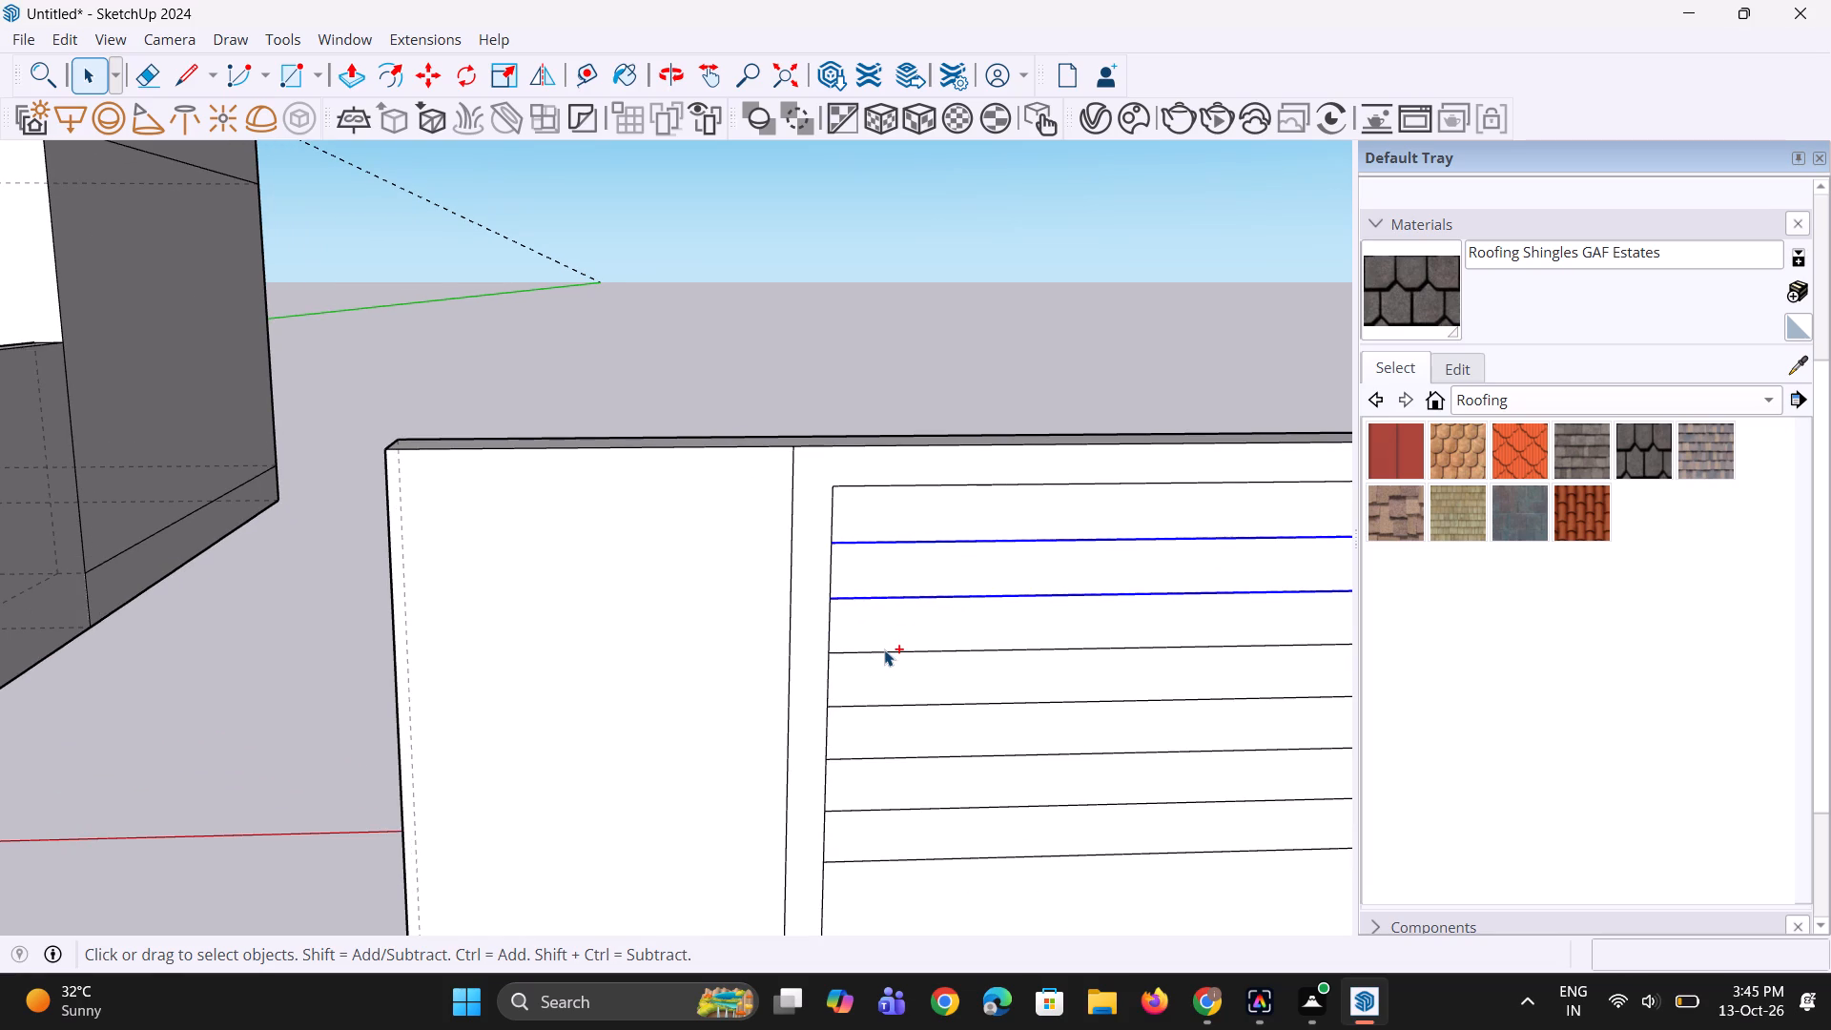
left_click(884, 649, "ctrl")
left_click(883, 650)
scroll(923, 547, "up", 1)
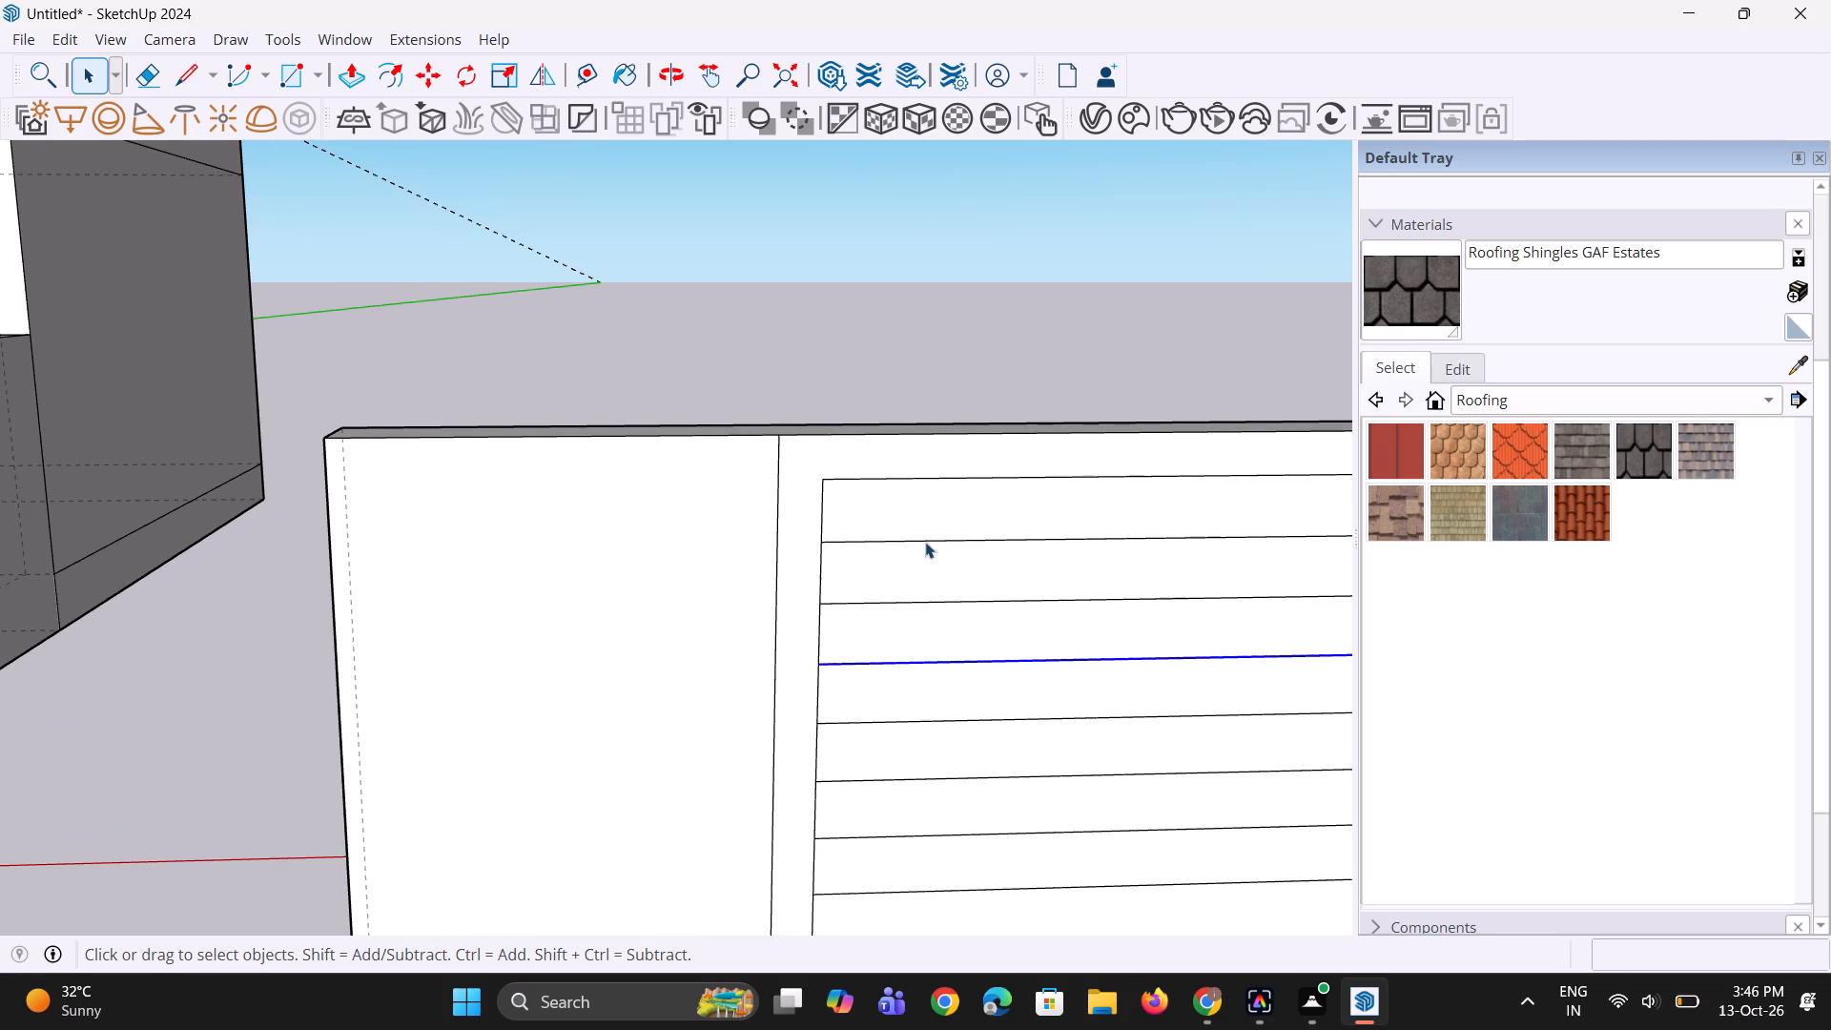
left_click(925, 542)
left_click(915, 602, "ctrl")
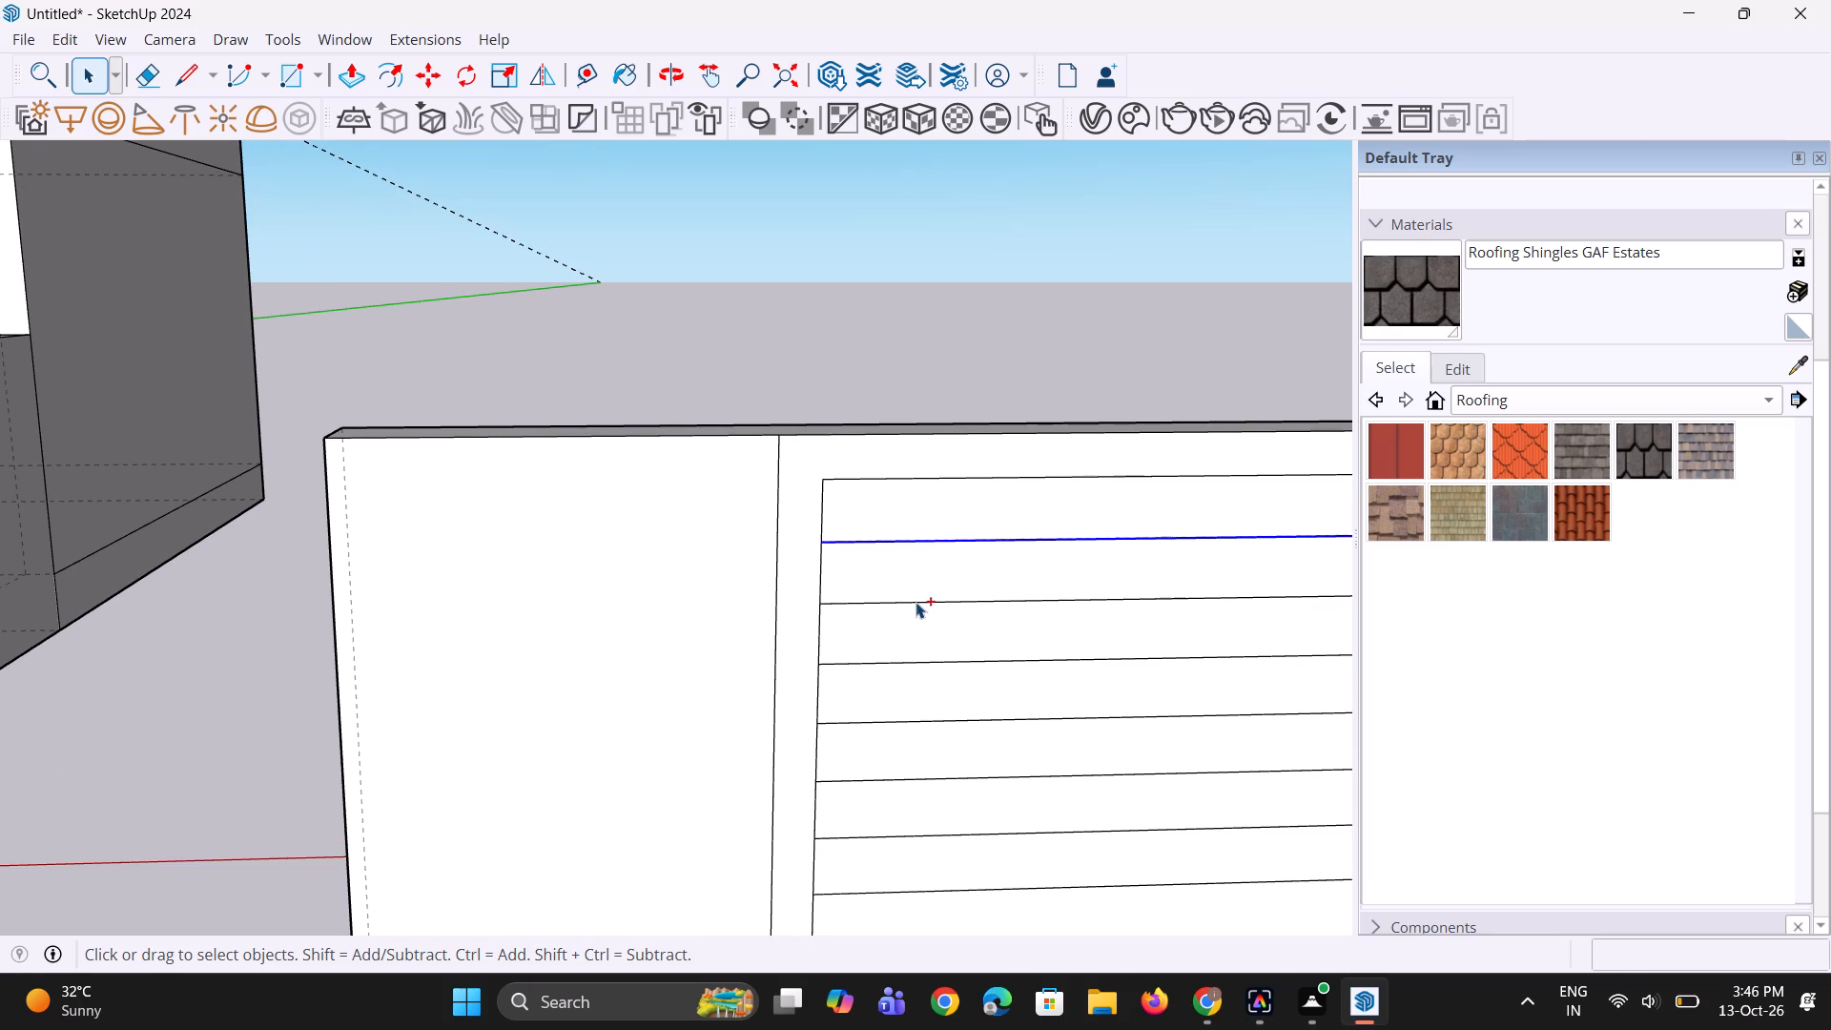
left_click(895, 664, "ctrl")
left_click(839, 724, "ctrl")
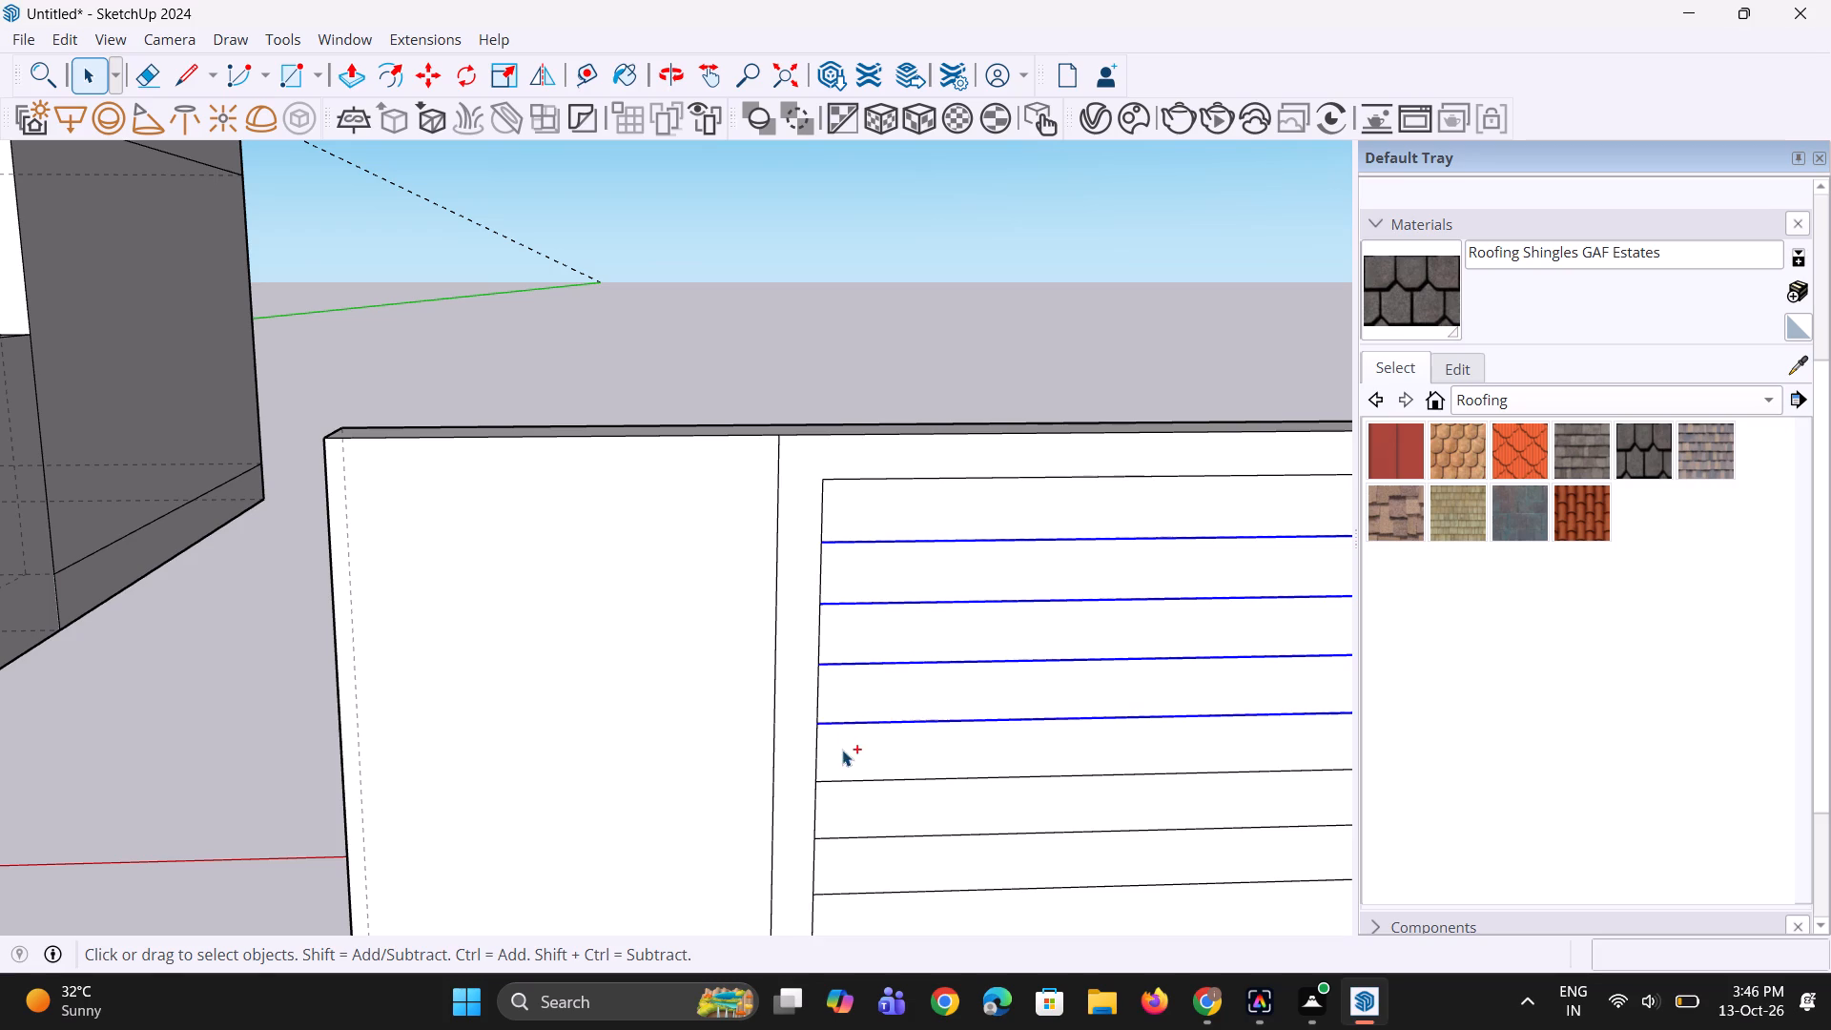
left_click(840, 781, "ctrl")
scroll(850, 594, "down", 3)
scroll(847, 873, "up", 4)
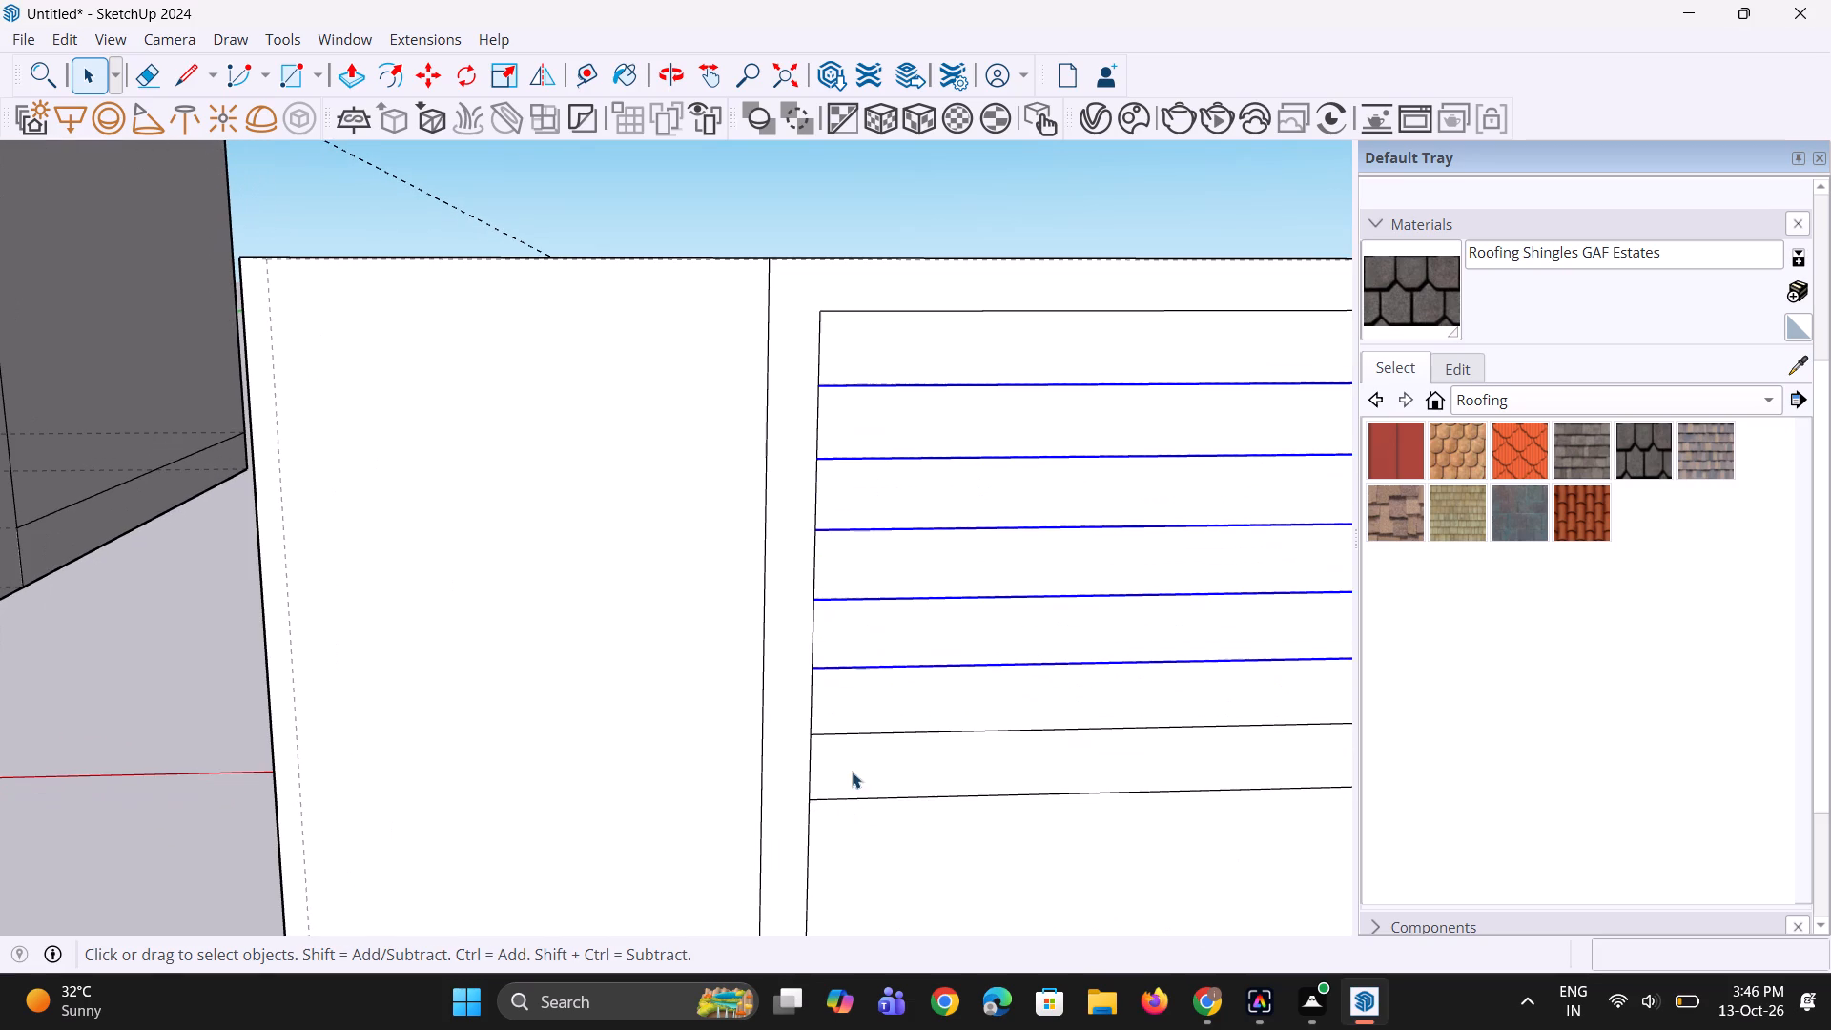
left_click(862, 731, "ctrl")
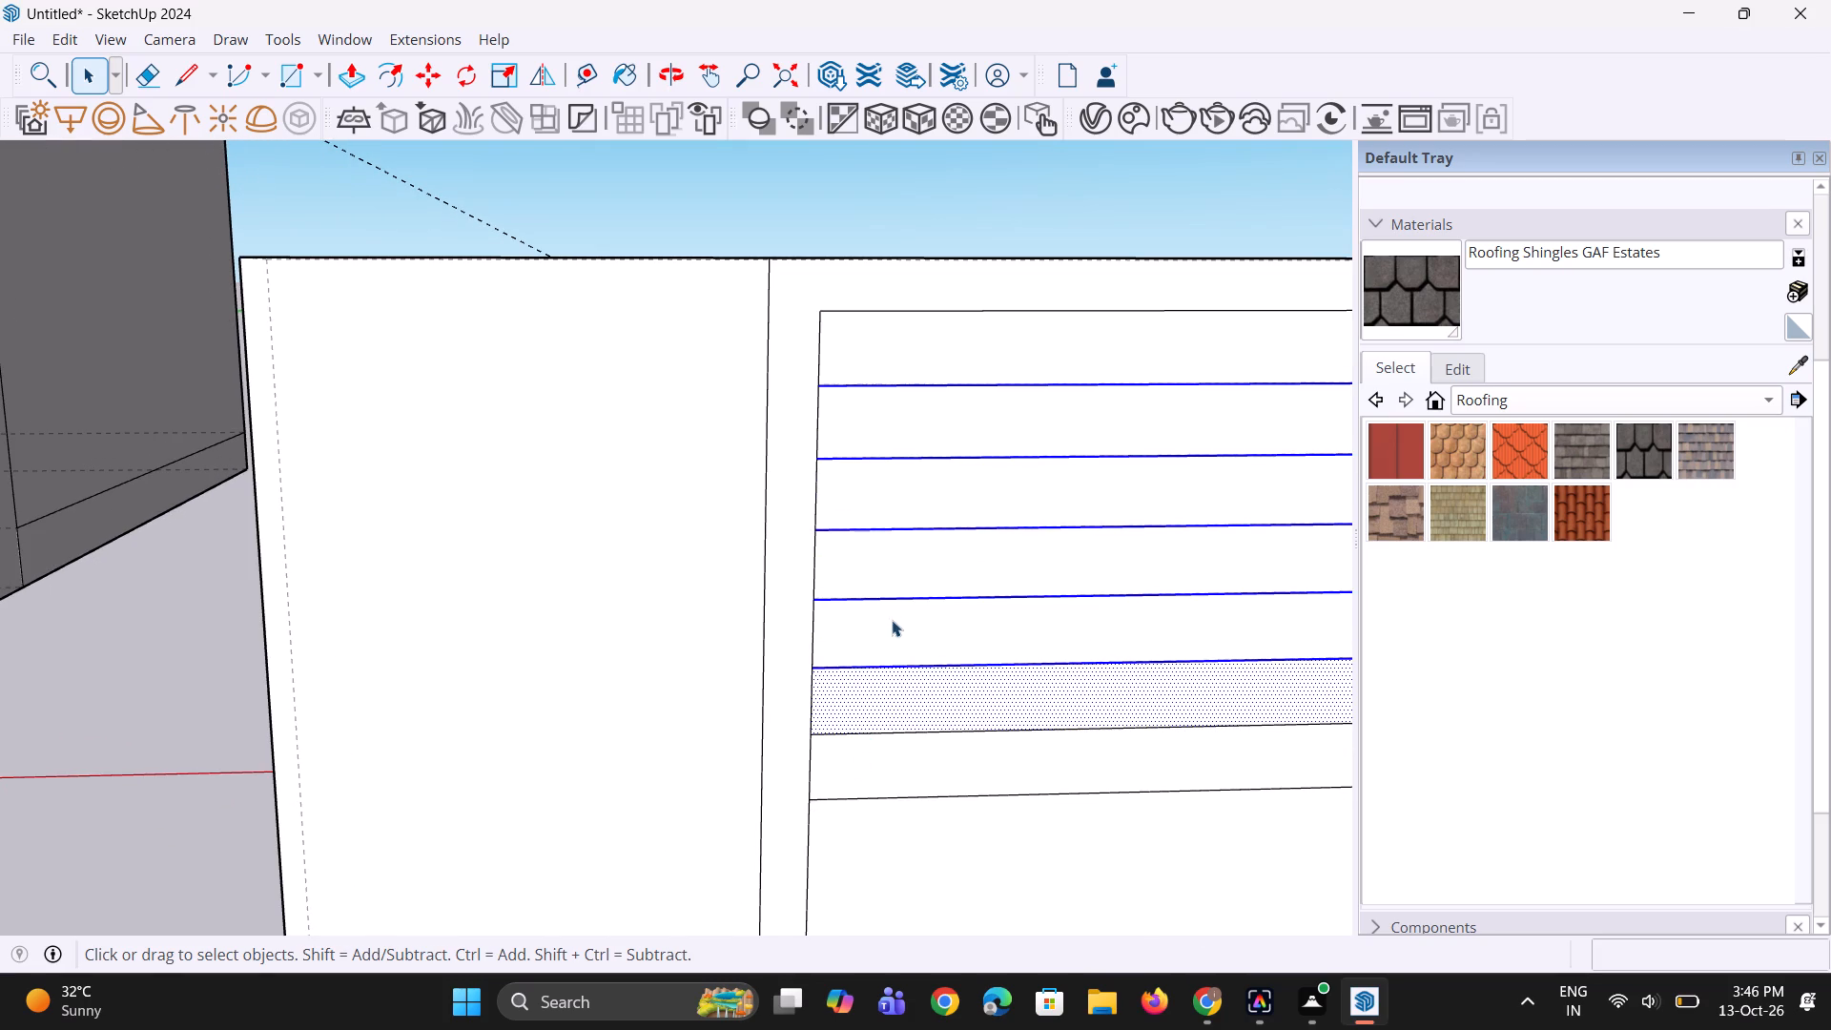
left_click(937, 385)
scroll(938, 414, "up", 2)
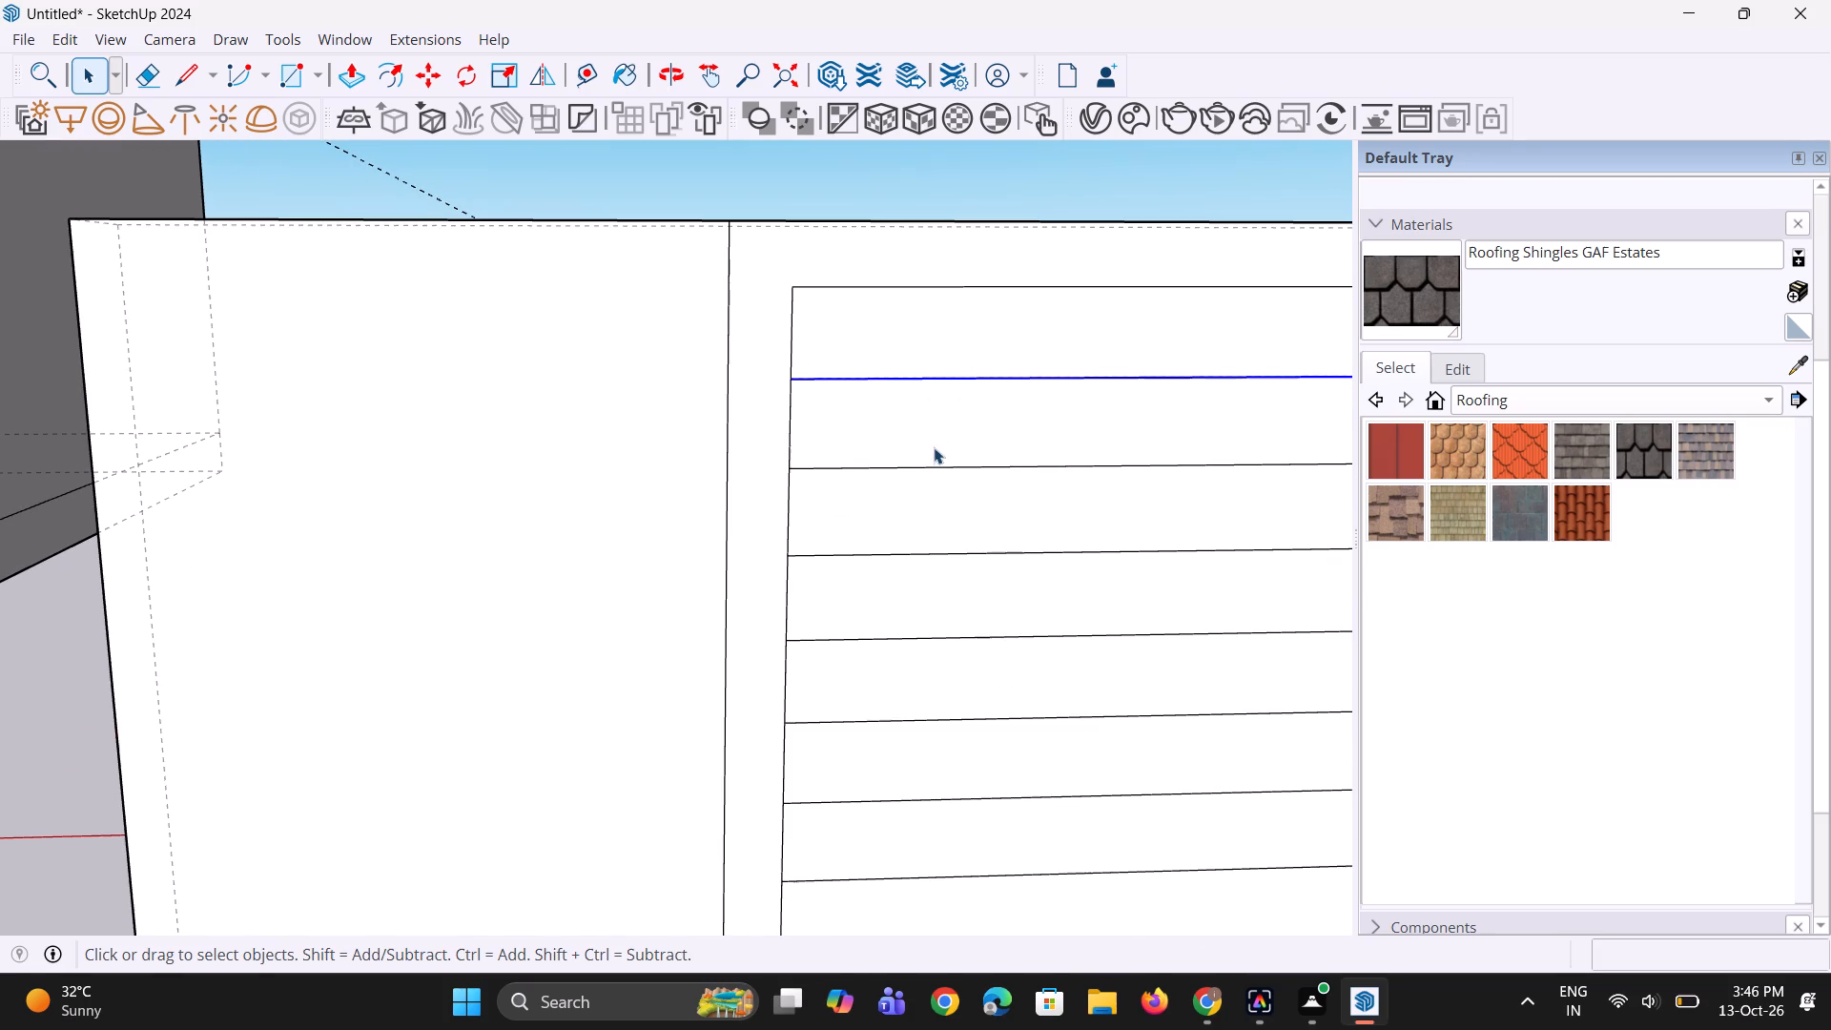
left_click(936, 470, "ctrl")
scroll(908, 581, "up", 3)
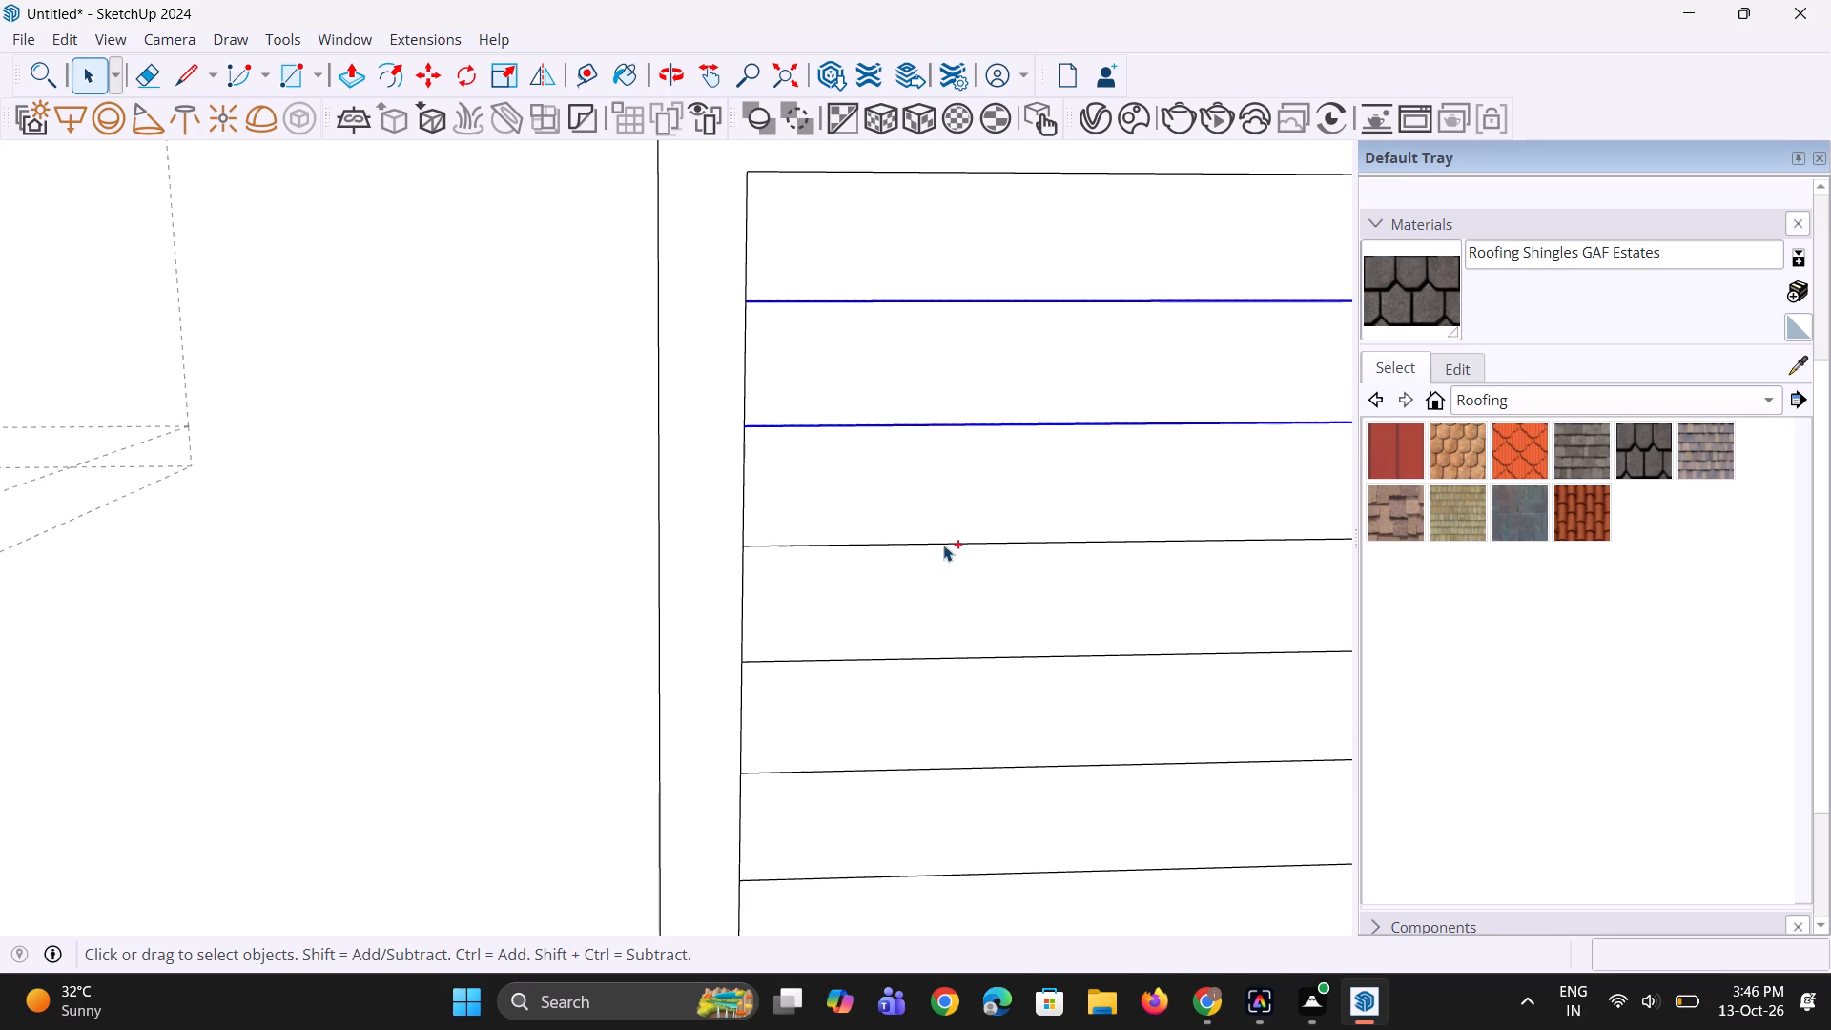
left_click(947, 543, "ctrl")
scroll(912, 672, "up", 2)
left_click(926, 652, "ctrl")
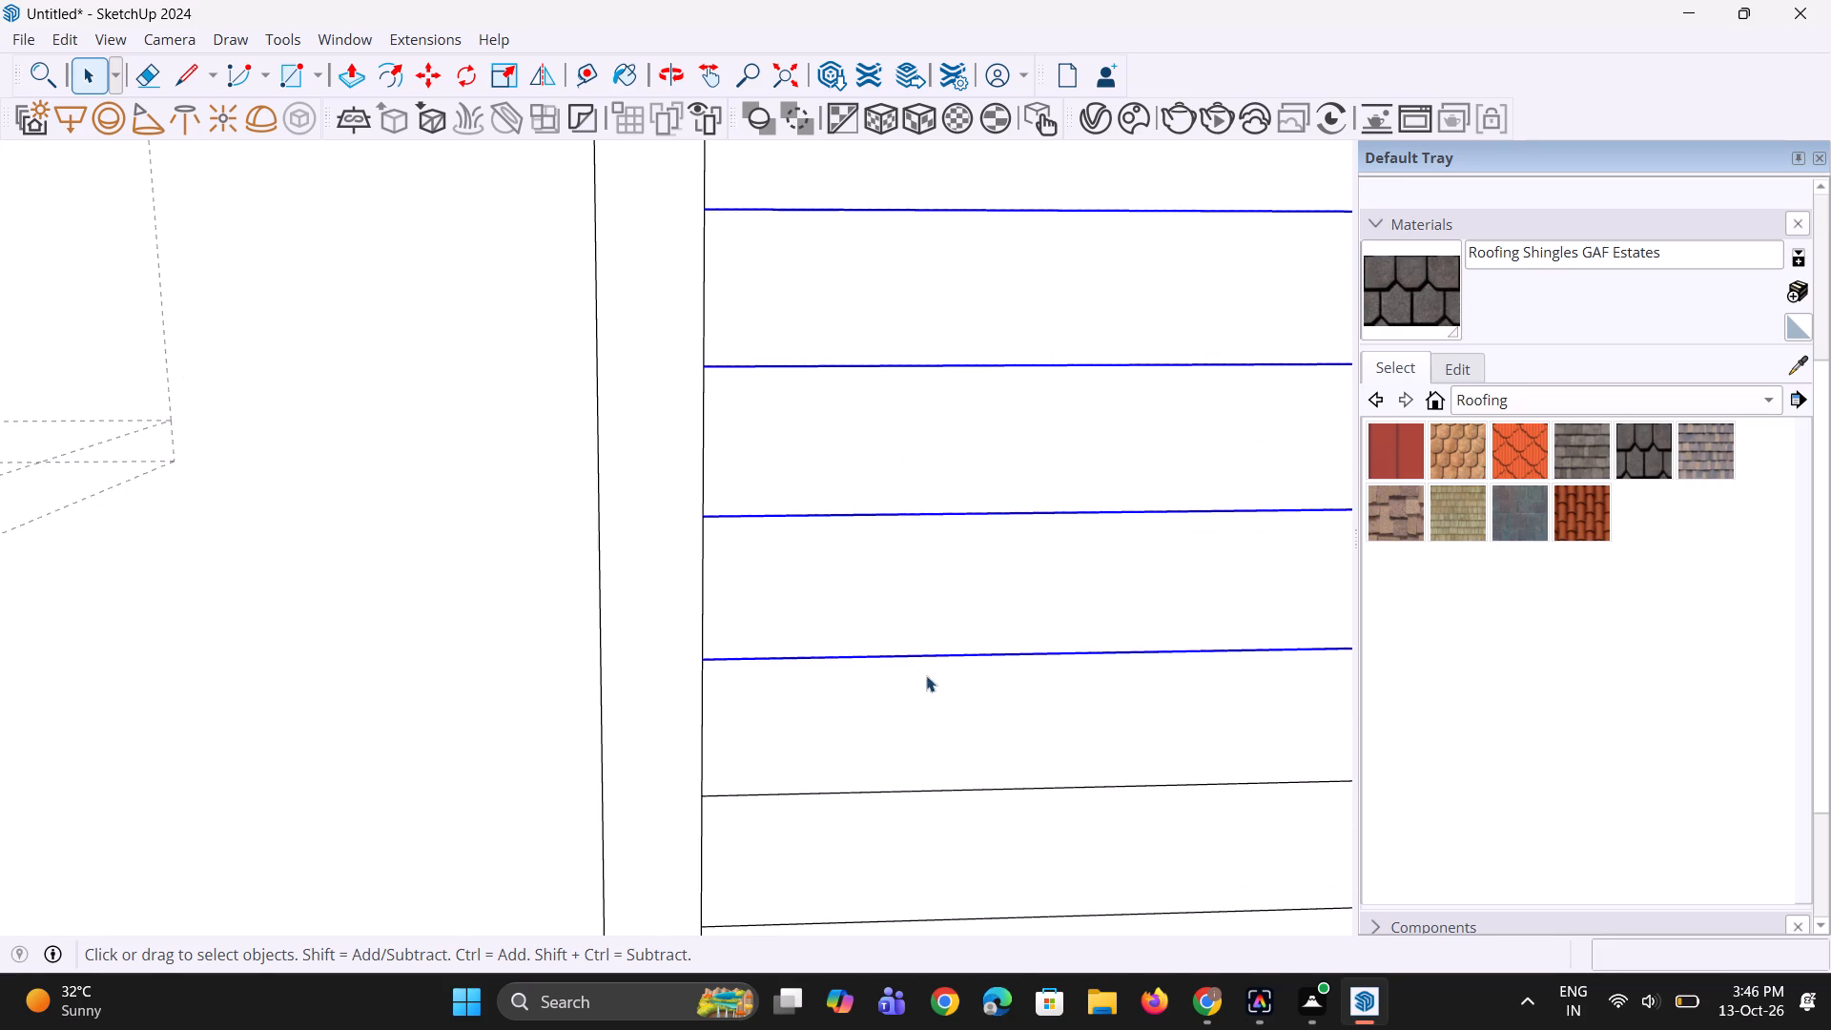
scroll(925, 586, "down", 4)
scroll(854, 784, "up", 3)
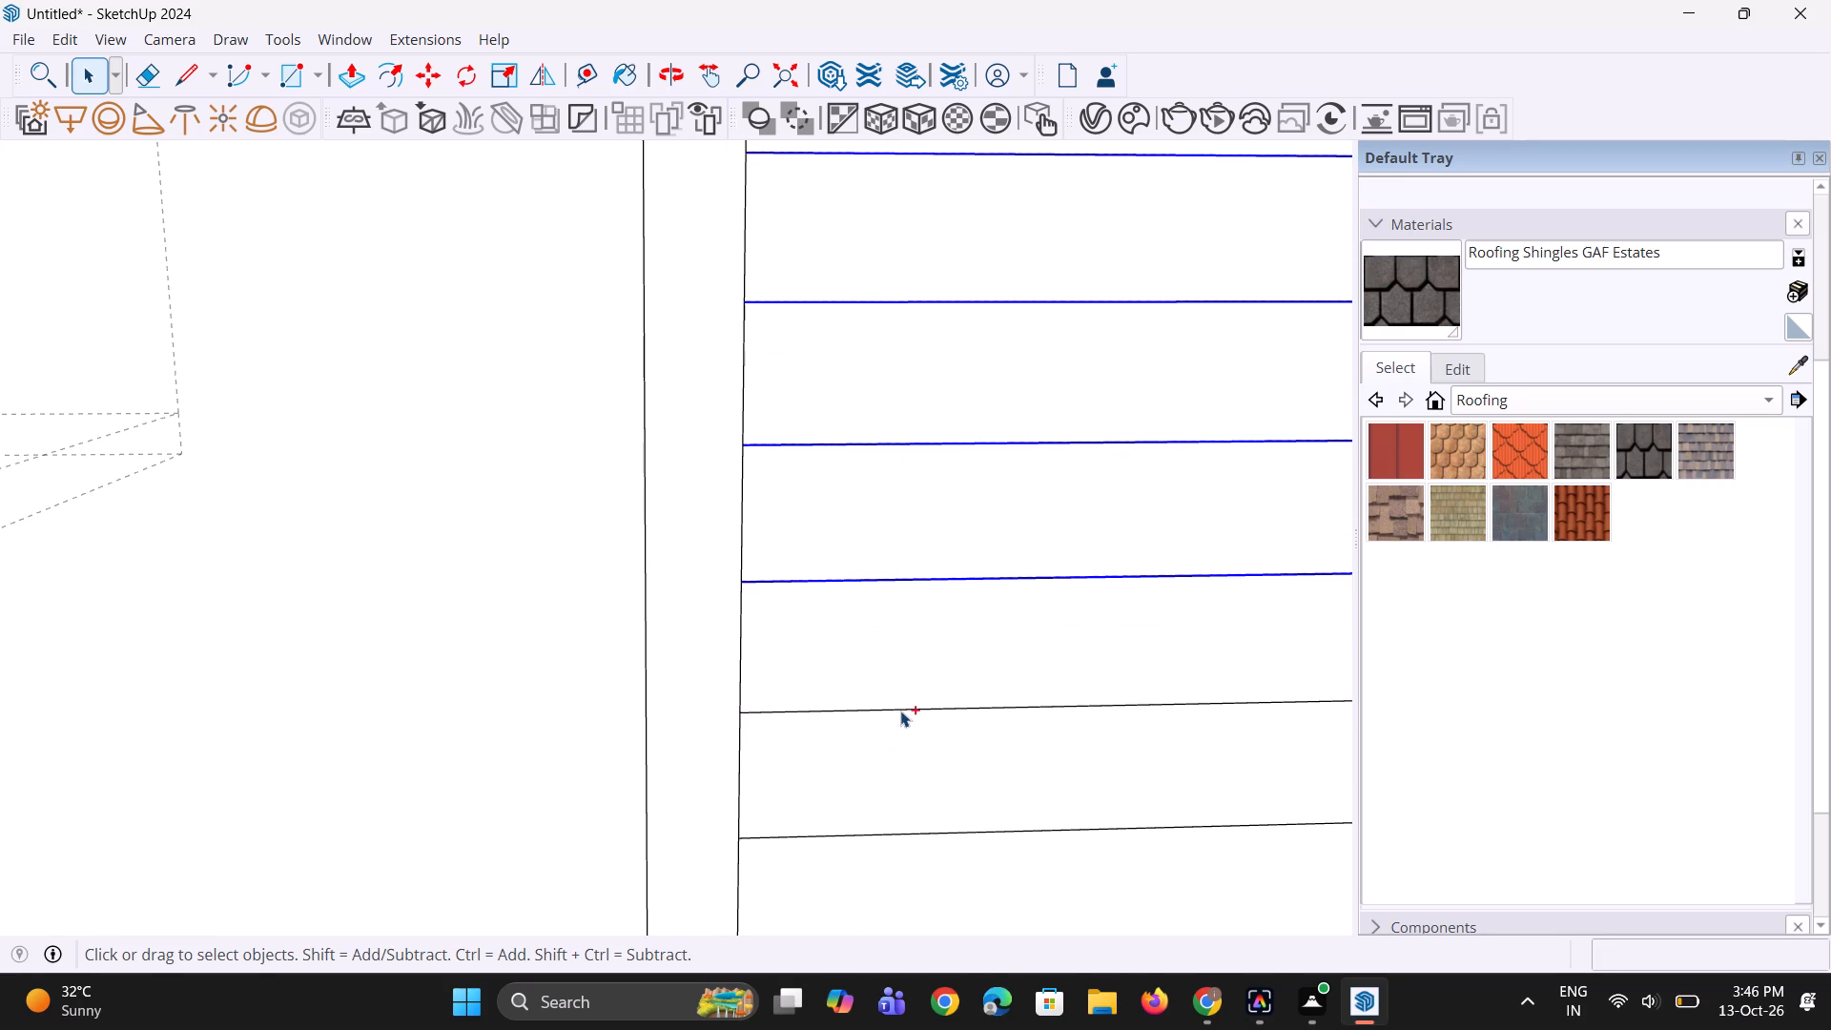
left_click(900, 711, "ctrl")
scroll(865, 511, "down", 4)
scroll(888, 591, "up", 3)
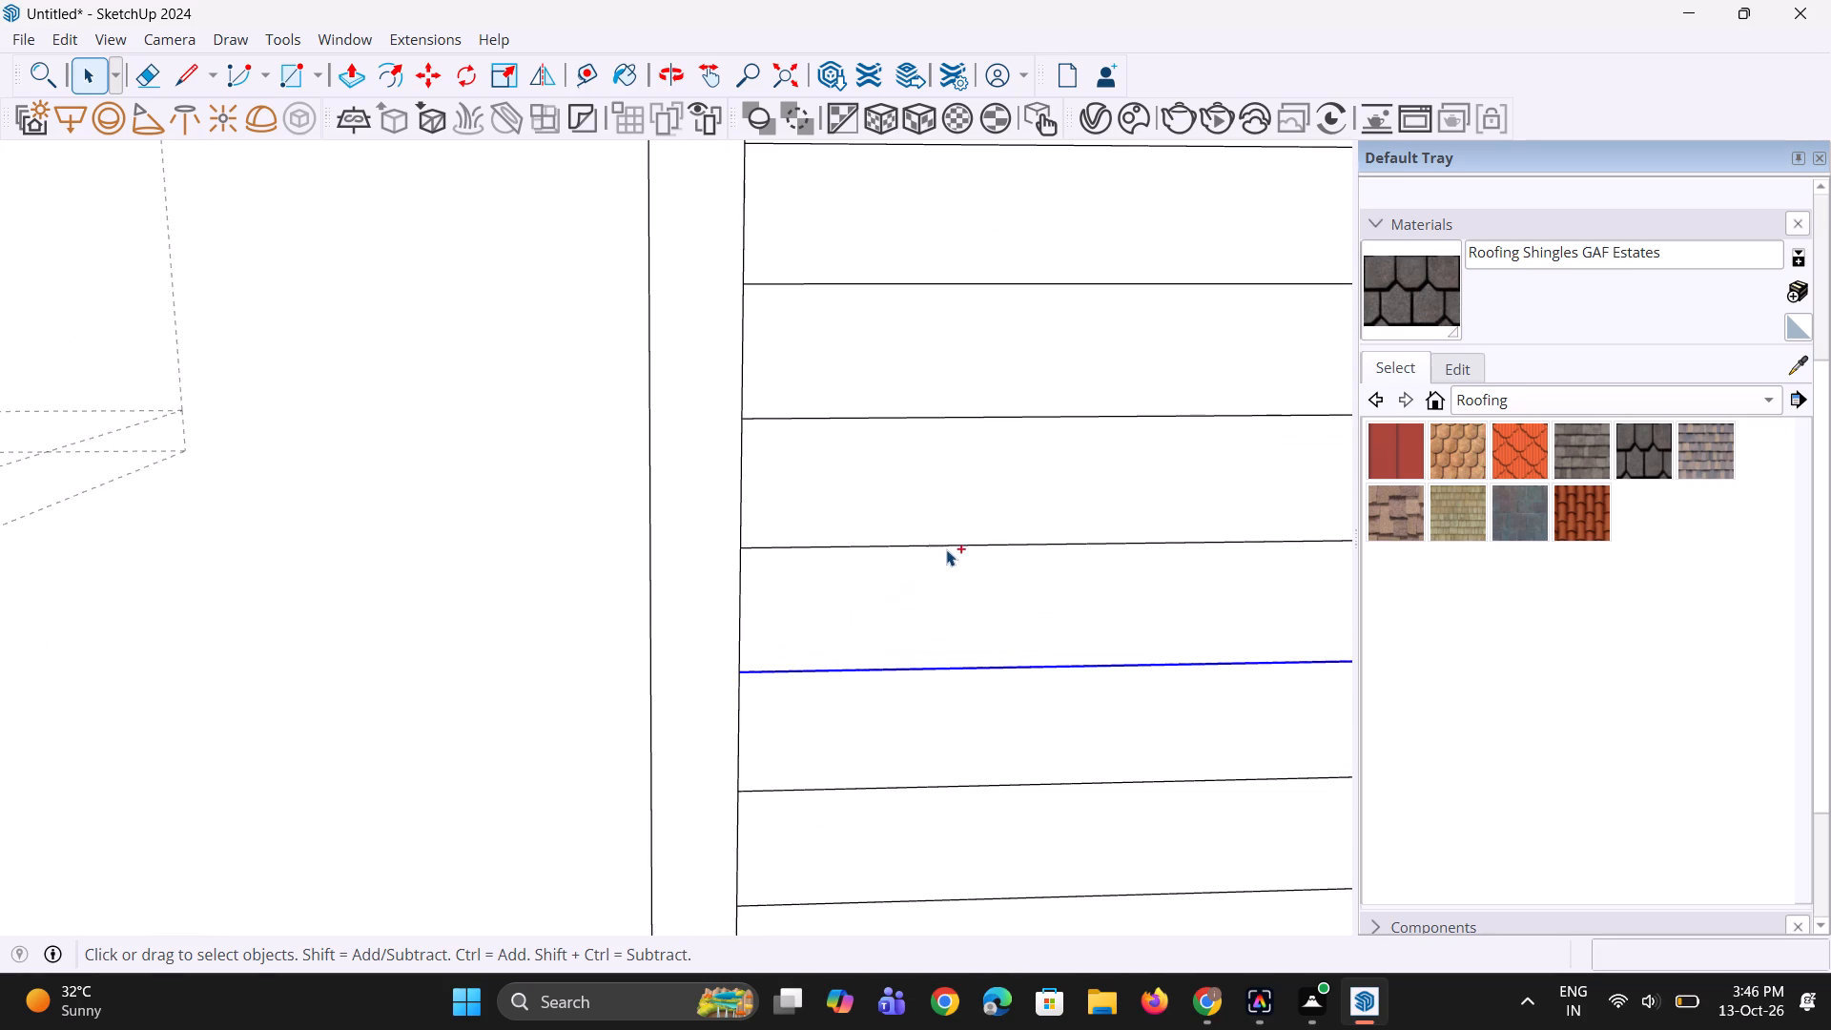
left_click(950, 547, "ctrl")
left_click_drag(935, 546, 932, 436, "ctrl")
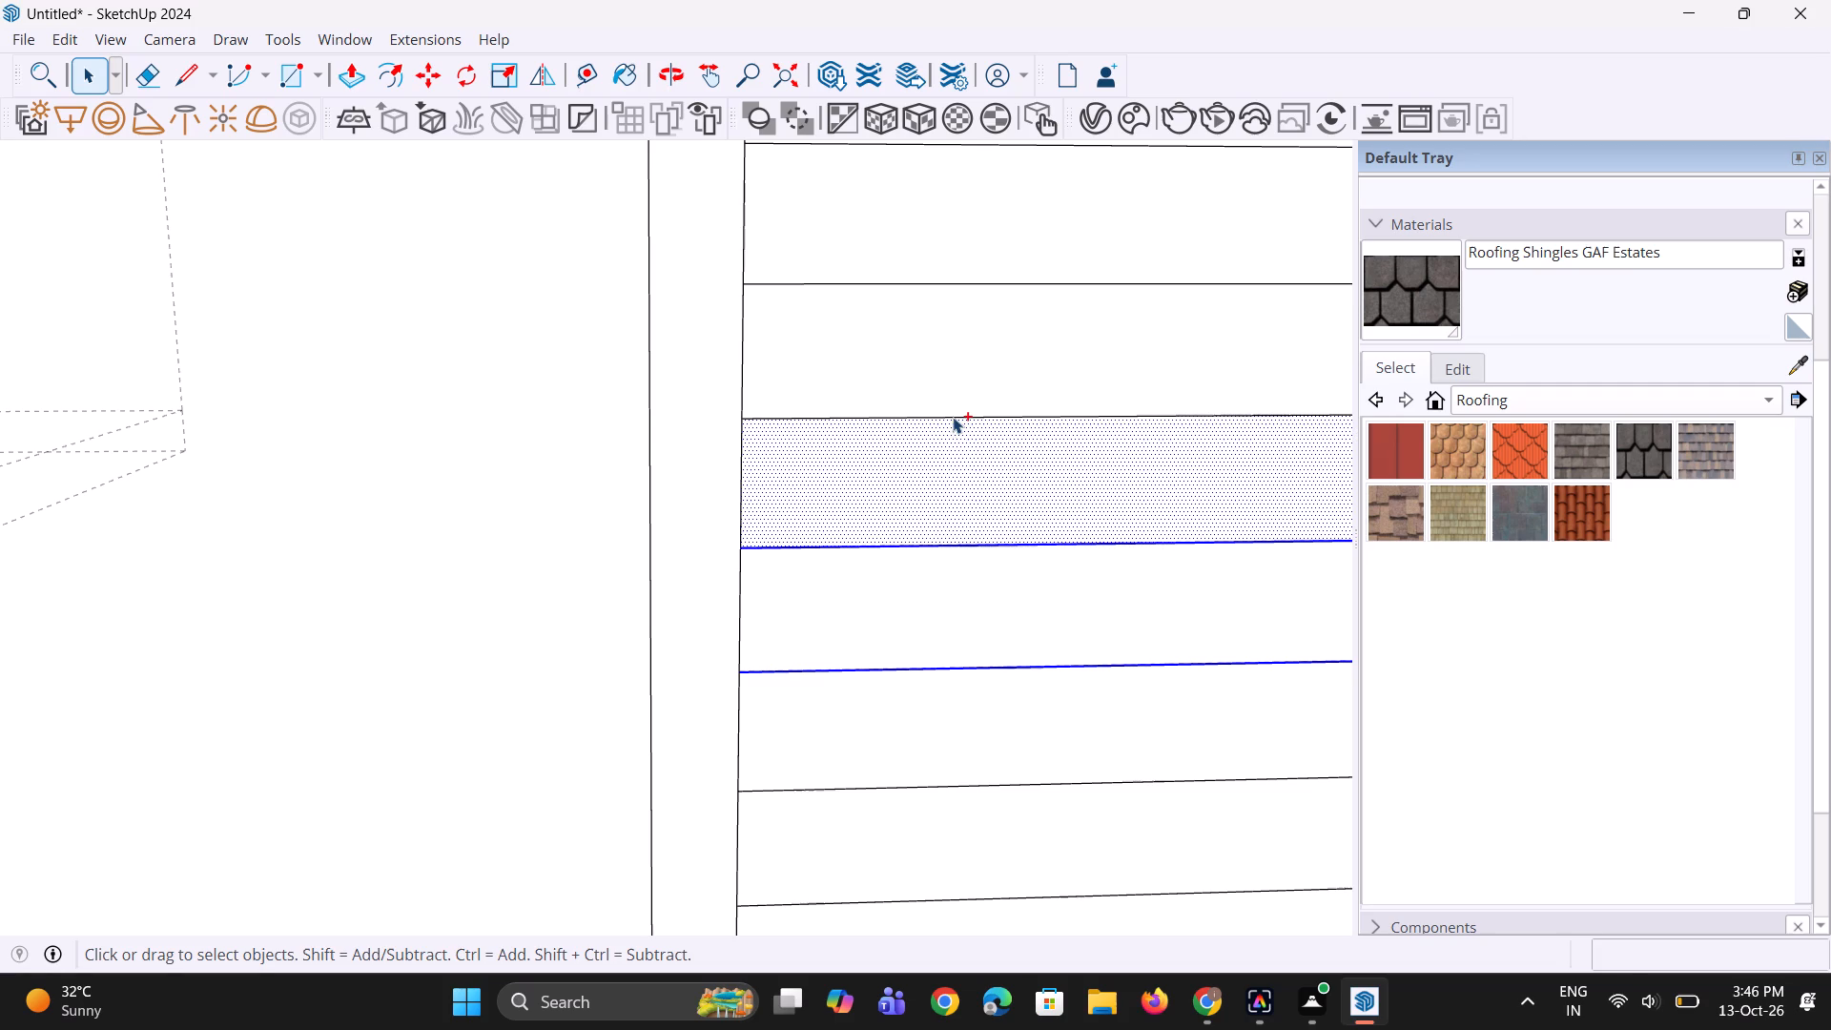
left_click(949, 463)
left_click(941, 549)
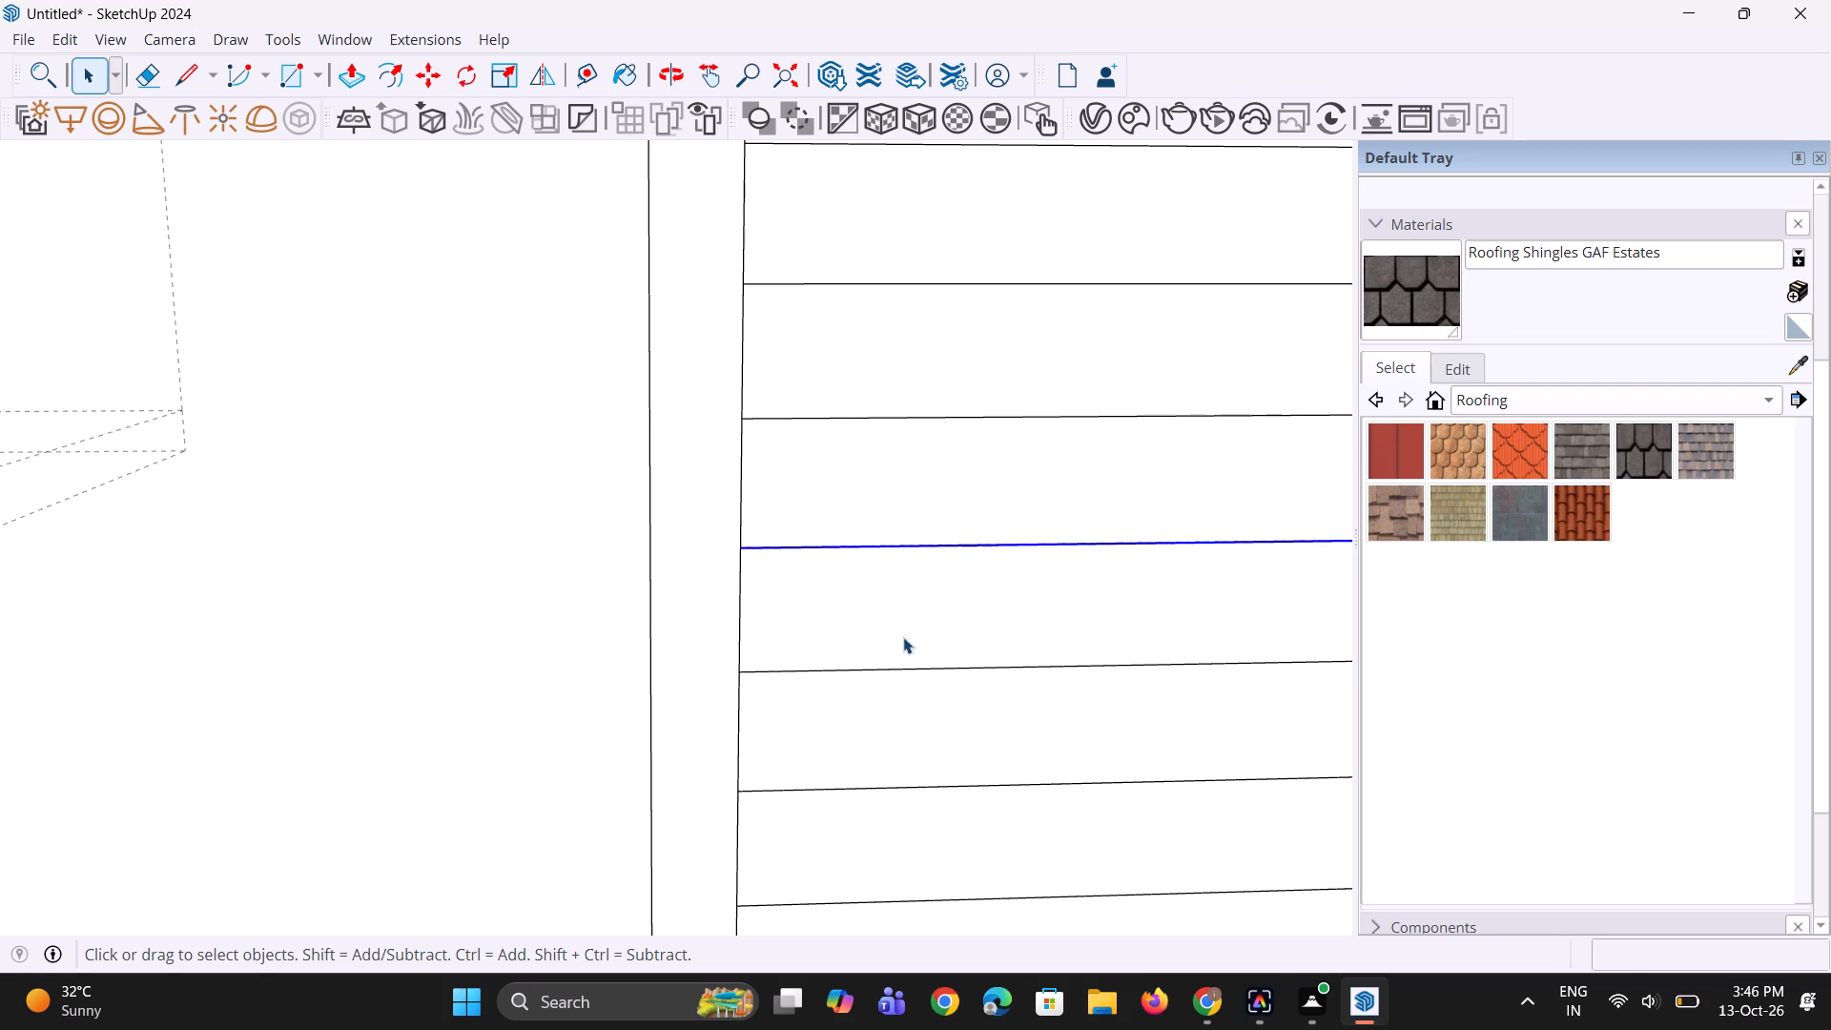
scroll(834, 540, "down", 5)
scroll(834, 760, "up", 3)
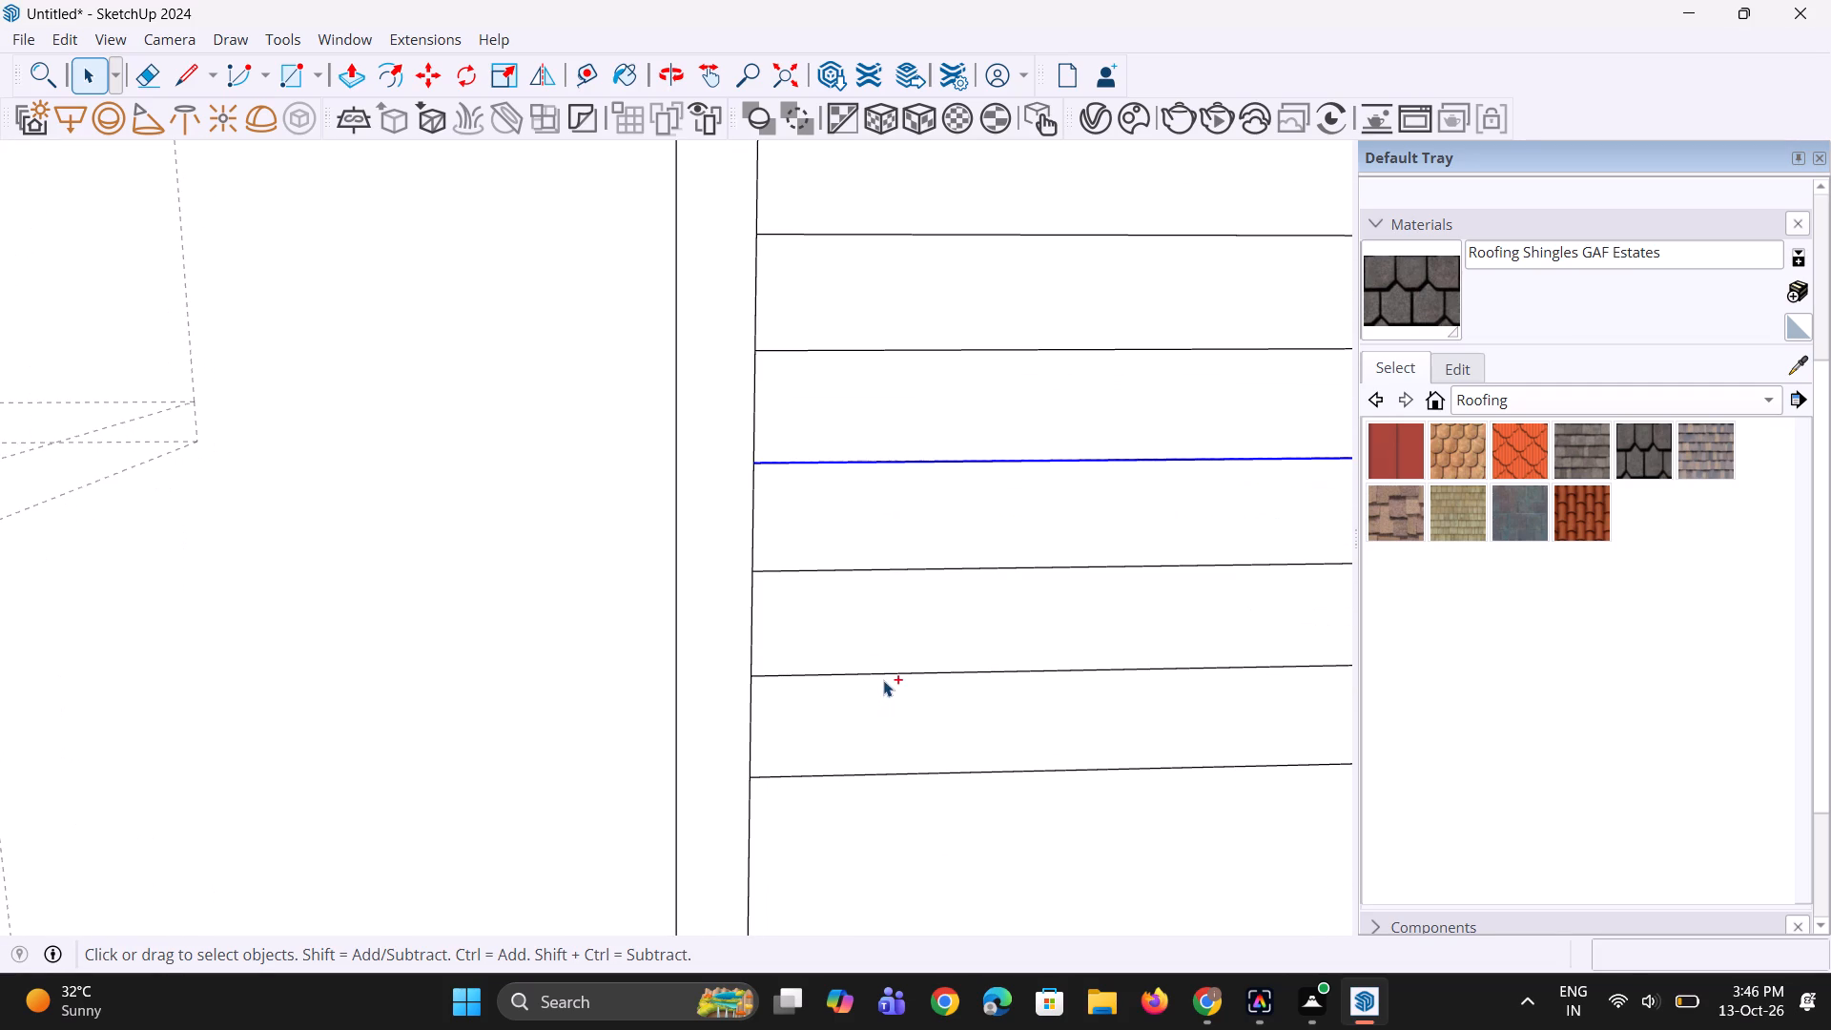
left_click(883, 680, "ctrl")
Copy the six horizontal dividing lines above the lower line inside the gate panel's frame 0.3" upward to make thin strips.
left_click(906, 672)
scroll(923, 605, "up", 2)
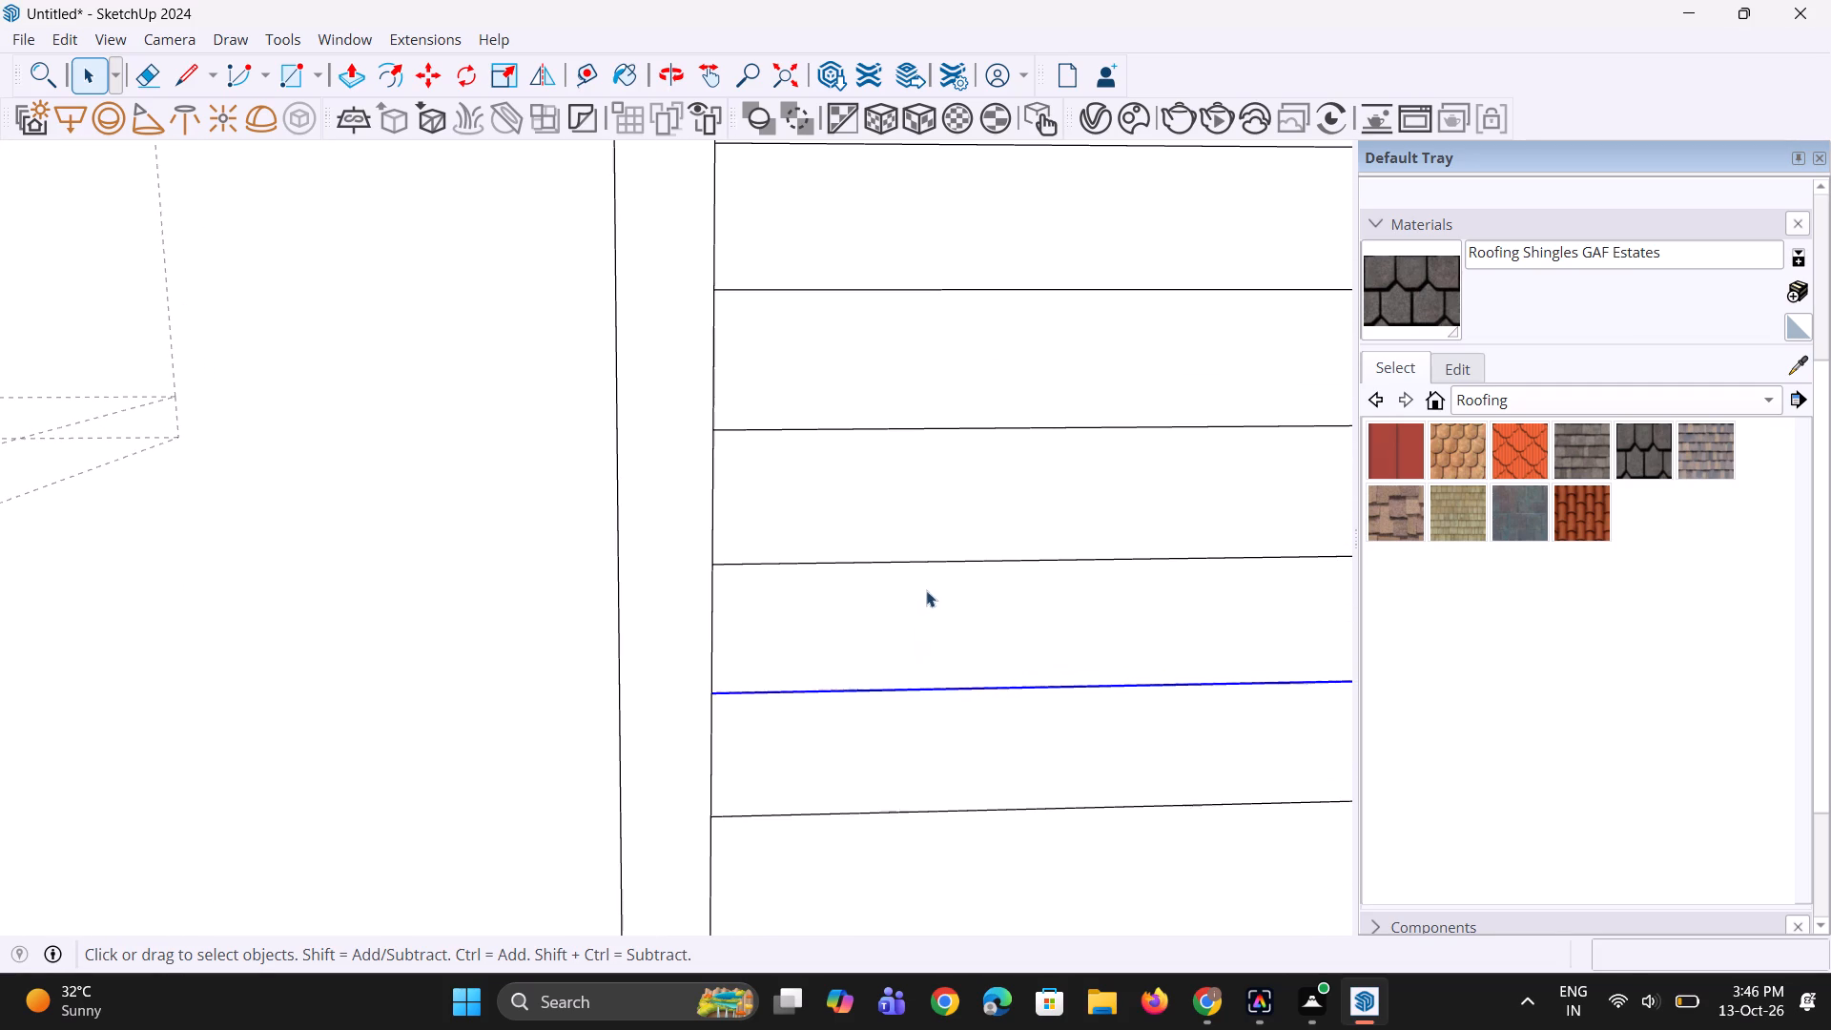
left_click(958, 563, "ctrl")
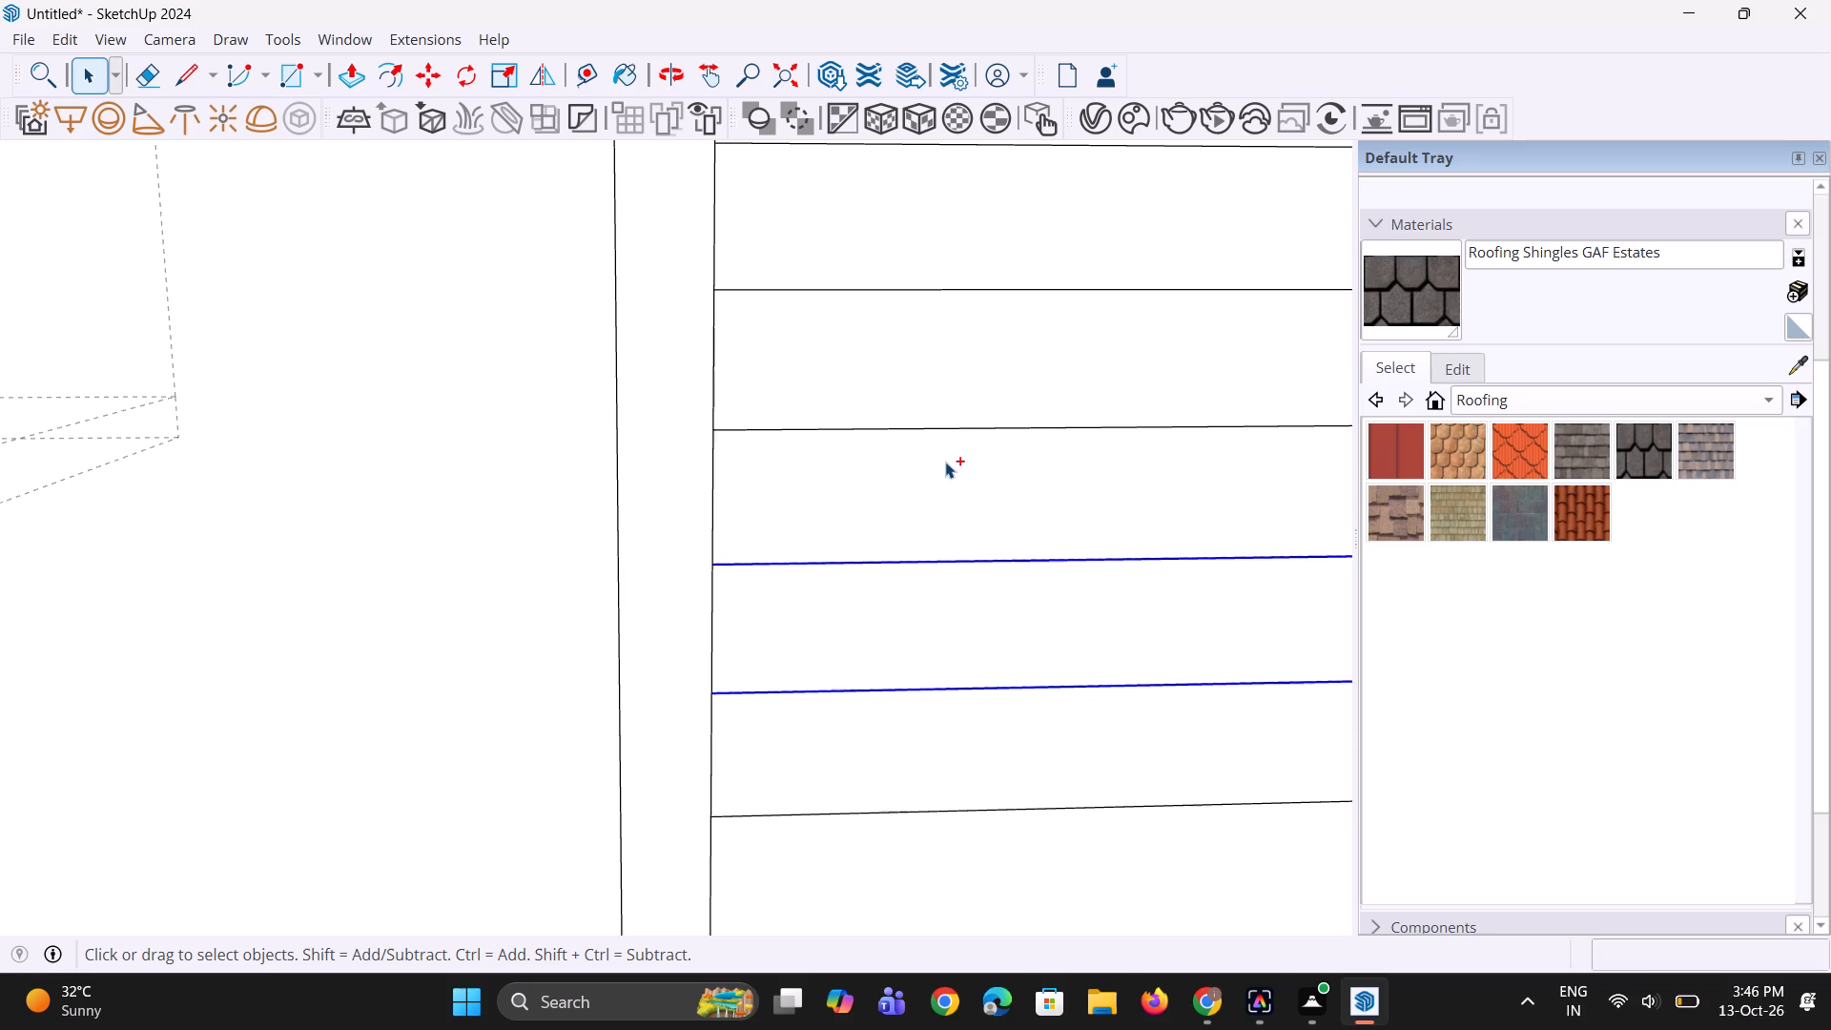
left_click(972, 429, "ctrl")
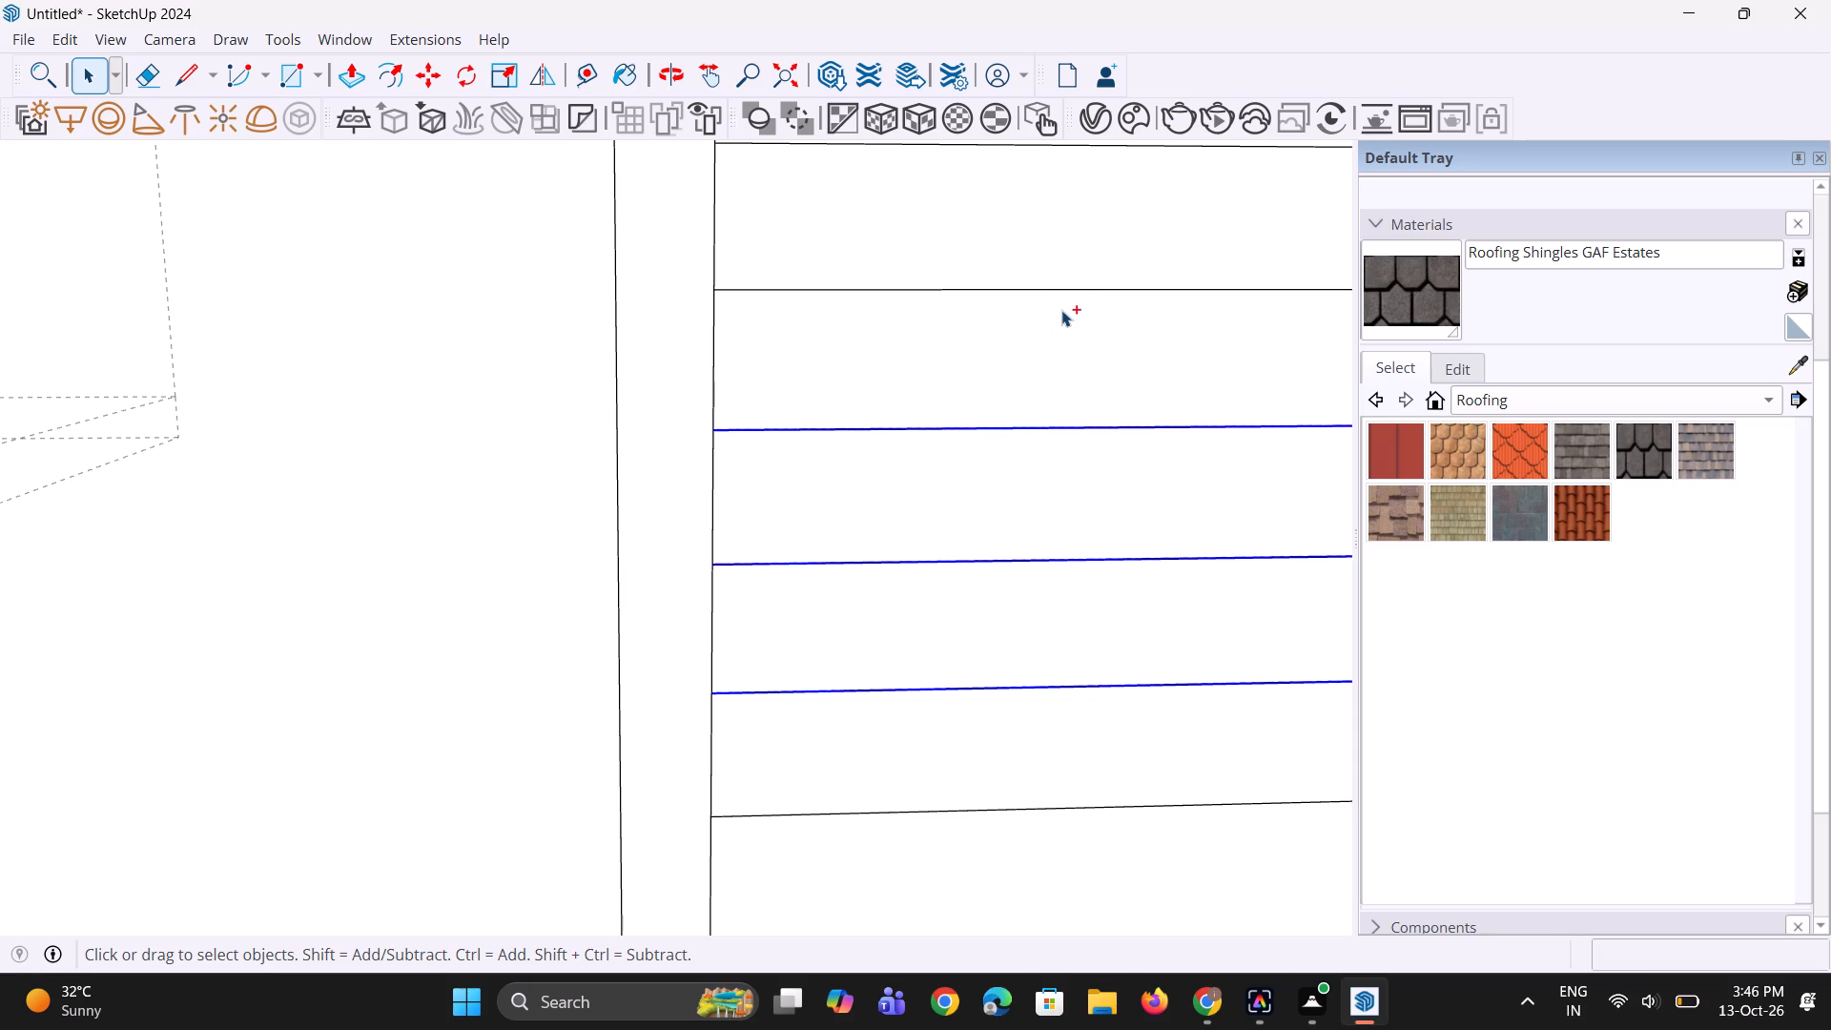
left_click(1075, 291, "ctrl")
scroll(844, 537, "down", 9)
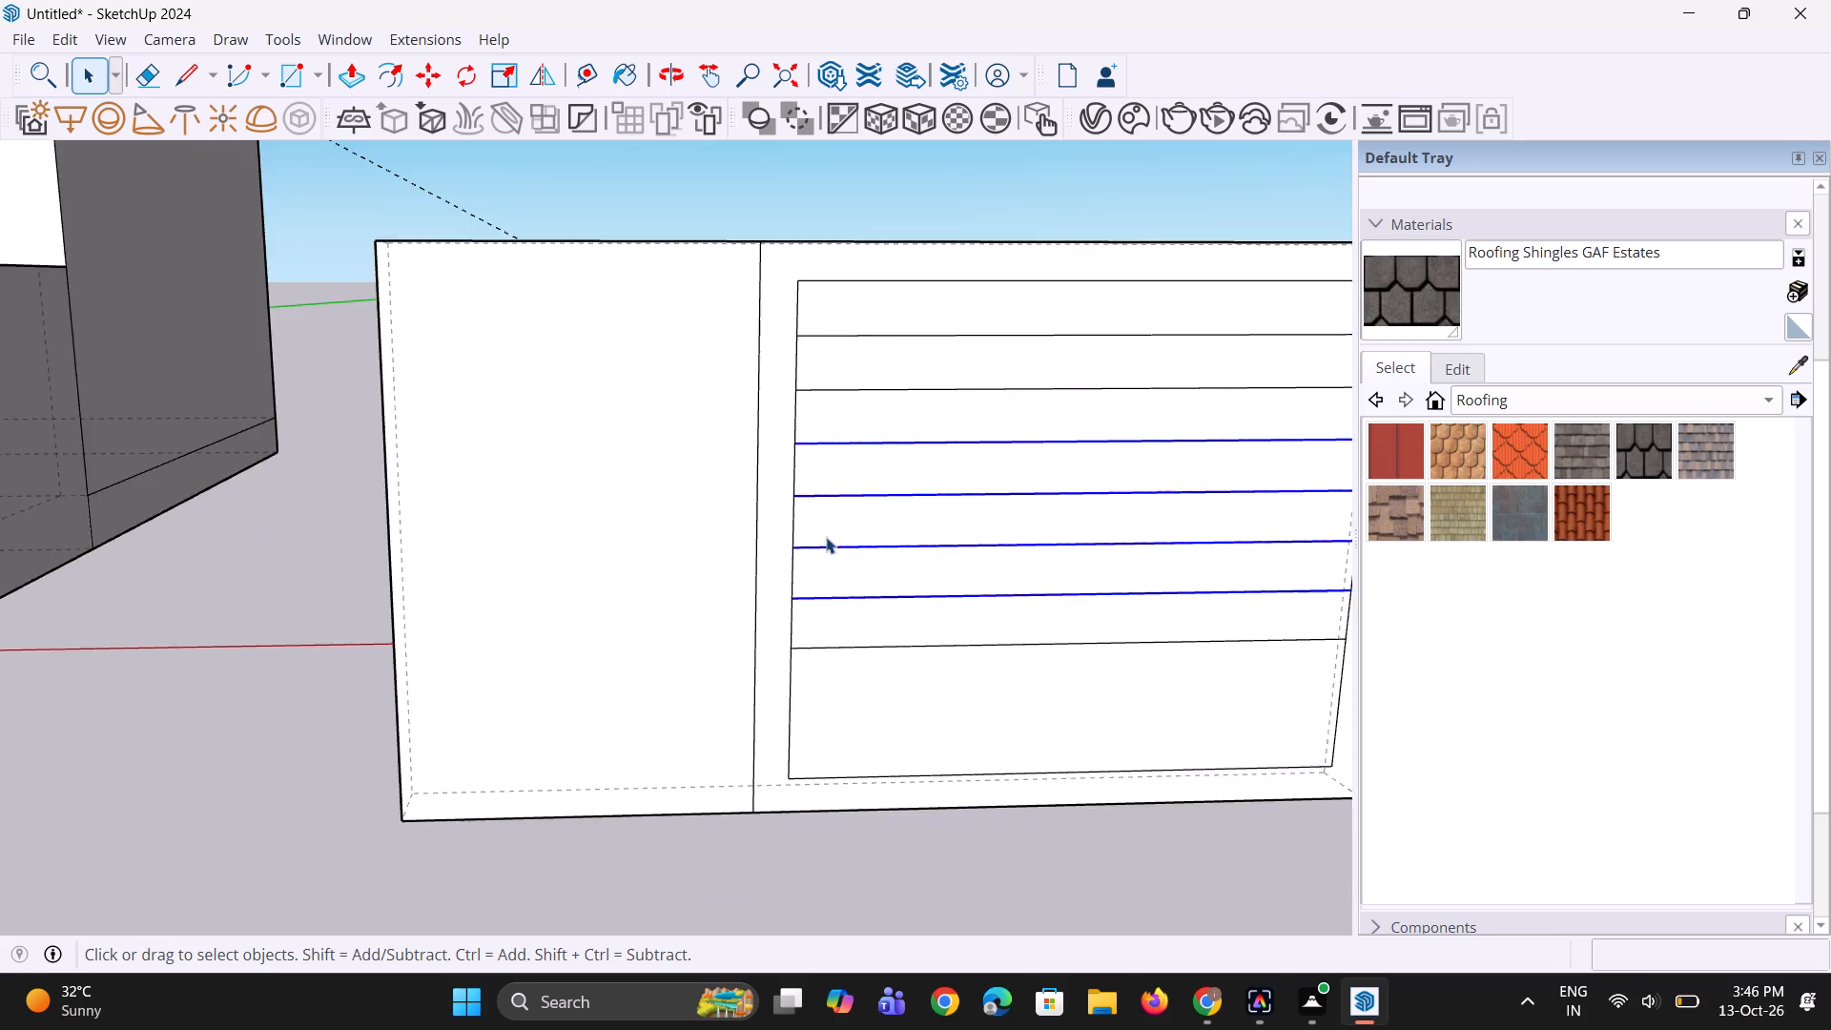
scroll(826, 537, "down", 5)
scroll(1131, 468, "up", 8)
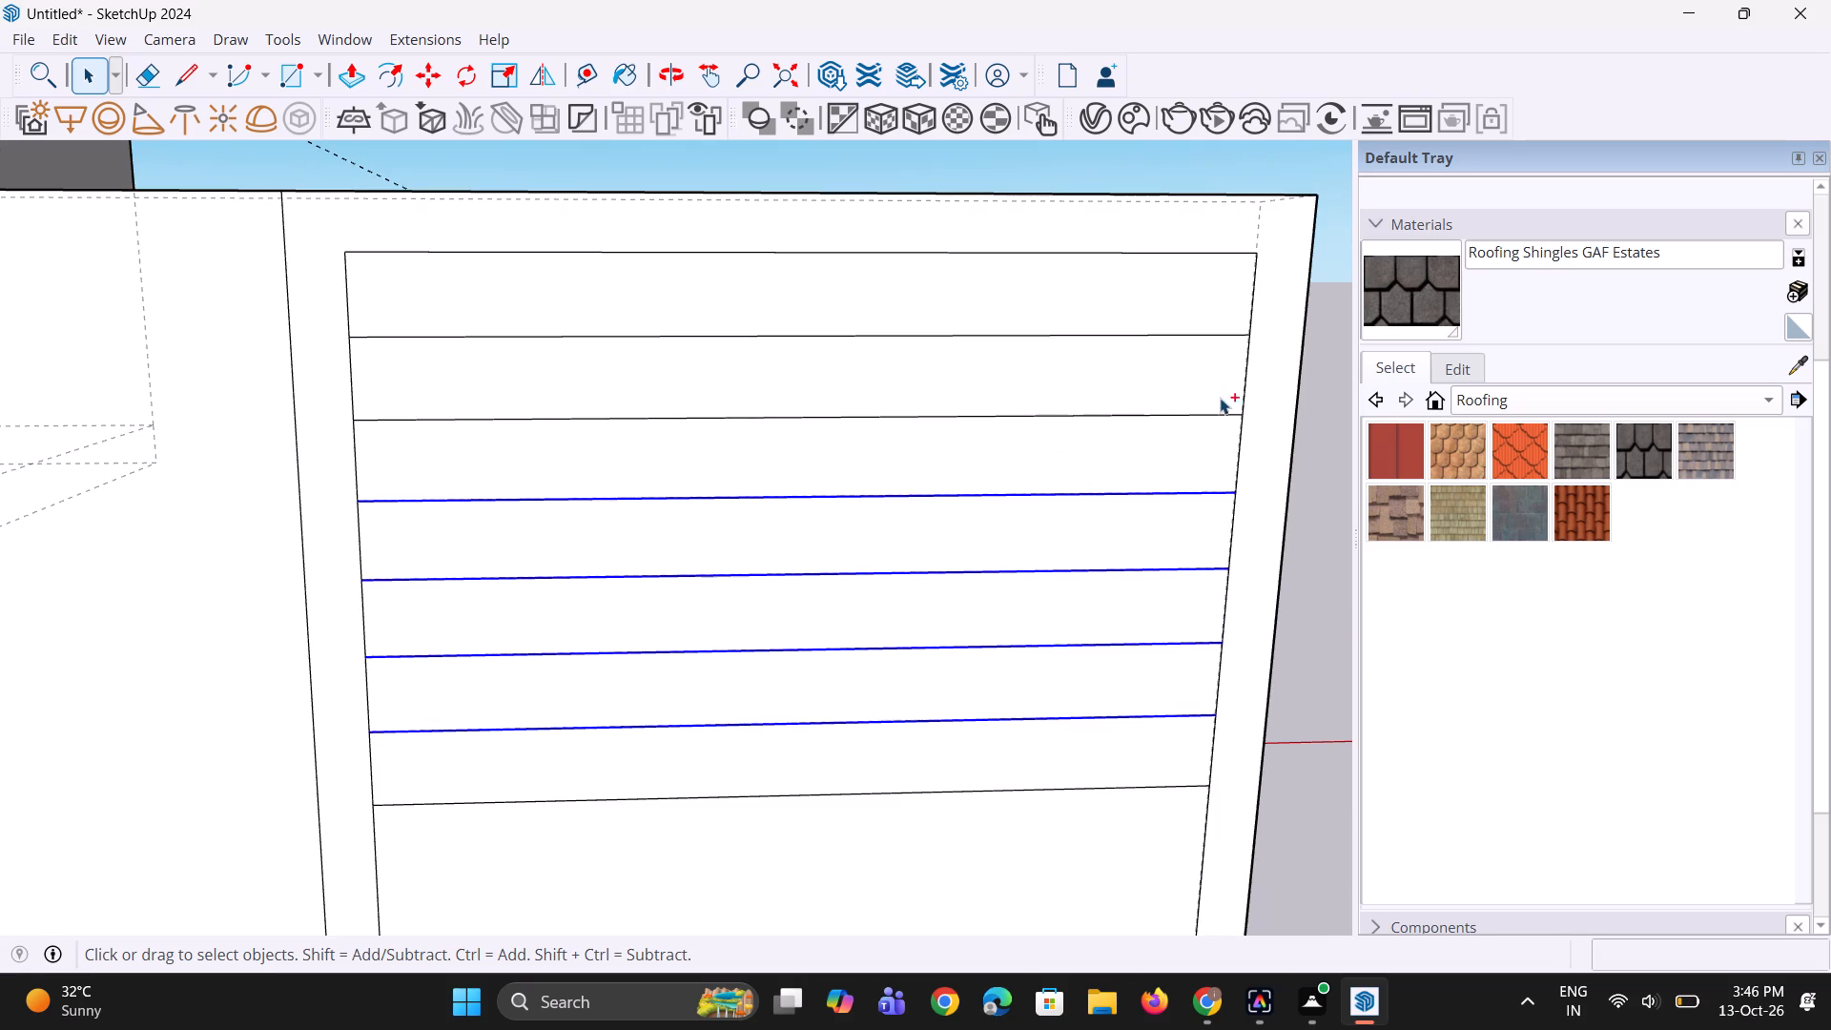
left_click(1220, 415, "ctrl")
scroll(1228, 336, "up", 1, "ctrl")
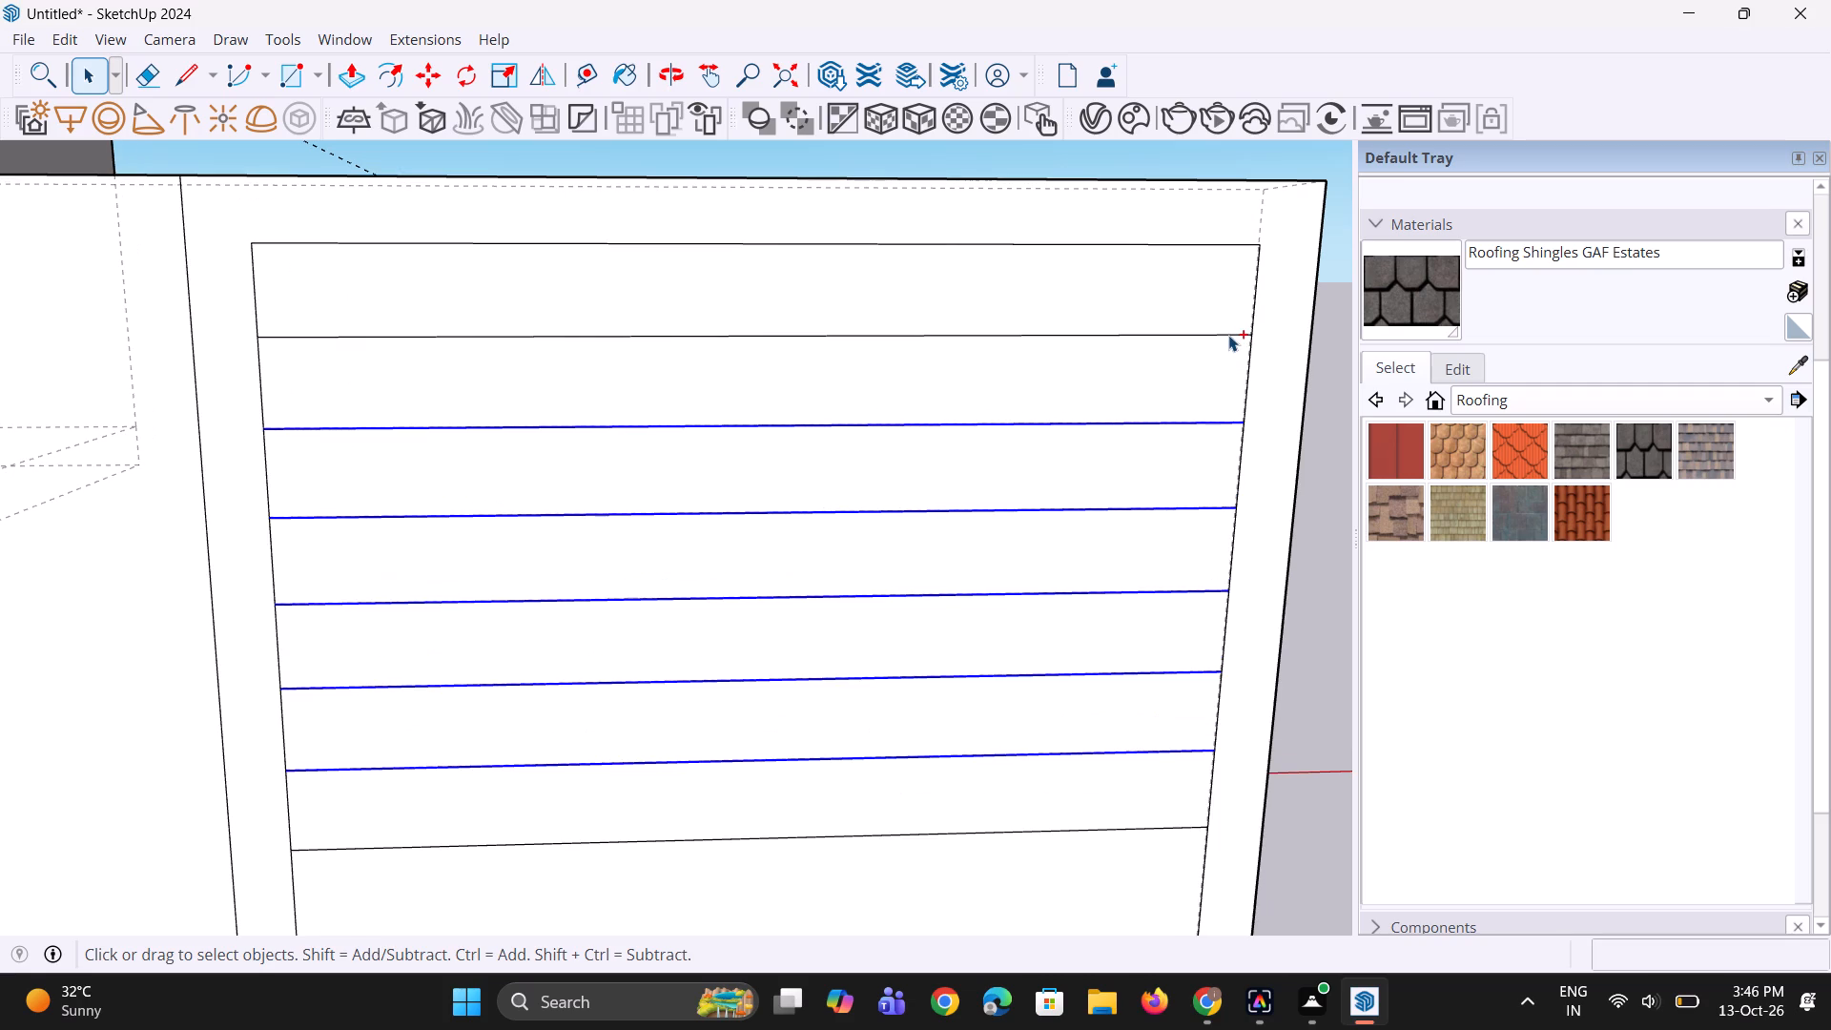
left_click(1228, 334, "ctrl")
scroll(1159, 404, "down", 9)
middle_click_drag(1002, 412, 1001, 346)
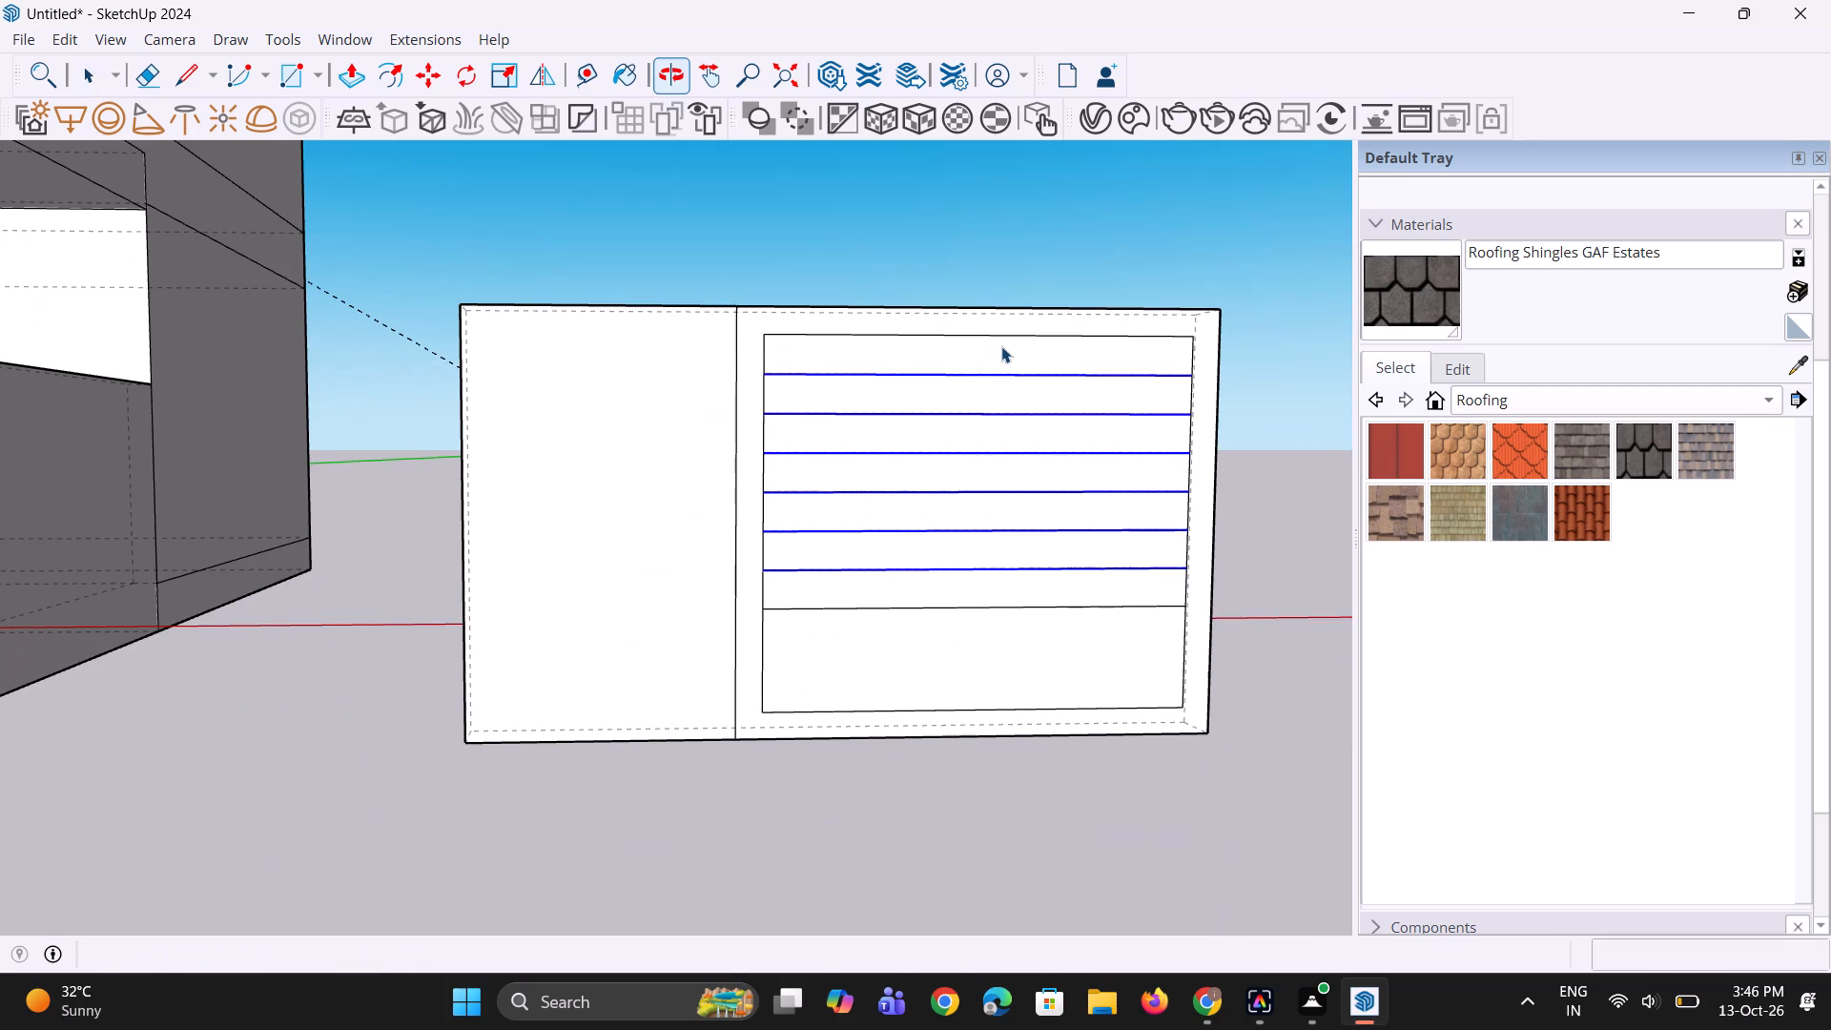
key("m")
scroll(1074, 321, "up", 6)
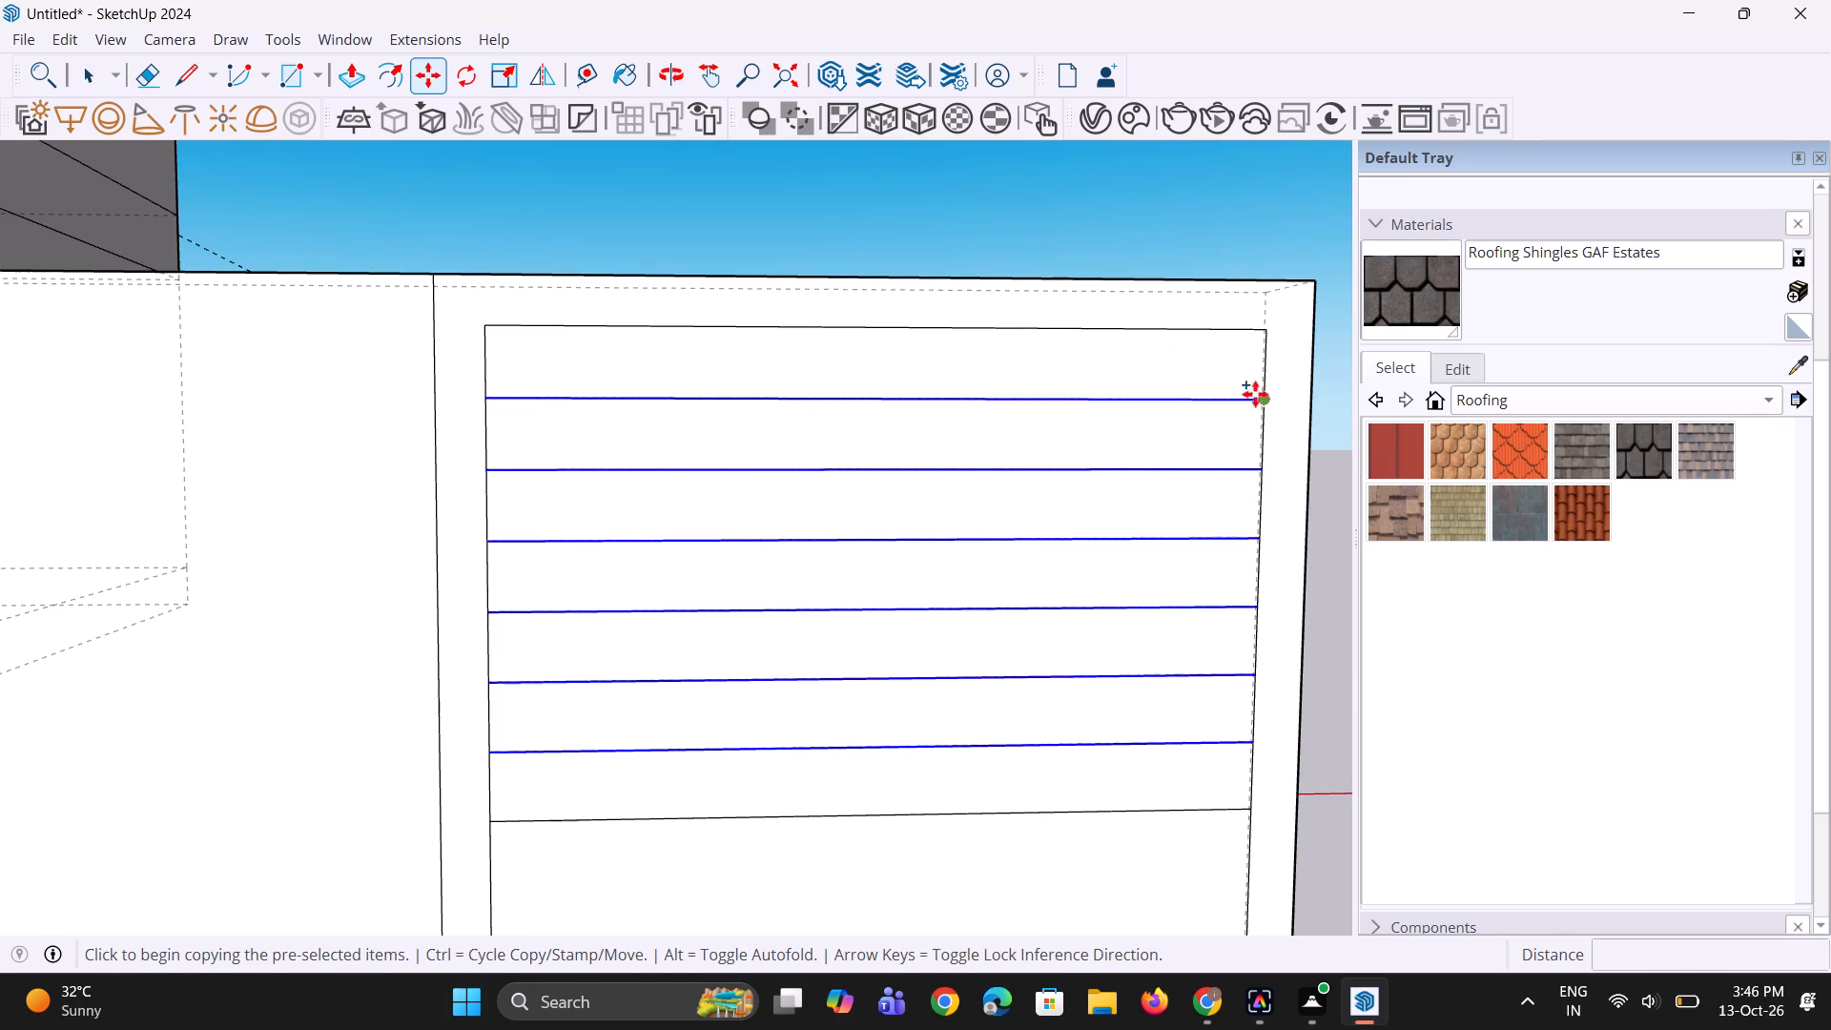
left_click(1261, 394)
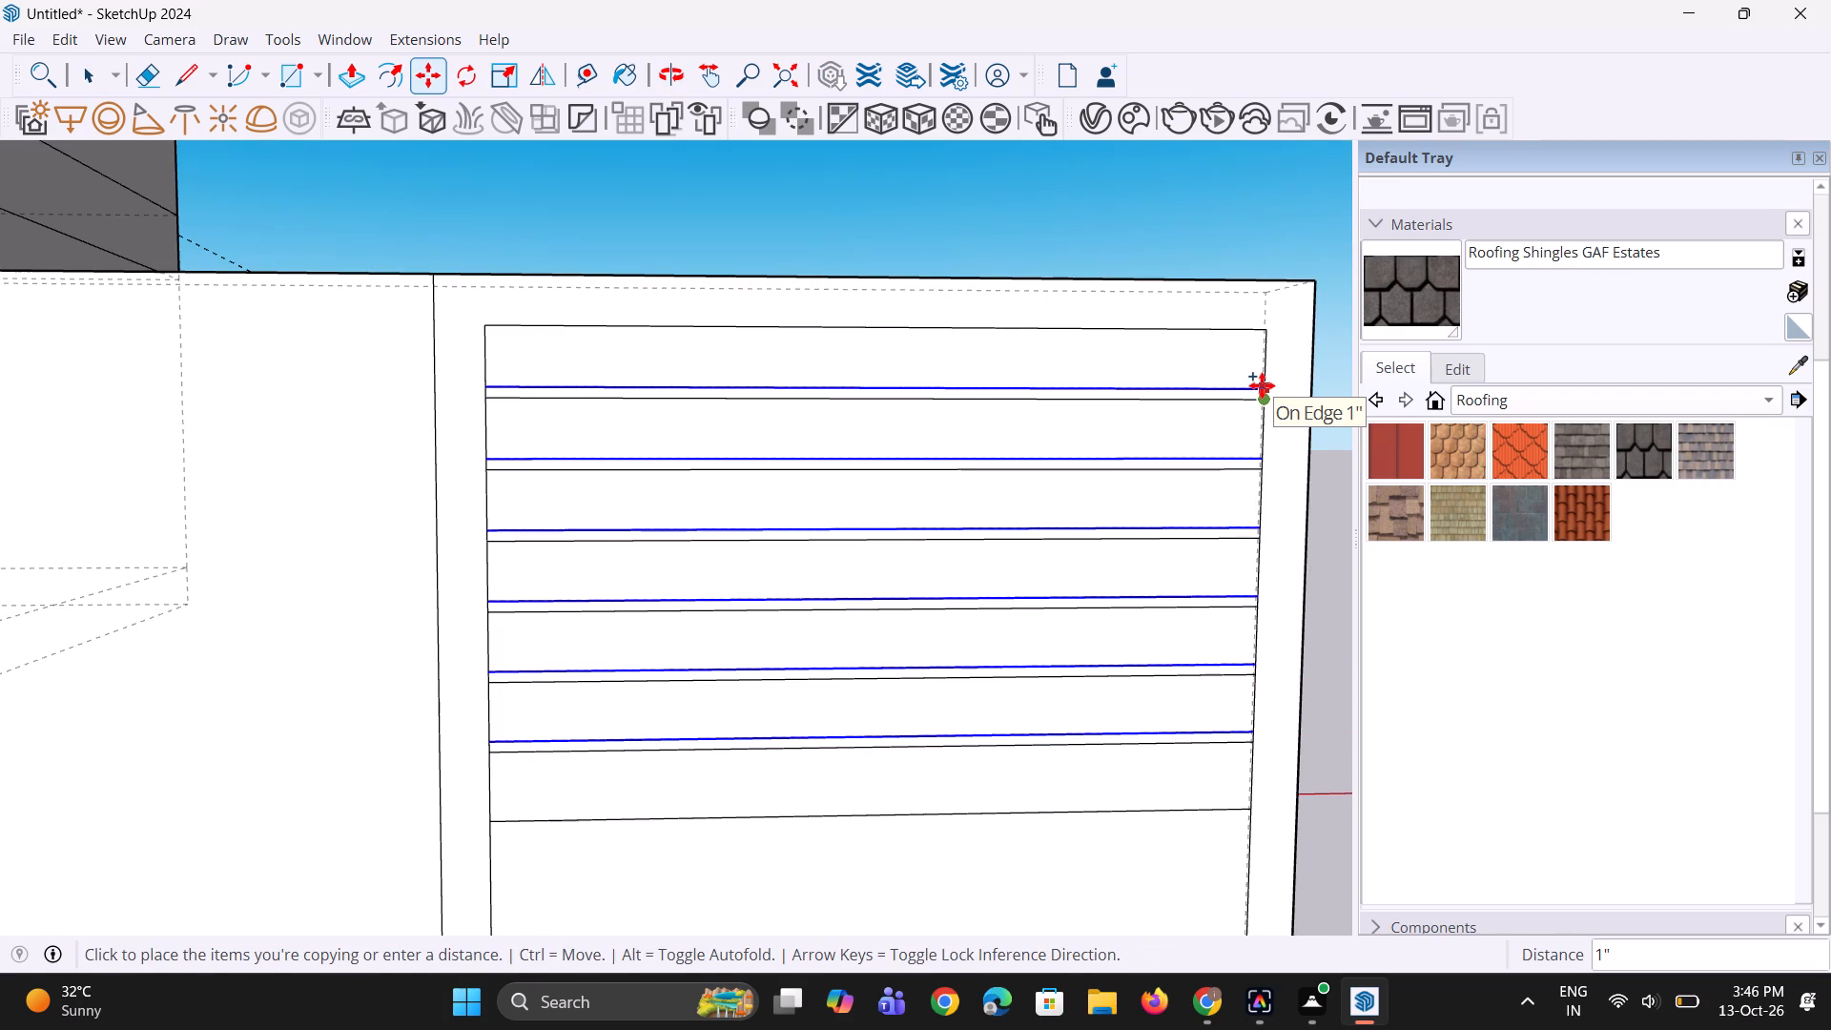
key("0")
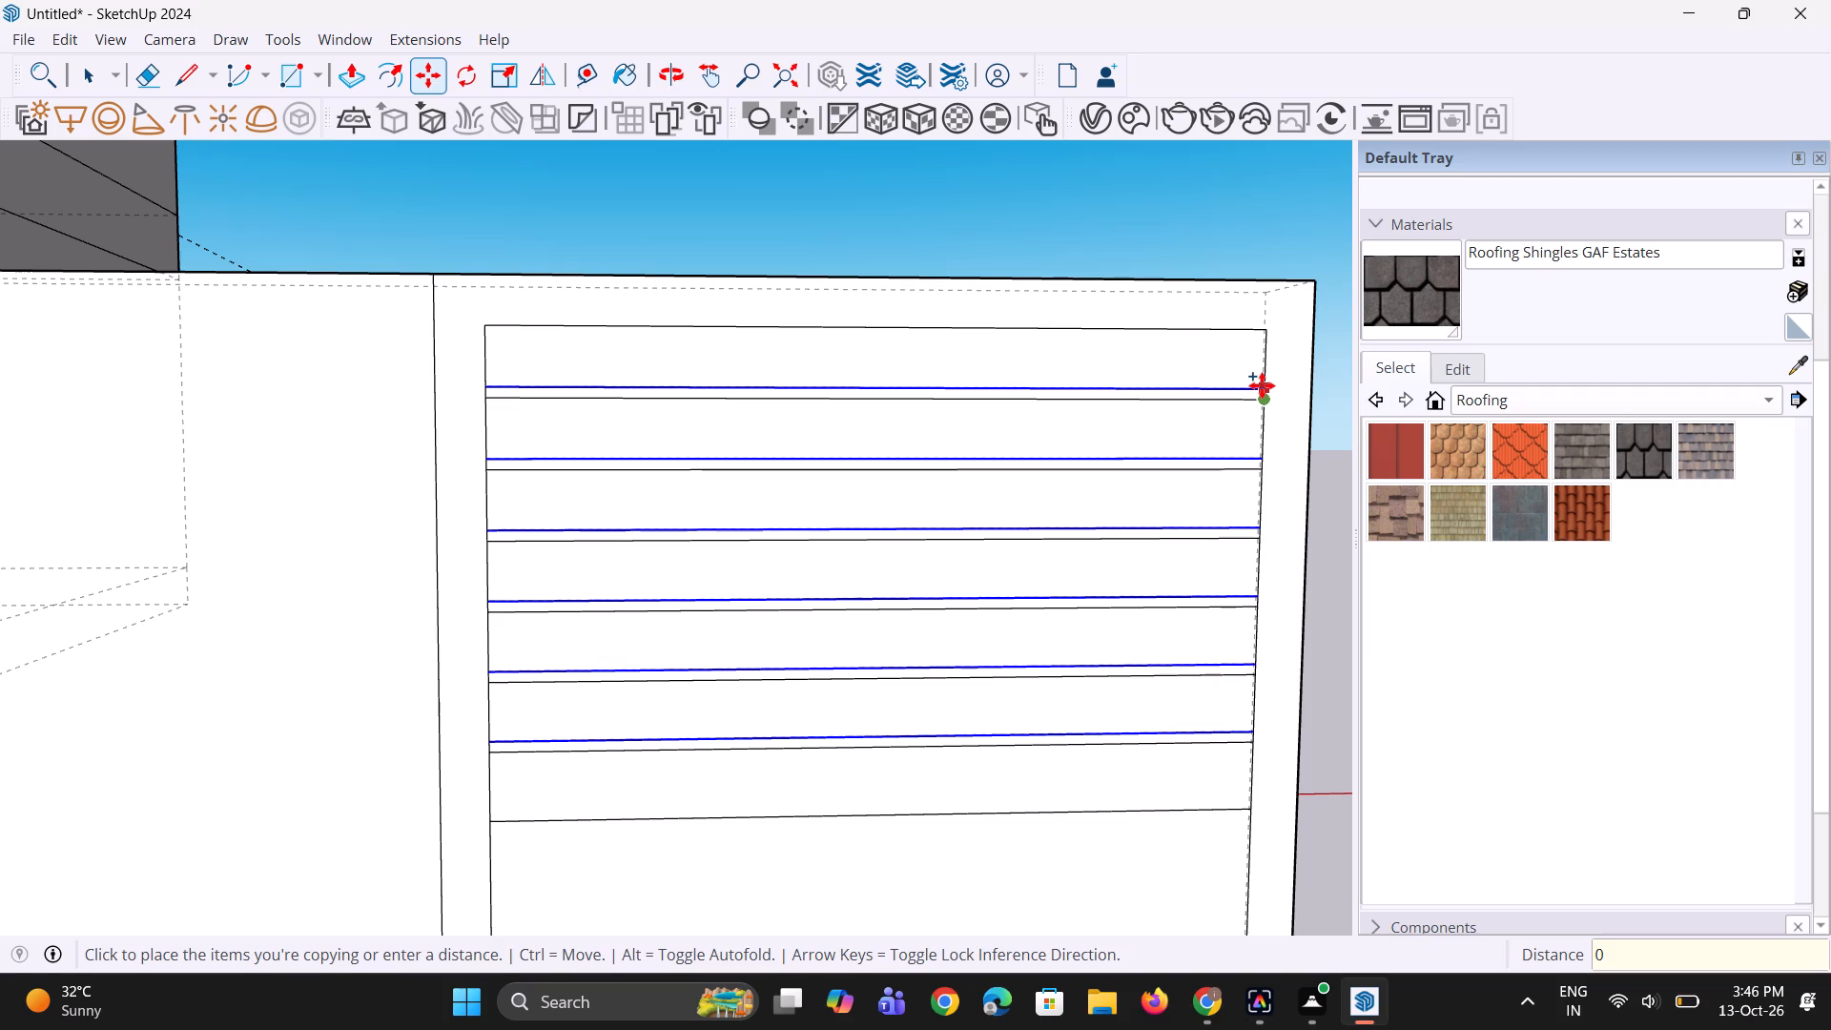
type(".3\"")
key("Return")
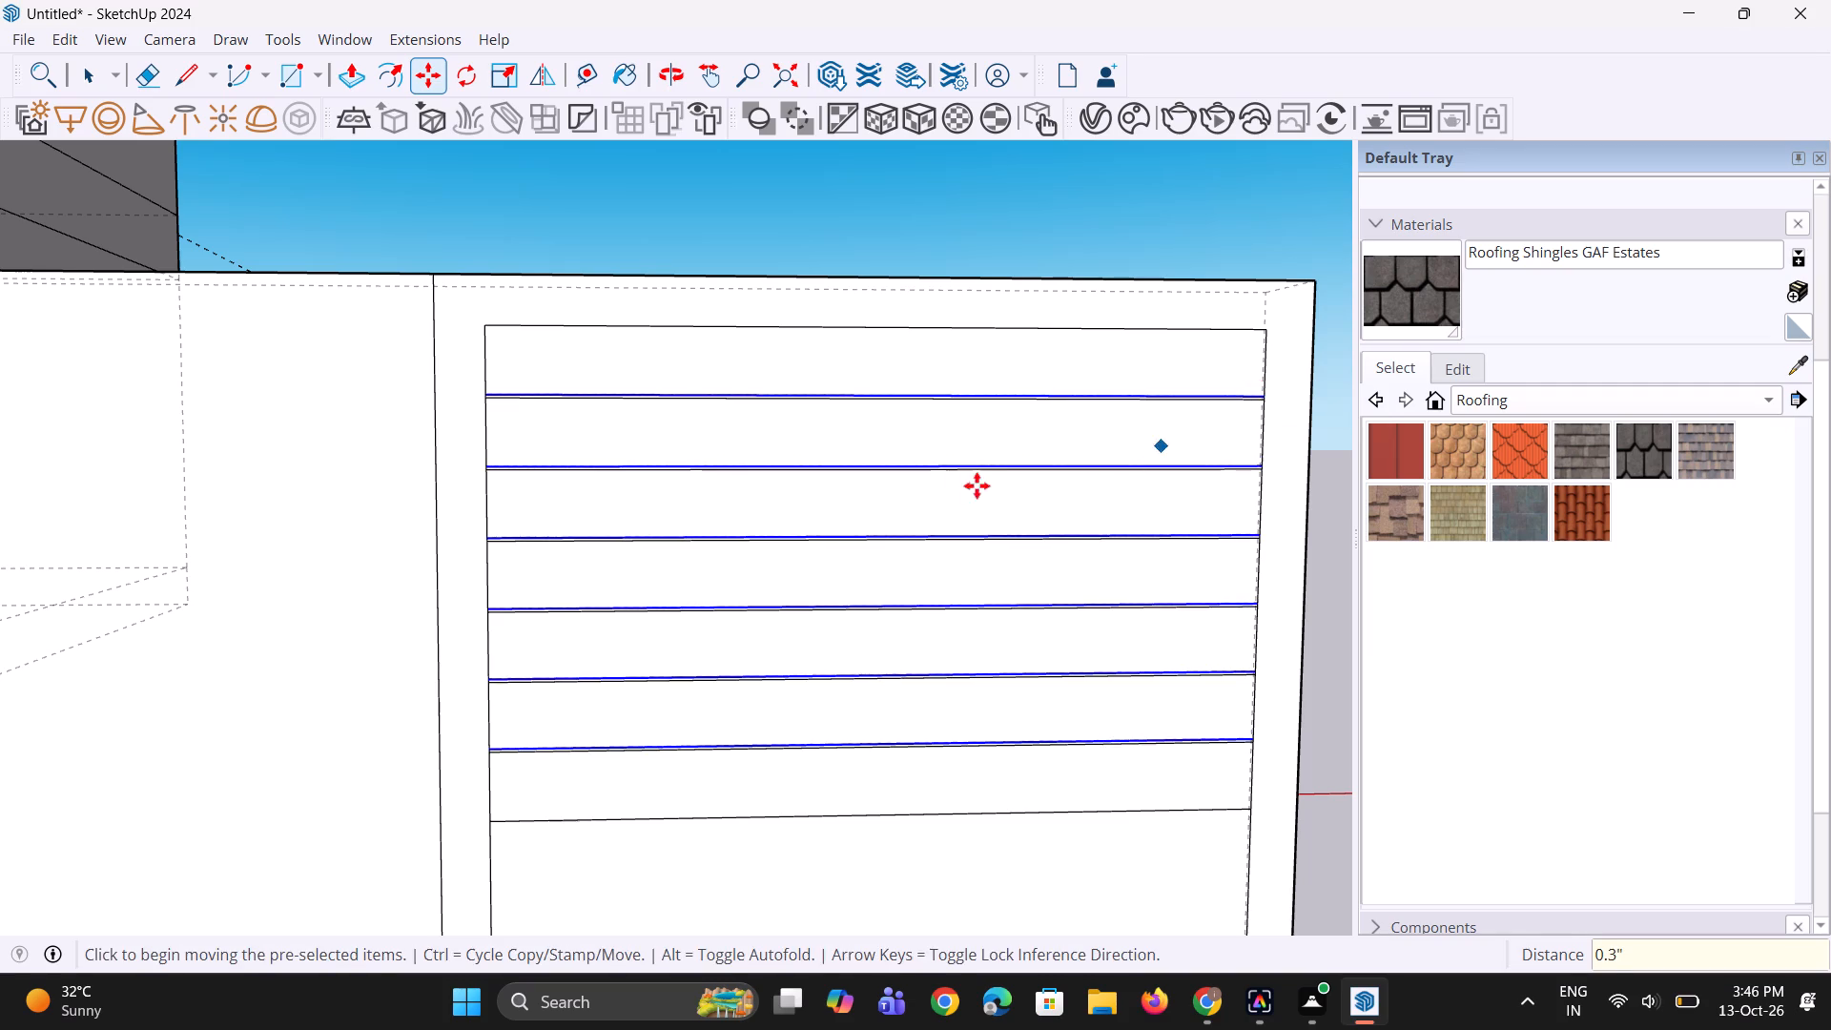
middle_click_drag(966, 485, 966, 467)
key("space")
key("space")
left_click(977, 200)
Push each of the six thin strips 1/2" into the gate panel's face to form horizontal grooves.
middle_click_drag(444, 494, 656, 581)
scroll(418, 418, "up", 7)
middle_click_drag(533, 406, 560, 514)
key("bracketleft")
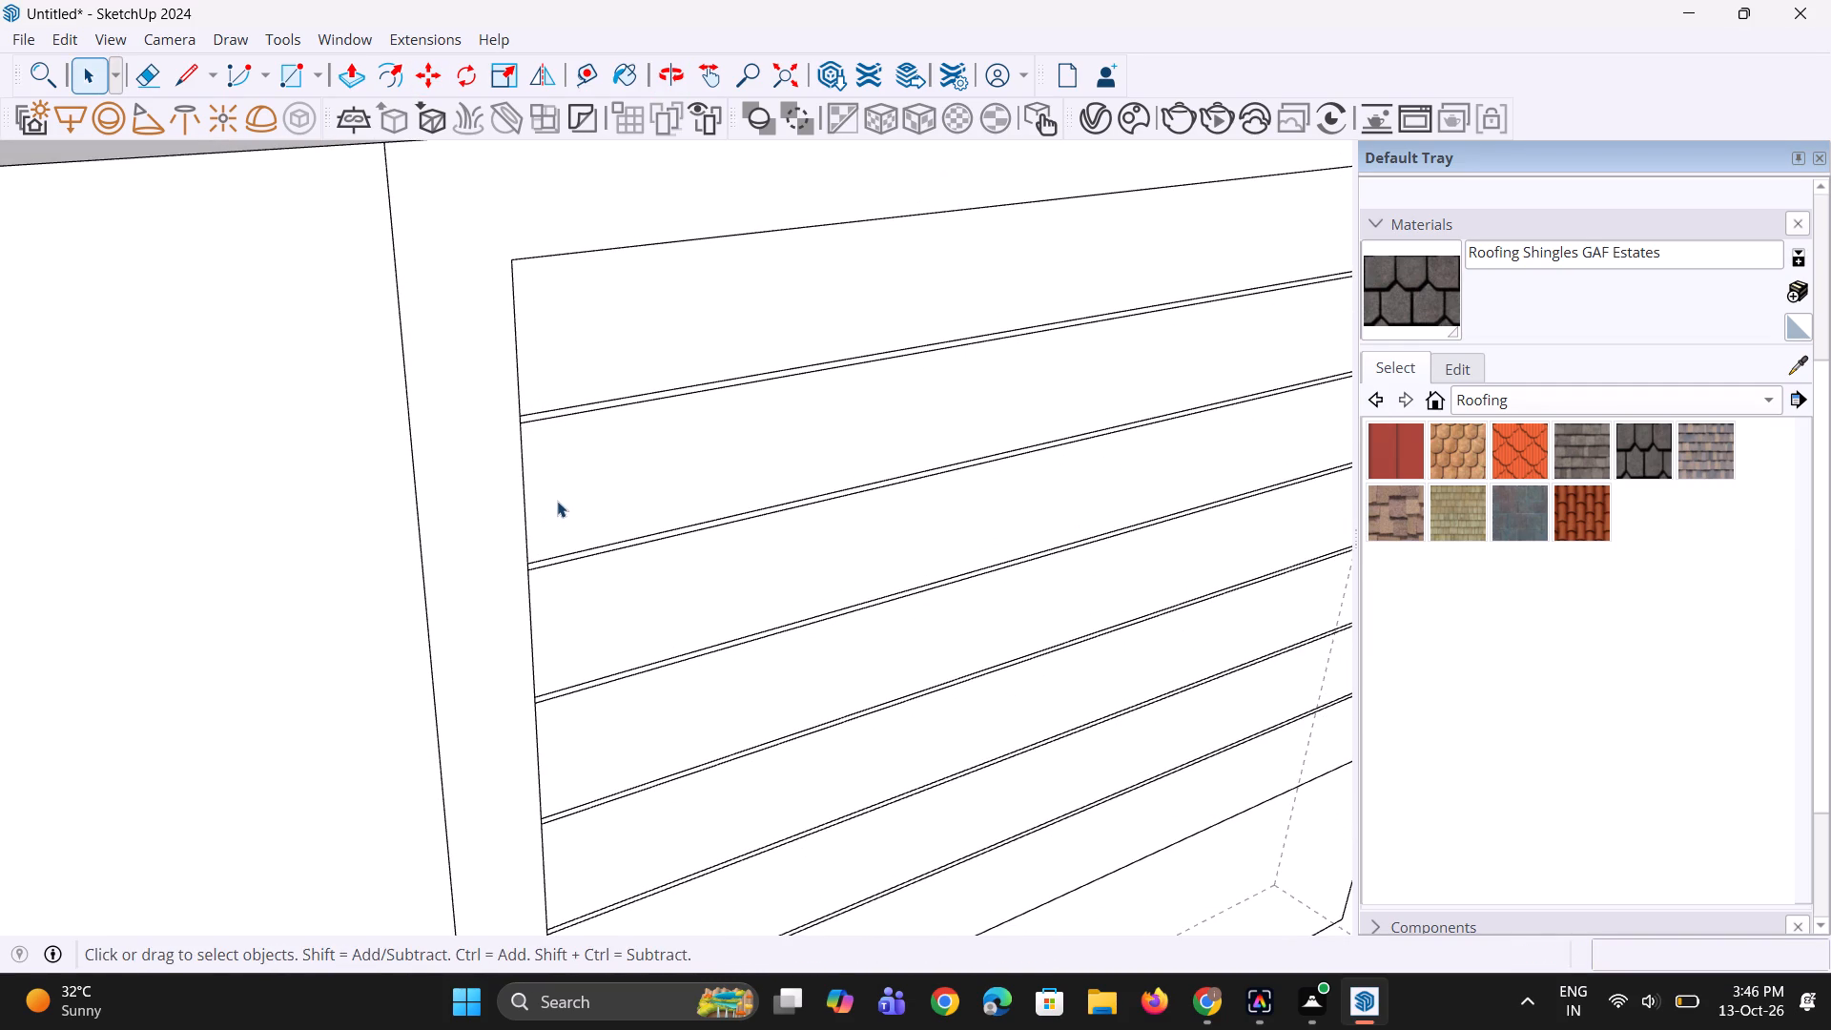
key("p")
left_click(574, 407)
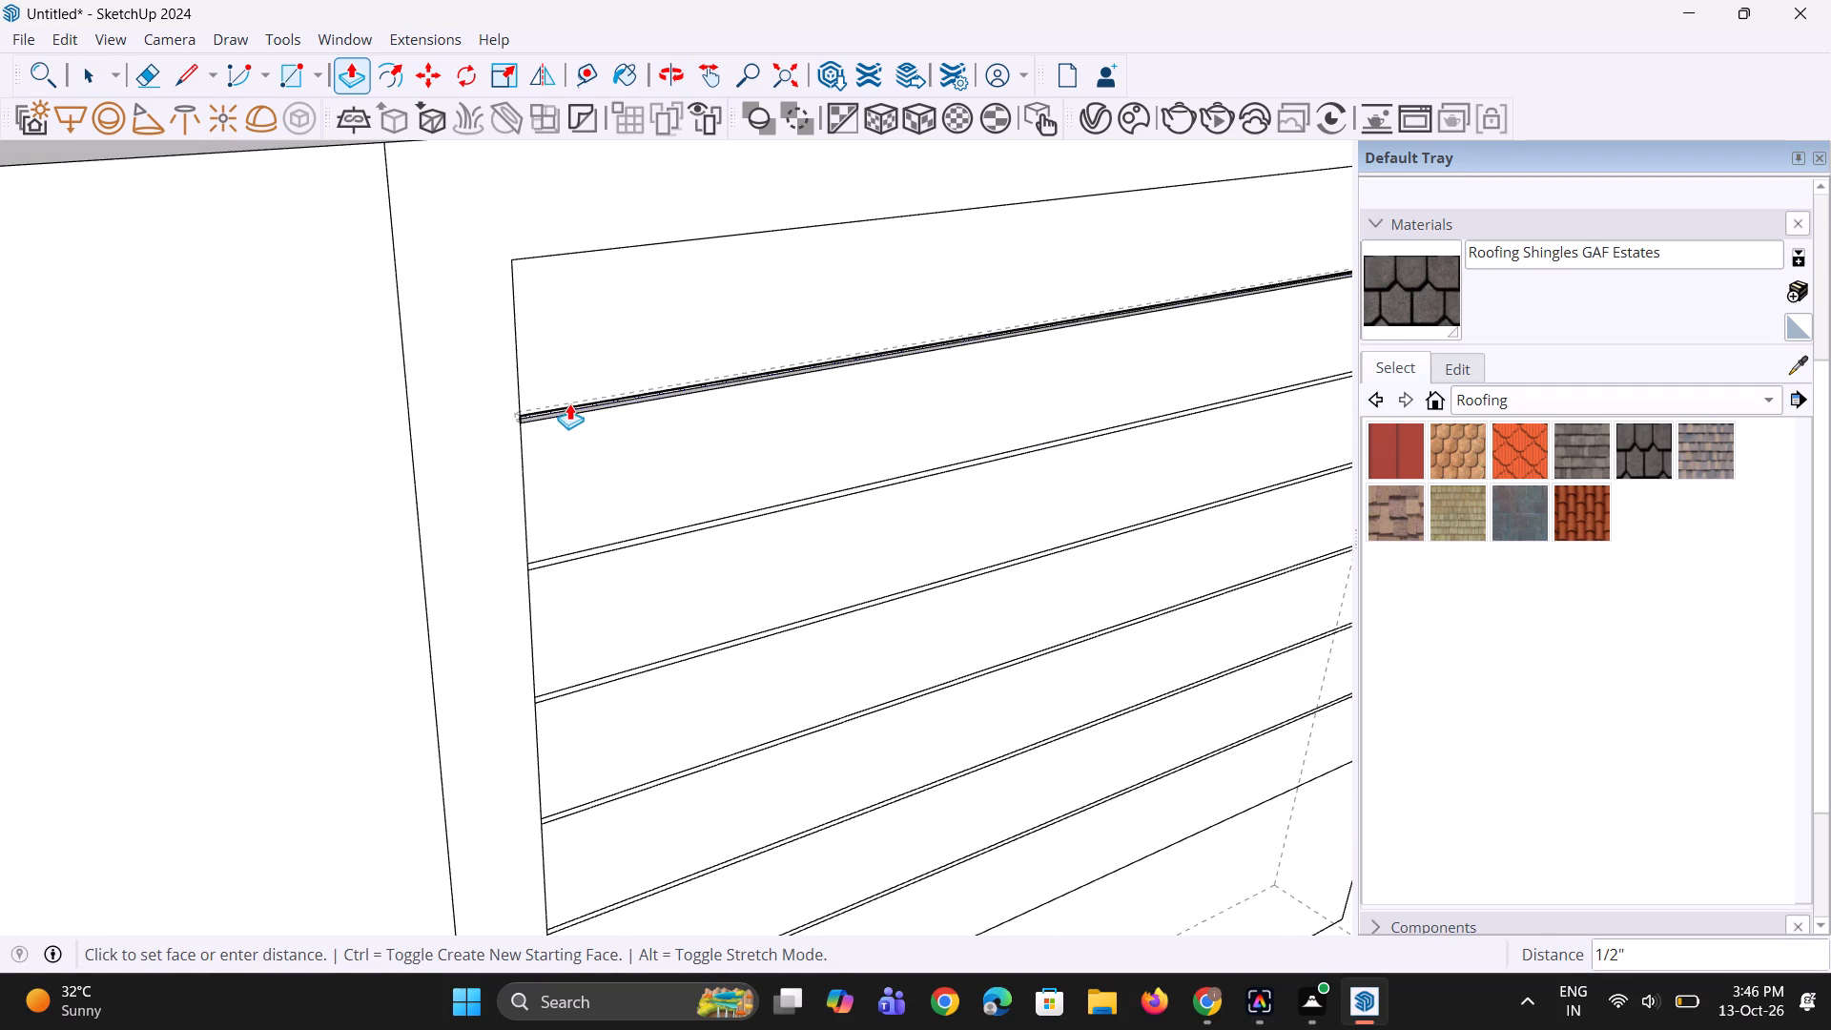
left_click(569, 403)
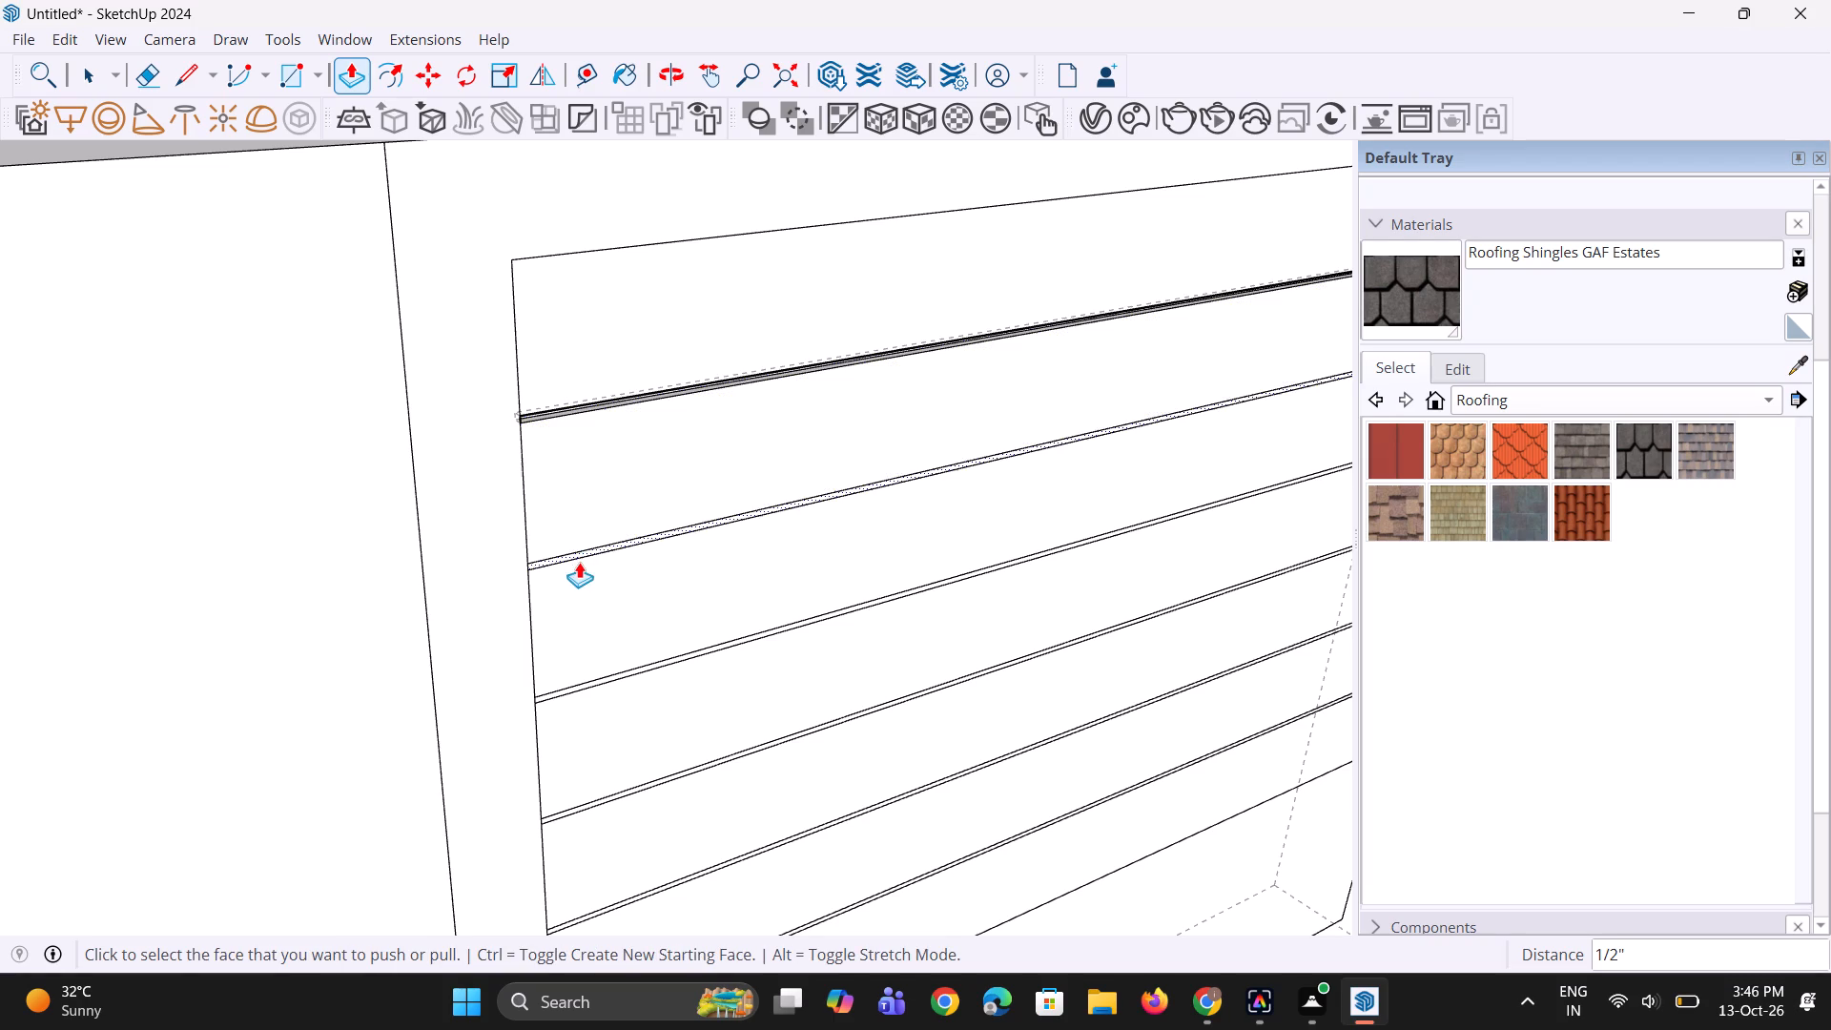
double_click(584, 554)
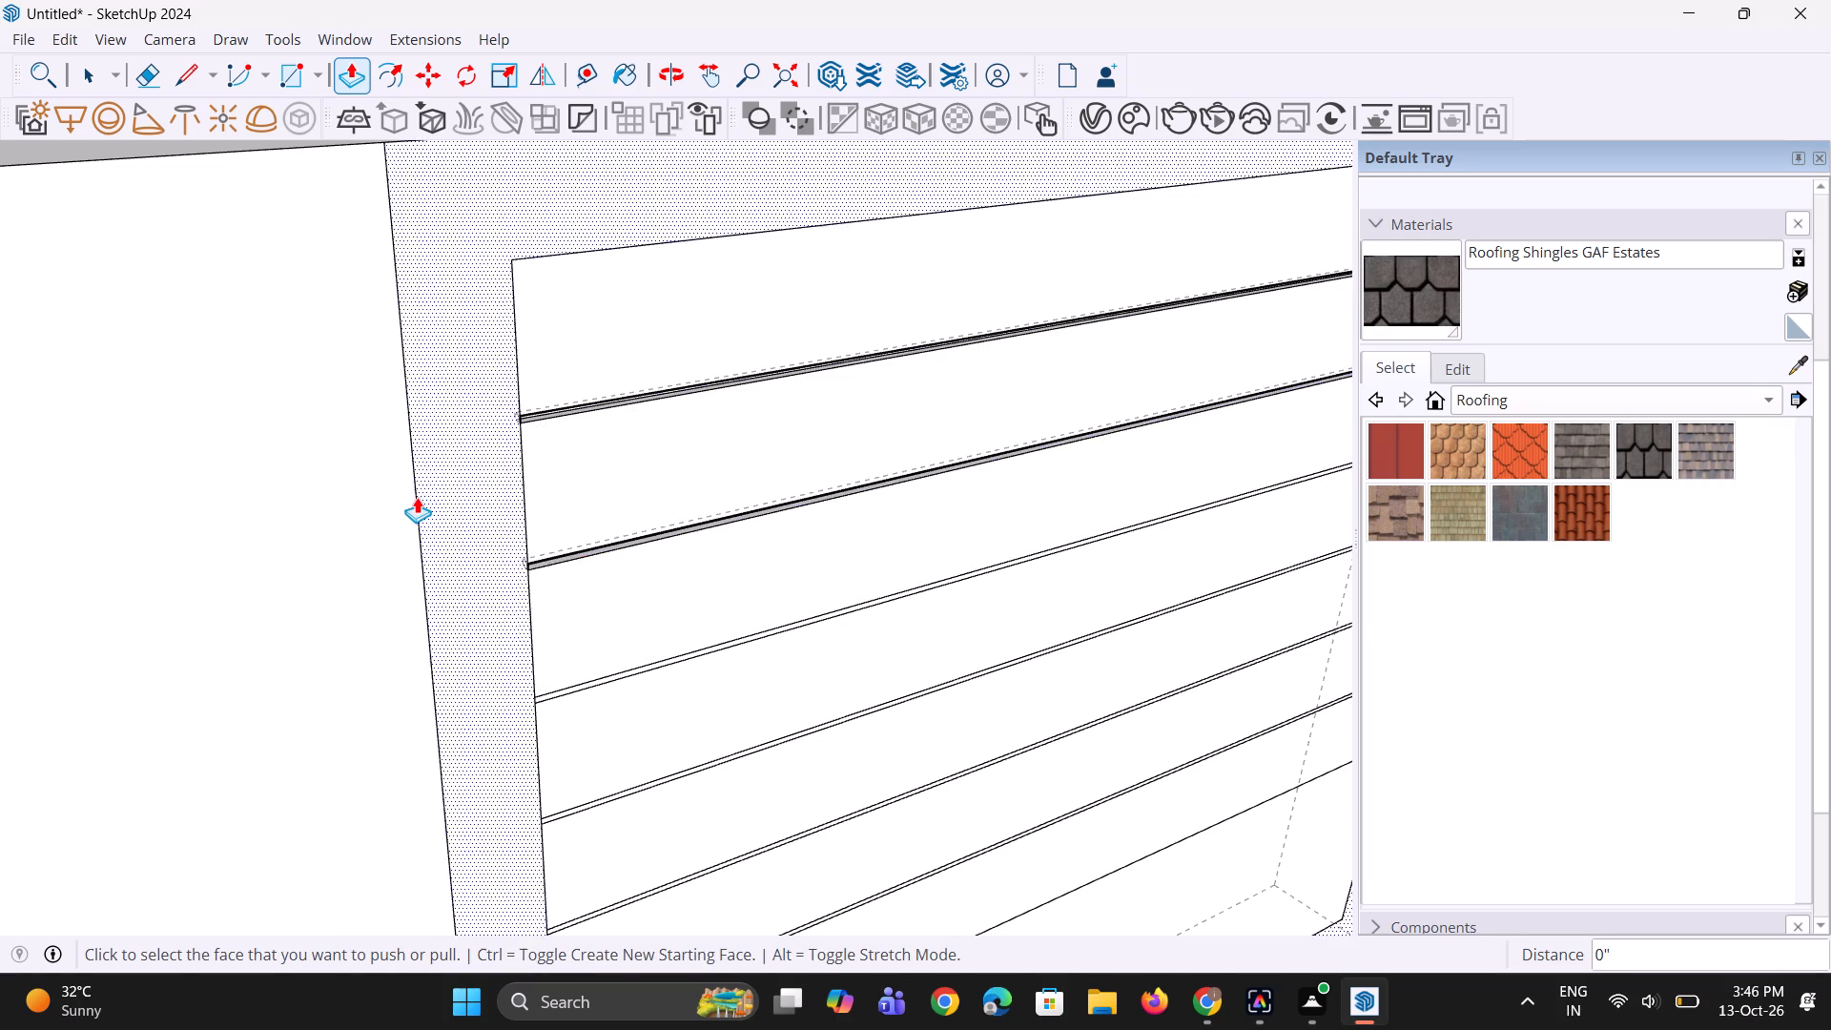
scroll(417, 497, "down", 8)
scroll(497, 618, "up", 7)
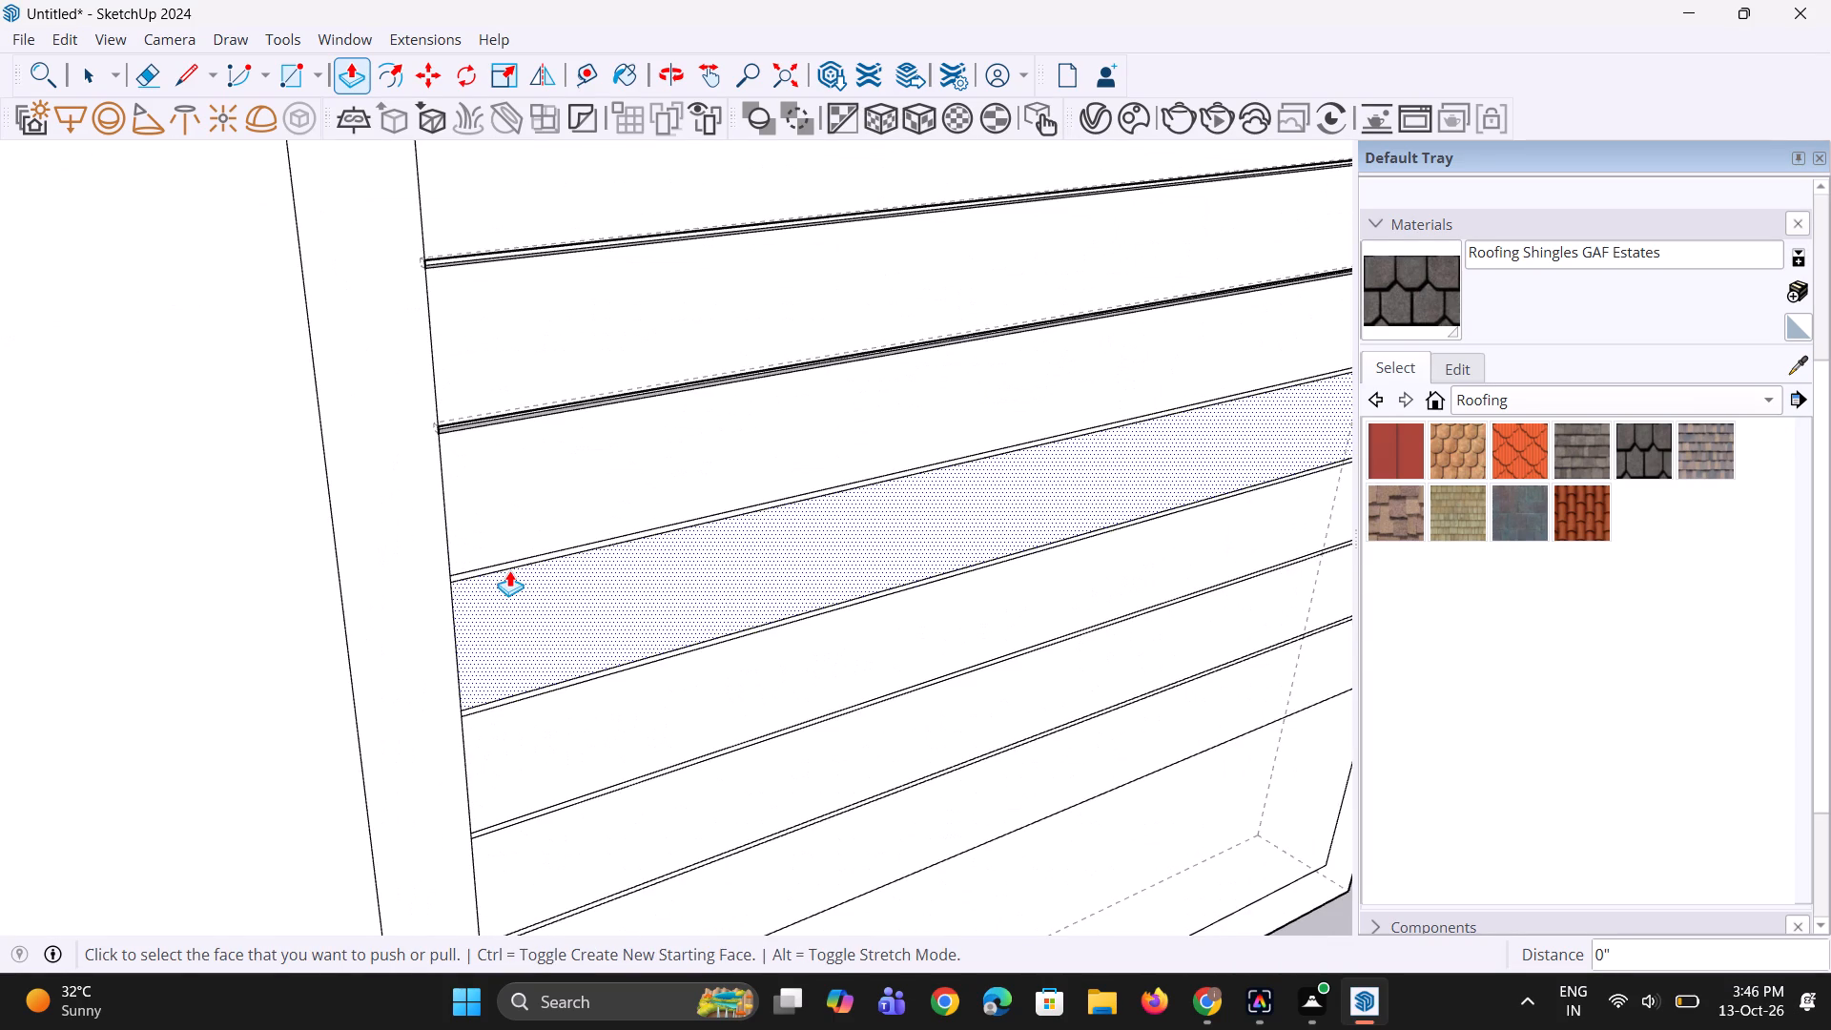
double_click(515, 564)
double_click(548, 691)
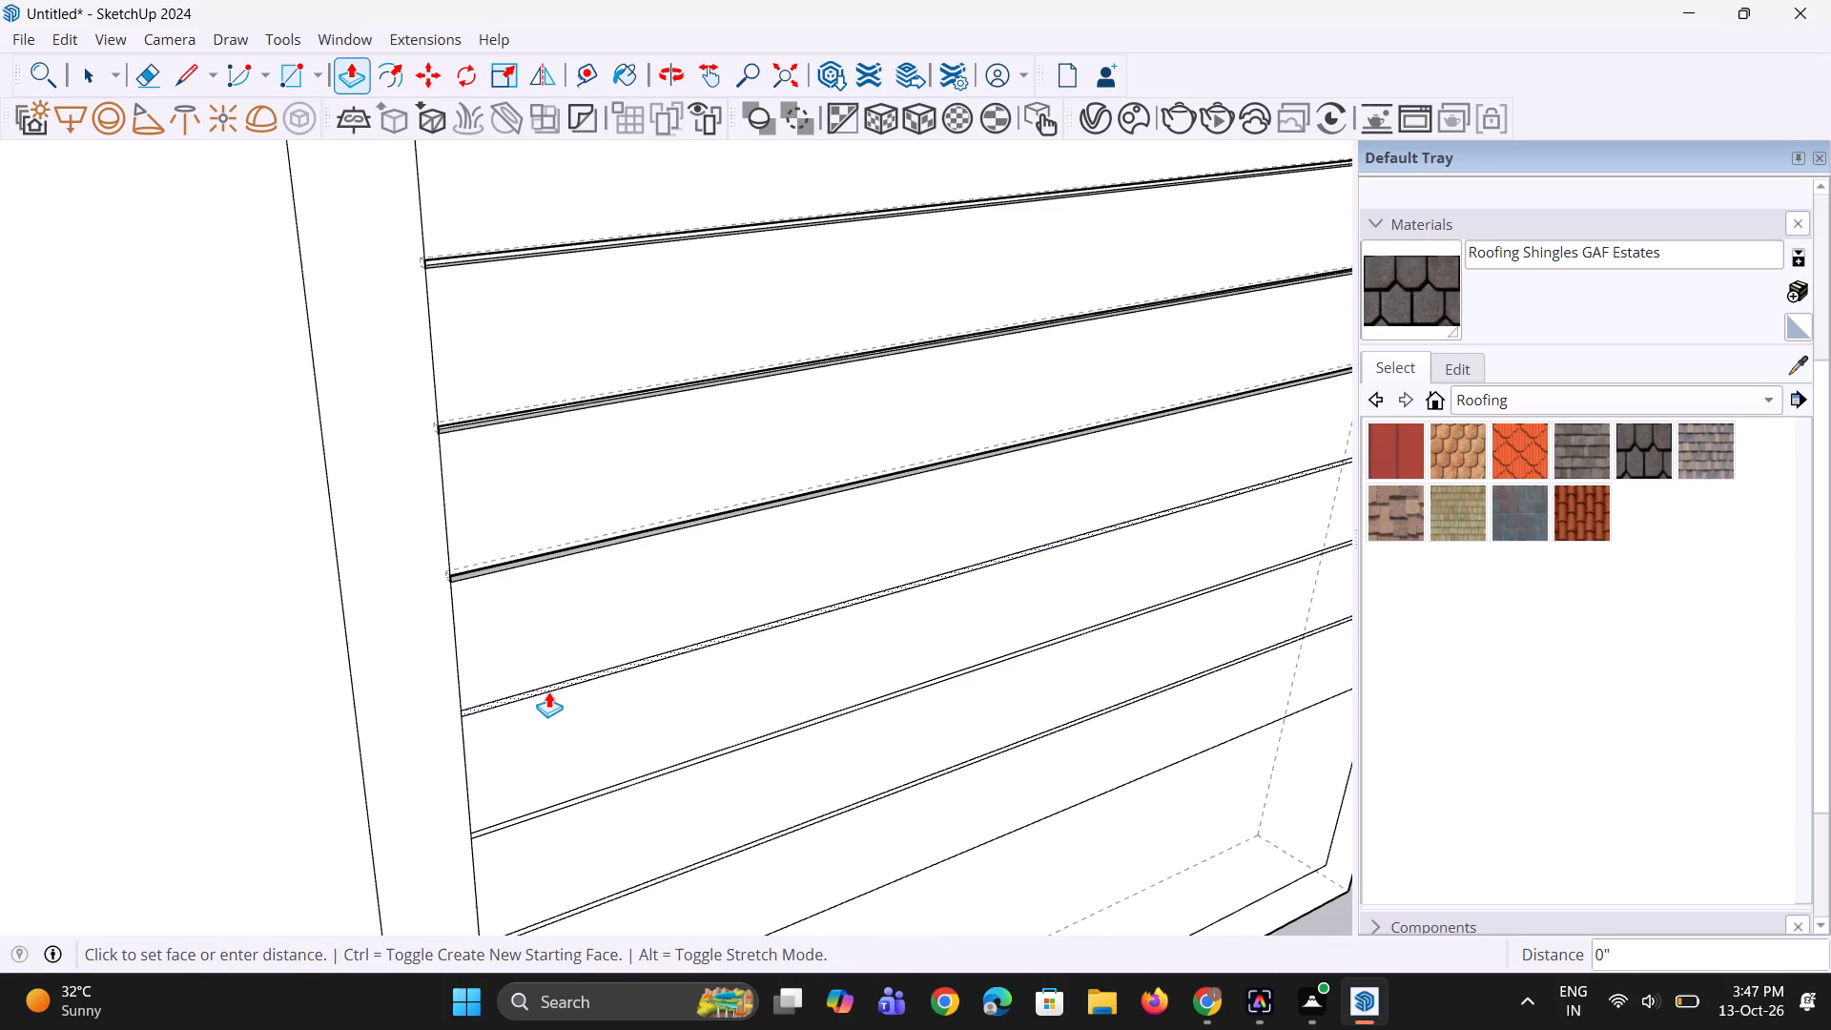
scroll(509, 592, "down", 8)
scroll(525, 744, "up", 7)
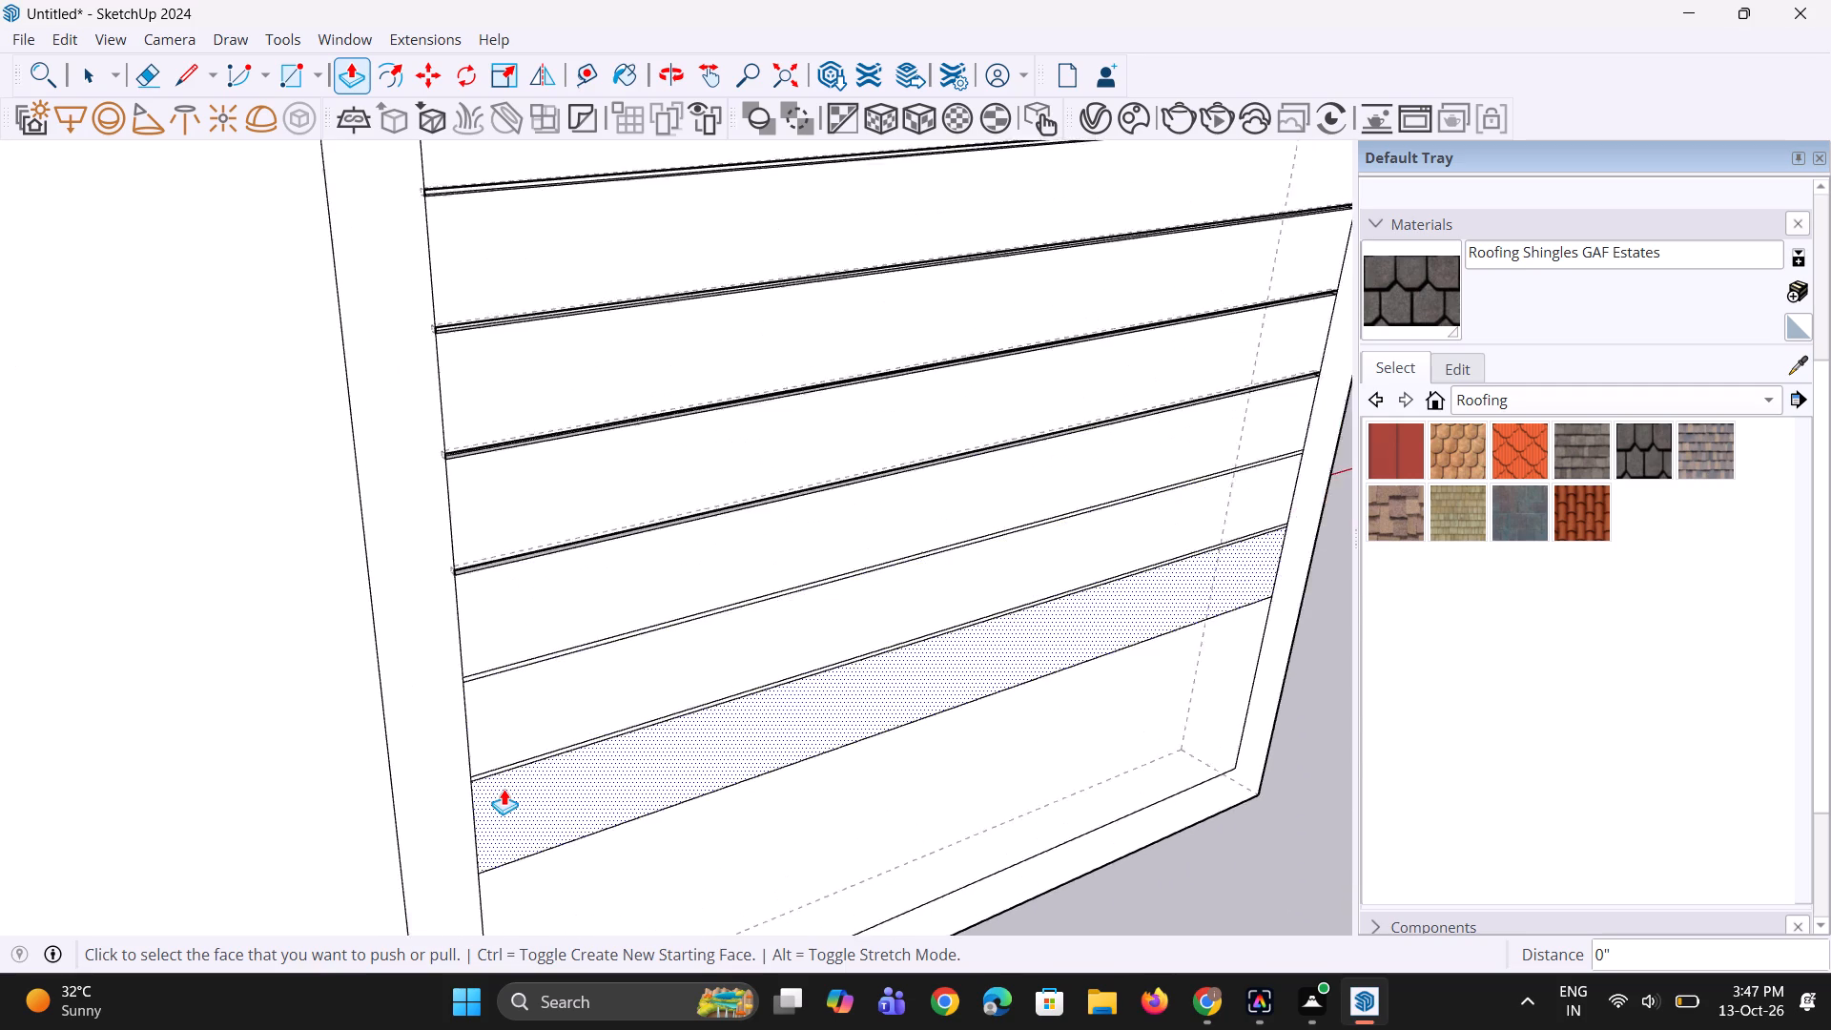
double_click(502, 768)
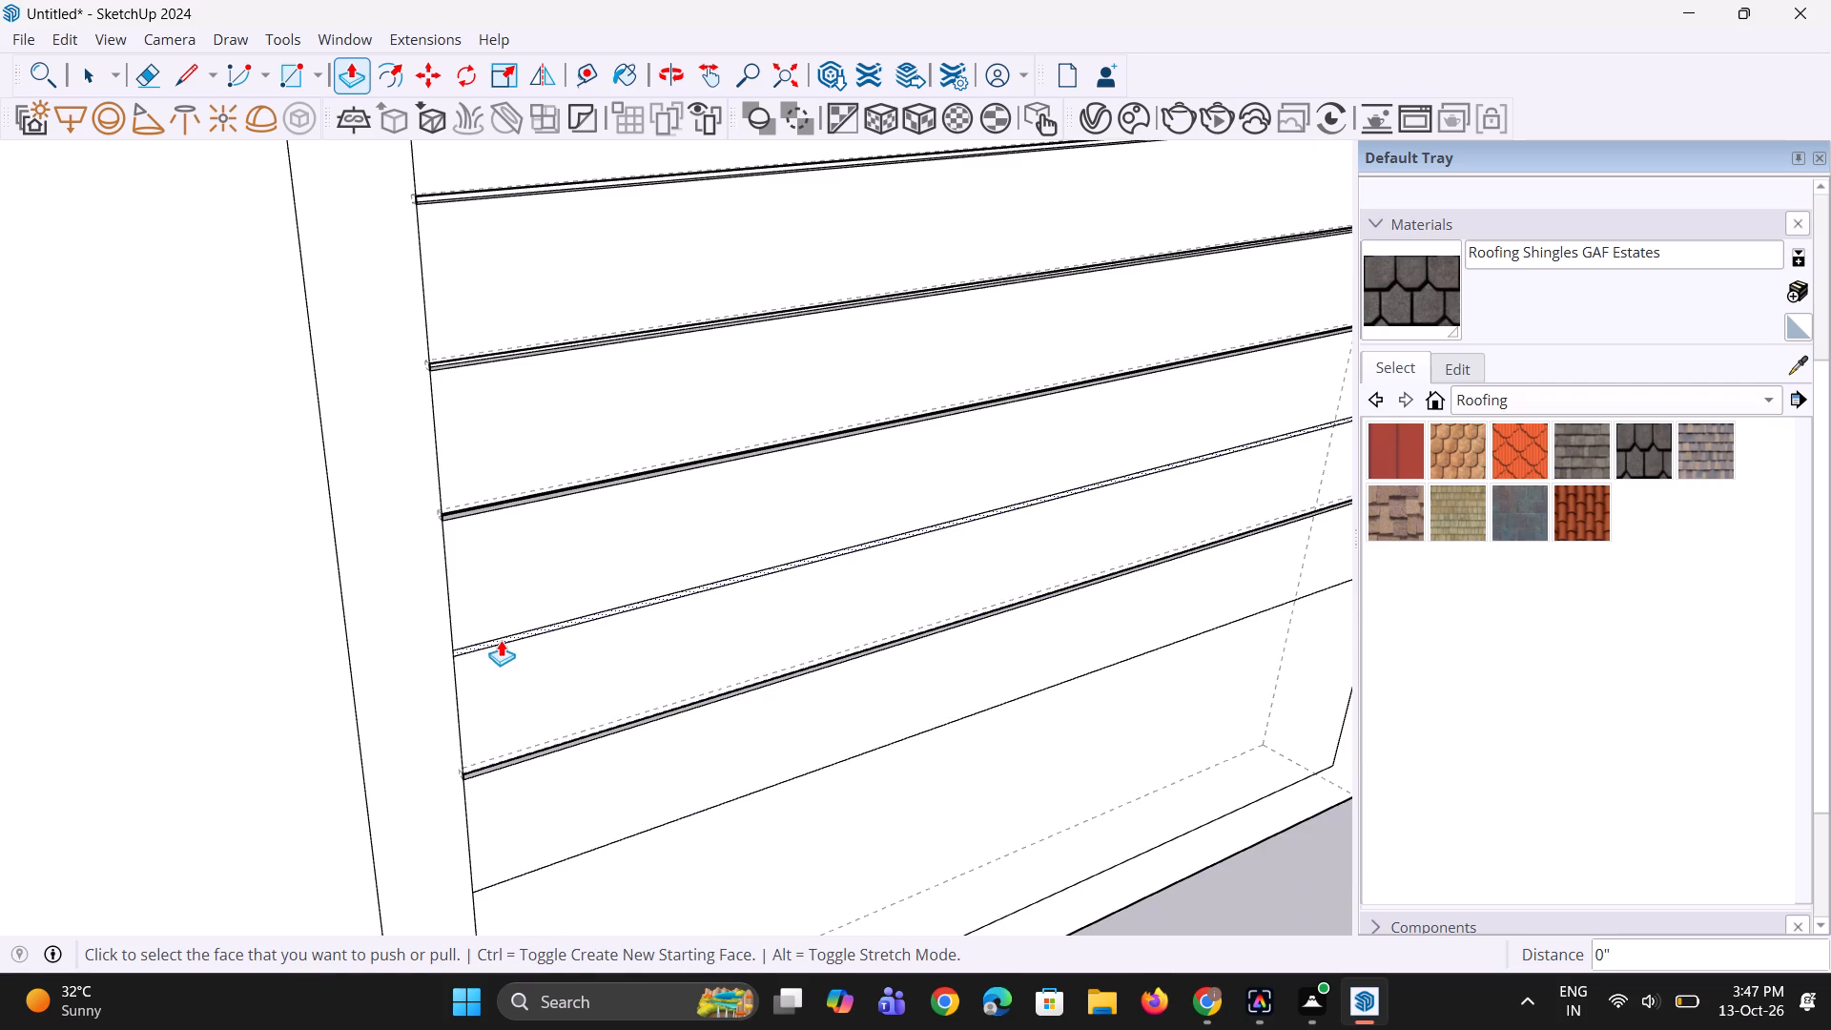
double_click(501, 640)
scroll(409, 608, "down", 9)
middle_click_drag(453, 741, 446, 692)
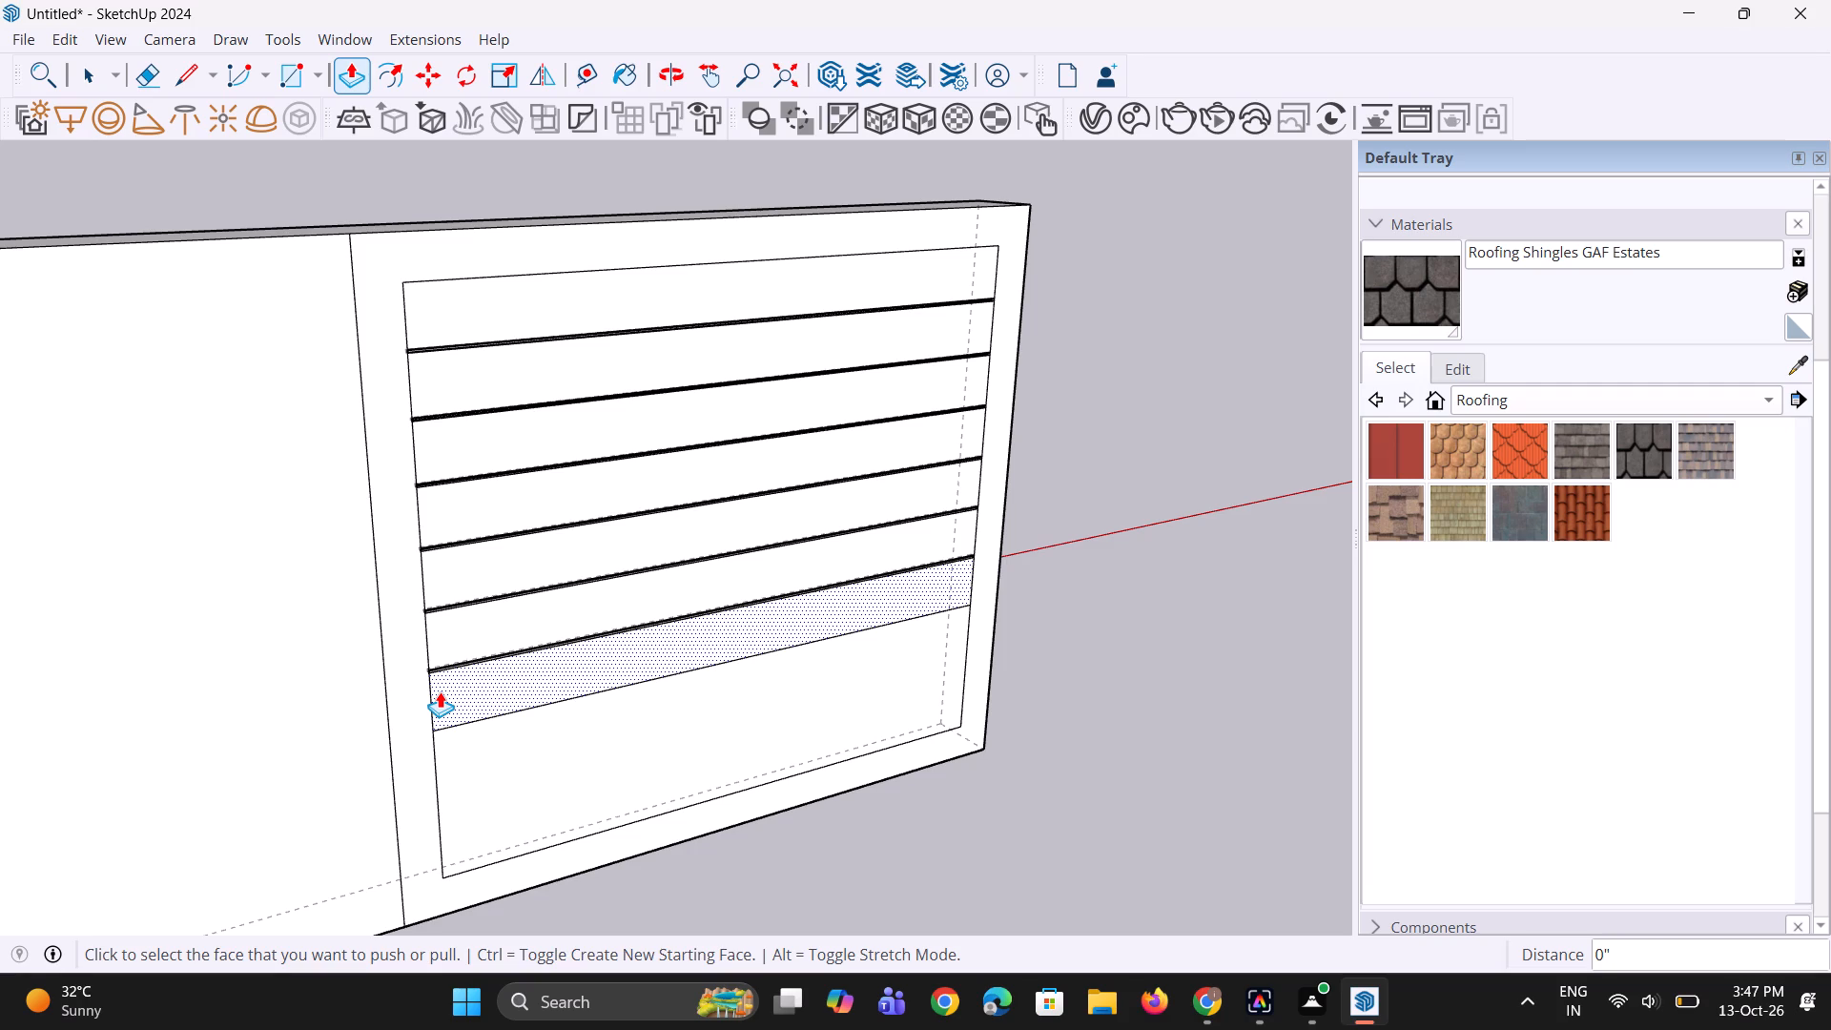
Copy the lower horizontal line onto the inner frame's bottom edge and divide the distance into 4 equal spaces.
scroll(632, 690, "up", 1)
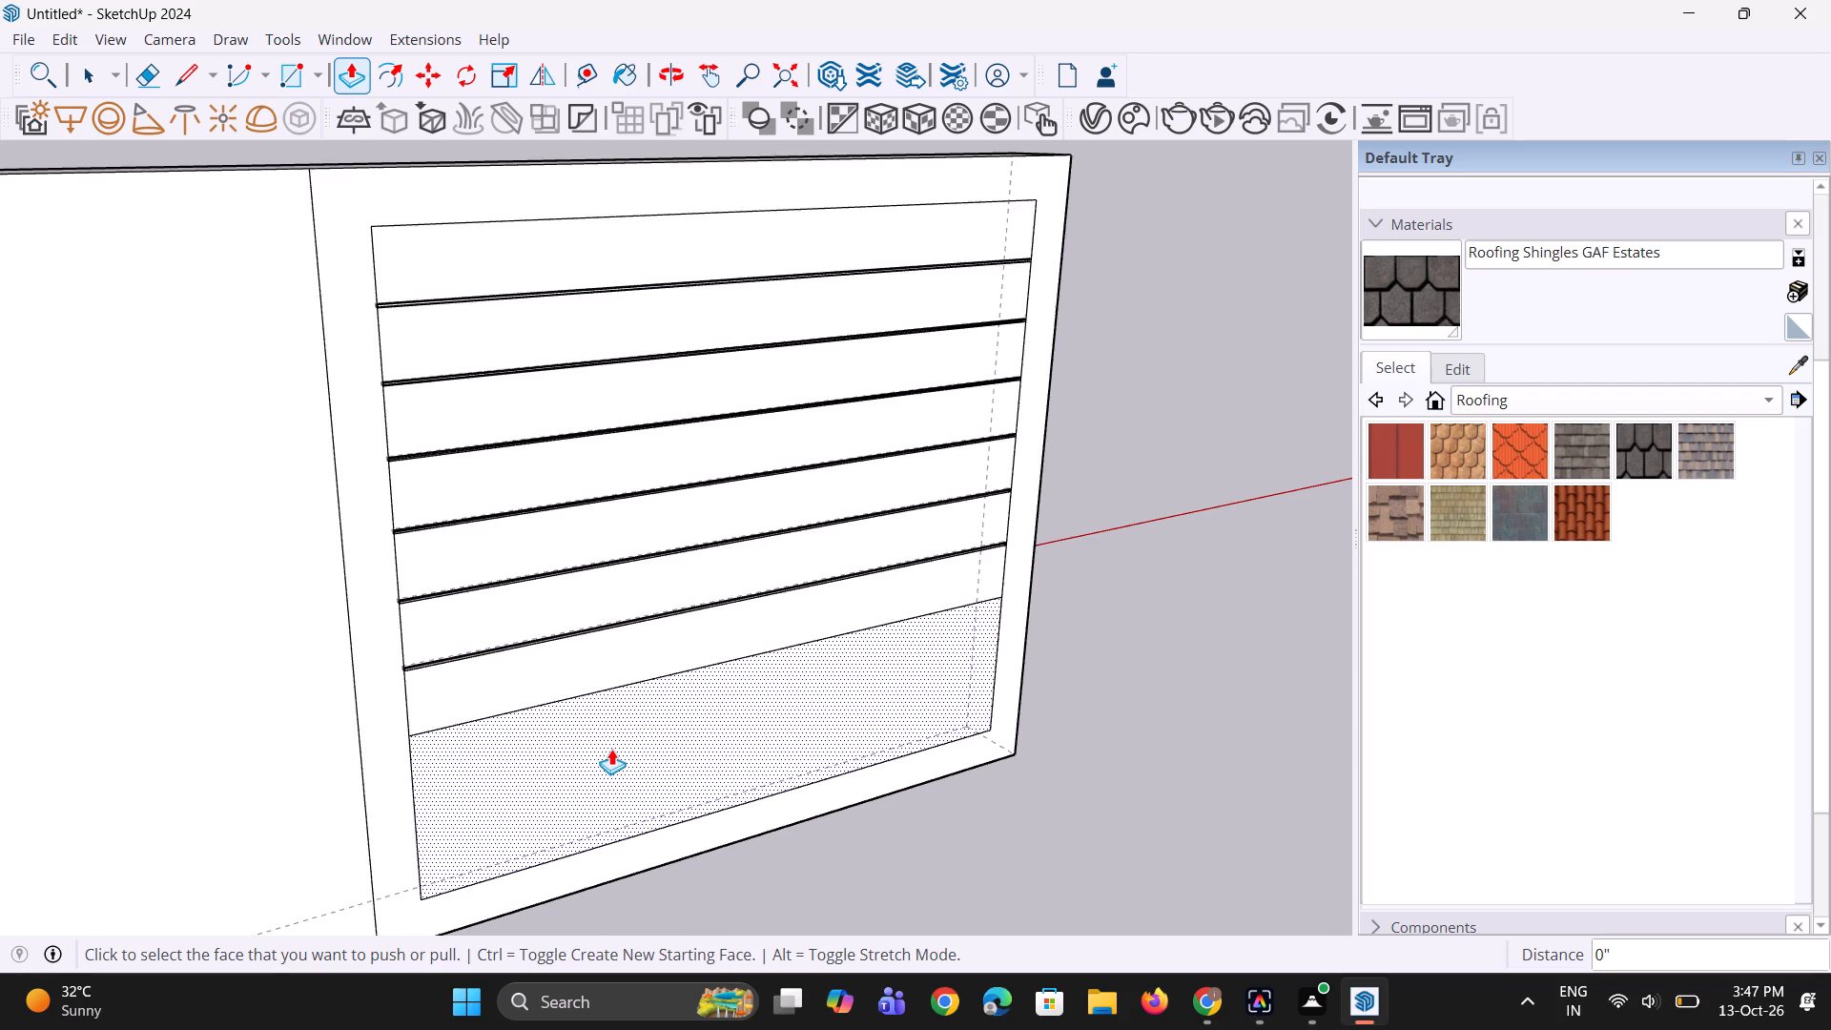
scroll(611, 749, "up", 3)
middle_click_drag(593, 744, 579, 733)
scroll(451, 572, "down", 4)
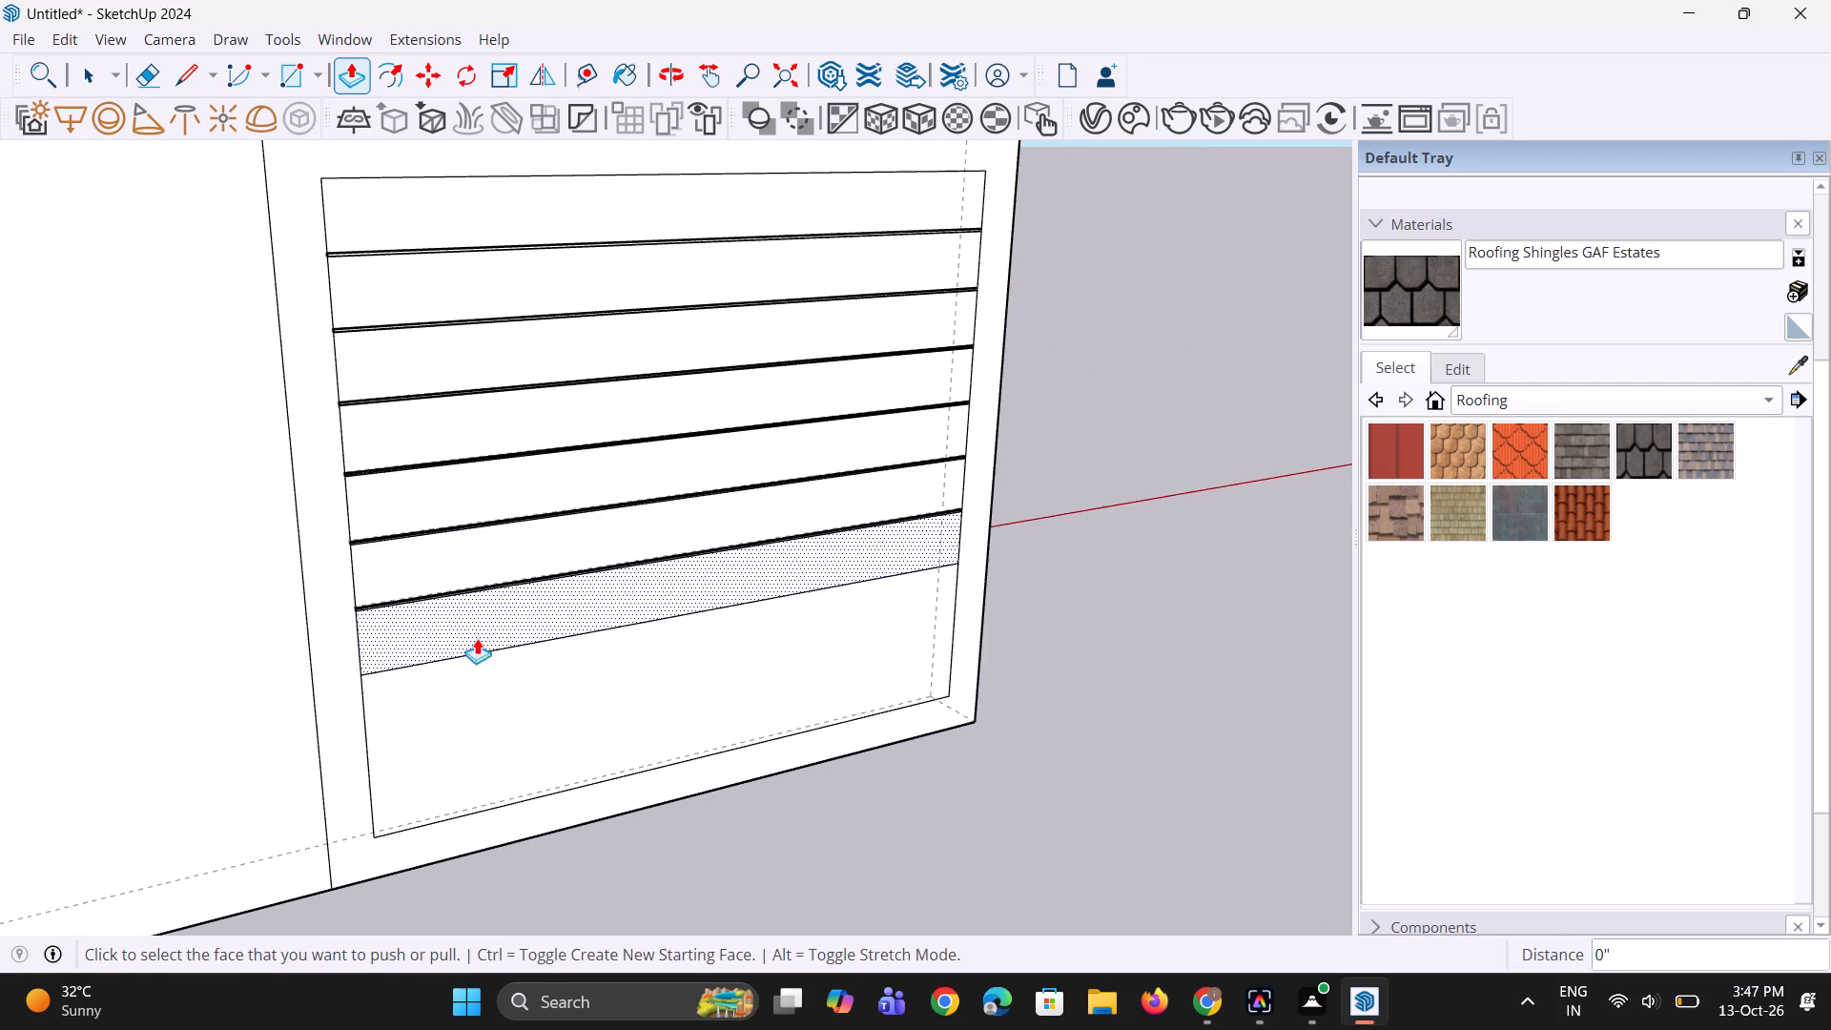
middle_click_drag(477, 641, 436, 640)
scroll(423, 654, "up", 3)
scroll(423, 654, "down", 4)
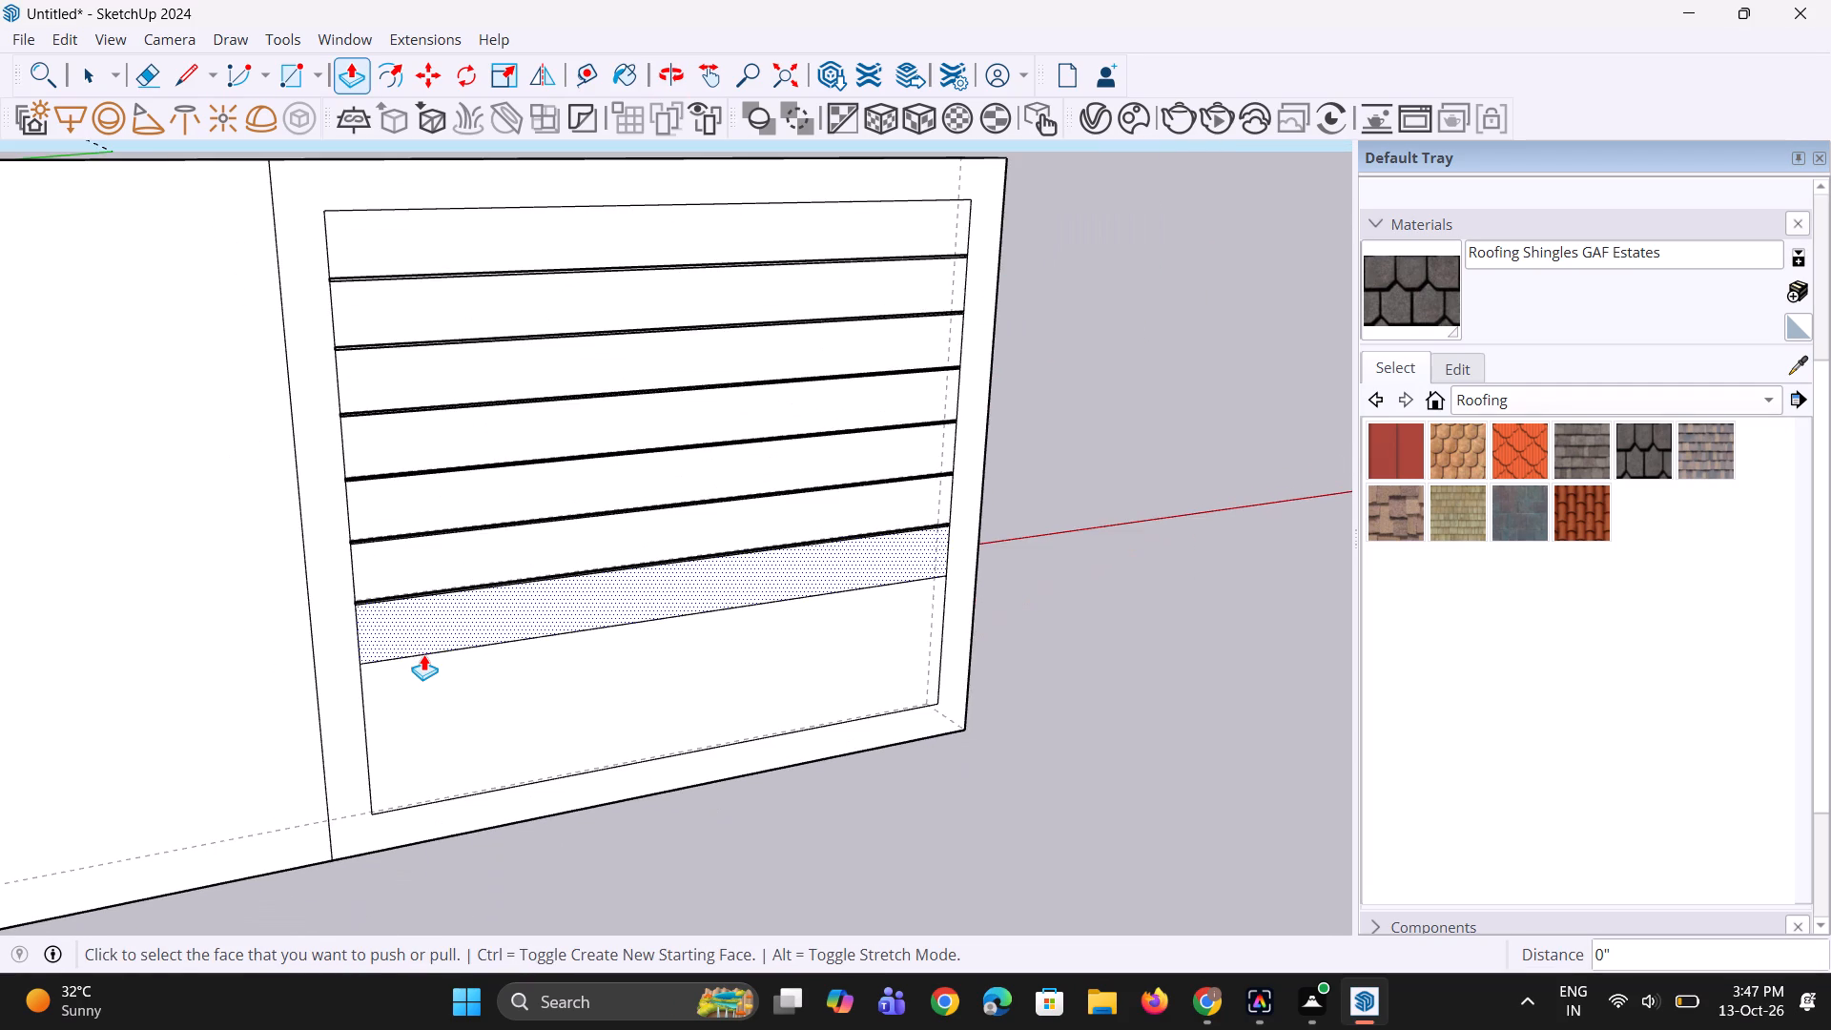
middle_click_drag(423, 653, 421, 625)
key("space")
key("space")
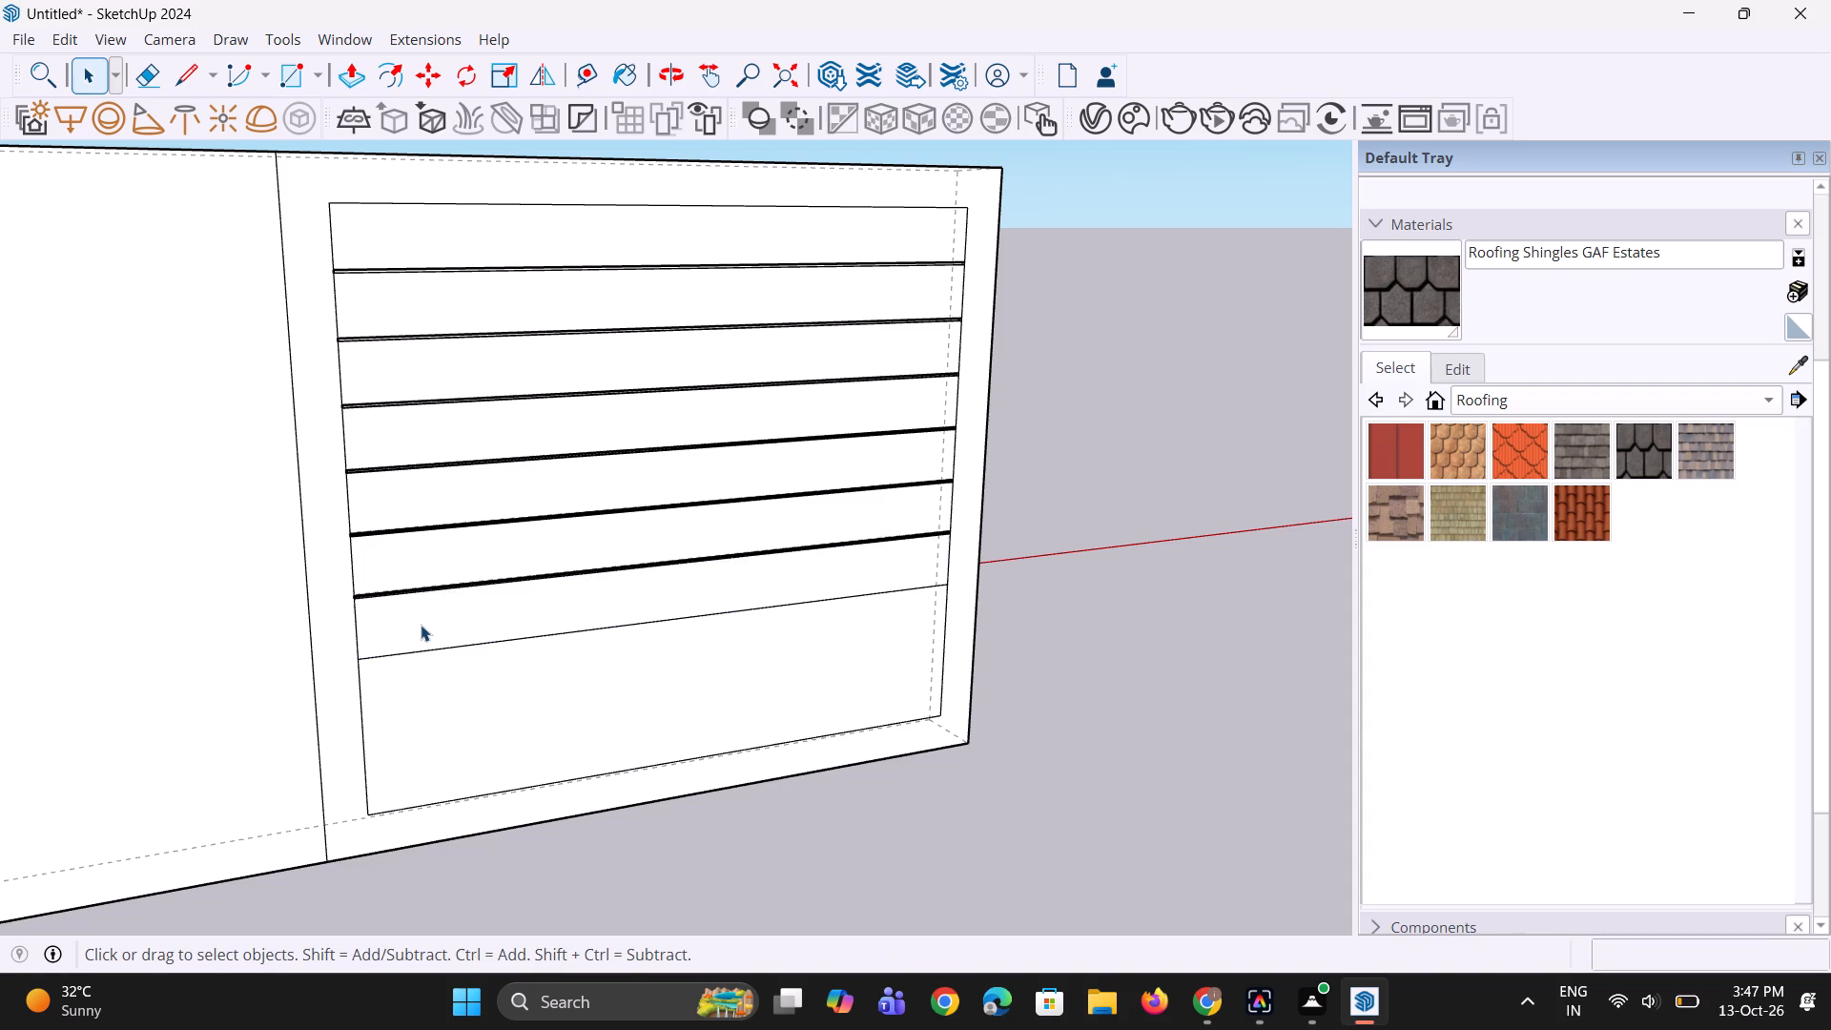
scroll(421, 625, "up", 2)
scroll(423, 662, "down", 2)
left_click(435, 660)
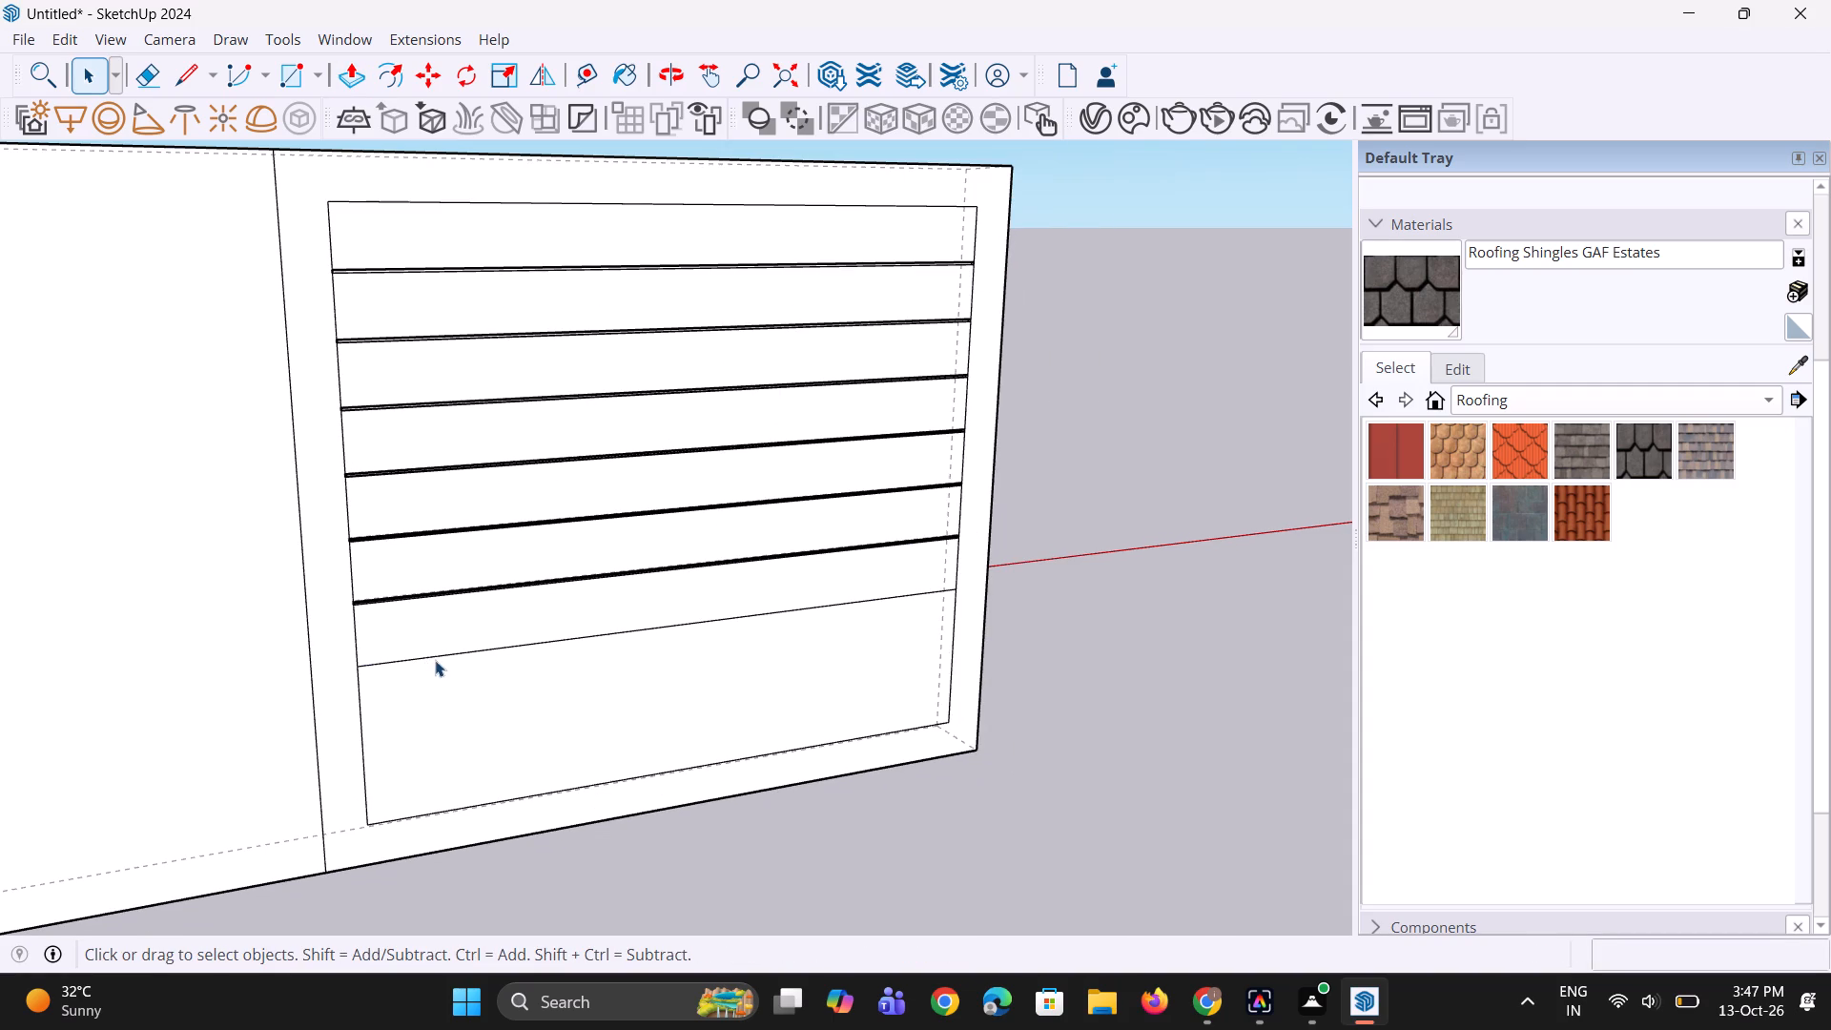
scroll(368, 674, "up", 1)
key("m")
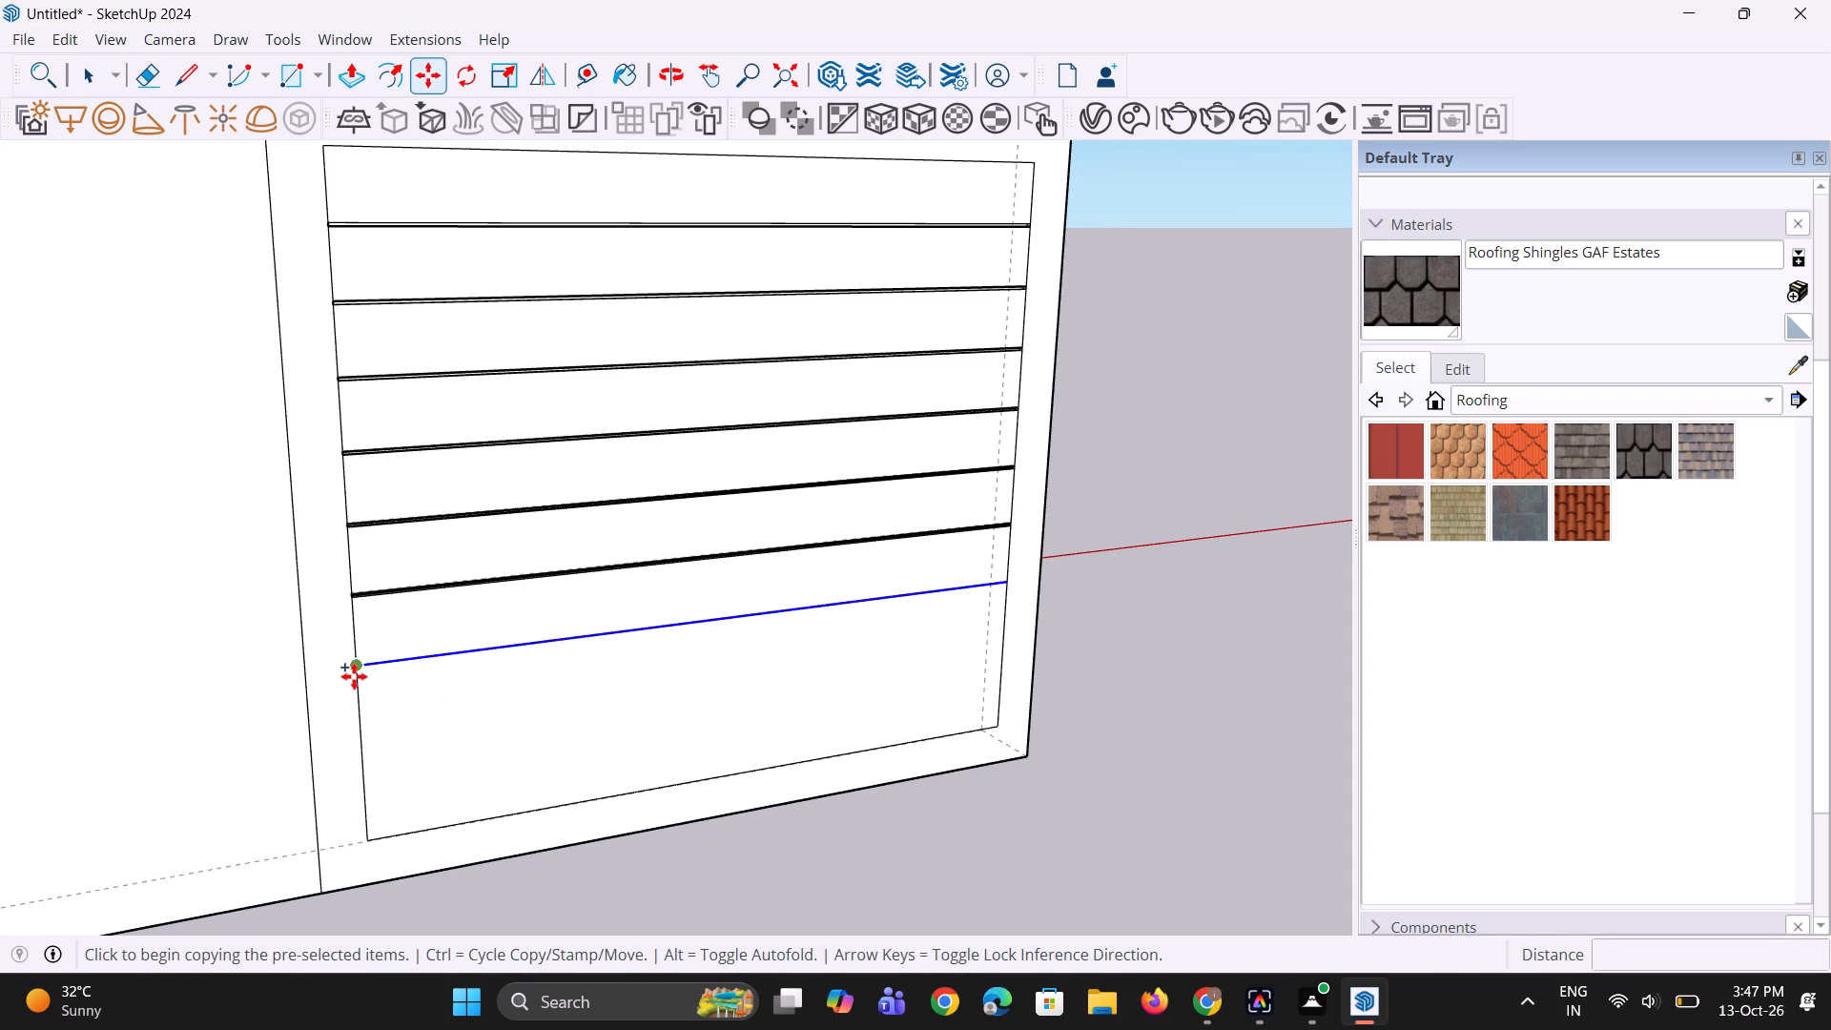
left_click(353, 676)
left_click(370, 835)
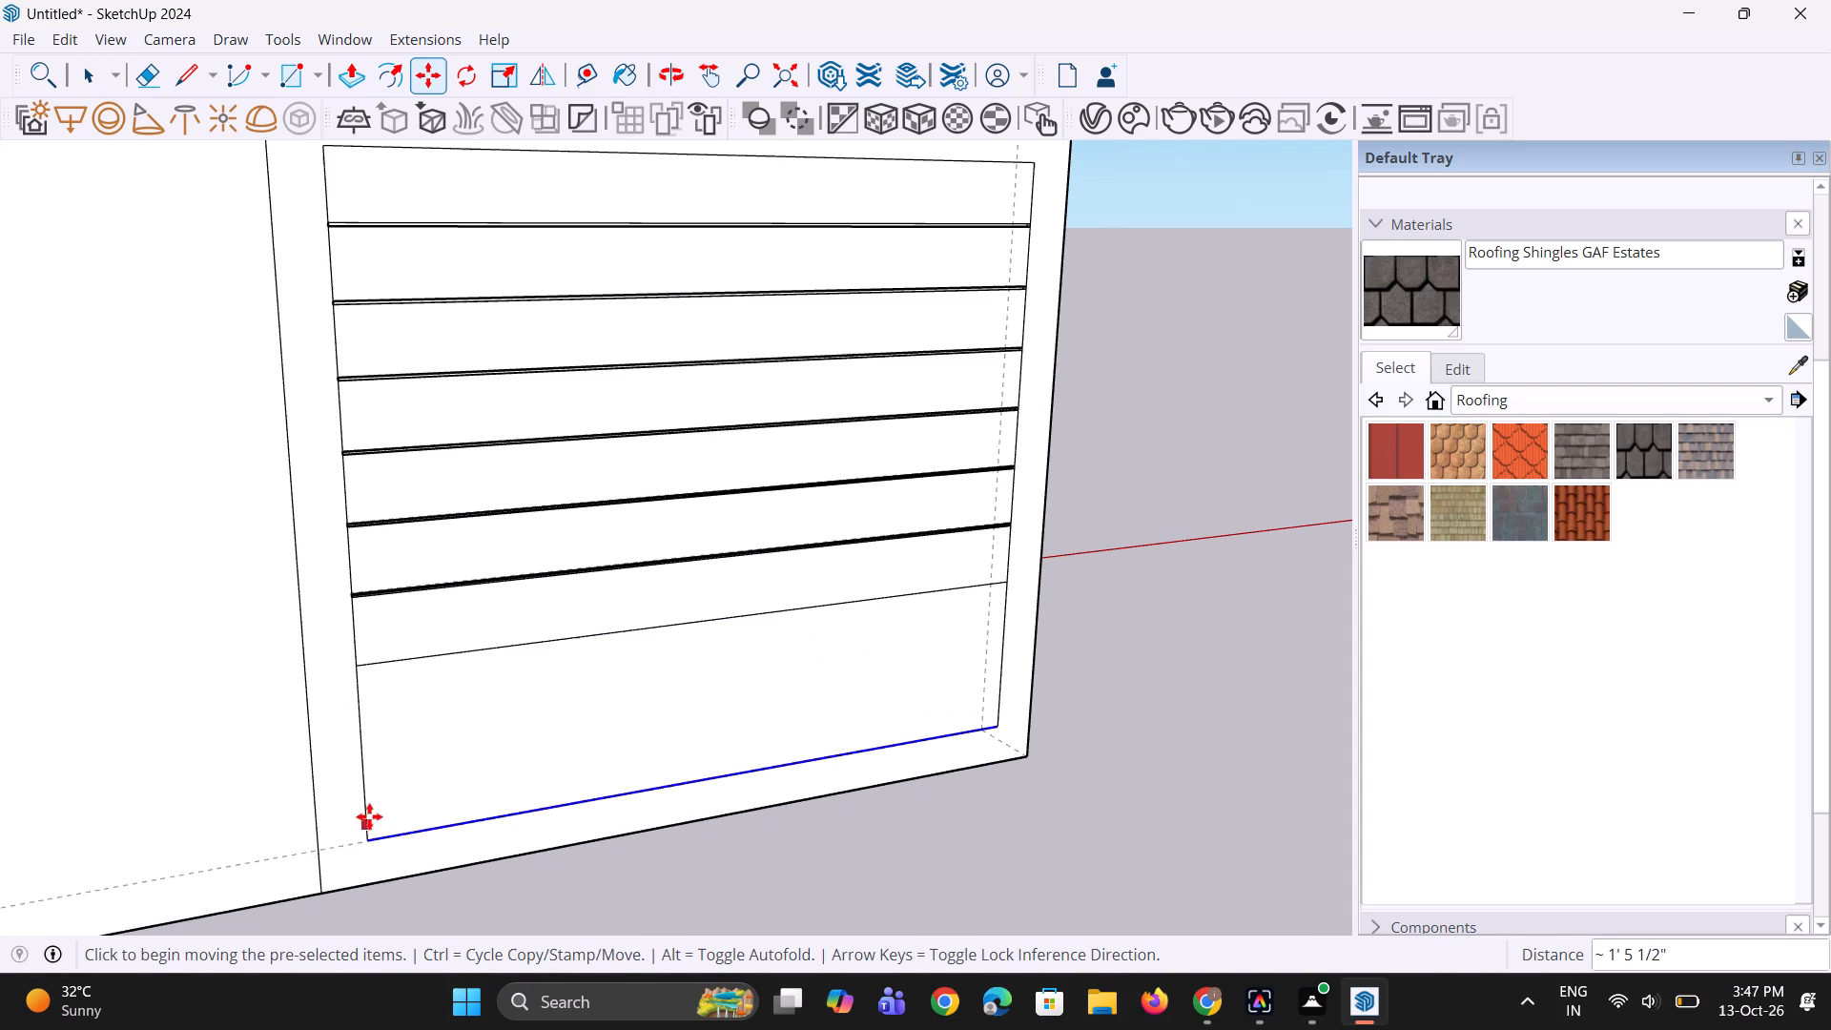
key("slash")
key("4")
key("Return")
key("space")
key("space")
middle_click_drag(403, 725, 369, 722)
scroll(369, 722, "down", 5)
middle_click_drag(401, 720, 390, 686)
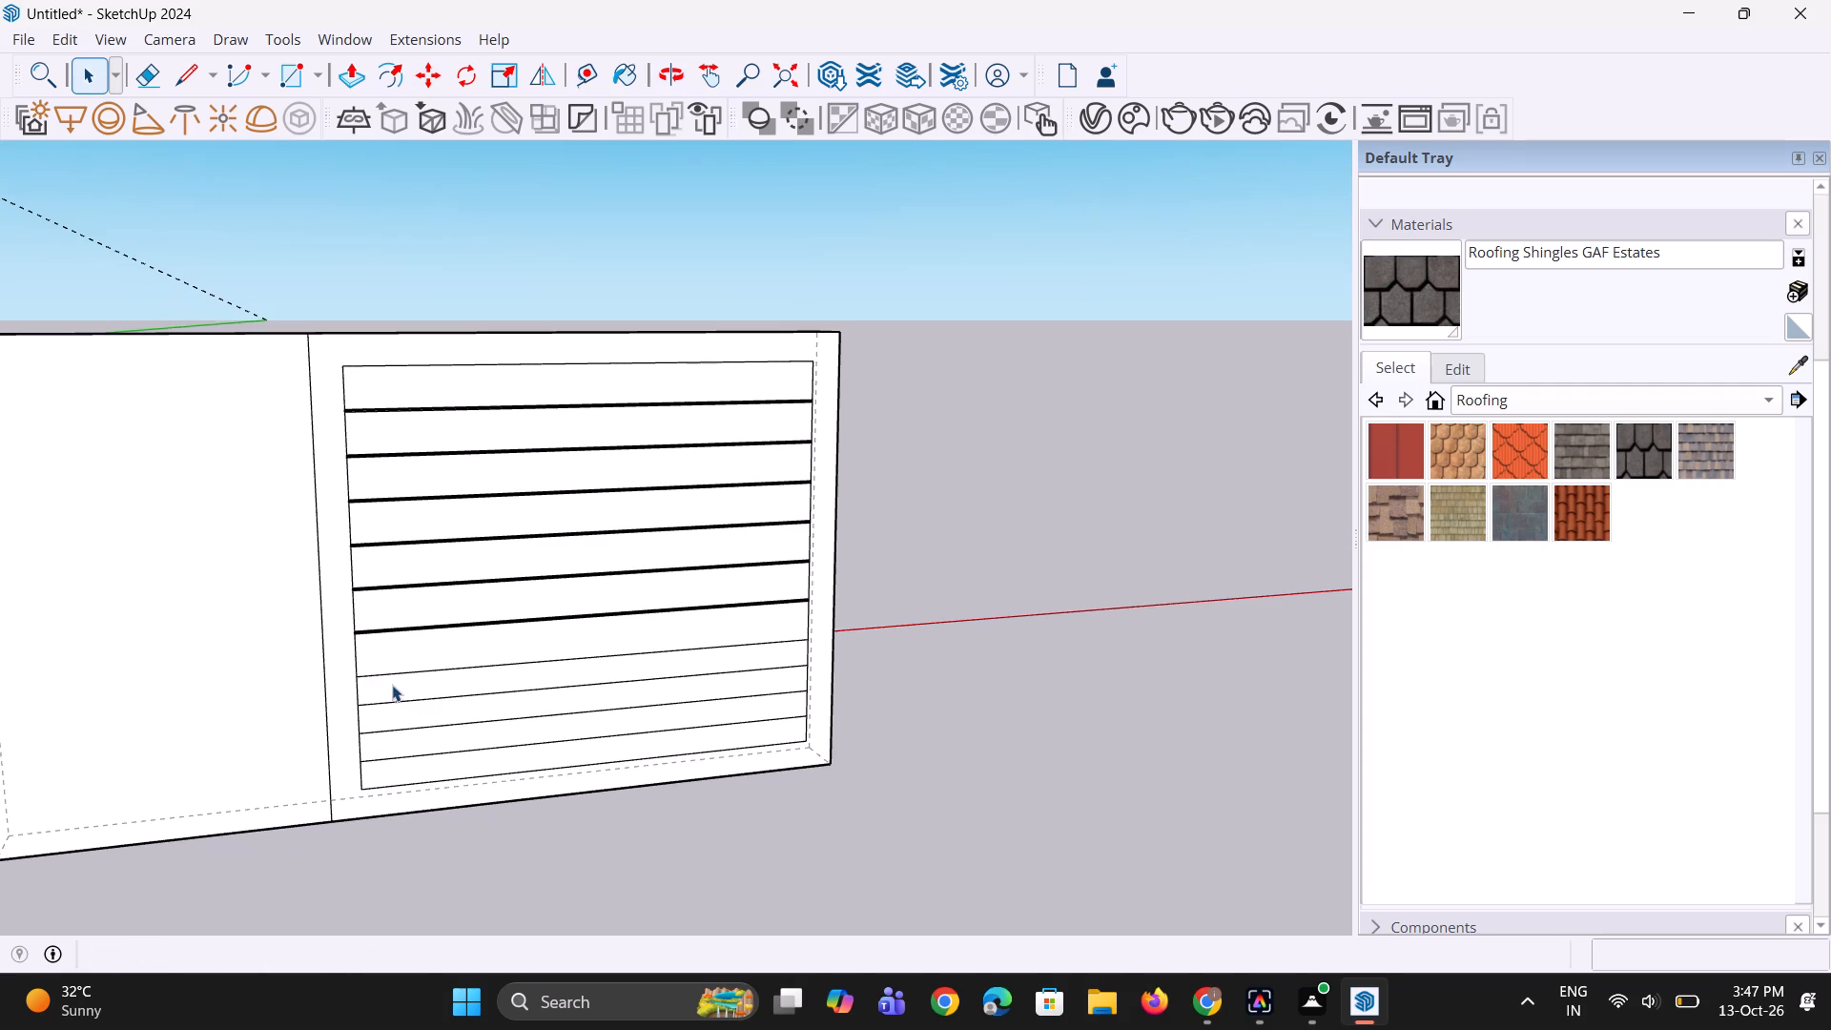
Undo back to the undivided frame with its single lower horizontal line, removing all the slat lines, strips and grooves.
key("ctrl+z")
key("ctrl+z")
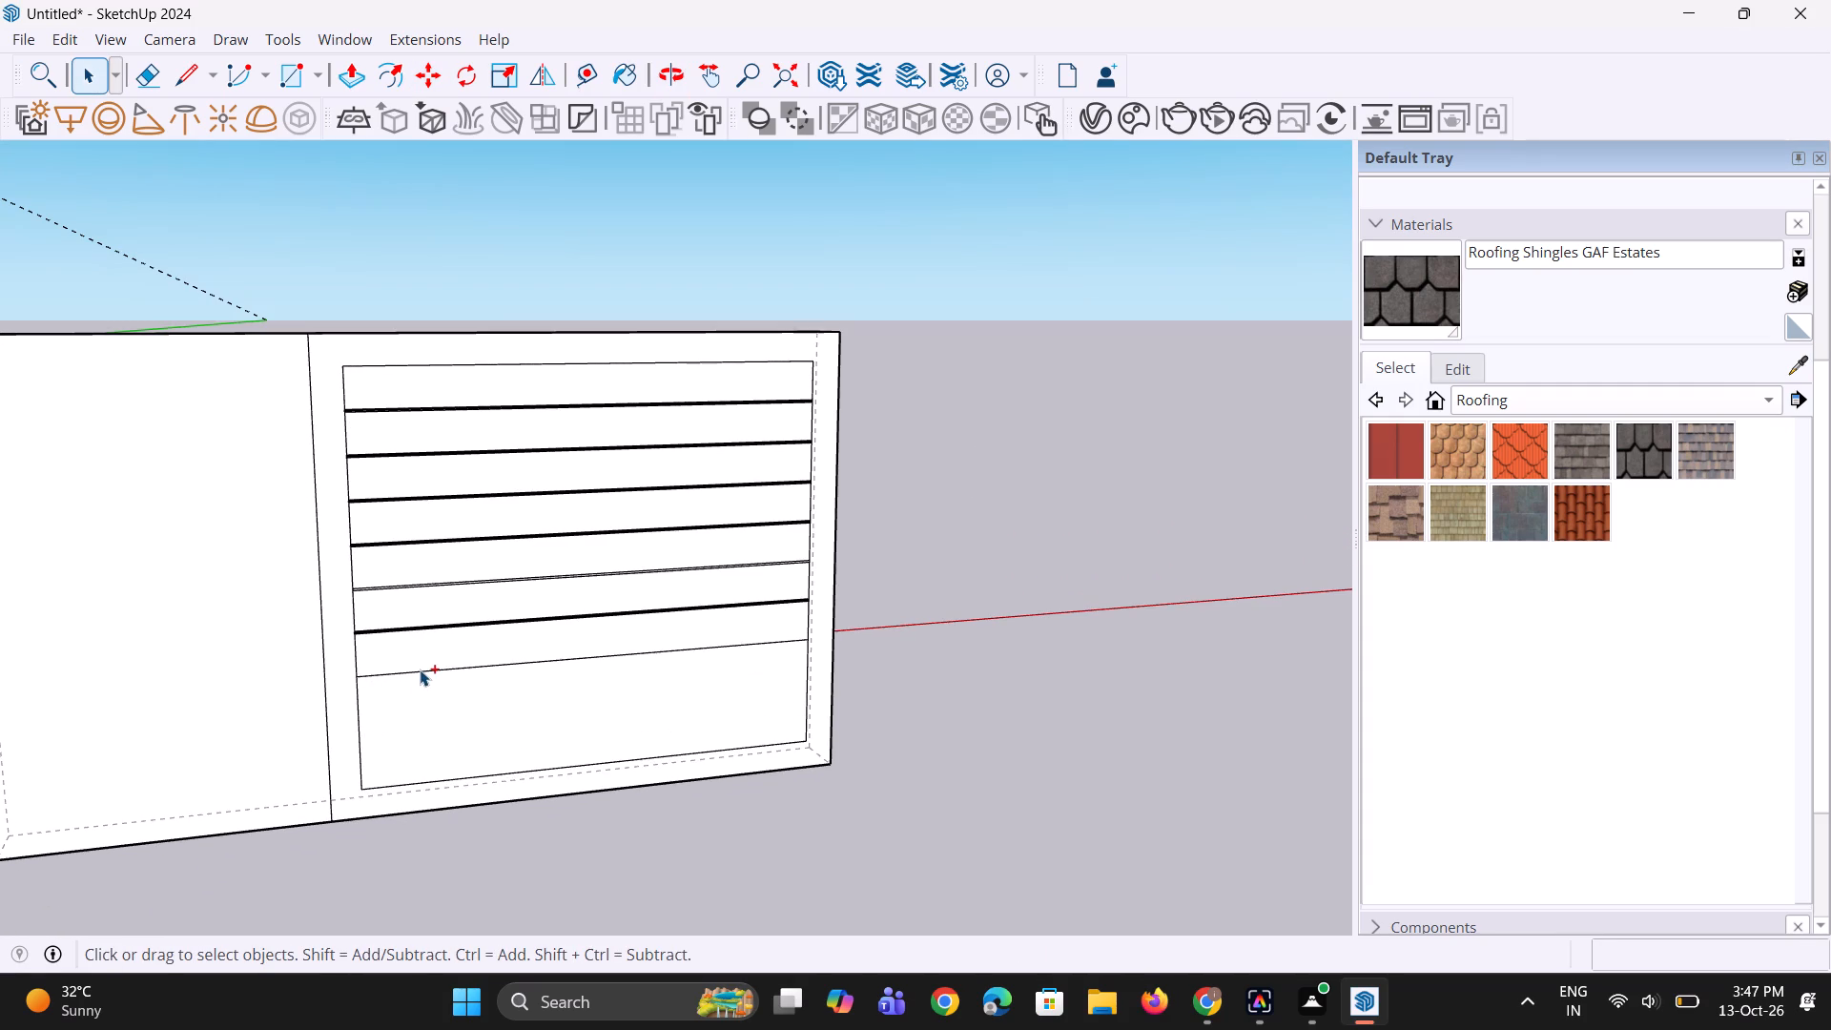
key("ctrl+z")
key("ctrl+z")
left_click(421, 669, "ctrl")
key("ctrl+z")
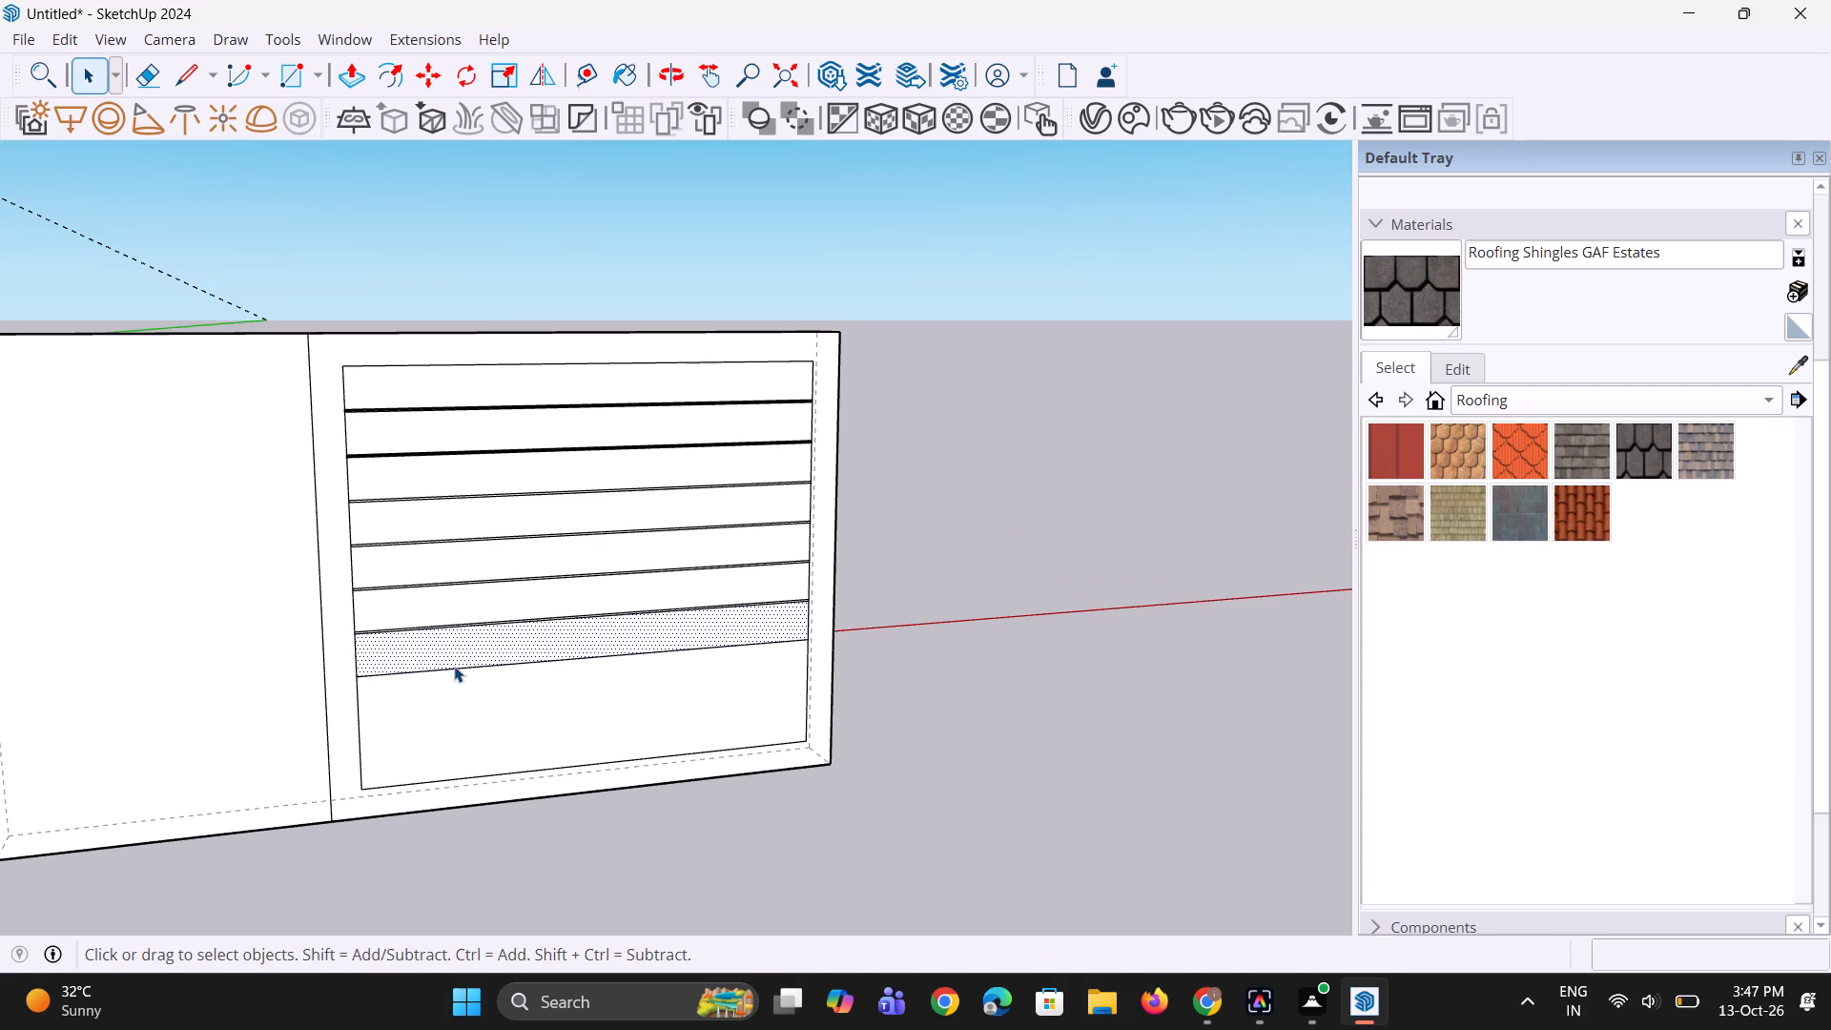
key("ctrl+z")
key("ctrl+z")
key("ctrl+z")
key("ctrl+z")
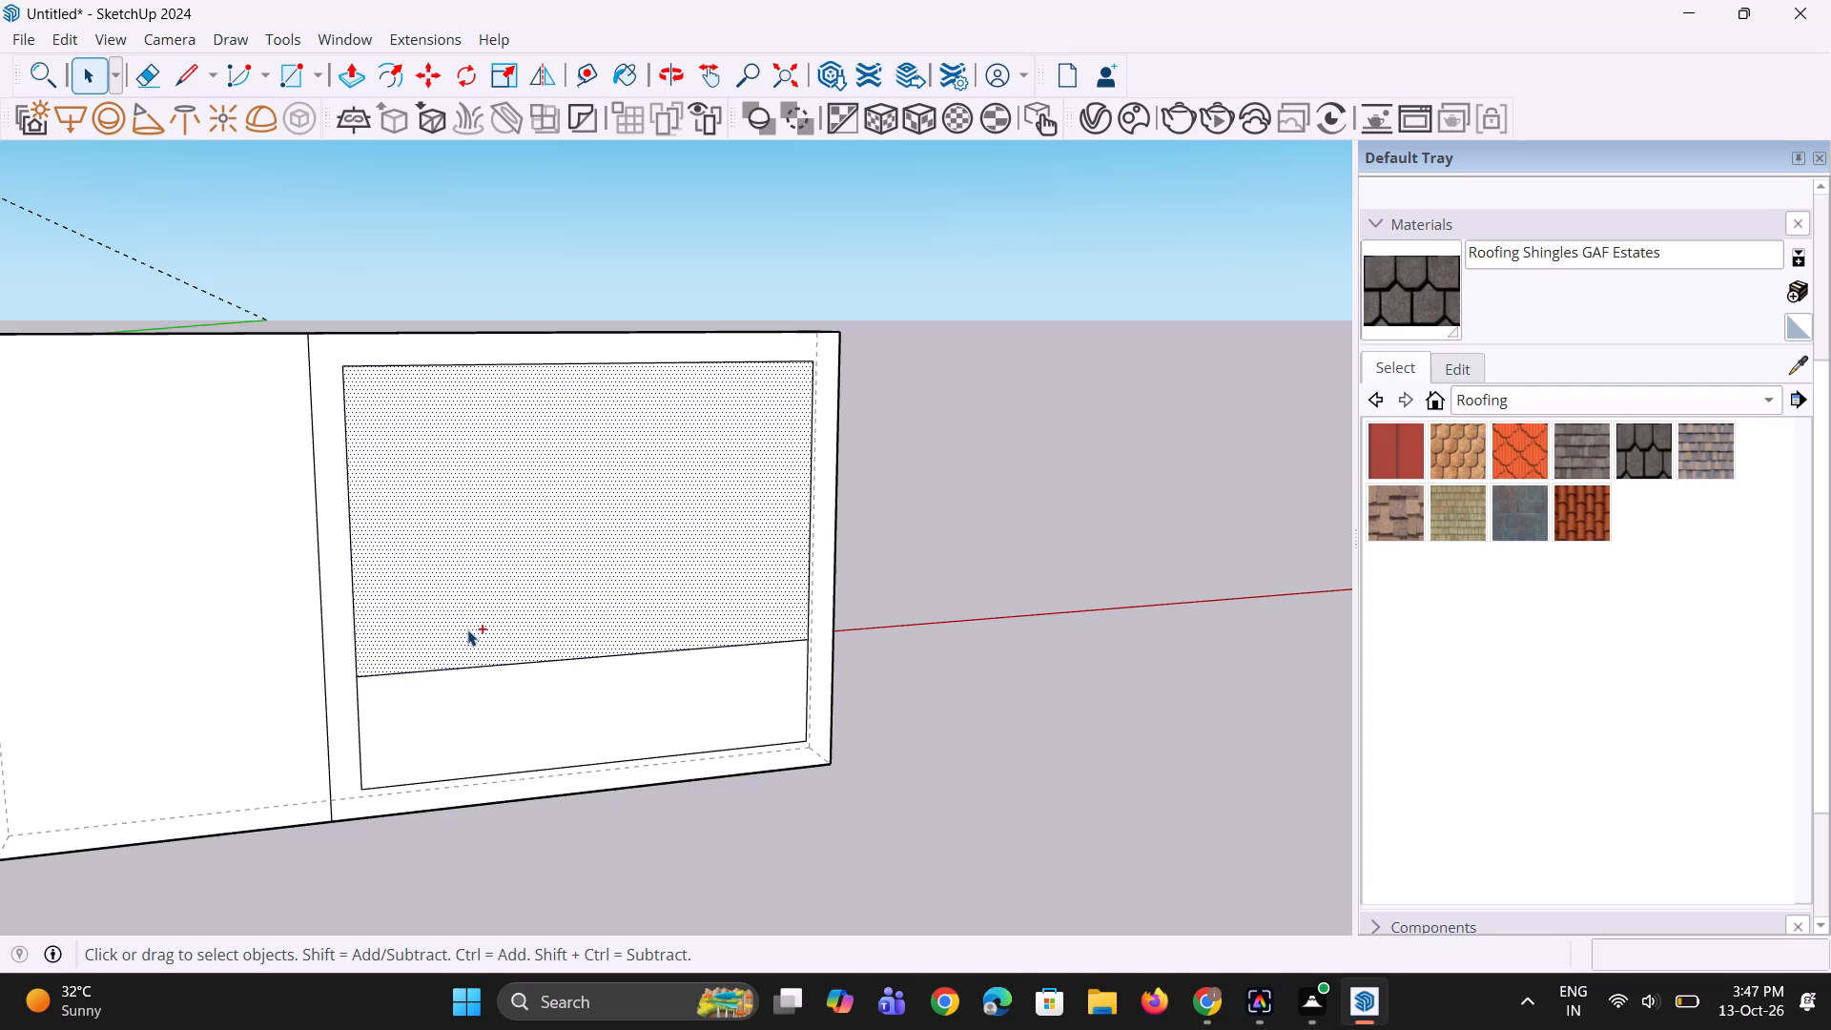
Copy the lower horizontal line about 5 5/8" upward inside the gate panel's frame.
key("space")
left_click(460, 670)
scroll(391, 667, "up", 1)
key("m")
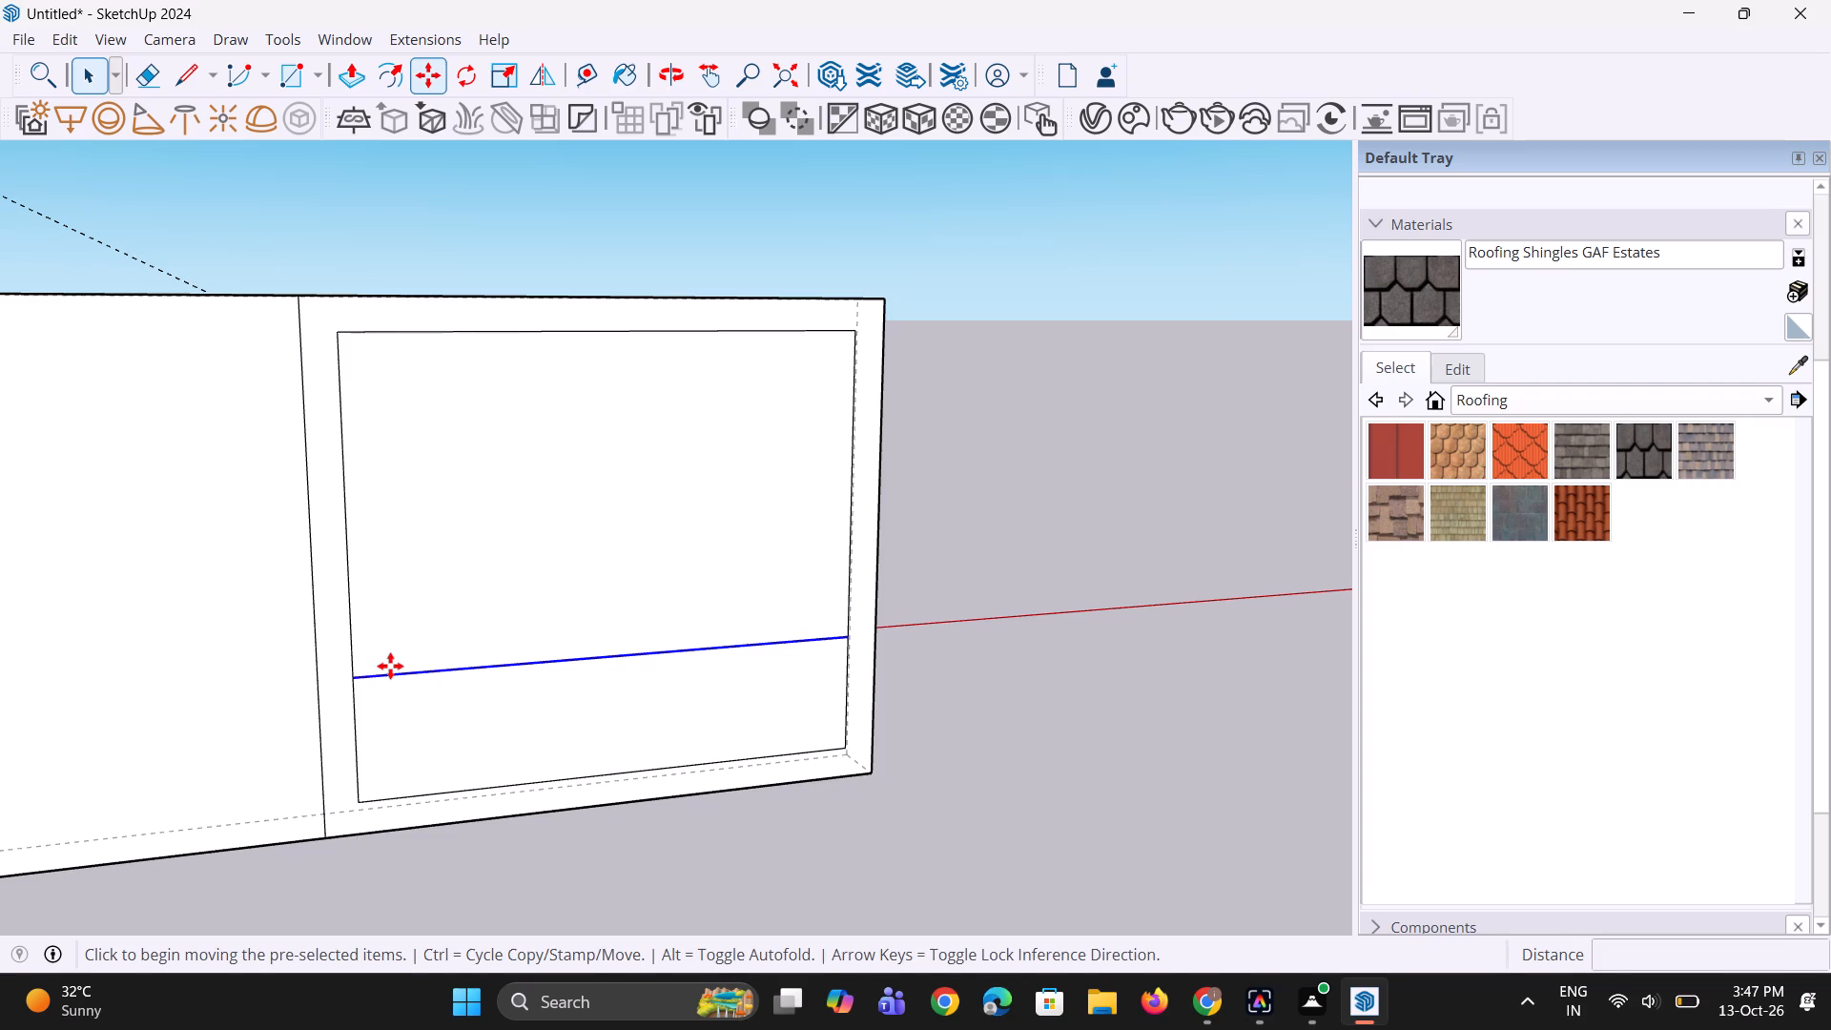
left_click(355, 675)
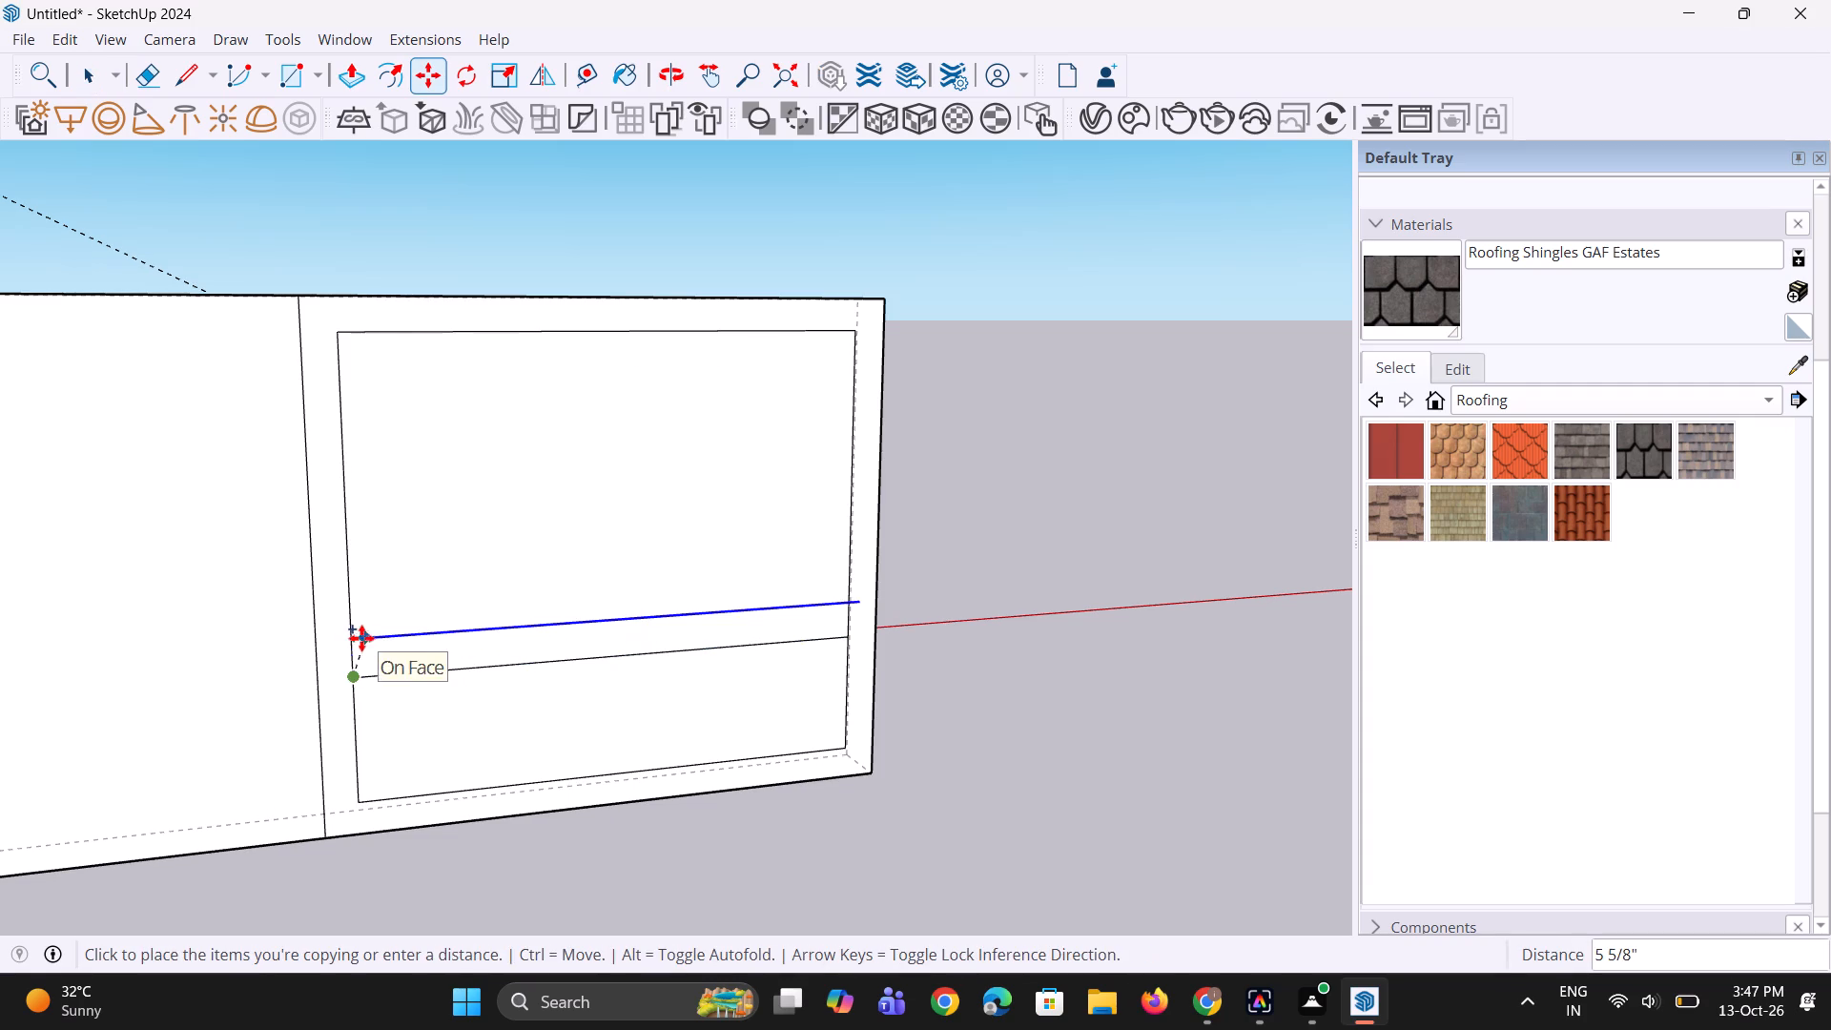
left_click(354, 639)
key("space")
key("space")
left_click(962, 531)
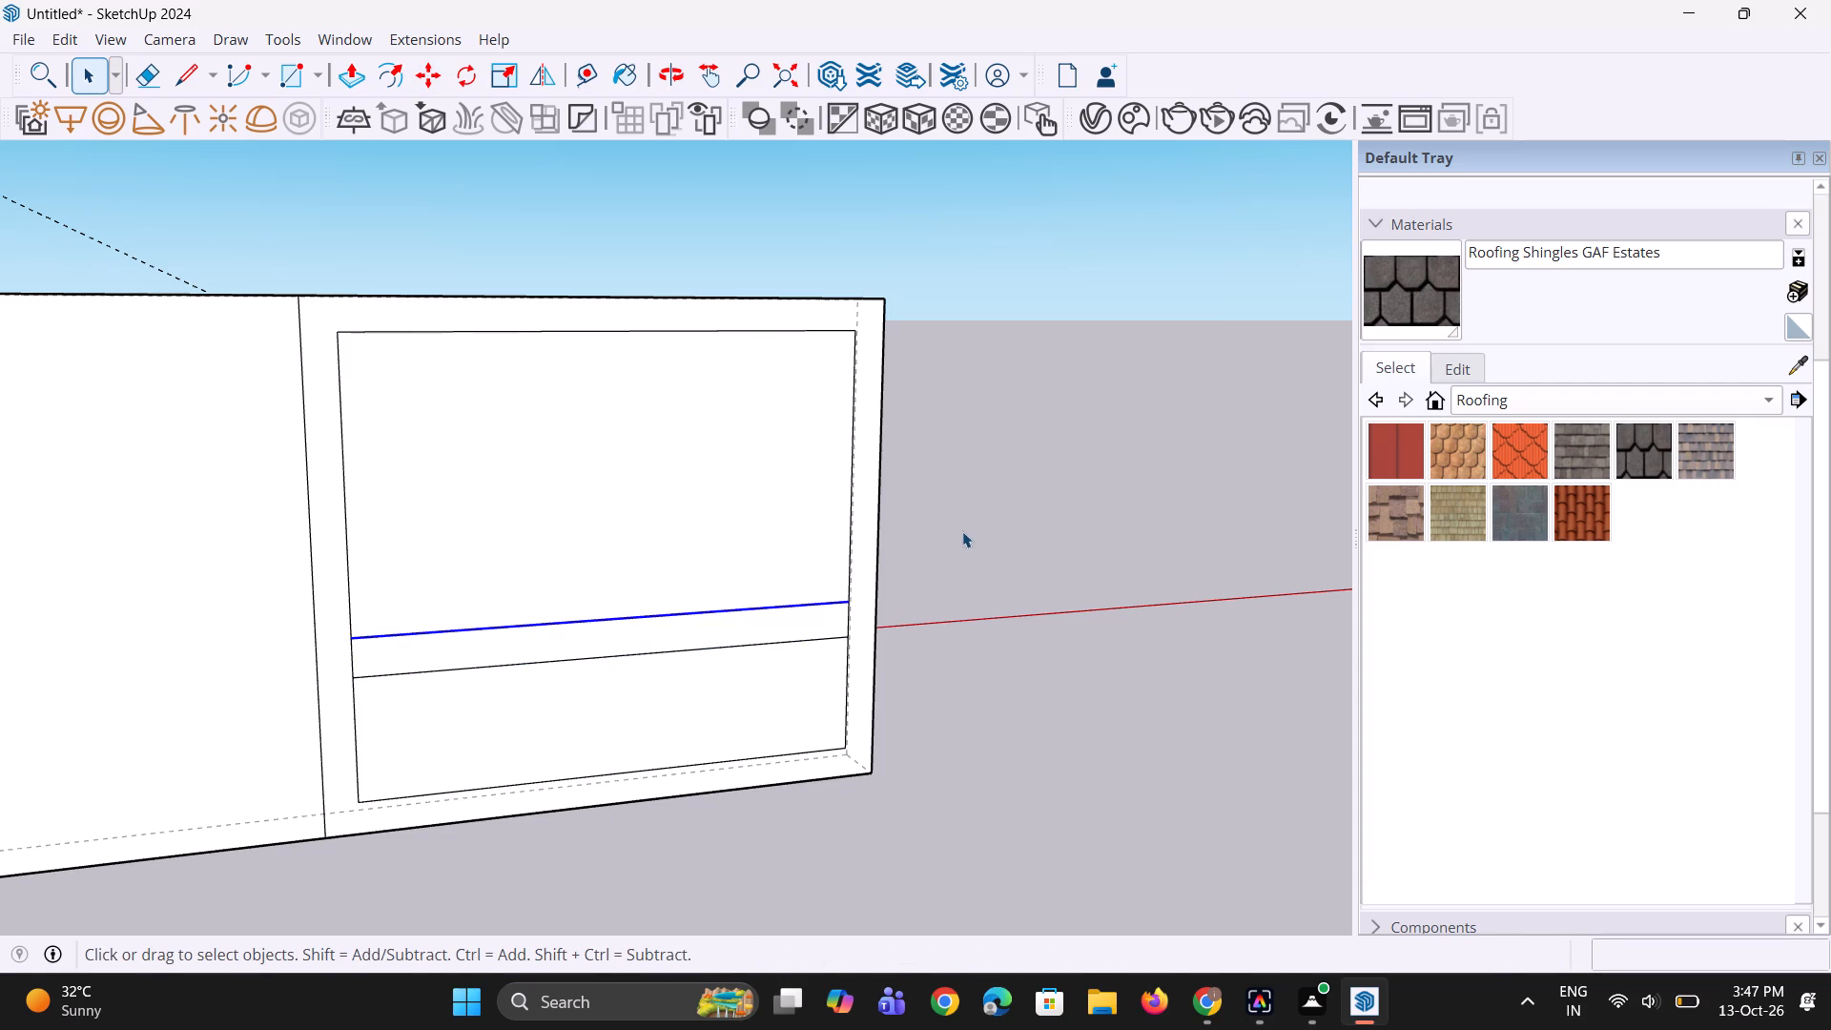
Copy the inner frame's top edge down to the upper horizontal line and divide the distance into 14 equal spaces.
left_click(361, 331)
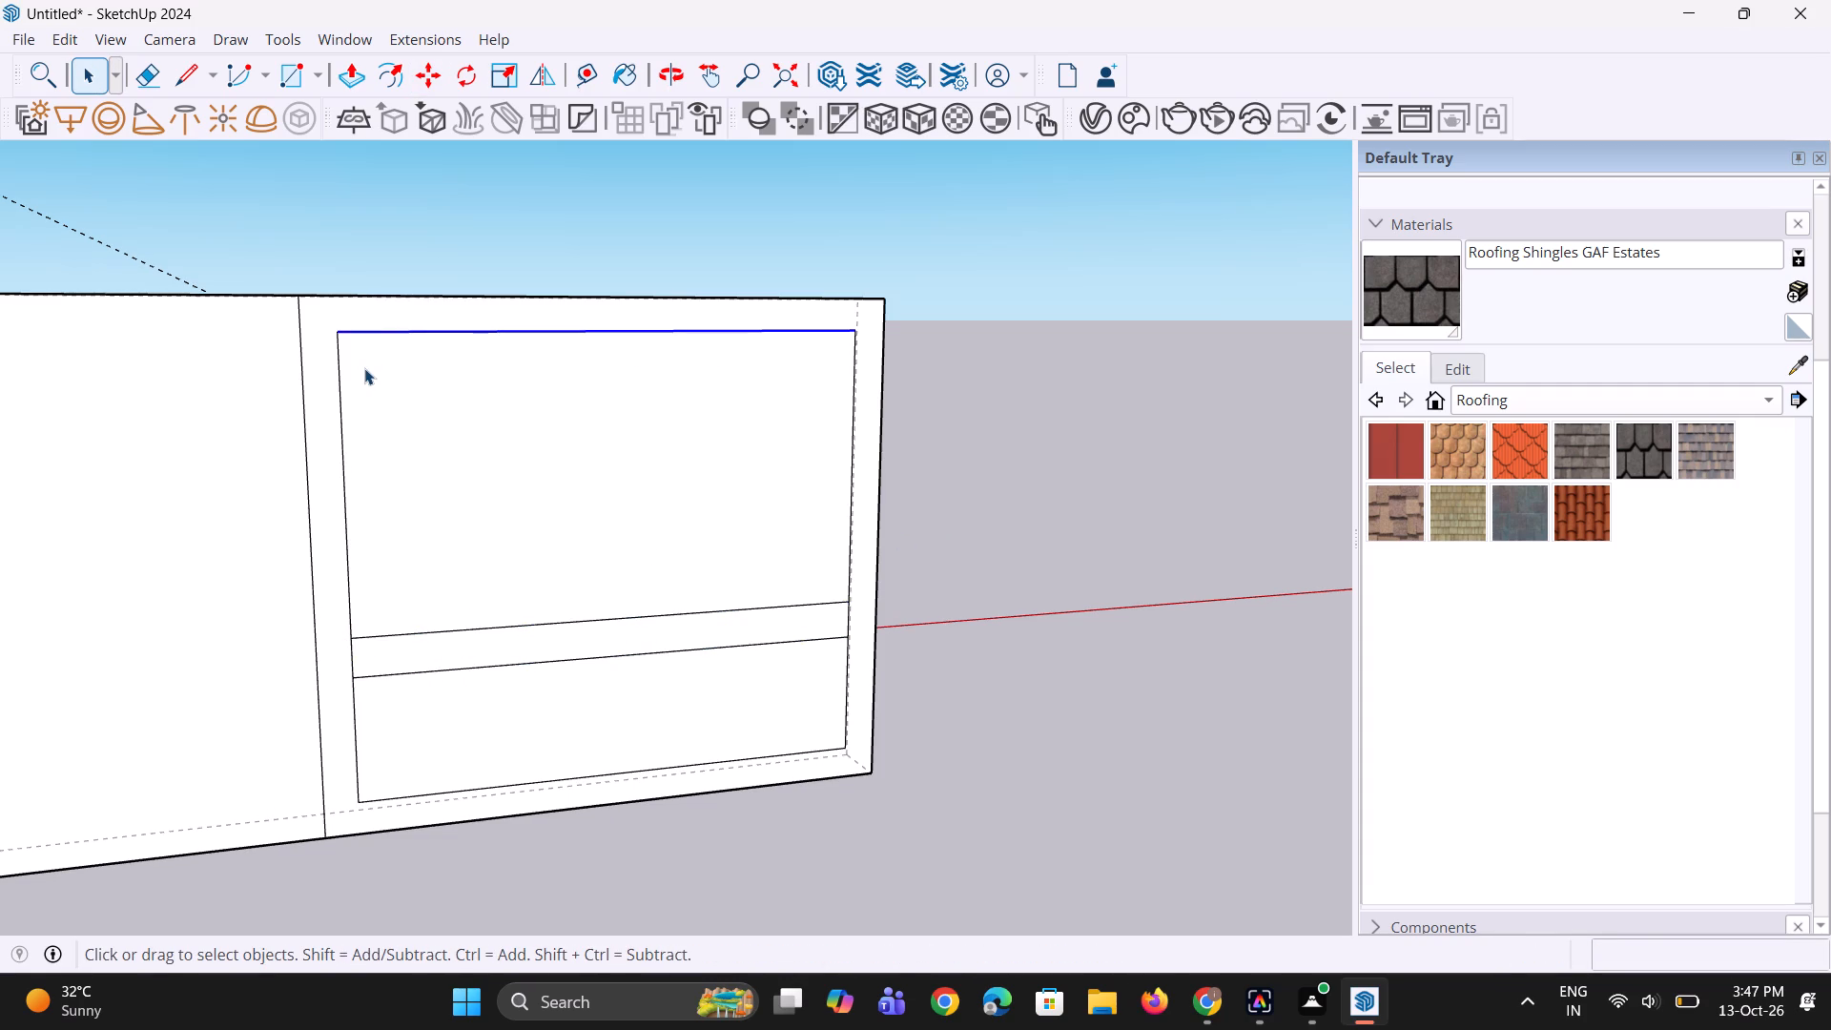
key("m")
left_click(343, 329)
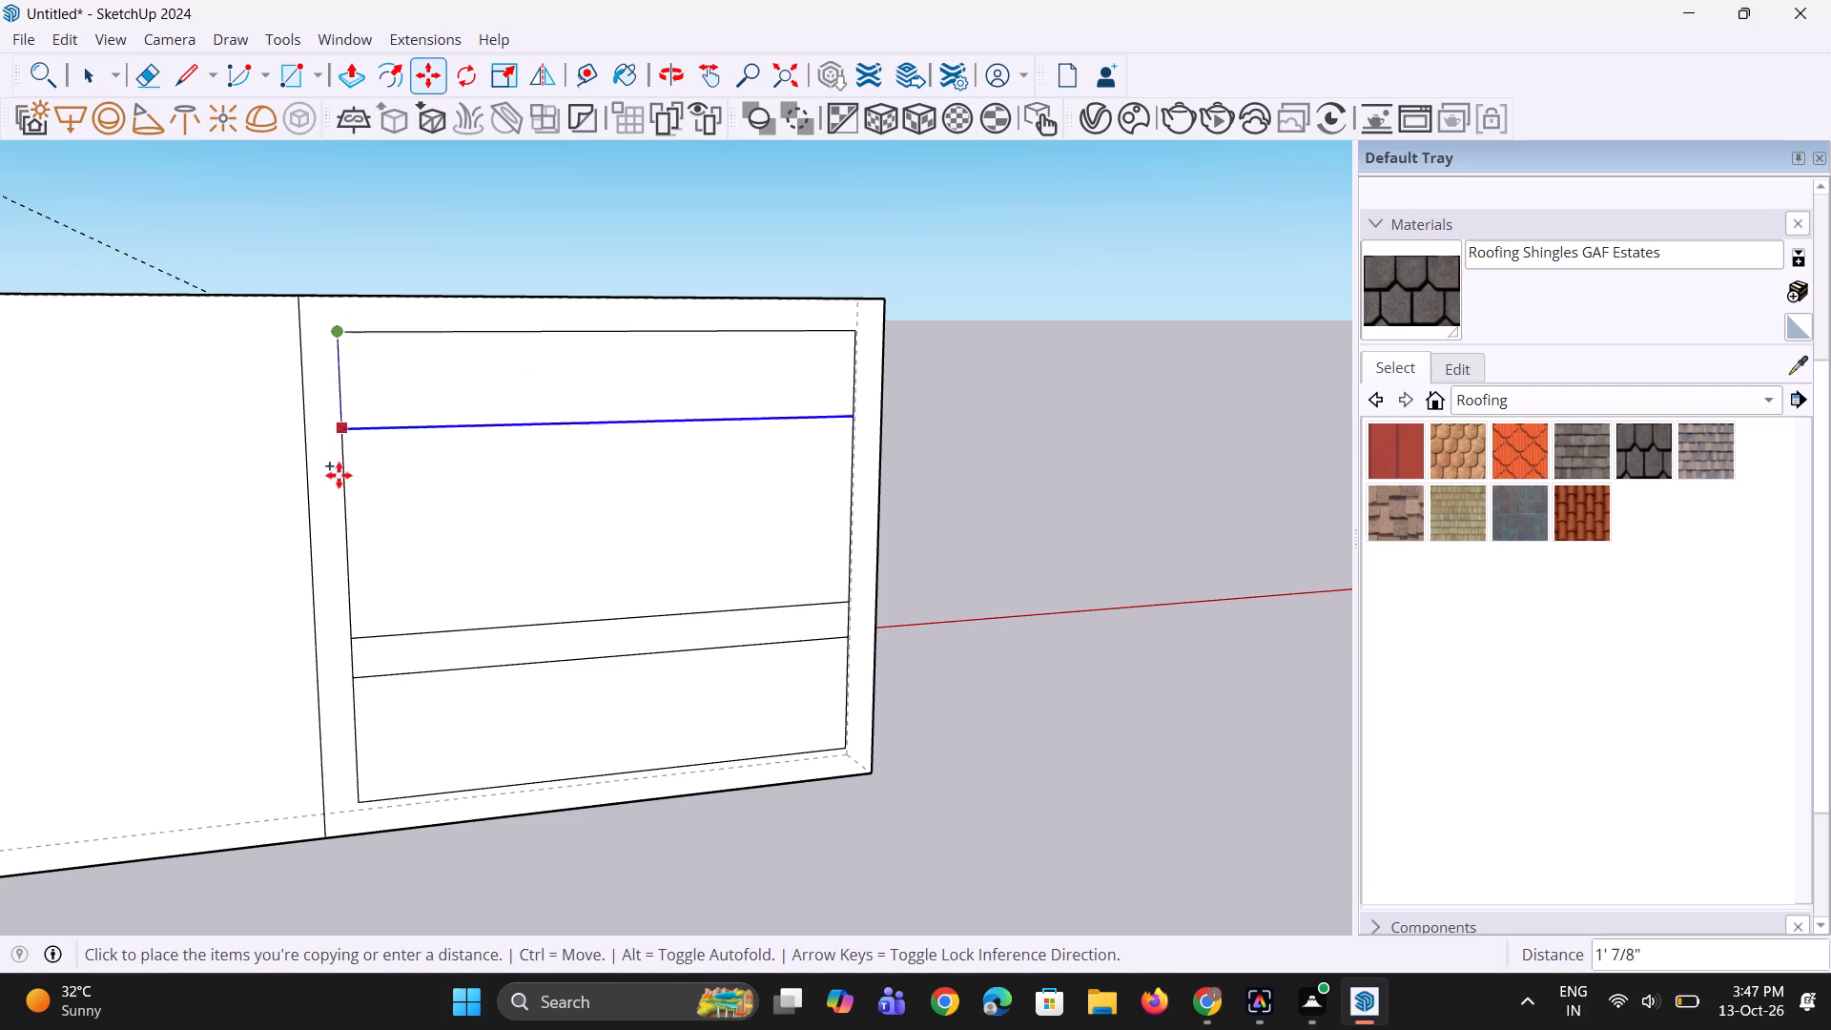
left_click(357, 632)
key("slash")
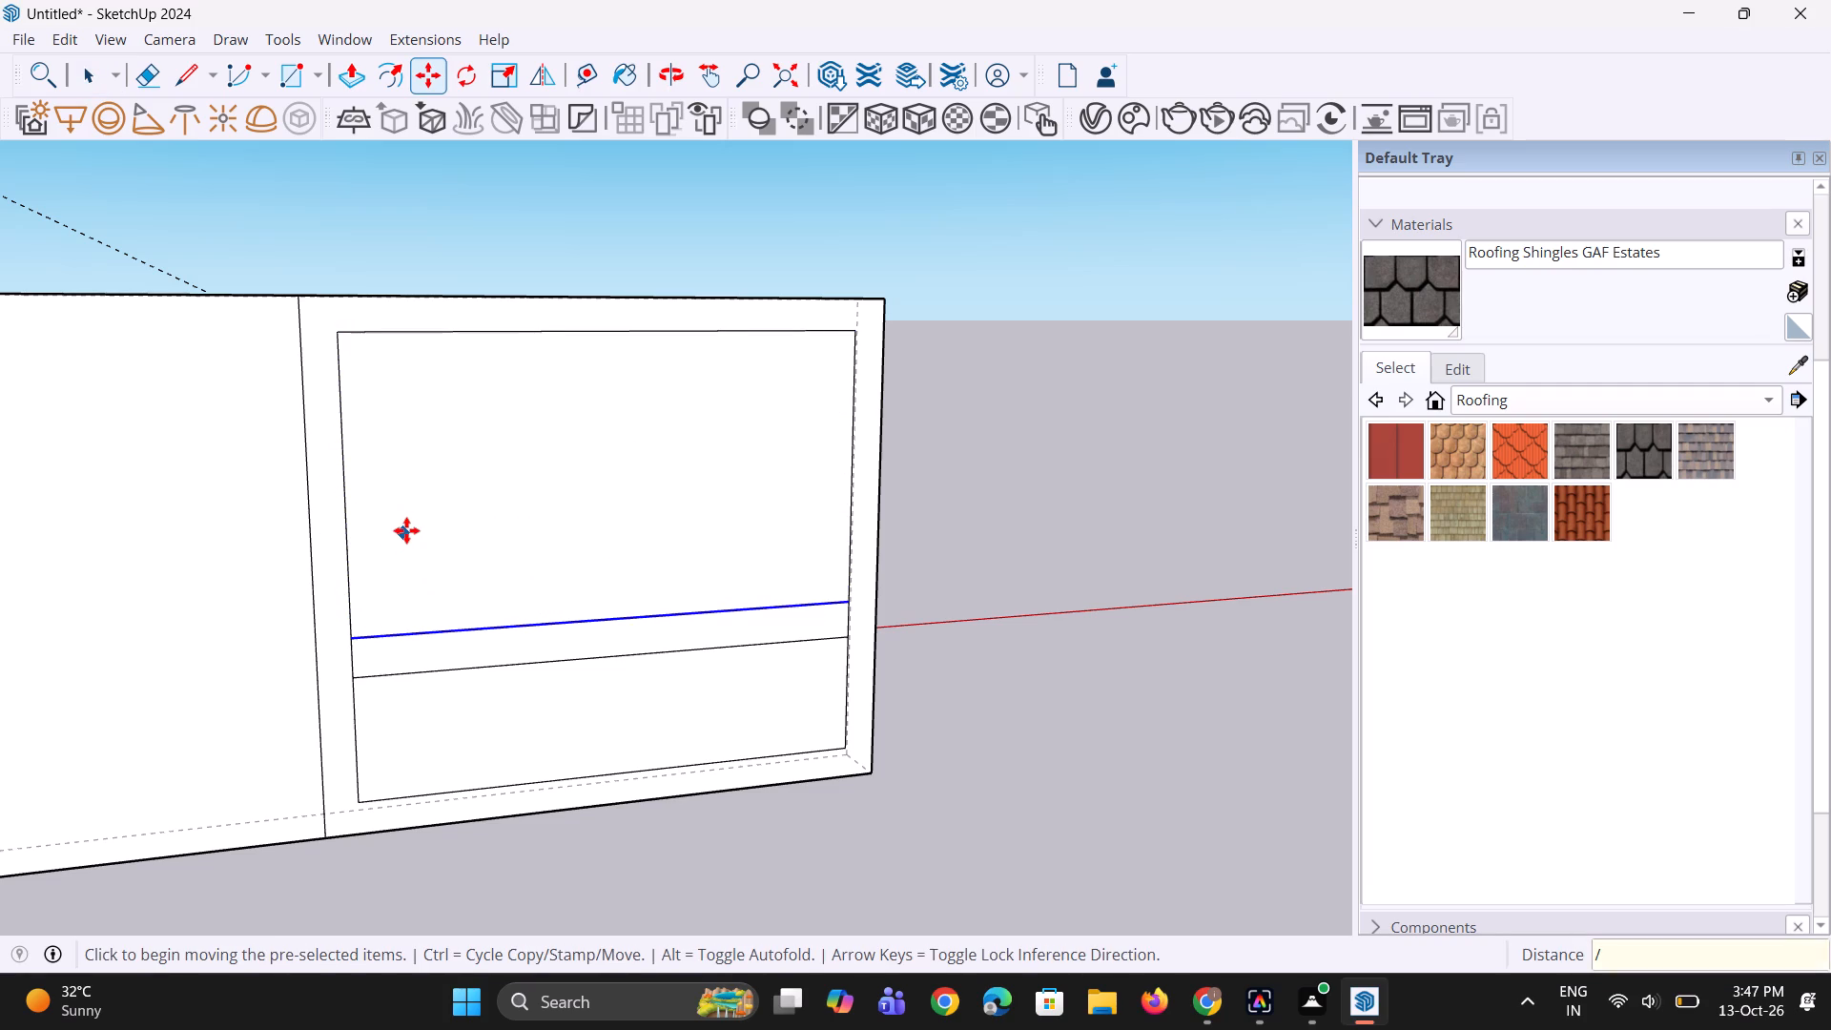
type("14")
key("Return")
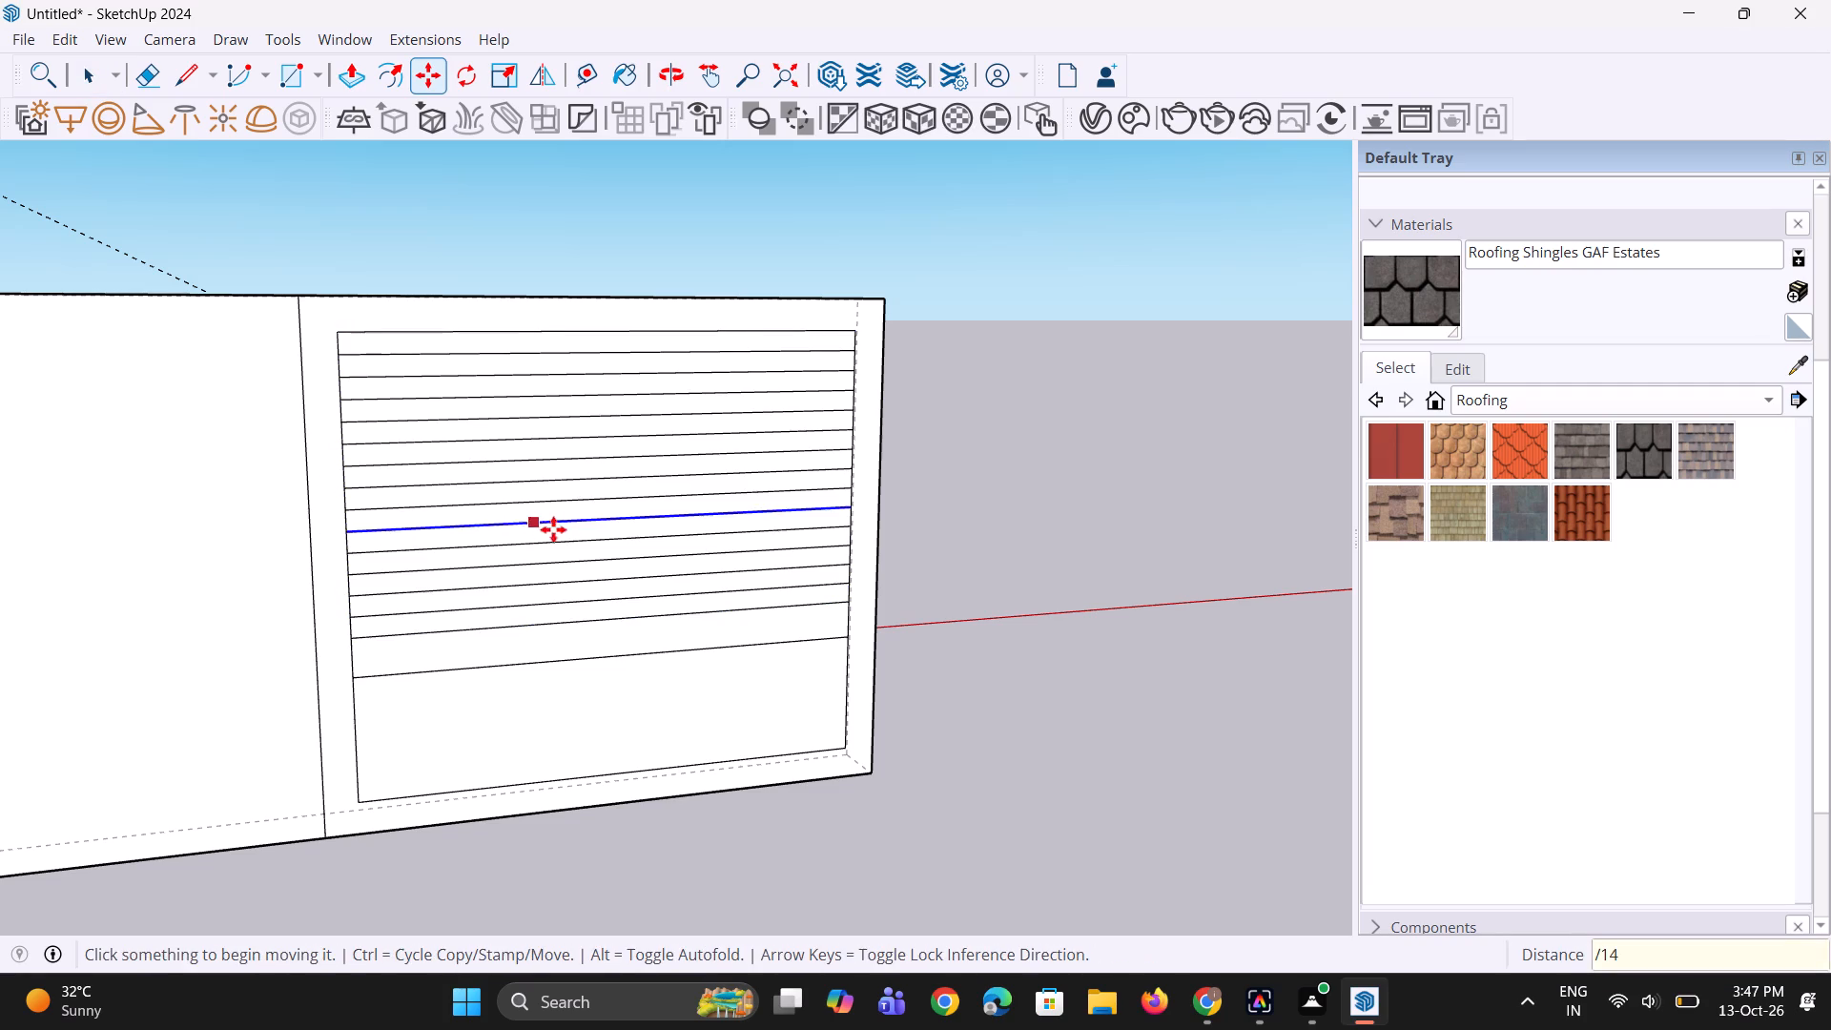
key("space")
key("space")
left_click(933, 536)
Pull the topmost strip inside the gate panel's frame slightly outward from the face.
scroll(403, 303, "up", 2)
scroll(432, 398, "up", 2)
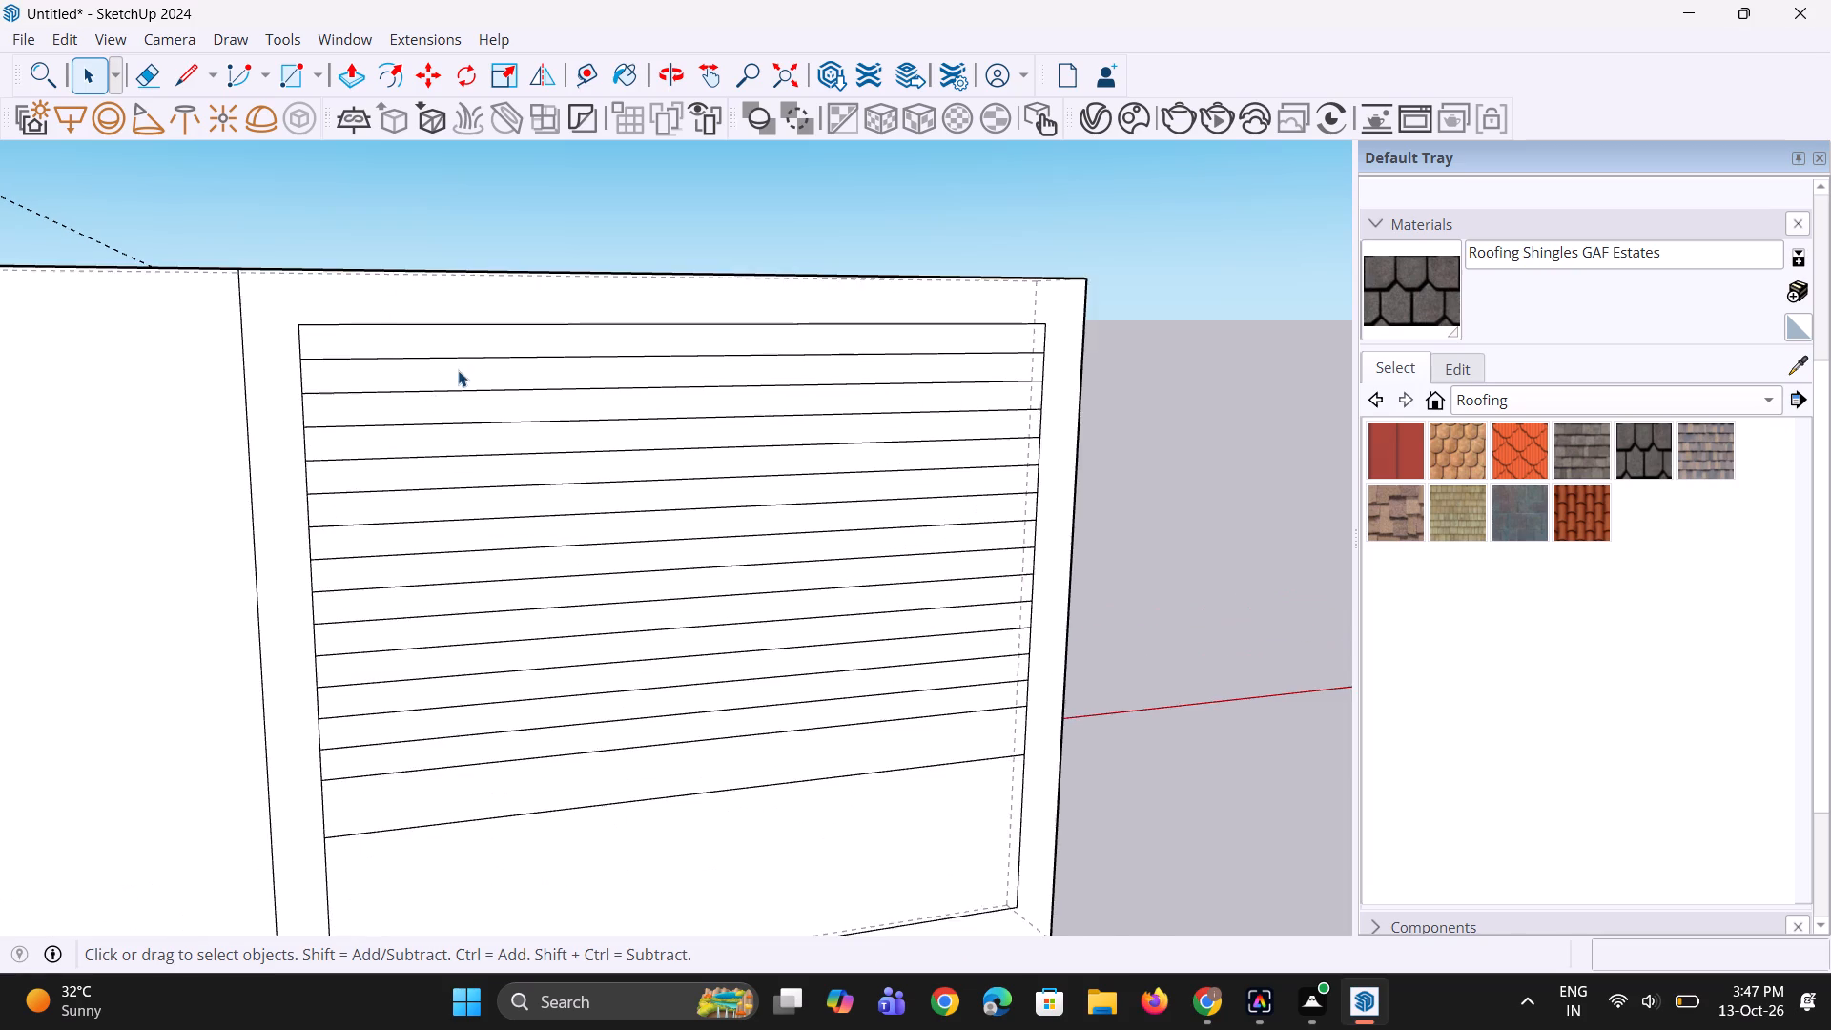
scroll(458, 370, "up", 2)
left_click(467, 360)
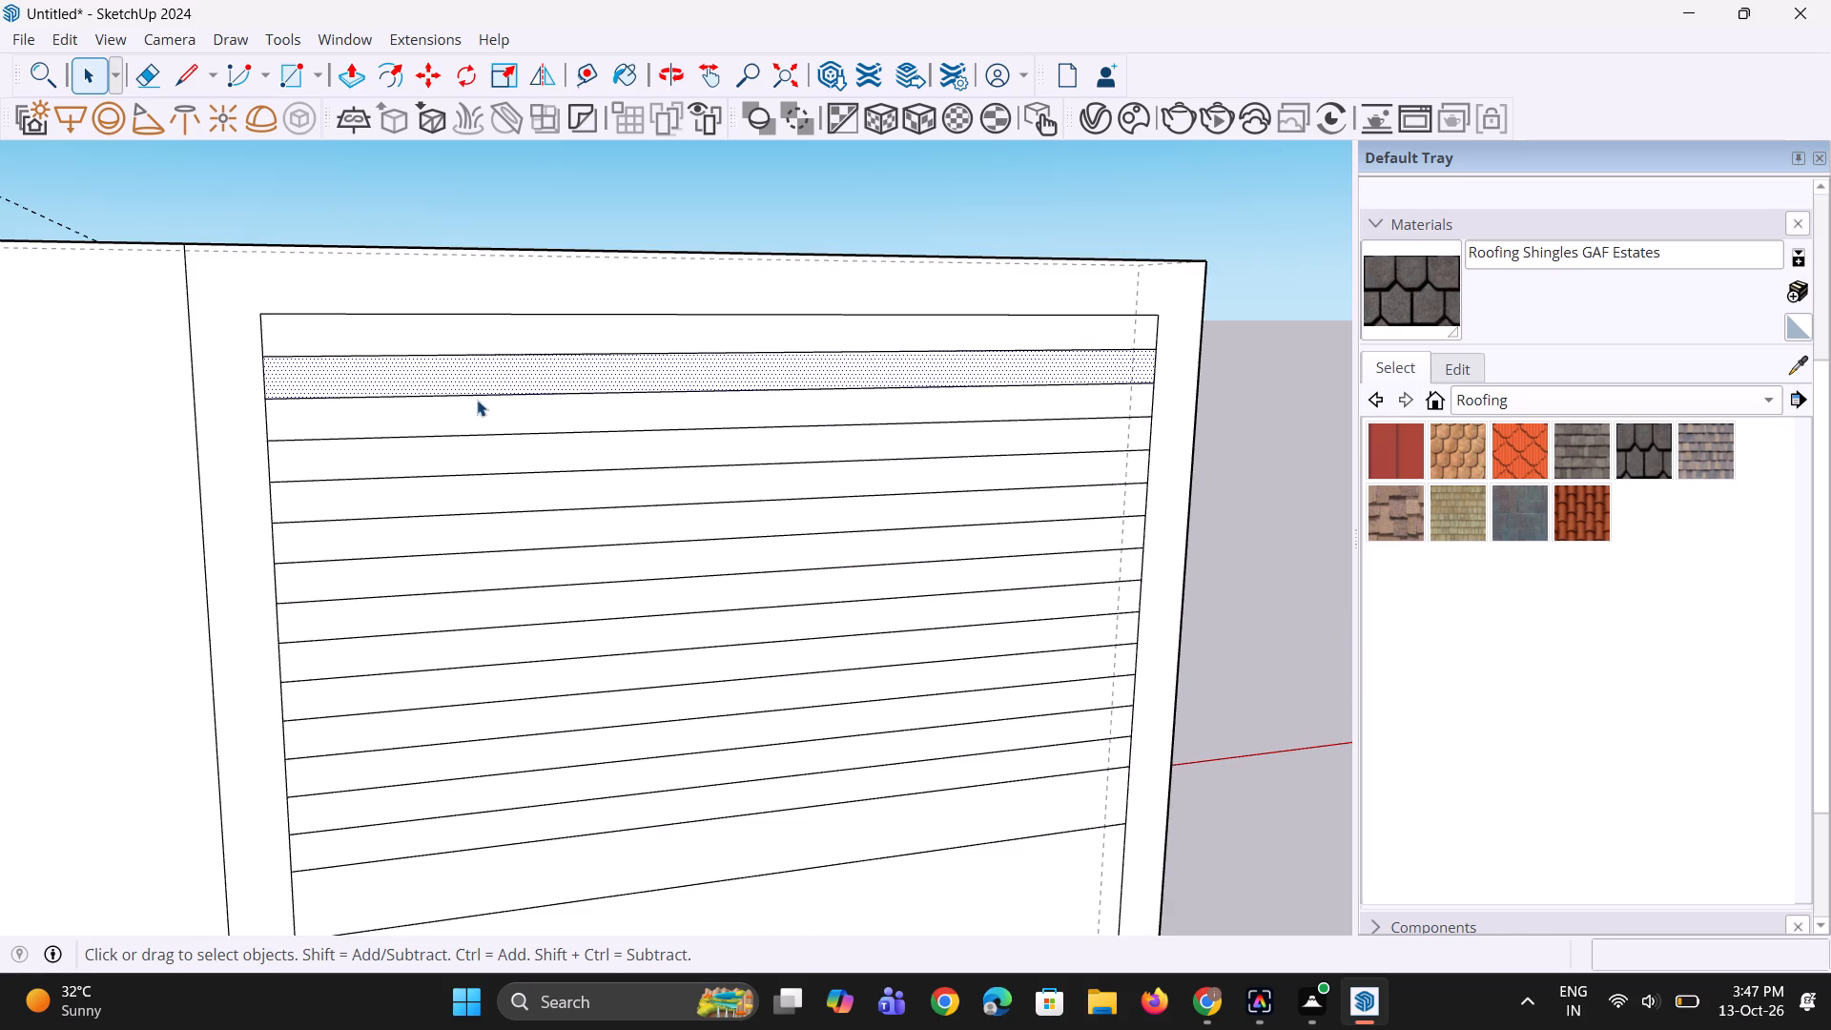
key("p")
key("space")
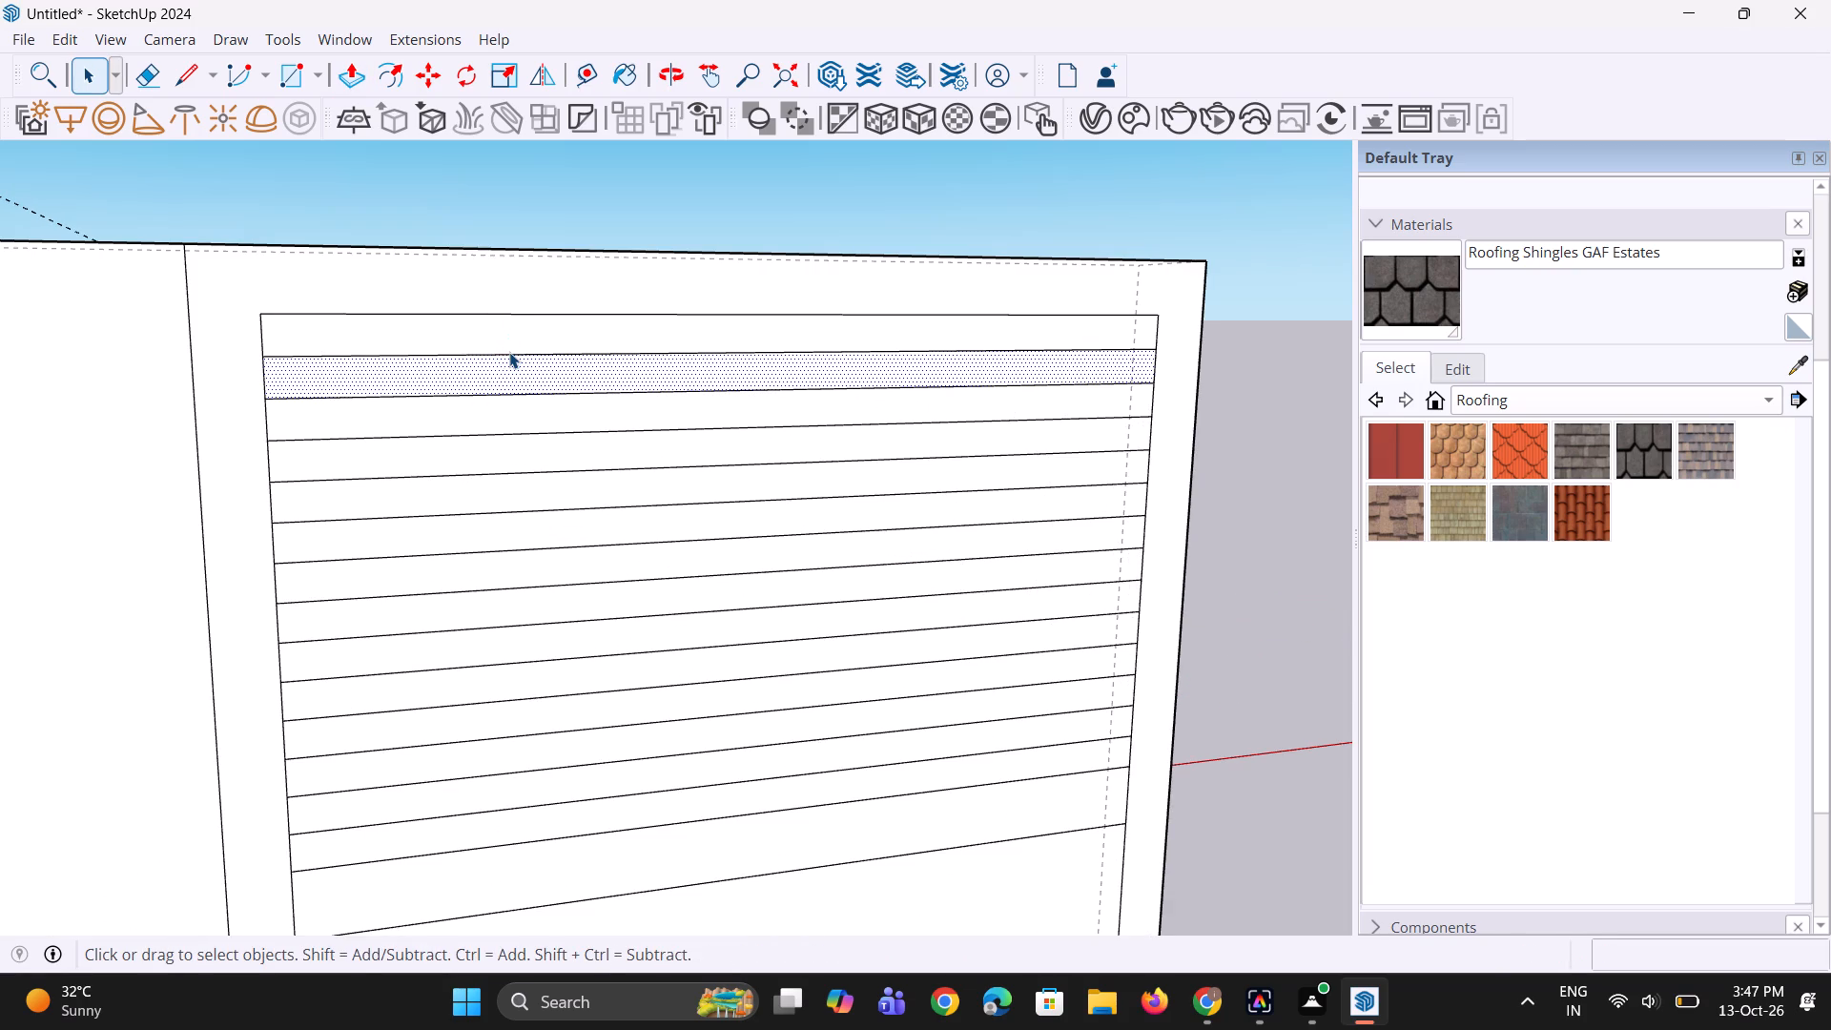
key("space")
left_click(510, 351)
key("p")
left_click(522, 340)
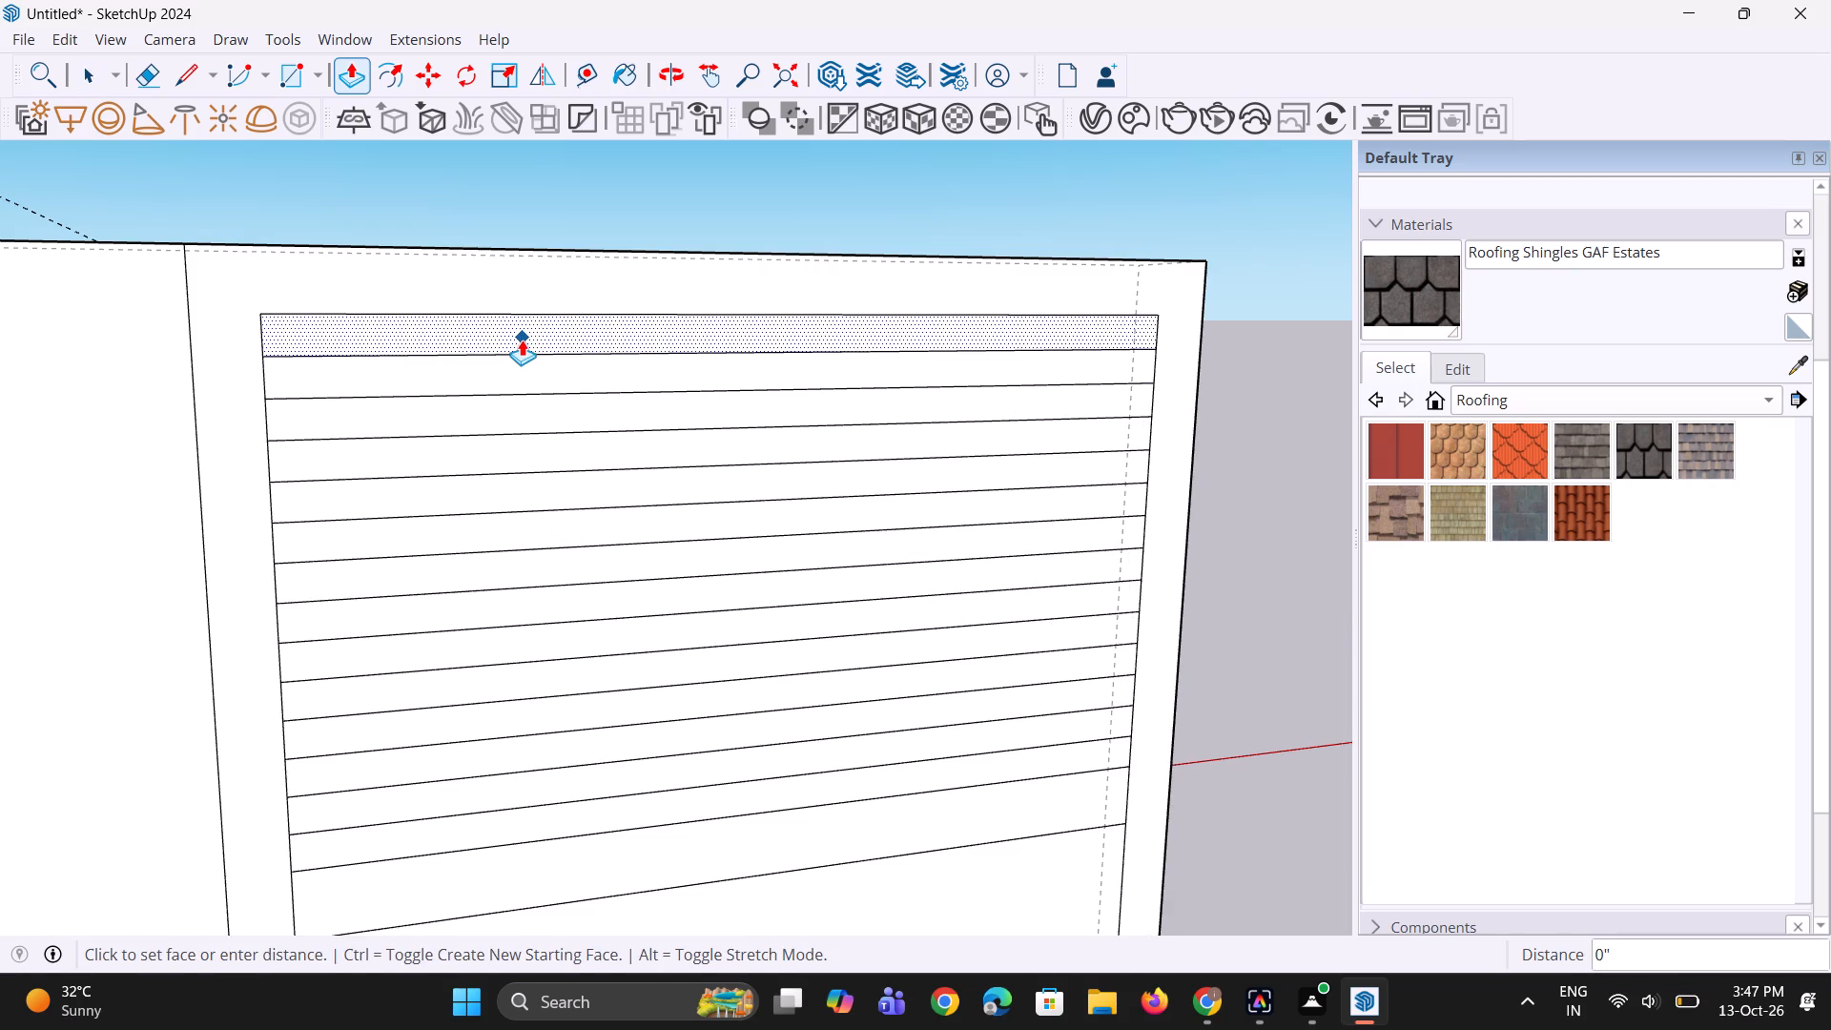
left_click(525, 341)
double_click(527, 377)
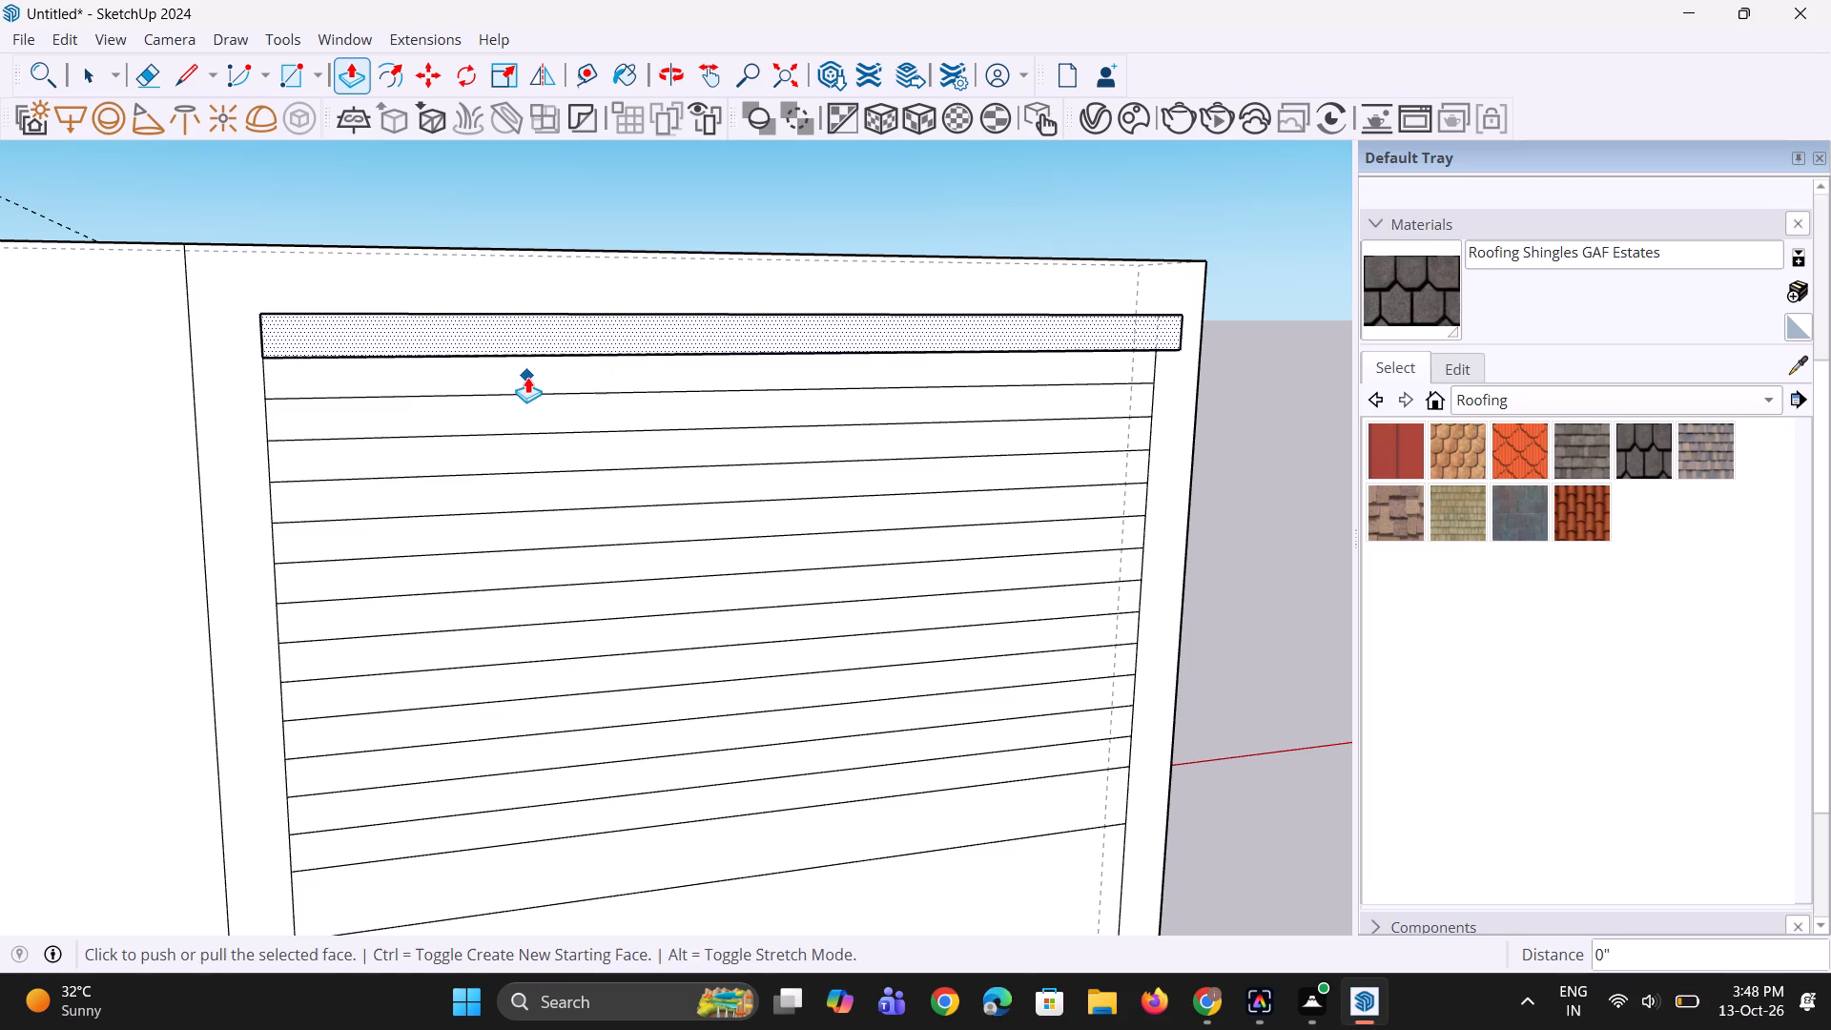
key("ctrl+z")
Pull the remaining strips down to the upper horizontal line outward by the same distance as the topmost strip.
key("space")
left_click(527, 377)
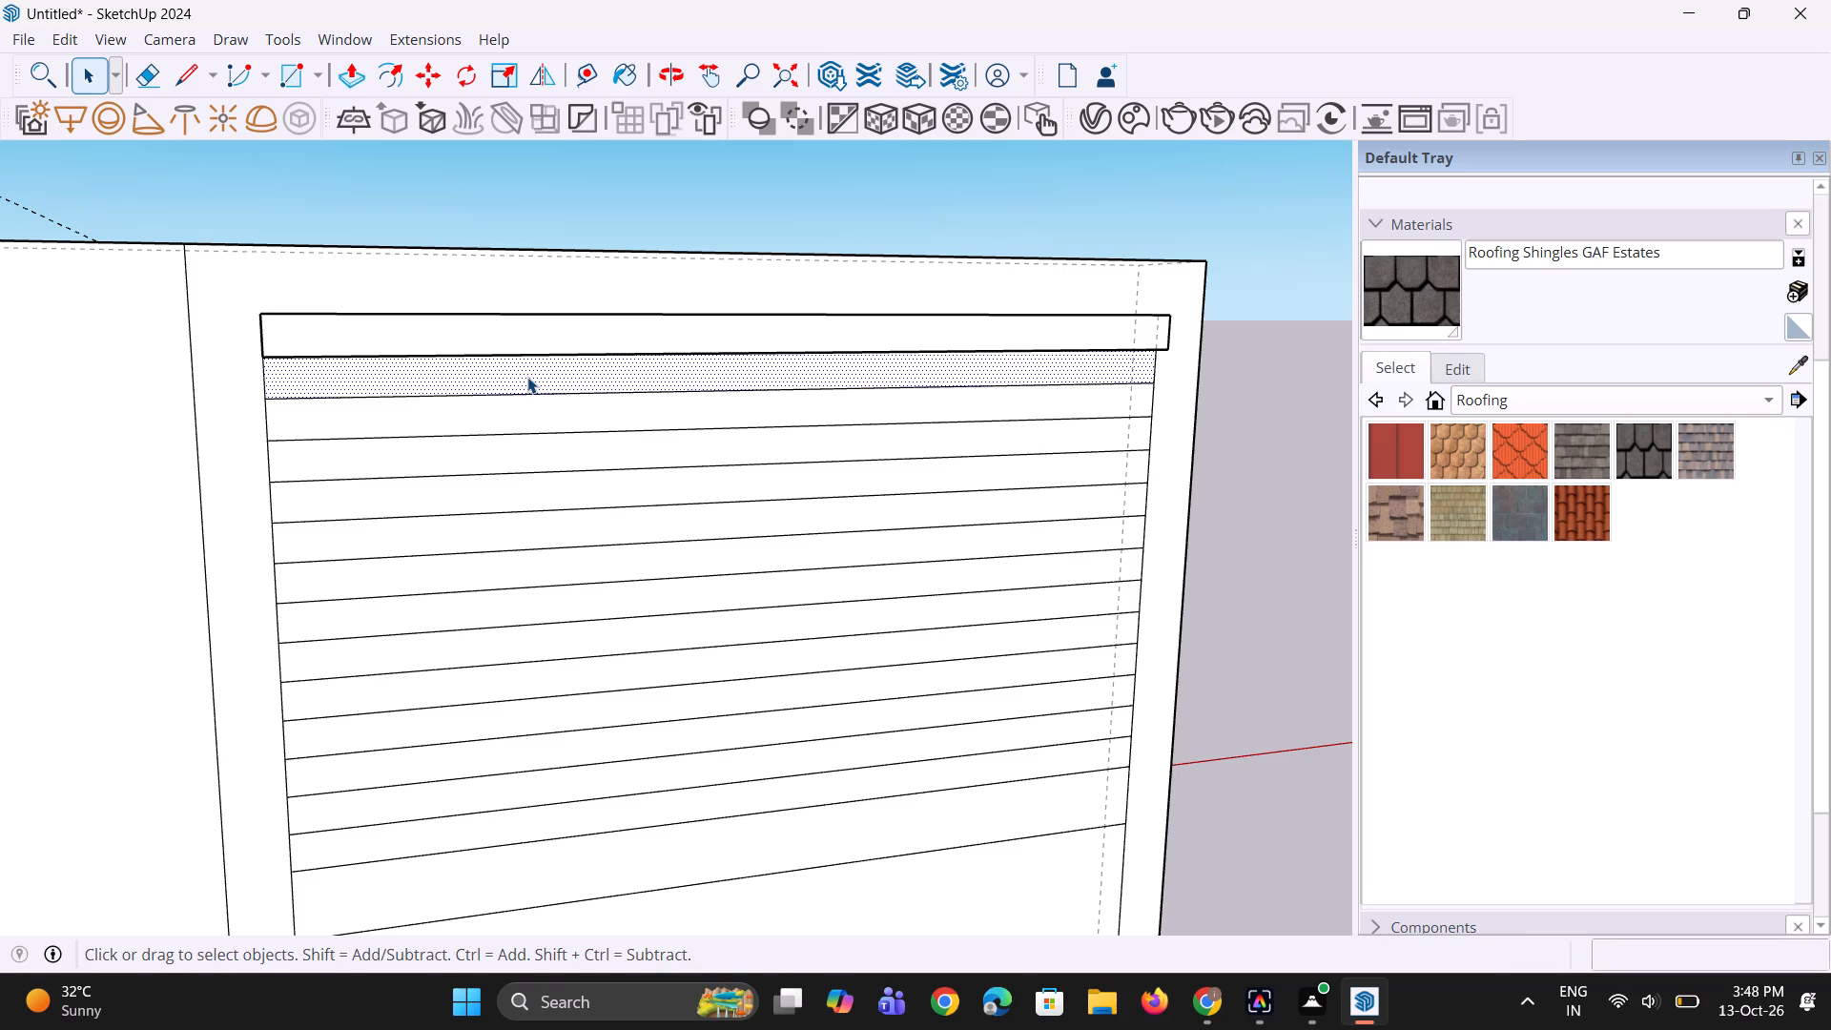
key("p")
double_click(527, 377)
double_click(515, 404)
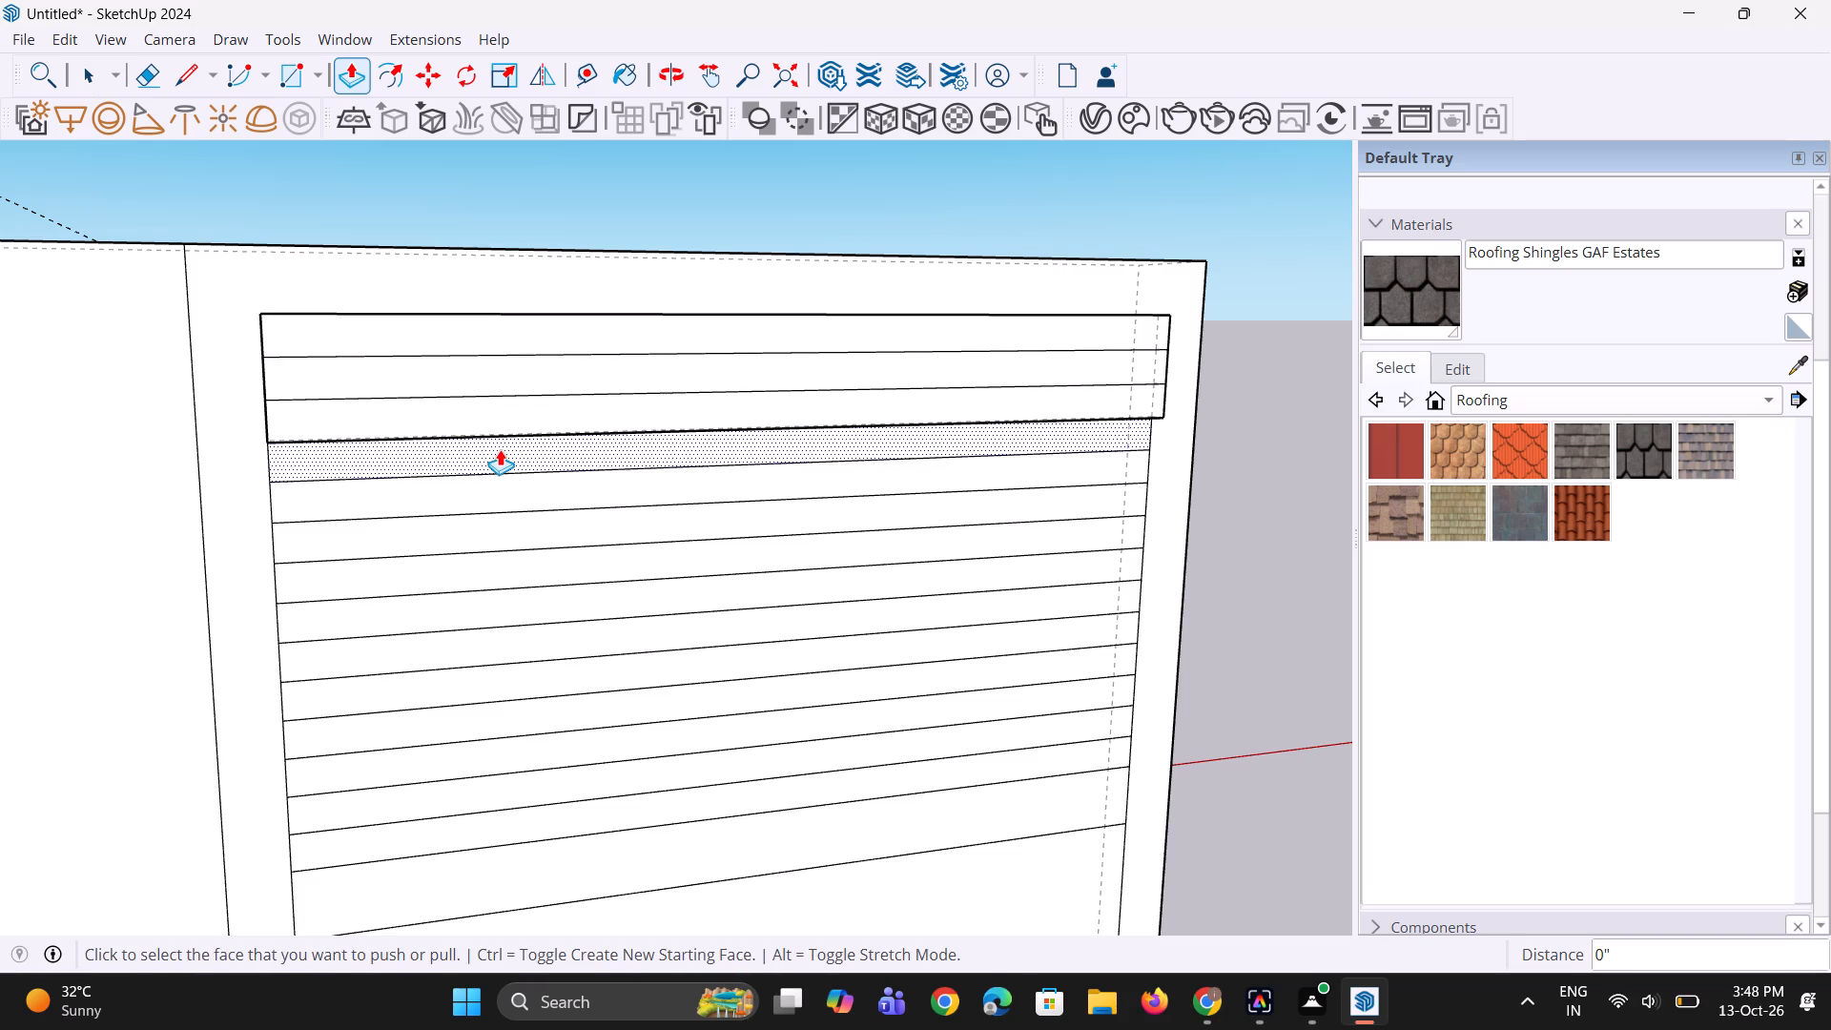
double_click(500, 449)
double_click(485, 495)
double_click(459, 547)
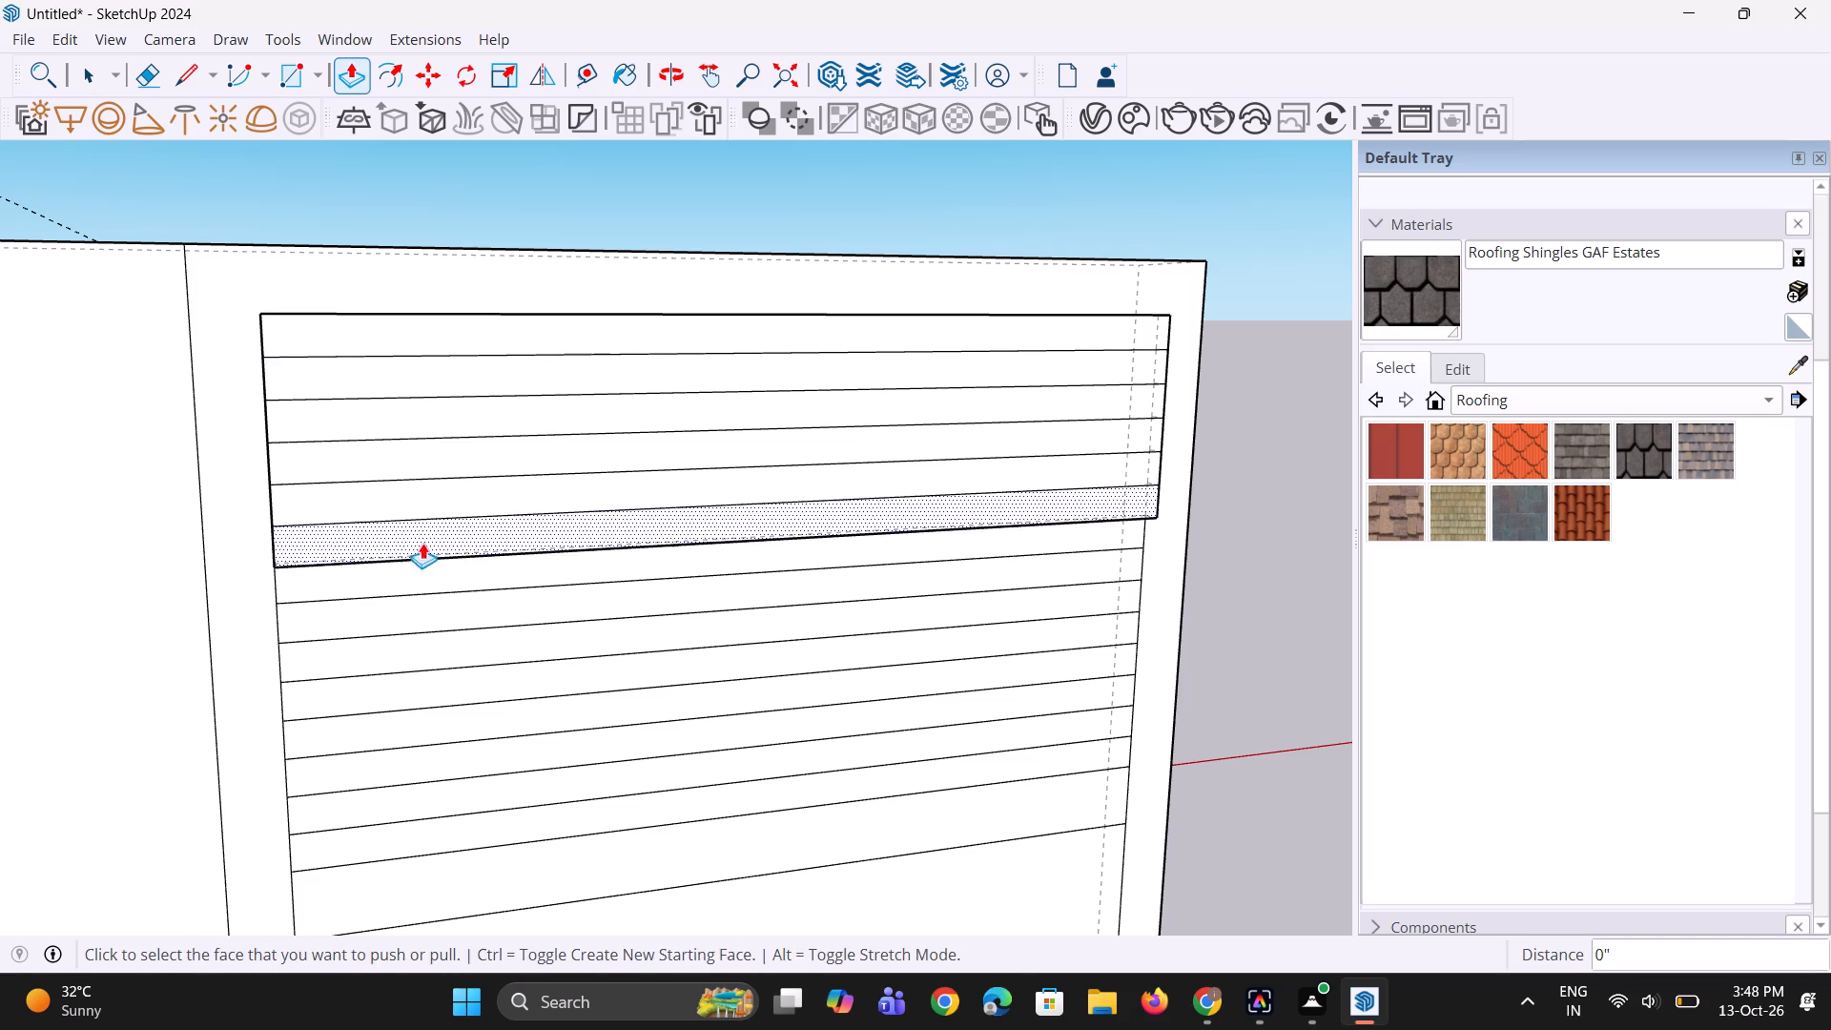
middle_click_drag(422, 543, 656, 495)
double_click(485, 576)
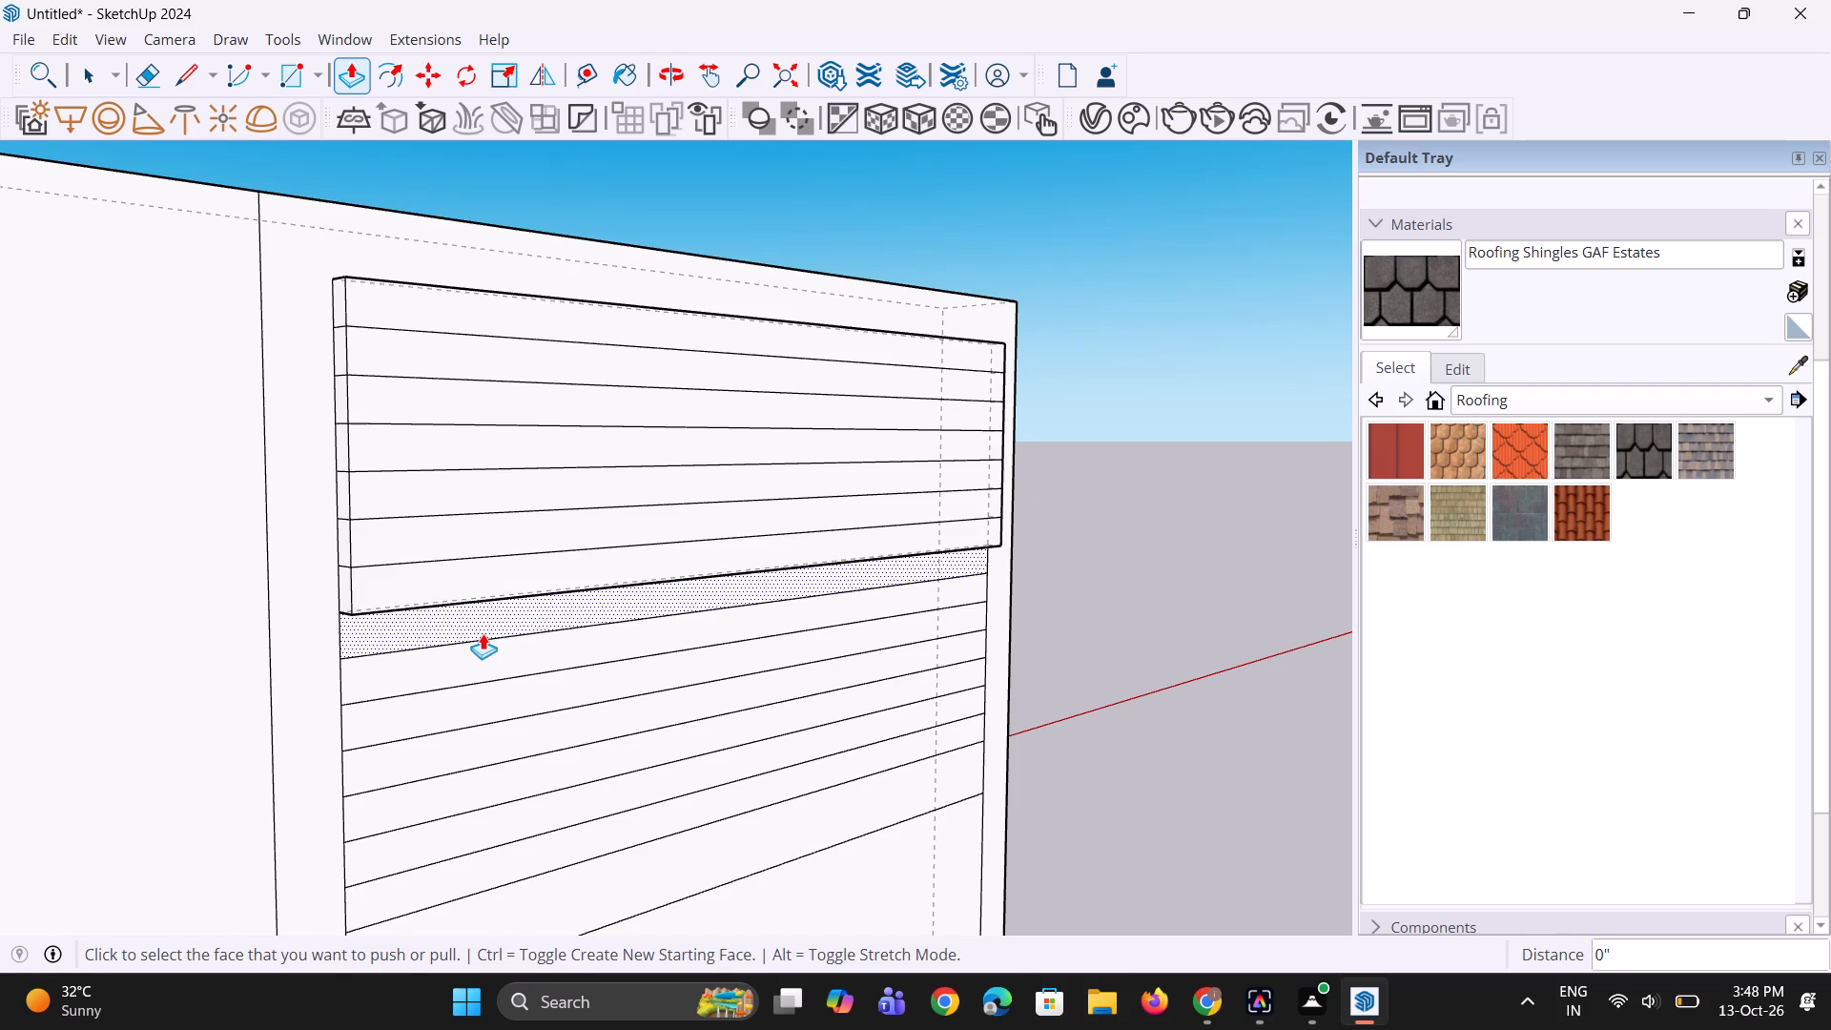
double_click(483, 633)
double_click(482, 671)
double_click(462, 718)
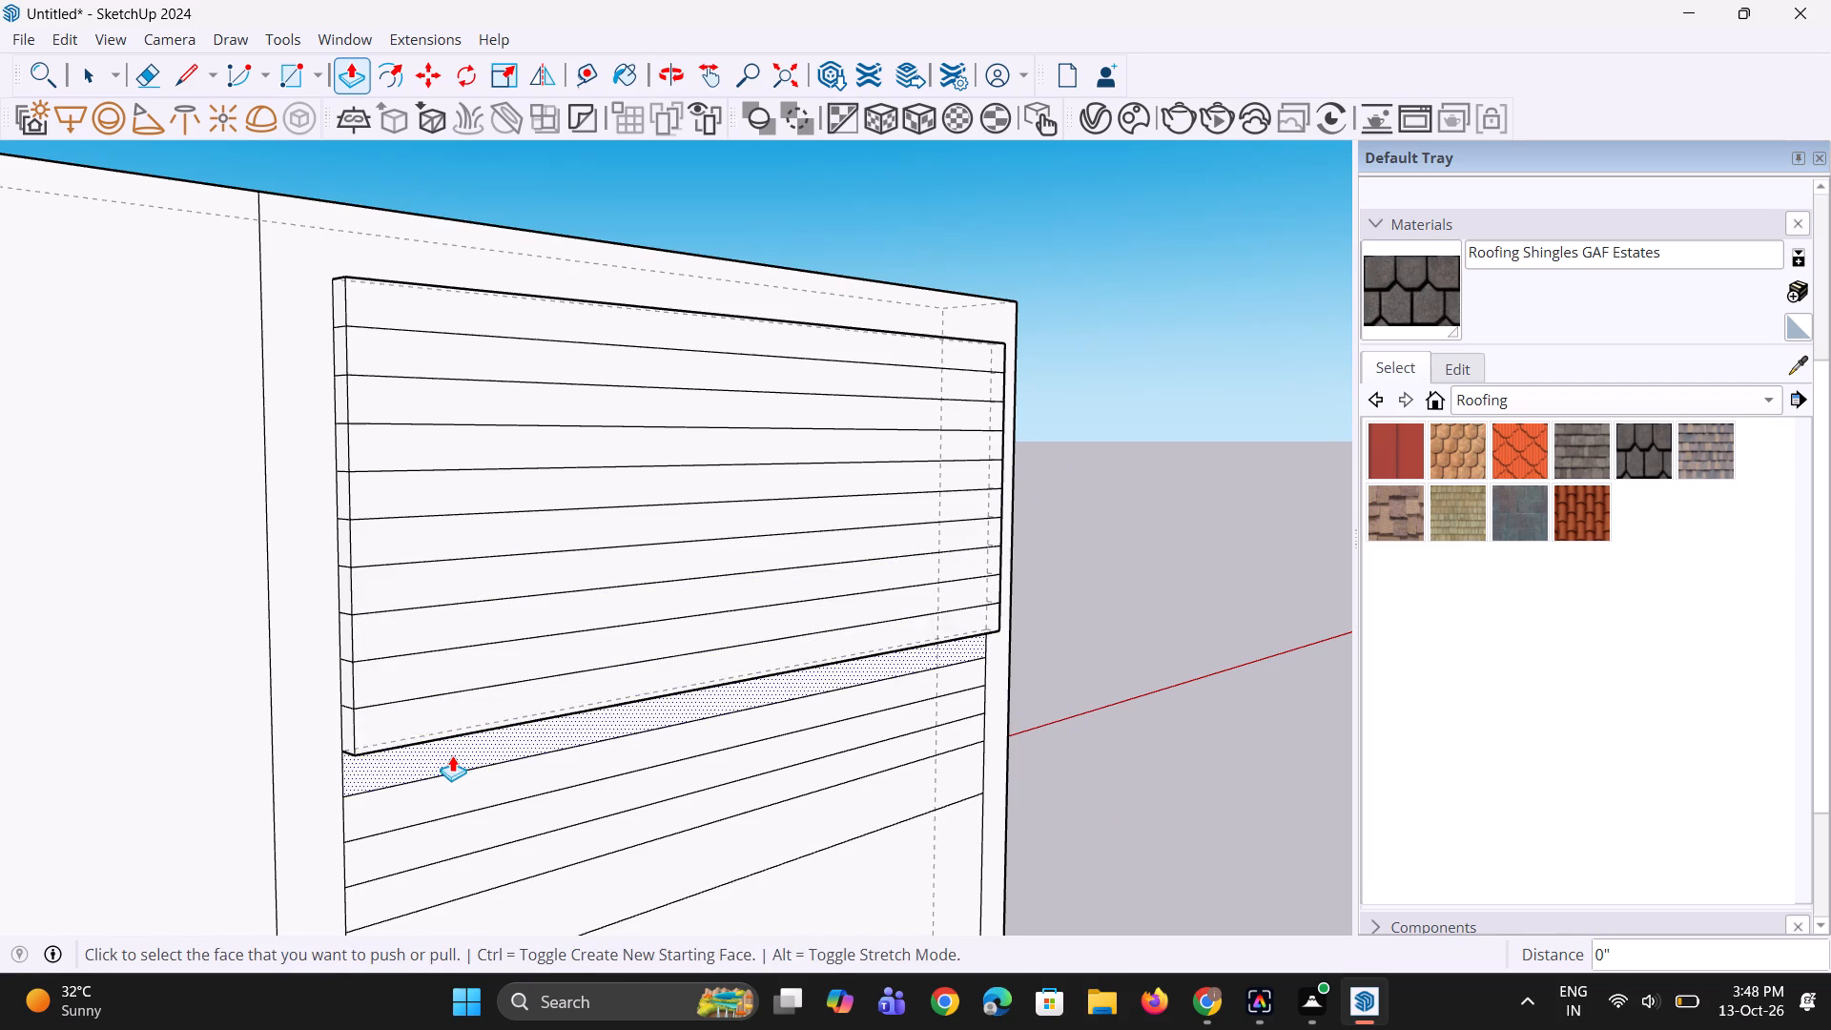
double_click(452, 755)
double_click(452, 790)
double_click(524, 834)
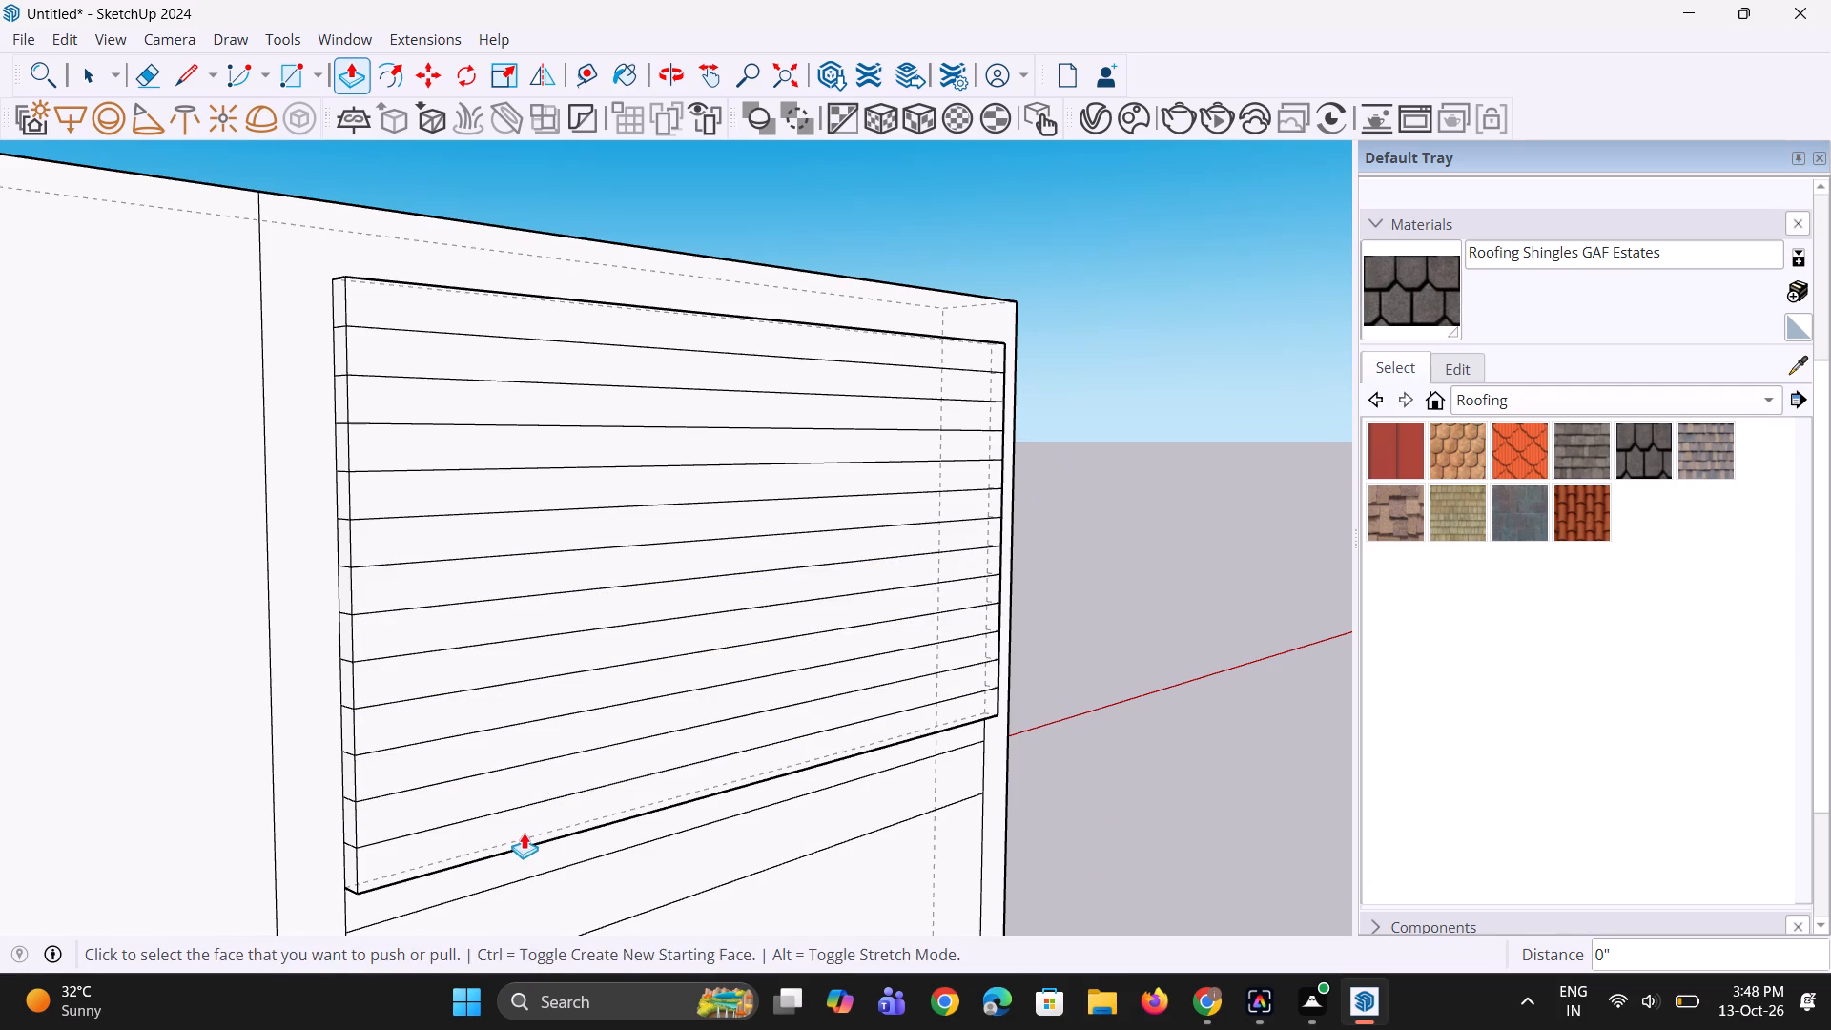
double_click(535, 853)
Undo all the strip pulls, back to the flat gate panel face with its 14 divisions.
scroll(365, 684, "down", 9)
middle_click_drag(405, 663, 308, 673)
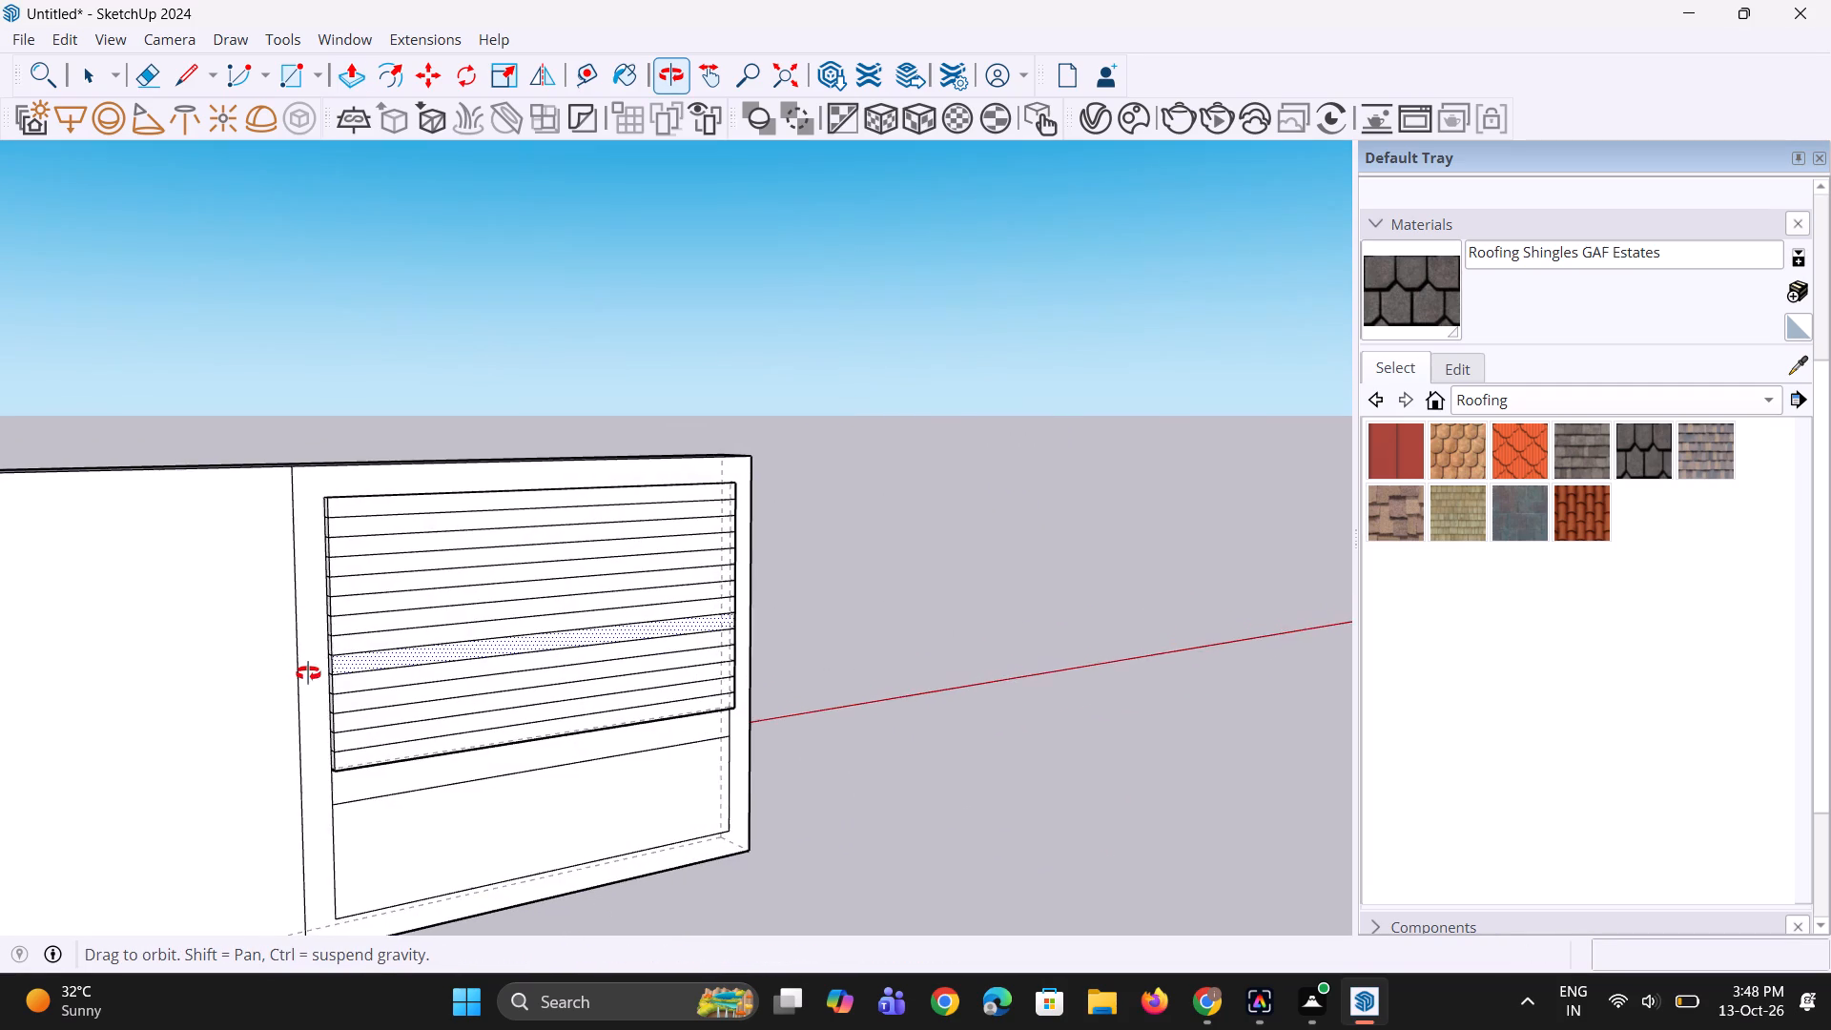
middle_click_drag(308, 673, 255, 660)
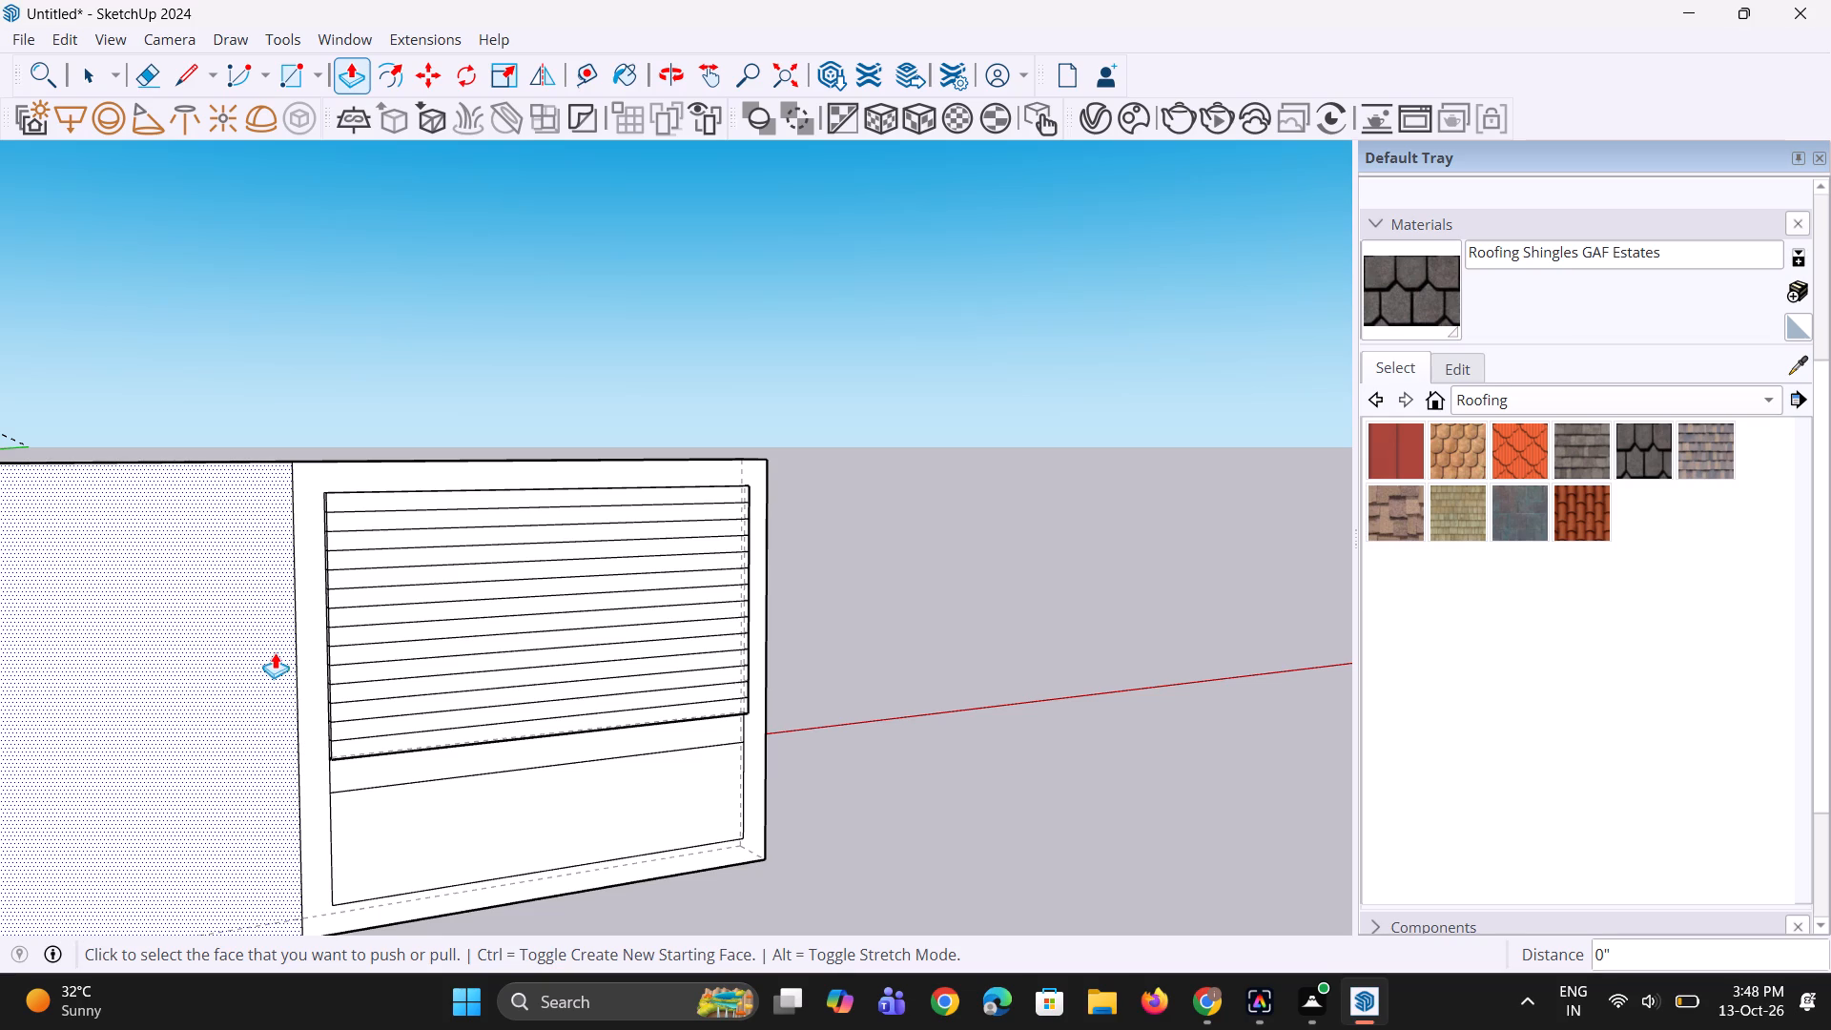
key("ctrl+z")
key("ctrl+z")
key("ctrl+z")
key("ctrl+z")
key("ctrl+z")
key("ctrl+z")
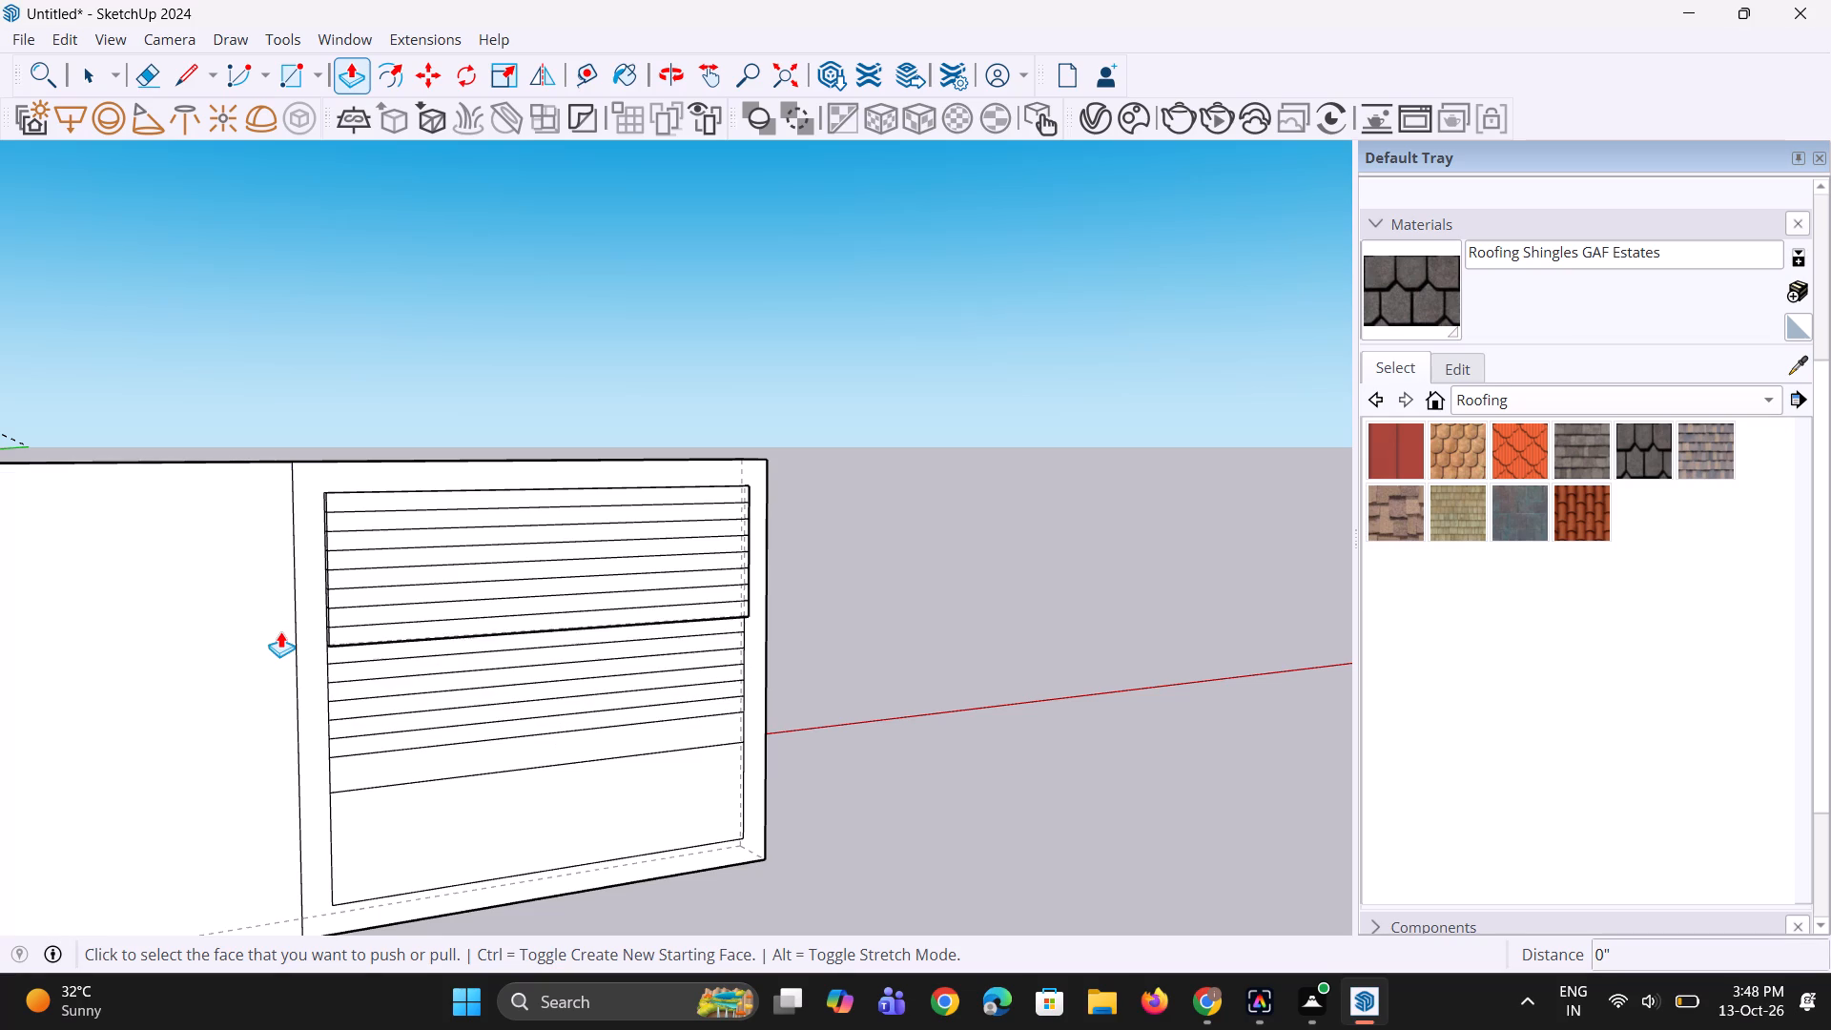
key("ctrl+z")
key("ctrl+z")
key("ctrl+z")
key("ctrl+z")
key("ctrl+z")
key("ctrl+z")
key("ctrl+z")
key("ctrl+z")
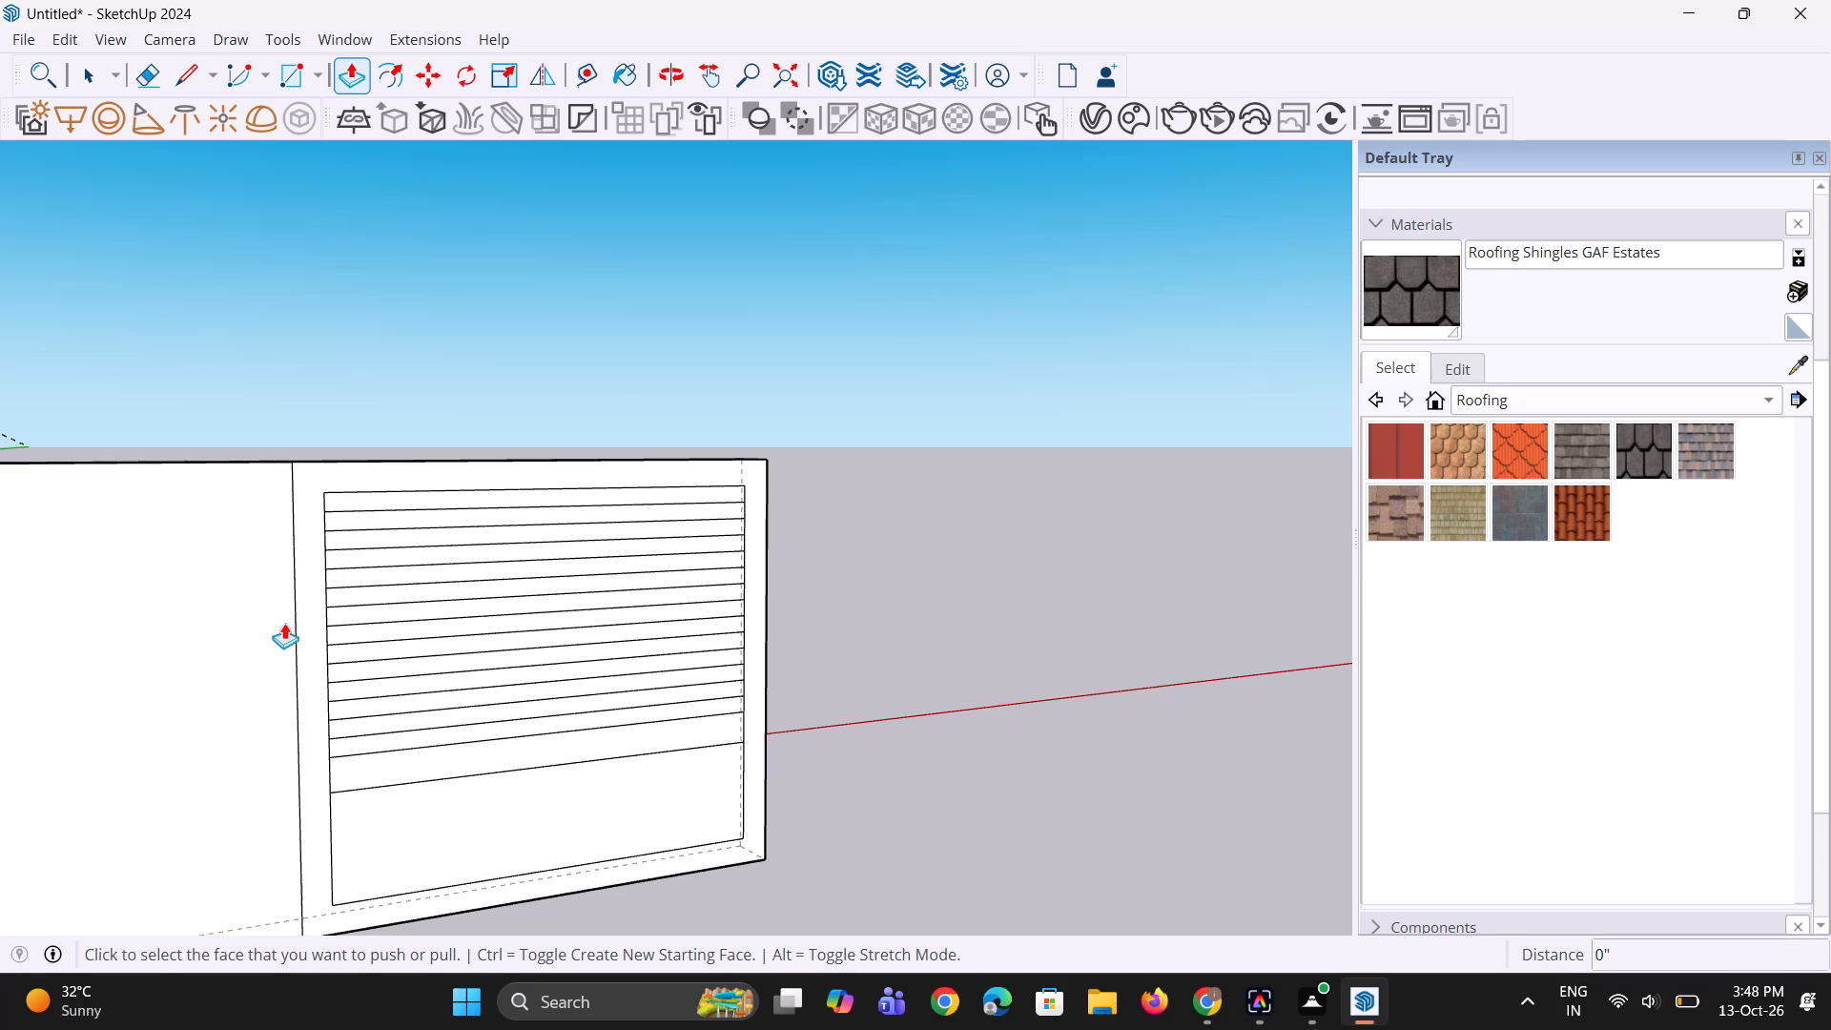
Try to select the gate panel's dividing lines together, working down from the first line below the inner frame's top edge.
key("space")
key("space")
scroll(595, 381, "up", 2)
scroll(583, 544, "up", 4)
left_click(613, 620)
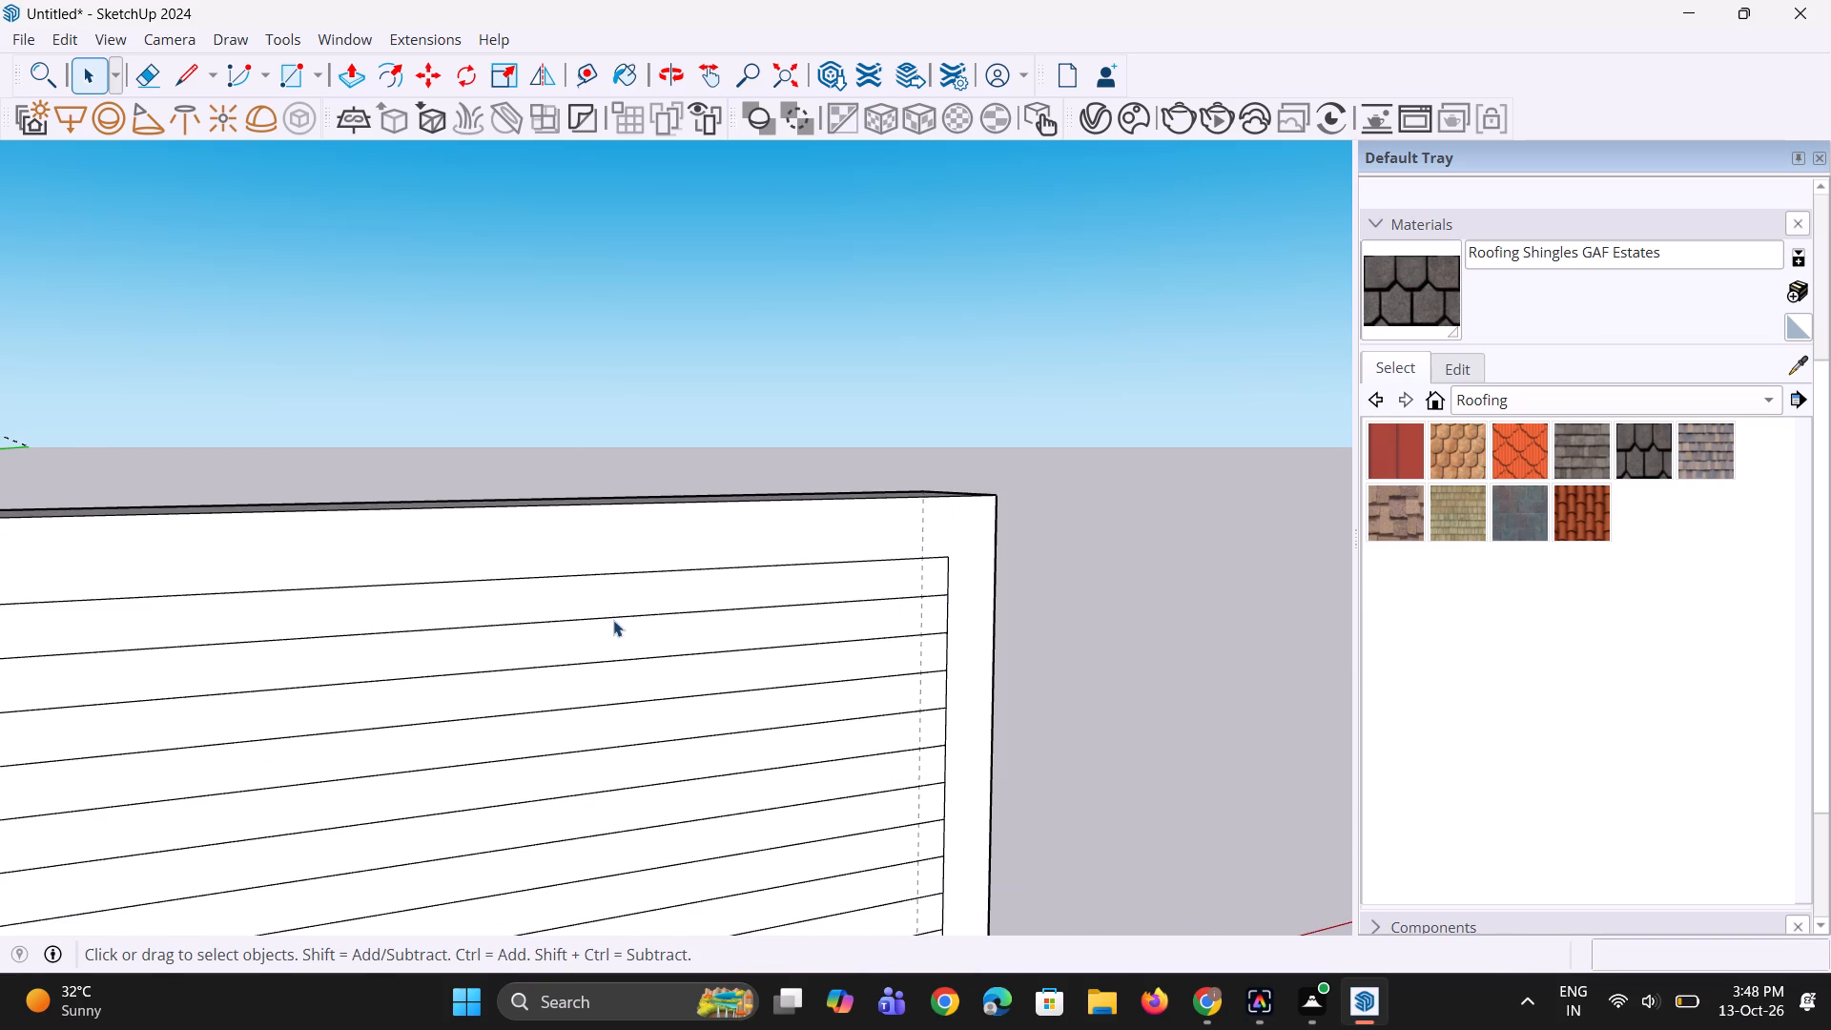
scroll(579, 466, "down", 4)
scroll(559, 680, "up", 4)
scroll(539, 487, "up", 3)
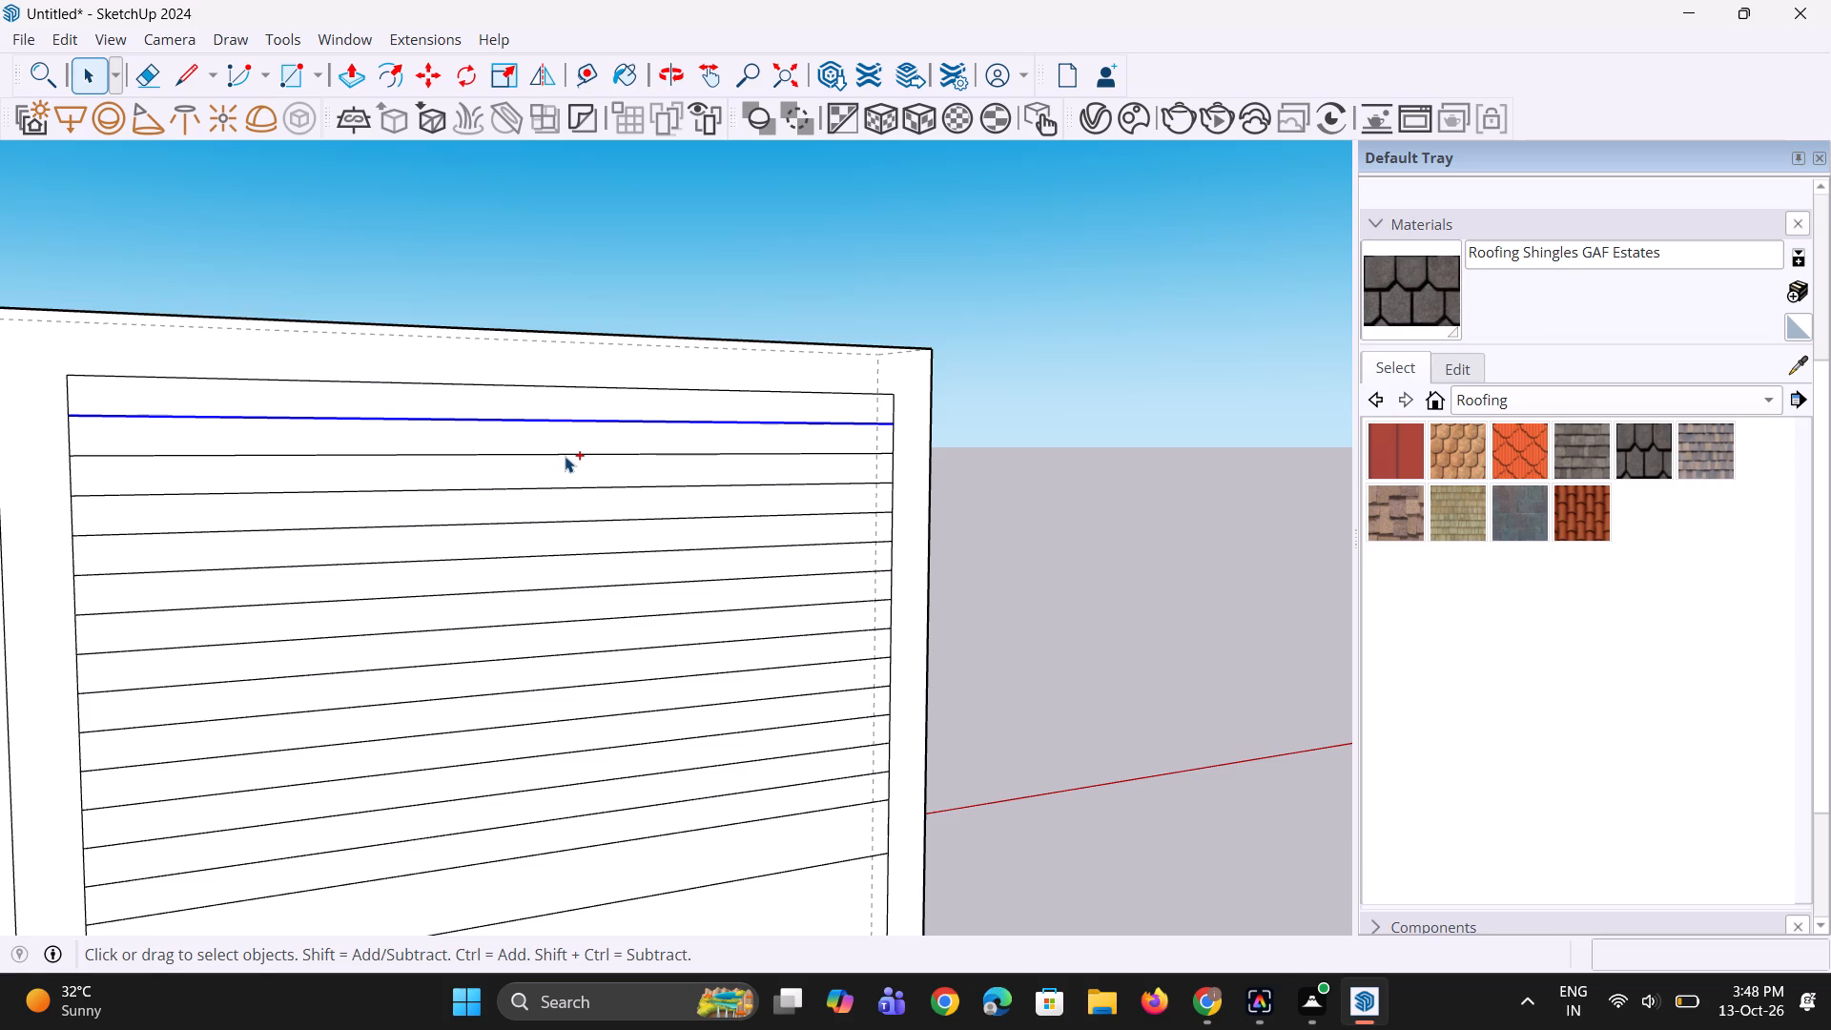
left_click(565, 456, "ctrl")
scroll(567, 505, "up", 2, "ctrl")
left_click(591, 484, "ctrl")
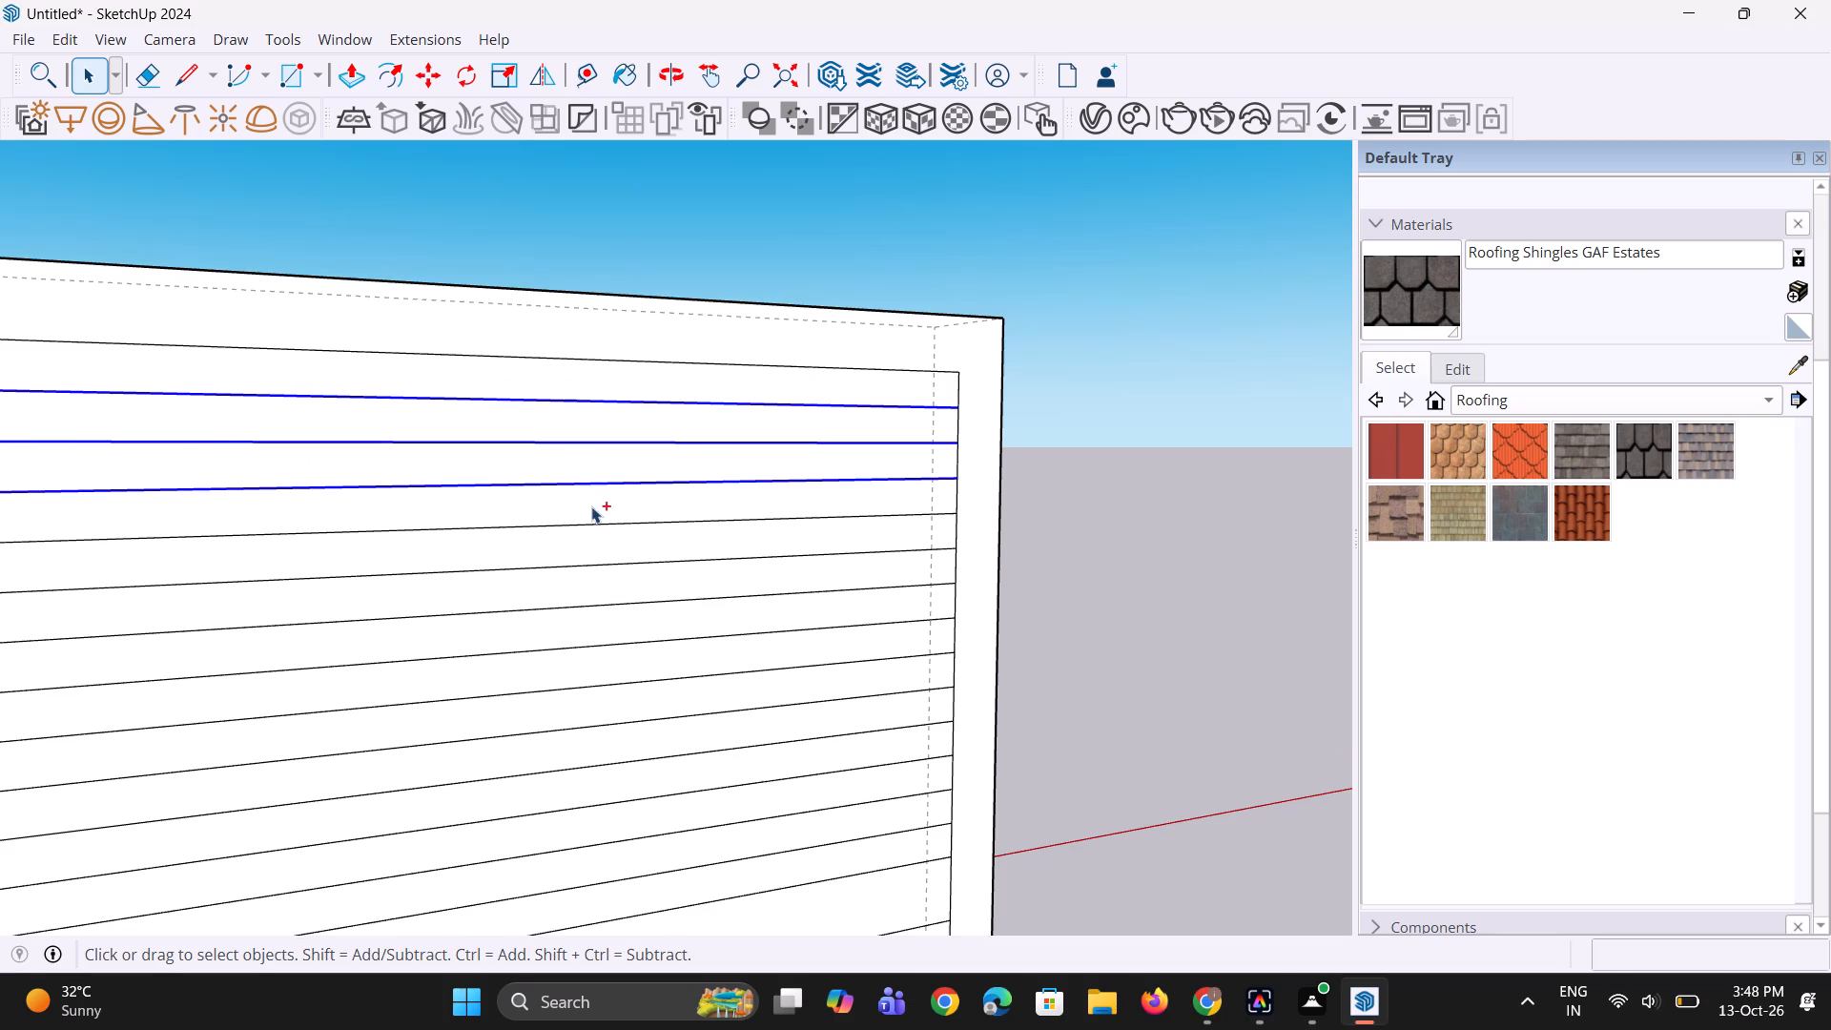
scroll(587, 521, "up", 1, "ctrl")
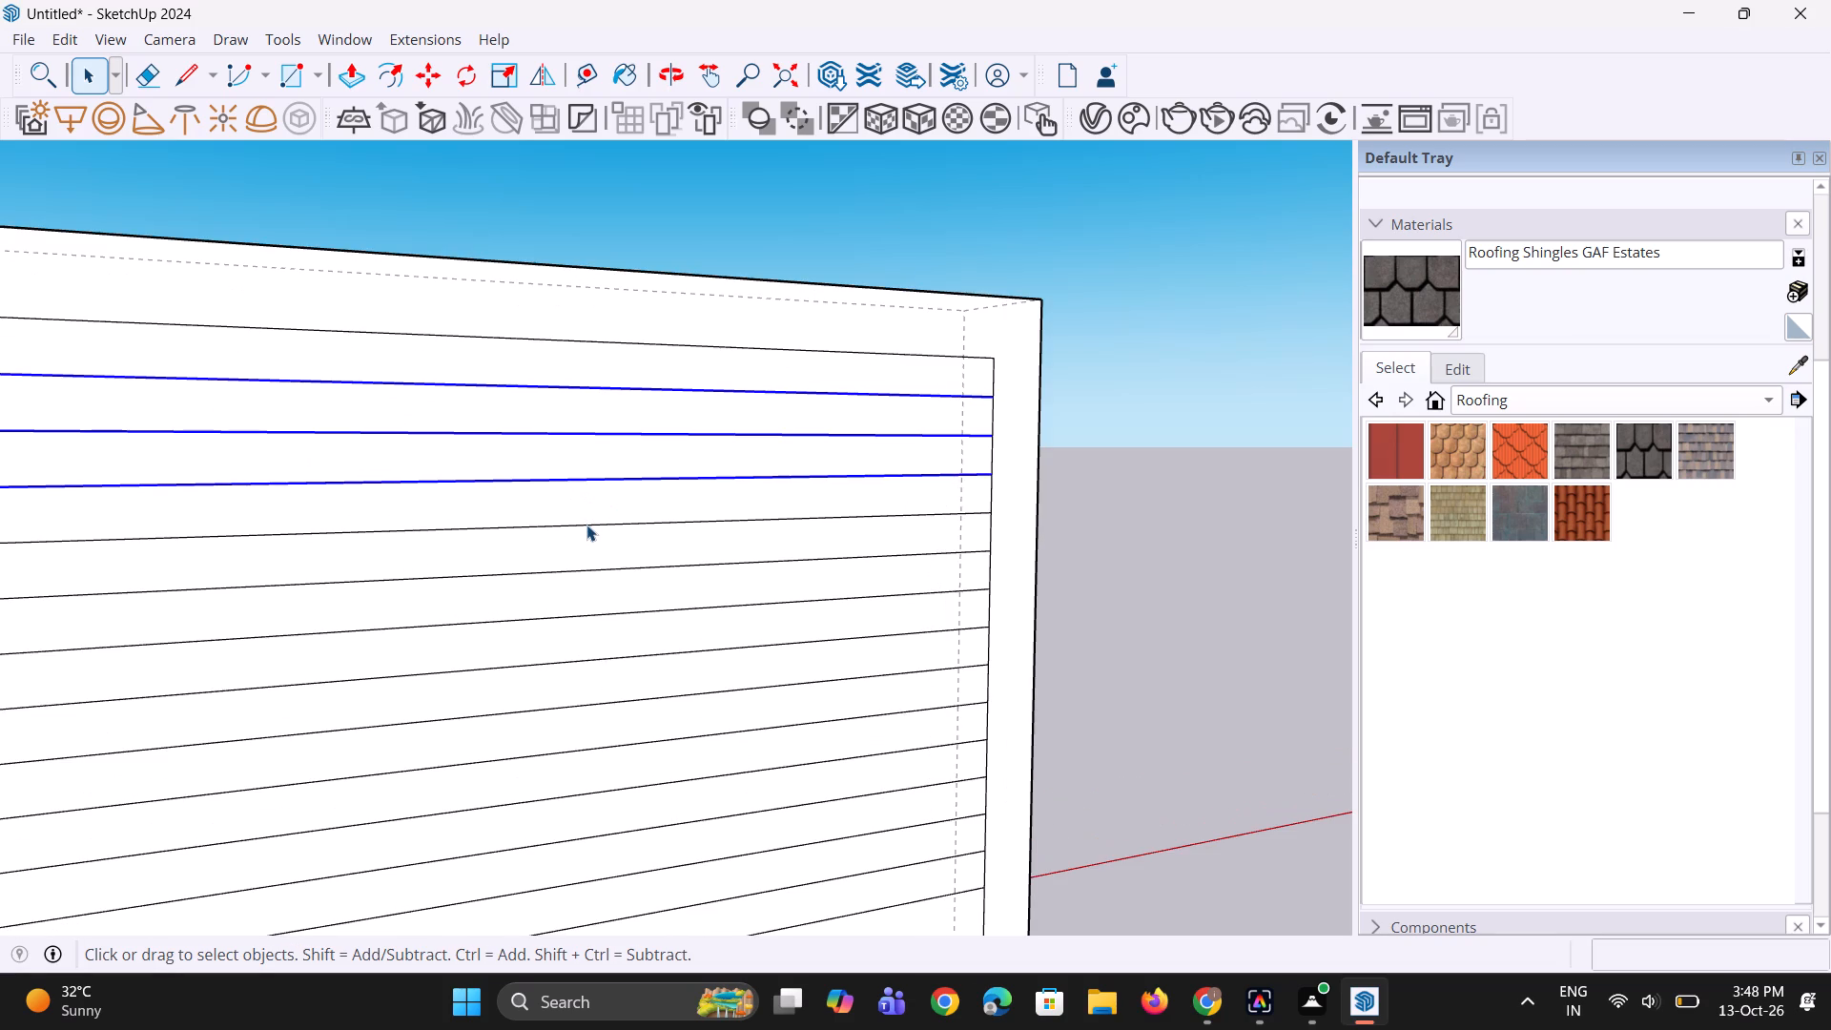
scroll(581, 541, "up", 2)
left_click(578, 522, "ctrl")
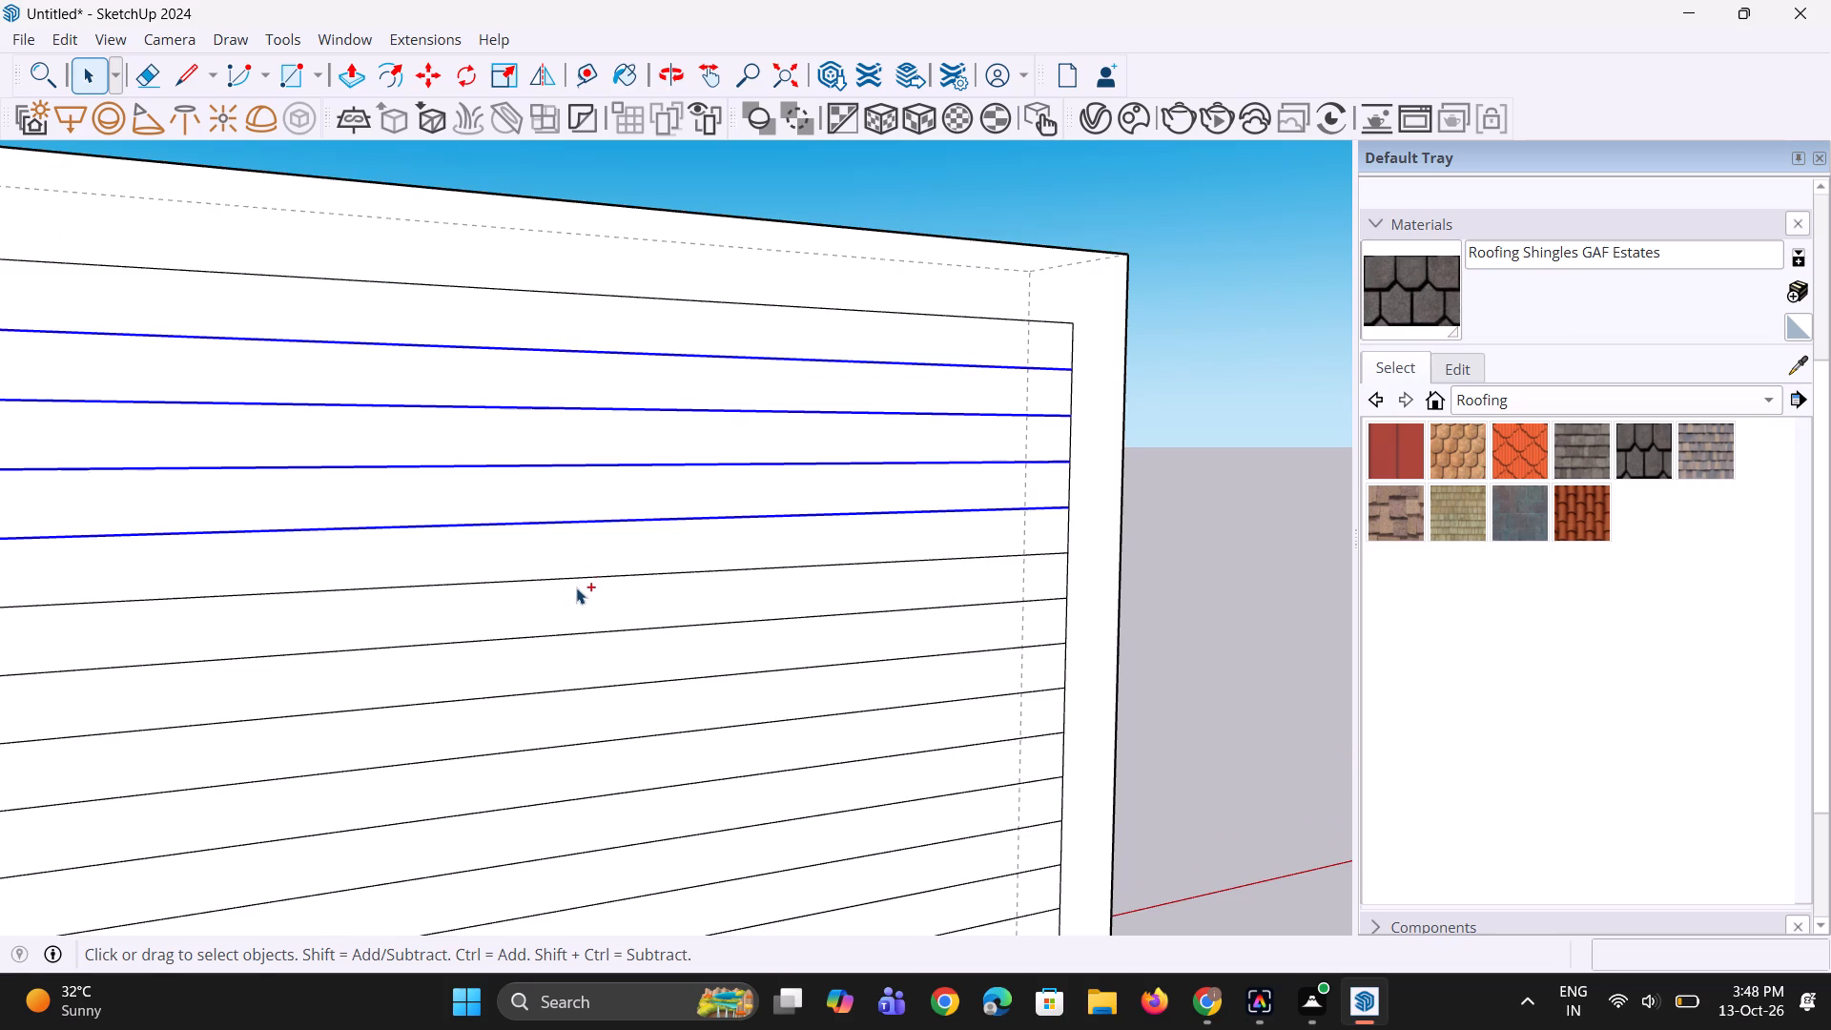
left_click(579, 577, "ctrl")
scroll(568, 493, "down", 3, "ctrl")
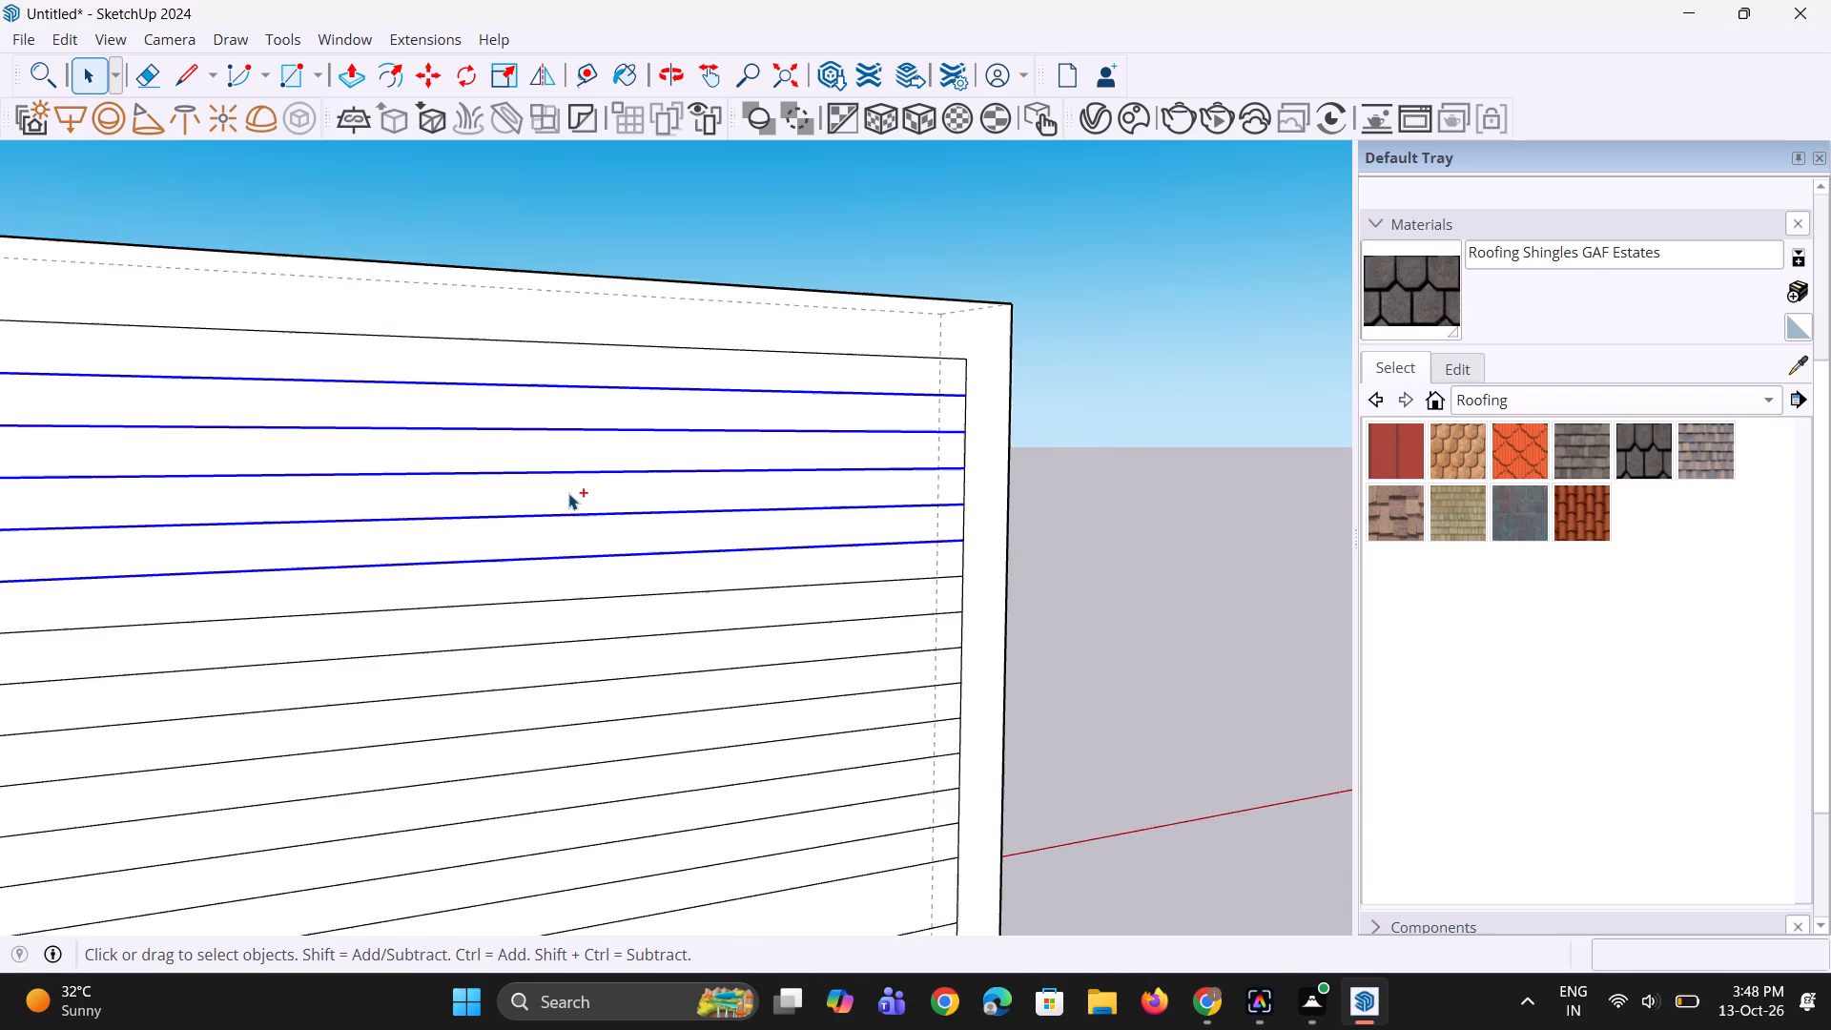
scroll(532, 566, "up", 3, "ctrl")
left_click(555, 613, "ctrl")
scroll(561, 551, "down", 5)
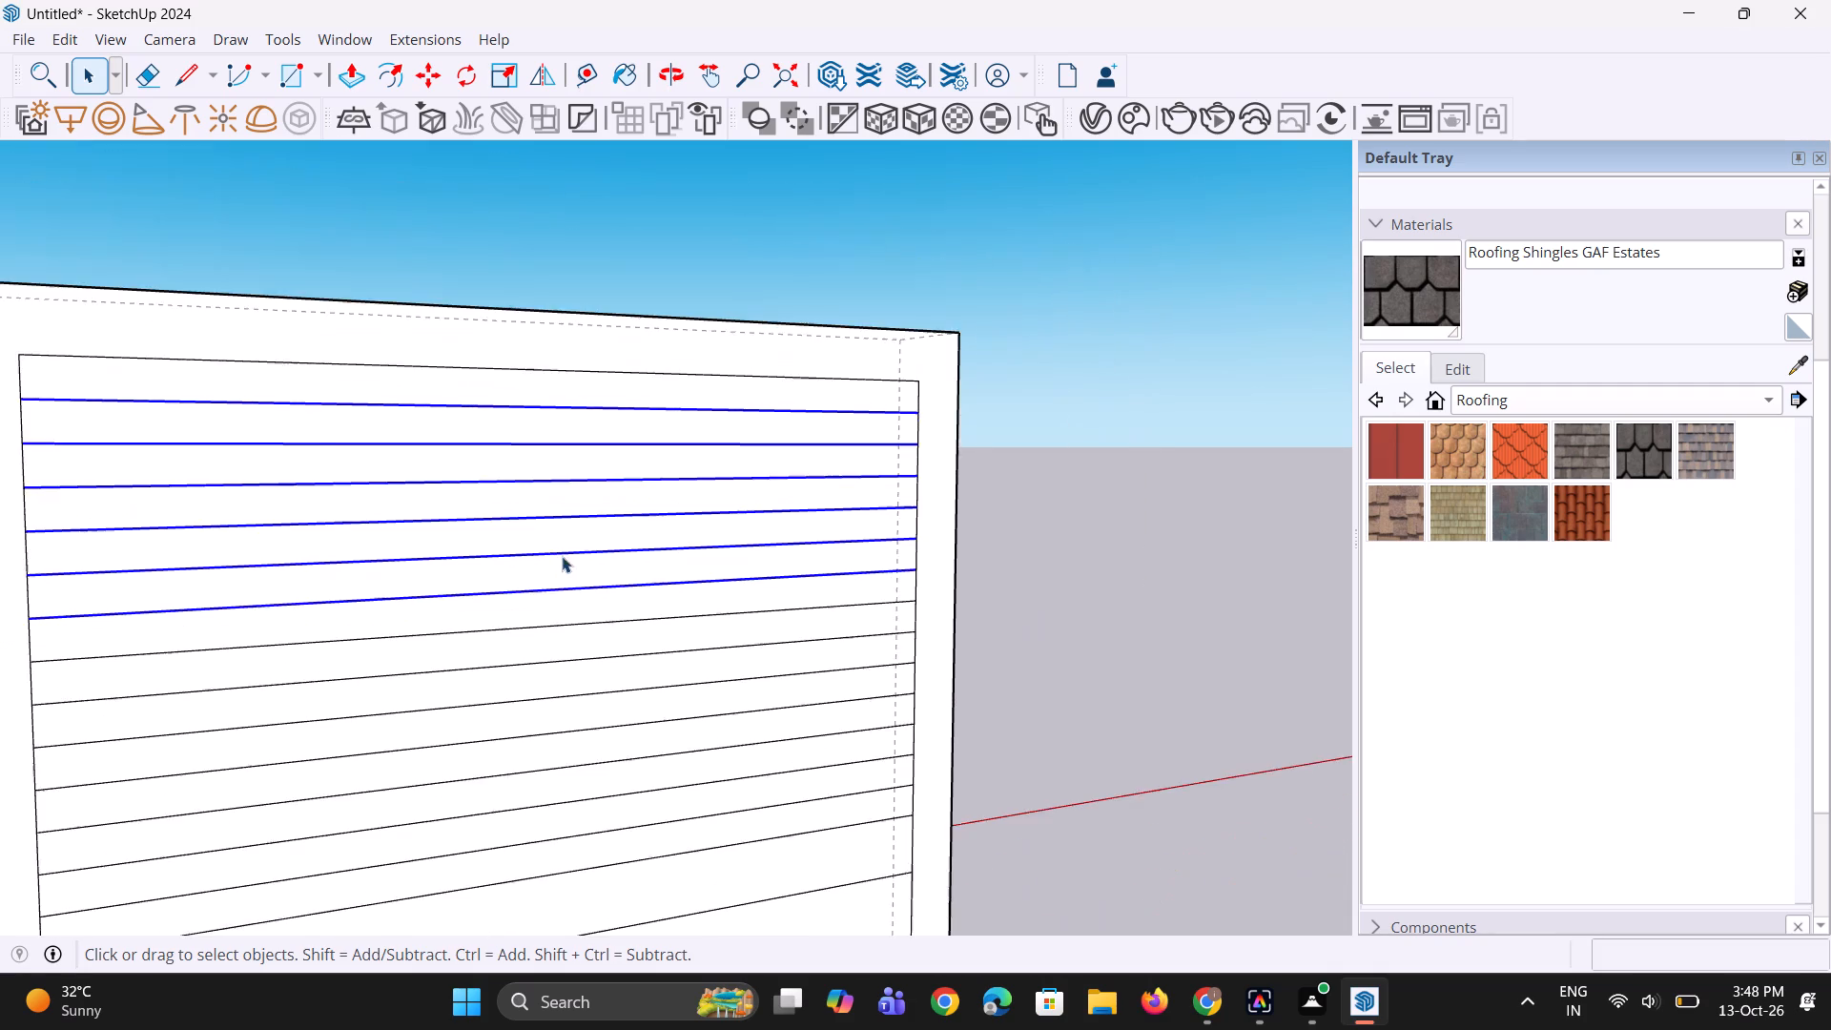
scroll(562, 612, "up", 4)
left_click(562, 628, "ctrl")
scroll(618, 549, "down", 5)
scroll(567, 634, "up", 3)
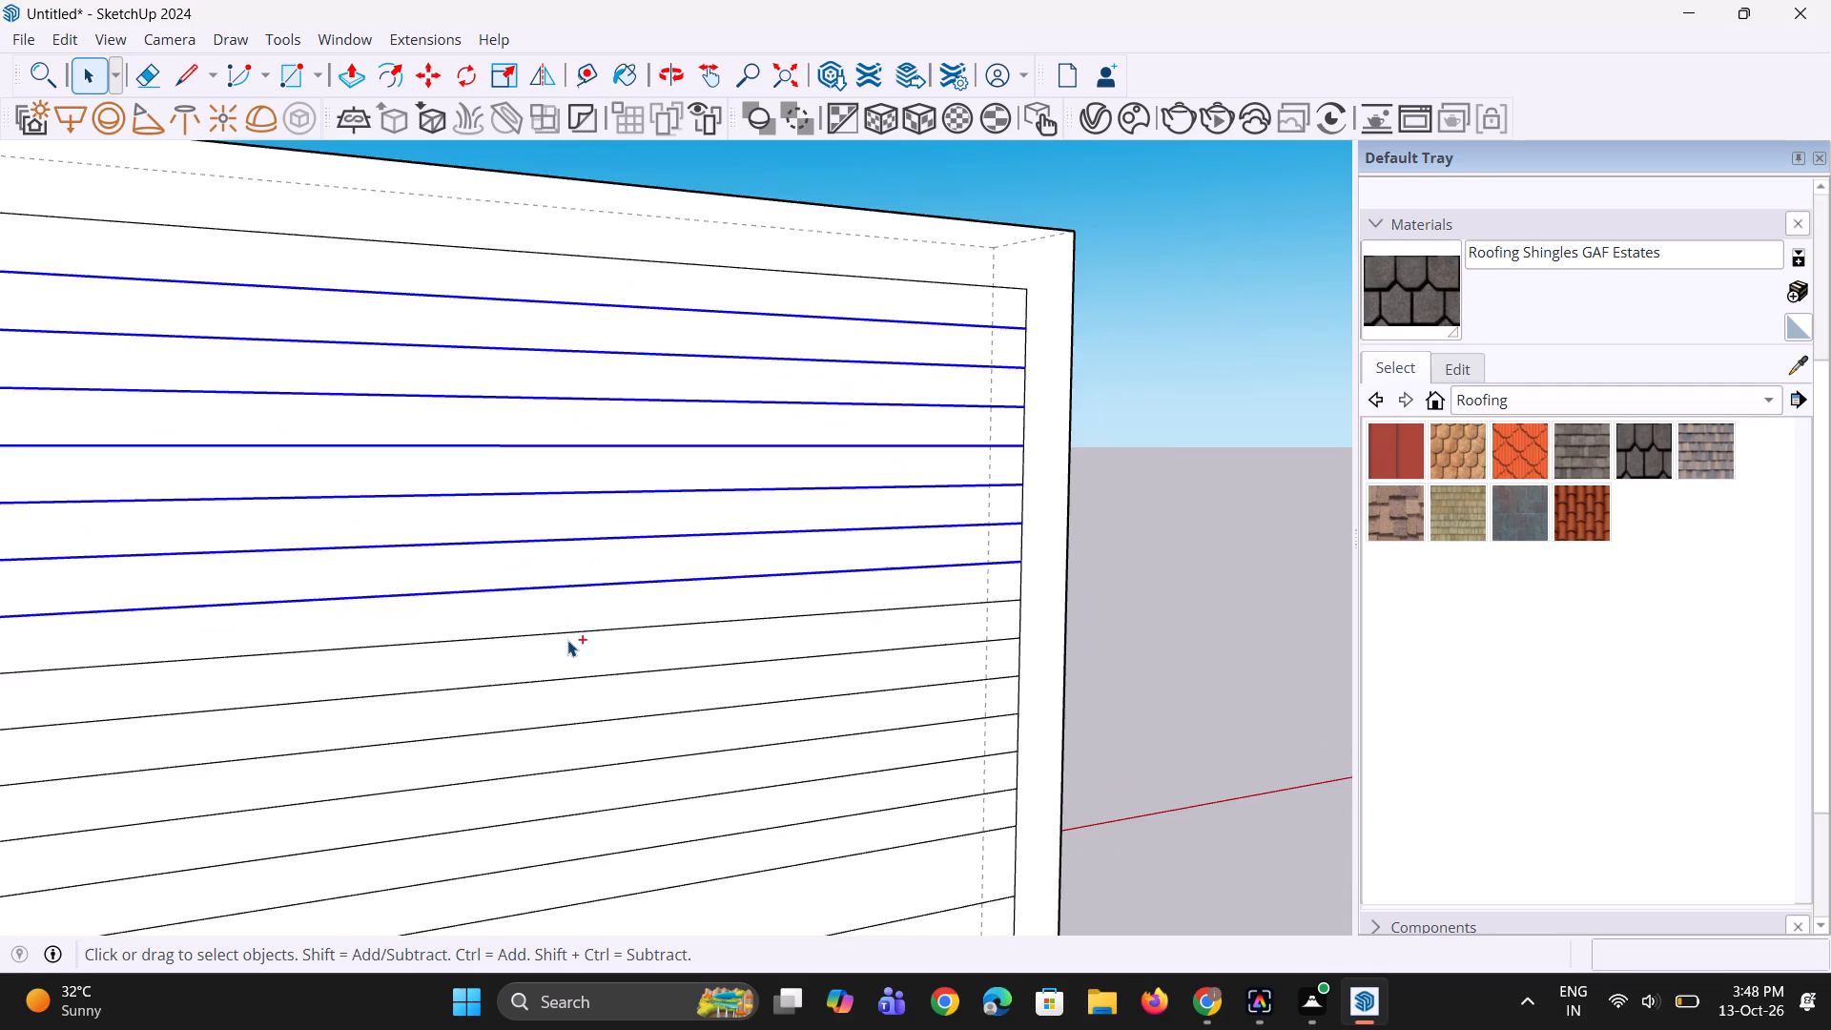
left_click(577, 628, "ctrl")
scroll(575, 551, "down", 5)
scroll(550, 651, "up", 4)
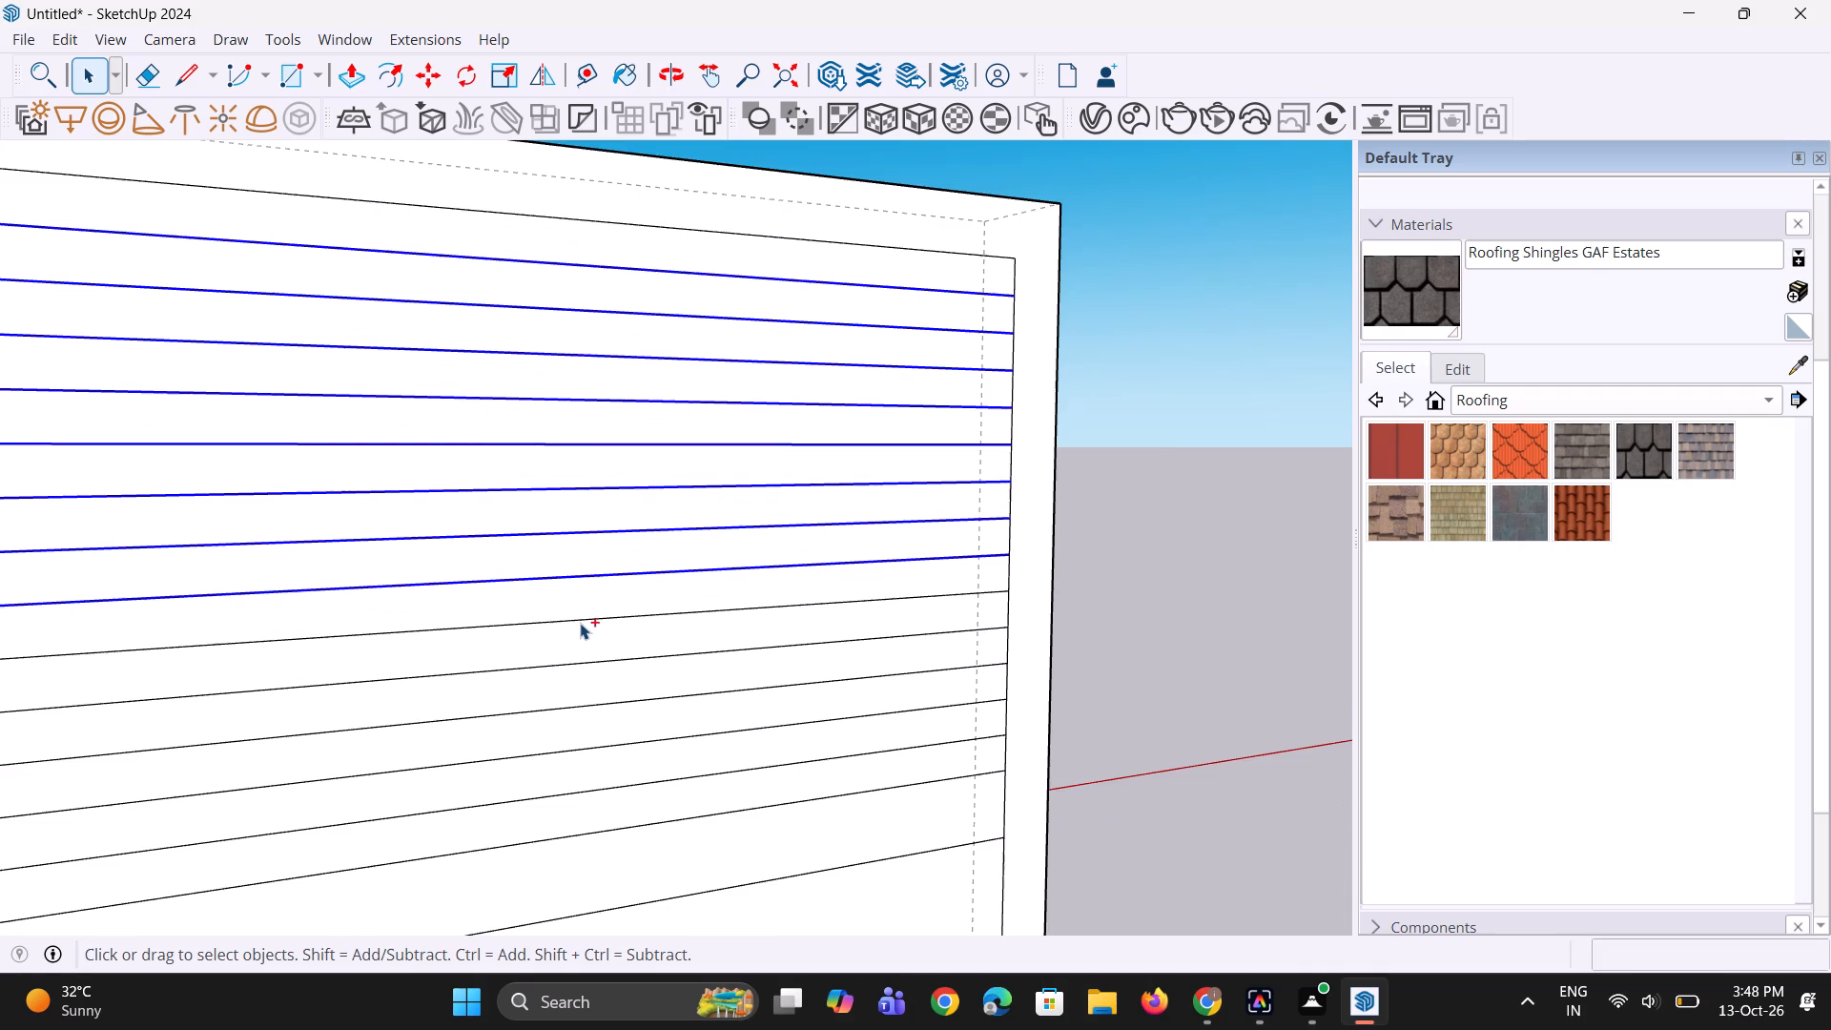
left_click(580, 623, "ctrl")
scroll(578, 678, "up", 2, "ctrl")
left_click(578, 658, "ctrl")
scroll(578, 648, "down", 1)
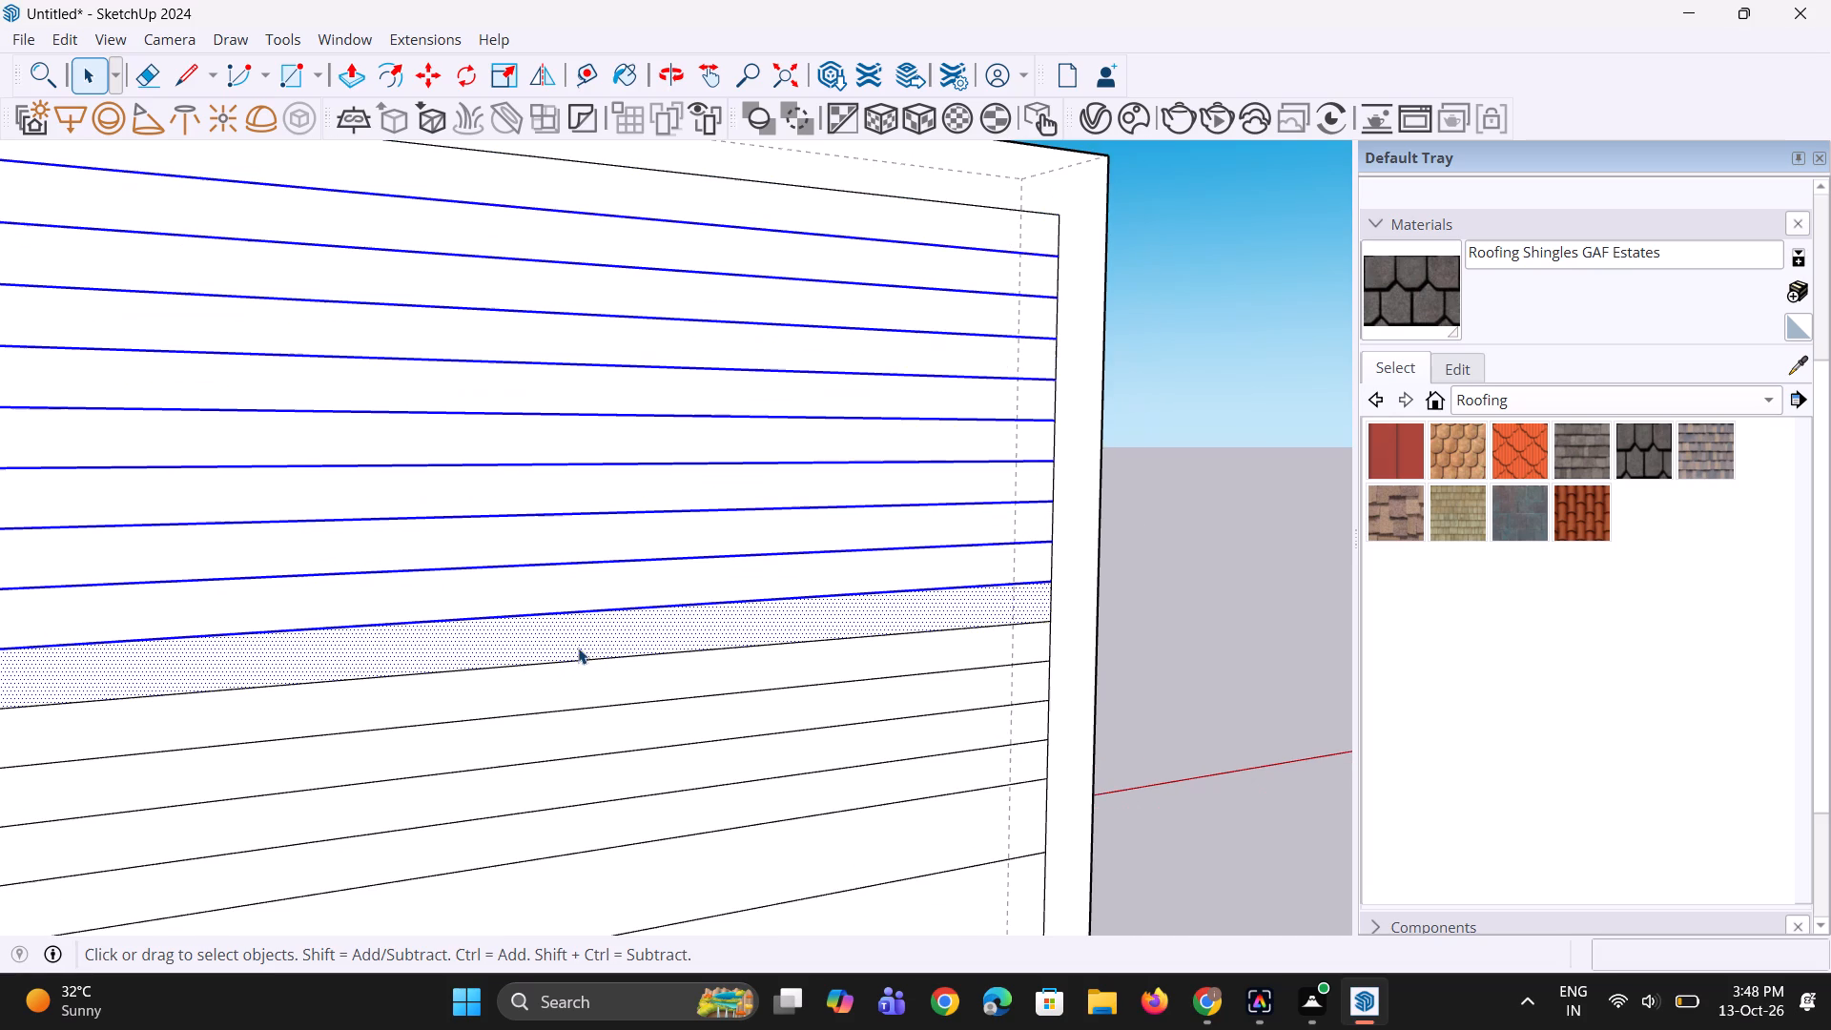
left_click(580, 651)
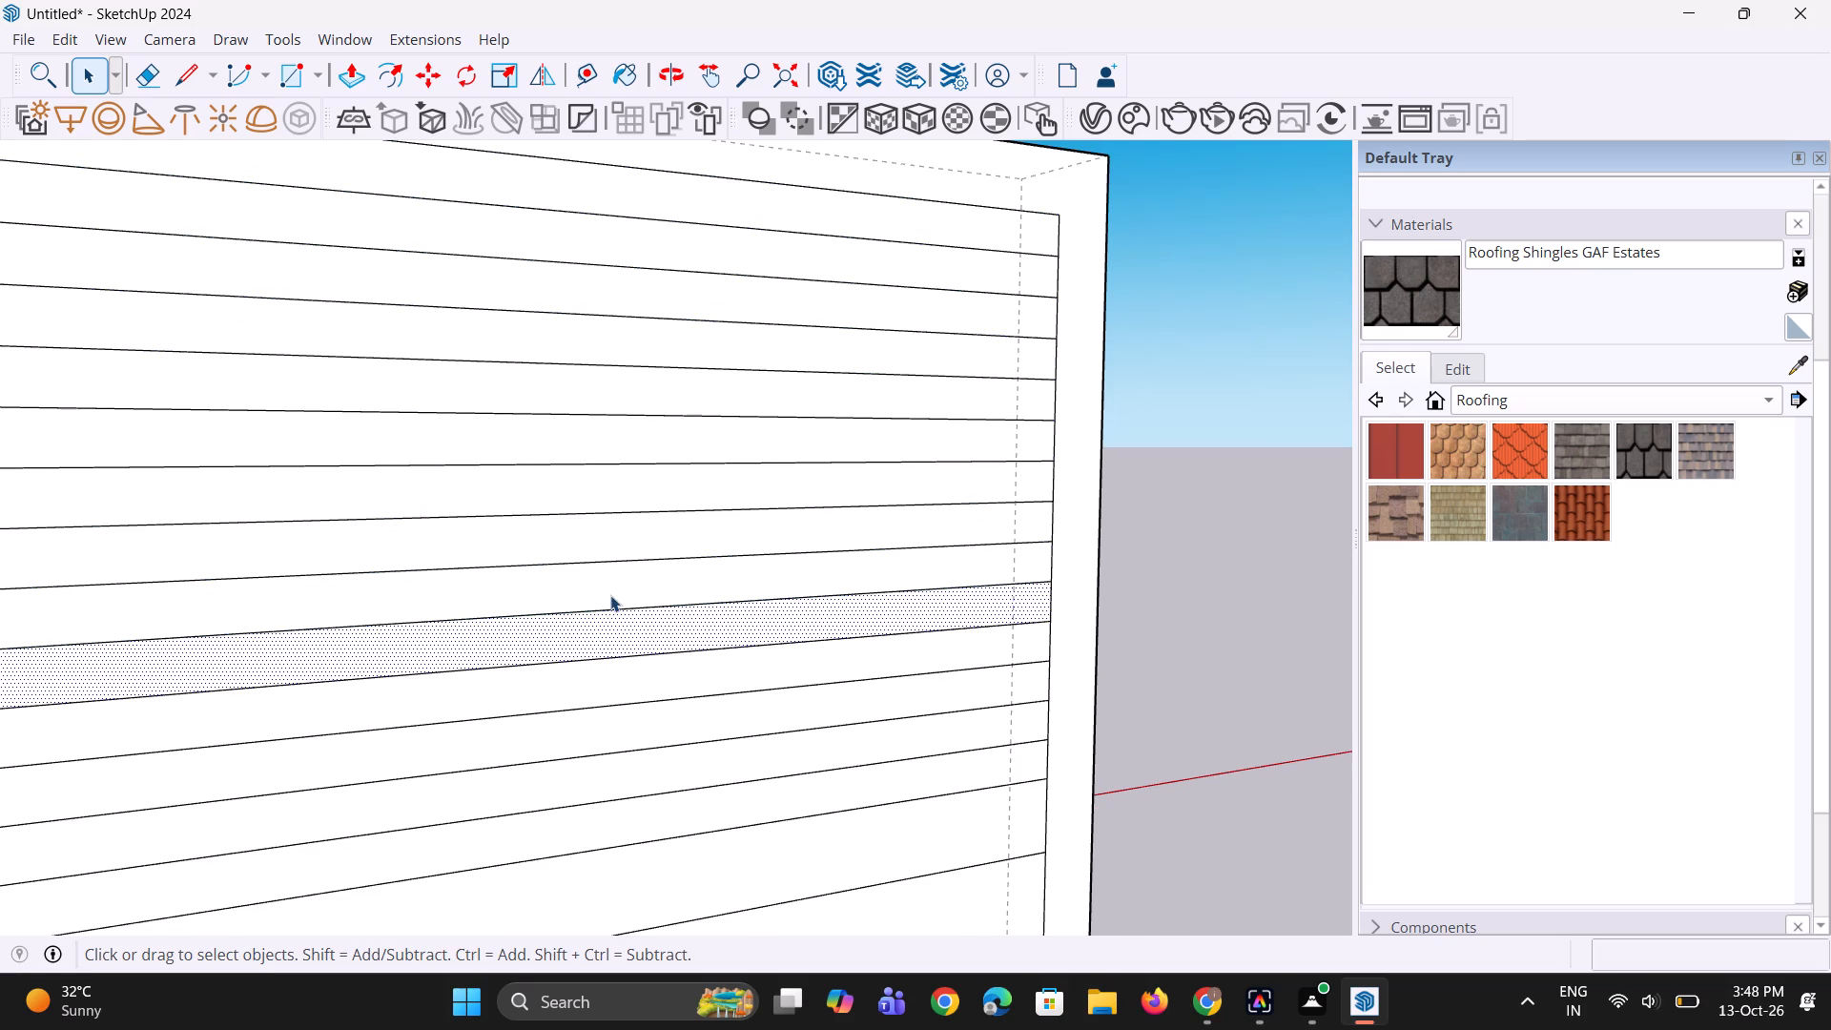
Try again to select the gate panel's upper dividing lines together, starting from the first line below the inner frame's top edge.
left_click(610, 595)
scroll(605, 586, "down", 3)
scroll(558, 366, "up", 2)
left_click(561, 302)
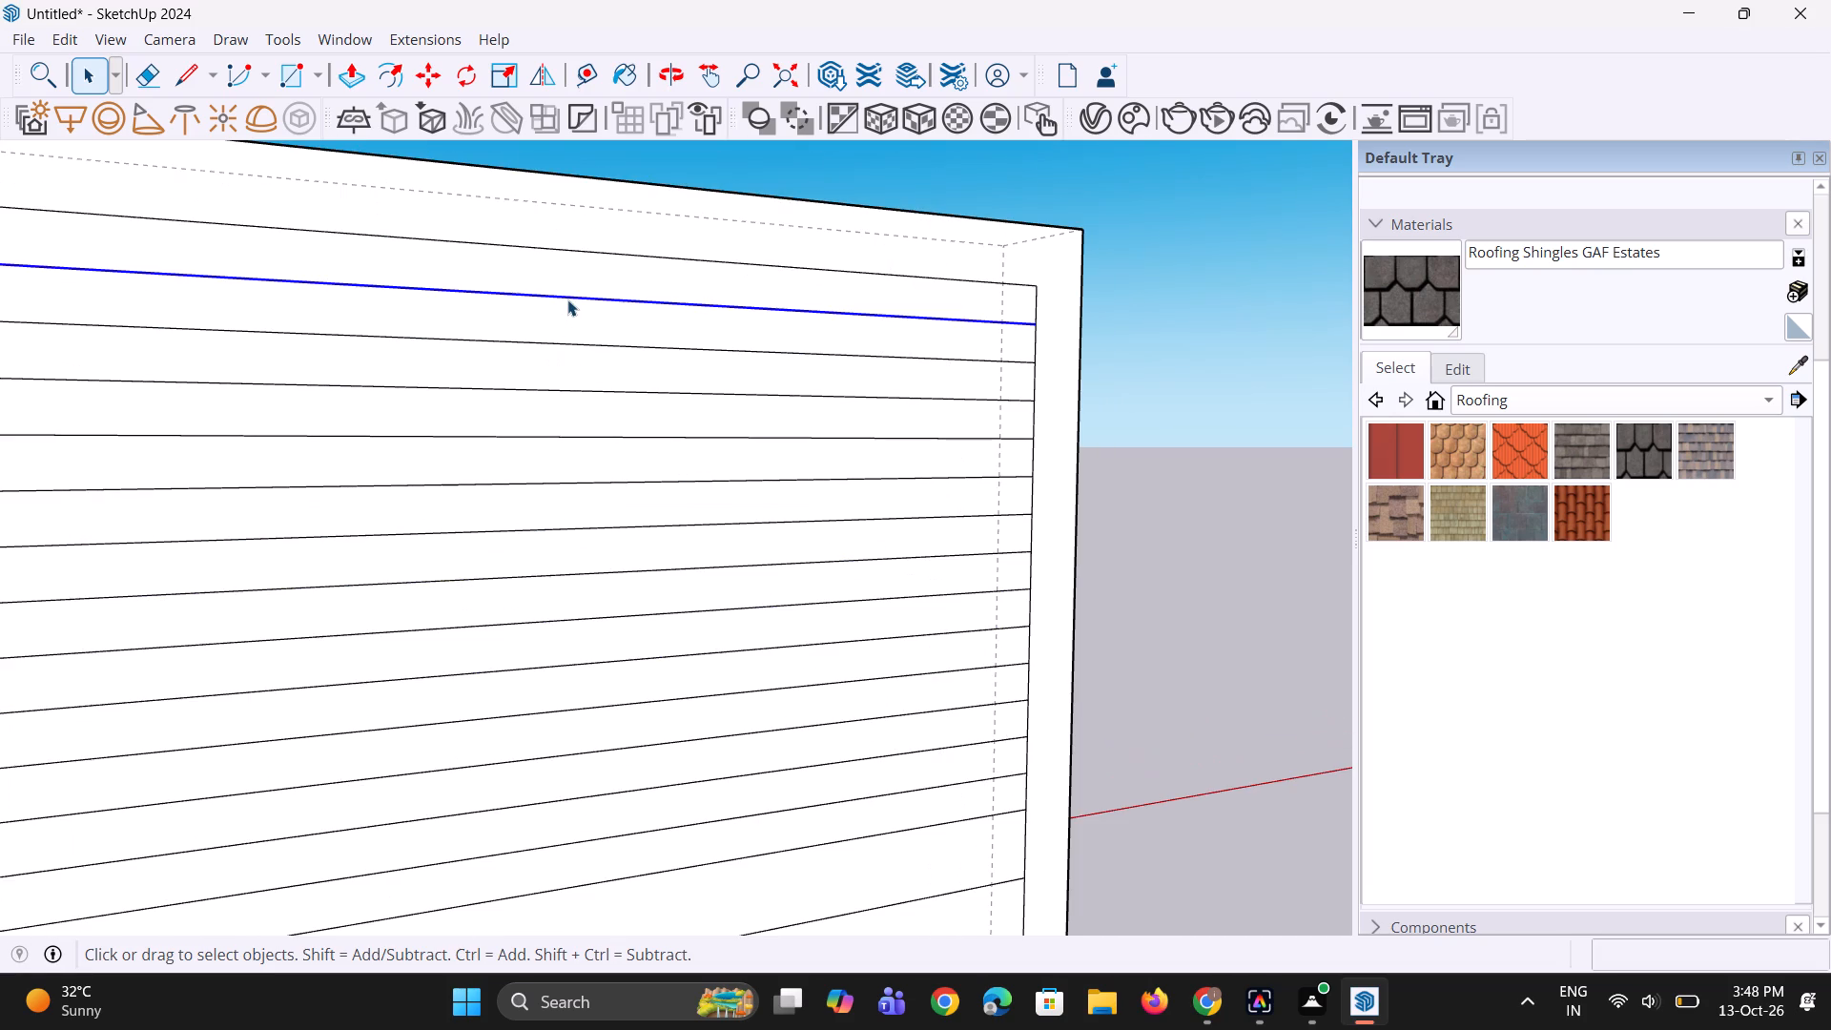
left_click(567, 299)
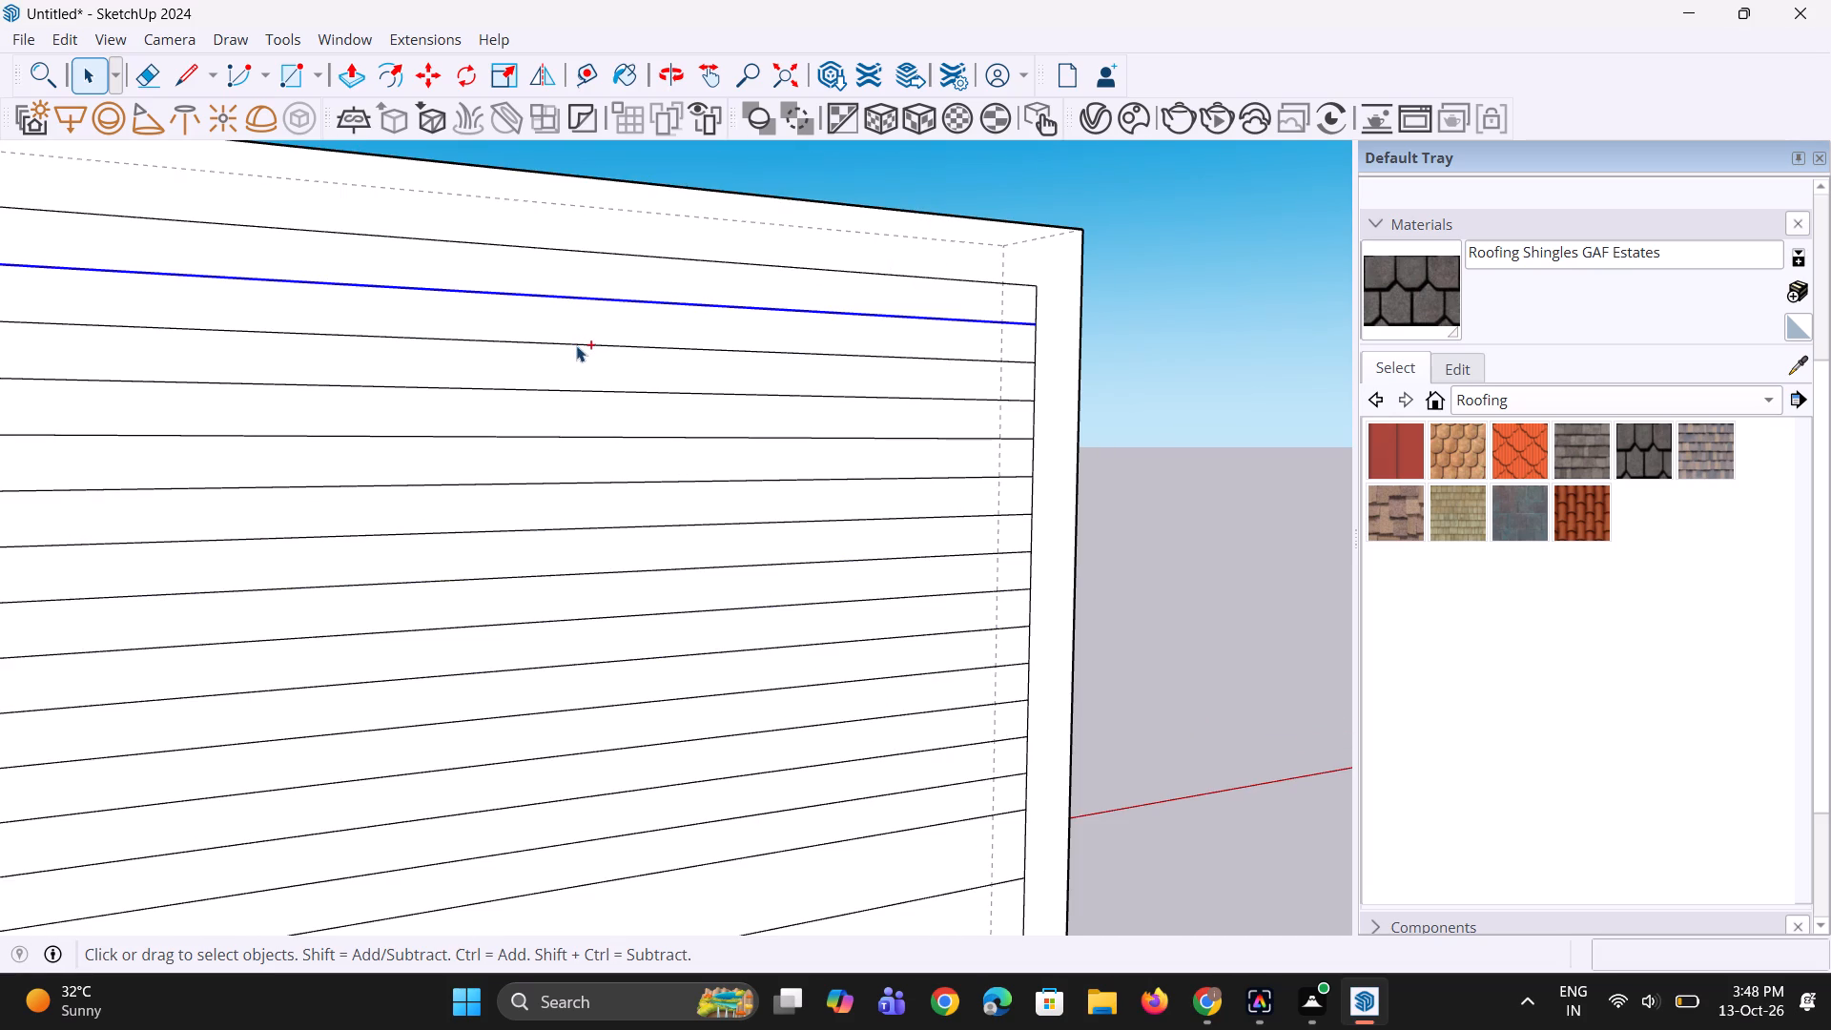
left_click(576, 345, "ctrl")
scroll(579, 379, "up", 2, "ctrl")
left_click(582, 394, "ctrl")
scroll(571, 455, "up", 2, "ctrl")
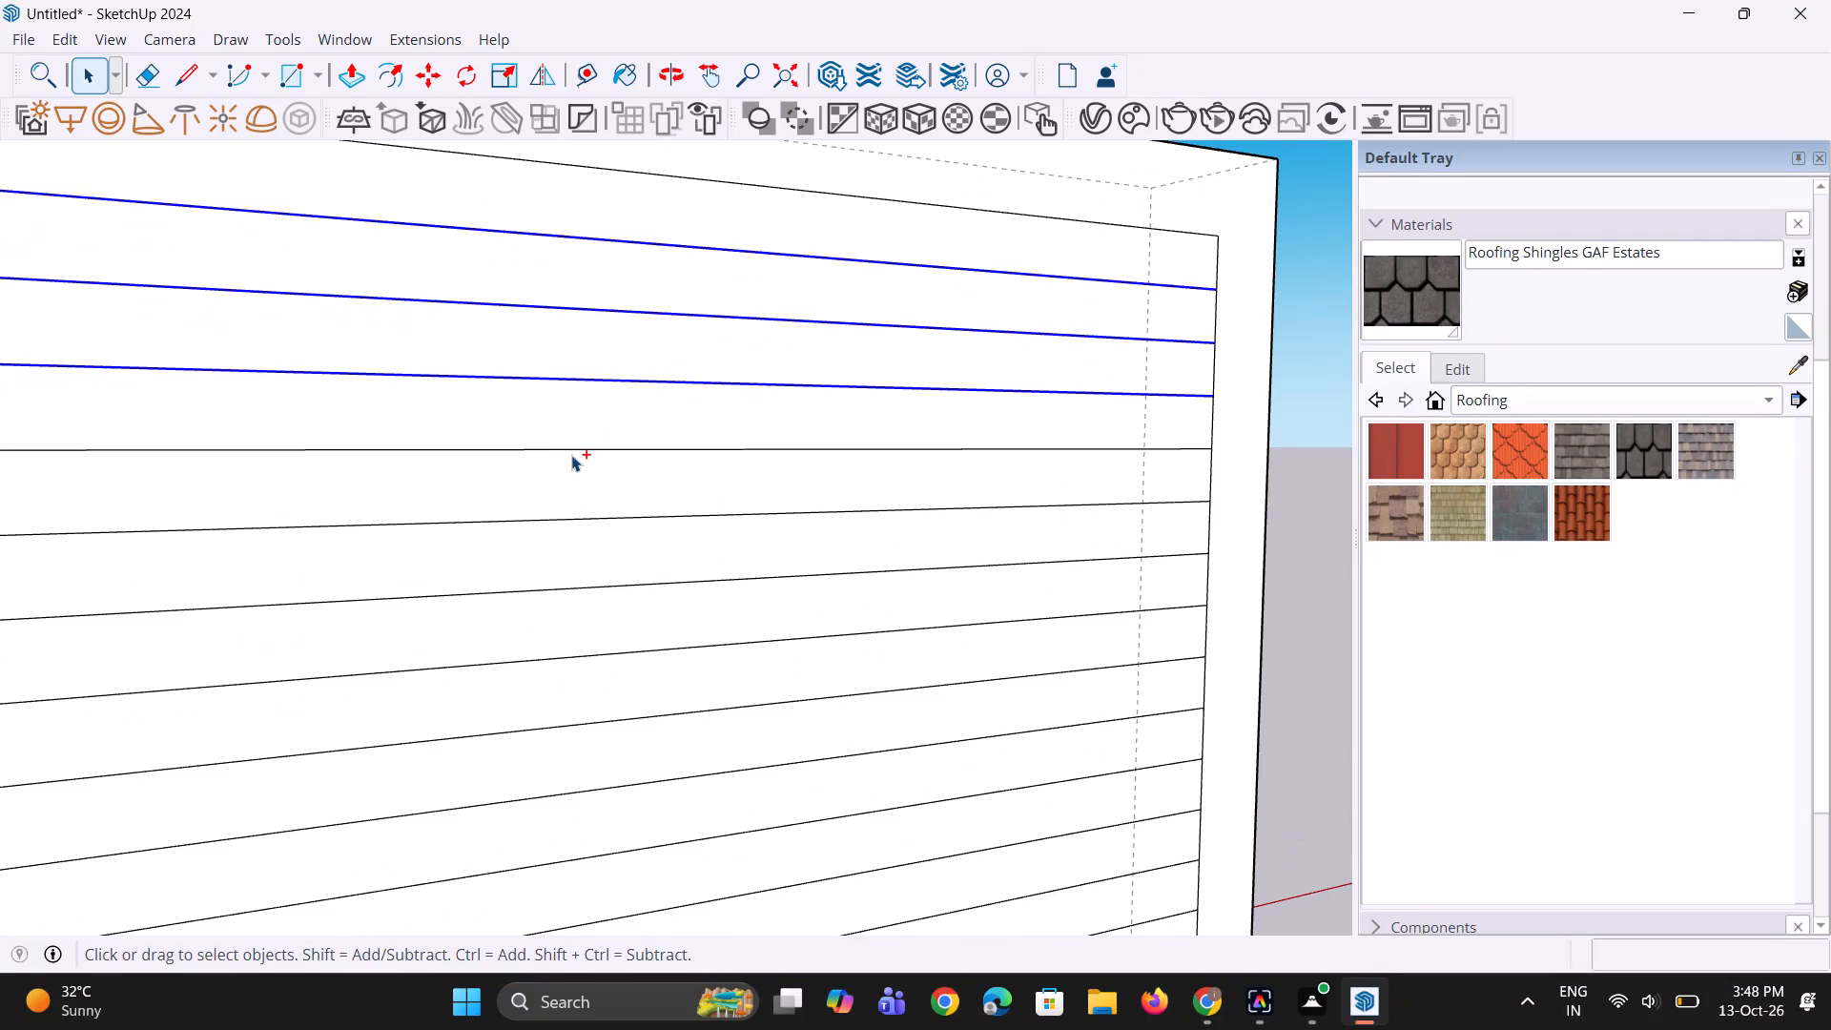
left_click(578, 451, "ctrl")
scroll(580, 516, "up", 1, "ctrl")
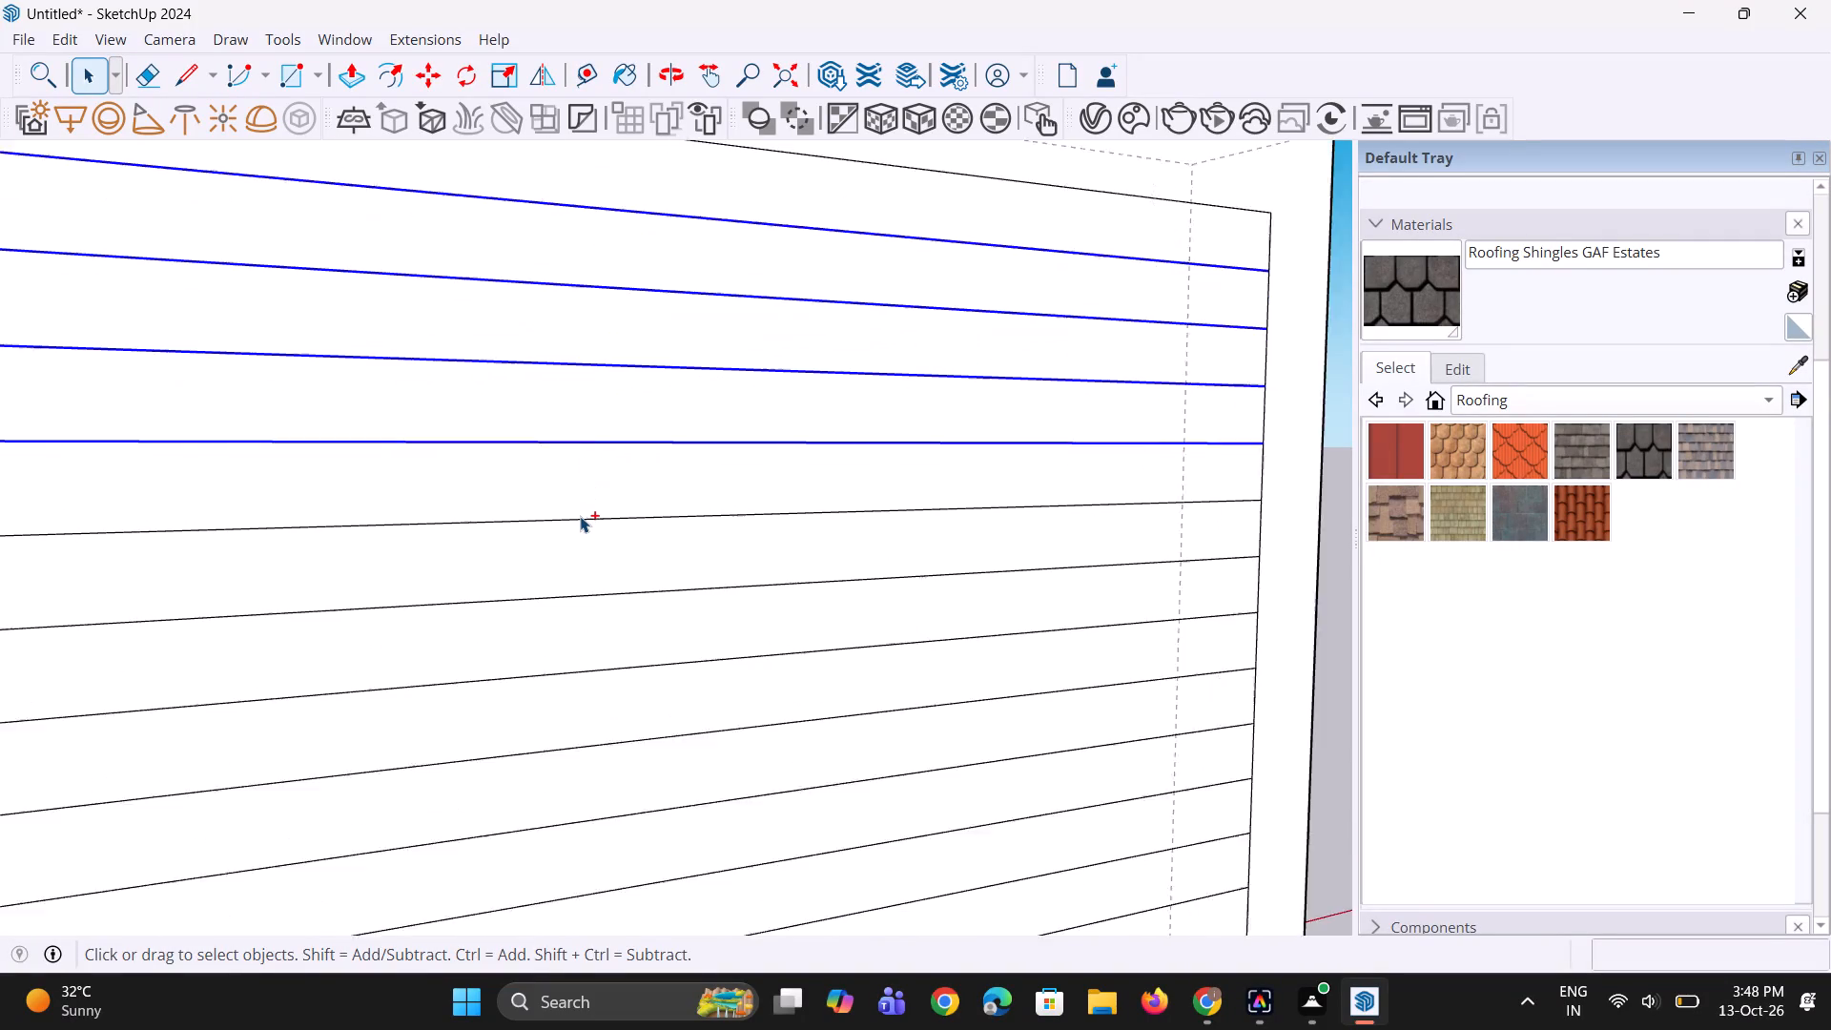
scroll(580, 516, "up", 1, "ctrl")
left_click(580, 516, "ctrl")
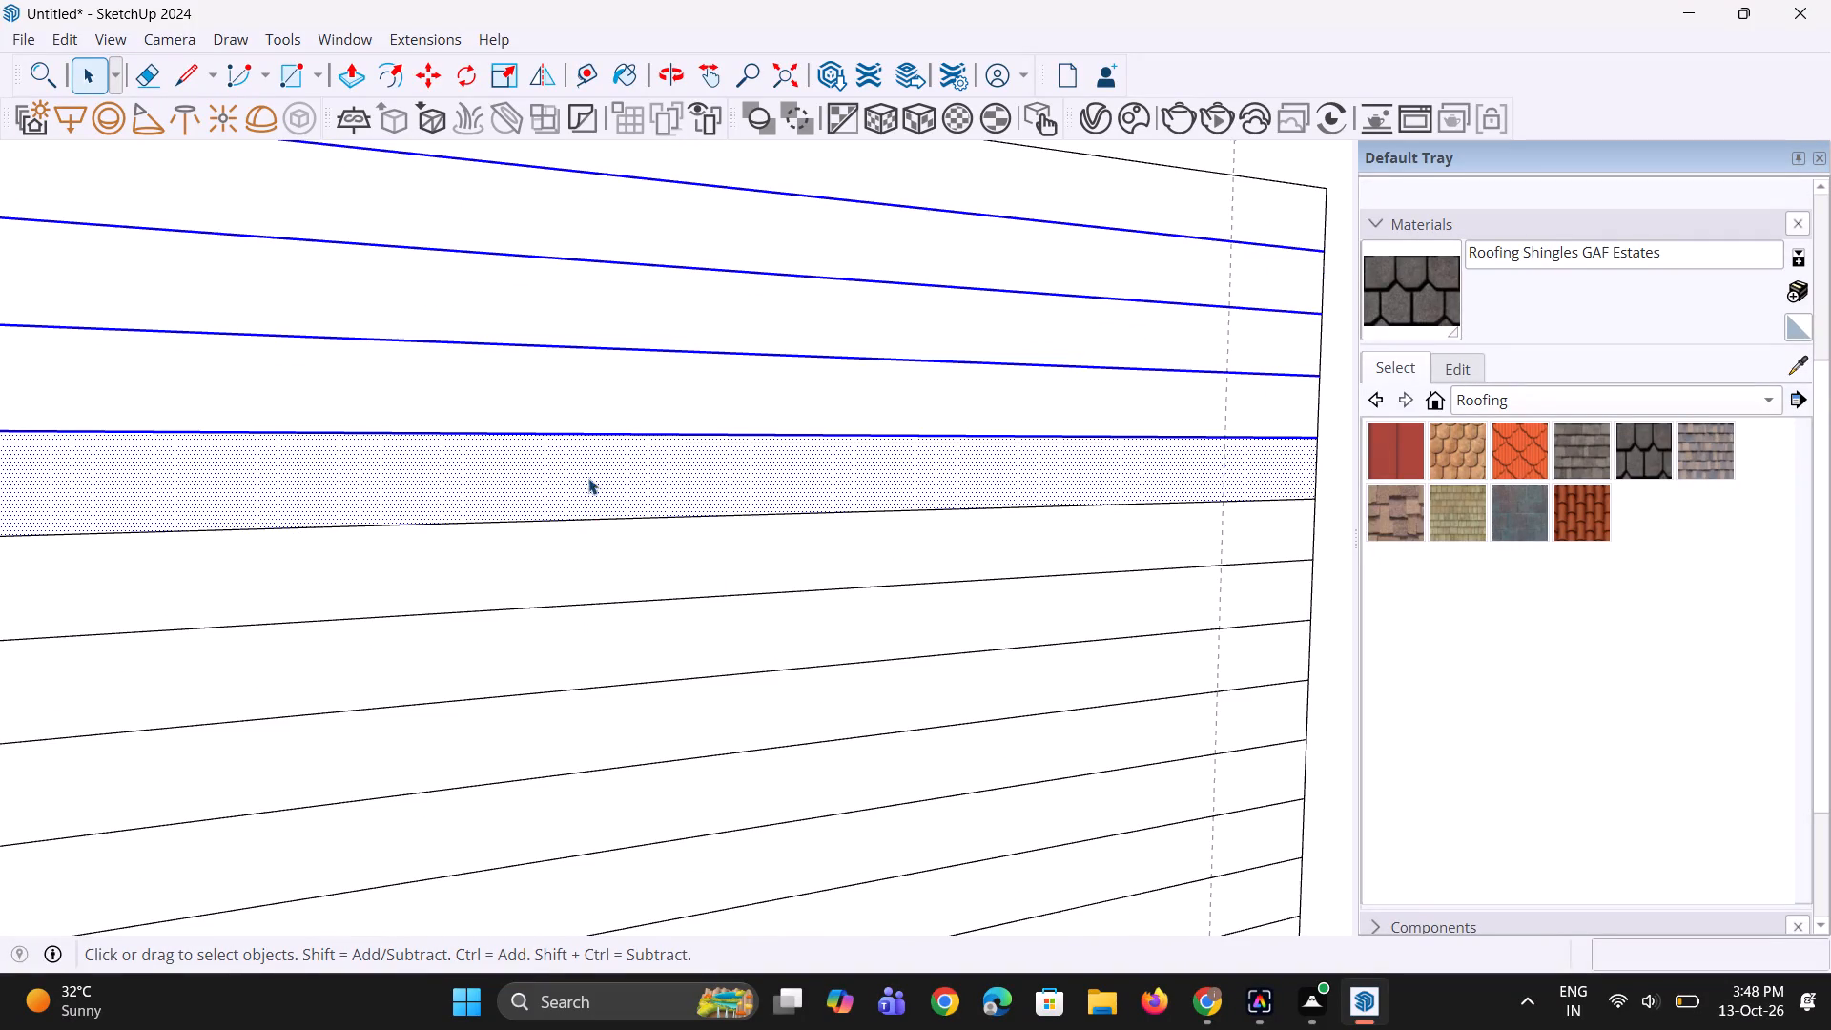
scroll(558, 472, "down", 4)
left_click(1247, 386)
Copy the upper seven dividing lines of the gate panel together 0.3" downward to form thin gaps between the slats.
scroll(954, 291, "up", 3)
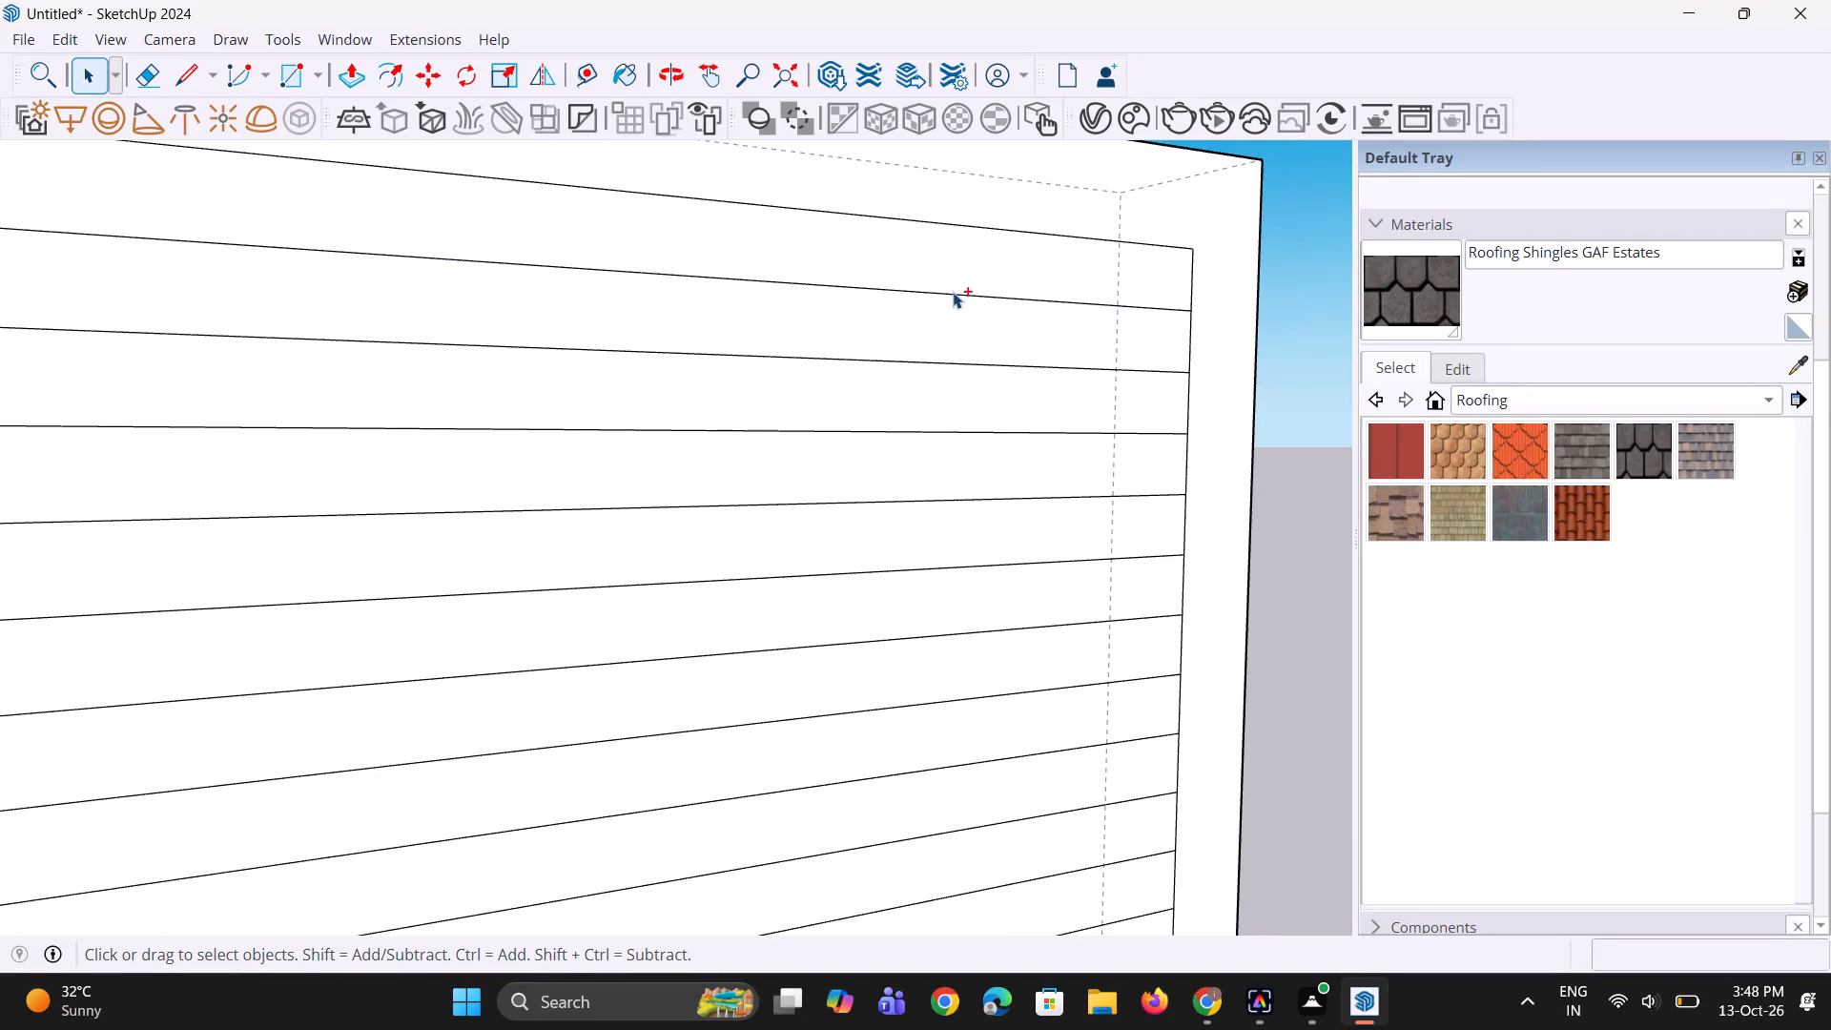
left_click(964, 296, "ctrl")
scroll(968, 351, "up", 2, "ctrl")
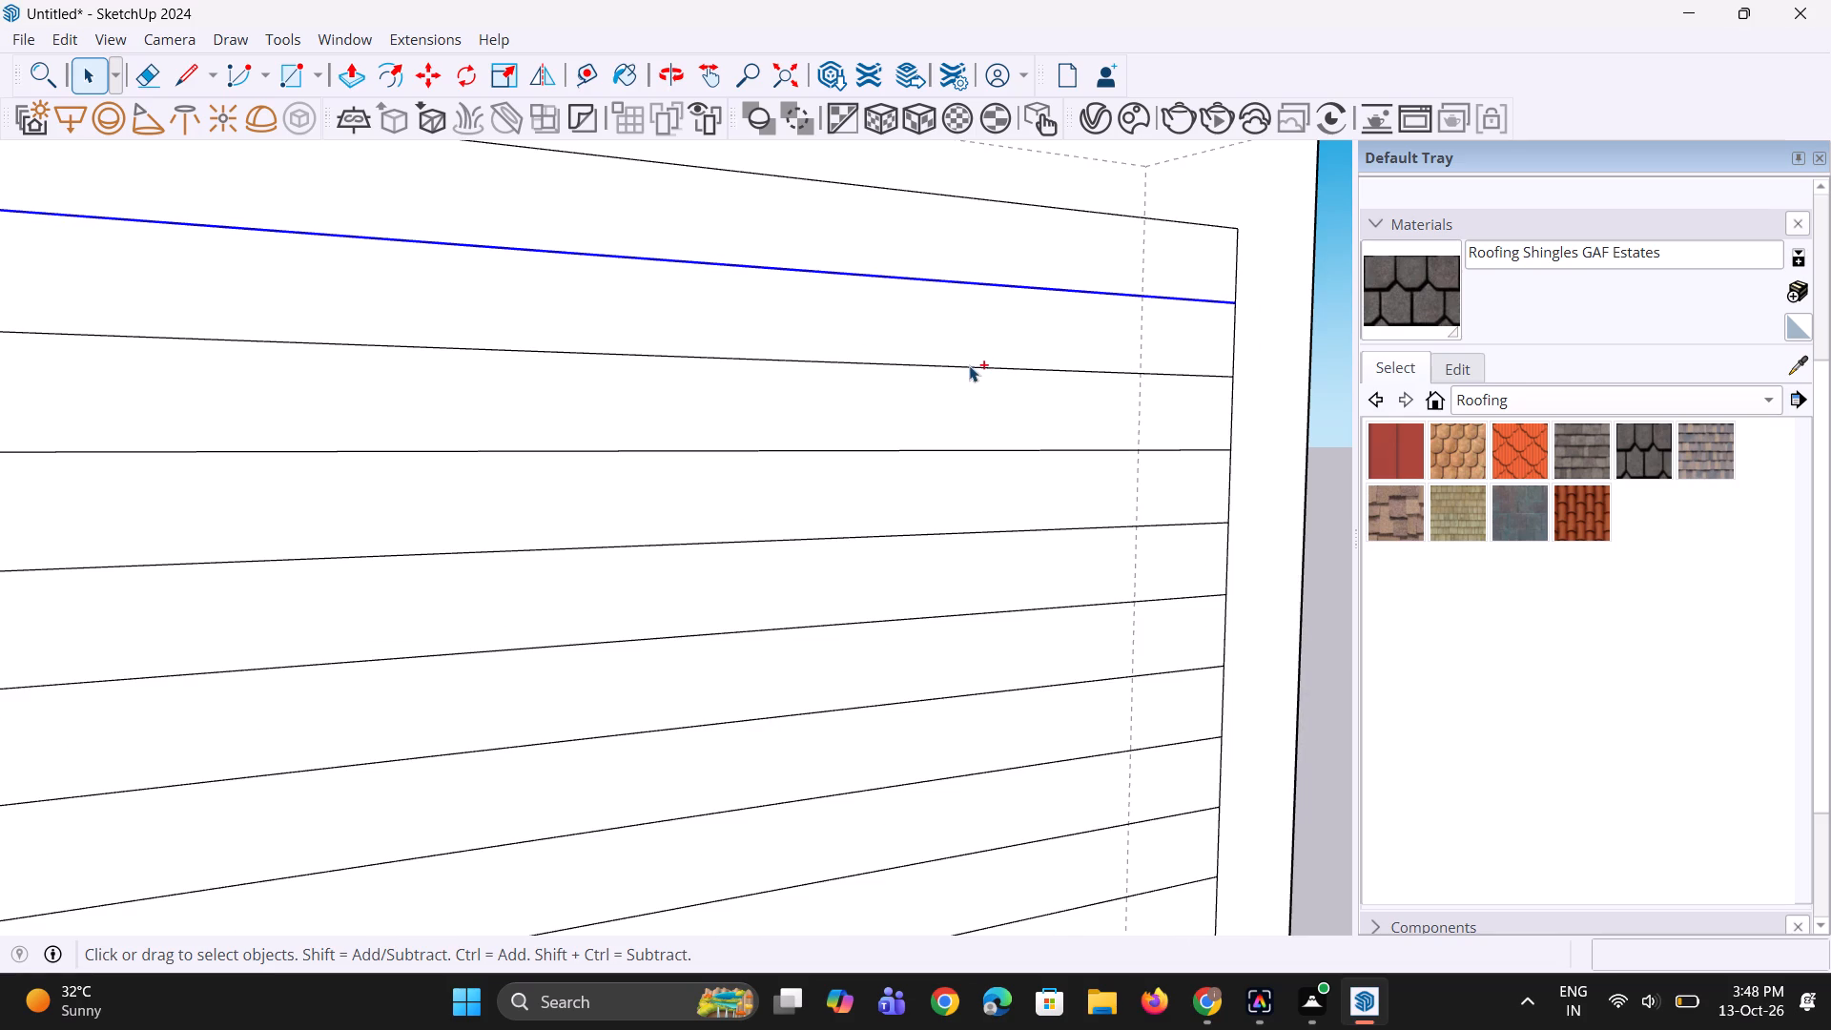
left_click(970, 367, "ctrl")
scroll(960, 441, "up", 2, "ctrl")
left_click(954, 453, "ctrl")
scroll(809, 392, "down", 4)
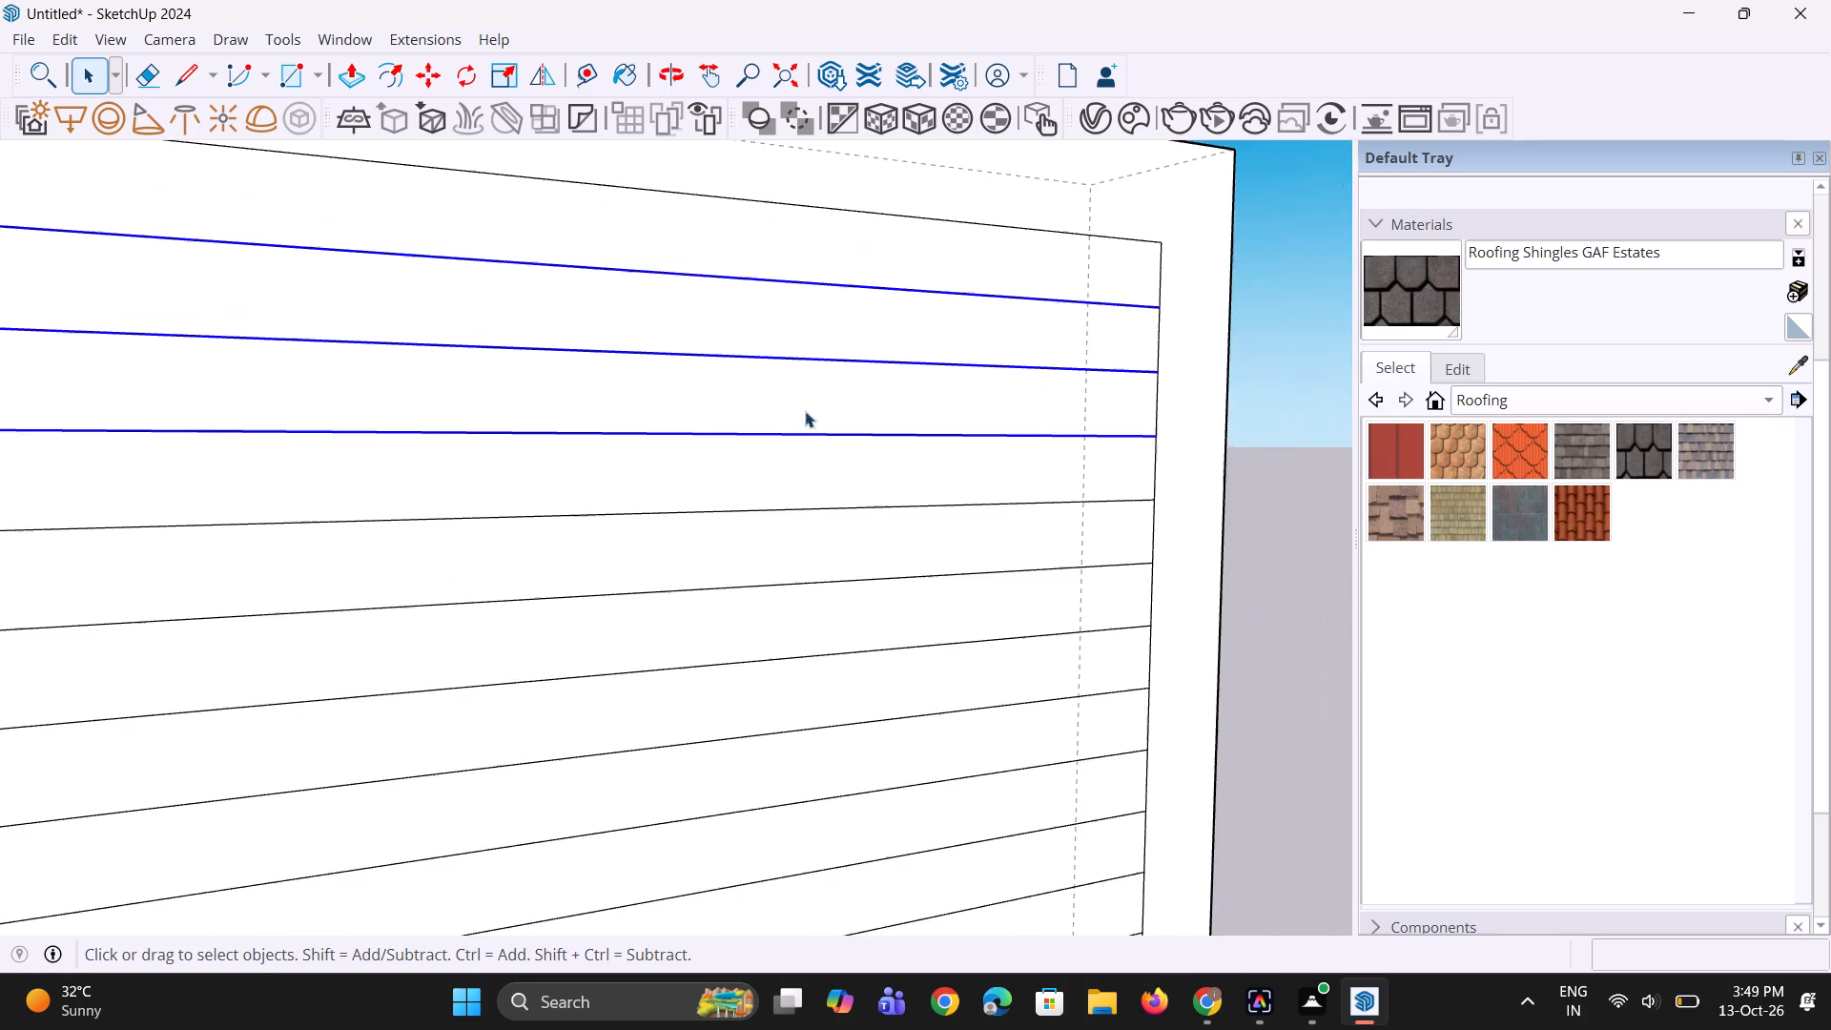
scroll(826, 491, "up", 3)
left_click(871, 514, "ctrl")
scroll(752, 383, "down", 5)
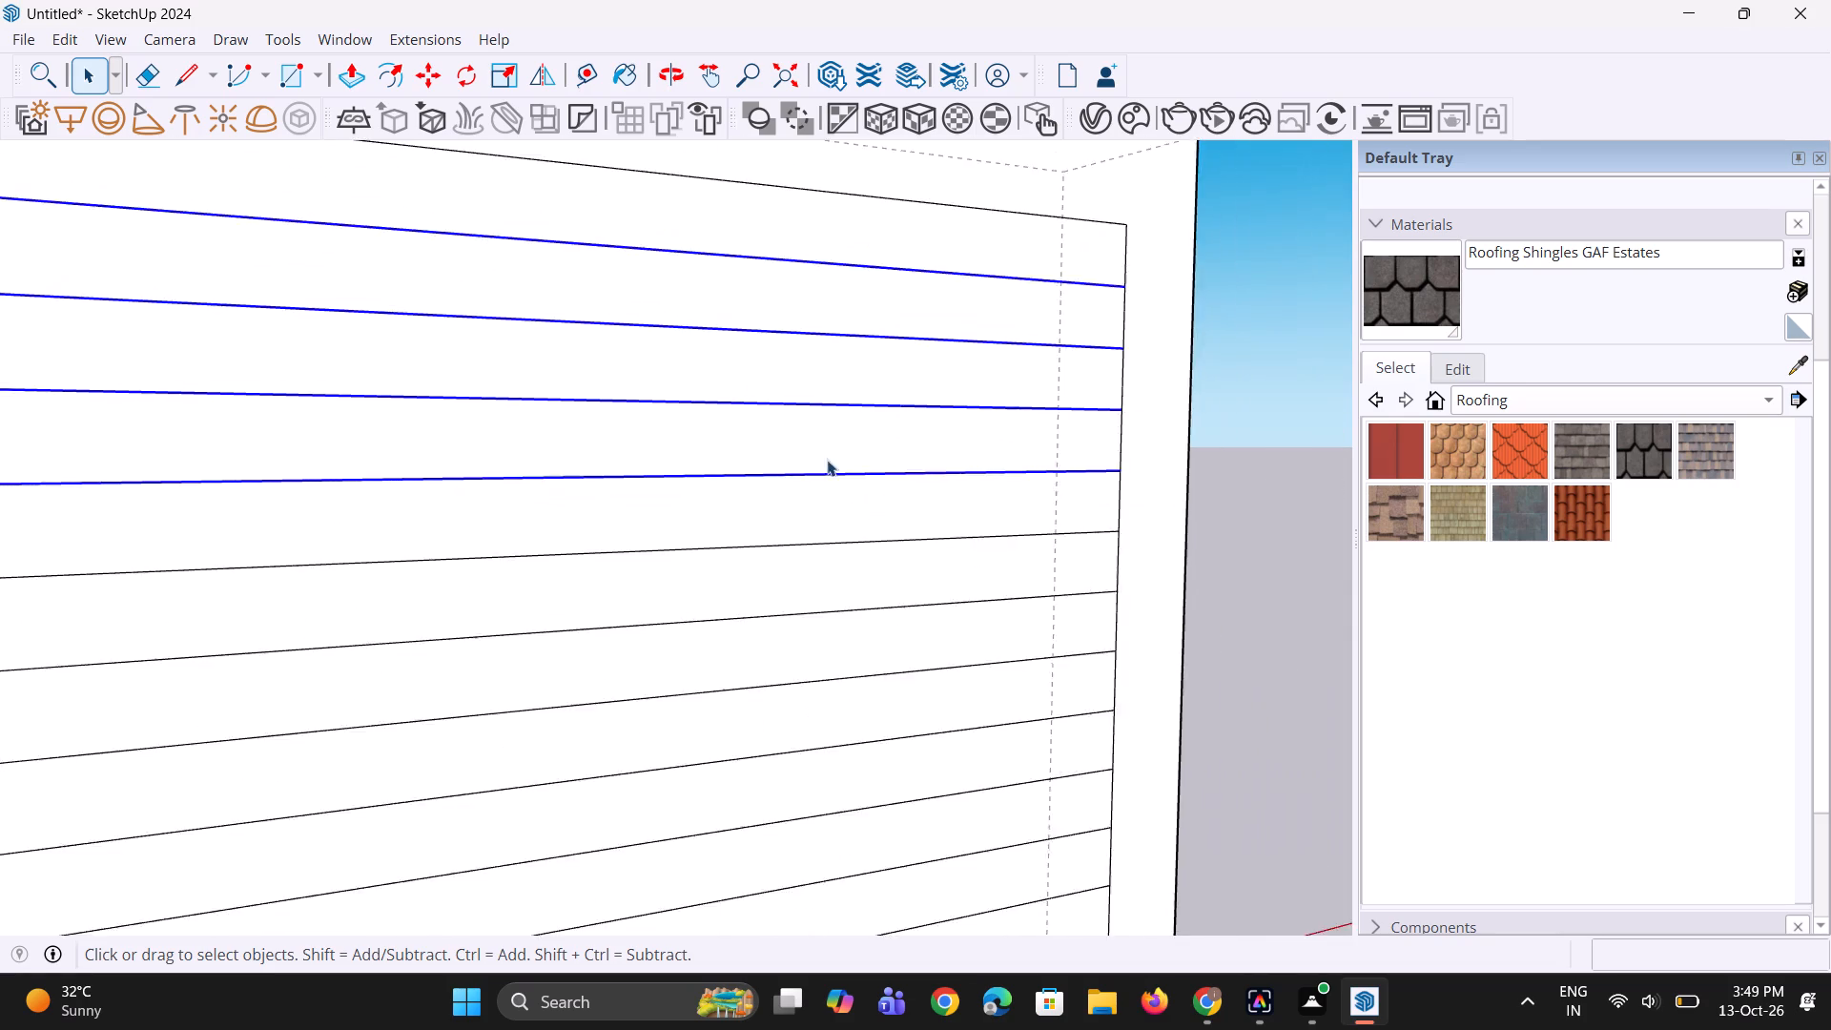
scroll(837, 546, "up", 5)
left_click(863, 512, "ctrl")
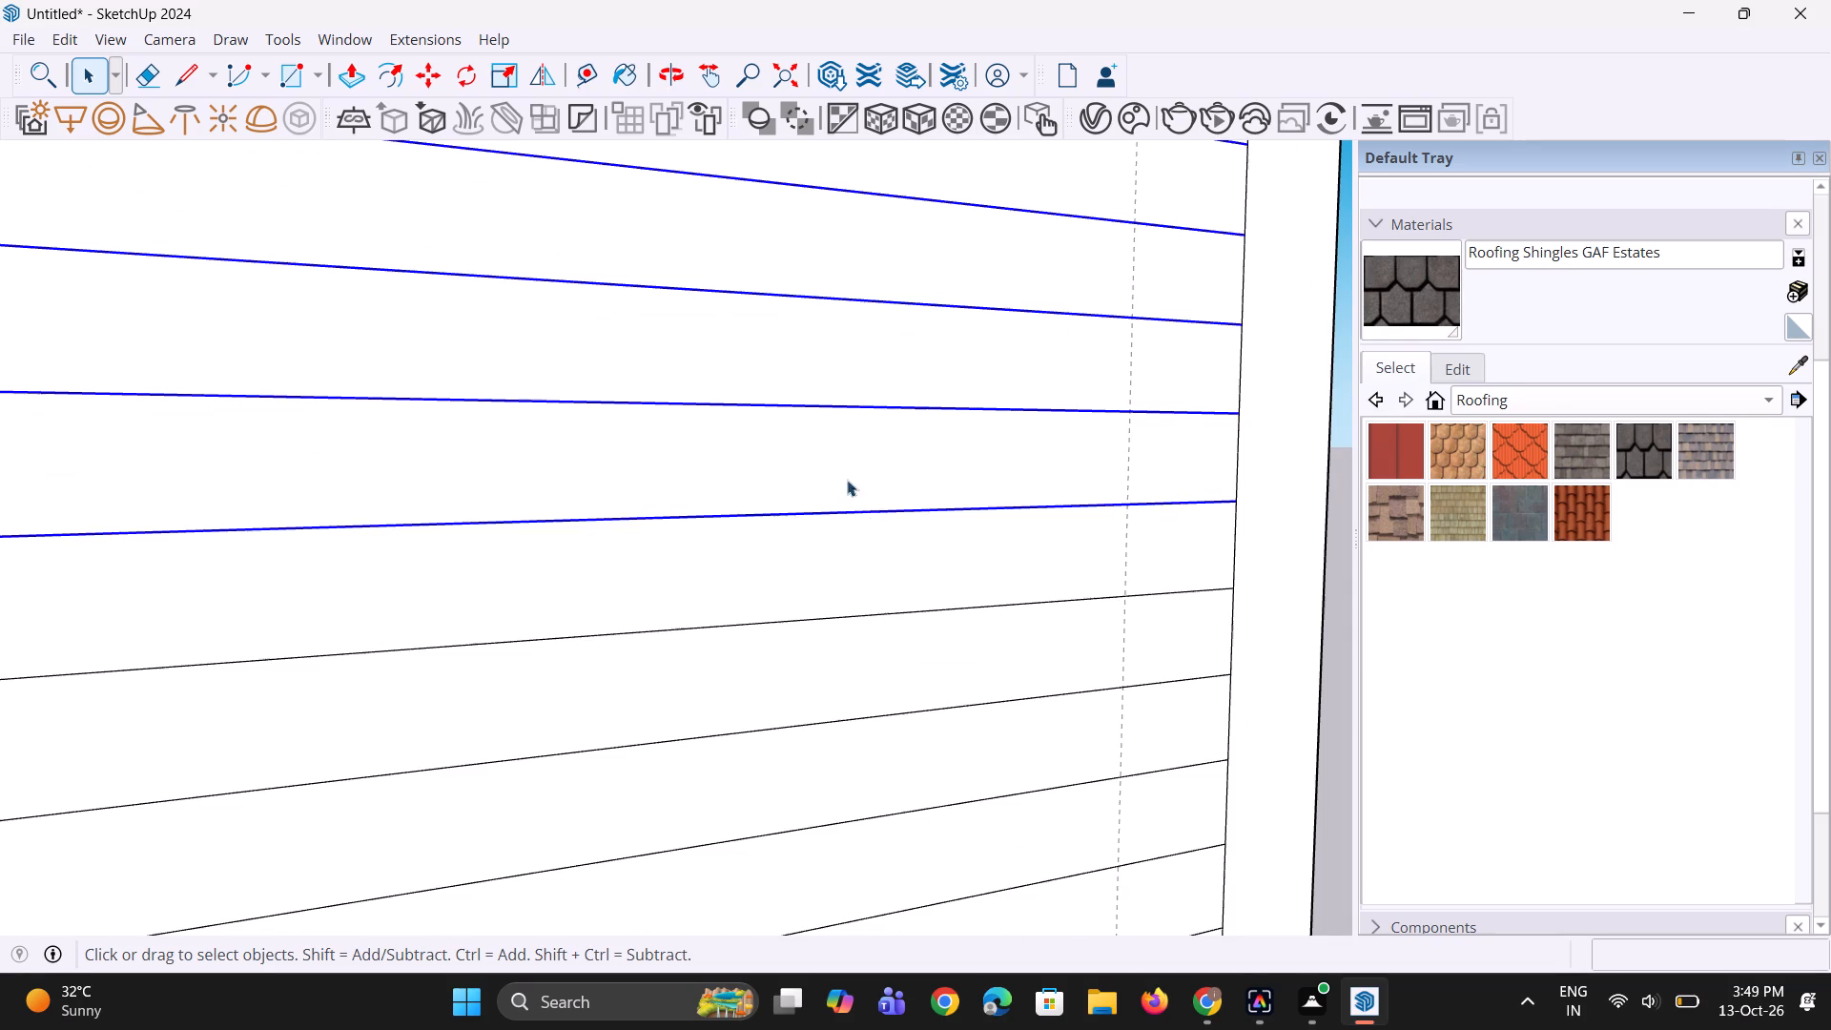
scroll(814, 440, "down", 6)
scroll(829, 533, "up", 6)
left_click(840, 546, "ctrl")
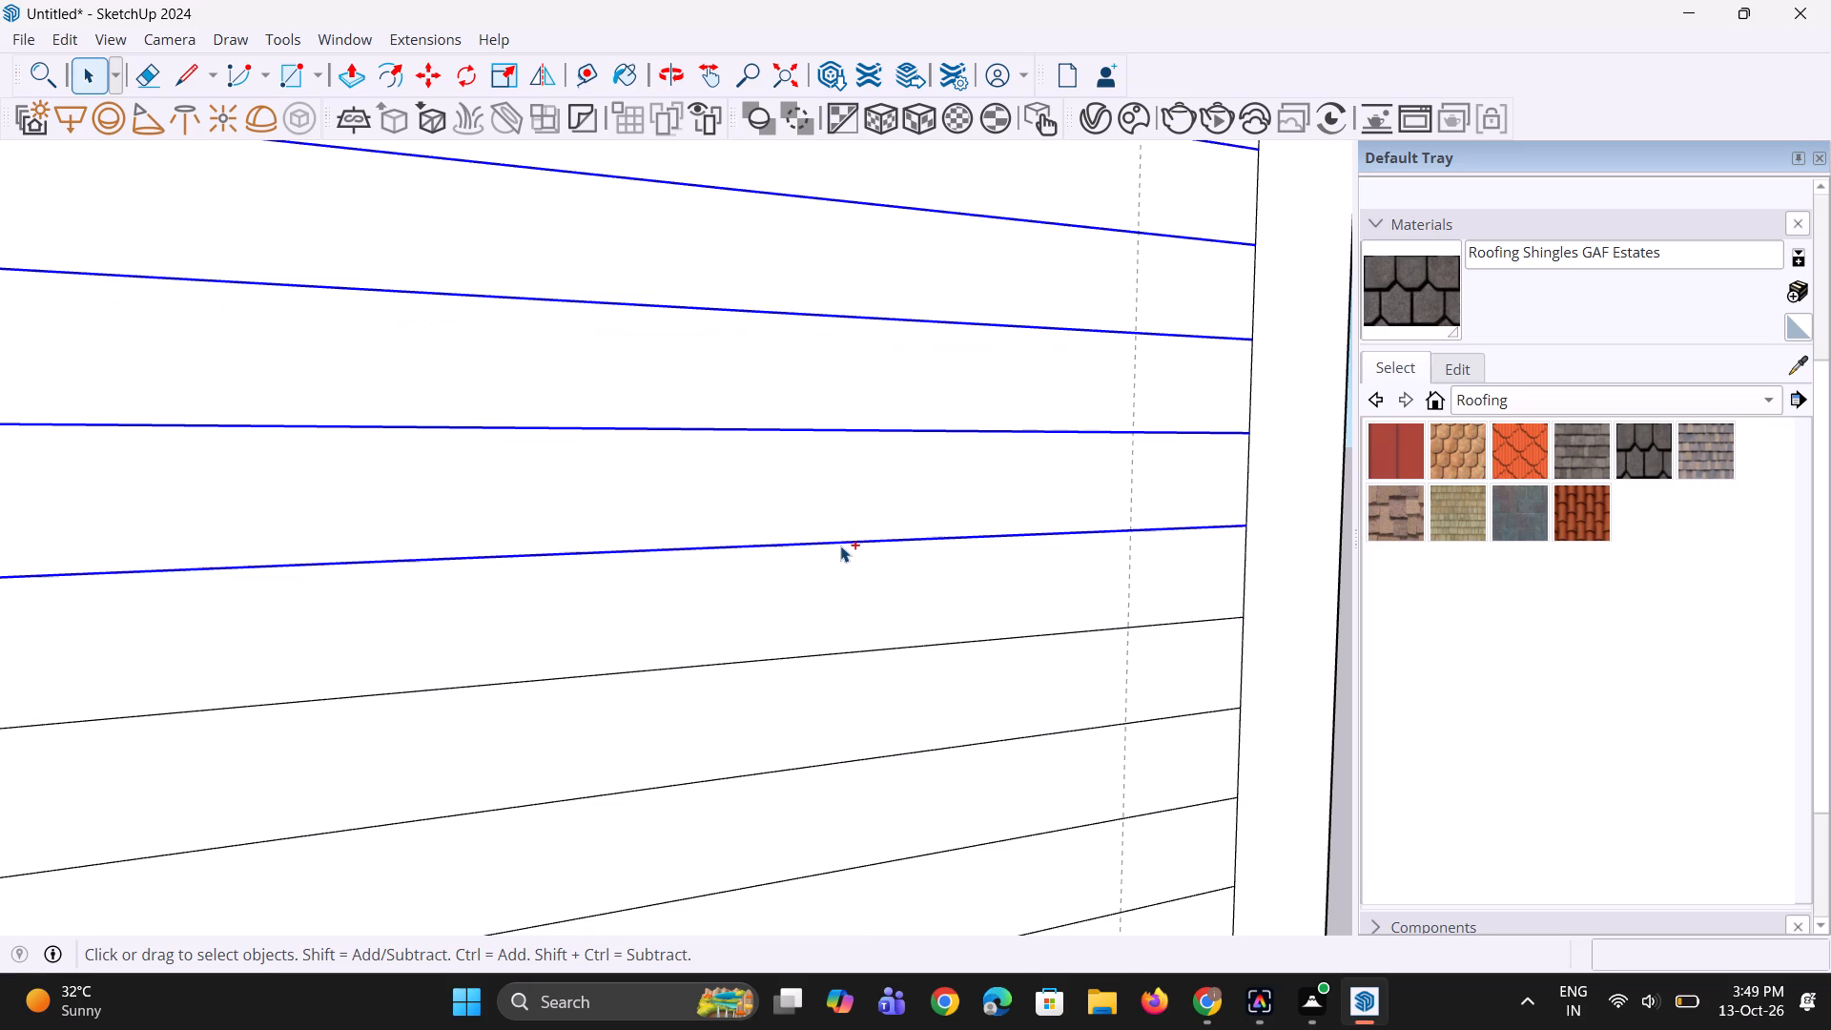
scroll(820, 452, "down", 5)
scroll(810, 572, "up", 6)
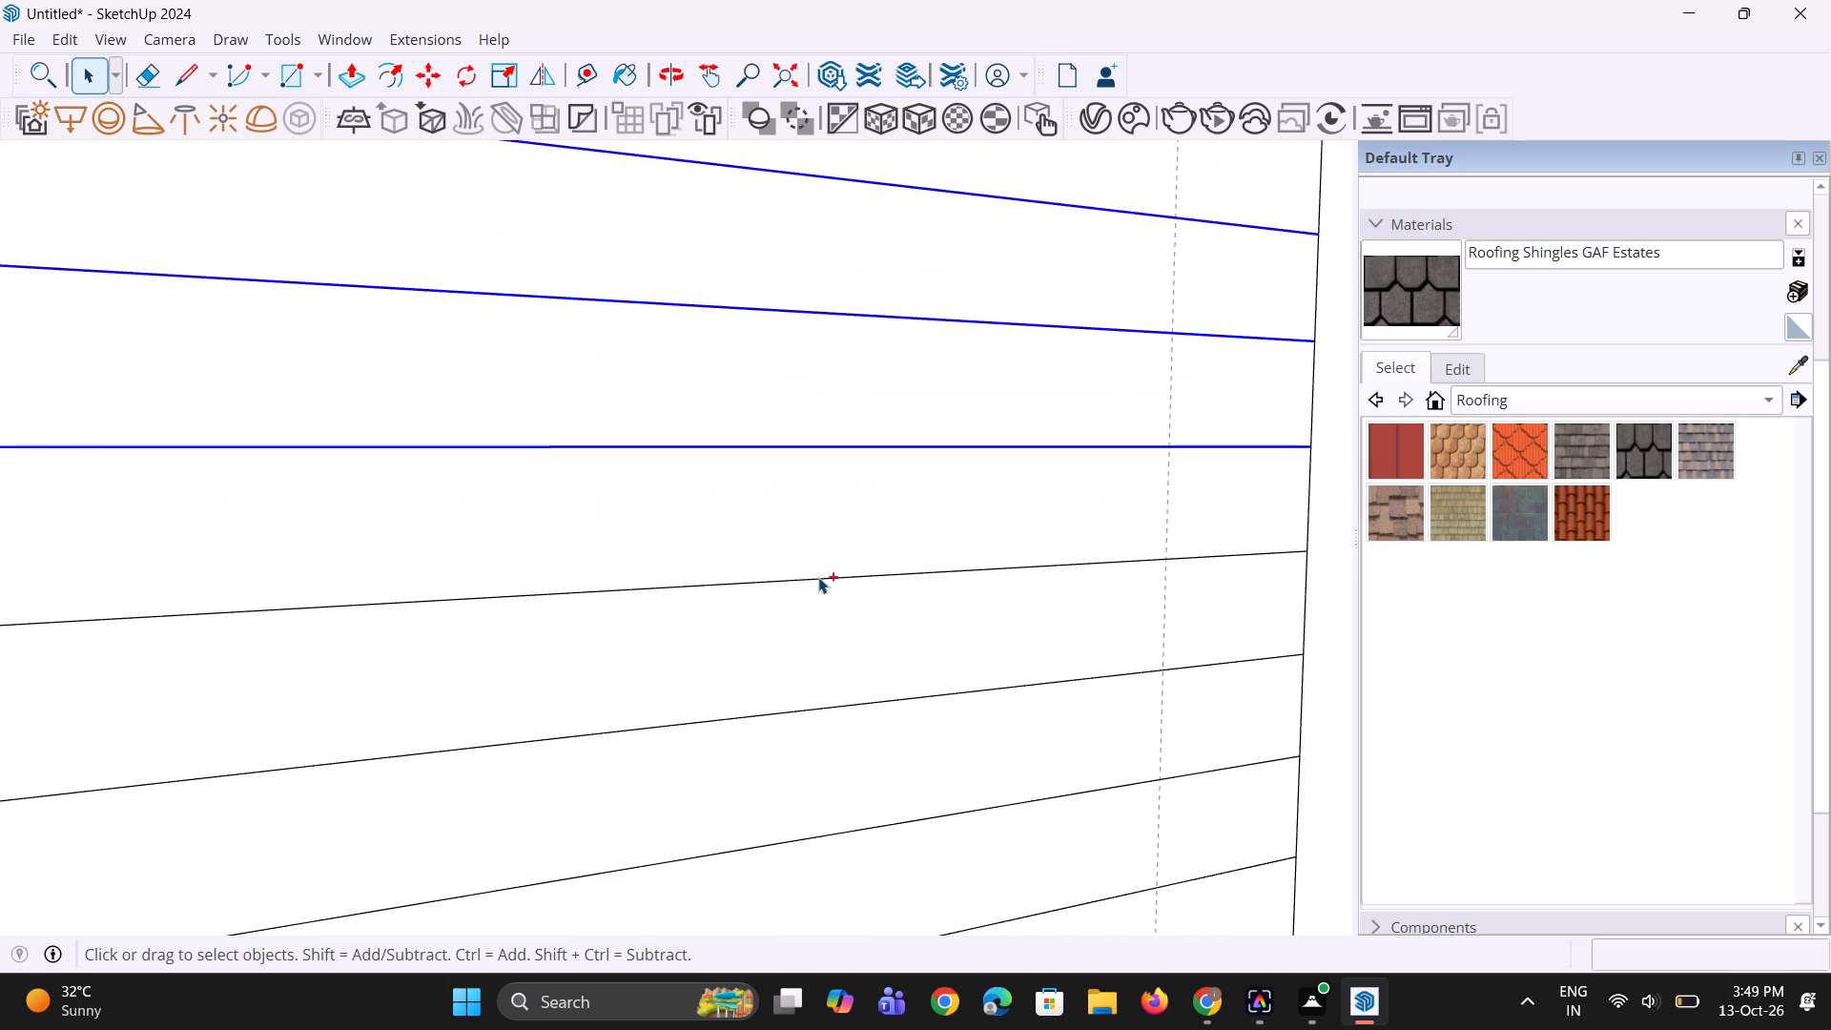
left_click(820, 578, "ctrl")
scroll(741, 462, "down", 14)
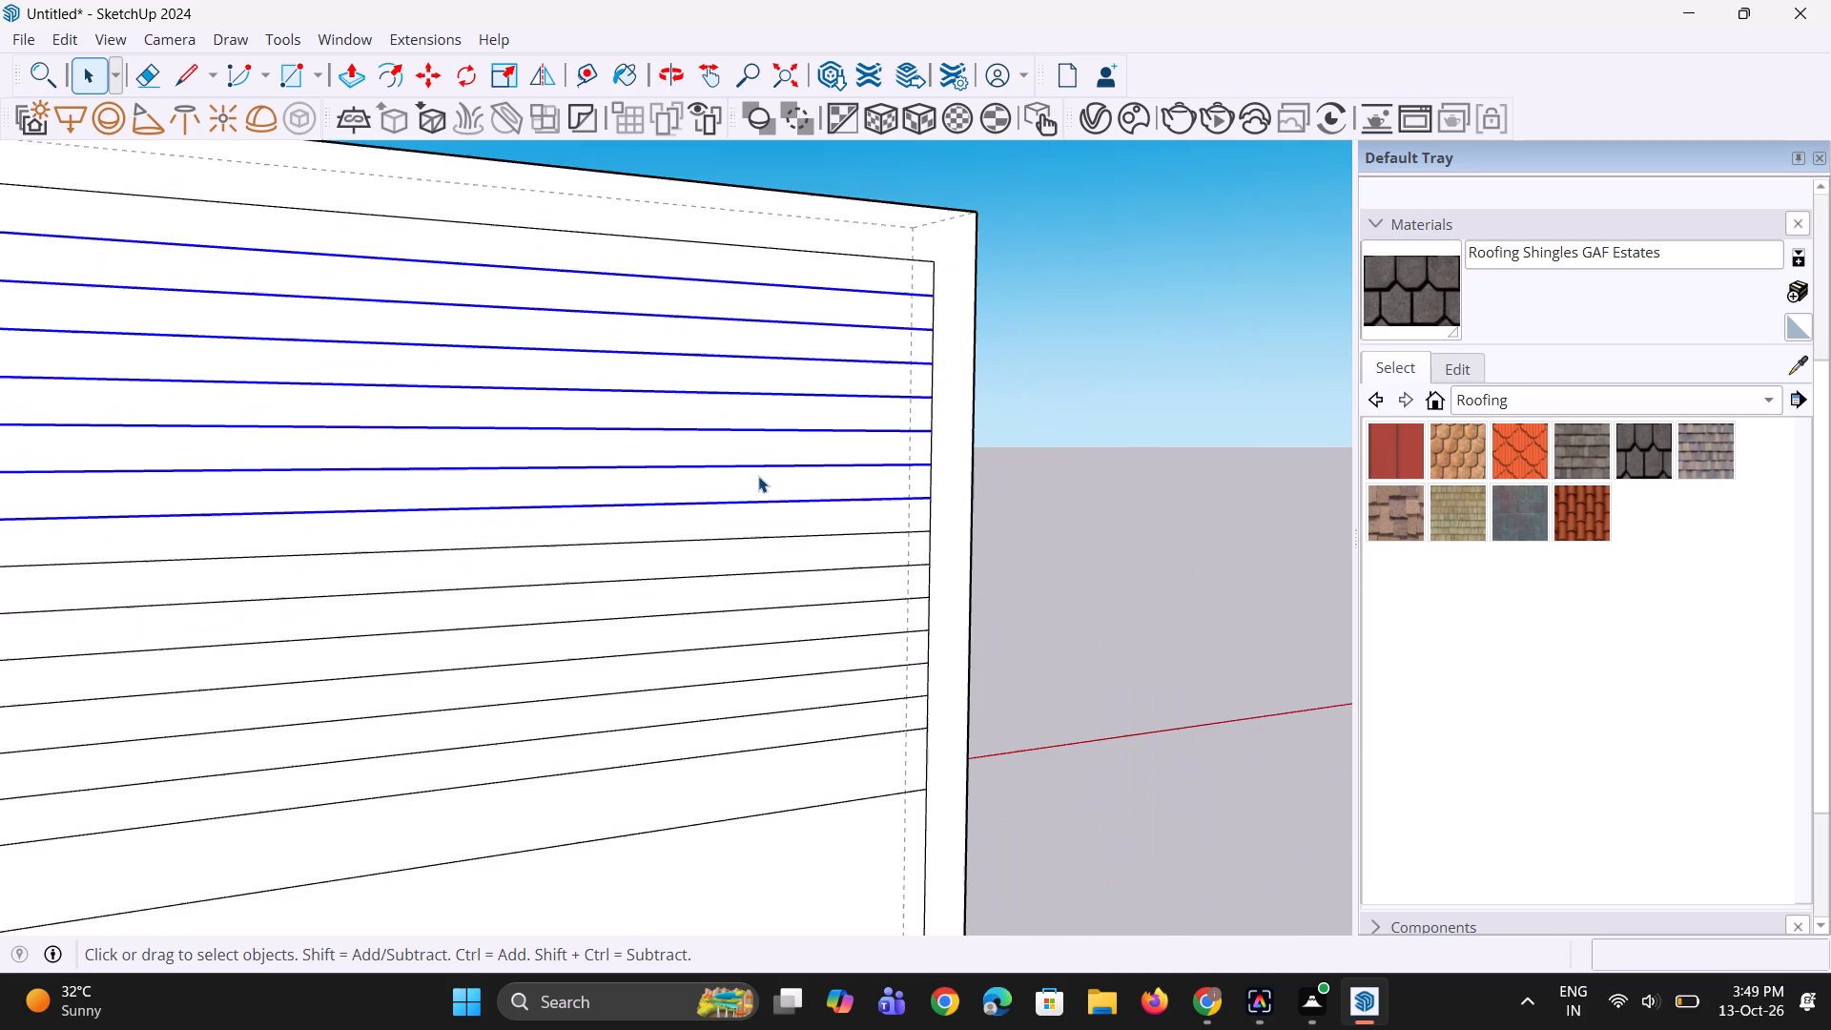
middle_click_drag(892, 485, 820, 485)
scroll(867, 401, "up", 1)
key("m")
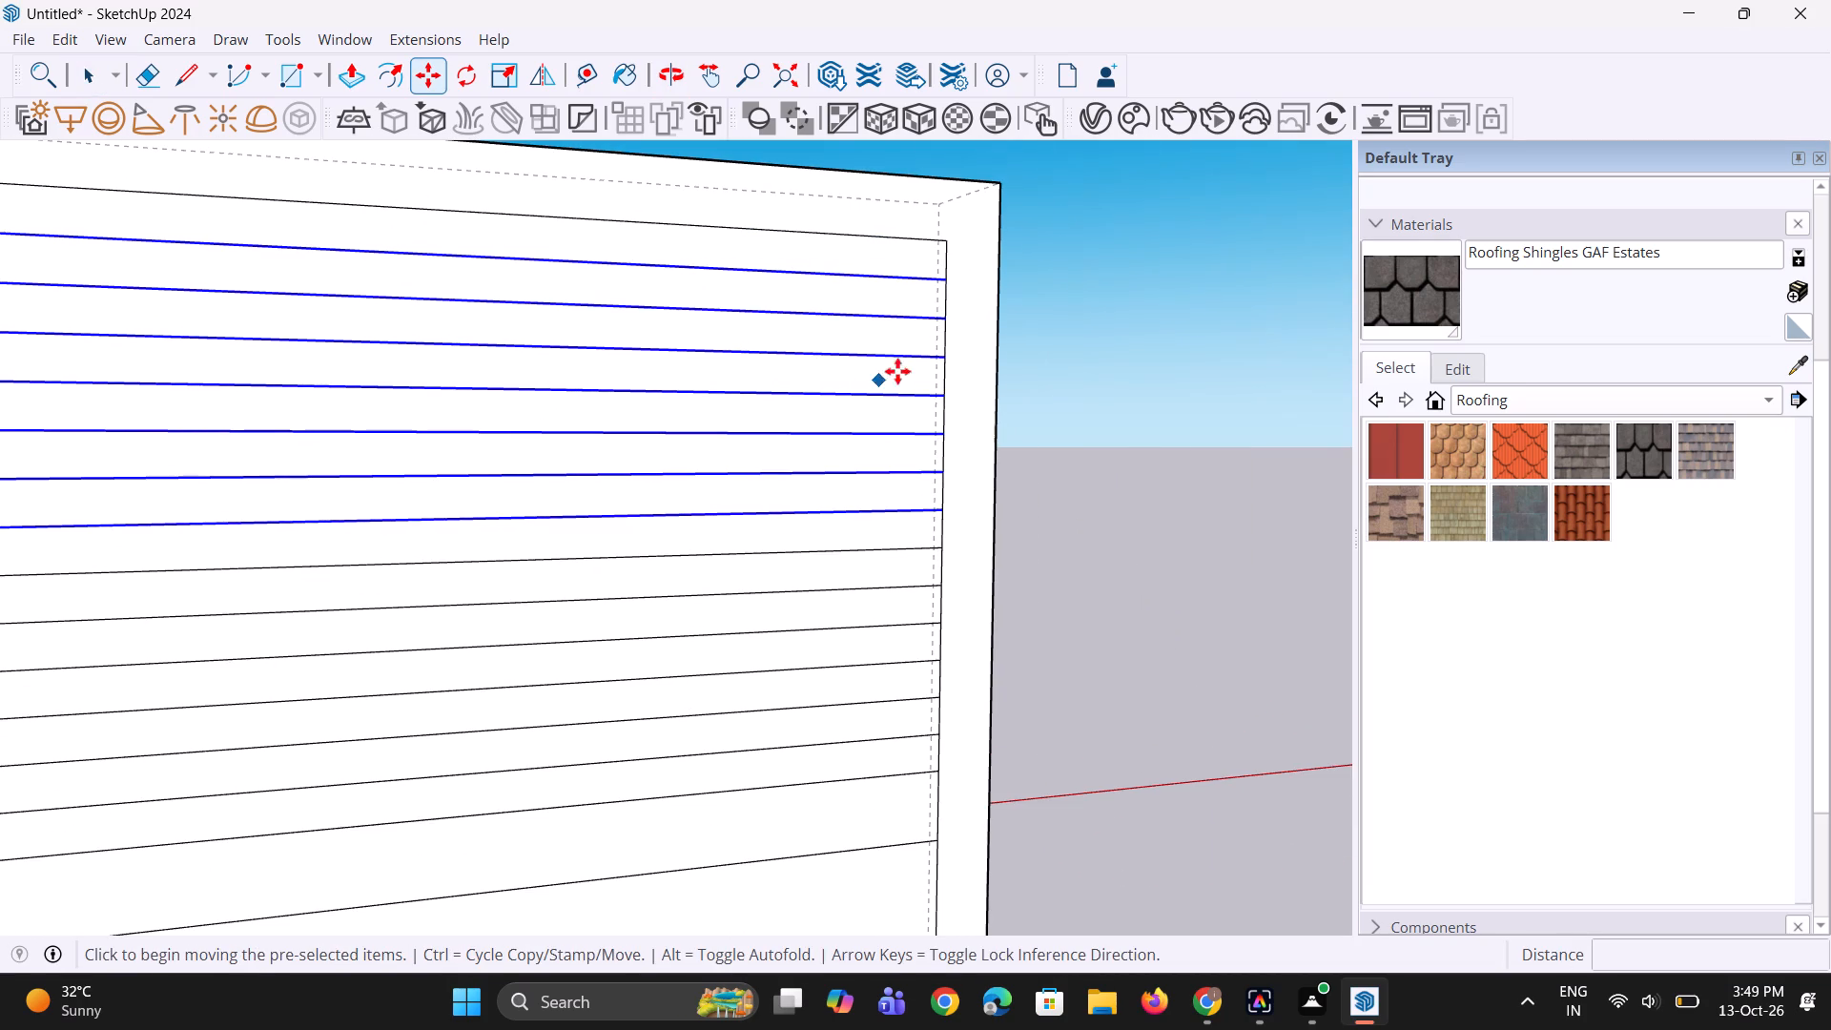
scroll(923, 325, "up", 5)
left_click(942, 279)
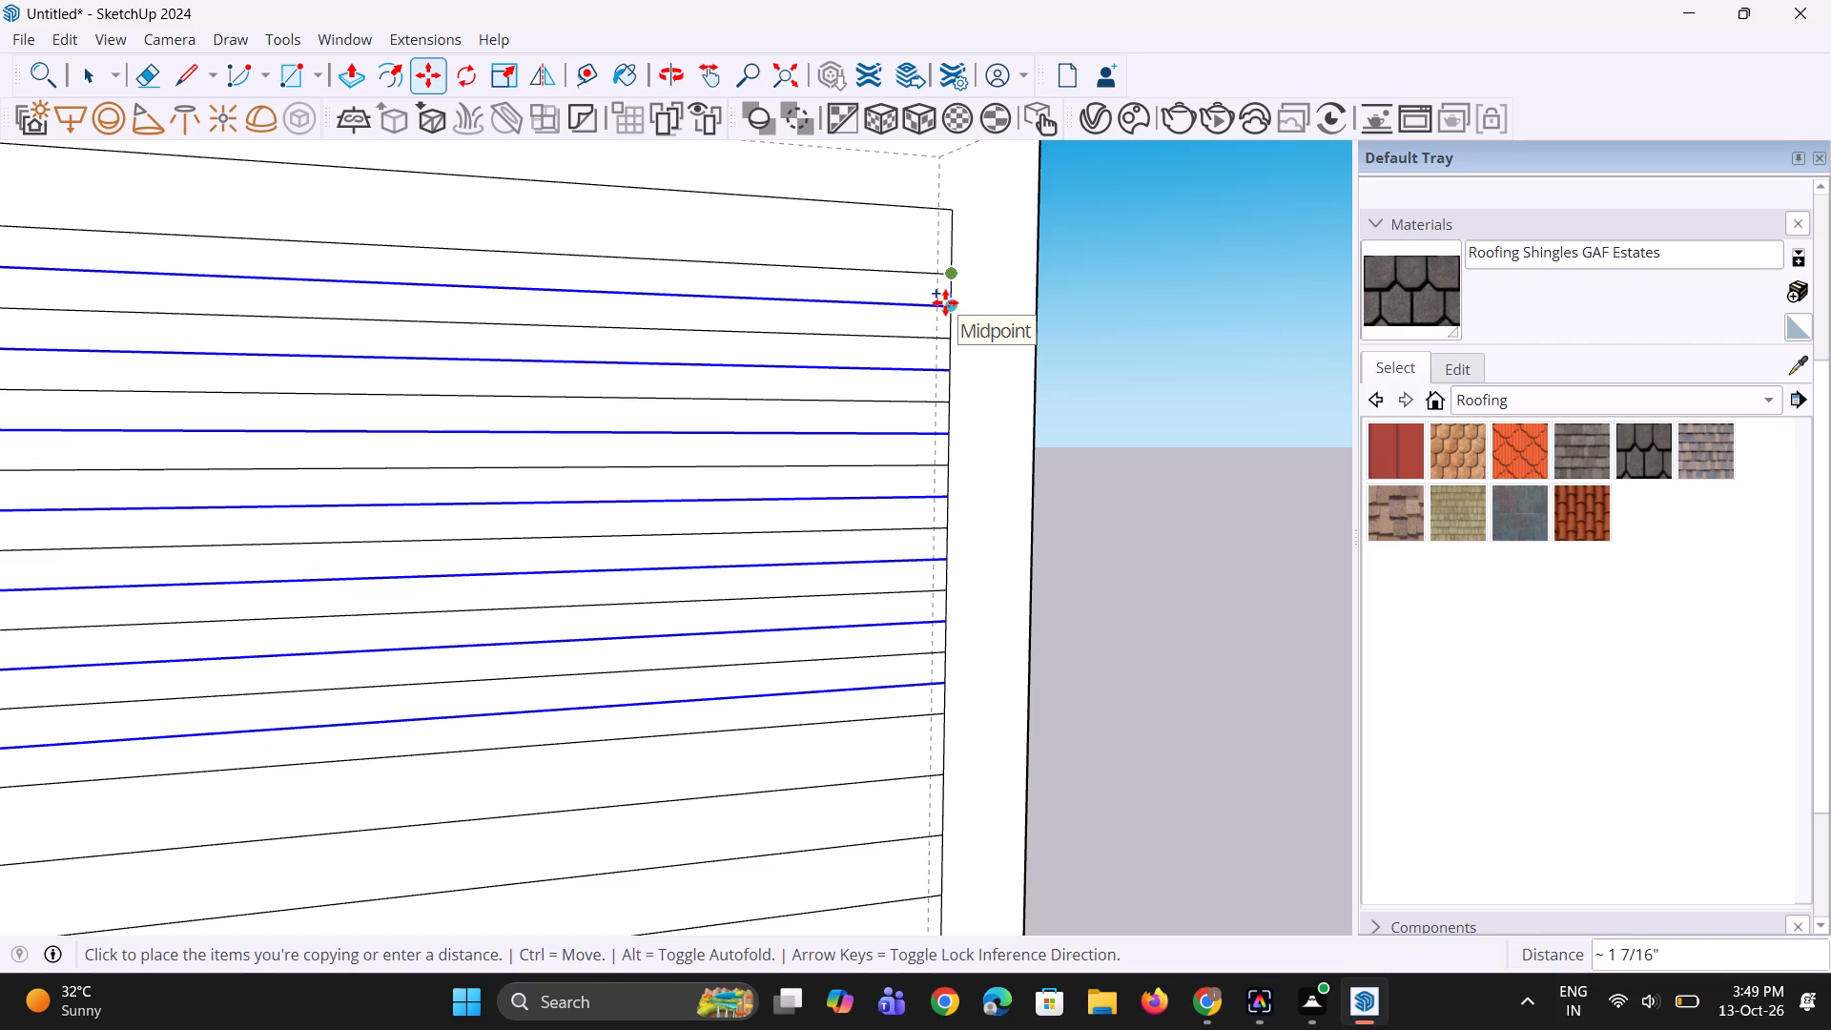
type("0.3\"")
key("Return")
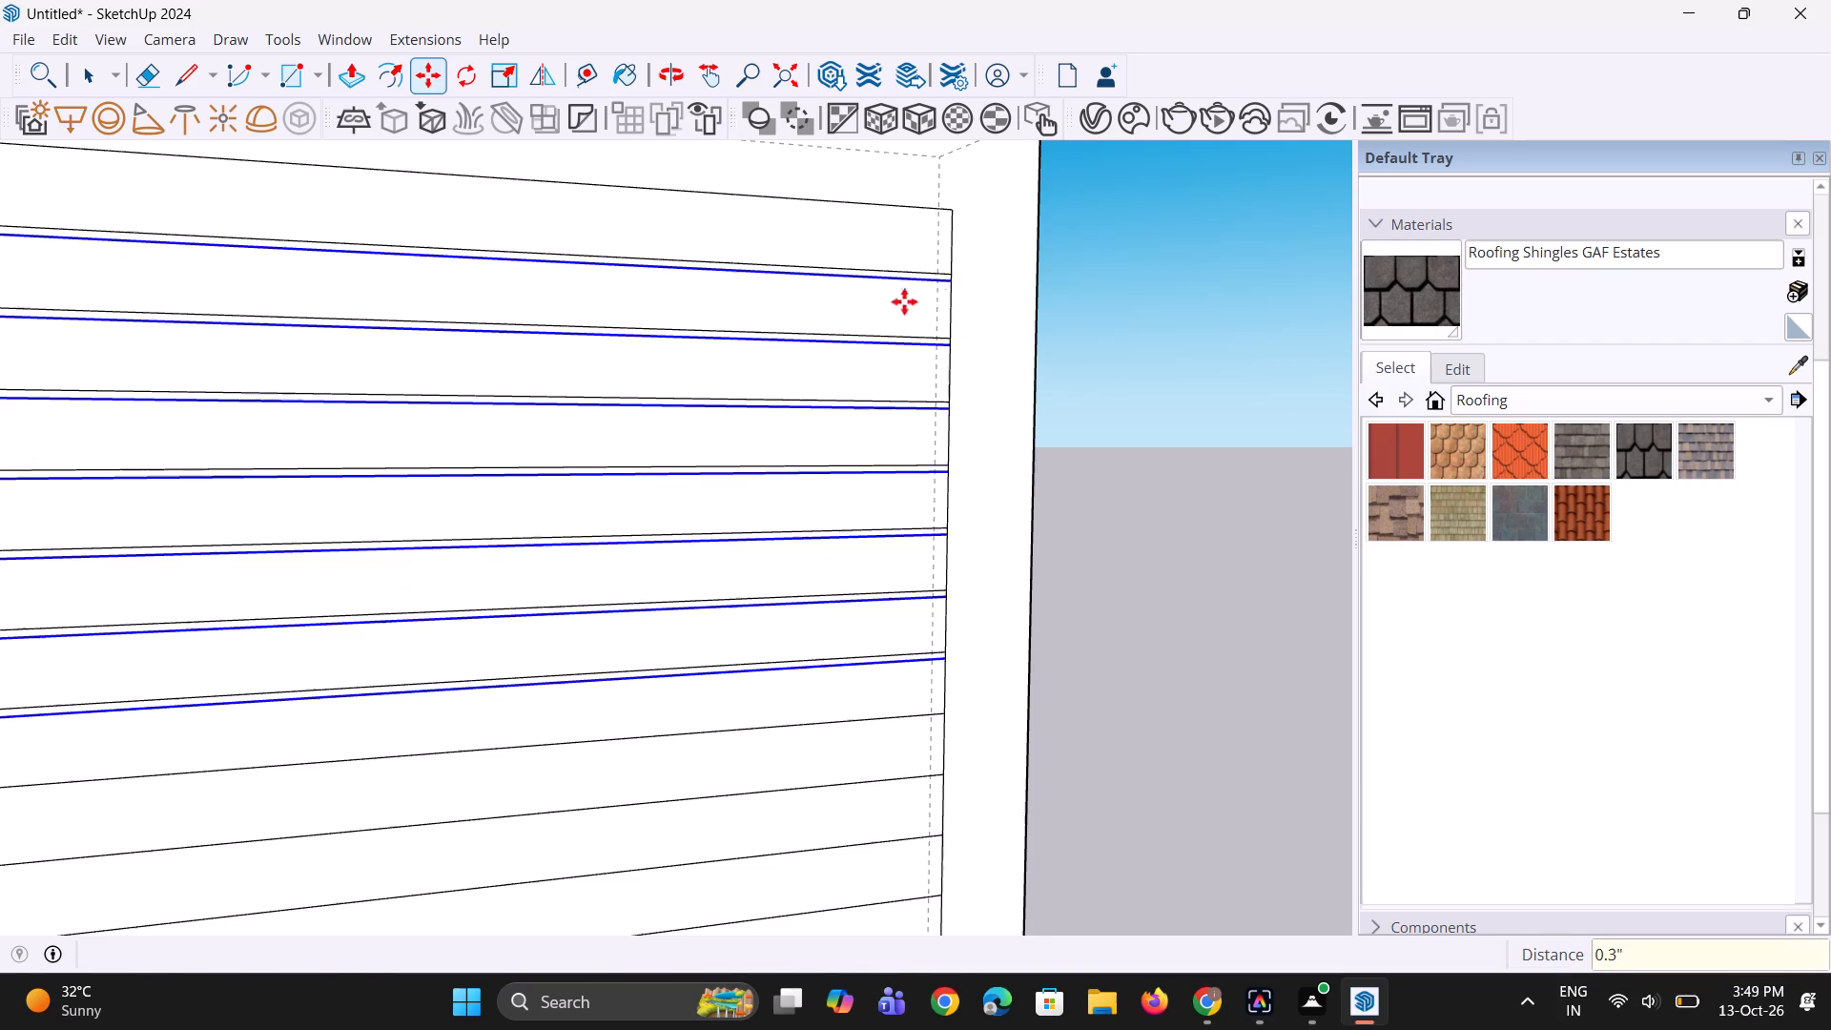
middle_click(888, 300)
key("space")
key("space")
left_click(1088, 385)
Copy the next seven dividing lines together slightly downward, giving them thin gaps like those of the upper seven.
scroll(958, 327, "up", 1)
scroll(956, 326, "down", 8)
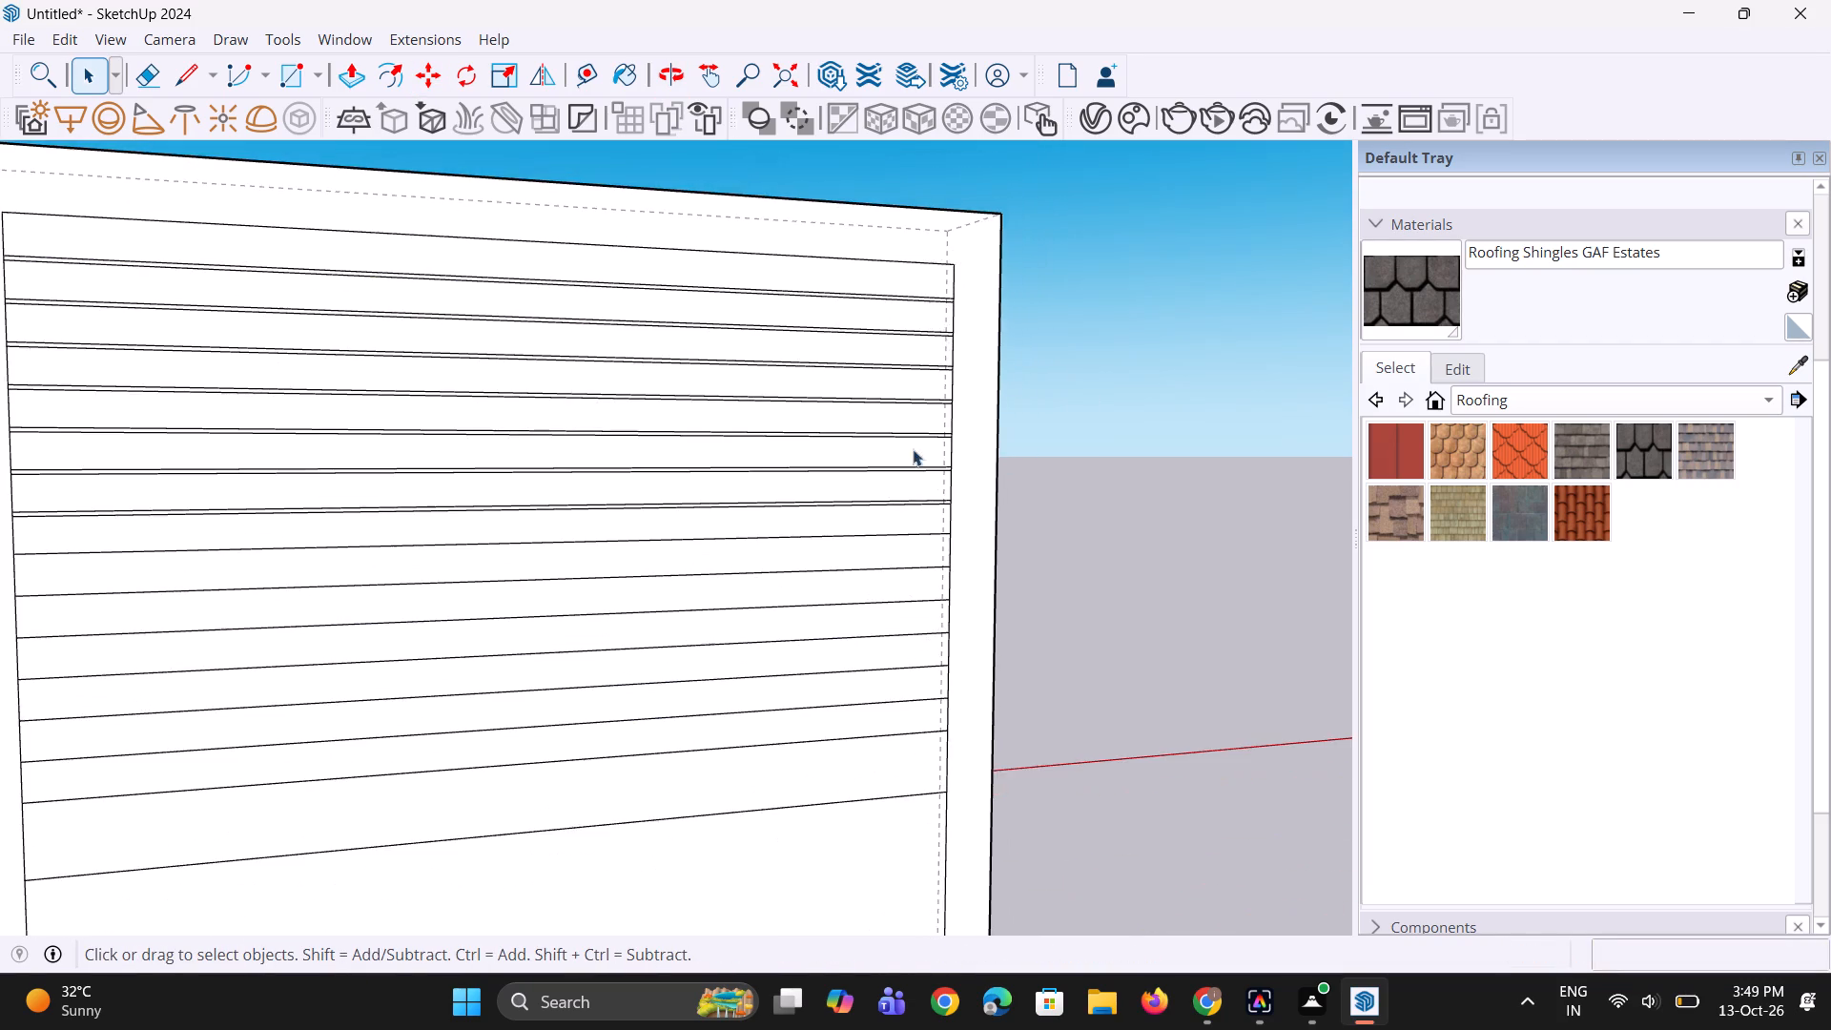
scroll(913, 529, "up", 5)
left_click(908, 537)
scroll(910, 581, "up", 3)
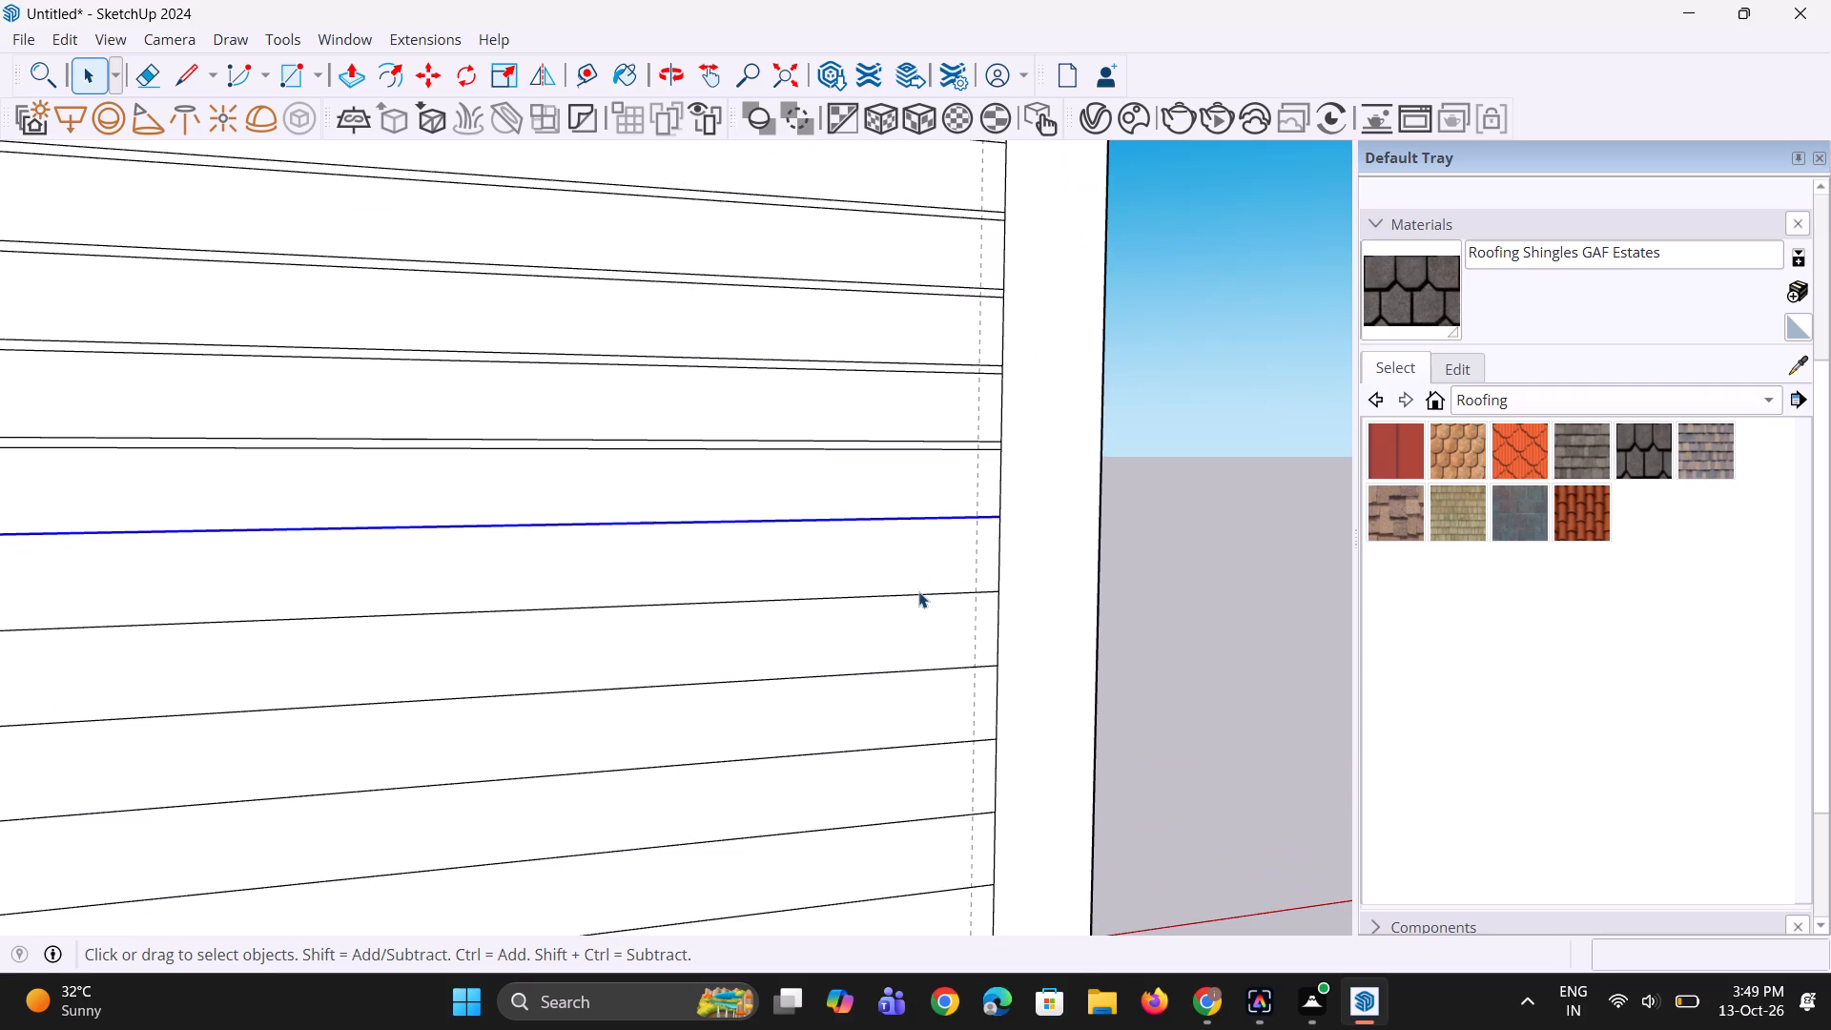
left_click(921, 594, "ctrl")
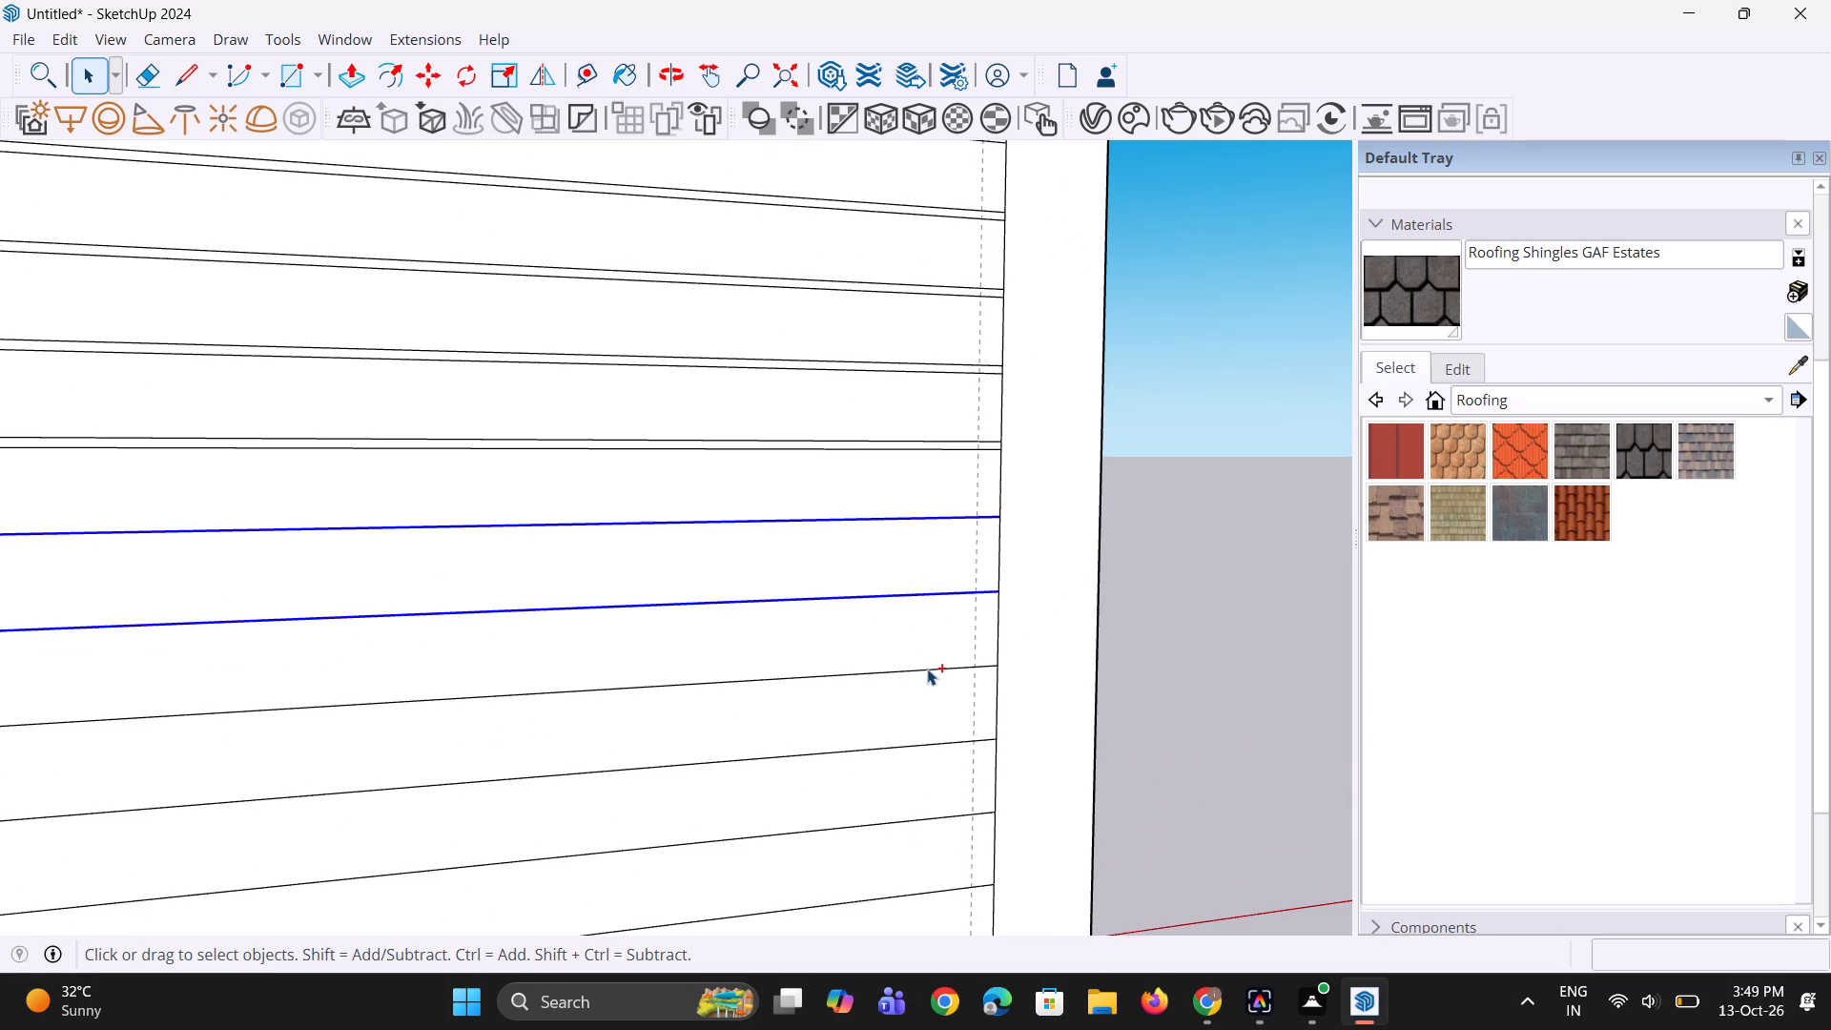
left_click(930, 670, "ctrl")
scroll(889, 500, "down", 8)
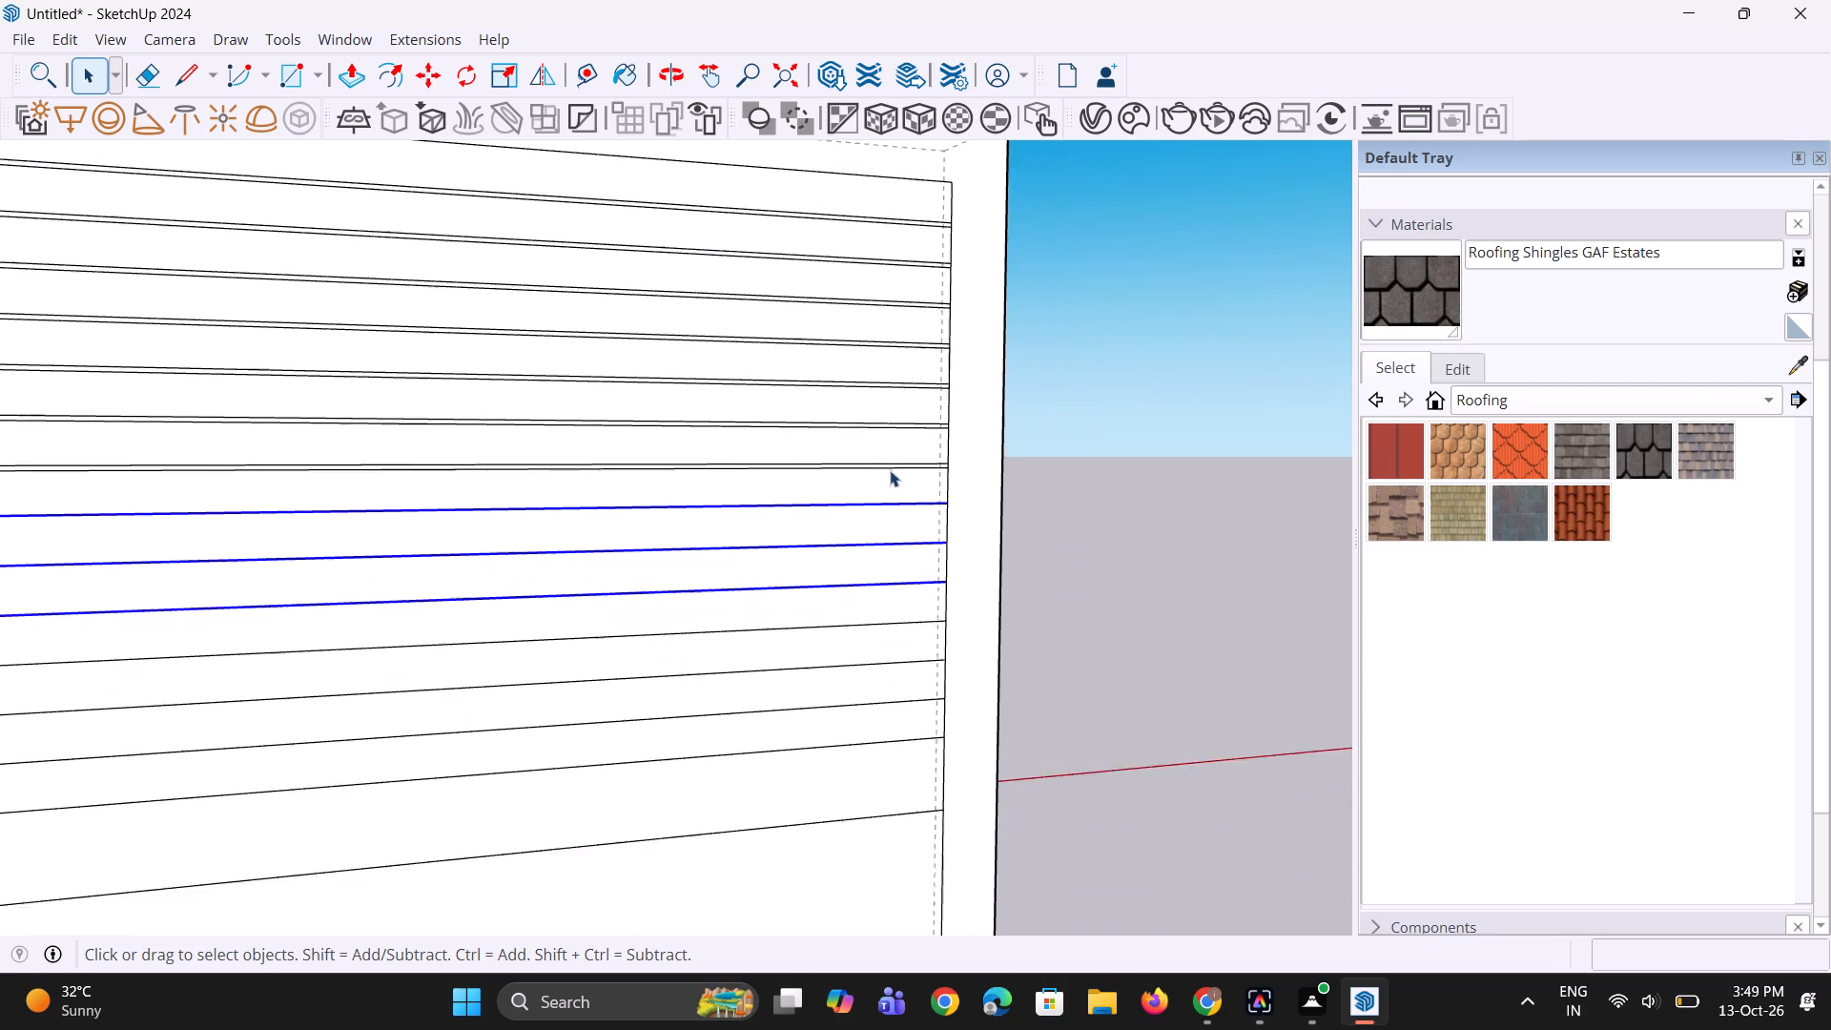
scroll(834, 633, "up", 7)
left_click(886, 598, "ctrl")
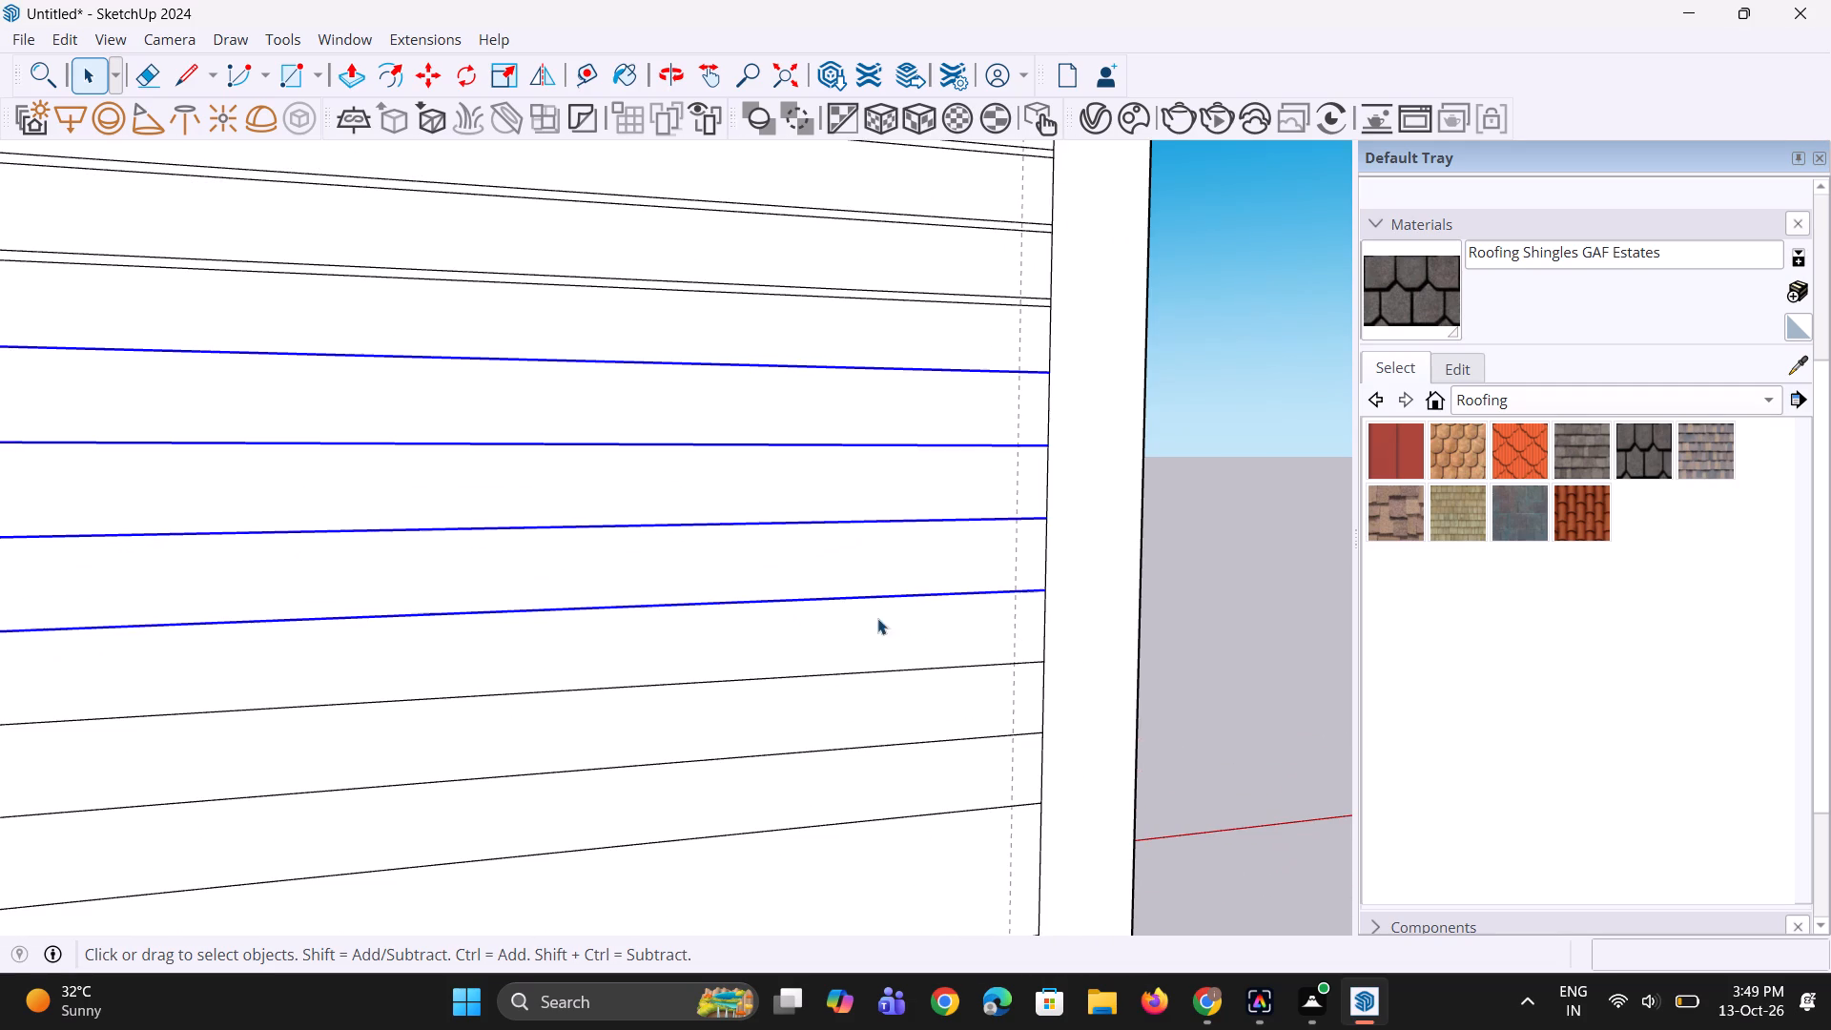
scroll(855, 594, "down", 4)
scroll(906, 686, "up", 3)
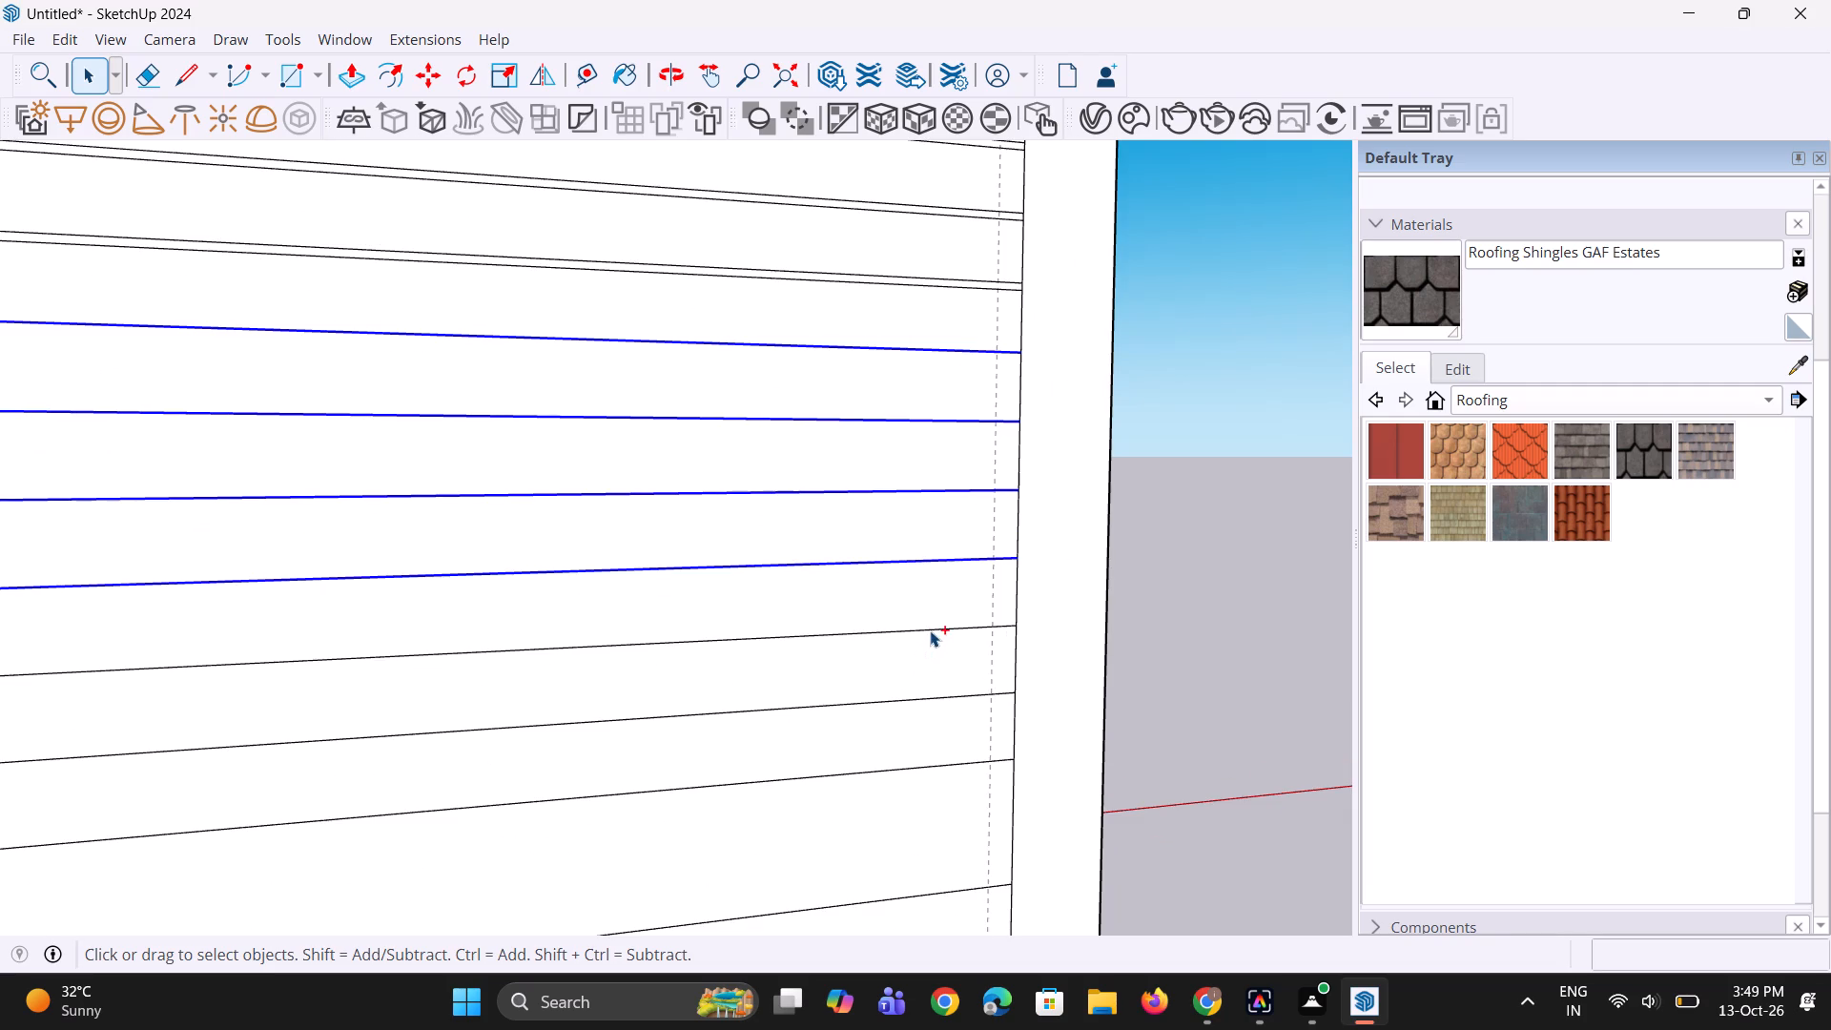
left_click(930, 630, "ctrl")
scroll(909, 598, "down", 4)
scroll(958, 731, "up", 7)
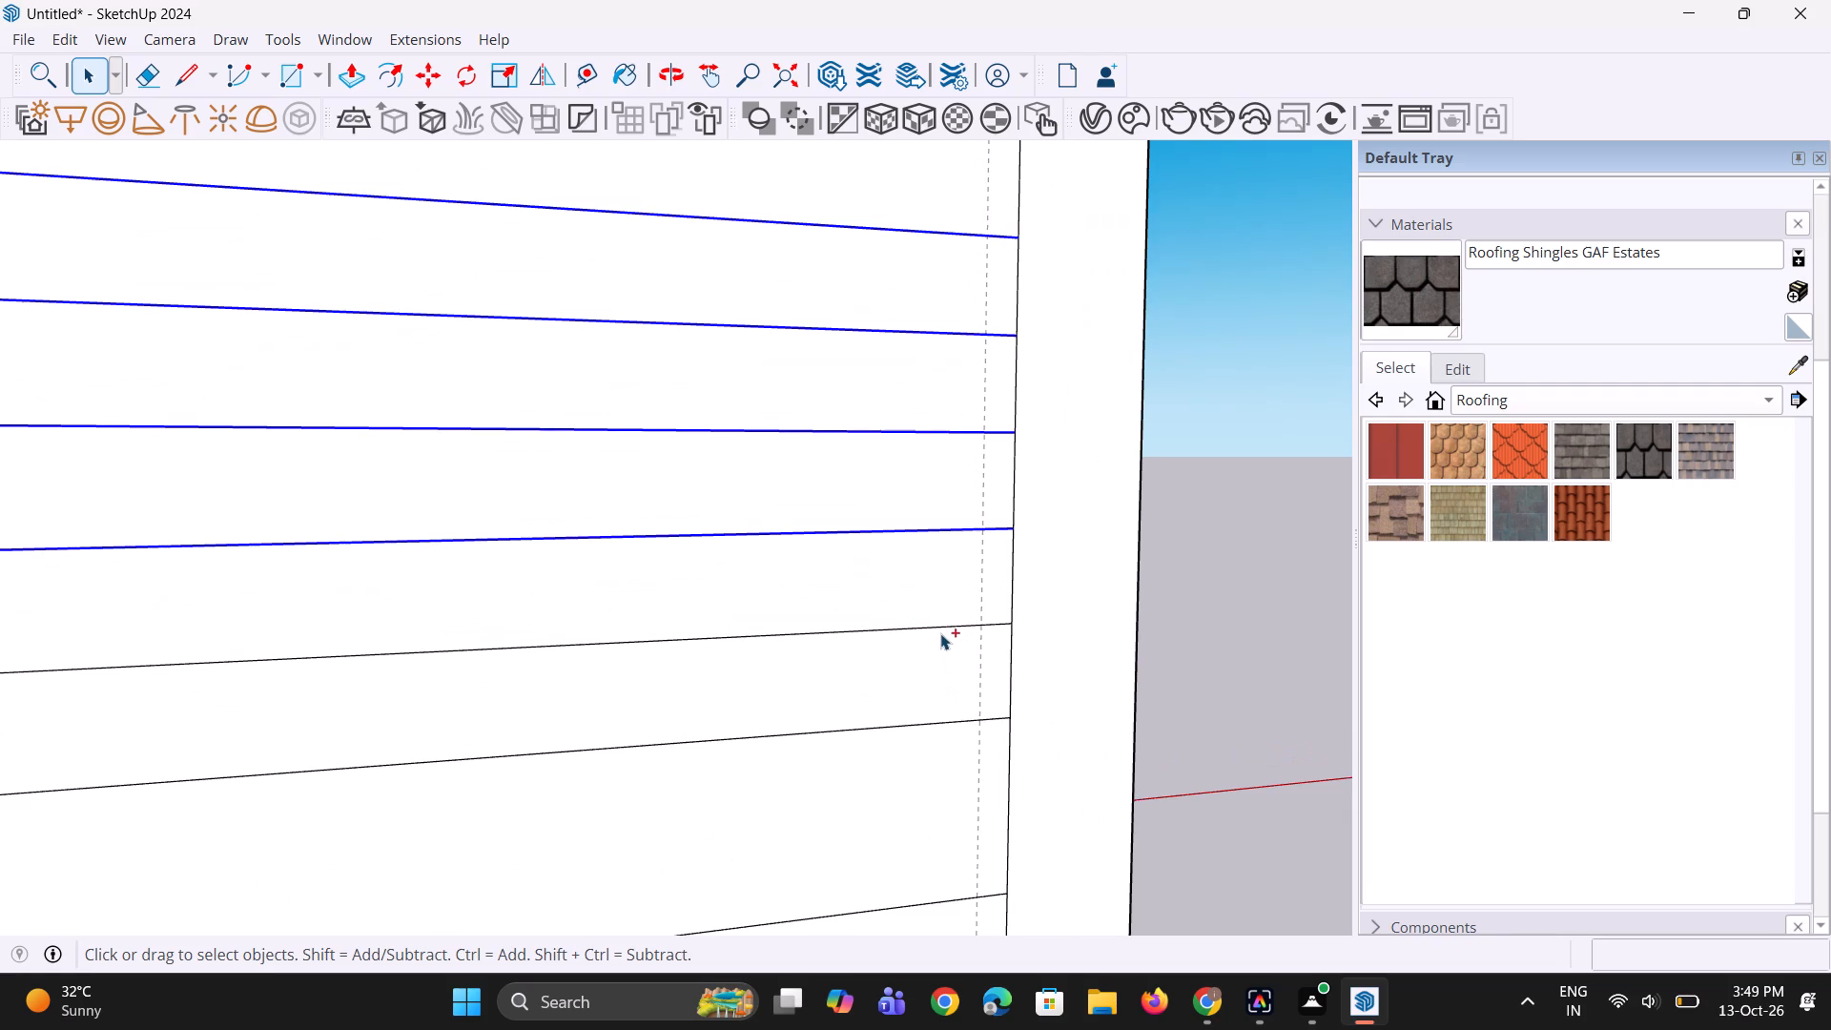
left_click(939, 628, "ctrl")
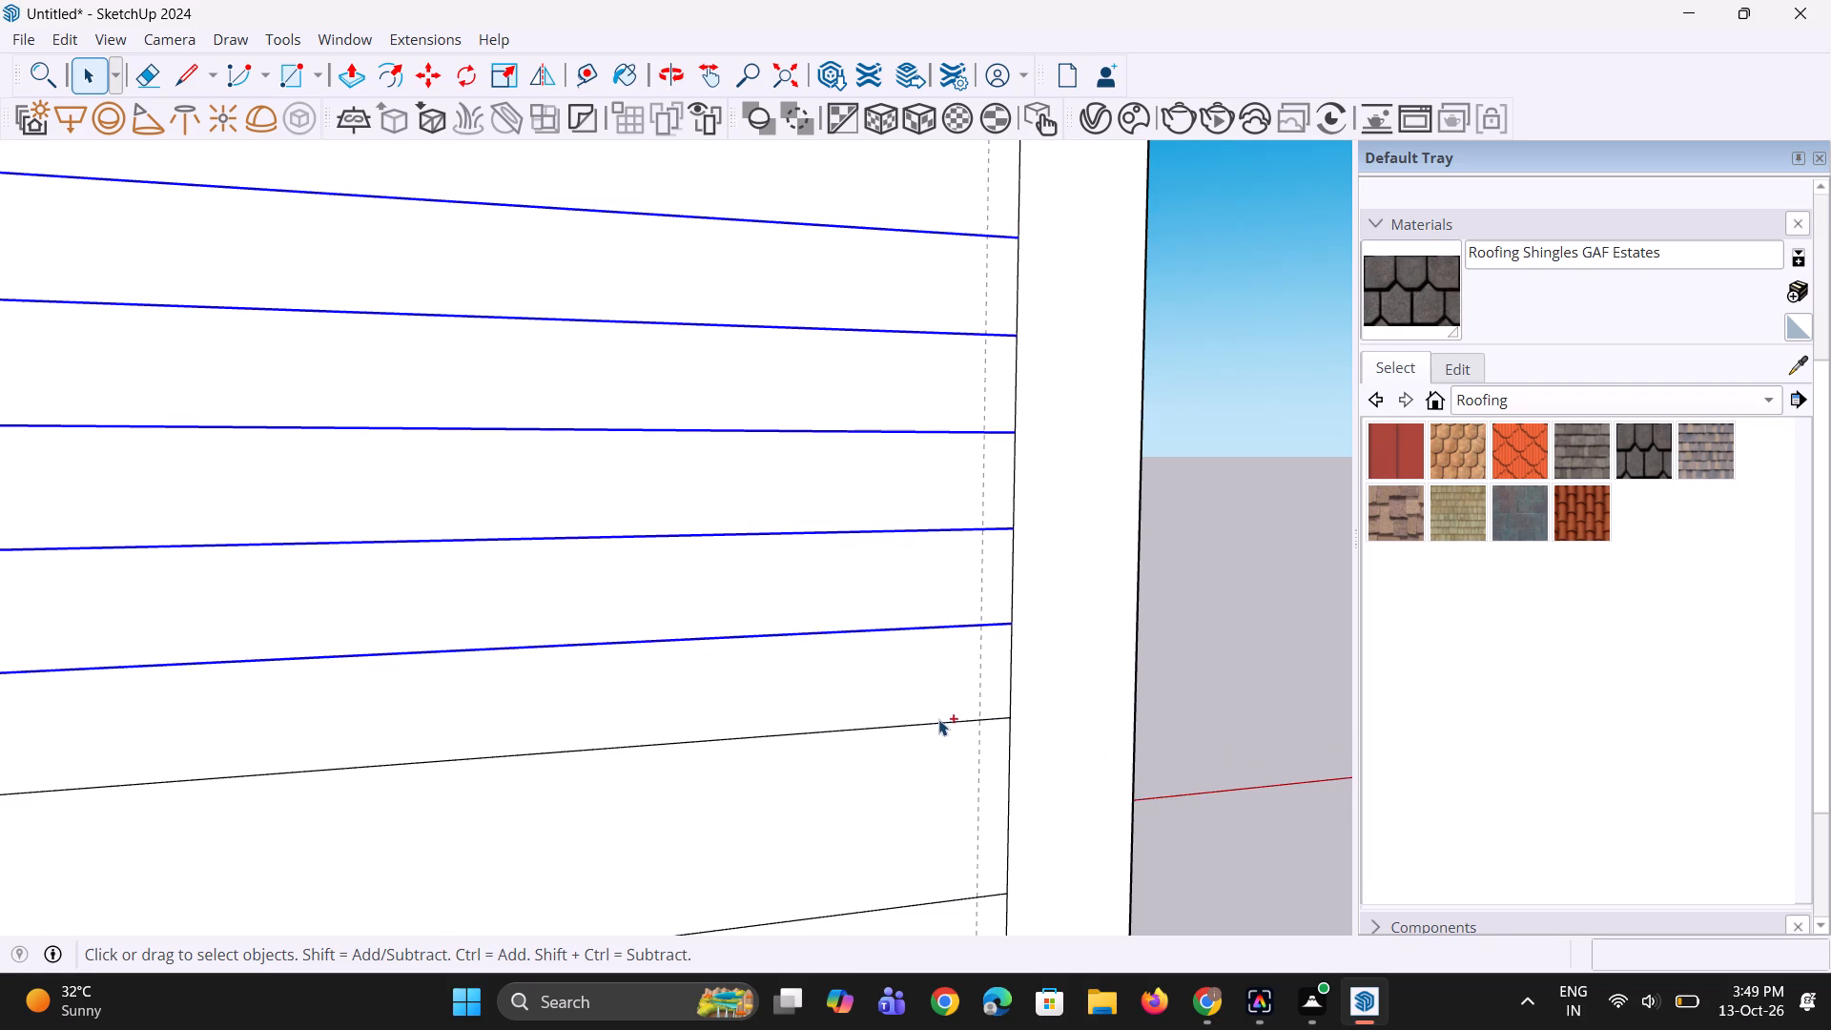
left_click(940, 724, "ctrl")
scroll(938, 725, "down", 15)
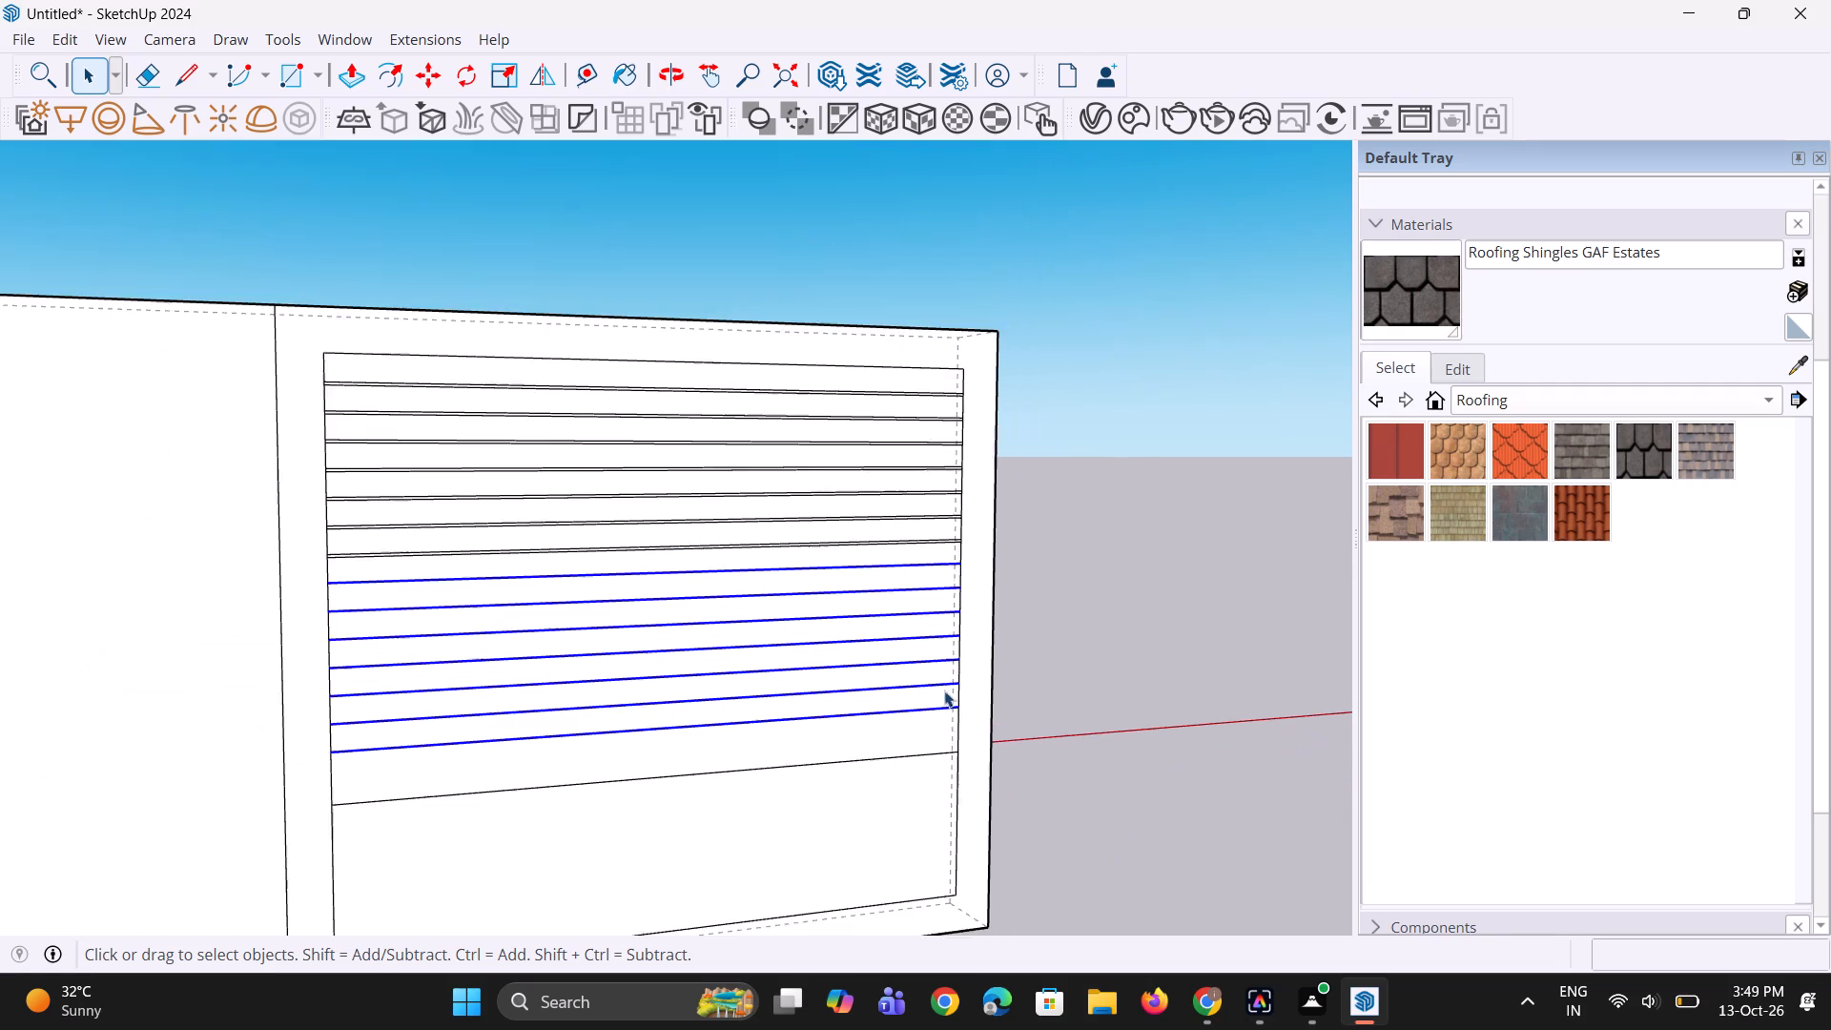
scroll(950, 758, "up", 1)
middle_click_drag(949, 759, 925, 742)
key("m")
scroll(929, 732, "up", 7, "ctrl")
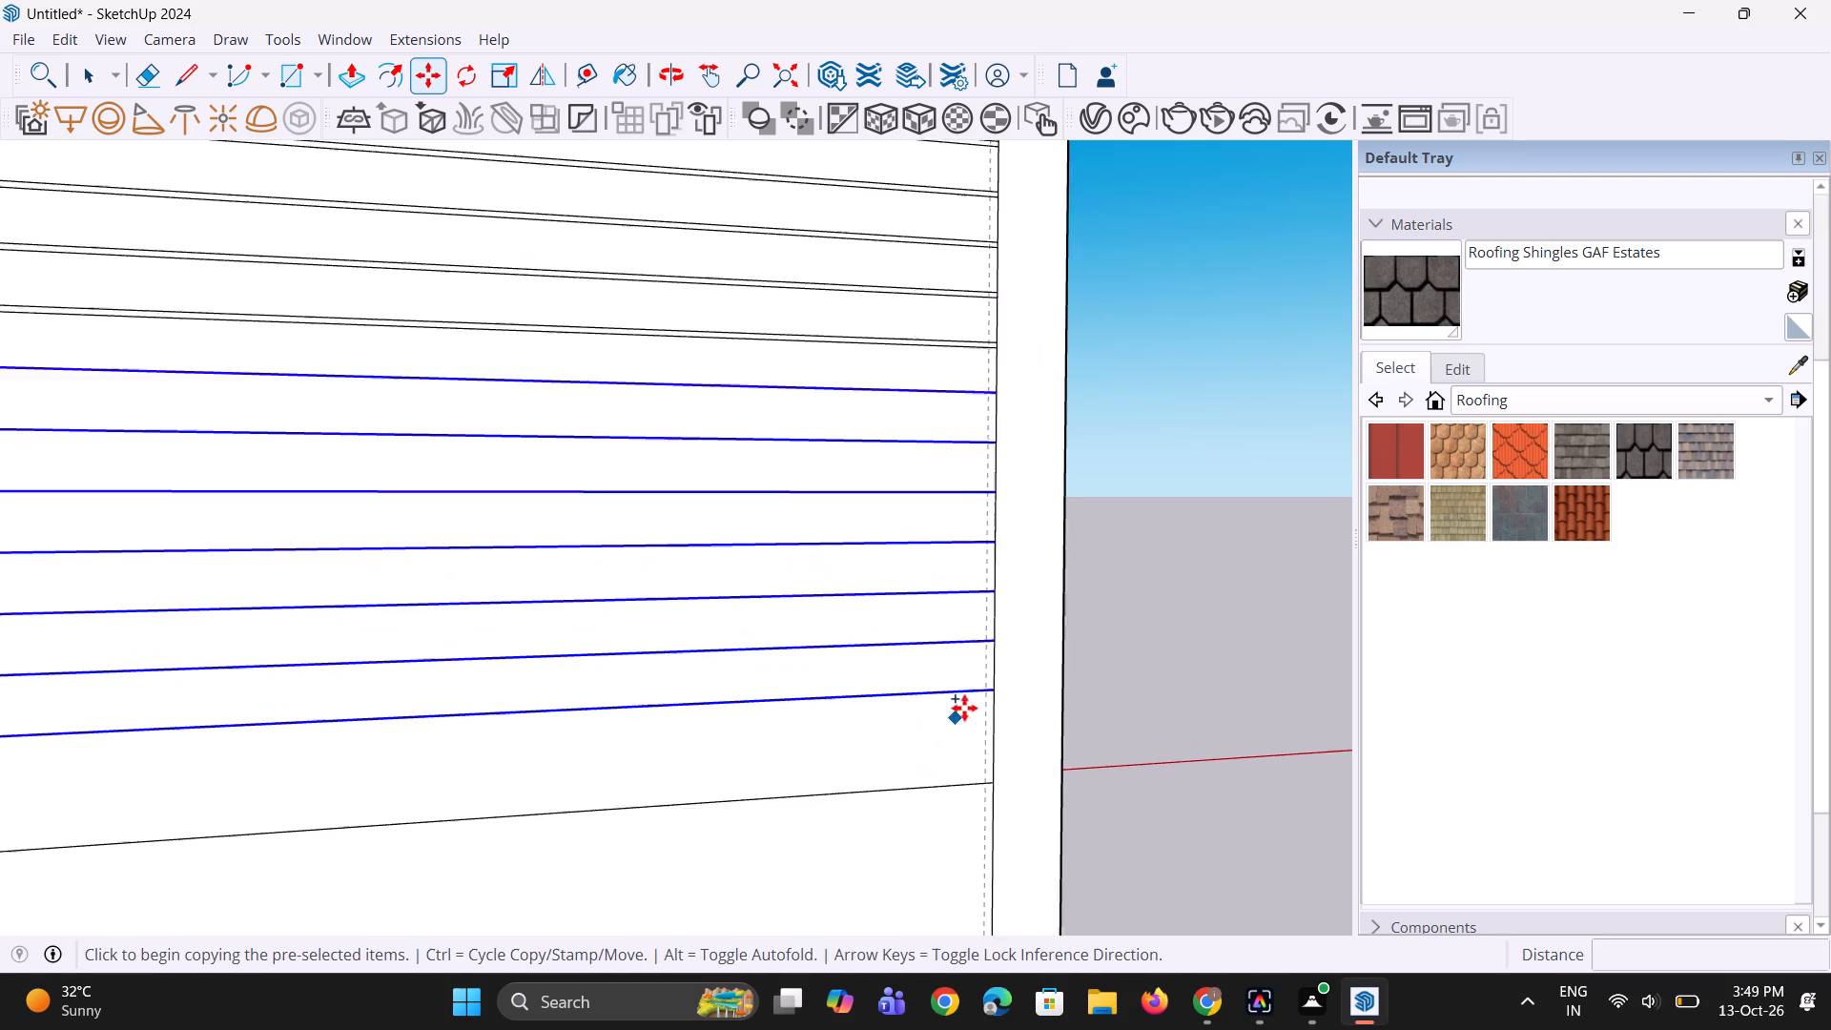
left_click(994, 690)
left_click(995, 703)
key("space")
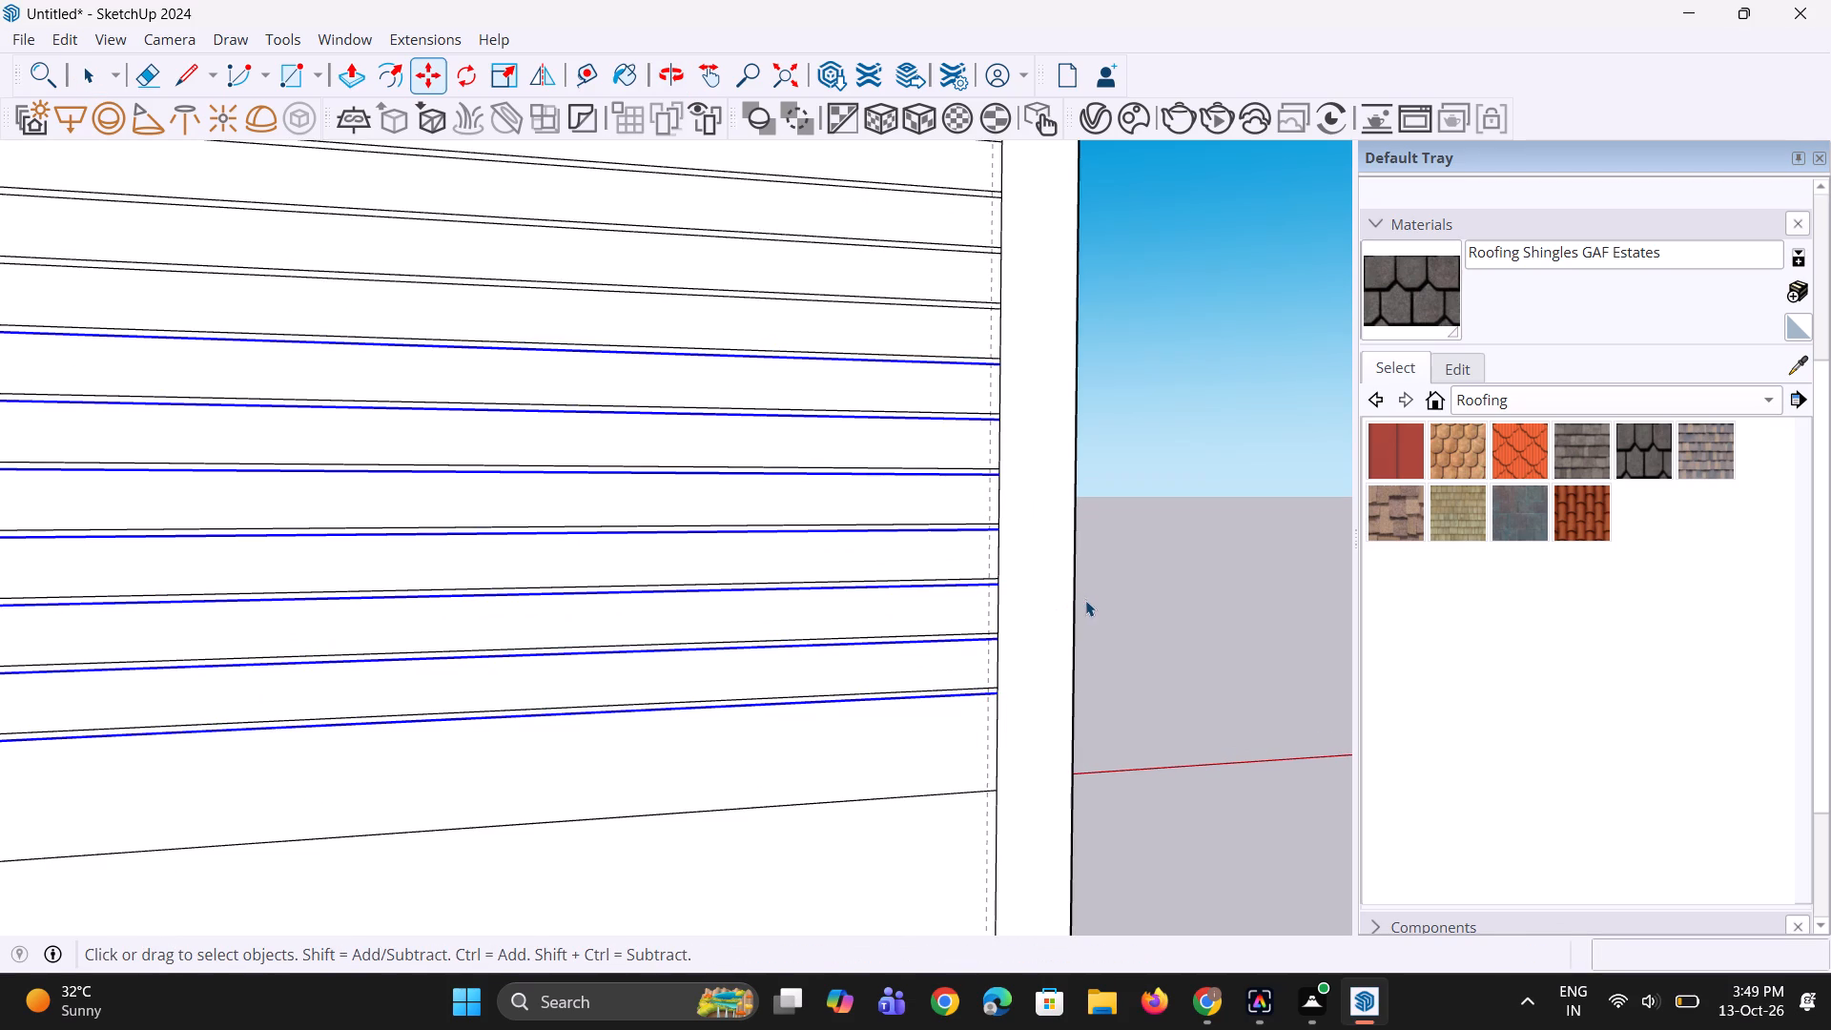
key("space")
key("space")
left_click(1156, 597)
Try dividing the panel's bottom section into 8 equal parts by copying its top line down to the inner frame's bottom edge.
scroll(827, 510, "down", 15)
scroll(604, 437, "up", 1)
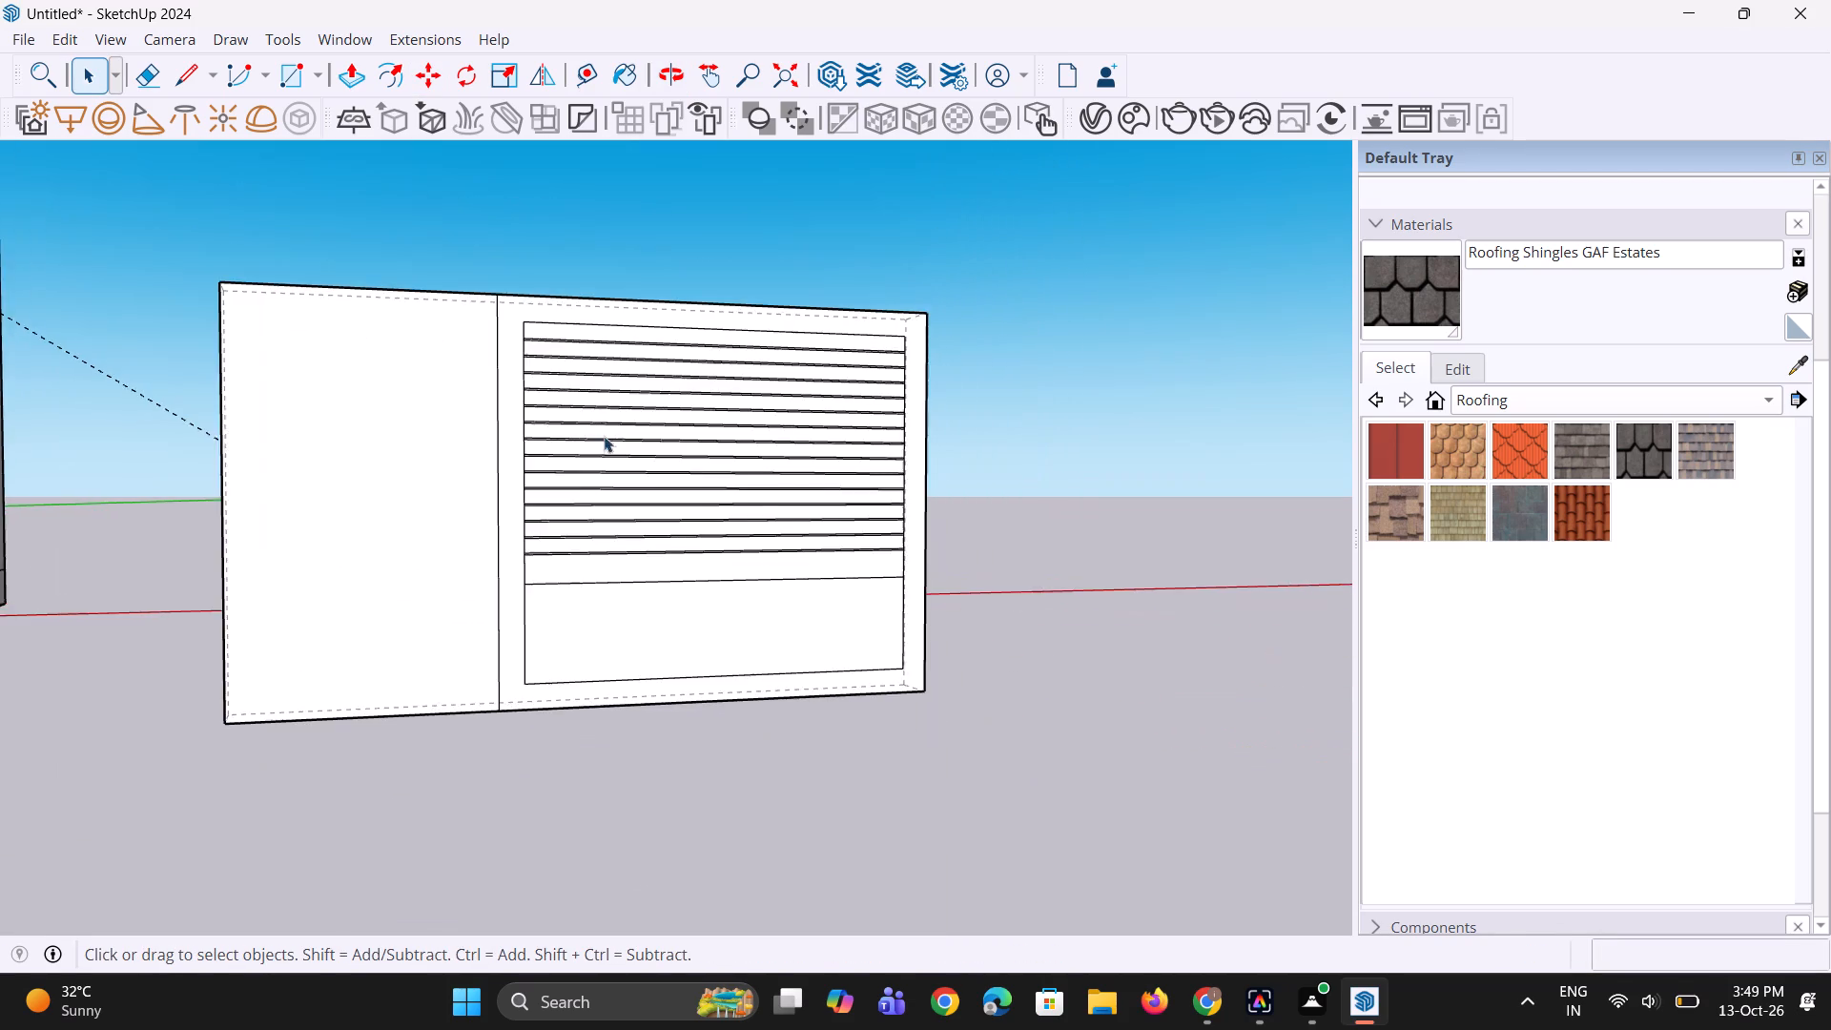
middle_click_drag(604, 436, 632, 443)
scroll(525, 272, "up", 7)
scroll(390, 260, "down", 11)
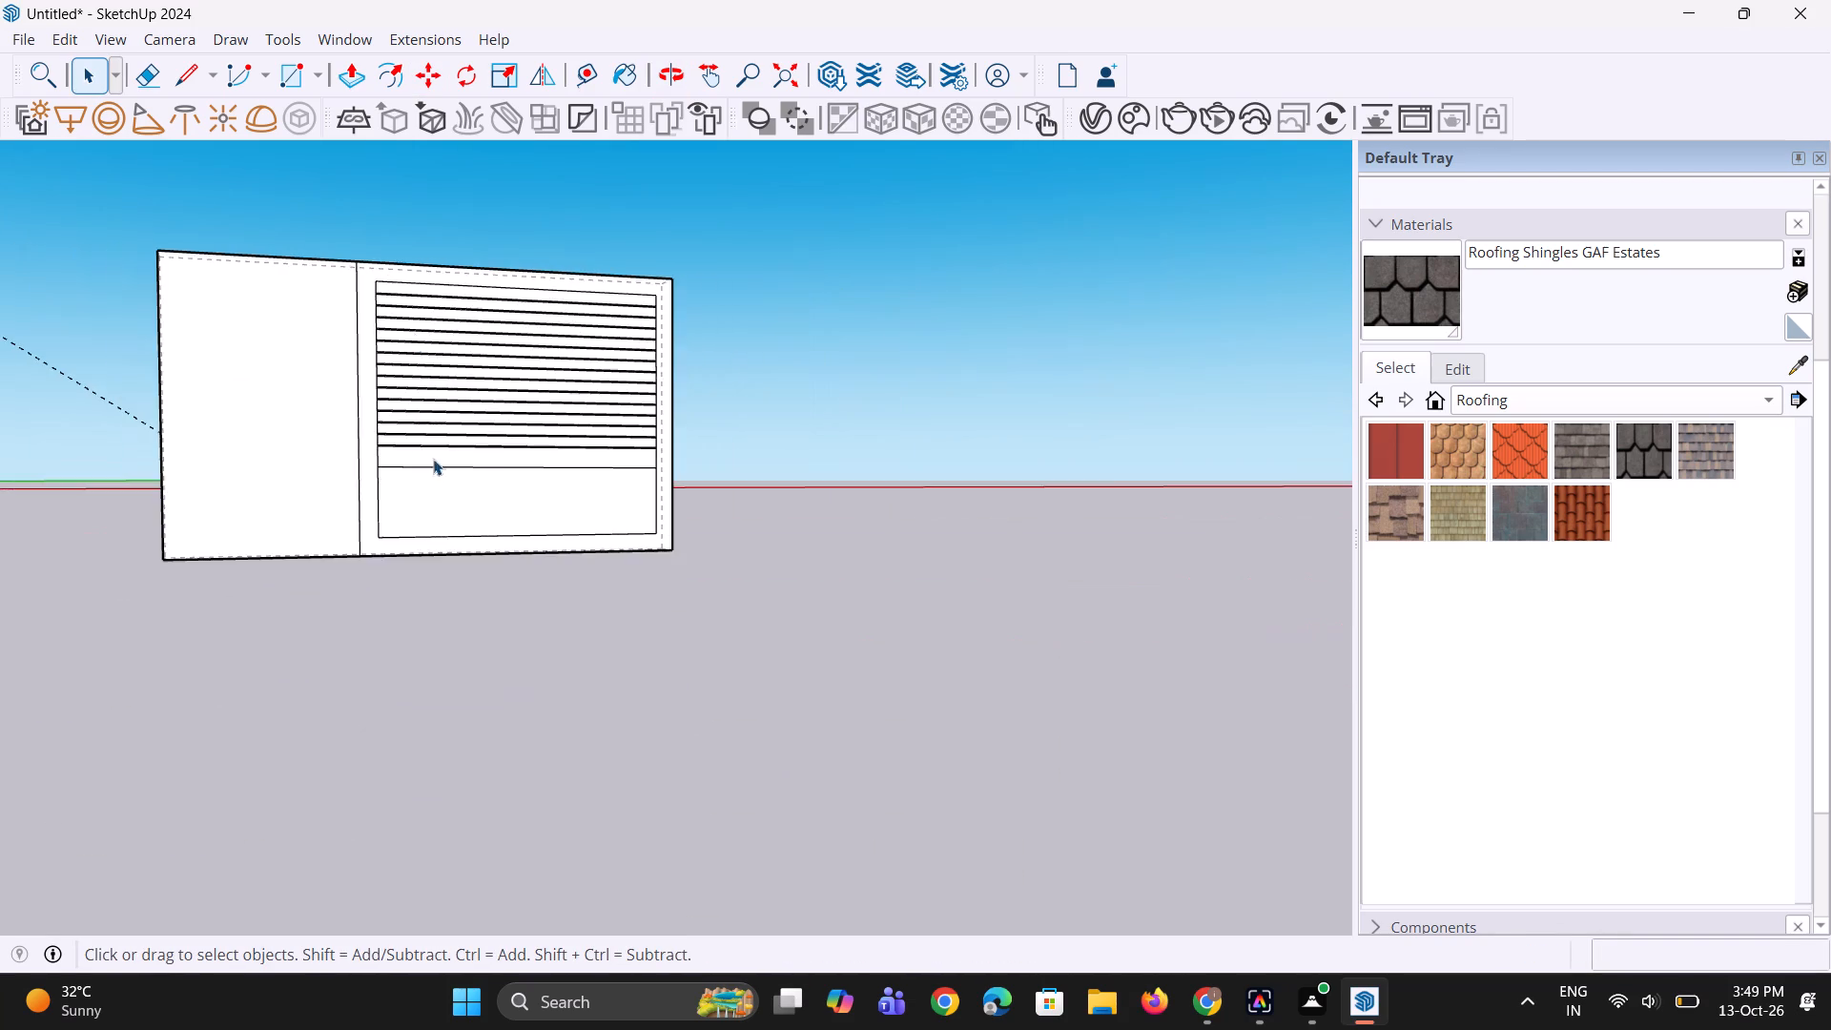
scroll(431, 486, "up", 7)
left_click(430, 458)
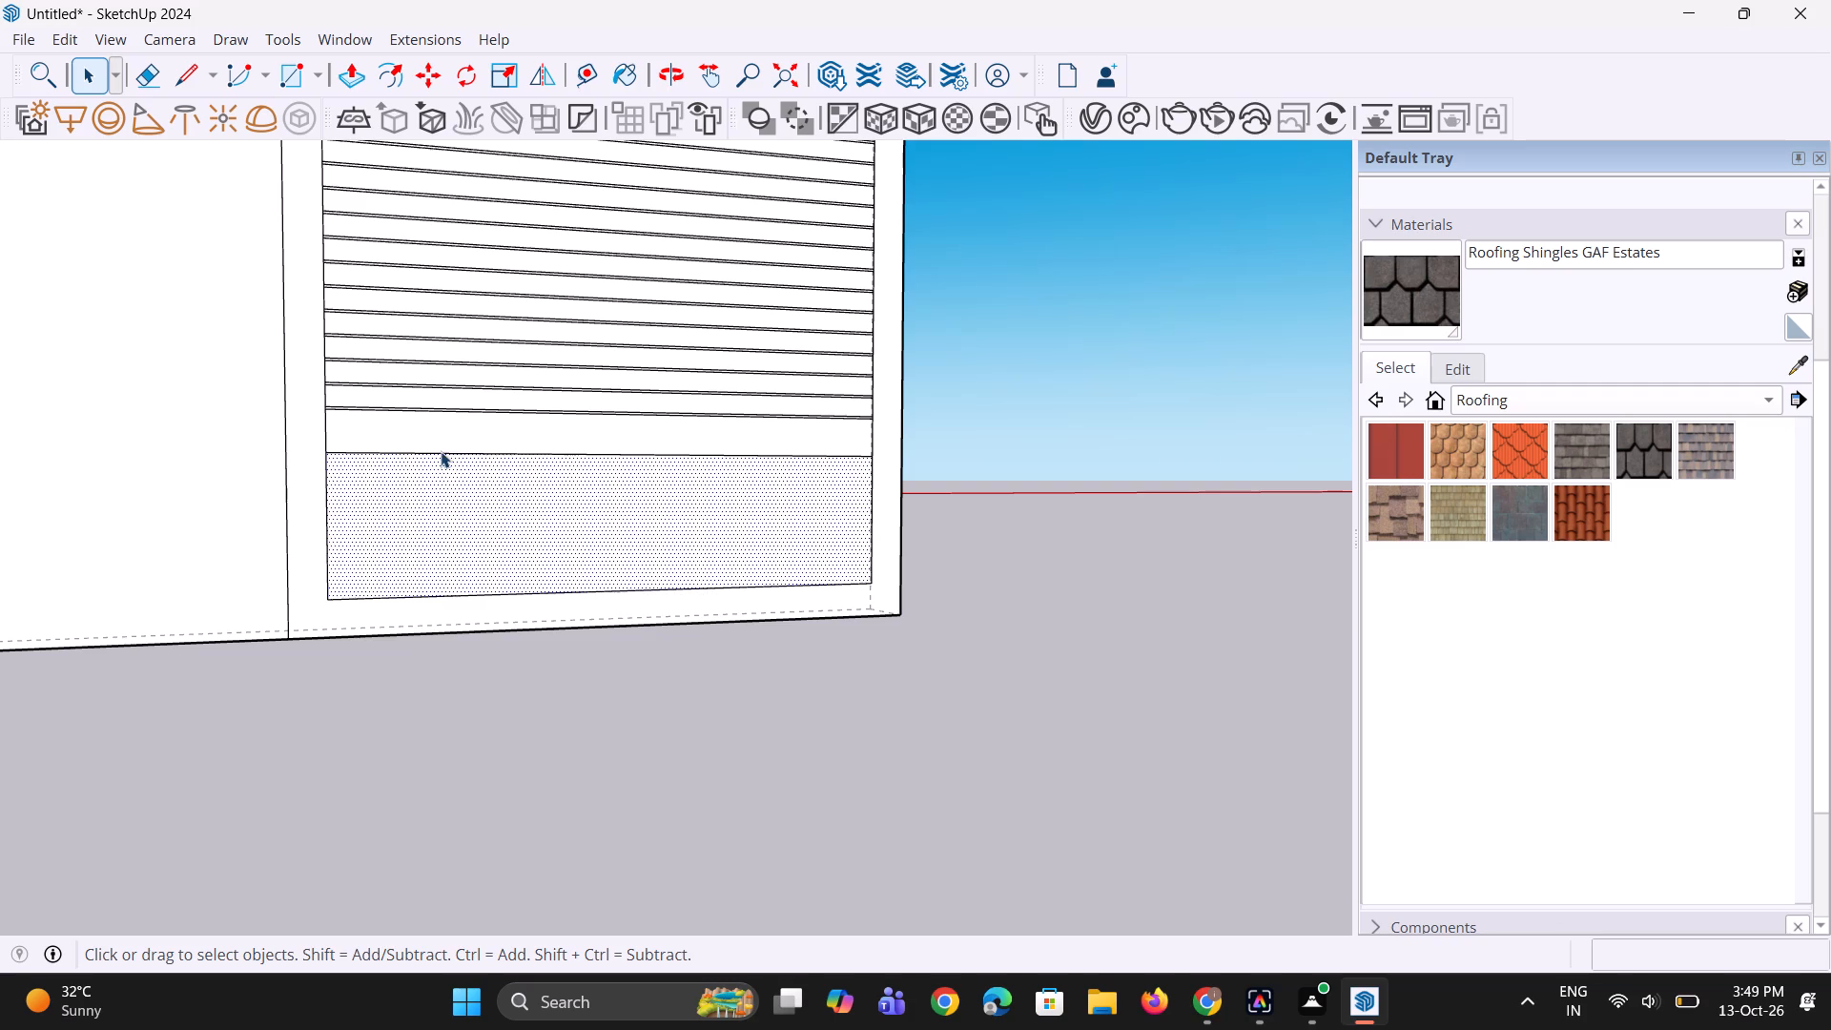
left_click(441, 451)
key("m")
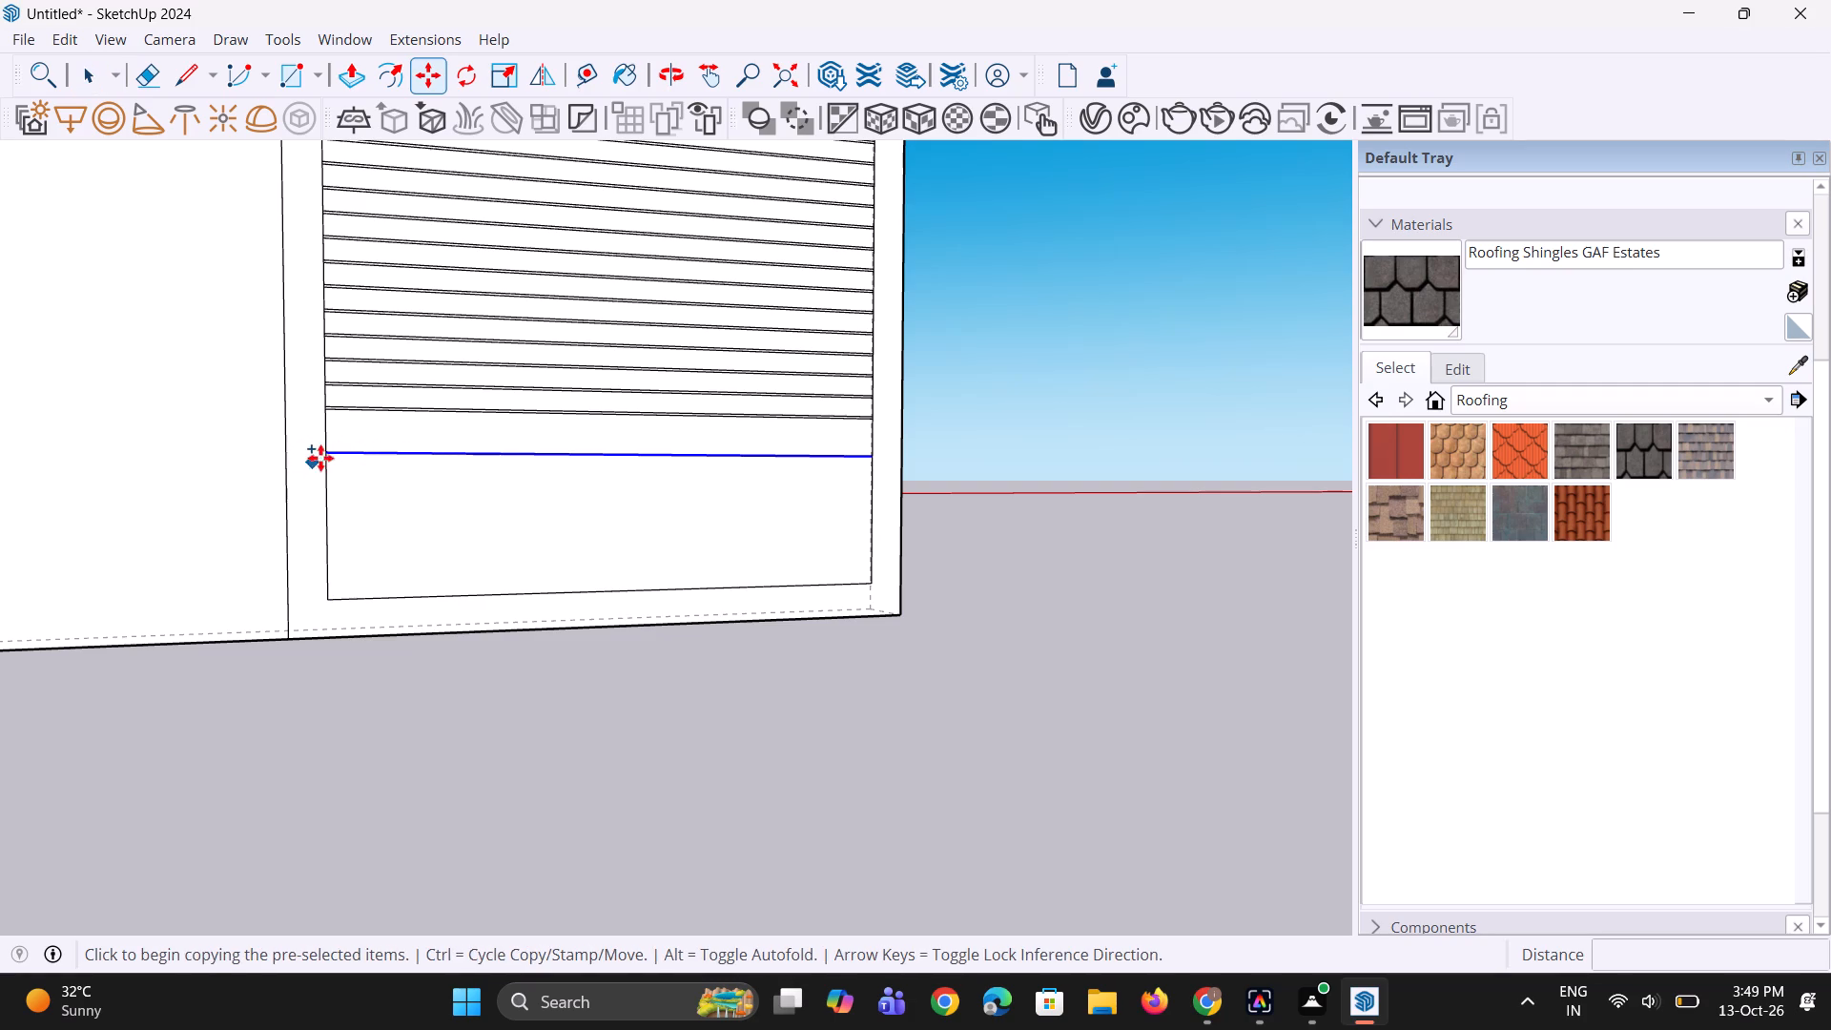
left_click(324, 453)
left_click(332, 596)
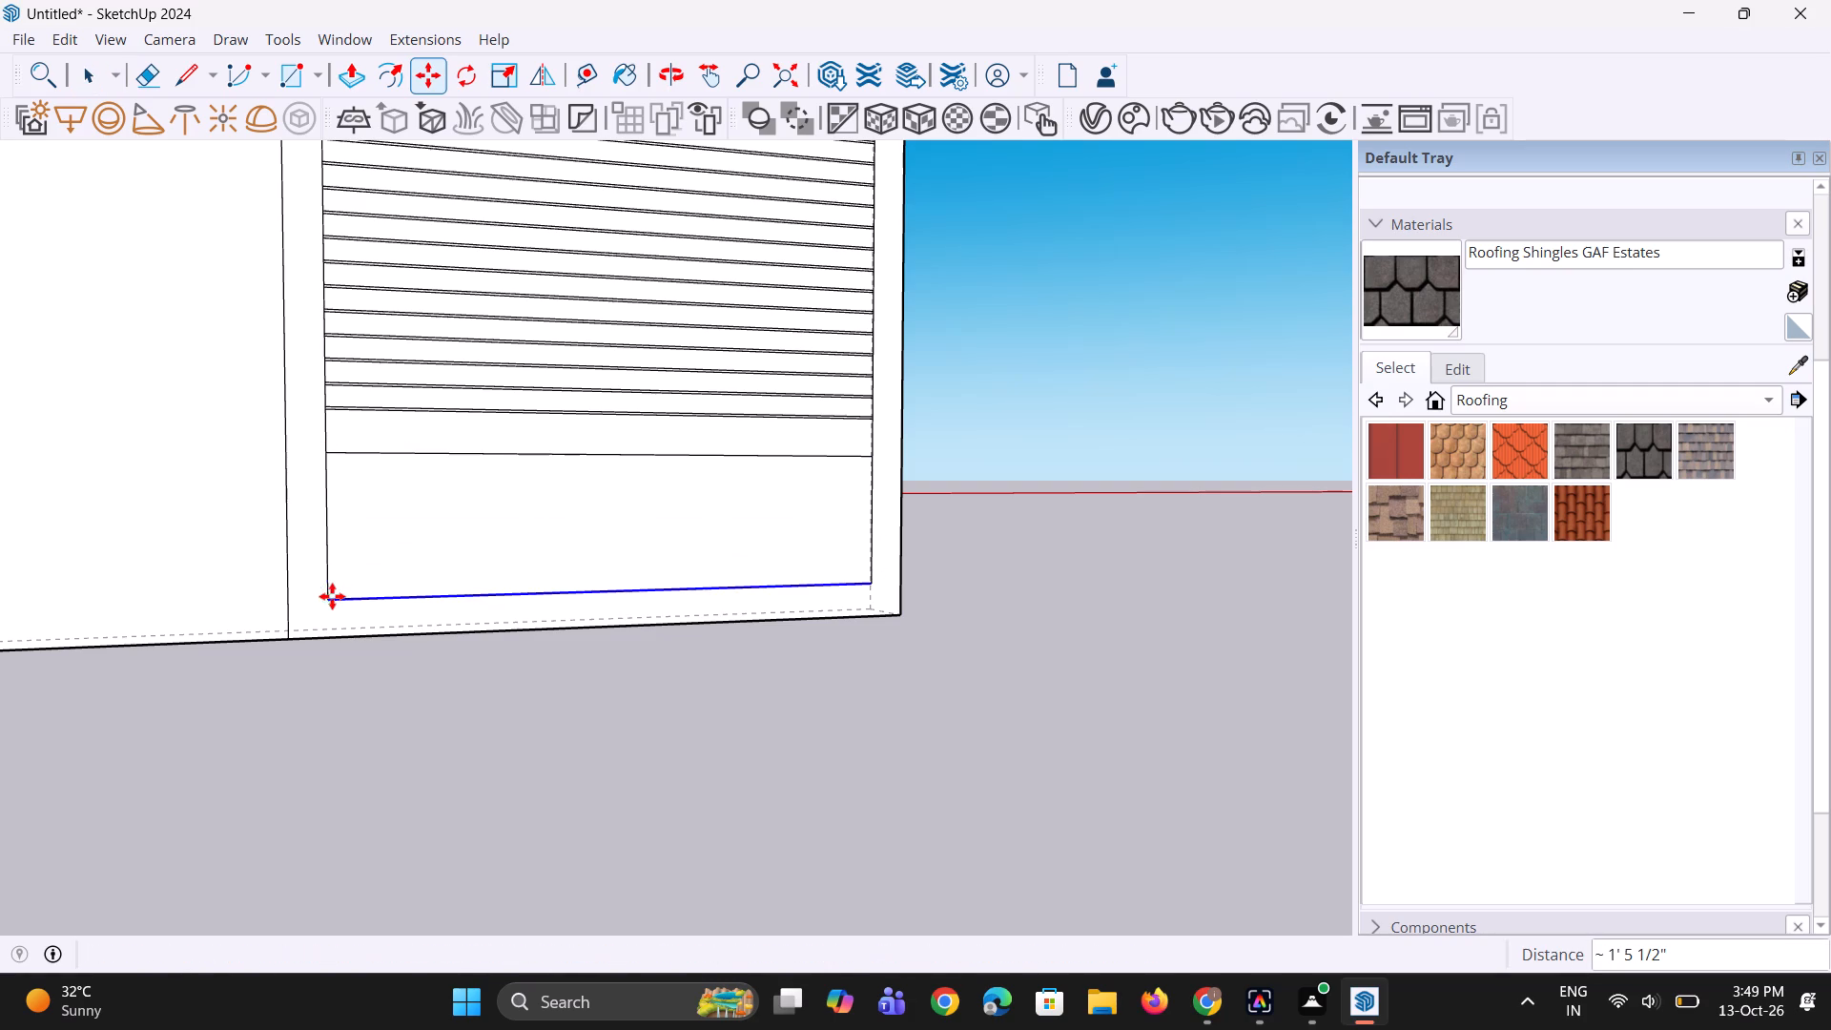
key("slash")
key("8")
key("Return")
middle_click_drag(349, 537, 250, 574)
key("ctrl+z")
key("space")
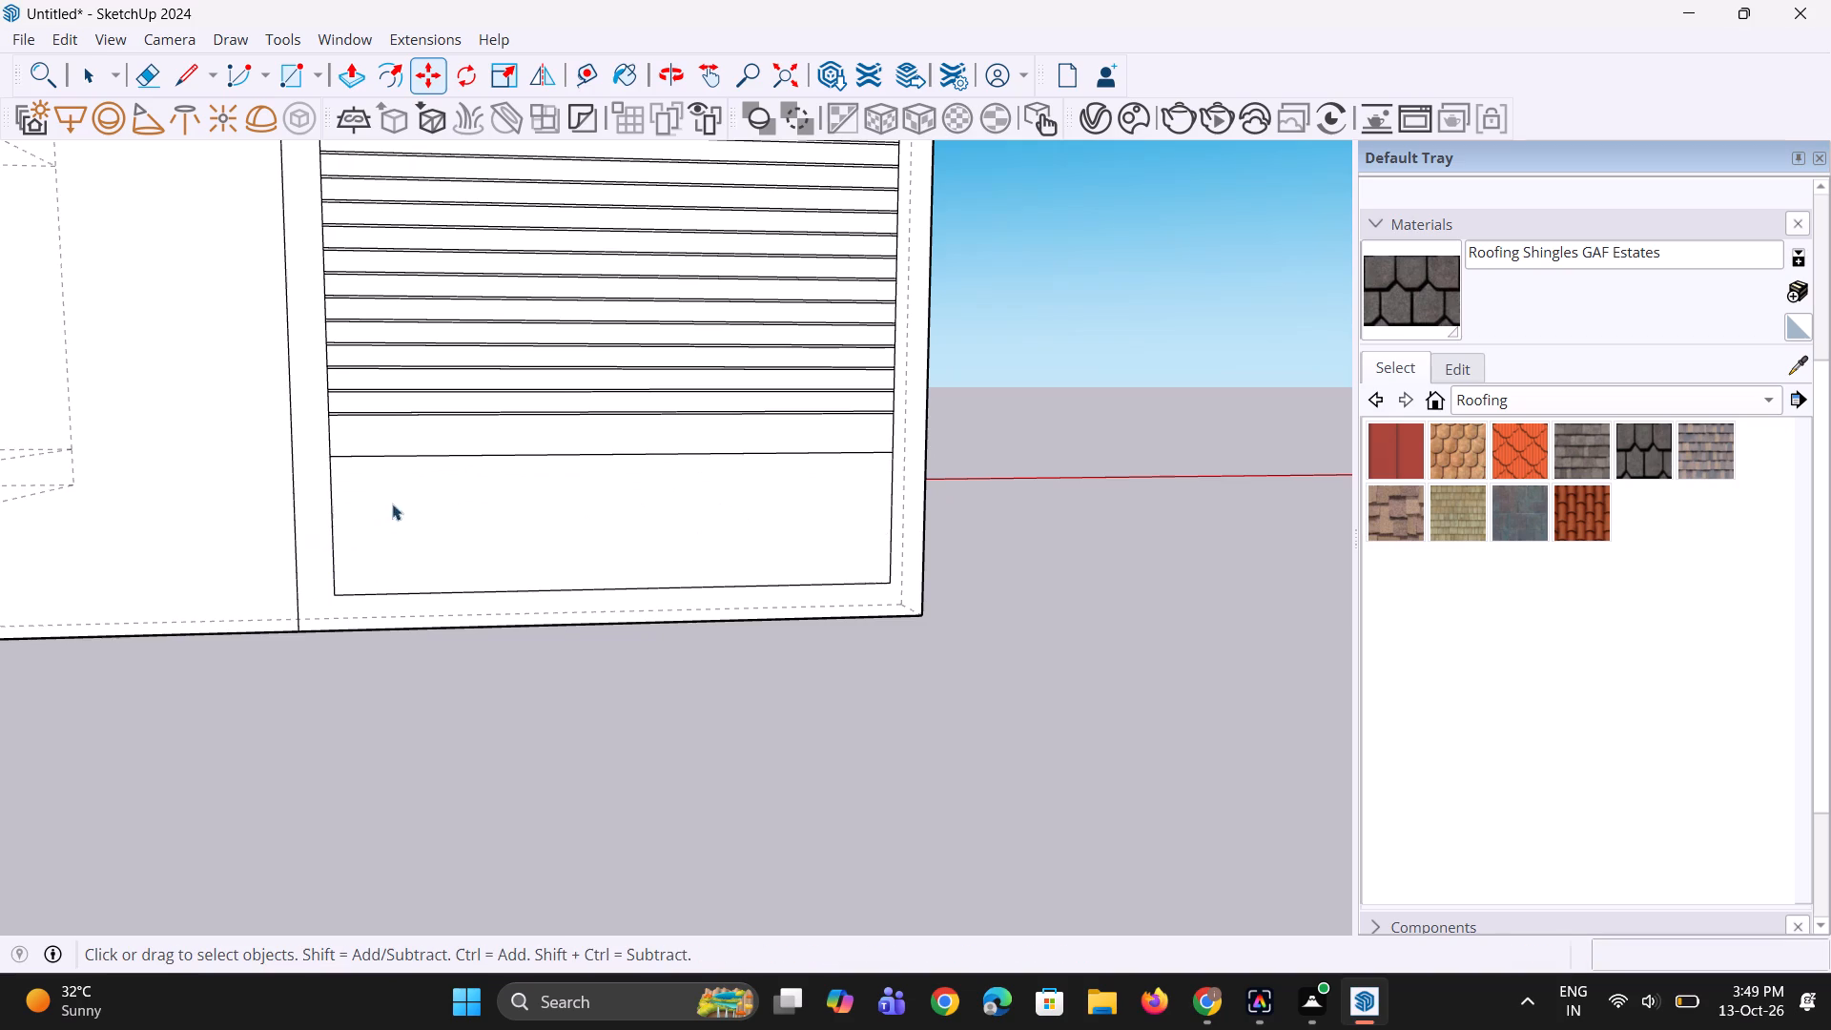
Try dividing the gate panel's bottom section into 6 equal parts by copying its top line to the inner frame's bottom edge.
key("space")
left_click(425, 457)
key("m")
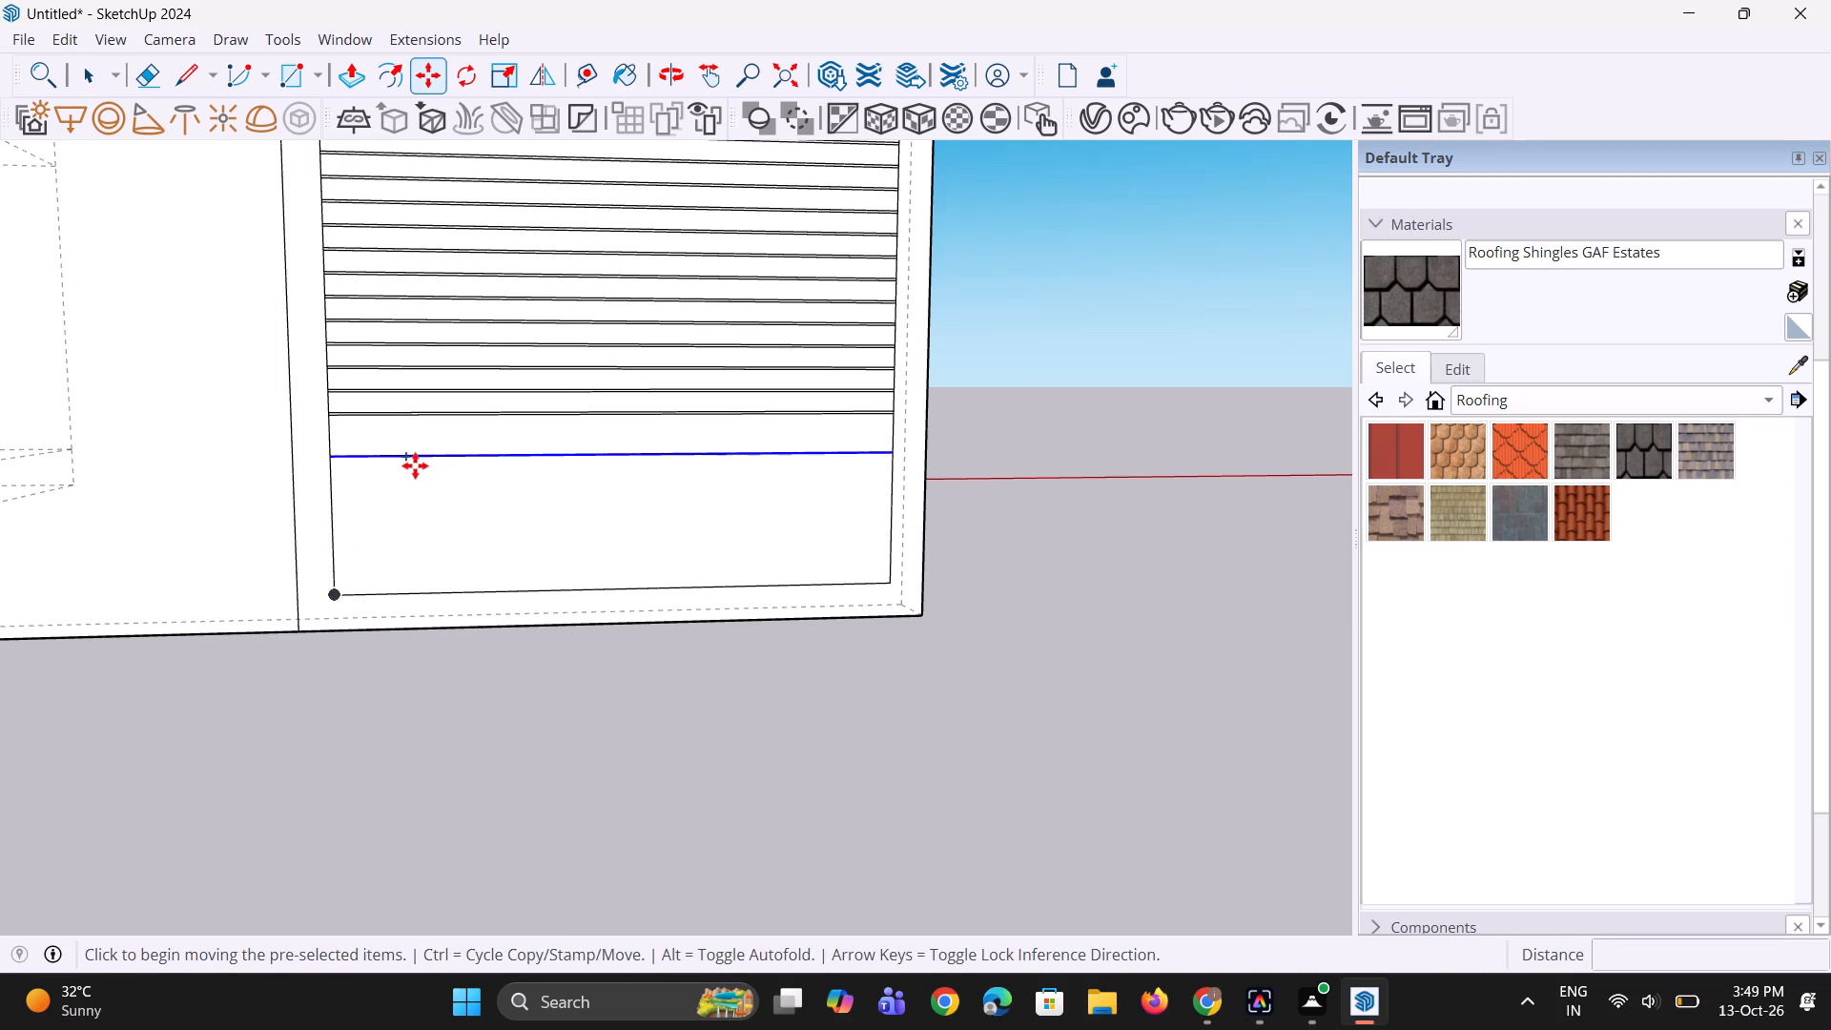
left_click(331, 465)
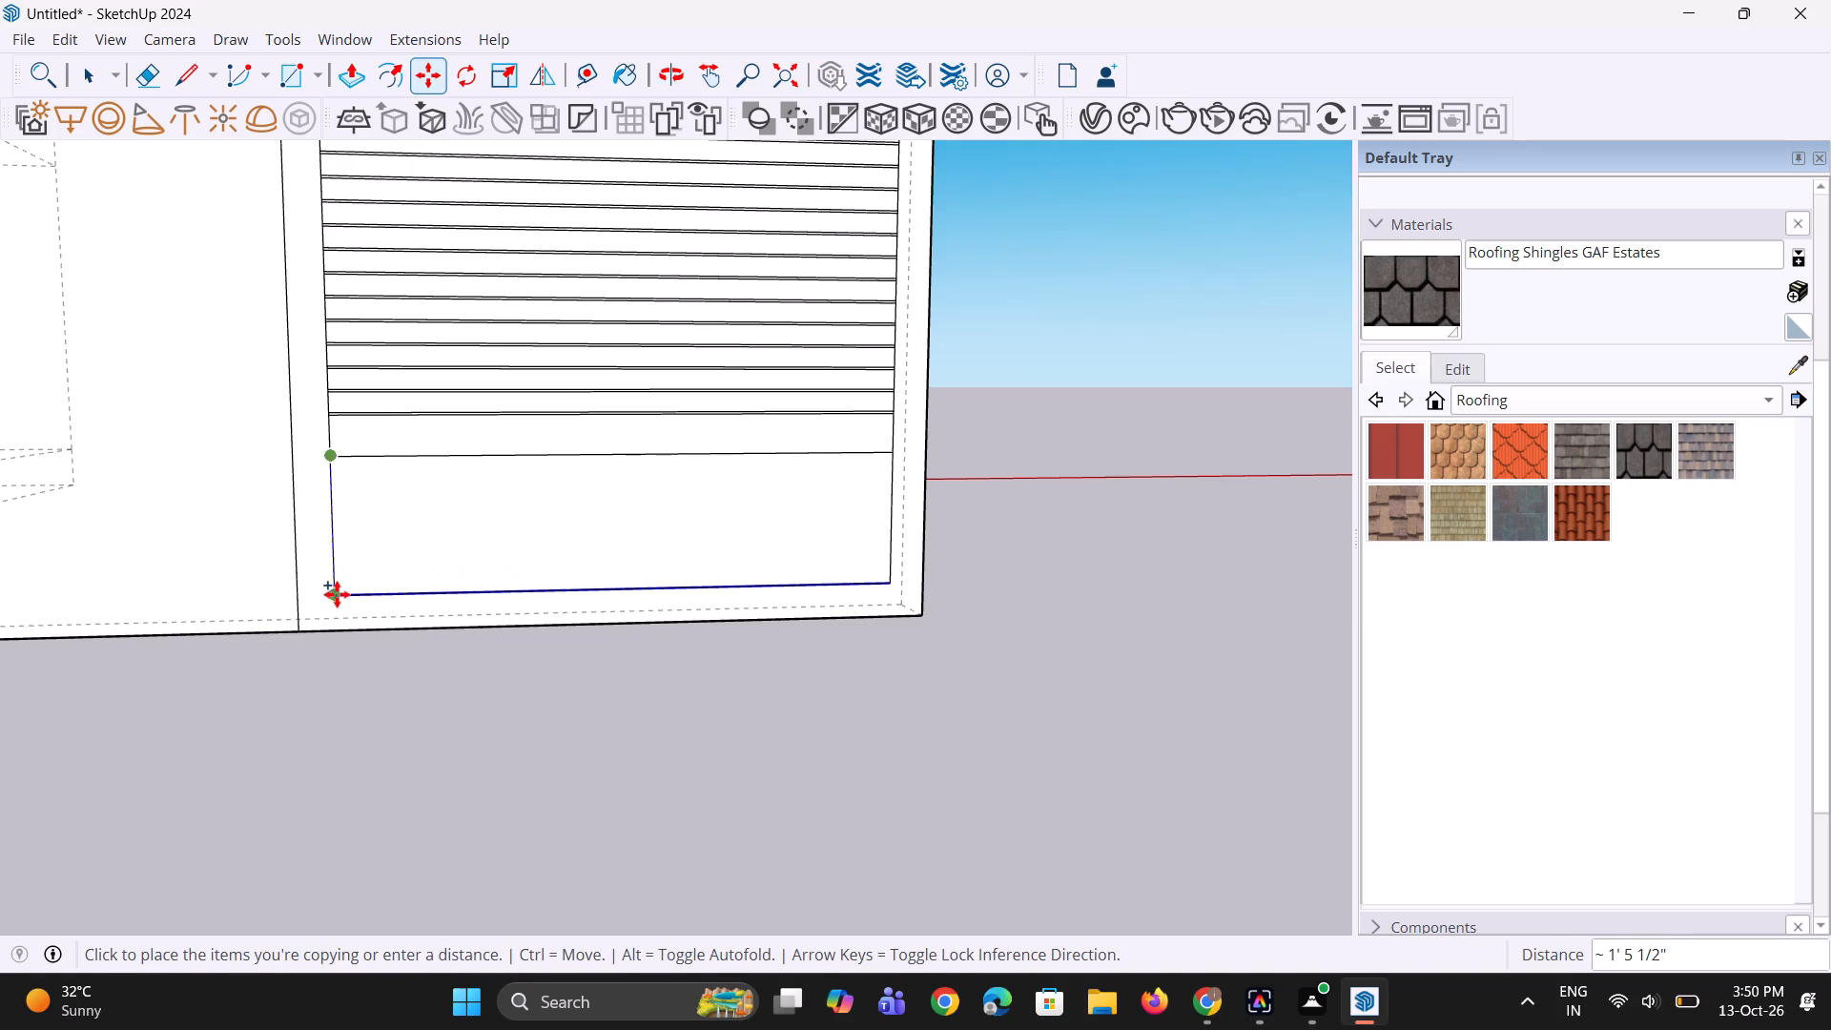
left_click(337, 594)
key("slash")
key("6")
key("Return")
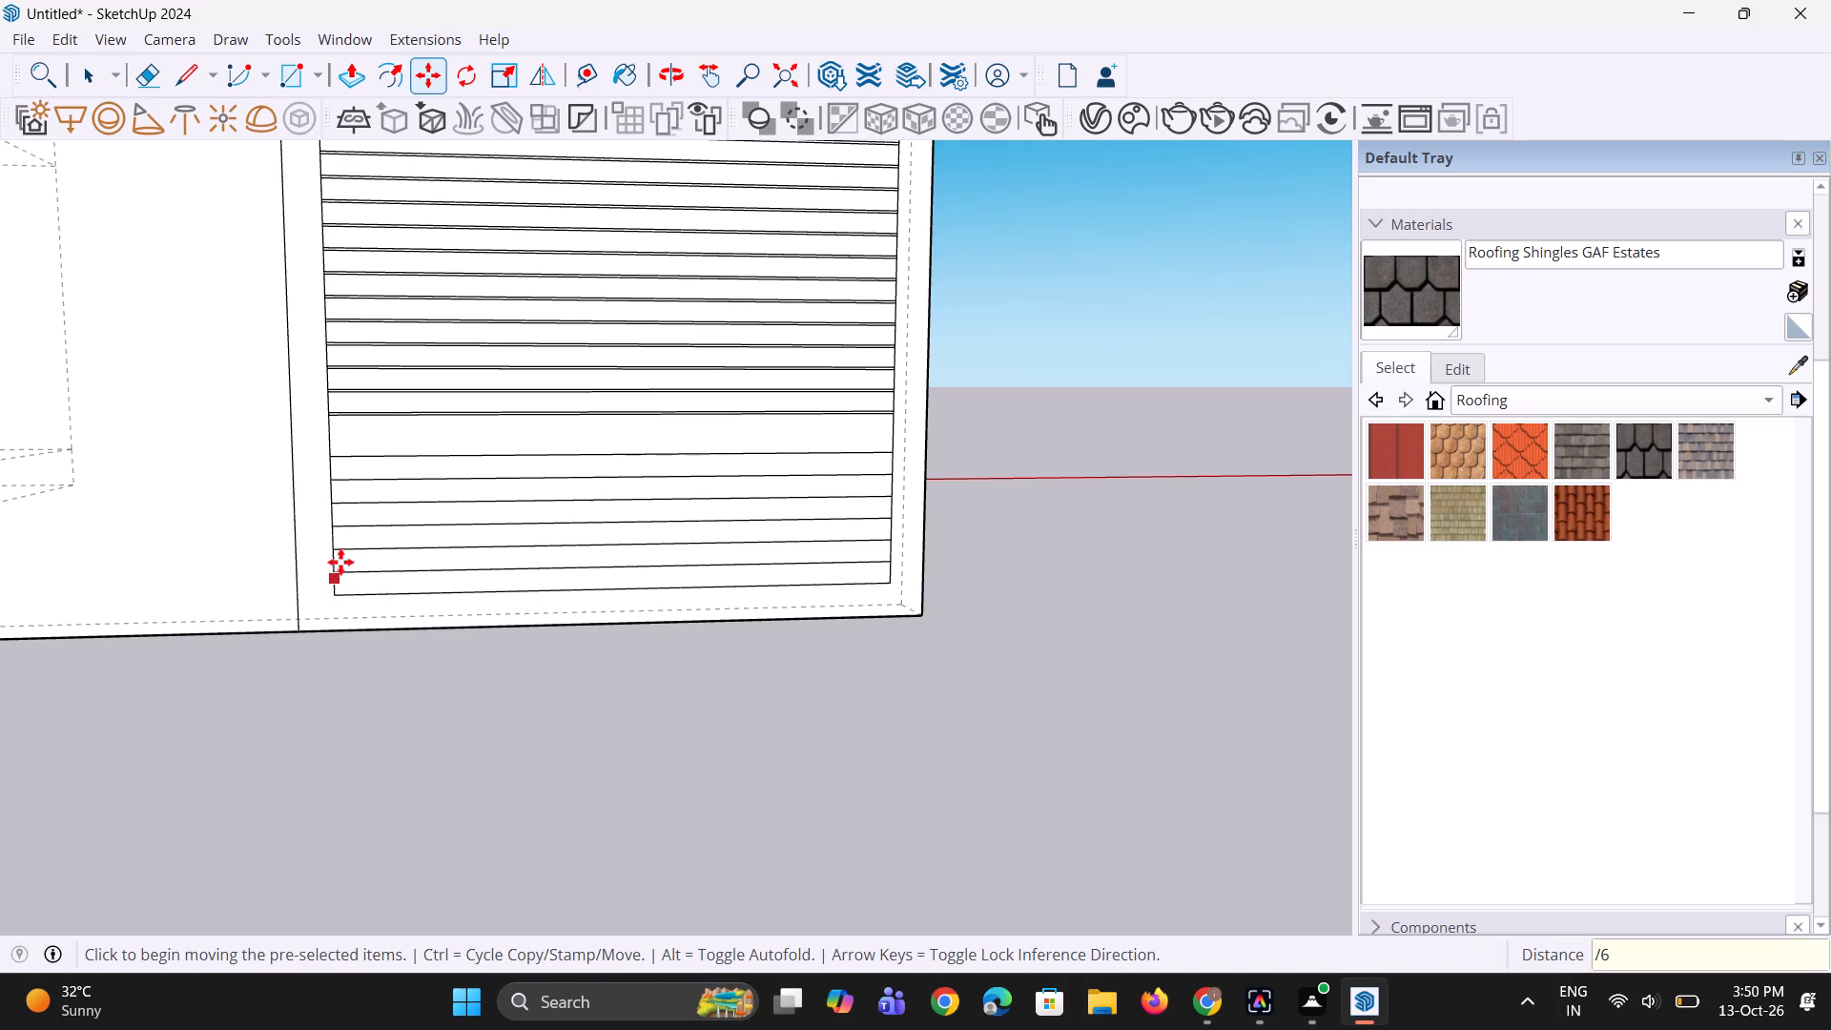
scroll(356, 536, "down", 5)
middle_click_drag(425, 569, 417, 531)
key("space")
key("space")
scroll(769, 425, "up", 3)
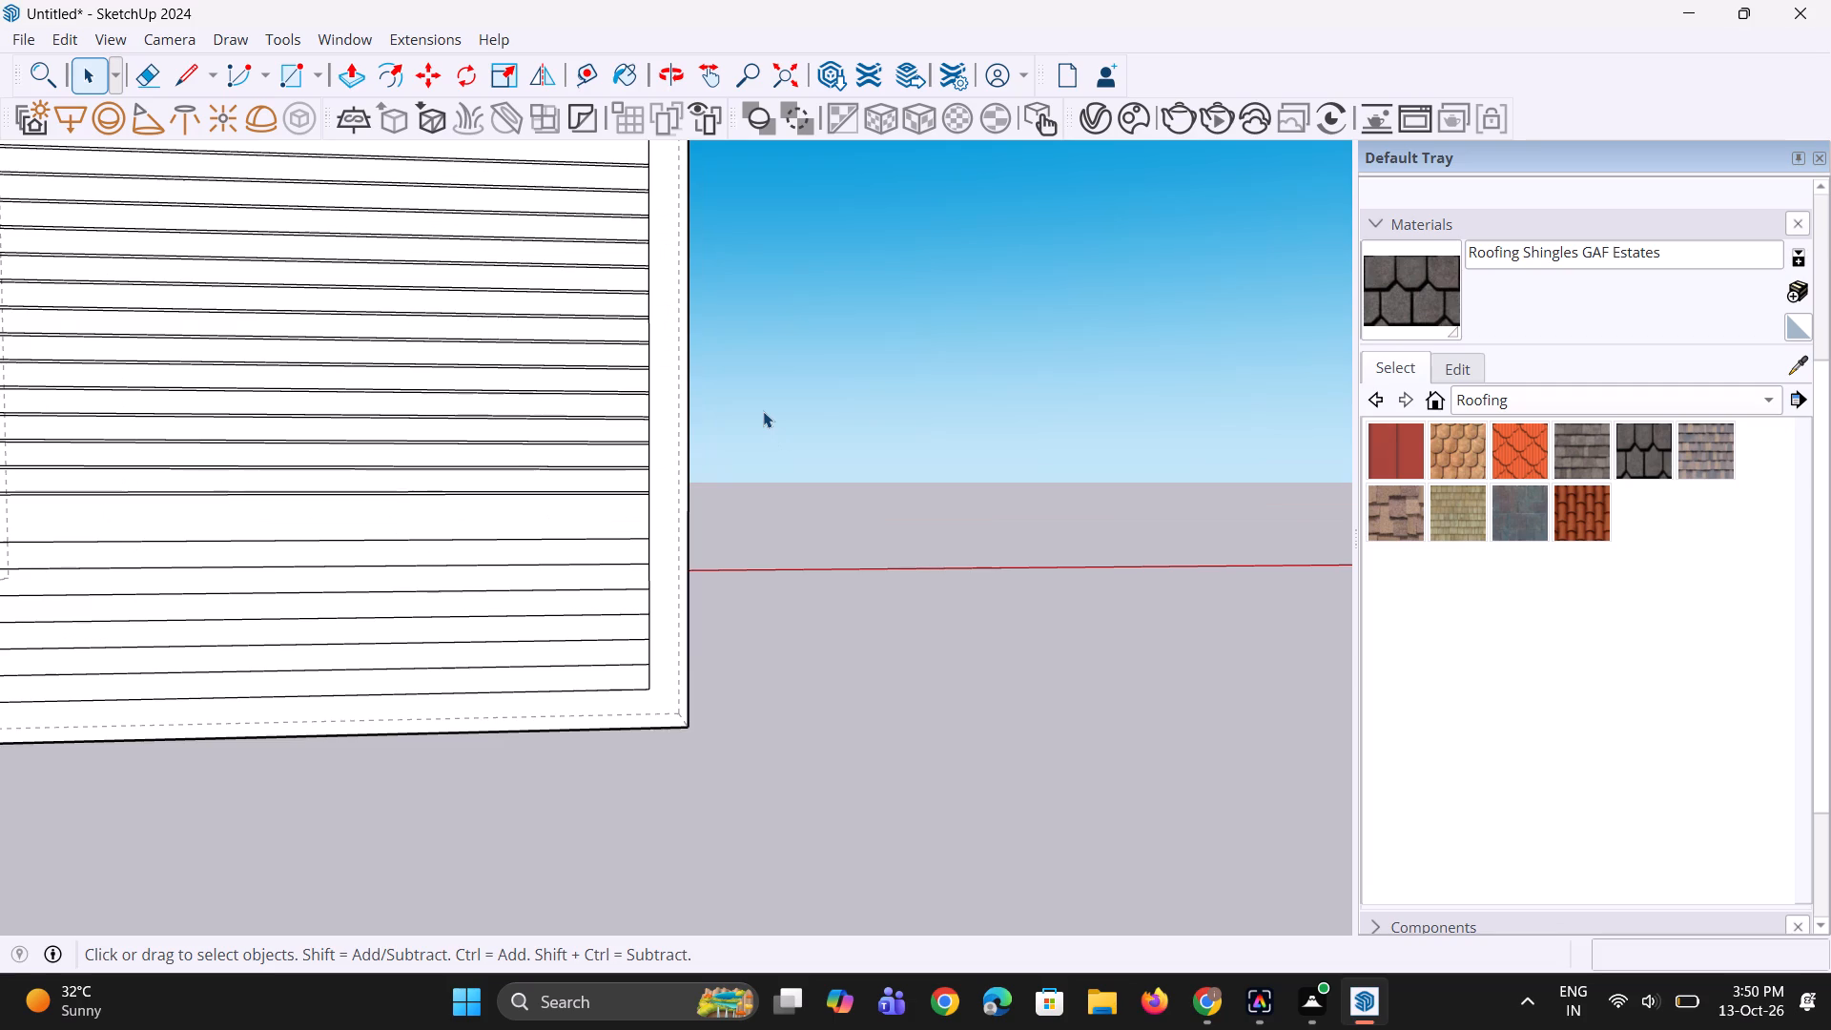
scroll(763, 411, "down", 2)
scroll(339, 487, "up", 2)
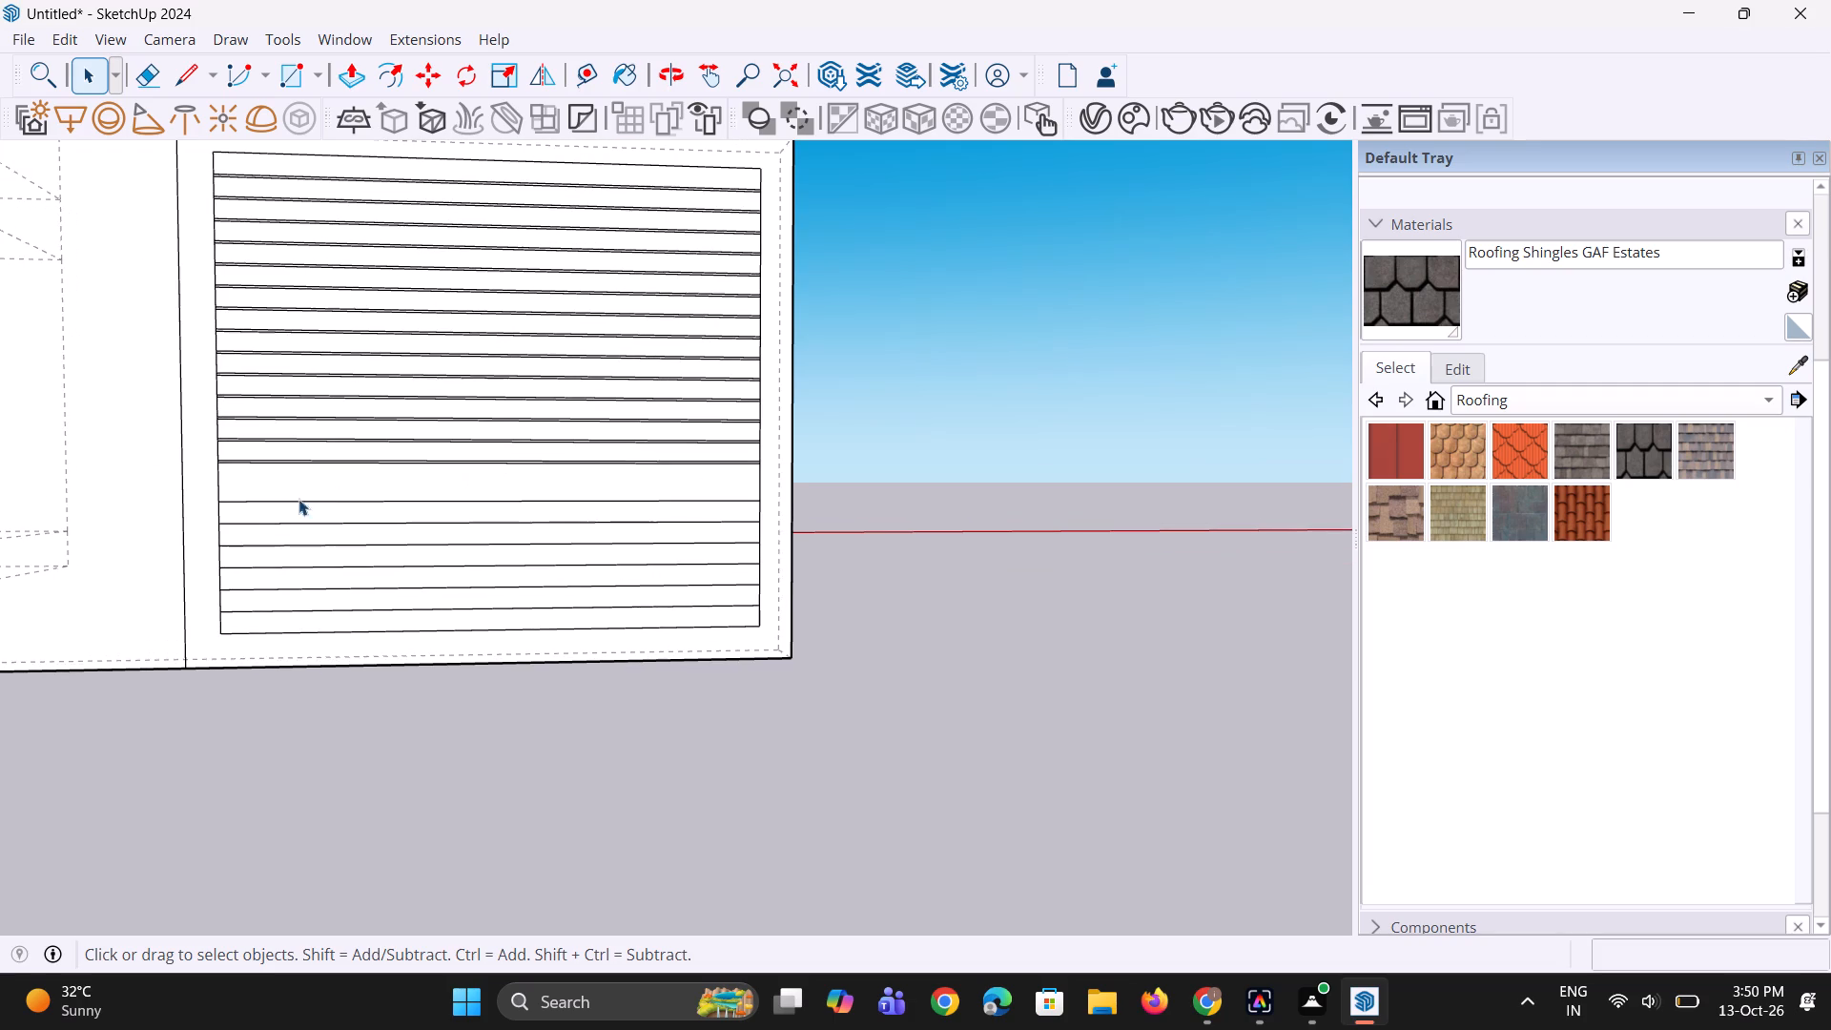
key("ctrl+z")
Divide the gate panel's bottom section into 5 equal parts by copying its top line down to the inner frame's bottom edge.
key("space")
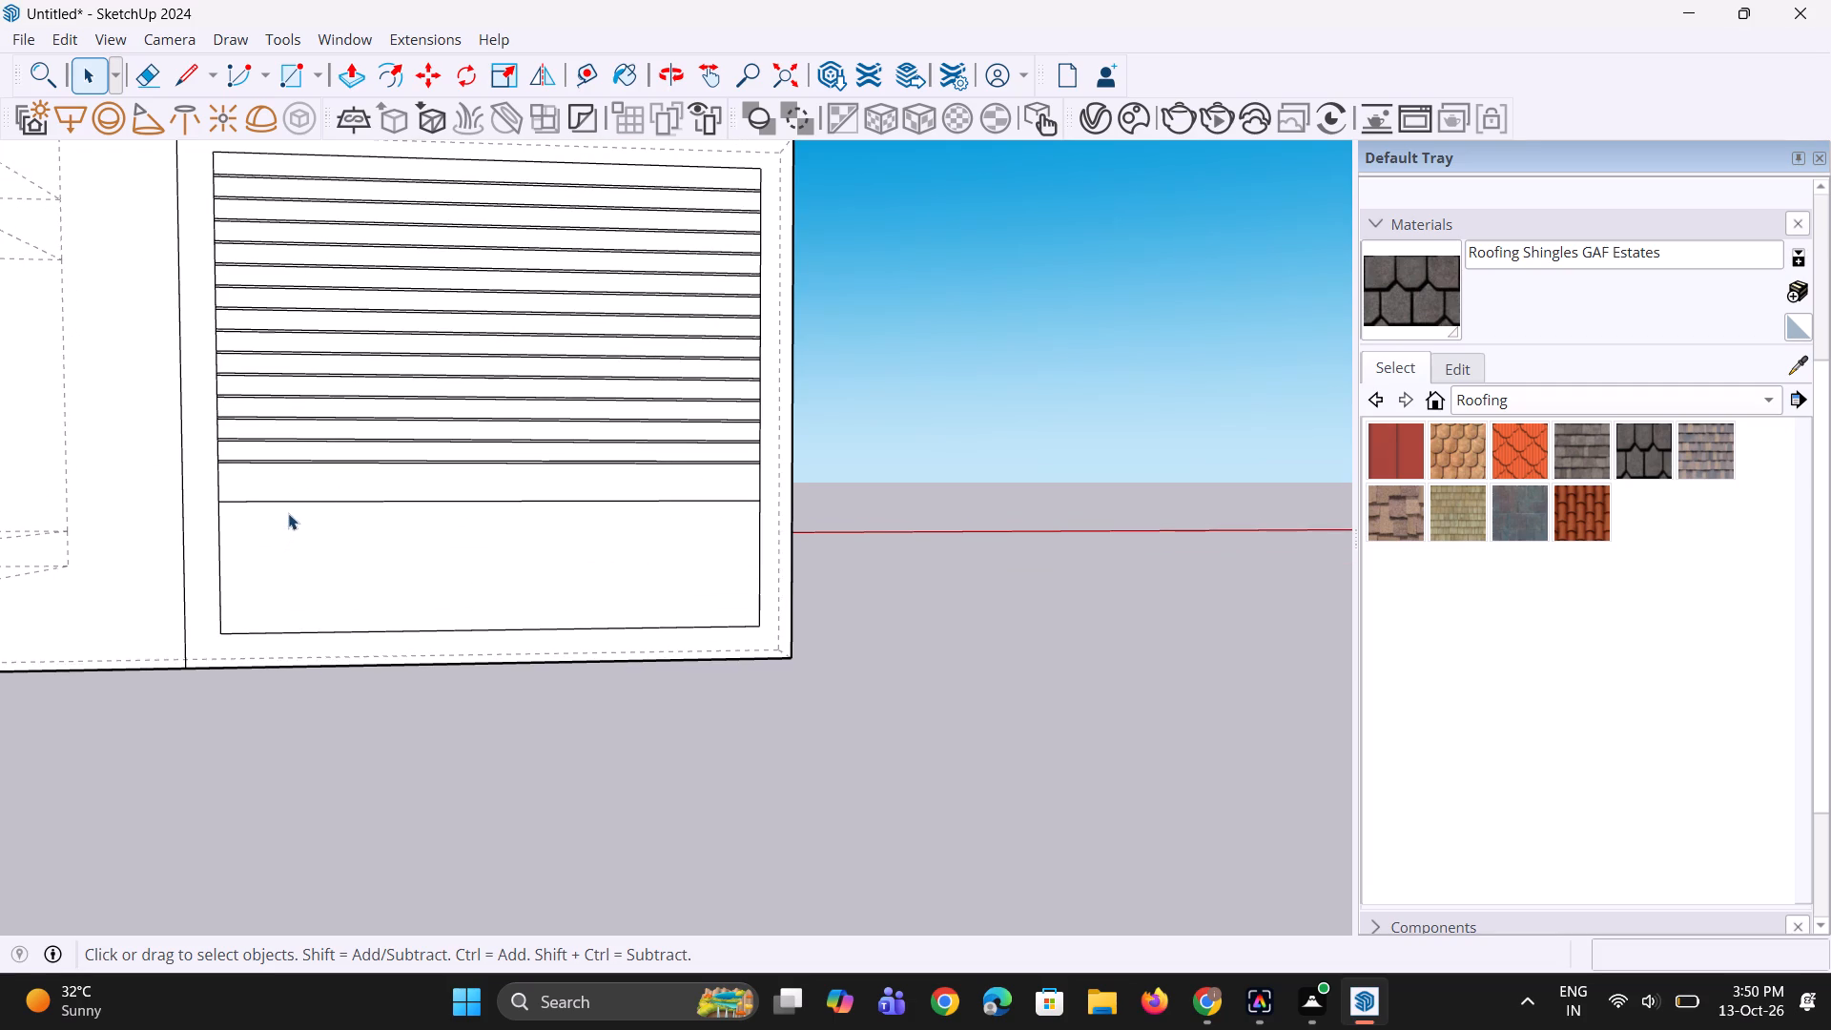
left_click(314, 505)
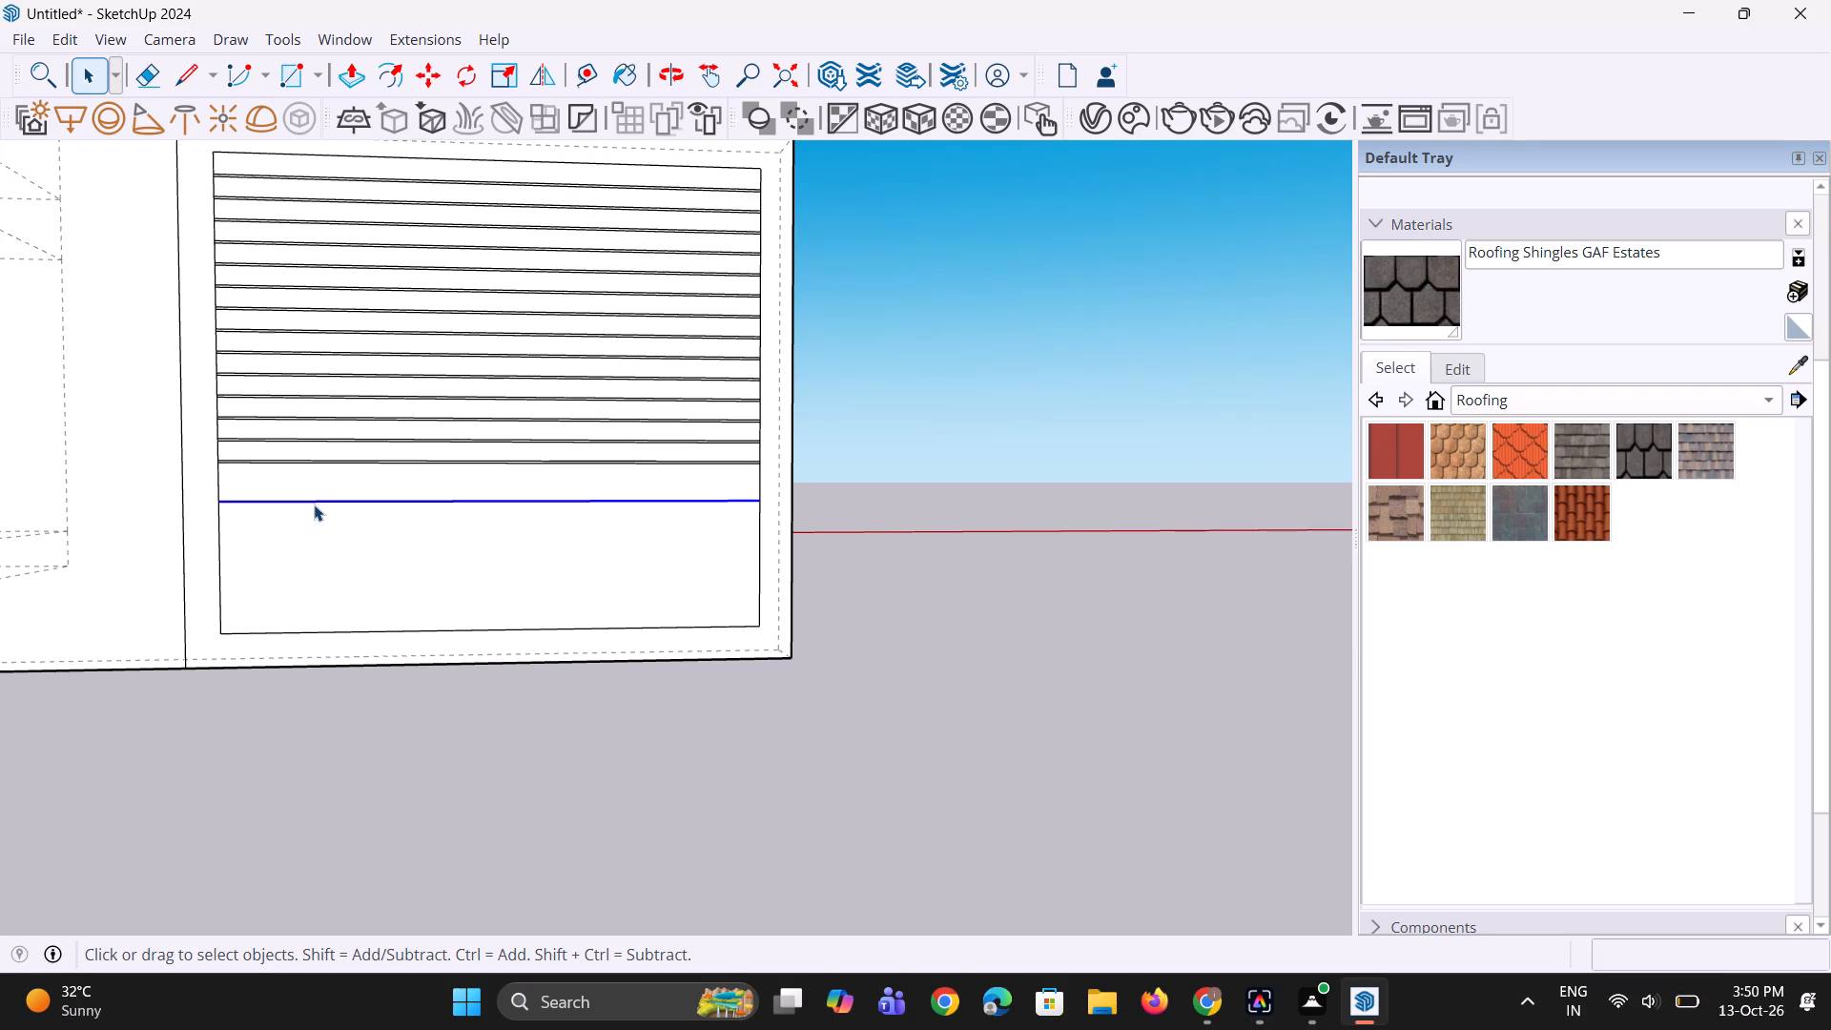
key("m")
left_click(219, 500)
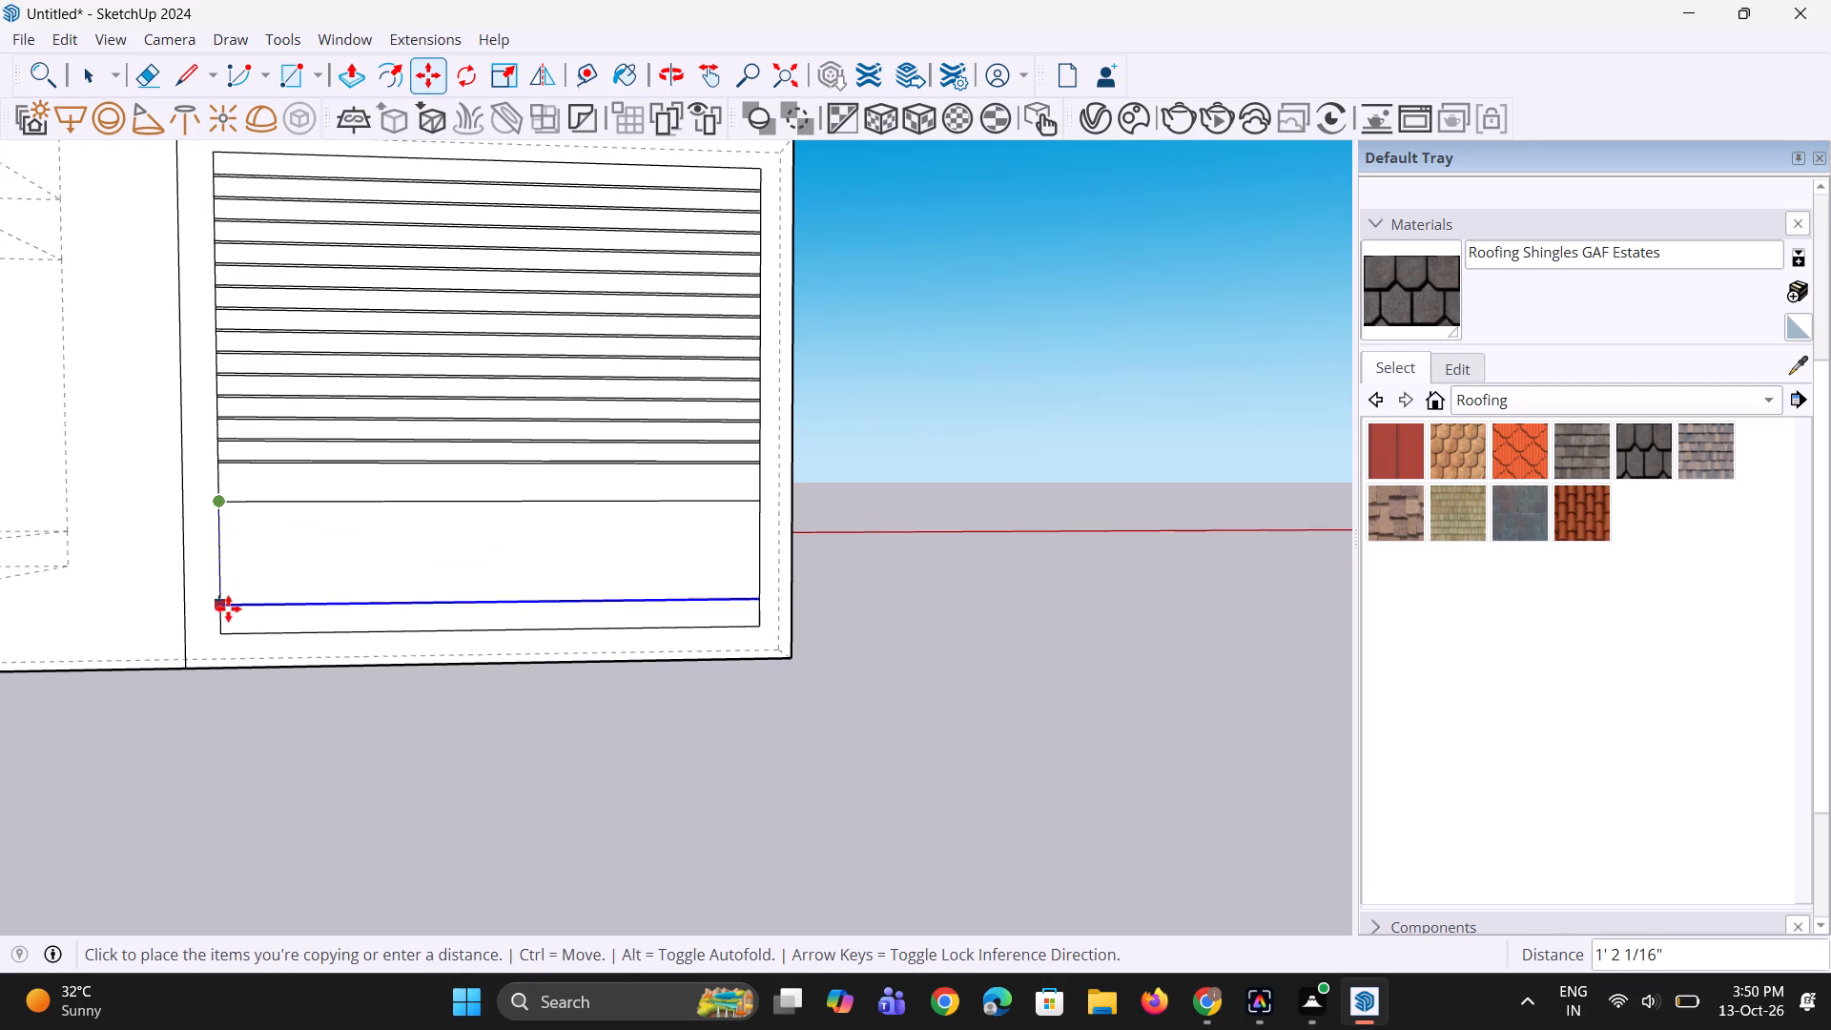
left_click(224, 628)
key("slash")
key("5")
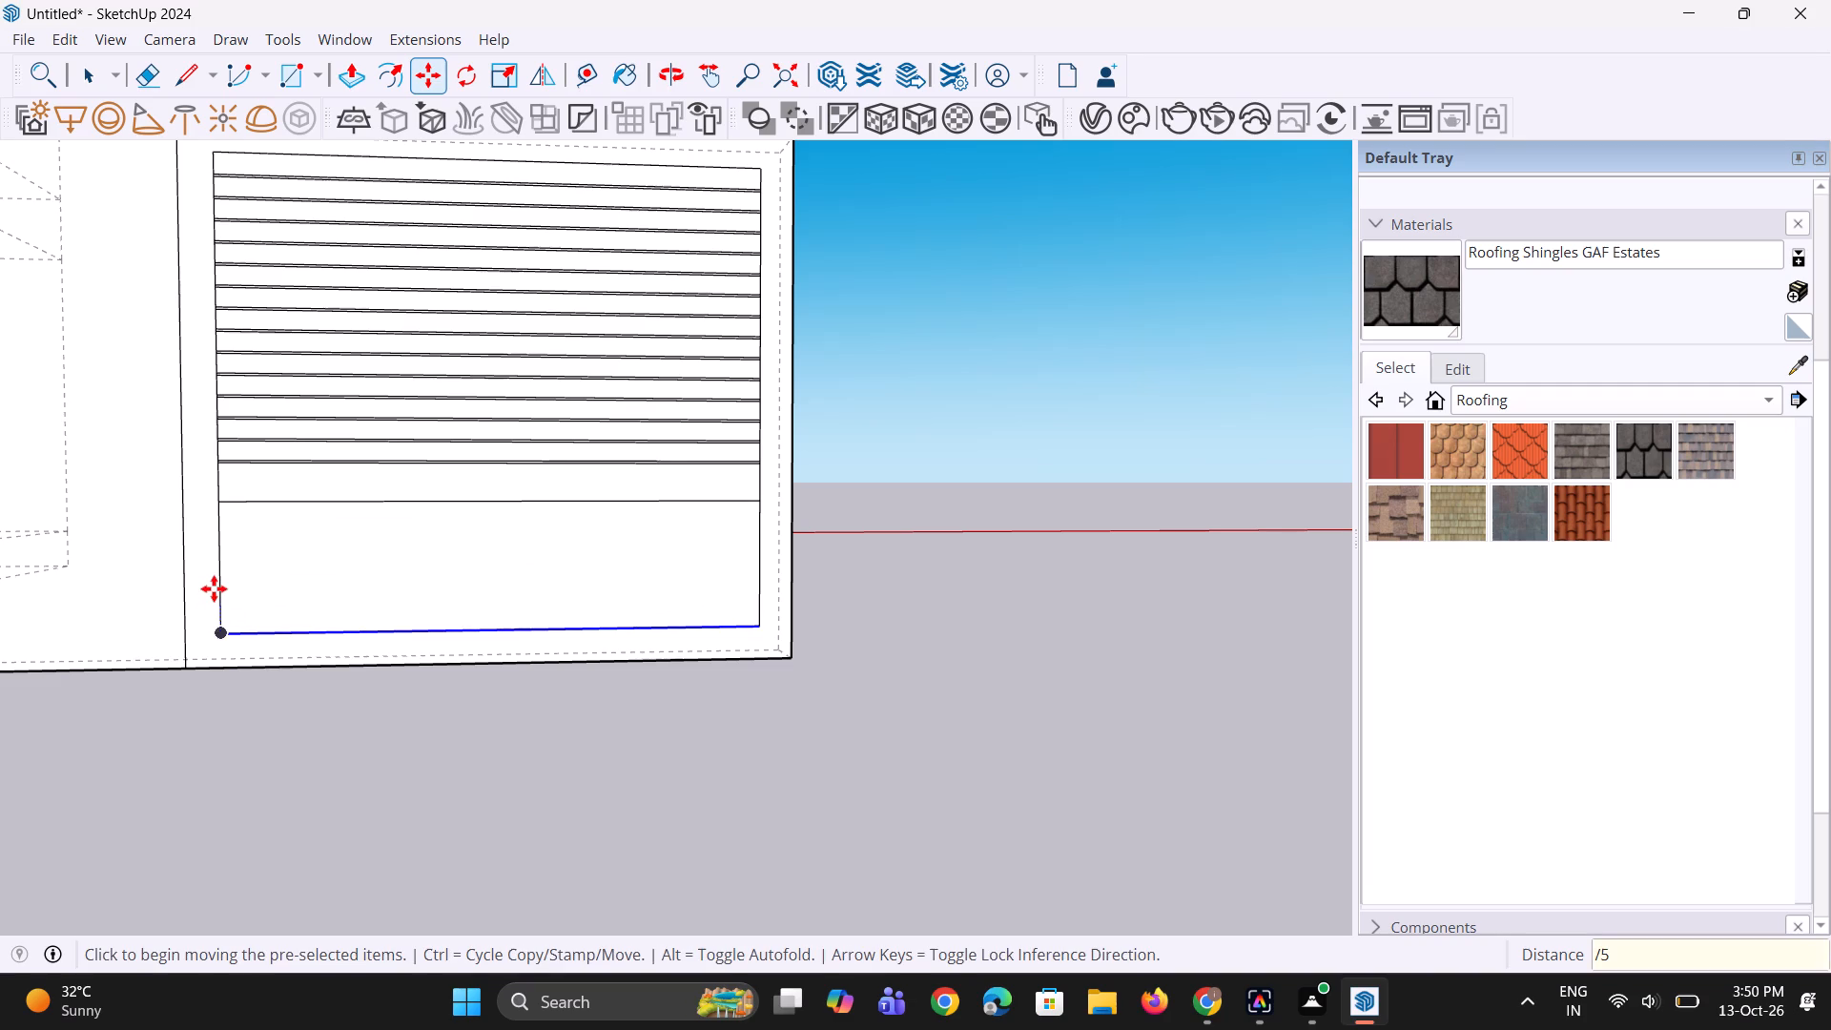
key("Return")
key("space")
key("space")
Copy the bottom section's five dividing lines together 0.3" downward to form thin gaps between the lower slats.
scroll(342, 478, "up", 2)
scroll(225, 459, "up", 3)
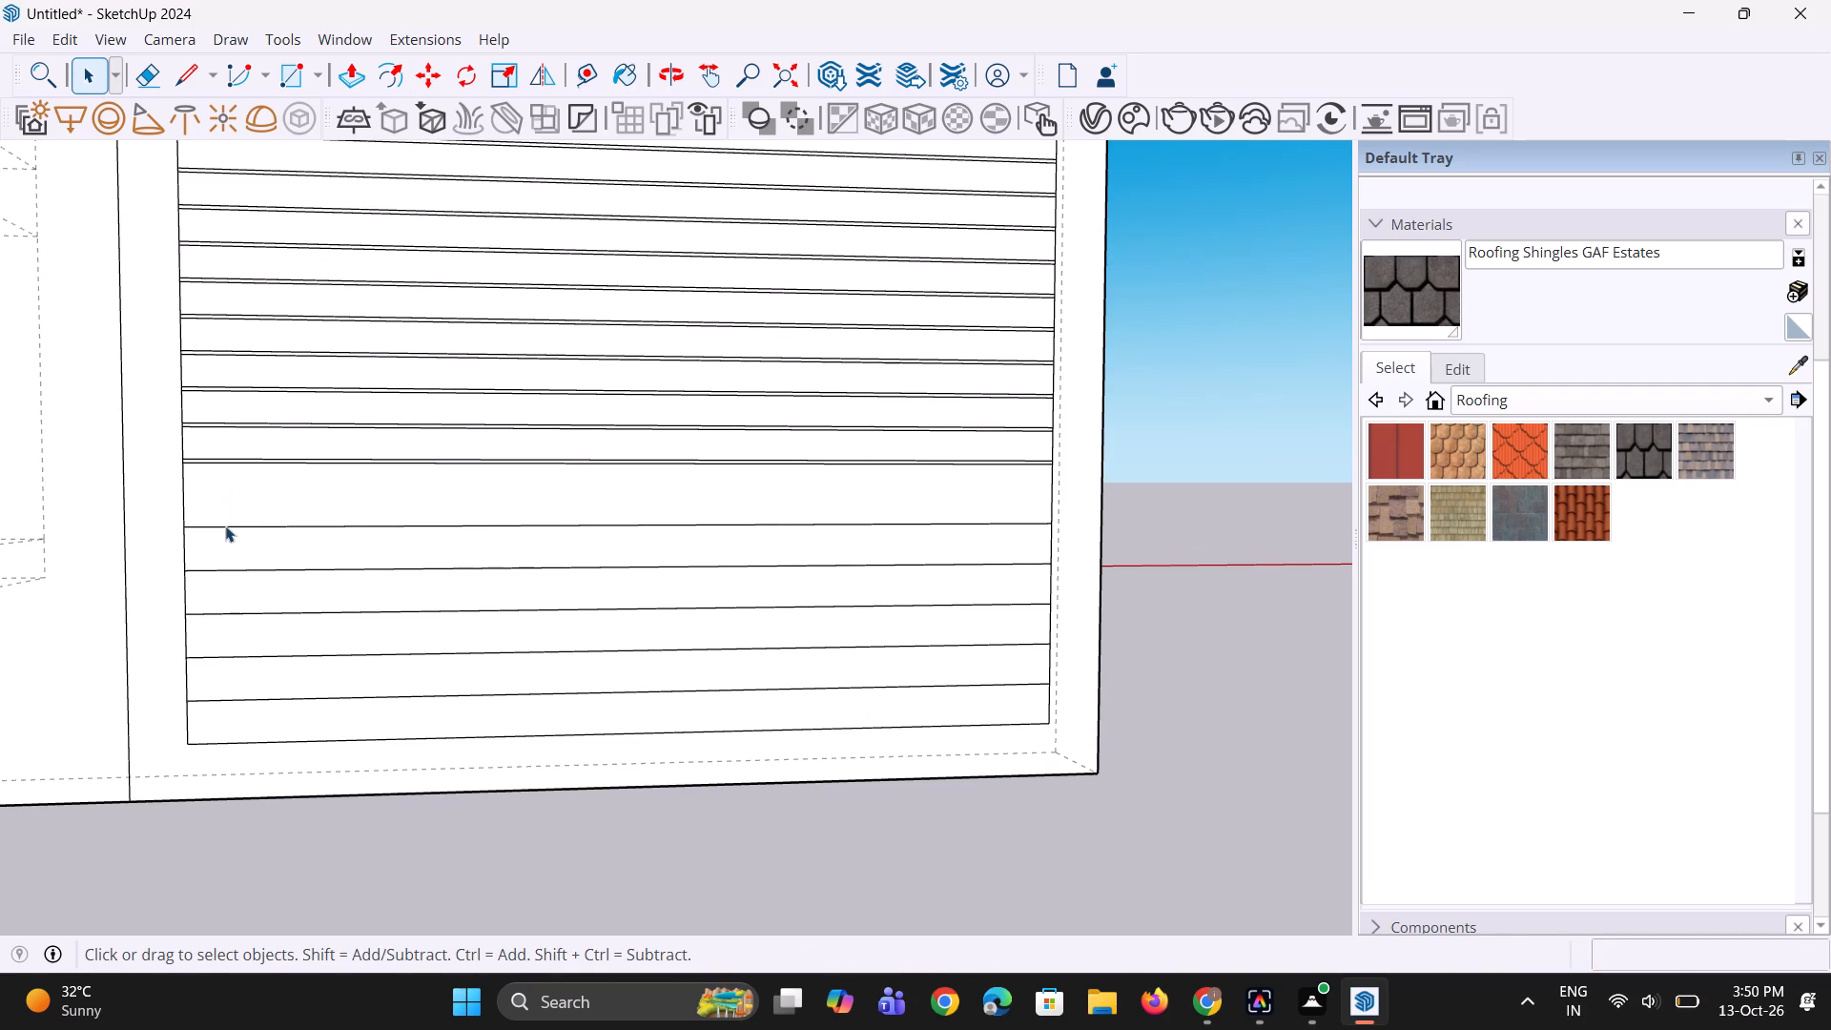
left_click(229, 531)
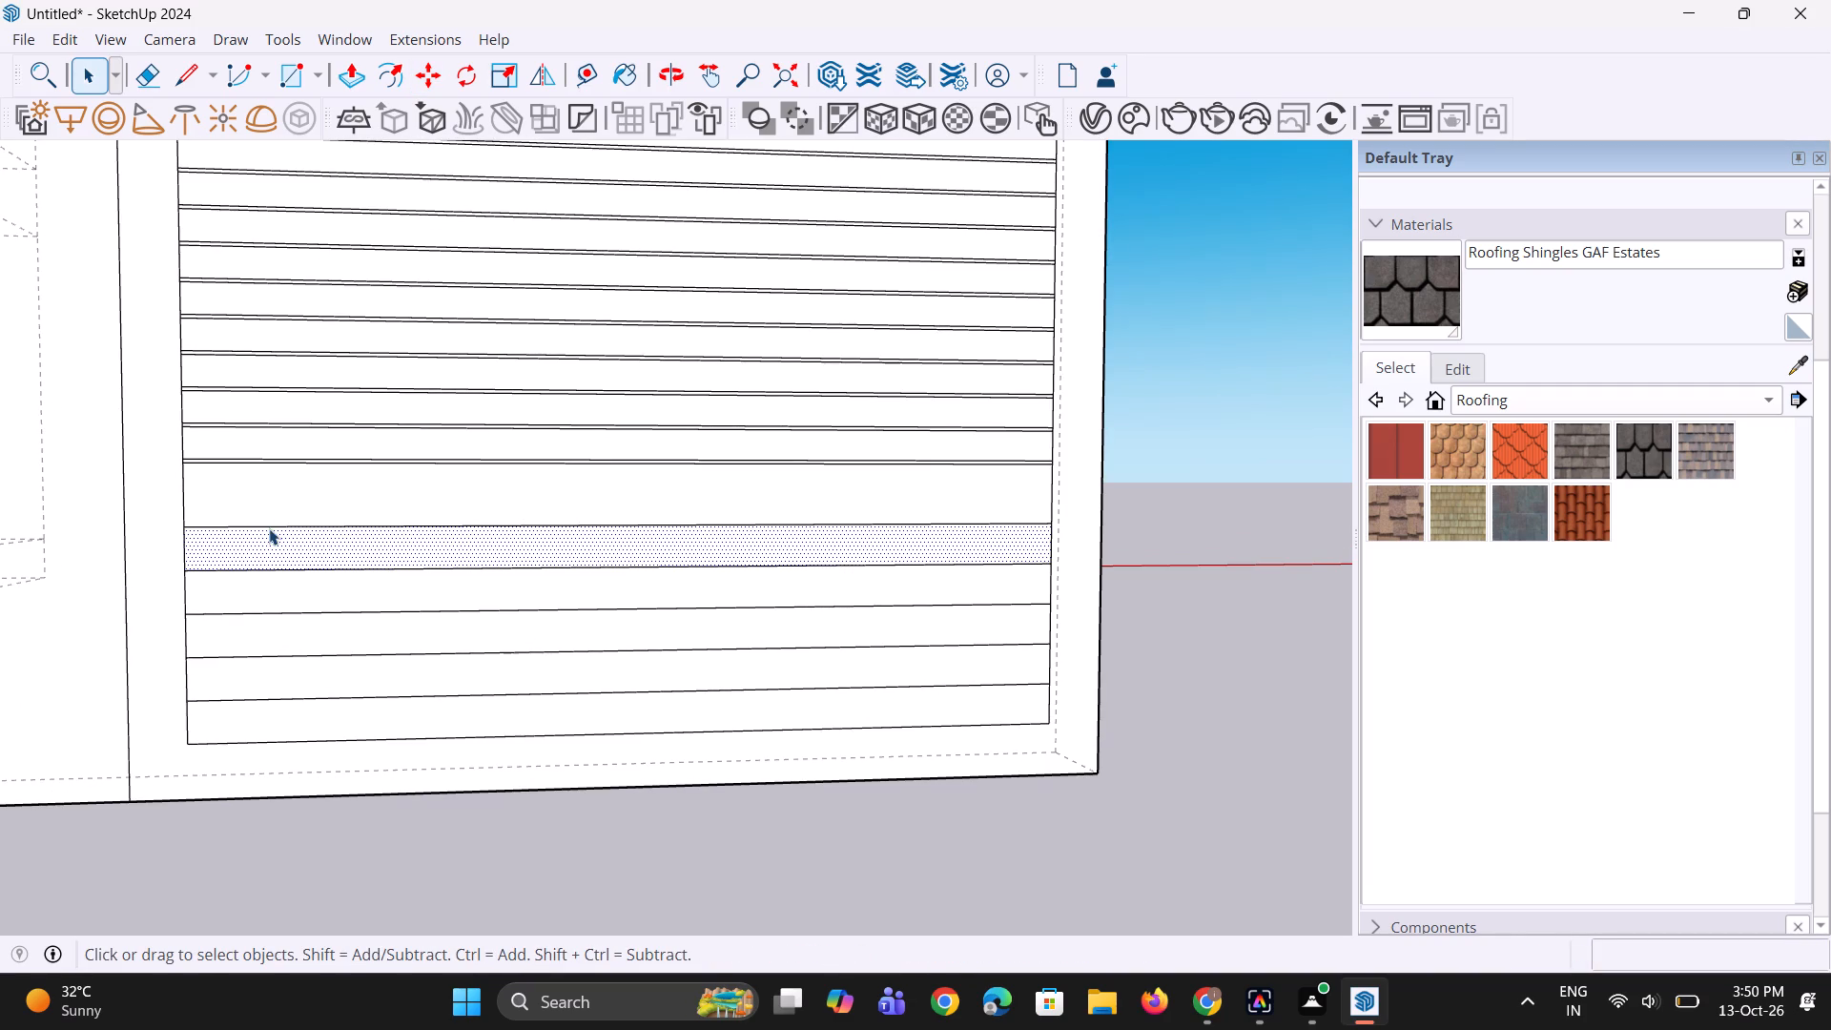
left_click(269, 528)
scroll(243, 570, "up", 2)
left_click(243, 570, "ctrl")
scroll(238, 629, "up", 1, "ctrl")
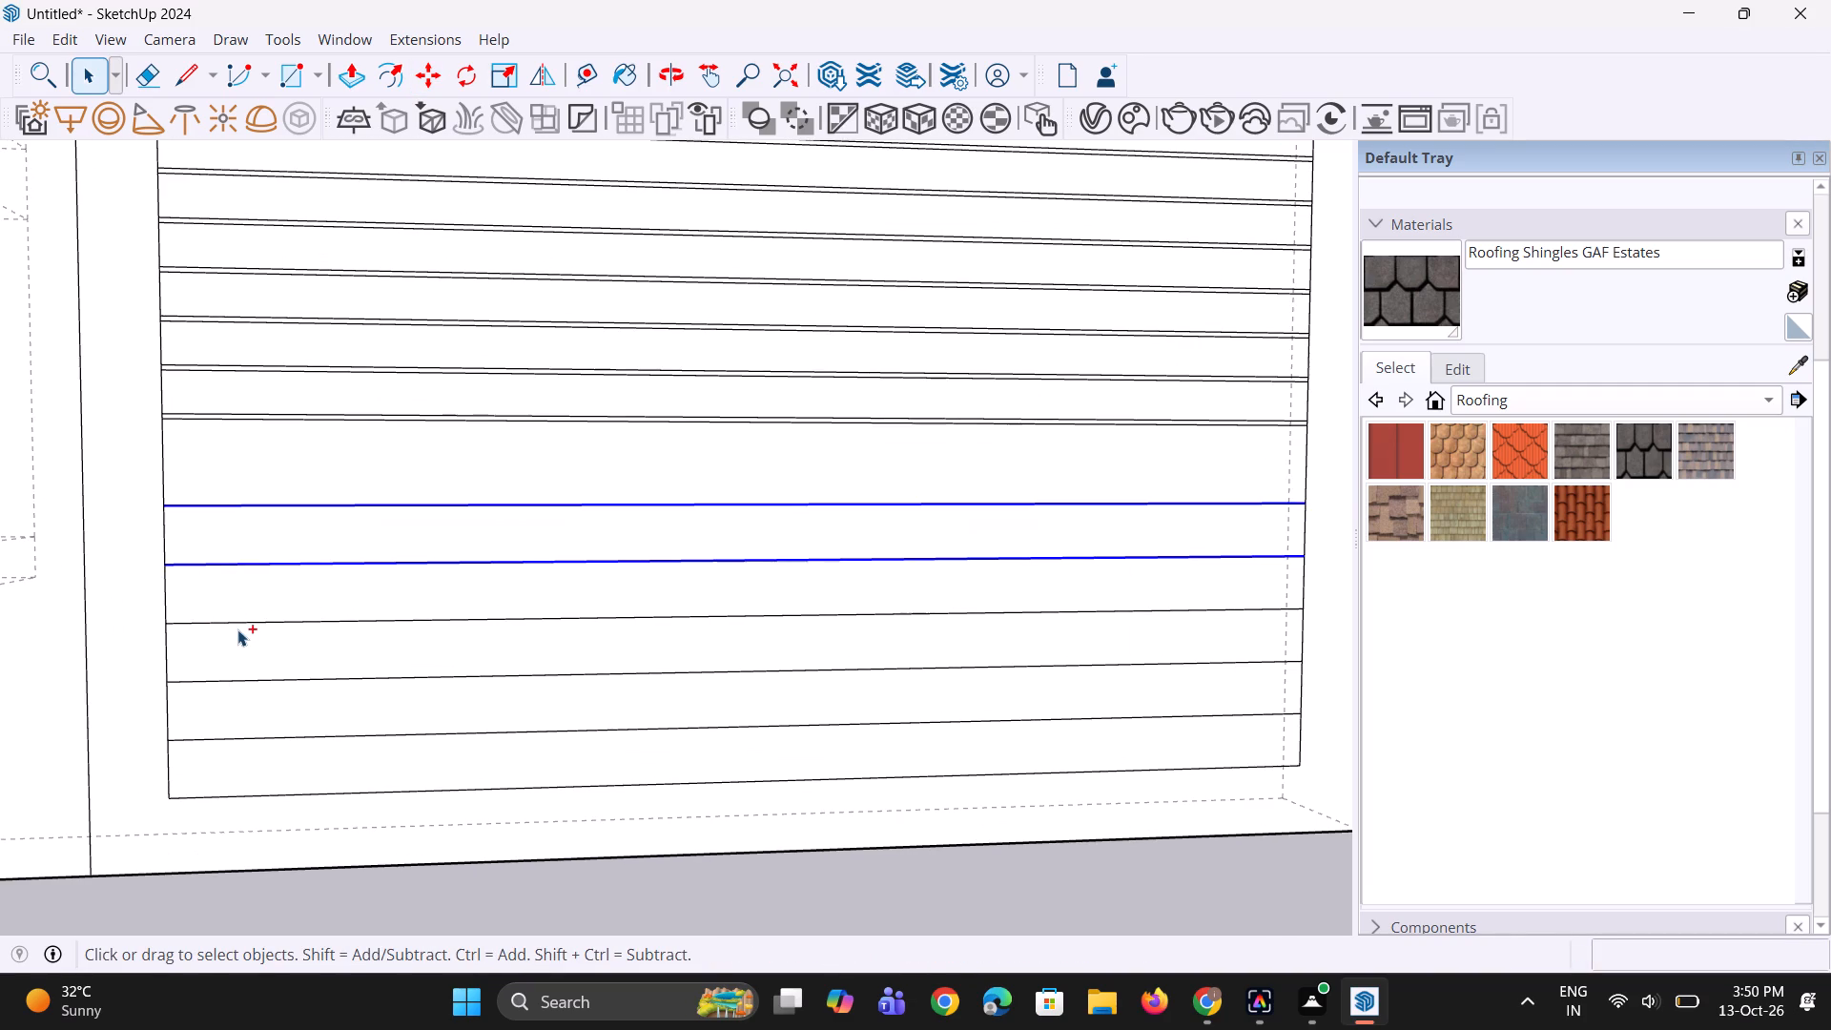
left_click(236, 623, "ctrl")
scroll(278, 554, "down", 4)
scroll(226, 639, "up", 3)
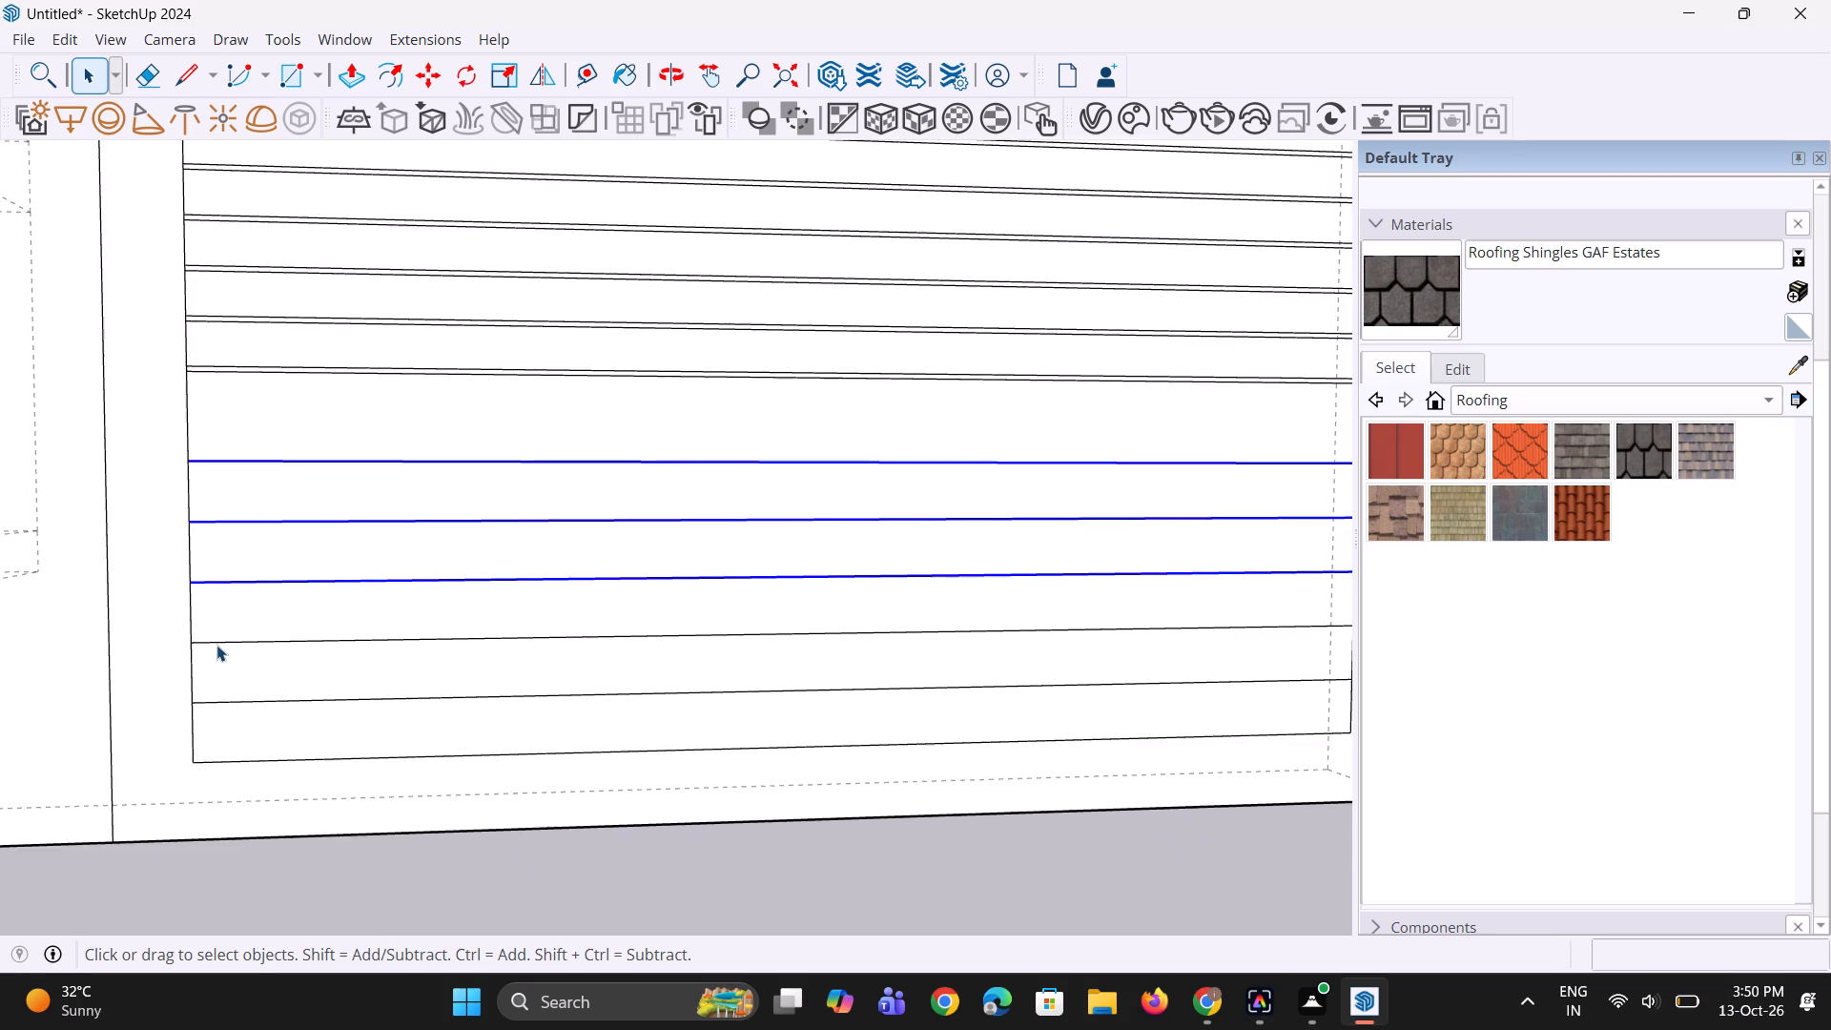
scroll(216, 645, "up", 3)
left_click(216, 643, "ctrl")
scroll(262, 577, "down", 2)
scroll(204, 690, "up", 3)
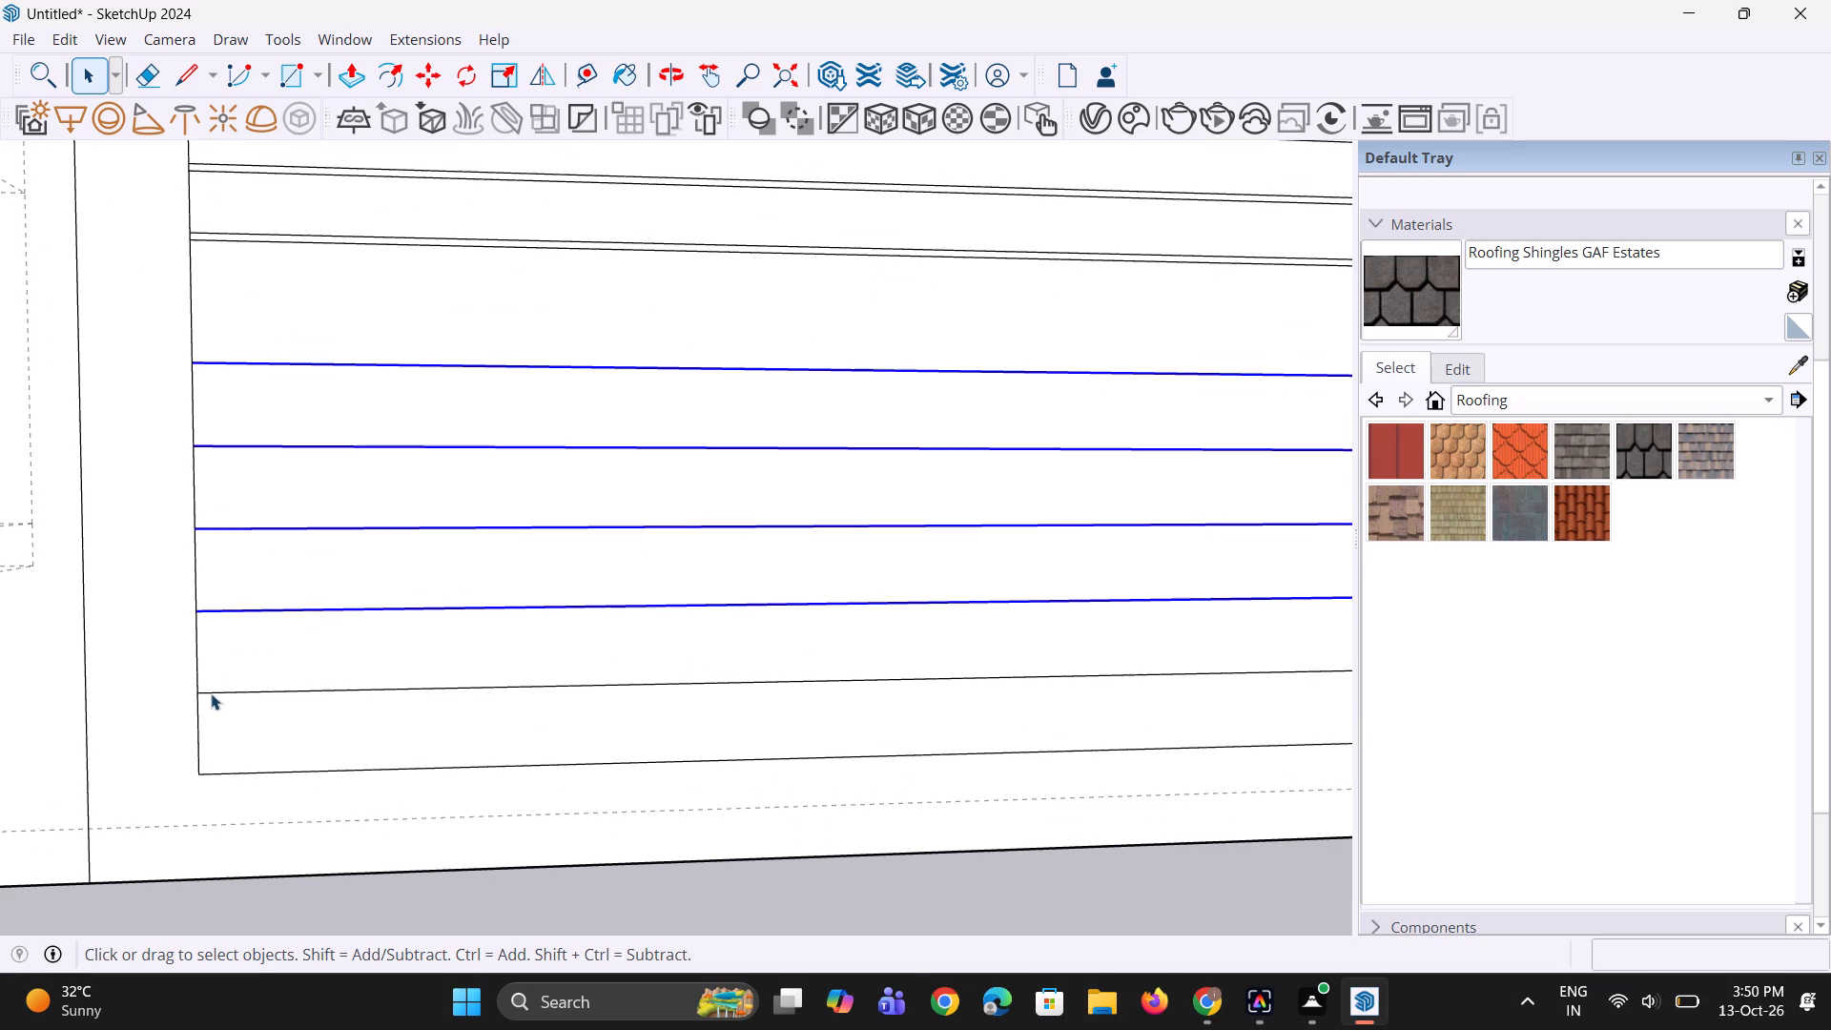
left_click(213, 694, "ctrl")
scroll(237, 700, "down", 3)
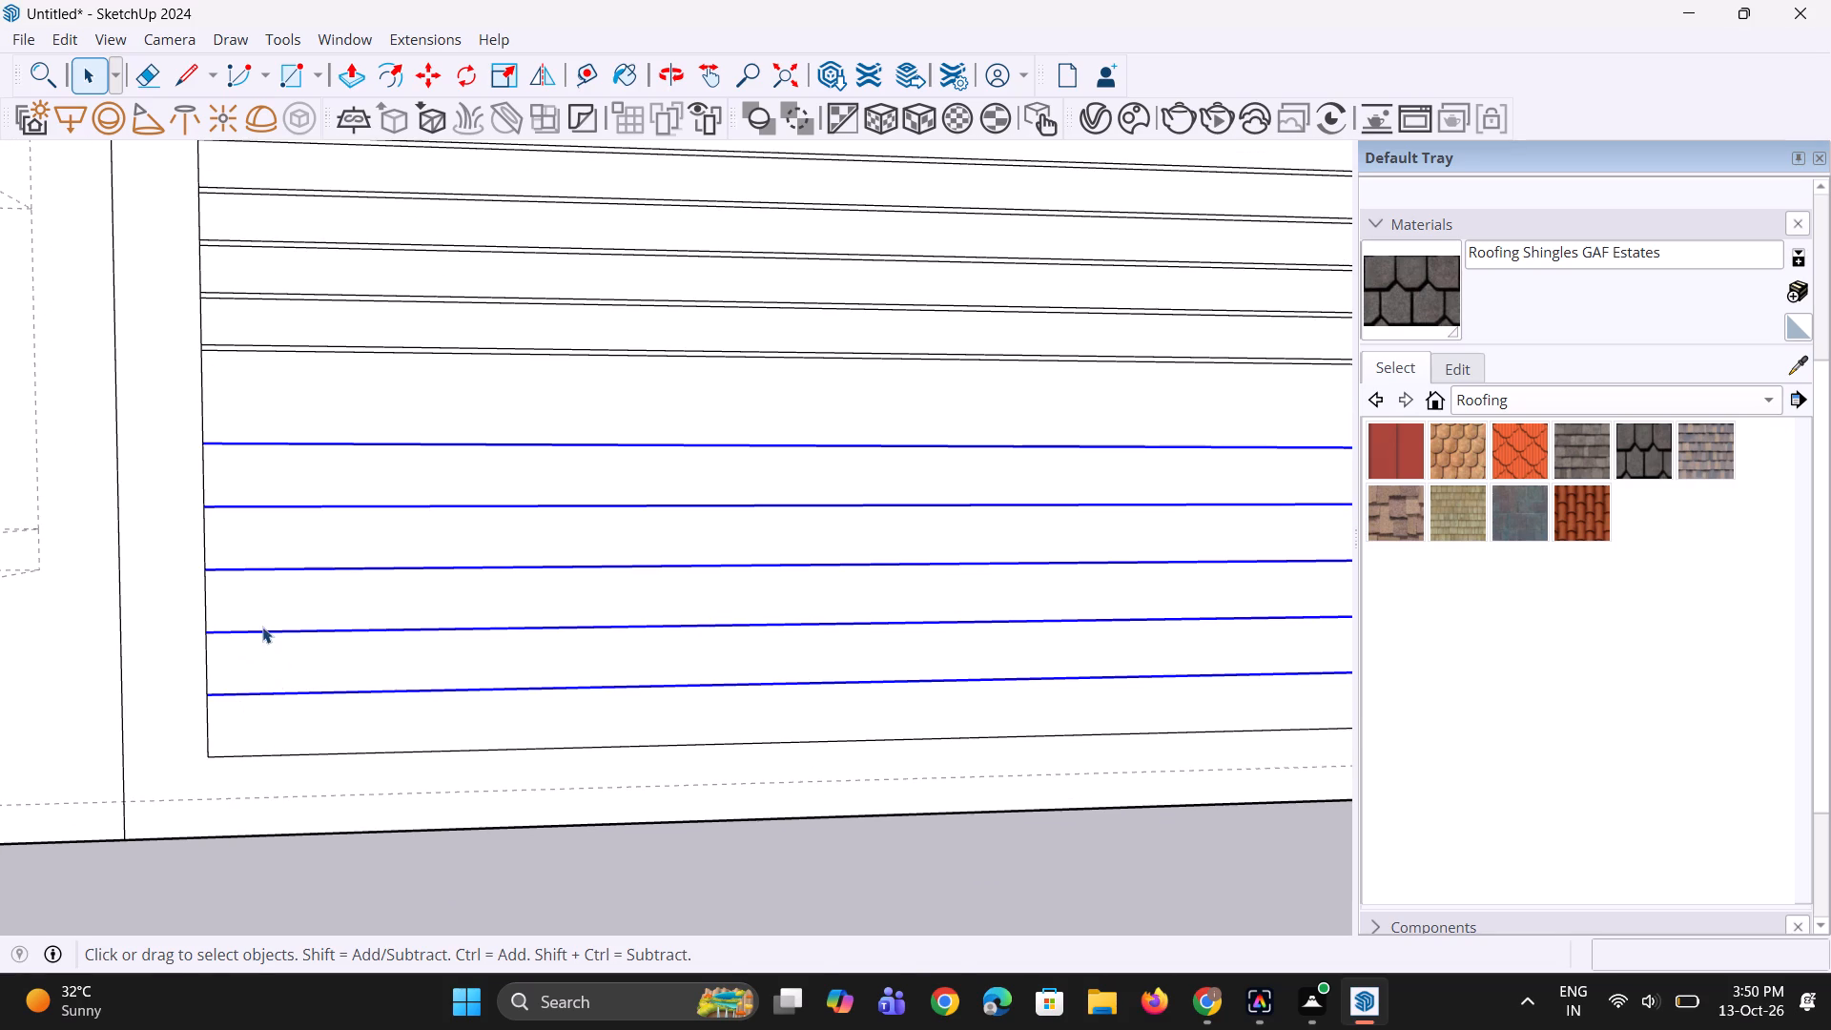
key("m")
scroll(191, 501, "up", 2)
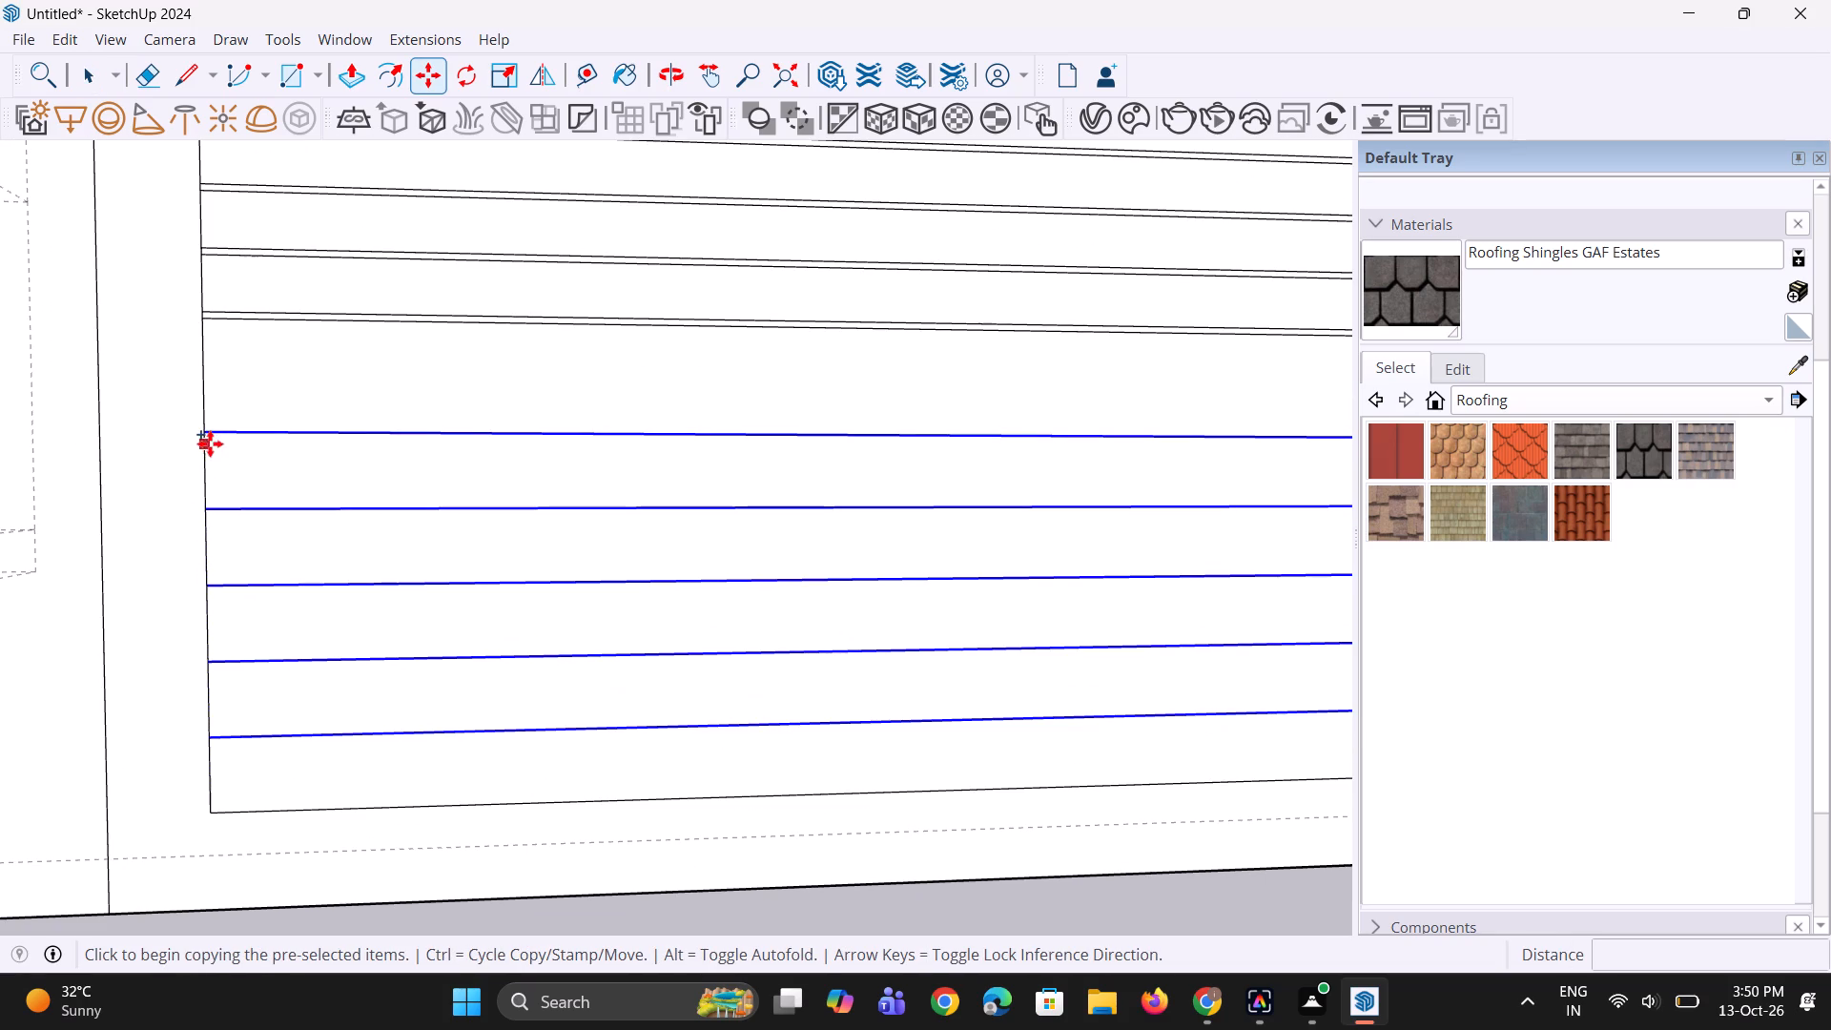
left_click(210, 437)
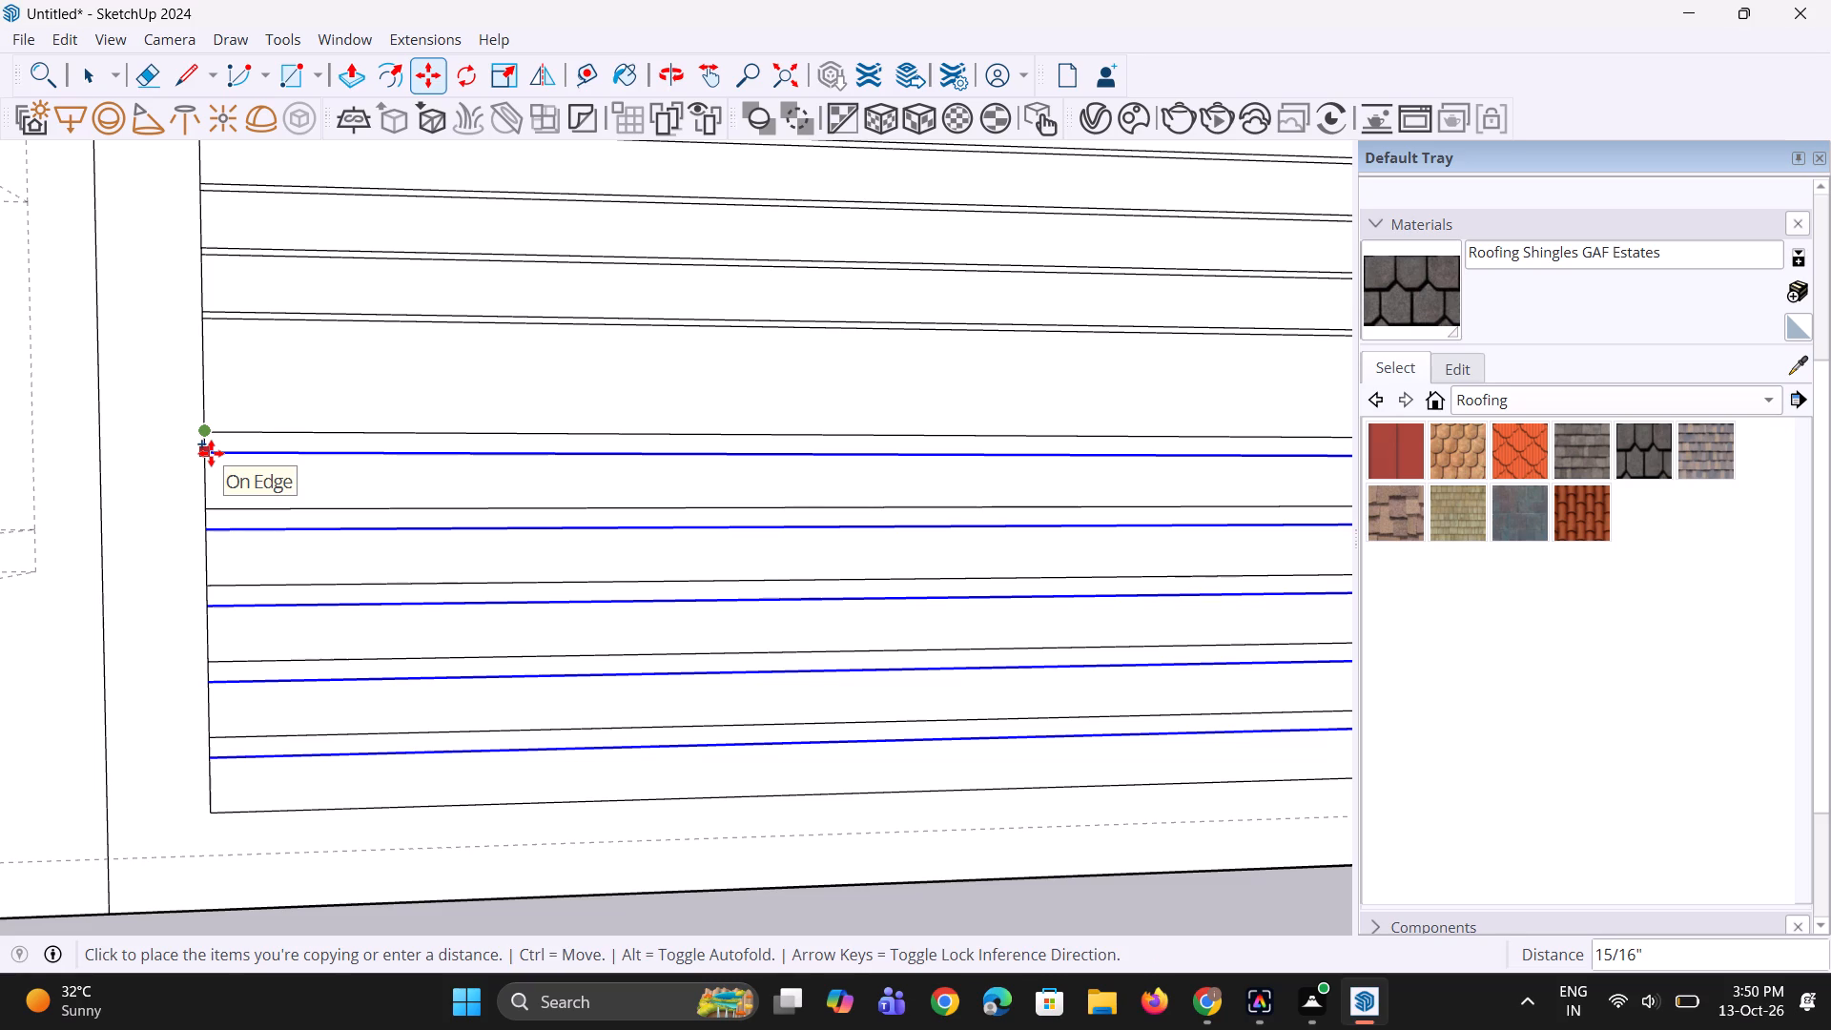
type("0.3\"")
key("Return")
key("space")
scroll(211, 453, "down", 10)
middle_click_drag(211, 452, 208, 442)
left_click(936, 459)
Extrude the lowest slat face slightly outward with Push/Pull and repeat the same depth on the next four slats and the wide strip above.
scroll(744, 525, "down", 3)
middle_click_drag(694, 521, 706, 541)
scroll(445, 438, "up", 8)
middle_click_drag(334, 463, 383, 476)
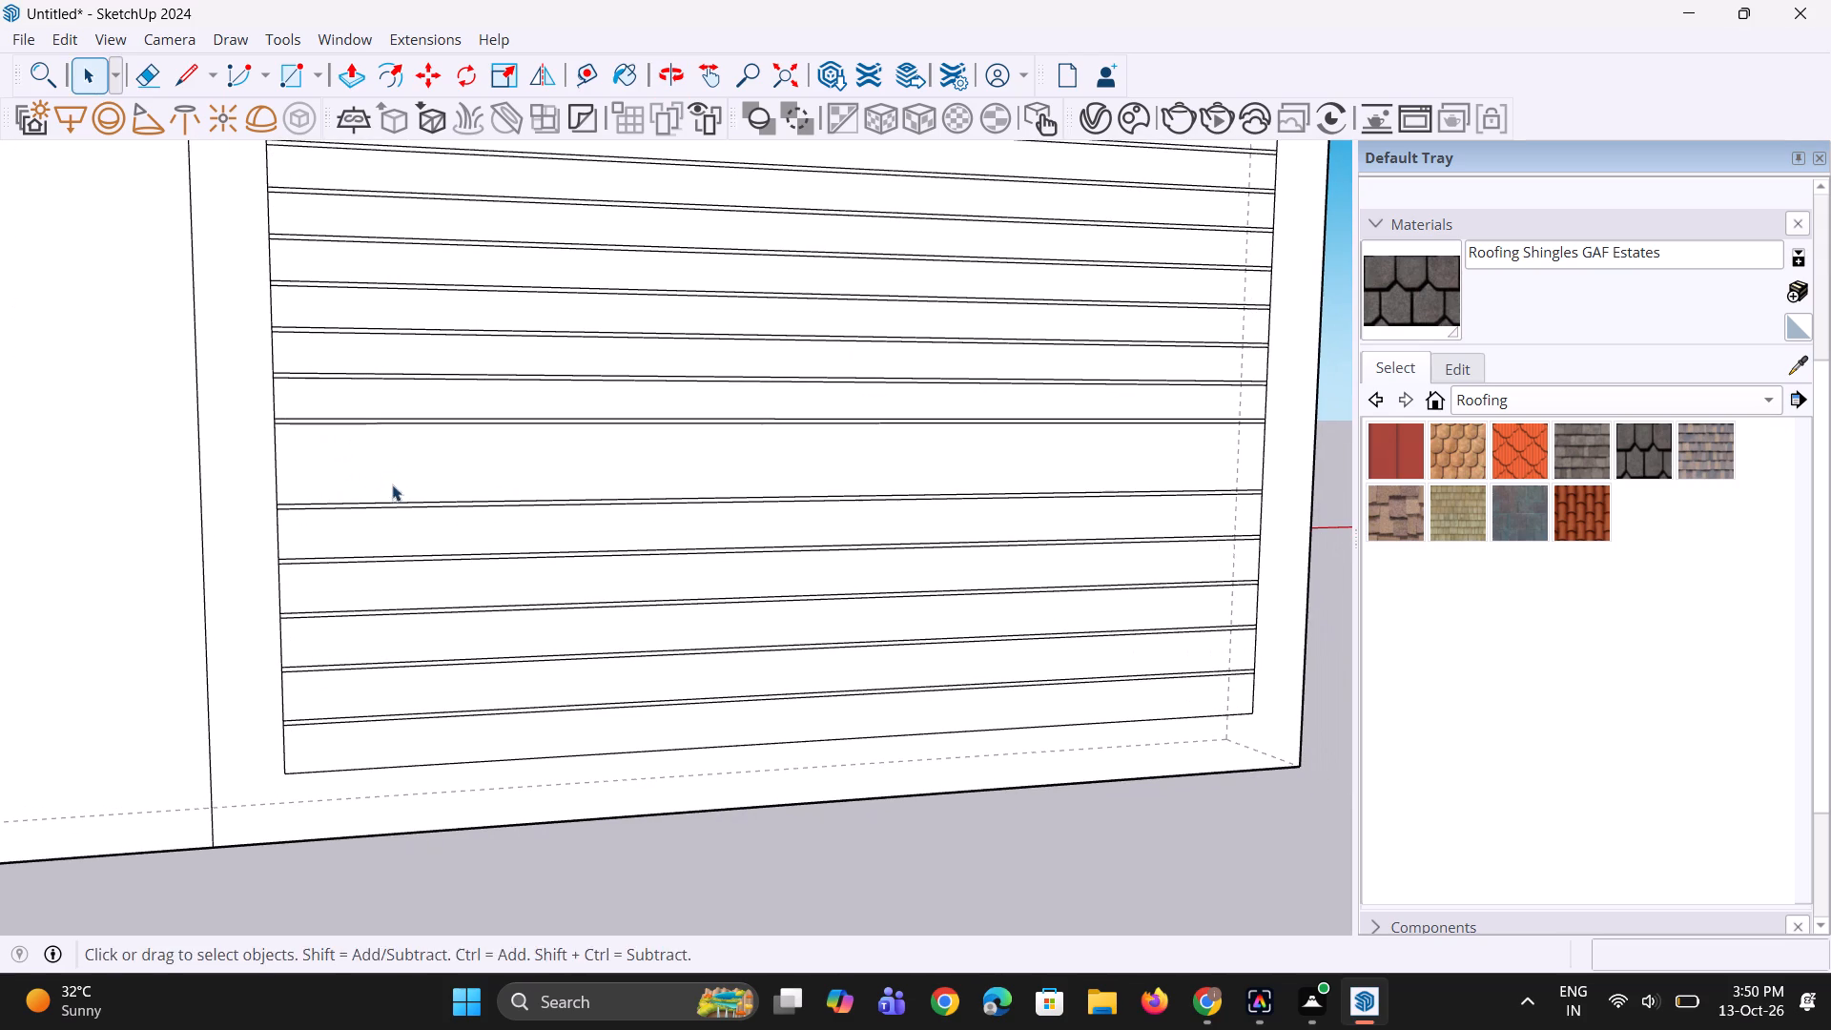
key("p")
left_click(342, 730)
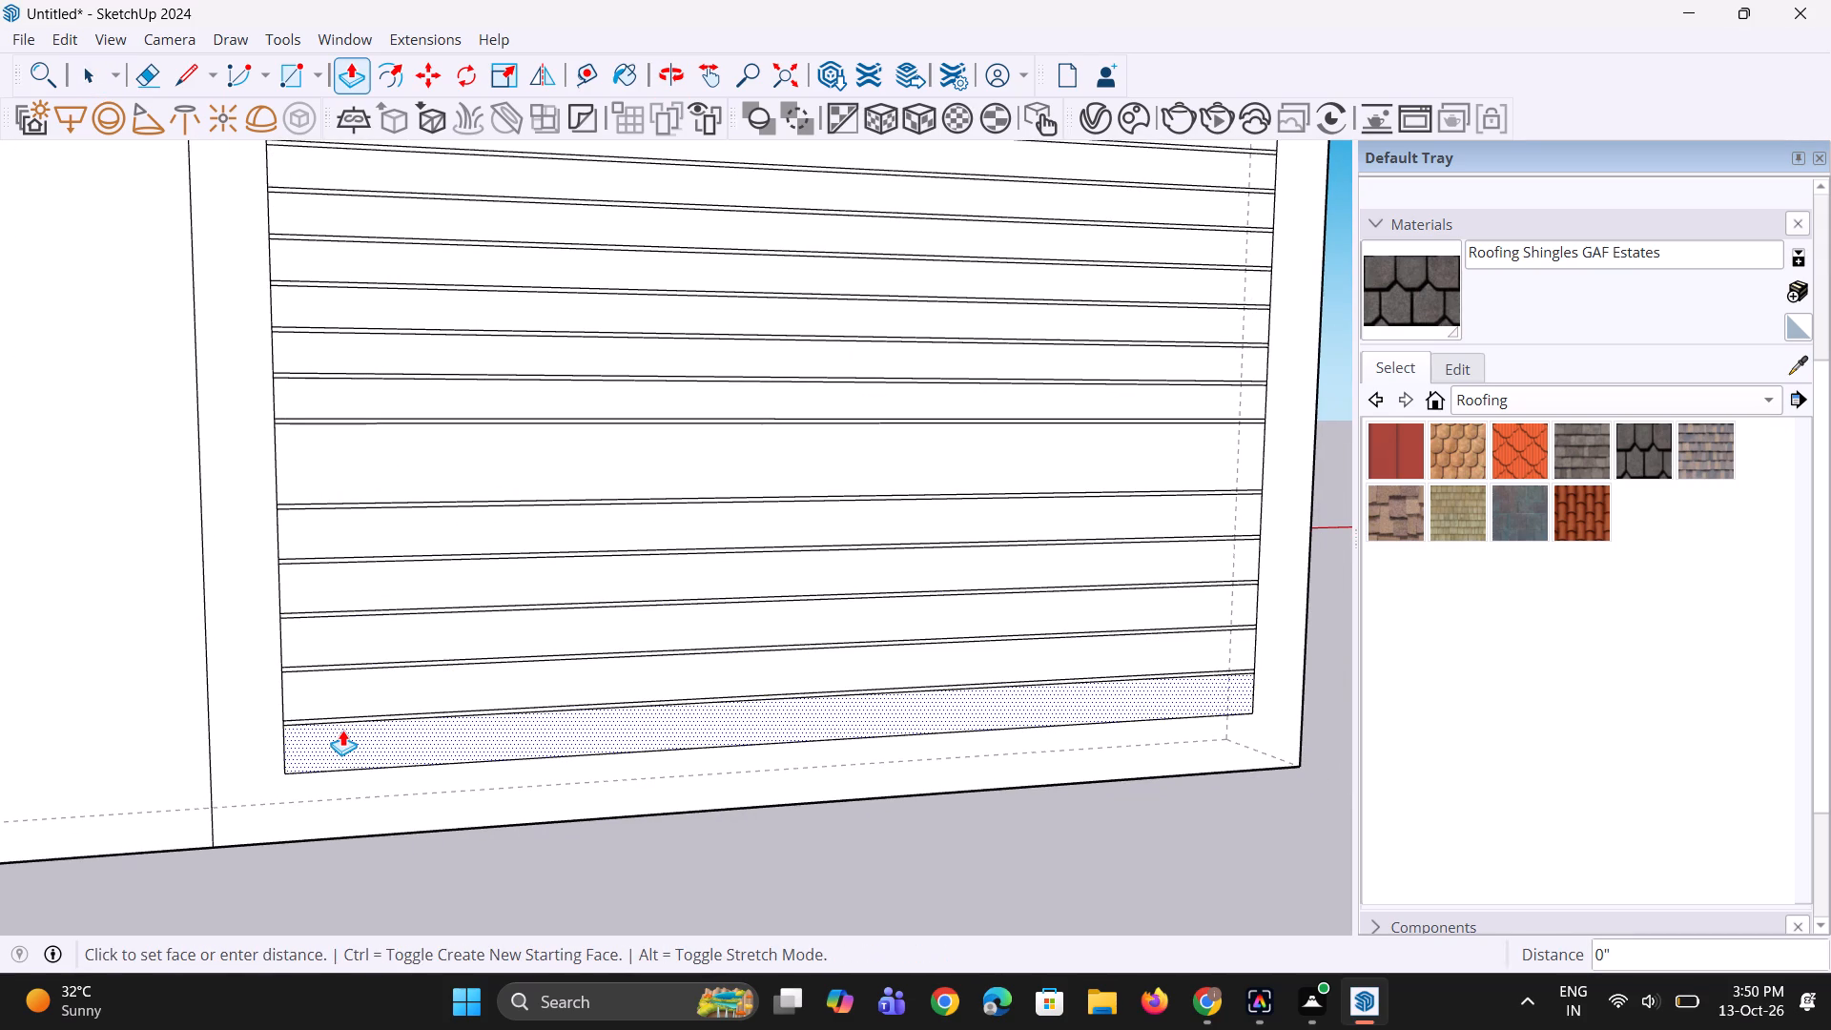
left_click(344, 732)
double_click(356, 708)
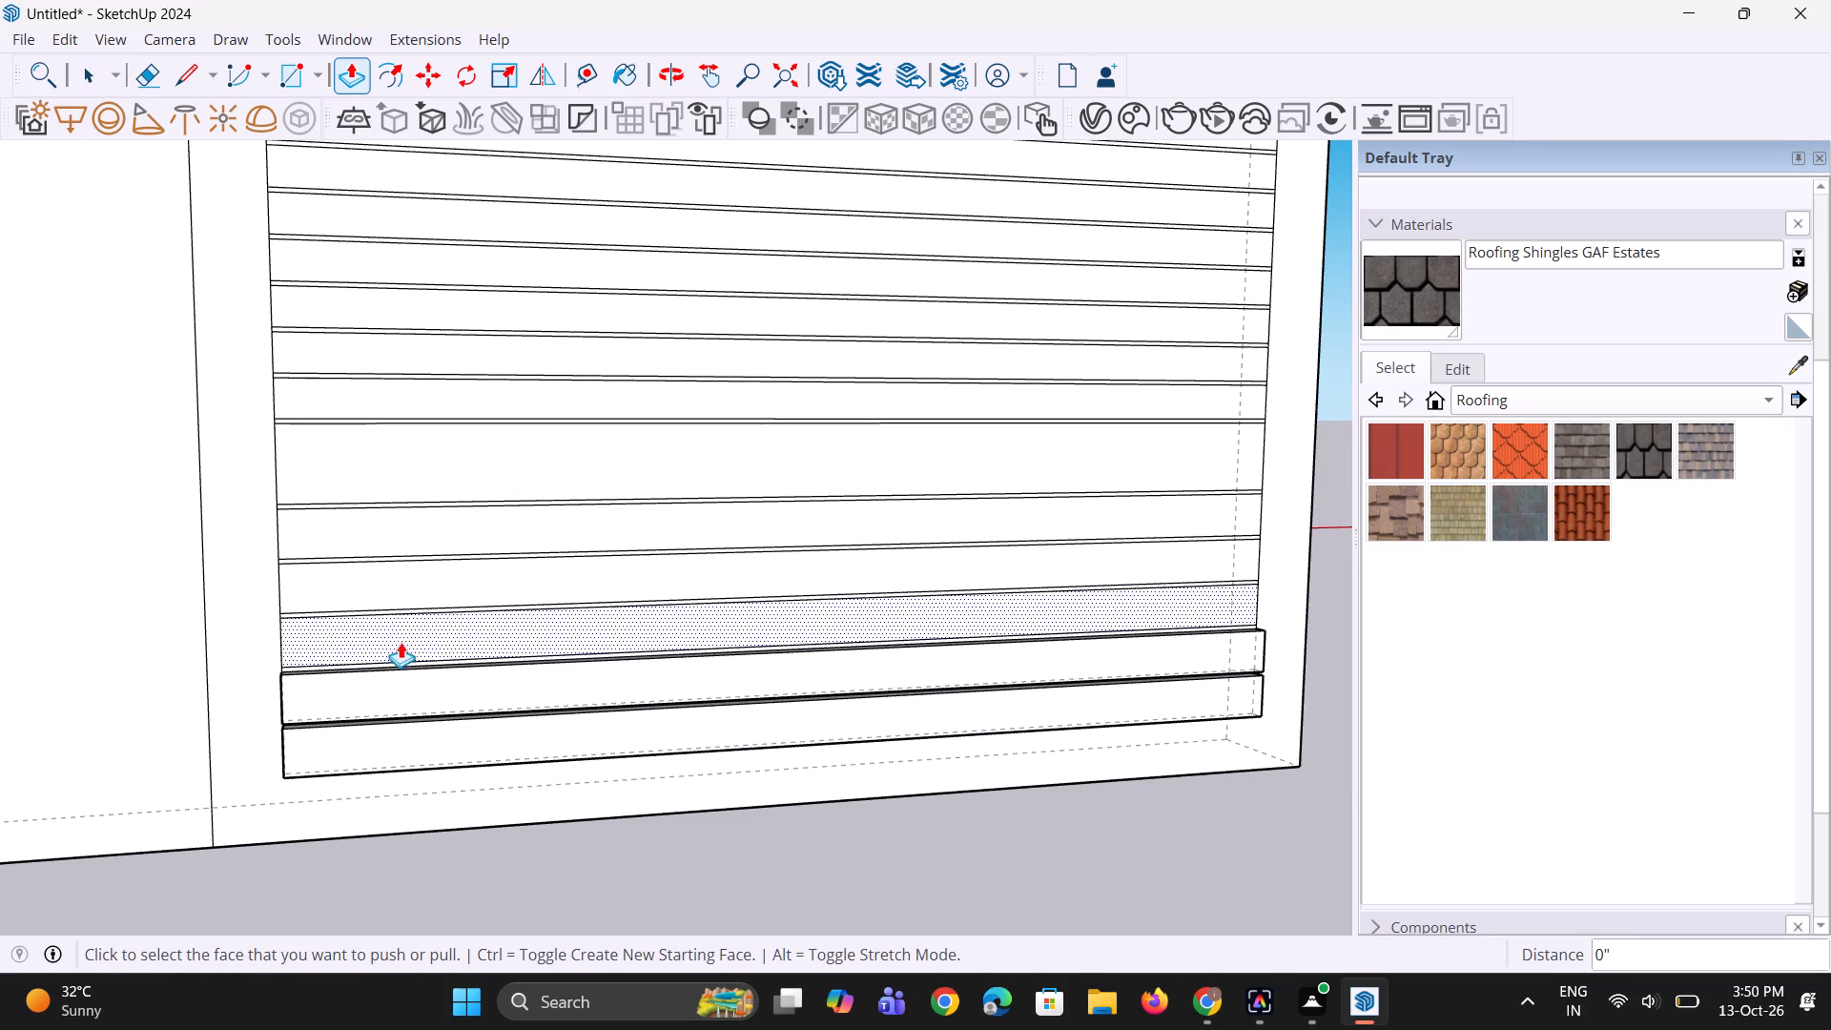
double_click(414, 632)
double_click(430, 582)
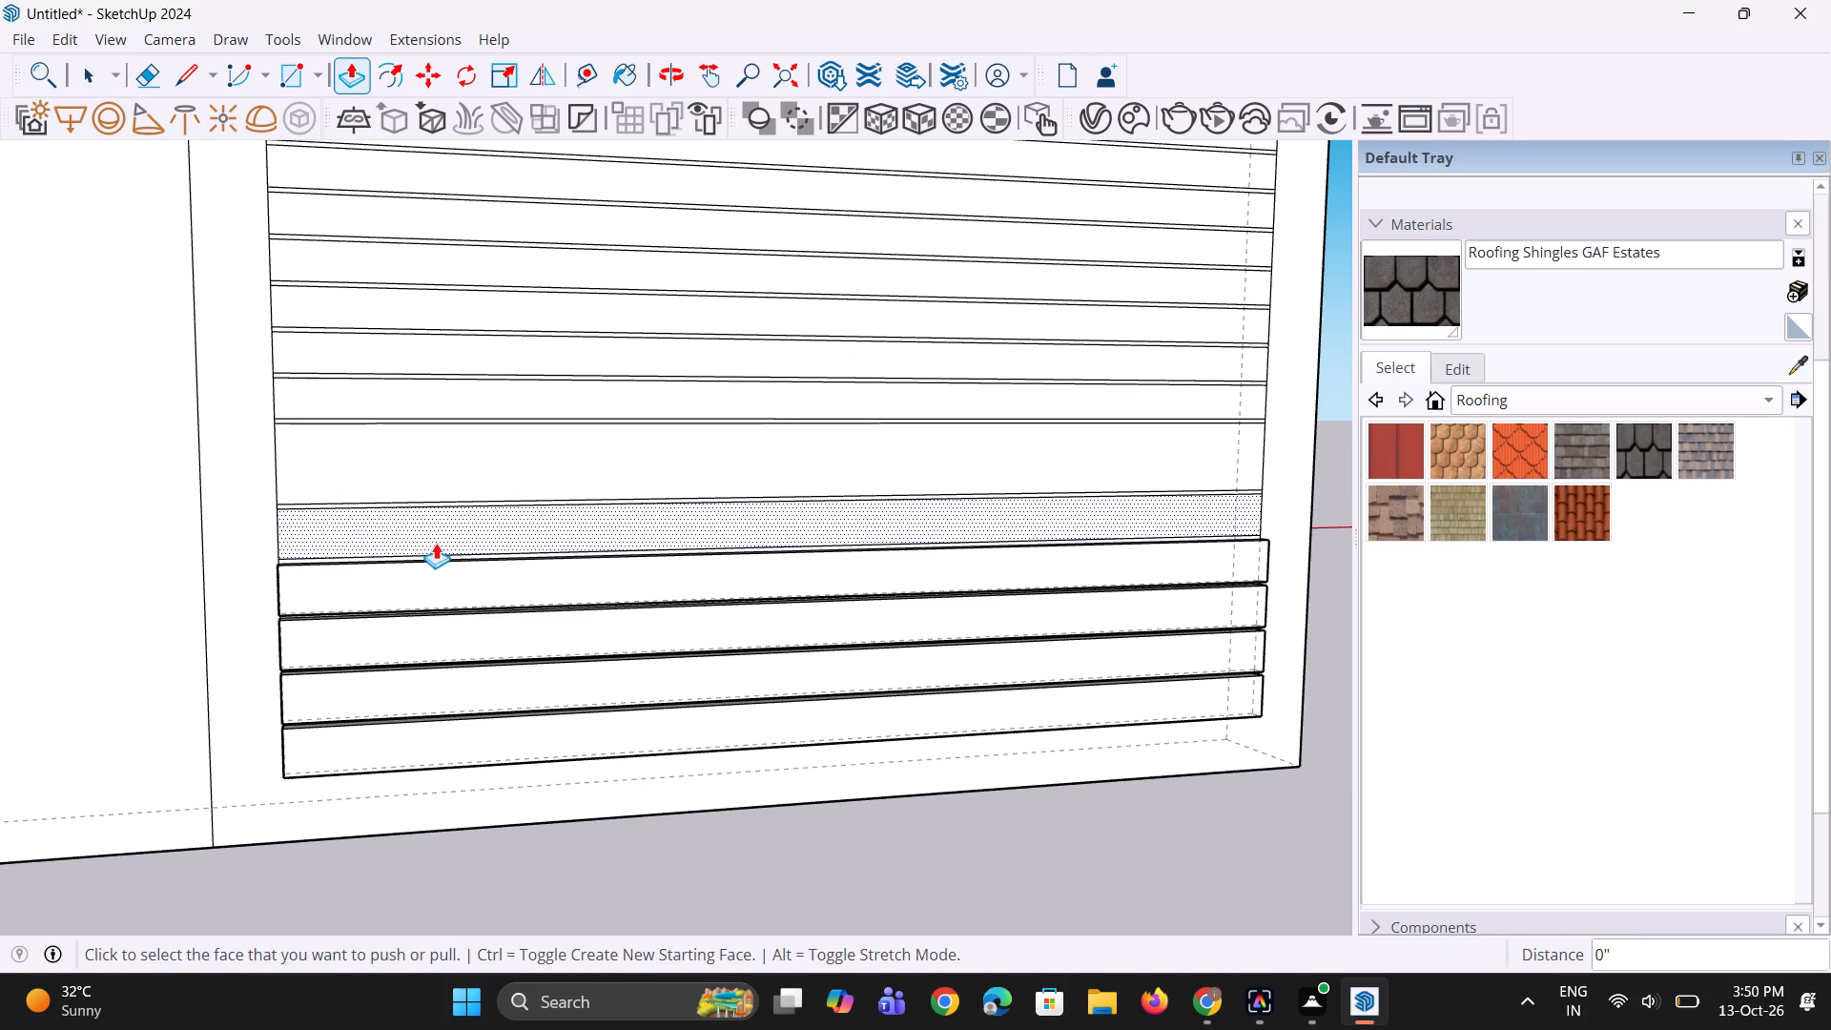
double_click(436, 543)
double_click(463, 475)
Repeat the same outward Push/Pull on the eight slat faces directly above the wide strip, leaving the thin gaps recessed.
double_click(402, 405)
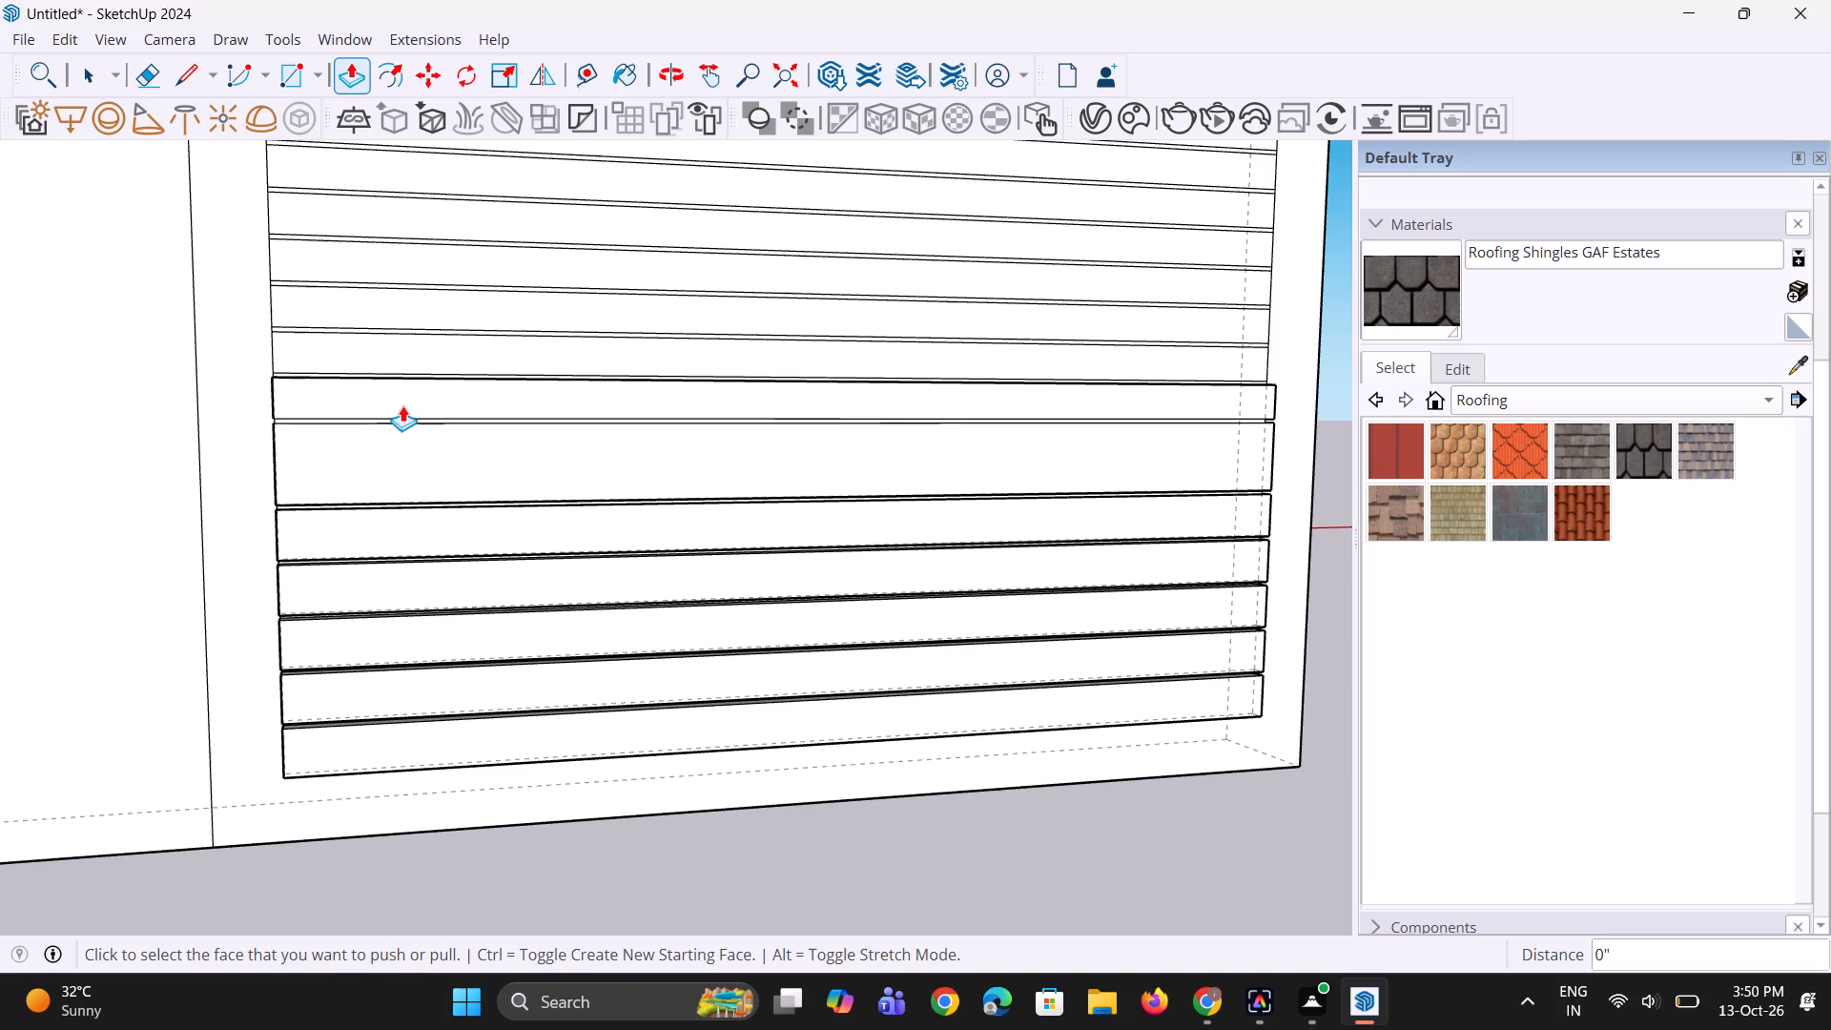
double_click(383, 363)
double_click(381, 310)
middle_click_drag(301, 423, 457, 457)
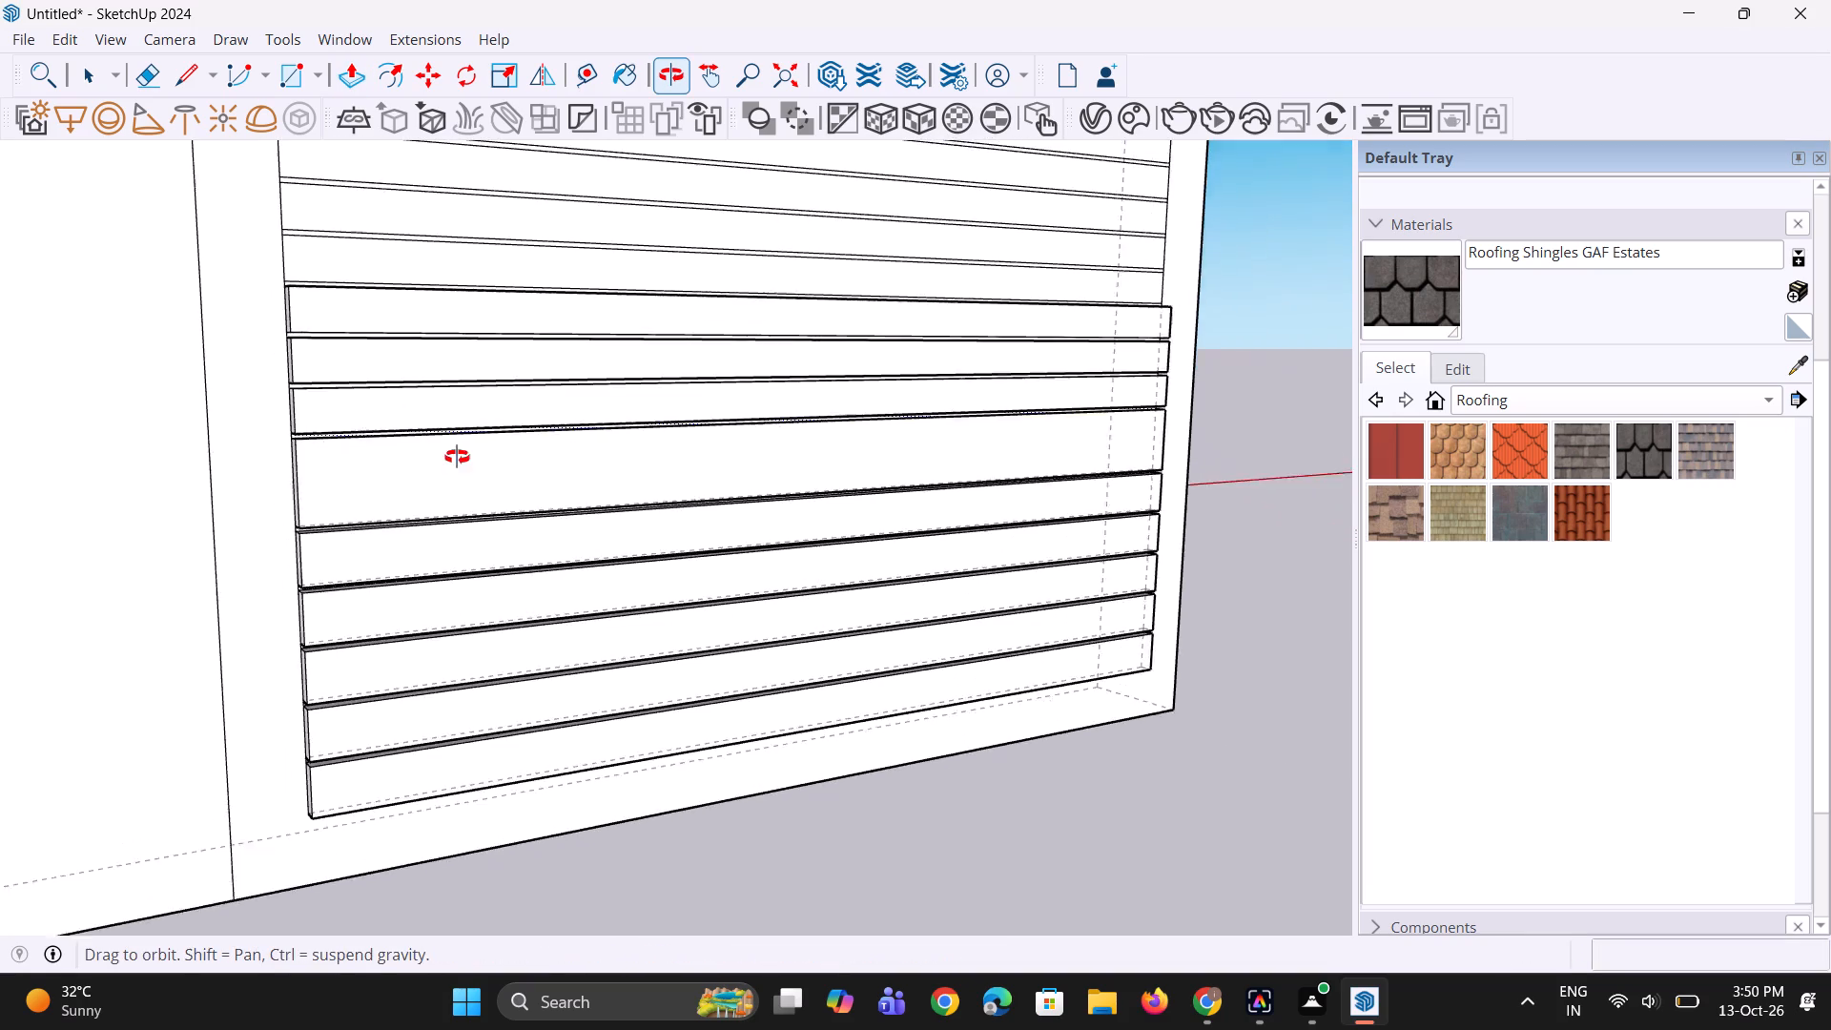
middle_click_drag(457, 457, 498, 479)
scroll(498, 479, "up", 1)
double_click(356, 264)
scroll(366, 491, "down", 6)
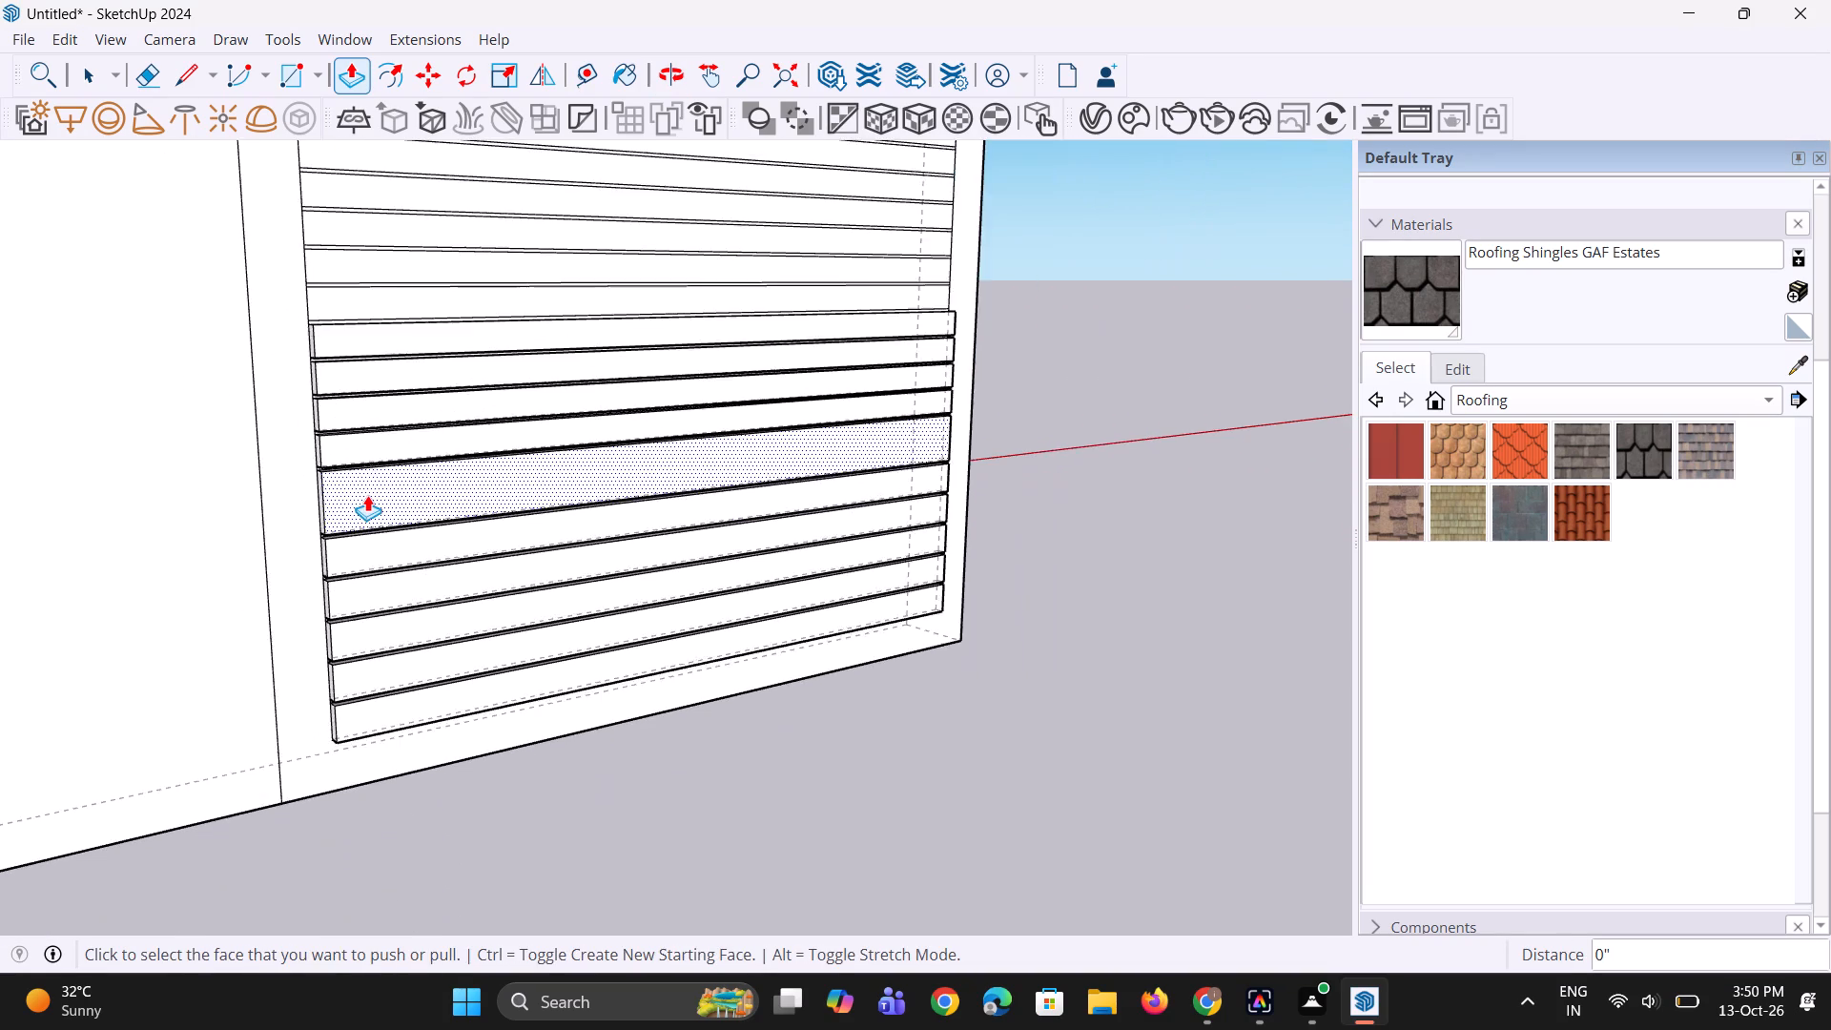
scroll(367, 495, "down", 3)
scroll(336, 313, "up", 7)
double_click(360, 408)
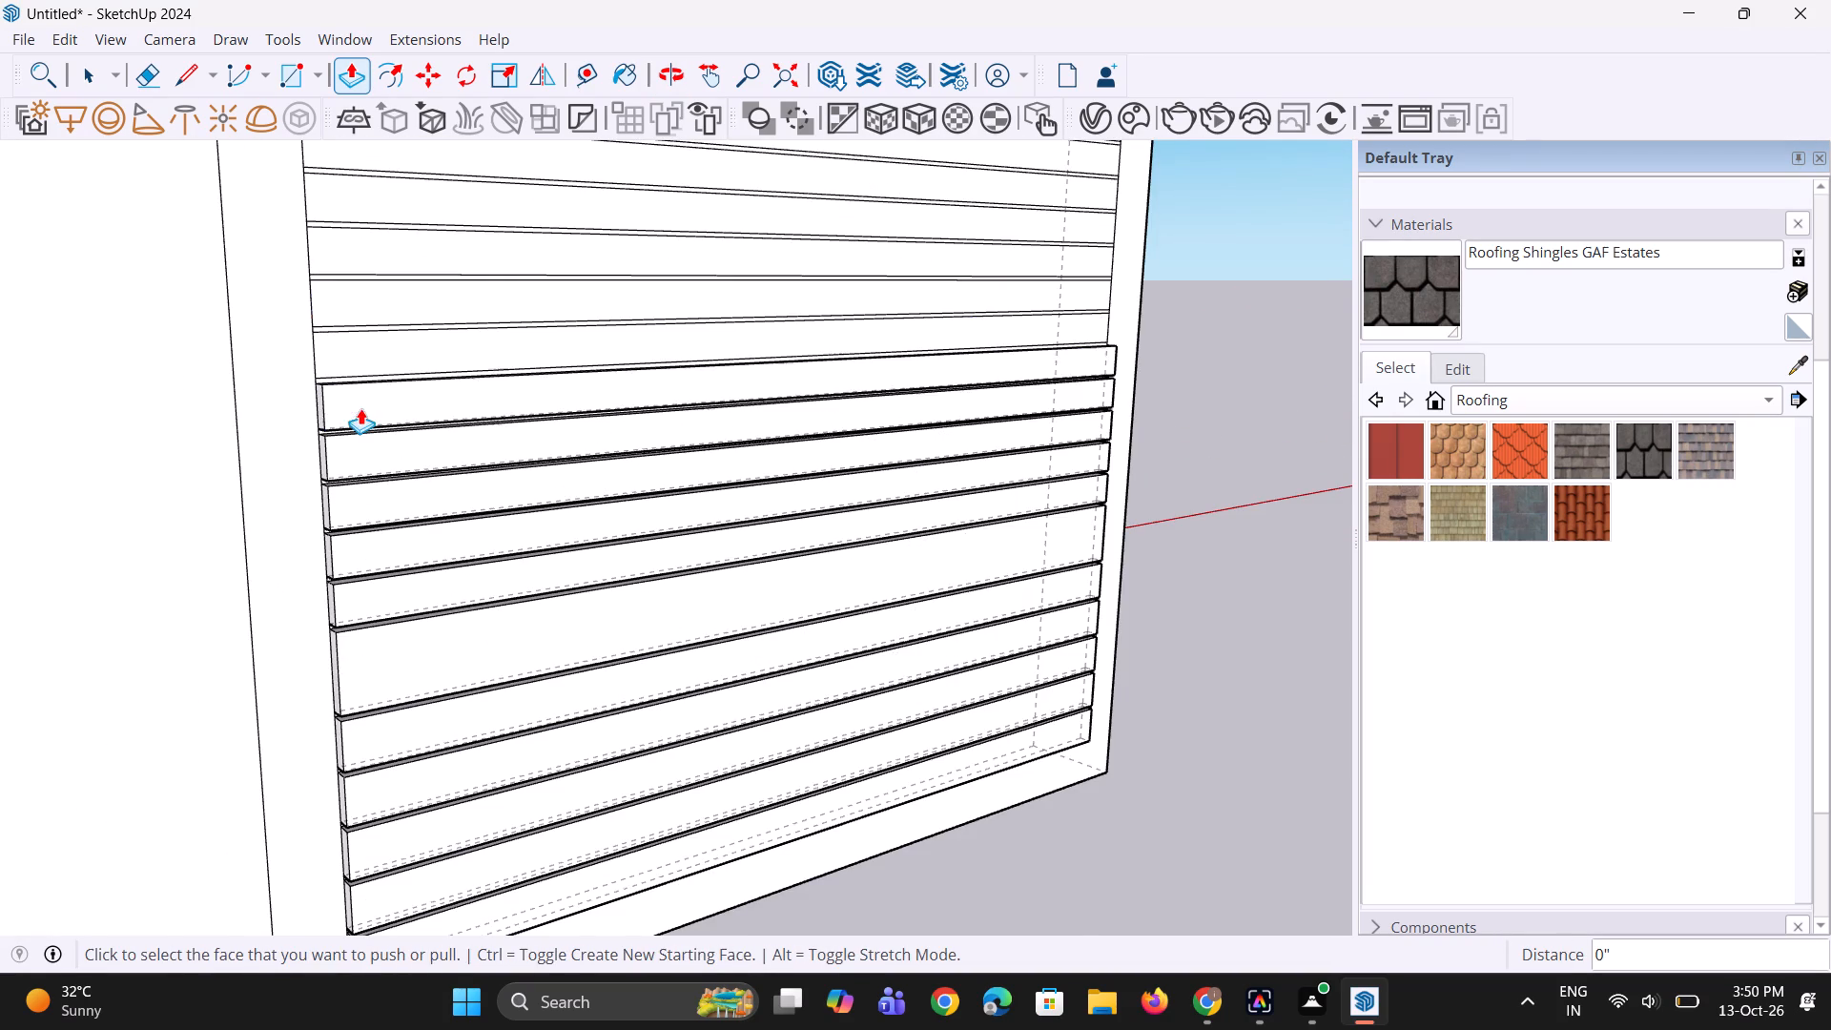
double_click(376, 356)
double_click(378, 309)
double_click(382, 257)
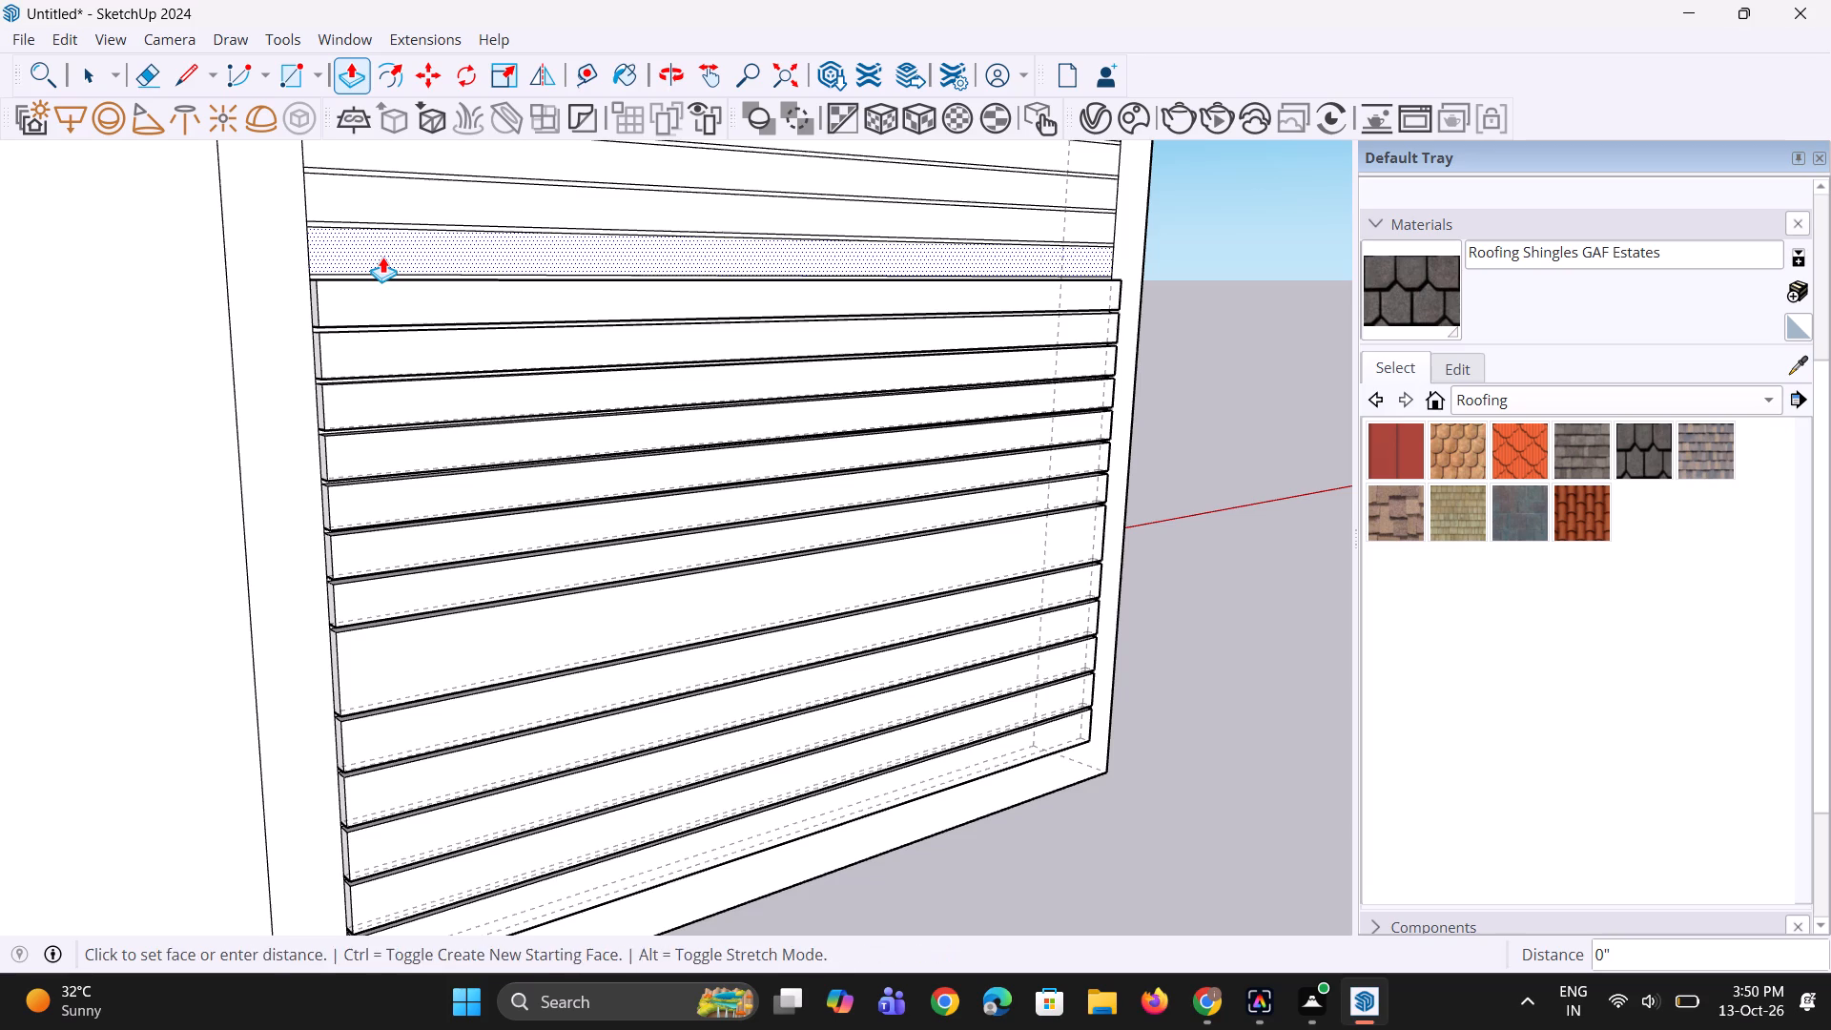
Repeat the same outward Push/Pull on the six remaining slat faces up to the inner frame's top edge.
middle_click_drag(371, 480, 414, 642)
double_click(343, 354)
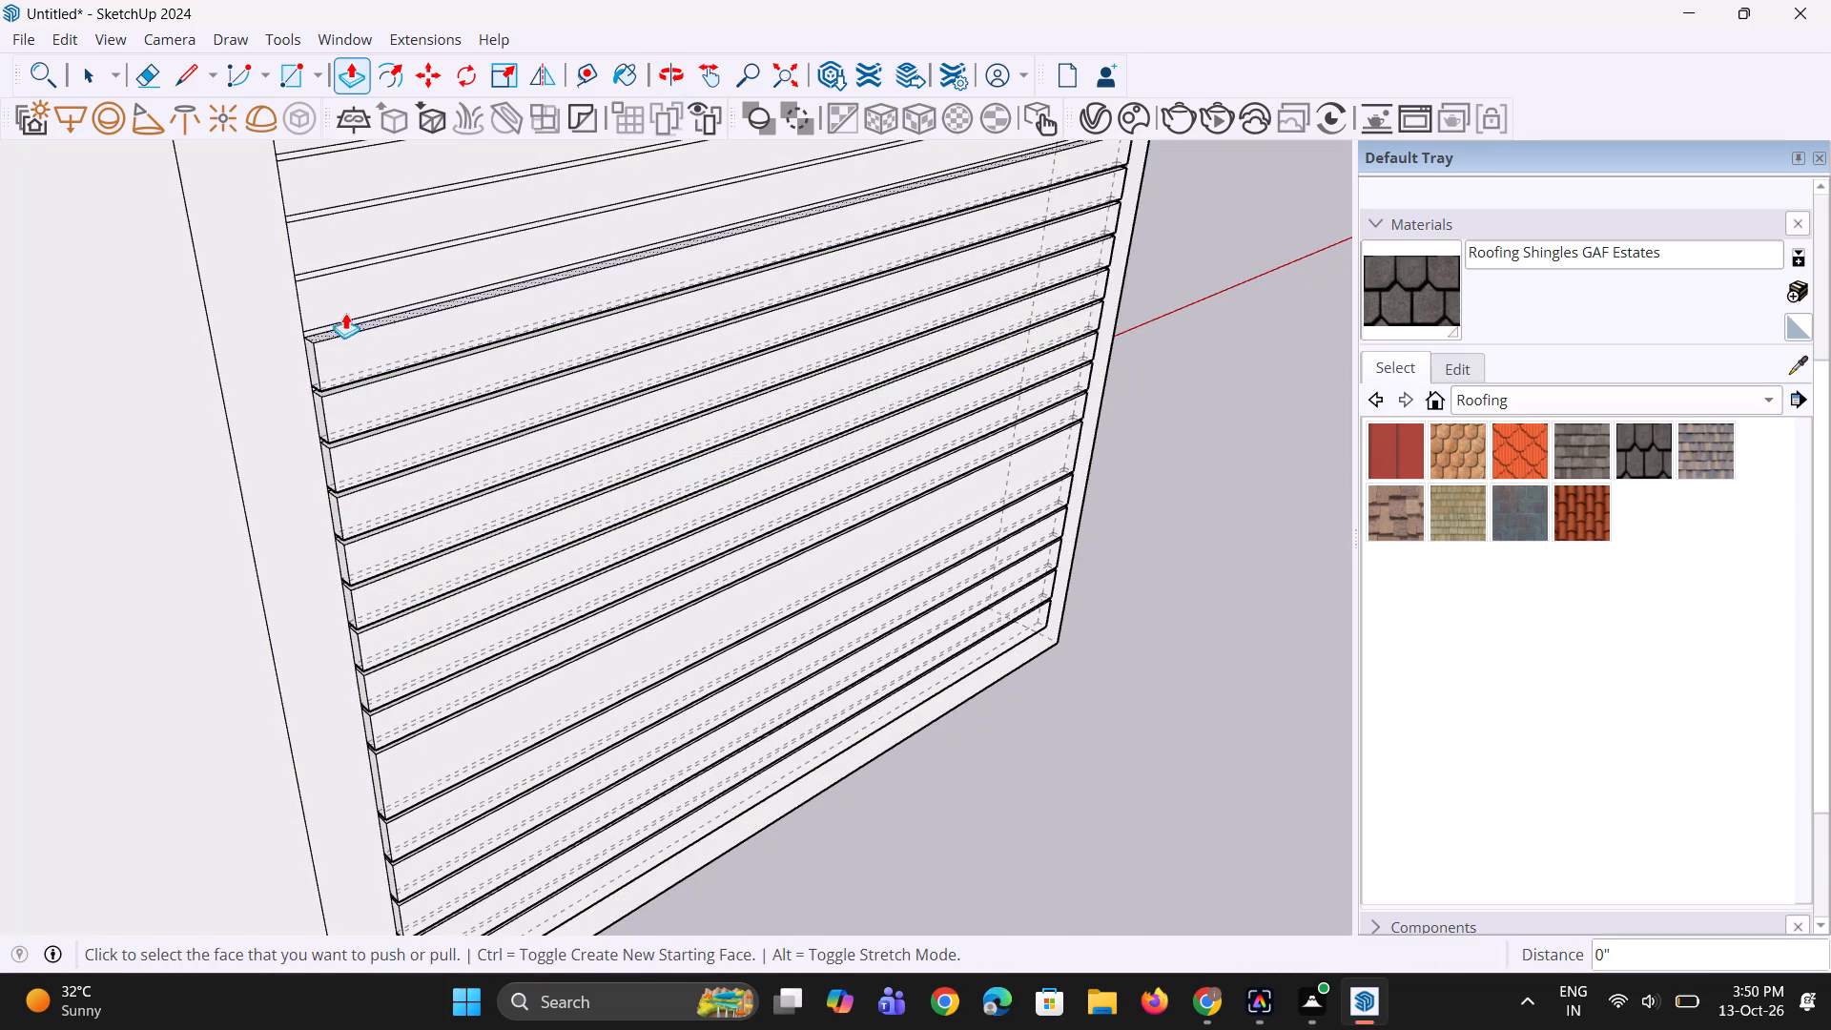
double_click(345, 307)
double_click(343, 233)
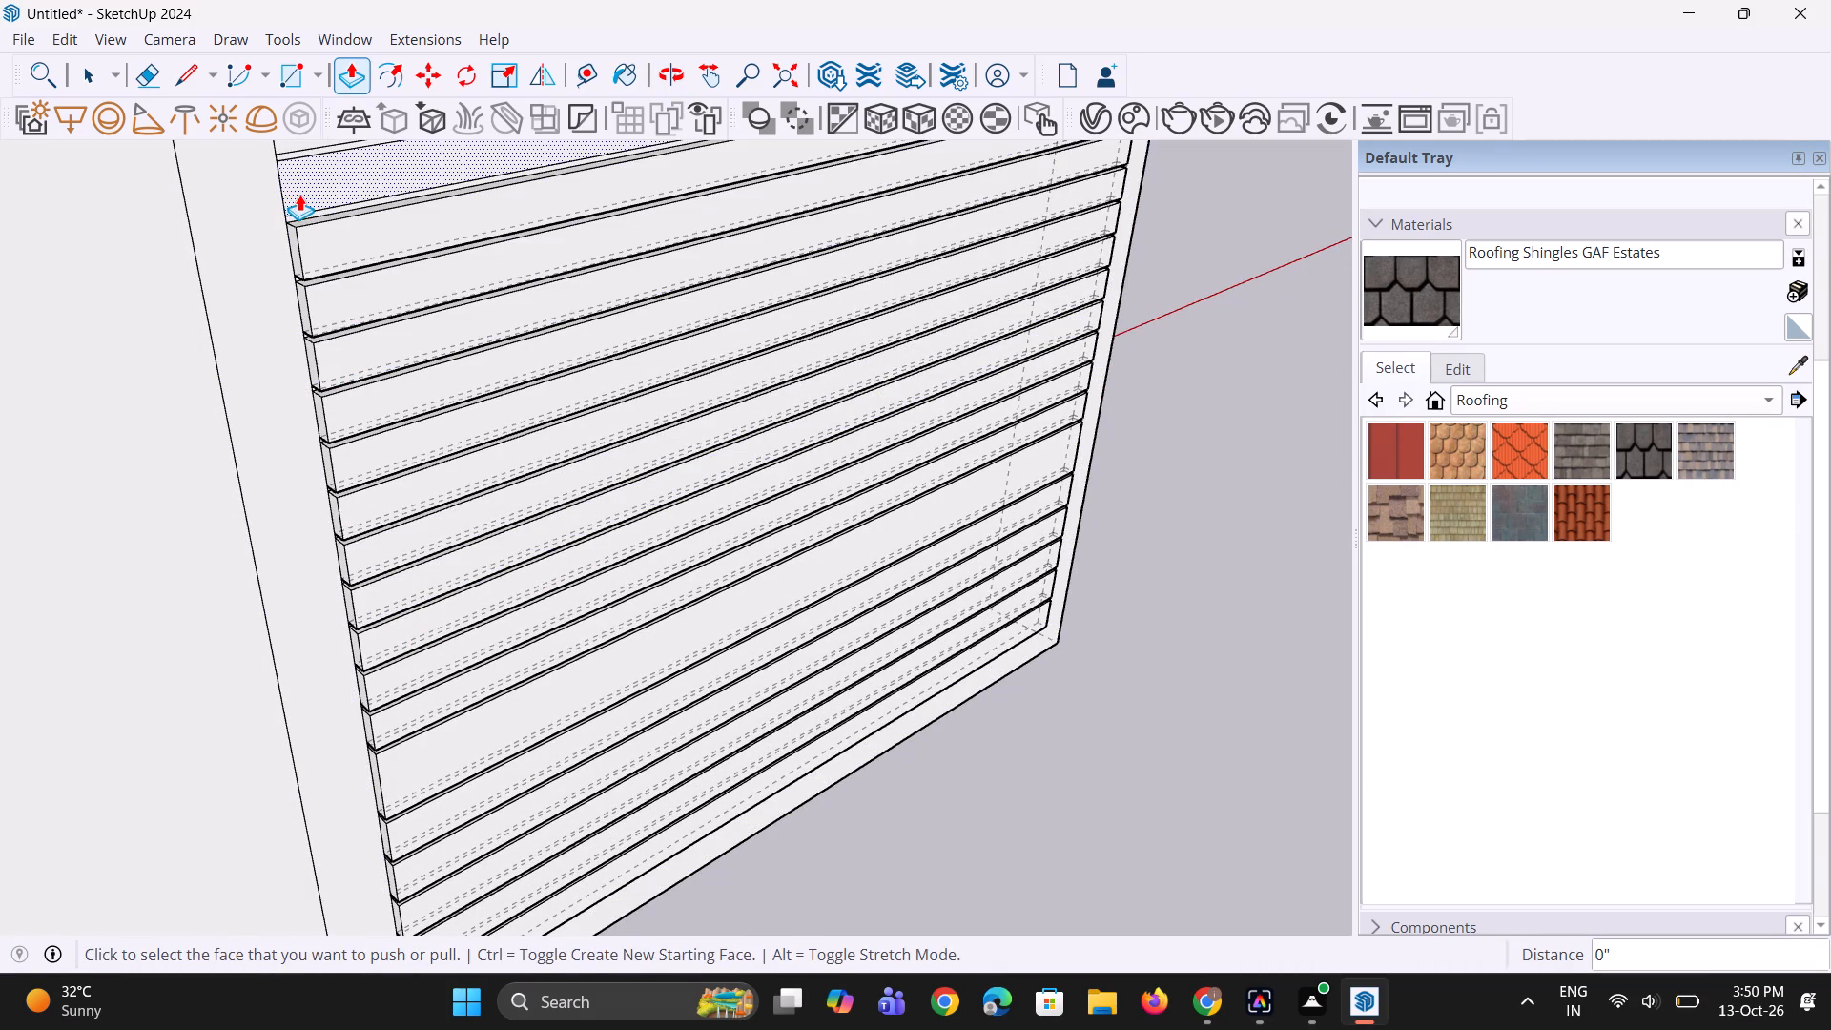
double_click(299, 195)
scroll(354, 491, "down", 9)
scroll(364, 312, "up", 2)
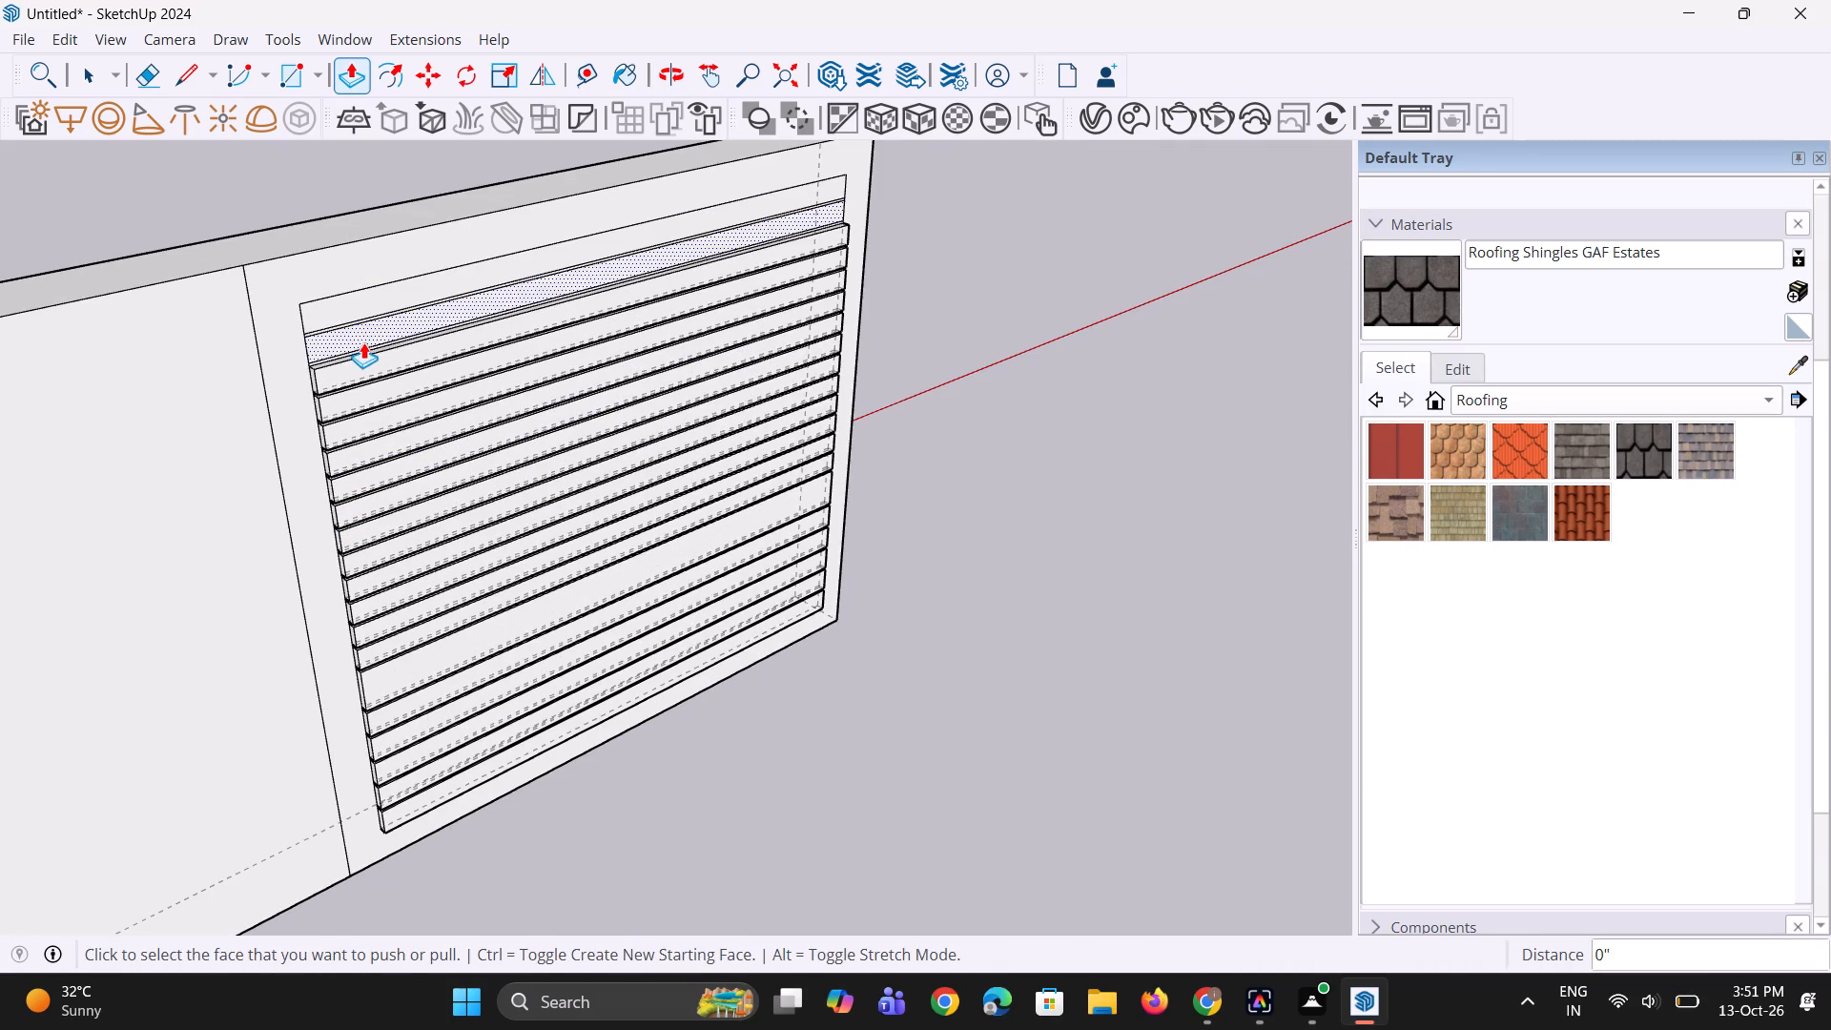
double_click(363, 342)
double_click(365, 301)
Examine the gate's slatted and plain sections from several angles and in relation to the house.
scroll(345, 504, "down", 4)
middle_click_drag(397, 539, 248, 459)
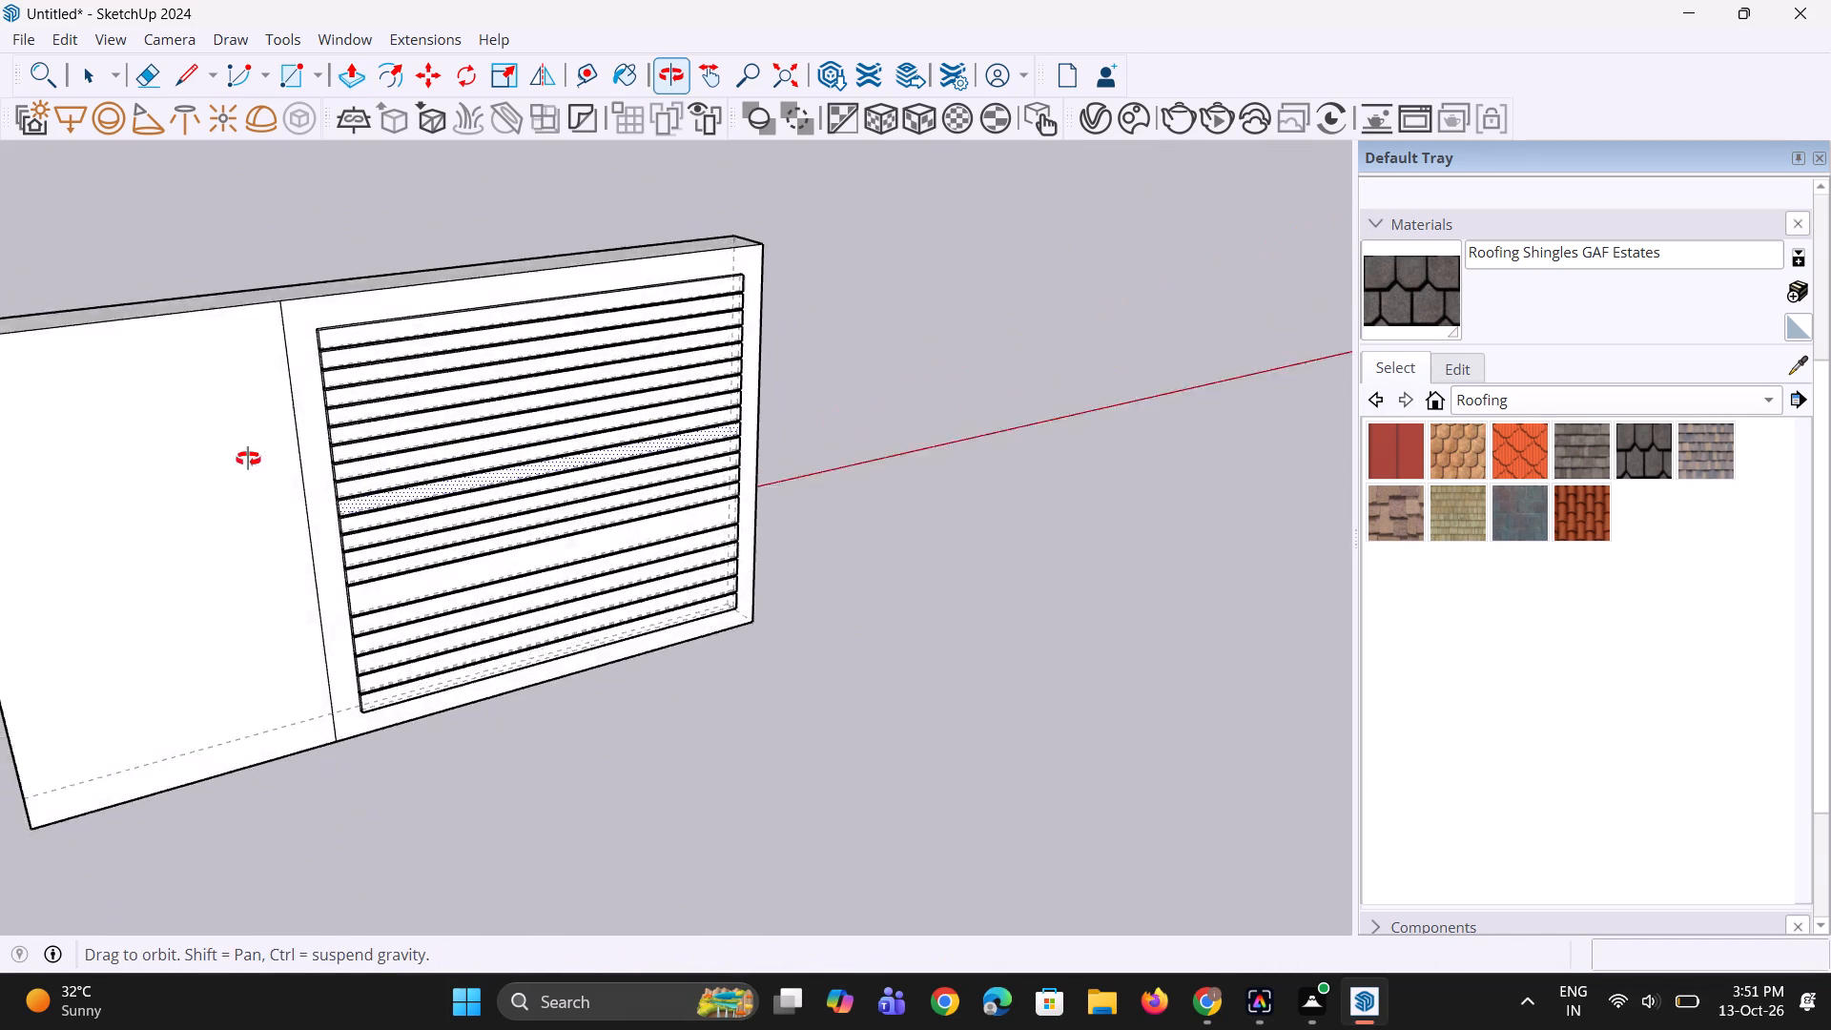
middle_click_drag(248, 459, 140, 437)
scroll(189, 443, "down", 5)
middle_click_drag(246, 474, 215, 373)
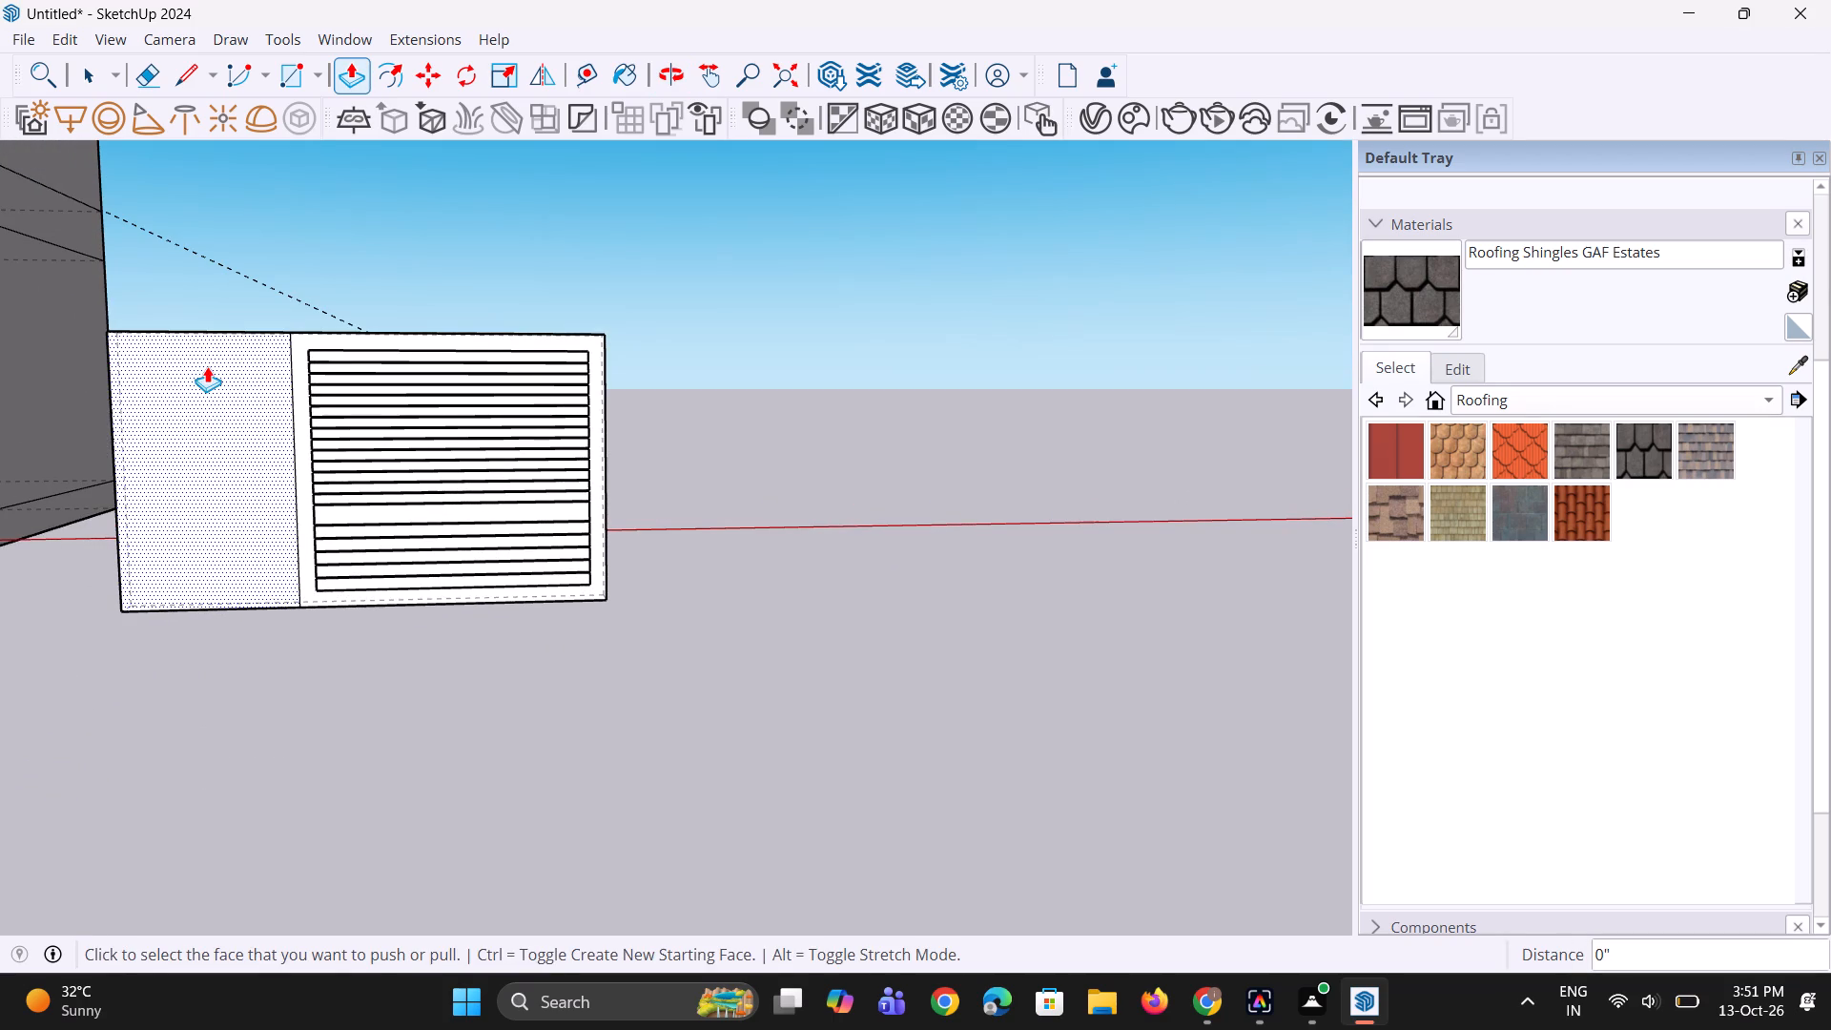
middle_click_drag(250, 352, 269, 357)
key("space")
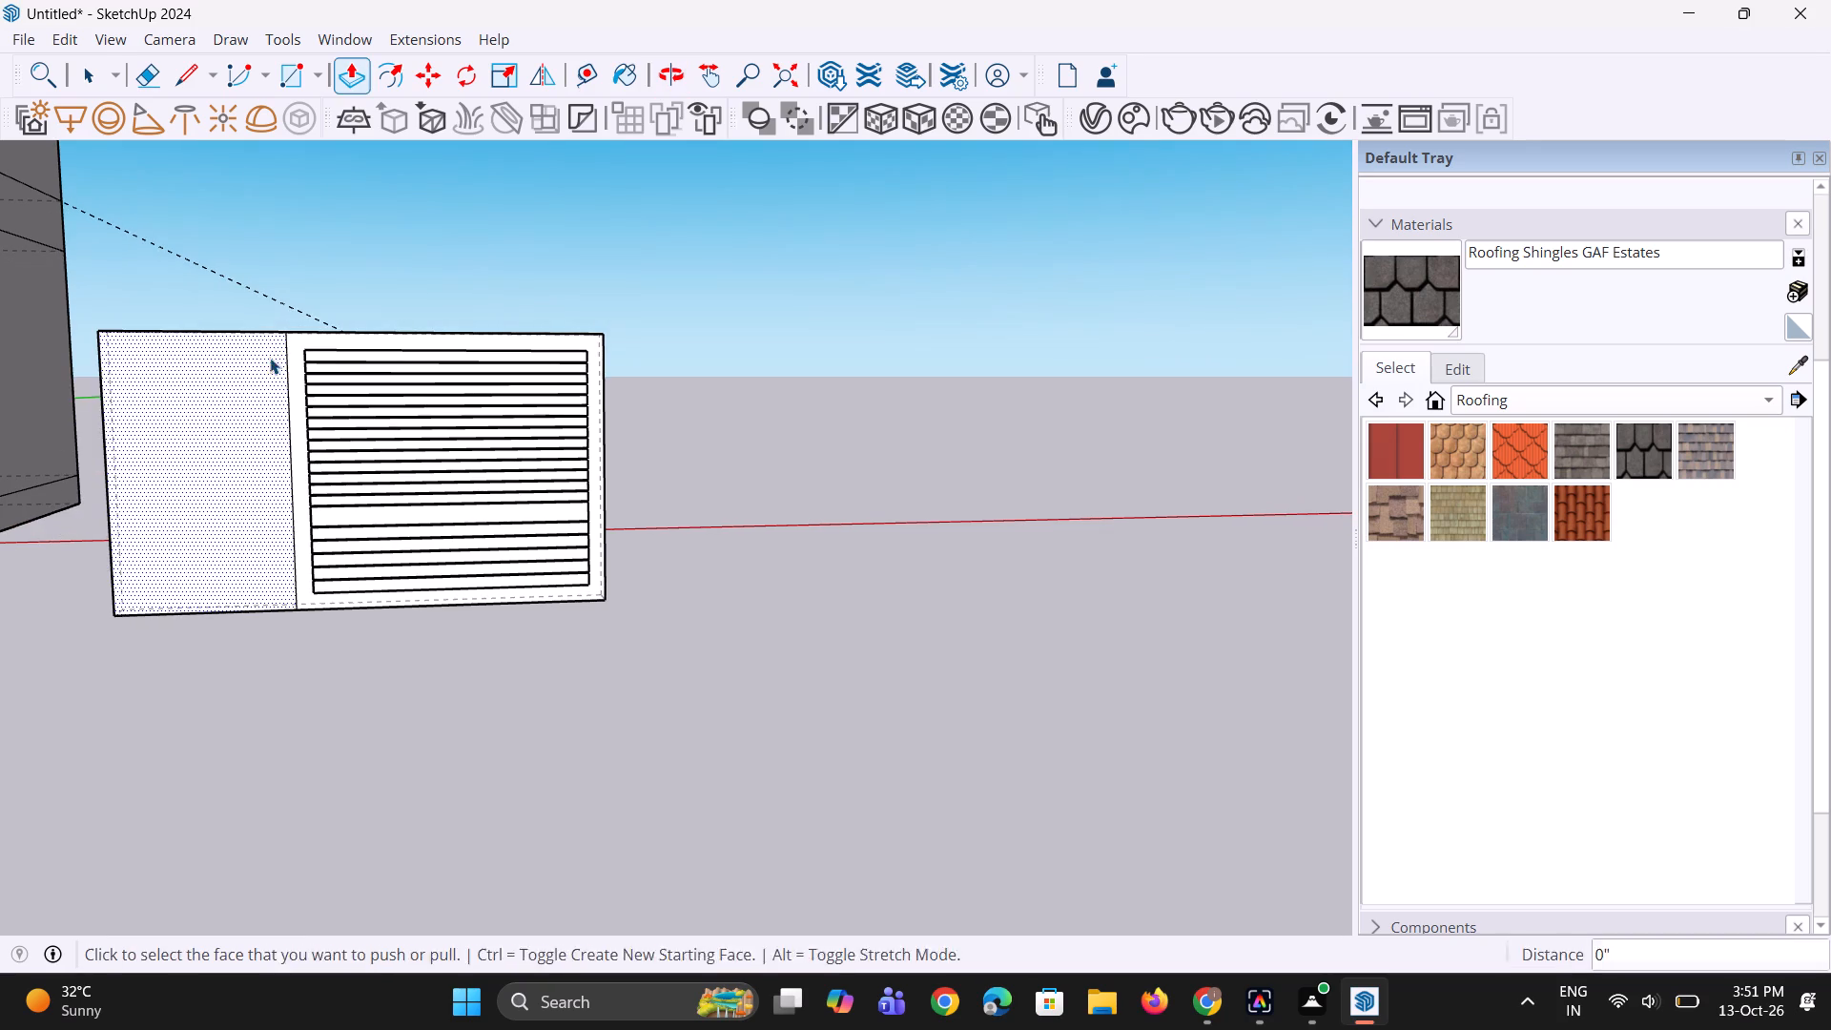
key("space")
key("space")
scroll(238, 459, "up", 3)
scroll(262, 442, "down", 4)
middle_click_drag(275, 443, 254, 450)
scroll(268, 433, "up", 3)
middle_click_drag(231, 435, 136, 487)
scroll(221, 446, "up", 2)
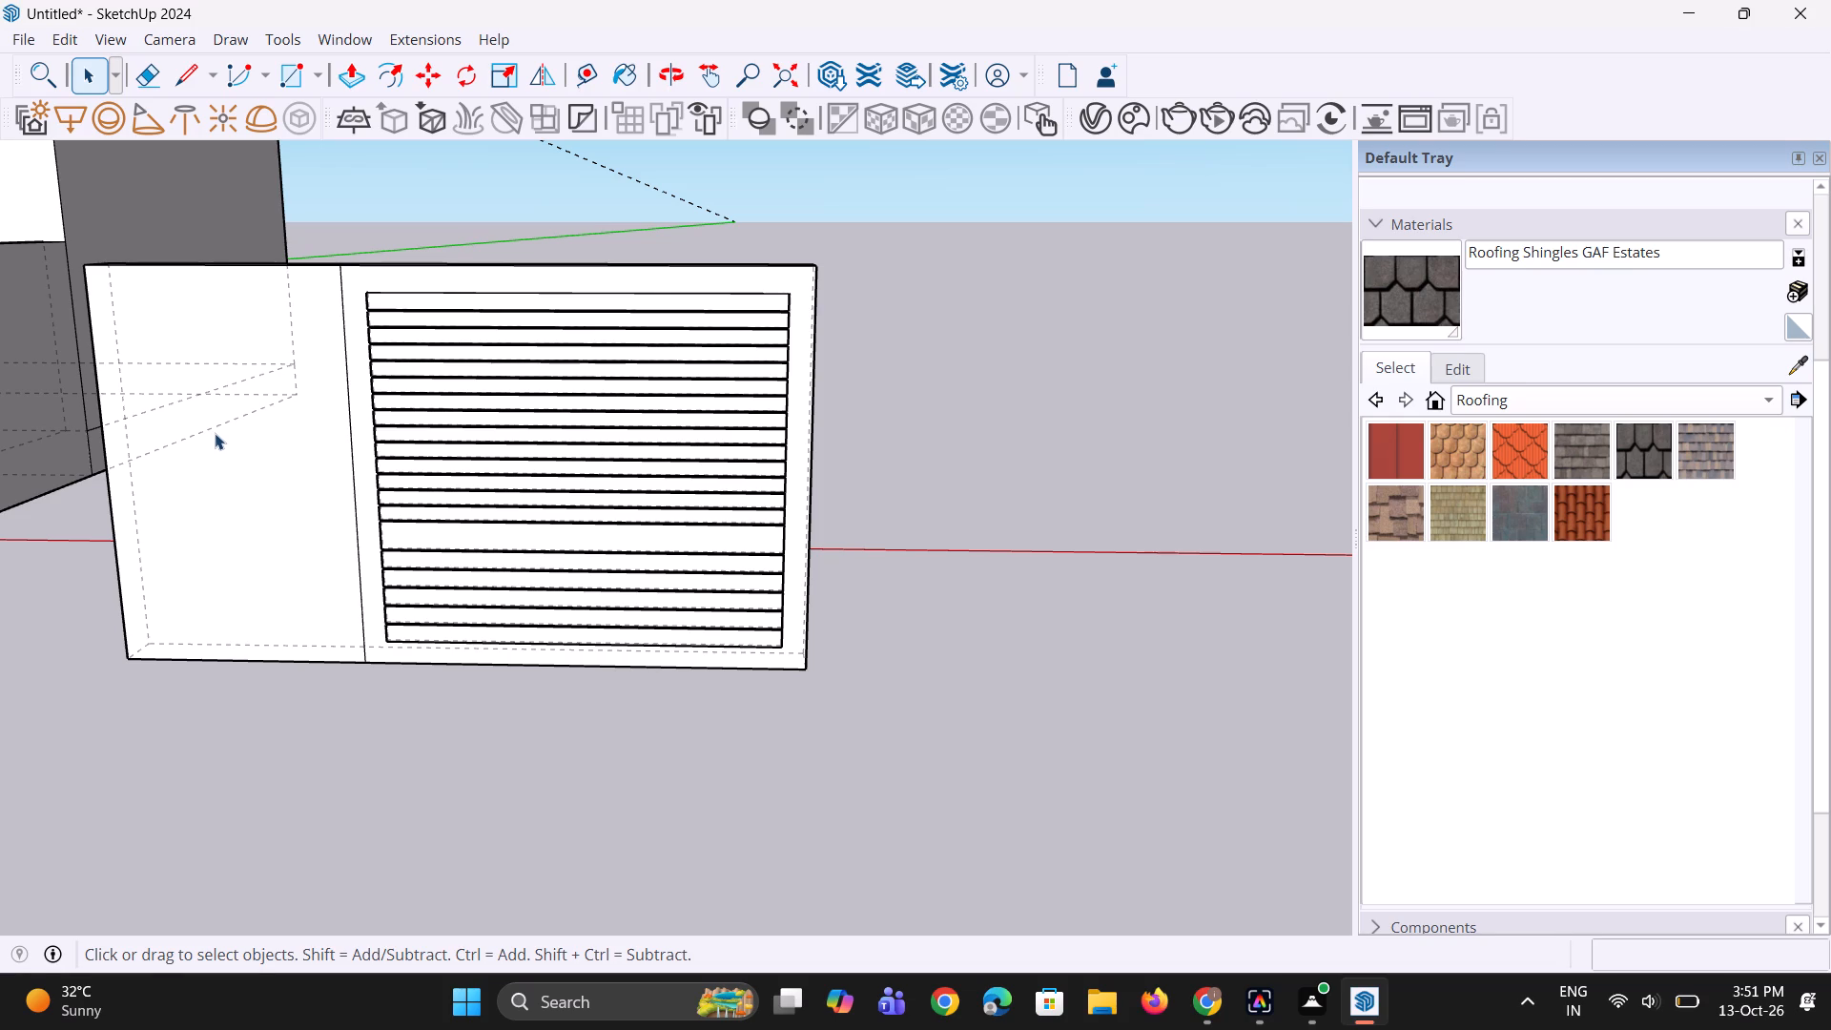
left_click(206, 503)
middle_click_drag(221, 504, 373, 504)
scroll(373, 504, "down", 5)
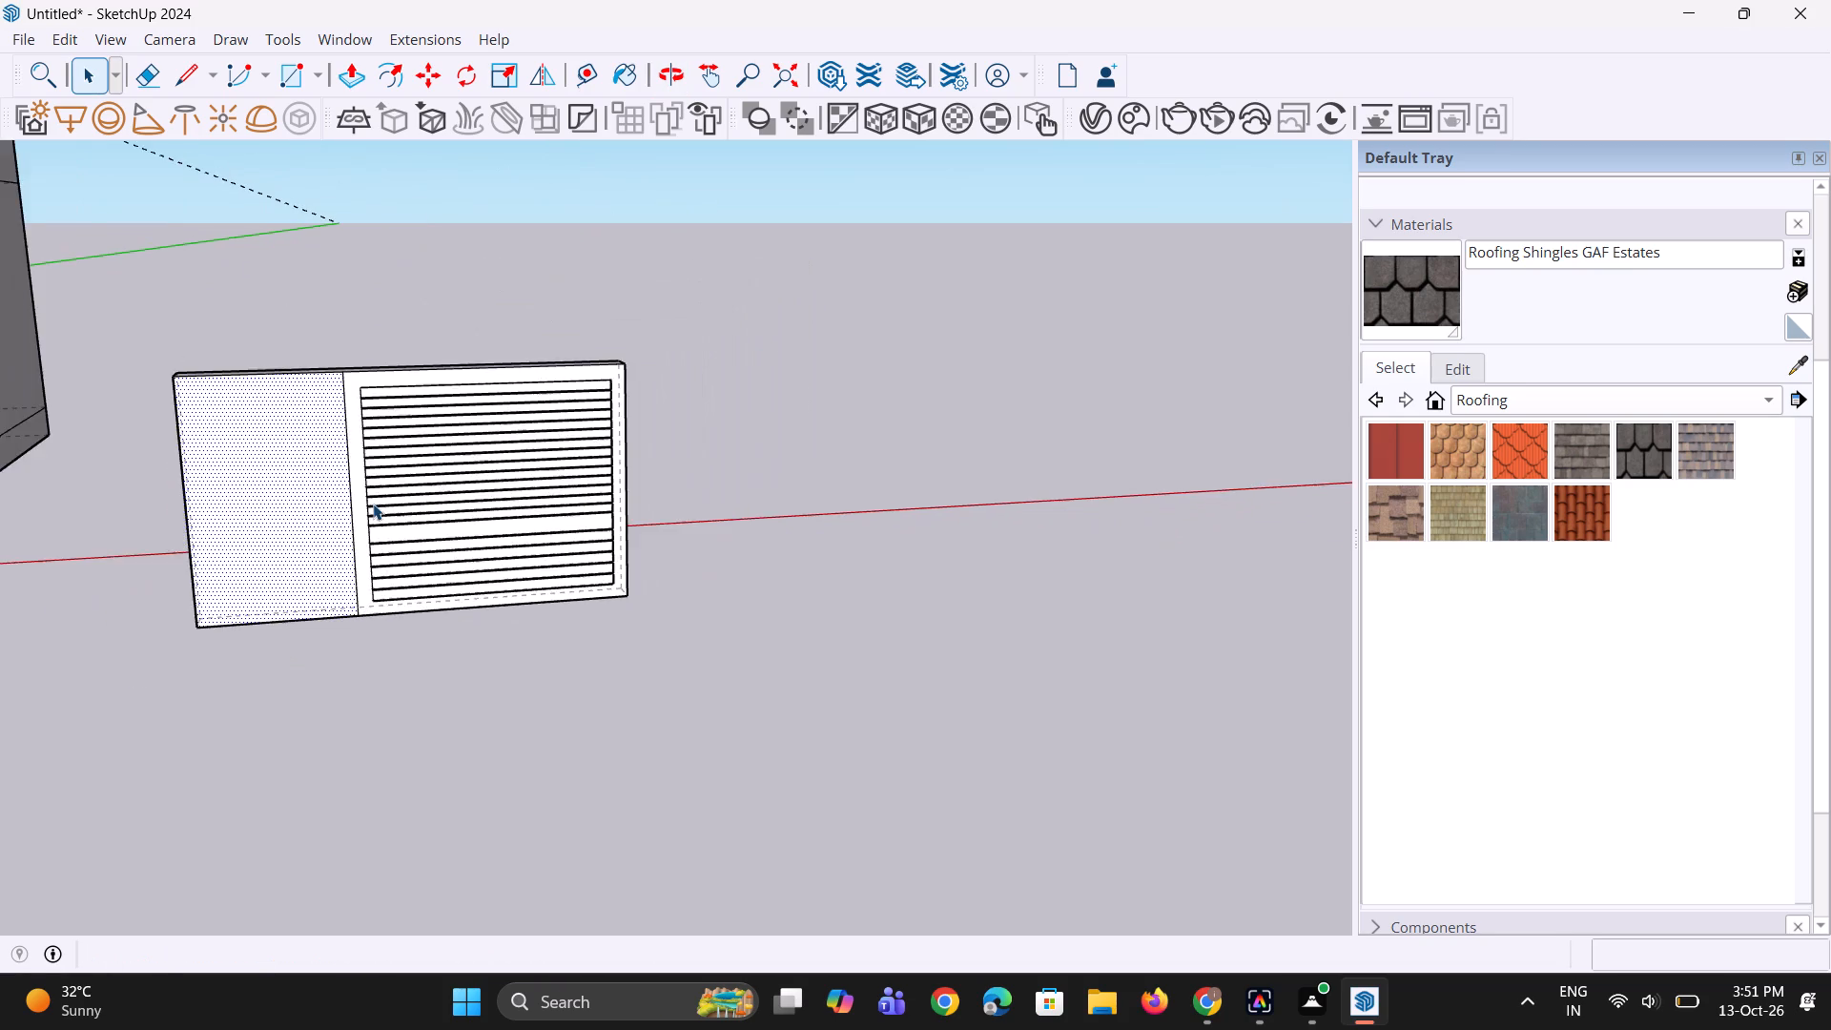
scroll(373, 504, "down", 16)
scroll(305, 474, "down", 5)
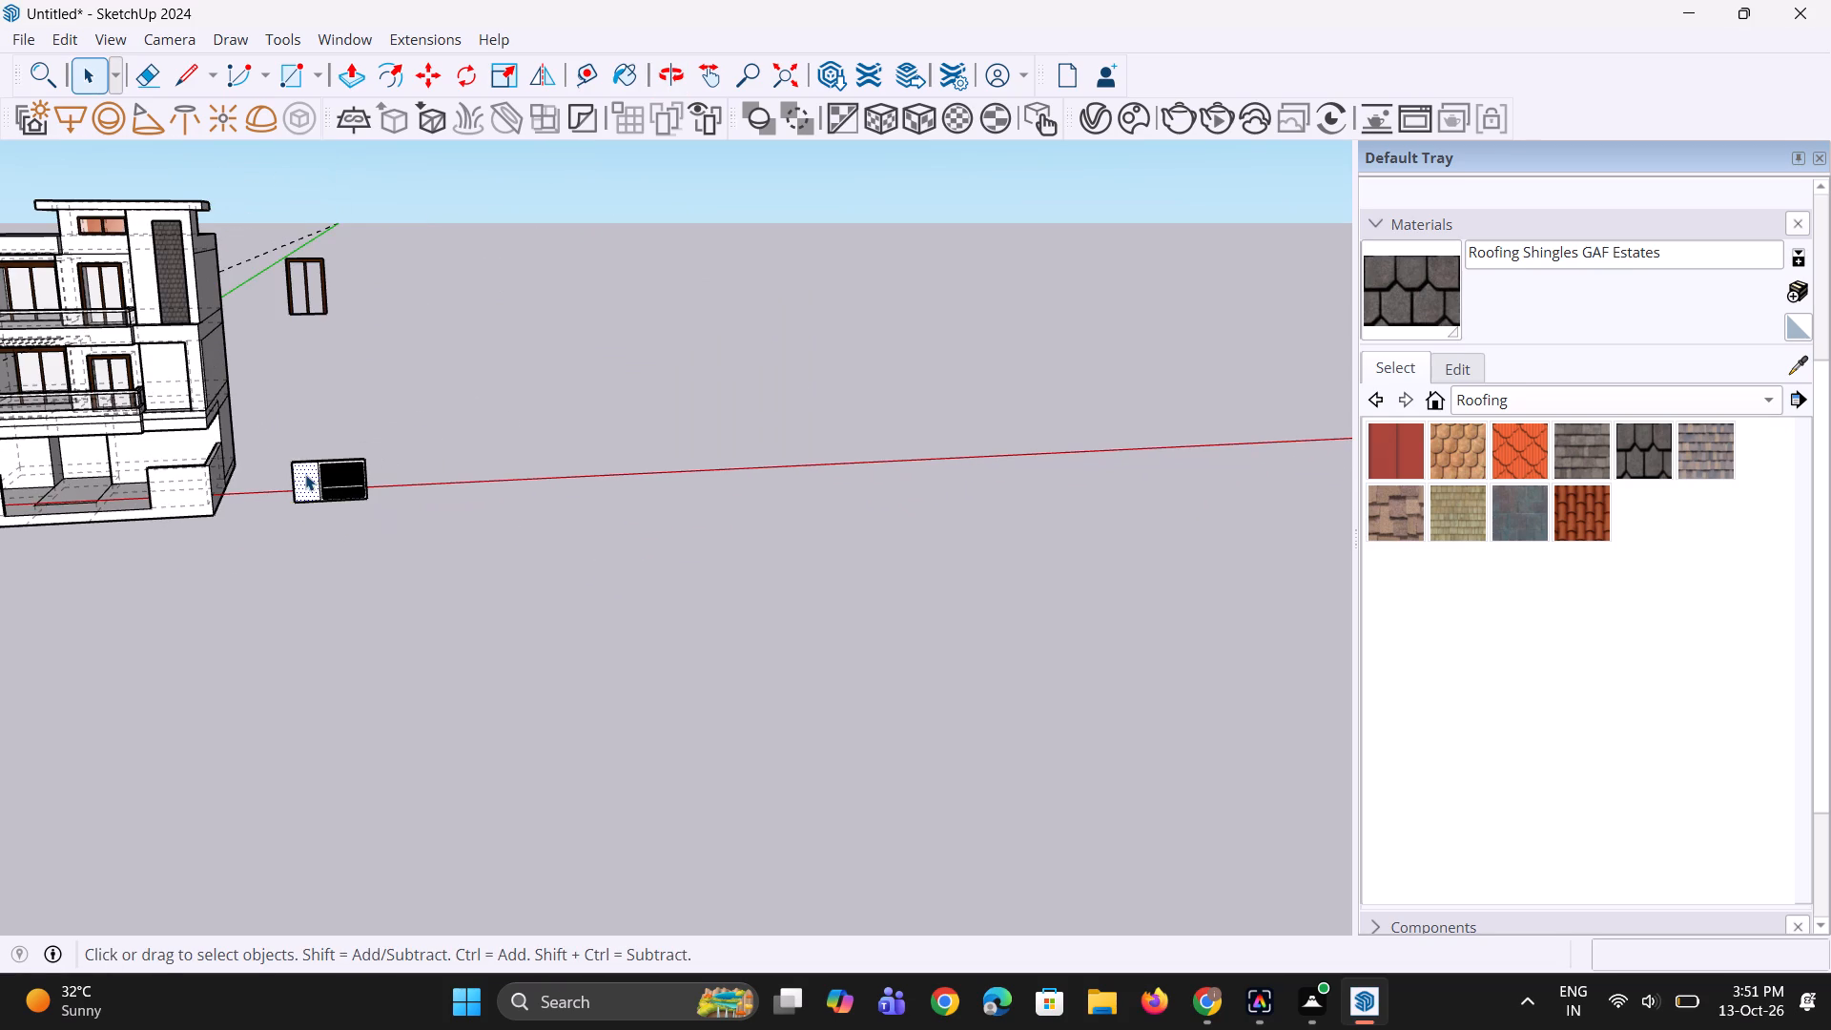
Turn off the dashed display of back edges in the model.
key("k")
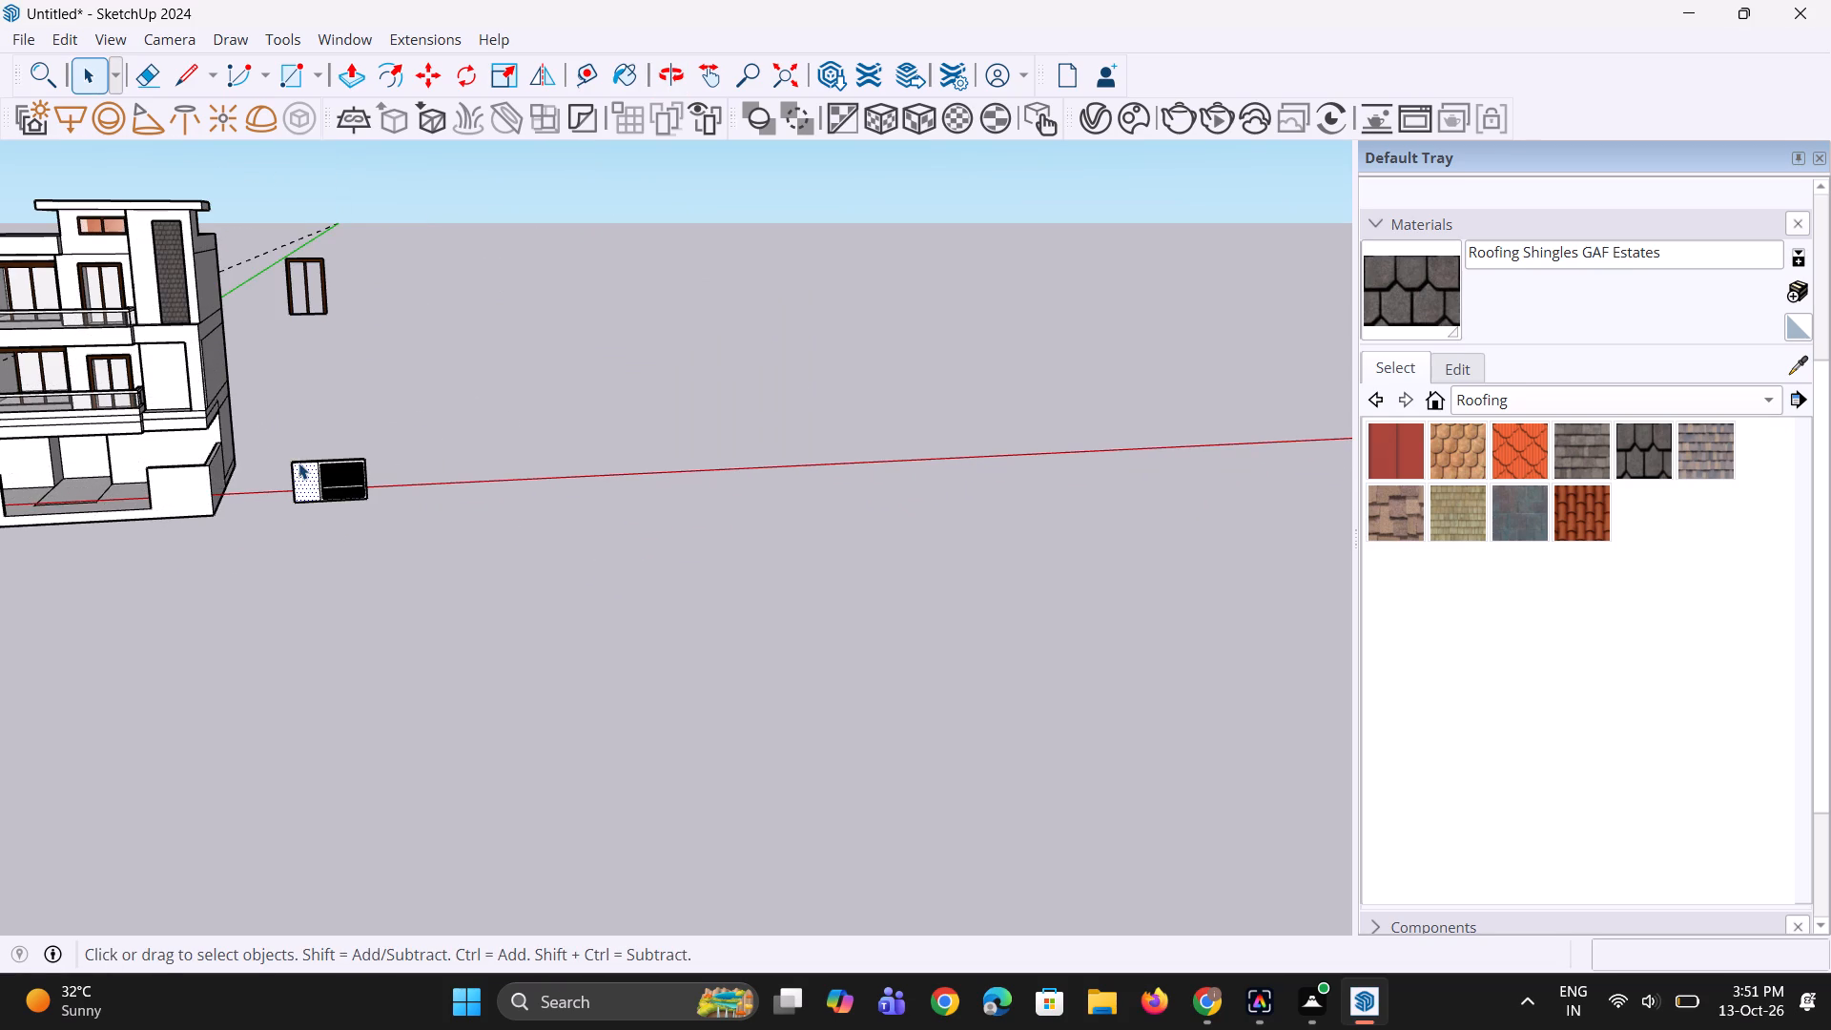
Offset the outline of the gate's plain section inward by about 6 5/16" to form a frame.
scroll(261, 482, "up", 8)
left_click_drag(302, 379, 316, 395)
scroll(275, 506, "up", 4)
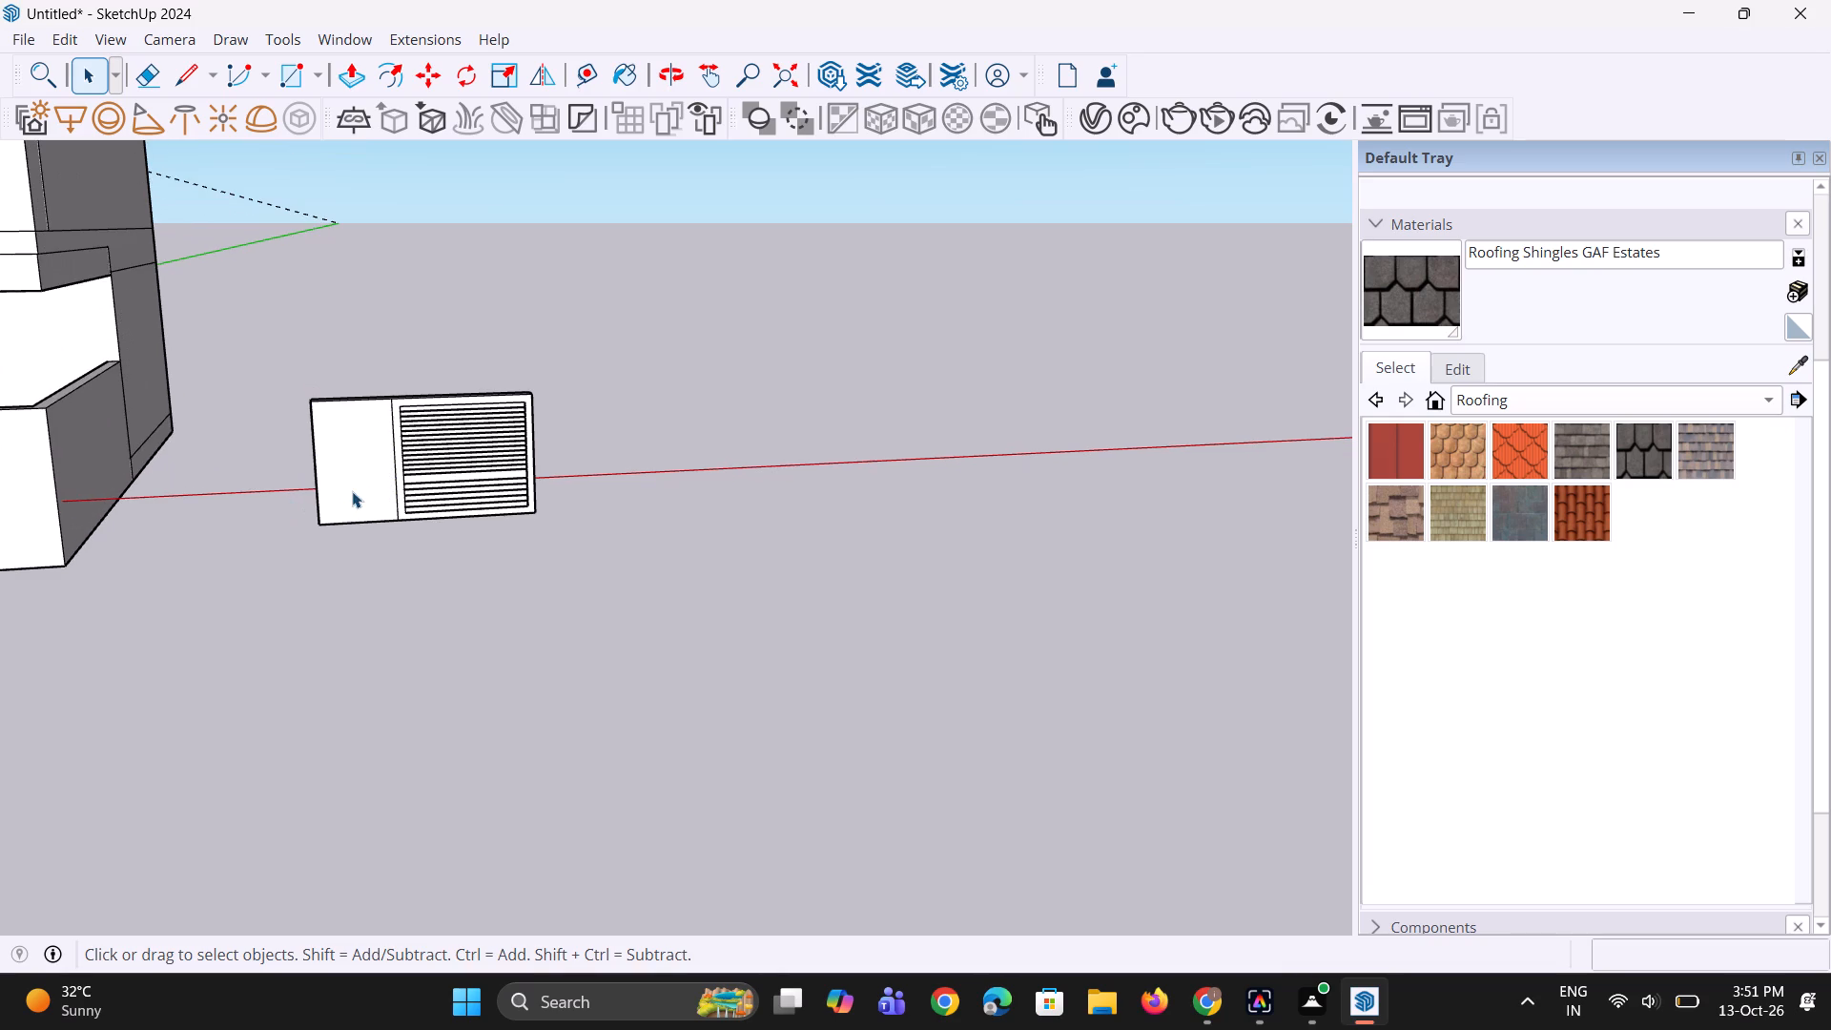
left_click(364, 491)
scroll(360, 487, "up", 3)
key("f")
left_click(327, 434)
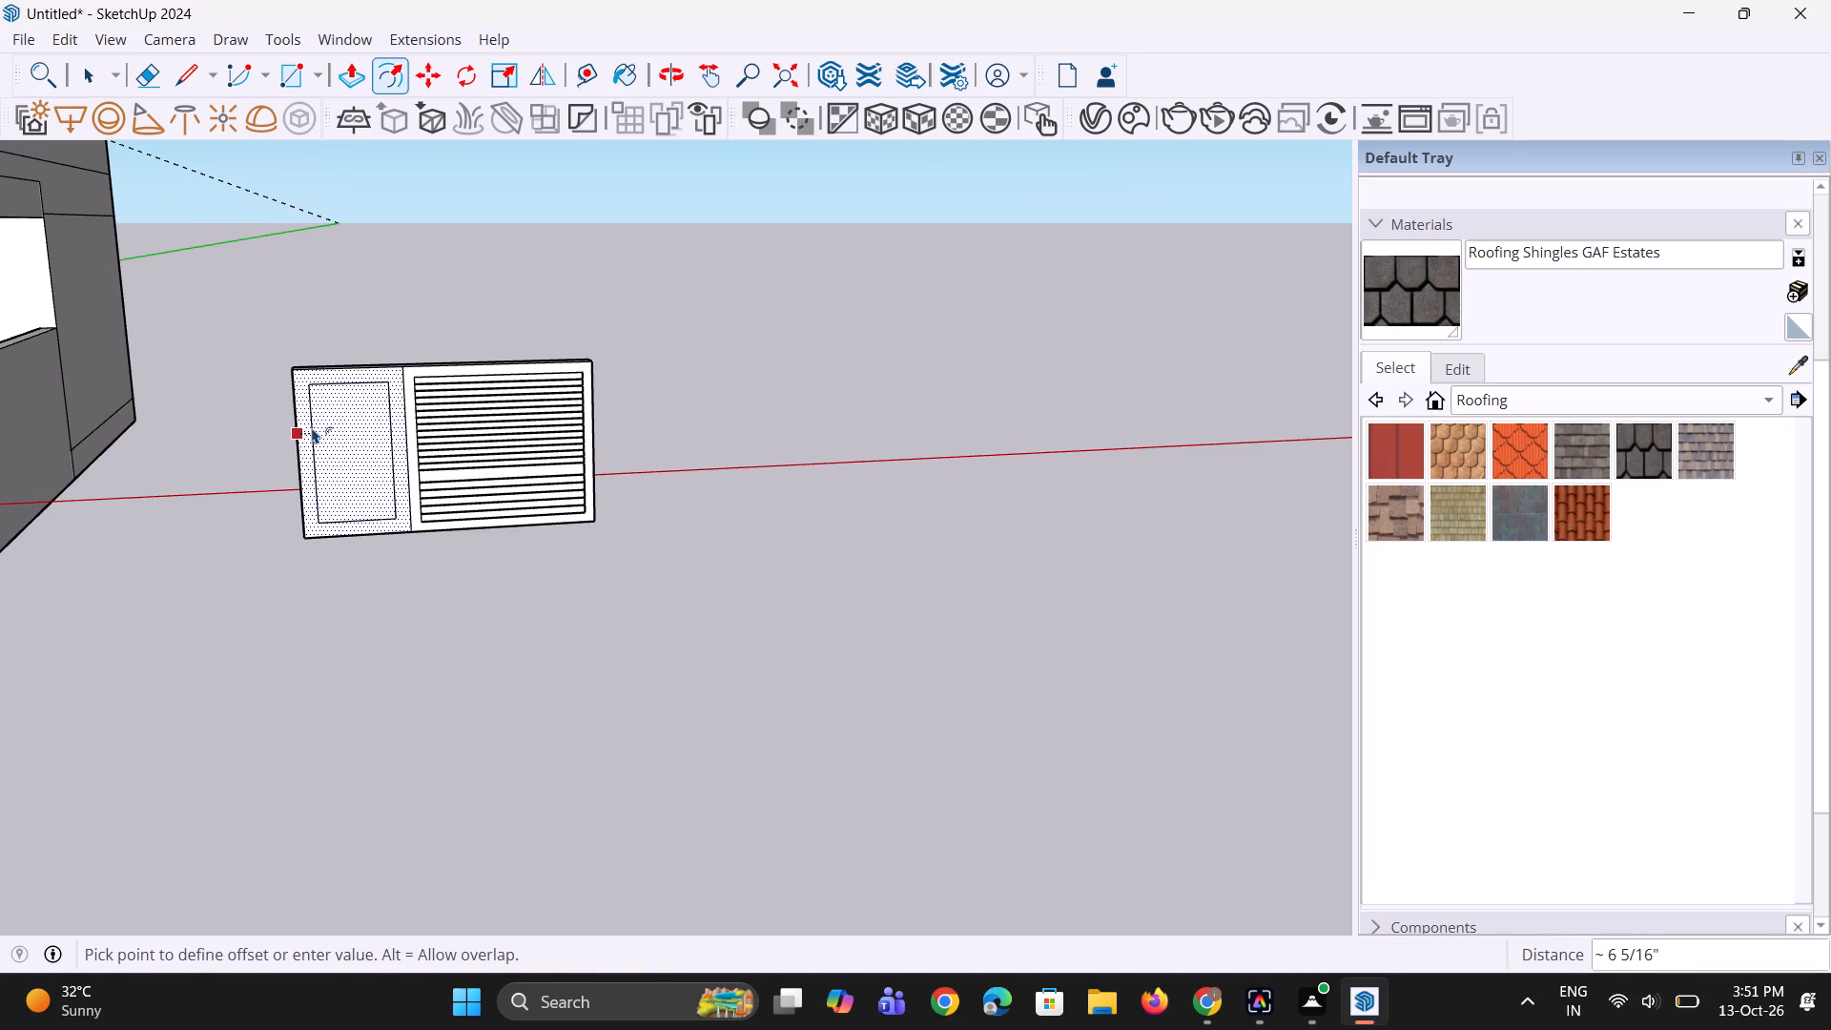
left_click(312, 427)
scroll(321, 549, "up", 1)
middle_click_drag(321, 549, 326, 534)
key("space")
scroll(328, 534, "up", 1)
key("space")
left_click(335, 624)
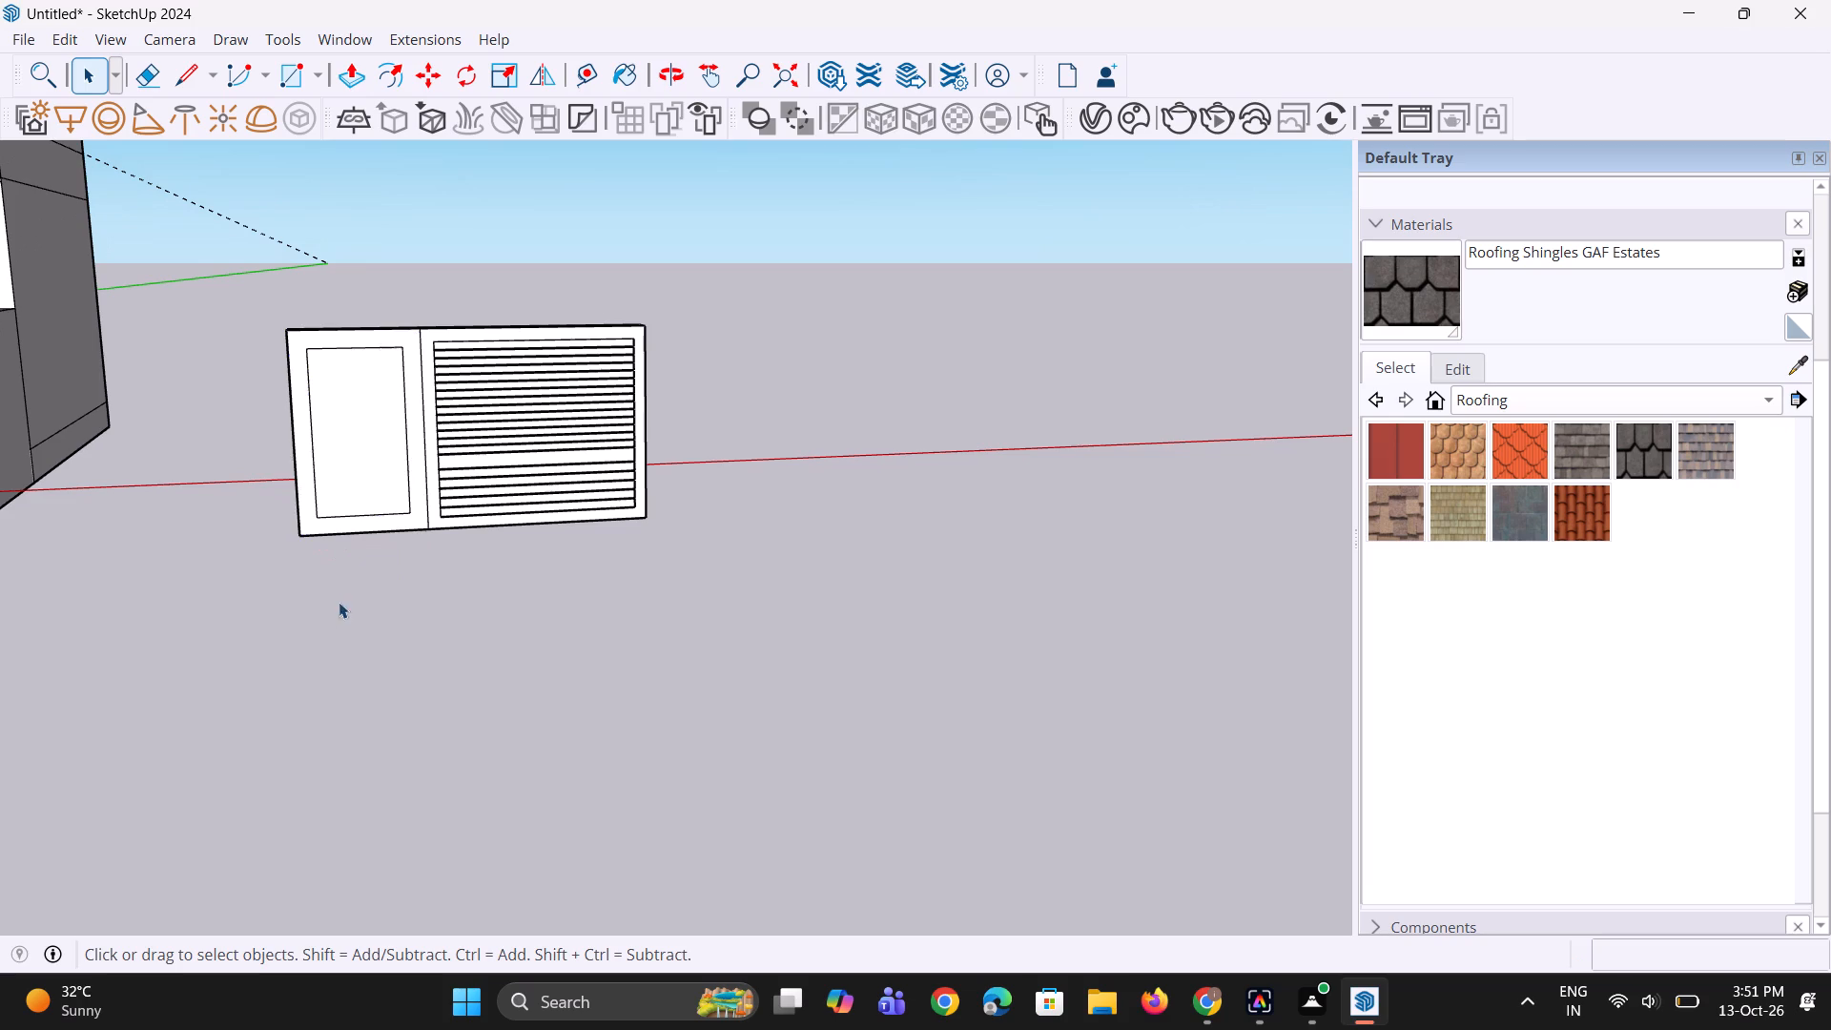
Push the inner face of the plain section inward about 3 7/8" to recess it behind its frame.
scroll(350, 532, "up", 13)
scroll(333, 509, "down", 10)
middle_click_drag(308, 466, 582, 616)
scroll(291, 428, "up", 2)
key("p")
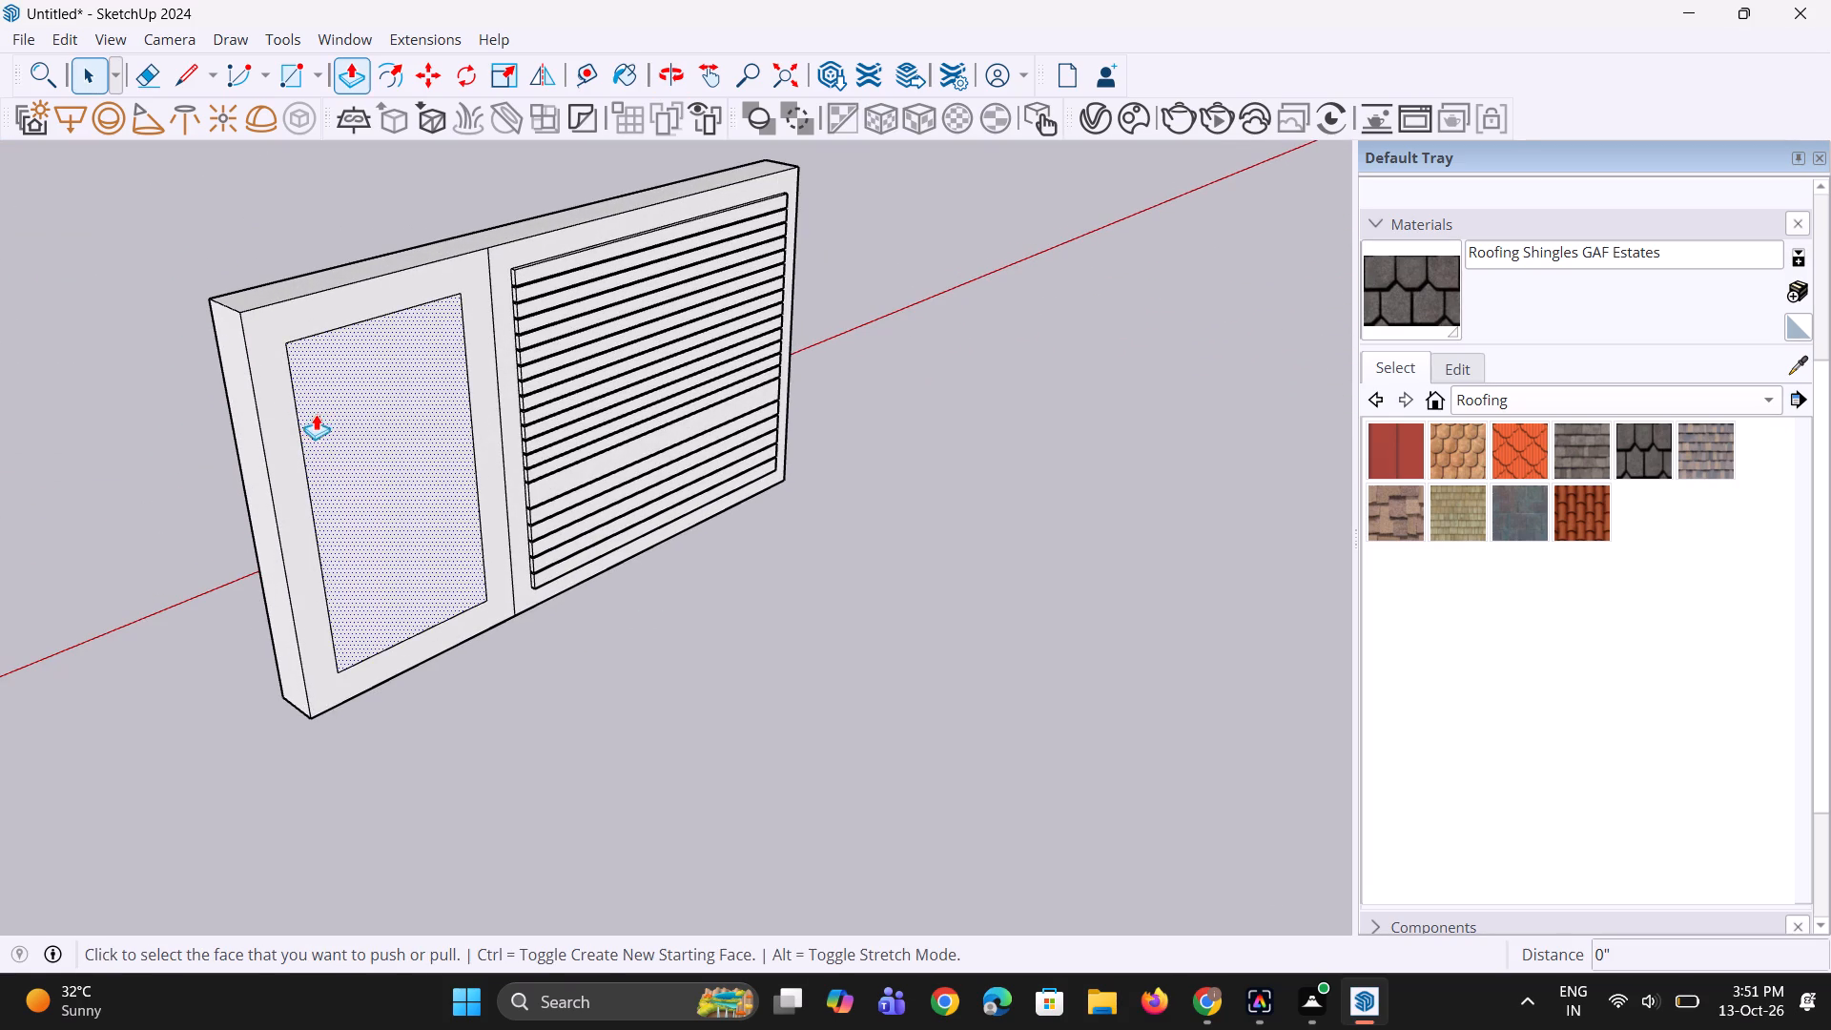
left_click(334, 442)
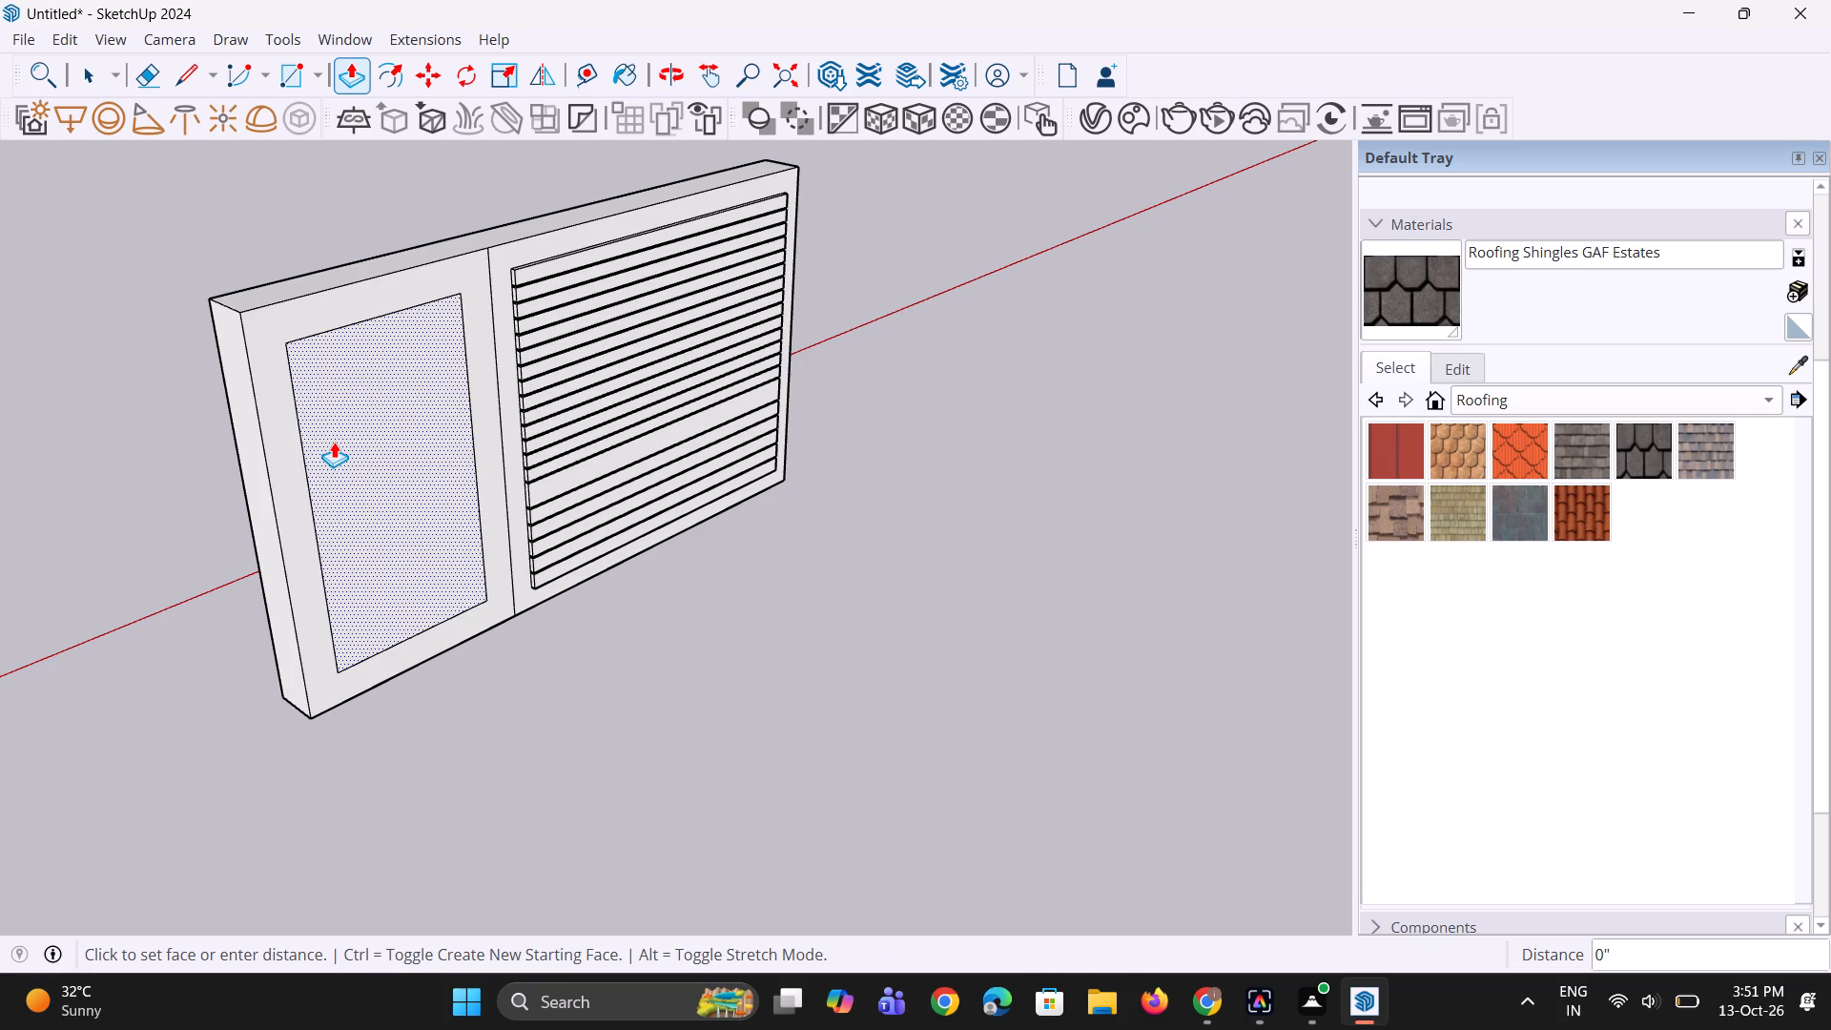
left_click(326, 424)
middle_click_drag(378, 496, 170, 483)
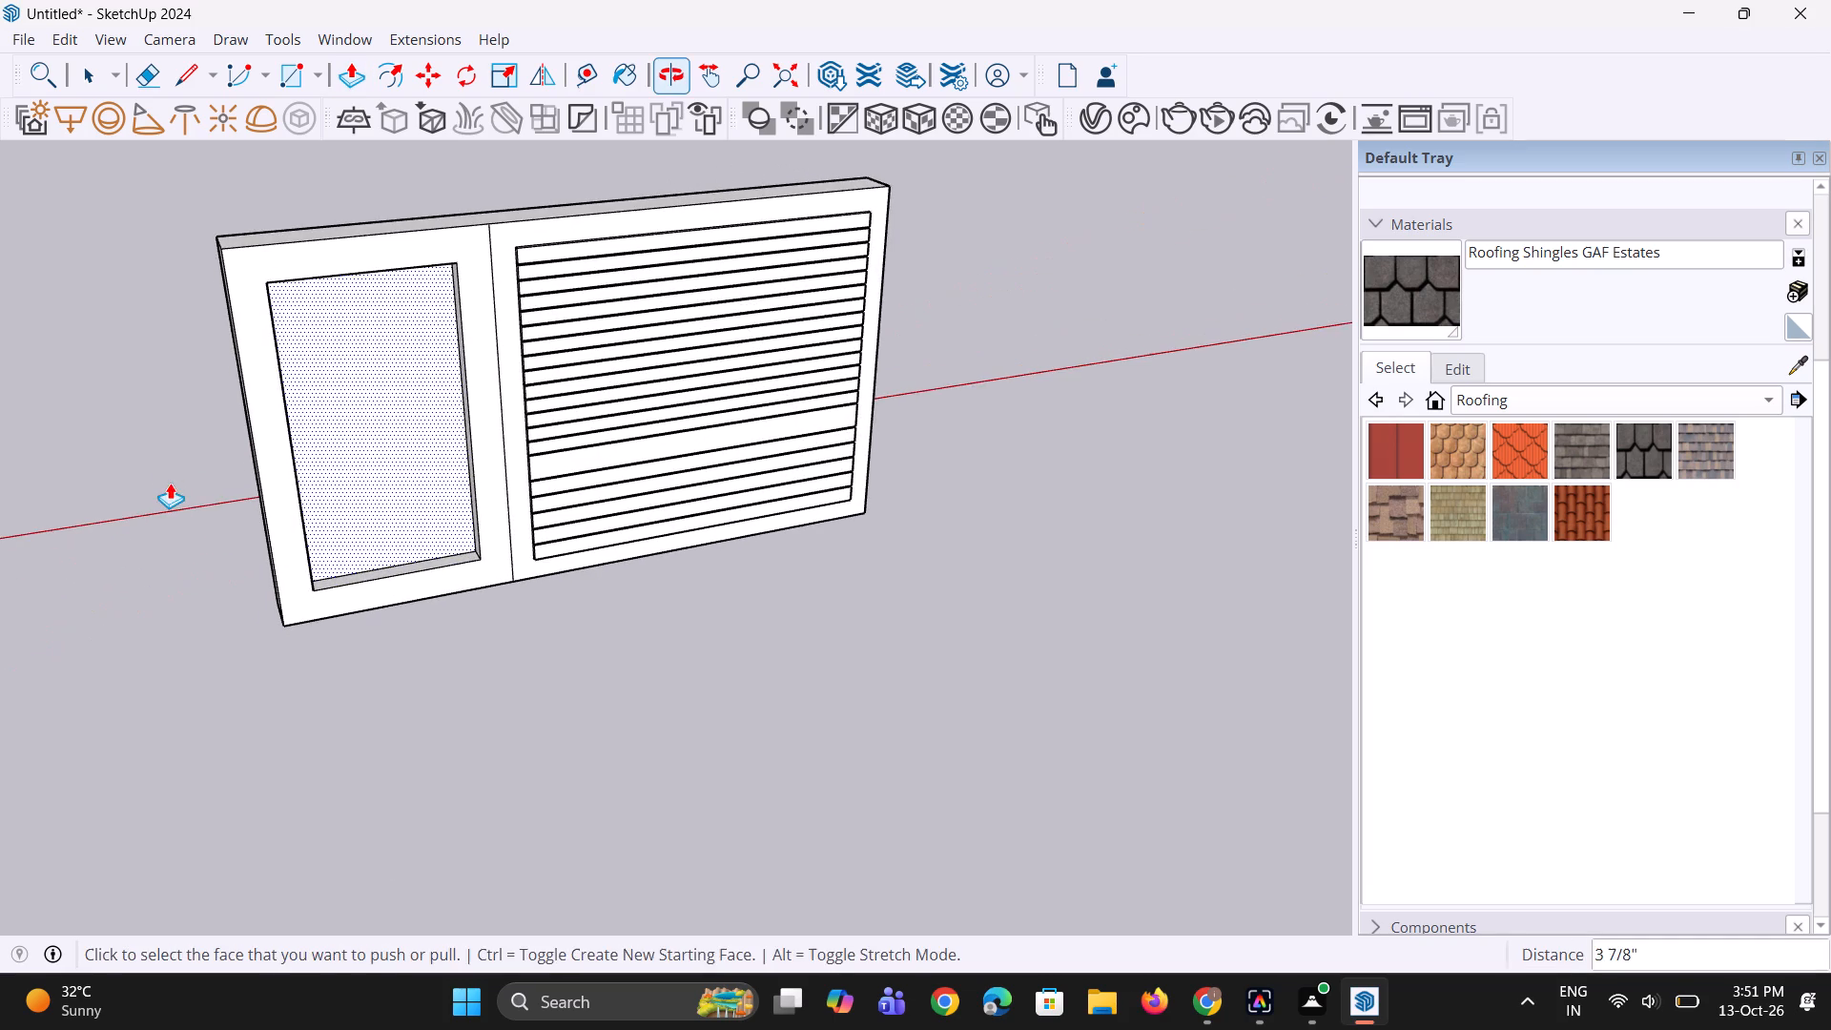
key("space")
key("space")
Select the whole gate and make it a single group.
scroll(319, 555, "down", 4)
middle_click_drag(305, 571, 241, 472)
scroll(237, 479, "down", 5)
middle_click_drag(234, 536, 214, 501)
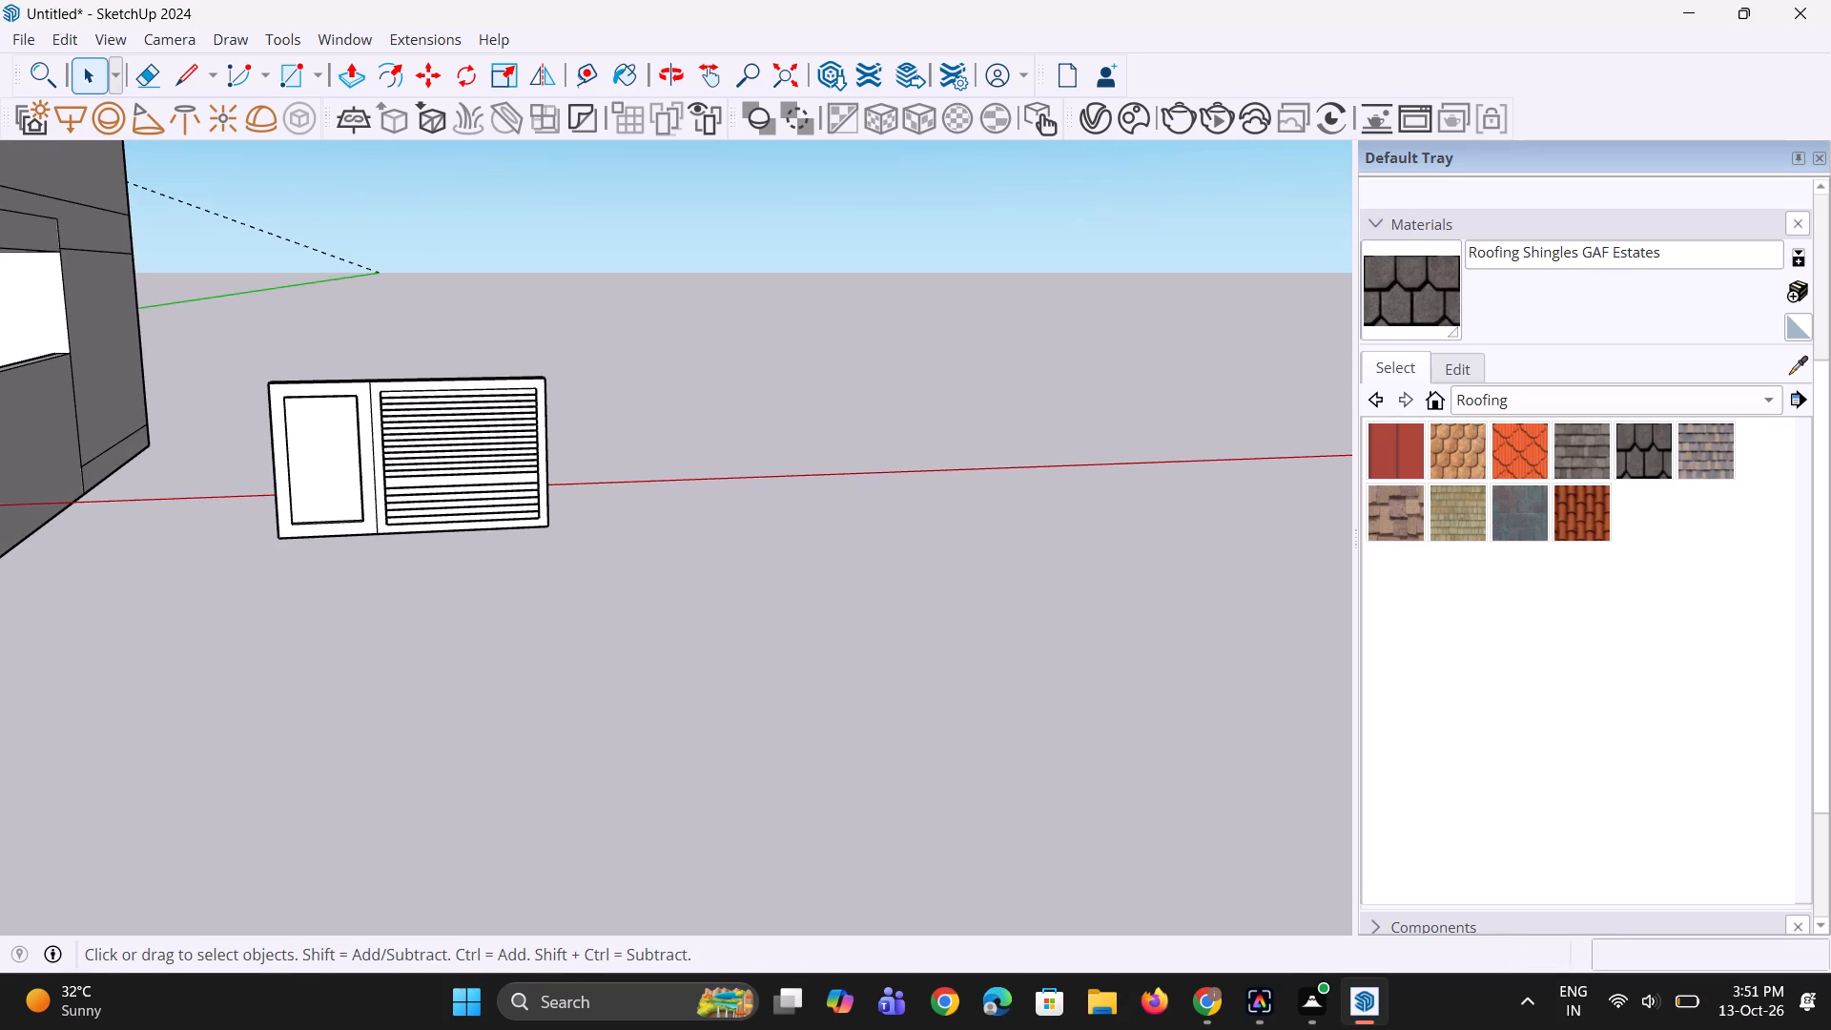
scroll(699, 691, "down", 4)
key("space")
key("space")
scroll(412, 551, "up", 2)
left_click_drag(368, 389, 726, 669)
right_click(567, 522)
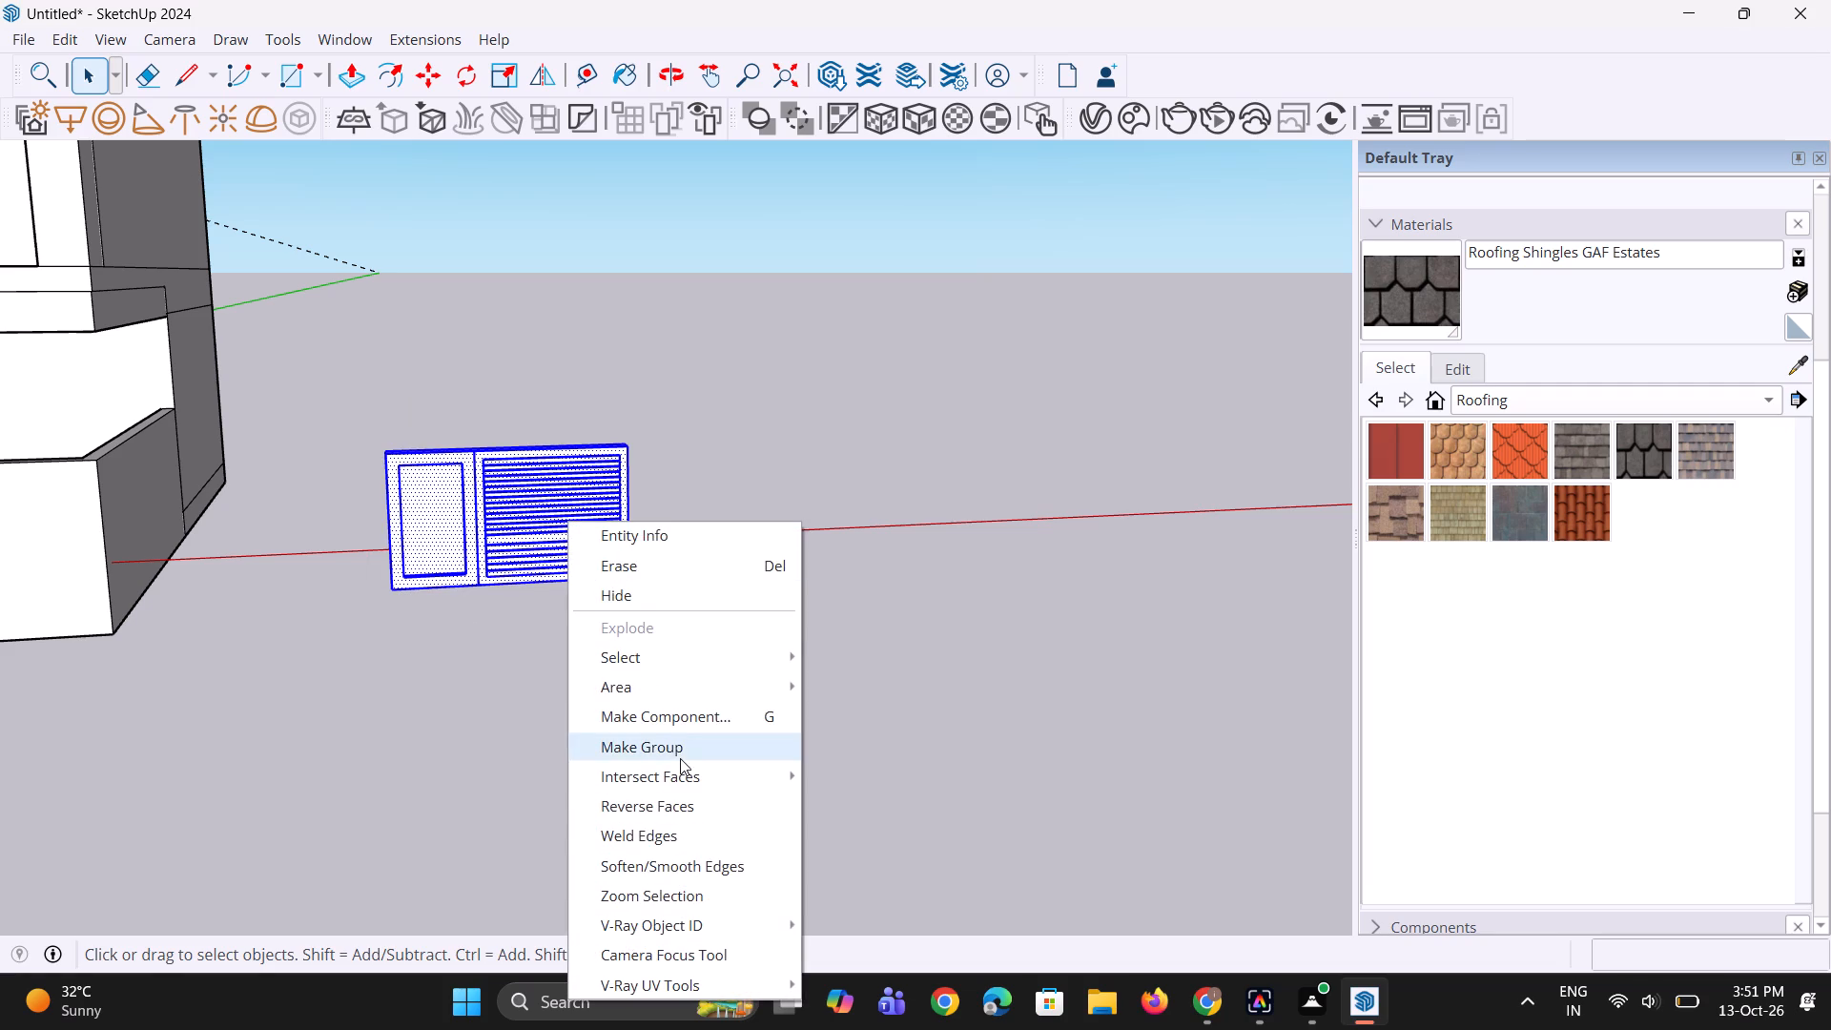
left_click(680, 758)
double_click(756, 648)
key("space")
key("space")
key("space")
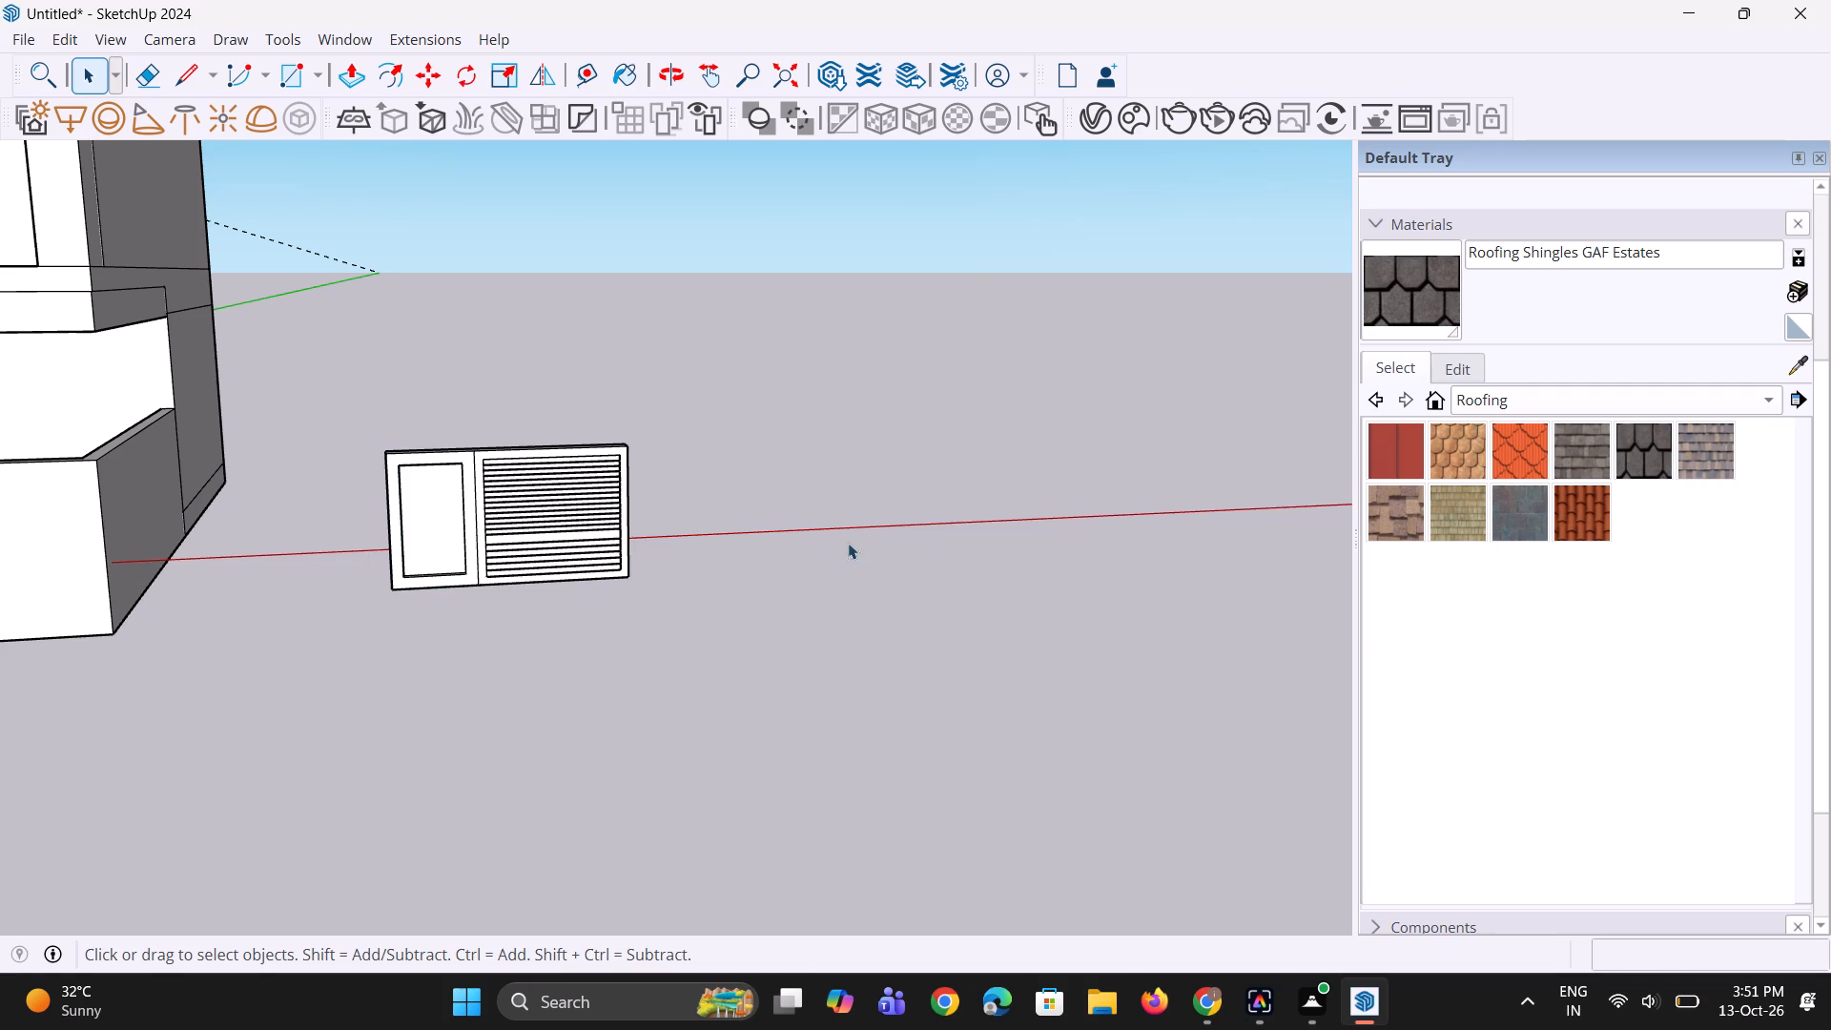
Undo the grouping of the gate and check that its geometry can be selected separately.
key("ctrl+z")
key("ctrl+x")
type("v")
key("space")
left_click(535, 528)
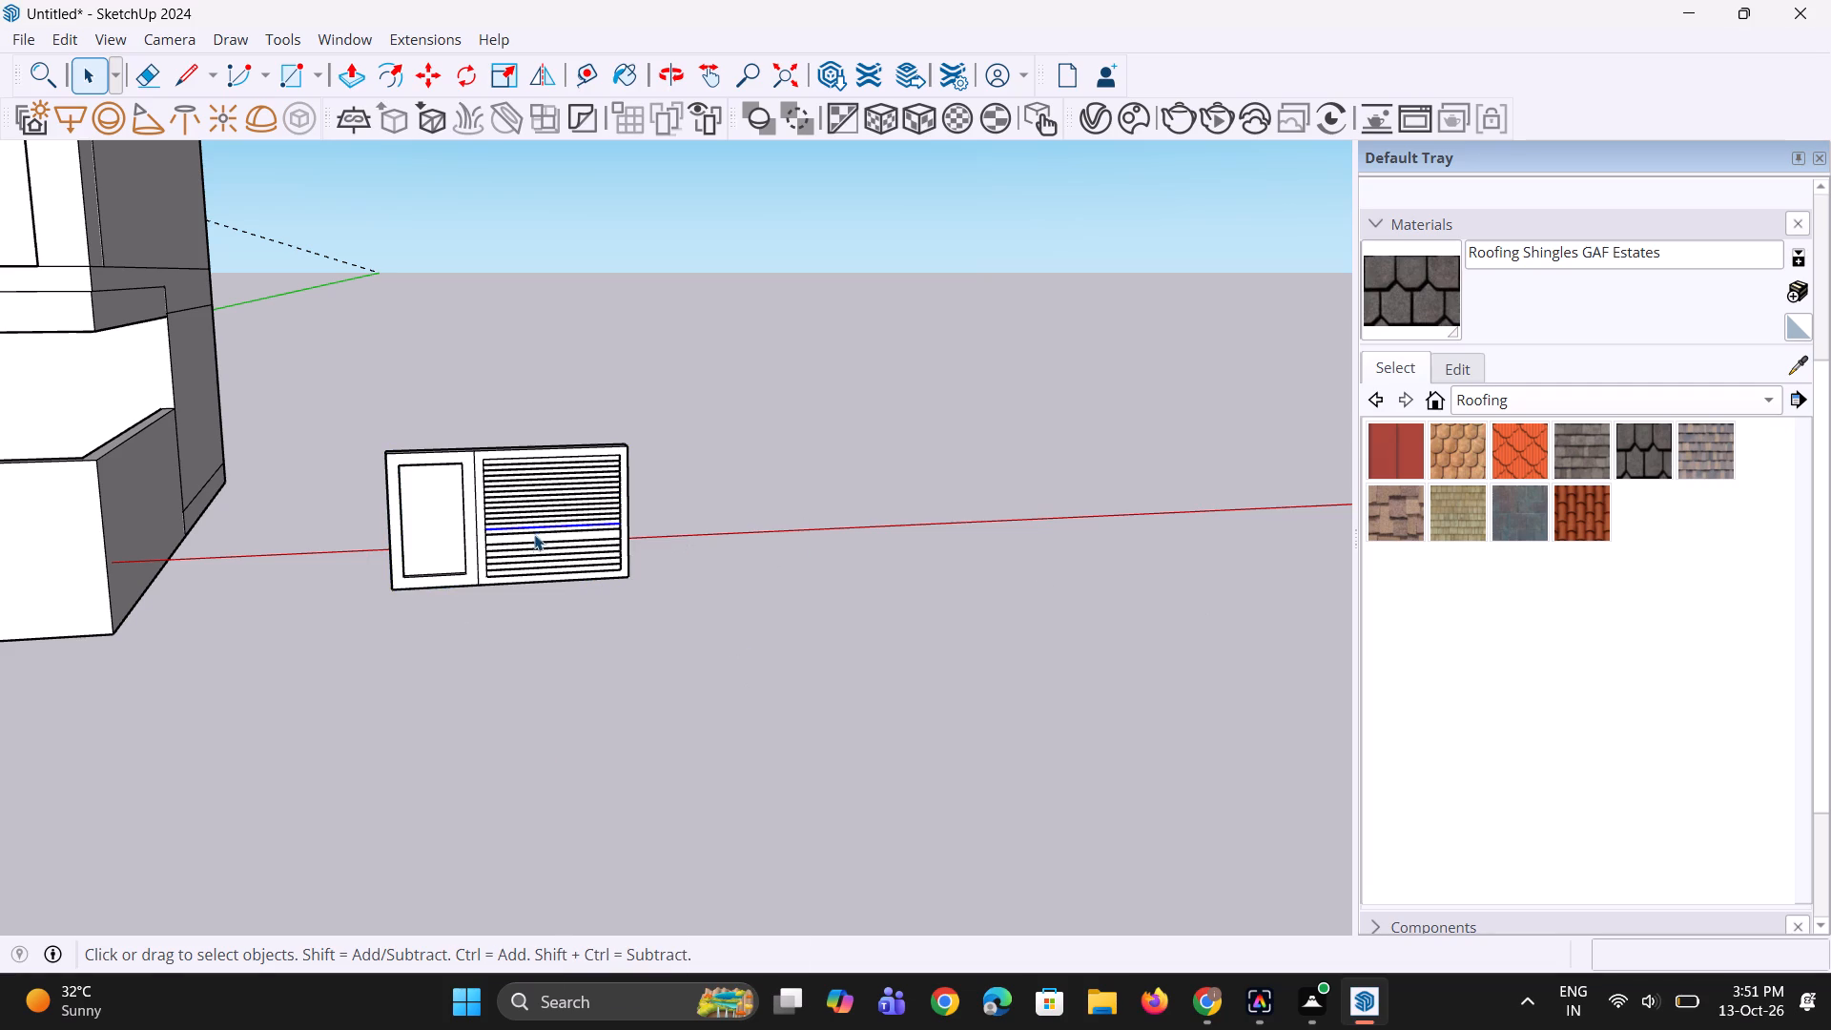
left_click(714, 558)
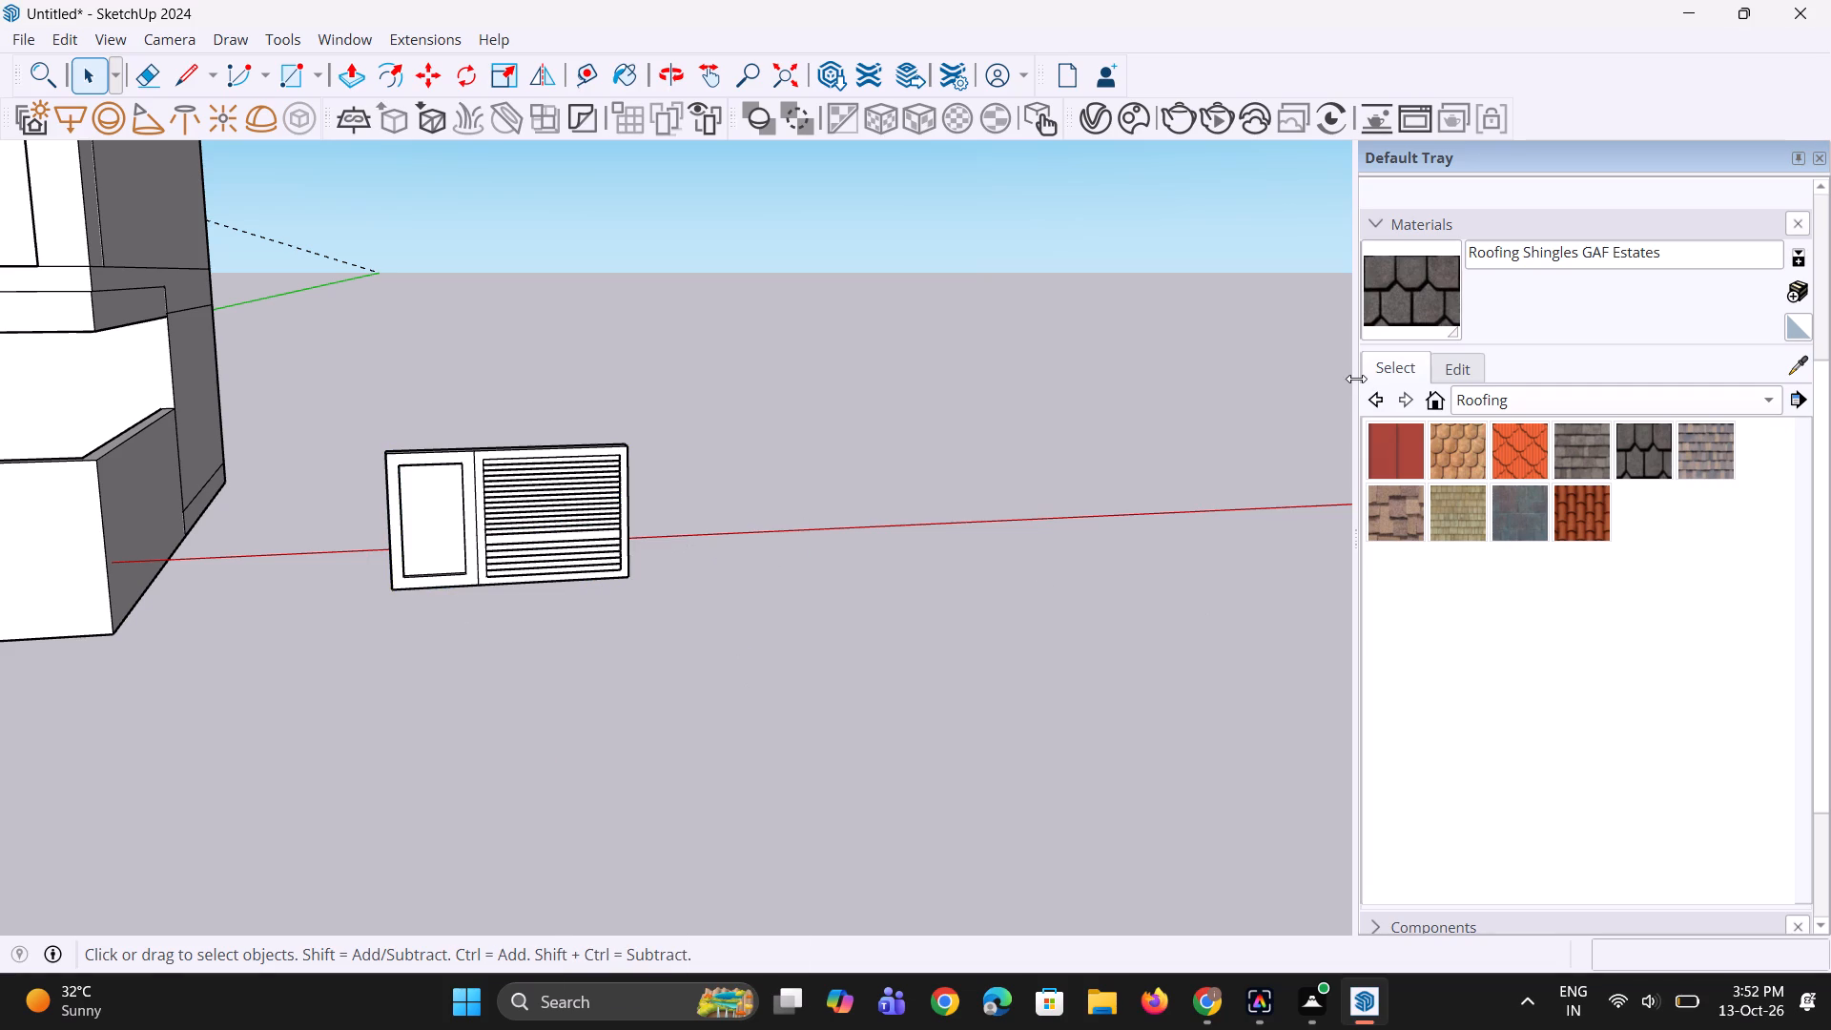
Paint the gate's front frame faces and the recessed plain panel with Color M07 from the Colors collection.
left_click(1400, 377)
left_click(1408, 368)
left_click(1475, 393)
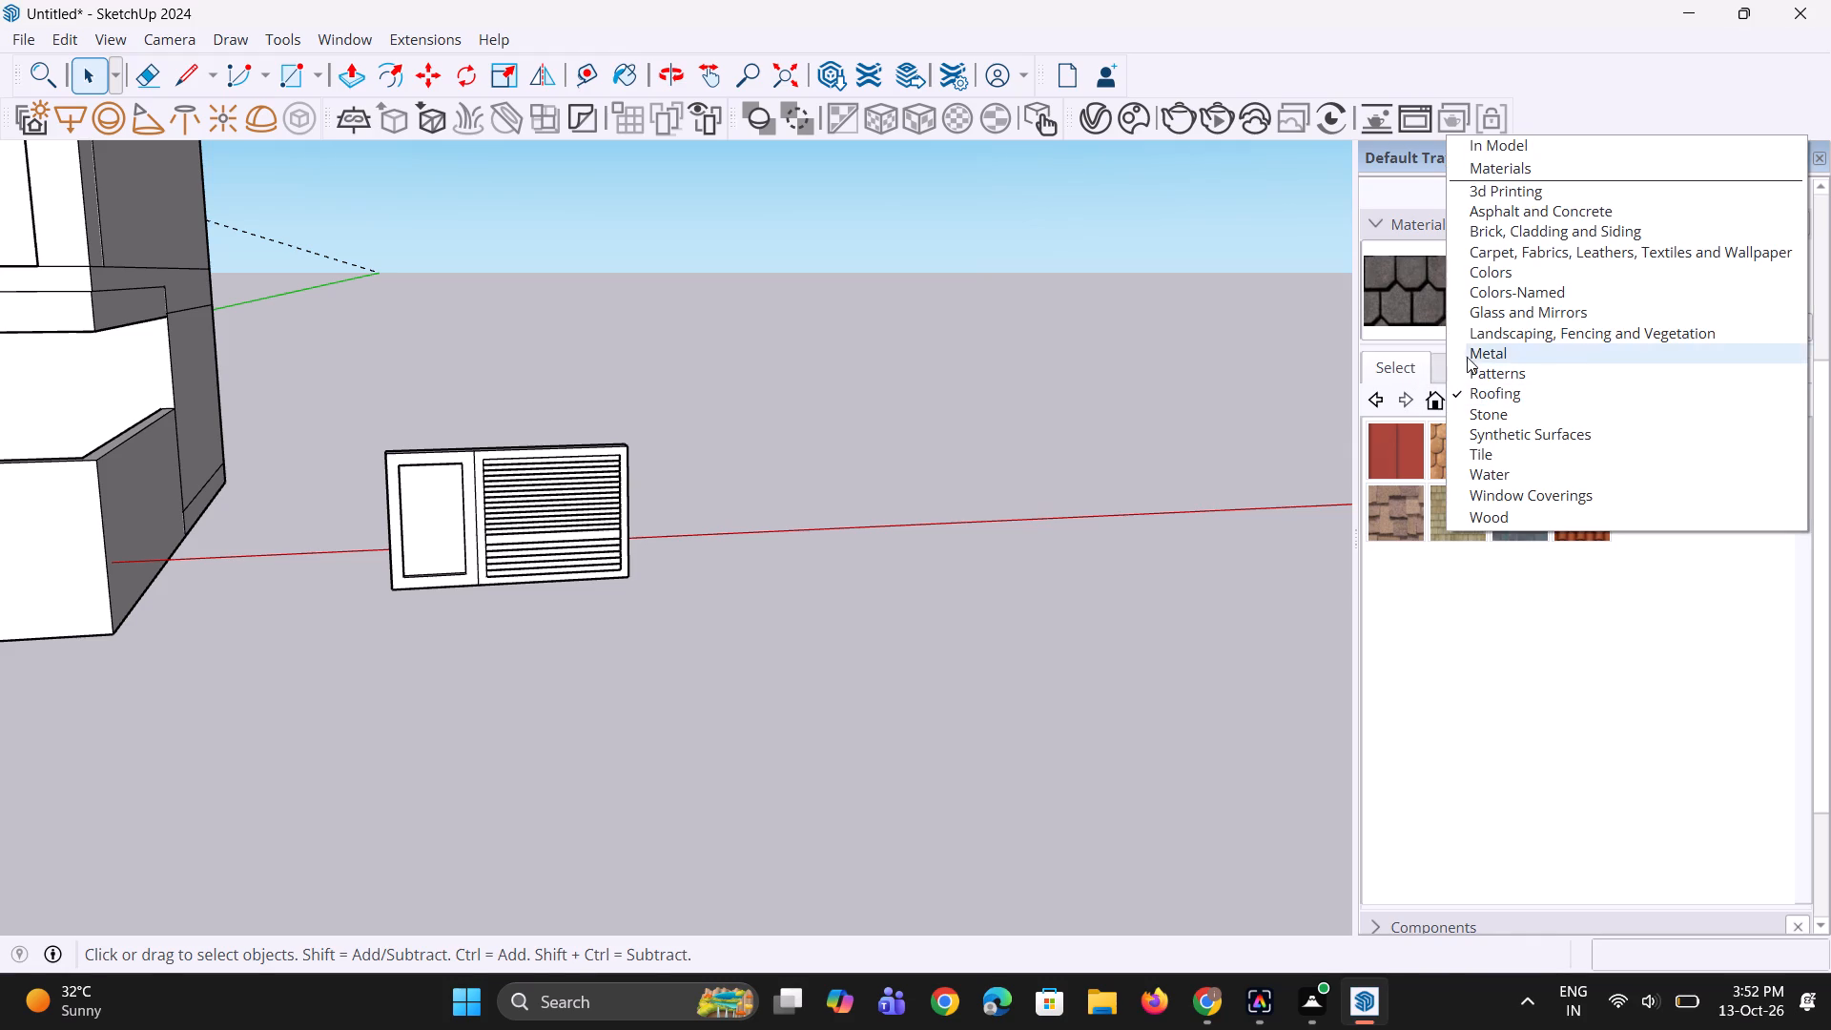
left_click(1496, 274)
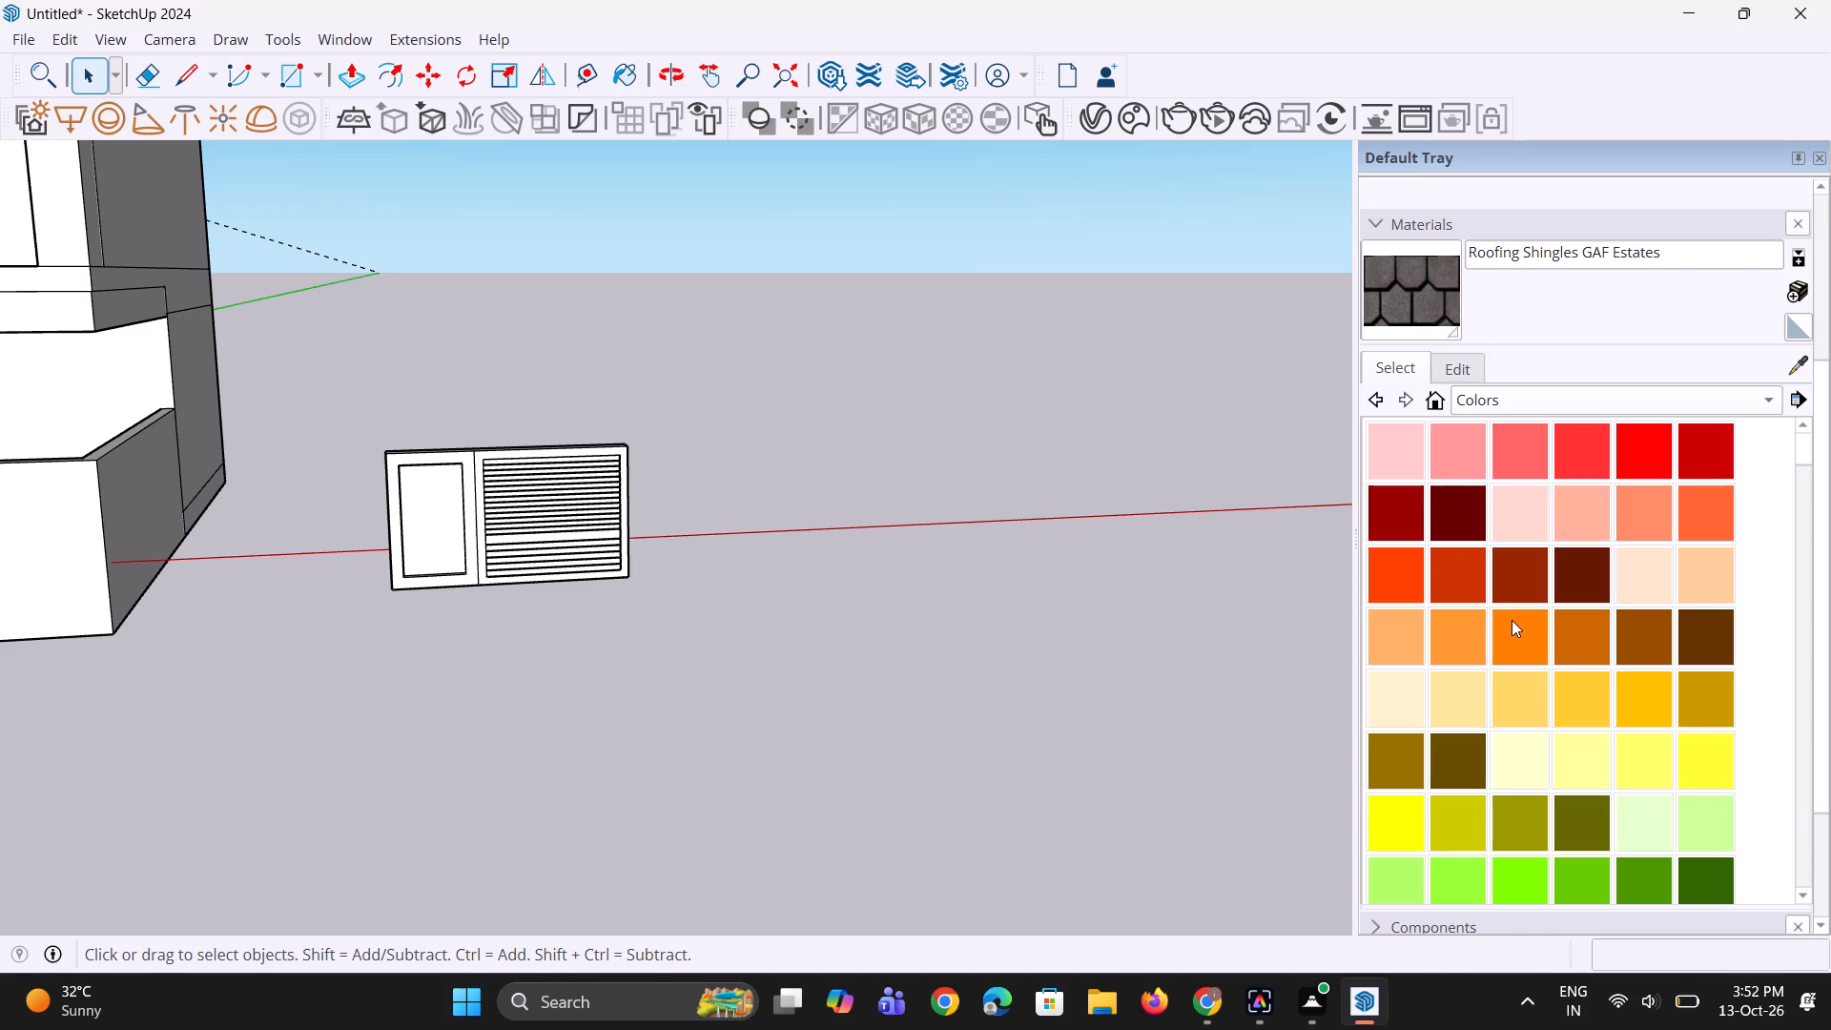
scroll(1549, 674, "down", 14)
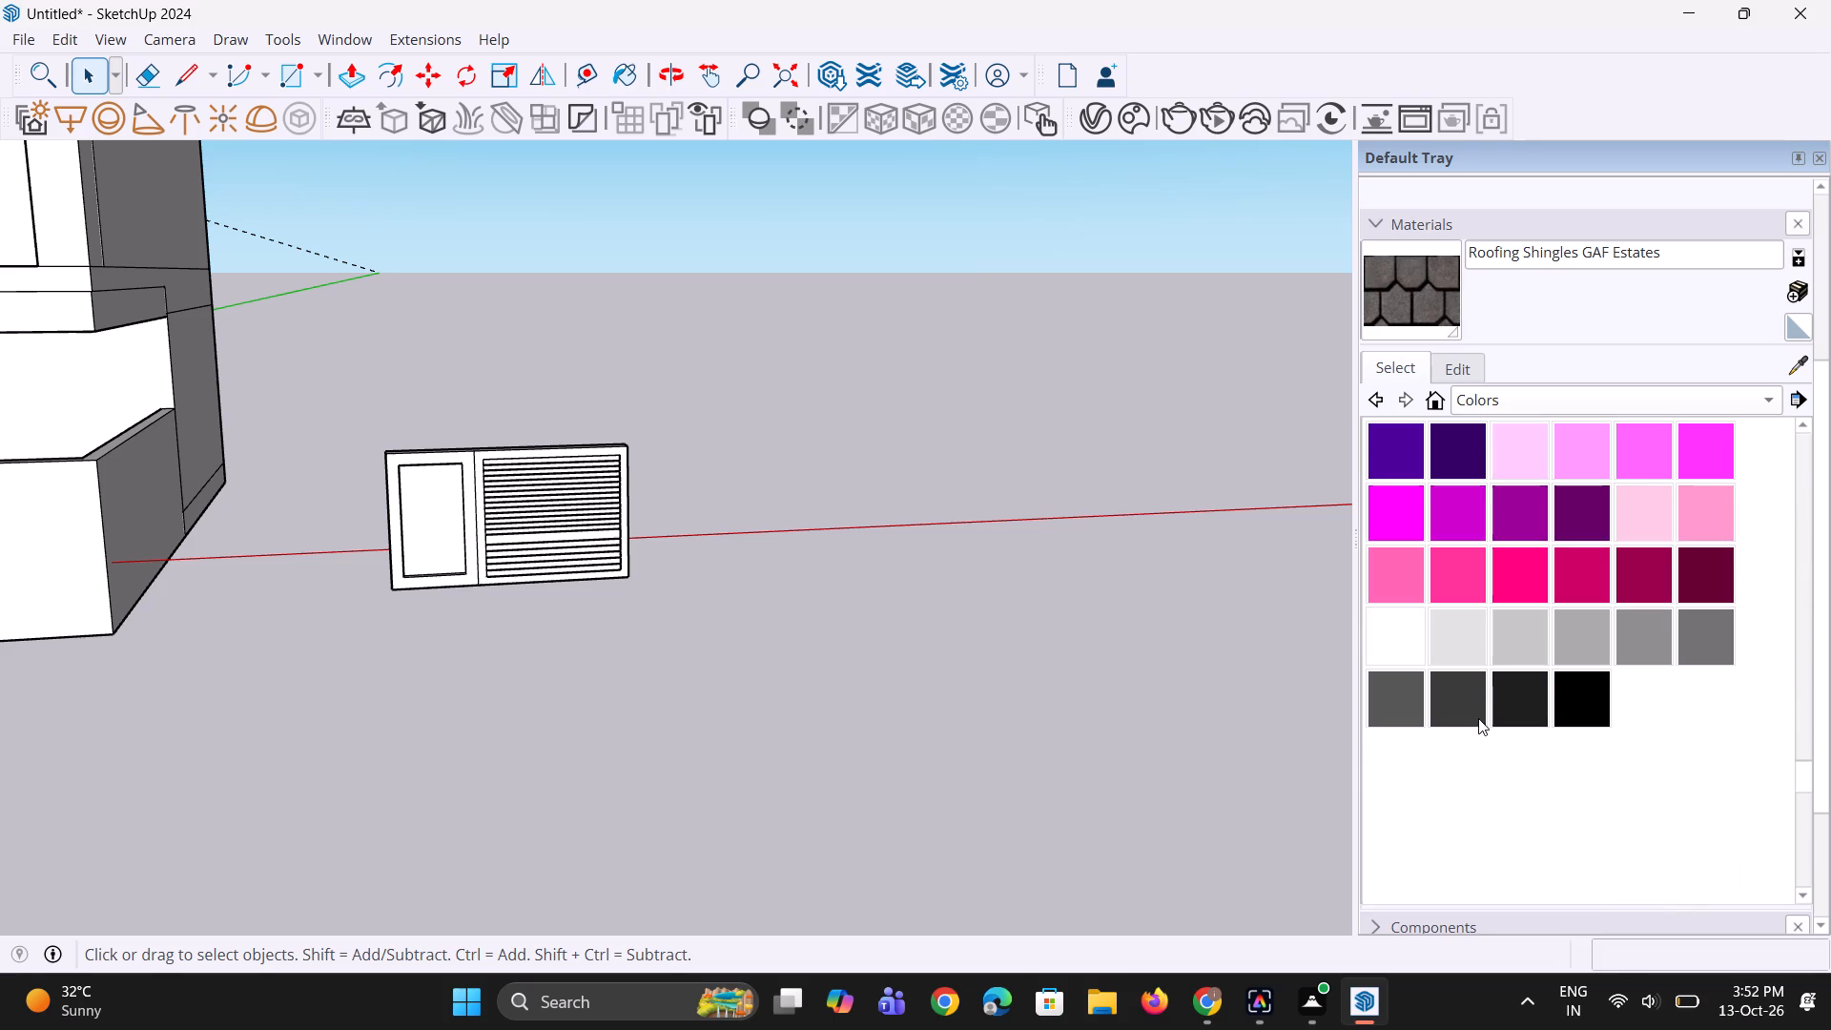
left_click(1476, 719)
scroll(701, 468, "up", 6)
left_click(603, 472)
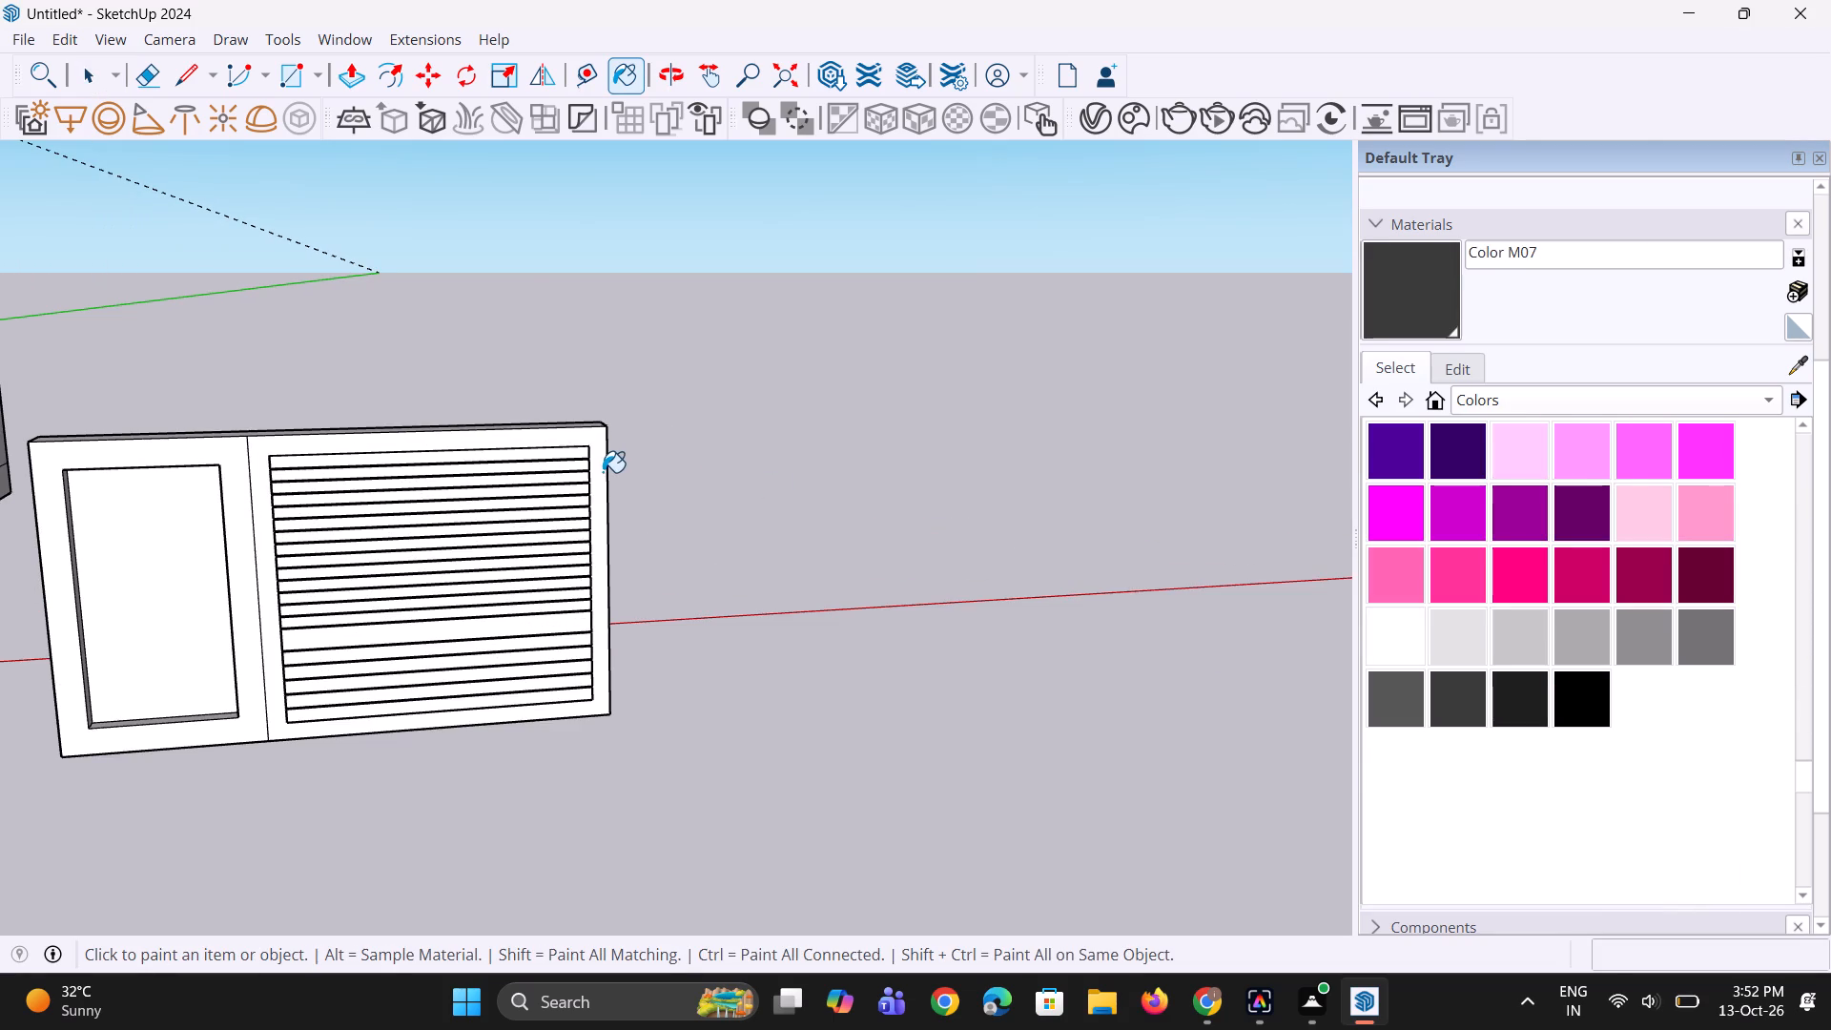
left_click(244, 480)
scroll(249, 476, "down", 1)
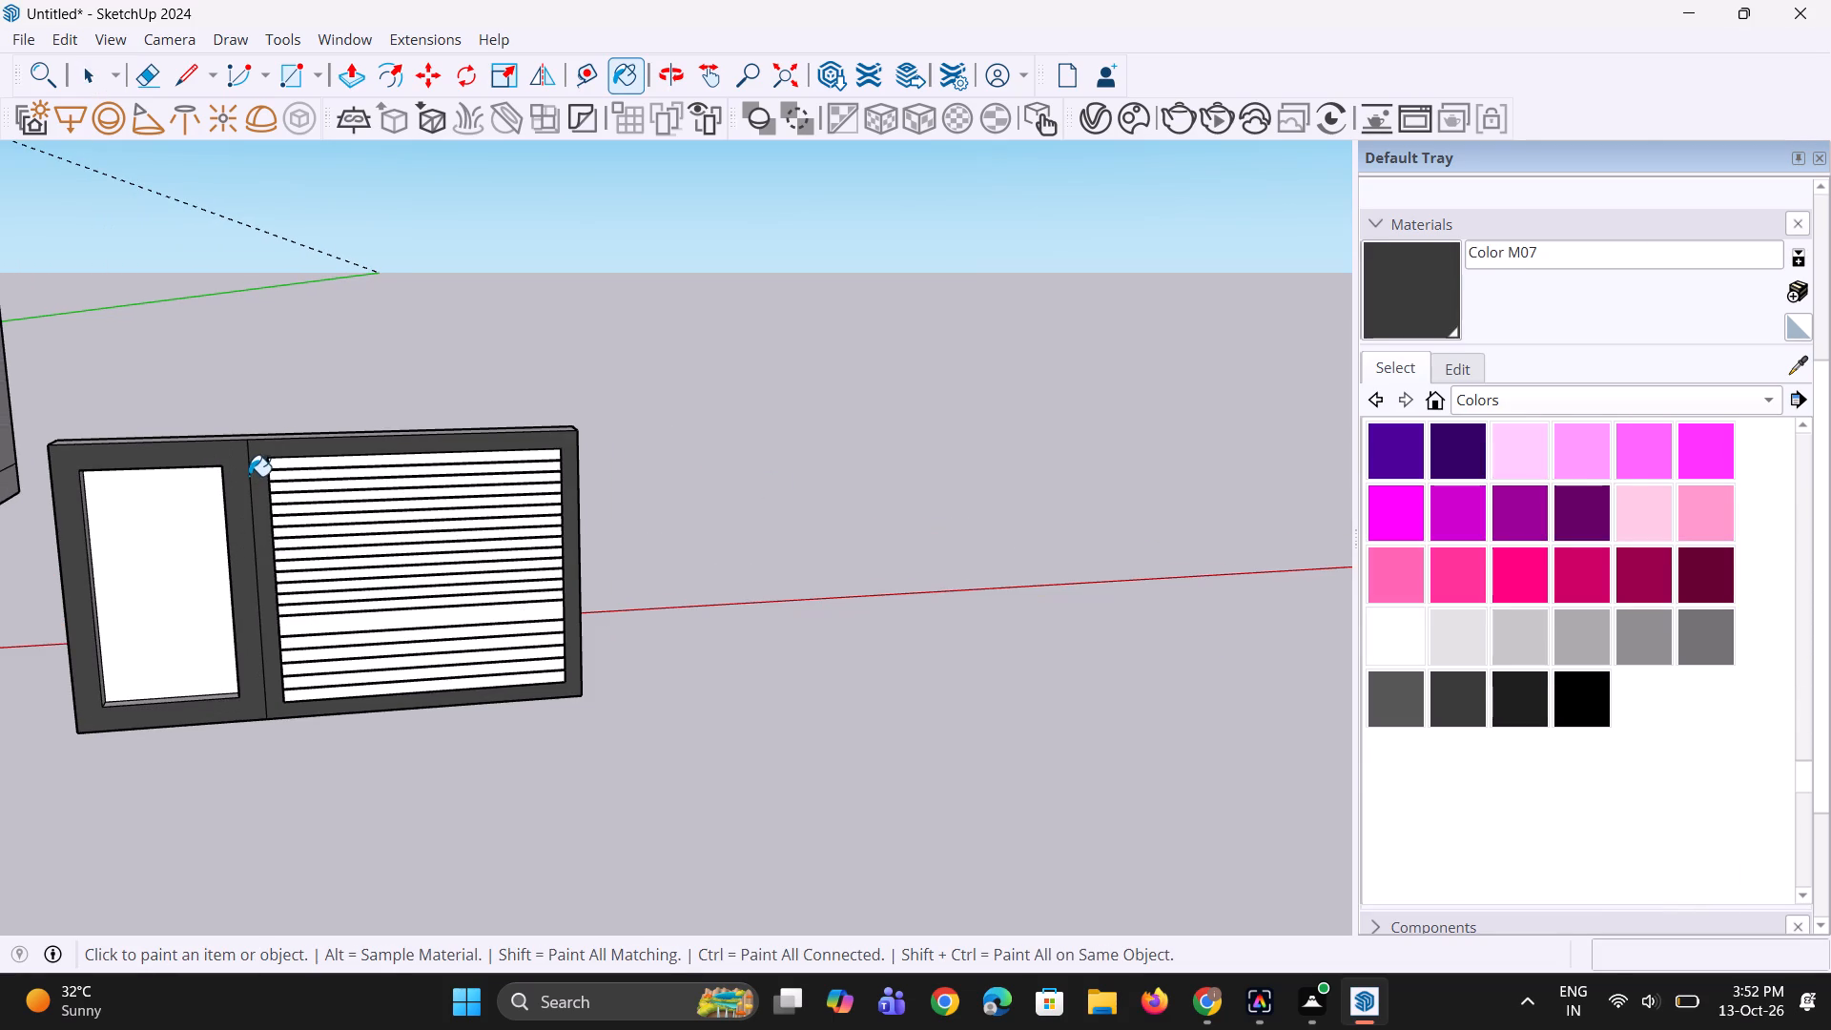
left_click(206, 542)
Paint the gate's top face and the end beside the plain panel with Color M07.
middle_click_drag(53, 424, 295, 596)
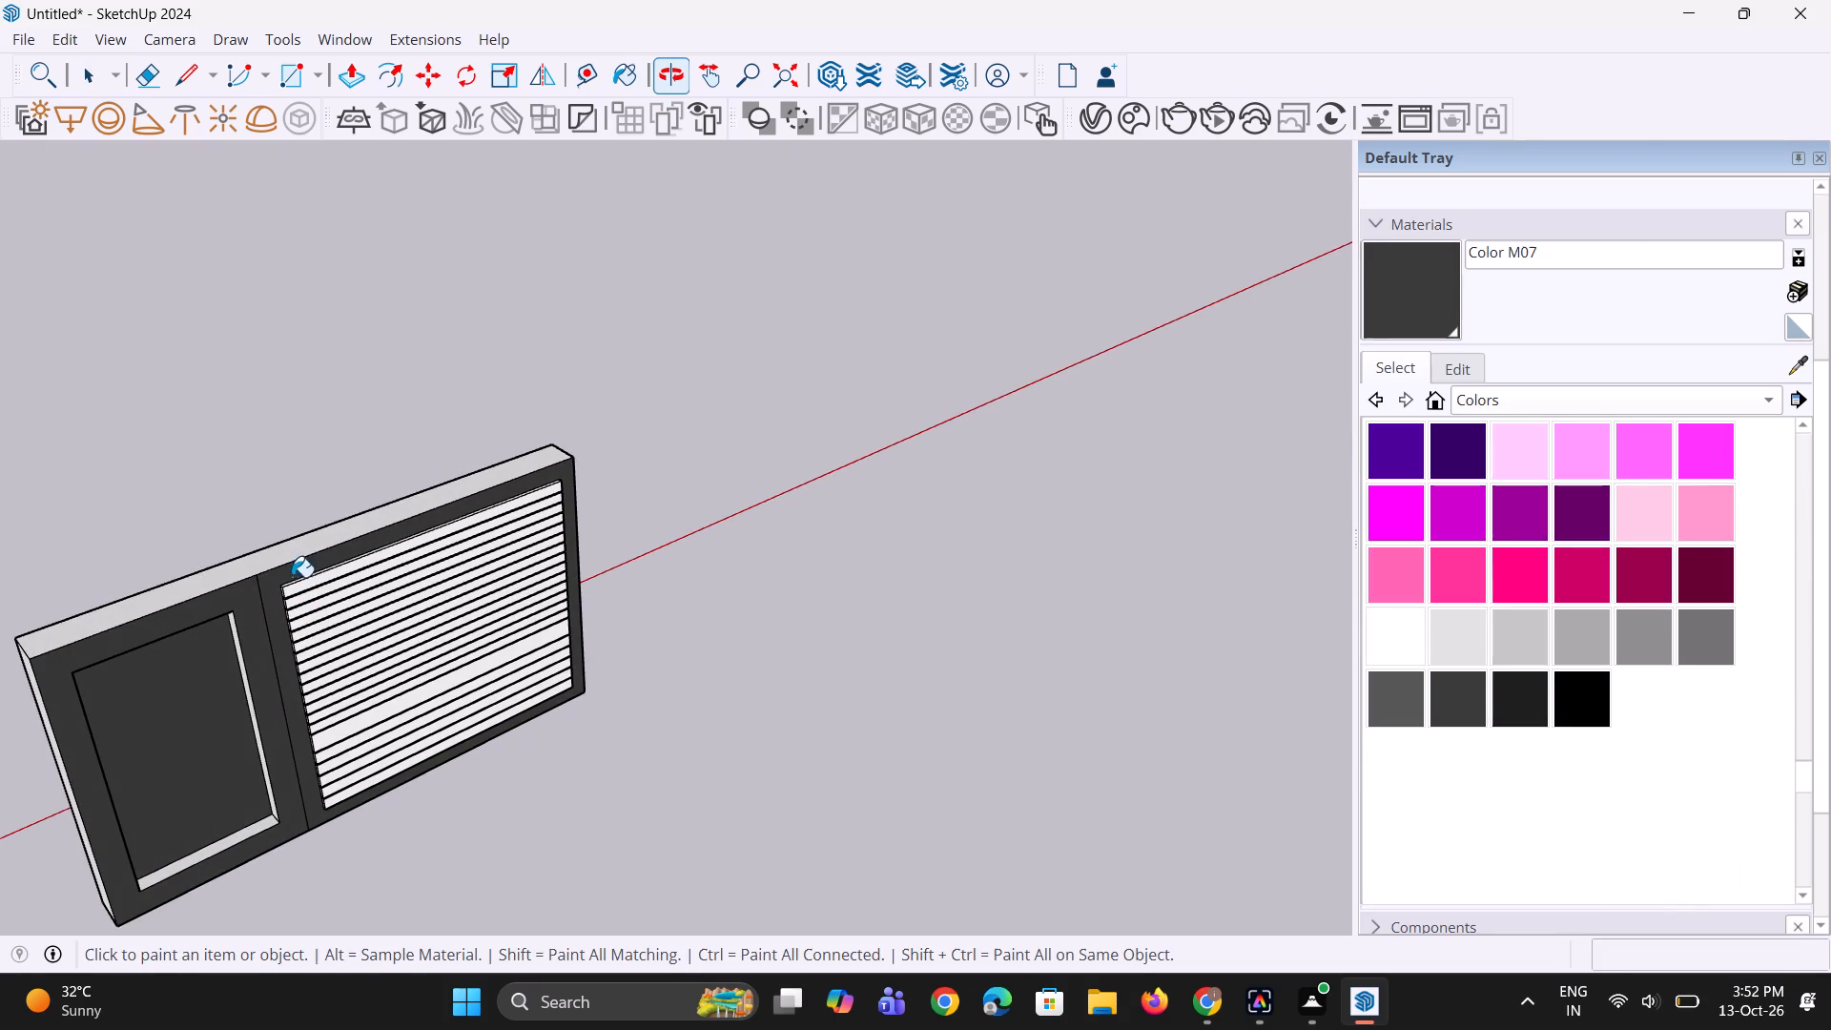
left_click(295, 552)
scroll(302, 544, "down", 5)
middle_click_drag(112, 604, 319, 611)
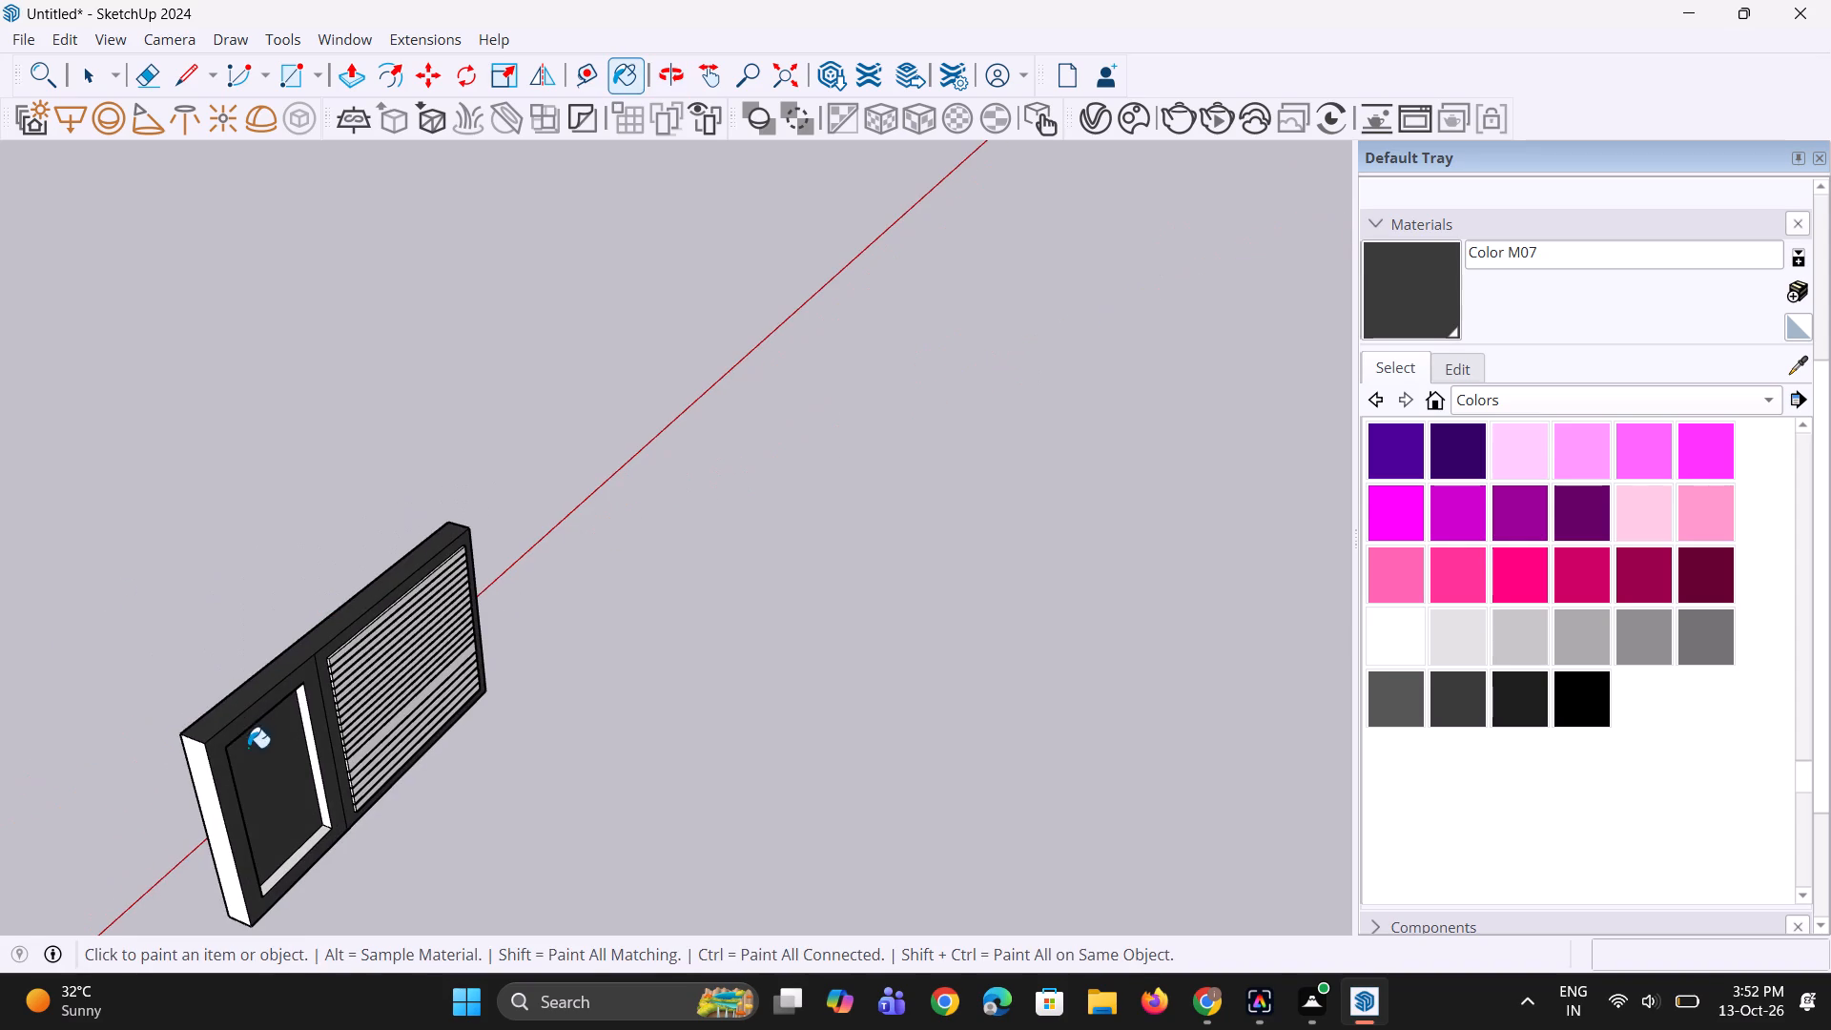
left_click(208, 784)
Paint the inner side faces around the recessed panel with Color M07.
scroll(298, 802, "up", 6)
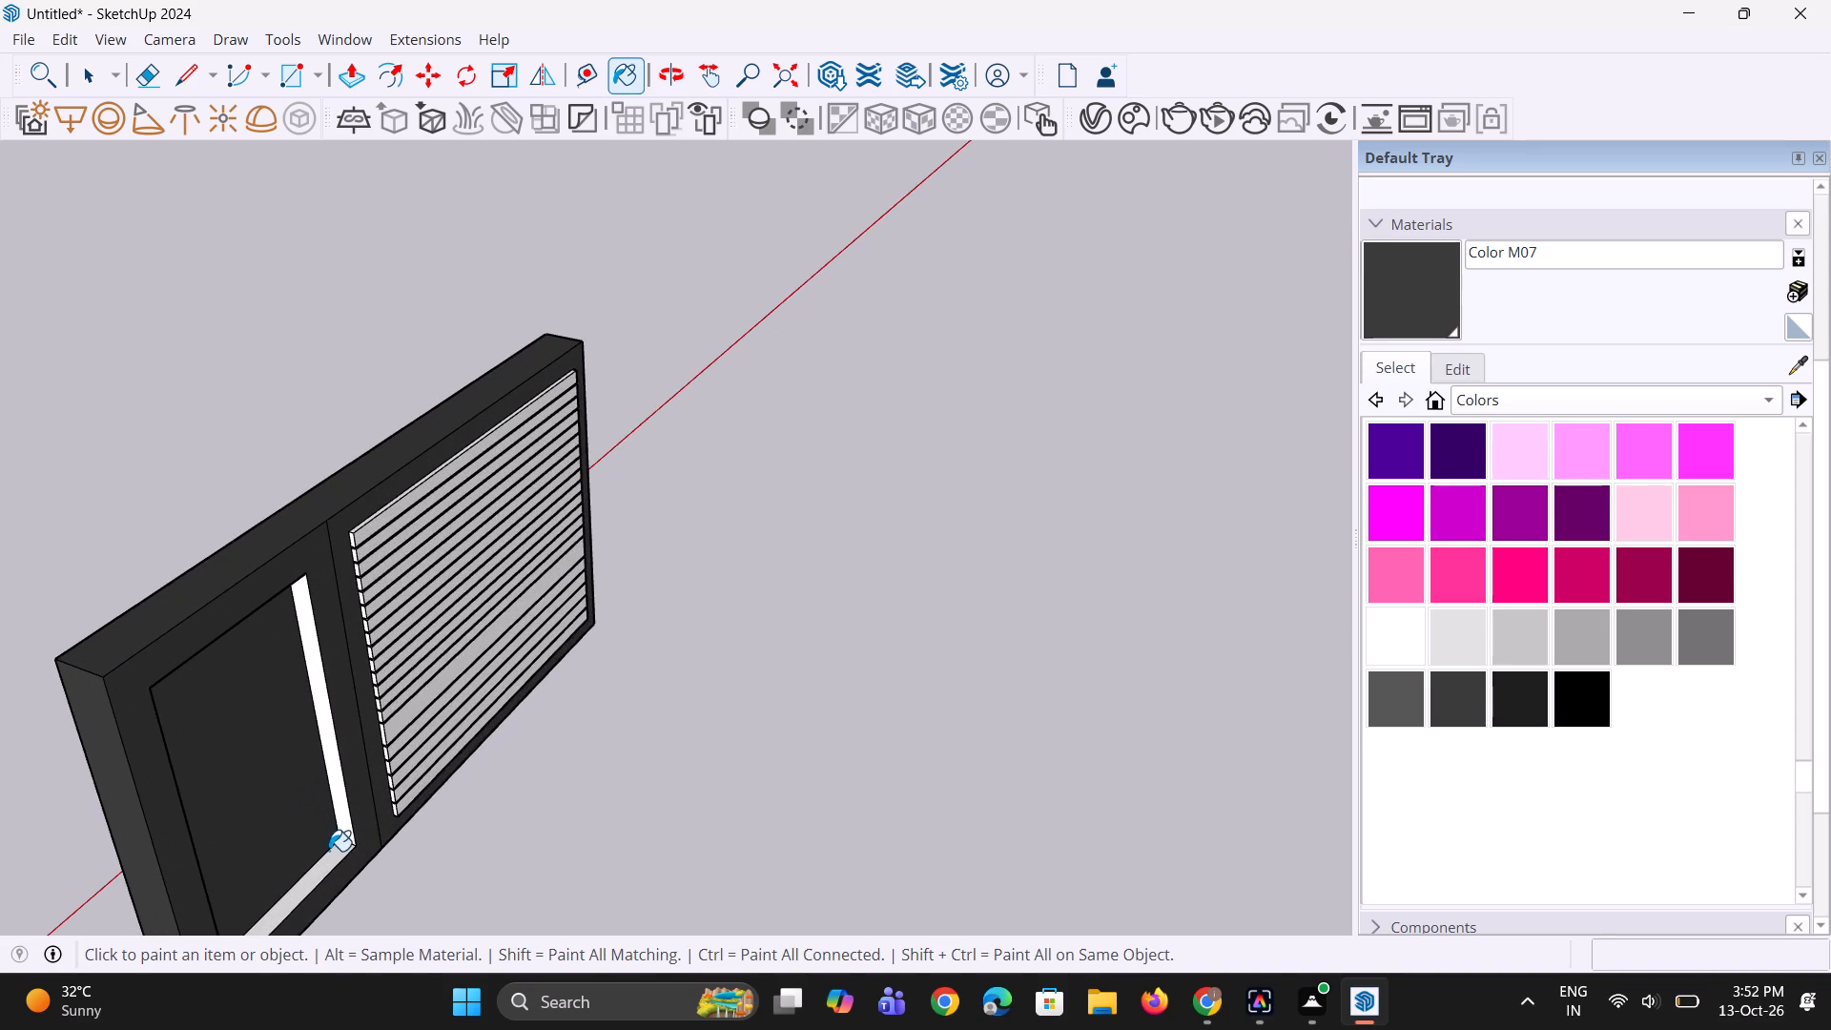
left_click(329, 851)
left_click(333, 854)
left_click(335, 783)
middle_click_drag(524, 674, 0, 665)
scroll(161, 611, "up", 6)
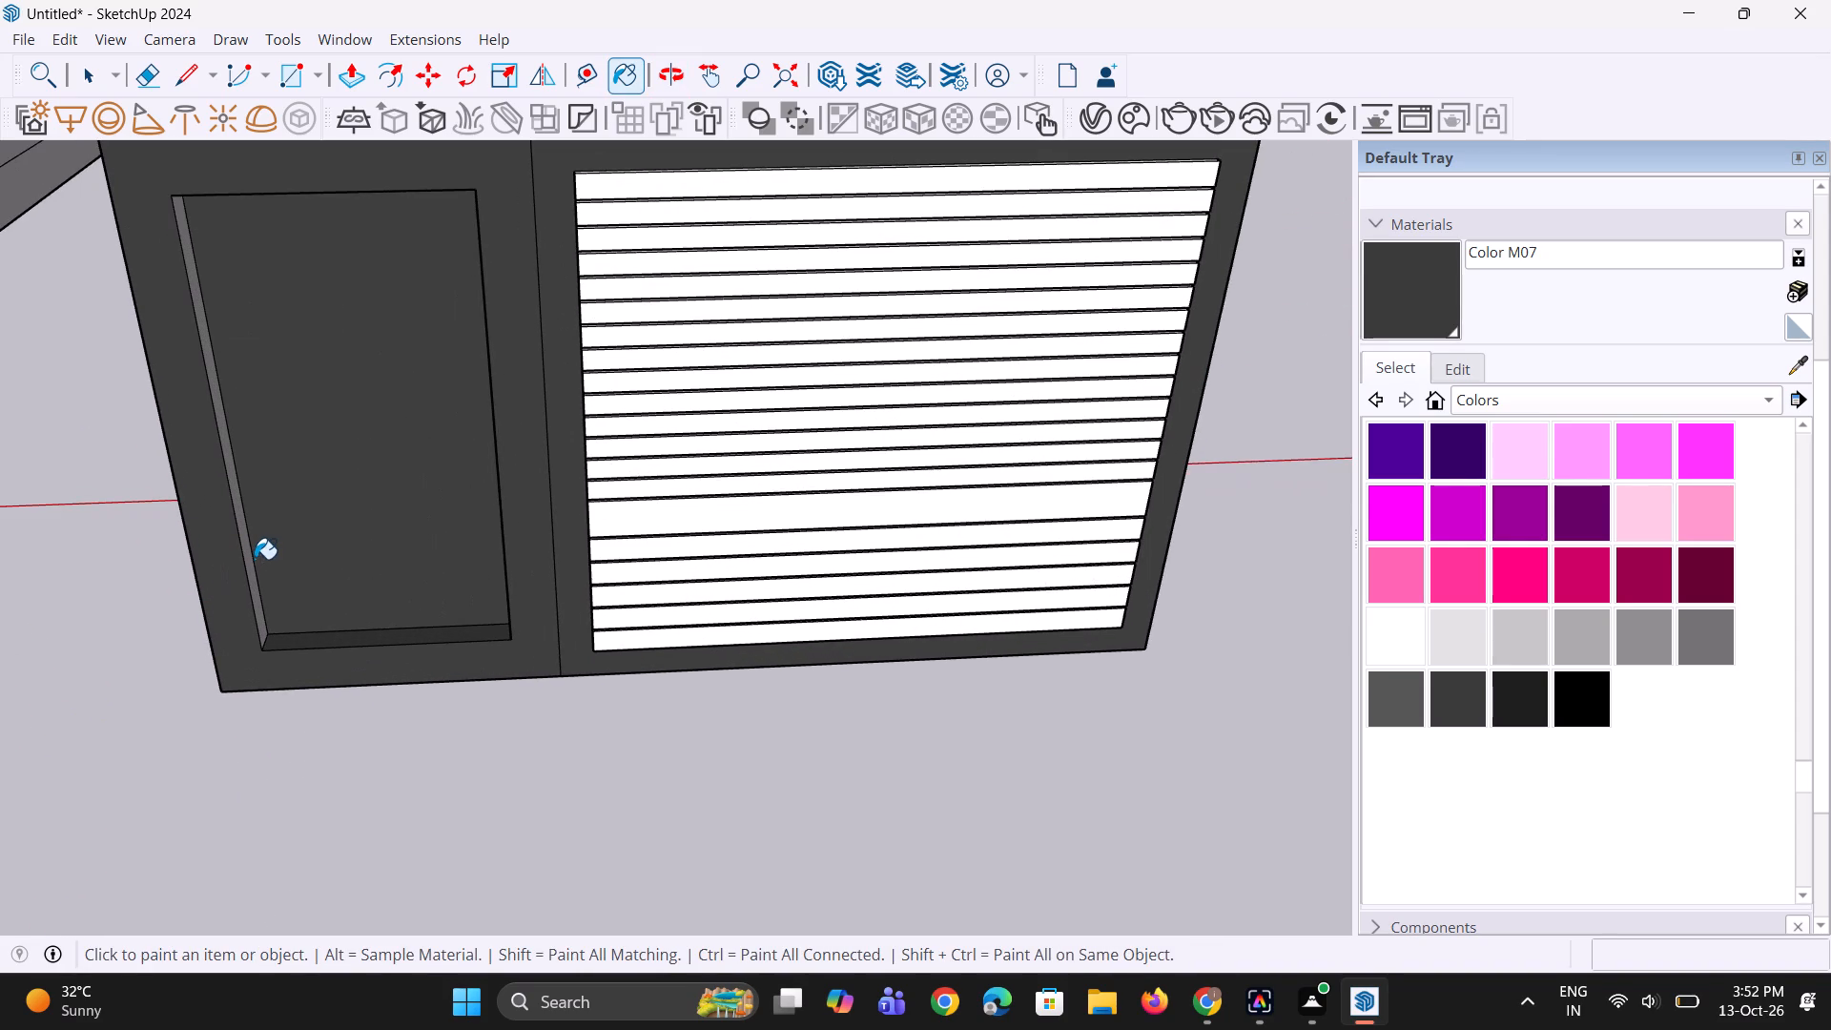
left_click(249, 553)
scroll(272, 650, "down", 2)
middle_click_drag(339, 539, 360, 383)
scroll(341, 529, "up", 1)
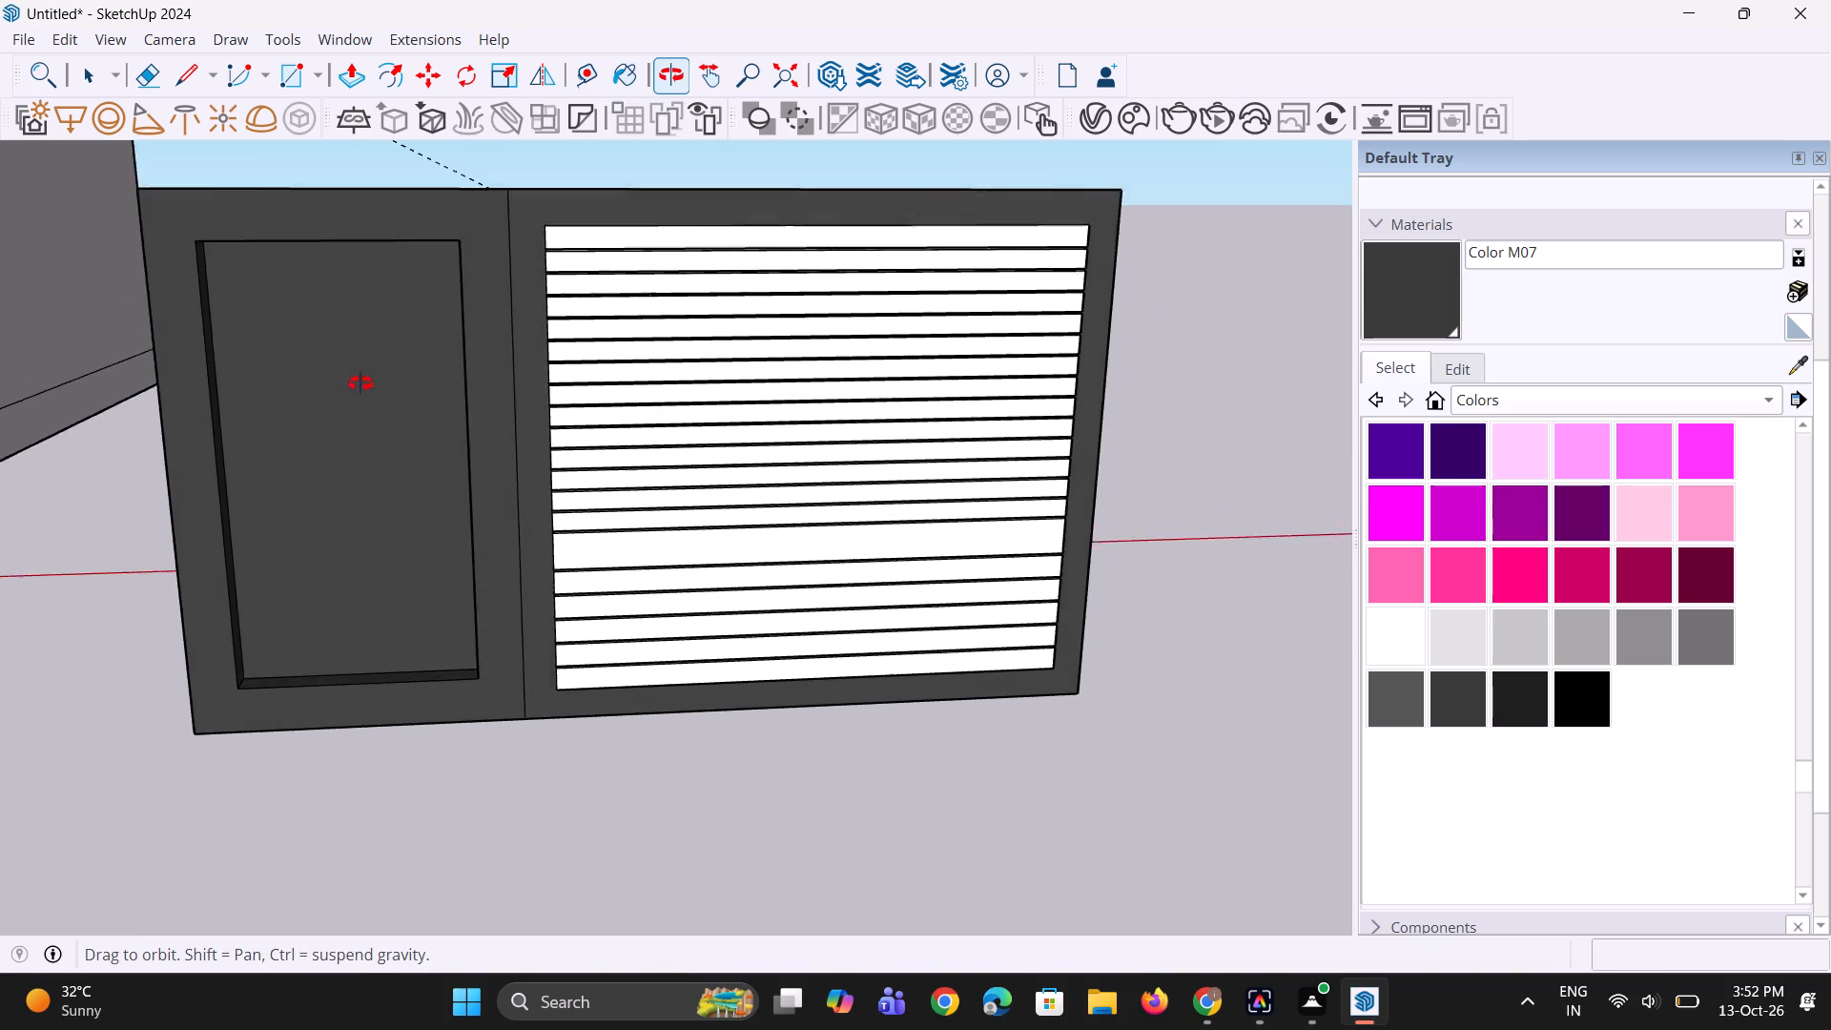
middle_click_drag(360, 383, 360, 381)
scroll(380, 506, "up", 3)
scroll(369, 618, "down", 4)
middle_click_drag(519, 696, 564, 315)
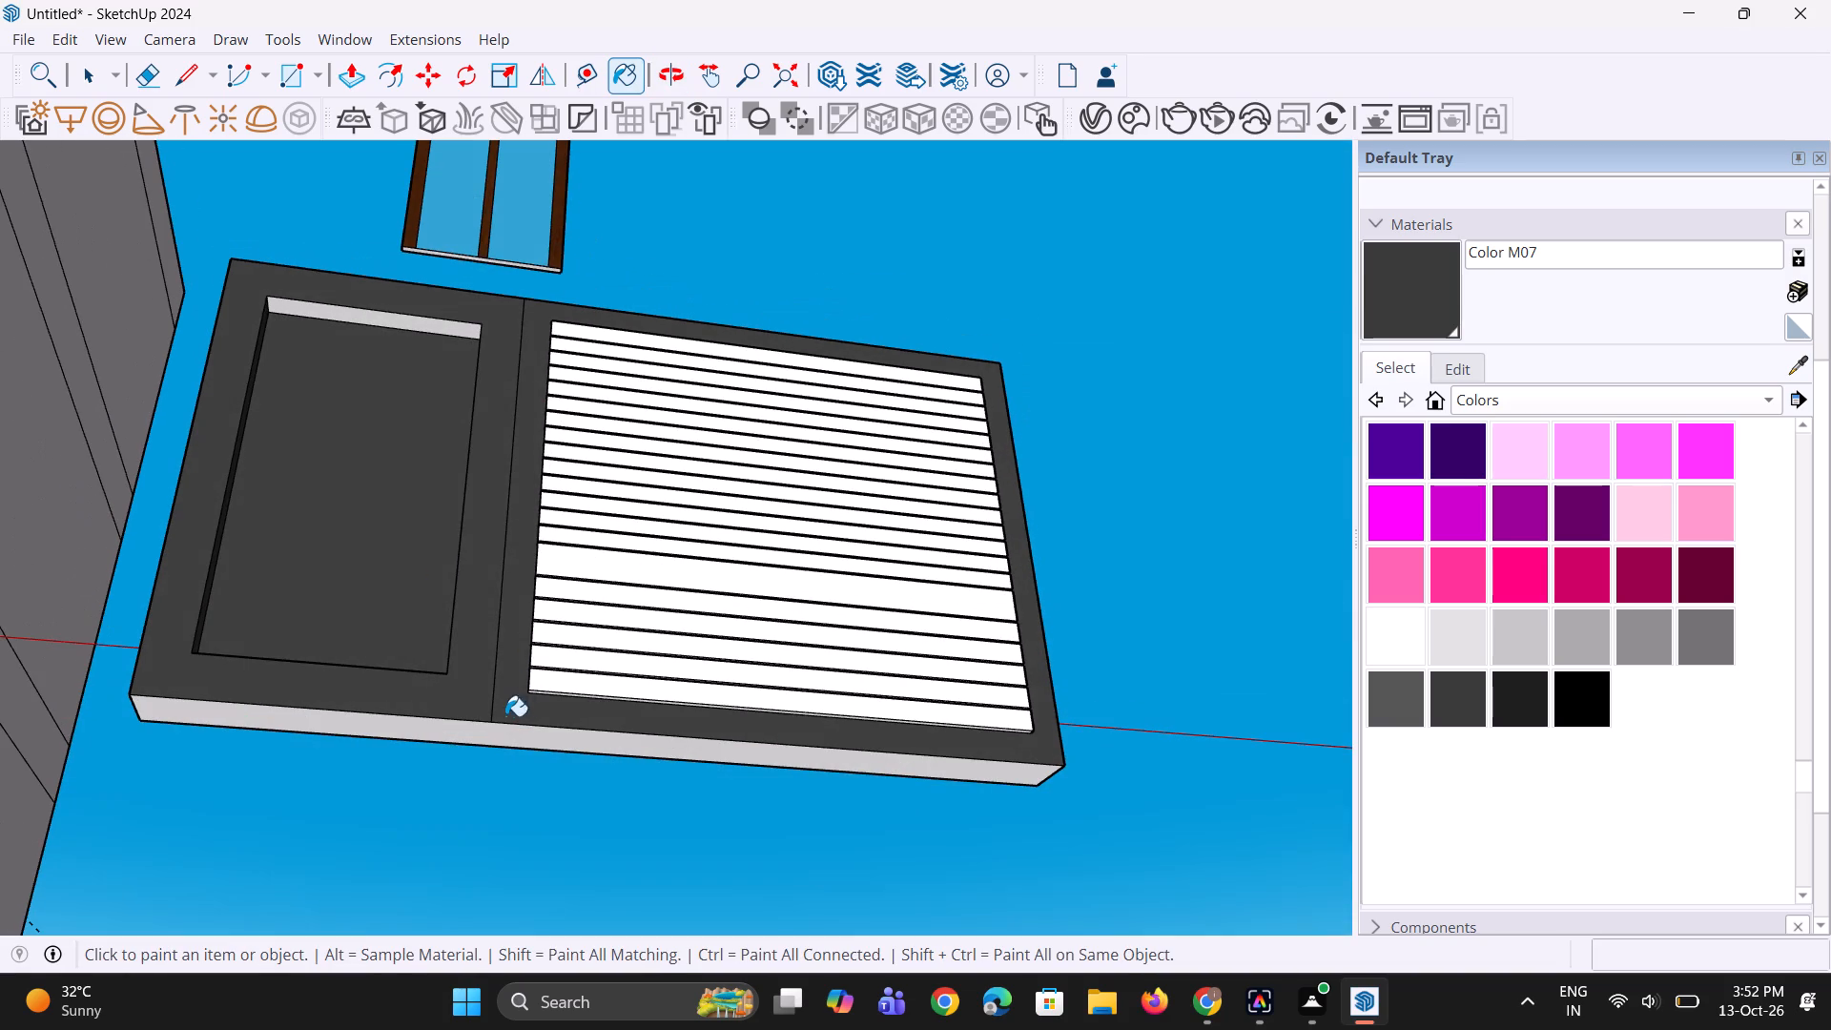
left_click(443, 322)
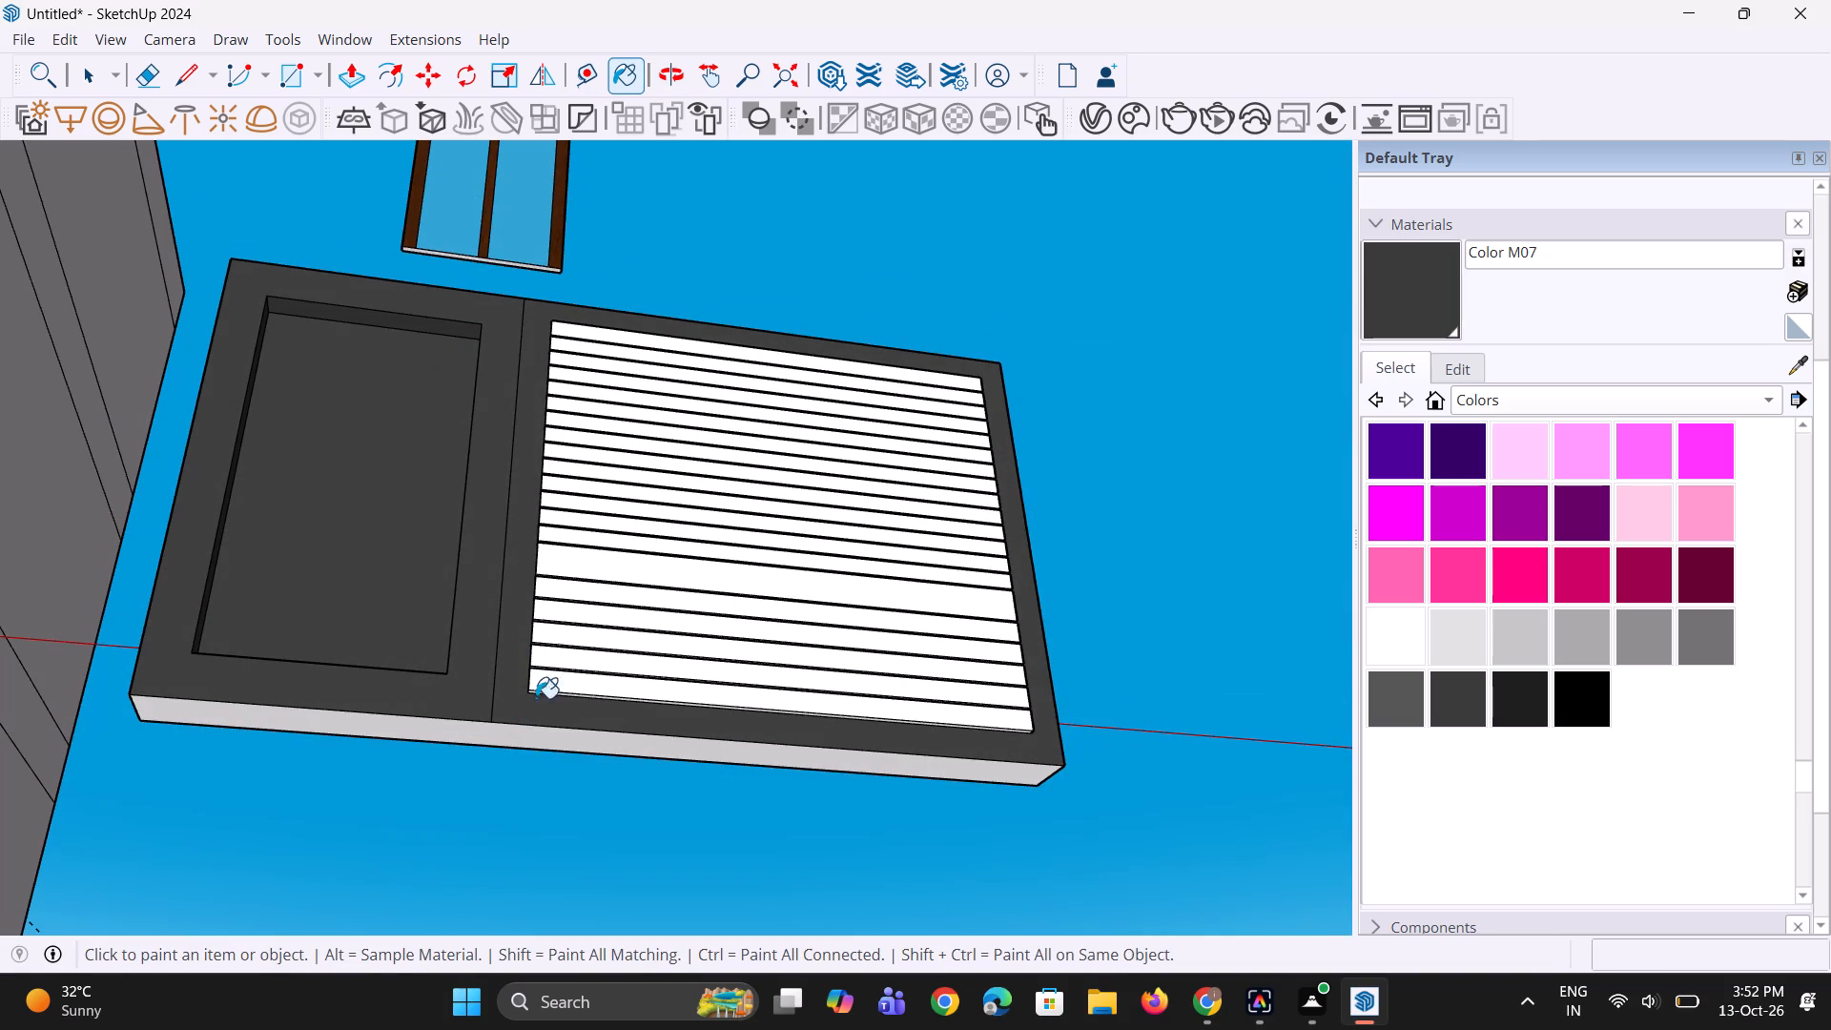
Paint the gate's underside, the end beside the slats and the back face with Color M07.
left_click(543, 731)
scroll(498, 664, "down", 5)
middle_click_drag(579, 568, 398, 944)
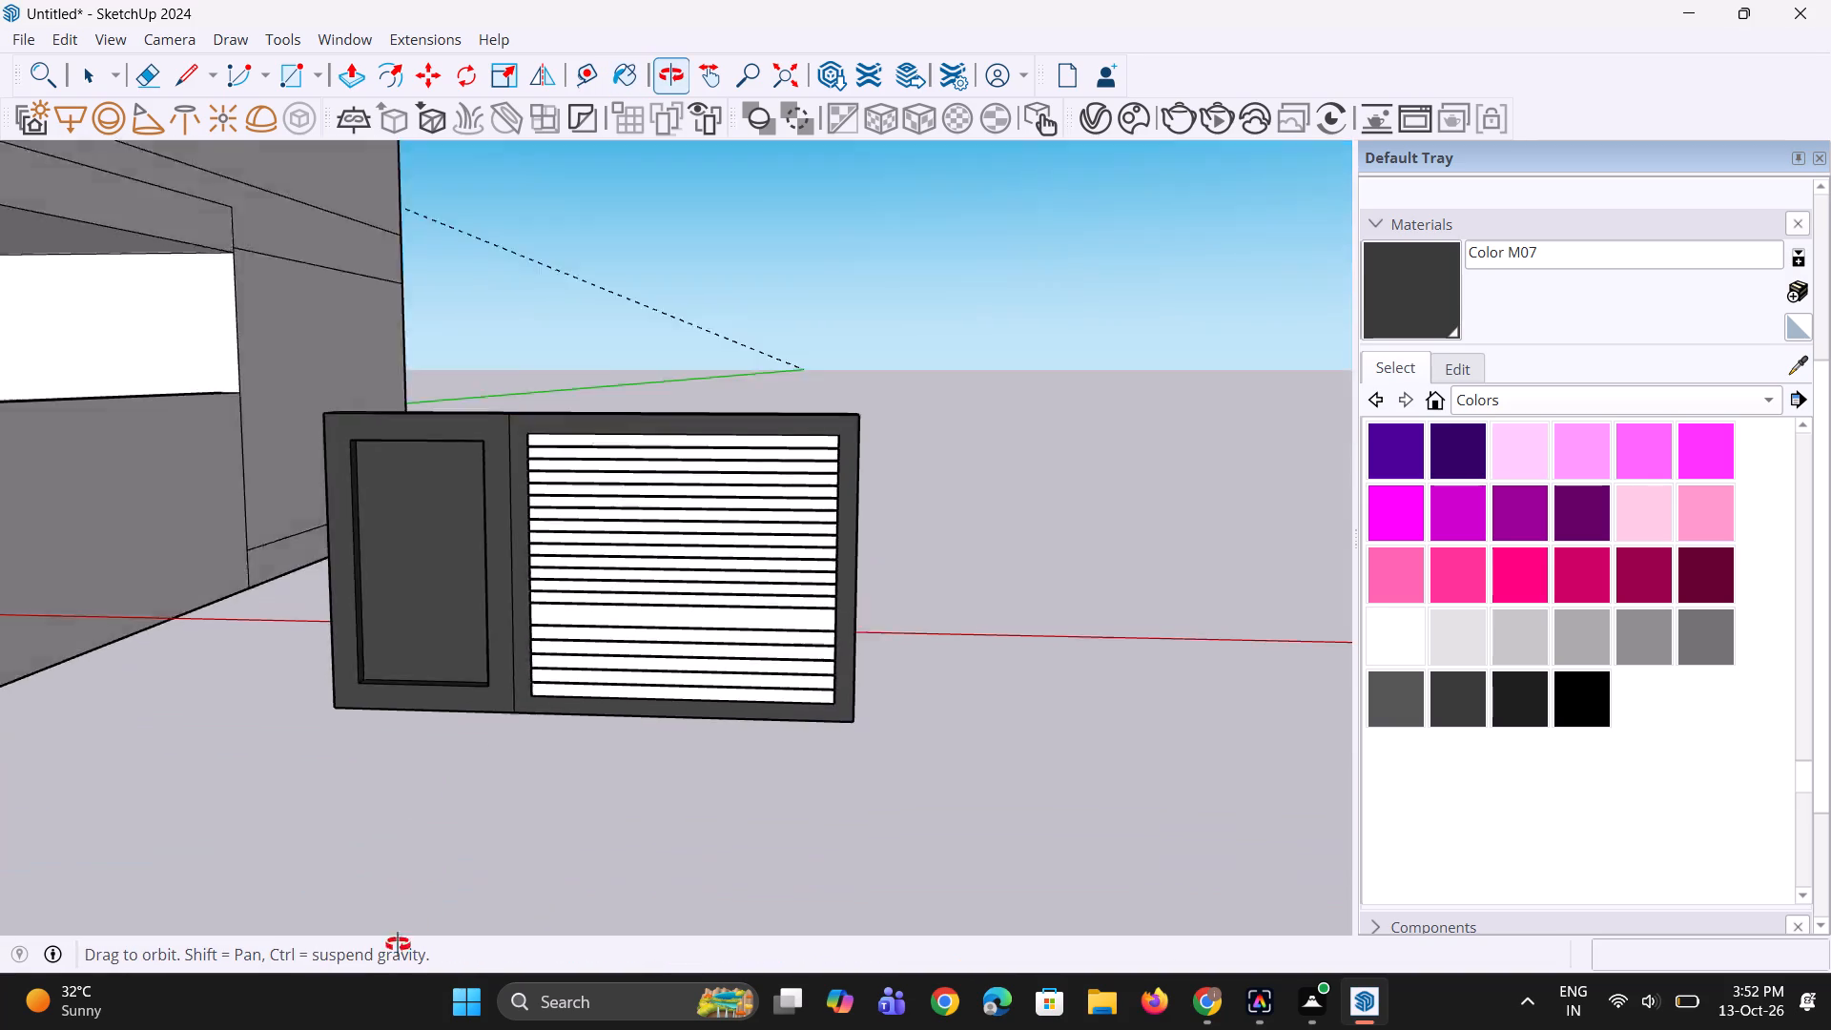
middle_click_drag(398, 944, 384, 960)
middle_click_drag(838, 587, 170, 546)
left_click(693, 584)
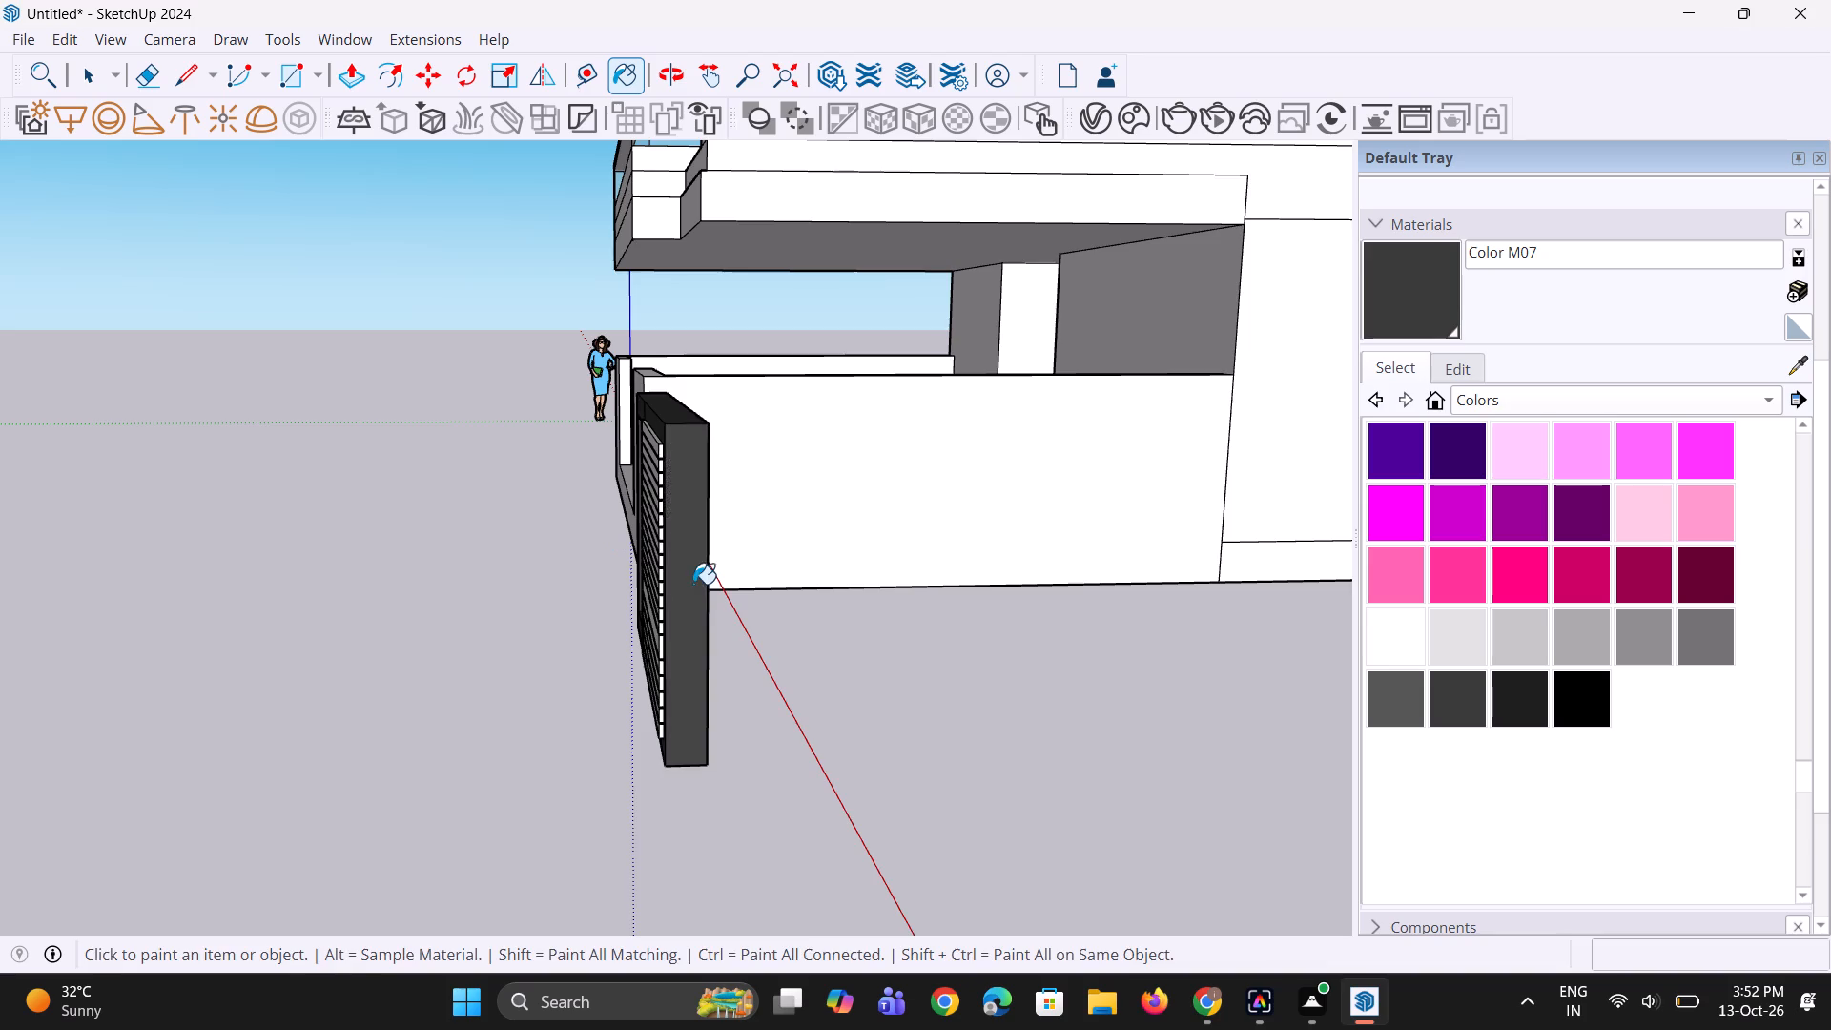
middle_click_drag(684, 585, 410, 580)
scroll(679, 572, "up", 2)
key("bracketleft")
left_click(682, 569)
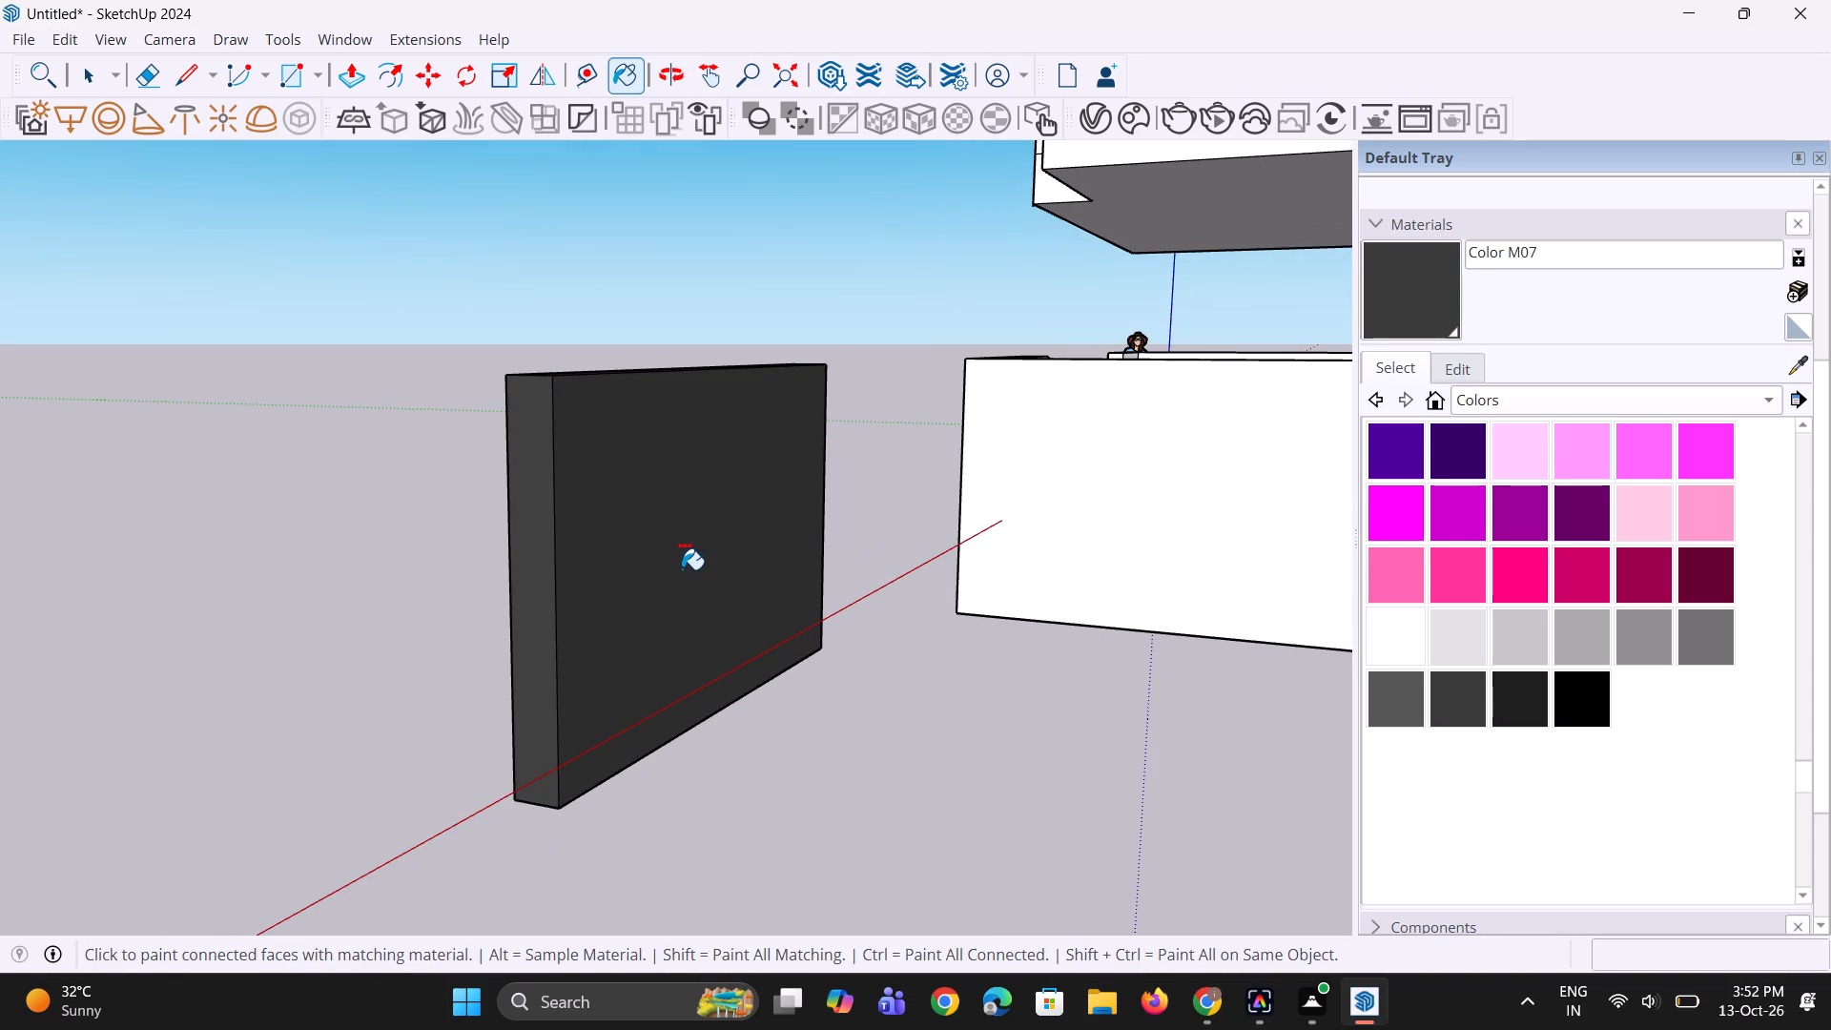
Push the gate's back face inward about 4 1/8" to make the gate thinner.
key("space")
type("p")
left_click(682, 569)
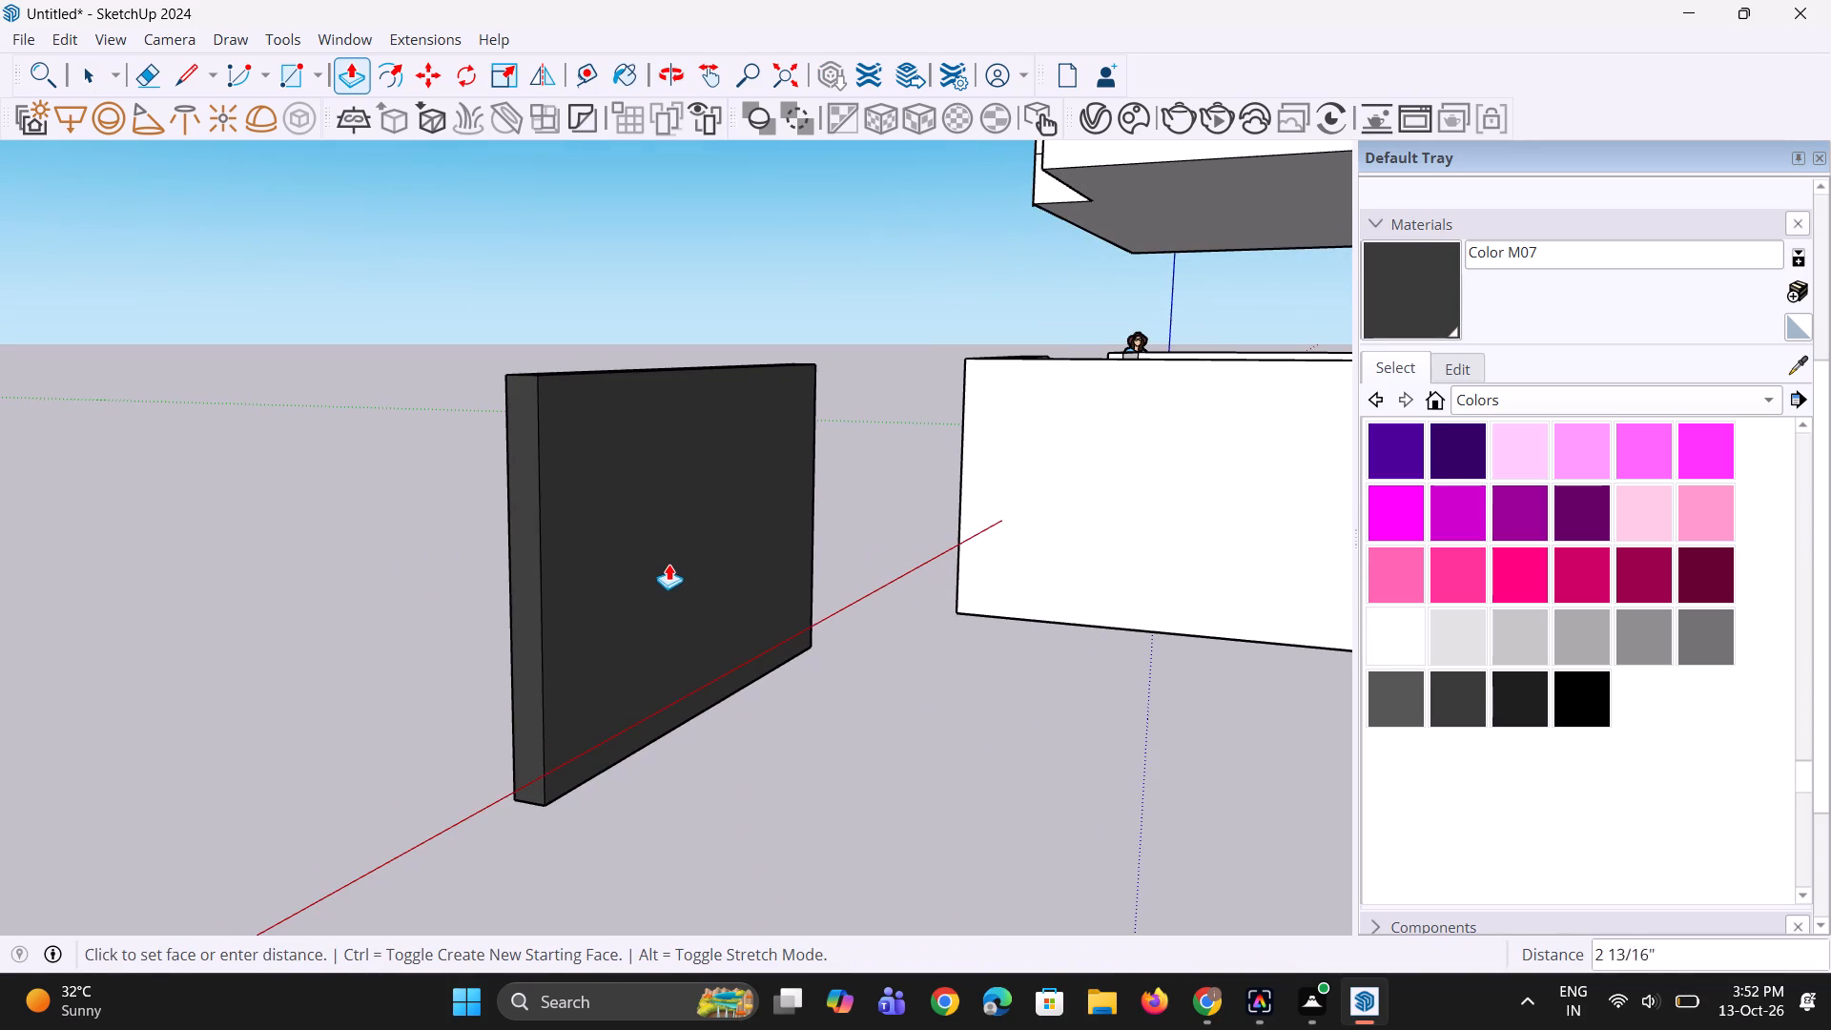
left_click(664, 562)
middle_click_drag(478, 625, 1021, 660)
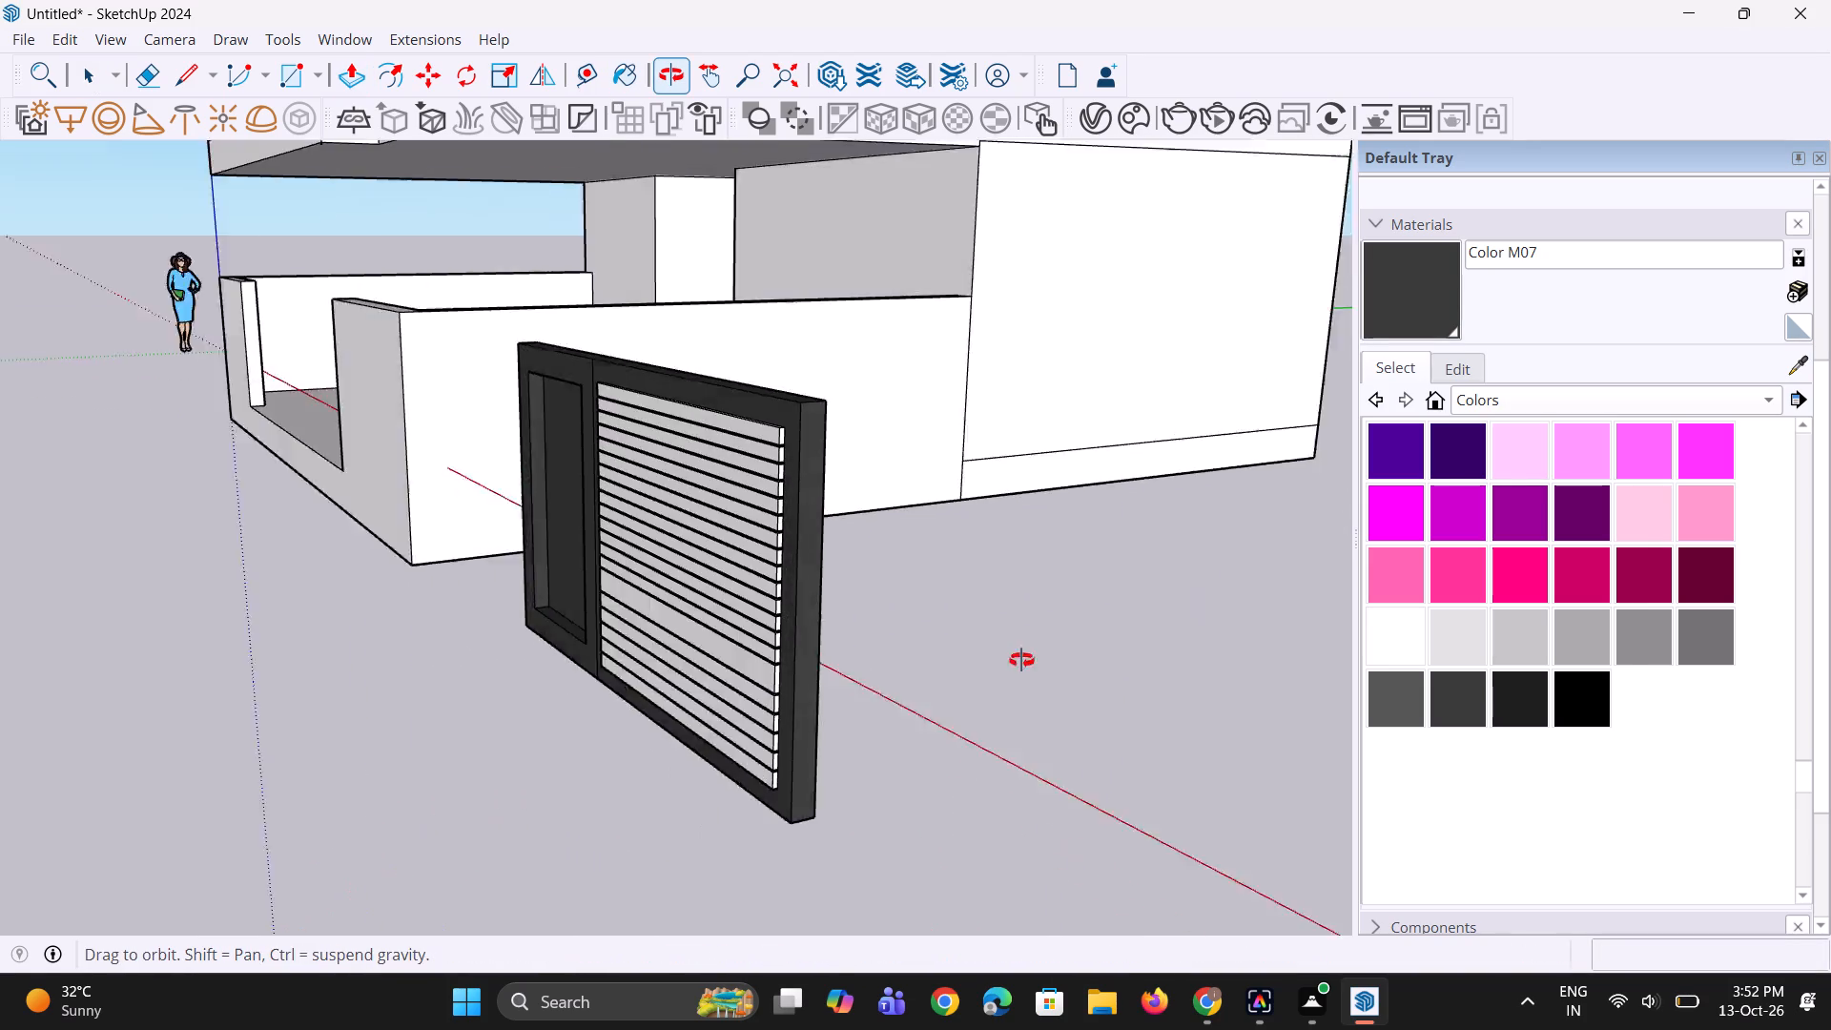
middle_click_drag(1021, 660, 1049, 646)
middle_click_drag(791, 641, 999, 613)
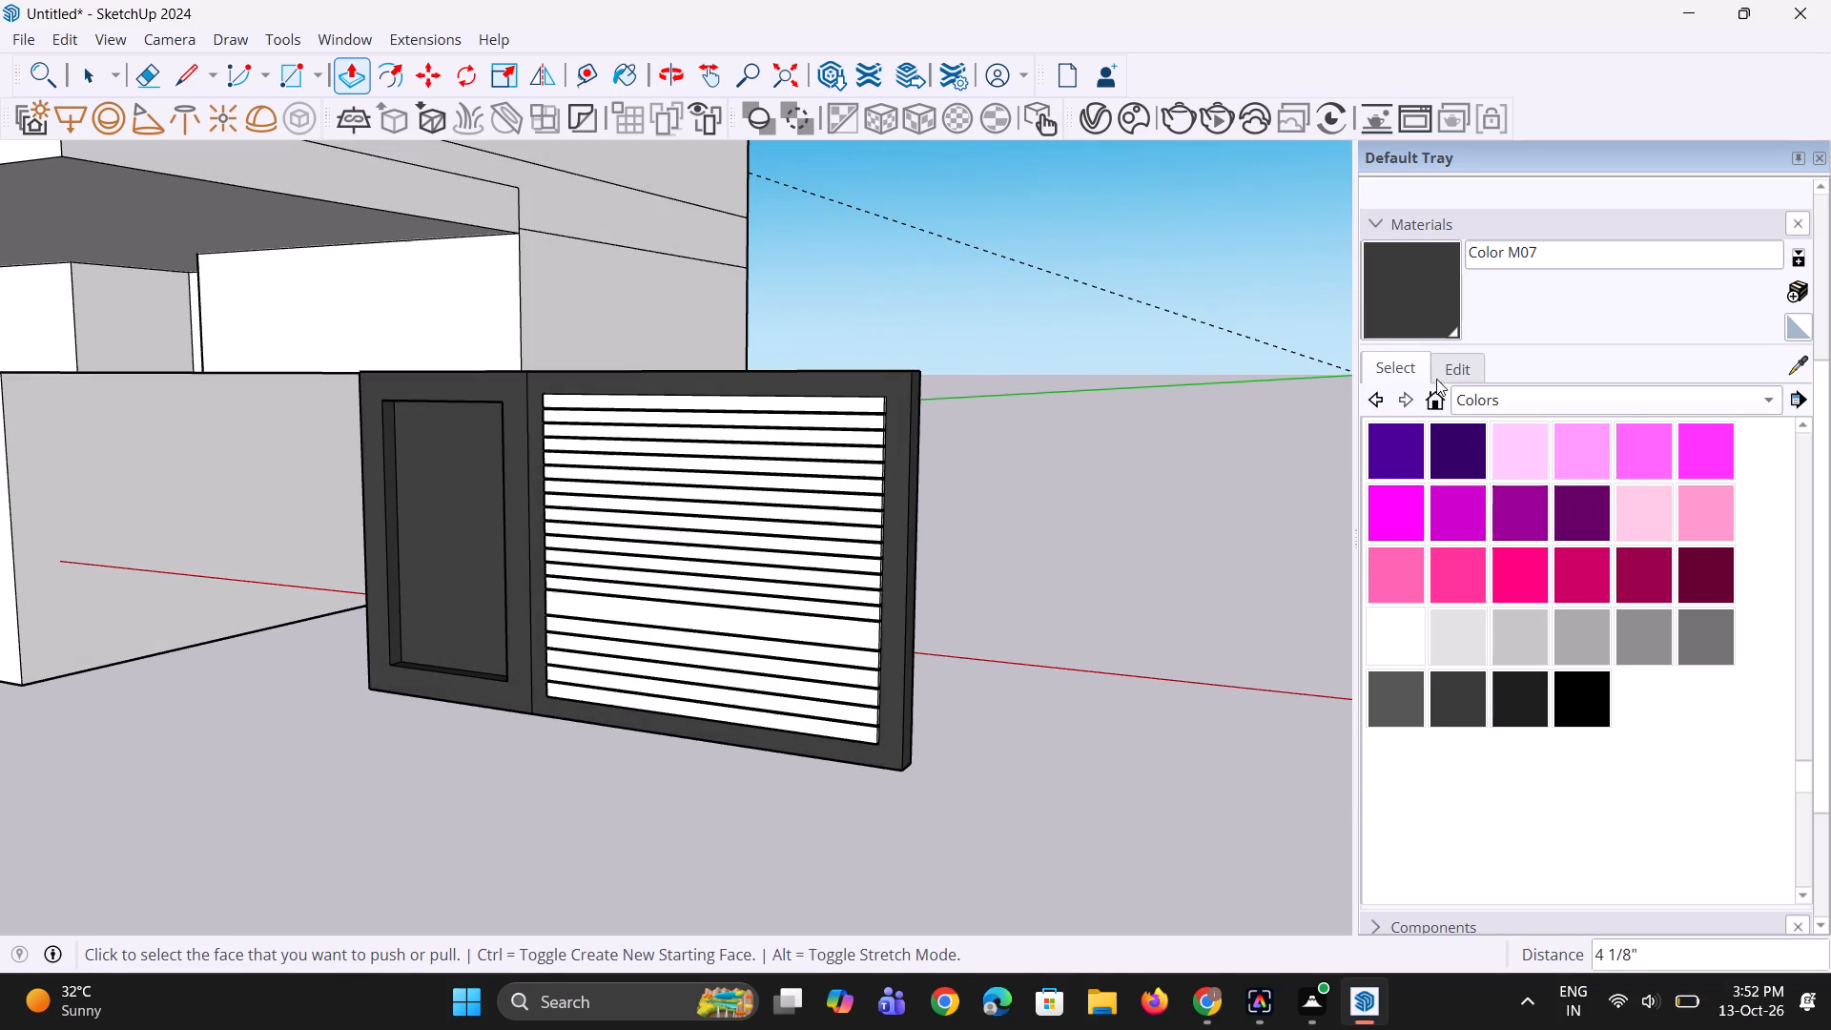
Paint the gate's six uppermost slats with Wood Cherry Original from the Wood materials collection.
left_click(1409, 375)
left_click(1437, 402)
left_click(1471, 397)
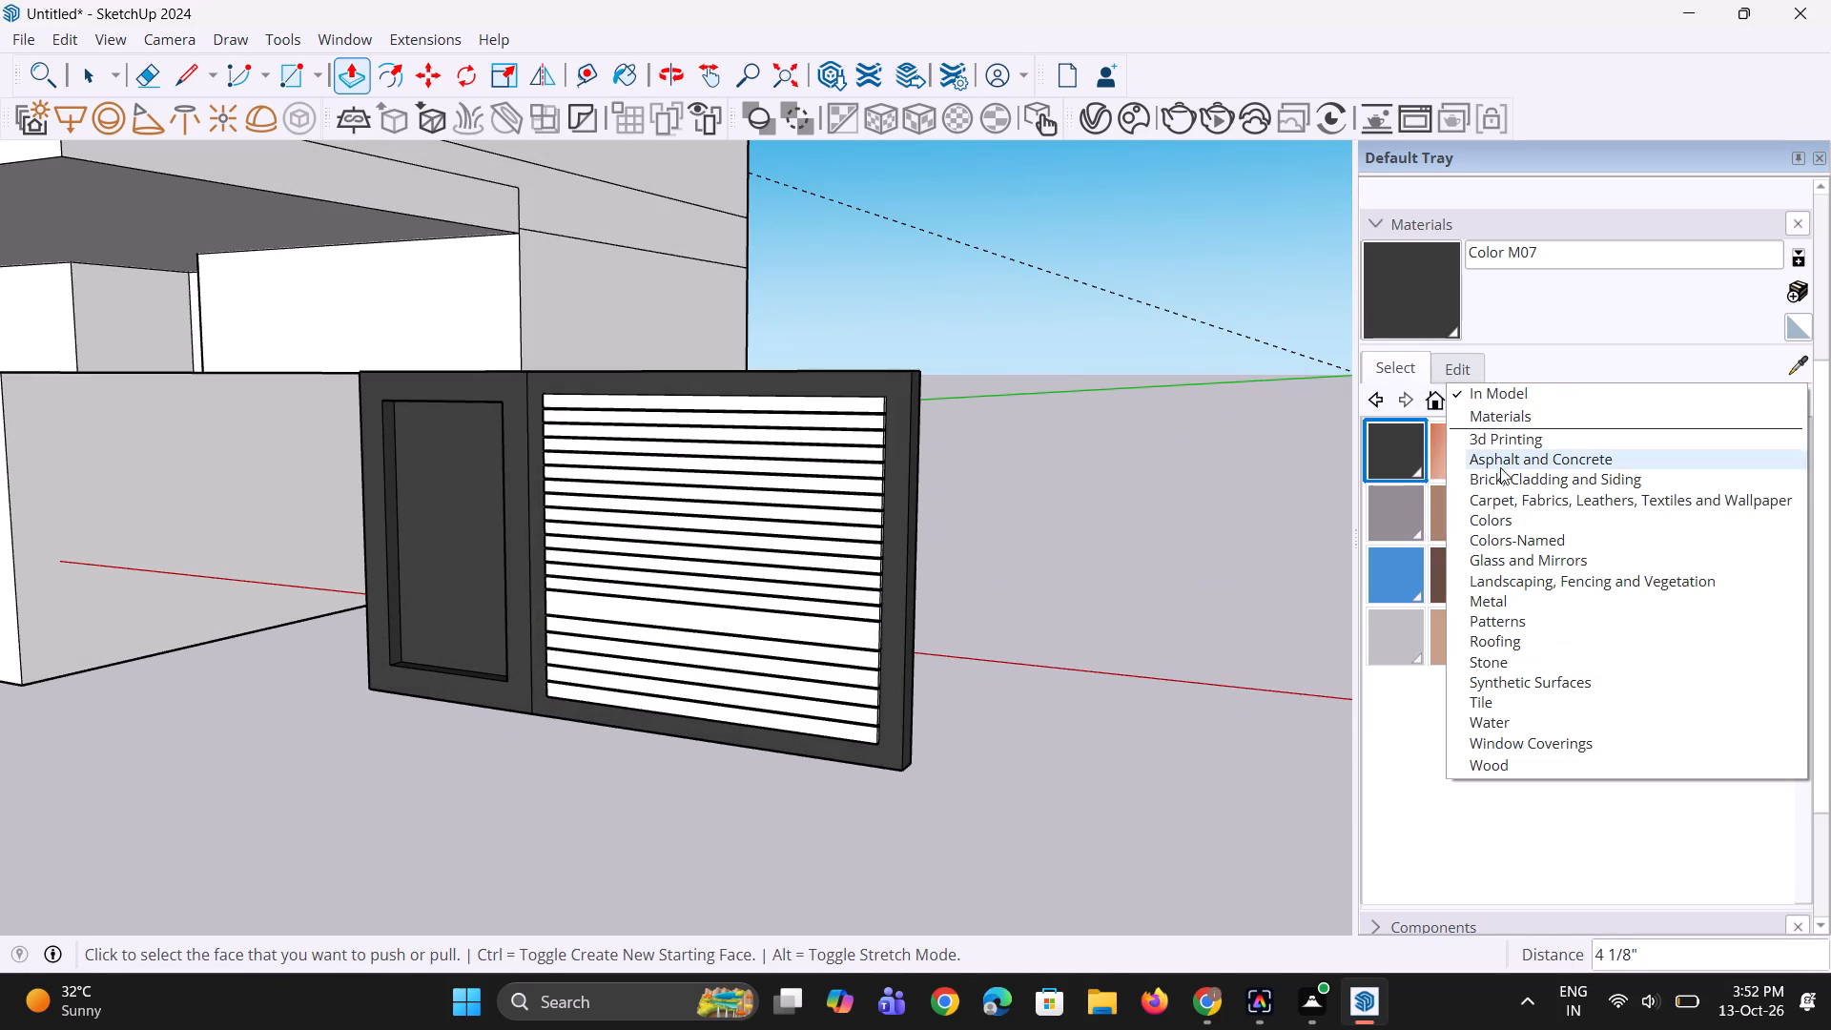
left_click(1540, 767)
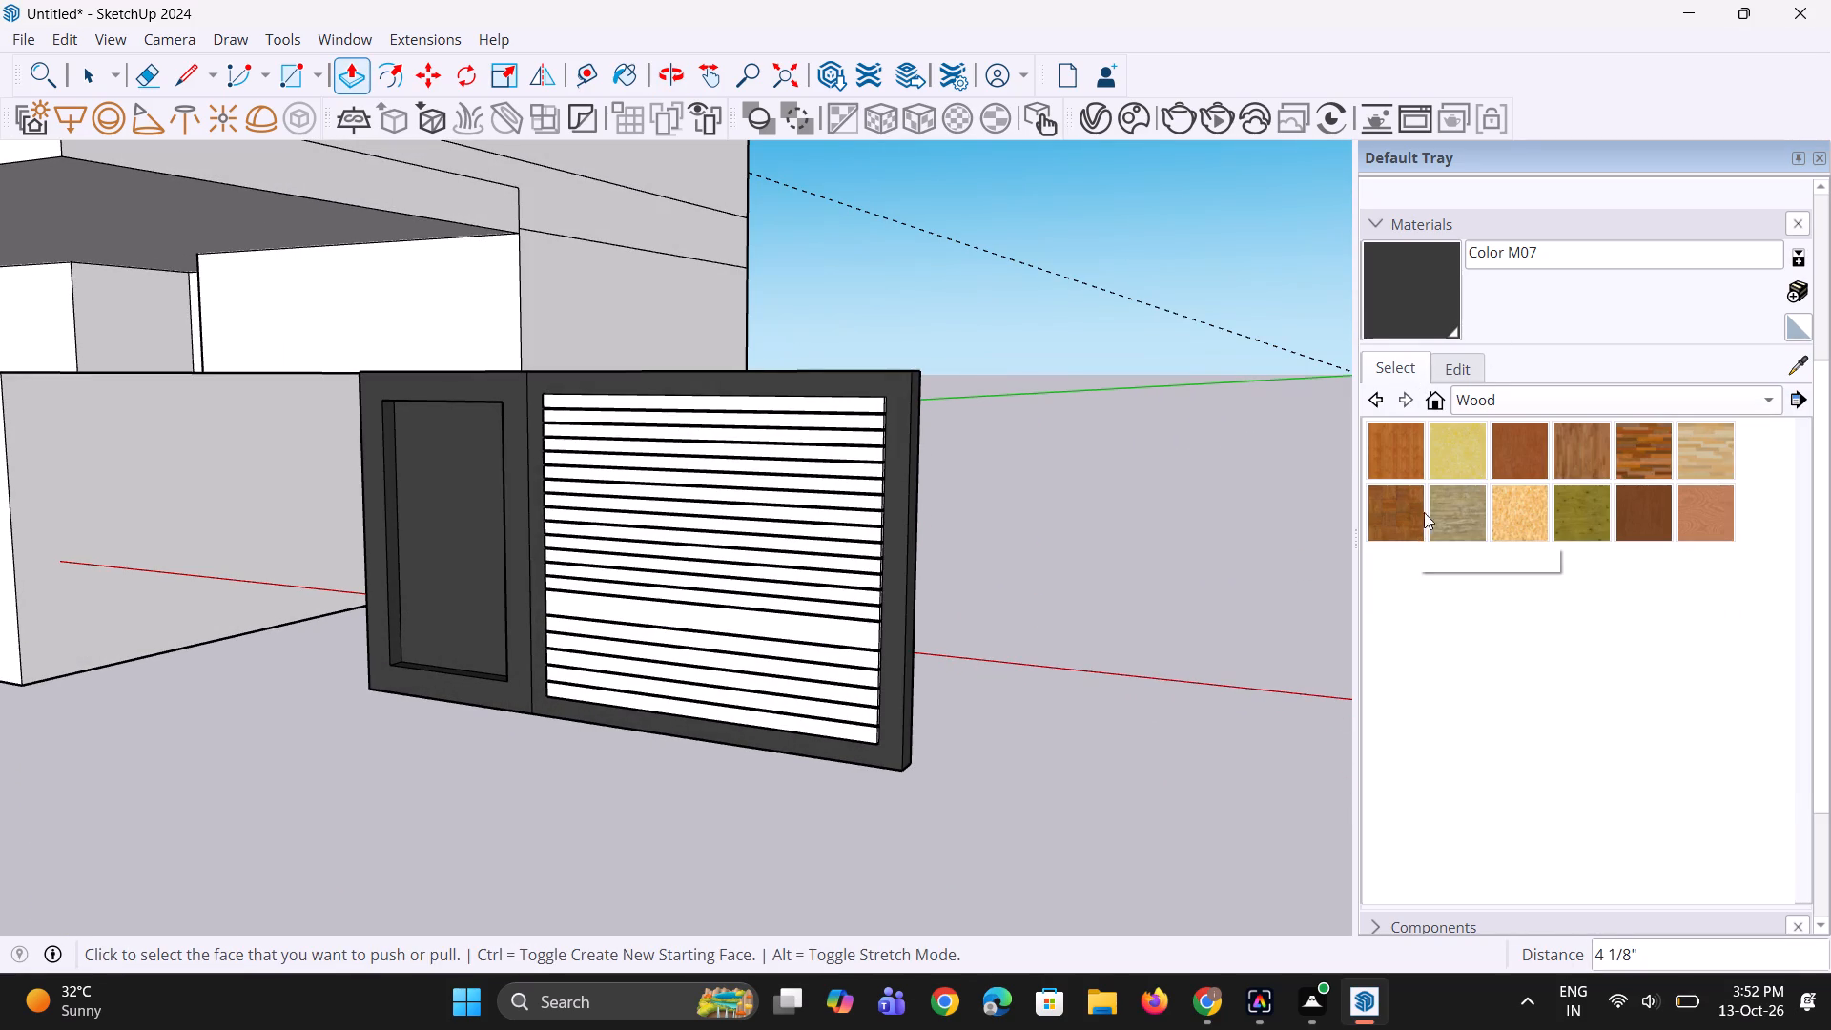
left_click_drag(1518, 446, 1504, 461)
scroll(640, 518, "up", 6)
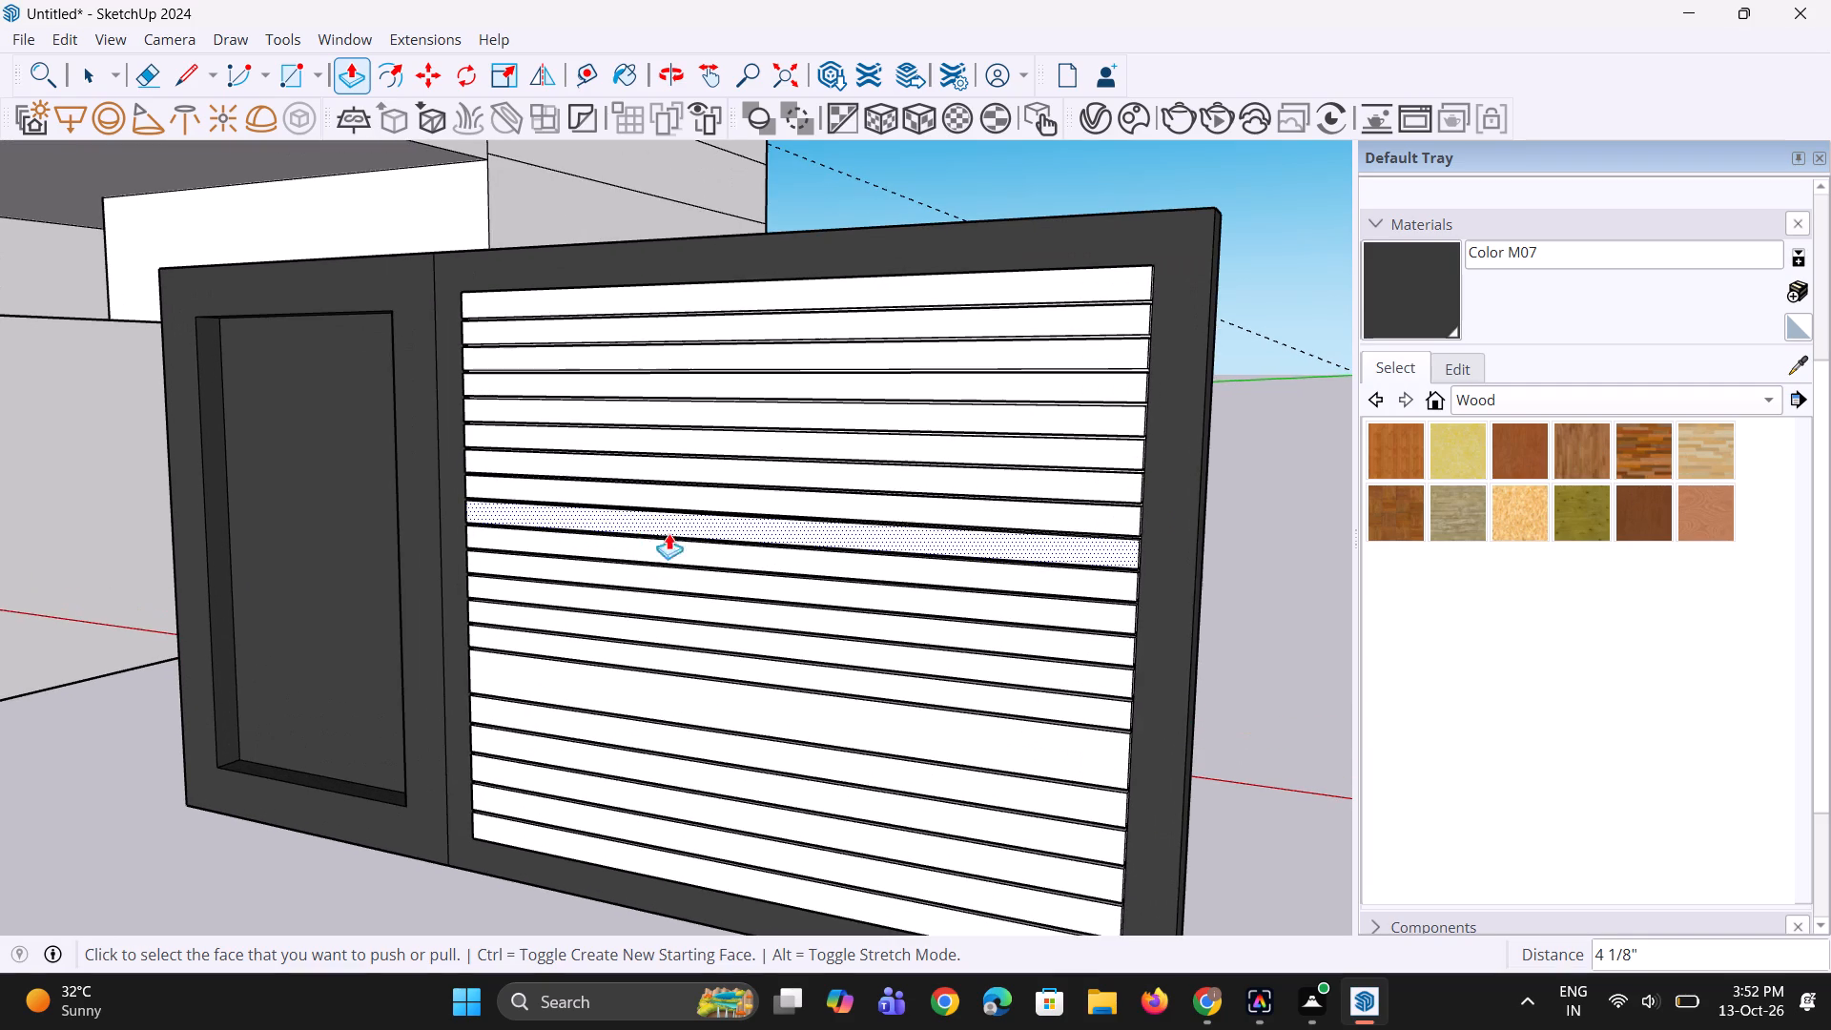
left_click(1536, 459)
middle_click_drag(694, 504, 895, 507)
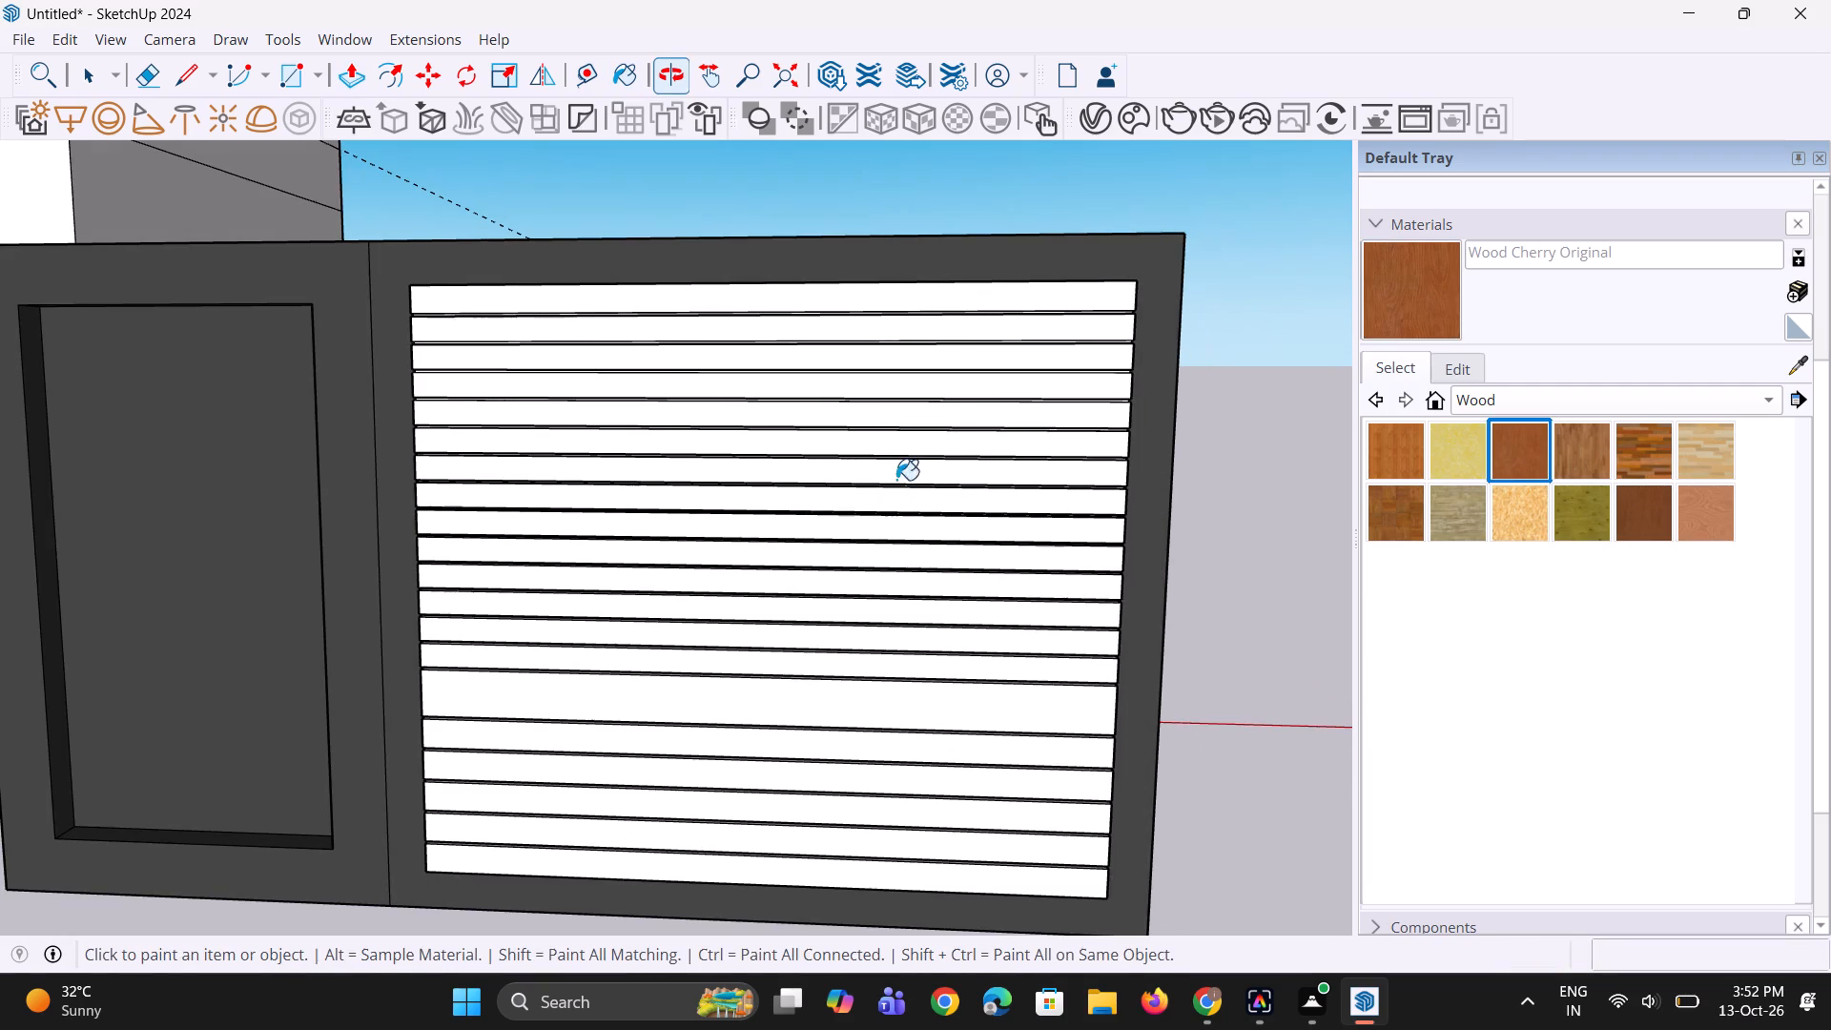
double_click(943, 305)
left_click(943, 317)
left_click(943, 325)
left_click_drag(941, 339, 936, 355)
left_click(927, 370)
left_click_drag(924, 376, 922, 395)
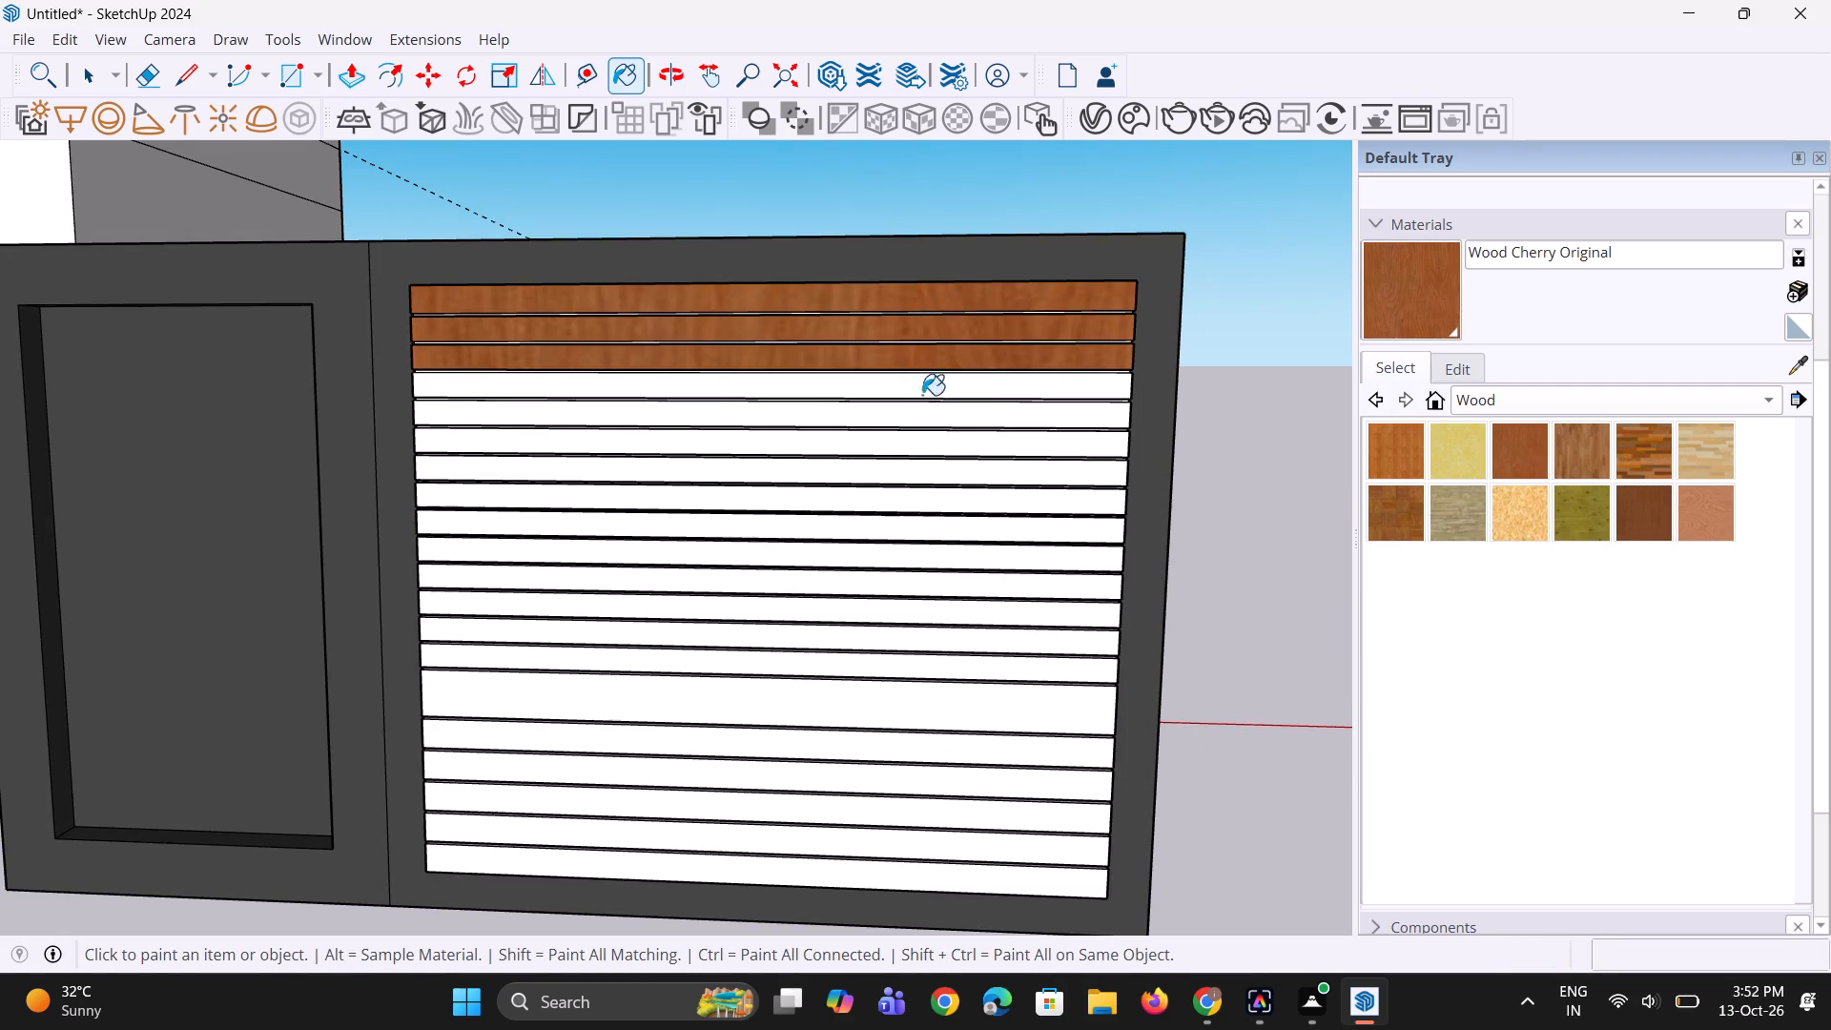
left_click_drag(922, 395, 914, 417)
left_click(908, 425)
left_click_drag(908, 425, 904, 457)
left_click(920, 398)
left_click(930, 386)
left_click(920, 438)
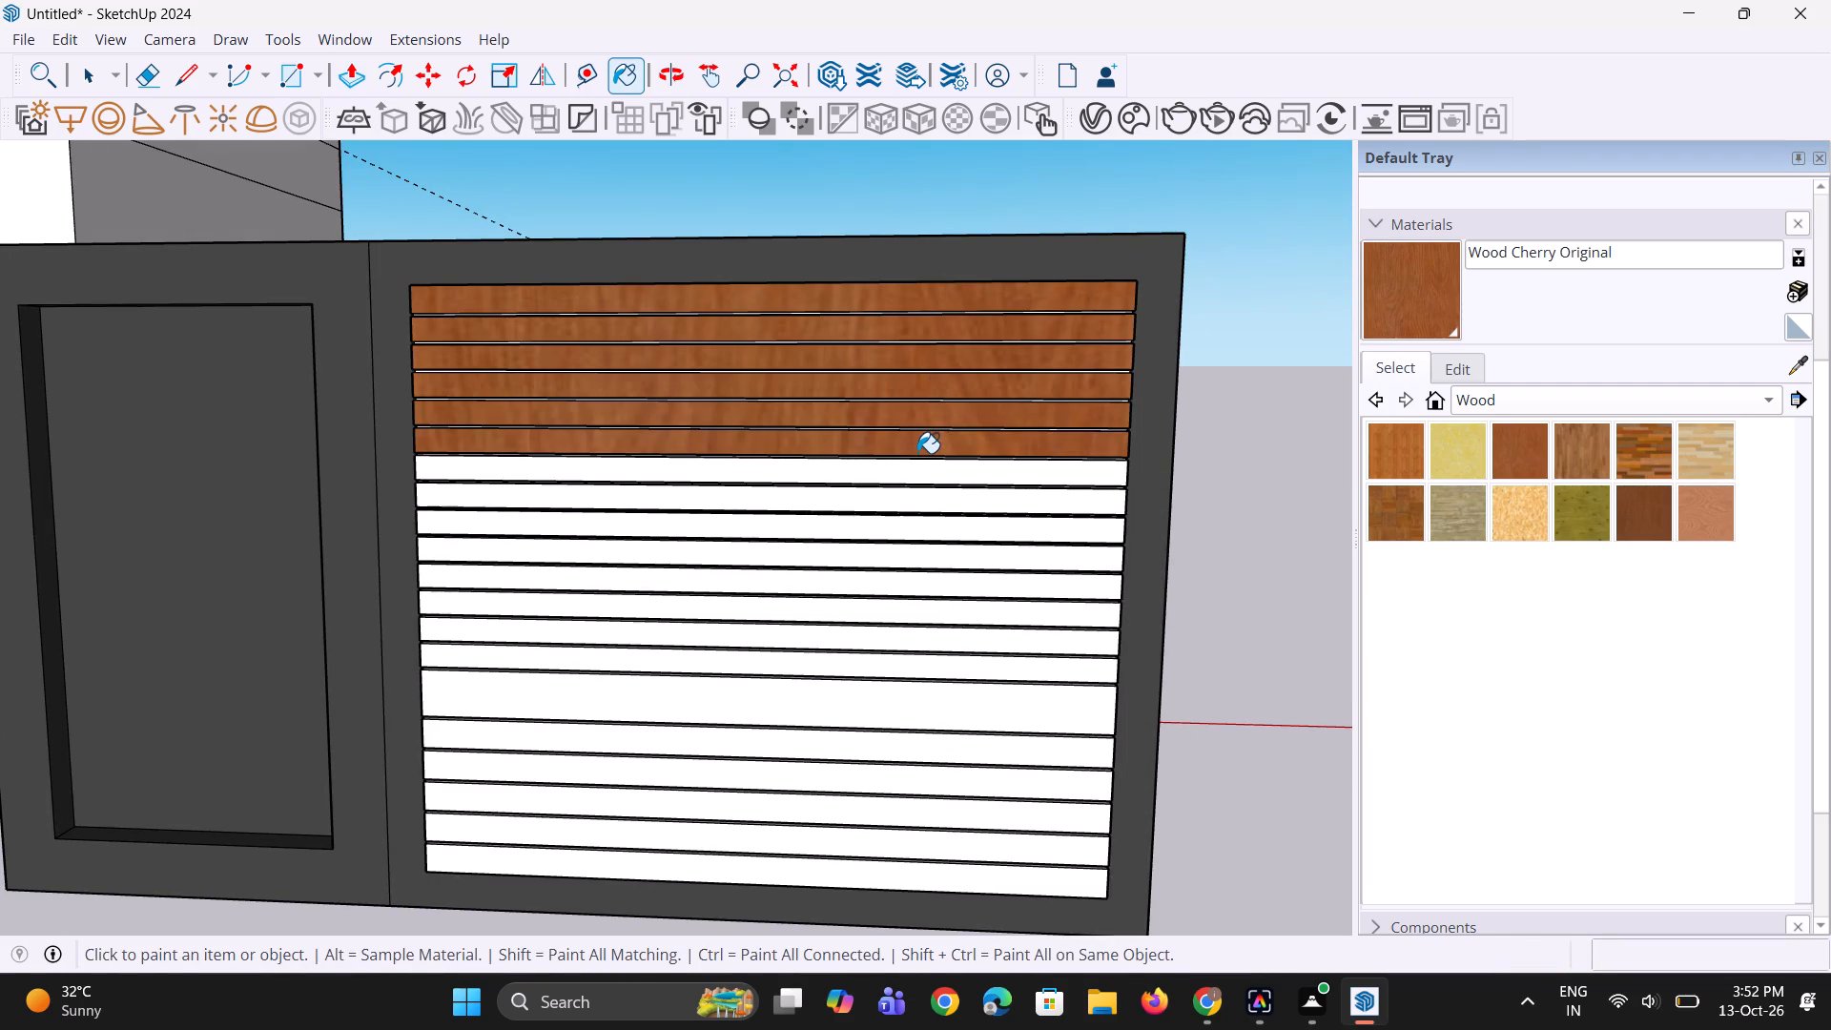
Paint the gate's middle slats, down to and including the wide band, with Wood Cherry Original.
left_click(917, 452)
left_click(916, 462)
left_click(914, 475)
left_click(900, 498)
left_click(900, 505)
left_click_drag(899, 516, 898, 529)
left_click_drag(897, 530, 895, 539)
left_click(887, 551)
left_click_drag(887, 555, 887, 597)
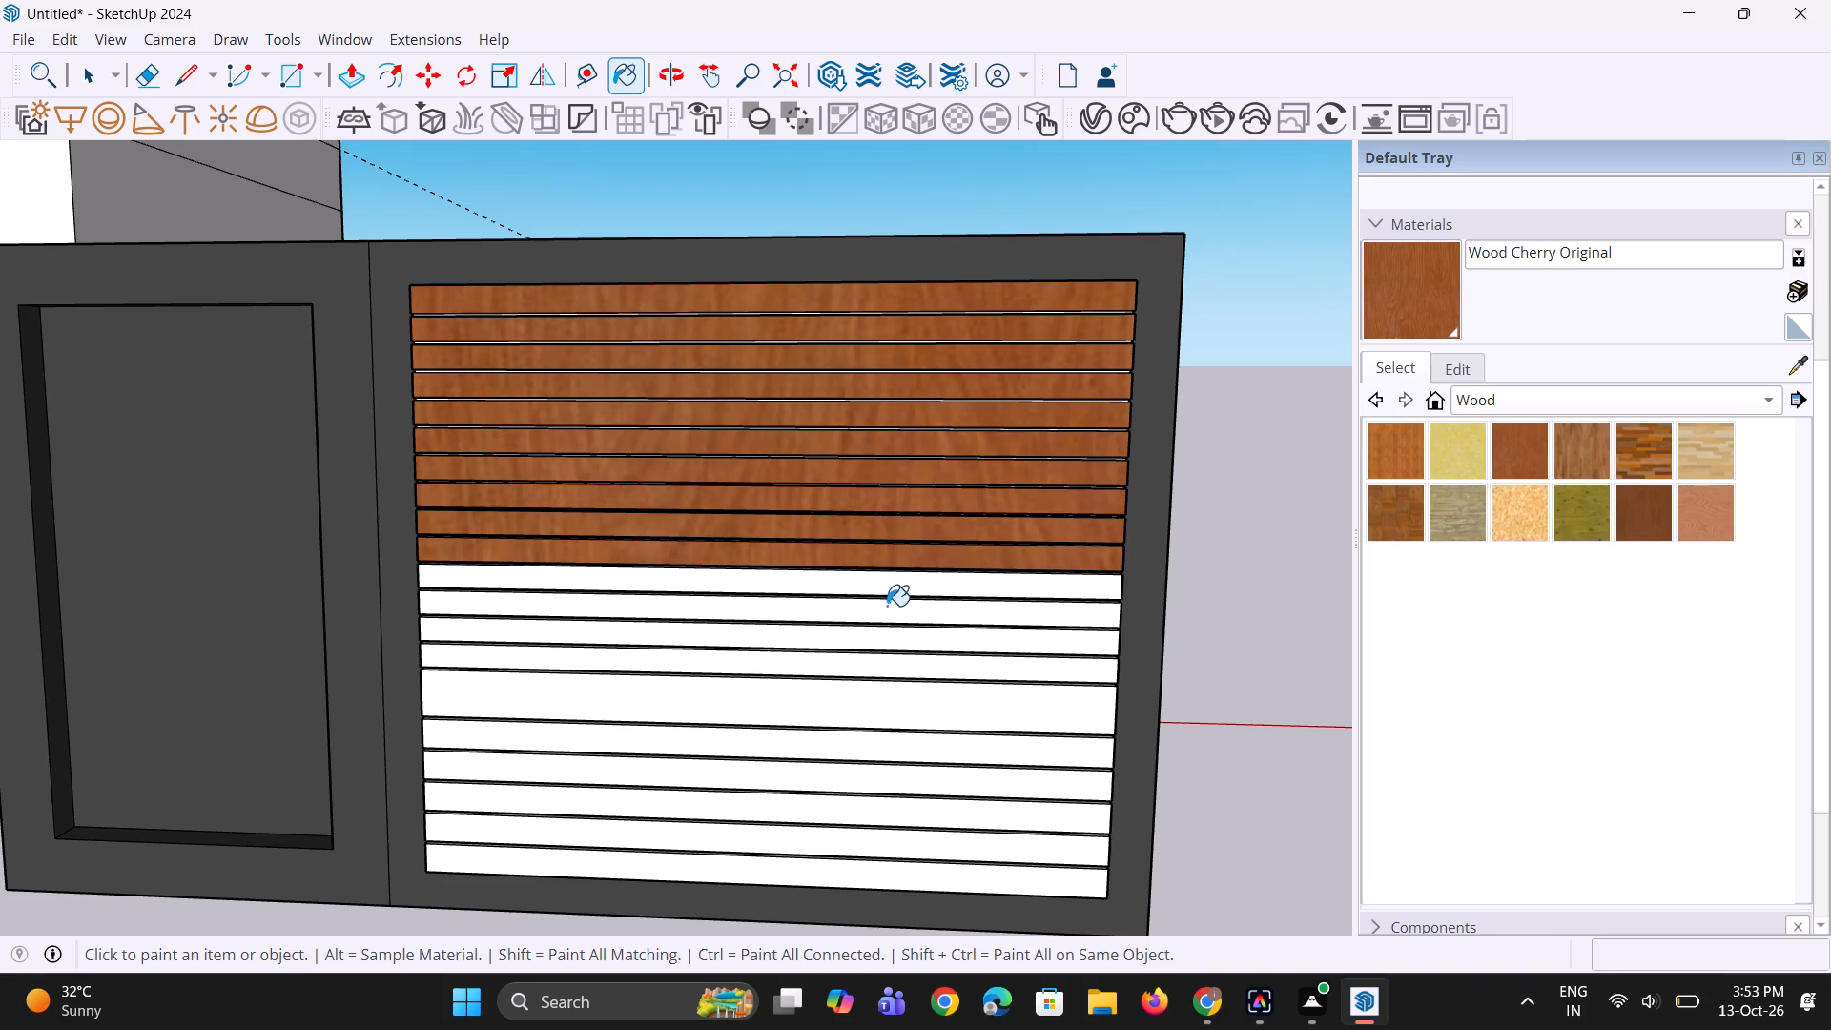
left_click(887, 606)
left_click_drag(887, 608, 887, 623)
left_click(887, 626)
left_click(913, 583)
left_click(886, 650)
left_click(857, 676)
left_click_drag(855, 686, 852, 707)
left_click_drag(850, 711, 844, 738)
Paint the slats below the wide band with Wood Cherry Original.
left_click(843, 739)
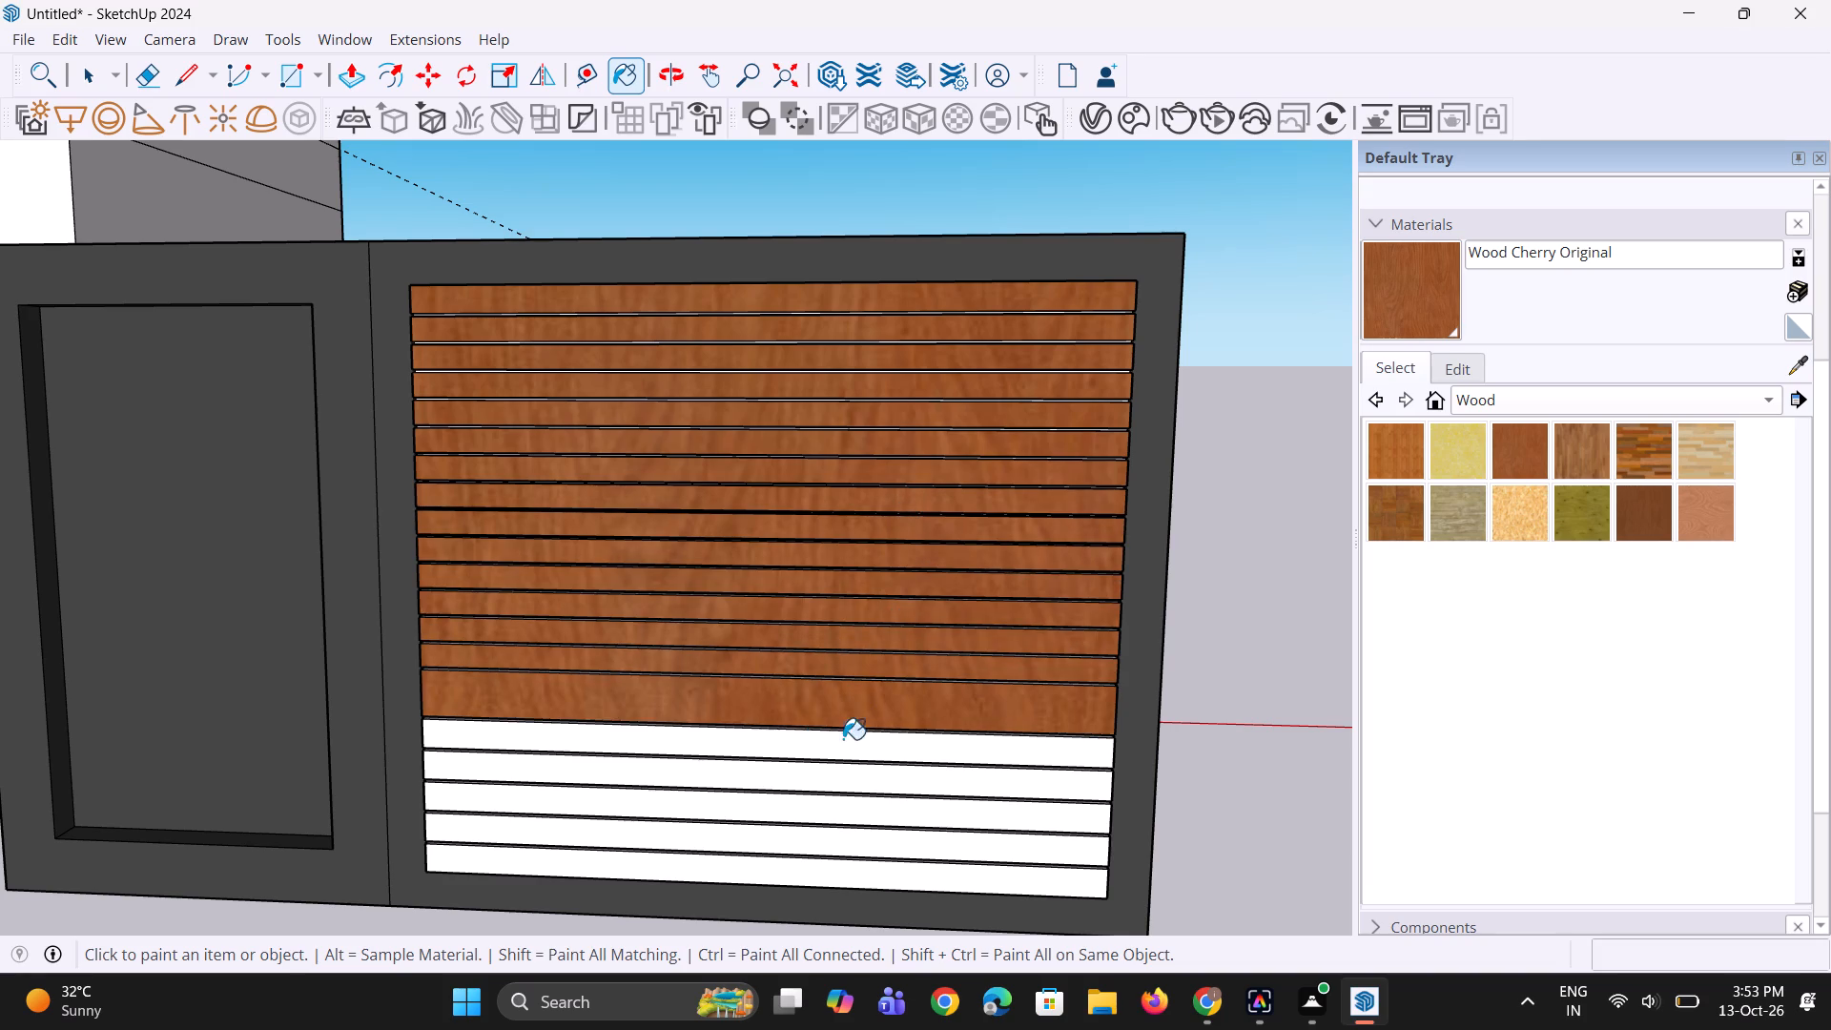
left_click_drag(840, 747, 840, 776)
left_click_drag(838, 781, 834, 793)
left_click(833, 794)
left_click(828, 805)
left_click(813, 709)
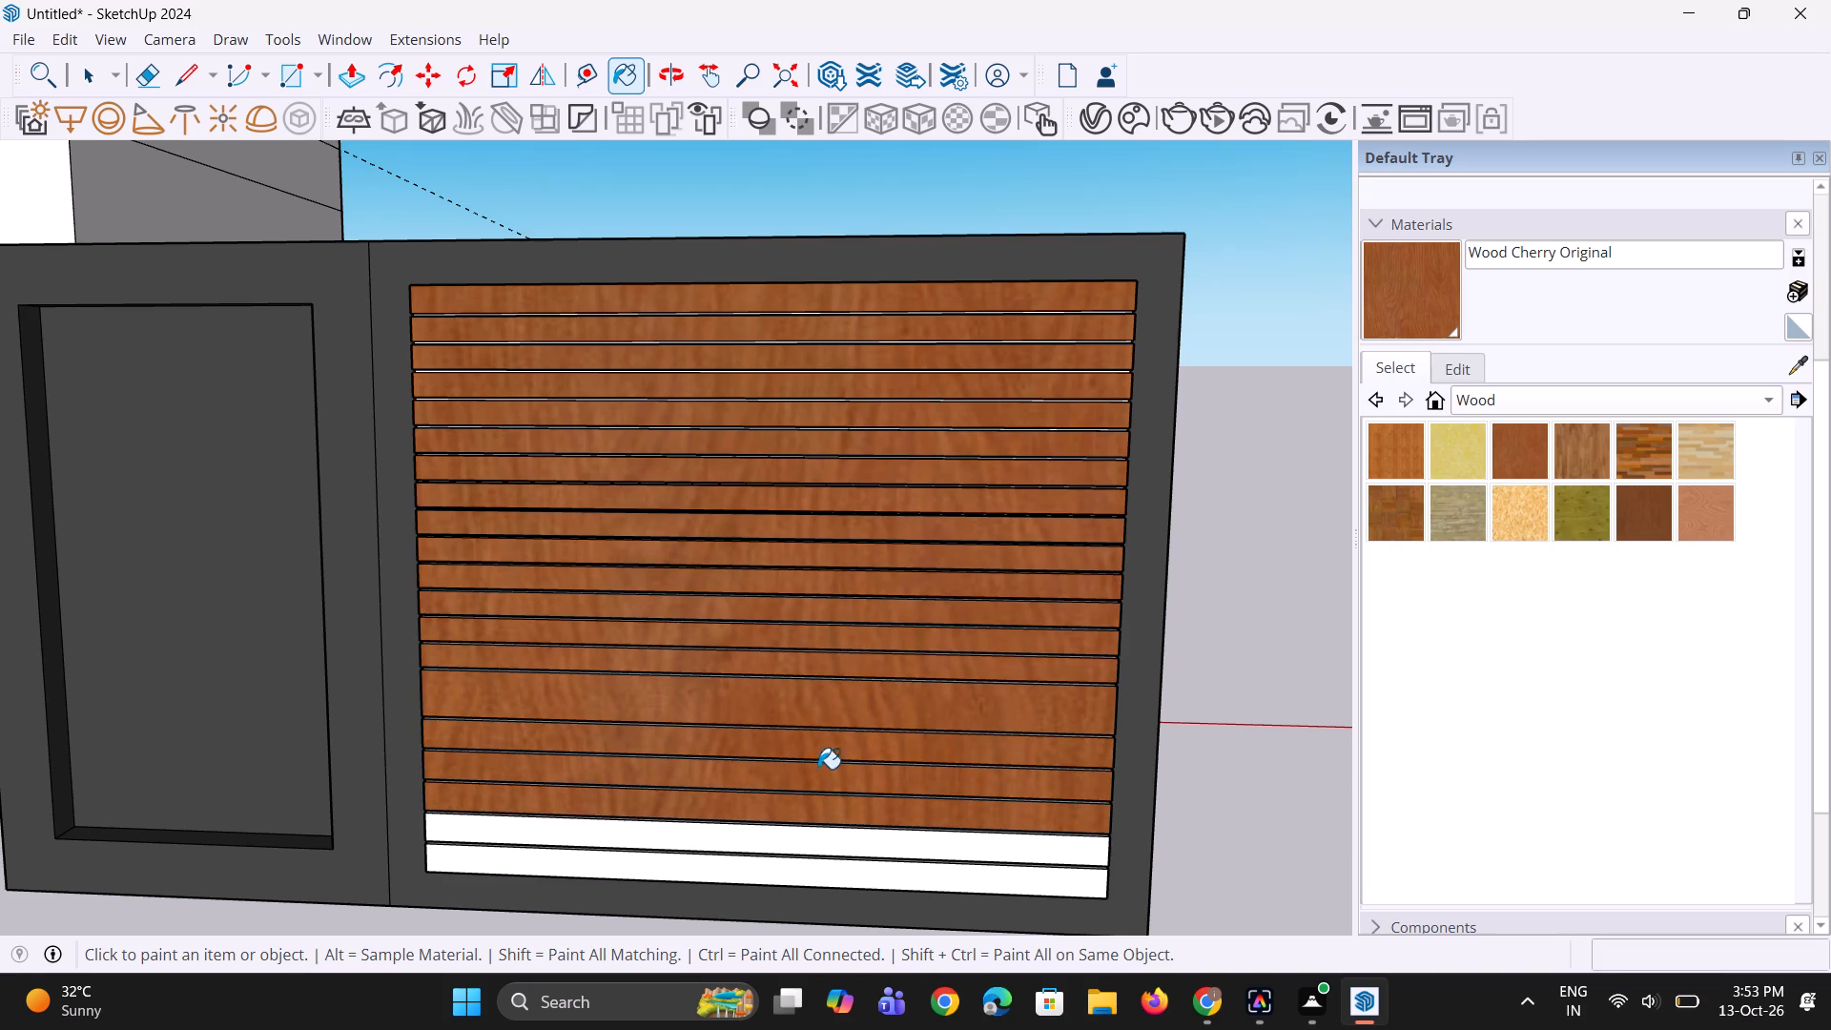
left_click_drag(764, 828, 762, 837)
left_click(739, 860)
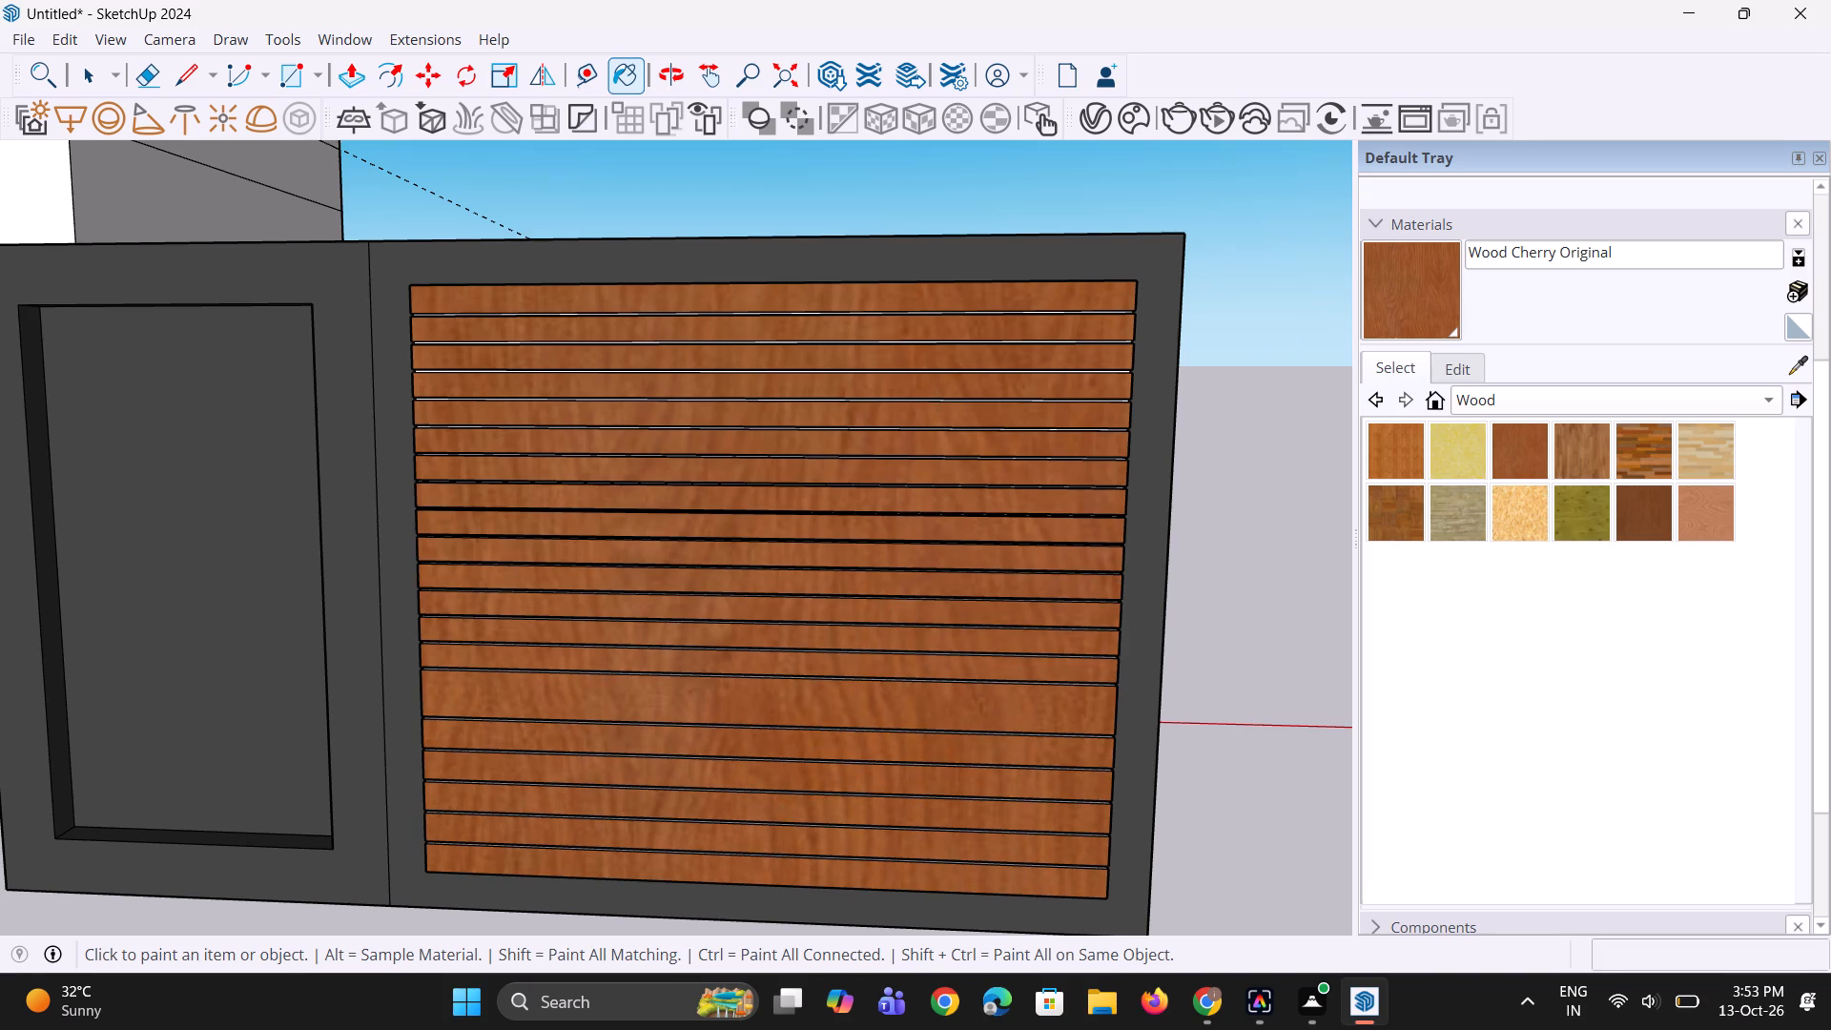
Sample Color M07 from the gate frame and paint the wide band between the slats with it.
left_click(1801, 371)
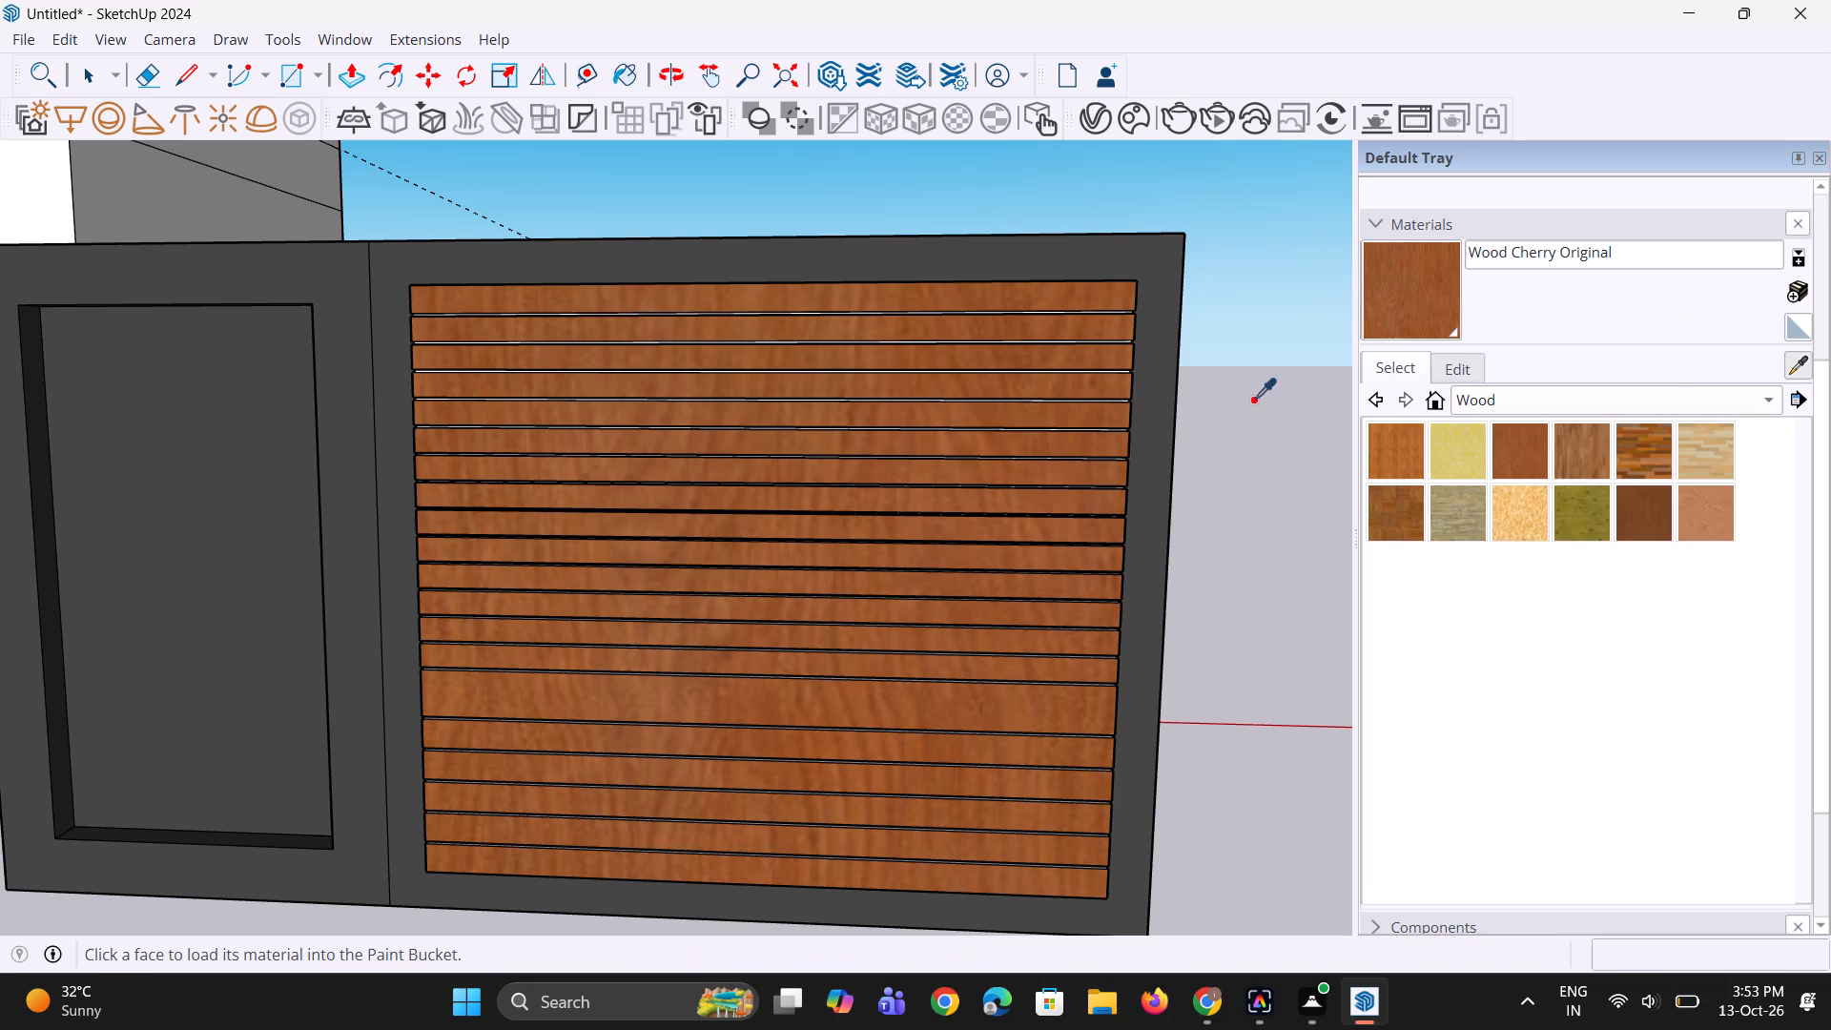
left_click(1168, 399)
left_click(979, 706)
scroll(910, 611, "down", 1)
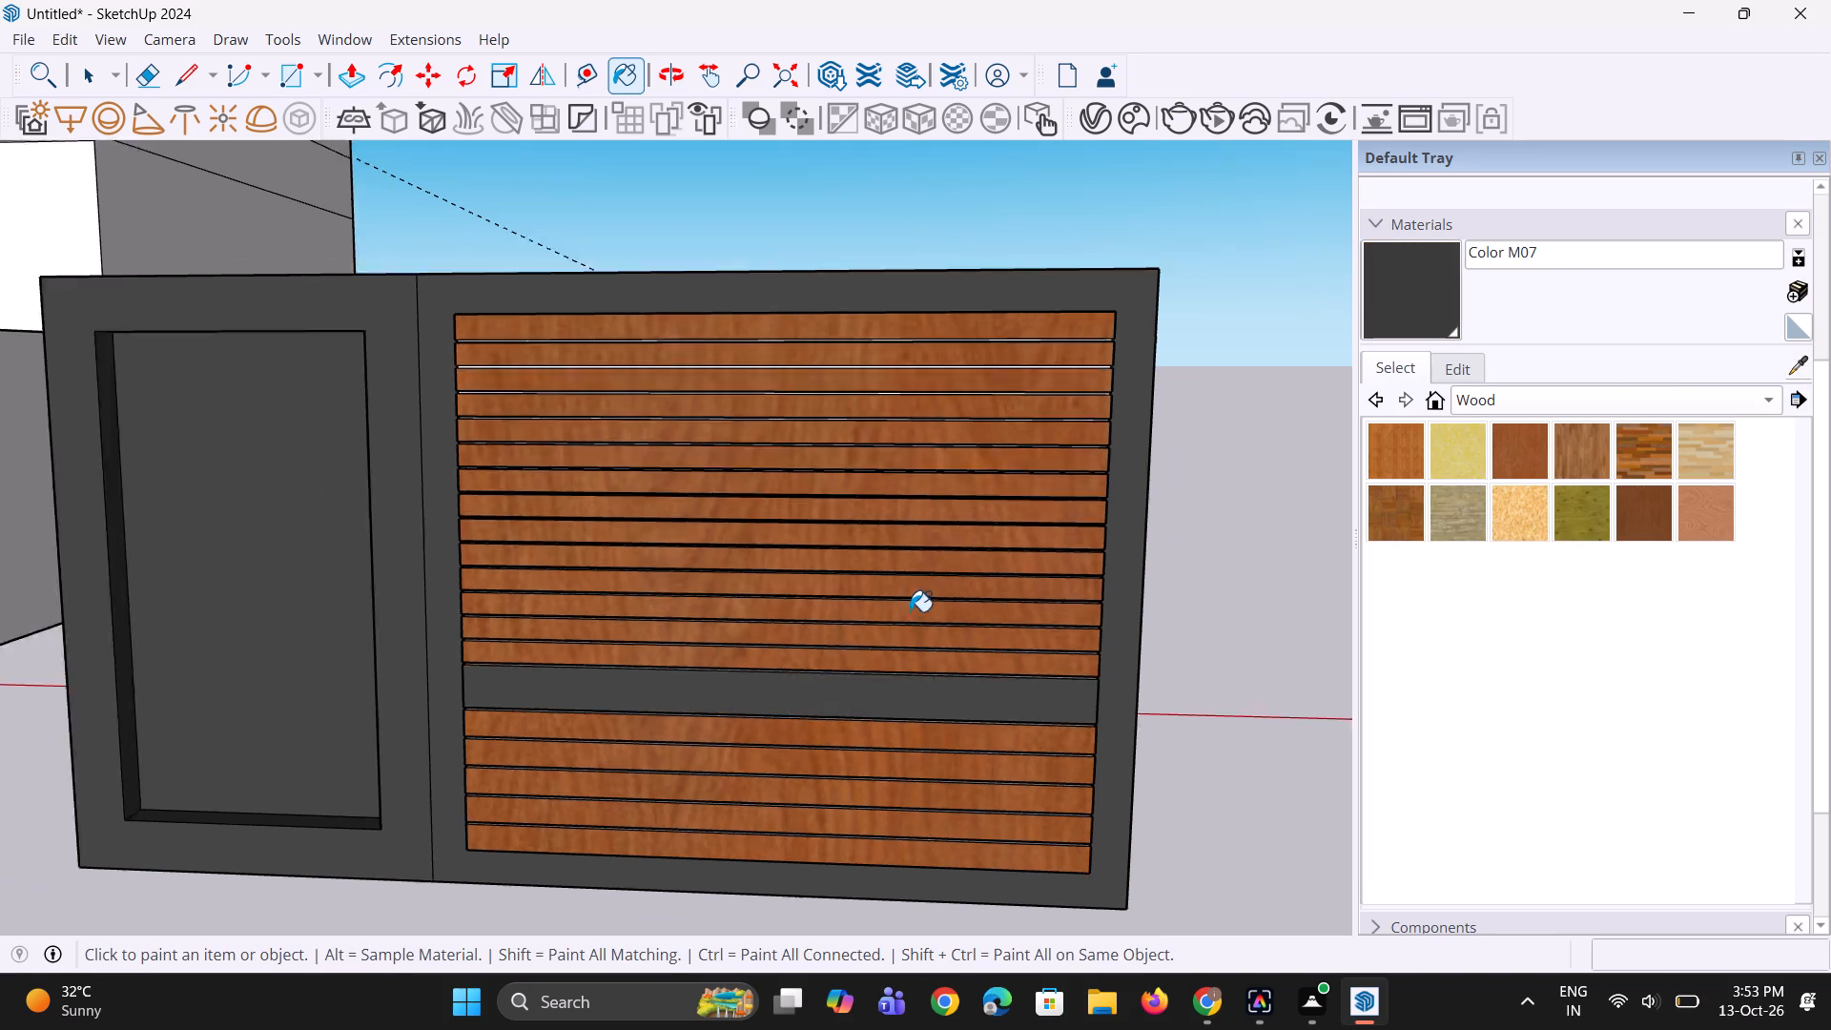
Select the entire gate, including both panels, and make it a group.
scroll(910, 611, "down", 3)
middle_click_drag(946, 628, 935, 548)
key("space")
key("space")
left_click(1101, 577)
scroll(1020, 449, "down", 5)
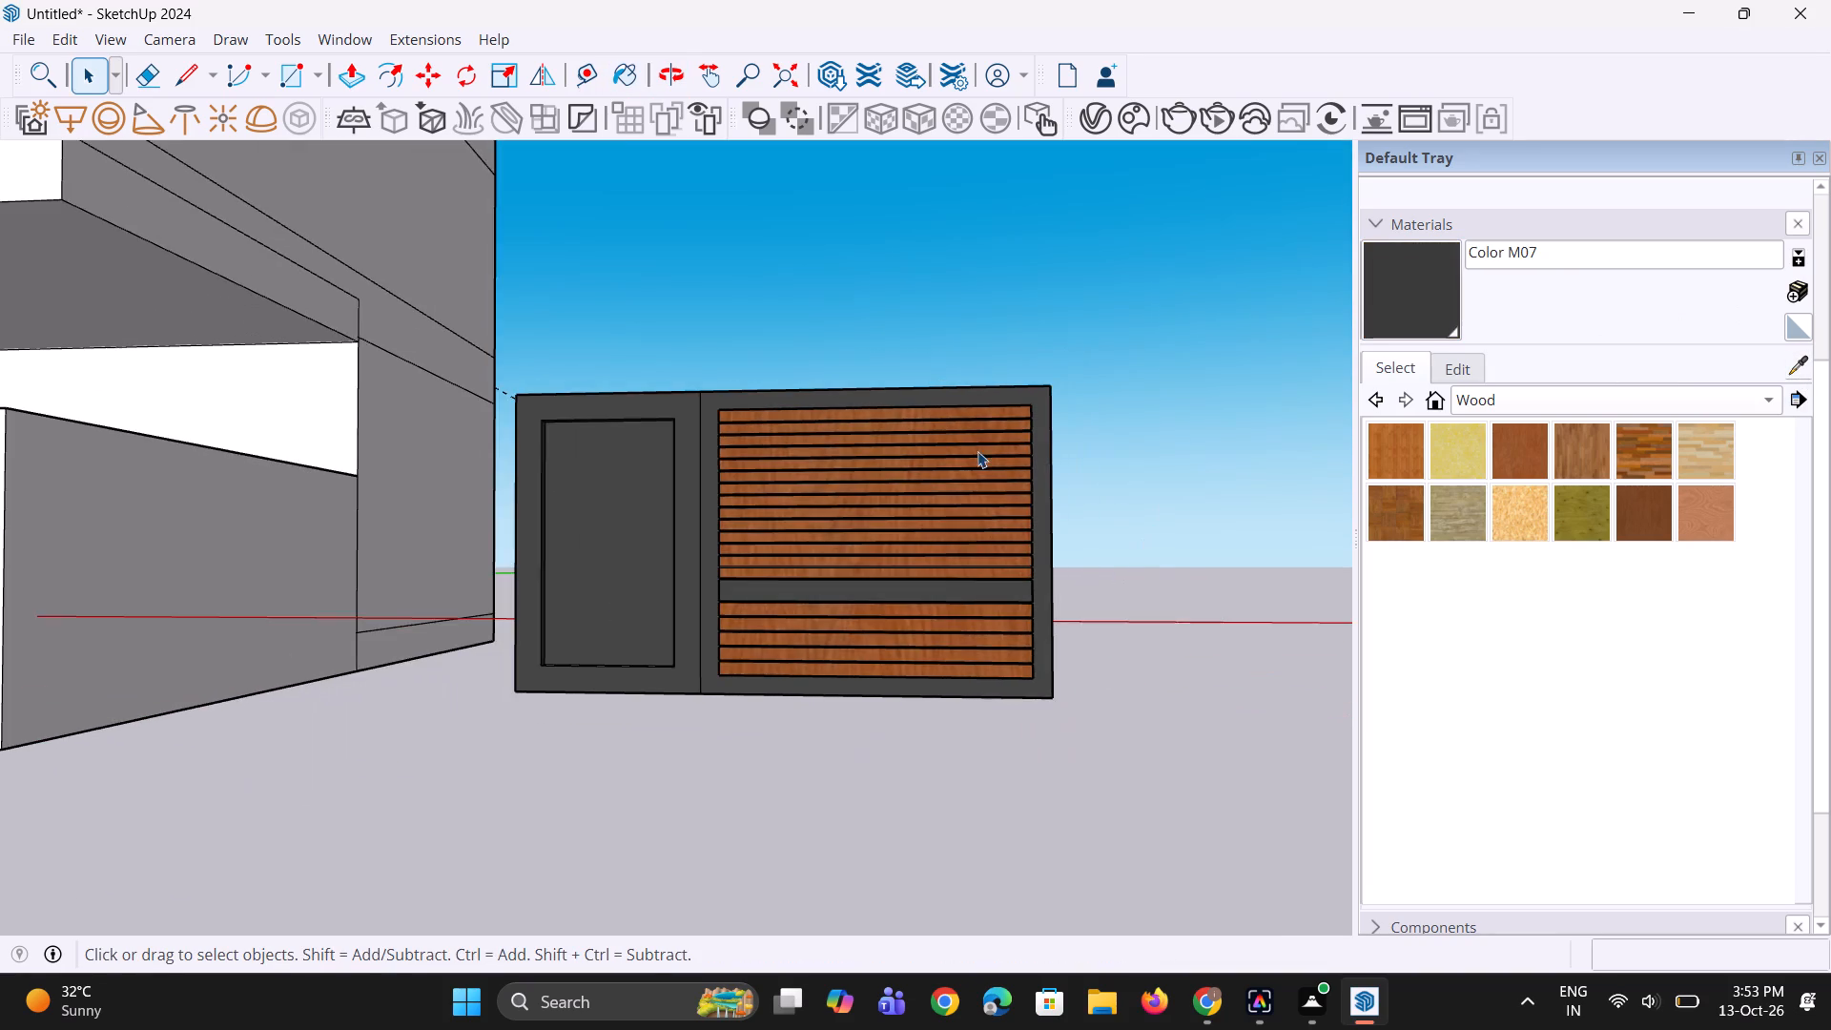
middle_click_drag(450, 417, 525, 631)
left_click_drag(473, 369, 1117, 776)
right_click(856, 600)
left_click(965, 348)
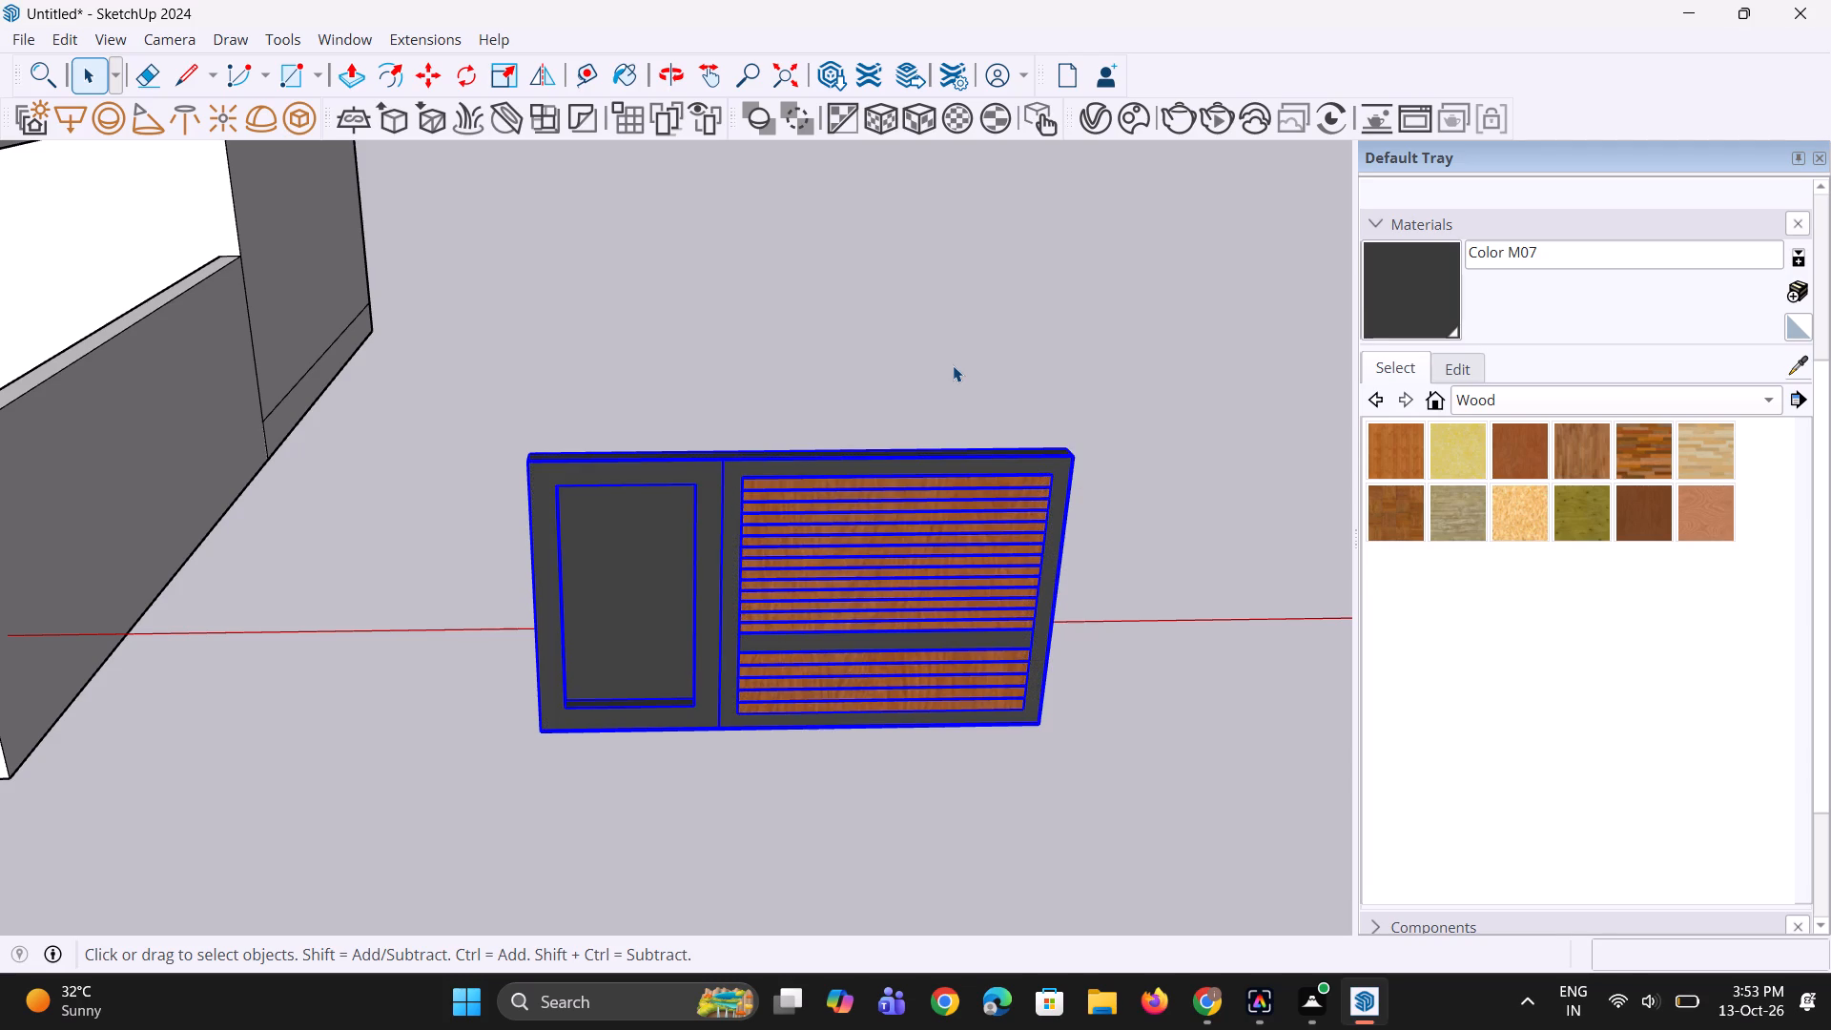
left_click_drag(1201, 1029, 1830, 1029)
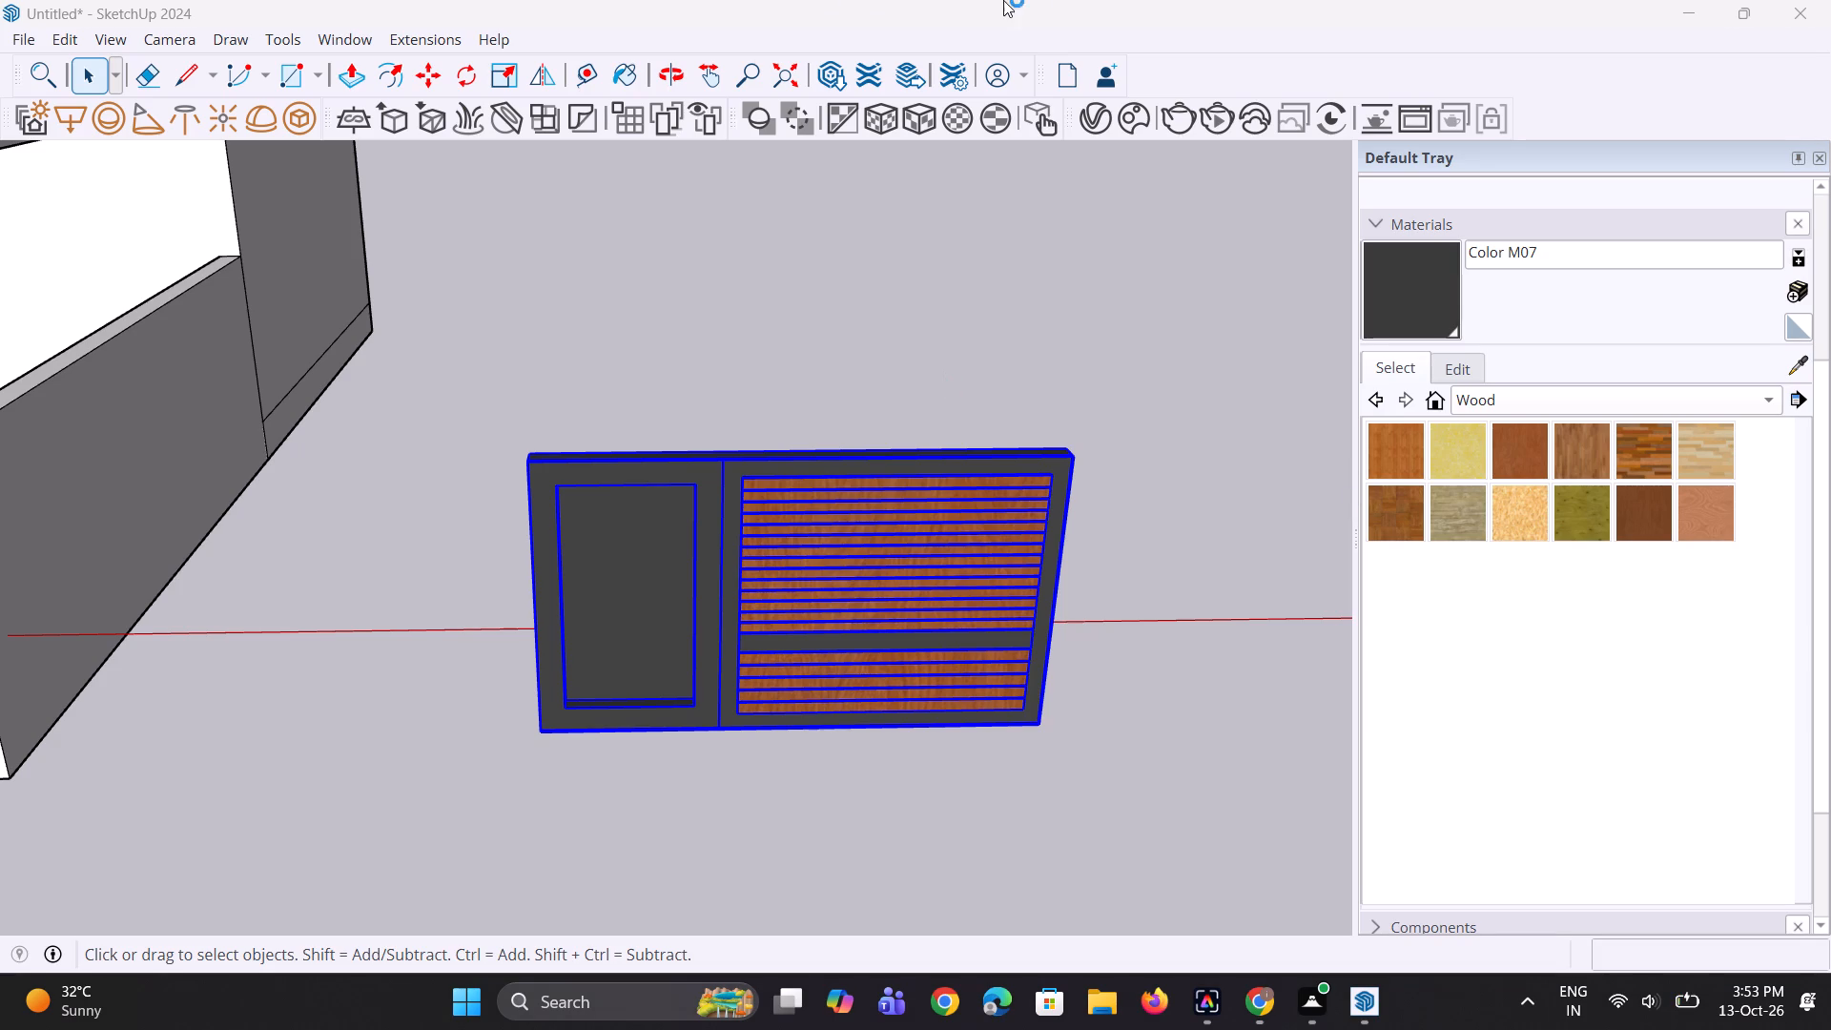
Copy the gate about 39' 6" into the front boundary wall's opening, against the end nearest the axes origin.
scroll(740, 528, "down", 2)
middle_click_drag(738, 528, 714, 445)
scroll(736, 492, "down", 6)
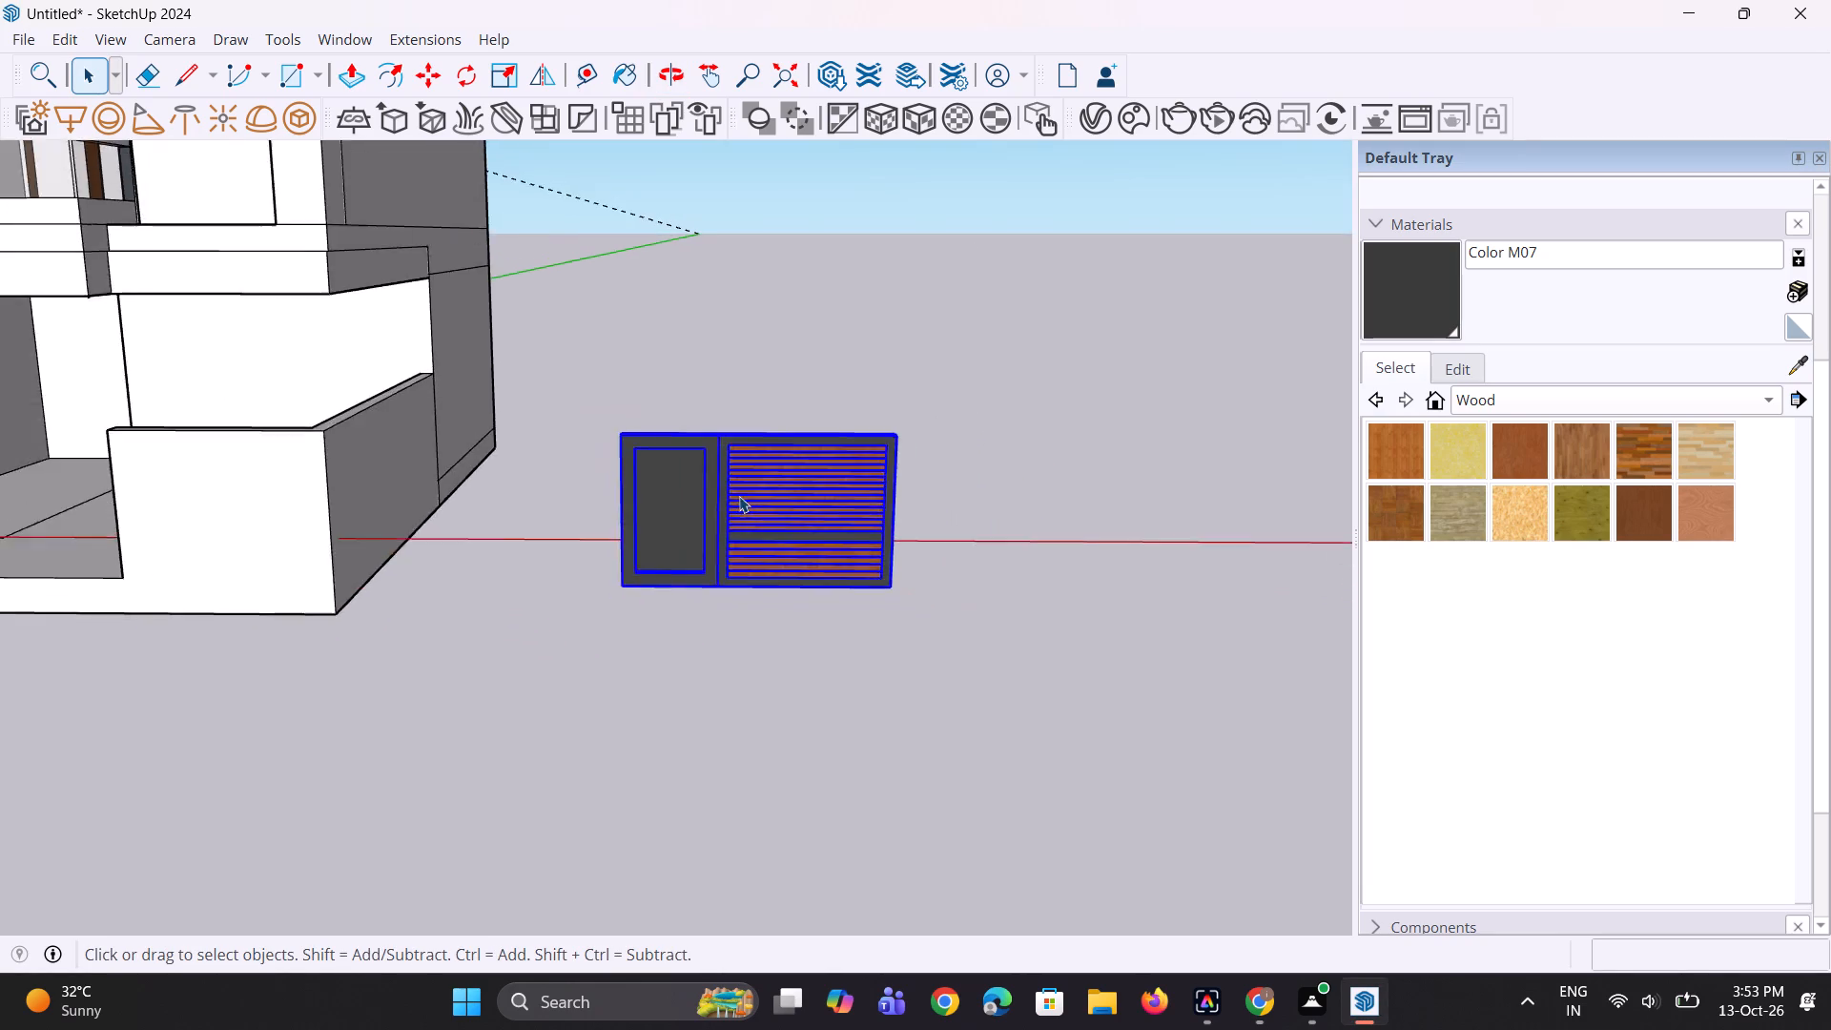
scroll(739, 496, "down", 4)
scroll(559, 512, "up", 3)
key("m")
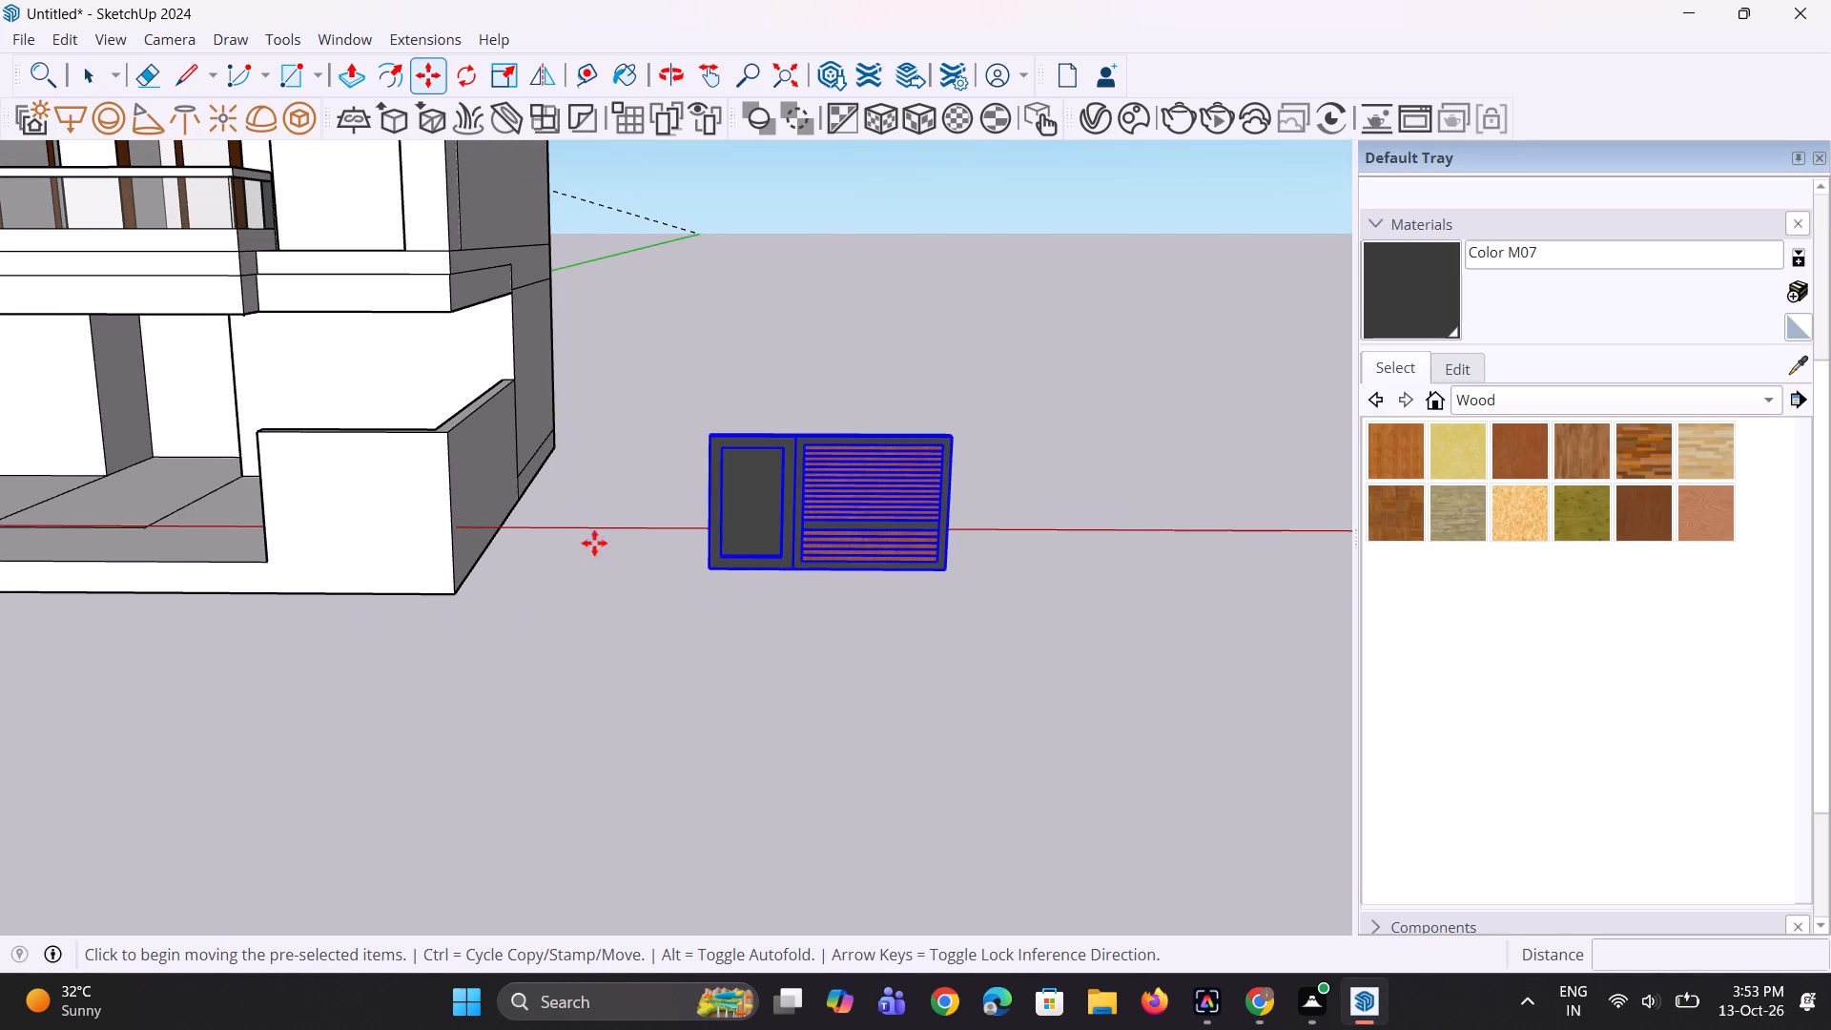
left_click(711, 572)
scroll(851, 581, "down", 8)
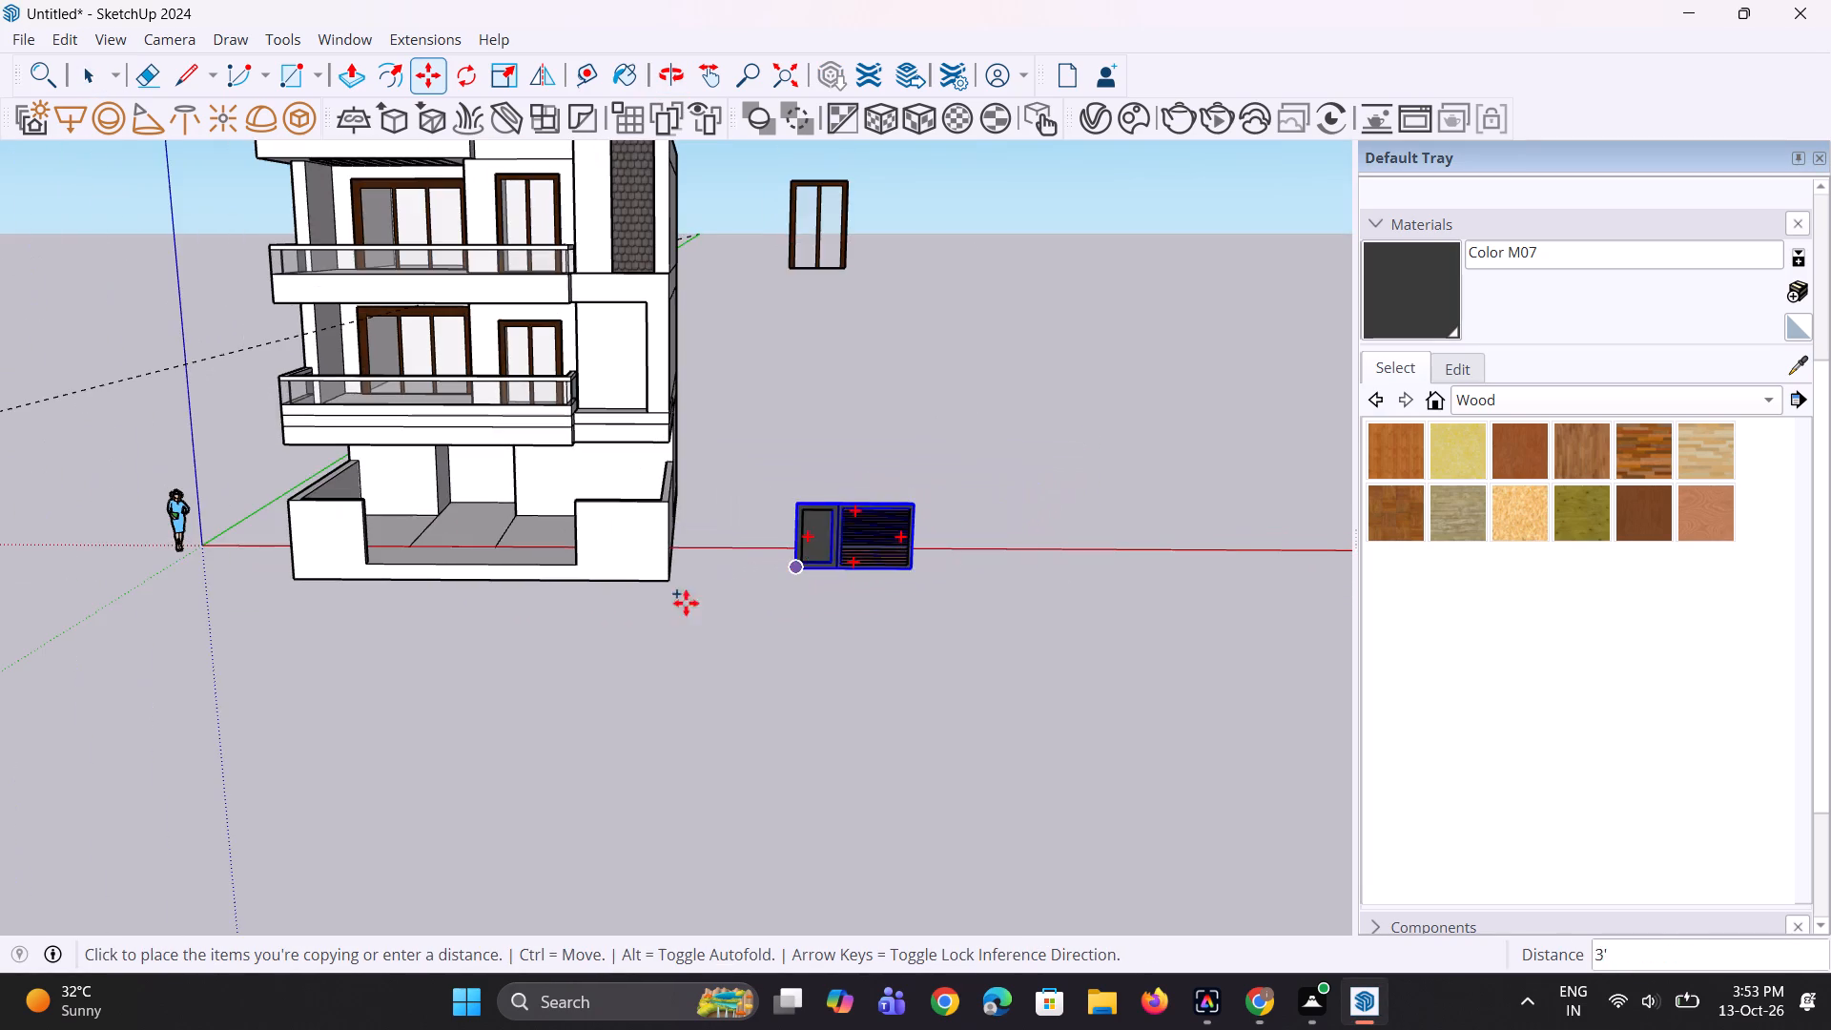
scroll(432, 608, "up", 12)
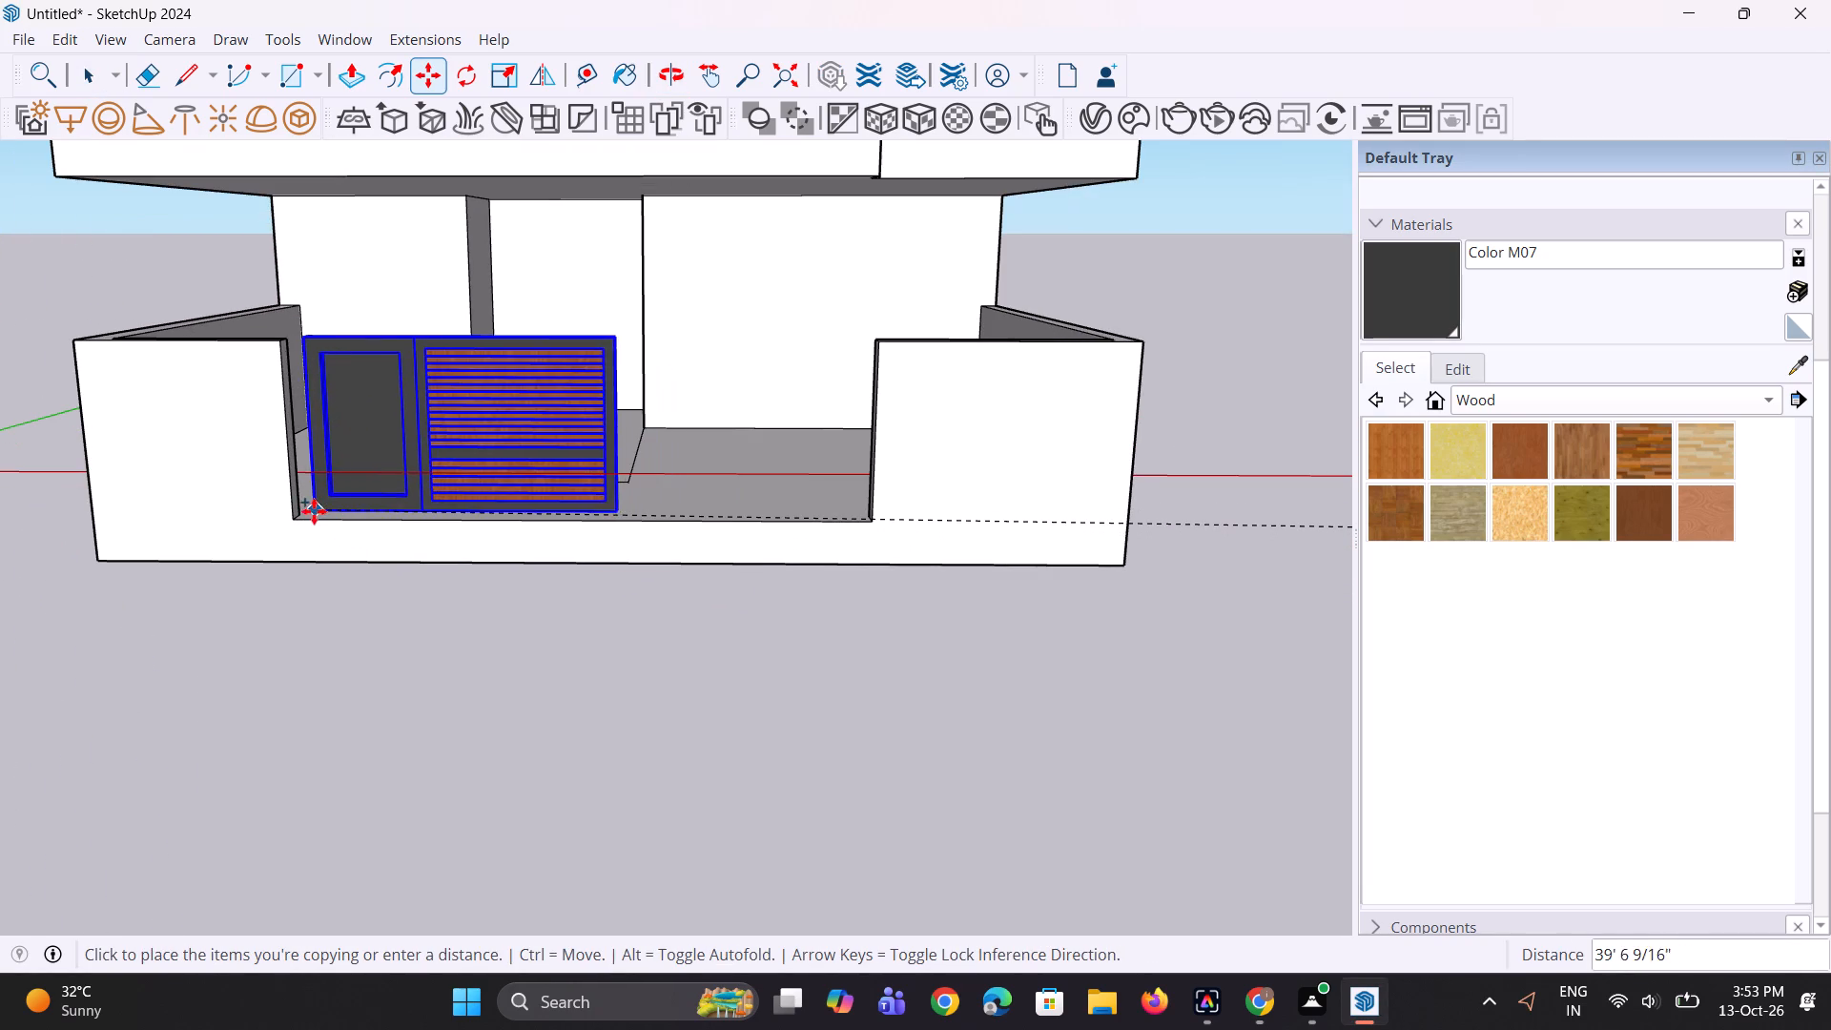
left_click(301, 512)
middle_click_drag(310, 525, 391, 566)
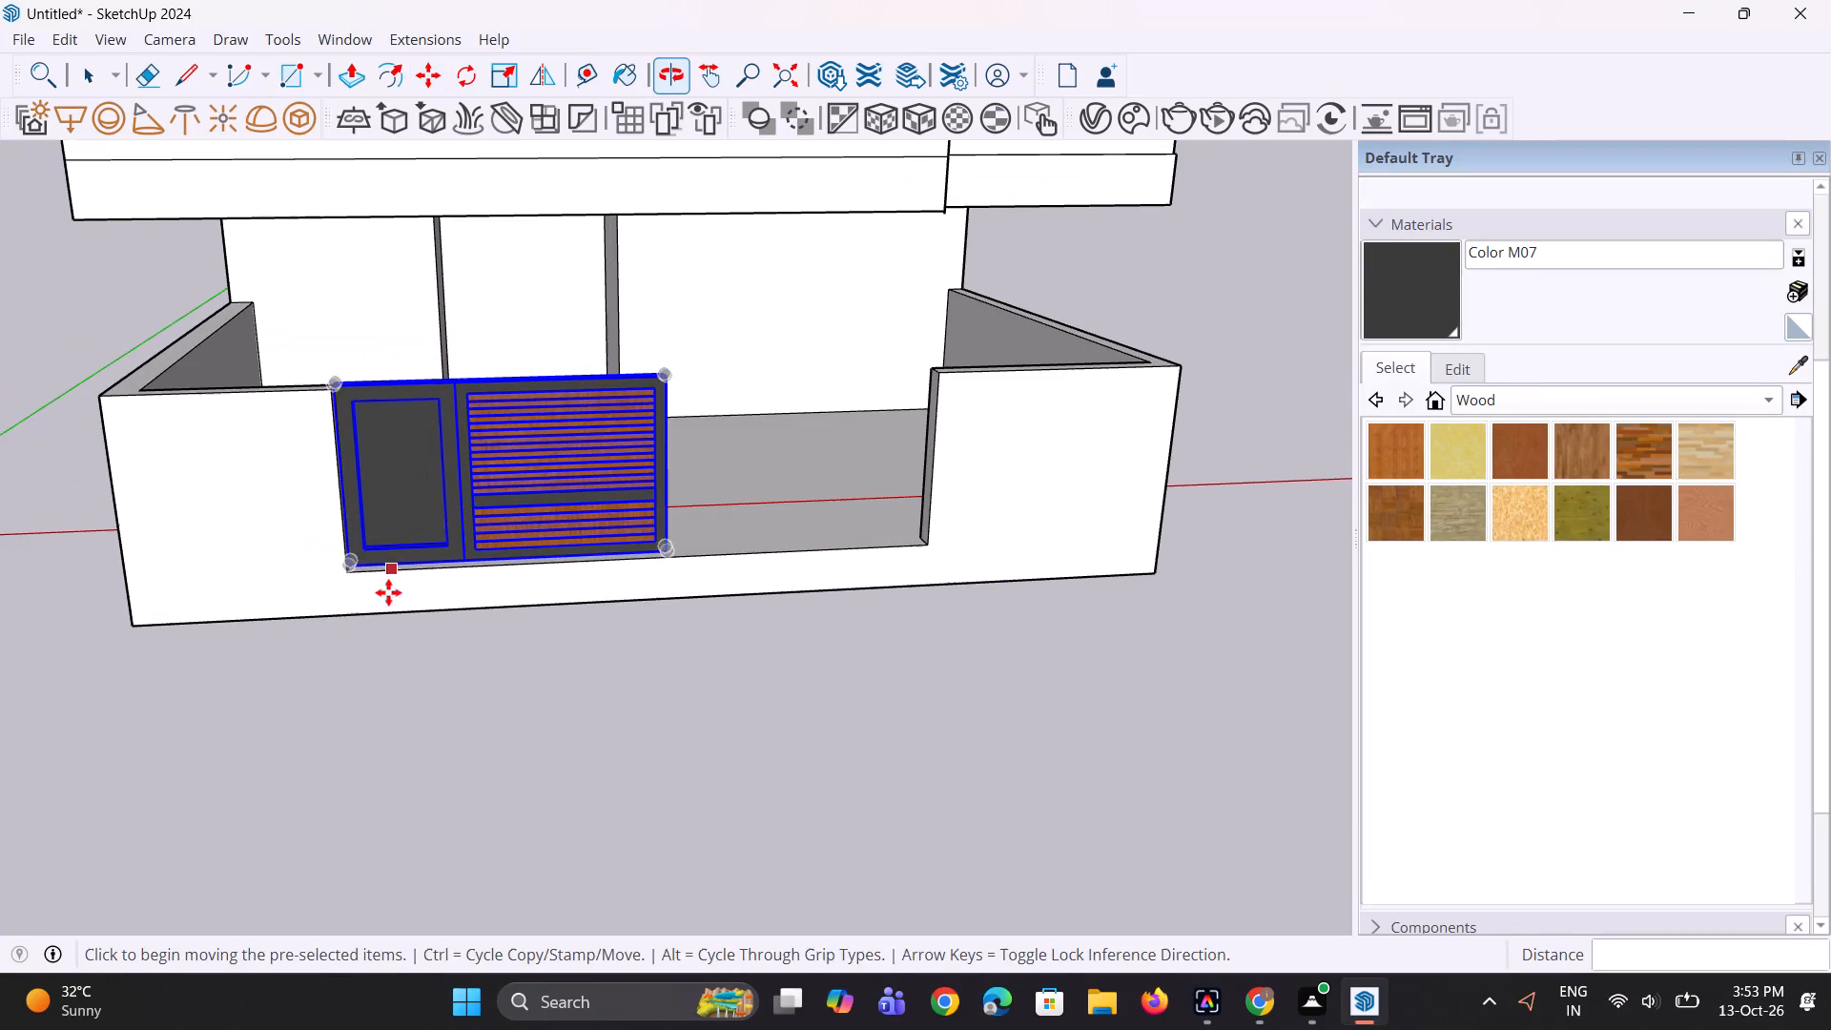
key("space")
left_click(413, 690)
Scale the copied gate in the opening narrower along the red axis, to about 0.88.
scroll(521, 658, "down", 4)
middle_click_drag(605, 582, 600, 542)
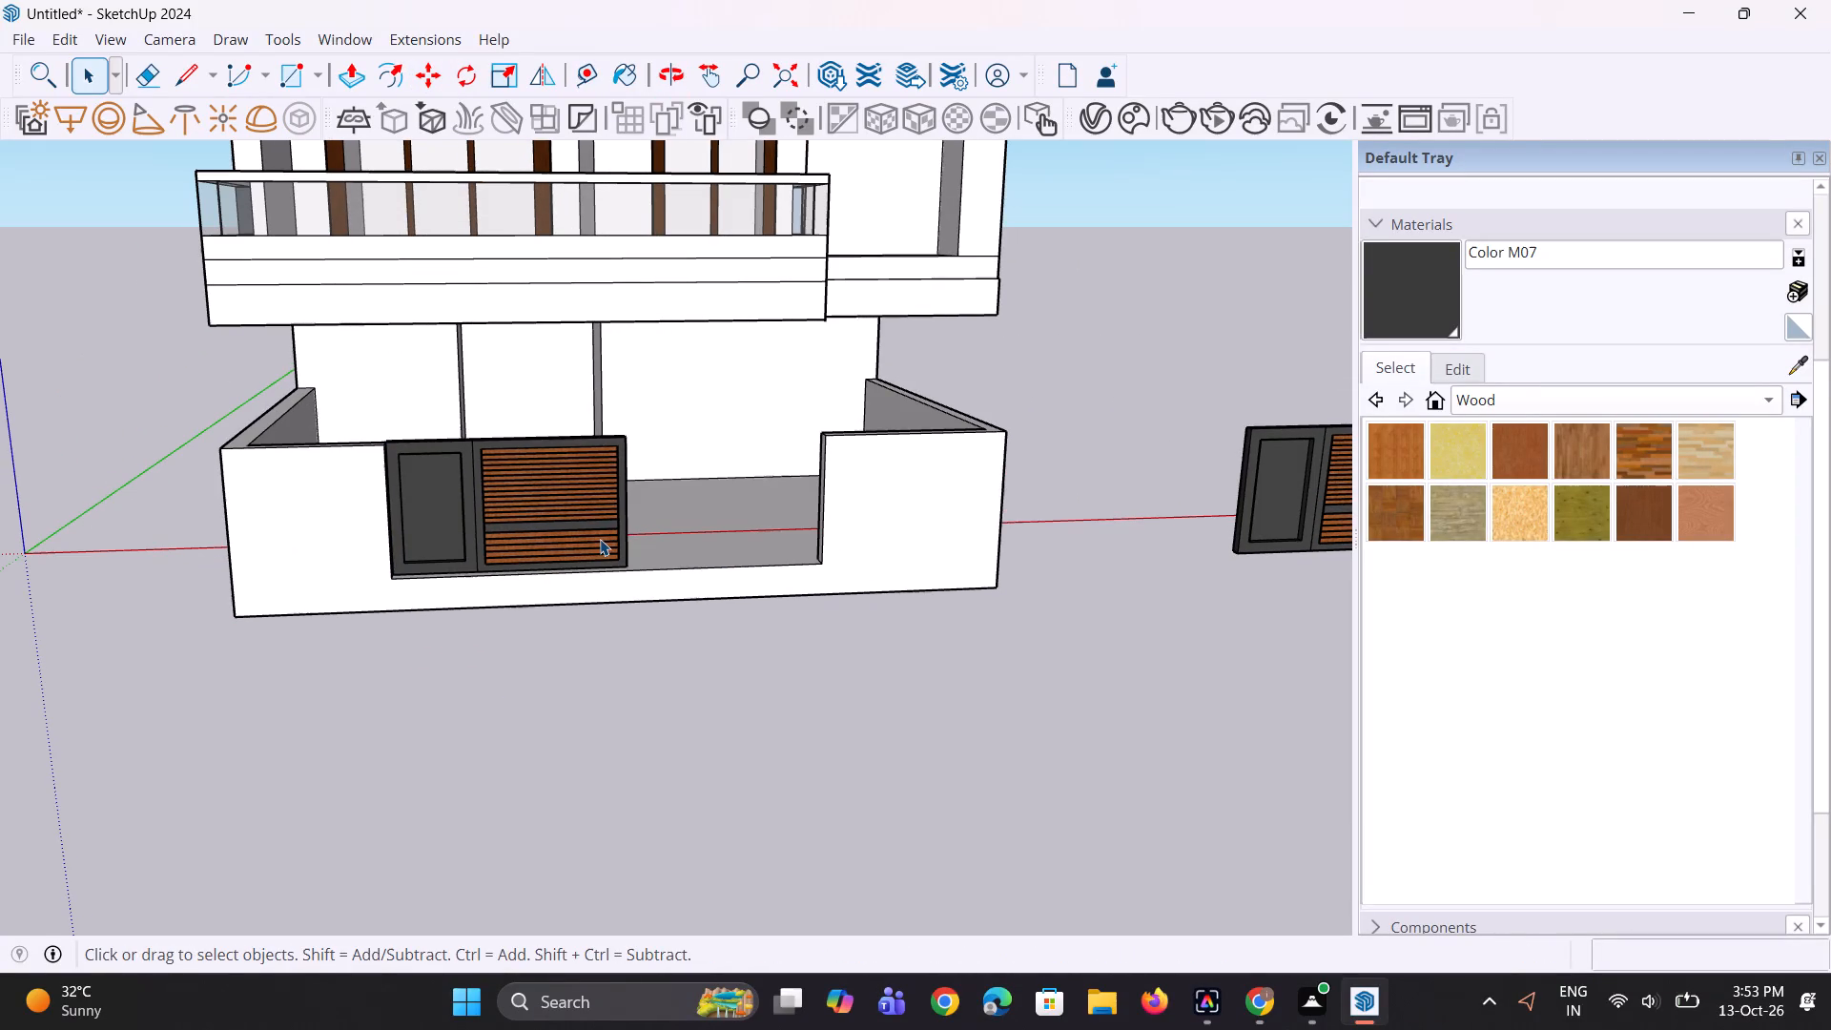
key("s")
scroll(616, 508, "up", 1)
left_click(616, 508)
scroll(648, 493, "up", 1)
middle_click_drag(649, 492, 502, 524)
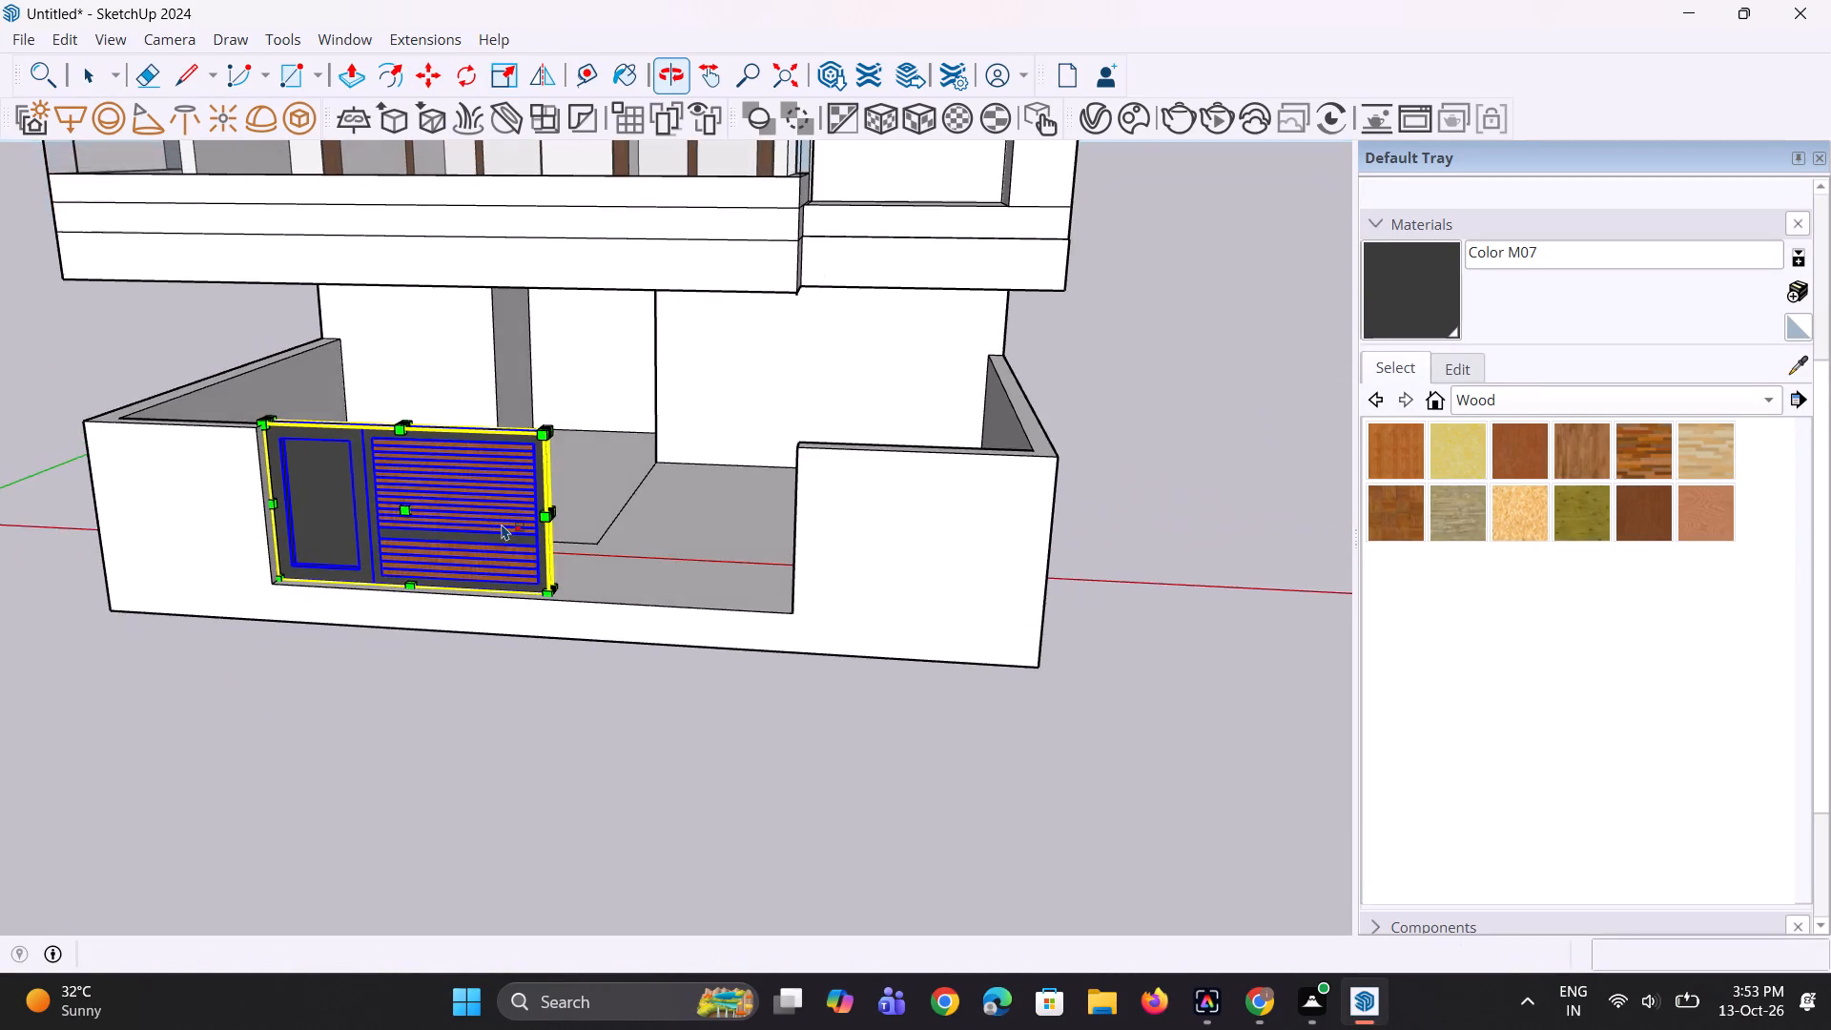
scroll(523, 524, "up", 9)
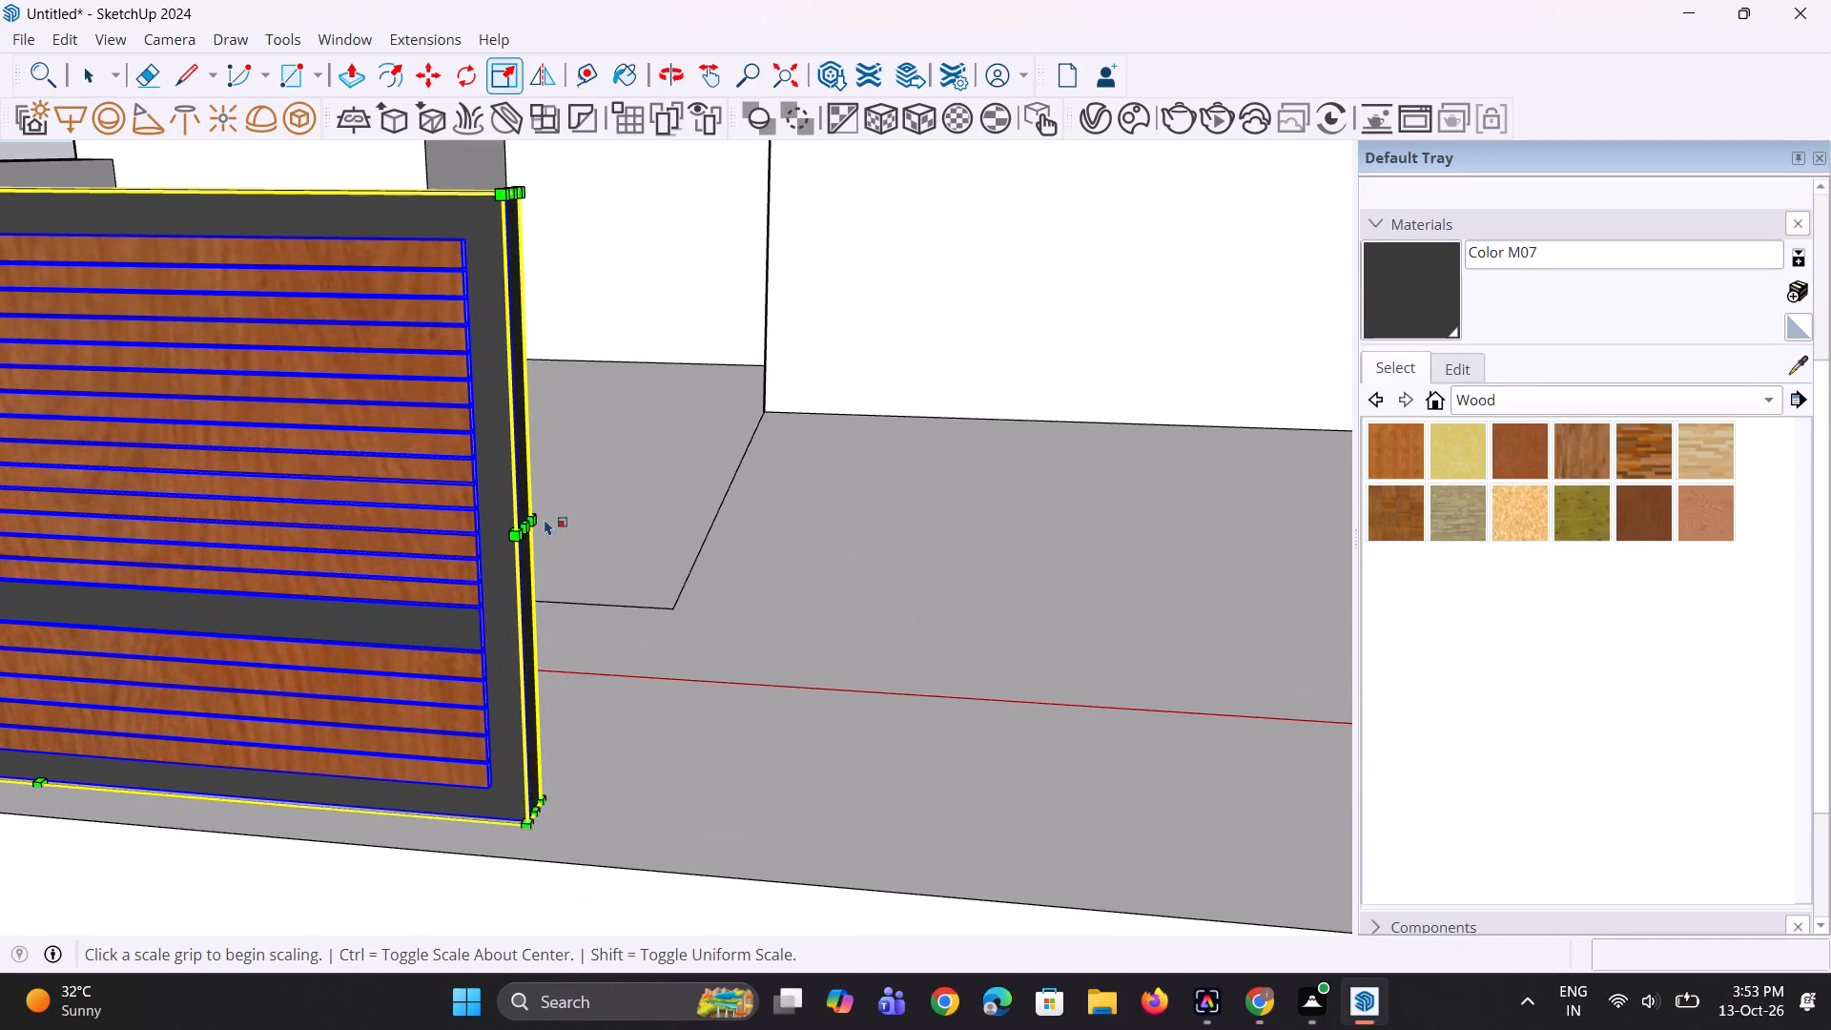
left_click(533, 525)
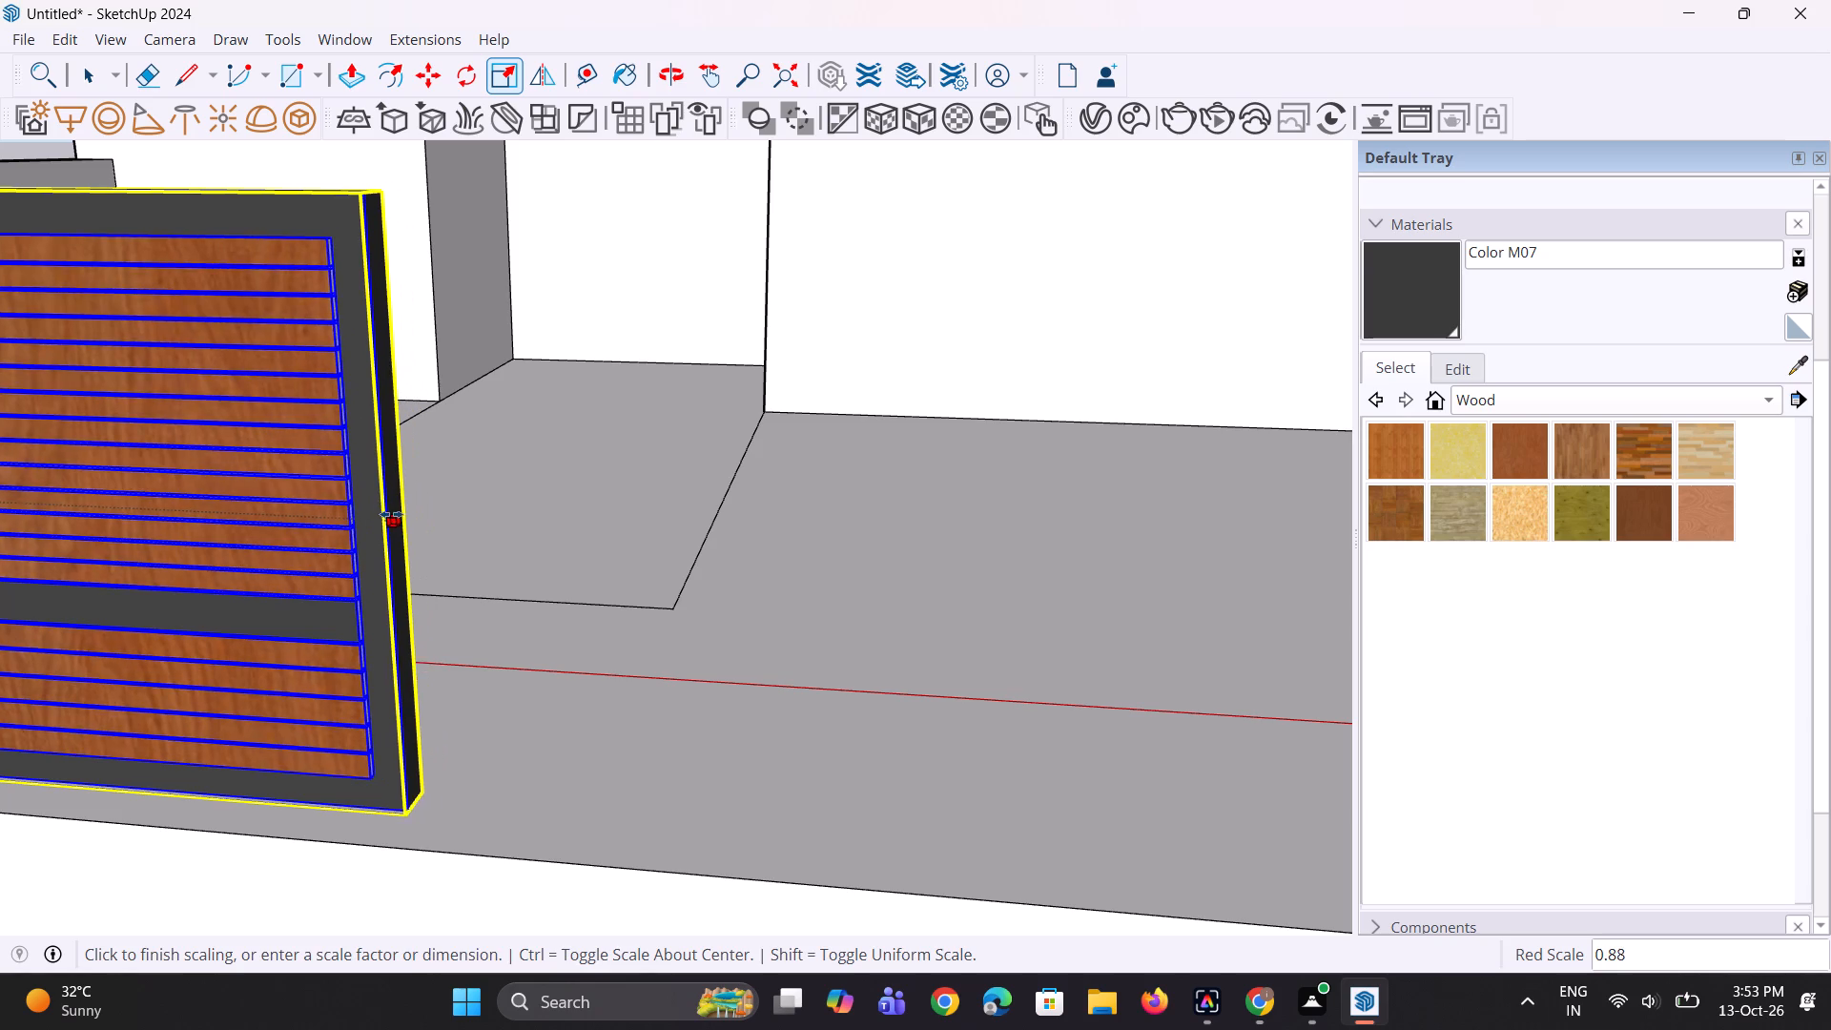
left_click(385, 514)
Scale the copied gate narrower again along the red axis, keeping its outer end fixed.
scroll(418, 524, "down", 10)
middle_click(422, 513)
scroll(419, 518, "up", 3)
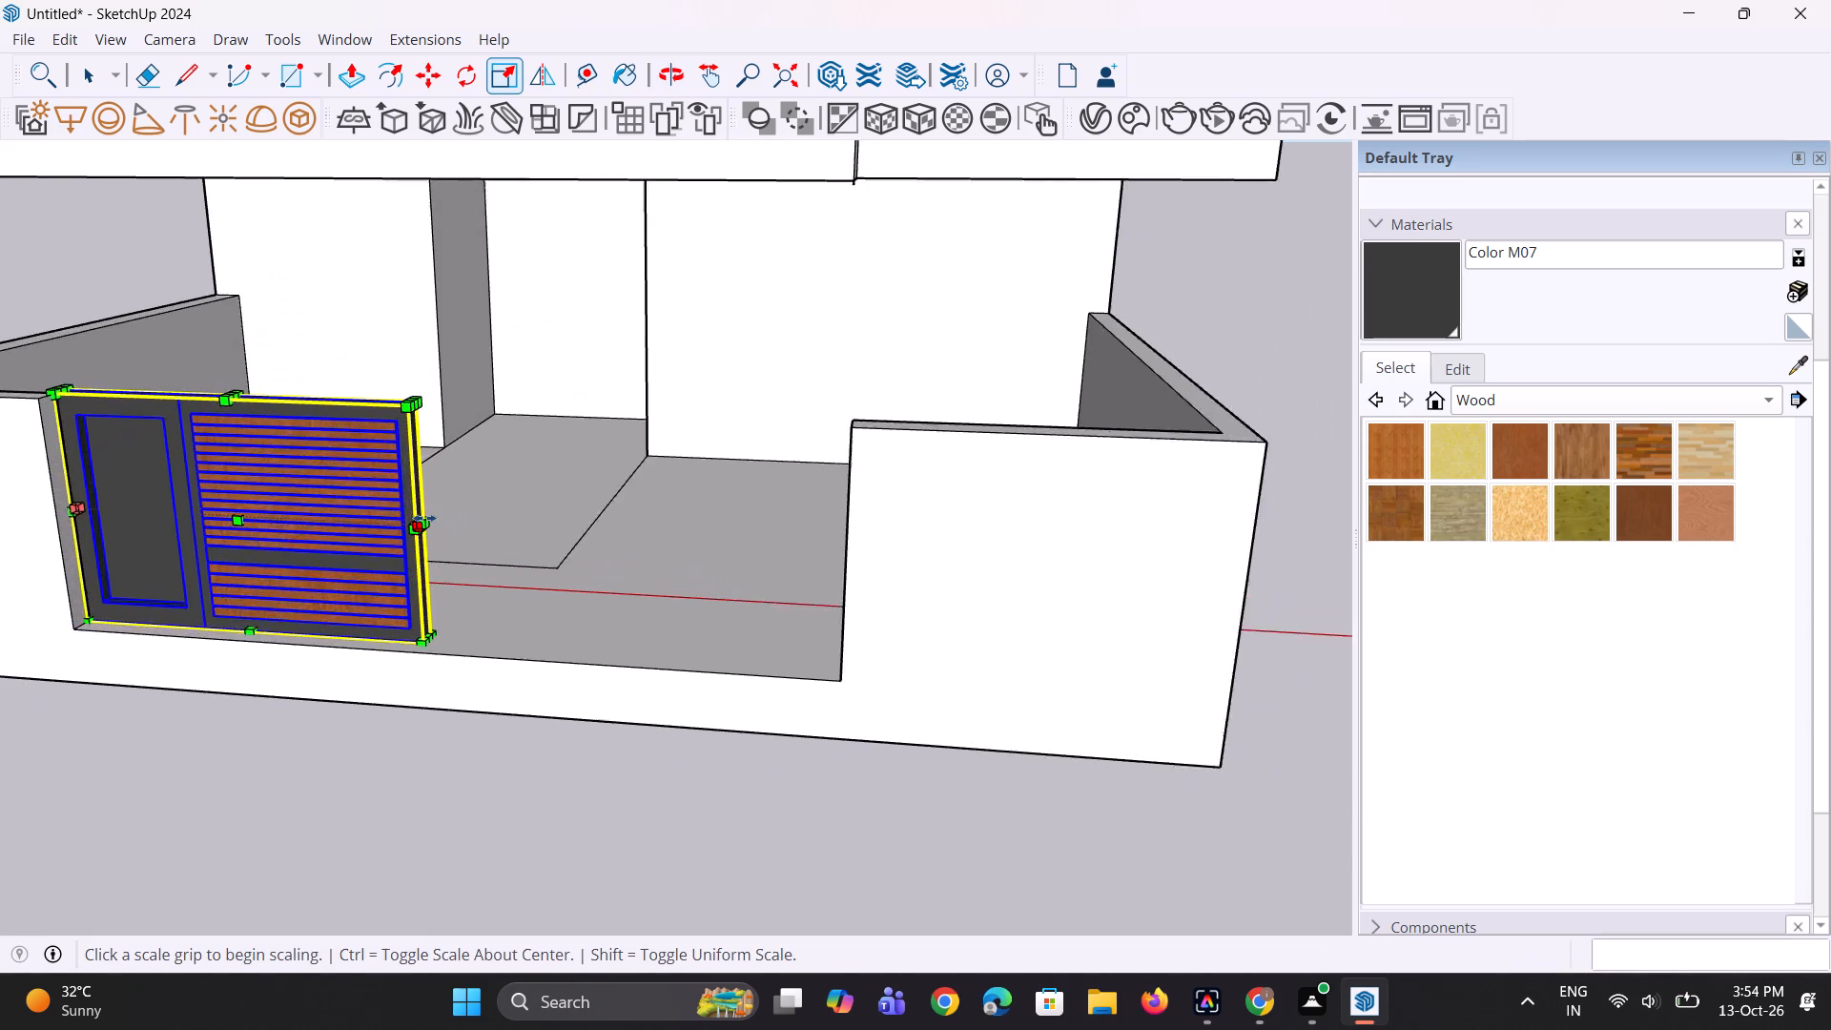
scroll(424, 518, "up", 4)
left_click(429, 530)
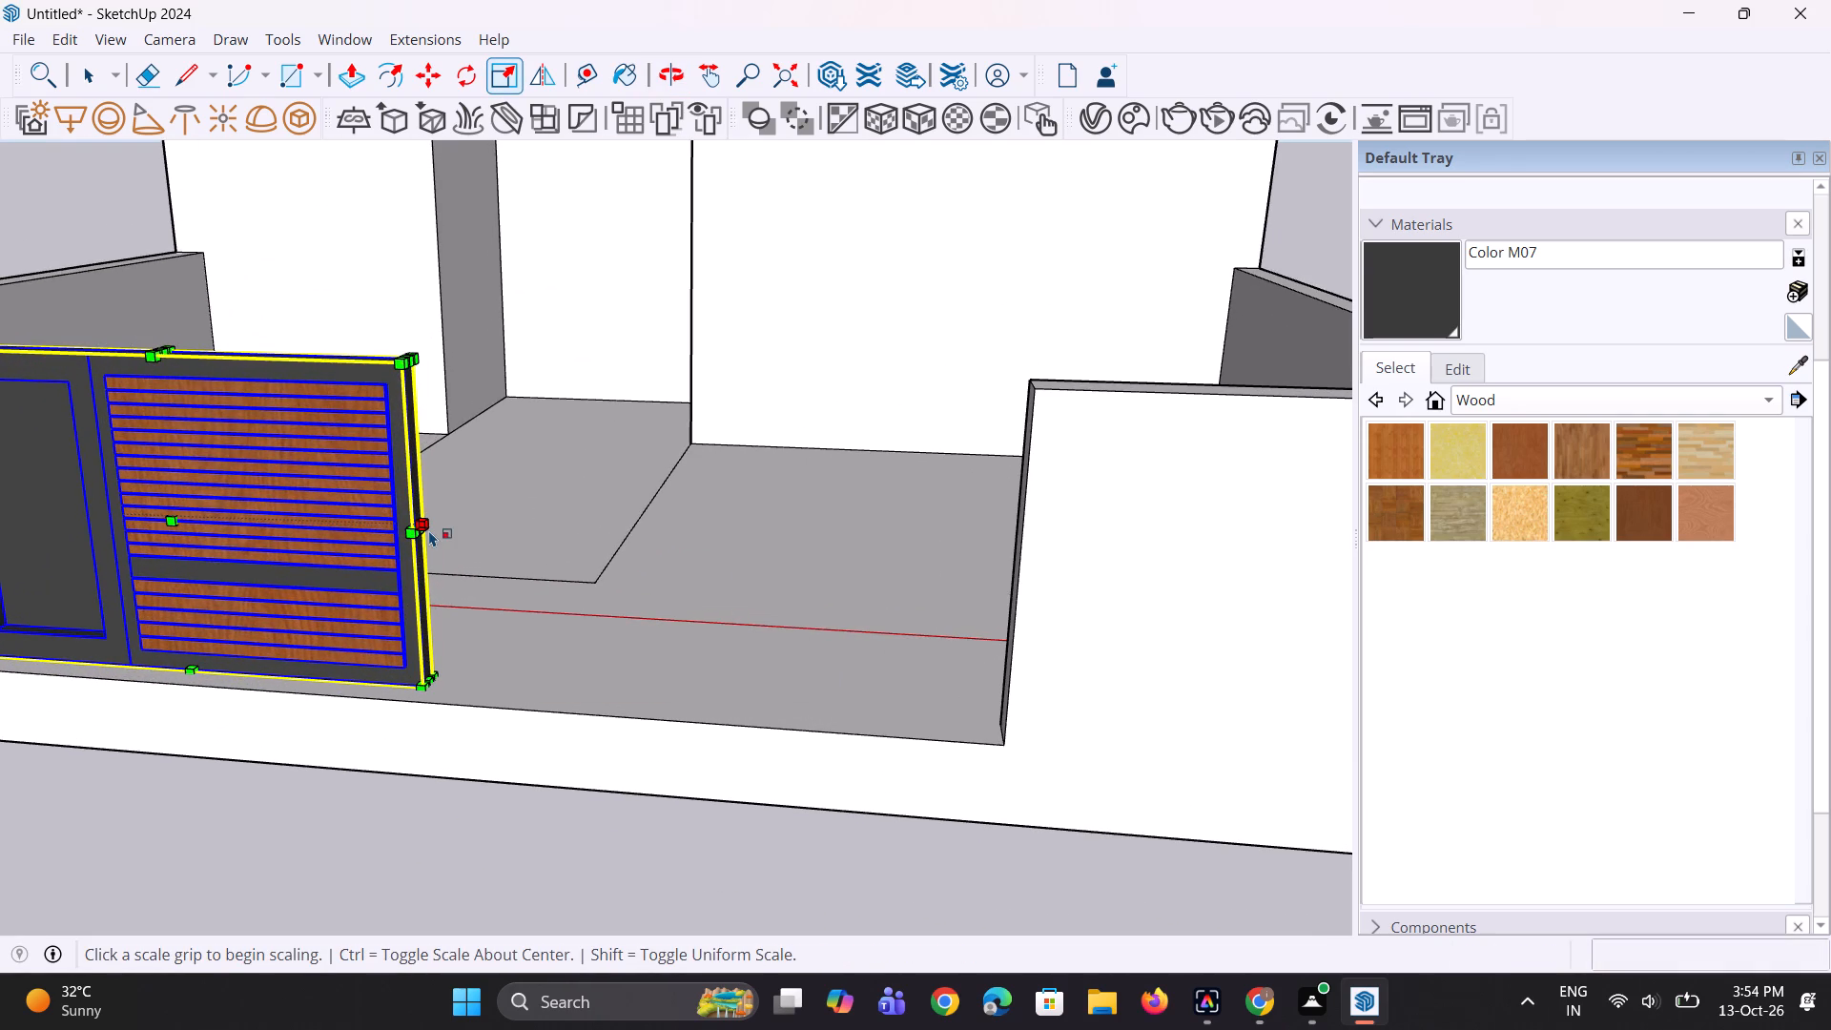
key("Escape")
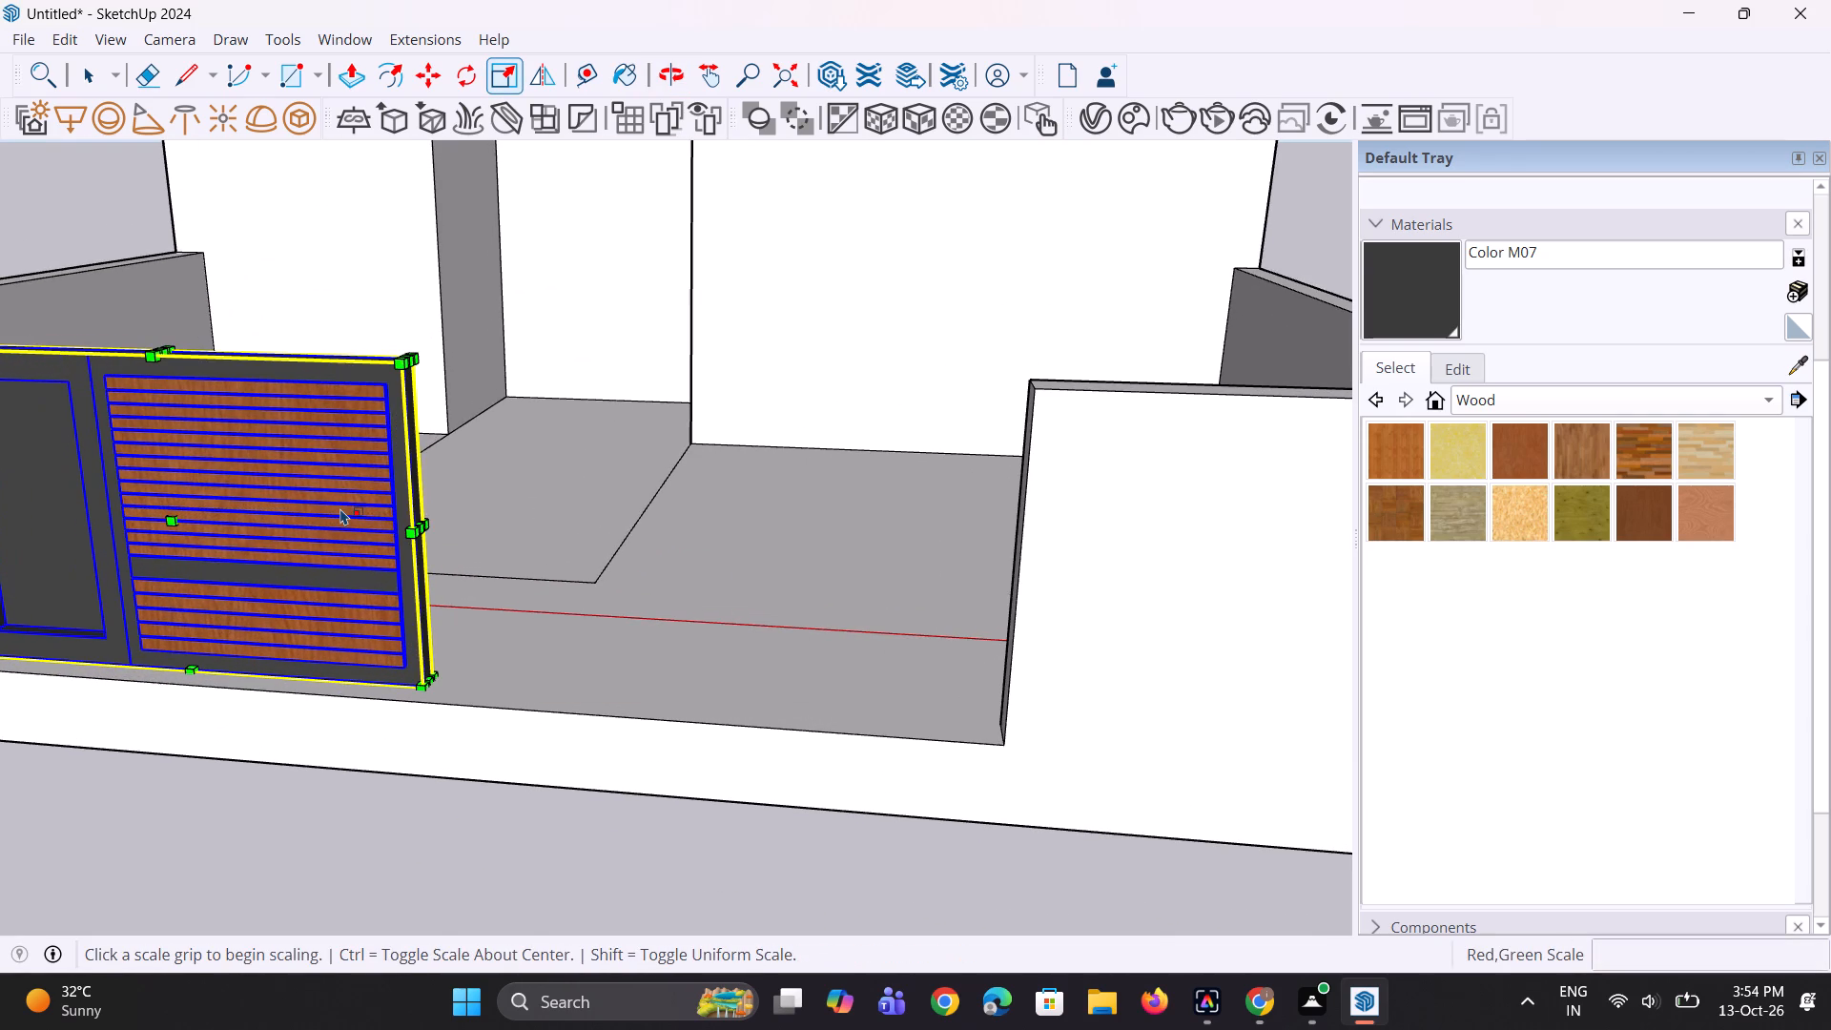
scroll(394, 518, "up", 3)
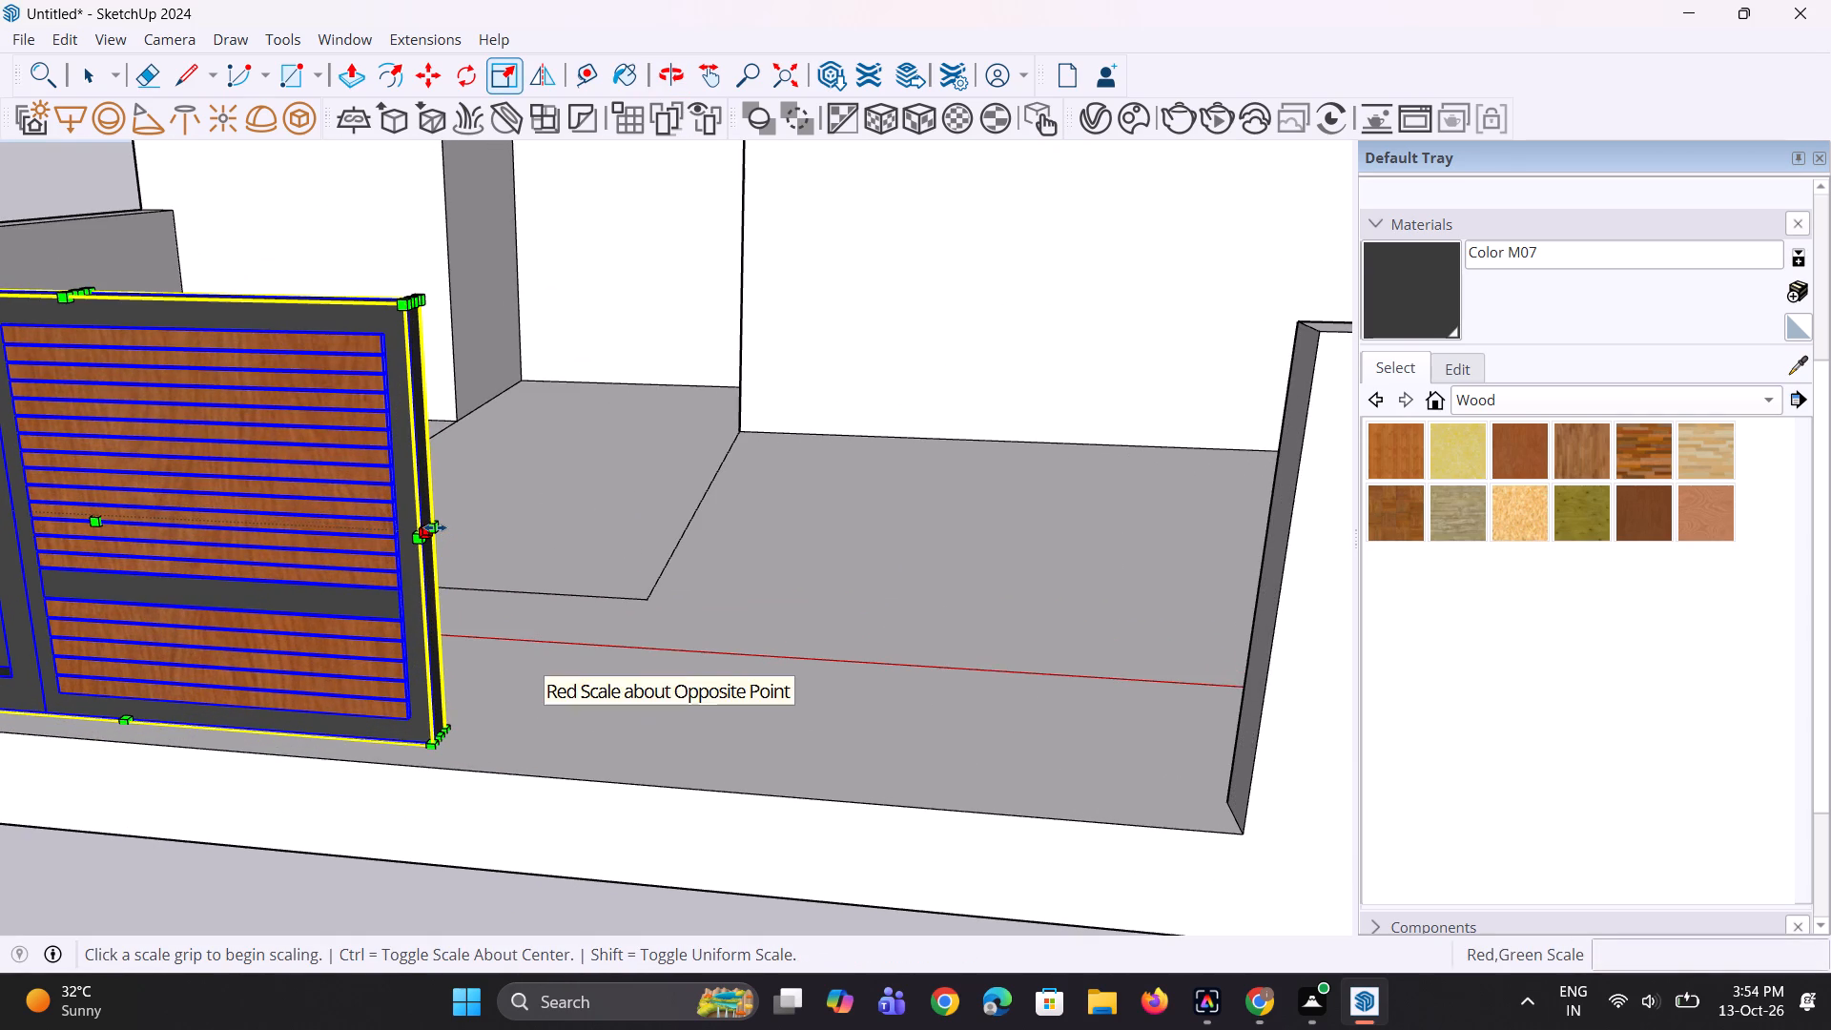
scroll(437, 527, "up", 5)
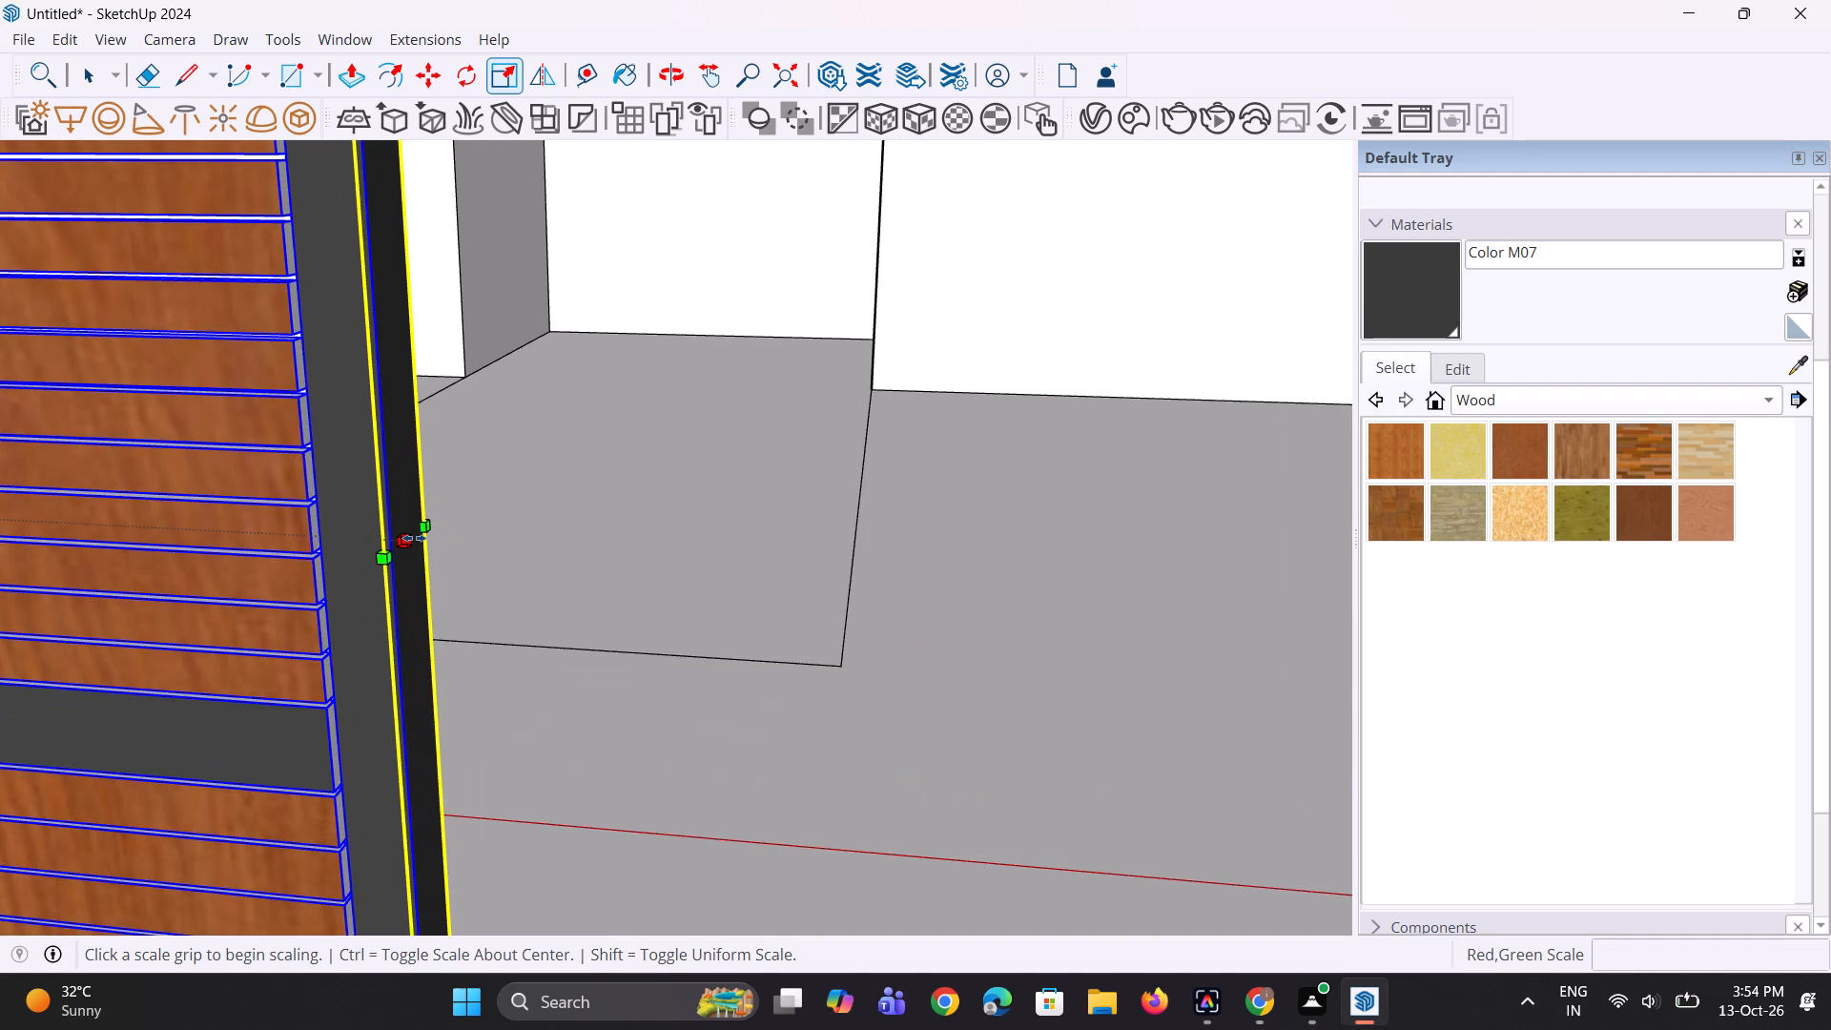
left_click(414, 538)
scroll(365, 529, "down", 8)
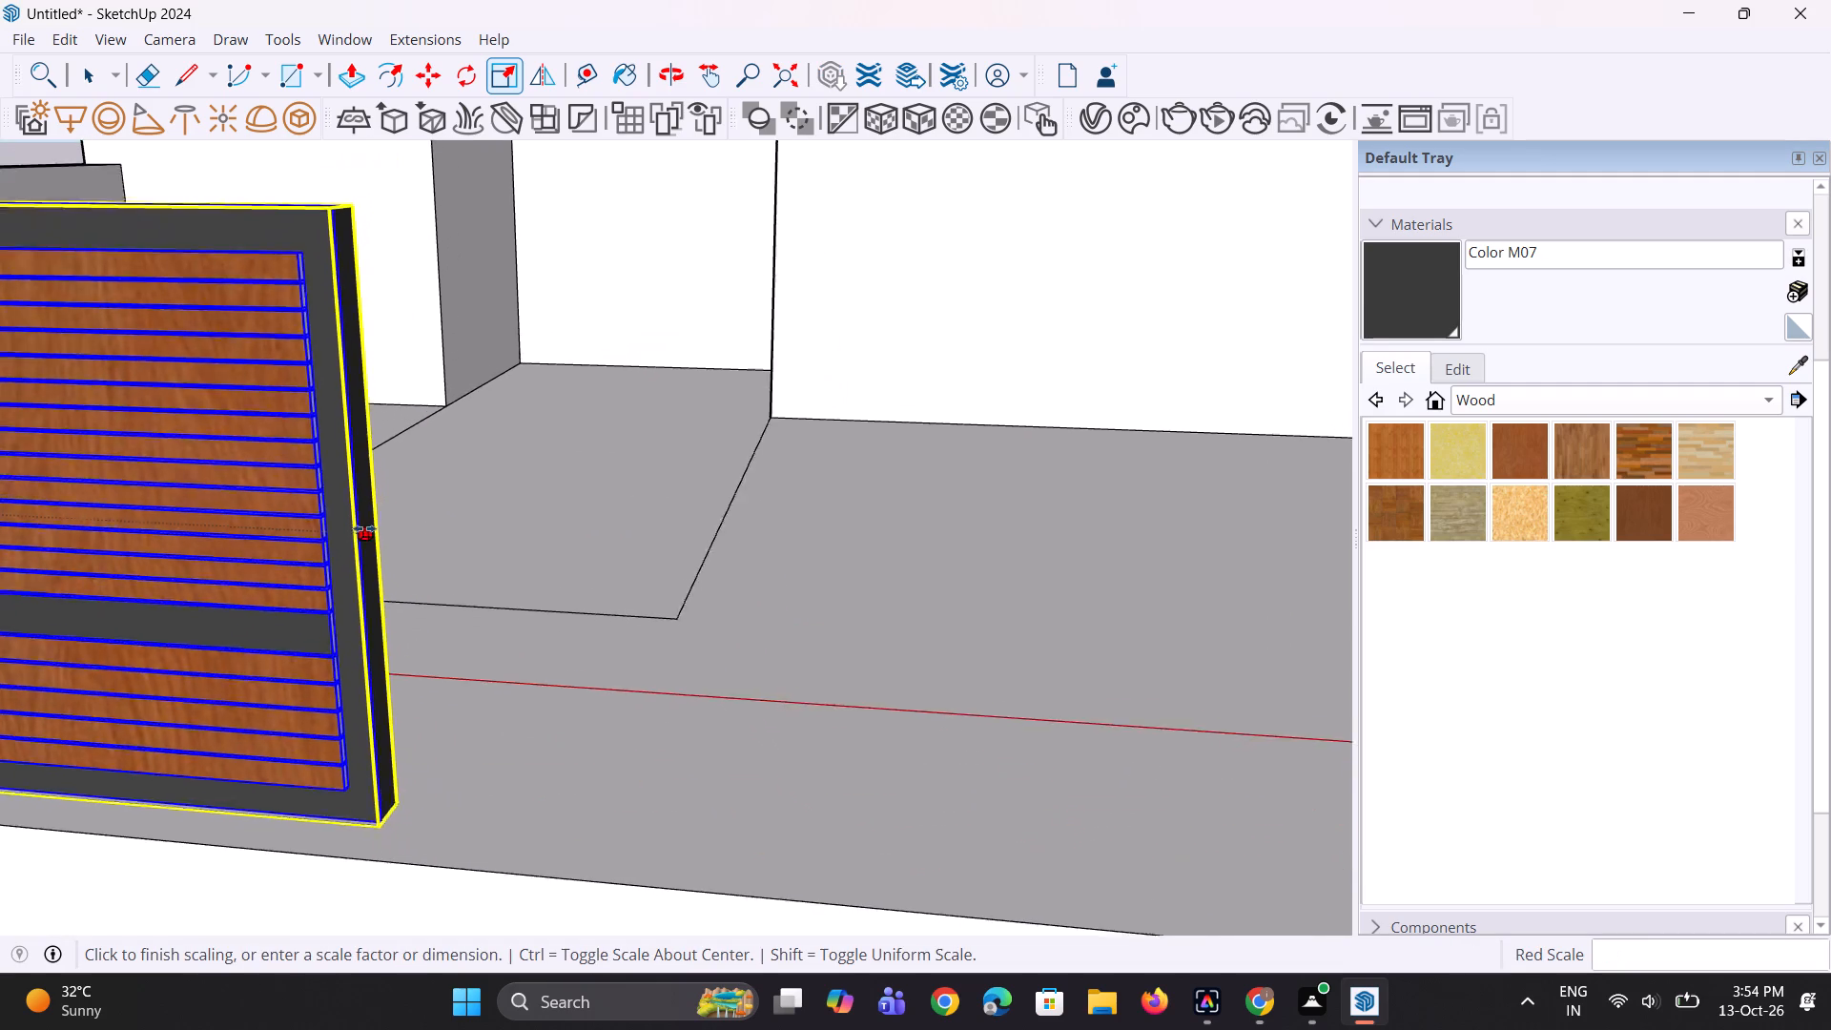
scroll(364, 528, "down", 9)
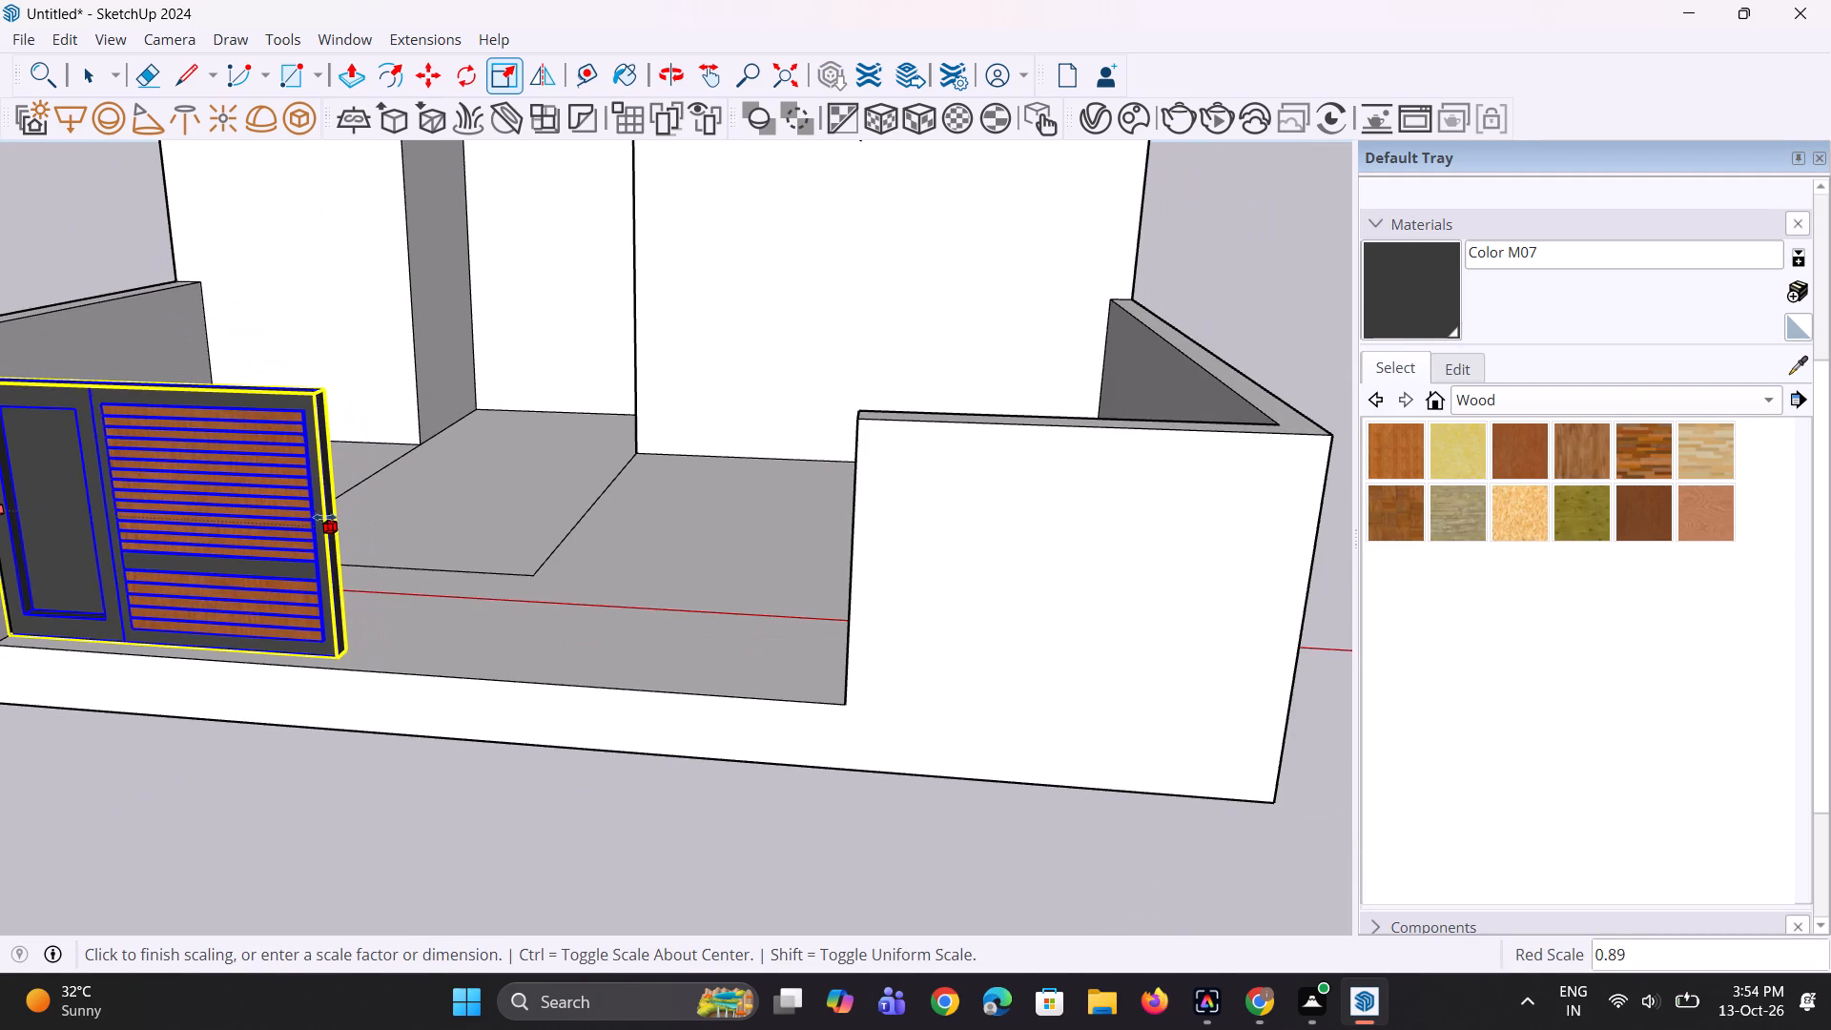
left_click(249, 510)
Move the copied gate about 8 1/4" so its bottom outer corner meets the wall opening's front bottom corner.
middle_click_drag(278, 505, 509, 563)
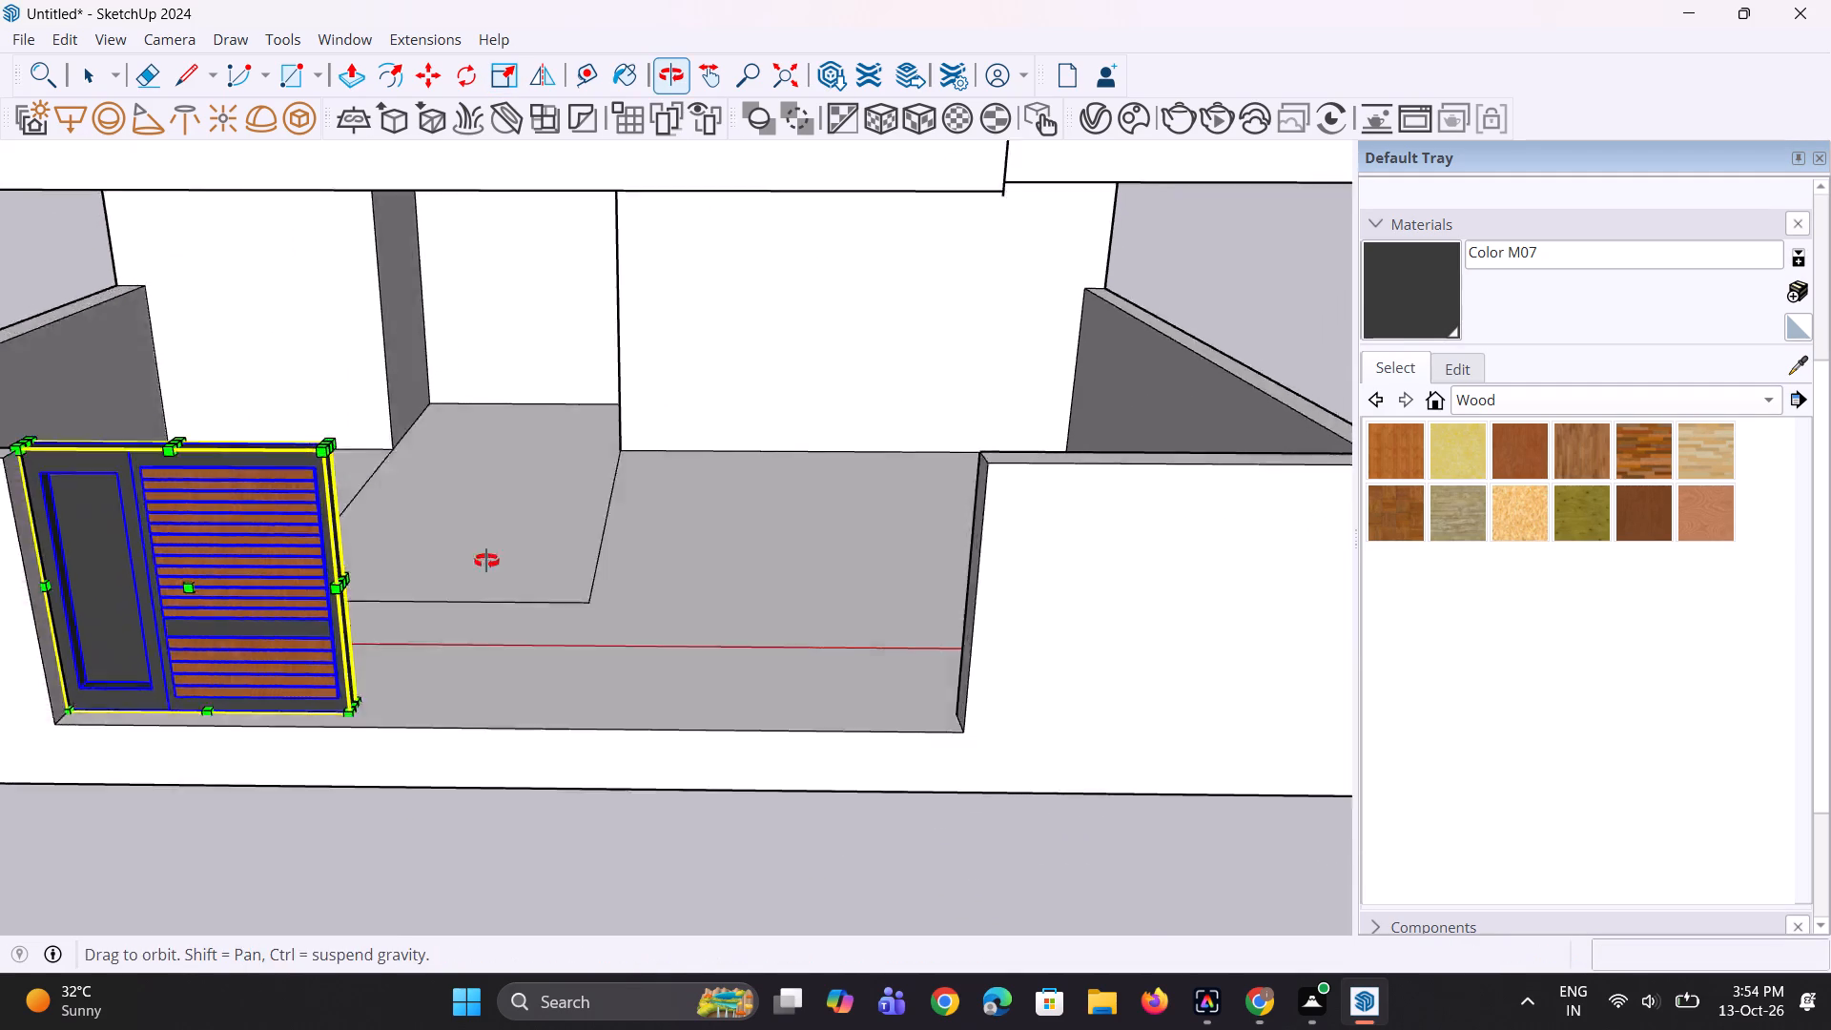
middle_click_drag(509, 563, 523, 565)
scroll(443, 550, "up", 7)
middle_click_drag(443, 548, 291, 620)
scroll(305, 586, "down", 5)
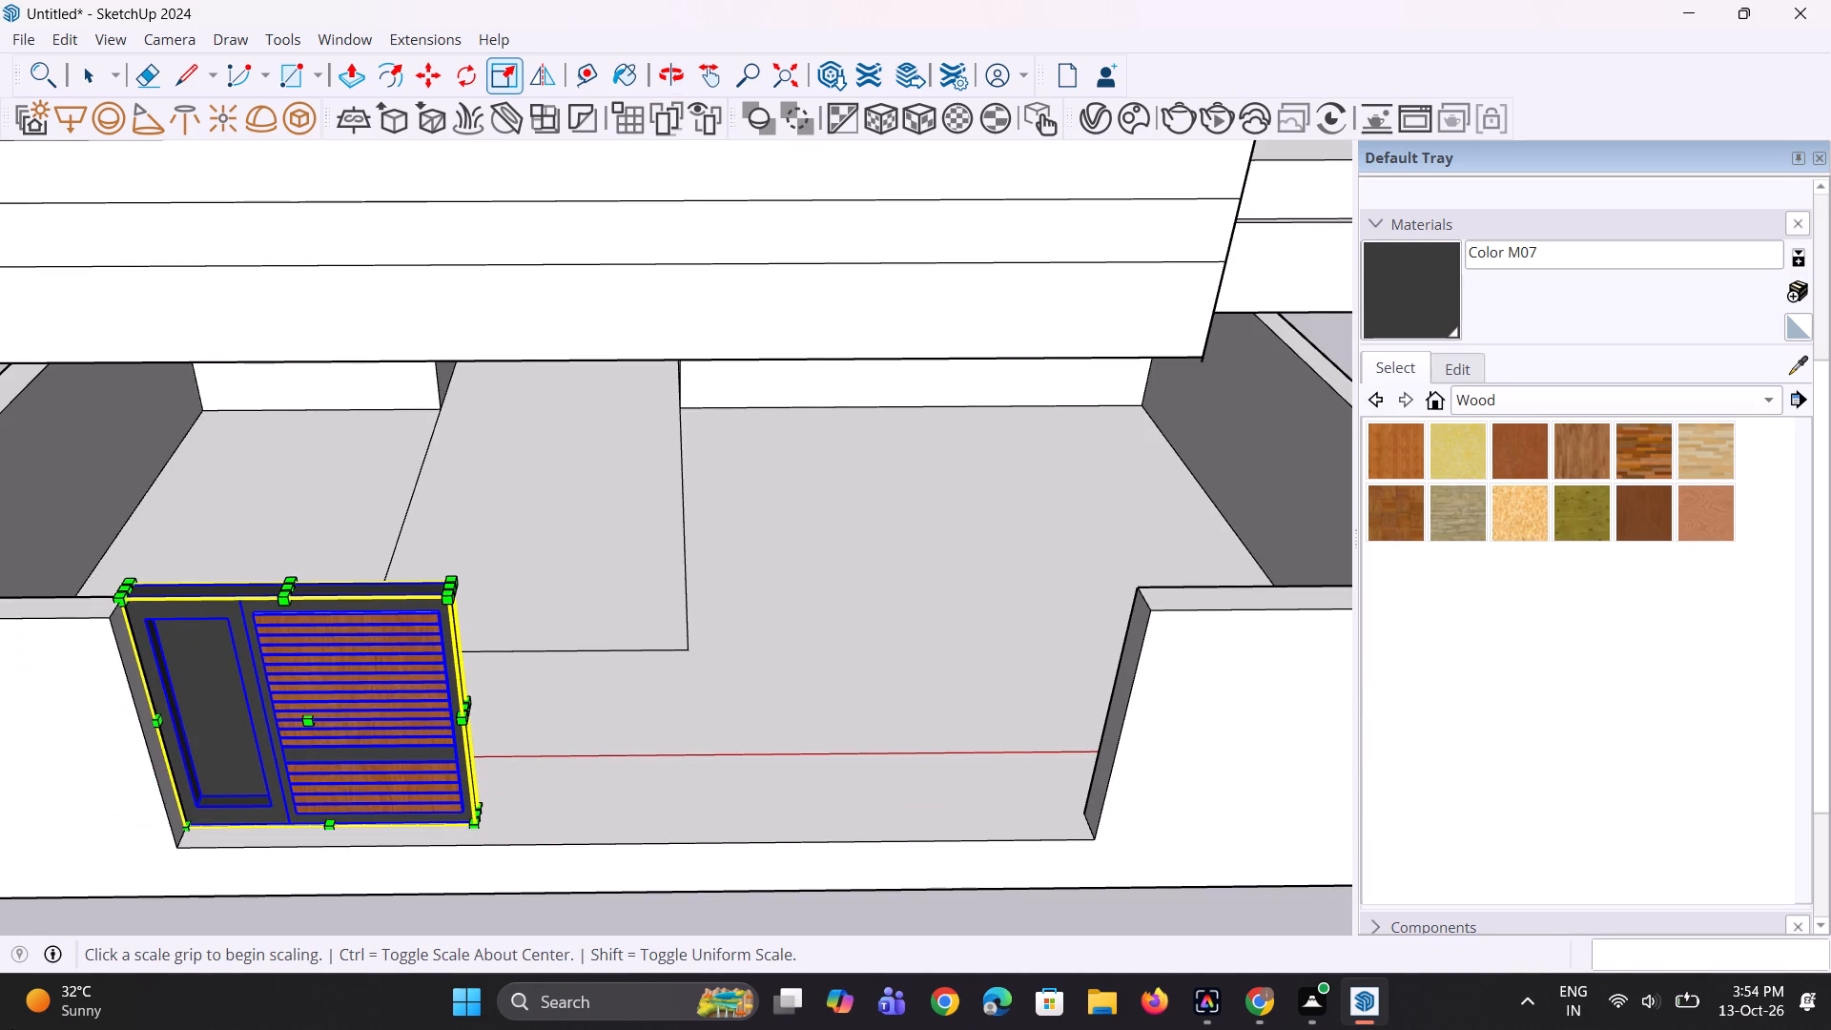
scroll(180, 847, "up", 5)
key("m")
scroll(180, 847, "up", 2)
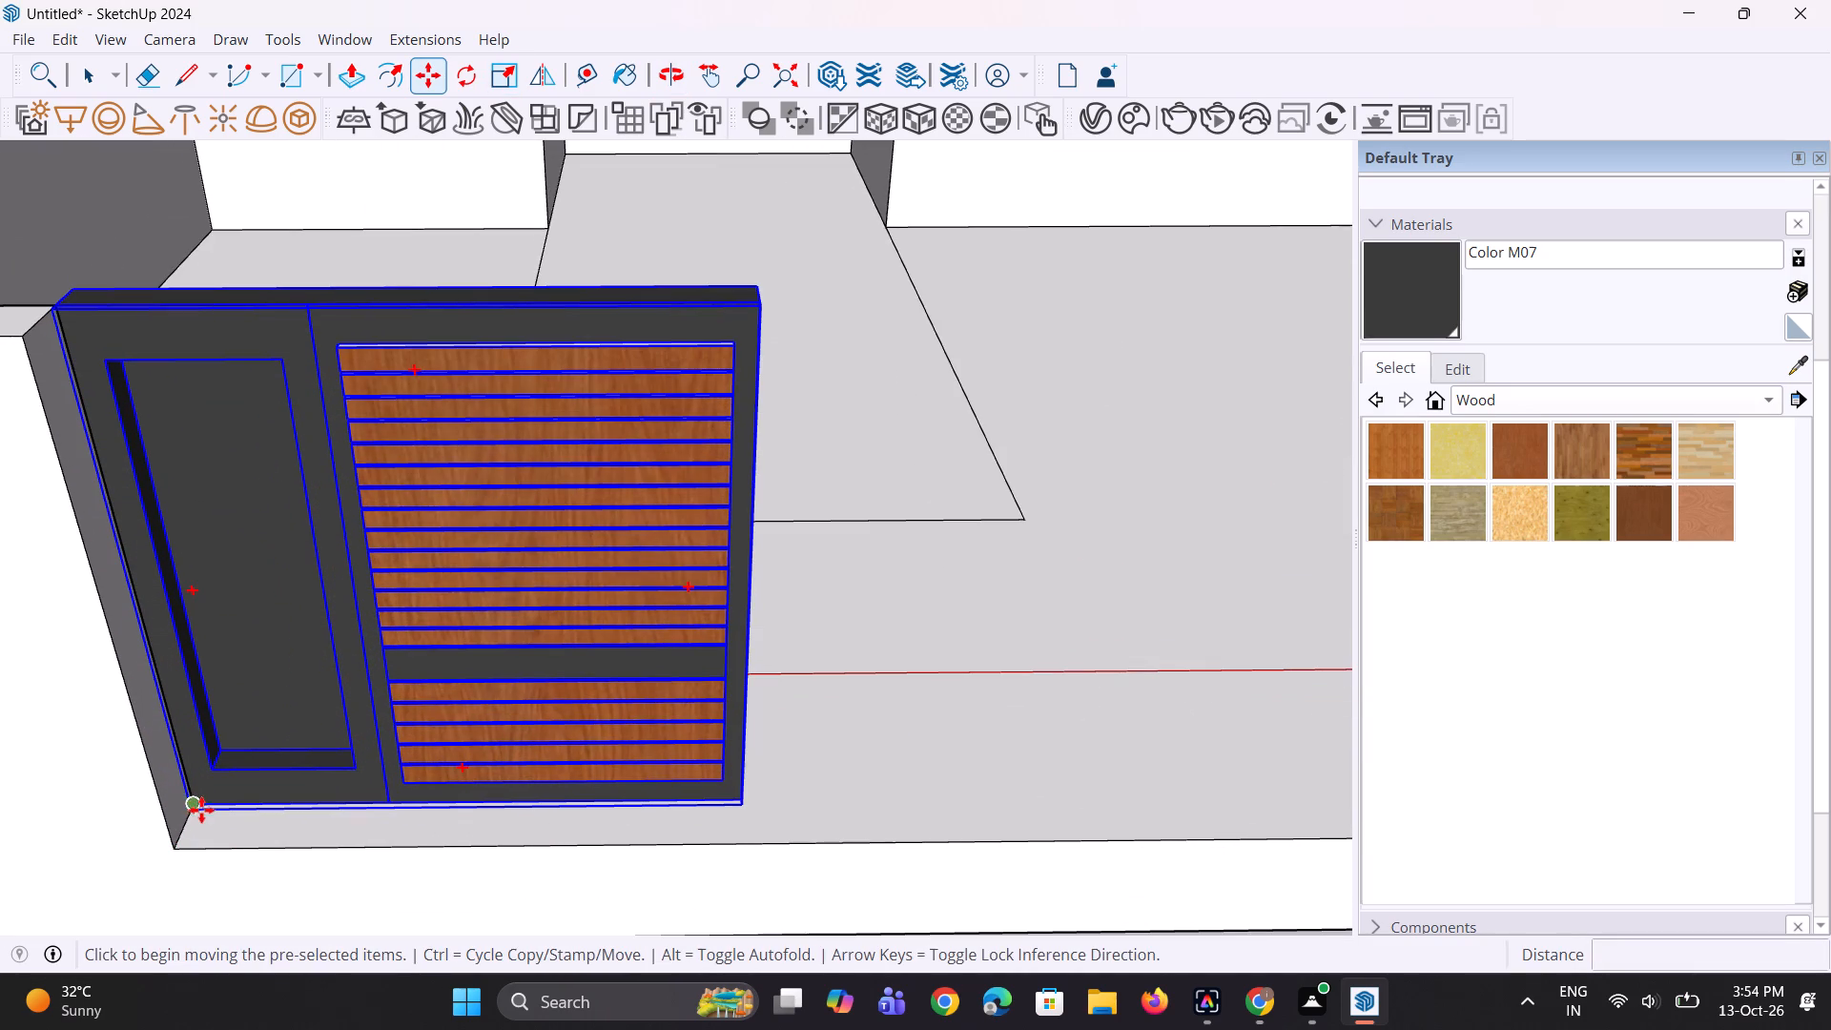
left_click(202, 809)
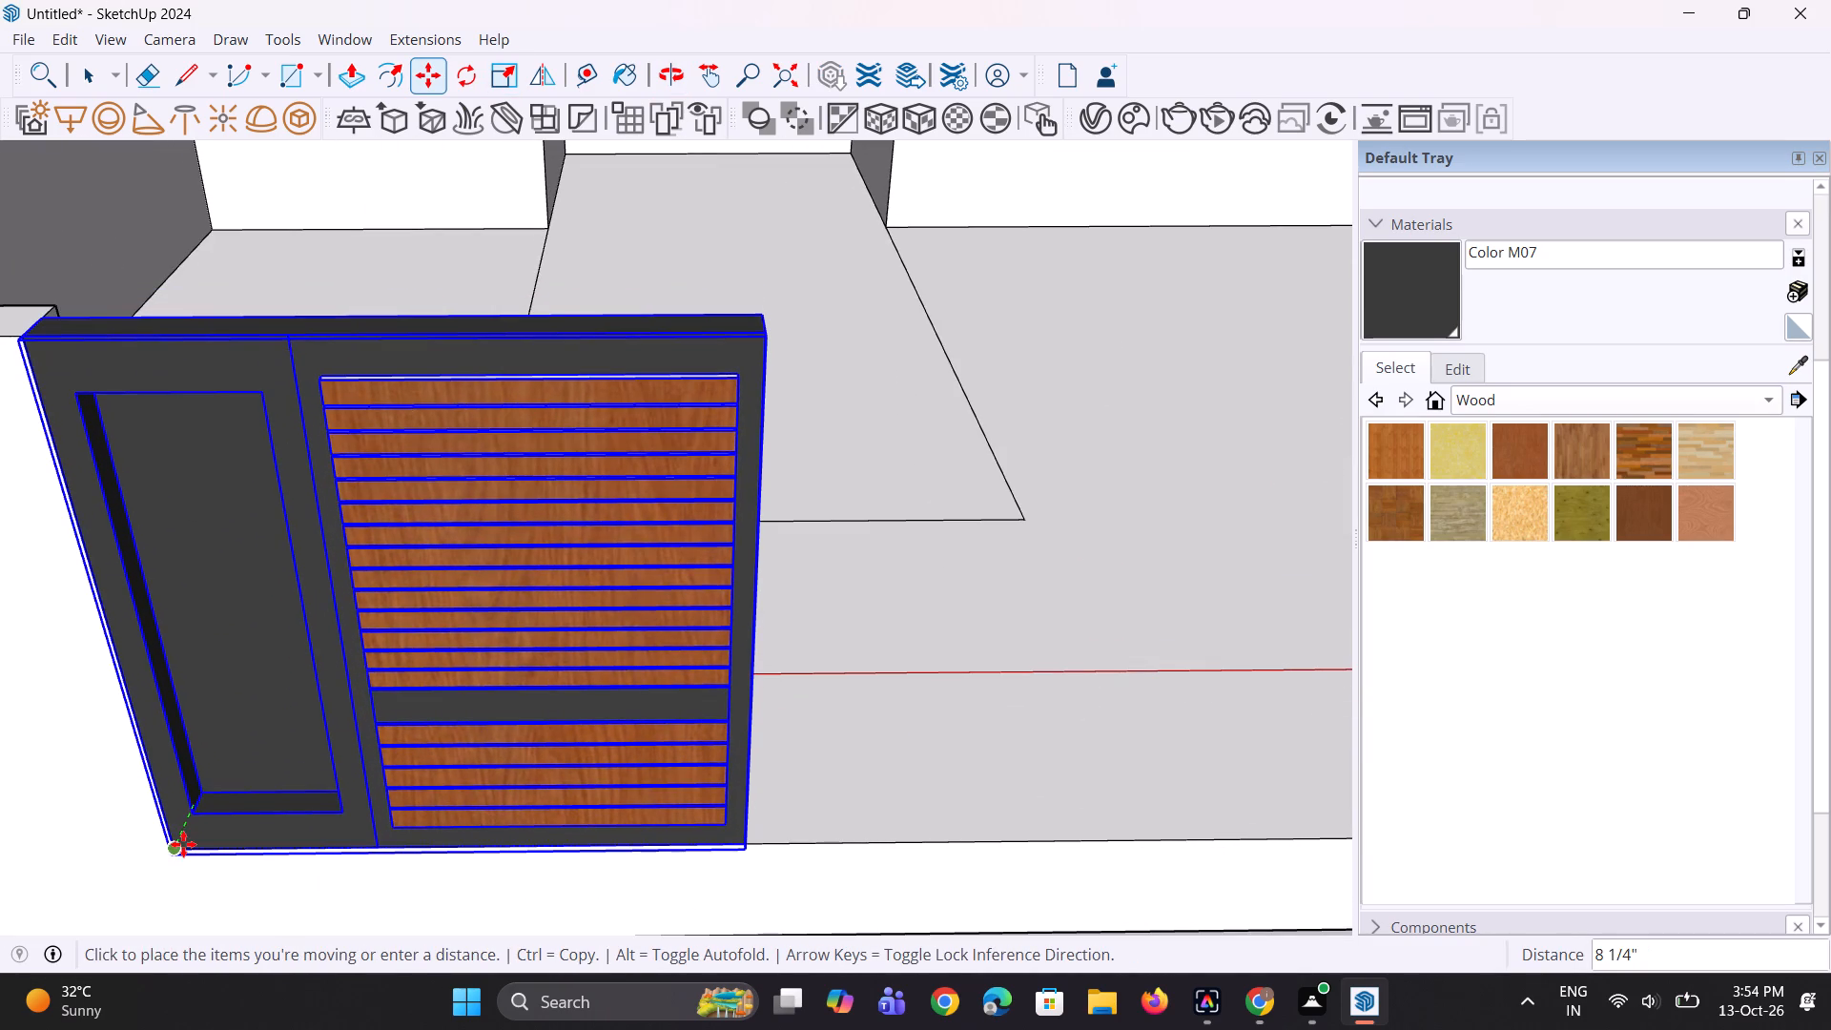
left_click(182, 845)
Copy the narrowed gate along the red axis to the opposite end of the opening, against the other boundary wall.
scroll(183, 860, "down", 5)
middle_click_drag(267, 883, 318, 832)
scroll(267, 883, "up", 1)
scroll(326, 789, "down", 4)
middle_click_drag(325, 789, 274, 768)
key("m")
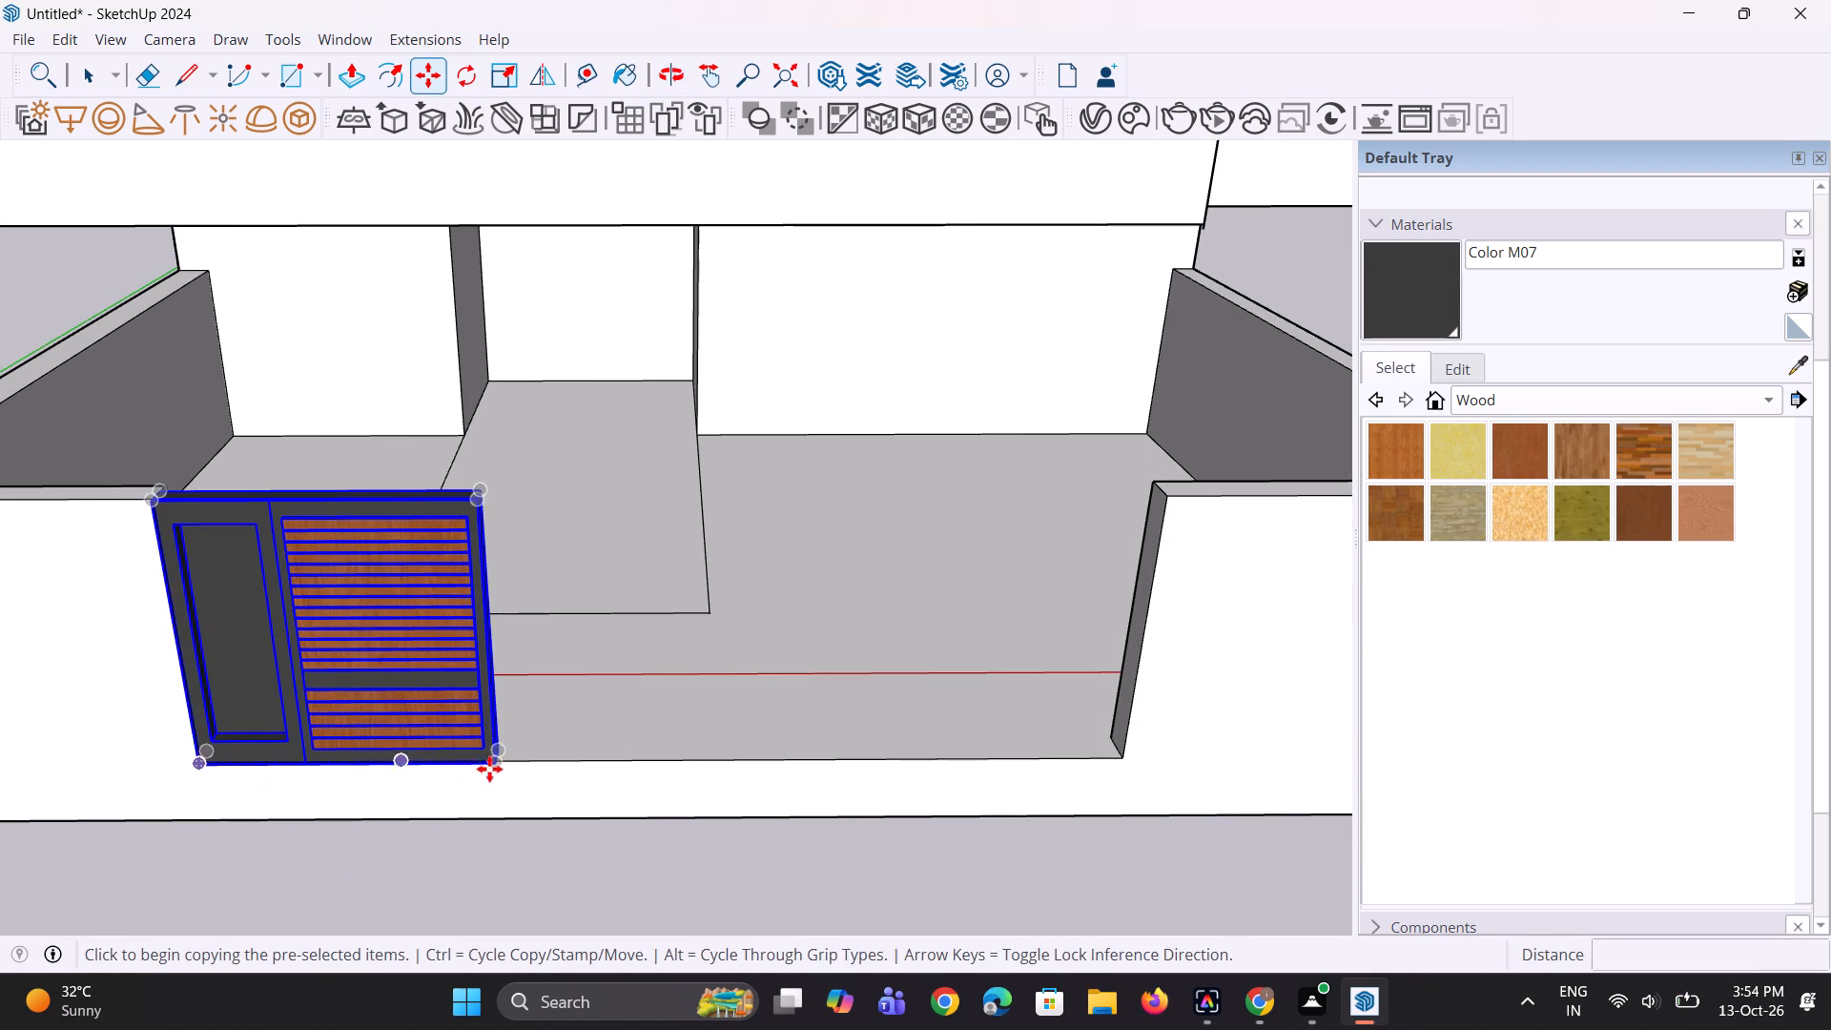
left_click(503, 766)
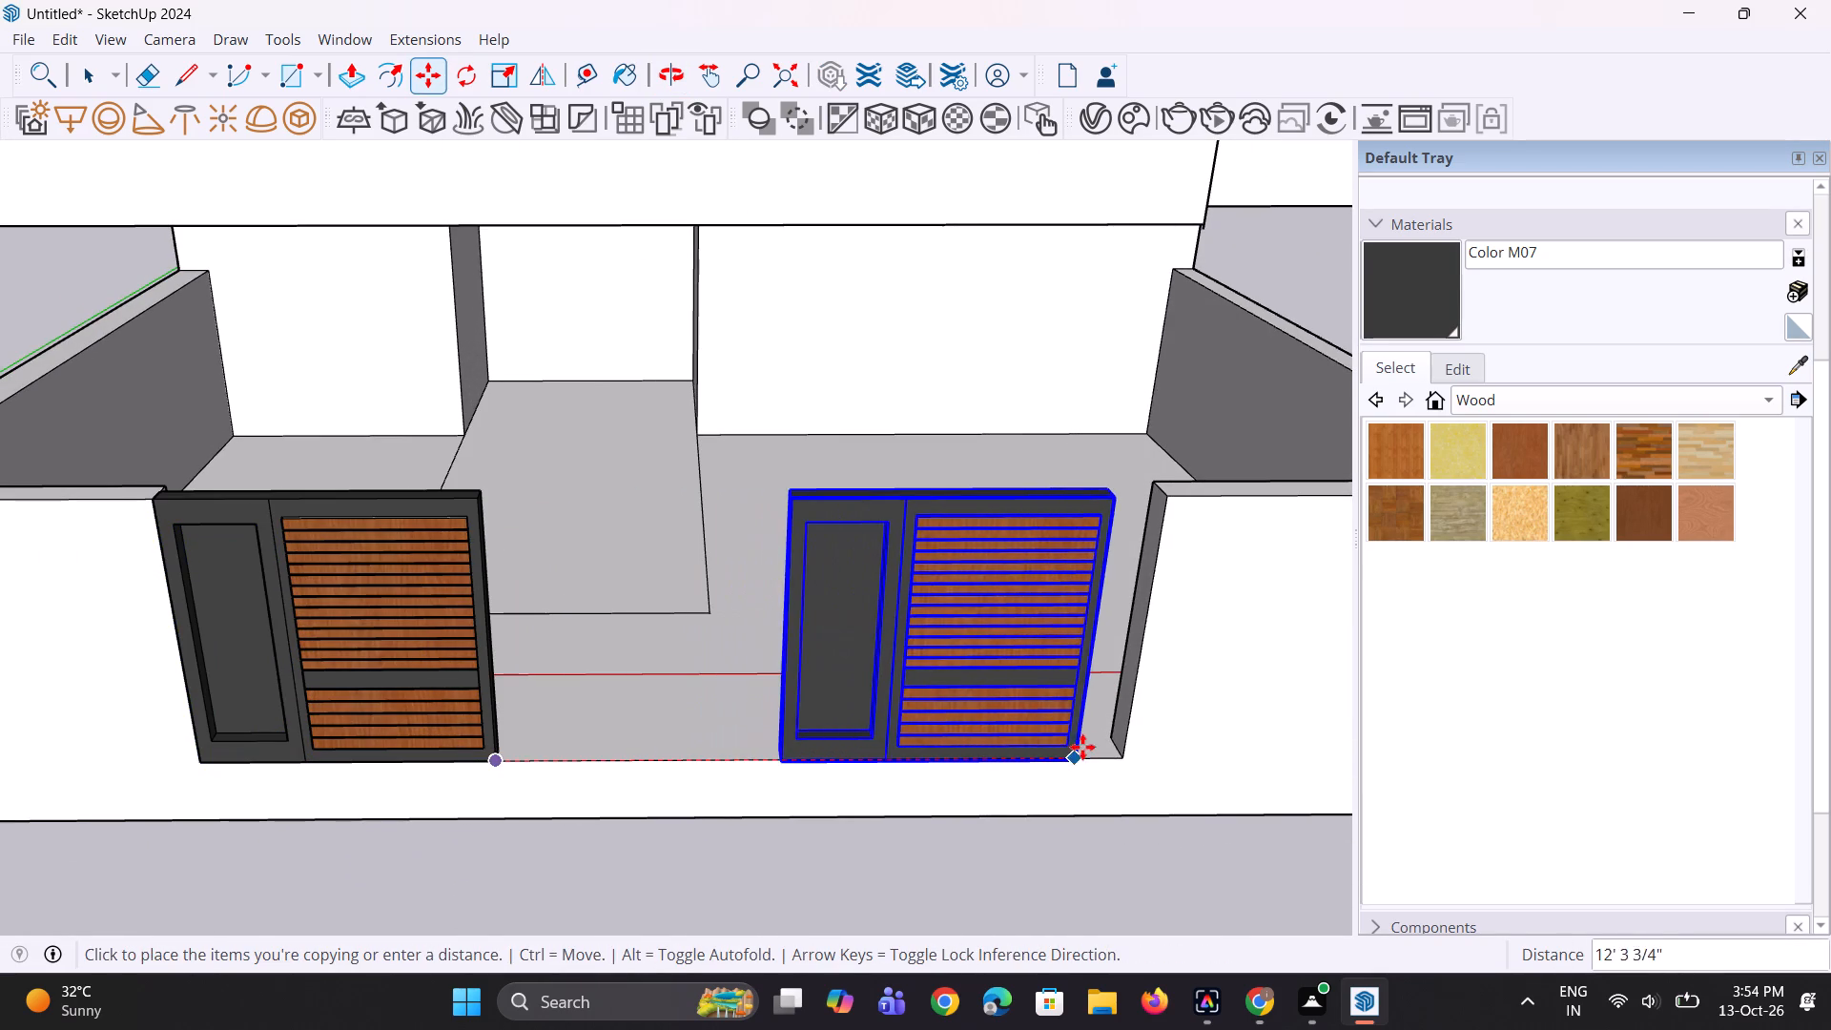
left_click(1121, 752)
middle_click(1106, 770)
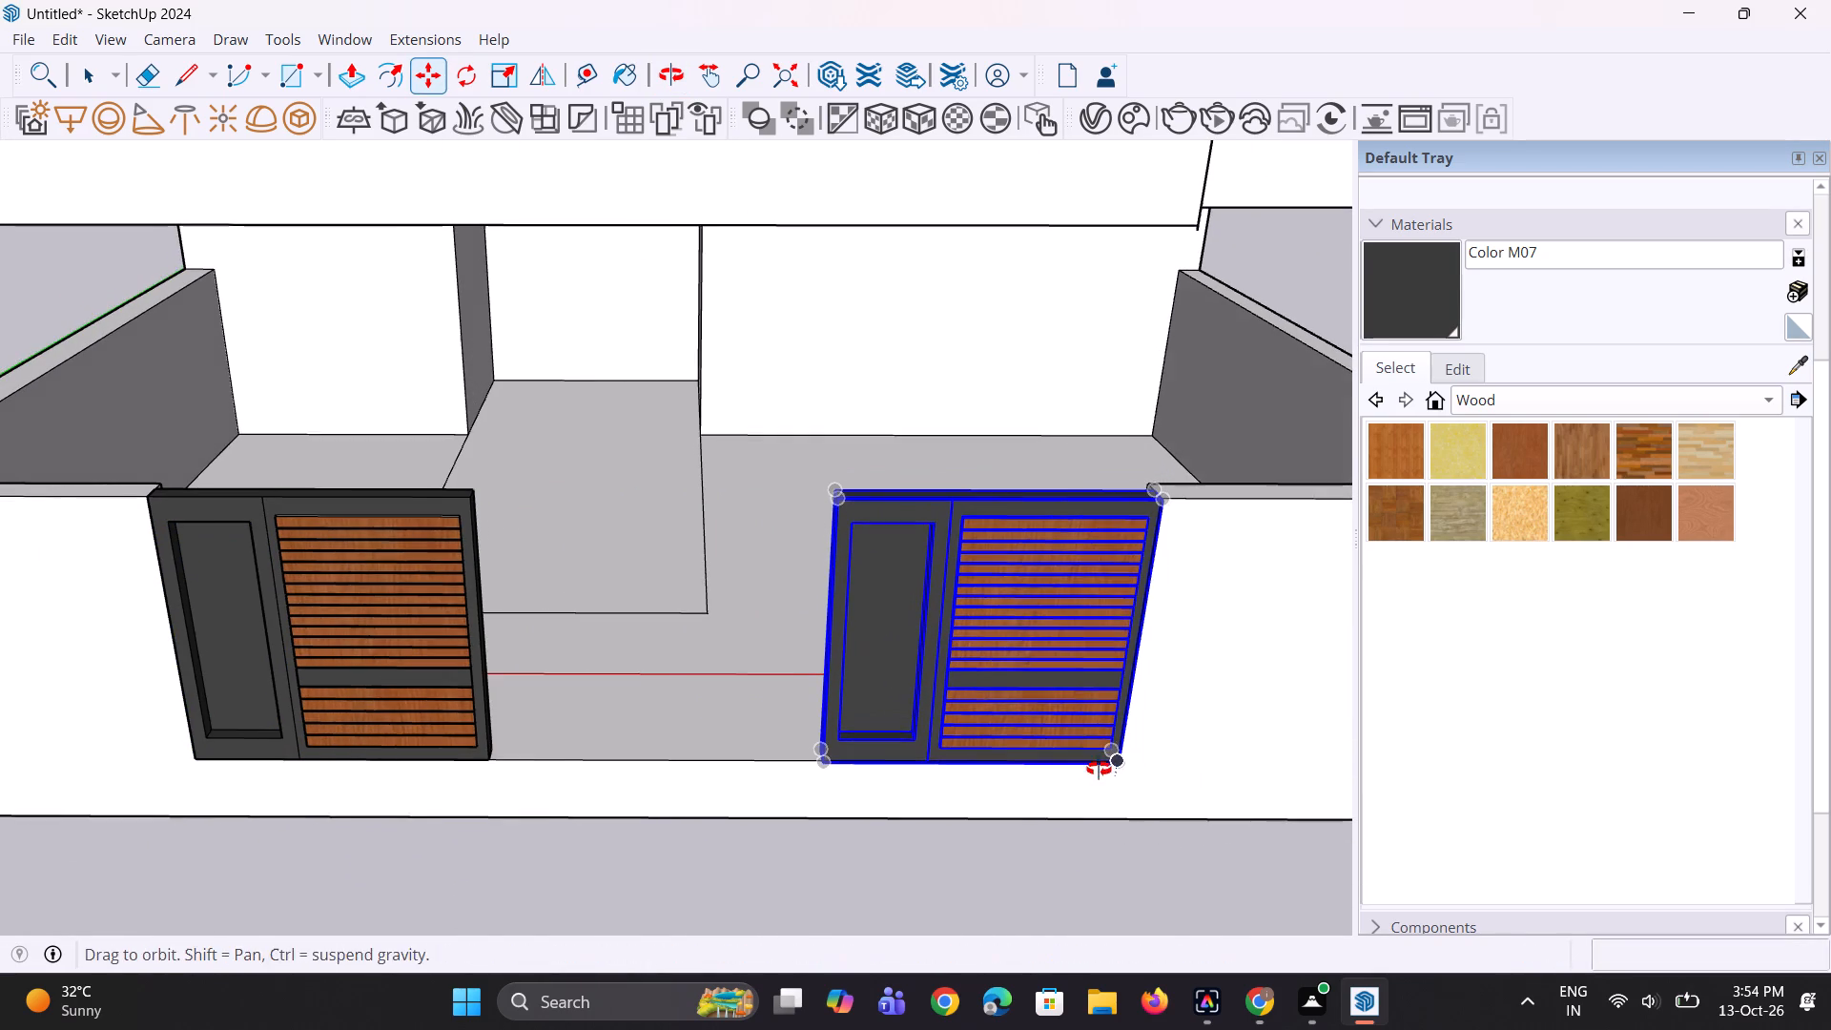
key("space")
key("space")
left_click(1041, 857)
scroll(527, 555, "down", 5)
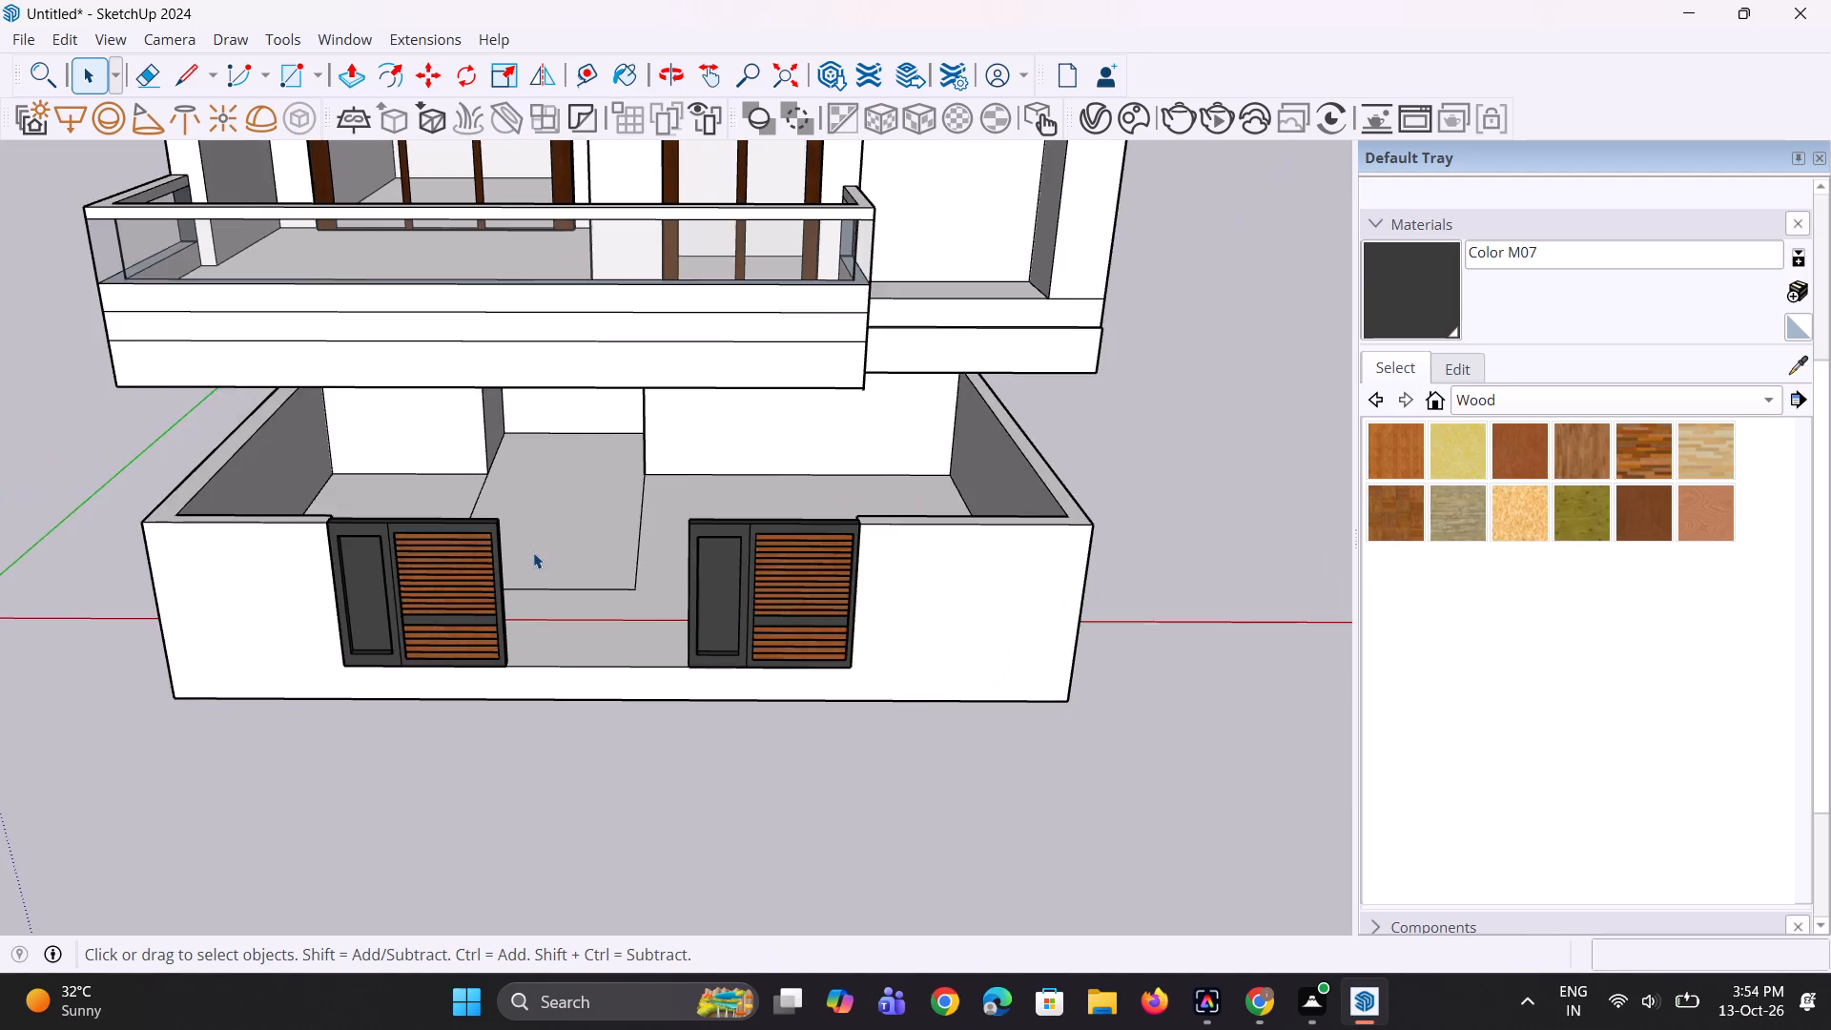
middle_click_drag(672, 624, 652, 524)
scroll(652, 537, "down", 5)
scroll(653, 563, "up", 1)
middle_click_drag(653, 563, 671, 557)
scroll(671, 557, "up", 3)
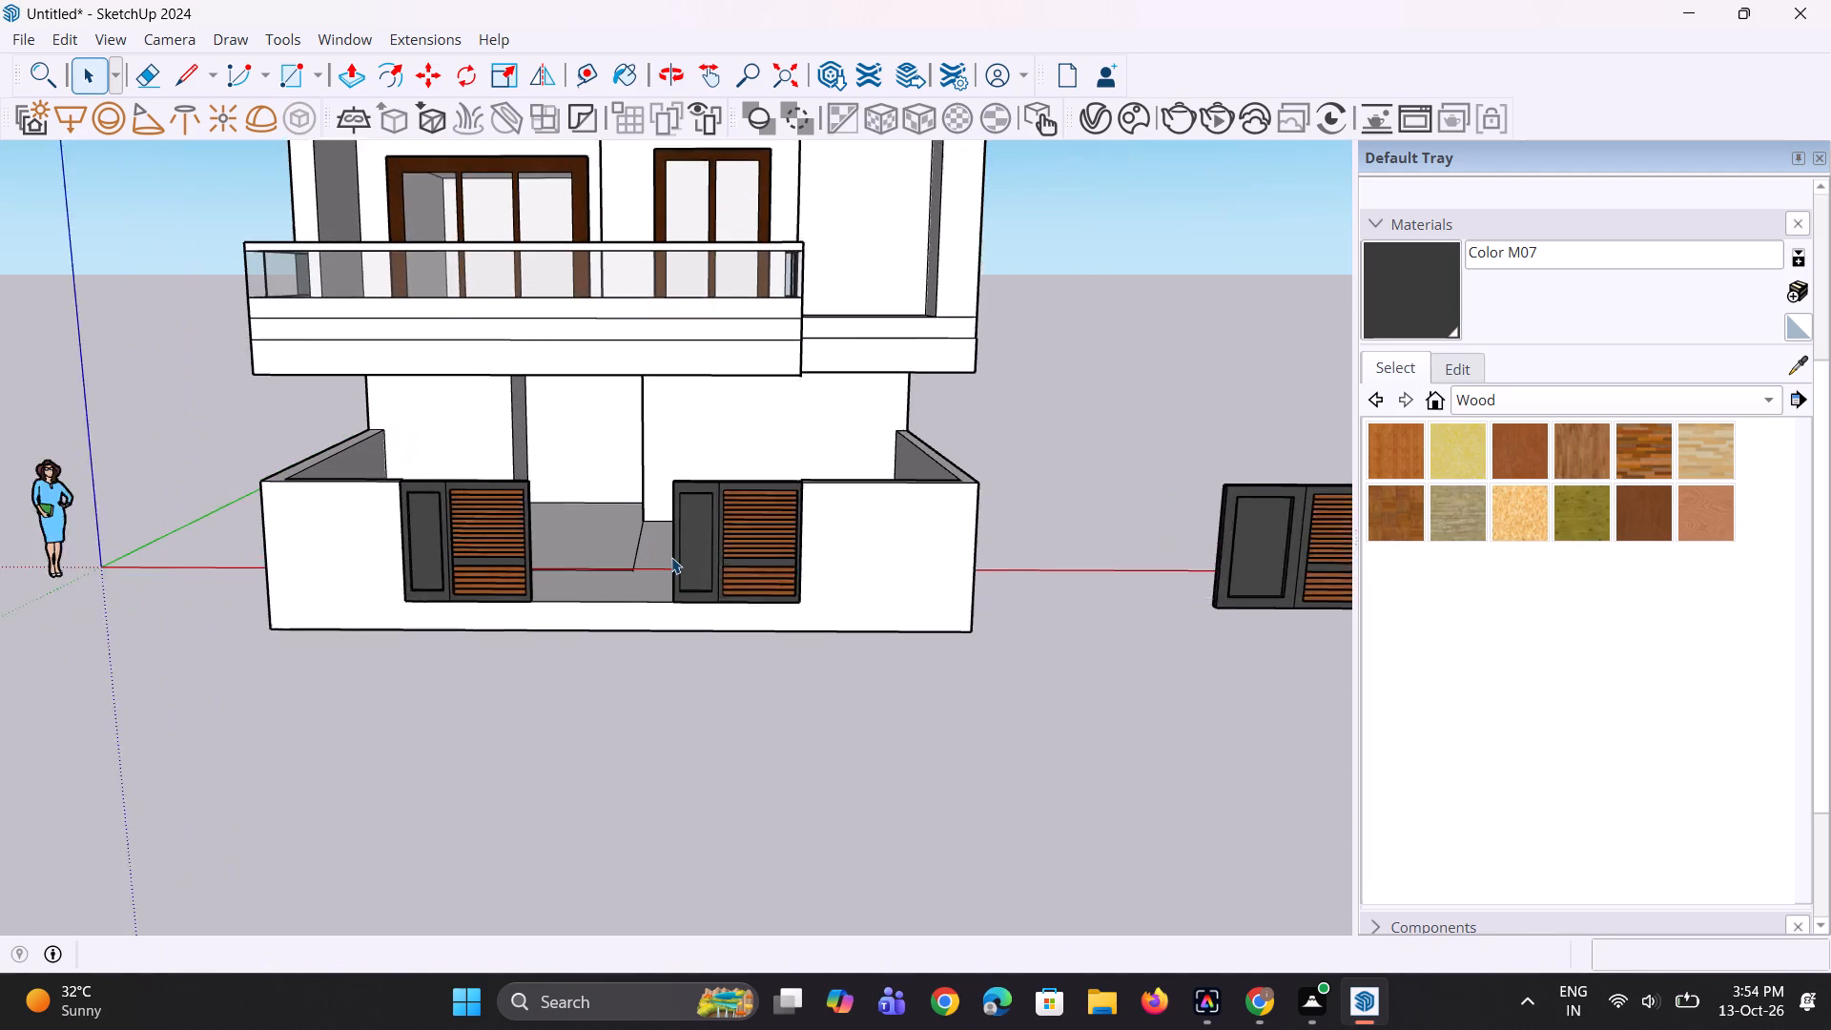
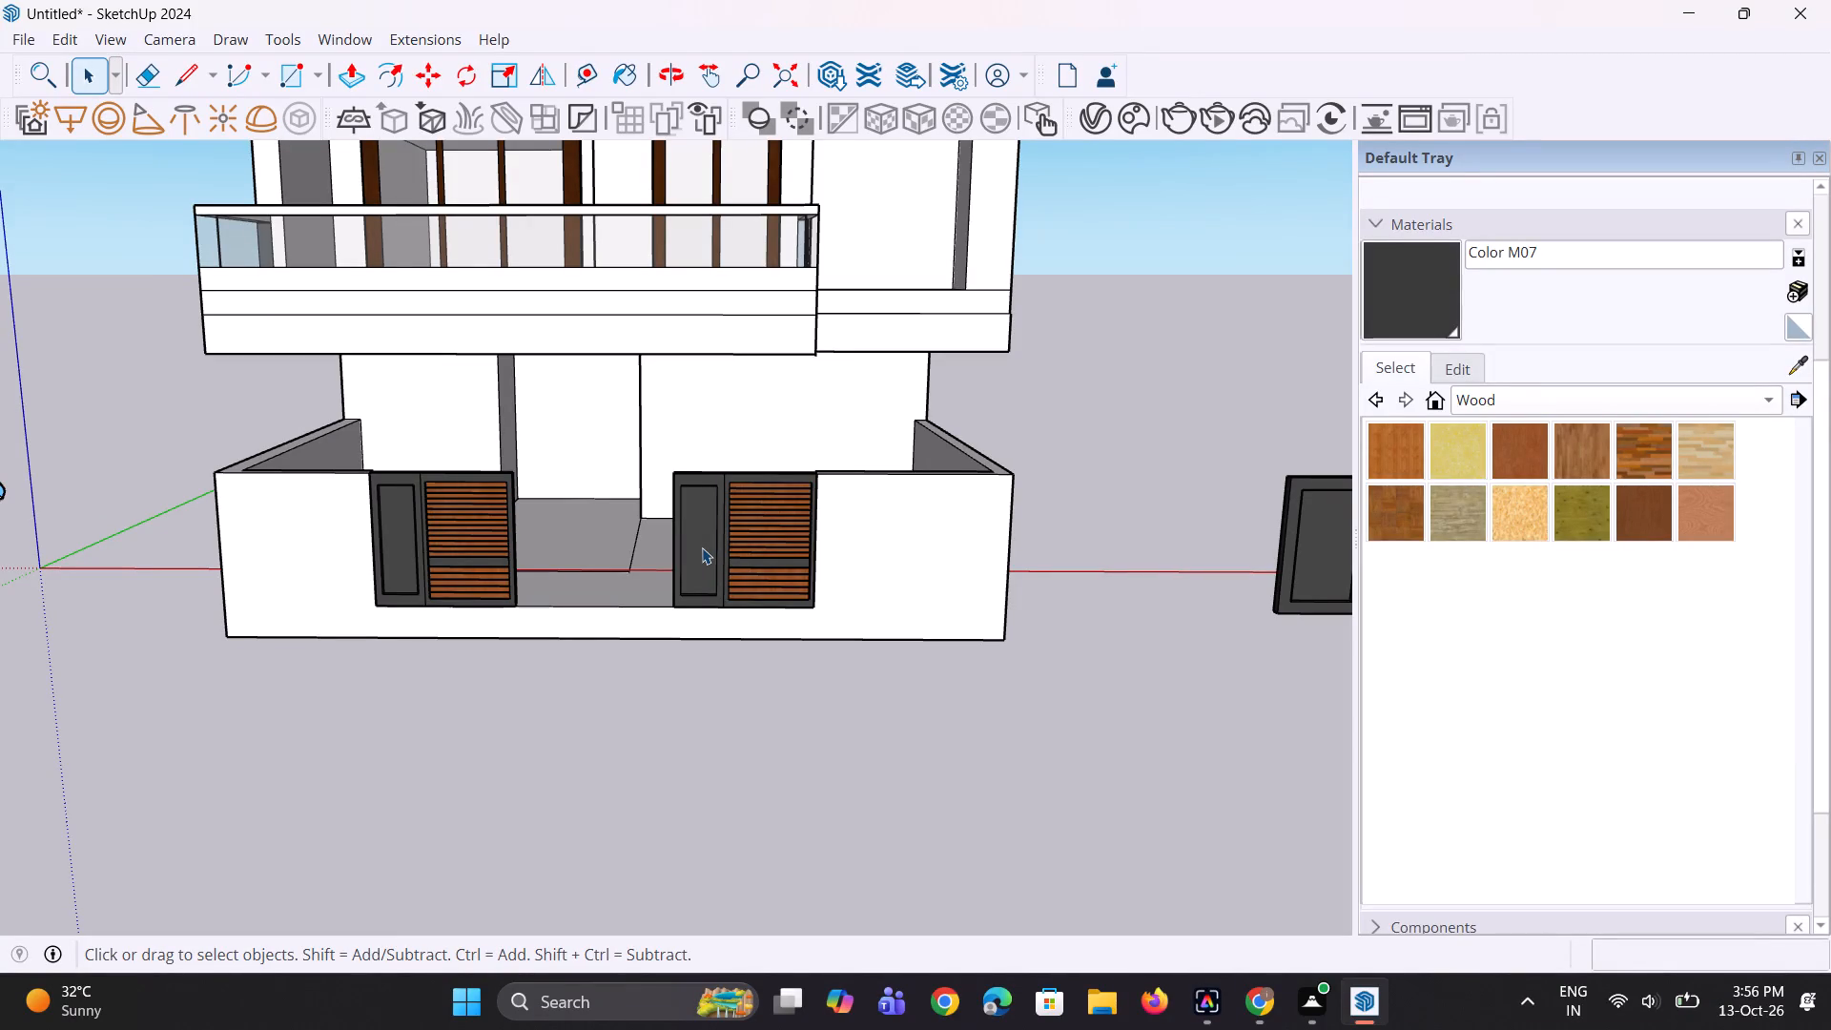
Erase the stray rectangle edges on the forecourt floor behind the boundary wall's gate opening.
scroll(704, 548, "down", 1)
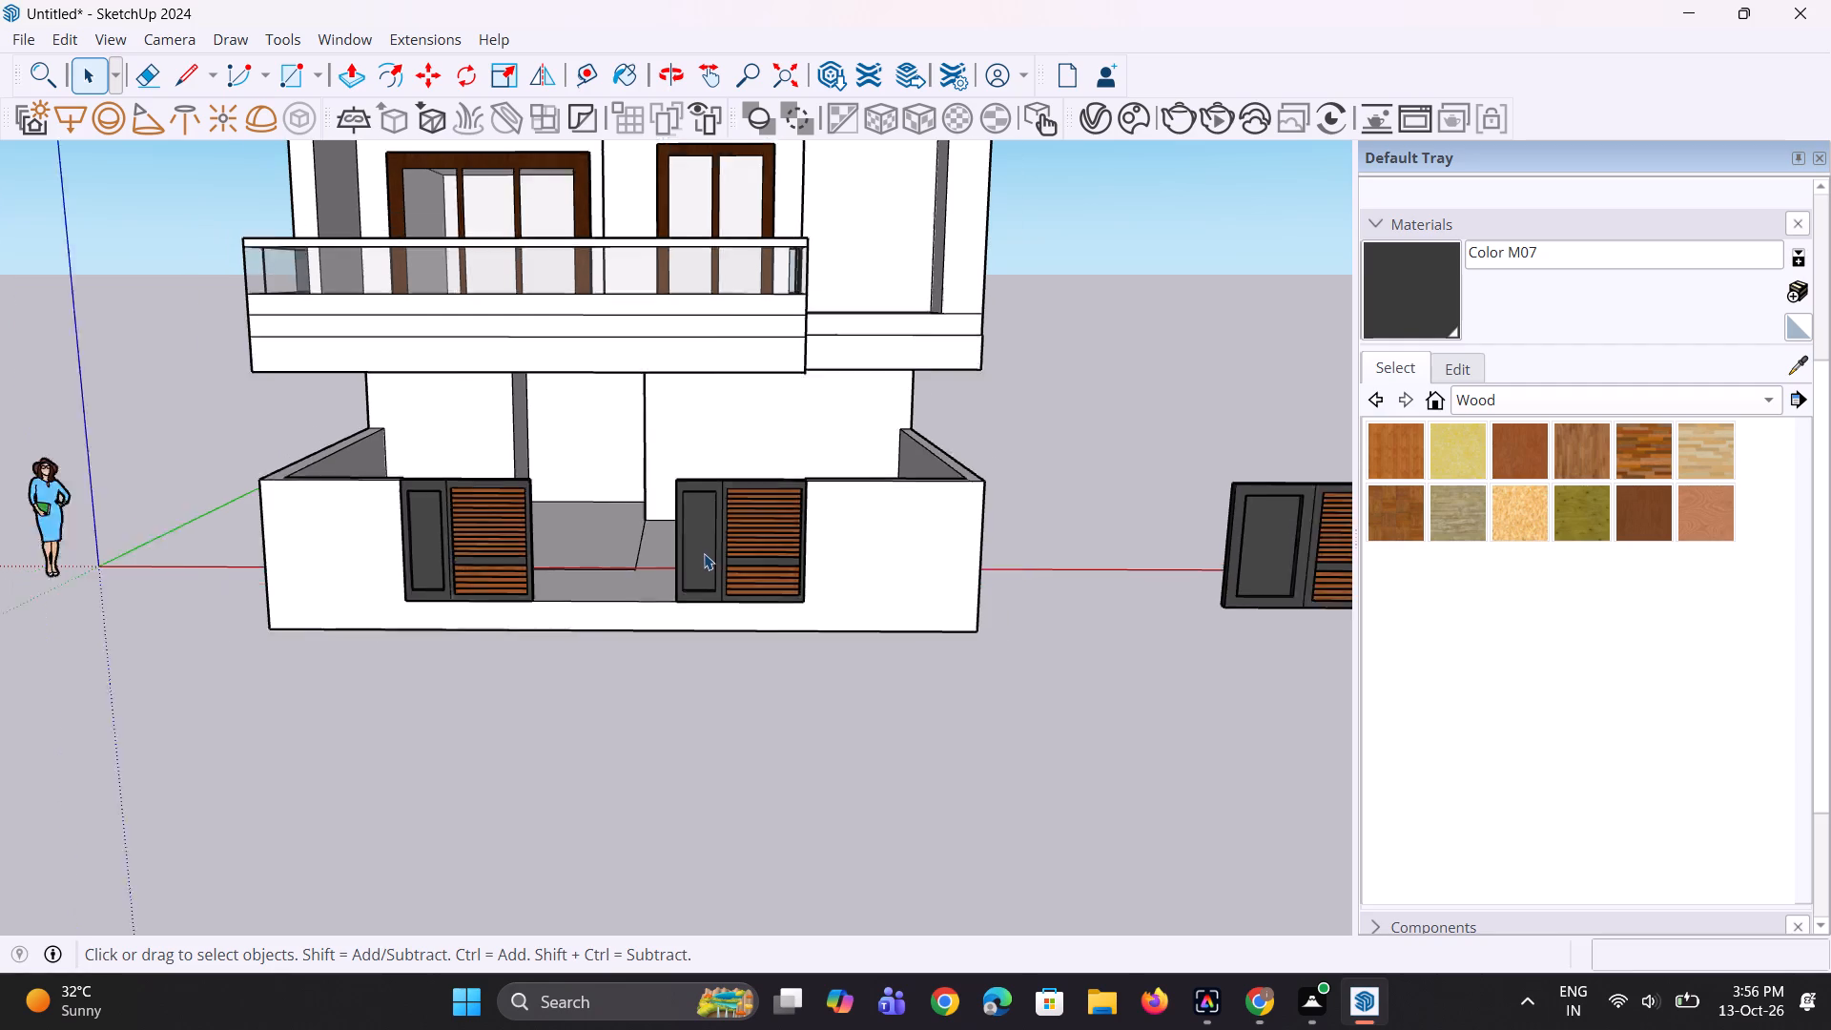
scroll(704, 553, "down", 1)
middle_click_drag(692, 590, 671, 516)
scroll(670, 643, "down", 5)
middle_click_drag(663, 579, 877, 681)
scroll(734, 595, "up", 4)
middle_click_drag(719, 594, 592, 710)
scroll(583, 475, "up", 3)
middle_click_drag(547, 532, 494, 709)
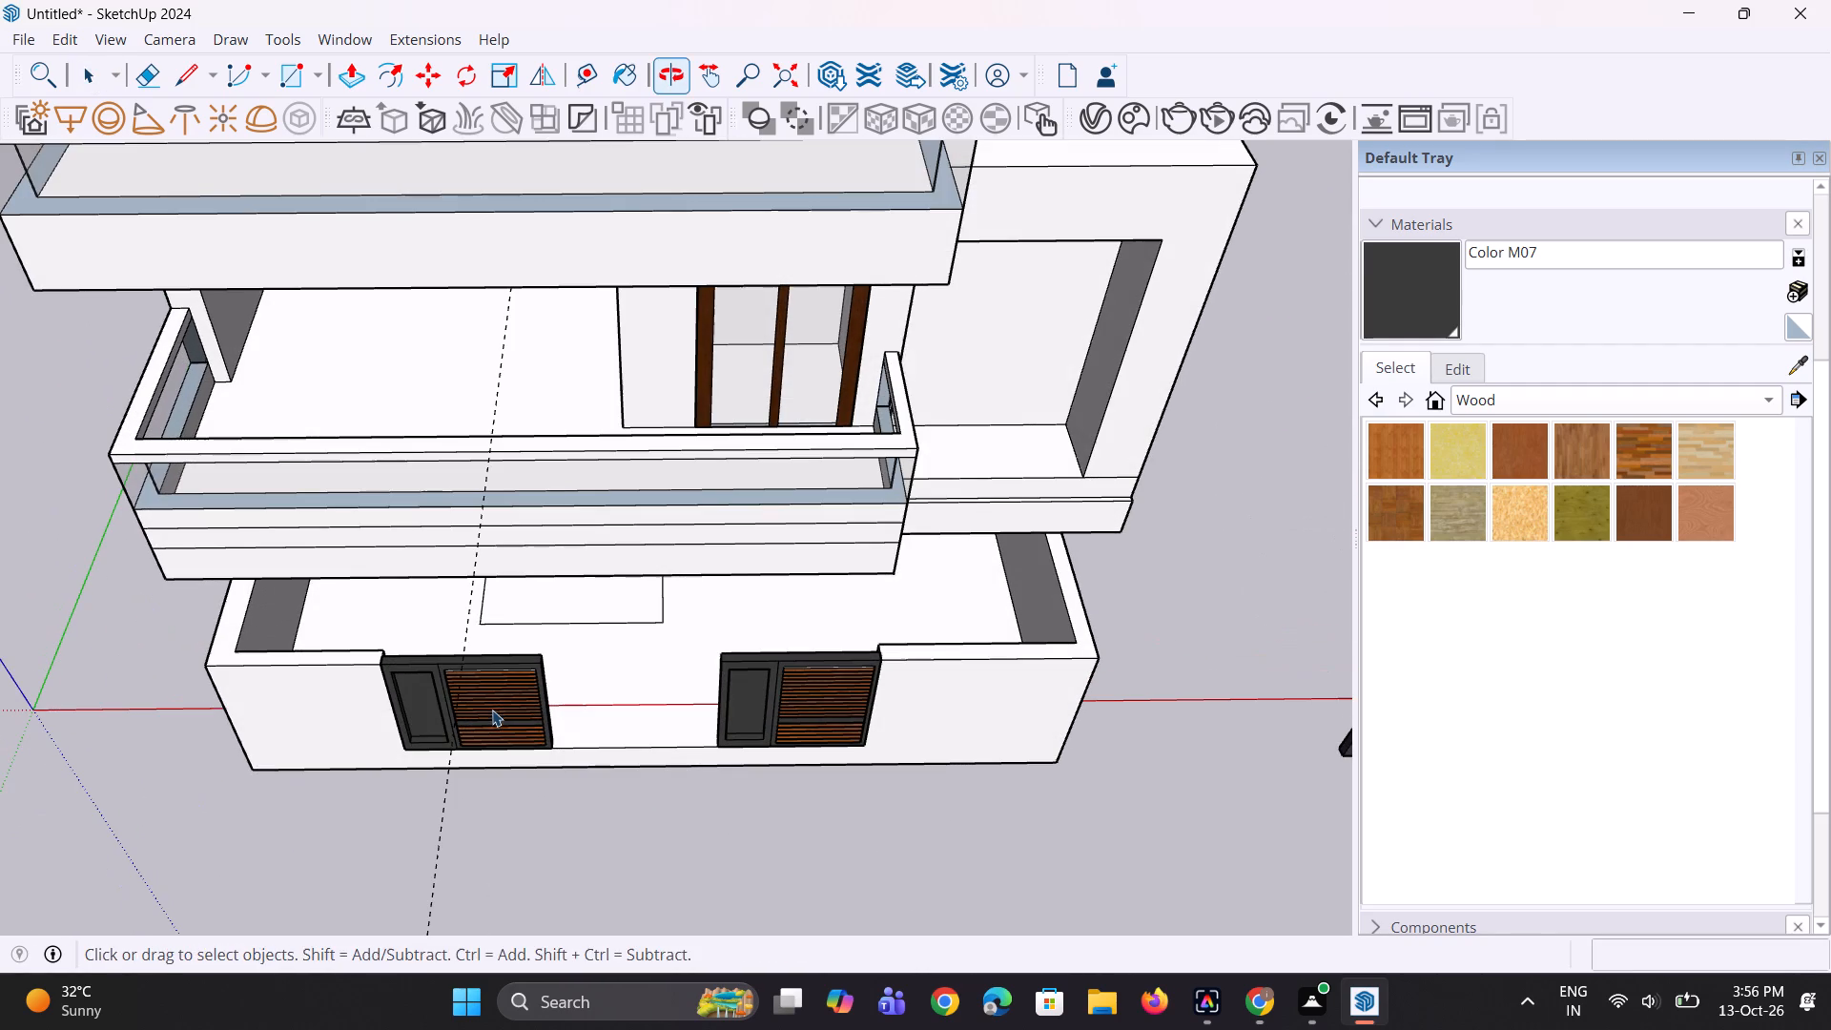
key("e")
left_click_drag(479, 610, 699, 625)
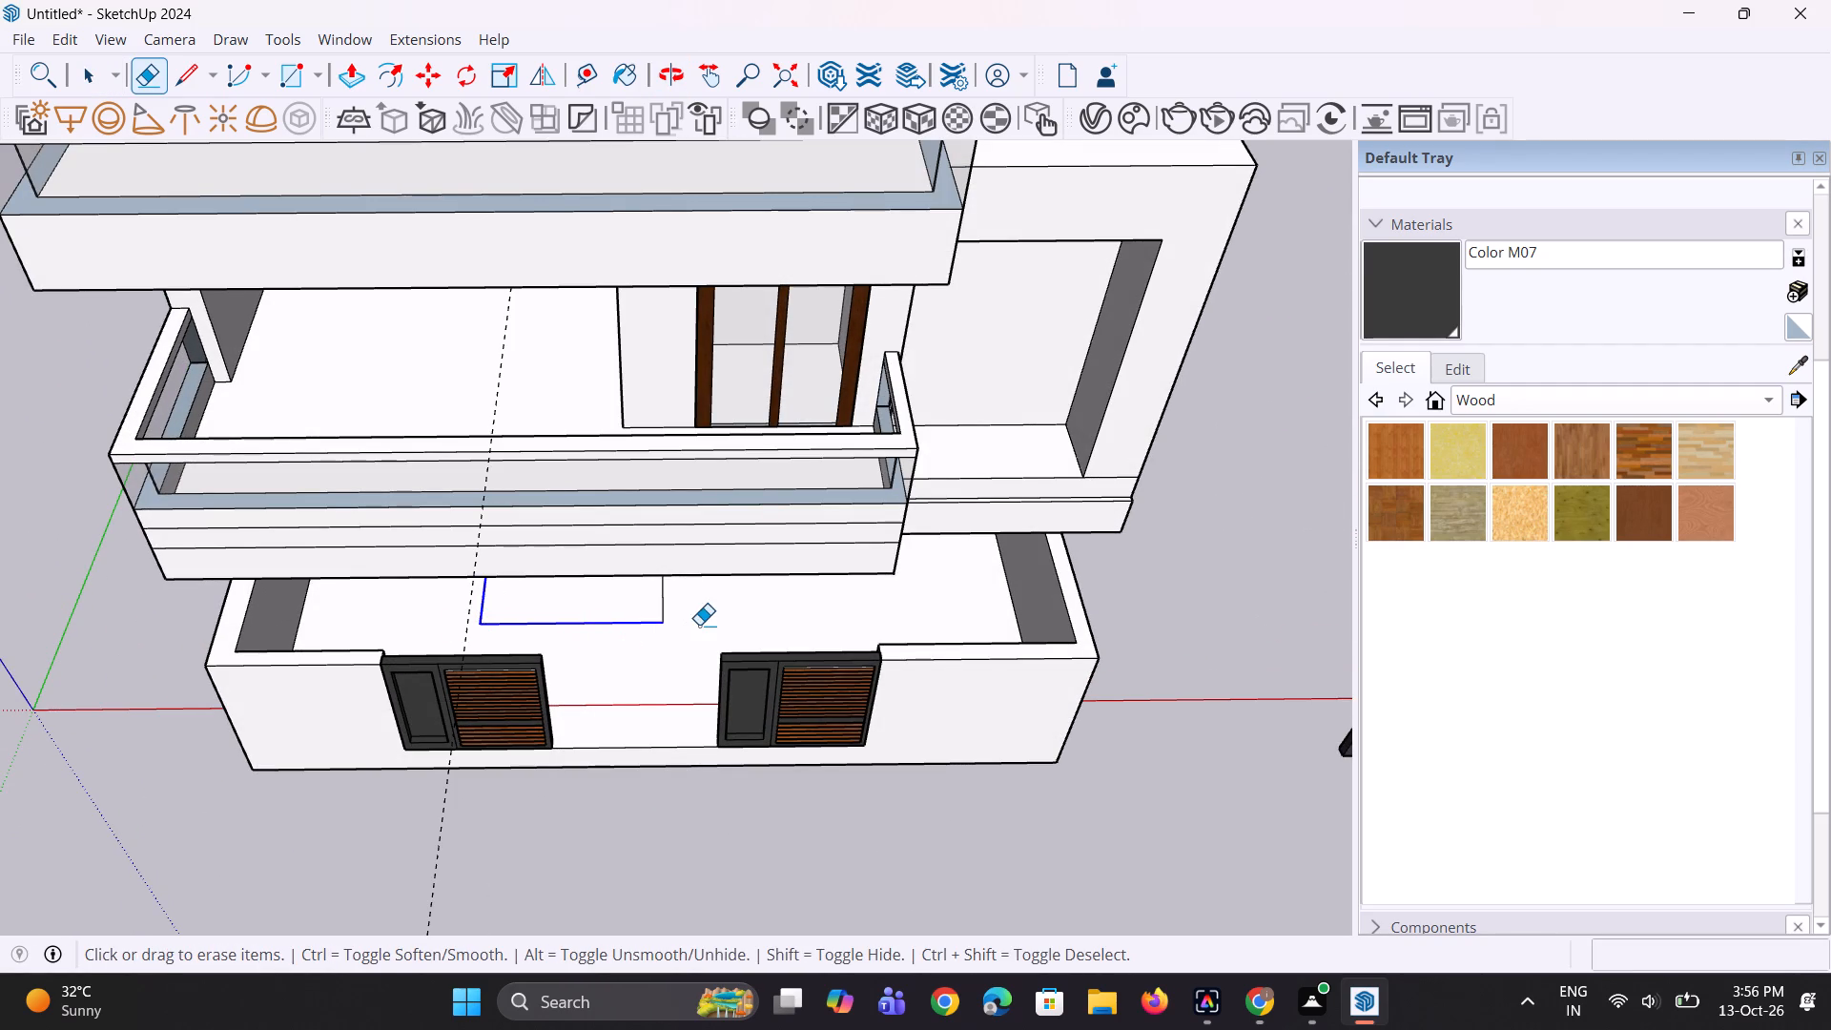
left_click_drag(699, 625, 651, 610)
Examine the house front with both gates in place, from close up and from a distance, briefly showing back edges.
middle_click_drag(638, 707, 630, 479)
scroll(638, 707, "down", 1)
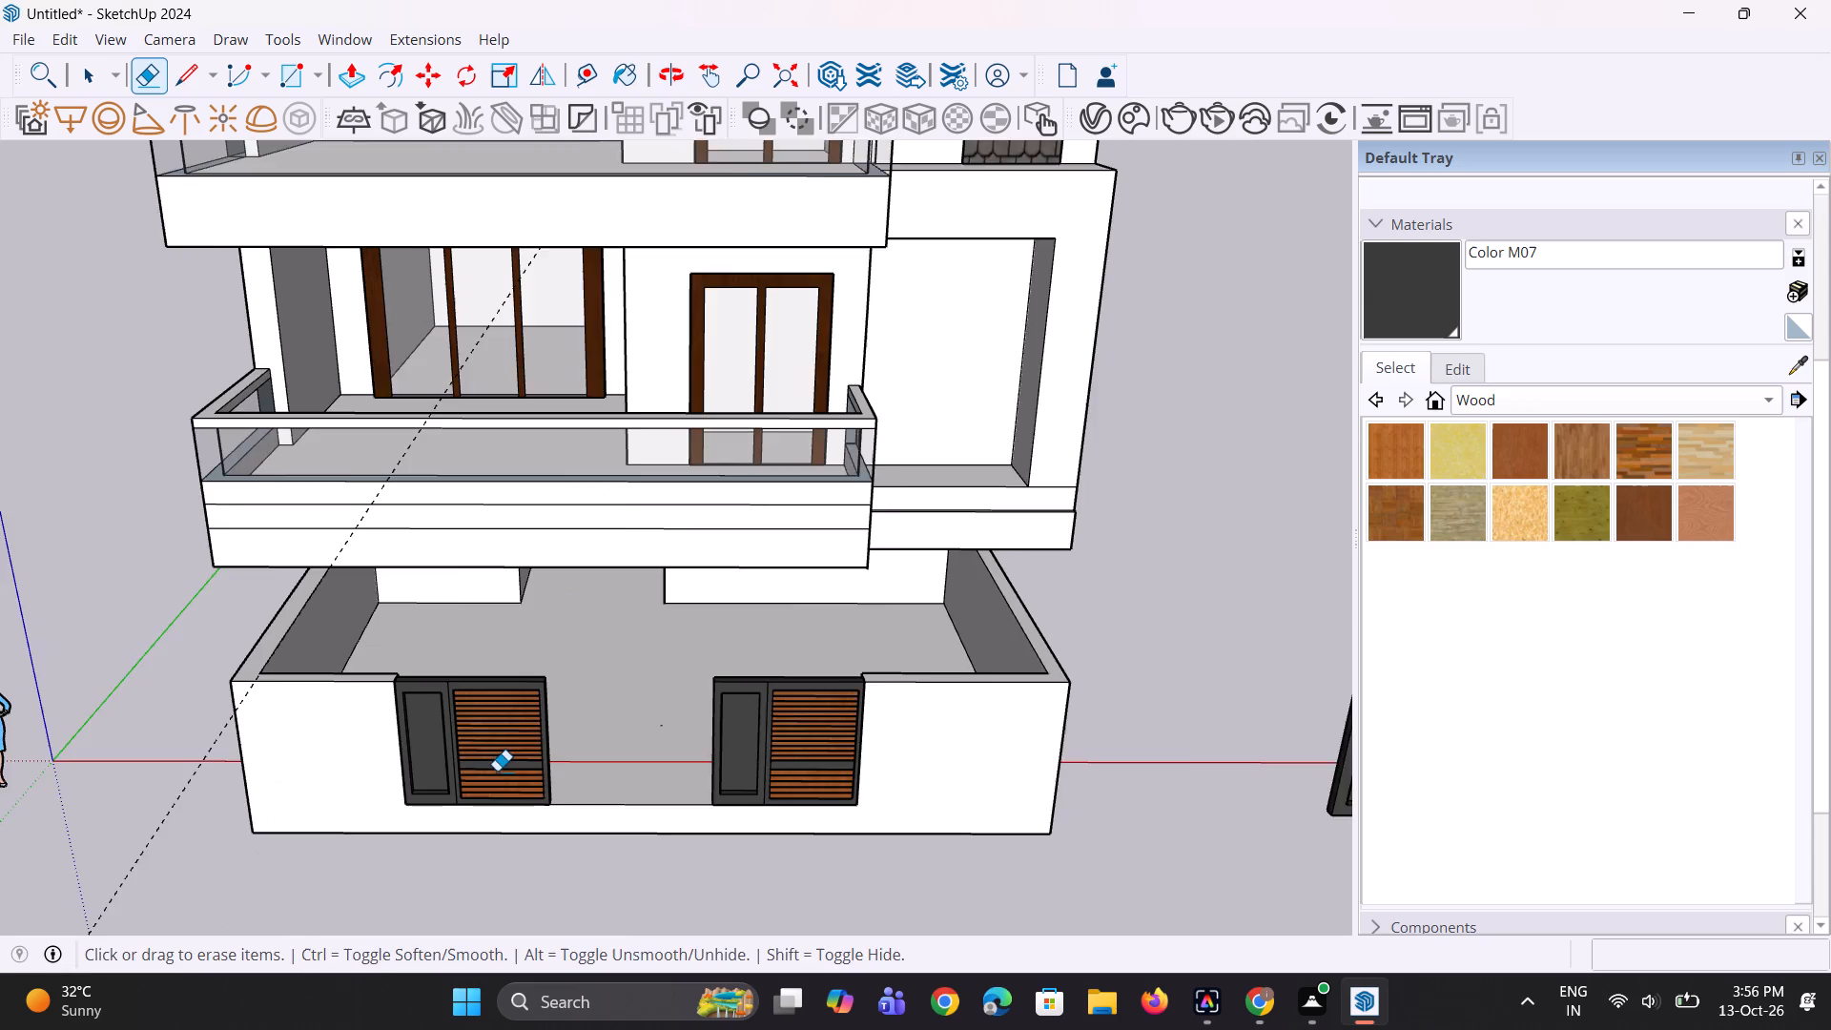
scroll(503, 771, "up", 2)
middle_click_drag(534, 682, 535, 660)
scroll(538, 649, "down", 8)
middle_click_drag(541, 675, 563, 583)
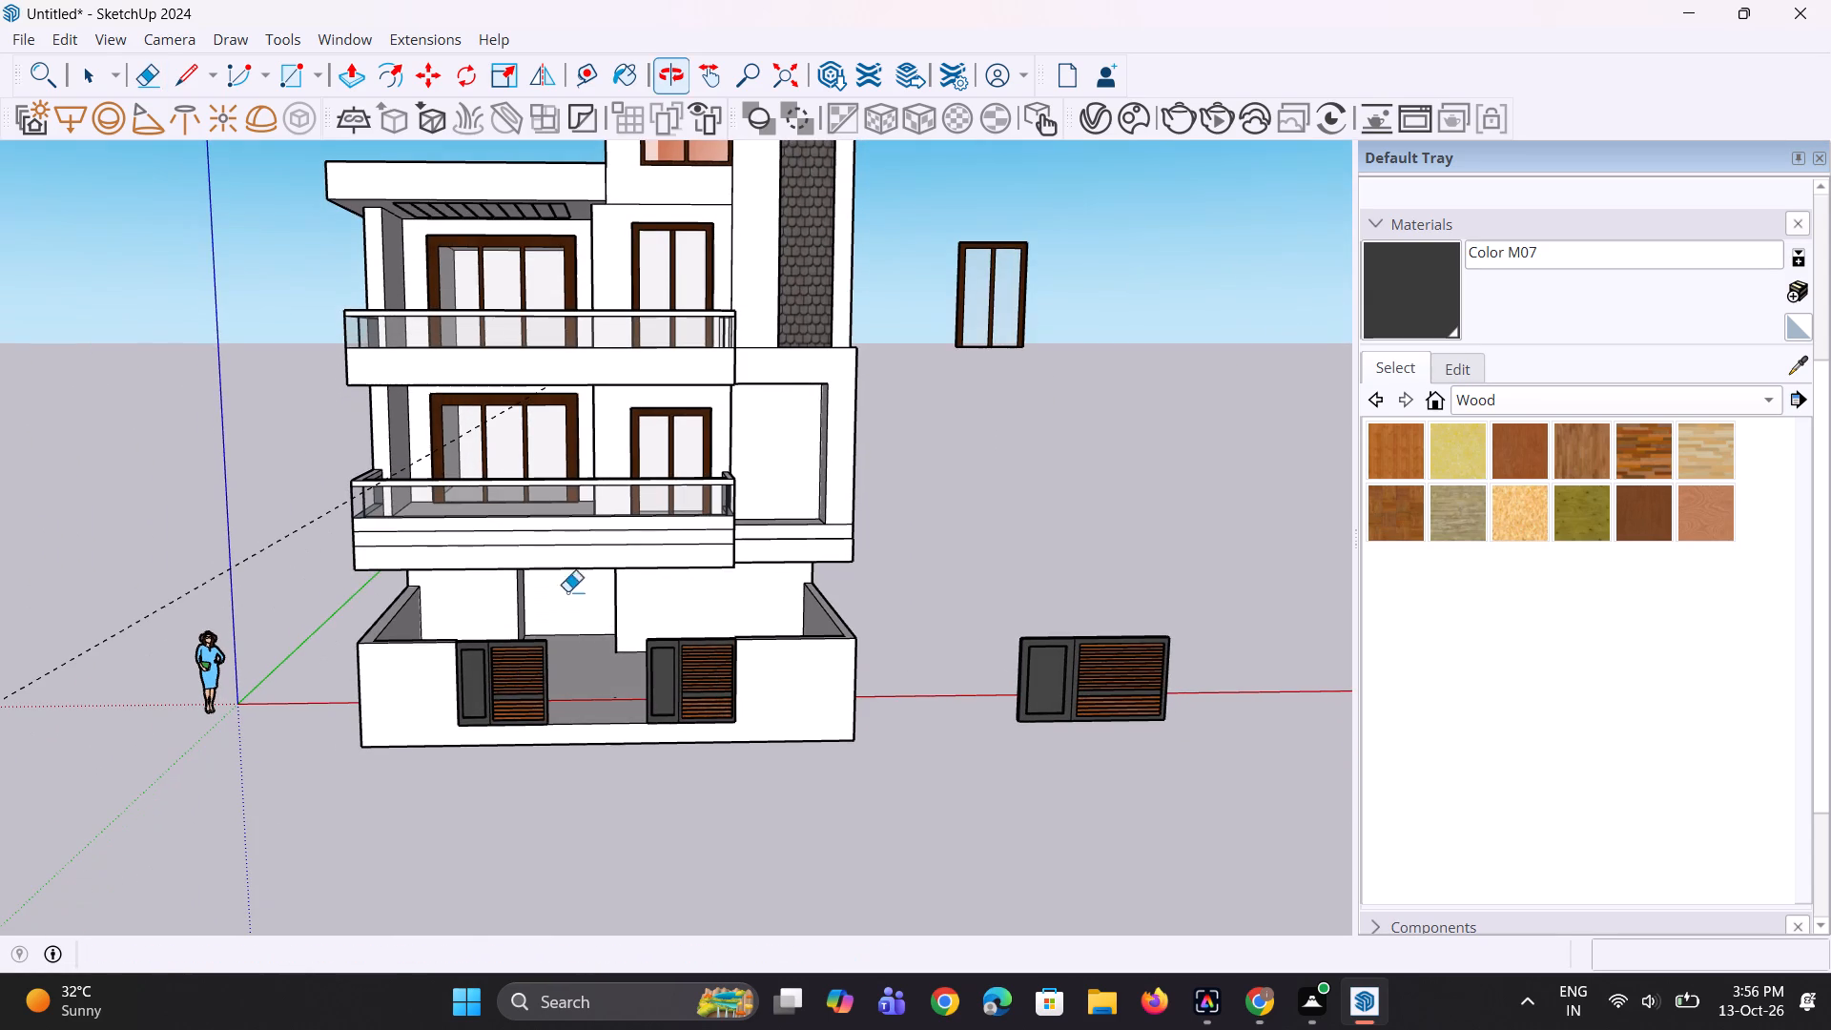
key("space")
key("space")
key("space")
scroll(976, 639, "up", 2)
scroll(936, 706, "down", 2)
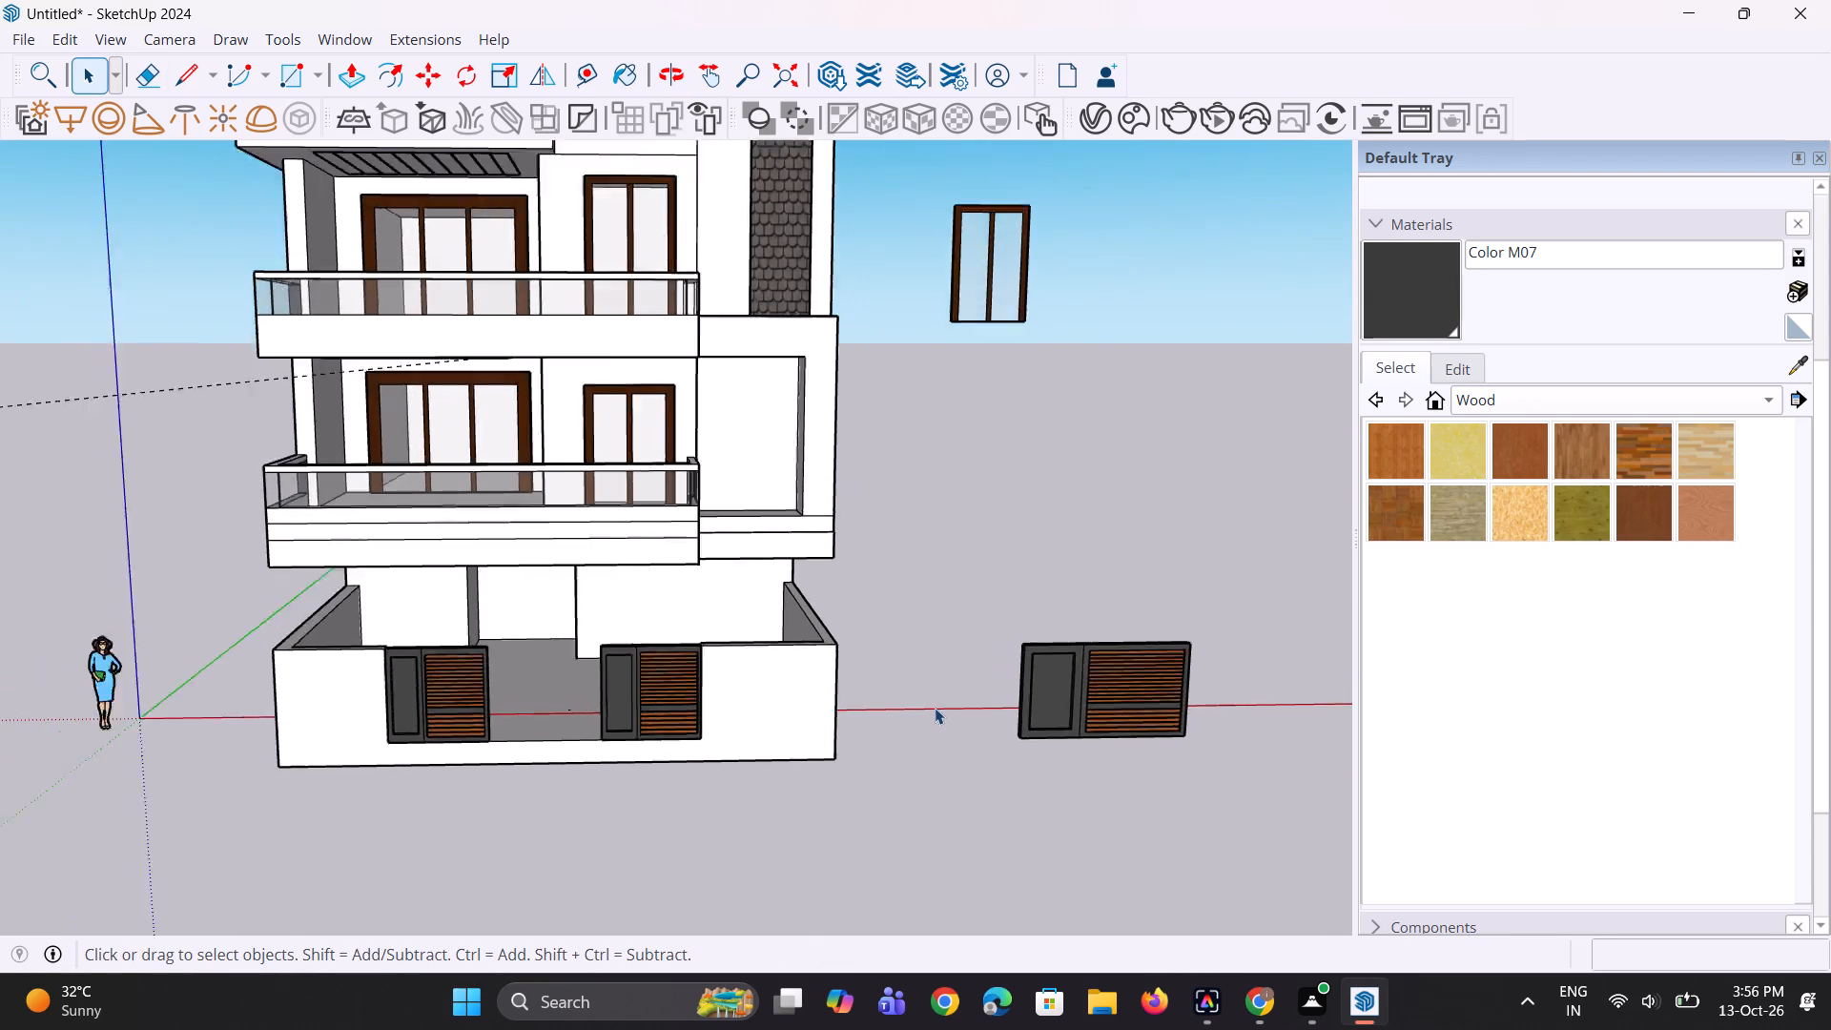
scroll(935, 708, "down", 3)
middle_click_drag(935, 709, 921, 692)
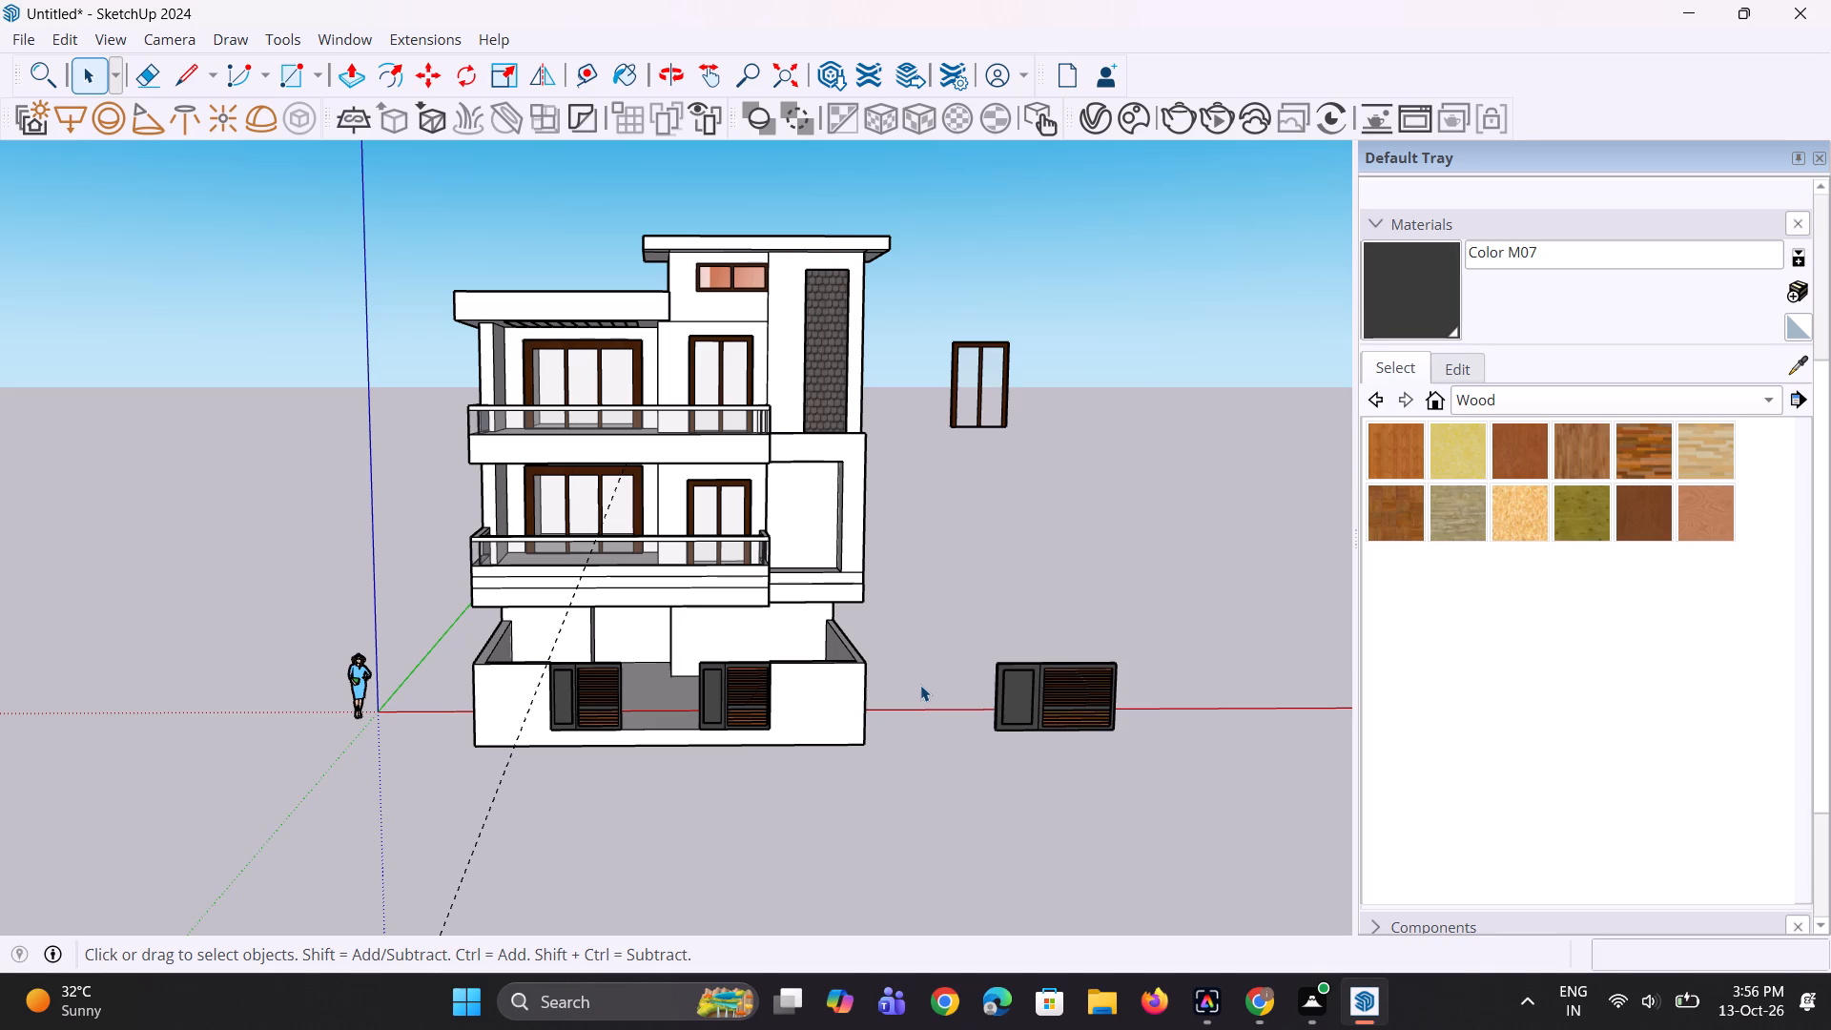
scroll(920, 685, "down", 3)
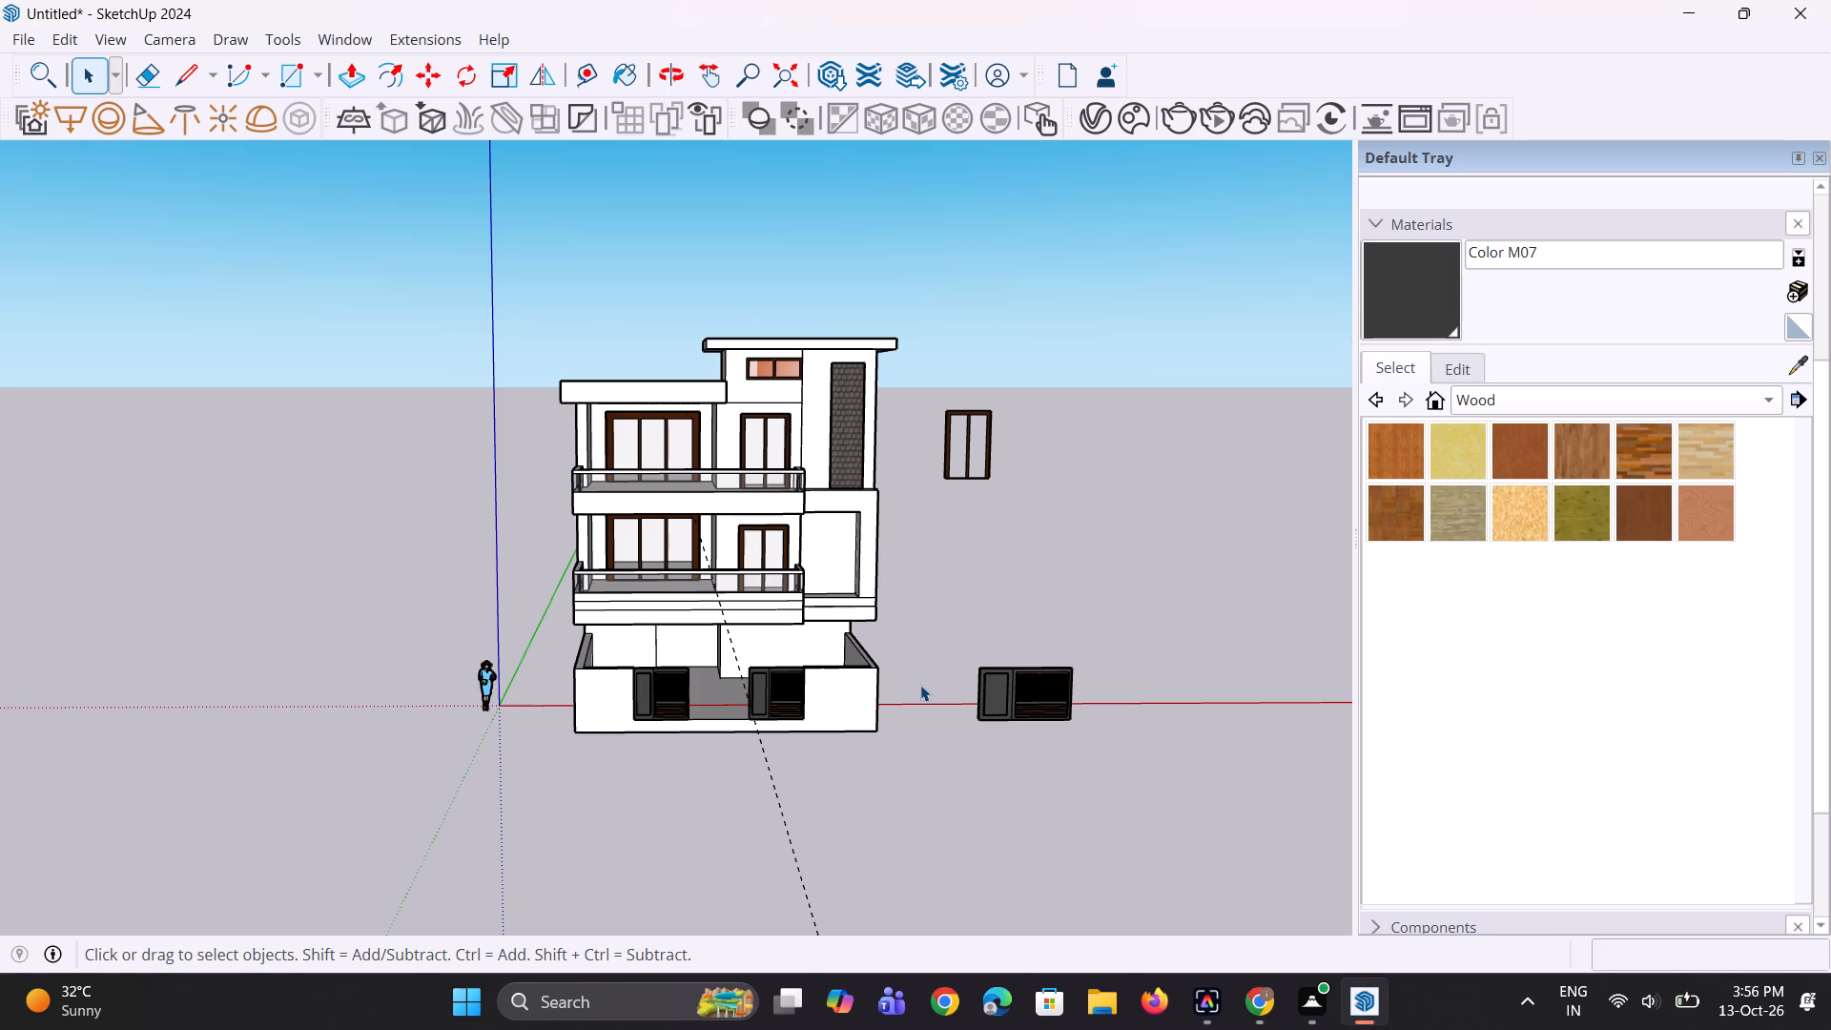
scroll(920, 685, "down", 2)
middle_click_drag(920, 685, 920, 642)
scroll(920, 643, "up", 7)
scroll(920, 643, "down", 4)
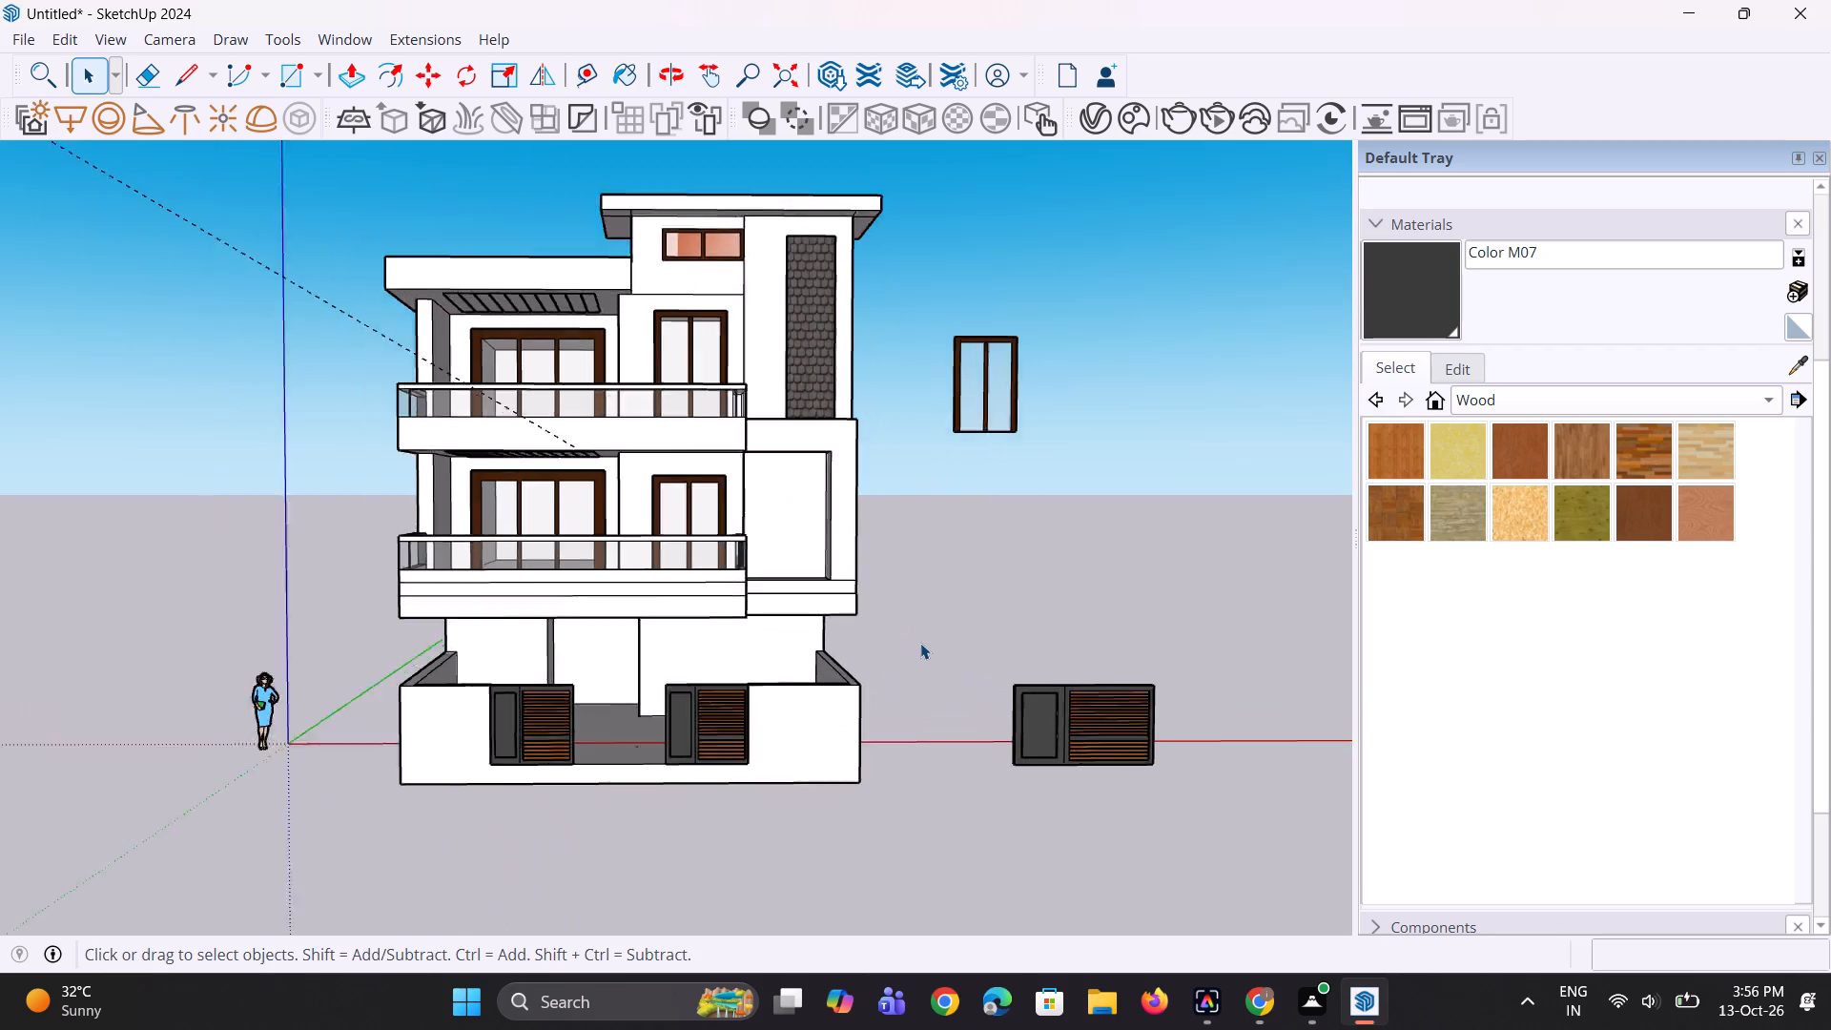
scroll(920, 643, "down", 5)
scroll(920, 643, "up", 1)
key("k")
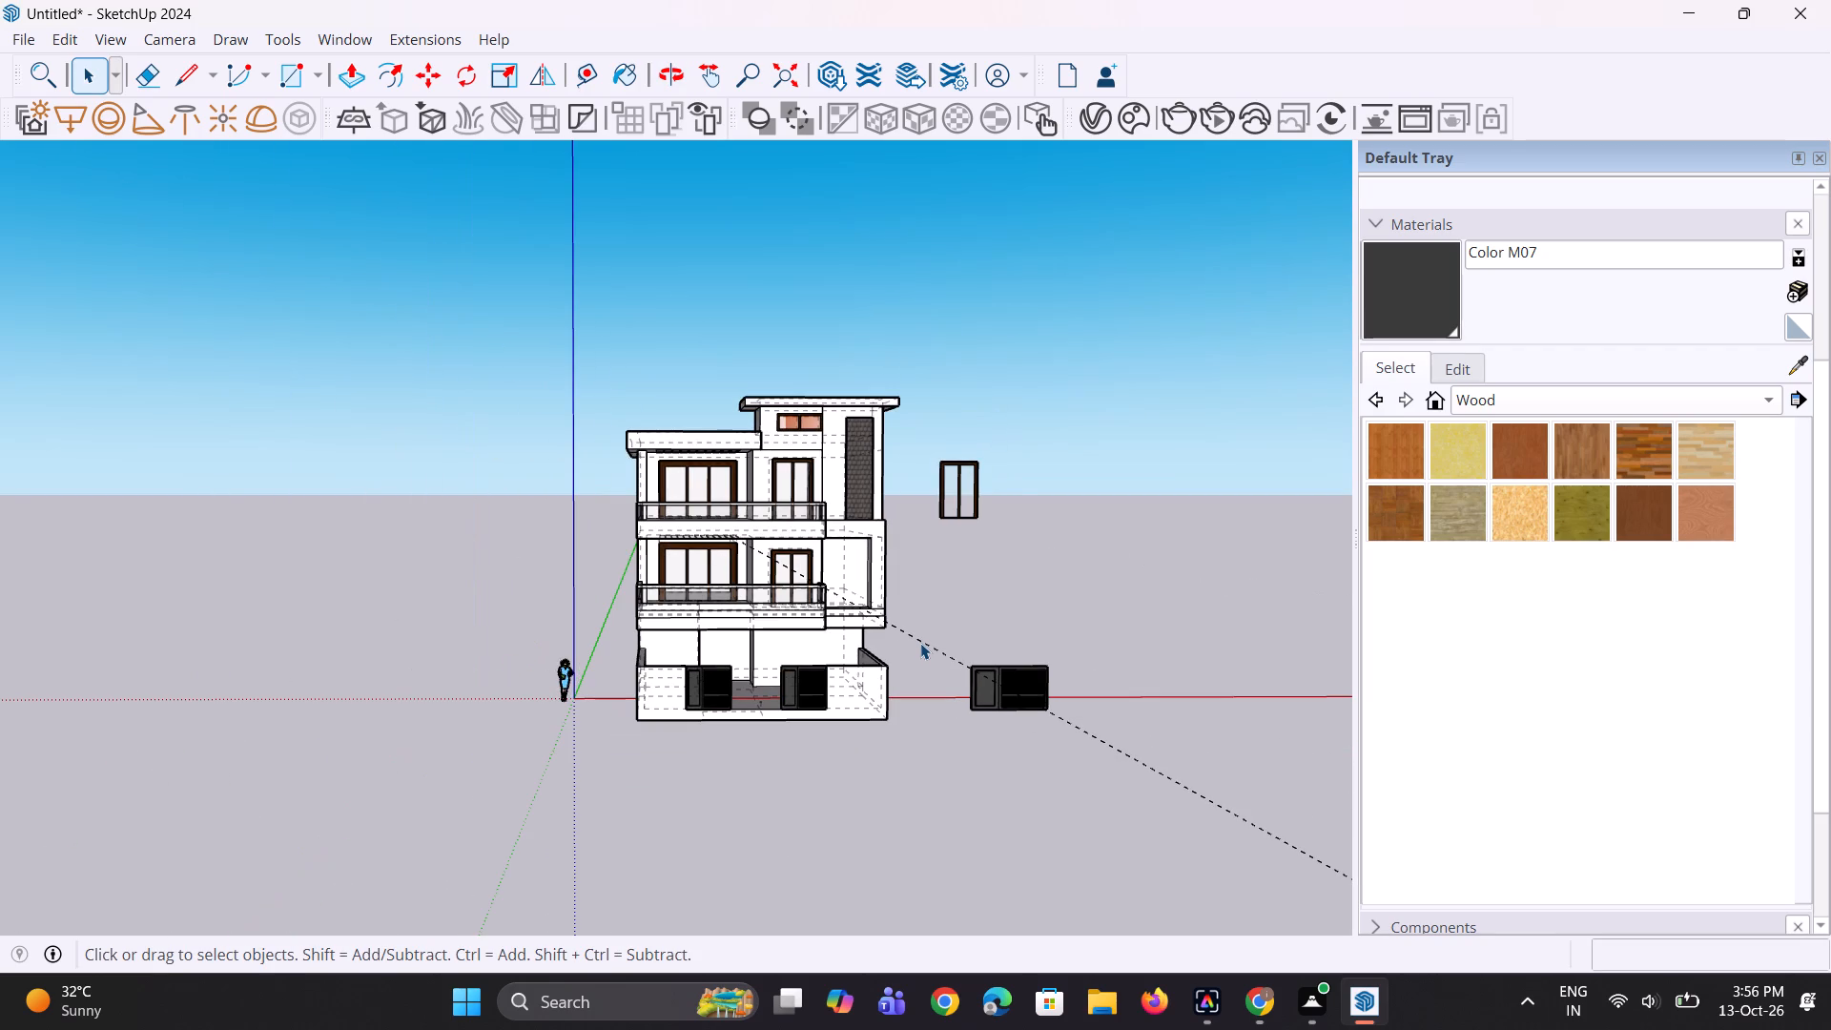
key("k")
Delete the dashed guide line running diagonally across the model in front of the house.
scroll(982, 632, "up", 2)
left_click_drag(915, 677, 913, 682)
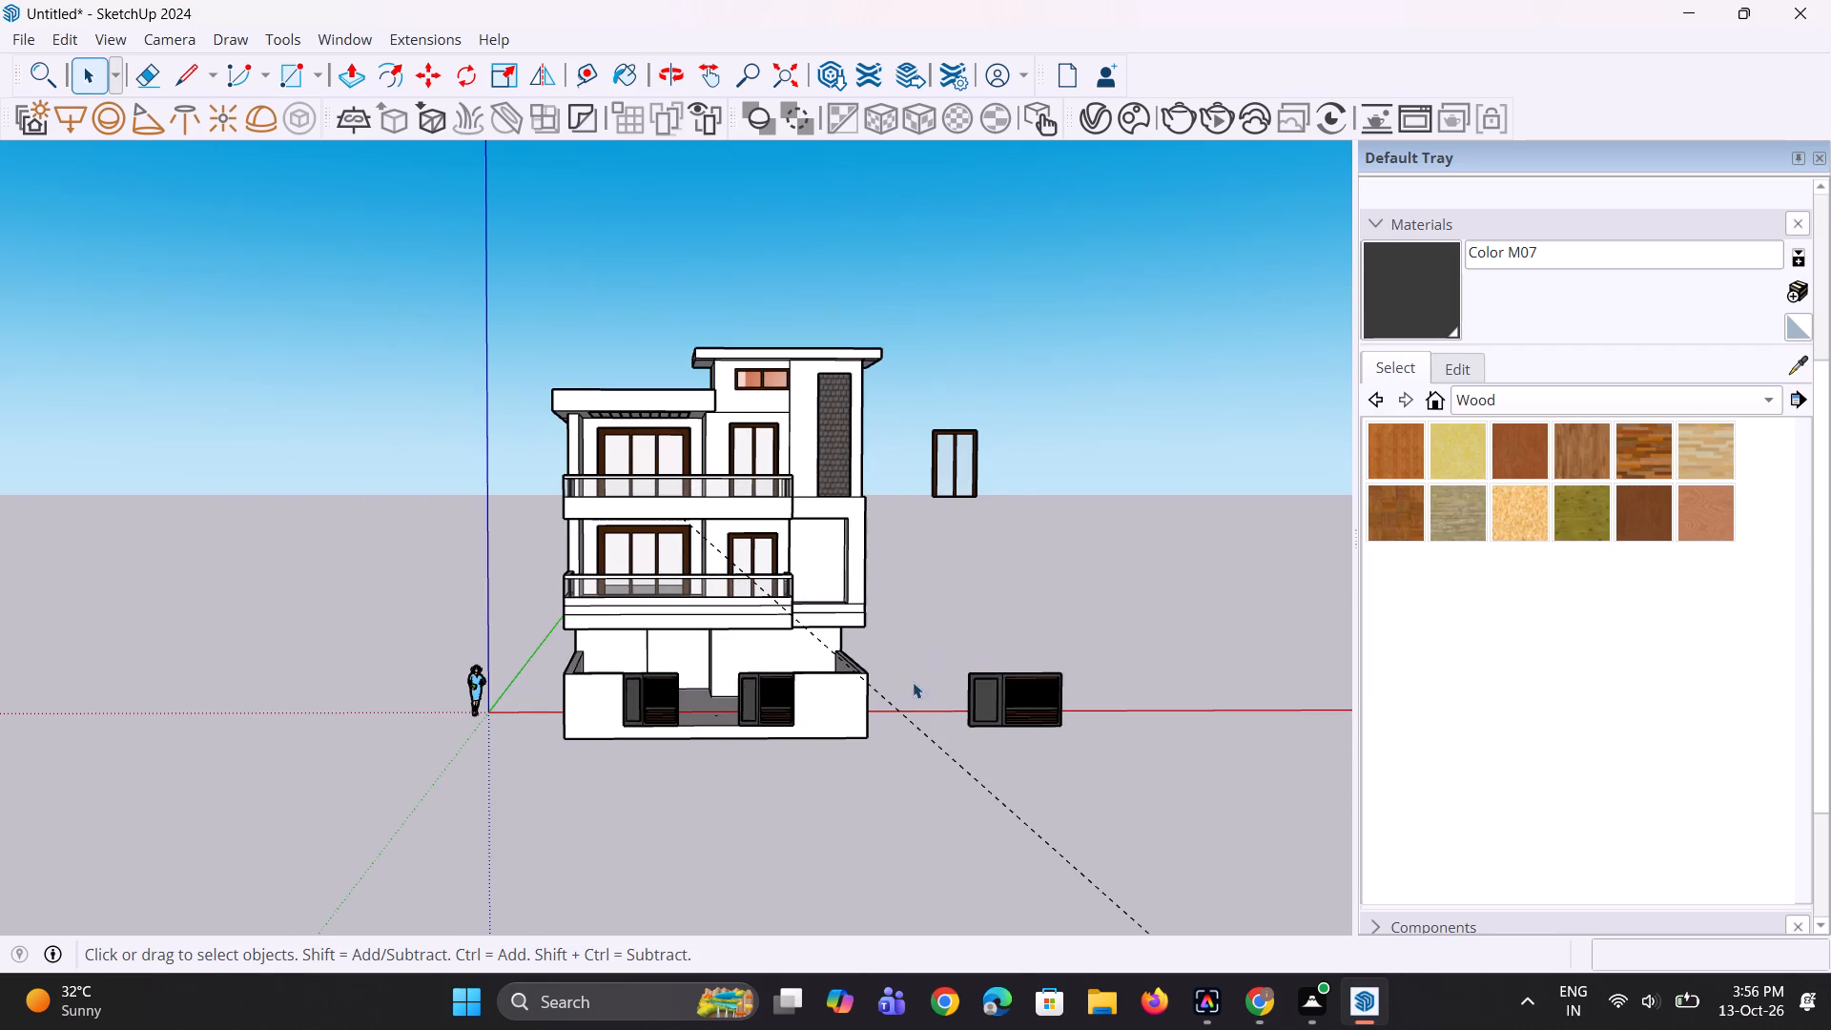
left_click_drag(913, 682, 912, 706)
left_click(915, 731)
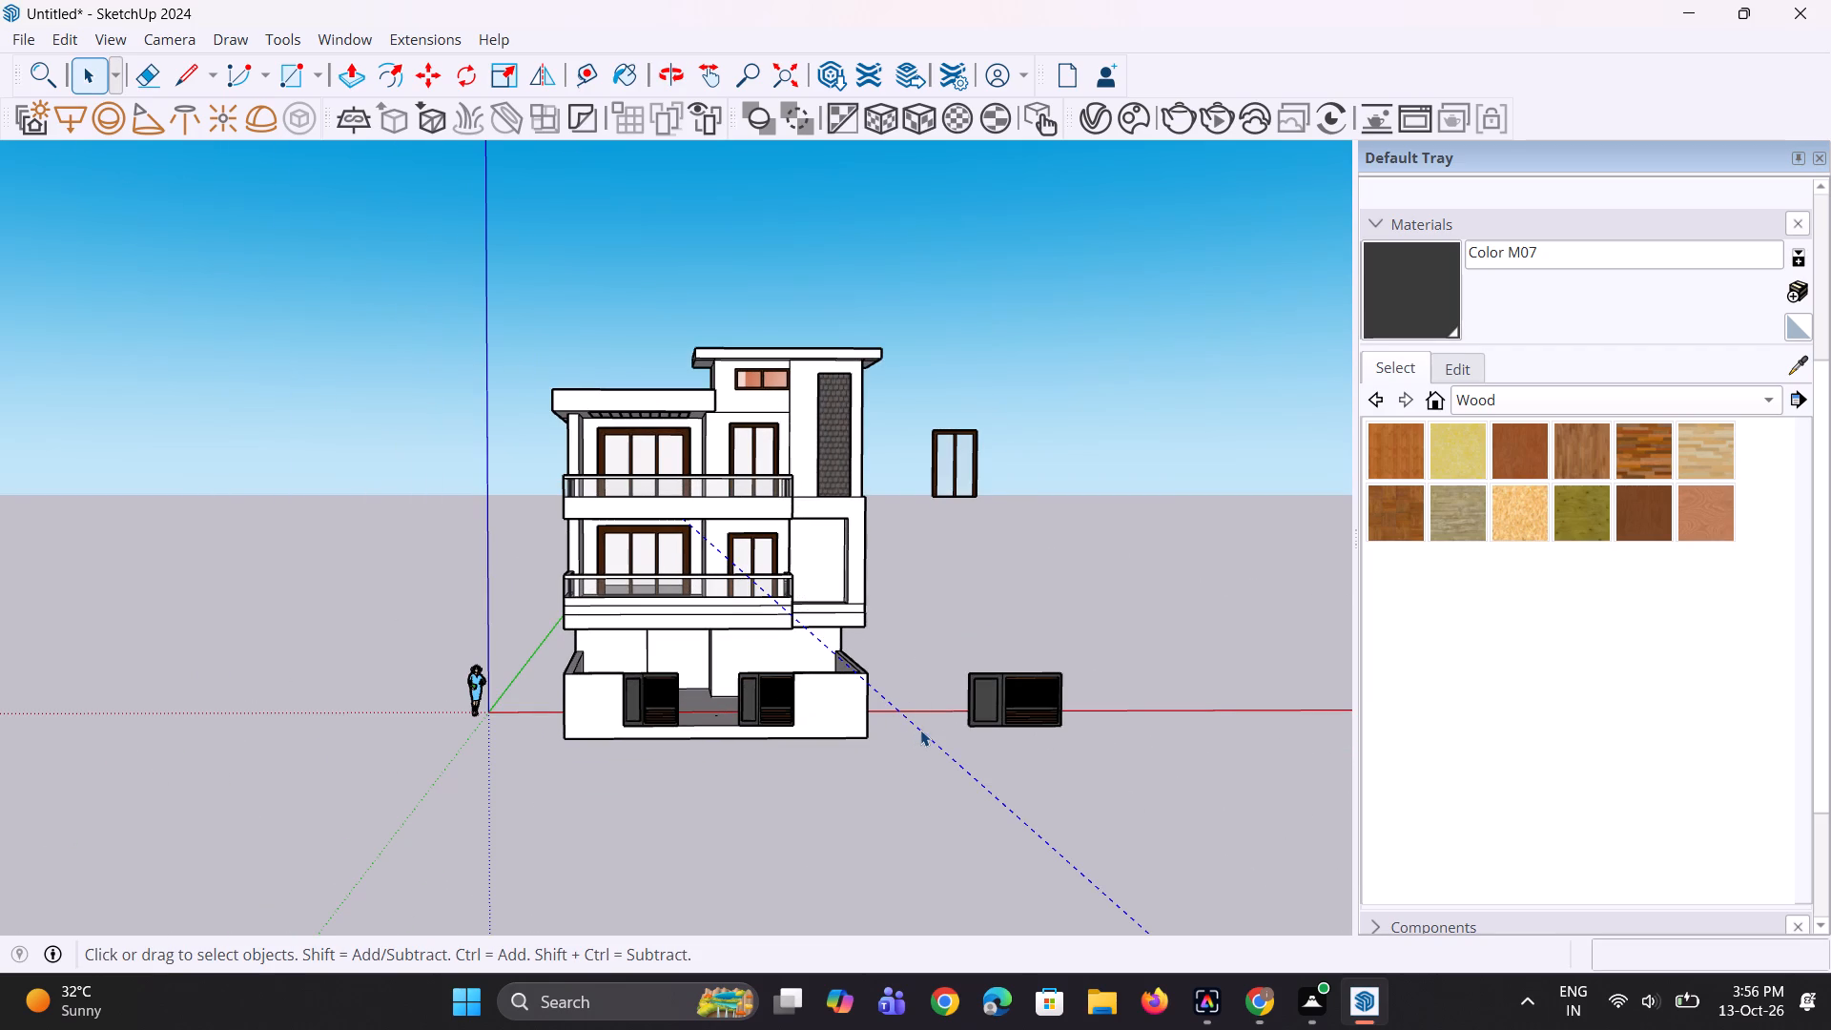
left_click(920, 730)
key("Delete")
Examine the house's front, balconies, upper-floor windows and roof from several angles.
middle_click_drag(914, 722, 854, 691)
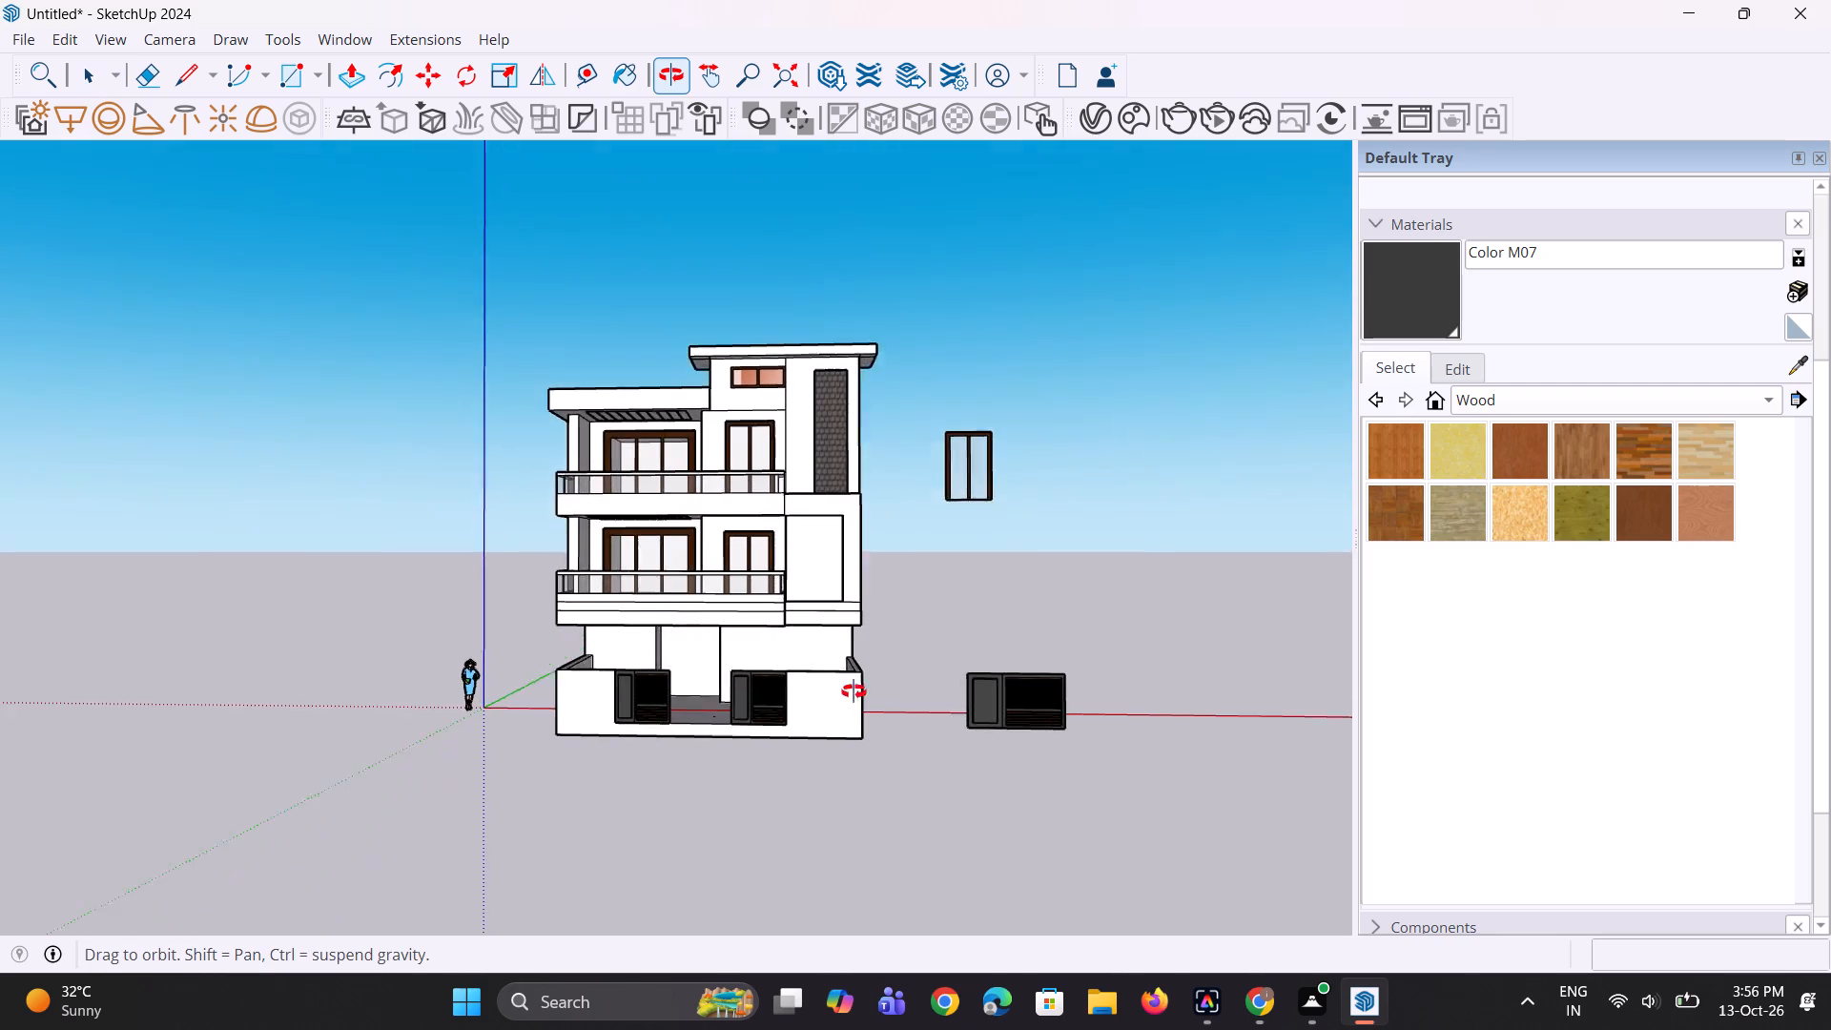
middle_click_drag(854, 691, 810, 686)
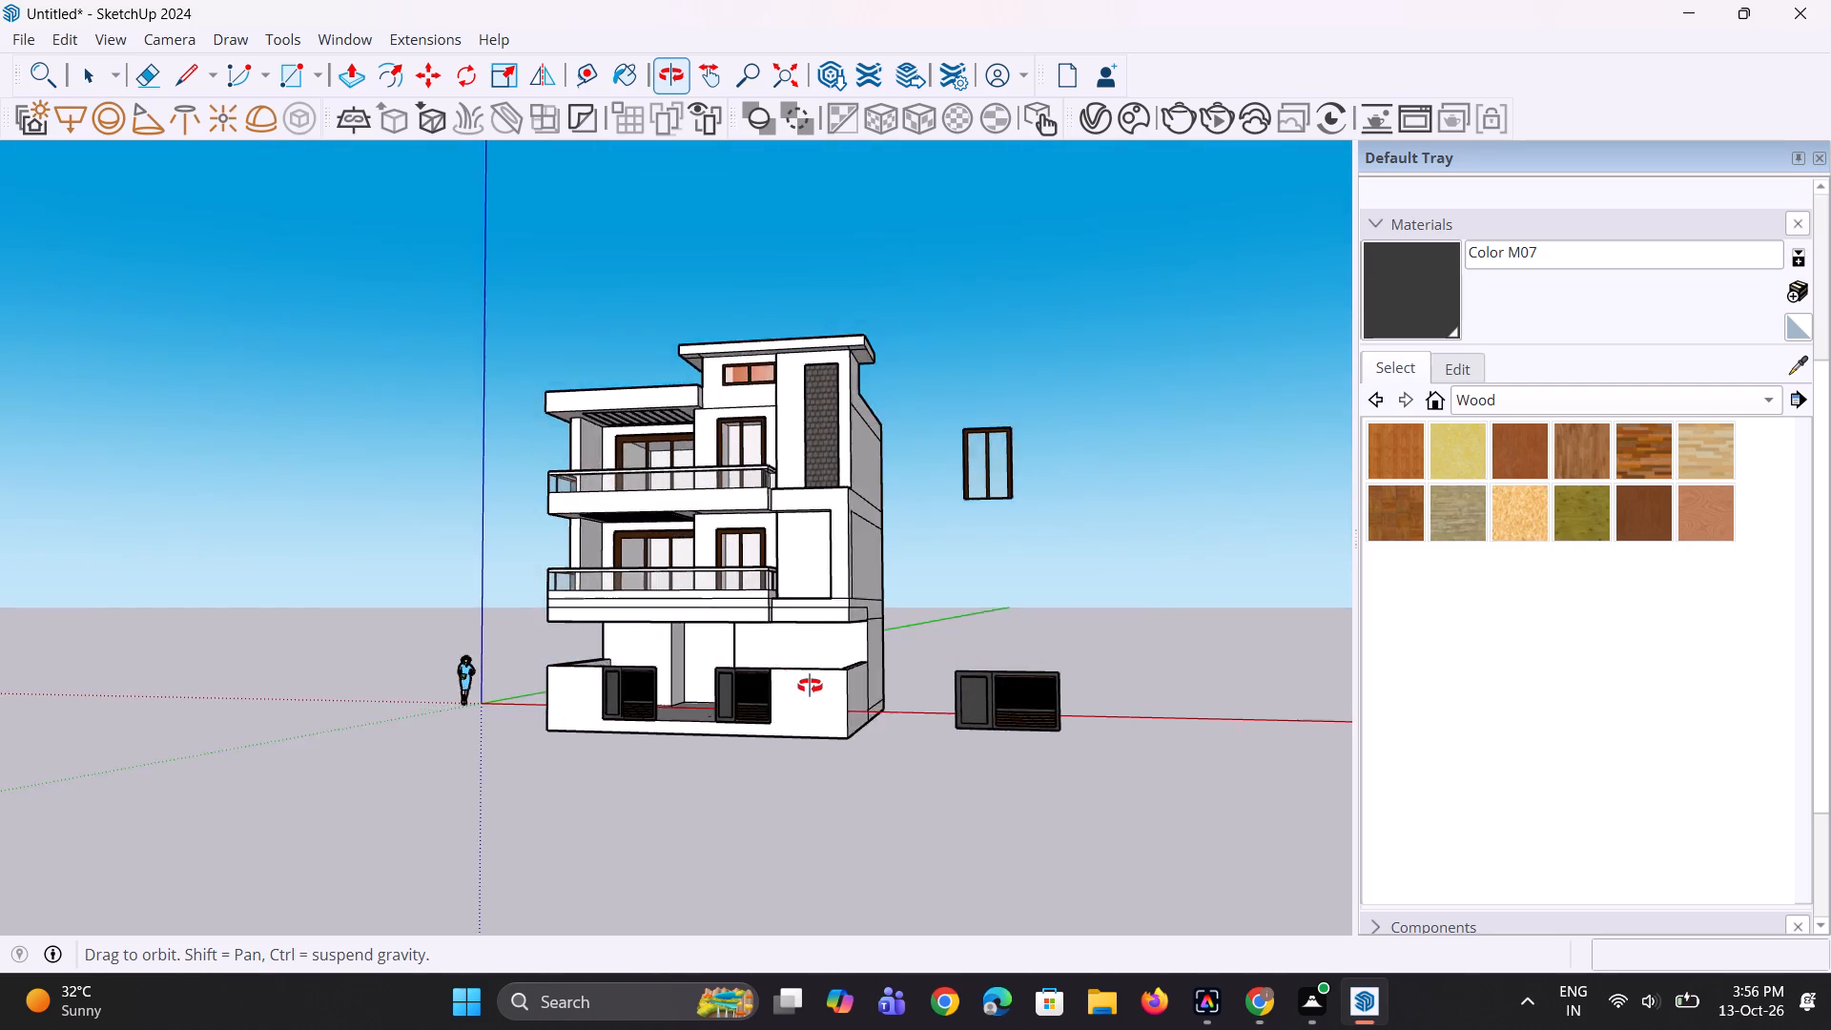
middle_click_drag(810, 686, 936, 702)
scroll(548, 625, "up", 11)
middle_click_drag(783, 653, 732, 719)
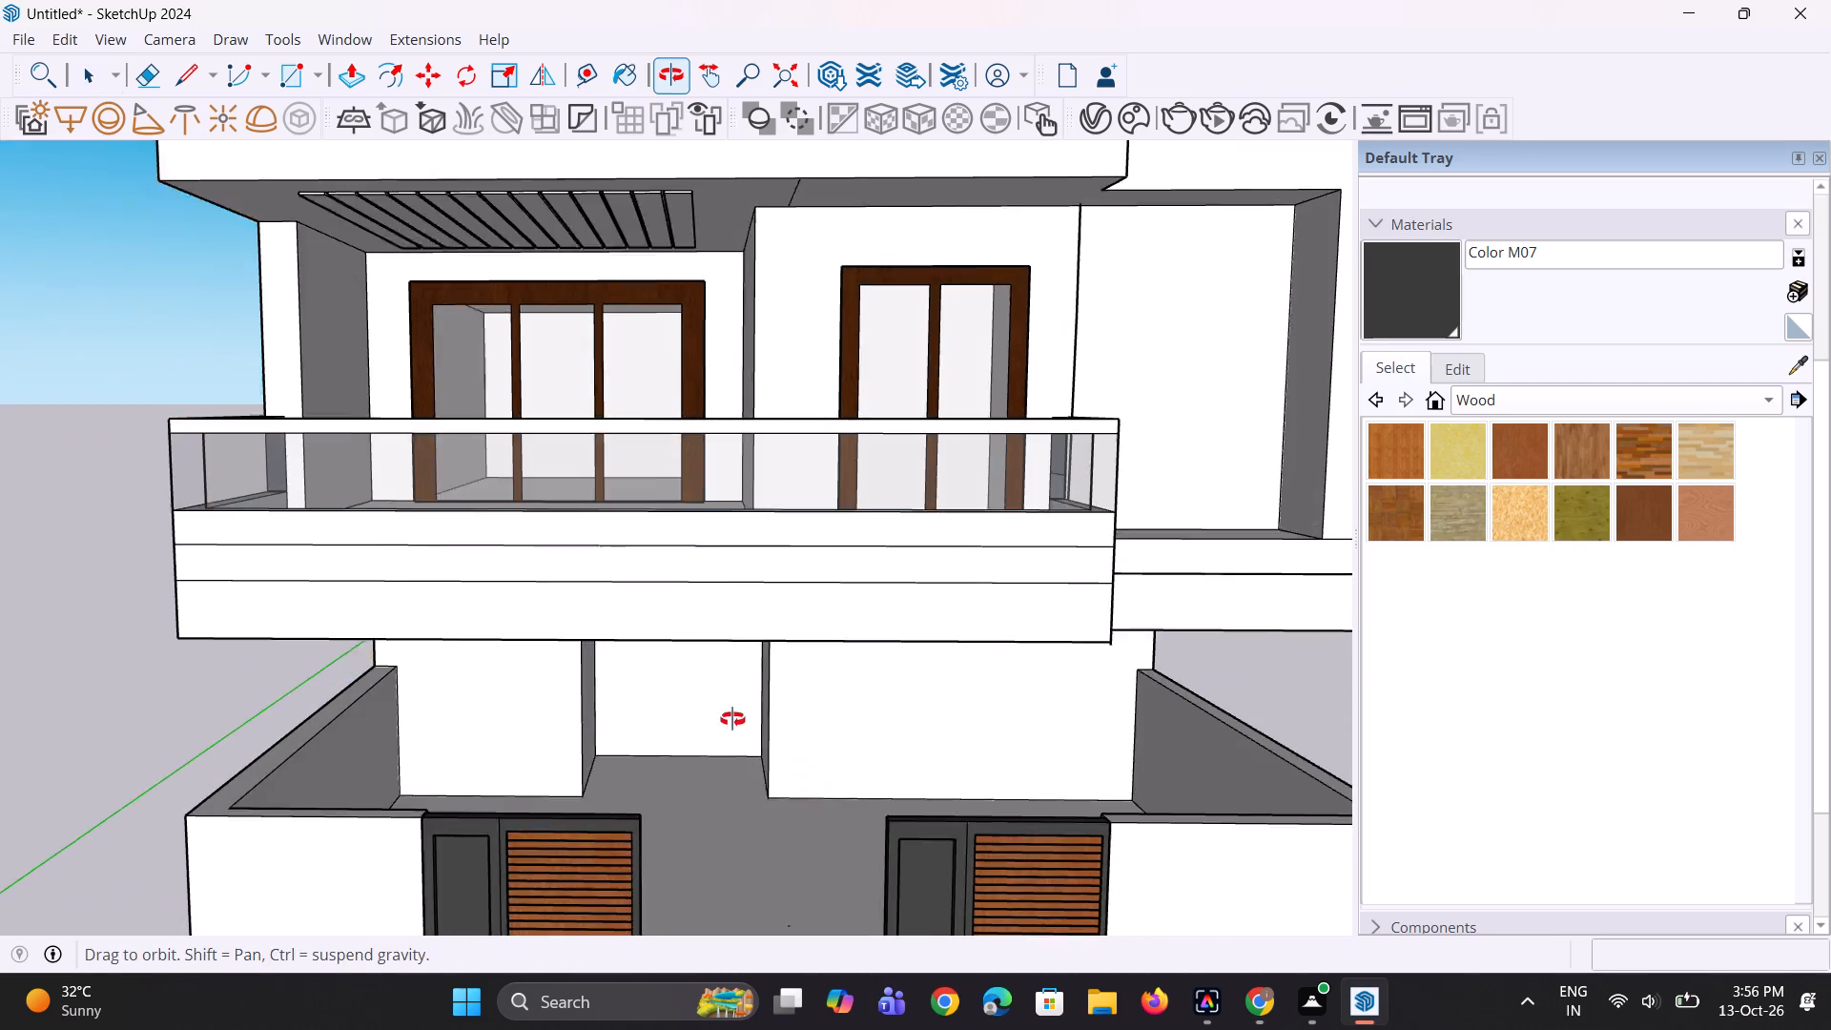
middle_click_drag(732, 719, 730, 721)
scroll(737, 709, "down", 9)
middle_click_drag(686, 715, 685, 668)
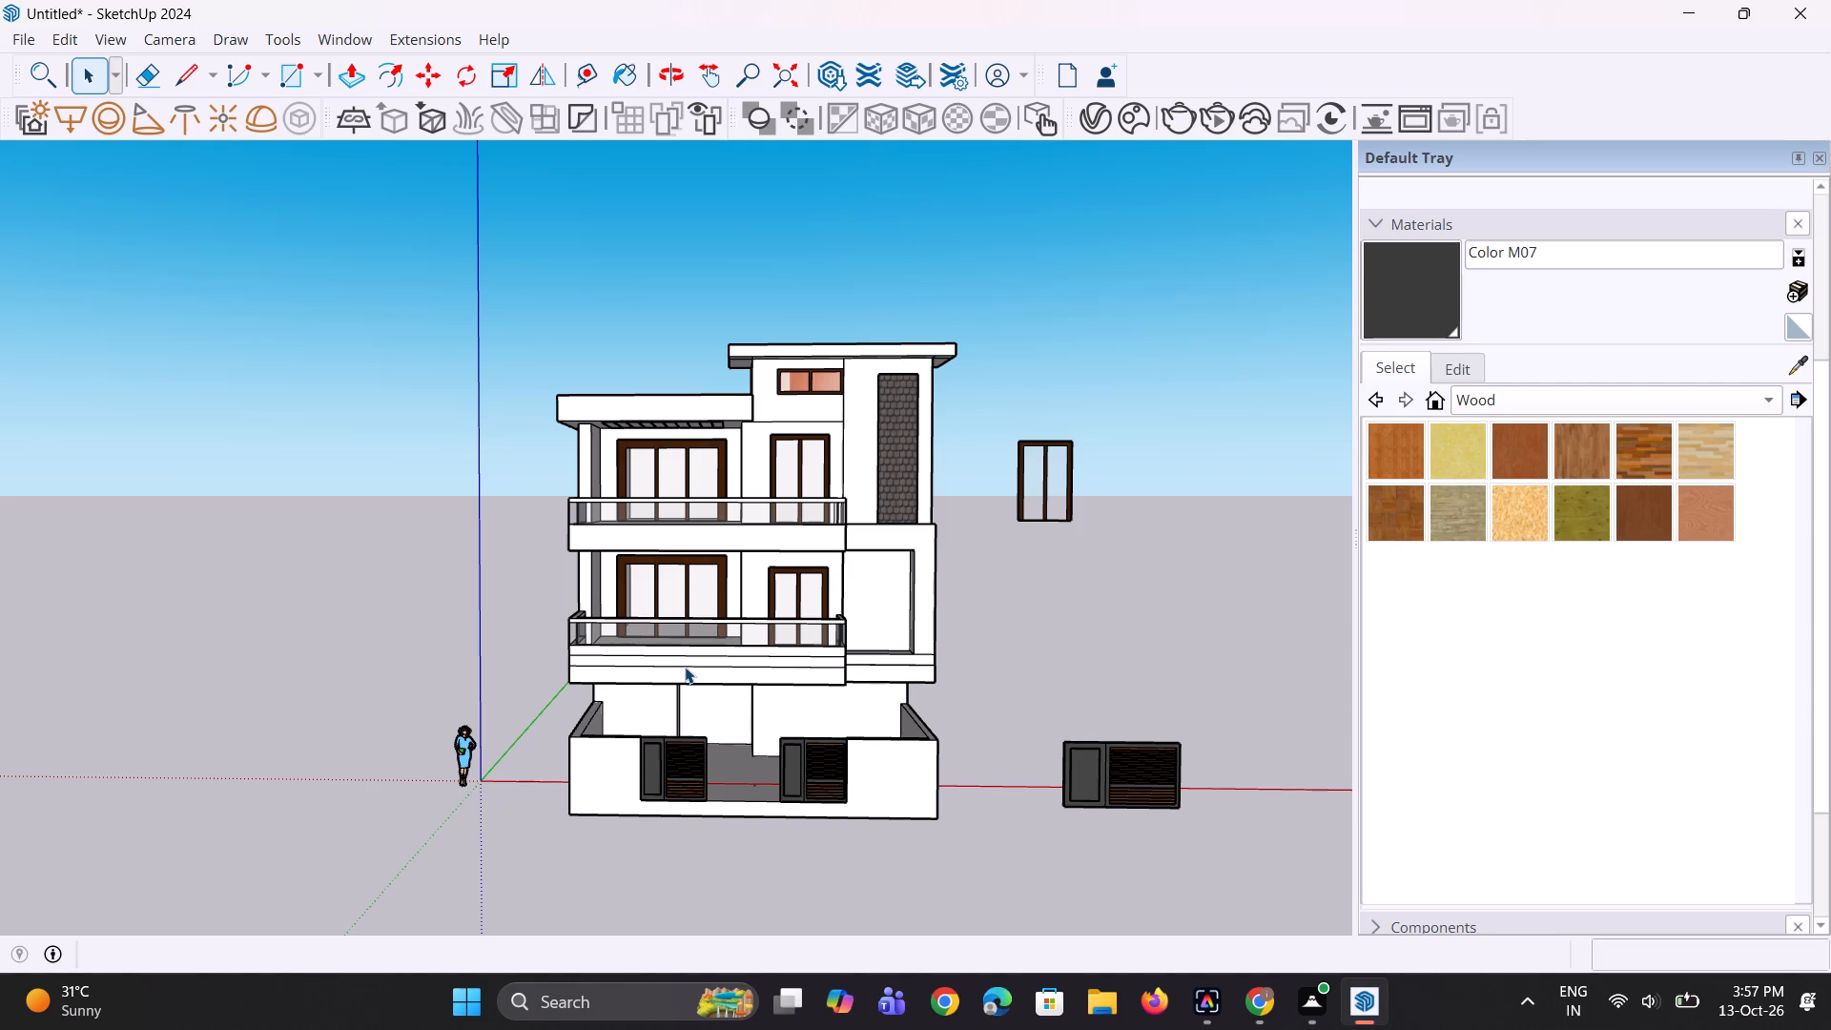
scroll(685, 667, "down", 4)
scroll(685, 667, "up", 3)
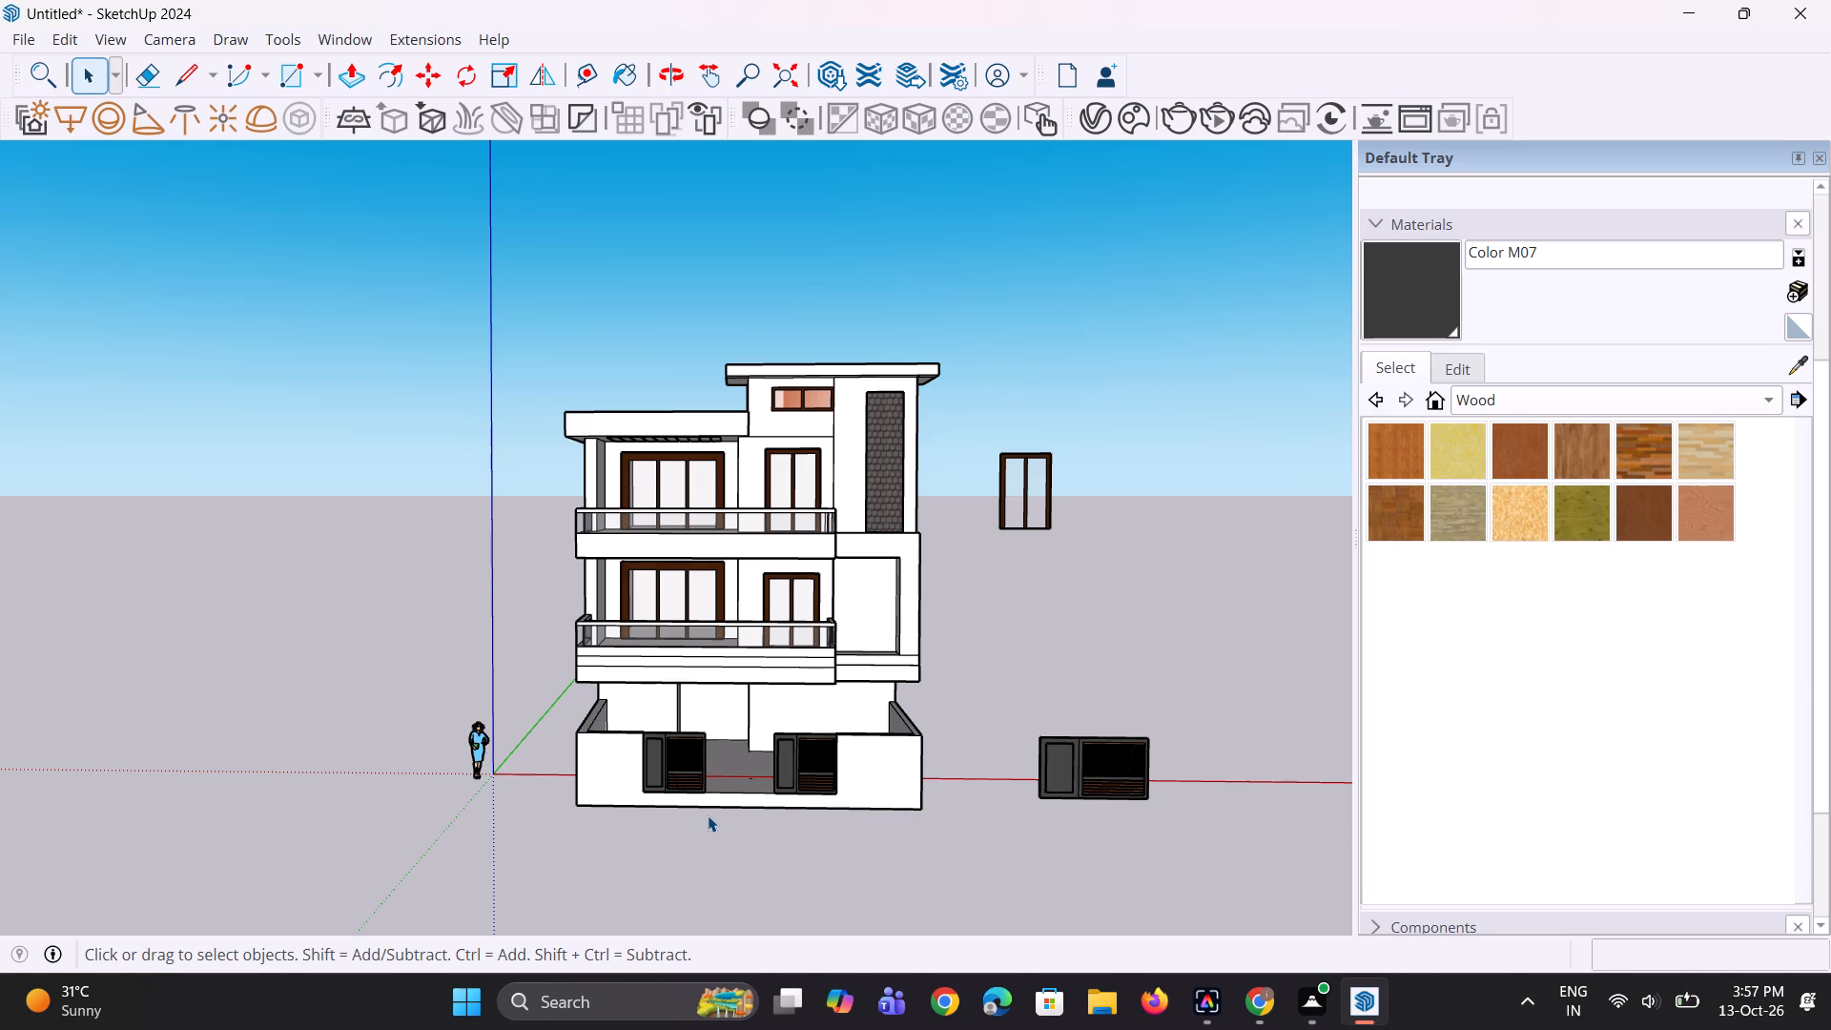
scroll(747, 691, "down", 2)
middle_click_drag(747, 690, 705, 669)
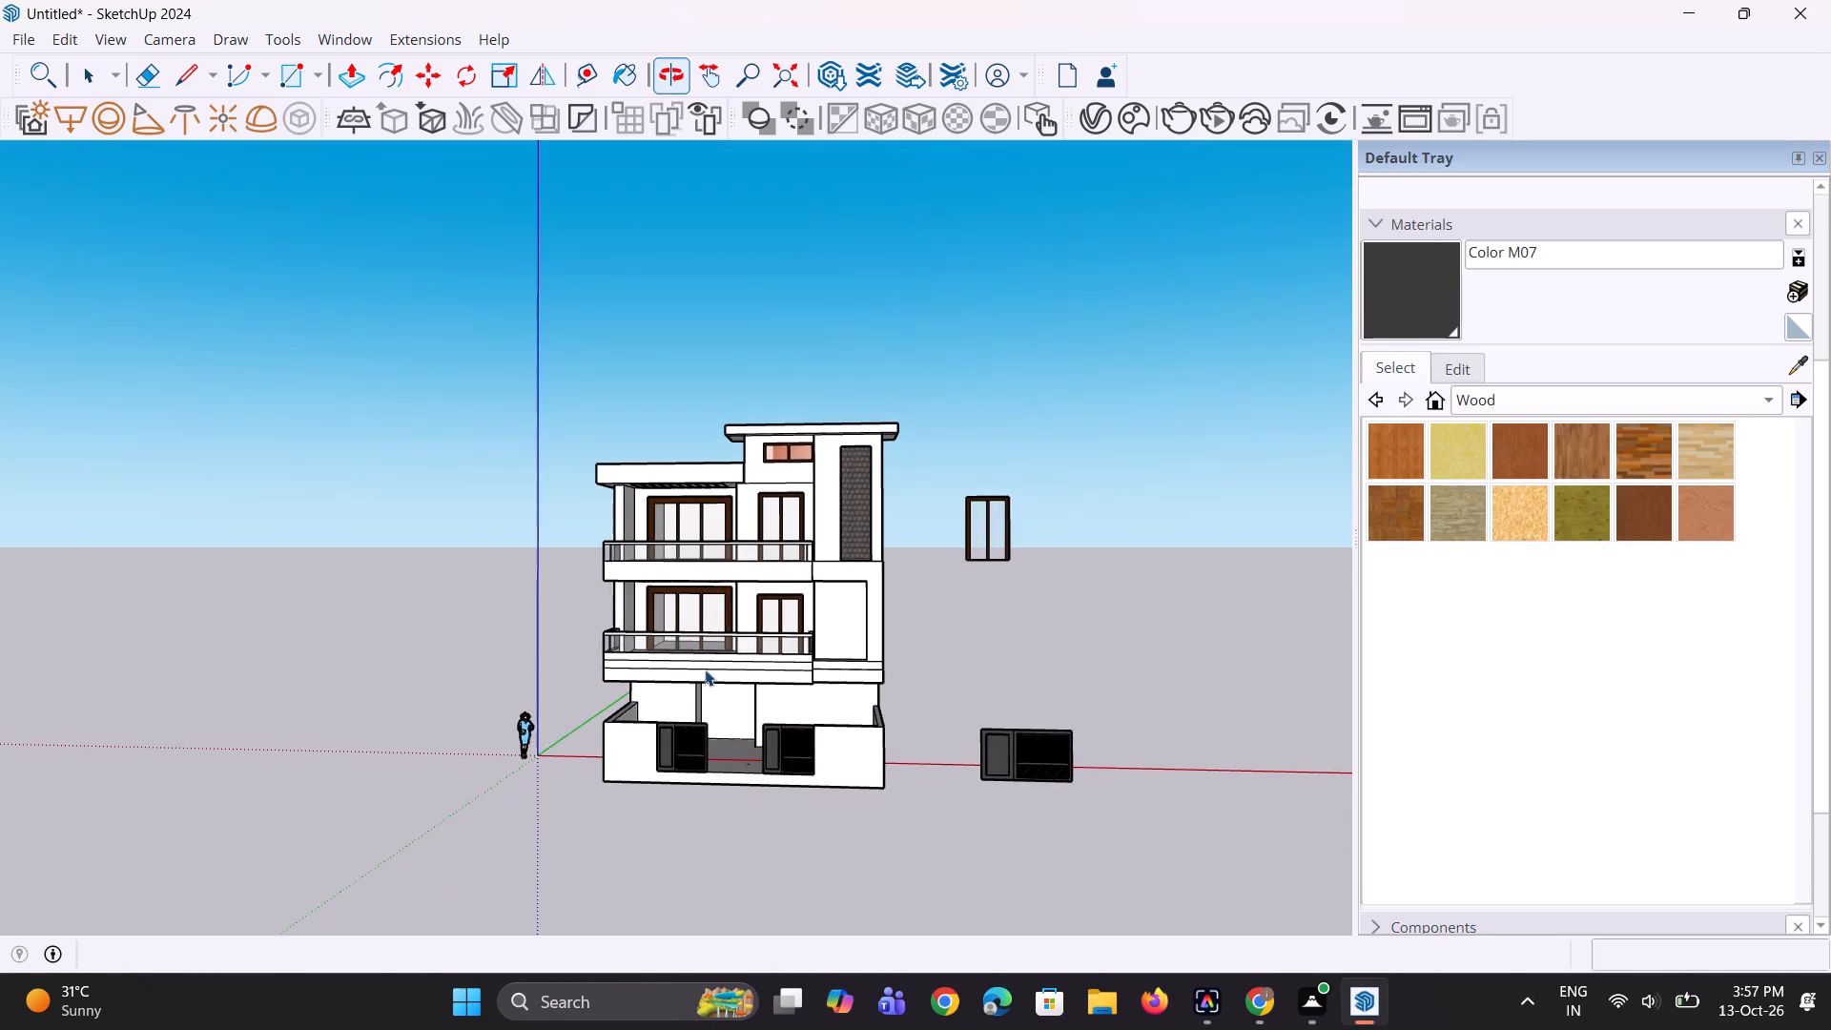
scroll(794, 687, "up", 9)
scroll(734, 606, "up", 1)
middle_click_drag(712, 566, 750, 629)
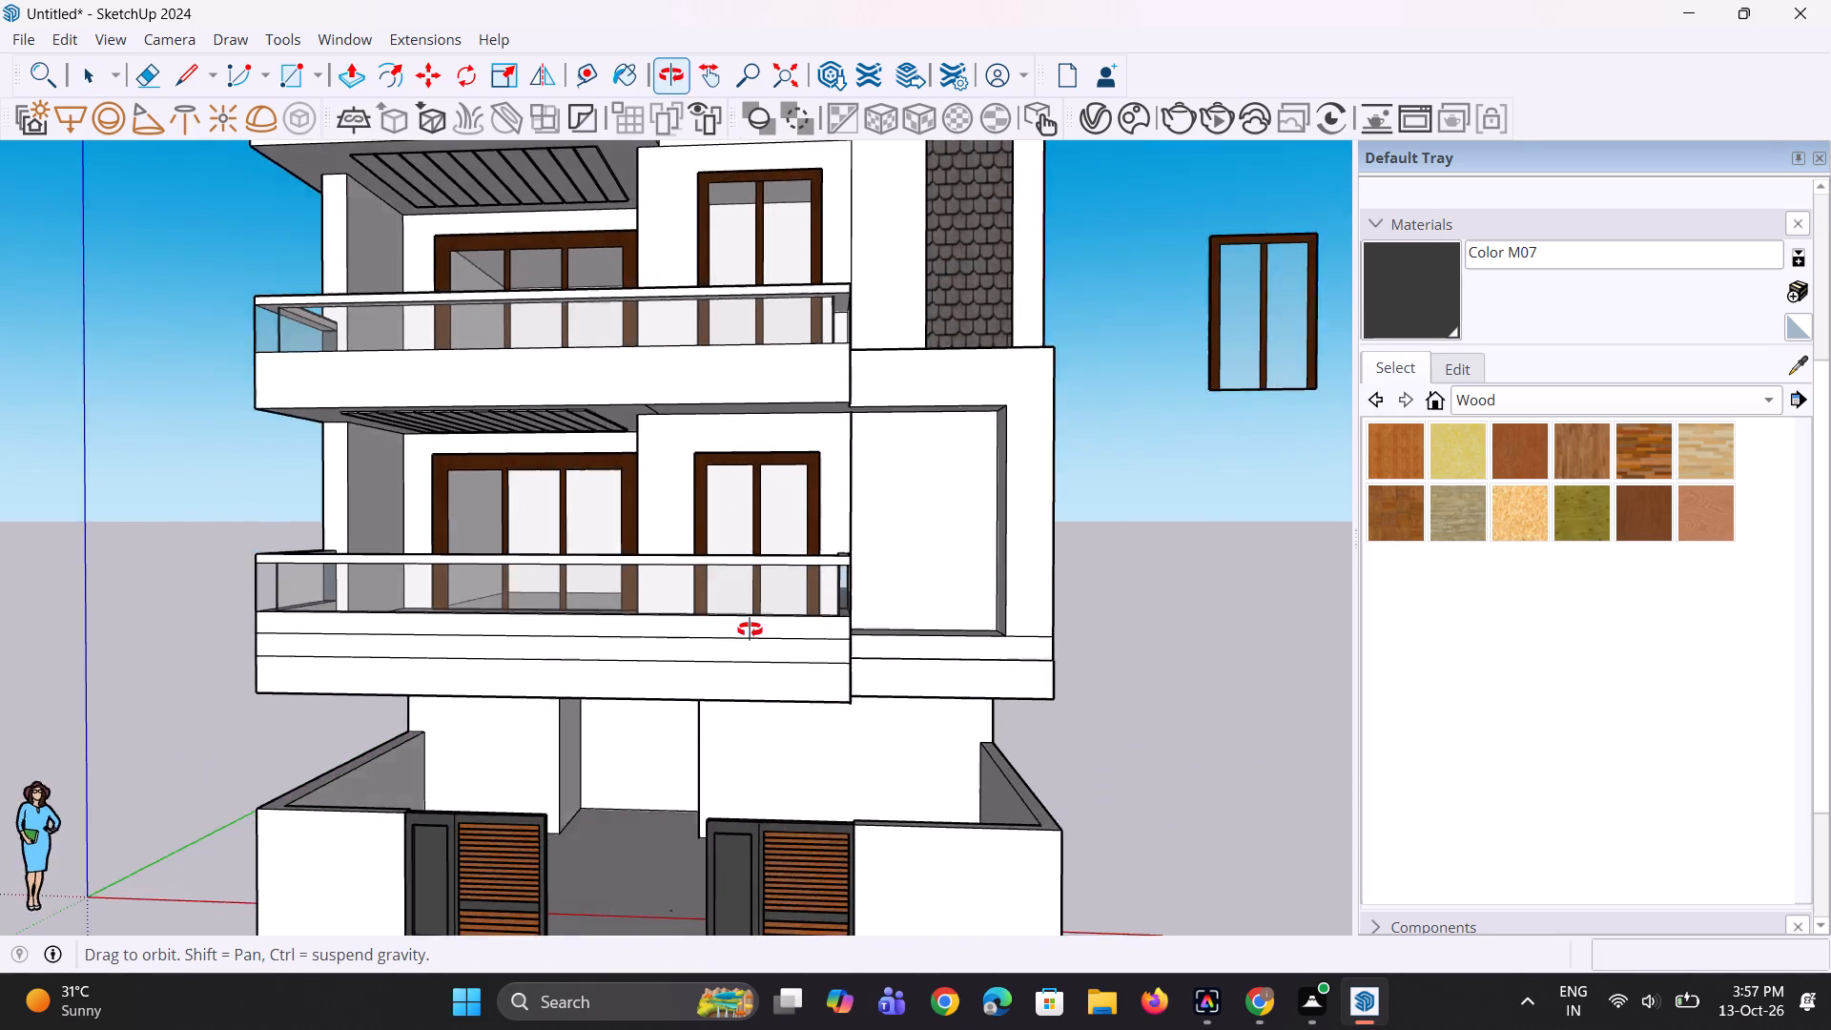
middle_click_drag(750, 629, 804, 652)
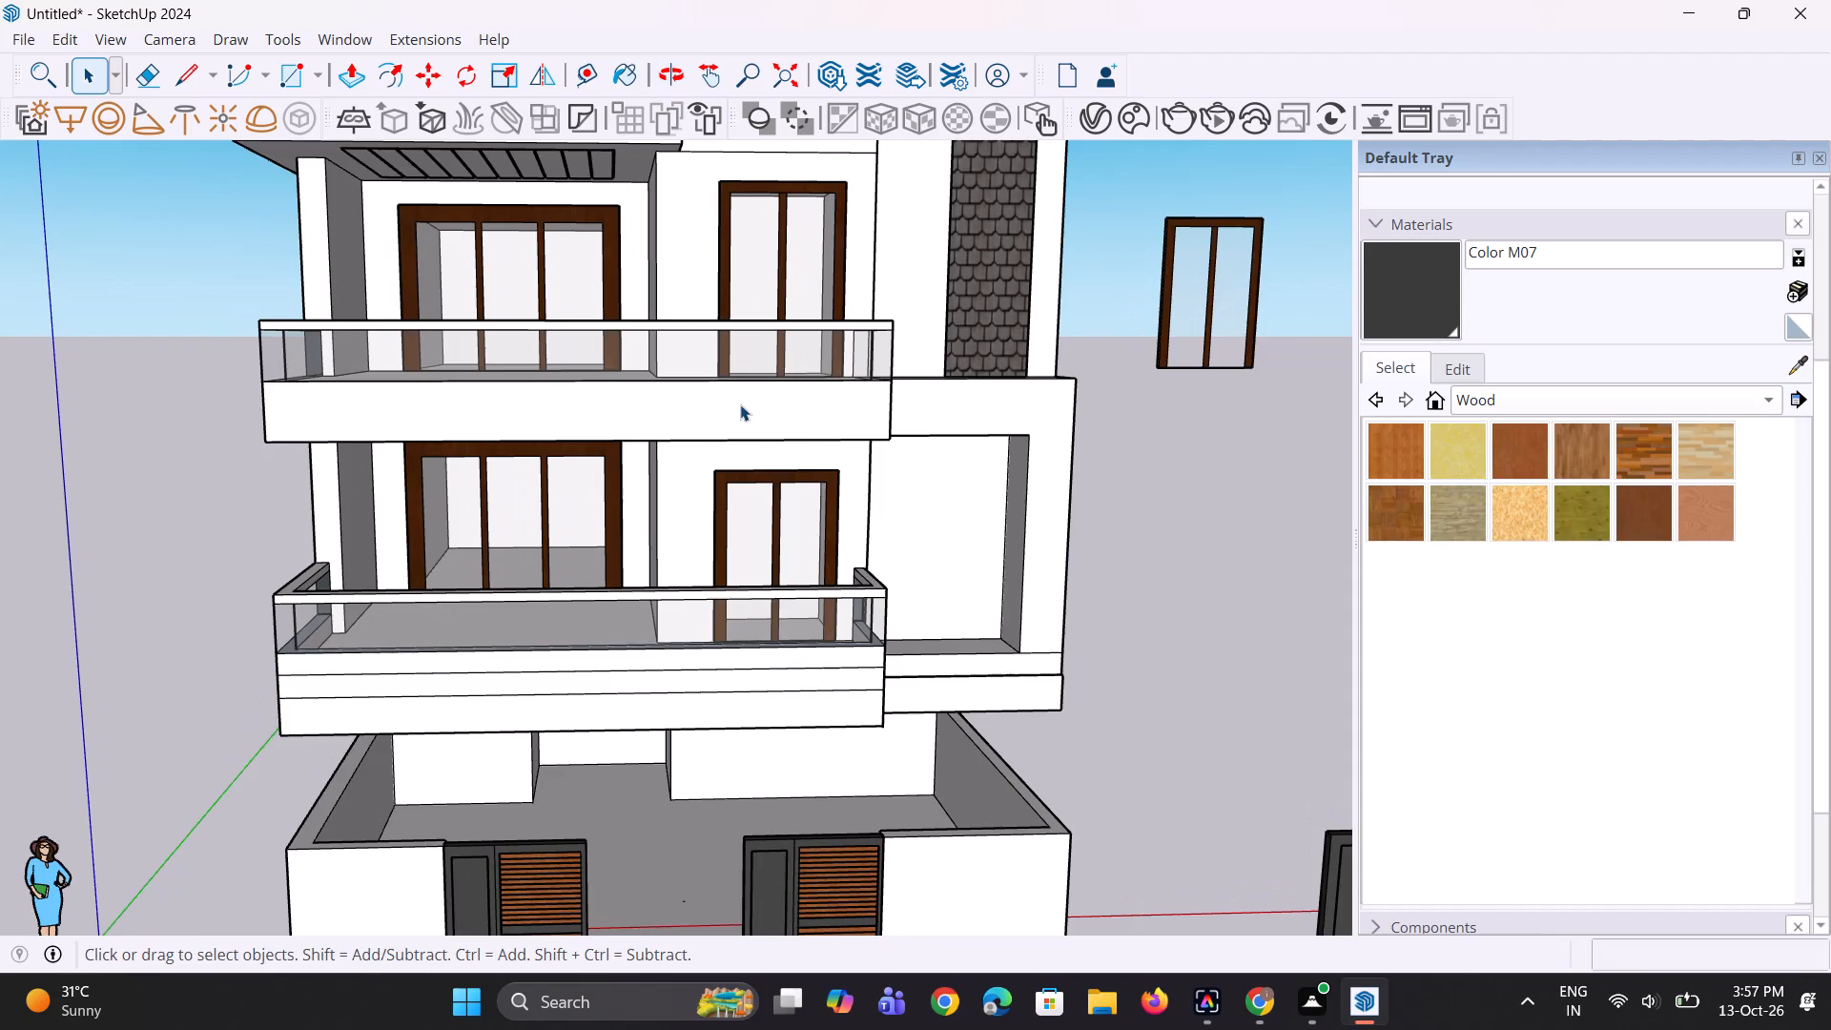
scroll(740, 404, "up", 2)
scroll(632, 389, "up", 2)
middle_click_drag(632, 389, 852, 566)
scroll(852, 566, "down", 5)
scroll(834, 463, "down", 1)
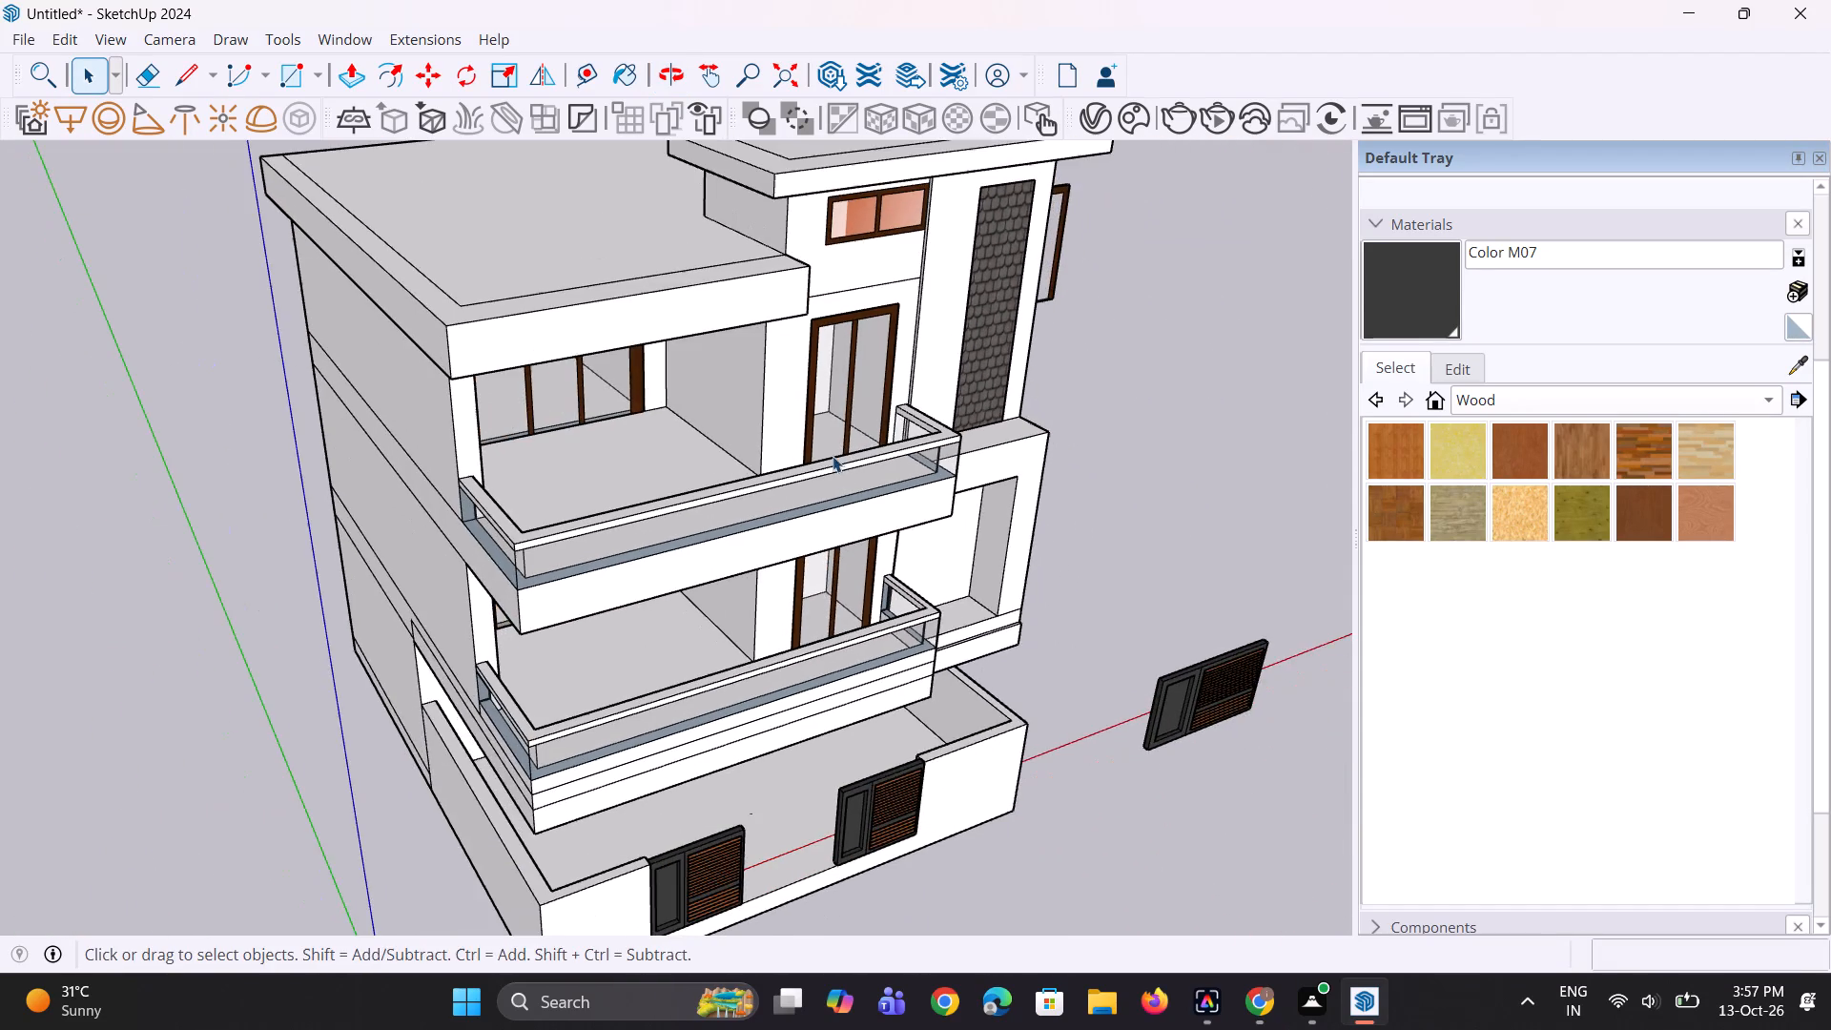
middle_click_drag(795, 391, 774, 382)
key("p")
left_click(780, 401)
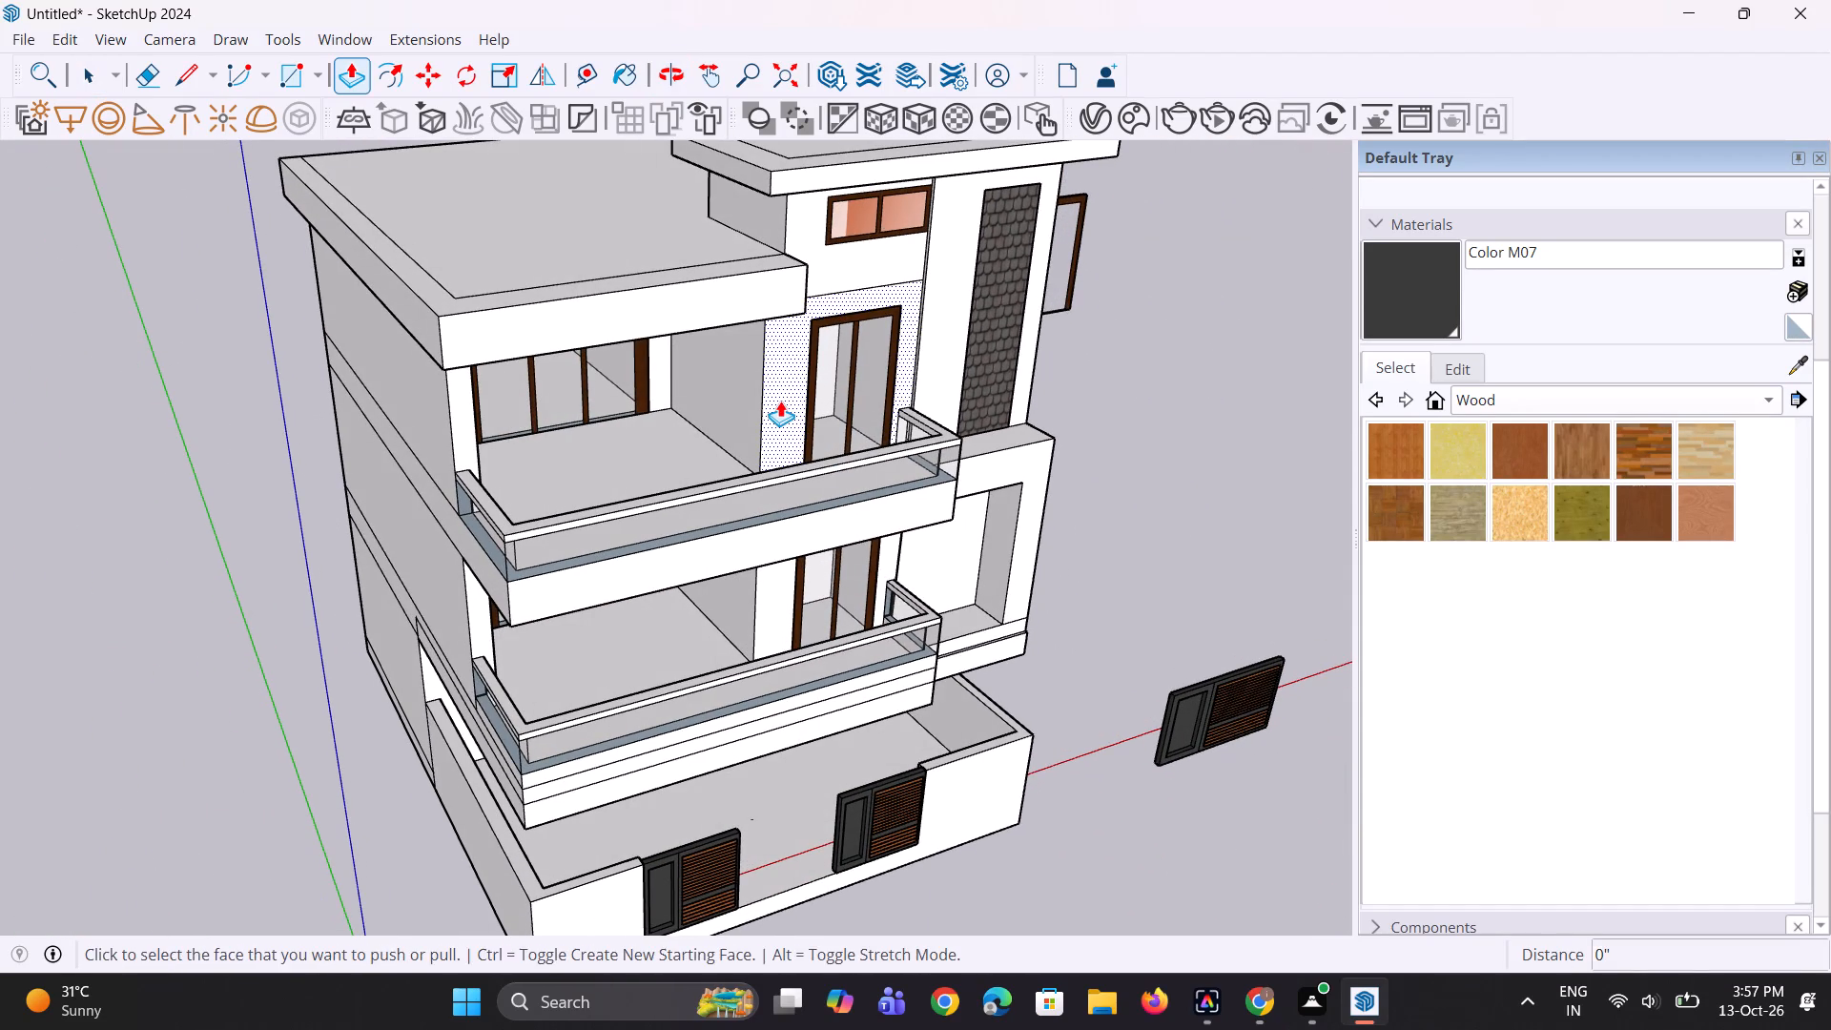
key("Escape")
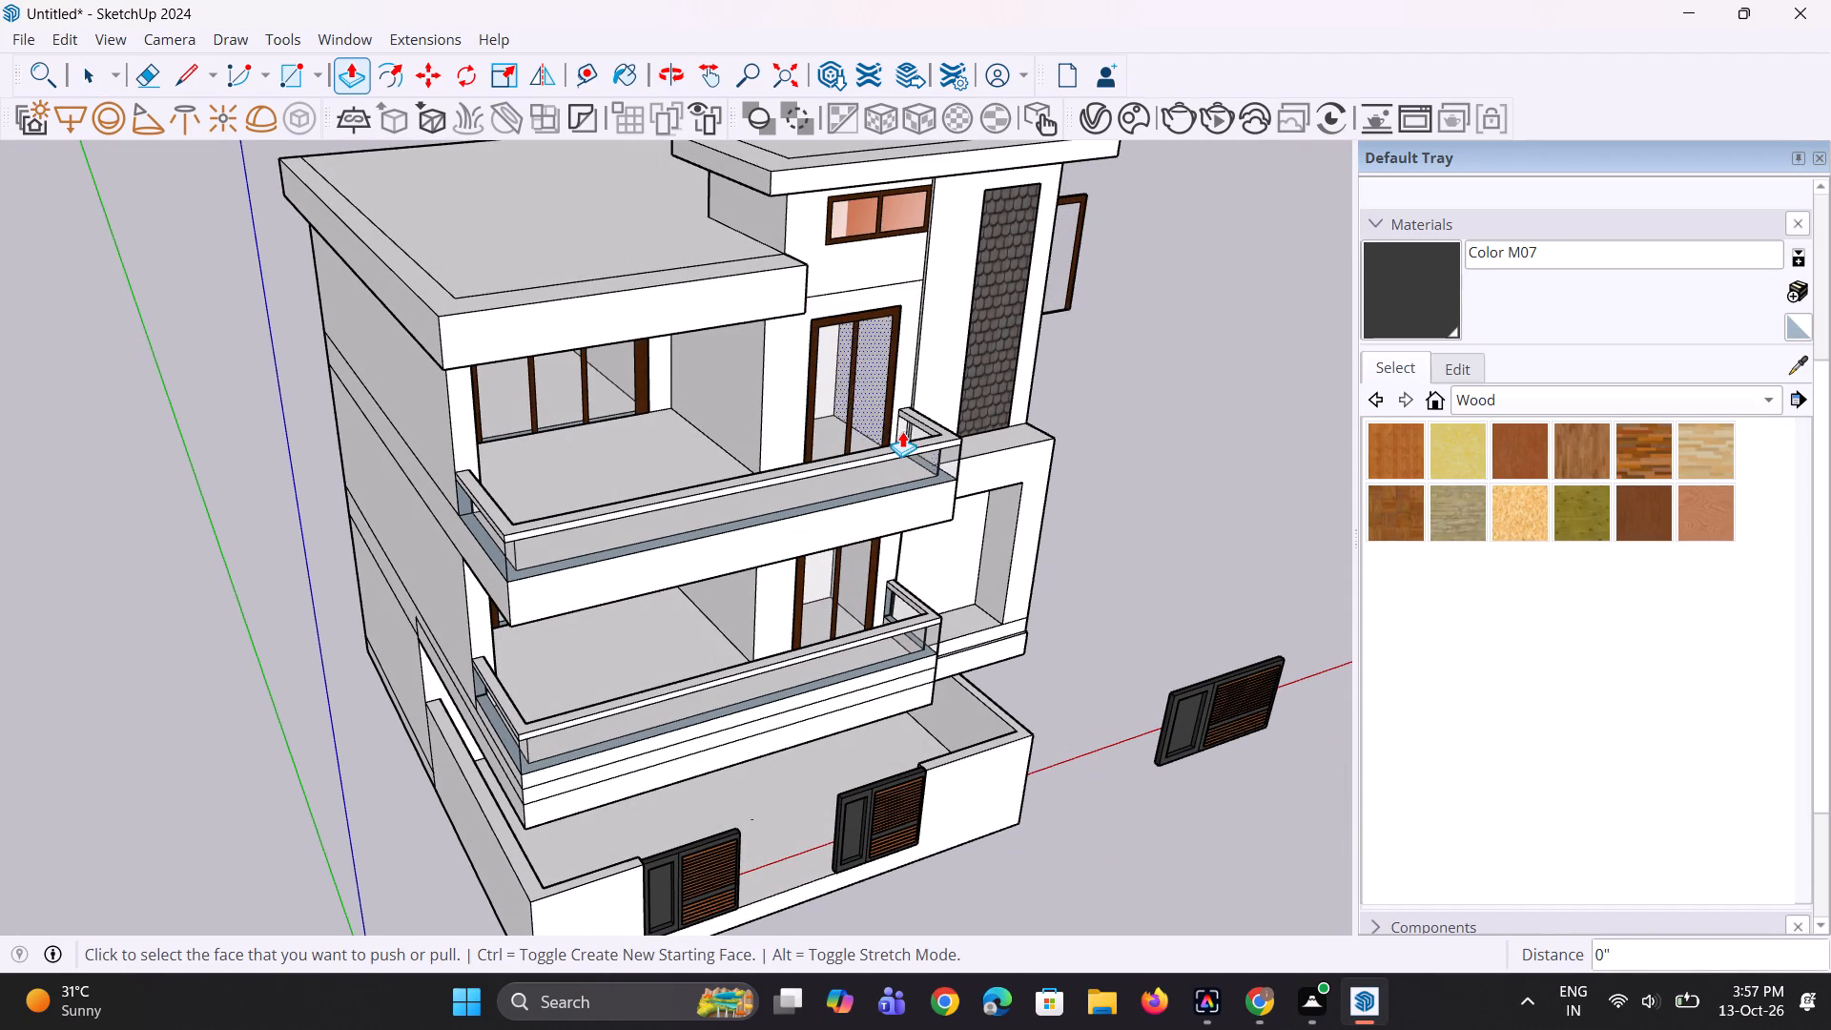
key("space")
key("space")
Import the 2016+Honda+Civic+LX+Sedan model from the Downloads folder and place it in the open space beside the house.
scroll(446, 638, "down", 4)
middle_click_drag(907, 716, 738, 577)
left_click(1039, 677)
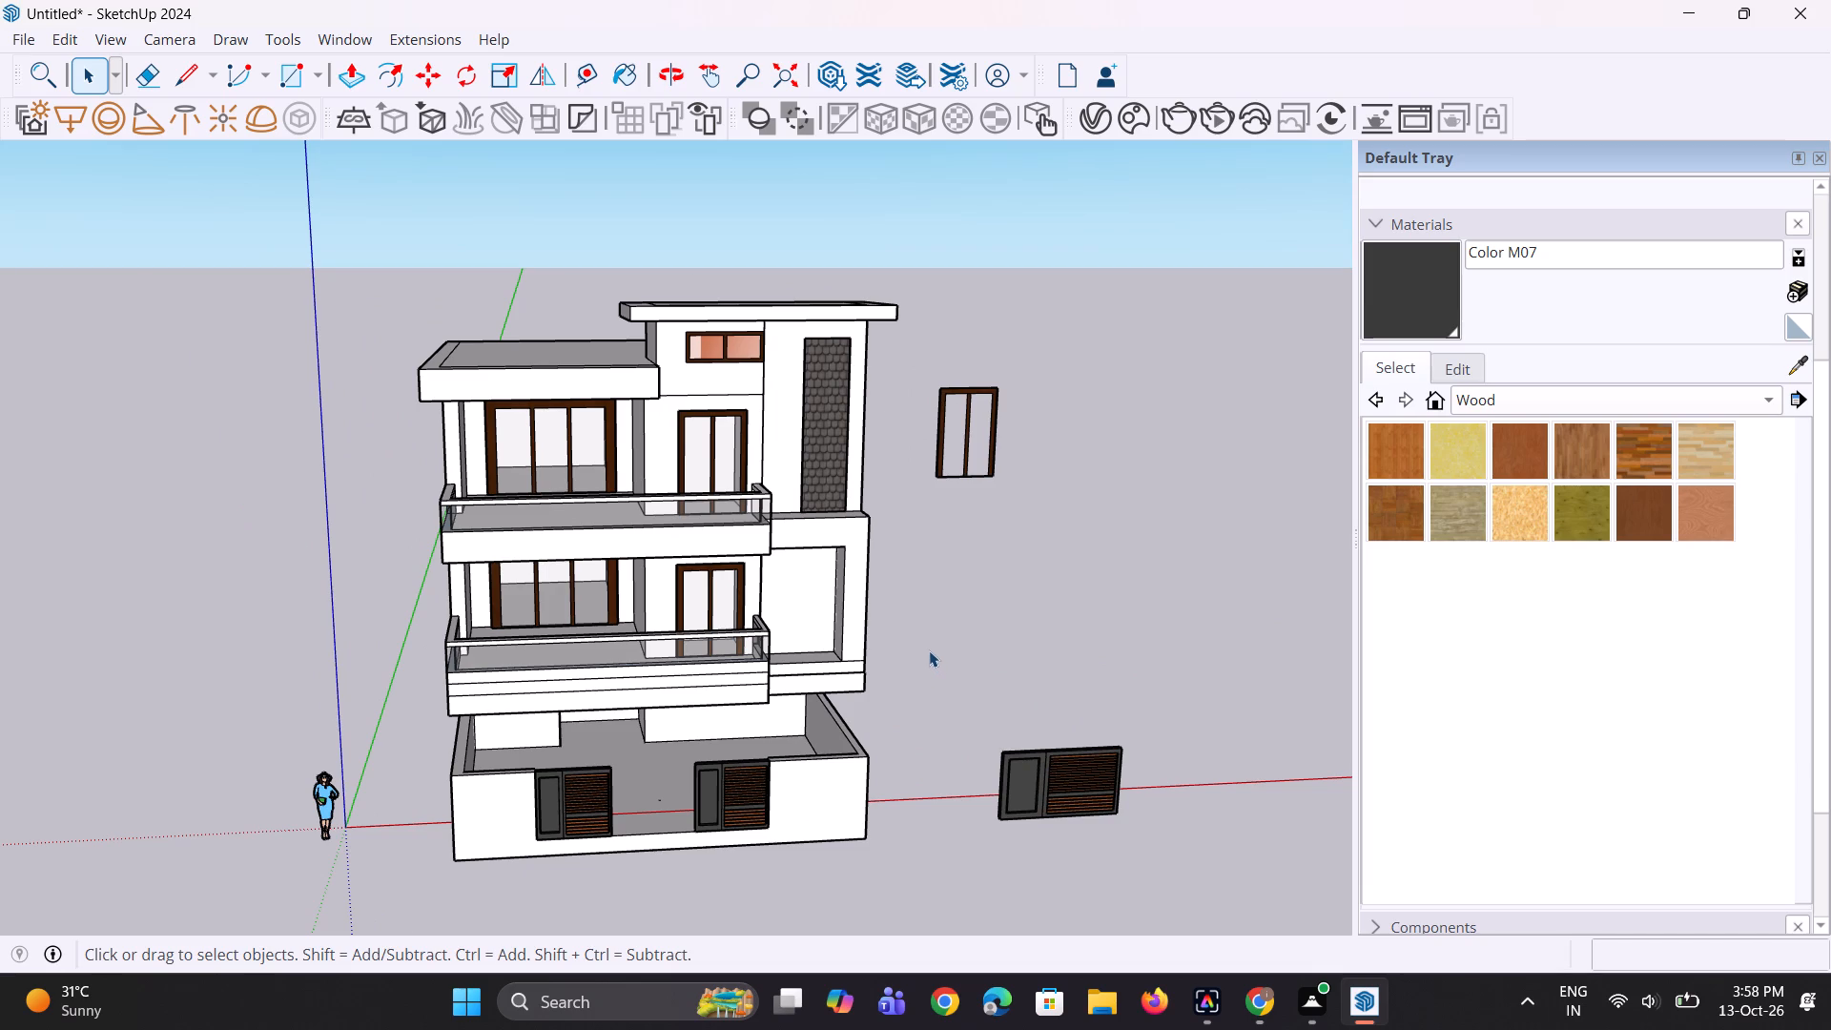
middle_click_drag(922, 647, 870, 650)
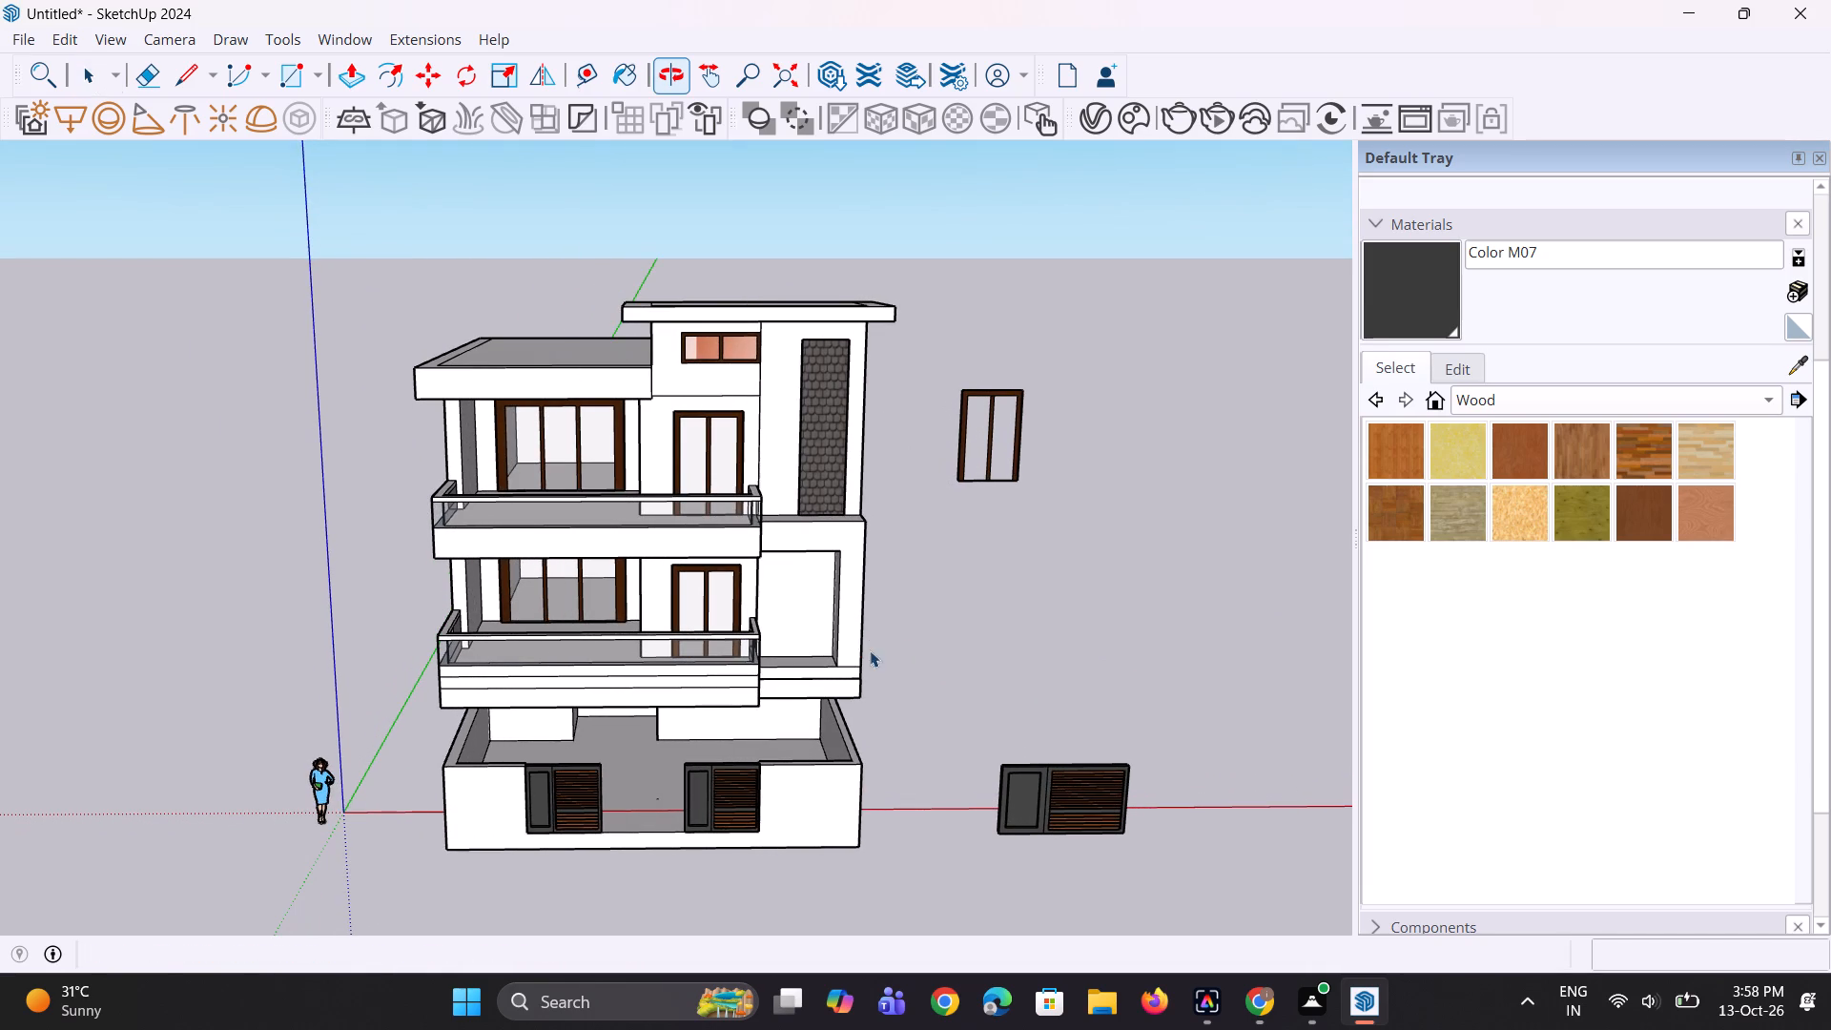
left_click(27, 38)
left_click(89, 372)
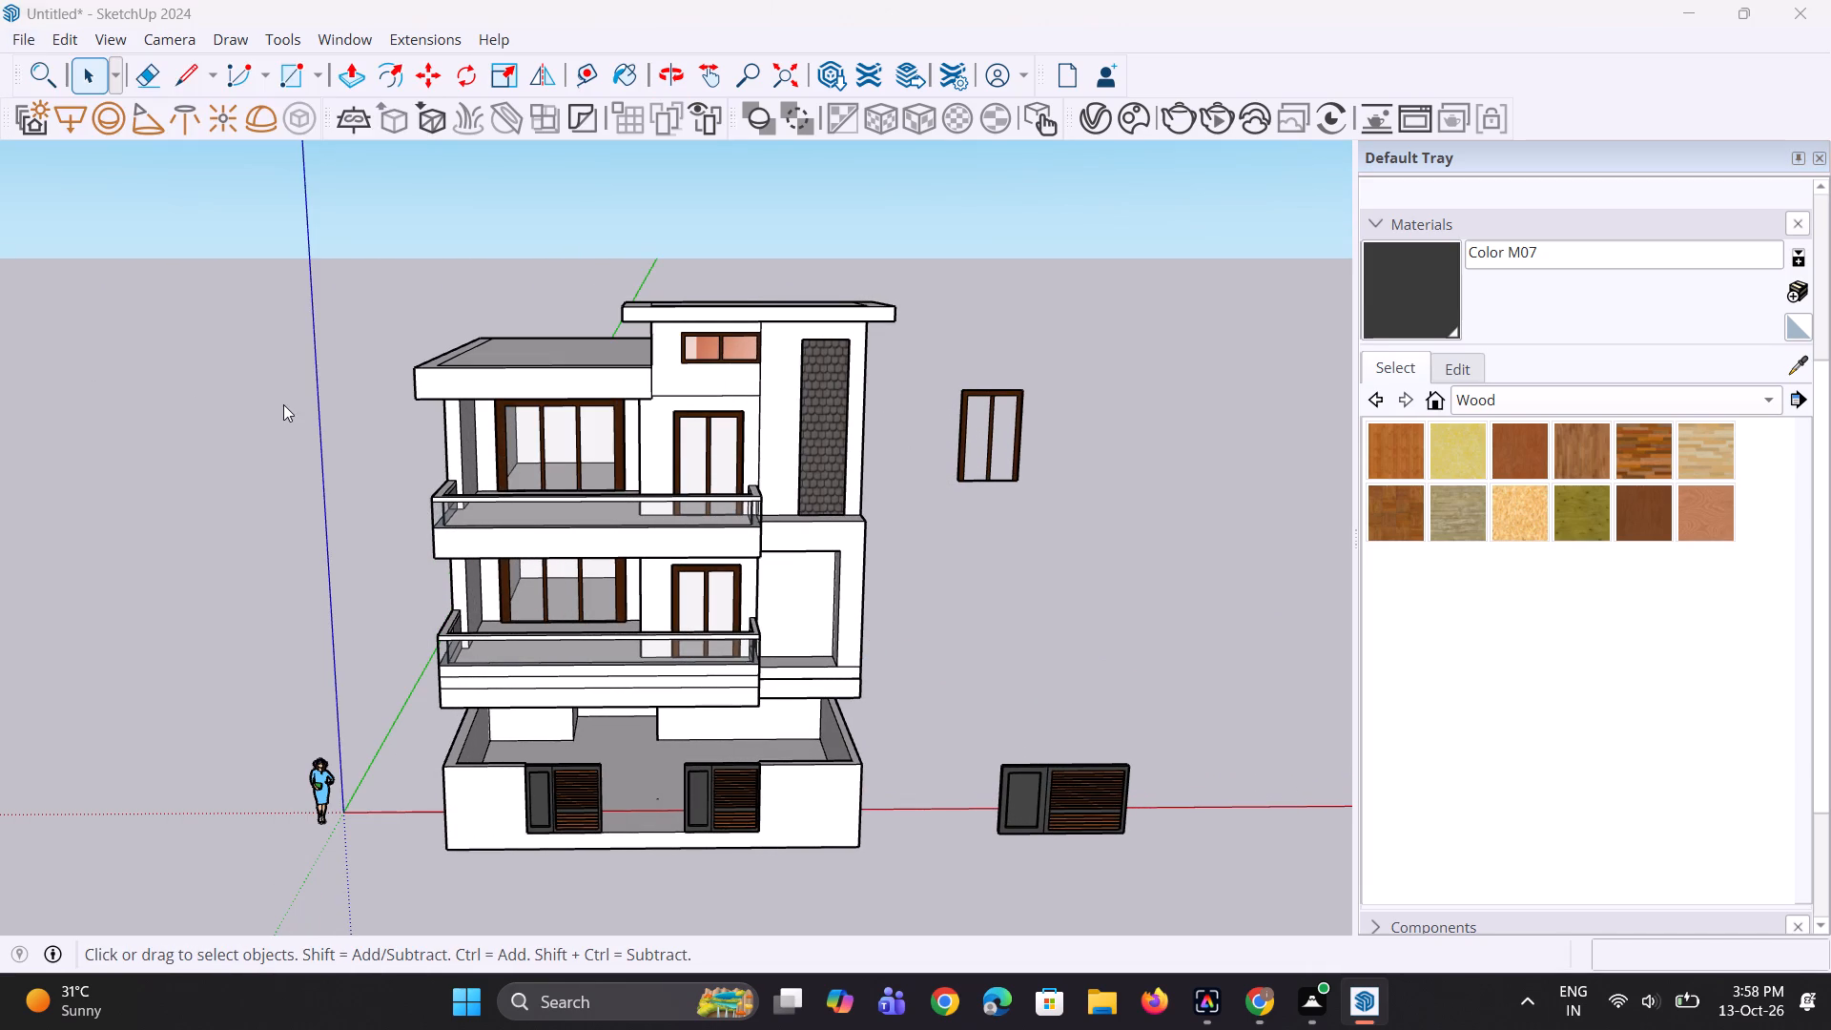
left_click(159, 330)
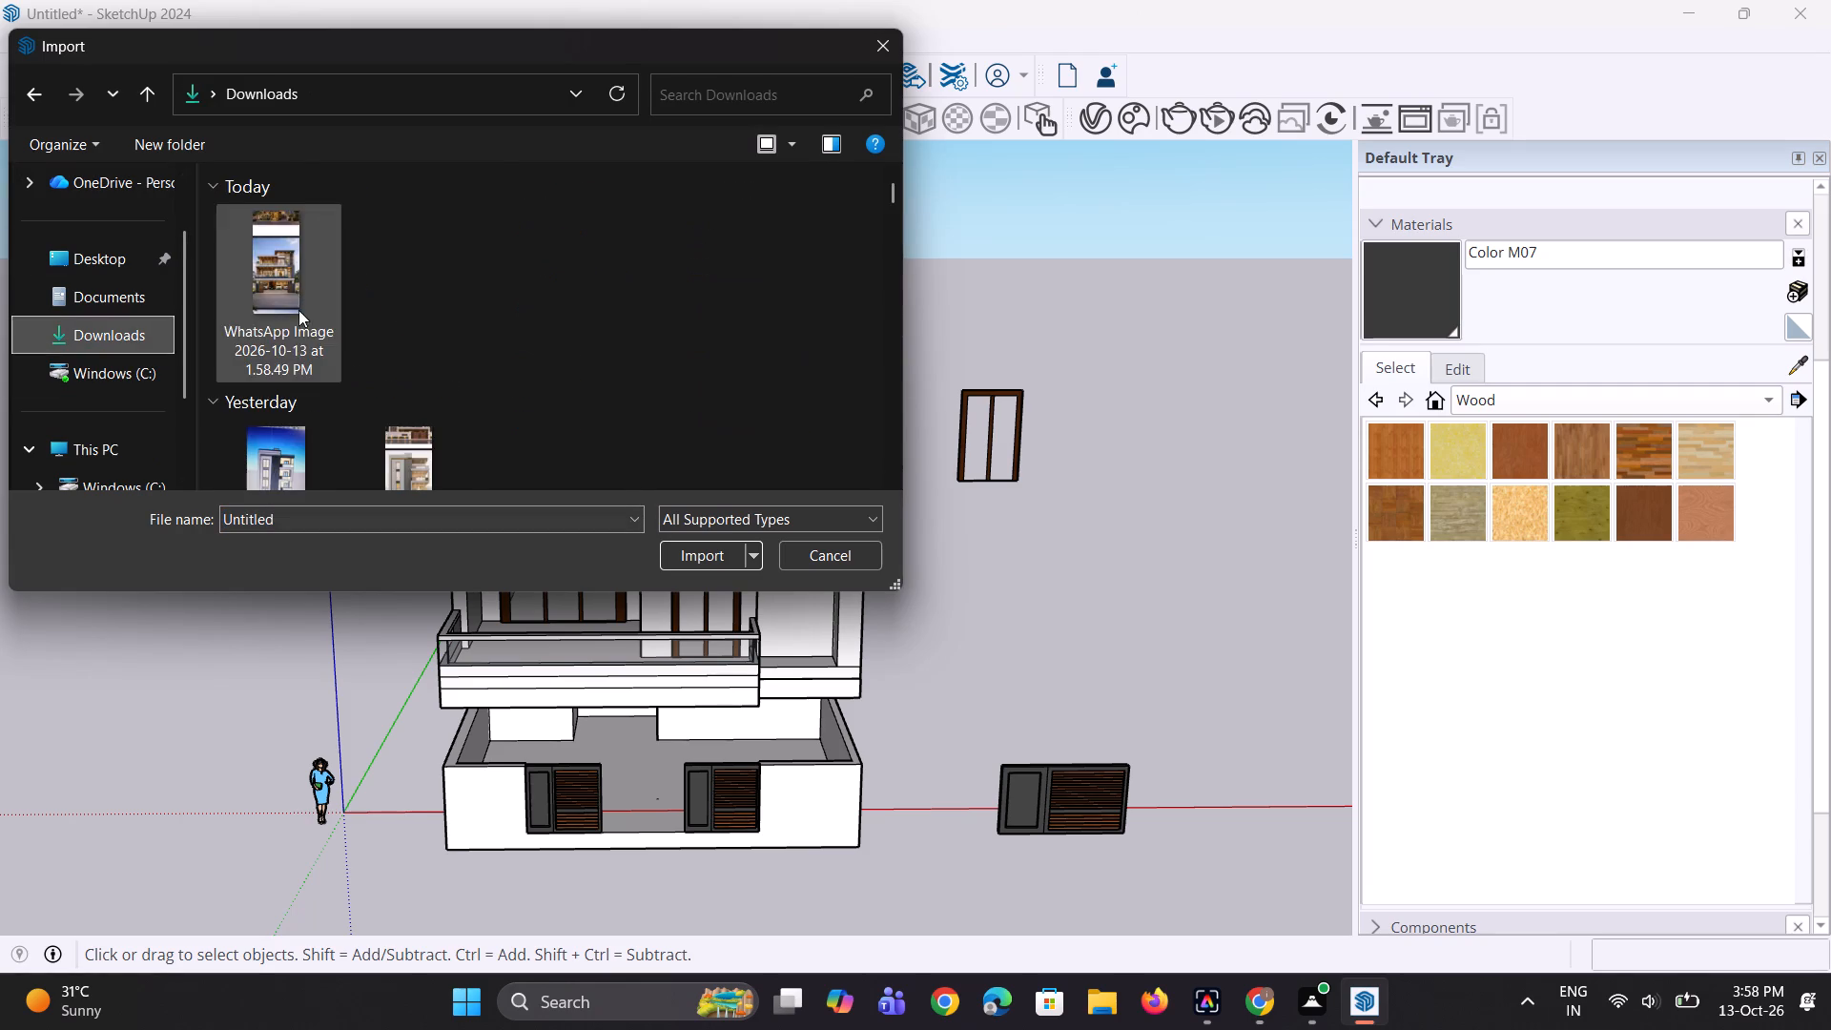
scroll(401, 357, "down", 4)
scroll(408, 347, "up", 2)
left_click_drag(278, 237, 1093, 704)
Import the potted plant models Plant+2 (1) and Plant from Downloads, placing both beside the house near the spare gate.
scroll(568, 393, "up", 1)
scroll(568, 393, "down", 3)
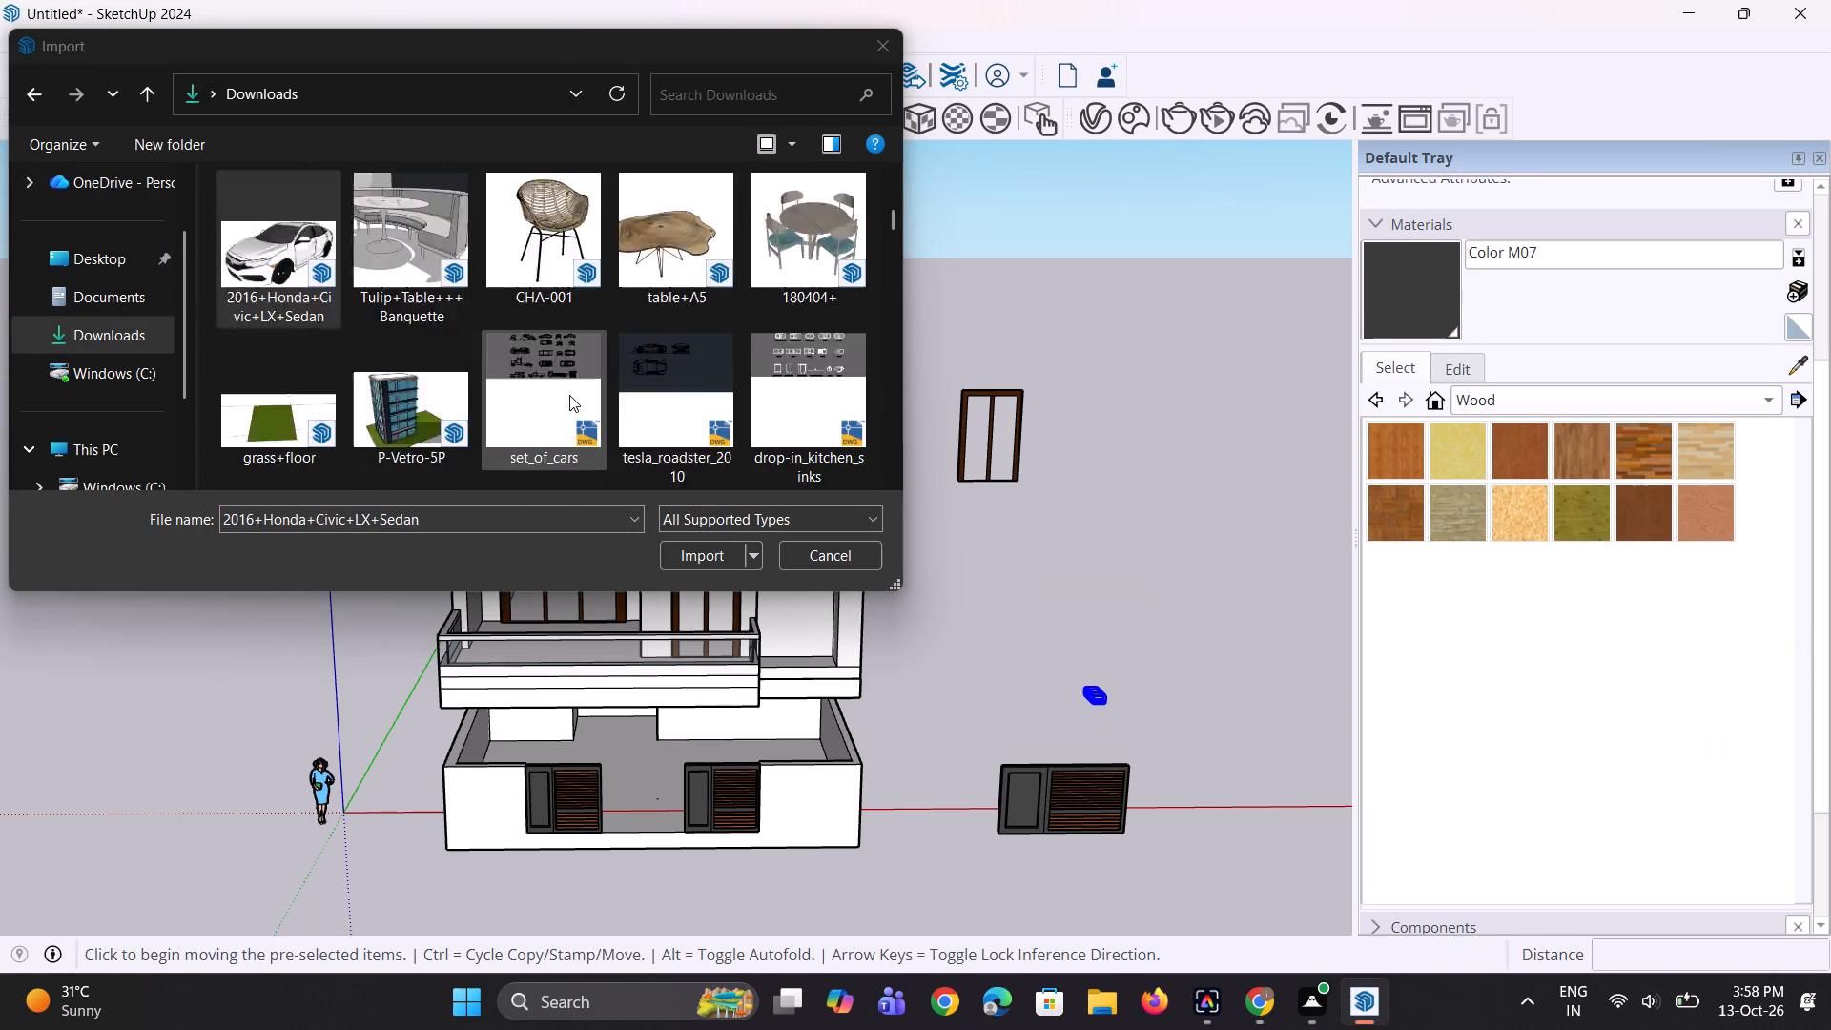
scroll(570, 396, "down", 3)
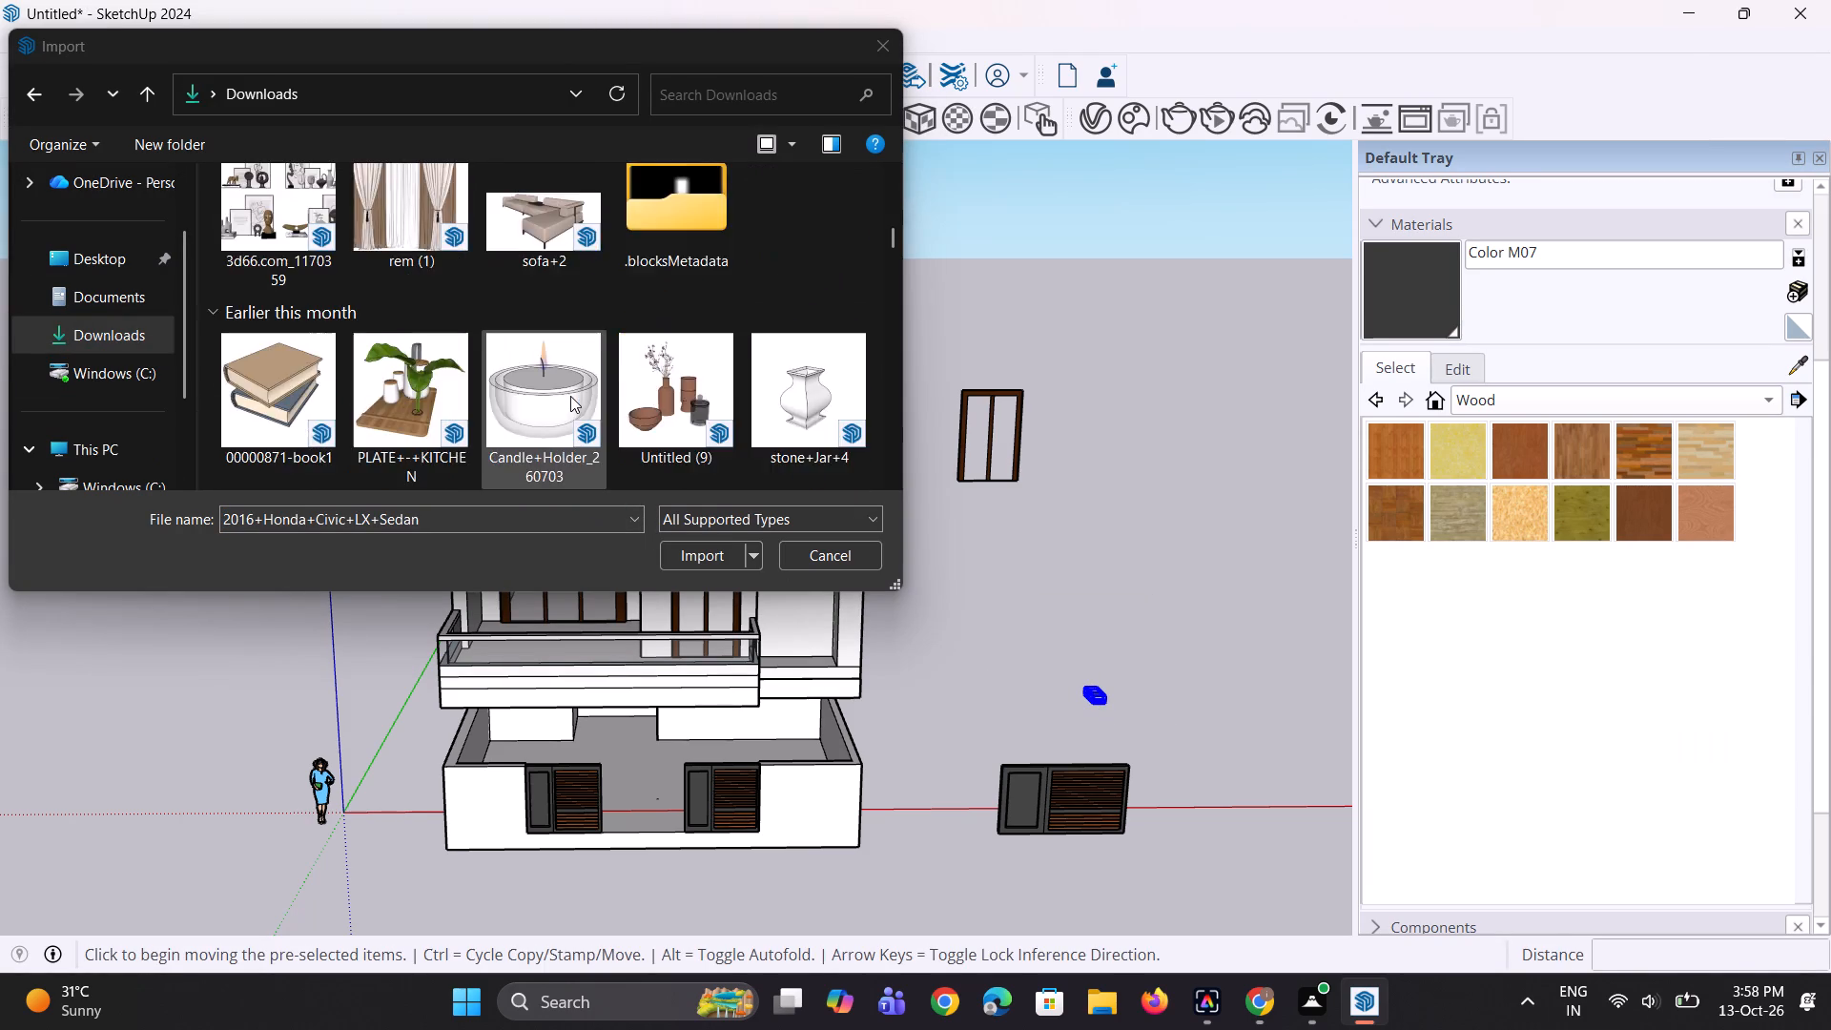
scroll(570, 396, "down", 2)
left_click_drag(805, 219, 1037, 518)
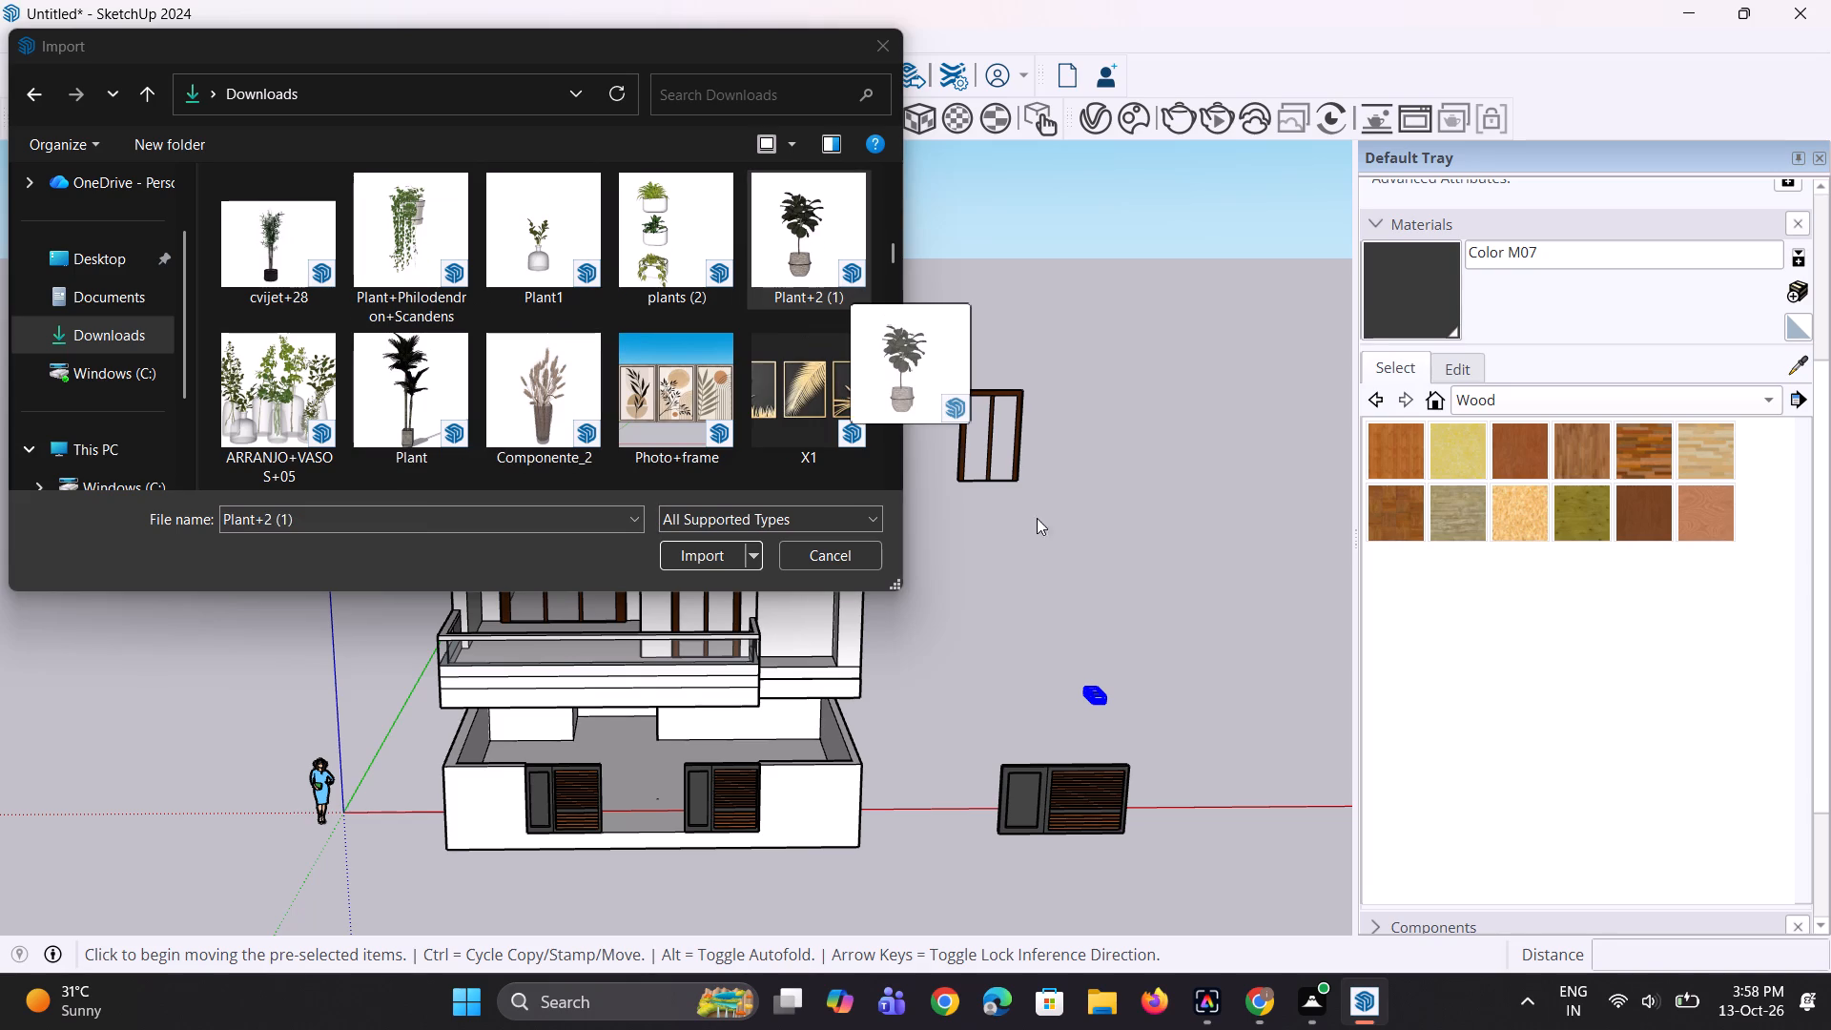
left_click_drag(1037, 518, 1045, 531)
left_click_drag(436, 367, 1065, 649)
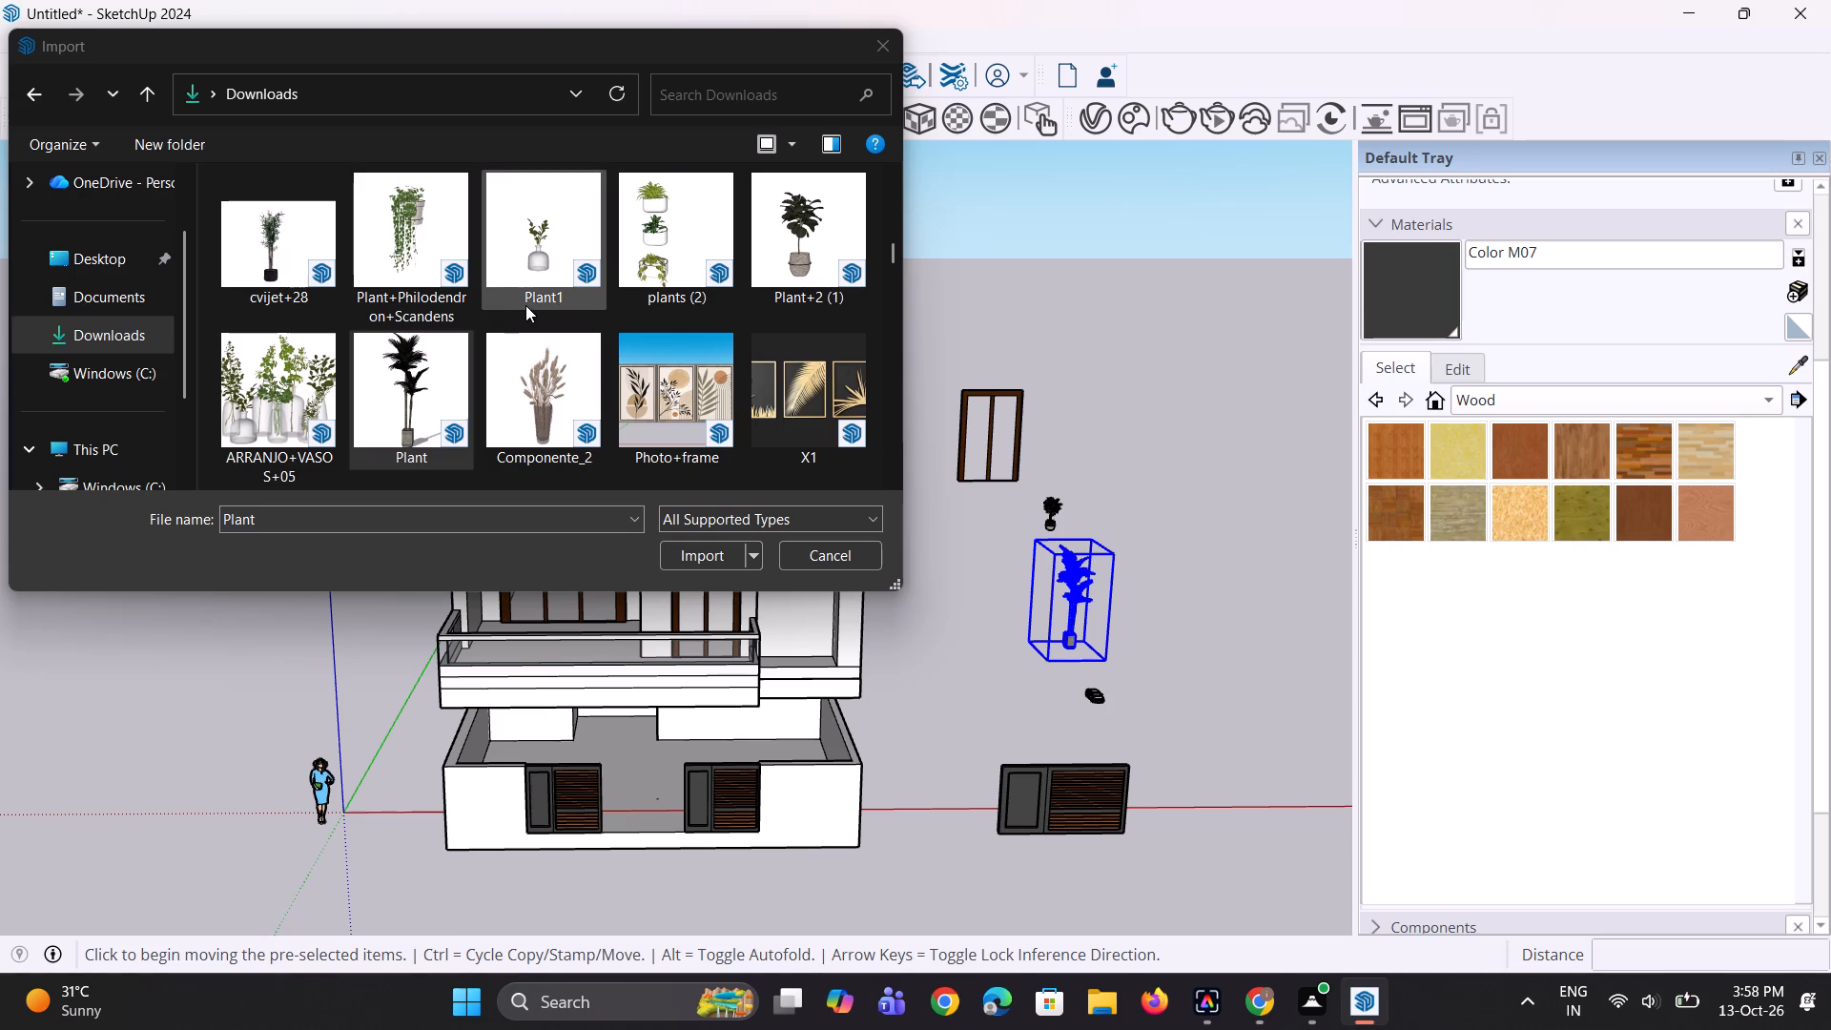
Import the Plante+4 (1) plant model from Downloads into the open space beside the house.
scroll(529, 309, "down", 2)
scroll(502, 323, "up", 2)
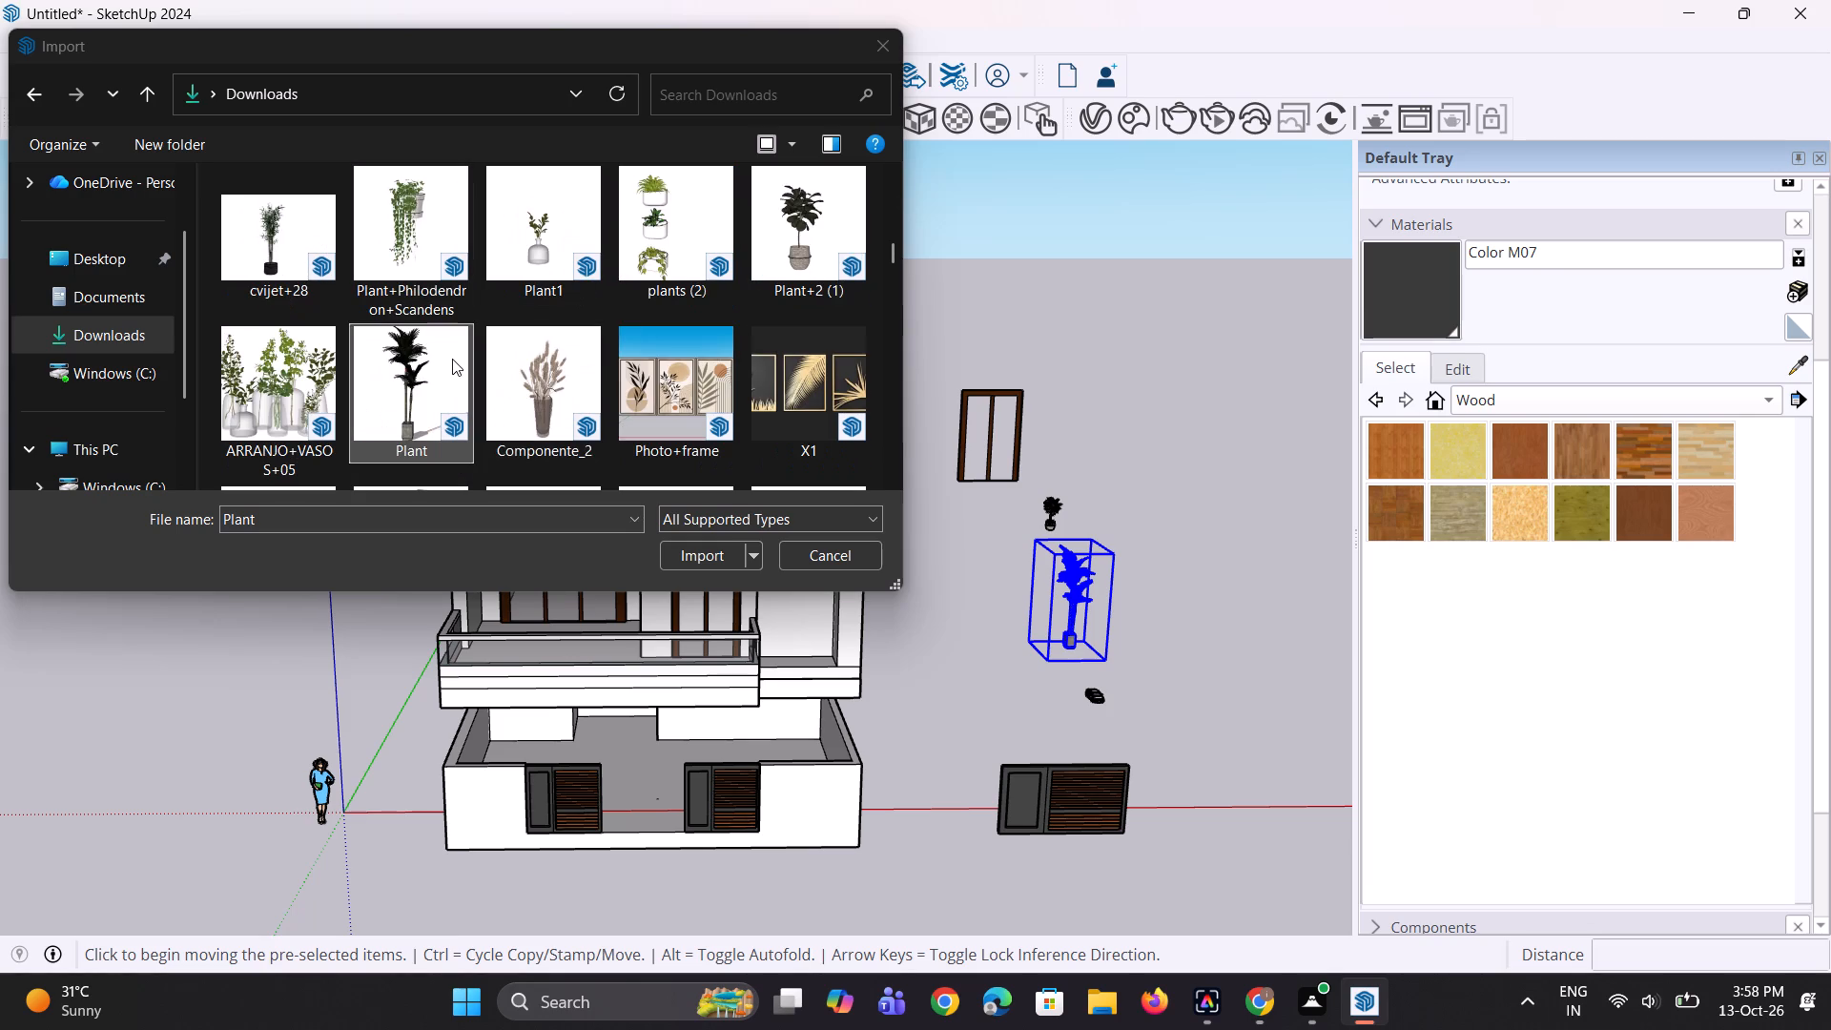
scroll(452, 359, "down", 5)
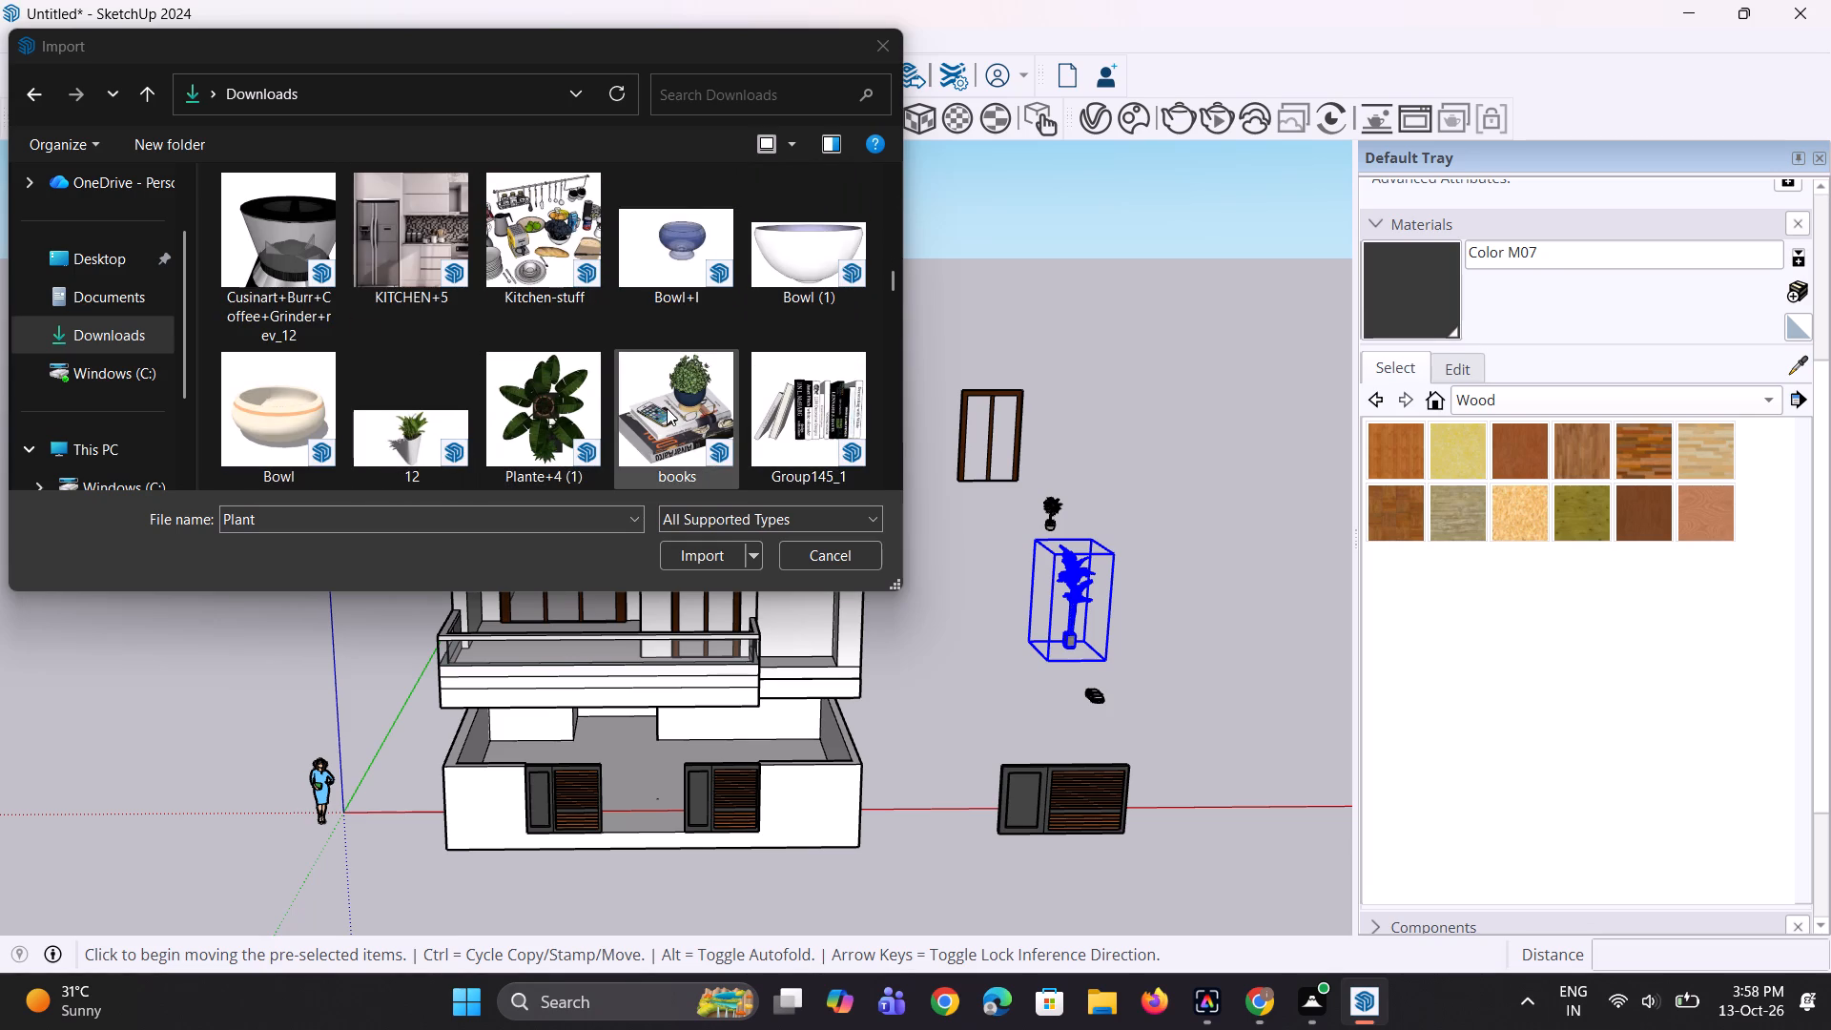
scroll(667, 408, "down", 1)
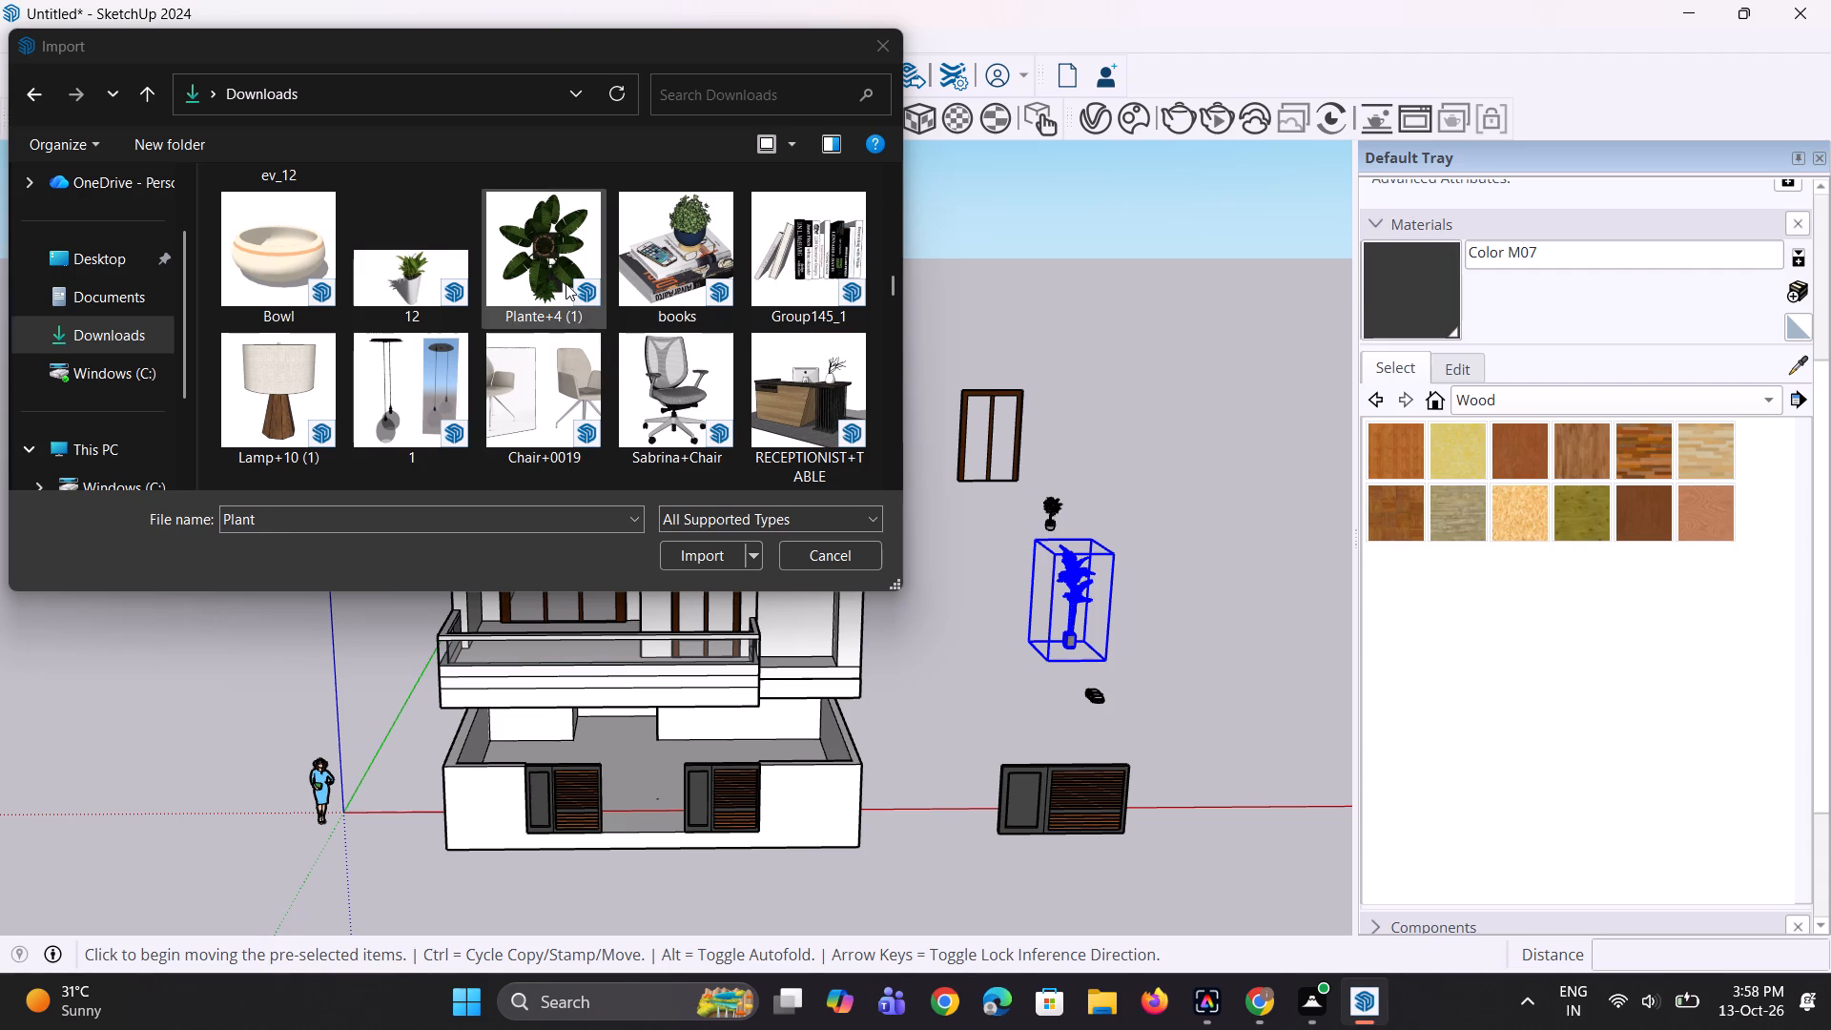
left_click_drag(566, 283, 967, 572)
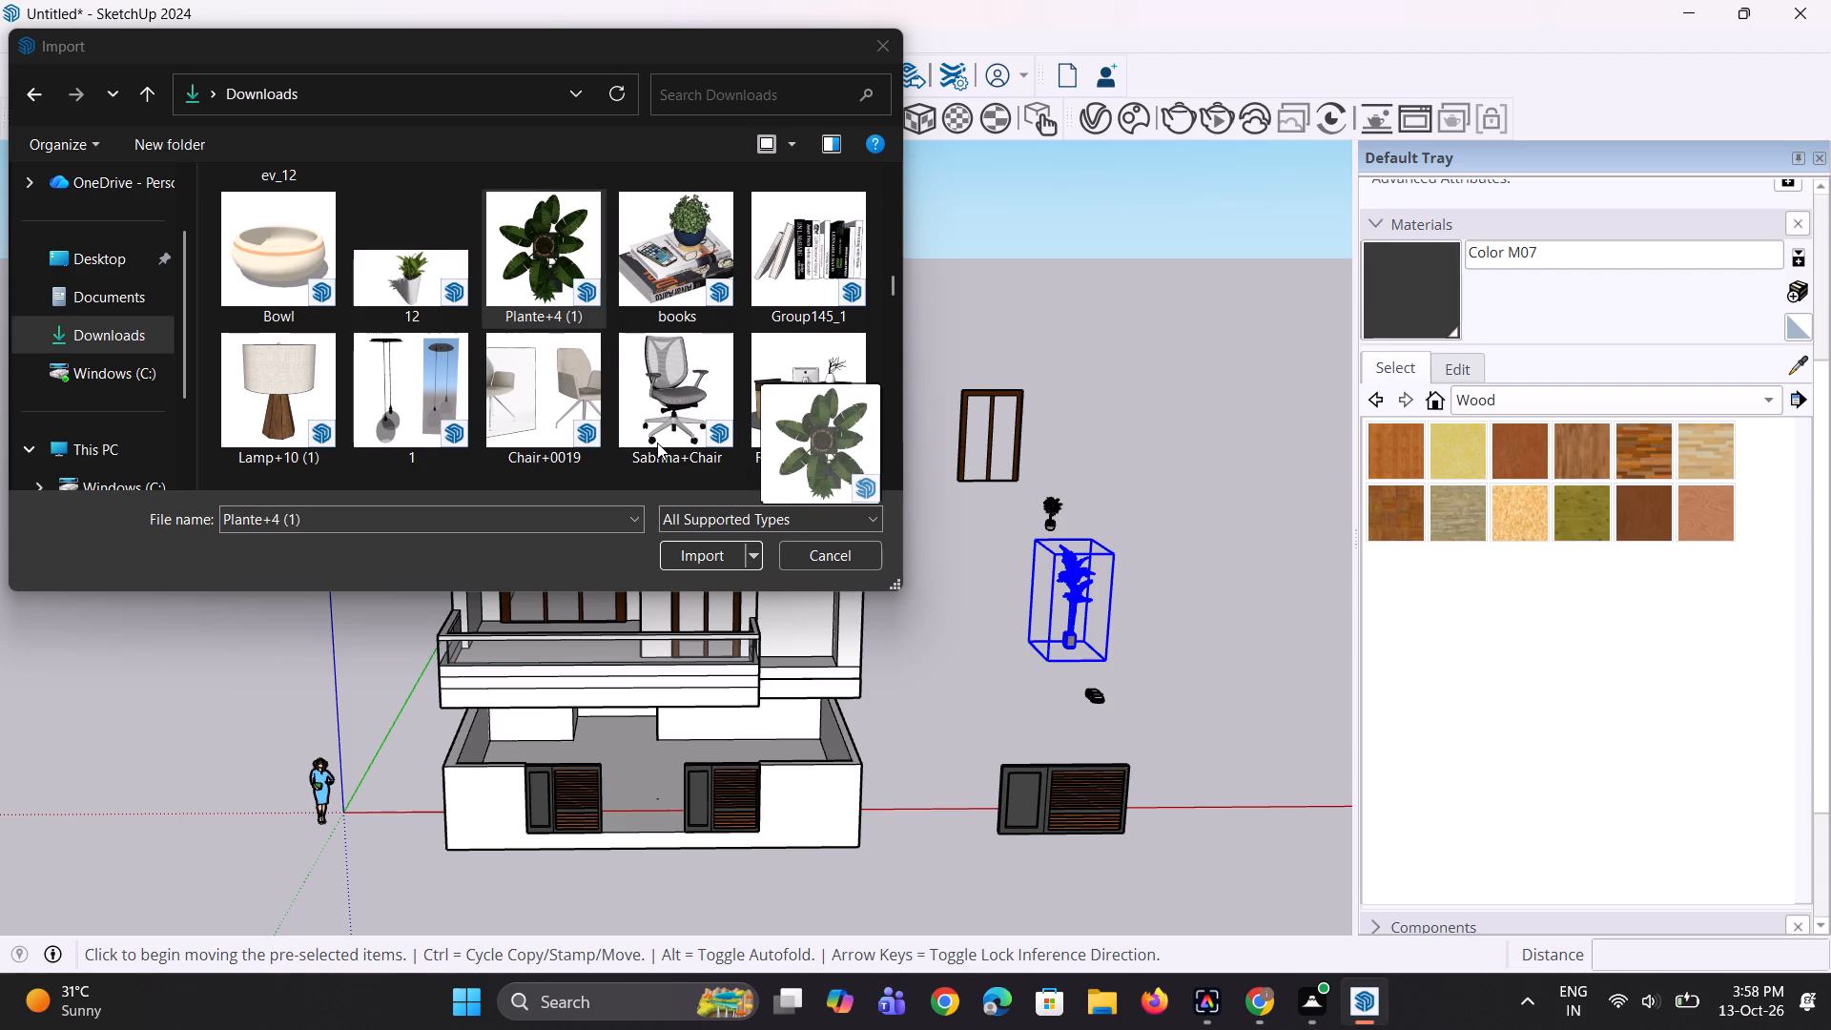
Import the plants (1) and 9 plant models from Downloads into the open space beside the house.
scroll(656, 443, "down", 4)
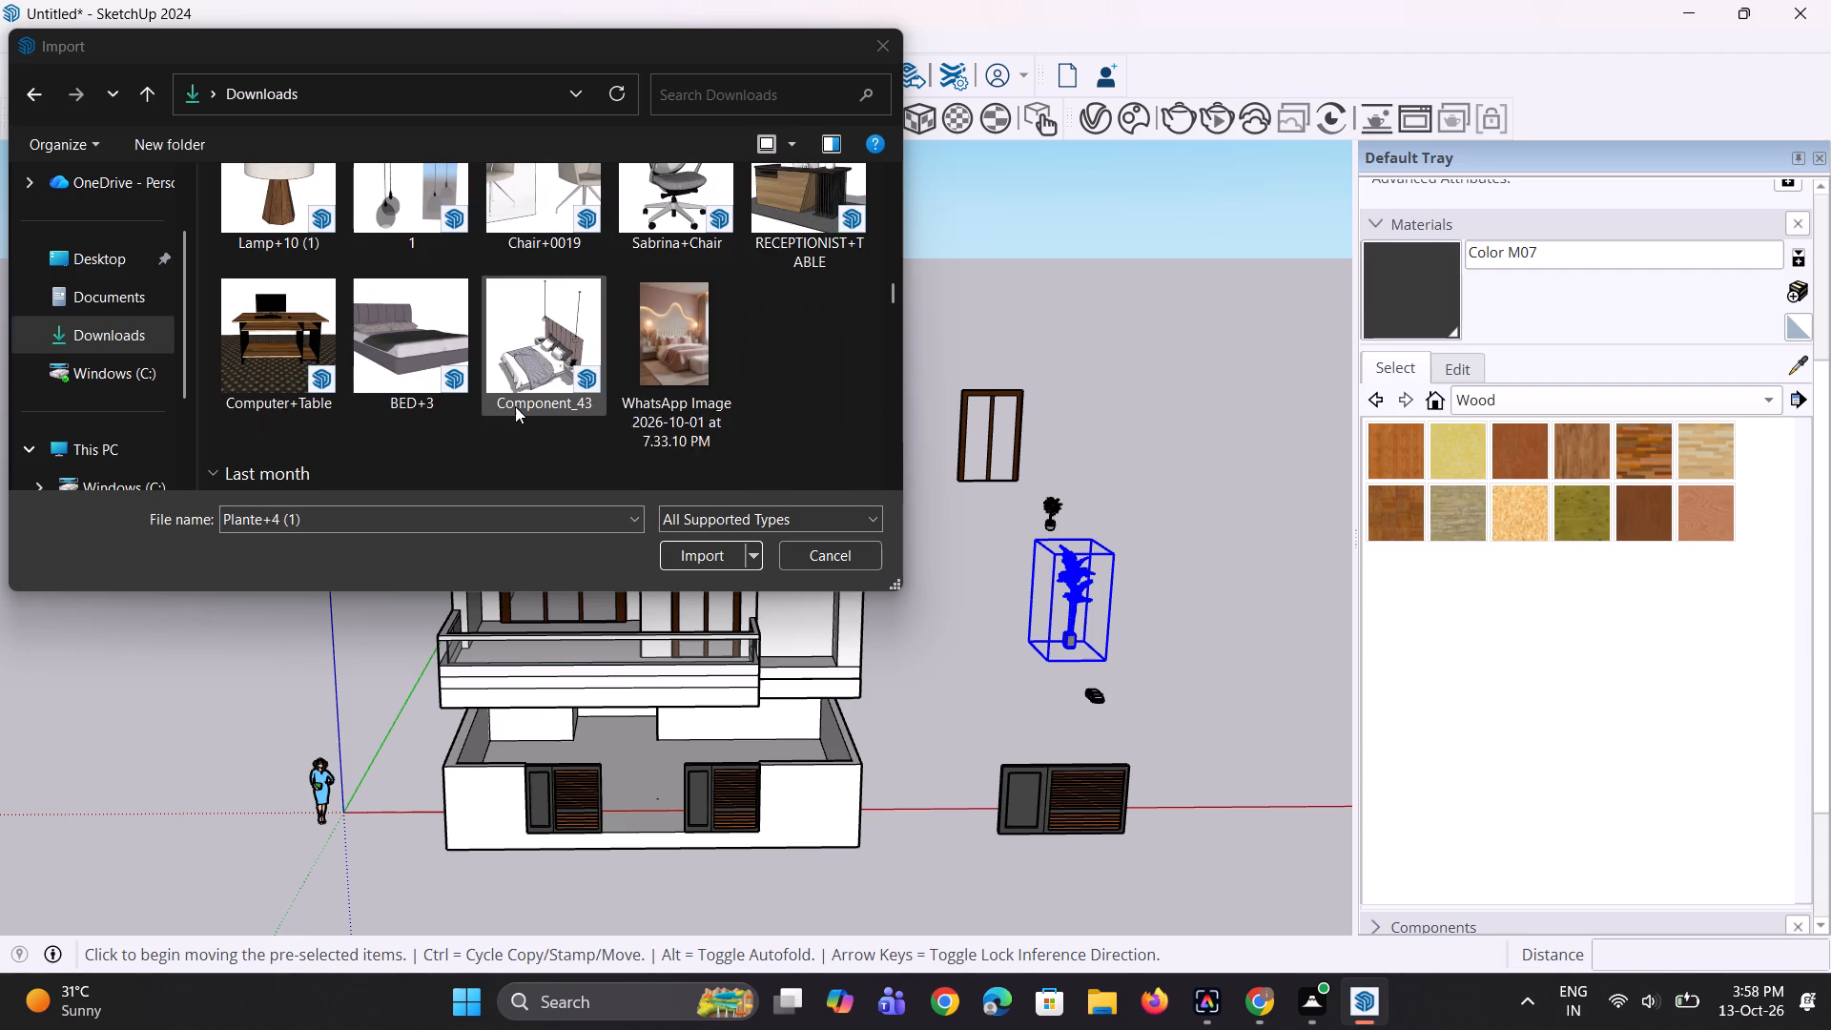
scroll(515, 406, "down", 3)
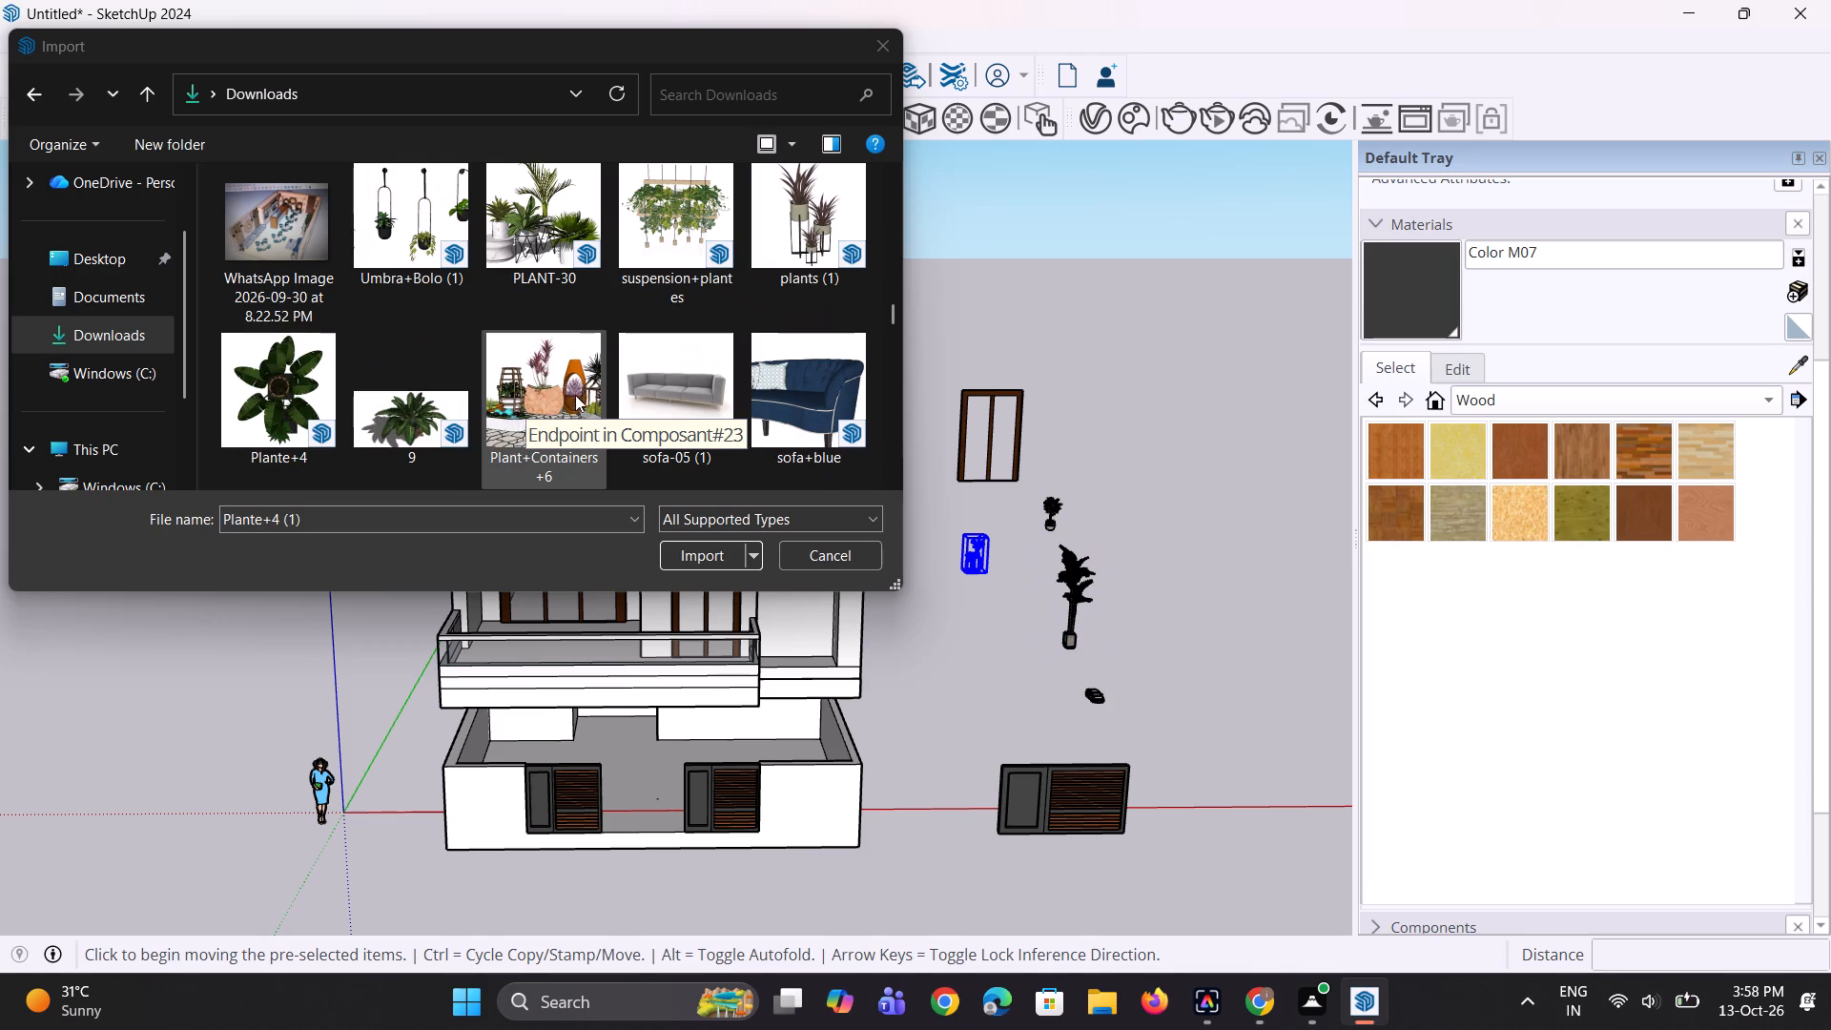
left_click_drag(806, 205, 1134, 444)
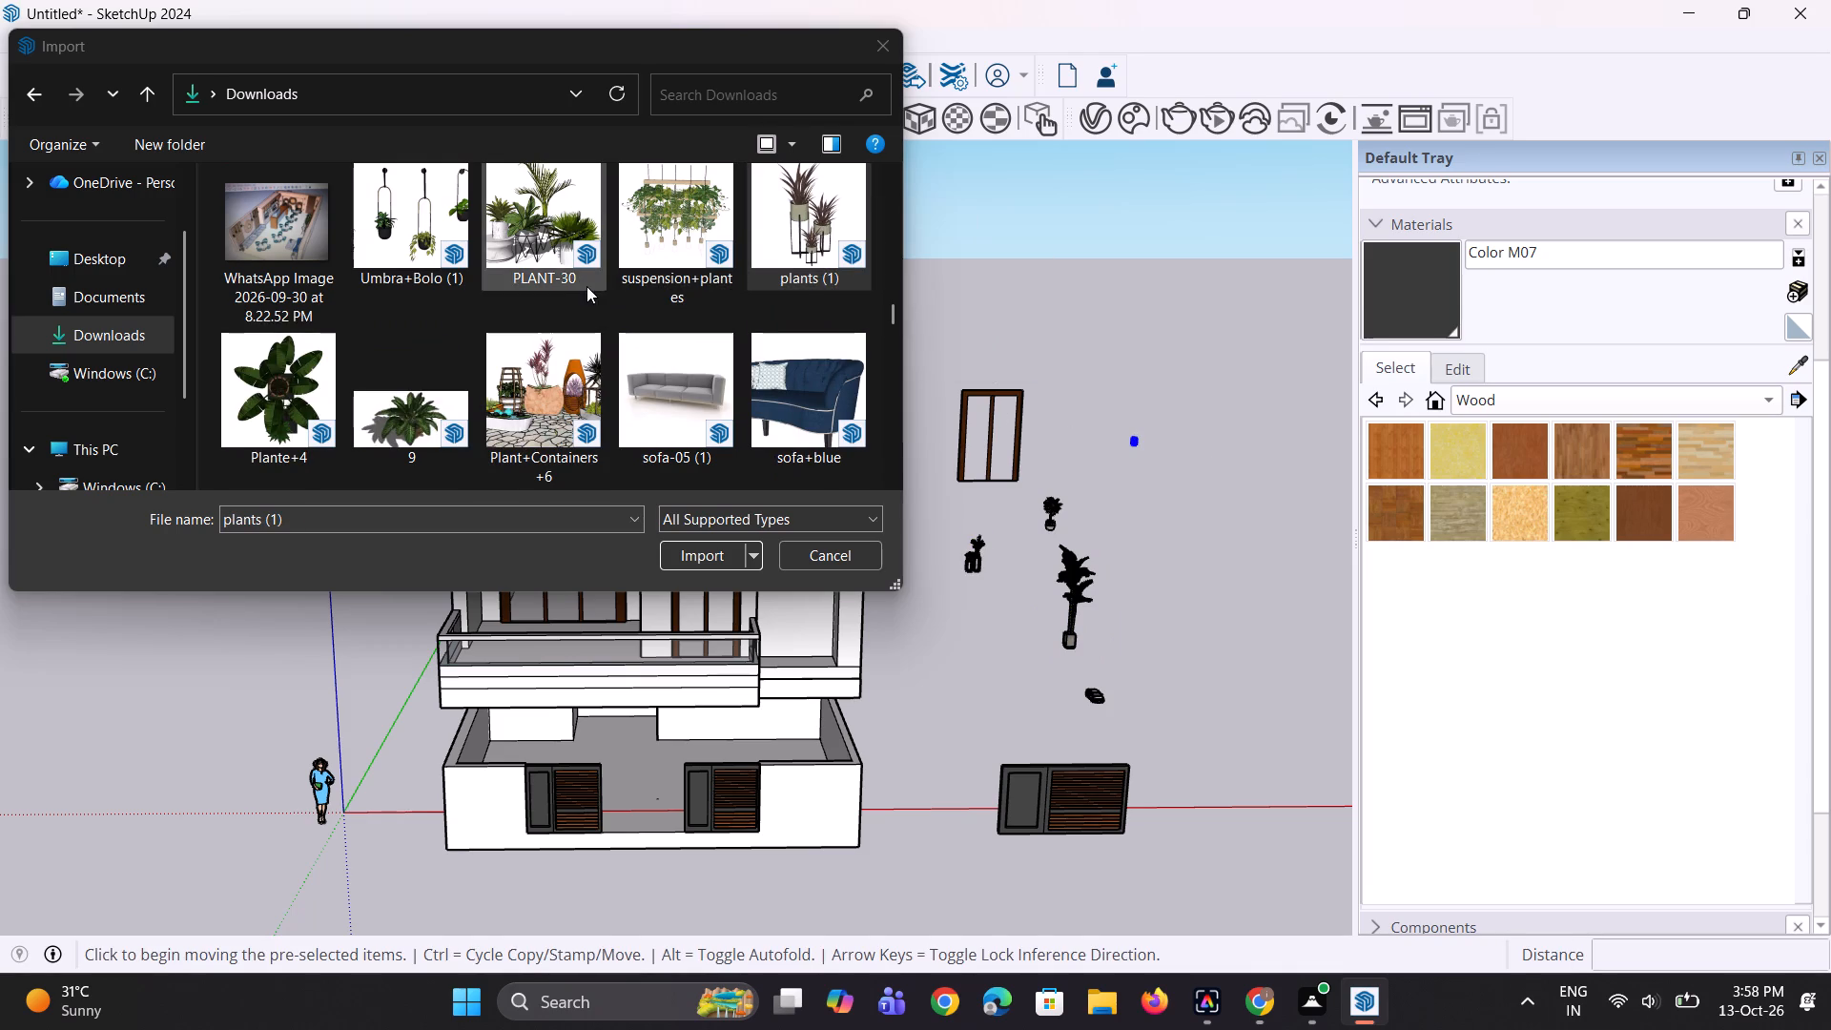
scroll(613, 329, "down", 1)
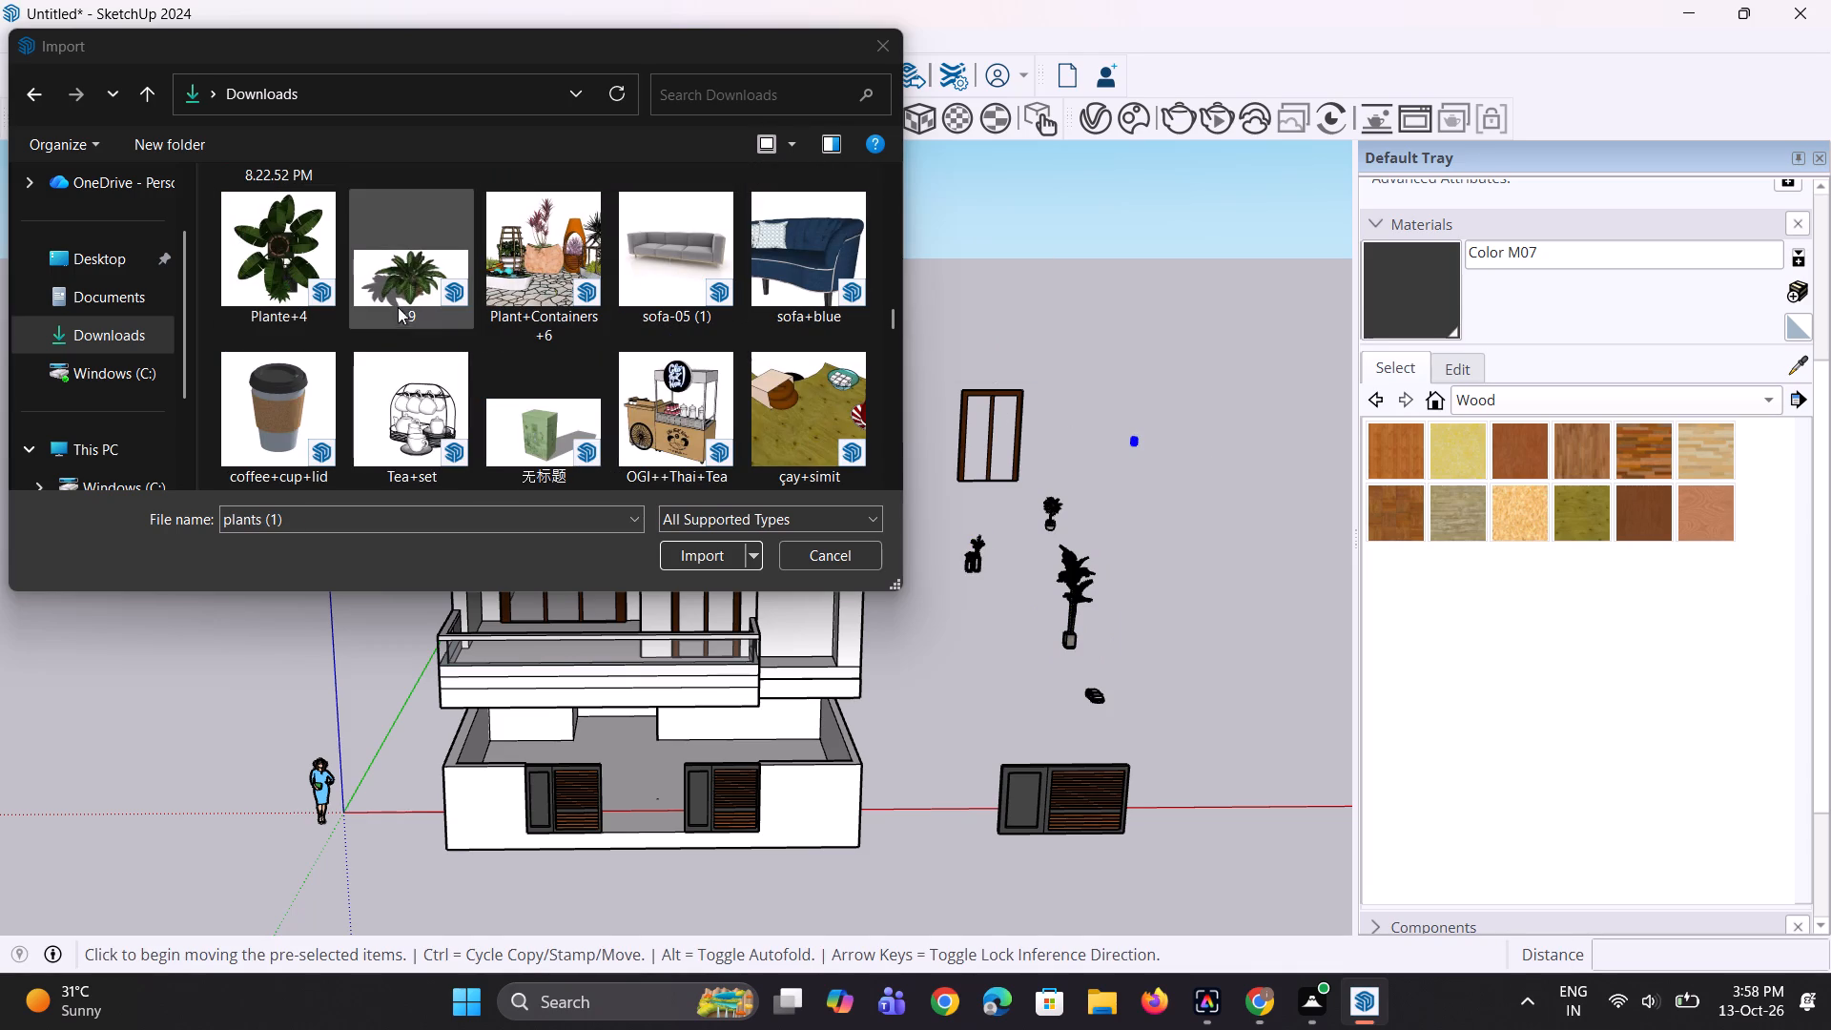
left_click_drag(401, 284, 901, 716)
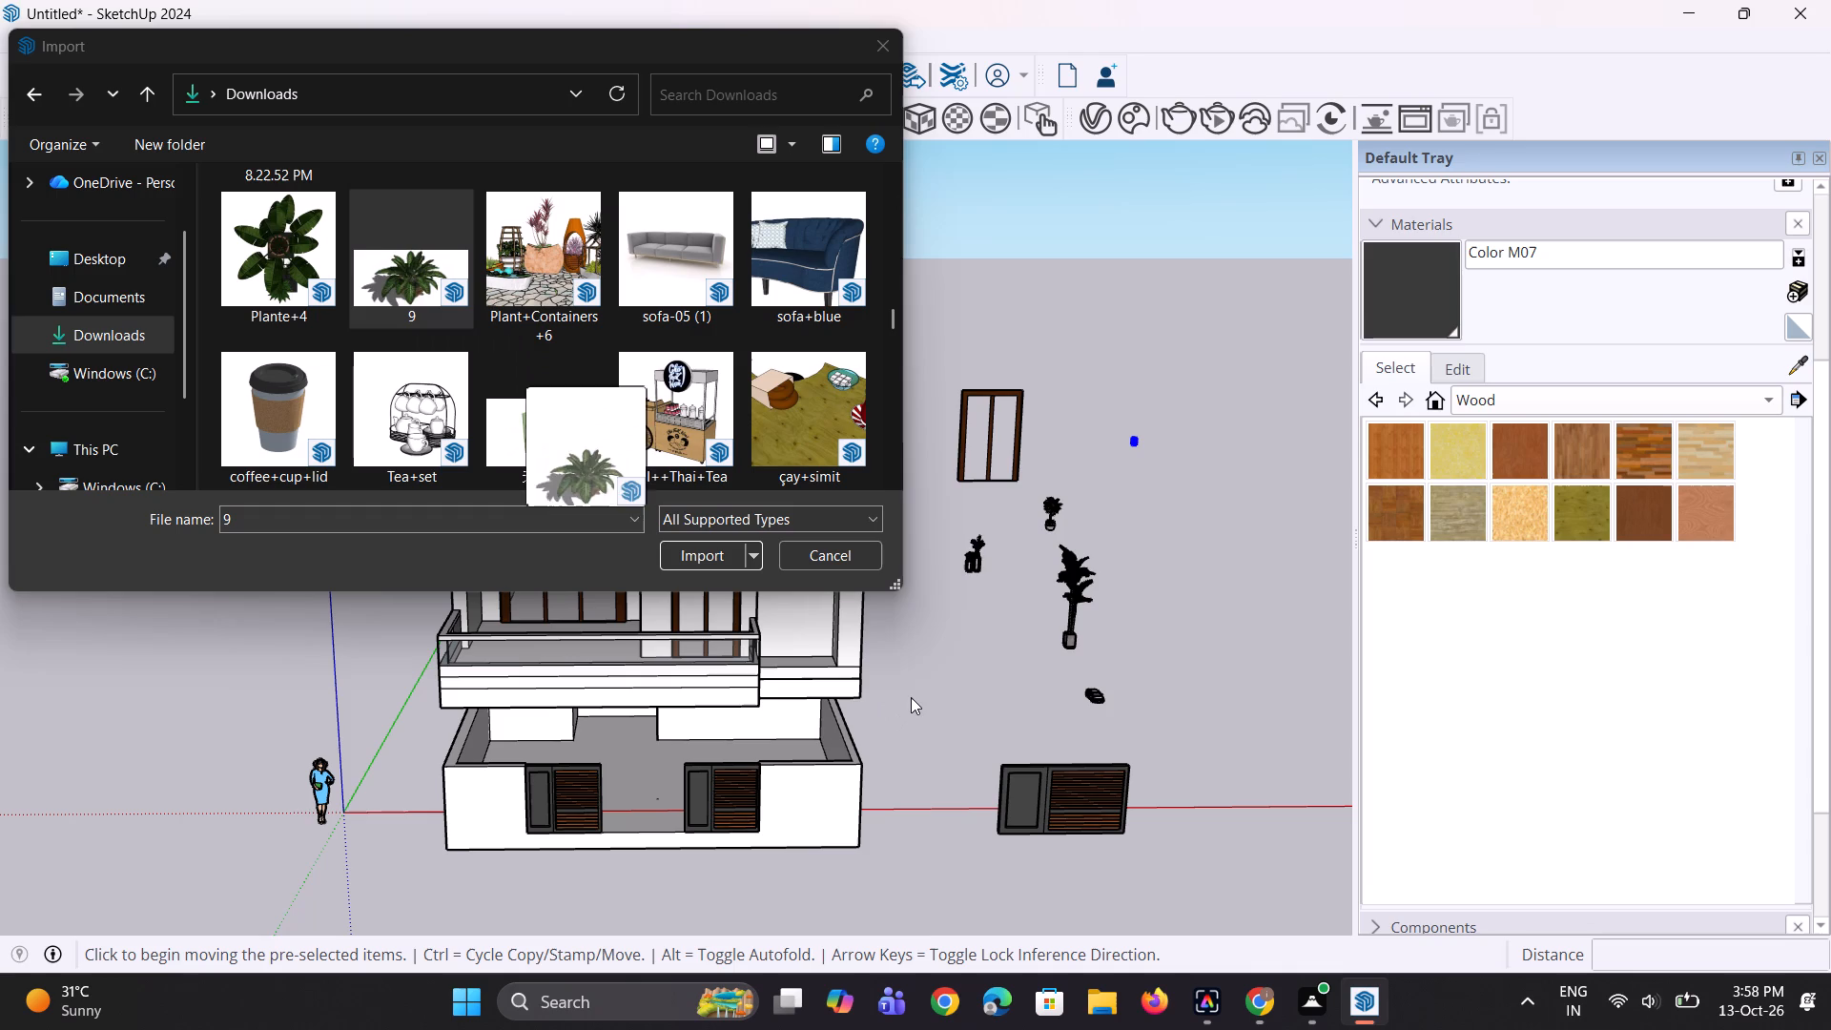
Import the Group3_1 and Plant_pot+02 models from Downloads beside the other plants, and close the Import dialog.
scroll(473, 389, "down", 1)
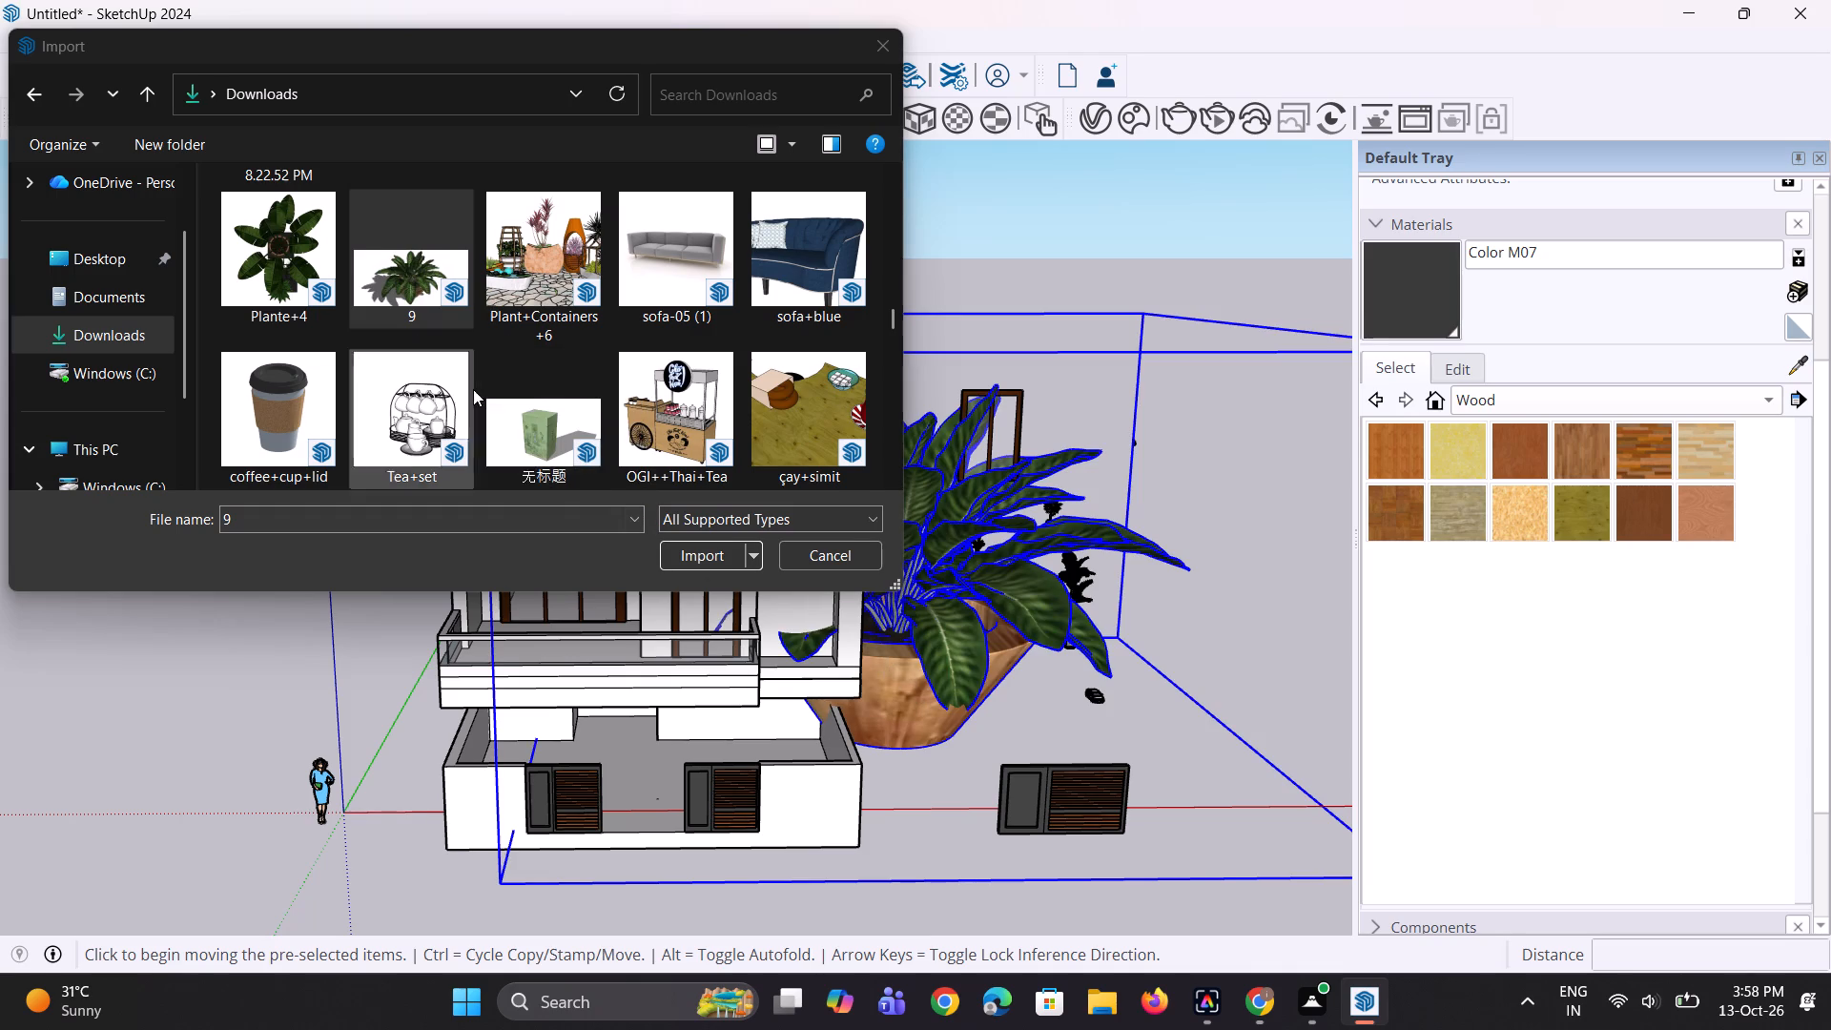
scroll(473, 389, "down", 1)
left_click_drag(412, 424, 1308, 491)
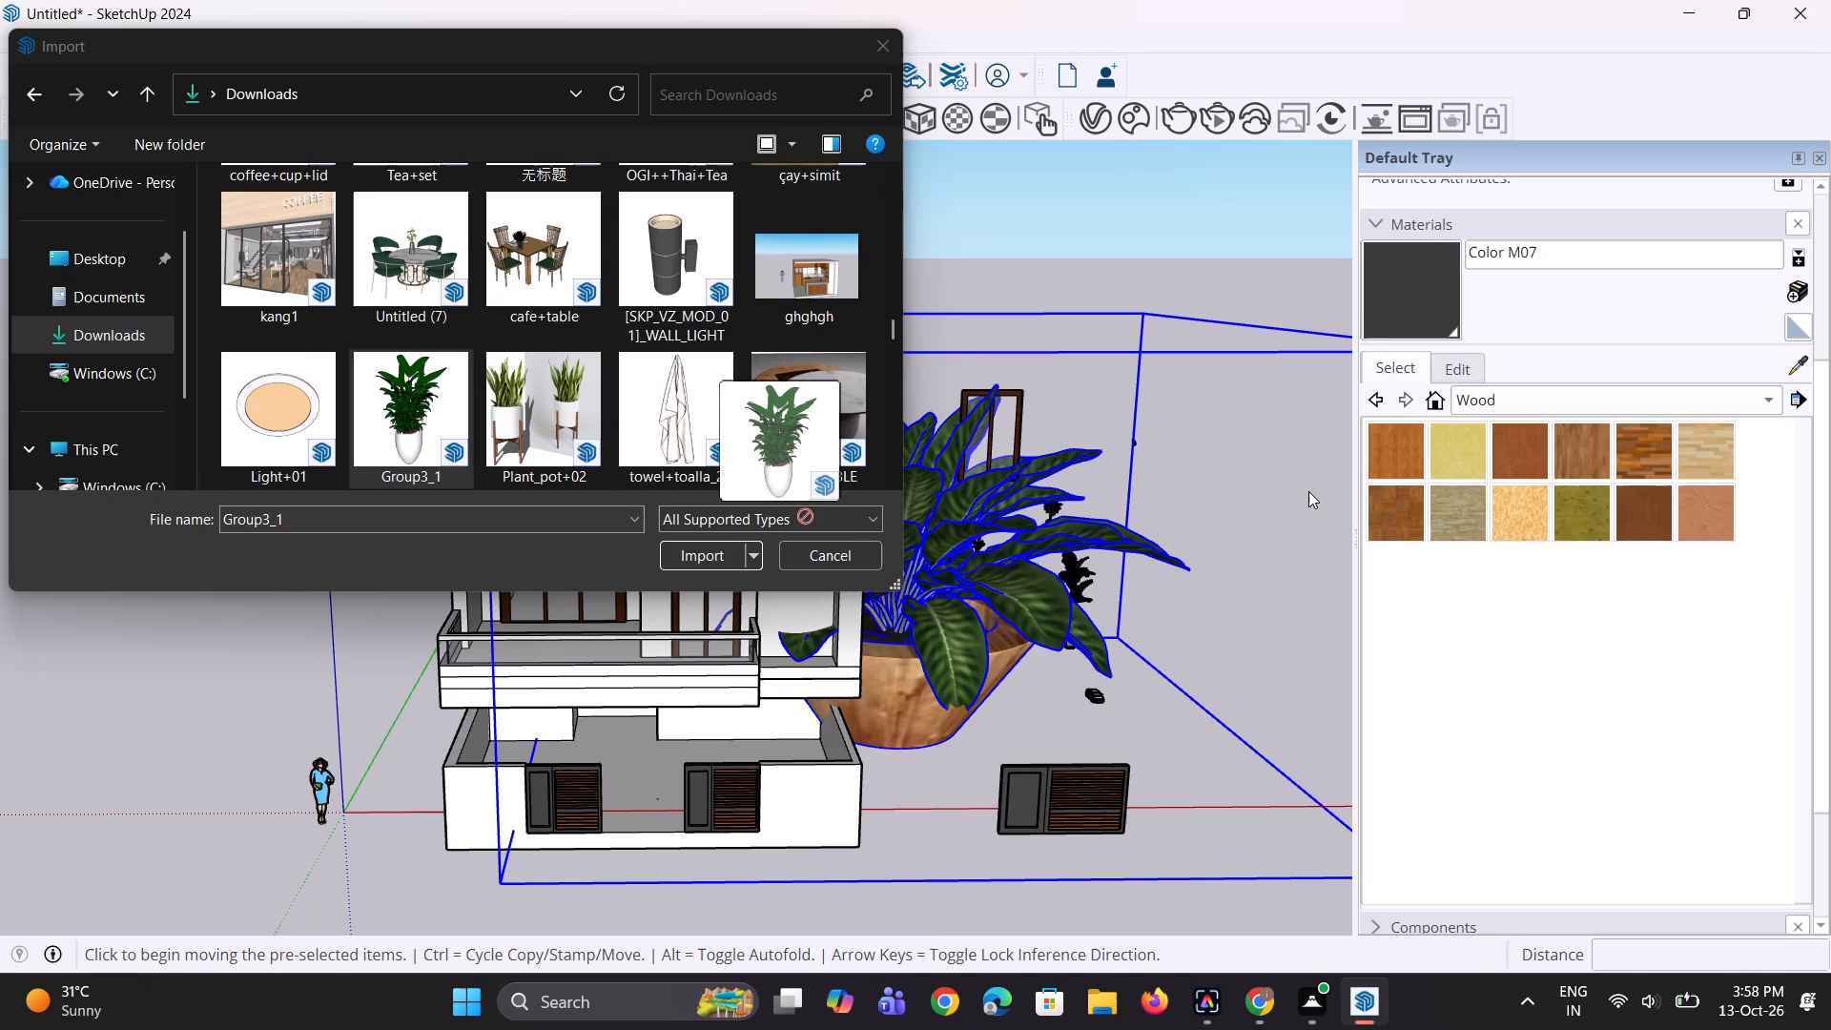
left_click_drag(1308, 491, 1209, 508)
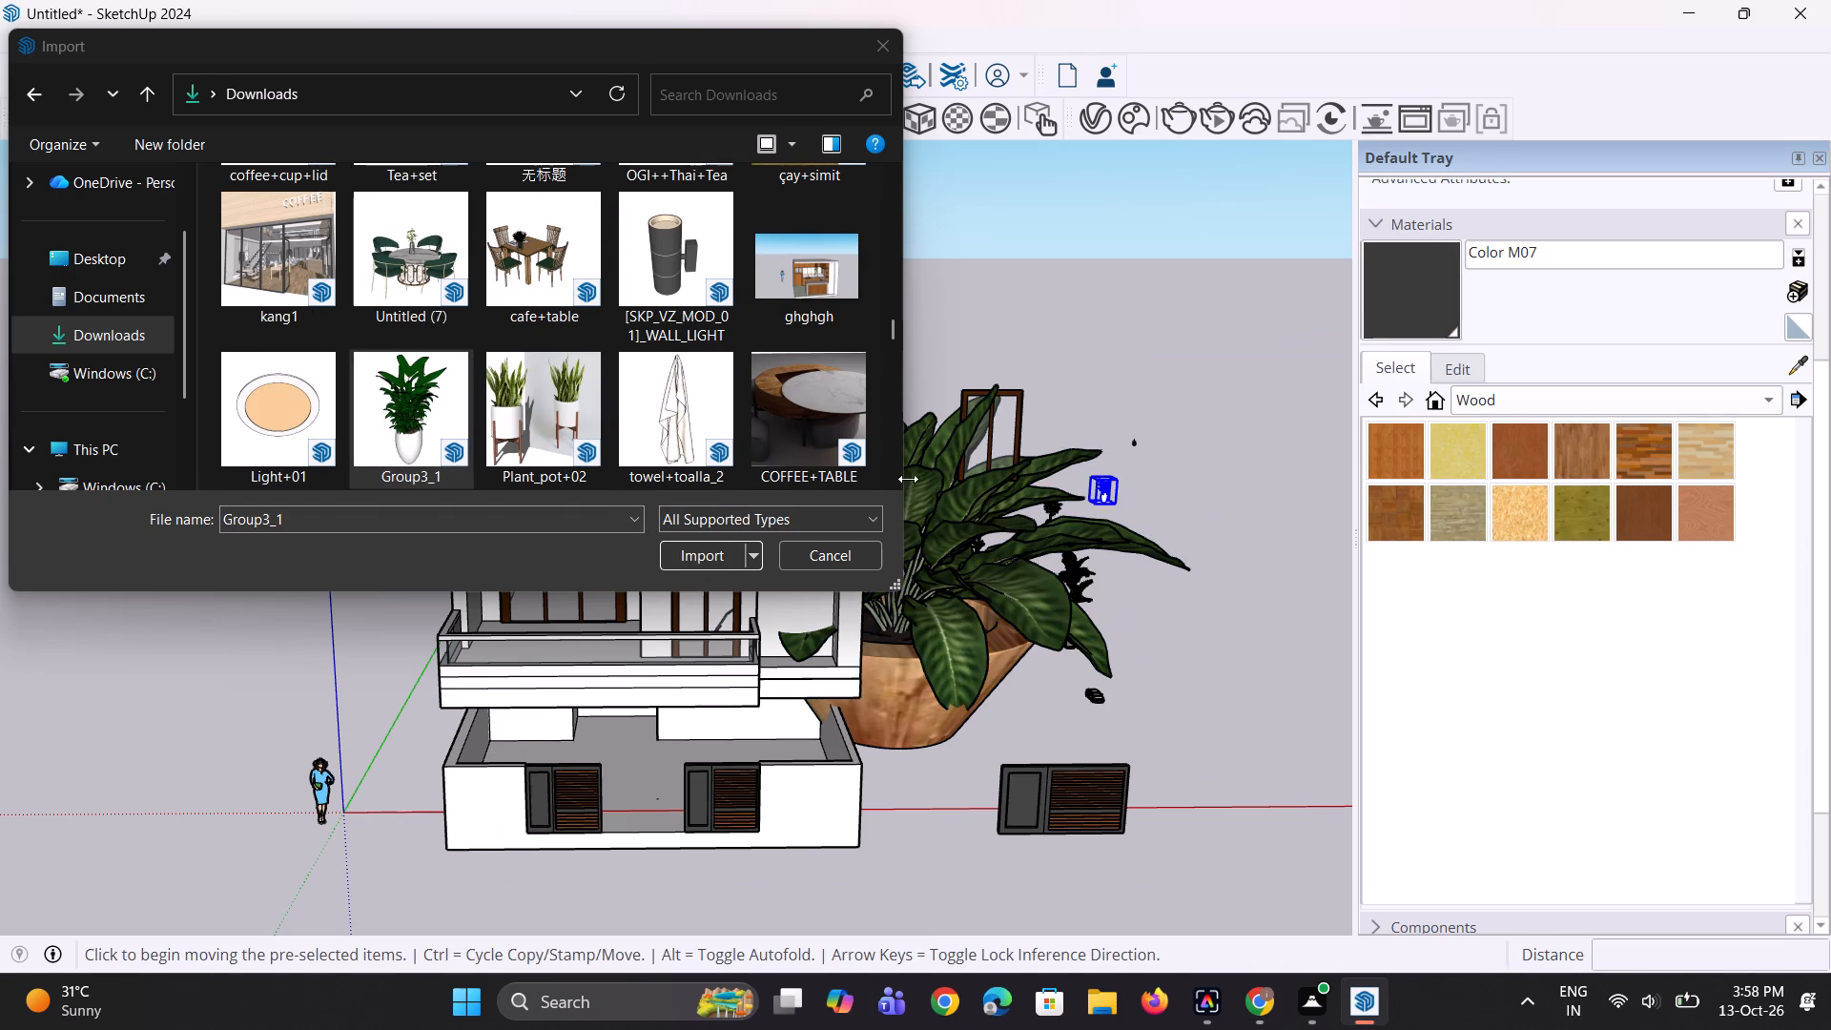
left_click_drag(539, 375, 1150, 511)
key("space")
key("space")
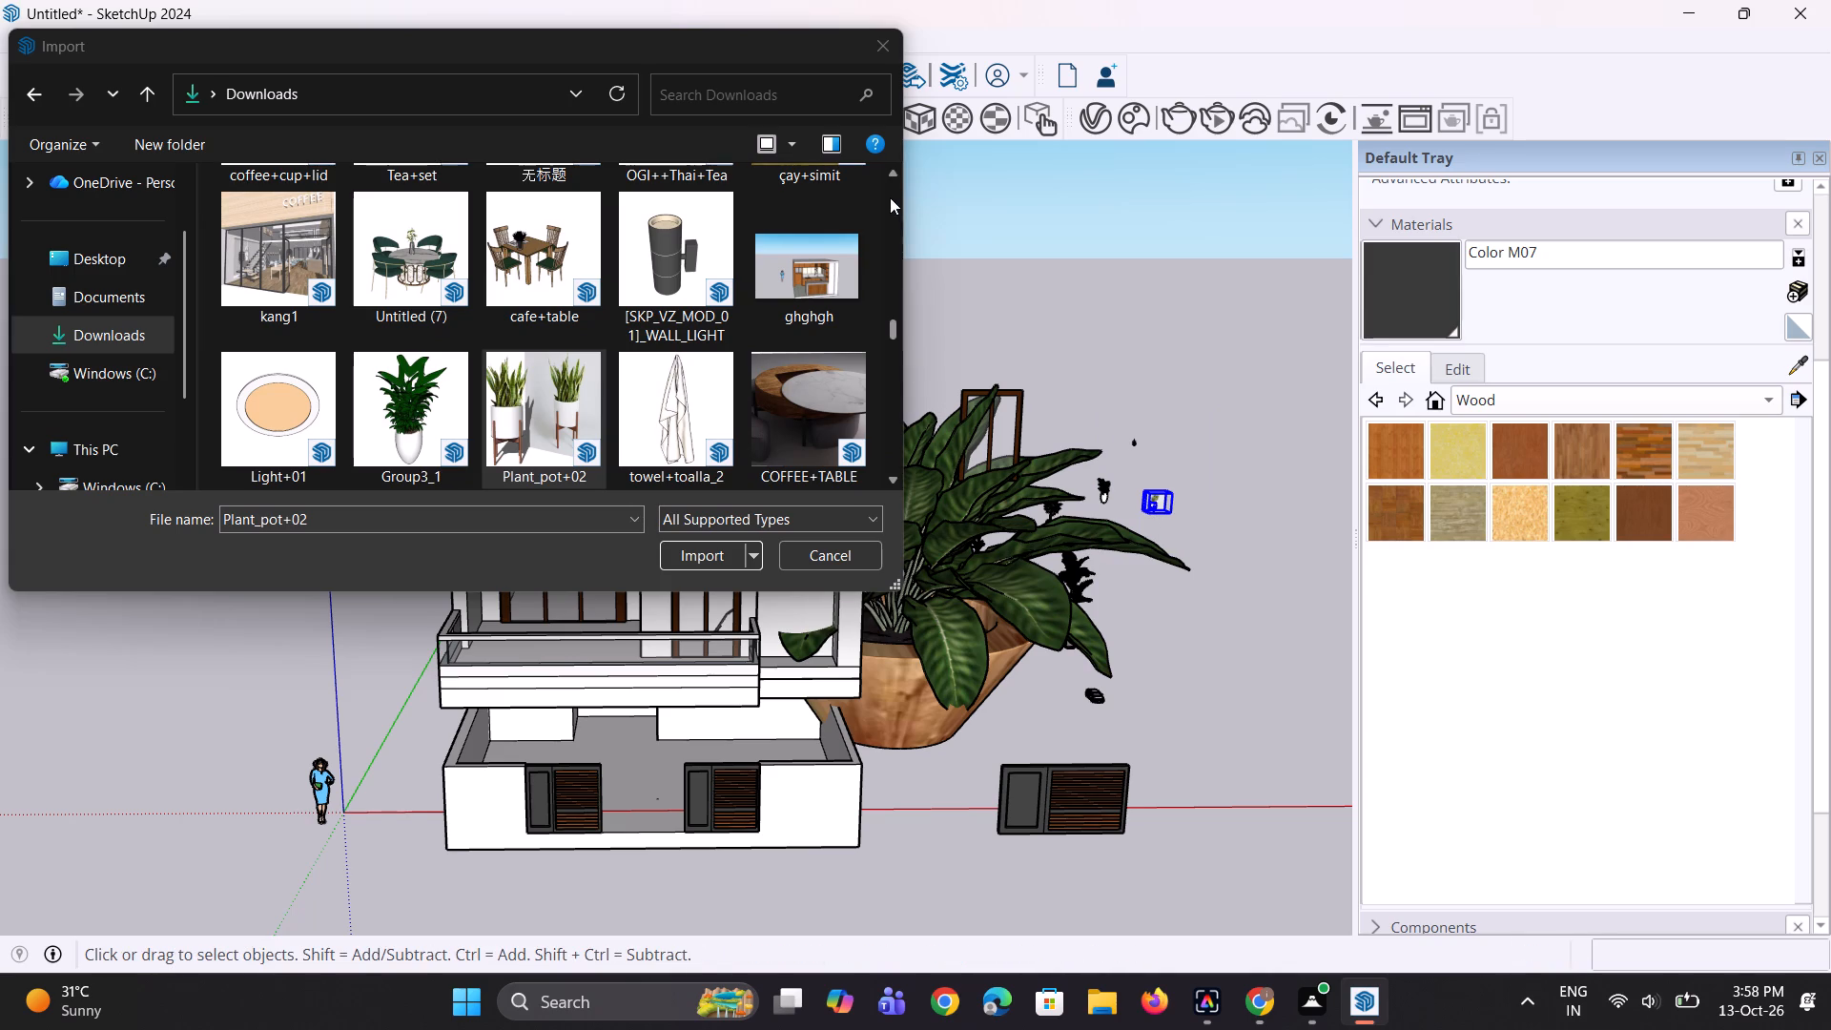
left_click(896, 42)
Scale the oversized plant in the wooden pot down uniformly to about 0.11.
left_click(976, 605)
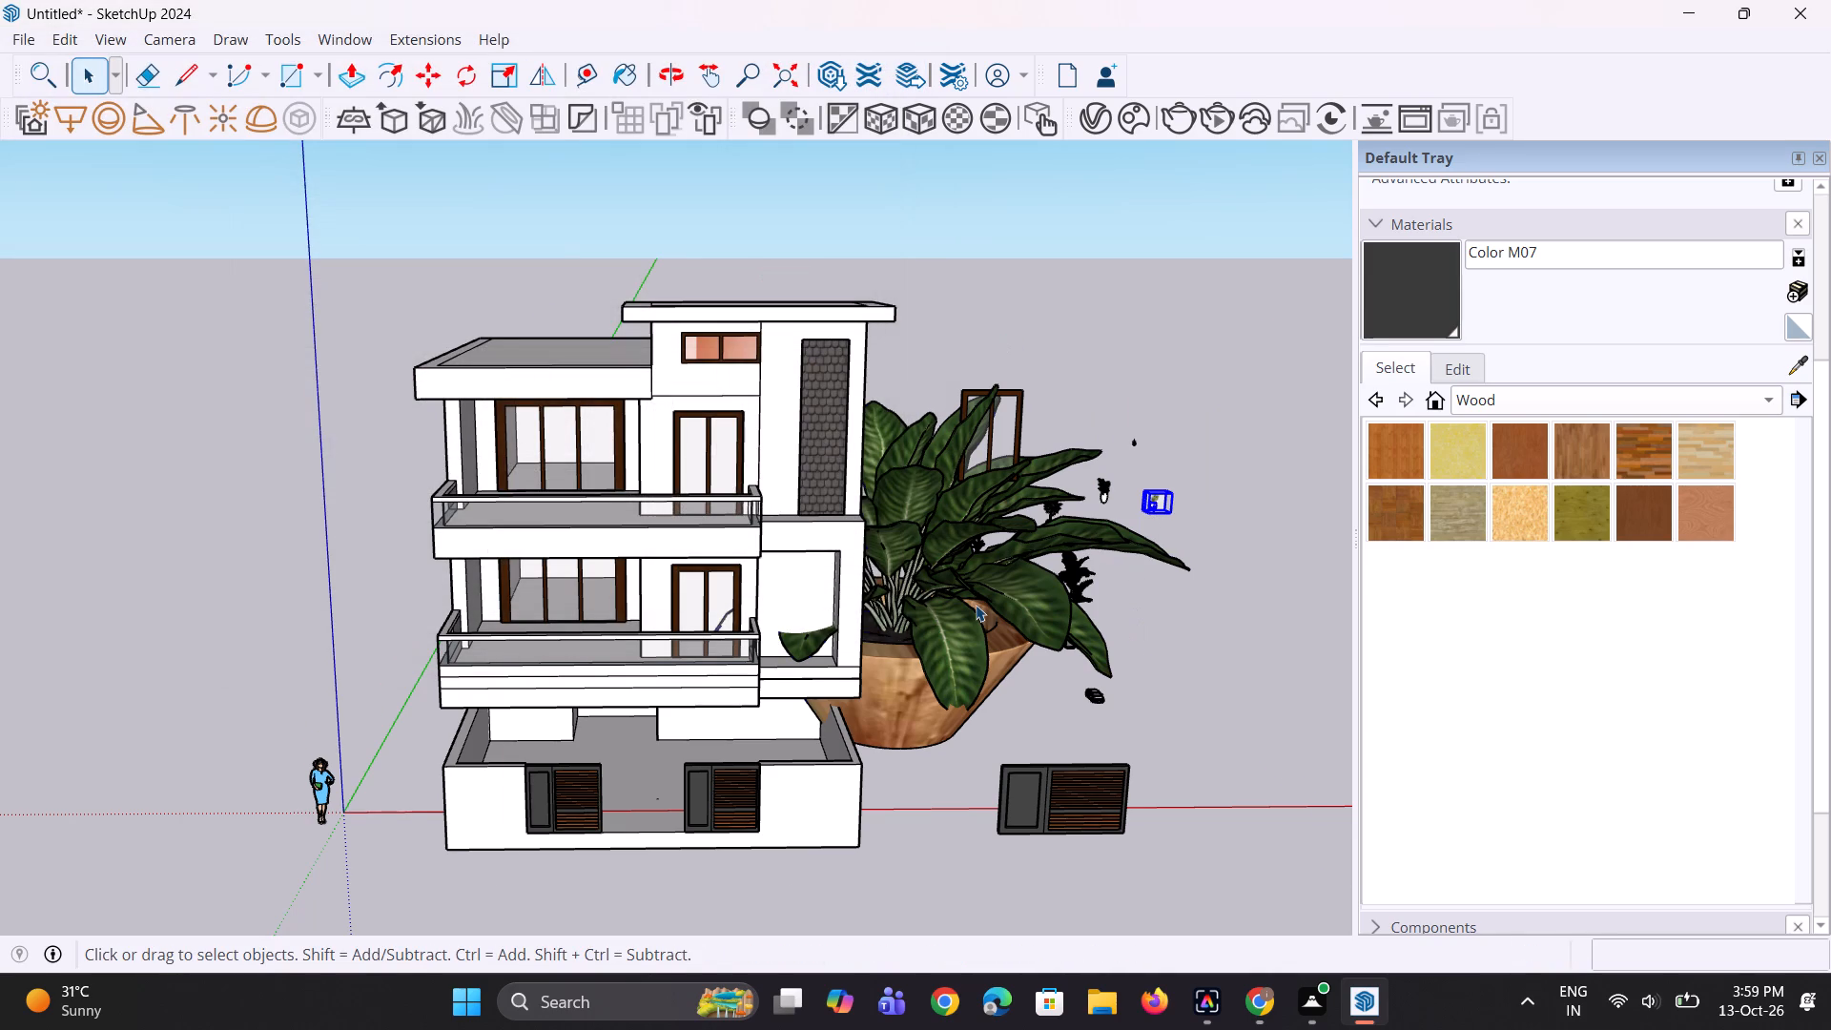
key("s")
scroll(689, 515, "down", 2)
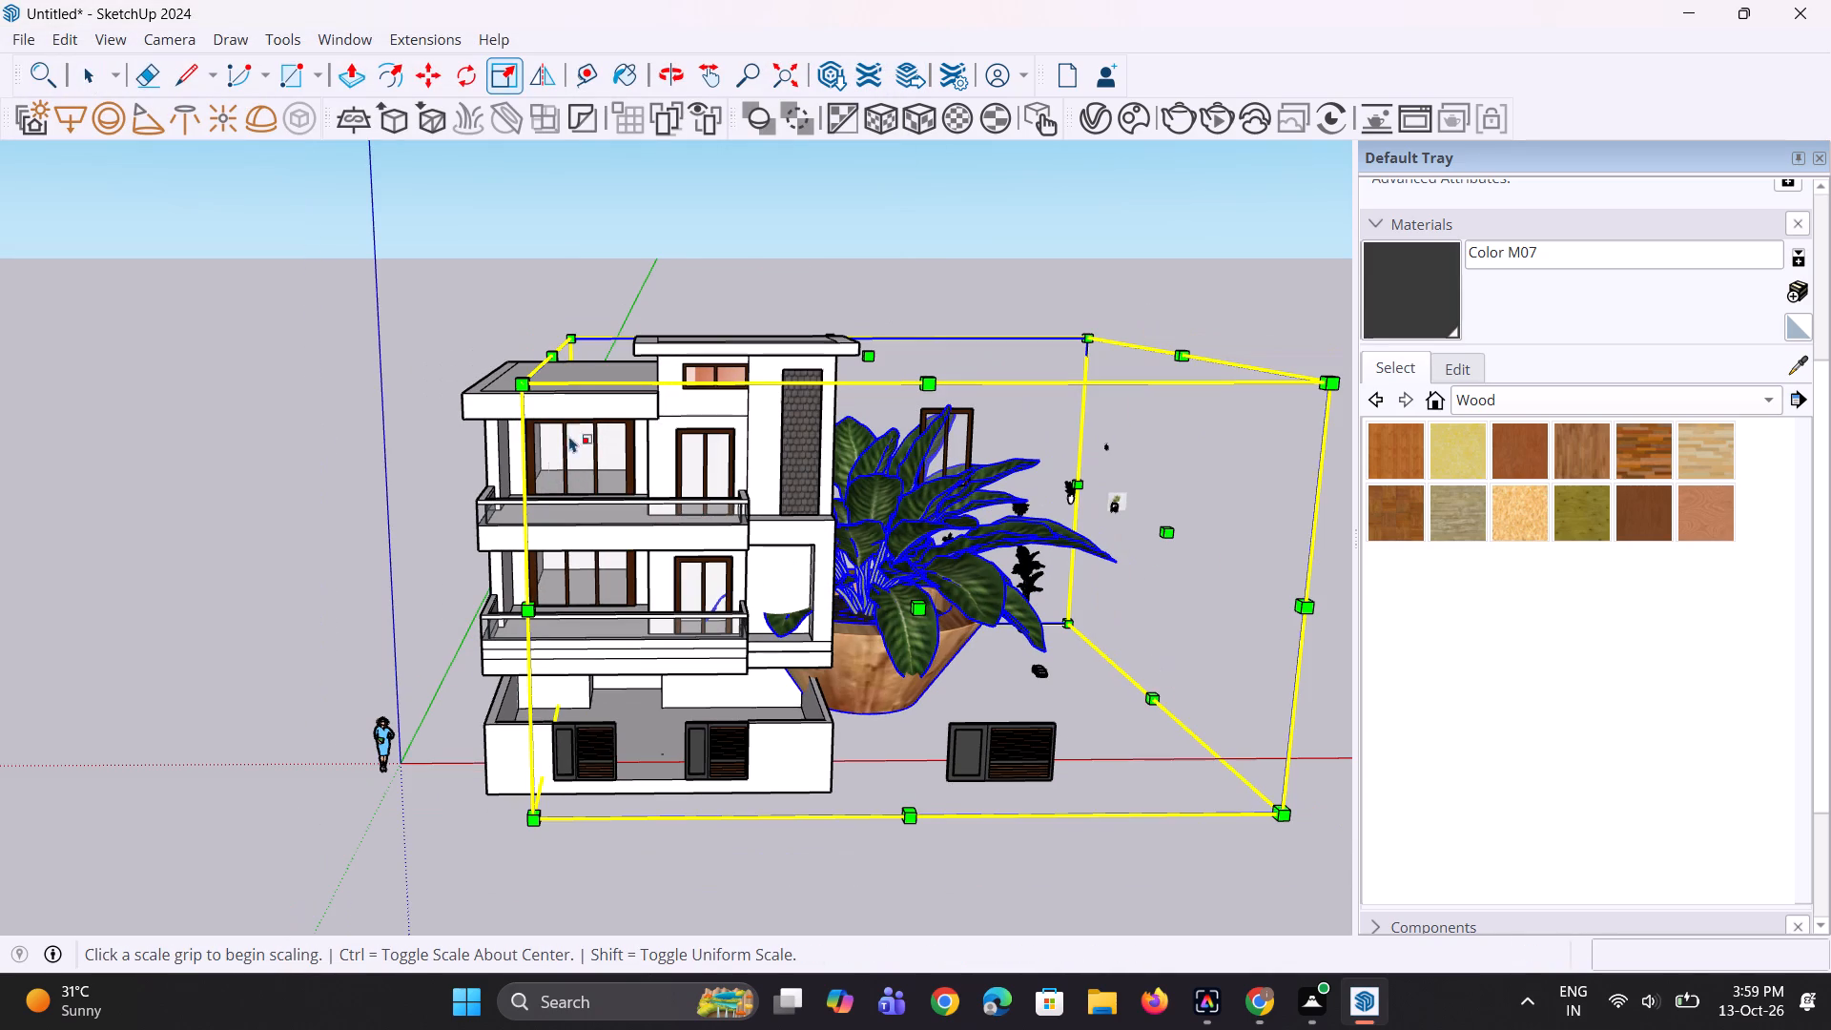
left_click(574, 335)
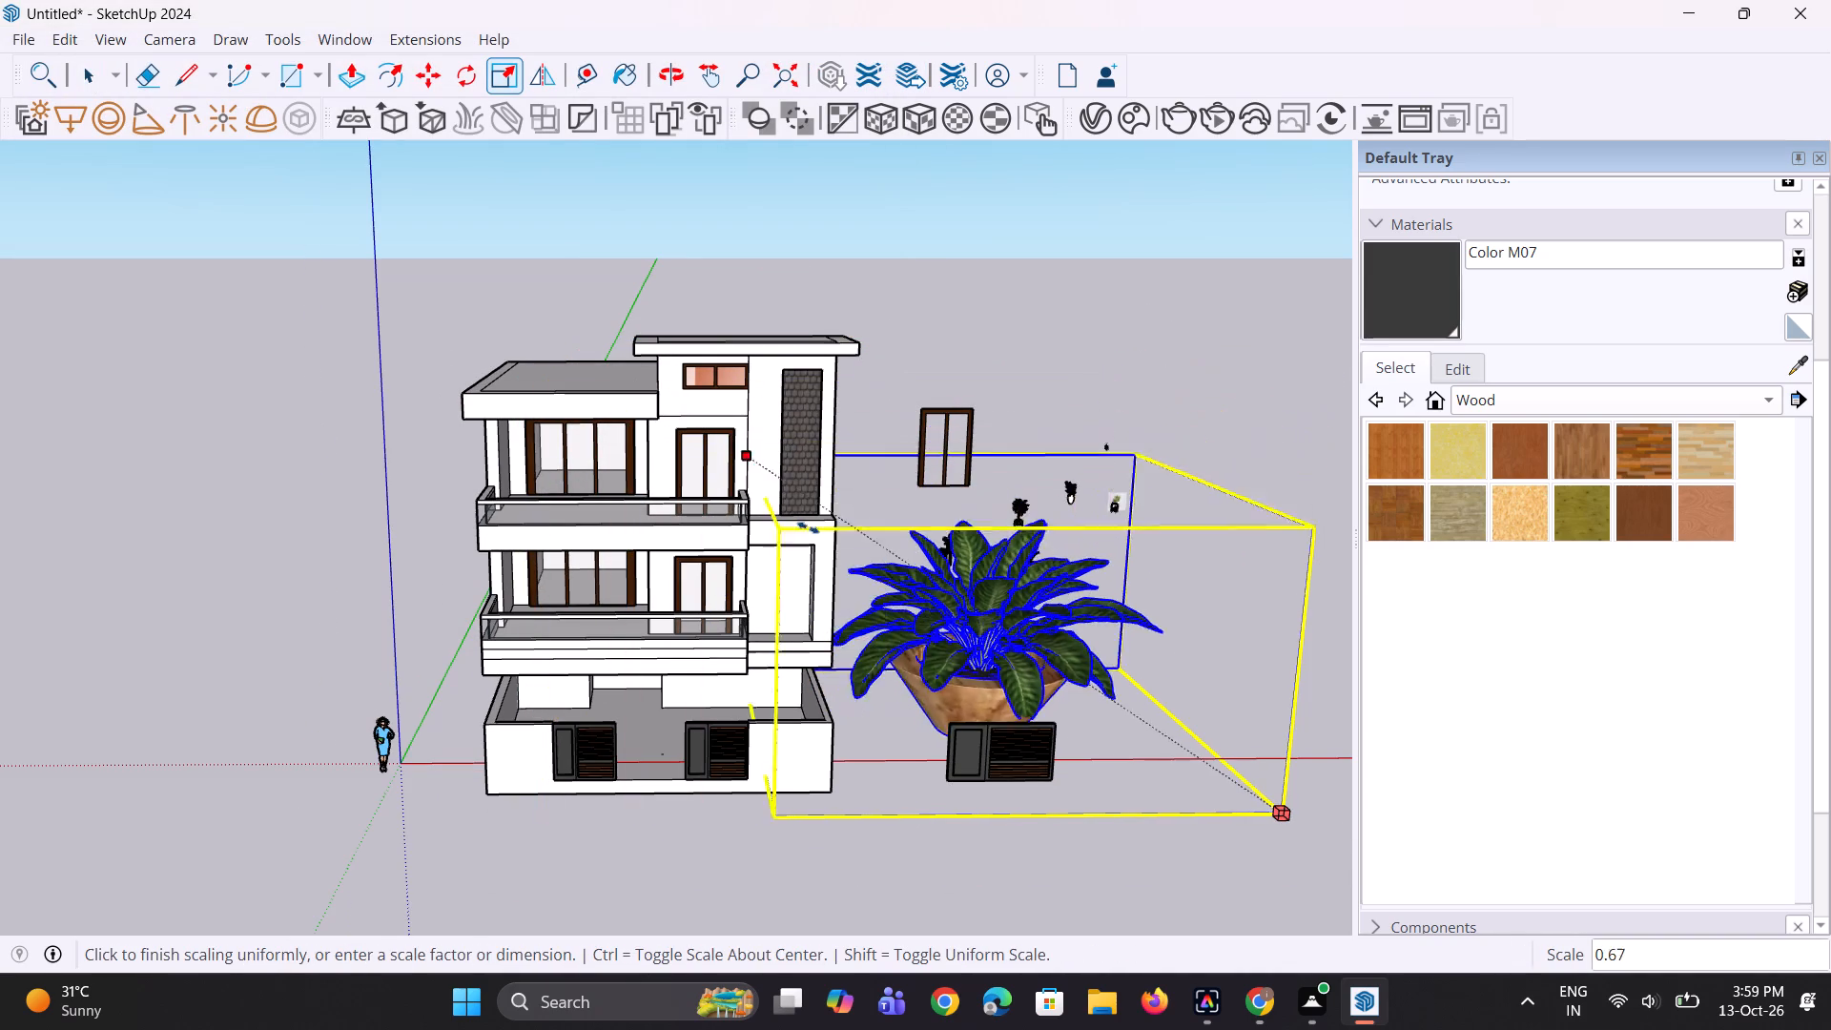
left_click(1180, 861)
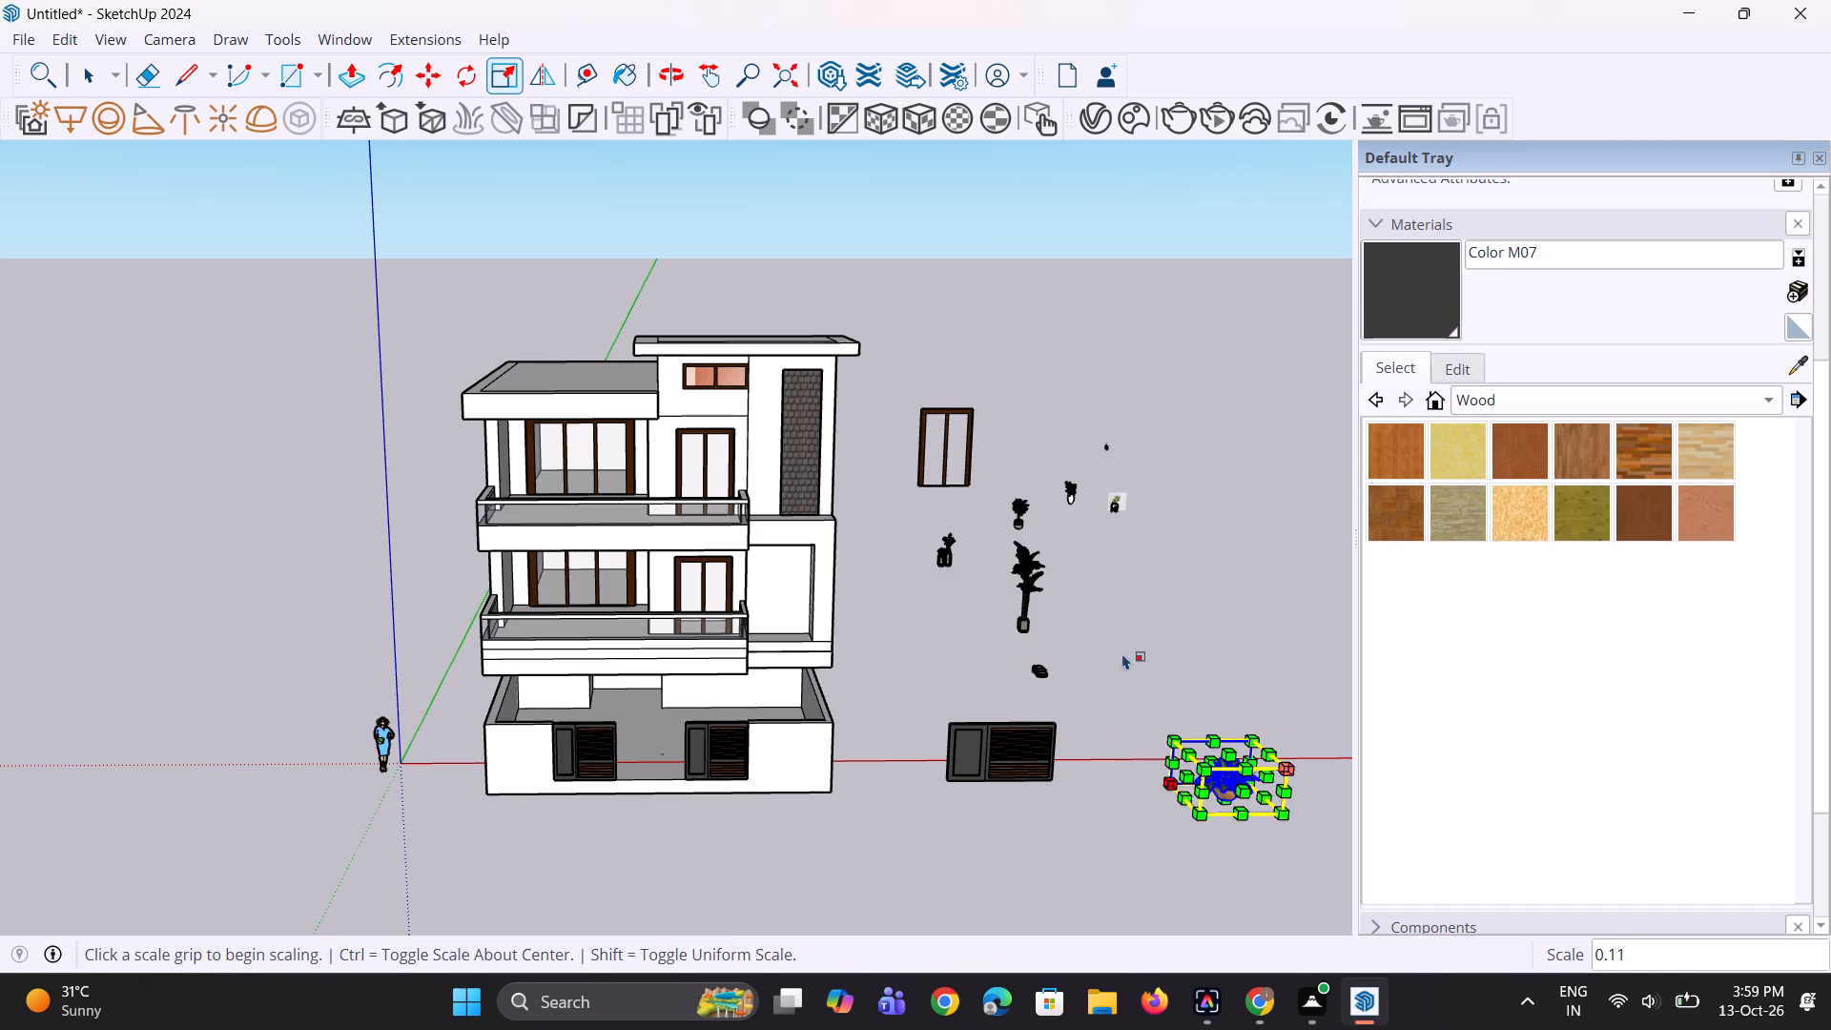
scroll(1069, 469, "up", 2)
scroll(1125, 534, "up", 1)
key("space")
key("space")
Move the tiny plants (1) model near the tall palm and scale it up uniformly by about 12.20.
scroll(1113, 450, "up", 2)
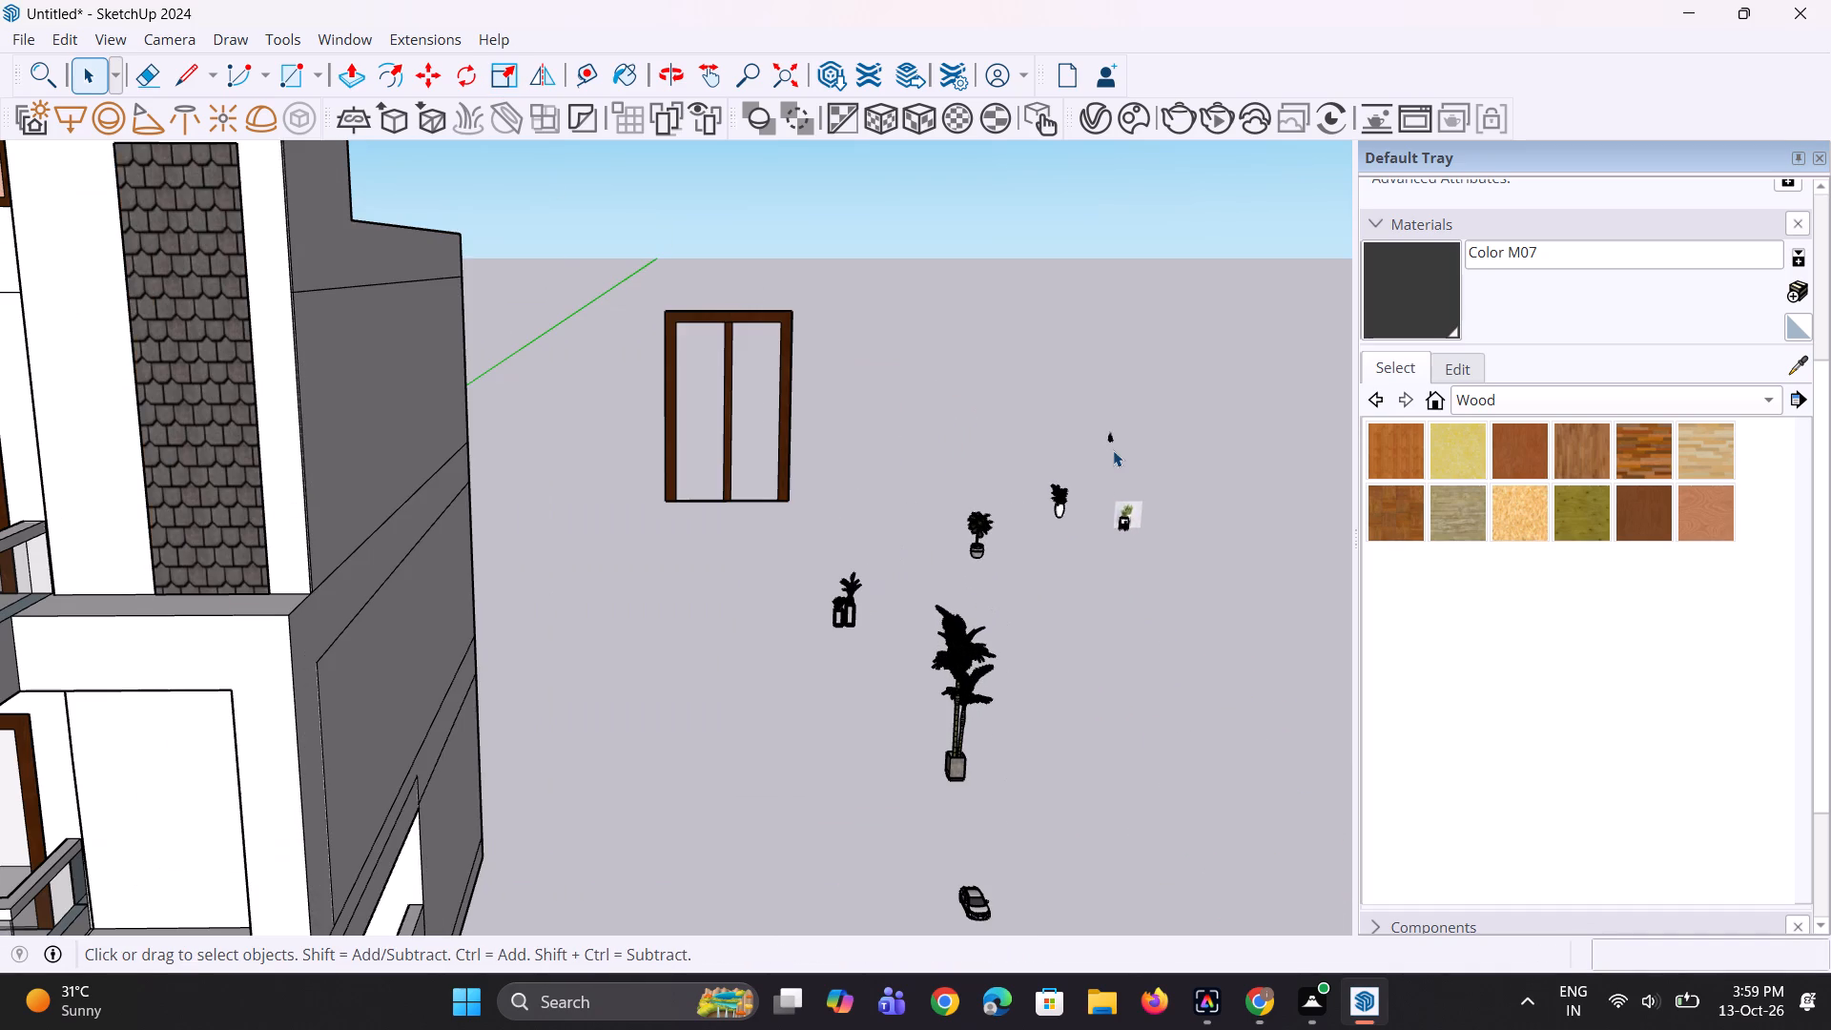
left_click(1111, 438)
key("m")
left_click(1109, 443)
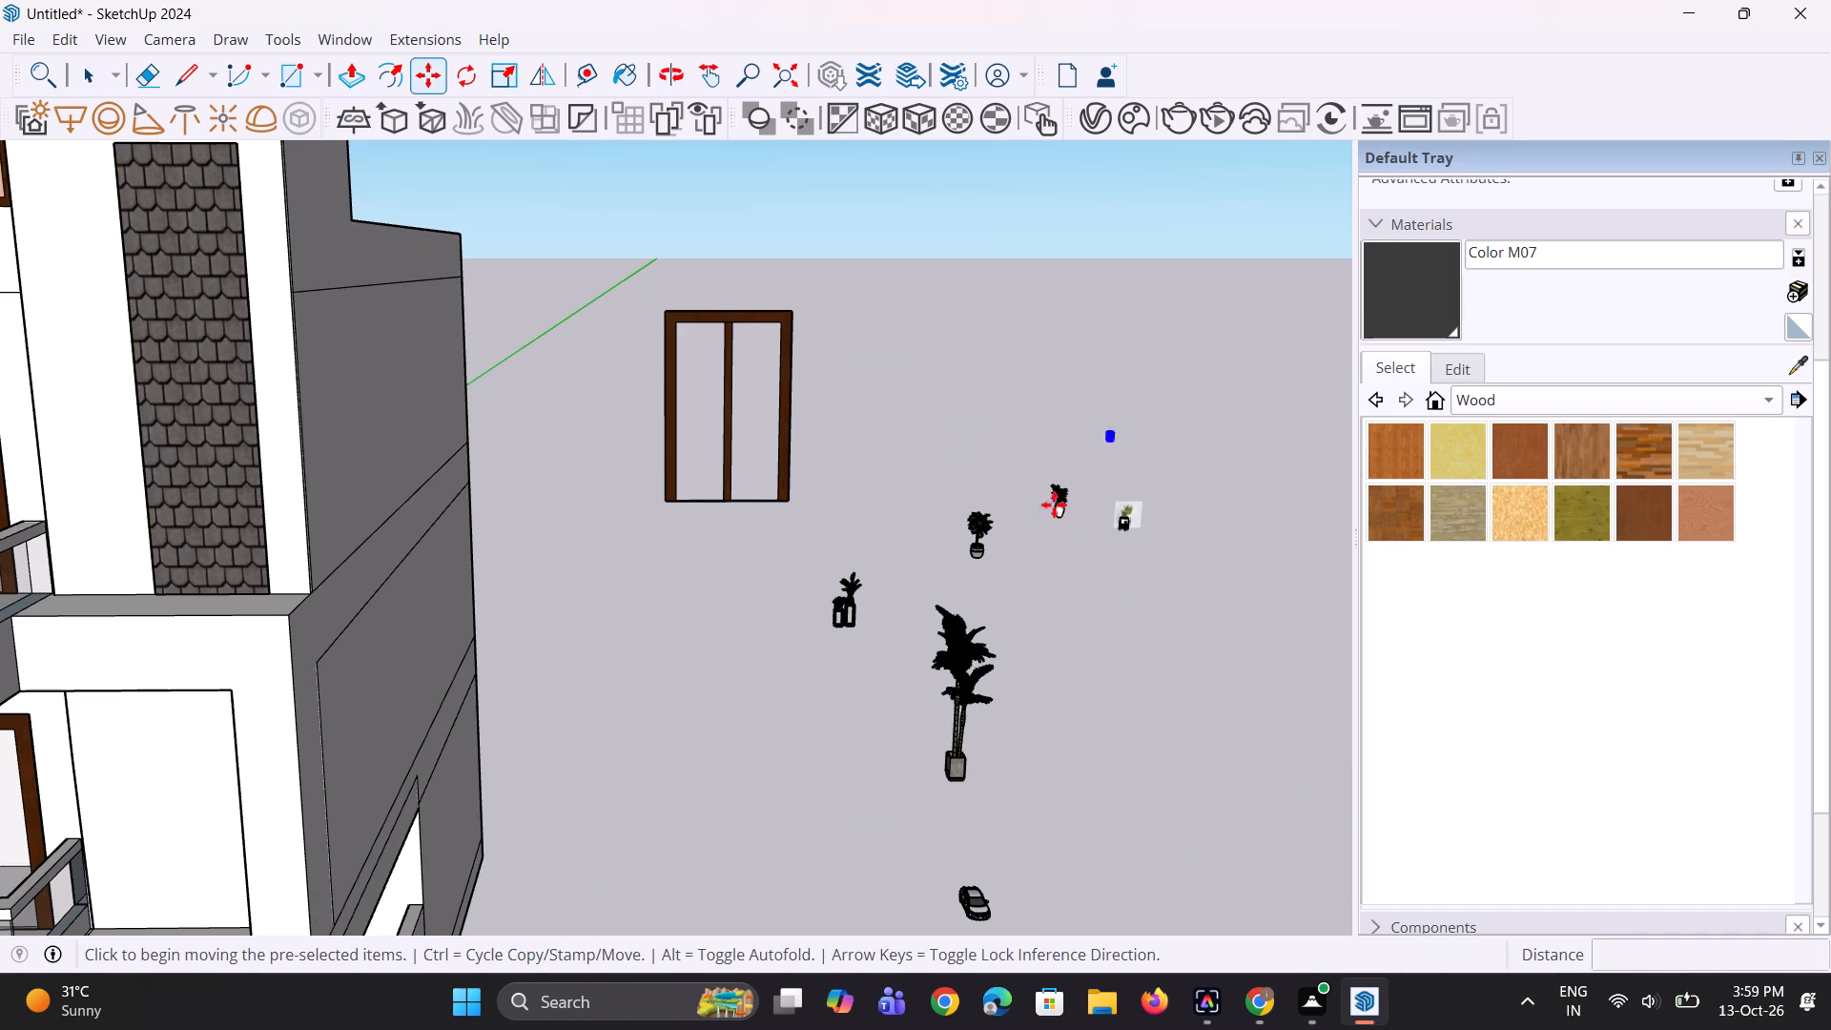
left_click(757, 855)
scroll(1143, 548, "up", 2)
key("space")
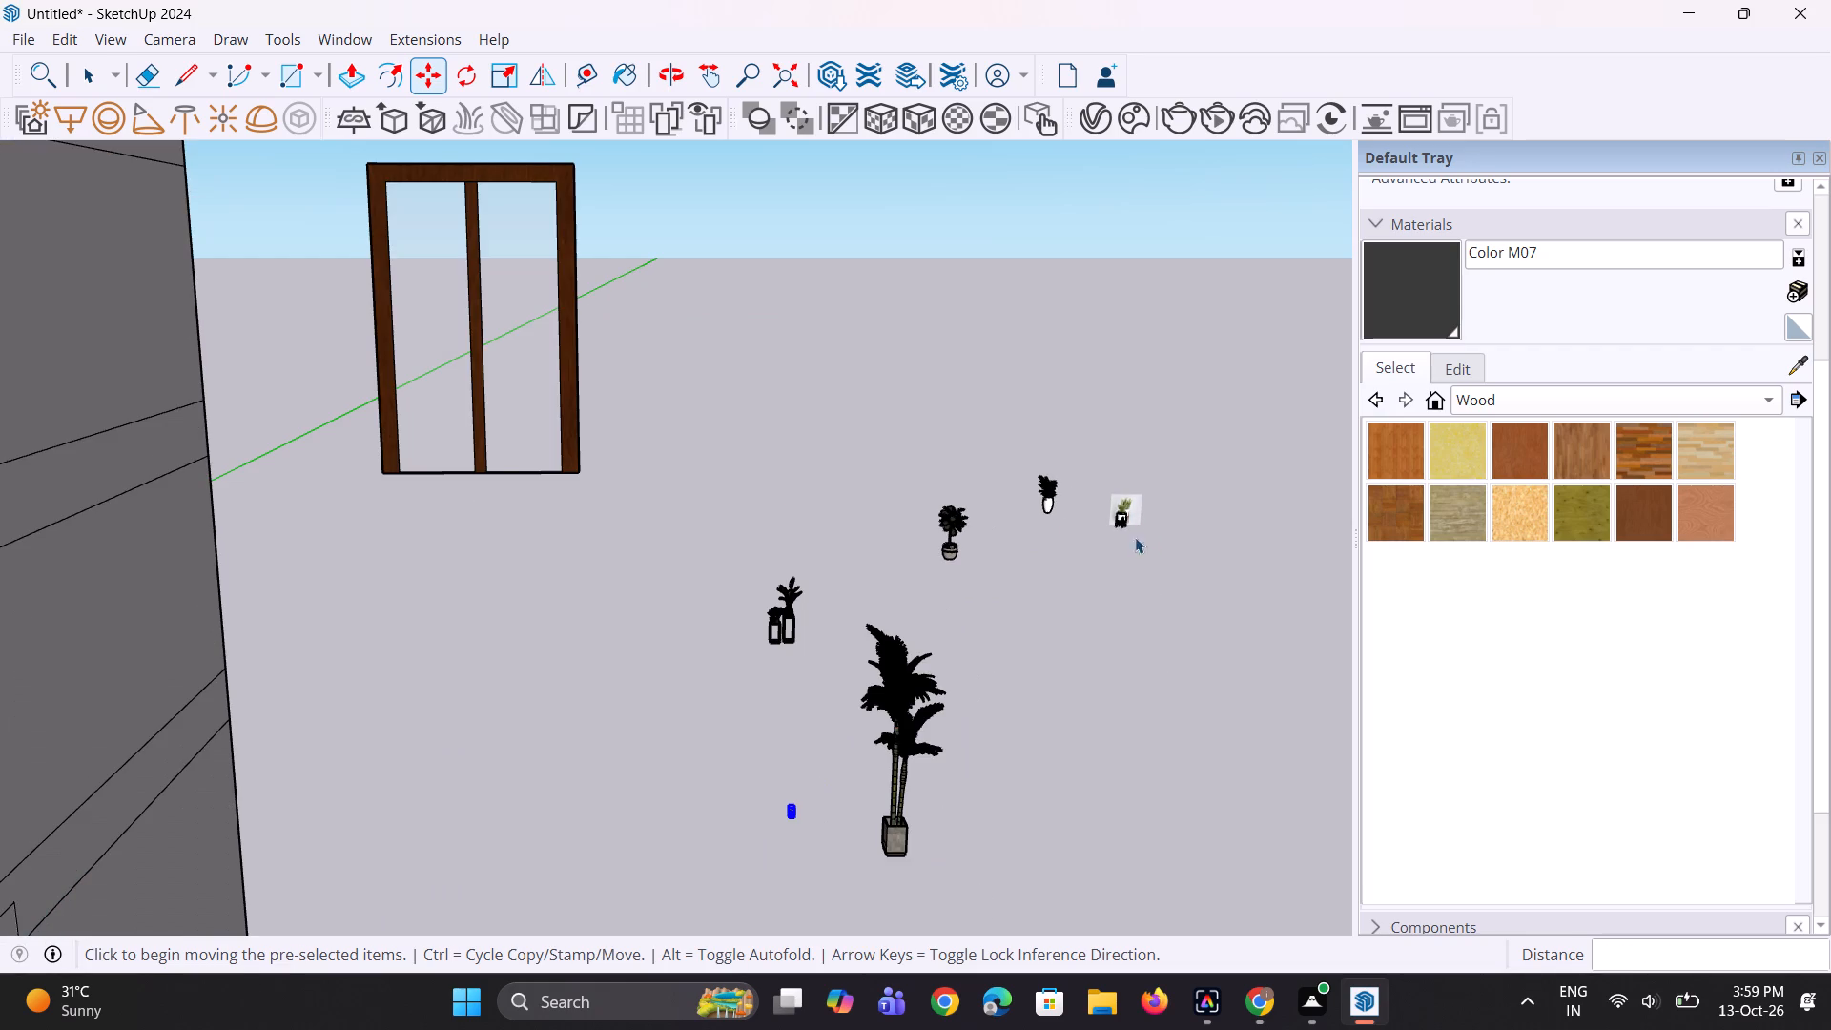
key("s")
scroll(837, 816, "up", 3)
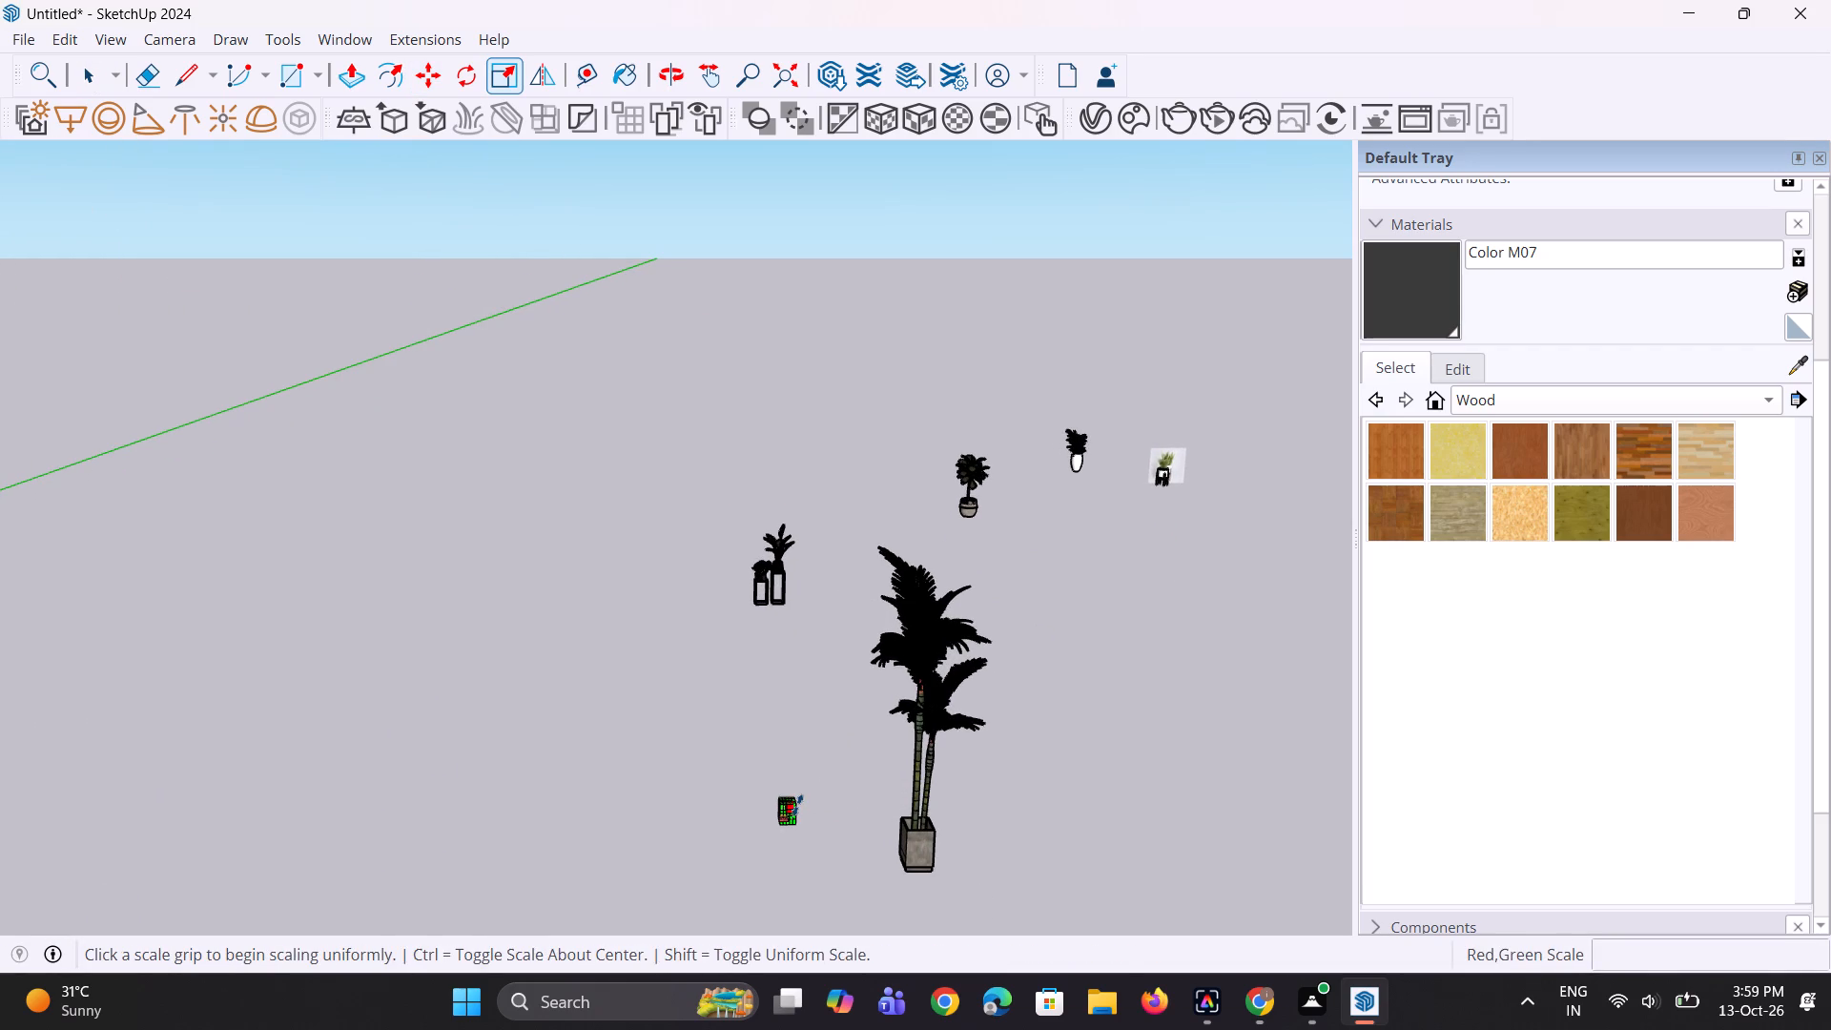
left_click(797, 805)
left_click(883, 708)
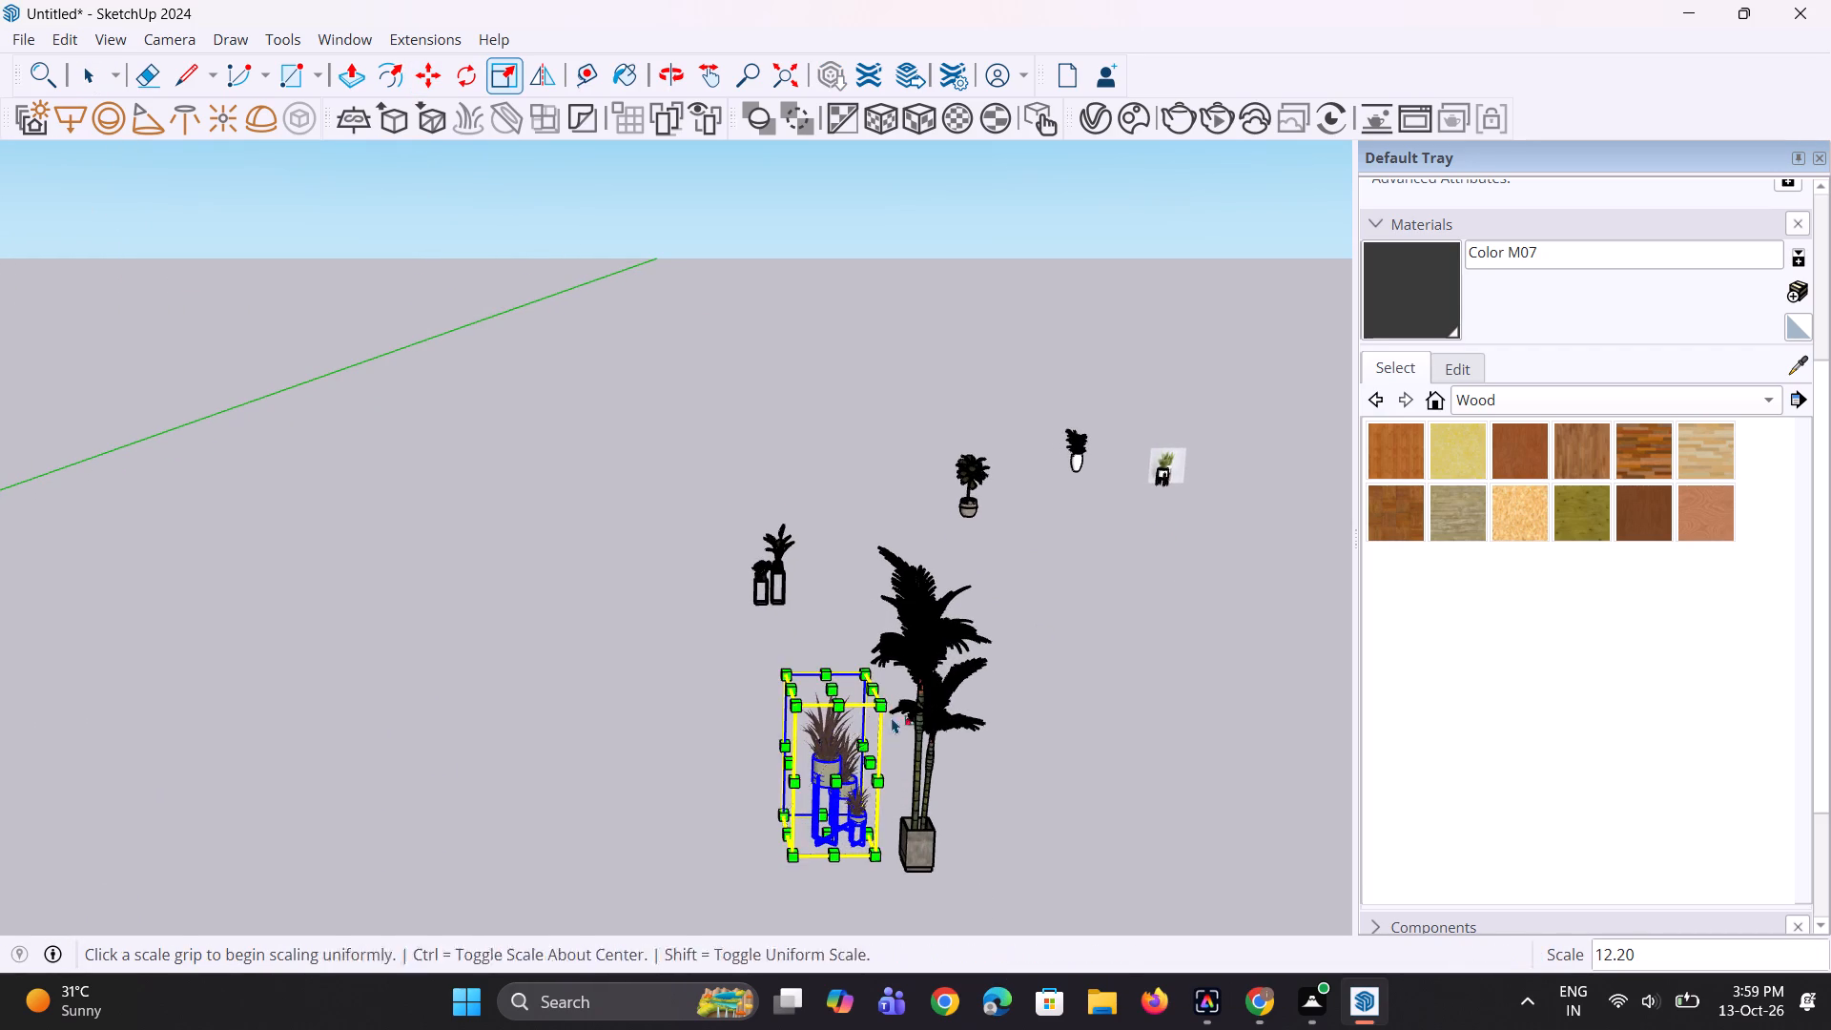
key("space")
key("space")
left_click(1073, 731)
Move the Plant_pot+02 snake plants about 95' 5" to the open ground near the palm and scale them up uniformly.
left_click(1178, 460)
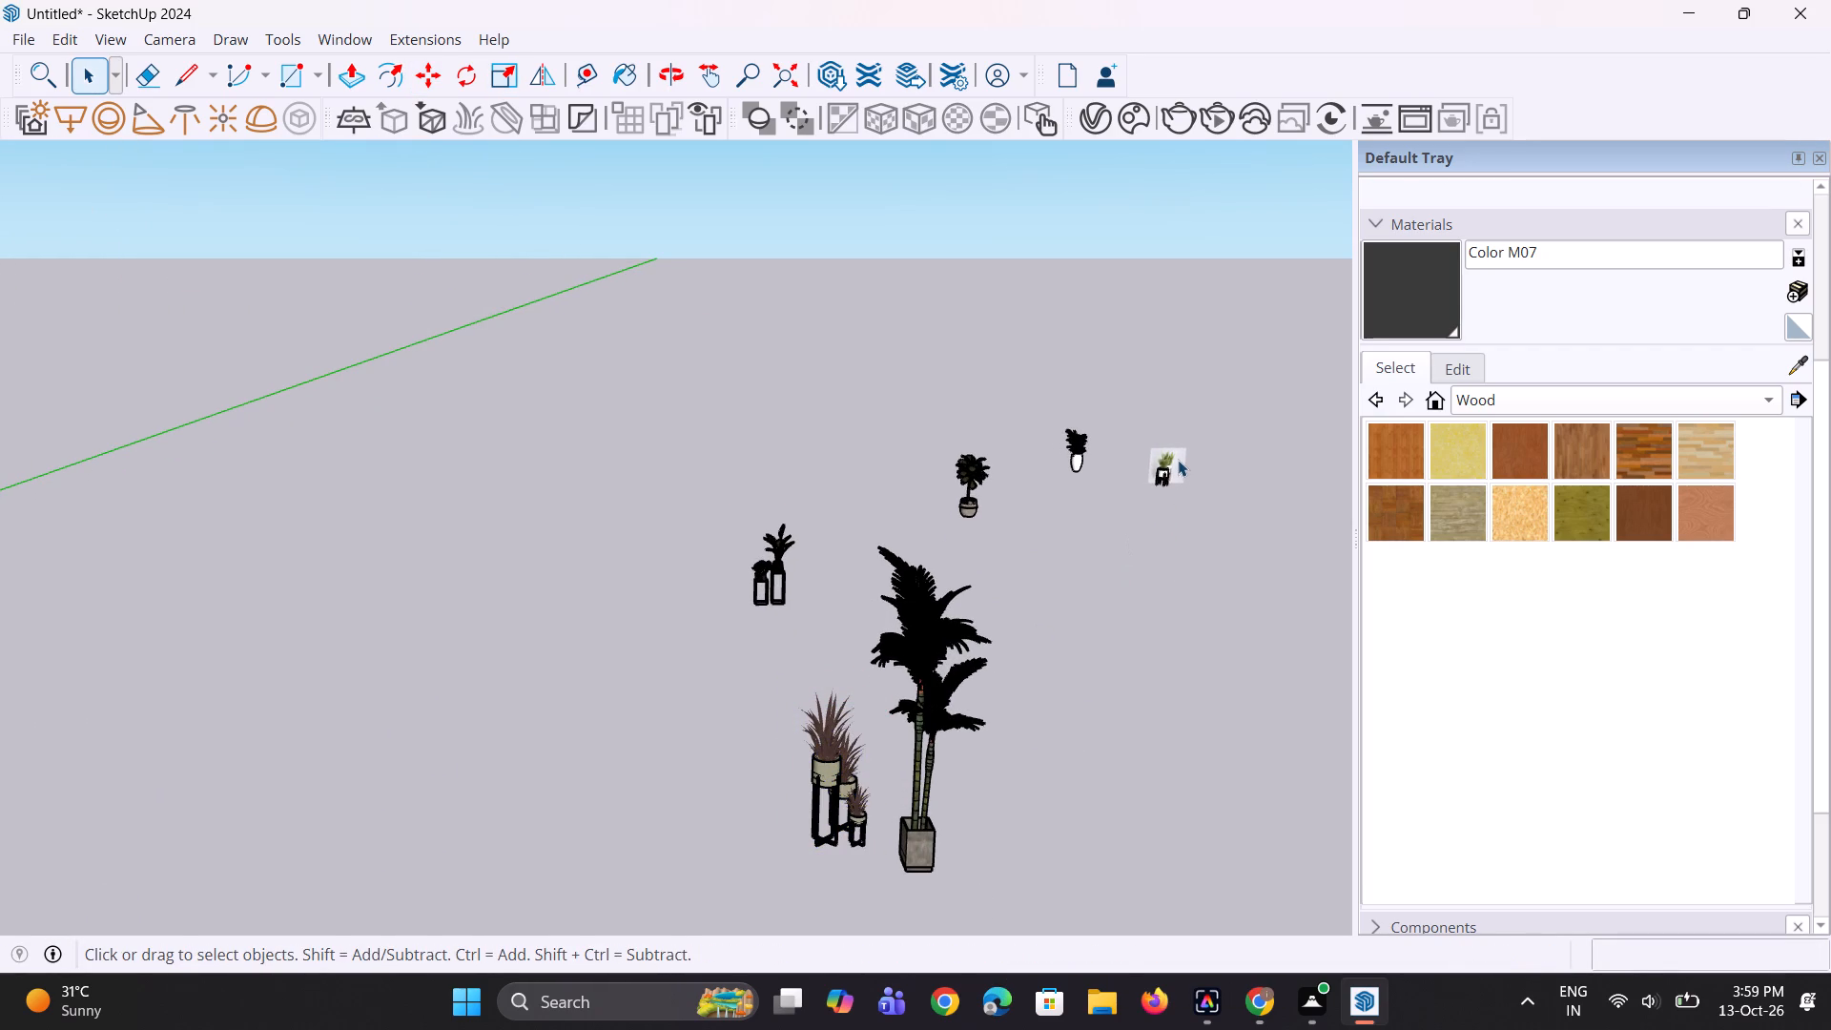
key("m")
left_click(1163, 479)
left_click(608, 824)
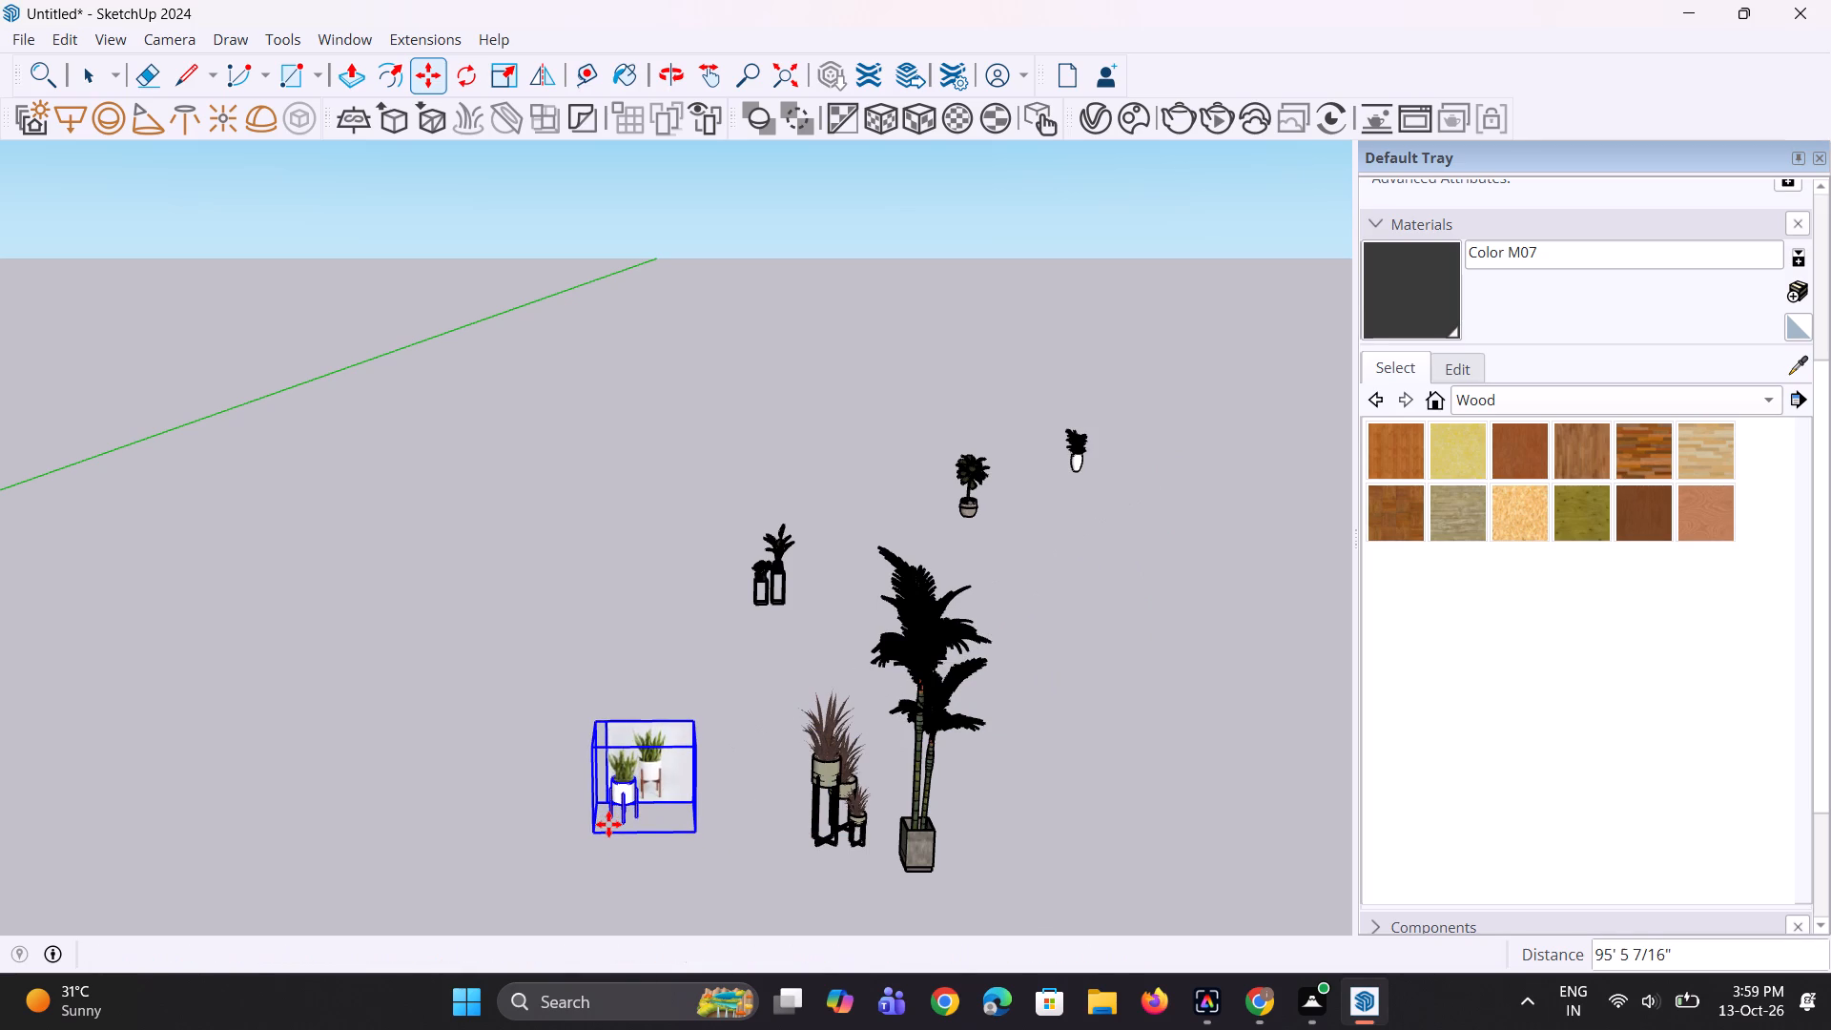
key("s")
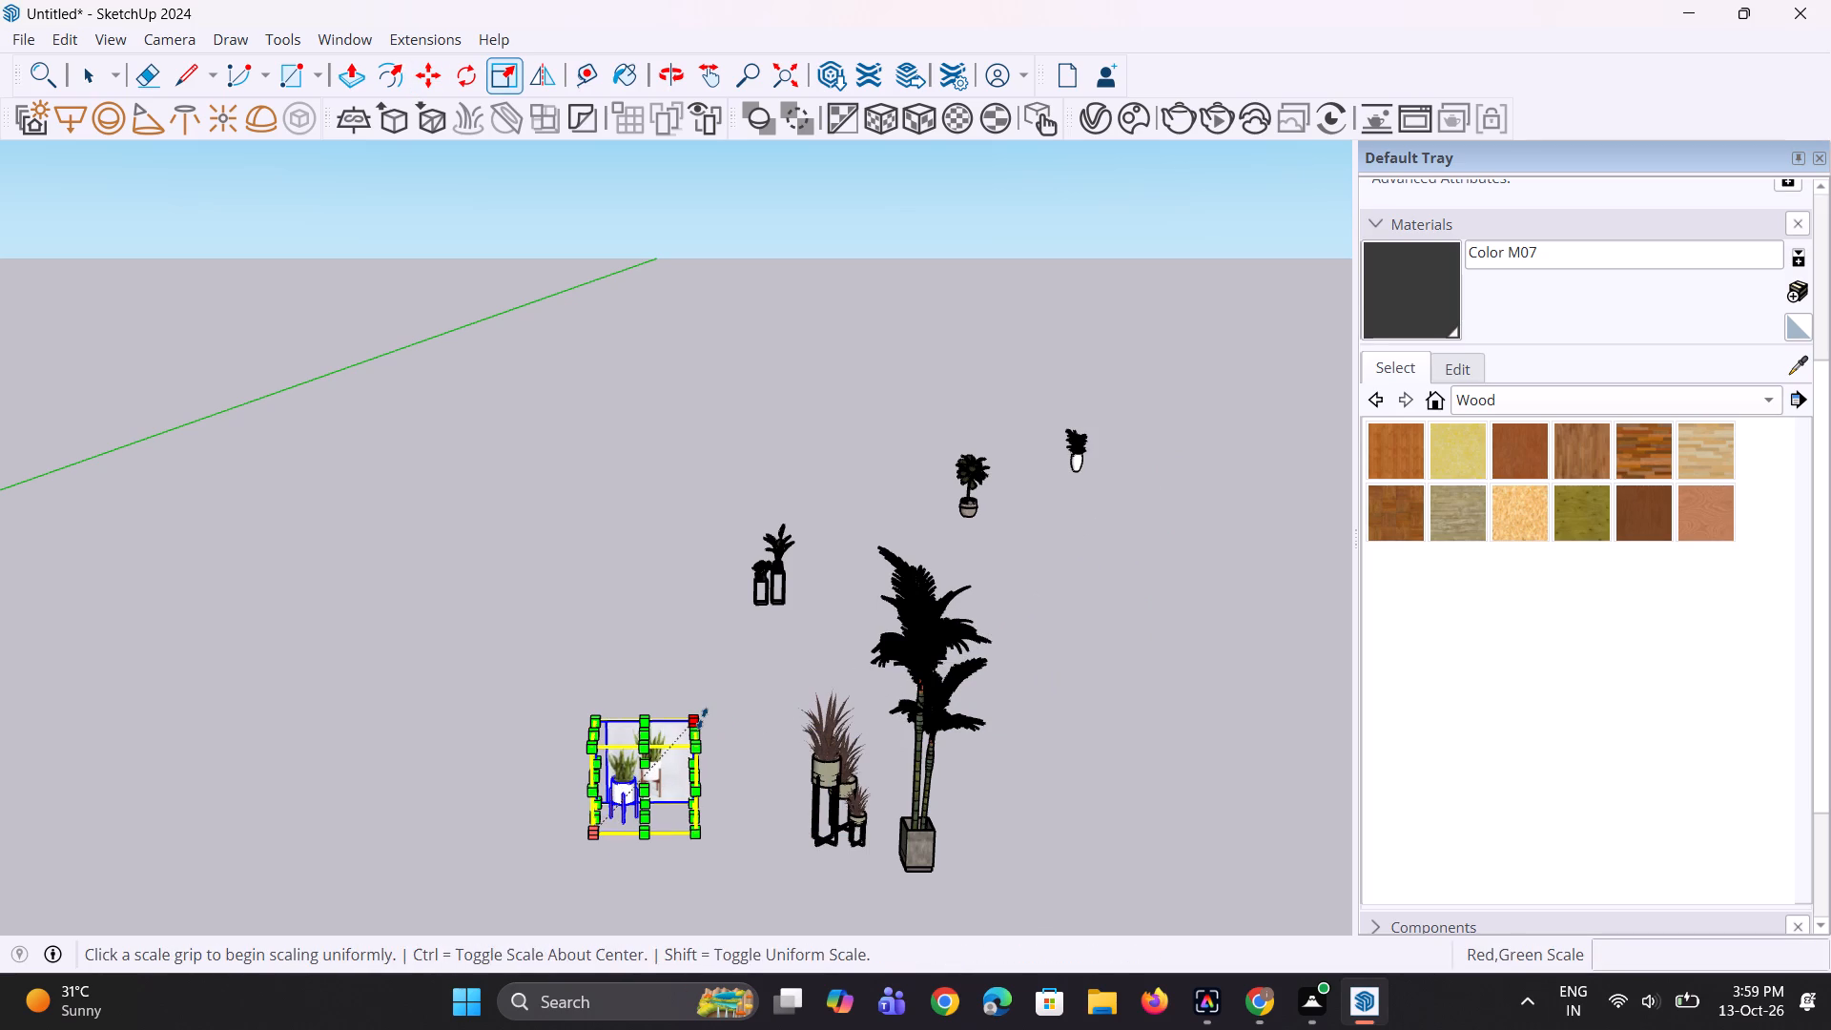
left_click(702, 718)
left_click(794, 608)
key("space")
key("space")
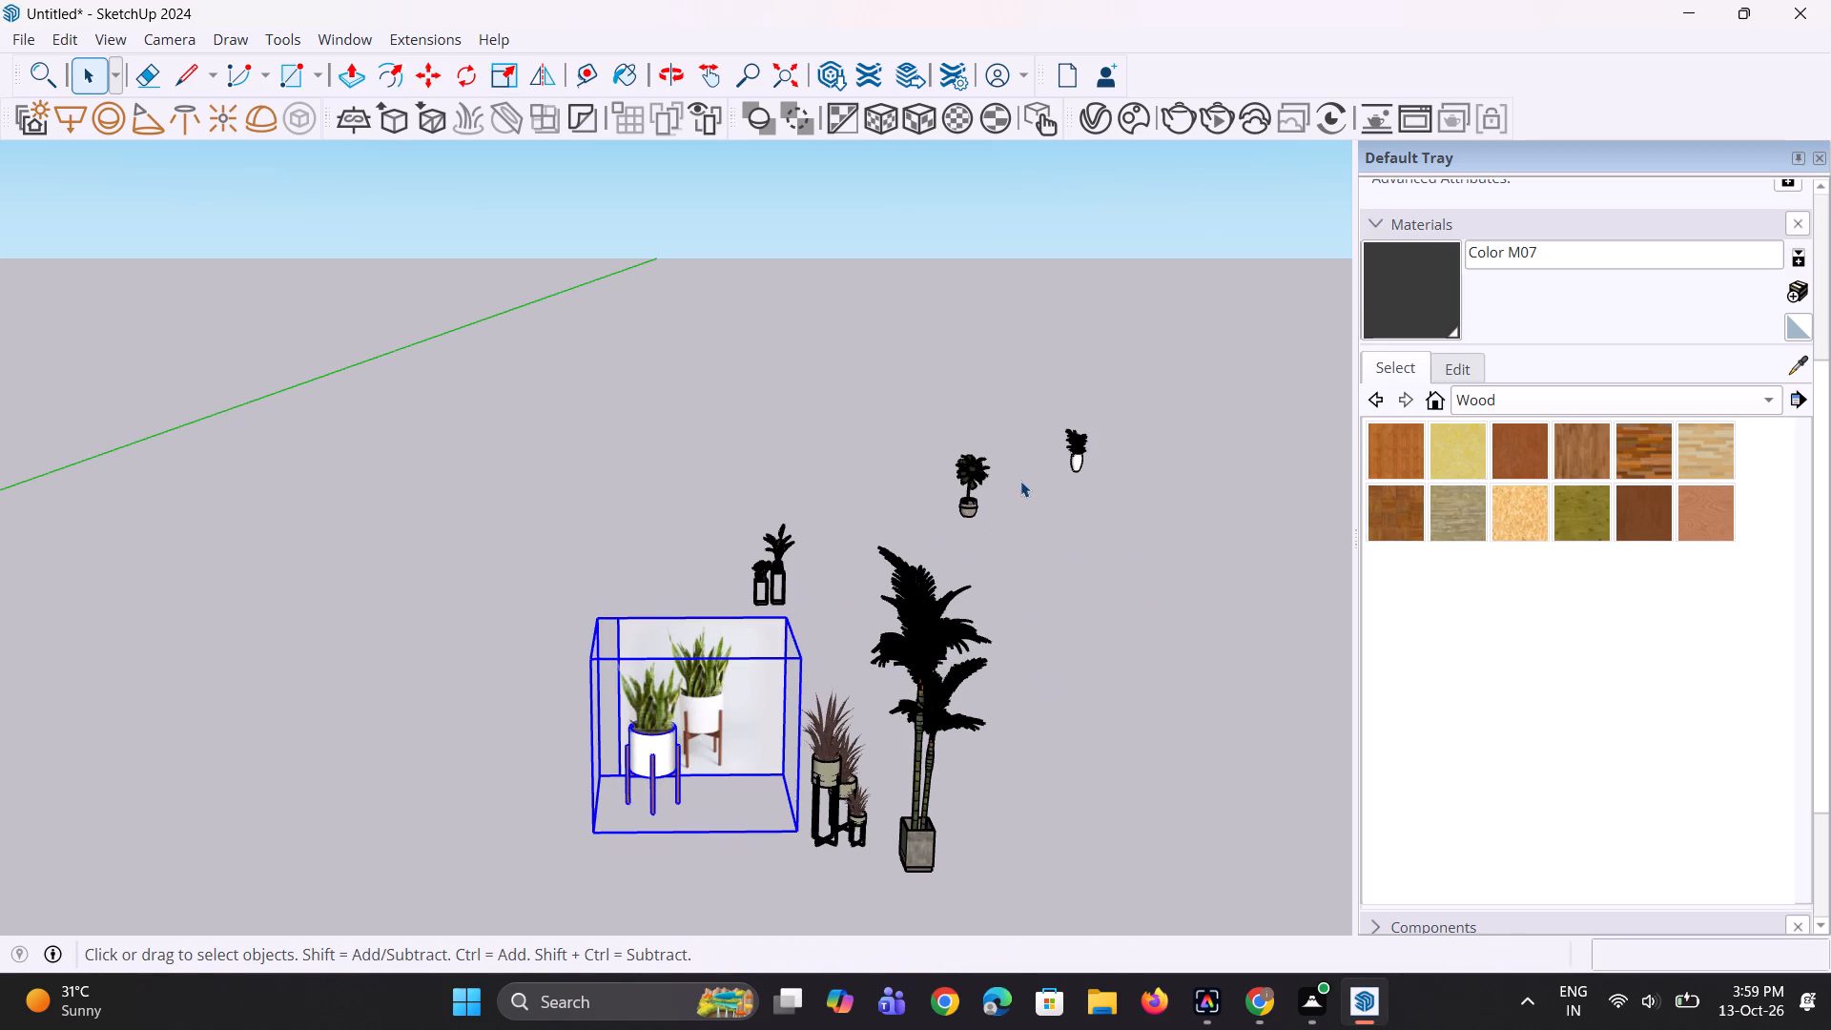
Move the Group3_1 plant in the white vase about 86' to the free side of the palm and scale it up uniformly.
left_click(1068, 464)
key("m")
left_click_drag(1078, 444, 1078, 456)
left_click_drag(1077, 461, 717, 810)
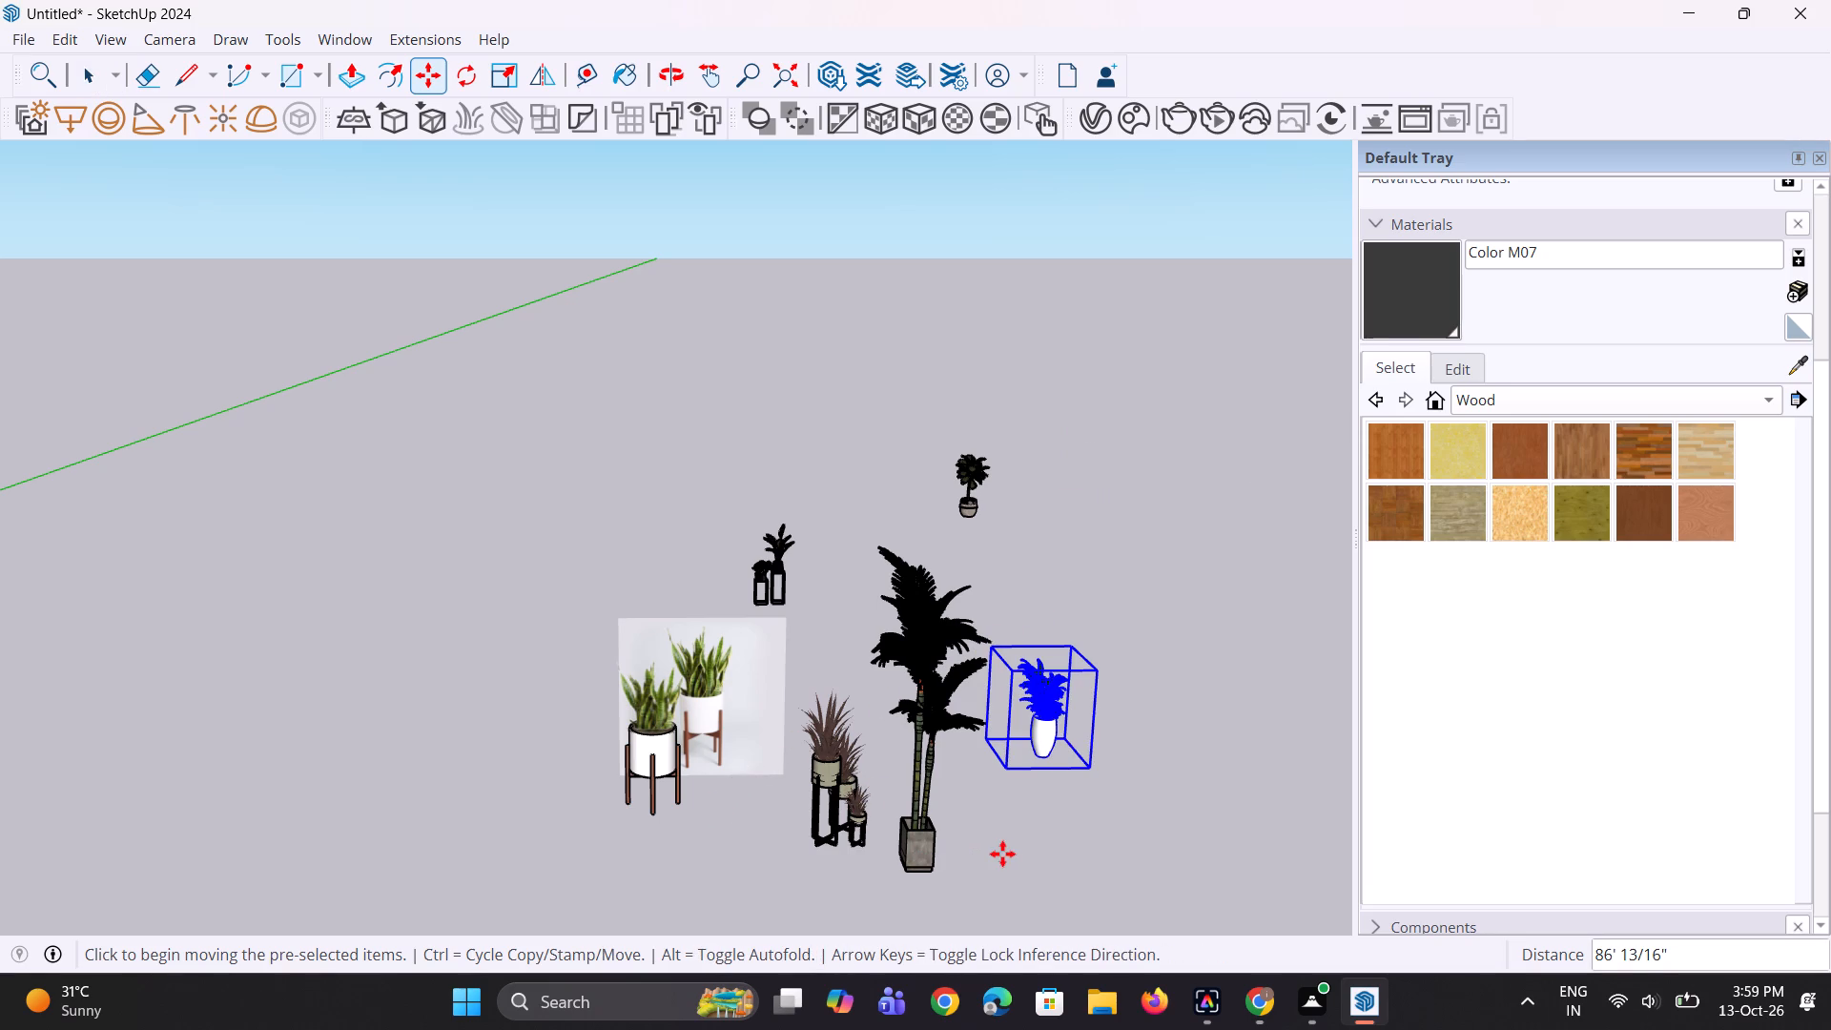
scroll(1086, 722, "up", 3)
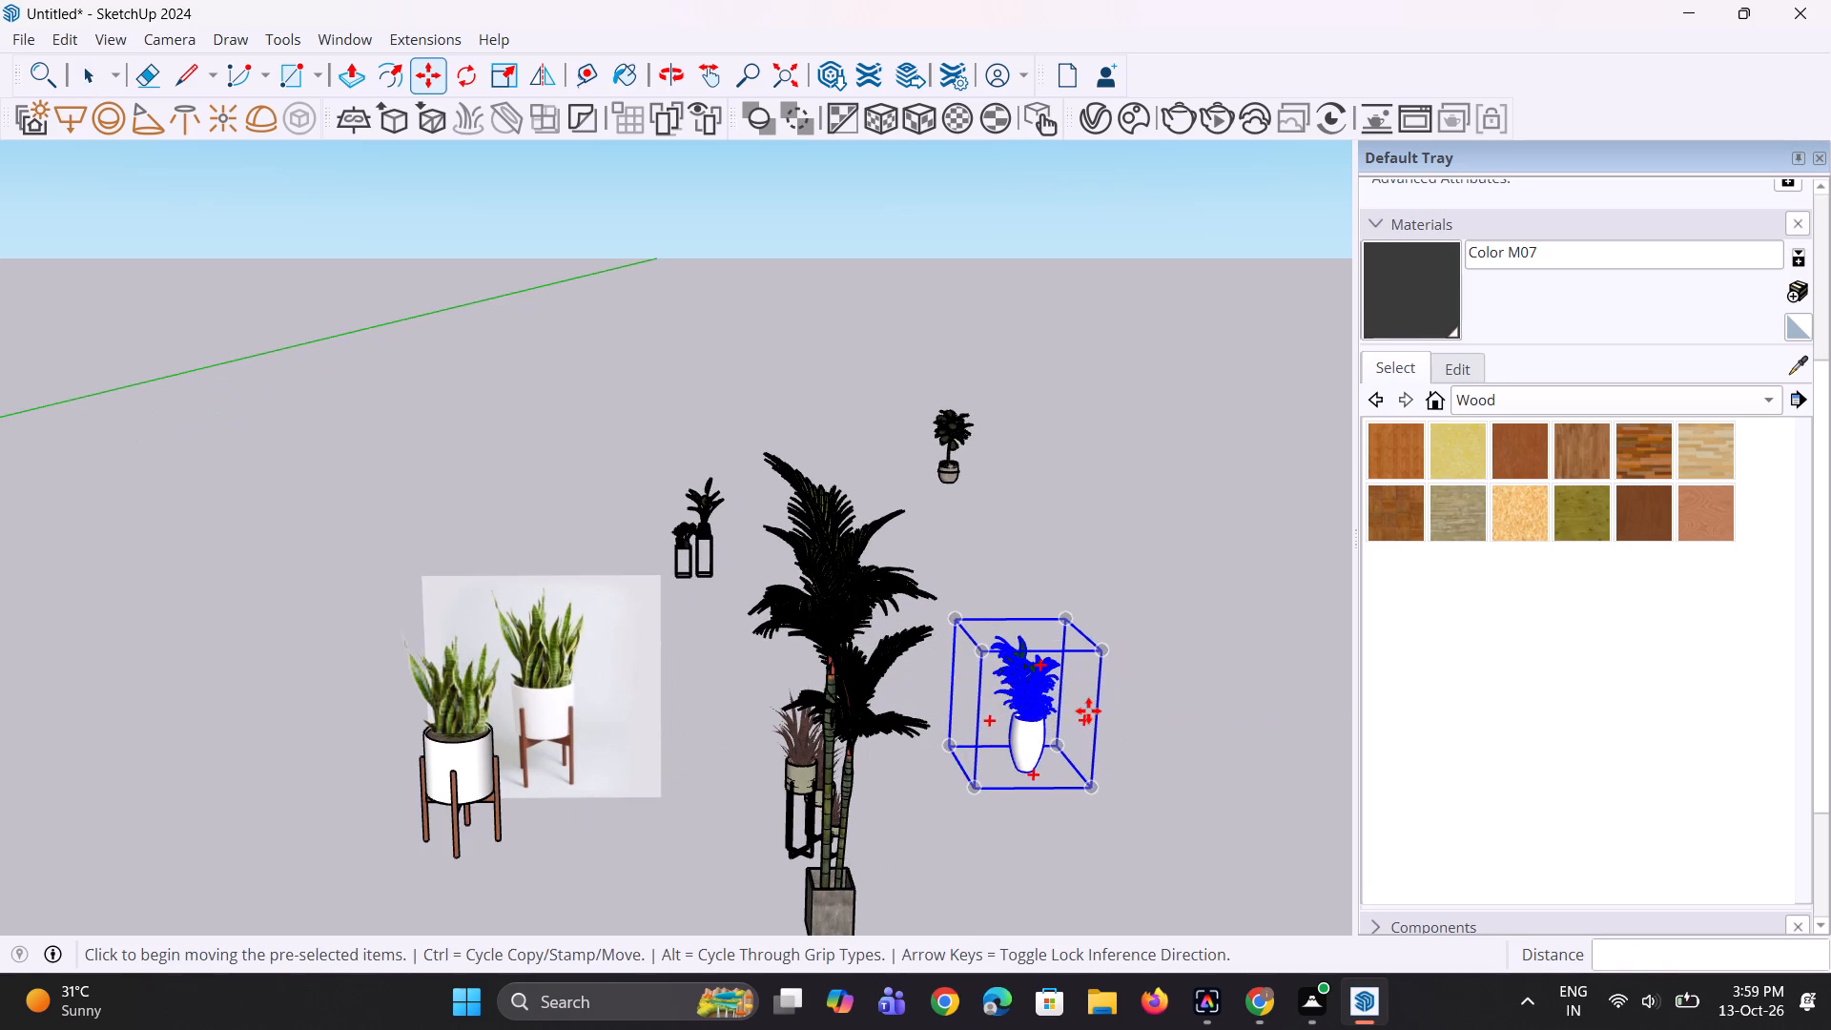
key("s")
left_click(1070, 623)
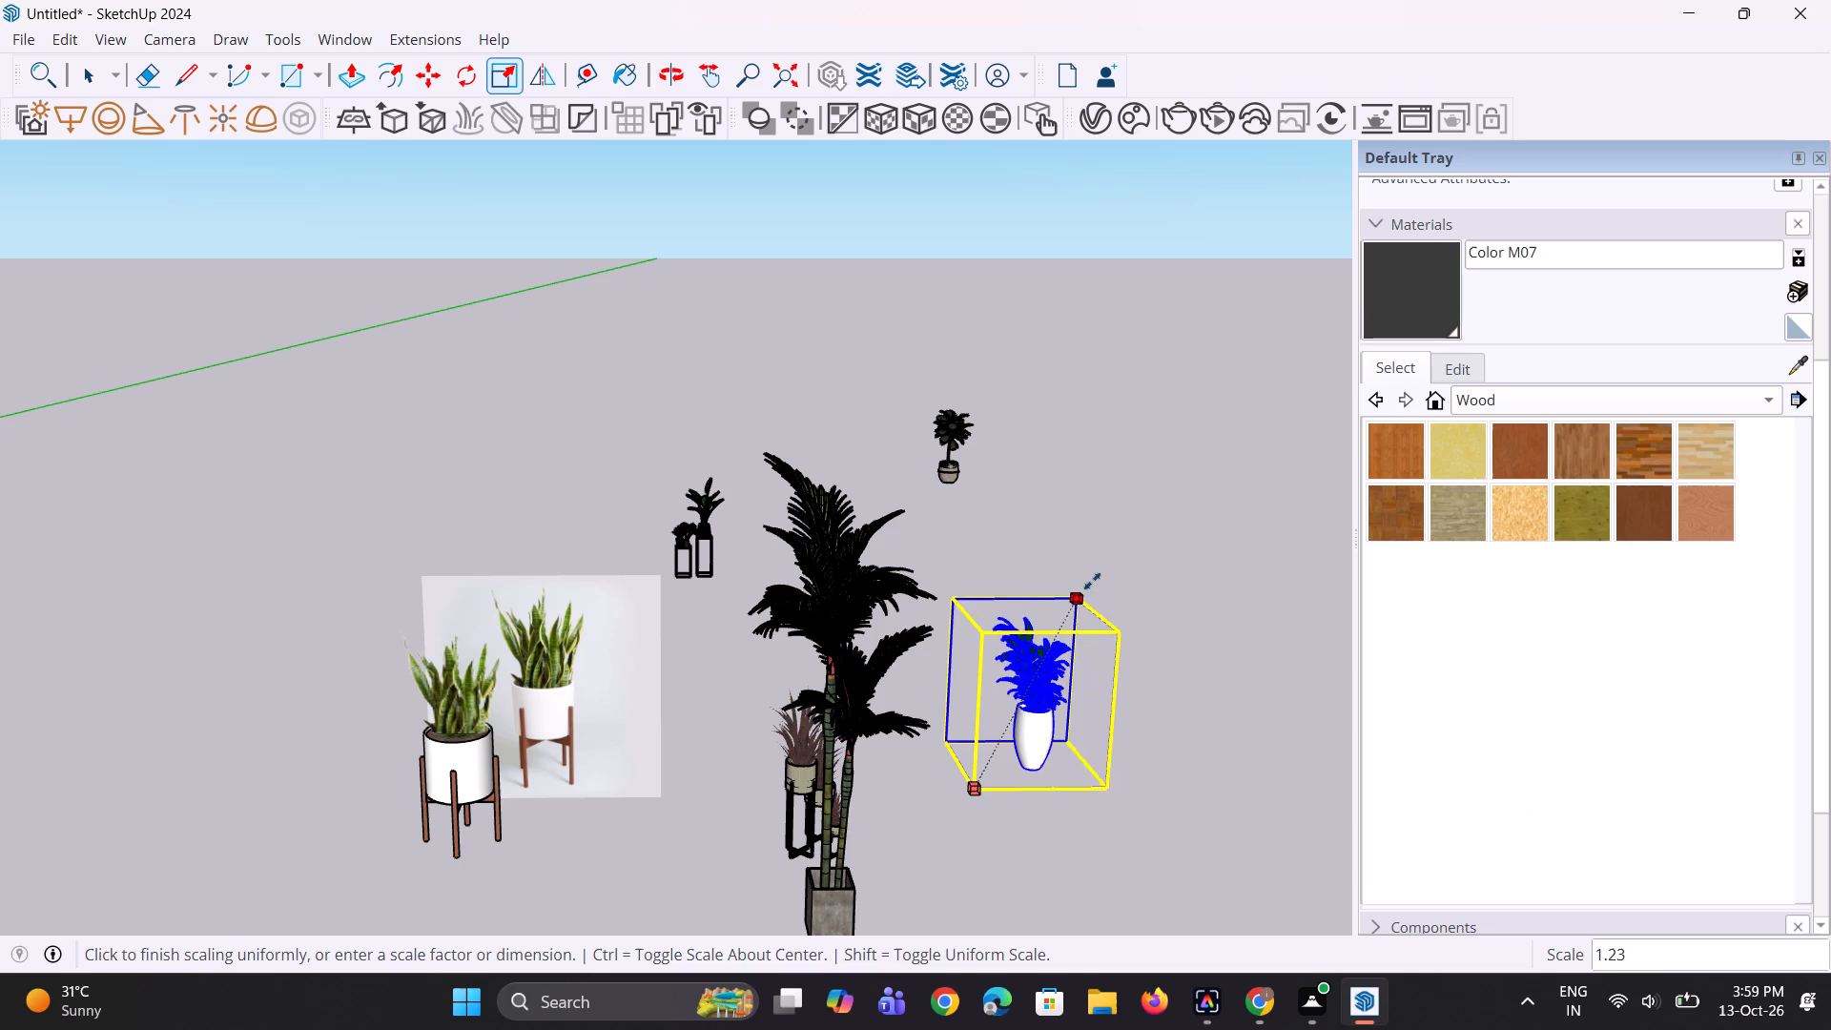
left_click(1128, 524)
key("space")
key("space")
left_click(922, 843)
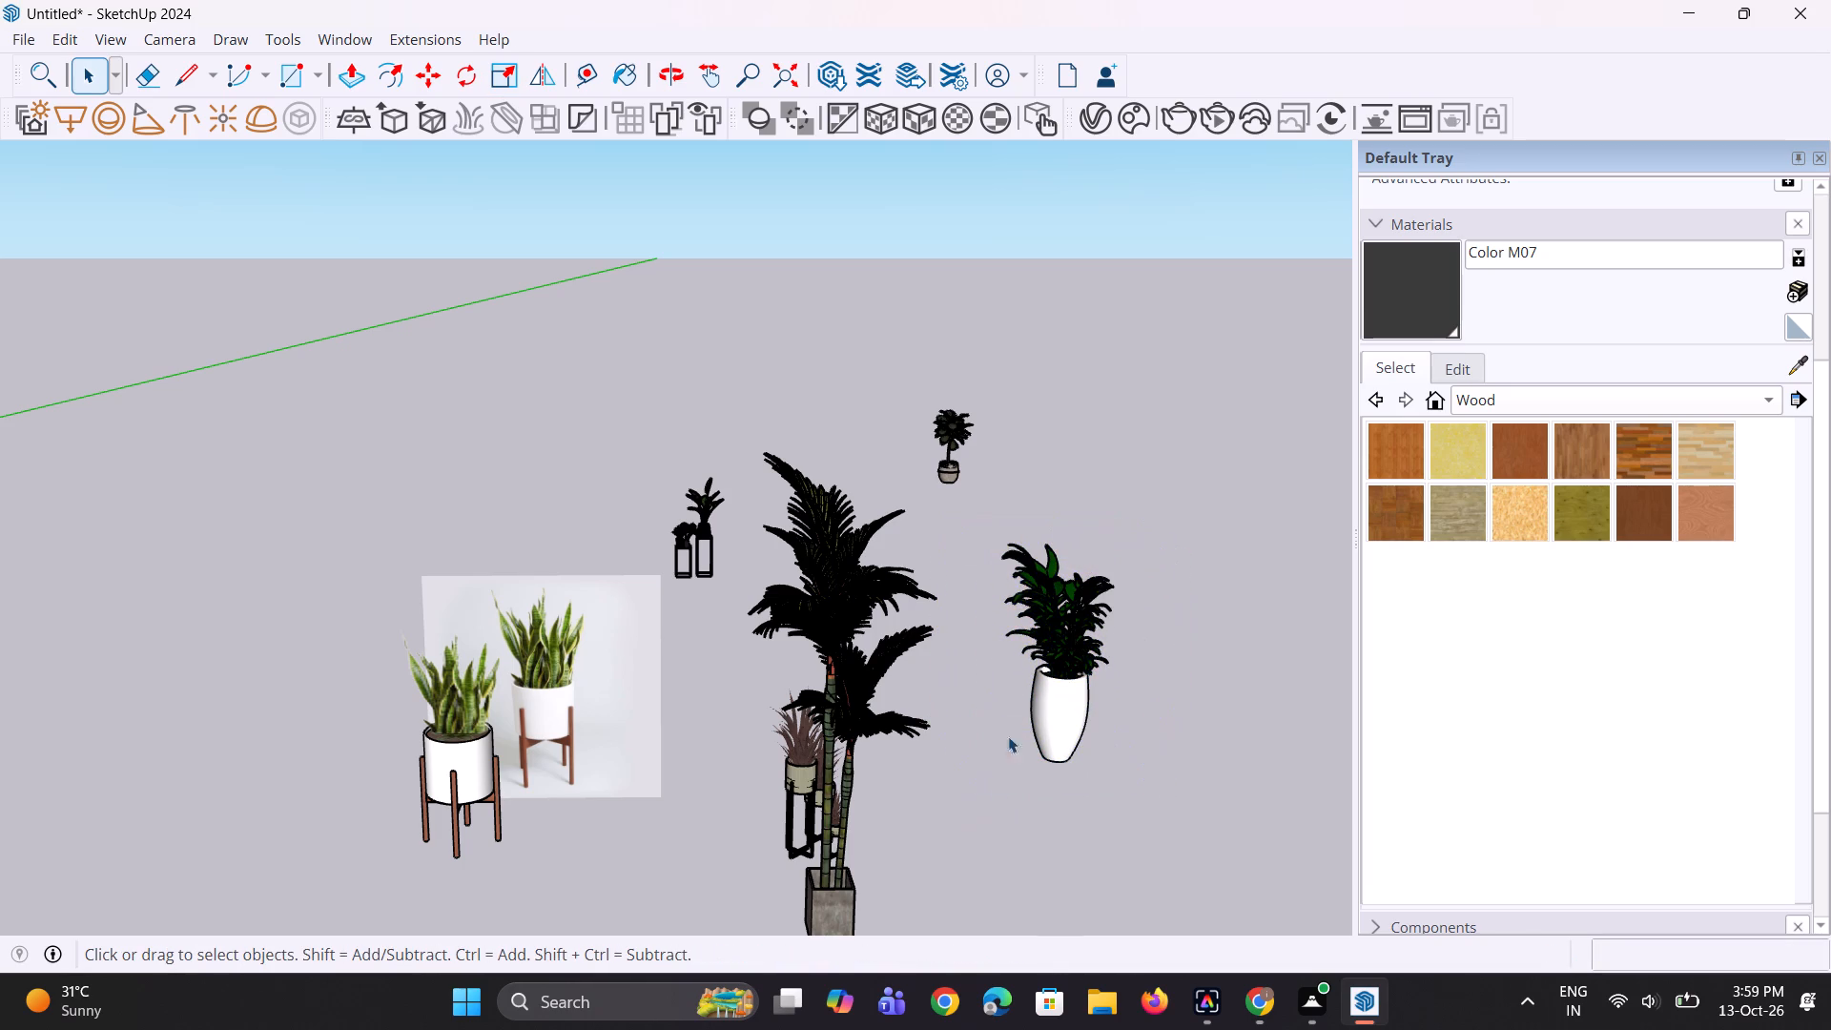
Move the round-leaved potted tree beside the snake plants, on the side nearer the house, and scale it up uniformly.
left_click(955, 468)
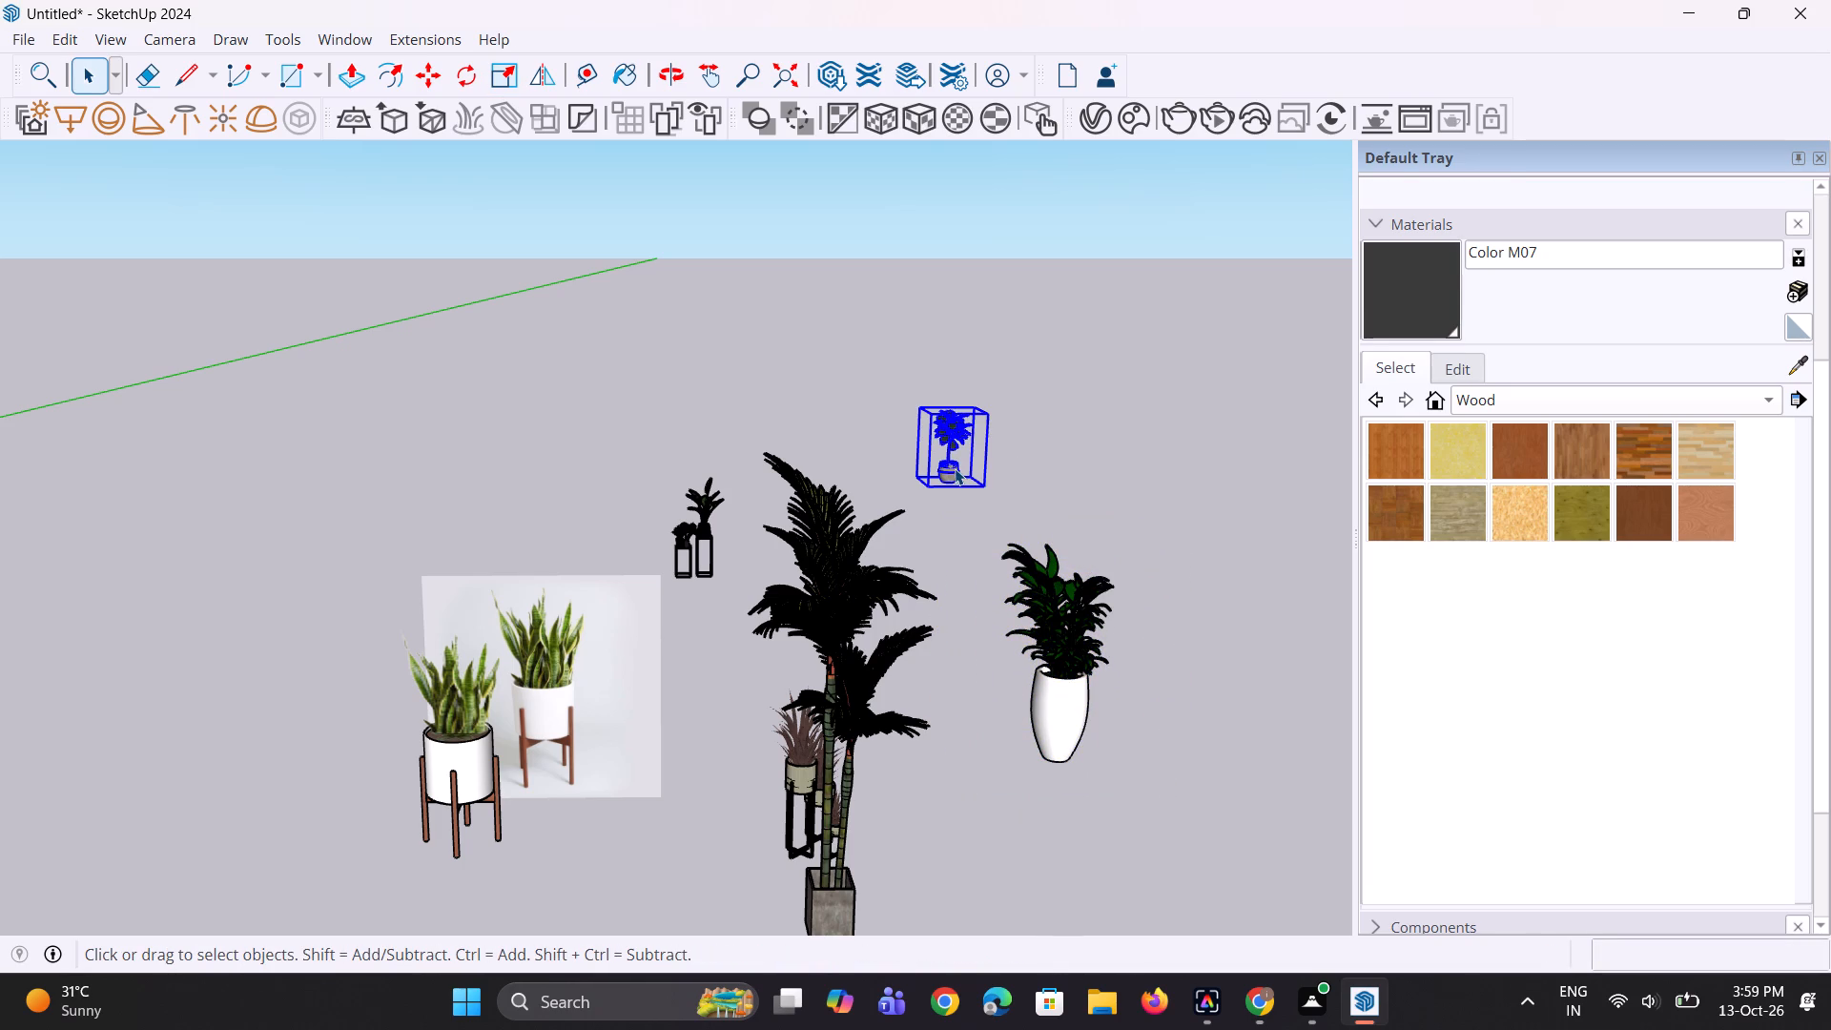
key("m")
left_click(955, 468)
scroll(958, 687, "down", 8)
left_click(625, 744)
key("s")
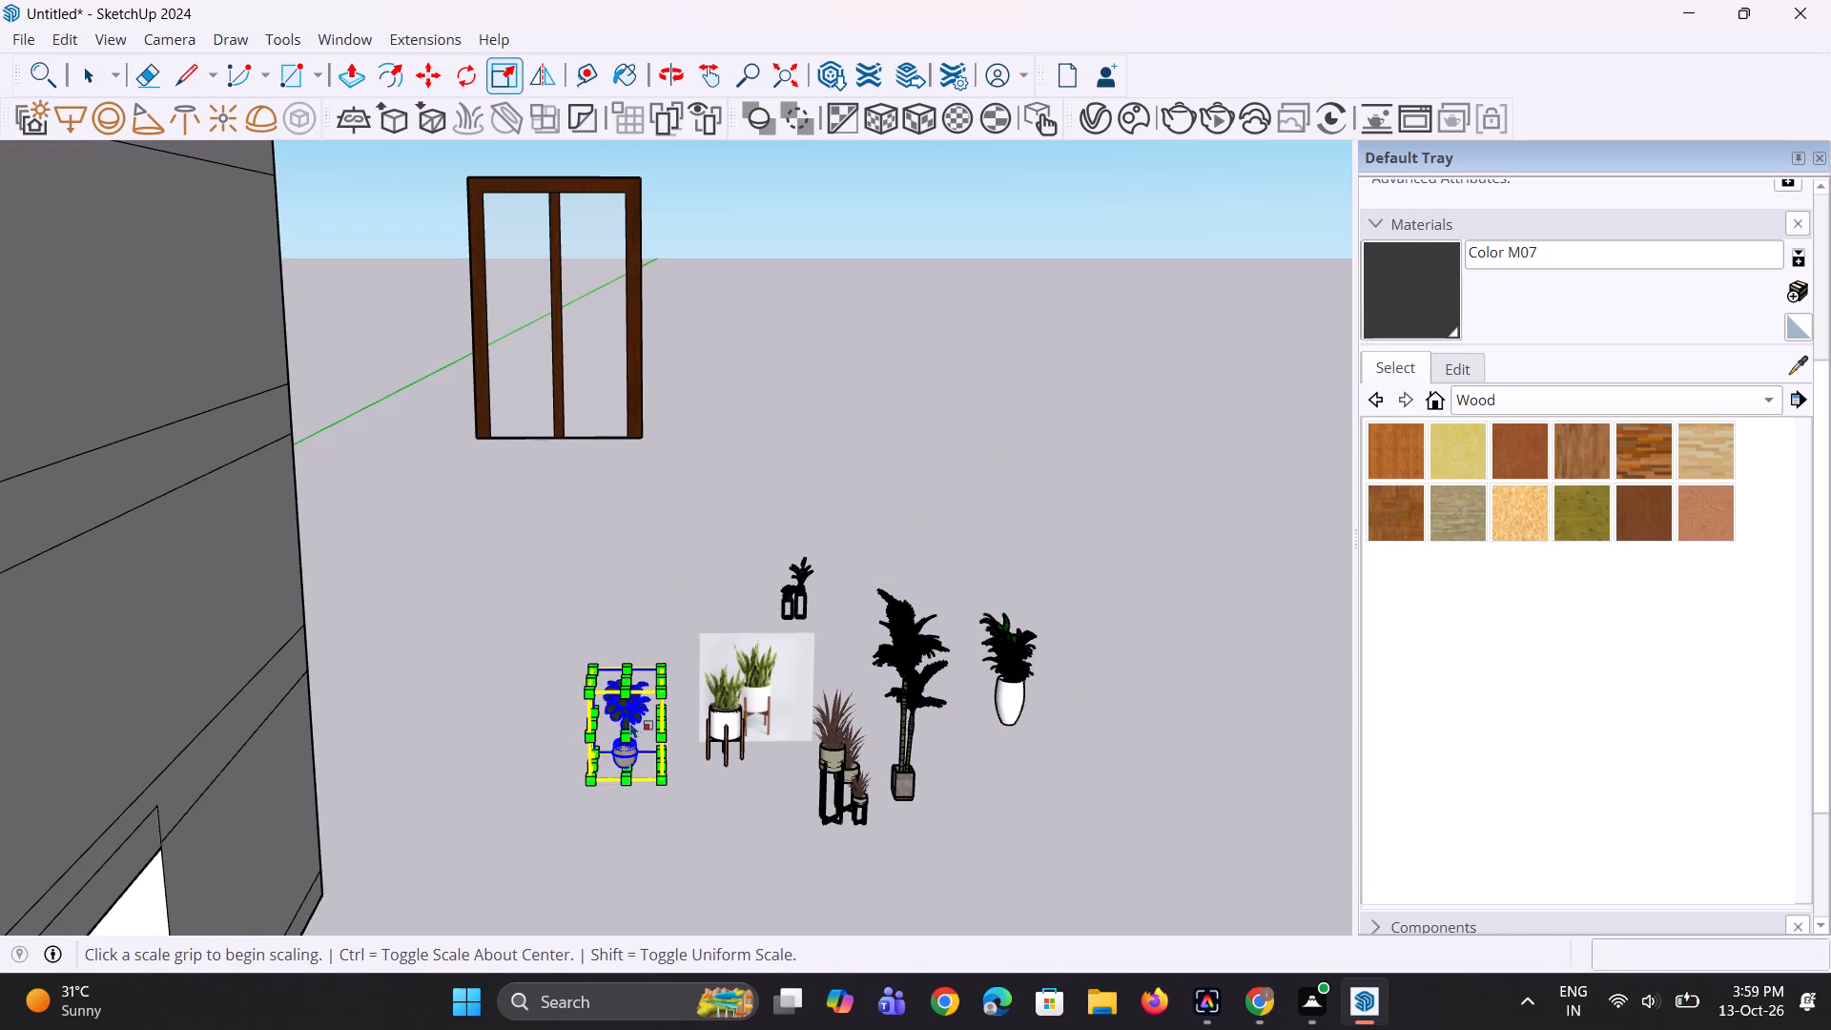
scroll(630, 722, "up", 2)
left_click(672, 654)
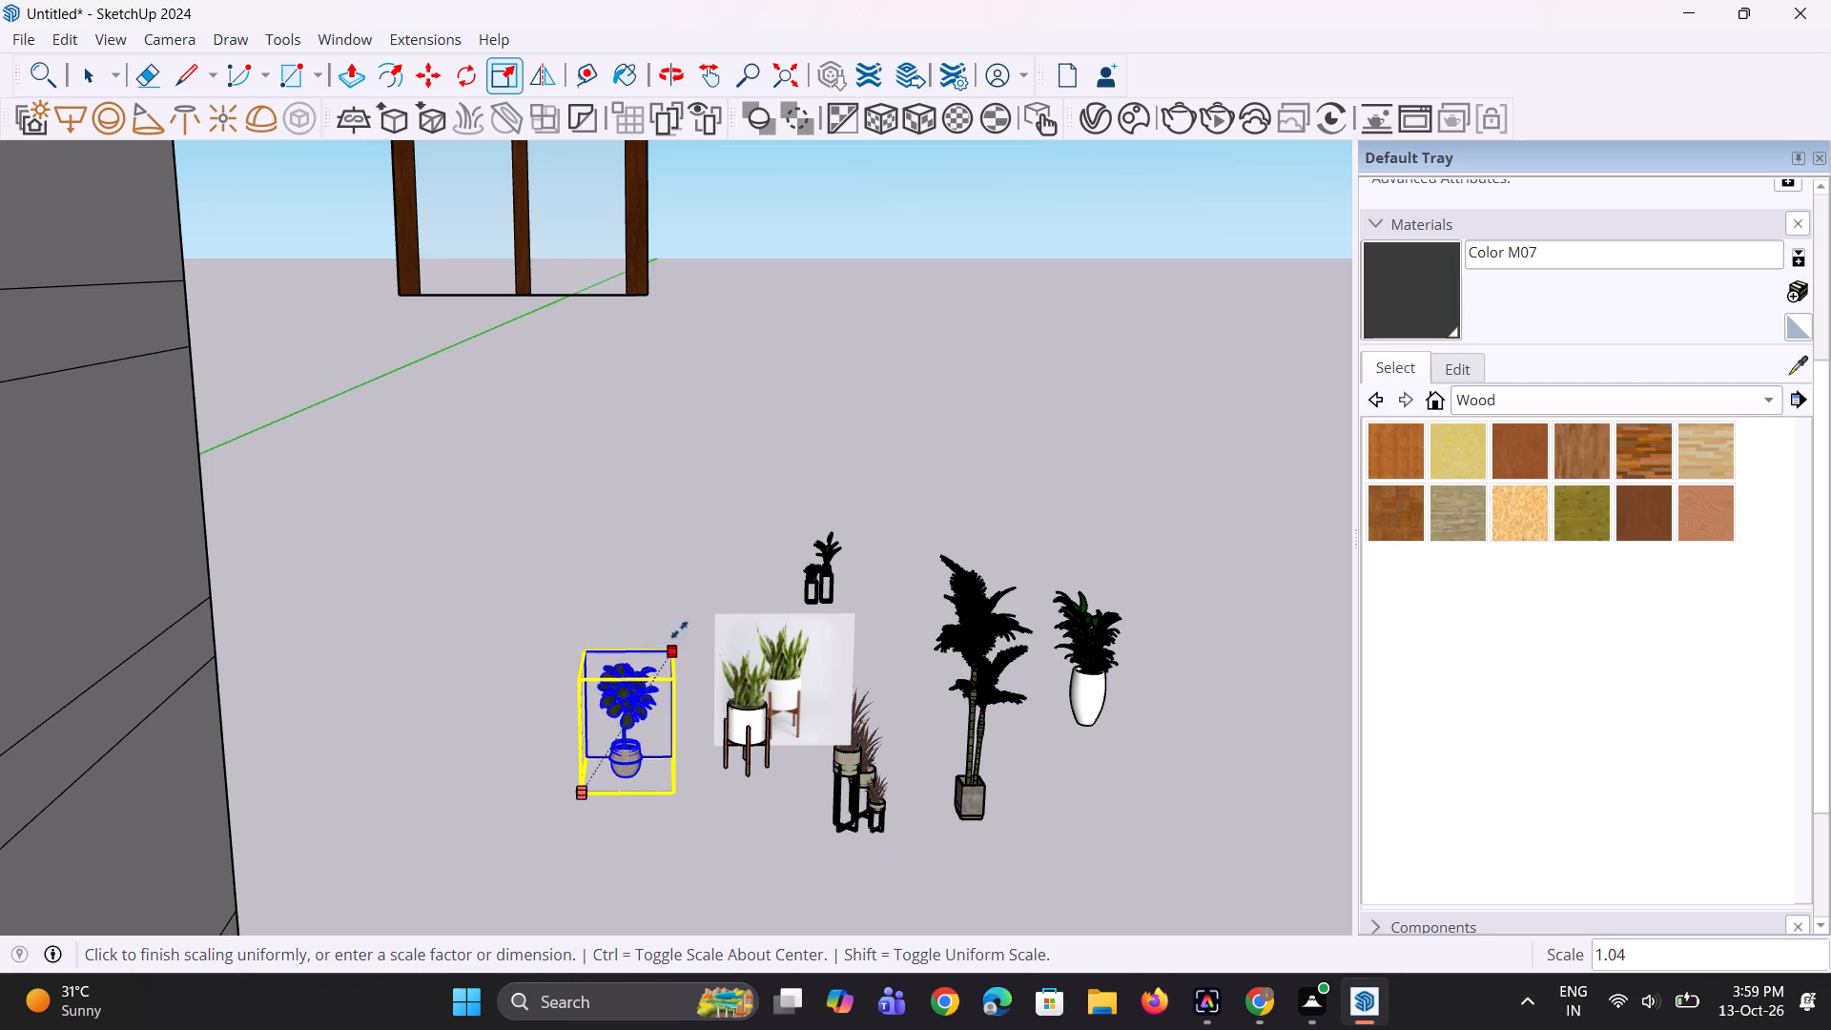
left_click(729, 550)
key("space")
key("space")
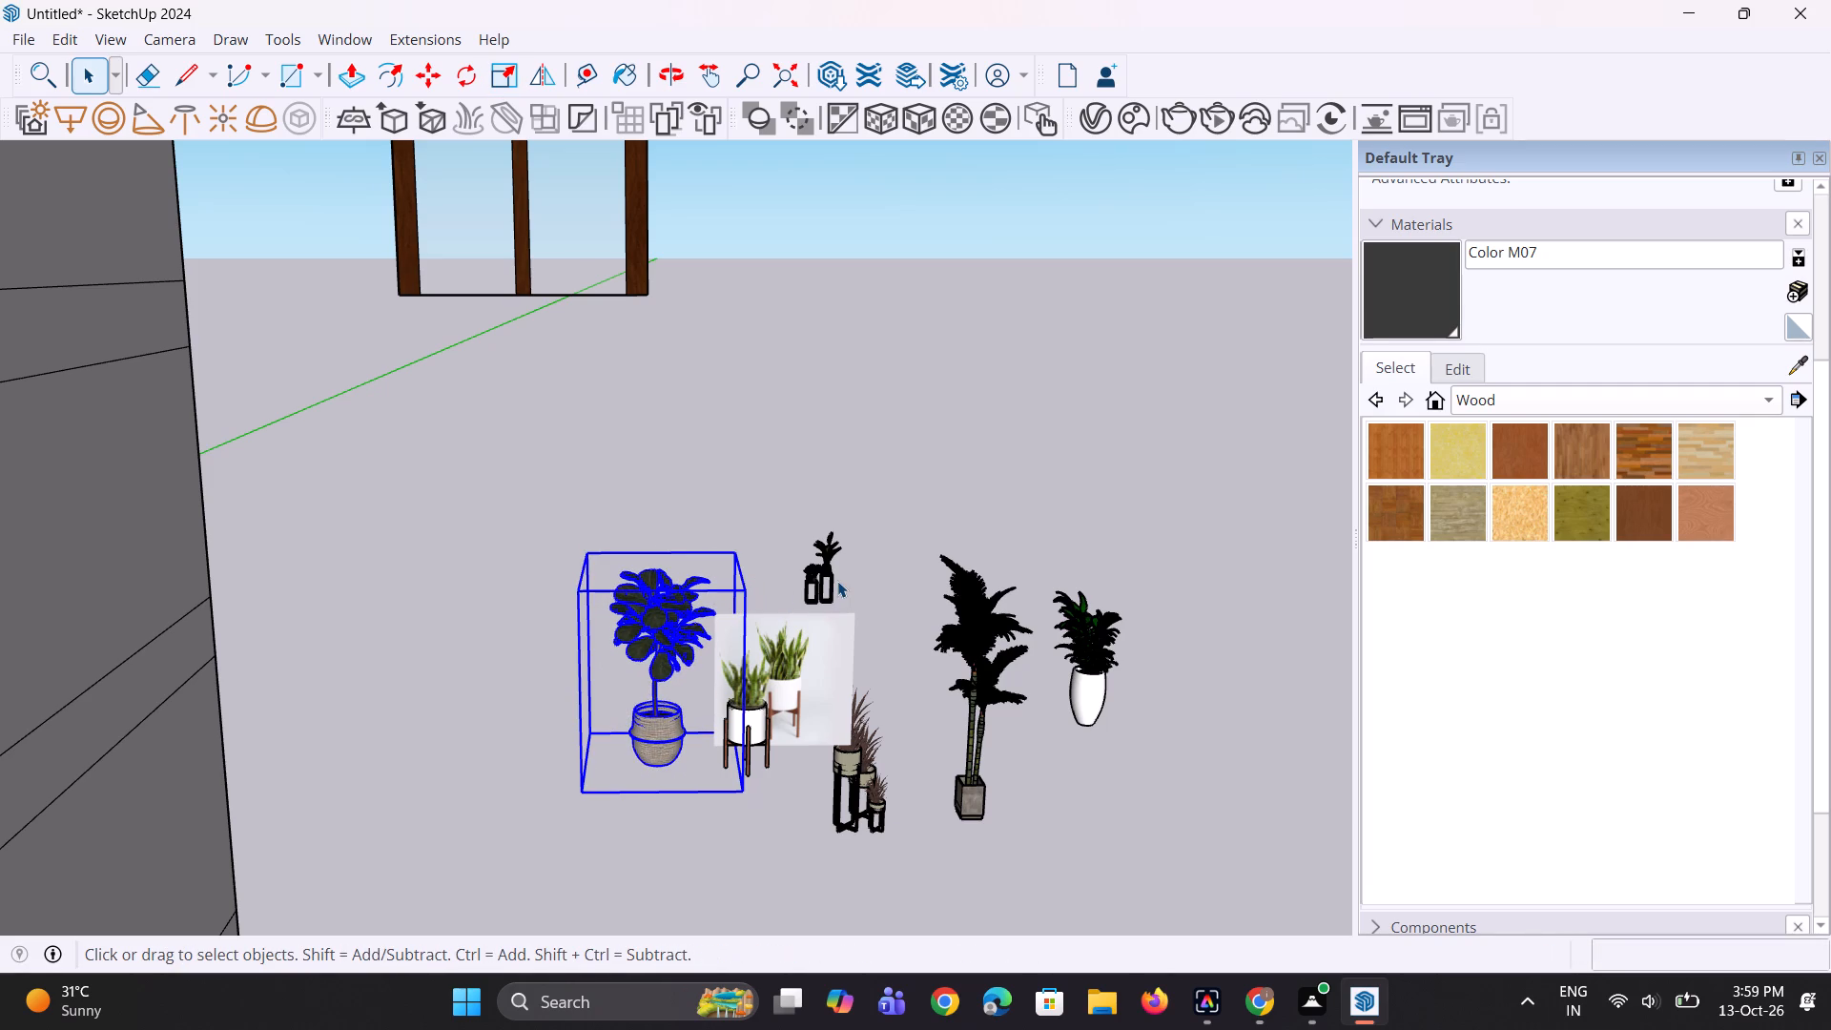
Move the pair of plants on tall stands about 43' in front of the snake plants and scale it up uniformly by about 1.75.
left_click(837, 581)
left_click(822, 585)
key("m")
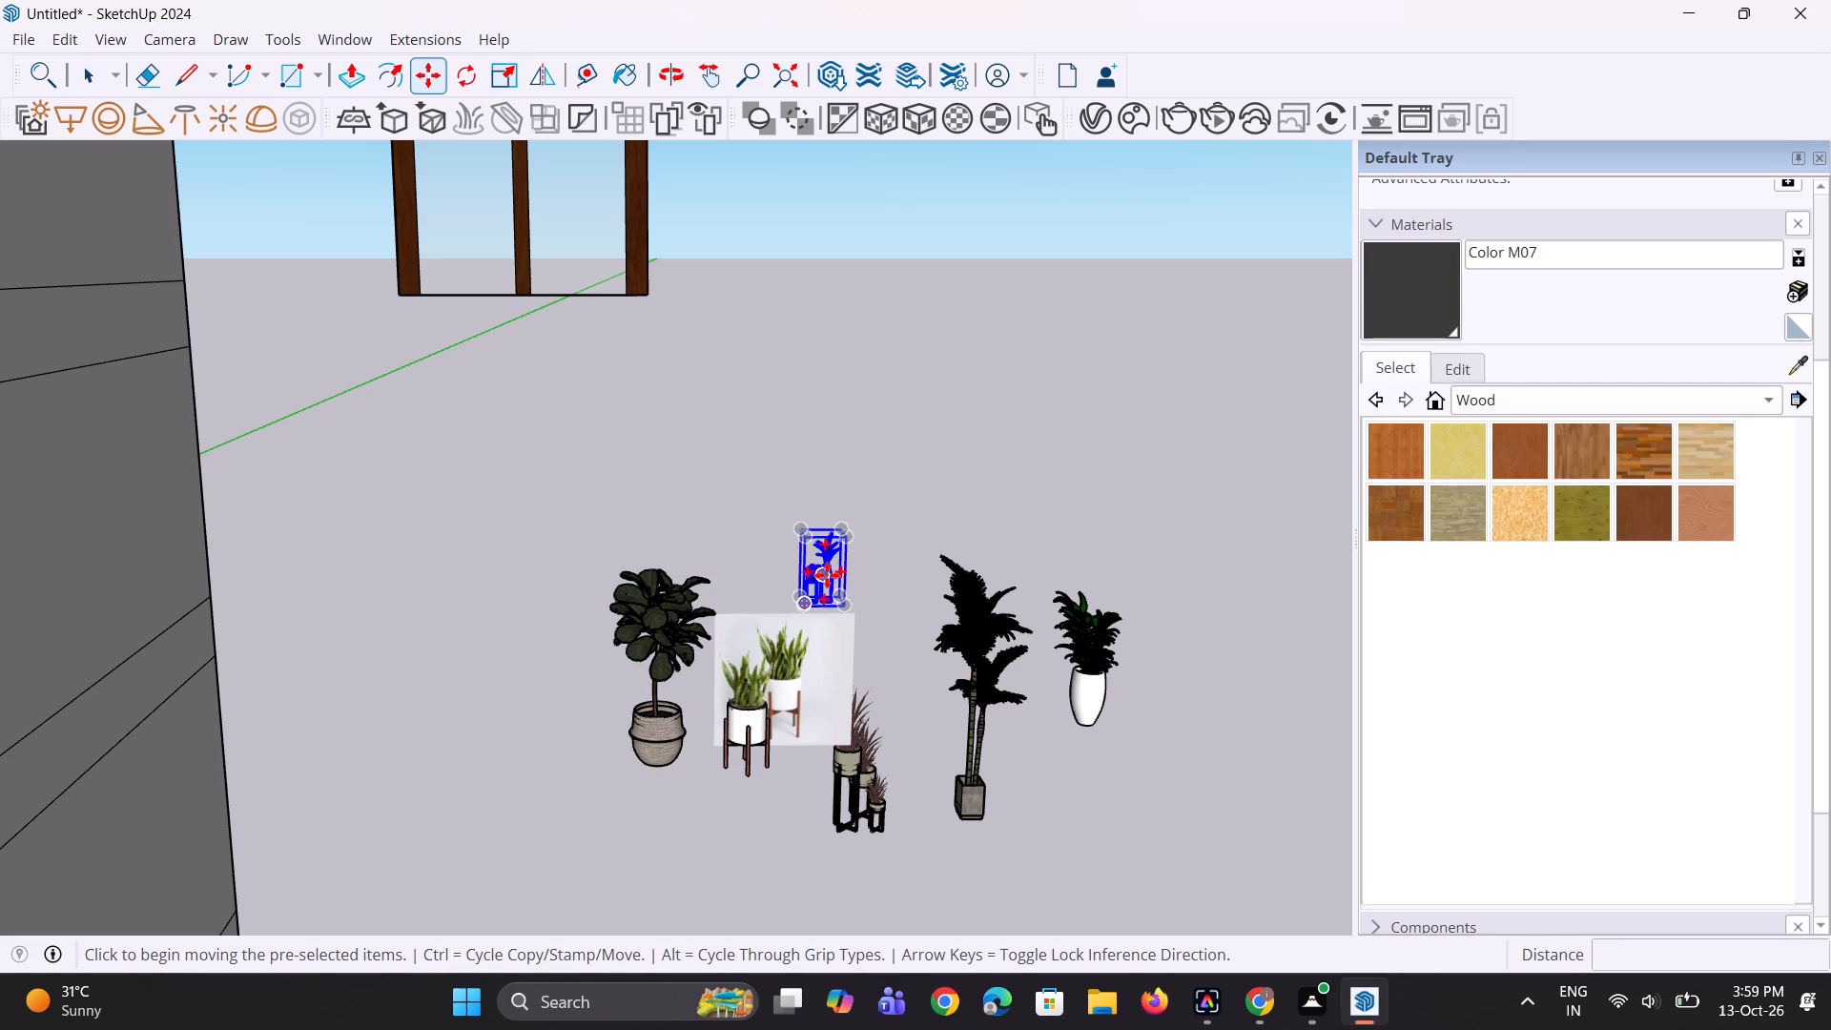
left_click(827, 570)
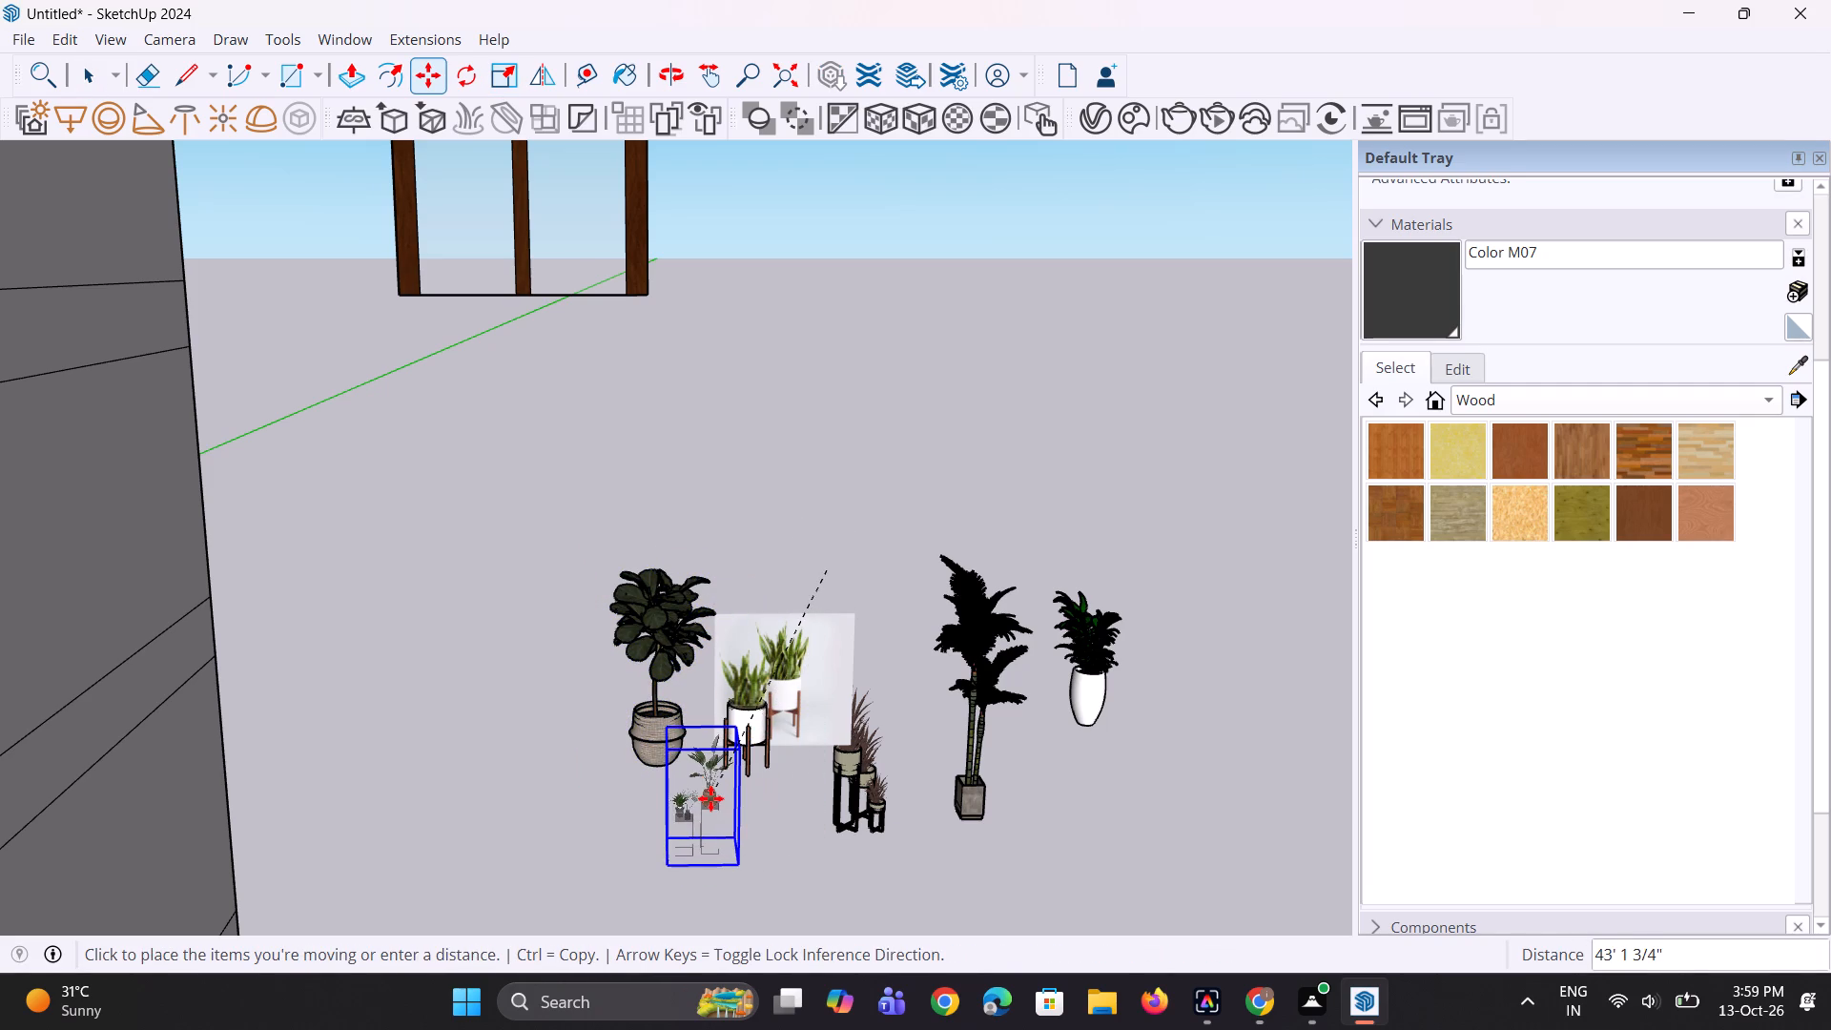
left_click(710, 798)
scroll(711, 795, "up", 1)
key("s")
scroll(731, 754, "up", 1)
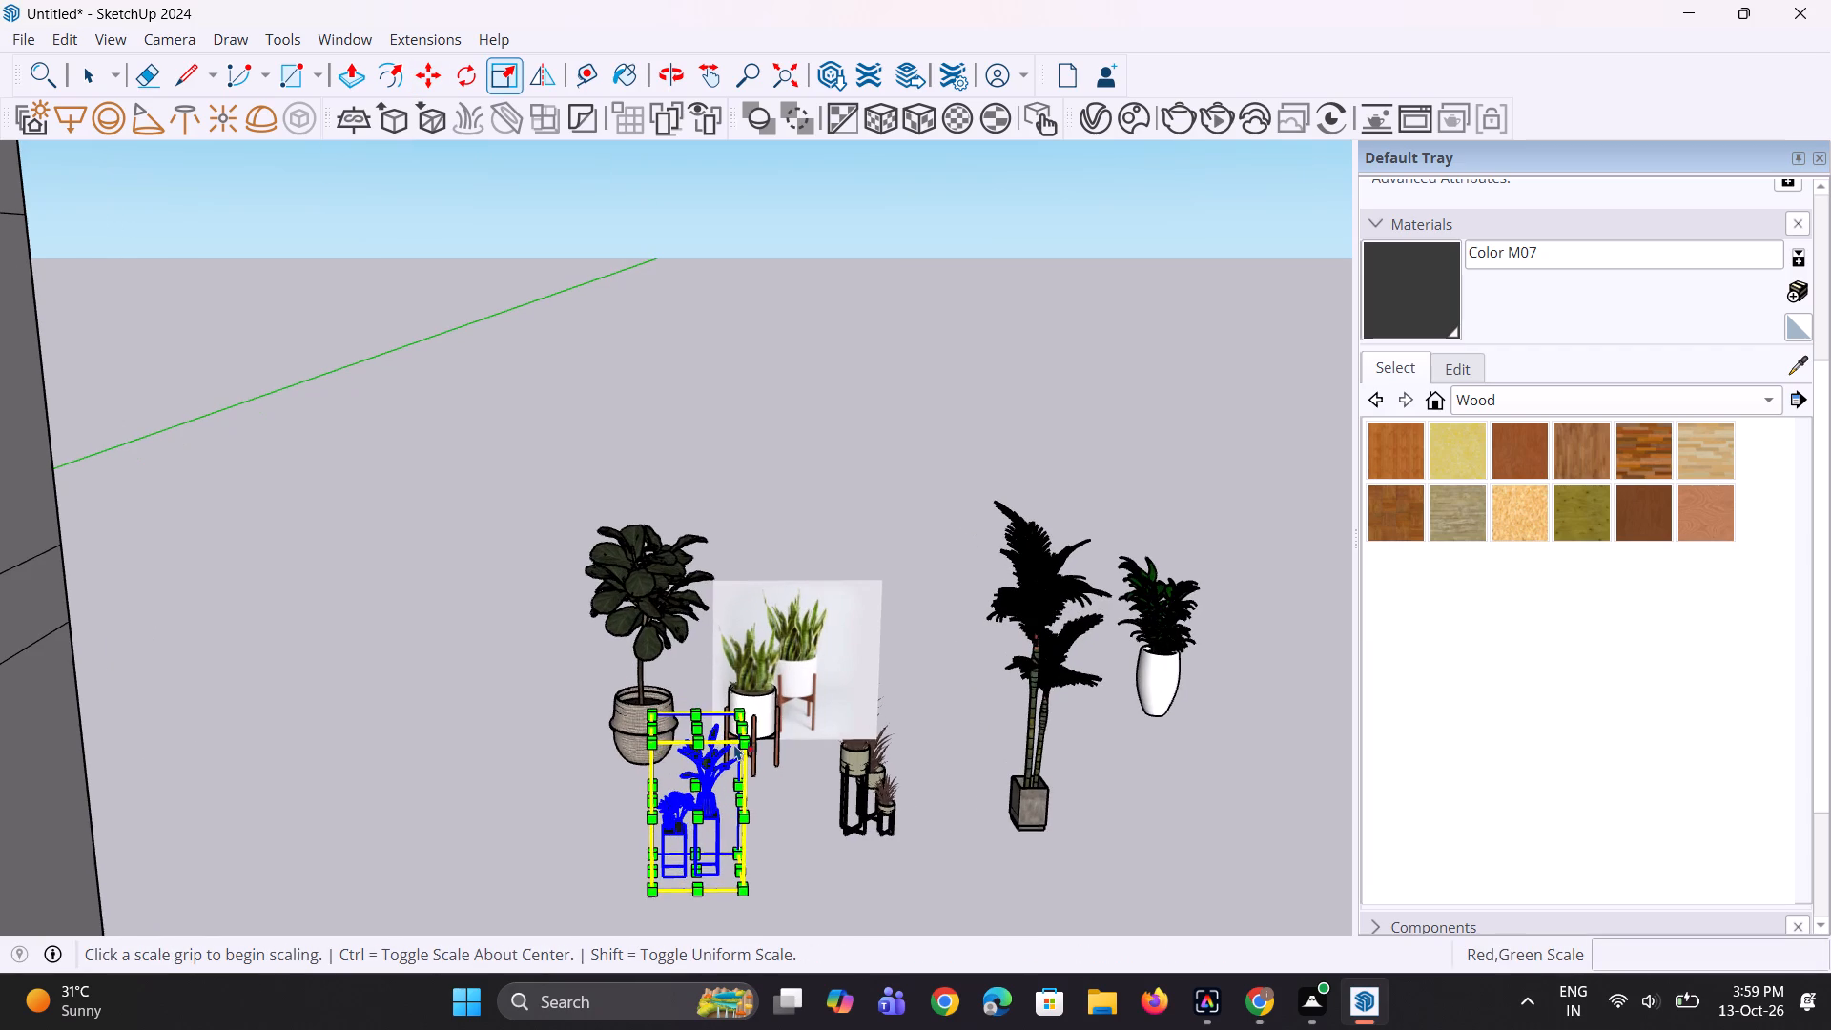
left_click(741, 712)
left_click(843, 610)
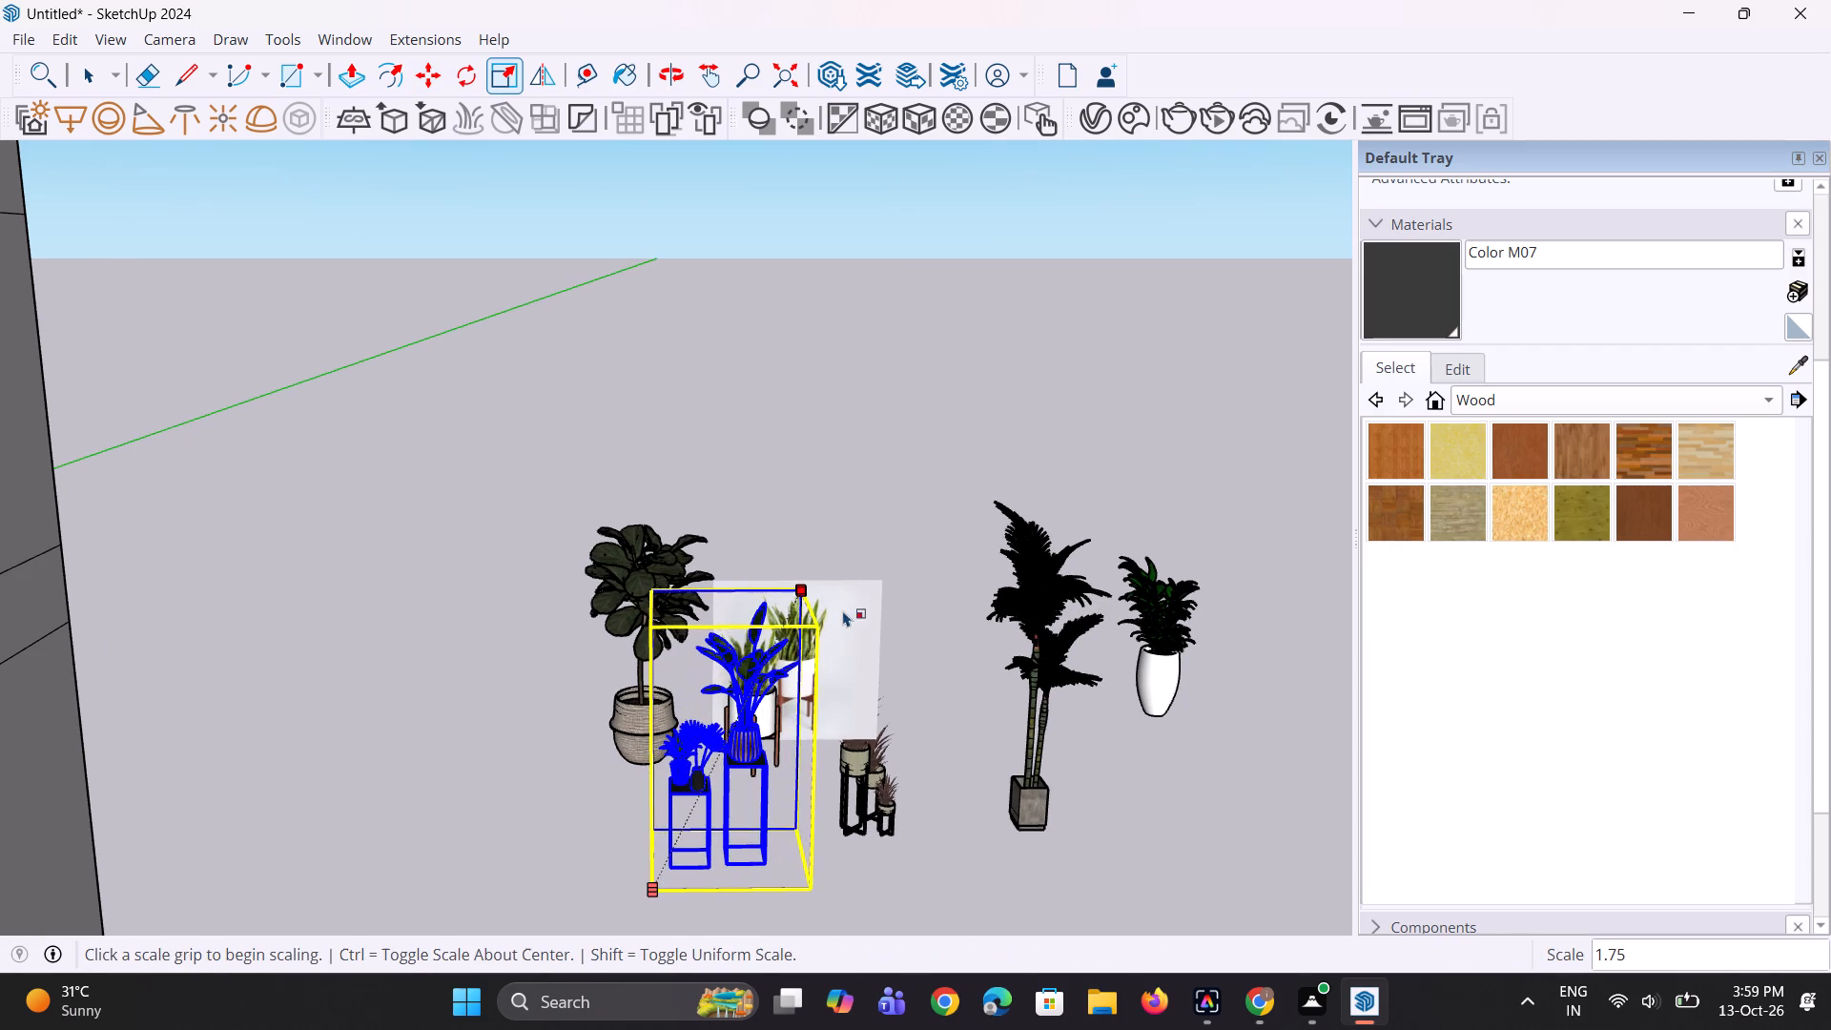
key("space")
key("space")
Explode the snake plants component and delete its white backdrop image, keeping the potted plants.
left_click(860, 639)
right_click(860, 639)
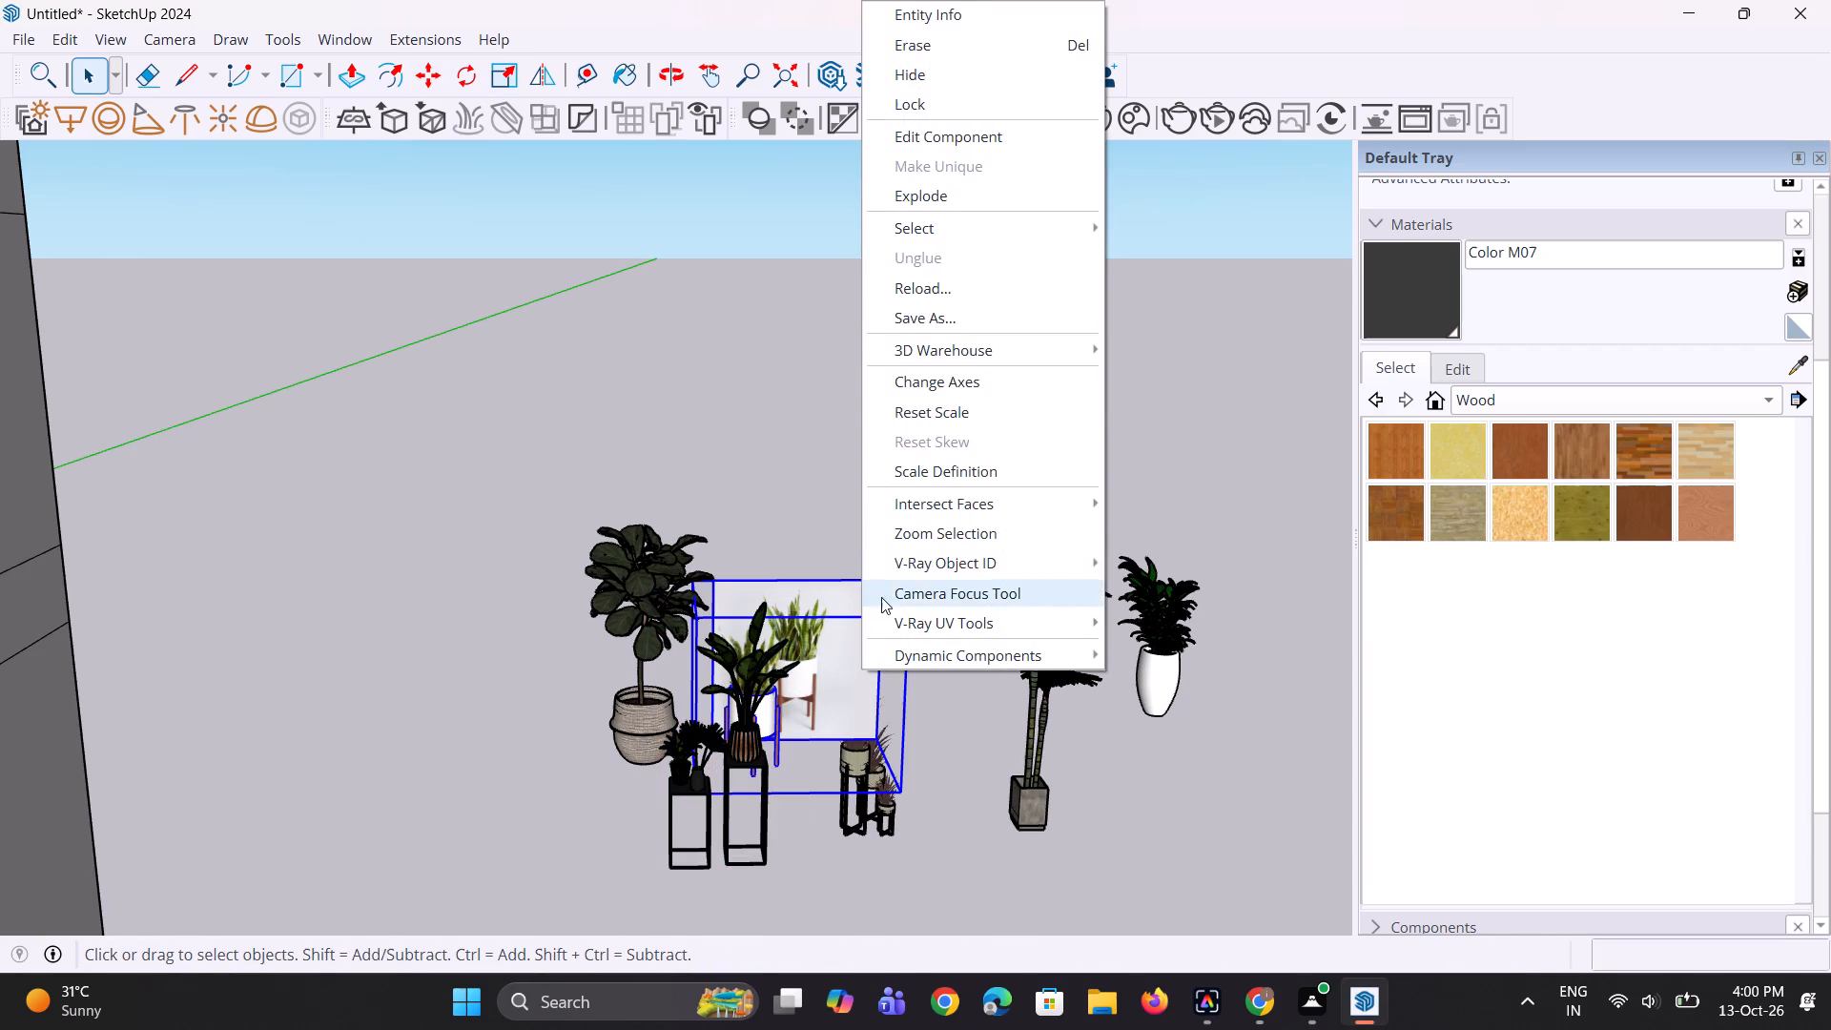
left_click(961, 207)
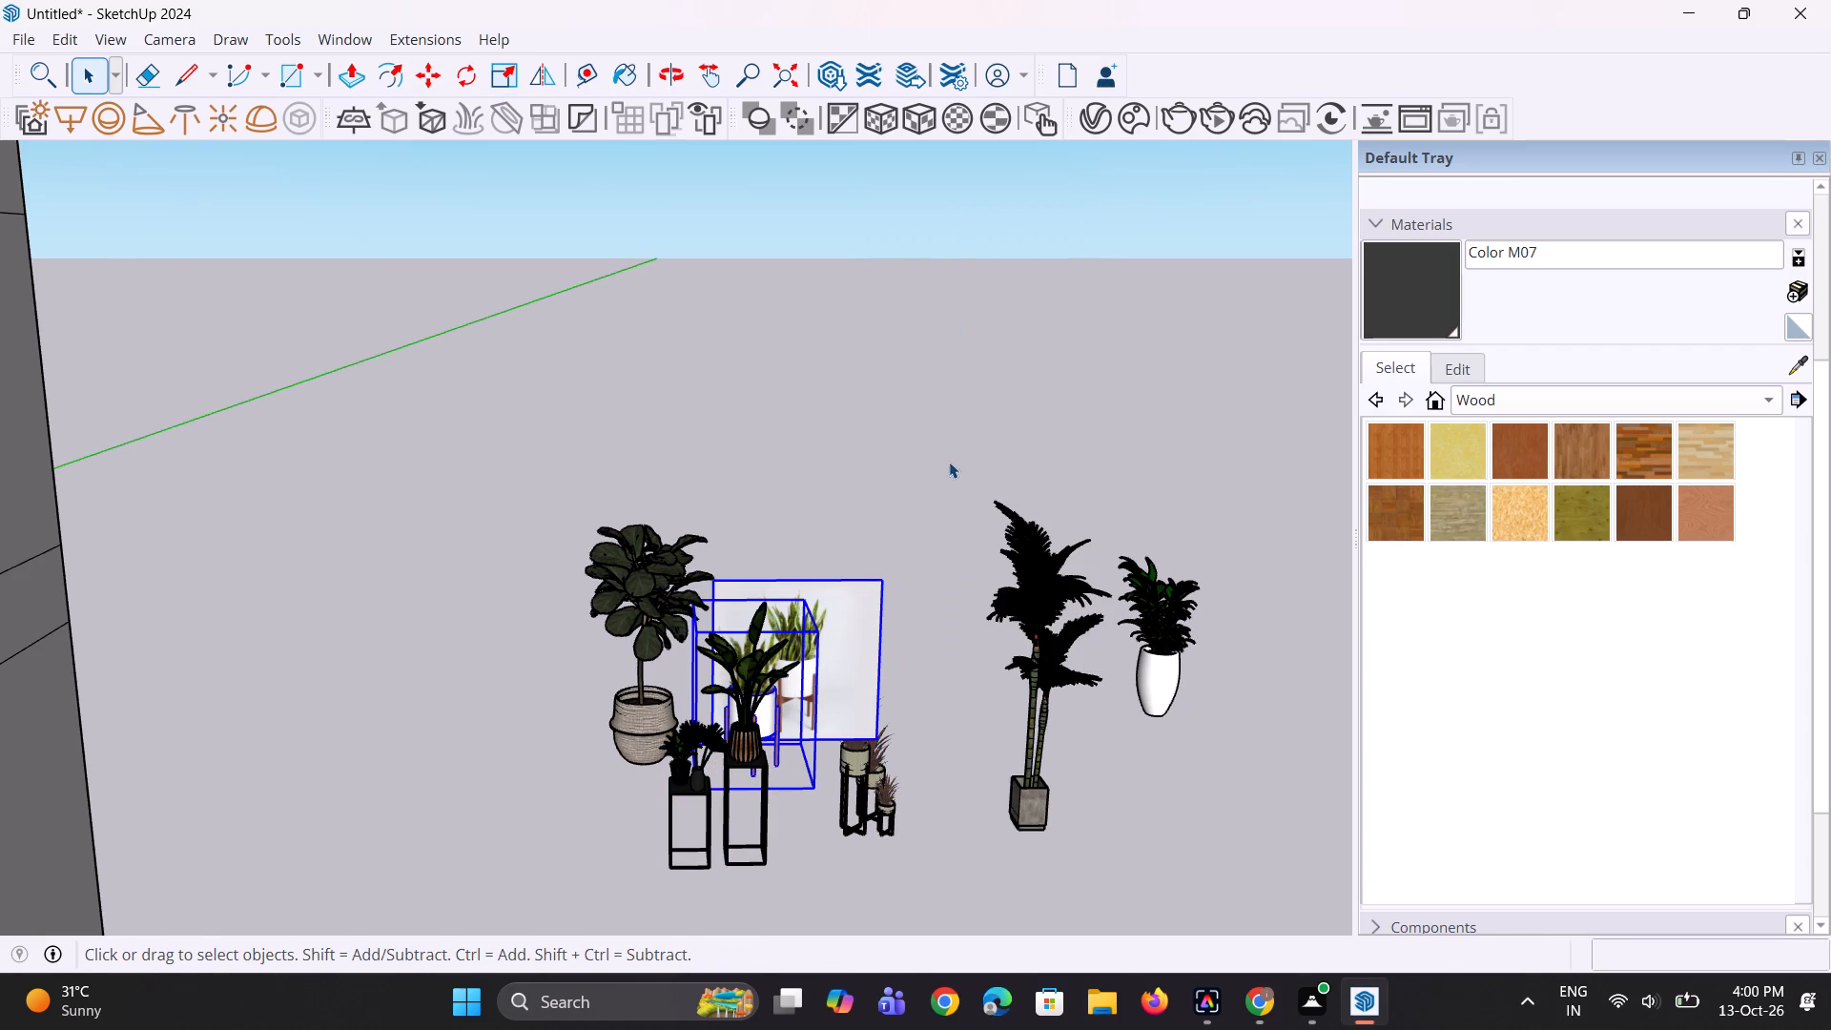
key("space")
key("space")
left_click(945, 489)
left_click(863, 642)
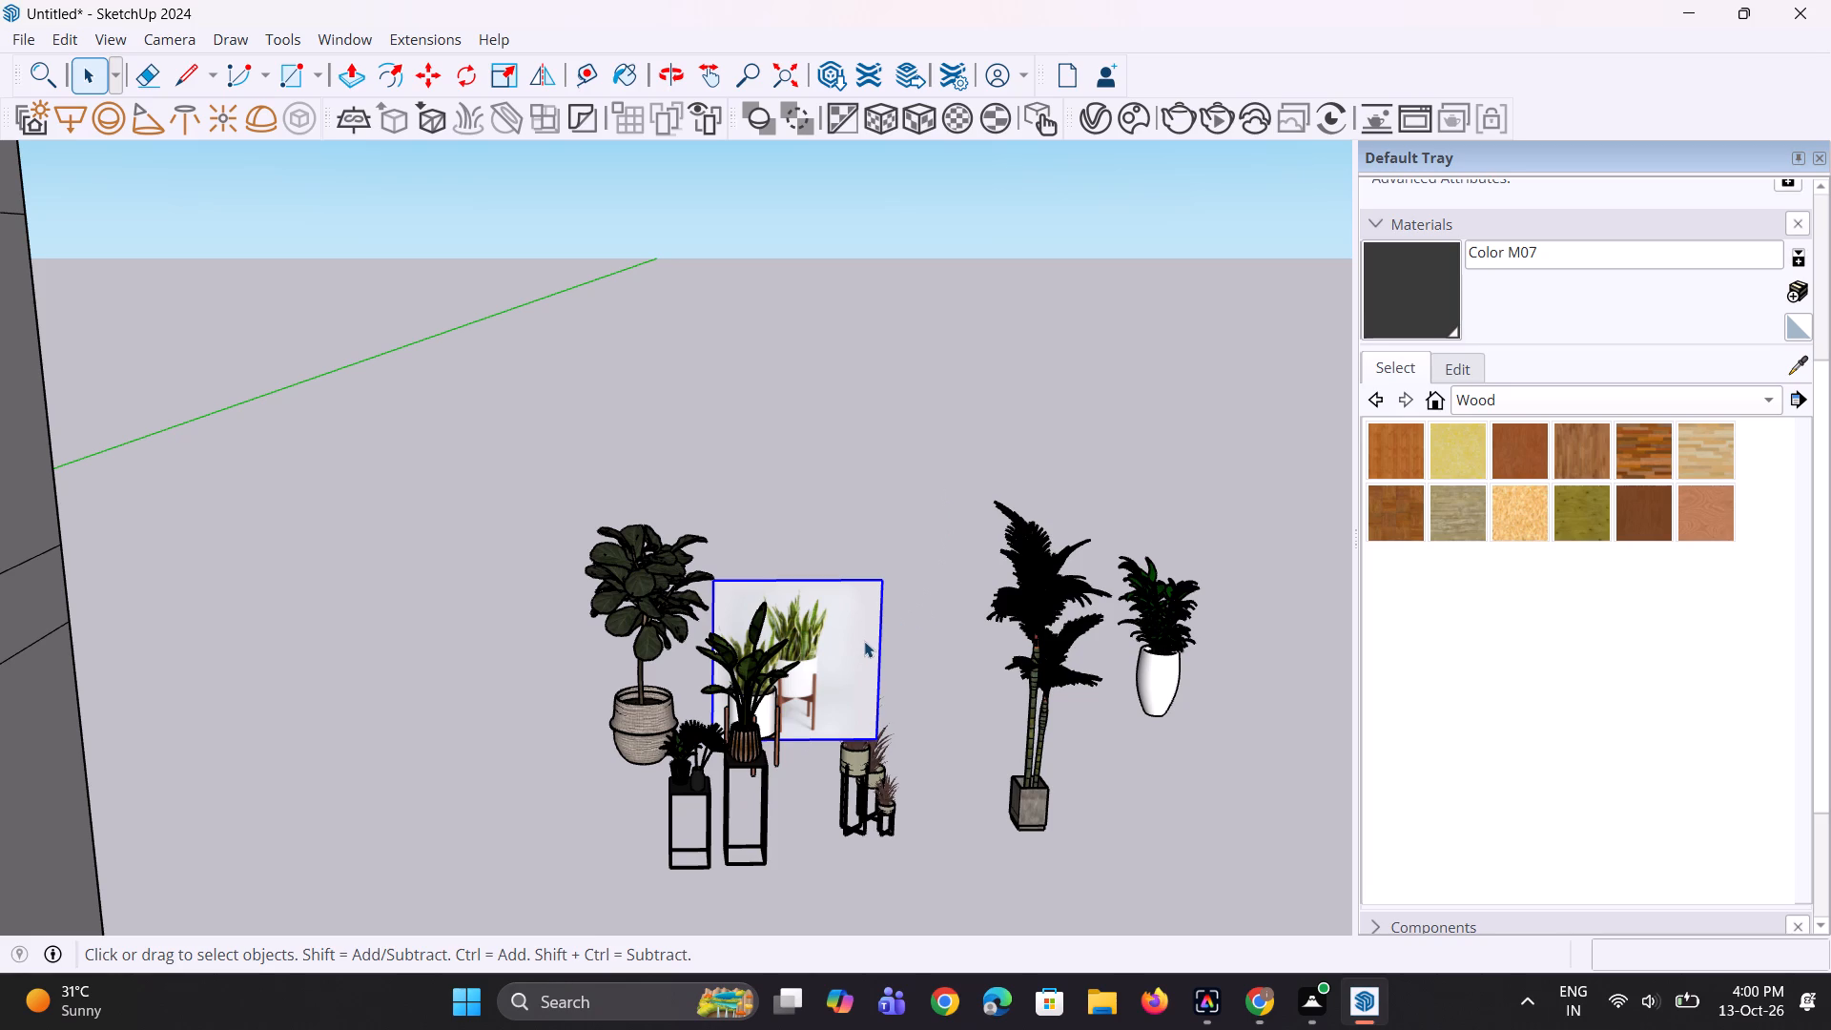
key("Delete")
Copy the plant in the white vase about 101' from the open ground to the outer end of the house's top balcony.
scroll(864, 635, "down", 4)
middle_click_drag(805, 683, 753, 701)
scroll(767, 703, "down", 4)
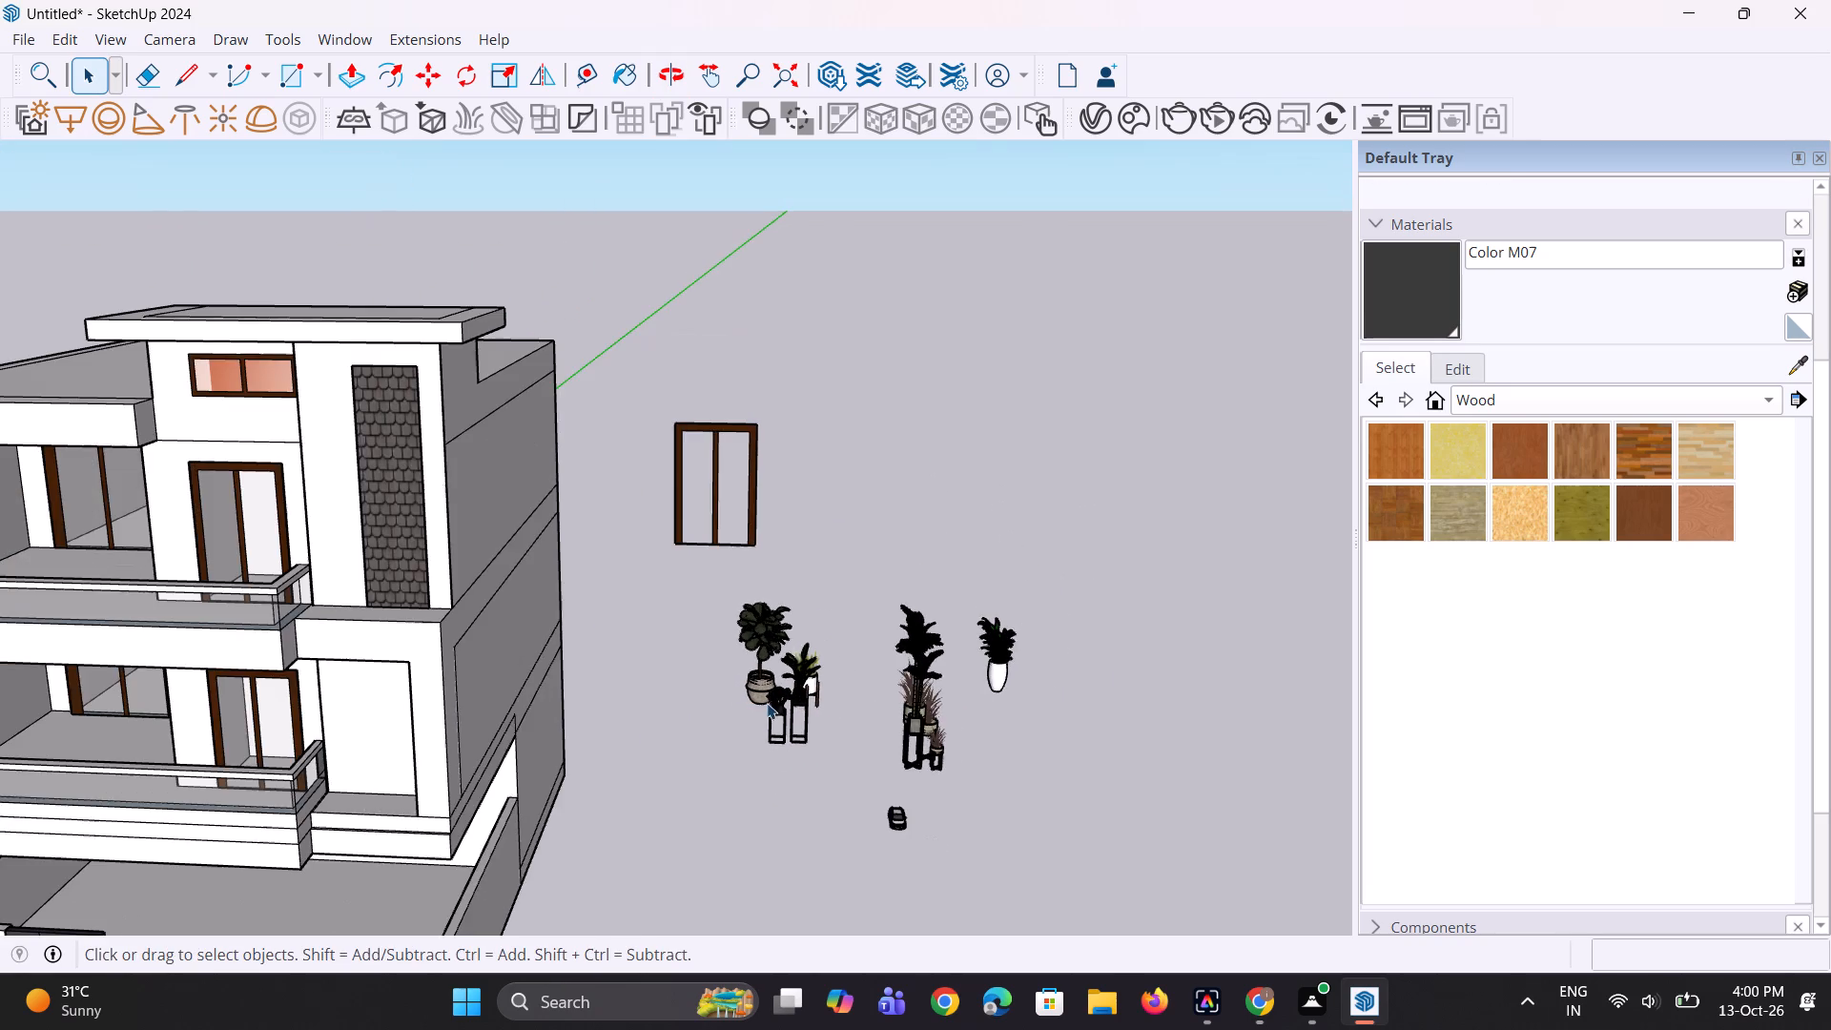
middle_click_drag(865, 850, 888, 848)
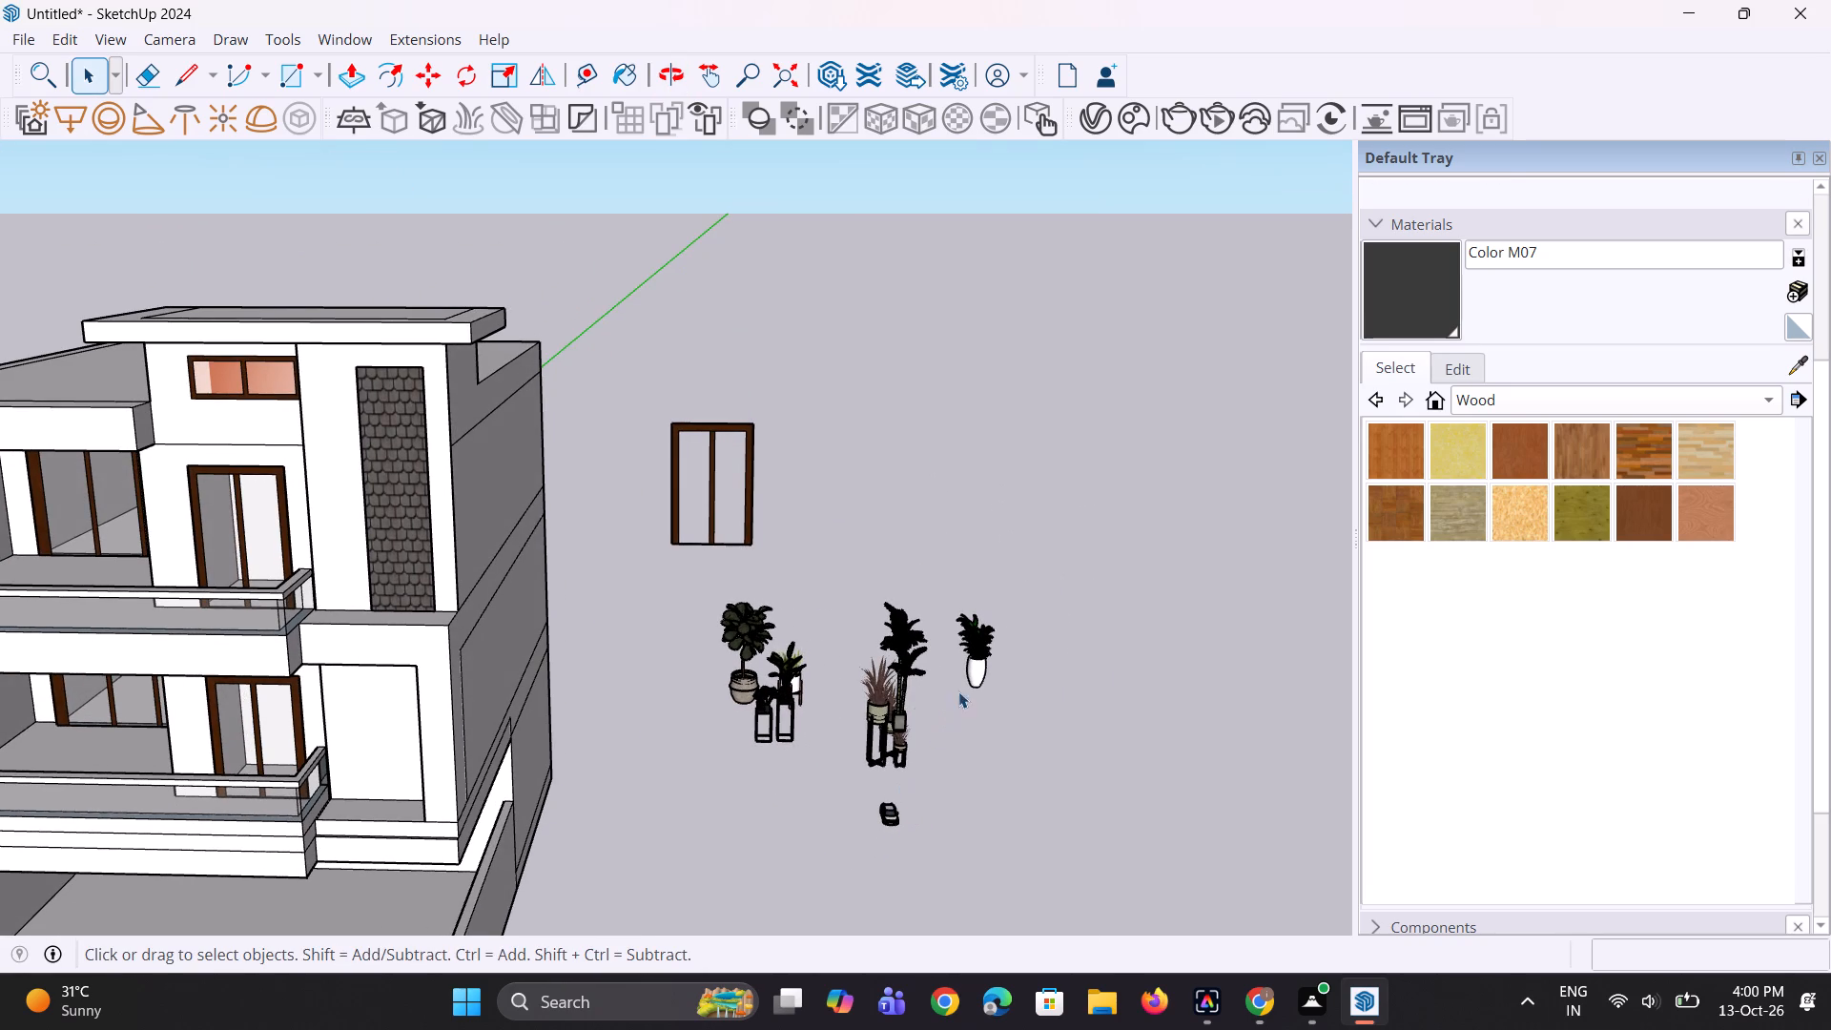
left_click(970, 665)
key("m")
left_click(971, 665)
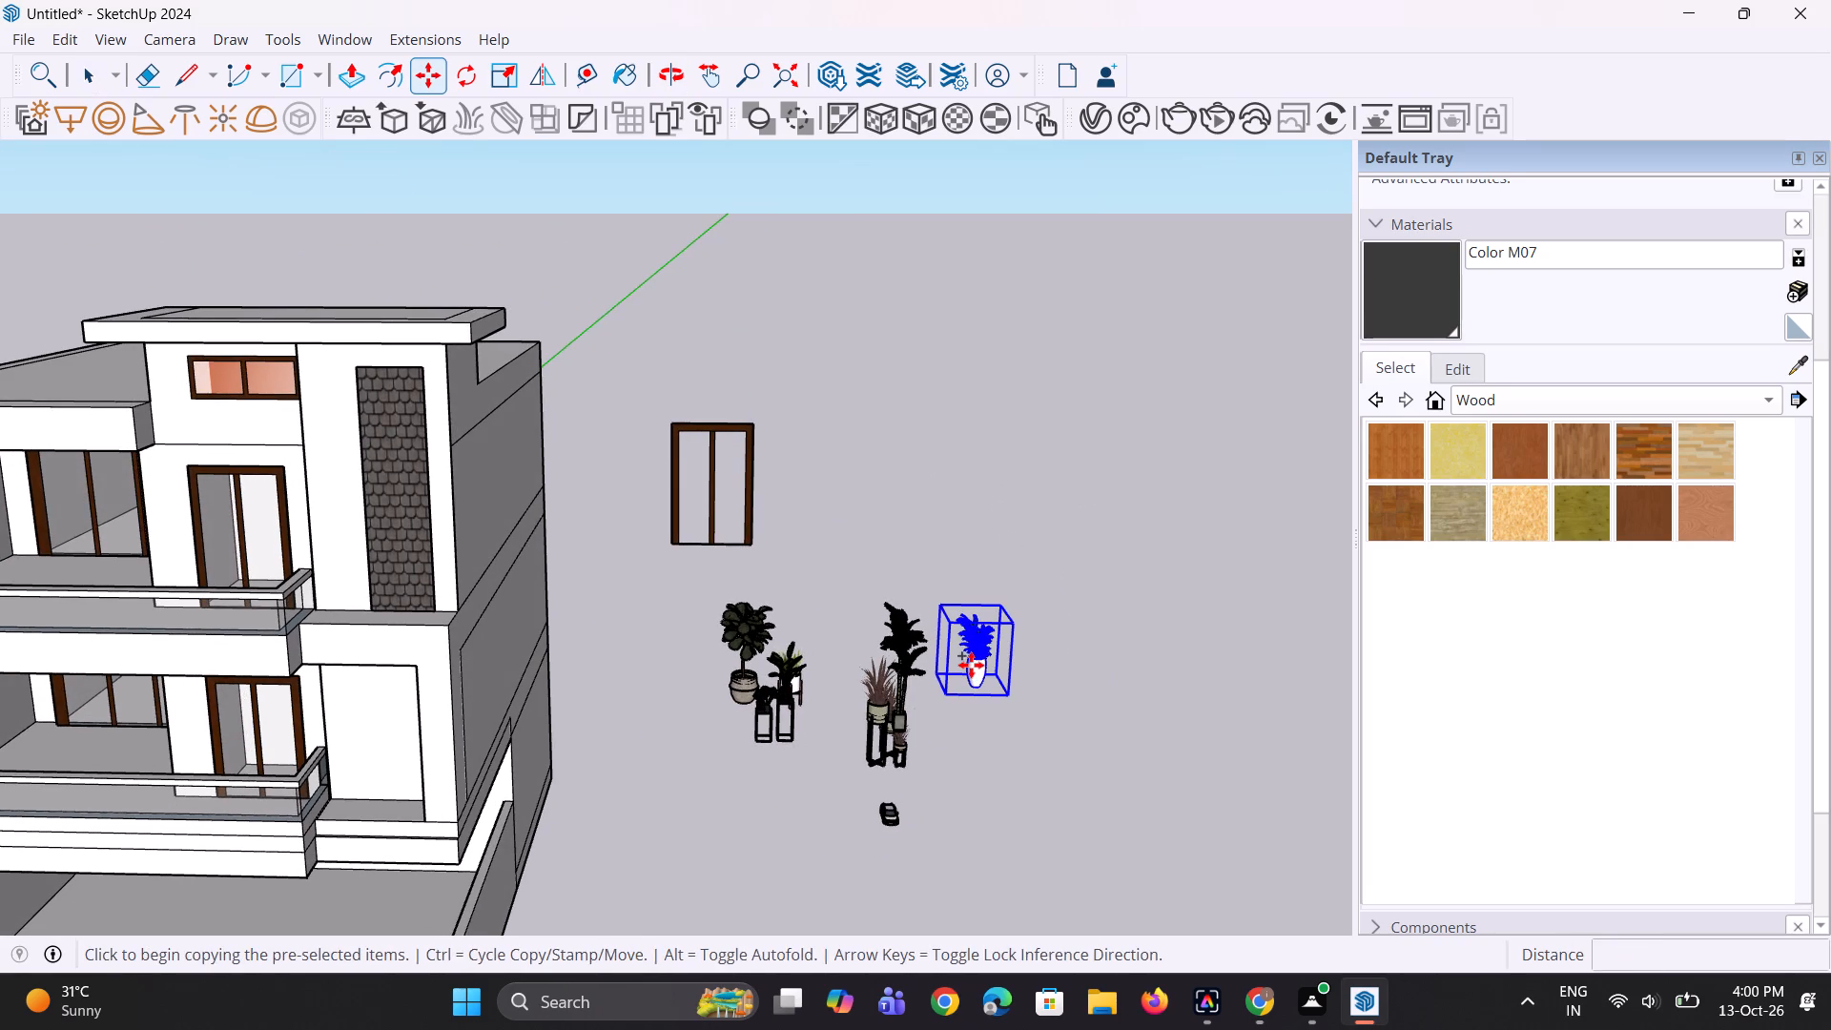
scroll(997, 753, "down", 4)
scroll(417, 1026, "up", 3)
scroll(318, 924, "up", 1)
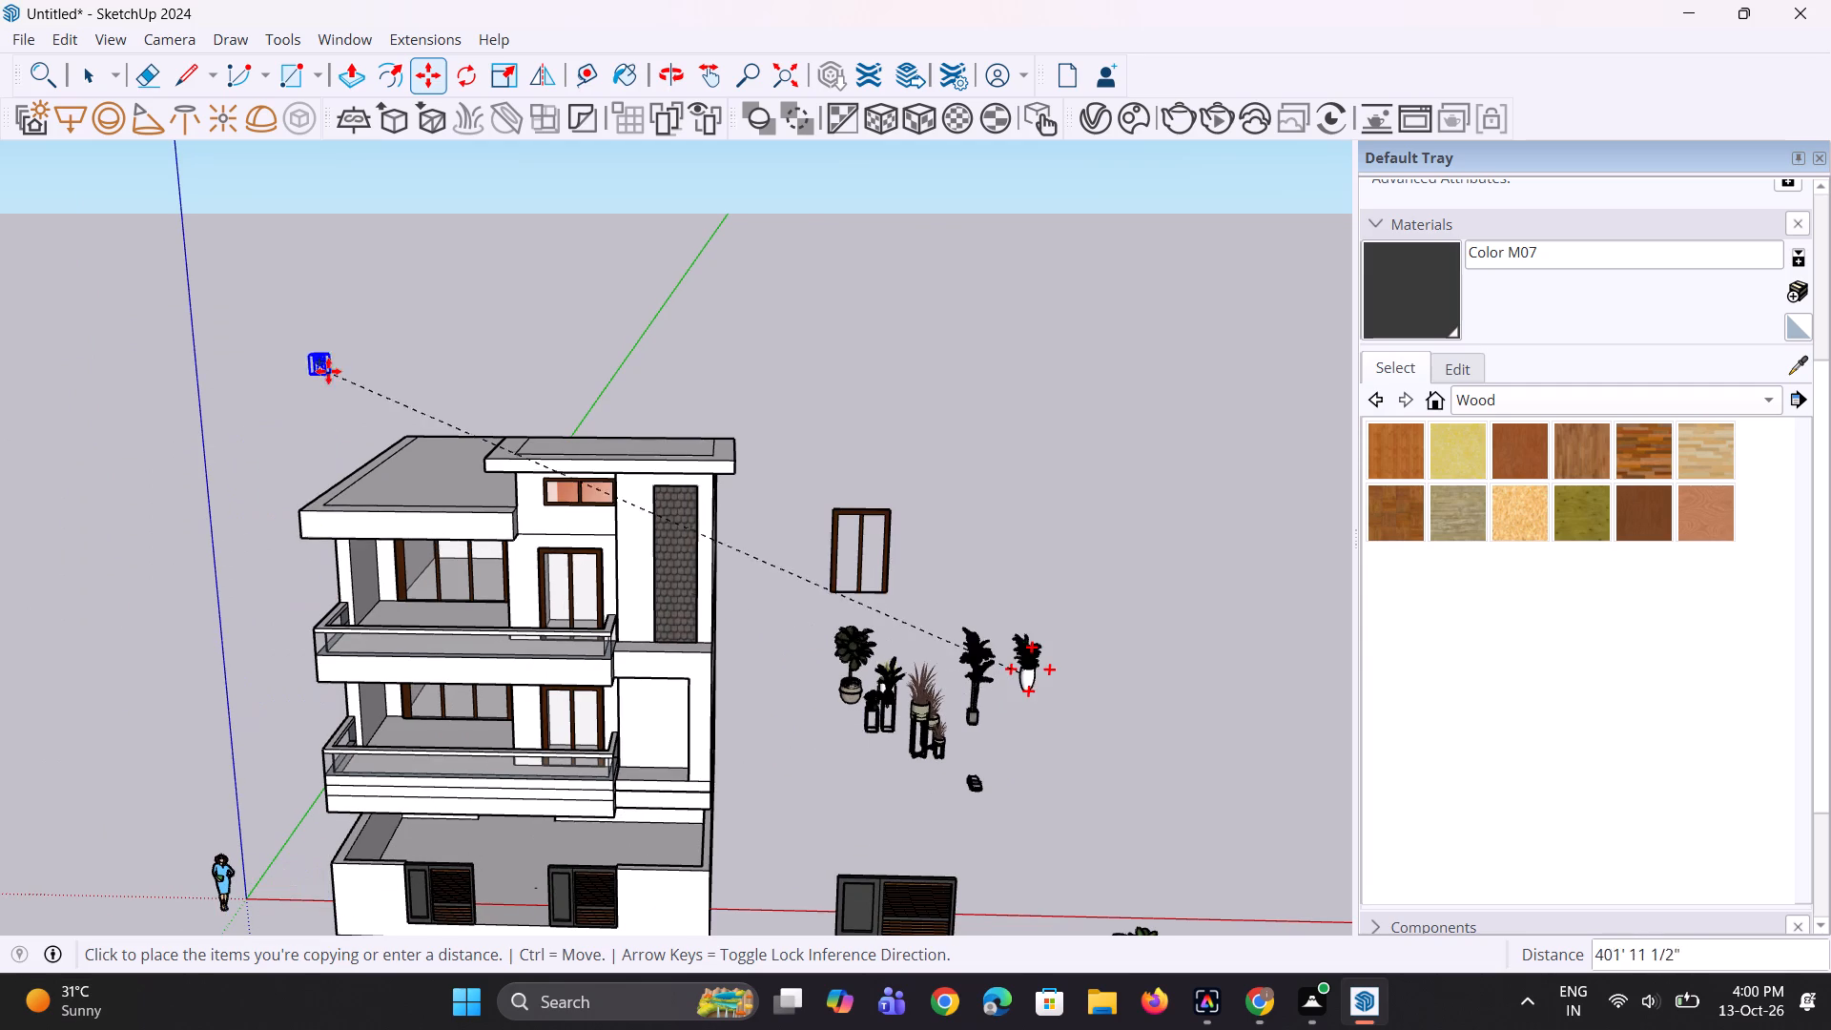
scroll(341, 519, "up", 1)
scroll(361, 607, "up", 1)
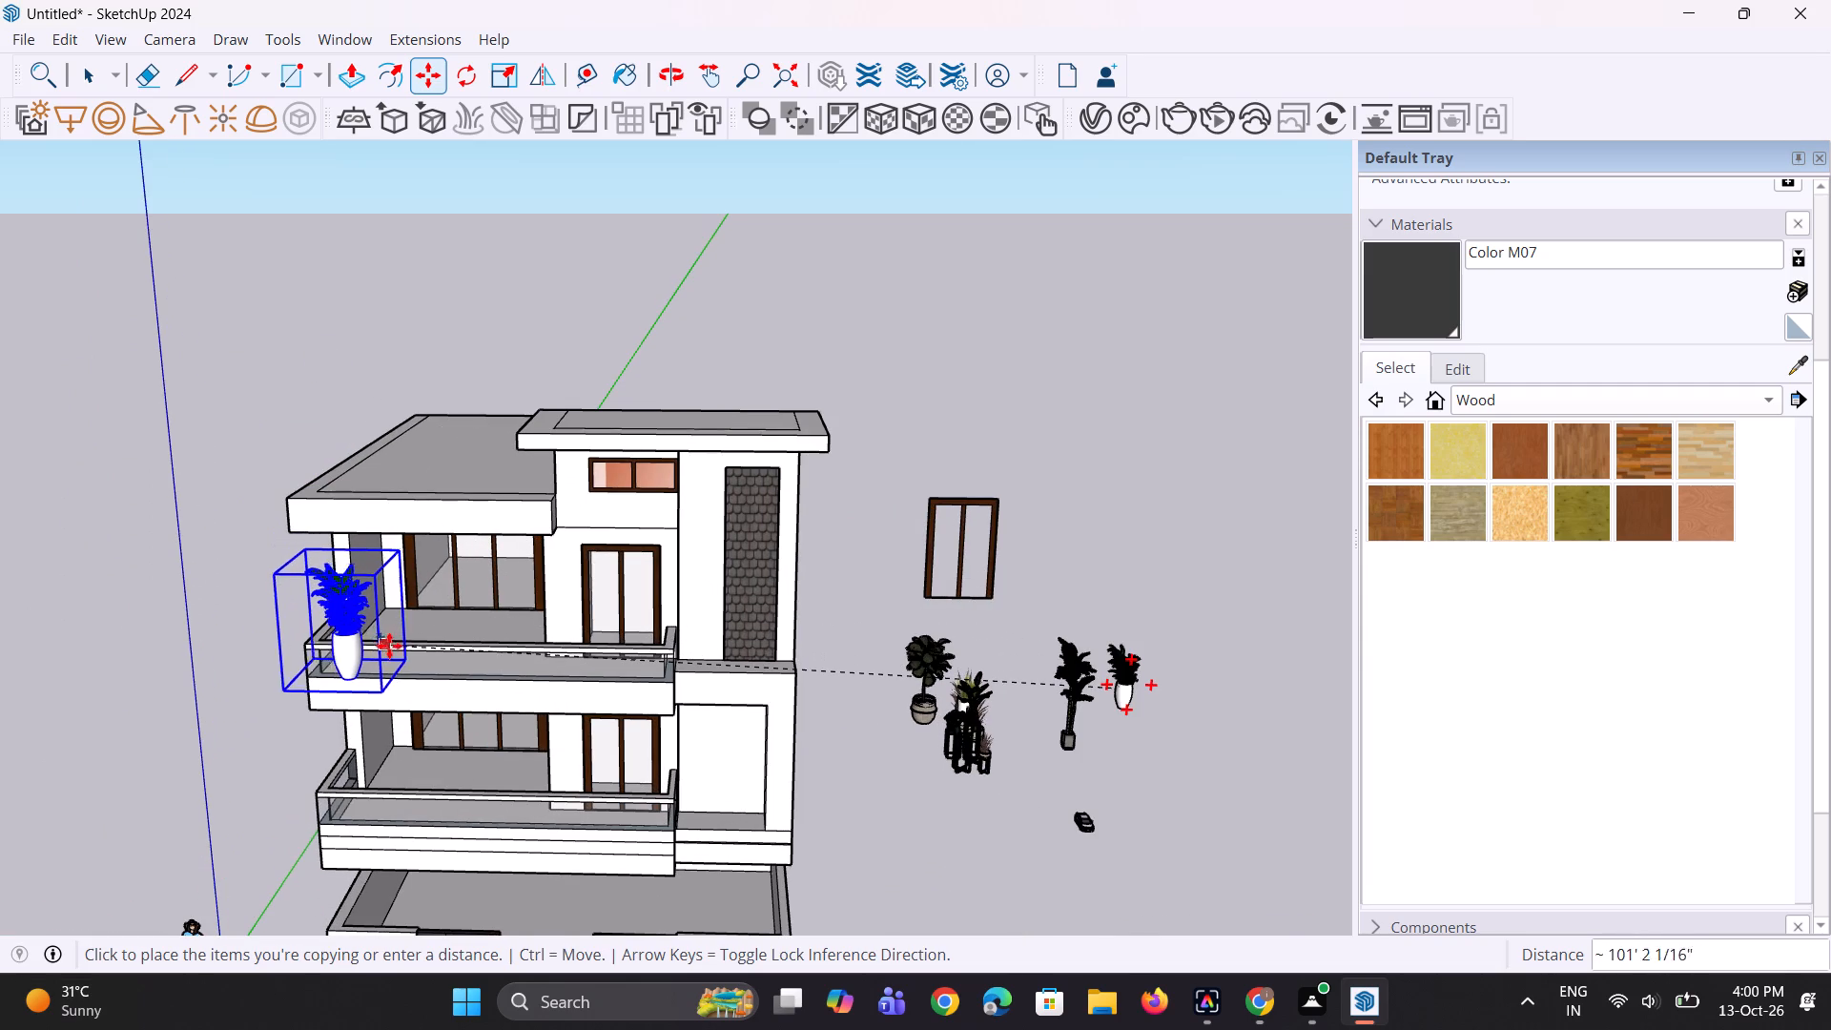
left_click(397, 631)
Nudge the copied vase plant in short moves towards the top balcony's outer front corner, behind the railing.
middle_click_drag(397, 631, 344, 748)
scroll(354, 663, "up", 3)
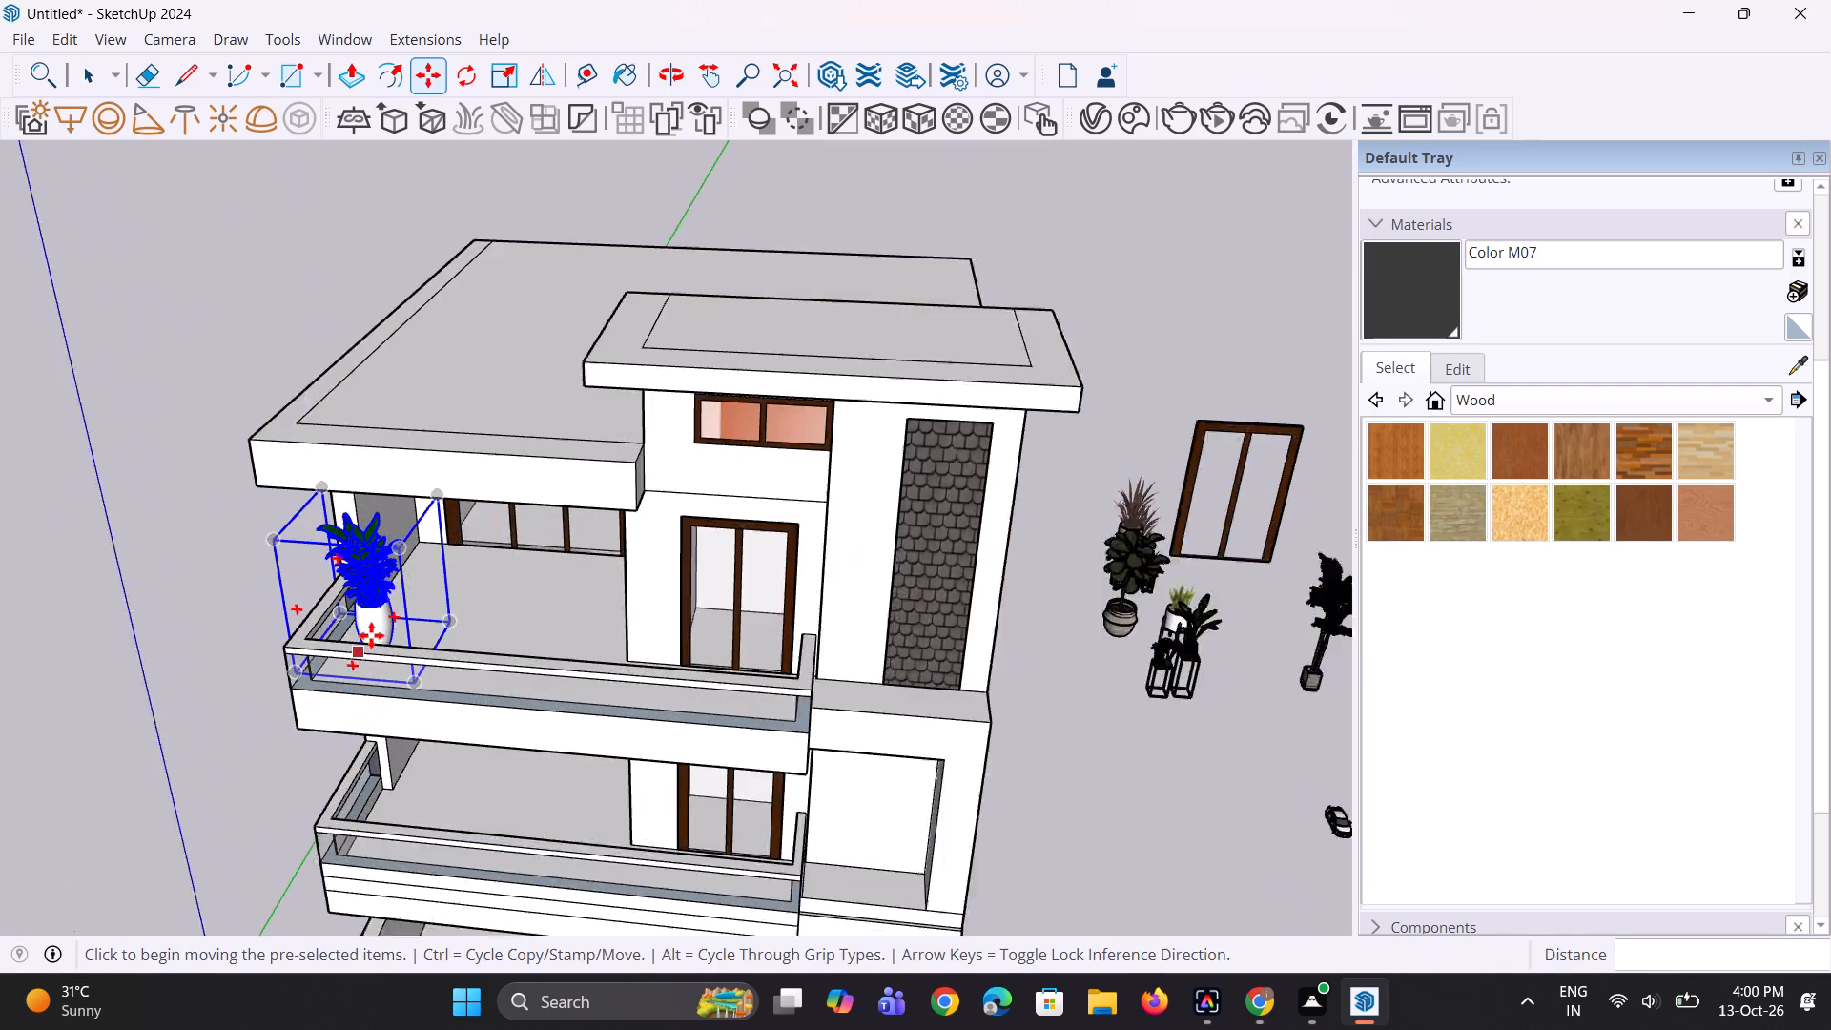
scroll(371, 635, "up", 7)
middle_click_drag(491, 681, 354, 779)
scroll(498, 619, "up", 2)
left_click(489, 571)
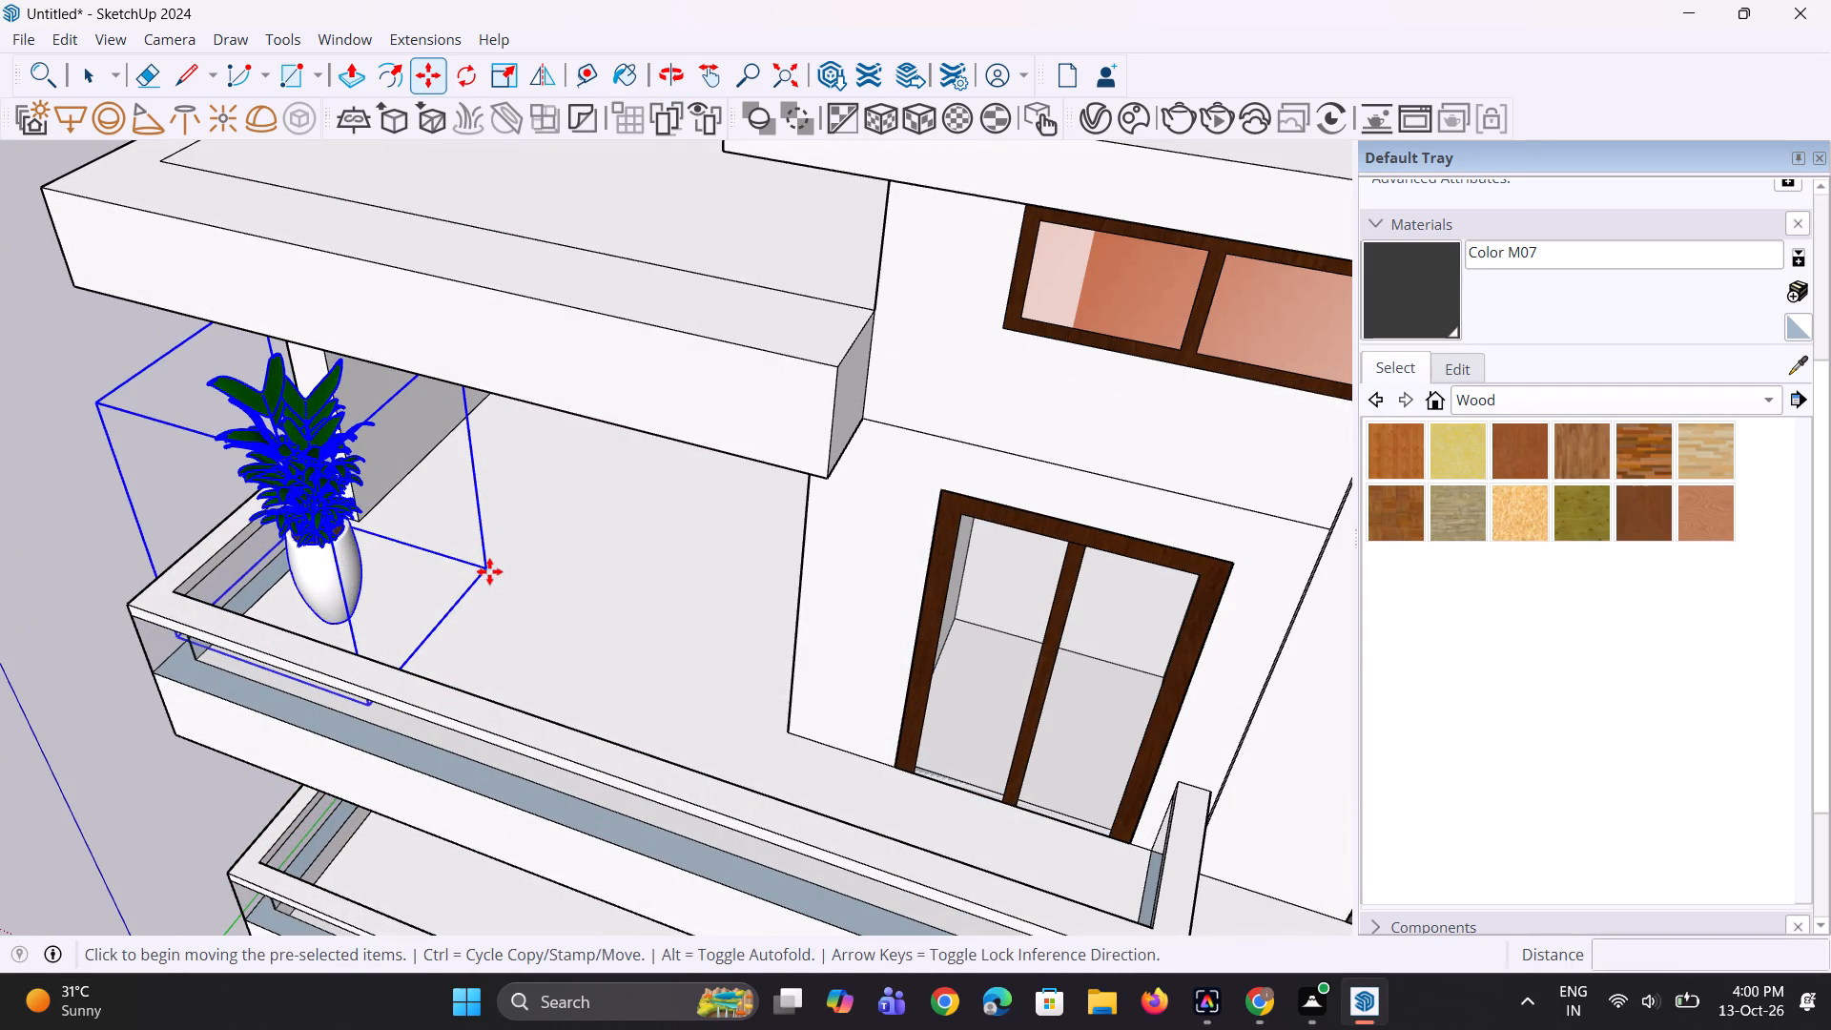
left_click(459, 587)
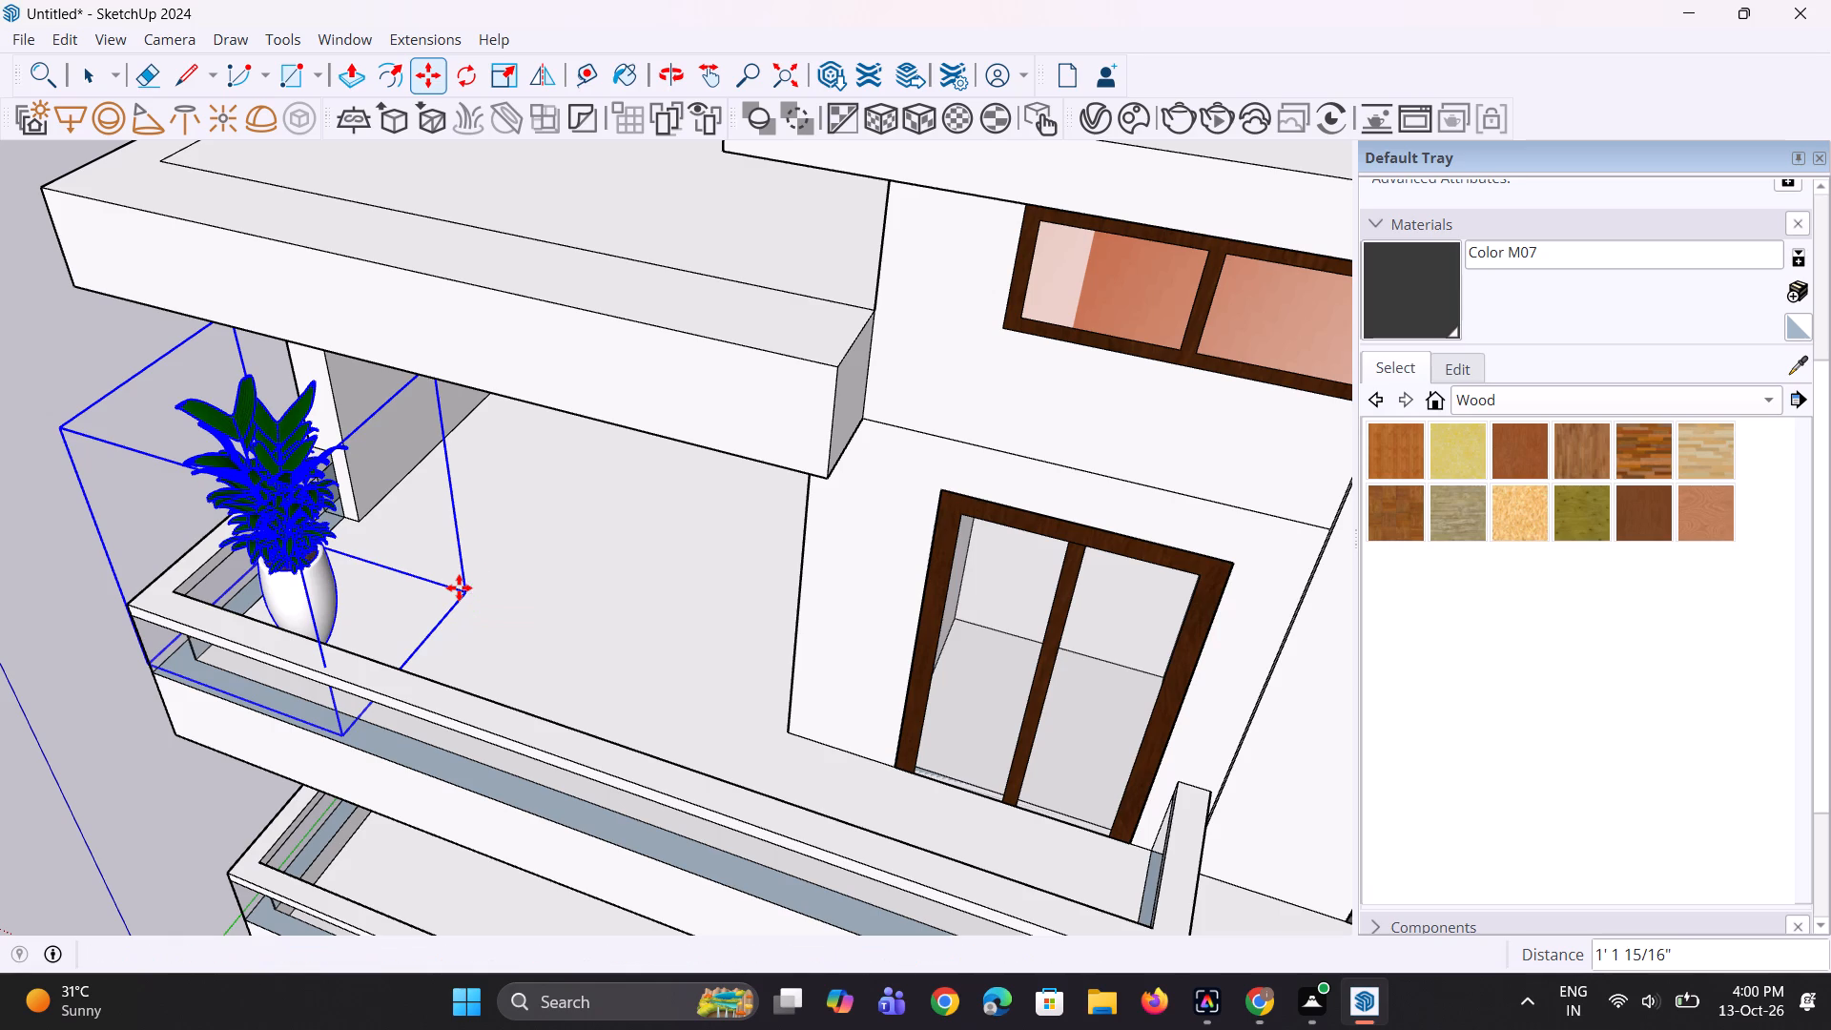
left_click(459, 587)
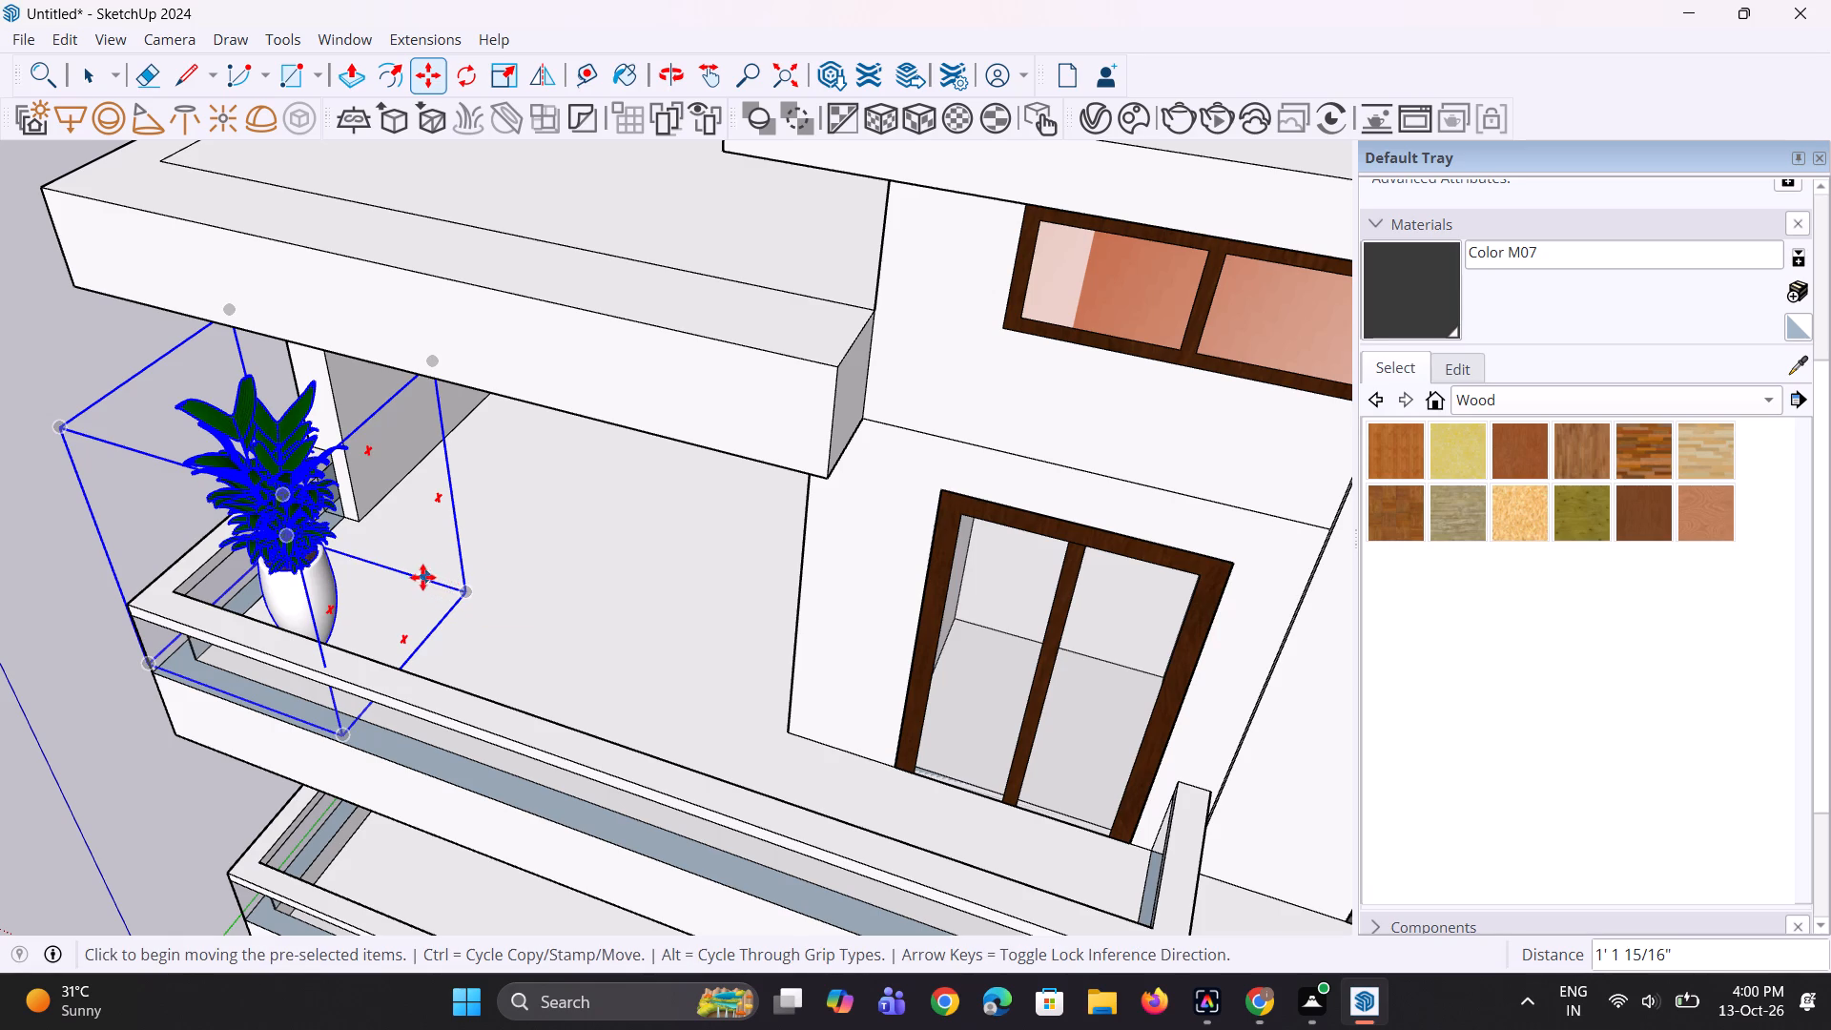
middle_click_drag(447, 587, 582, 606)
scroll(483, 616, "up", 2)
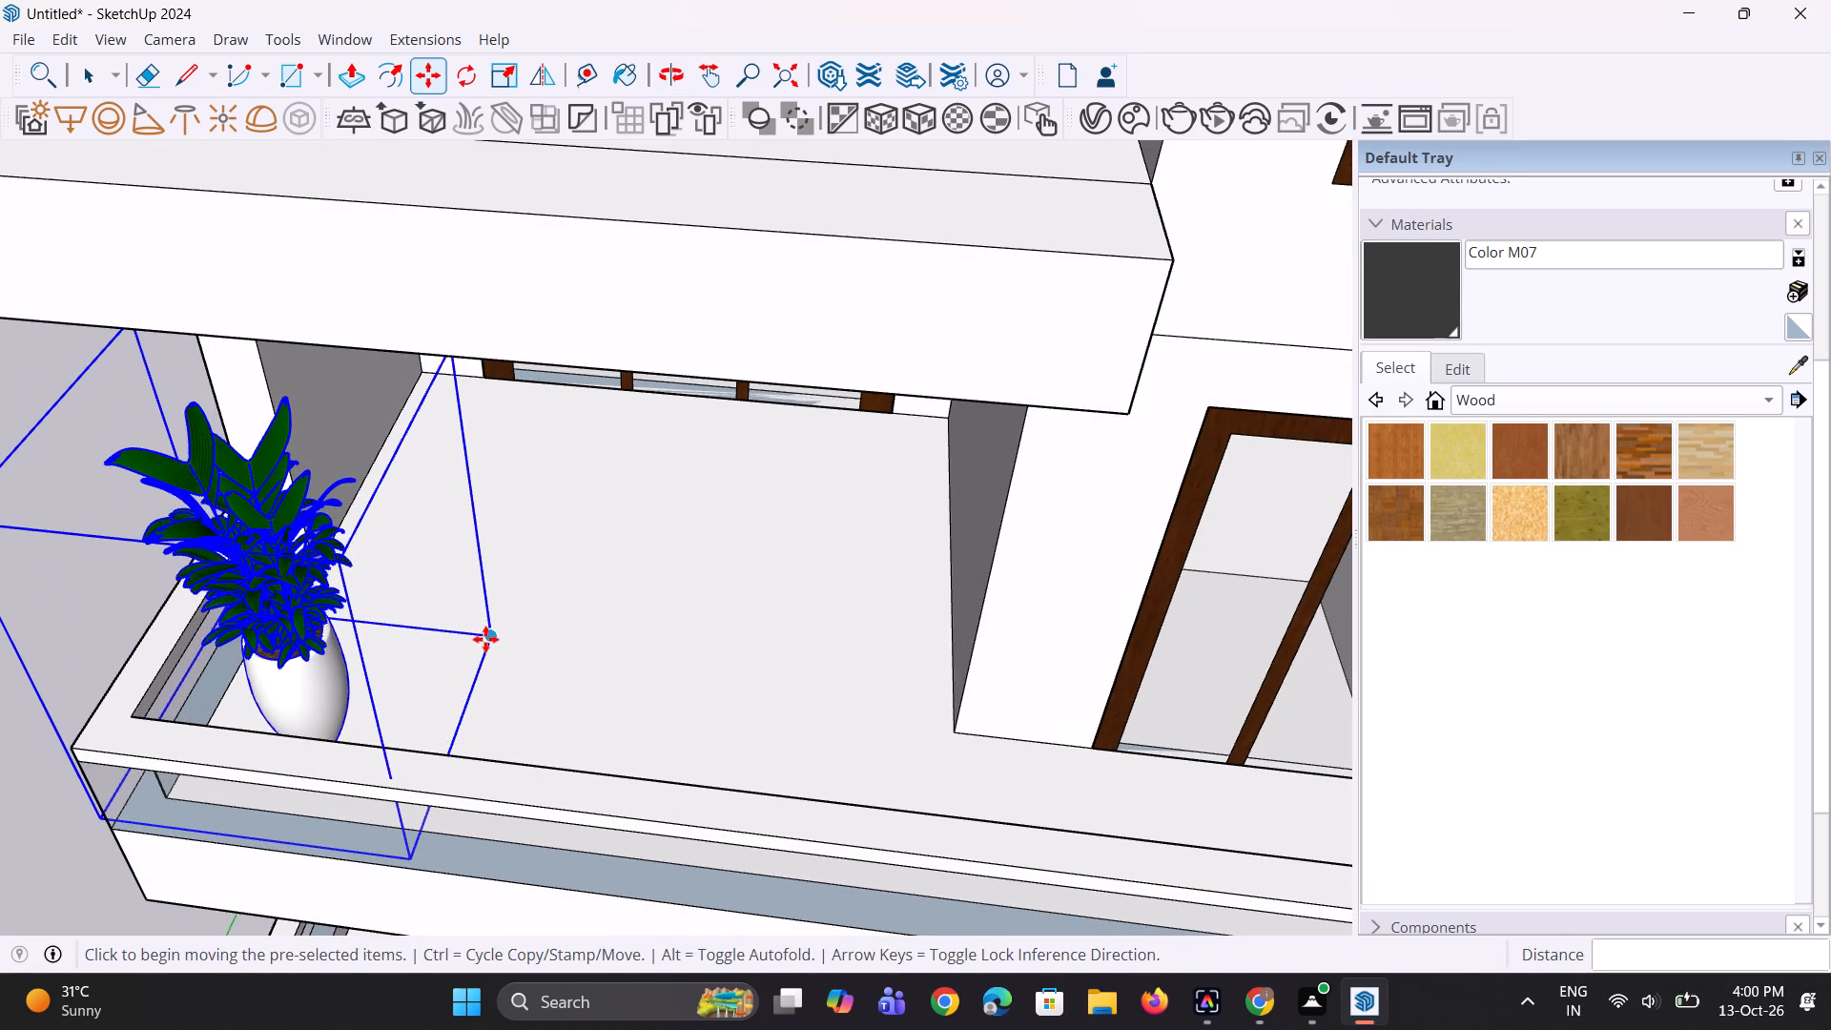
left_click(485, 639)
left_click(456, 631)
middle_click_drag(458, 633, 361, 707)
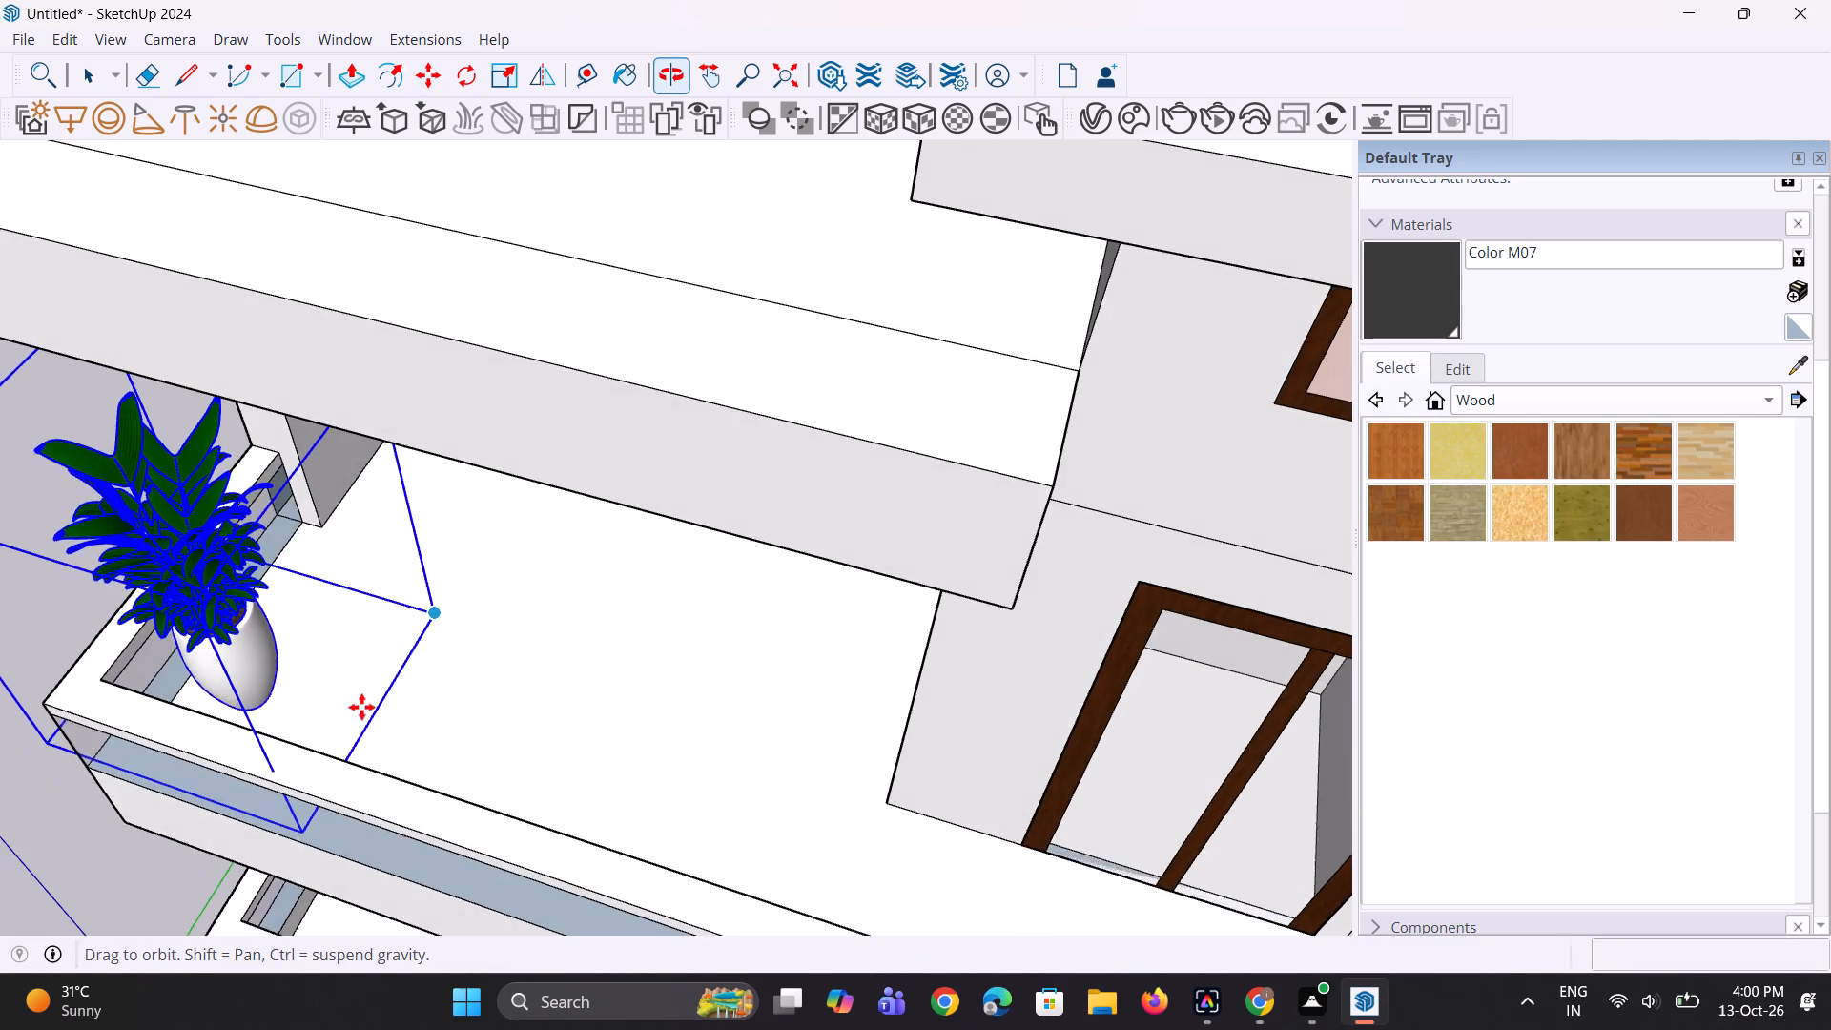
left_click(429, 622)
left_click(416, 634)
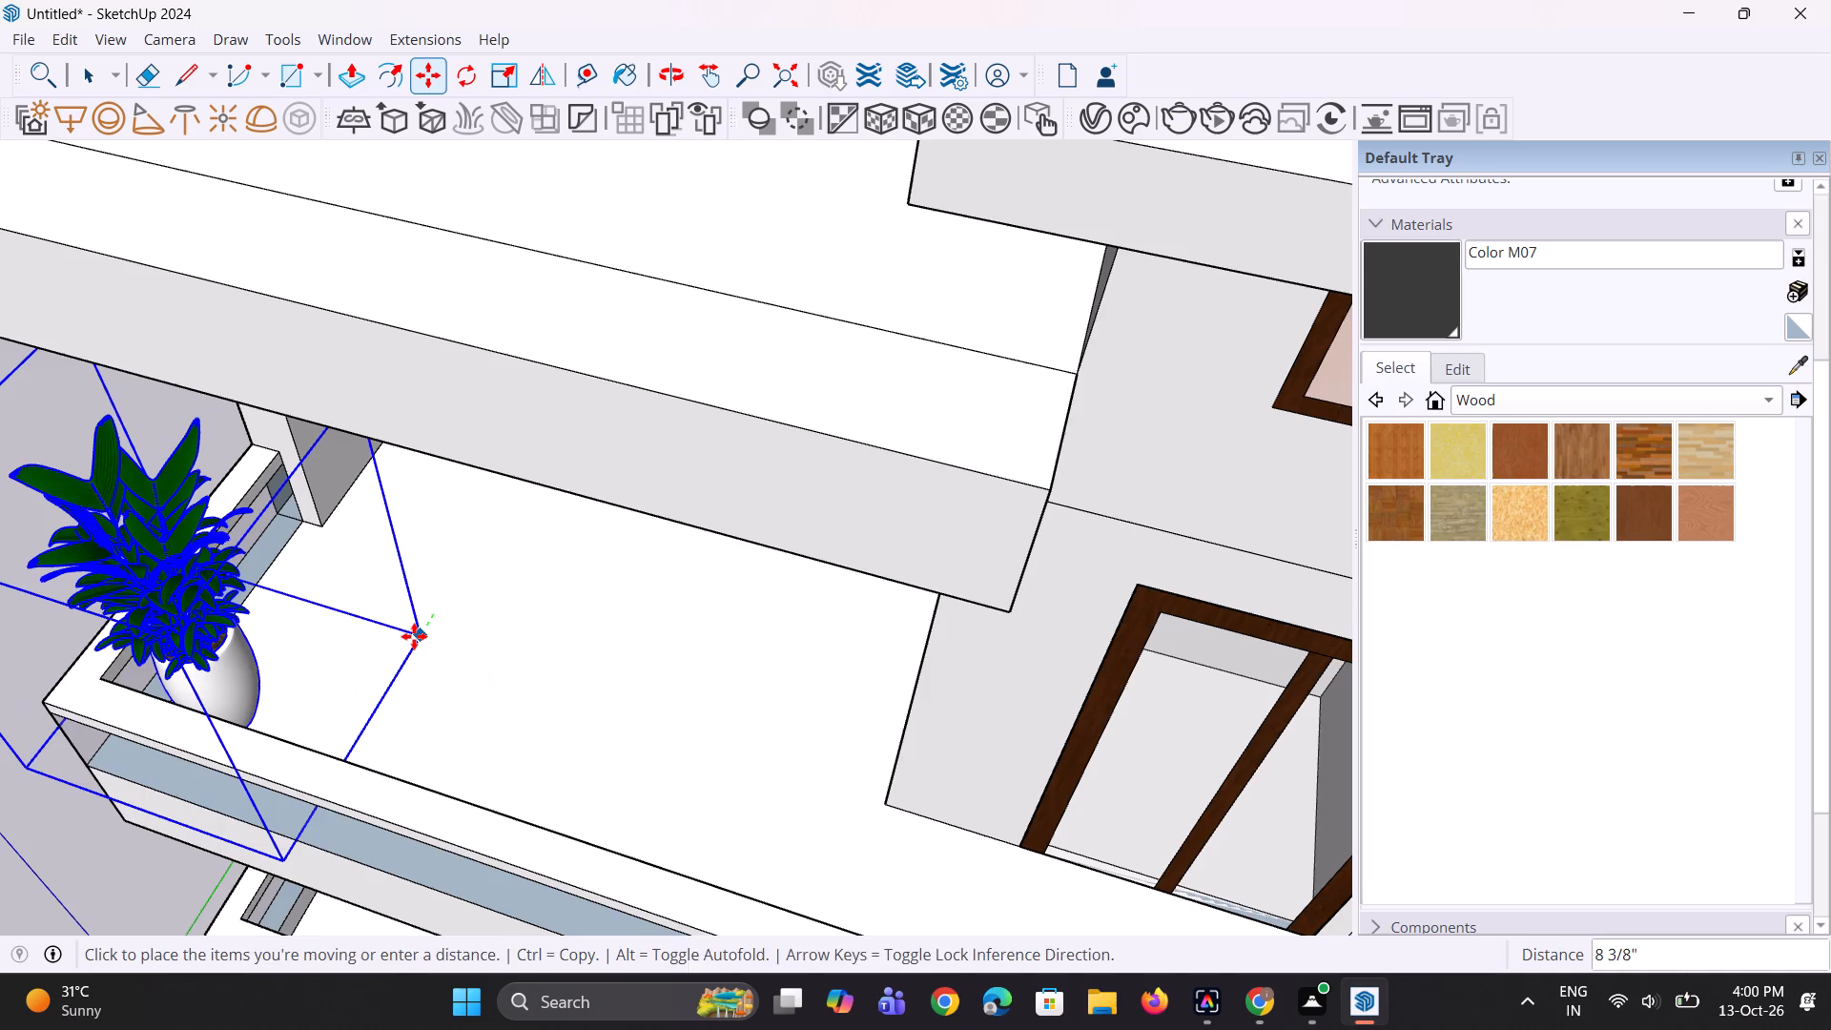
Scale the vase plant on the top balcony down slightly and uniformly from a corner of its bounding box.
middle_click_drag(218, 718, 623, 650)
scroll(621, 640, "down", 5)
scroll(628, 667, "up", 1)
middle_click_drag(628, 667, 537, 521)
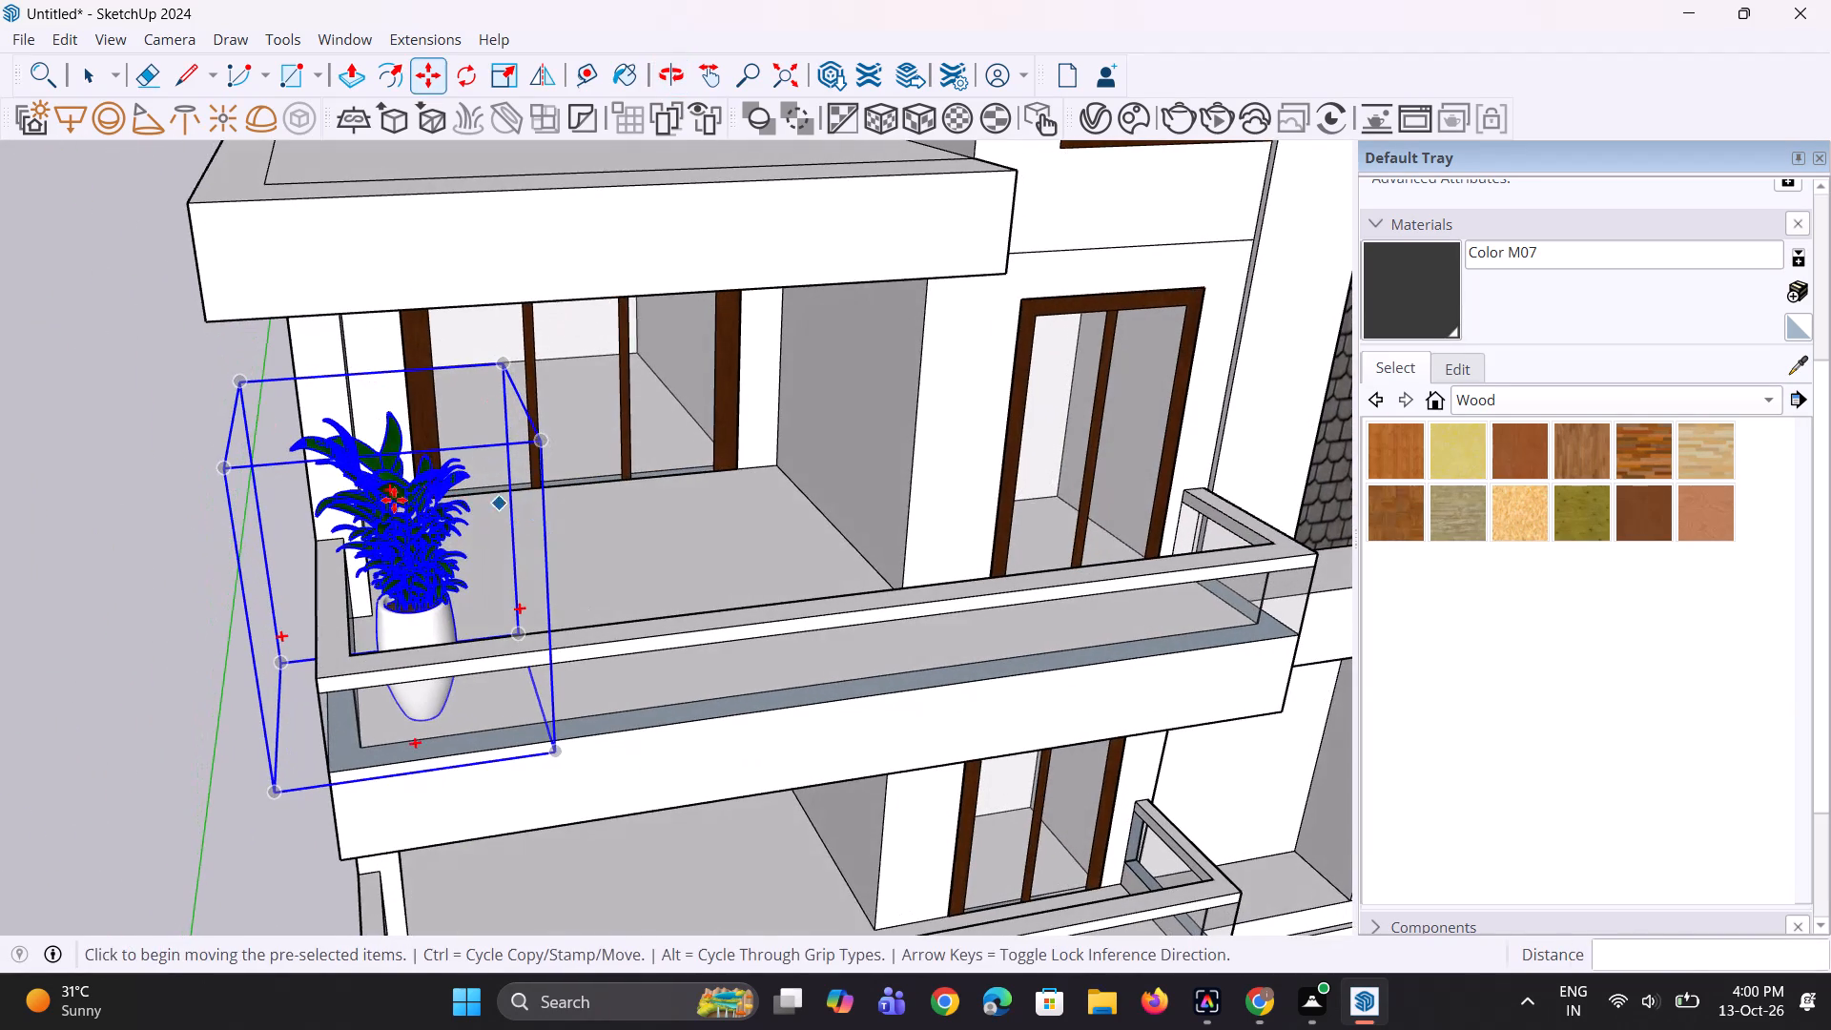
key("s")
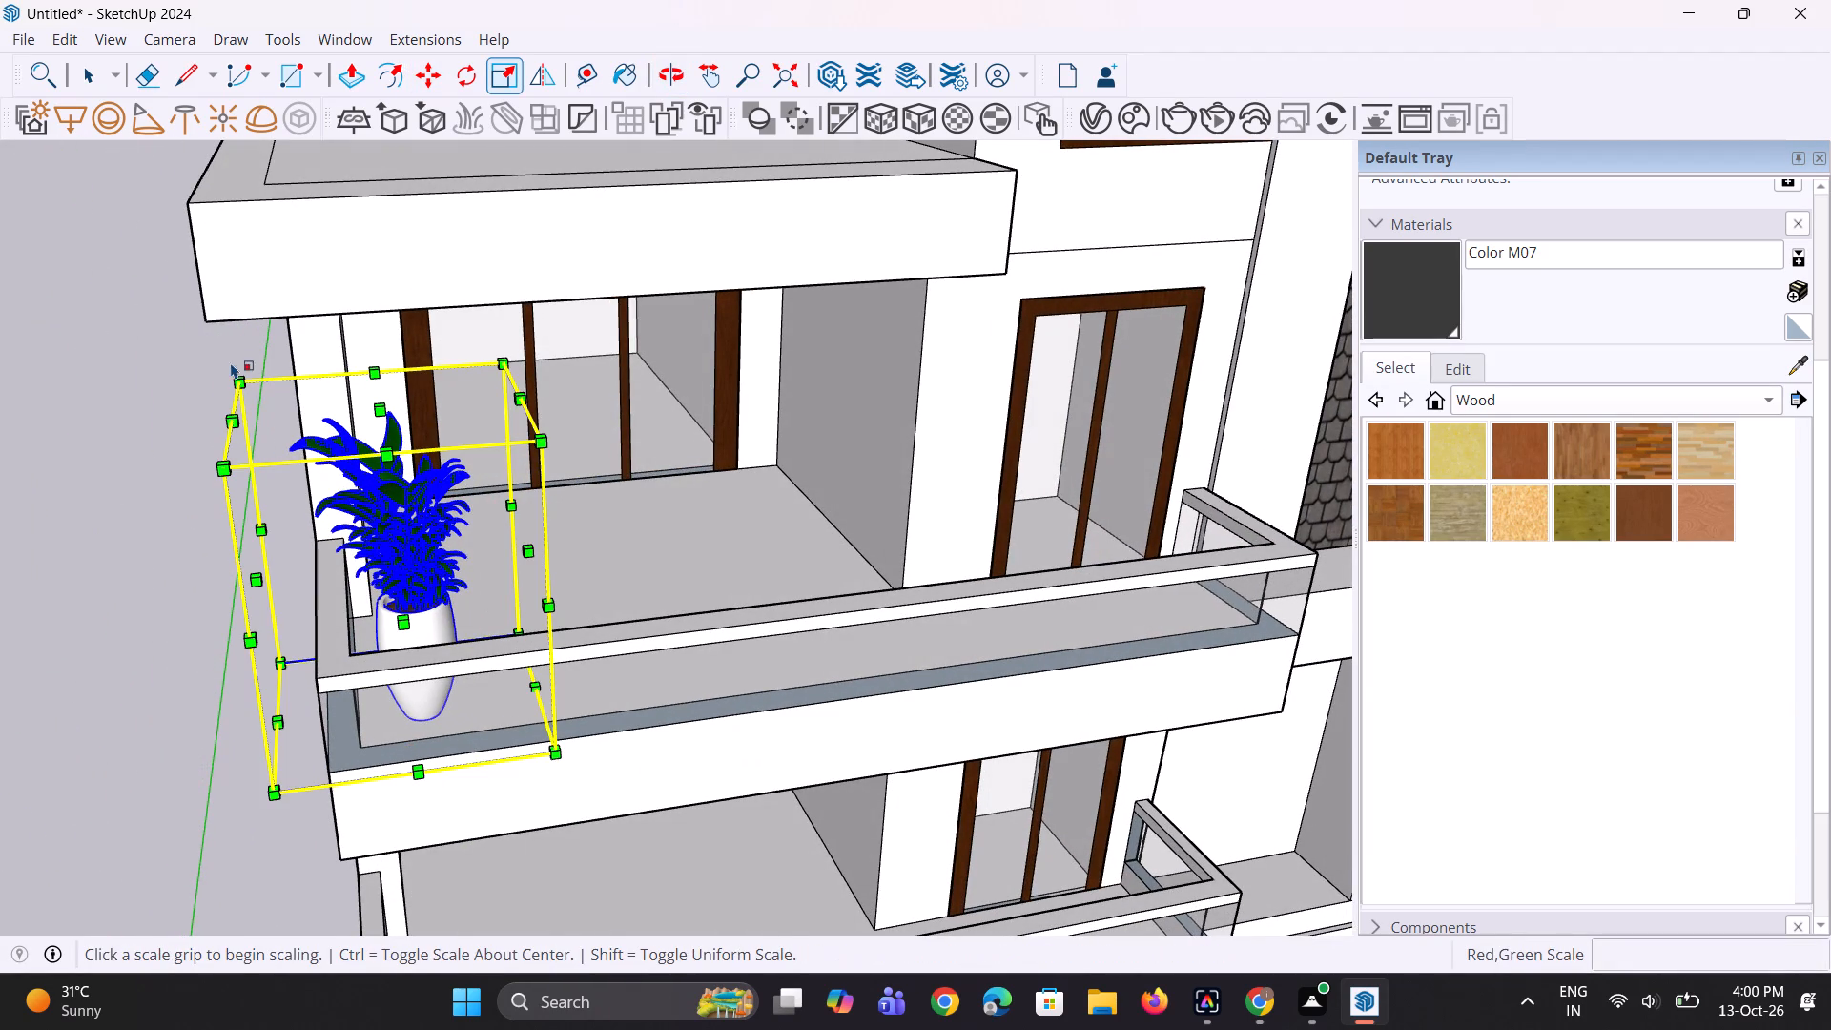
left_click(235, 379)
left_click(272, 446)
Reposition the scaled vase plant on the floor in the top balcony's front corner, just inside the railing, and deselect it.
middle_click_drag(705, 677, 689, 720)
key("m")
scroll(530, 824, "up", 2)
left_click(545, 772)
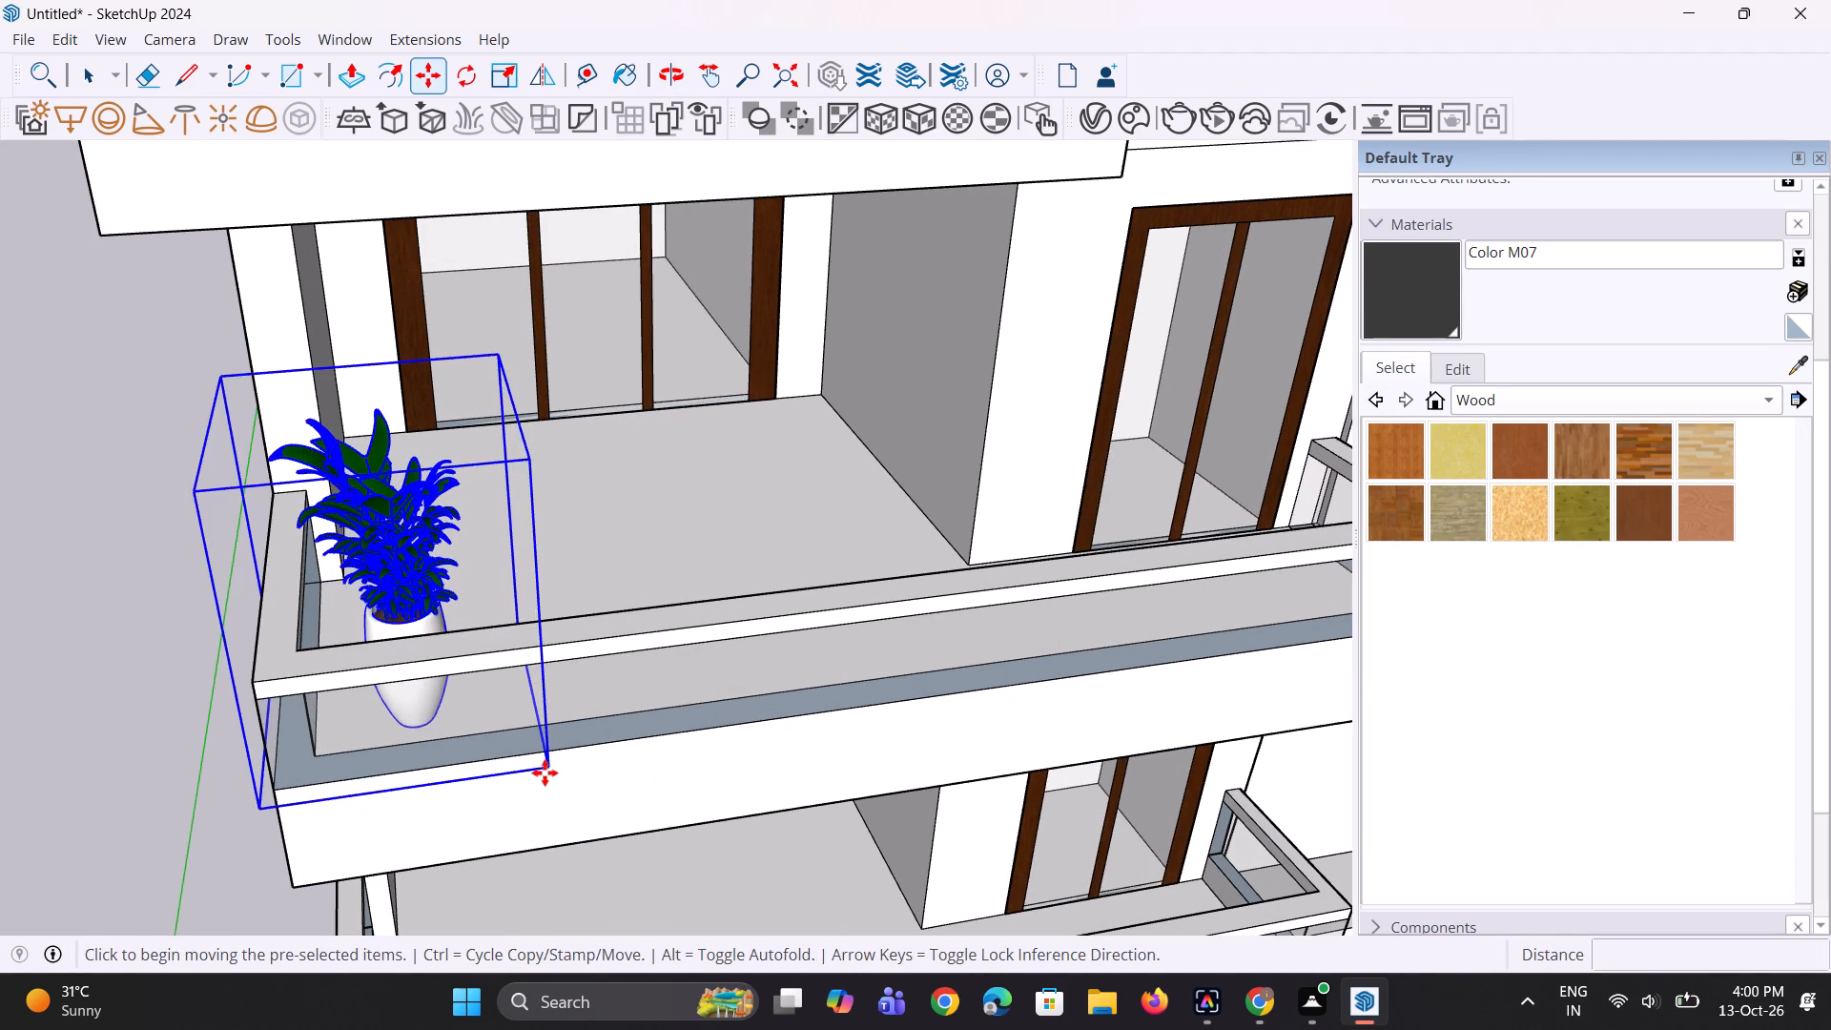
left_click(505, 773)
middle_click_drag(532, 762, 338, 824)
scroll(327, 700, "up", 2)
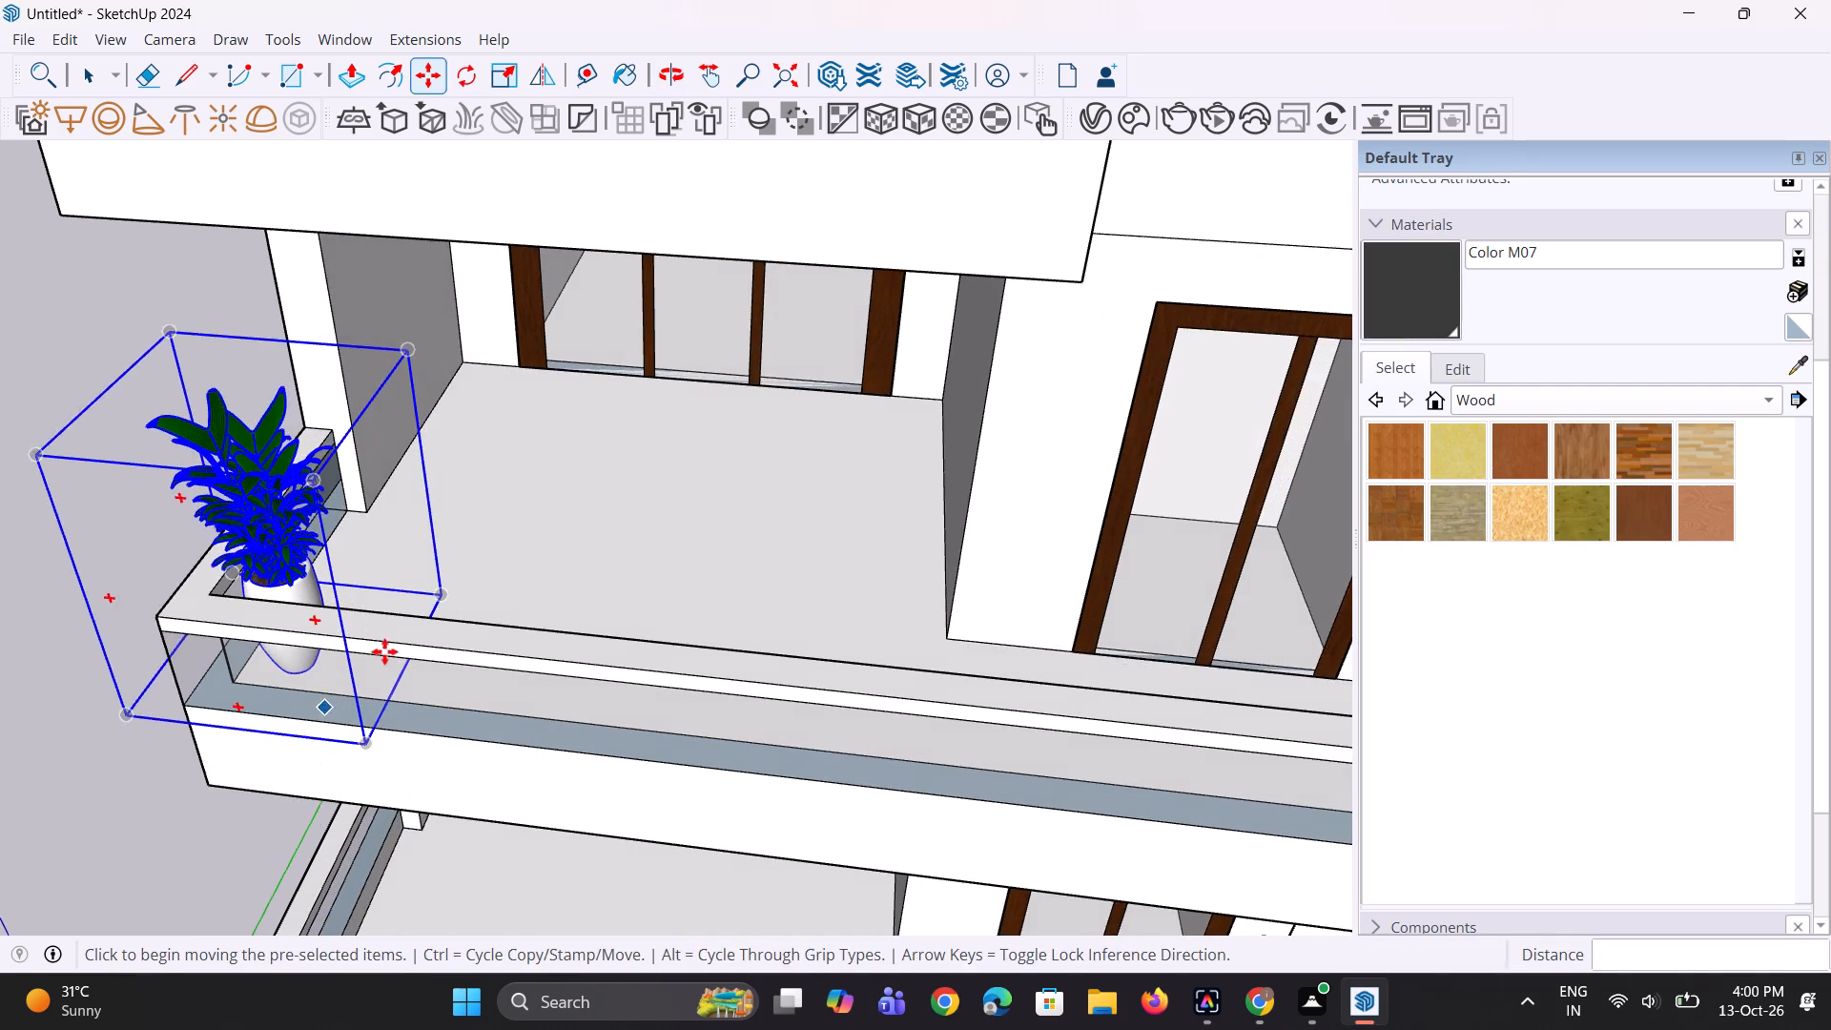
left_click(465, 572)
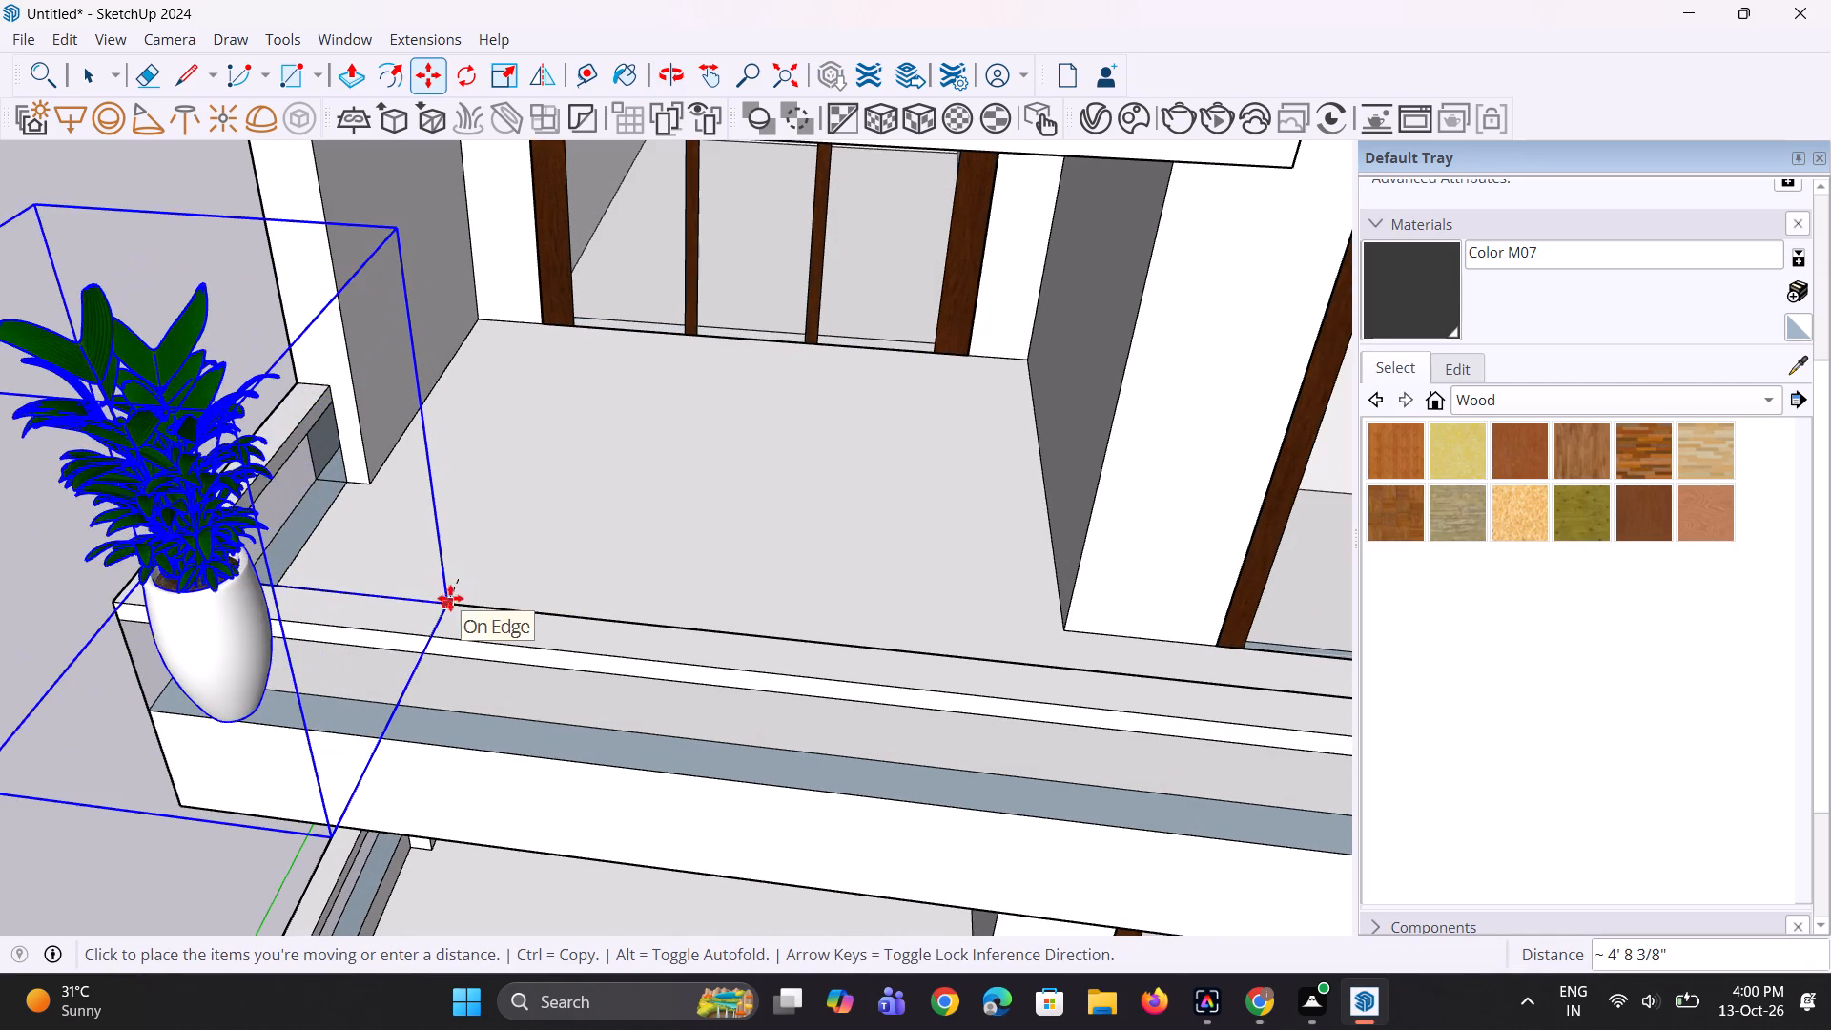
left_click(467, 587)
middle_click_drag(405, 670, 579, 622)
scroll(579, 622, "down", 5)
key("space")
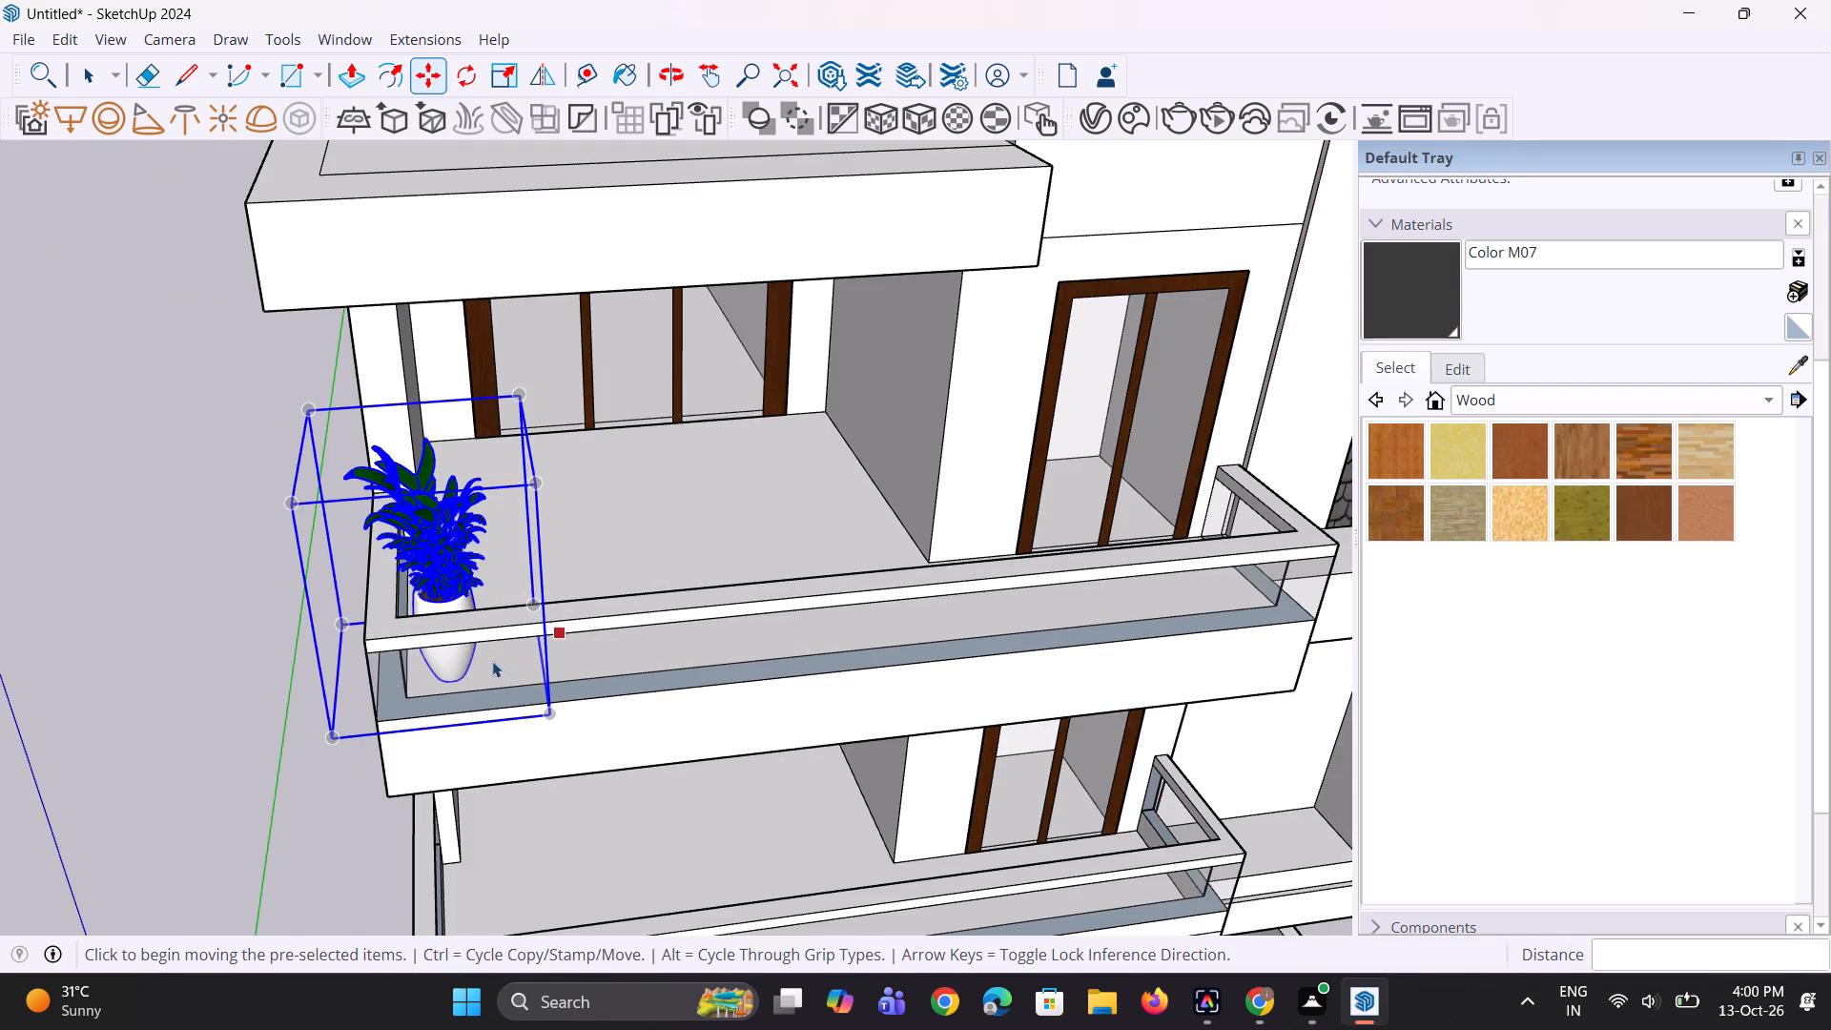
key("space")
left_click(356, 693)
scroll(289, 747, "down", 1)
middle_click_drag(292, 744, 373, 656)
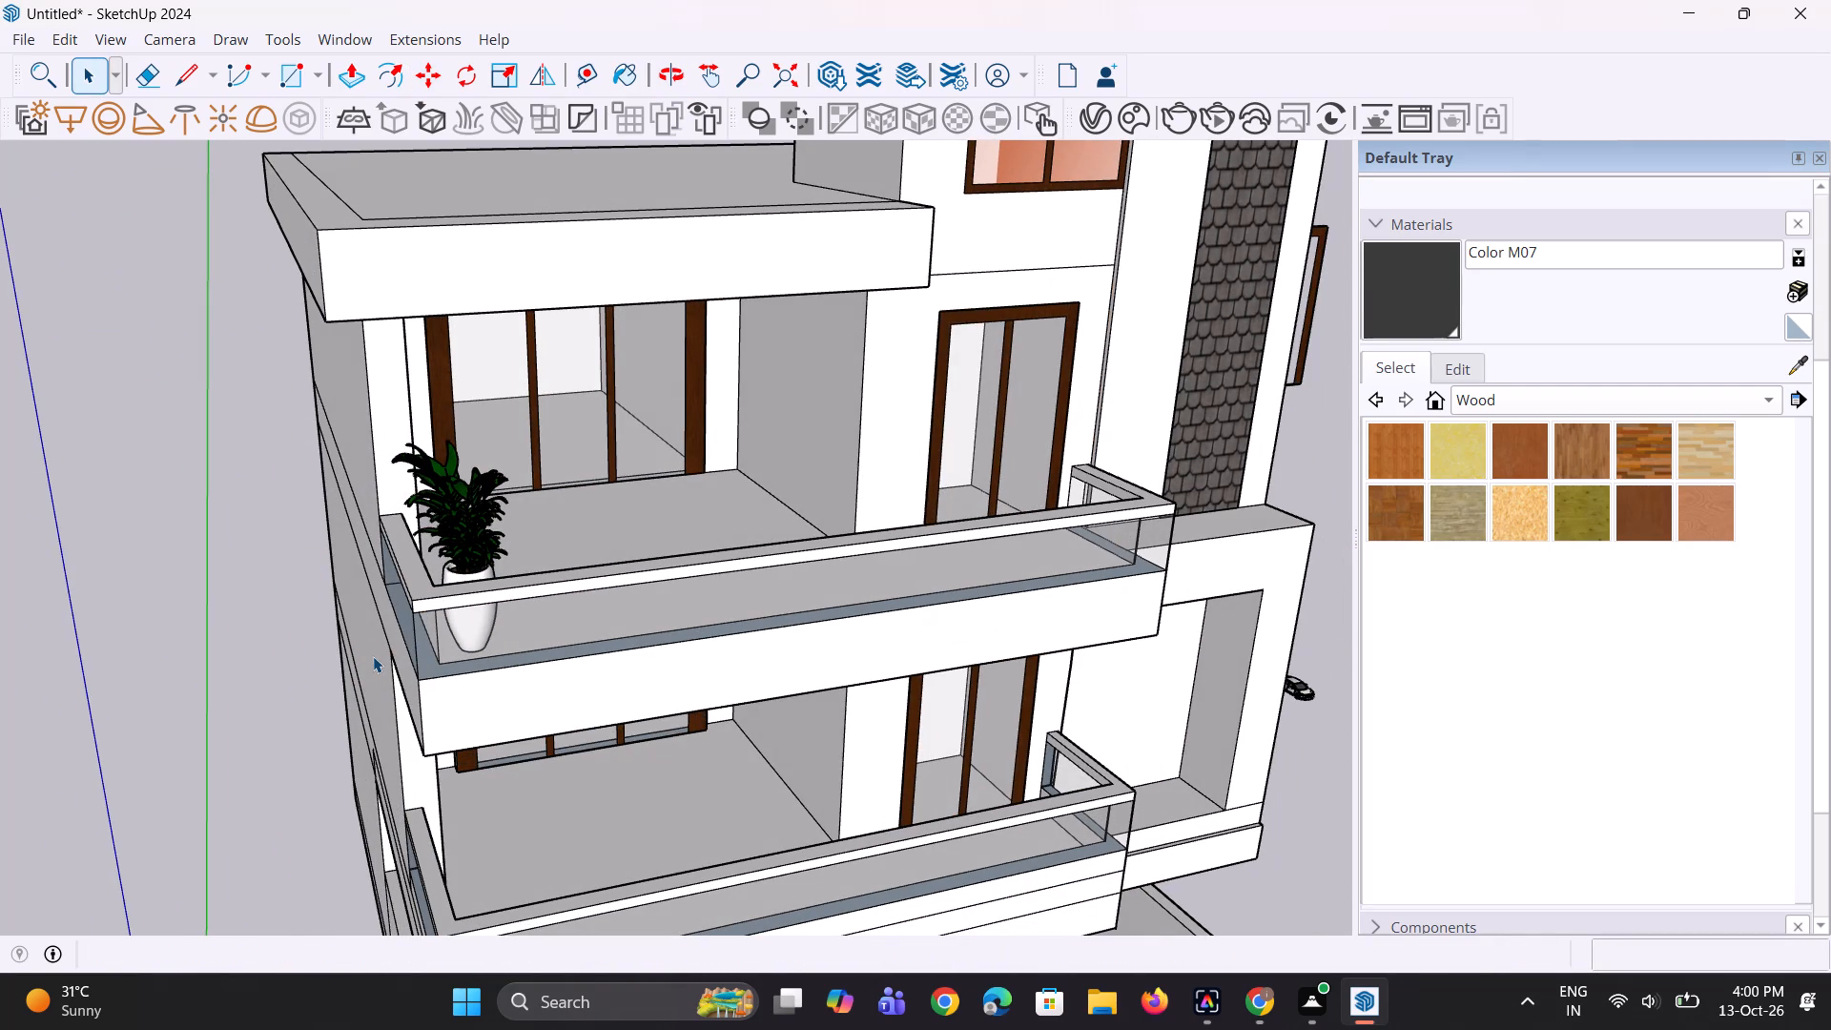
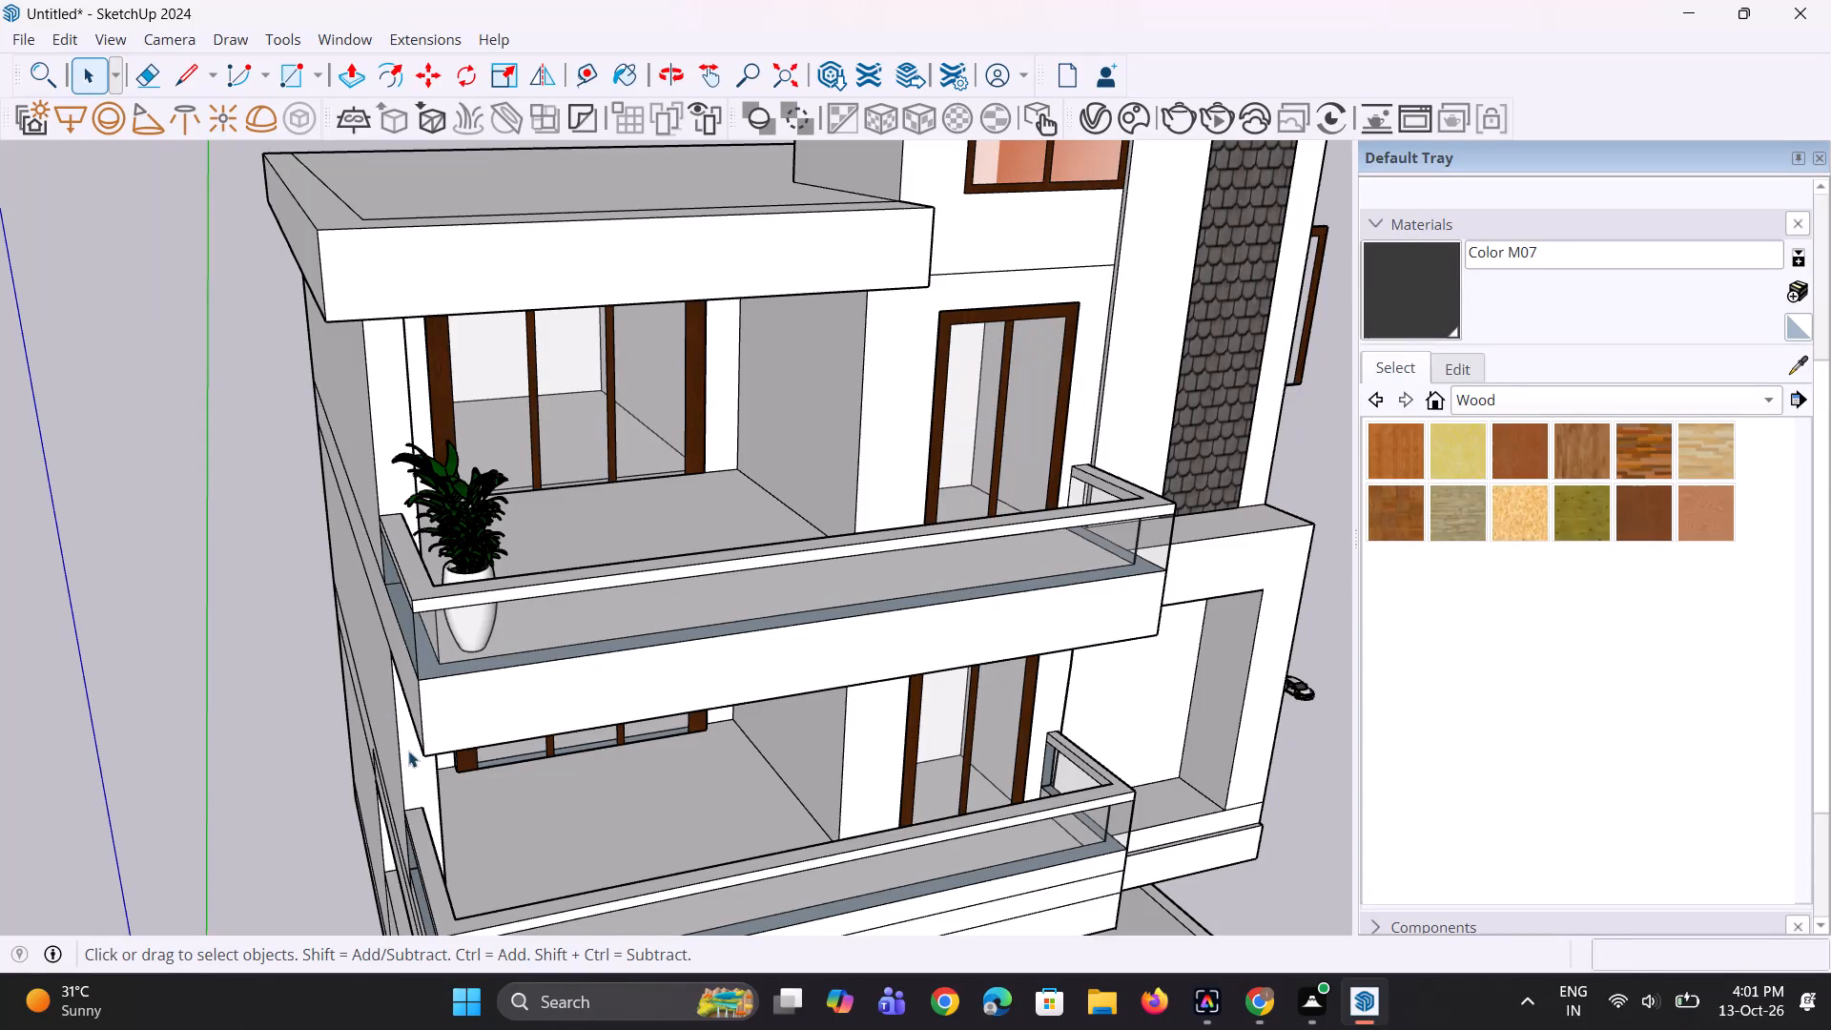
Copy the snake plant in the white legged pot about 67' from the open ground to the top balcony, by the narrow door.
scroll(334, 670, "down", 6)
middle_click_drag(743, 666, 710, 636)
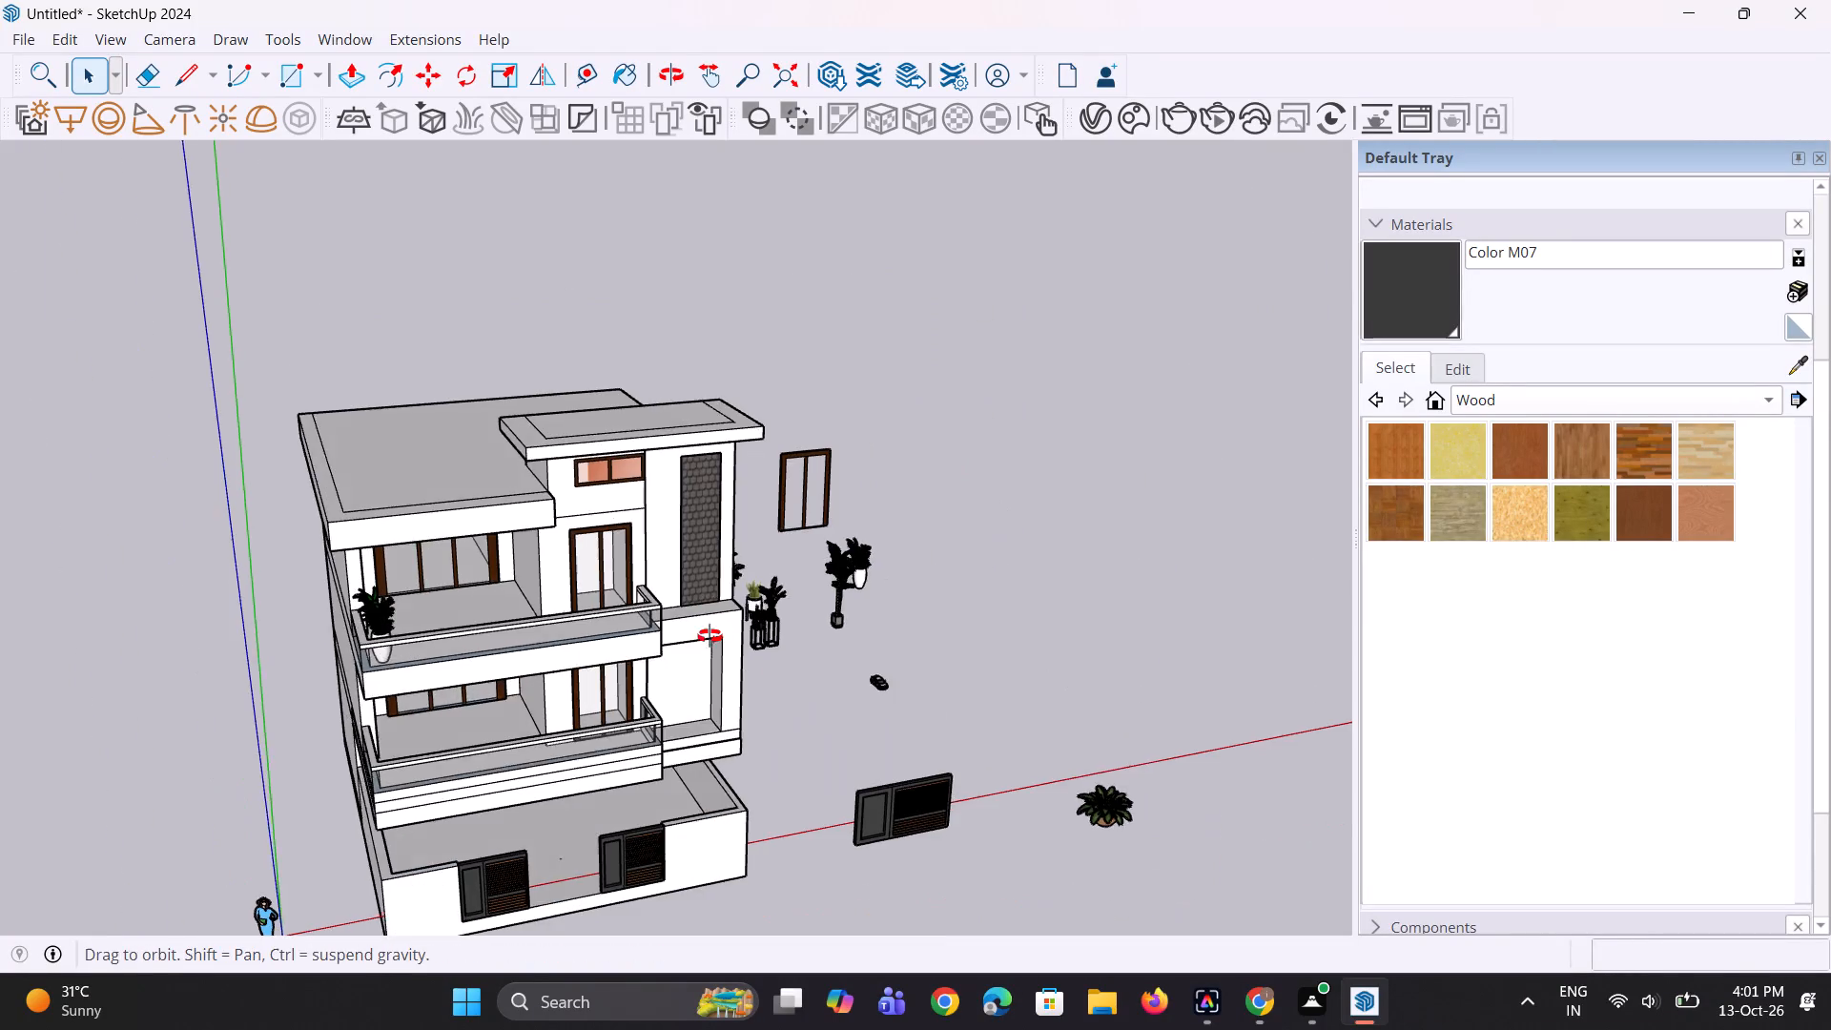
middle_click_drag(710, 636, 609, 582)
scroll(733, 626, "up", 2)
scroll(796, 681, "up", 2)
scroll(892, 684, "up", 1)
left_click(911, 692)
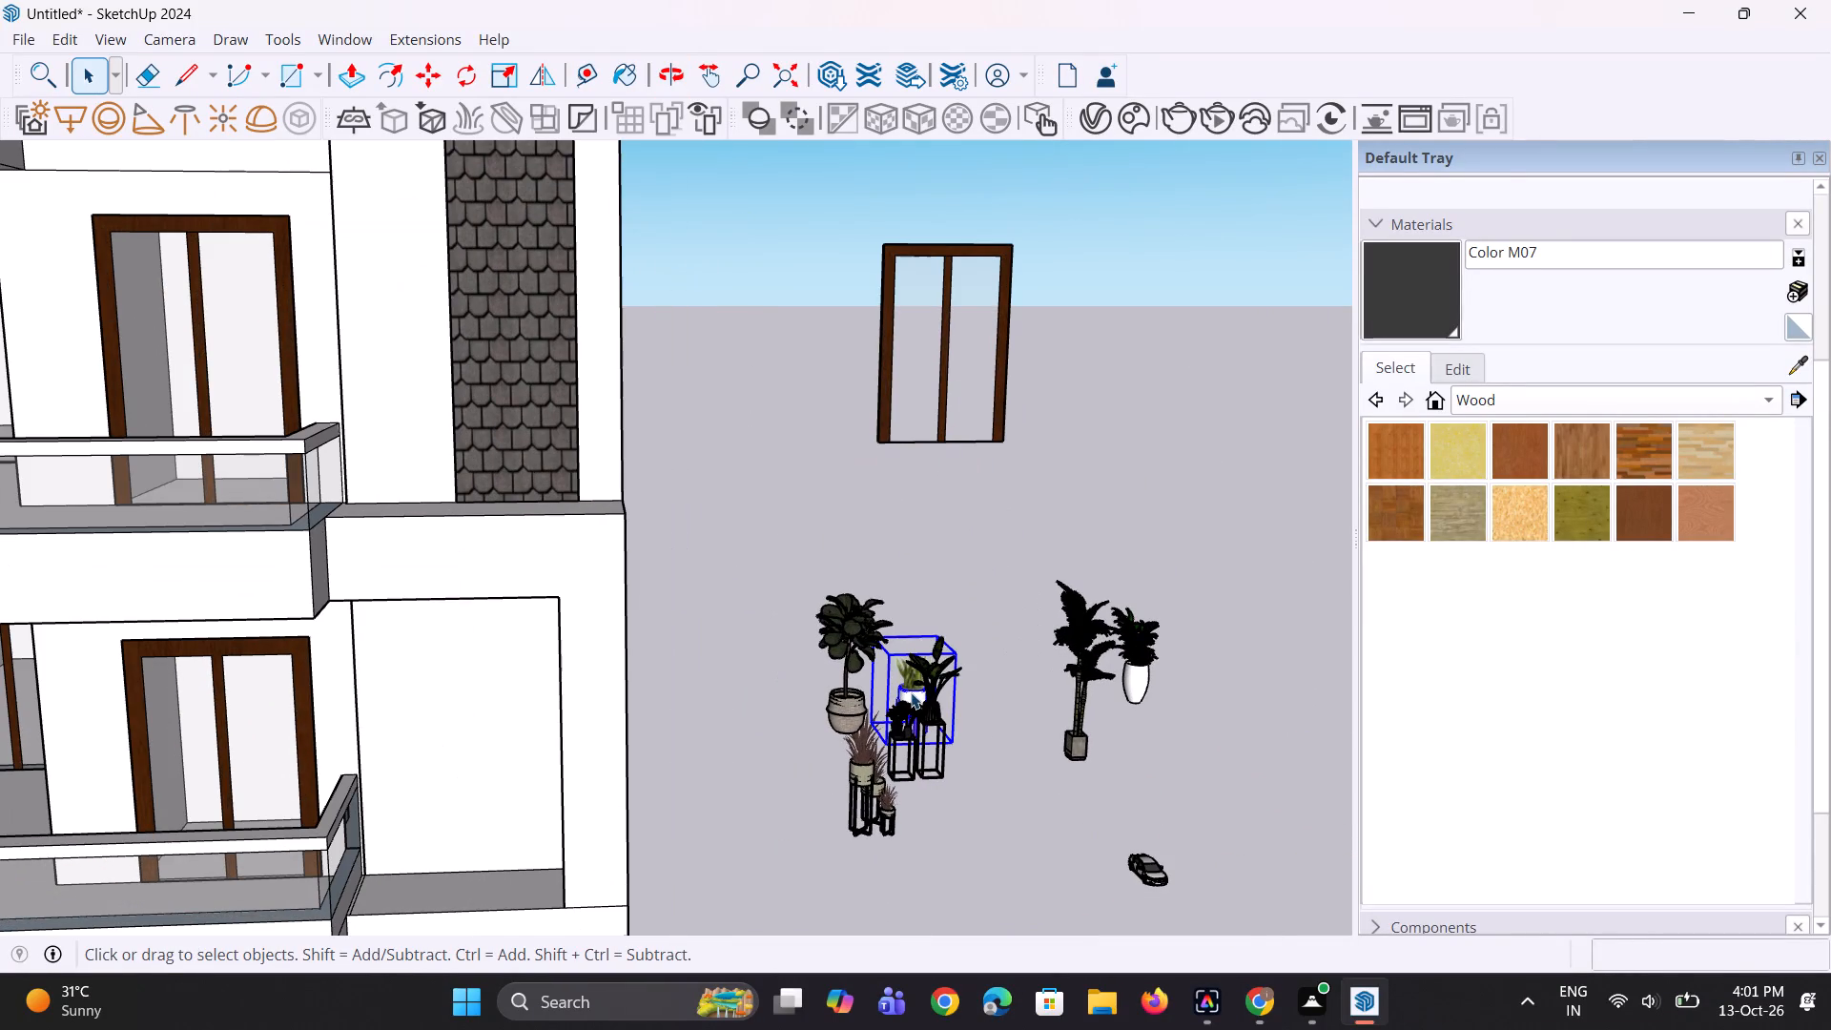
scroll(912, 692, "up", 2)
key("m")
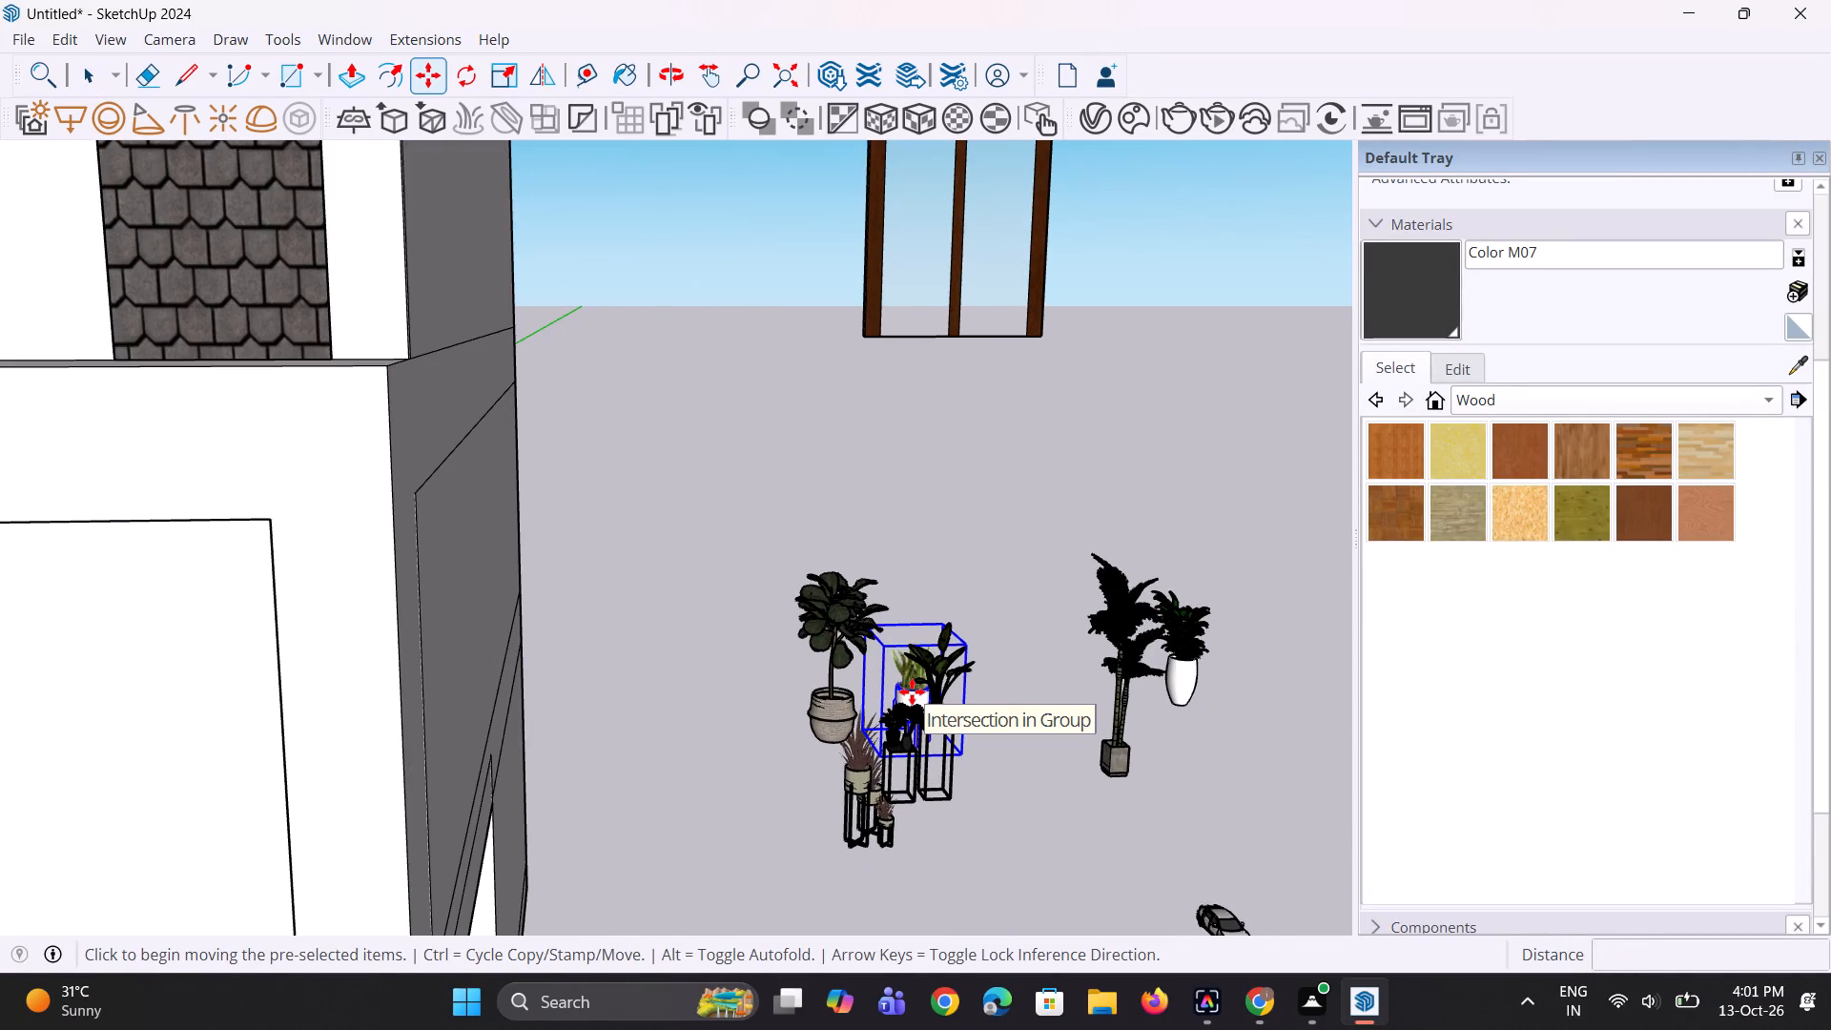
left_click(912, 691)
scroll(906, 750, "down", 9)
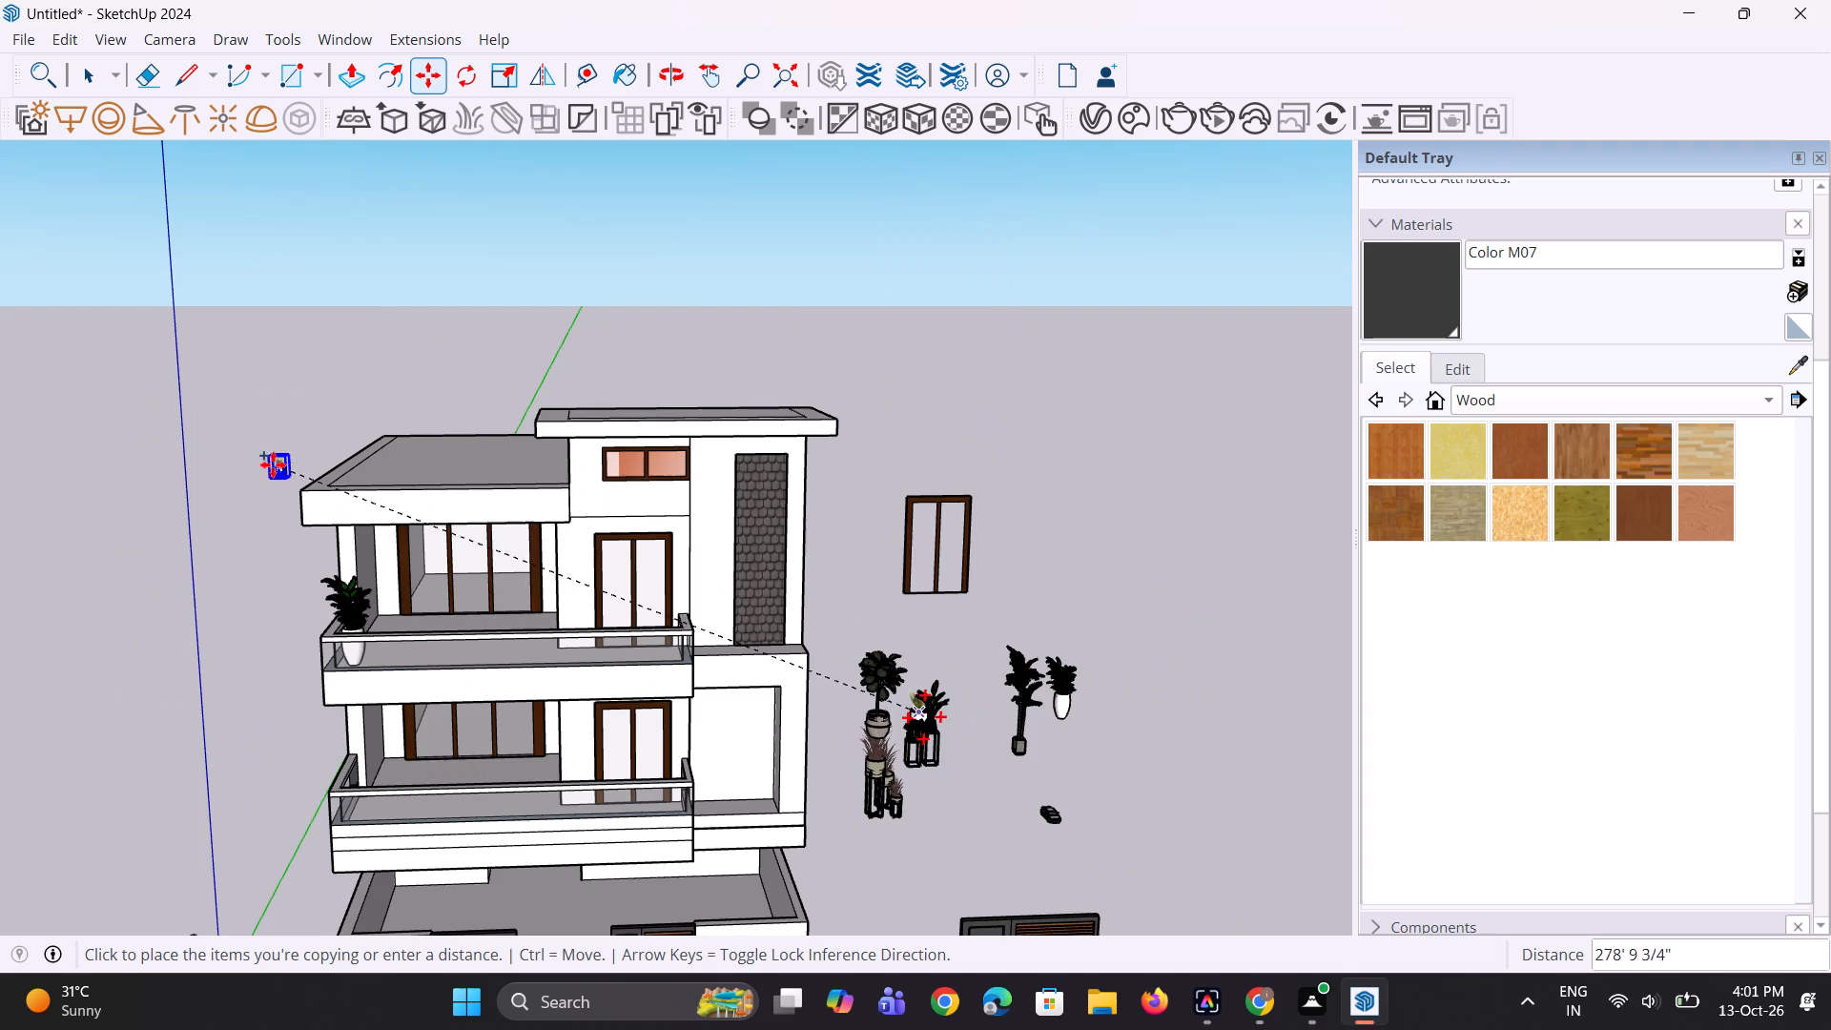
scroll(534, 602, "up", 2)
scroll(611, 664, "up", 2)
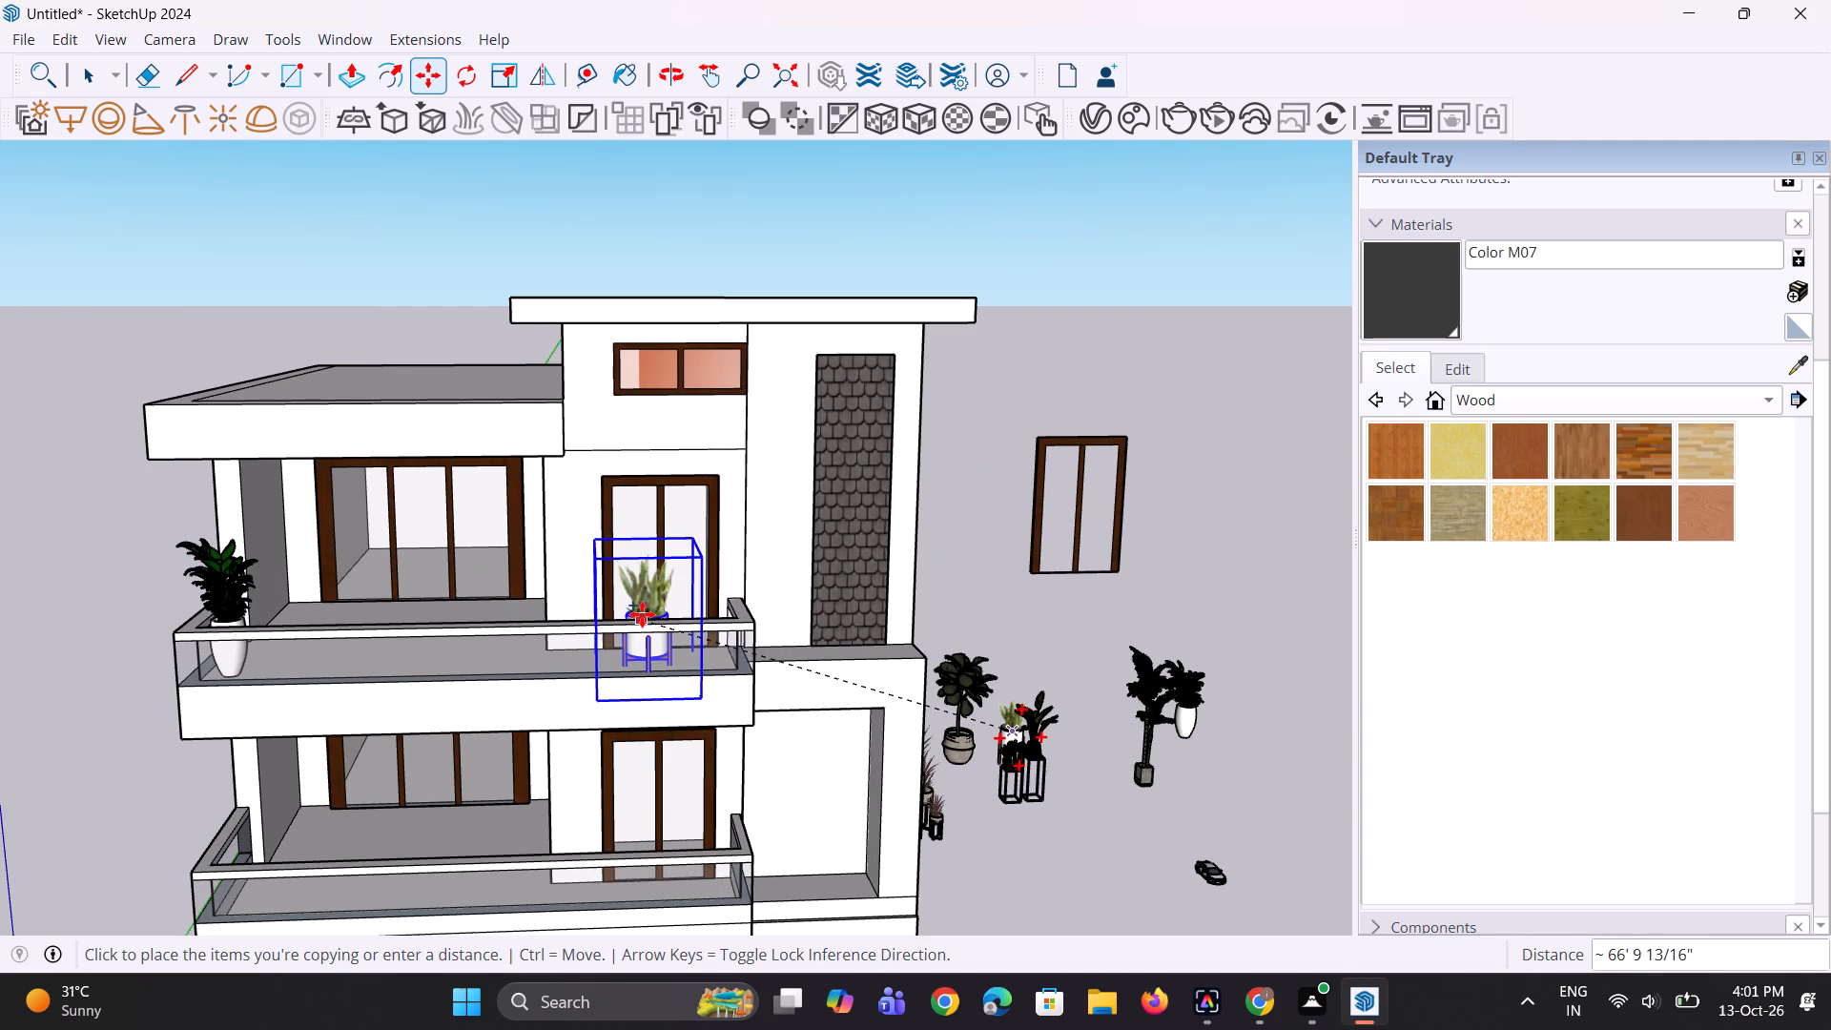
left_click(642, 614)
Raise the copied snake plant about 1' above its drop point on the top balcony.
middle_click_drag(644, 664, 603, 816)
scroll(634, 705, "up", 8)
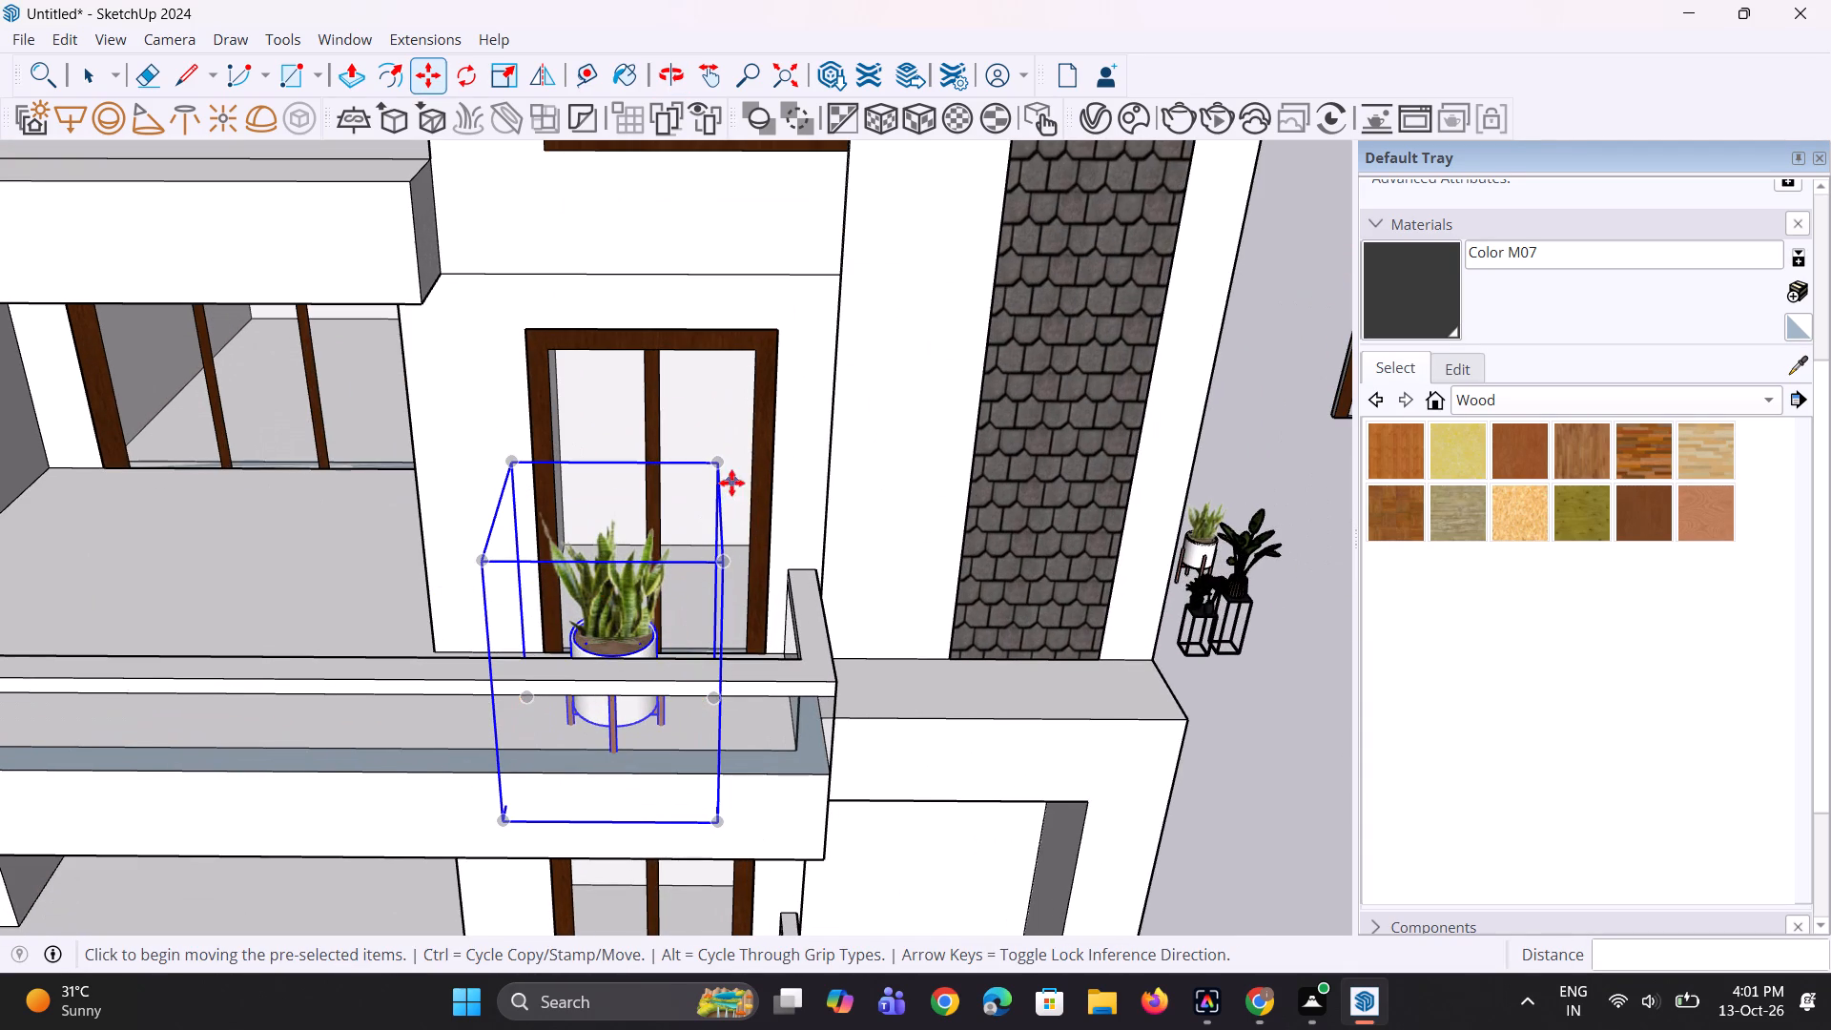
left_click(717, 459)
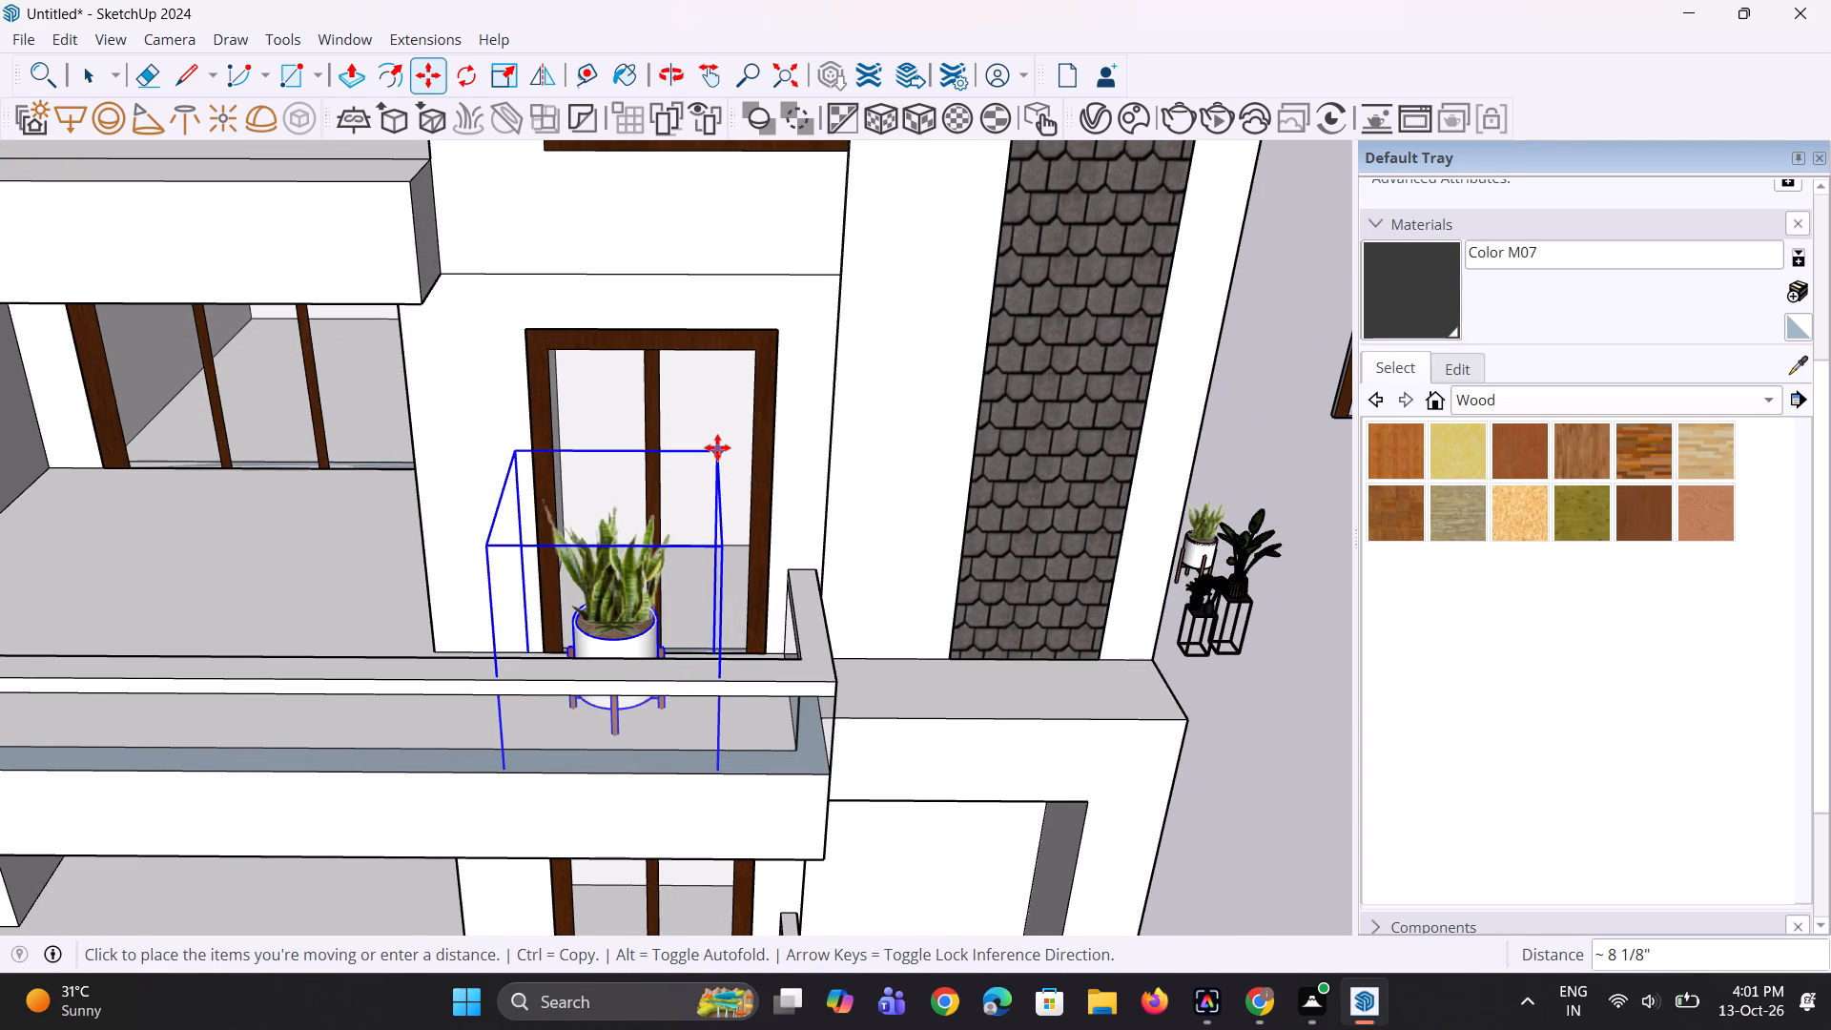
key("Escape")
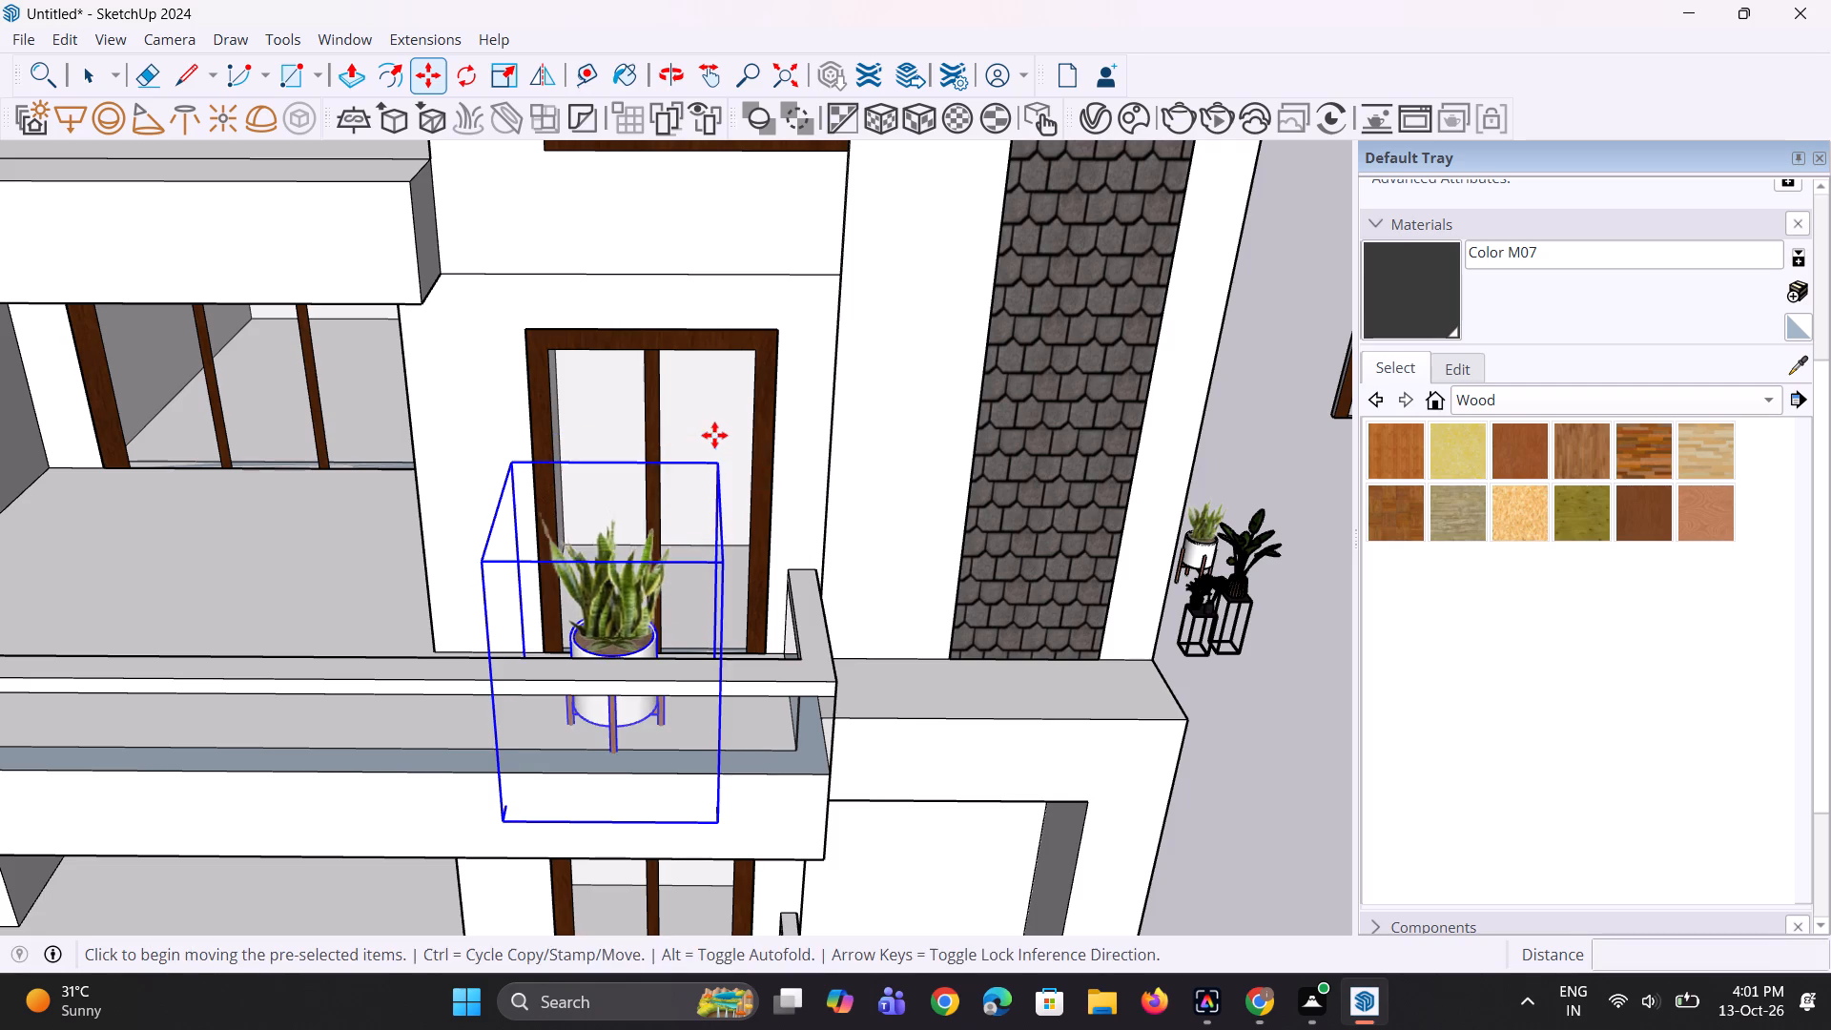
middle_click_drag(816, 597, 508, 658)
scroll(528, 580, "up", 4)
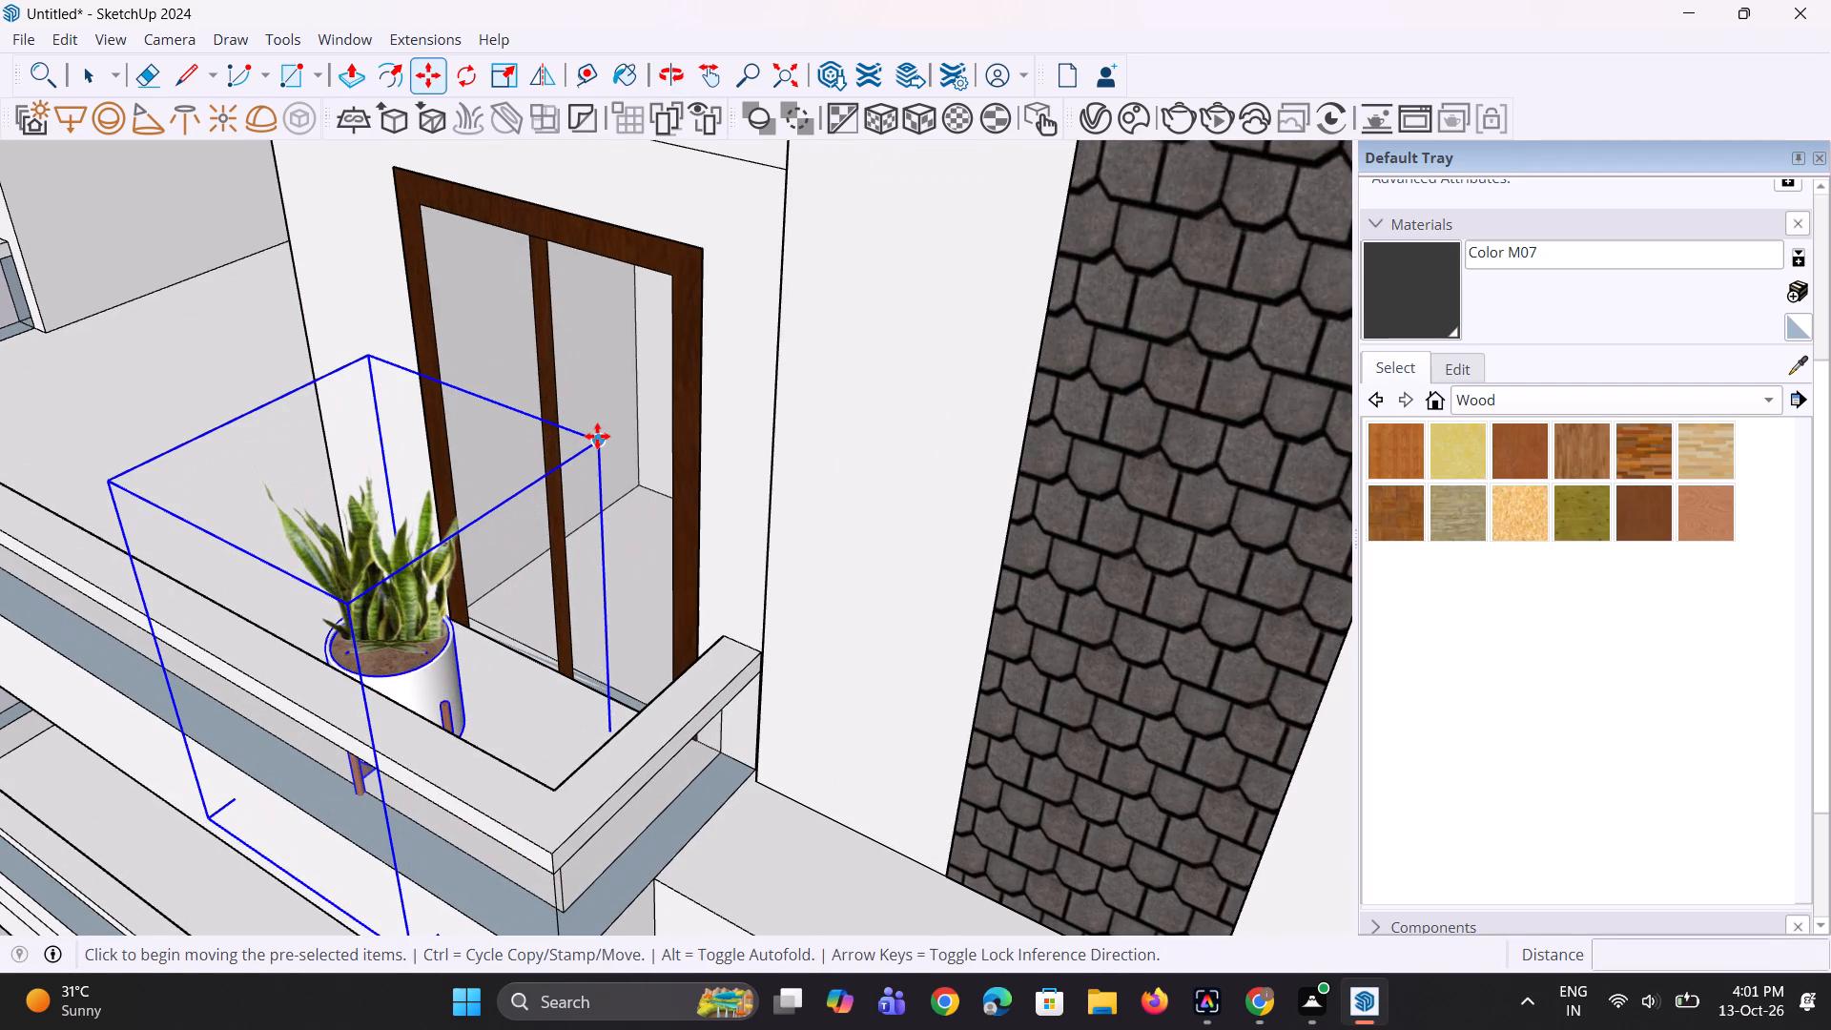
left_click(597, 435)
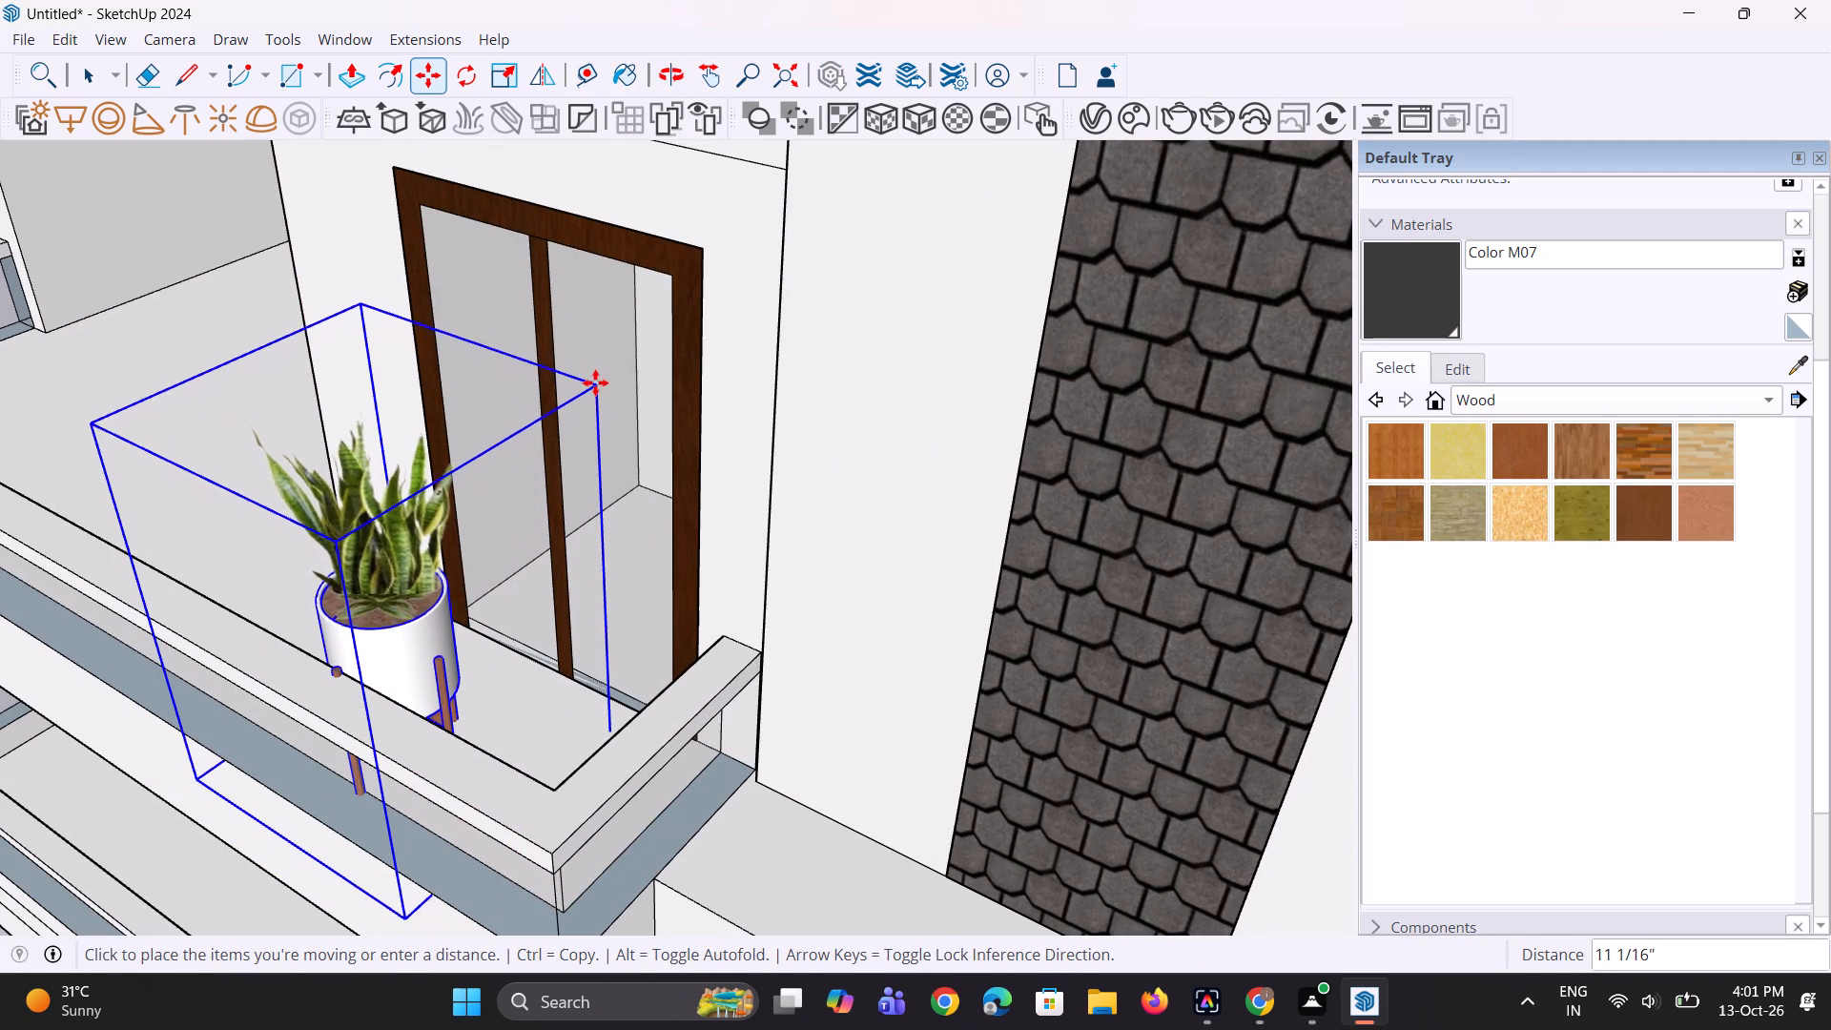
left_click(595, 372)
Move the snake plant about 2' 4" along the railing towards the top balcony's end near the shingled wall, adjusting with small nudges.
middle_click_drag(508, 657, 545, 632)
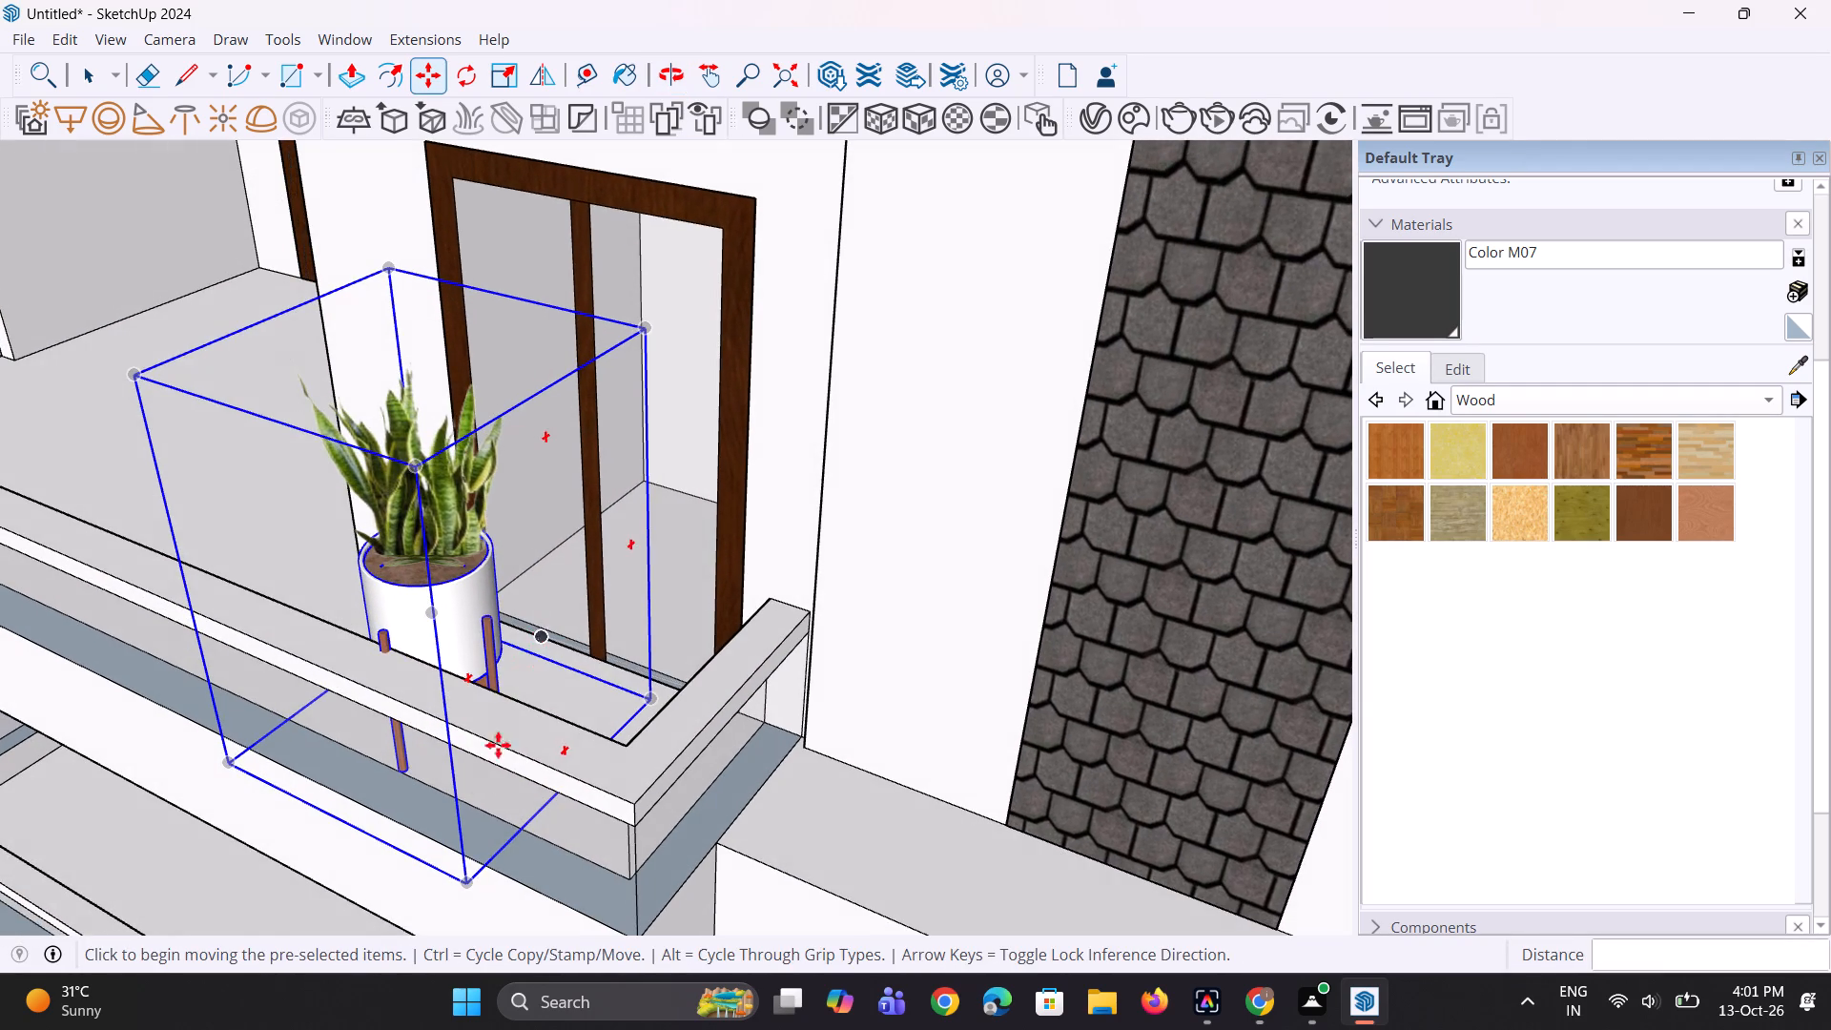
left_click(462, 887)
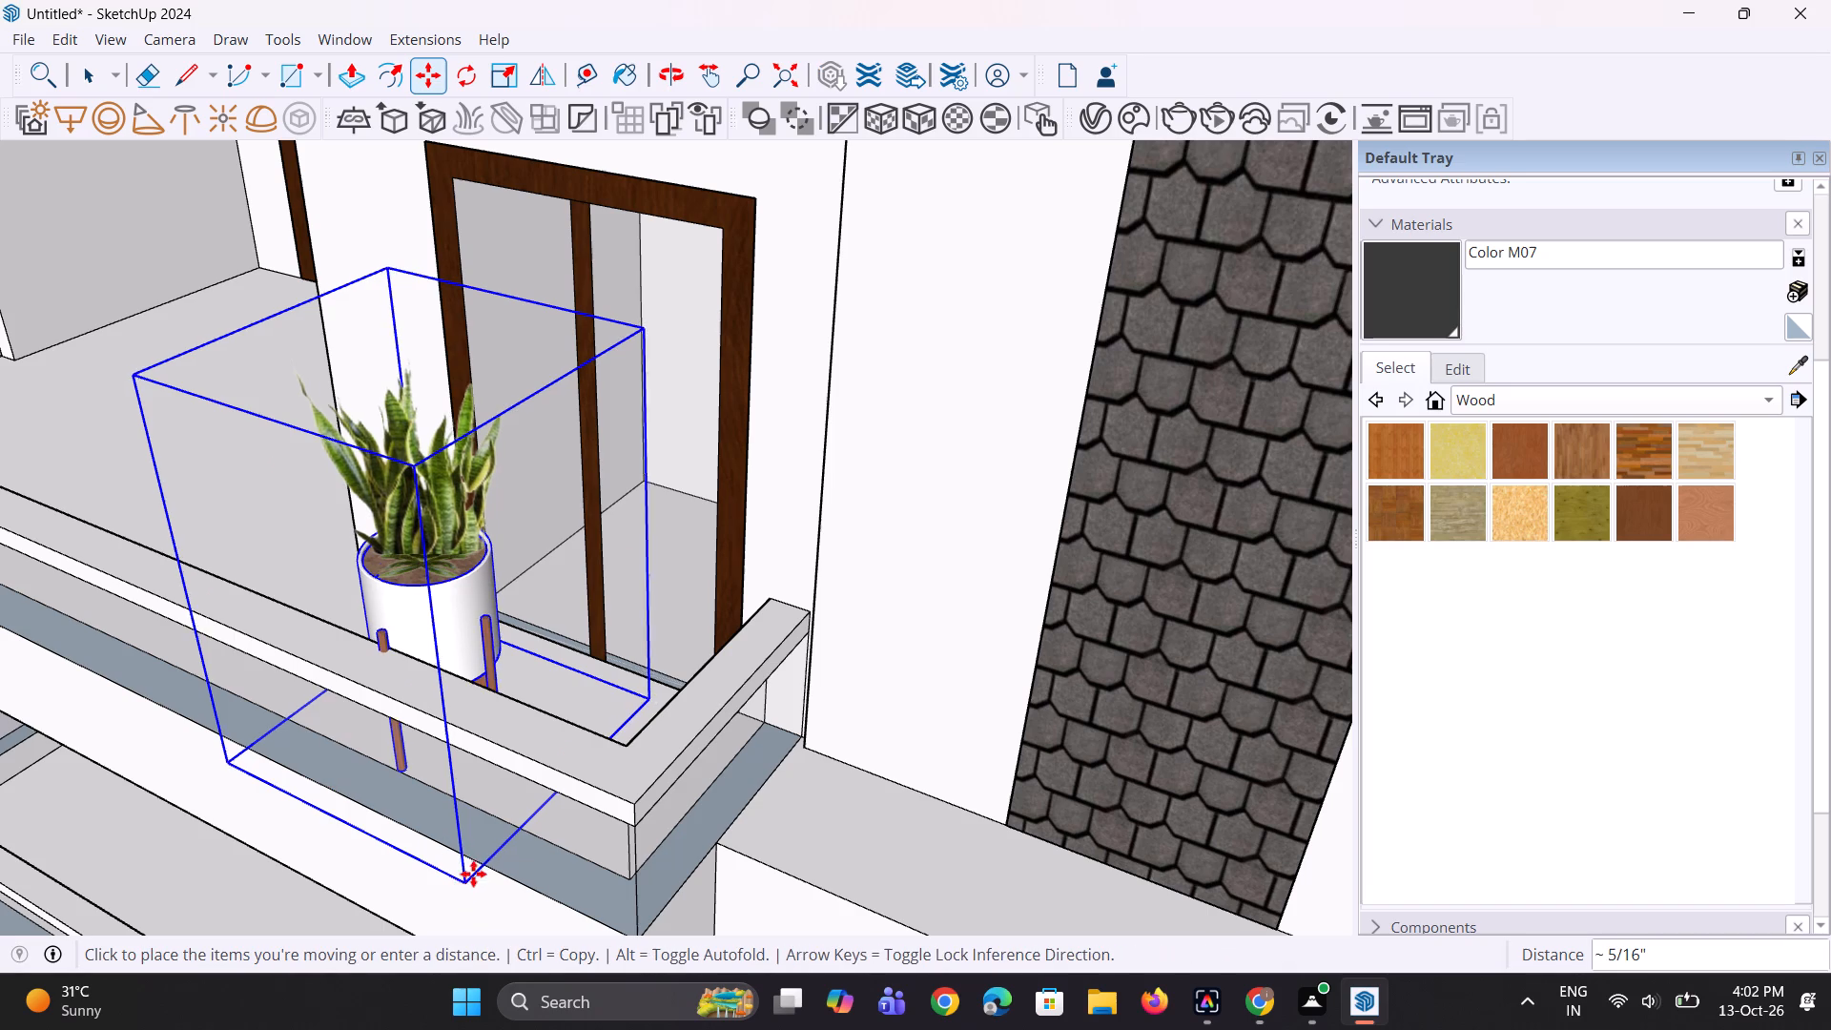
left_click(480, 866)
middle_click_drag(477, 779, 668, 763)
left_click(730, 865)
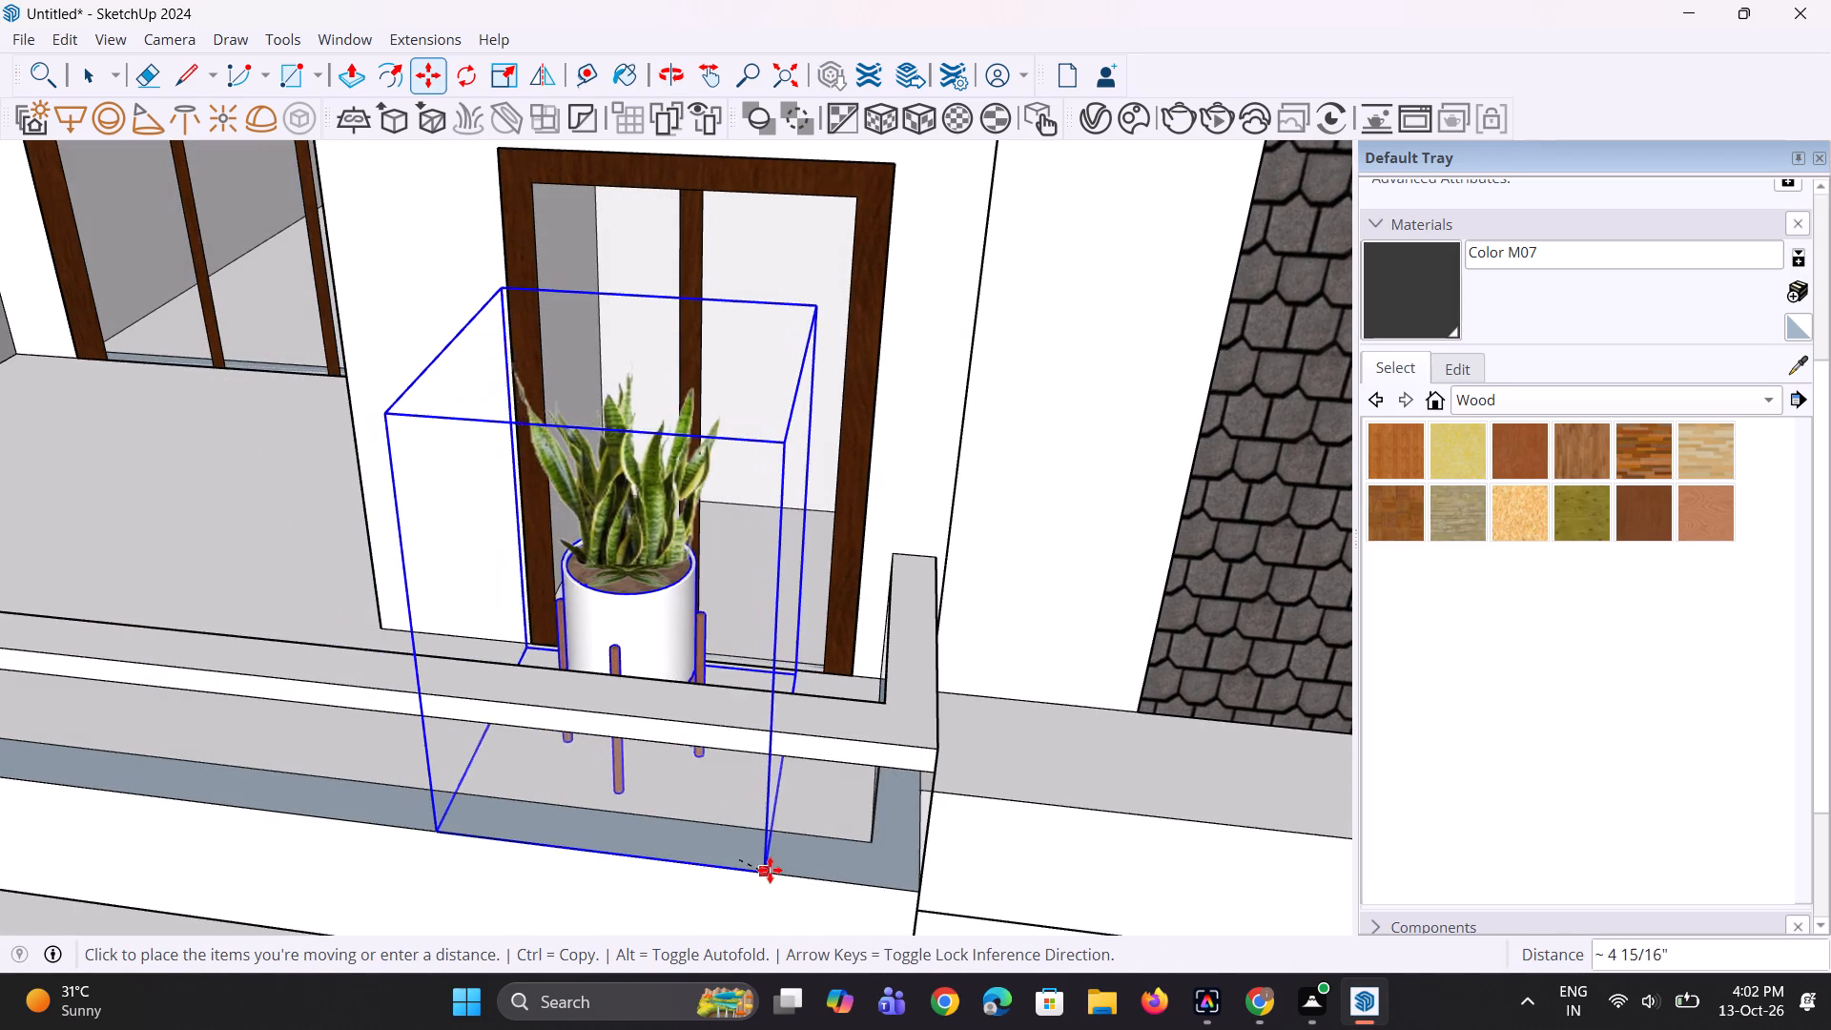
left_click(910, 878)
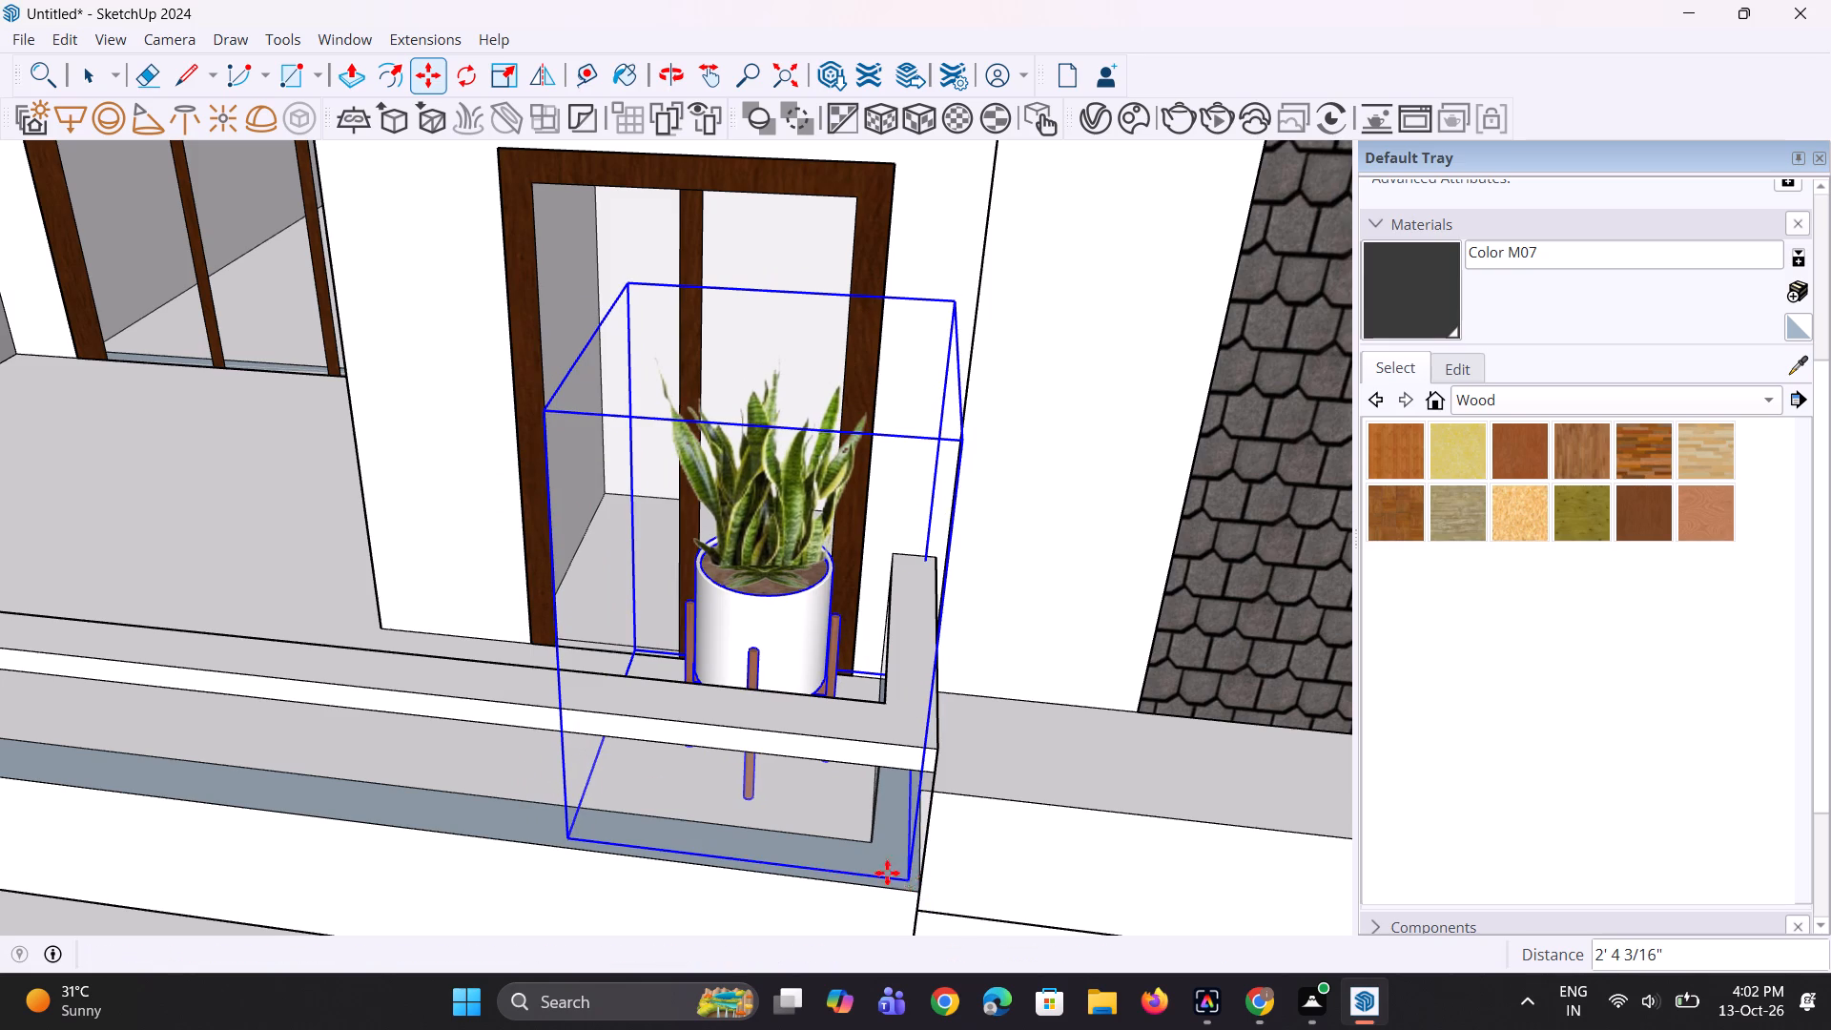
middle_click_drag(507, 765, 657, 763)
scroll(658, 763, "down", 3)
middle_click_drag(742, 726, 1007, 840)
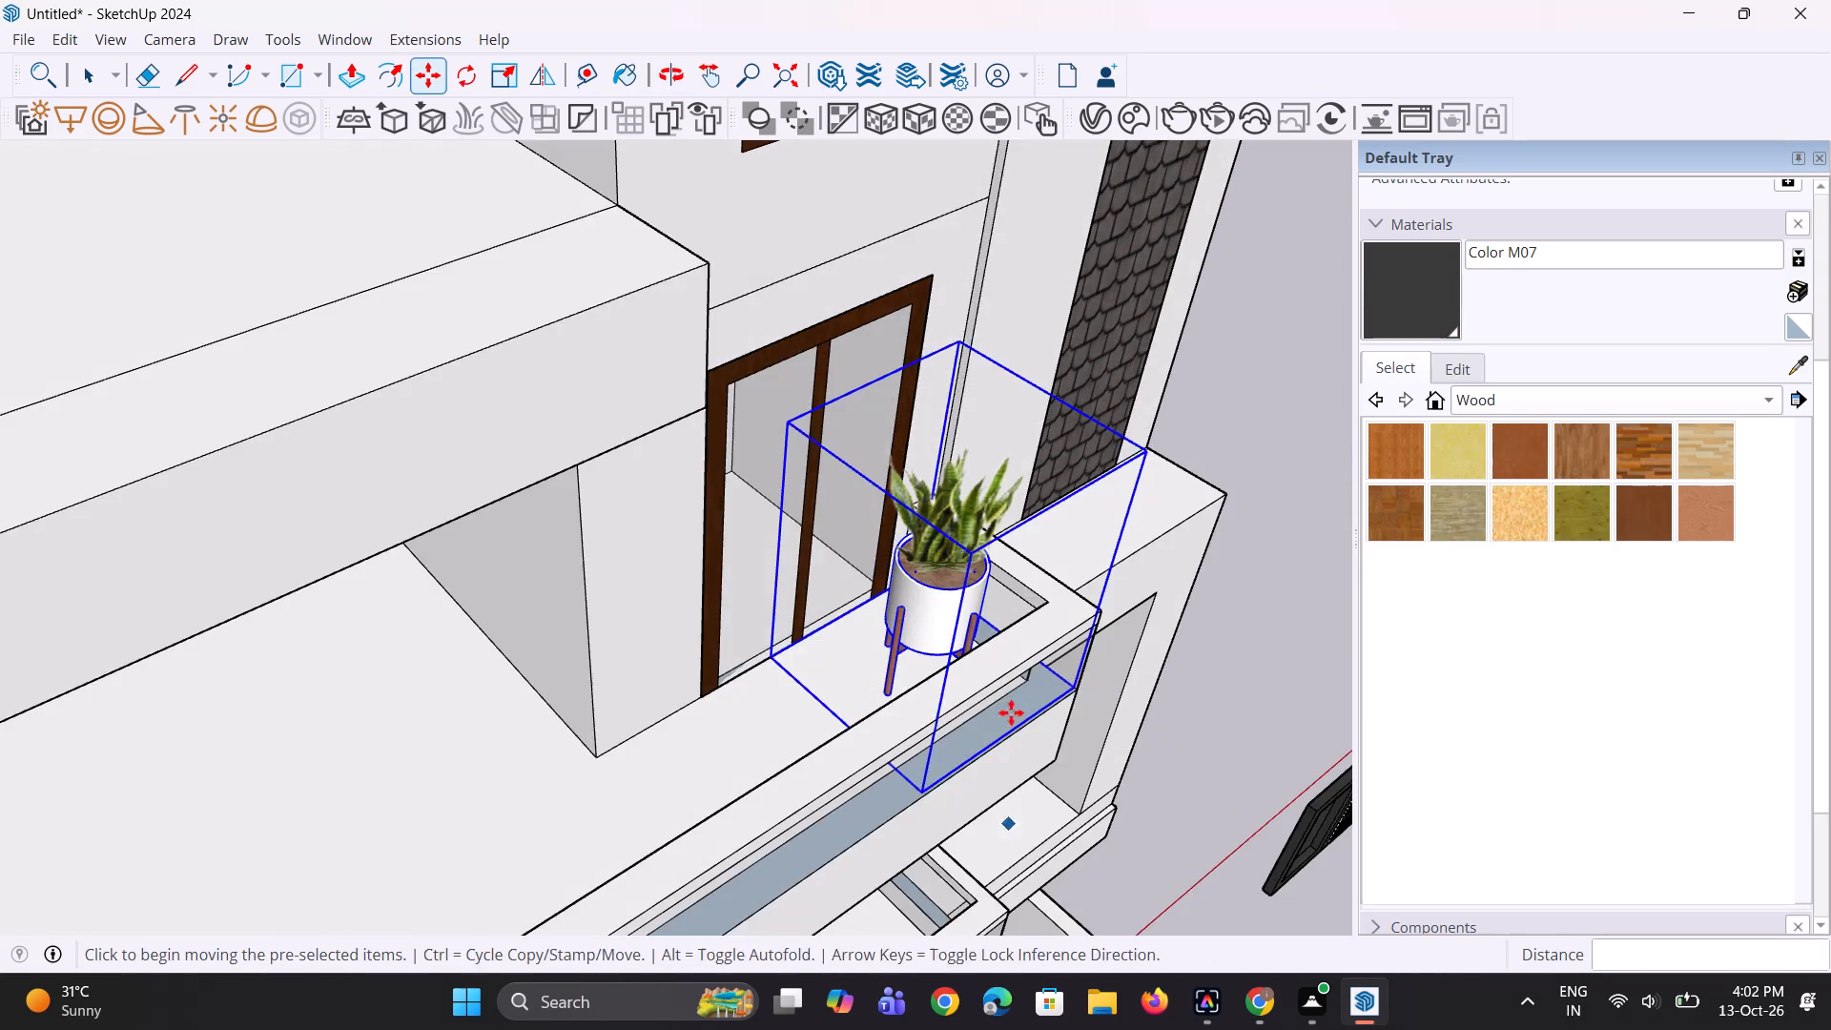
scroll(1001, 695, "up", 5)
scroll(884, 590, "up", 2)
middle_click_drag(883, 591, 1002, 702)
left_click(981, 647)
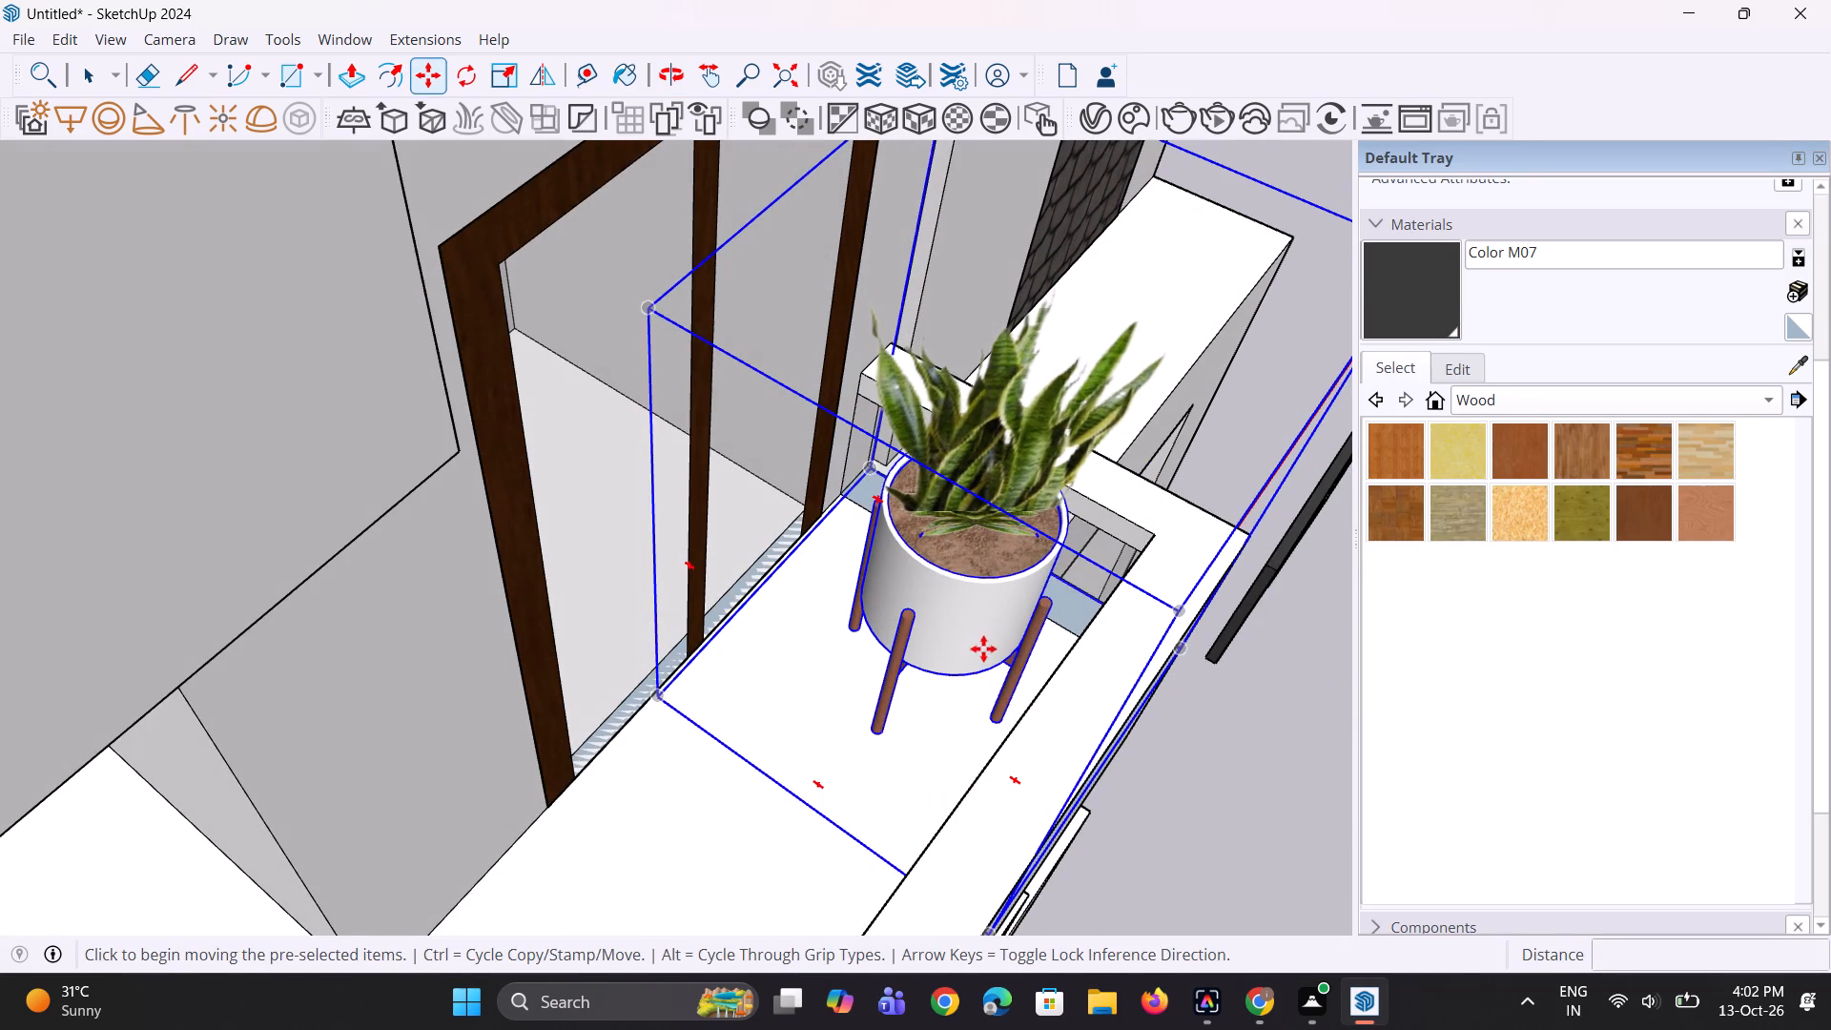
left_click(999, 662)
middle_click_drag(1013, 667, 877, 588)
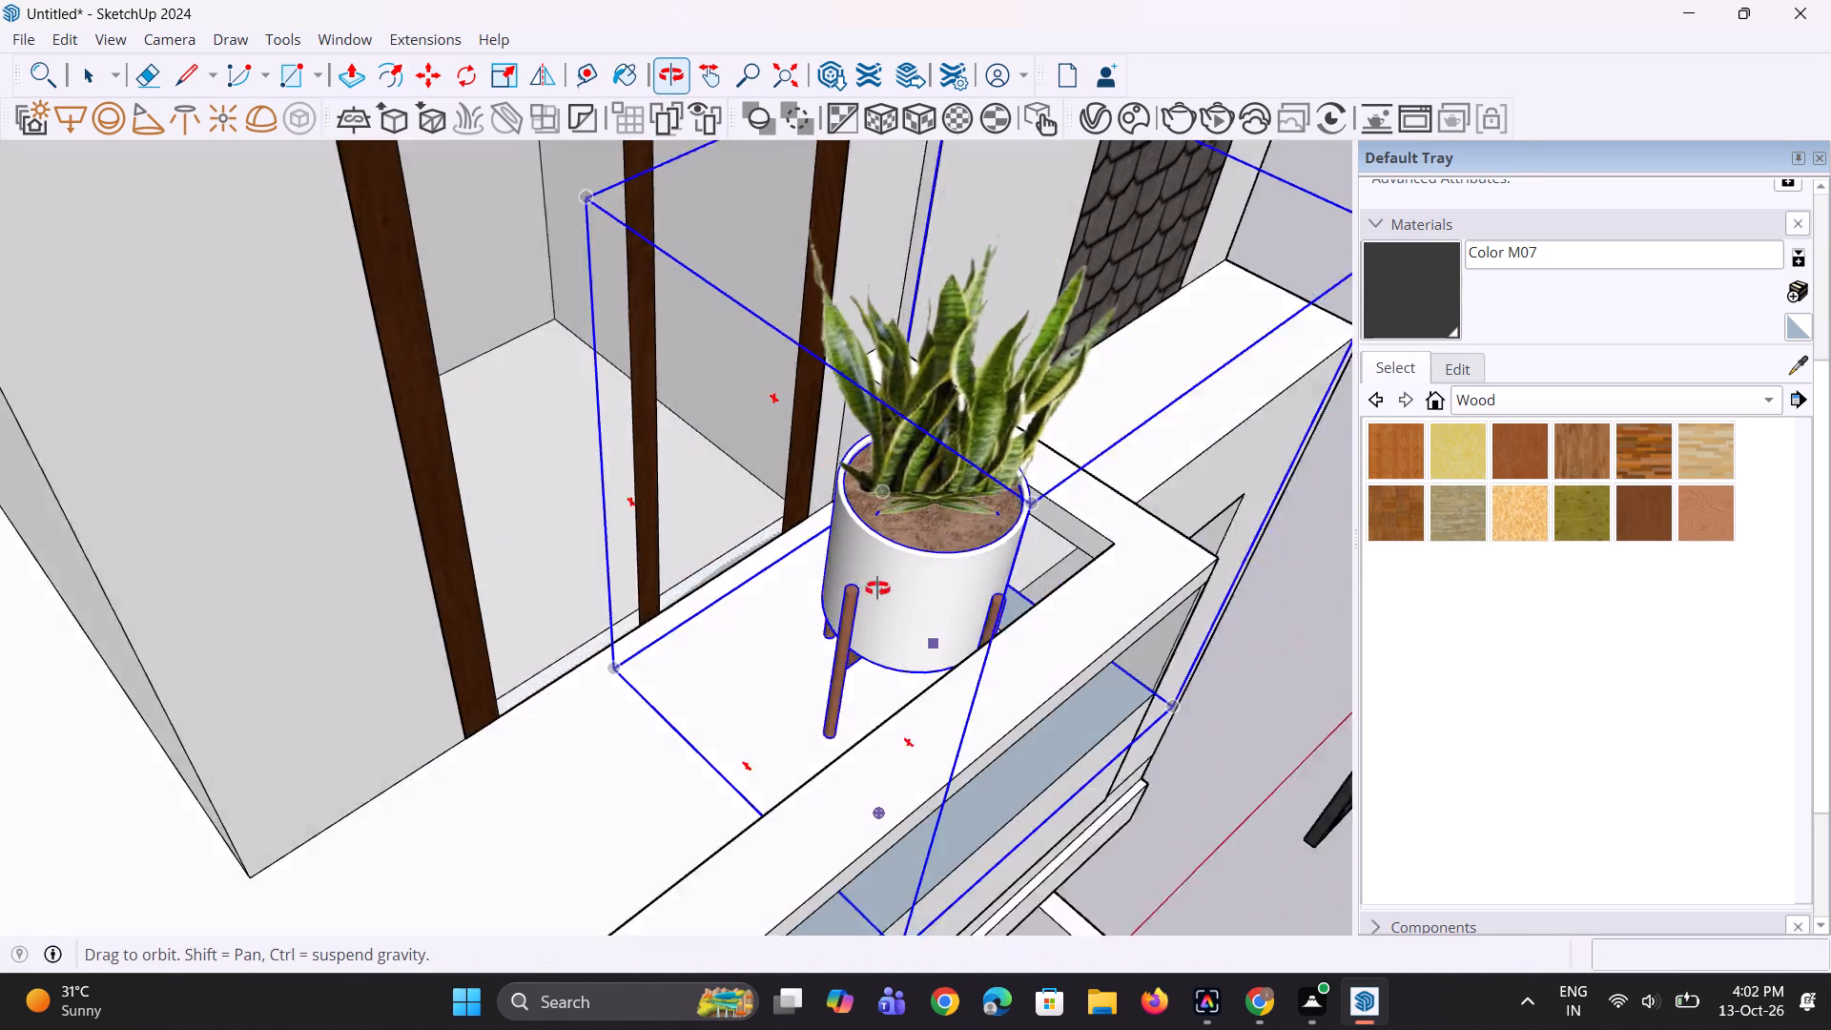
middle_click_drag(877, 588, 617, 512)
scroll(618, 518, "down", 4)
scroll(782, 598, "down", 4)
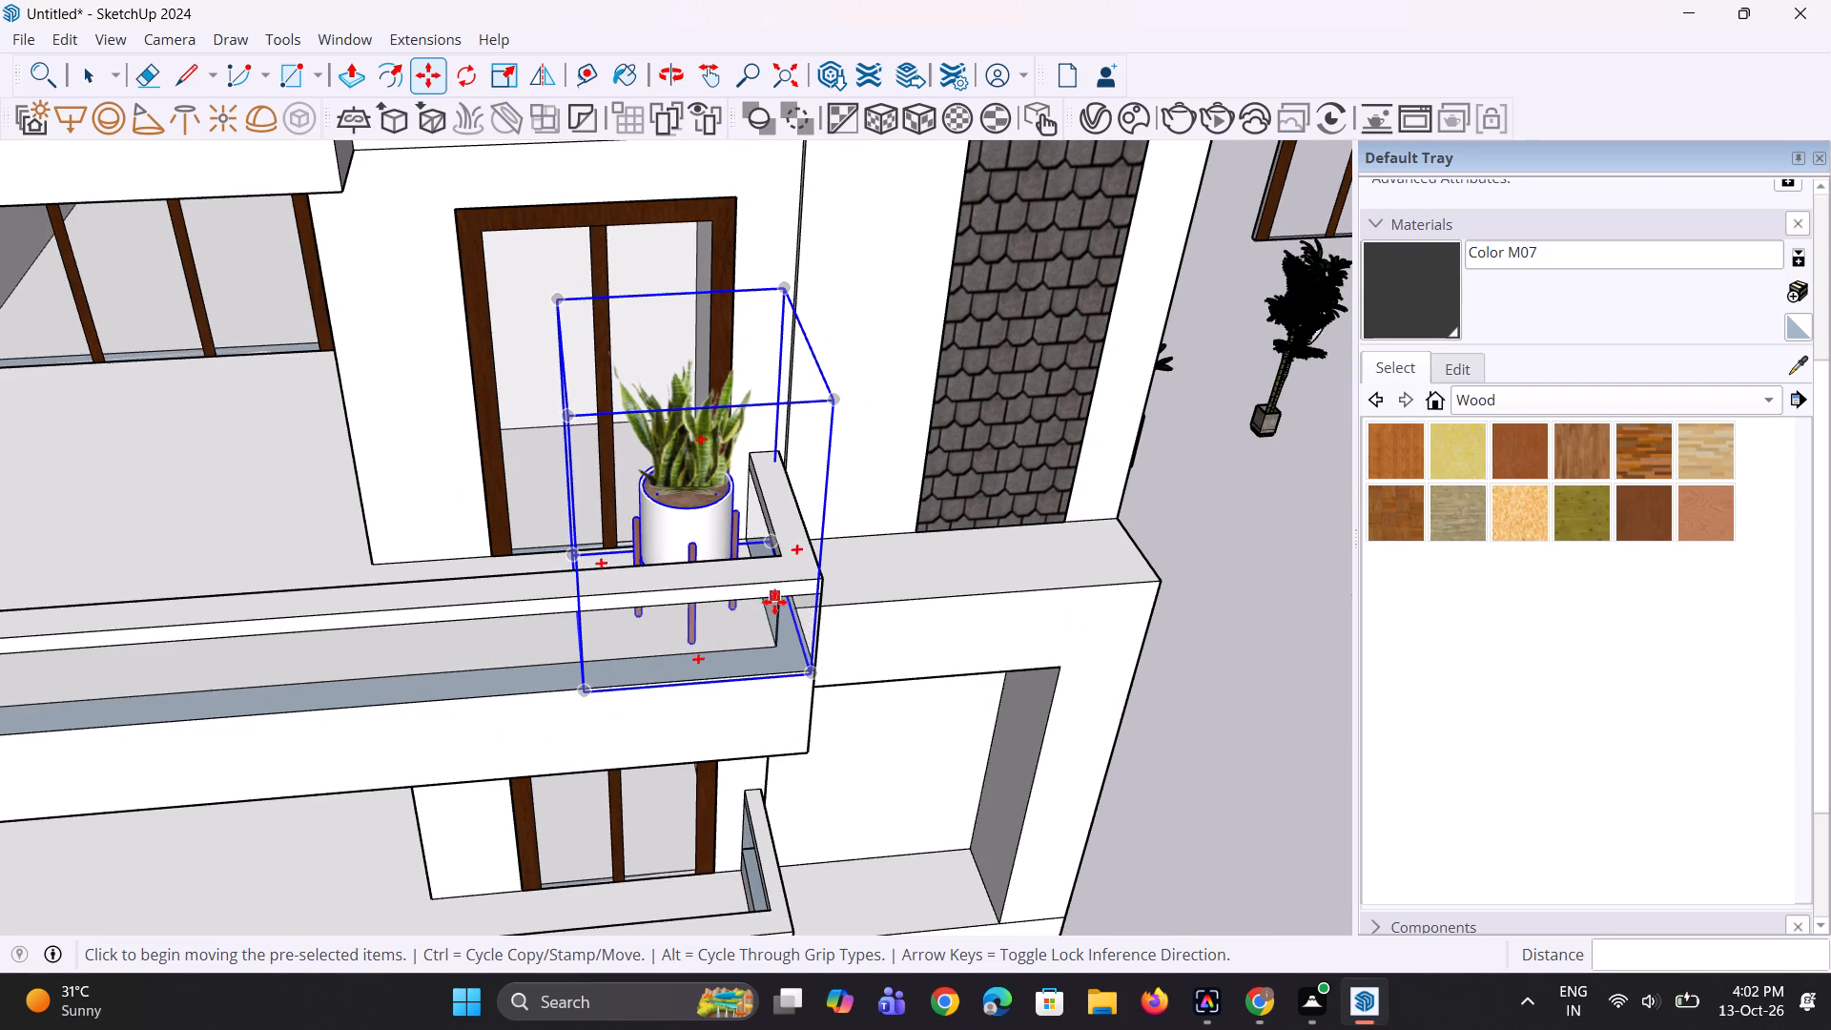
Scale the snake plant on the top balcony down uniformly from an upper corner of its bounding box.
key("s")
left_click(559, 293)
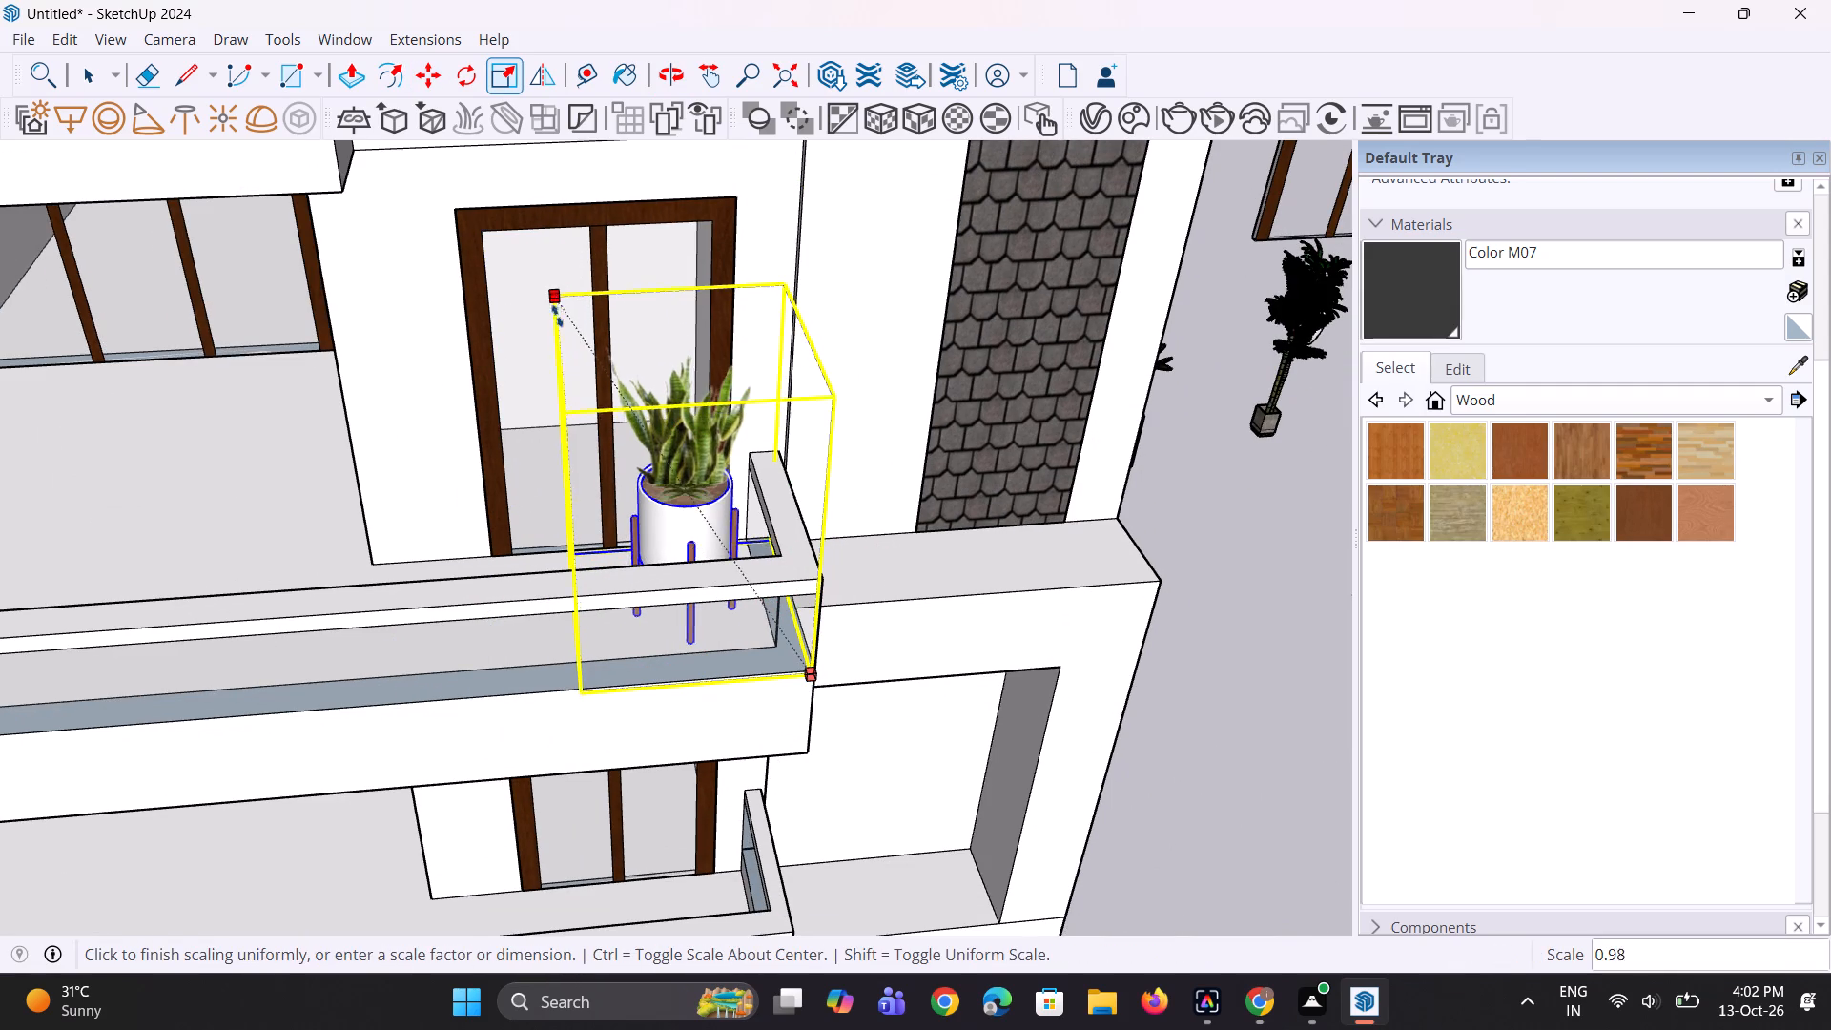
left_click(573, 367)
Nudge the scaled snake plant slightly within the top balcony's front corner, just inside the end railing.
middle_click_drag(855, 689, 808, 608)
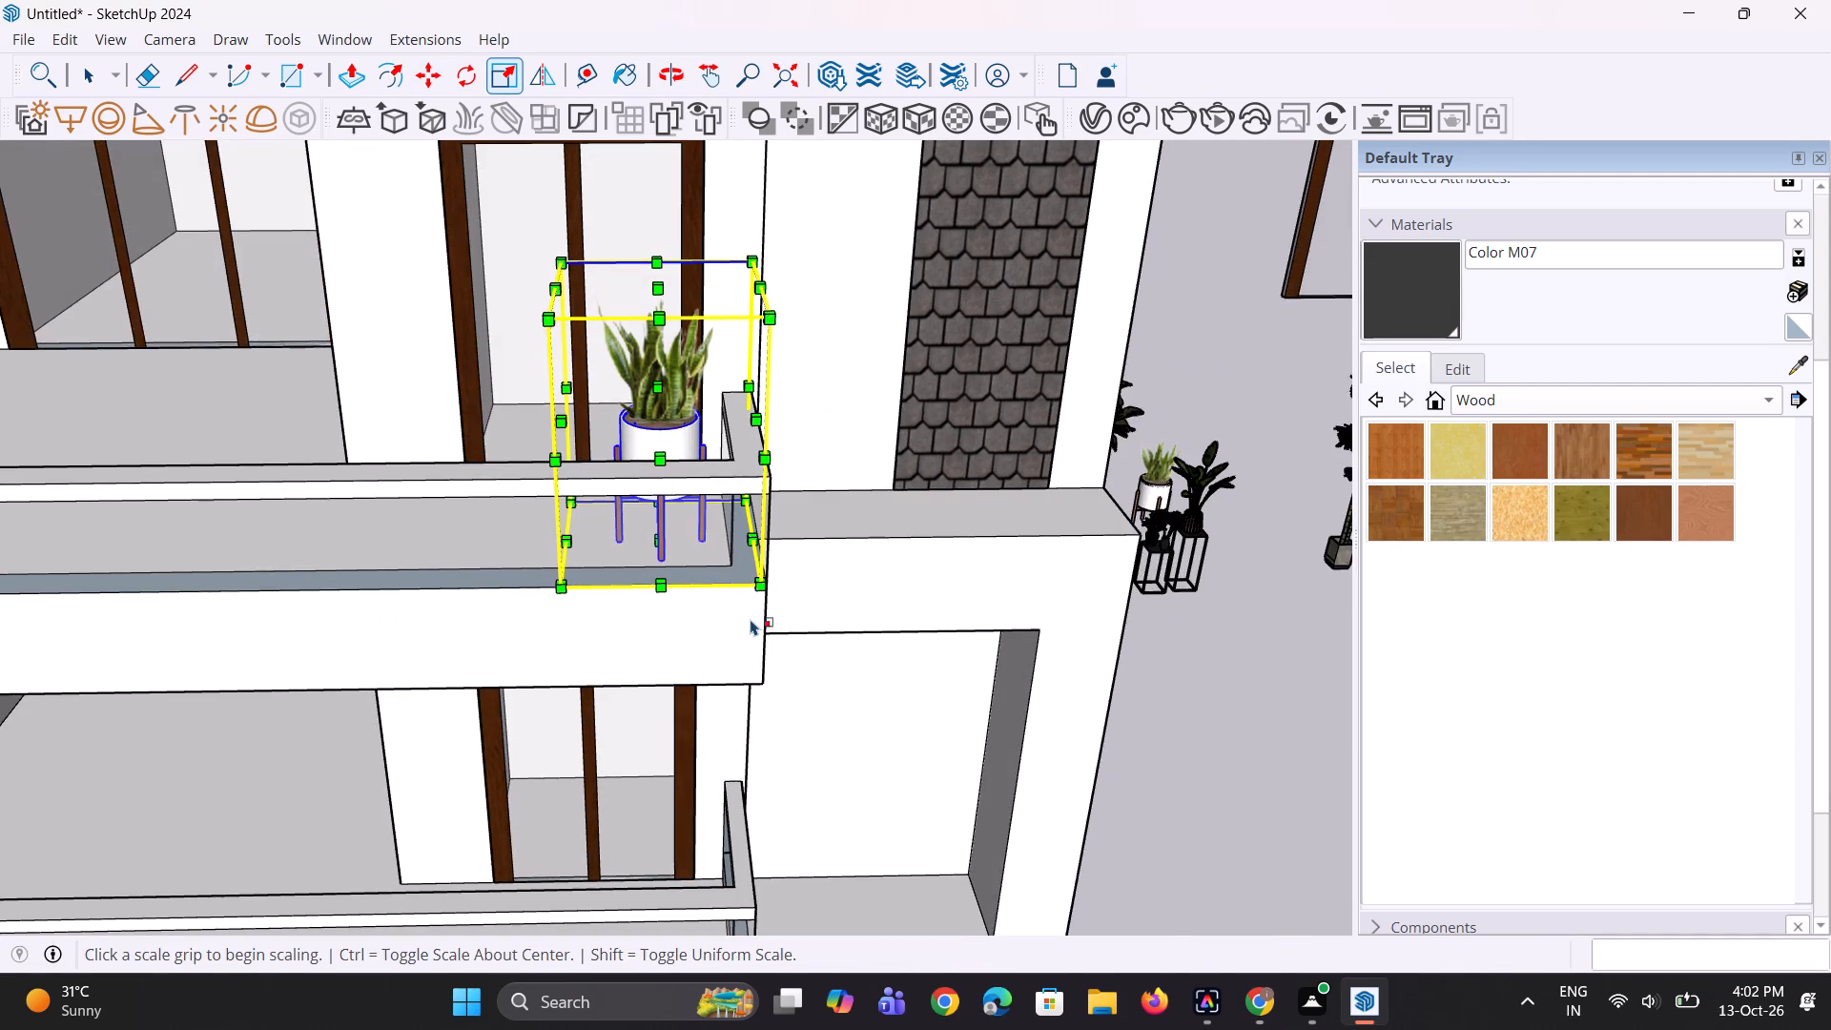
scroll(750, 614, "up", 1)
key("m")
left_click(759, 582)
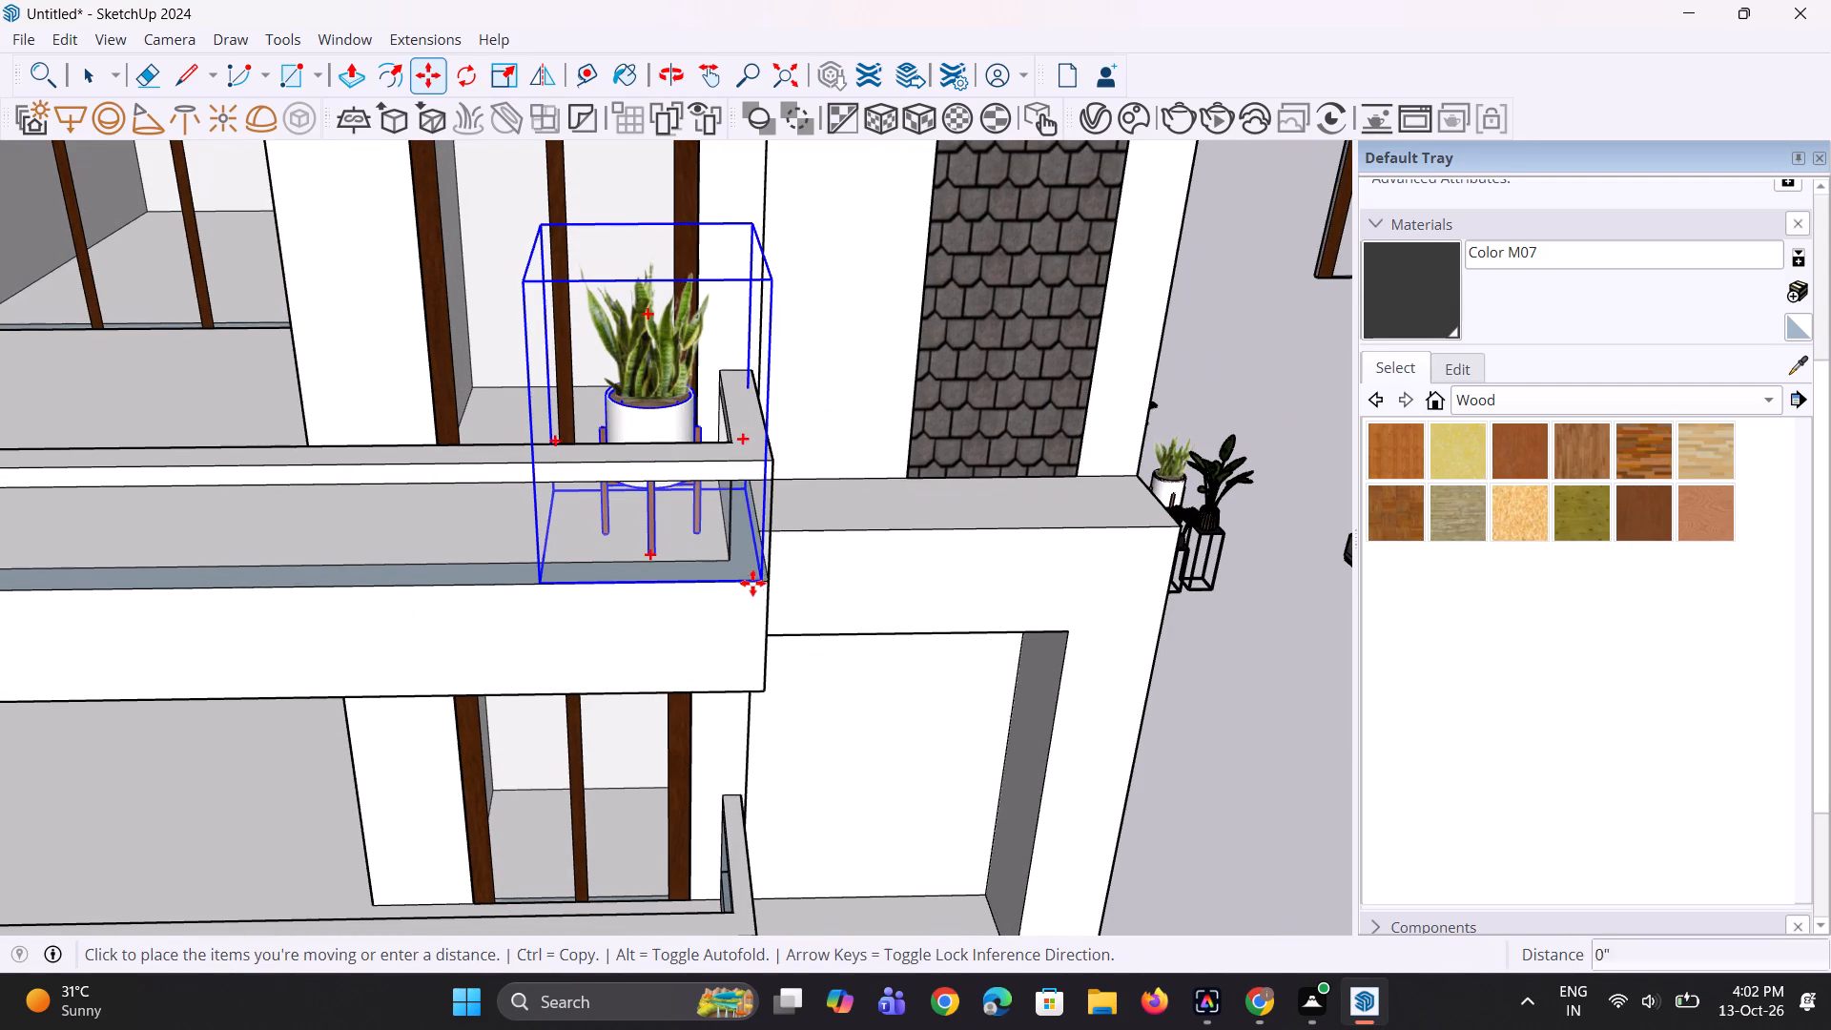
left_click(749, 586)
Copy the snake plant about 8' 3" along the red axis behind the top balcony's front railing, and deselect the copy.
middle_click_drag(739, 624, 545, 756)
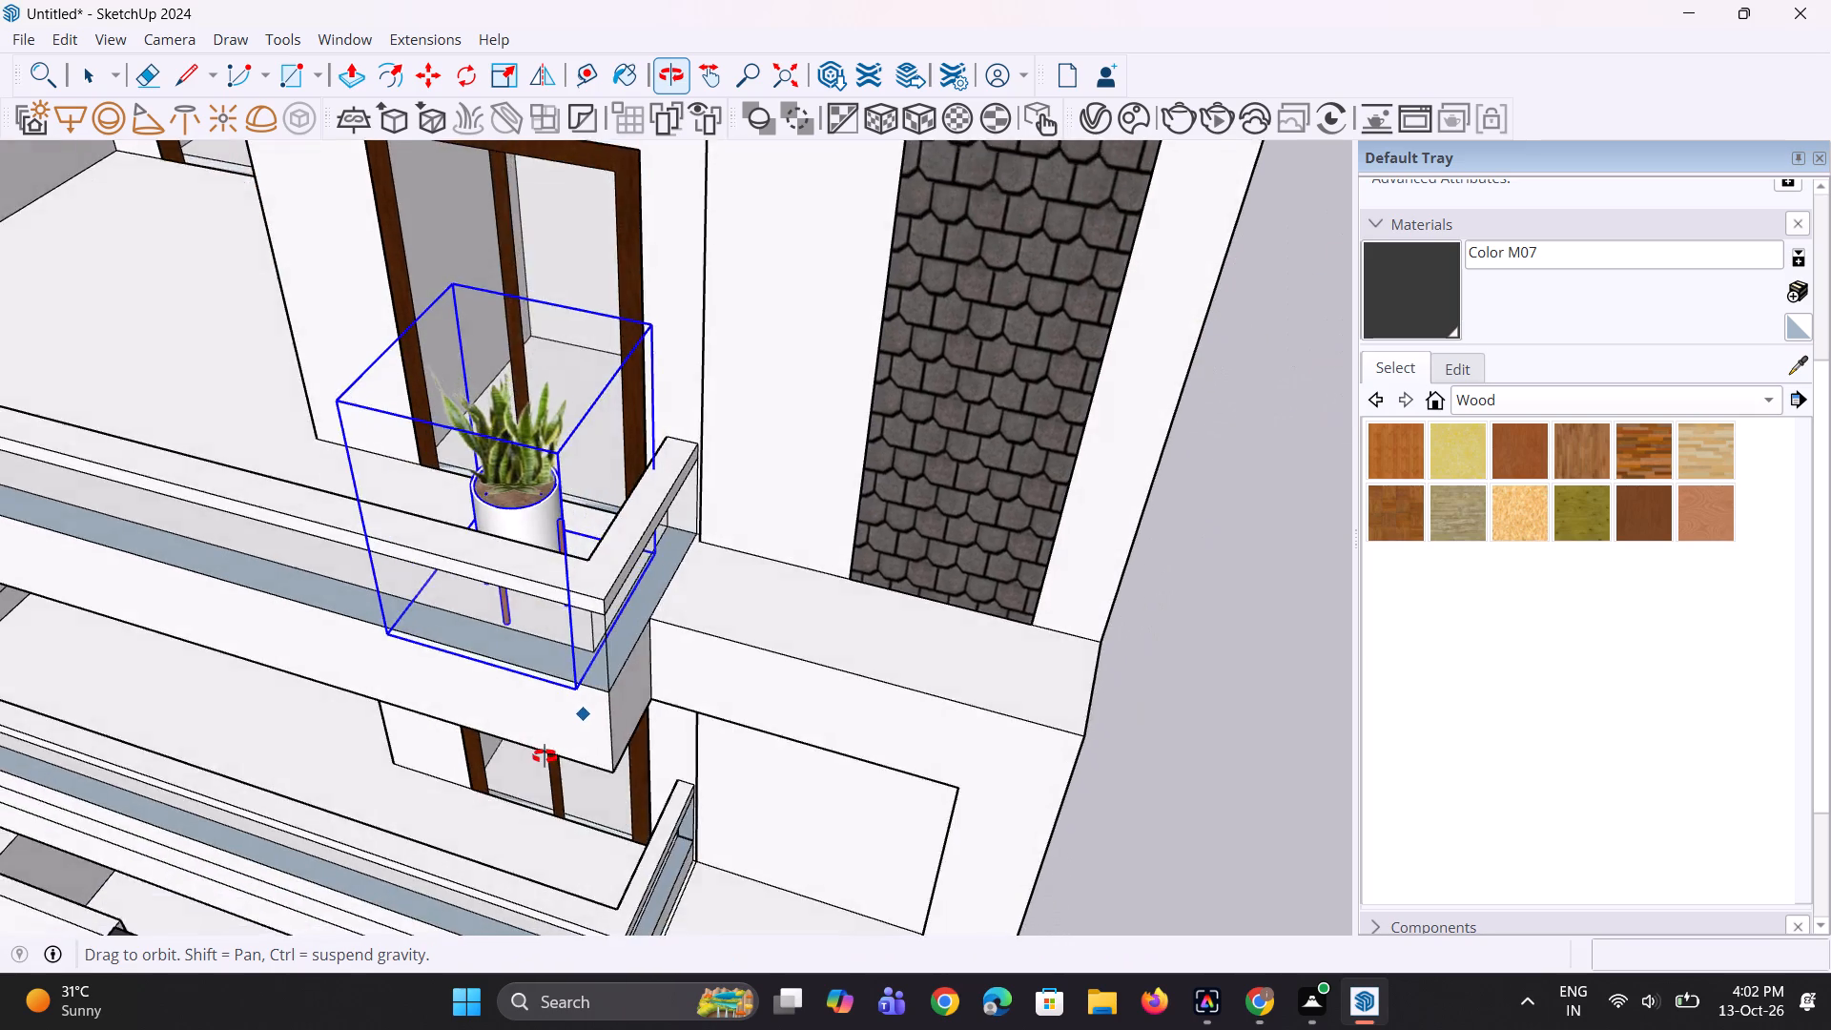
middle_click_drag(545, 756, 776, 608)
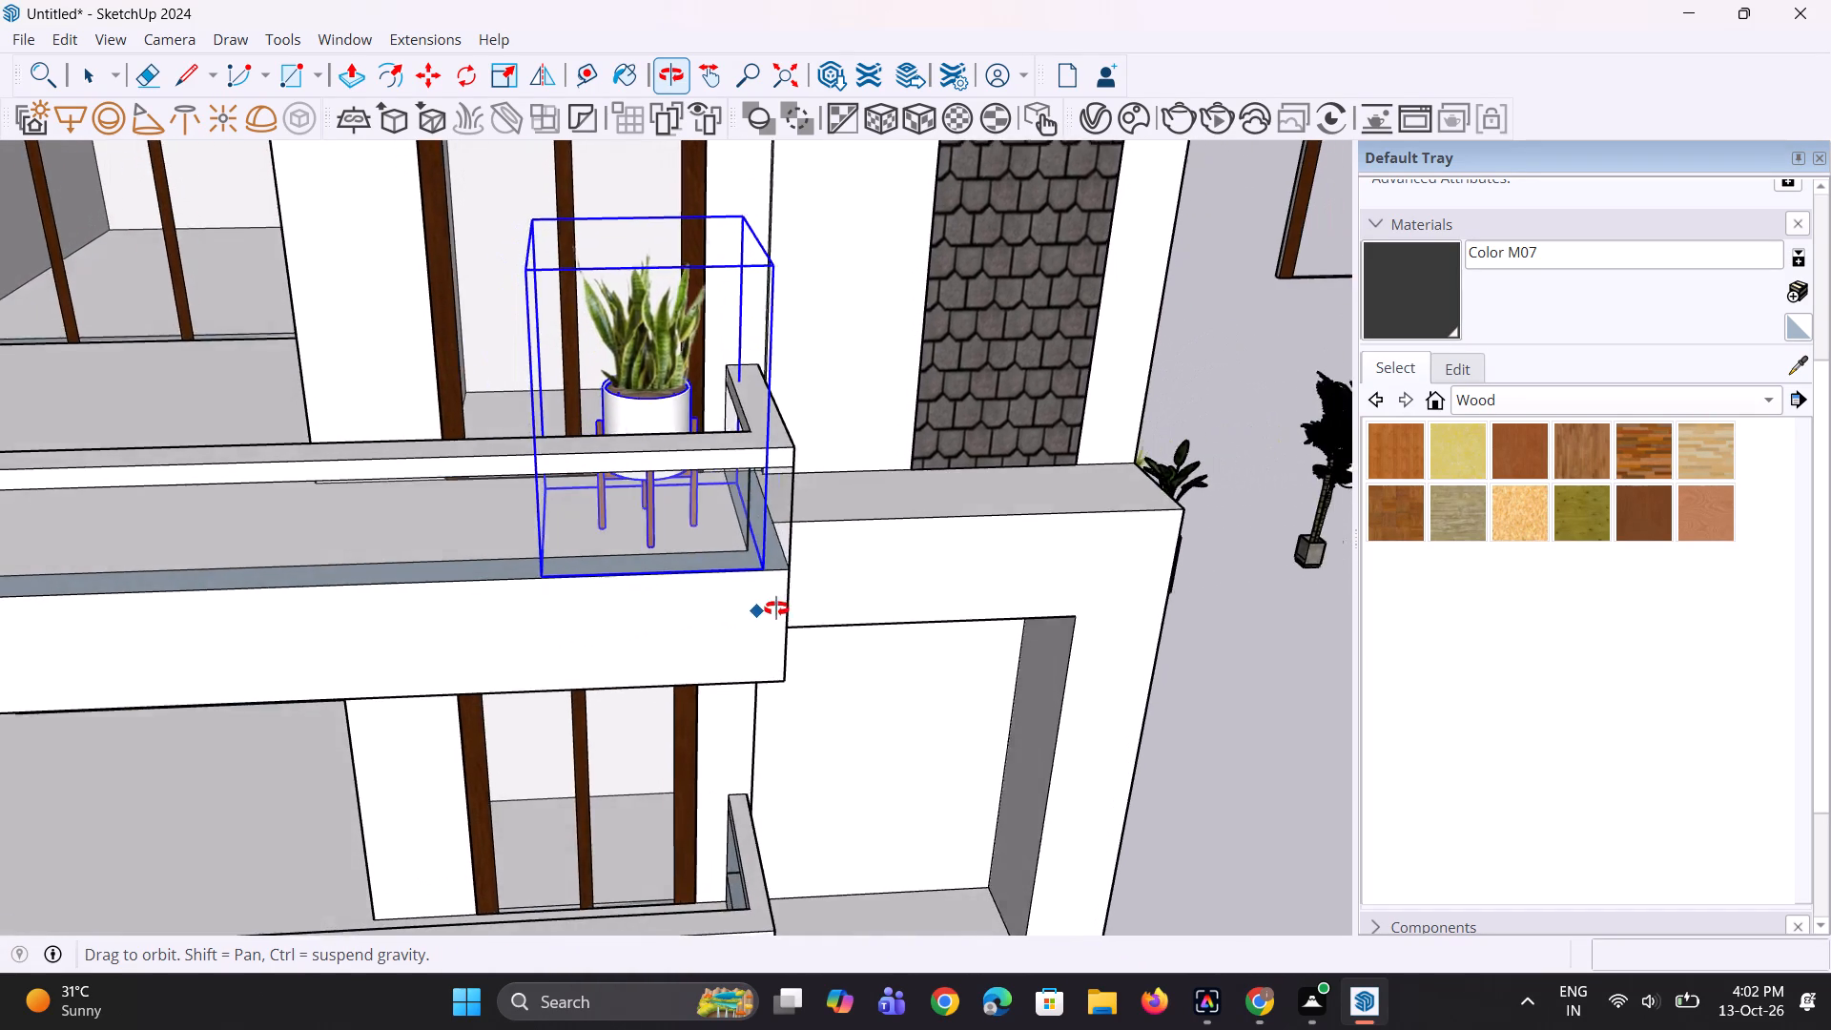
middle_click_drag(776, 608, 790, 600)
key("m")
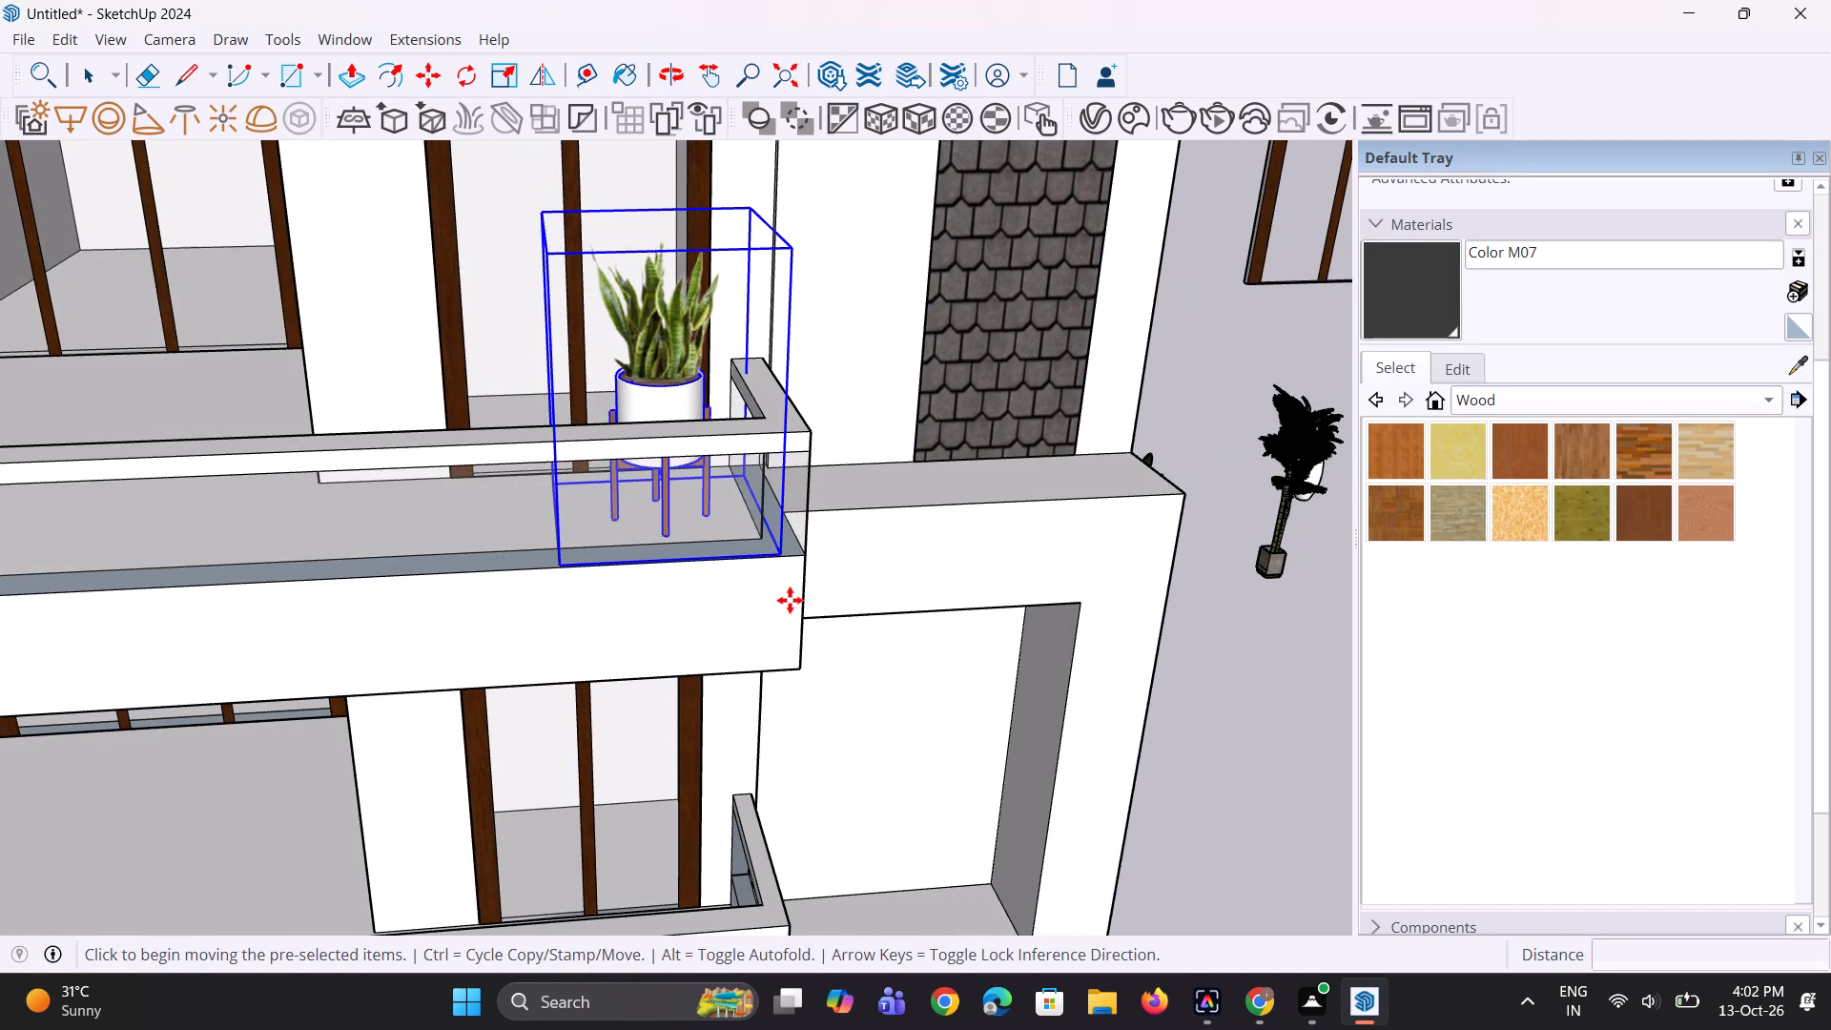
left_click(789, 567)
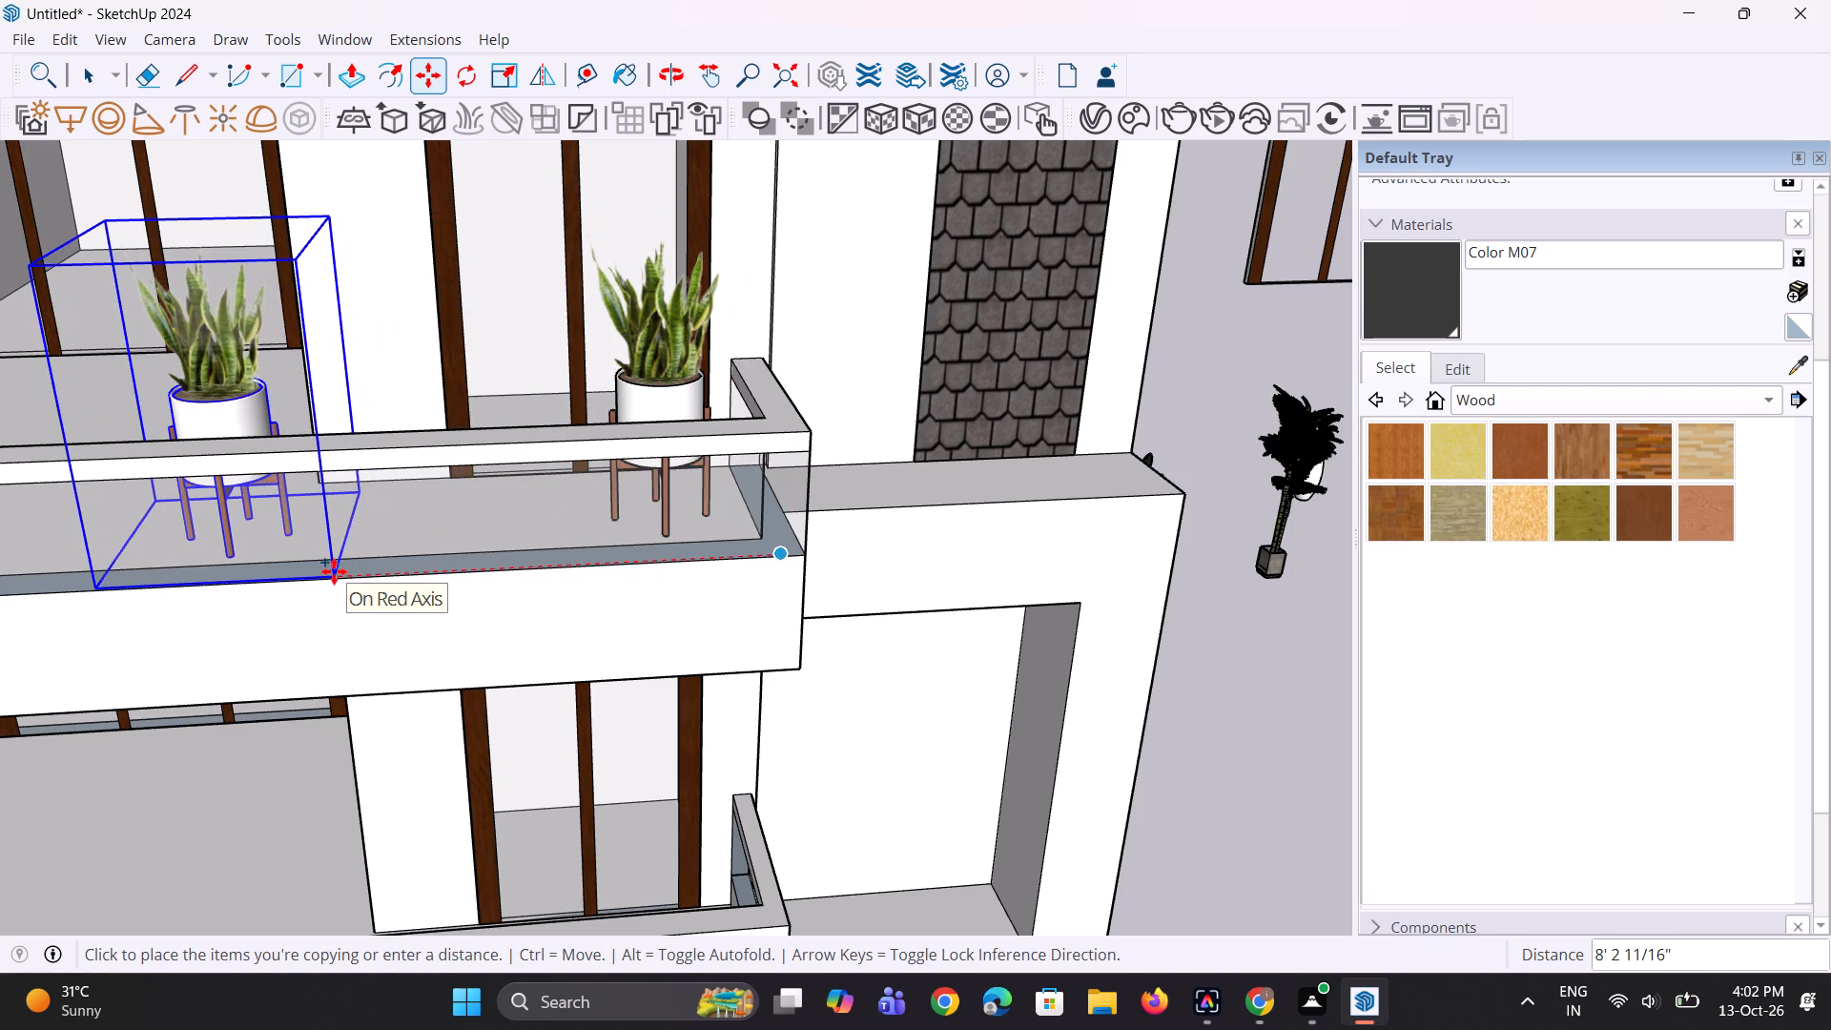
left_click(334, 571)
middle_click_drag(431, 608, 1108, 690)
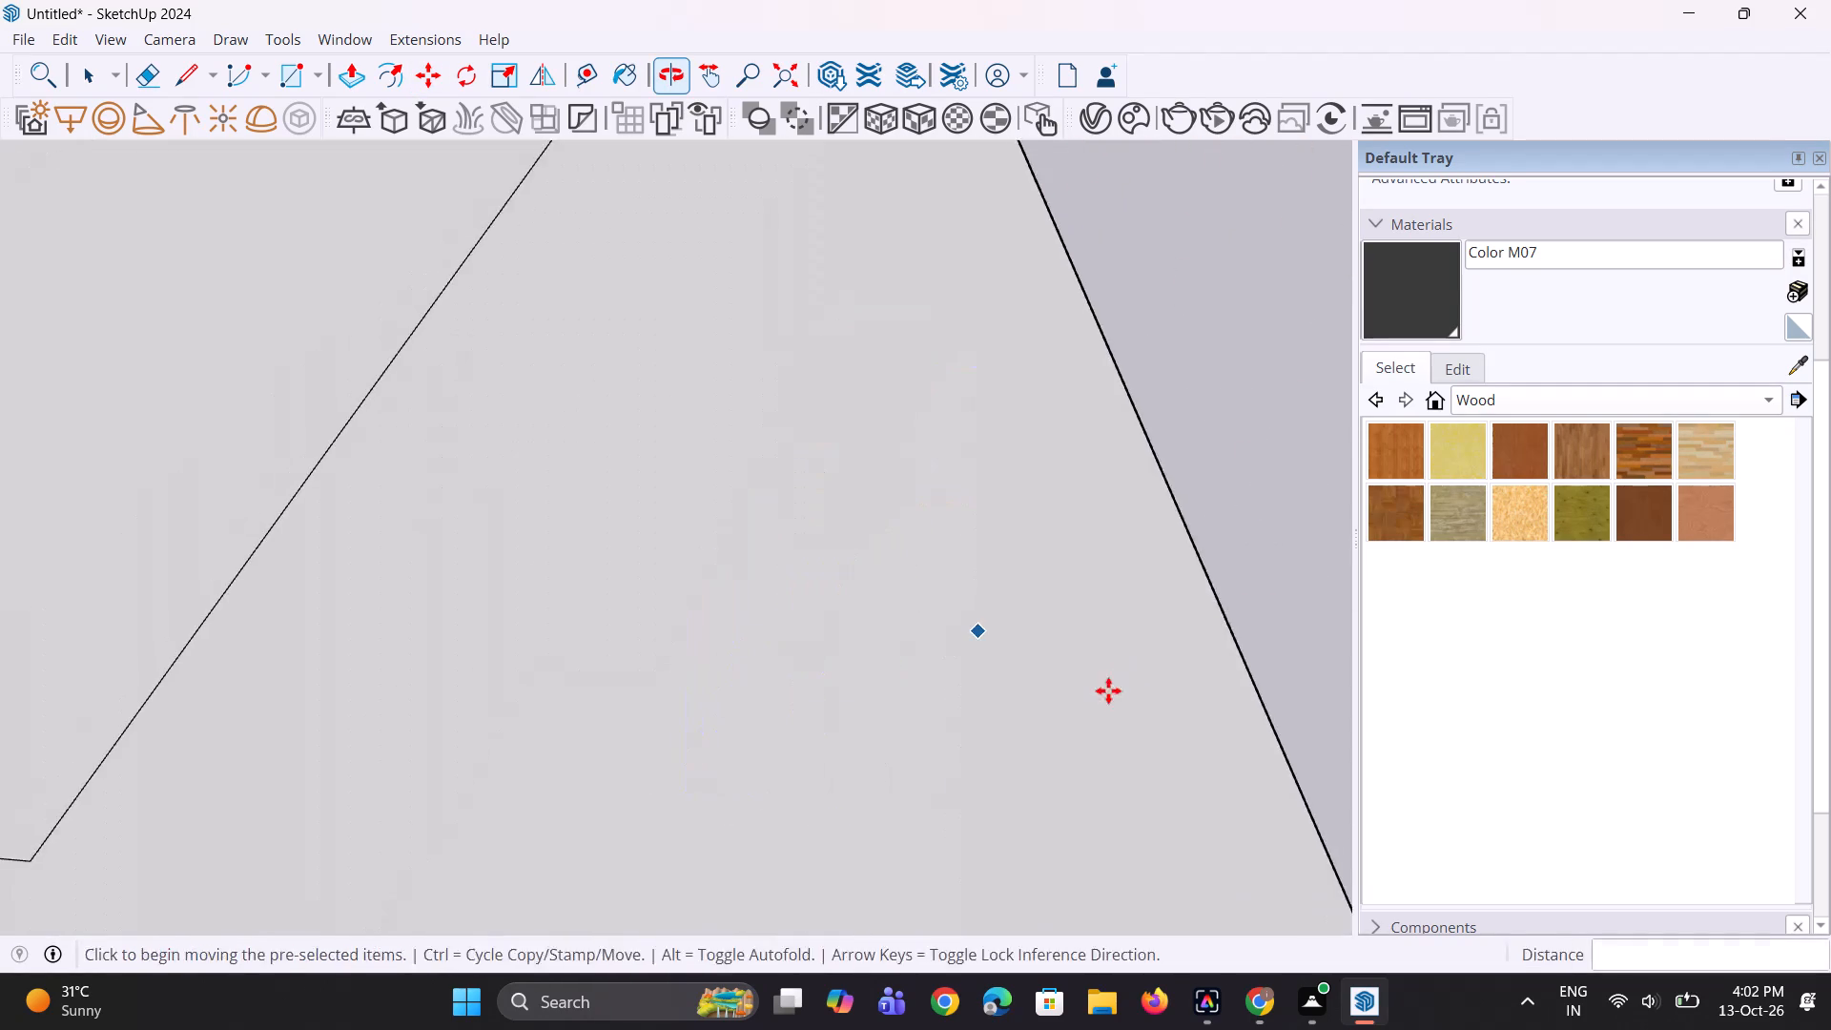
middle_click_drag(1108, 690, 843, 666)
scroll(622, 597, "down", 18)
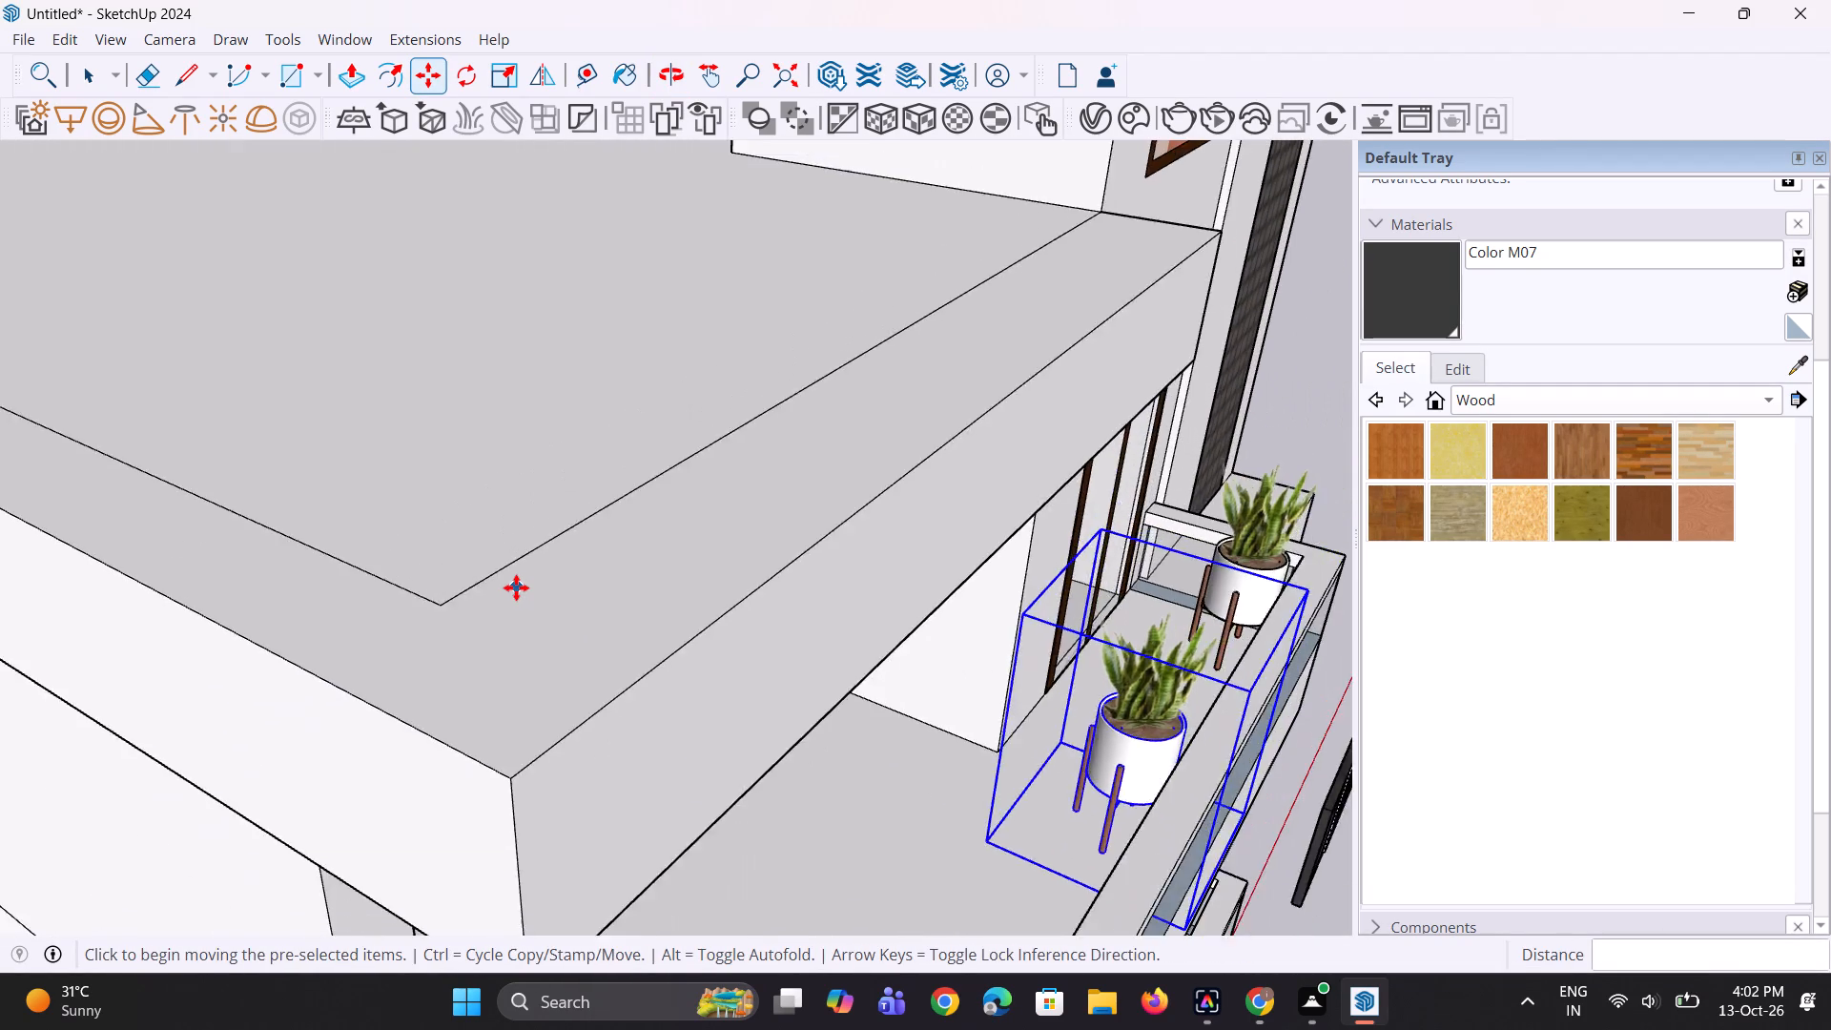
scroll(516, 587, "down", 3)
middle_click_drag(933, 695, 843, 641)
key("space")
key("space")
left_click(1268, 692)
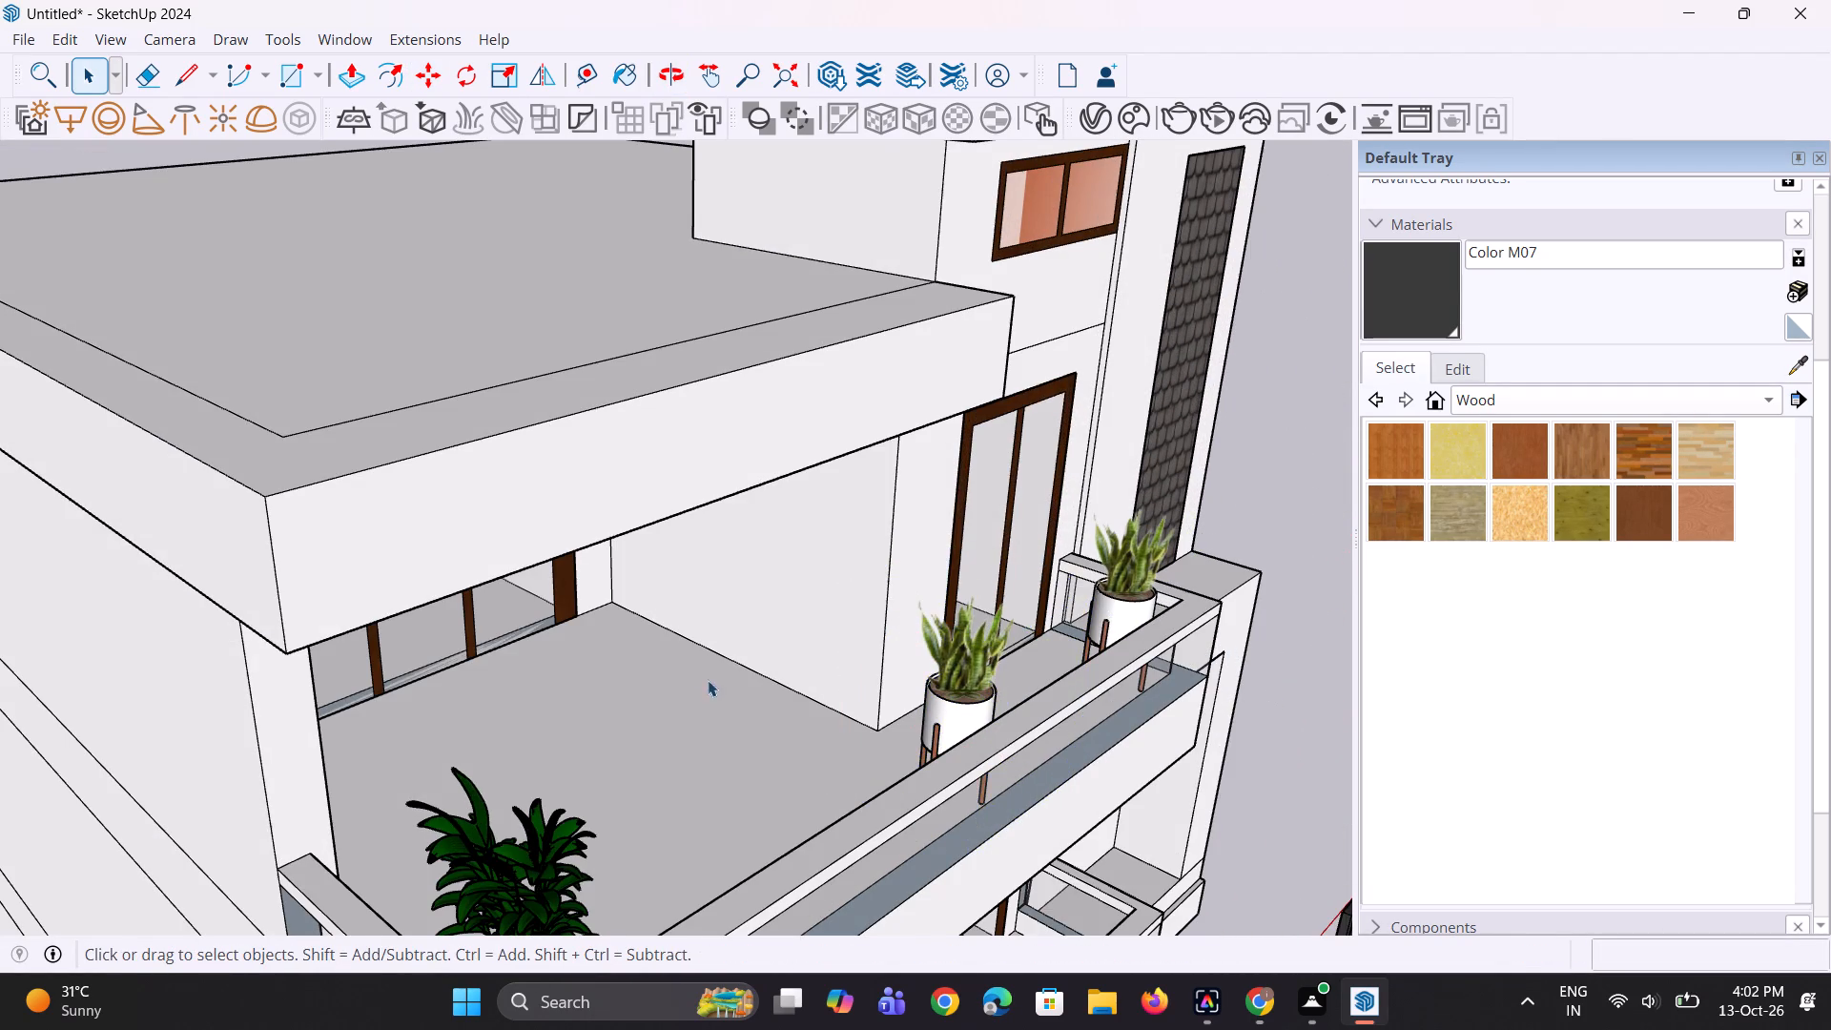
Copy the plant group on tall black stands about 71' from the open ground to the lower balcony's front.
scroll(696, 665, "down", 5)
middle_click_drag(809, 737, 627, 593)
scroll(591, 585, "down", 9)
middle_click_drag(613, 612, 587, 645)
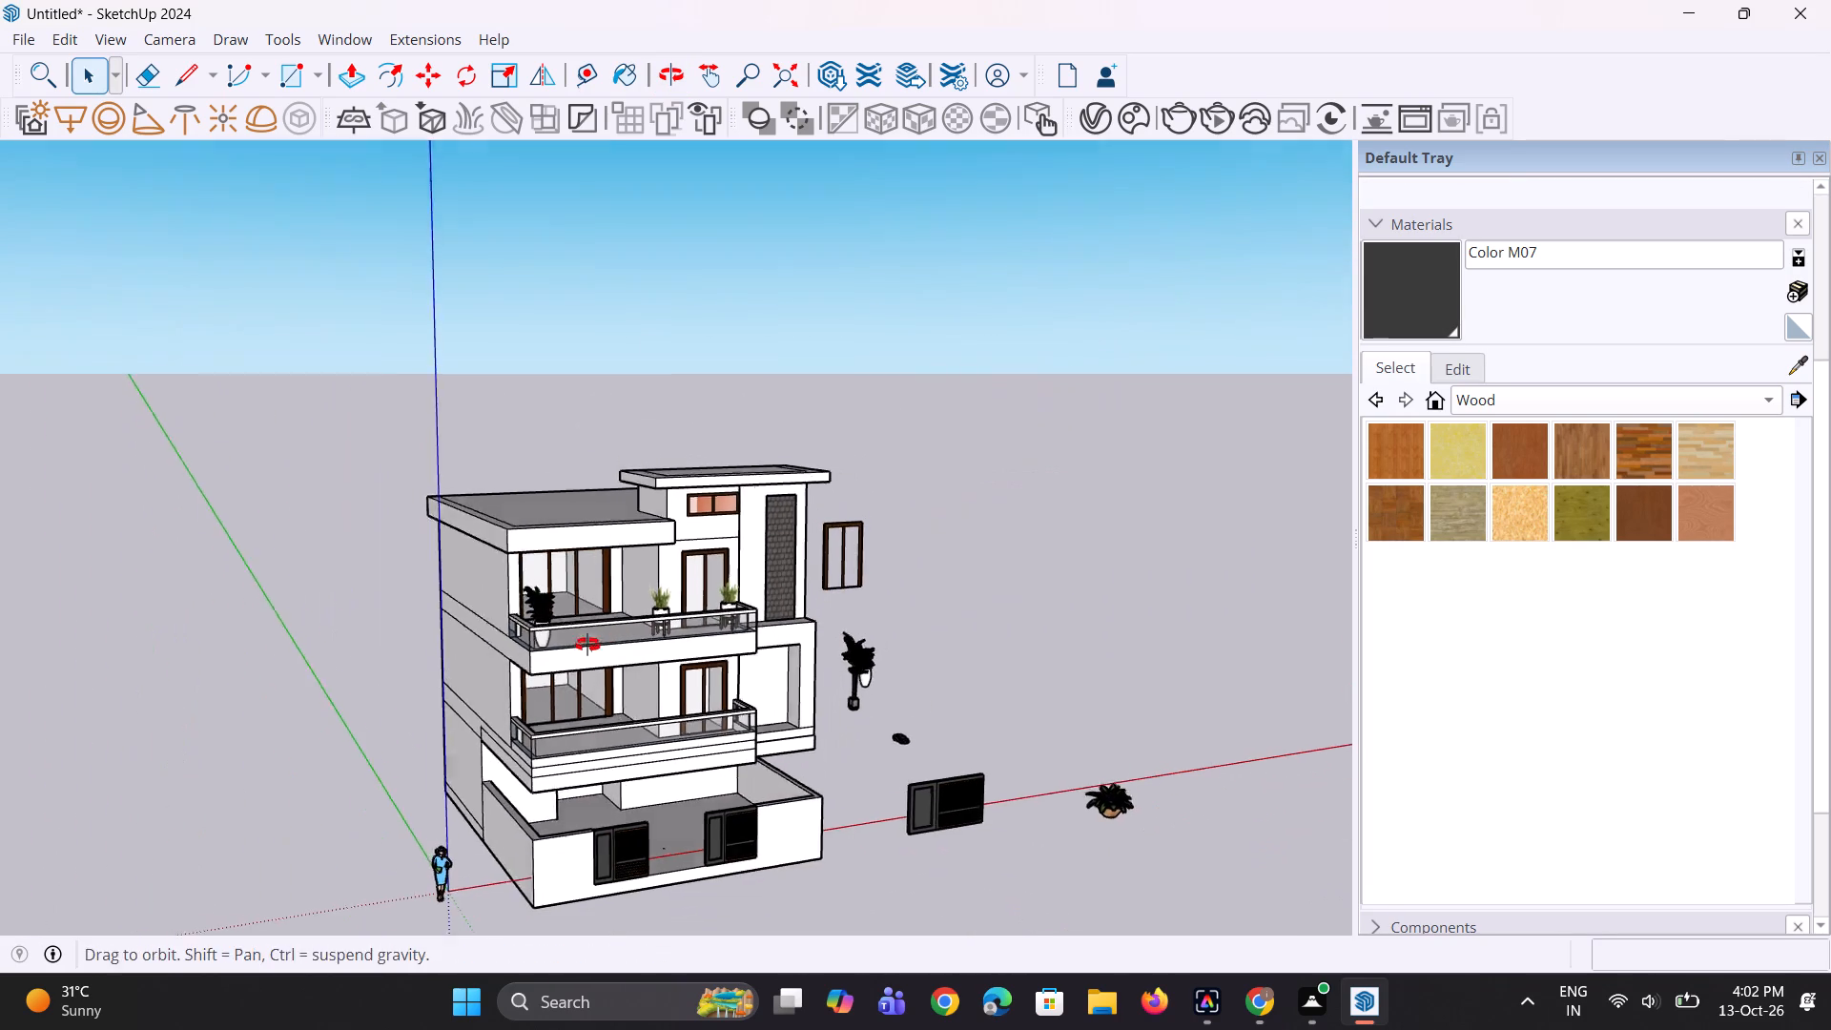
middle_click_drag(587, 645, 578, 650)
scroll(1139, 721, "up", 2)
left_click(763, 680)
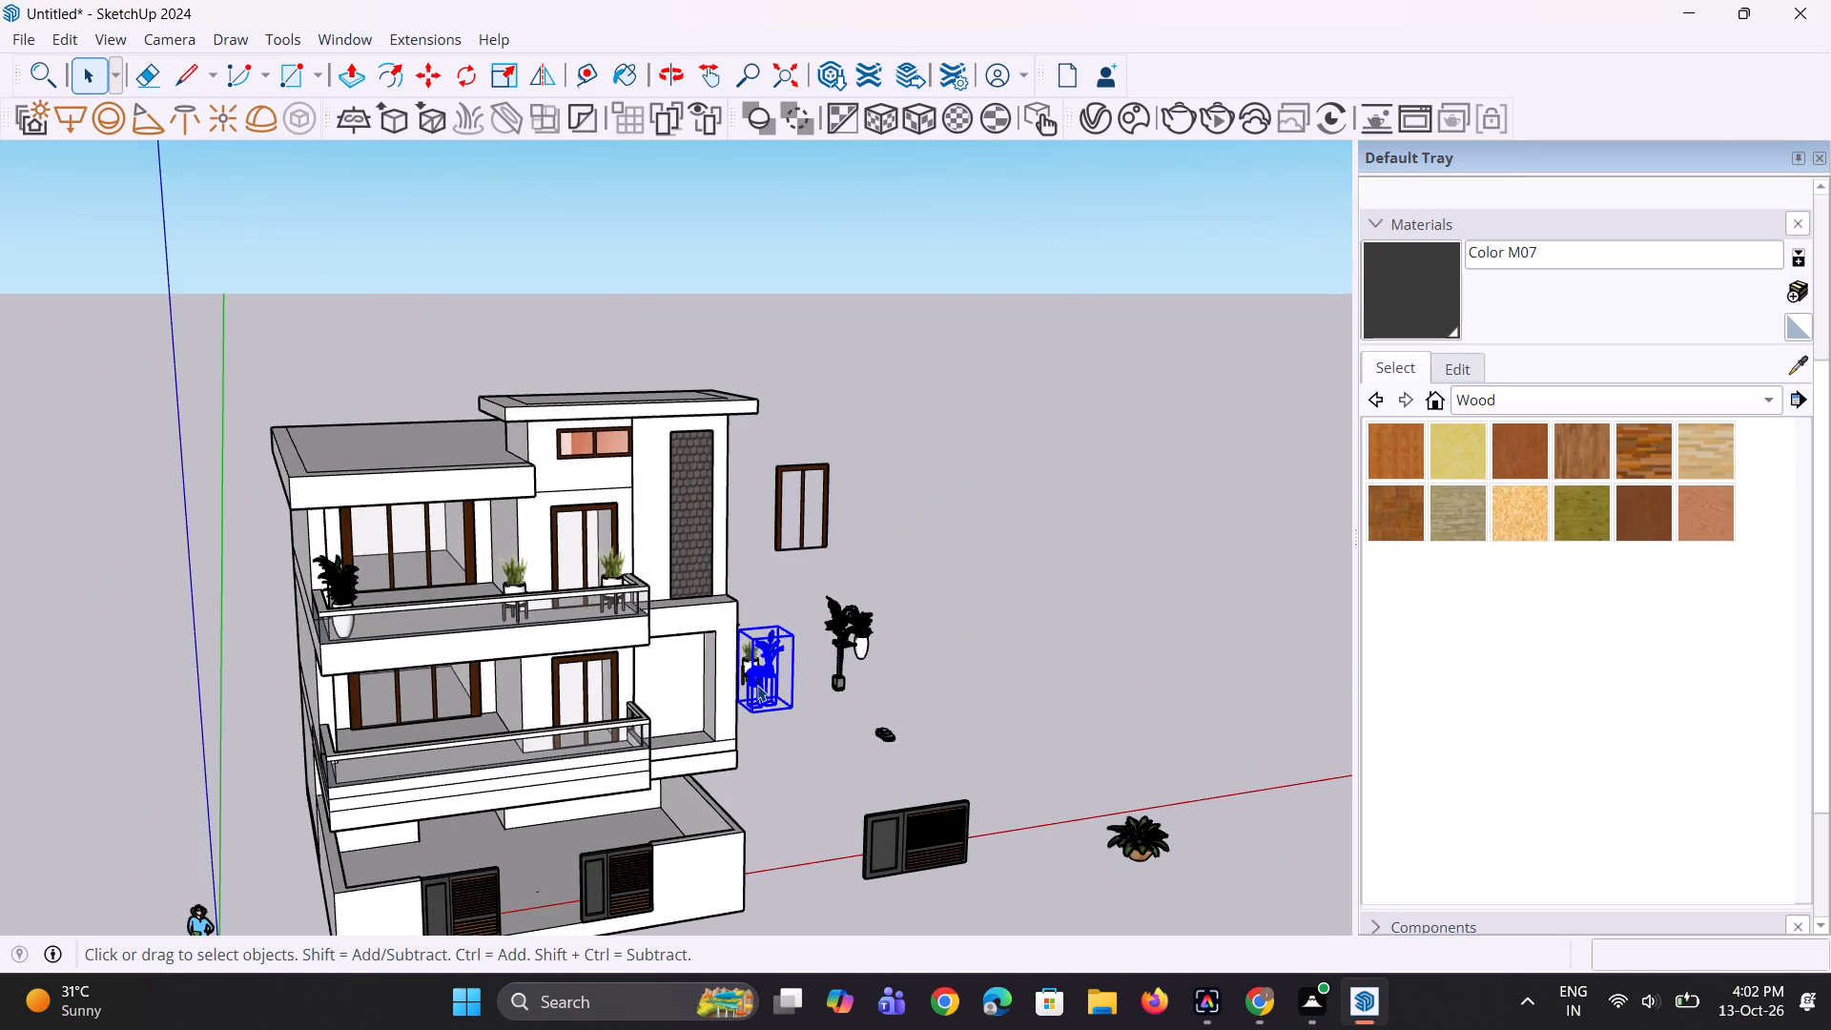
key("m")
left_click(757, 685)
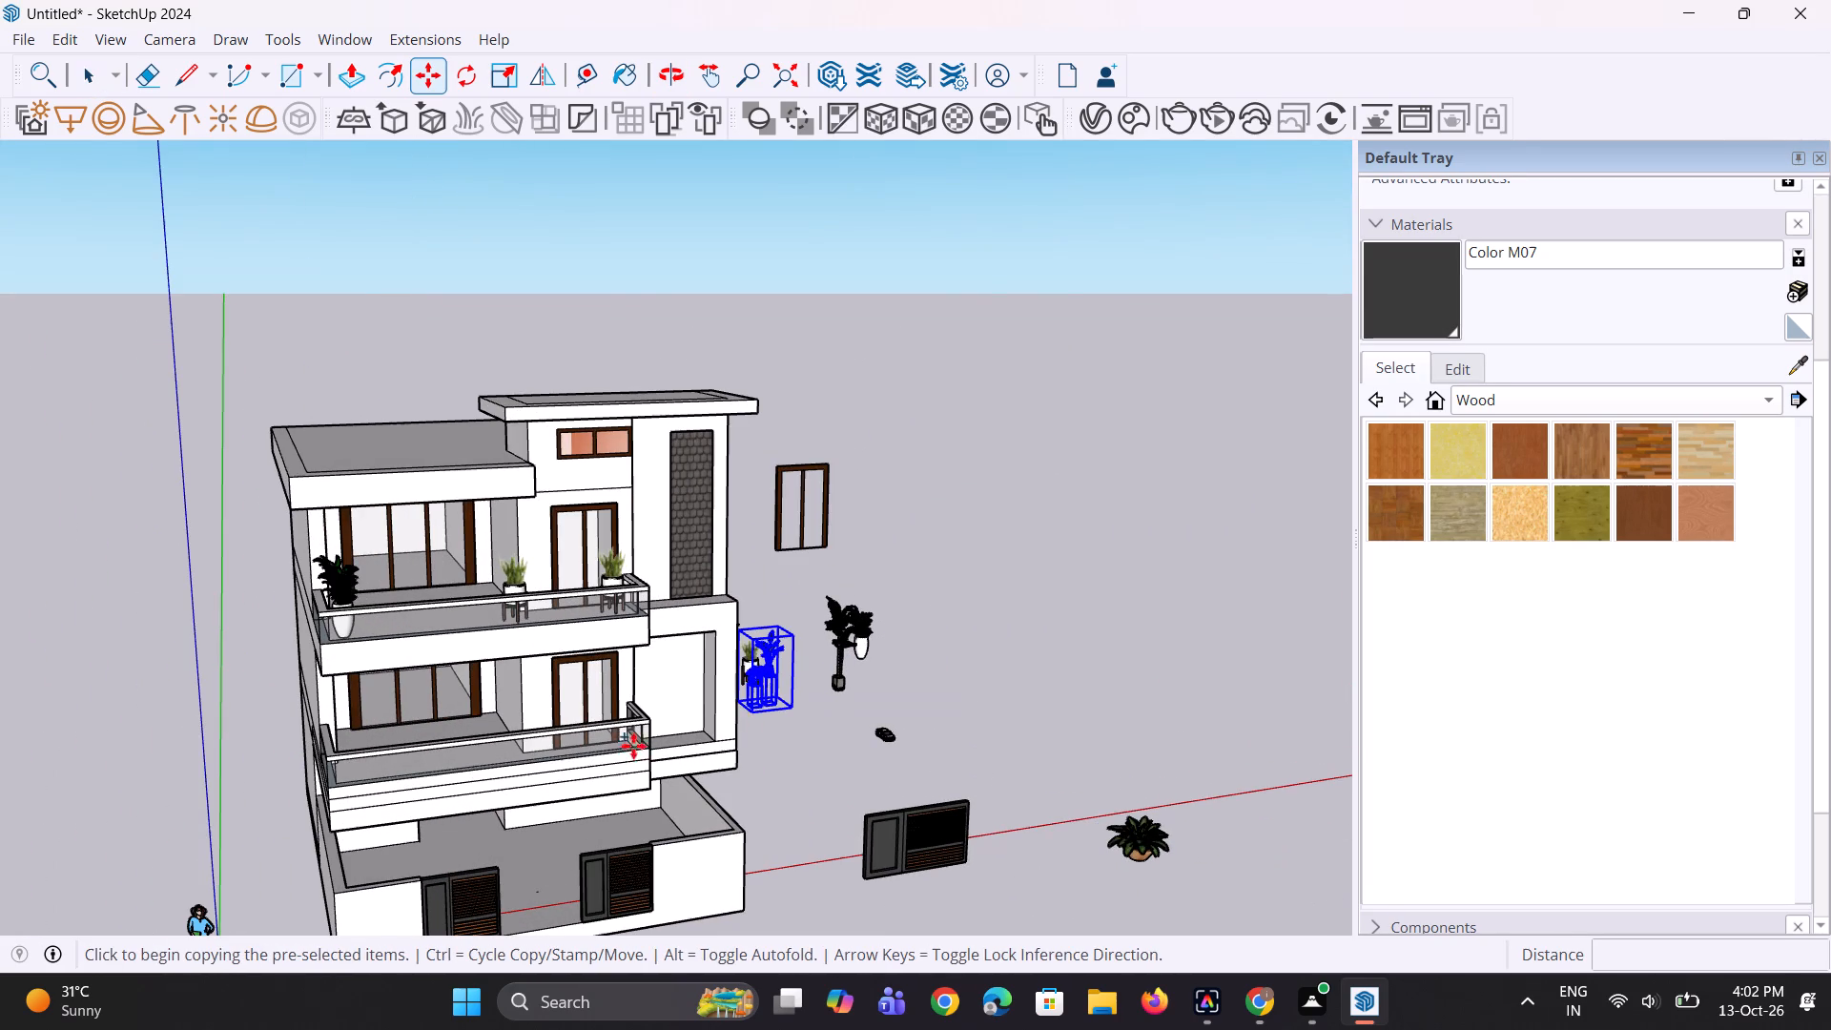
scroll(574, 754, "up", 7)
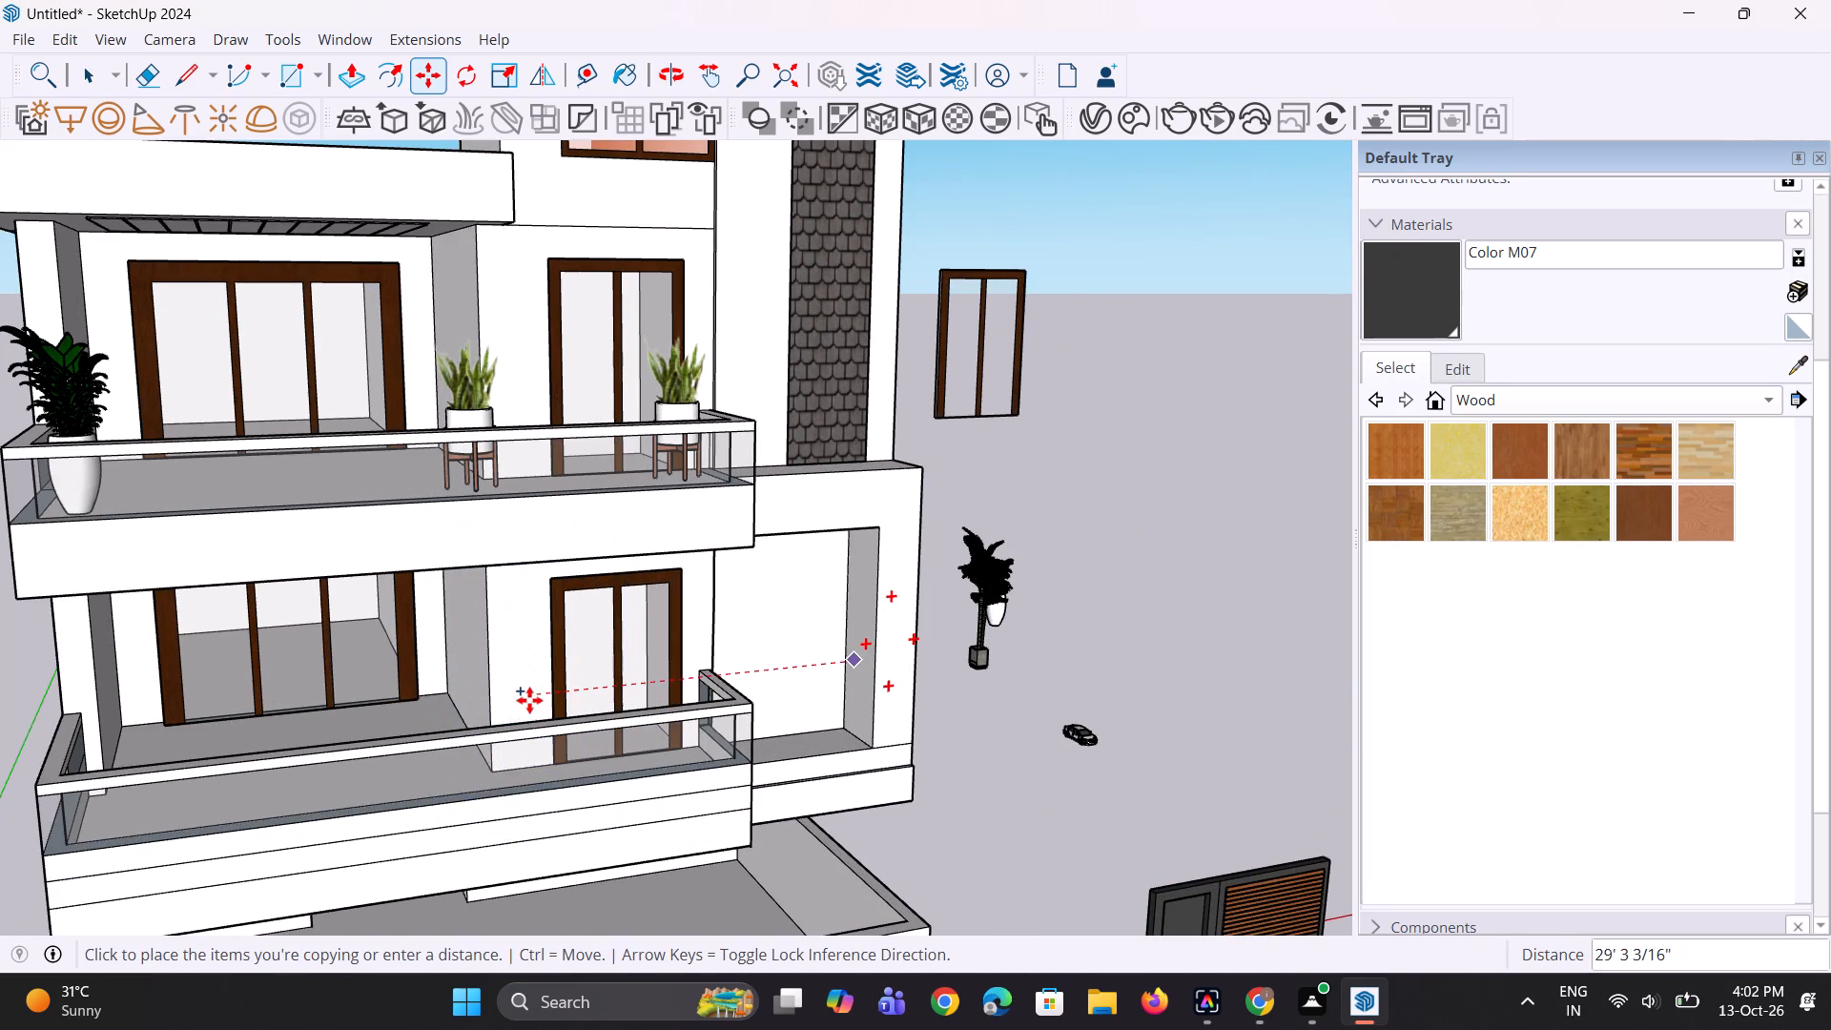
left_click(395, 733)
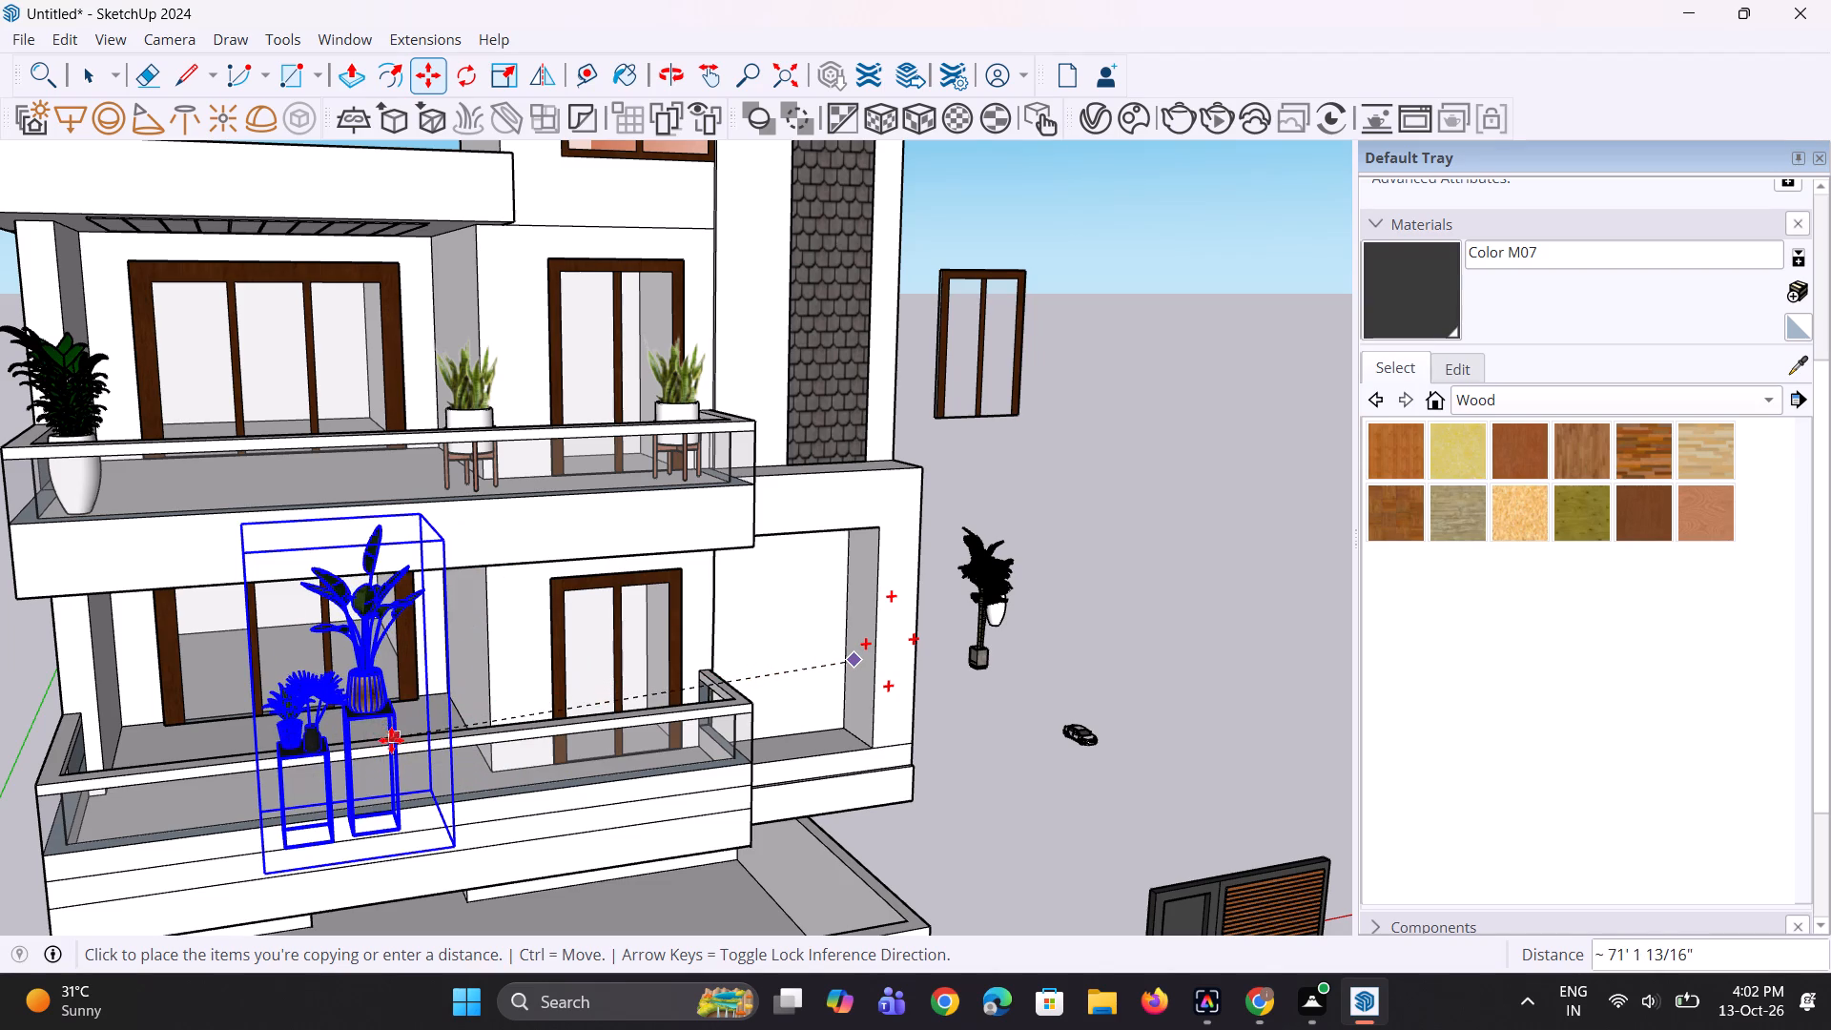
Move the copied plant-stand group inward from outside the facade to behind the lower balcony's railing.
scroll(379, 751, "up", 1)
middle_click_drag(379, 751, 871, 749)
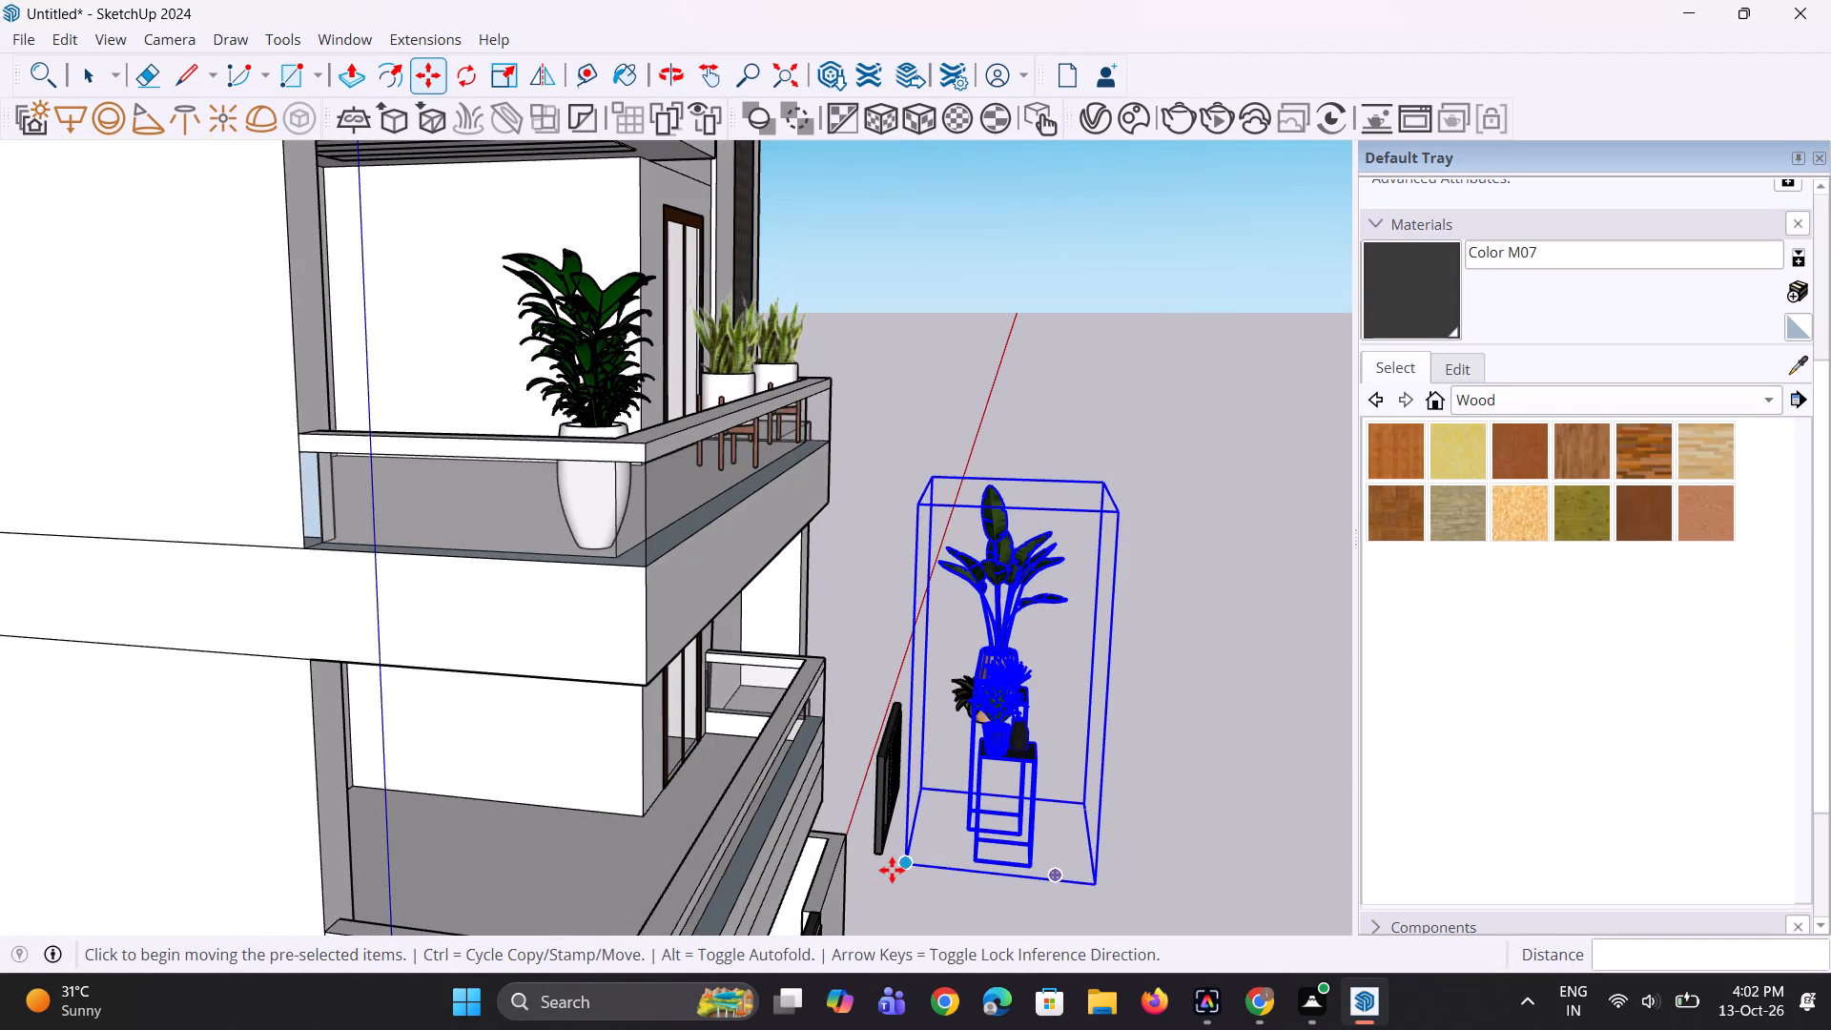
left_click(893, 870)
left_click(528, 875)
middle_click_drag(980, 731, 864, 732)
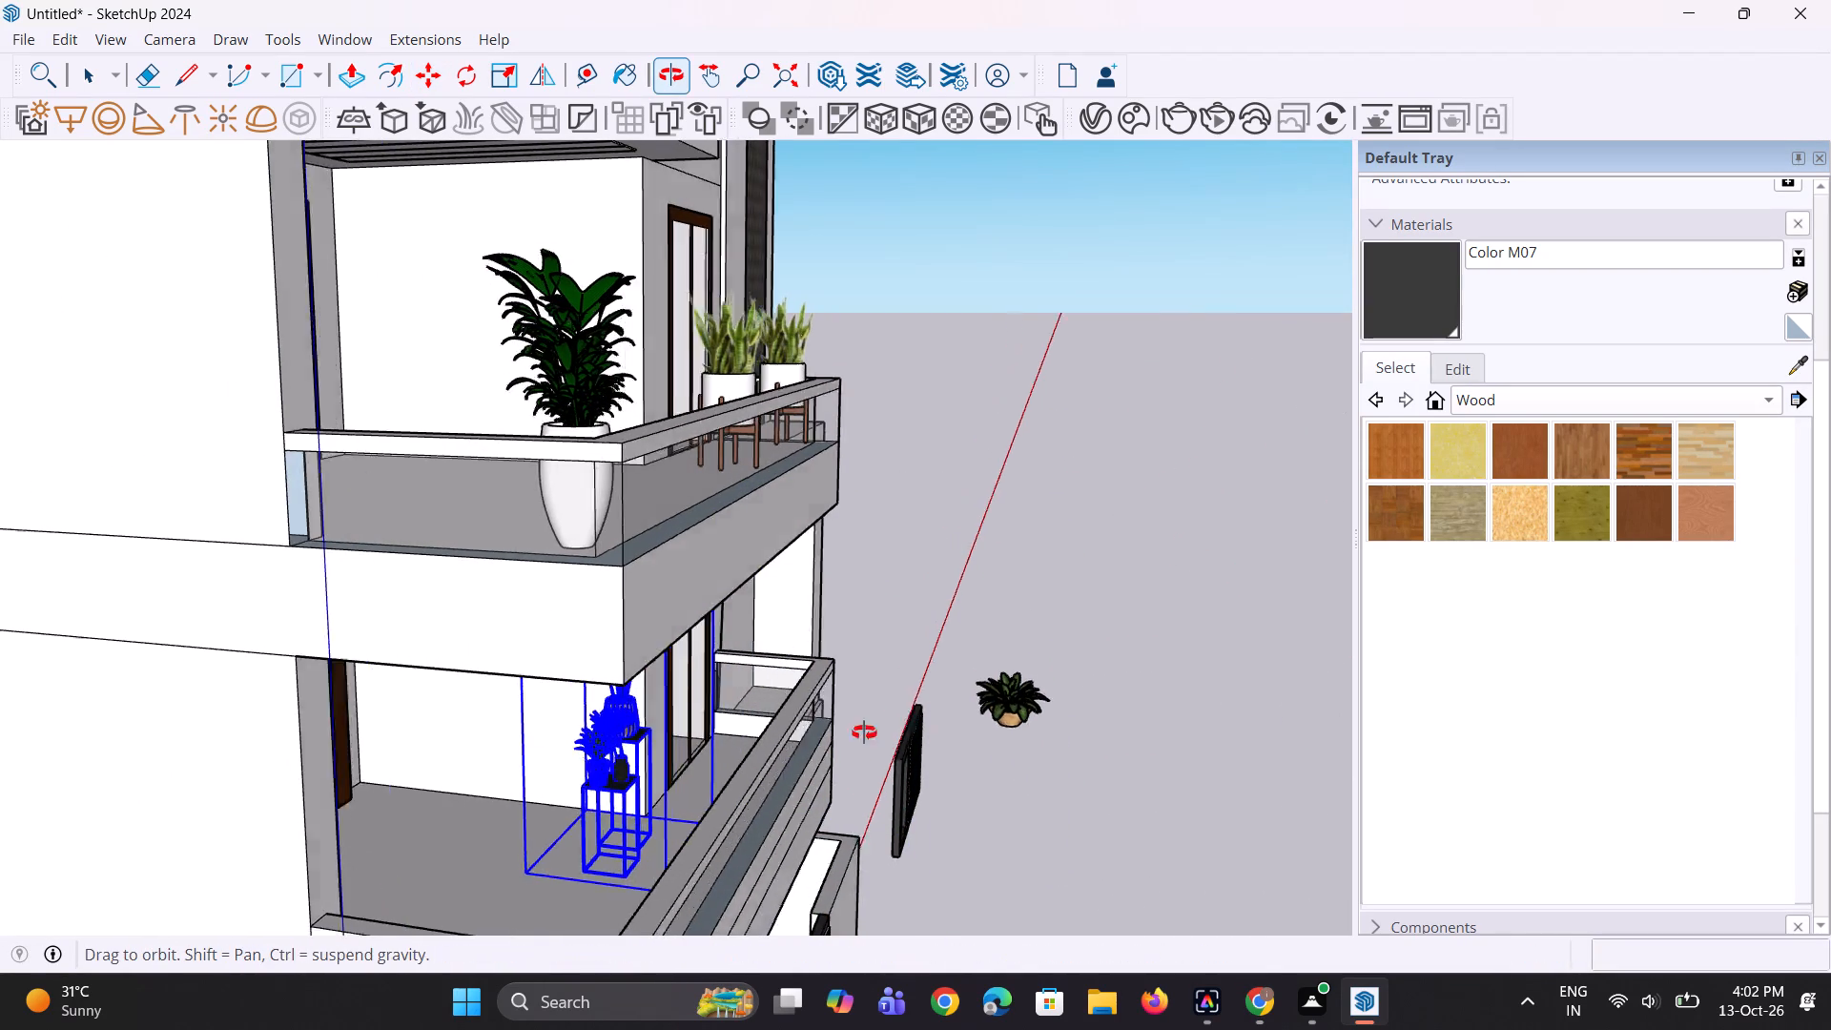
Scale the plant-stand group on the lower balcony down uniformly from its upper corner.
middle_click_drag(864, 732, 654, 737)
scroll(636, 736, "down", 6)
scroll(716, 727, "up", 1)
middle_click_drag(716, 724, 509, 683)
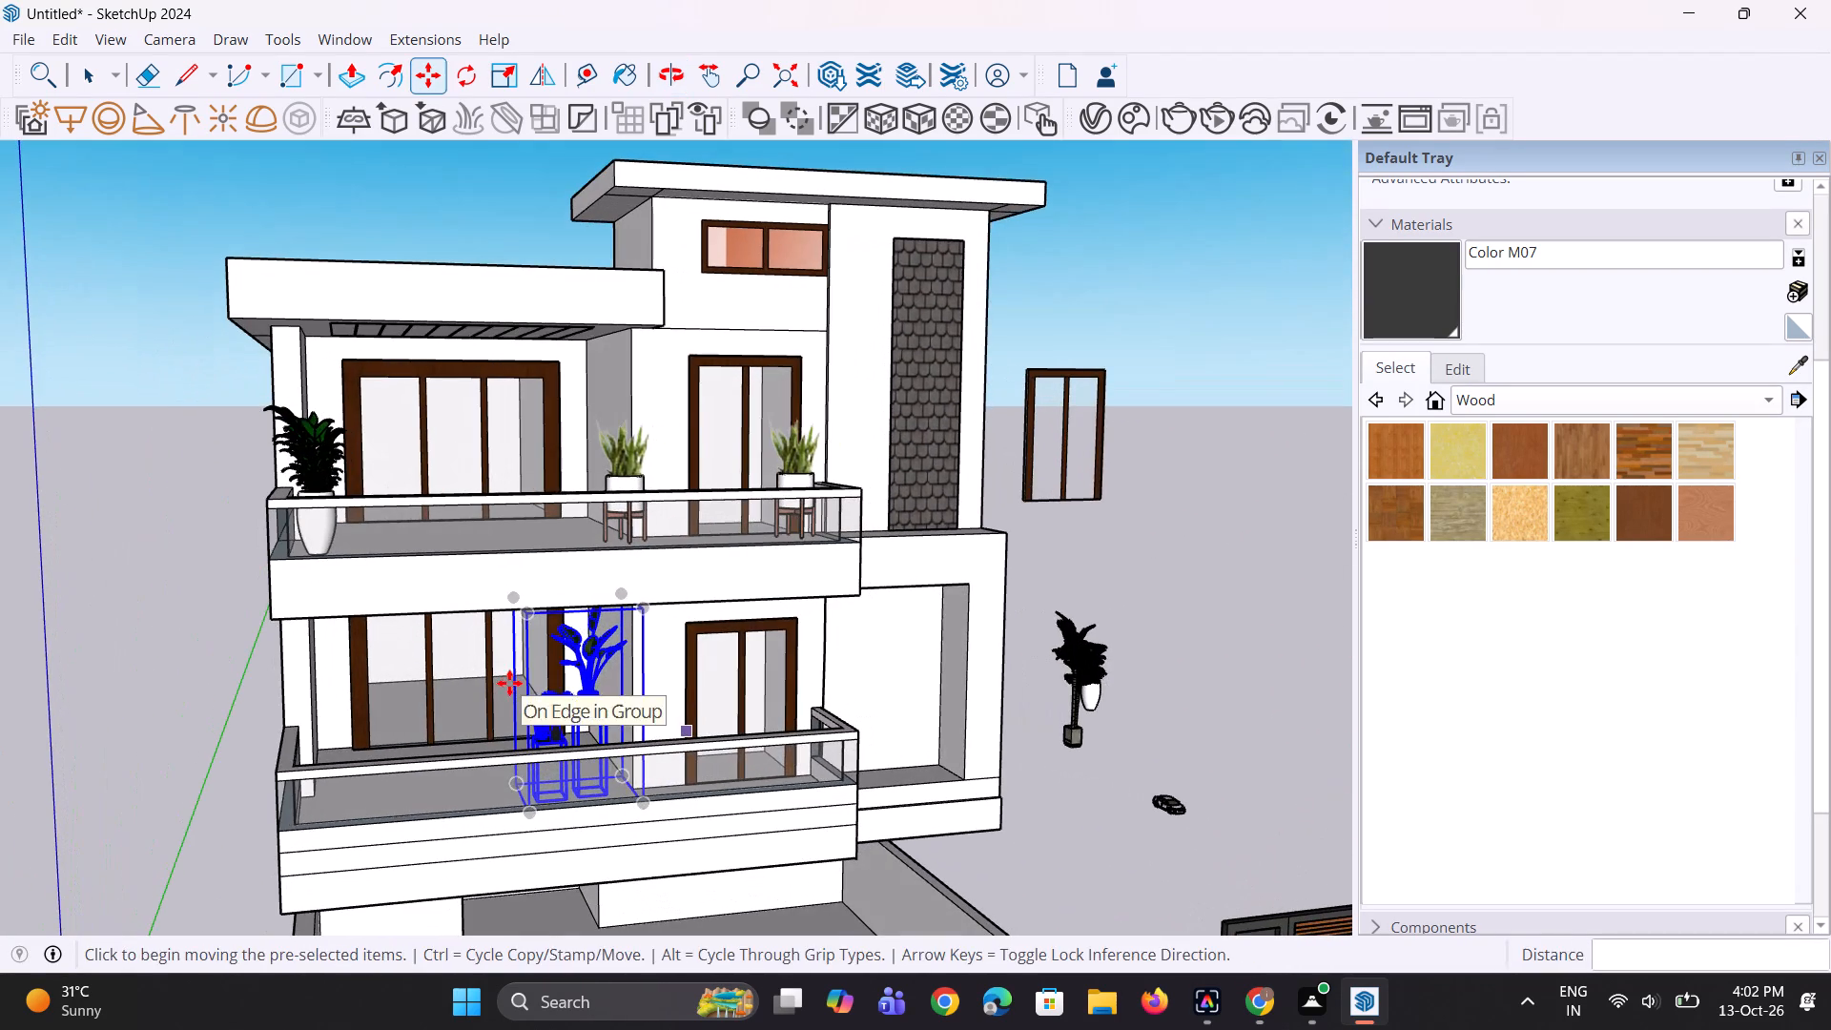
key("s")
scroll(524, 606, "up", 2)
left_click(526, 615)
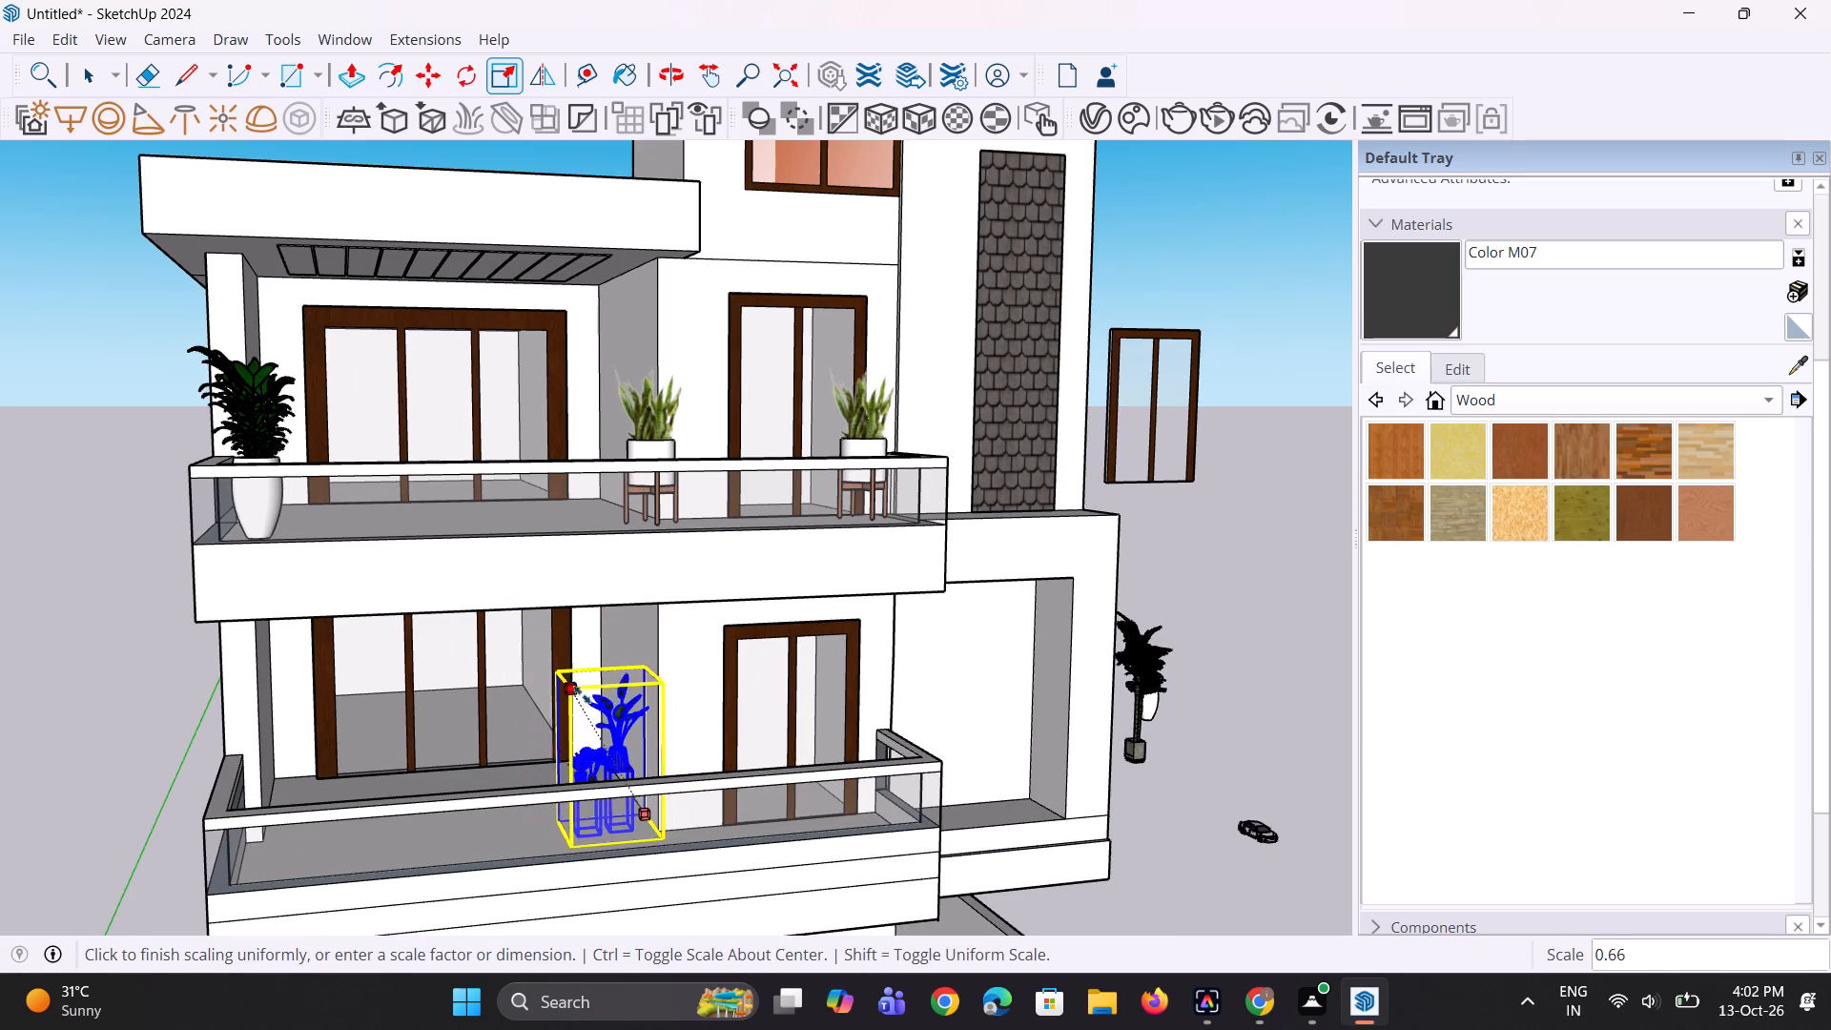
left_click(591, 709)
Move the scaled plant-stand group about 1' 5" outward across the lower balcony floor toward the front railing.
scroll(636, 646, "down", 7)
middle_click_drag(527, 707, 778, 836)
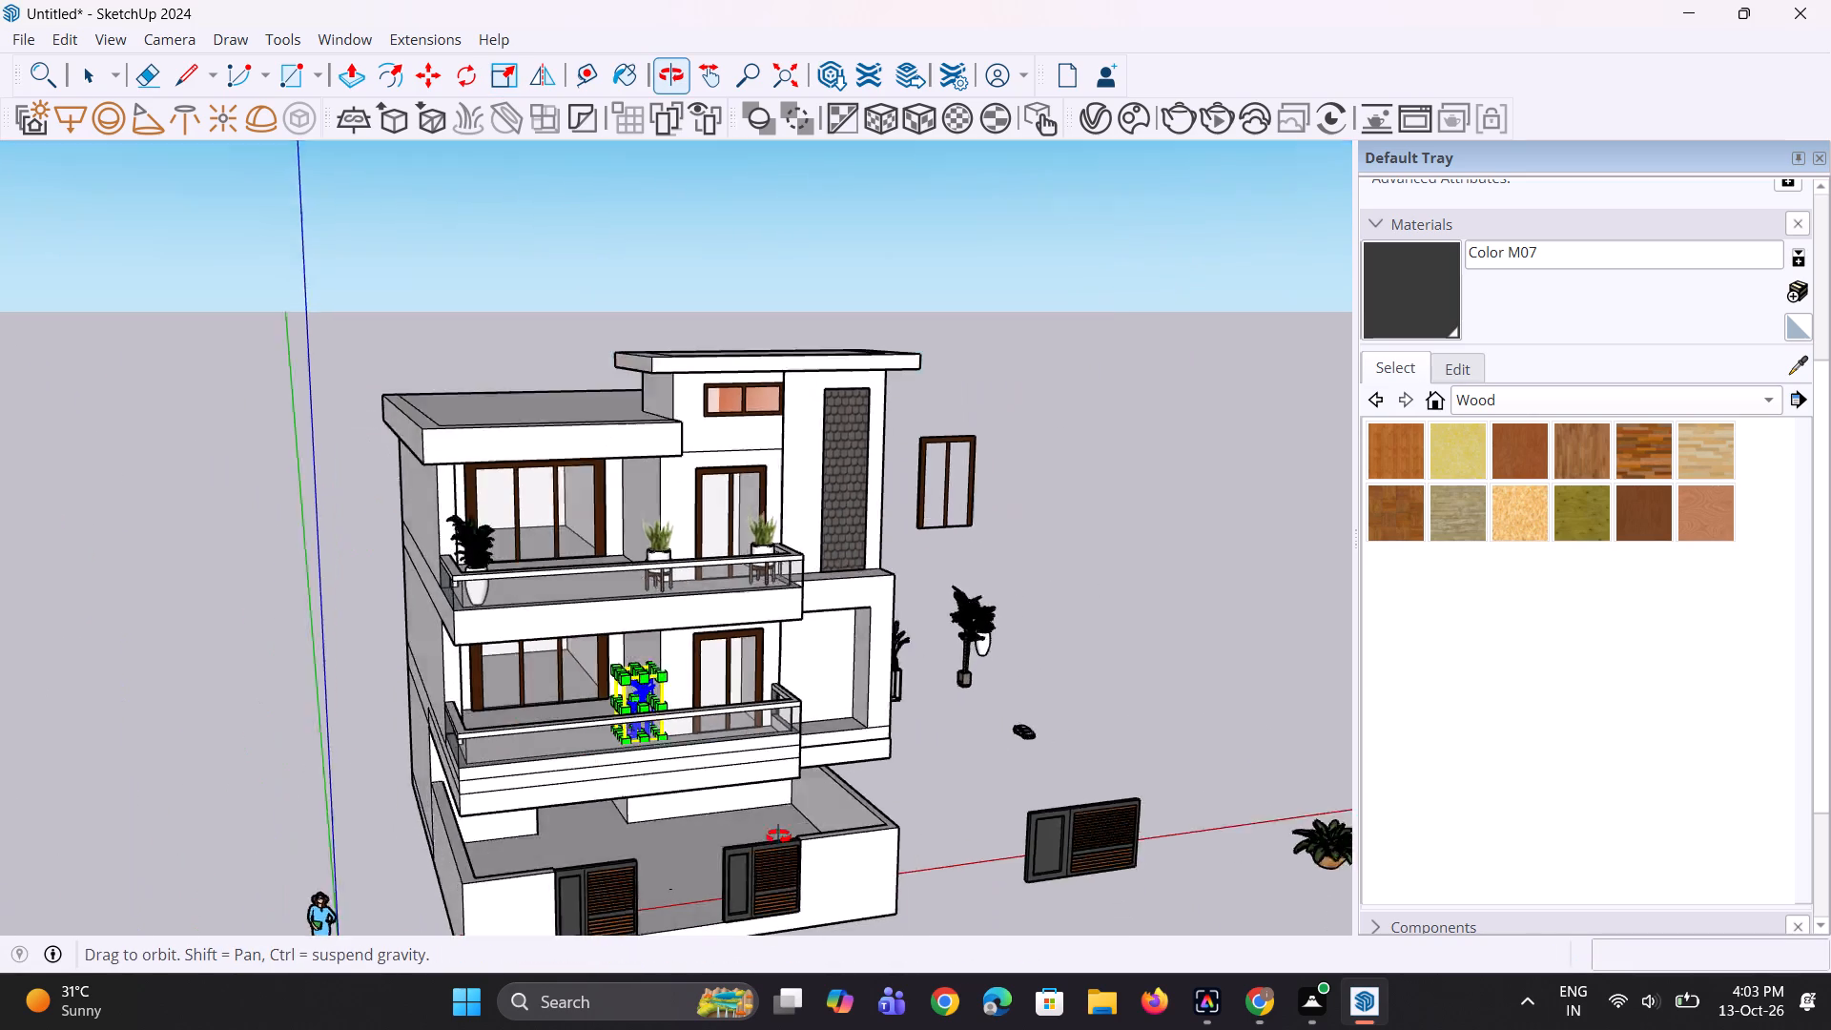
middle_click_drag(778, 836, 975, 860)
scroll(734, 717, "up", 9)
key("m")
scroll(698, 738, "up", 6)
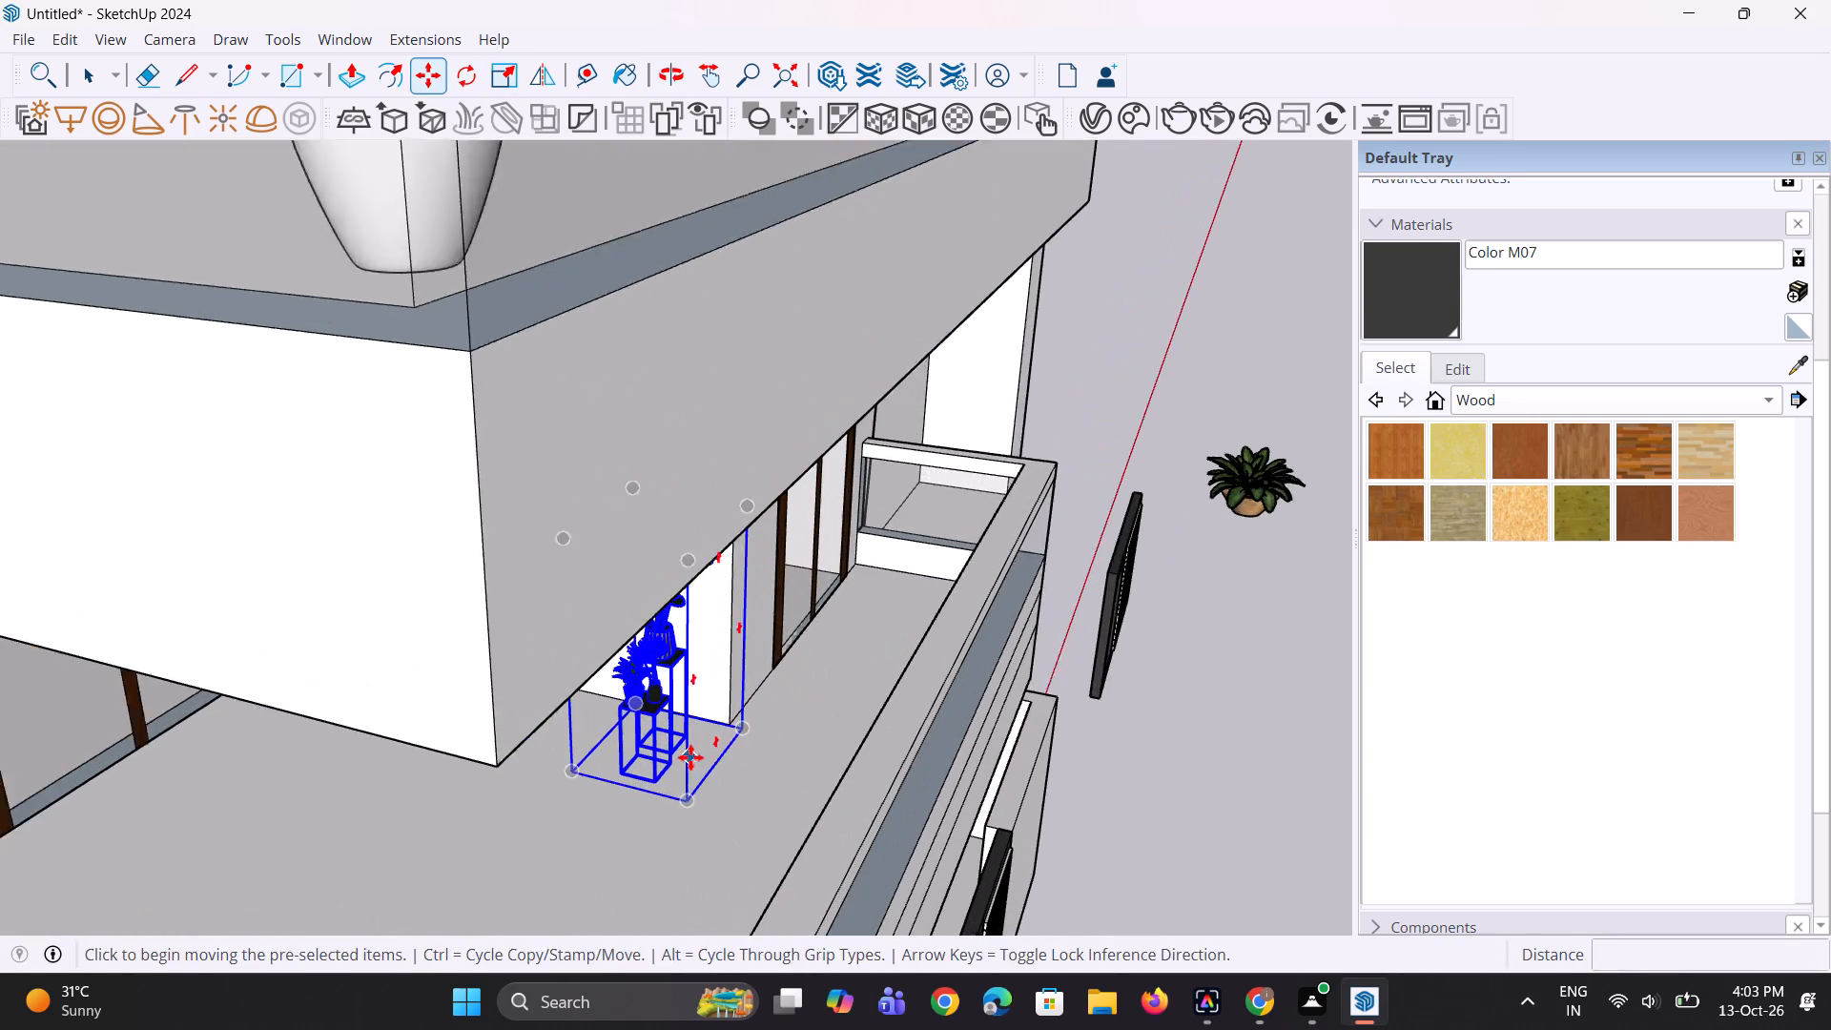
left_click(756, 731)
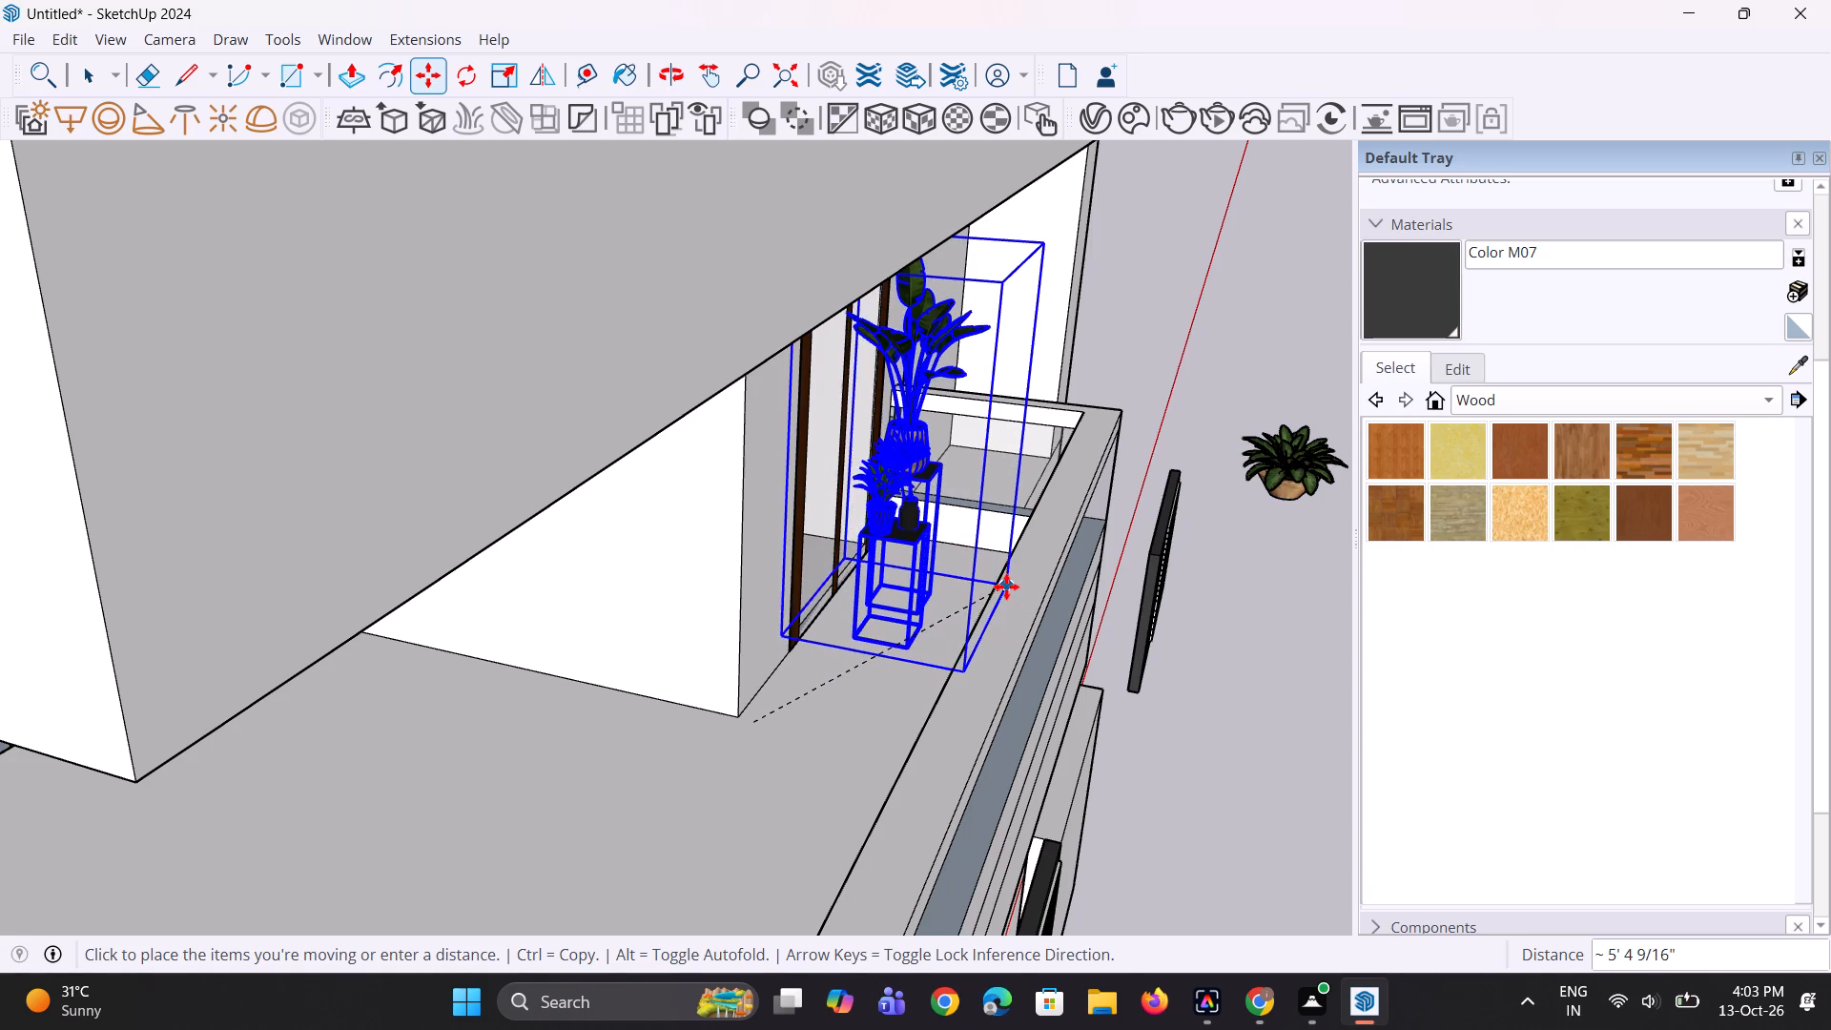
key("Escape")
scroll(786, 739, "up", 3)
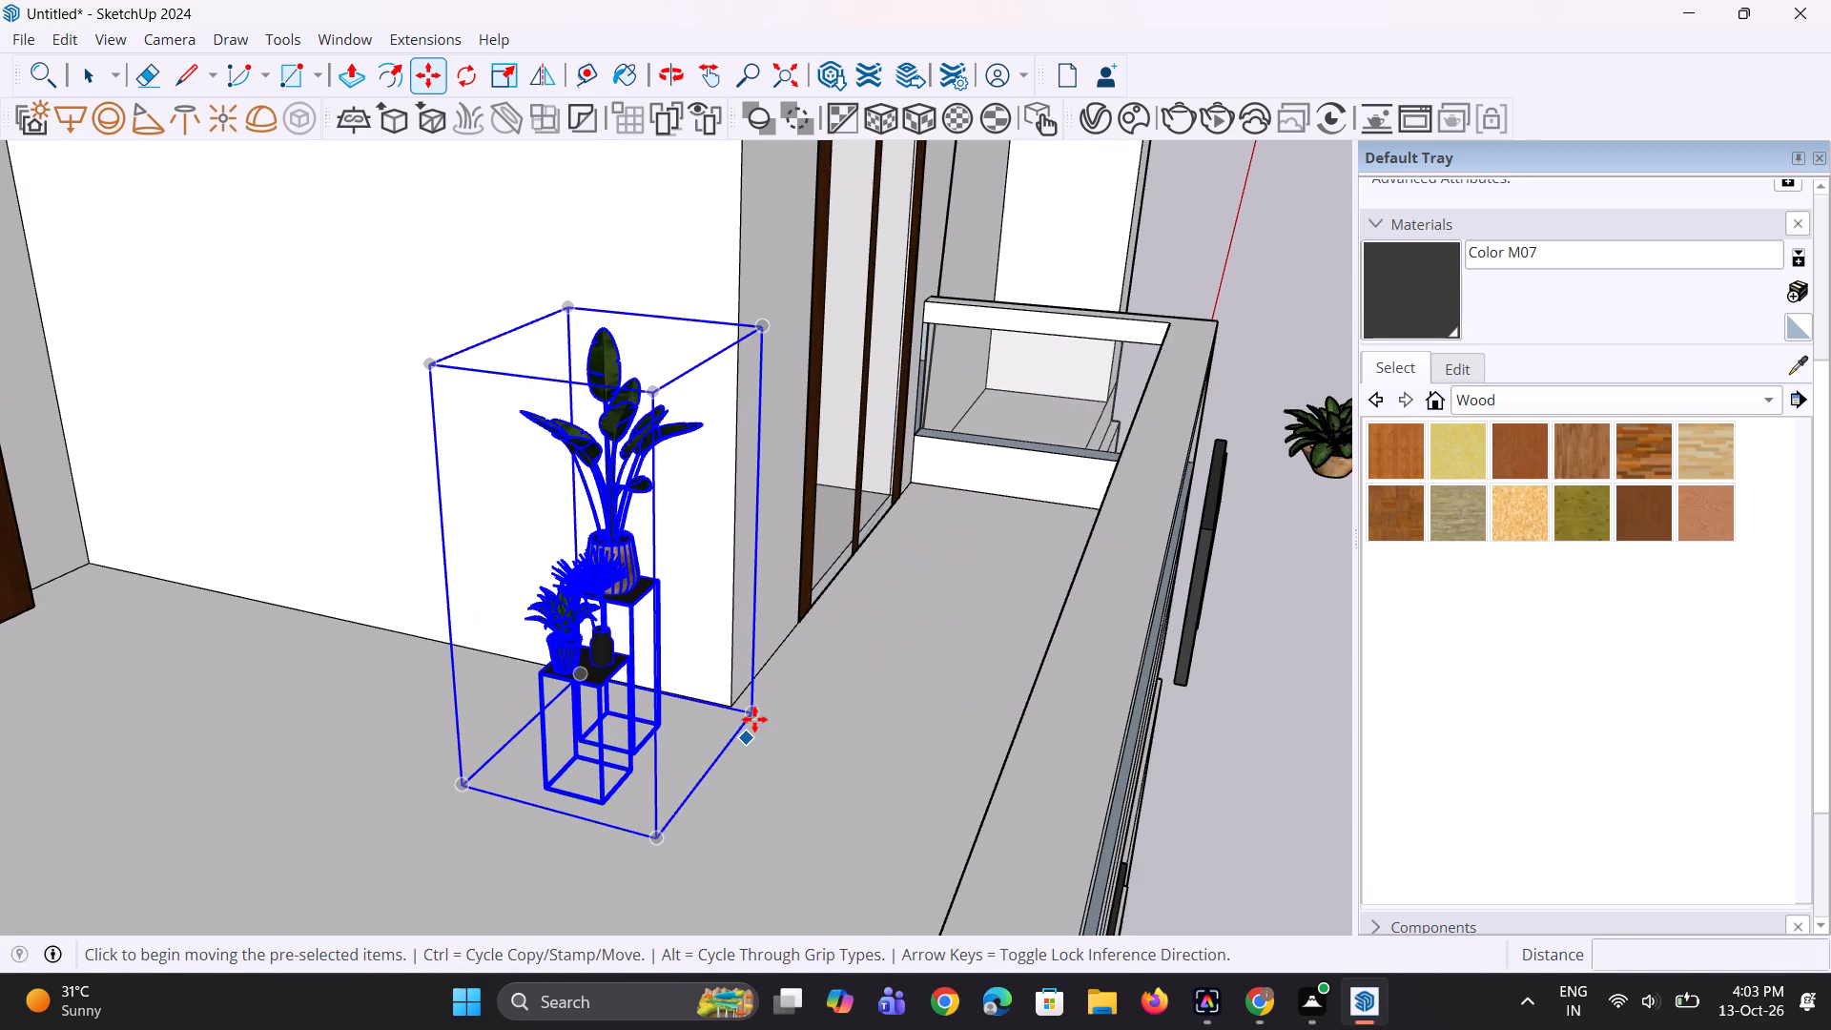
left_click(754, 716)
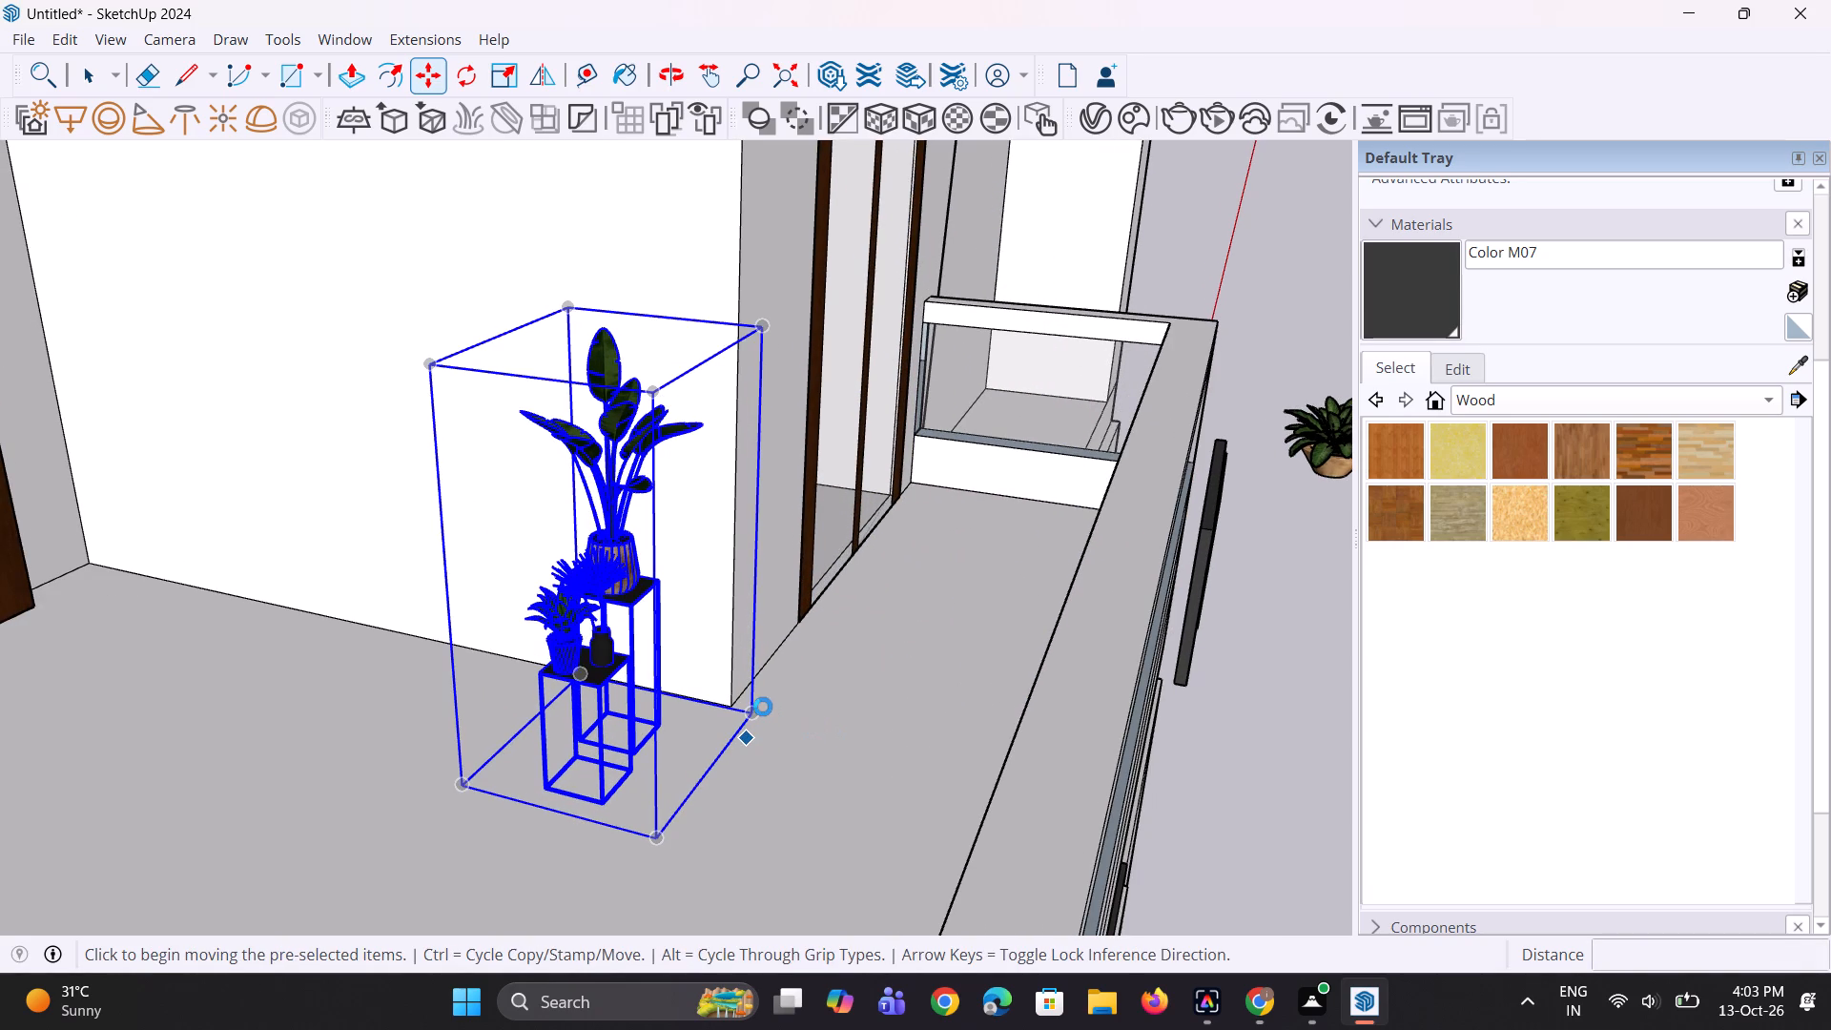
left_click(758, 711)
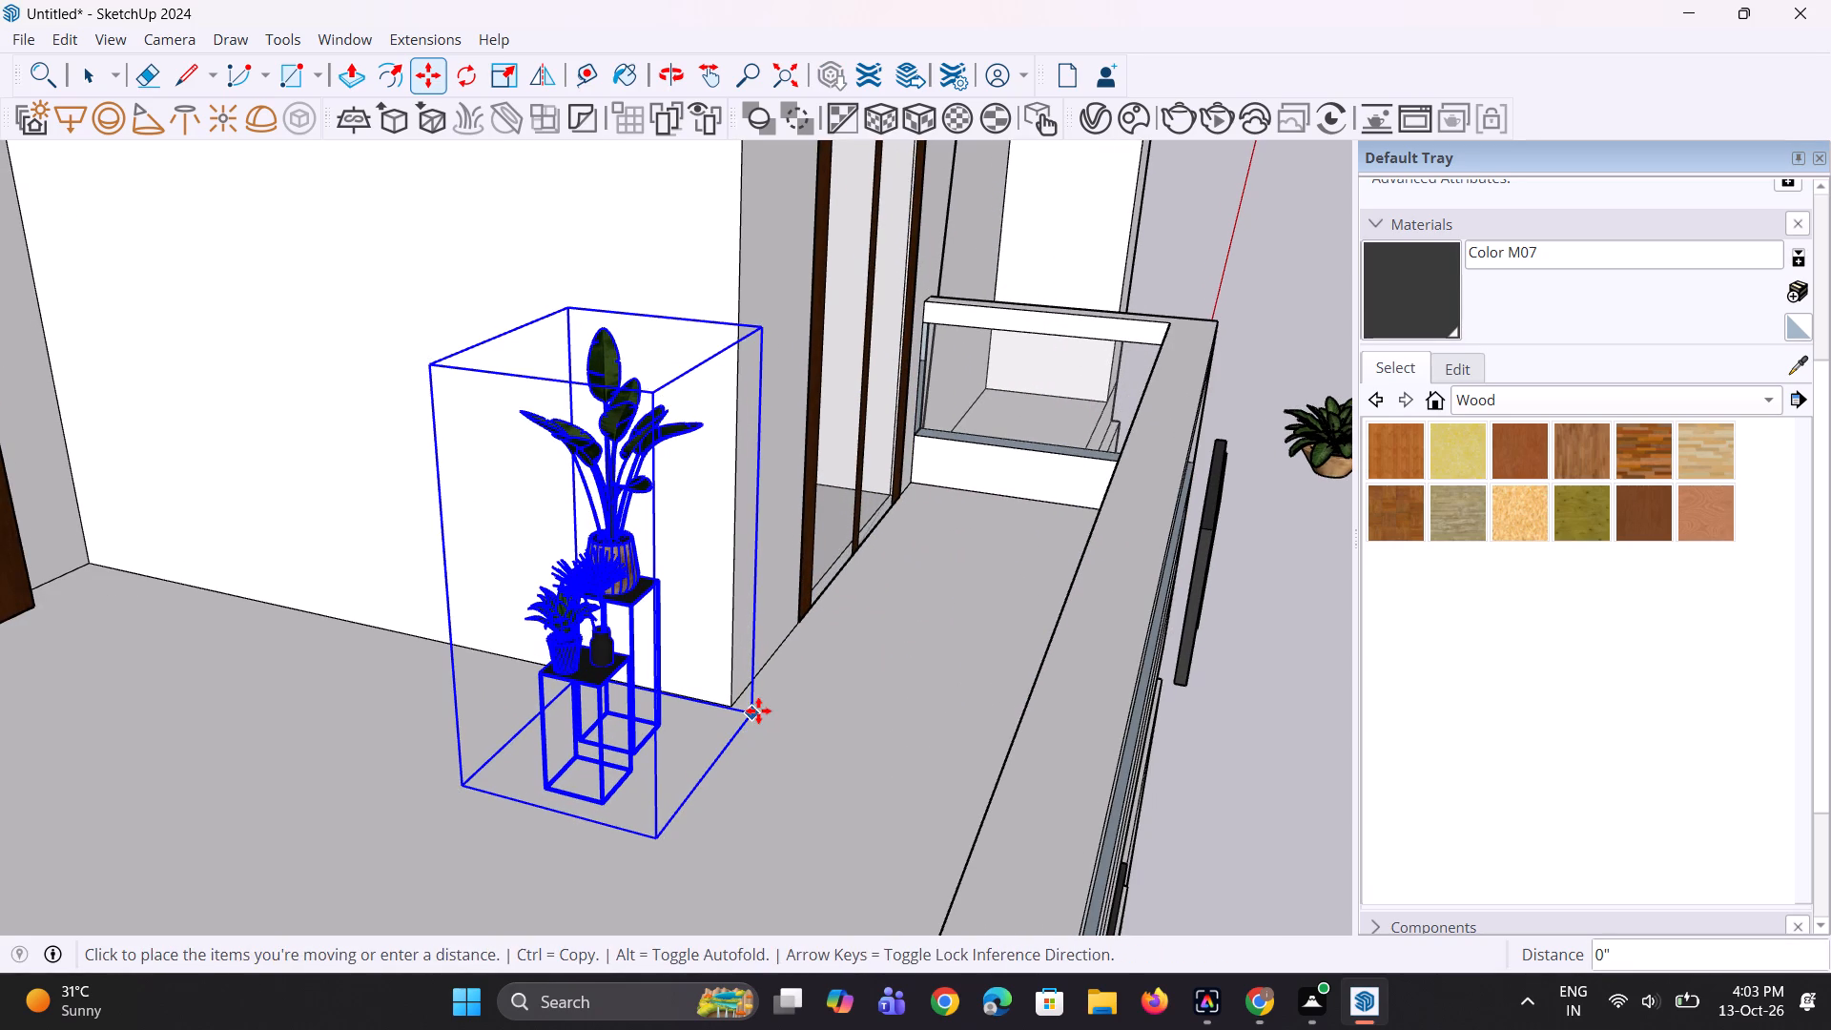
left_click(747, 718)
left_click(861, 734)
left_click(861, 734)
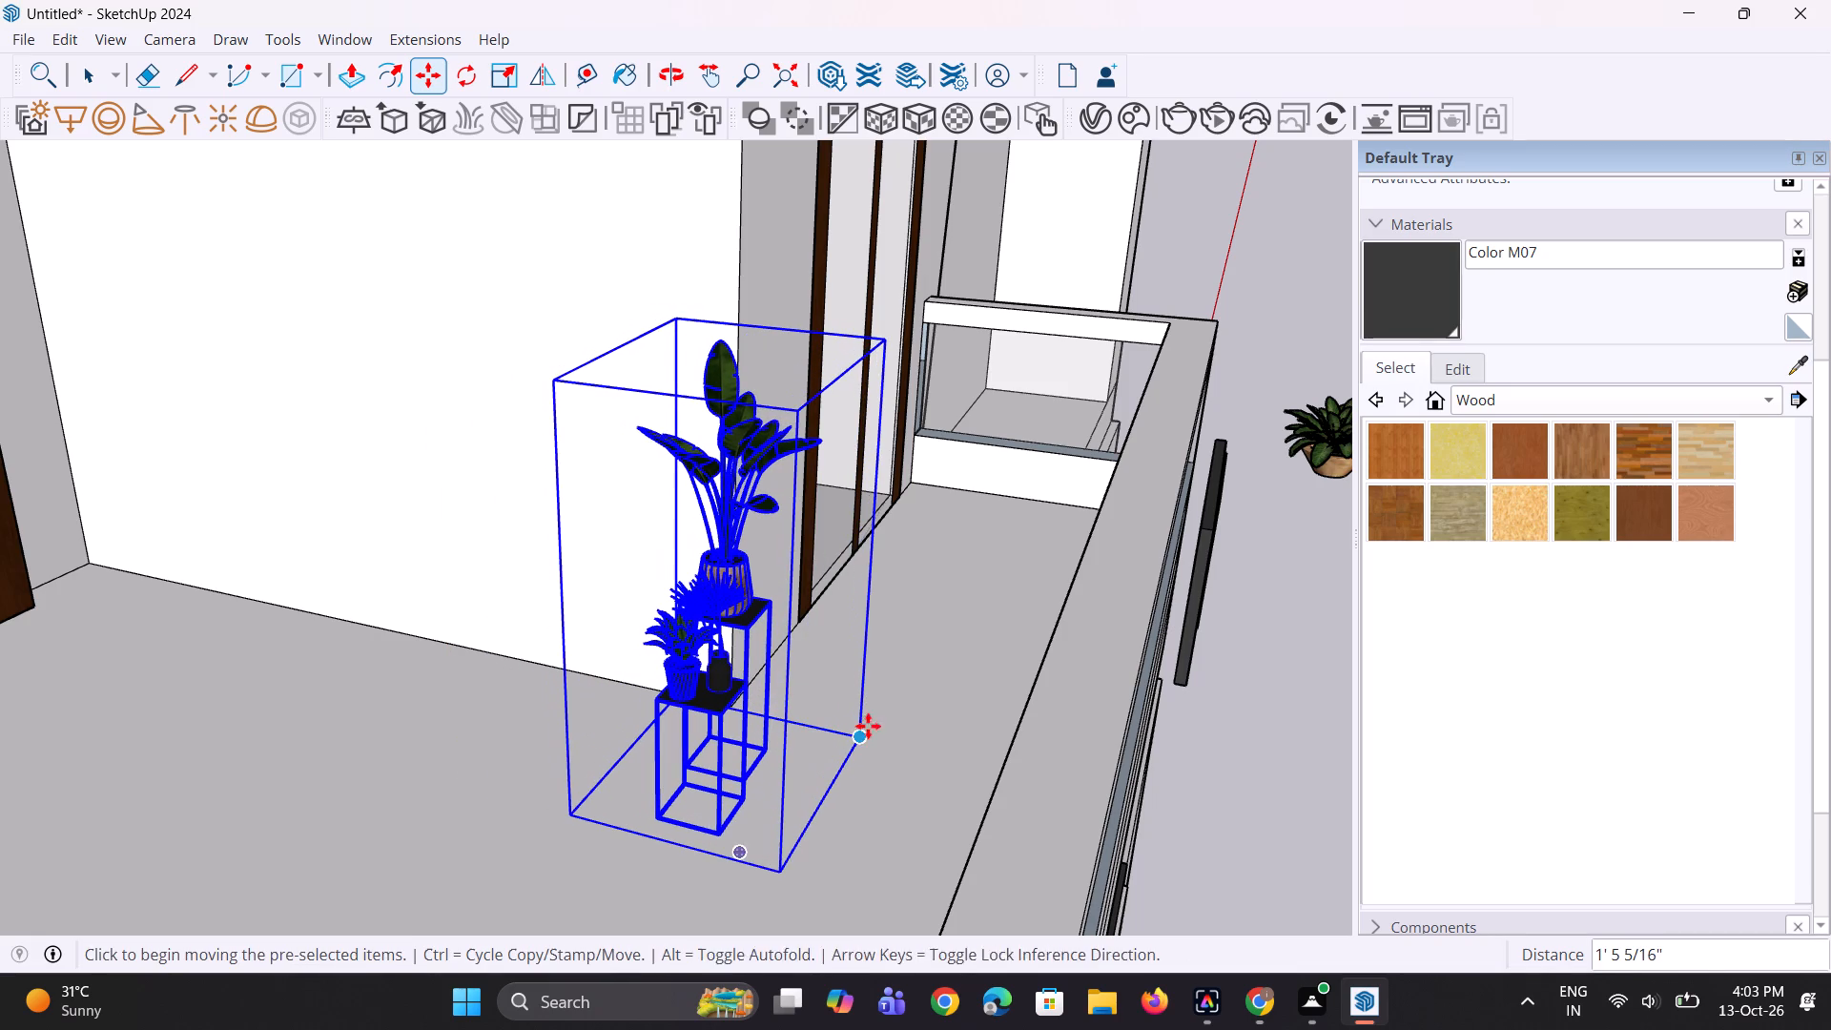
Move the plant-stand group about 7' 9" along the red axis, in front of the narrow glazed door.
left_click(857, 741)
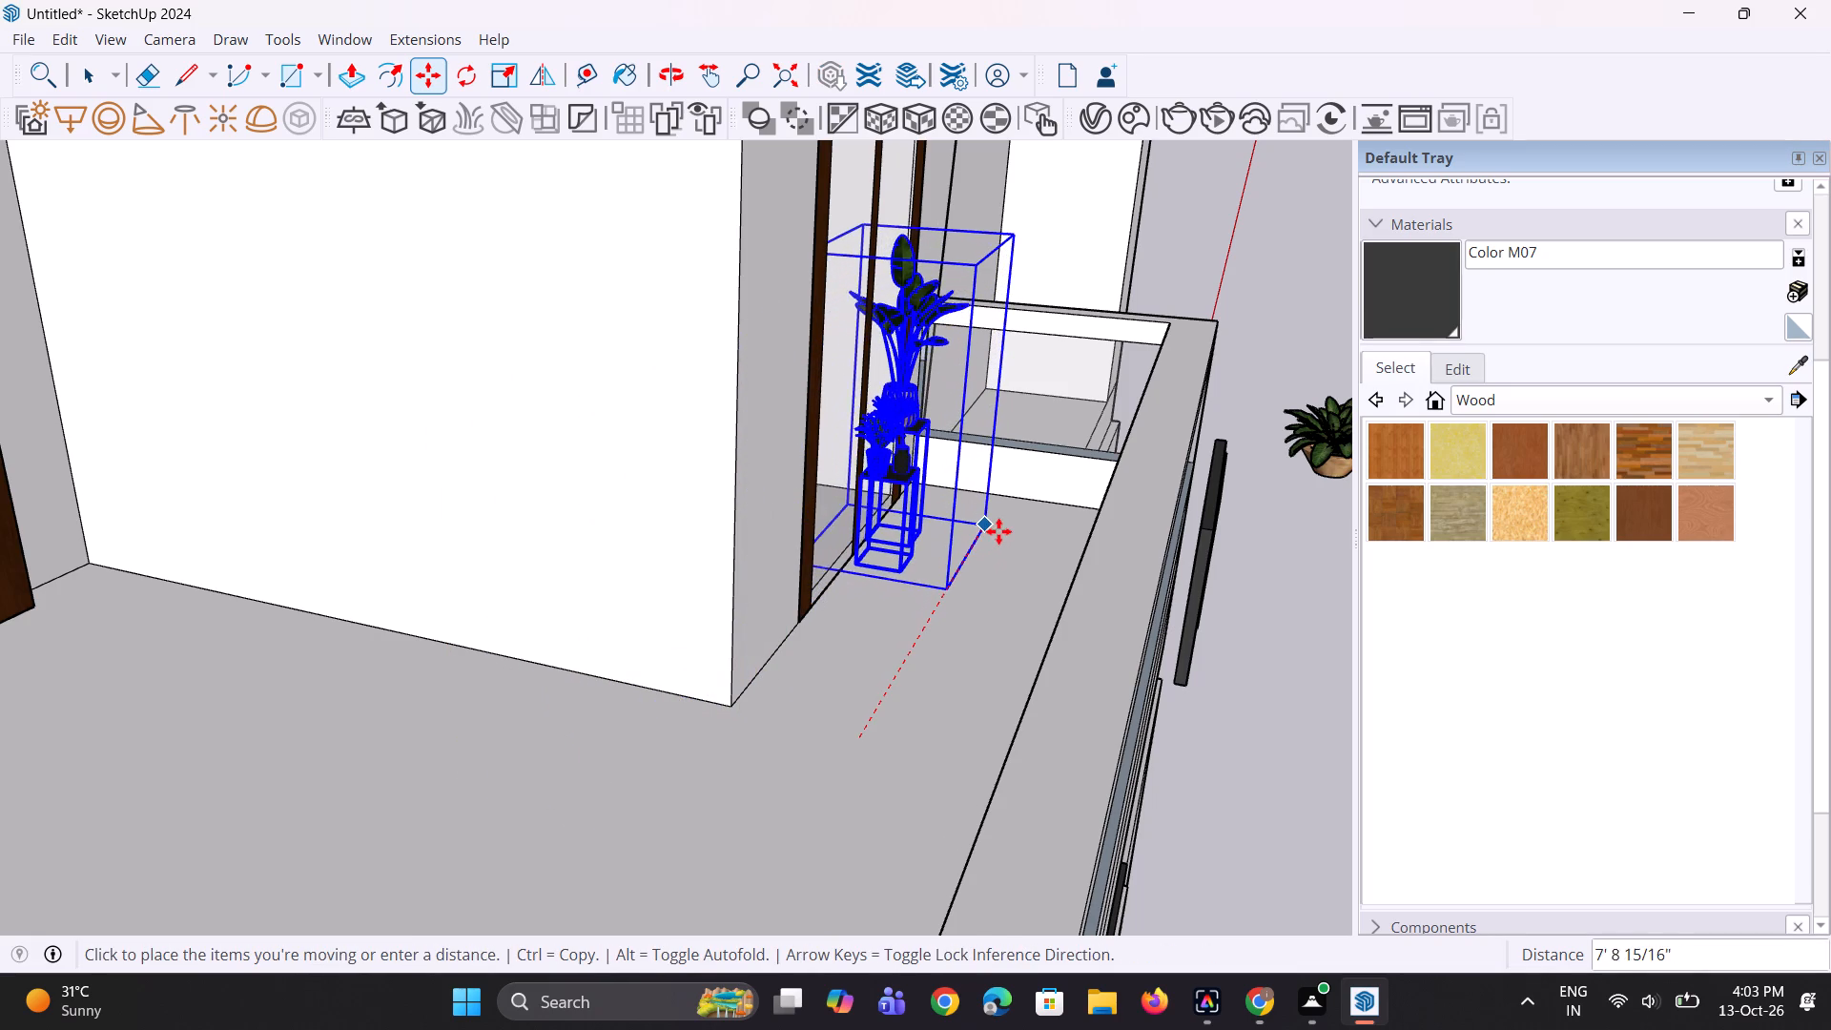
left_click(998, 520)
Shift the plant-stand group outward in two short moves, closer to the lower balcony's front railing.
middle_click_drag(896, 674, 942, 722)
scroll(961, 665, "up", 1)
middle_click_drag(961, 665, 839, 583)
scroll(825, 560, "down", 20)
scroll(825, 560, "down", 1)
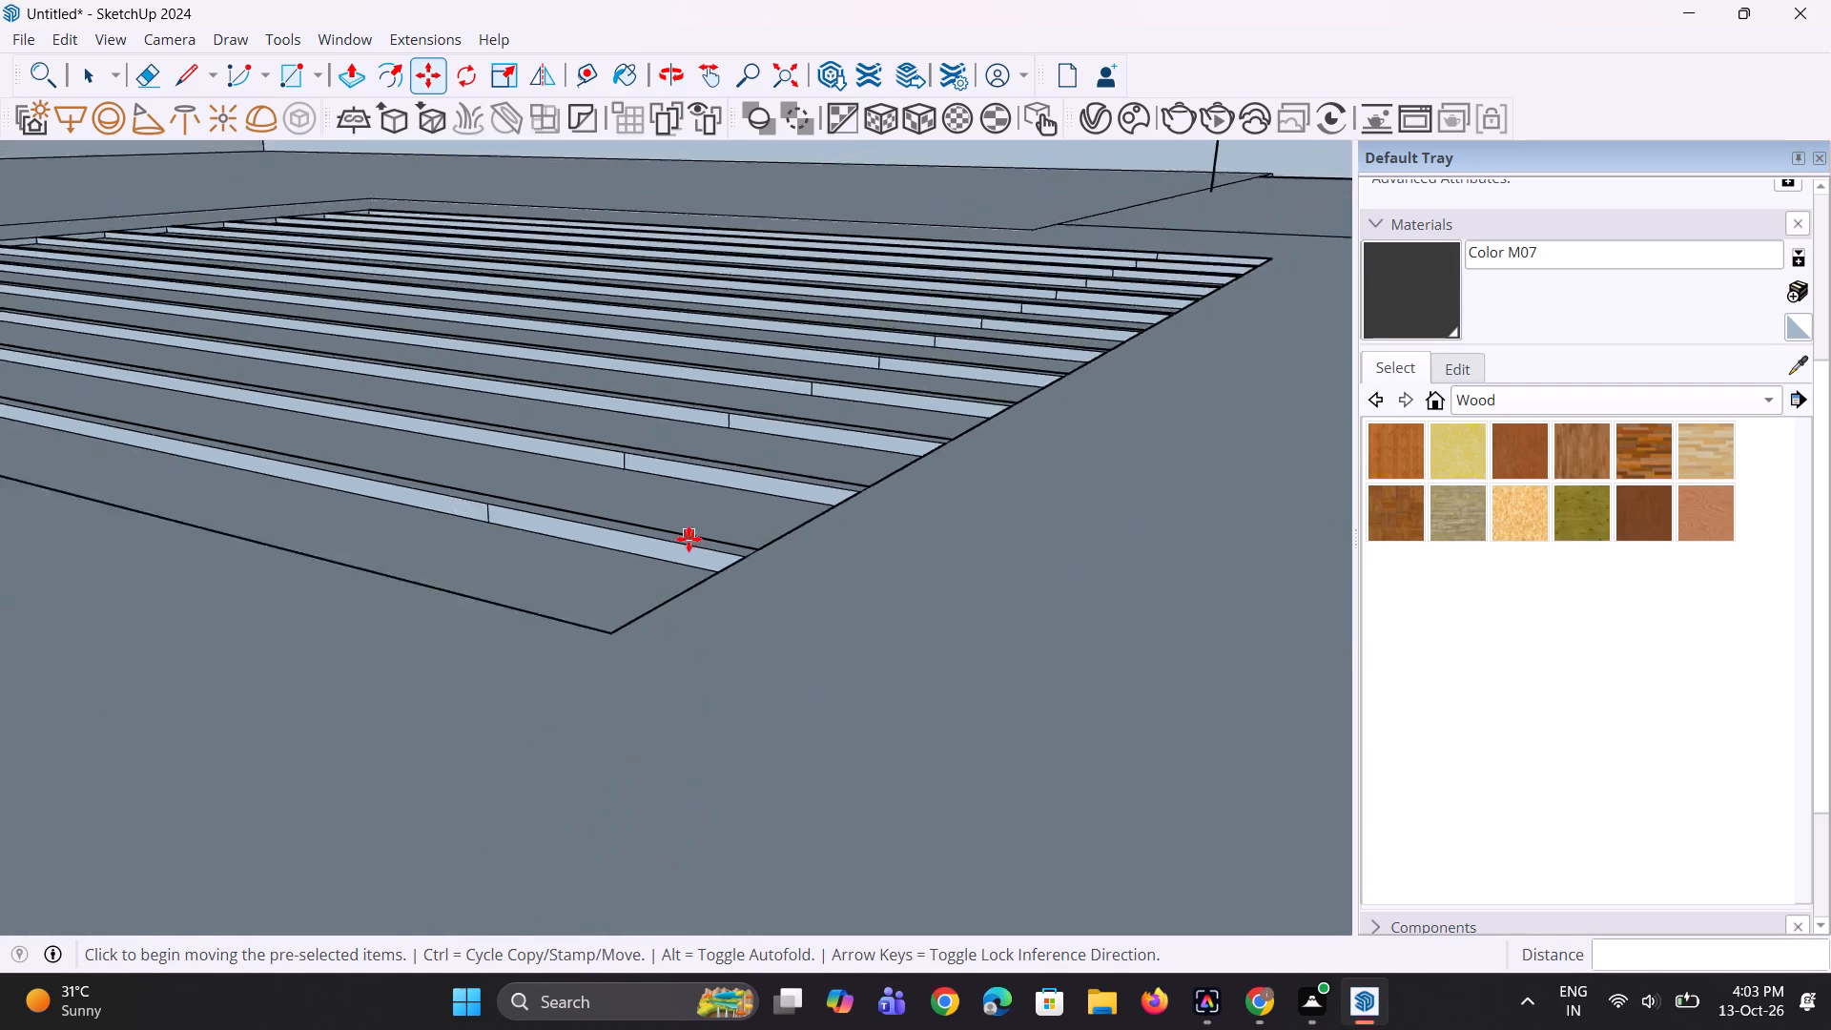
scroll(689, 539, "down", 20)
scroll(689, 539, "down", 10)
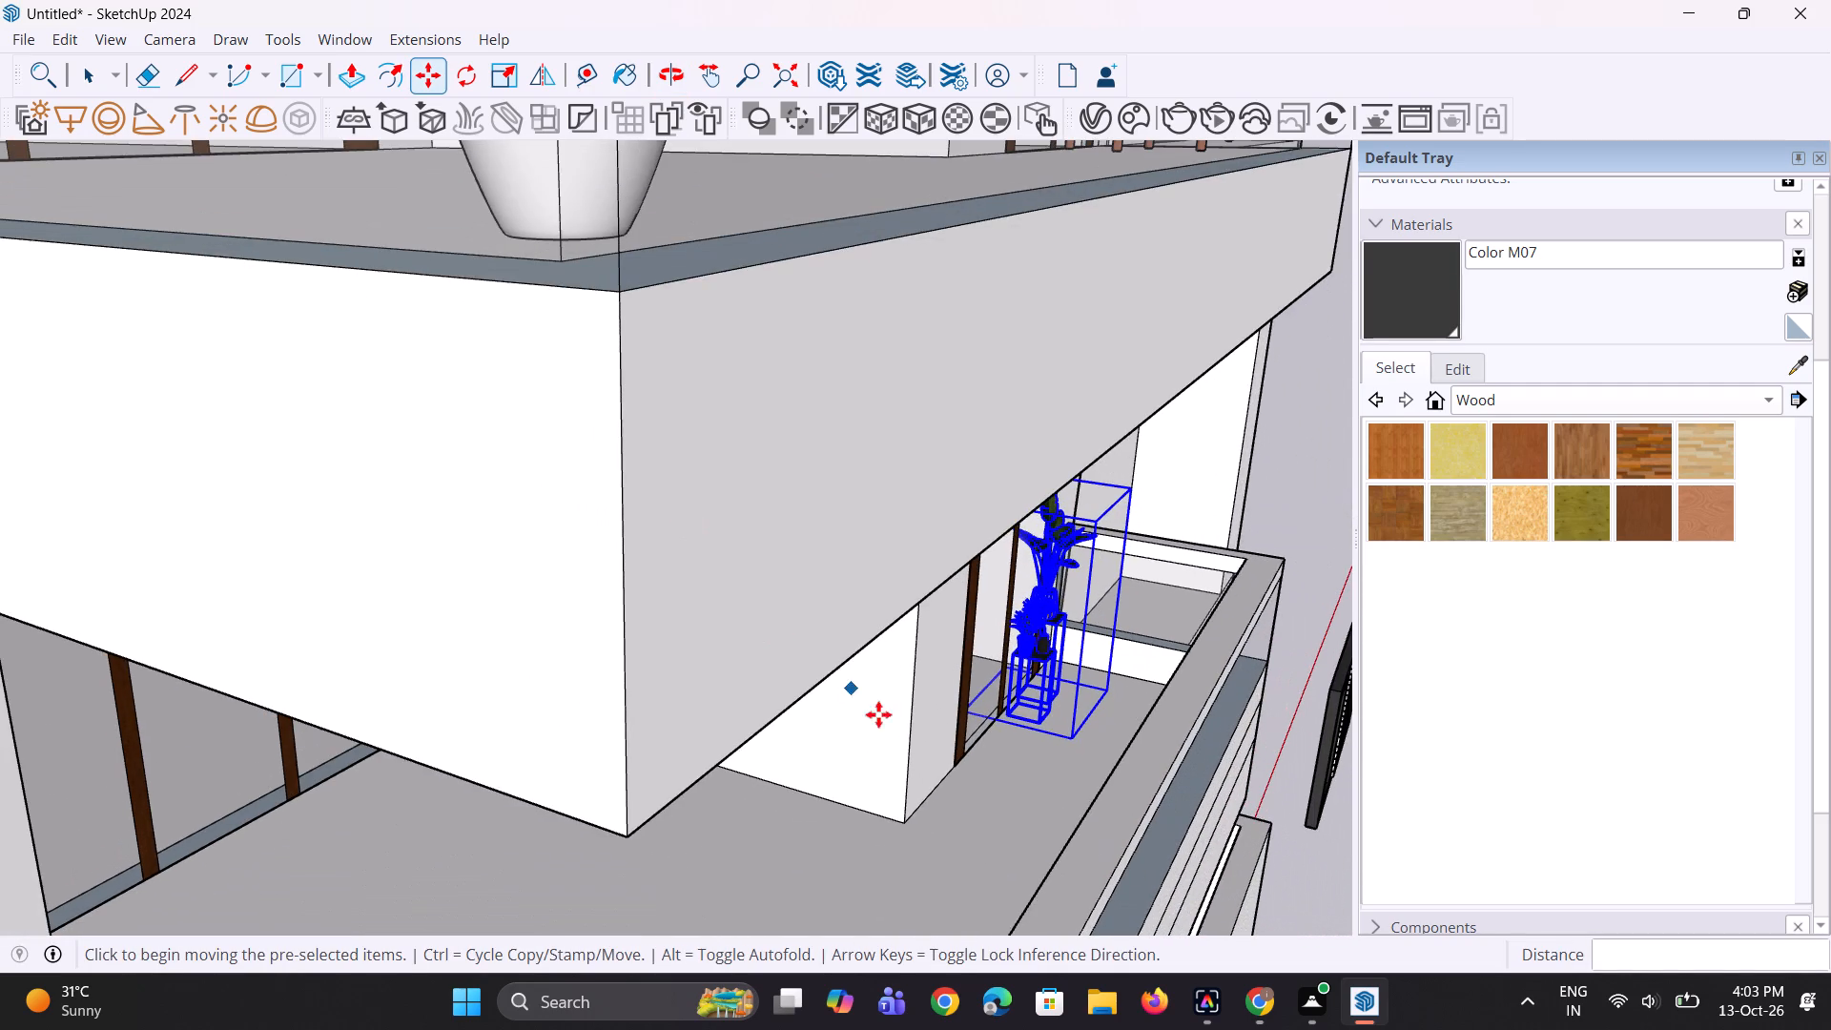
scroll(927, 768, "up", 4)
scroll(1077, 752, "up", 5)
left_click(1145, 719)
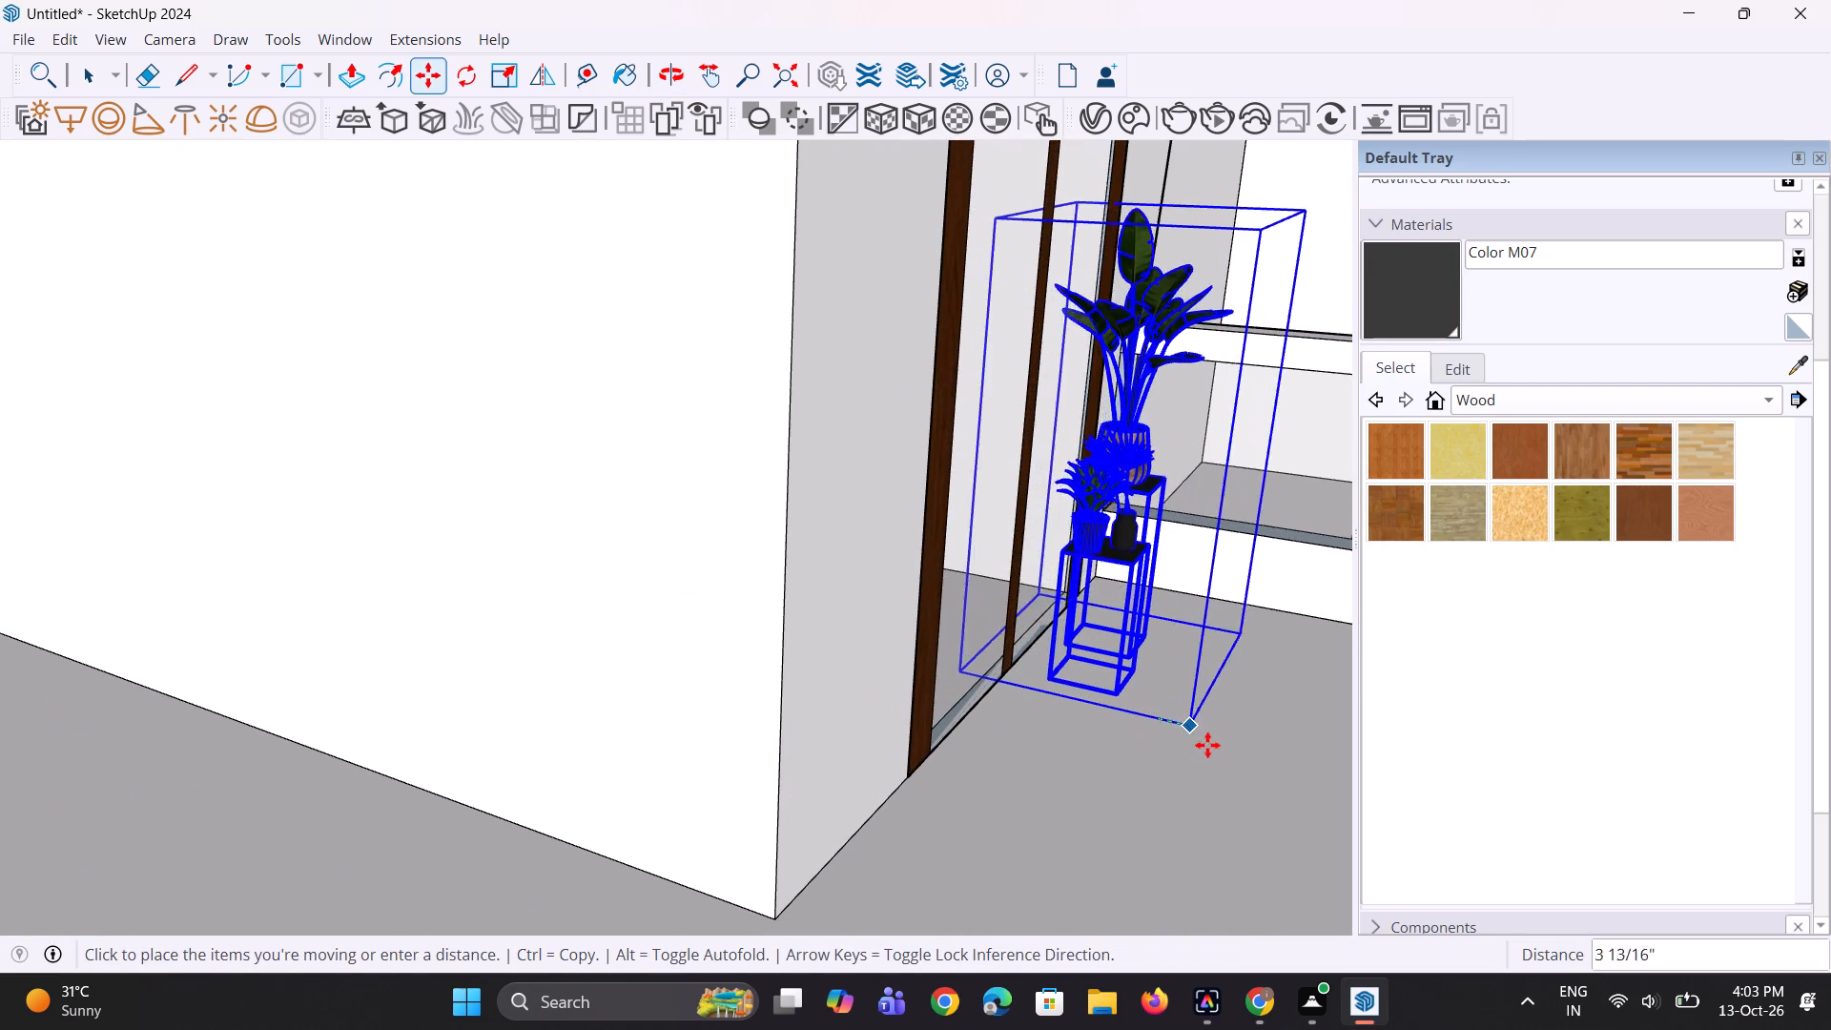
left_click(1250, 743)
scroll(918, 713, "down", 4)
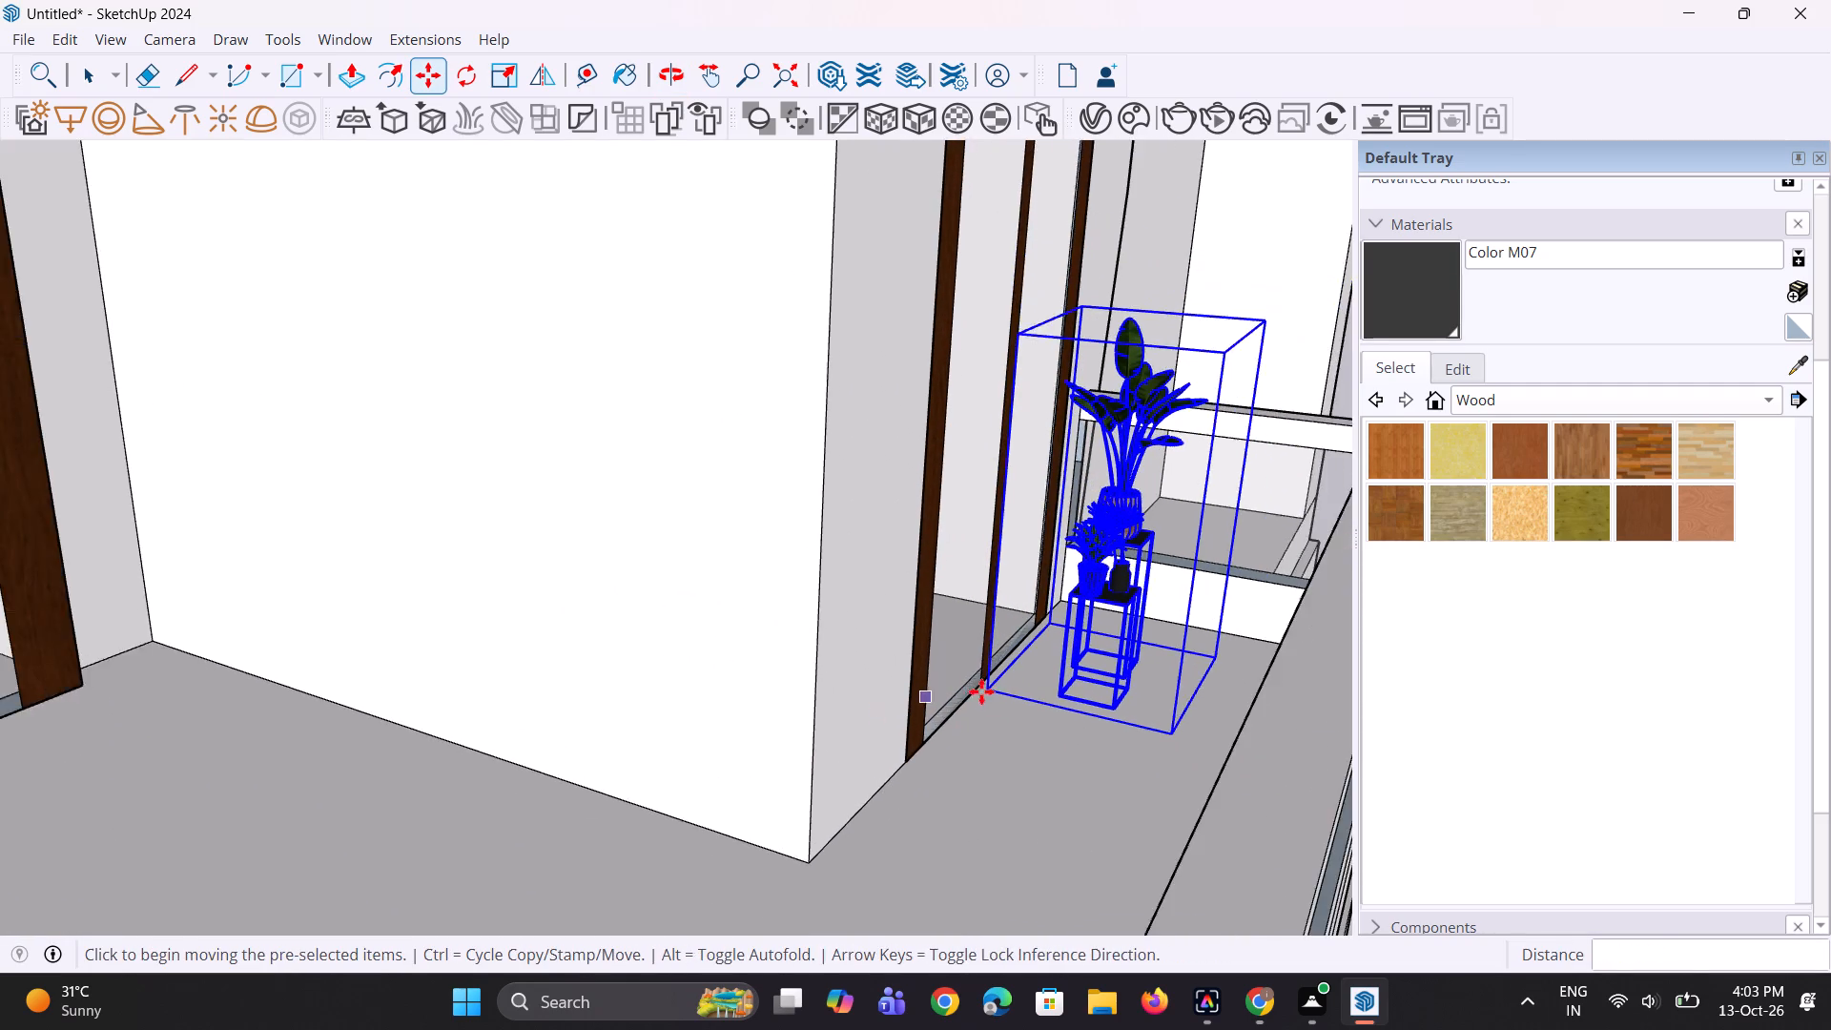
scroll(981, 691, "down", 1)
middle_click_drag(981, 690, 926, 752)
scroll(1053, 782, "up", 4)
left_click(1141, 800)
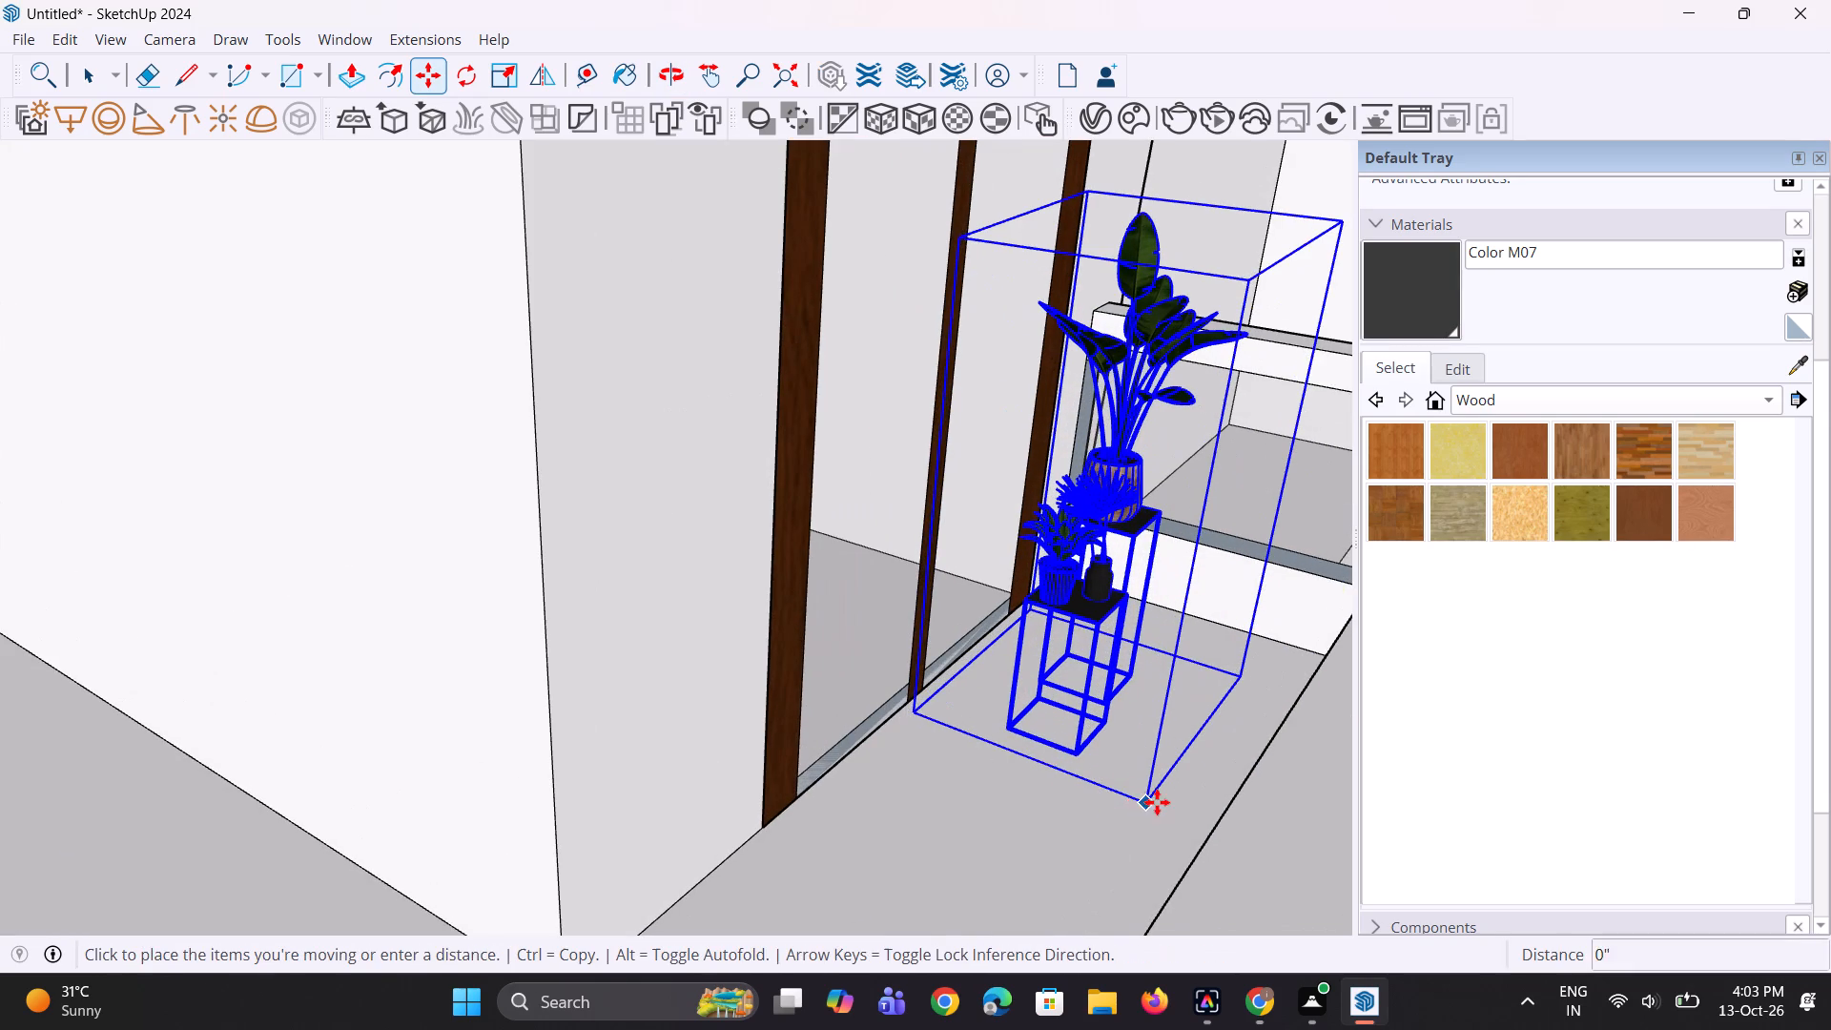
left_click(1200, 820)
Move the plant-stand group about 20' along the red axis to the far end corner of the lower balcony.
scroll(931, 676, "down", 10)
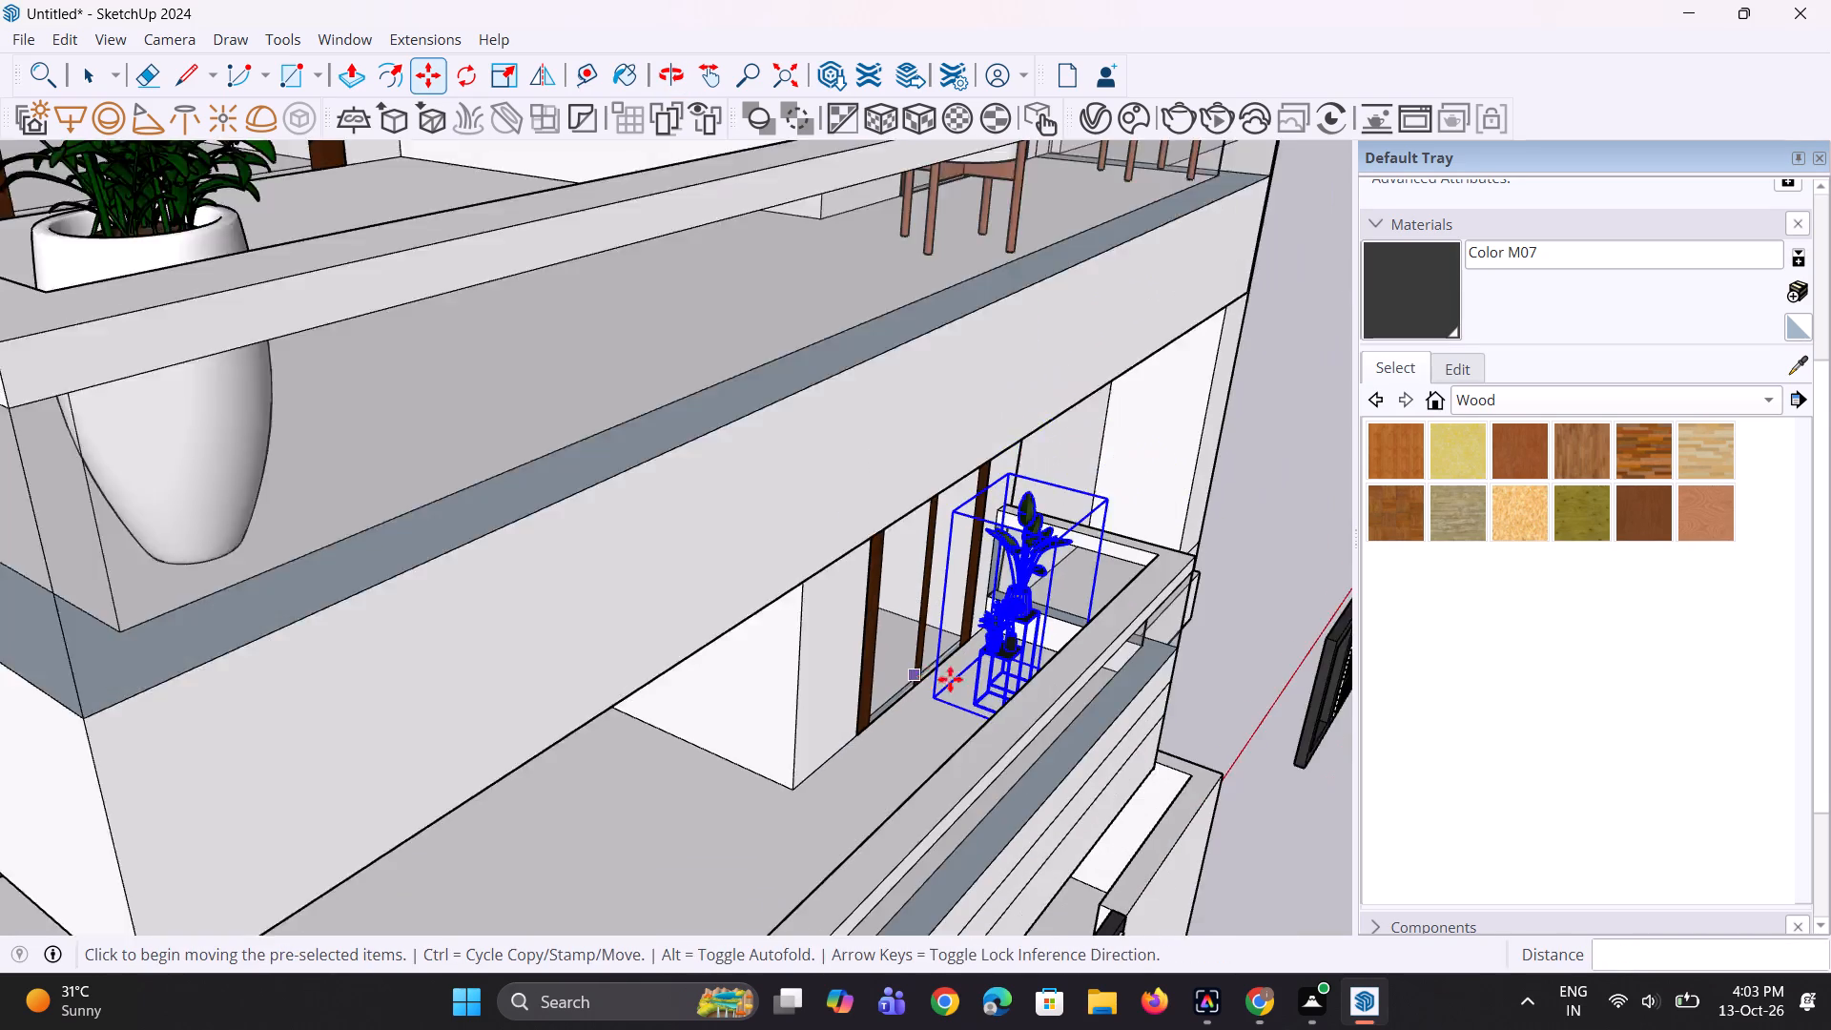
middle_click_drag(978, 685, 938, 784)
scroll(980, 683, "up", 8)
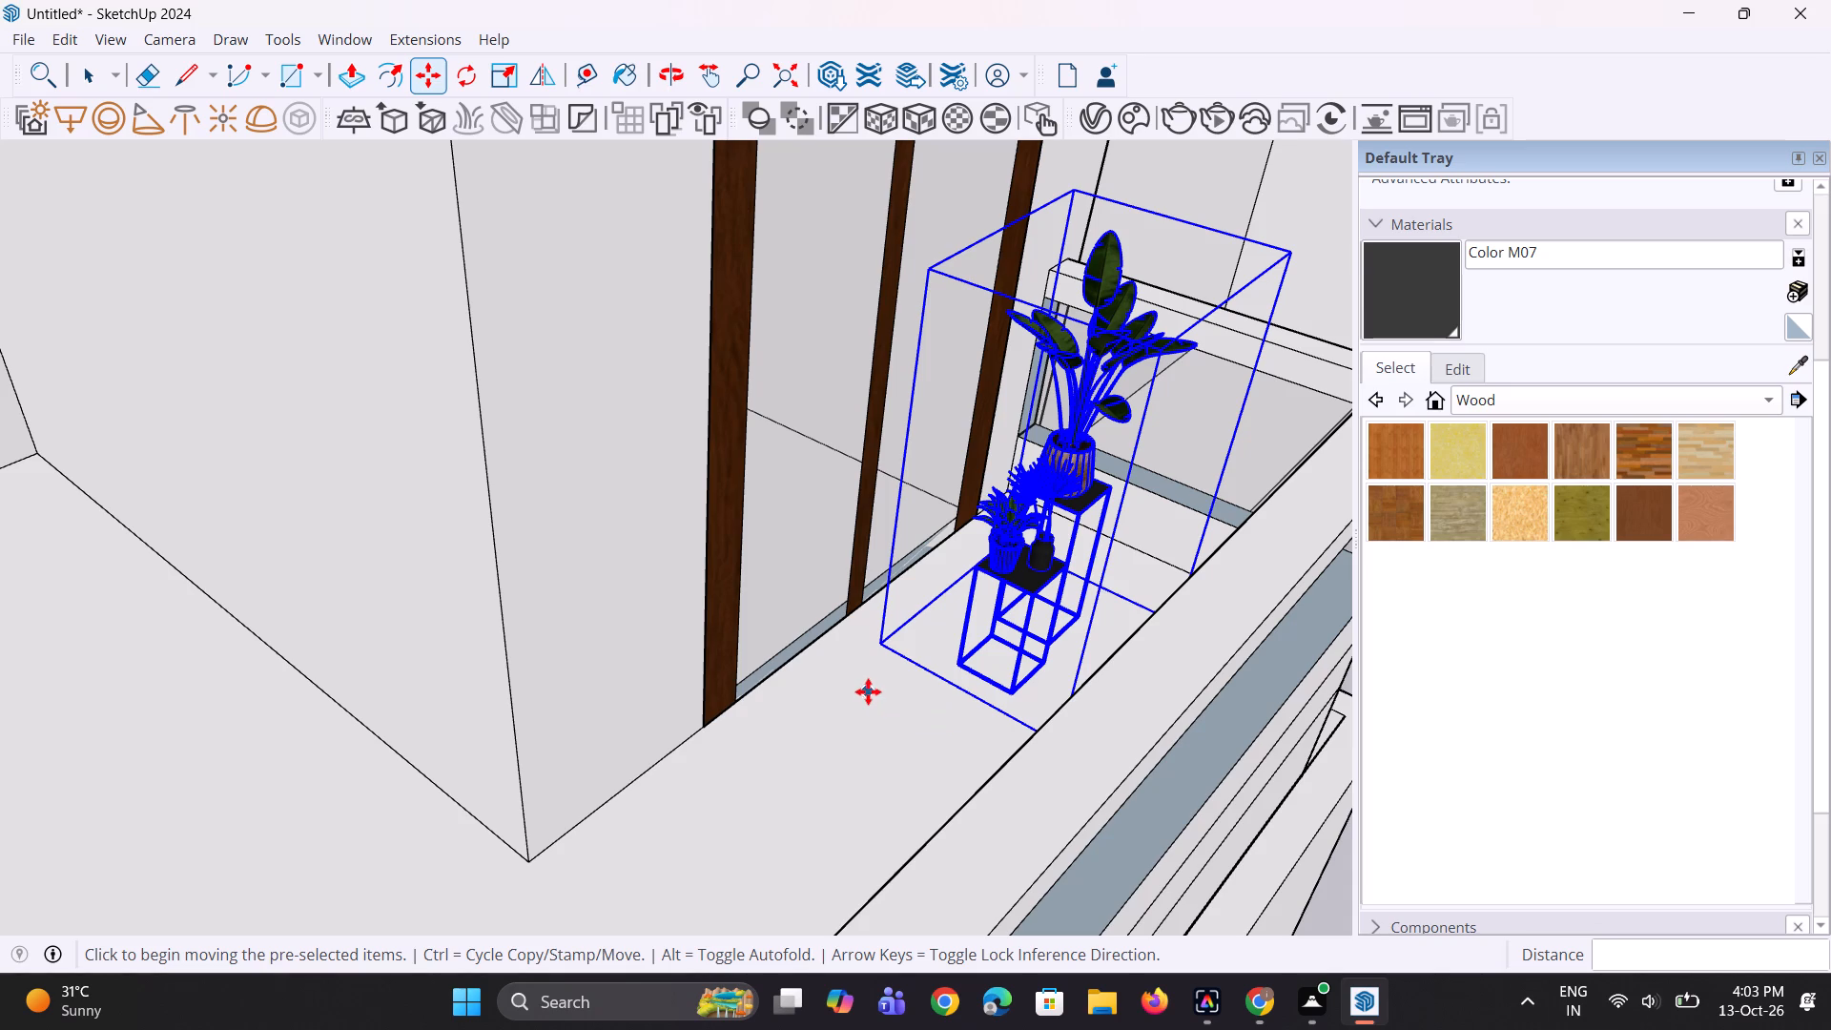
scroll(868, 691, "down", 8)
middle_click_drag(874, 652, 767, 549)
scroll(766, 523, "down", 9)
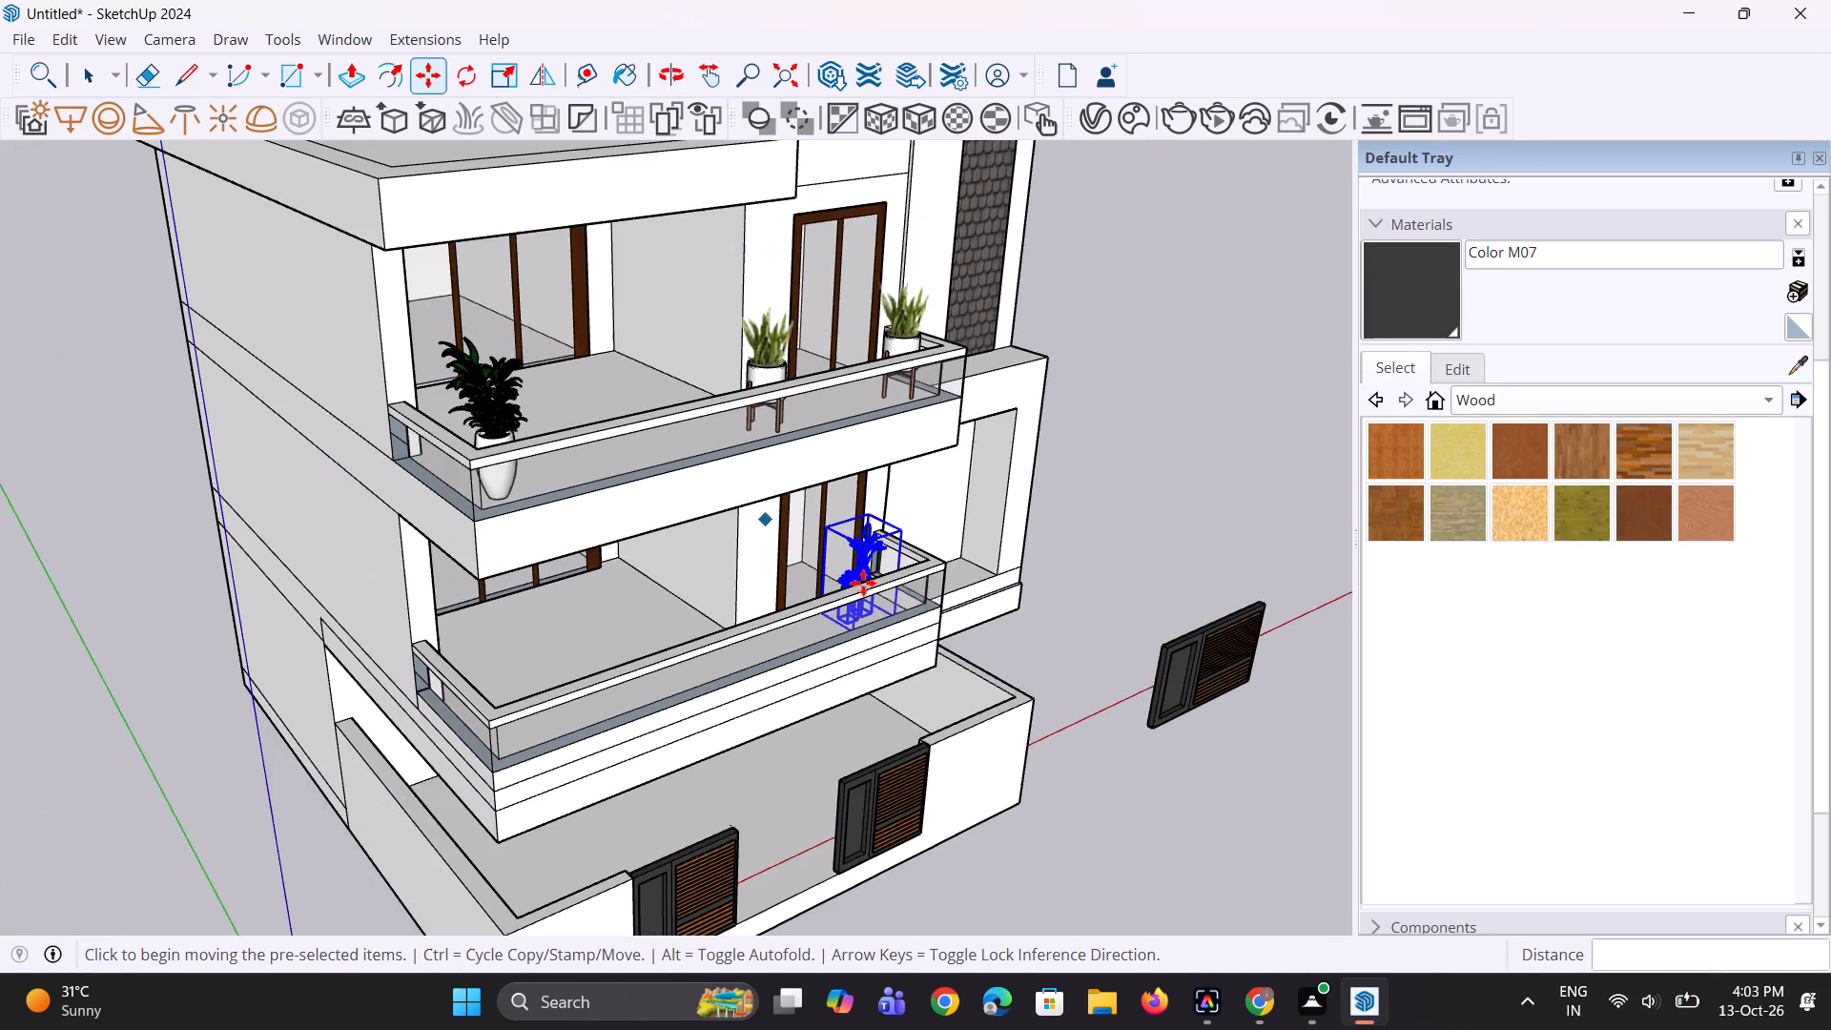
scroll(939, 624, "up", 3)
left_click(814, 635)
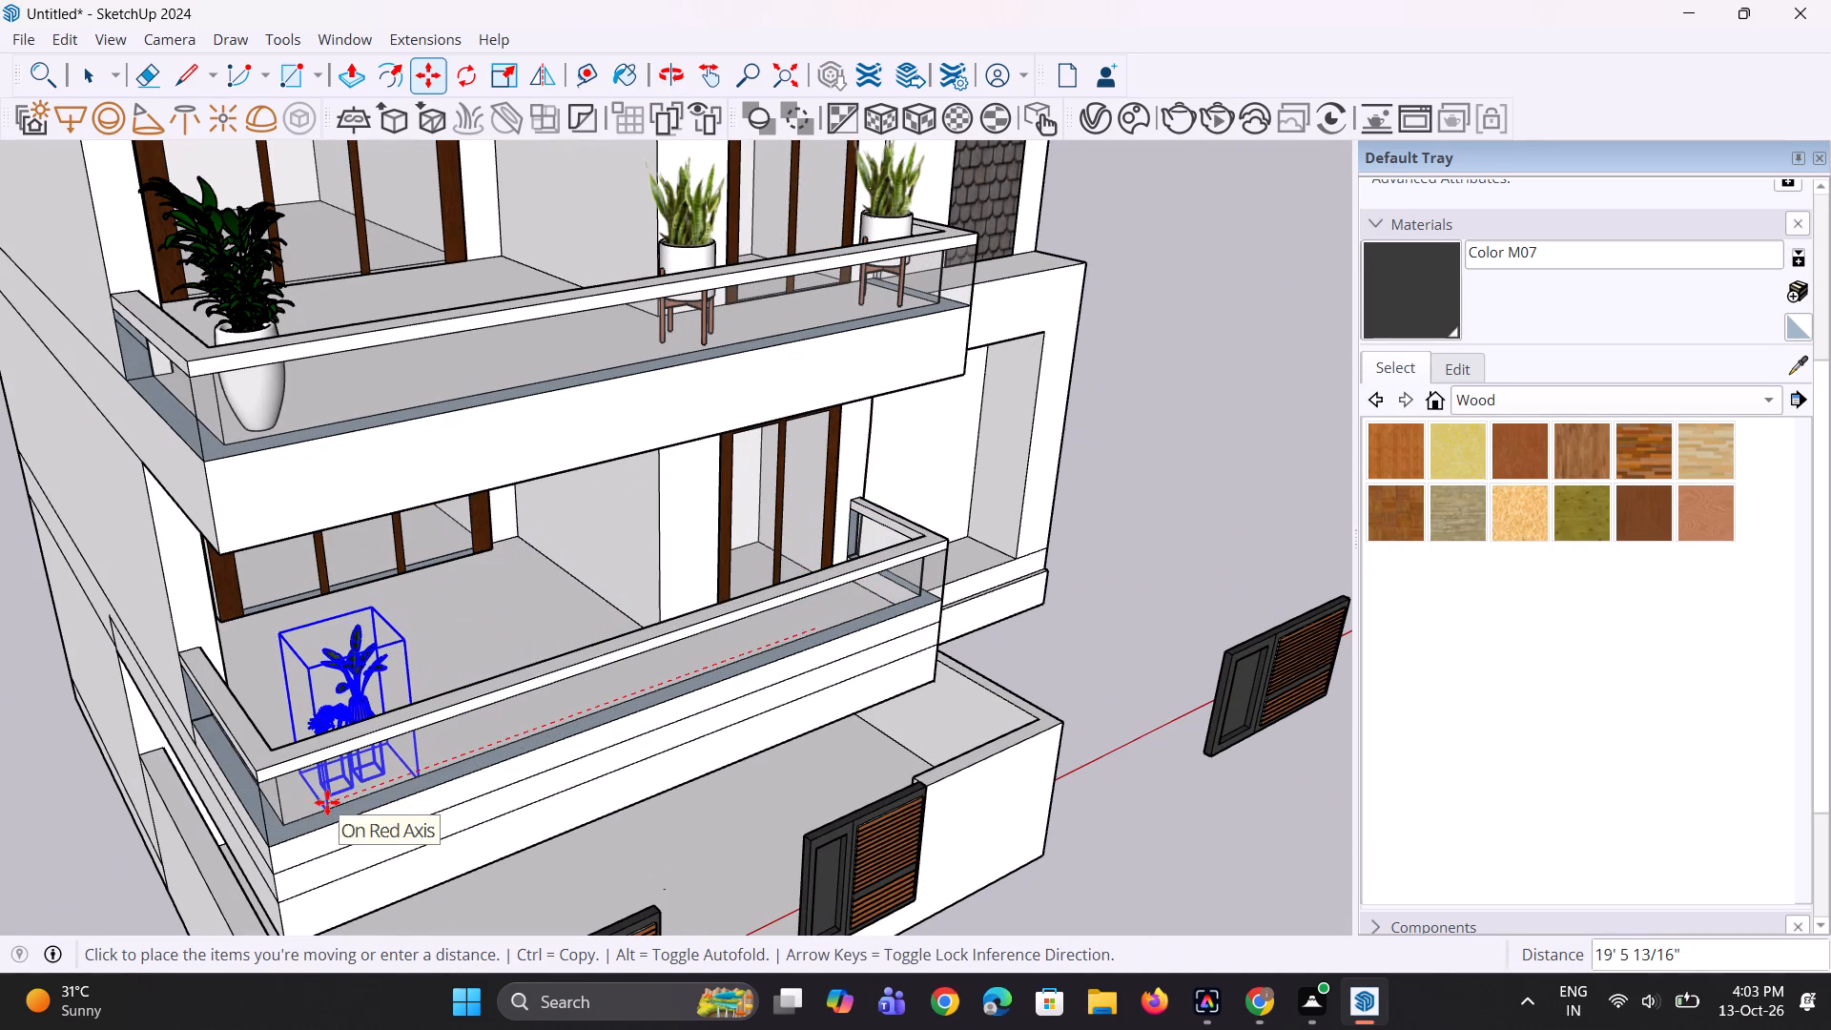
left_click(303, 805)
Move the plant-stand group outward within the lower balcony's end corner, close behind the front railing.
middle_click_drag(384, 724, 799, 734)
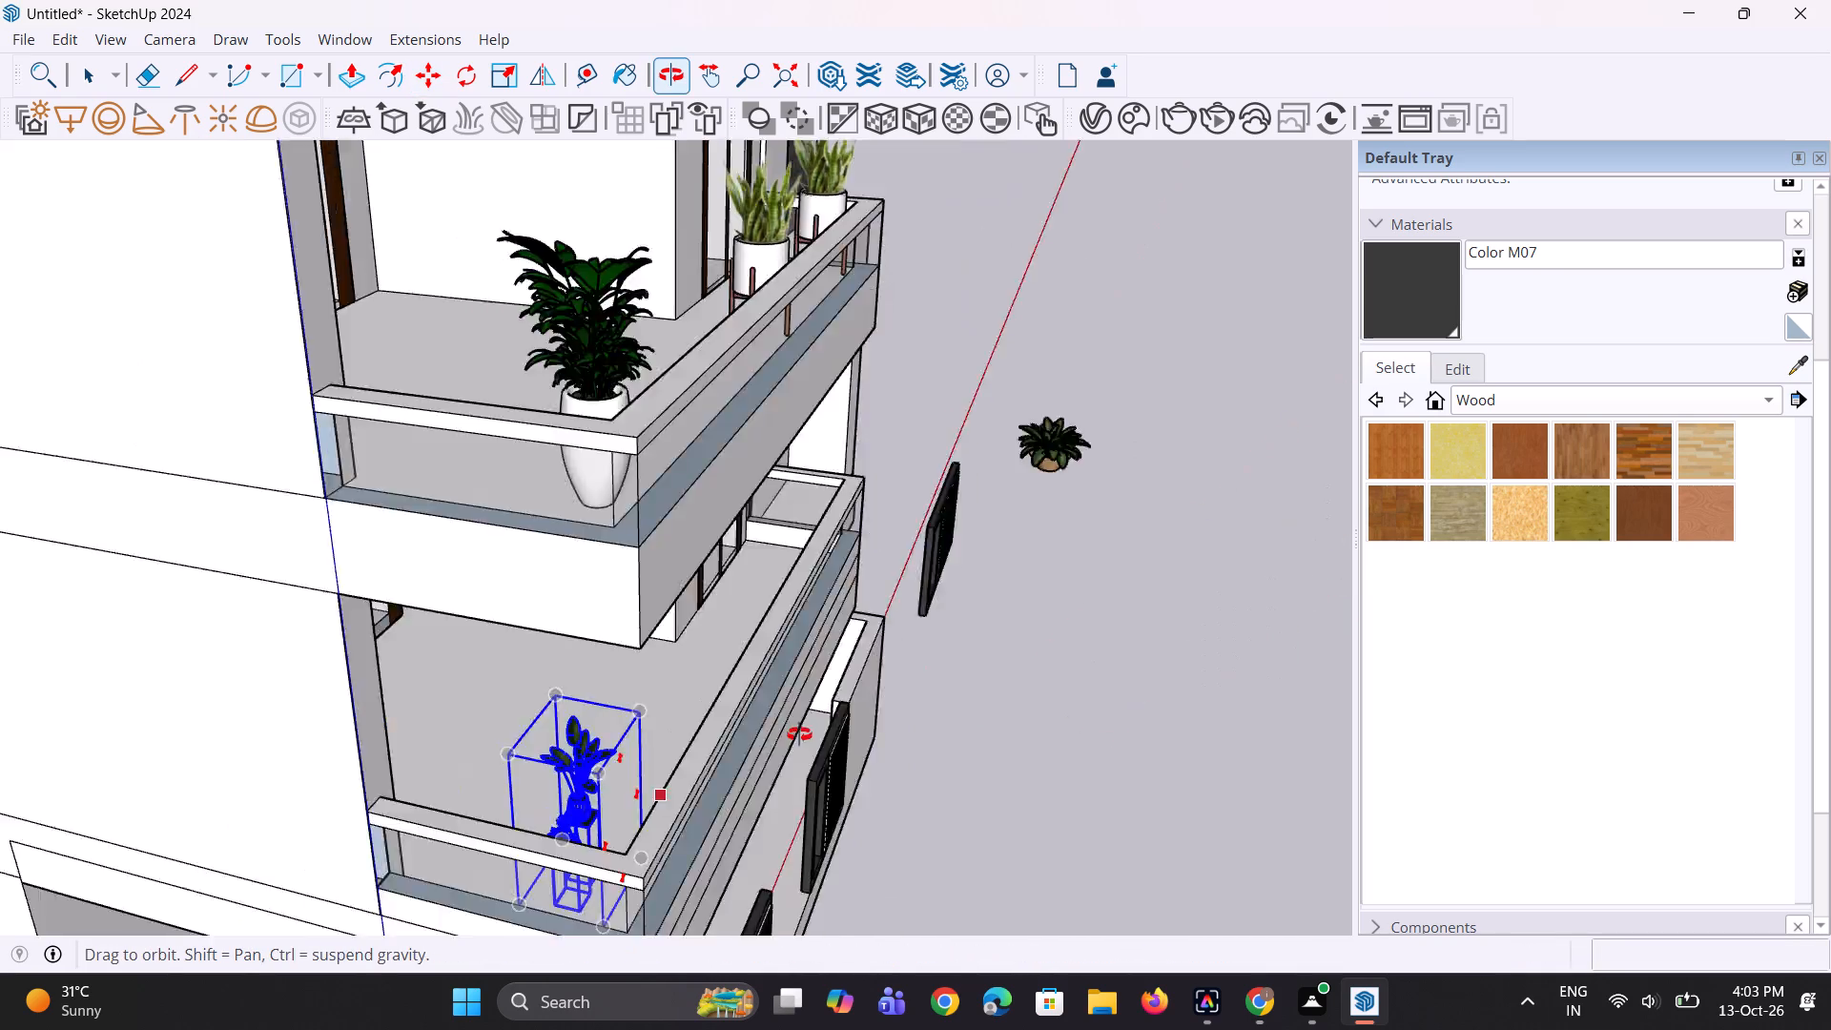
middle_click_drag(799, 734, 840, 725)
scroll(870, 607, "down", 4)
scroll(769, 779, "up", 1)
middle_click_drag(769, 779, 765, 861)
scroll(812, 796, "up", 8)
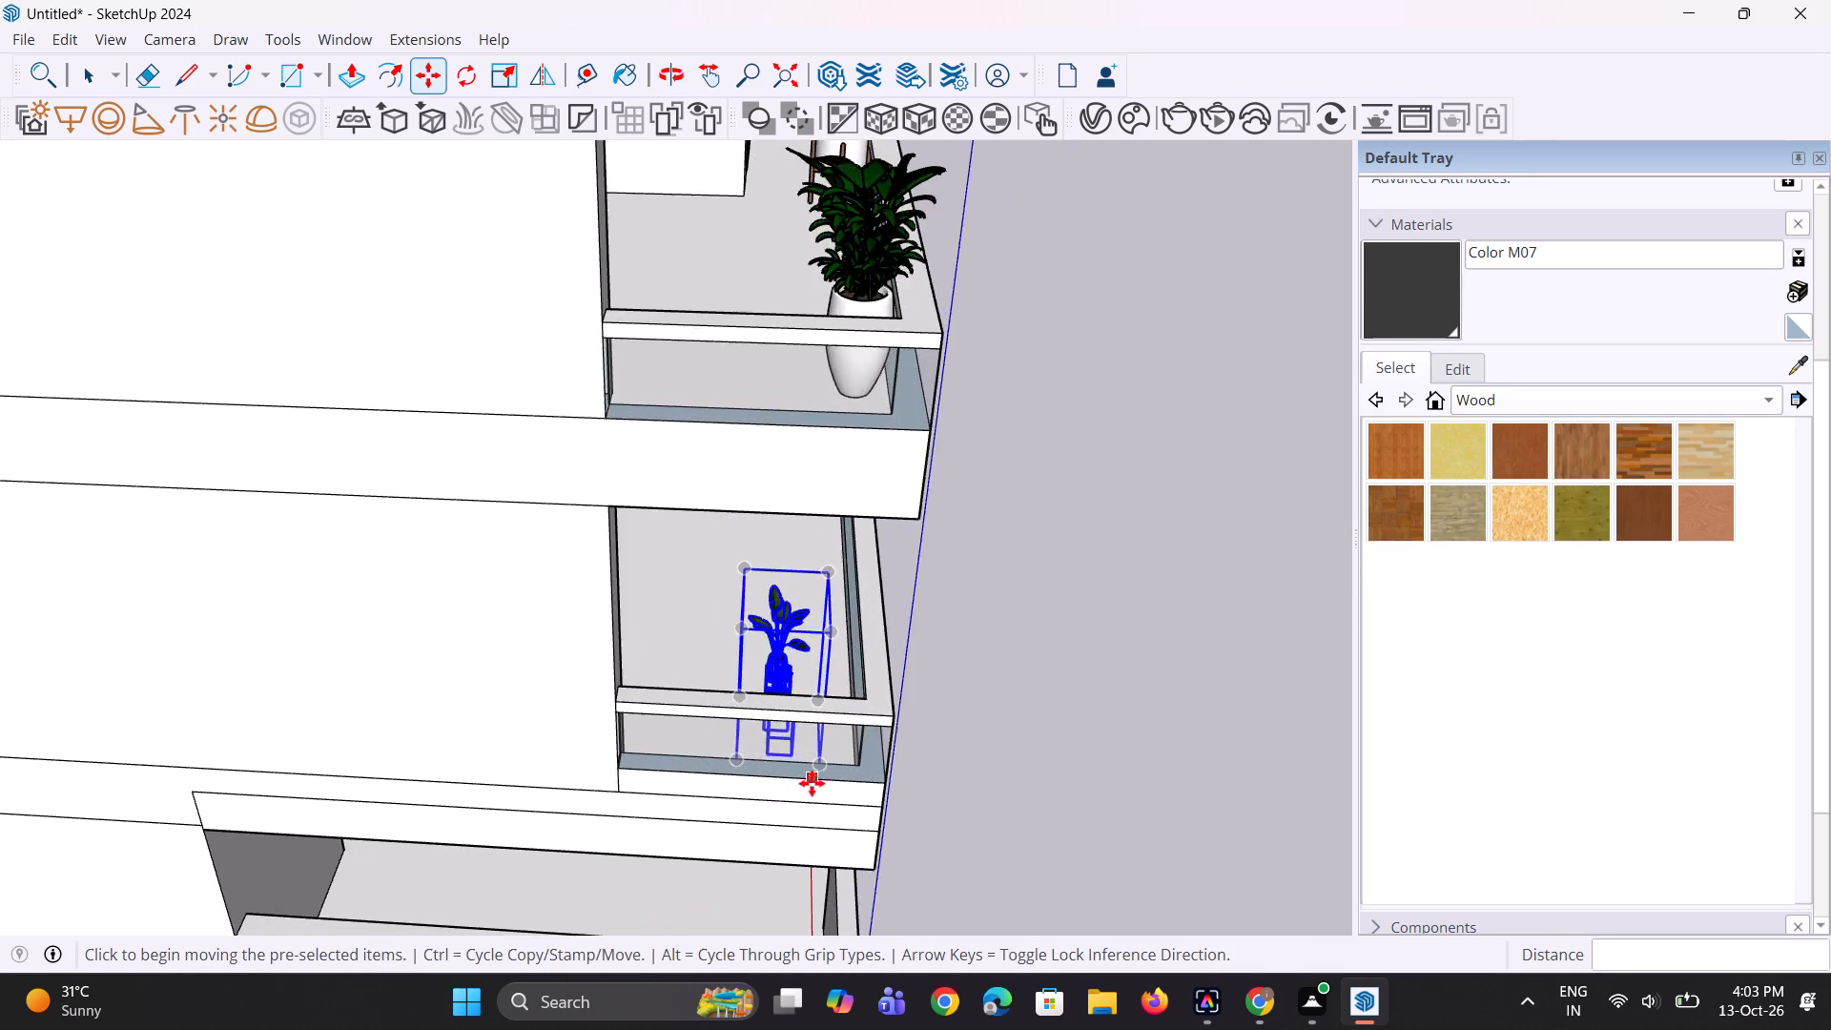
scroll(812, 783, "up", 2)
left_click(813, 754)
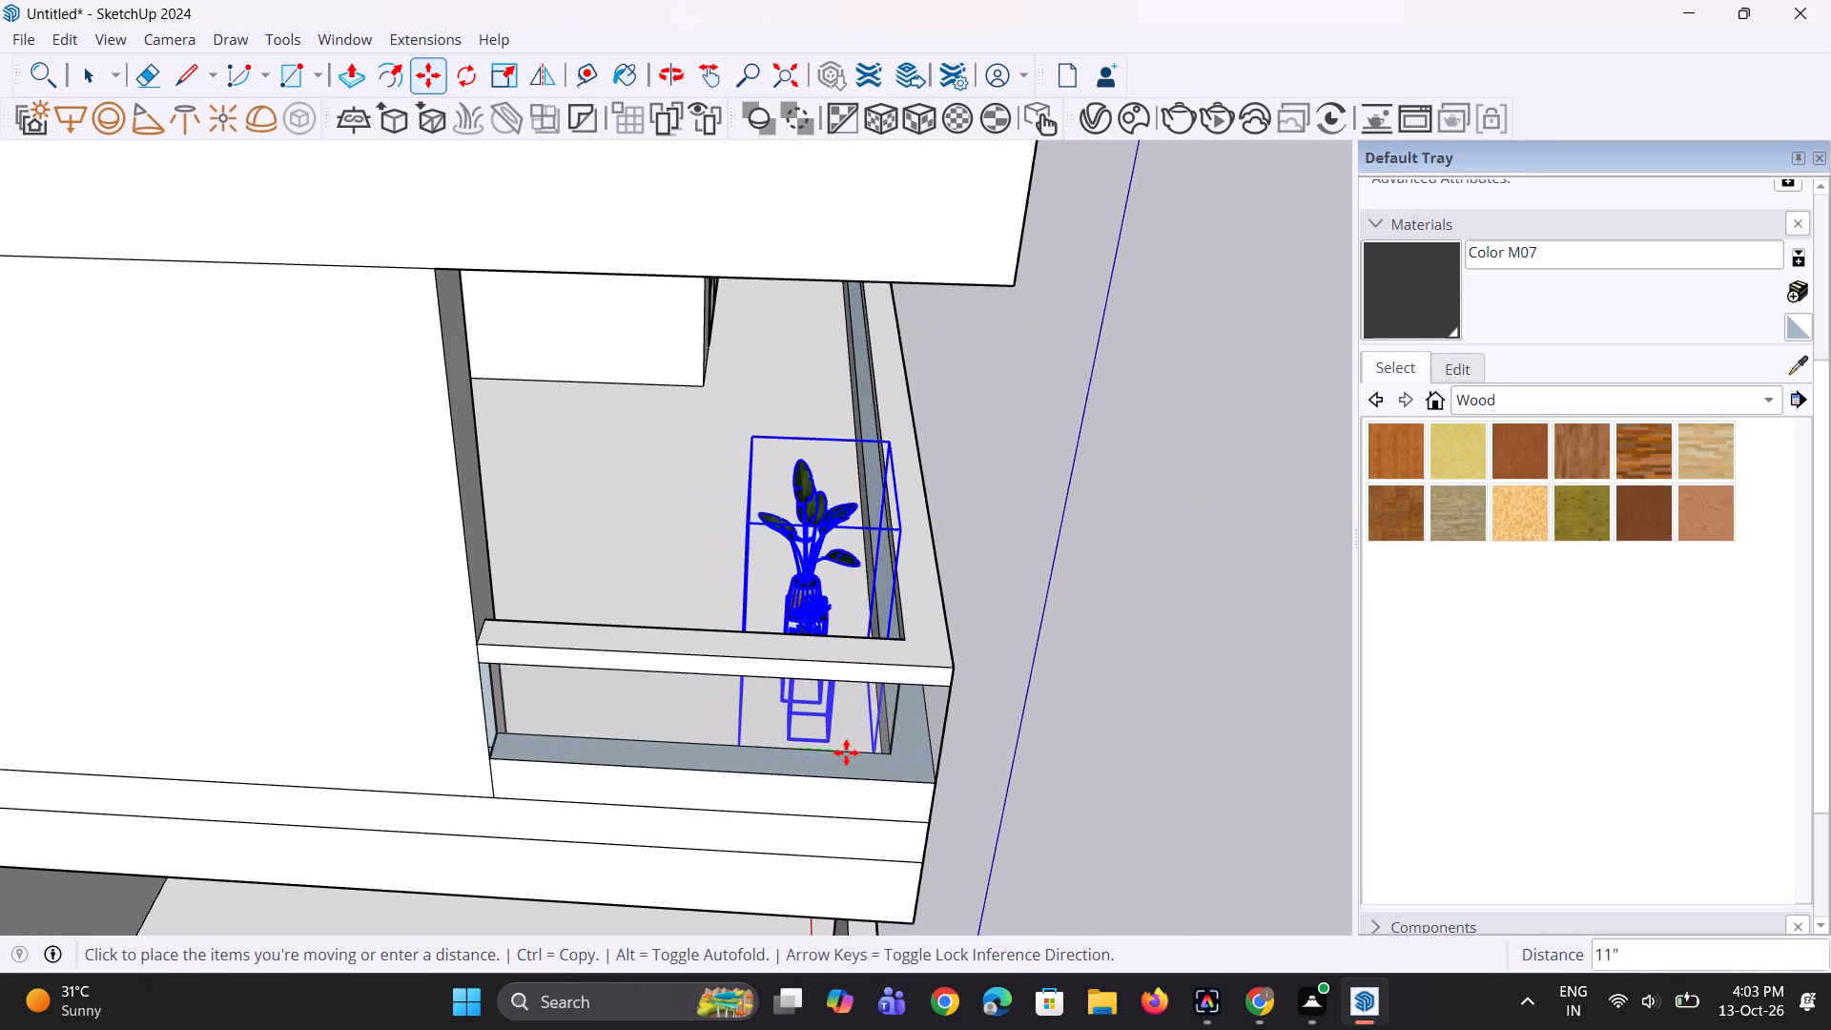
left_click(869, 752)
Stretch the plant-stand group along the green axis by a factor of about 1.55.
middle_click_drag(908, 740, 569, 649)
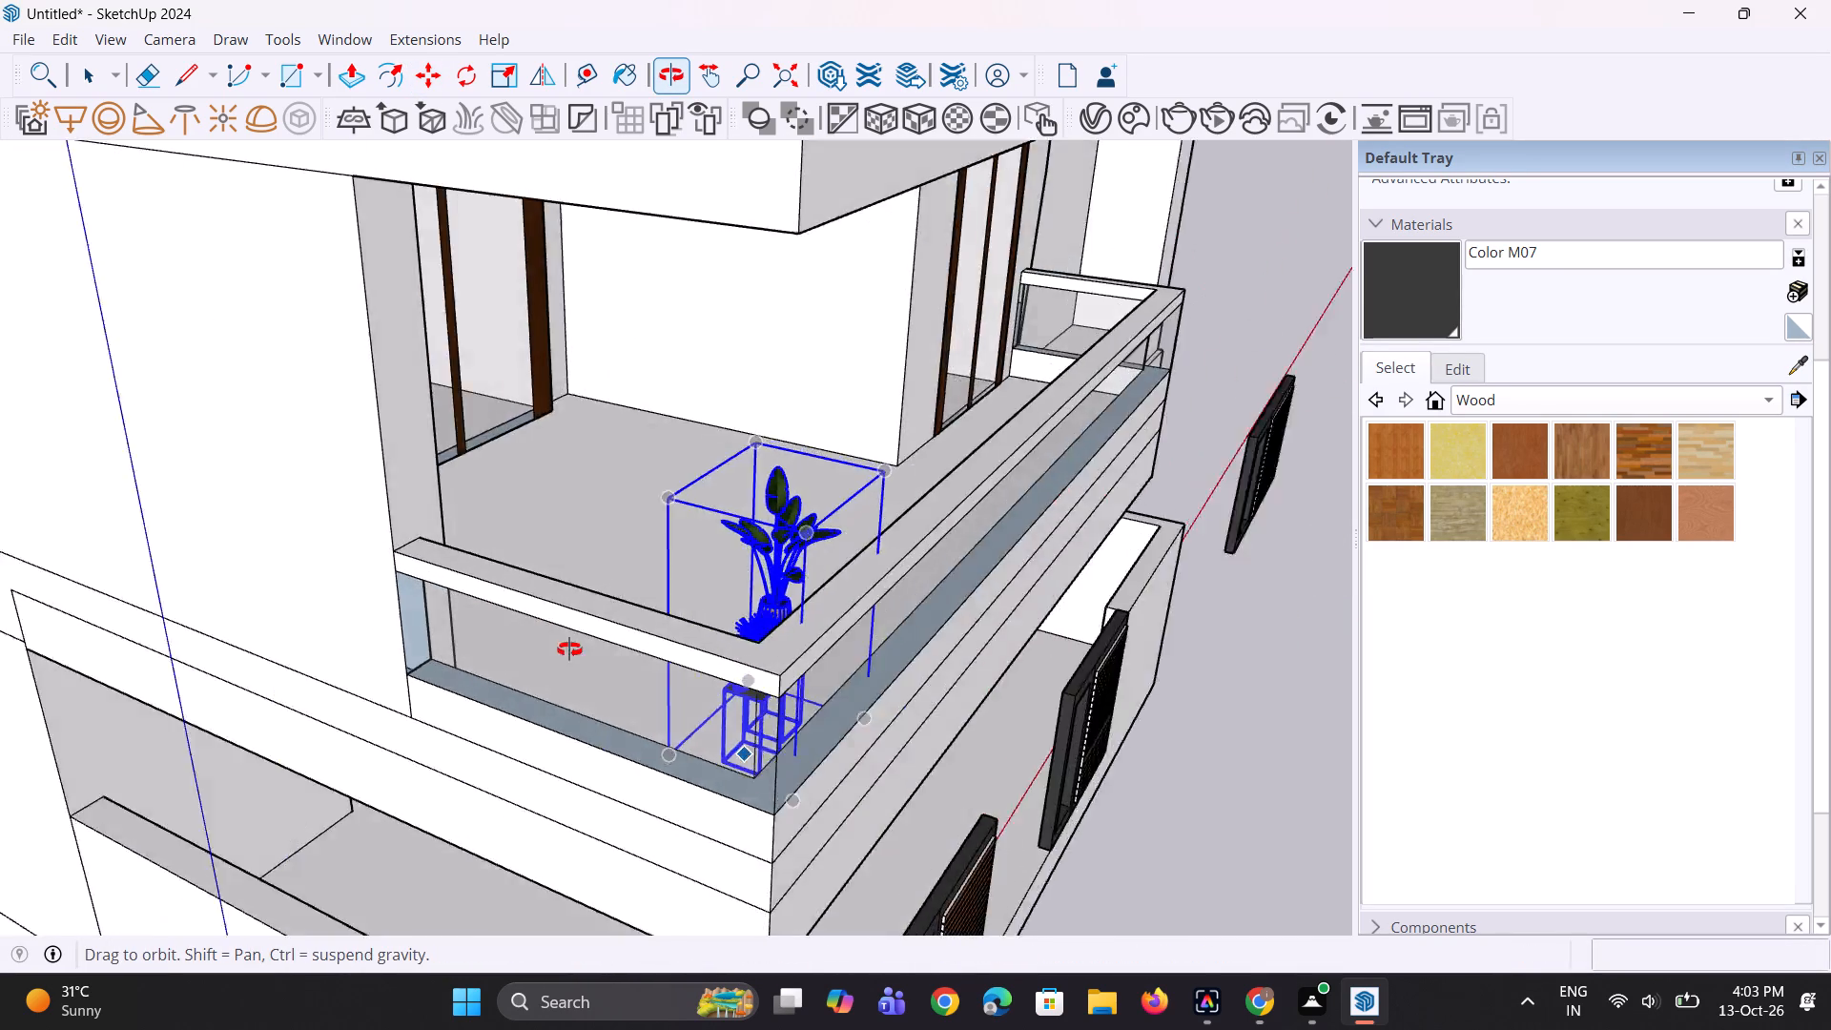
middle_click_drag(569, 649, 357, 566)
scroll(640, 519, "up", 5)
key("s")
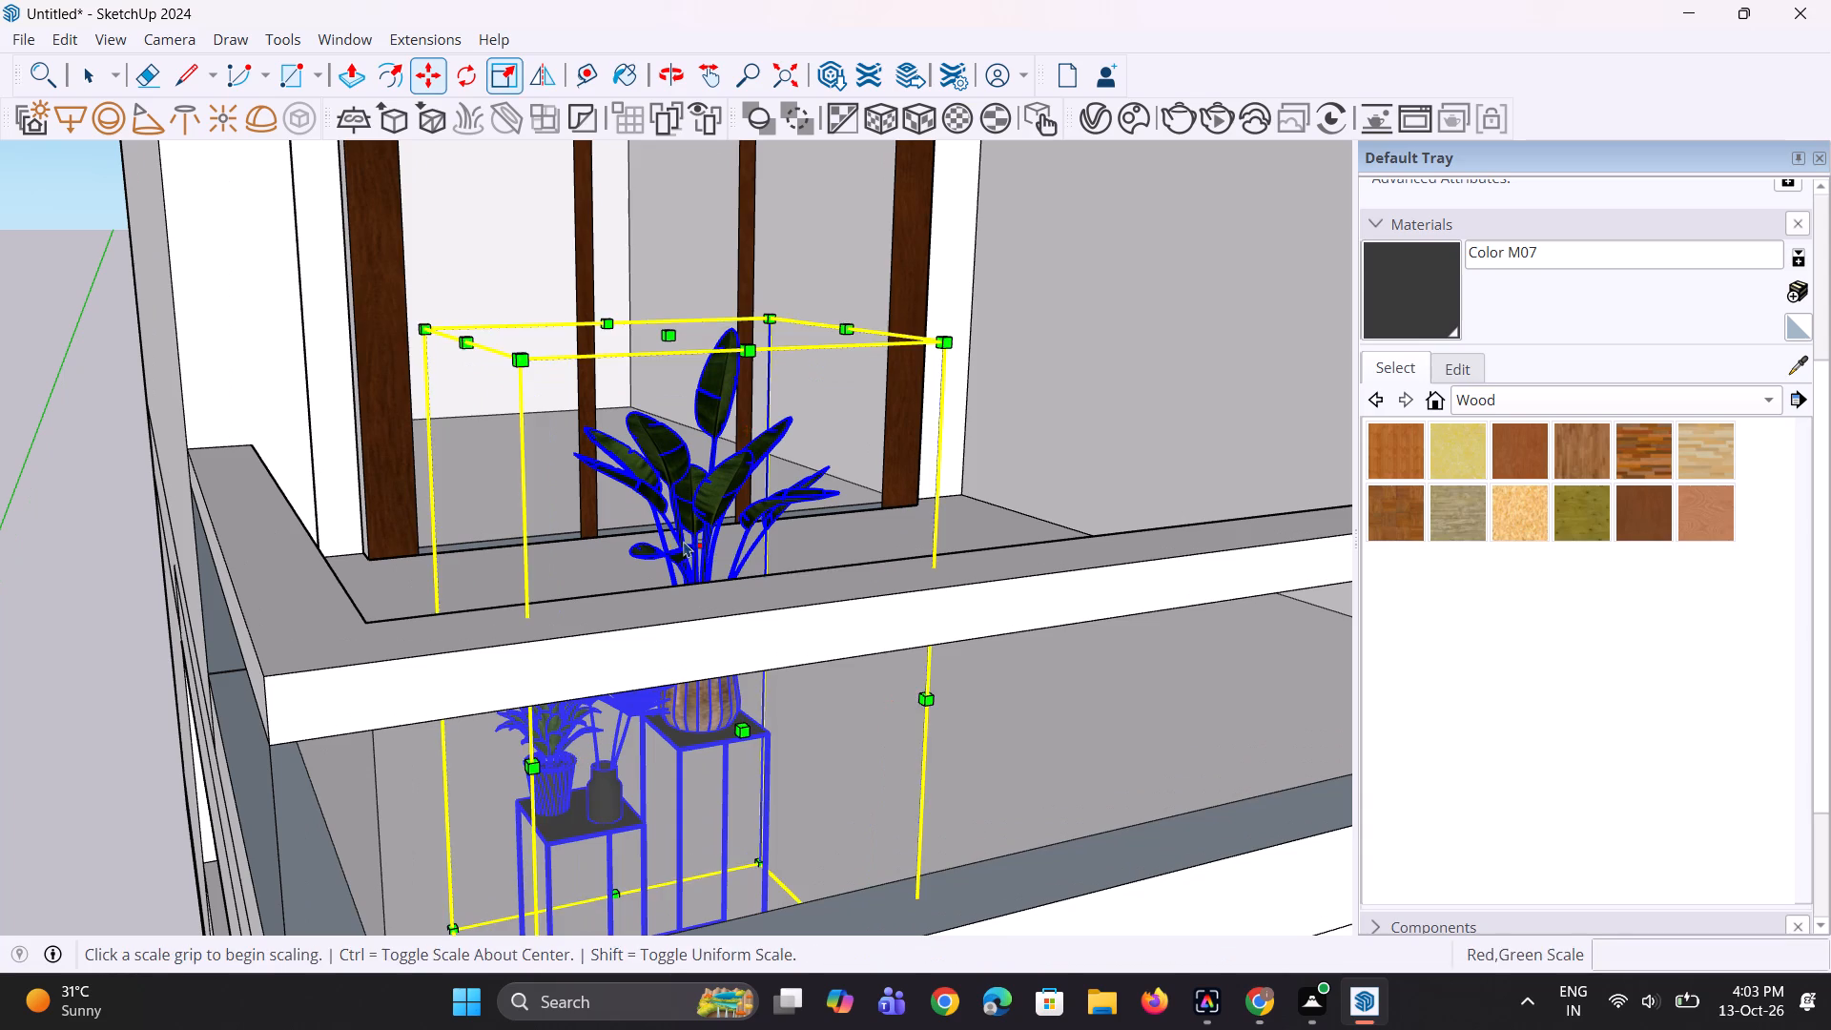
middle_click_drag(687, 542, 1117, 630)
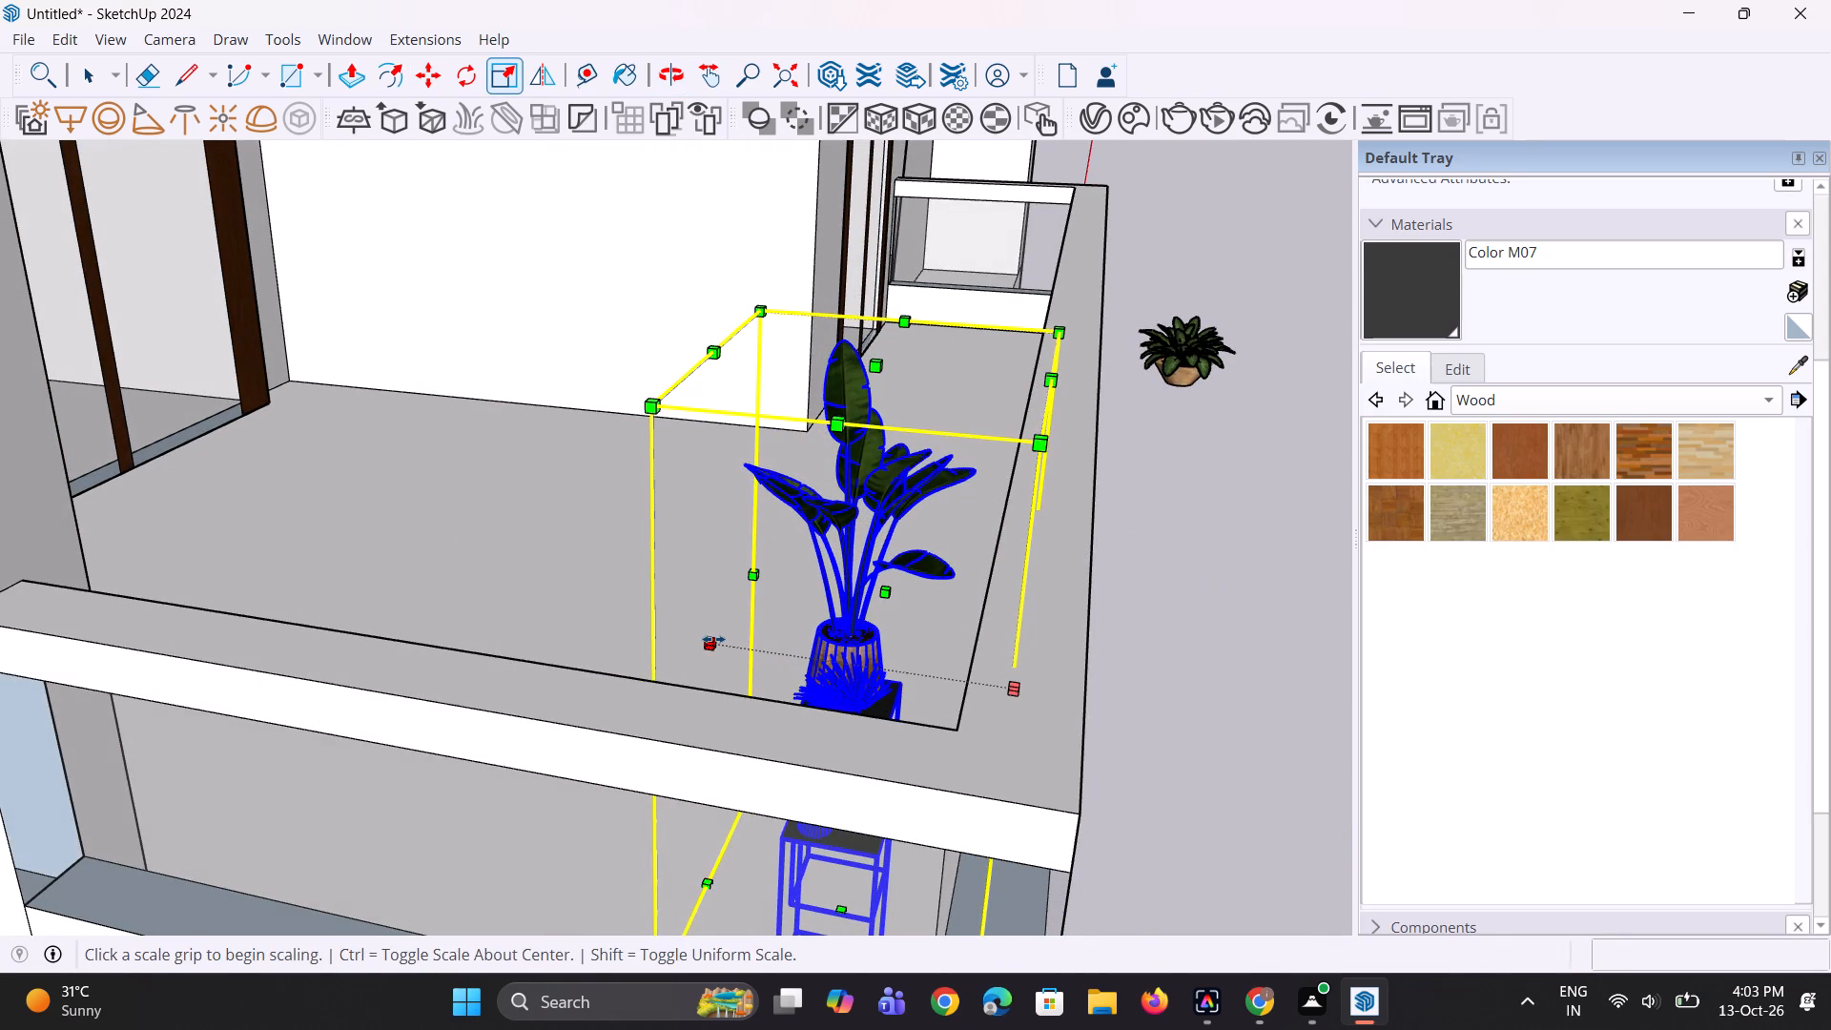
left_click(713, 639)
left_click(560, 629)
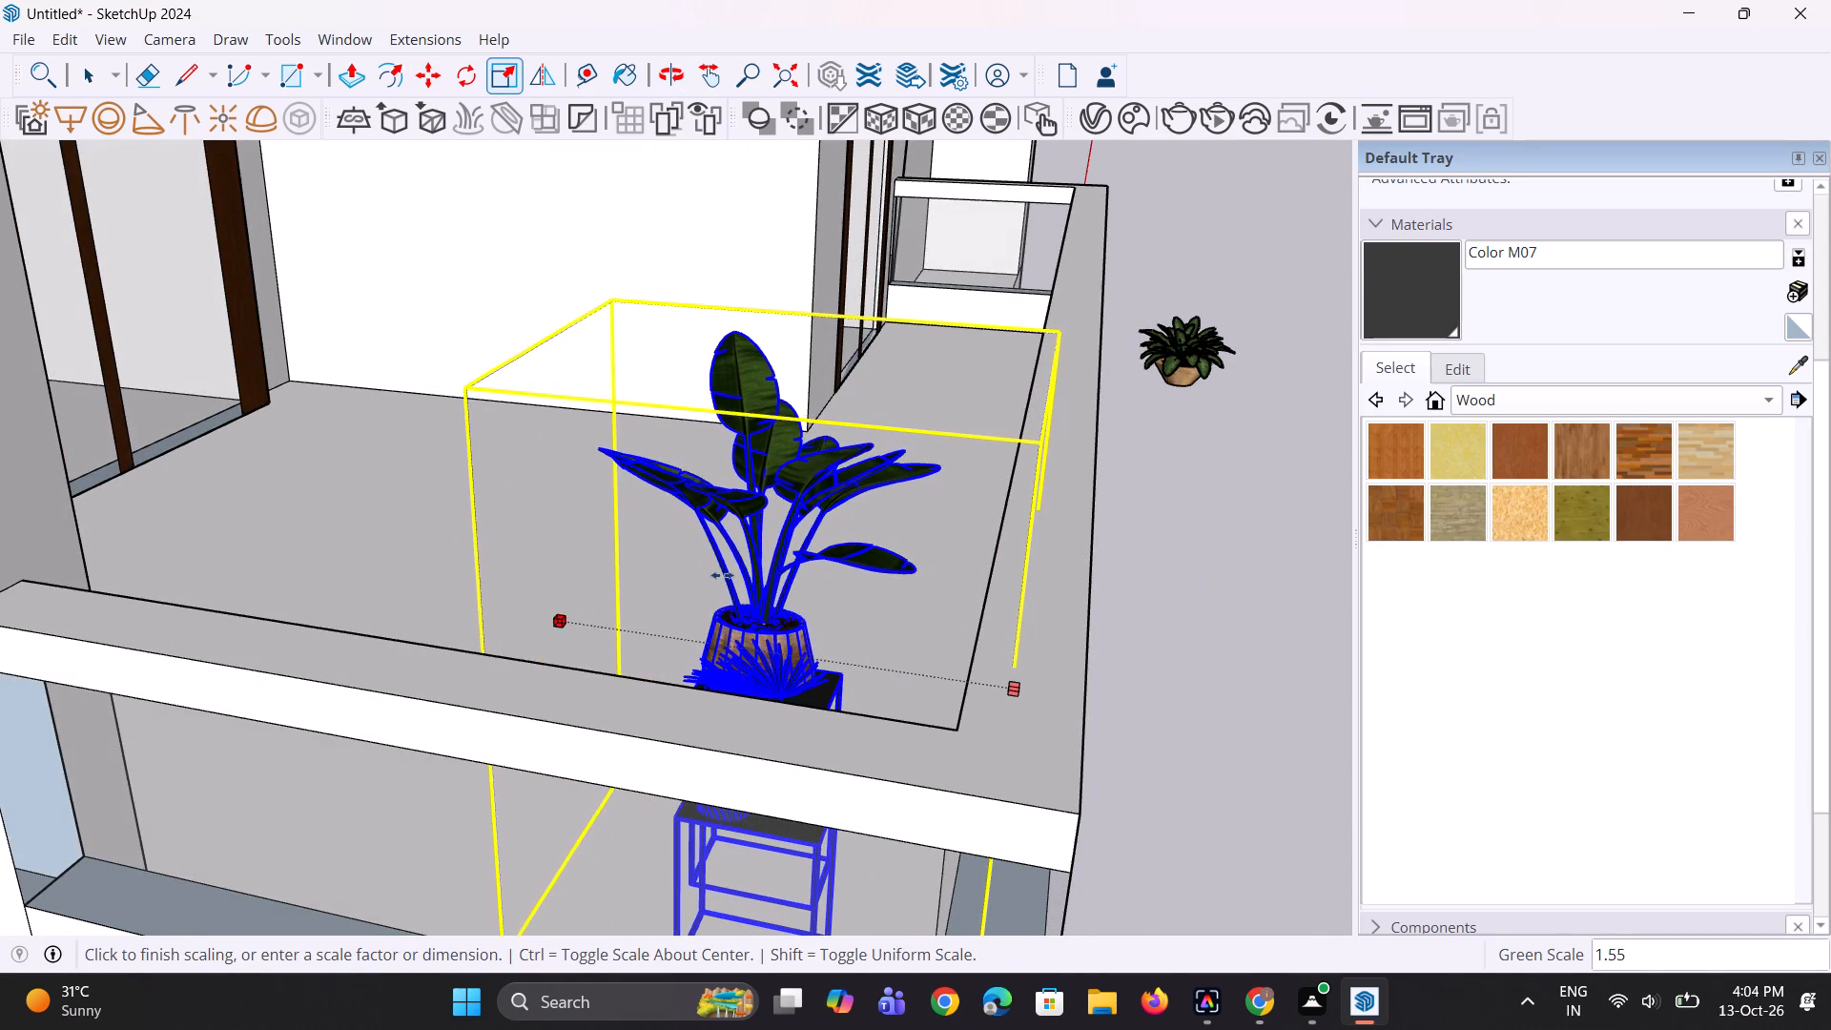
Move the stretched plant-stand group about 6" along the green axis toward the front railing, and deselect it.
scroll(753, 522, "down", 5)
middle_click_drag(747, 548, 838, 607)
scroll(829, 724, "up", 3)
key("m")
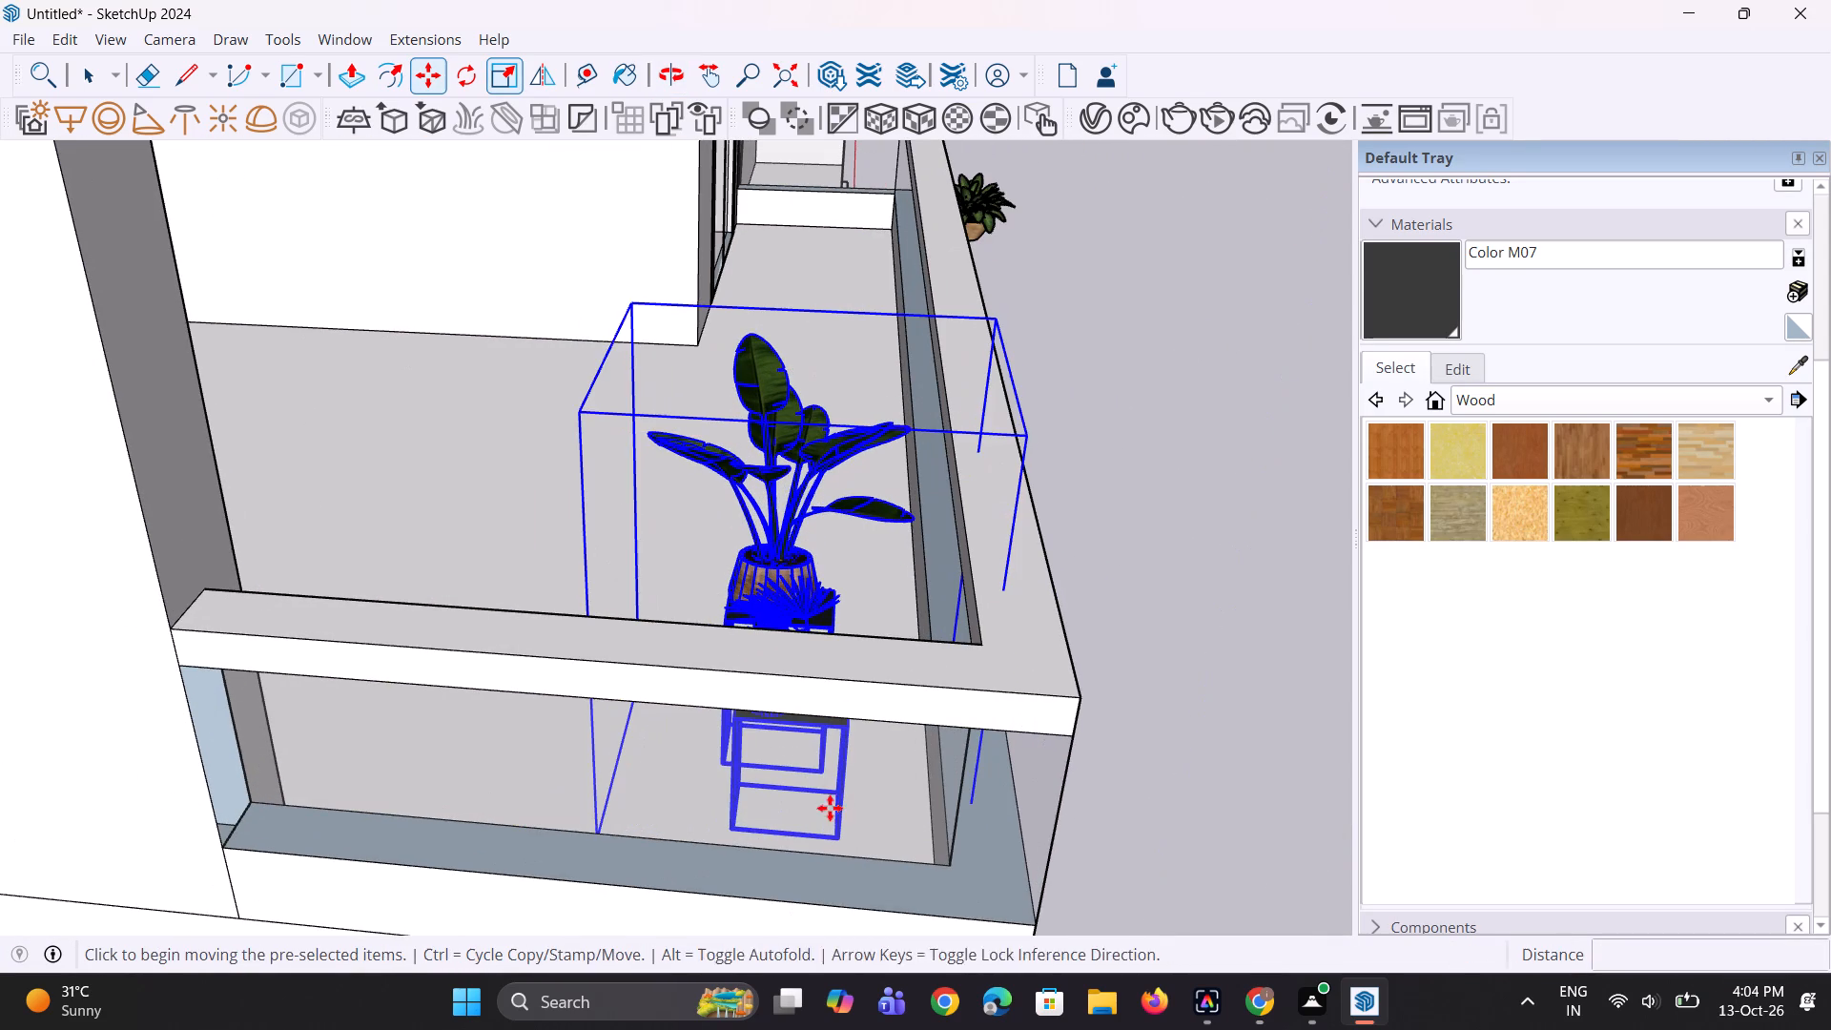
left_click(844, 819)
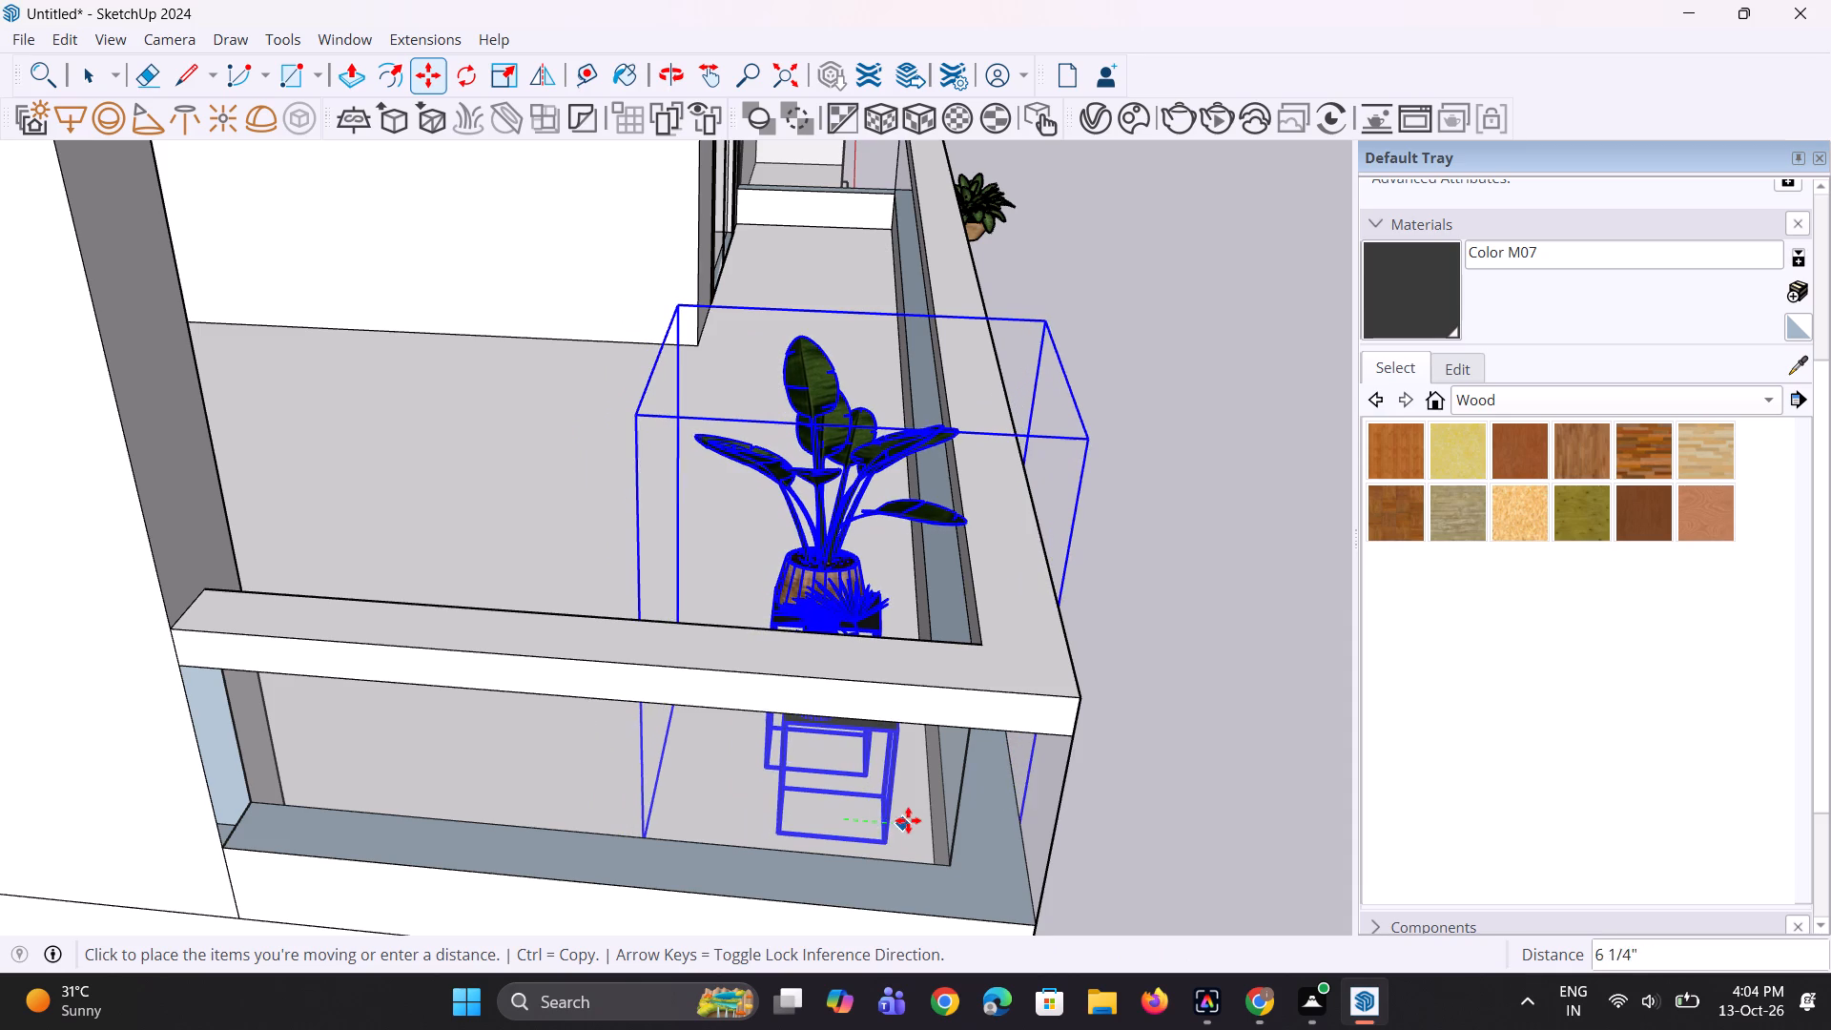
left_click(912, 820)
middle_click_drag(931, 799, 504, 552)
scroll(504, 499, "down", 10)
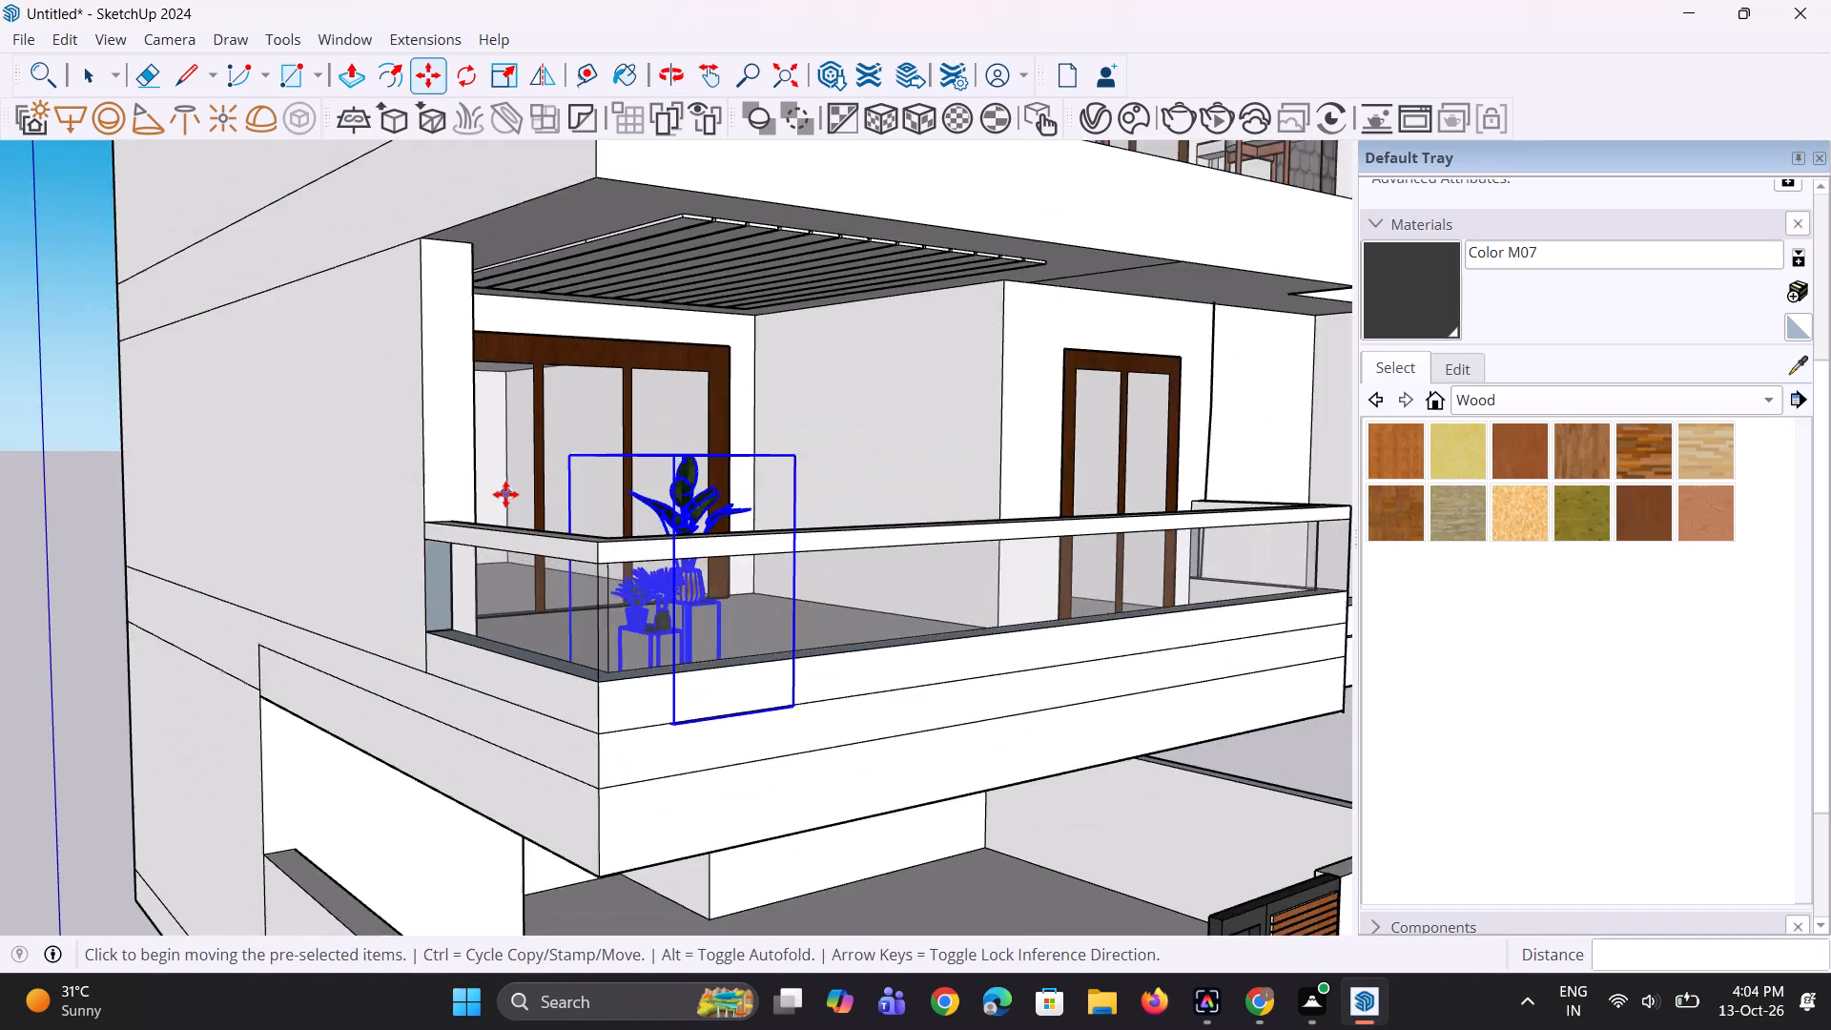
scroll(505, 494, "down", 1)
middle_click_drag(734, 575, 580, 638)
key("space")
key("space")
left_click(1247, 686)
Copy the large plant in the tall white pot from the top balcony's corner to the lower balcony, about 21' away.
scroll(748, 584, "up", 2)
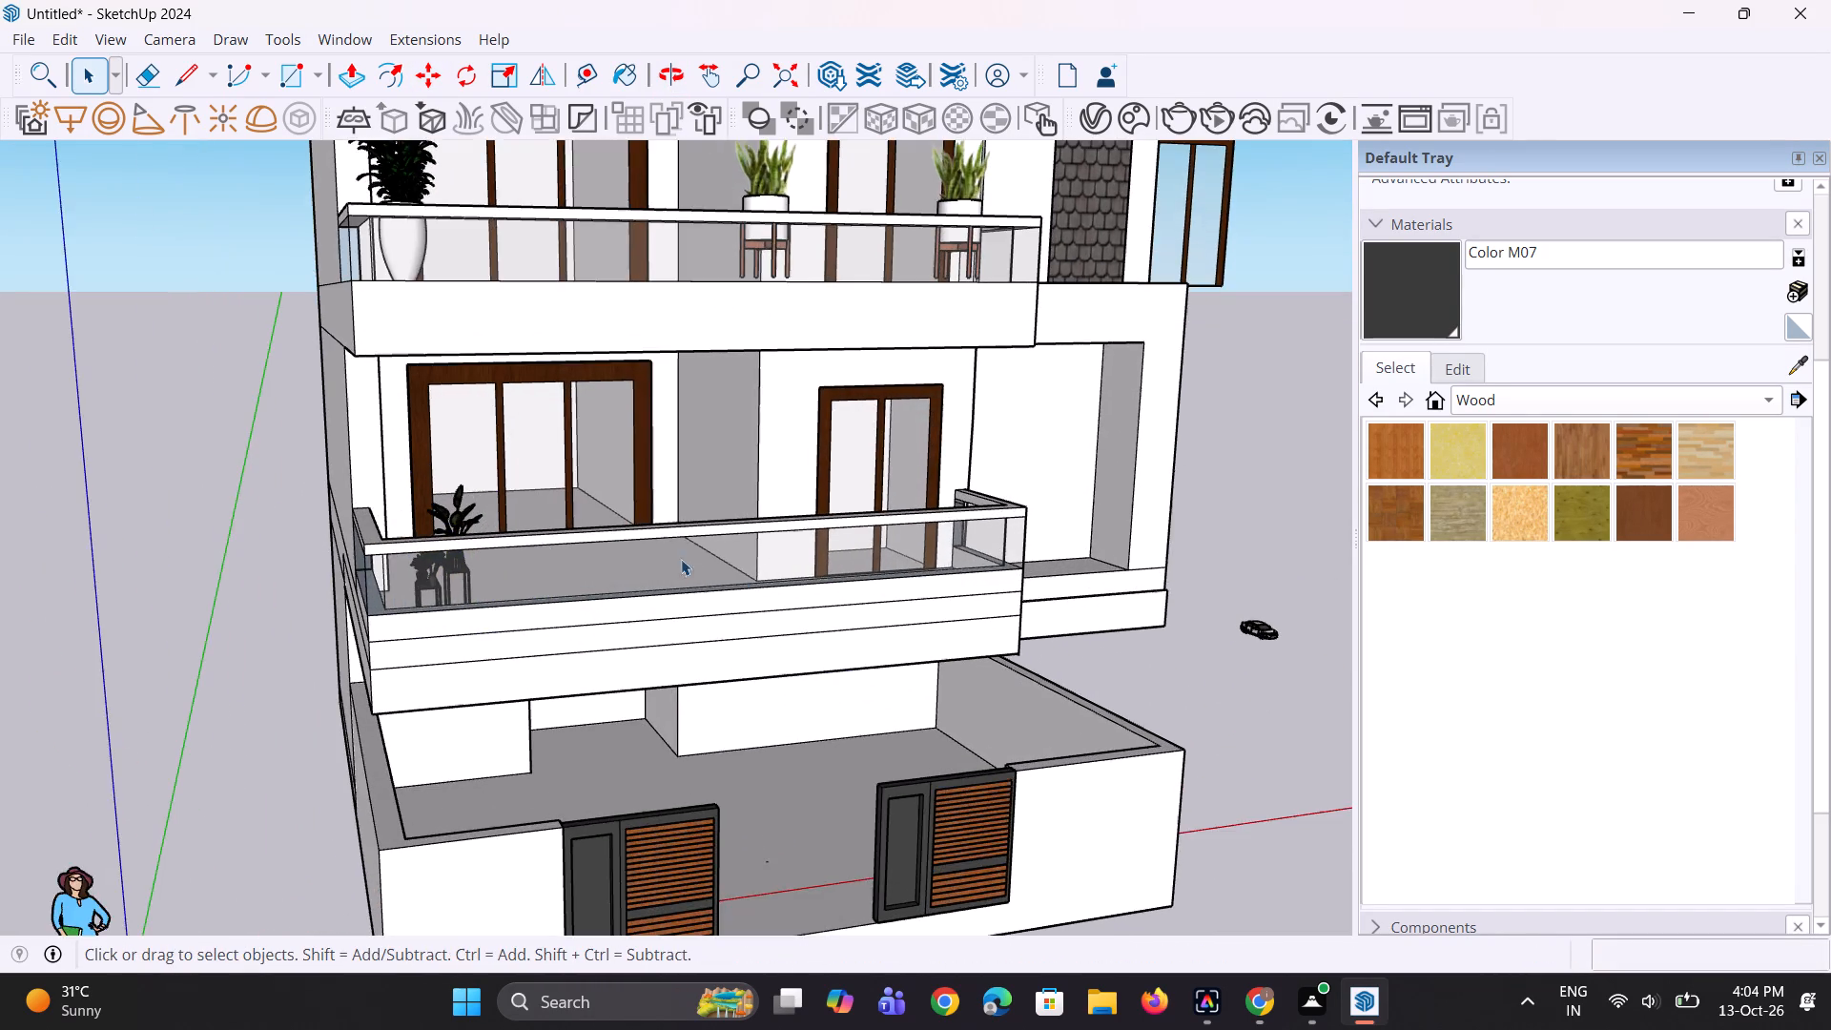
scroll(429, 532, "down", 3)
middle_click_drag(442, 508, 433, 530)
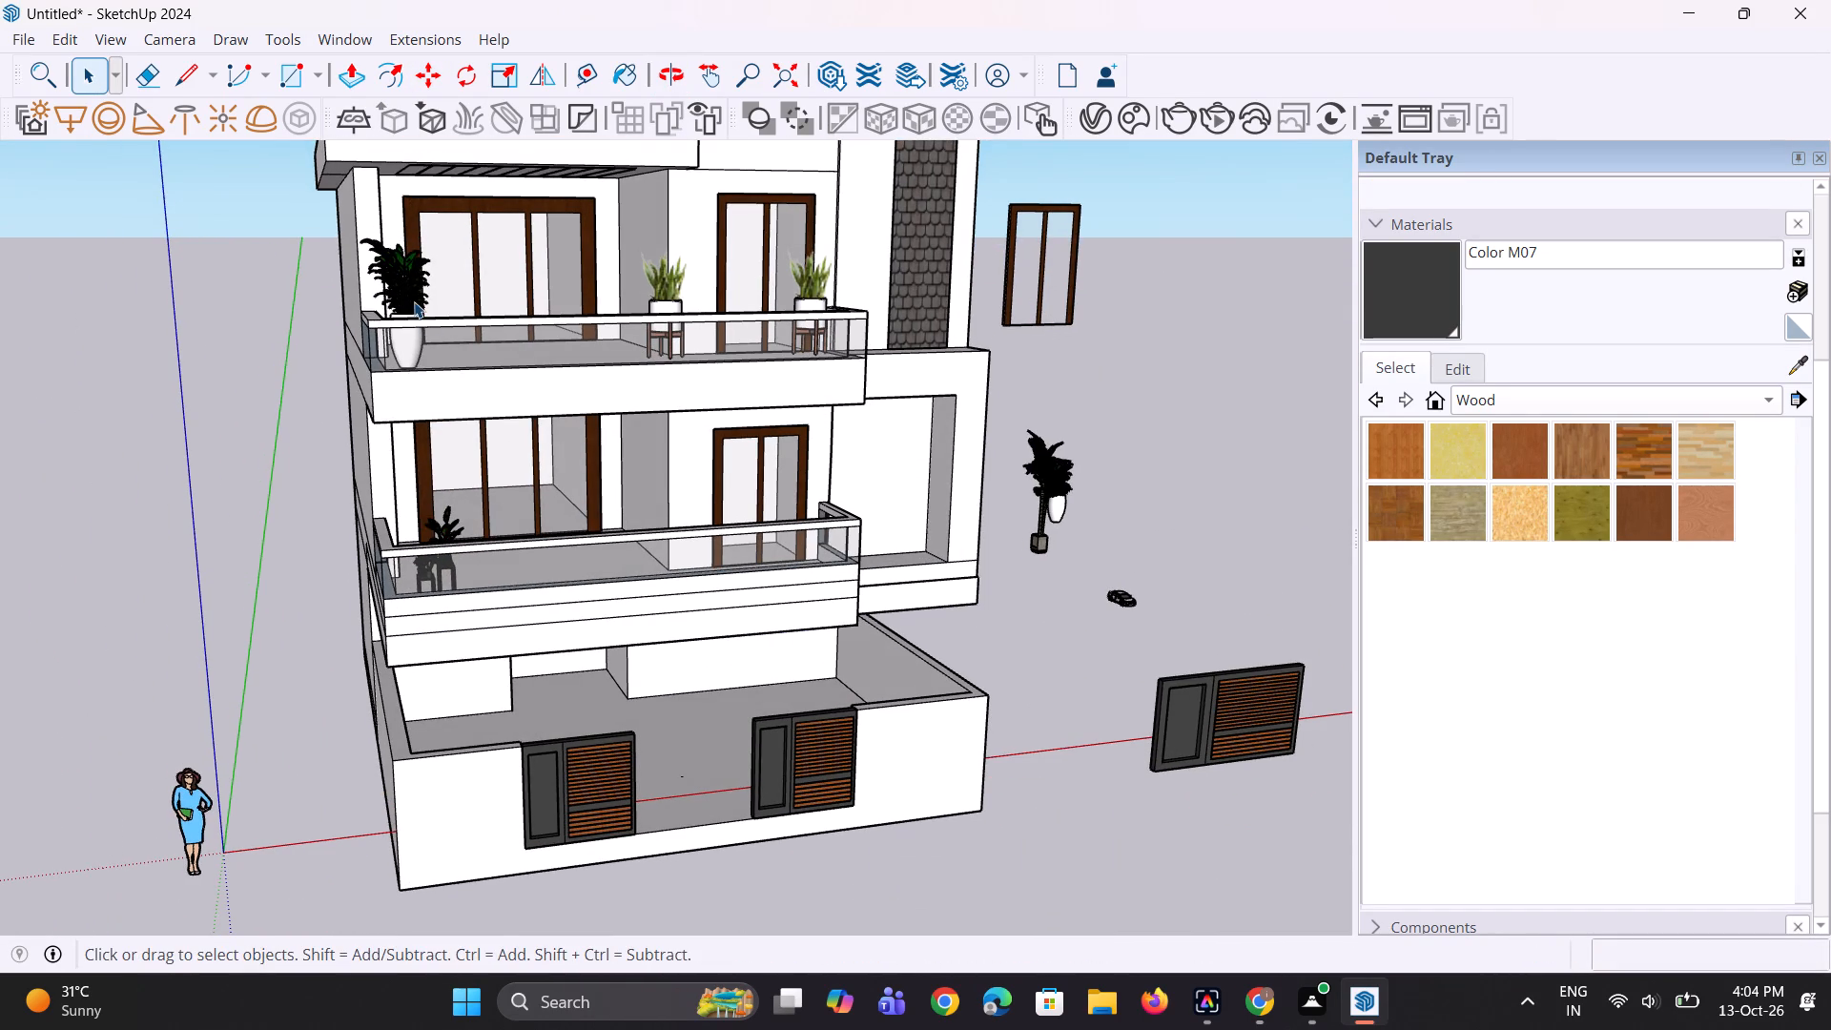
left_click(414, 301)
scroll(418, 319, "up", 1)
key("m")
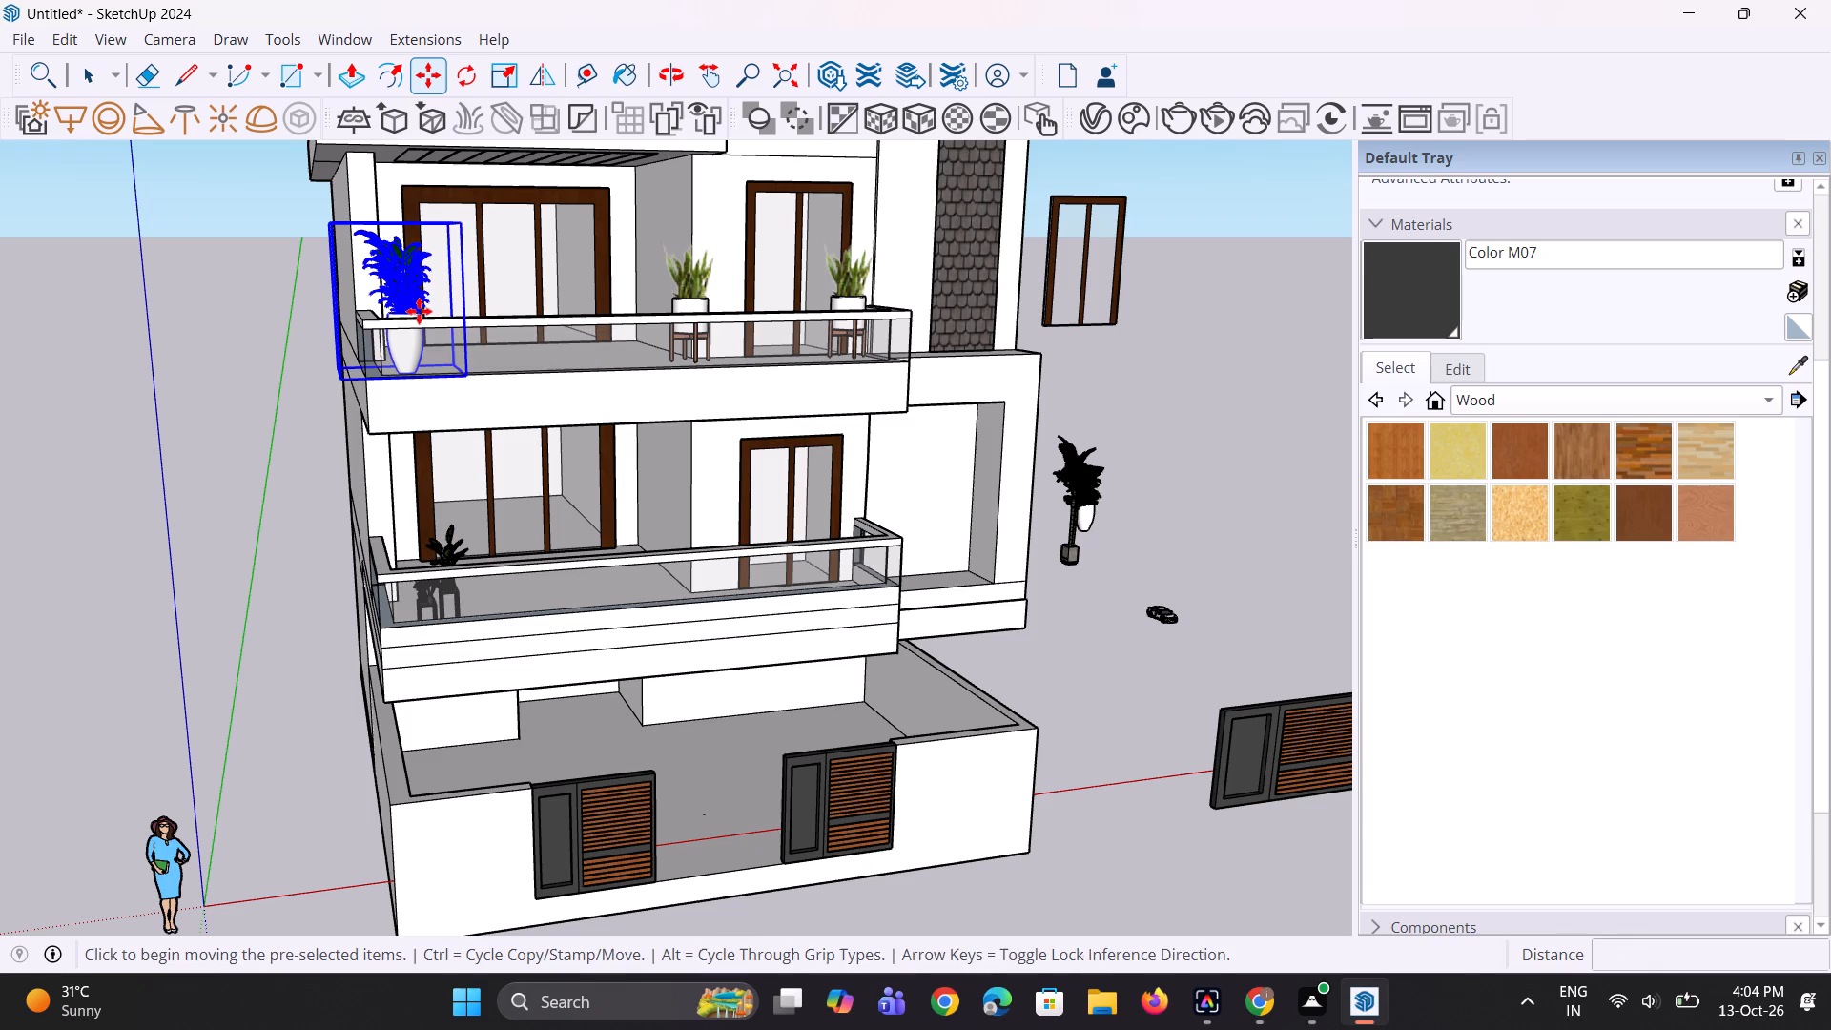
left_click(419, 310)
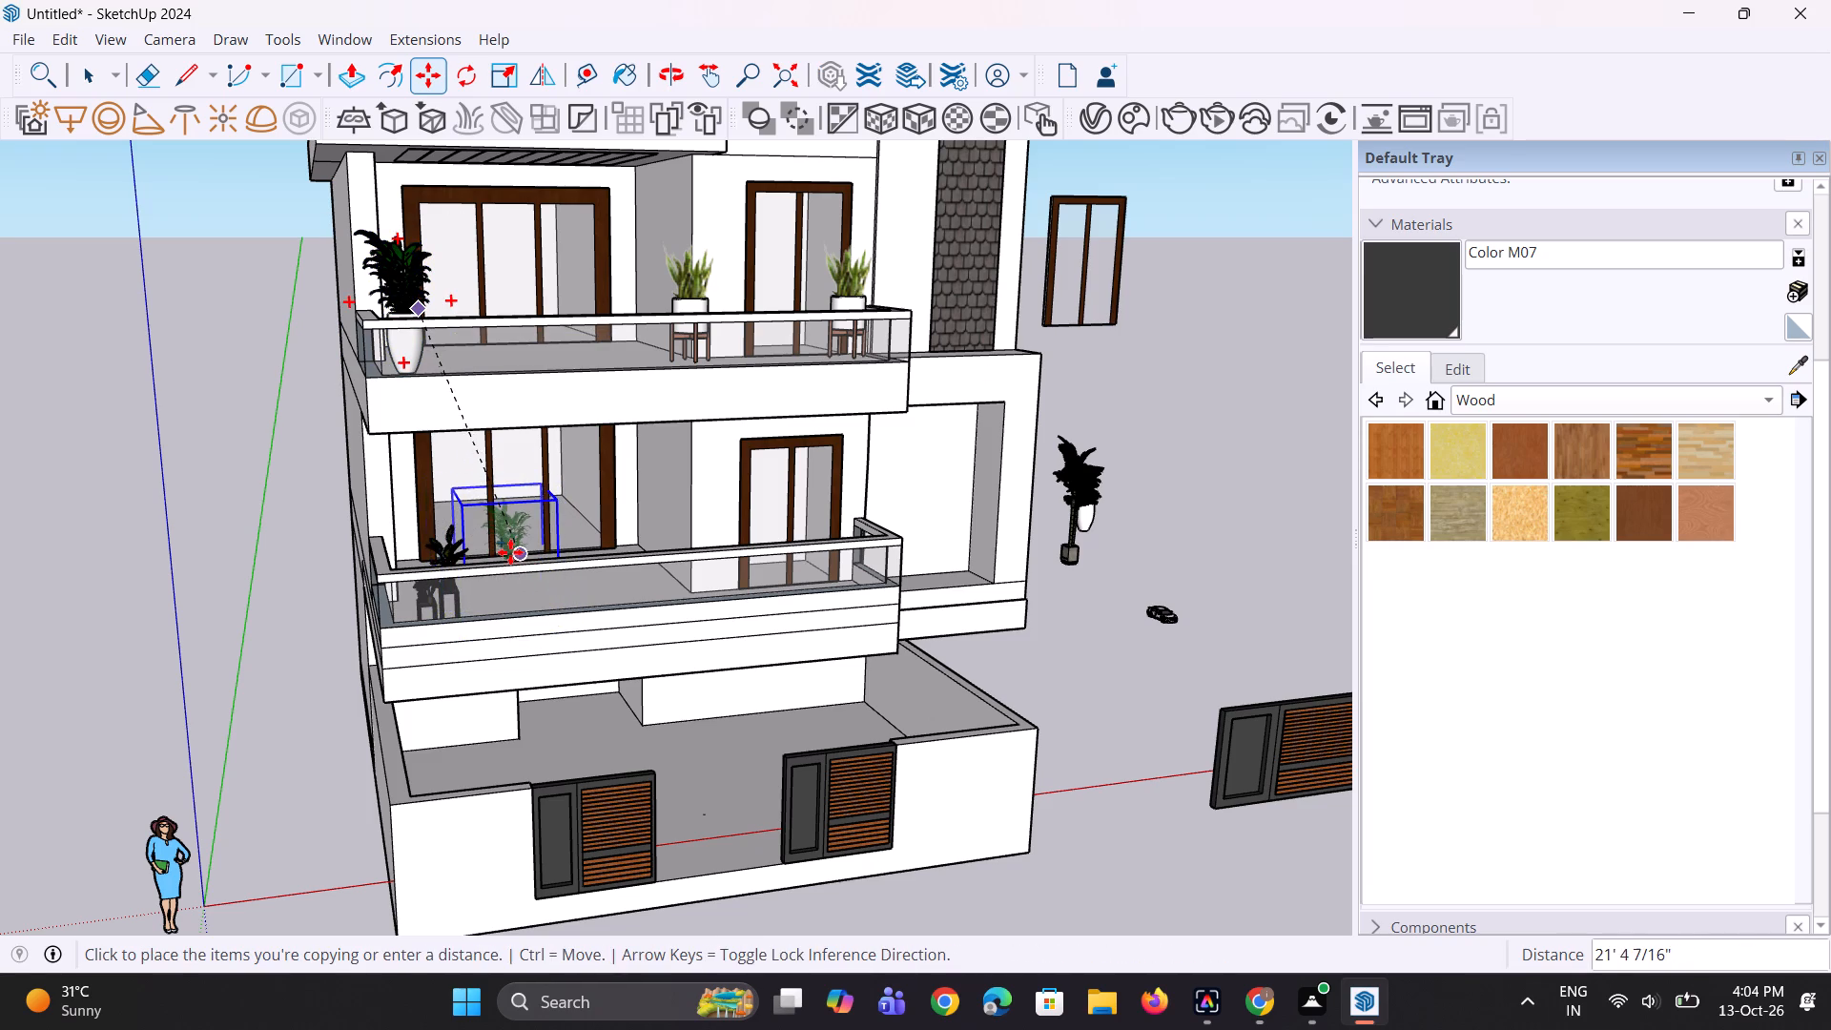
left_click(510, 561)
Move the tall-white-pot plant copy into the lower balcony's end area, finishing with a shift of about 8' inward from outside the railing.
middle_click_drag(470, 589, 873, 710)
left_click(740, 689)
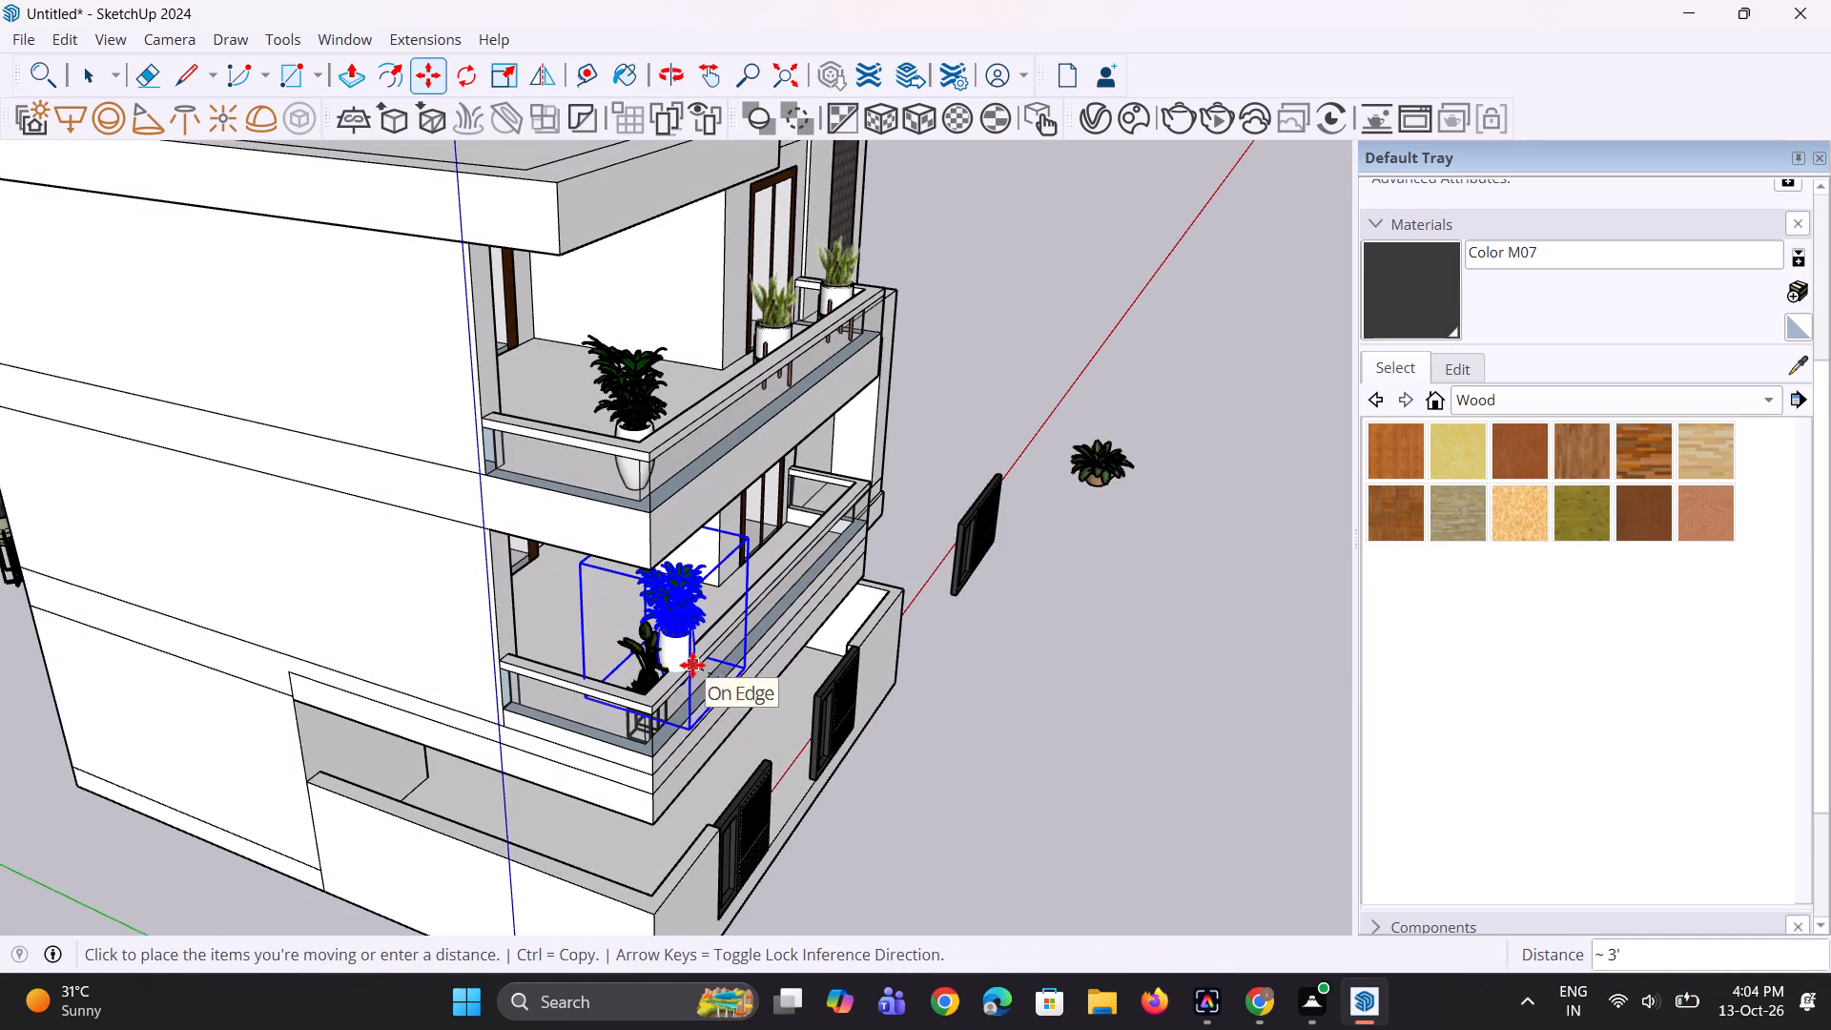
left_click(692, 665)
middle_click_drag(743, 697, 425, 550)
scroll(538, 525, "up", 3)
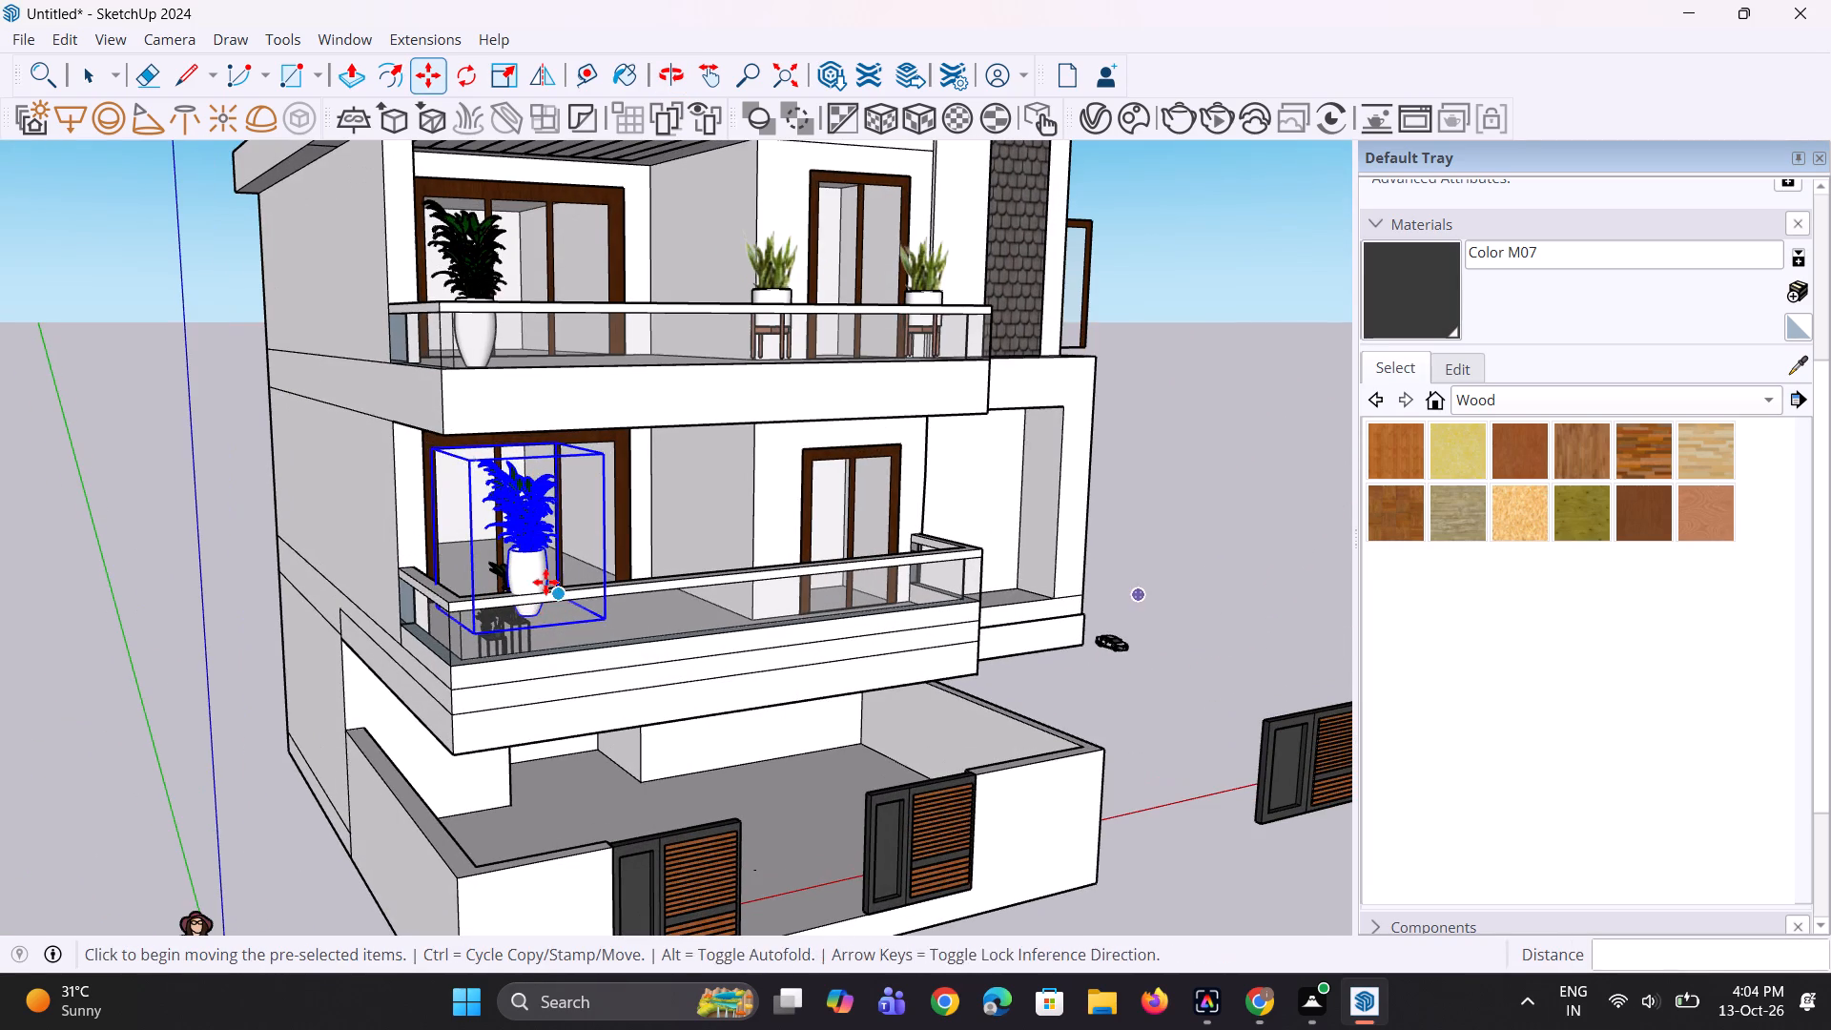
left_click(545, 582)
left_click(582, 605)
middle_click_drag(571, 611, 1256, 737)
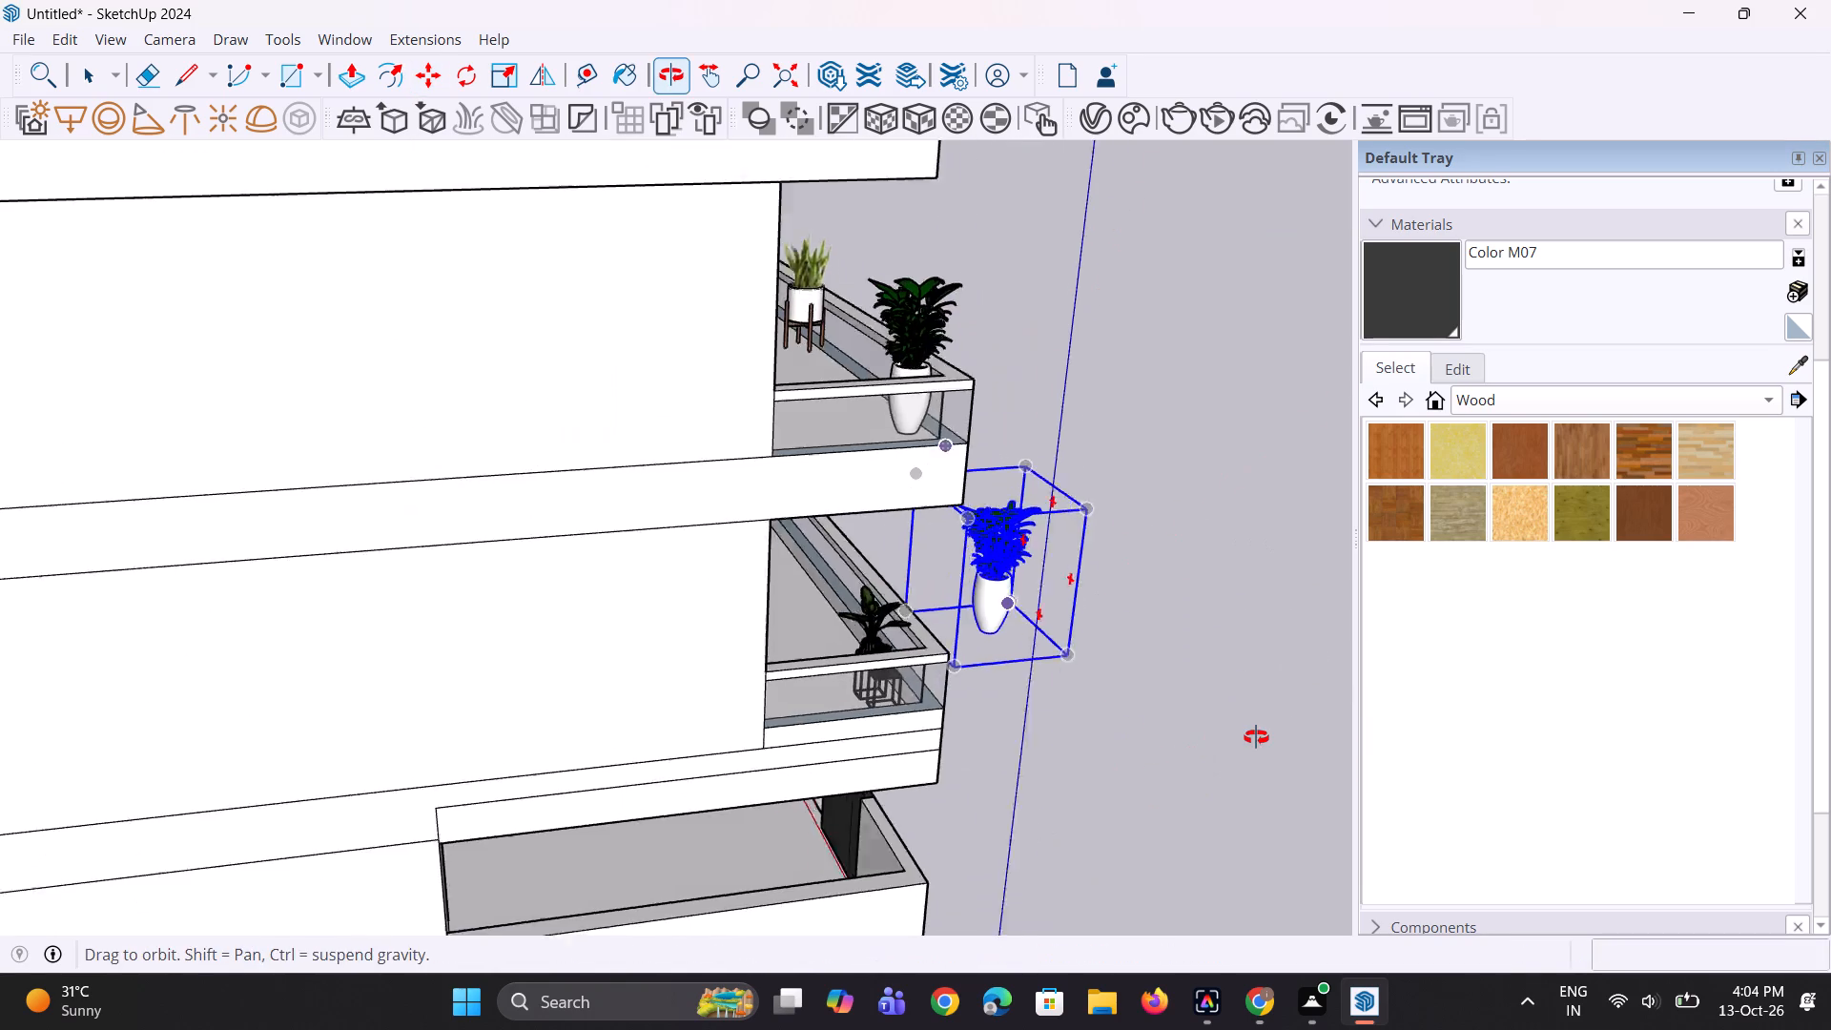
middle_click_drag(1256, 737, 1257, 737)
scroll(1257, 737, "up", 1)
left_click(971, 588)
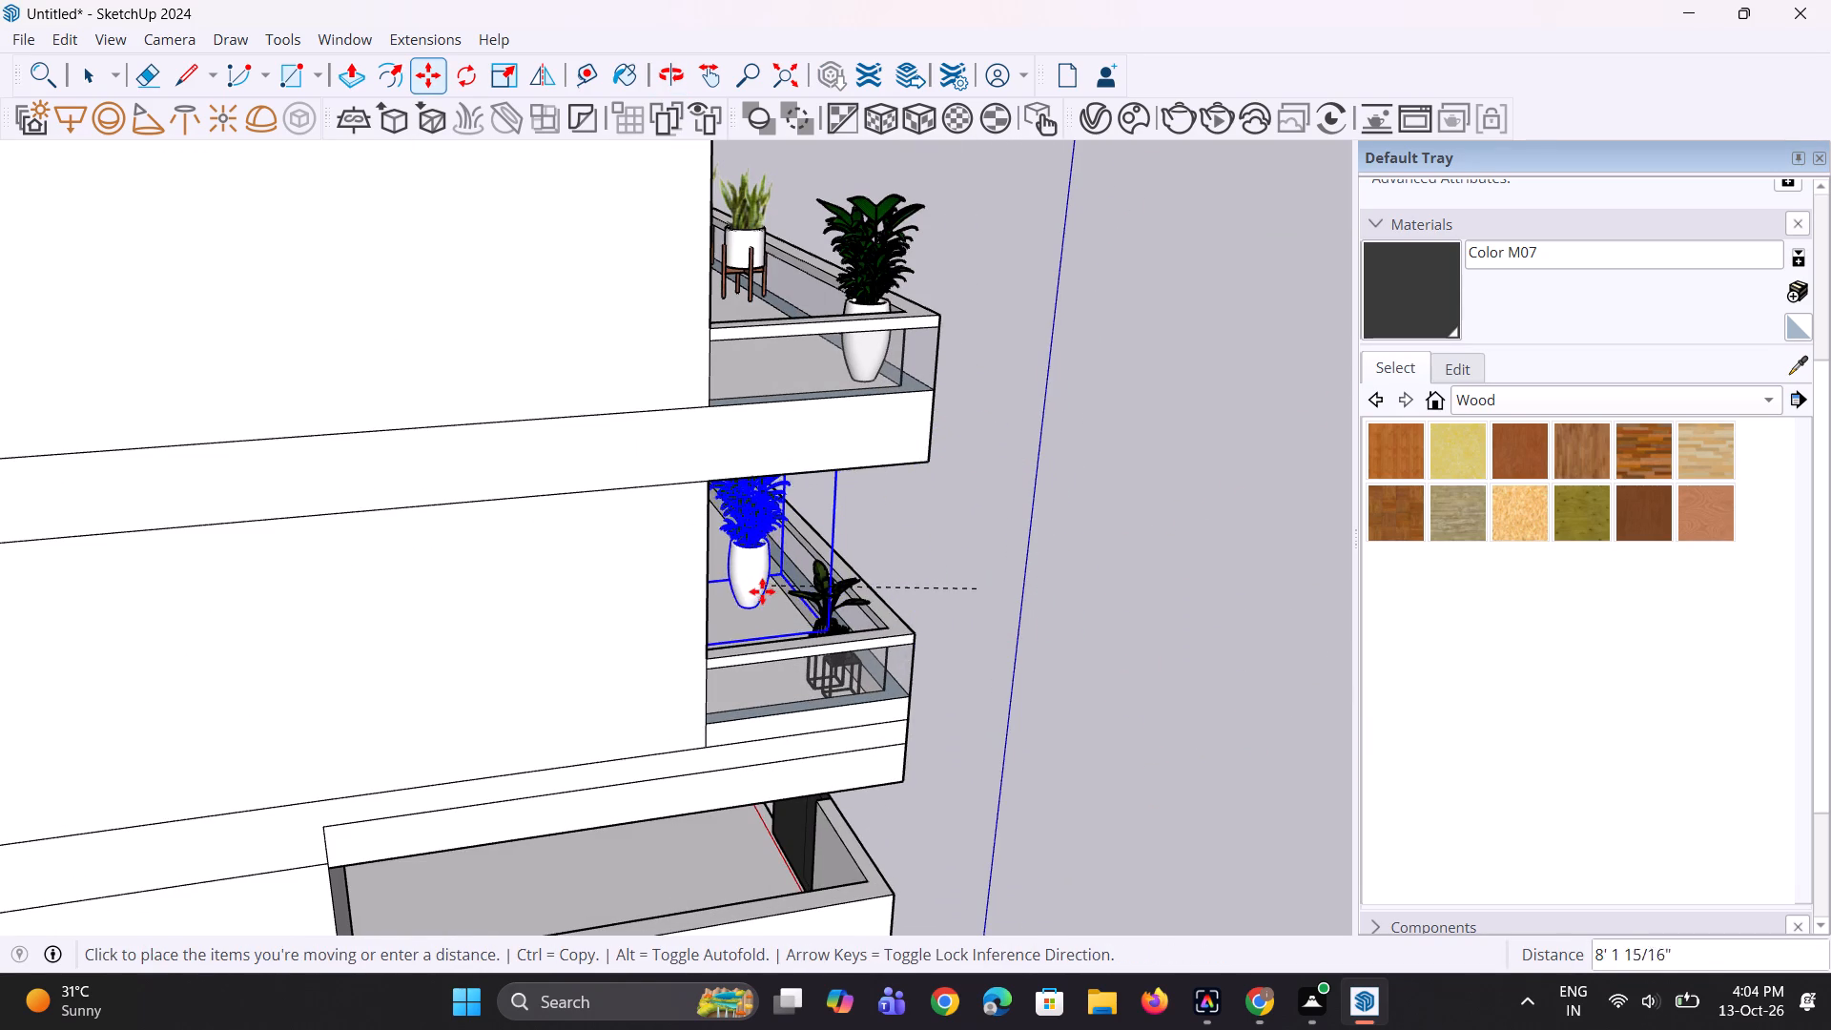
left_click(762, 596)
Set the plant copy at the lower balcony's floor level, lowering it about 1' 11" and raising it back about 9".
middle_click_drag(813, 611, 143, 541)
scroll(552, 492, "up", 2)
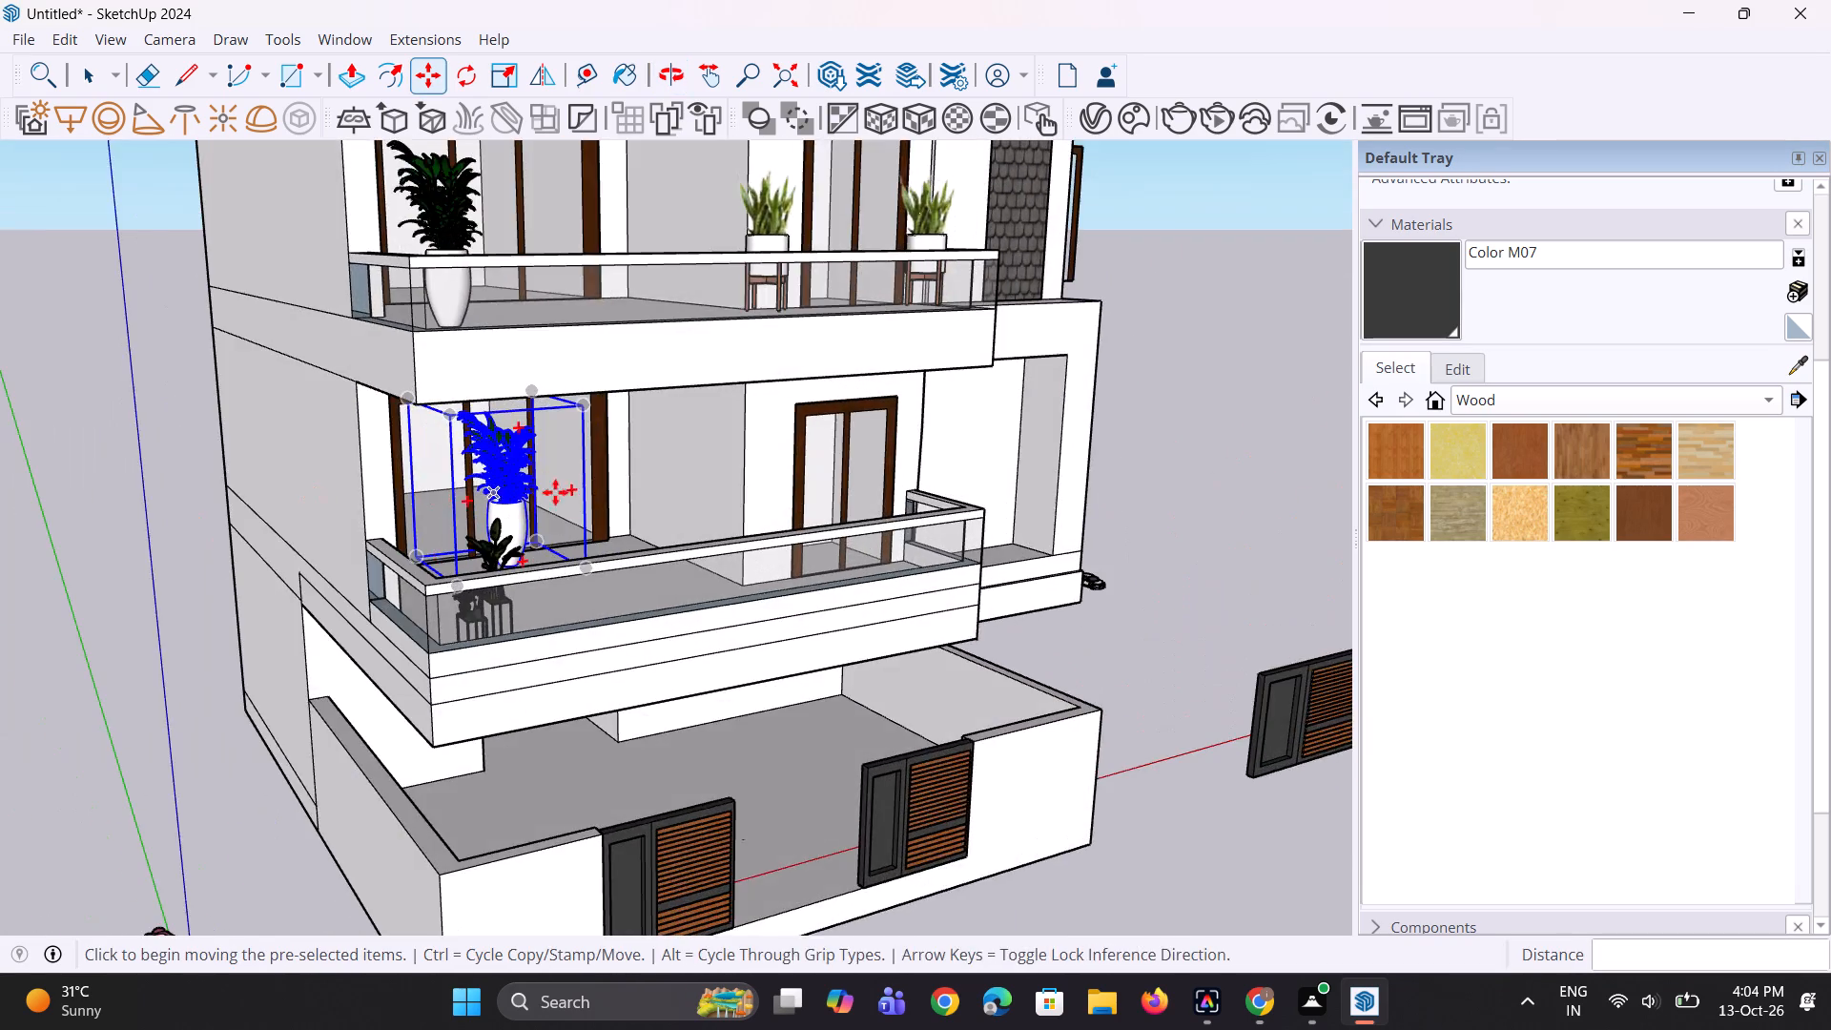
scroll(555, 492, "up", 6)
middle_click_drag(597, 583, 422, 540)
scroll(532, 498, "down", 5)
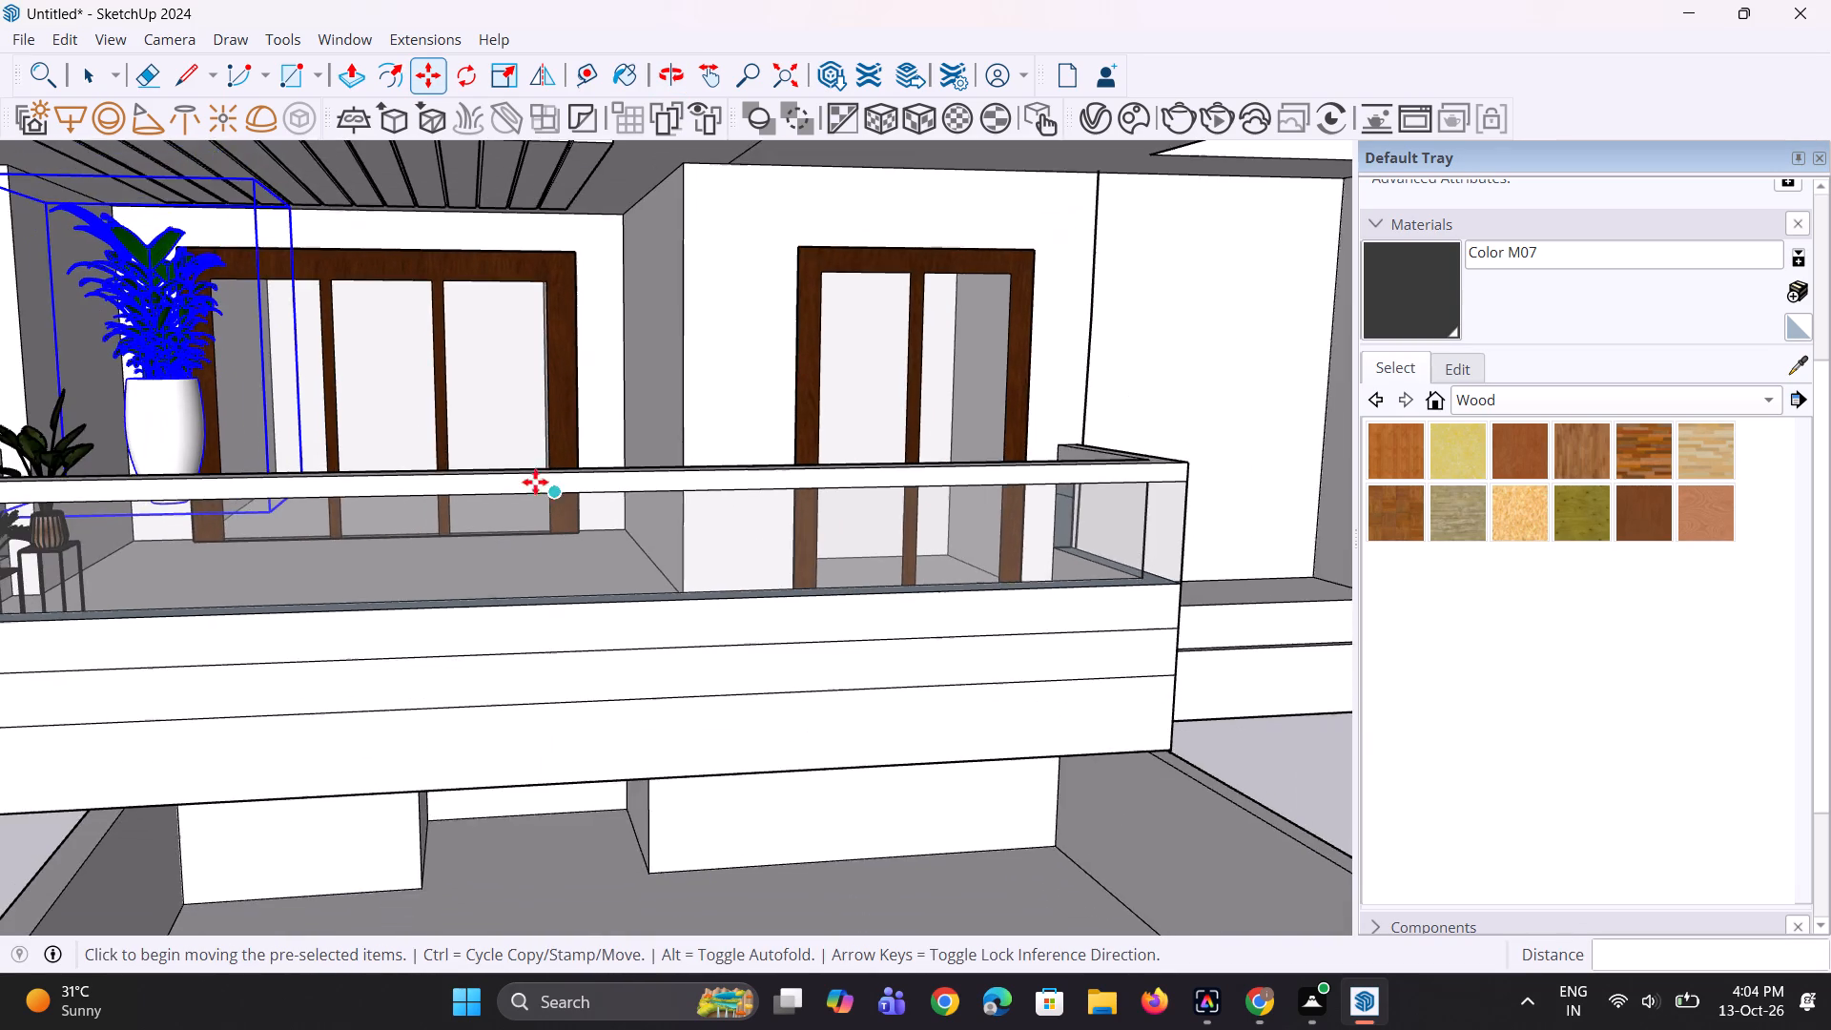
middle_click_drag(365, 464, 297, 587)
left_click(269, 544)
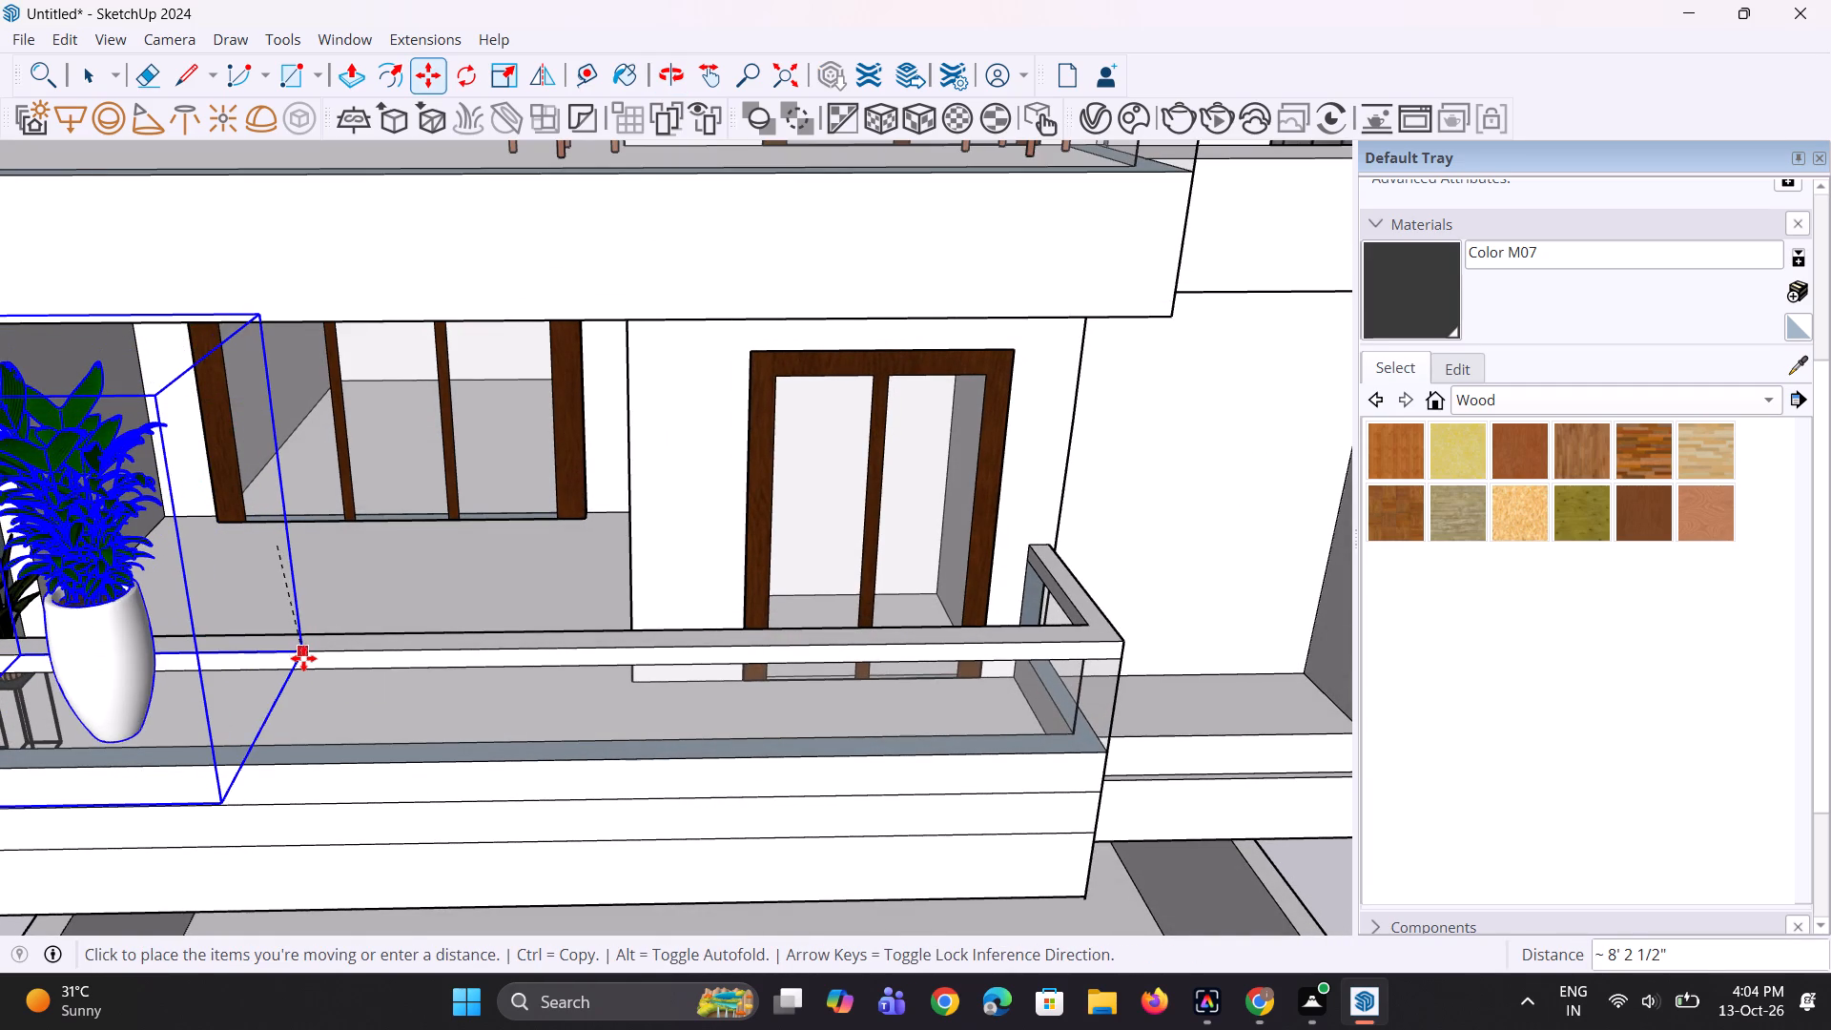
left_click(296, 588)
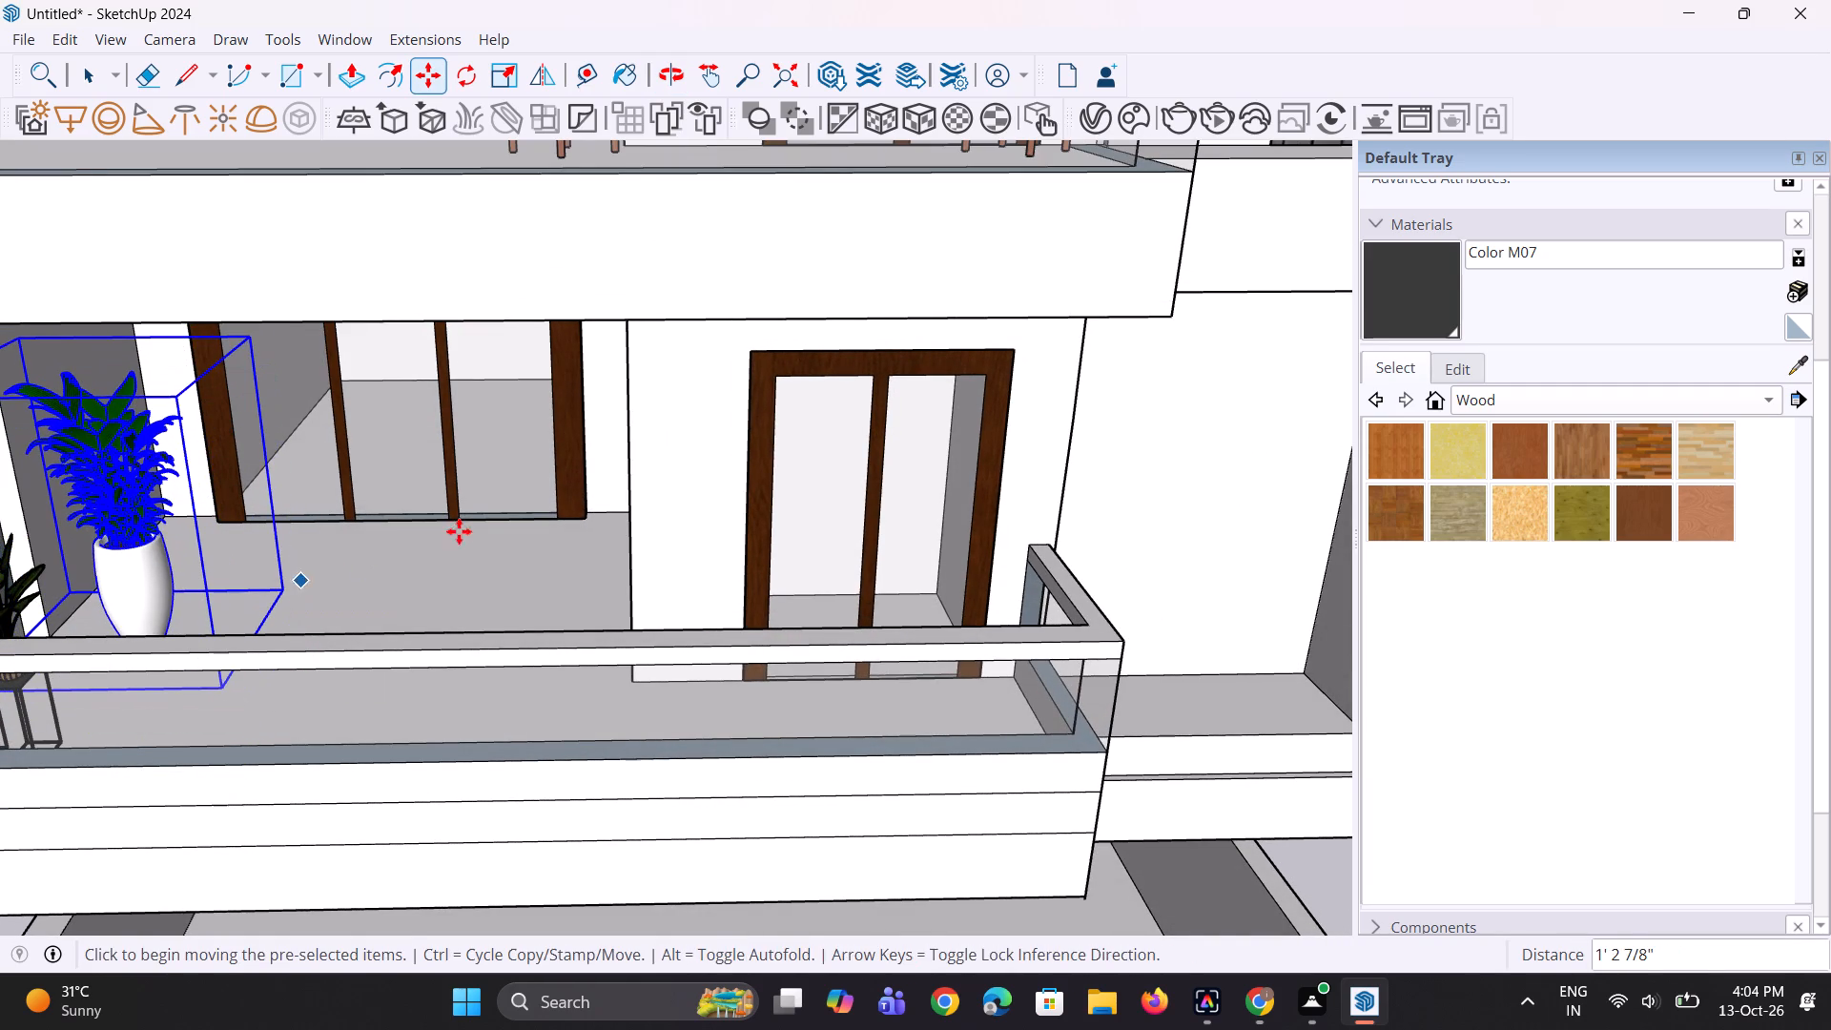
scroll(479, 520, "down", 6)
scroll(273, 467, "up", 6)
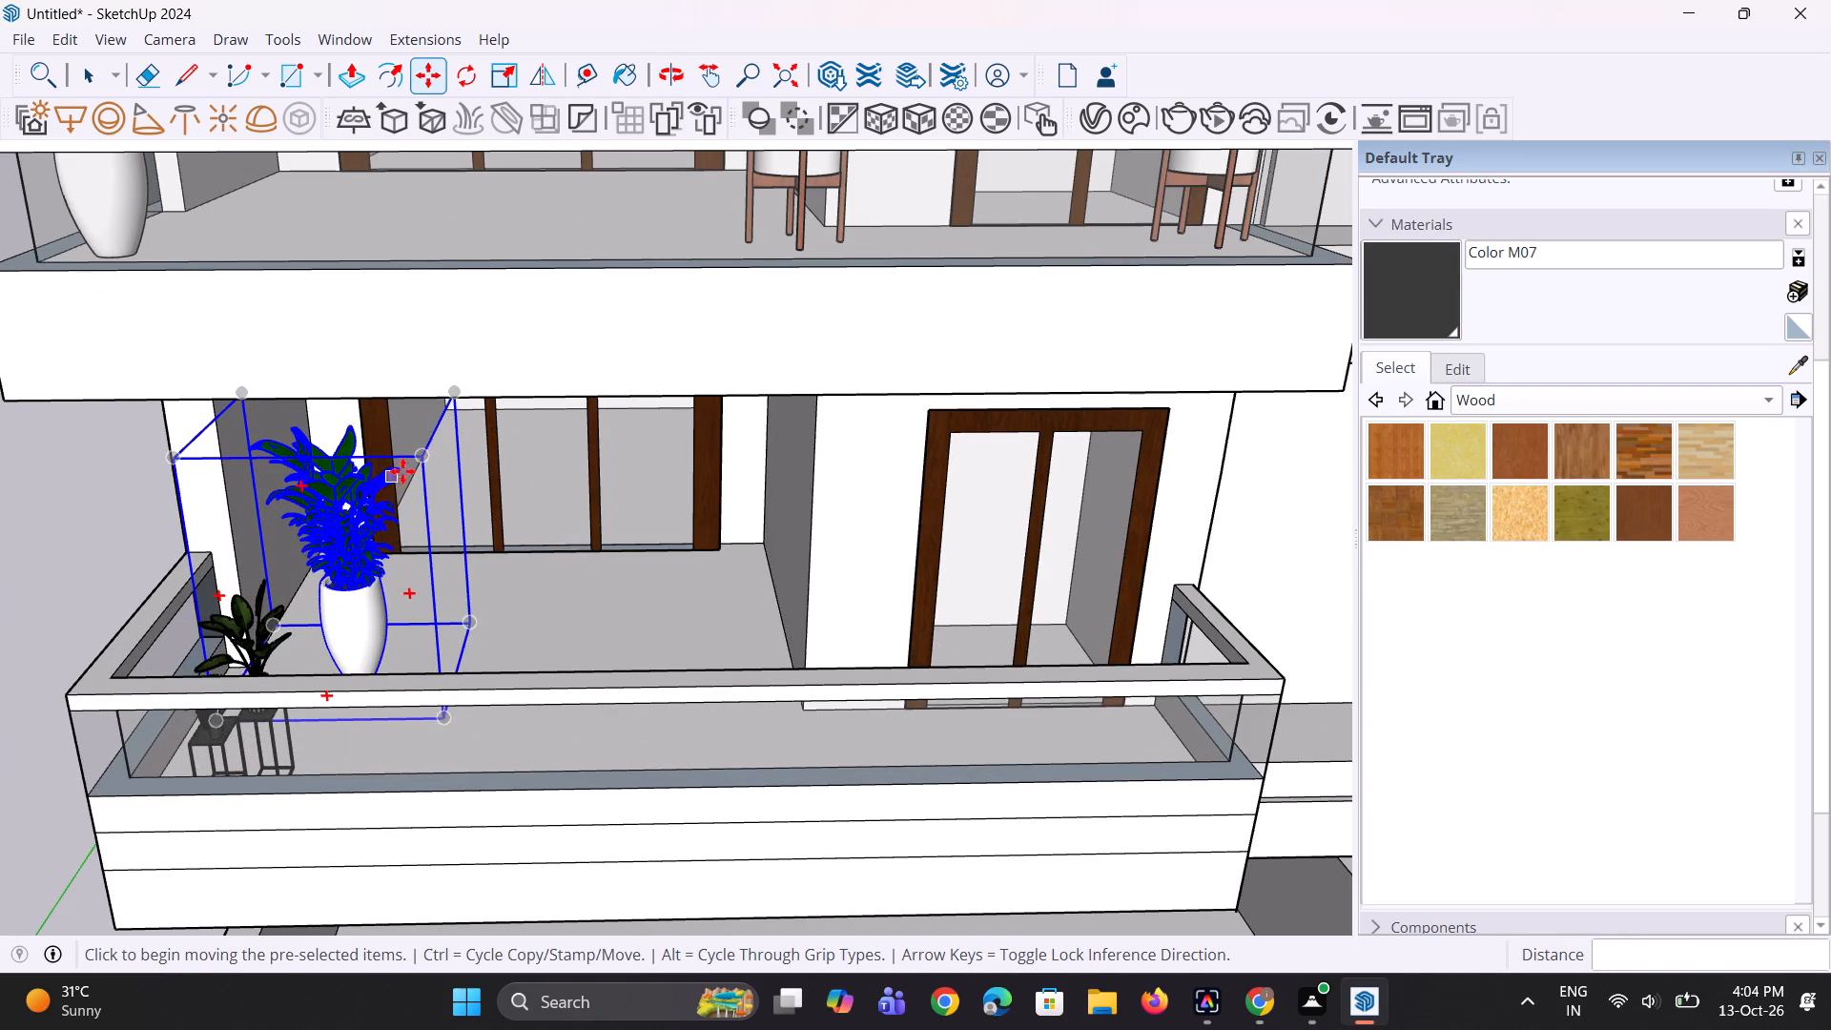
left_click(421, 464)
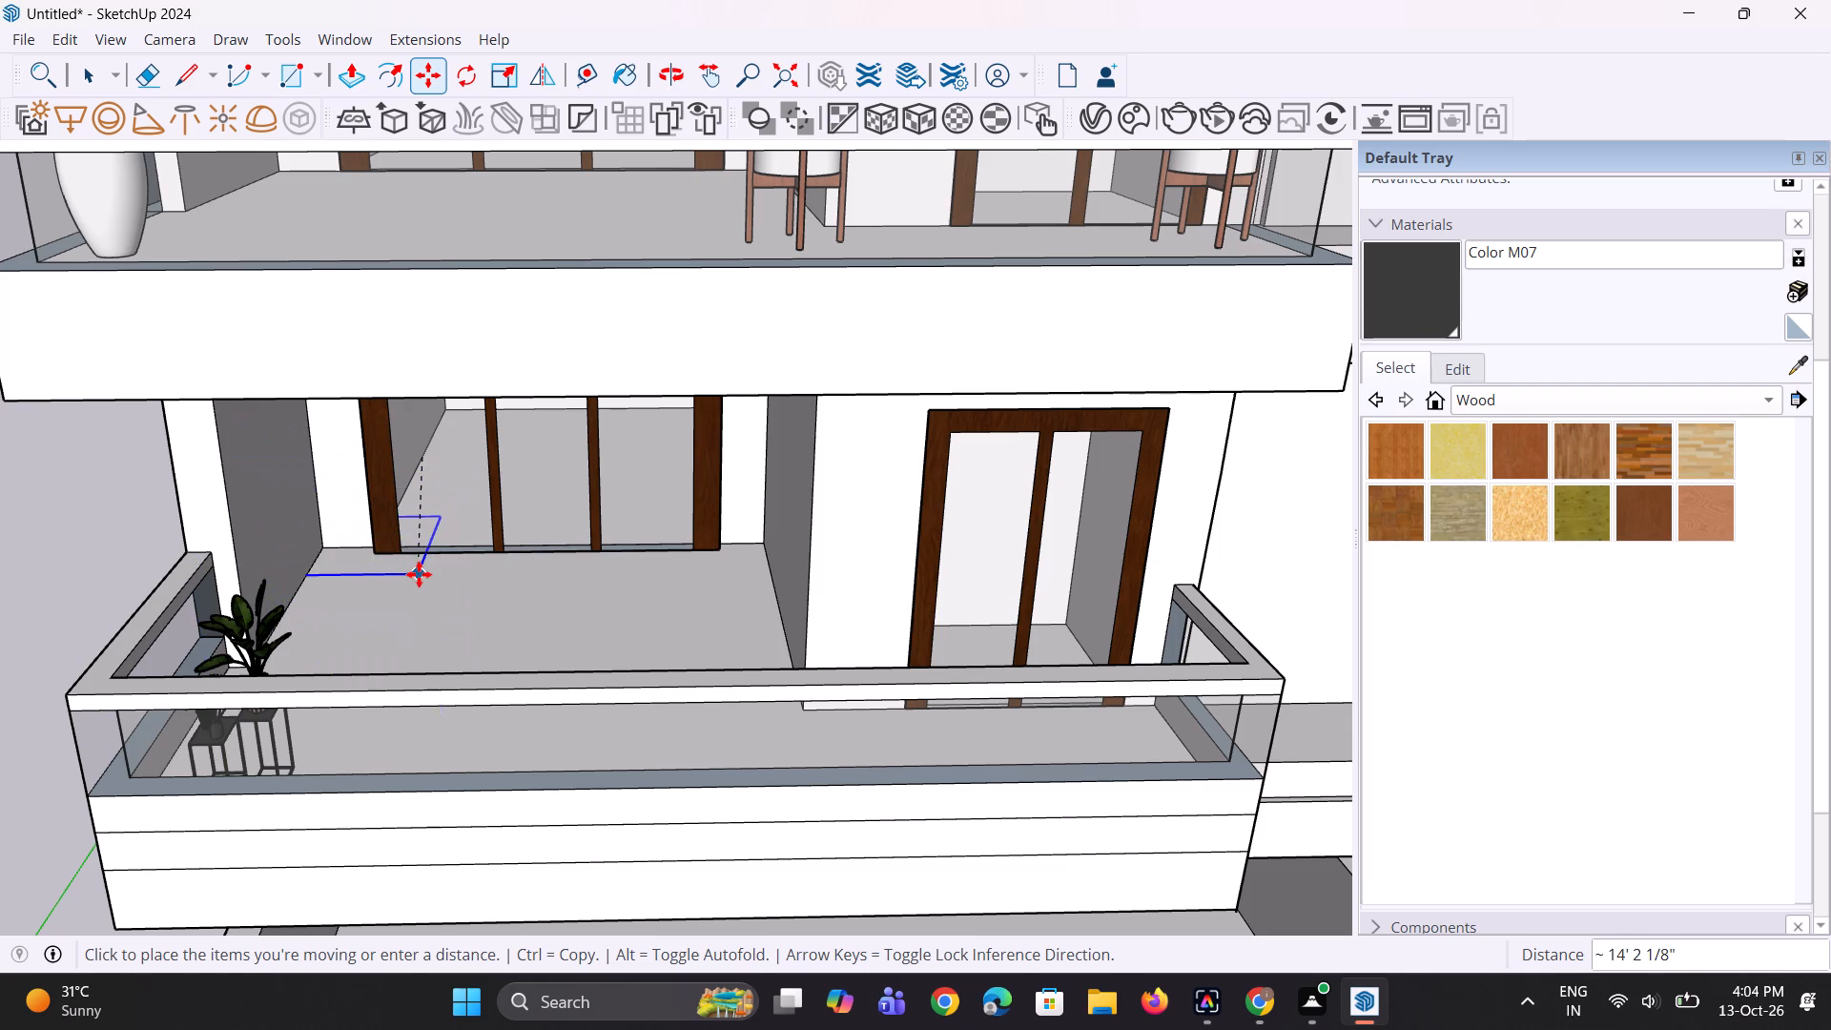
left_click(430, 538)
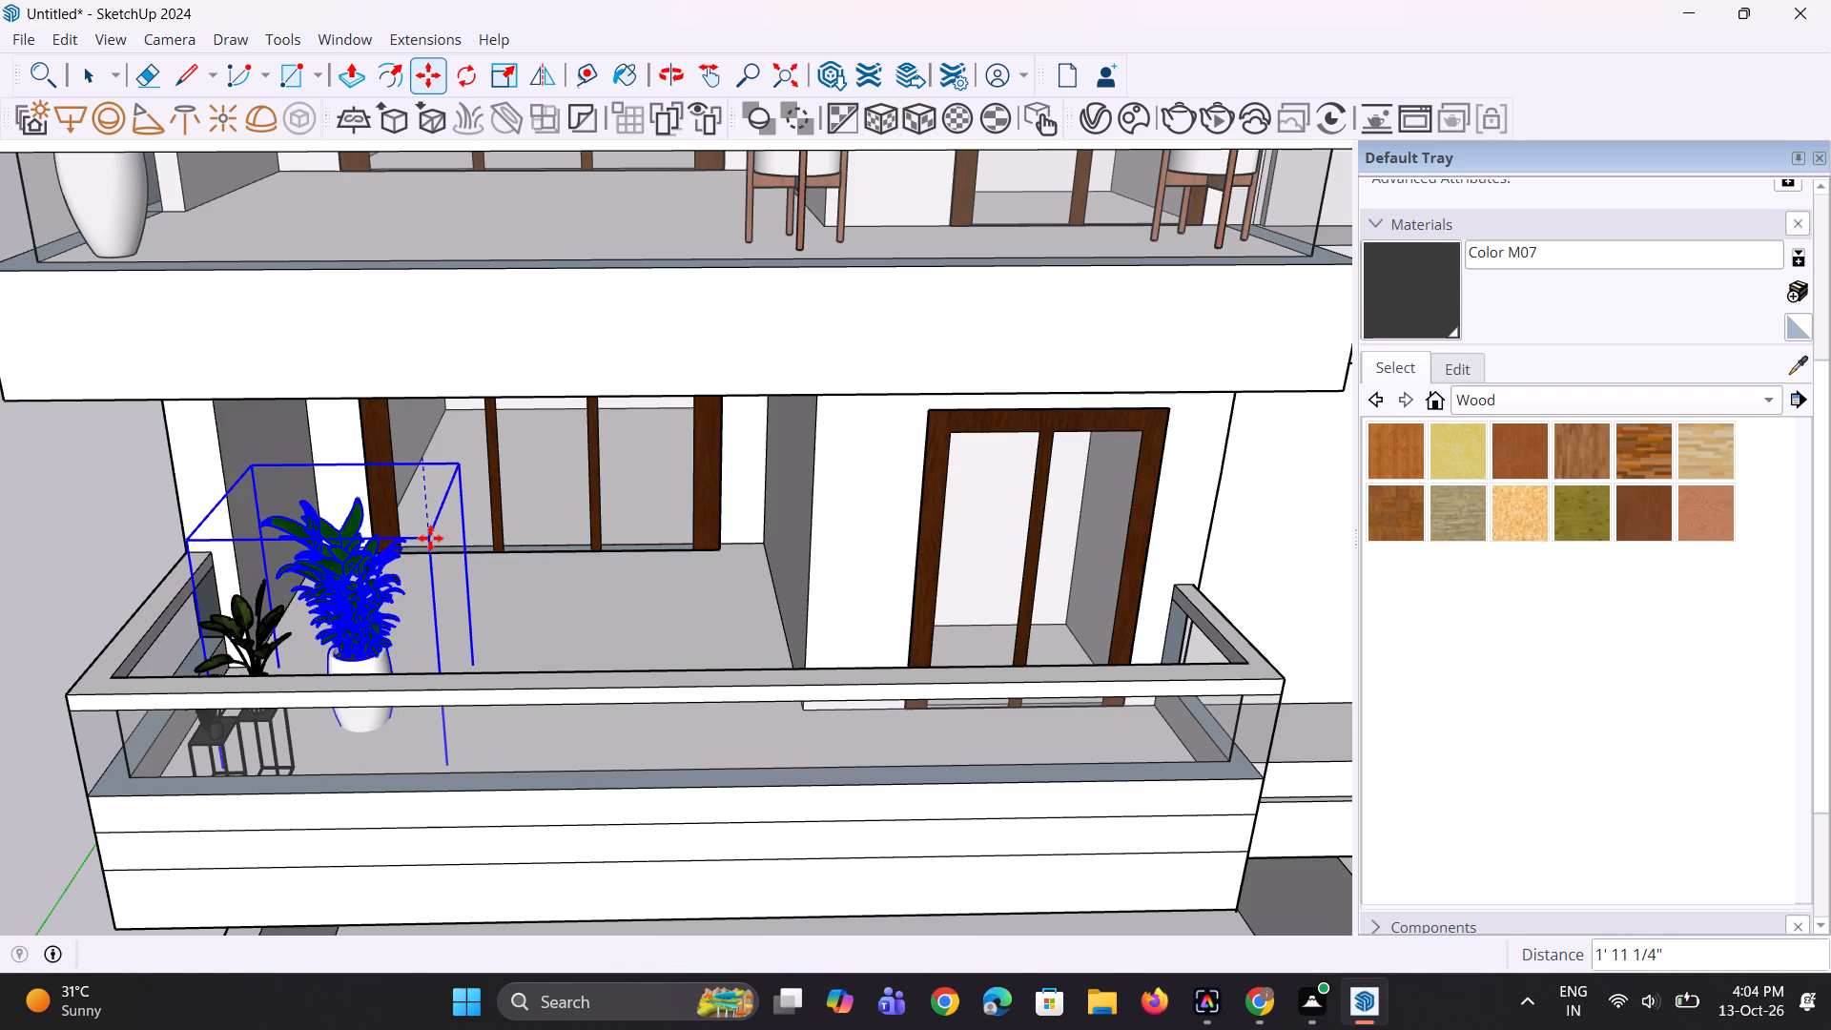
scroll(426, 553, "up", 2)
left_click(423, 541)
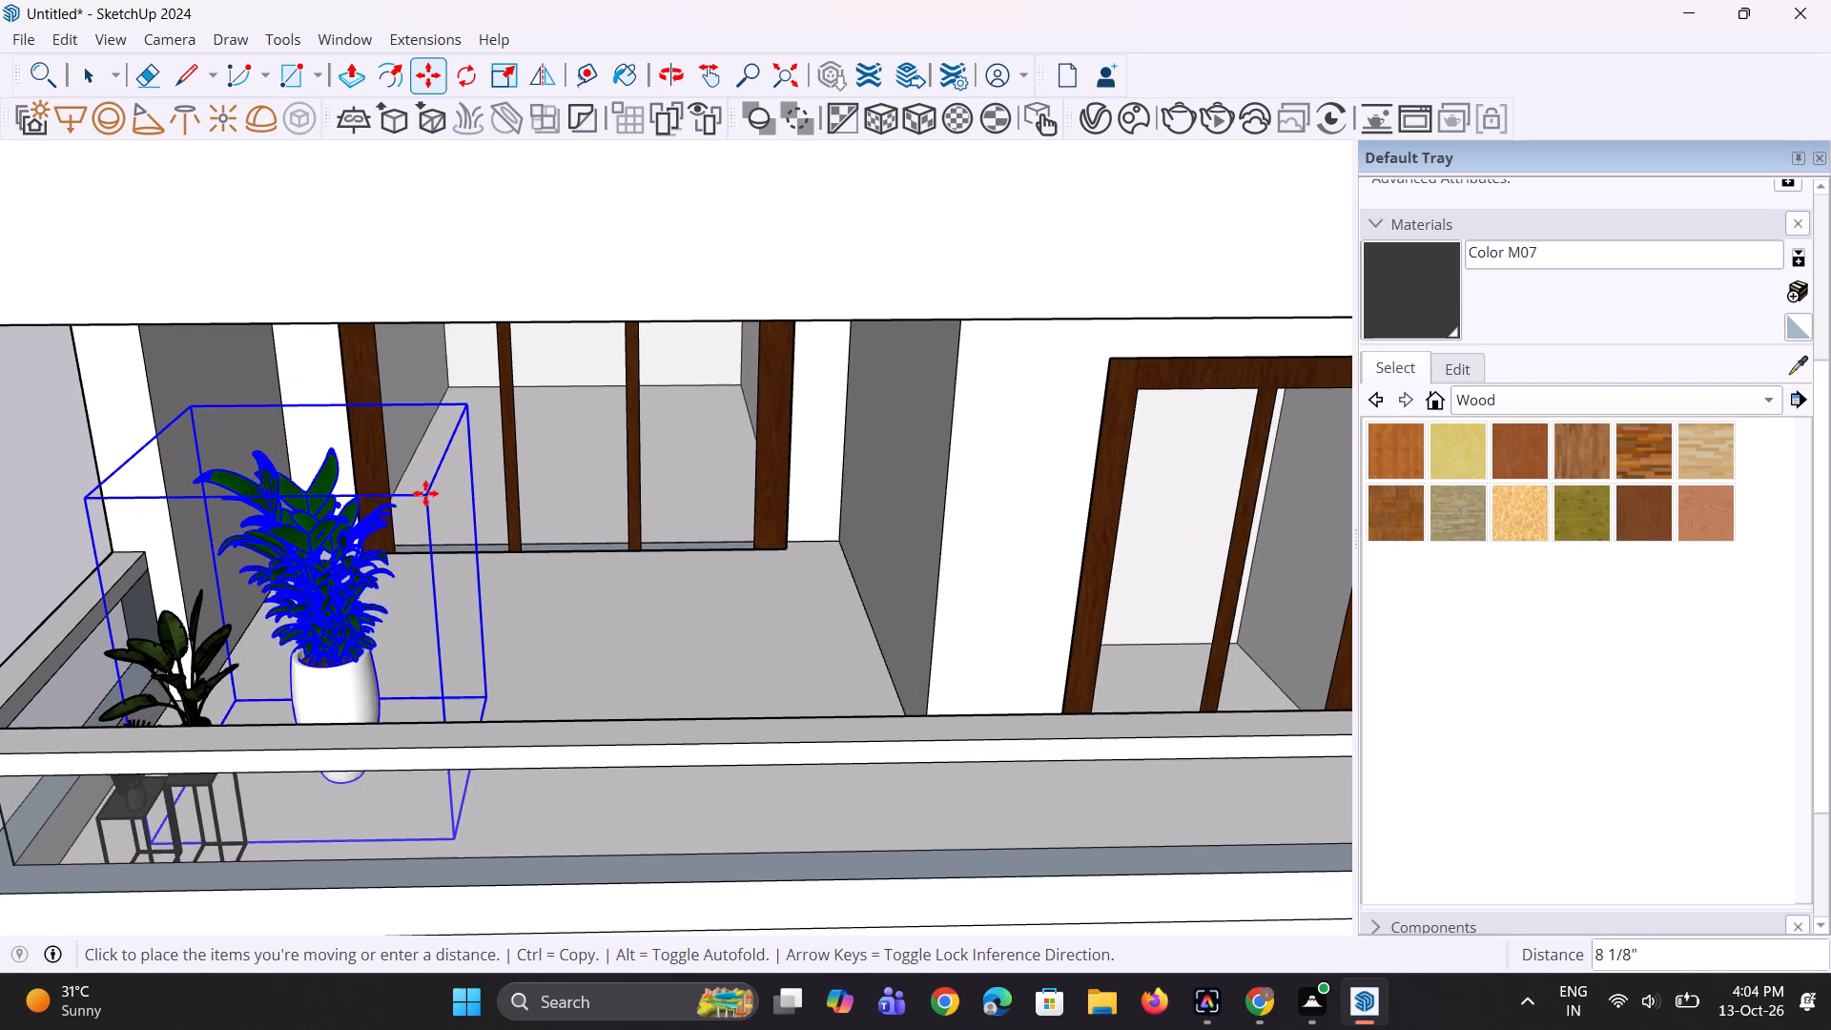
left_click(425, 489)
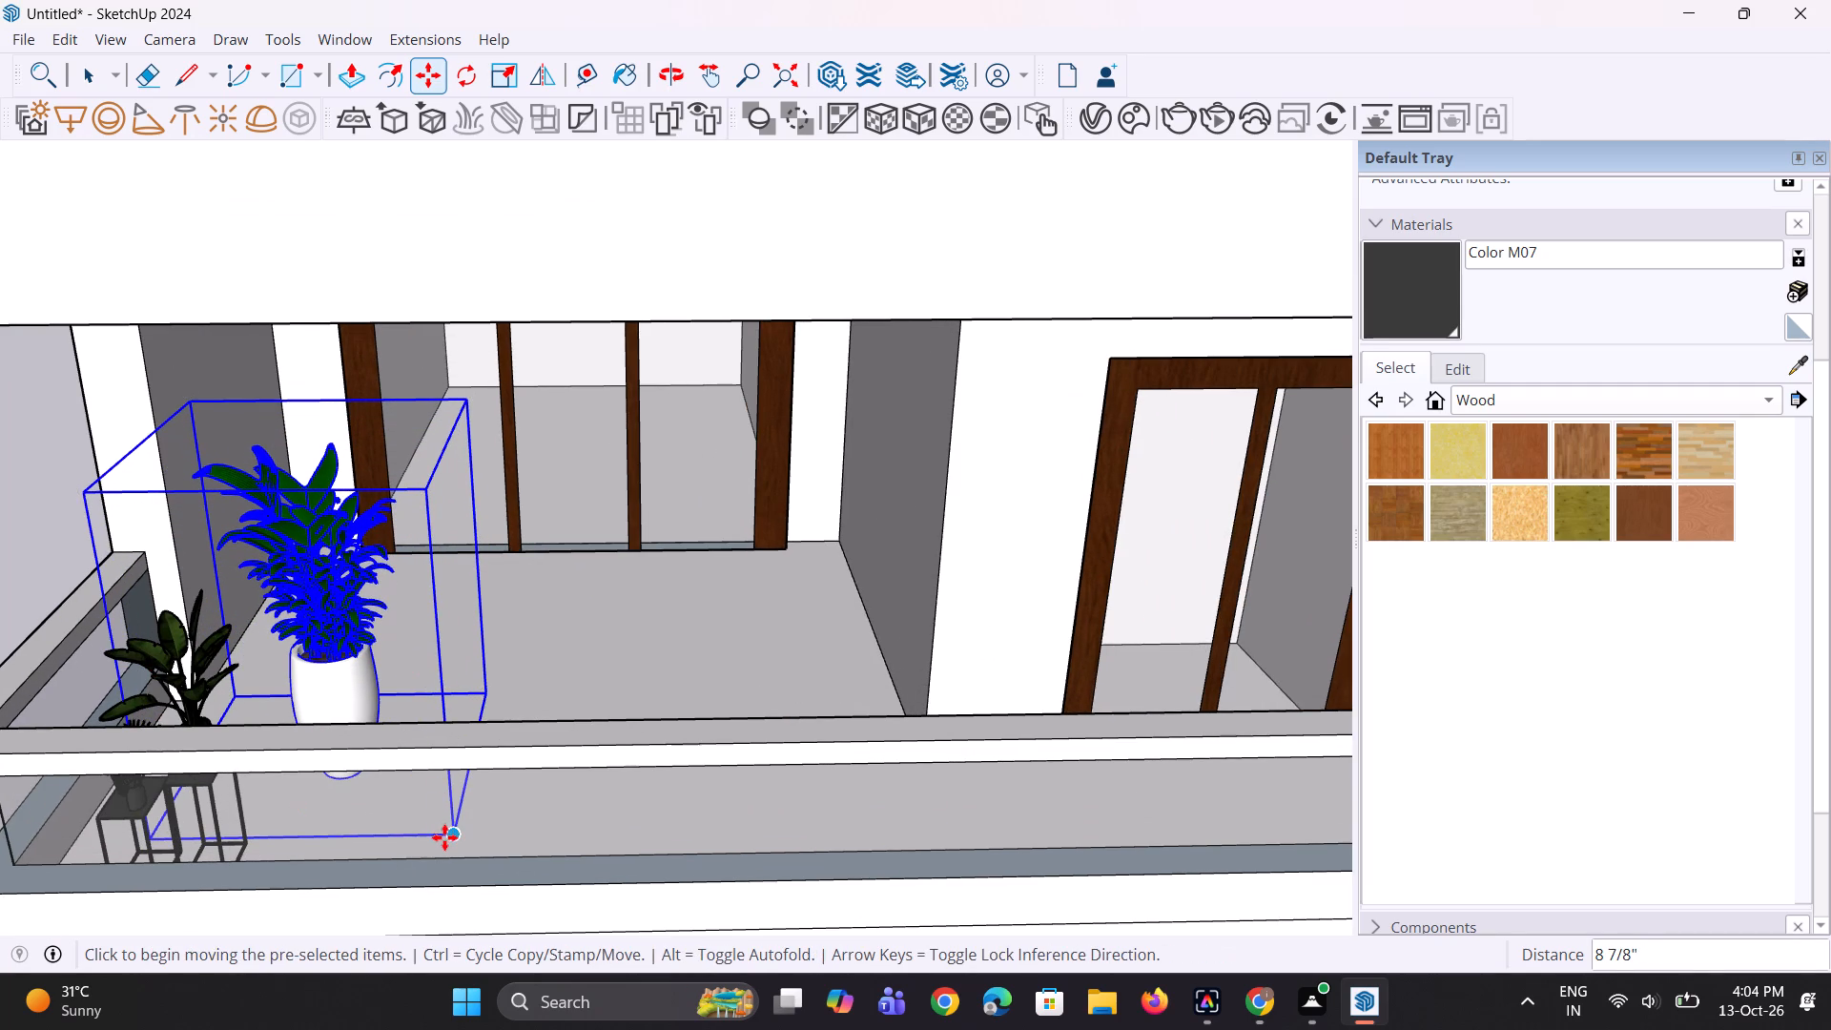
Shift the plant copy away from the plant stands and about 2' 2" toward the lower balcony's front railing, and deselect it.
left_click(444, 837)
left_click(511, 836)
scroll(454, 585, "down", 4)
middle_click_drag(463, 710, 362, 715)
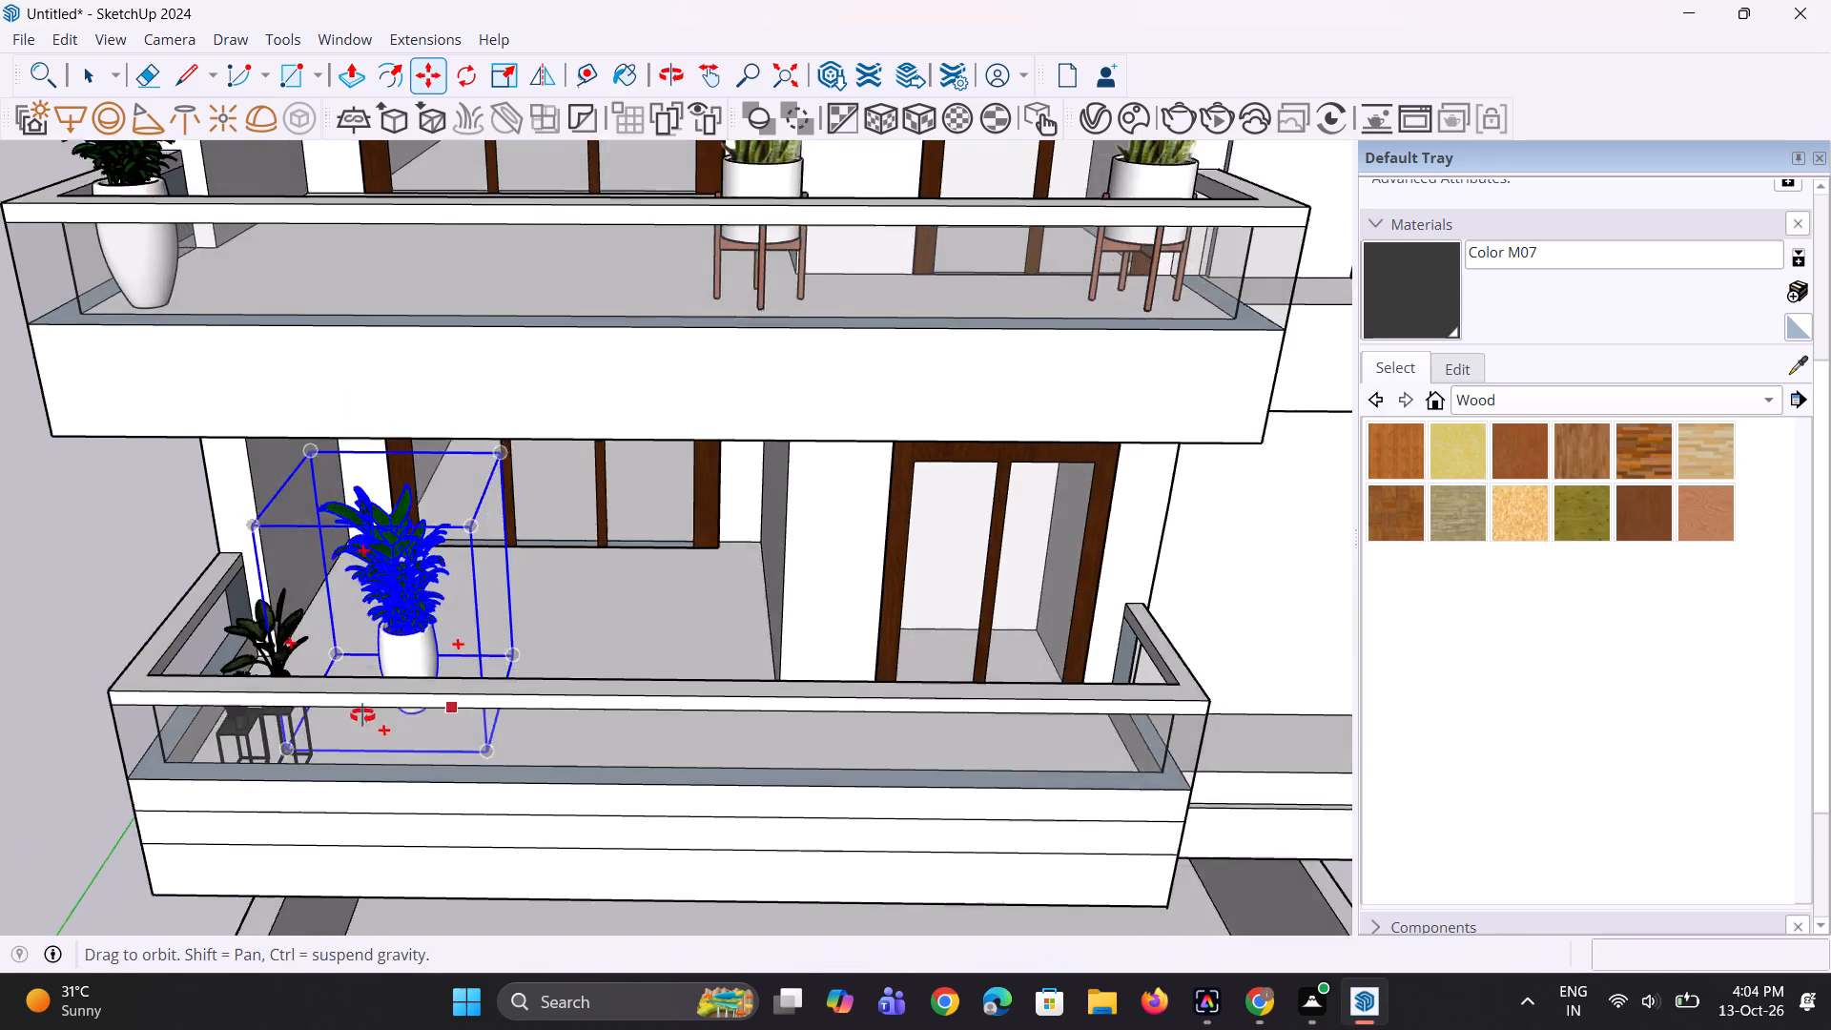
middle_click_drag(362, 715, 354, 711)
scroll(445, 749, "up", 4)
left_click(450, 720)
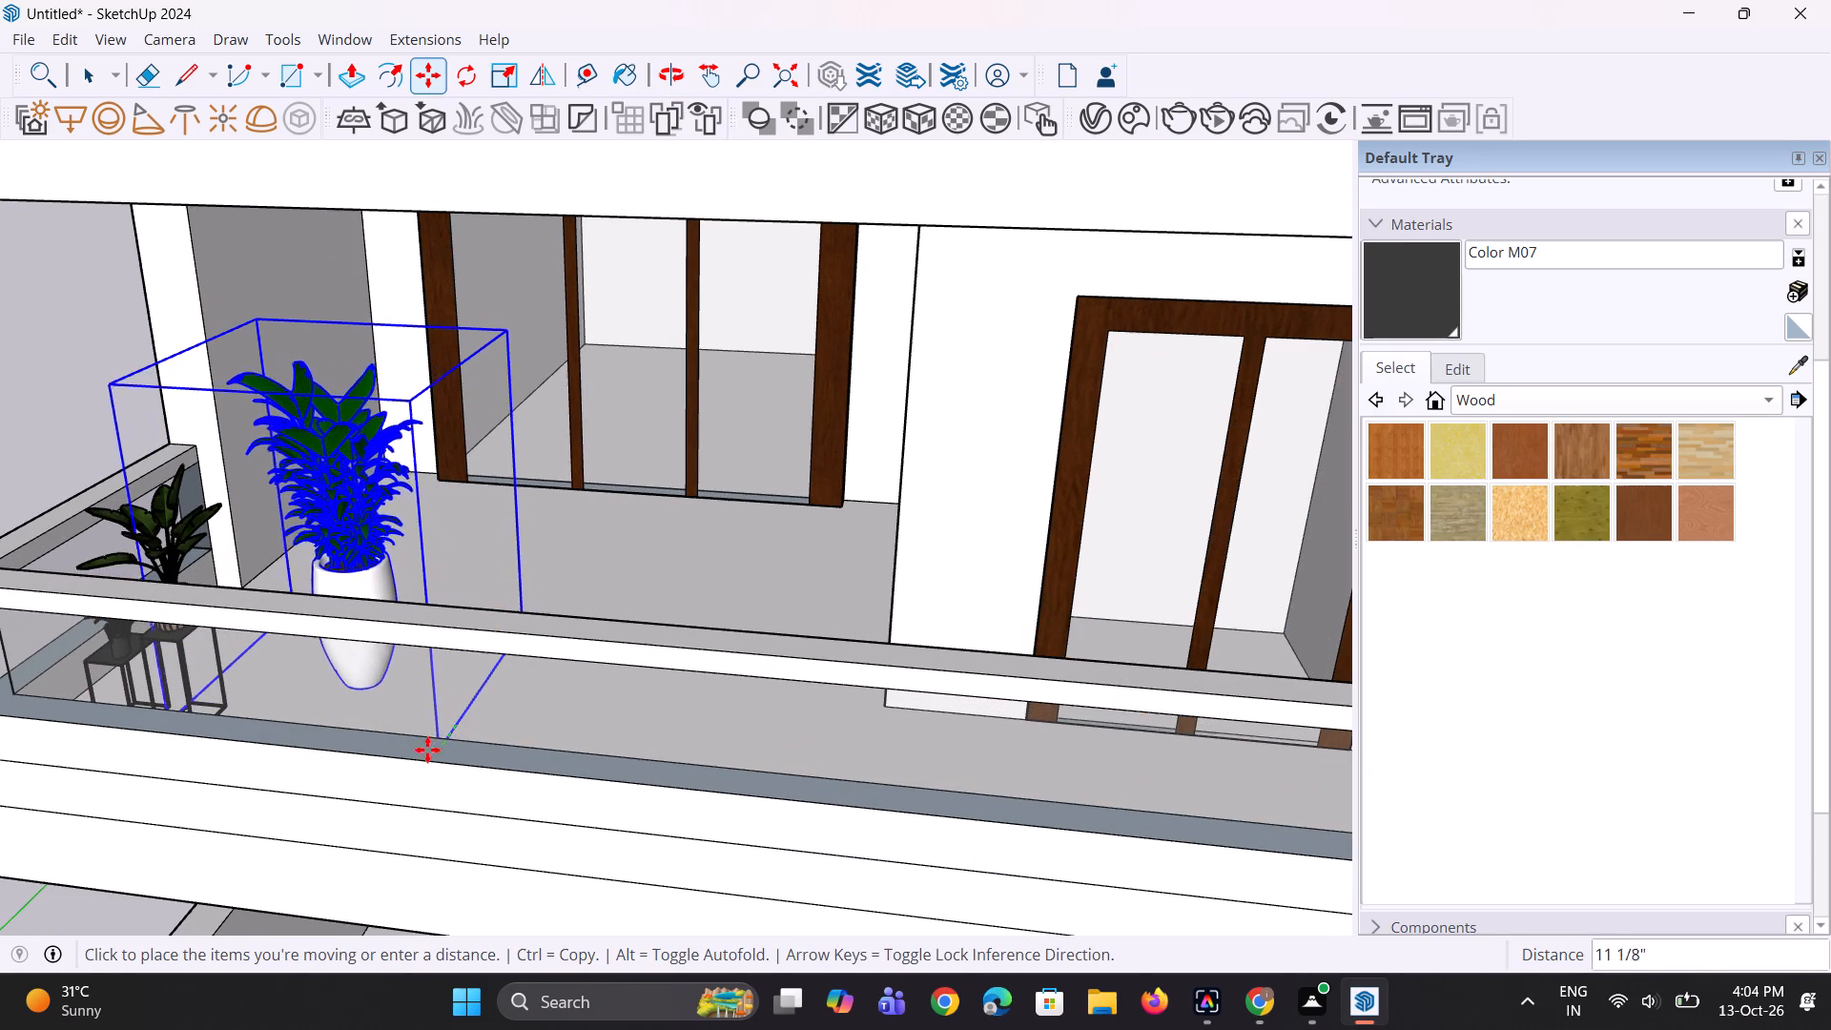
left_click(410, 787)
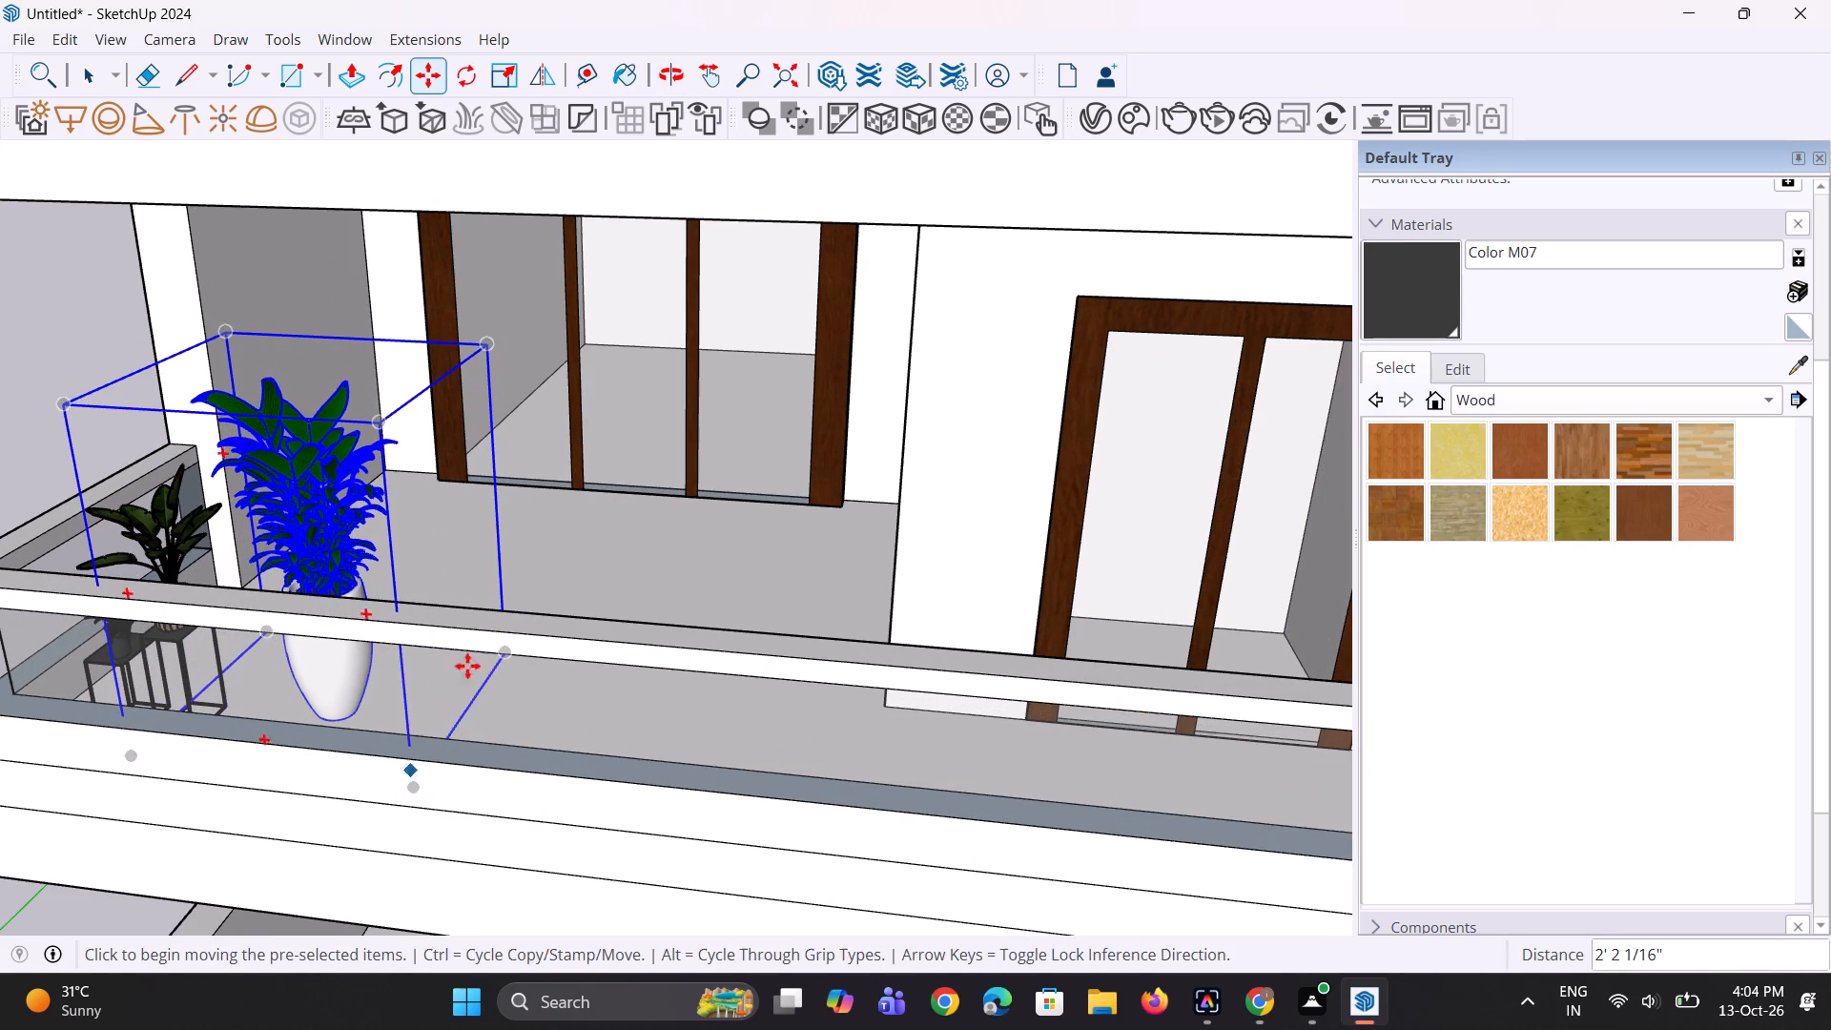
scroll(498, 593, "down", 5)
scroll(428, 731, "up", 6)
left_click(448, 711)
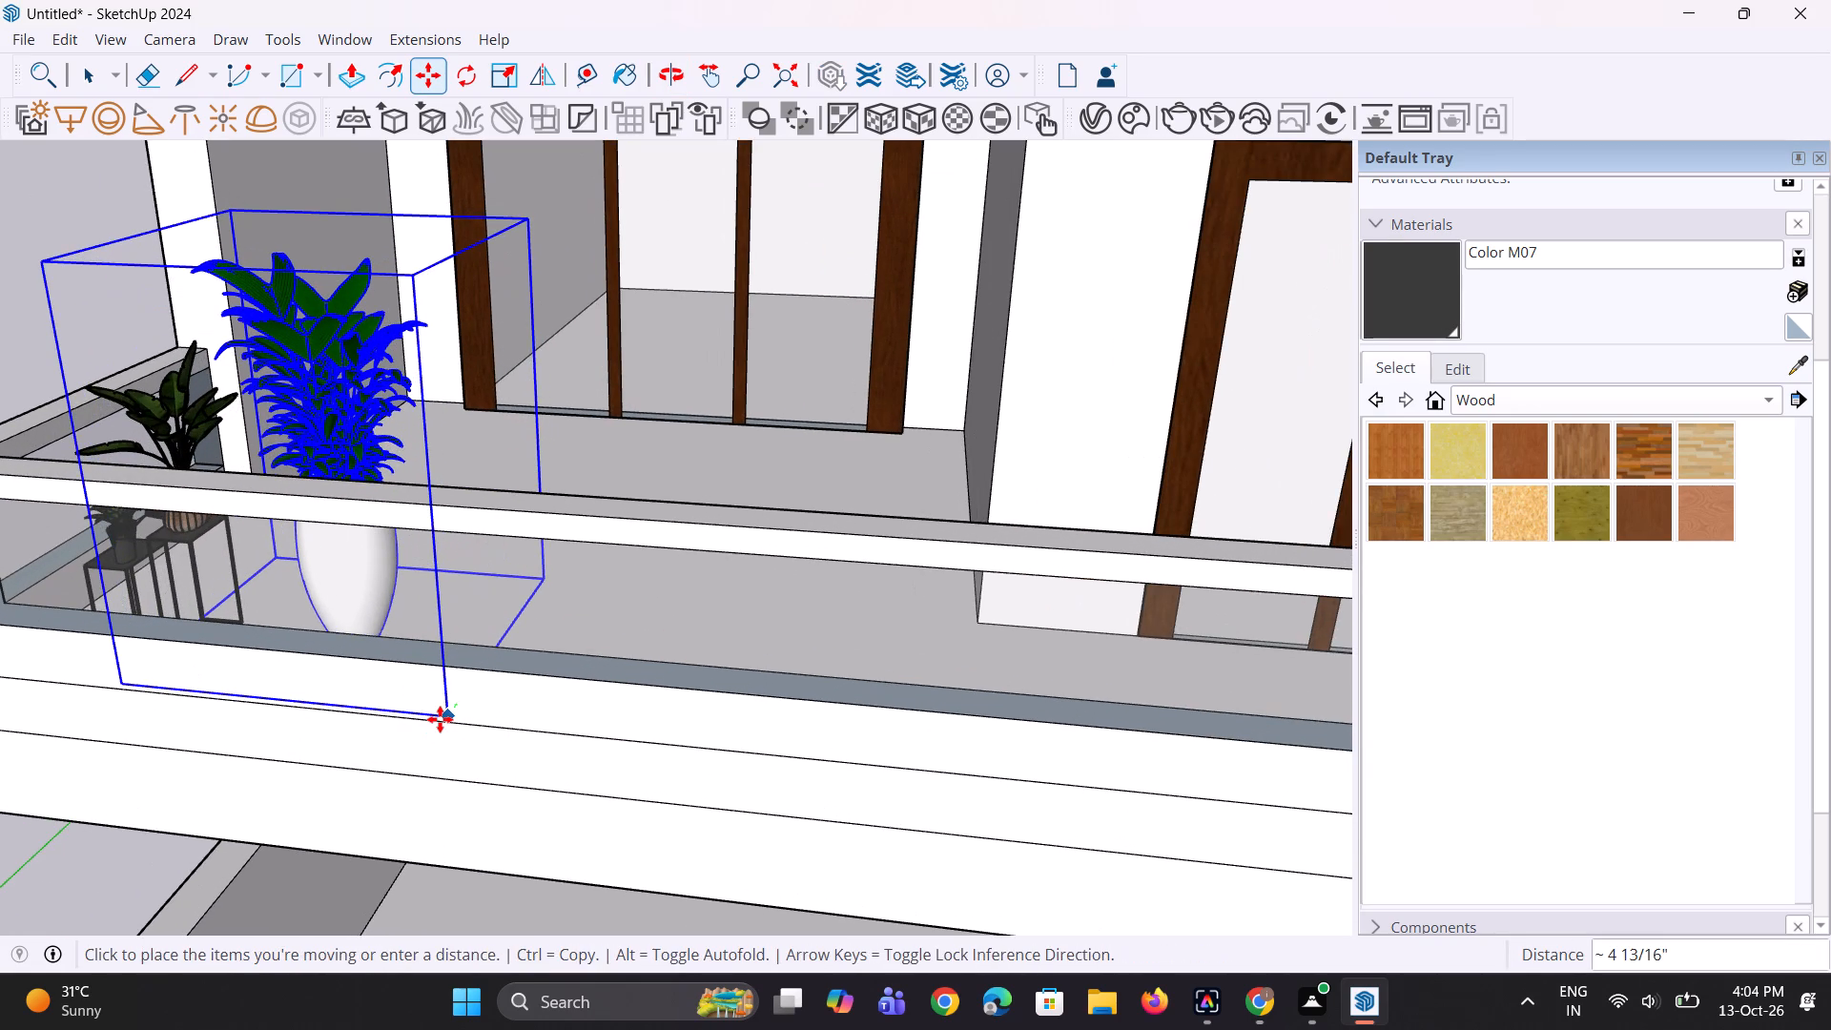
left_click(440, 719)
scroll(479, 654, "down", 5)
middle_click_drag(366, 627, 503, 658)
key("space")
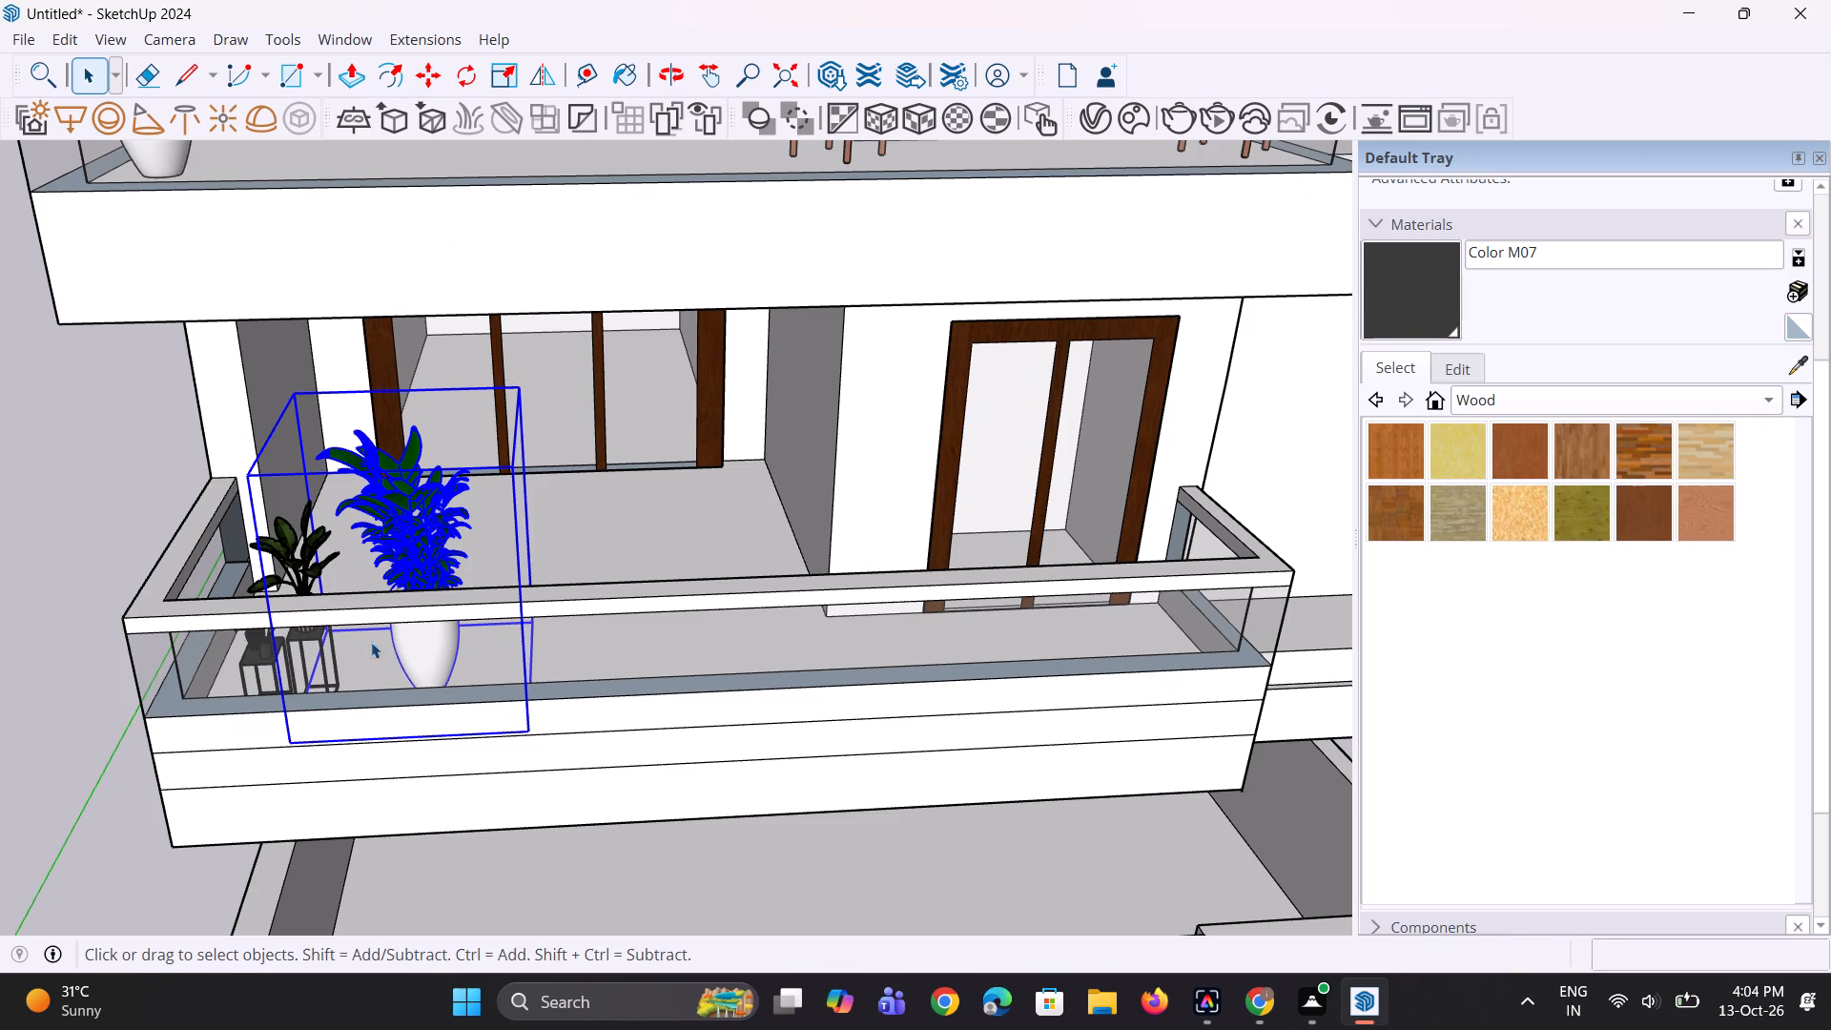
key("space")
left_click(37, 604)
Move the lower balcony's tall-white-pot plant about 4" along the green axis, closer to the front railing.
scroll(371, 521, "down", 4)
middle_click_drag(447, 571, 734, 663)
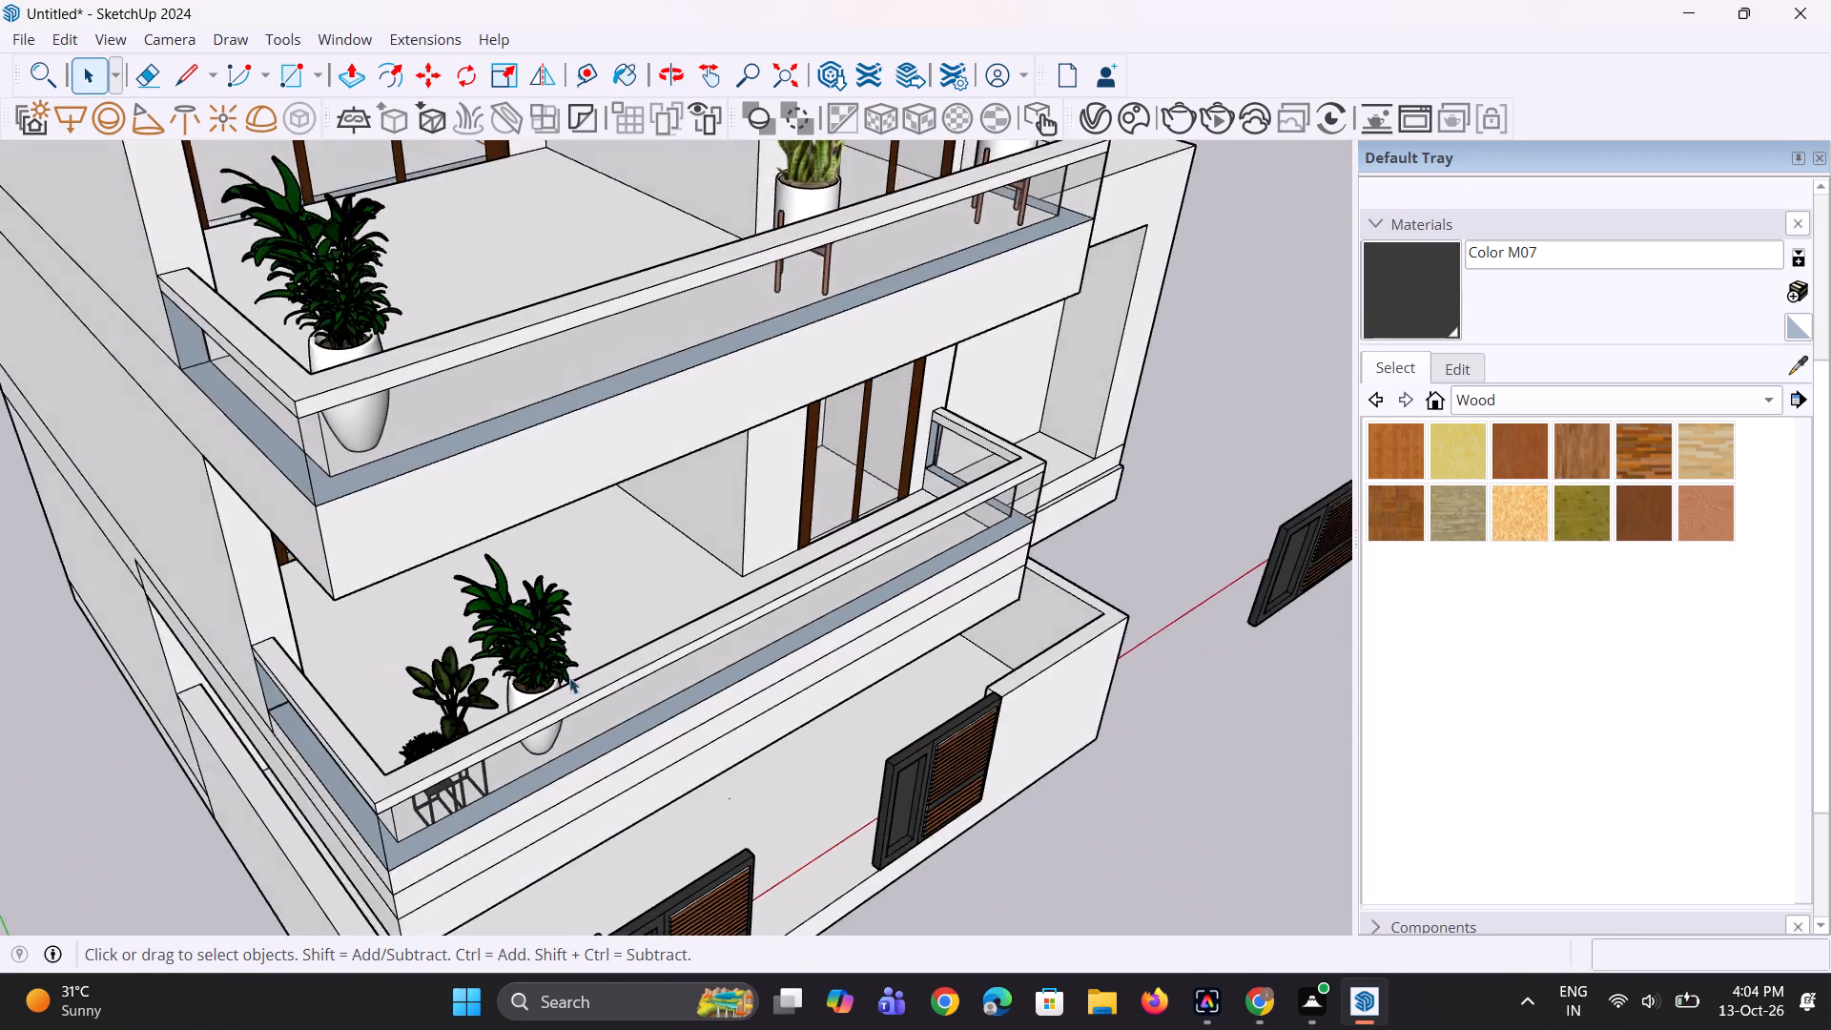
scroll(550, 682, "up", 7)
scroll(552, 675, "down", 5)
middle_click_drag(676, 630, 967, 566)
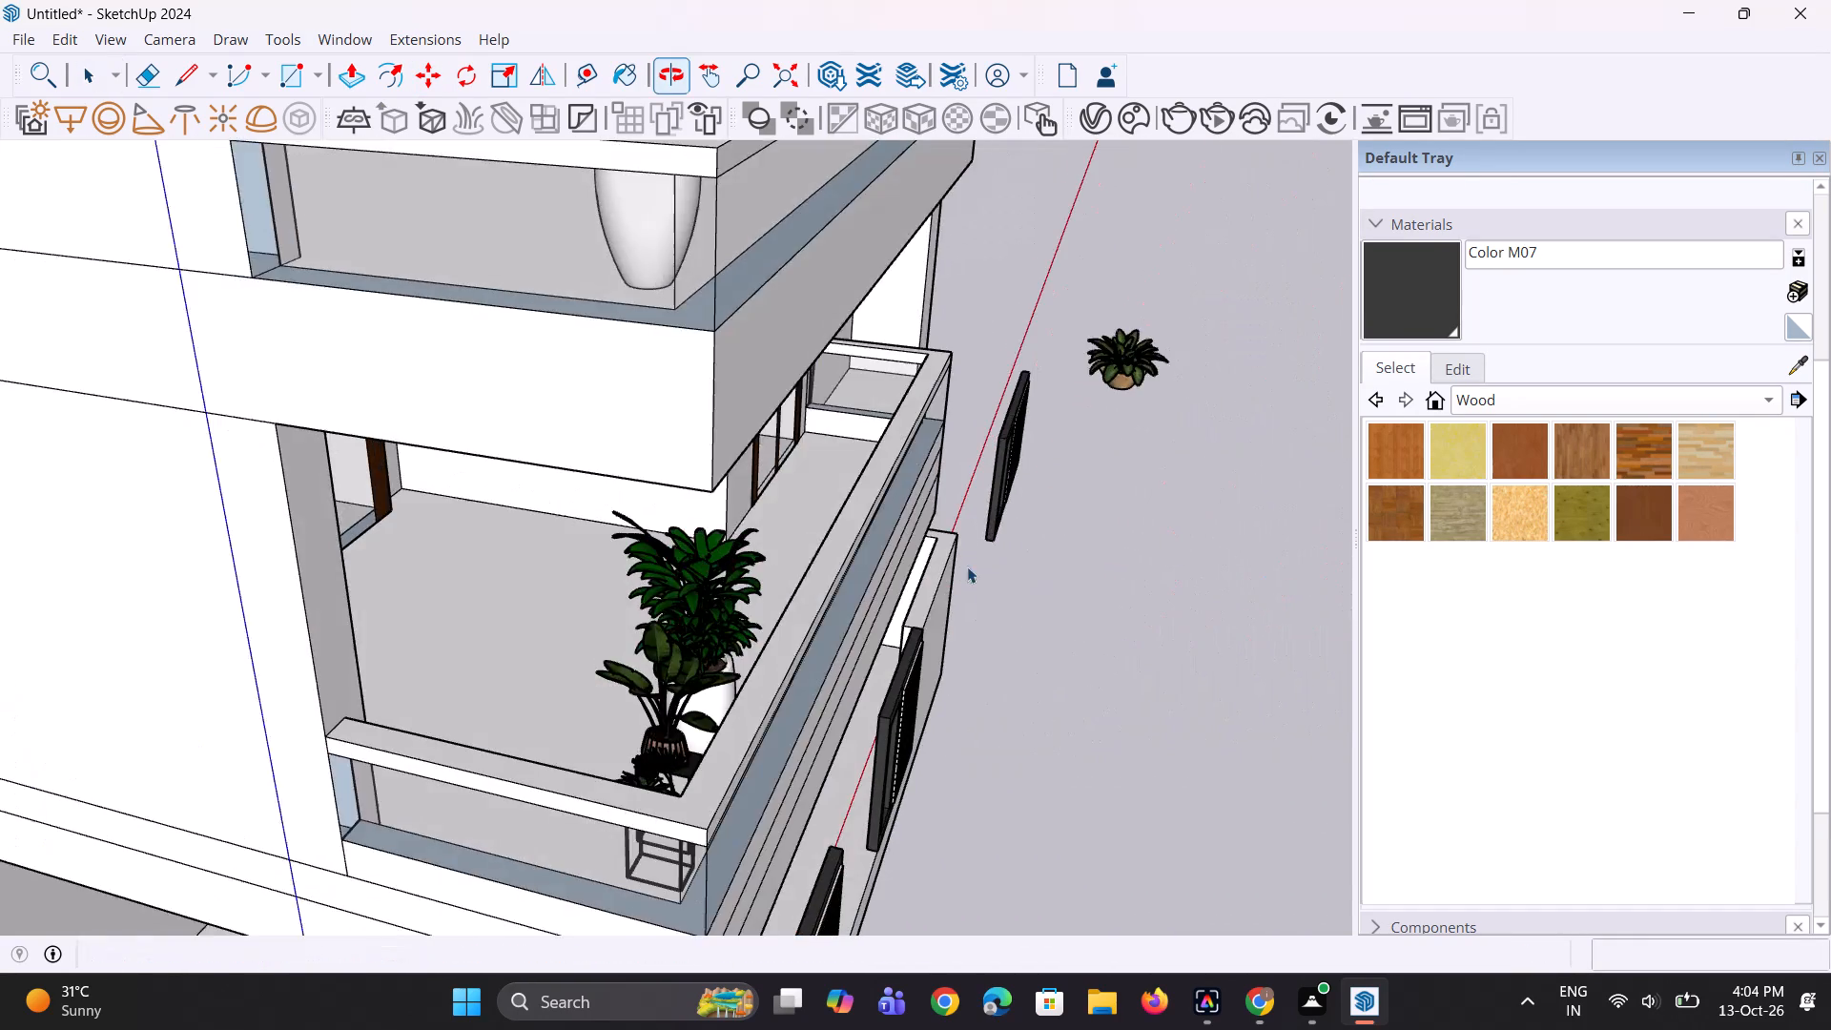
scroll(792, 632, "up", 4)
scroll(712, 628, "down", 4)
middle_click_drag(710, 599, 877, 689)
scroll(749, 690, "up", 3)
left_click(750, 686)
scroll(751, 713, "up", 4)
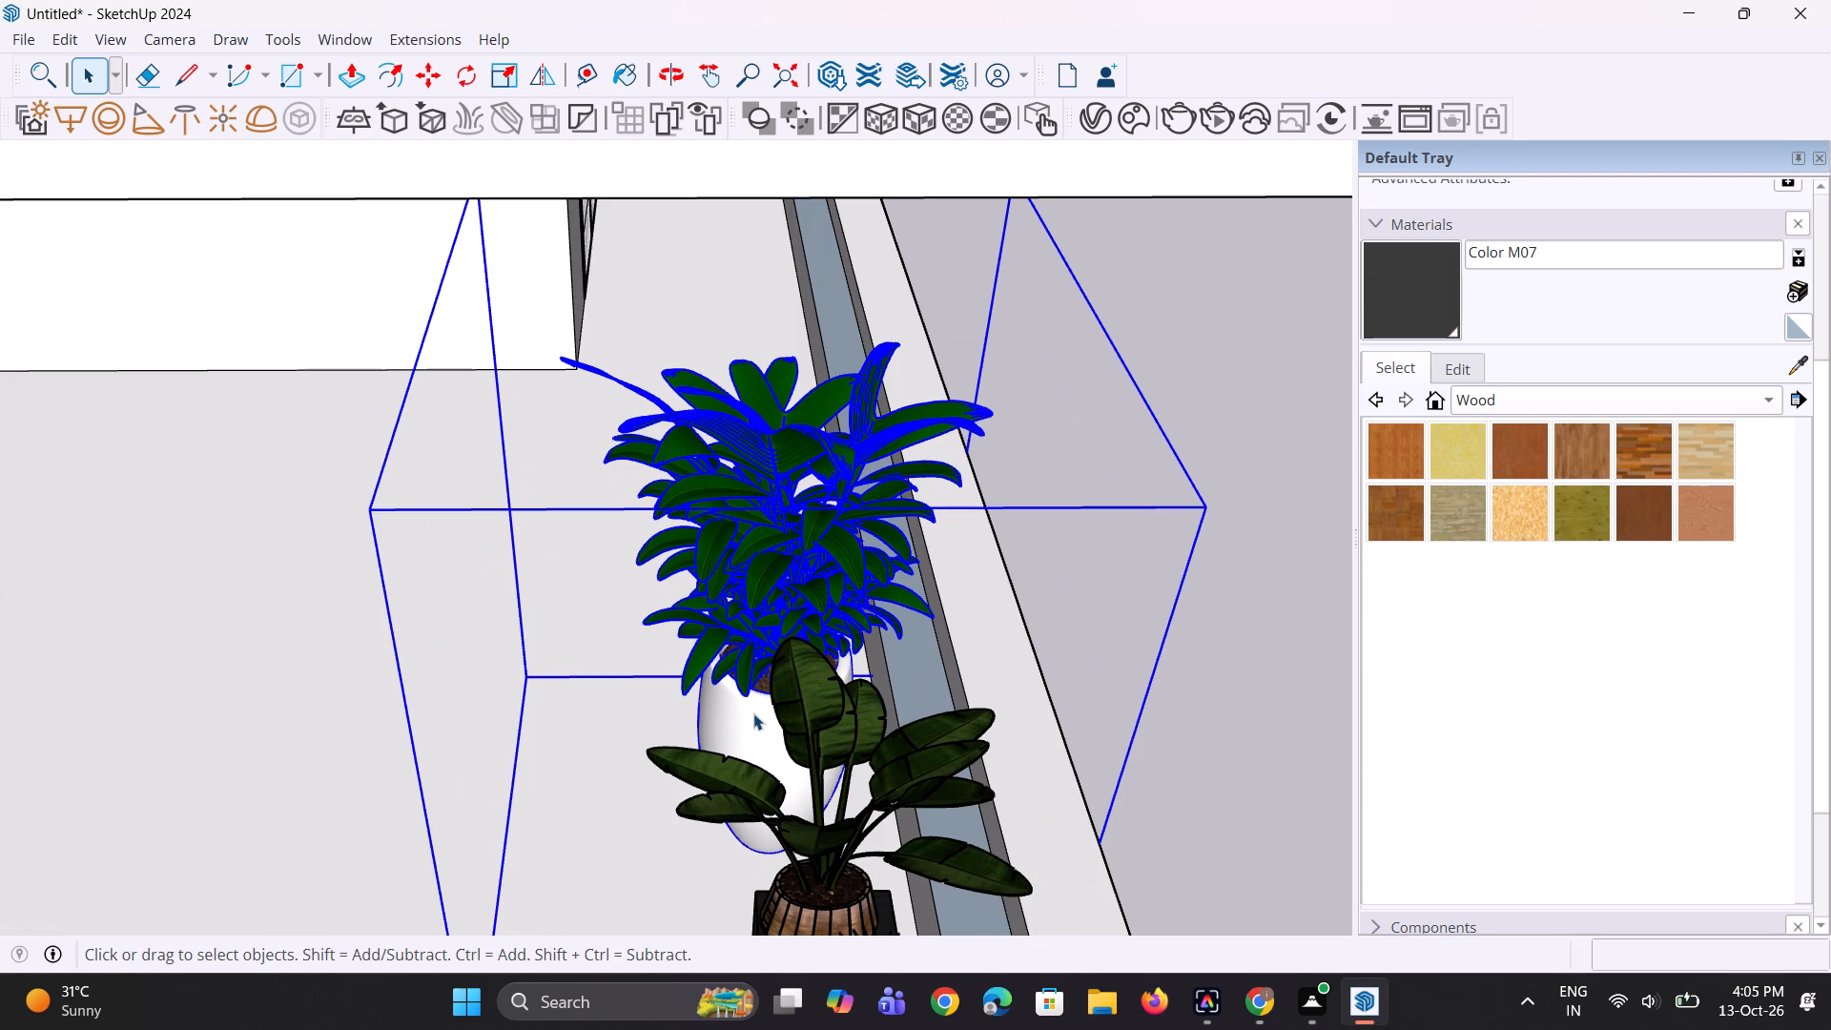
key("m")
left_click(752, 711)
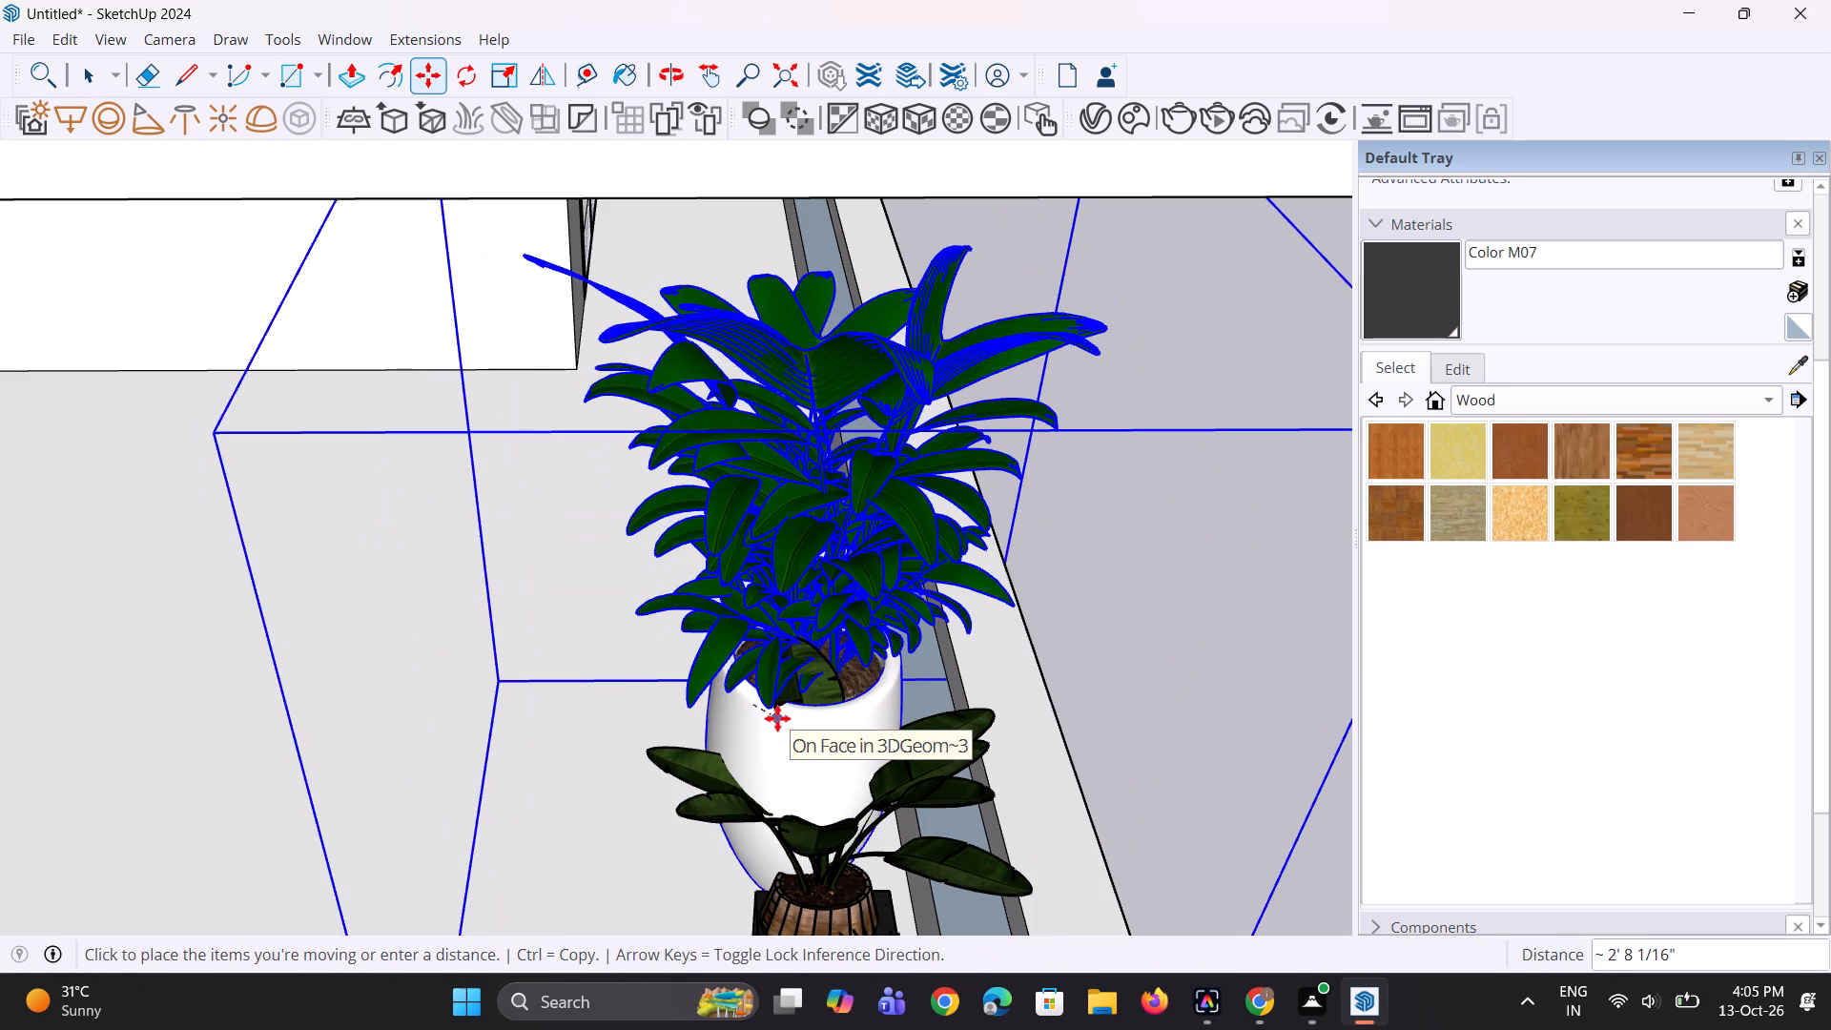
key("Escape")
middle_click_drag(697, 716, 752, 725)
scroll(753, 697, "up", 3)
left_click(784, 722)
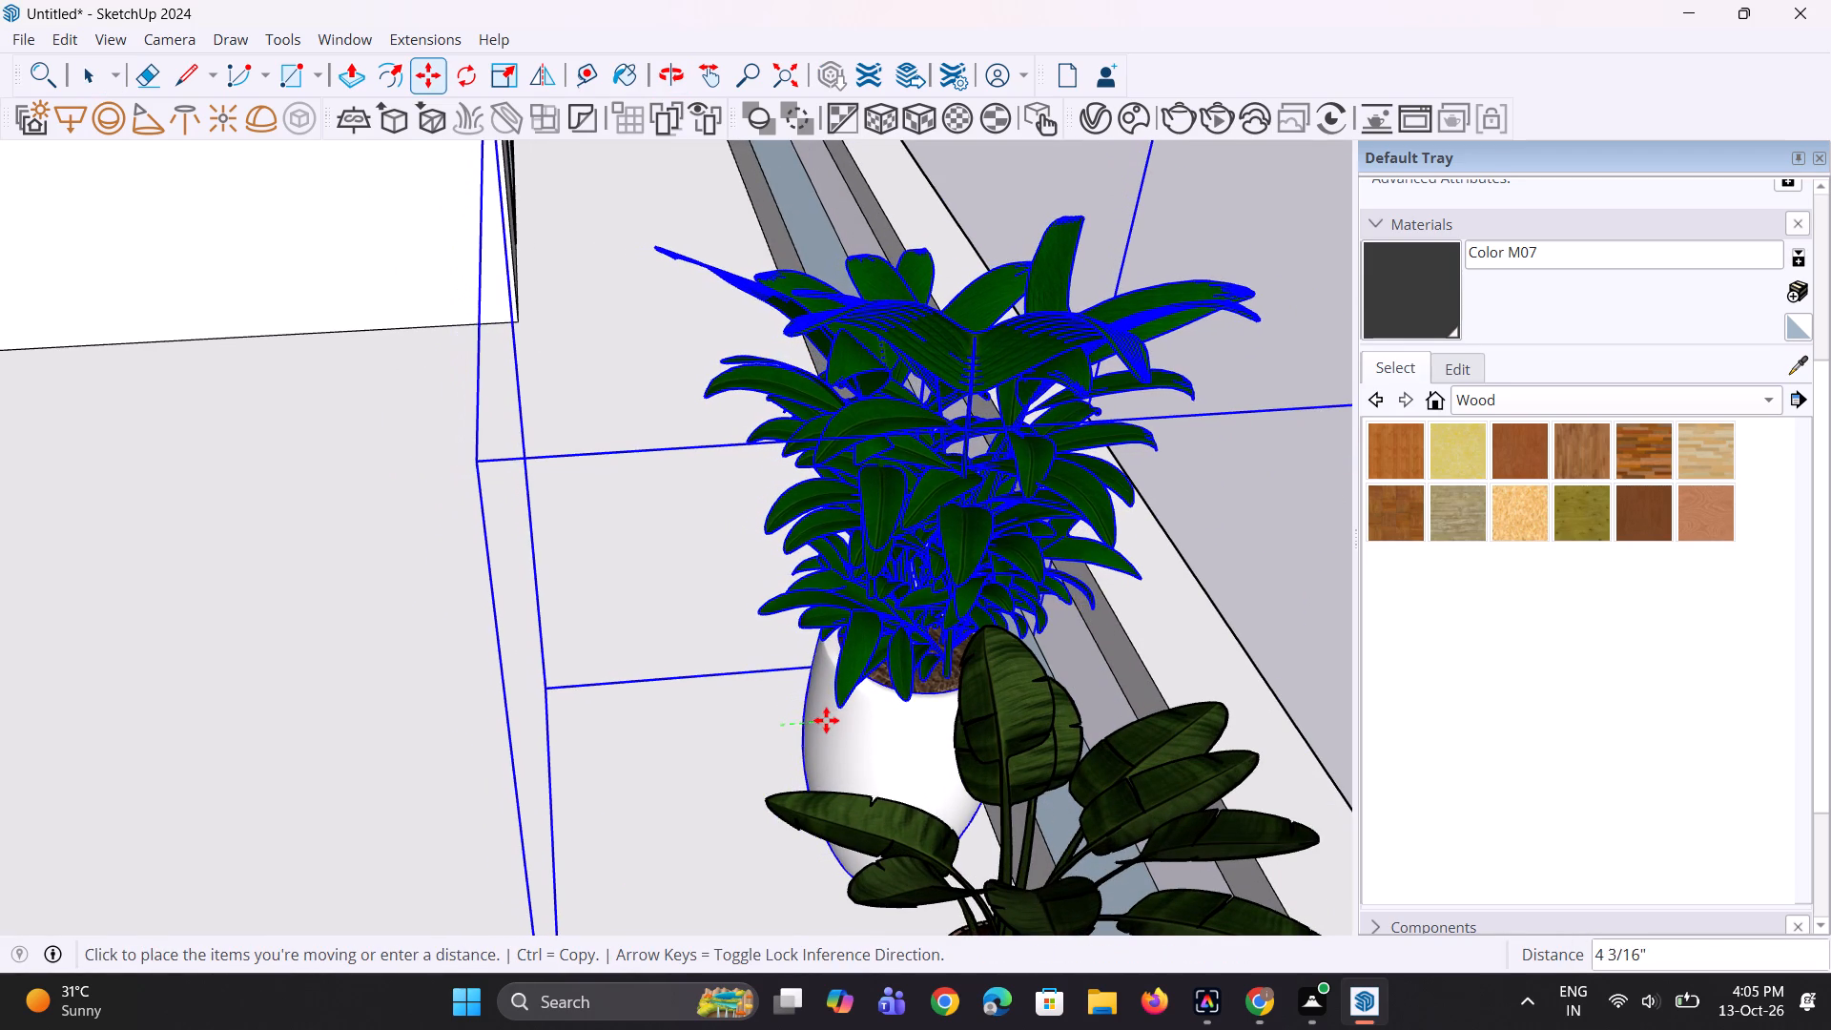
left_click(826, 720)
Scale the lower balcony's tall-white-pot plant down uniformly from a corner of its bounding box.
middle_click_drag(870, 741, 503, 665)
scroll(510, 652, "down", 10)
middle_click_drag(789, 721, 682, 663)
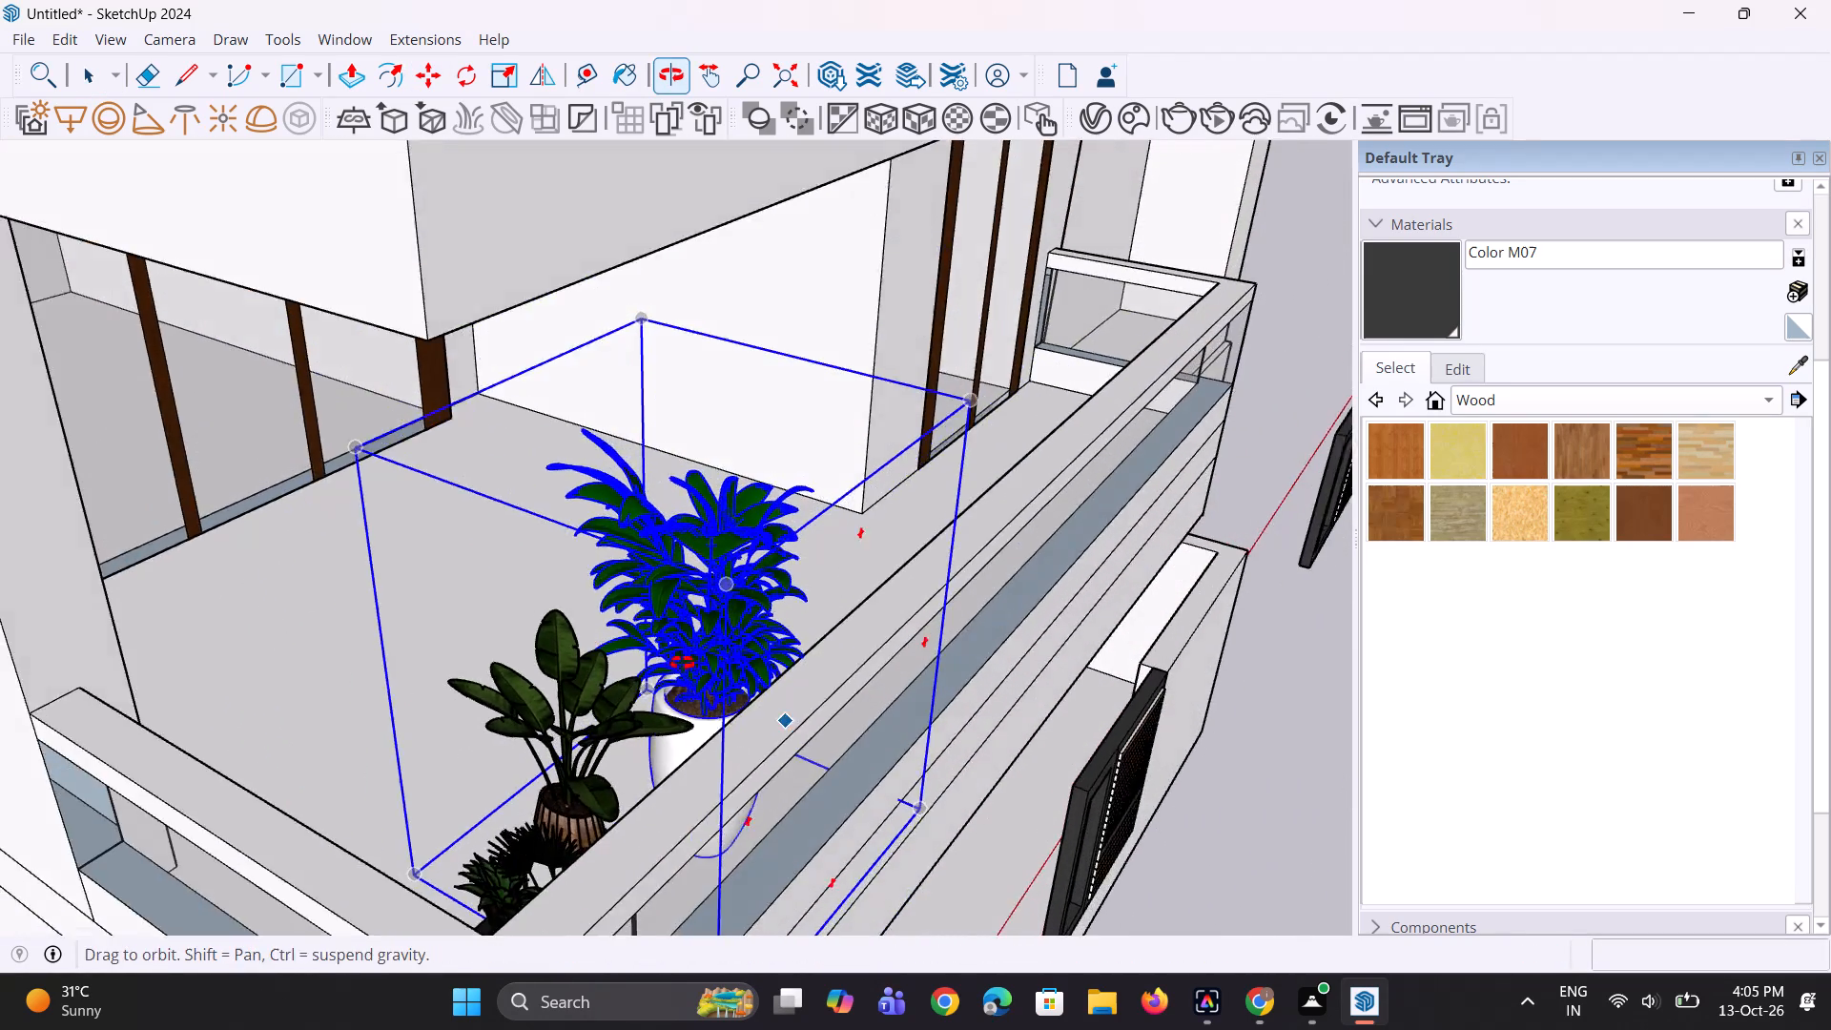
middle_click_drag(682, 663, 633, 638)
key("space")
scroll(744, 616, "down", 2)
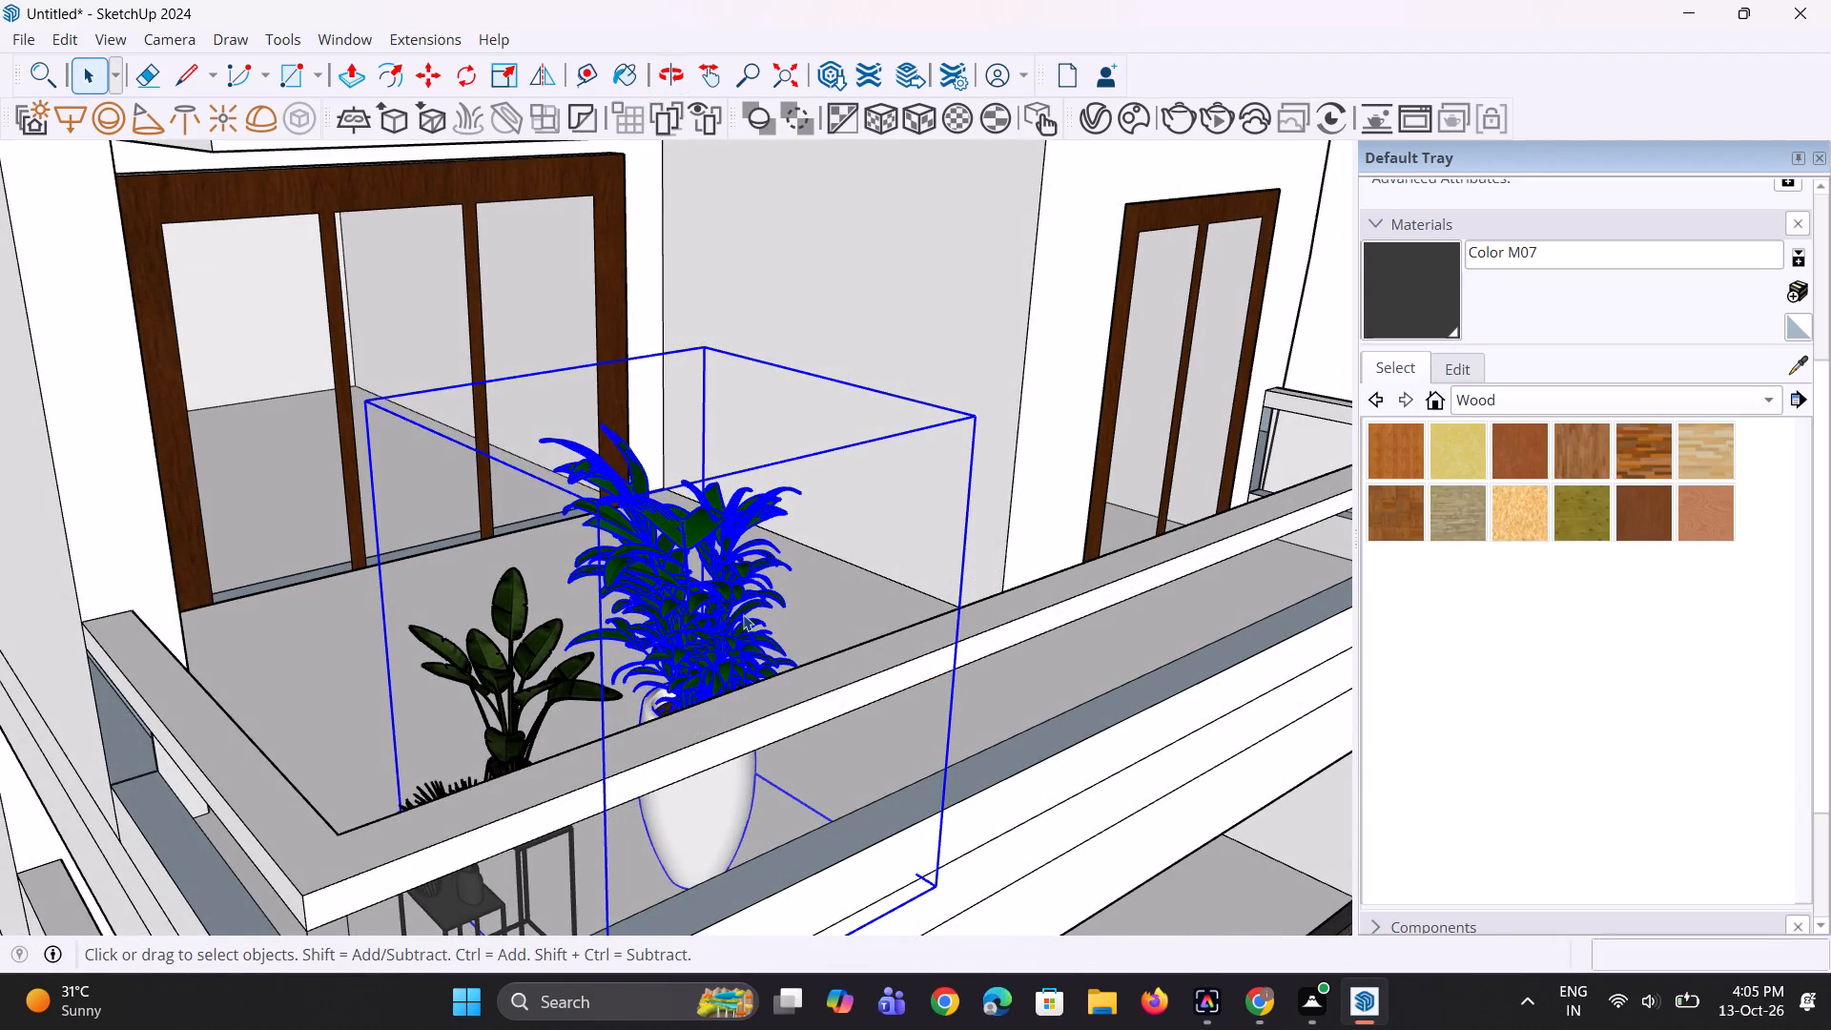
scroll(743, 614, "down", 2)
middle_click_drag(868, 609, 572, 602)
scroll(535, 620, "up", 1)
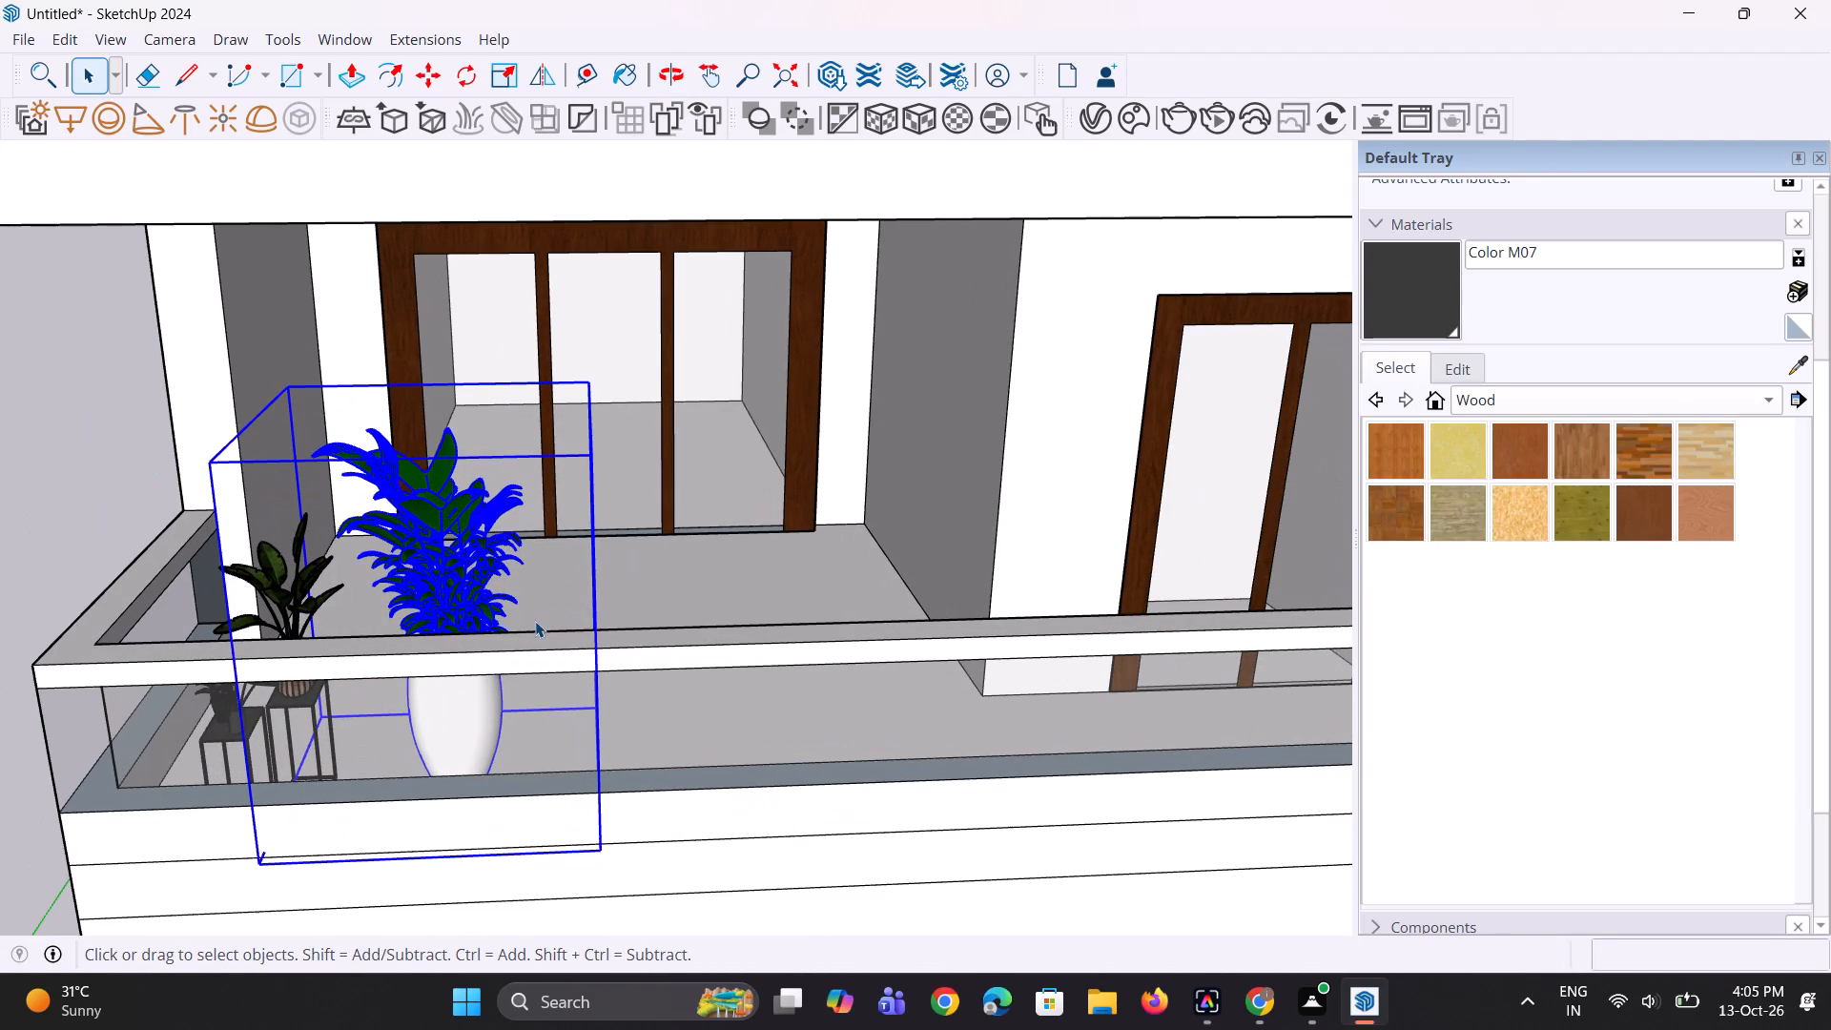
key("s")
left_click(295, 381)
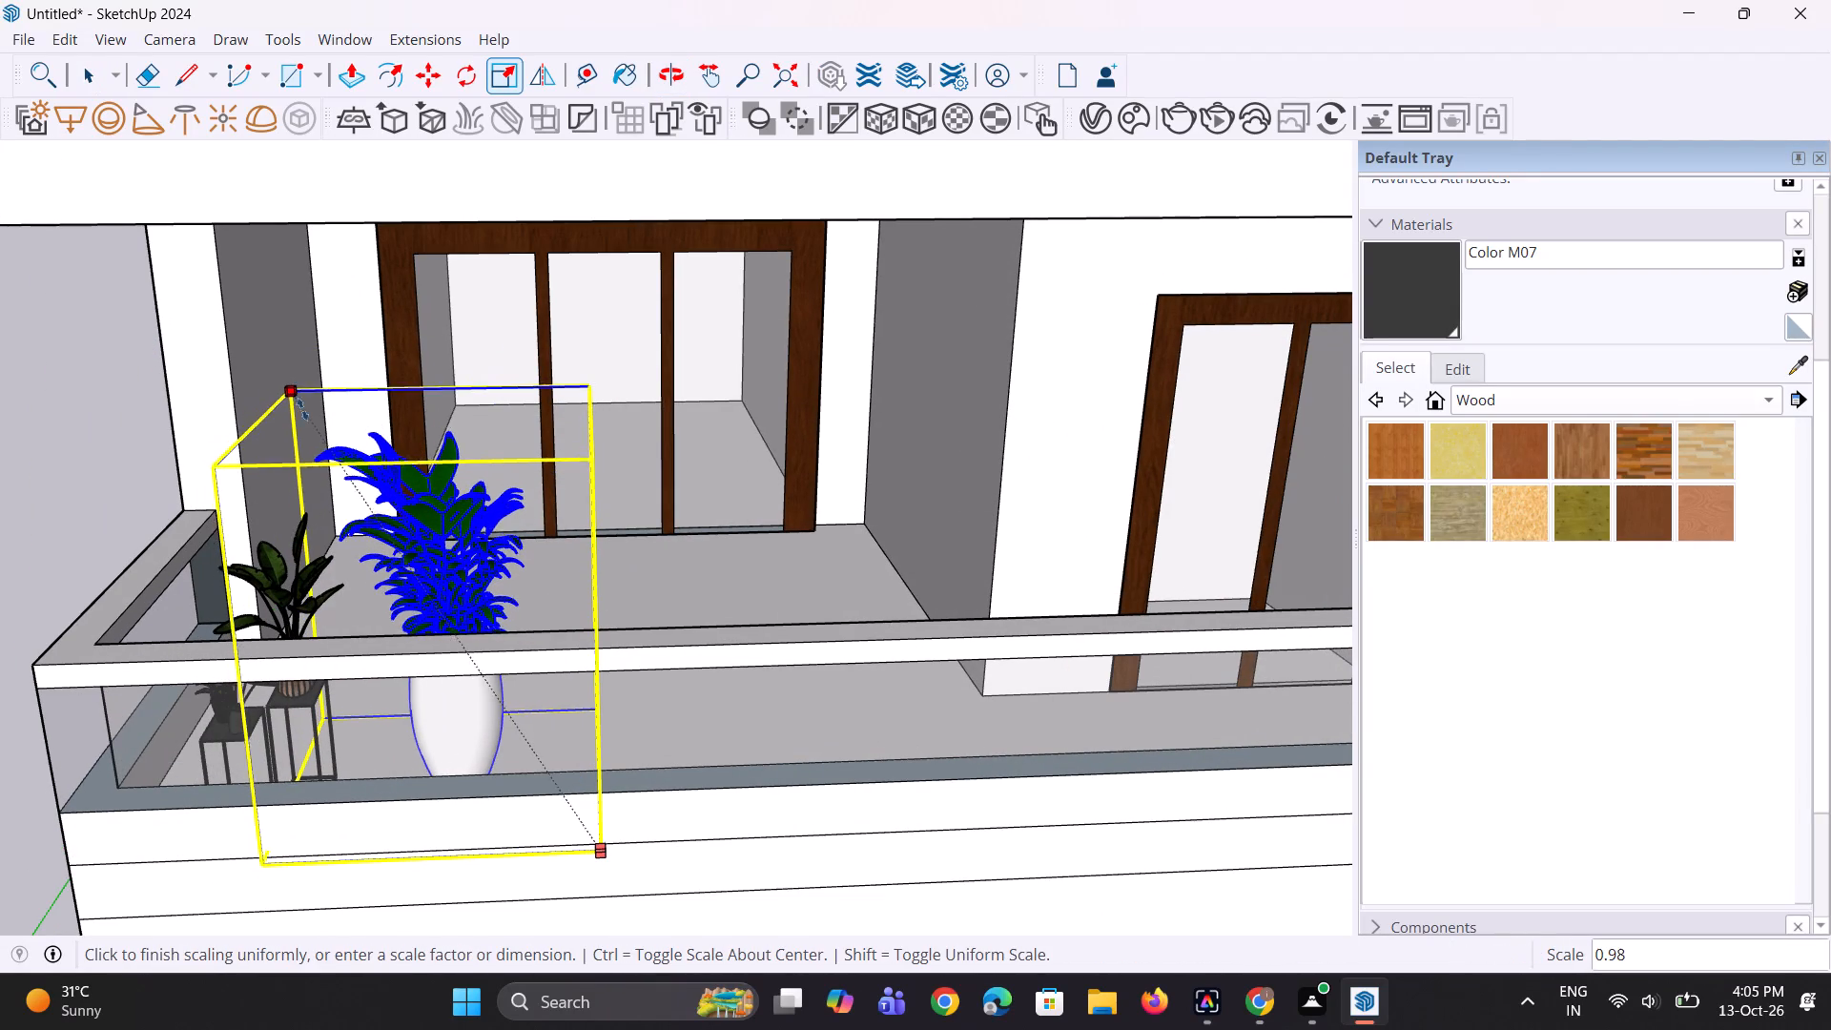
left_click(321, 440)
Move the reduced plant about 1' 1" along the red axis, closer to the plant stands in the balcony's corner.
middle_click_drag(494, 669, 534, 677)
key("m")
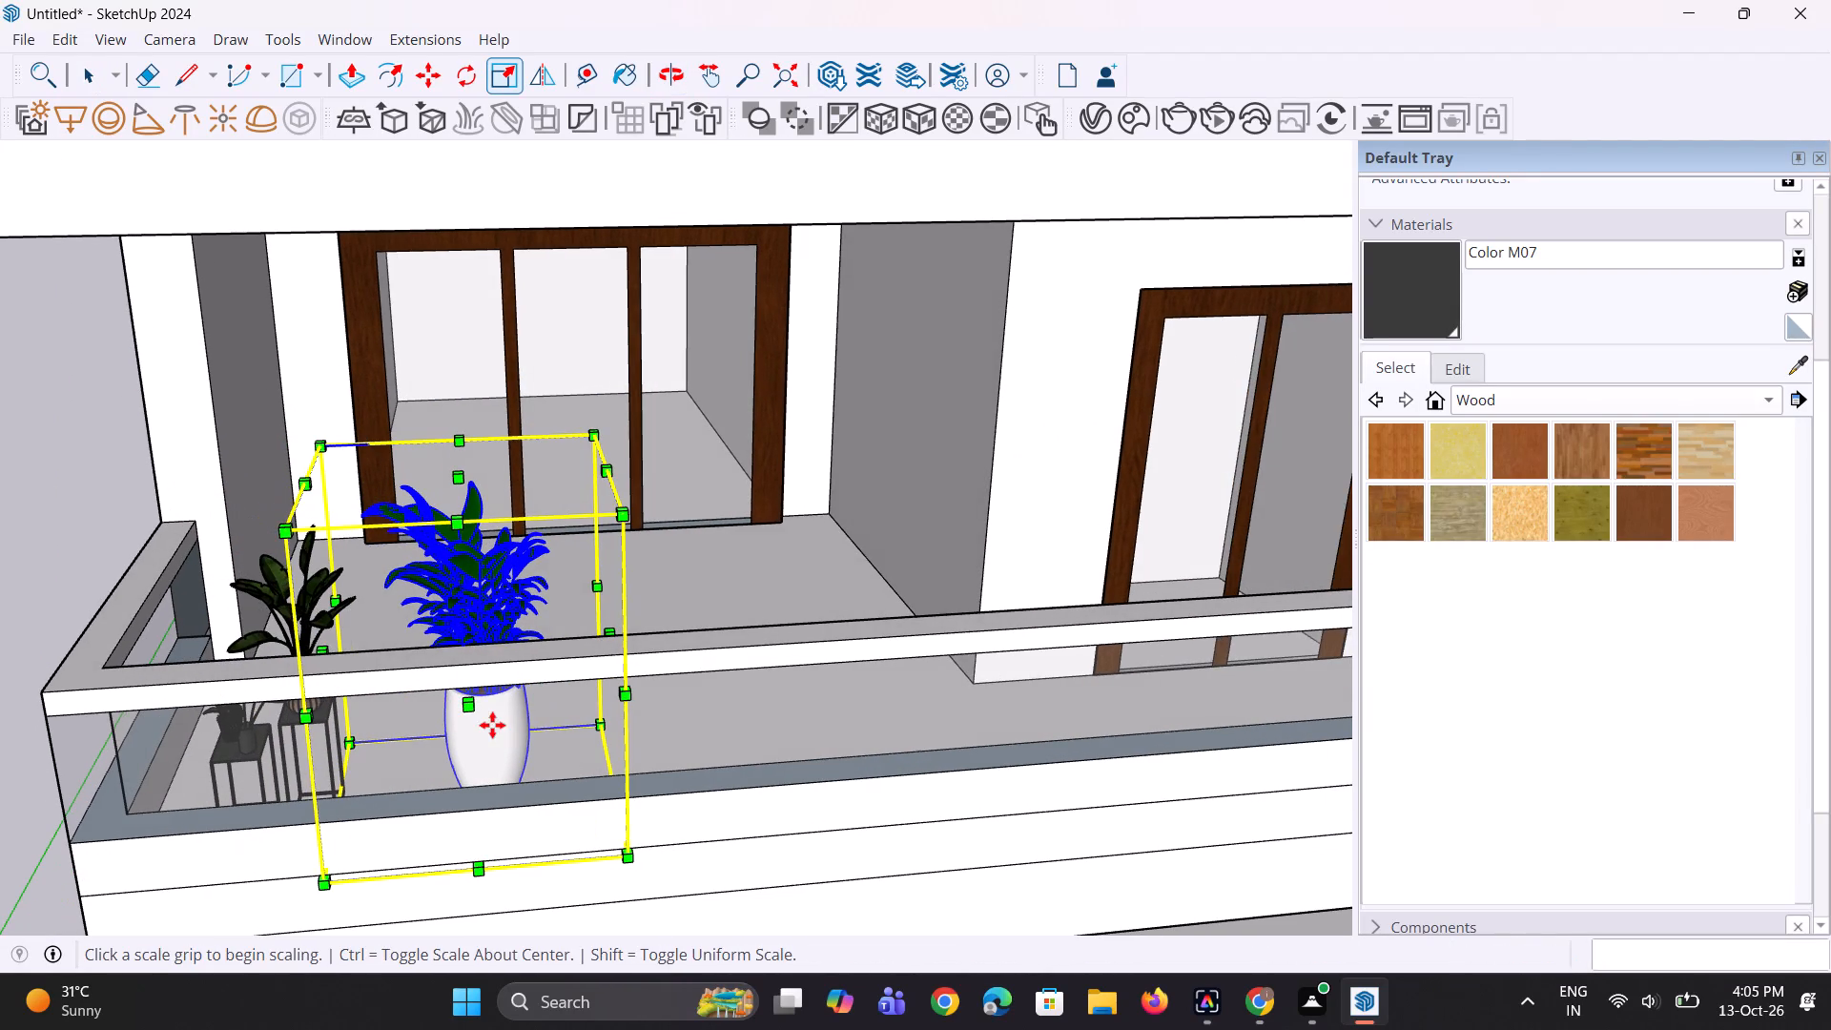
left_click(476, 729)
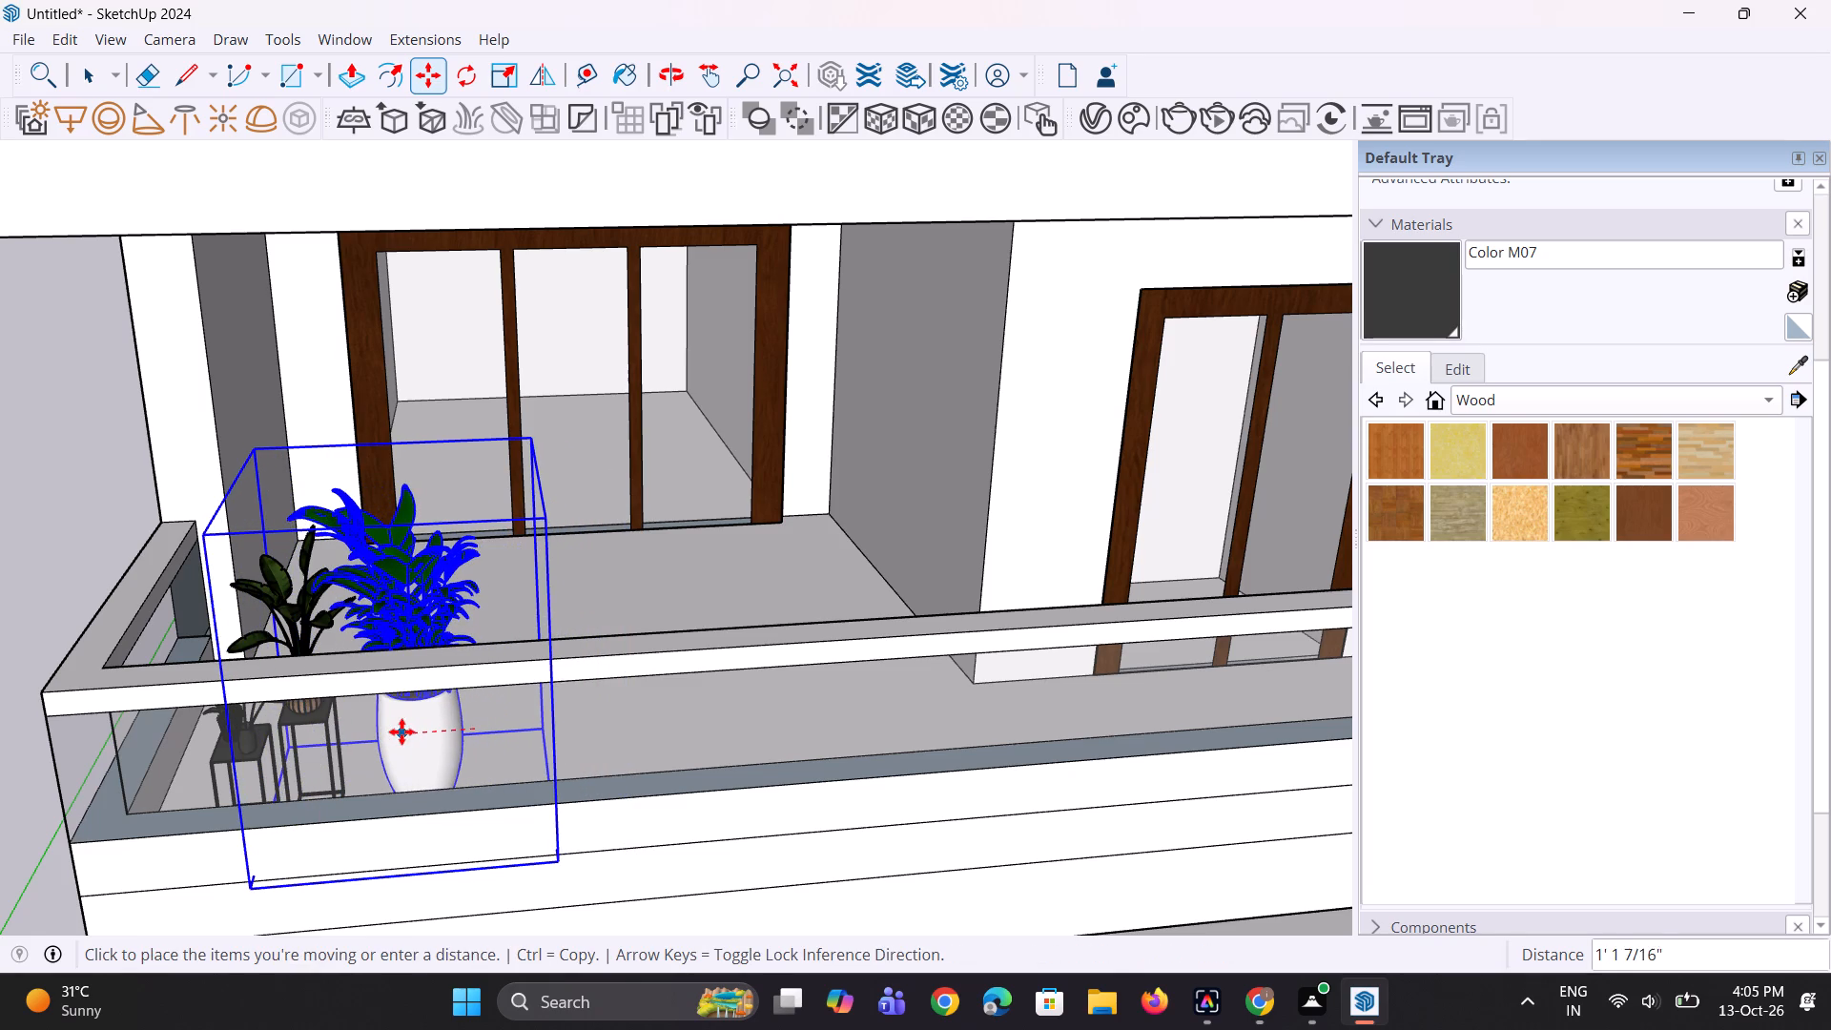
left_click(397, 731)
scroll(323, 714, "down", 10)
middle_click_drag(386, 717, 386, 699)
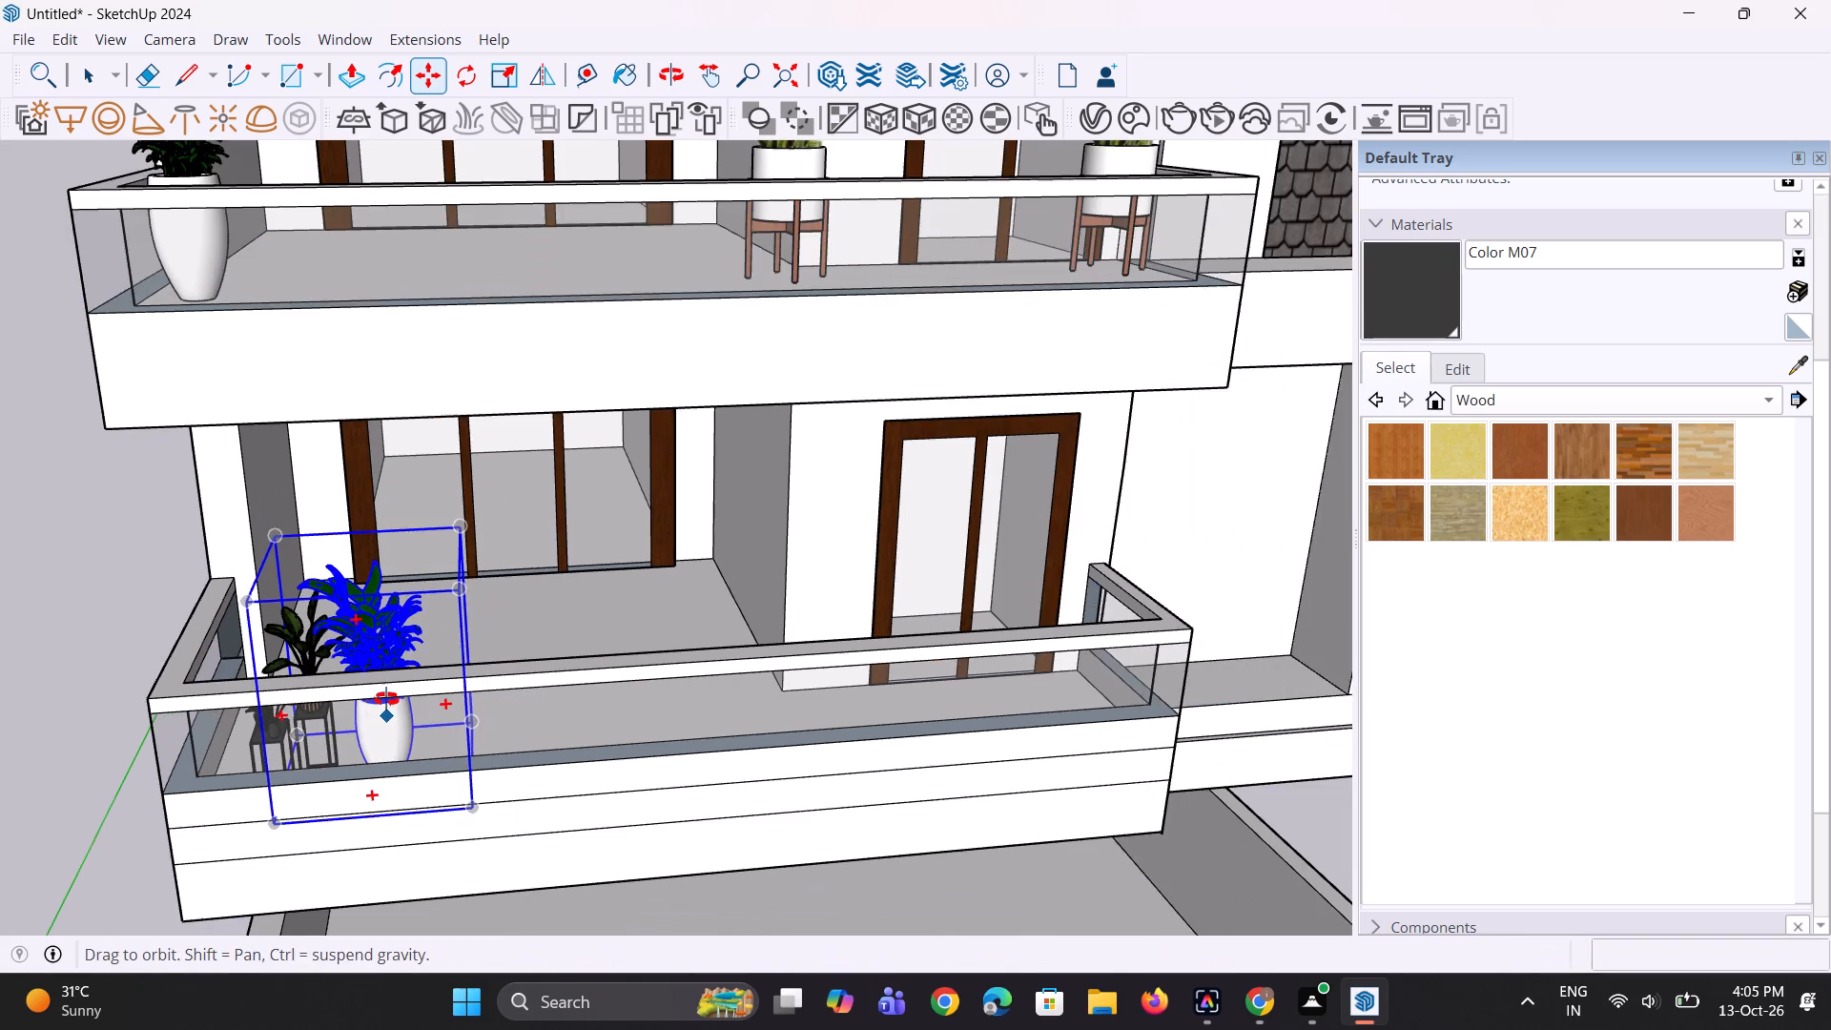
middle_click_drag(386, 699, 386, 686)
Copy the reduced plant about 12' along the red axis to the front of the lower balcony beside the narrower door.
key("m")
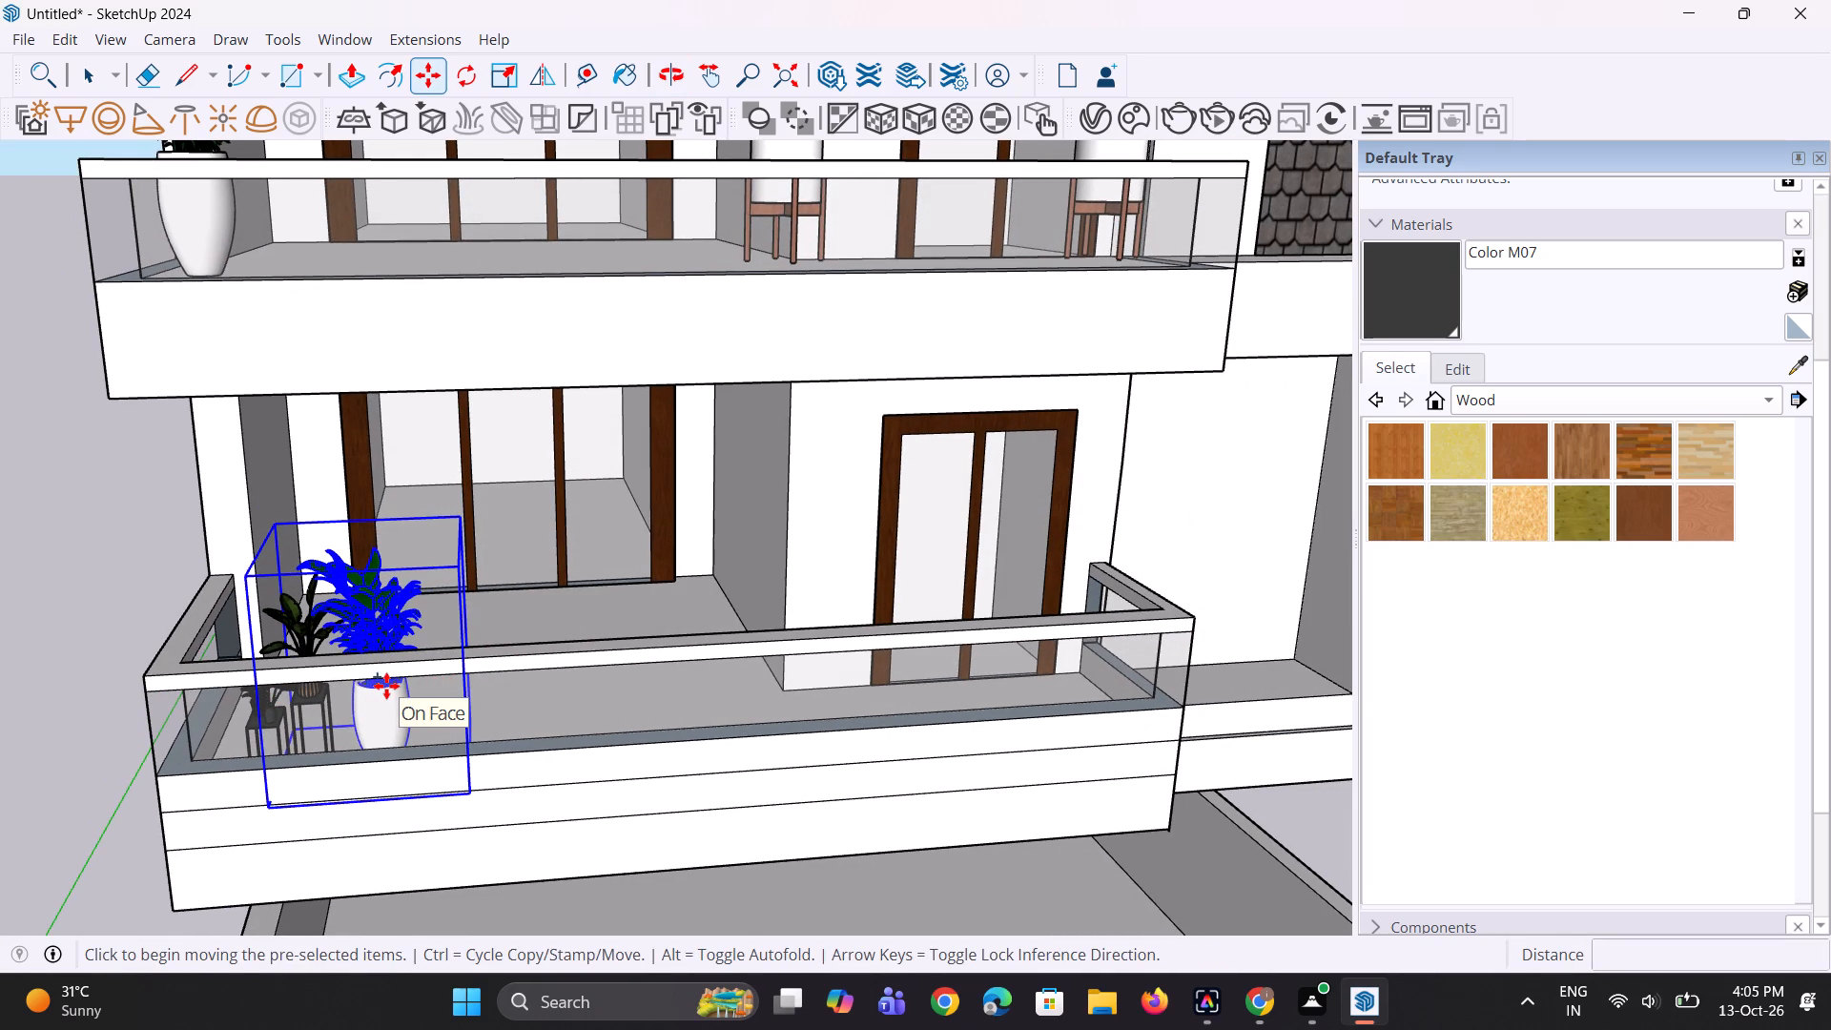
left_click(386, 686)
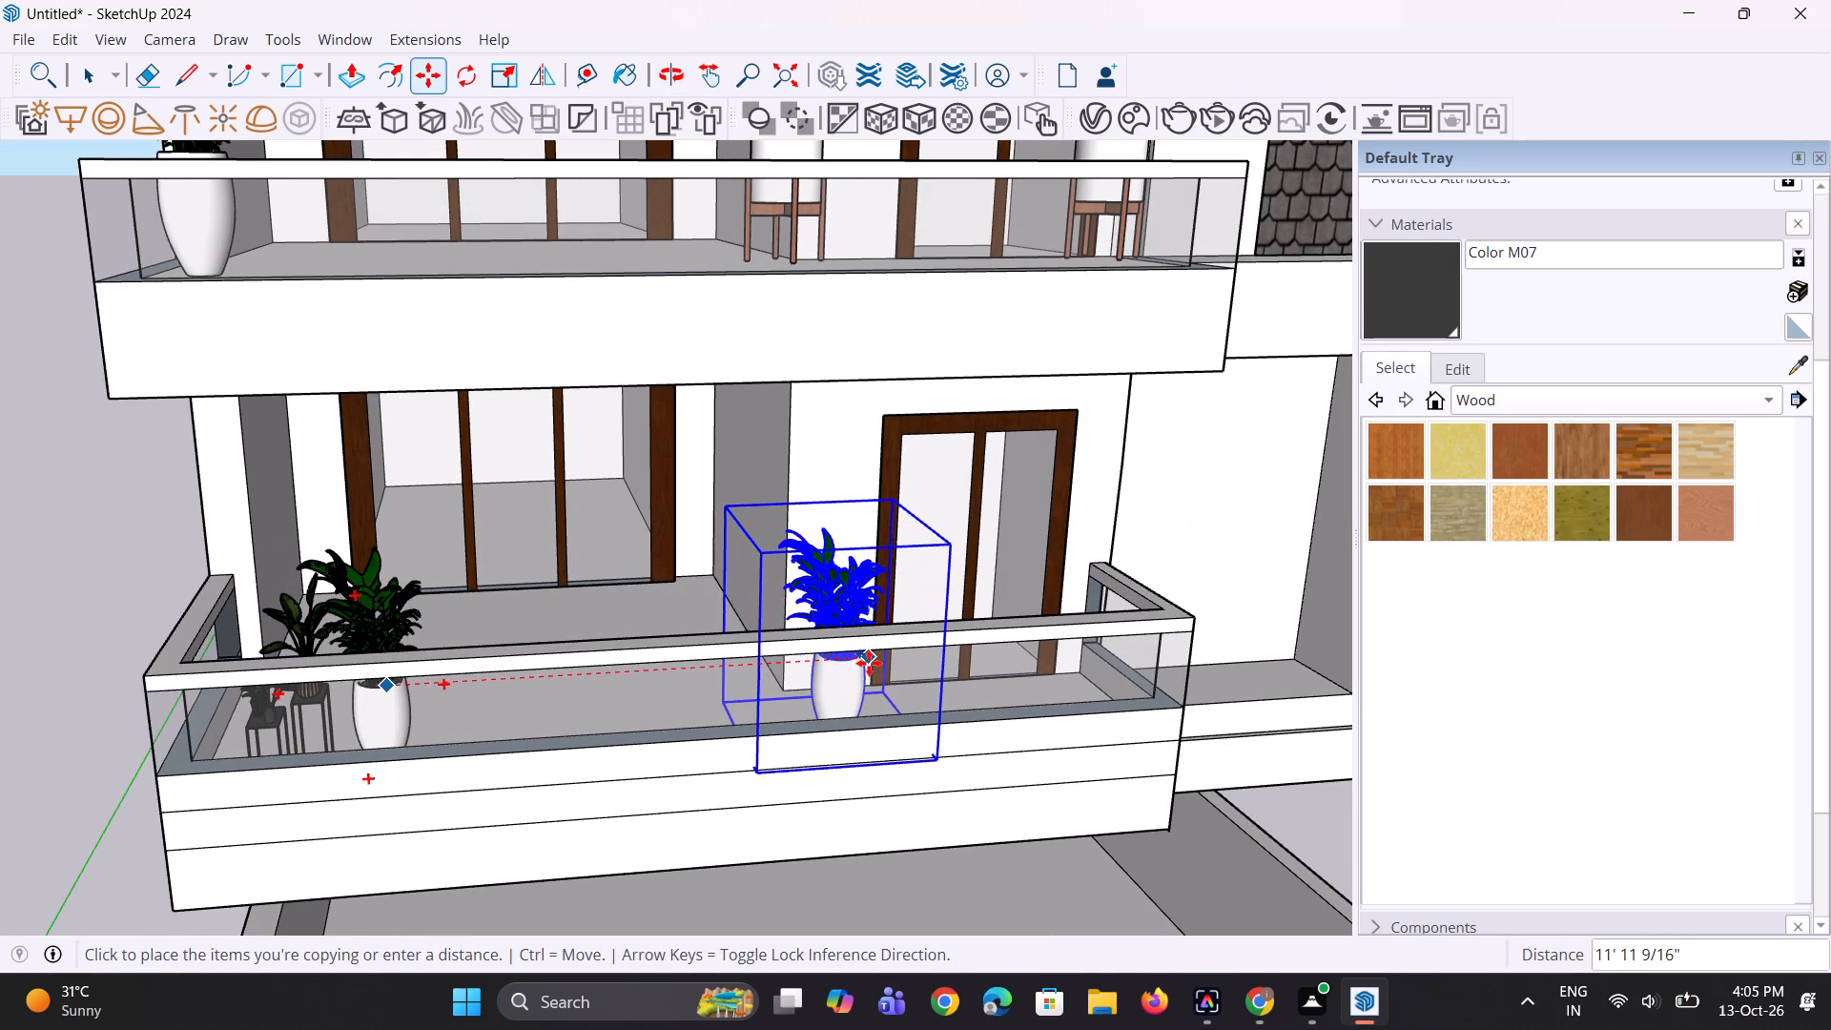
left_click(869, 663)
scroll(715, 668, "down", 4)
middle_click_drag(742, 676, 685, 639)
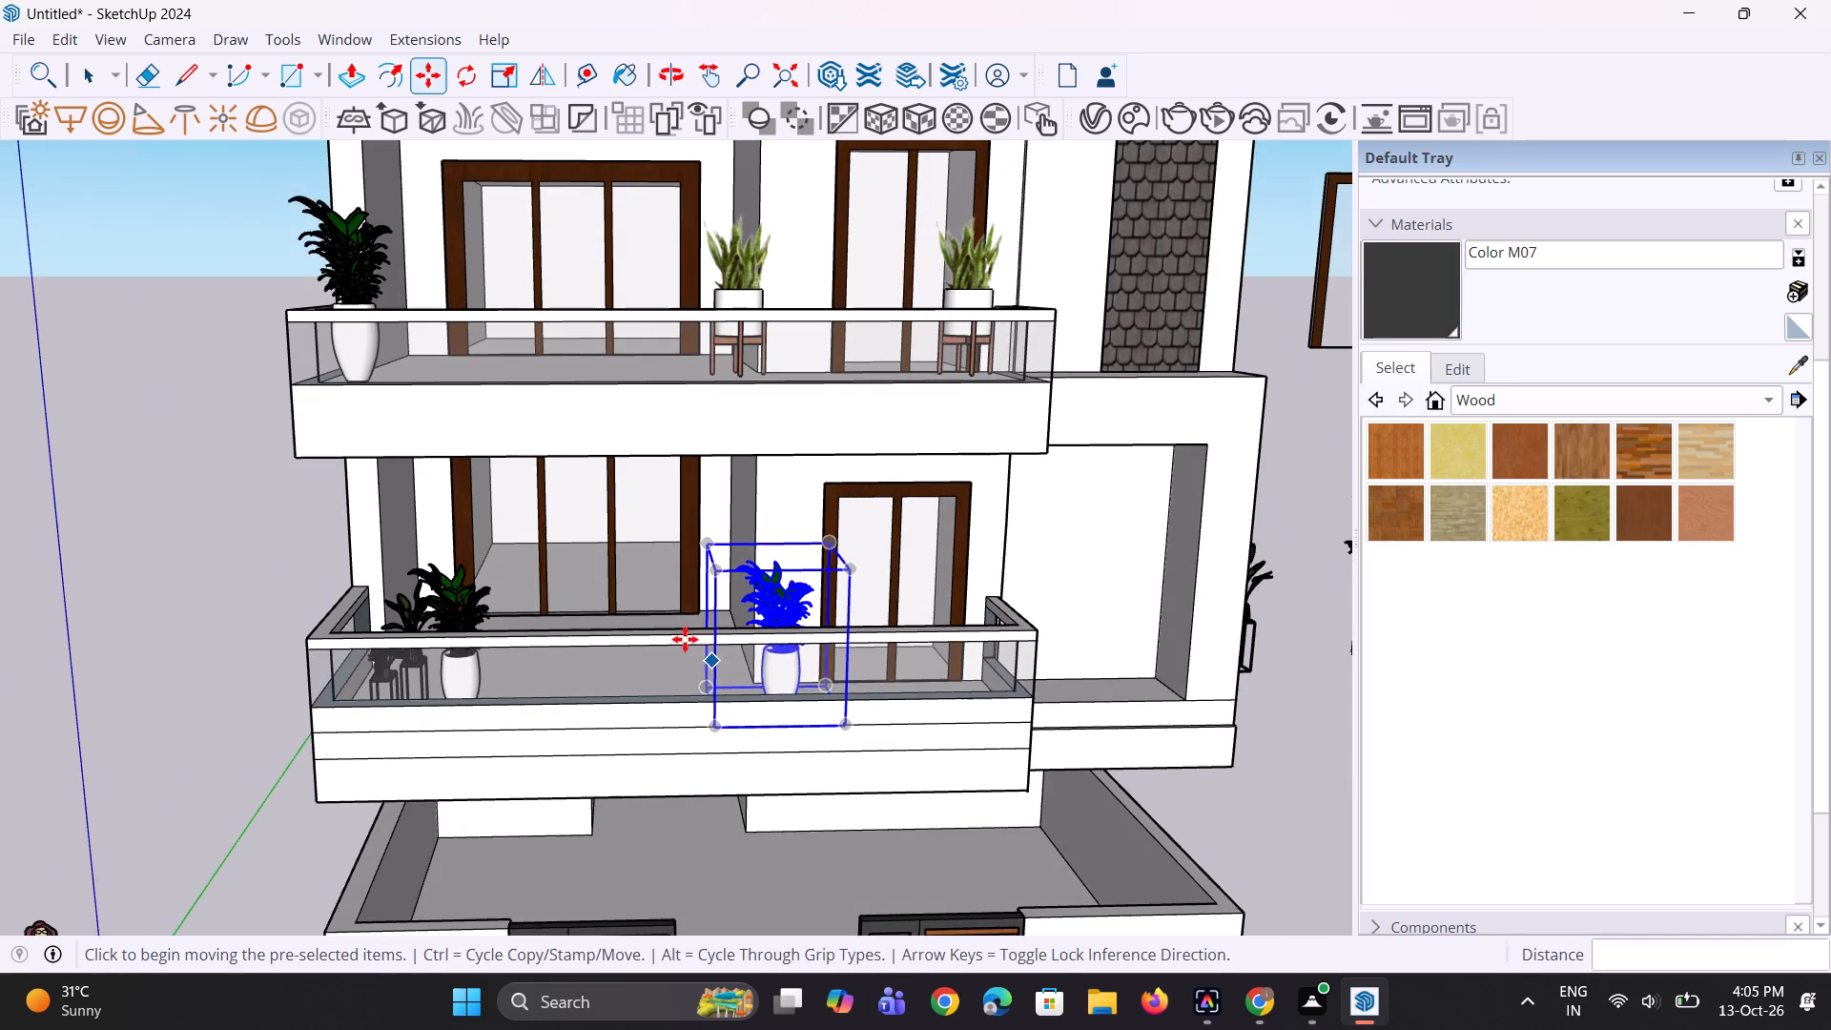
key("space")
key("space")
scroll(642, 629, "down", 5)
middle_click_drag(731, 625, 735, 658)
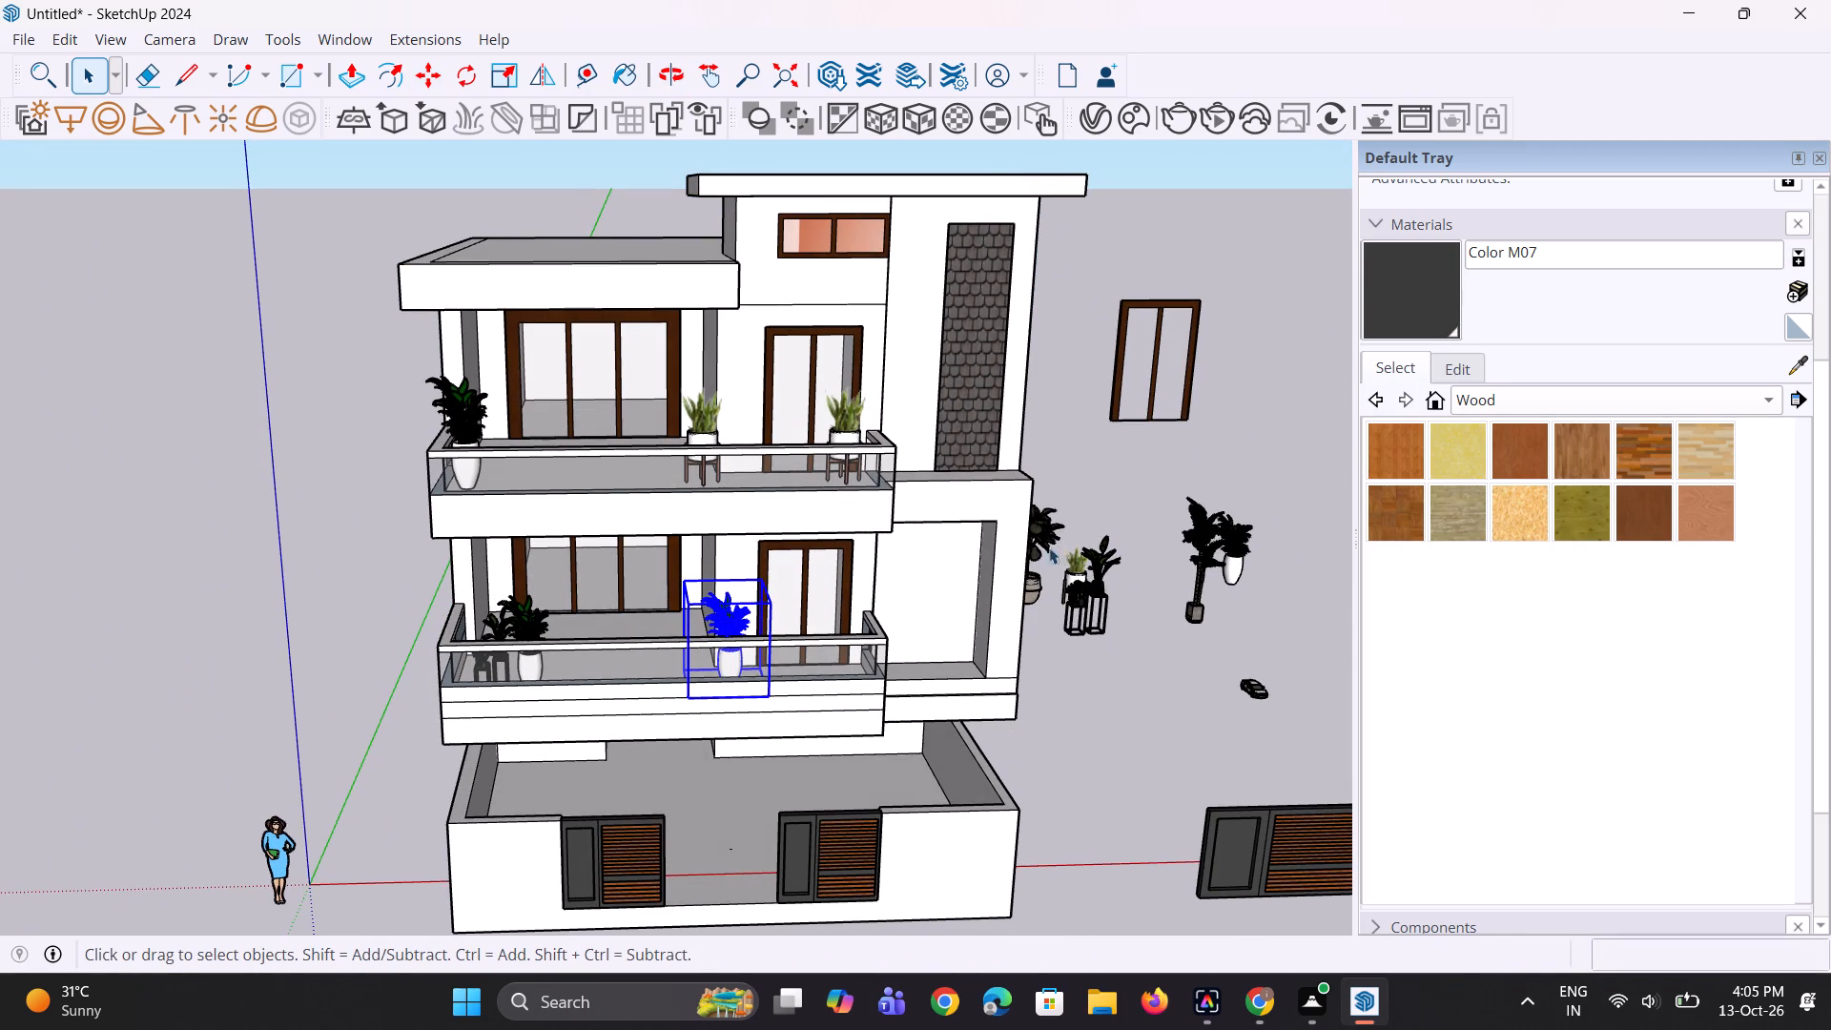
Copy the woven-pot plant from beside the house about 69' 4" over to the lower balcony near the narrower door.
left_click(1050, 537)
key("m")
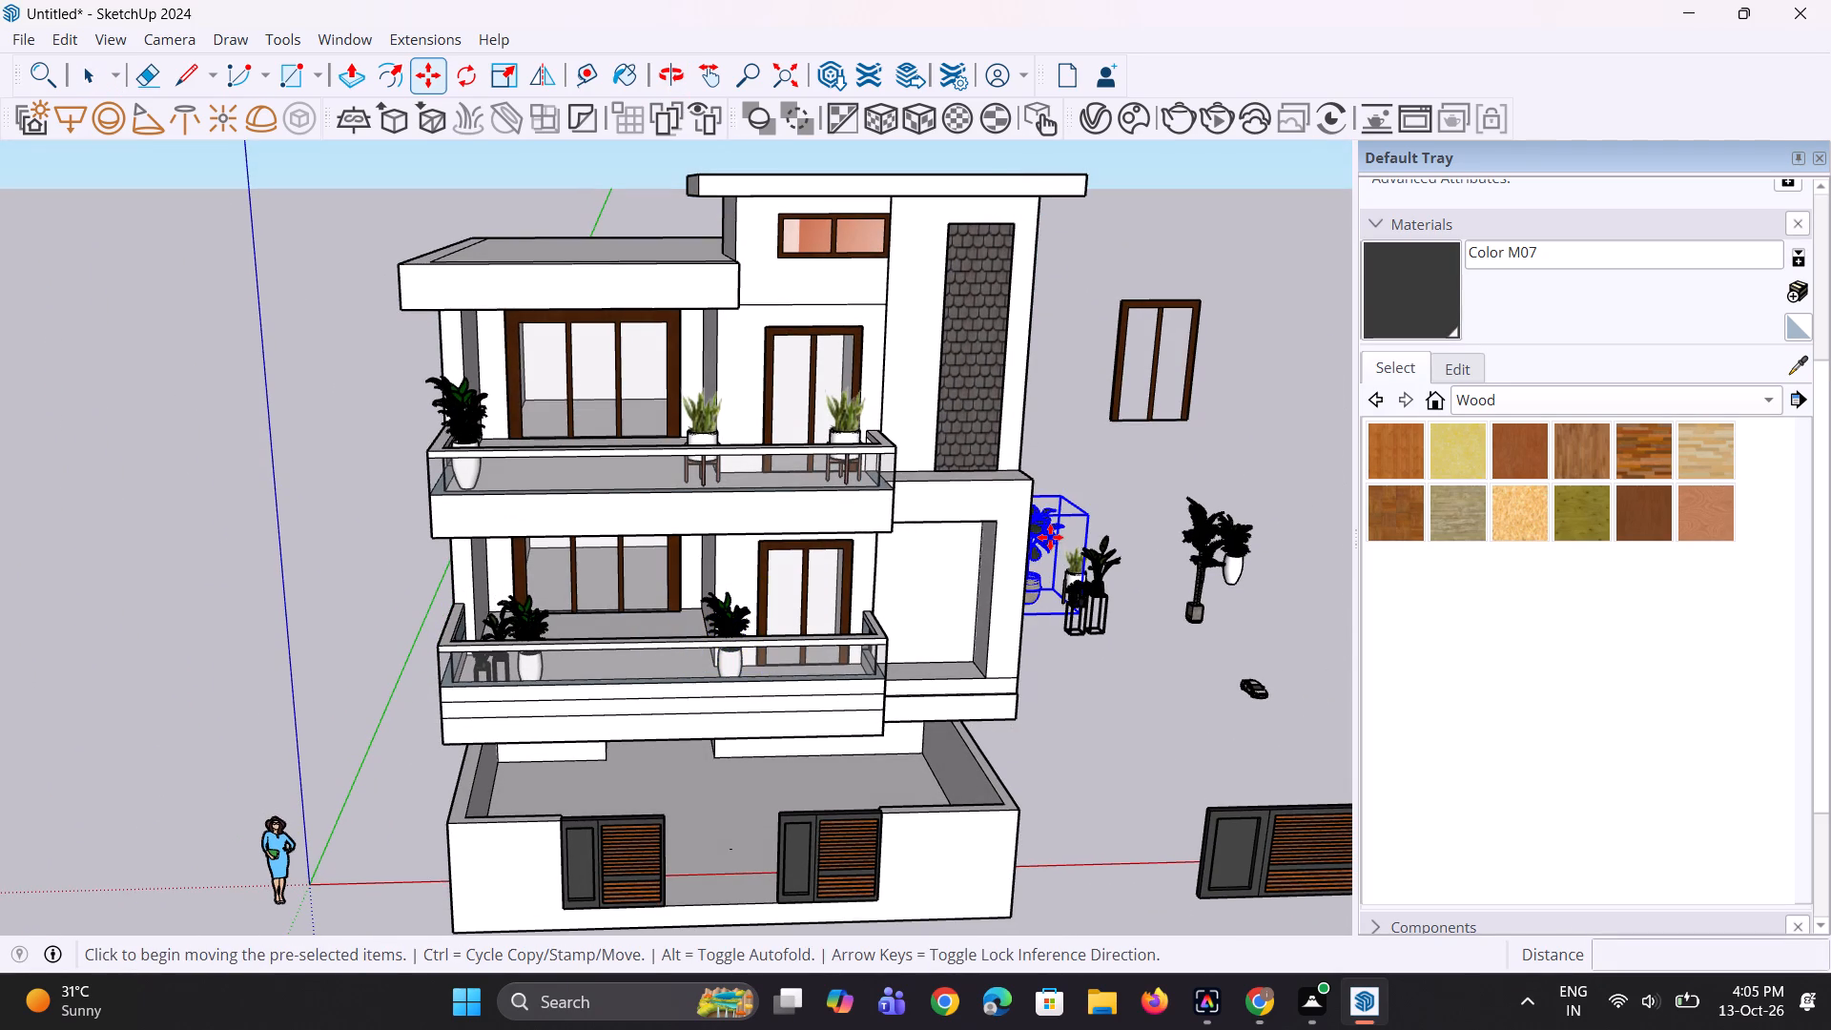
left_click(1050, 537)
scroll(874, 595, "up", 2)
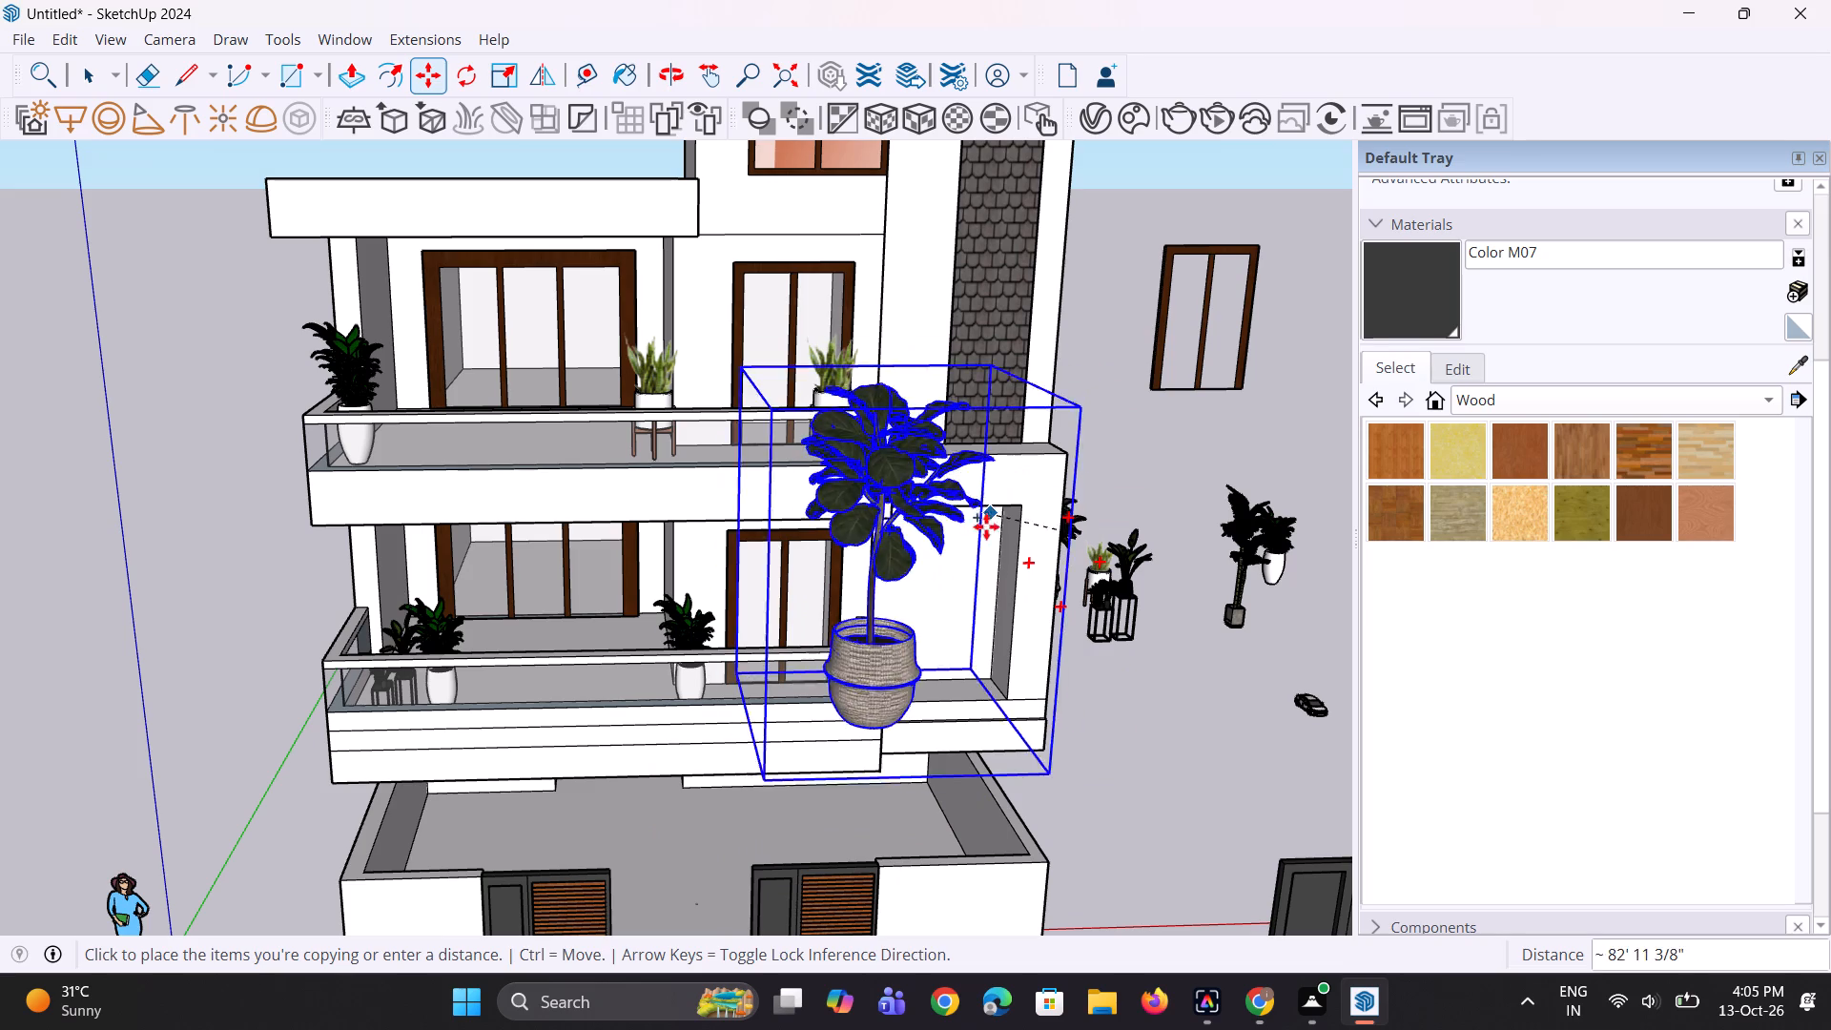
scroll(985, 531, "down", 9)
middle_click_drag(983, 575, 634, 664)
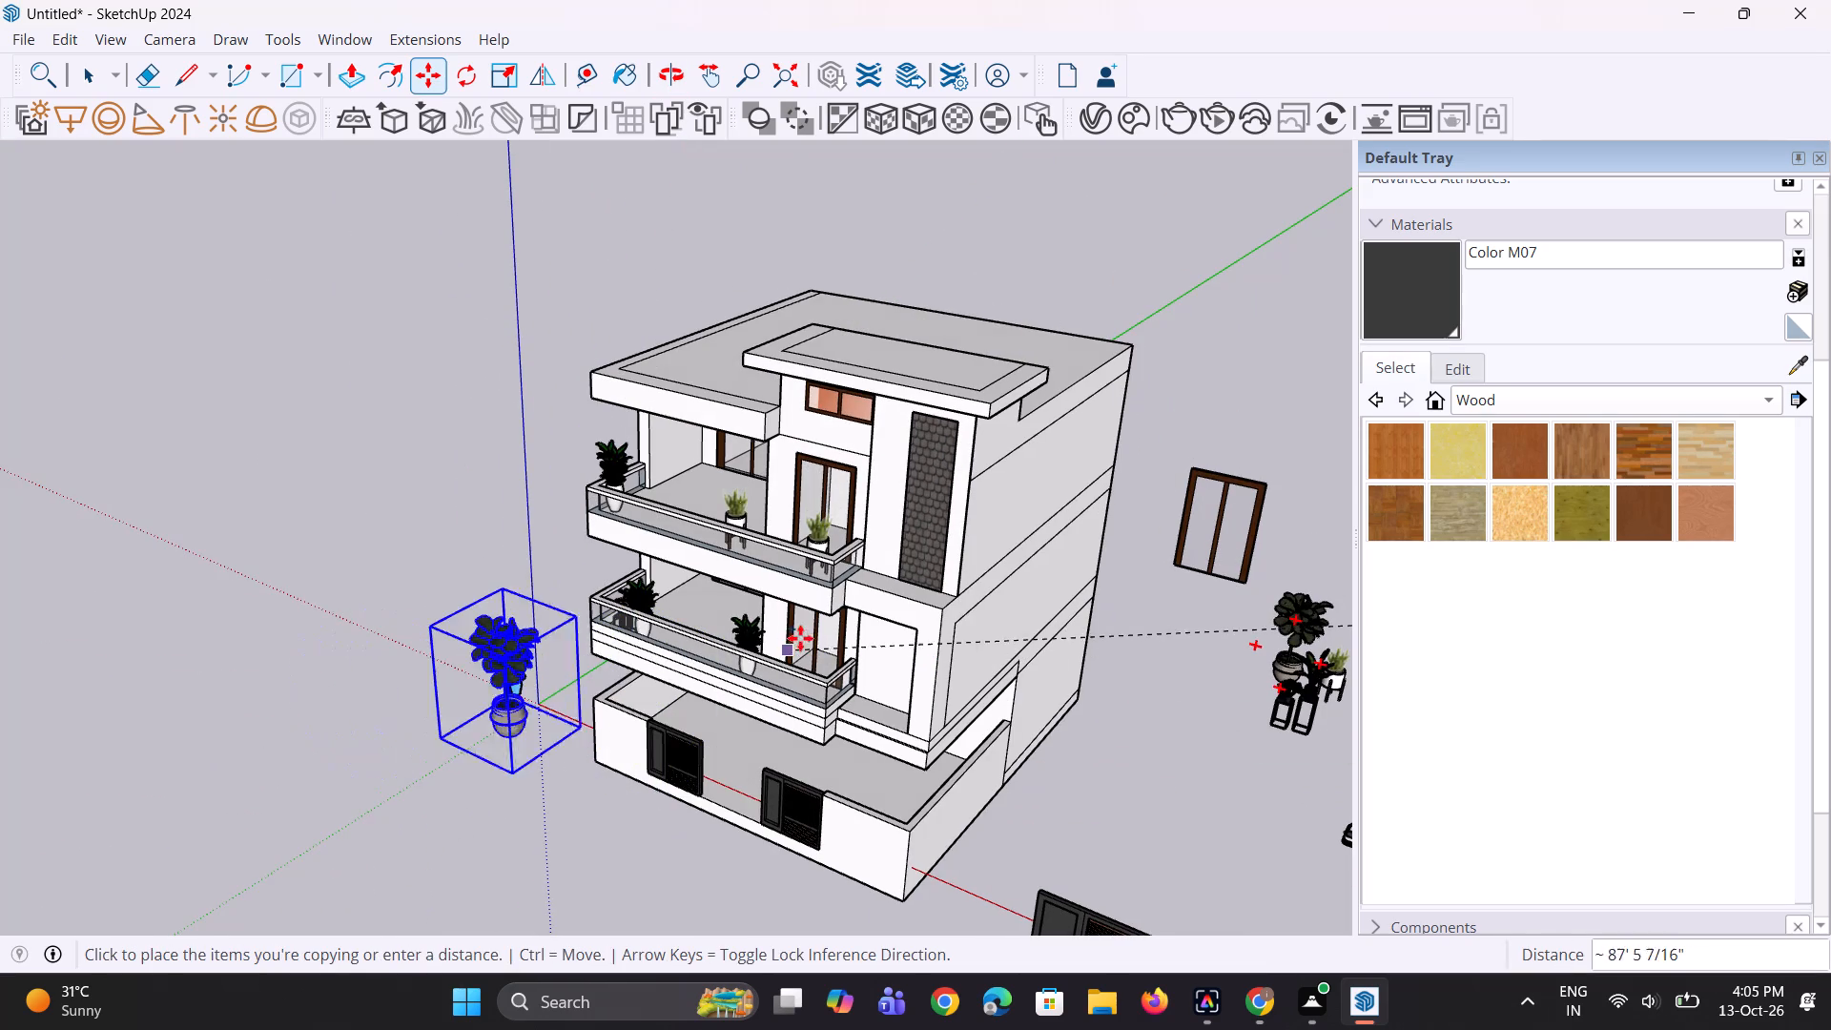
left_click(1016, 610)
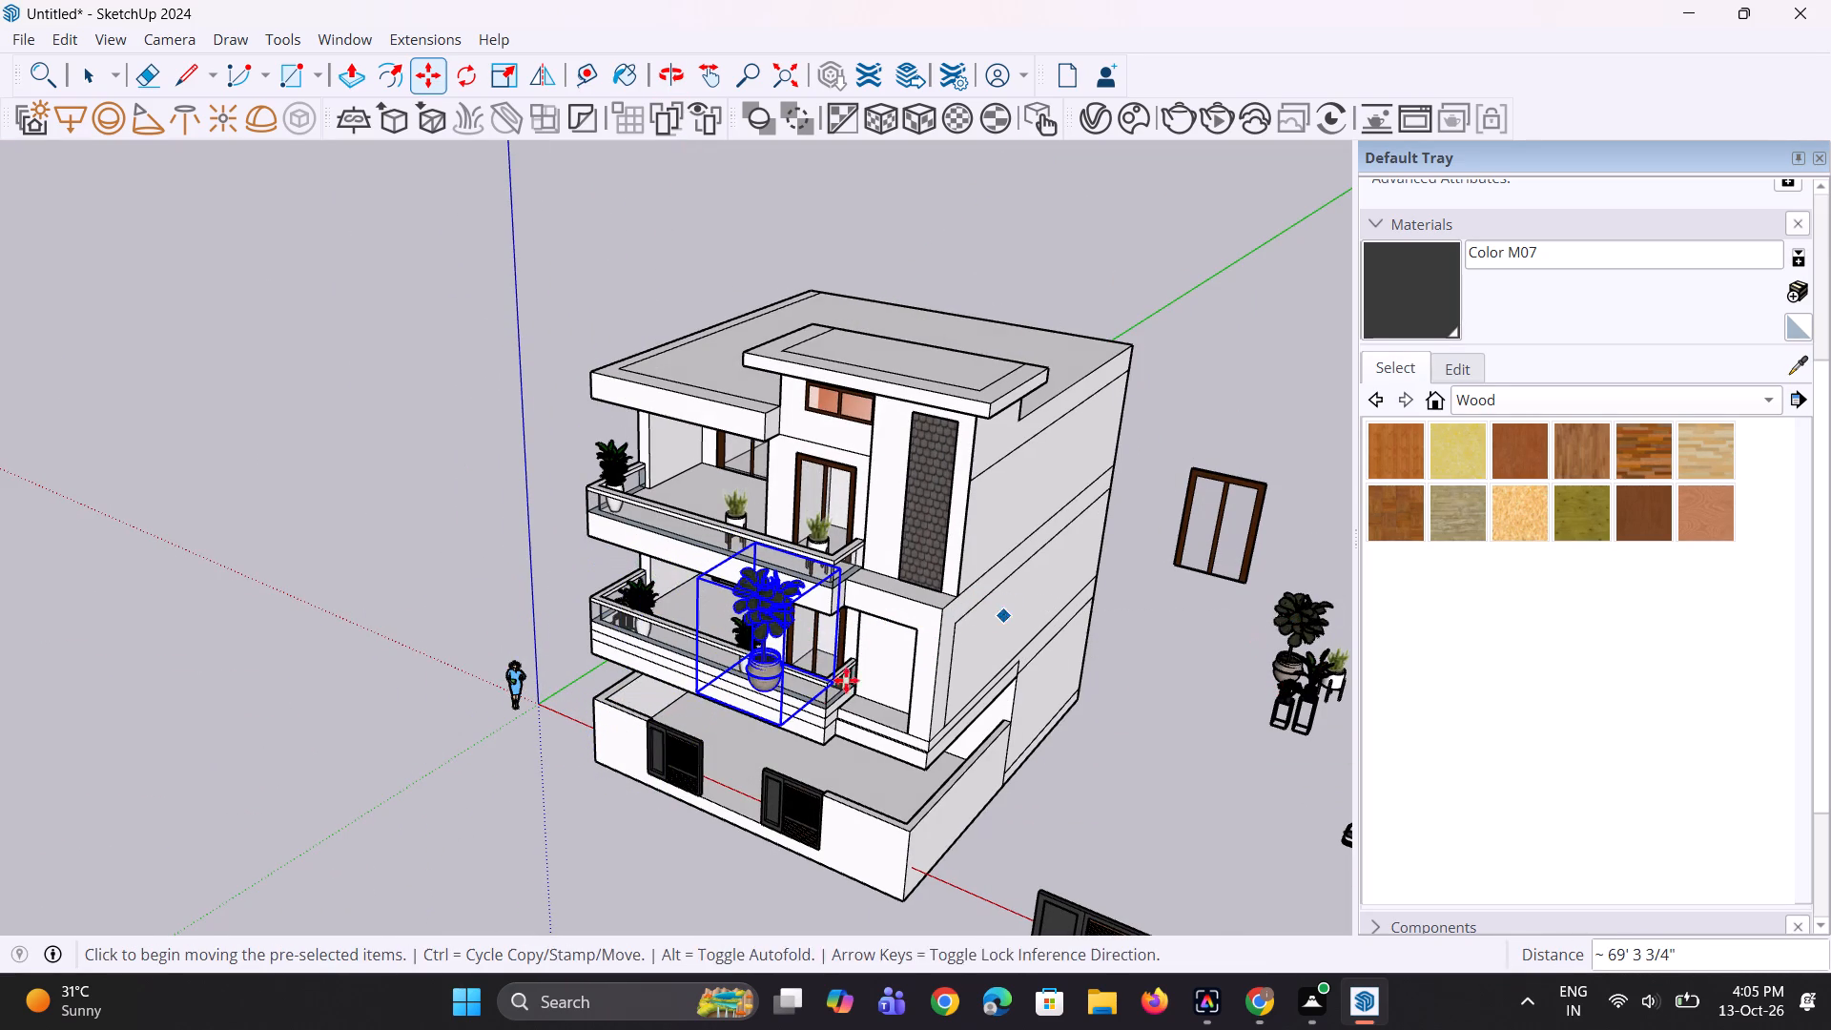
Shift the copied woven-pot plant in stages to just behind the lower balcony's railing, in front of the narrower door.
left_click(784, 694)
left_click(822, 683)
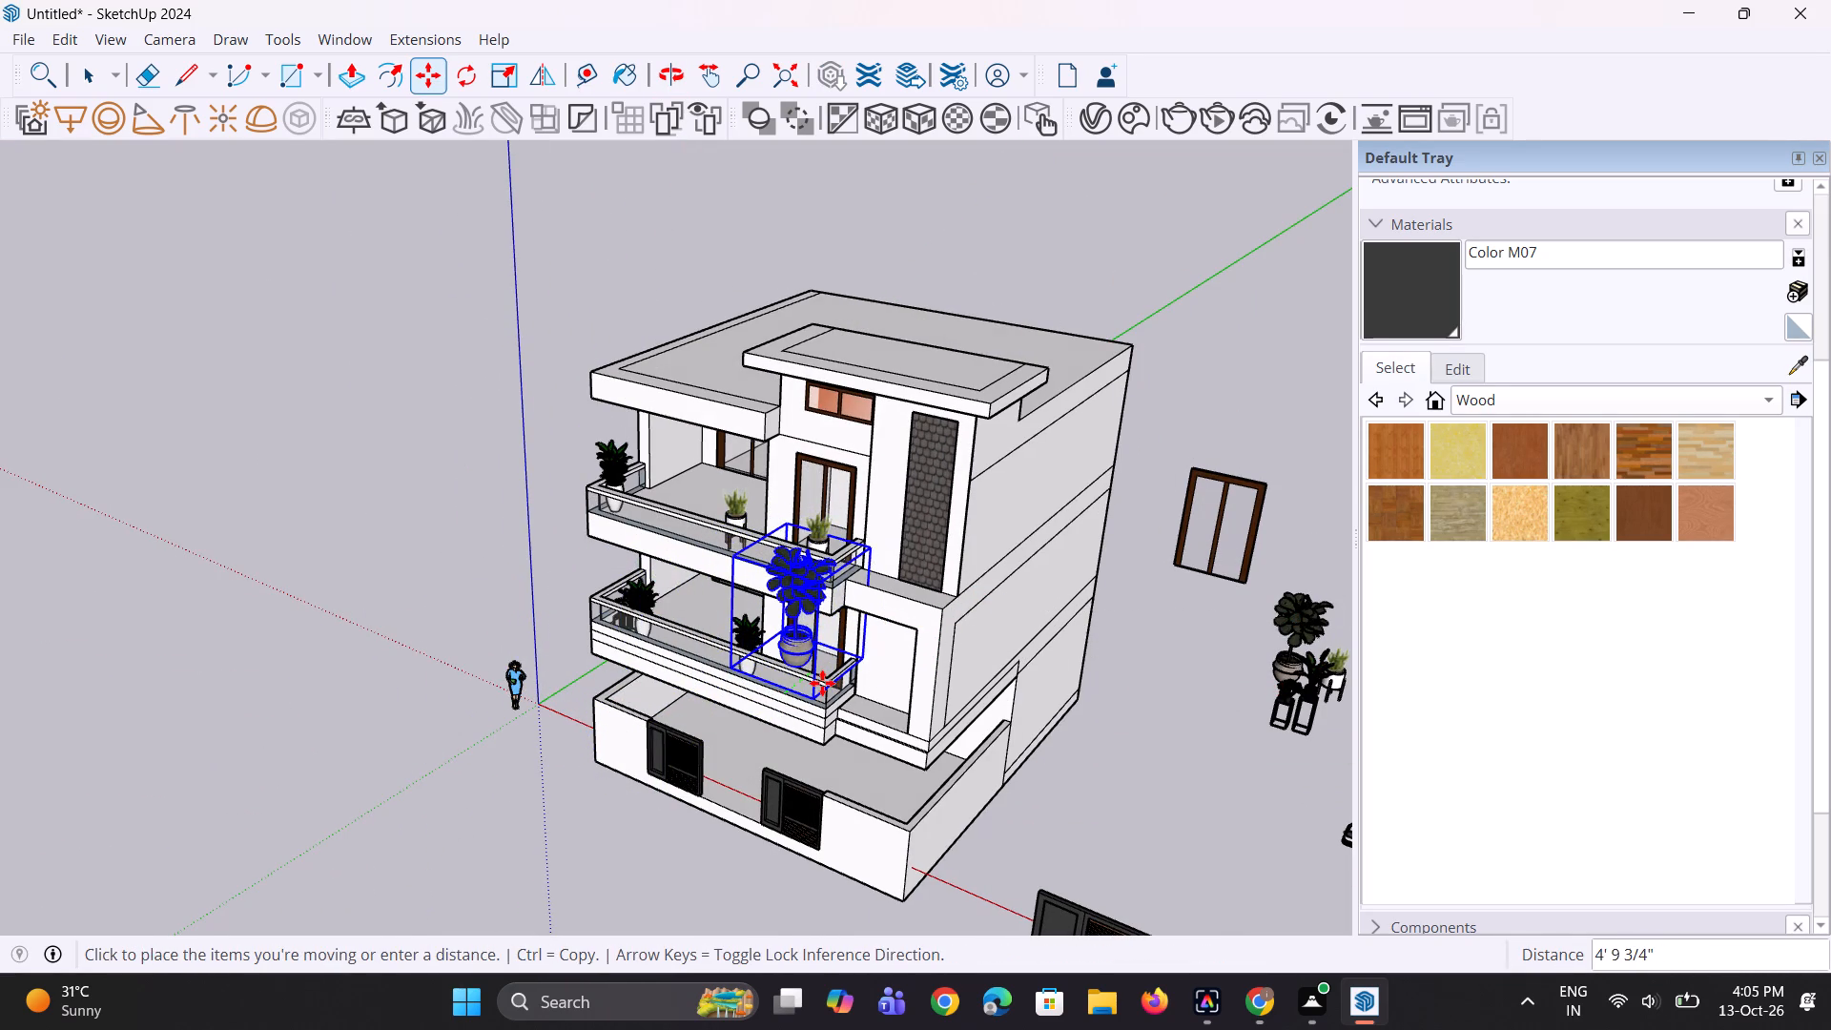
middle_click_drag(689, 692, 1331, 613)
scroll(944, 563, "up", 7)
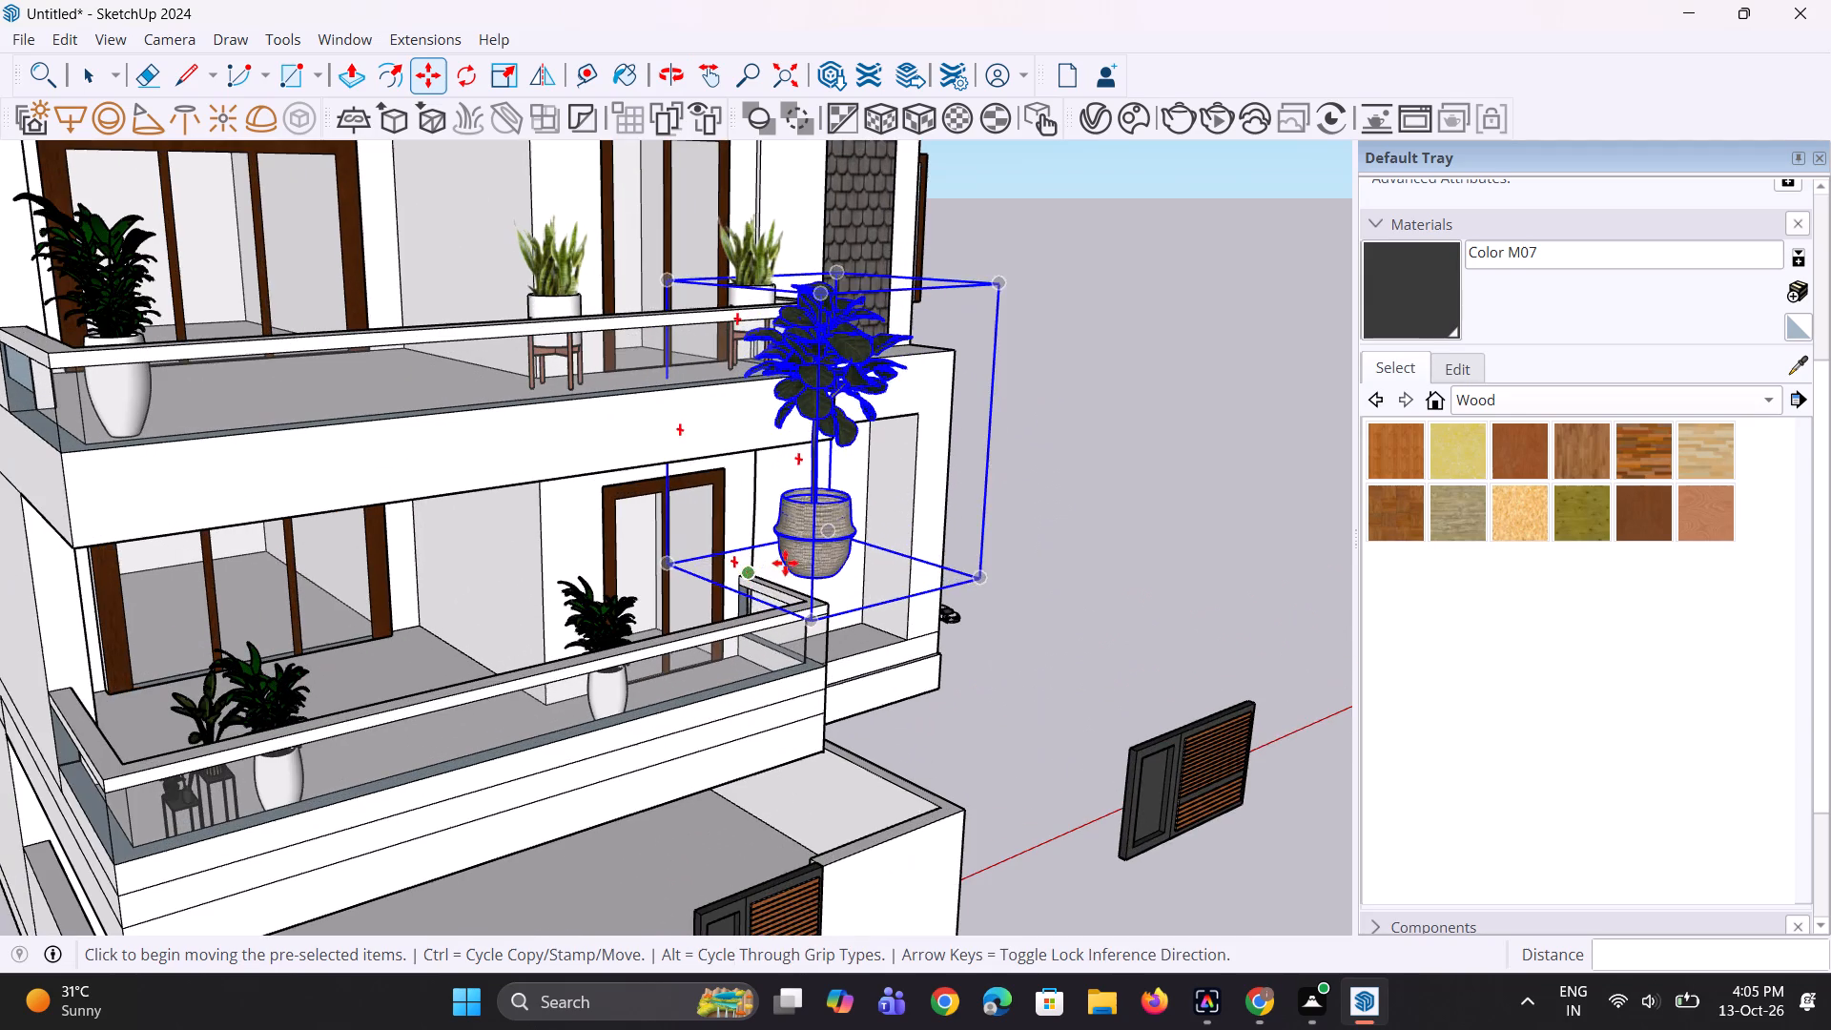
left_click(794, 560)
left_click(696, 675)
middle_click_drag(644, 677, 762, 704)
scroll(762, 659, "up", 3)
left_click(740, 653)
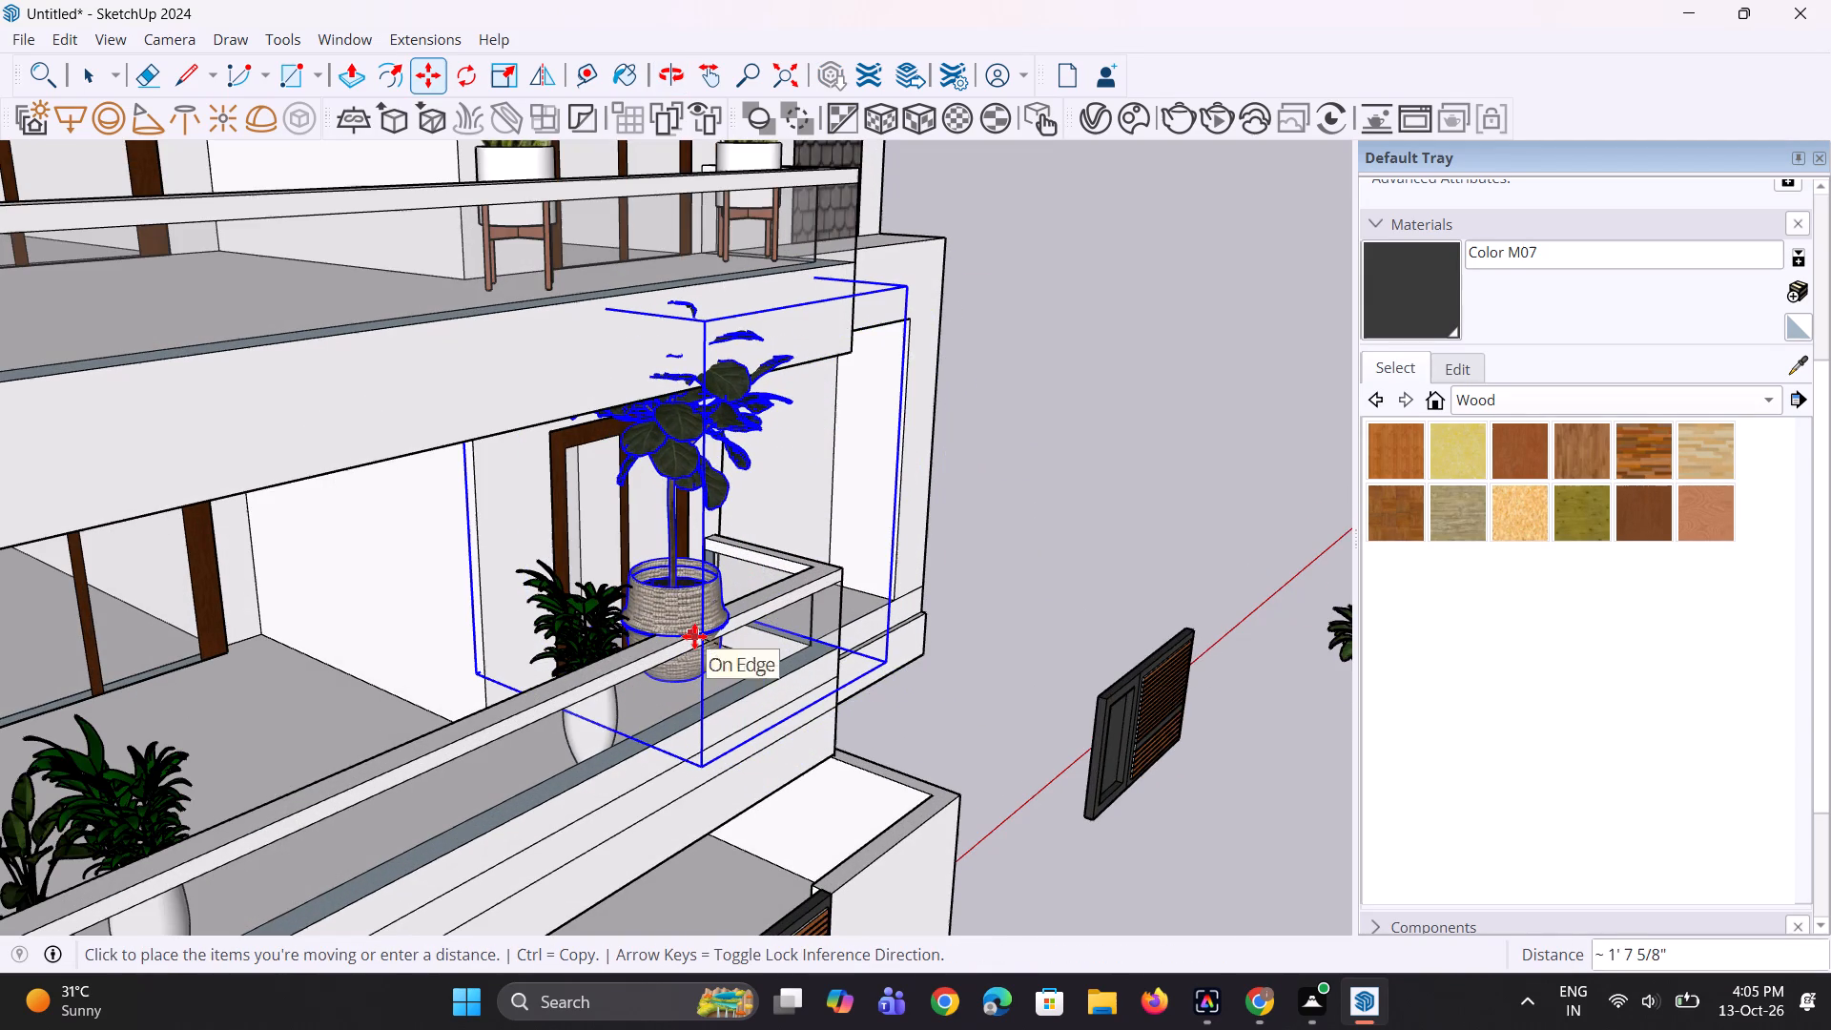
left_click(694, 636)
middle_click_drag(750, 649, 557, 536)
left_click(634, 589)
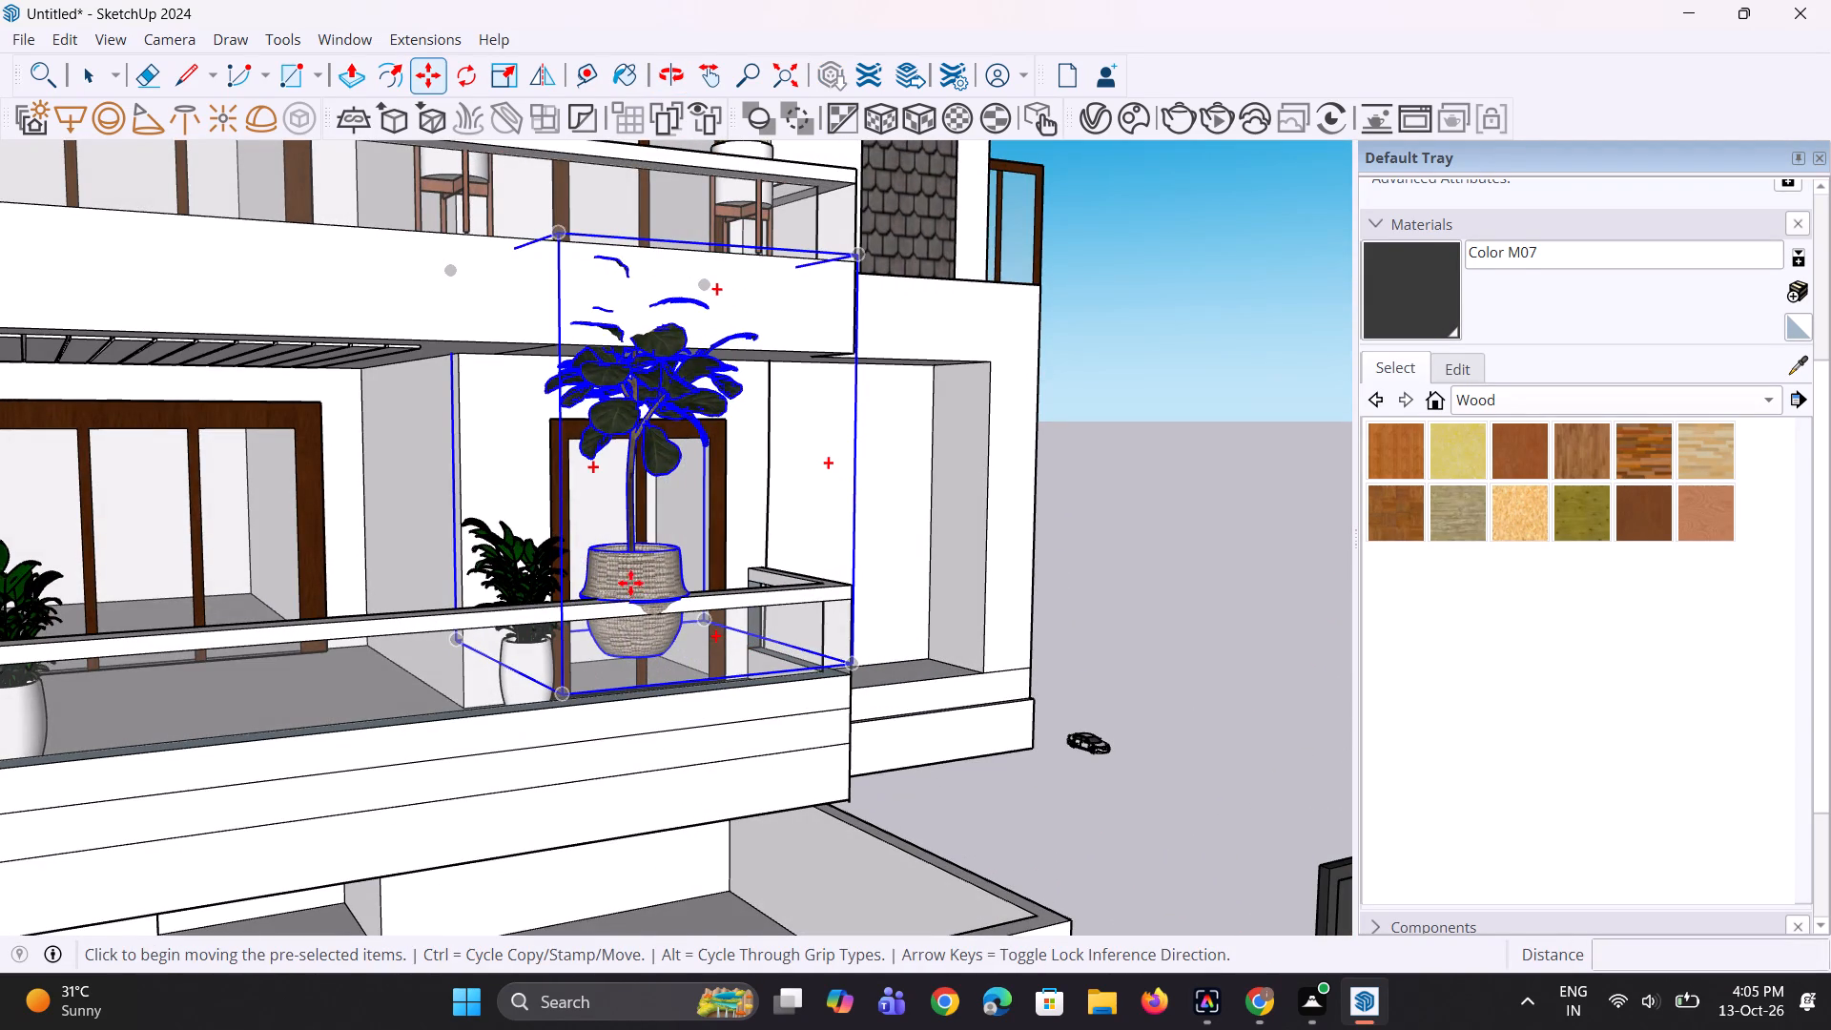
left_click(620, 576)
Lower the woven-pot plant along the blue axis toward the balcony floor in two moves, the second about 9".
middle_click_drag(686, 600, 129, 683)
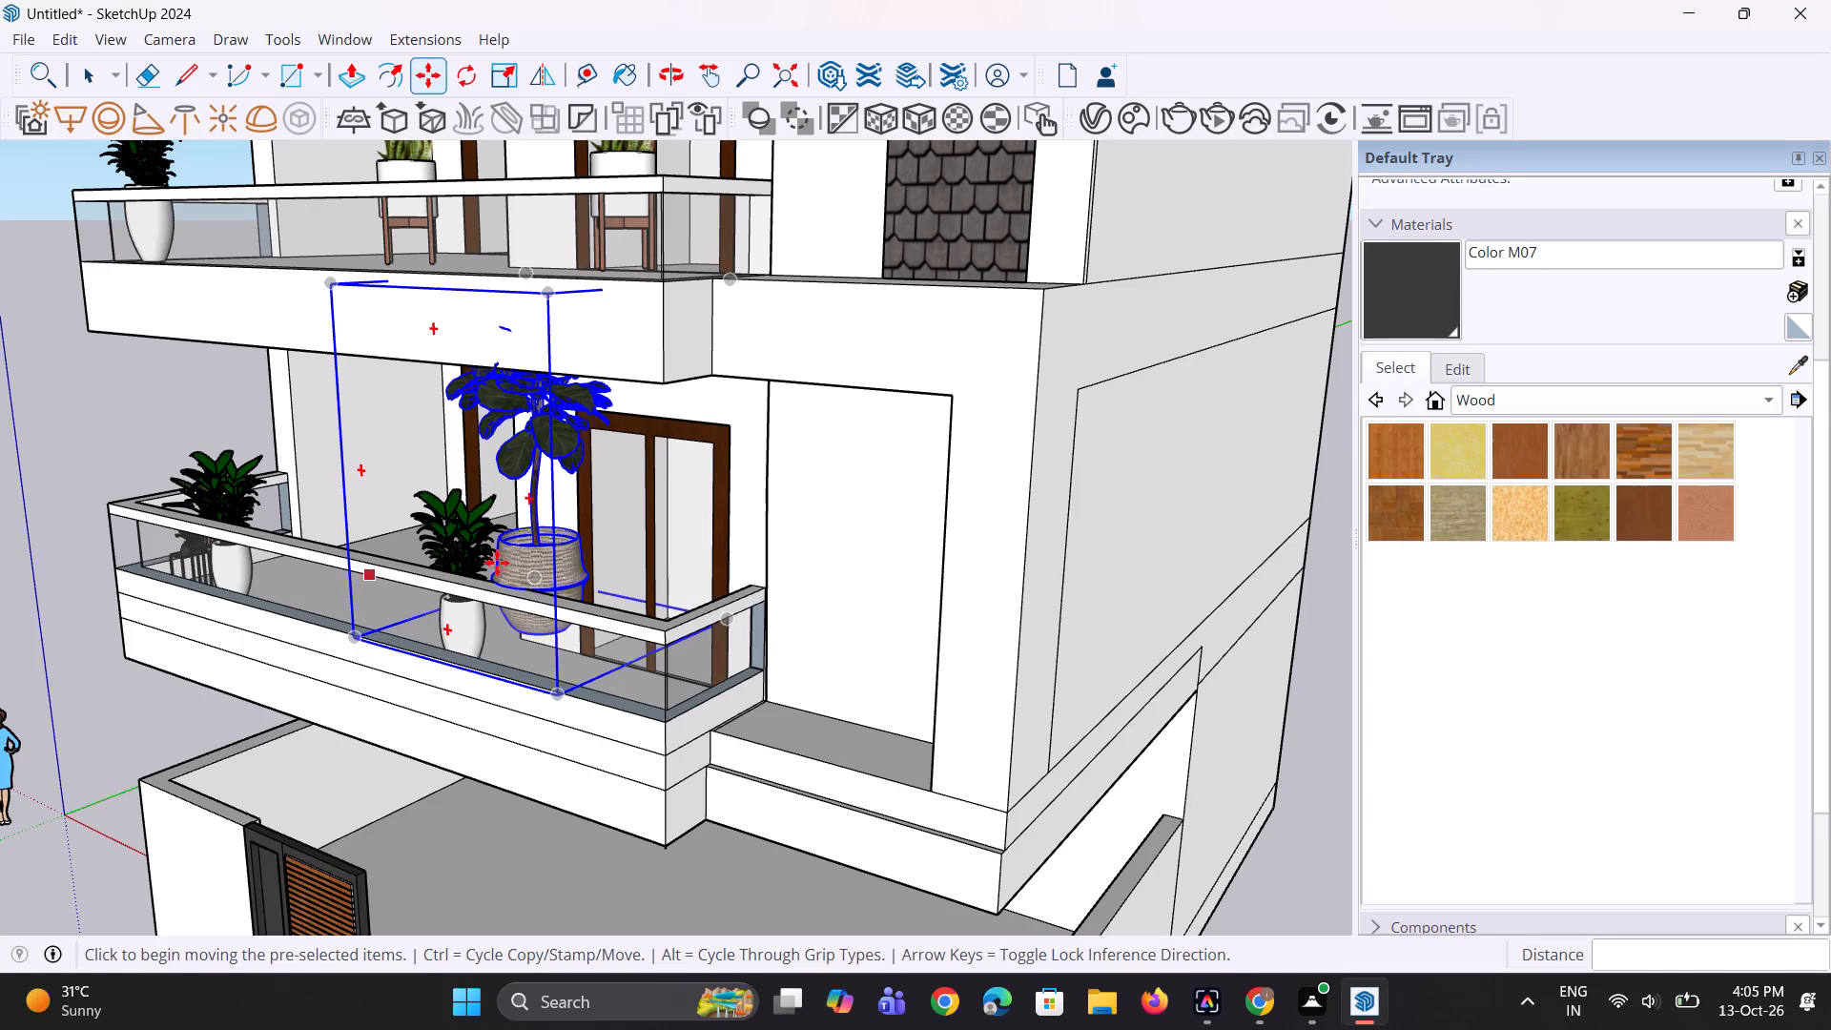
left_click(511, 558)
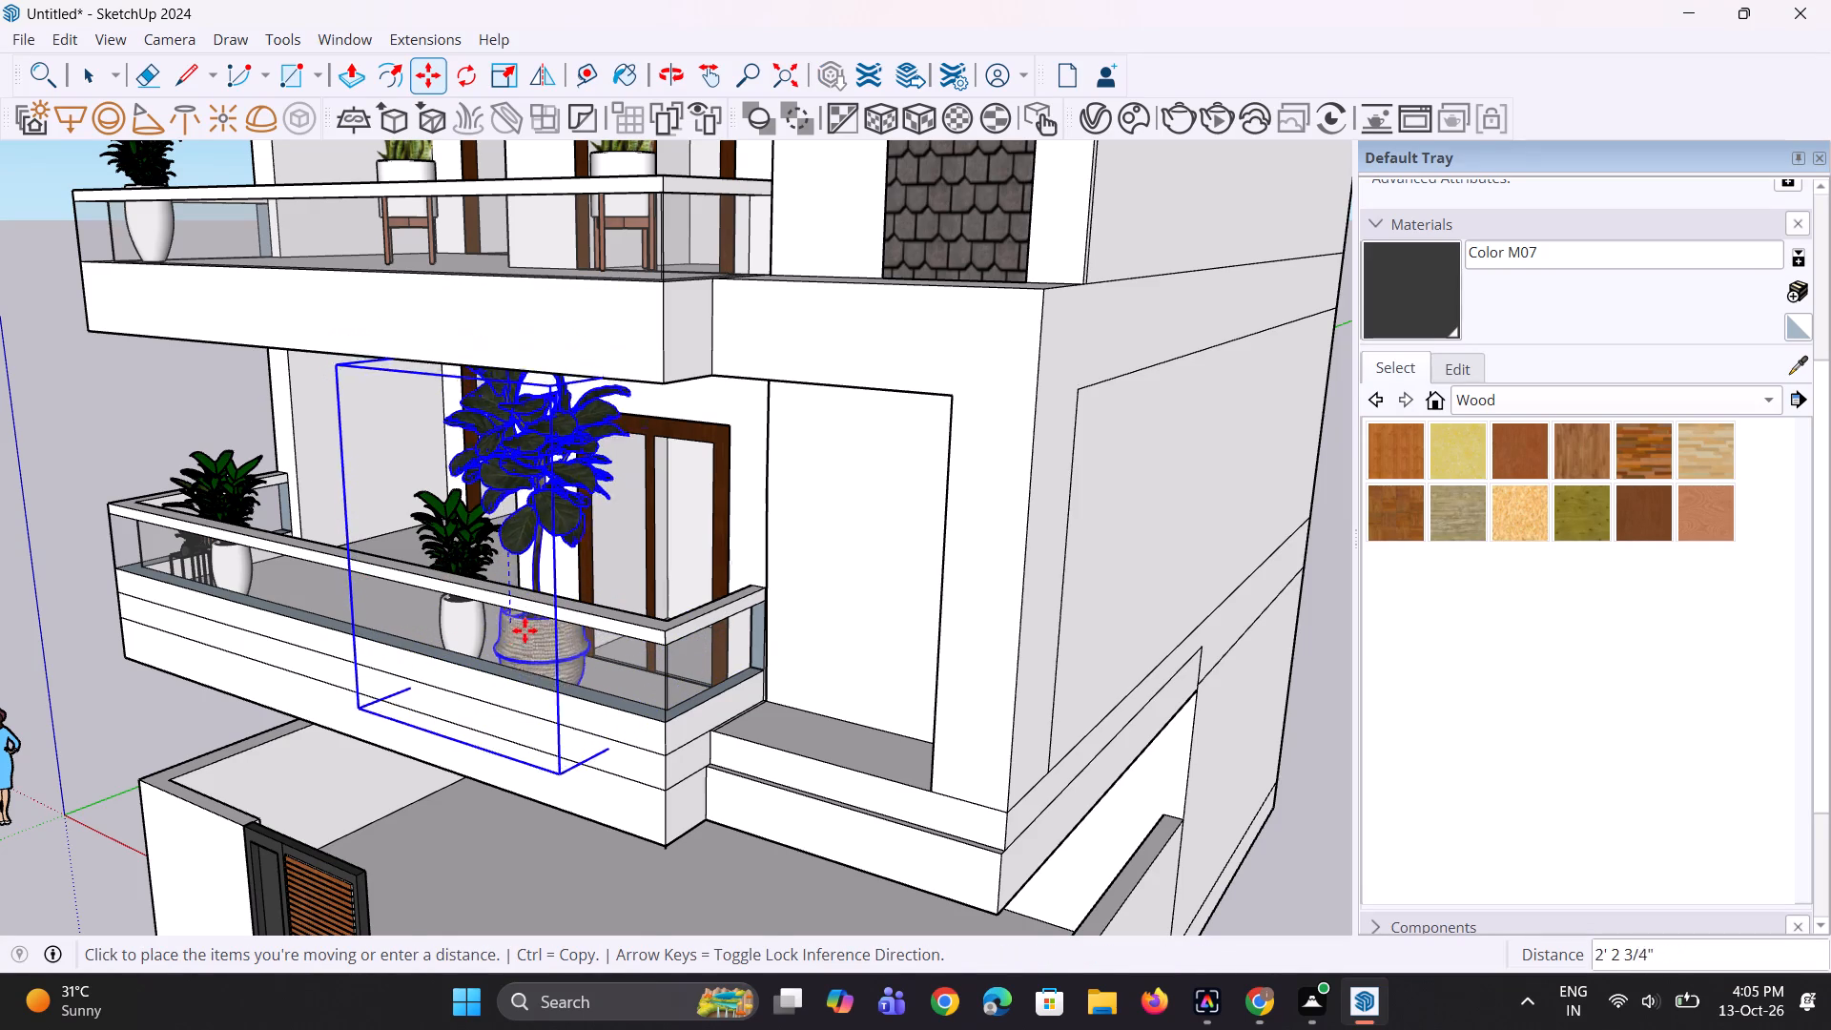
left_click(527, 638)
scroll(546, 686, "up", 4)
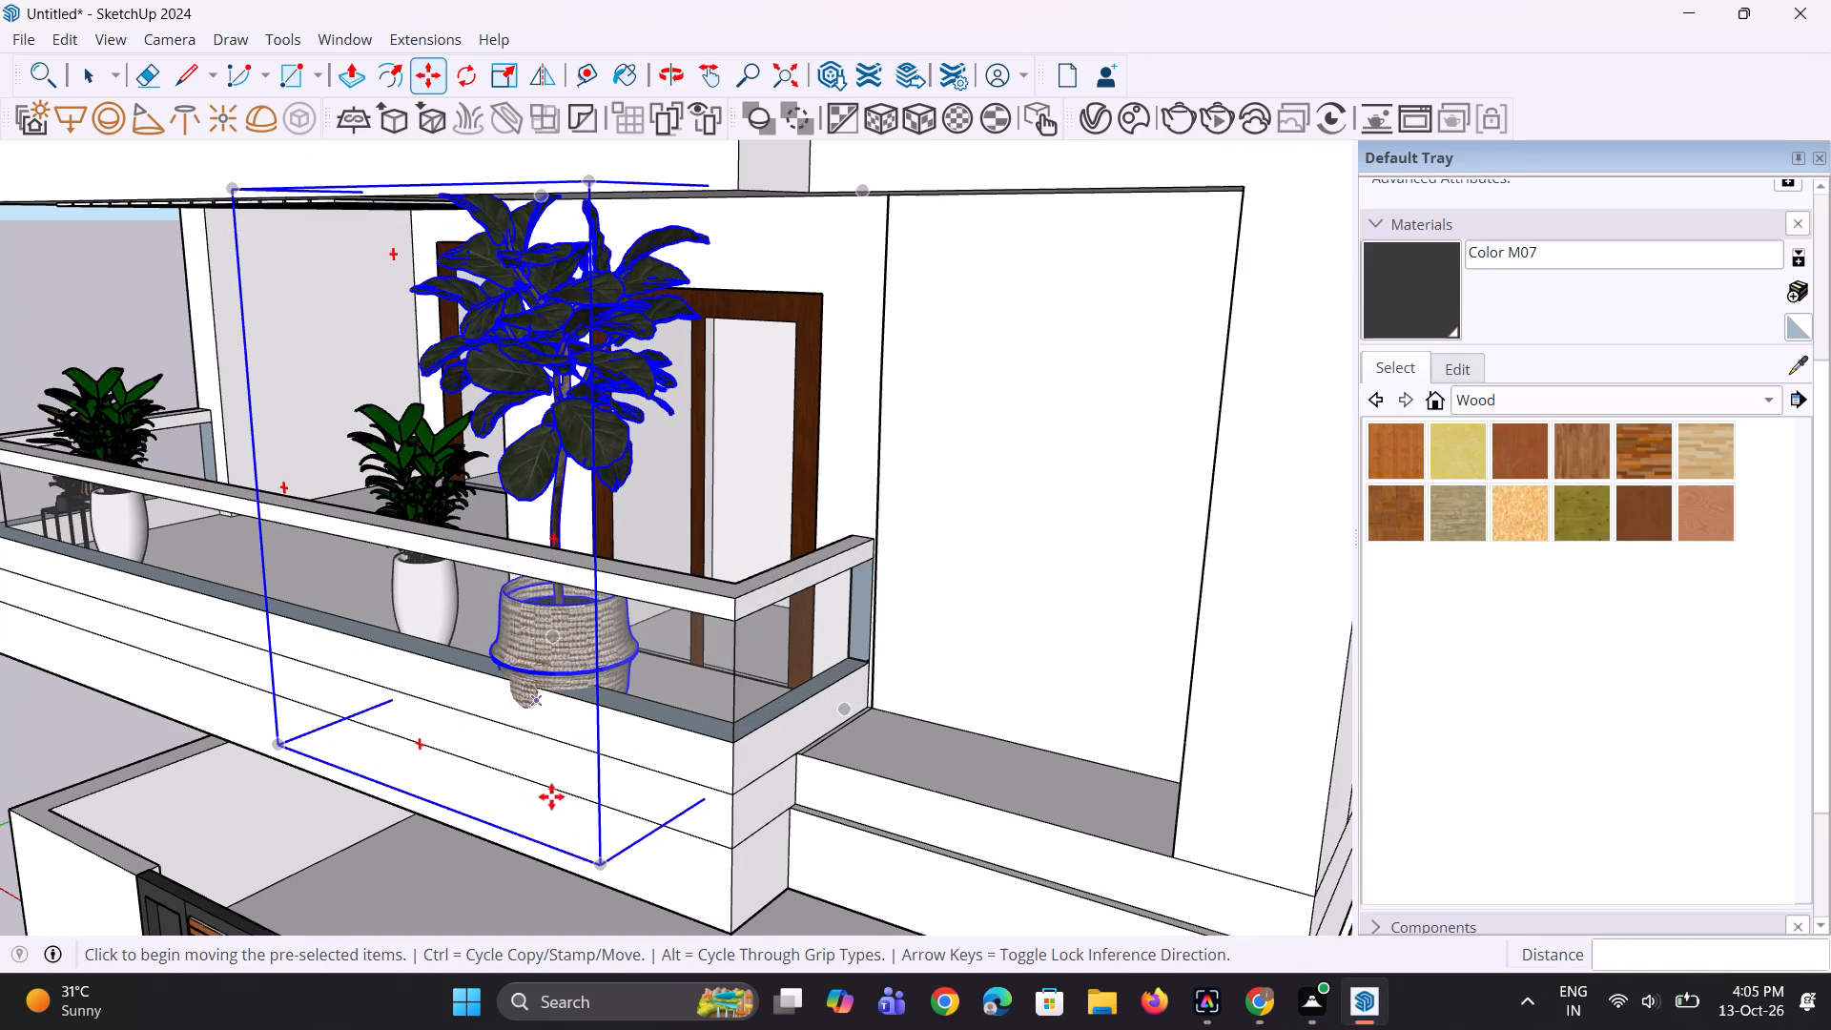
left_click(600, 877)
left_click(602, 910)
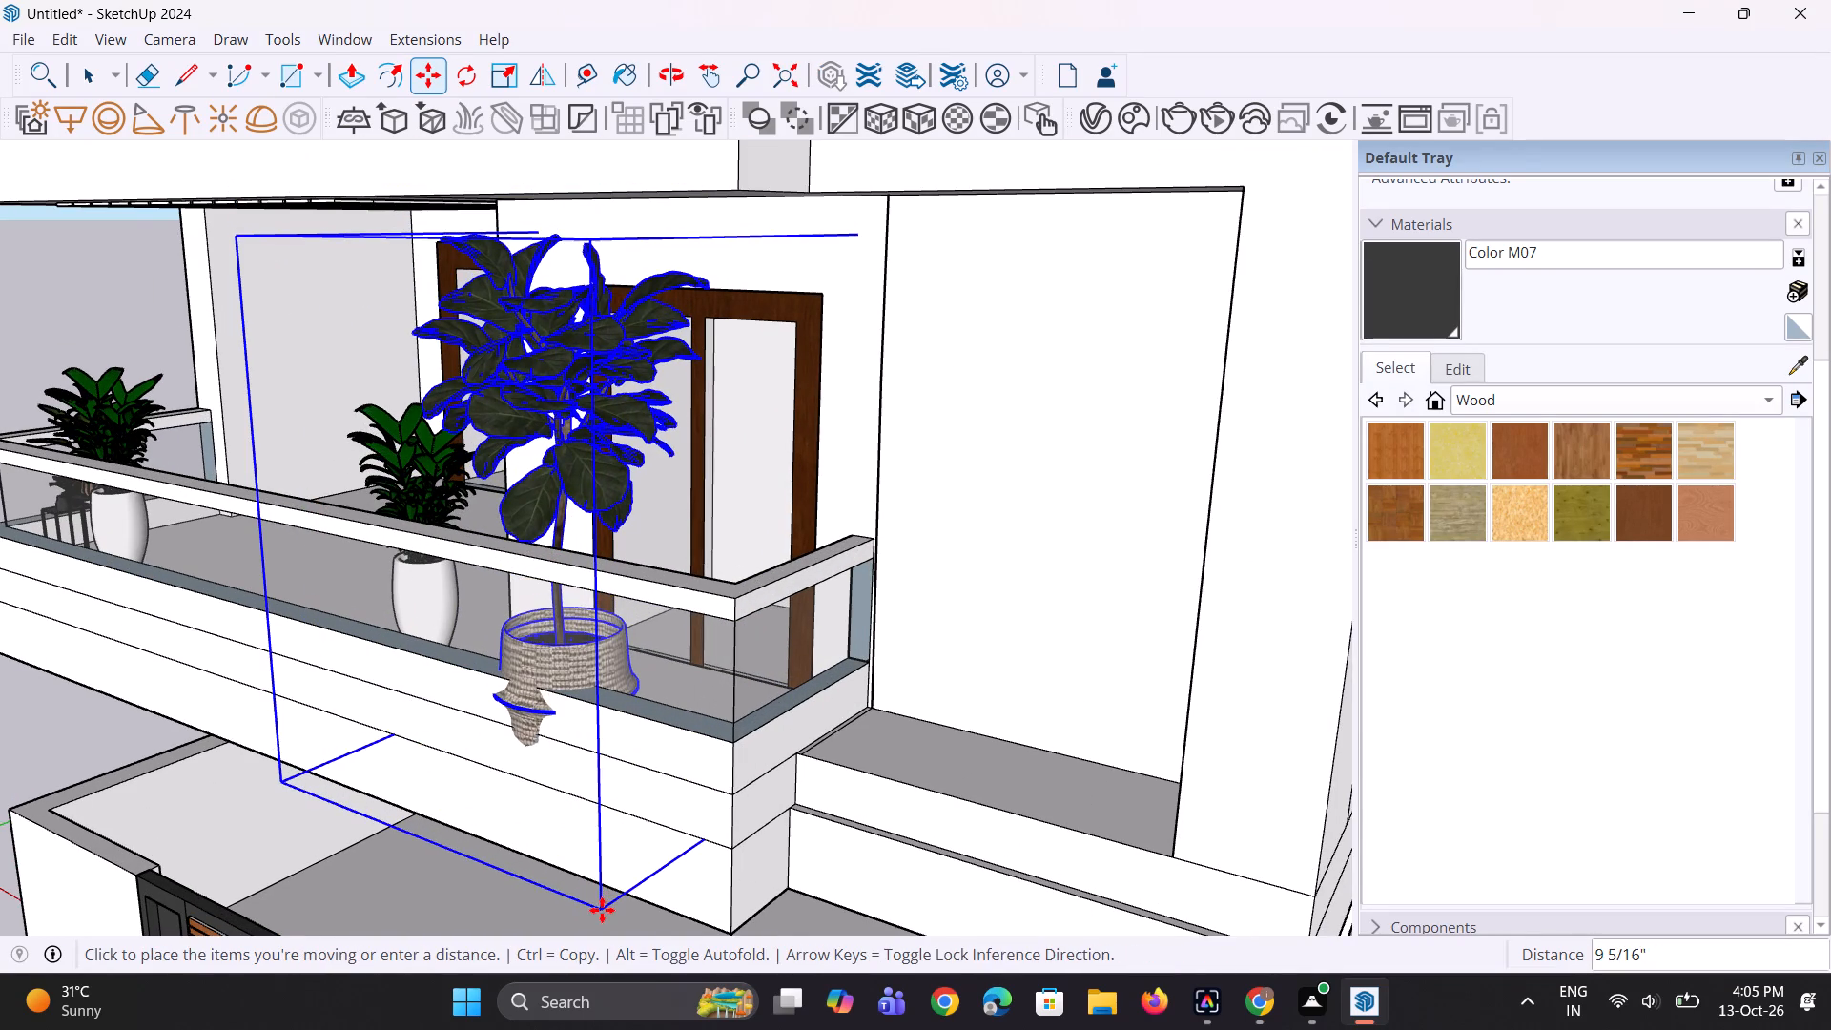
Move the woven-pot plant a few inches along the green axis, further in from the lower balcony's front railing.
middle_click_drag(636, 831, 459, 854)
left_click(420, 692)
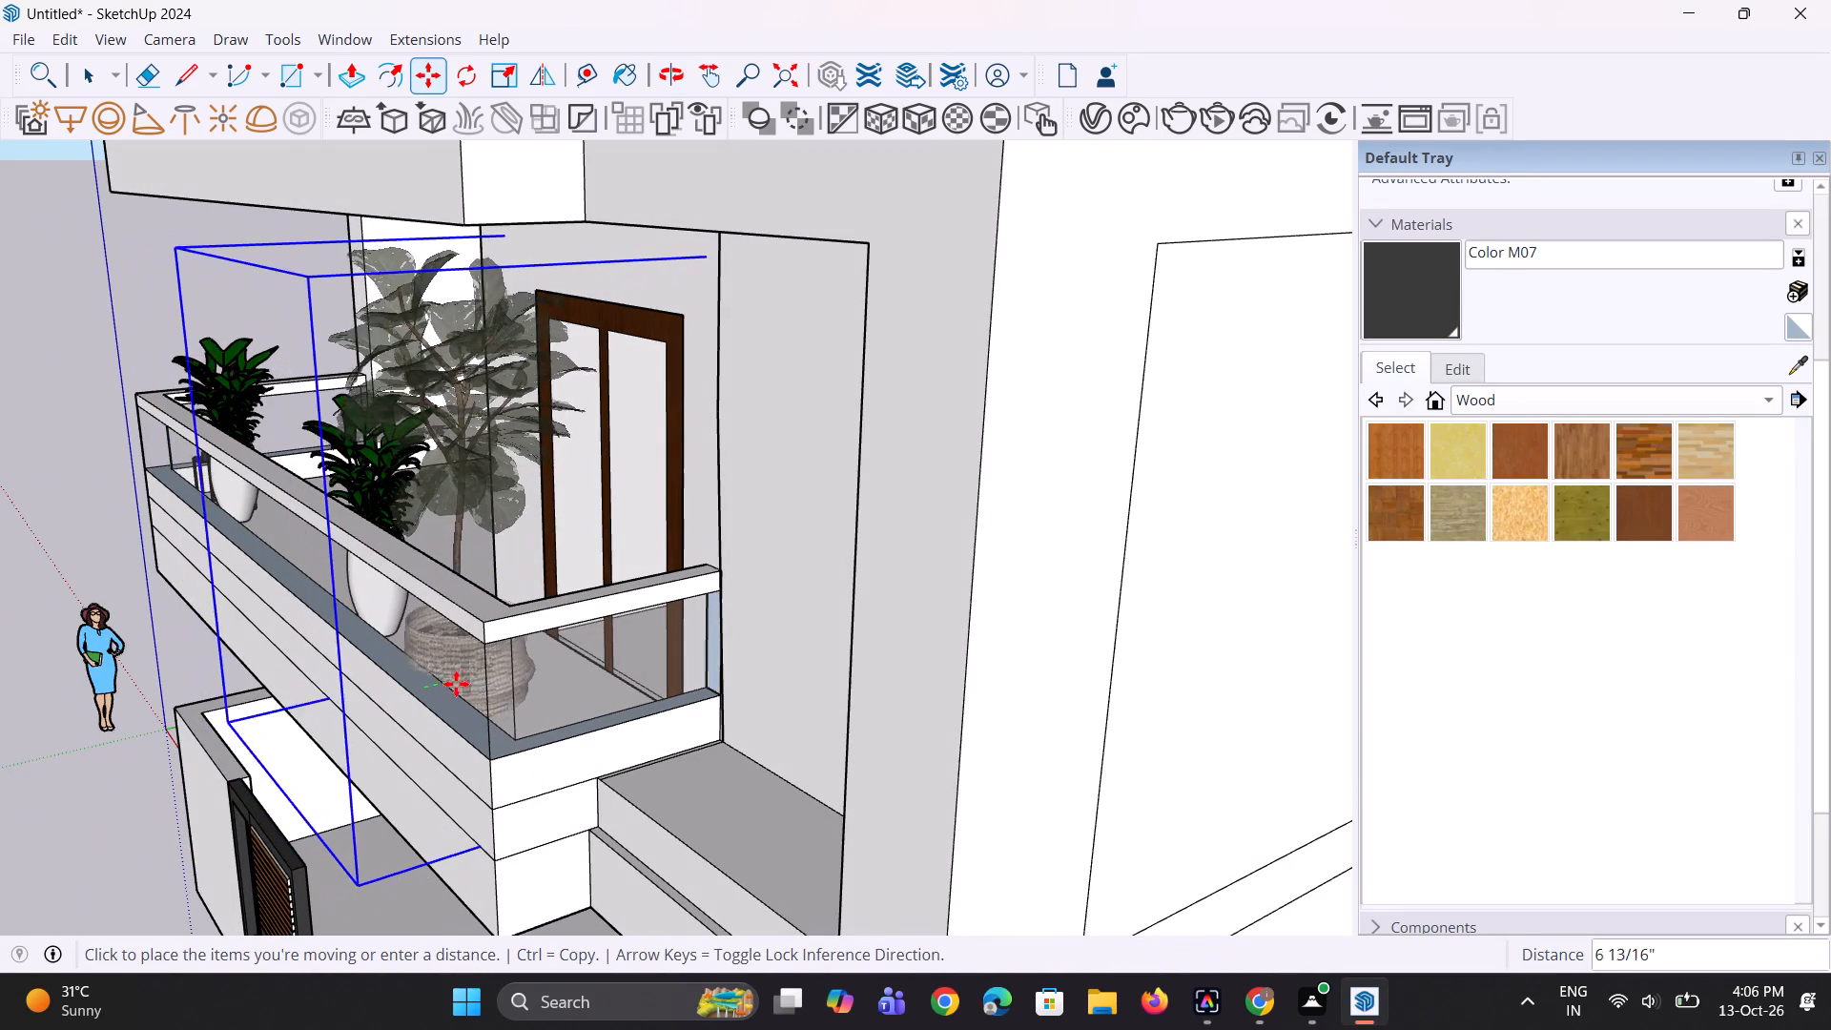
left_click(469, 682)
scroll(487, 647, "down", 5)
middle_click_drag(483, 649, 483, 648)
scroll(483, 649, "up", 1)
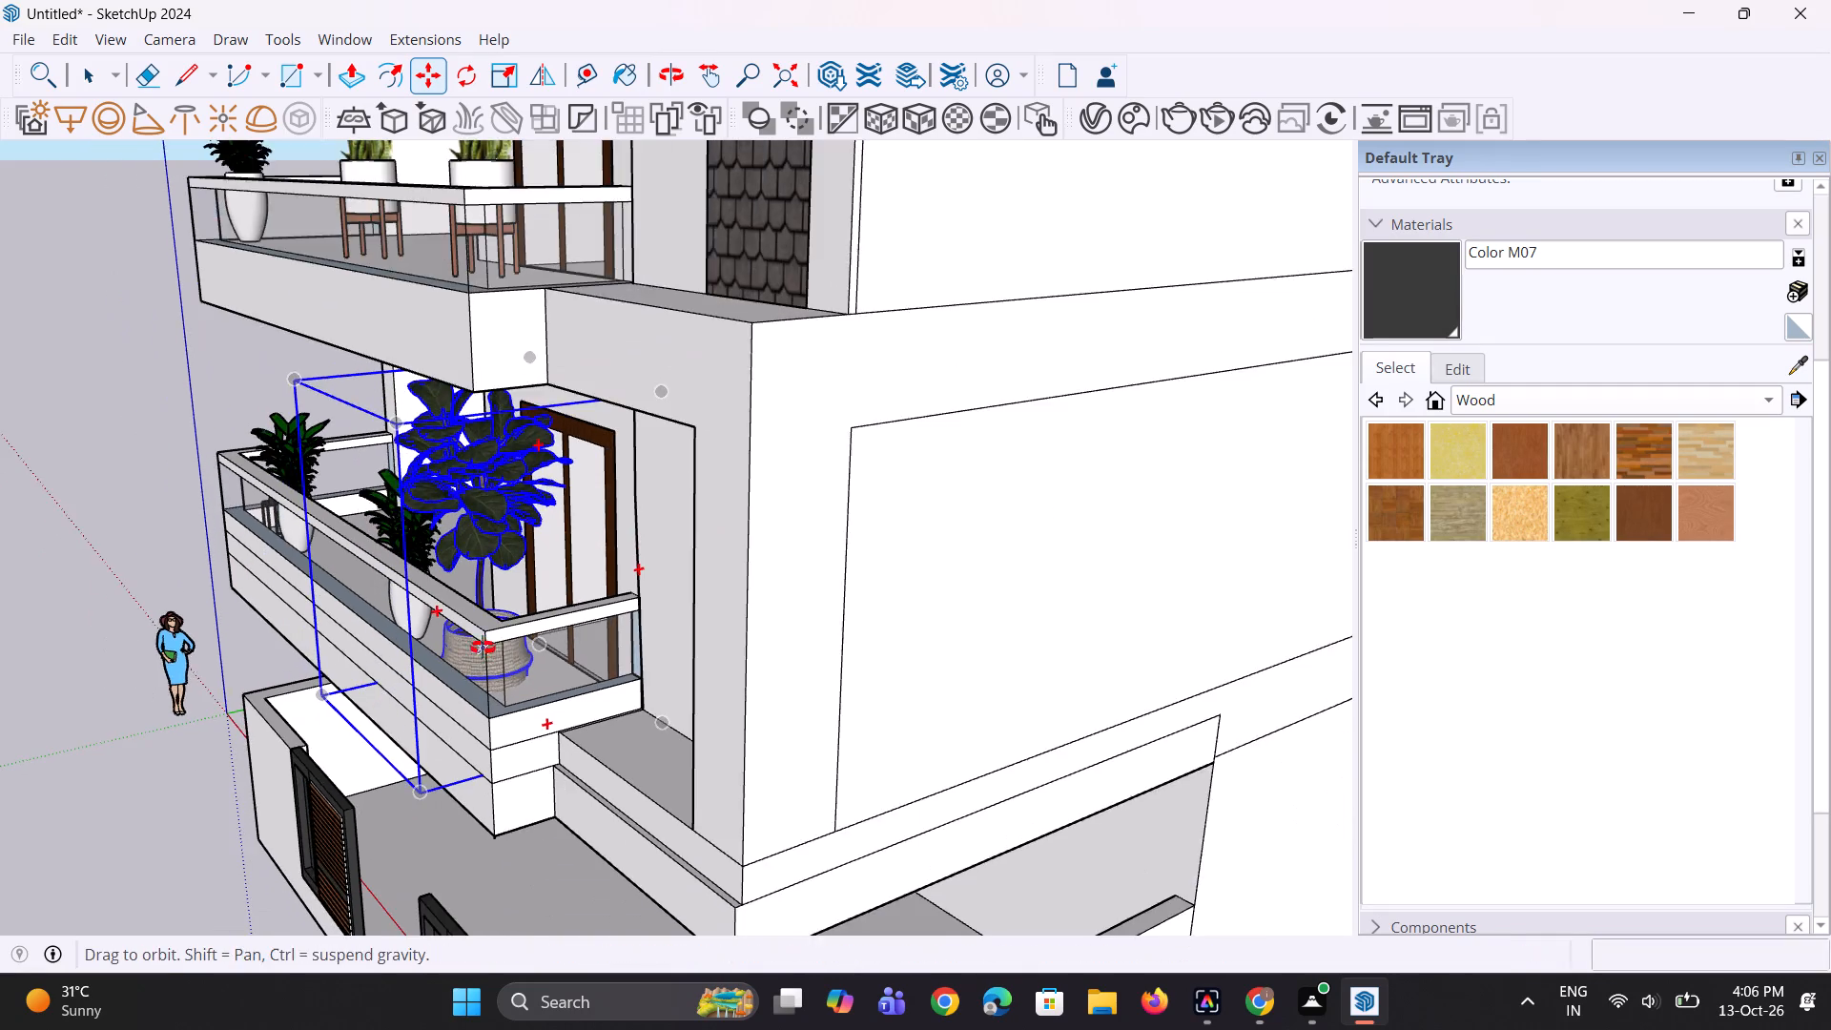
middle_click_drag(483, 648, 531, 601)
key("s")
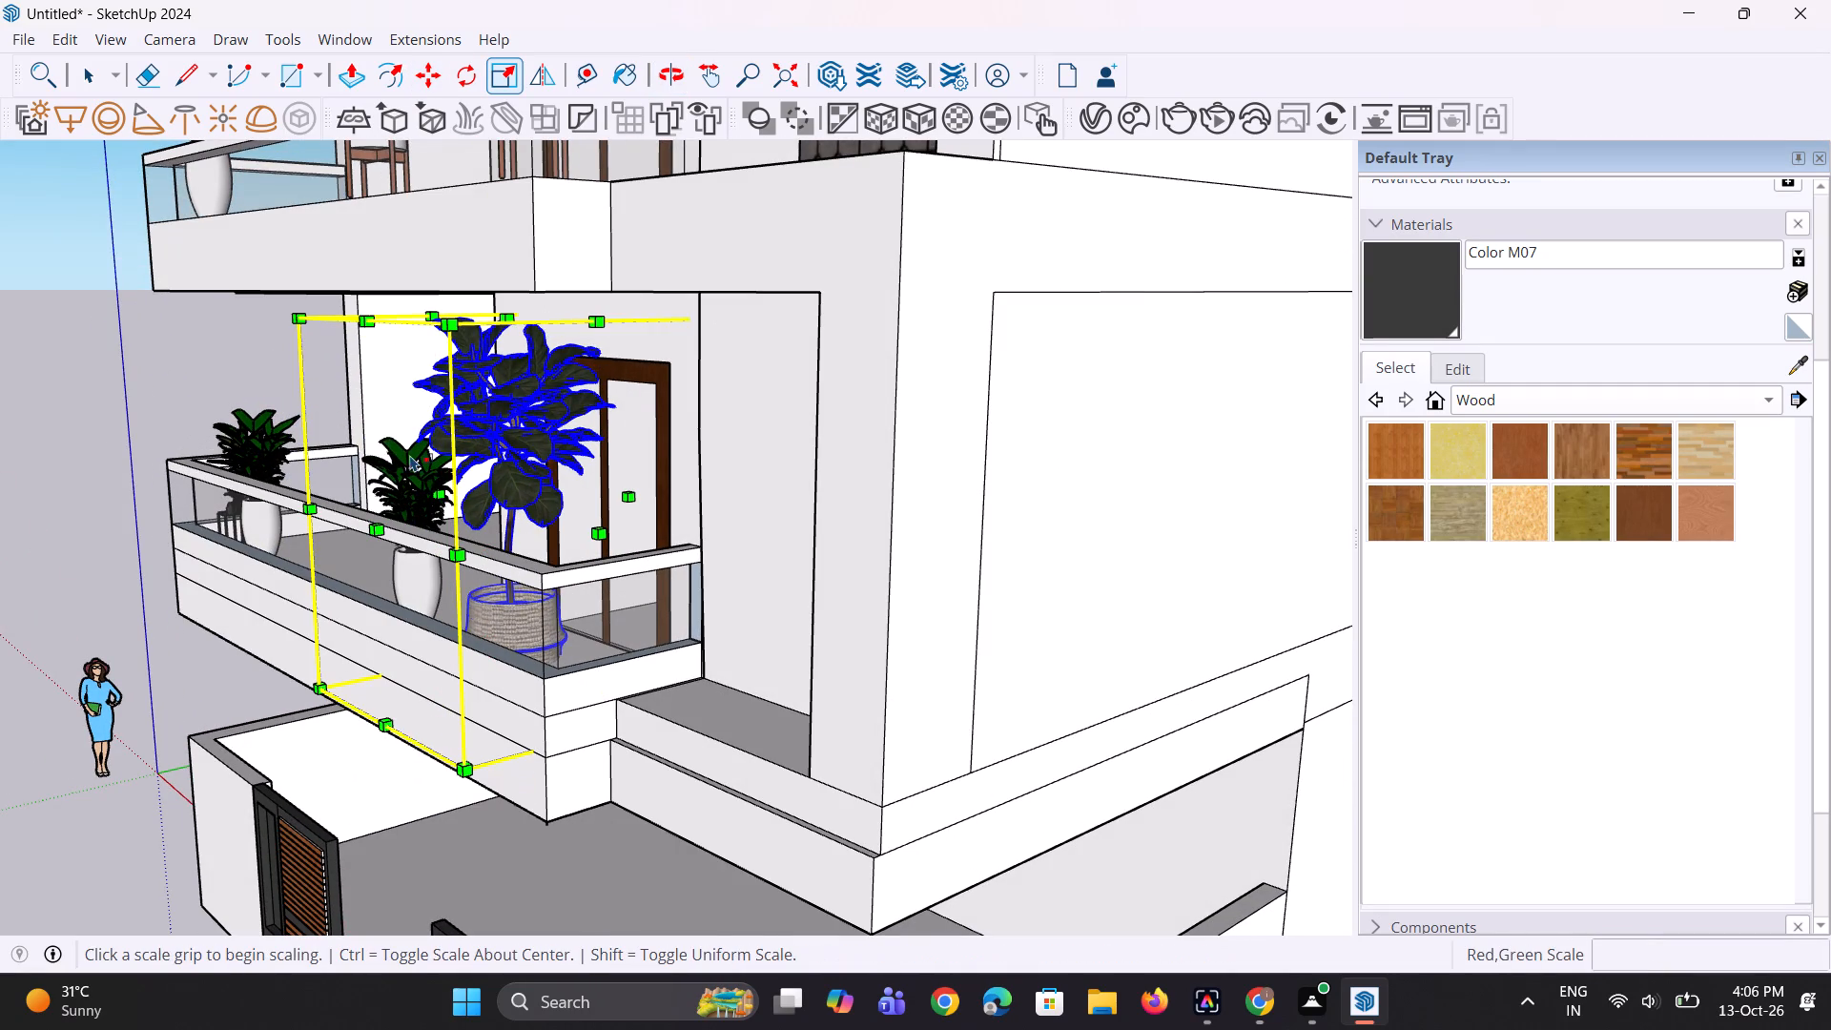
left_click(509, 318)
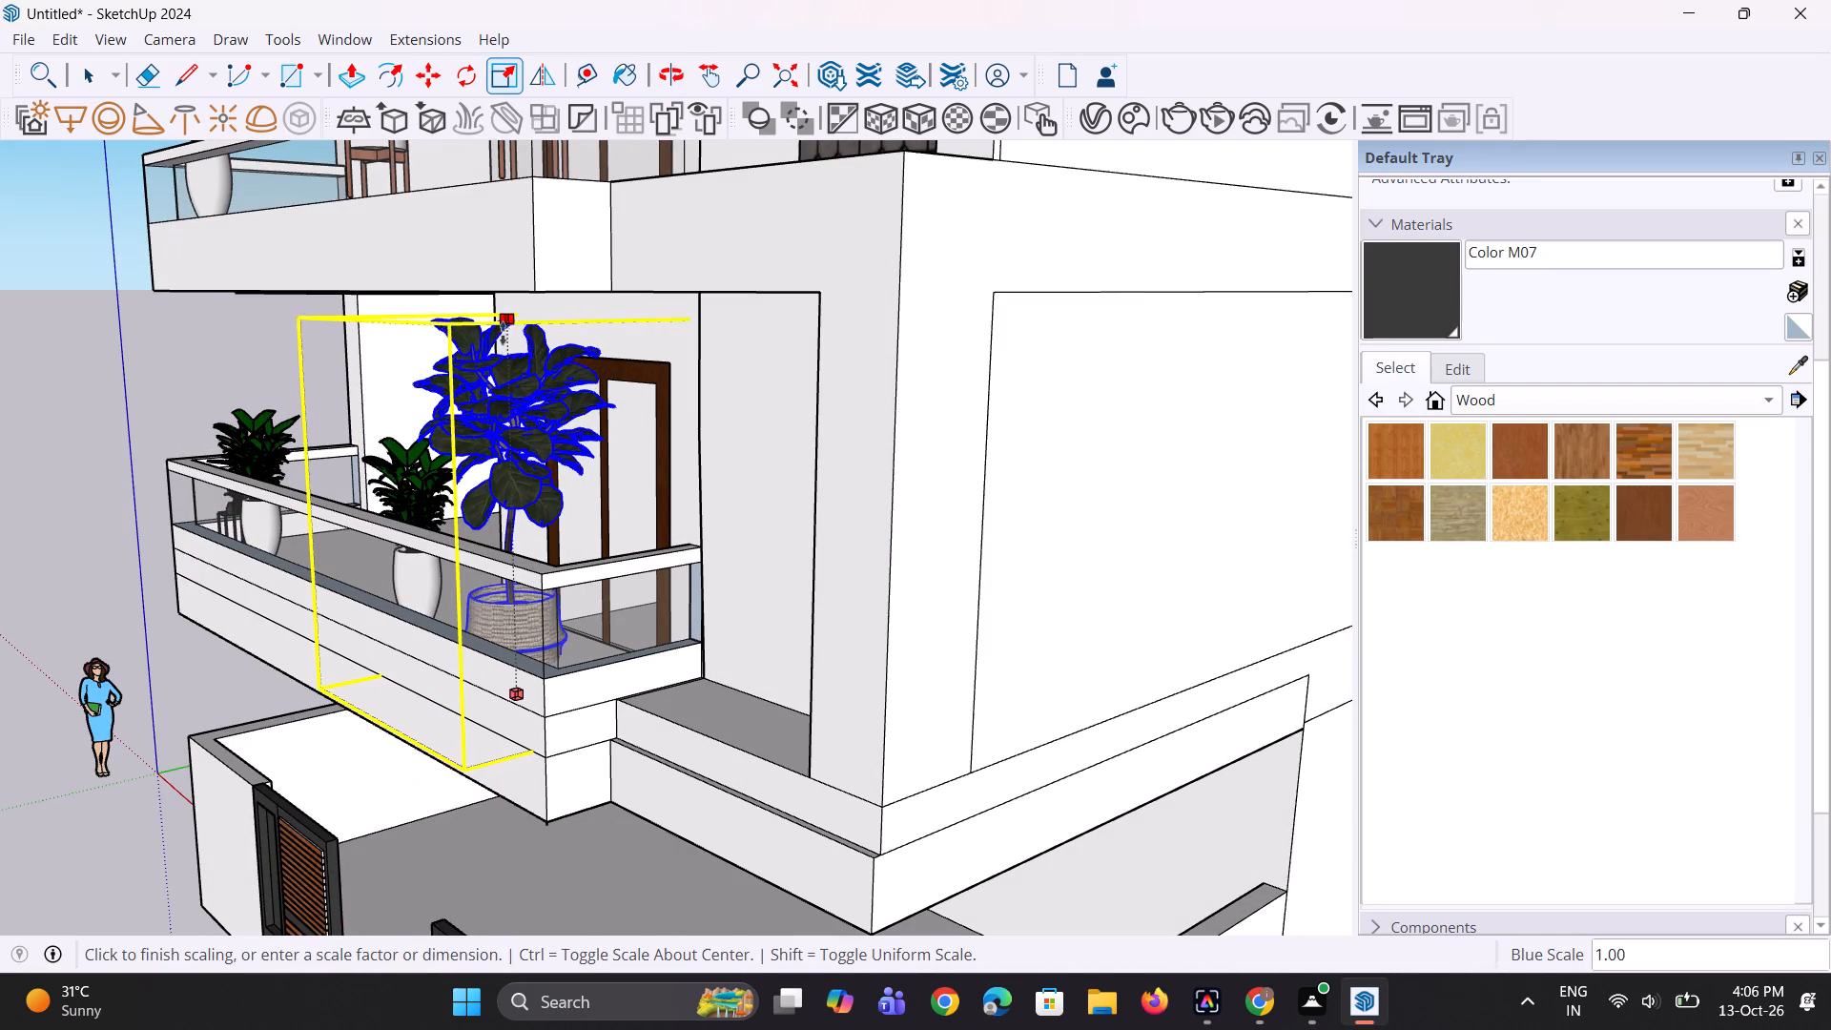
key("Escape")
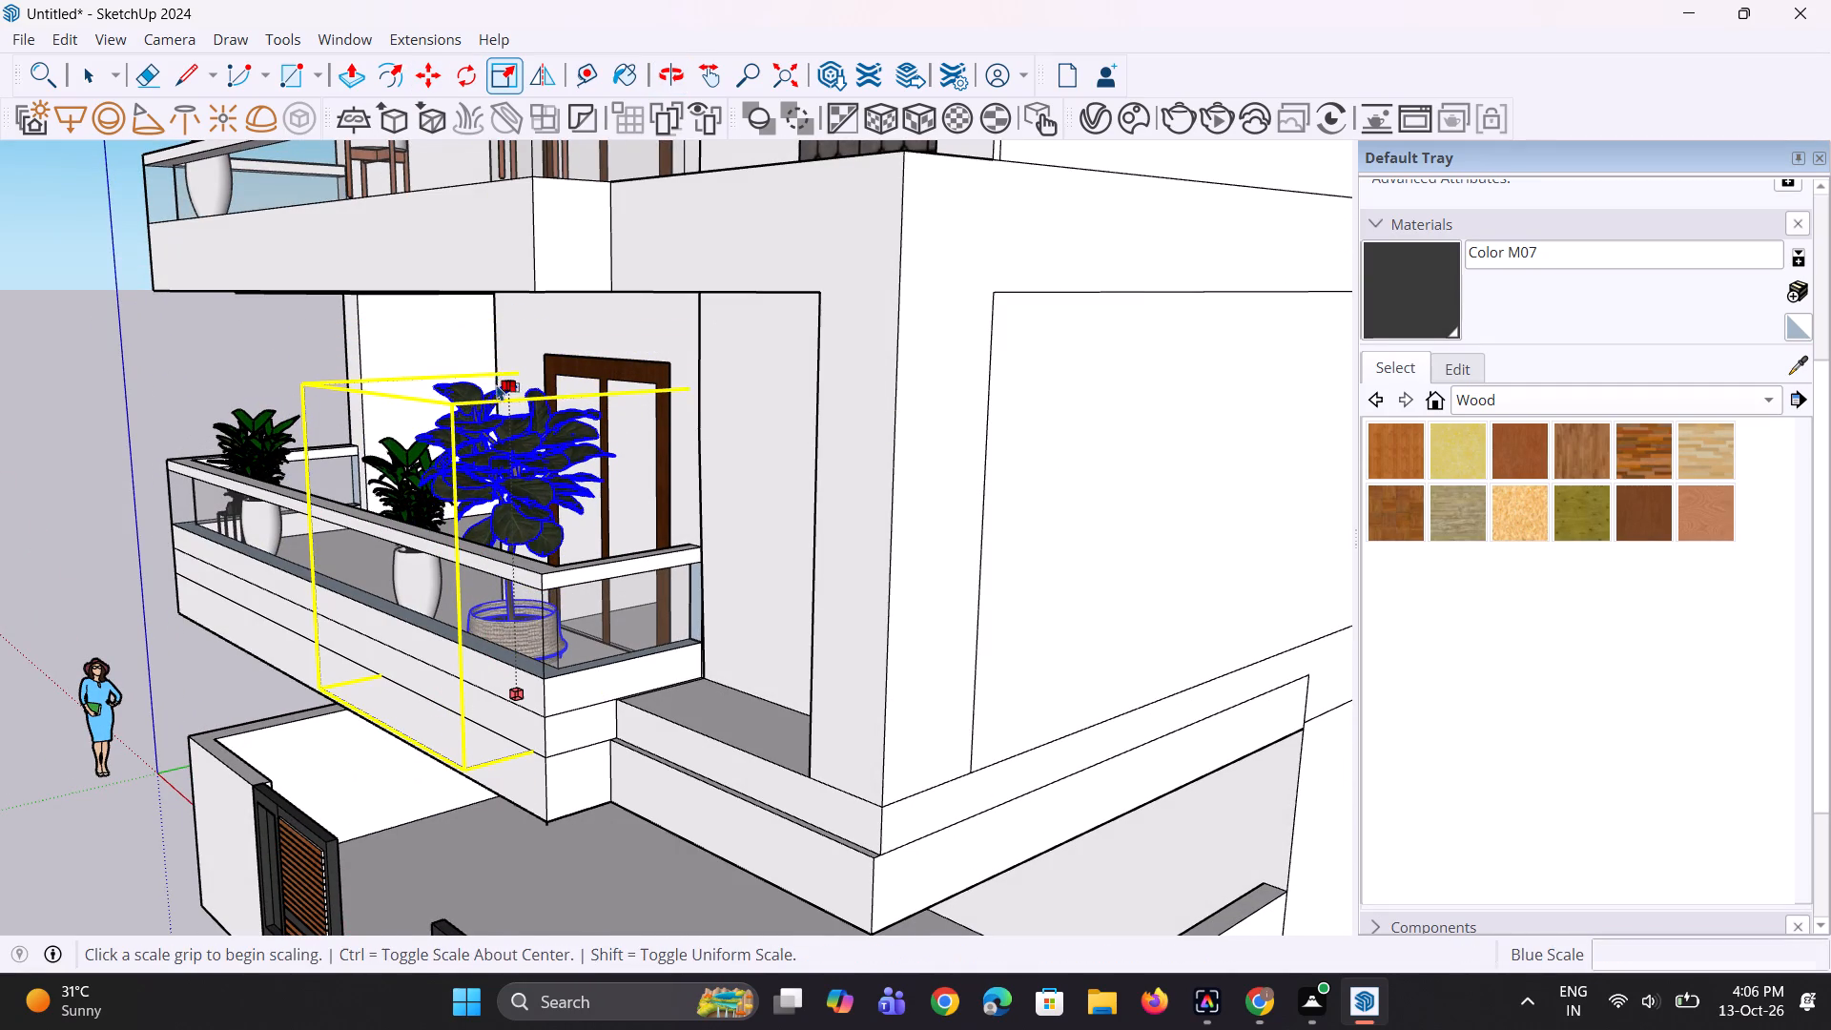
Scale the woven-pot plant down uniformly from an upper corner of its bounding box.
middle_click_drag(507, 429, 816, 488)
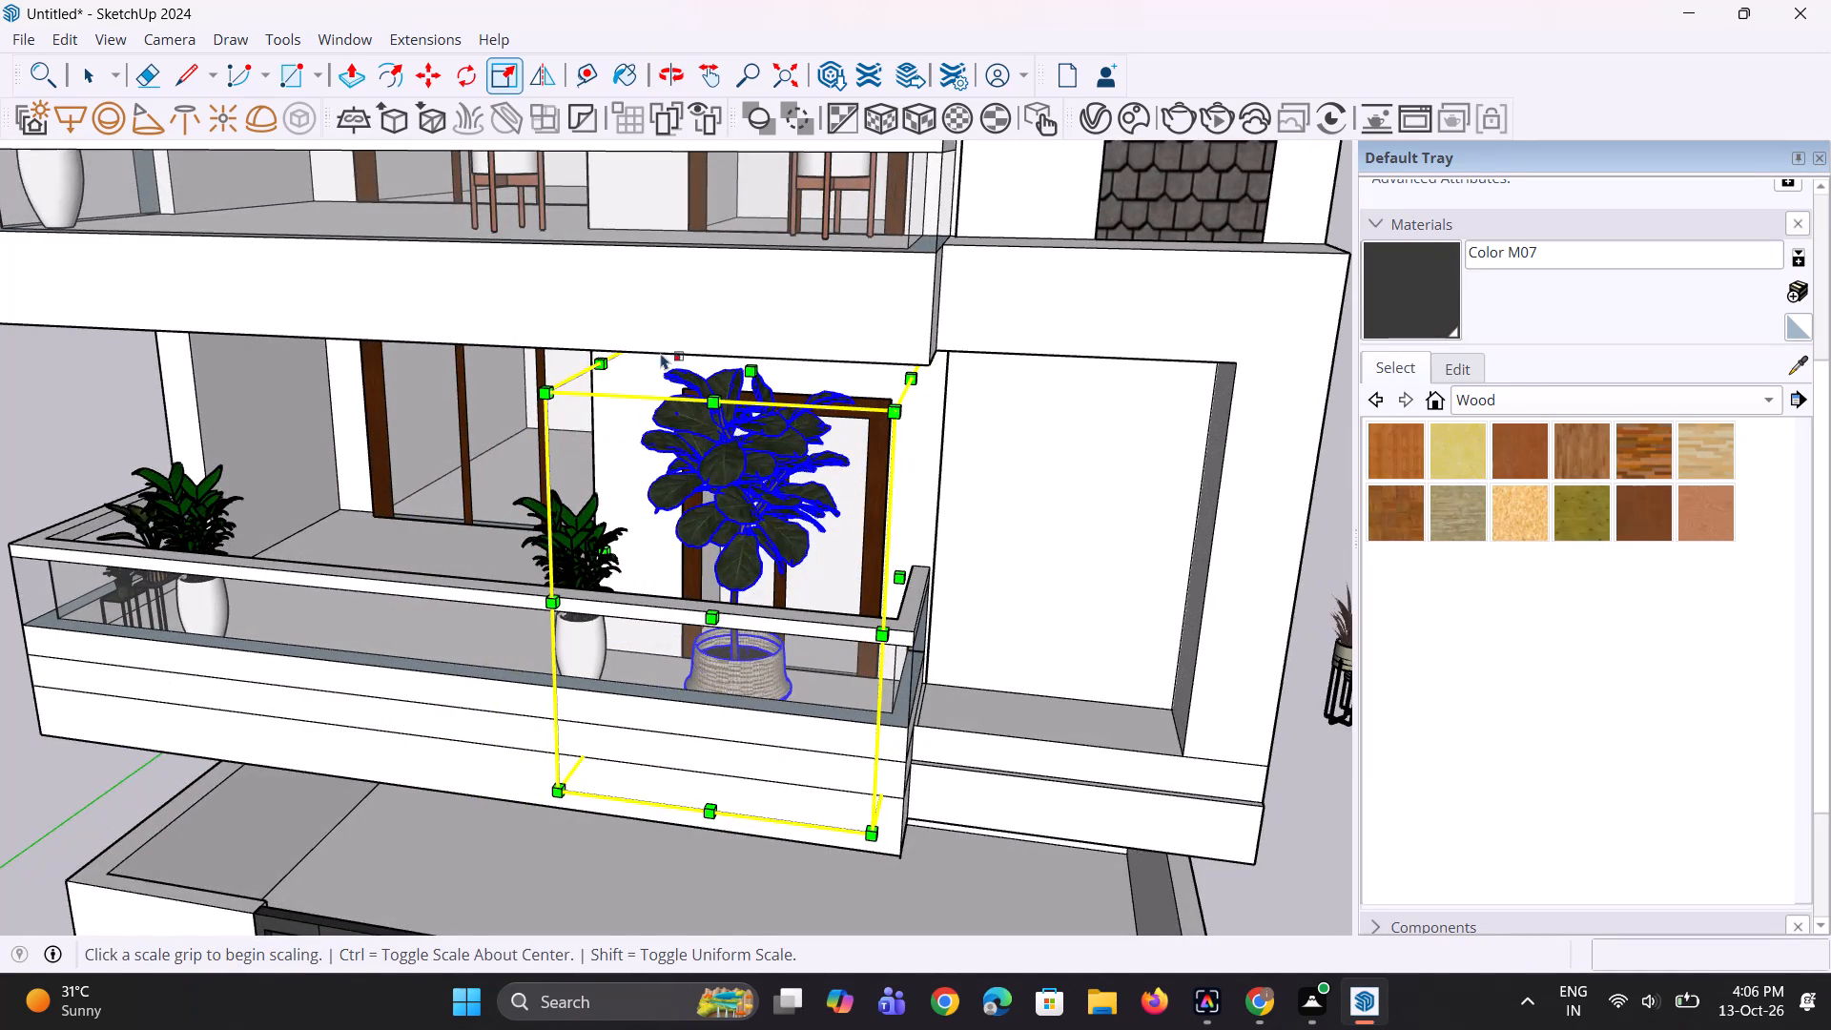
scroll(643, 352, "up", 1)
left_click(540, 404)
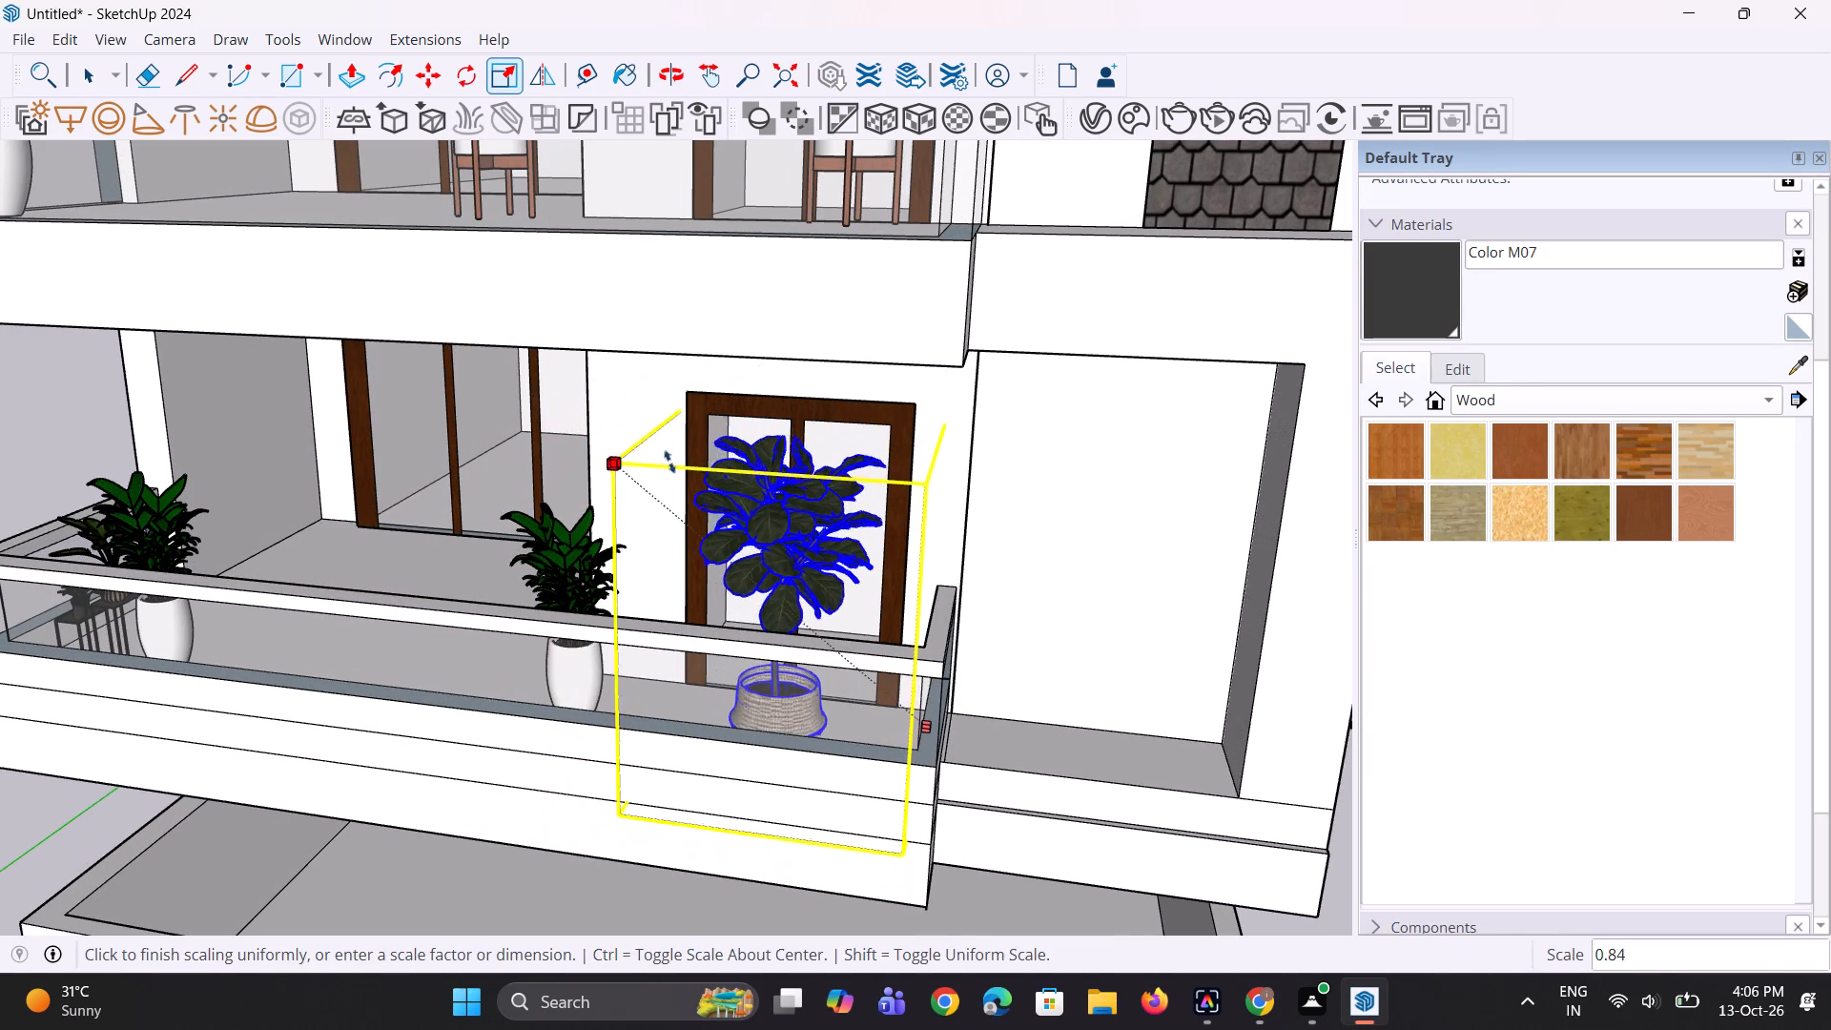
left_click(716, 481)
Raise the reduced woven-pot plant about 1' and slide it about 3' 4" along the red axis toward the neighbouring white-pot plant.
middle_click_drag(663, 636, 849, 623)
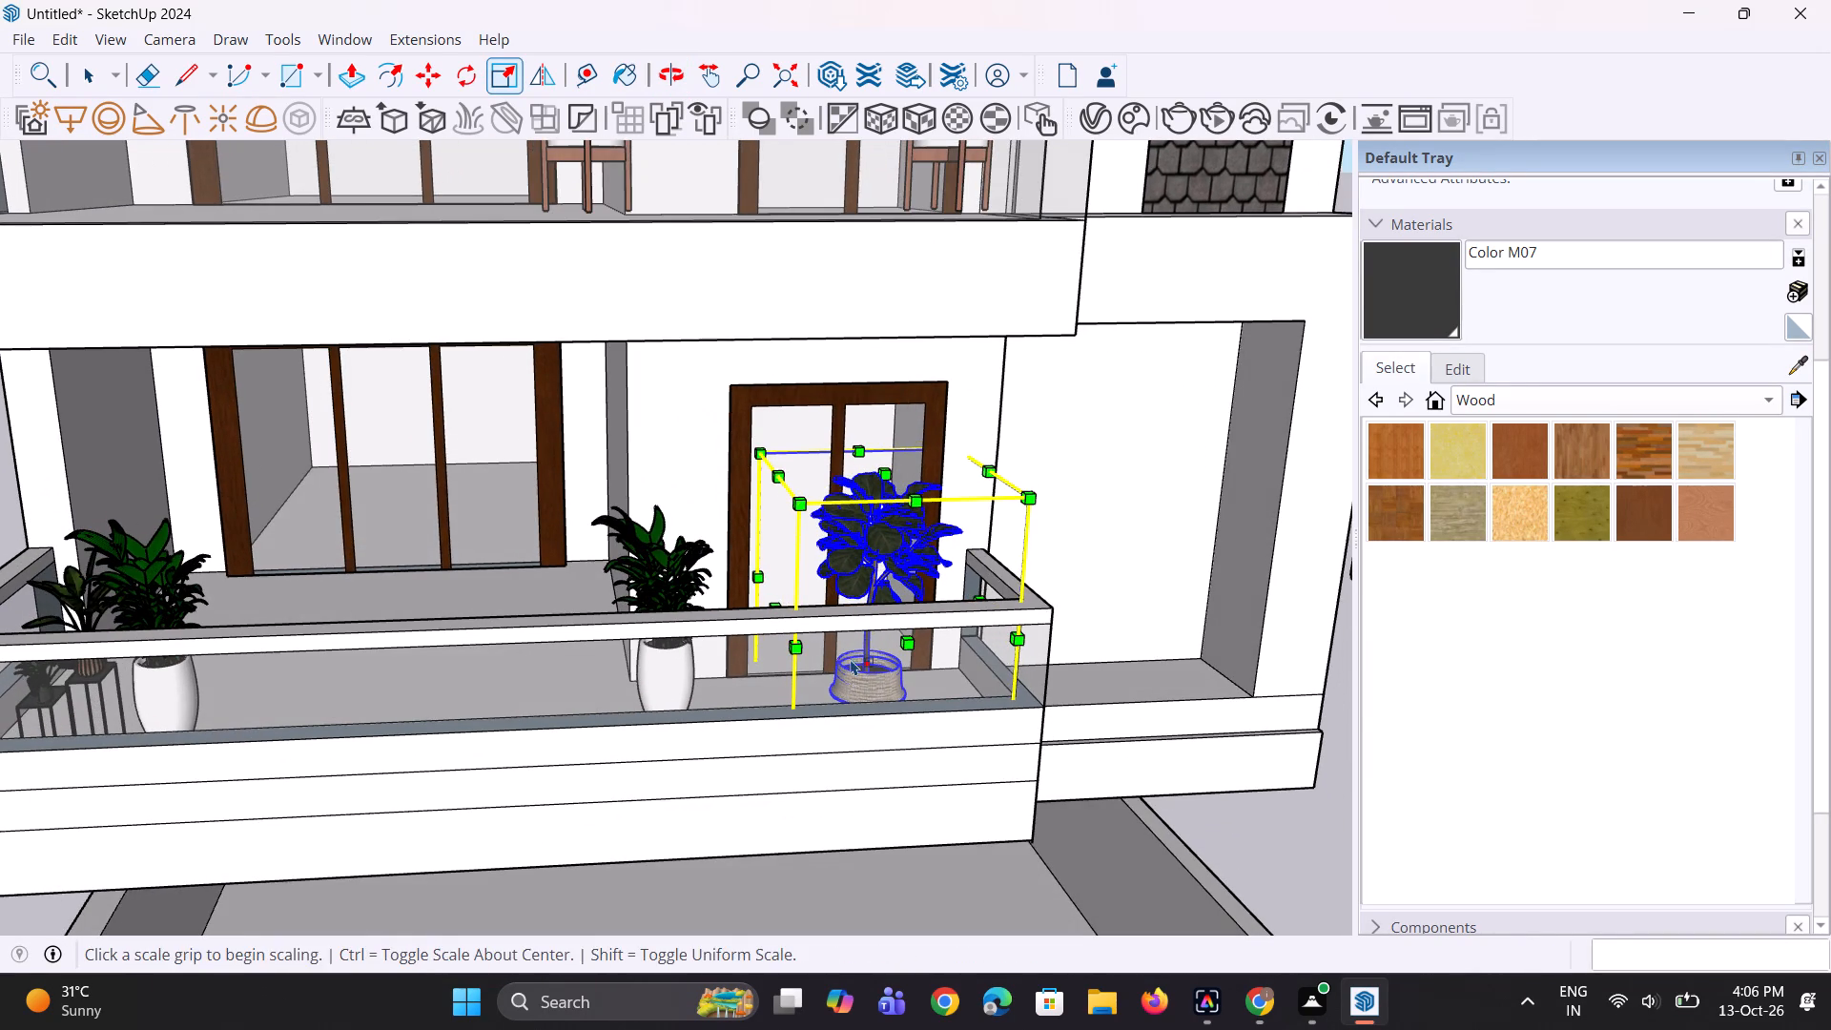
key("m")
left_click(849, 655)
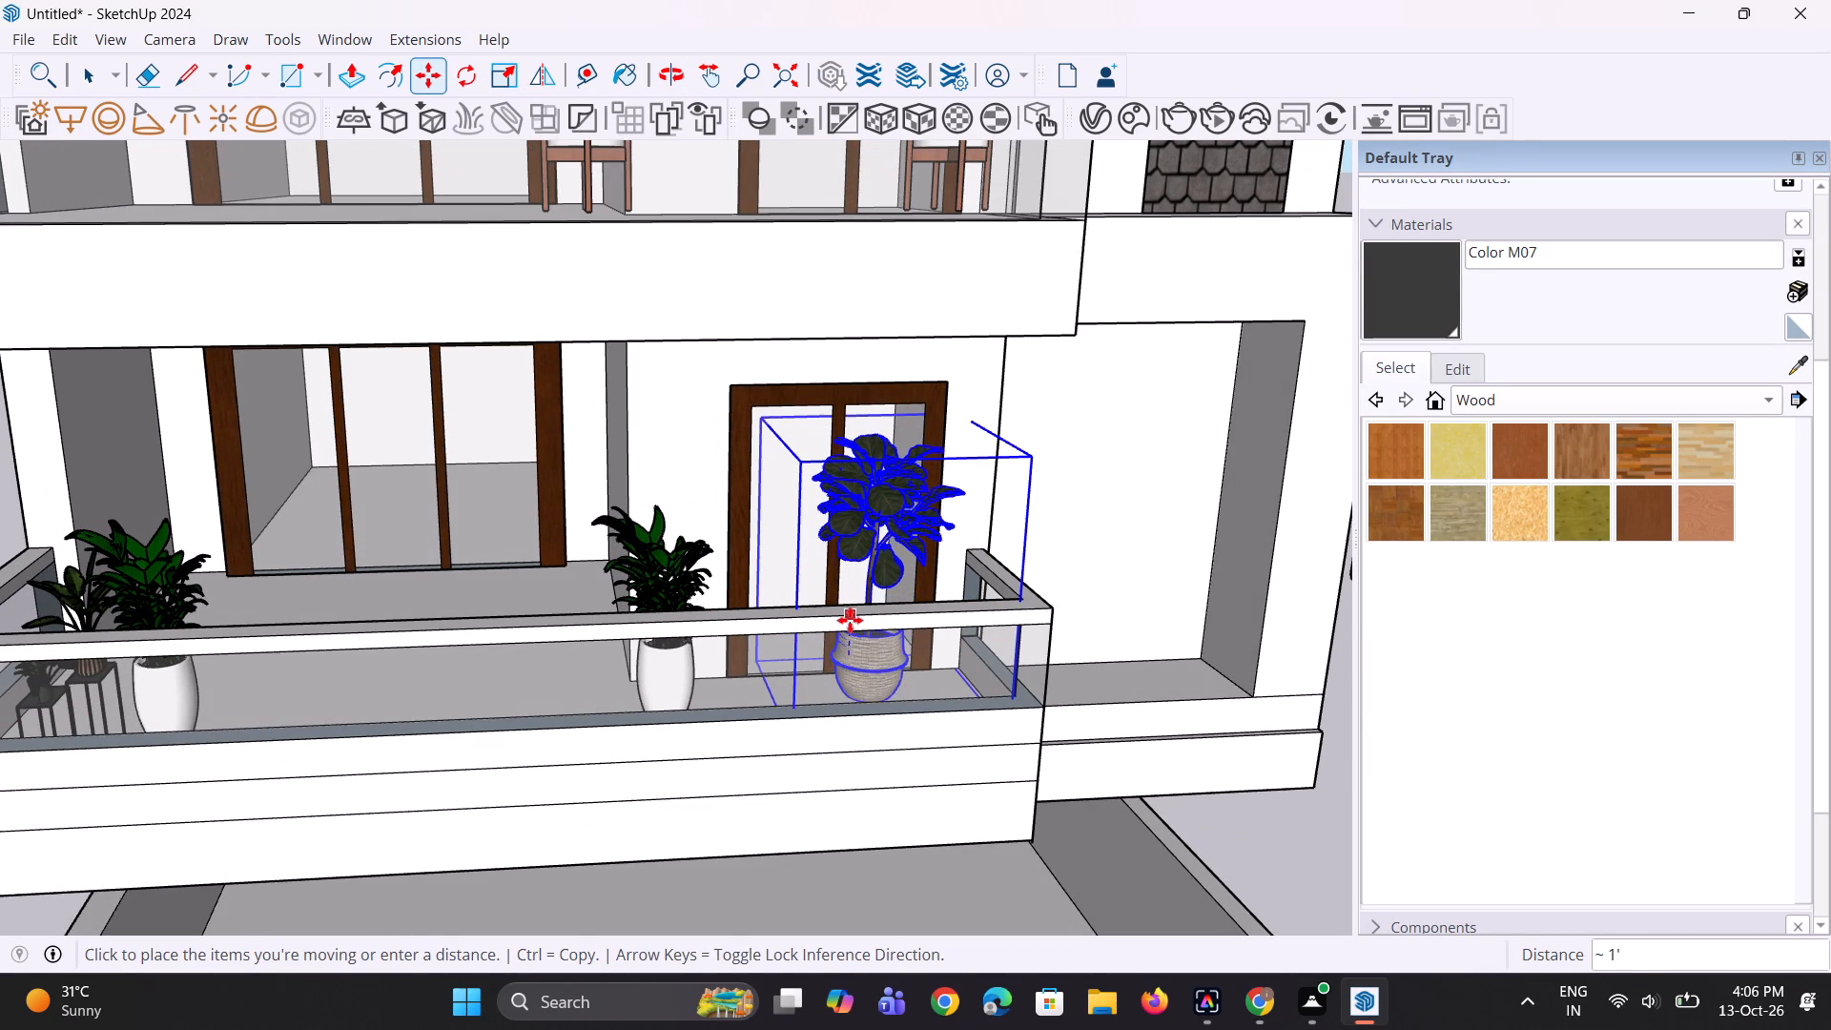
left_click(850, 617)
left_click(860, 670)
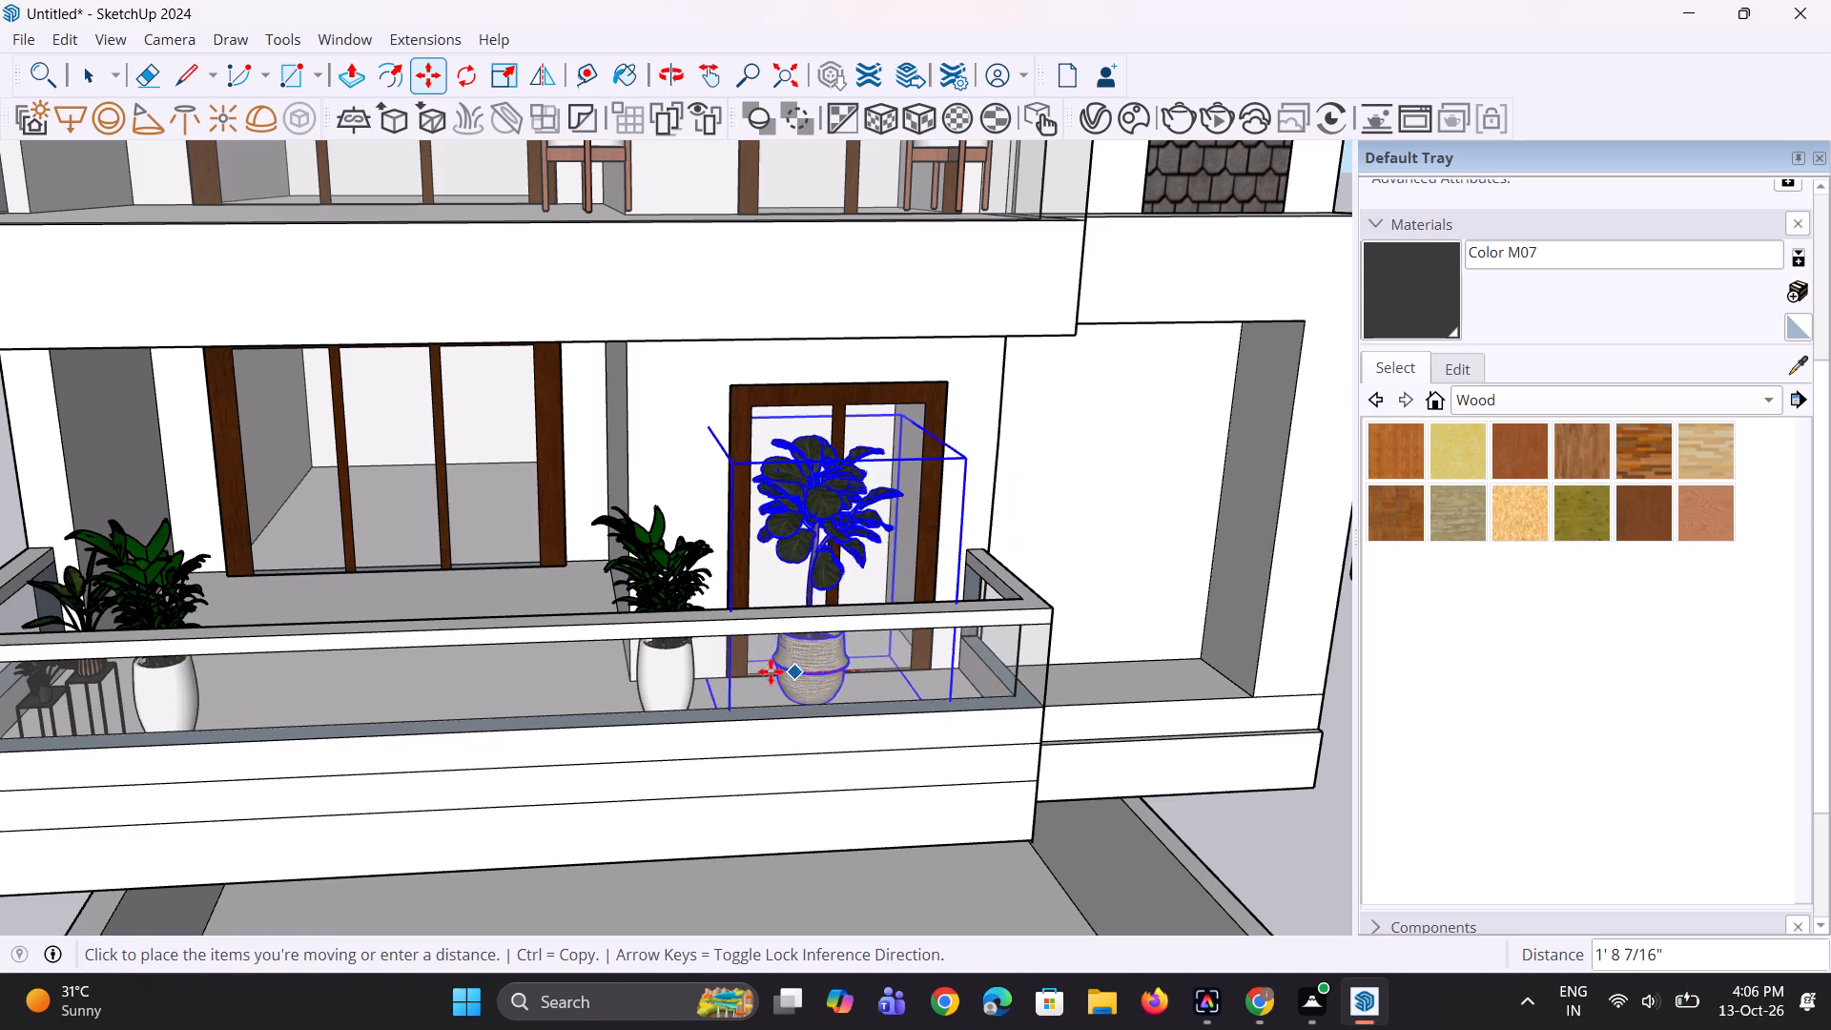
left_click(724, 672)
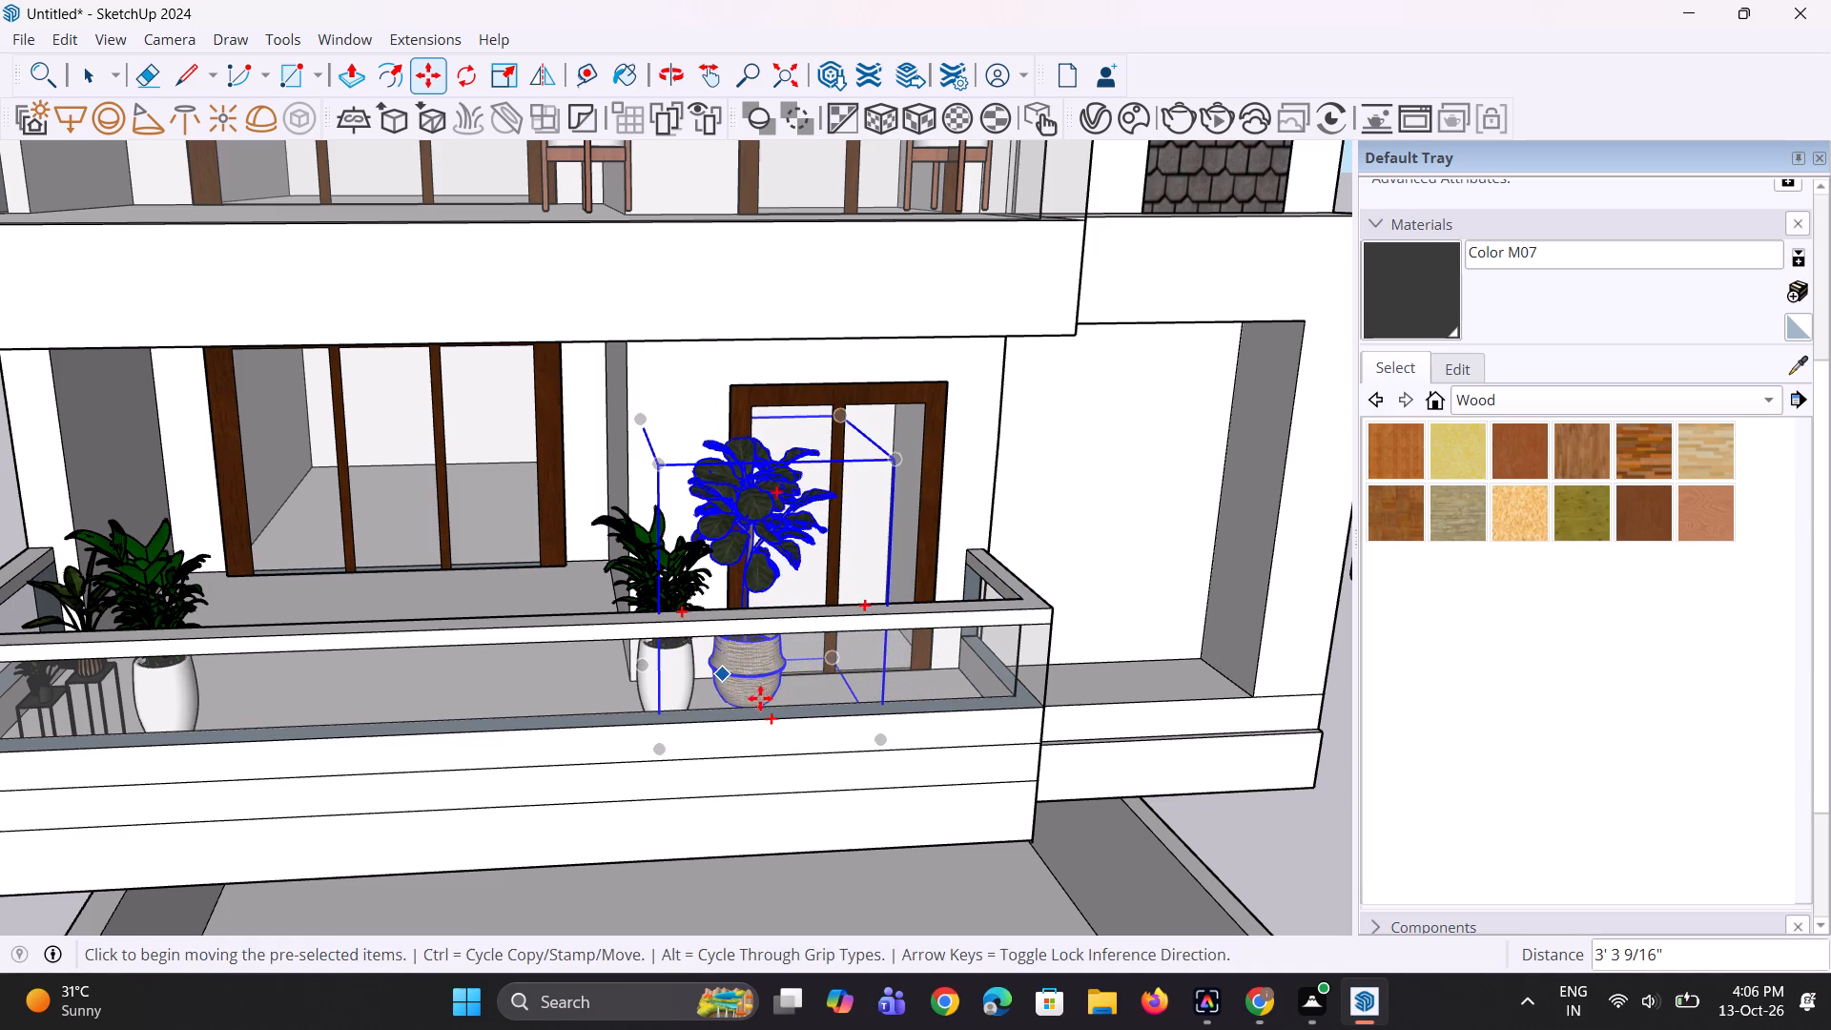
Move the woven-pot plant about 1' 9" along the green axis toward the lower balcony's front railing.
middle_click_drag(765, 704, 495, 696)
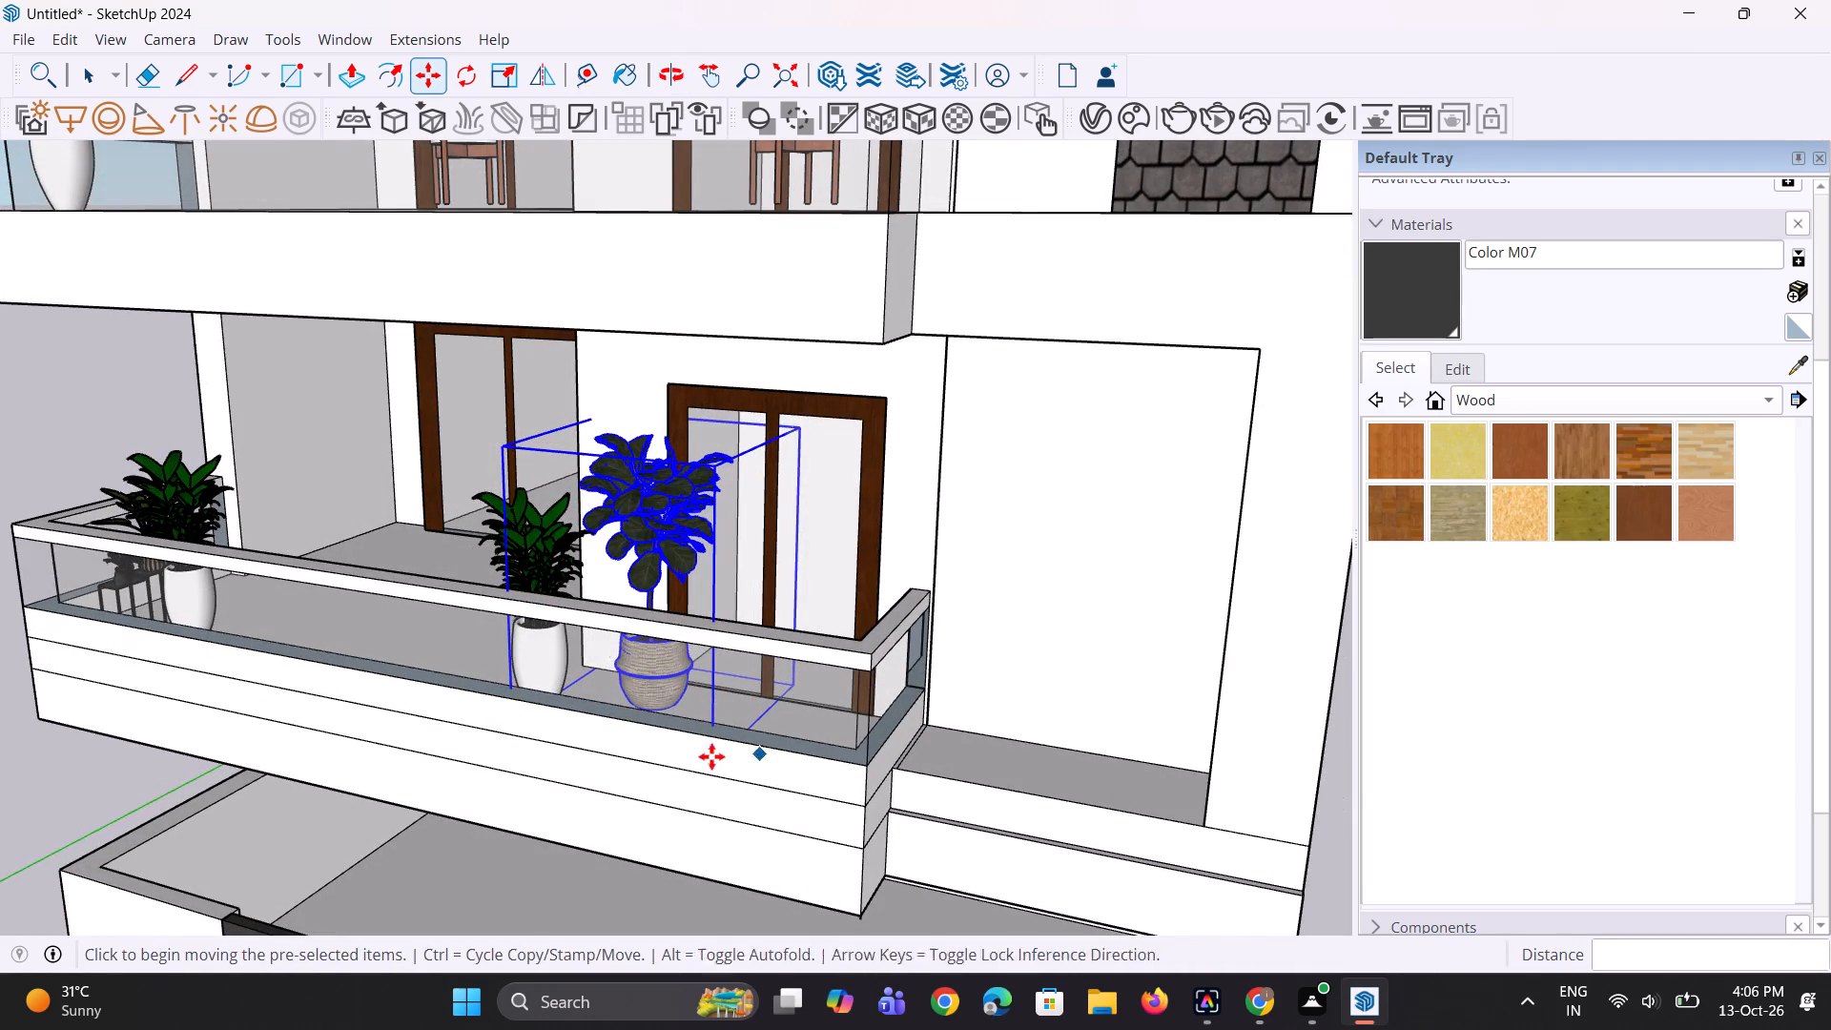
left_click(705, 769)
left_click(683, 797)
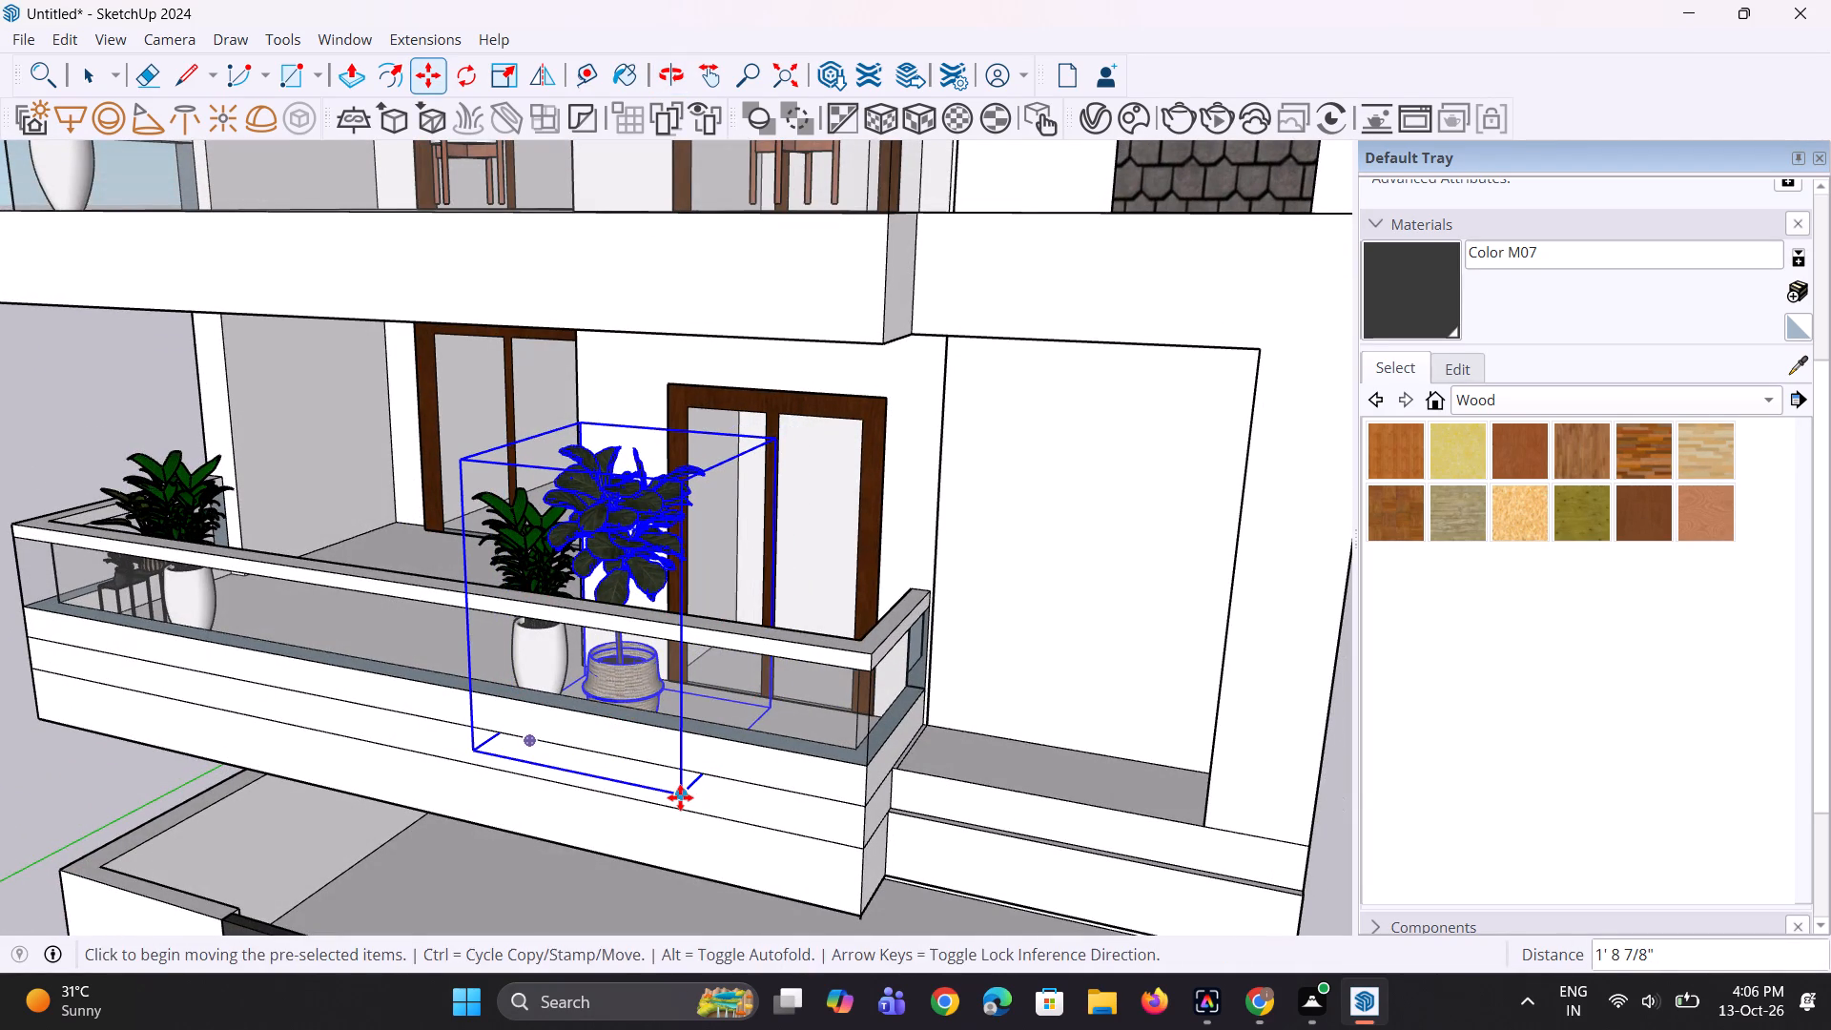
left_click(680, 797)
middle_click_drag(560, 765, 641, 799)
key("Escape")
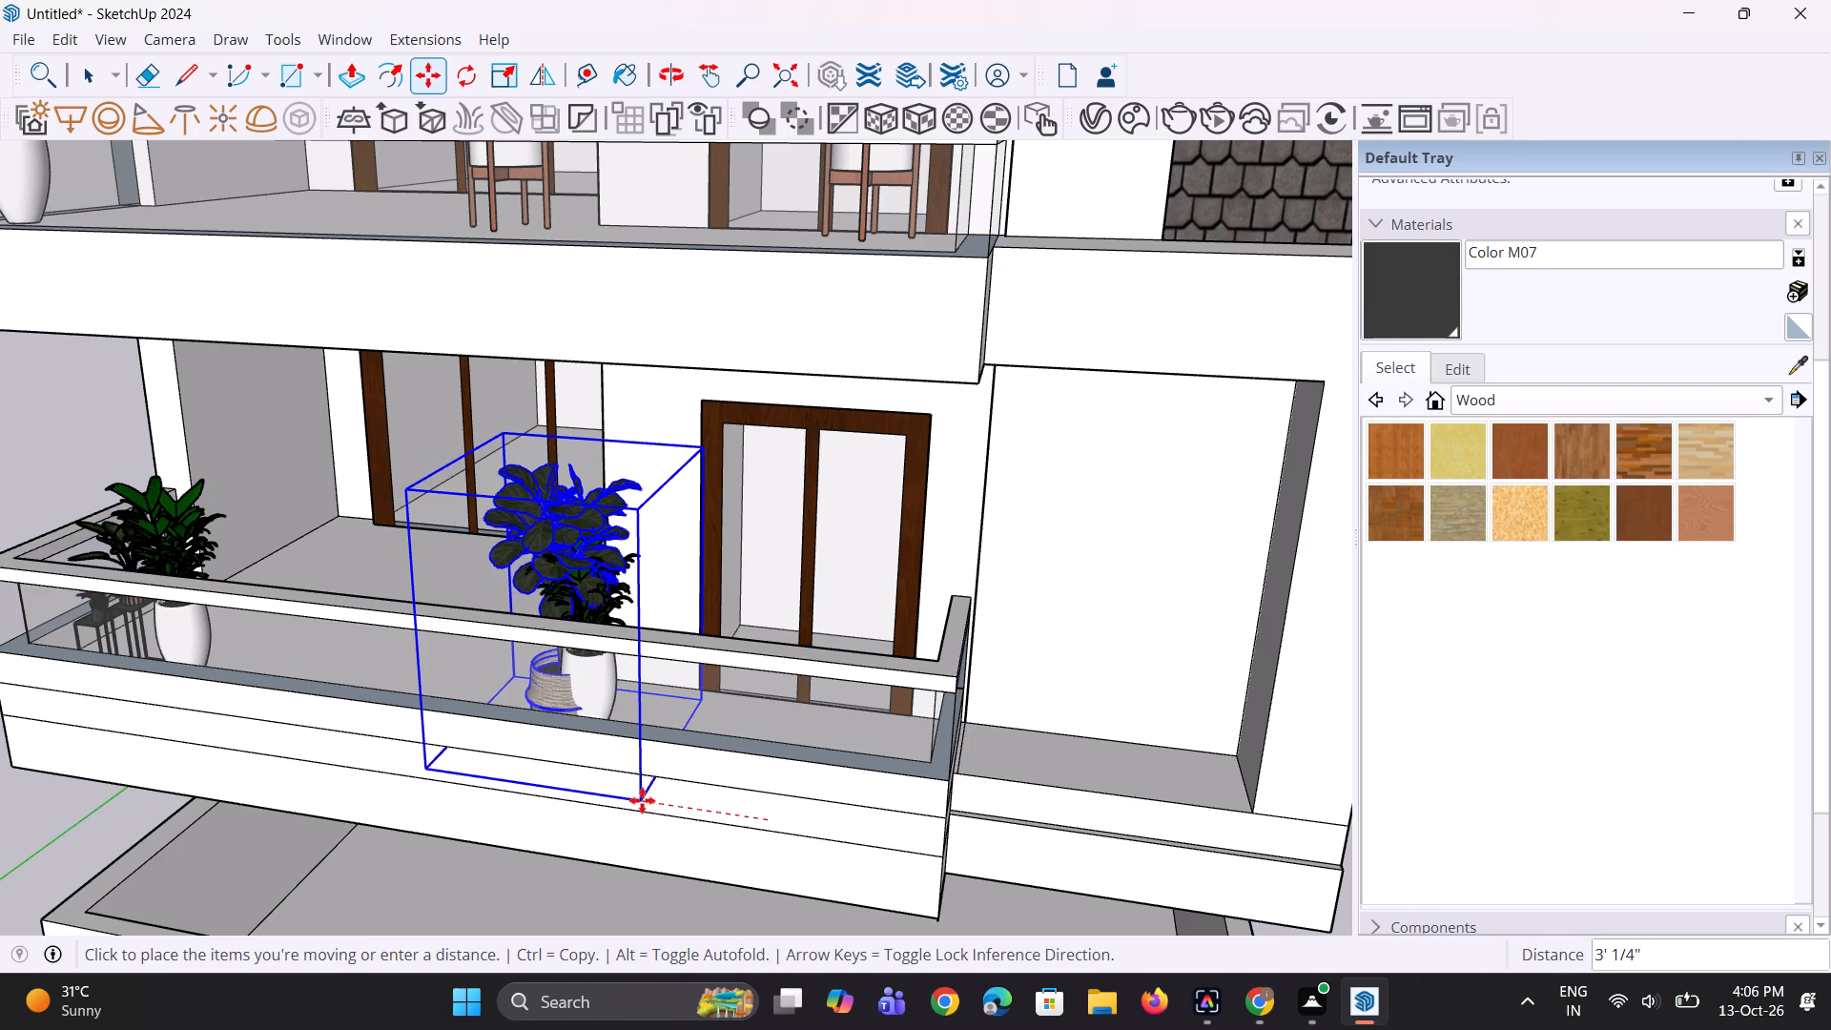
Copy the woven-pot plant about 2' 1" along the red axis, side by side in front of the narrower door, and deselect it.
middle_click_drag(675, 748, 762, 747)
key("space")
key("space")
middle_click_drag(721, 669, 747, 674)
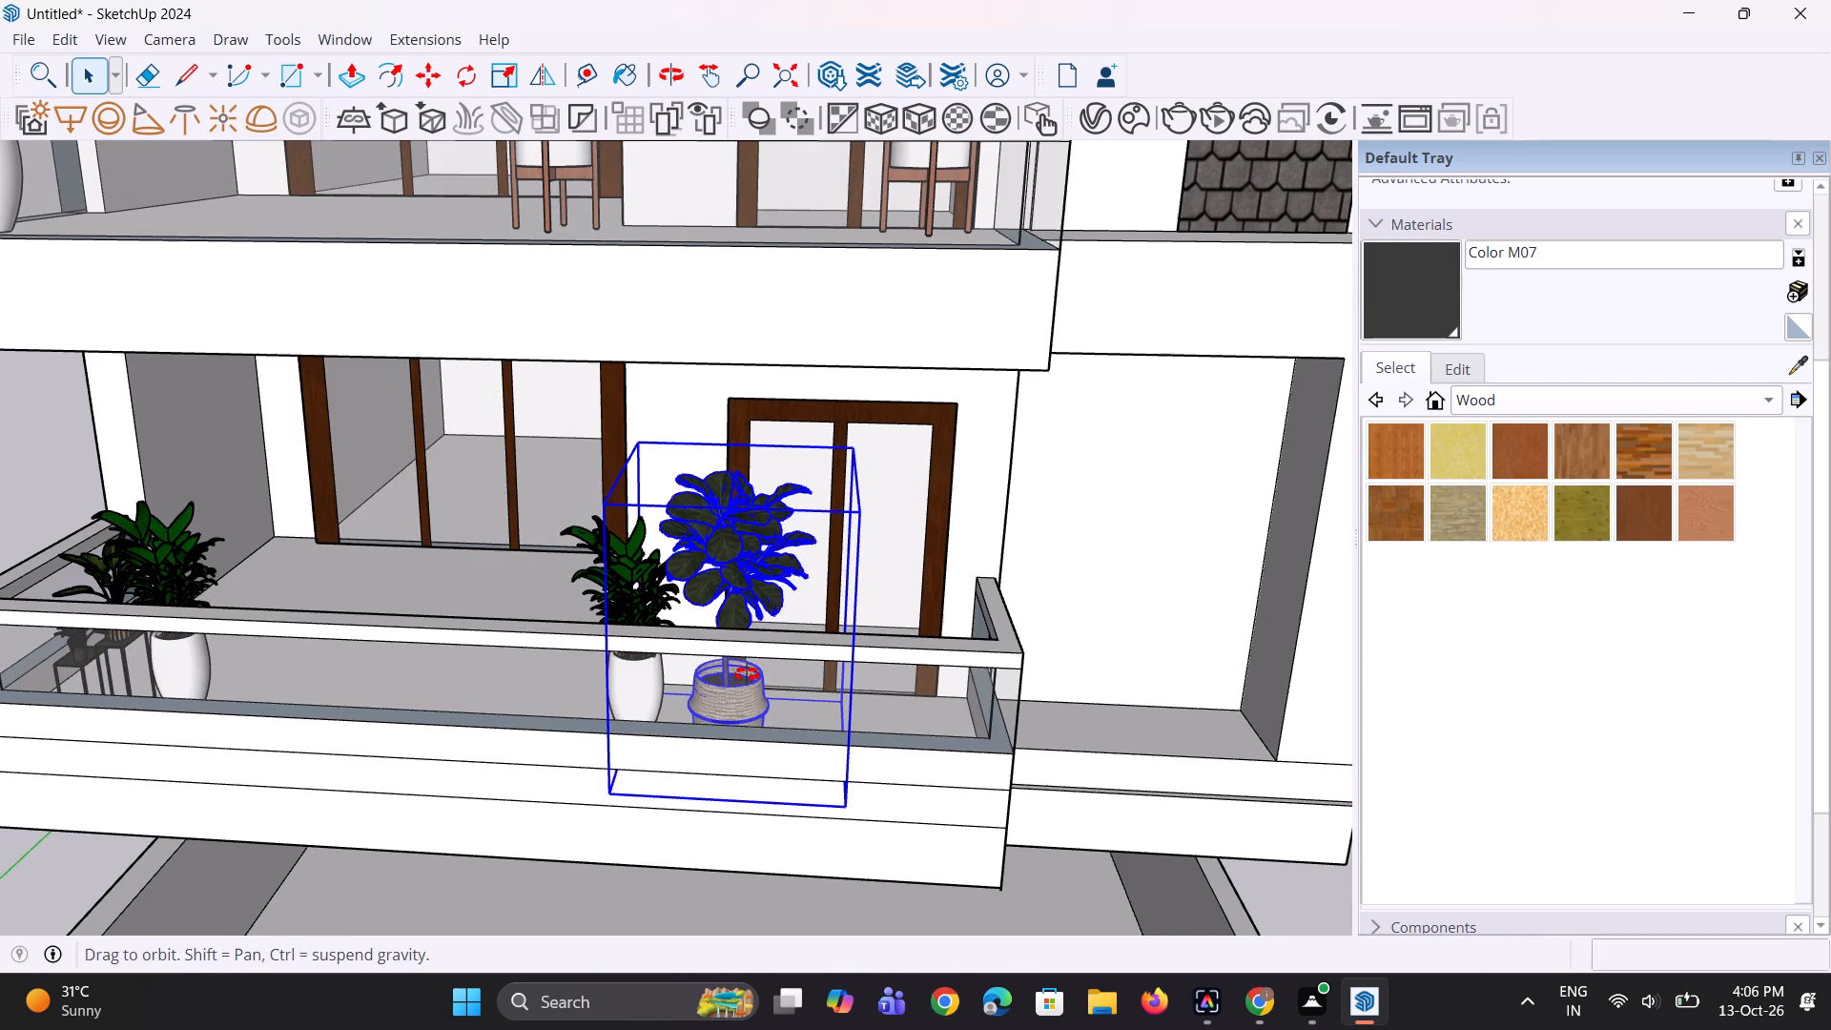
middle_click_drag(747, 674, 765, 665)
key("m")
left_click(753, 628)
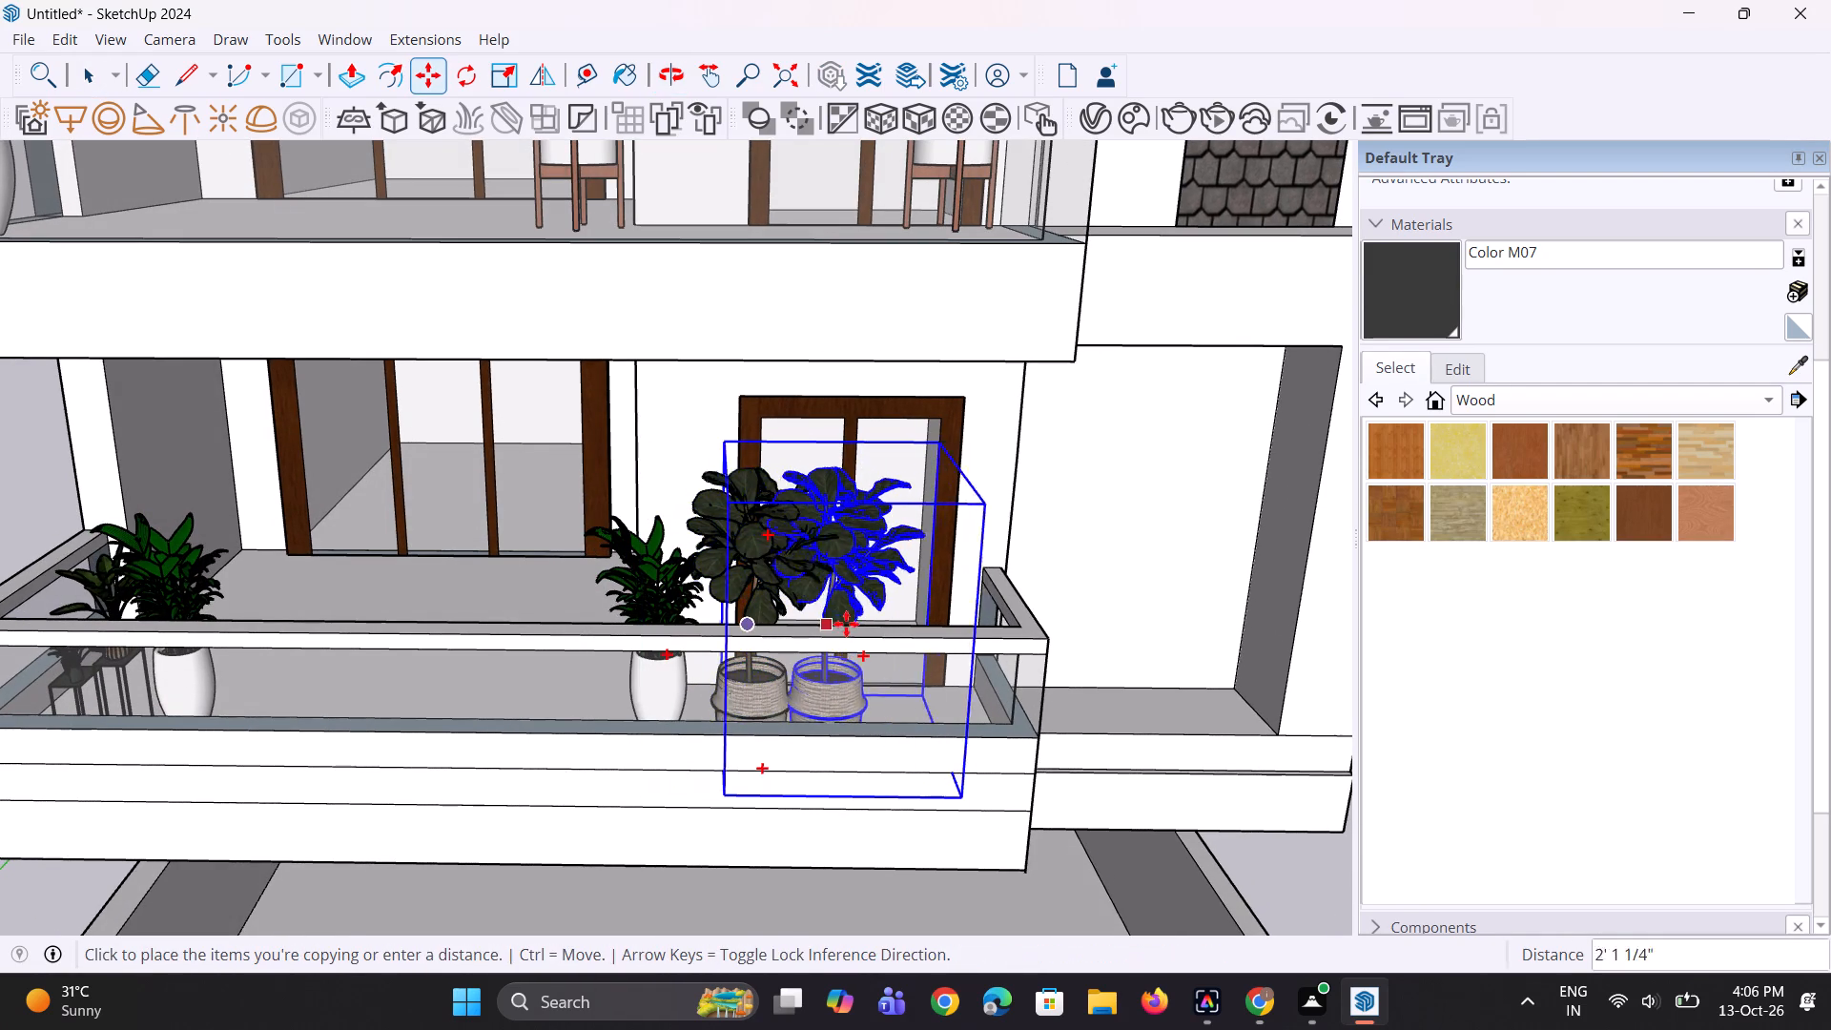
left_click(844, 621)
scroll(739, 614, "down", 5)
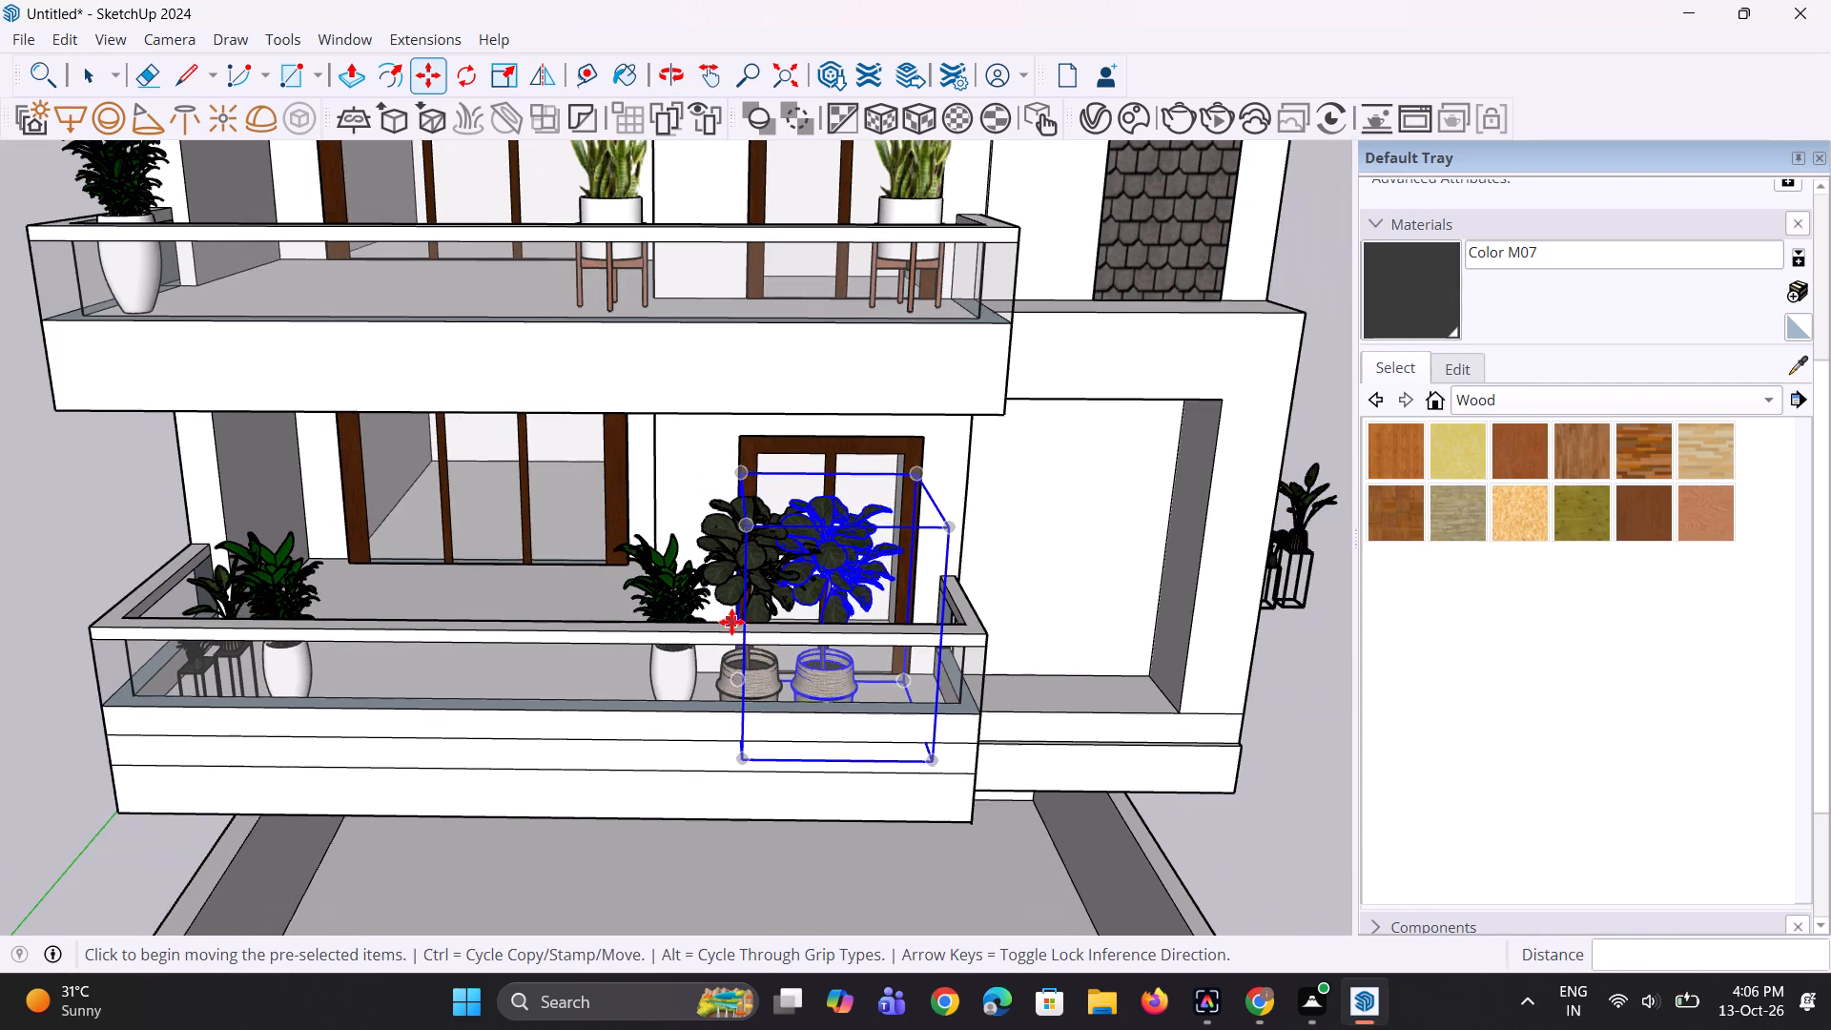
middle_click_drag(731, 622, 726, 608)
key("space")
key("space")
left_click(1169, 843)
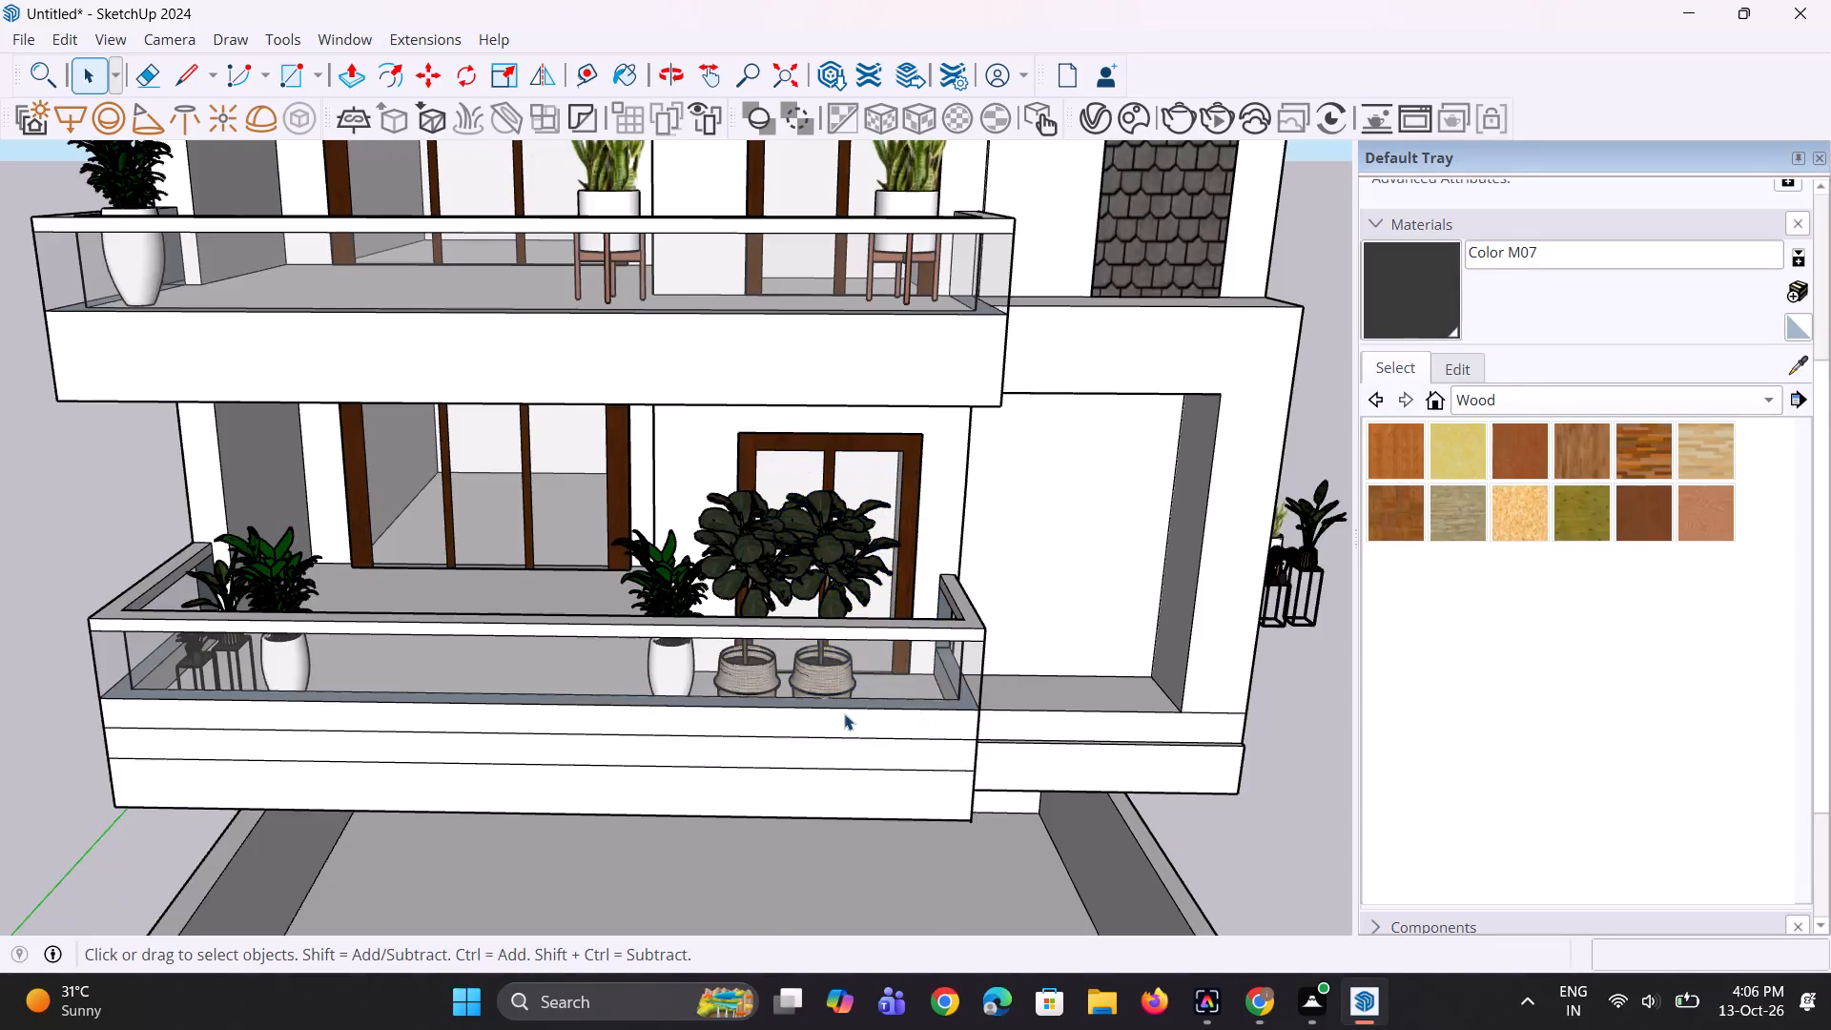
Examine the house's front elevation, checking the planted balconies and the gated boundary wall from a distance and close up.
scroll(844, 713, "down", 5)
middle_click_drag(814, 649, 803, 592)
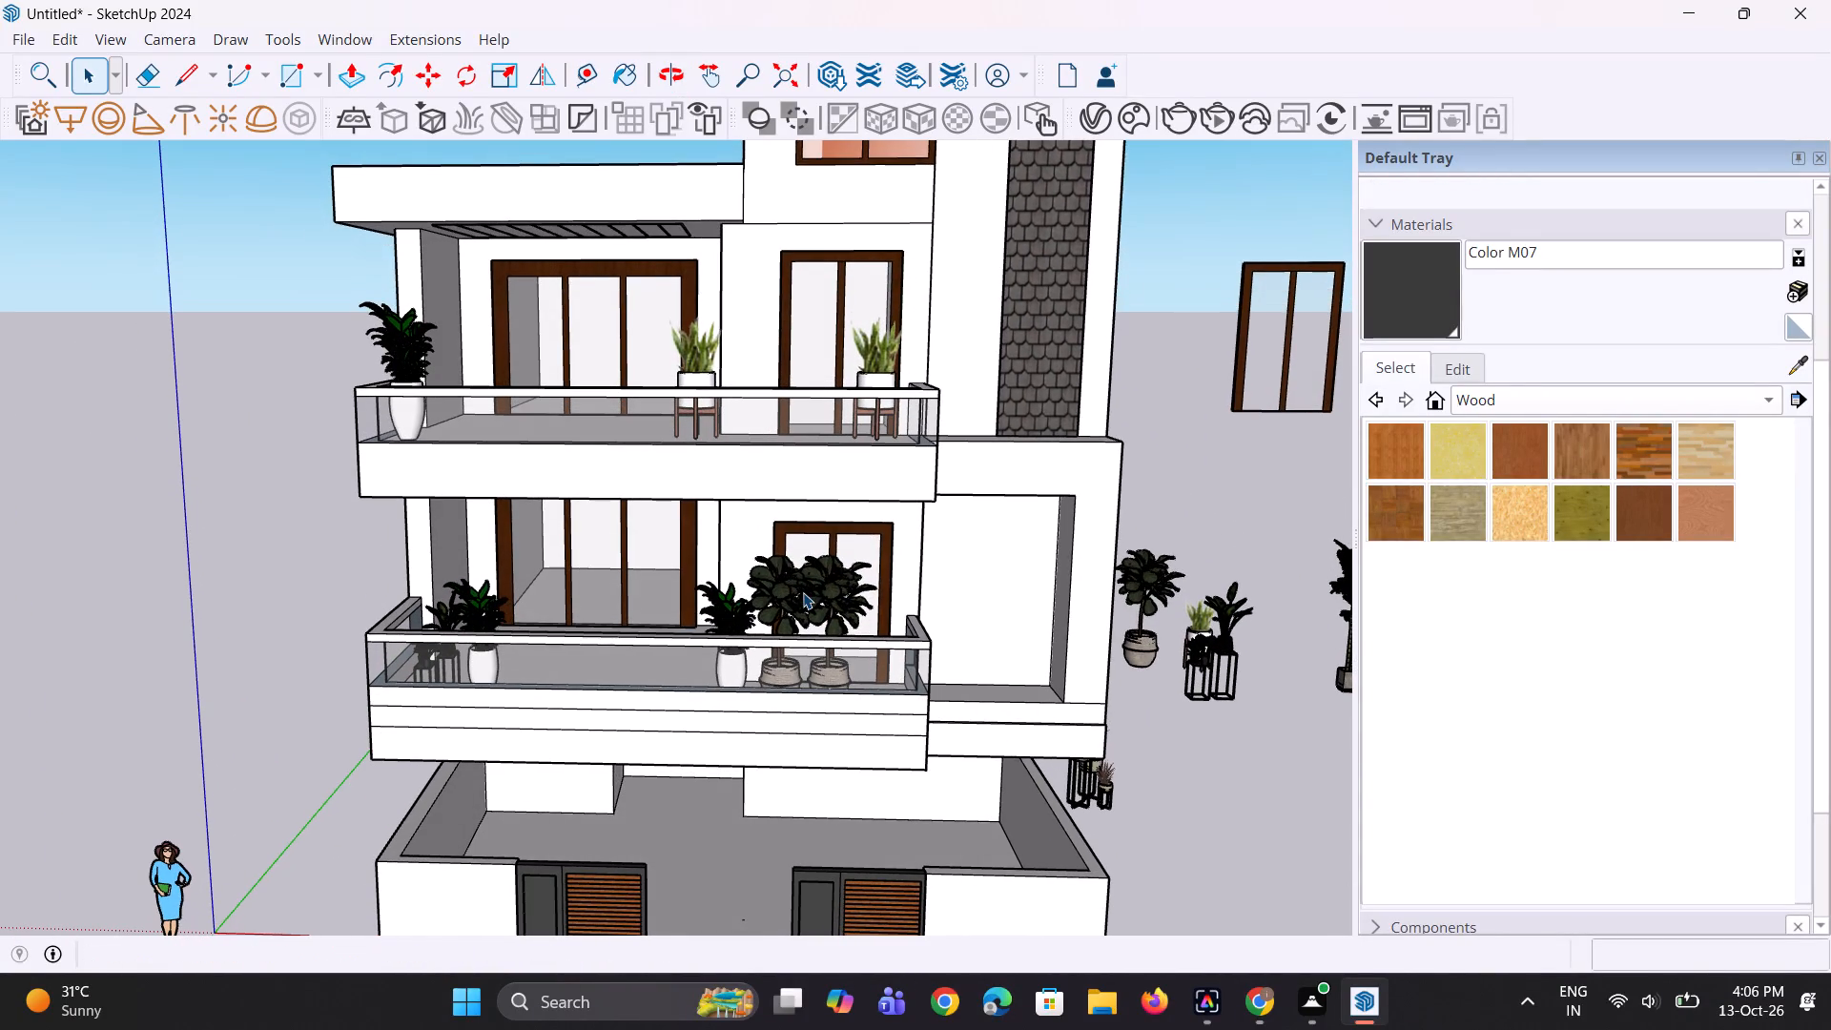
scroll(803, 592, "down", 8)
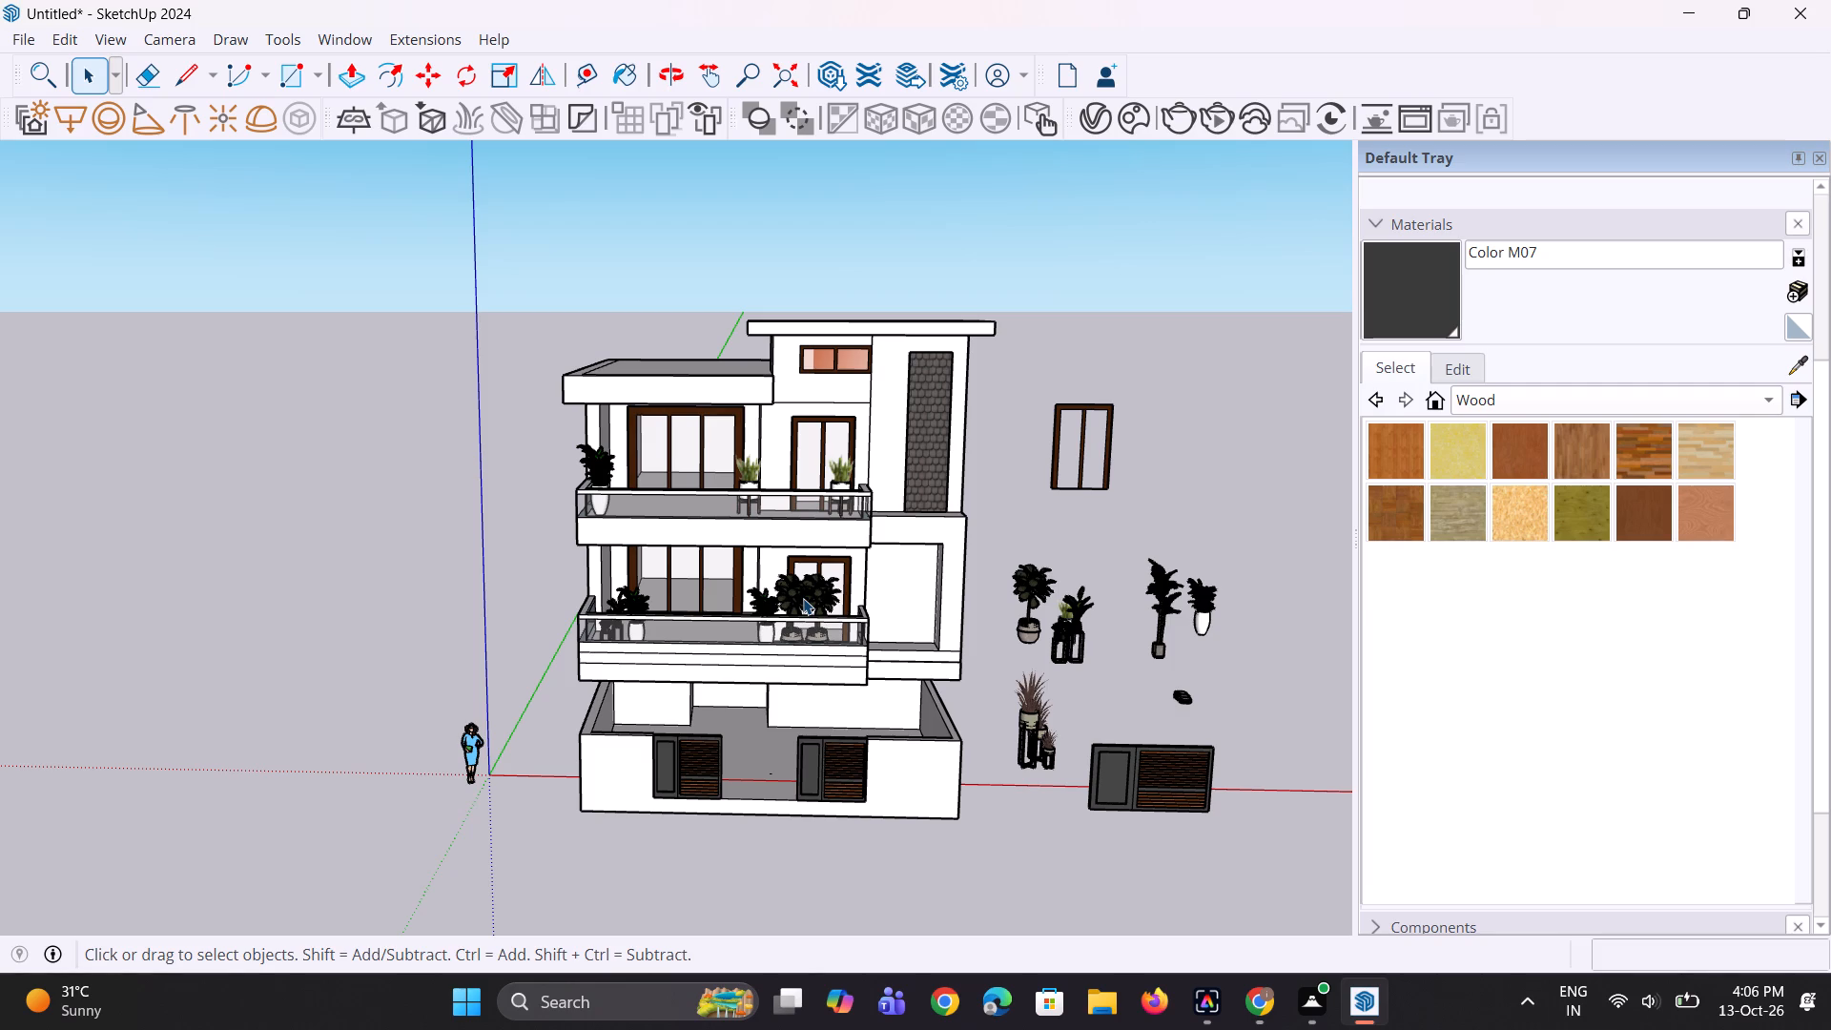
scroll(803, 598, "down", 1)
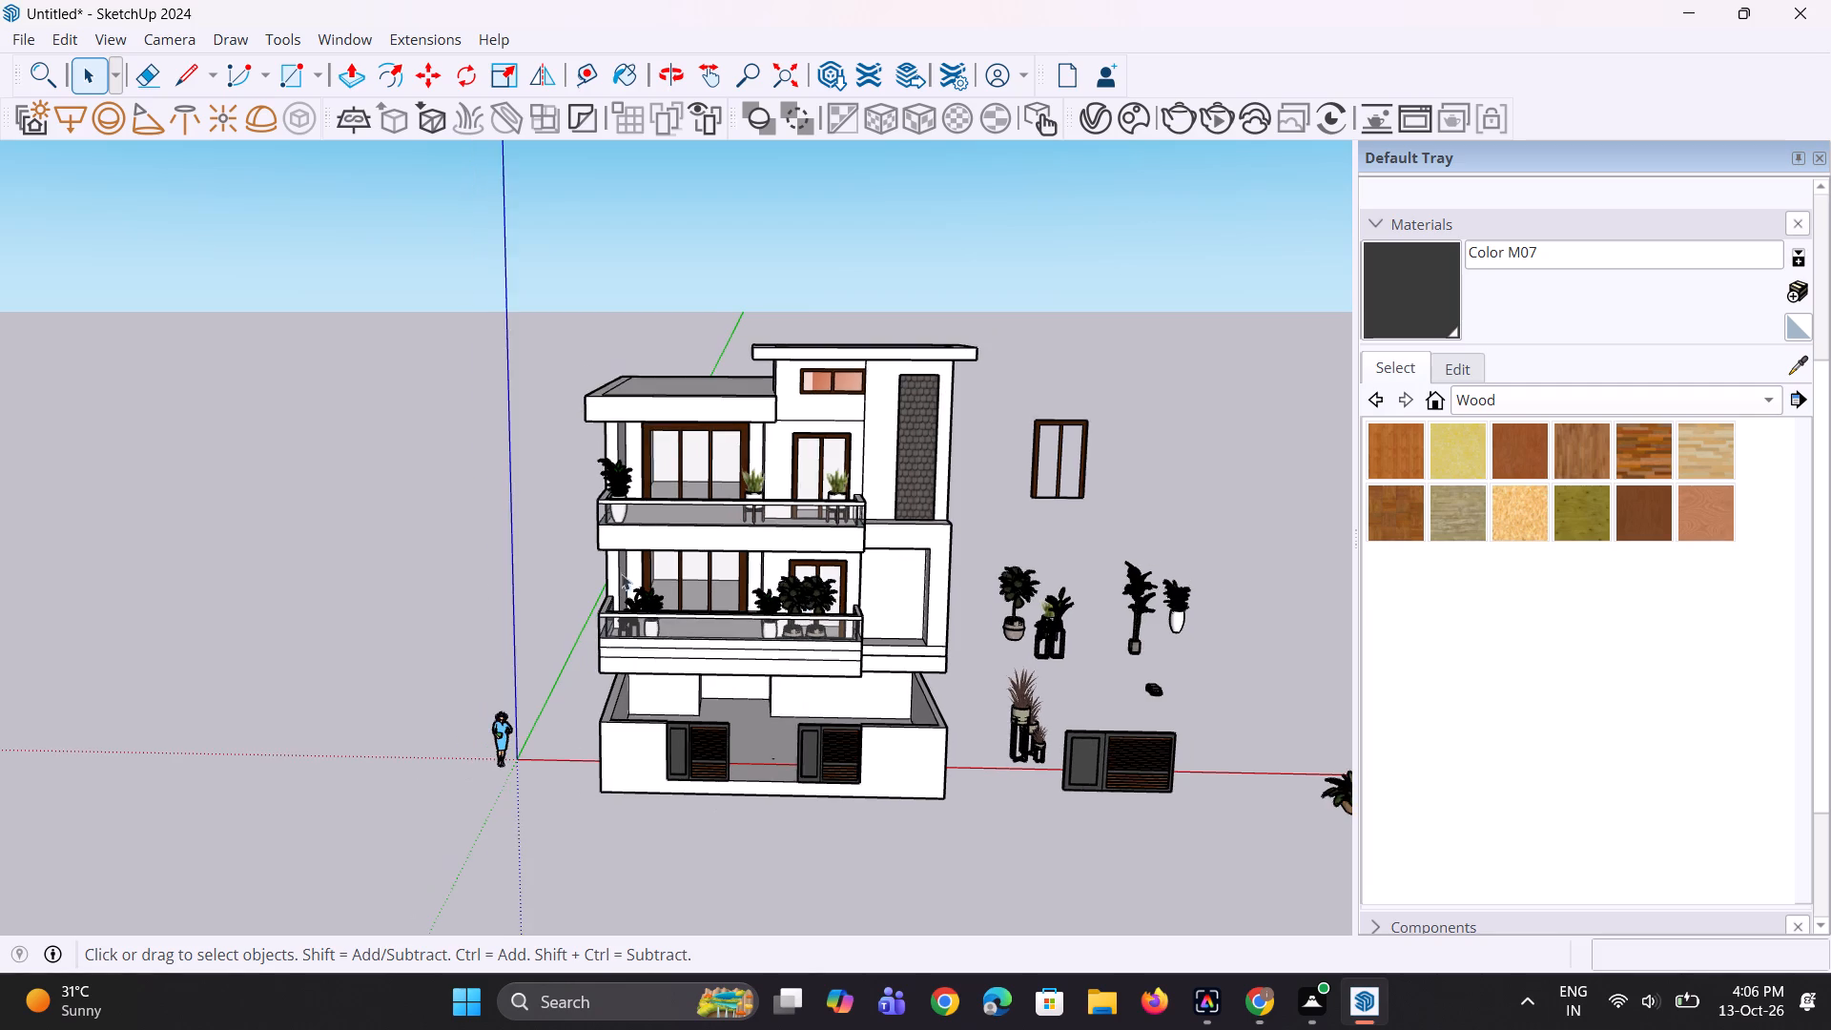
scroll(616, 599, "down", 3)
middle_click_drag(752, 690, 653, 614)
scroll(620, 689, "up", 8)
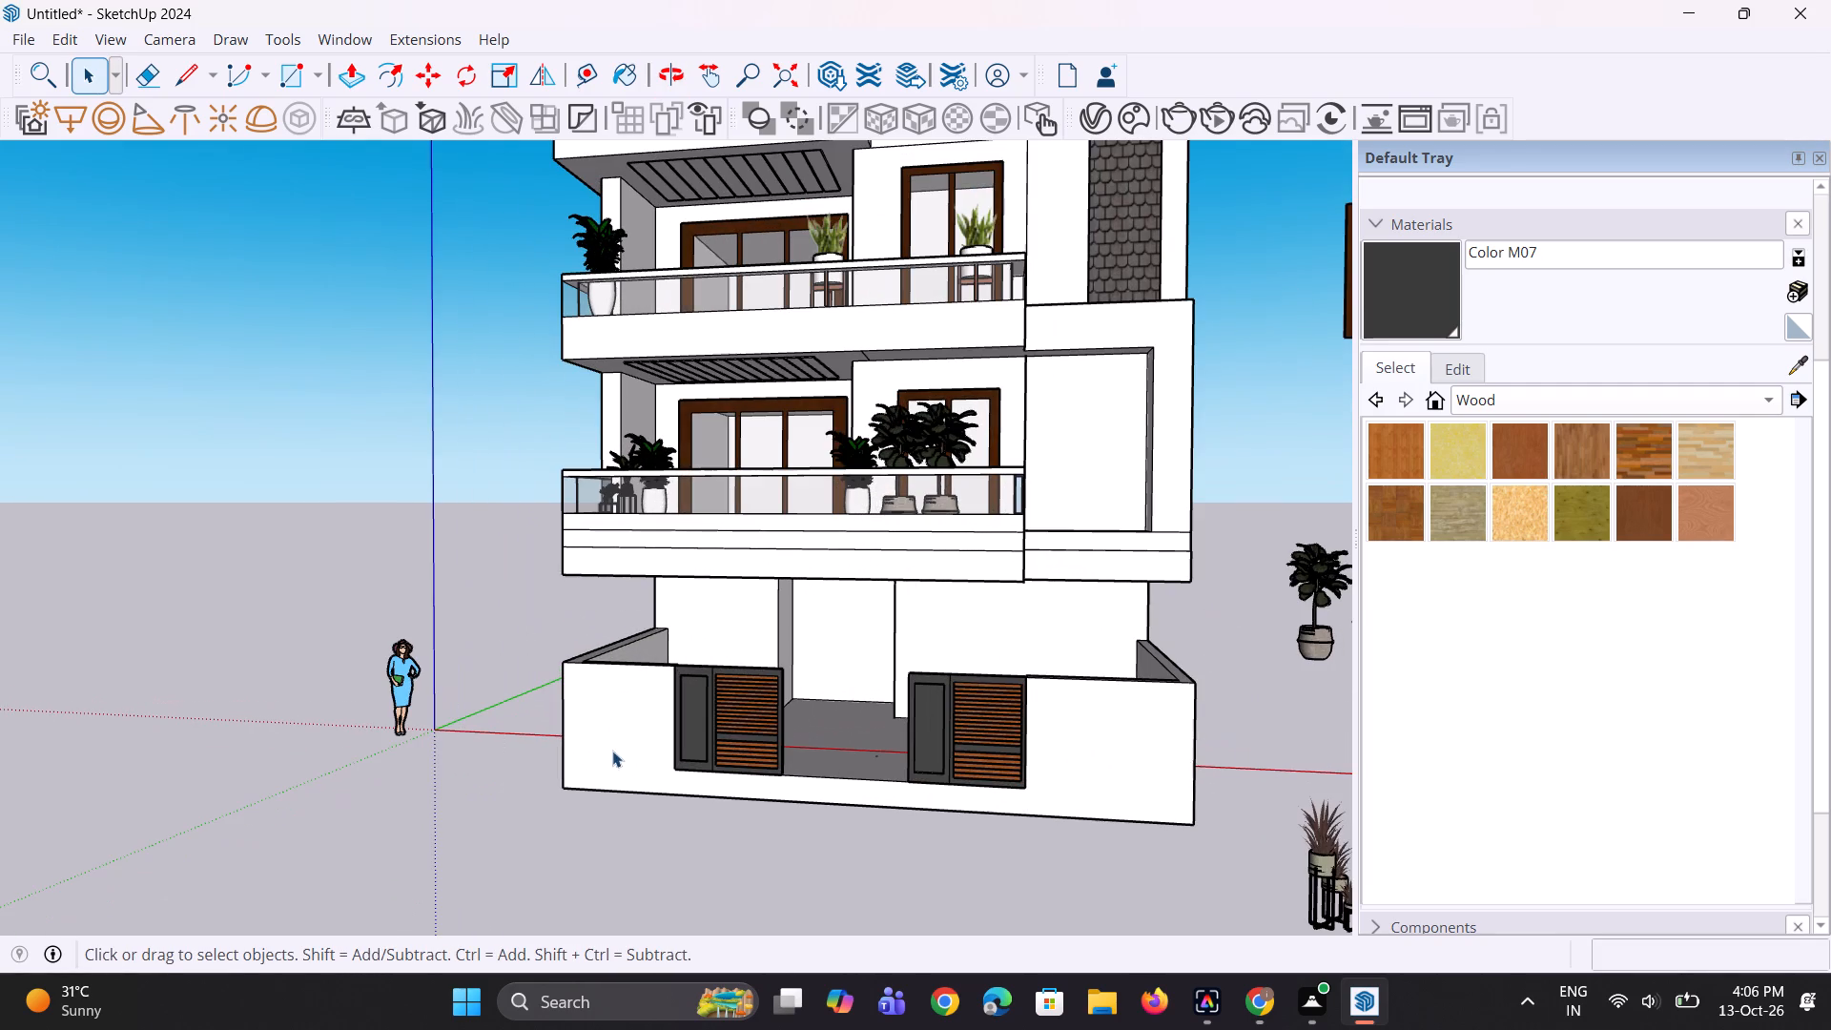
scroll(620, 782, "up", 2)
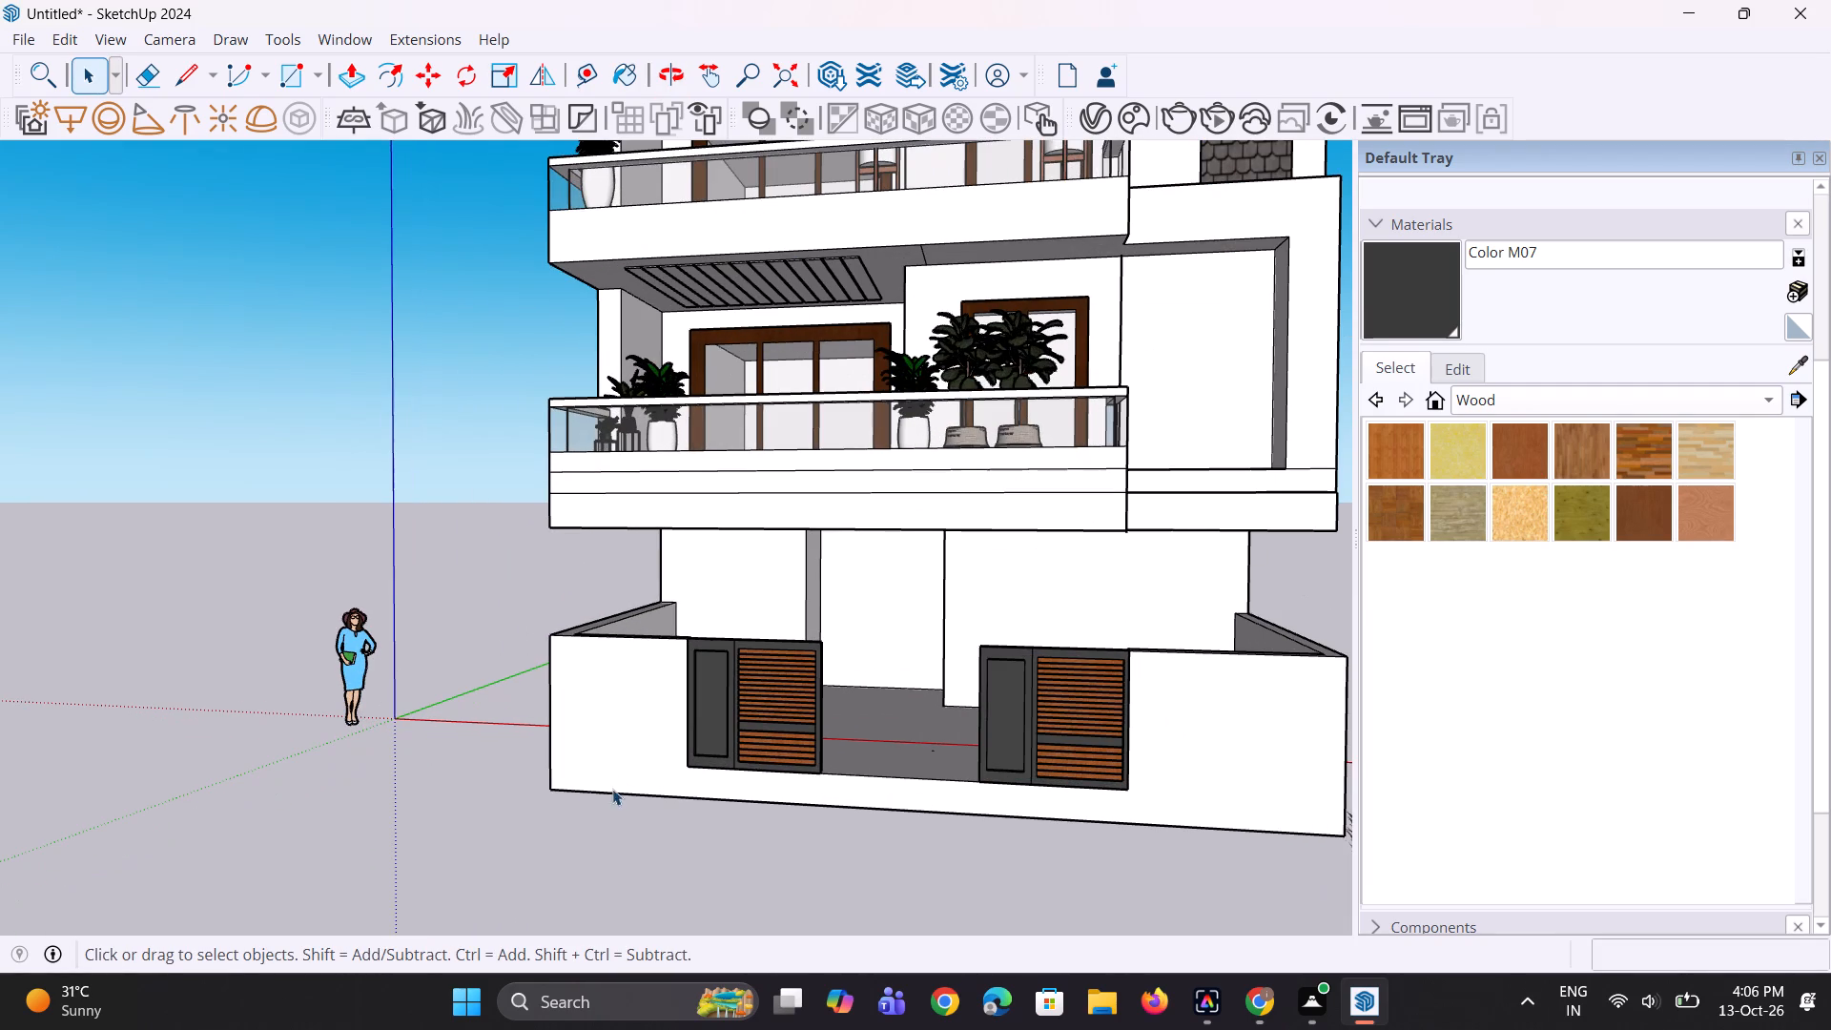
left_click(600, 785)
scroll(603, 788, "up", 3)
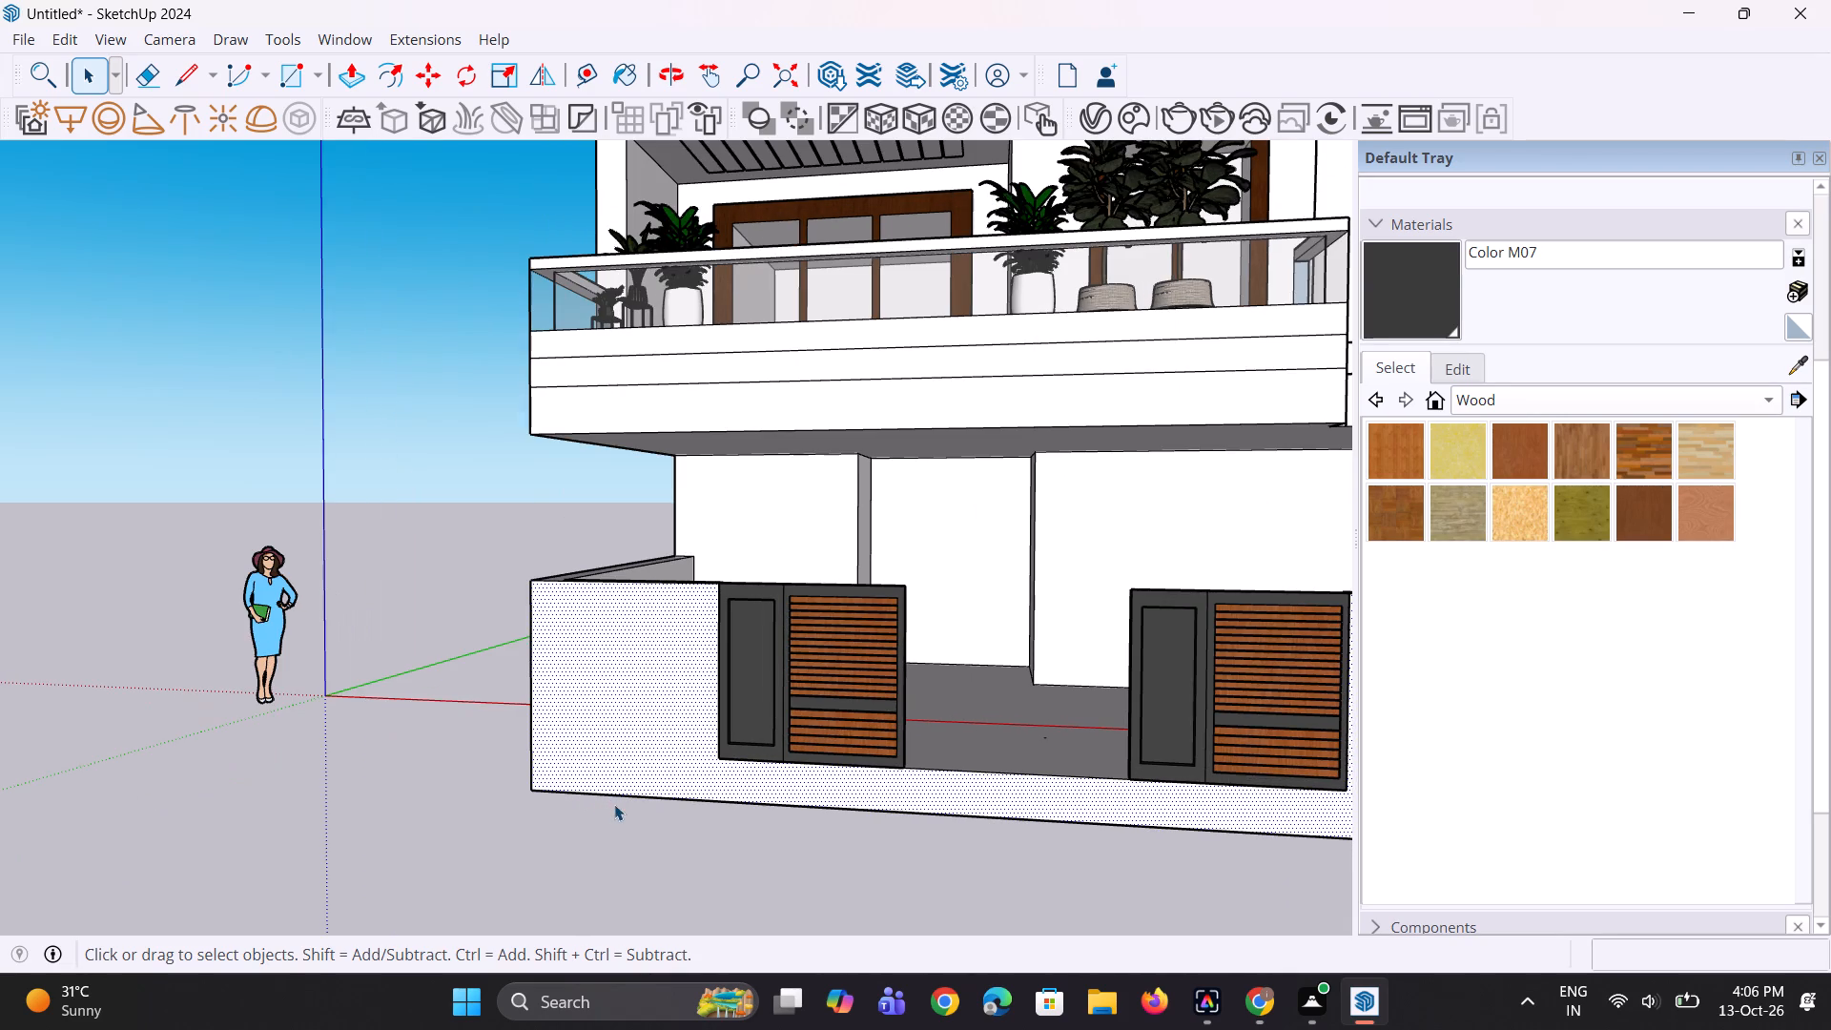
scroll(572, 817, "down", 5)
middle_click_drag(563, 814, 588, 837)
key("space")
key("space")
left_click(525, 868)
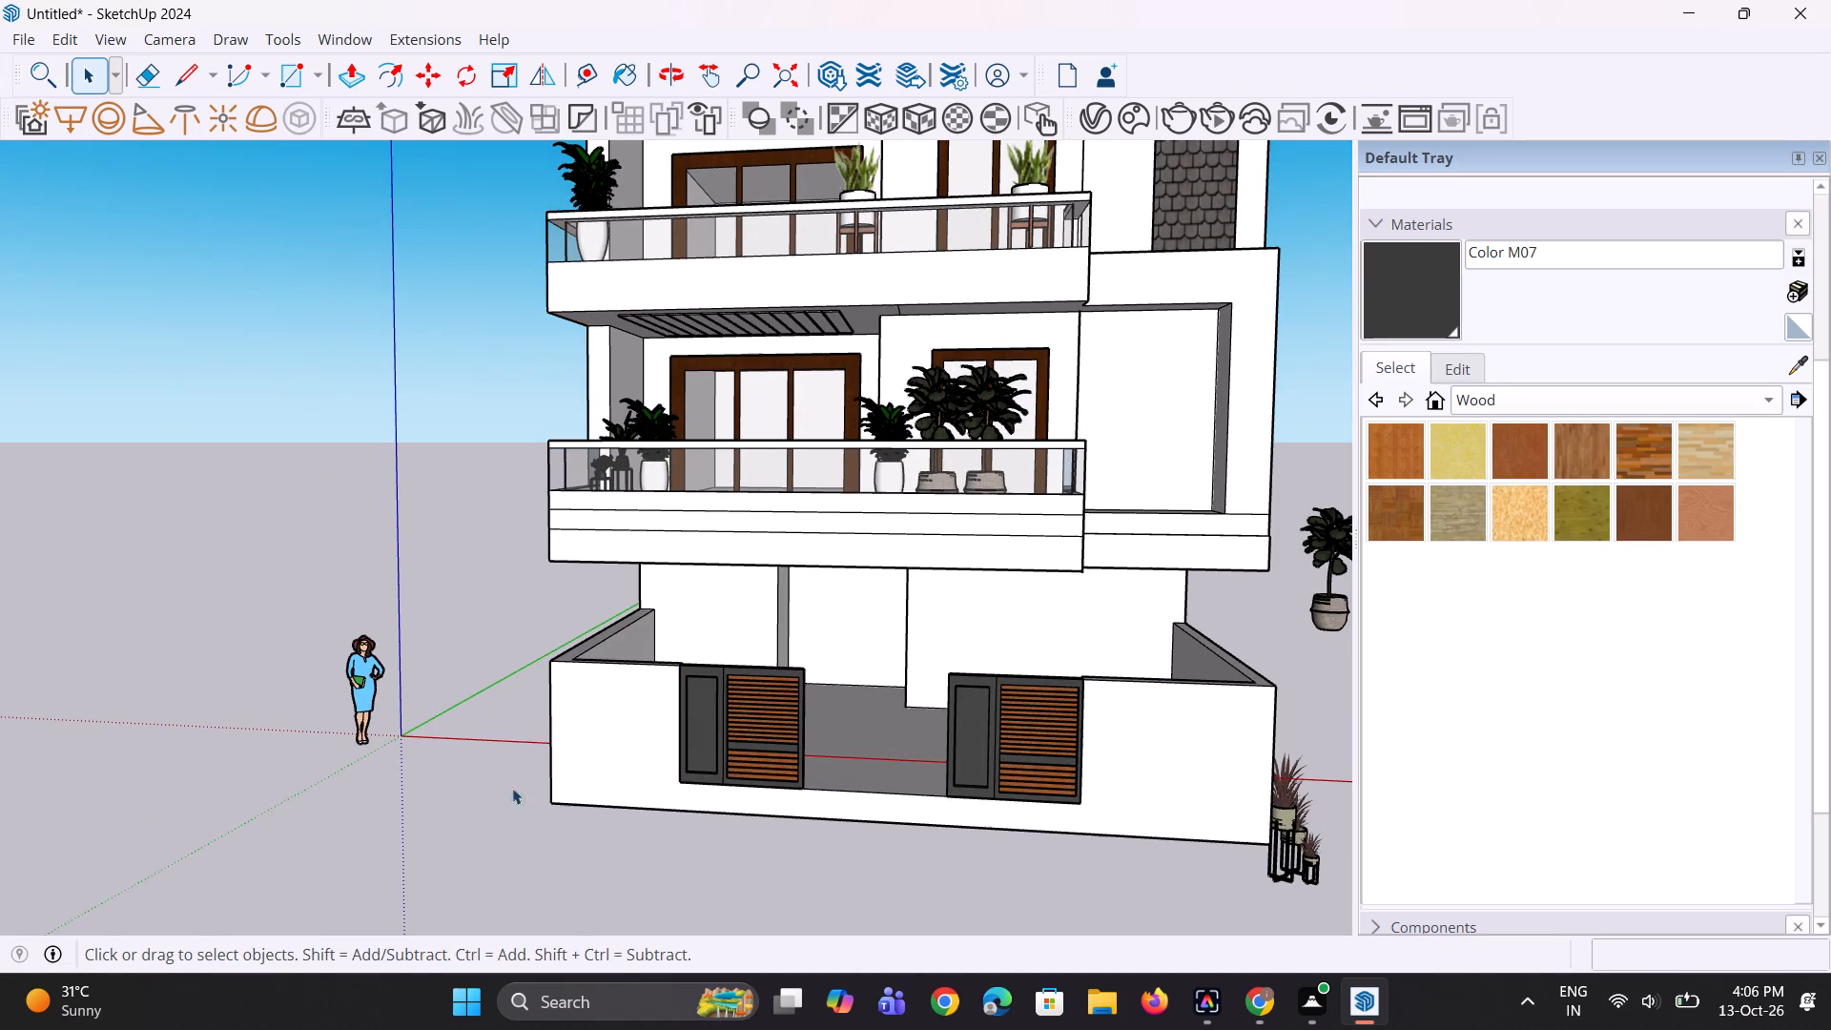
Move the small car model from the loose models beside the house into the parking yard behind the gates.
scroll(646, 735, "down", 4)
scroll(990, 724, "down", 4)
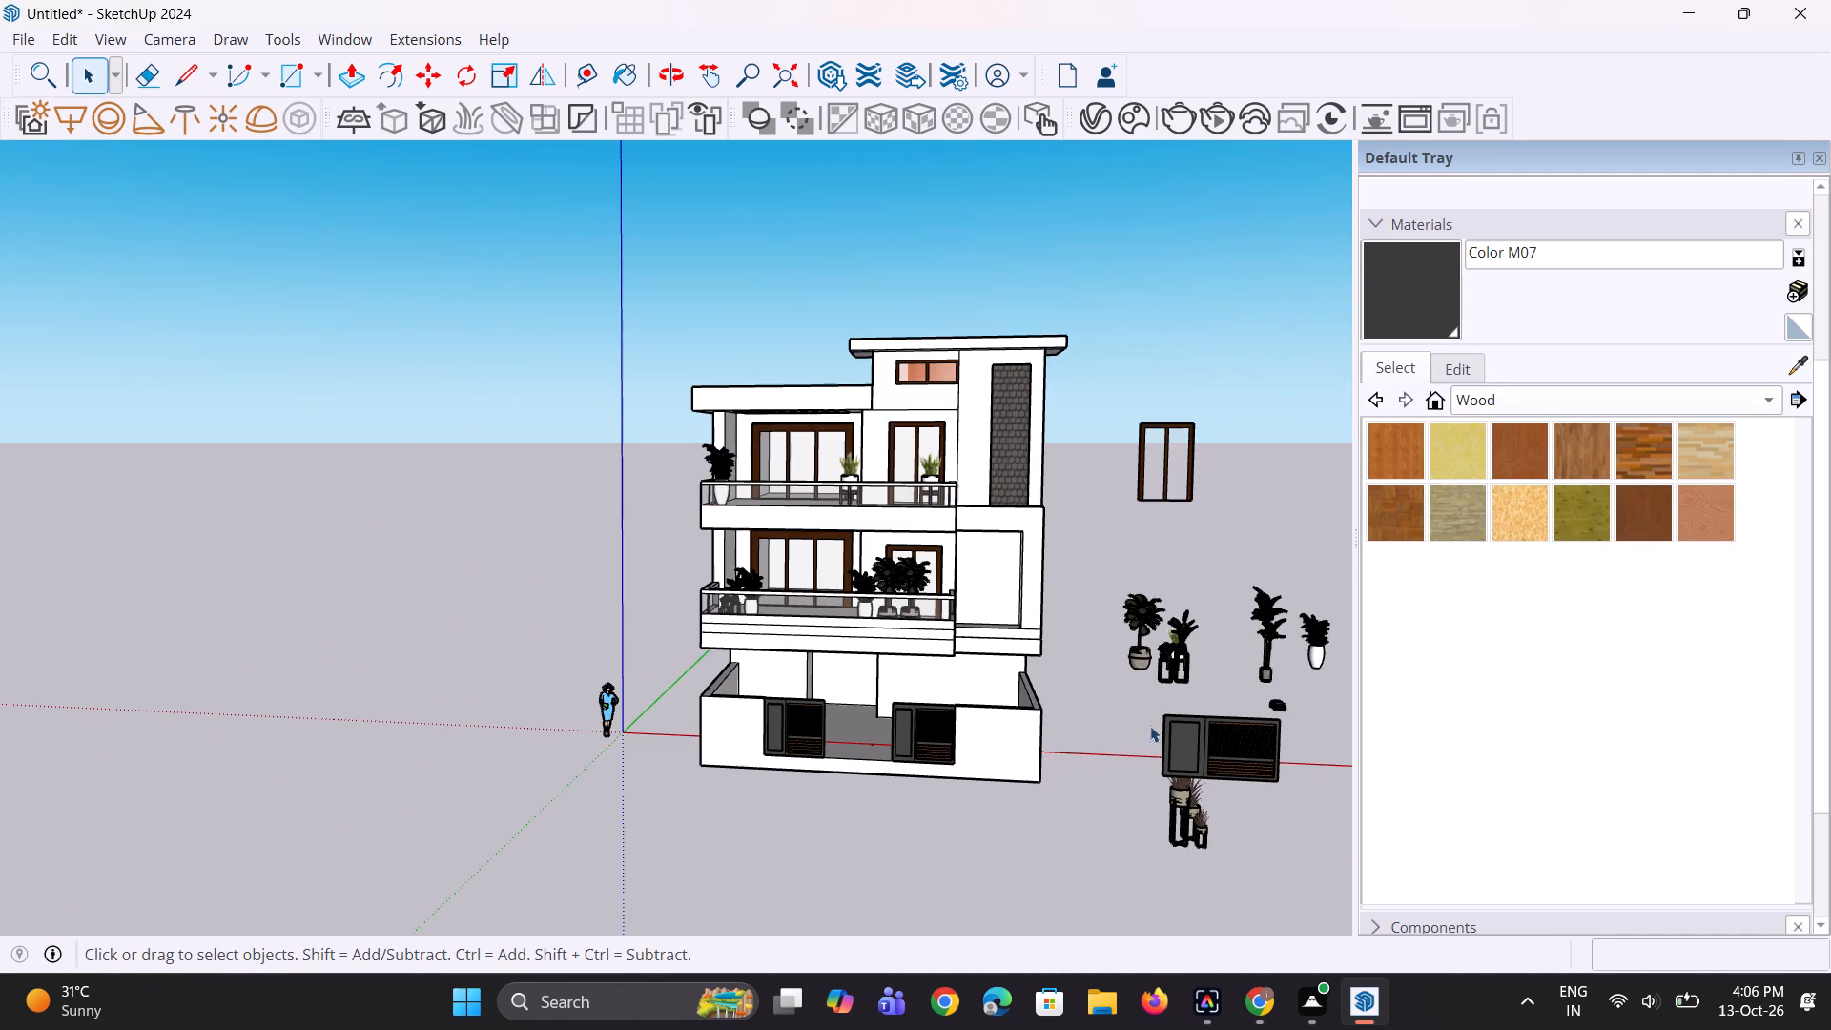
left_click(1281, 706)
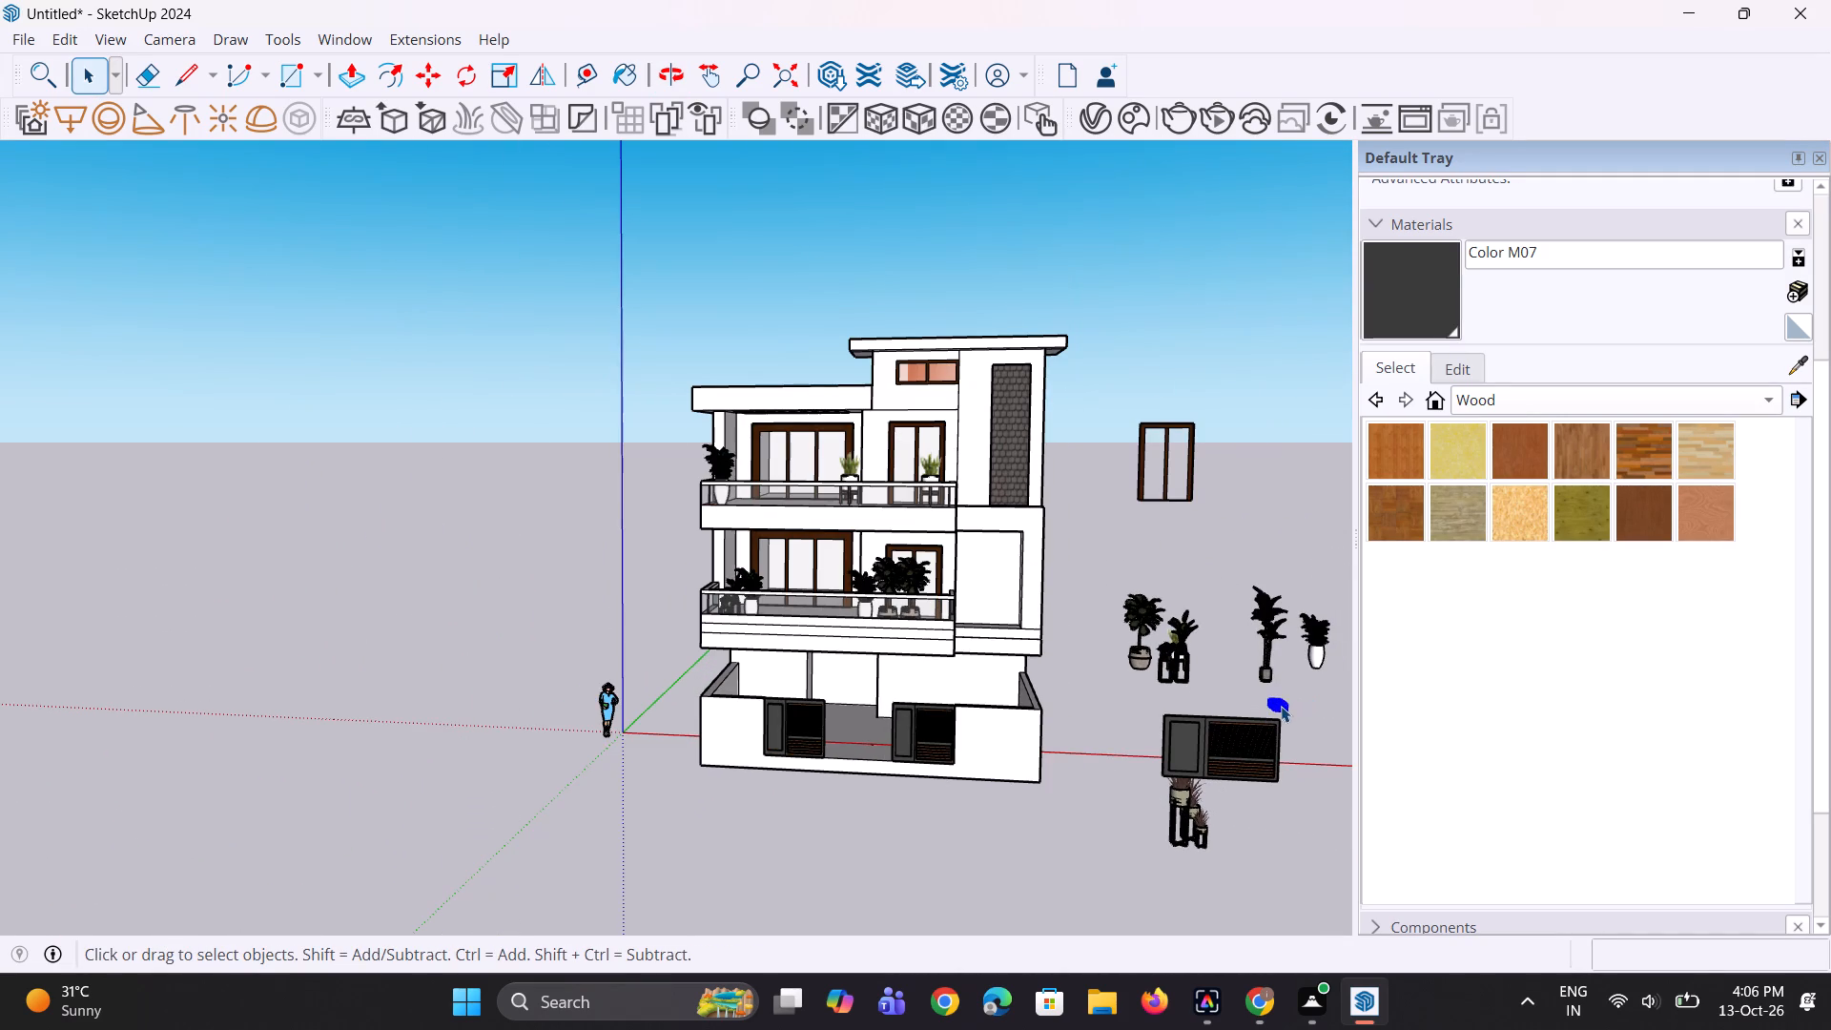
key("m")
left_click(1281, 706)
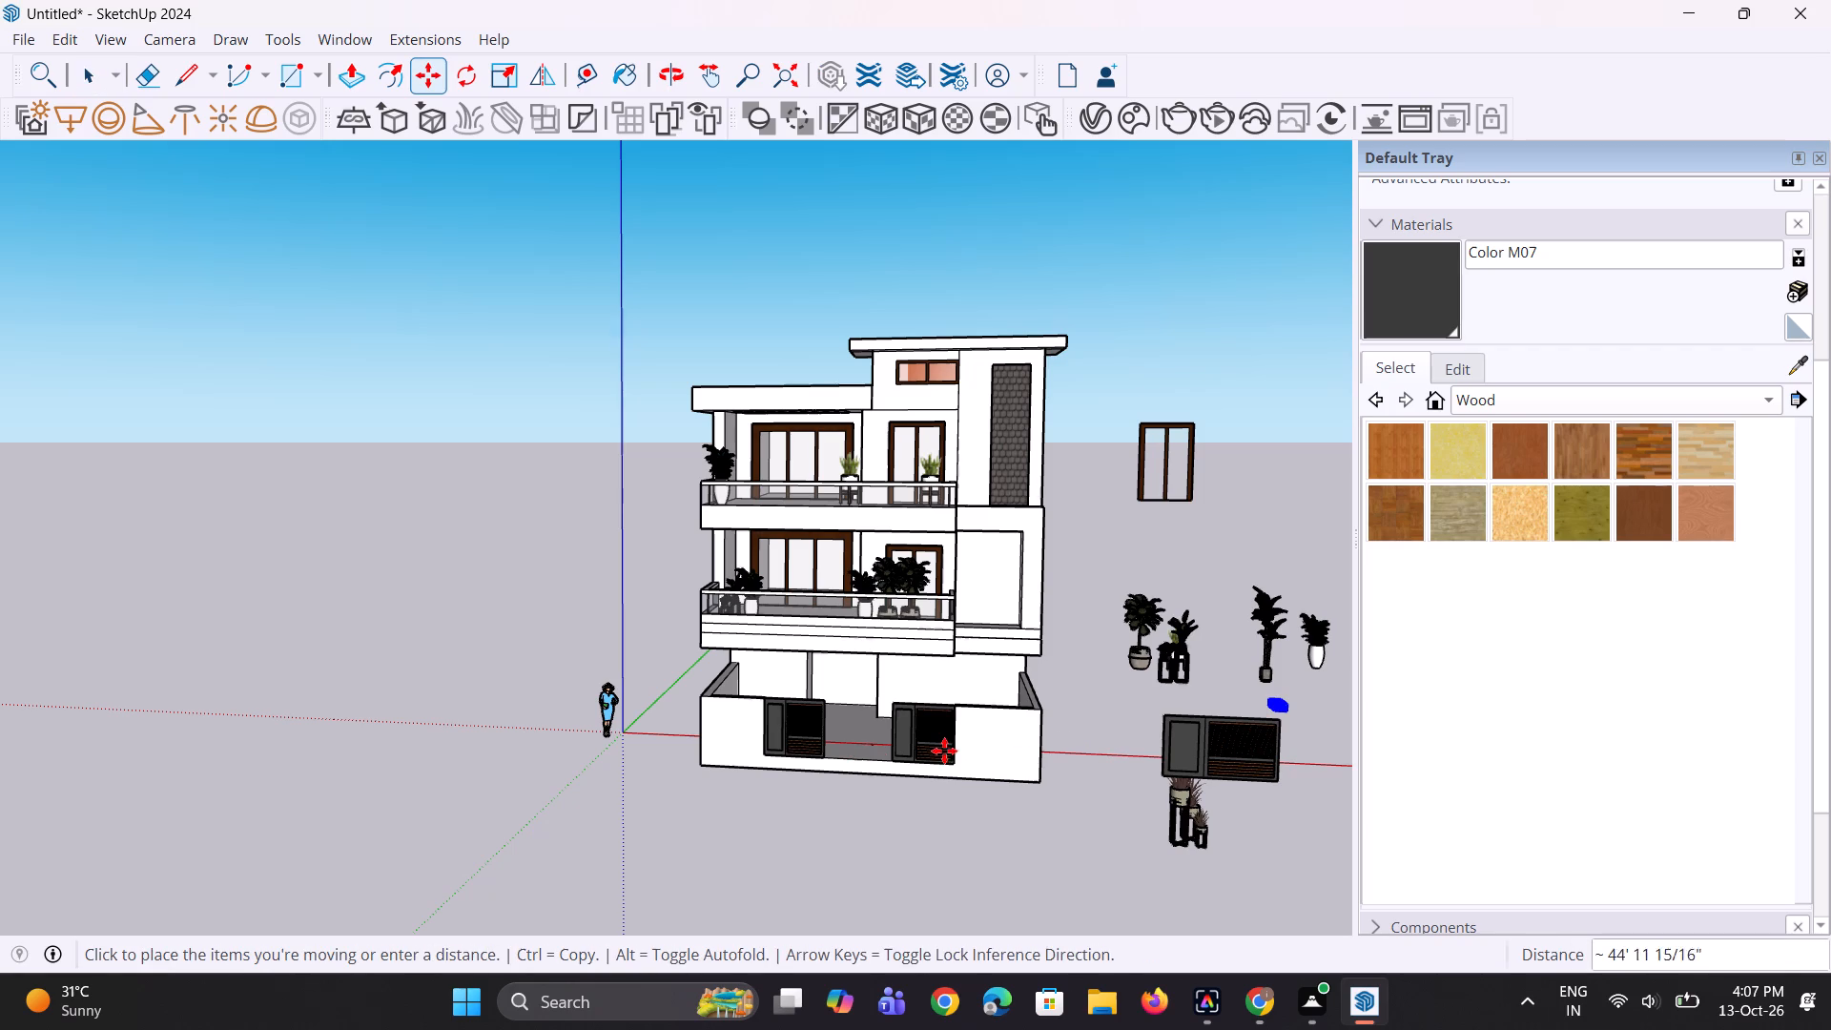
scroll(940, 751, "up", 11)
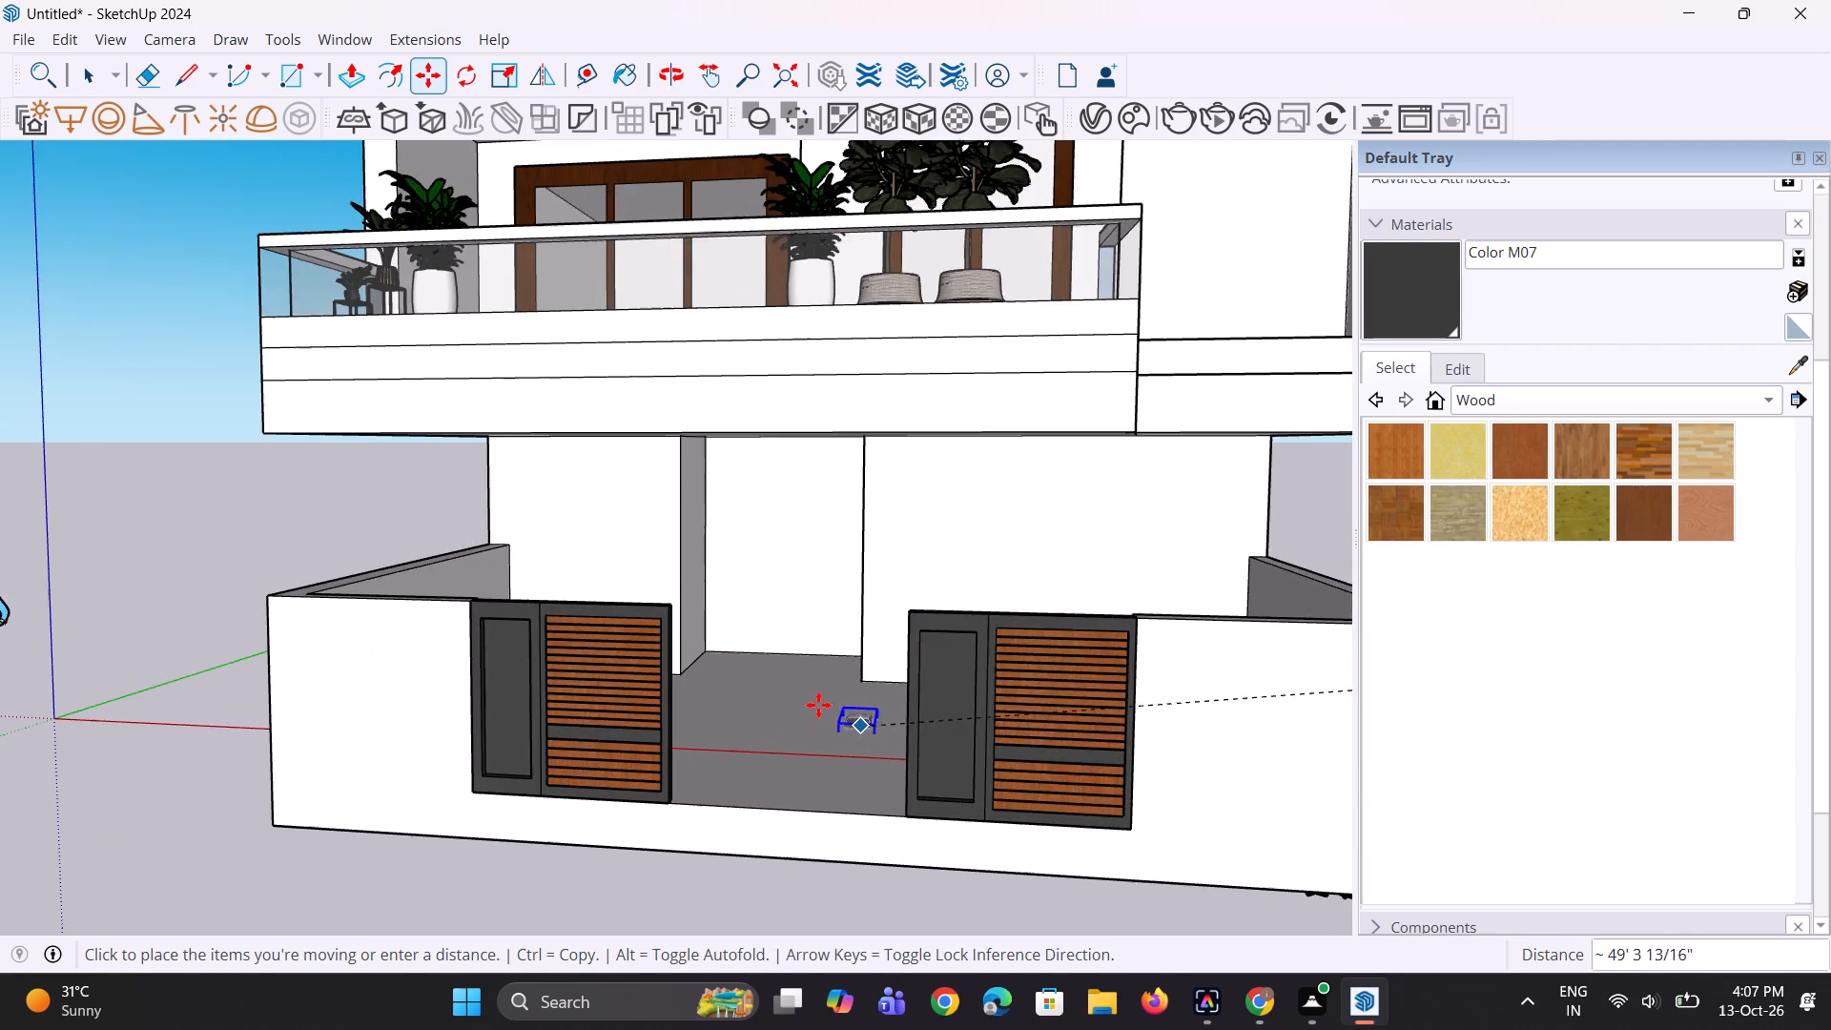
scroll(817, 704, "up", 3)
left_click(691, 690)
Shift the small car across the parking floor to the side boundary wall nearest the origin.
middle_click_drag(710, 739, 648, 784)
scroll(681, 770, "up", 1)
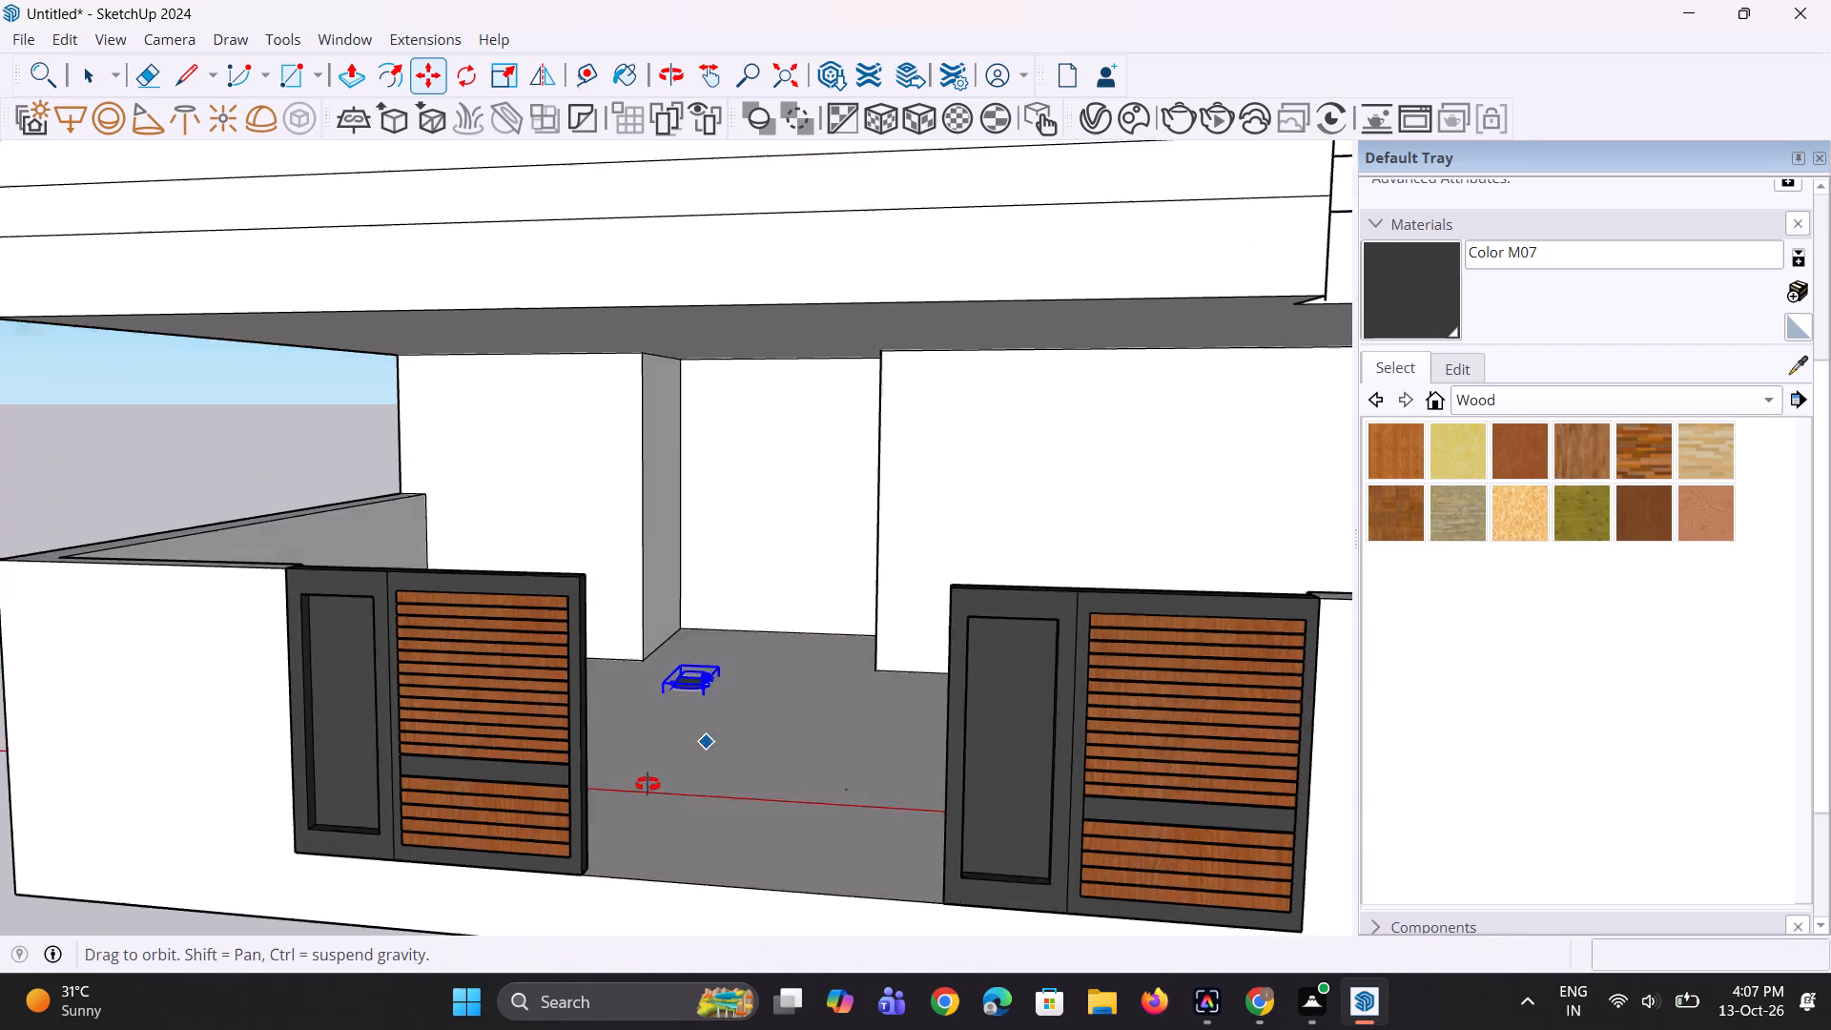
middle_click_drag(648, 784, 586, 802)
scroll(682, 684, "up", 3)
left_click(710, 670)
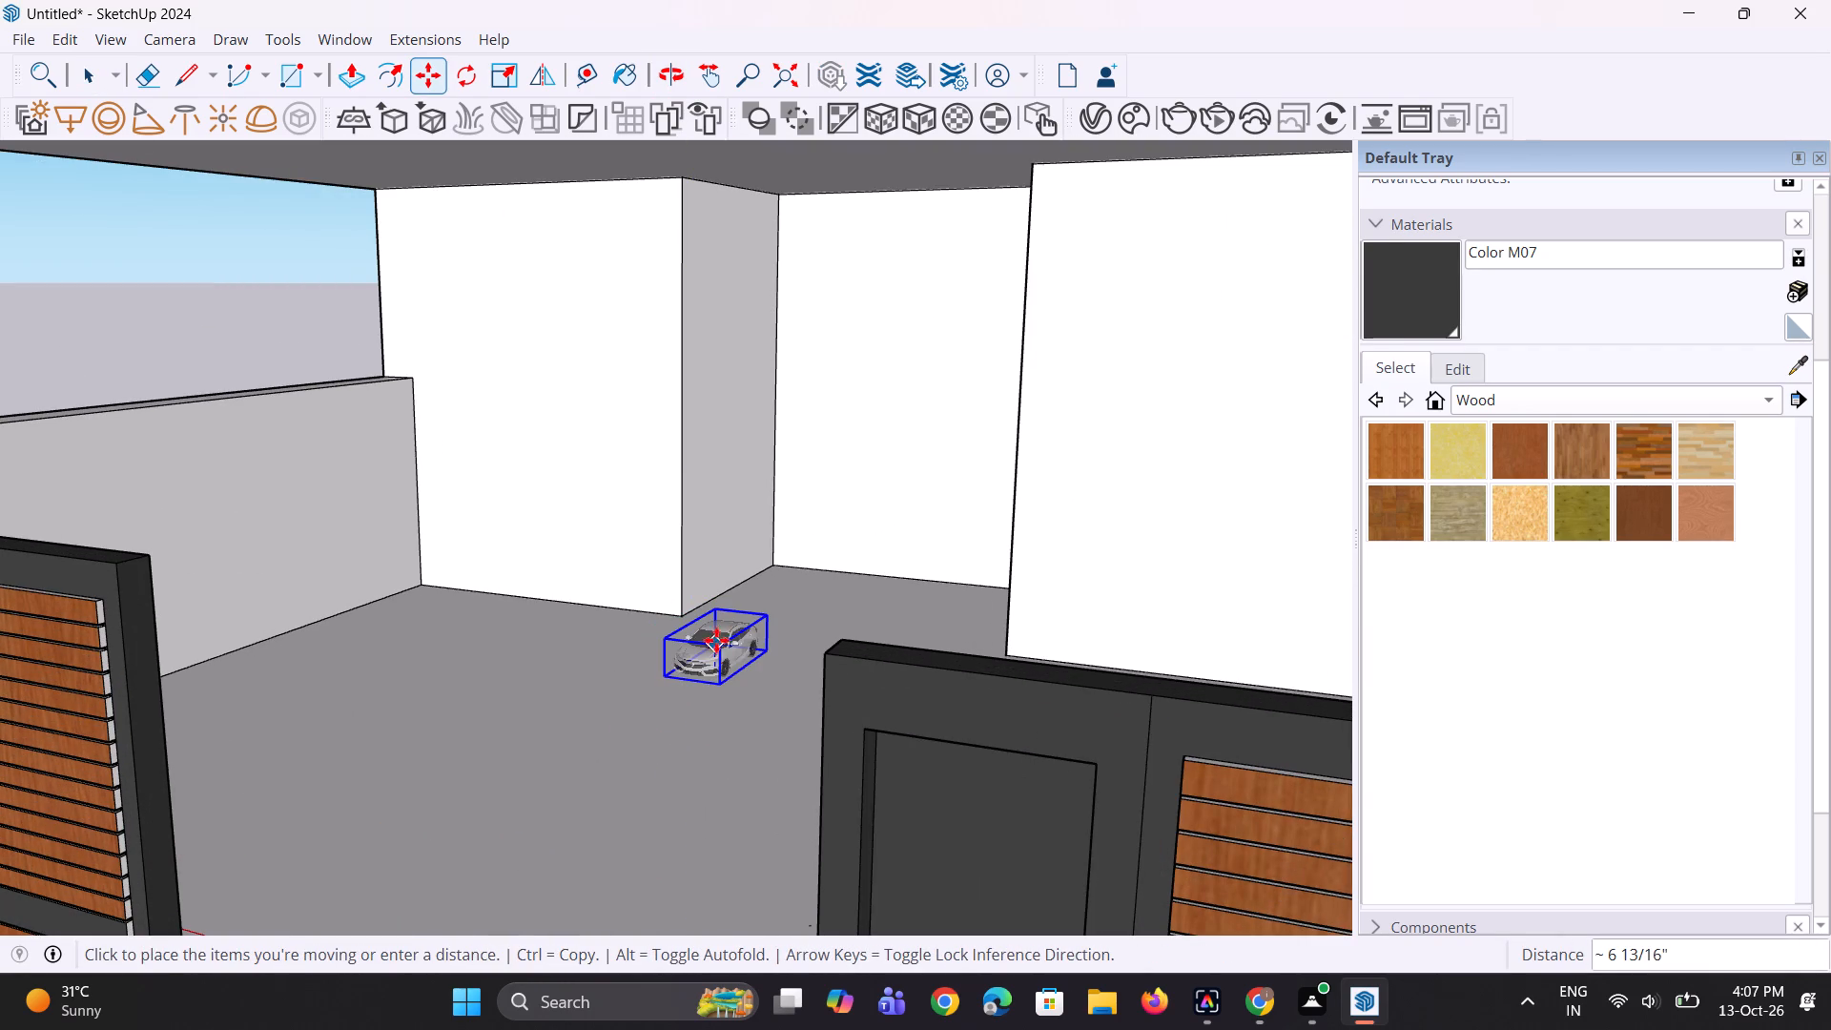
left_click(718, 637)
left_click(657, 679)
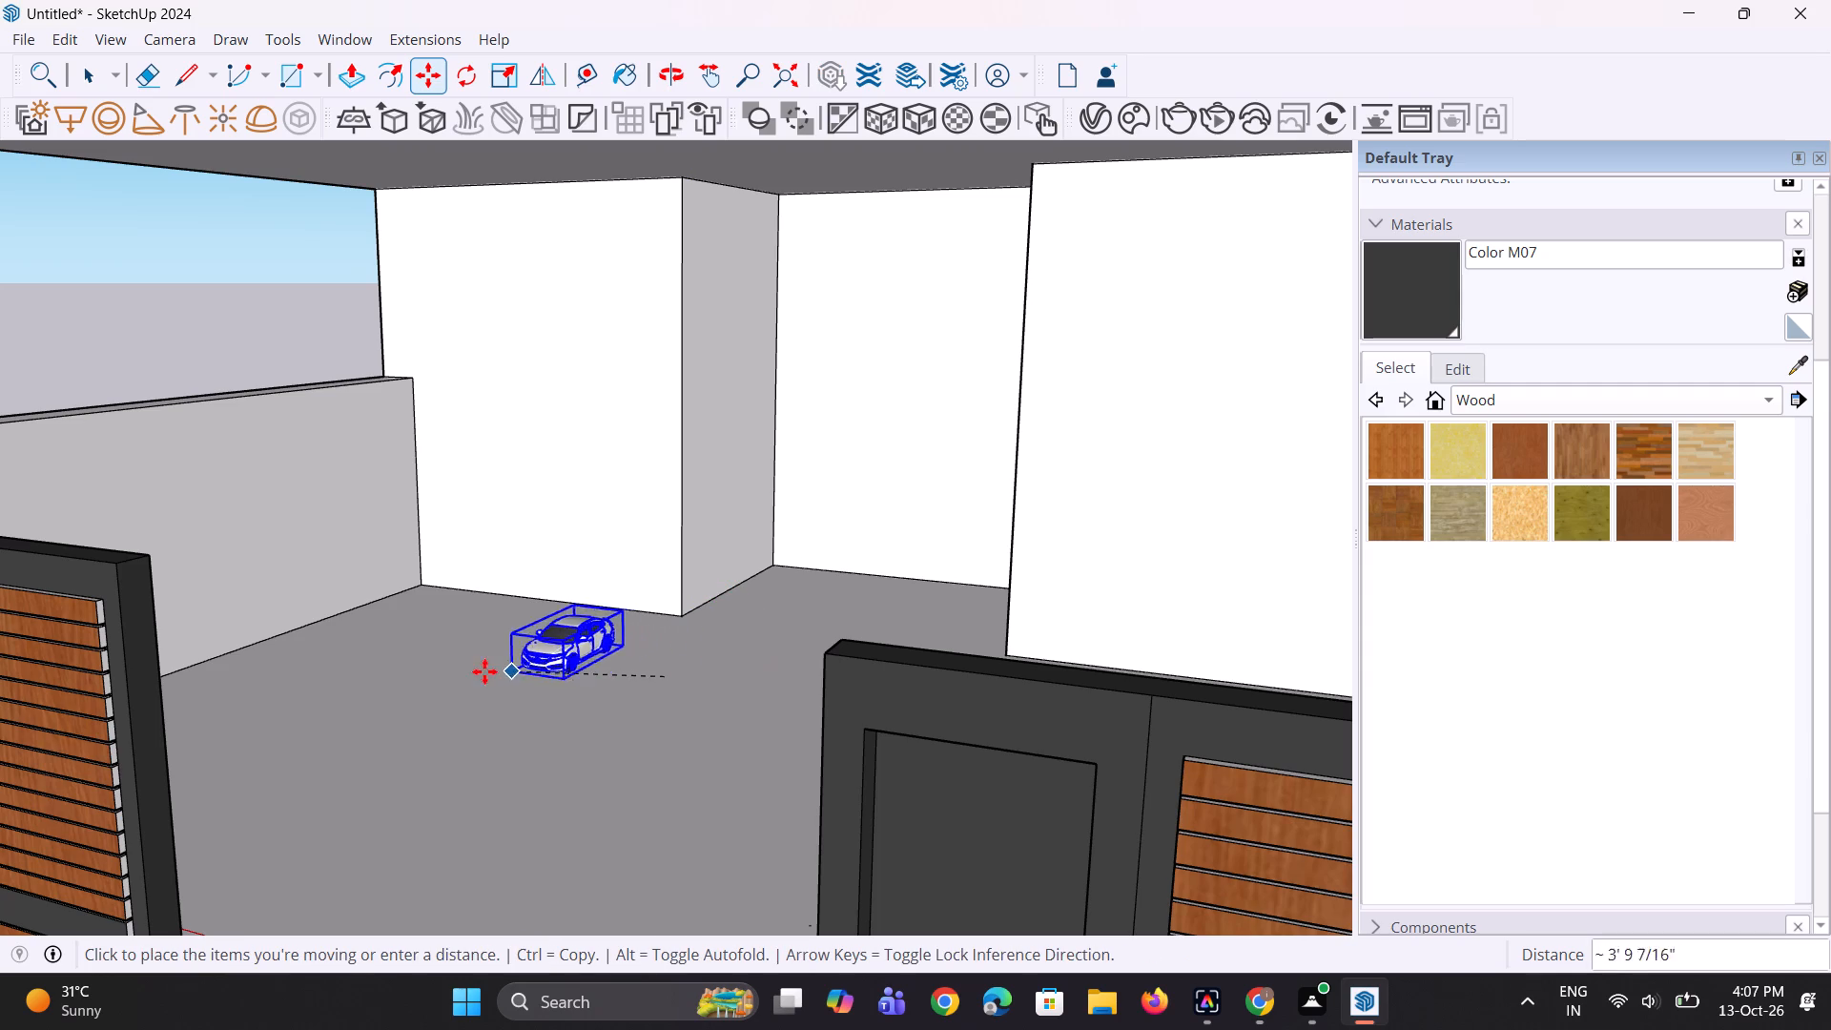
left_click(298, 700)
Scale the car up uniformly to about two and a half times its size from its front upper corner.
middle_click_drag(570, 698, 492, 757)
key("s")
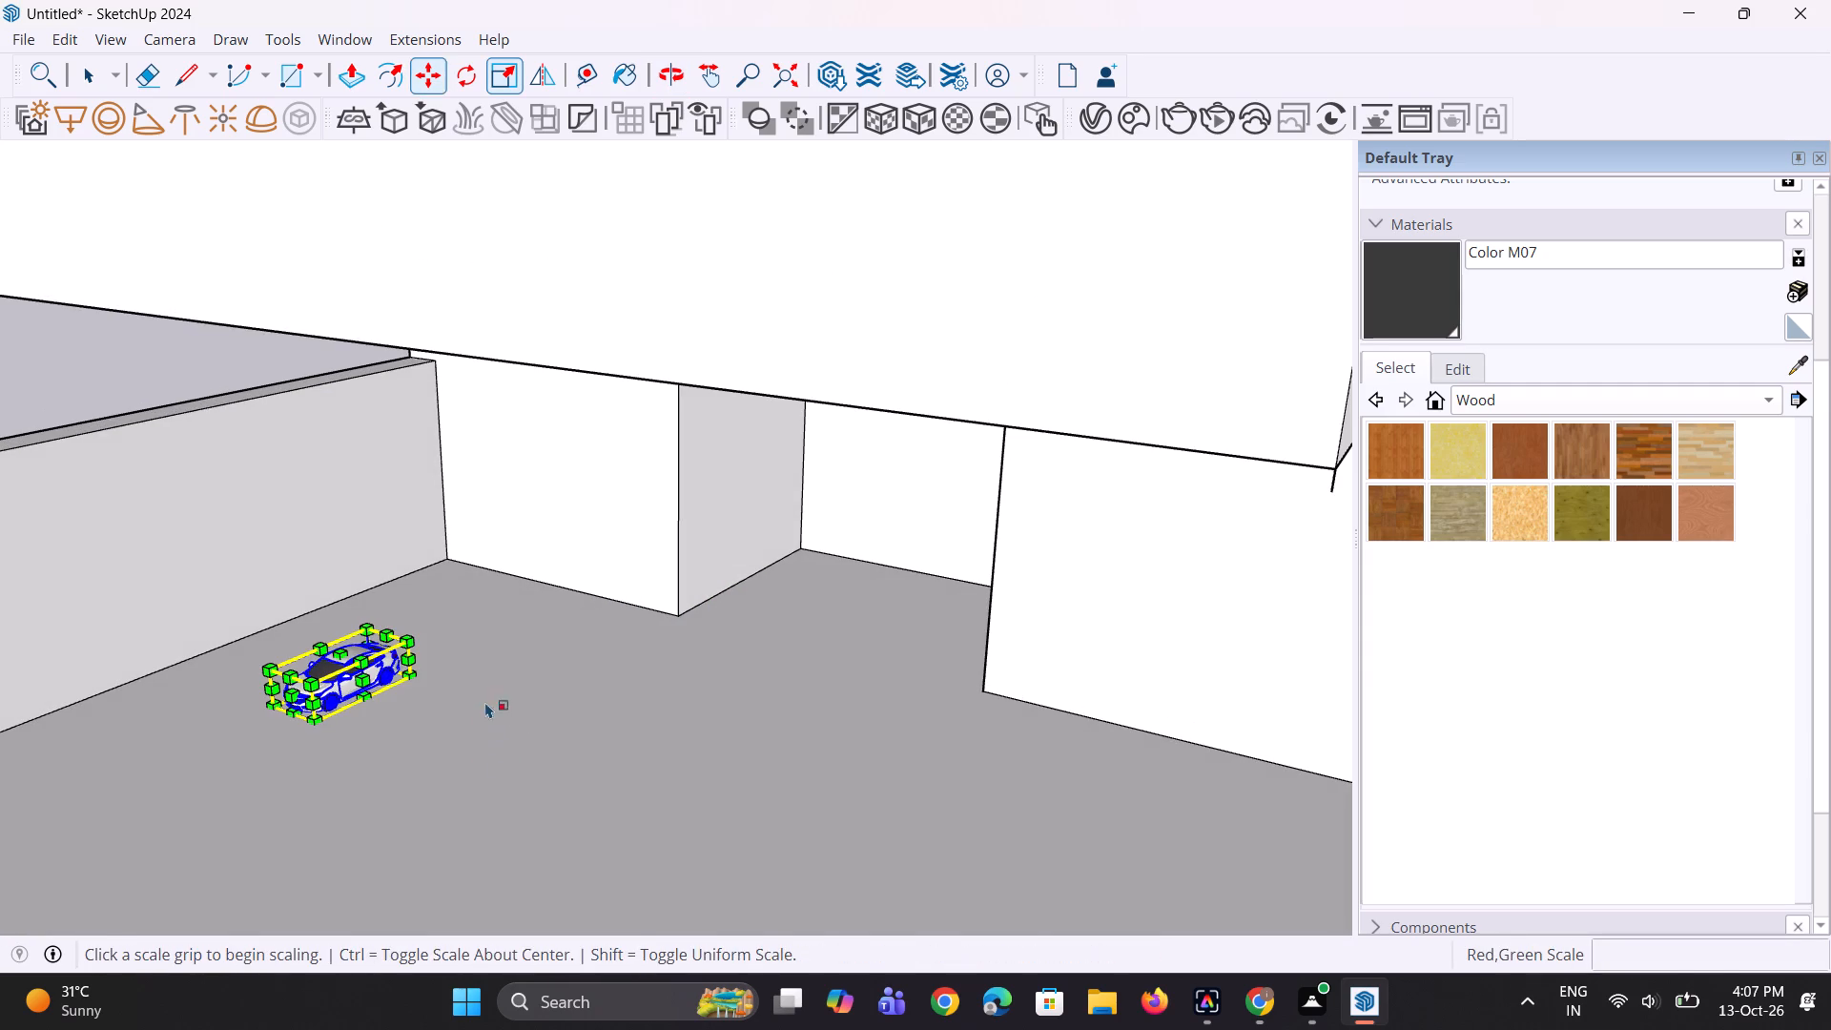
left_click(285, 700)
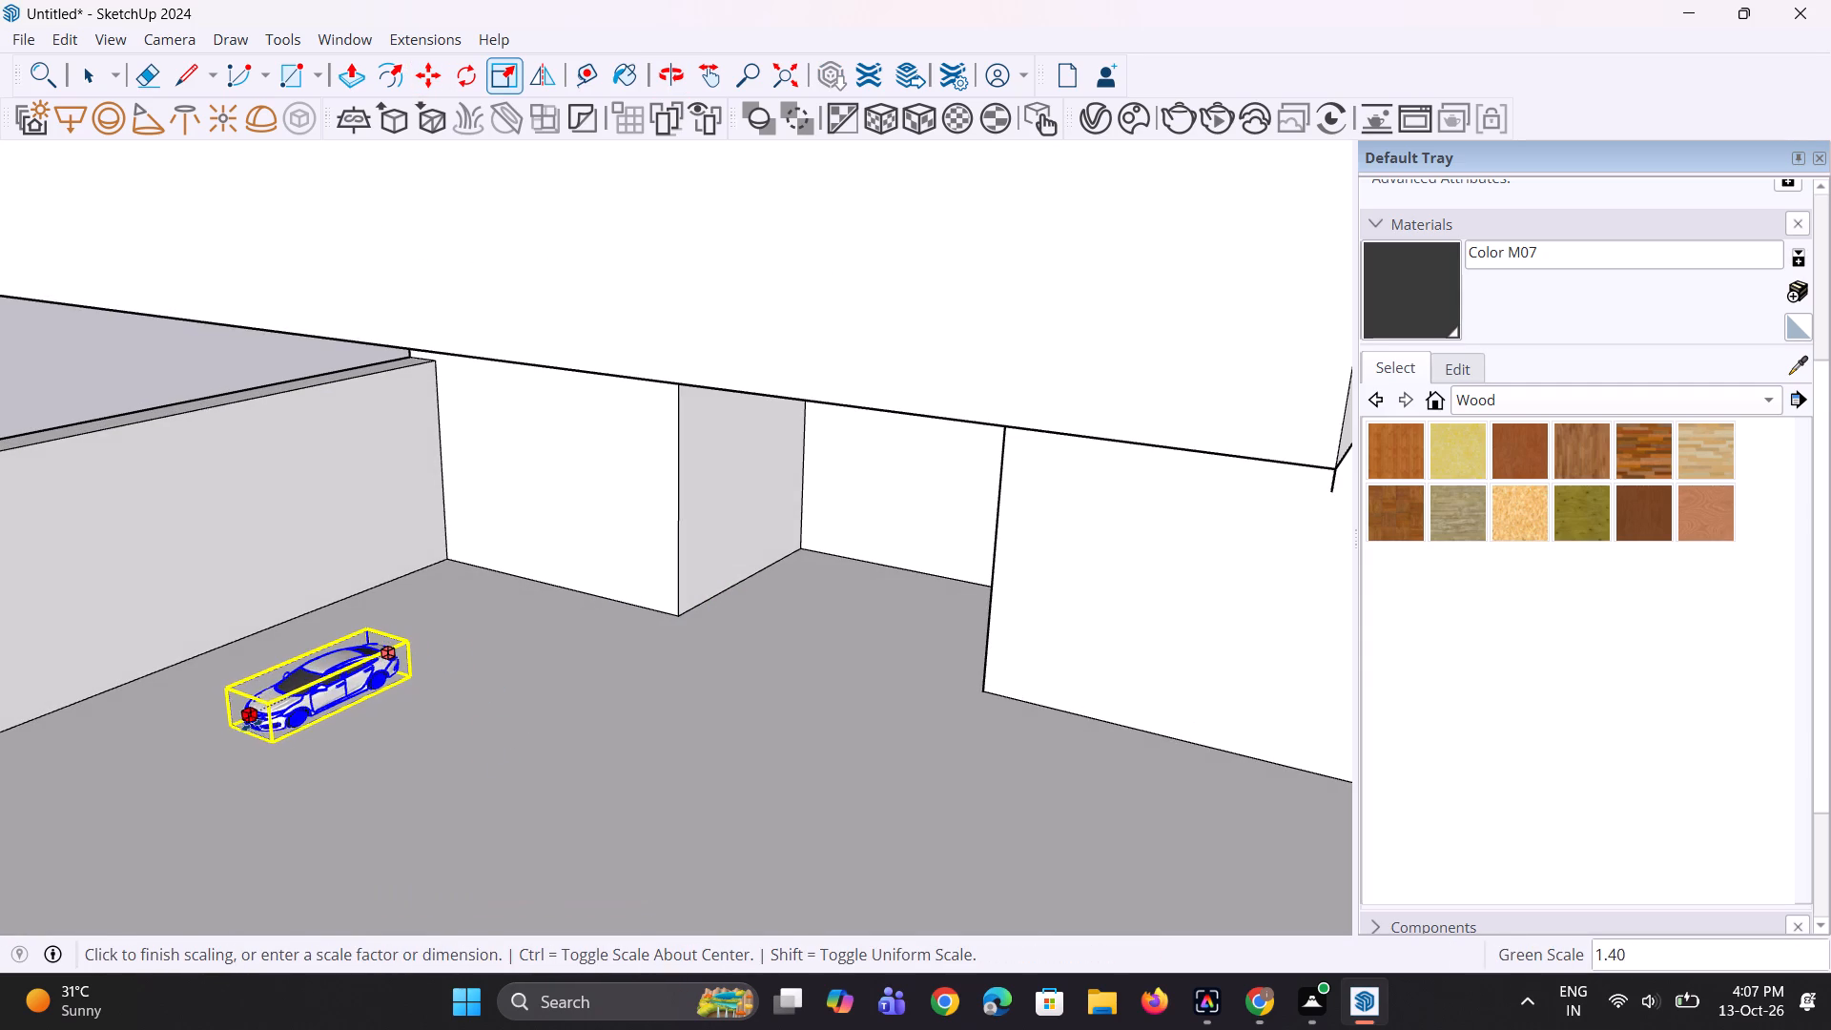
key("Escape")
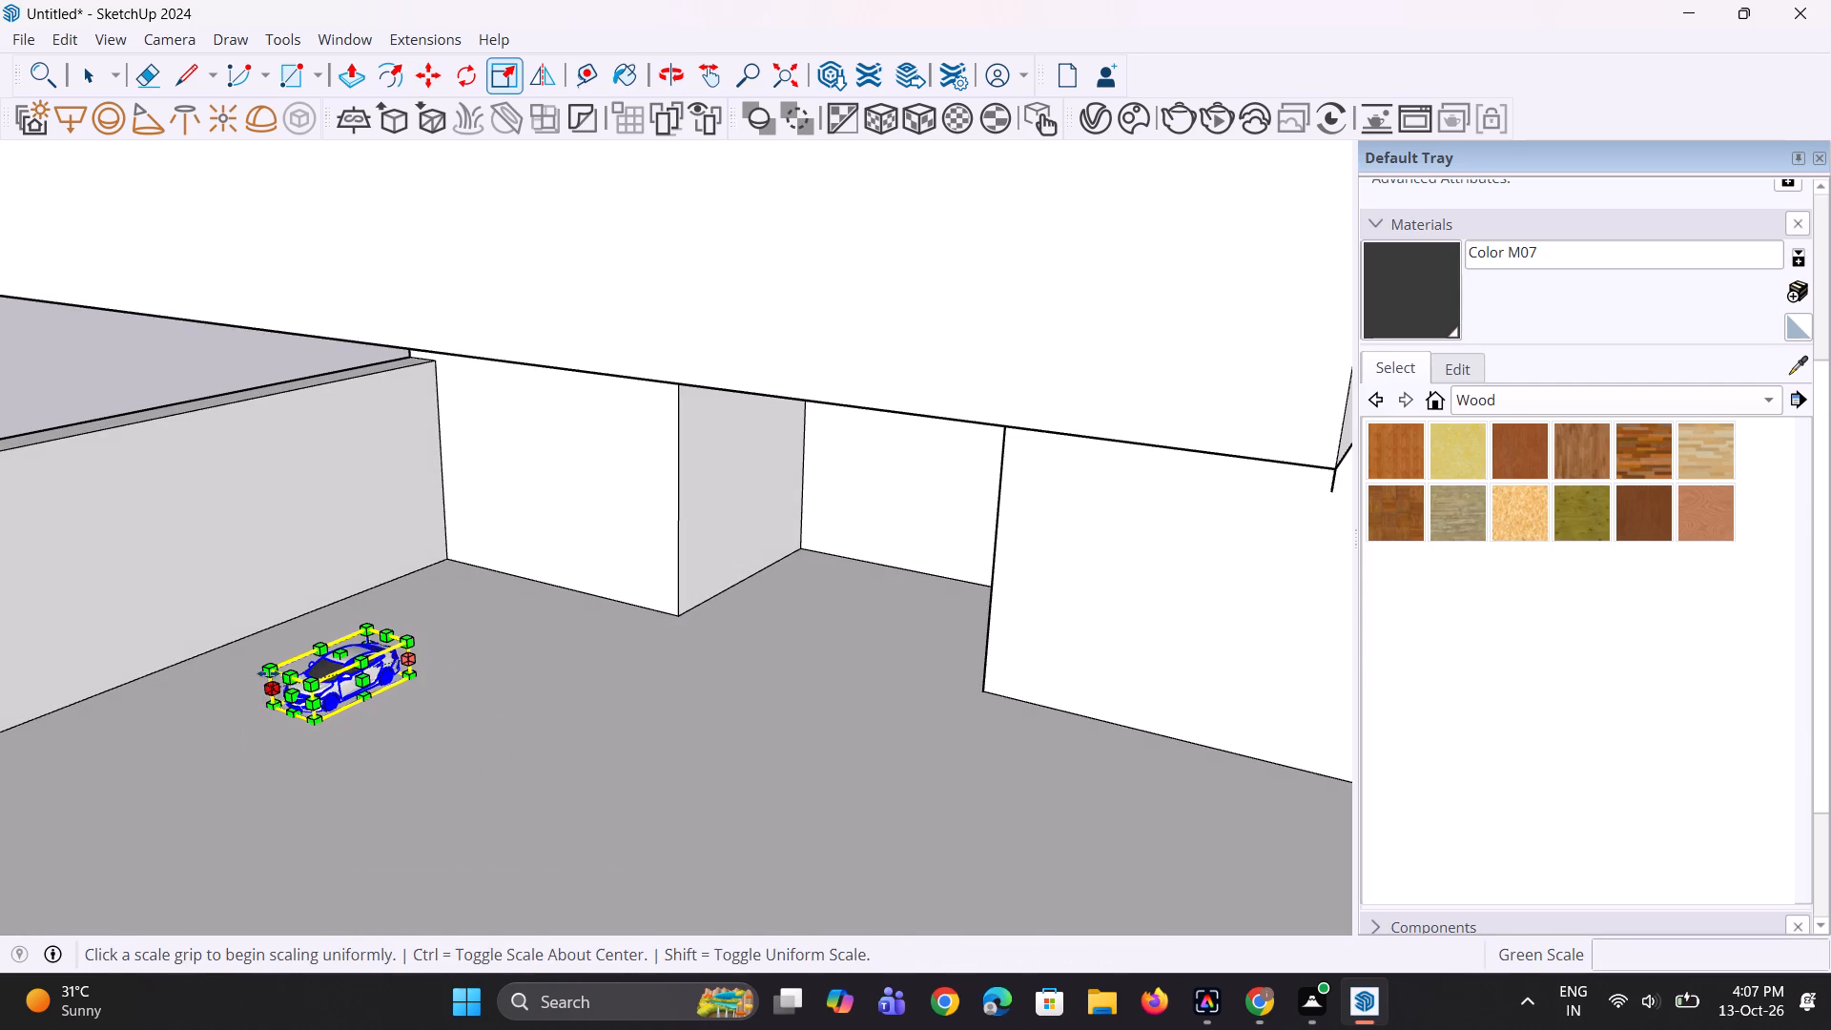
left_click(269, 668)
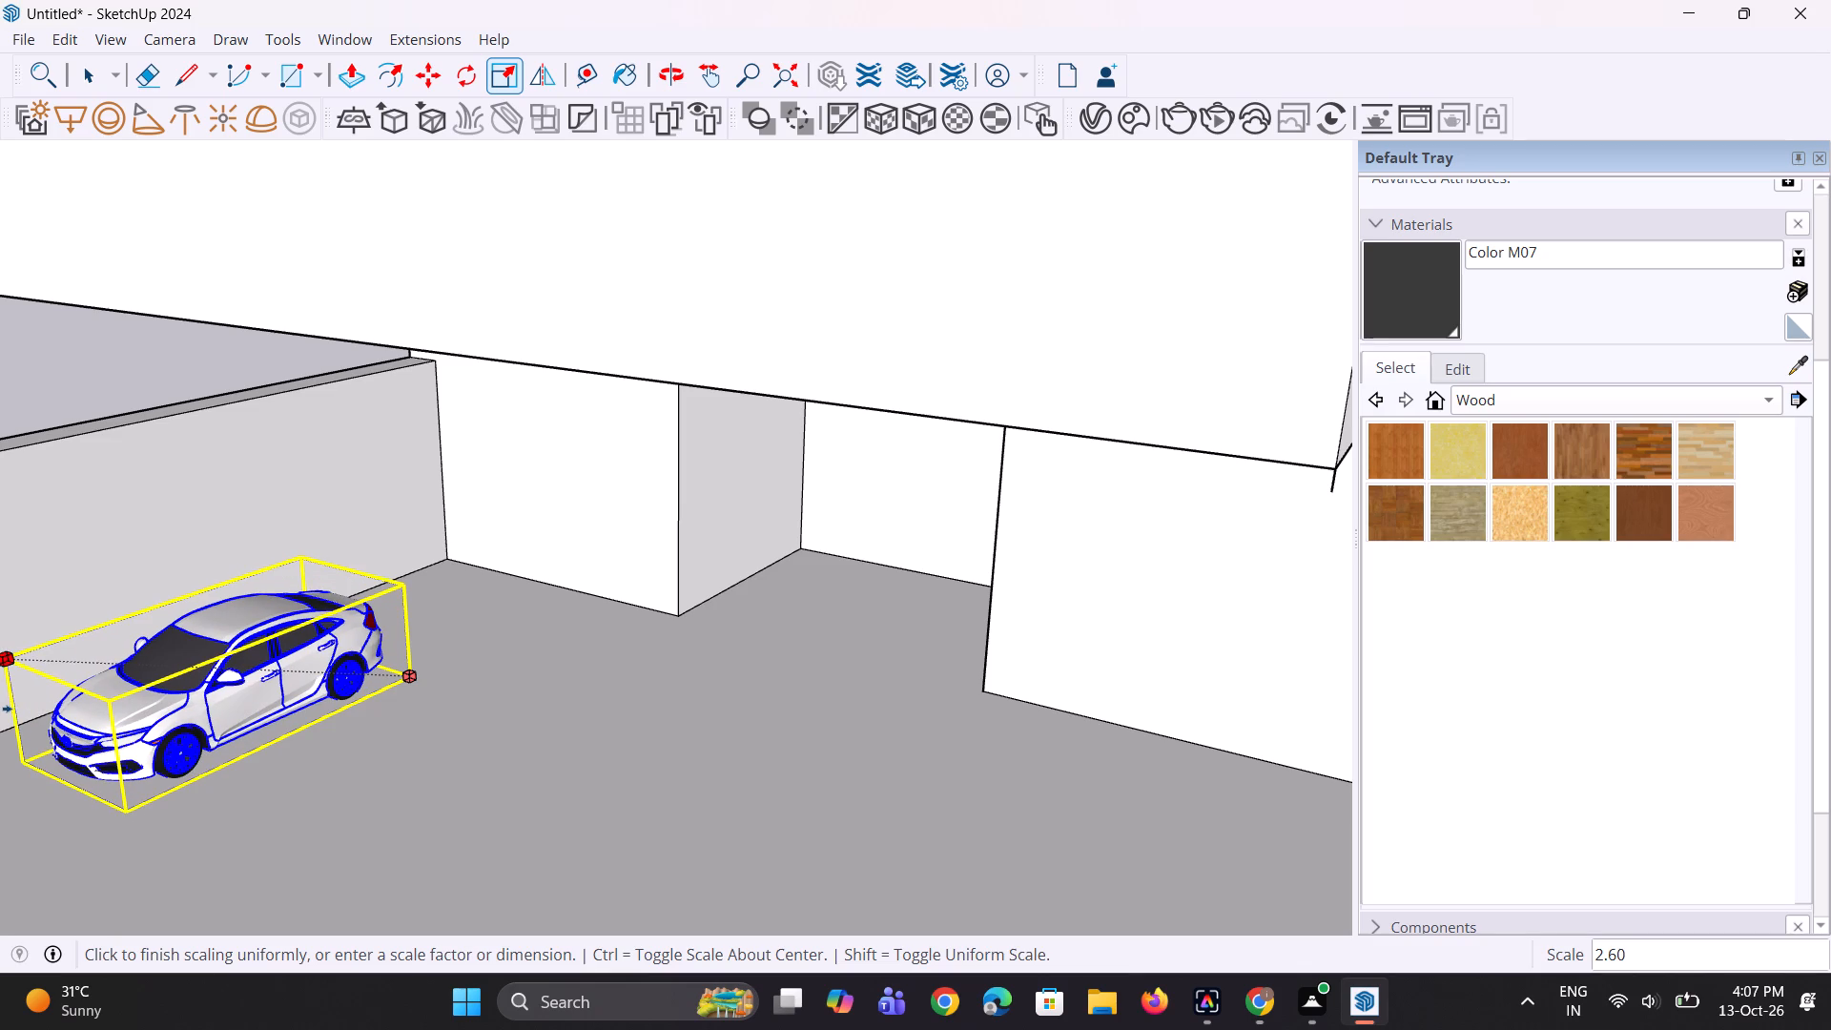
left_click(40, 708)
Enlarge the car uniformly by about 1.28 from its front corner, and slightly more from its rear corner.
scroll(667, 651, "down", 5)
scroll(357, 650, "up", 4)
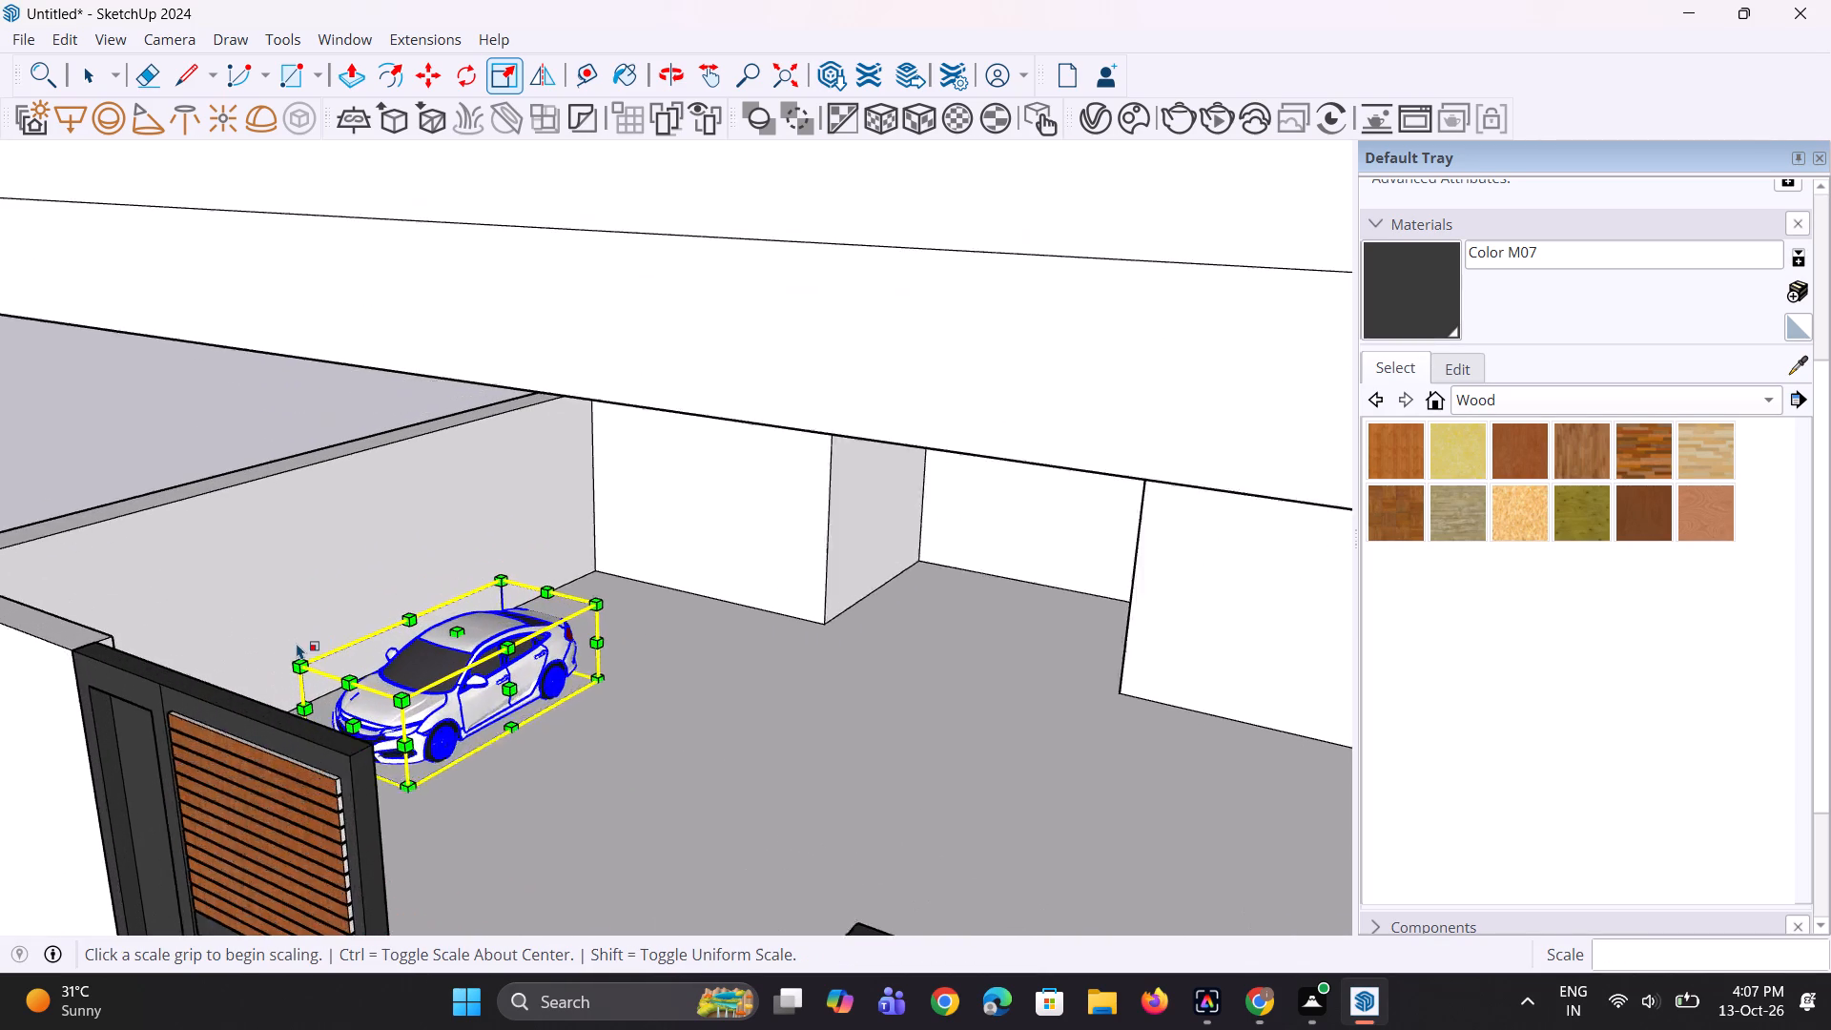
scroll(297, 643, "up", 2)
left_click(298, 674)
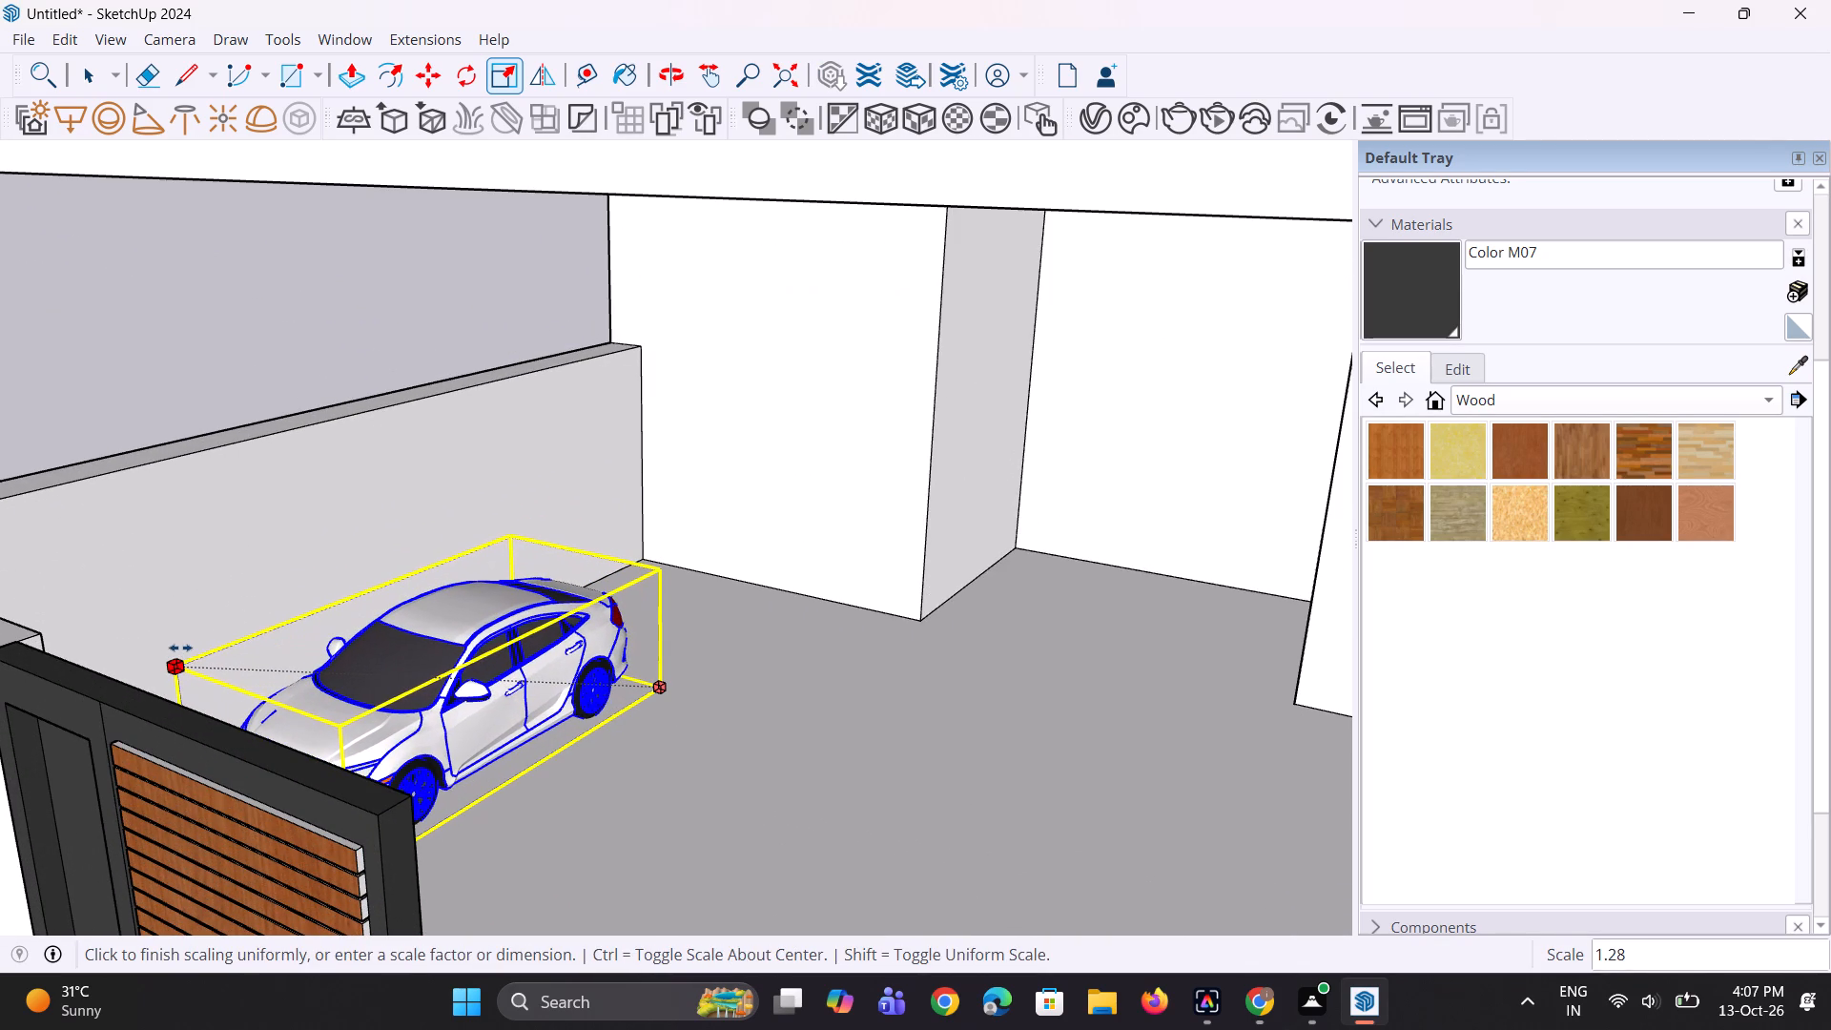
left_click(180, 648)
middle_click_drag(874, 666, 725, 668)
left_click(586, 681)
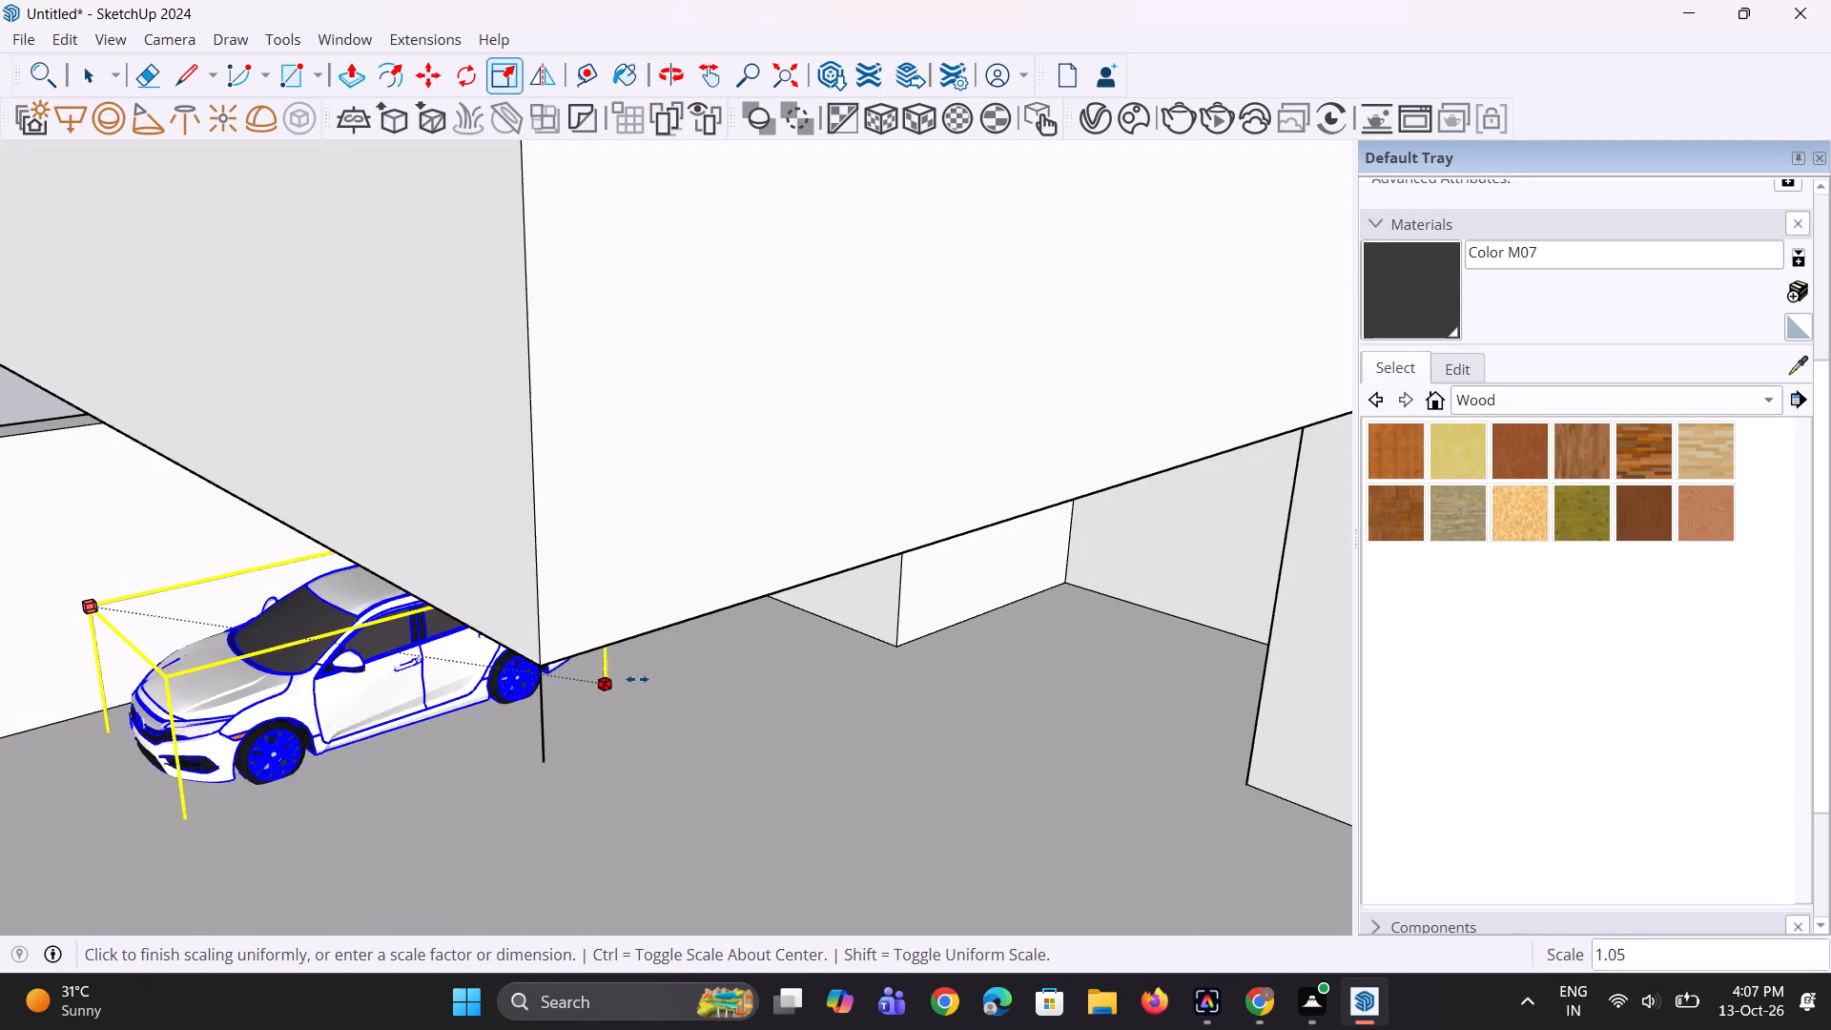
left_click(671, 678)
Raise the enlarged car about 8" vertically so its wheels stand on the parking floor.
middle_click_drag(745, 742, 964, 626)
scroll(874, 650, "down", 4)
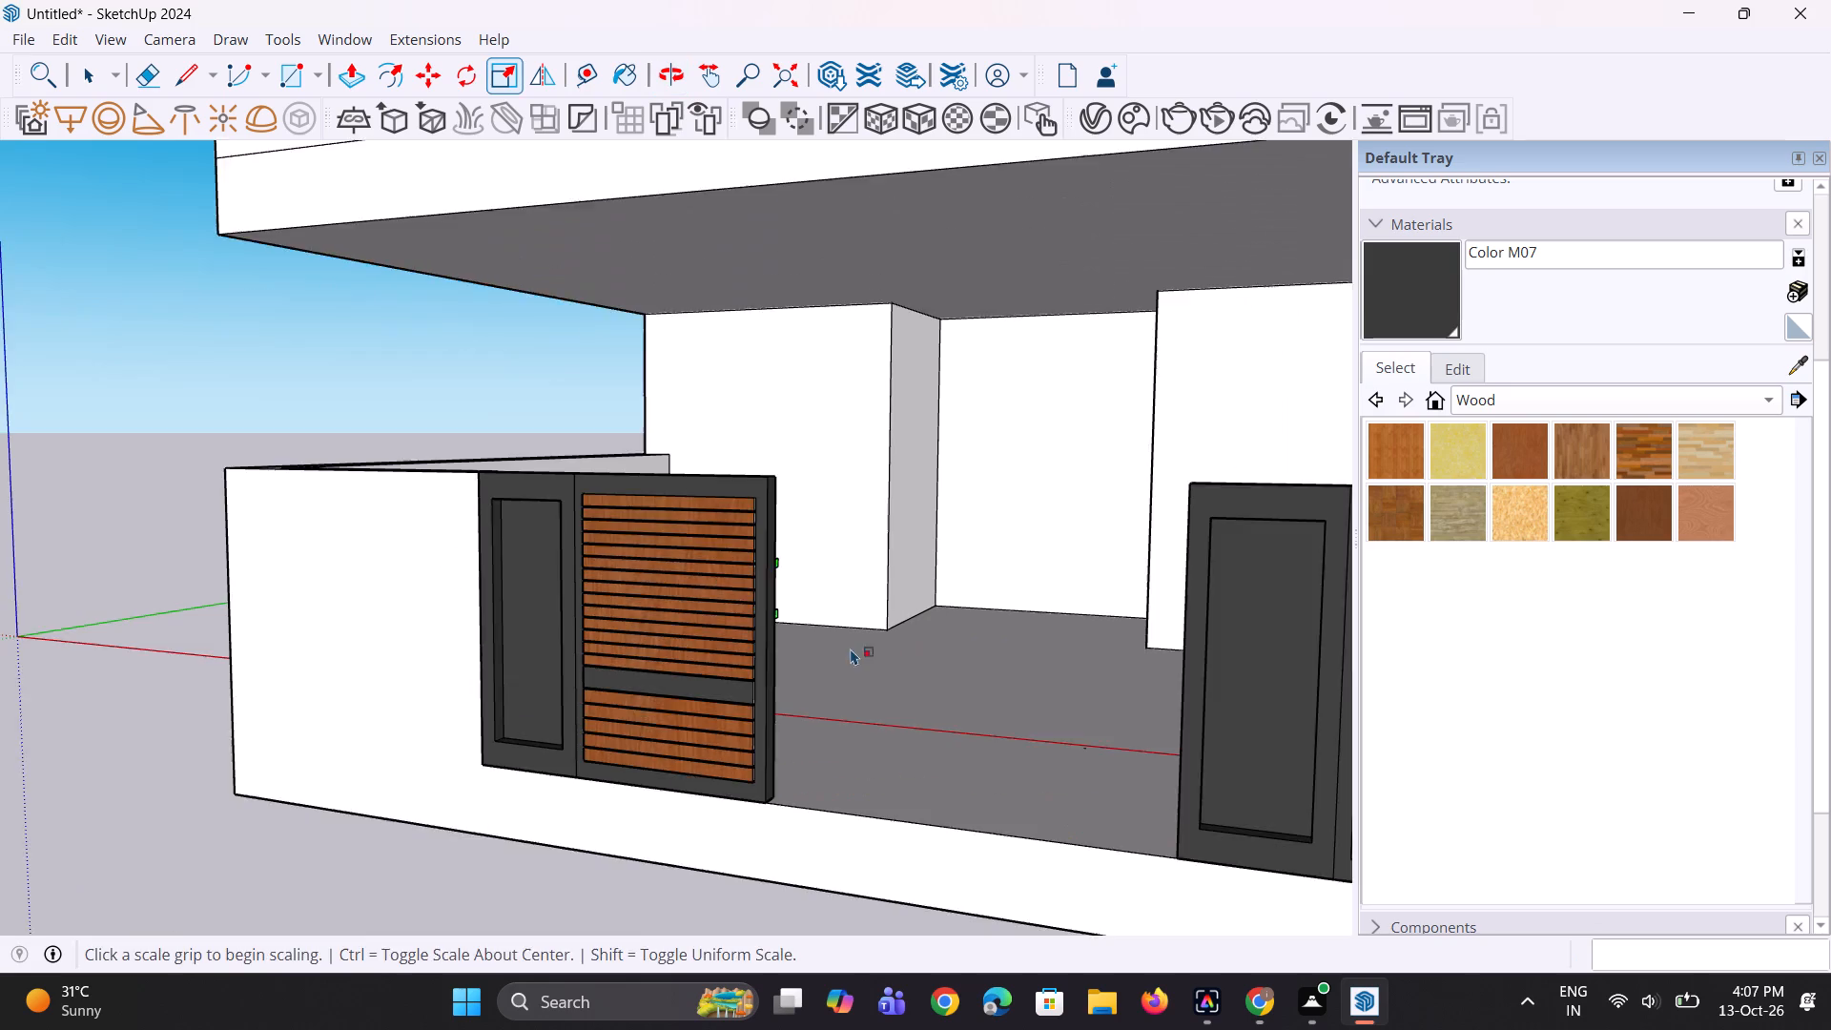
middle_click_drag(833, 644, 798, 736)
scroll(807, 592, "up", 3)
key("m")
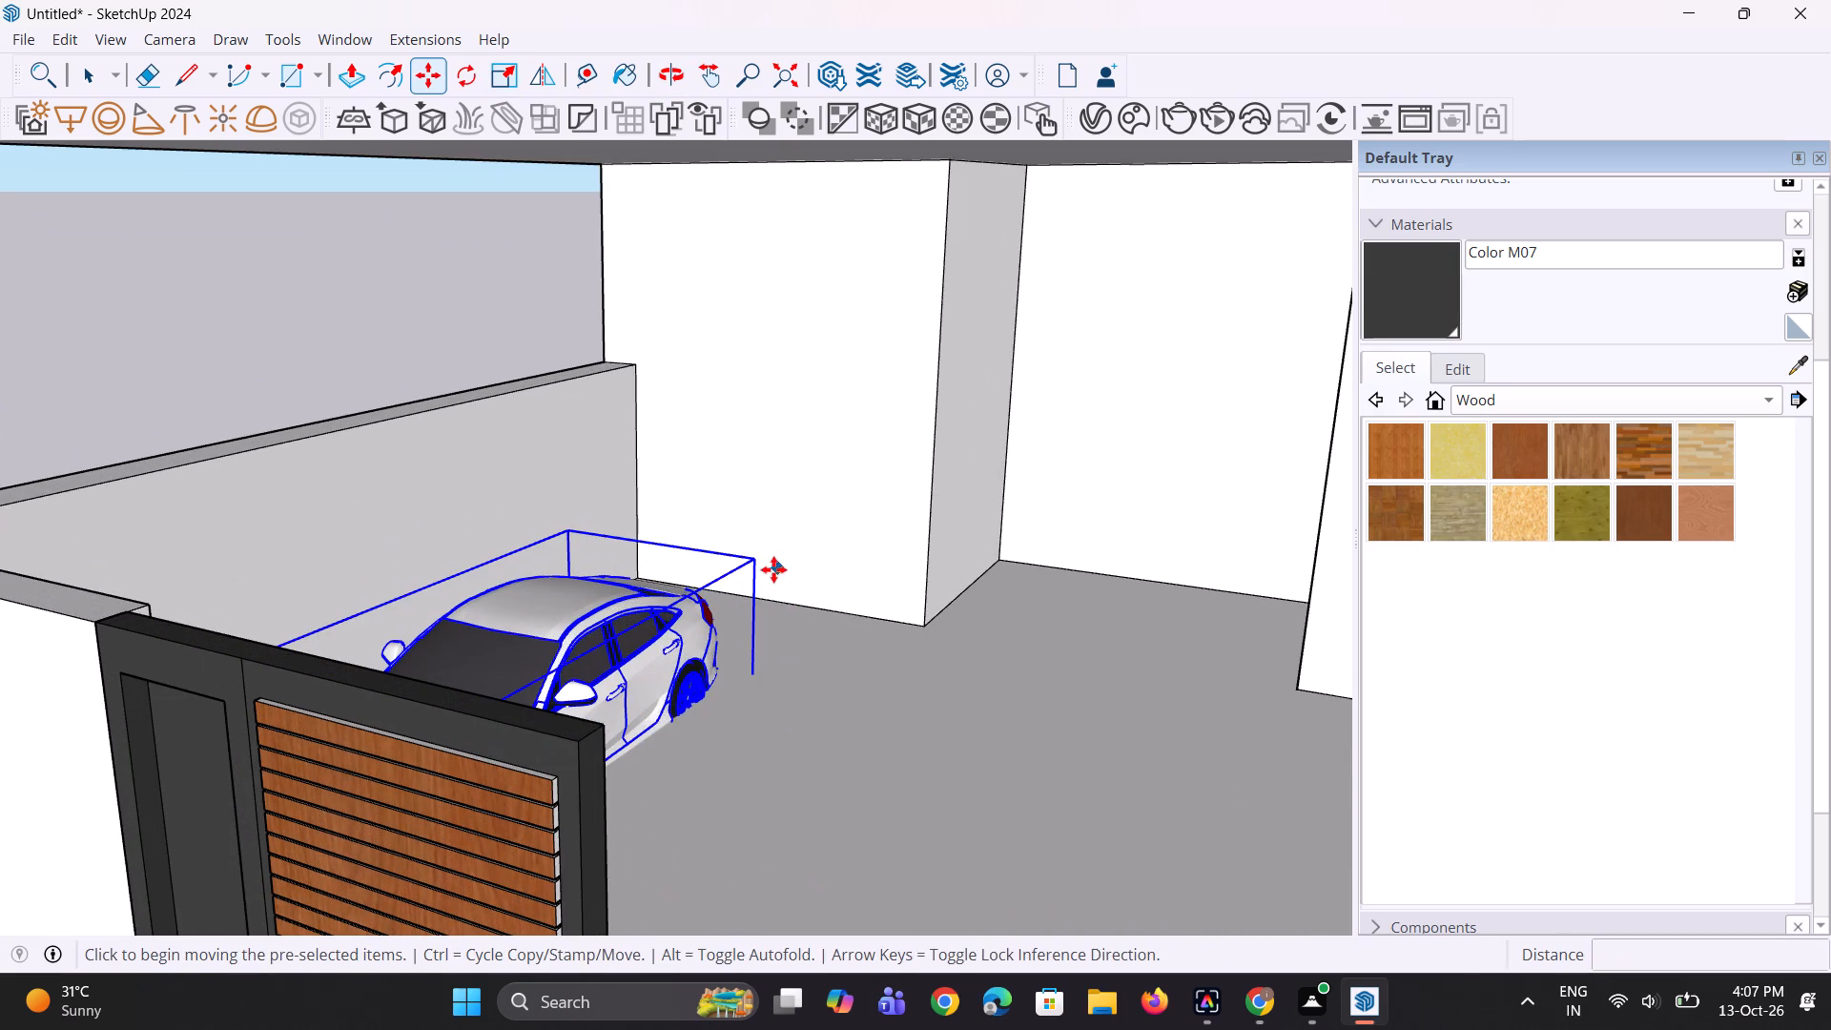
left_click(761, 561)
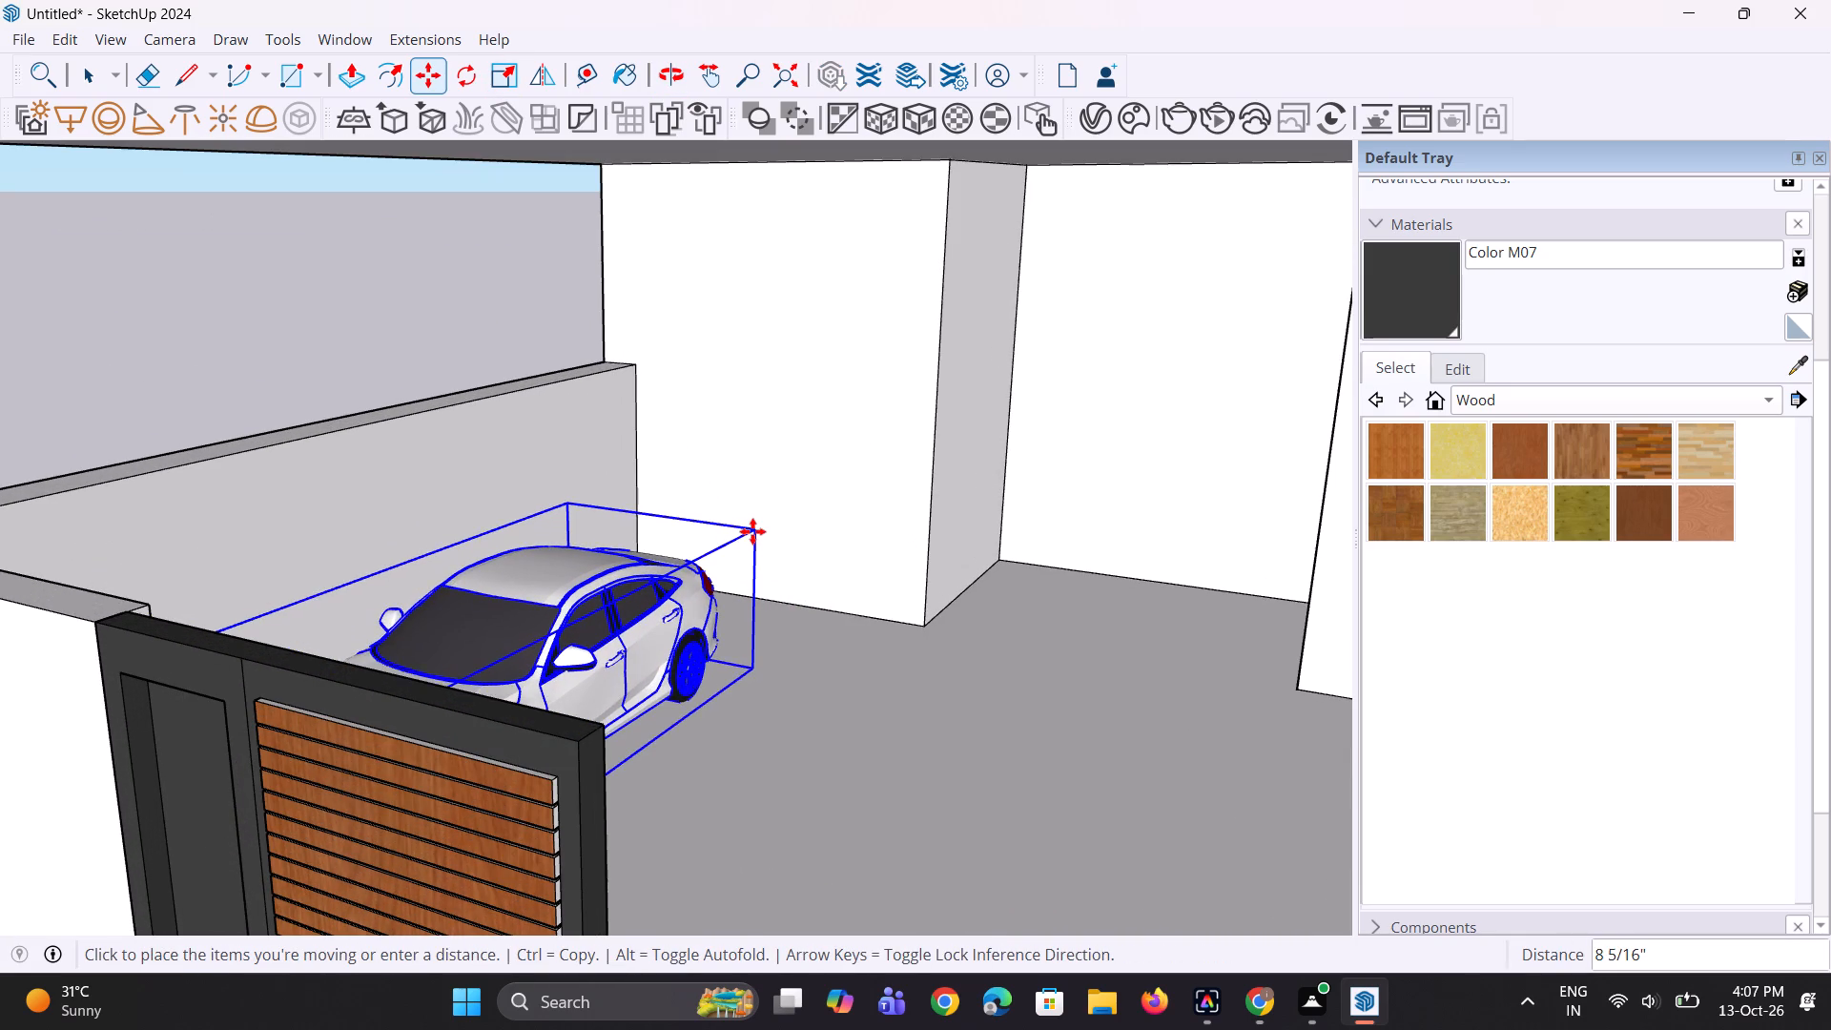
left_click(754, 539)
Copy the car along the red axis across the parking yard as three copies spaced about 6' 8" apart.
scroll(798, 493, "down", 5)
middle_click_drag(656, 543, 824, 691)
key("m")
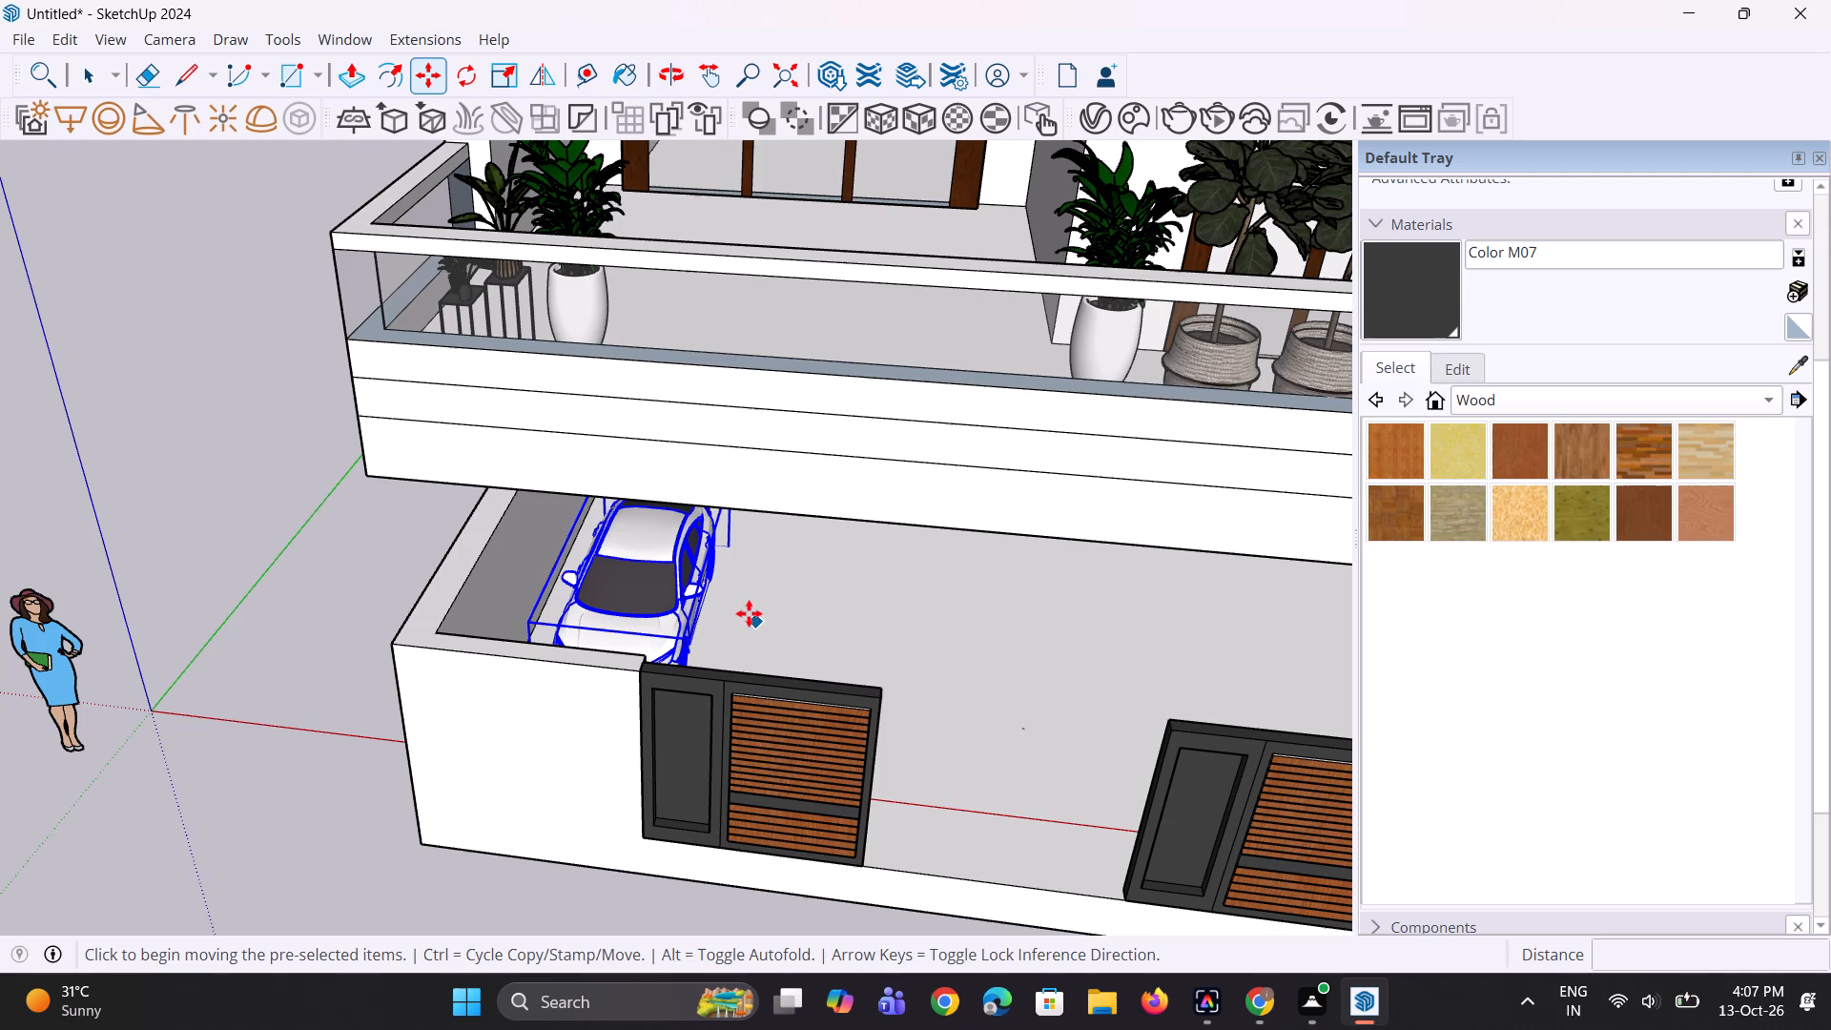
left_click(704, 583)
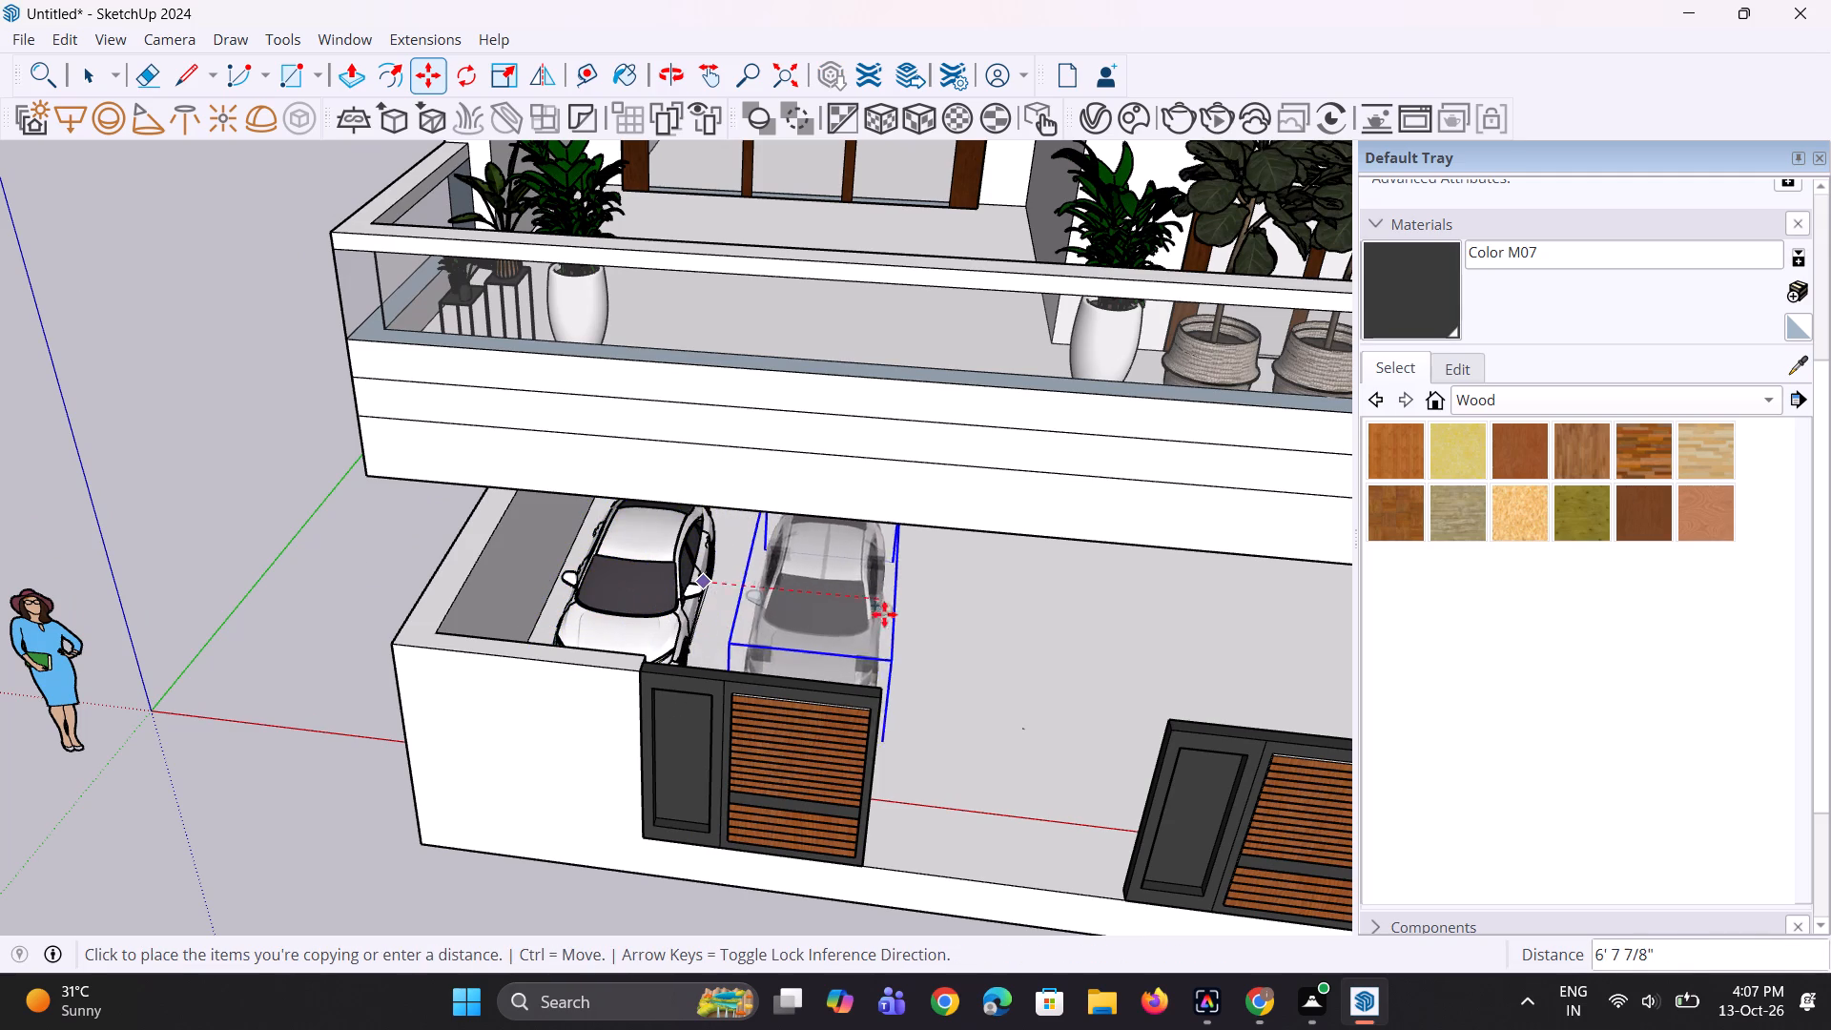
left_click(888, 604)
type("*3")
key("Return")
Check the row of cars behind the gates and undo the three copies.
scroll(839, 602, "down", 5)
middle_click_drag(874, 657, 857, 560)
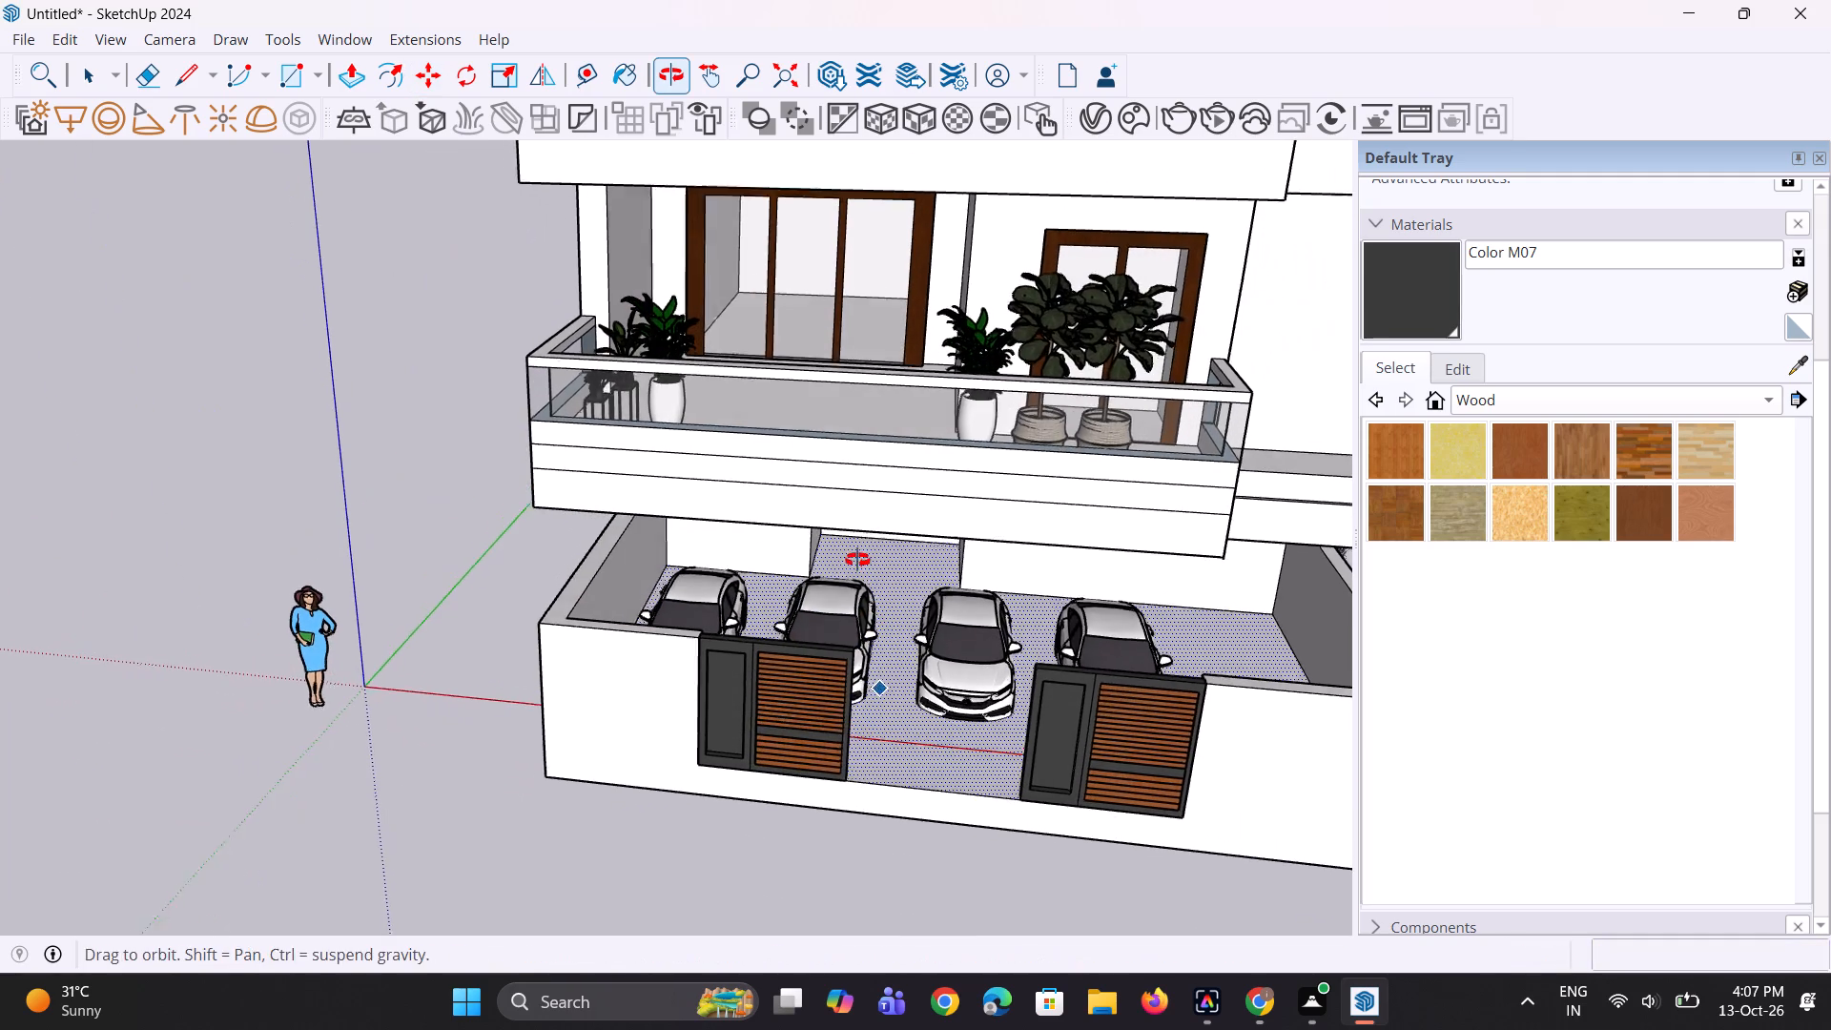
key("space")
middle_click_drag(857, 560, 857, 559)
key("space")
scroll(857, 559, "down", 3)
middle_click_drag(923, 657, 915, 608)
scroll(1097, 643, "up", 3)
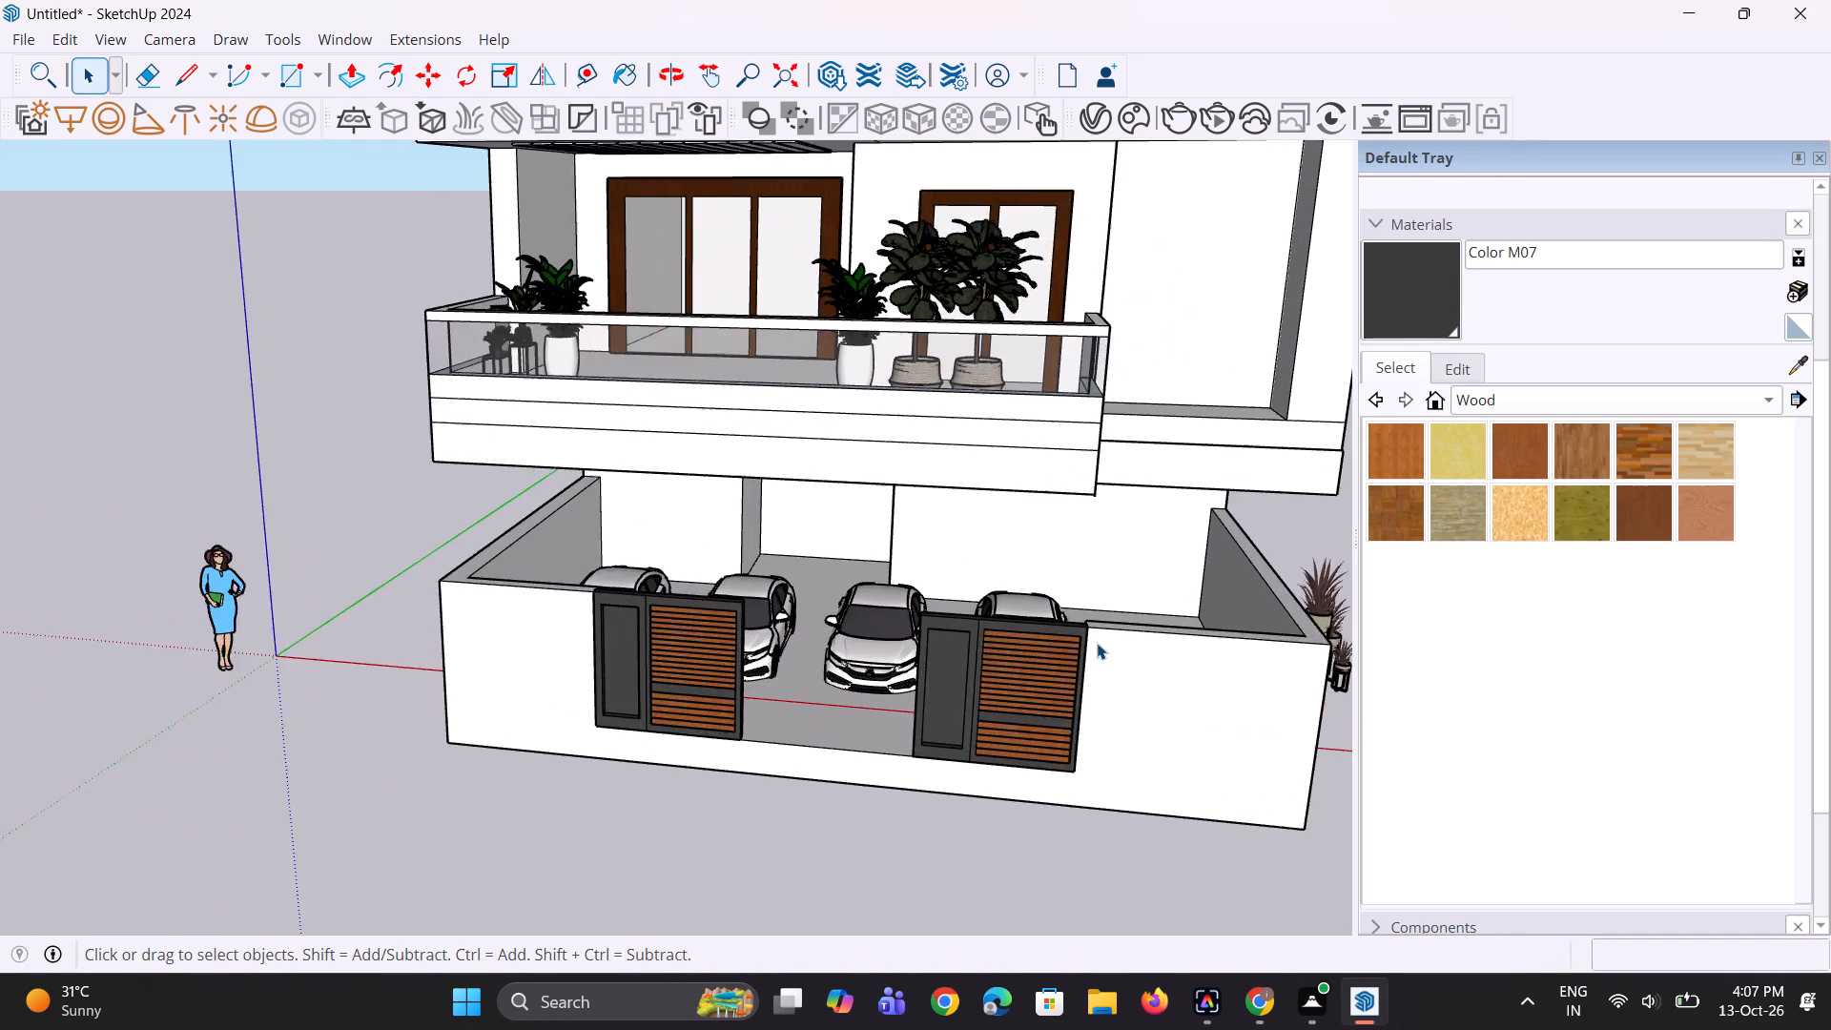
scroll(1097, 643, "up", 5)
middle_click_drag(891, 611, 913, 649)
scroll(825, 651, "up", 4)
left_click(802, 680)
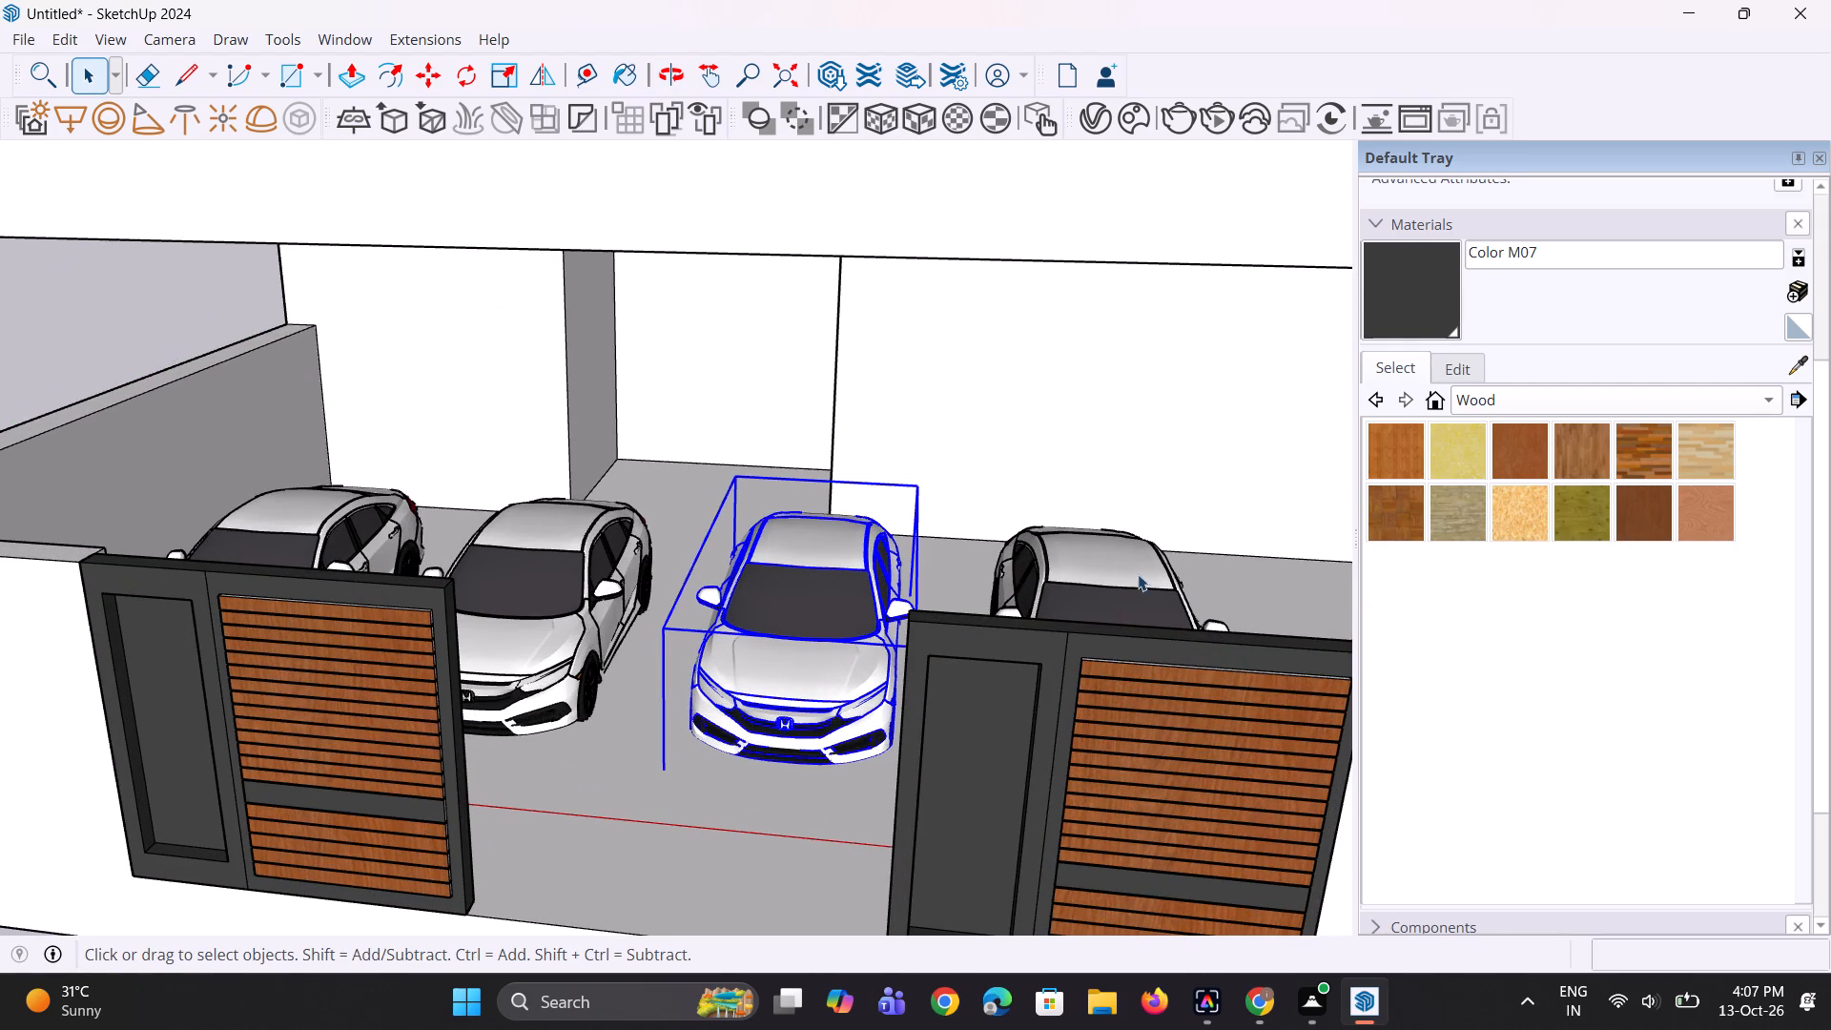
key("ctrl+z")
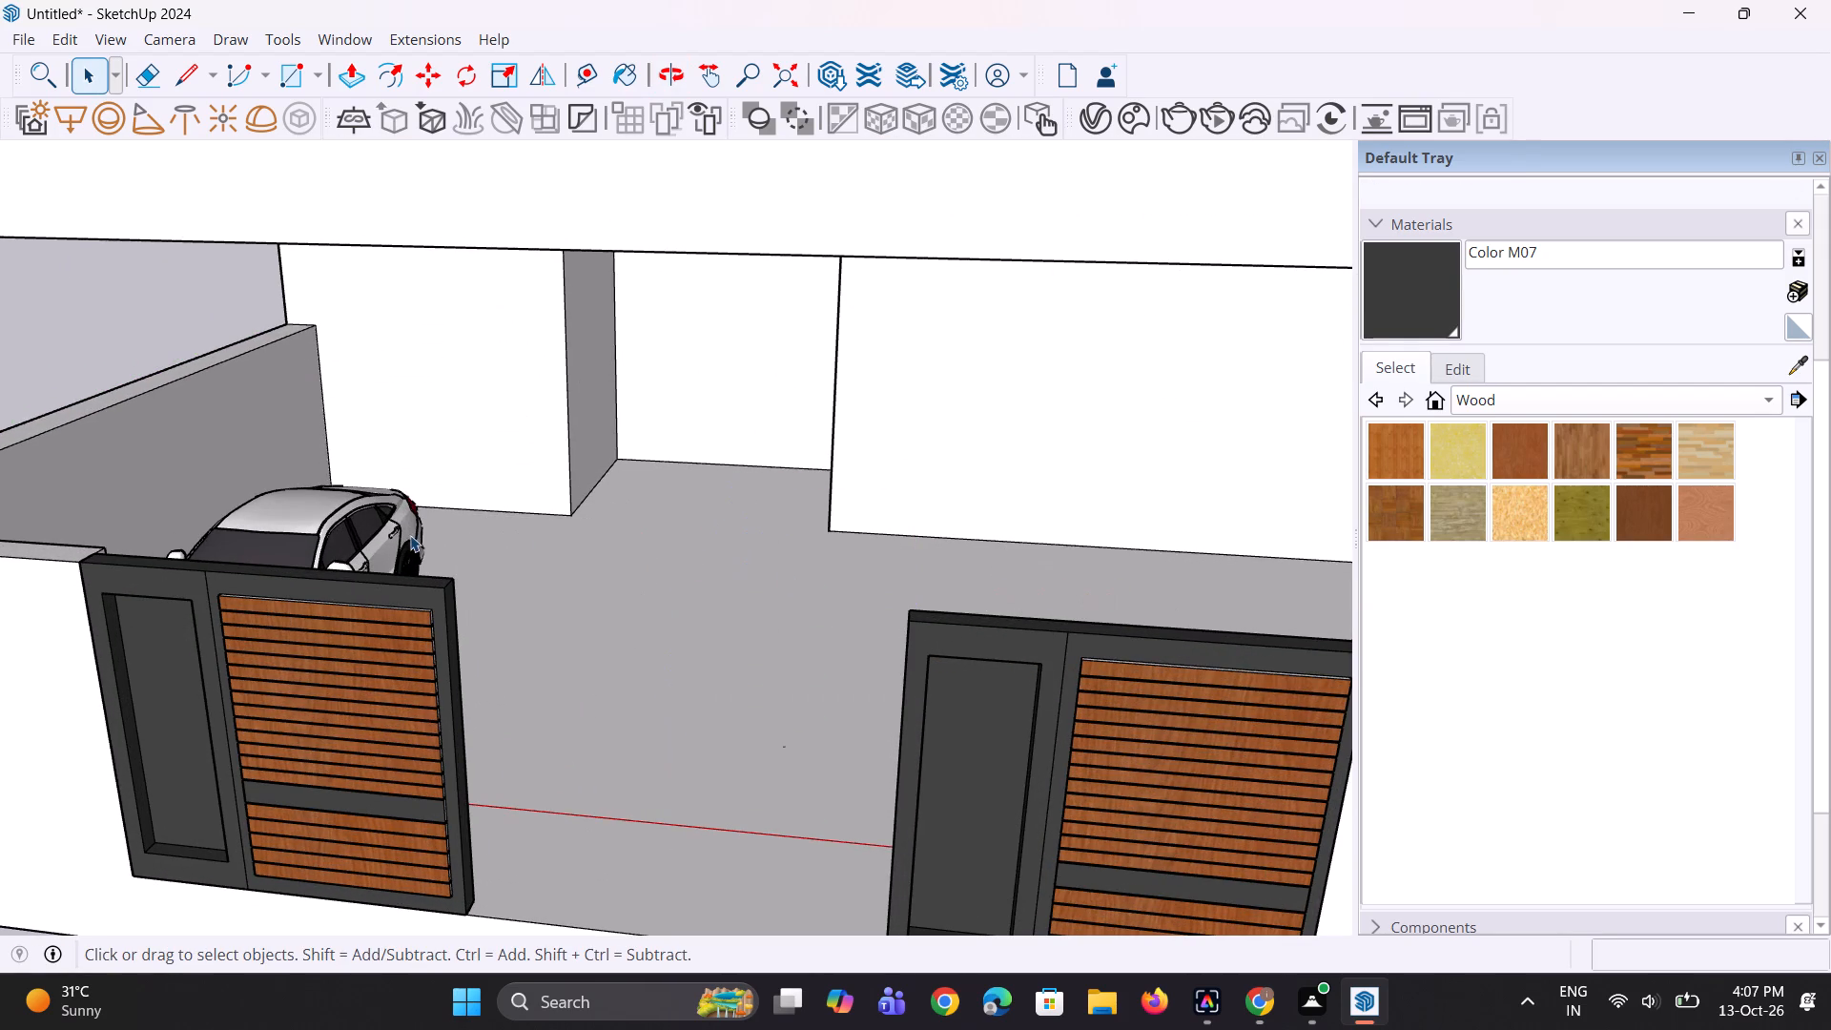
Nudge the remaining car very slightly by its rear upper corner and deselect it.
left_click(408, 534)
middle_click_drag(909, 575, 490, 516)
scroll(498, 503, "up", 3)
middle_click_drag(512, 414, 520, 443)
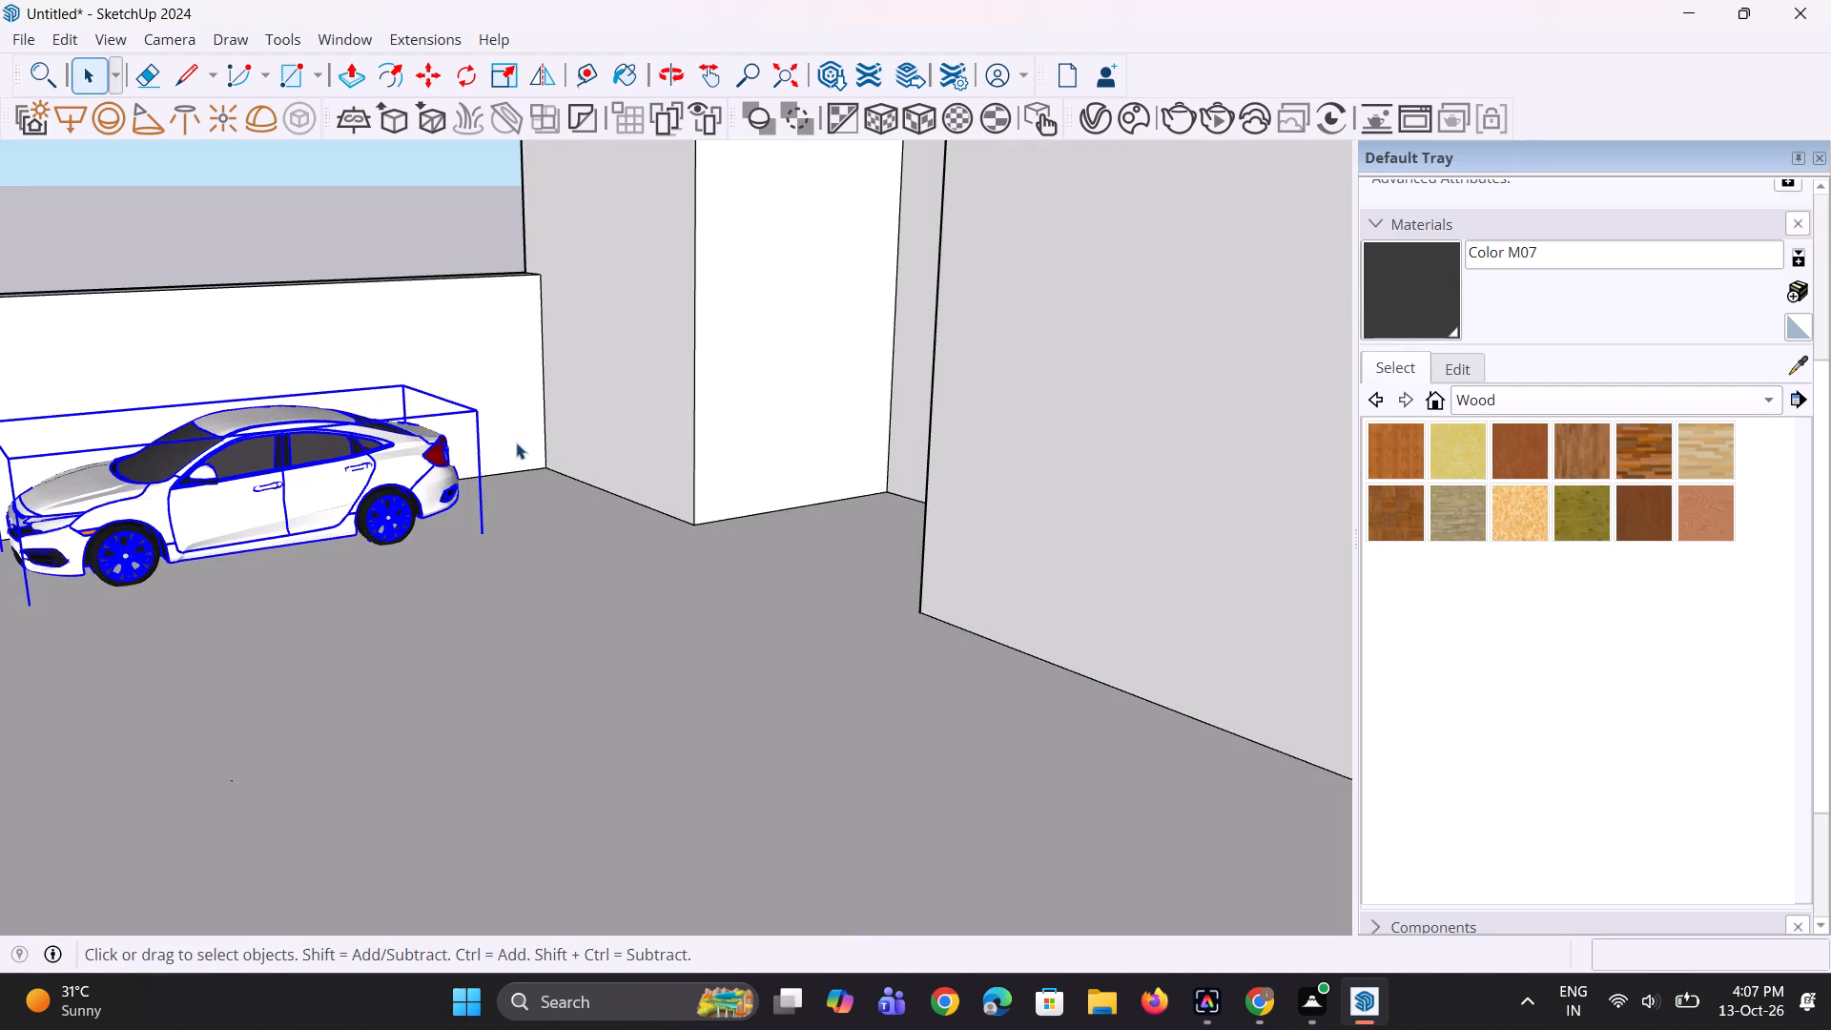
key("m")
left_click(483, 405)
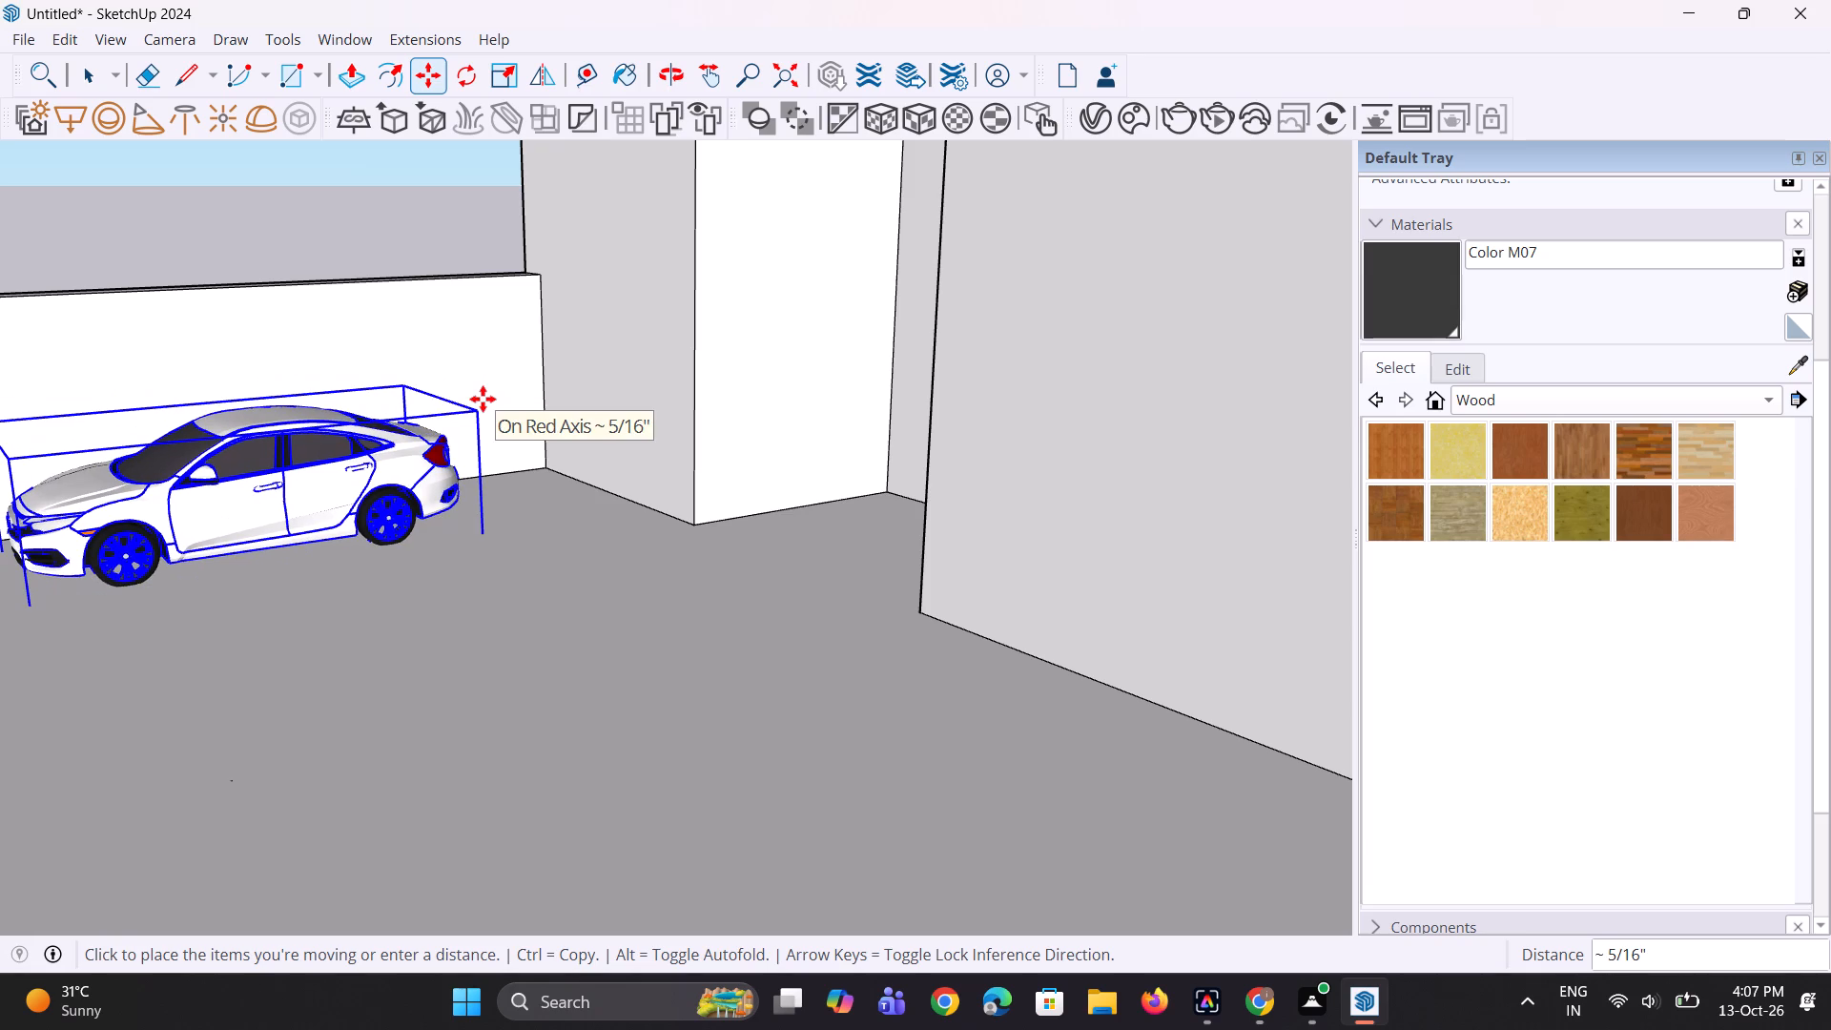
left_click(483, 395)
scroll(513, 527, "down", 5)
middle_click_drag(528, 536, 645, 587)
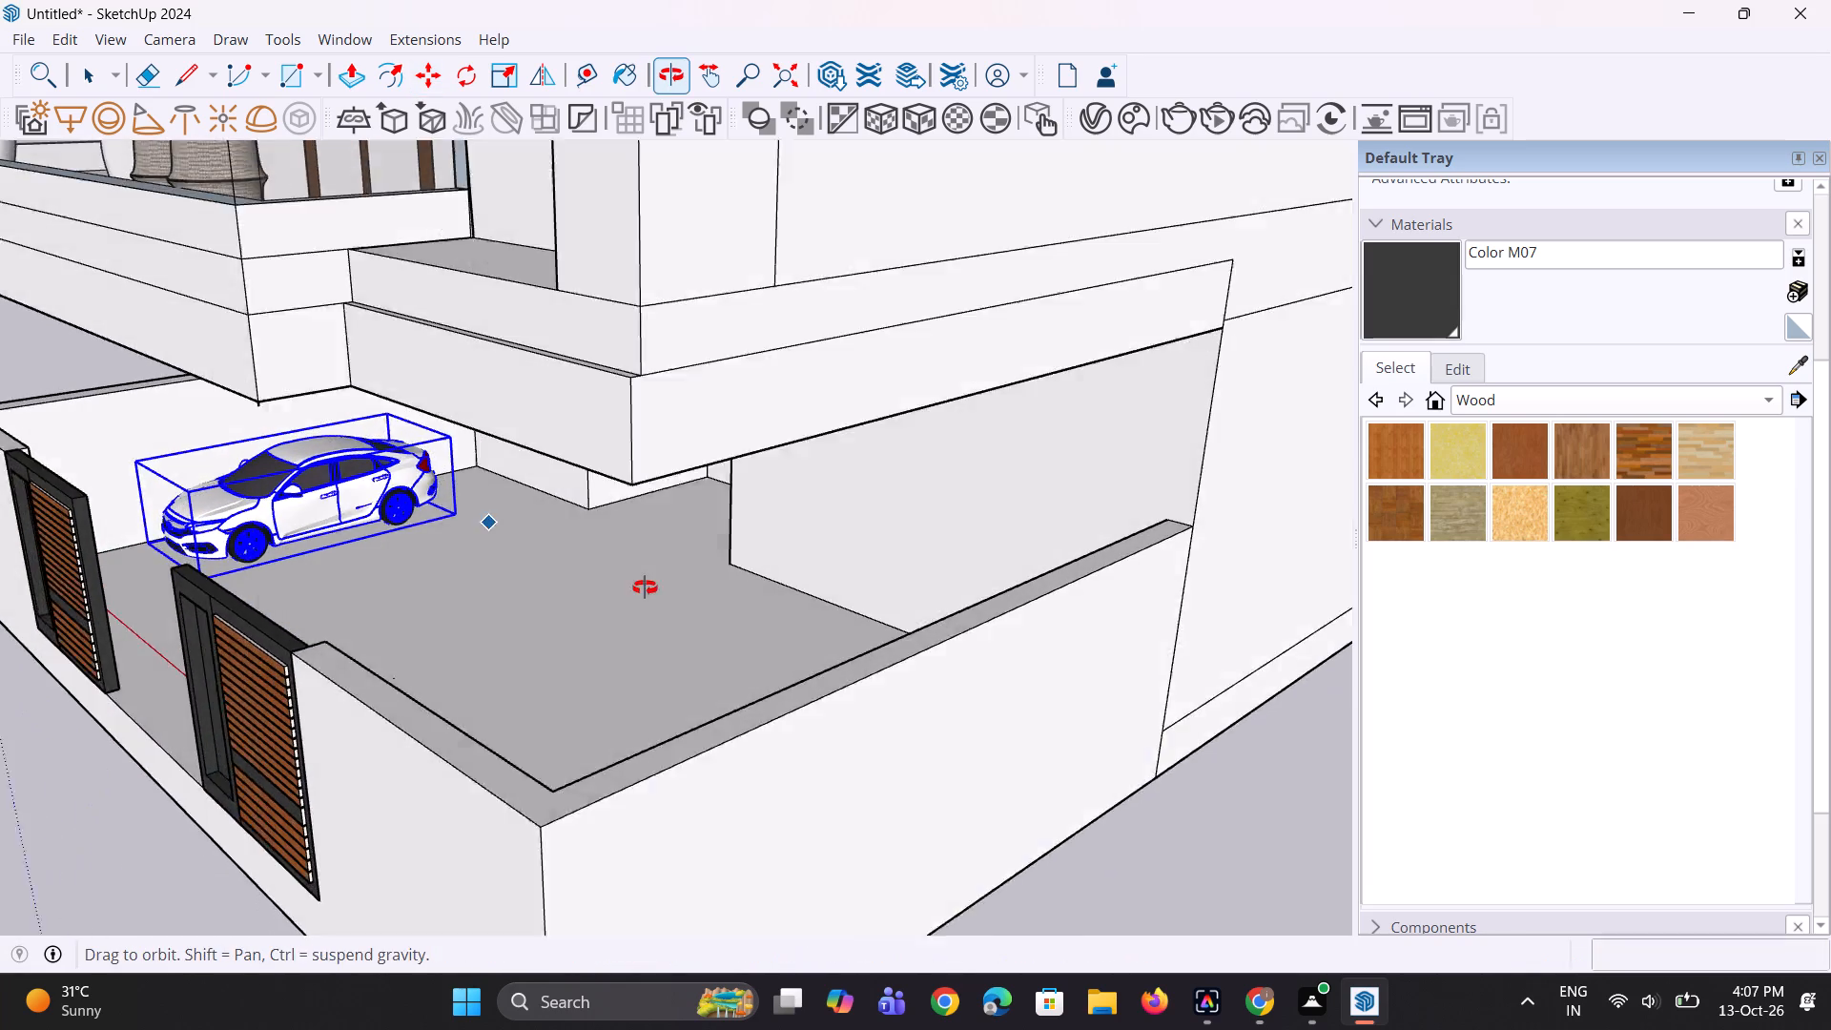
middle_click_drag(645, 587, 665, 593)
key("space")
key("space")
left_click(80, 367)
Copy the car along the red axis as four copies spaced about 6' 4" apart, and deselect them.
middle_click_drag(314, 728, 658, 742)
scroll(653, 741, "up", 1)
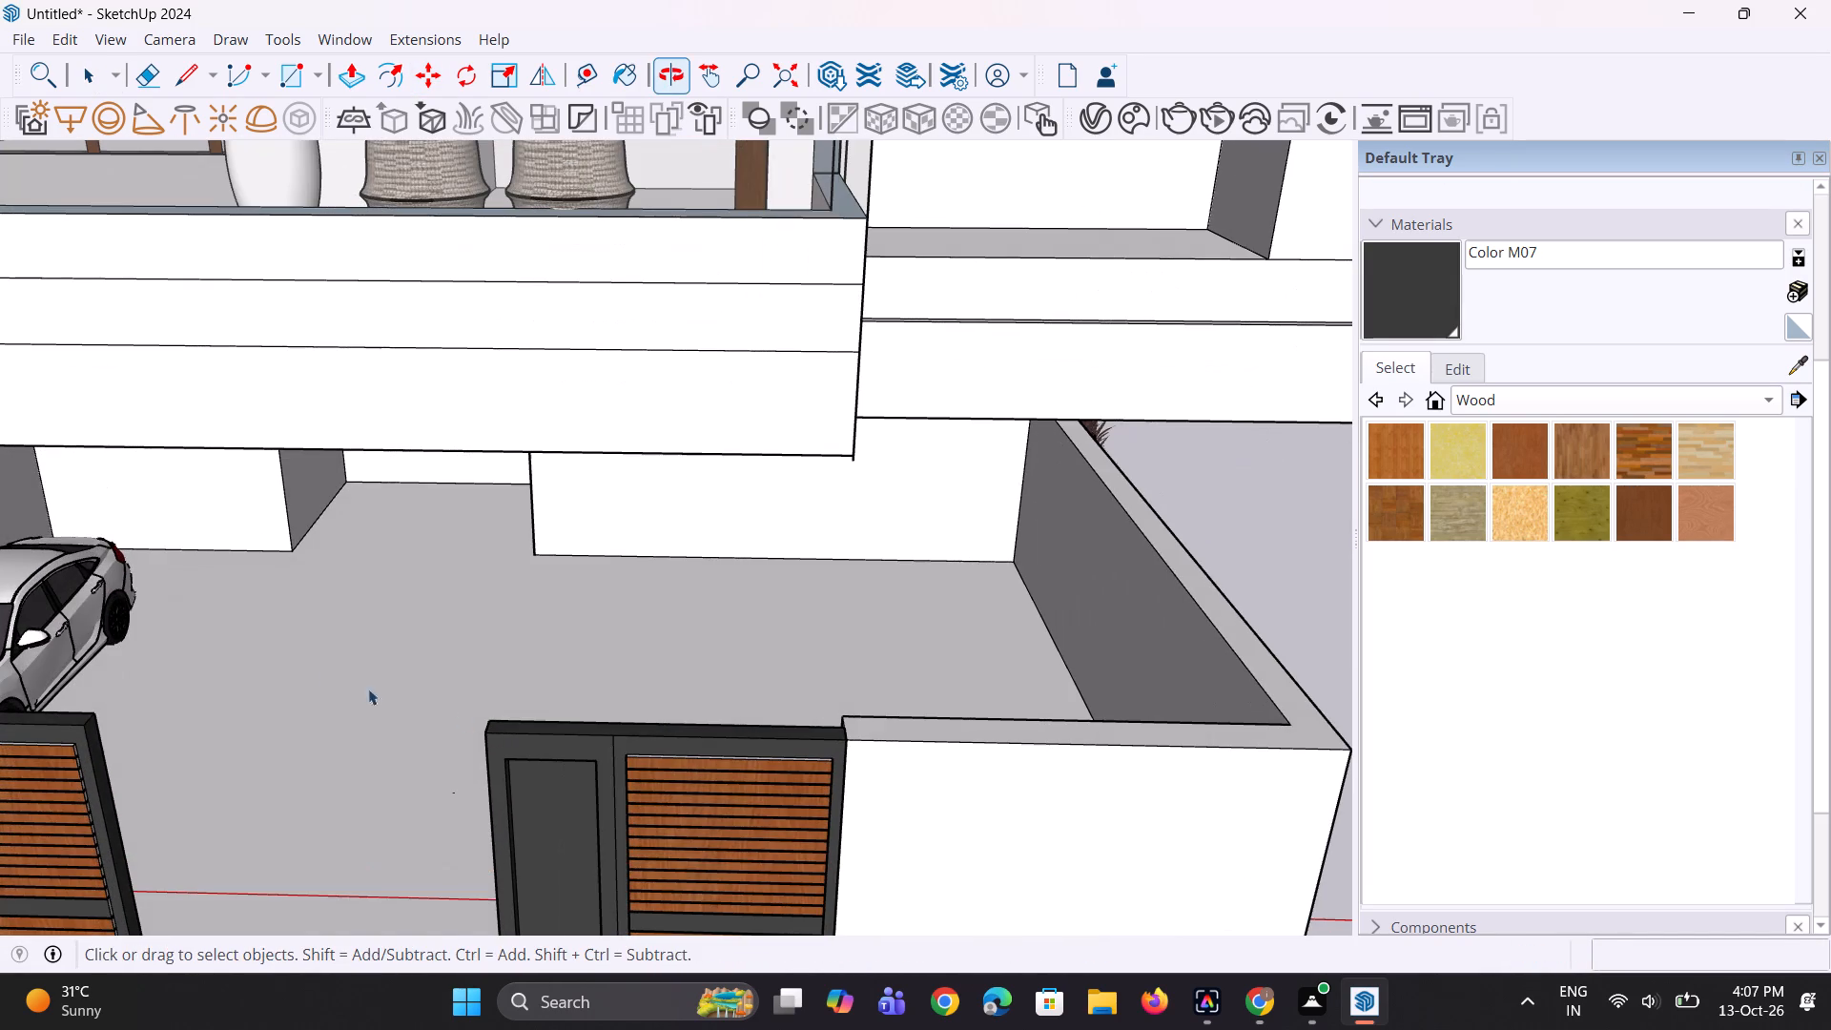
left_click(77, 621)
key("m")
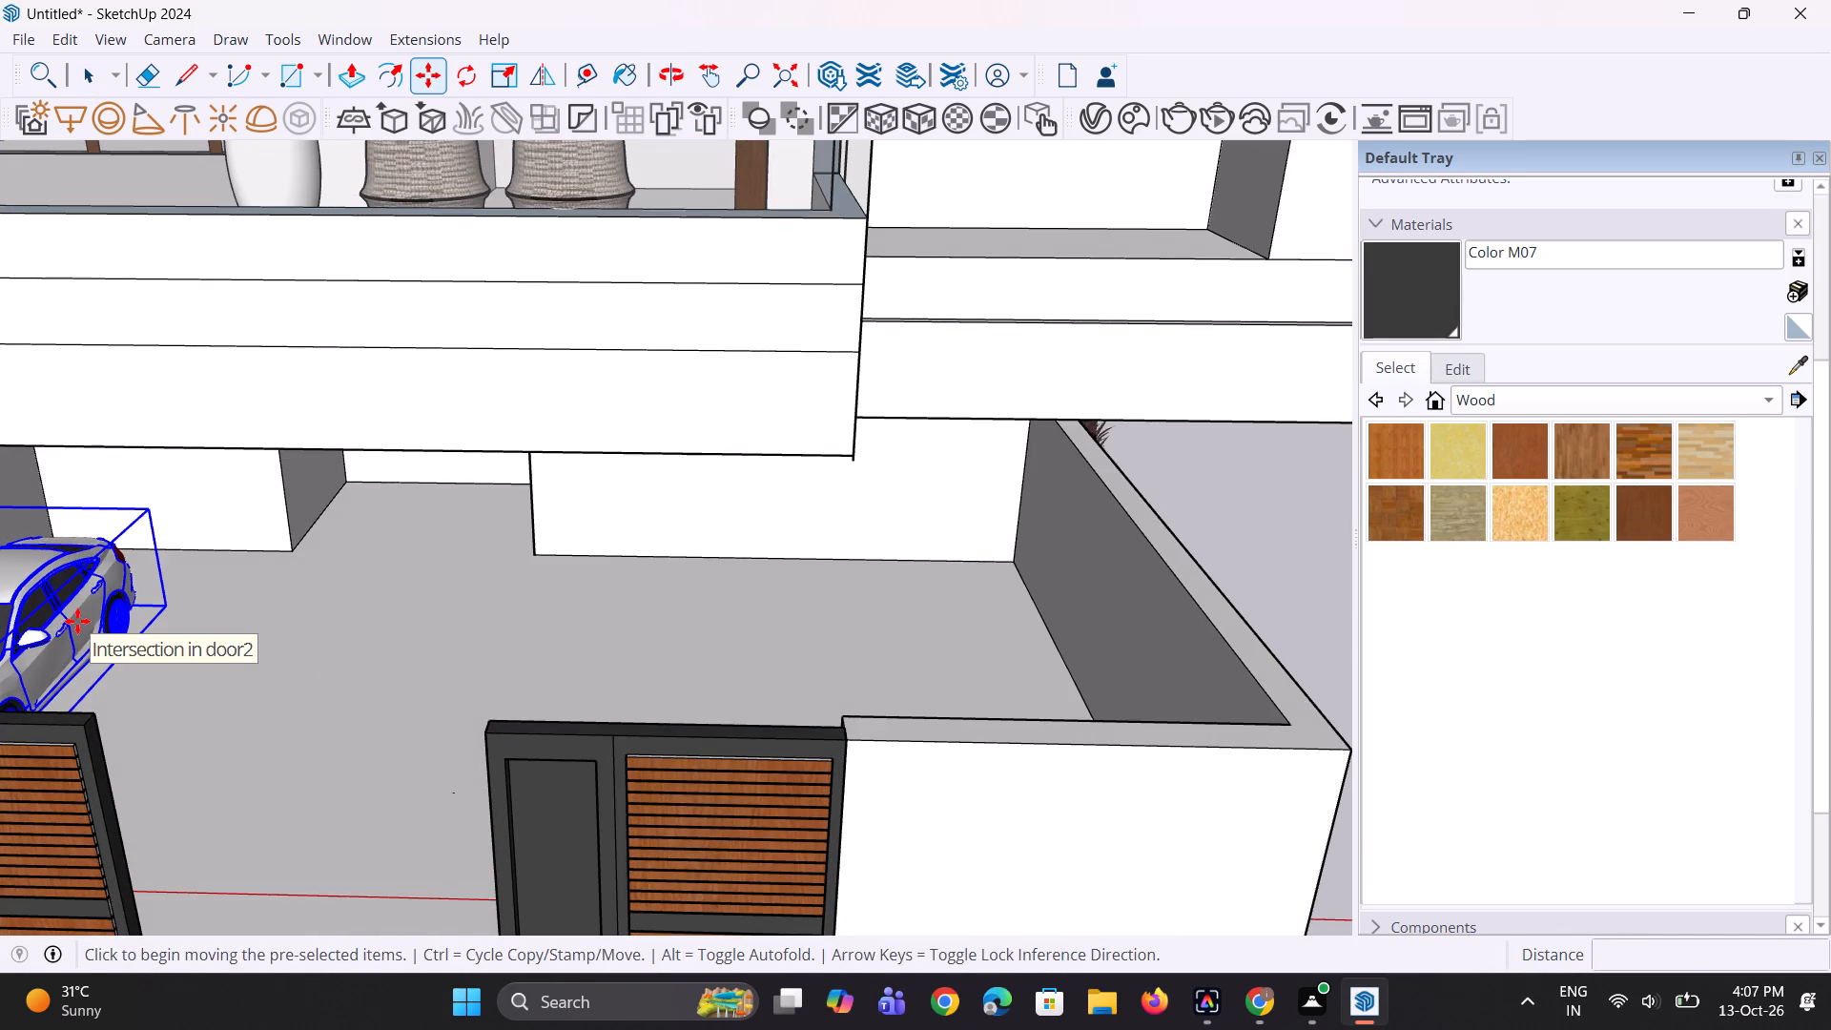
left_click(75, 620)
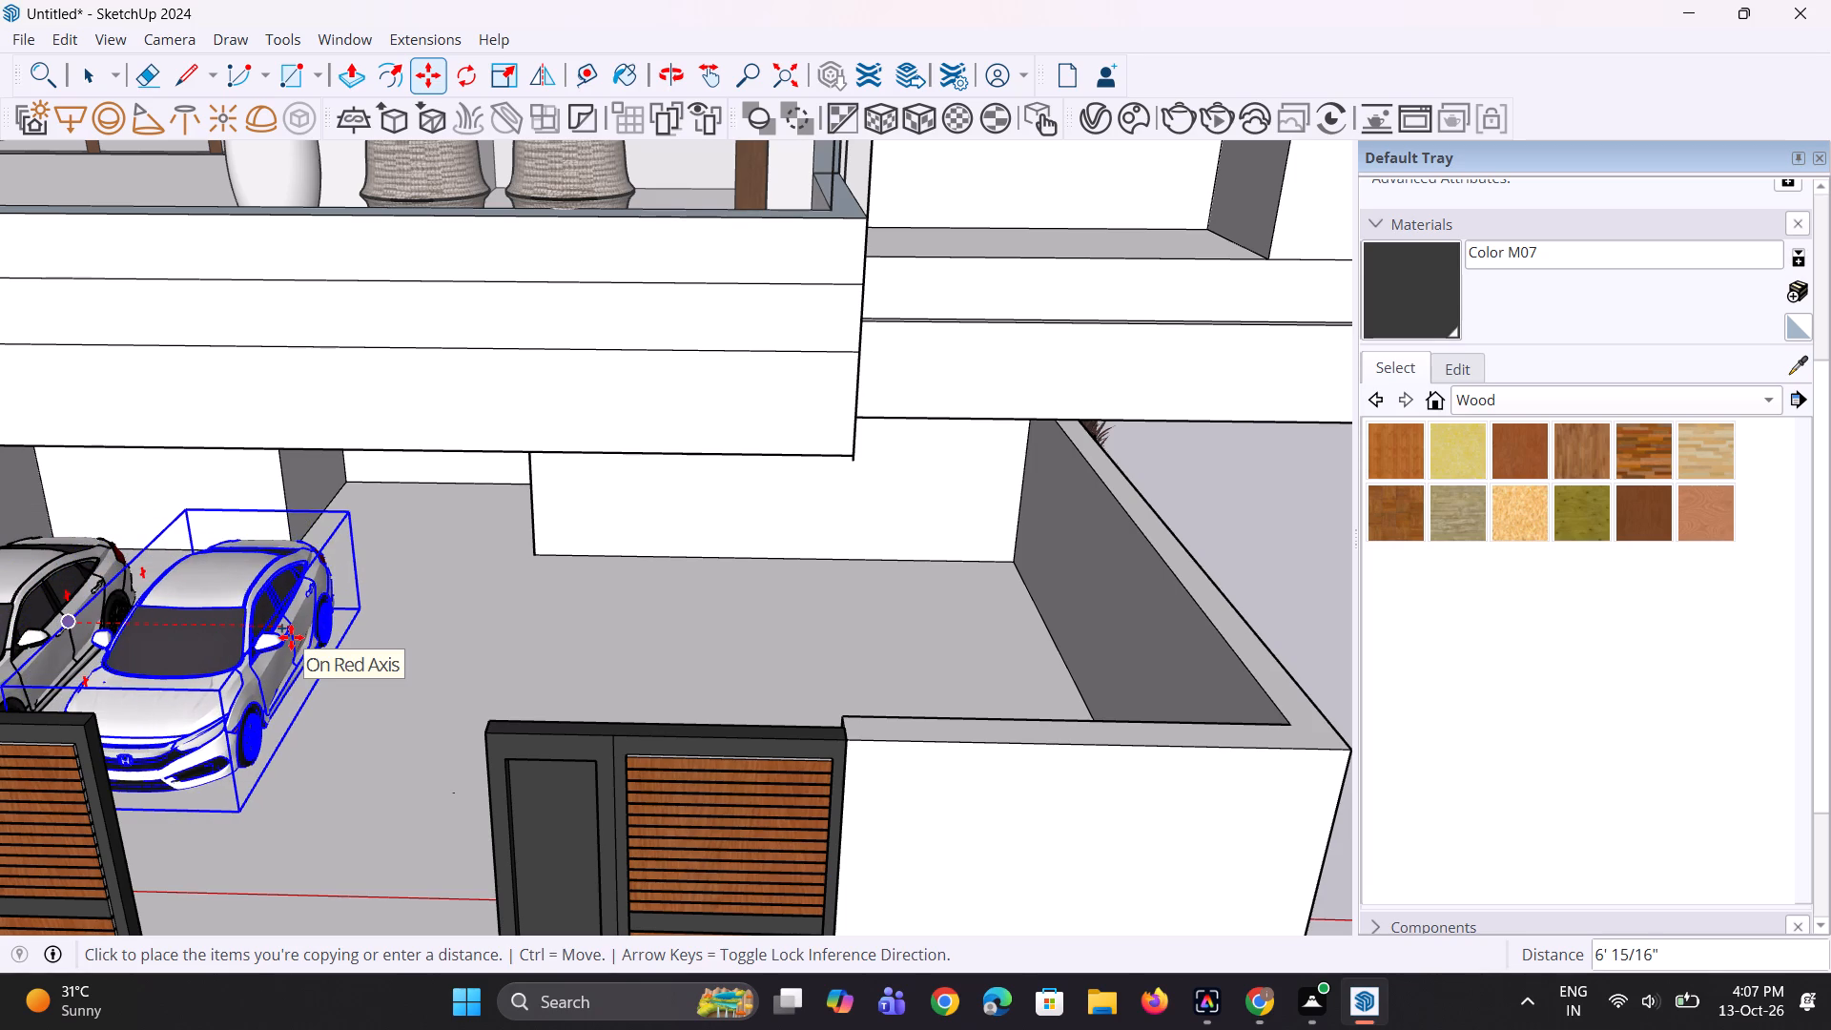
left_click(301, 639)
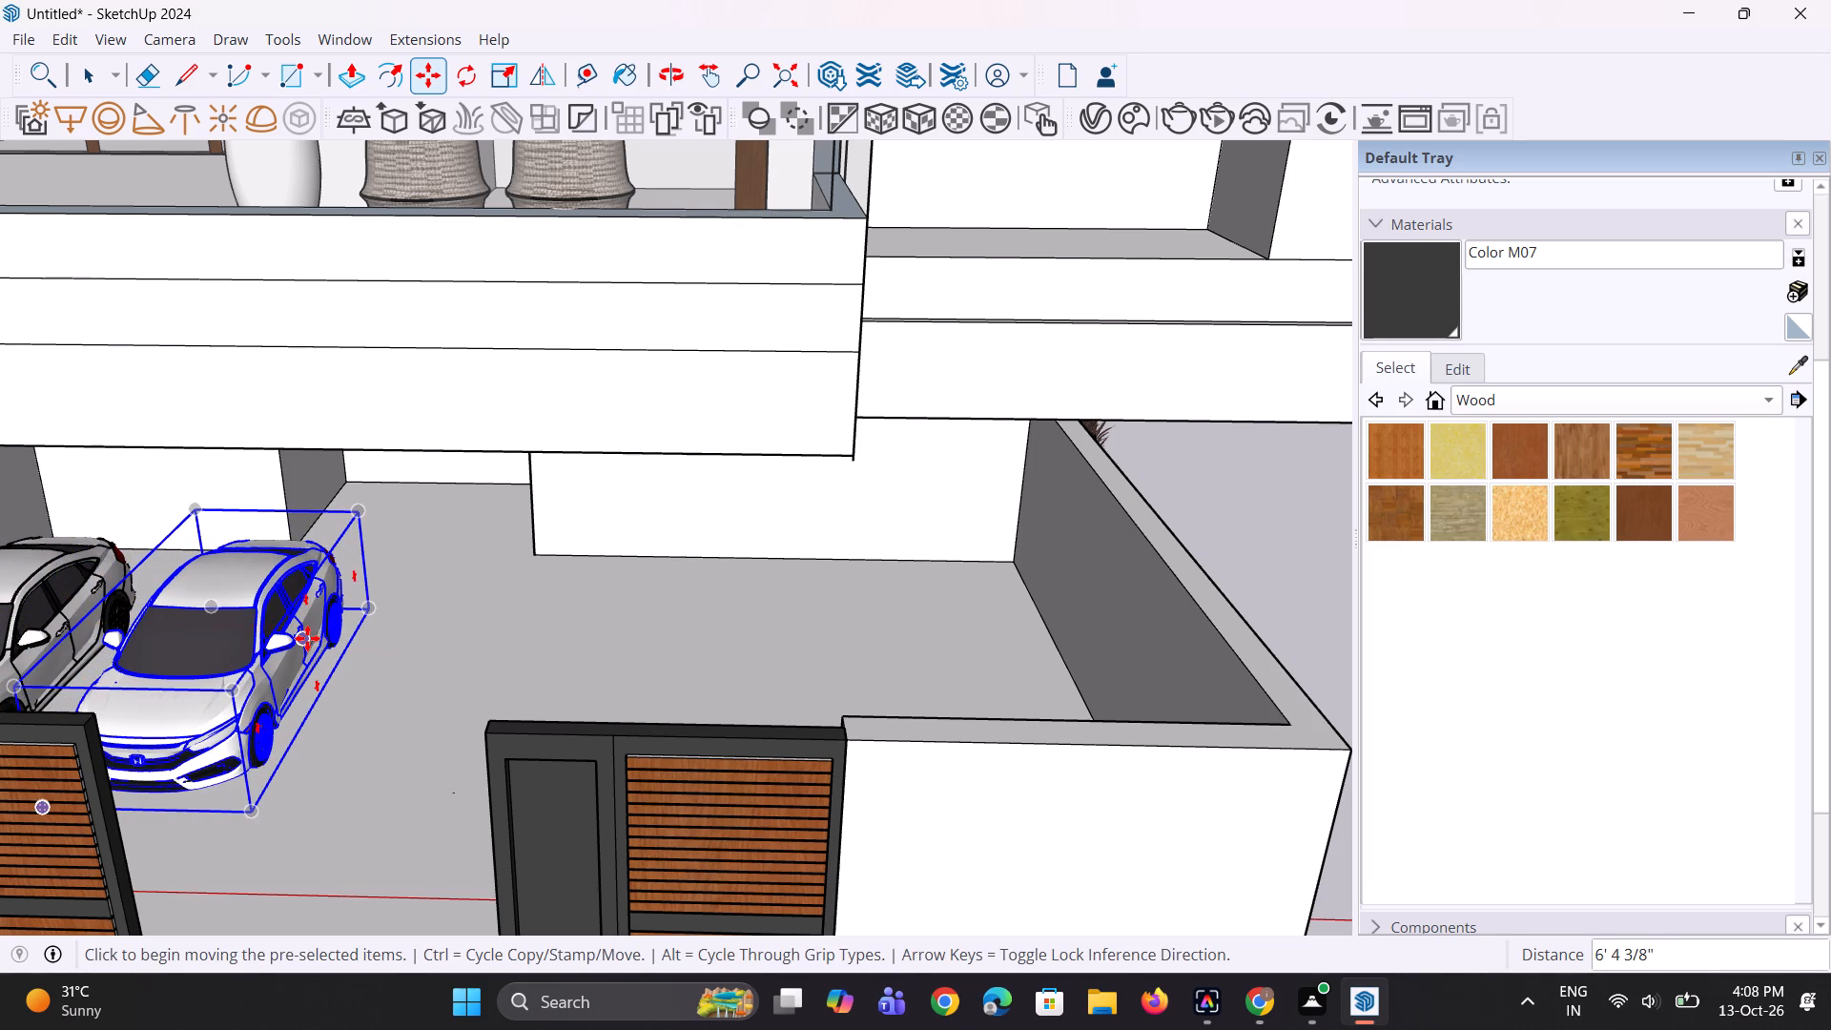
type("*4")
key("Return")
scroll(650, 658, "down", 5)
key("space")
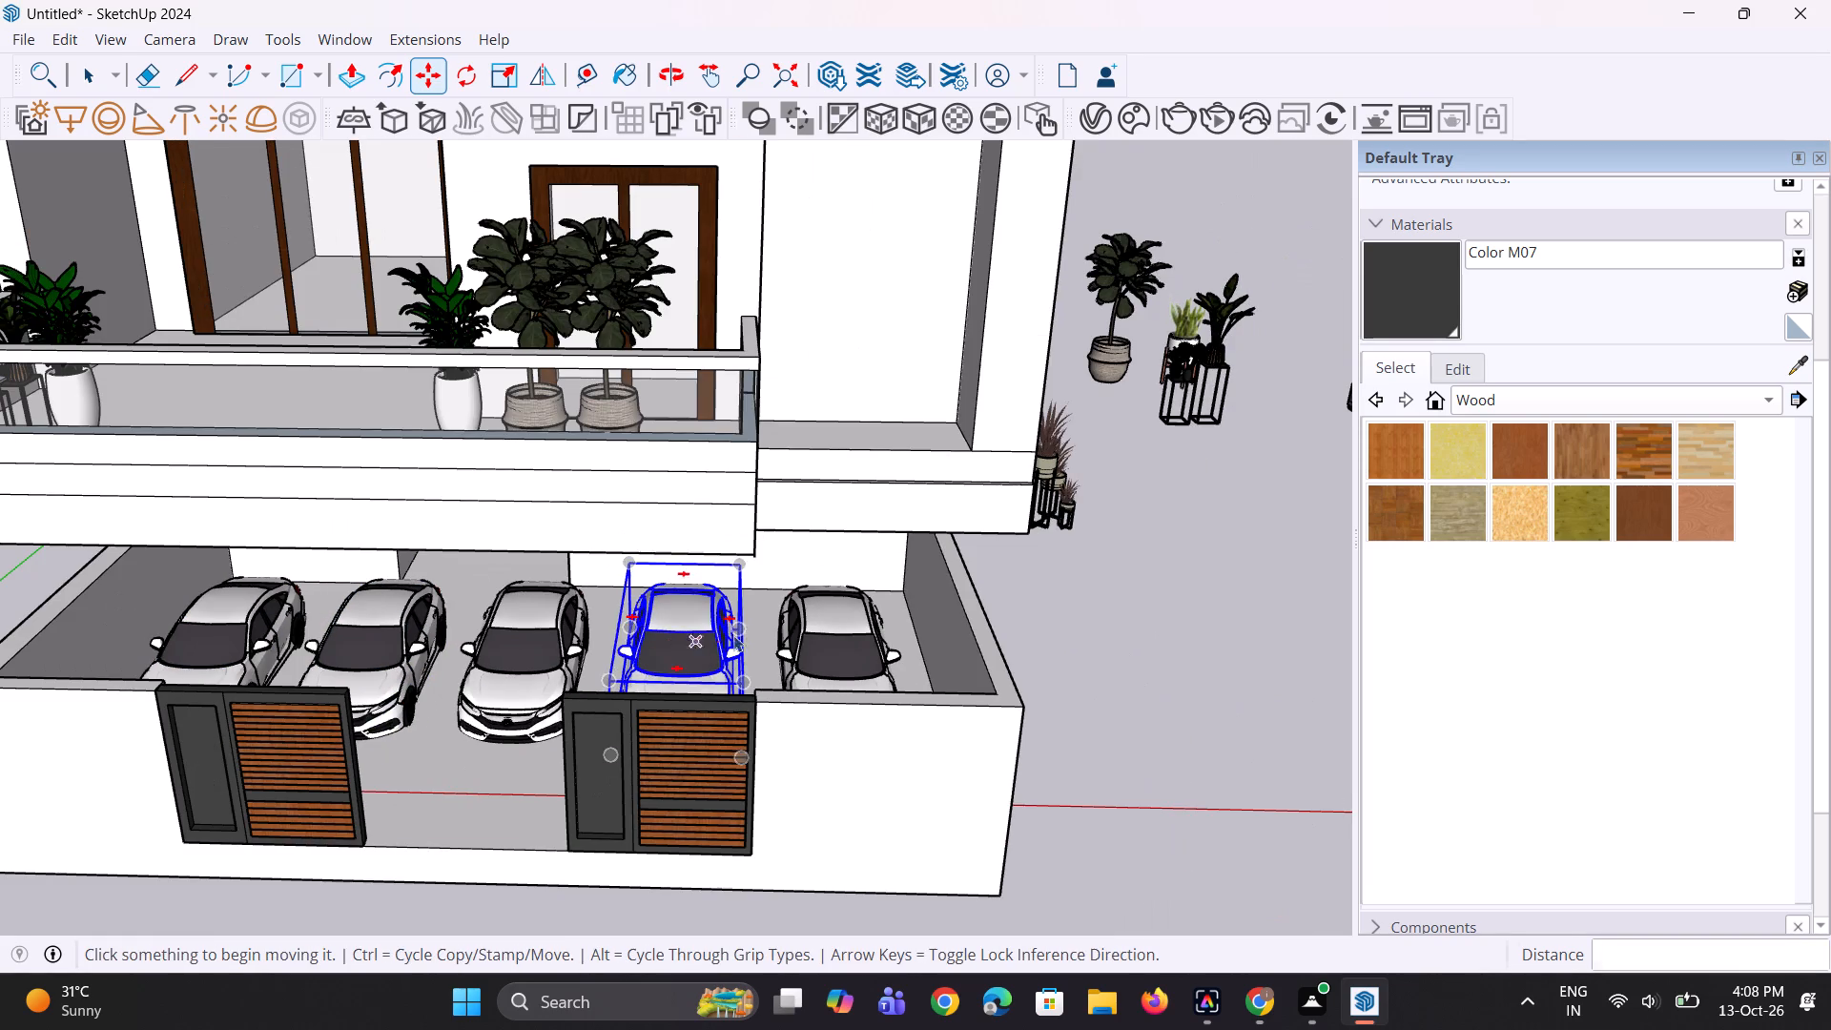
key("space")
left_click(1106, 684)
Examine the row of parked cars behind the gates and the planted front elevation from several heights and distances.
scroll(685, 644, "down", 5)
scroll(632, 672, "up", 1)
middle_click_drag(632, 672, 678, 566)
scroll(646, 714, "down", 4)
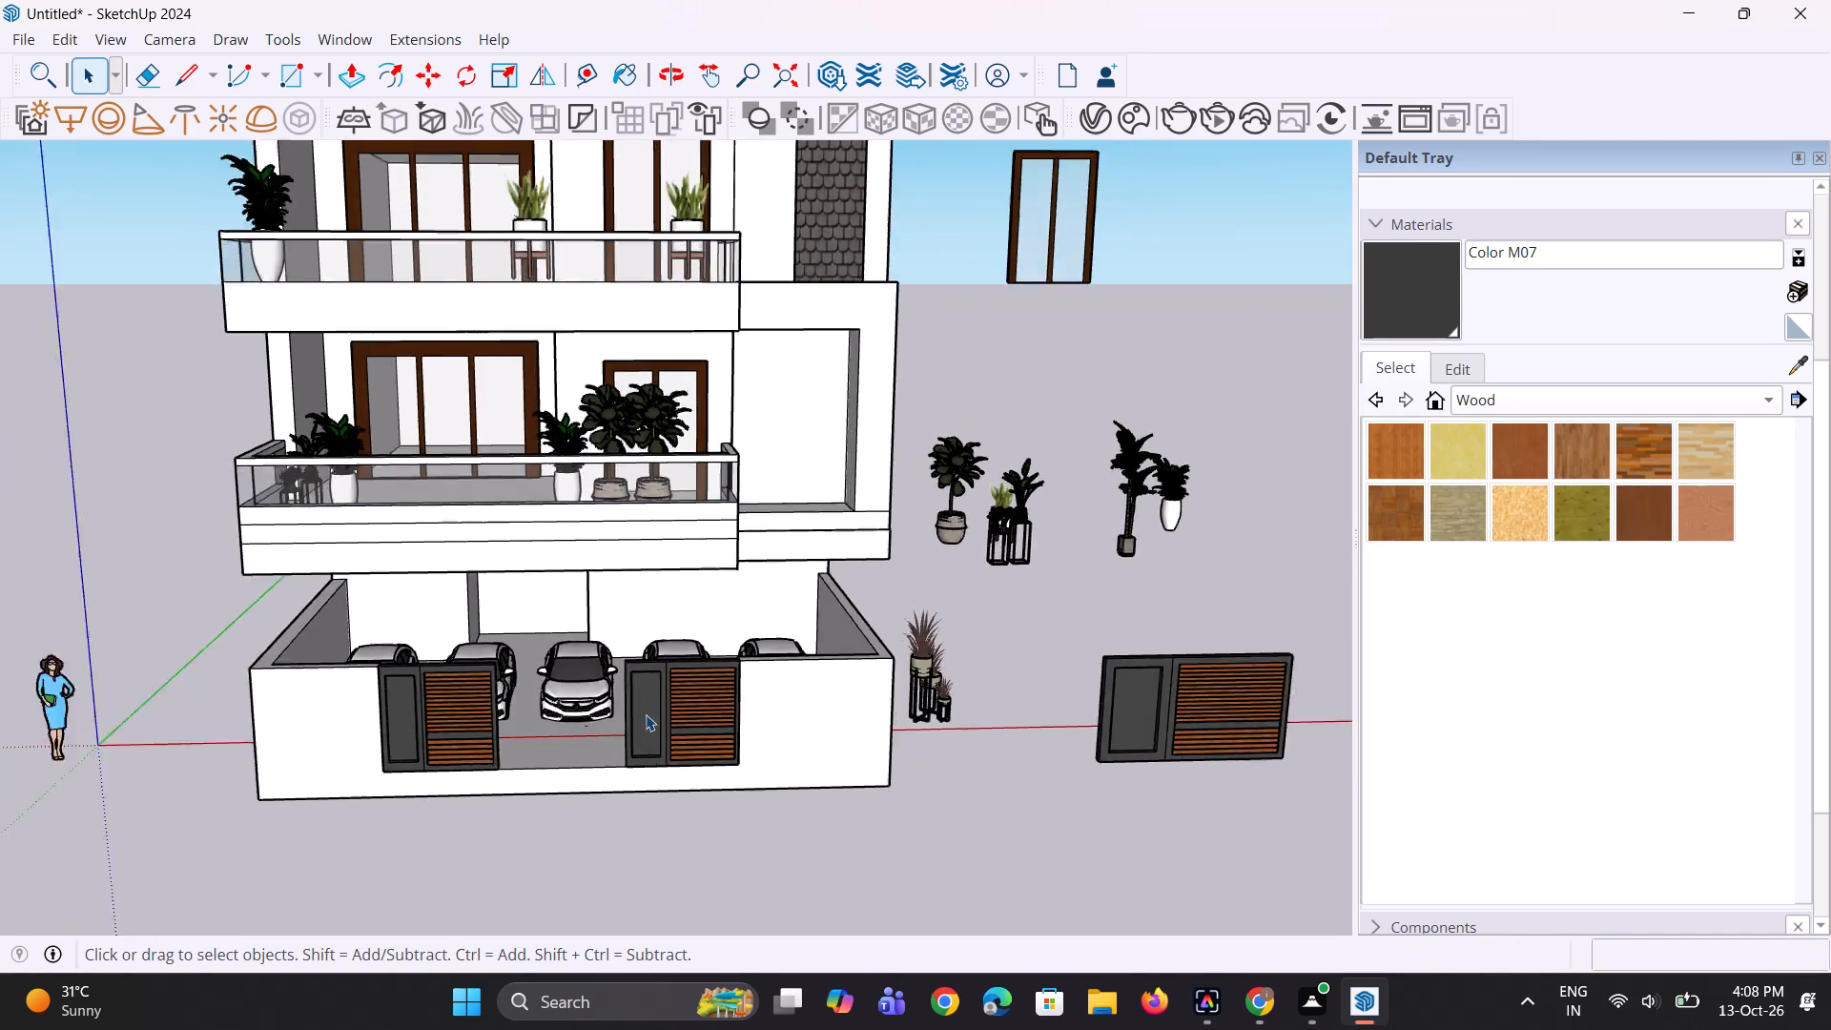
scroll(513, 785, "up", 1)
middle_click_drag(513, 785, 556, 676)
scroll(556, 676, "up", 12)
middle_click_drag(723, 774, 638, 776)
scroll(638, 776, "down", 12)
scroll(680, 758, "up", 1)
middle_click_drag(680, 758, 710, 778)
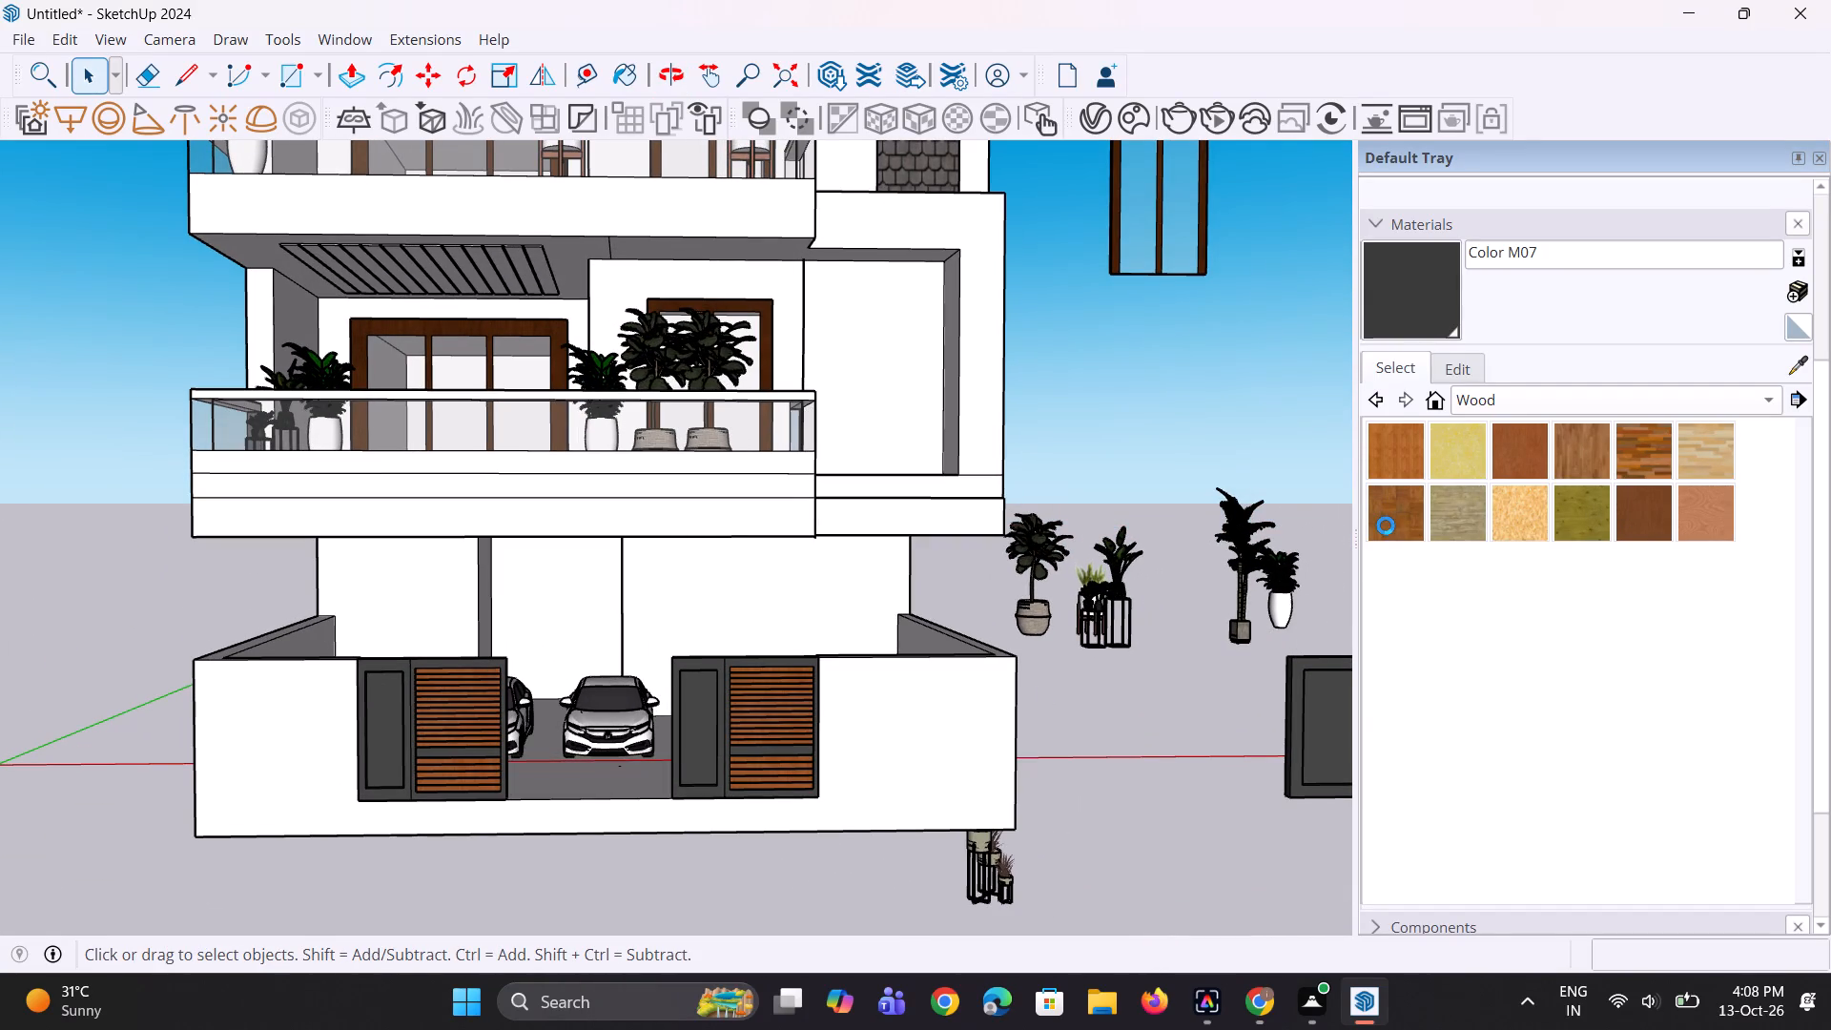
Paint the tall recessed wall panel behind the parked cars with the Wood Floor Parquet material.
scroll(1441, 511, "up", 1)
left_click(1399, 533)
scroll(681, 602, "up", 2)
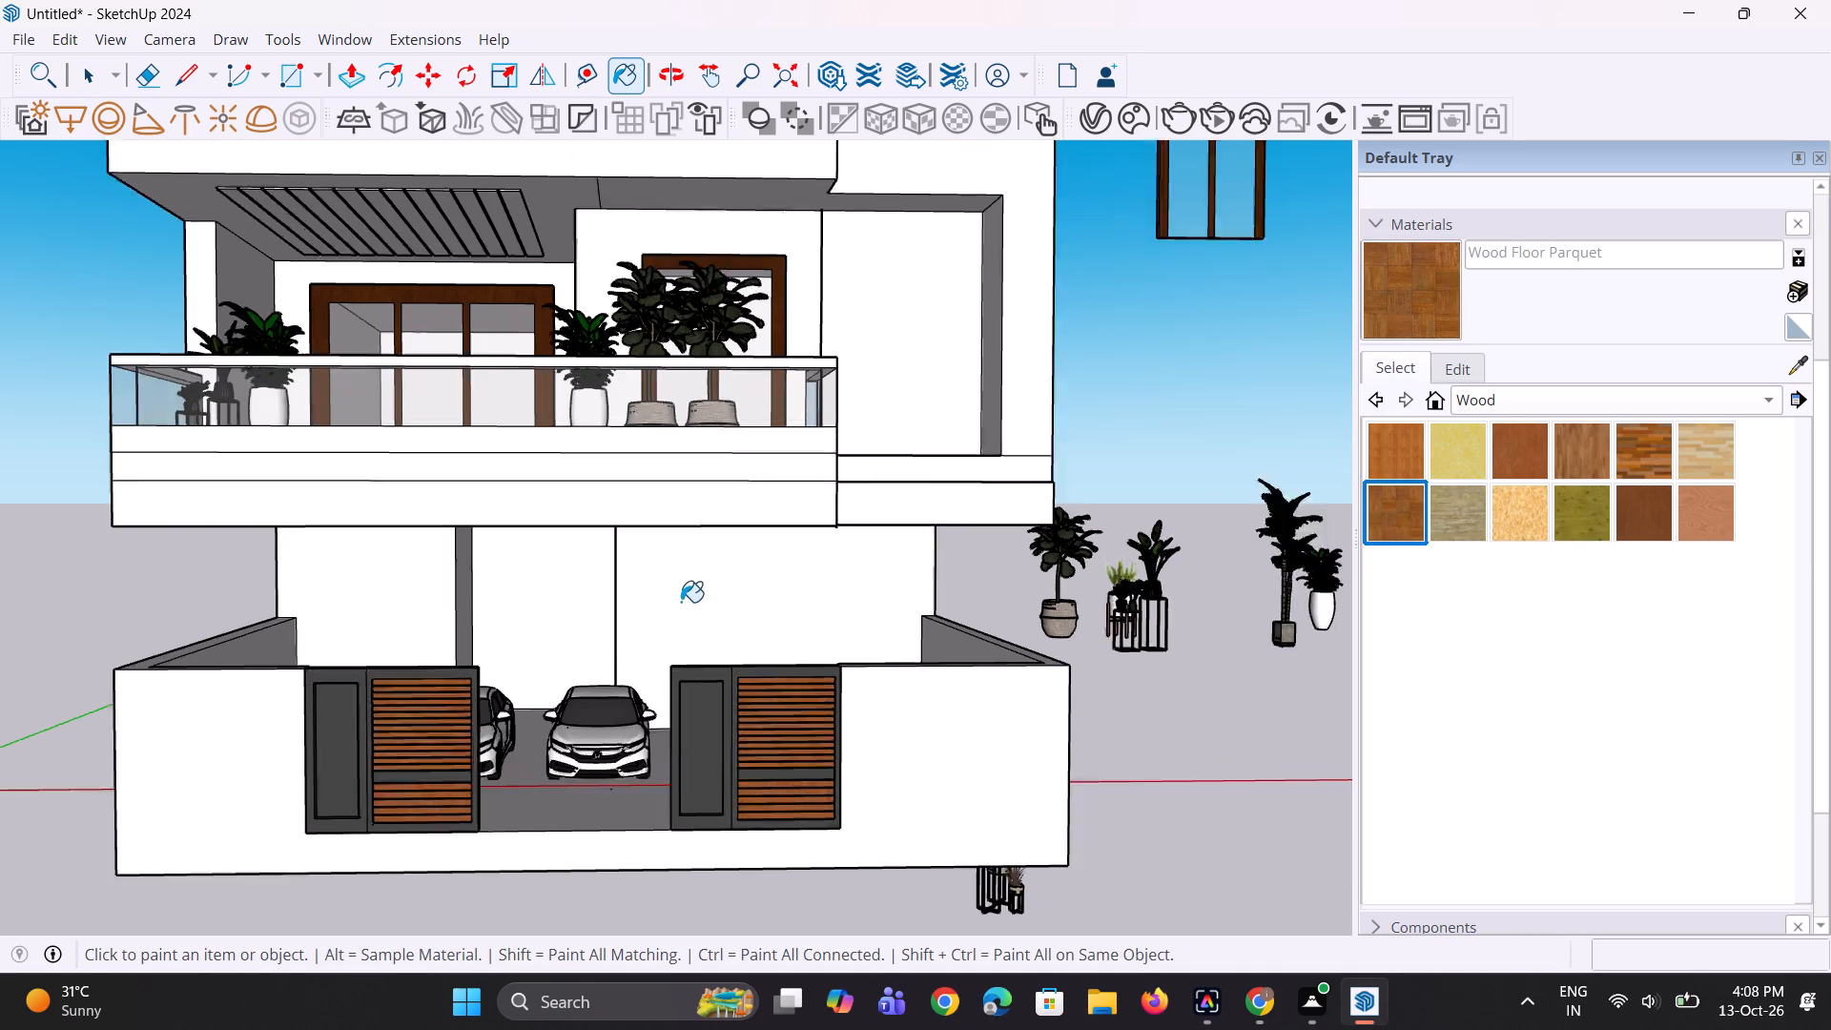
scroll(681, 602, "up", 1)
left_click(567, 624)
Paint the recessed ground-floor panel behind the cars and its adjoining side faces with Wood Cherry Original.
middle_click_drag(570, 676, 451, 687)
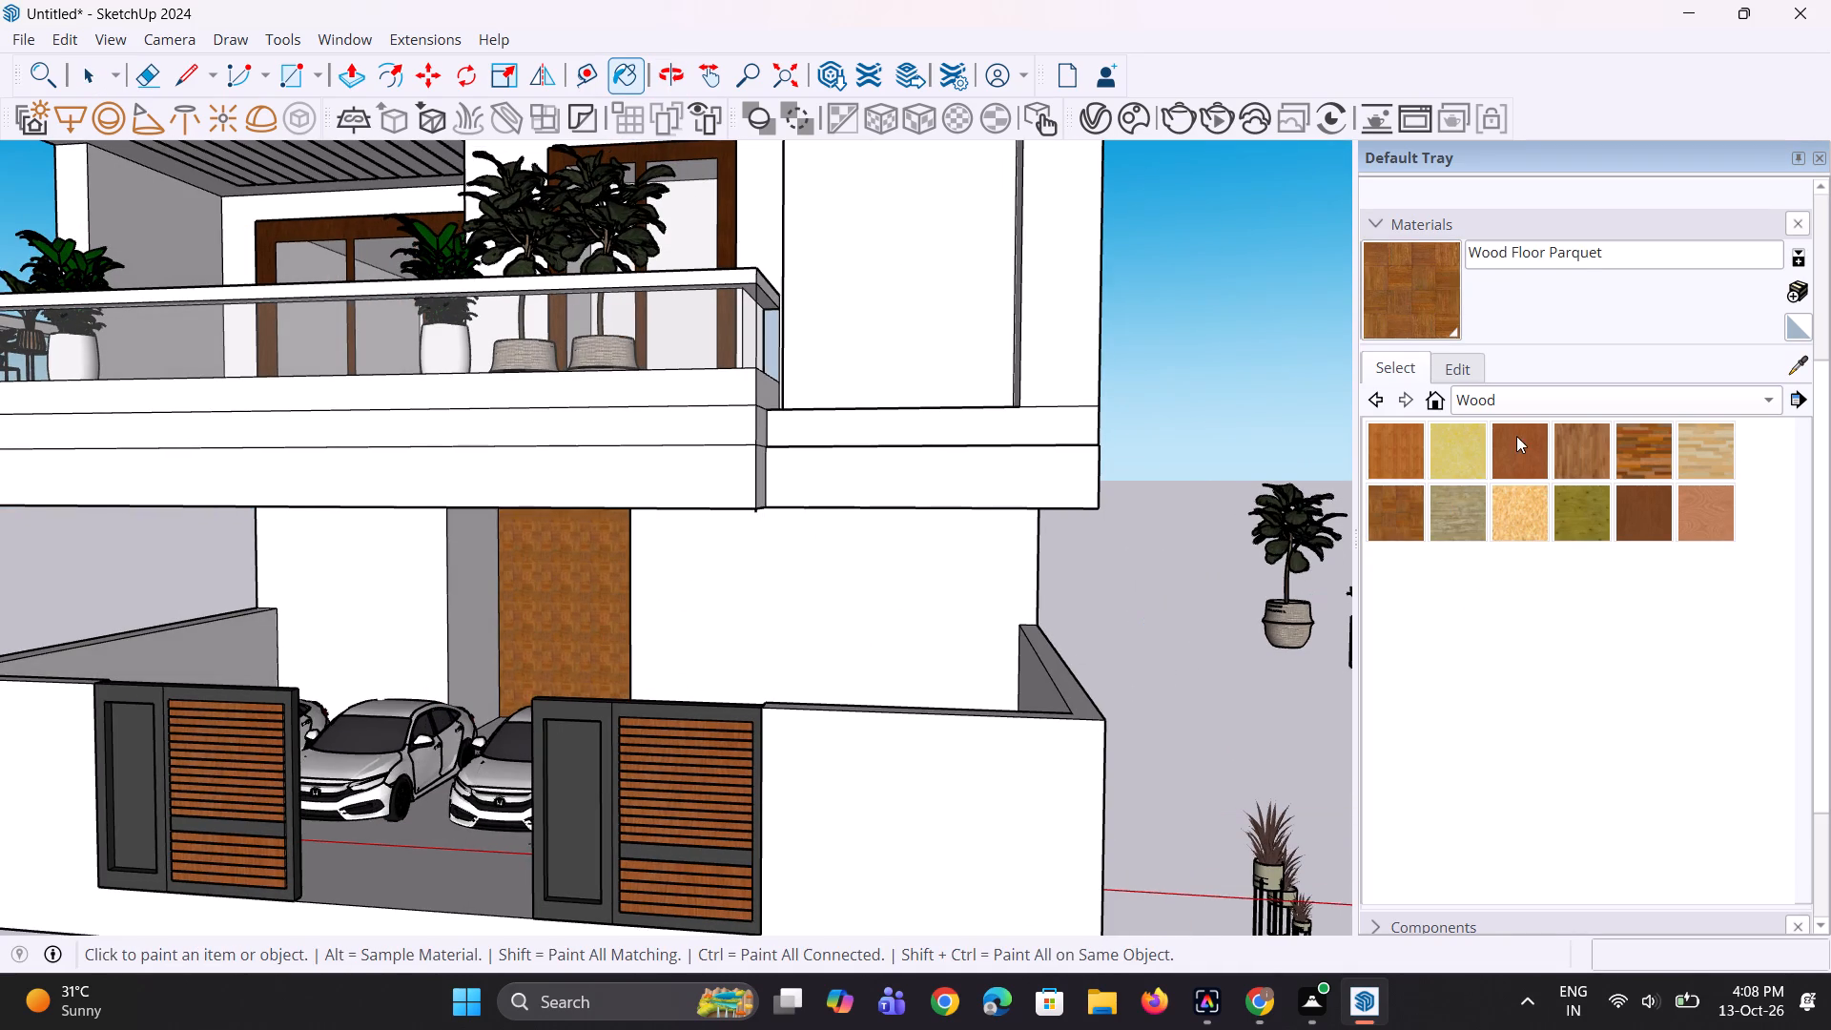
left_click(1516, 436)
scroll(630, 579, "up", 1)
left_click(601, 578)
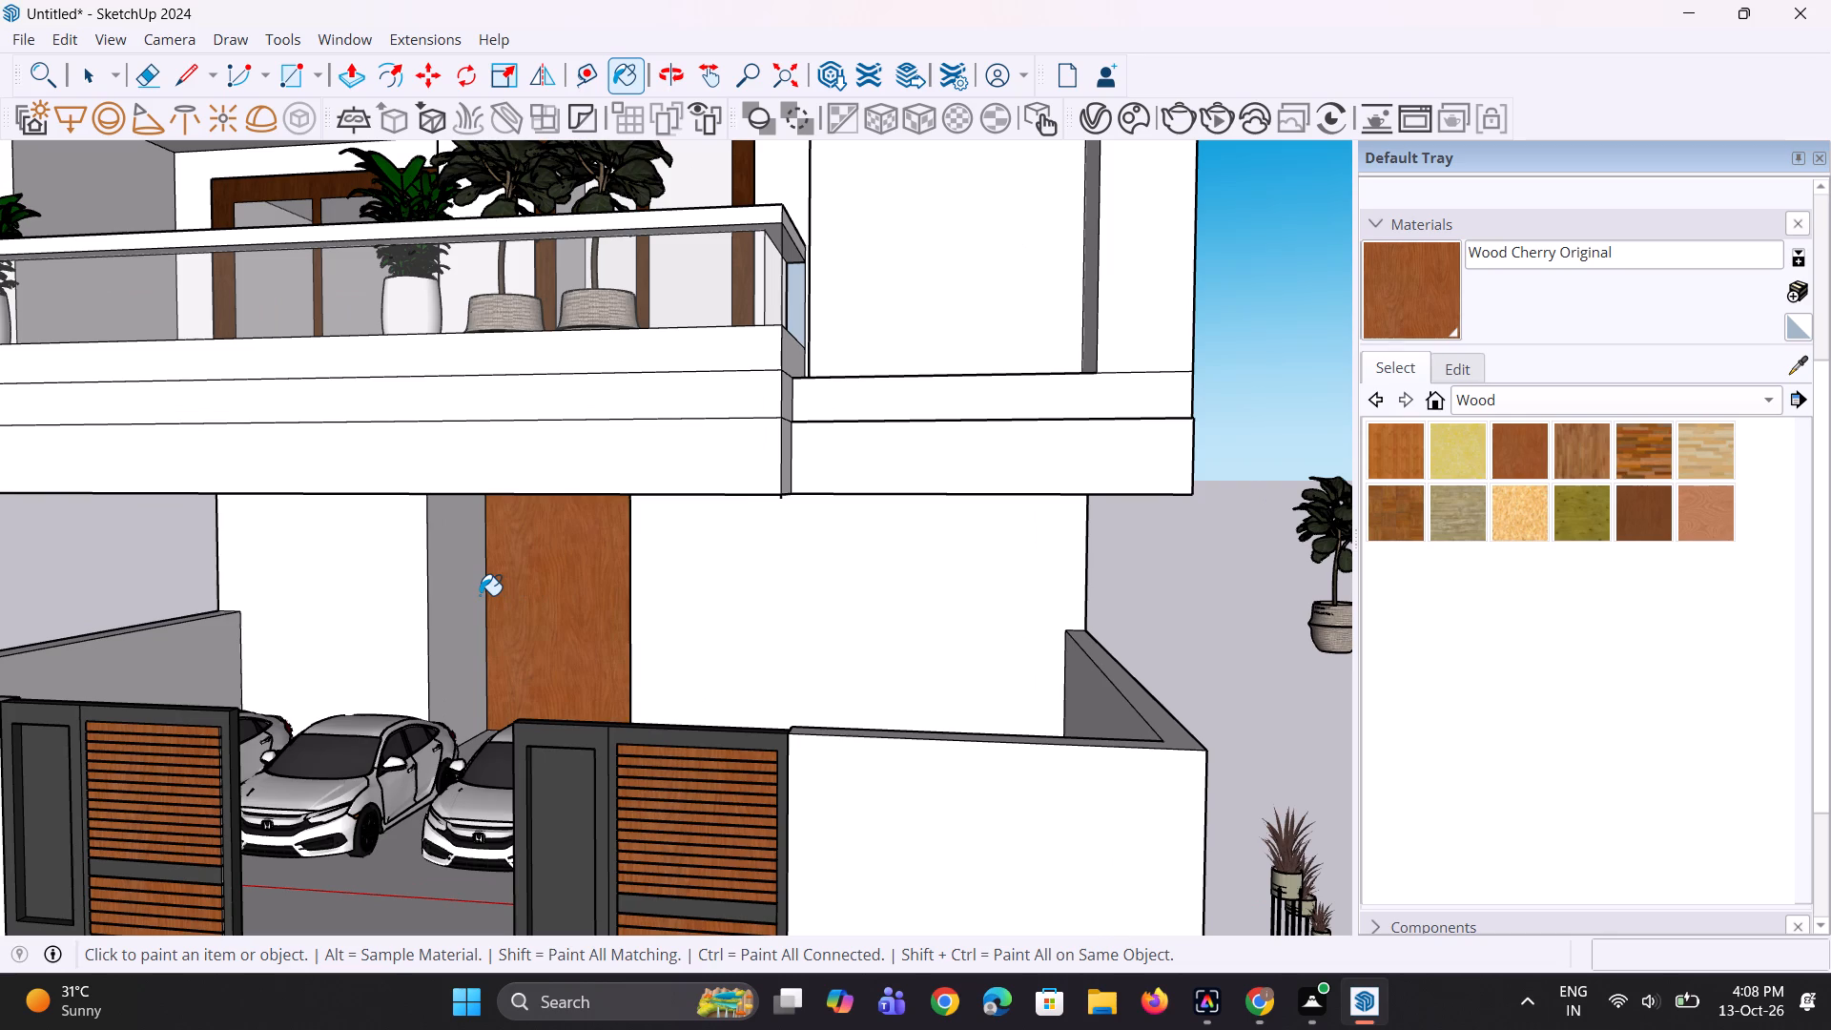
left_click(477, 597)
scroll(482, 682, "up", 1)
middle_click_drag(546, 698, 744, 716)
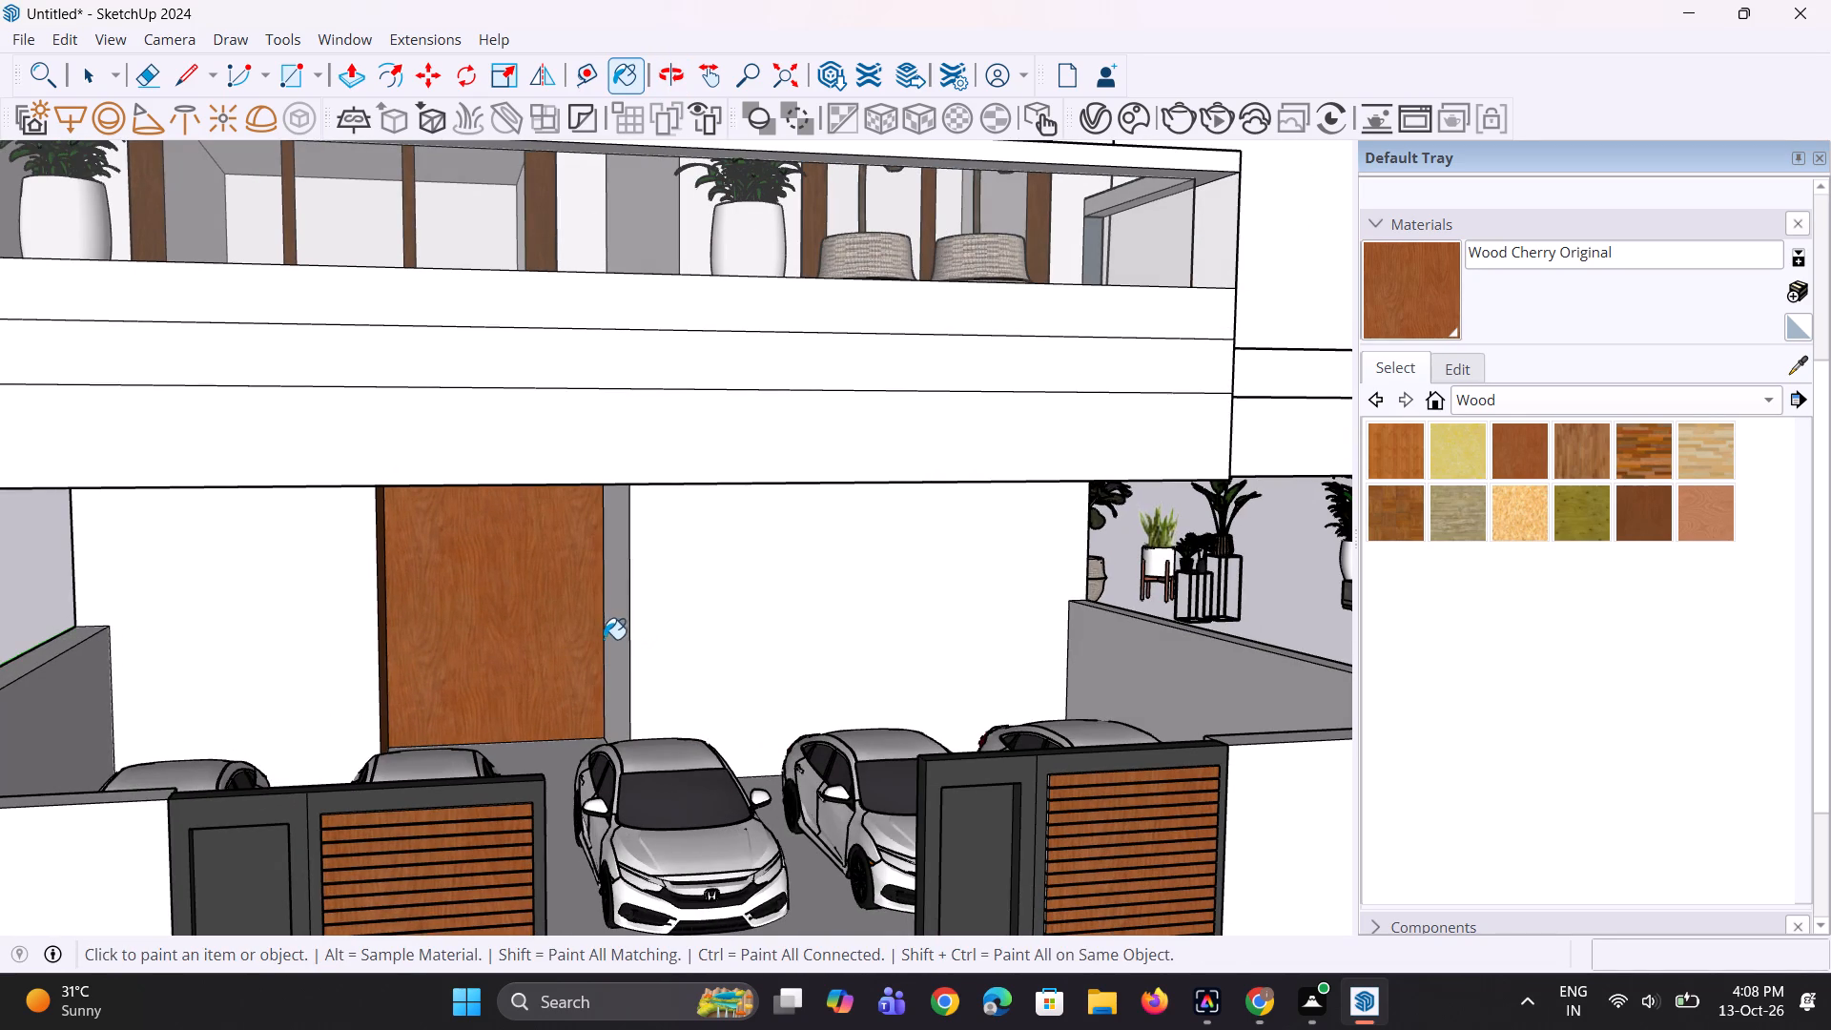
left_click(617, 647)
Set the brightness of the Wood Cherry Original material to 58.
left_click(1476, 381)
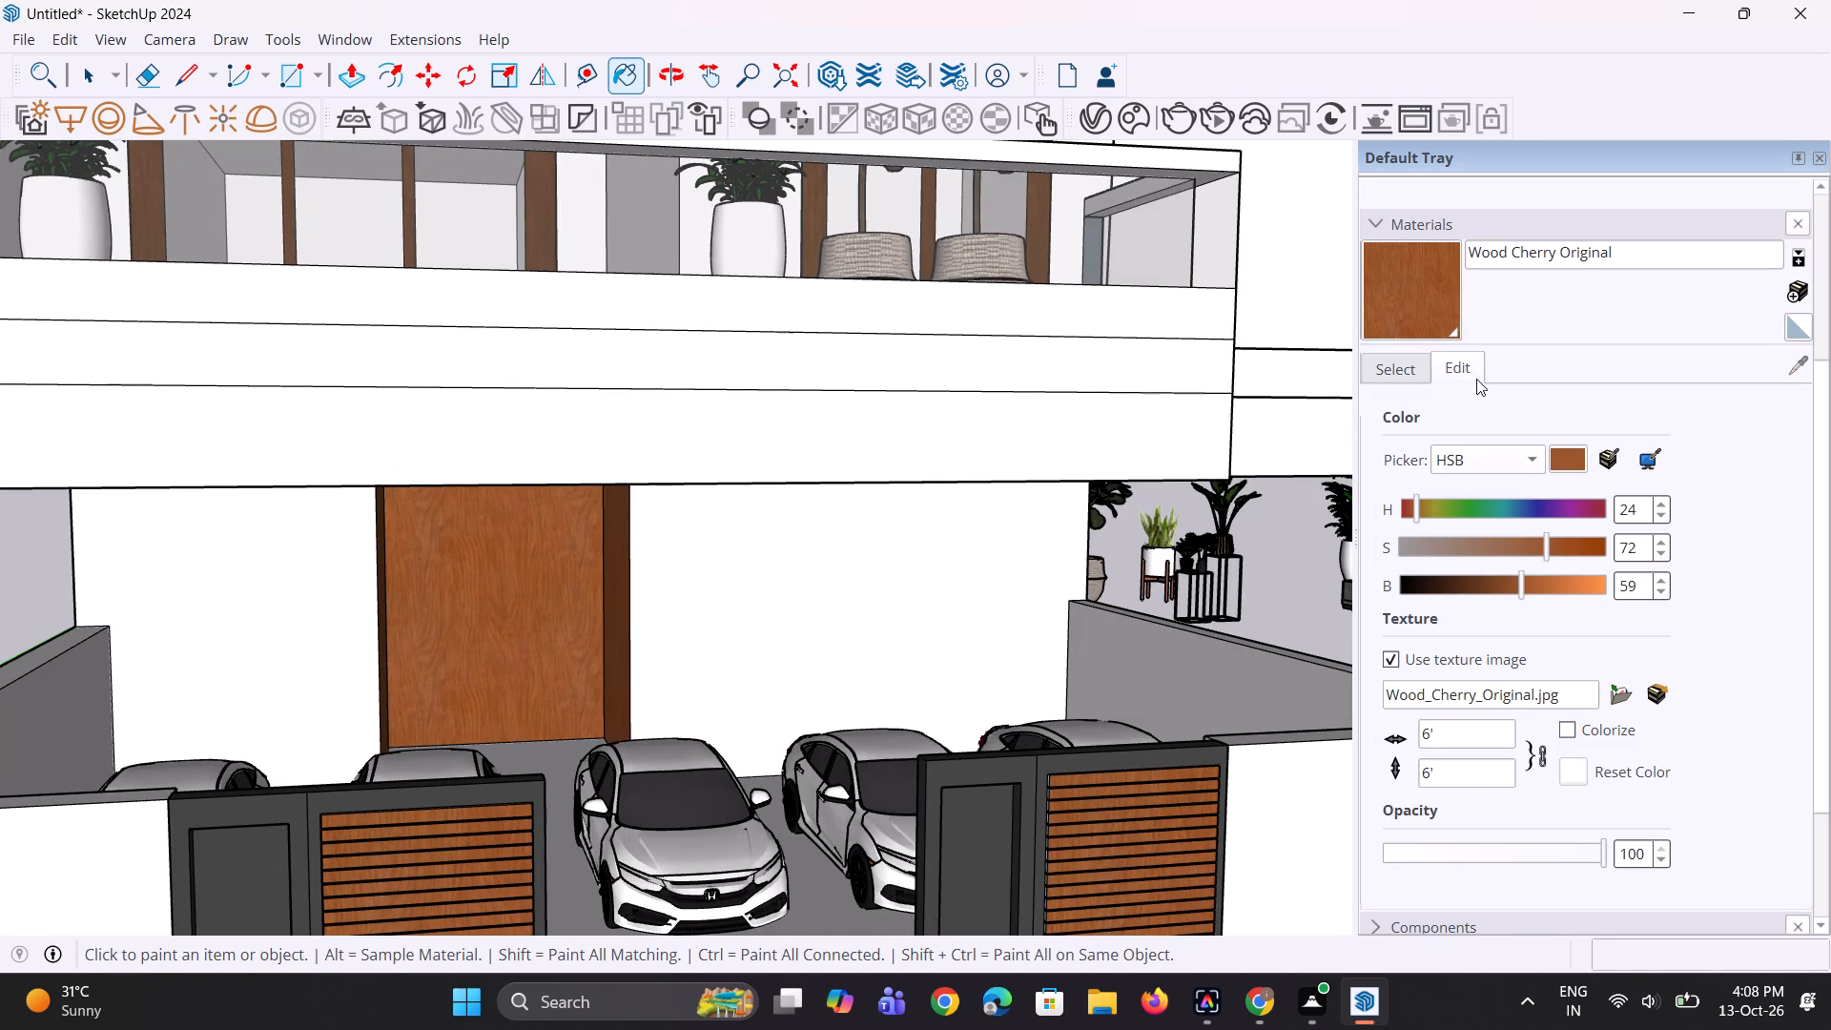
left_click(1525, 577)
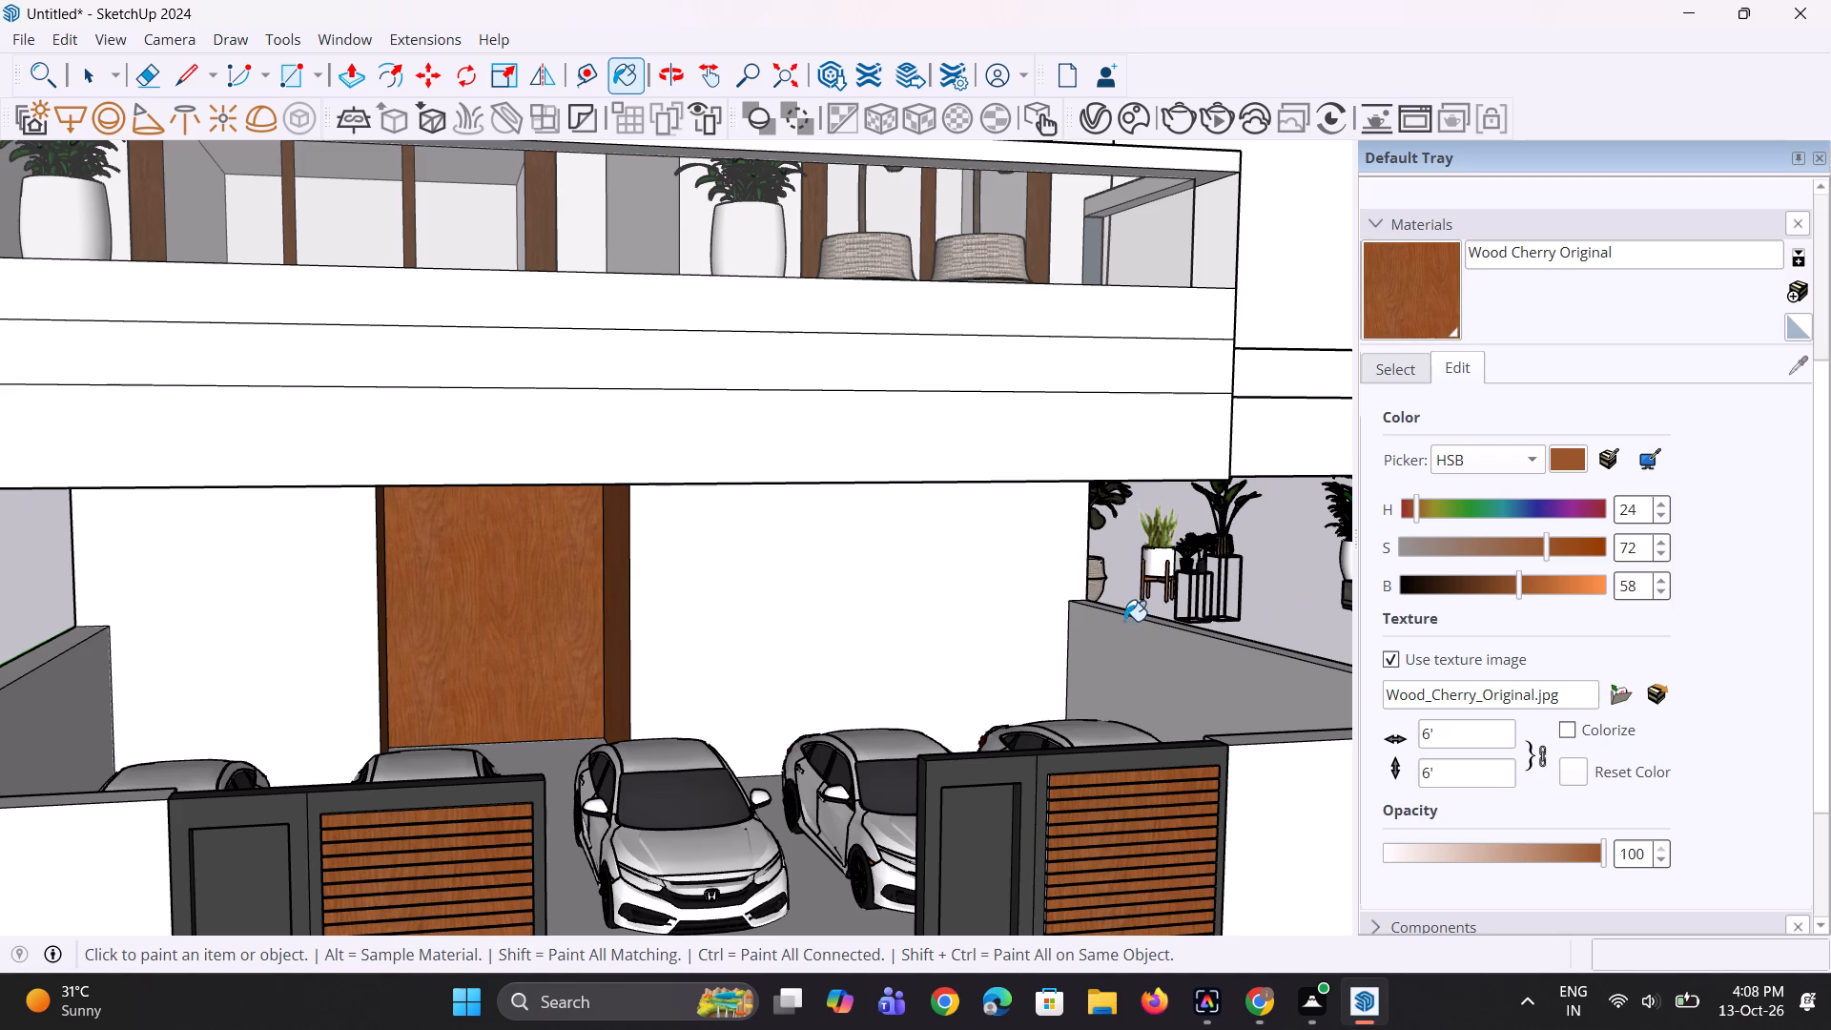
Paint the undersides of the six right-hand ceiling slats above the lower balcony with Wood Cherry Original.
scroll(616, 613, "down", 4)
middle_click_drag(605, 643, 568, 627)
scroll(548, 615, "down", 4)
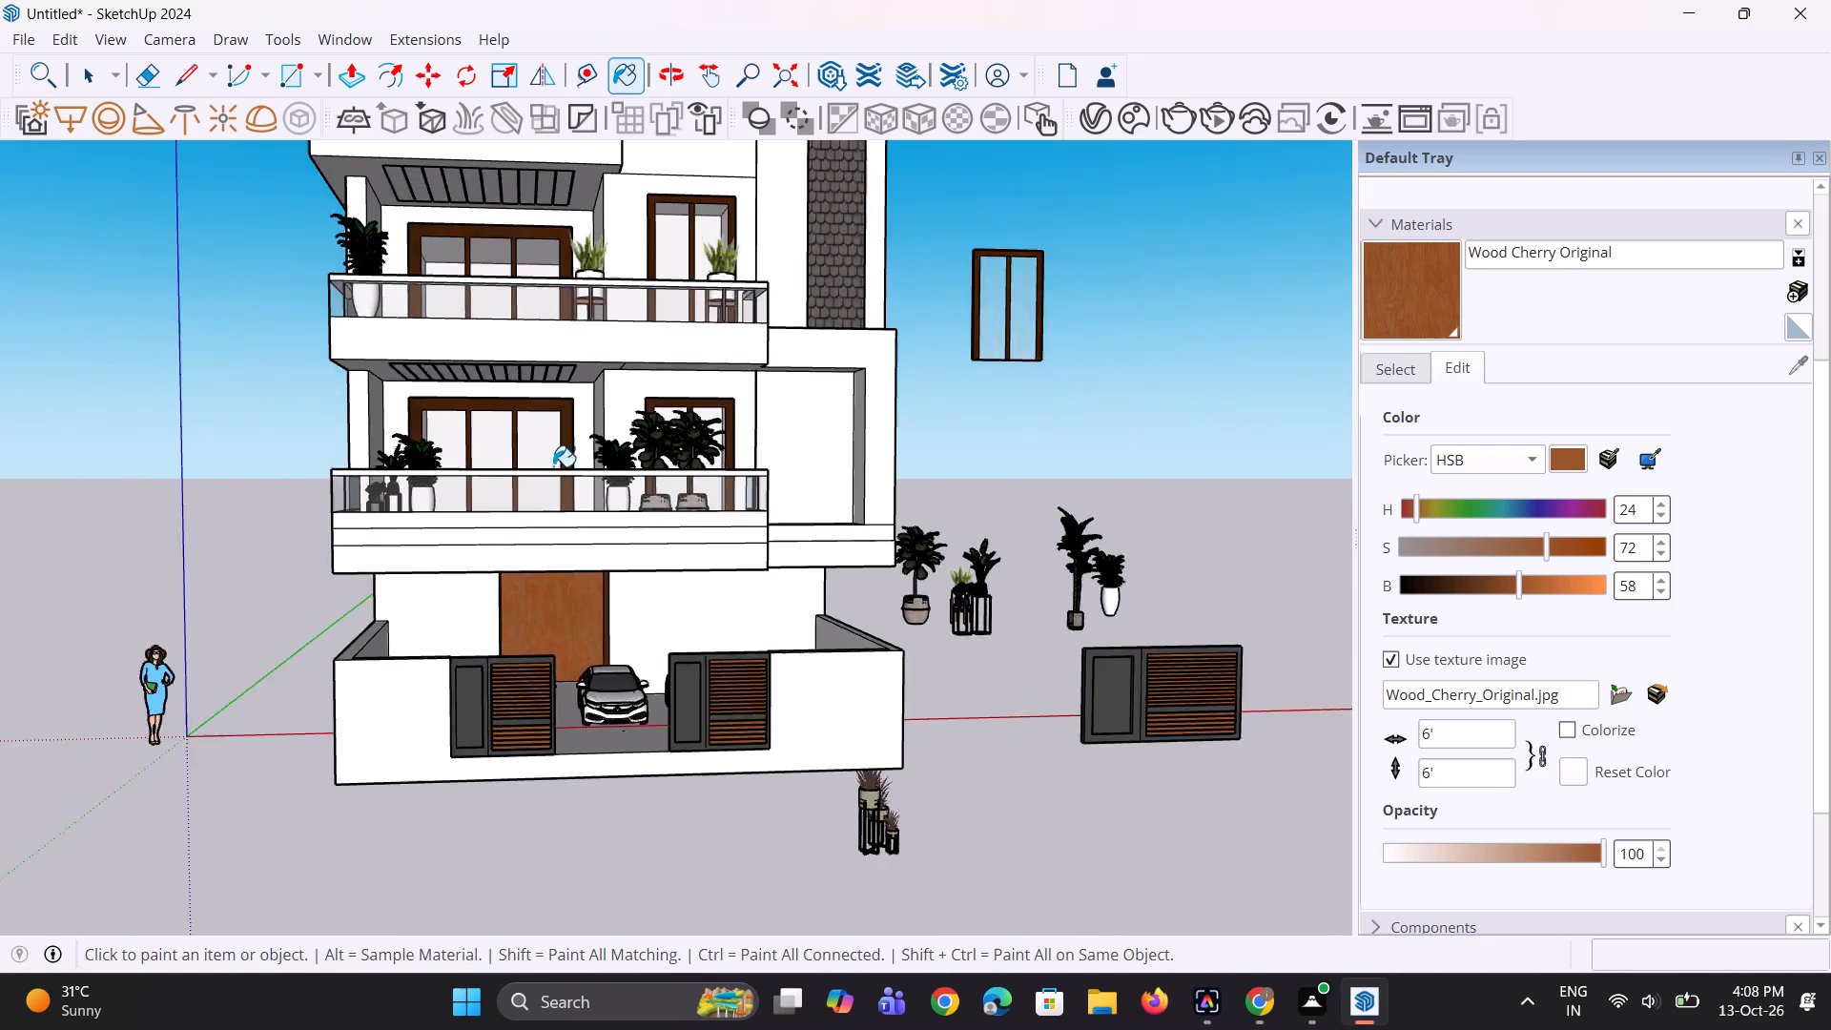
middle_click_drag(564, 447, 585, 271)
scroll(564, 340, "up", 7)
left_click(584, 361)
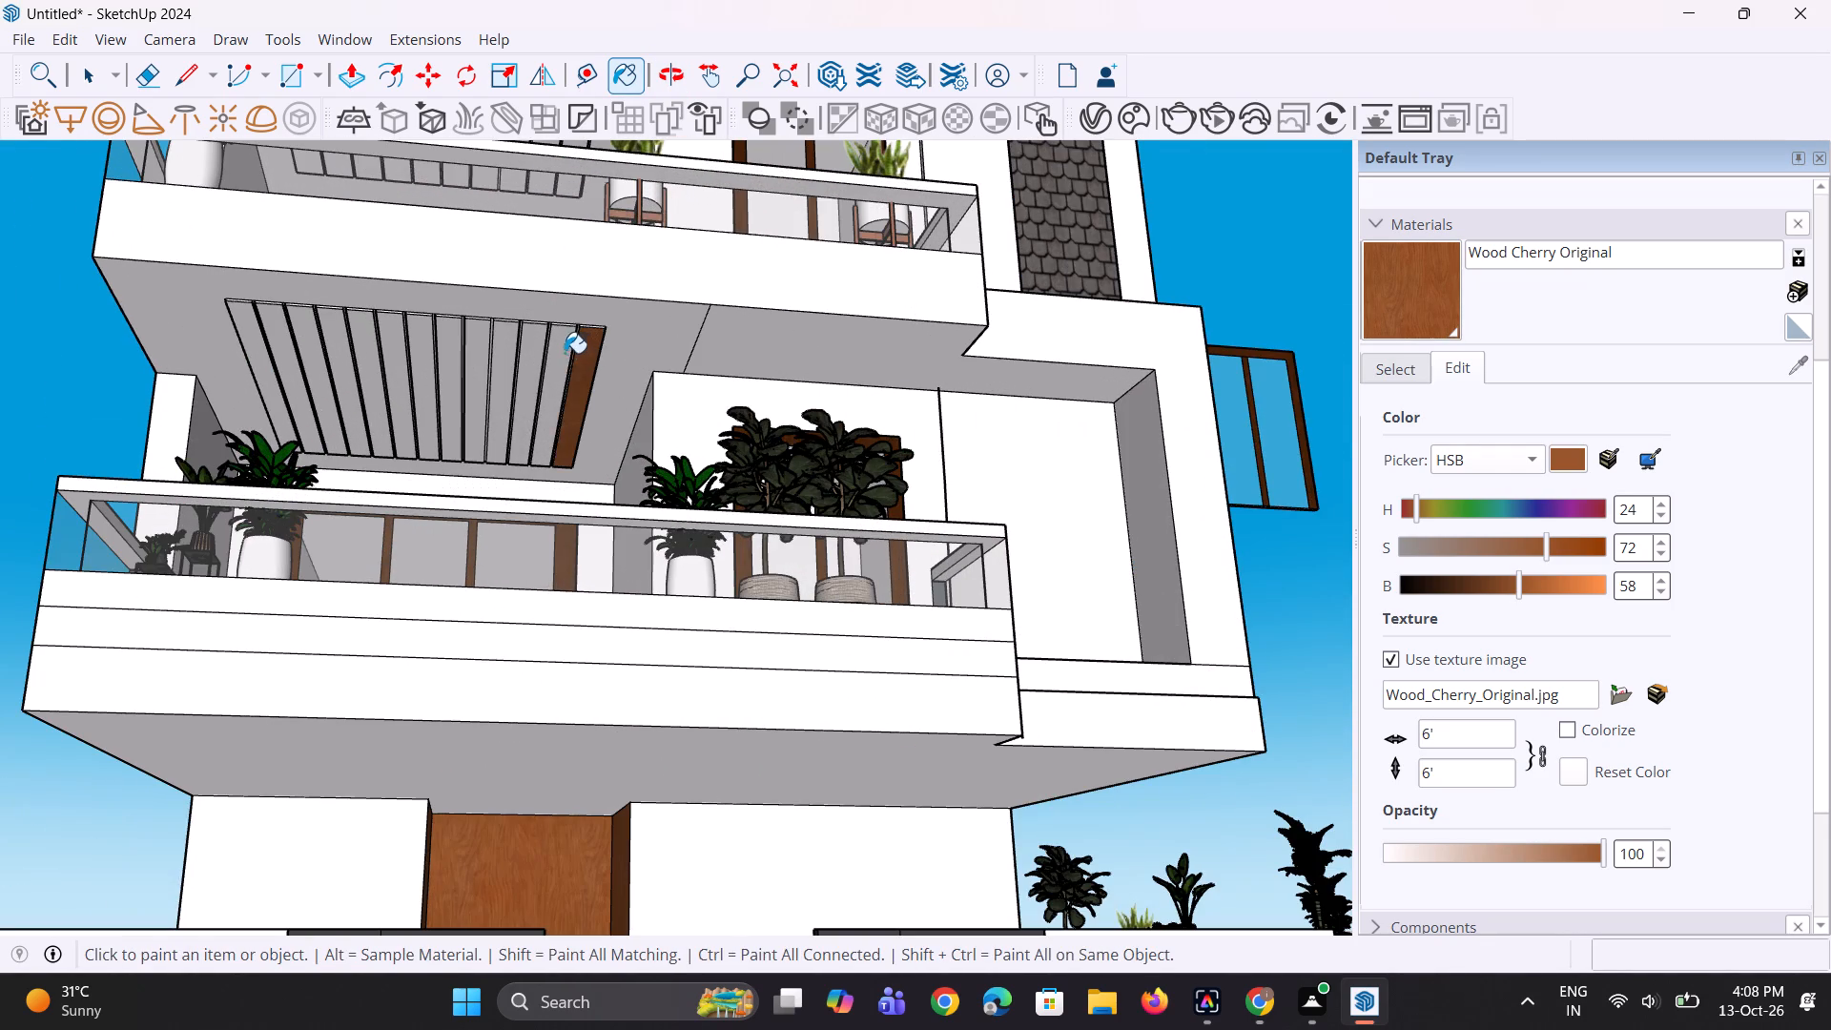
left_click(563, 352)
scroll(547, 360, "up", 7)
left_click(520, 357)
left_click(486, 343)
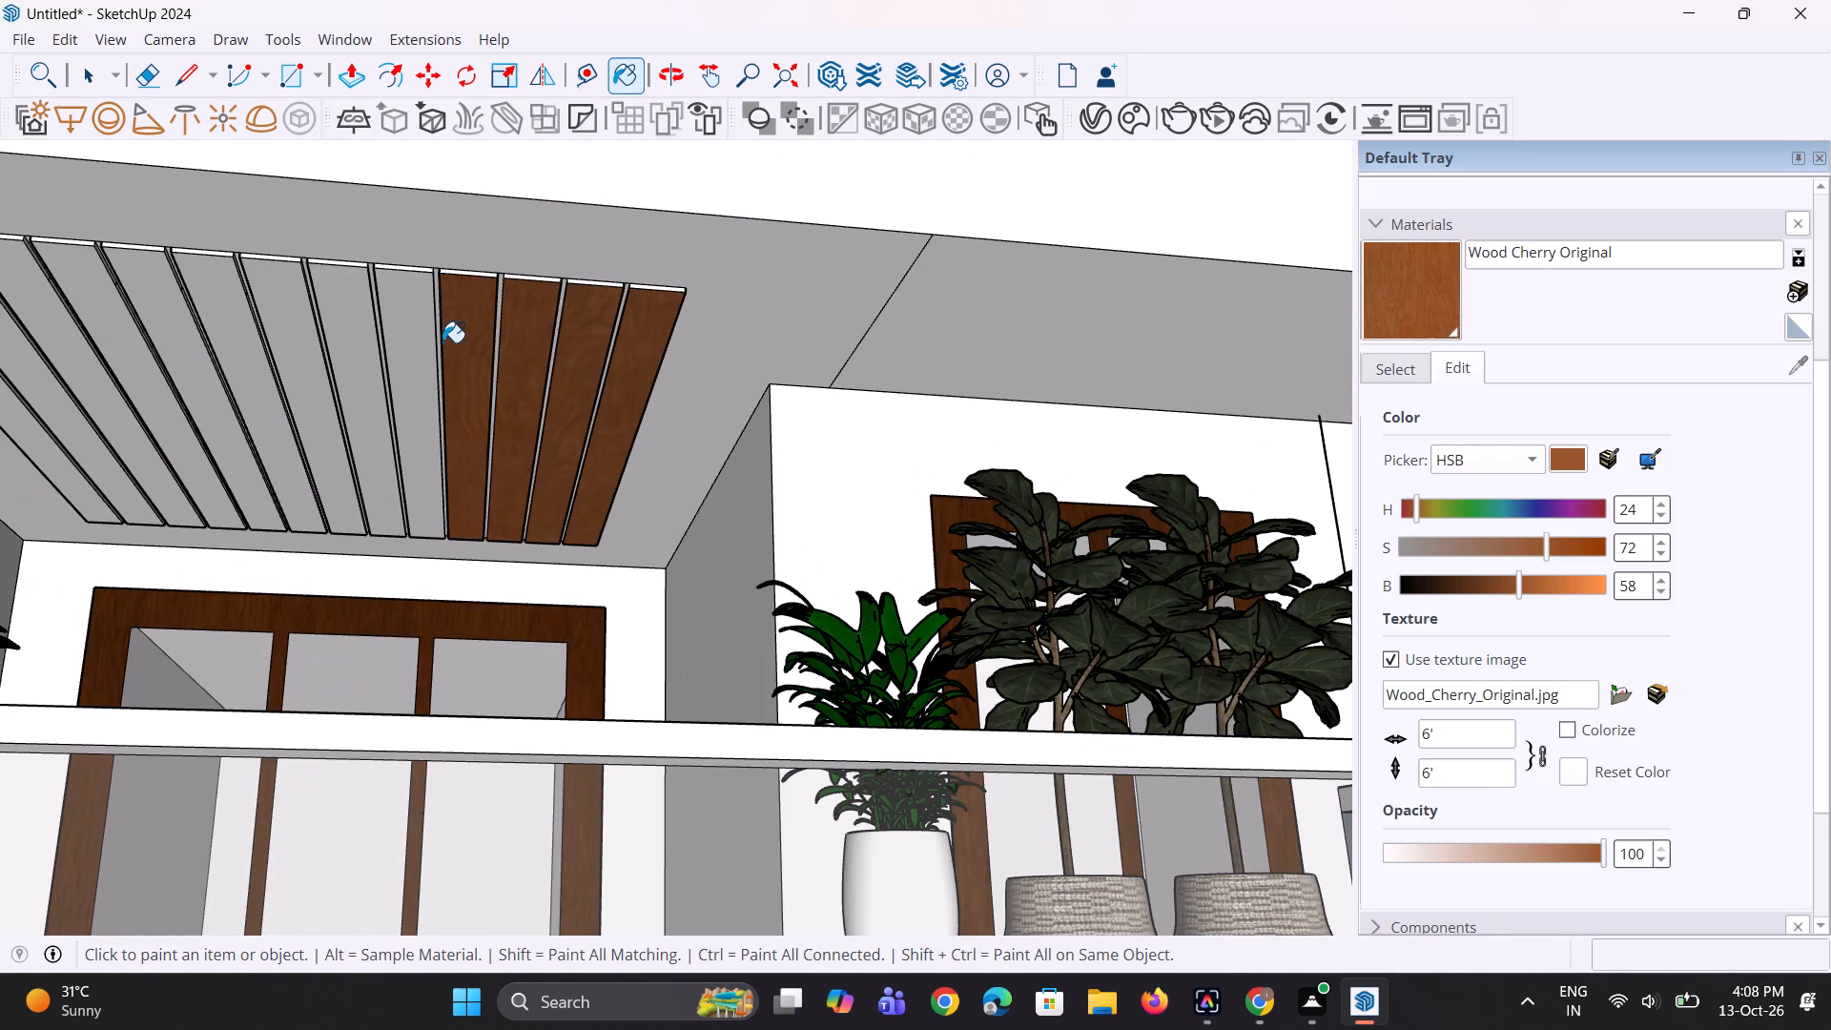
left_click(423, 336)
left_click(360, 351)
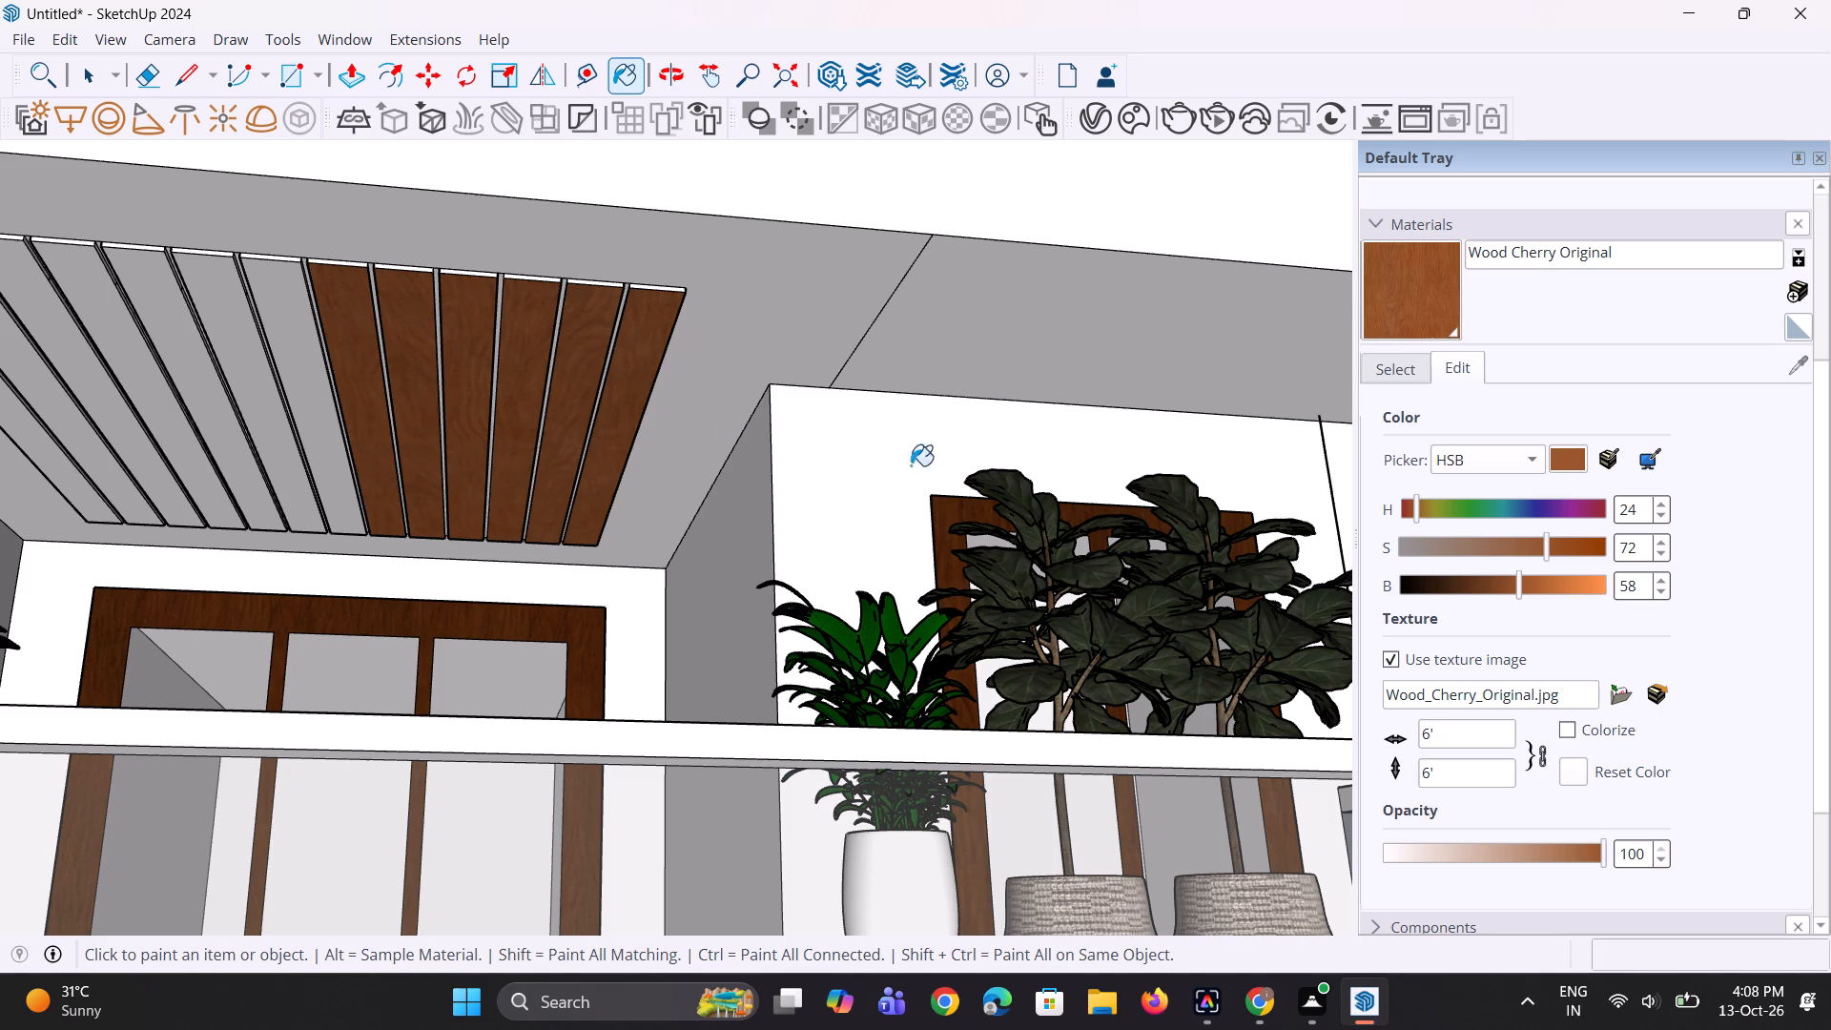
Set the brightness of the Wood Cherry Original material to 67.
left_click_drag(1526, 587, 1533, 587)
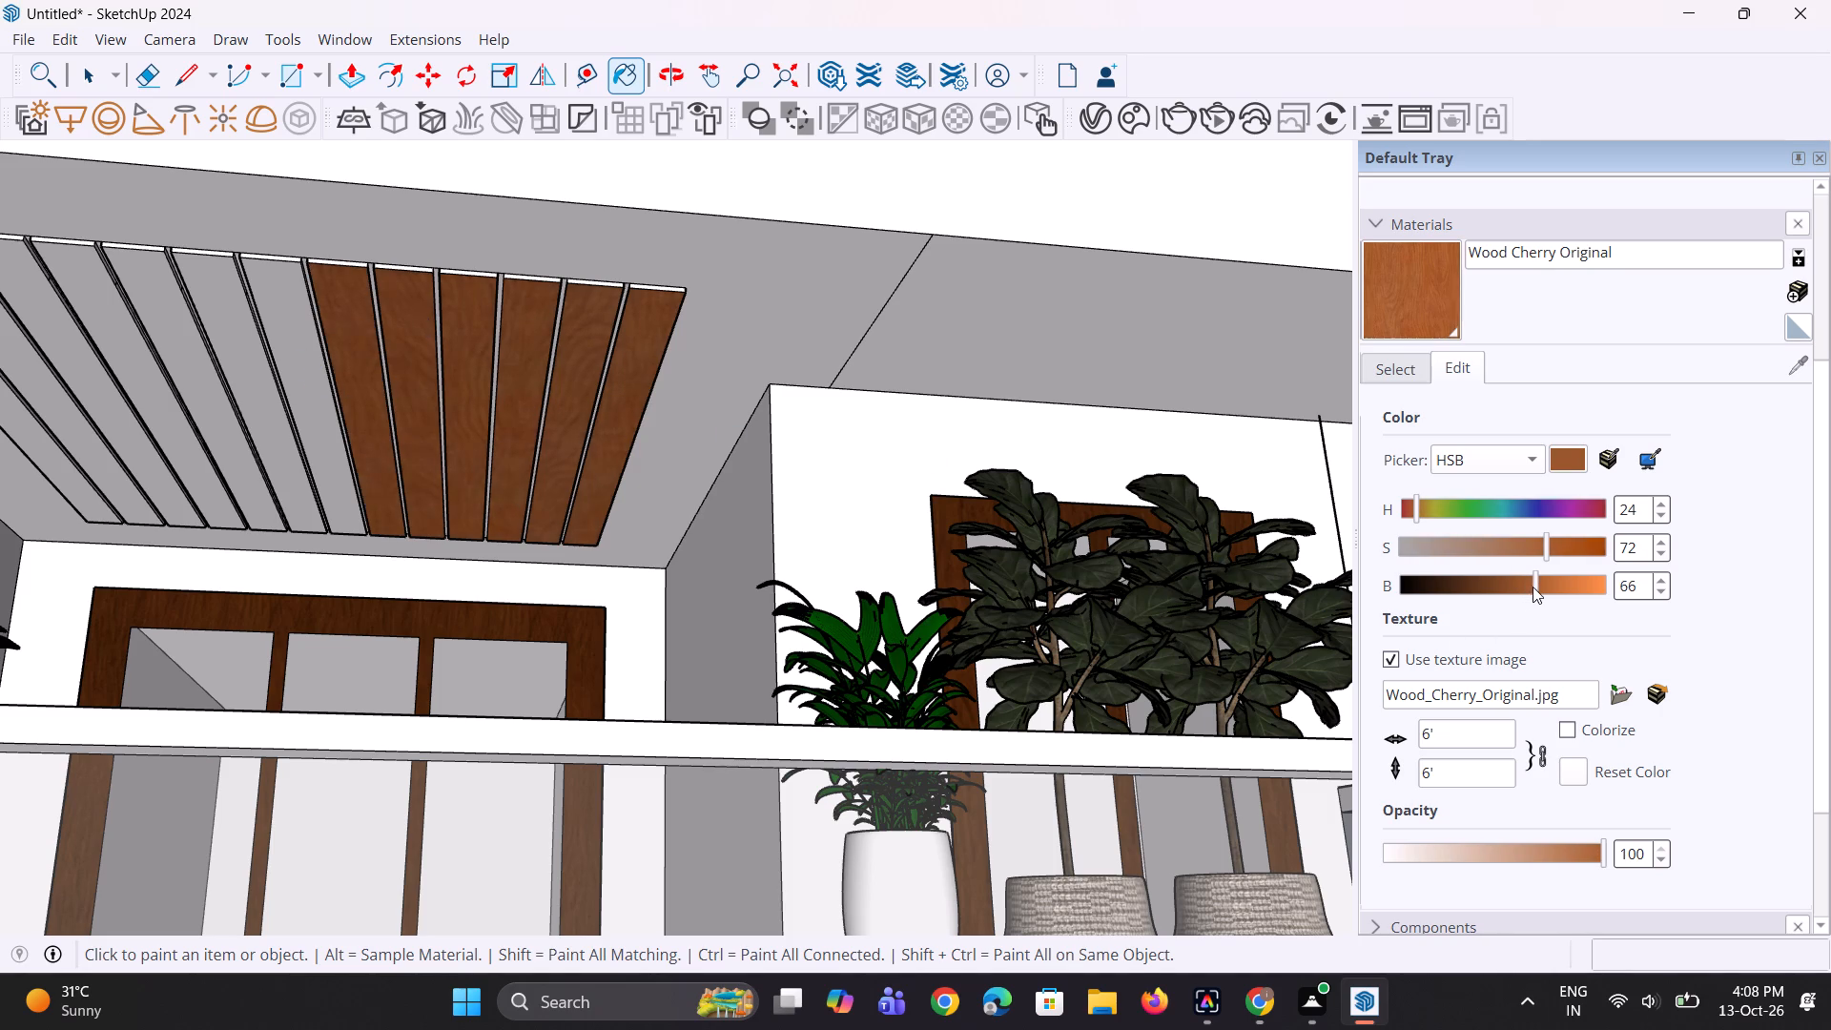
left_click_drag(1533, 587, 1536, 587)
Paint the undersides of the remaining ceiling slats above the lower balcony with Wood Cherry Original.
scroll(1066, 647, "down", 4)
scroll(894, 492, "up", 3)
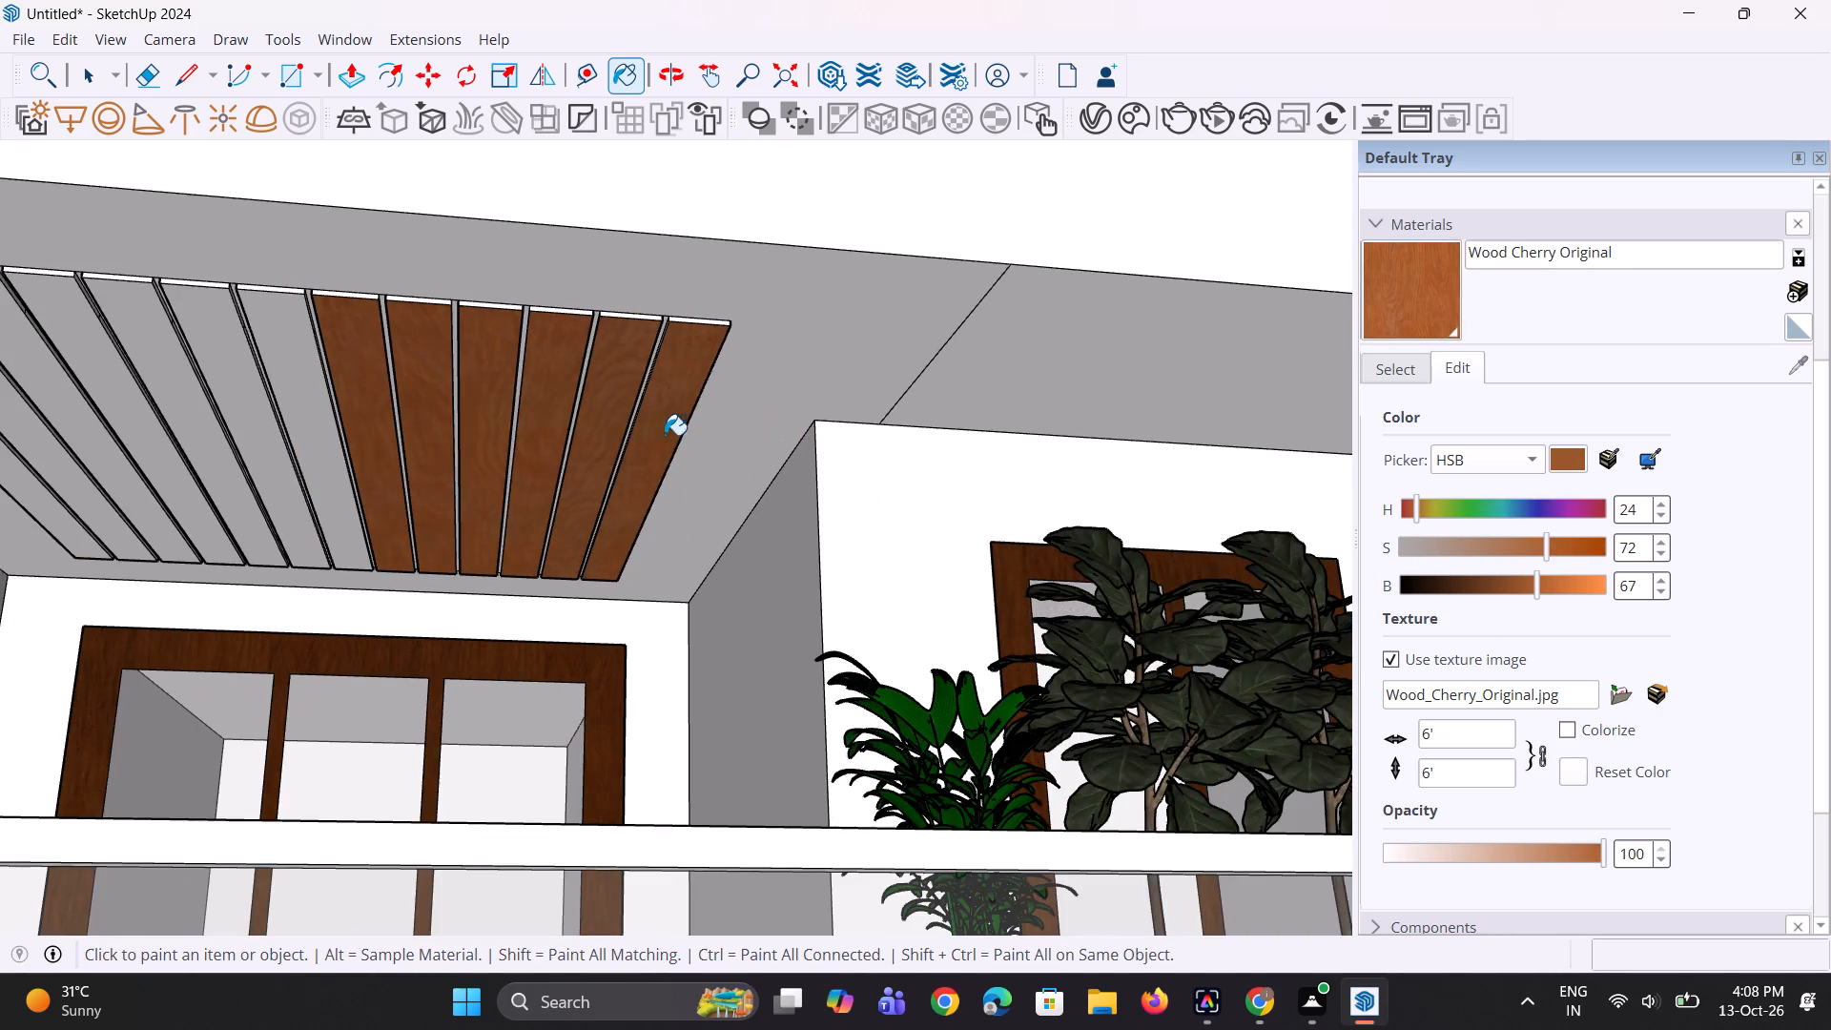
scroll(360, 433, "up", 3)
left_click(298, 433)
left_click(257, 478)
scroll(627, 632, "down", 3)
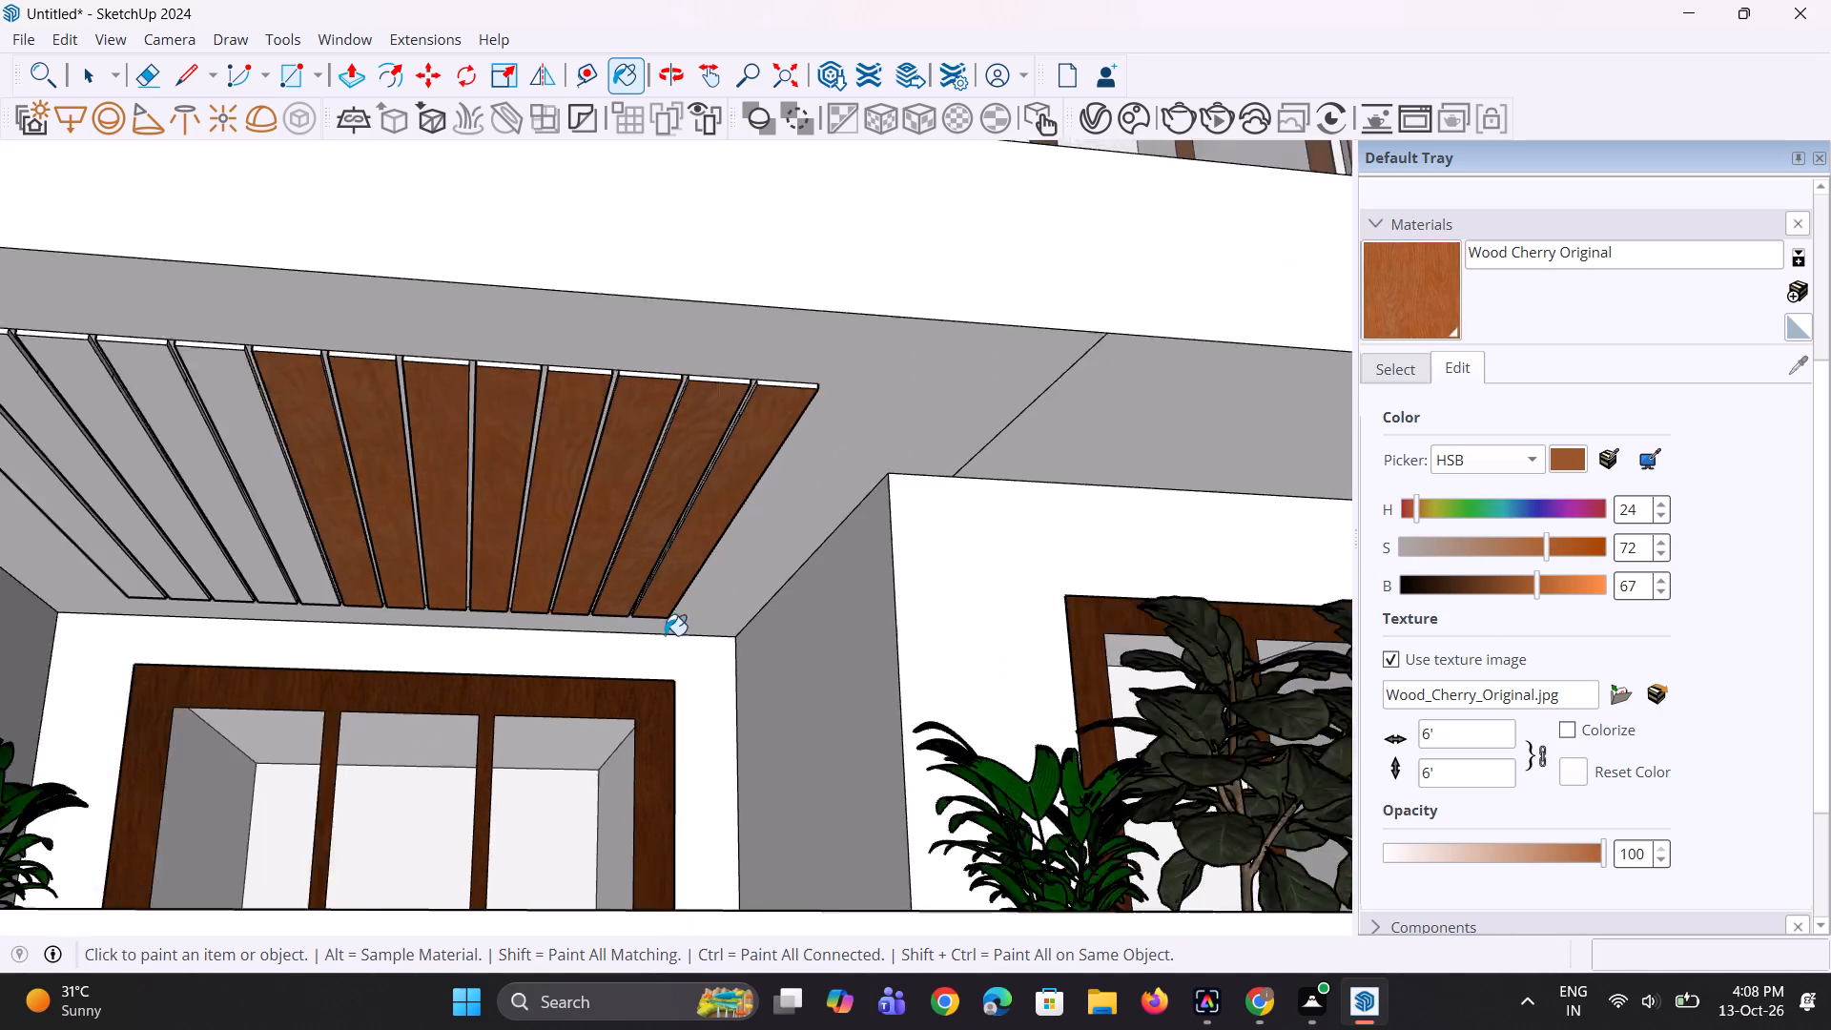
scroll(665, 635, "down", 5)
scroll(408, 497, "up", 8)
left_click(363, 554)
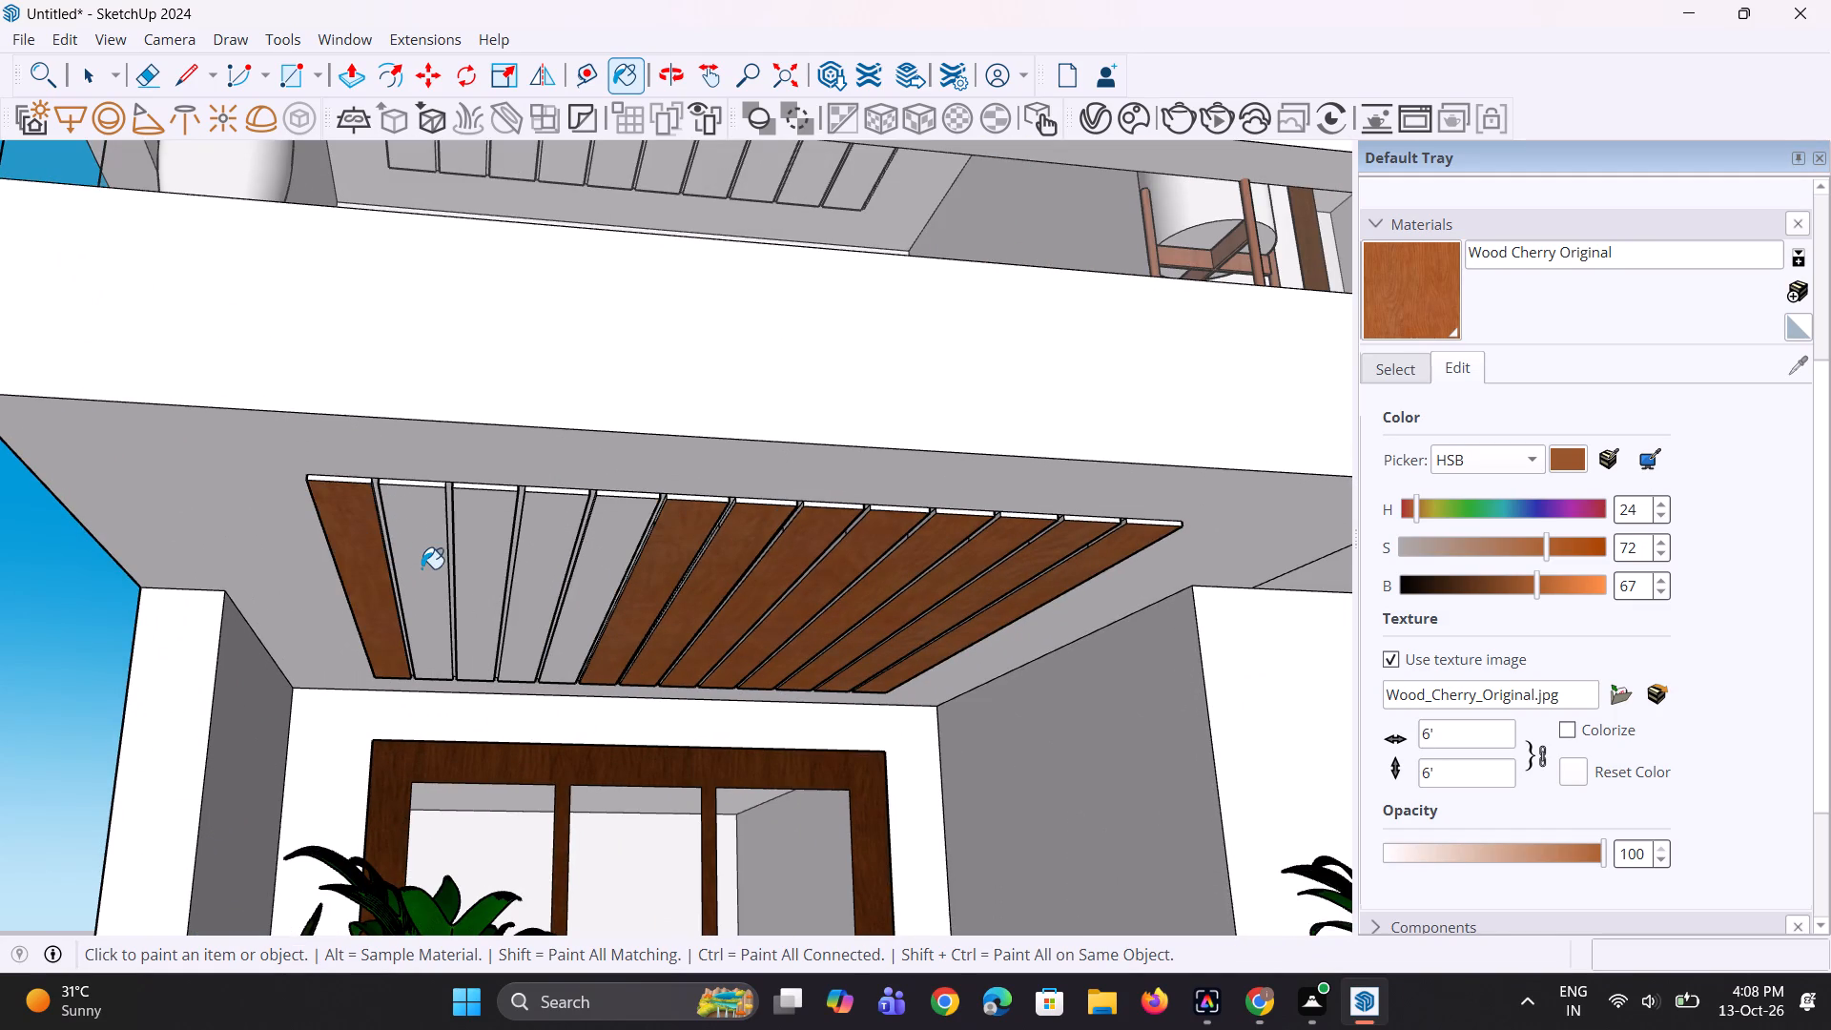
left_click(422, 568)
left_click(470, 579)
left_click(539, 607)
left_click(609, 628)
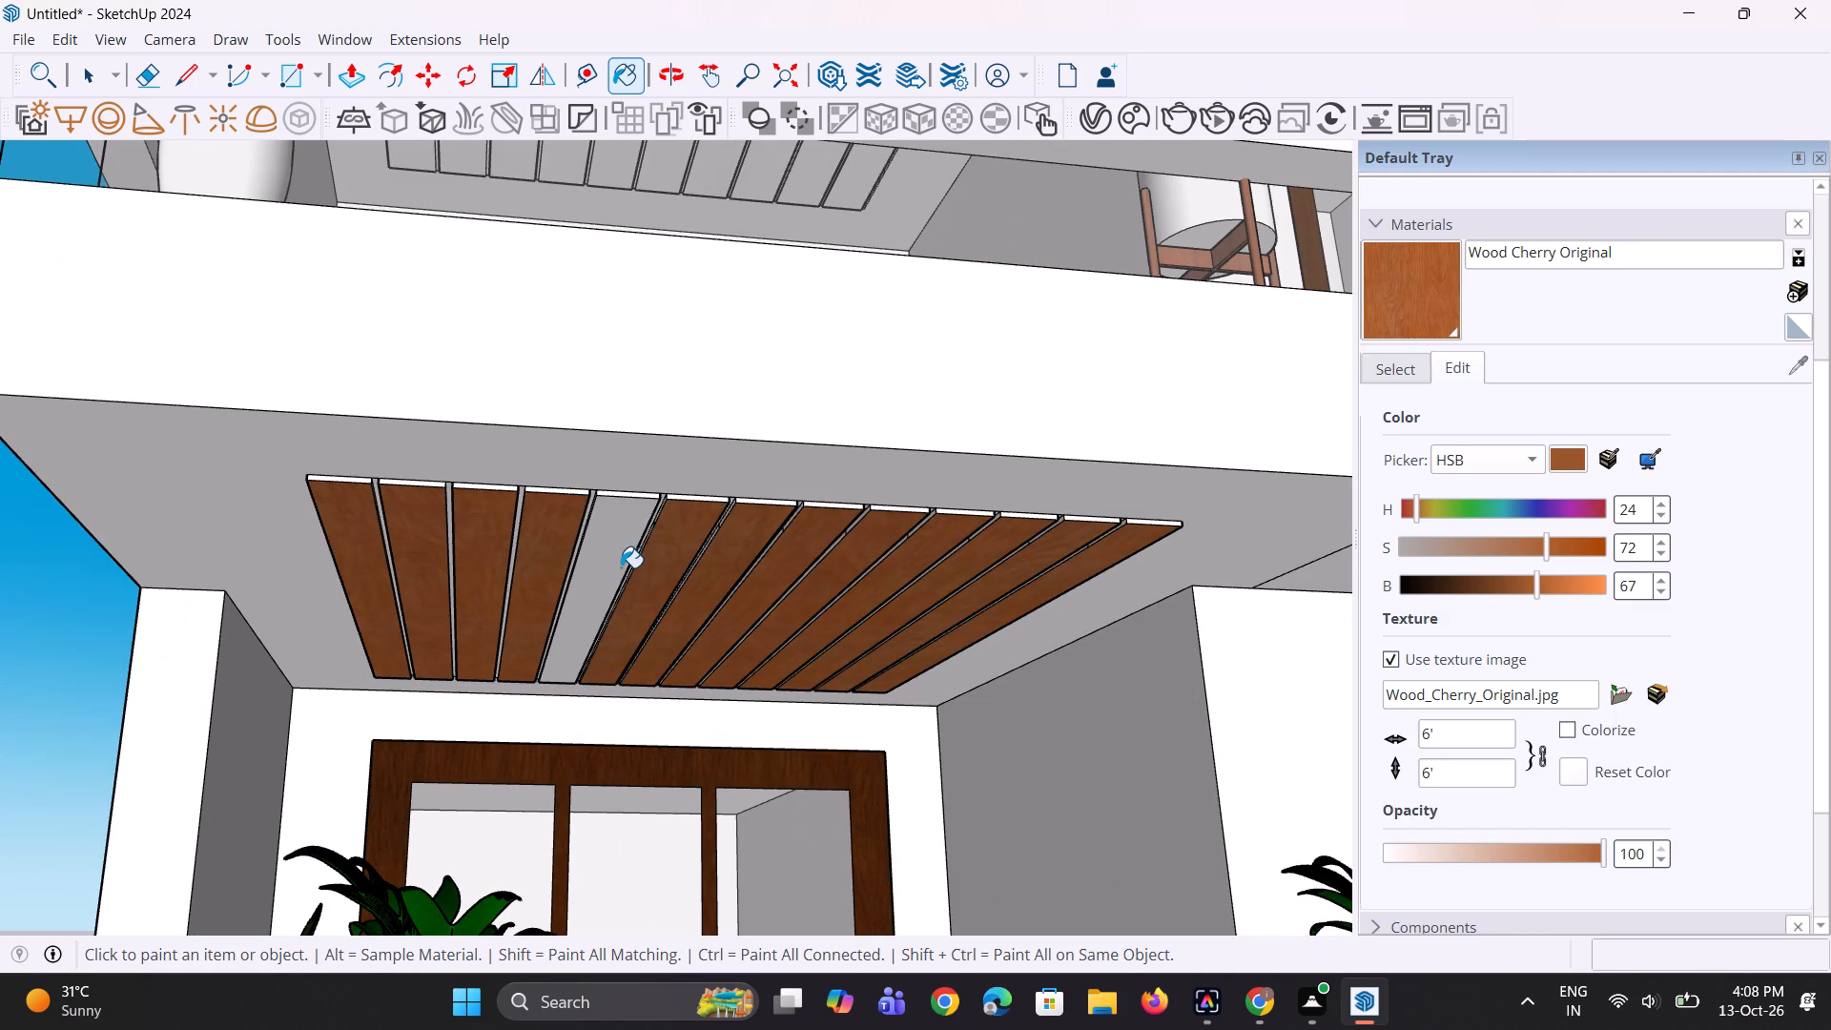
left_click(621, 566)
Paint the front edges of the first five ceiling slats, counted from the left end, with Wood Cherry Original.
scroll(358, 448, "up", 9)
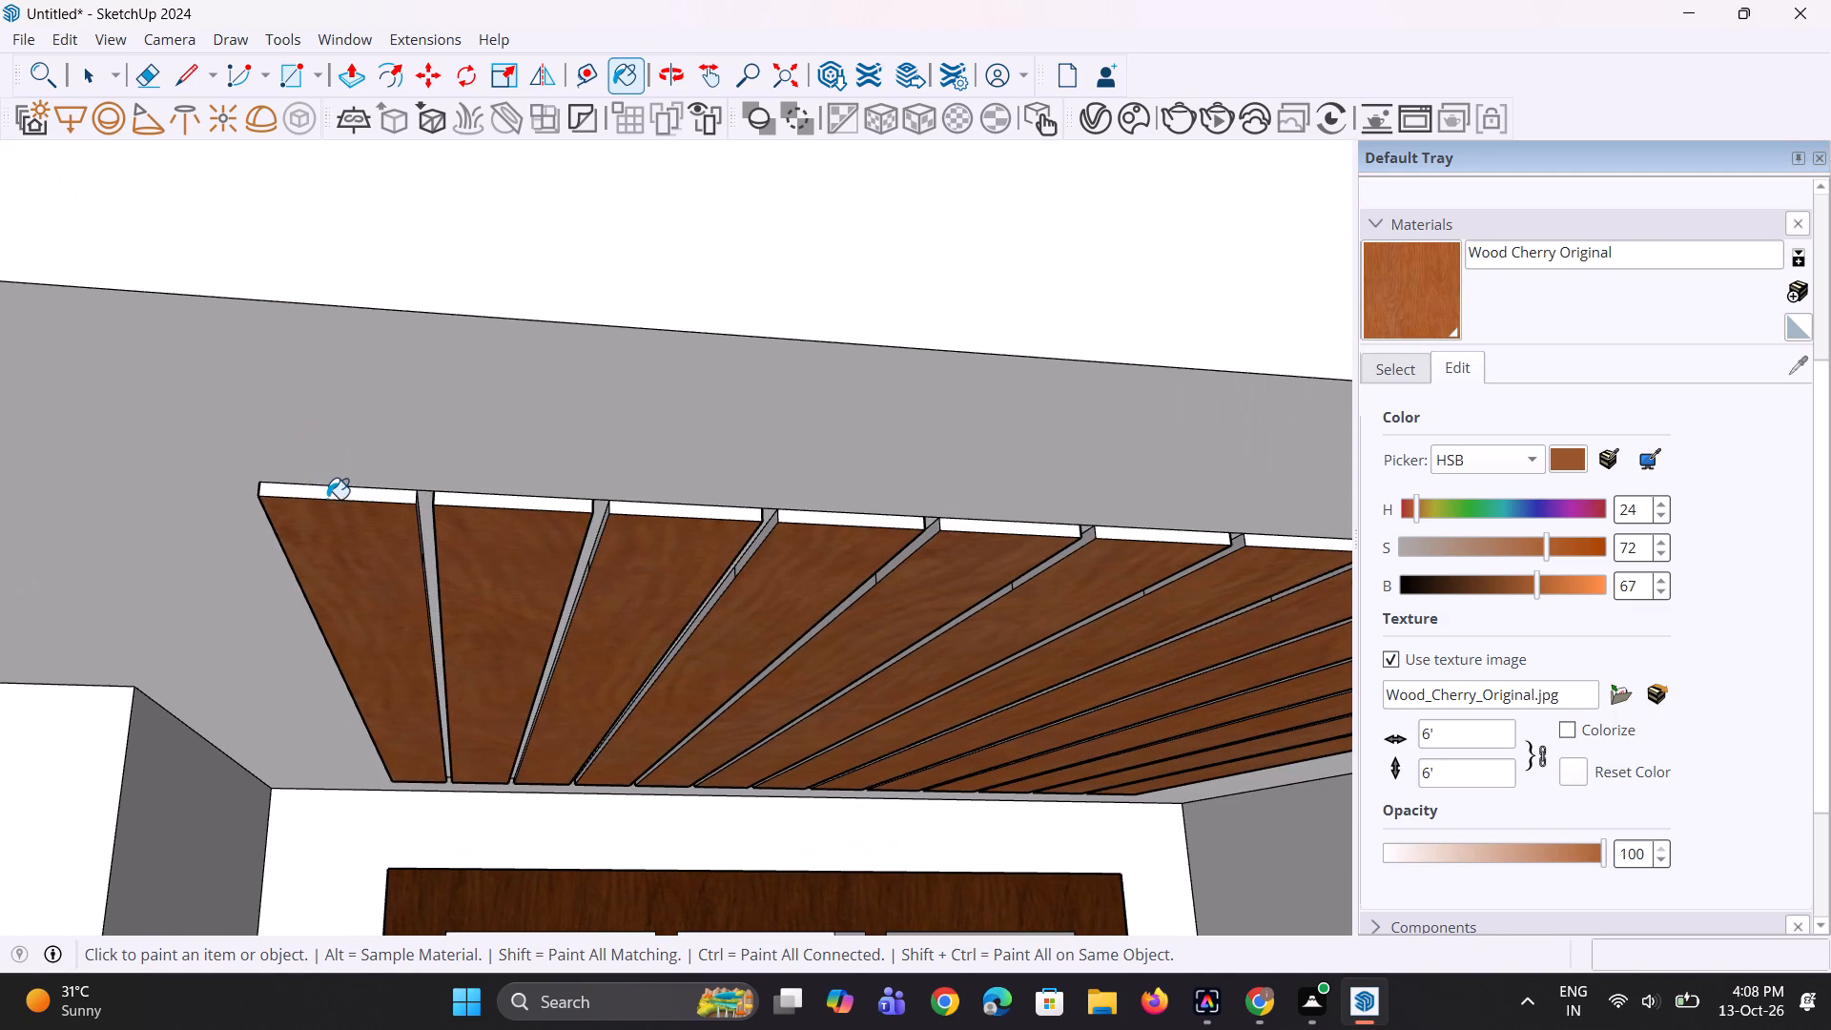
left_click(343, 498)
left_click(515, 509)
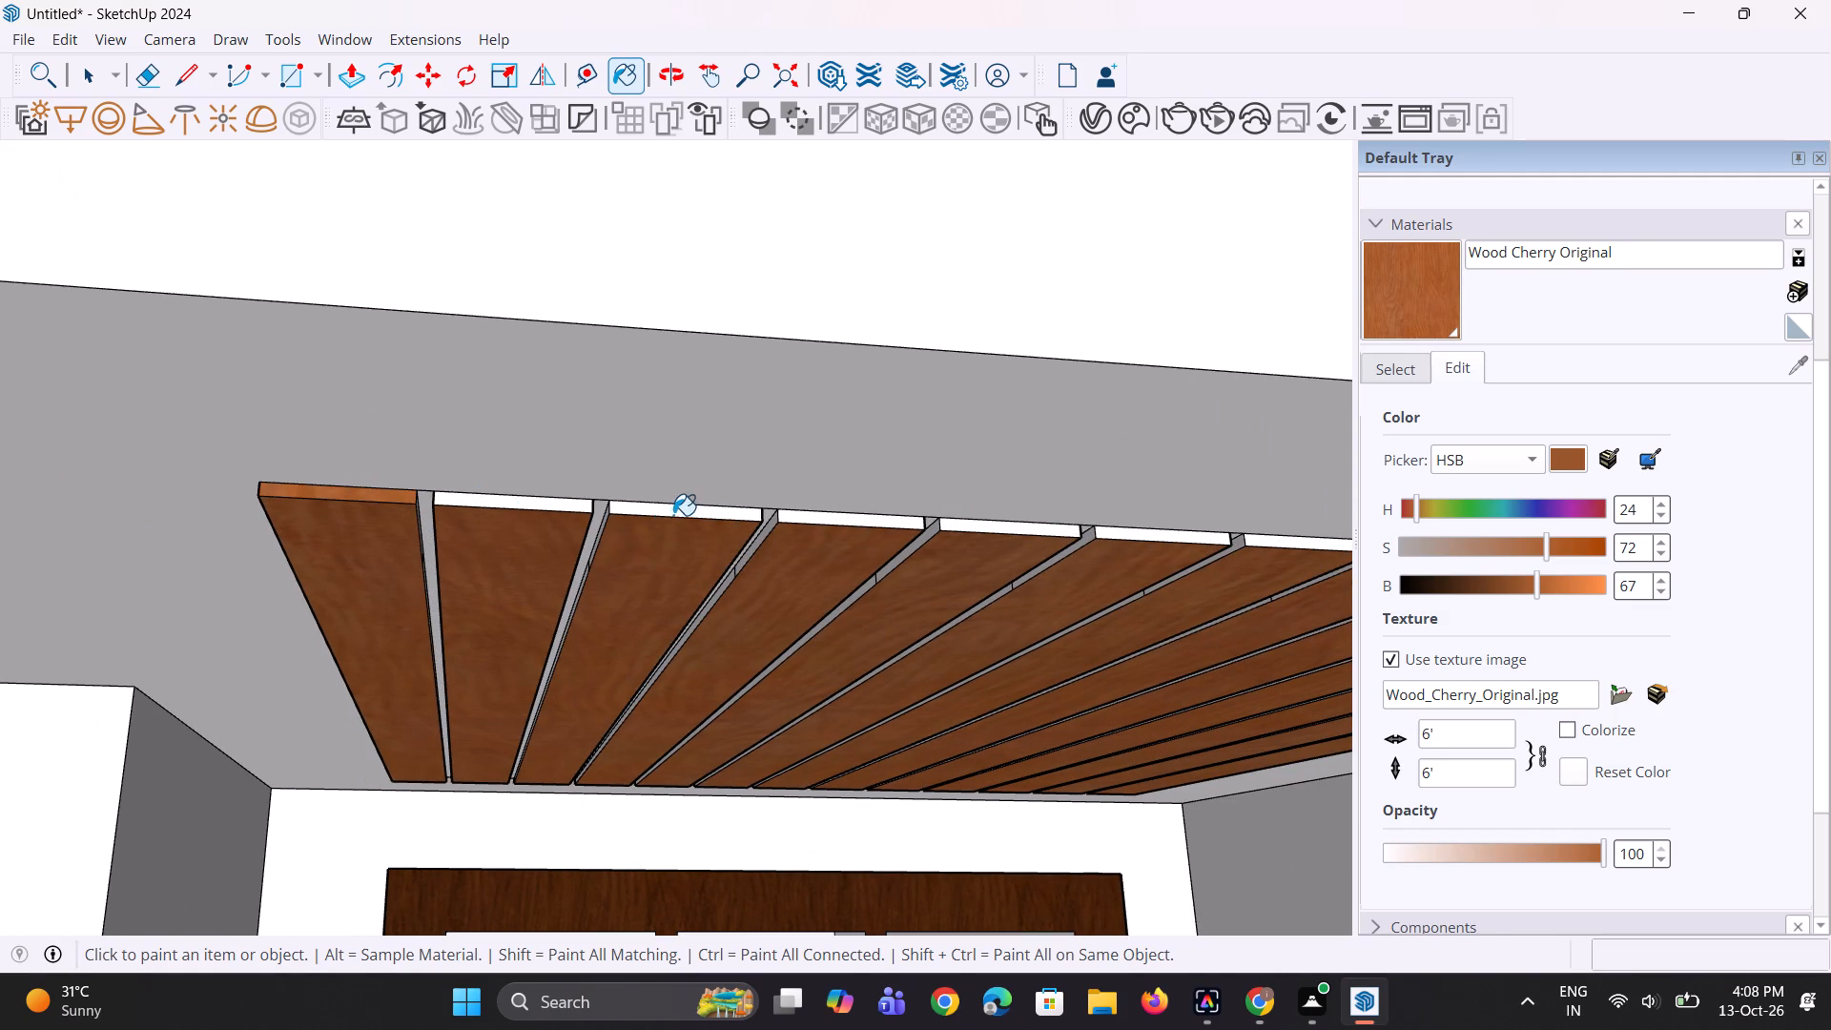
left_click(676, 513)
left_click(552, 503)
scroll(404, 510, "down", 4)
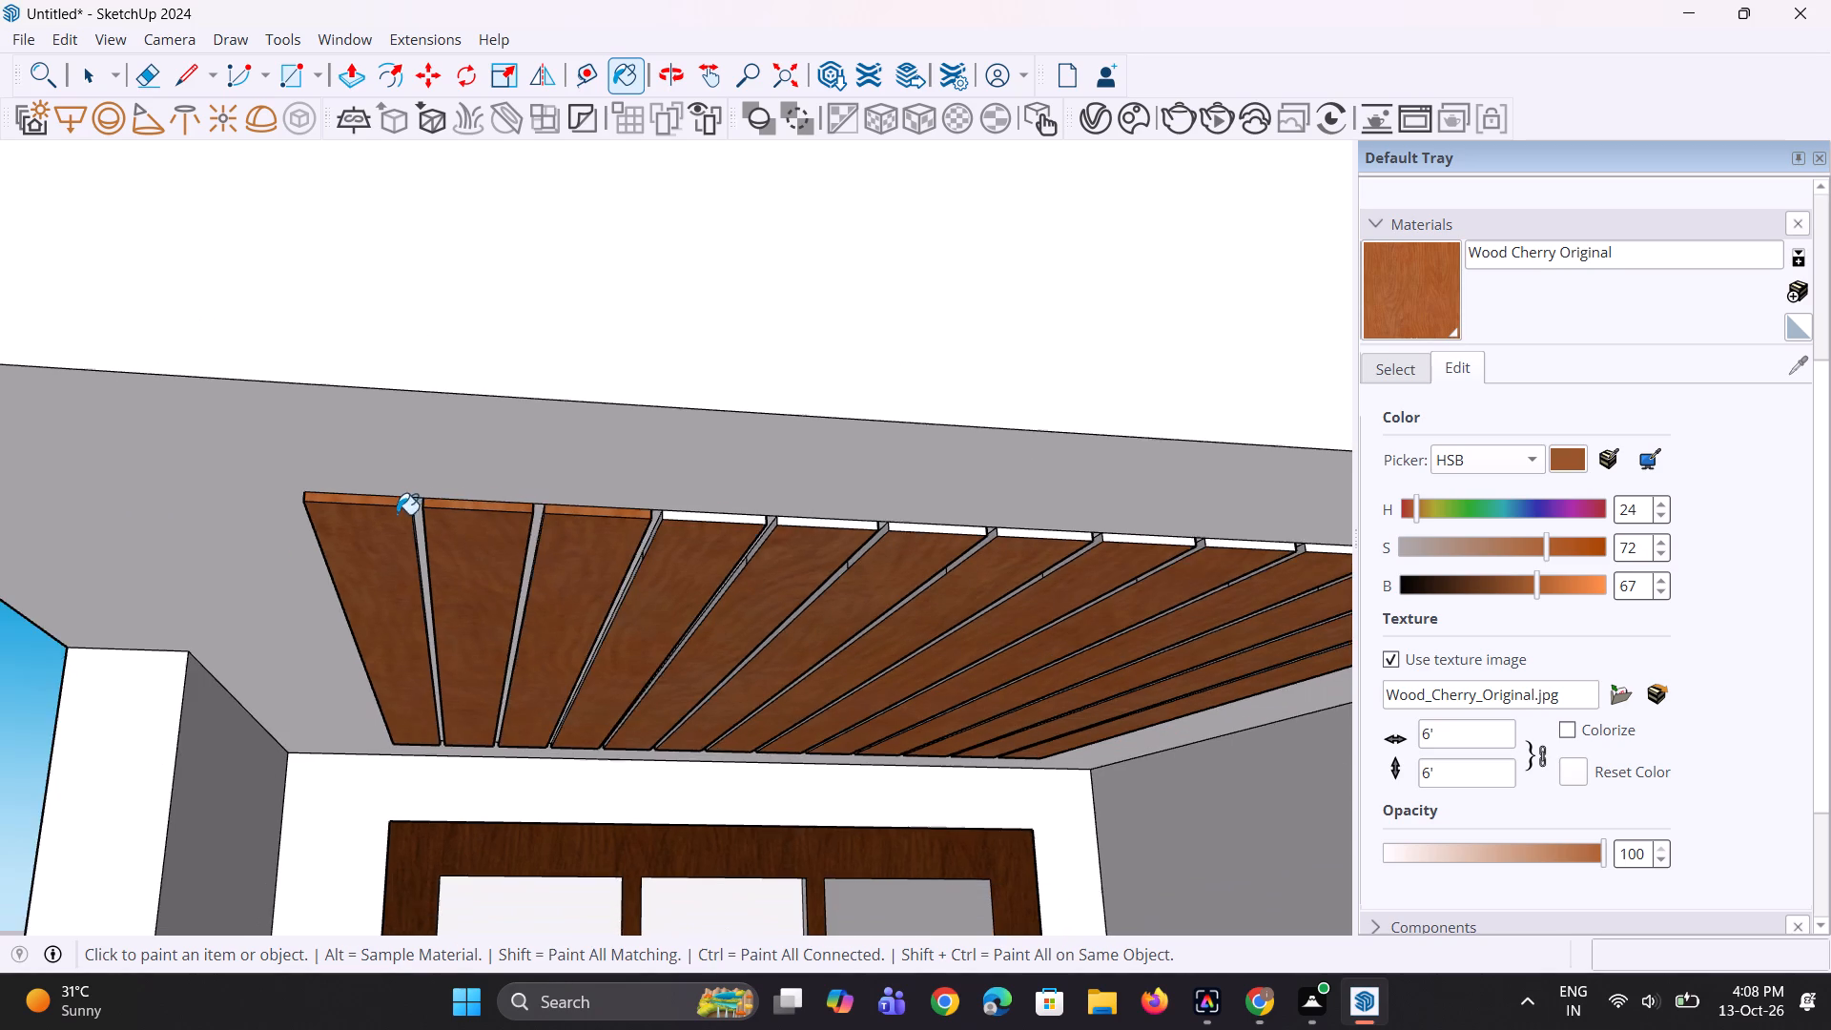
scroll(868, 515, "up", 6)
left_click(697, 527)
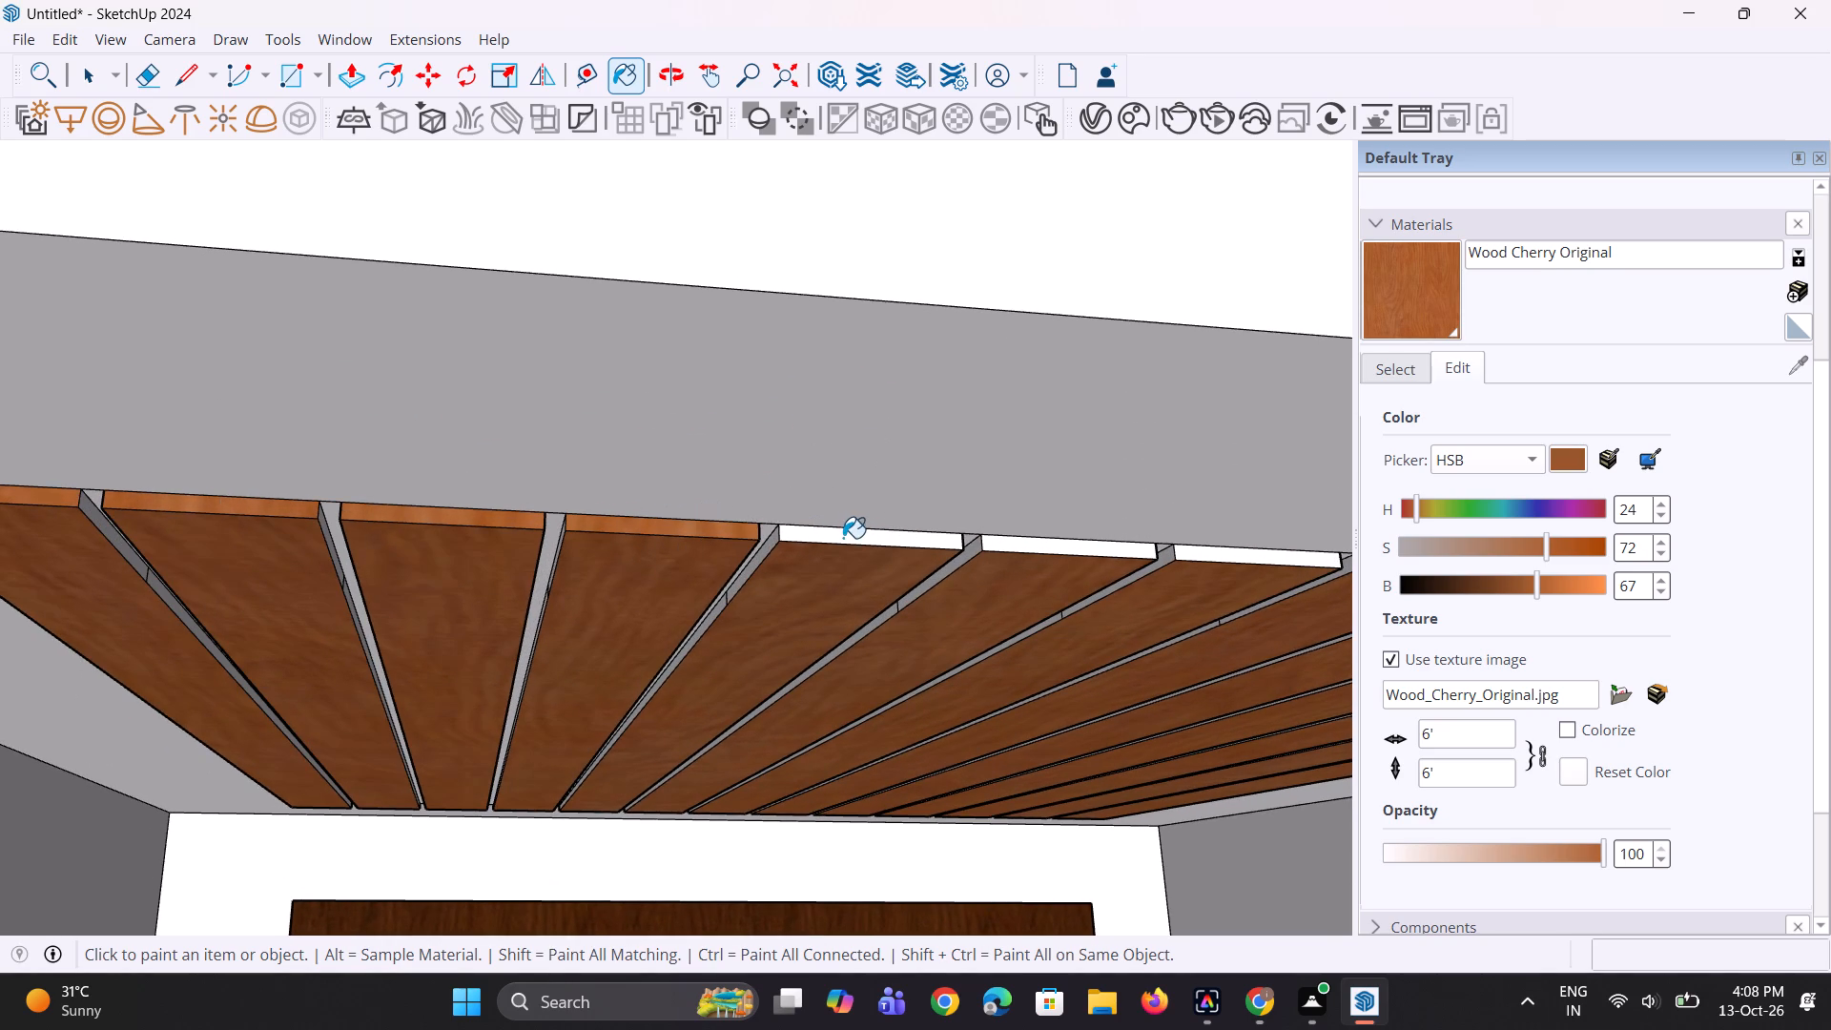
left_click(843, 538)
Paint the exposed side faces of the fifth and sixth slats and the sixth slat's front edge with Wood Cherry Original.
scroll(791, 551, "up", 2)
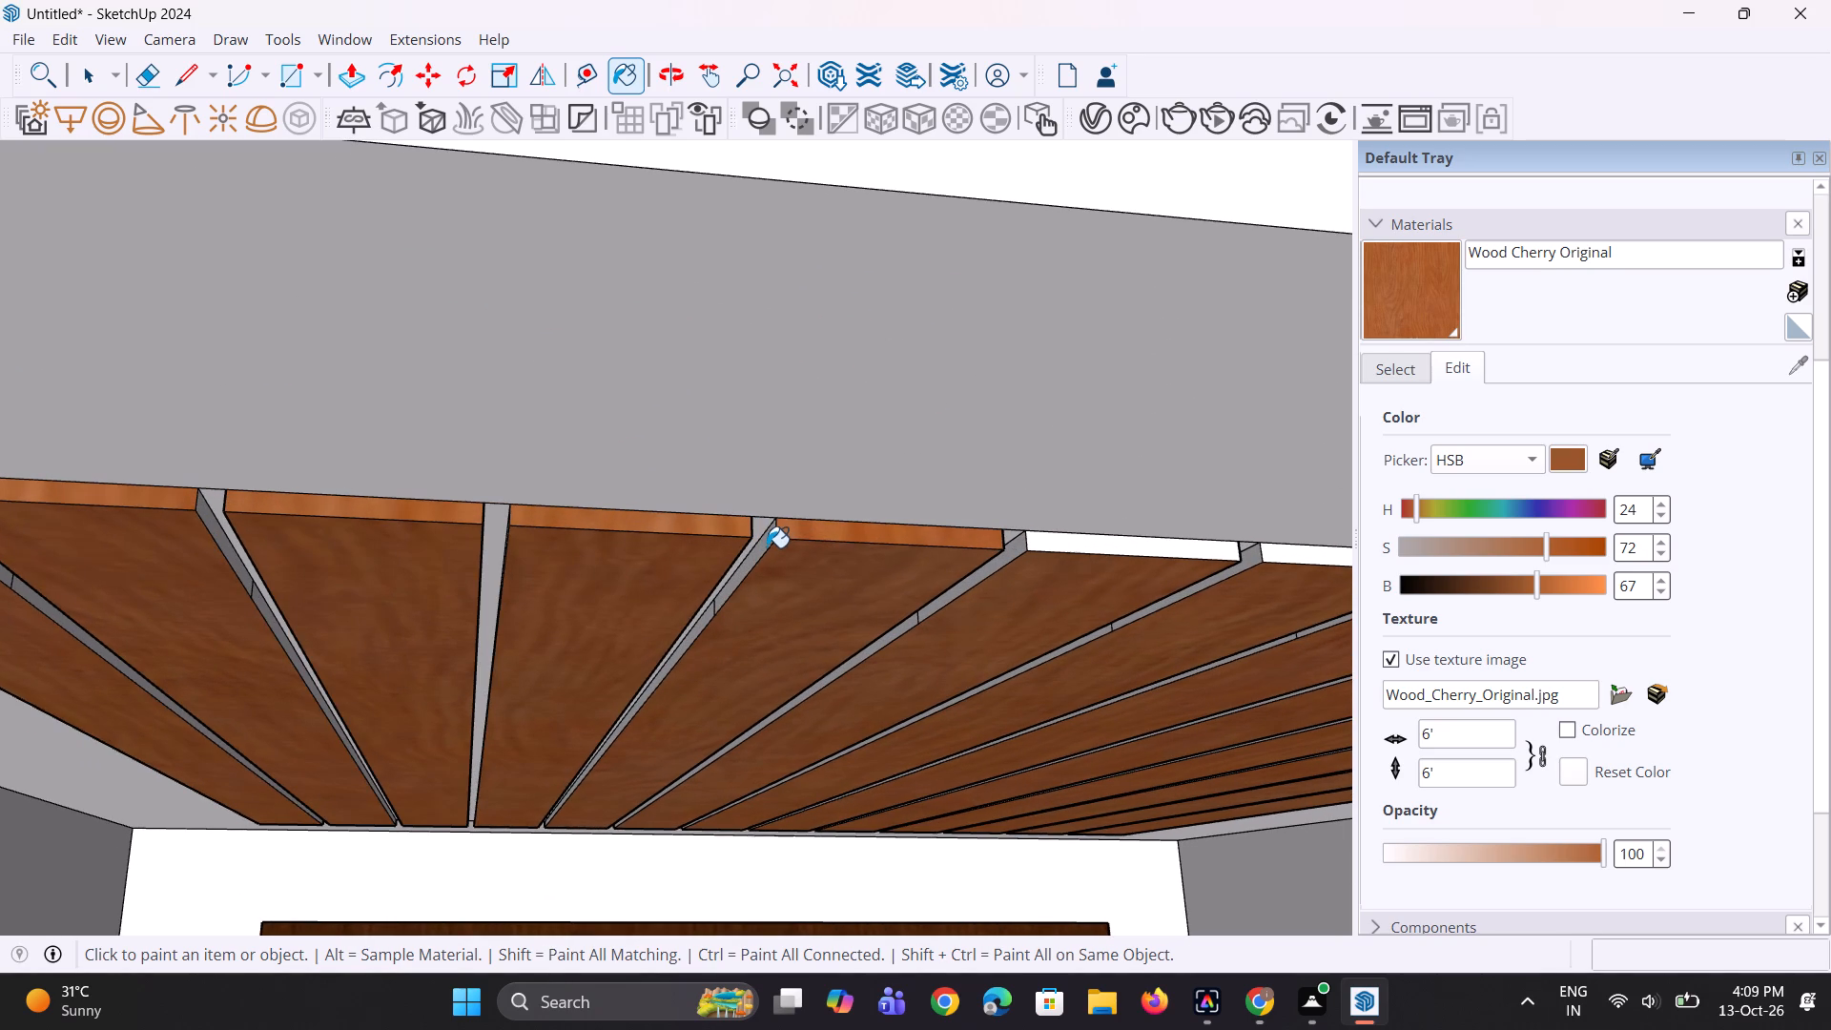
left_click(767, 546)
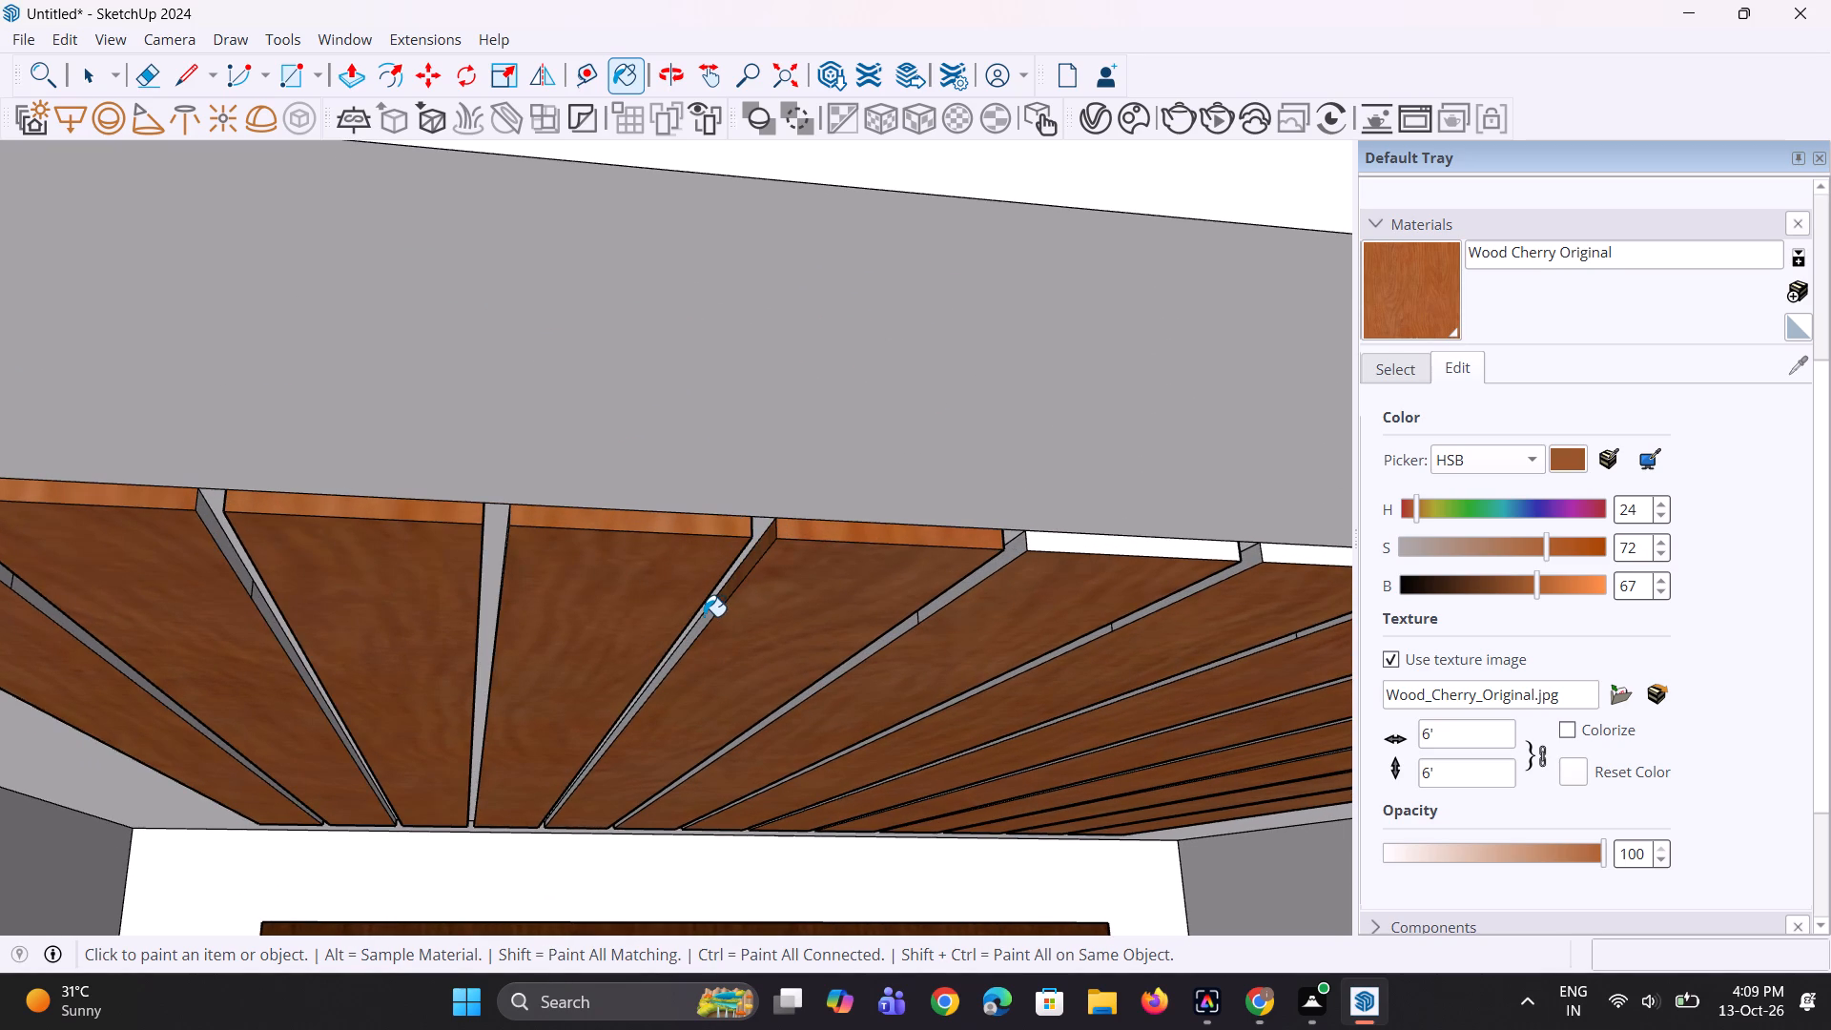
left_click(704, 616)
left_click(704, 618)
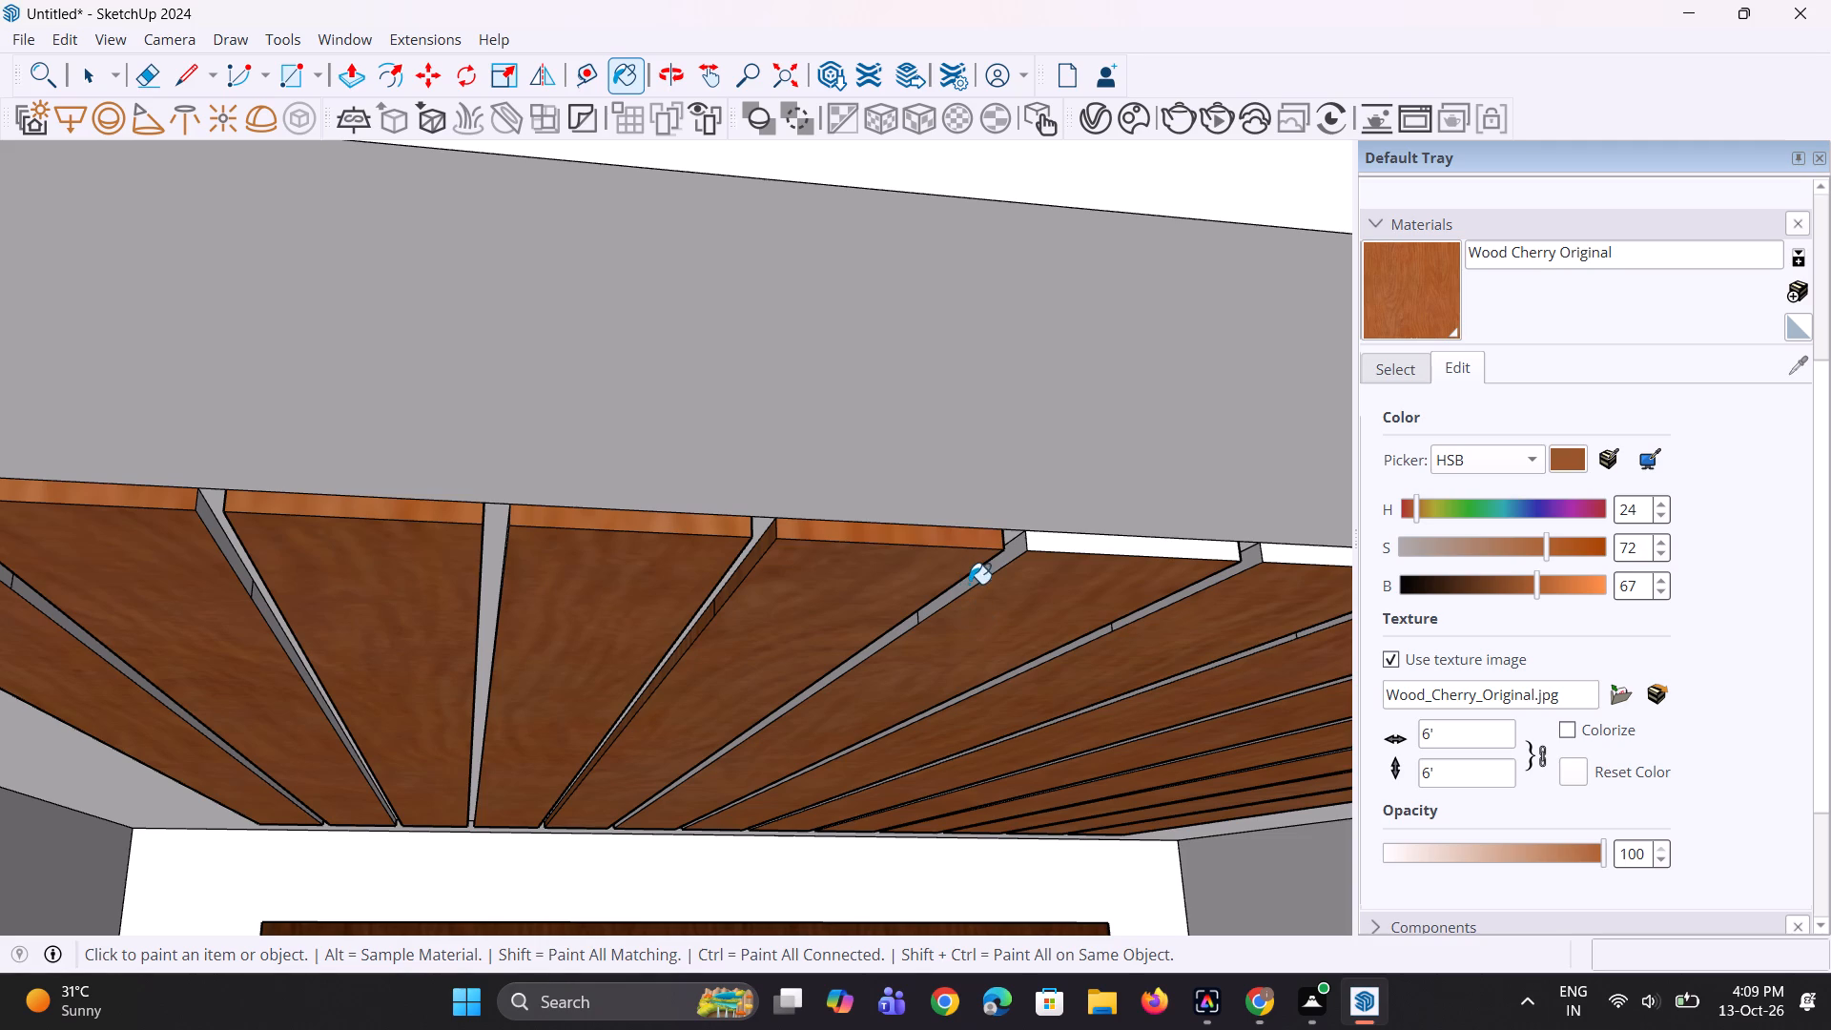
left_click(977, 587)
left_click(1018, 563)
left_click(1020, 552)
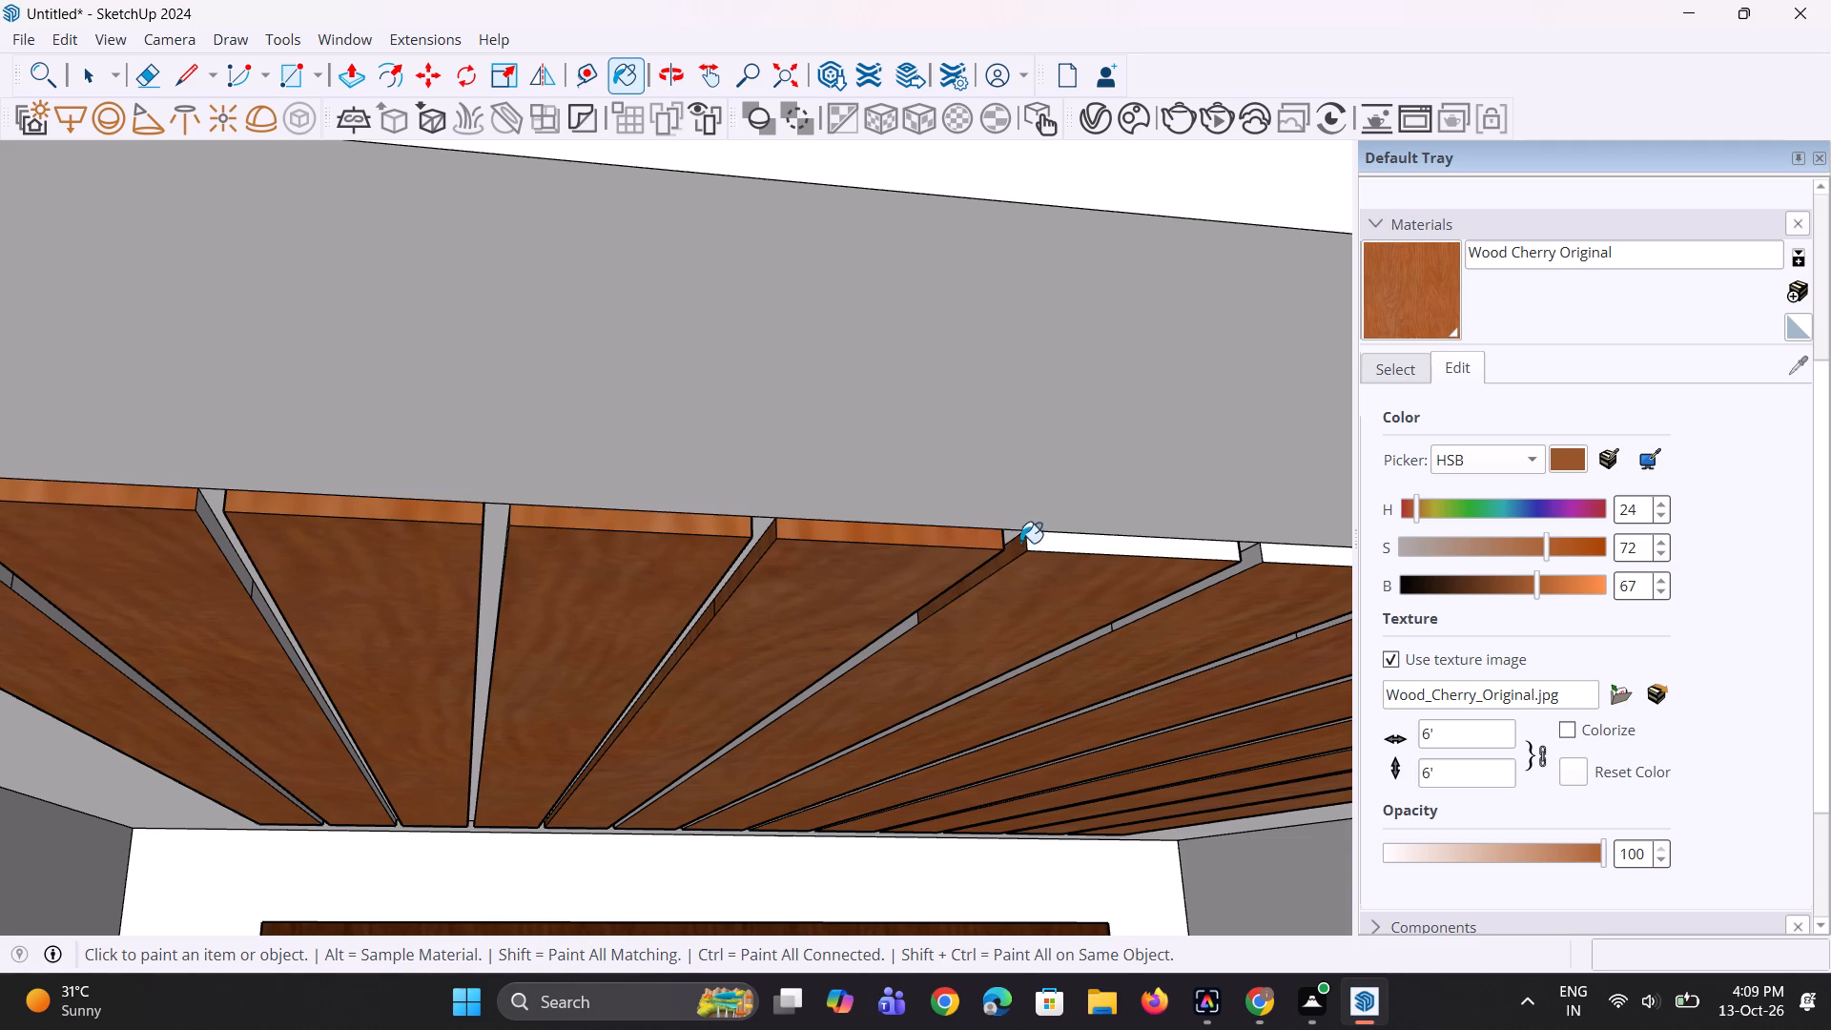
scroll(961, 624, "up", 6)
left_click(894, 624)
scroll(815, 636, "down", 4)
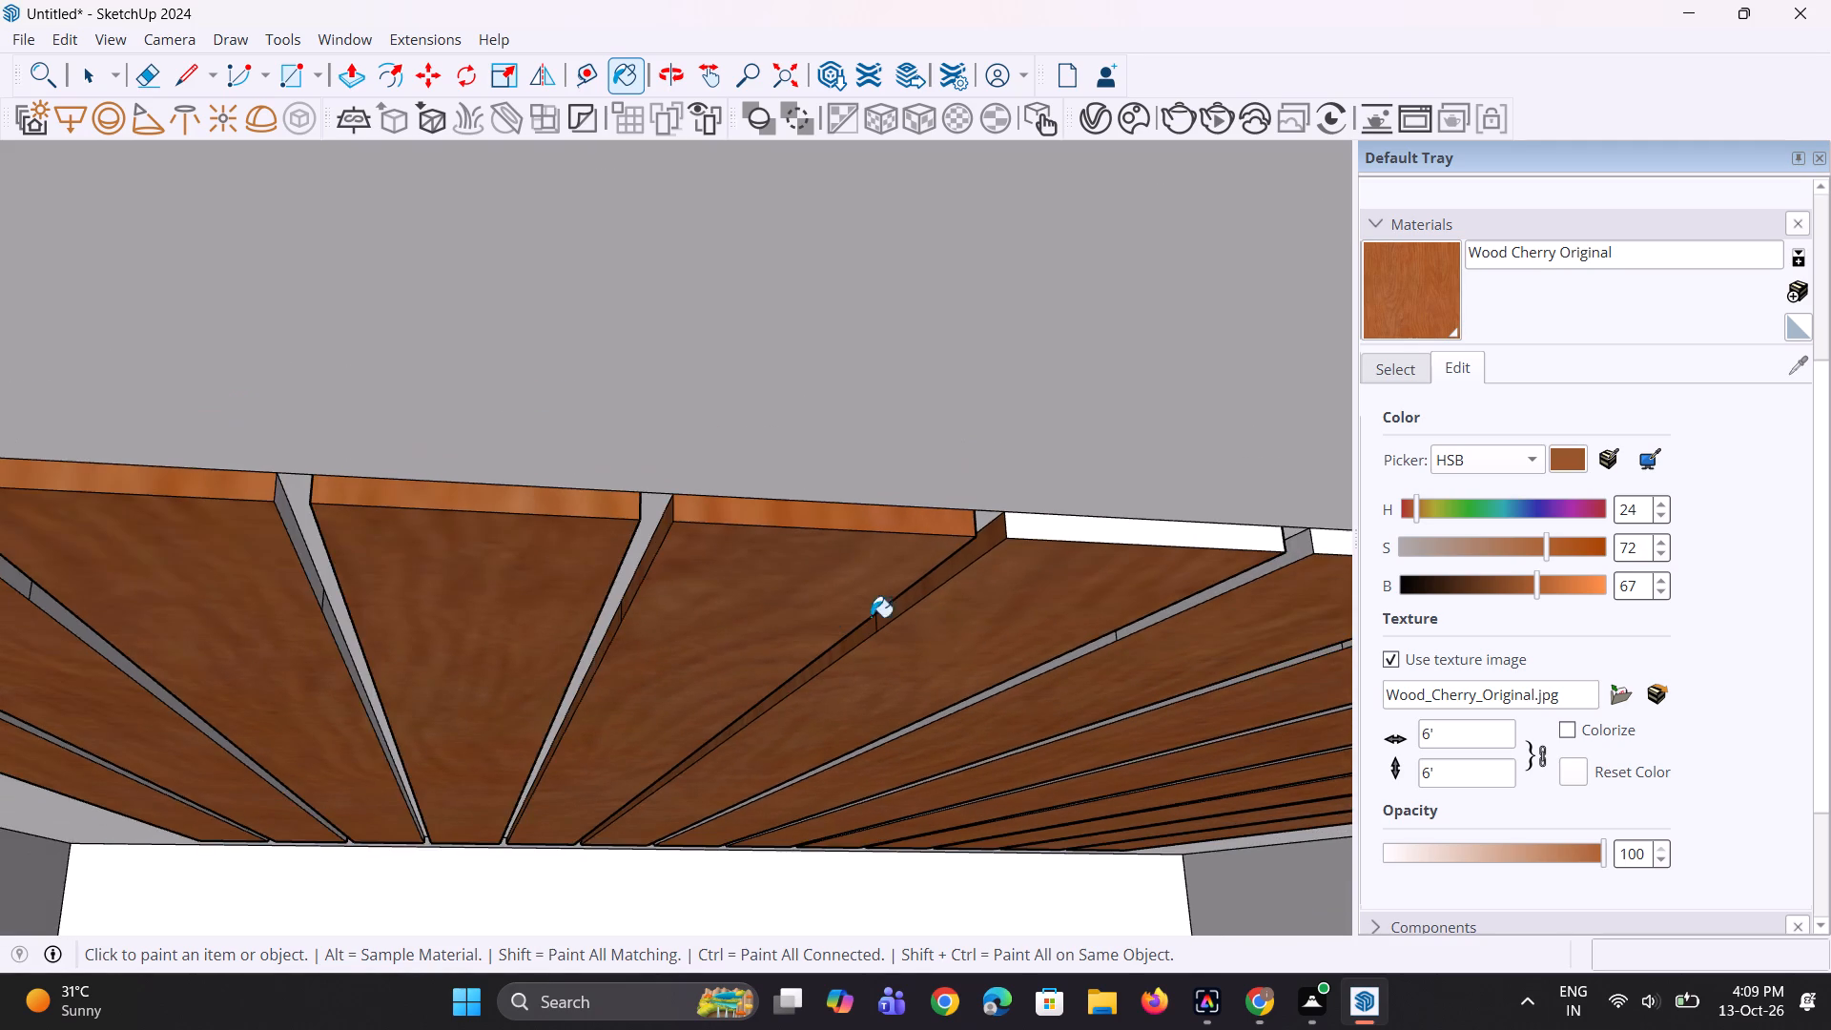
scroll(1077, 540, "up", 2)
left_click(1091, 531)
Paint both side-face segments and the front edge of the seventh ceiling slat with Wood Cherry Original.
scroll(778, 596, "down", 6)
scroll(1255, 612, "up", 3)
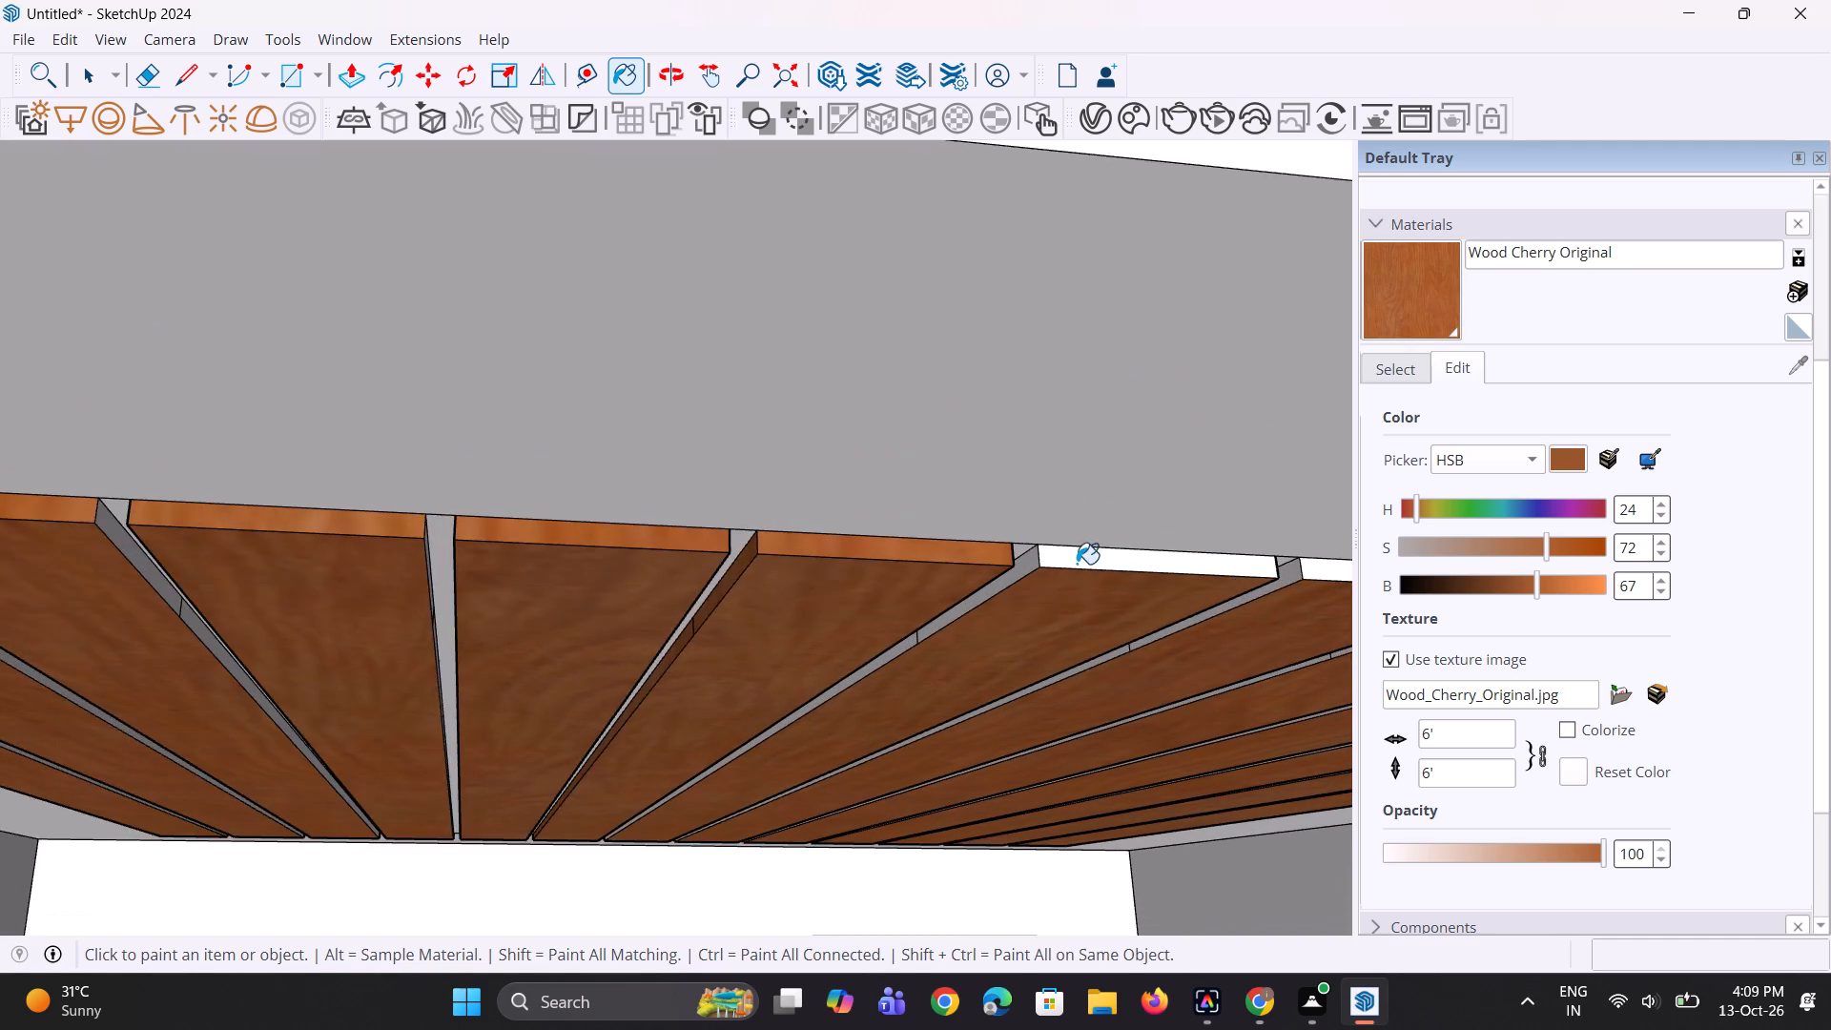
scroll(1077, 564, "up", 3)
left_click(1006, 584)
scroll(922, 628, "up", 2)
left_click(922, 628)
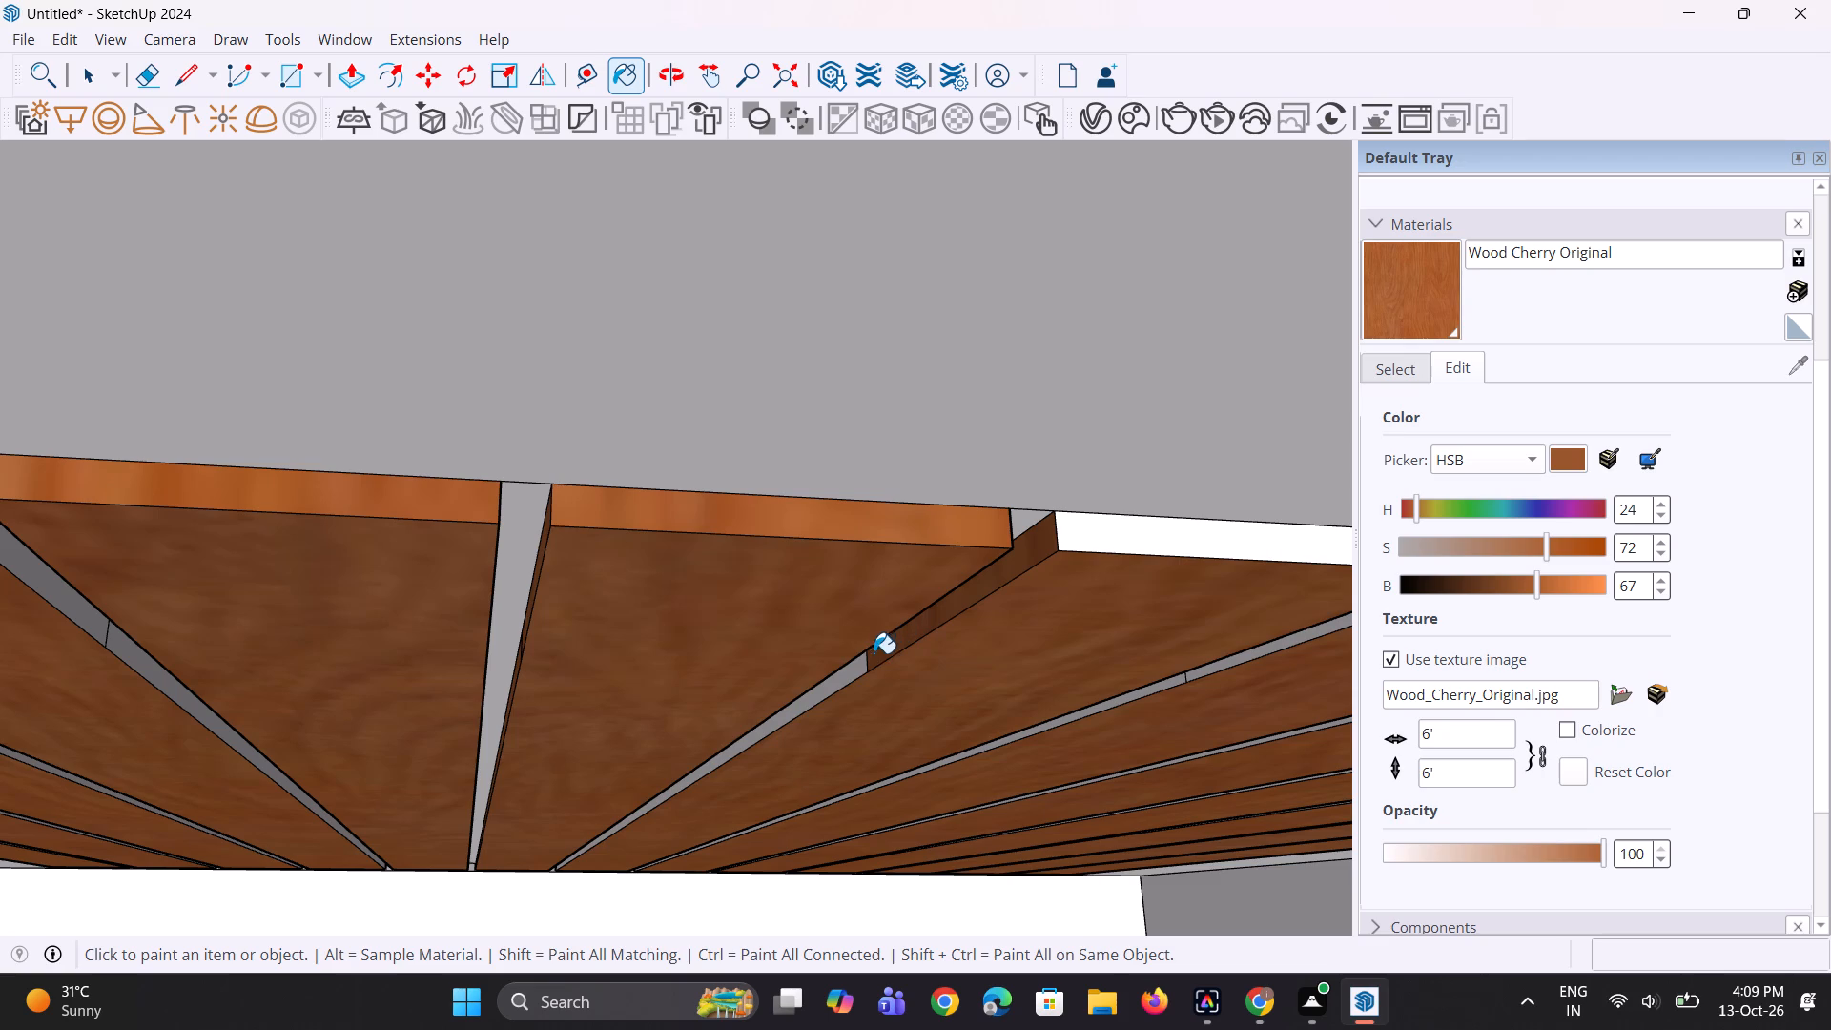
left_click(858, 671)
scroll(824, 694, "down", 2)
left_click(1072, 586)
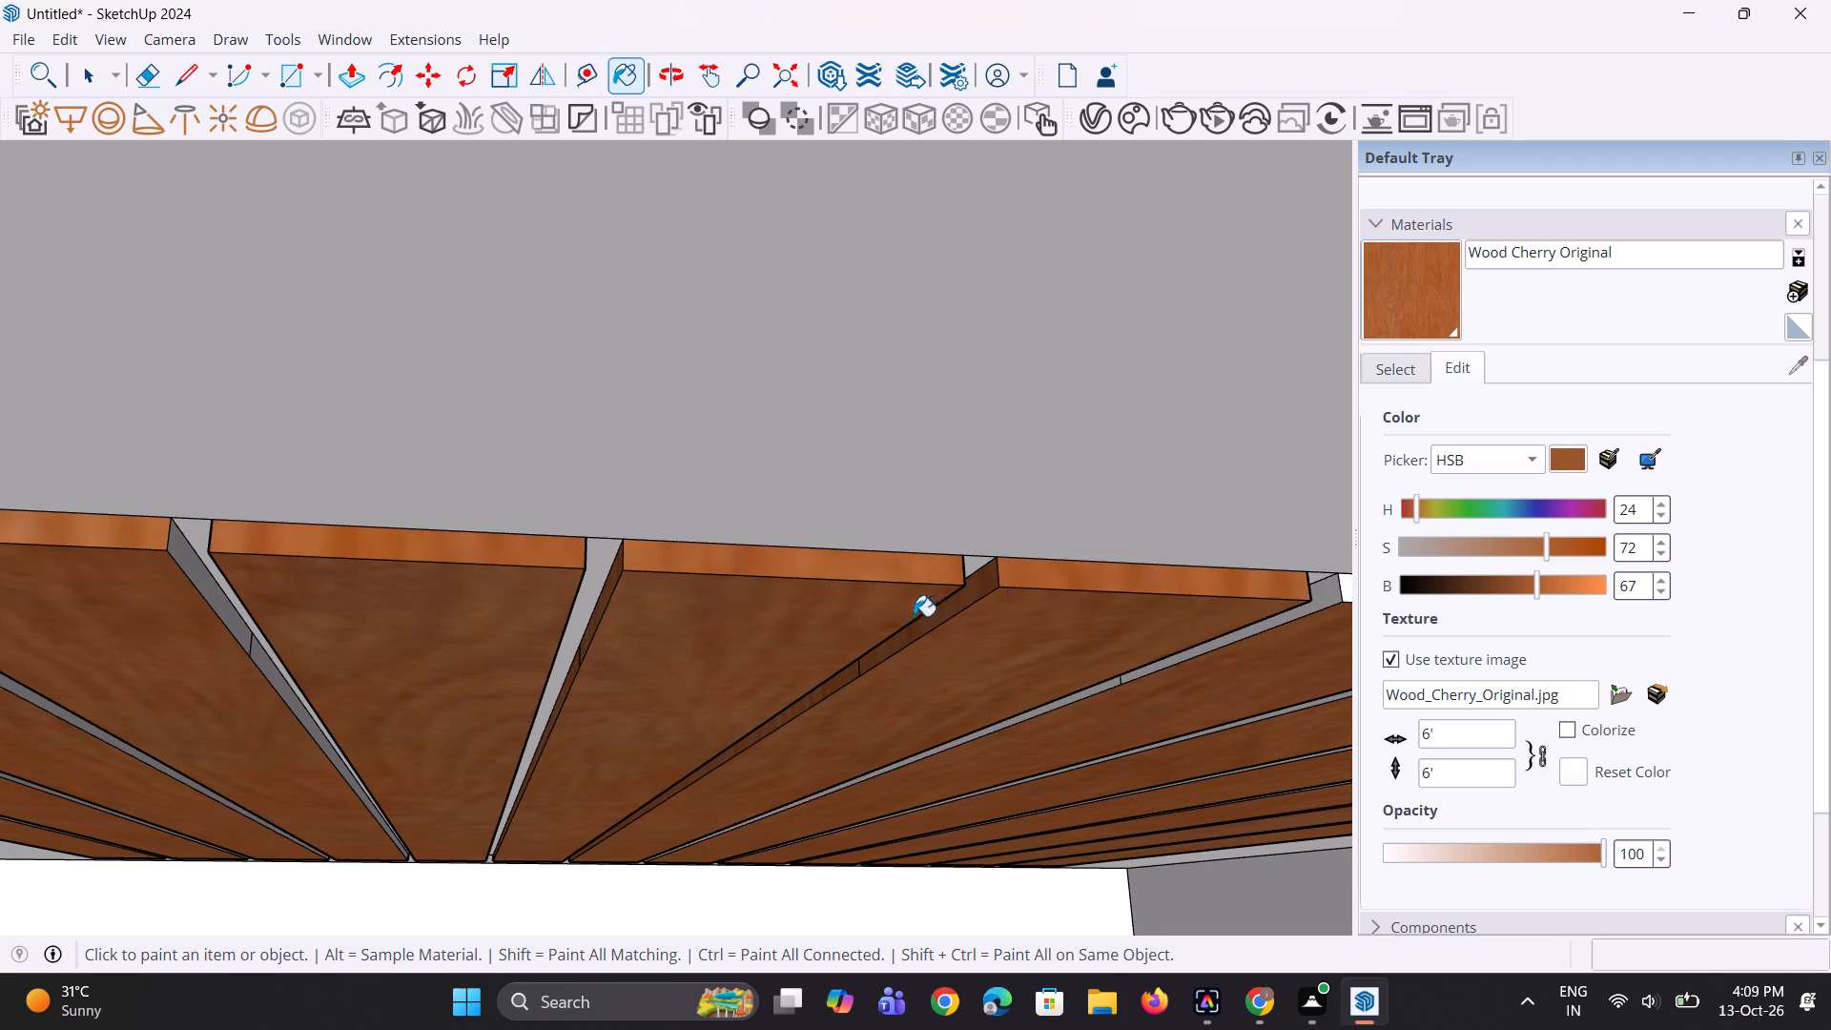
Paint both side-face segments and the front edge of the eighth ceiling slat with Wood Cherry Original.
scroll(850, 606, "down", 5)
scroll(1233, 654, "up", 10)
left_click(986, 633)
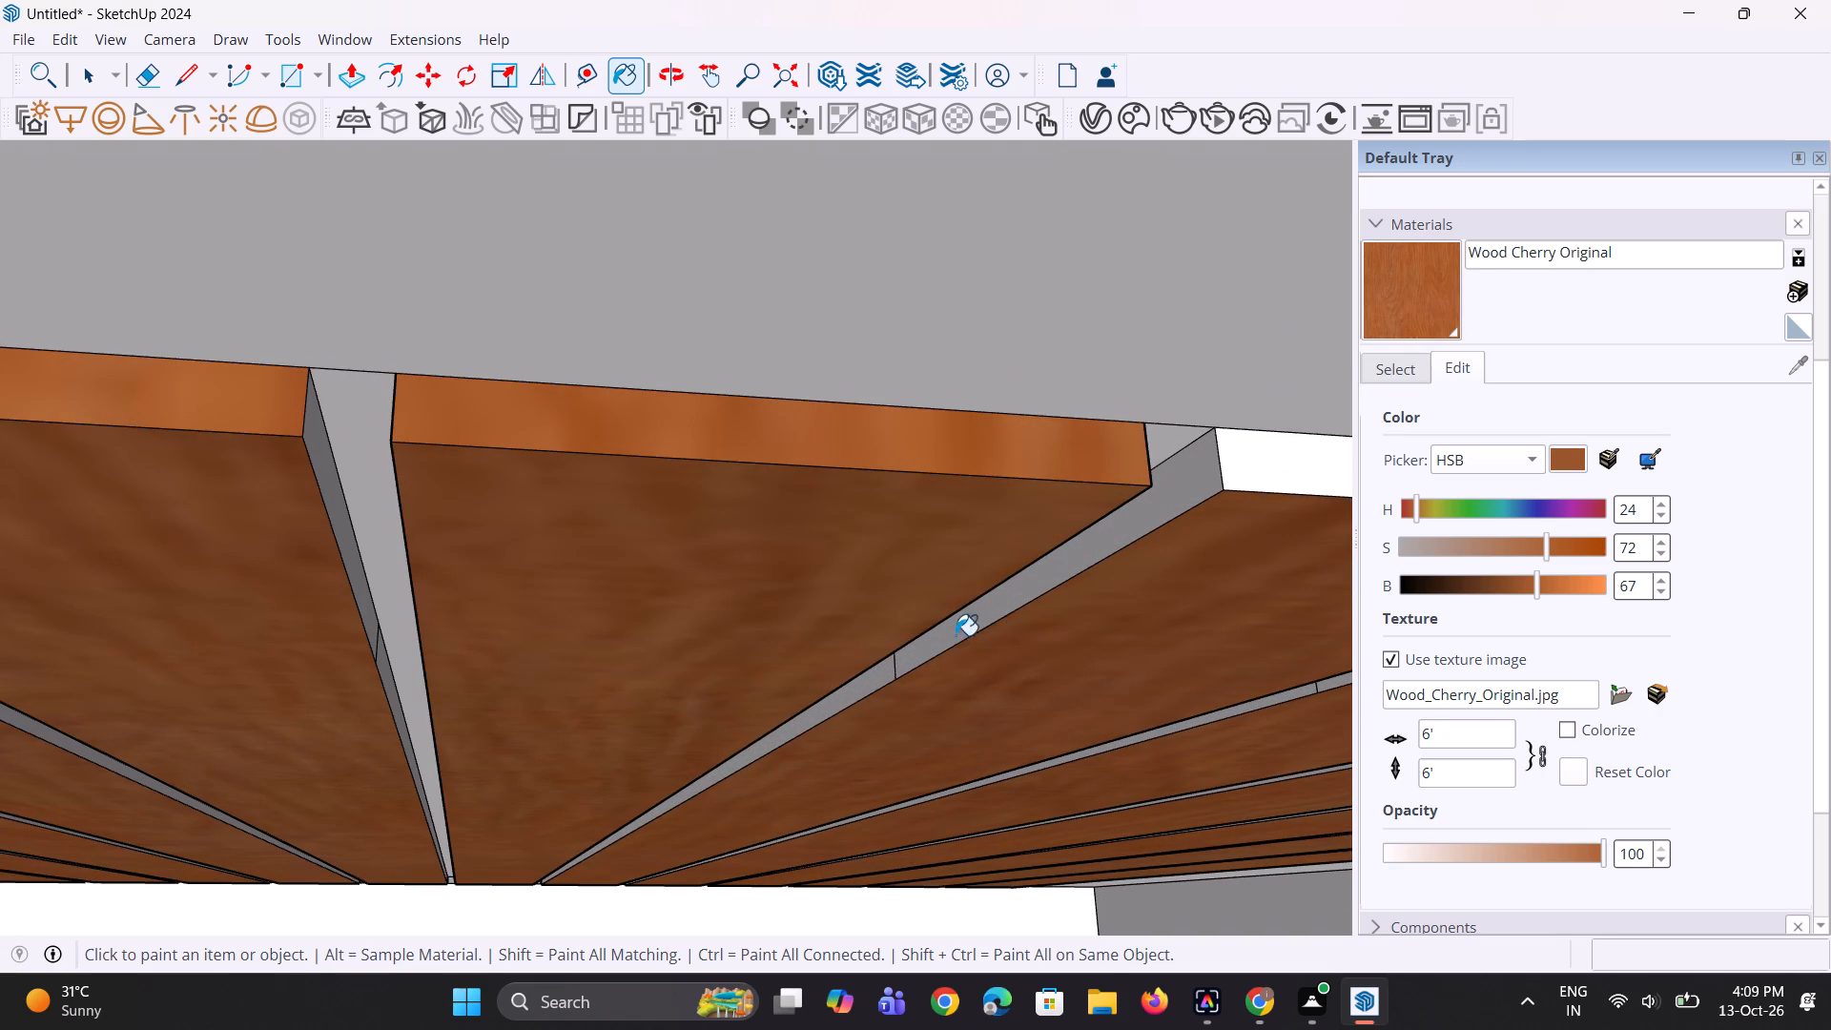
left_click(920, 664)
left_click(867, 687)
scroll(813, 698, "down", 5)
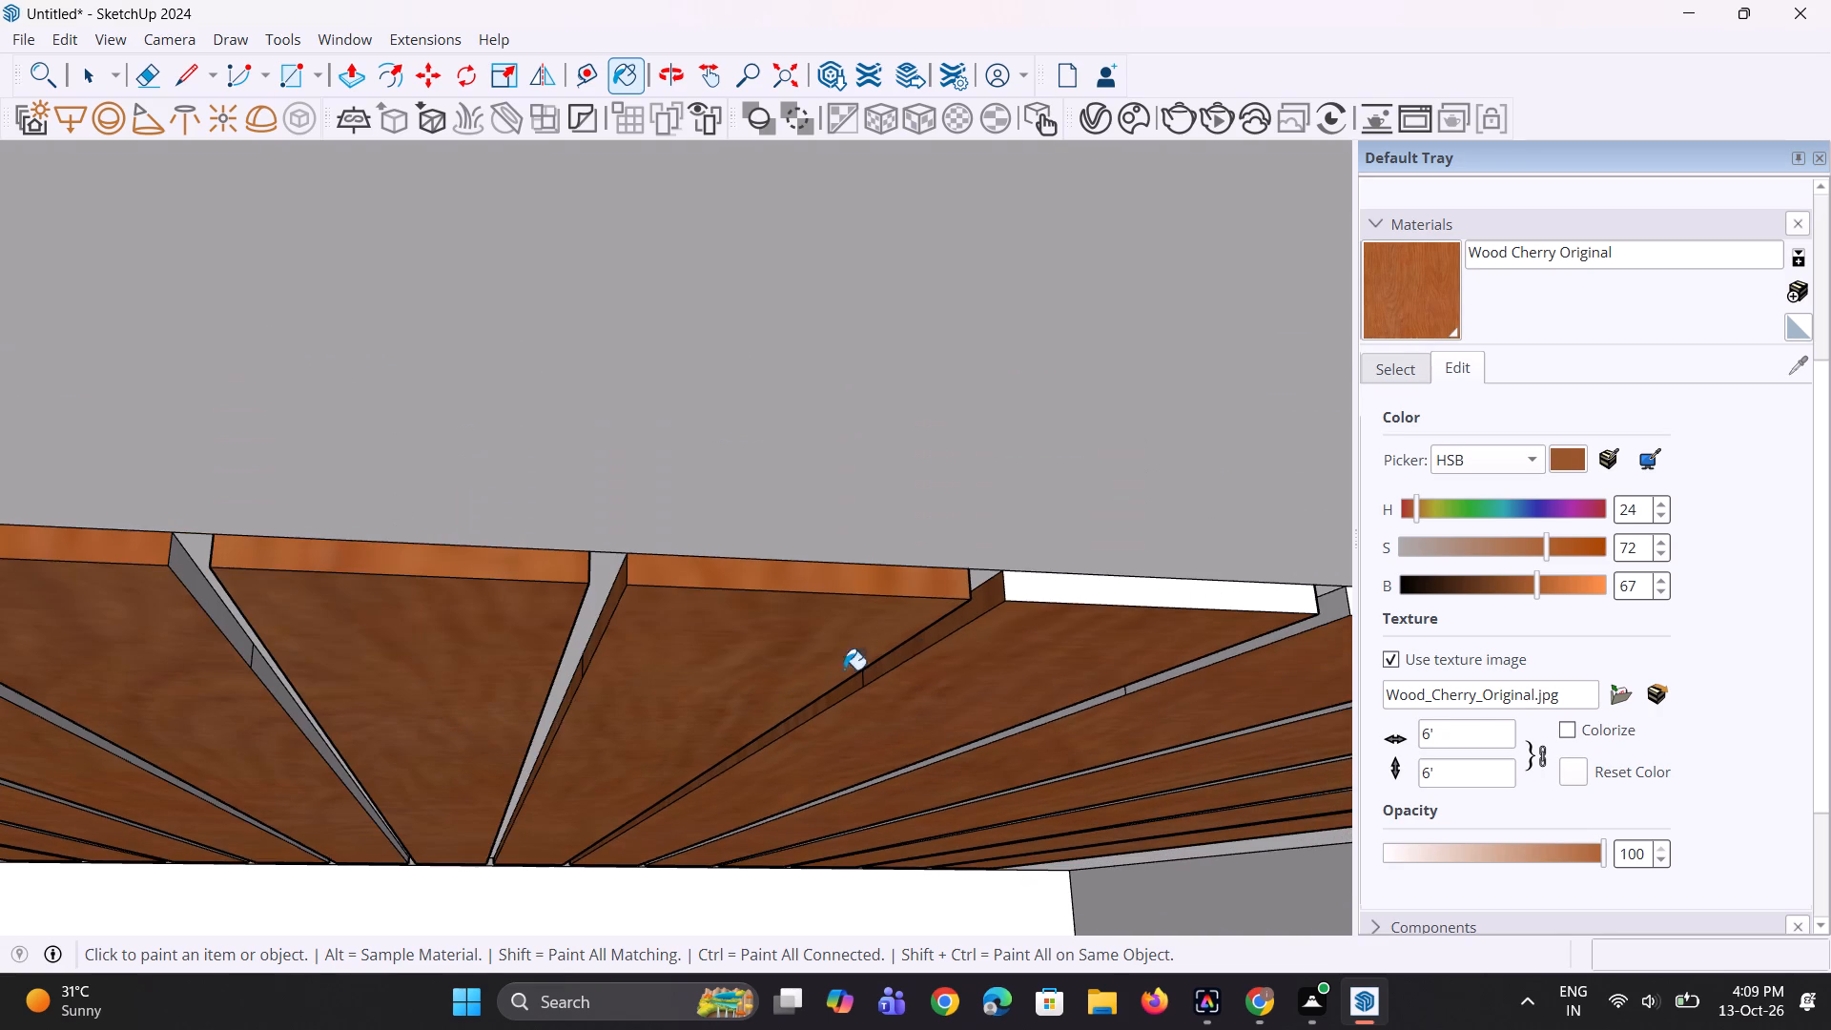
left_click(1067, 601)
Paint both side-face segments and the front edge of the ninth ceiling slat with Wood Cherry Original.
scroll(631, 582, "down", 5)
scroll(1069, 612, "up", 5)
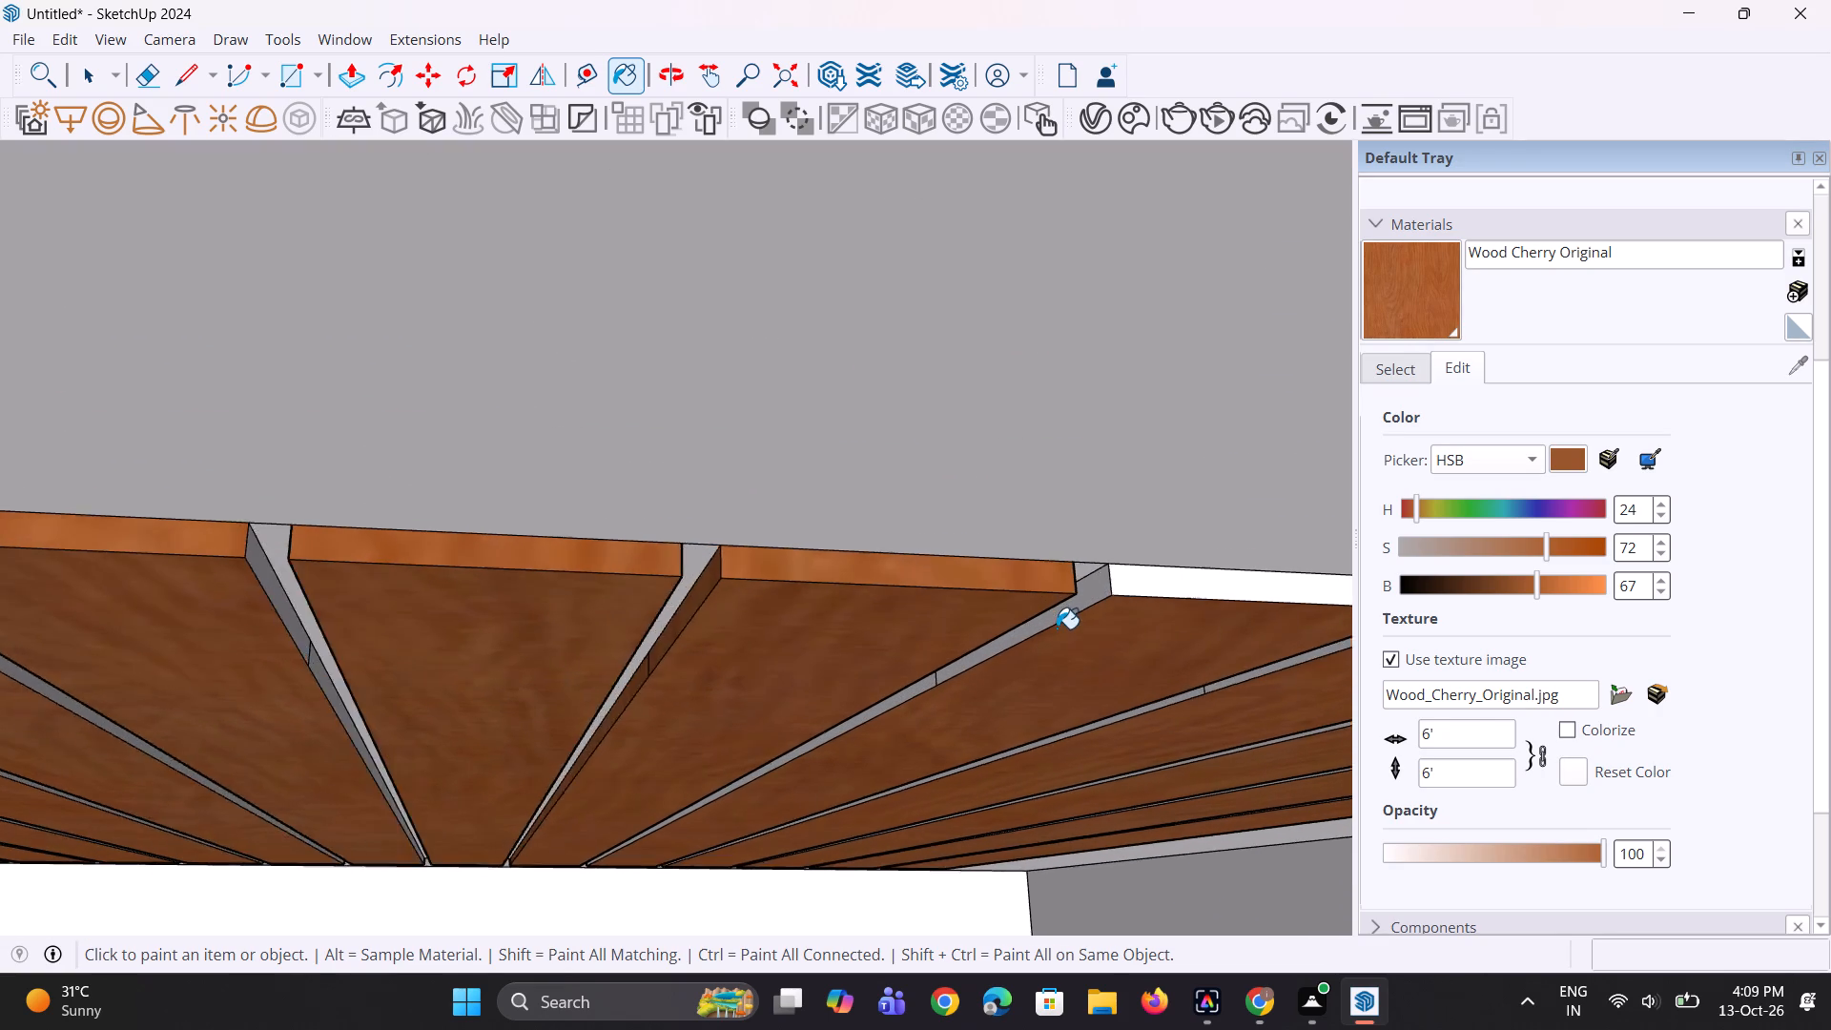
scroll(1057, 628, "up", 2)
left_click(1056, 622)
left_click(1065, 620)
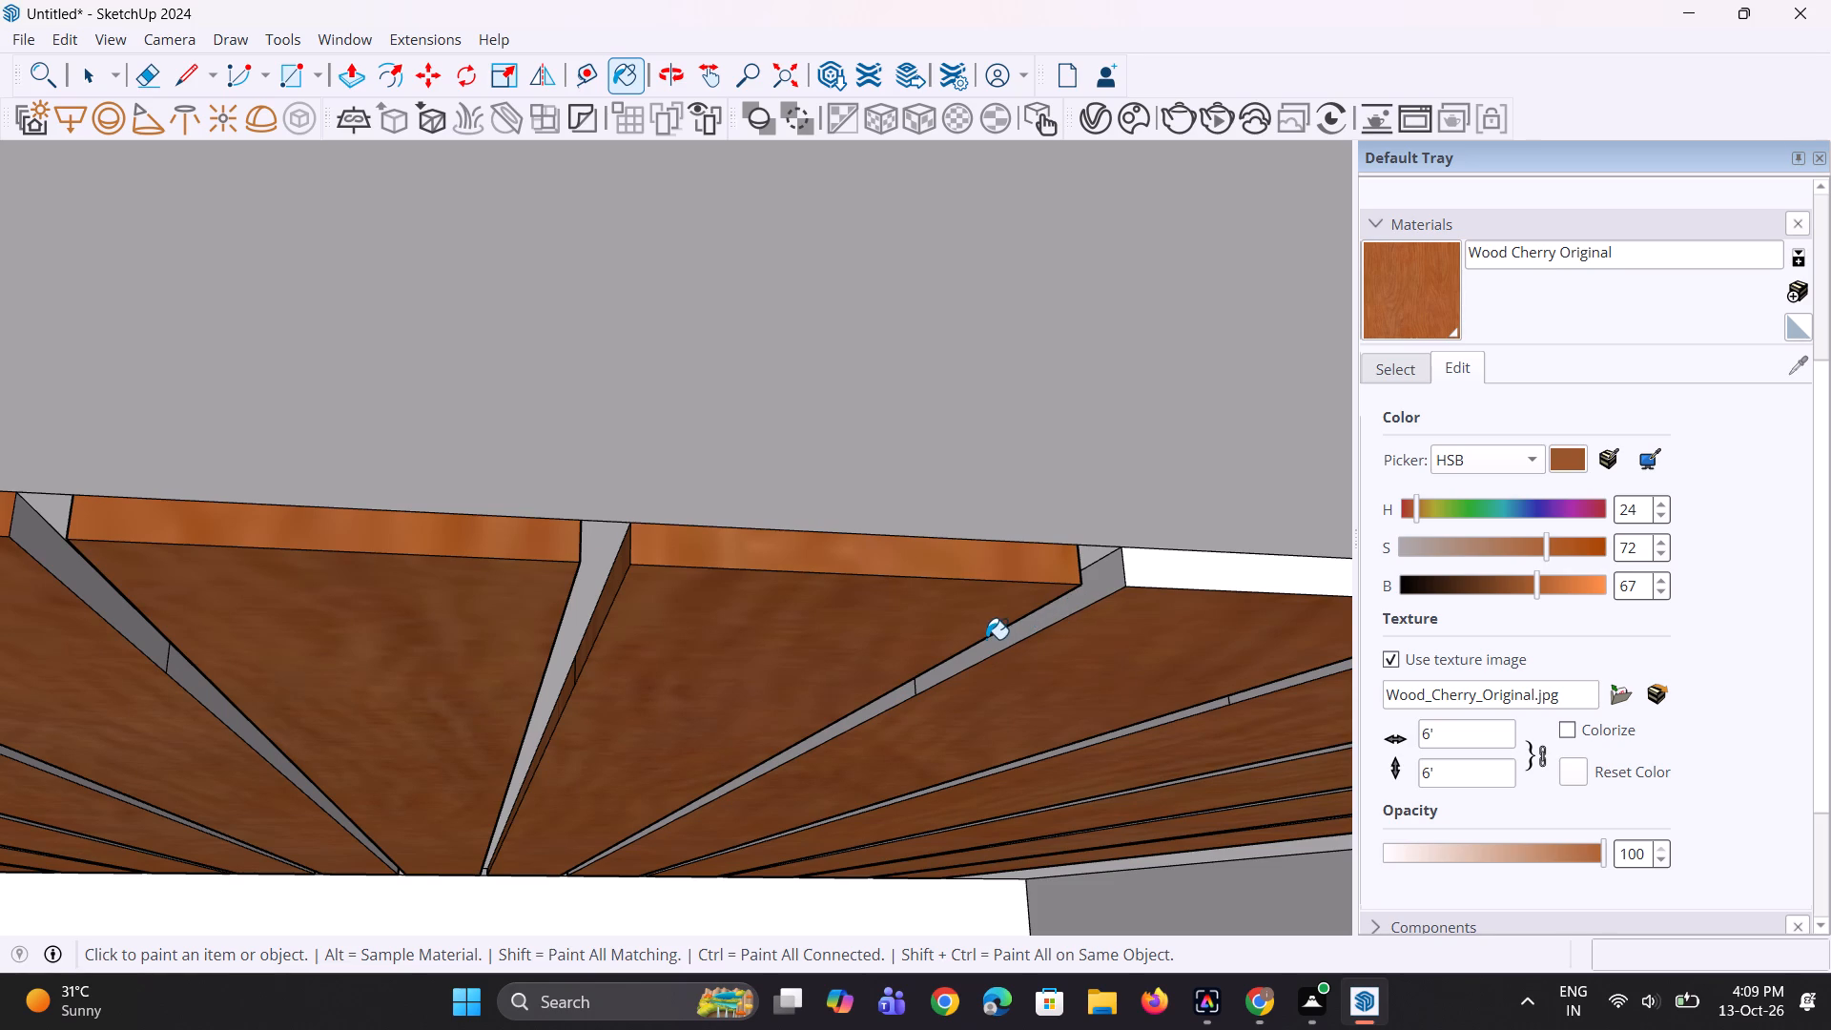
left_click(986, 639)
left_click(1009, 650)
scroll(1018, 649, "up", 1)
middle_click_drag(1018, 649, 1020, 567)
left_click(1018, 600)
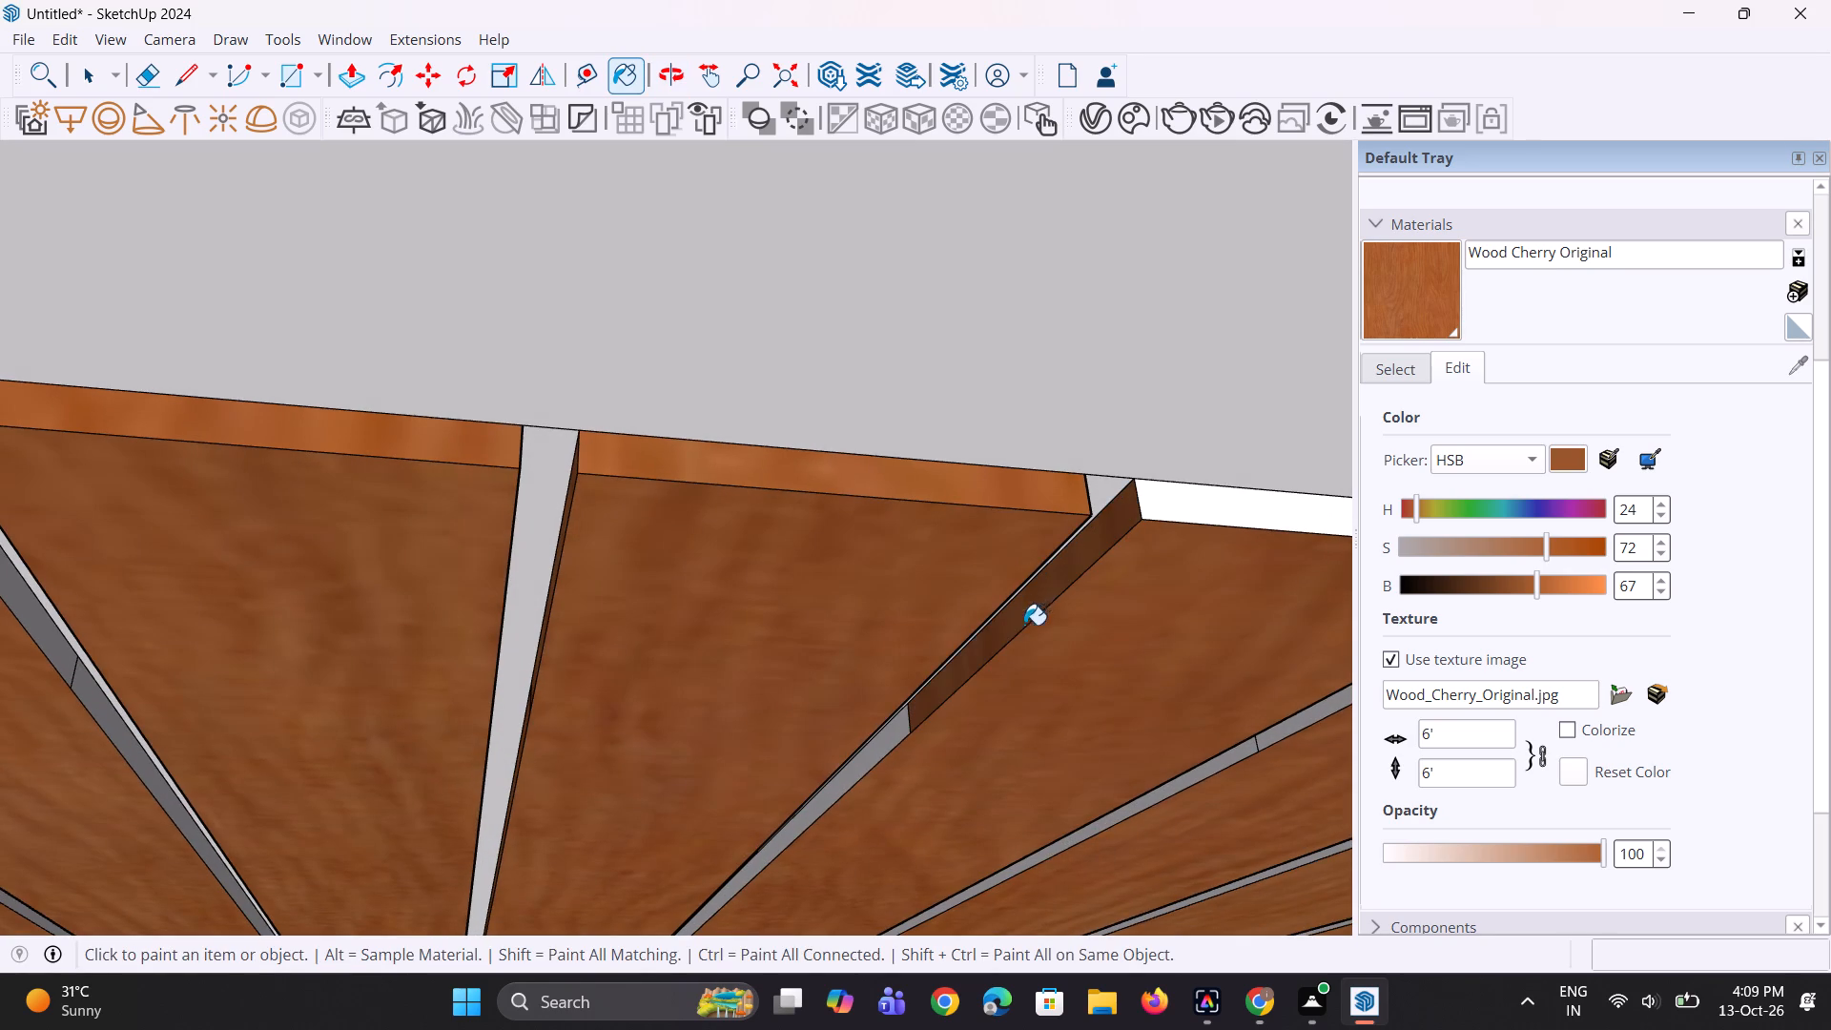
left_click(884, 736)
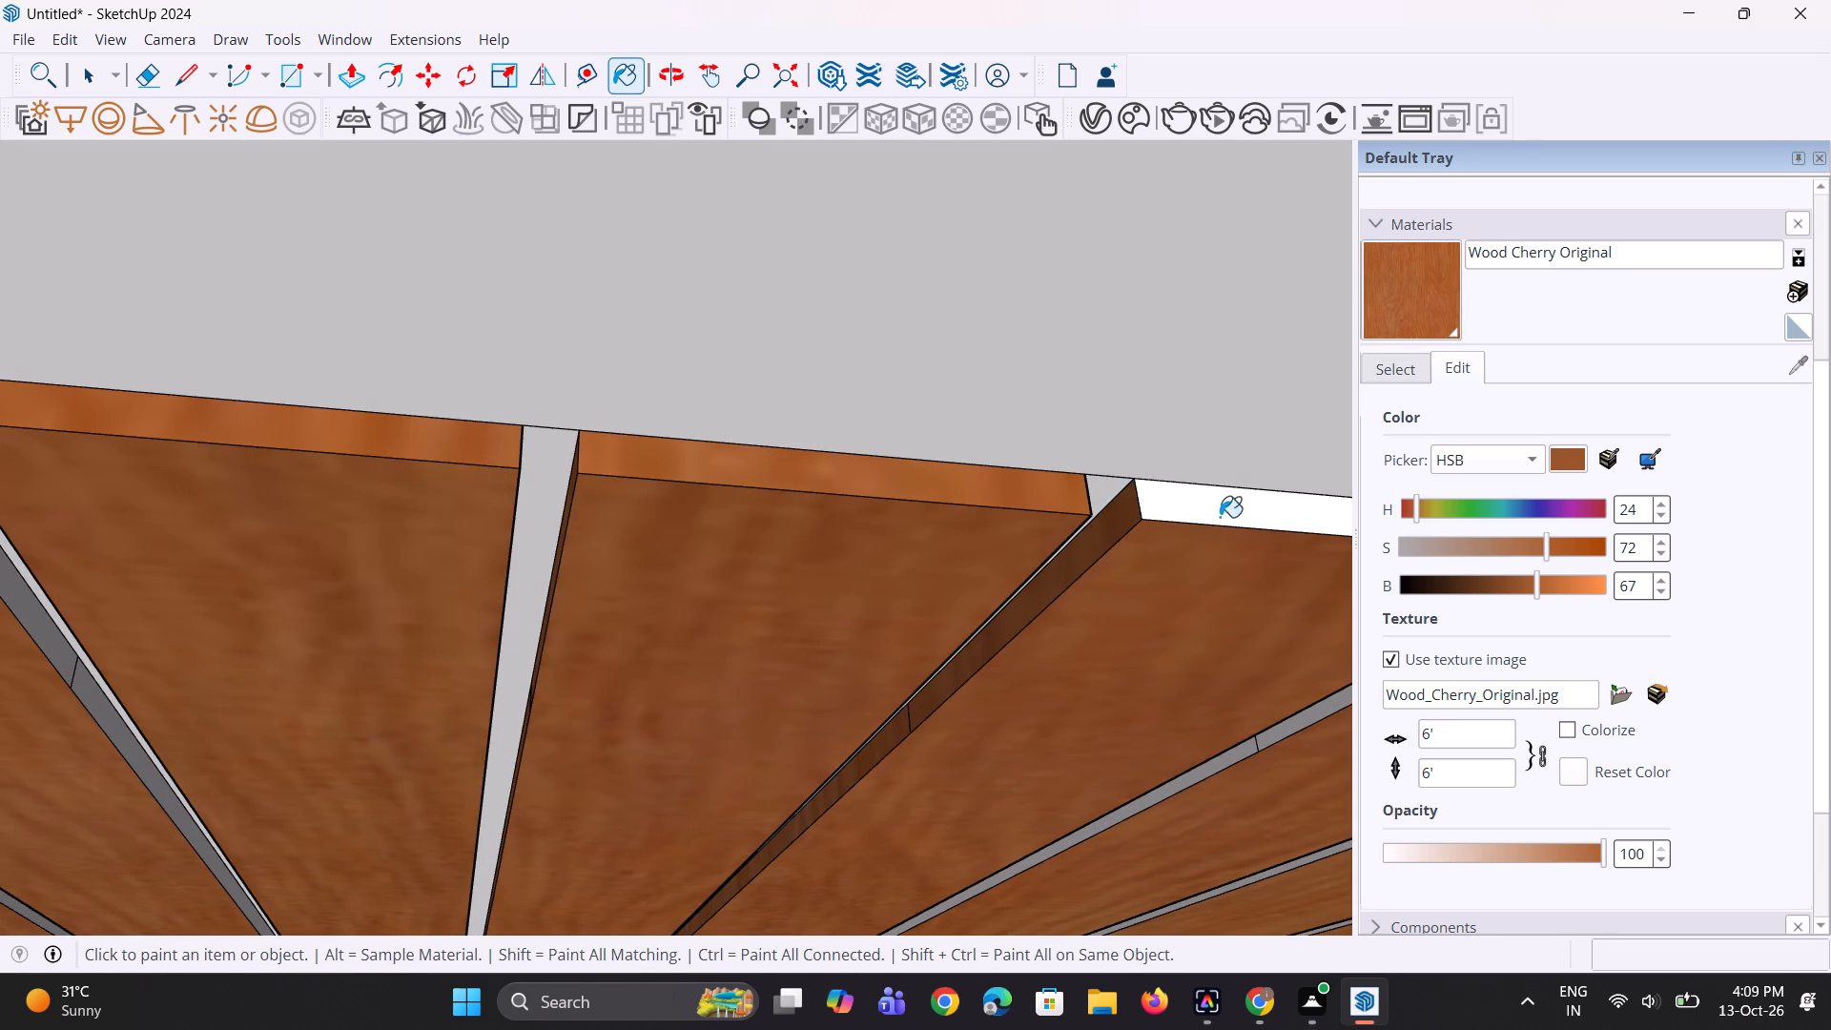
left_click(1220, 517)
scroll(584, 501, "down", 10)
scroll(1040, 557, "up", 7)
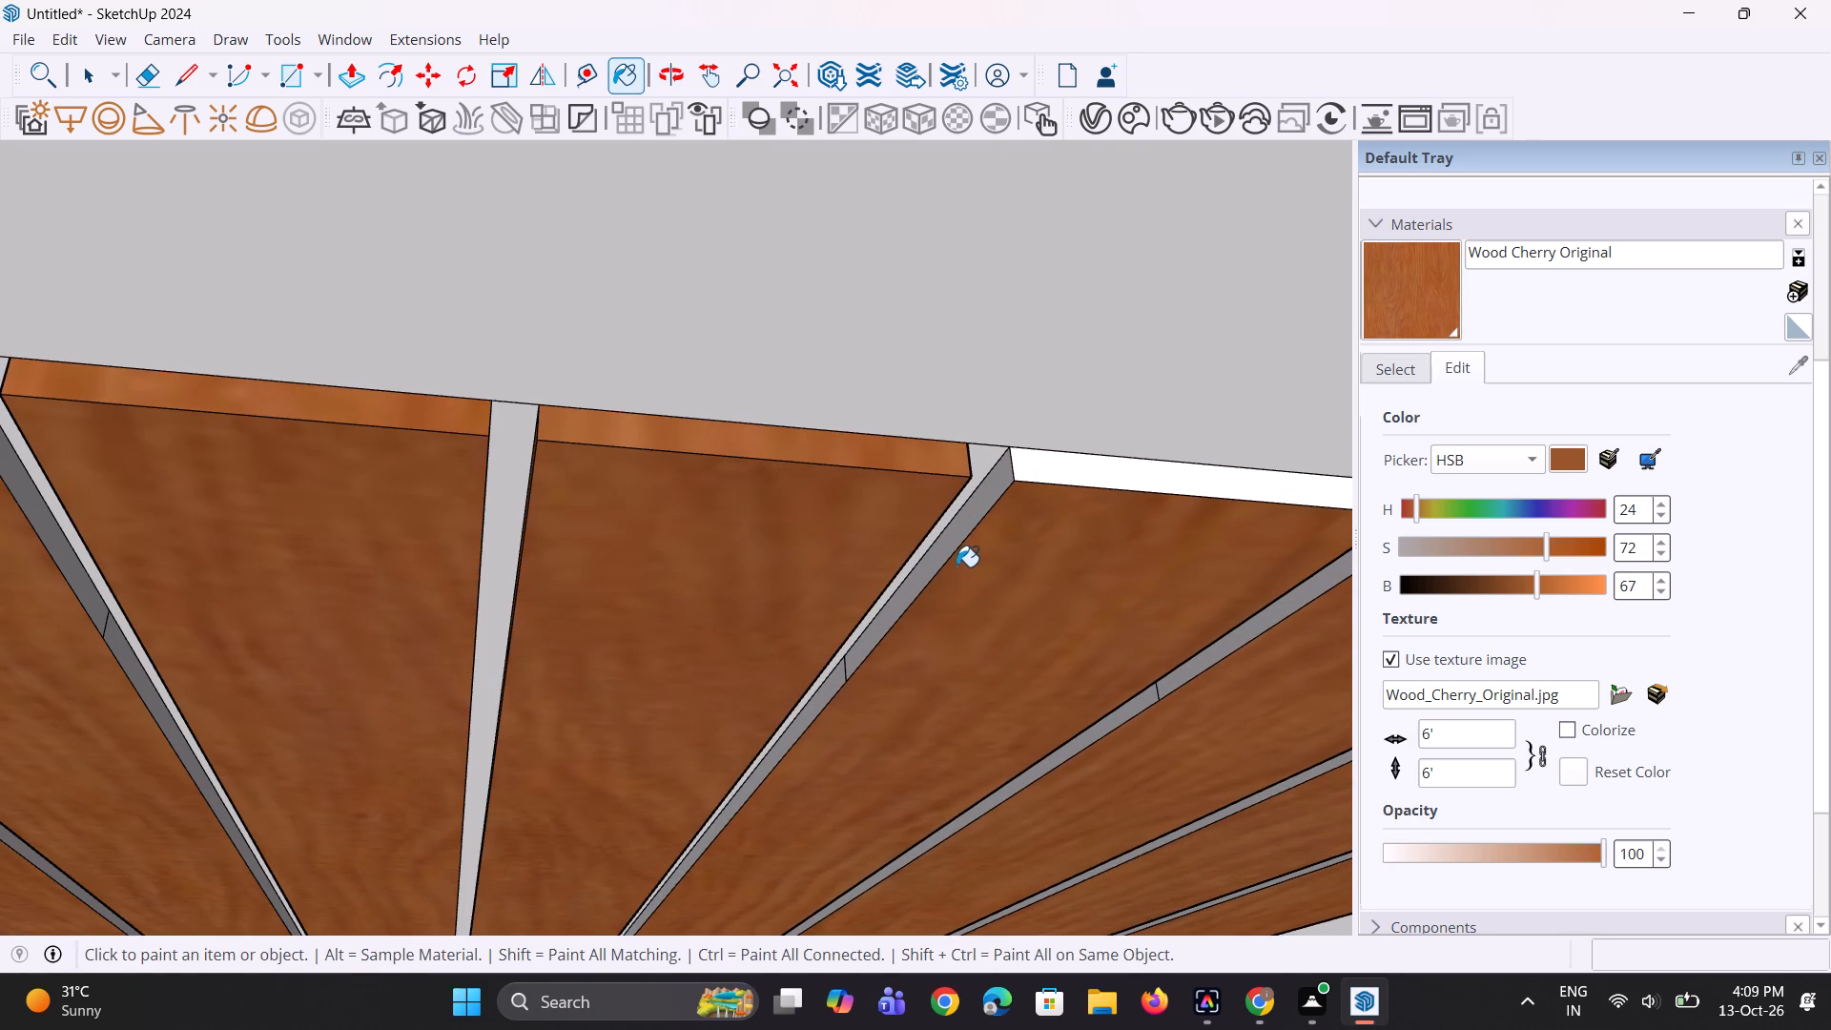
Paint both side-face segments of the tenth and eleventh ceiling slats with Wood Cherry Original.
left_click(974, 525)
left_click(823, 687)
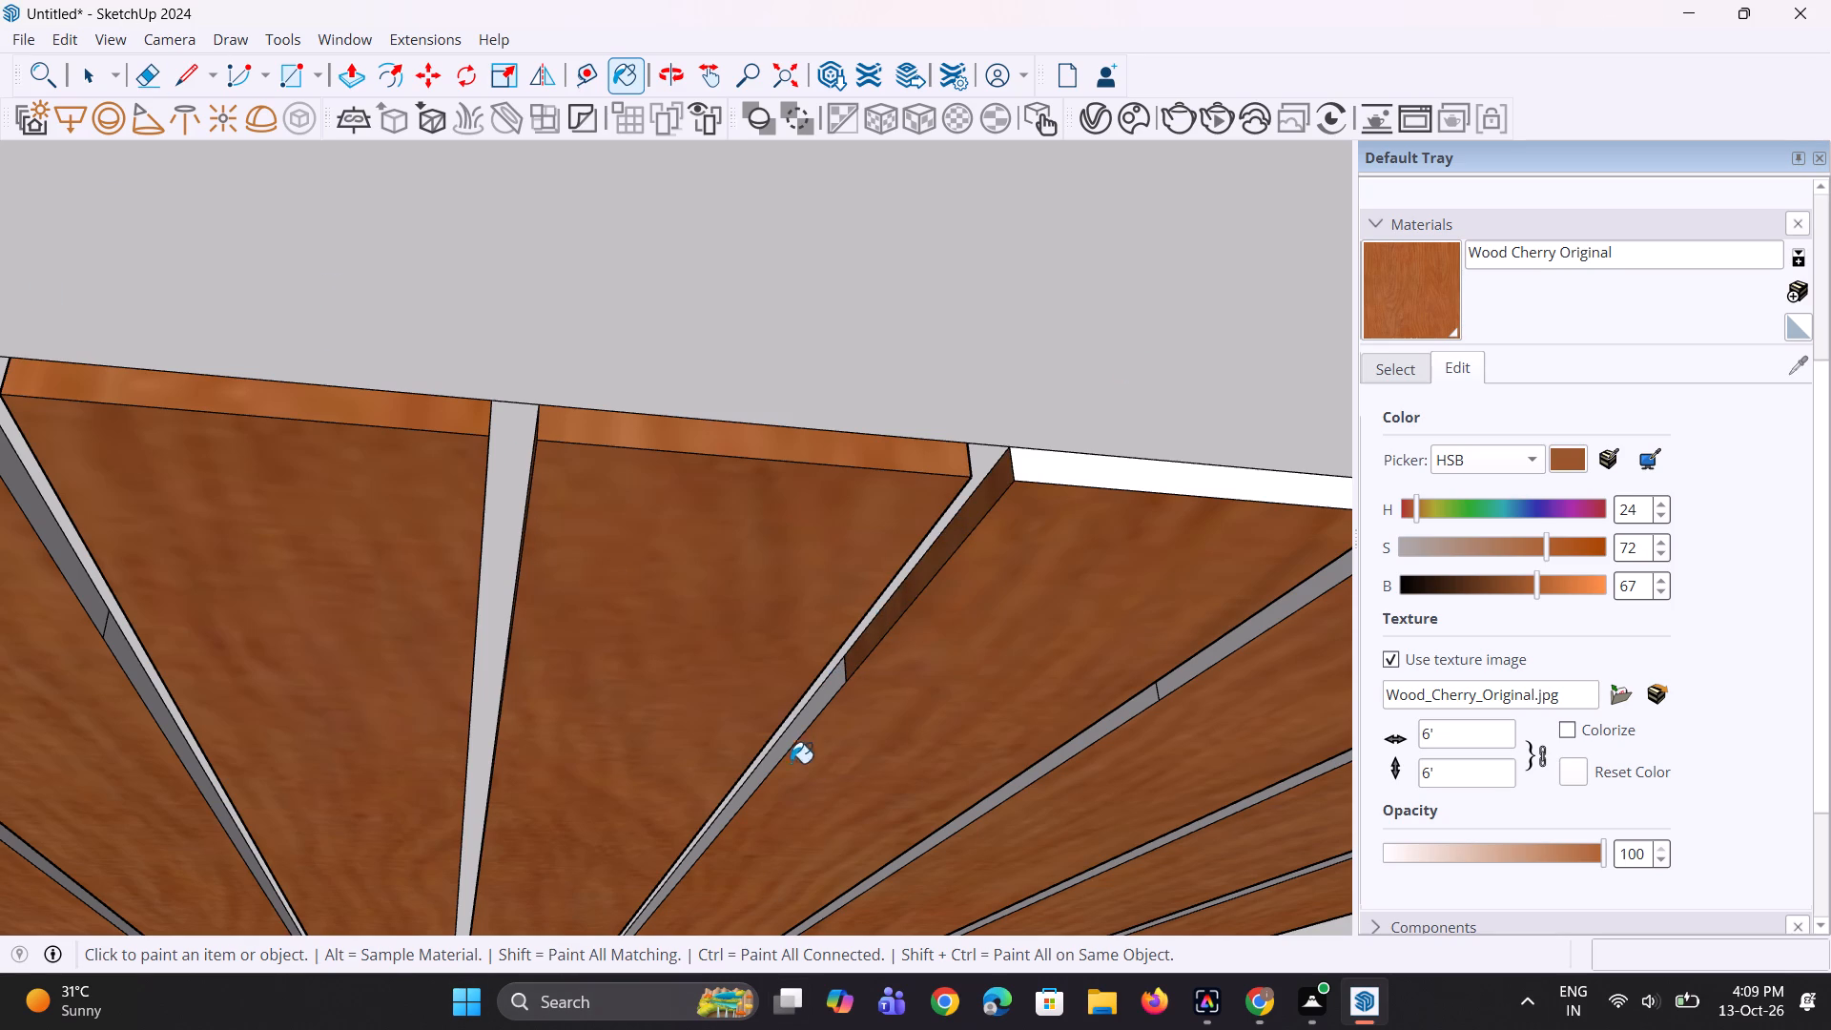
scroll(749, 742, "down", 4)
scroll(771, 731, "up", 3)
left_click(818, 690)
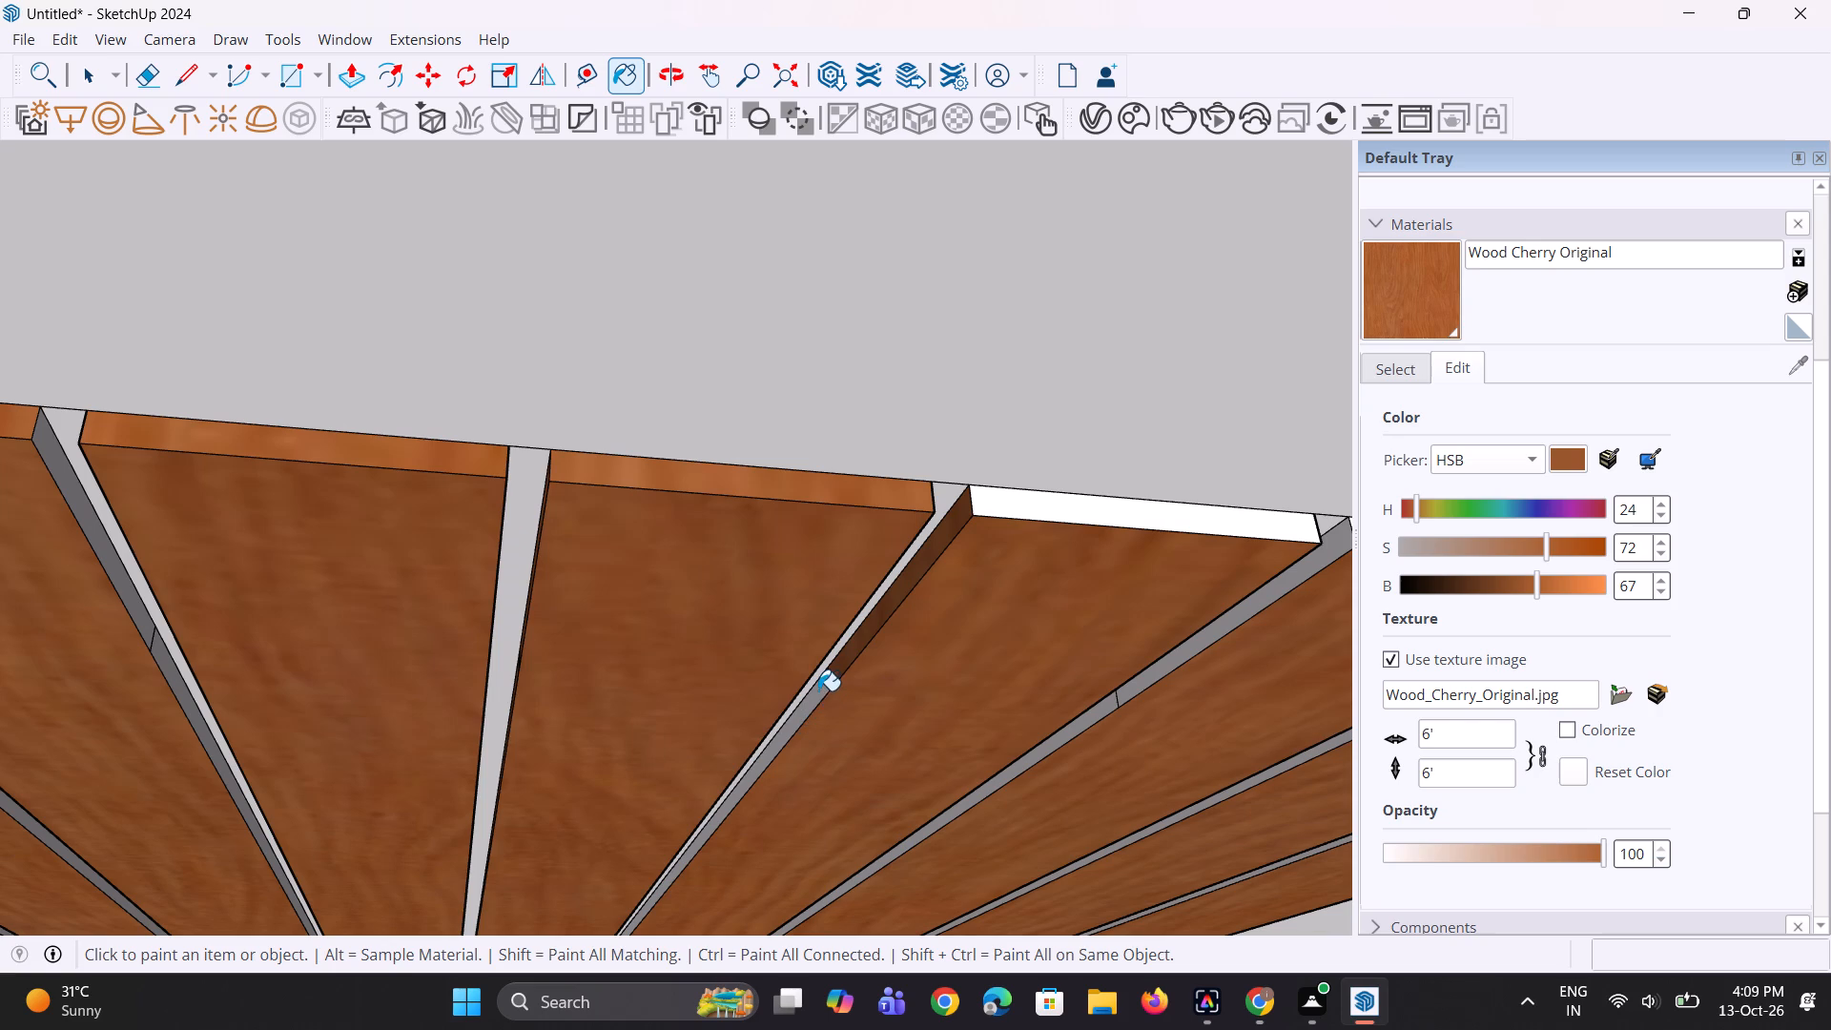
left_click(1048, 753)
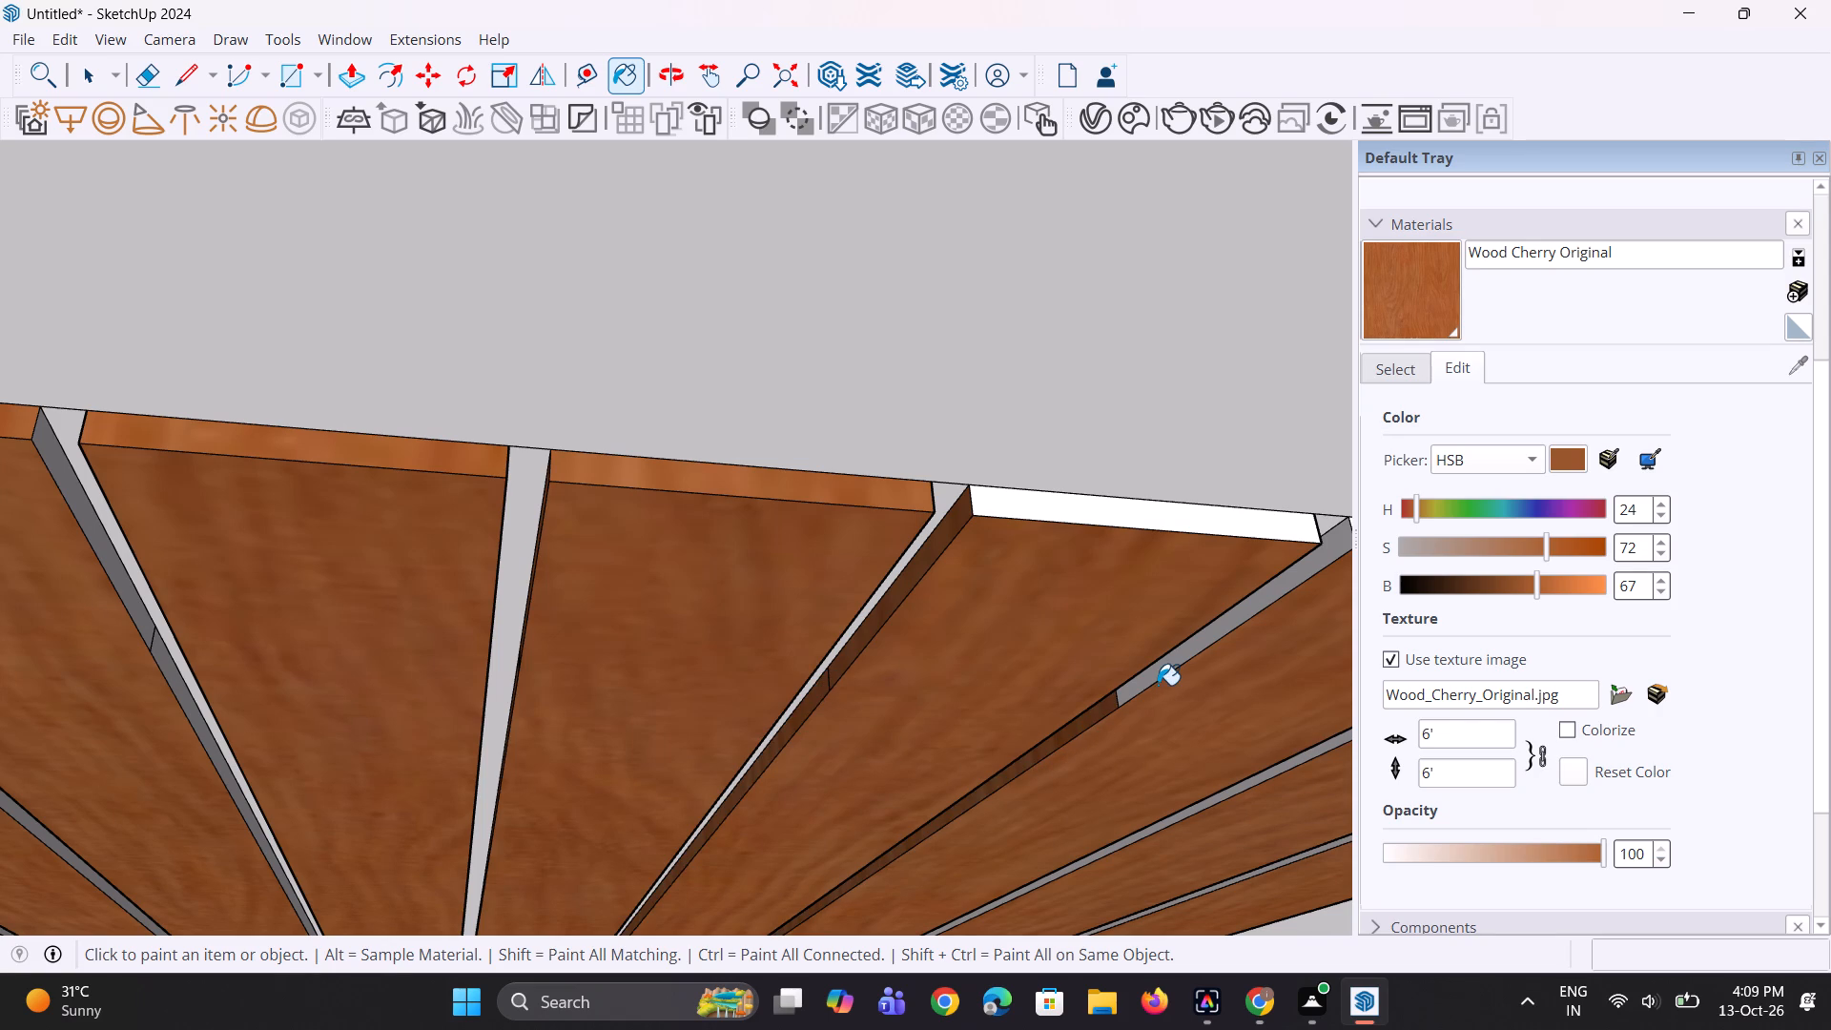
left_click(1158, 685)
left_click(1169, 668)
Paint both side-face segments of the twelfth and thirteenth ceiling slats with Wood Cherry Original.
scroll(534, 647, "down", 4)
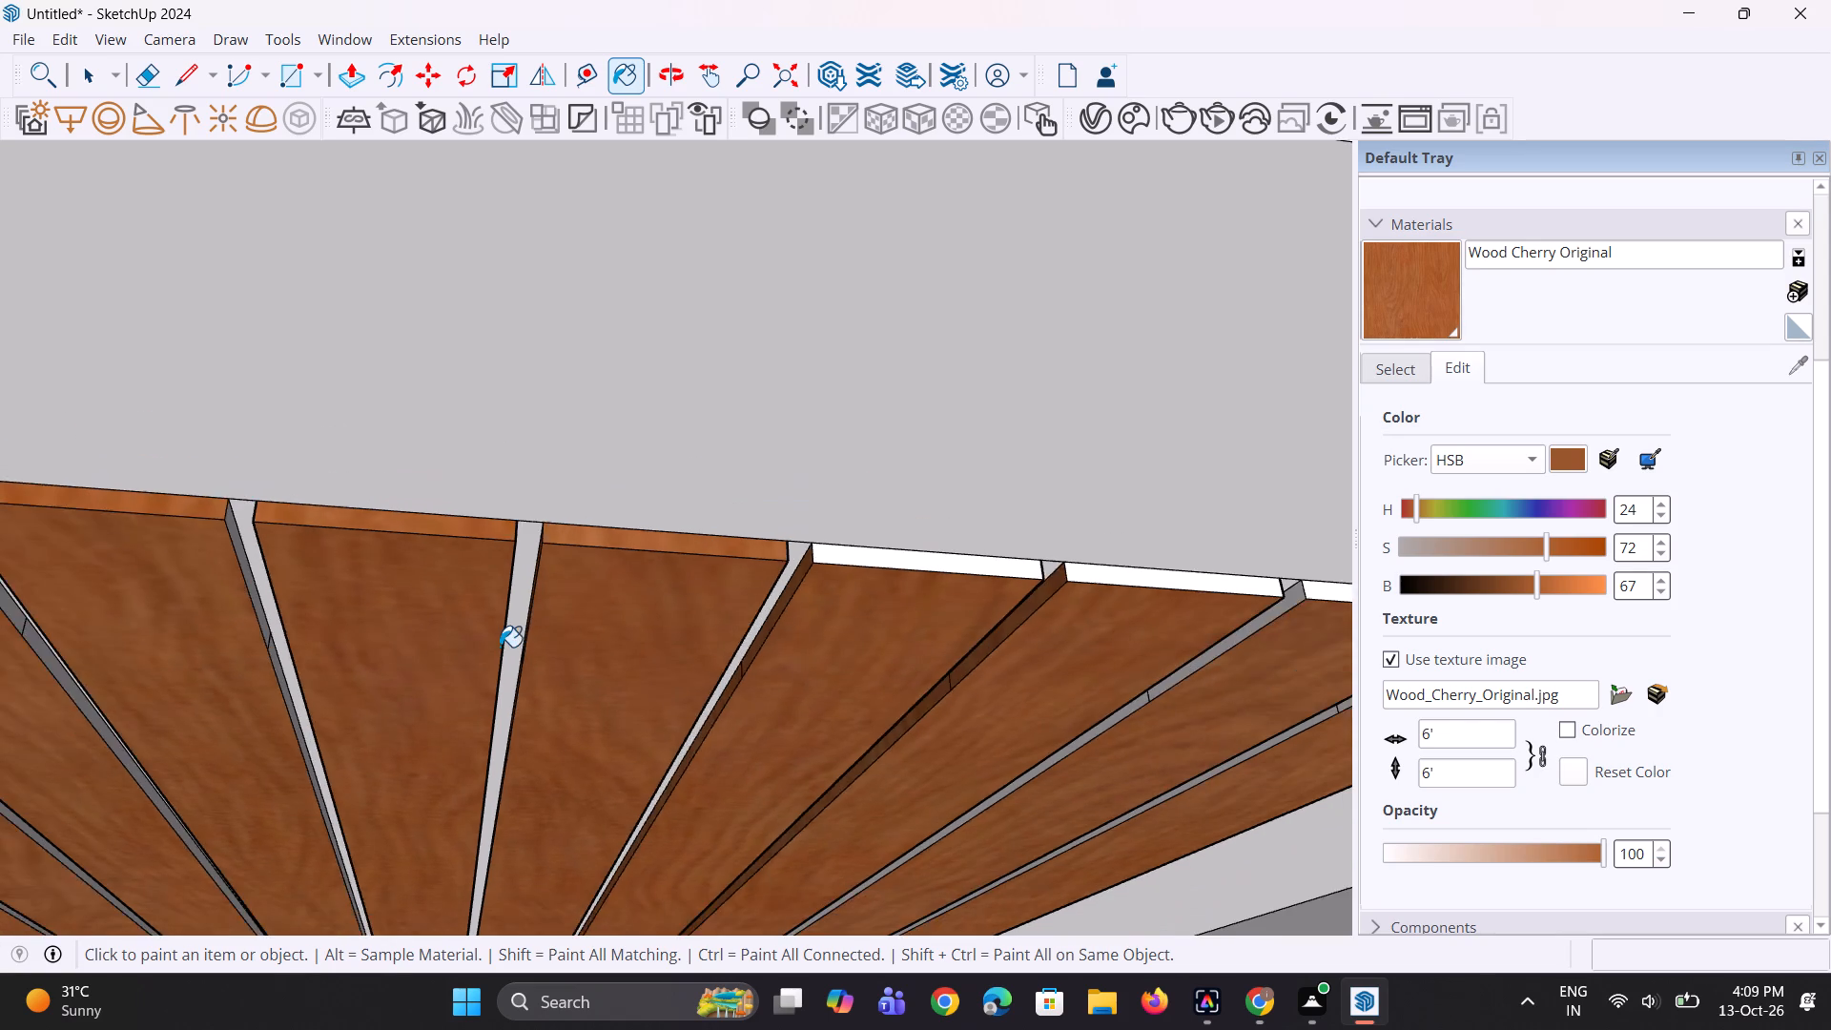
scroll(500, 647, "down", 3)
scroll(922, 698, "up", 11)
left_click(1029, 650)
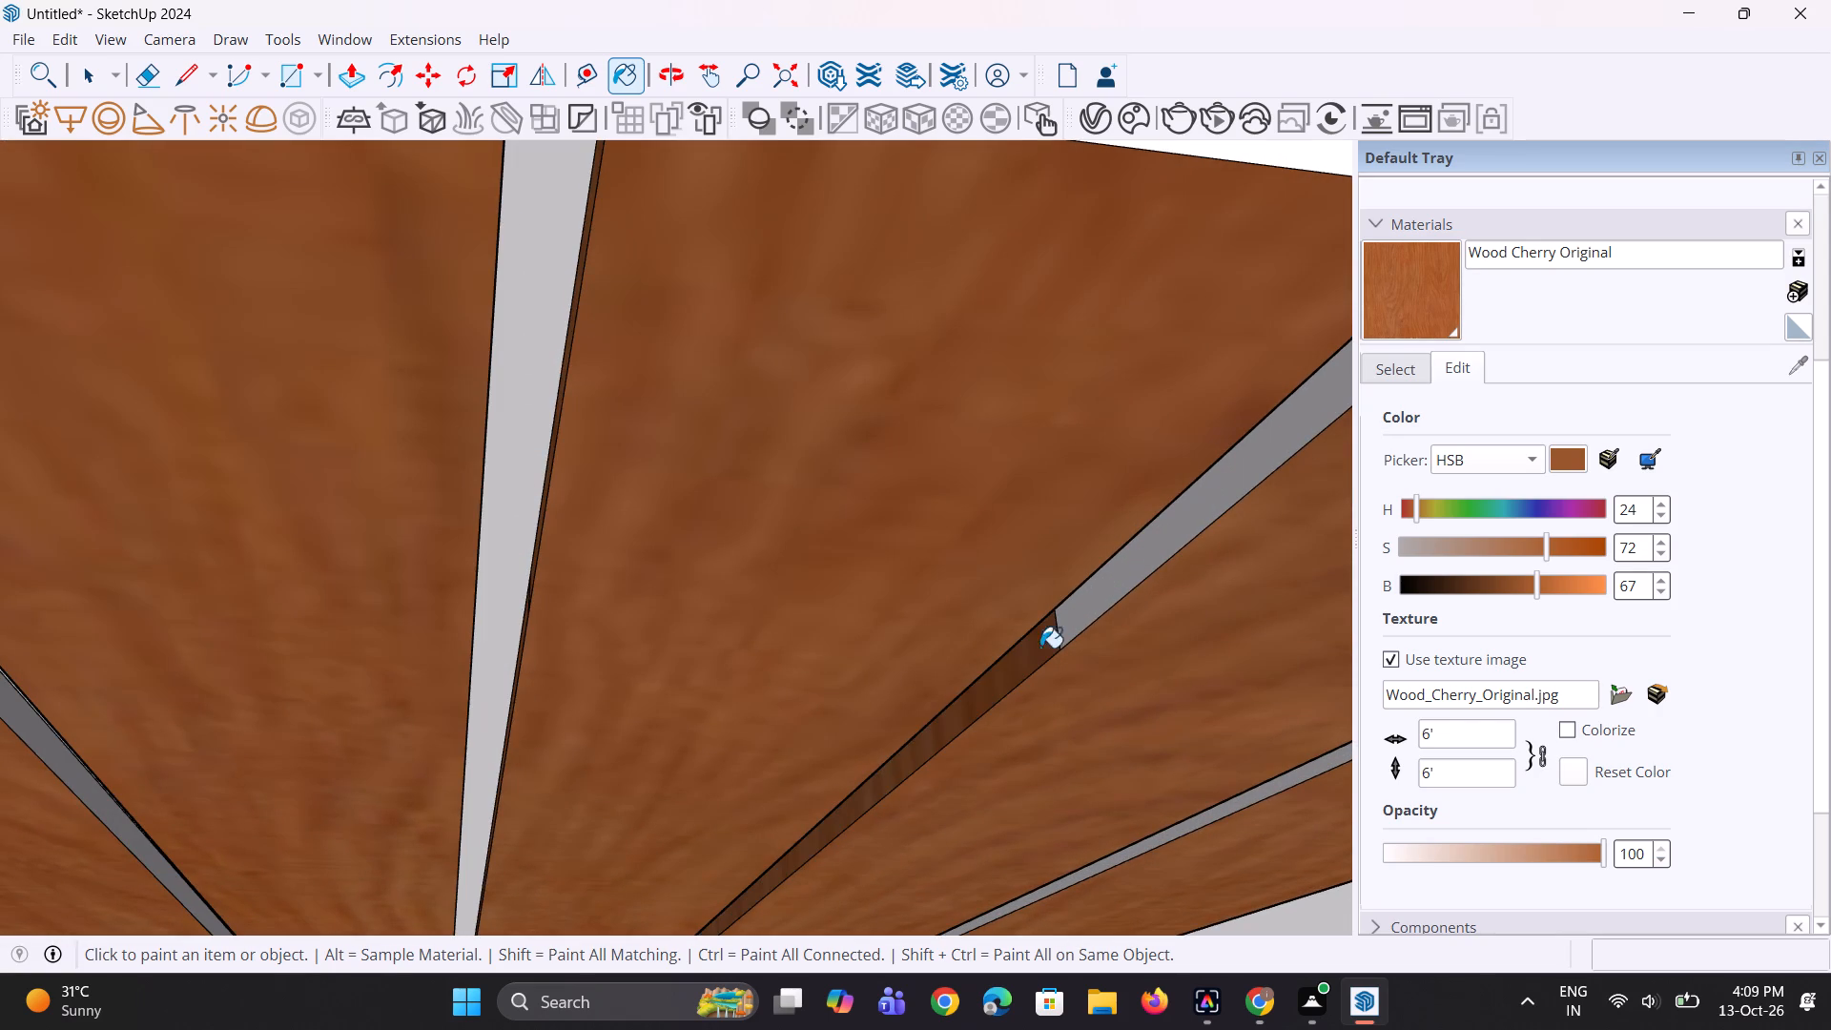
left_click(1160, 545)
left_click(1211, 819)
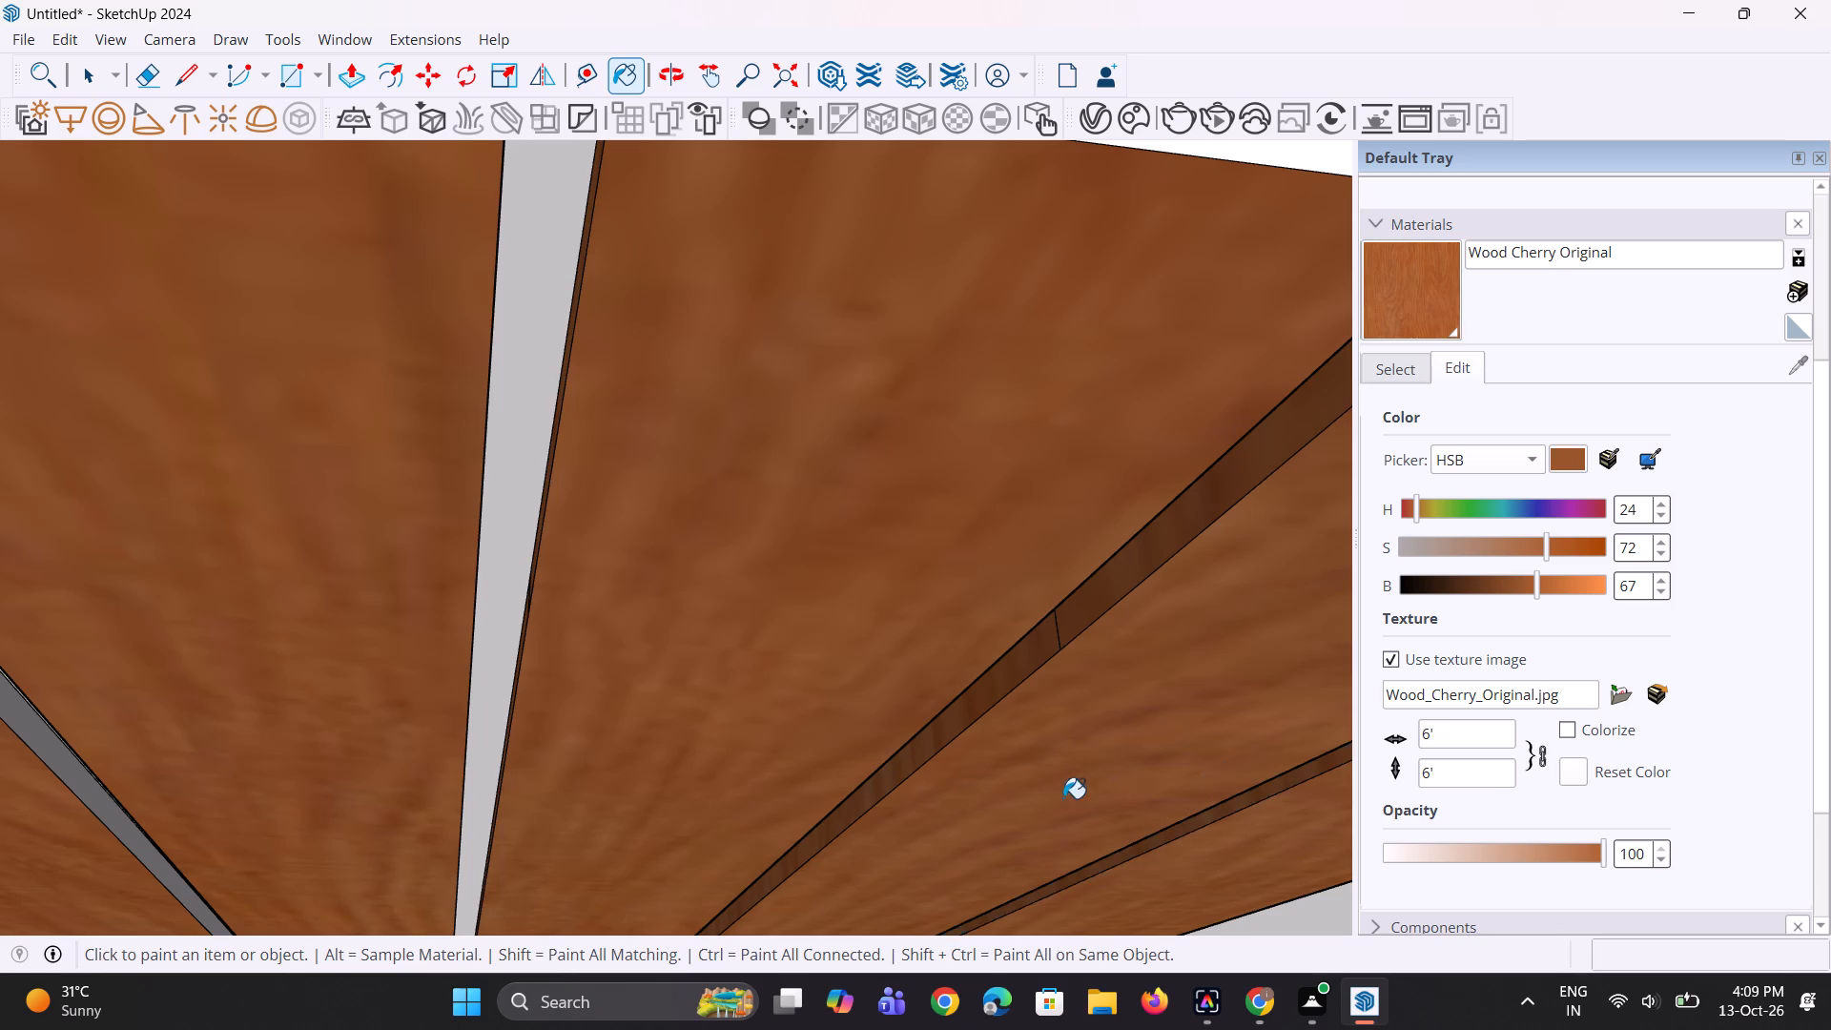
scroll(870, 758, "down", 8)
scroll(1109, 731, "up", 3)
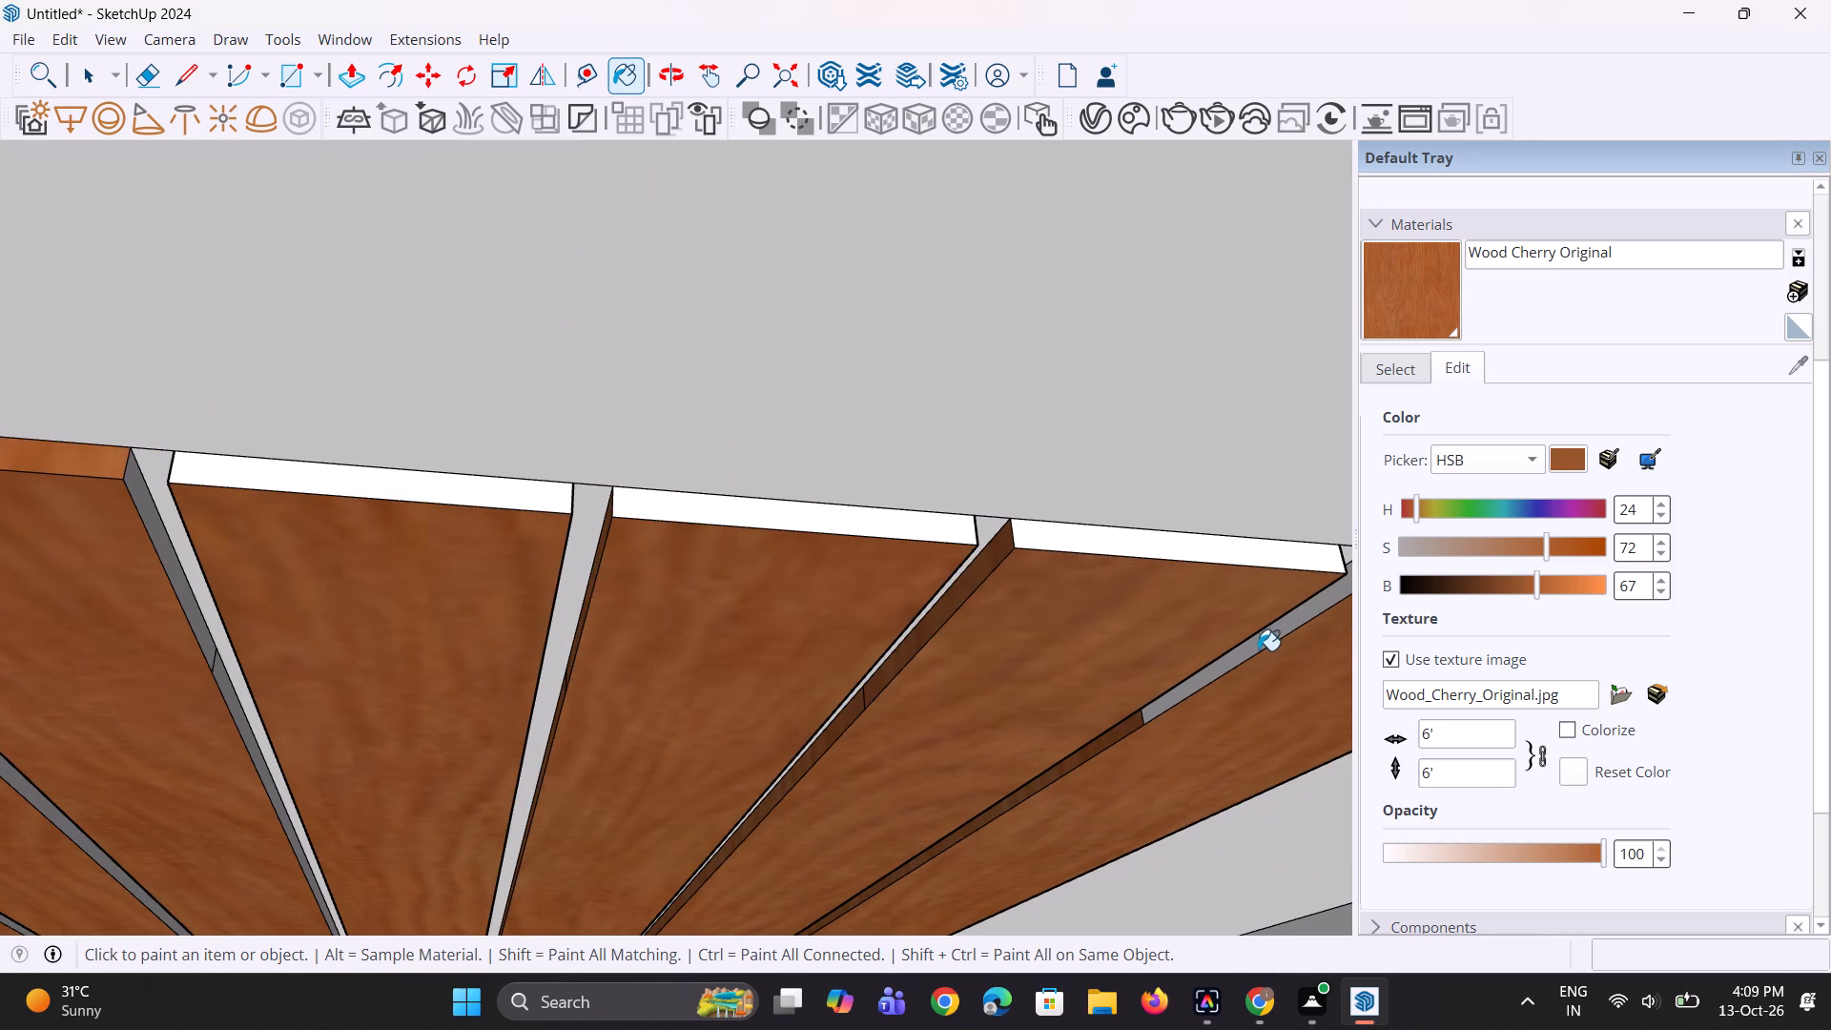
left_click(1259, 649)
Paint the front edges of the last four ceiling slats, thirteenth back to tenth, with Wood Cherry Original.
scroll(626, 692, "down", 4)
scroll(1067, 608, "up", 1)
left_click(1144, 617)
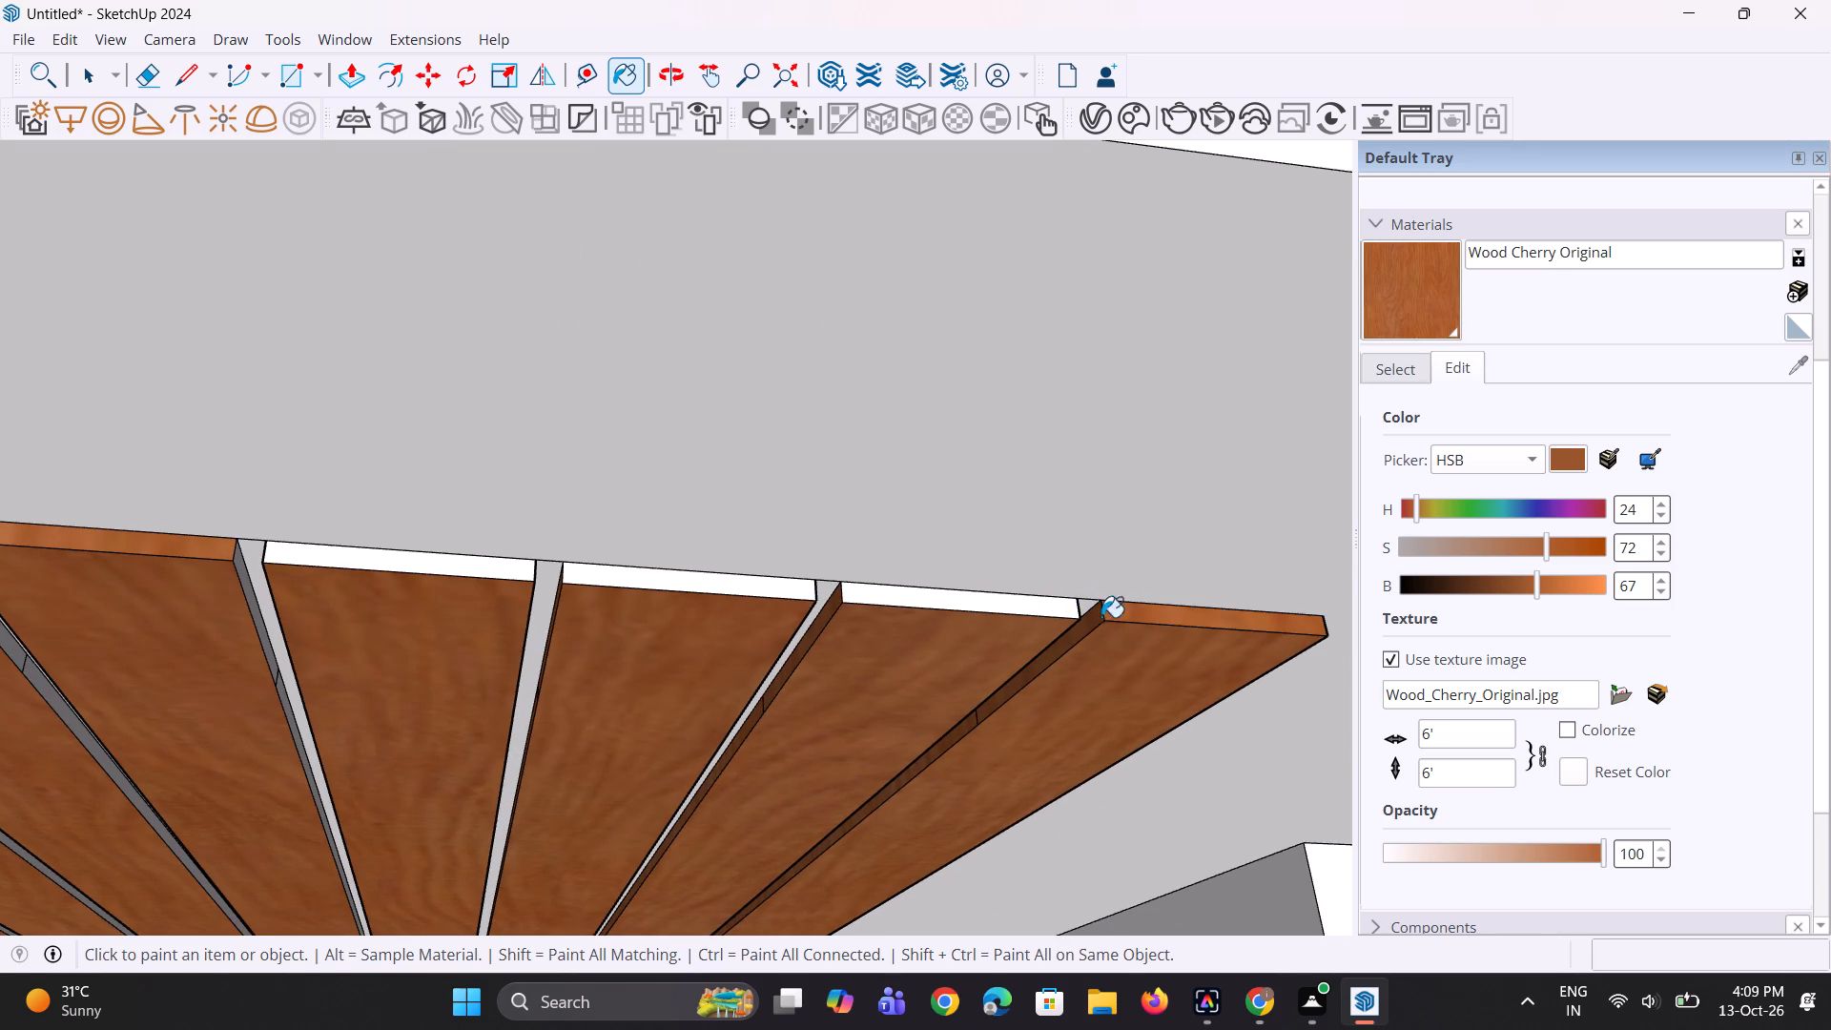
left_click(984, 608)
left_click(788, 595)
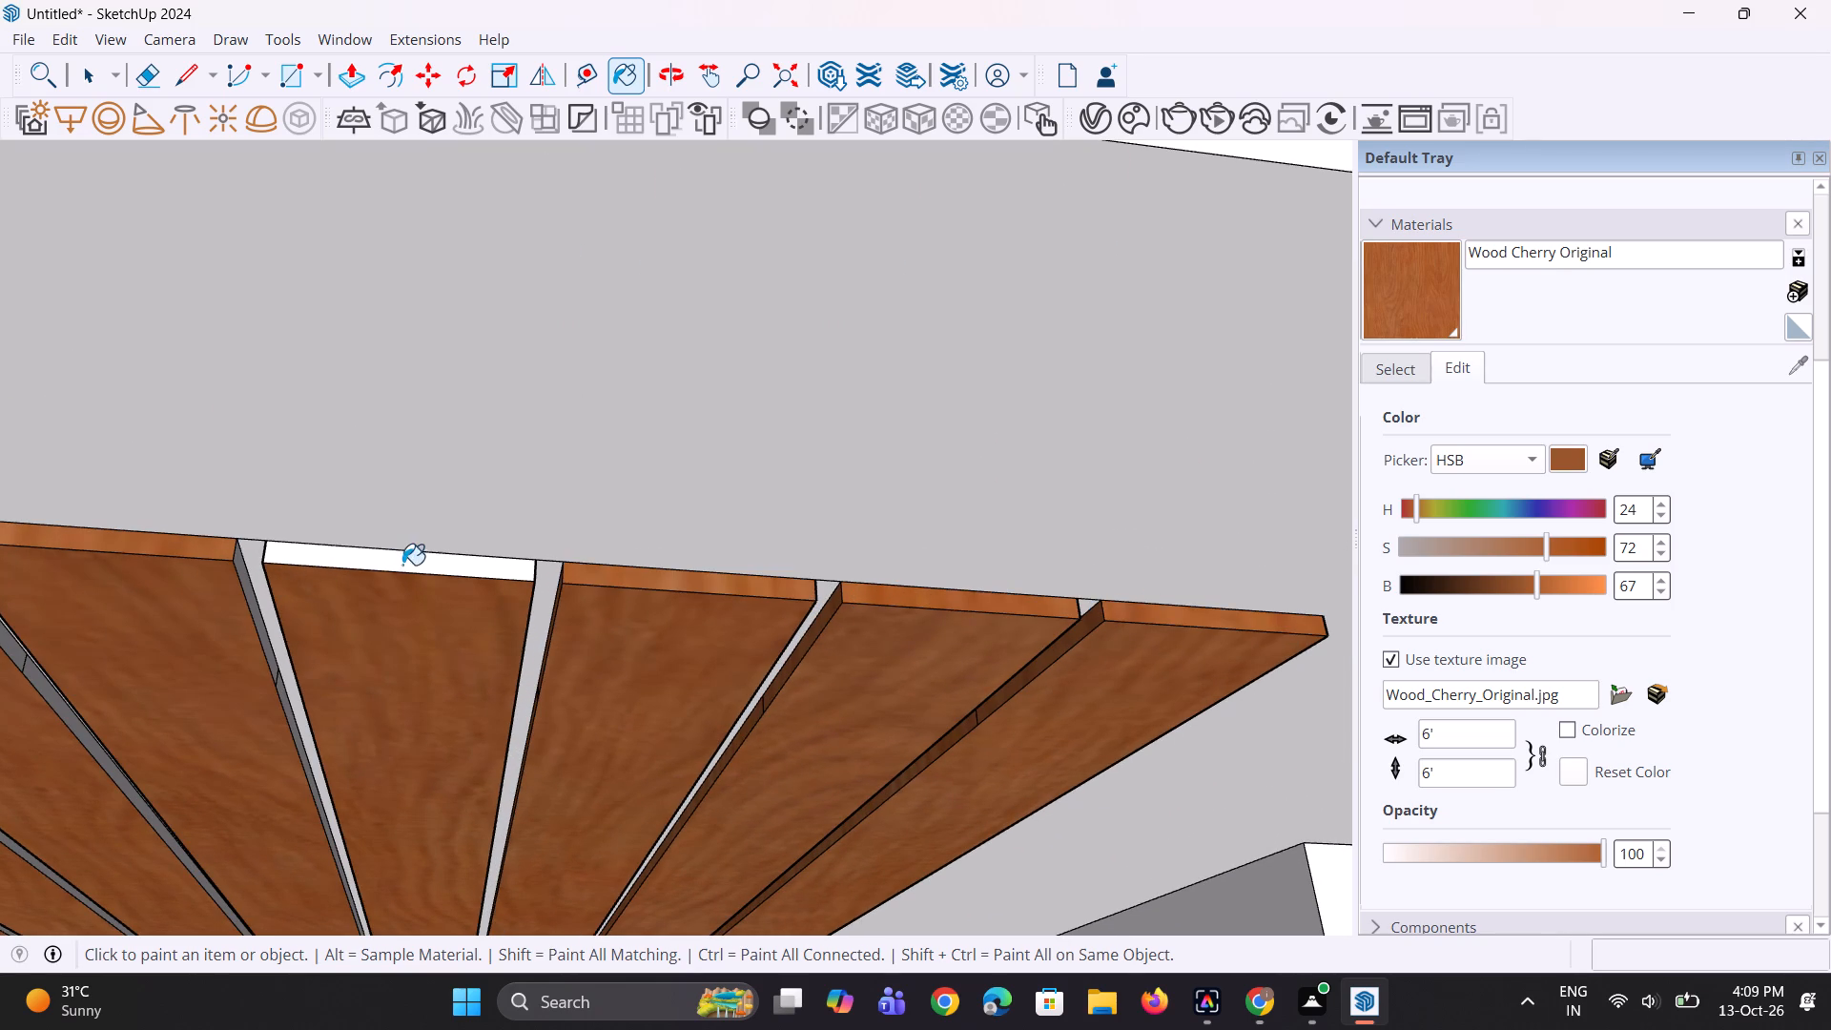
left_click(404, 565)
Paint both segments of the opposite side faces on the thirteenth and twelfth ceiling slats with Wood Cherry Original.
scroll(618, 660, "down", 9)
middle_click_drag(925, 691, 443, 655)
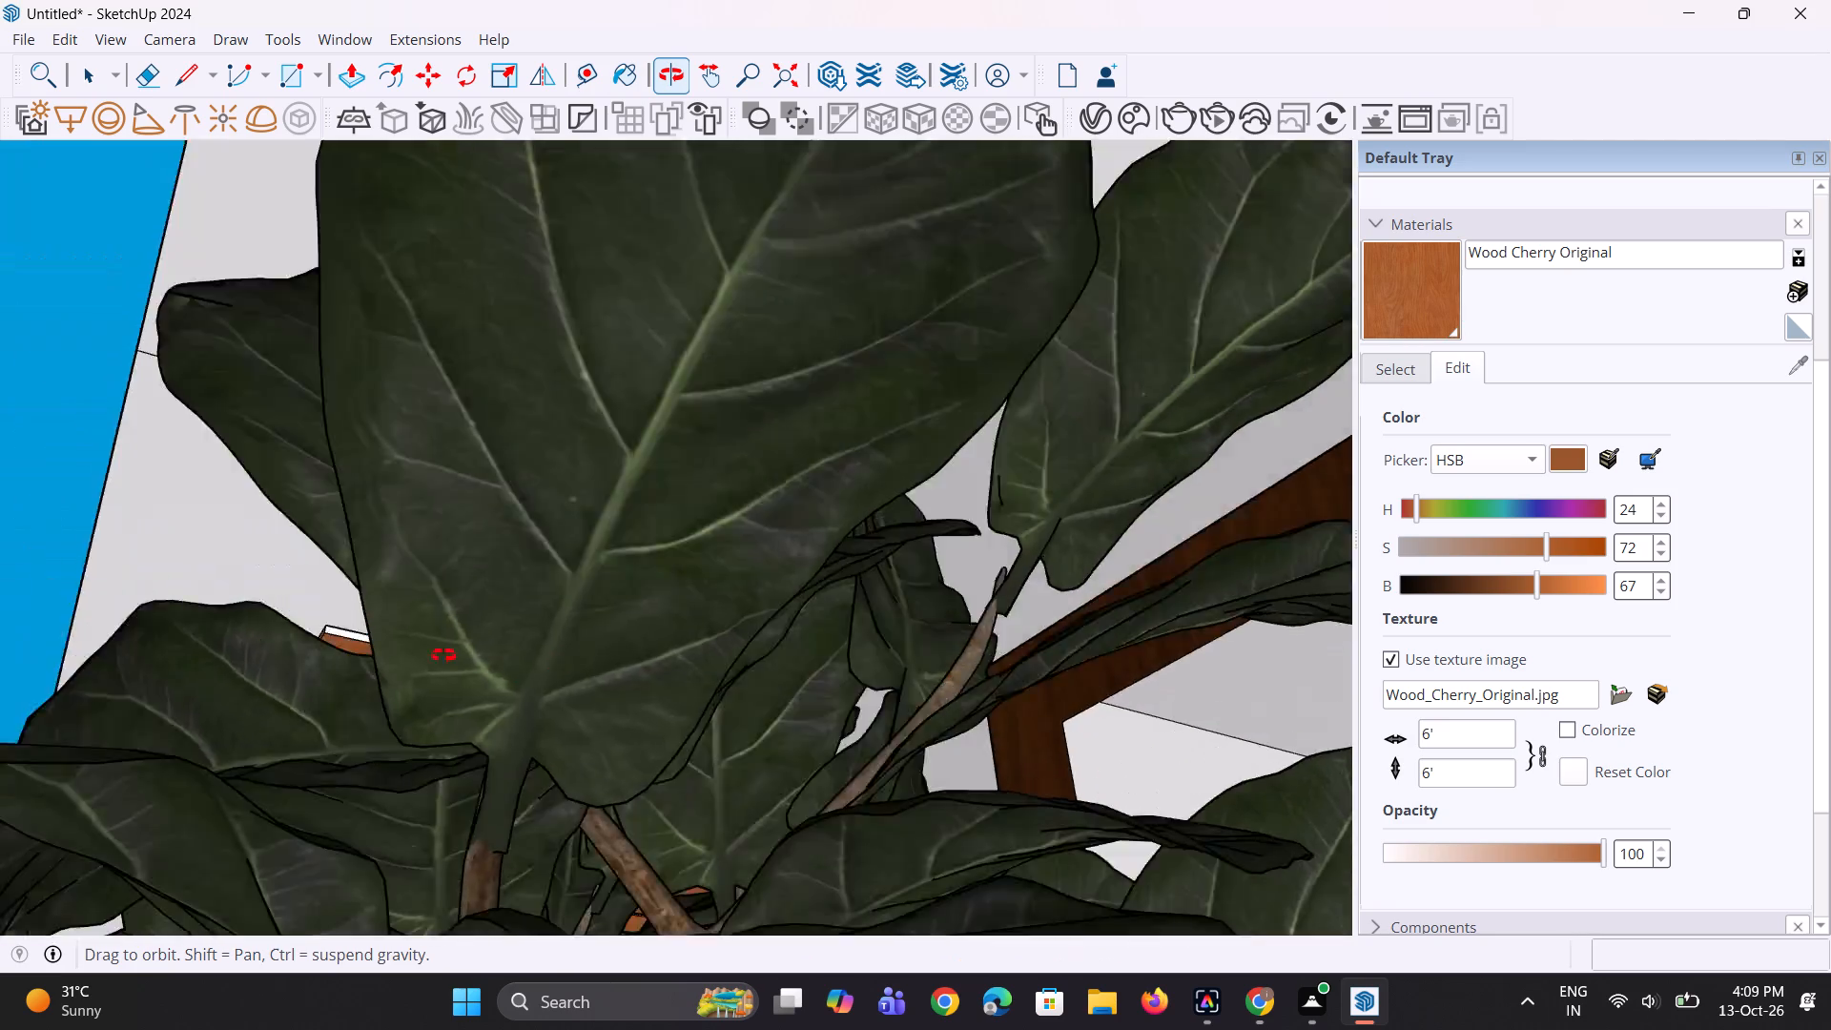
middle_click_drag(443, 655, 505, 669)
scroll(437, 701, "up", 3)
scroll(489, 620, "up", 6)
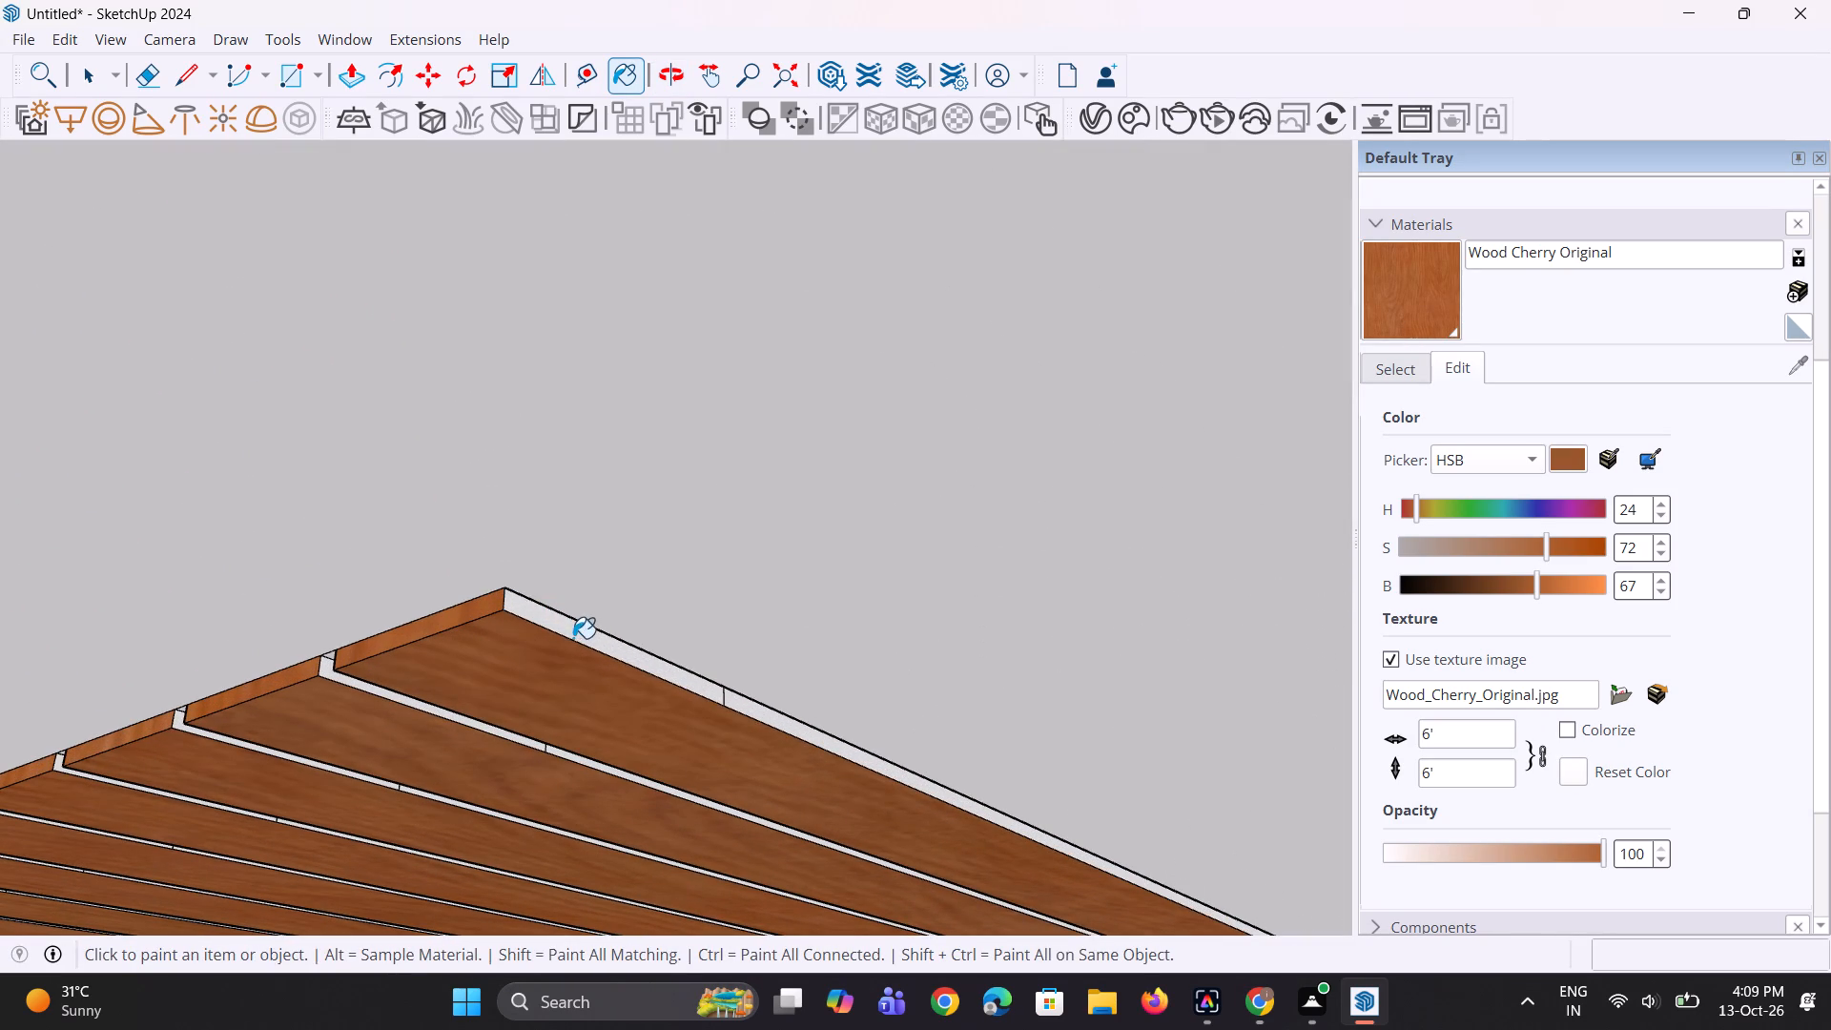
left_click(573, 638)
left_click(748, 709)
scroll(514, 747, "up", 5)
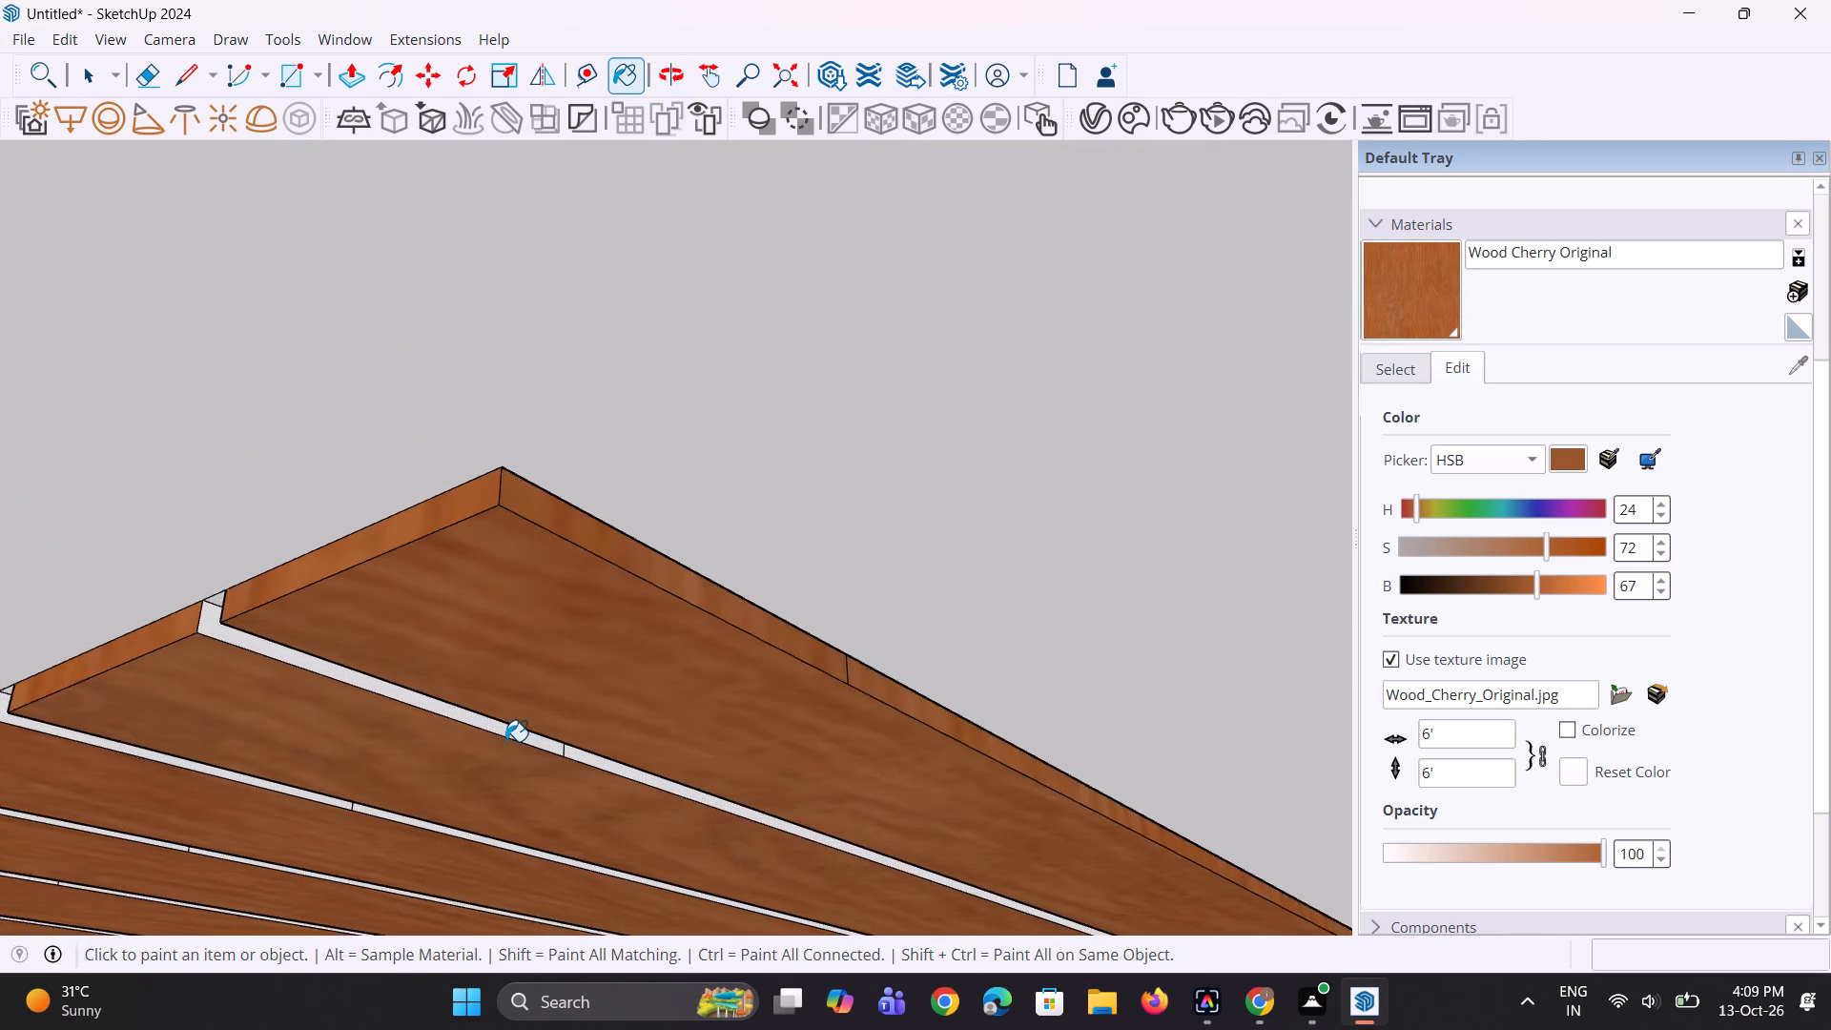
scroll(505, 741, "up", 1)
left_click(511, 735)
left_click(596, 764)
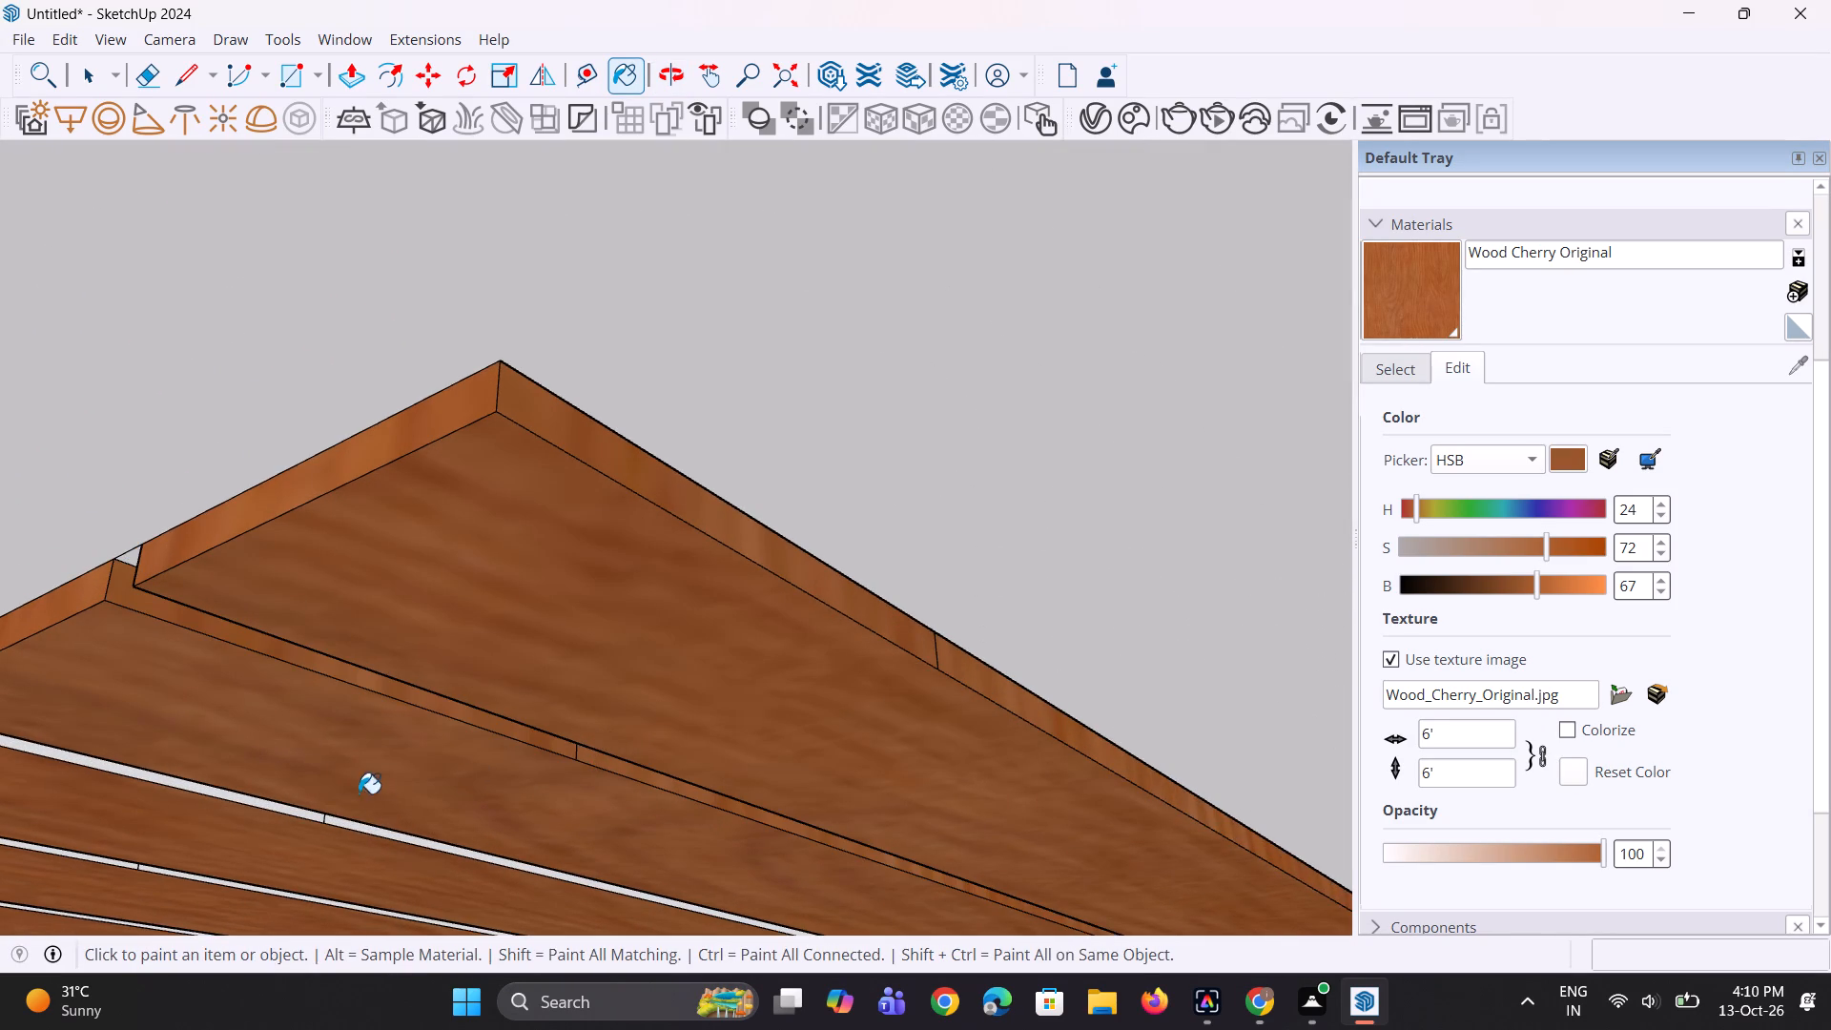
Paint both segments of the opposite side faces on the eleventh and tenth ceiling slats with Wood Cherry Original.
scroll(344, 772, "up", 3)
scroll(450, 839, "down", 9)
scroll(320, 914, "up", 5)
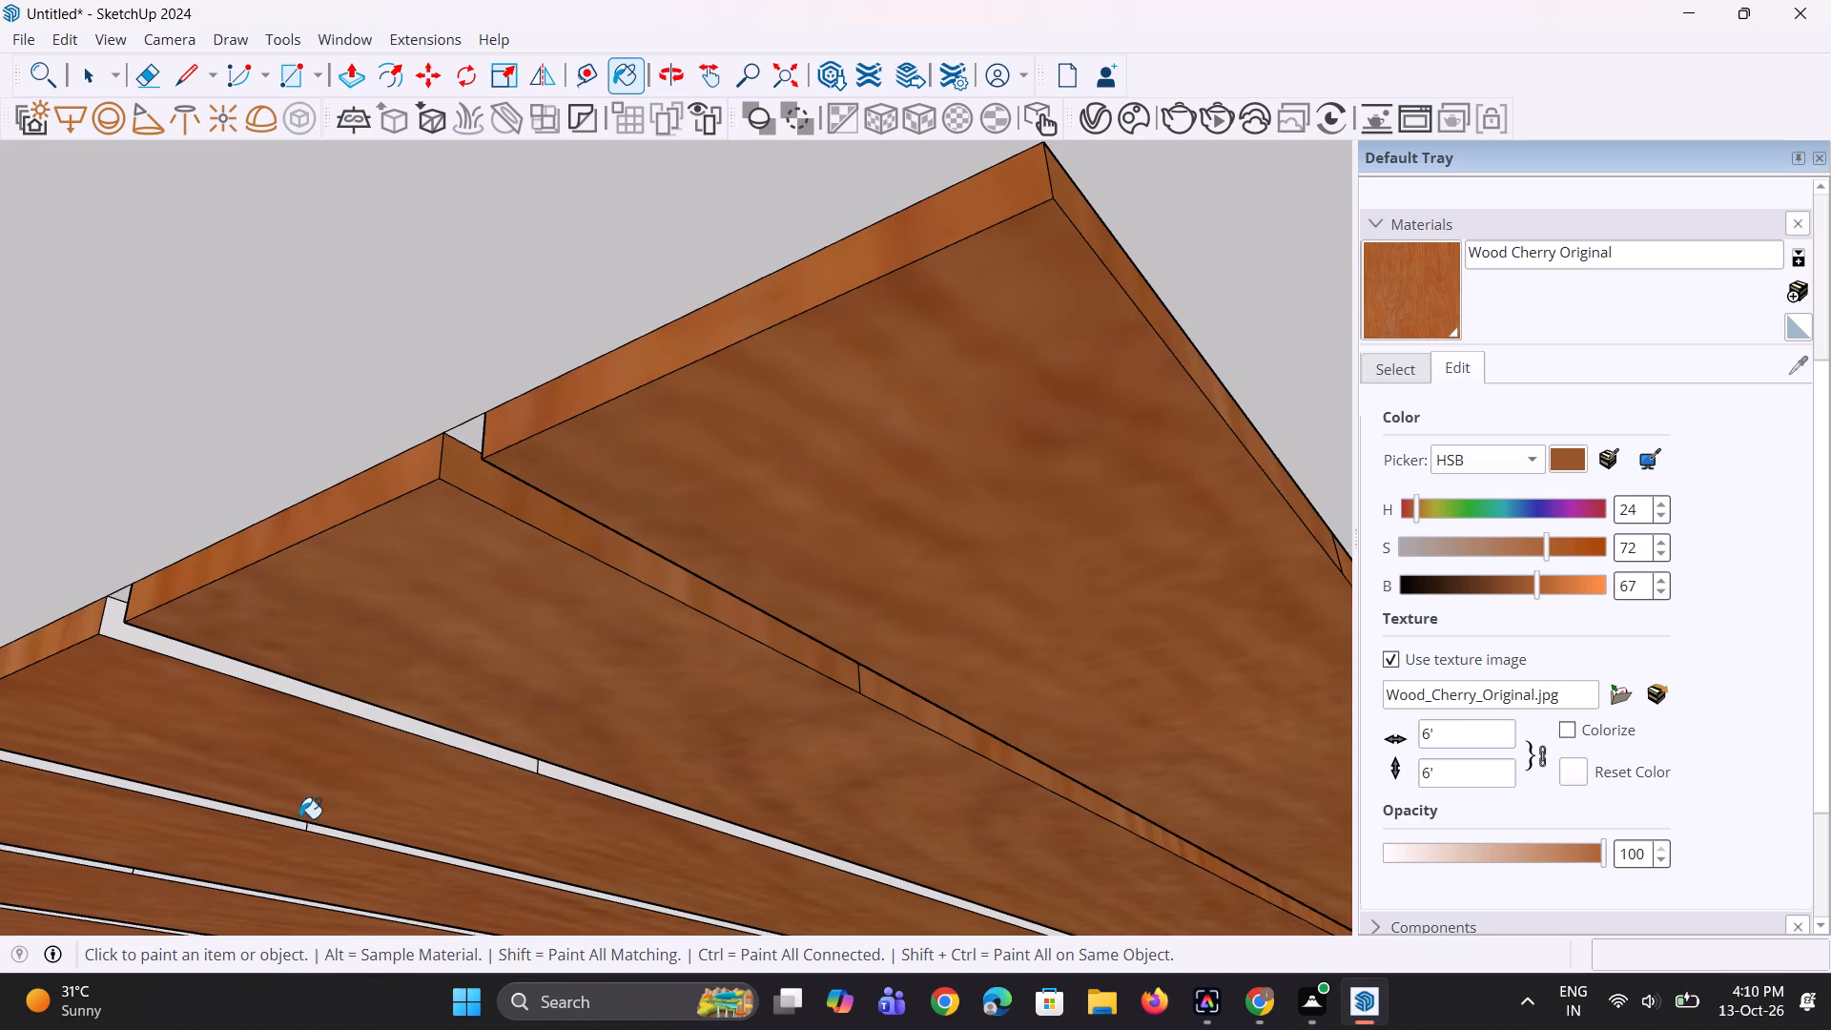
scroll(340, 735, "up", 2)
left_click(400, 715)
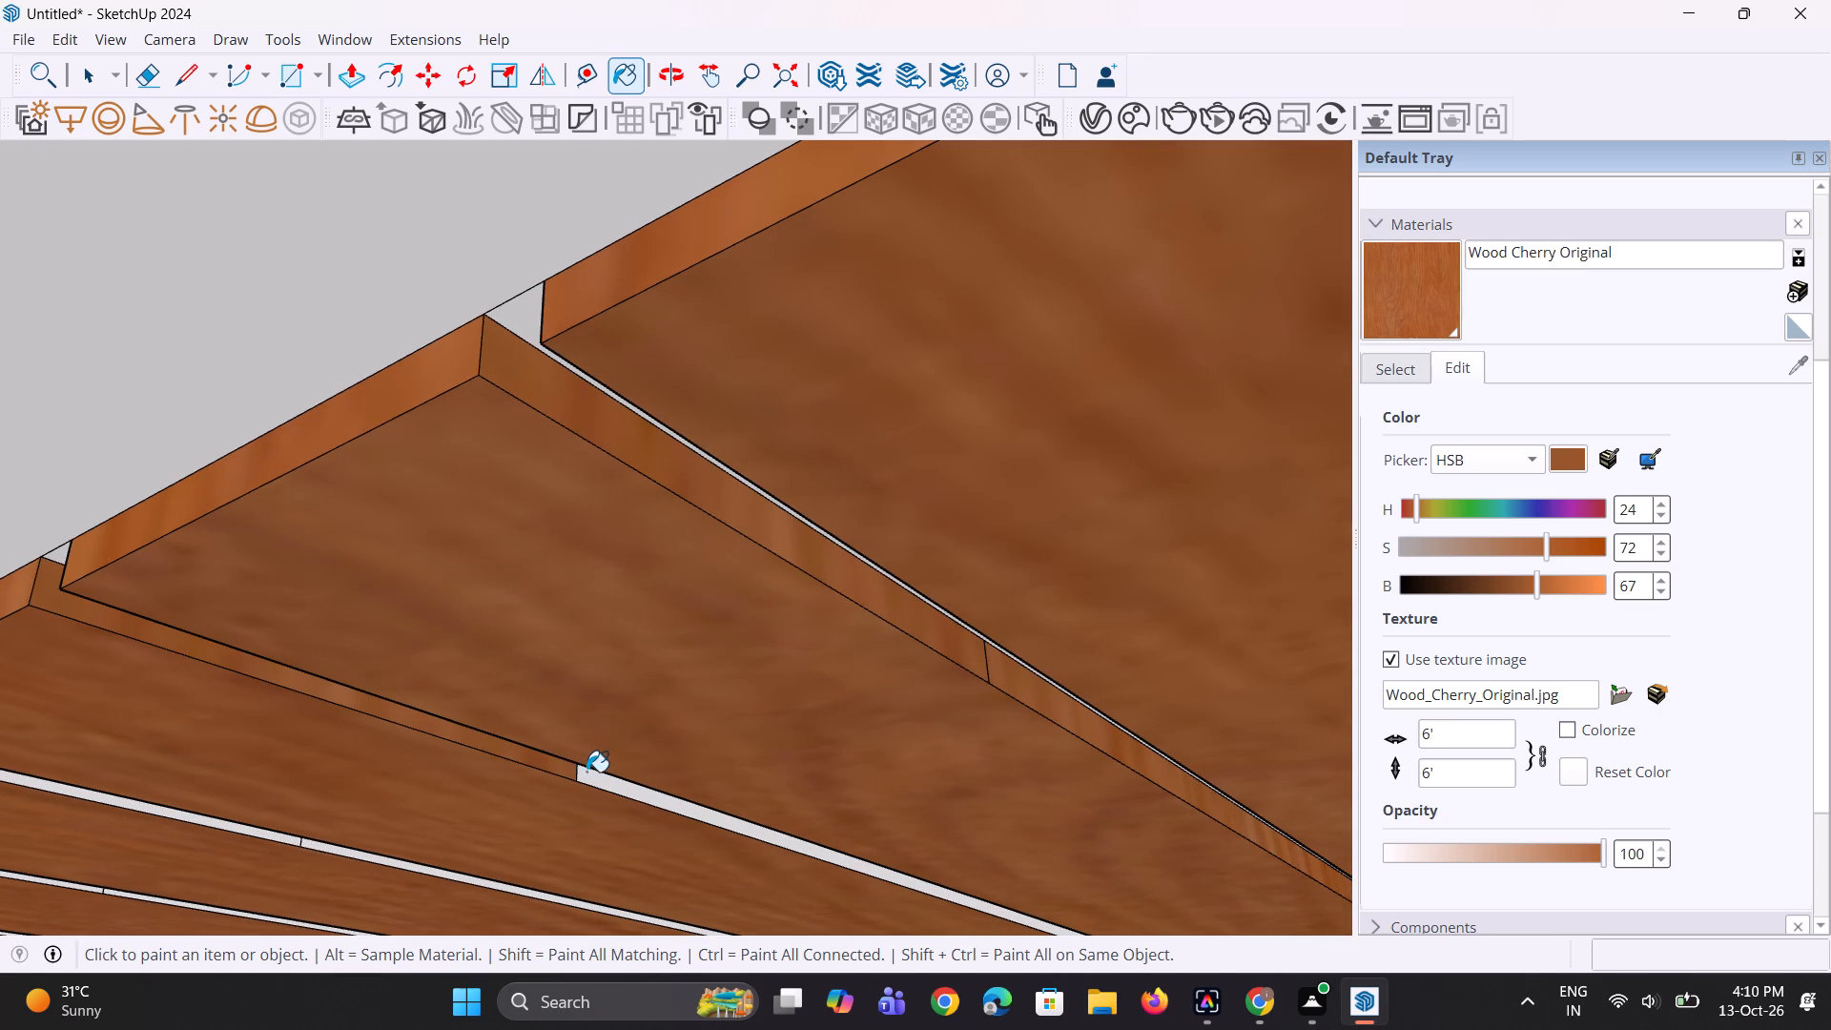
left_click(592, 777)
scroll(734, 749, "down", 10)
scroll(303, 845, "up", 5)
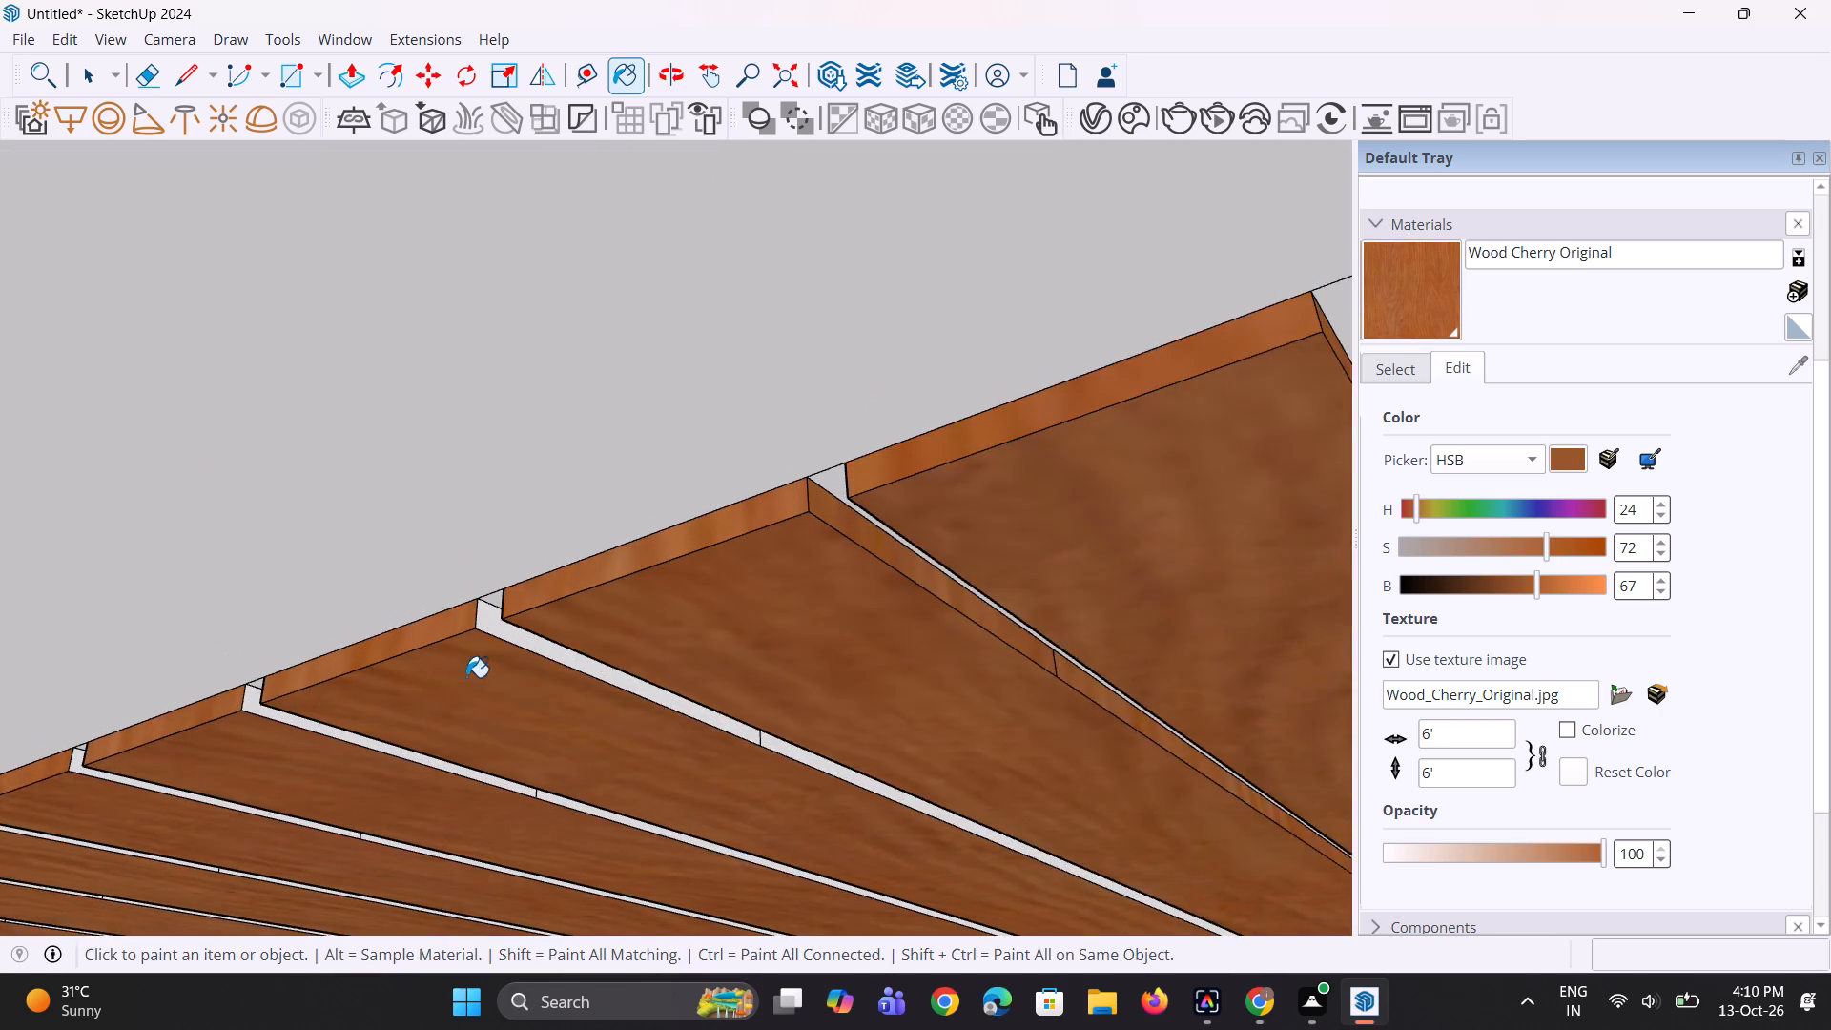
scroll(466, 677, "up", 2)
left_click(544, 645)
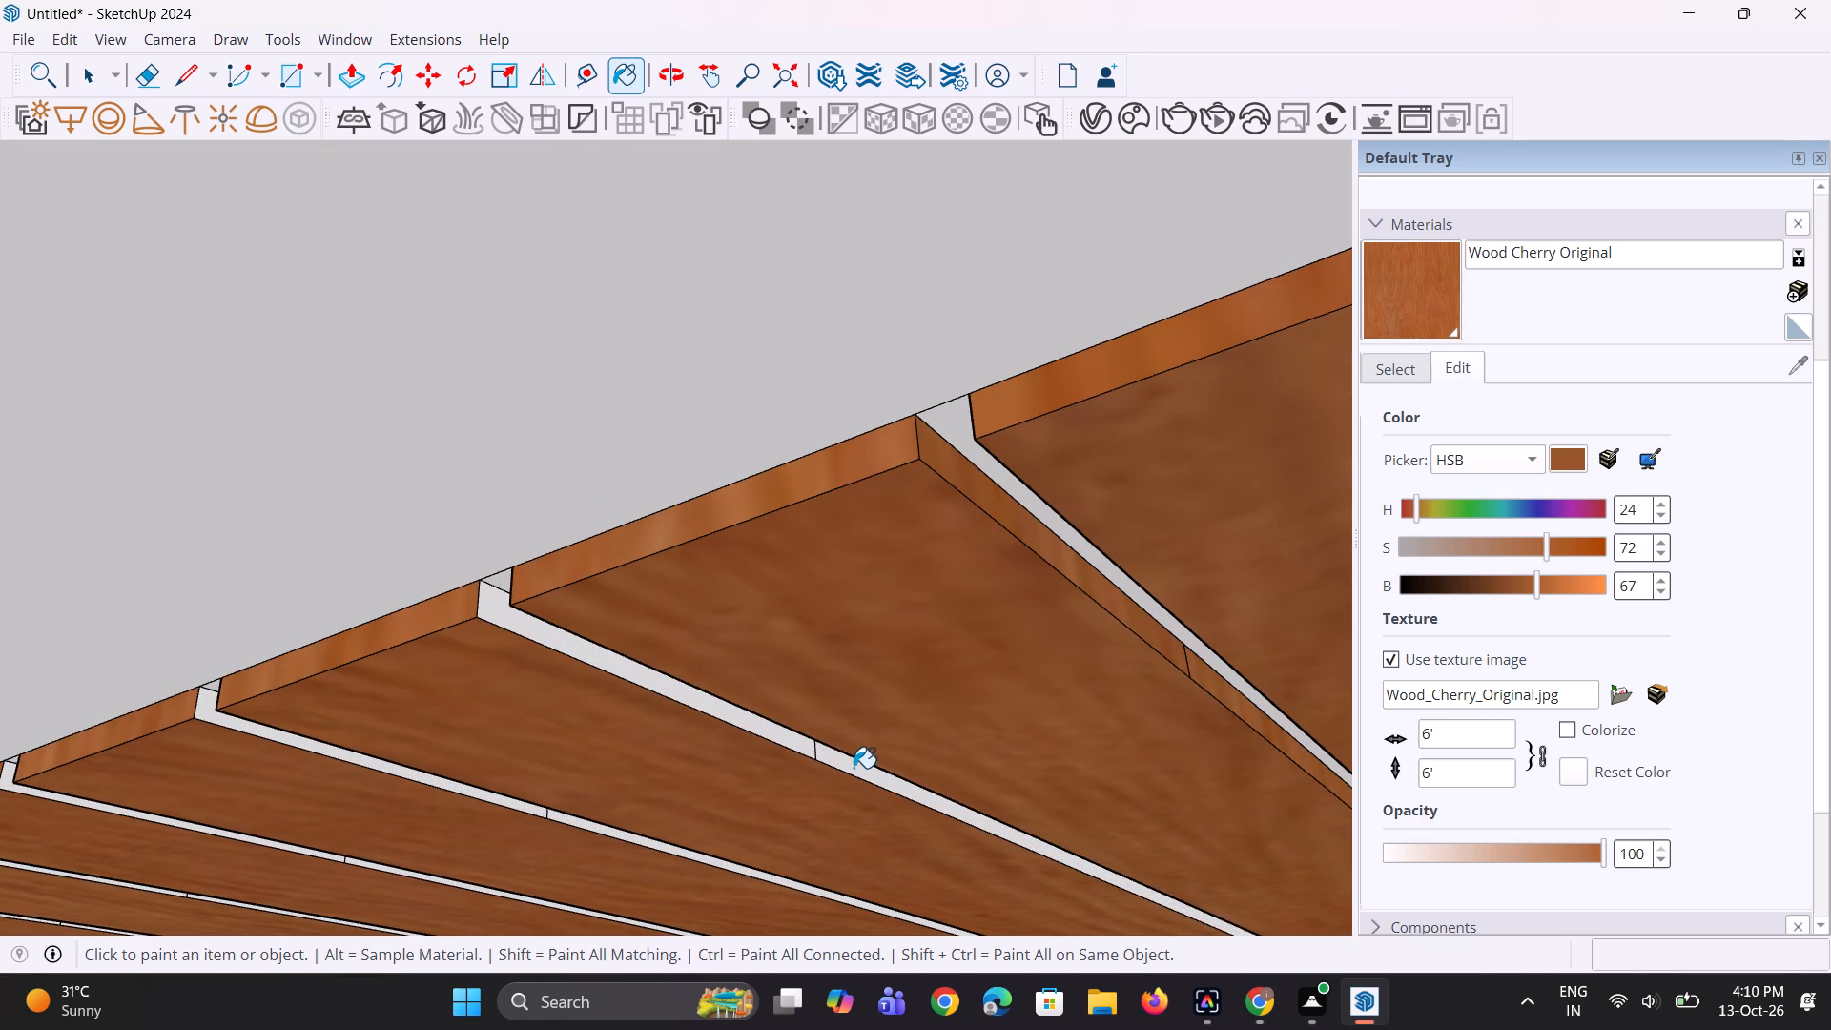
left_click(854, 768)
left_click(786, 737)
Paint both segments of the opposite side faces on the ninth and eighth ceiling slats with Wood Cherry Original.
scroll(422, 859, "up", 1)
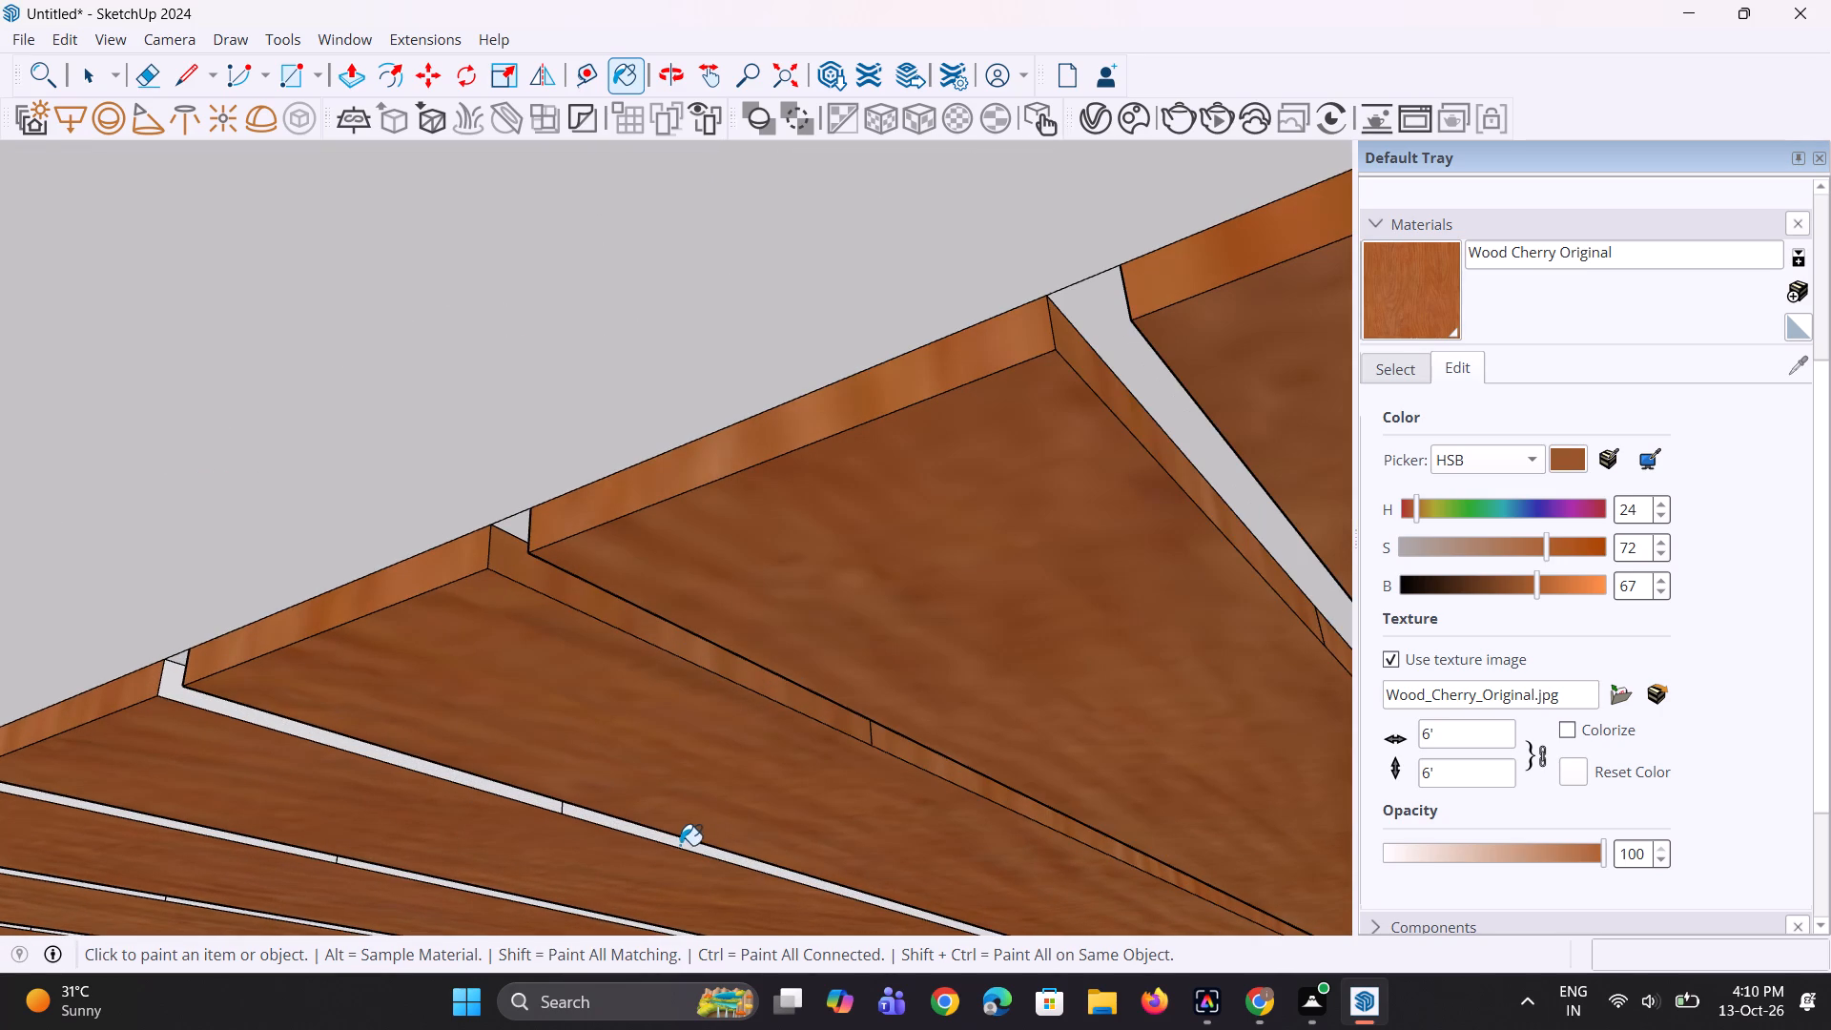
left_click(659, 837)
left_click(470, 784)
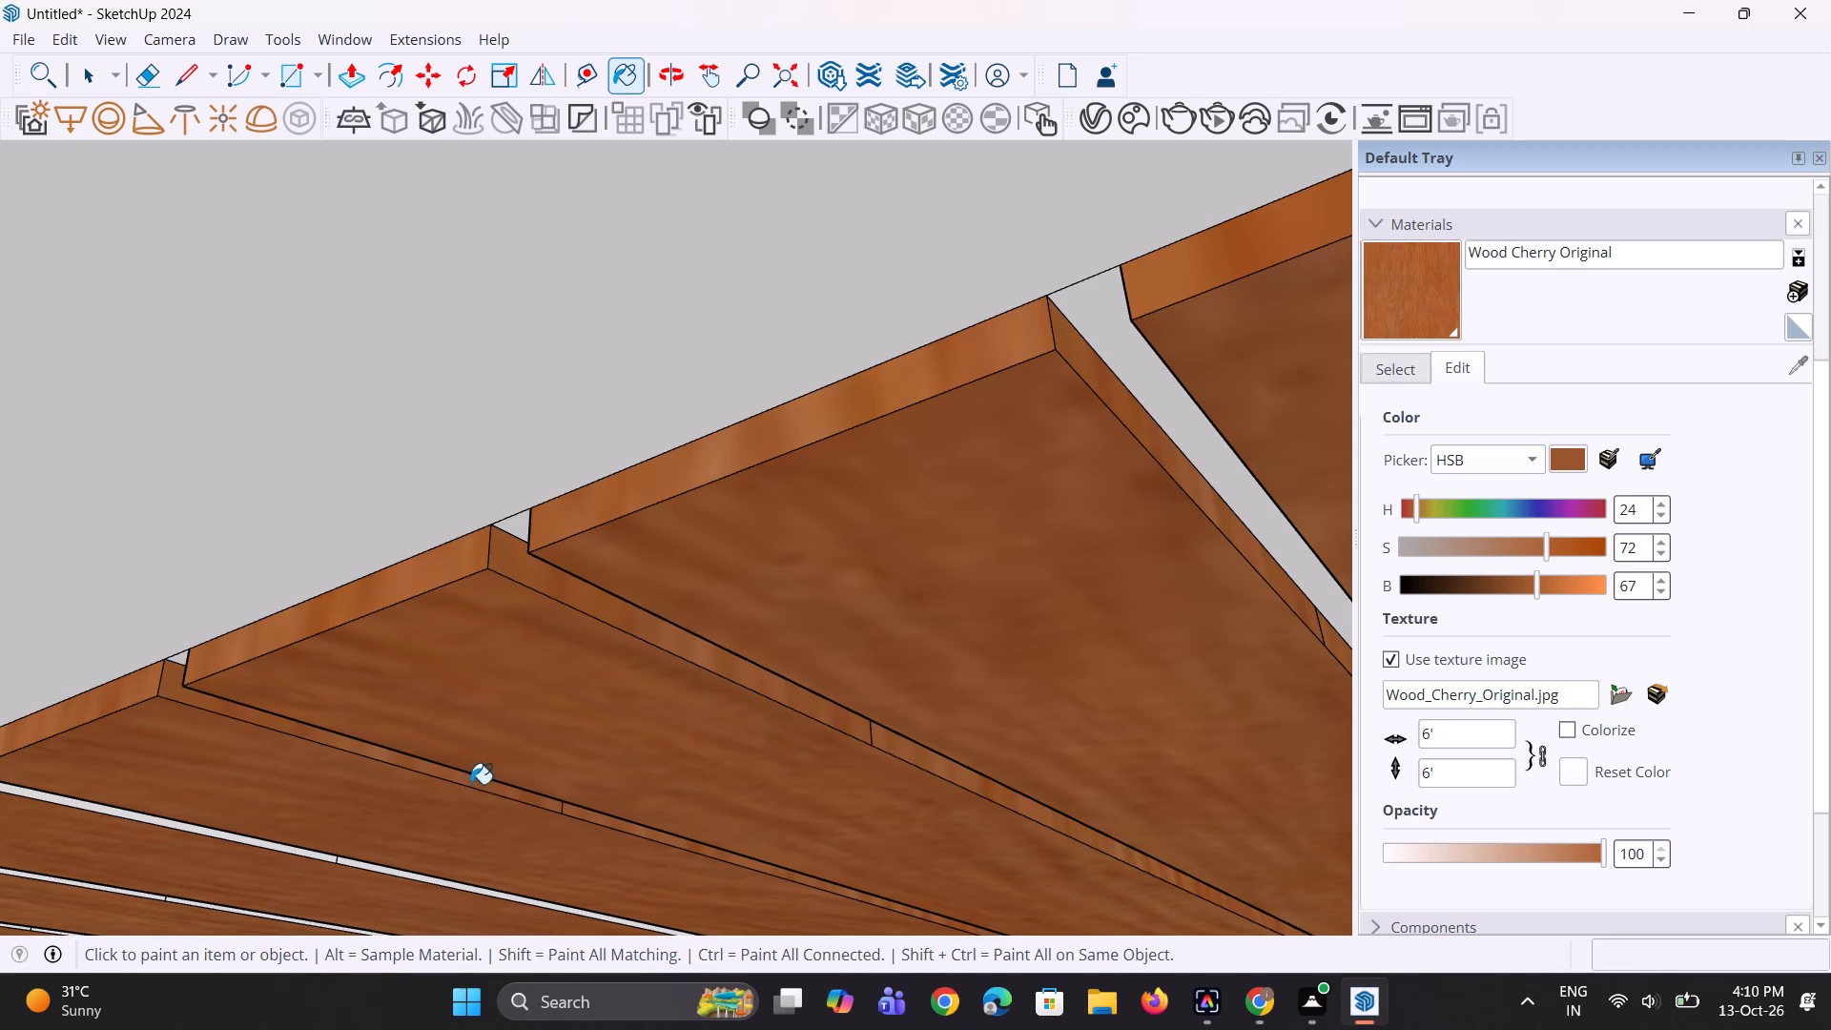
scroll(483, 774, "down", 5)
scroll(341, 863, "up", 9)
left_click(438, 814)
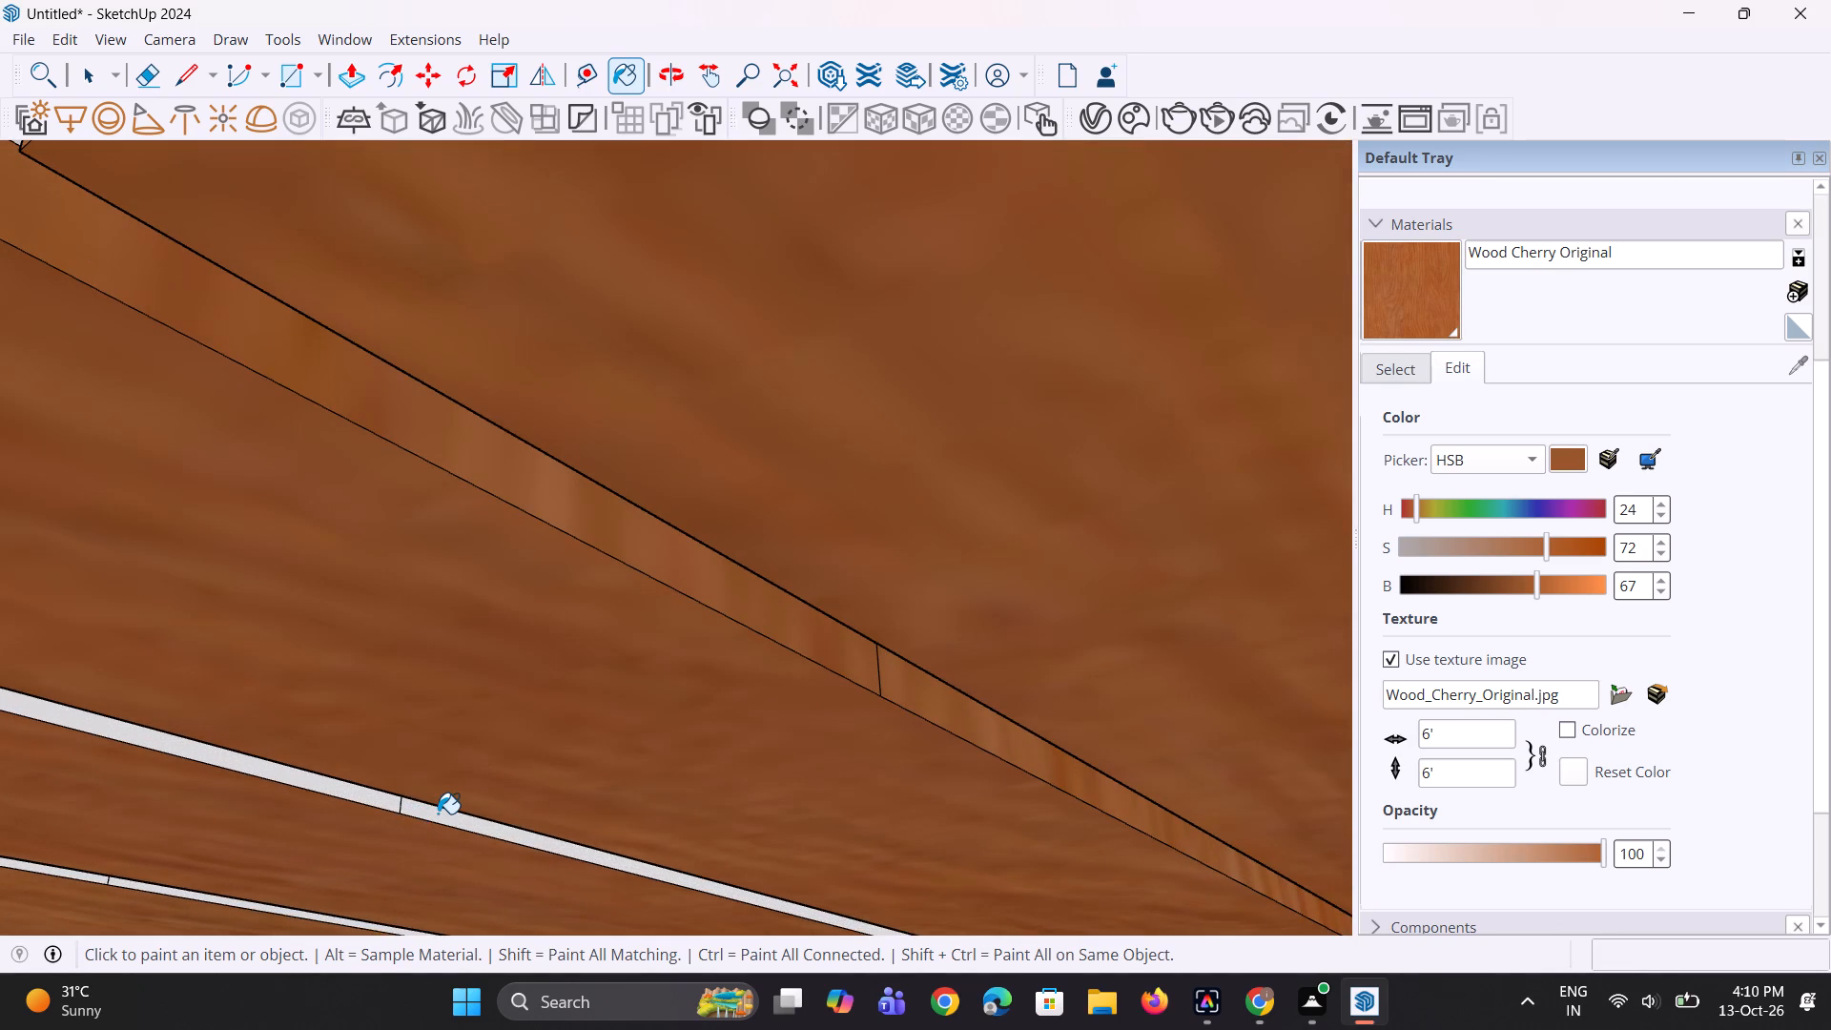
left_click(403, 803)
left_click(393, 803)
Paint both segments of the opposite side faces on the seventh and sixth ceiling slats with Wood Cherry Original.
scroll(675, 798, "down", 4)
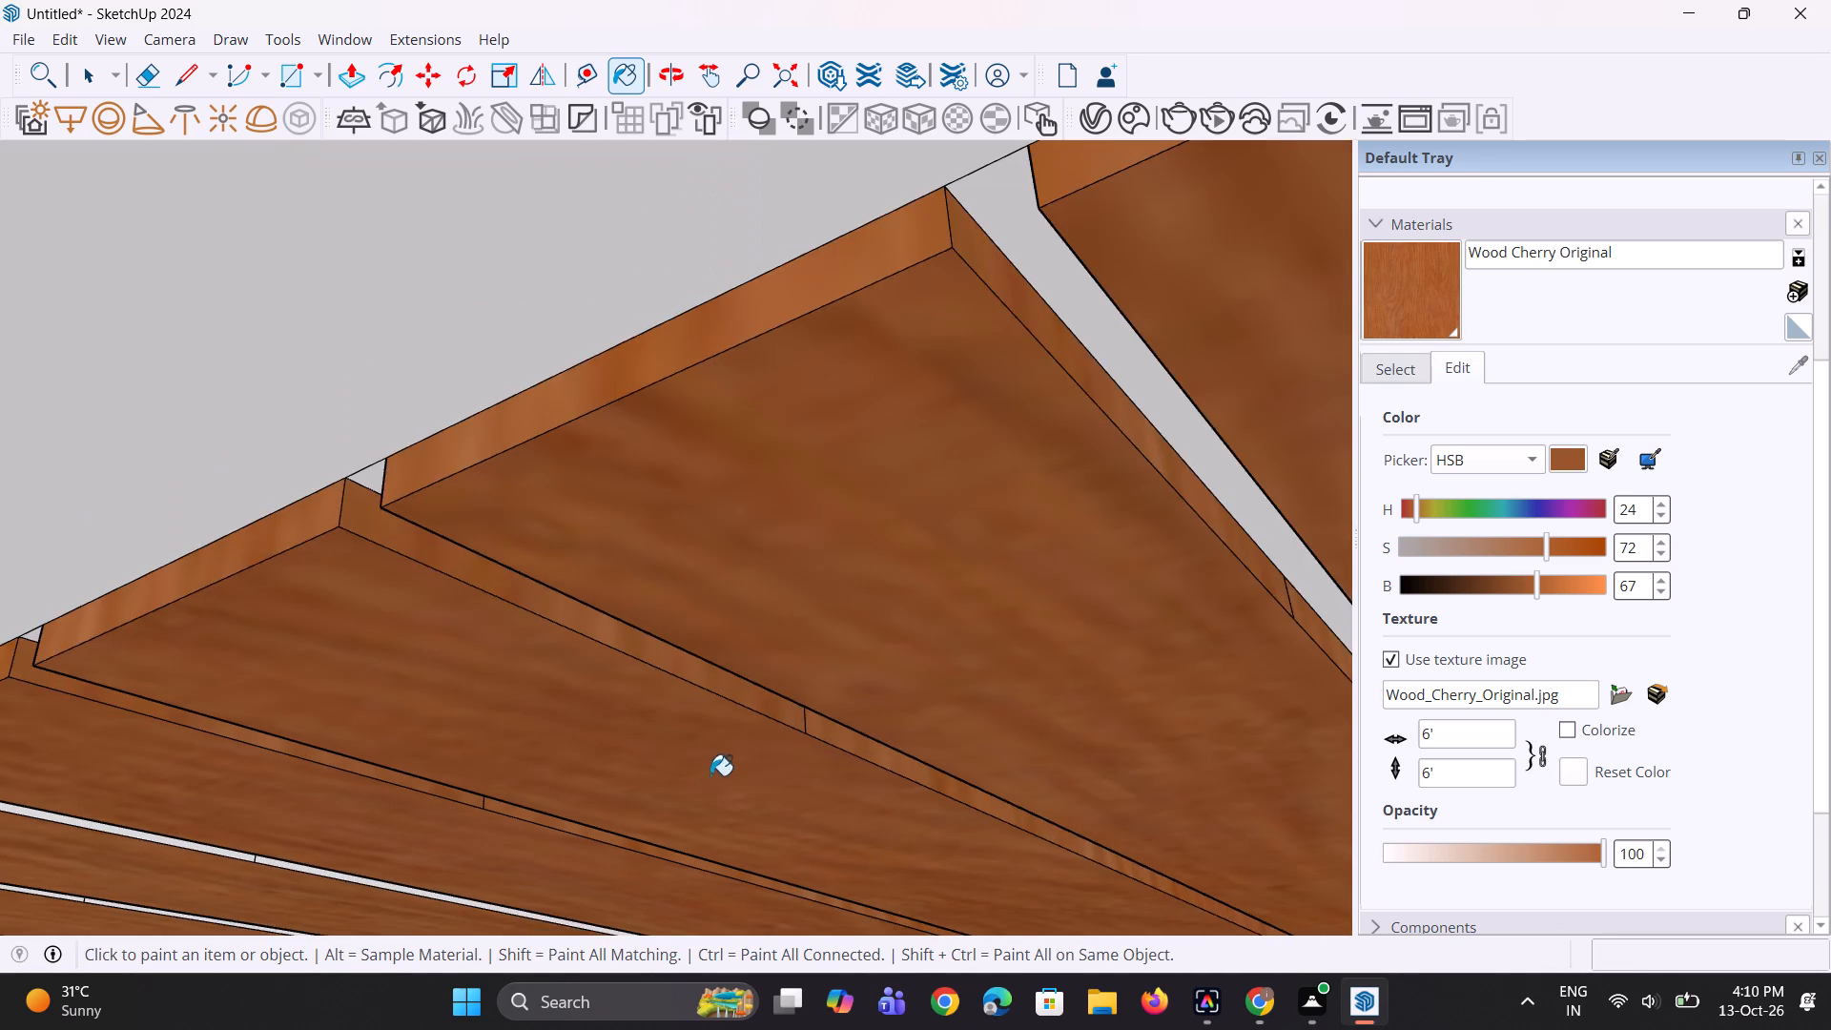
scroll(810, 592, "down", 10)
scroll(501, 895, "up", 3)
scroll(587, 716, "up", 4)
left_click(559, 644)
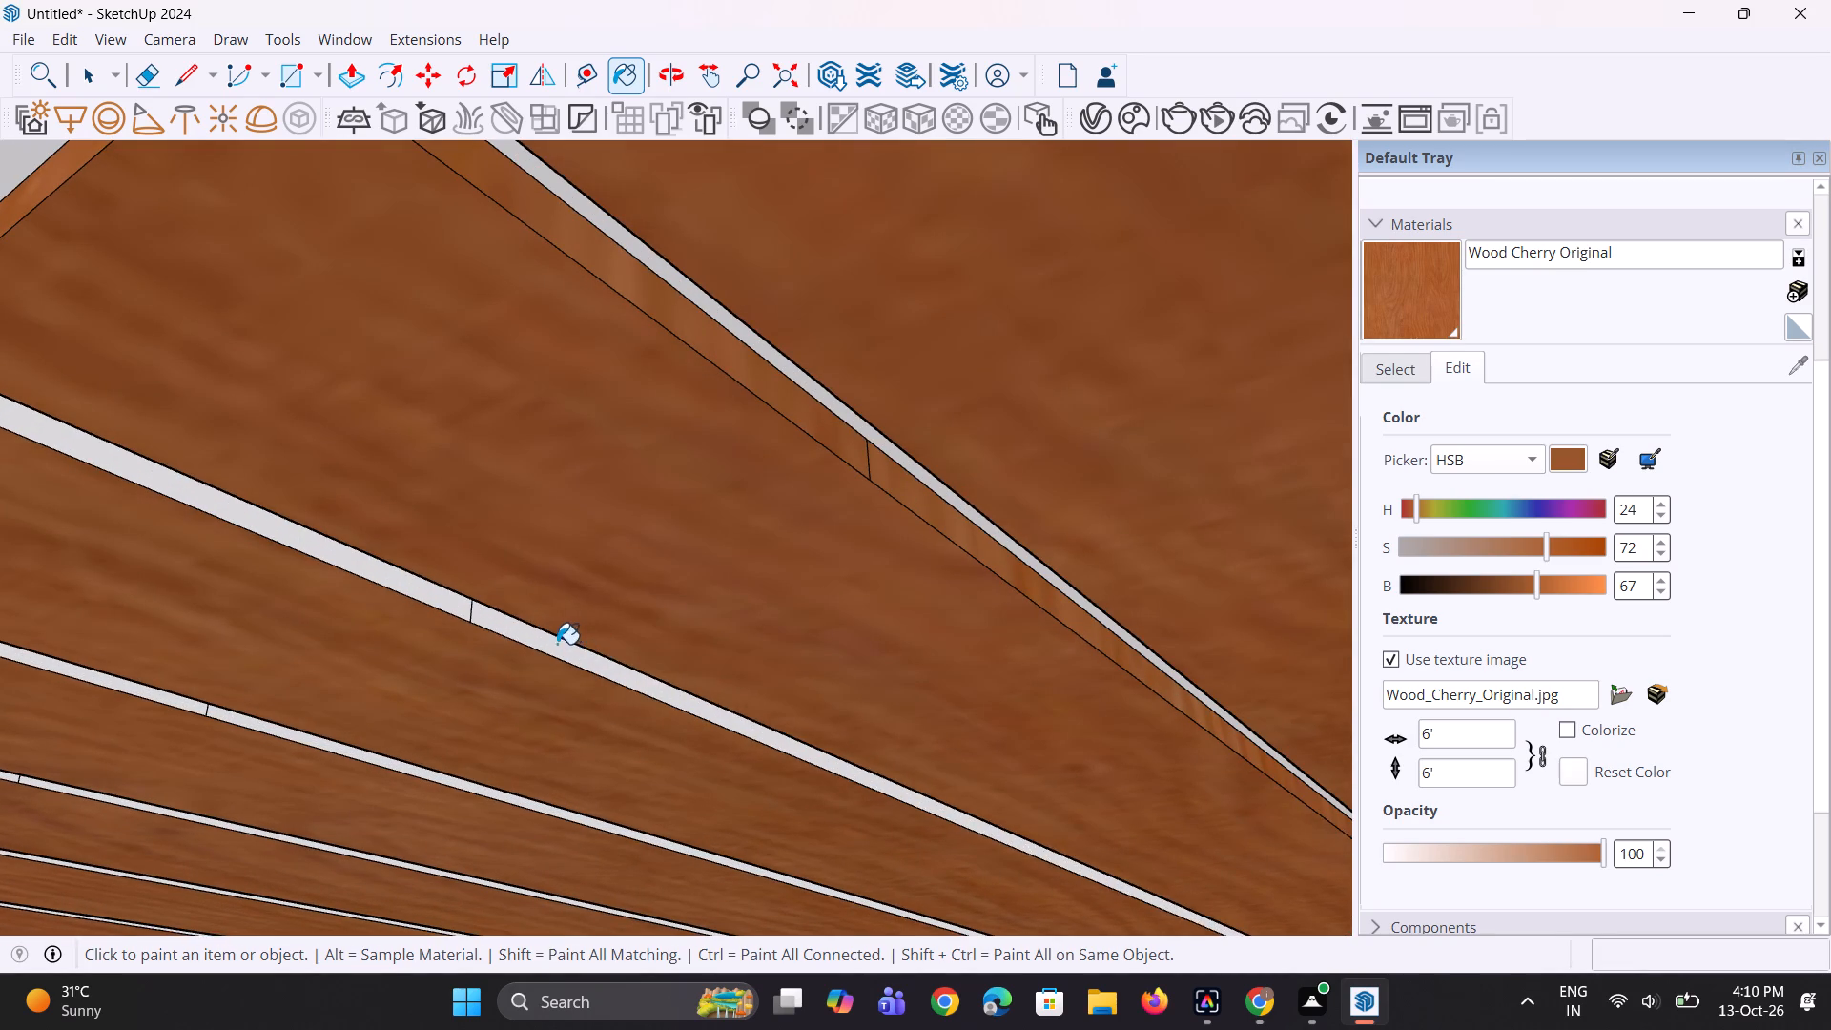
left_click(419, 582)
scroll(415, 746, "up", 2)
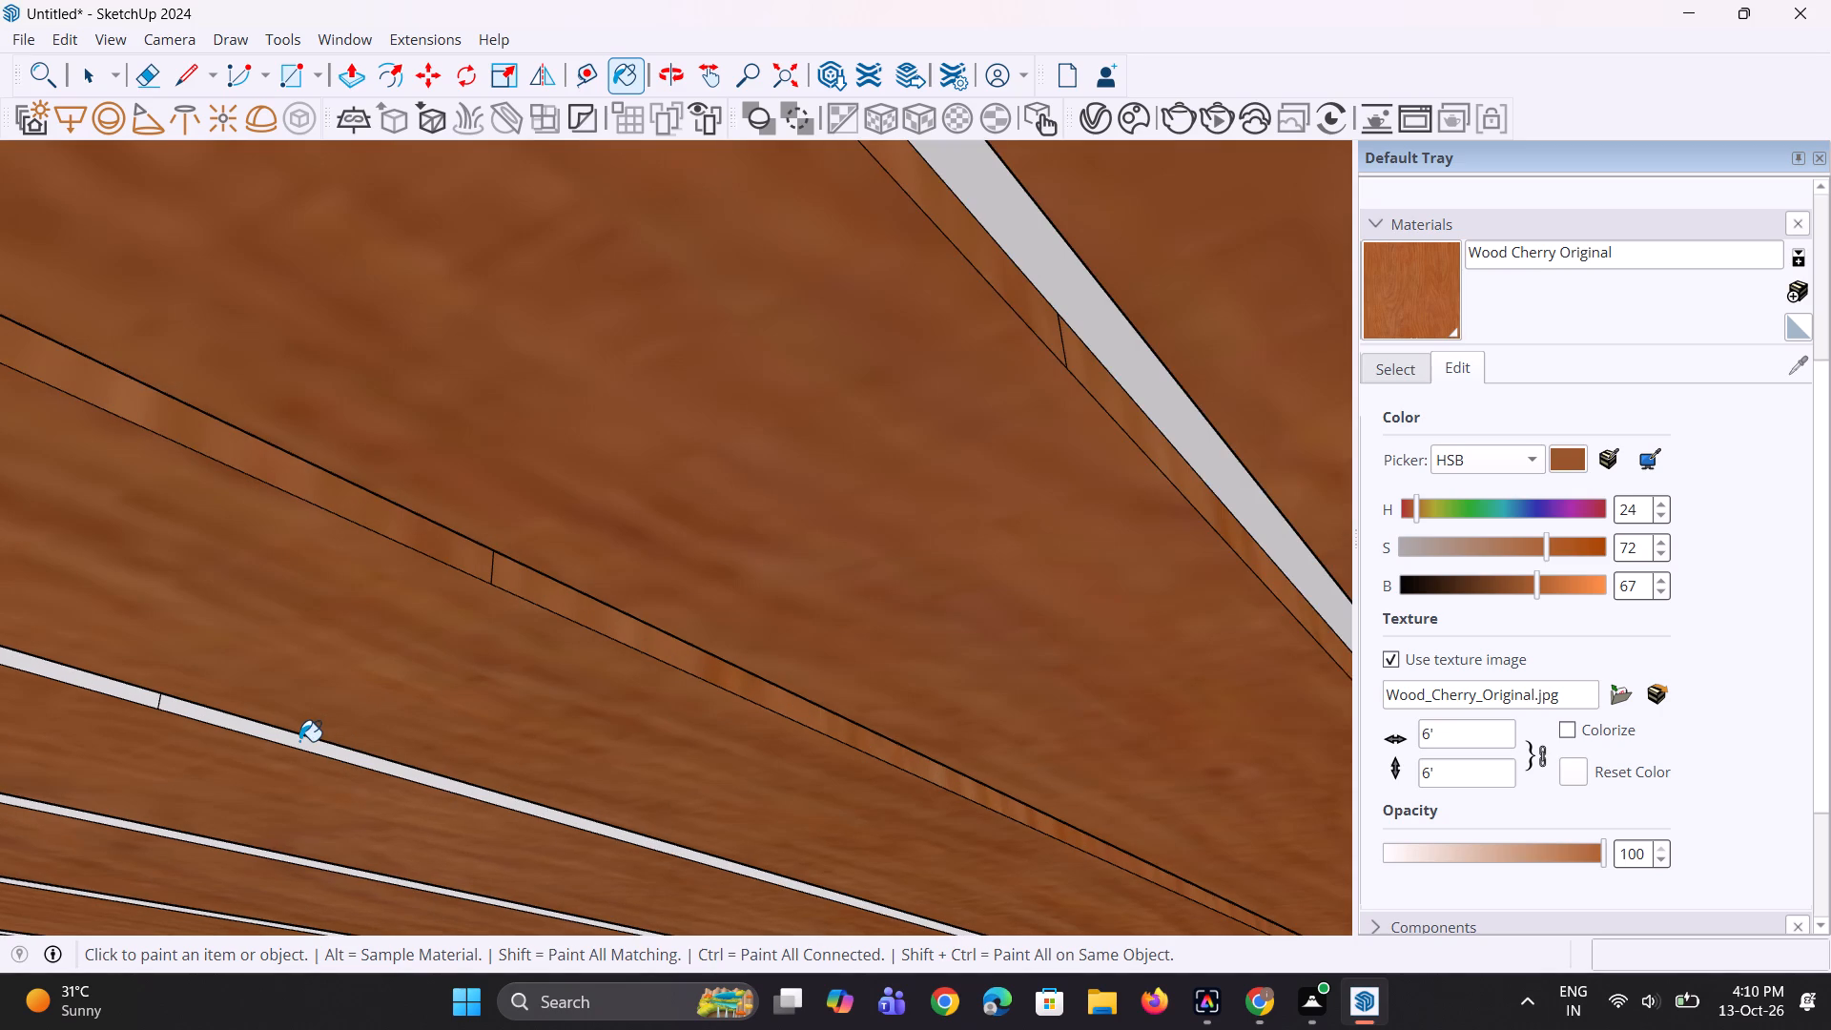
left_click(299, 741)
left_click(138, 699)
Paint both segments of the opposite side faces on the fifth and fourth ceiling slats with Wood Cherry Original.
scroll(322, 682, "down", 4)
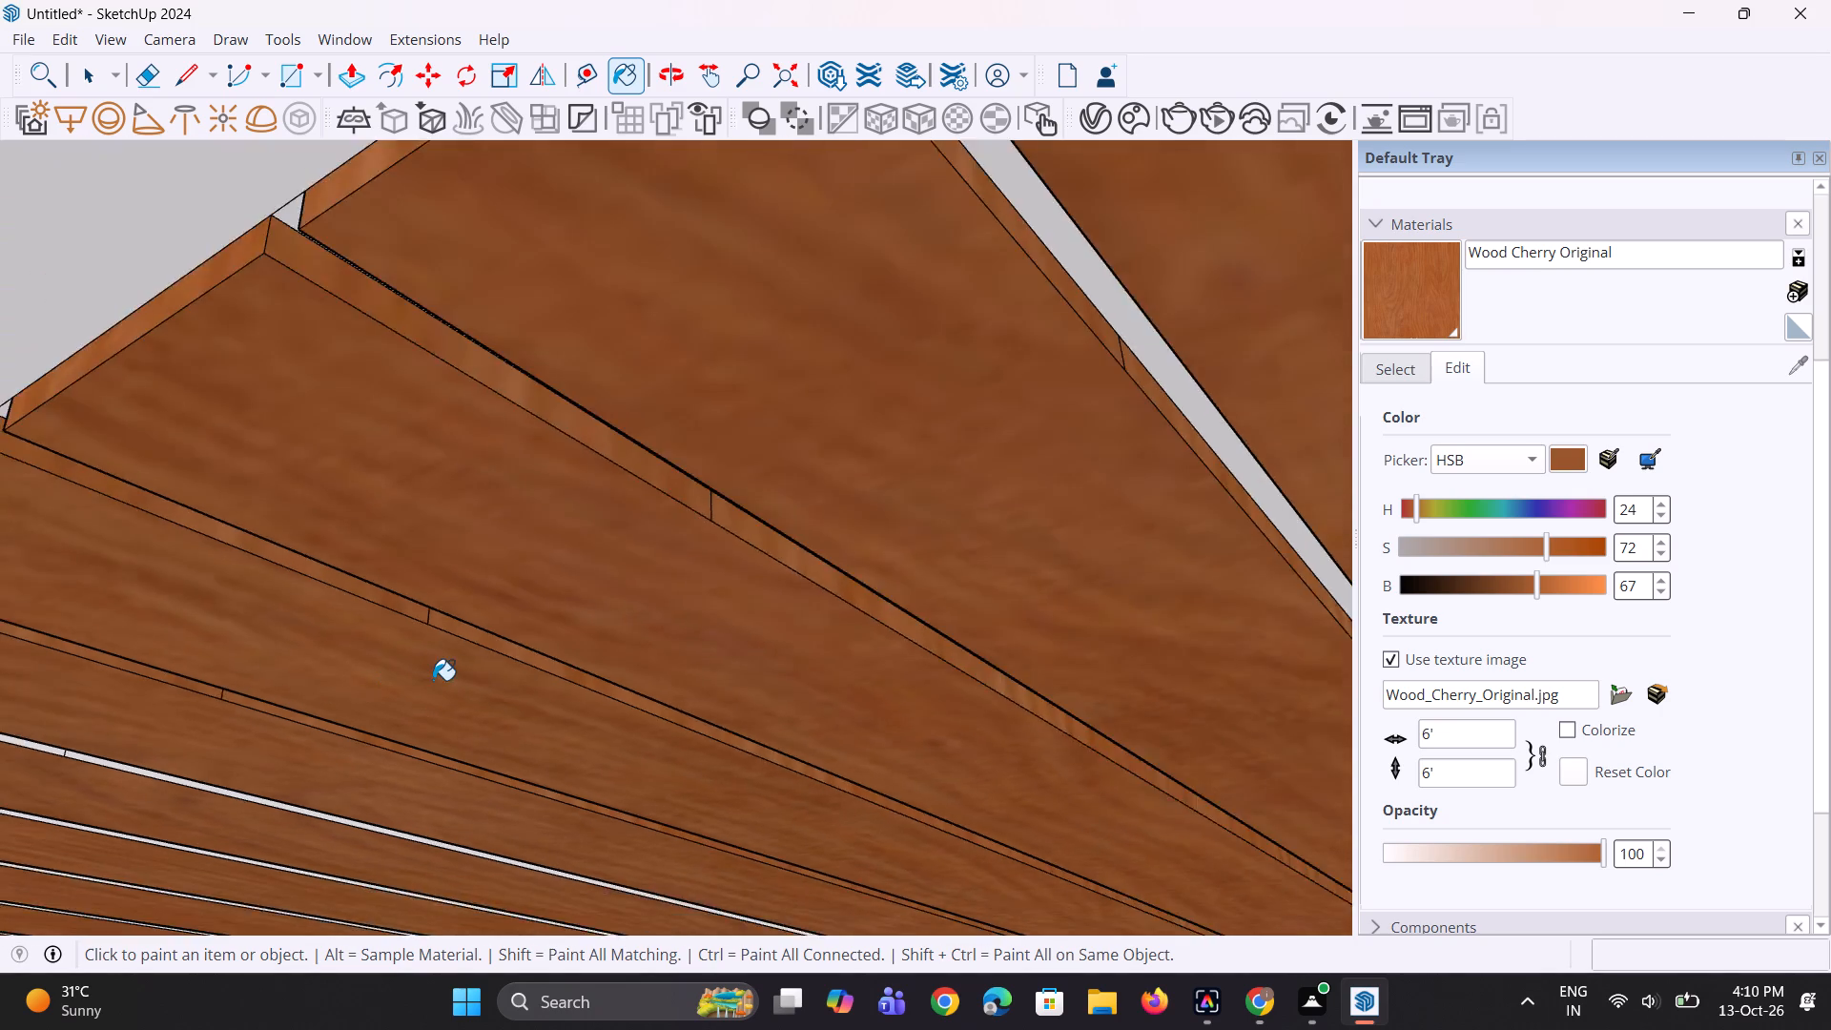
scroll(433, 680, "down", 7)
scroll(194, 786, "up", 8)
left_click(262, 689)
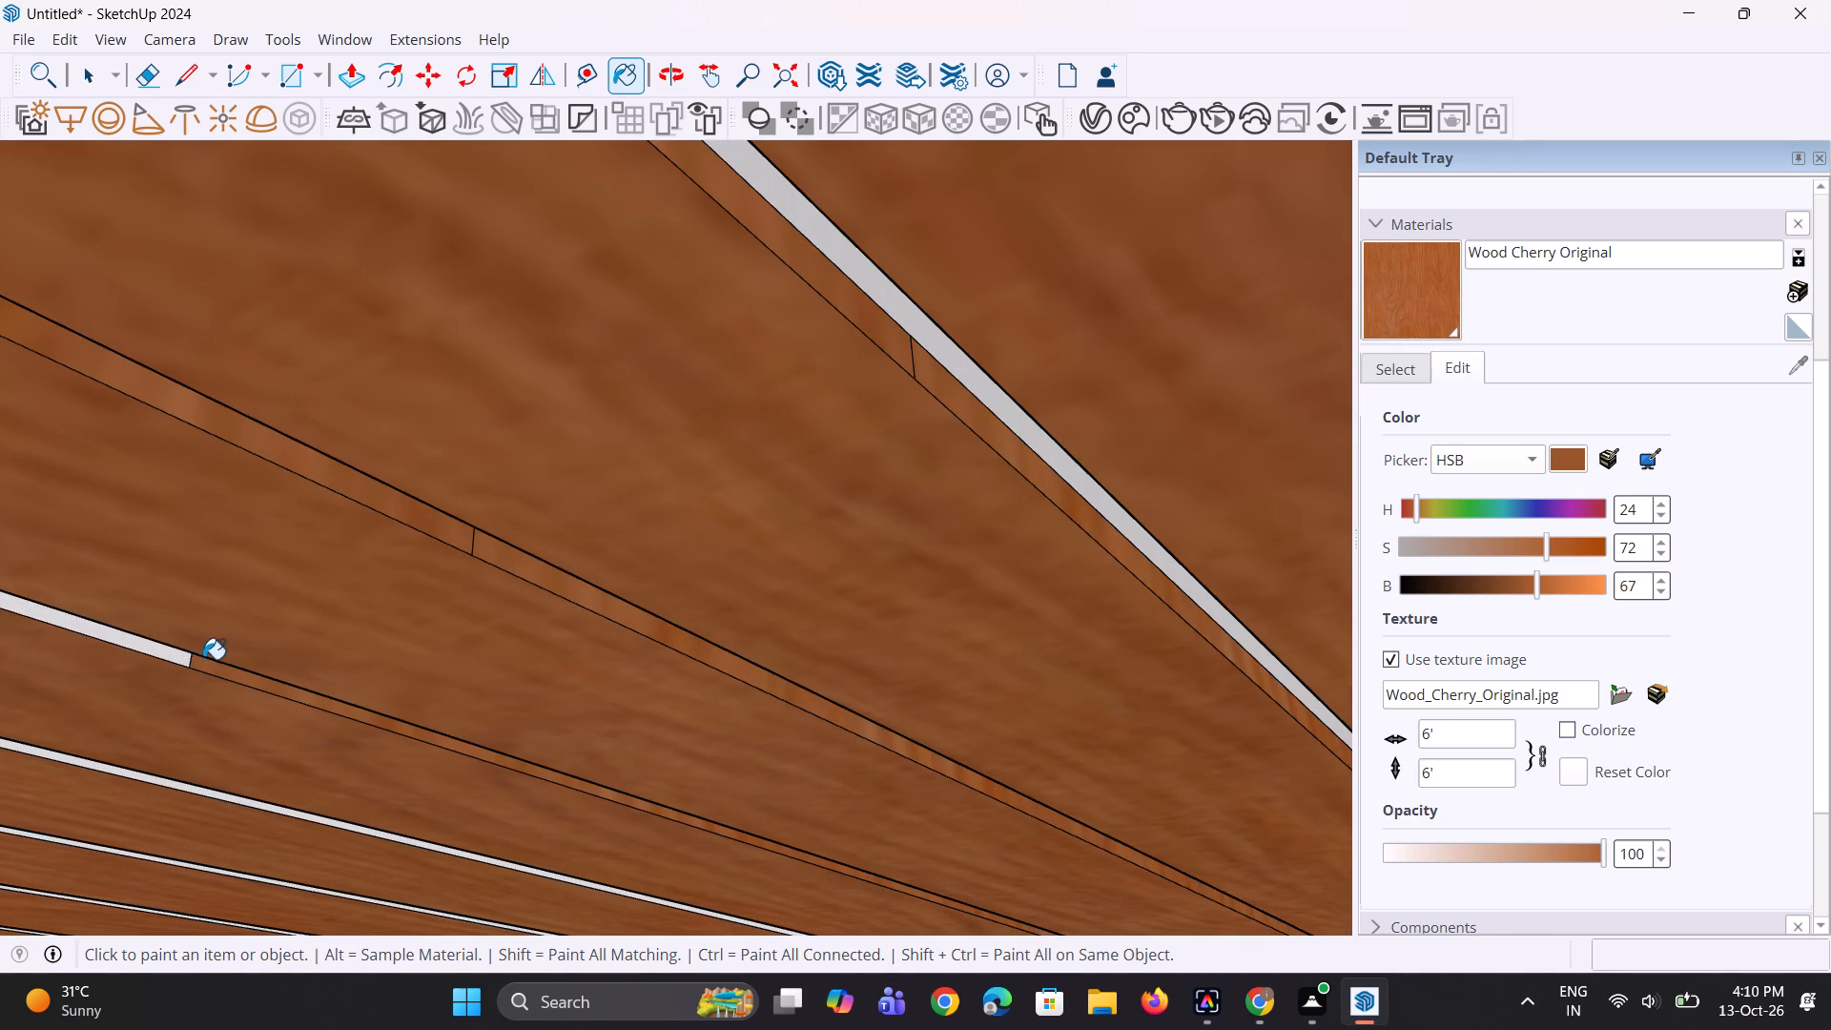
left_click(150, 647)
scroll(215, 635, "down", 10)
scroll(129, 690, "up", 9)
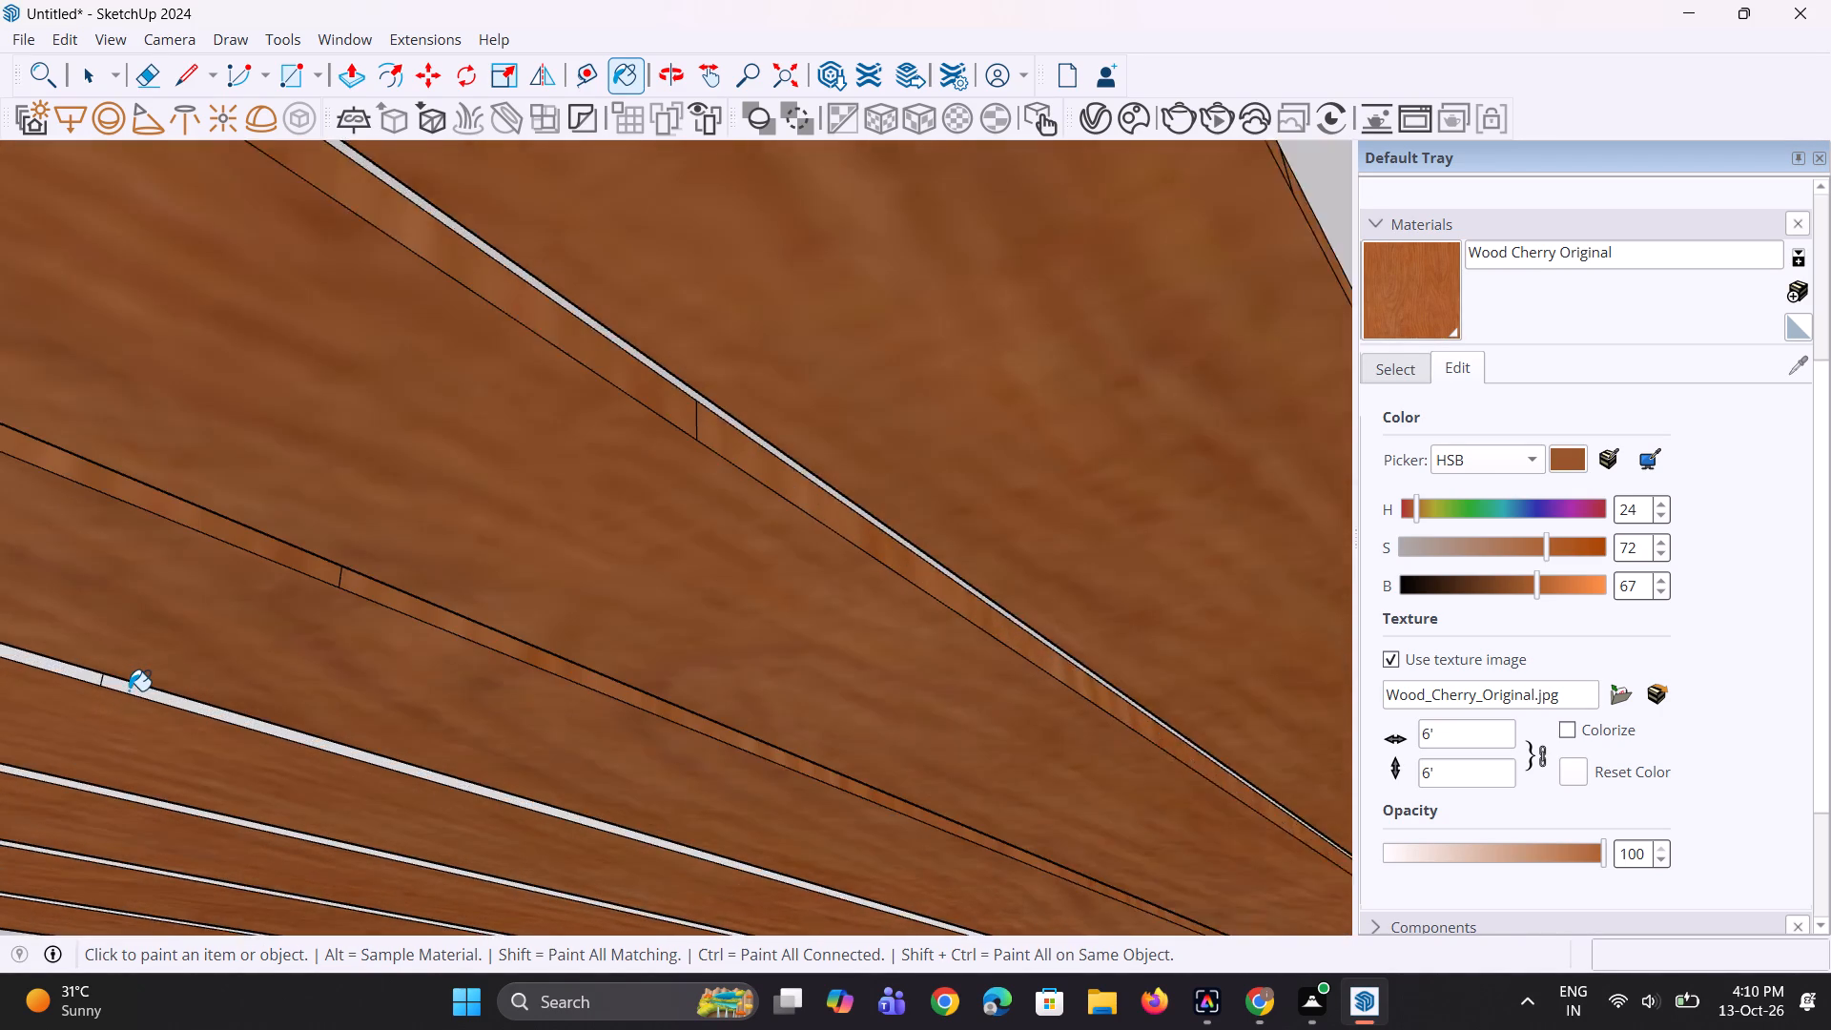
left_click(129, 690)
left_click(69, 668)
Paint both segments of the third ceiling slat's opposite side face with Wood Cherry Original.
scroll(210, 649, "down", 5)
scroll(198, 720, "up", 7)
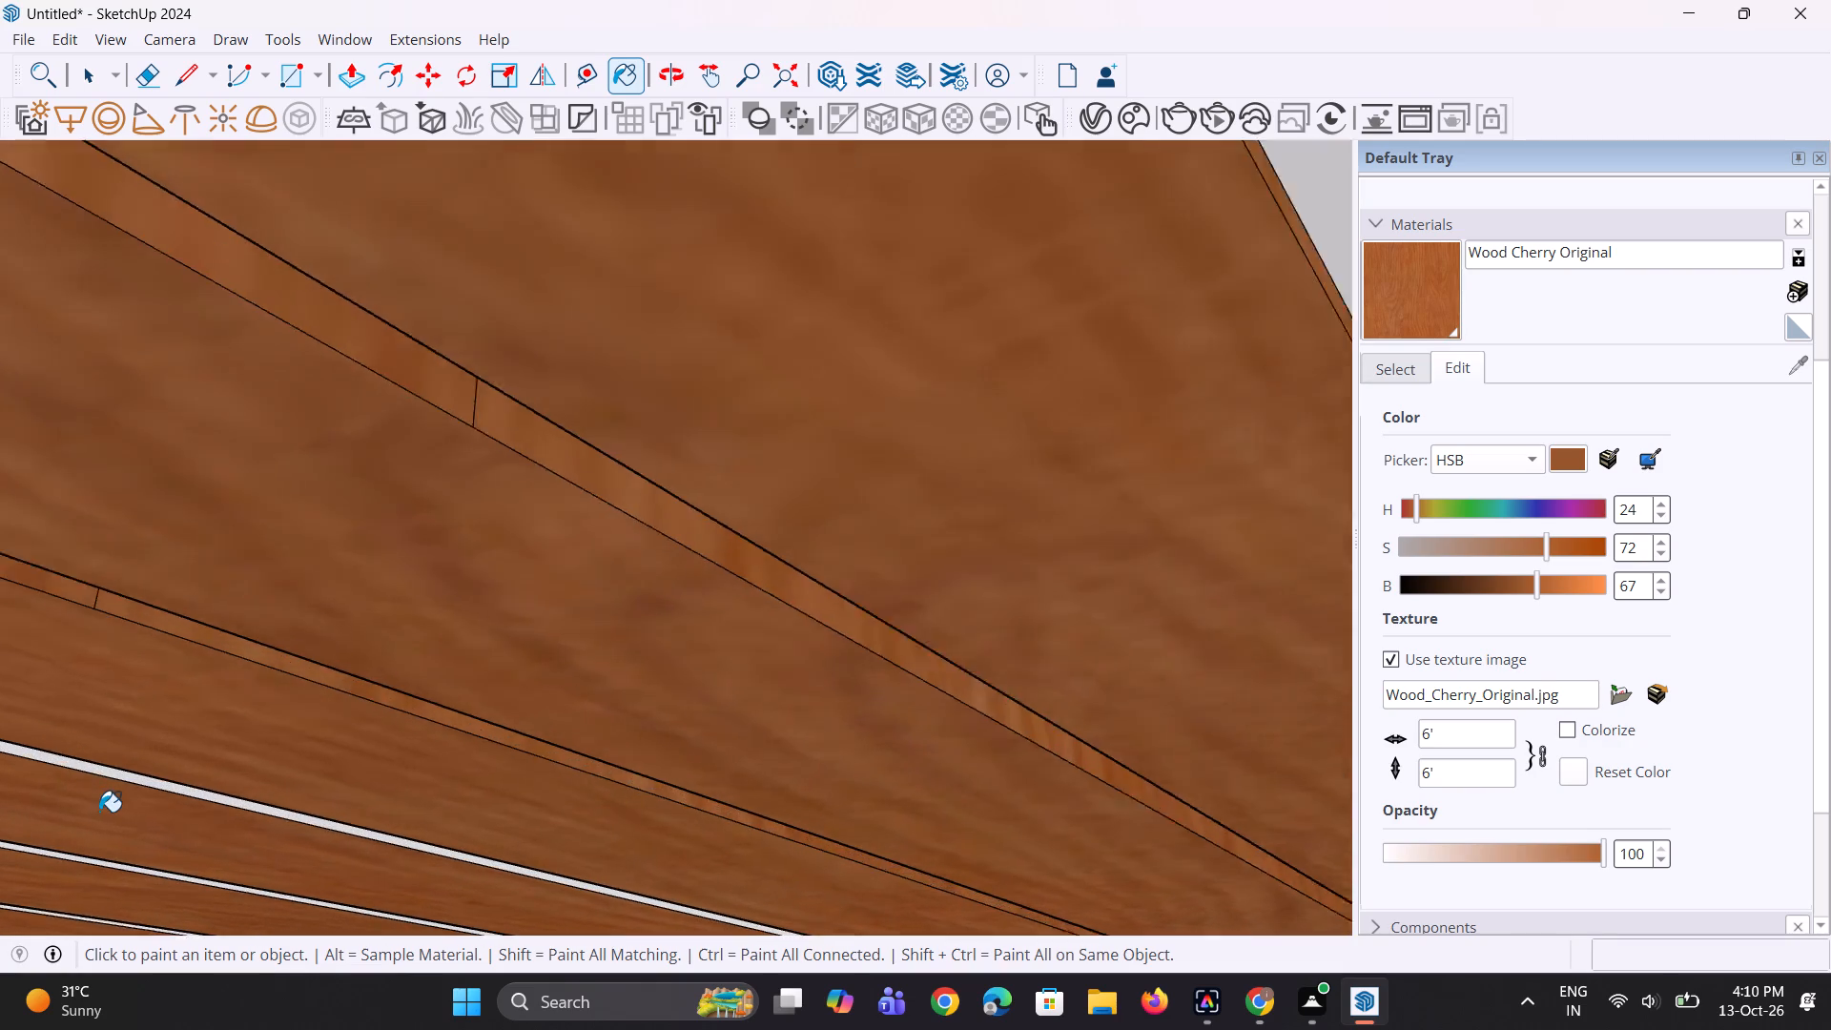
scroll(99, 812, "up", 2)
left_click(156, 776)
left_click(184, 772)
scroll(217, 777, "down", 8)
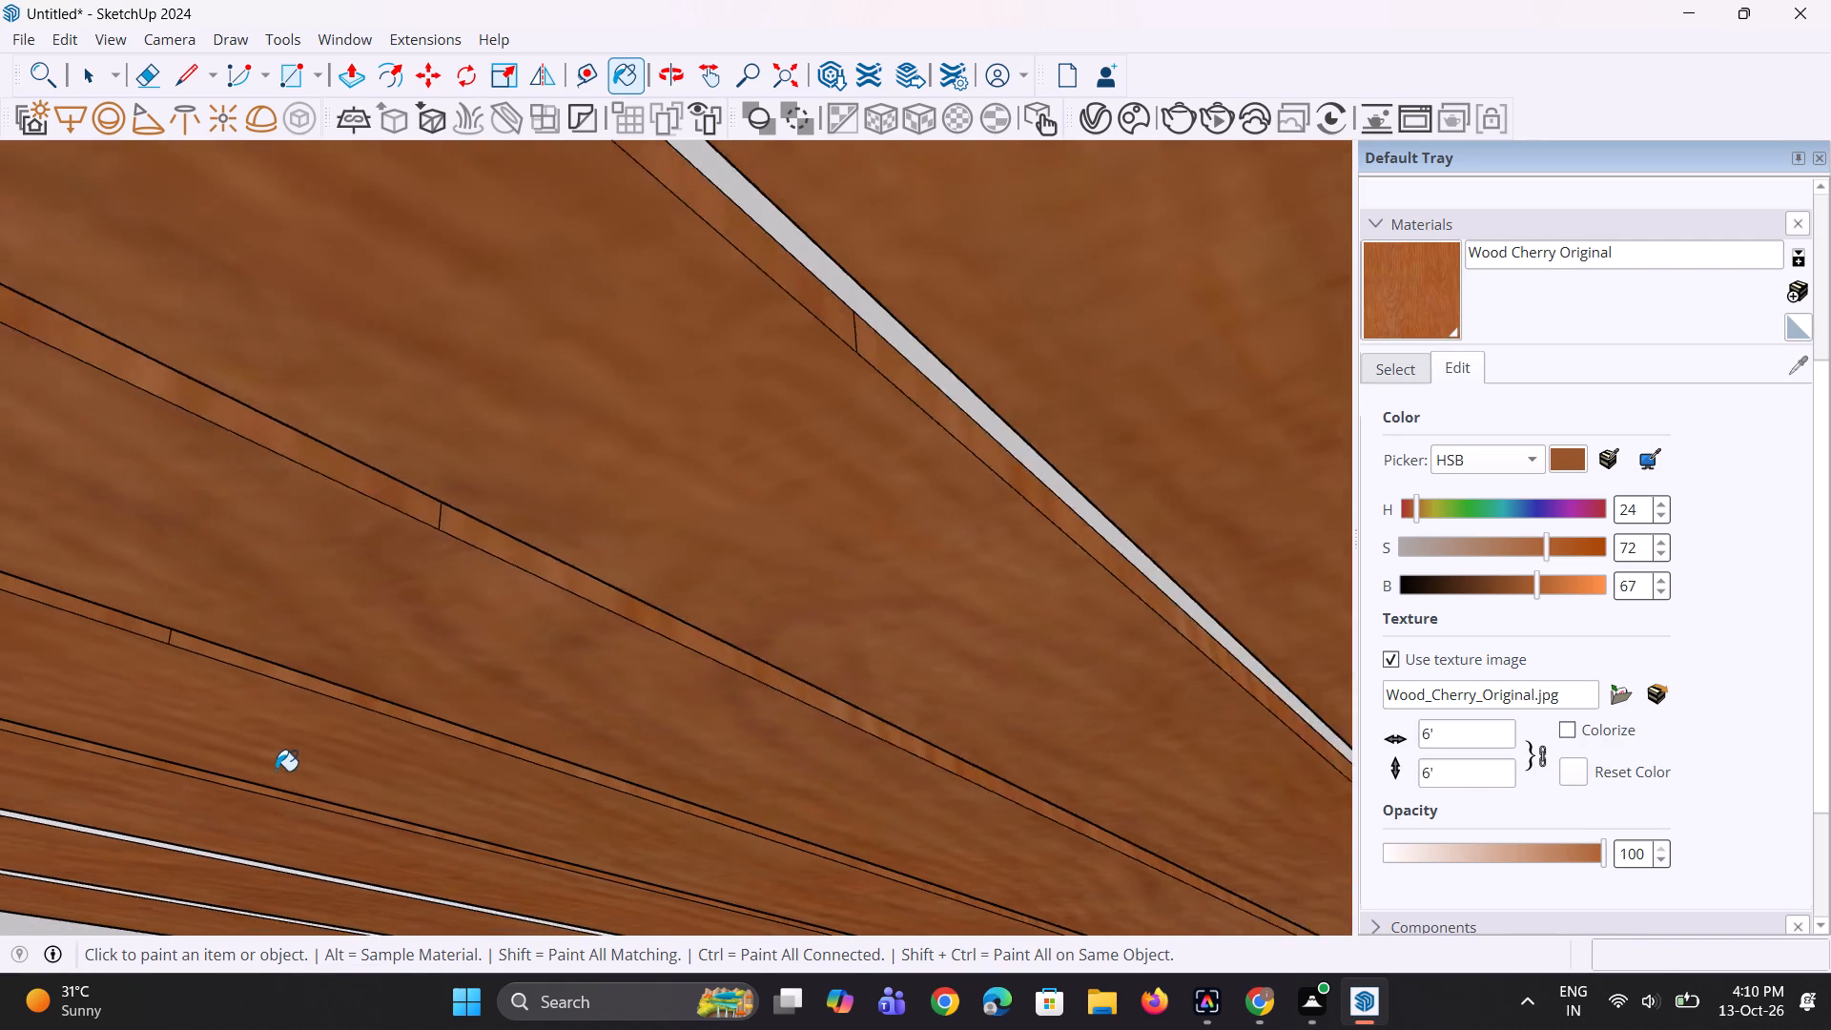
scroll(276, 771, "down", 2)
scroll(79, 750, "up", 2)
left_click(46, 728)
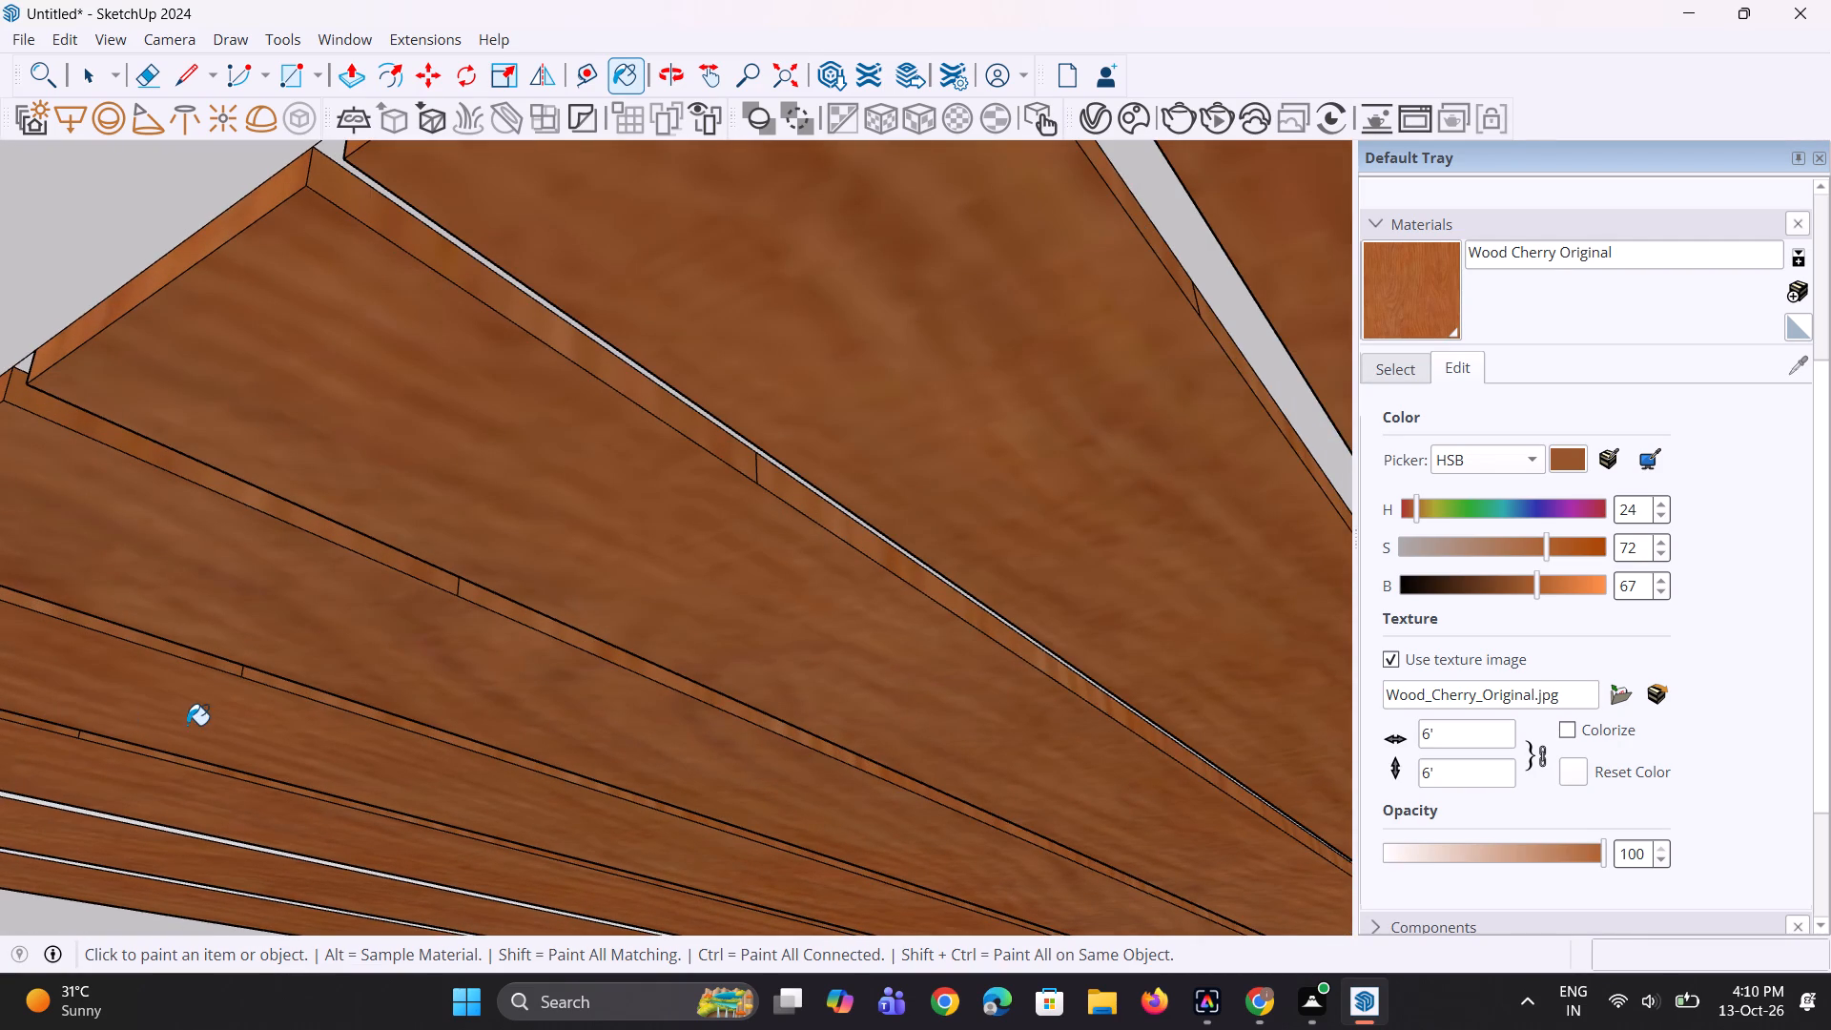
Paint both segments of the opposite side faces on the second and first ceiling slats with Wood Cherry Original.
scroll(445, 725, "down", 15)
scroll(260, 734, "up", 11)
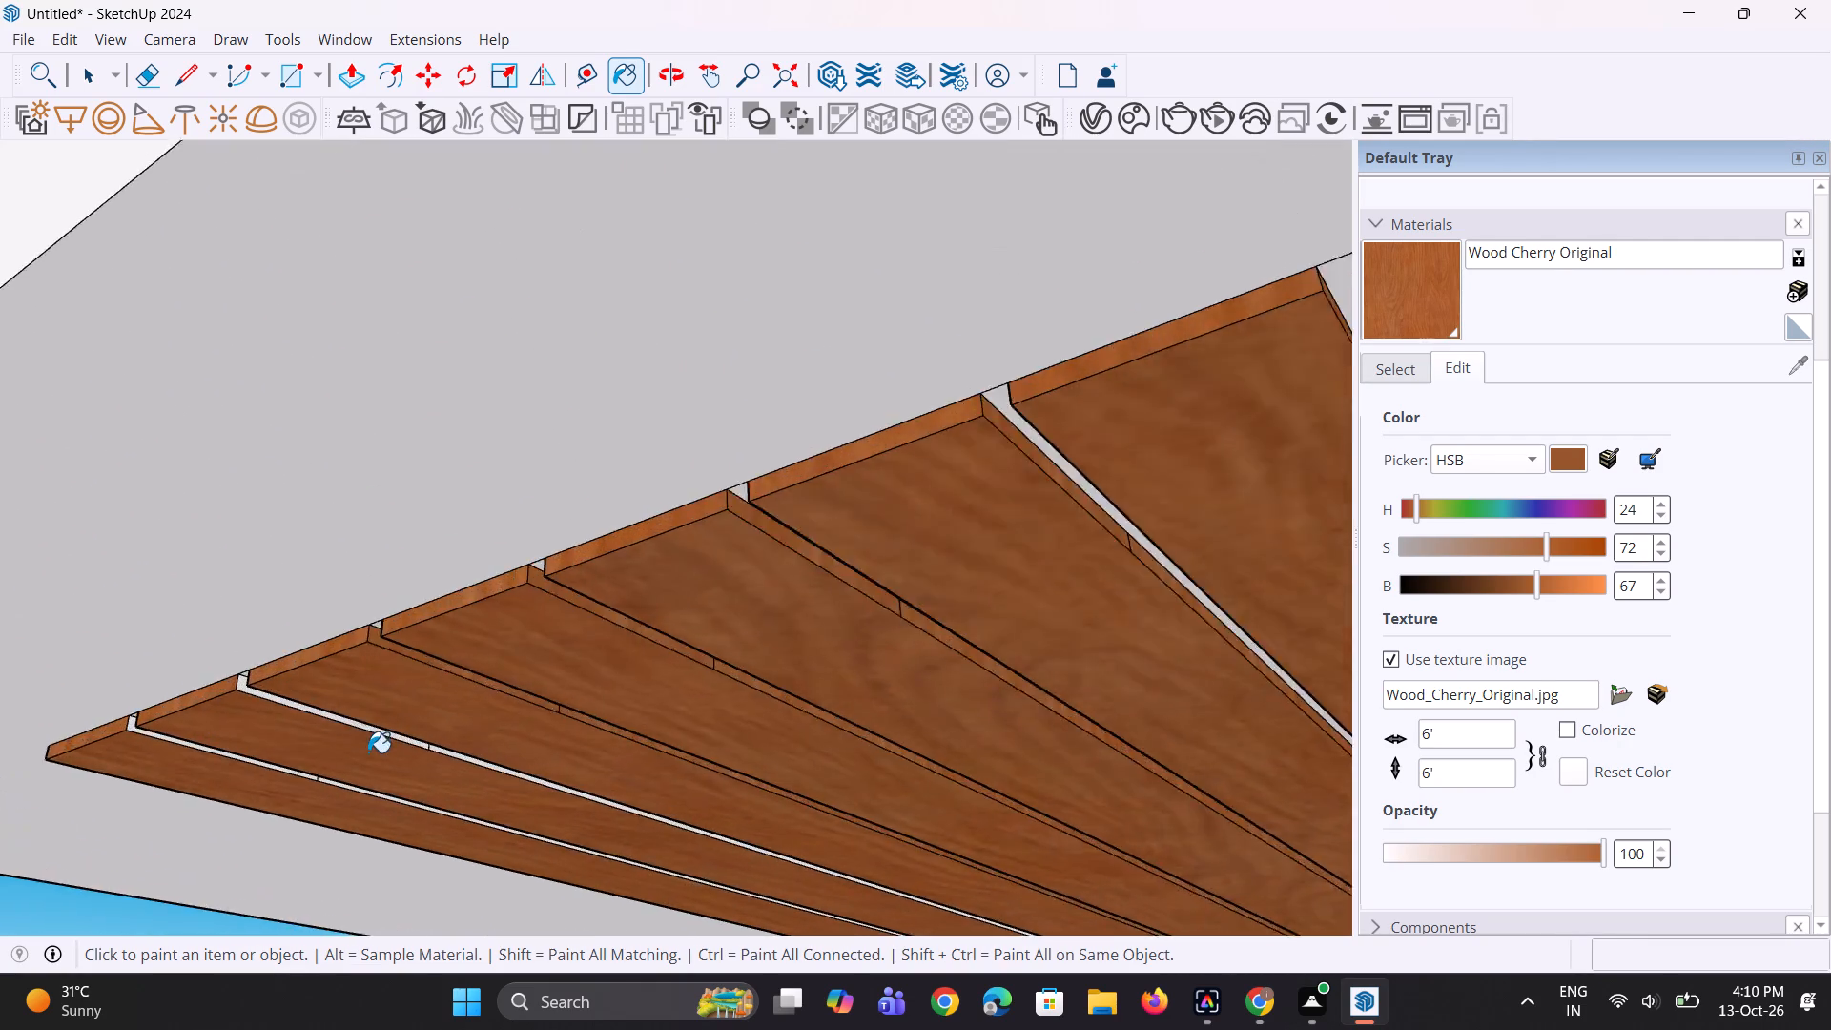
scroll(368, 752, "up", 7)
middle_click_drag(370, 751, 381, 711)
left_click(383, 710)
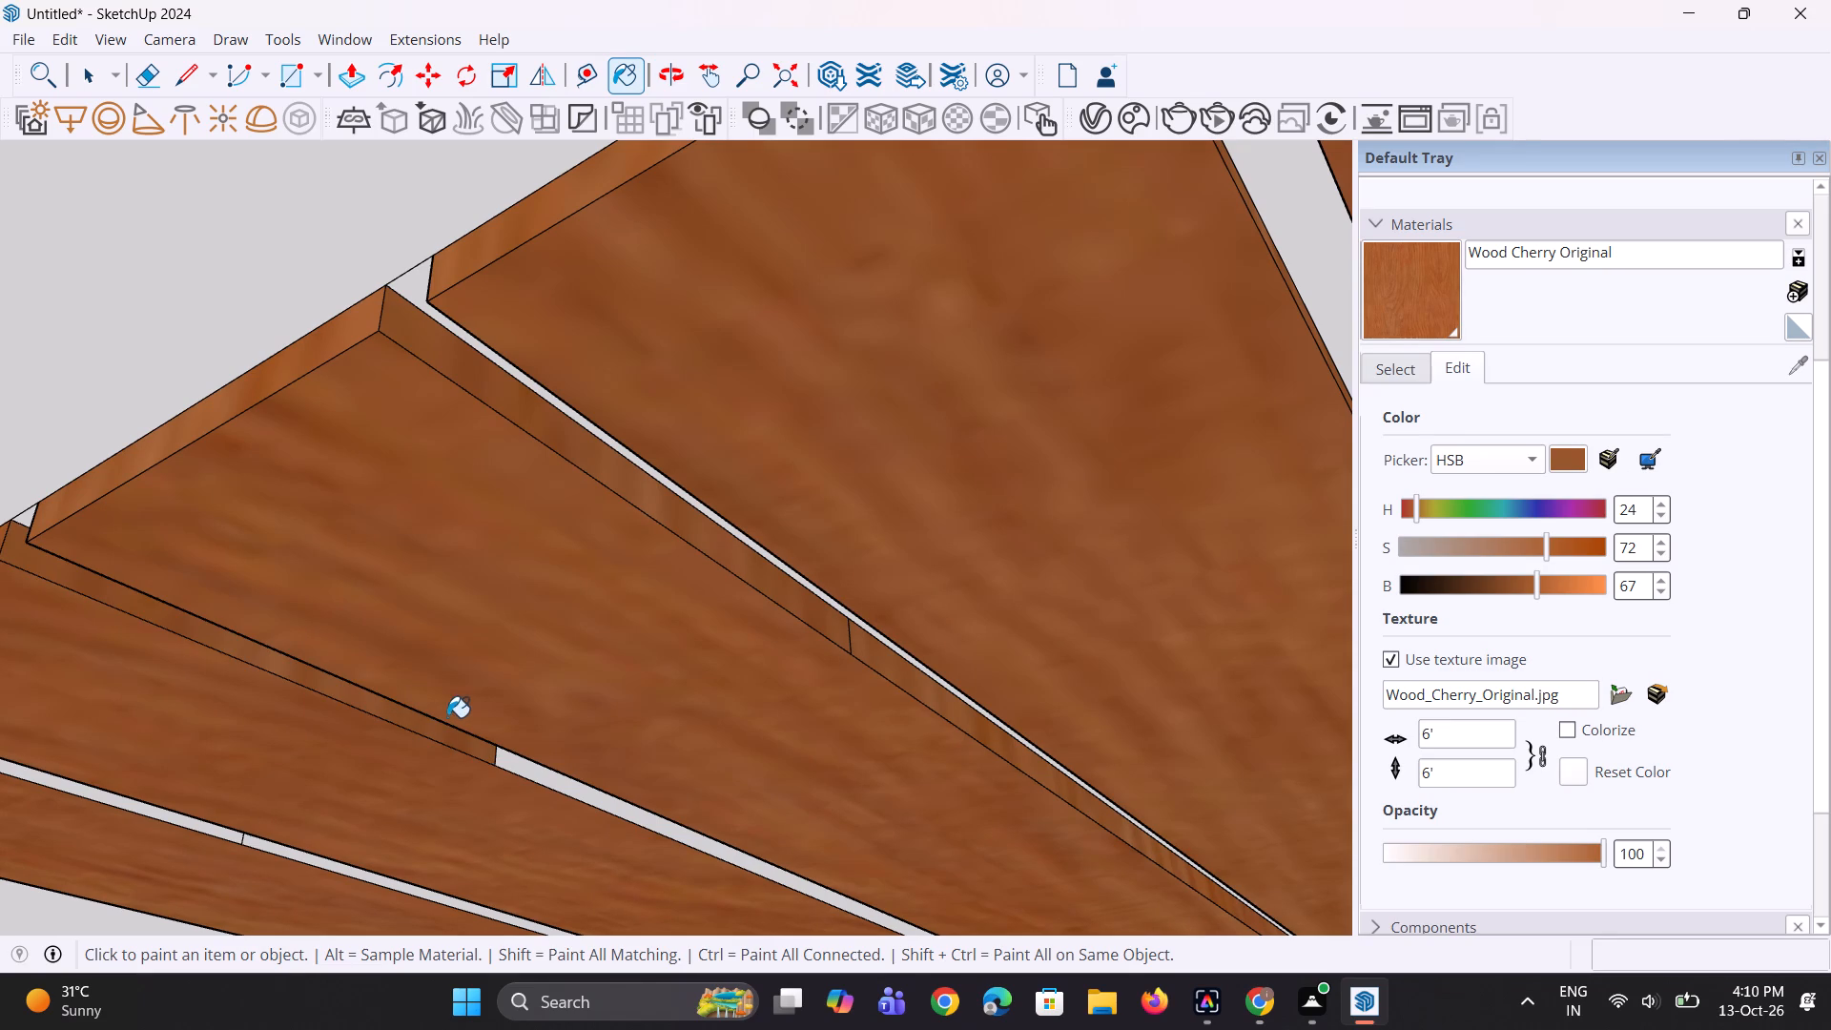
left_click(522, 763)
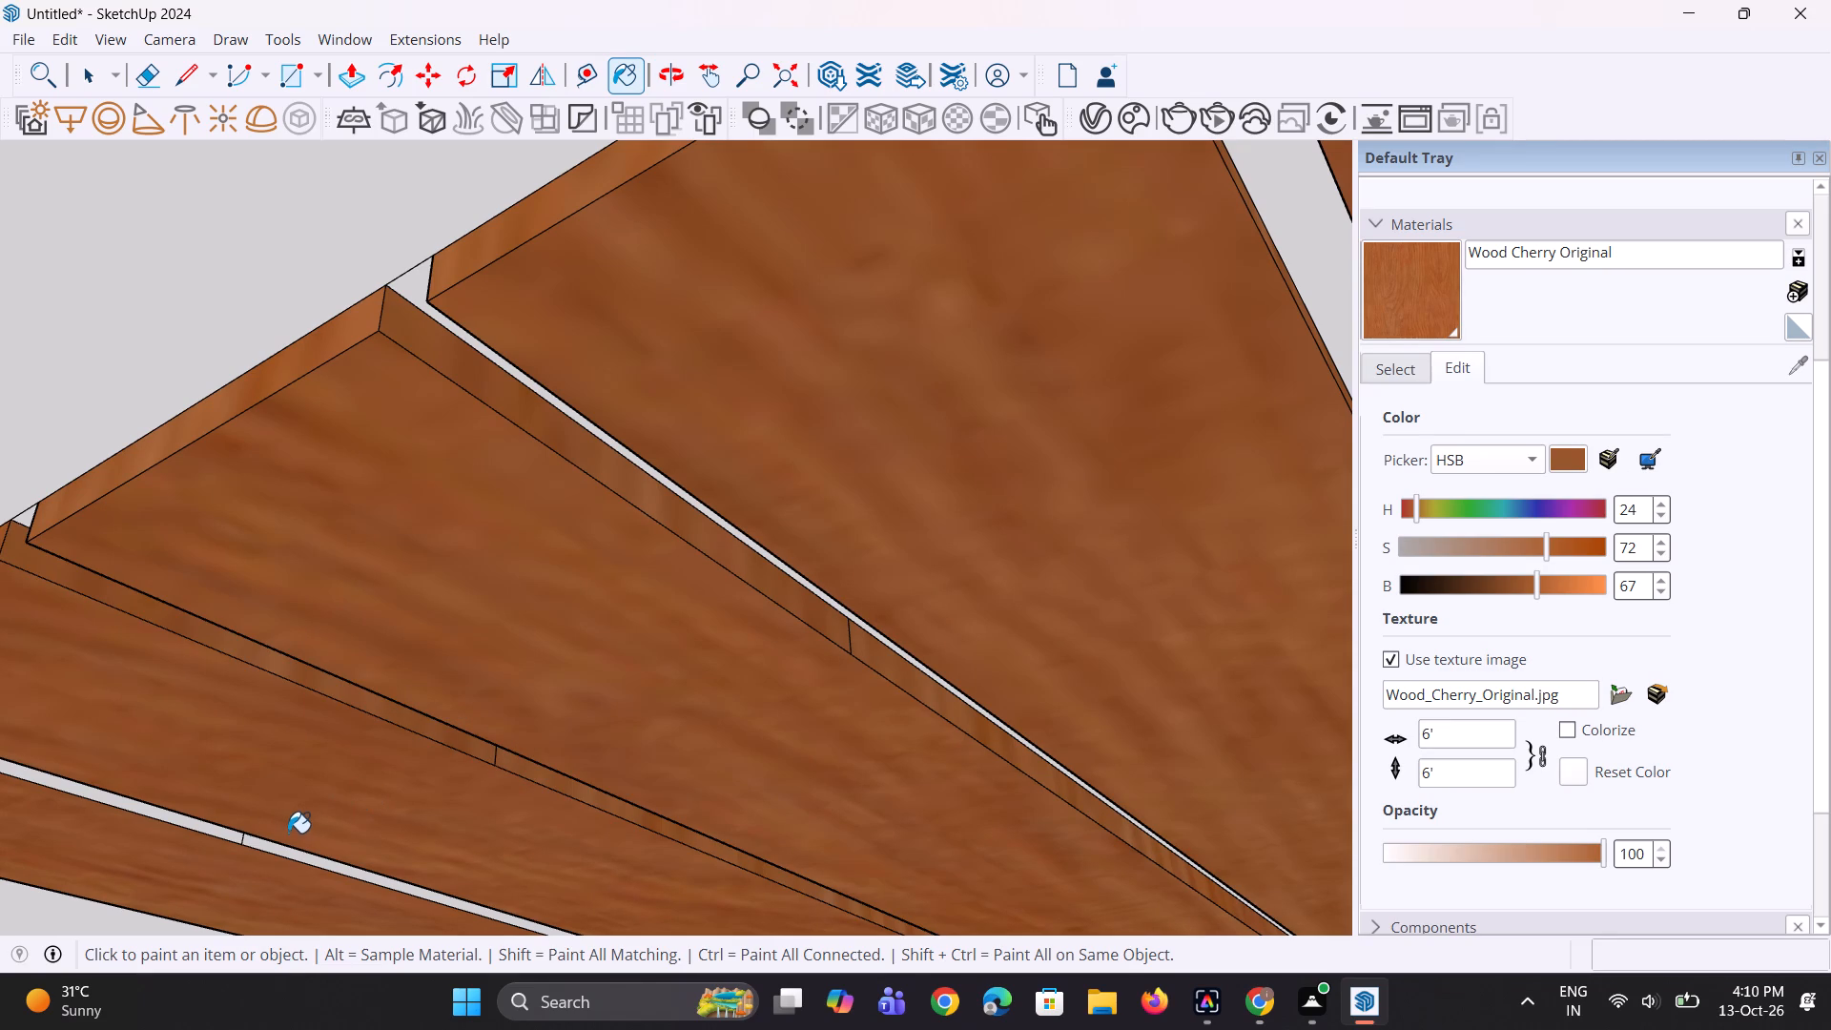
left_click(284, 845)
left_click(271, 848)
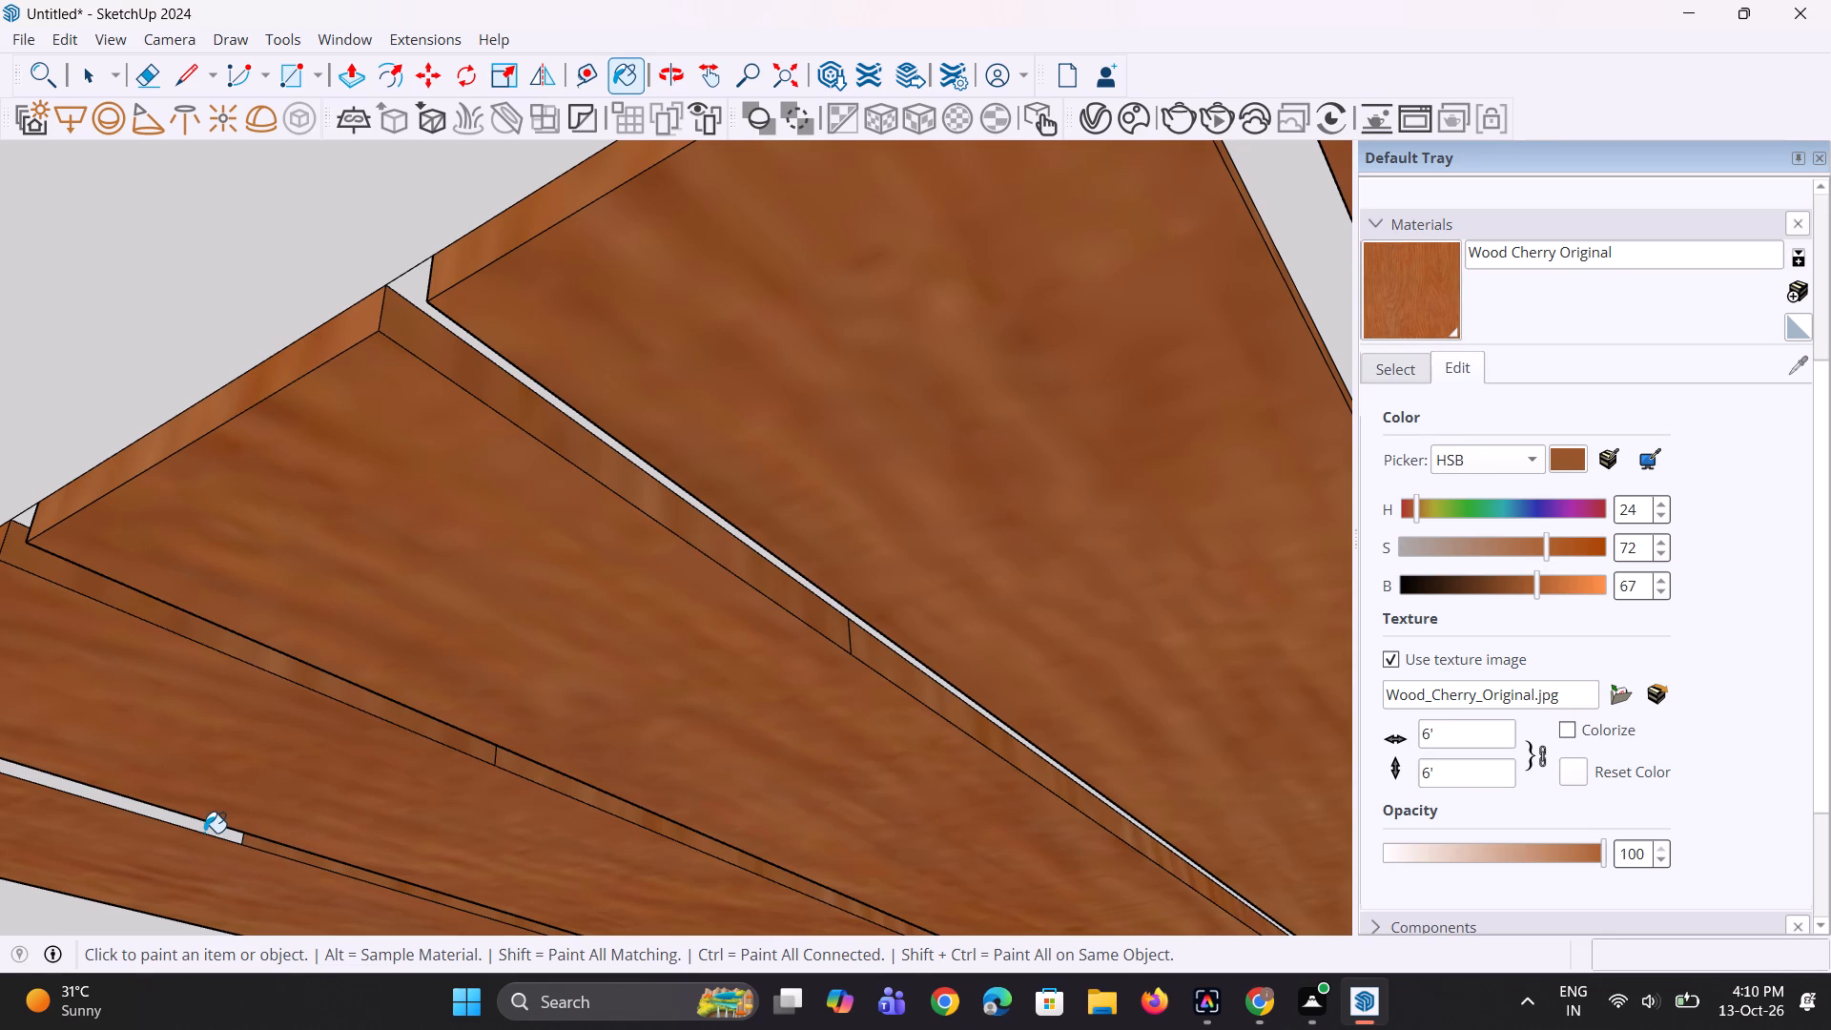
left_click(203, 832)
left_click(206, 830)
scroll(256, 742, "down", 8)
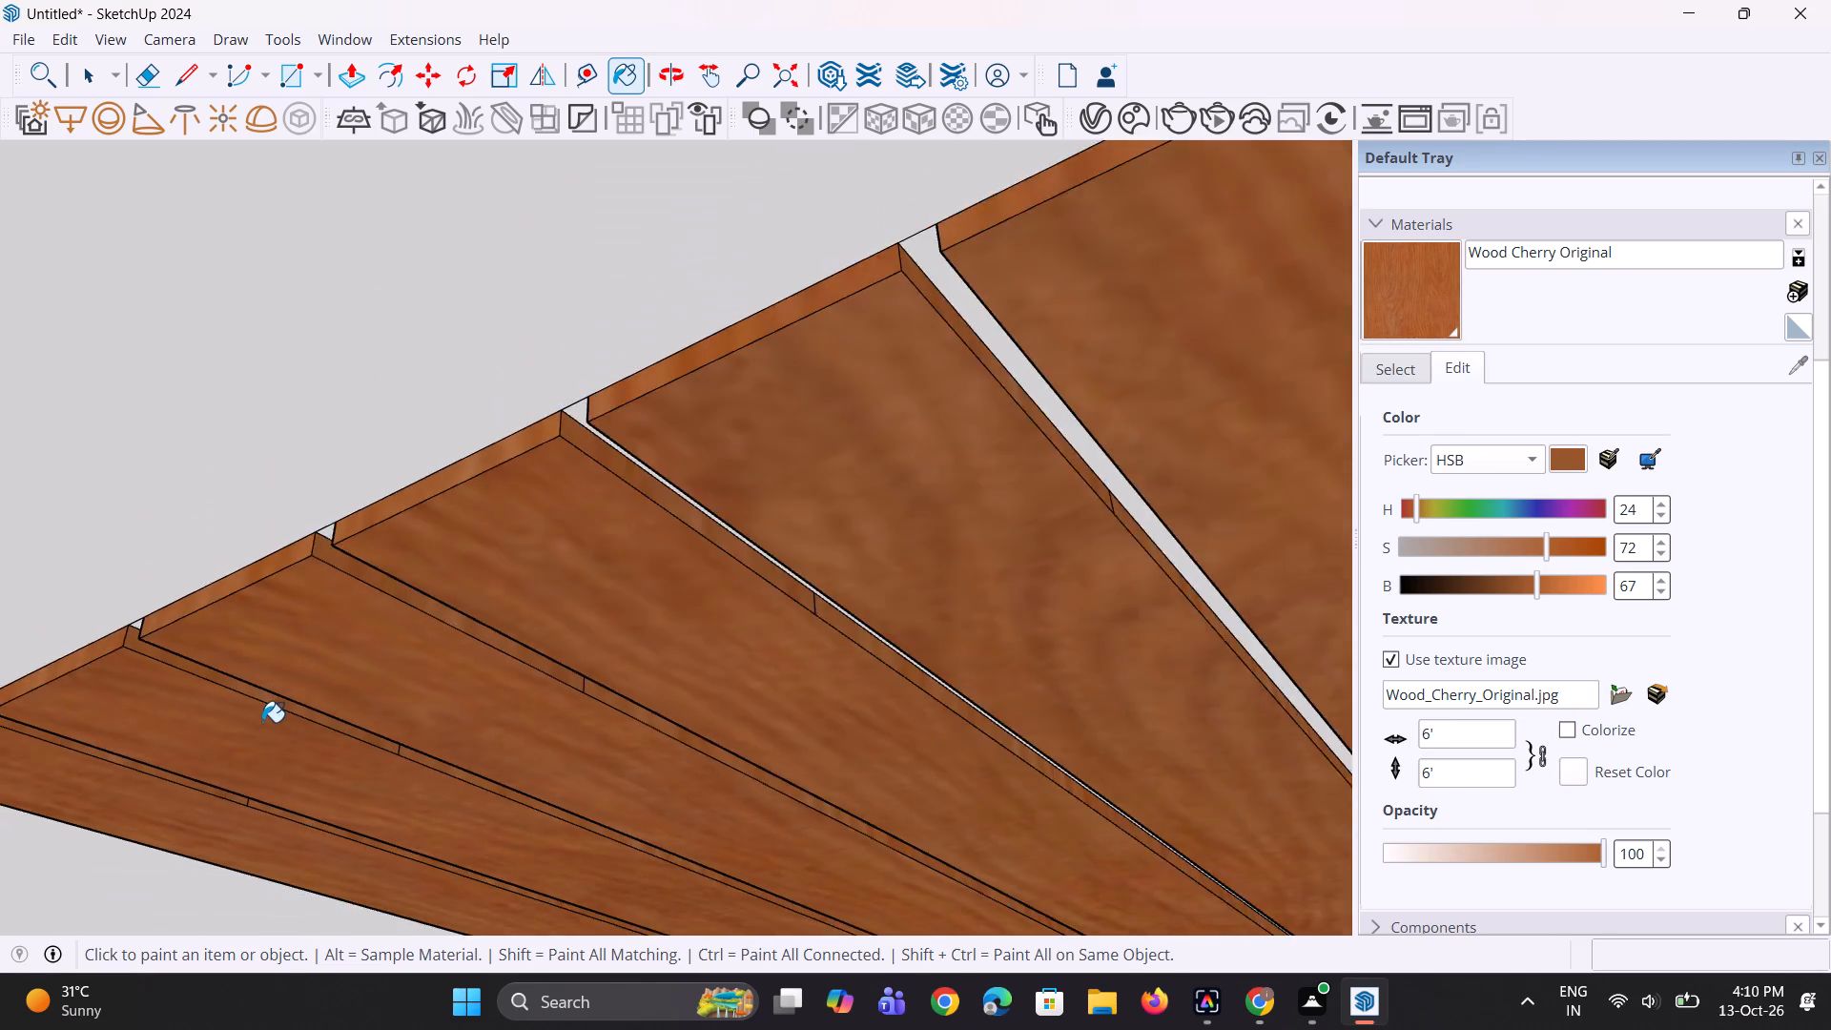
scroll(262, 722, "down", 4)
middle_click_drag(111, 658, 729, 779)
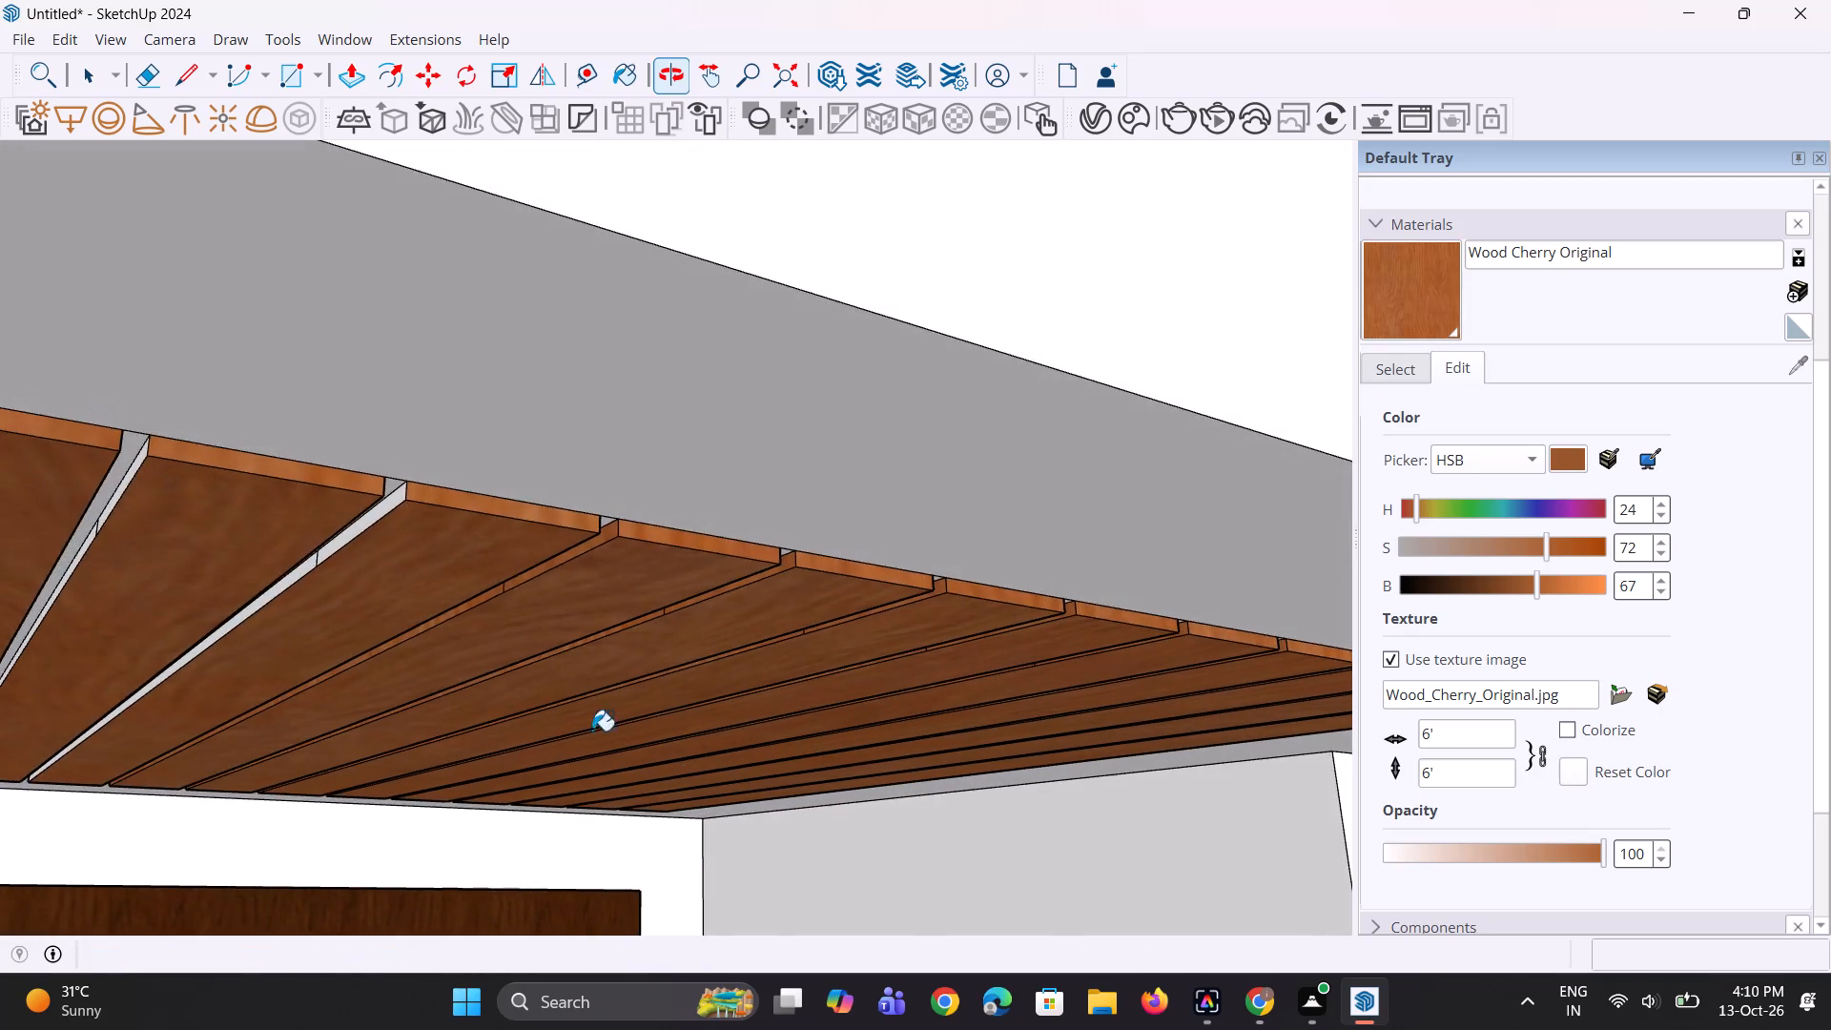
Paint both segments of the exposed side faces on the next two lower-balcony ceiling slats with Wood Cherry Original.
scroll(596, 781, "up", 3)
scroll(569, 768, "down", 5)
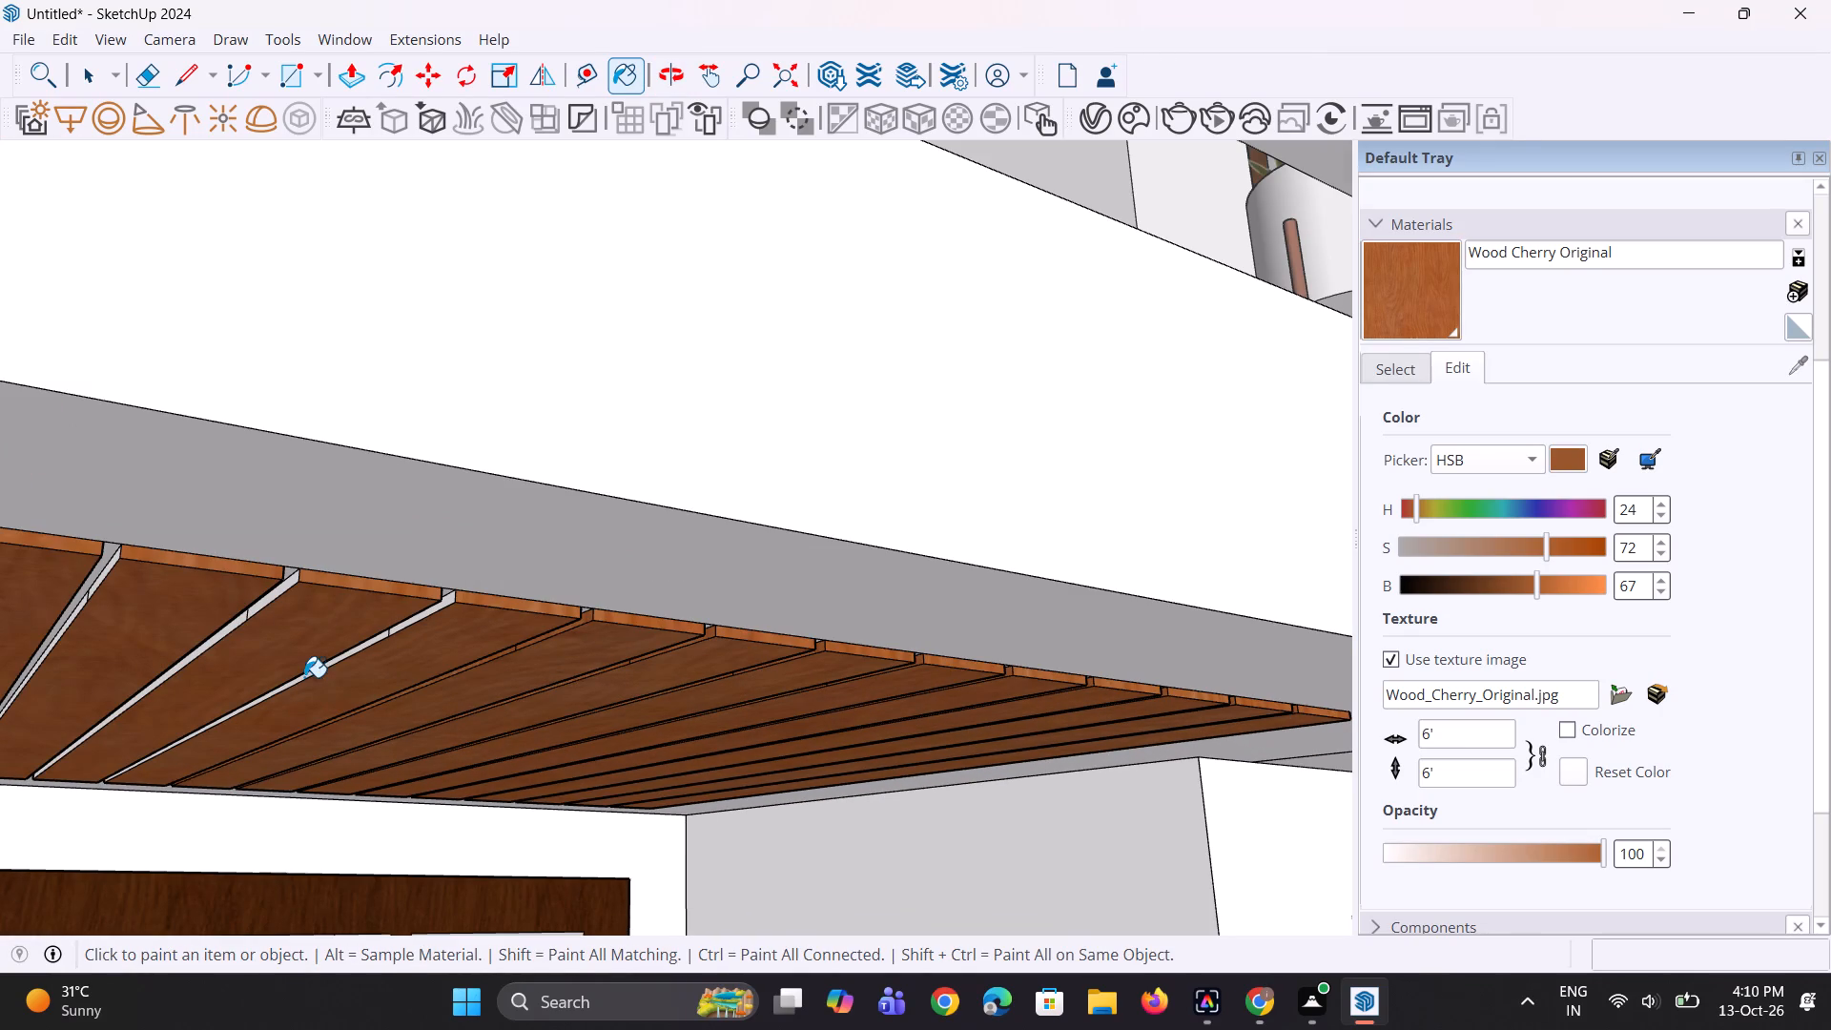
scroll(445, 547, "up", 5)
left_click(446, 613)
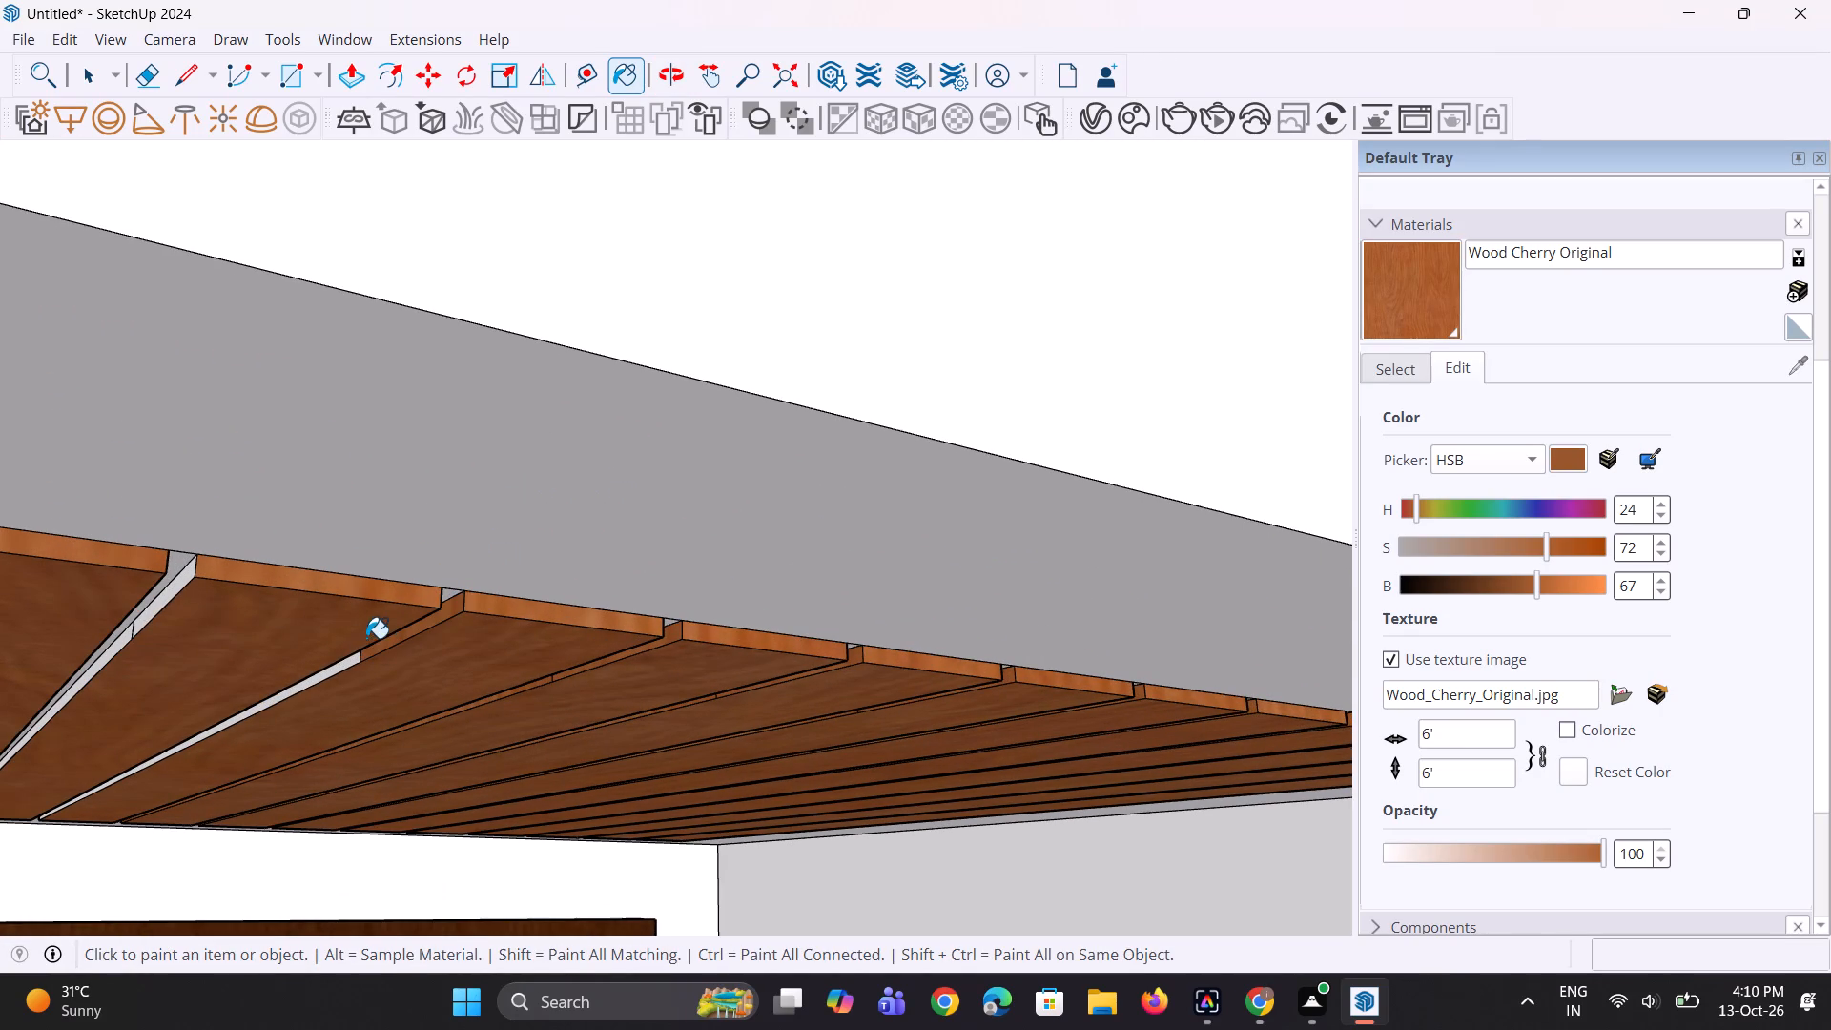
left_click(350, 658)
left_click(350, 661)
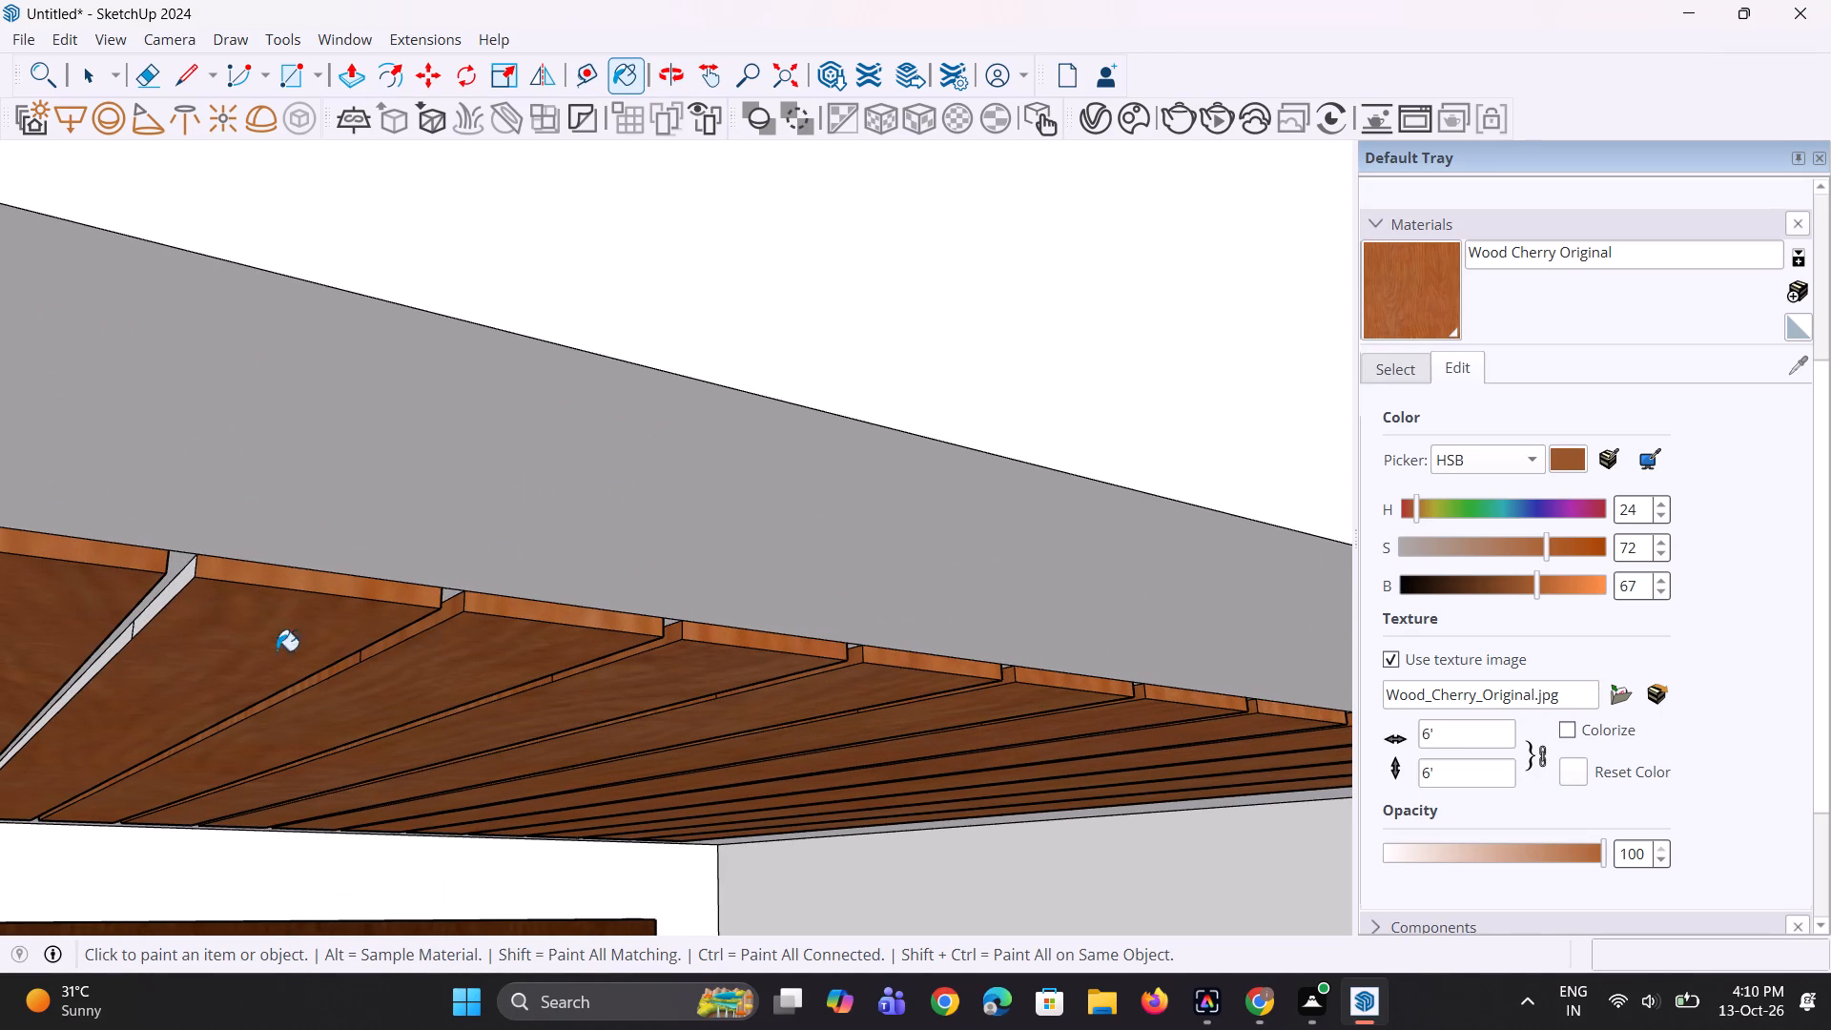
scroll(137, 573, "up", 1)
left_click(174, 596)
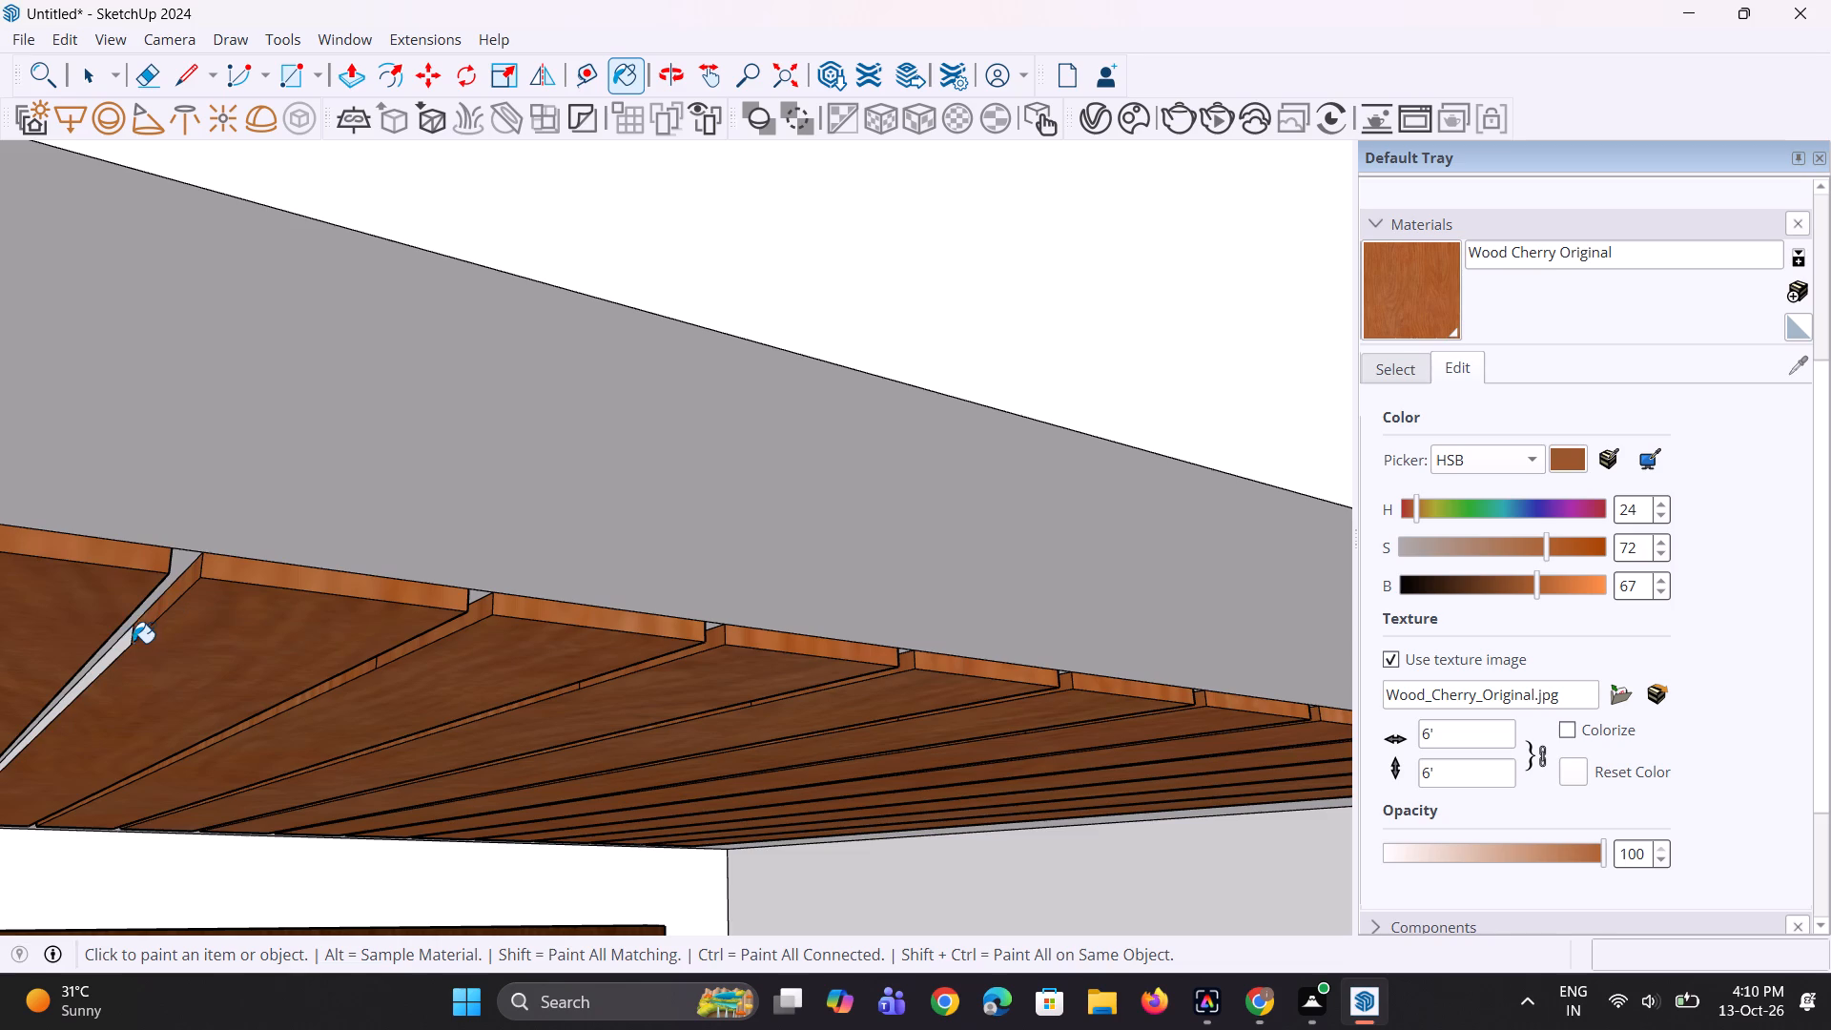
left_click(125, 643)
Paint both segments of the last inner slat side face and of the end slat's outer side face with Wood Cherry Original.
scroll(243, 645, "down", 5)
scroll(0, 569, "up", 3)
scroll(558, 648, "down", 5)
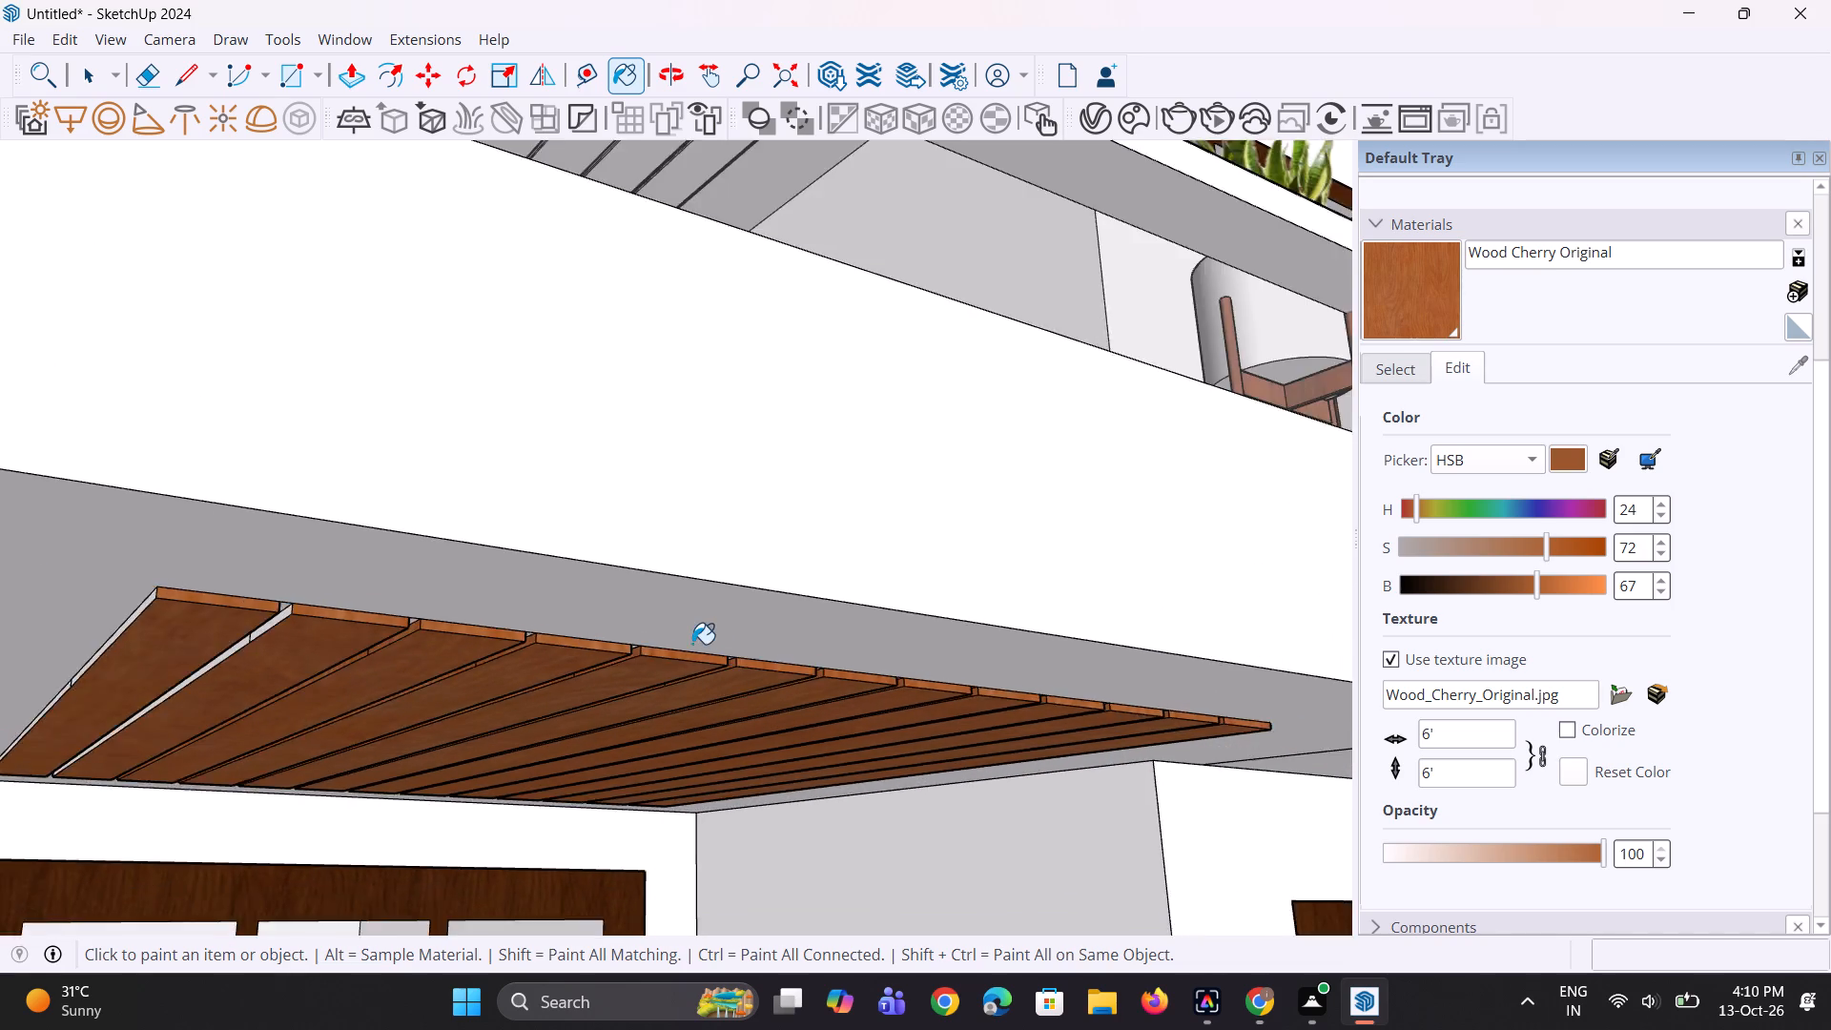
scroll(692, 644, "down", 5)
scroll(472, 645, "up", 3)
scroll(222, 645, "up", 7)
left_click(478, 622)
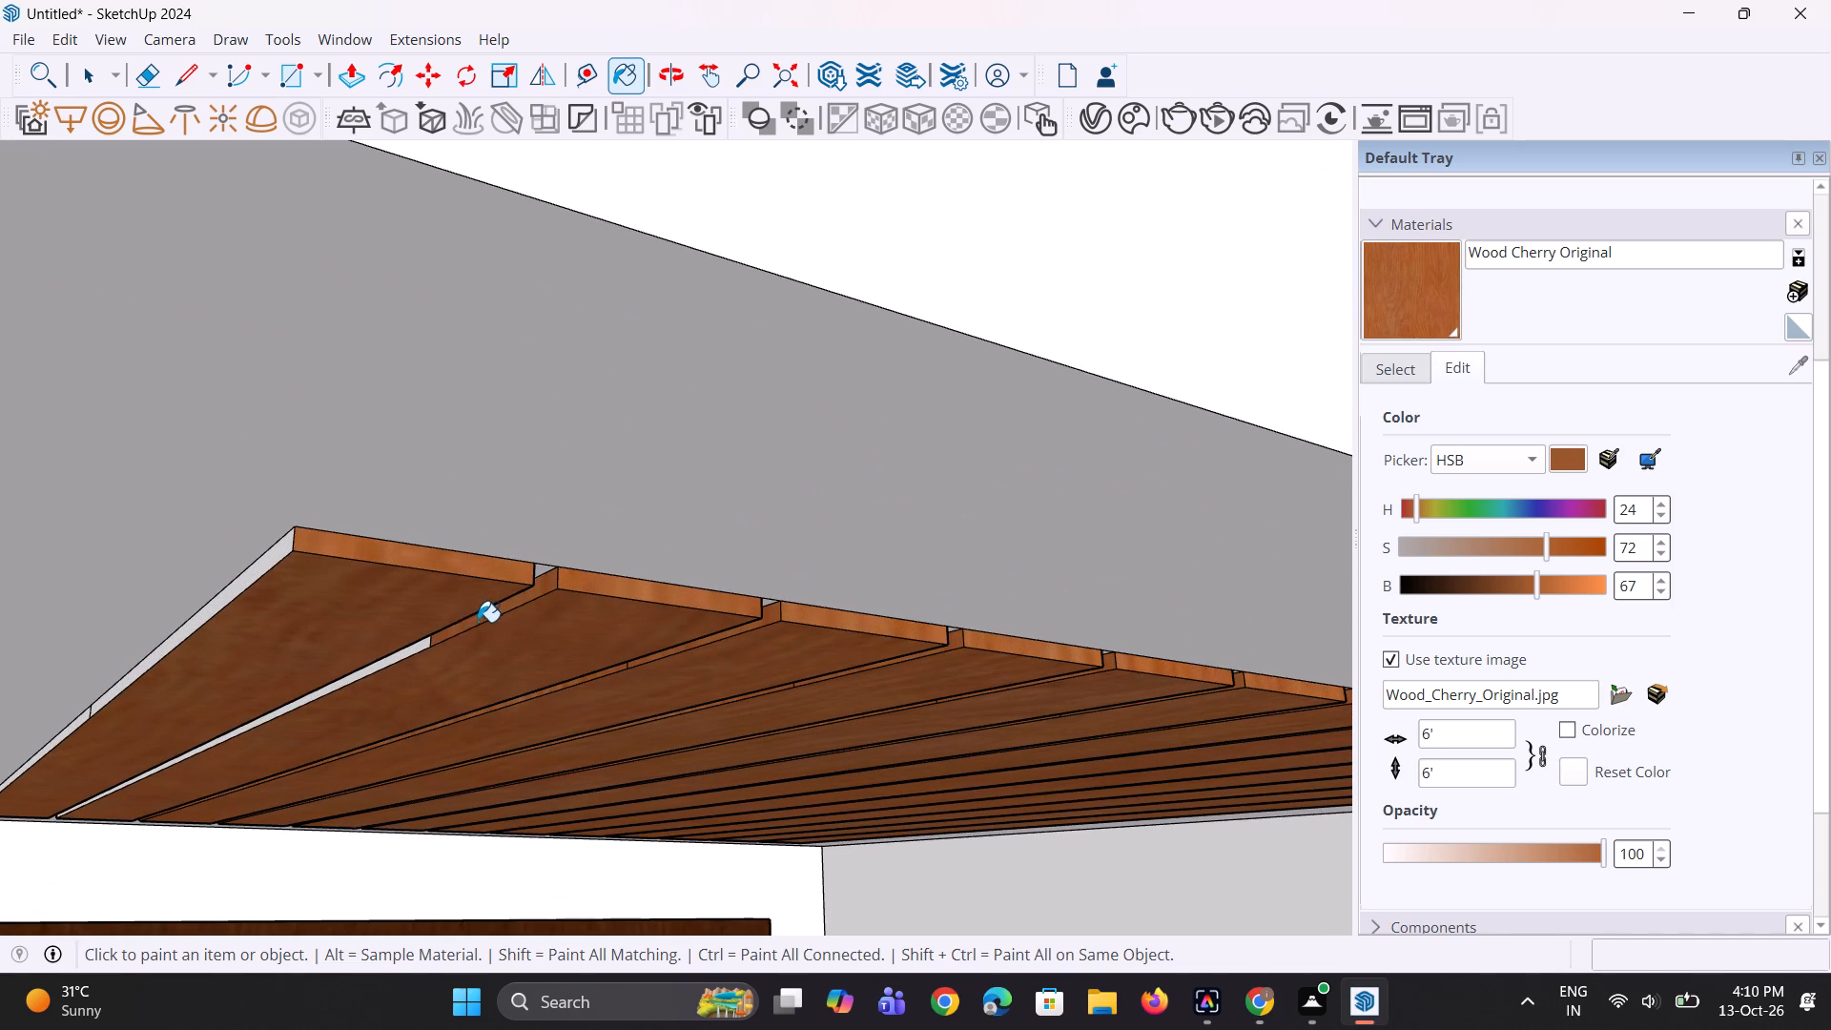
left_click(424, 645)
left_click(271, 560)
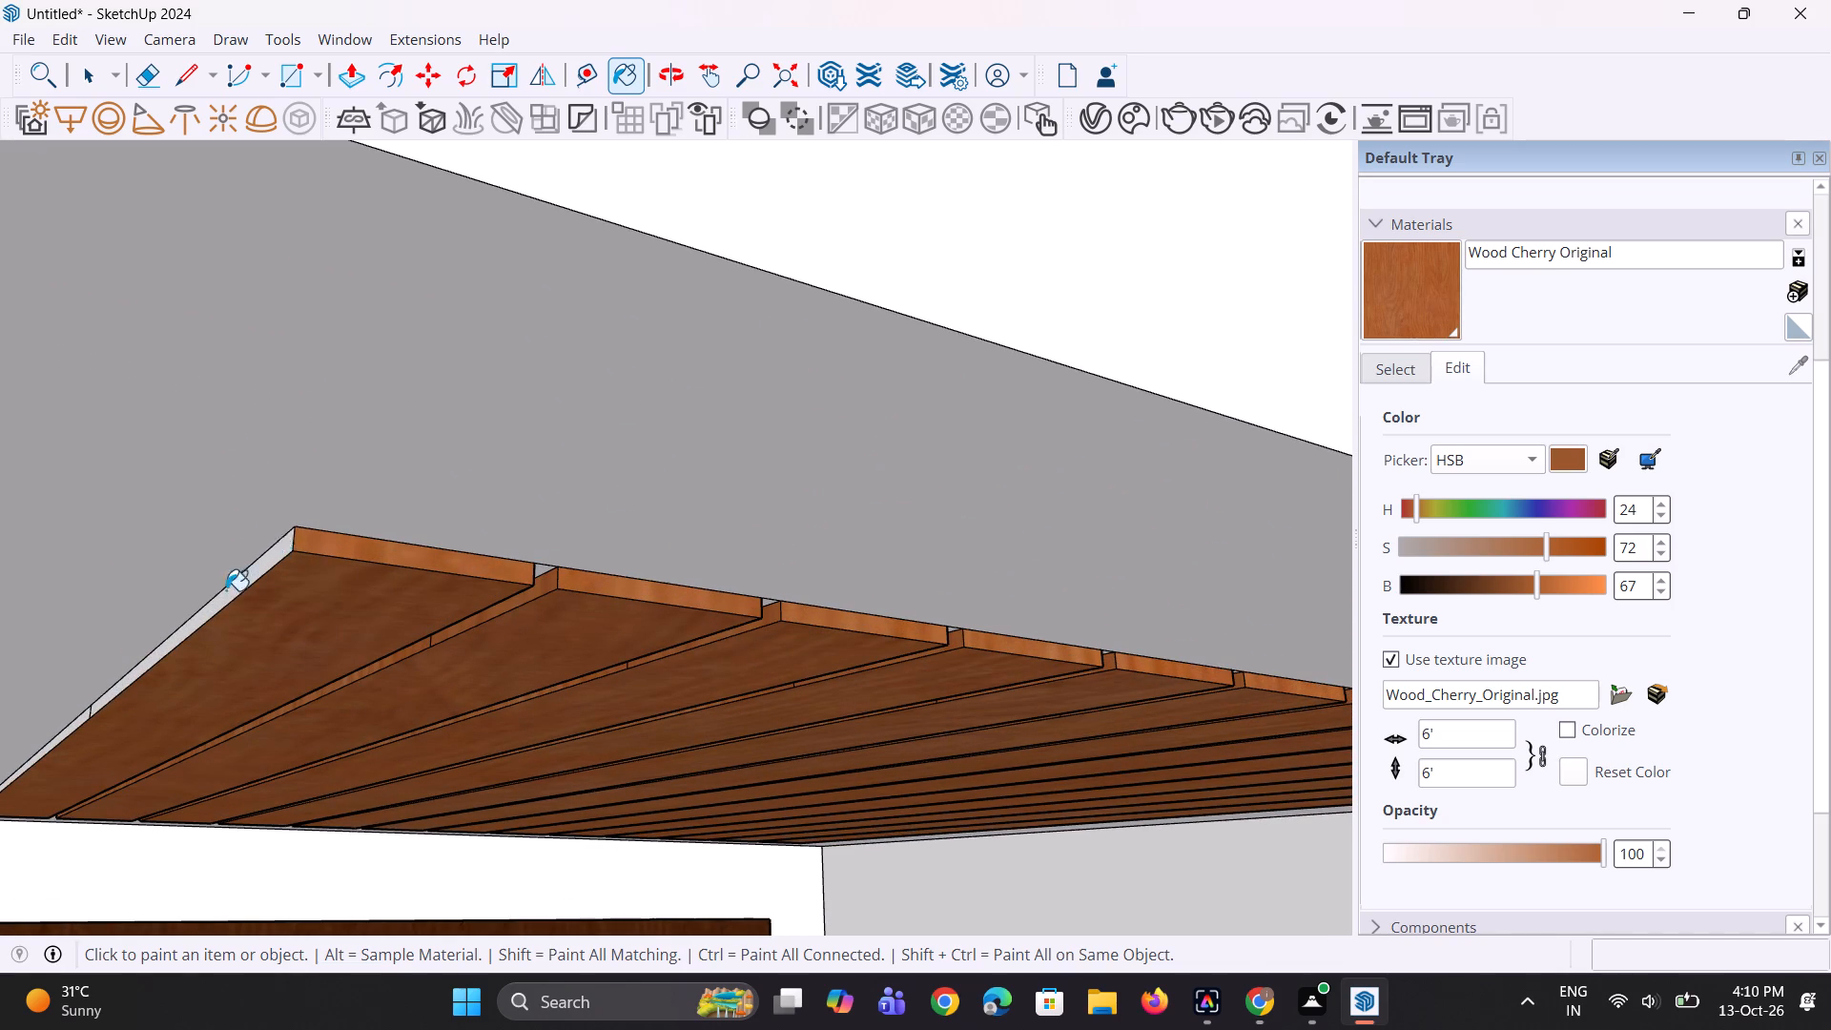
left_click(74, 723)
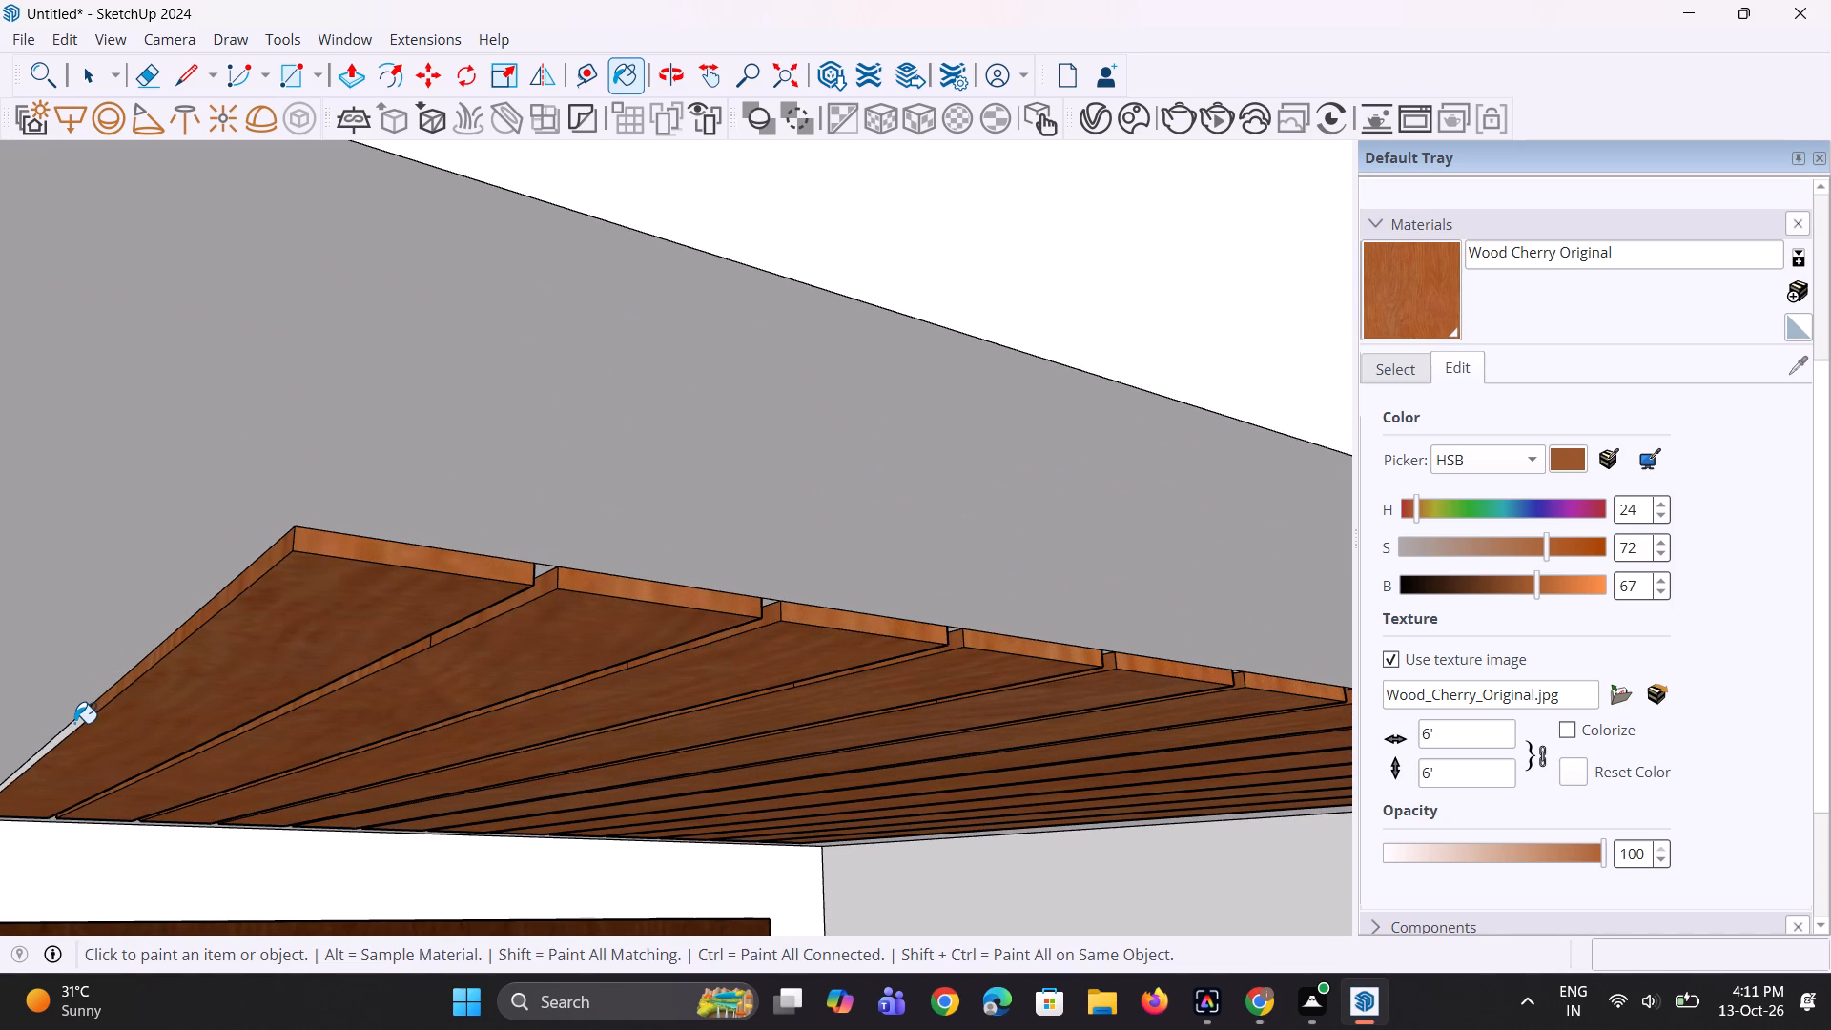
left_click(74, 723)
left_click(73, 724)
Paint the undersides of the three upper-balcony ceiling slats nearest the snake plant with Wood Cherry Original.
scroll(73, 724, "down", 11)
middle_click_drag(686, 771, 483, 735)
scroll(483, 735, "down", 5)
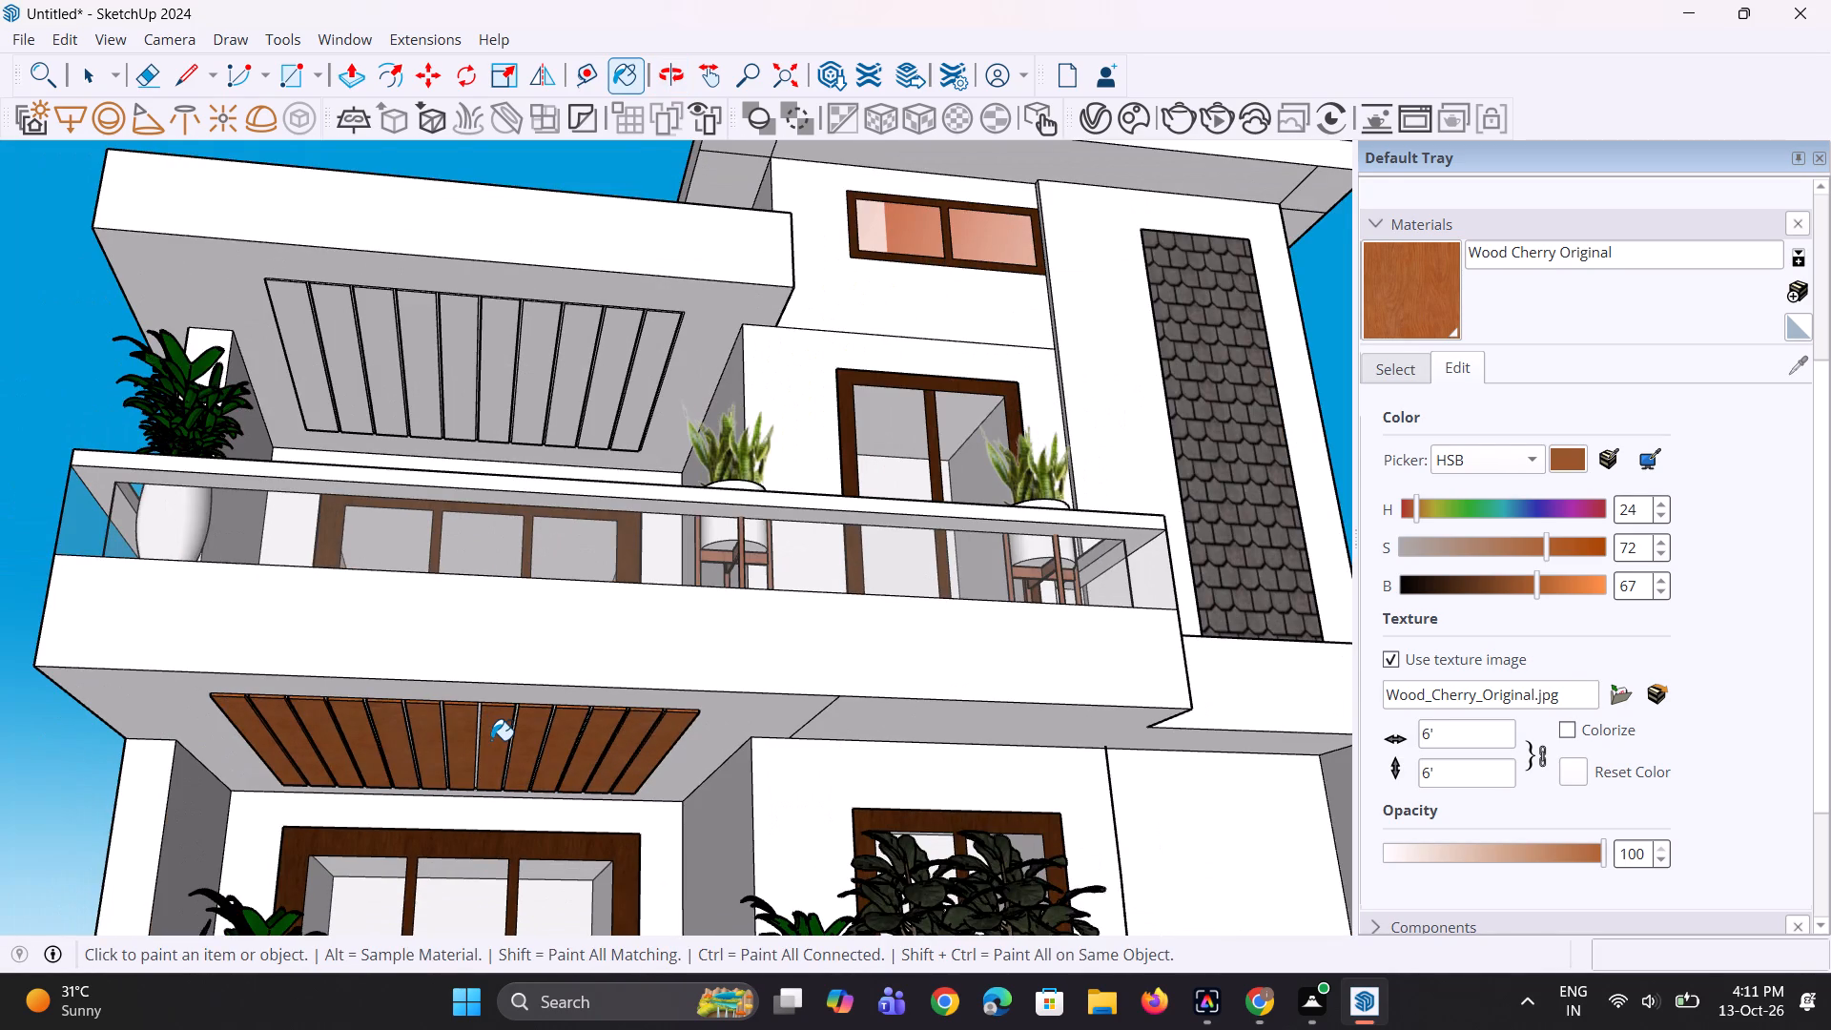
scroll(572, 447, "up", 4)
scroll(648, 295, "up", 2)
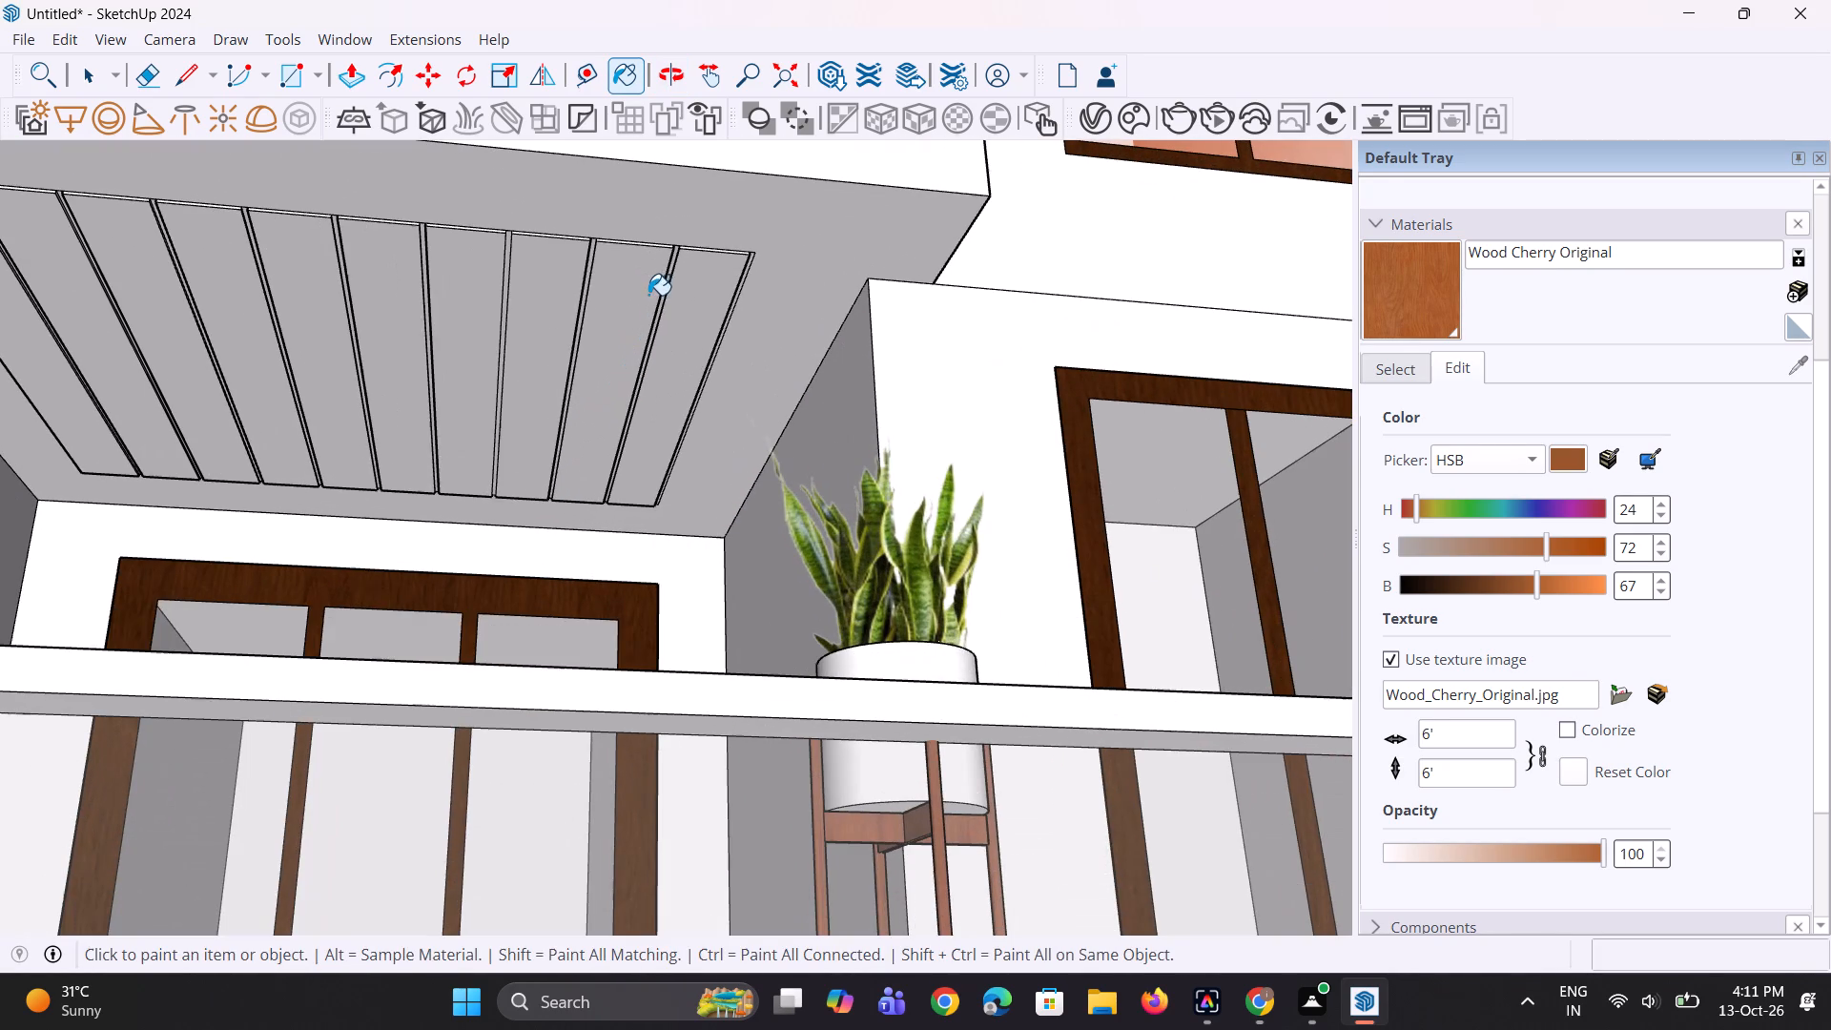
left_click(674, 309)
left_click(624, 302)
left_click(562, 311)
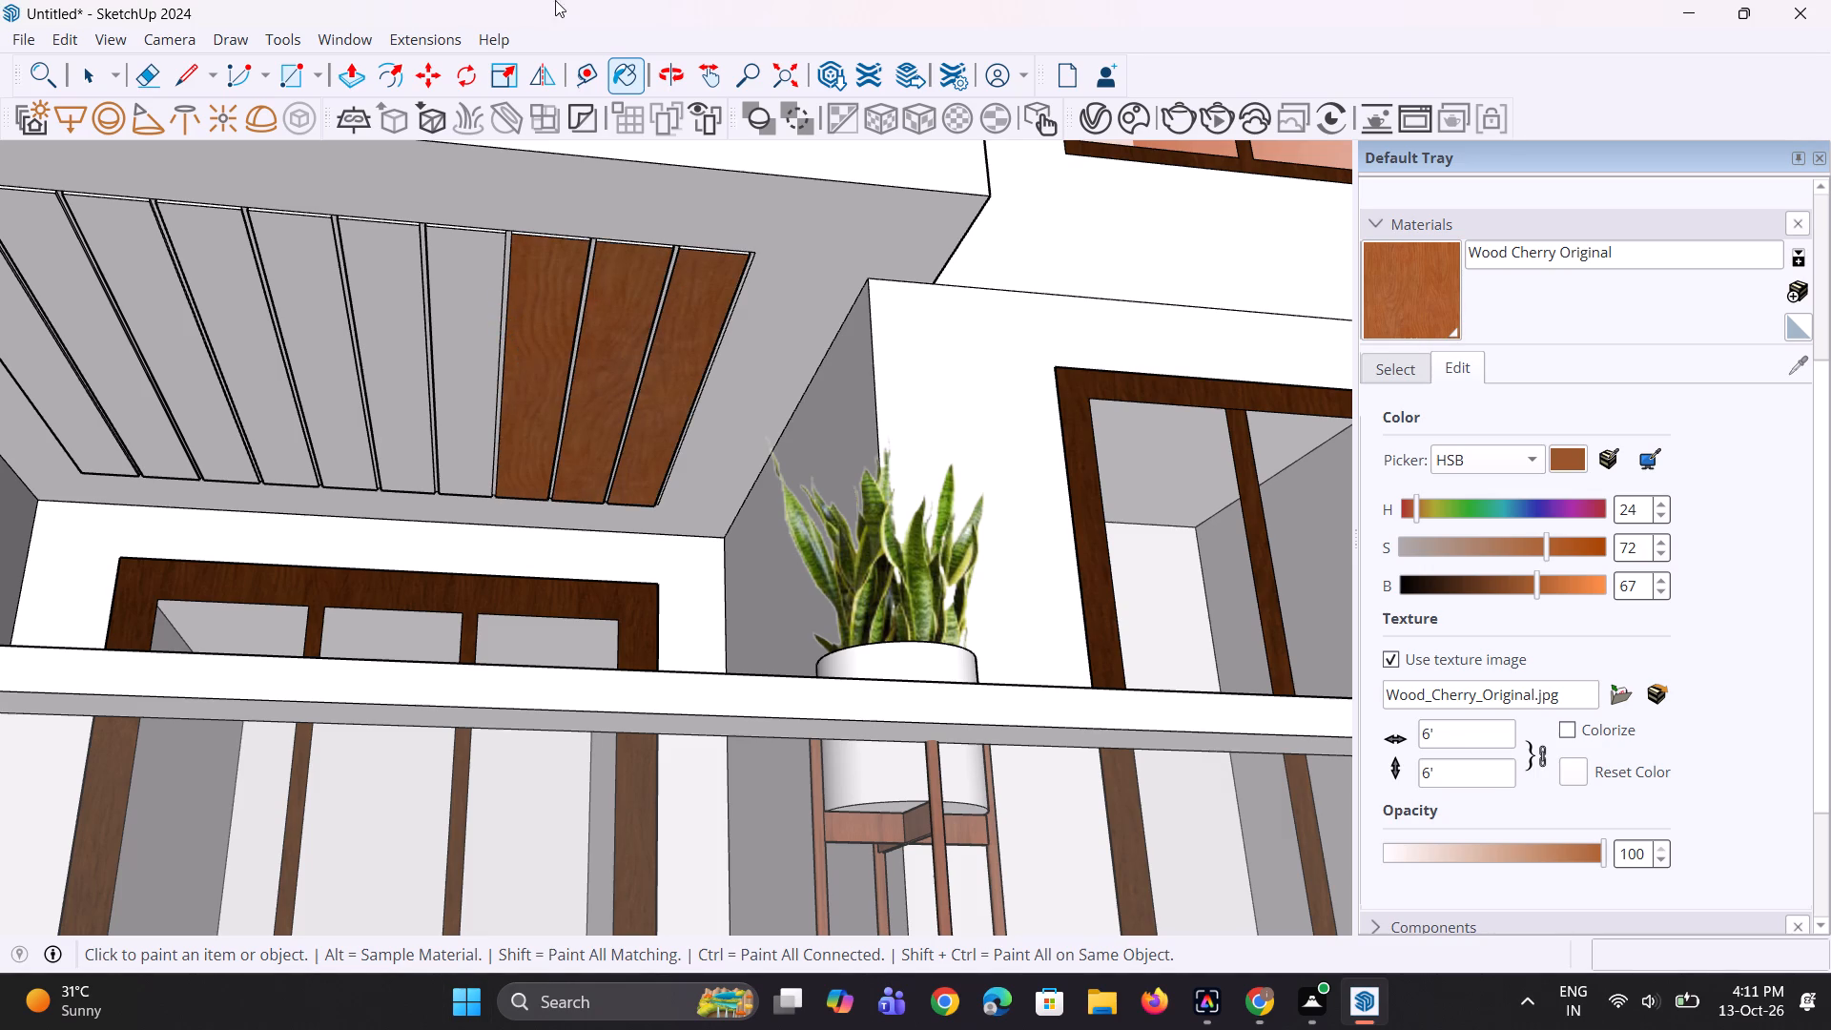
Paint the undersides of the remaining seven upper-balcony ceiling slats with Wood Cherry Original.
scroll(319, 431, "down", 3)
scroll(131, 424, "up", 3)
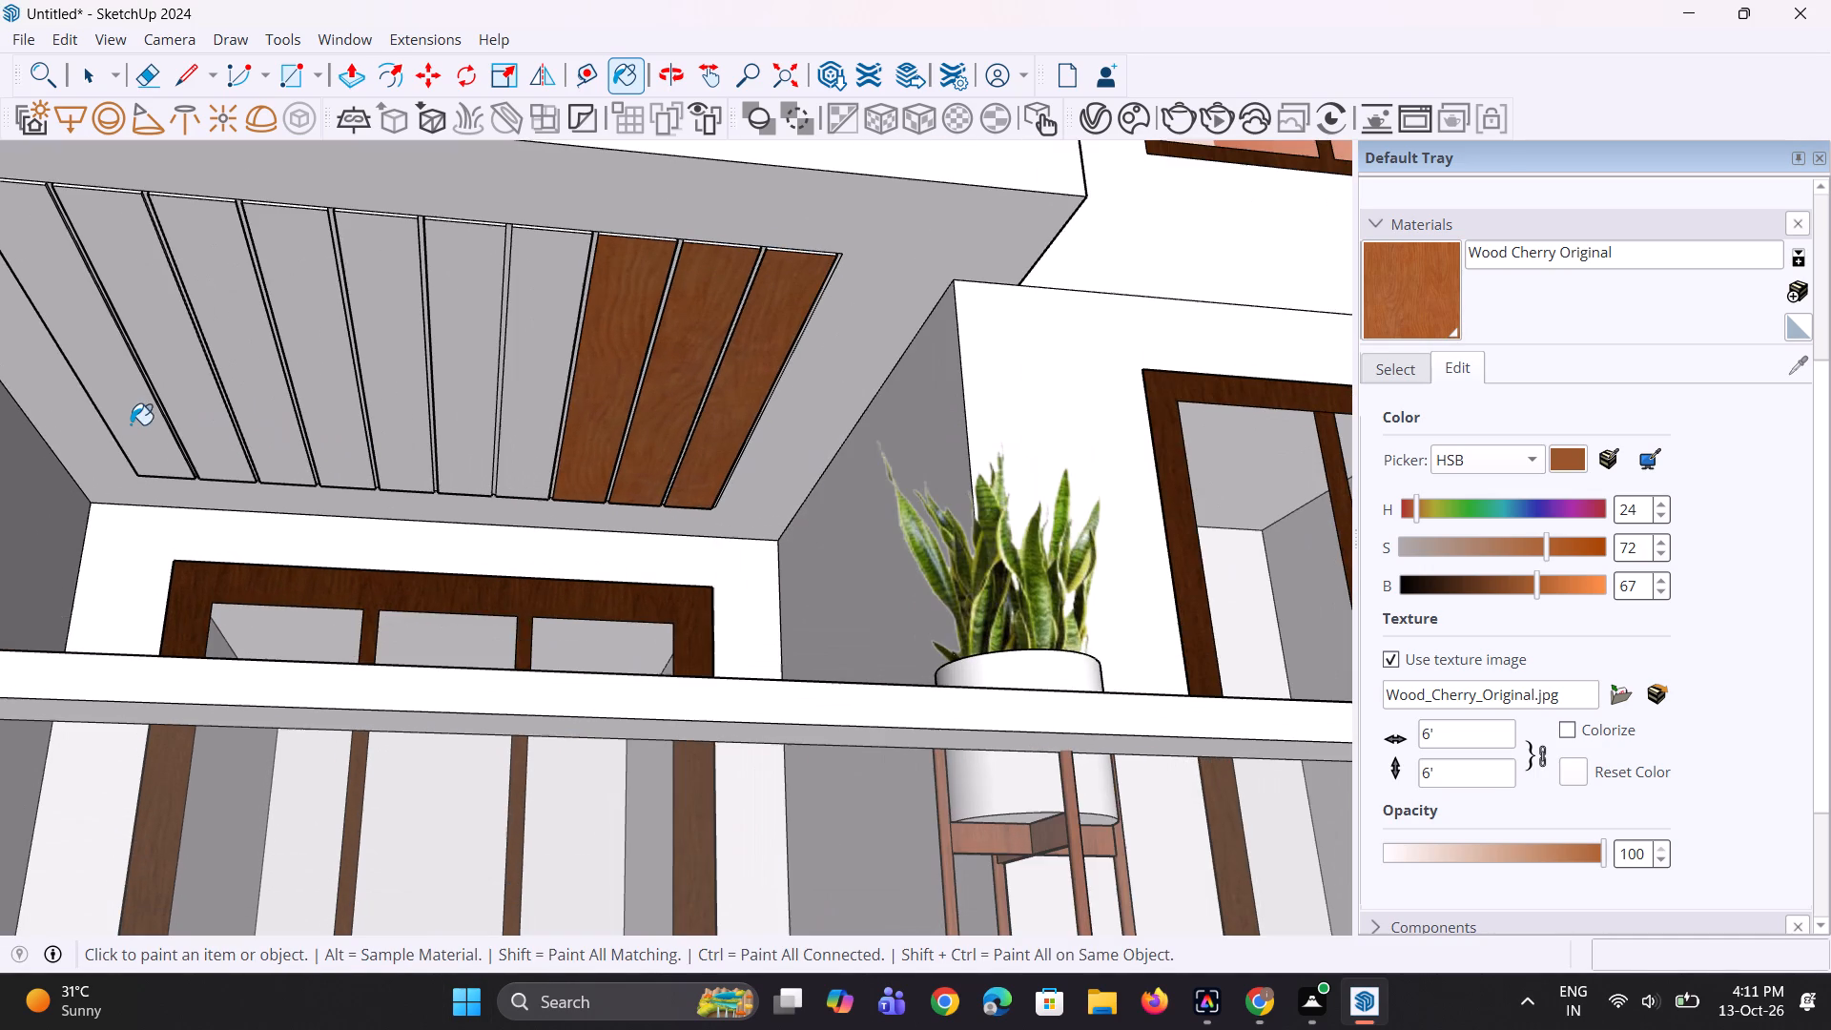
left_click(130, 423)
left_click(180, 428)
left_click(249, 423)
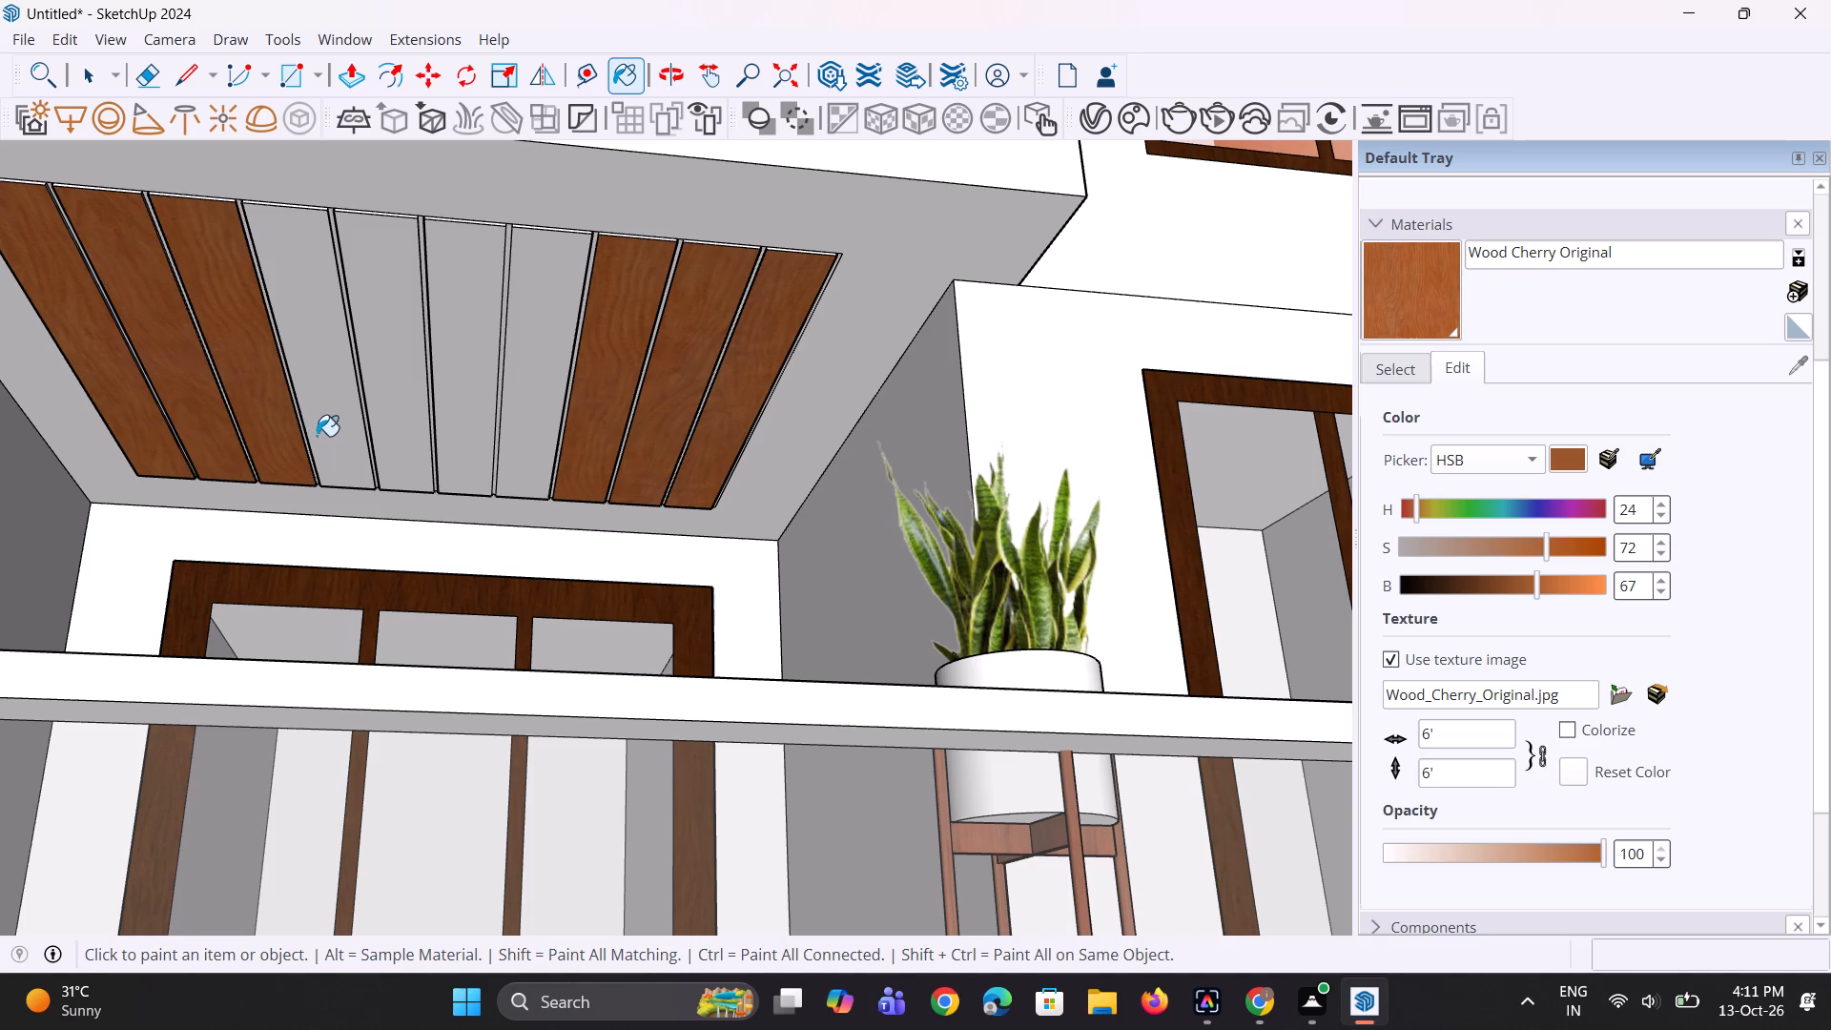
left_click(317, 436)
left_click(392, 422)
left_click(456, 439)
left_click(546, 439)
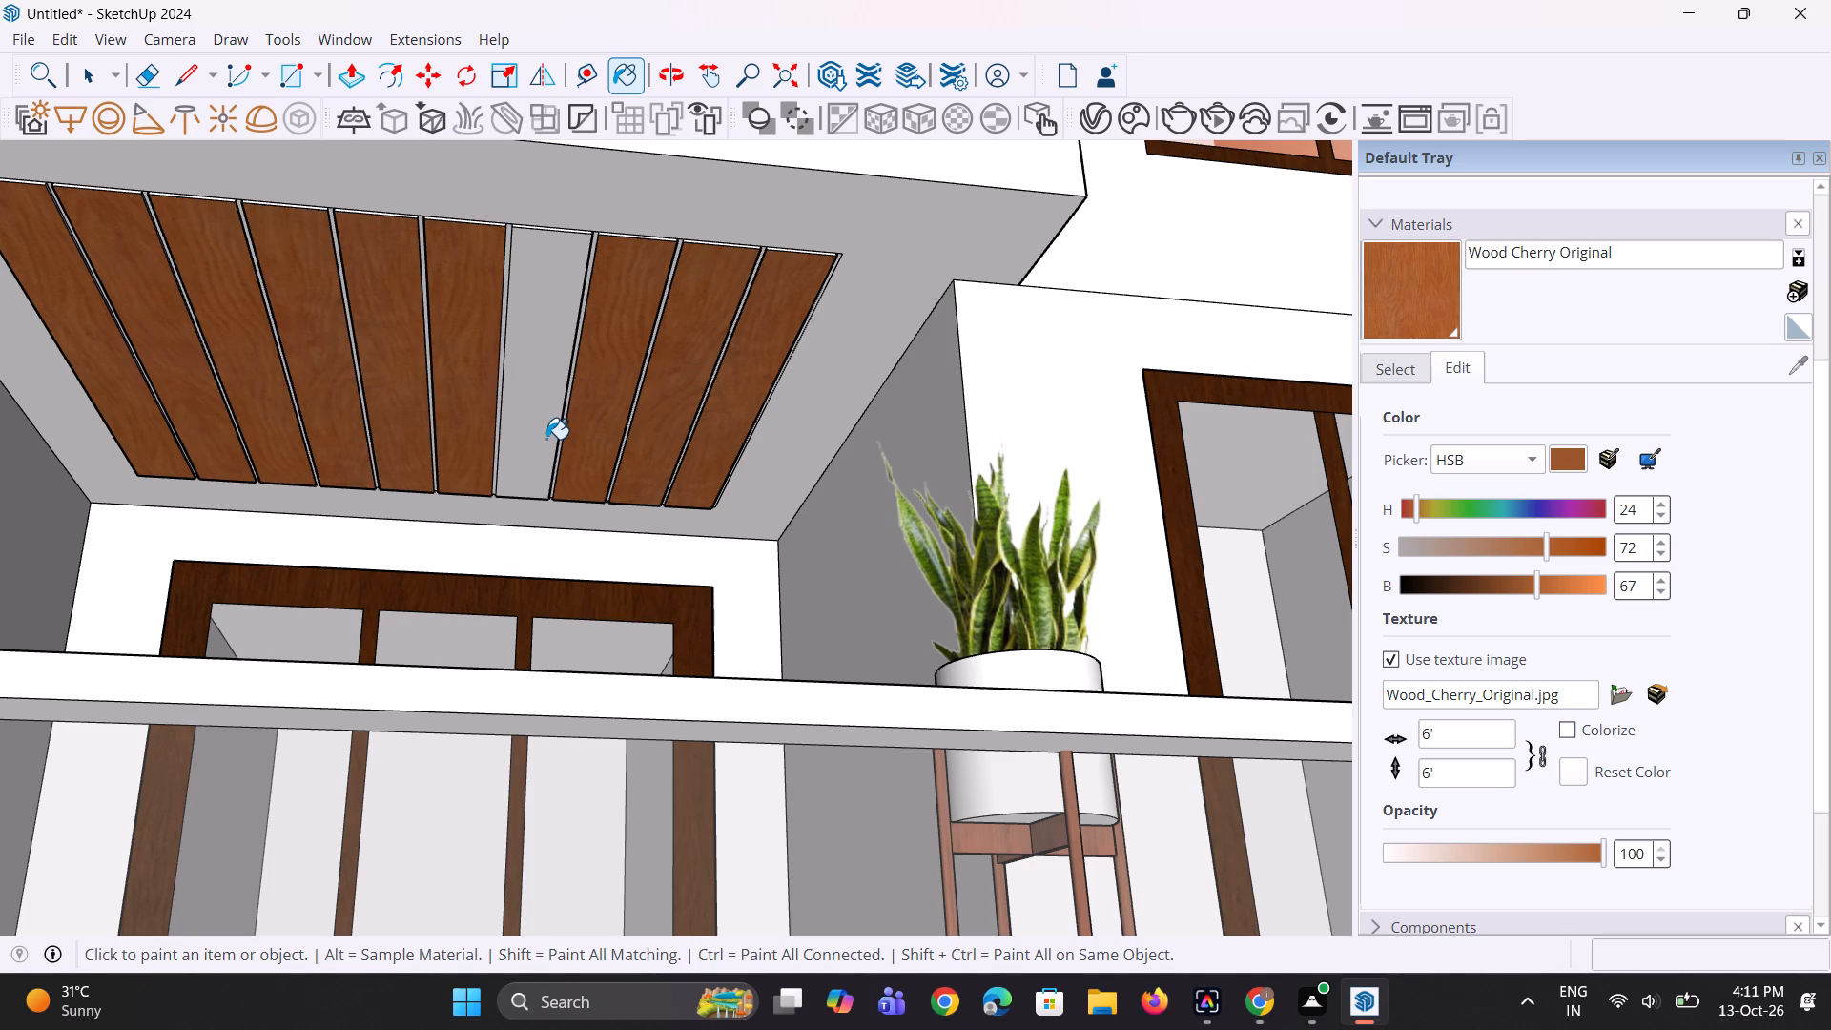
Paint the front face and inner side face of the upper ceiling's end slat, plus the adjoining gap strip, with Wood Cherry Original.
middle_click_drag(525, 439, 537, 505)
scroll(757, 257, "up", 10)
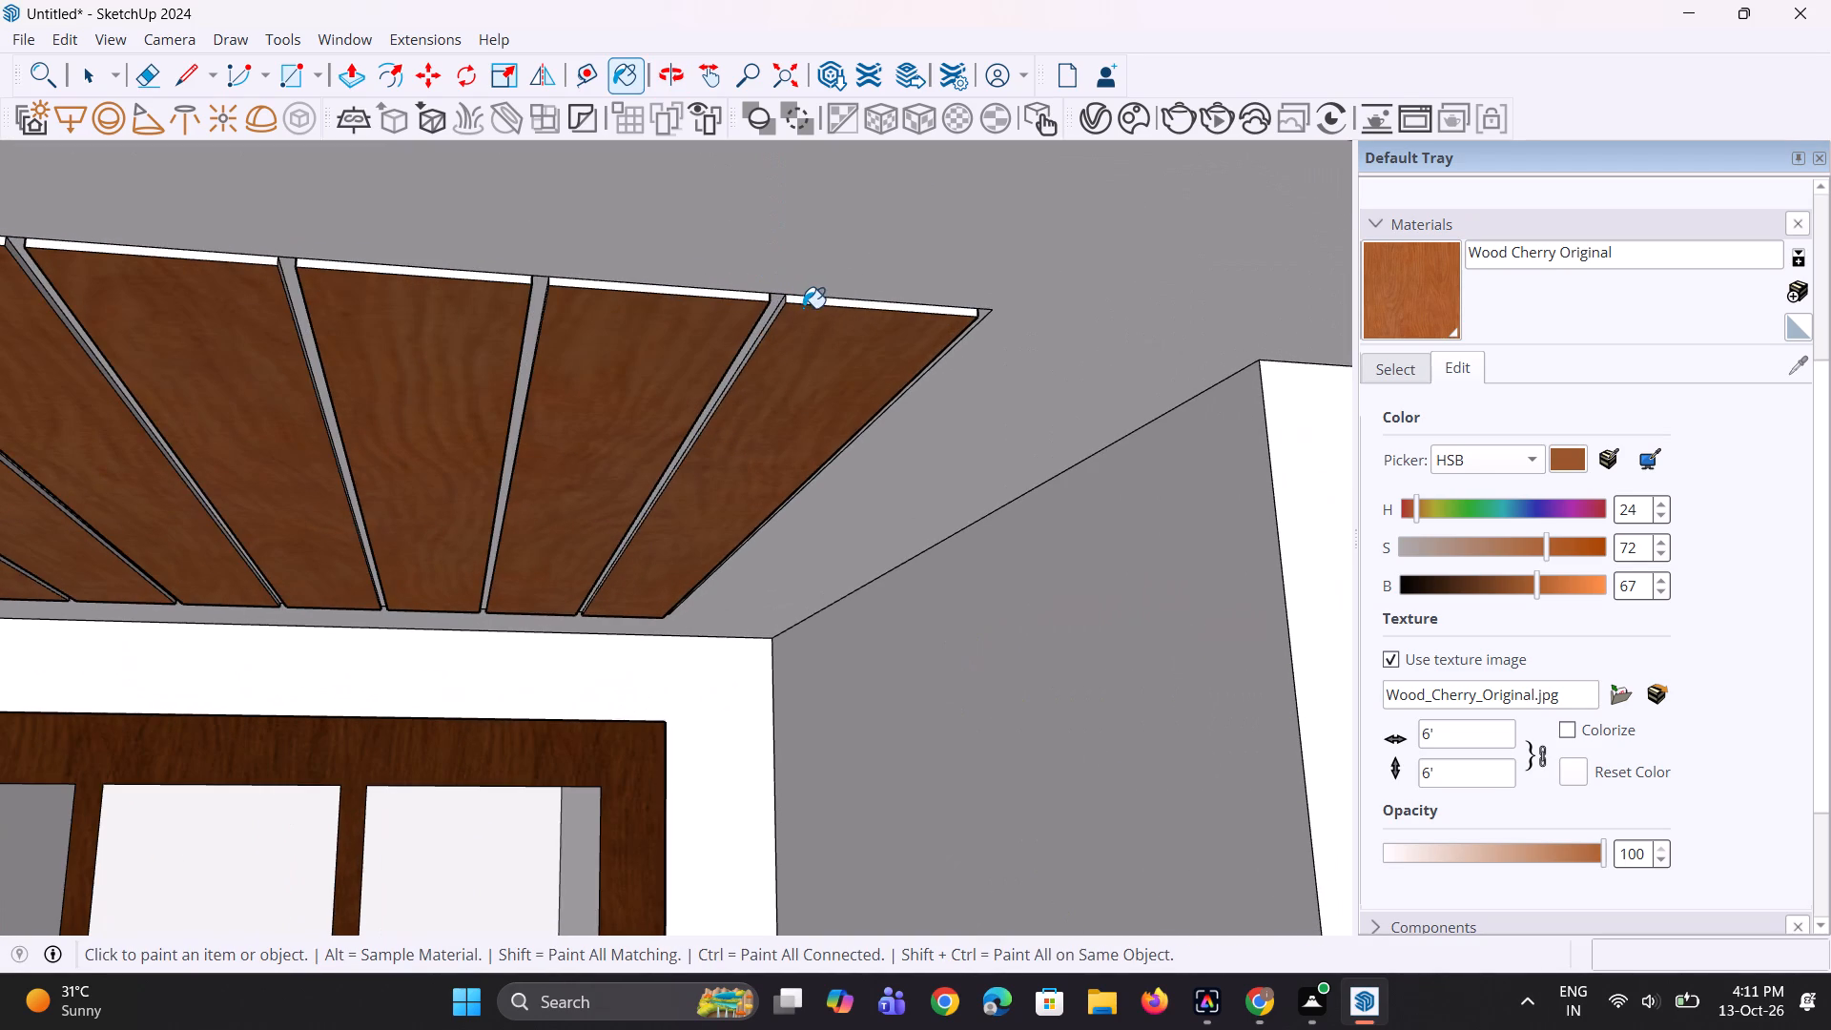
left_click(822, 303)
left_click(781, 304)
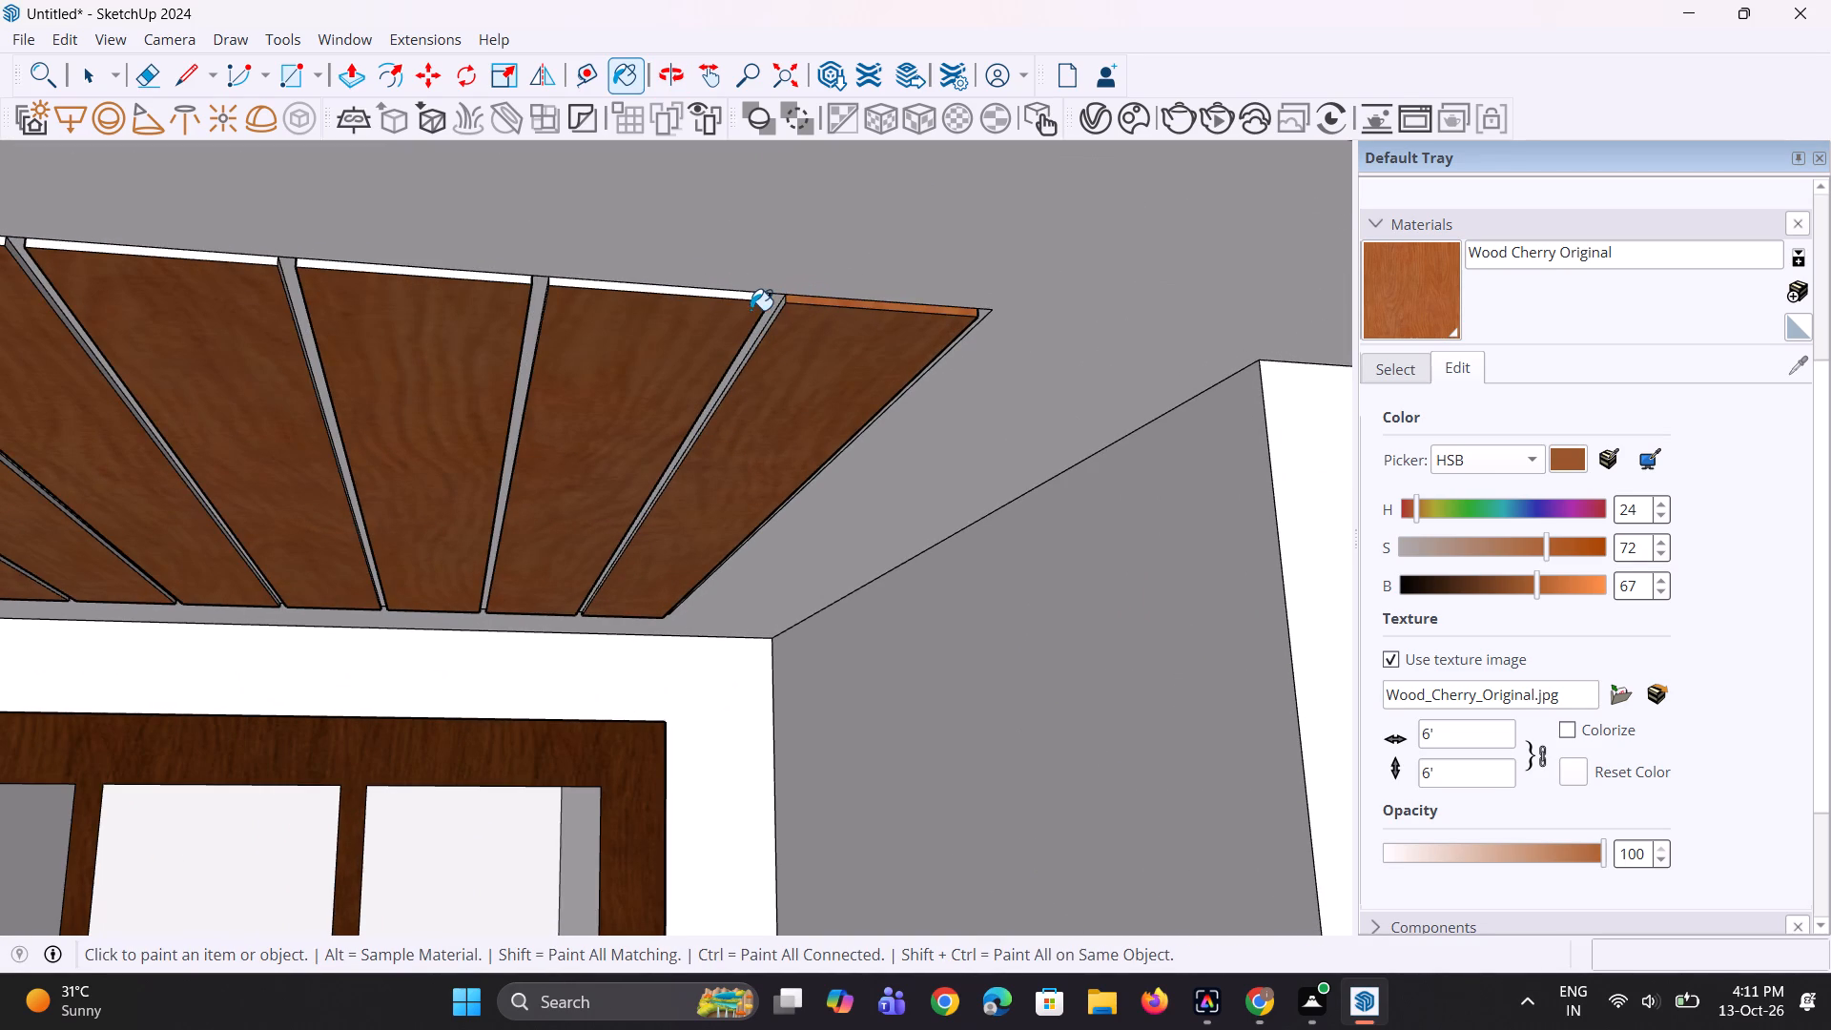
scroll(760, 310, "up", 7)
left_click(772, 311)
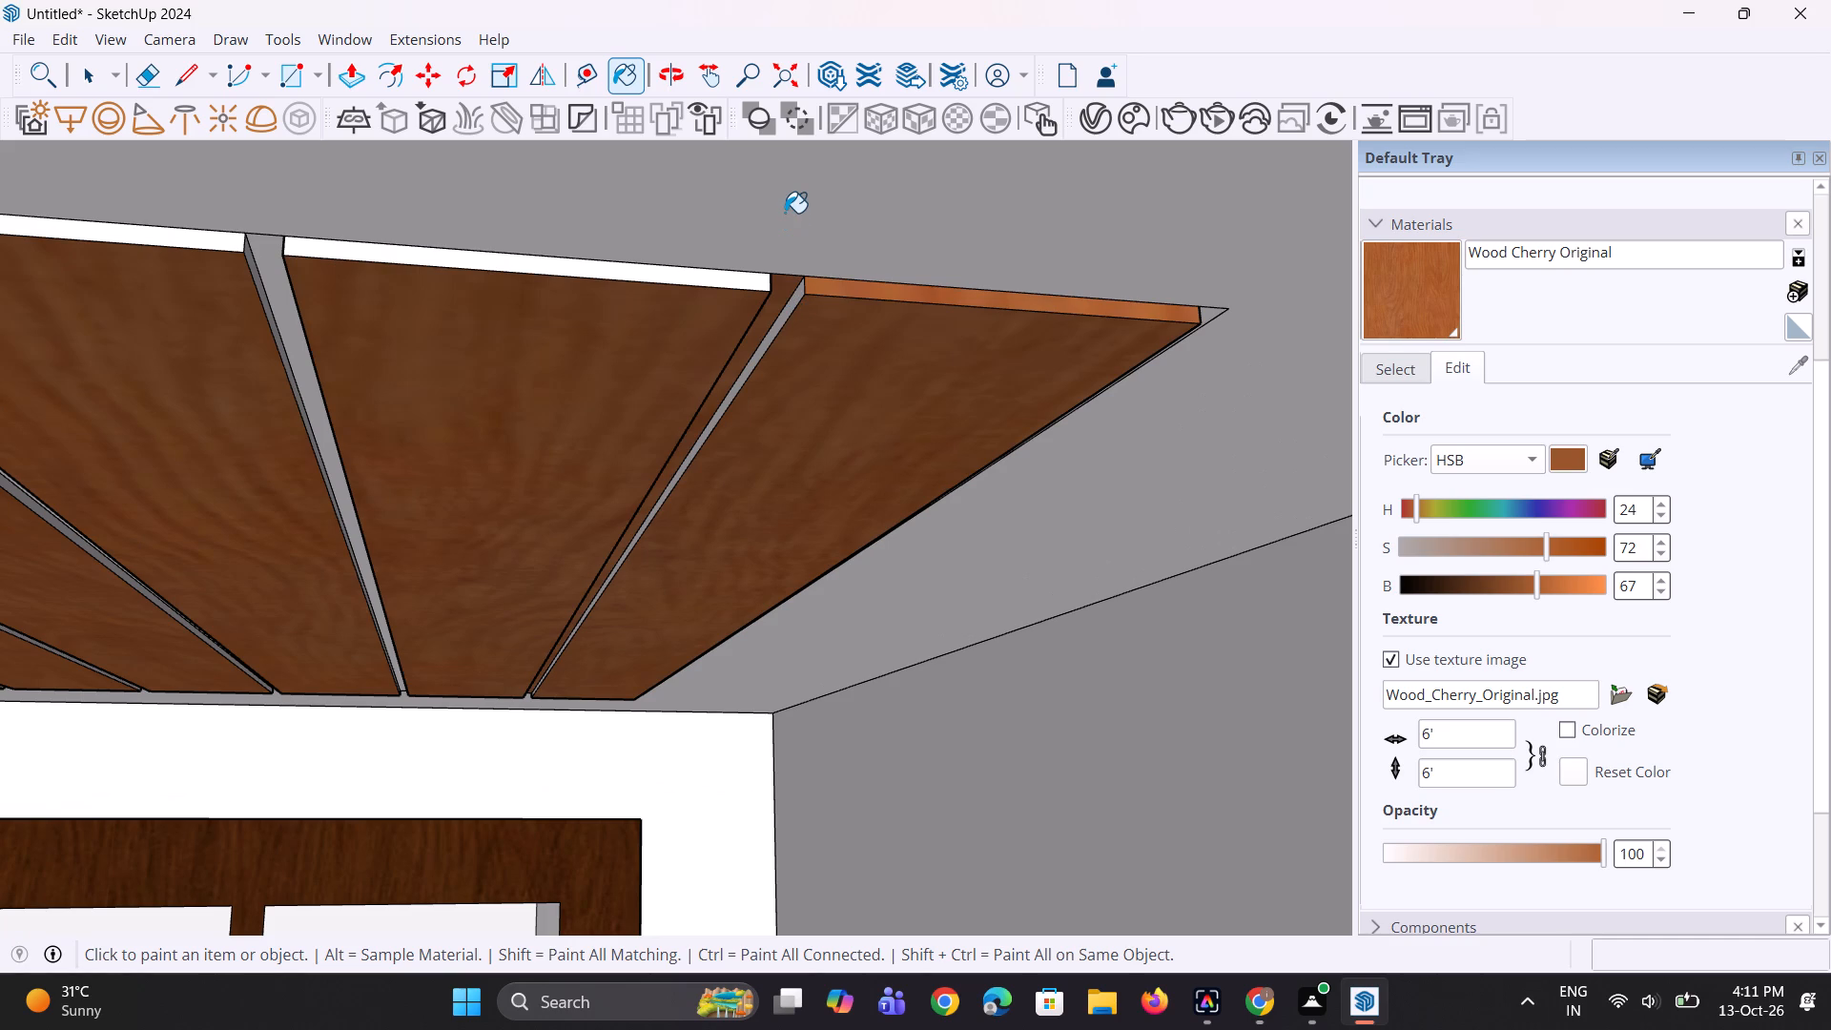
key("ctrl+z")
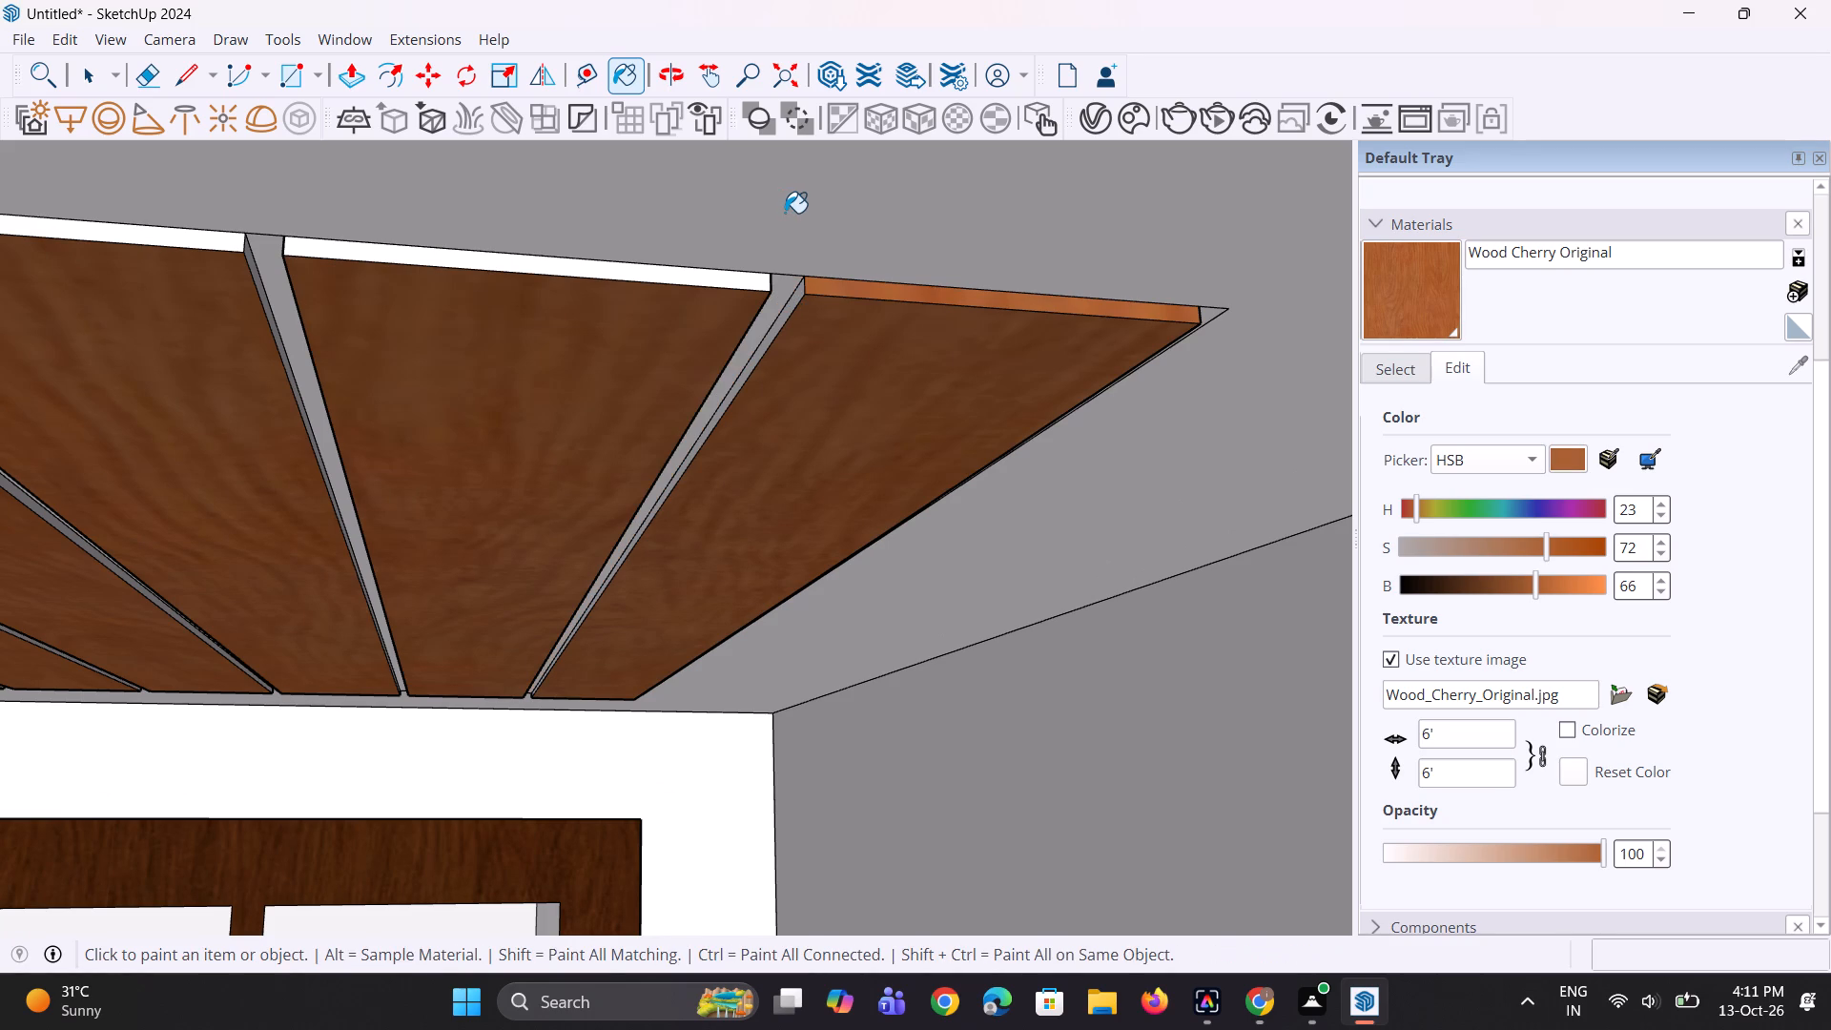
scroll(689, 313, "up", 3)
left_click(820, 309)
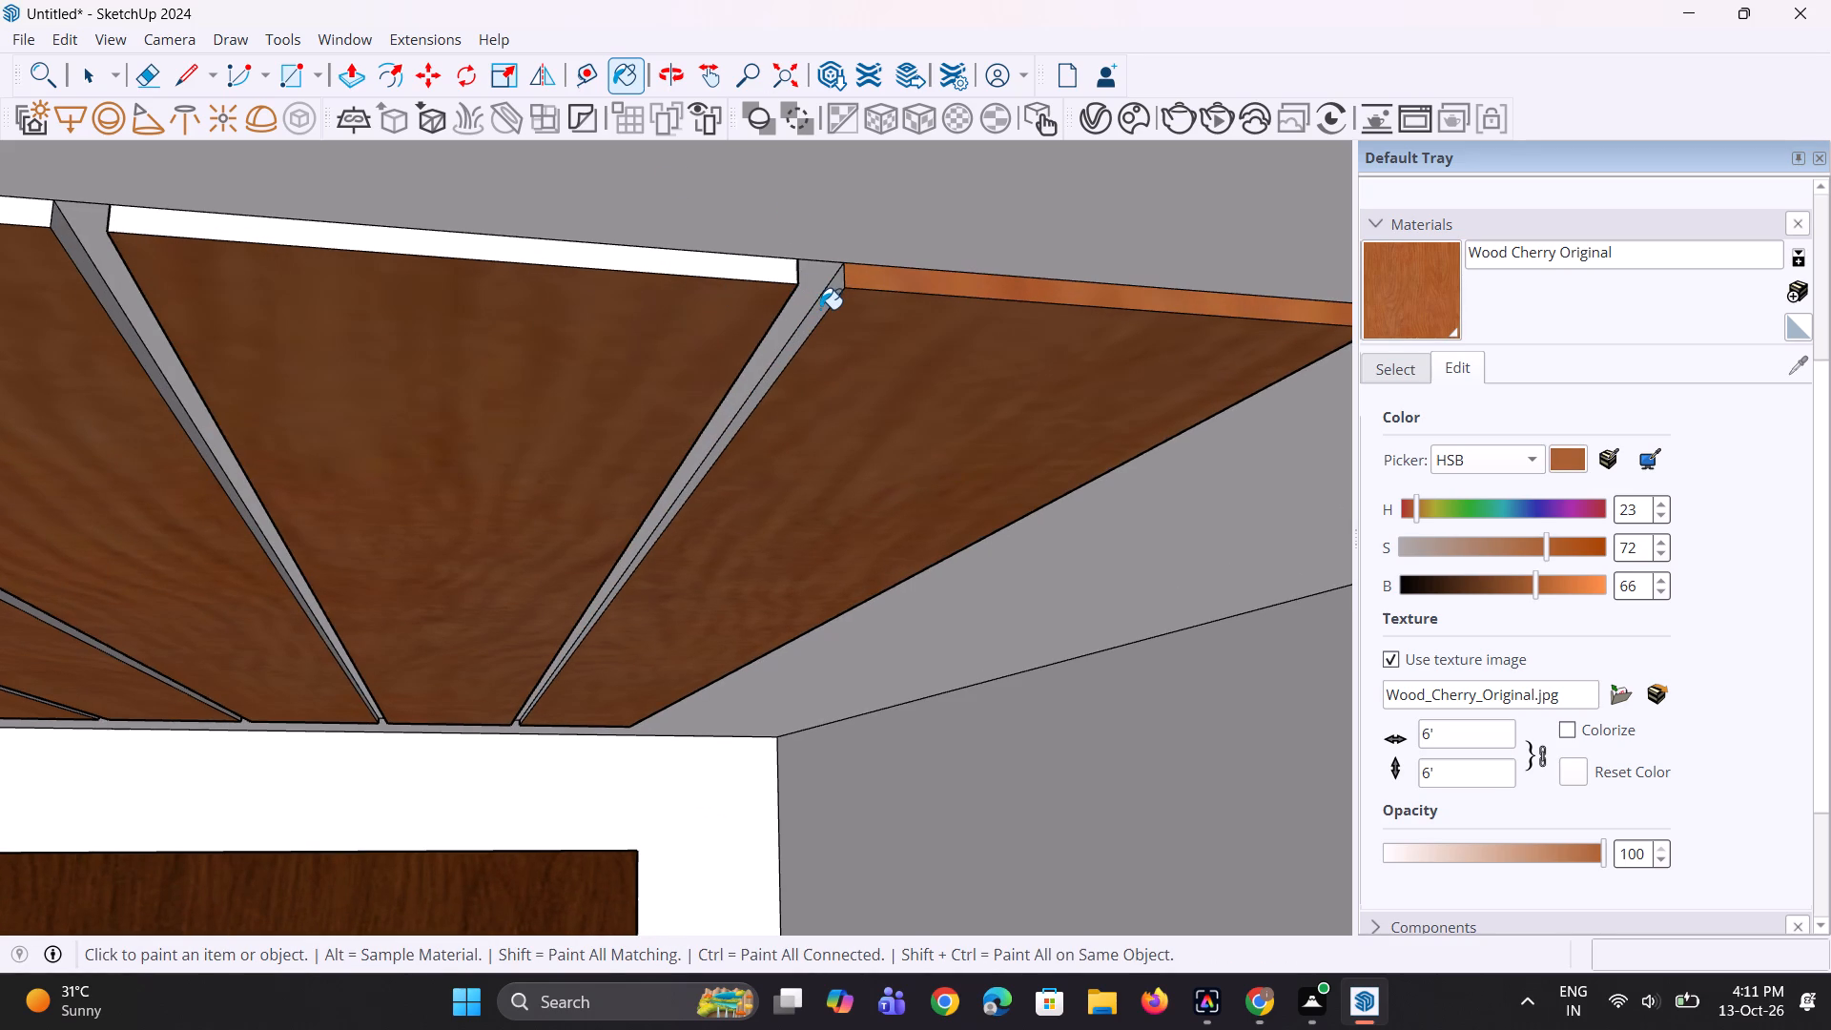
left_click(812, 290)
Paint the second upper slat's front face and all surfaces of the gap between the second and third slats with Wood Cherry Original.
middle_click_drag(821, 331, 752, 275)
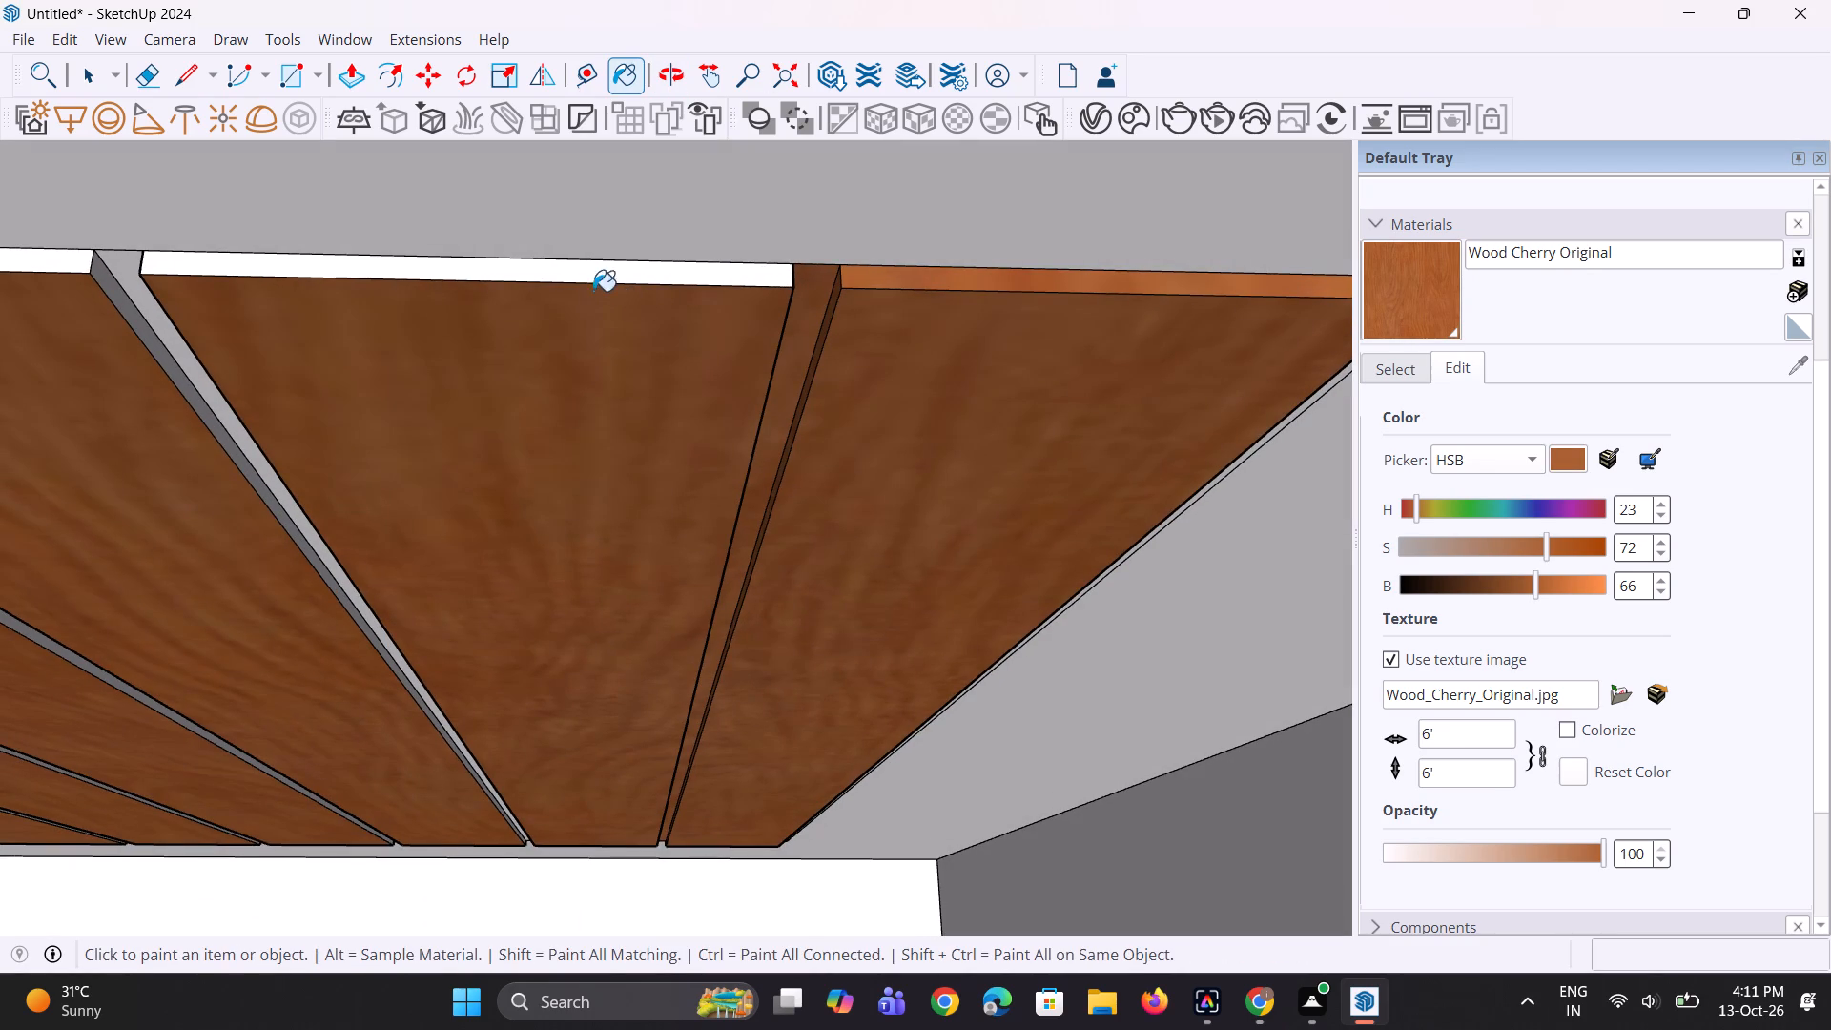
left_click(607, 276)
left_click(160, 340)
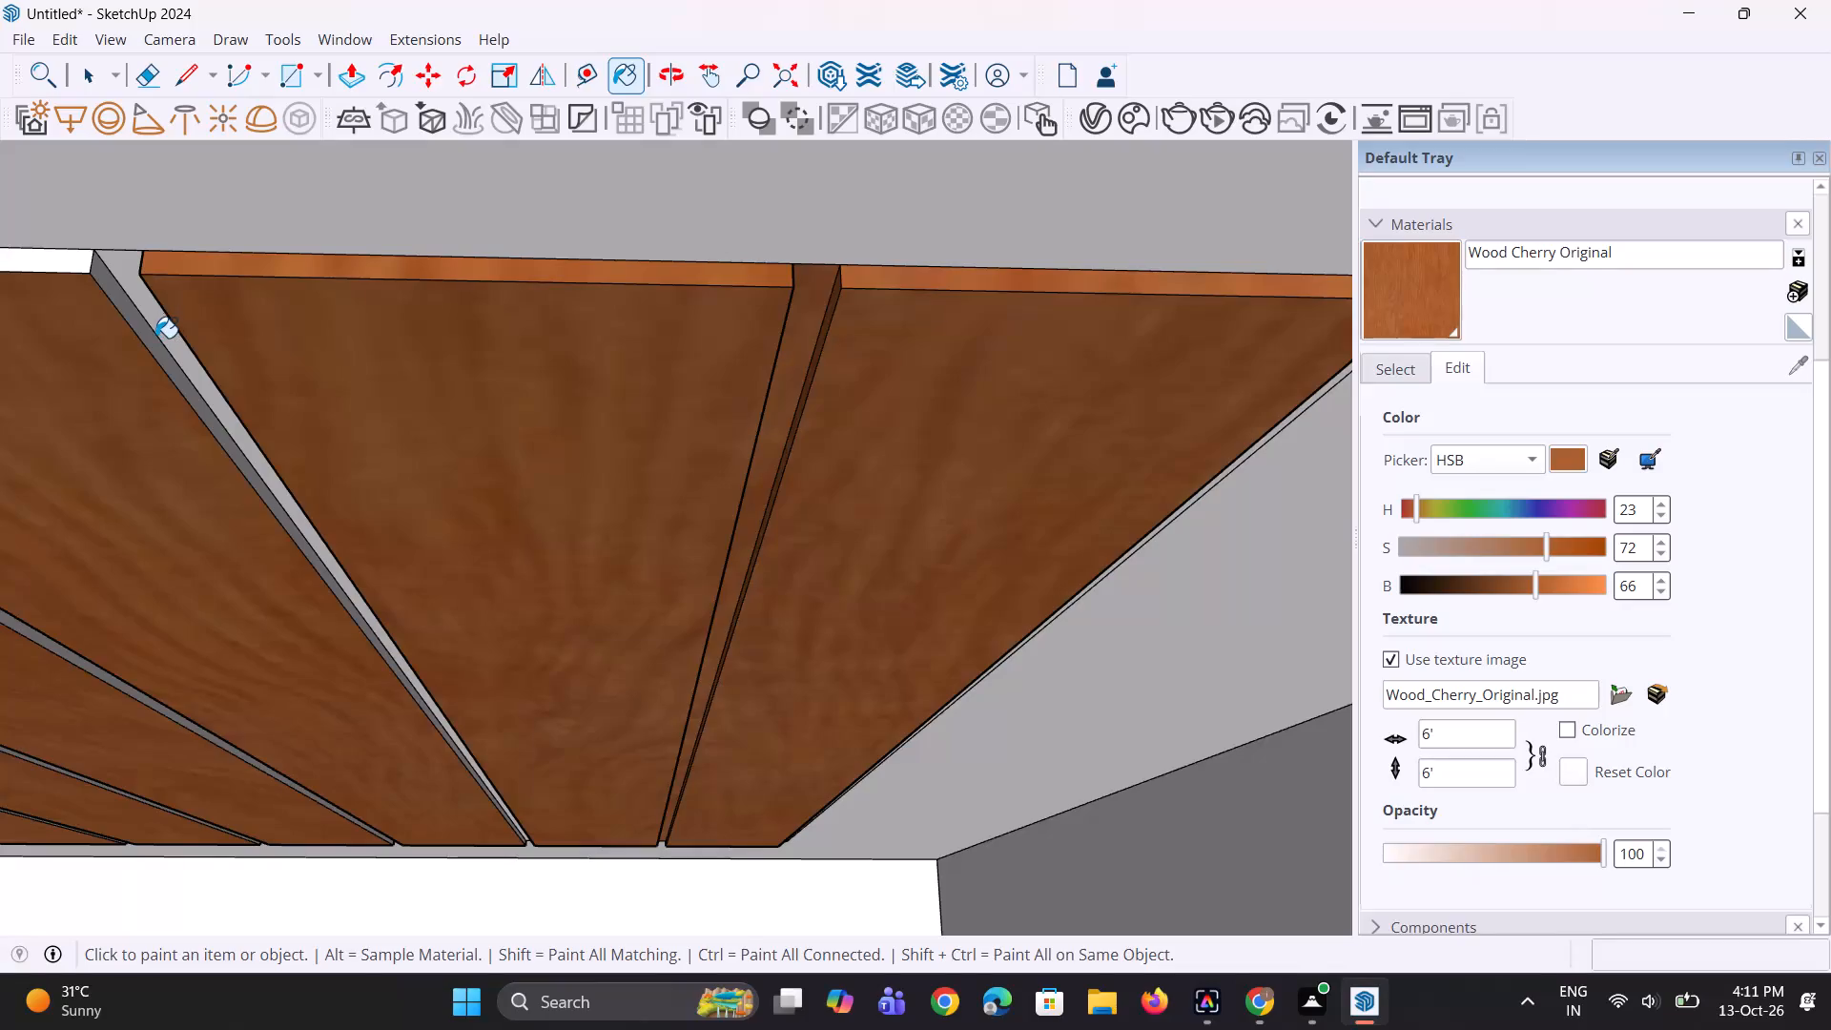
left_click(146, 333)
scroll(86, 310, "up", 1)
middle_click_drag(86, 310, 277, 318)
scroll(173, 259, "up", 5)
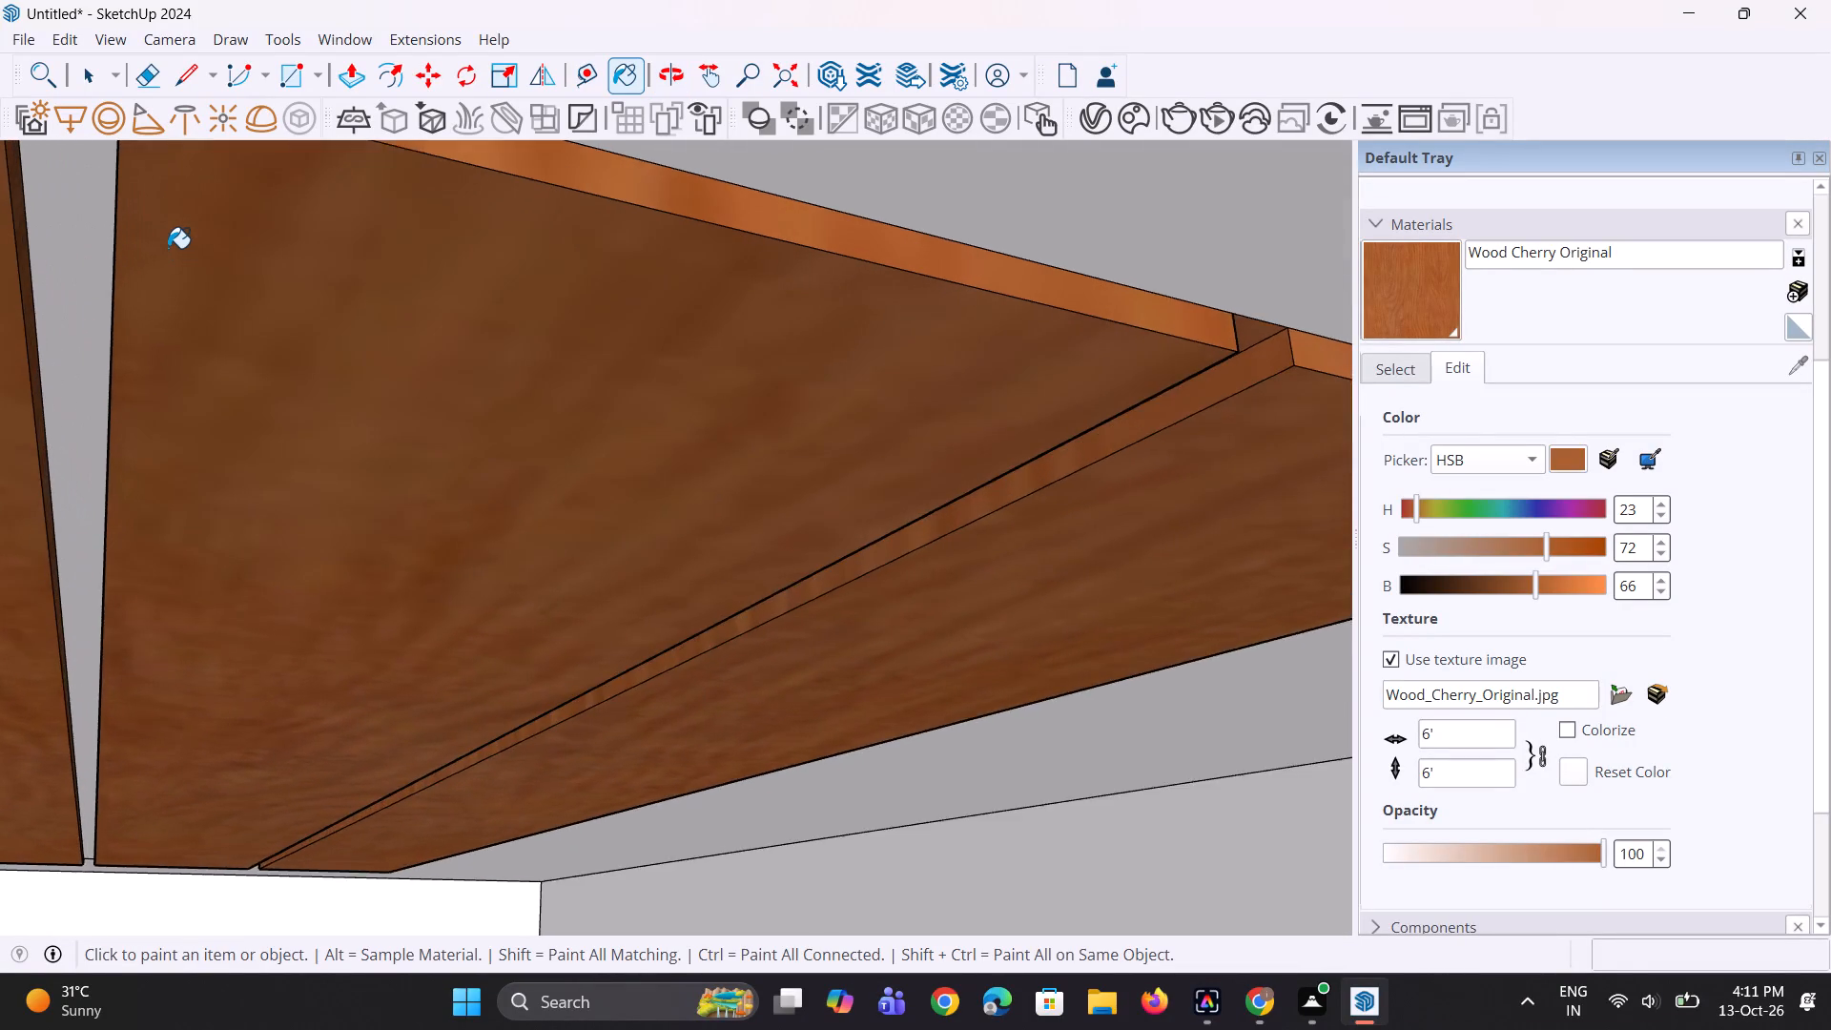
scroll(174, 257, "up", 2)
middle_click_drag(175, 258, 271, 381)
scroll(268, 378, "down", 6)
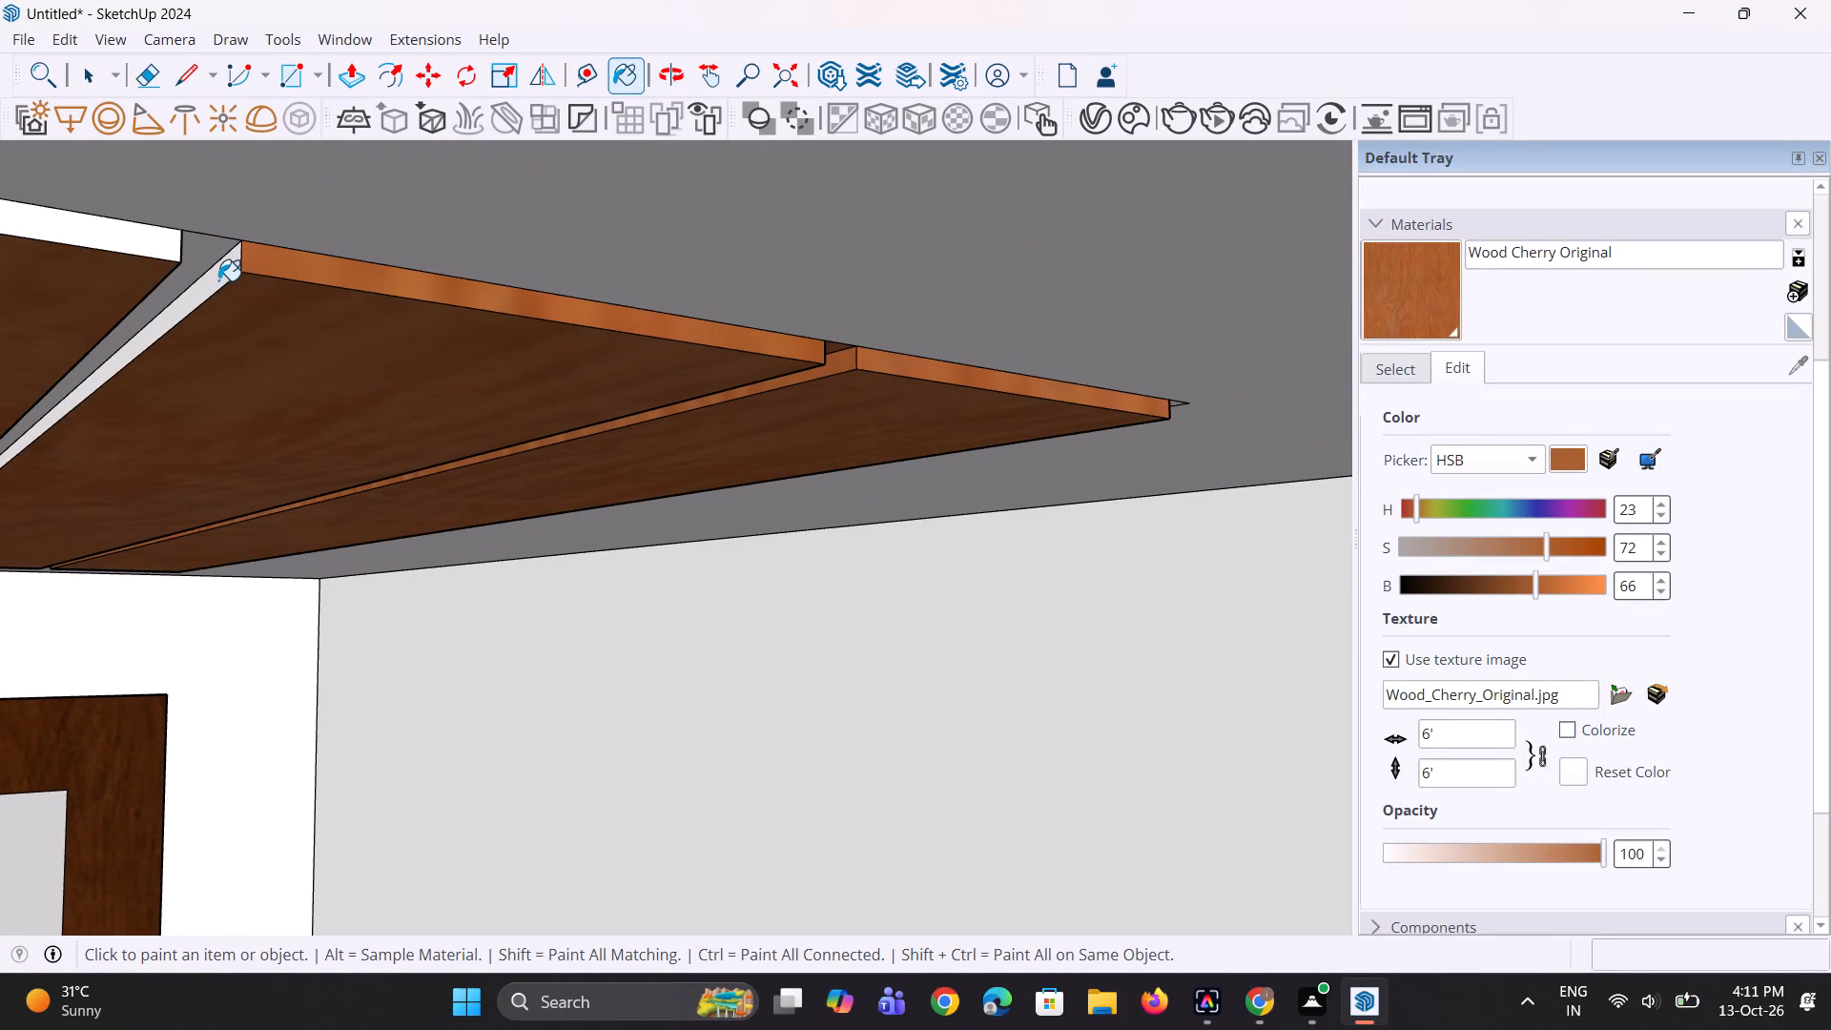
left_click(218, 279)
left_click(188, 261)
Paint the front face of the third upper ceiling slat with Wood Cherry Original.
scroll(359, 348, "down", 10)
middle_click_drag(303, 356, 269, 324)
double_click(273, 314)
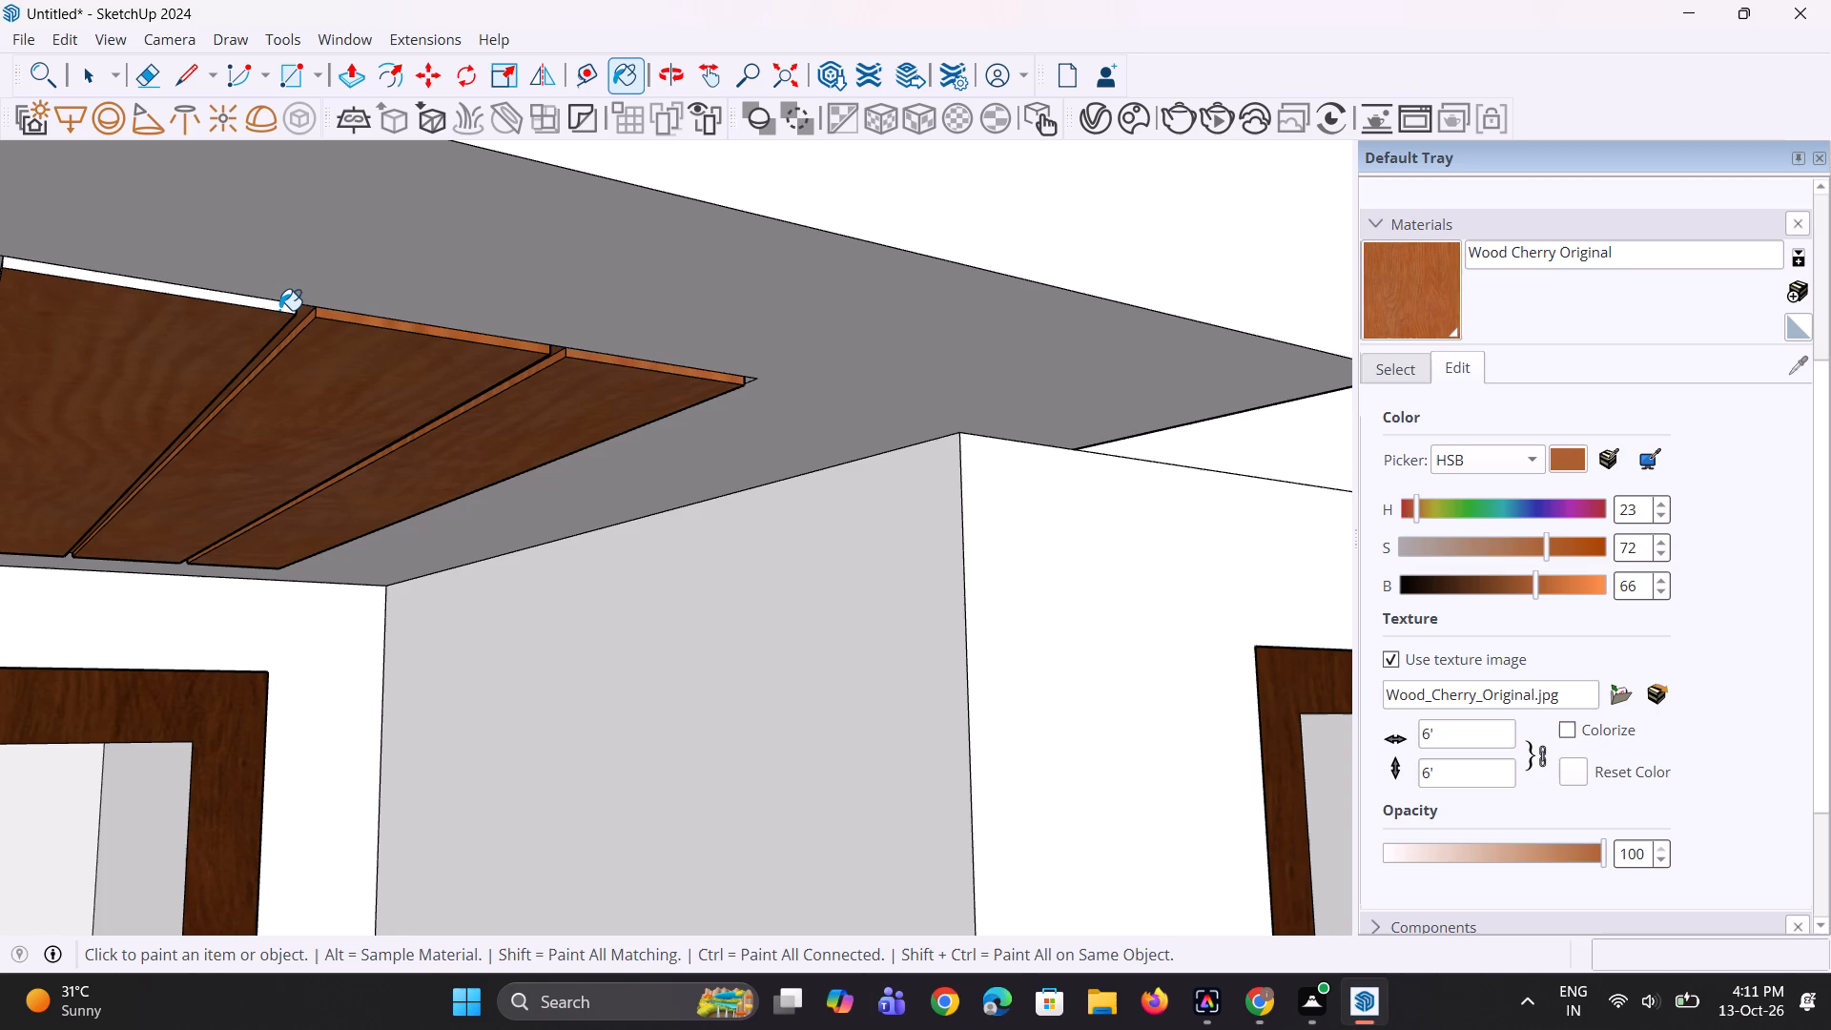
triple_click(279, 310)
triple_click(279, 310)
left_click(279, 310)
scroll(360, 400, "down", 6)
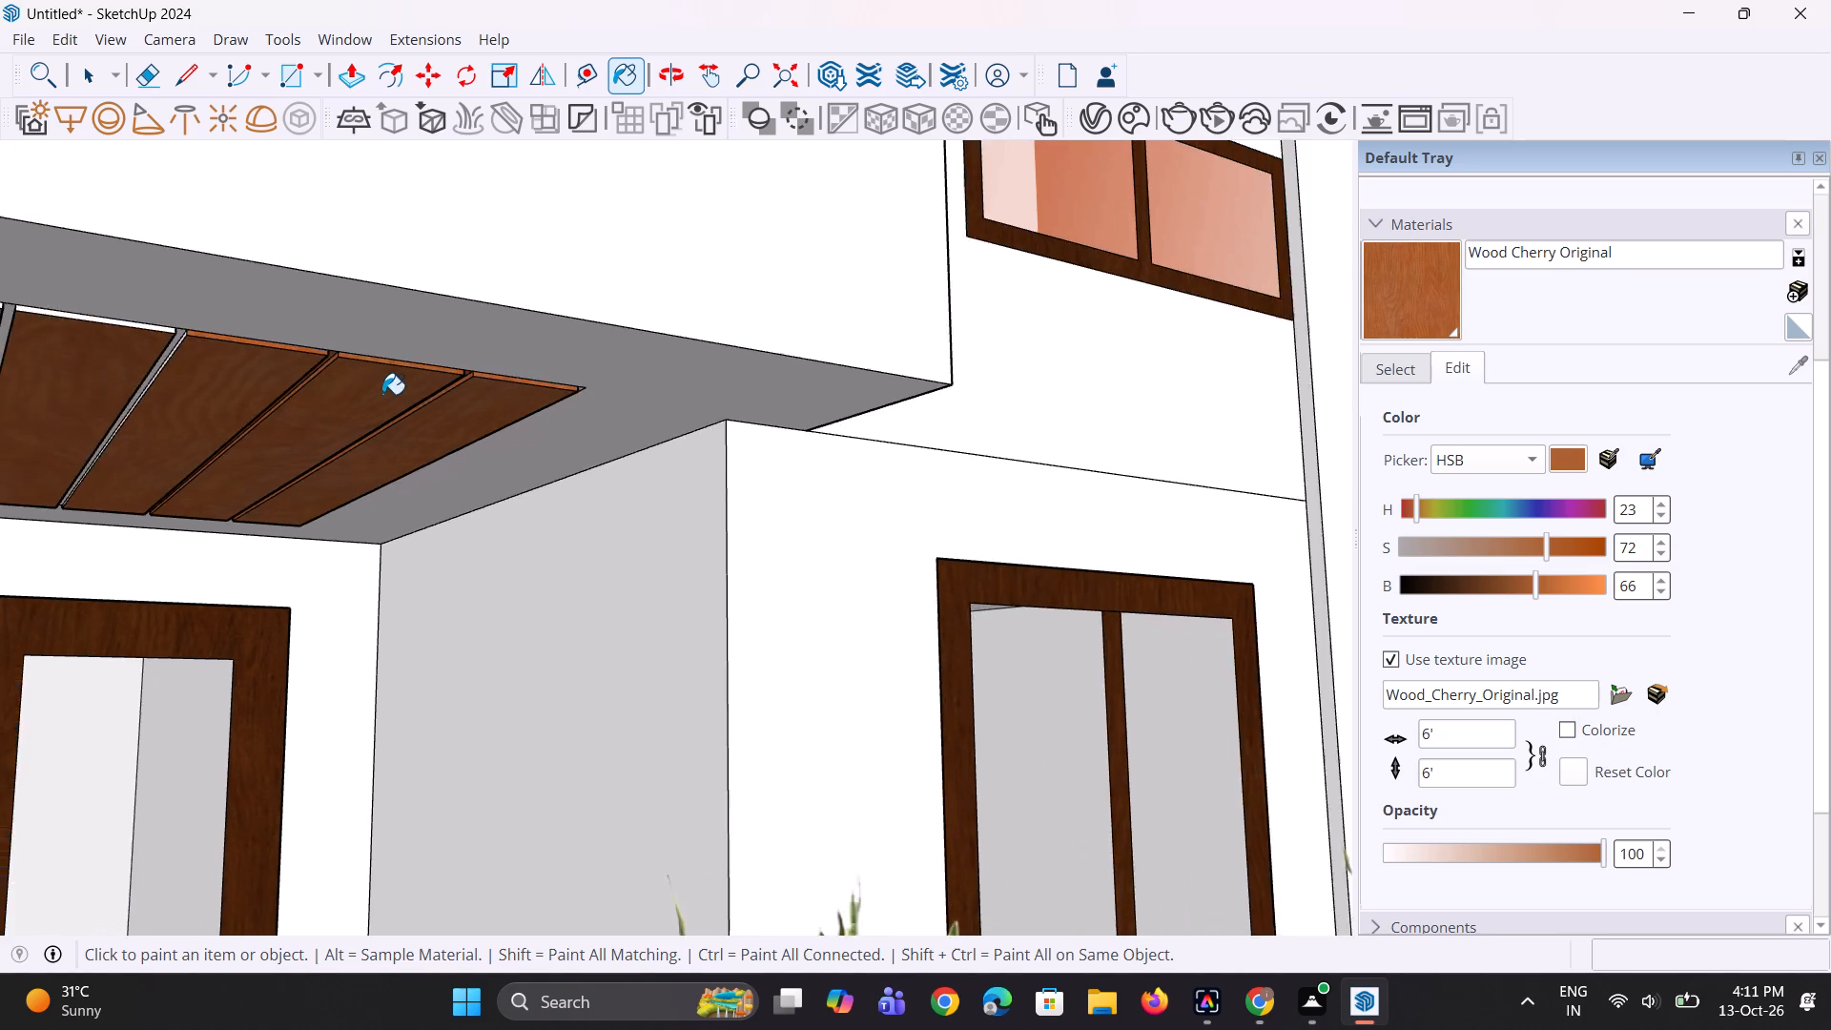
Paint the third upper slat's side face and the ceiling strip in the gap beside the fourth slat with Wood Cherry Original.
scroll(379, 394, "down", 2)
scroll(248, 382, "up", 3)
left_click(201, 343)
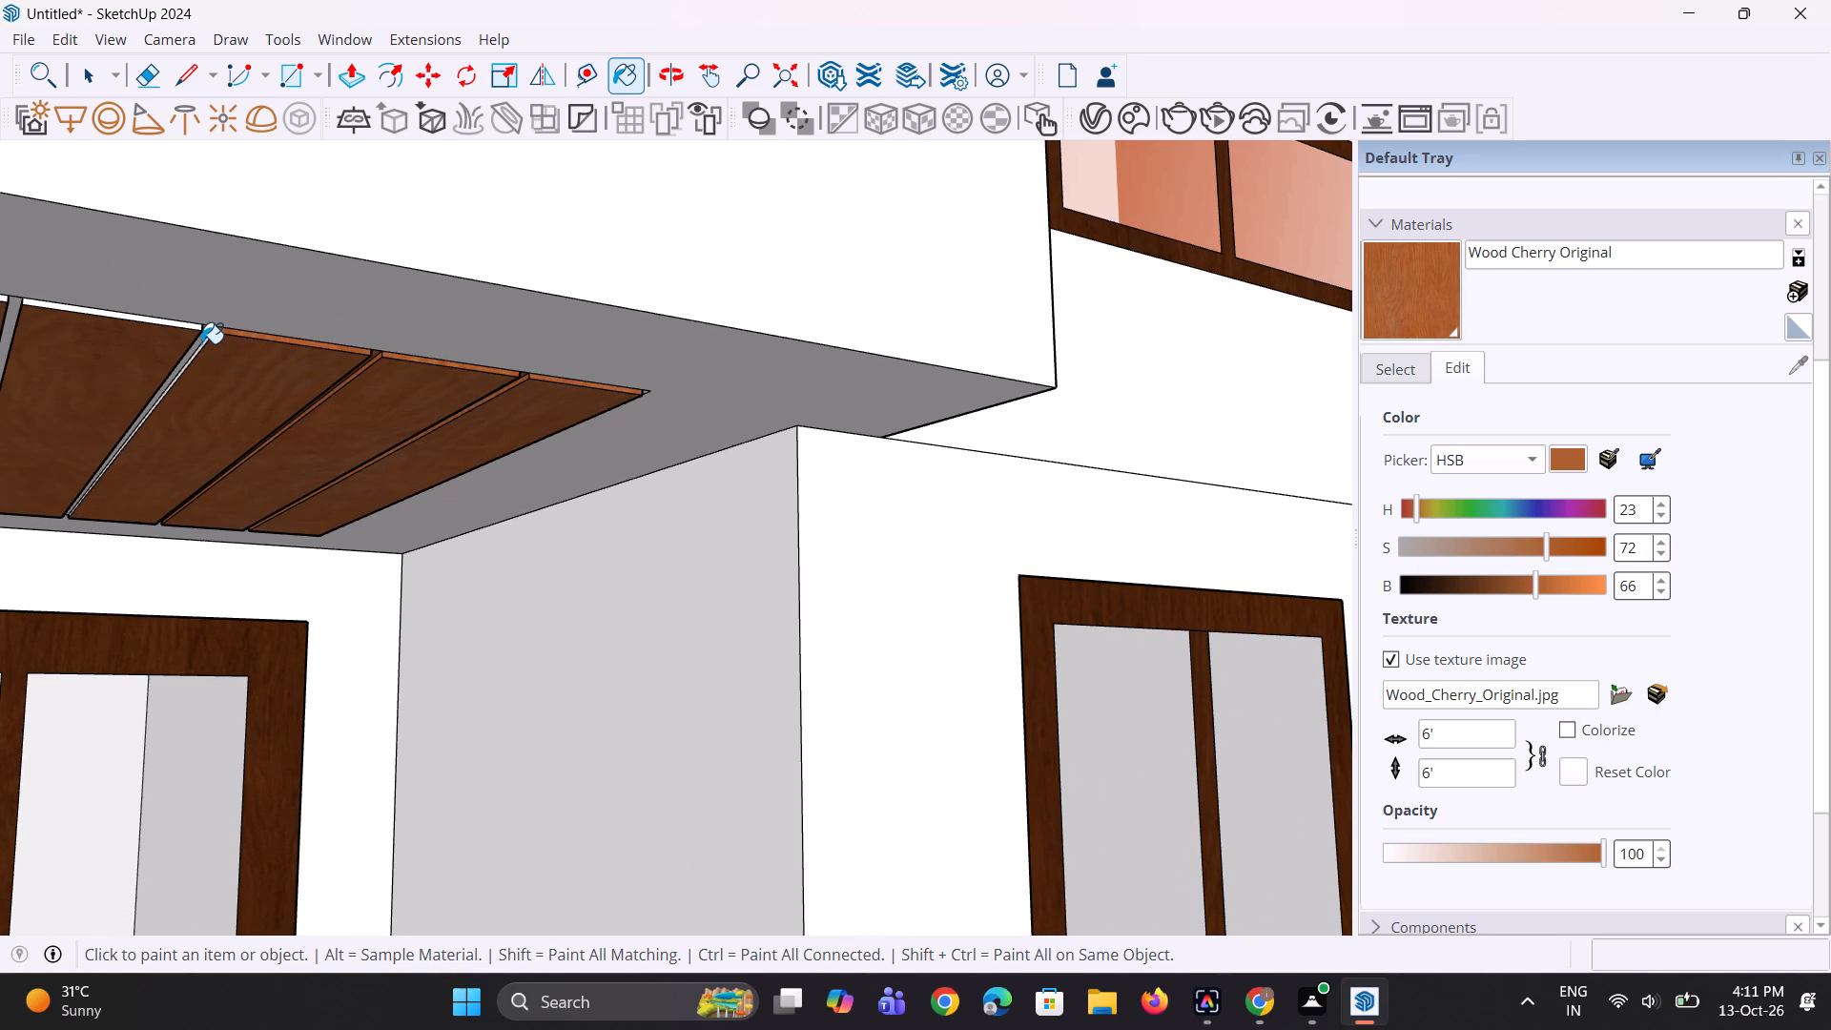
left_click(176, 328)
scroll(186, 350, "up", 9)
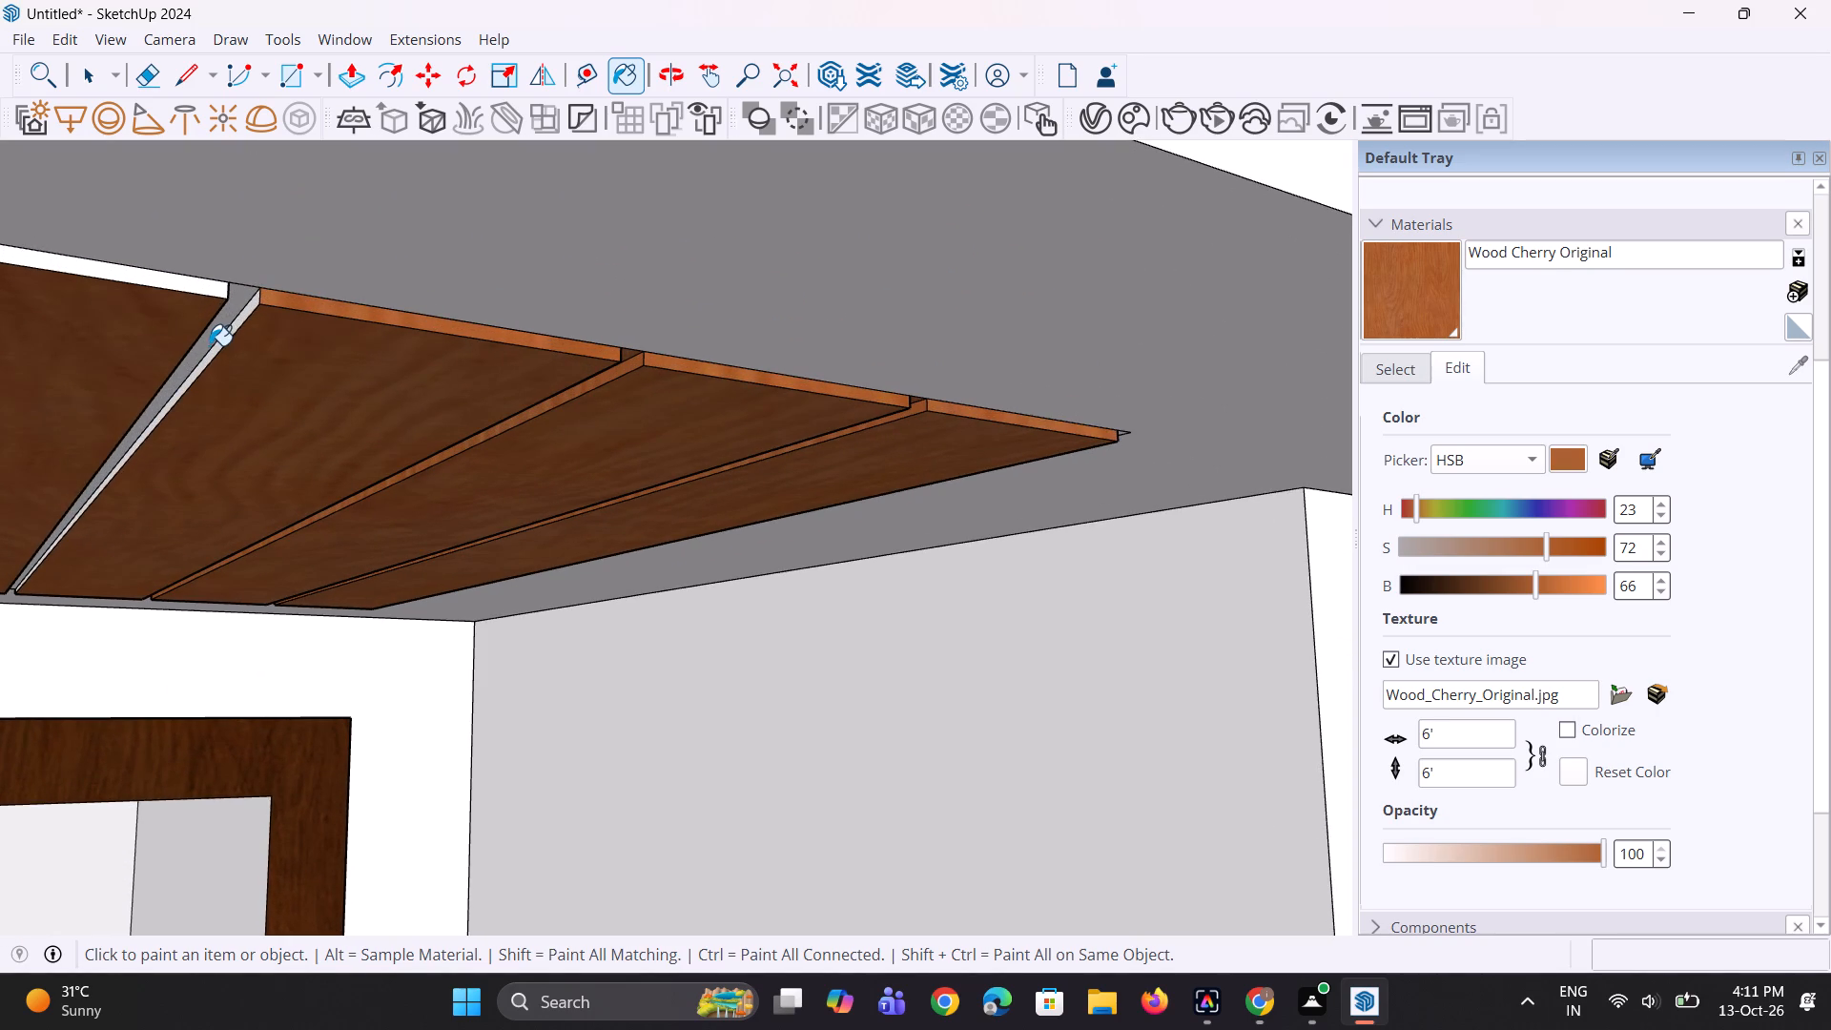
left_click(210, 345)
middle_click(245, 341)
scroll(245, 341, "up", 8)
left_click(238, 331)
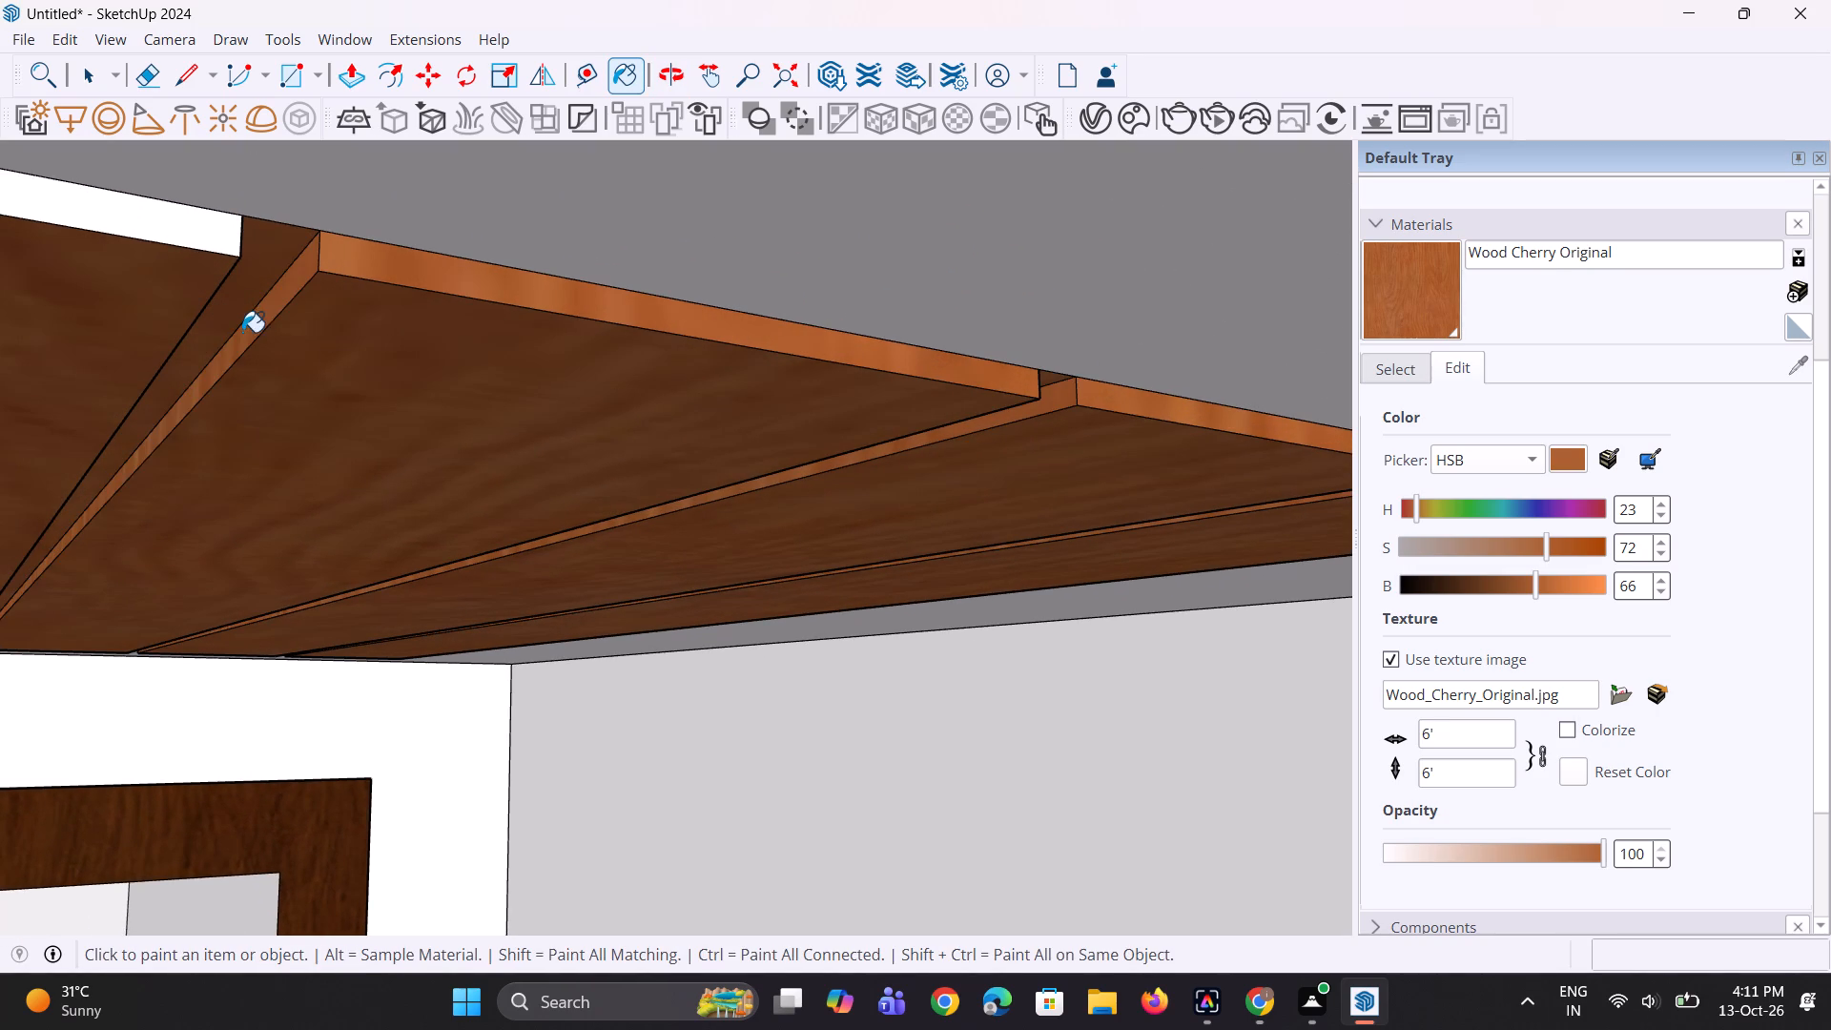
Paint the fourth upper slat's side face toward the third slat, and the fourth and fifth slats' front faces, with Wood Cherry Original.
middle_click_drag(257, 336, 70, 336)
scroll(58, 315, "up", 8)
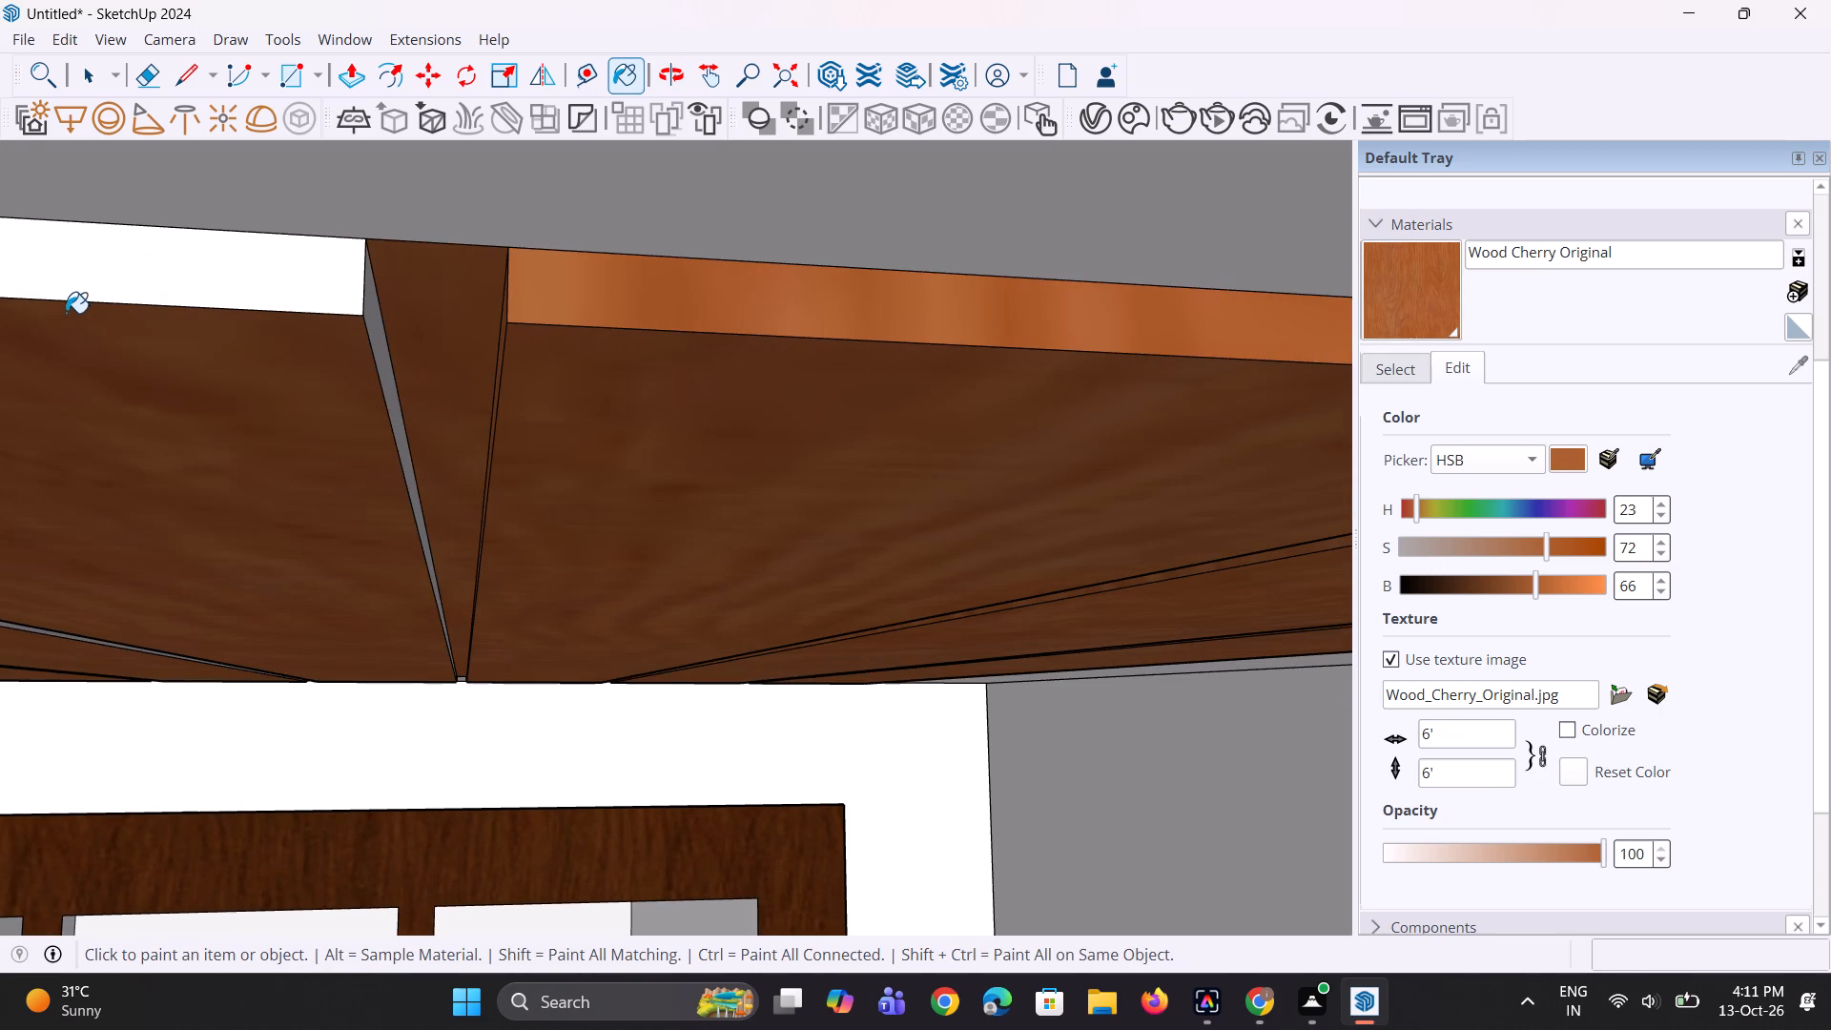
scroll(390, 330, "up", 1)
left_click(376, 330)
left_click(327, 273)
scroll(438, 427, "down", 4)
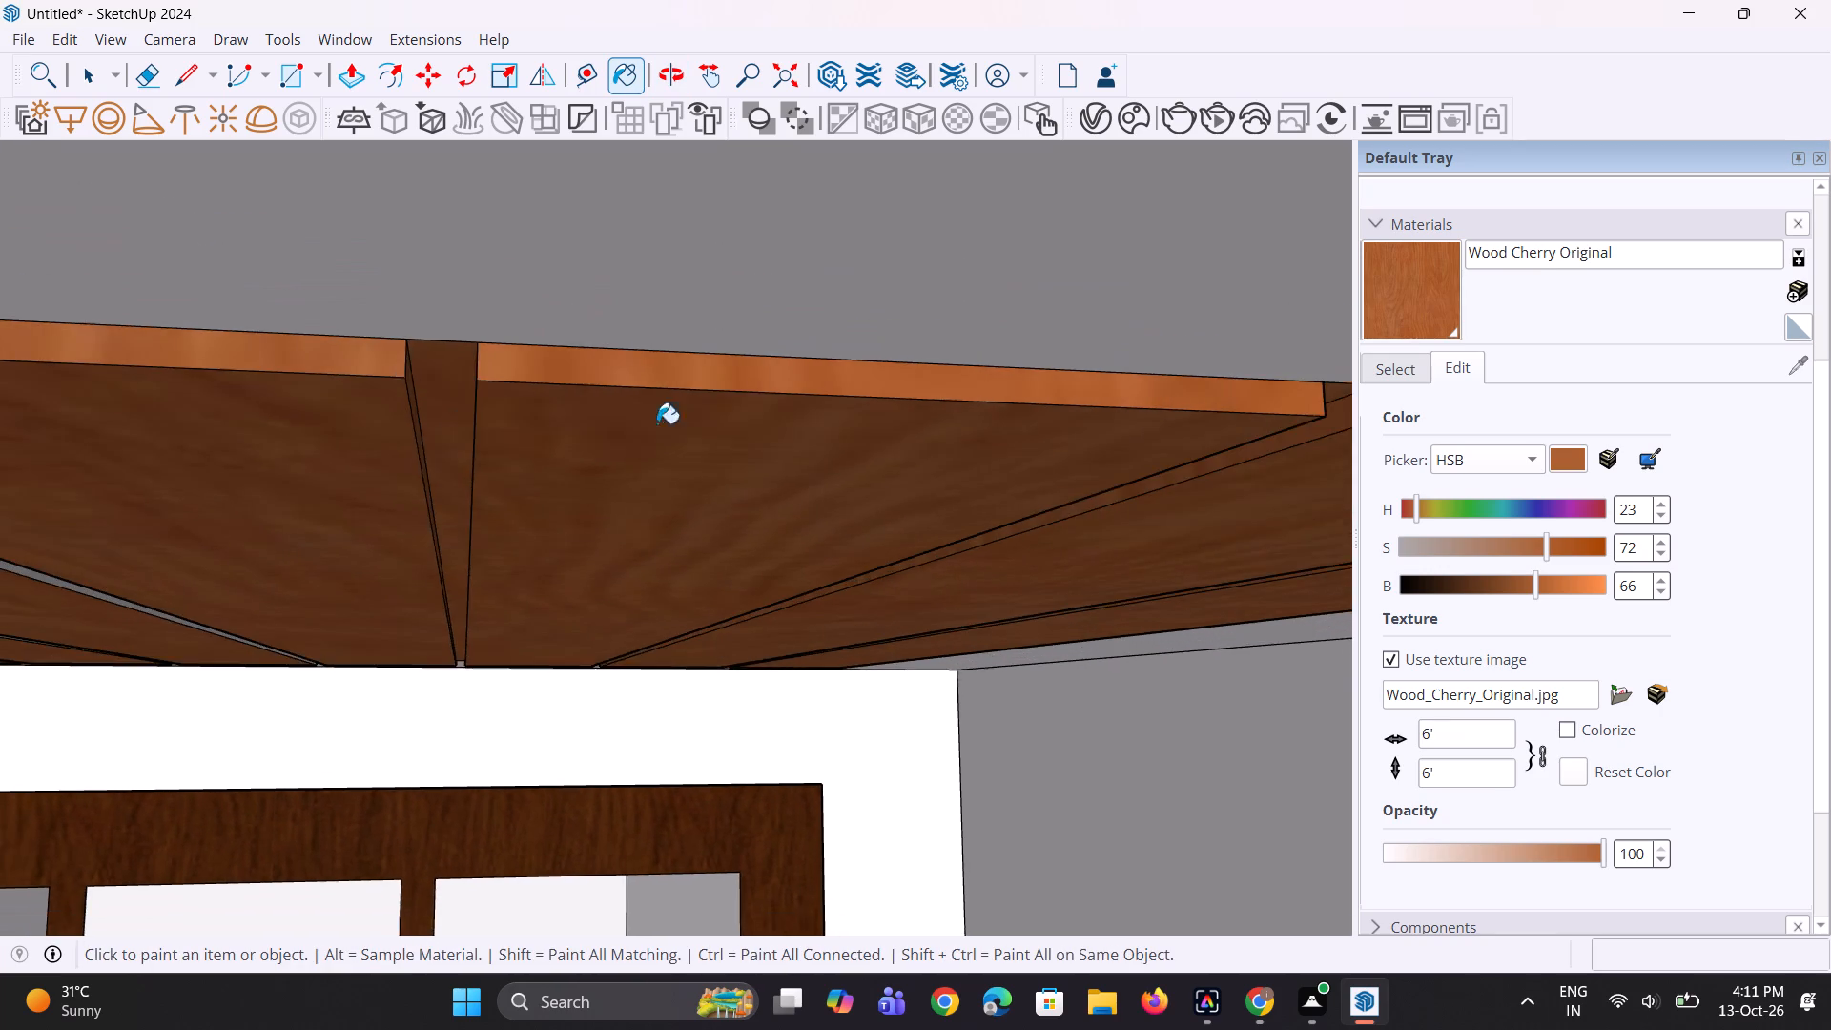
scroll(657, 423, "down", 14)
scroll(339, 360, "up", 8)
left_click(279, 415)
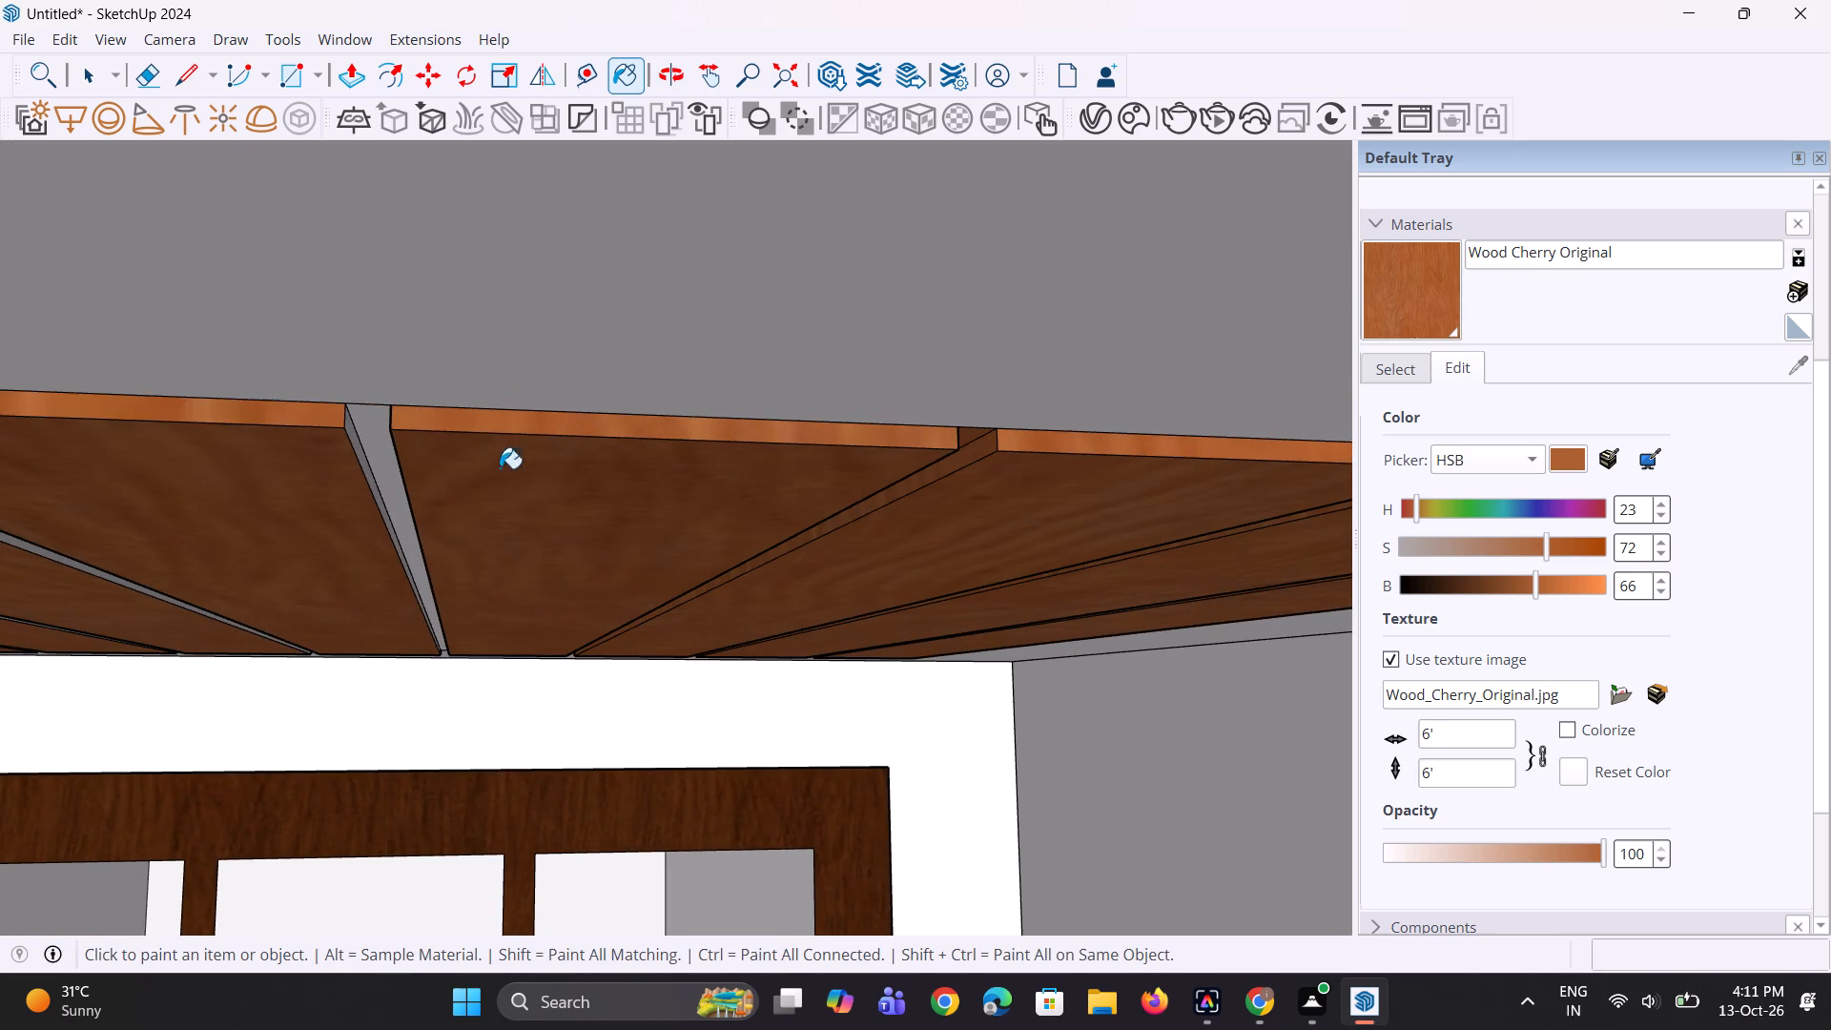
Paint both side faces and the ceiling strip in the gap between the fourth and fifth upper slats with Wood Cherry Original.
scroll(442, 447, "up", 10)
left_click(314, 475)
left_click(350, 438)
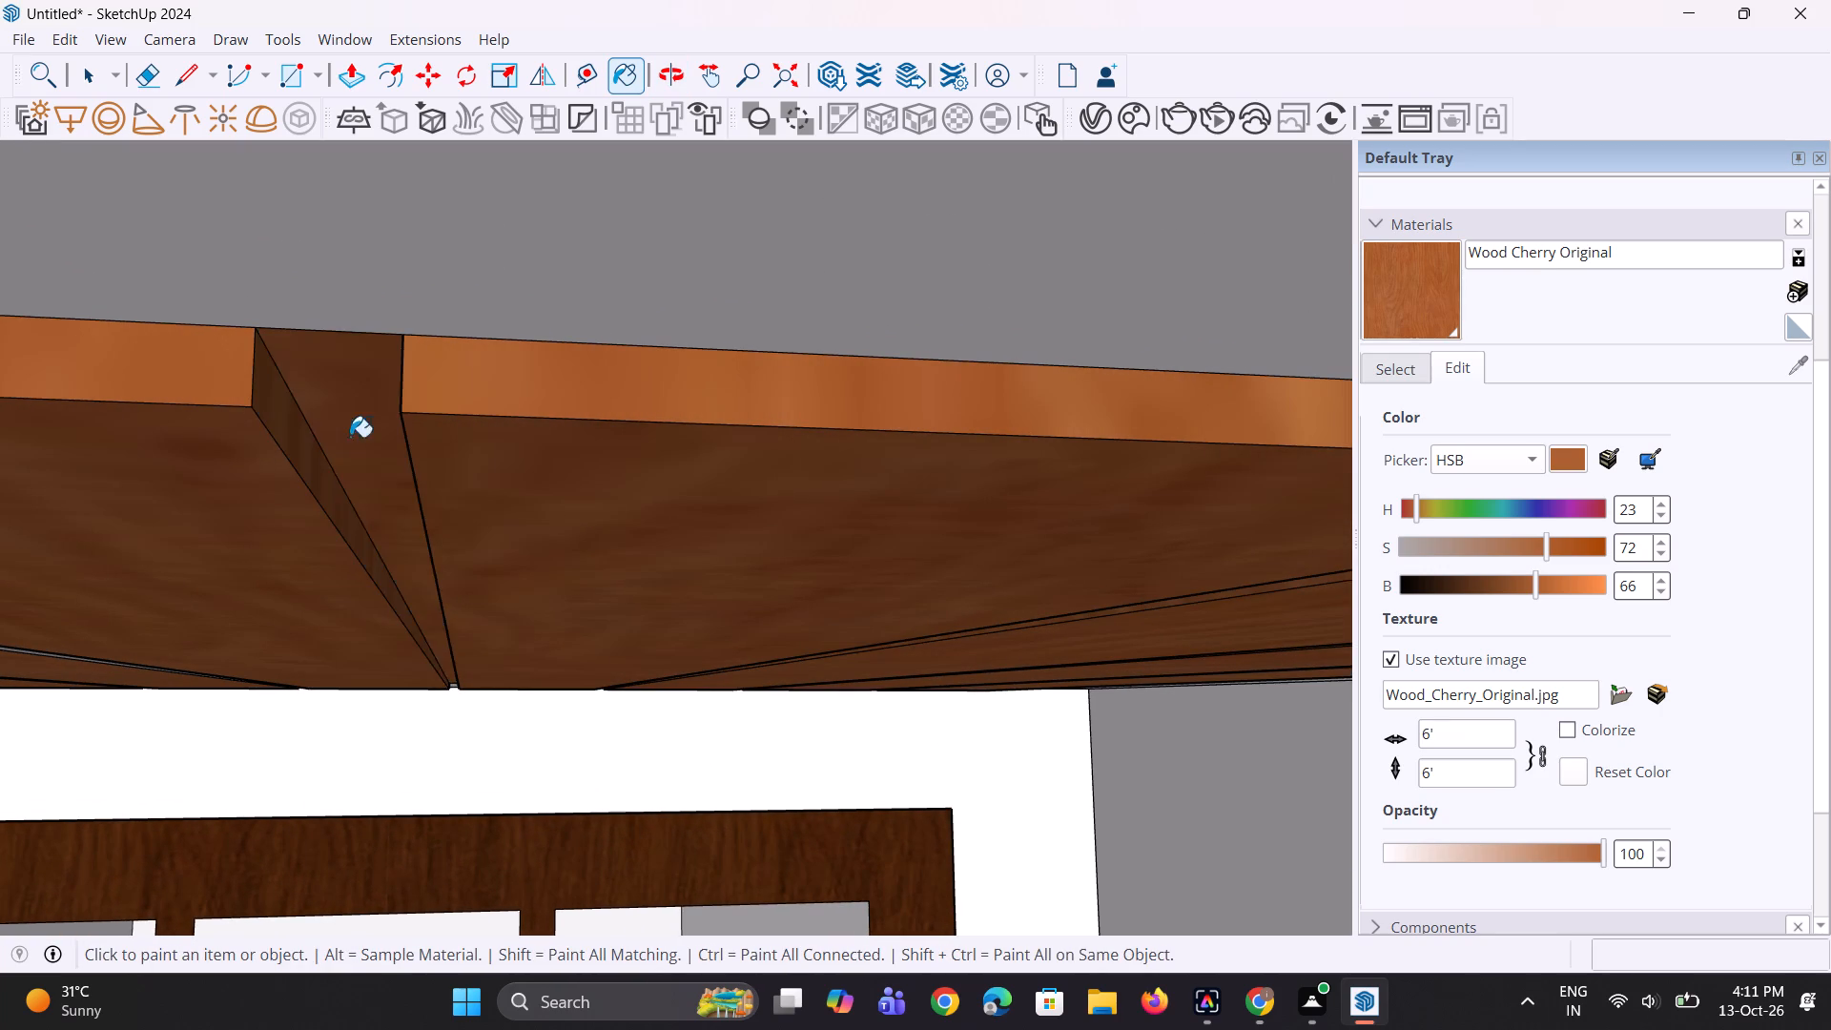
middle_click_drag(361, 498, 475, 477)
left_click(382, 378)
Paint the ceiling strip between the fifth and sixth upper slats and the fifth slat's side face with Wood Cherry Original.
scroll(486, 457, "down", 6)
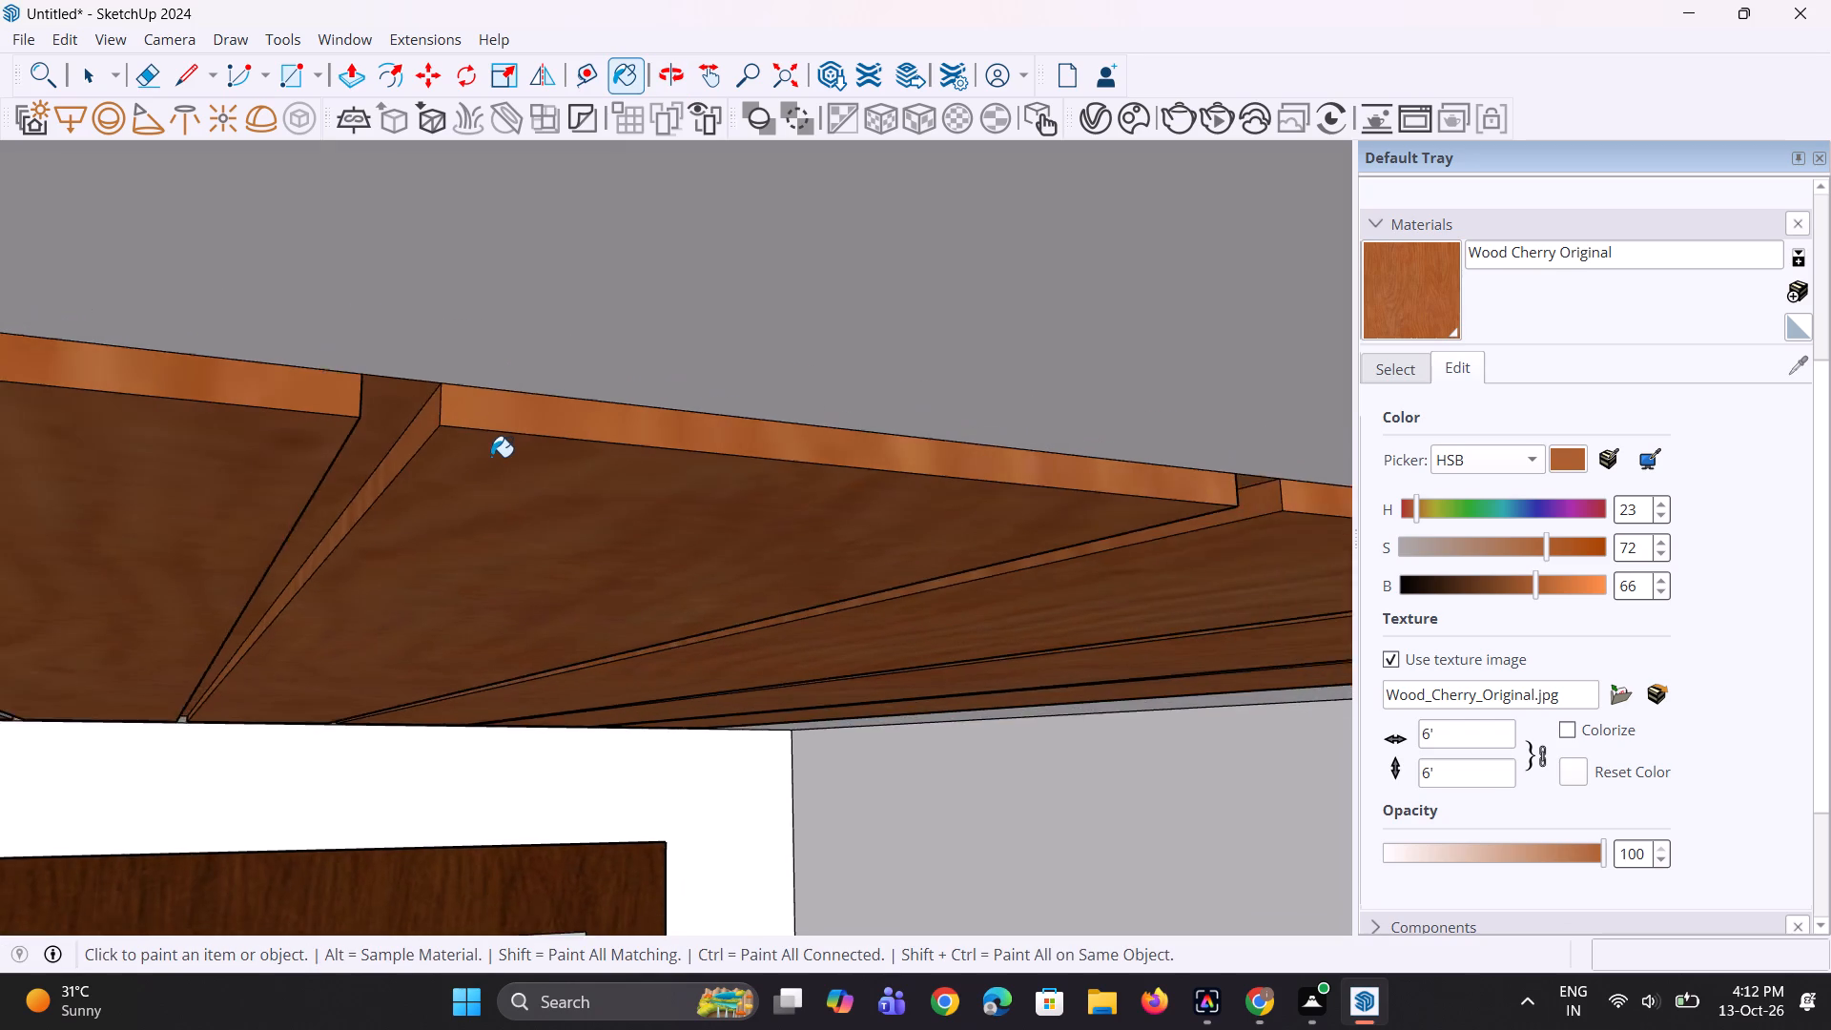
scroll(491, 457, "down", 17)
scroll(264, 442, "up", 14)
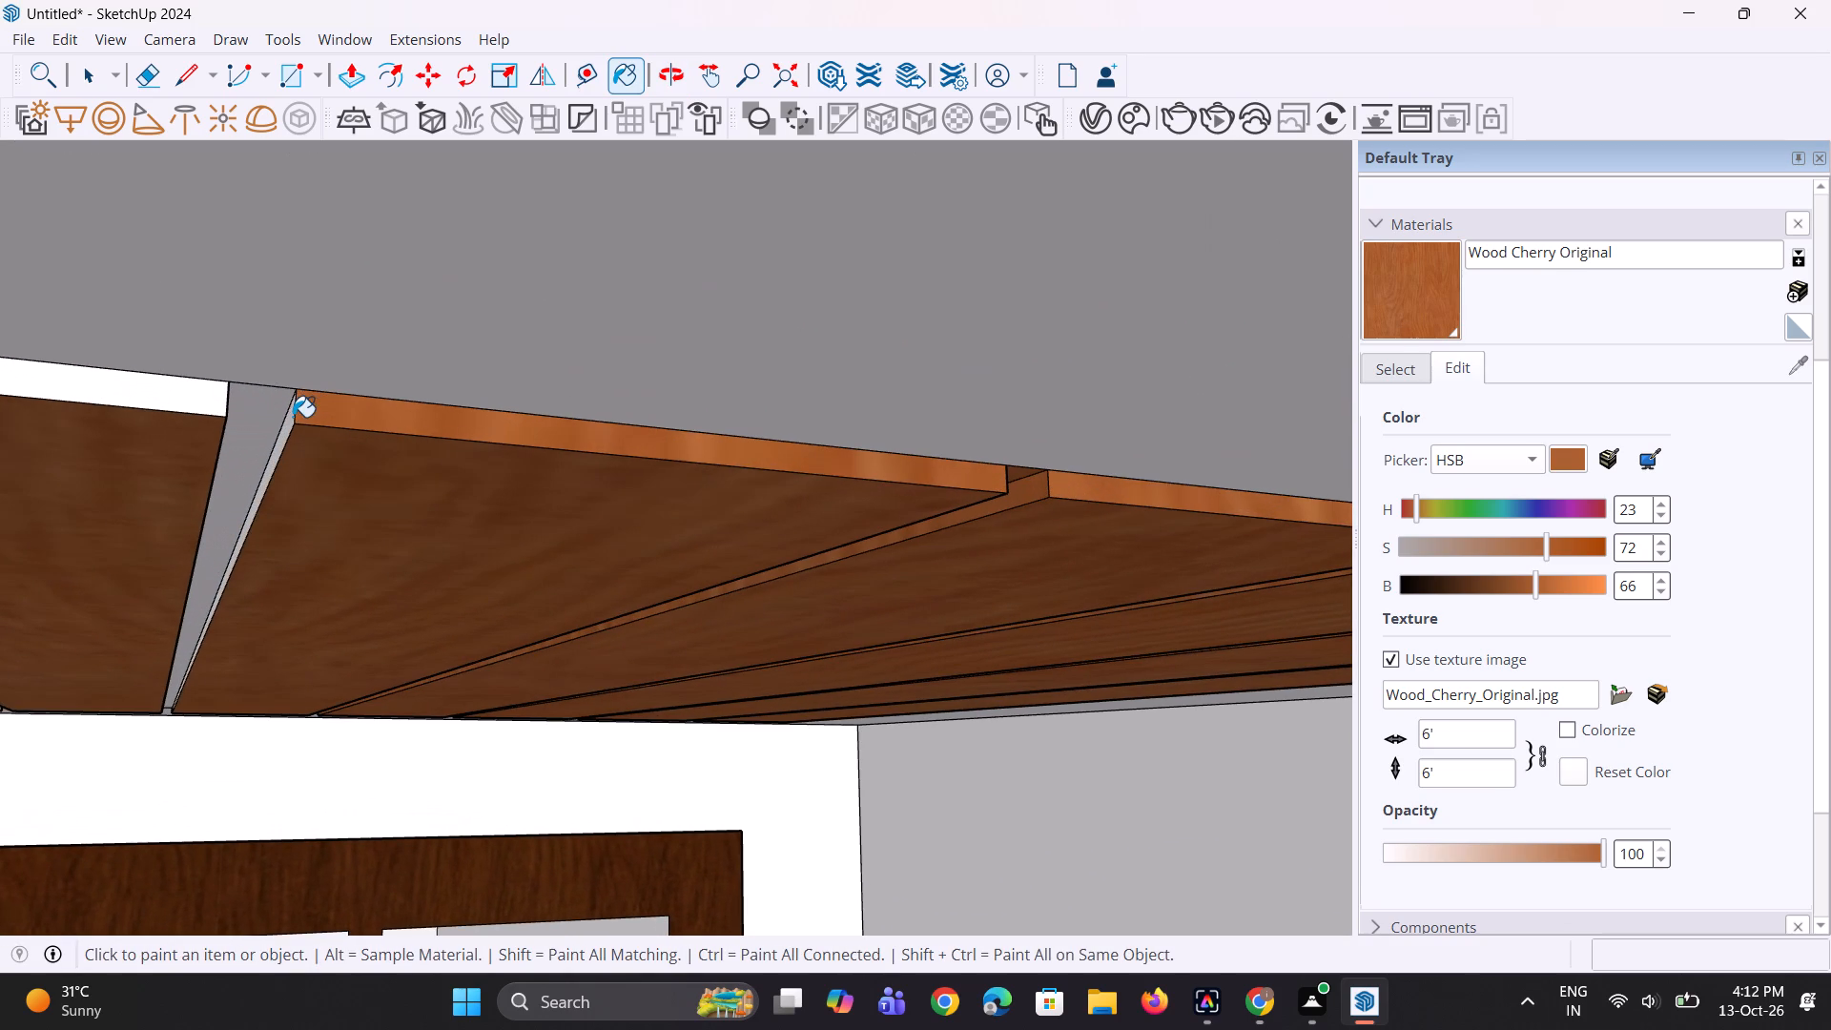
left_click(277, 415)
left_click(279, 435)
middle_click_drag(288, 441, 256, 450)
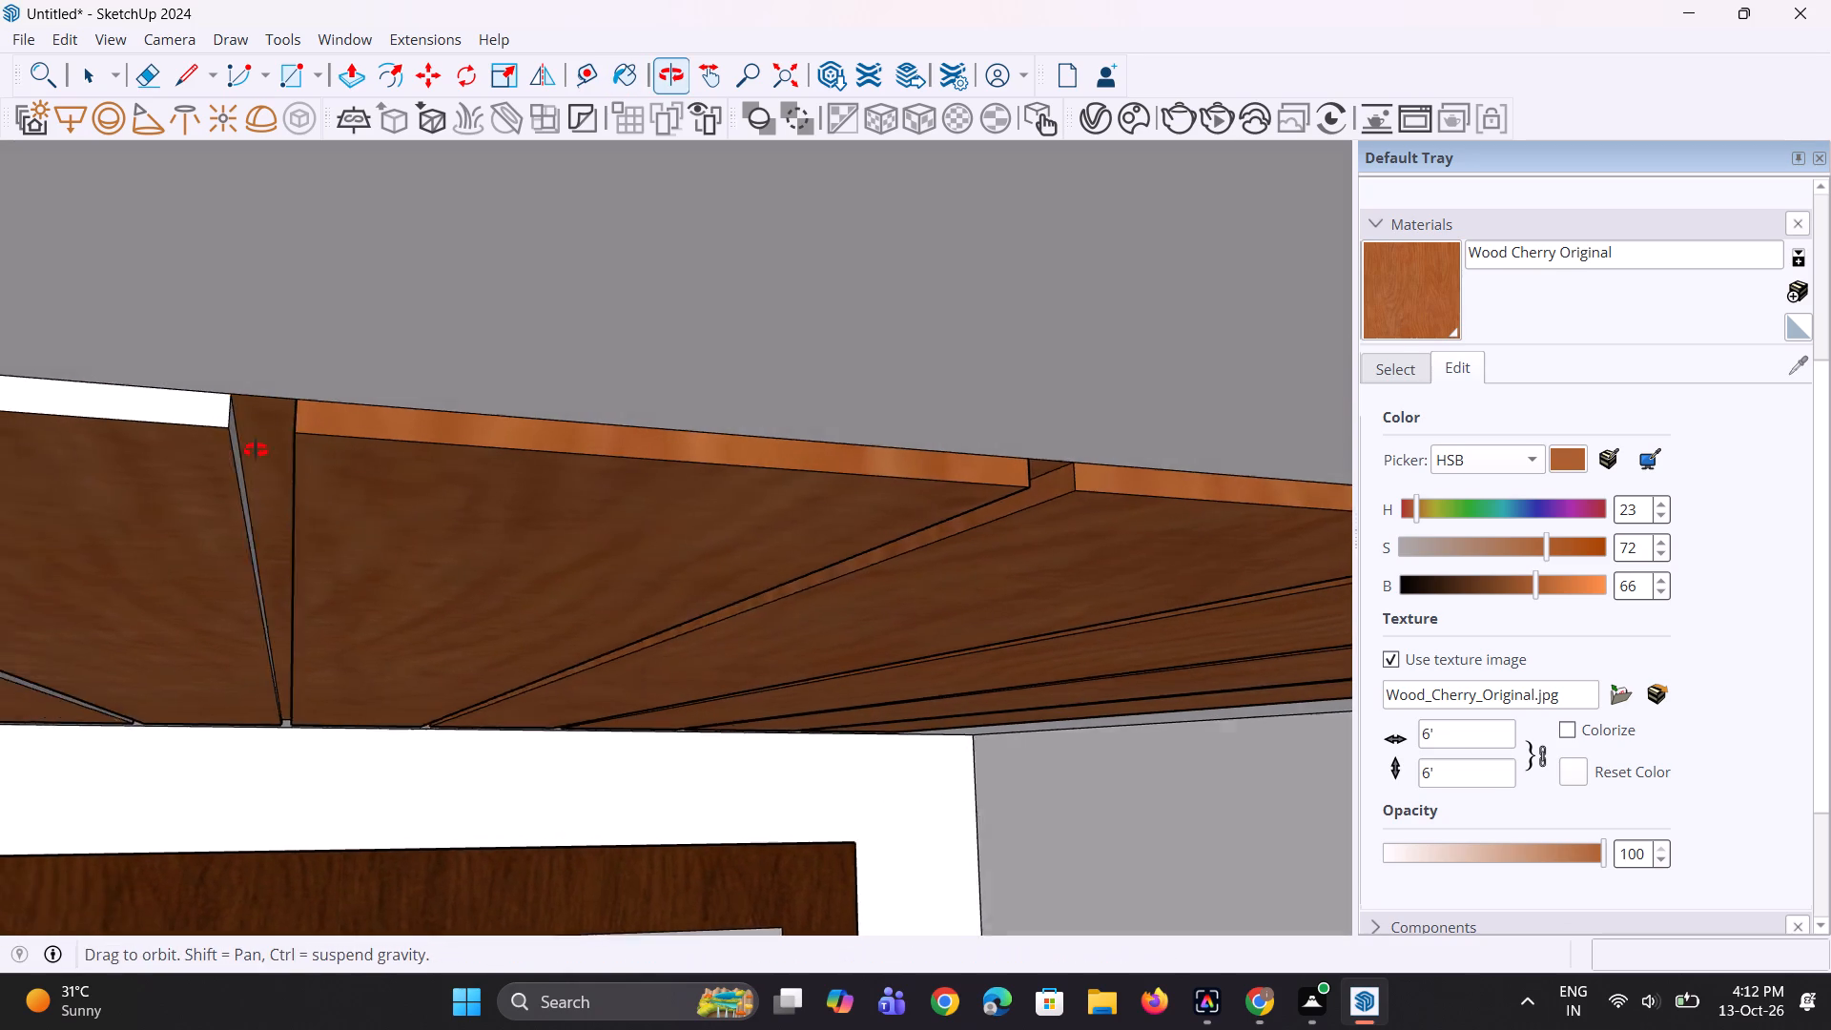
middle_click_drag(256, 450, 240, 463)
scroll(240, 463, "up", 4)
left_click(240, 463)
scroll(250, 475, "up", 1)
middle_click_drag(257, 475, 287, 459)
scroll(287, 459, "up", 1)
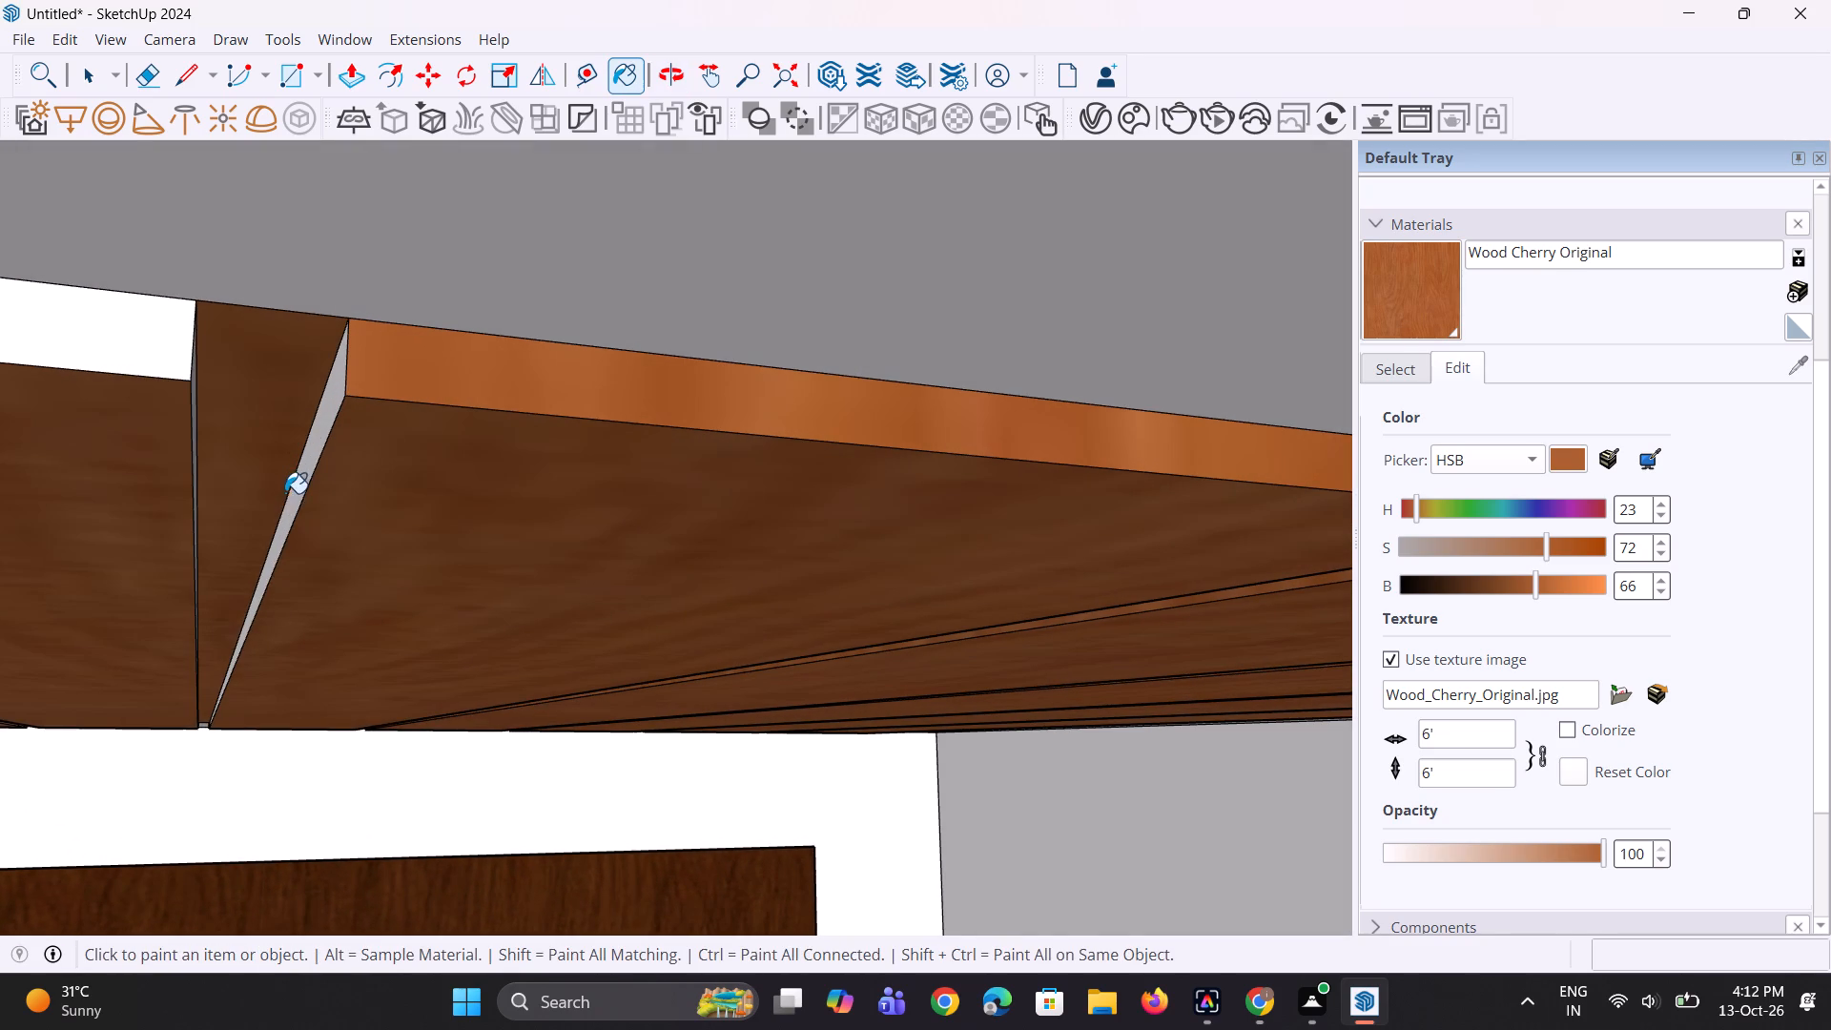
left_click(319, 439)
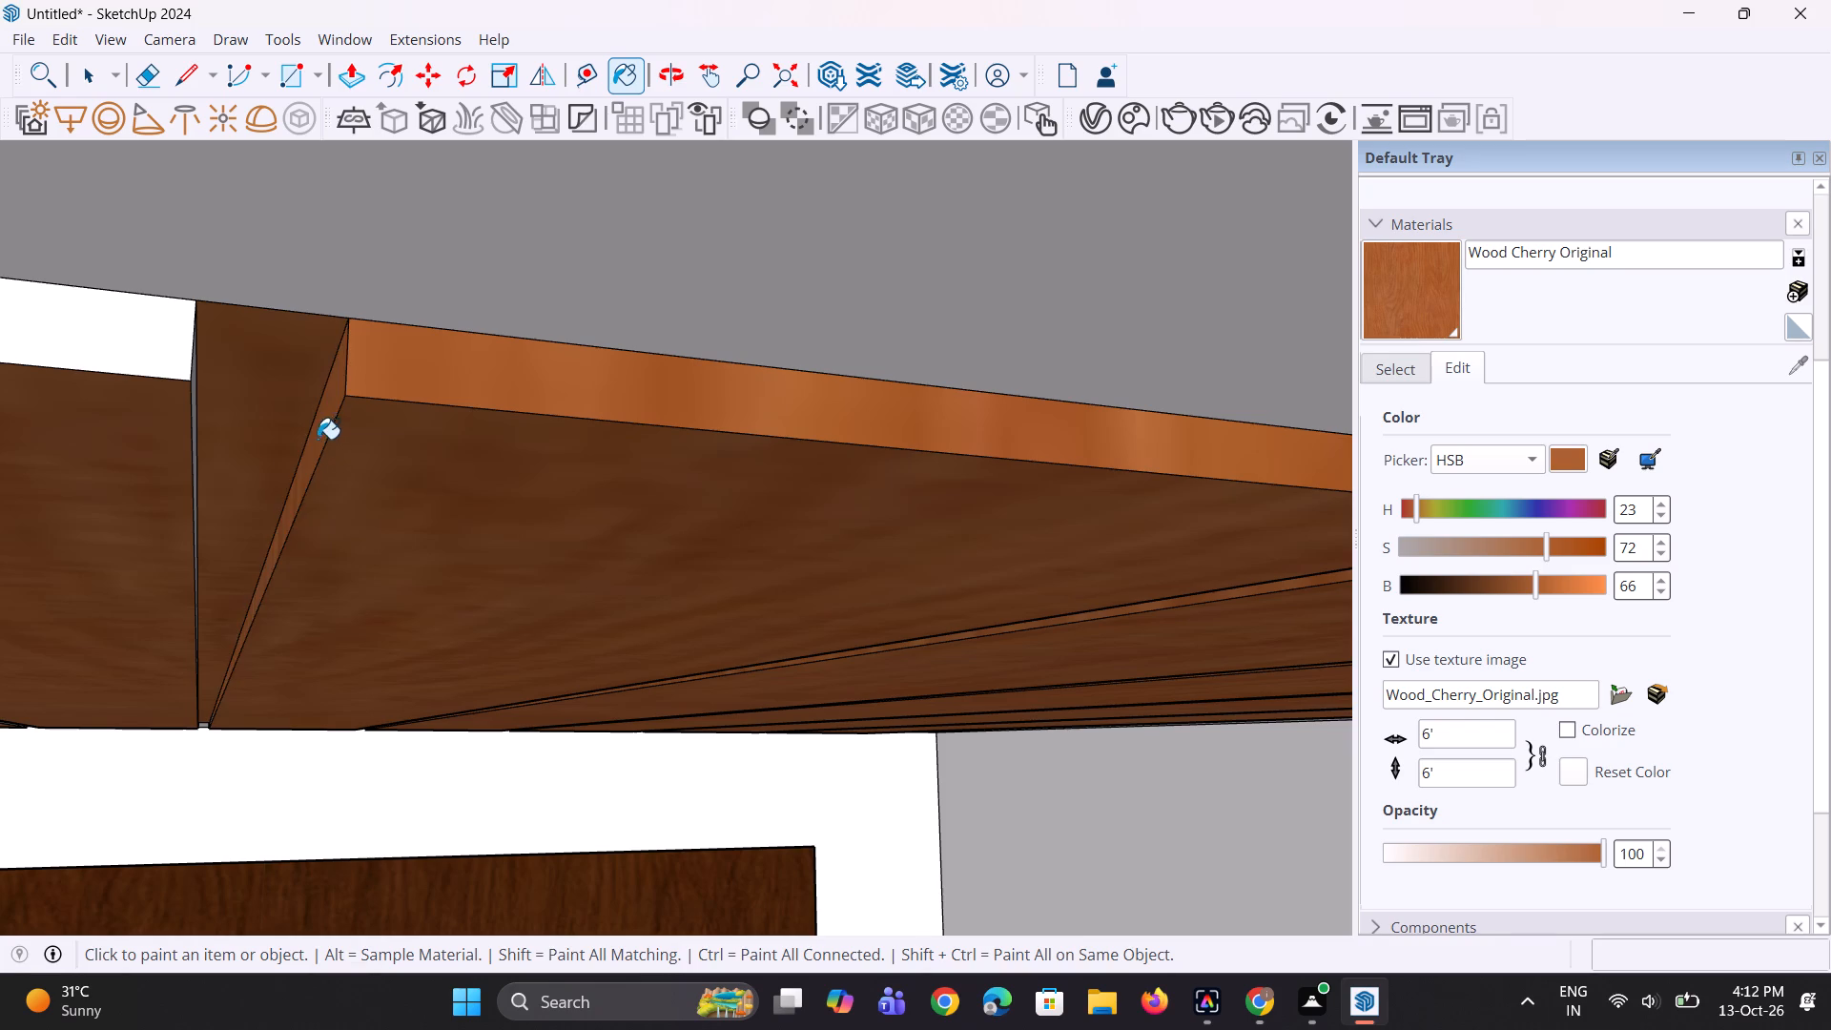
Paint the sixth upper slat's side face toward the fifth slat and its front face with Wood Cherry Original.
middle_click_drag(318, 439, 151, 462)
left_click(292, 413)
left_click(154, 381)
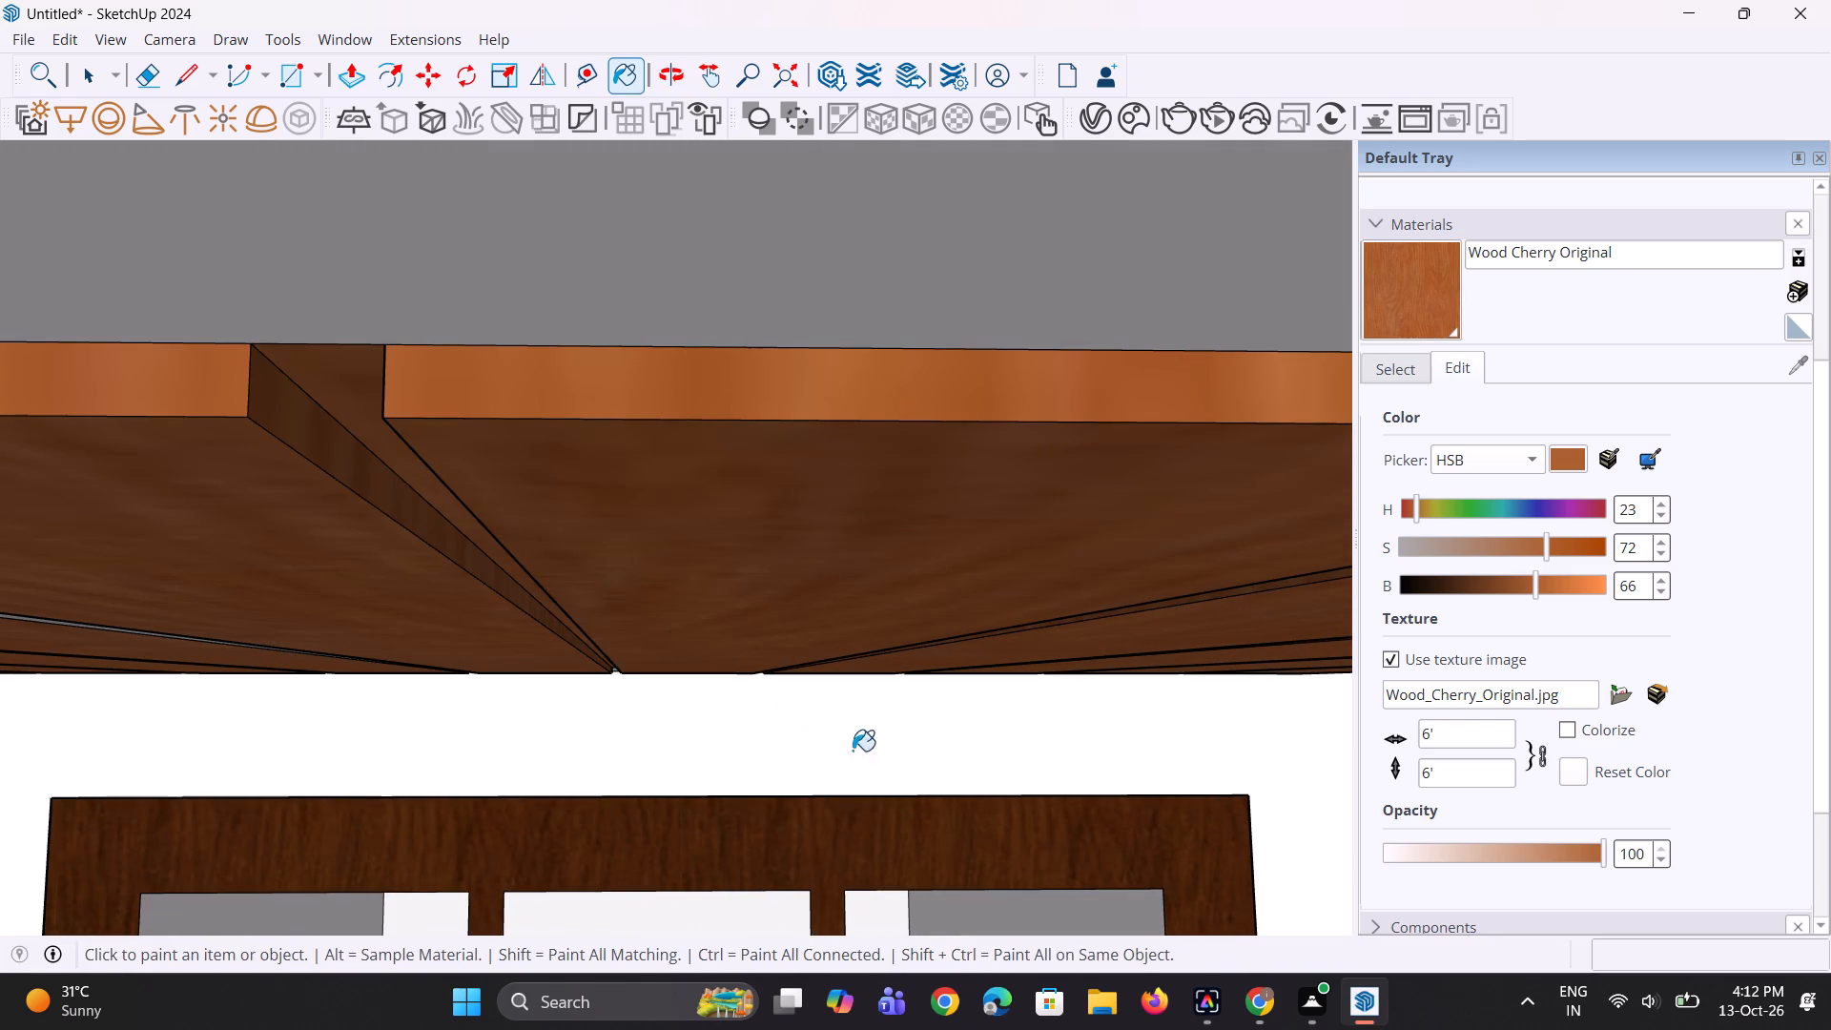
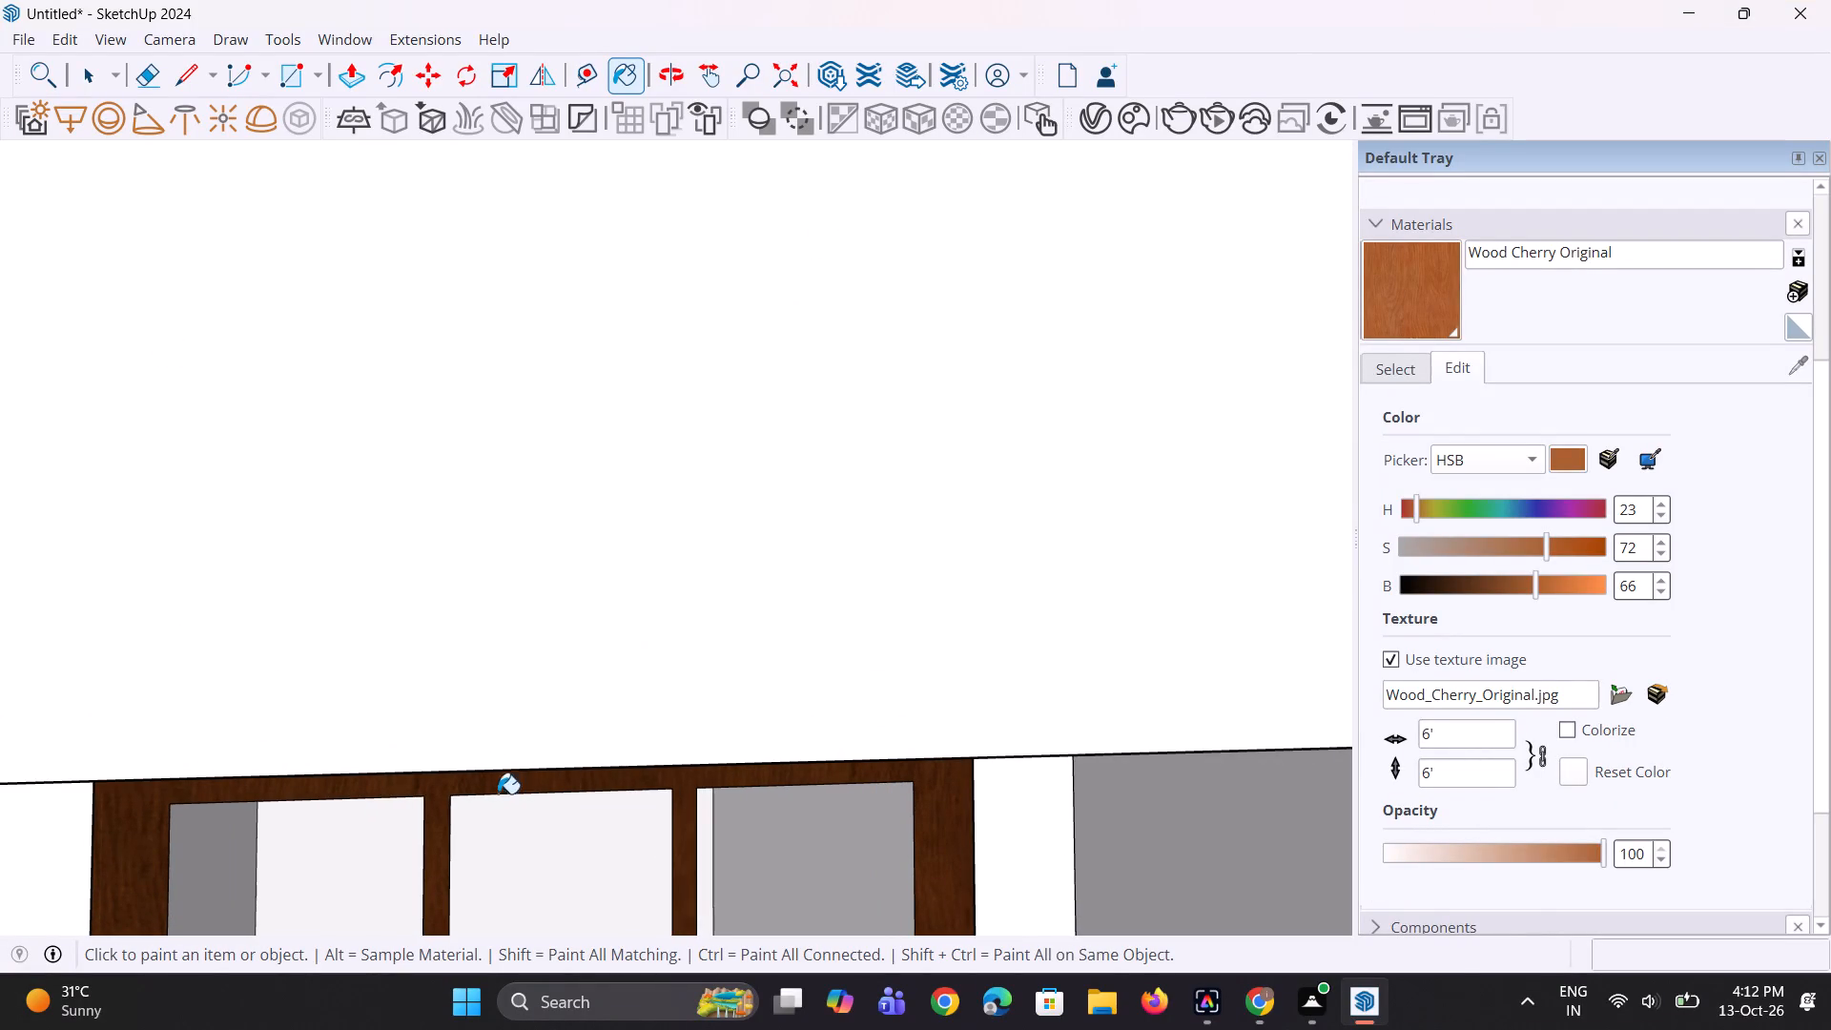
Paint the seventh upper slat's front face, plus the ceiling strip and both side faces between the sixth and seventh slats, with Wood Cherry Original.
middle_click_drag(520, 736, 605, 438)
scroll(464, 572, "up", 6)
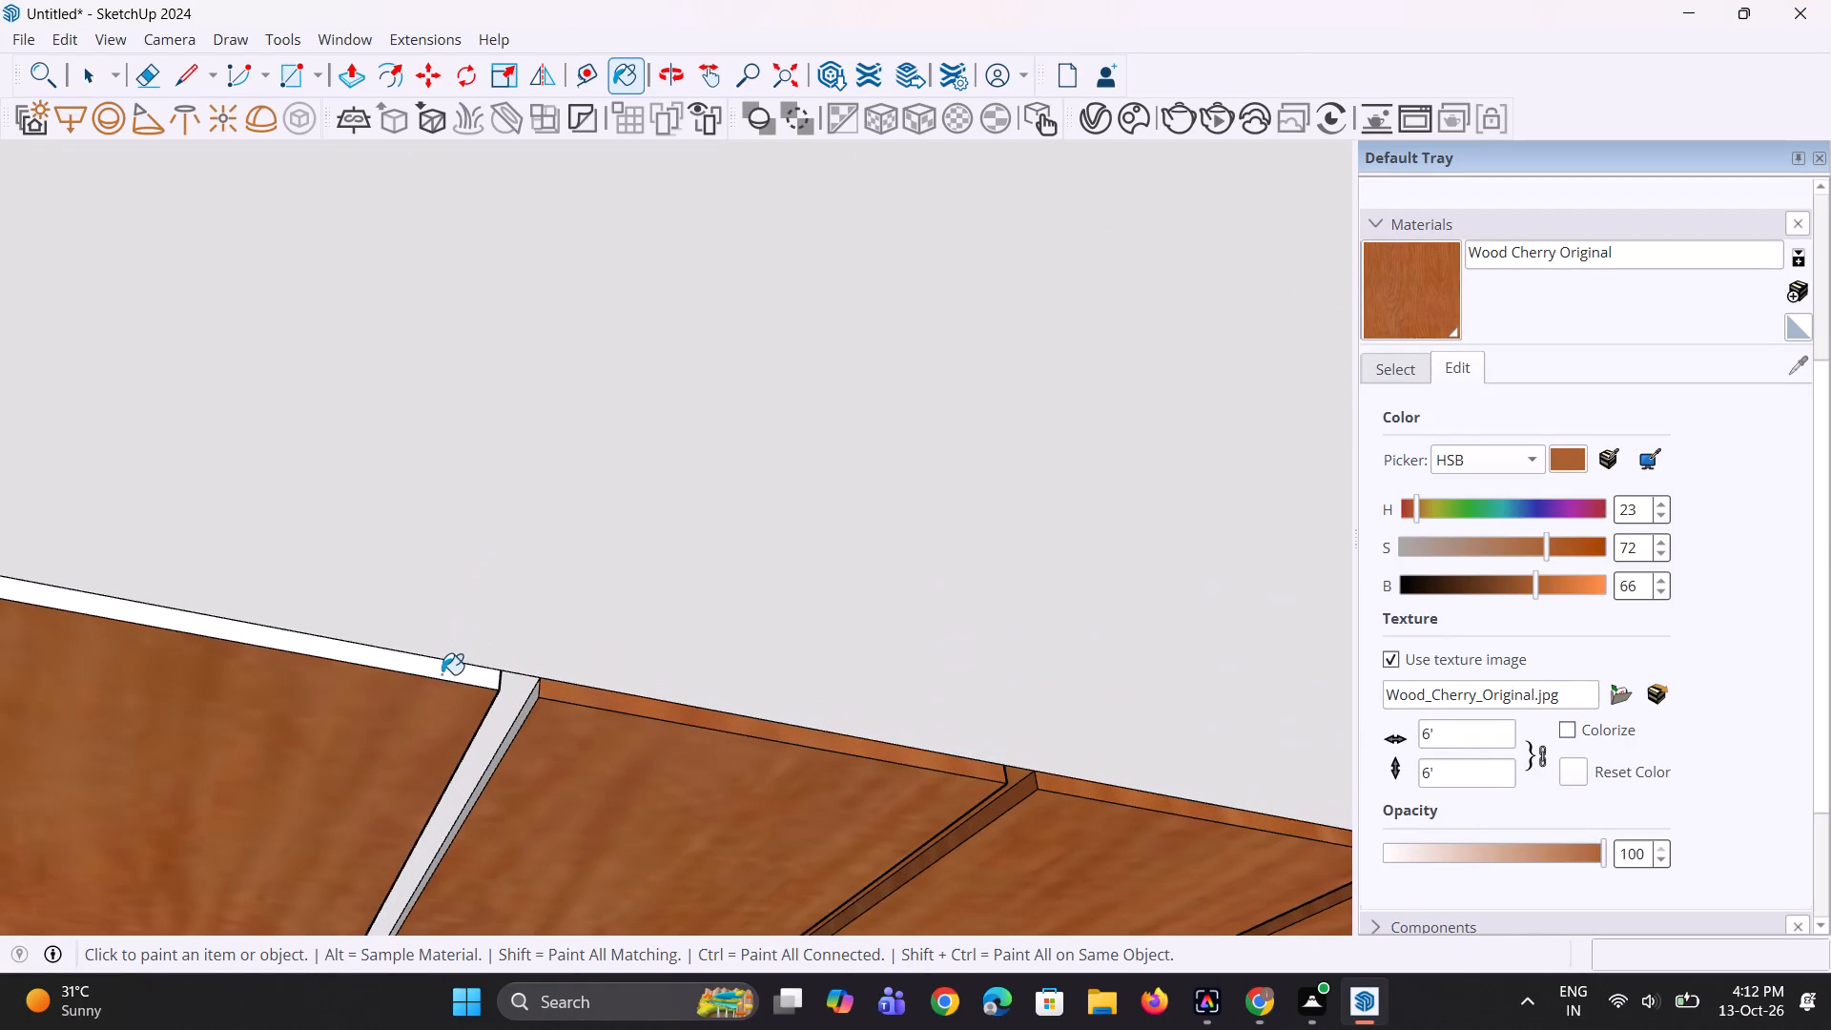
left_click(442, 674)
left_click(498, 703)
left_click(525, 716)
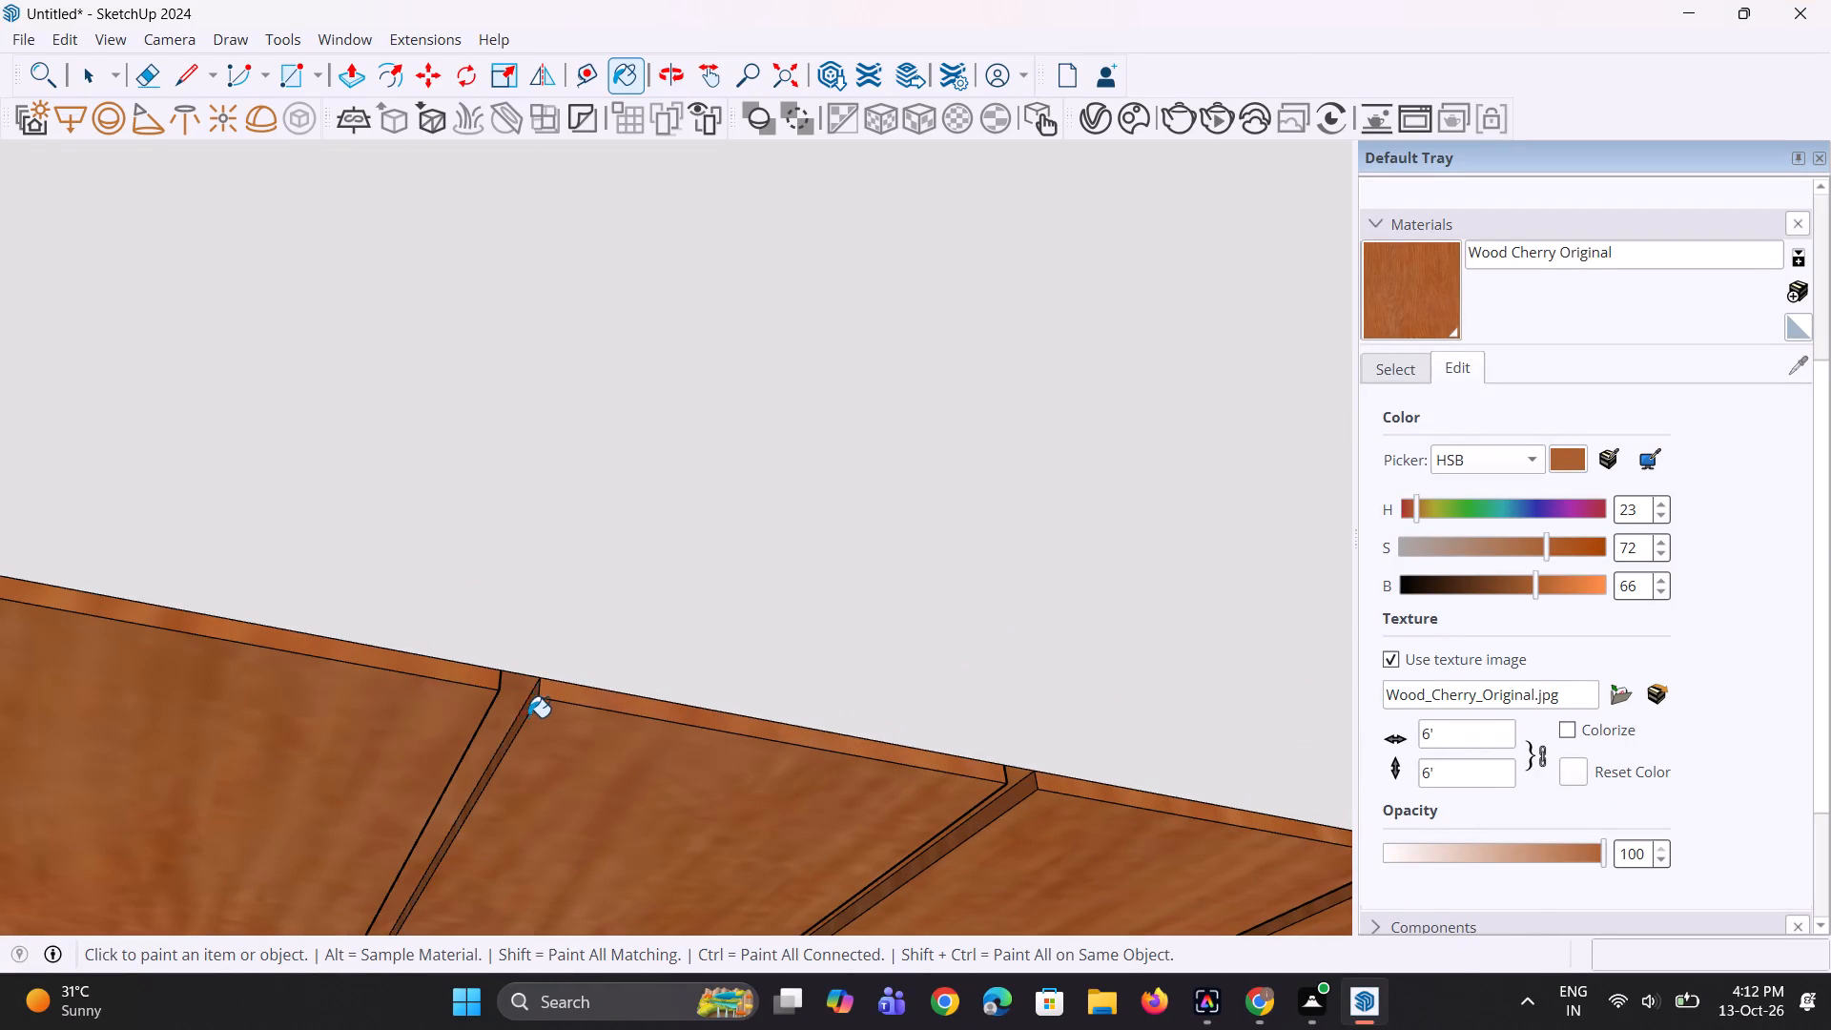
middle_click_drag(528, 717, 262, 690)
scroll(380, 715, "up", 4)
left_click(623, 753)
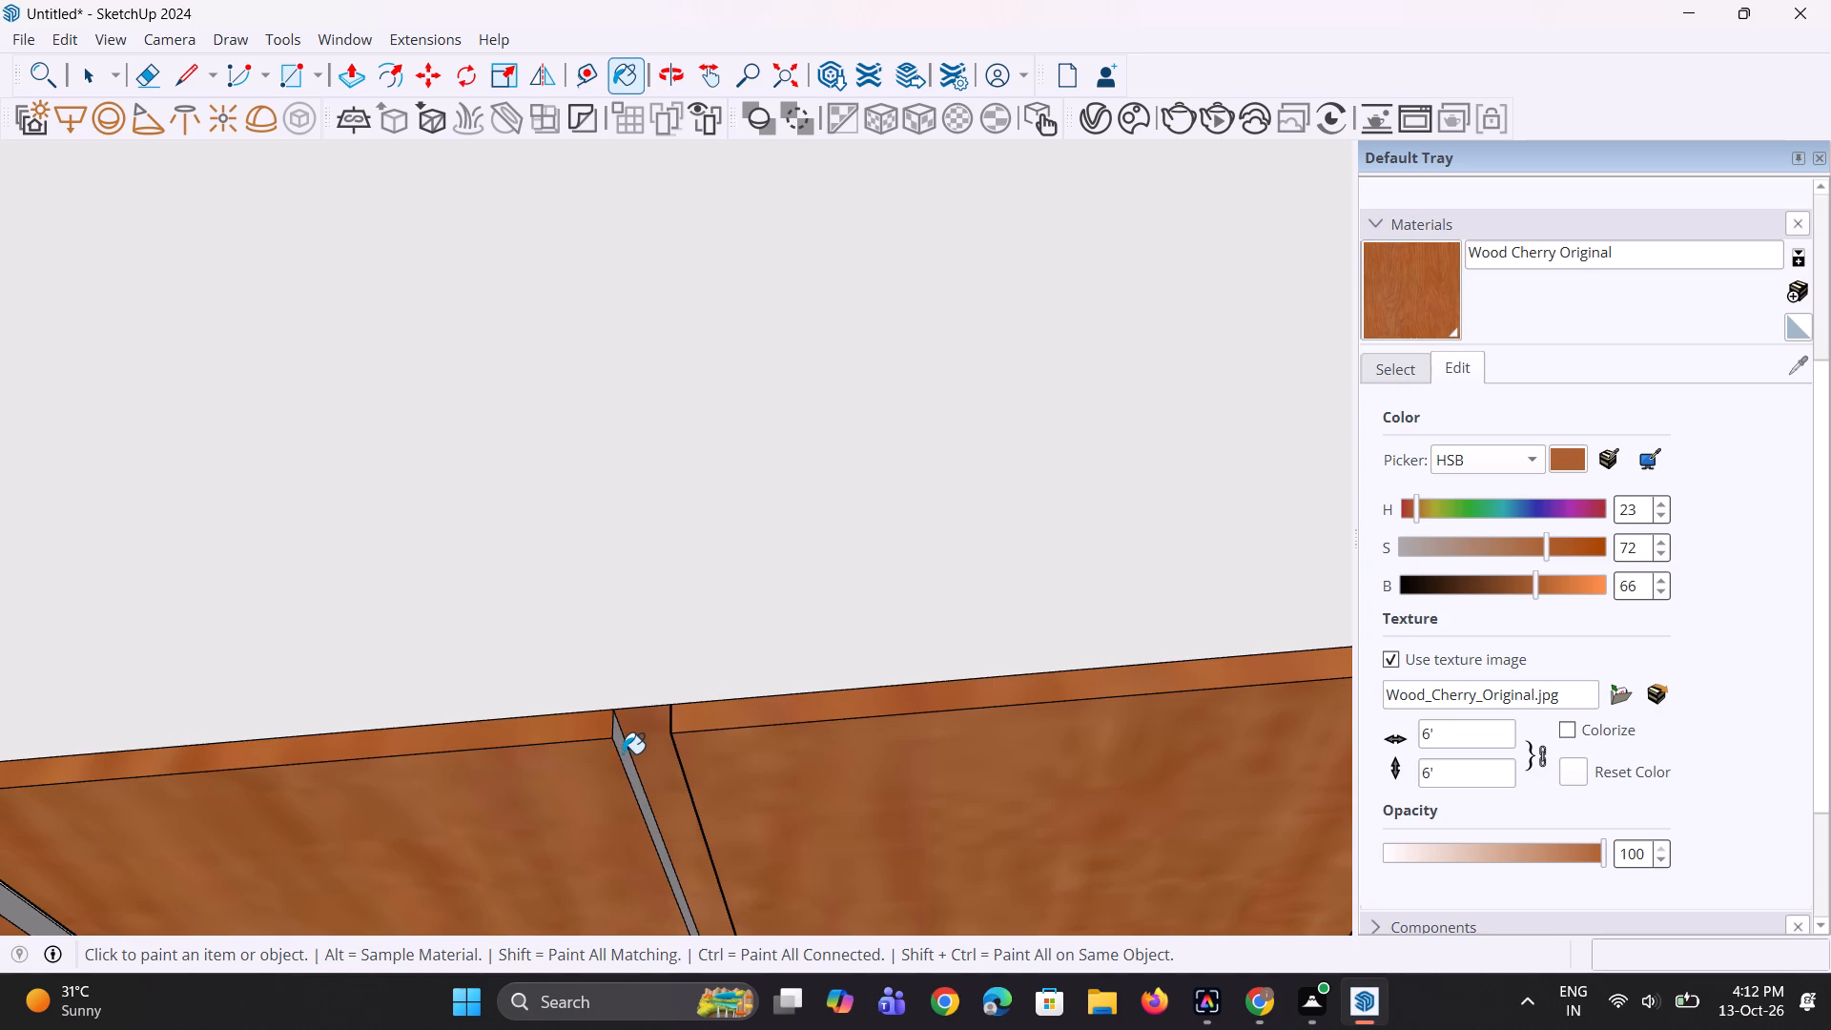
Paint the ceiling strip and both side faces between the seventh and eighth upper slats, plus the eighth's front face, with Wood Cherry Original.
scroll(673, 676, "down", 10)
scroll(379, 734, "up", 8)
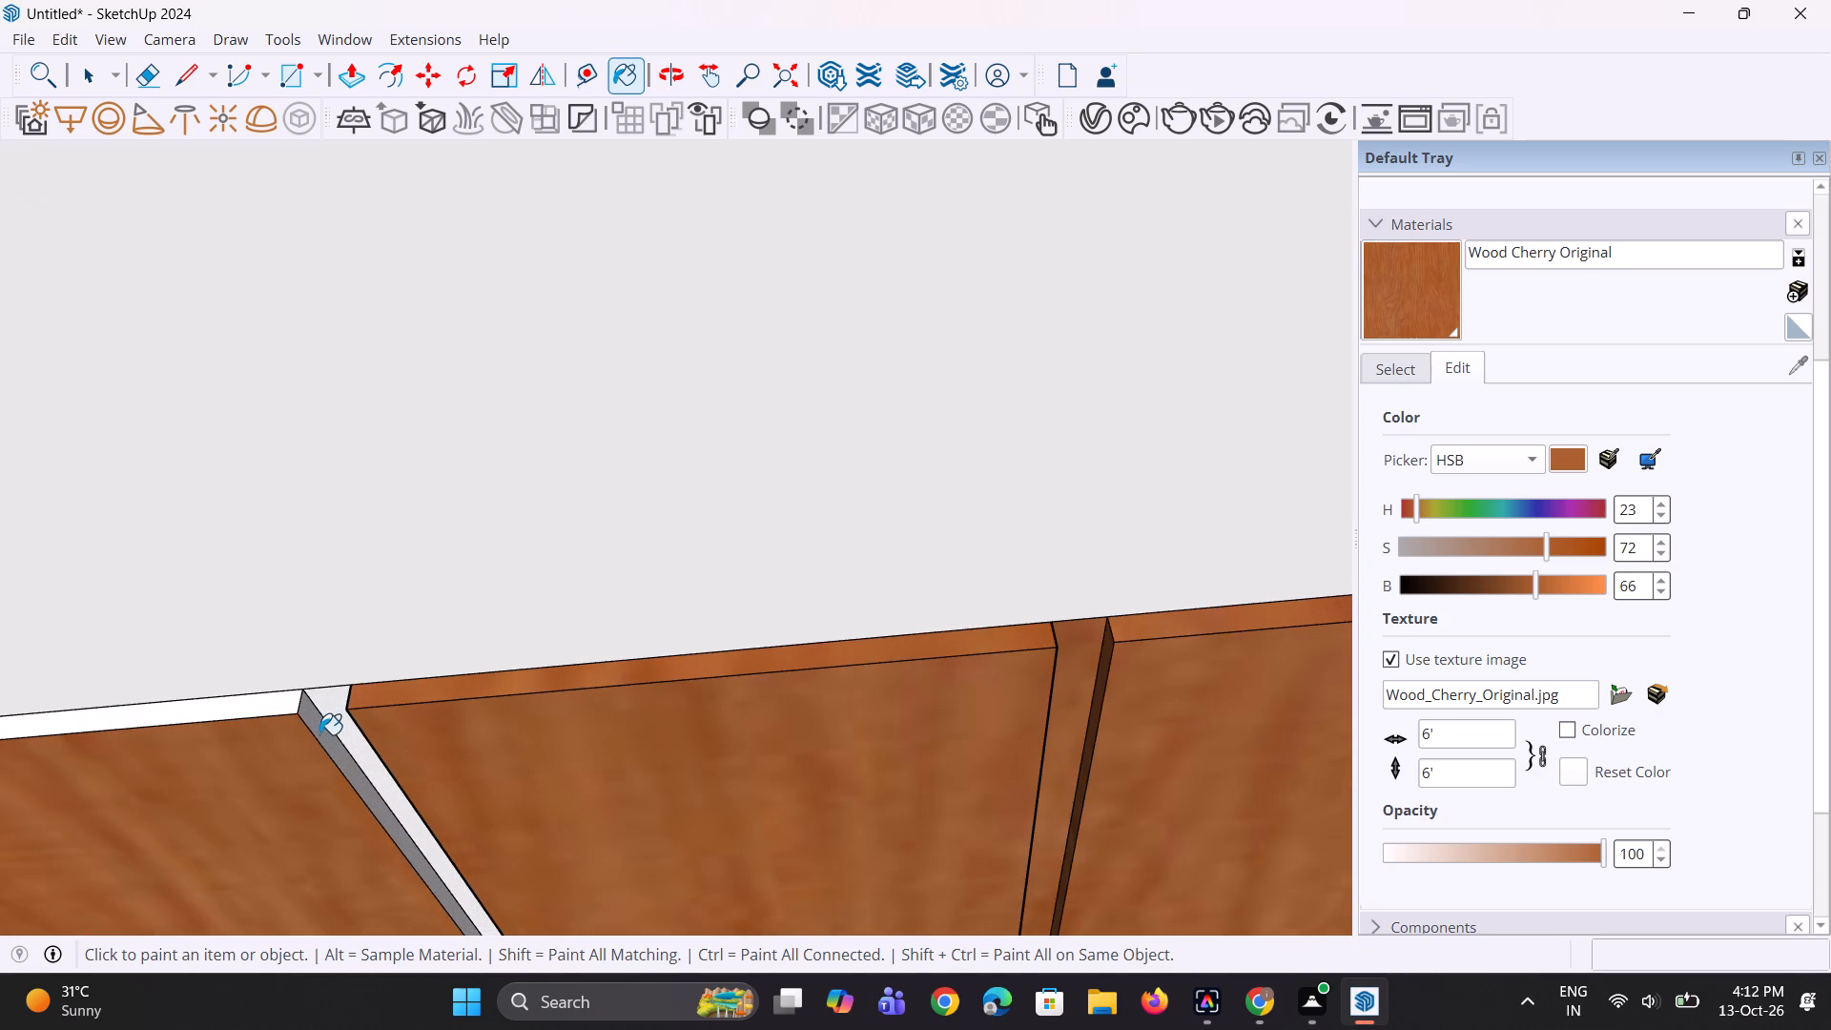
left_click(319, 734)
left_click(331, 723)
middle_click_drag(262, 757, 581, 723)
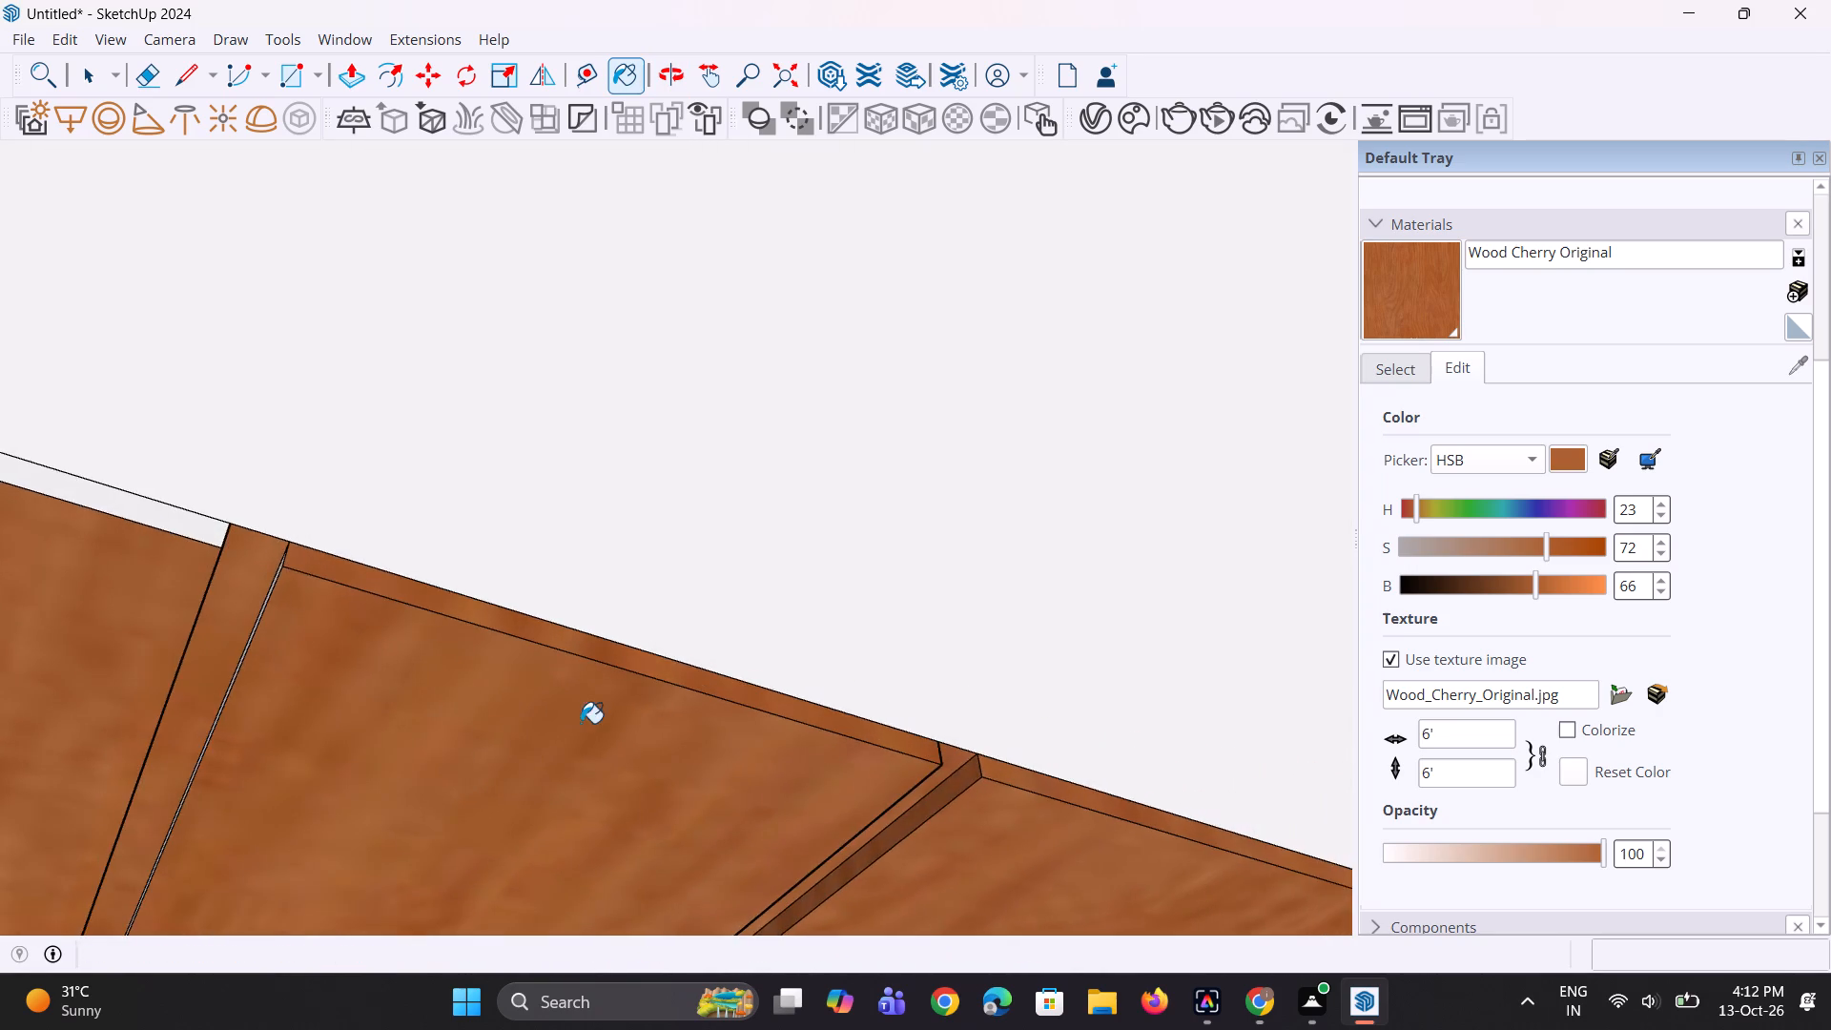
scroll(601, 691, "down", 9)
scroll(379, 684, "up", 12)
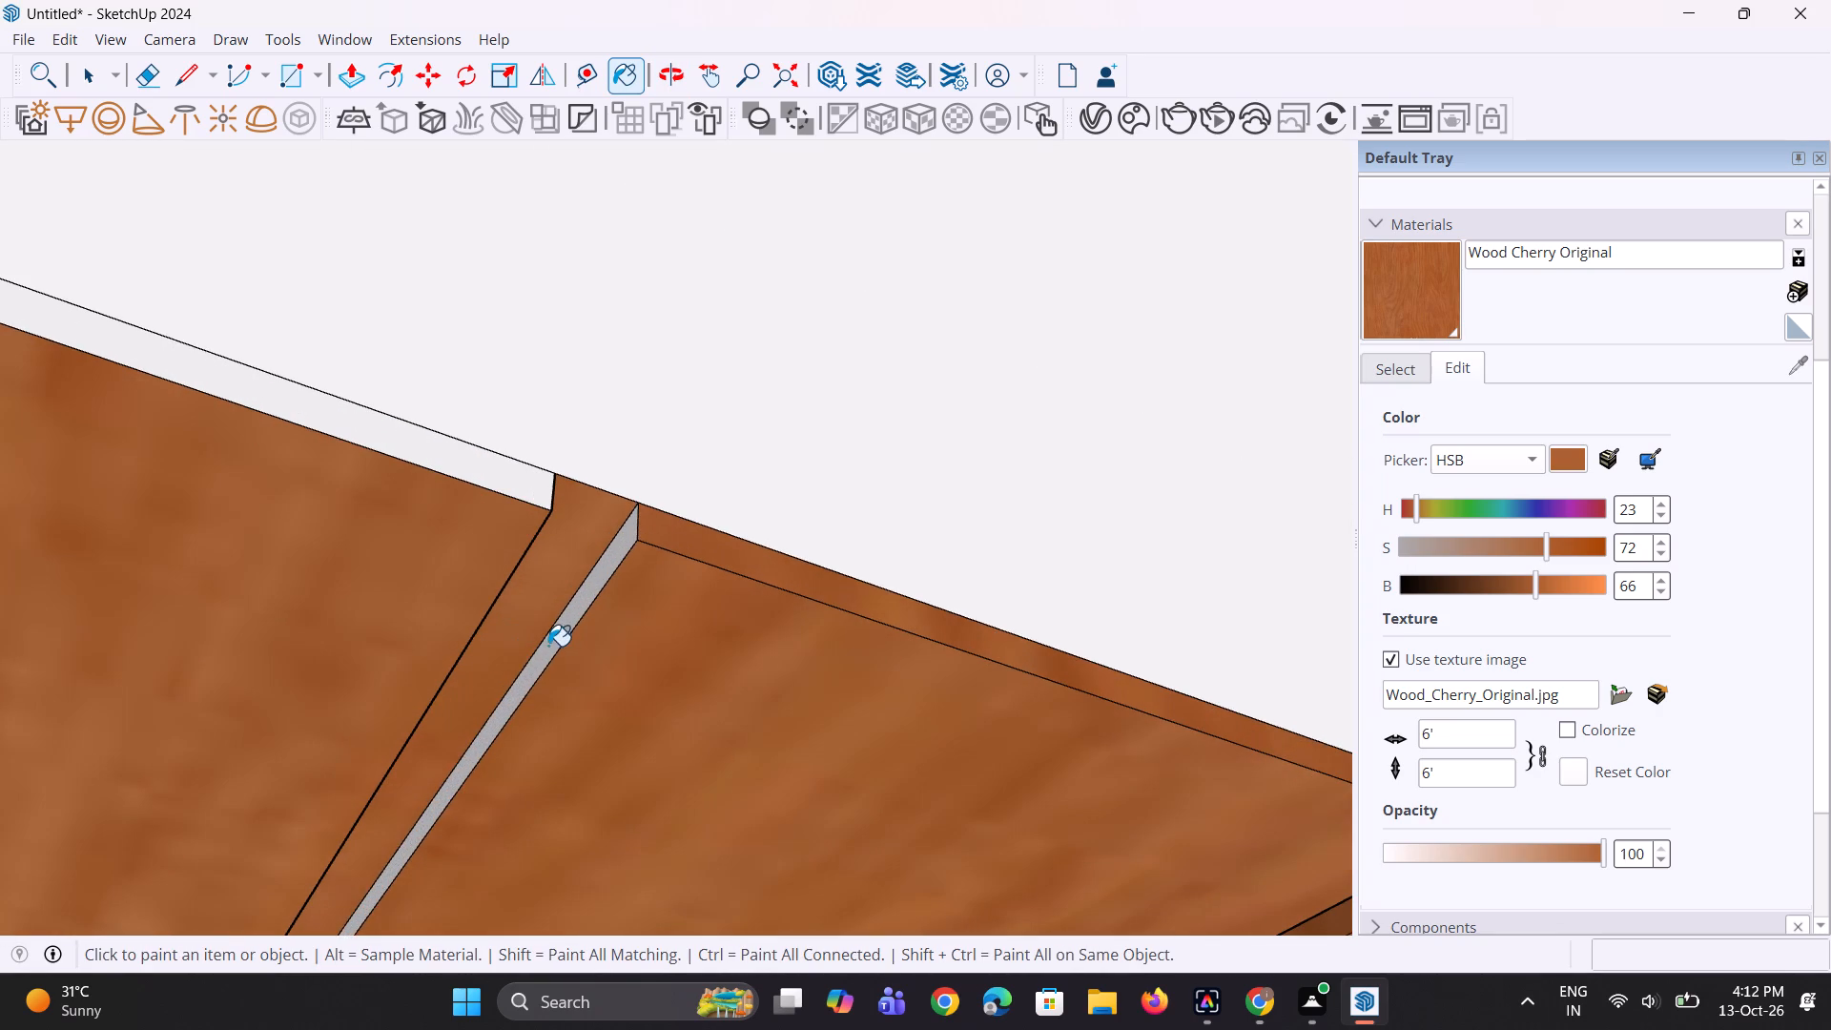
left_click(550, 646)
left_click(498, 487)
Paint the ceiling strip and both side faces between the eighth and ninth upper slats, plus the ninth's front face, with Wood Cherry Original.
scroll(542, 484, "down", 12)
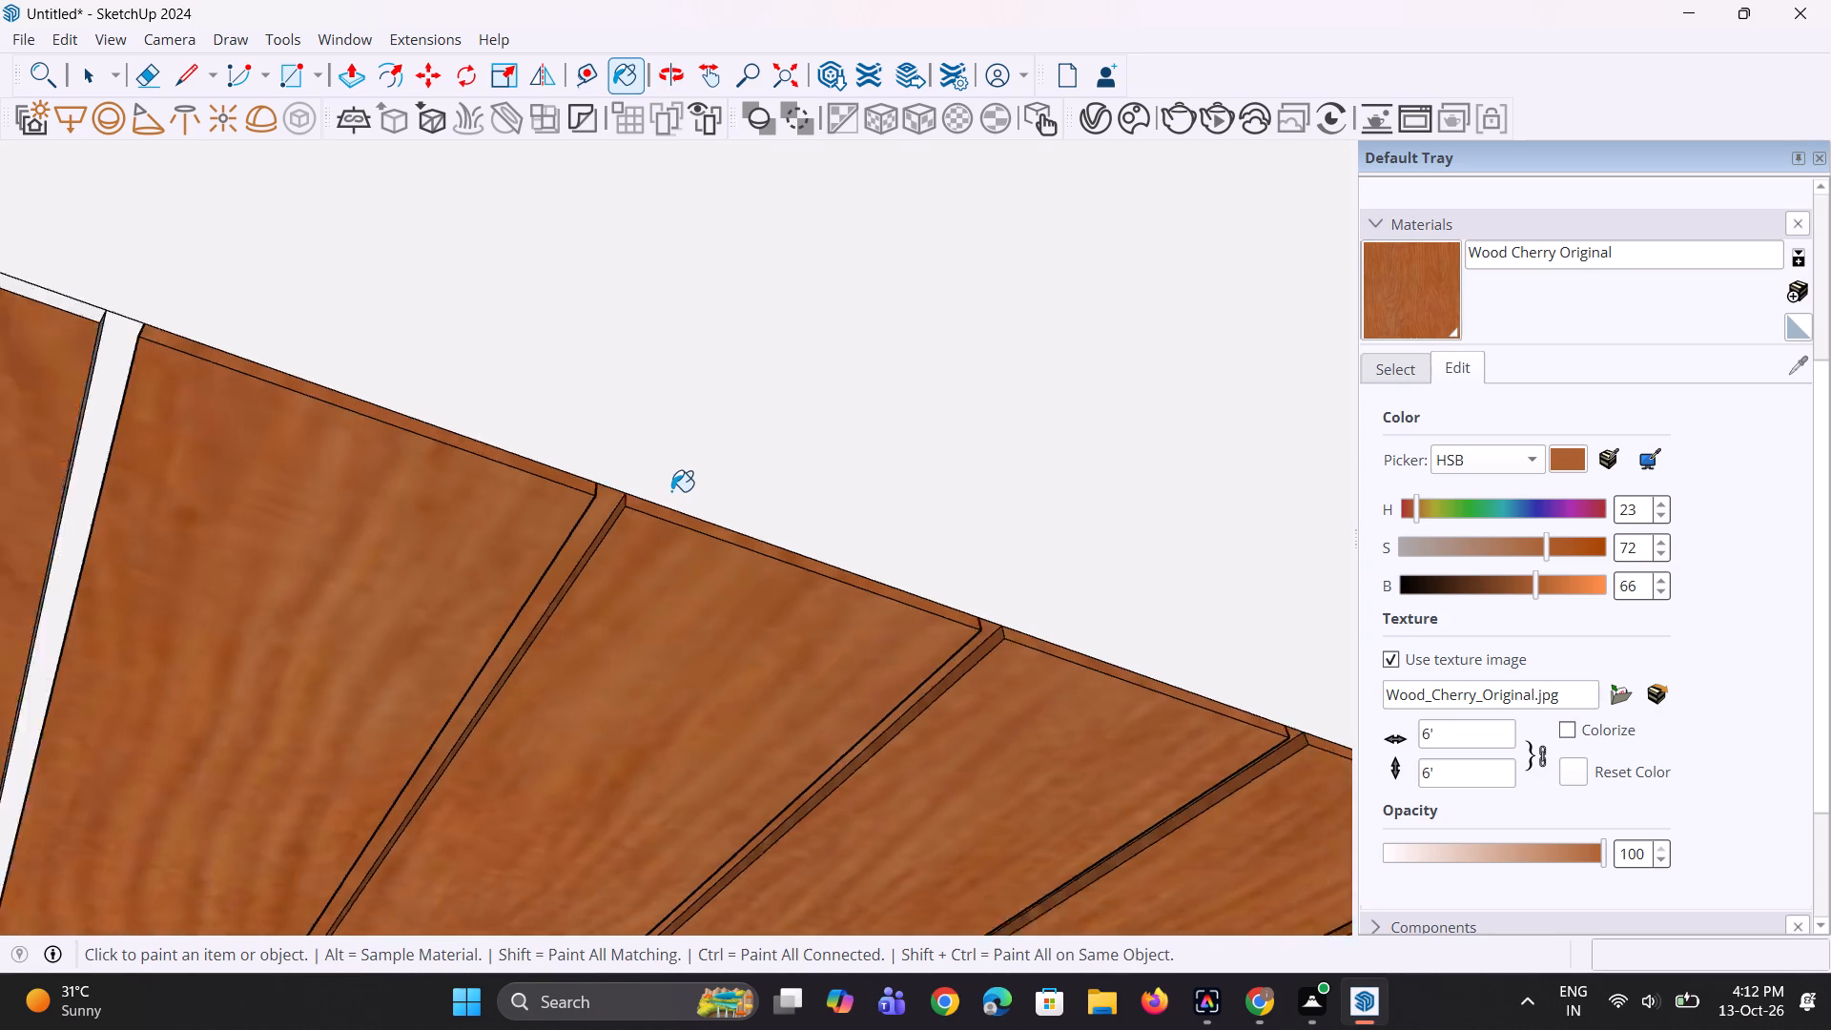
scroll(671, 491, "down", 9)
scroll(447, 434, "up", 8)
scroll(311, 426, "down", 1)
scroll(311, 426, "up", 4)
left_click(311, 426)
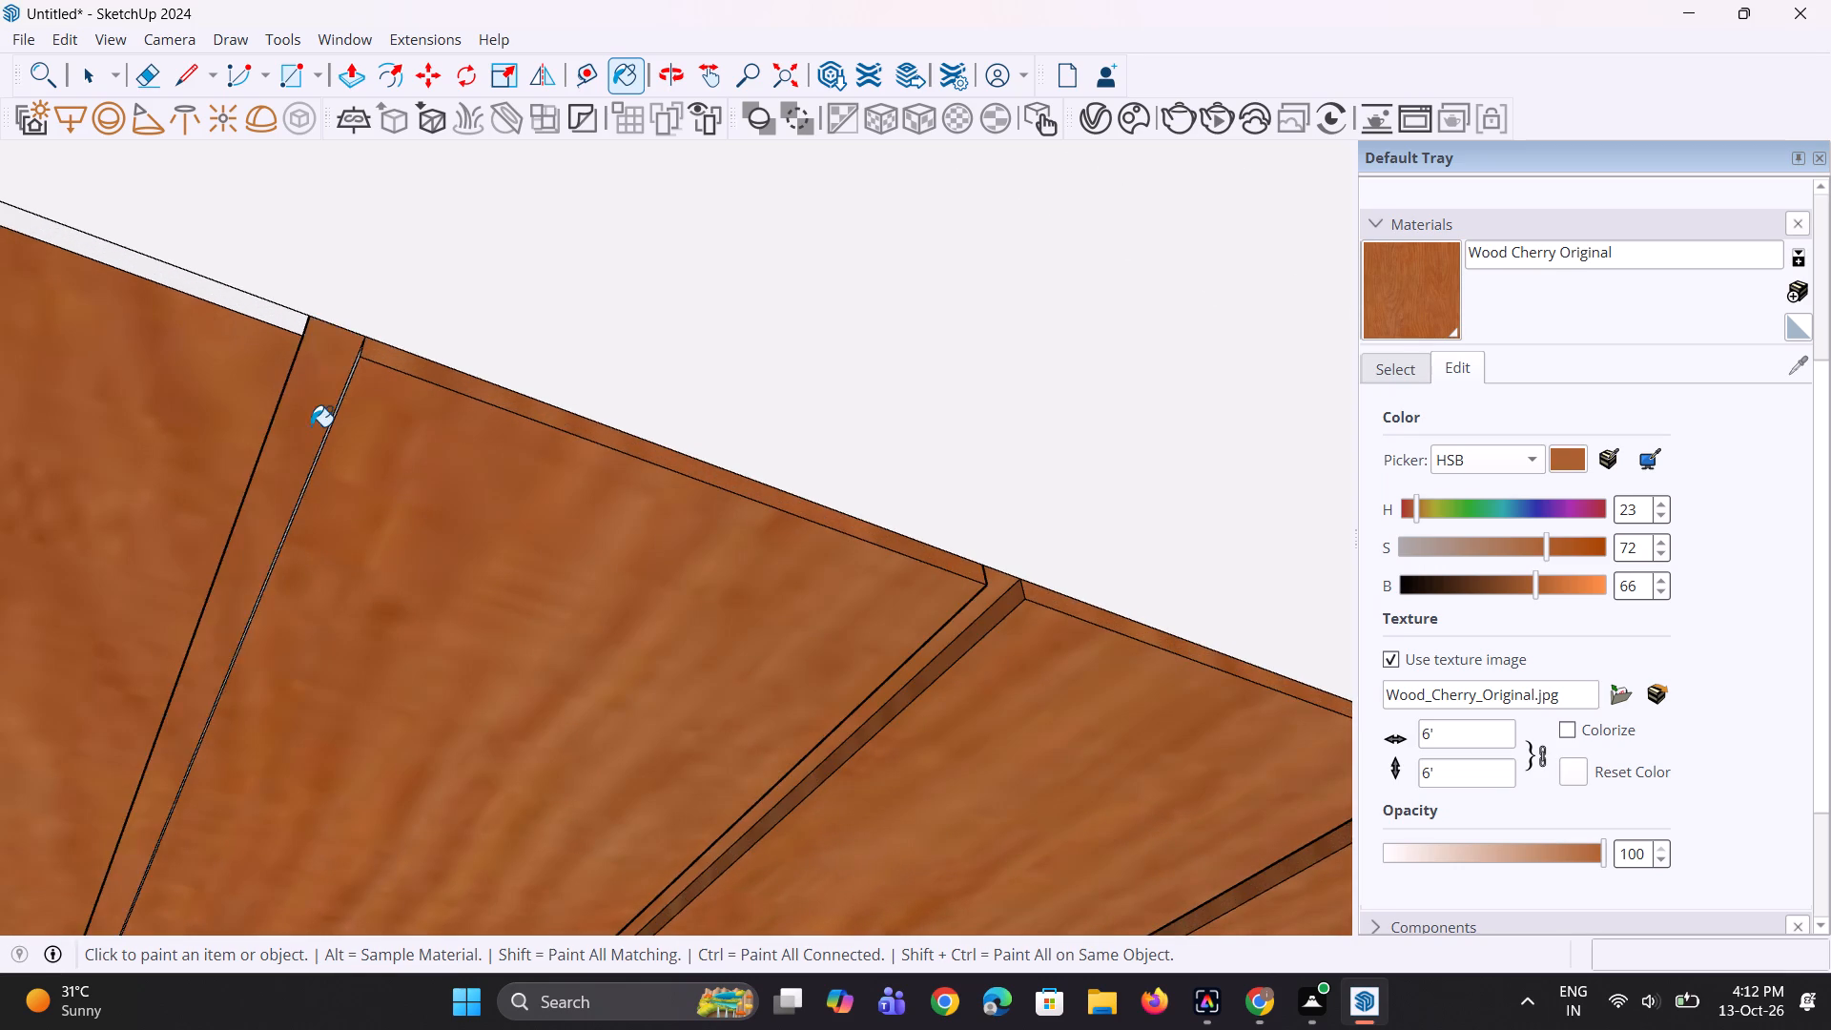
scroll(314, 425, "up", 1)
middle_click_drag(324, 425, 438, 508)
left_click(398, 330)
middle_click_drag(399, 381, 173, 390)
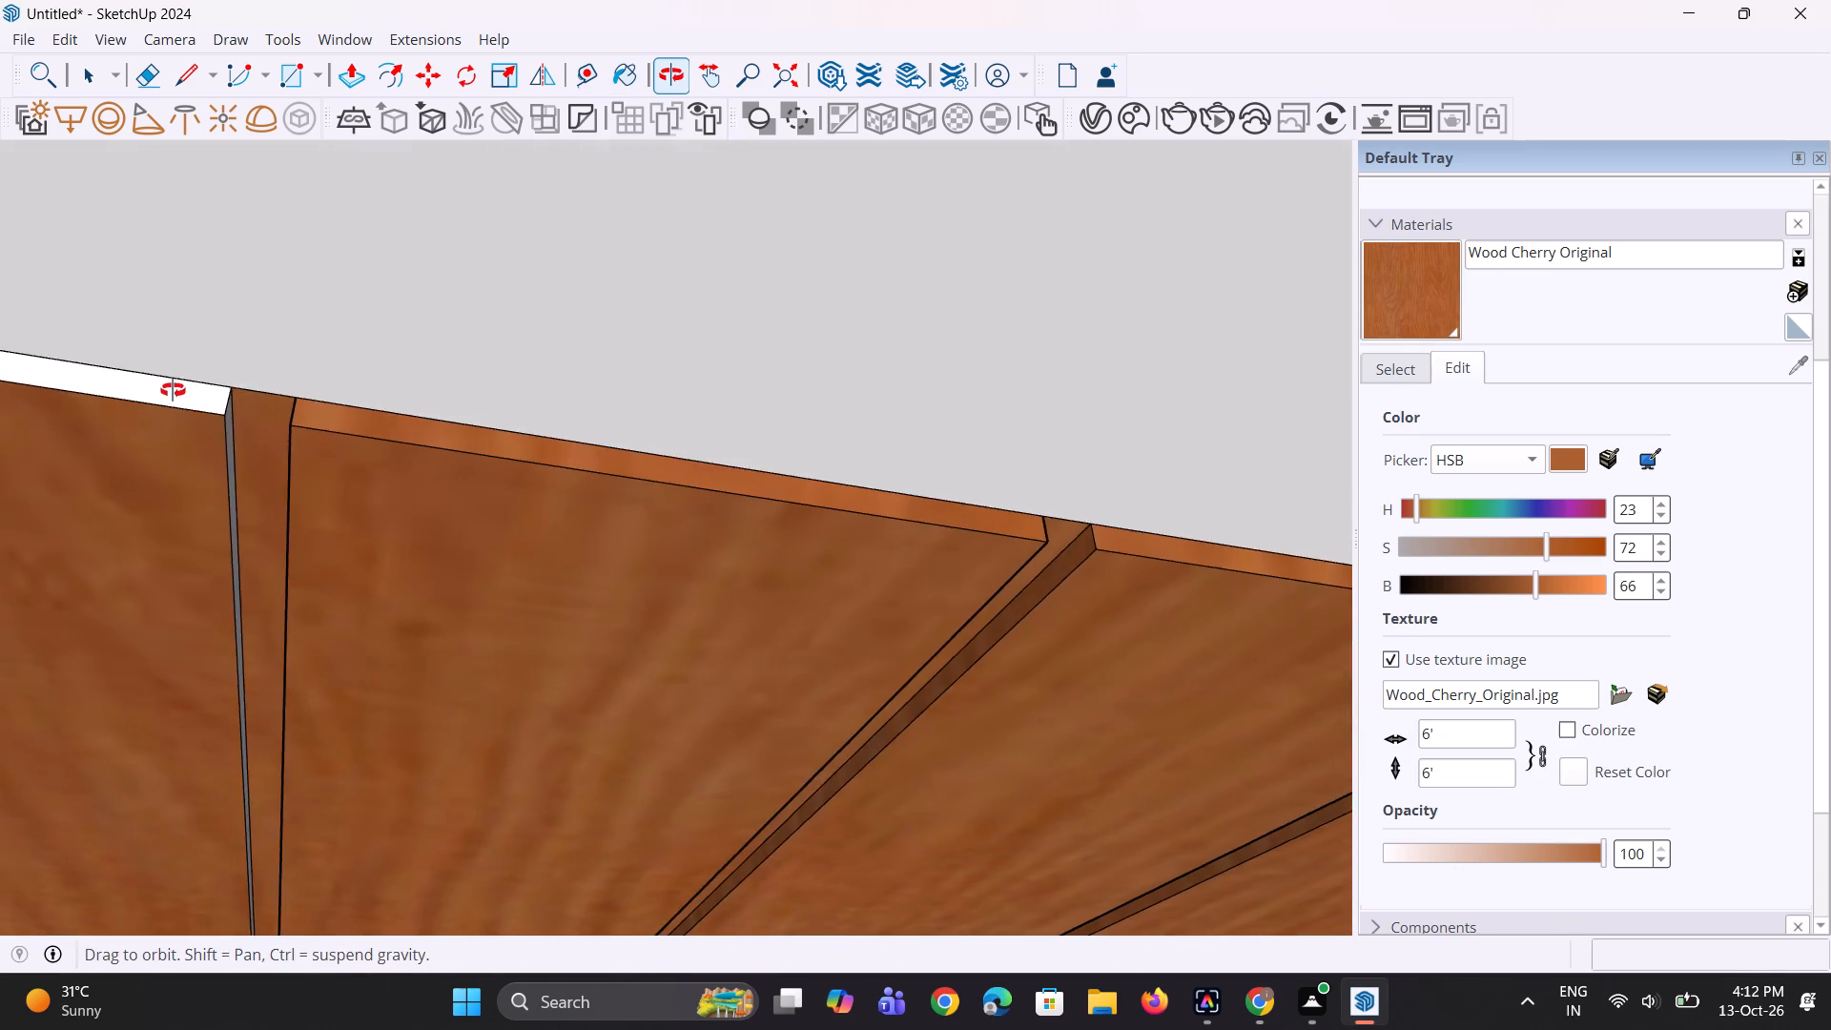
middle_click_drag(173, 390, 172, 390)
scroll(185, 418, "up", 4)
left_click(250, 457)
left_click(225, 398)
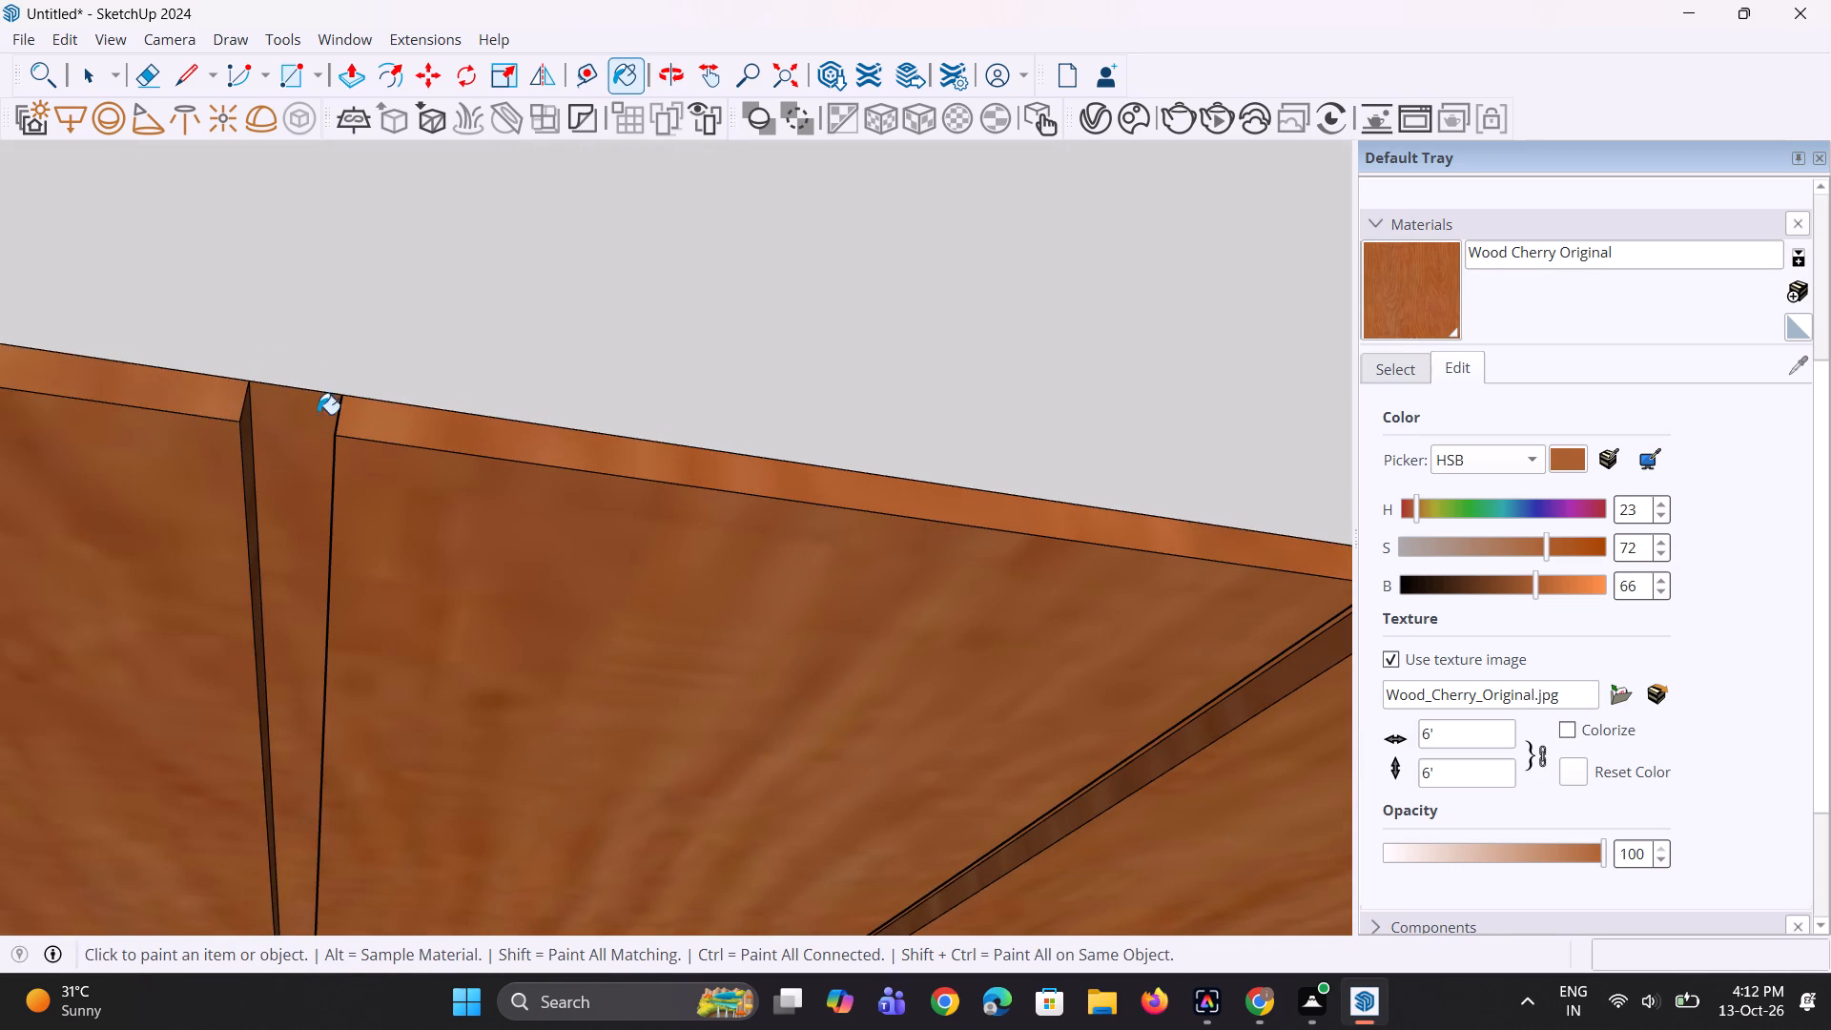
Paint the last upper slat's front face, plus the ceiling strip and both side faces in the gap beside it, with Wood Cherry Original.
scroll(427, 416, "down", 6)
scroll(649, 453, "up", 1)
scroll(714, 461, "down", 16)
scroll(451, 396, "up", 8)
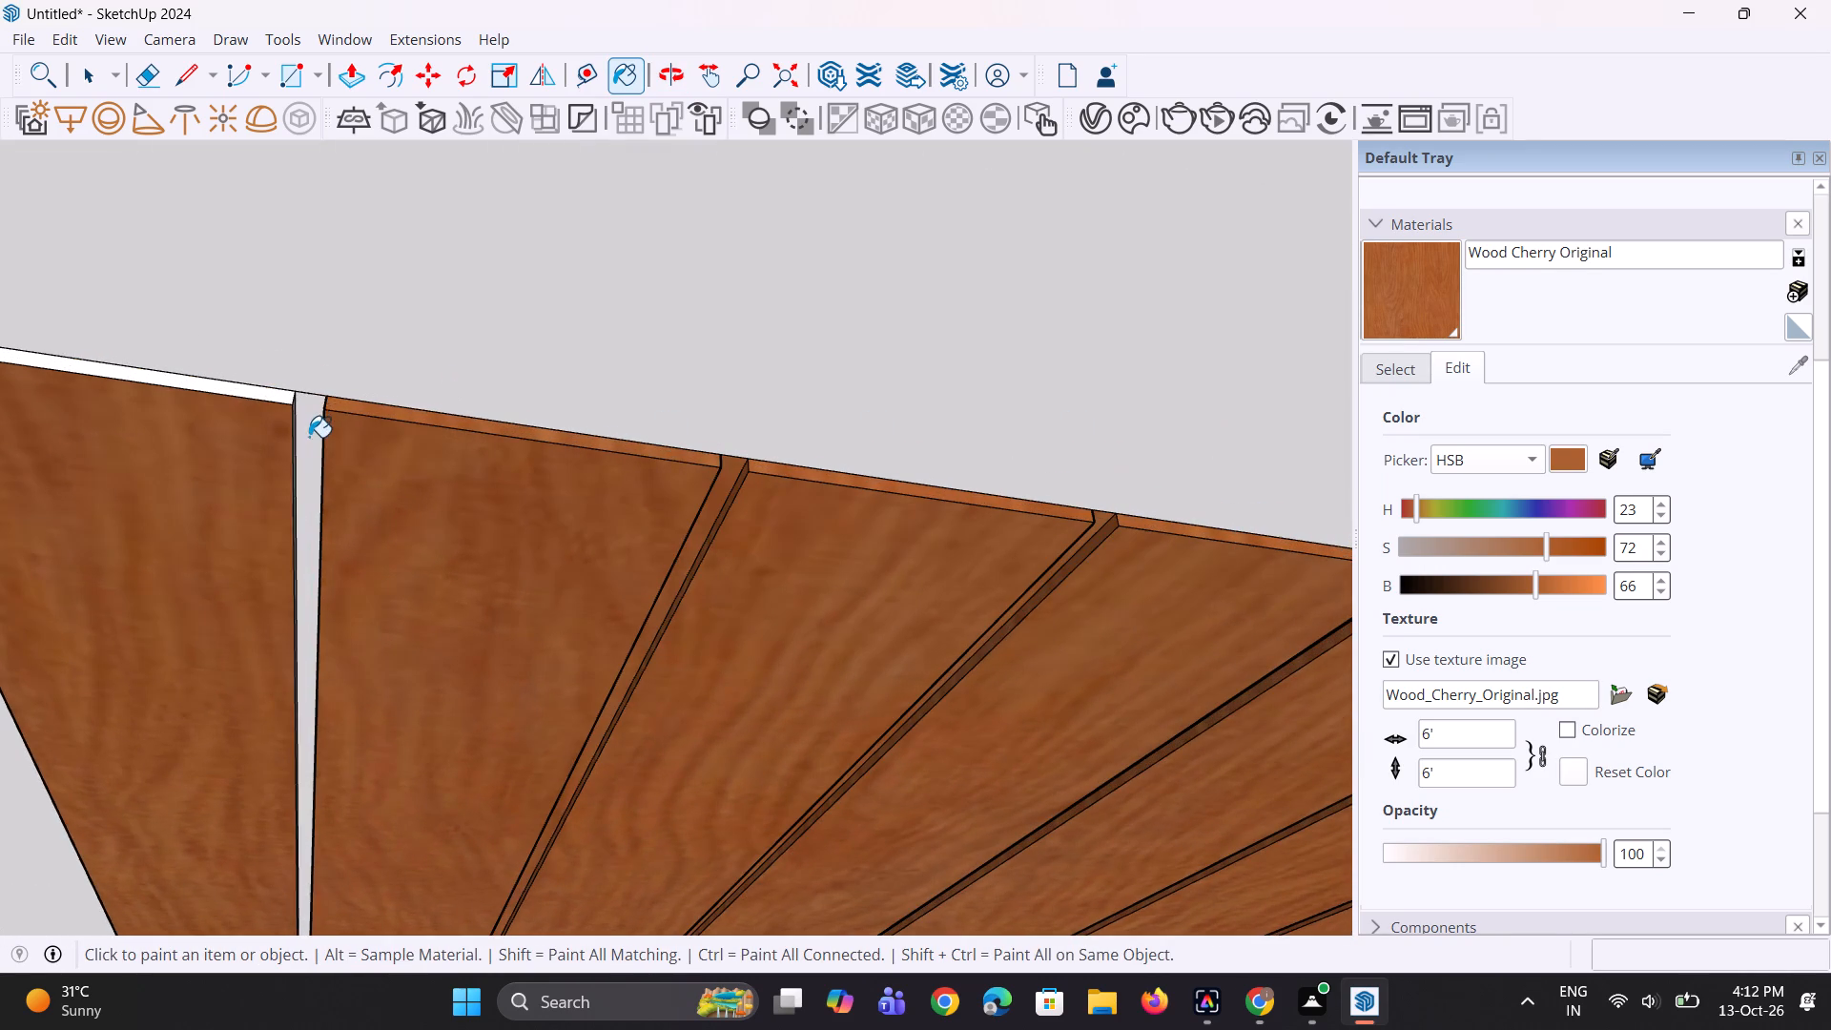
left_click(309, 438)
left_click(270, 396)
scroll(273, 396, "up", 1)
middle_click_drag(283, 395, 210, 345)
scroll(261, 417, "up", 2)
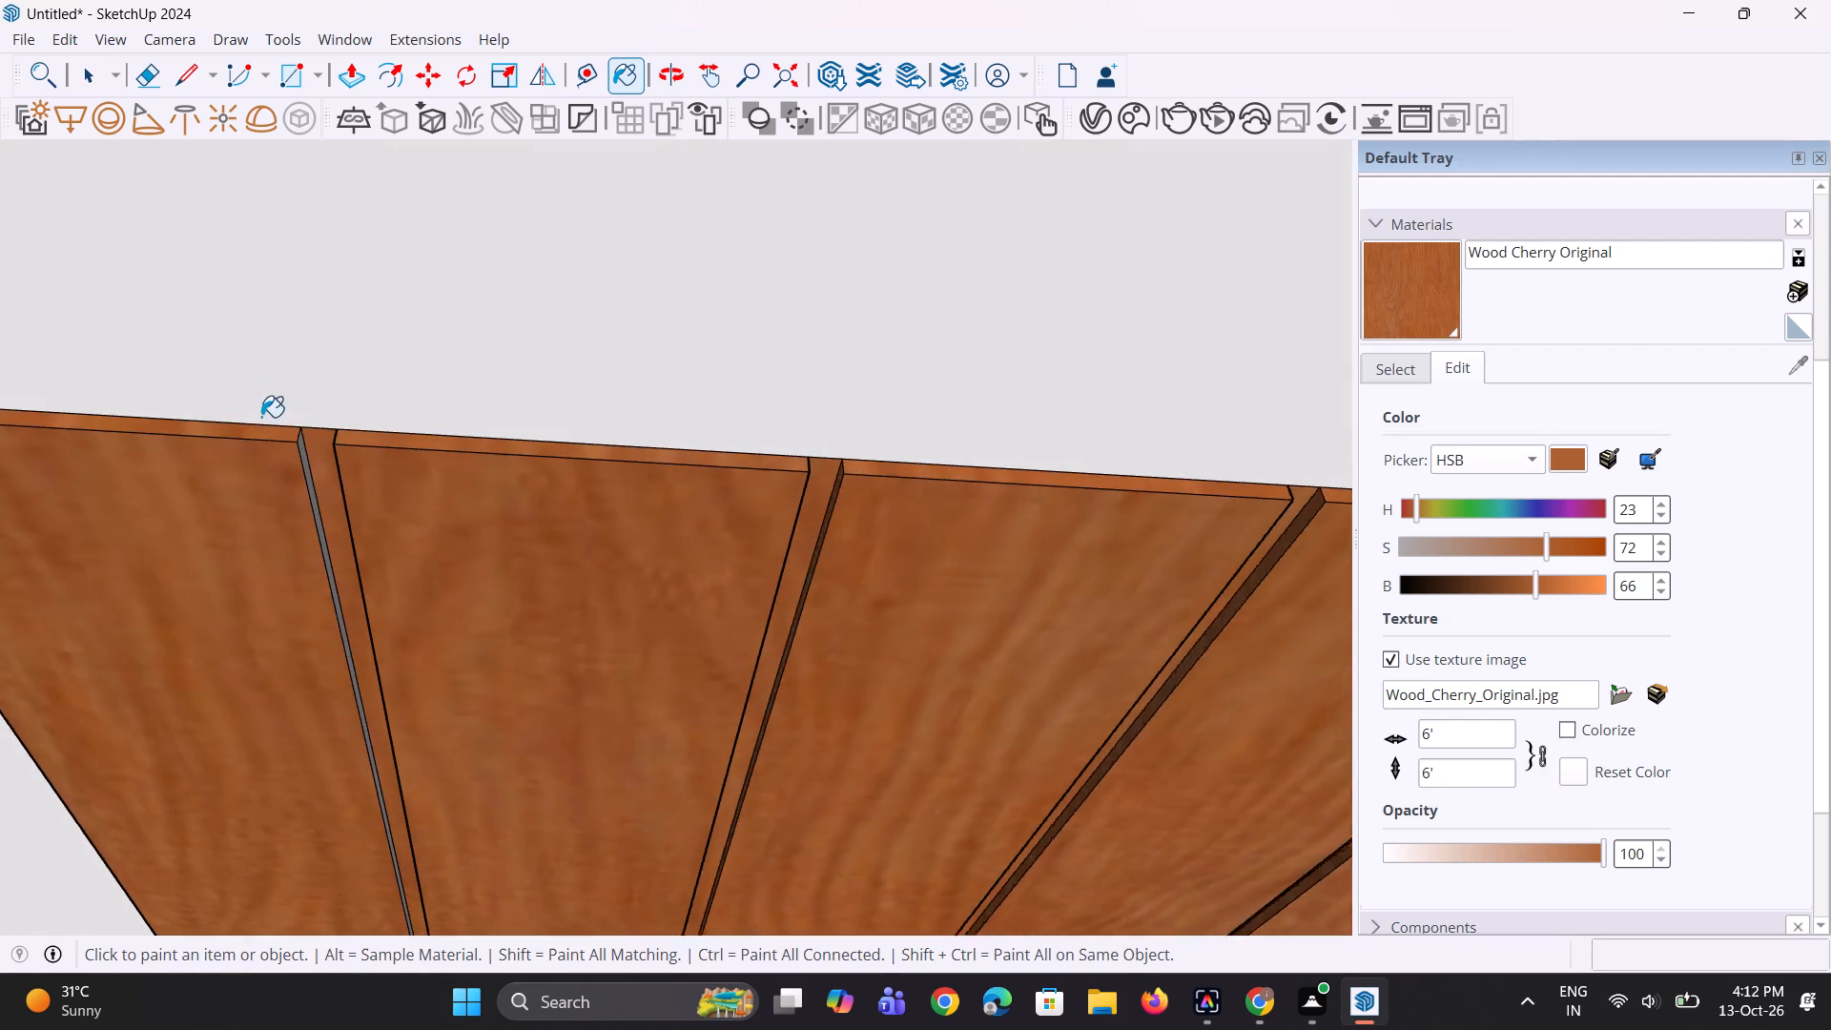
scroll(261, 417, "up", 6)
left_click(328, 482)
middle_click_drag(329, 460, 533, 429)
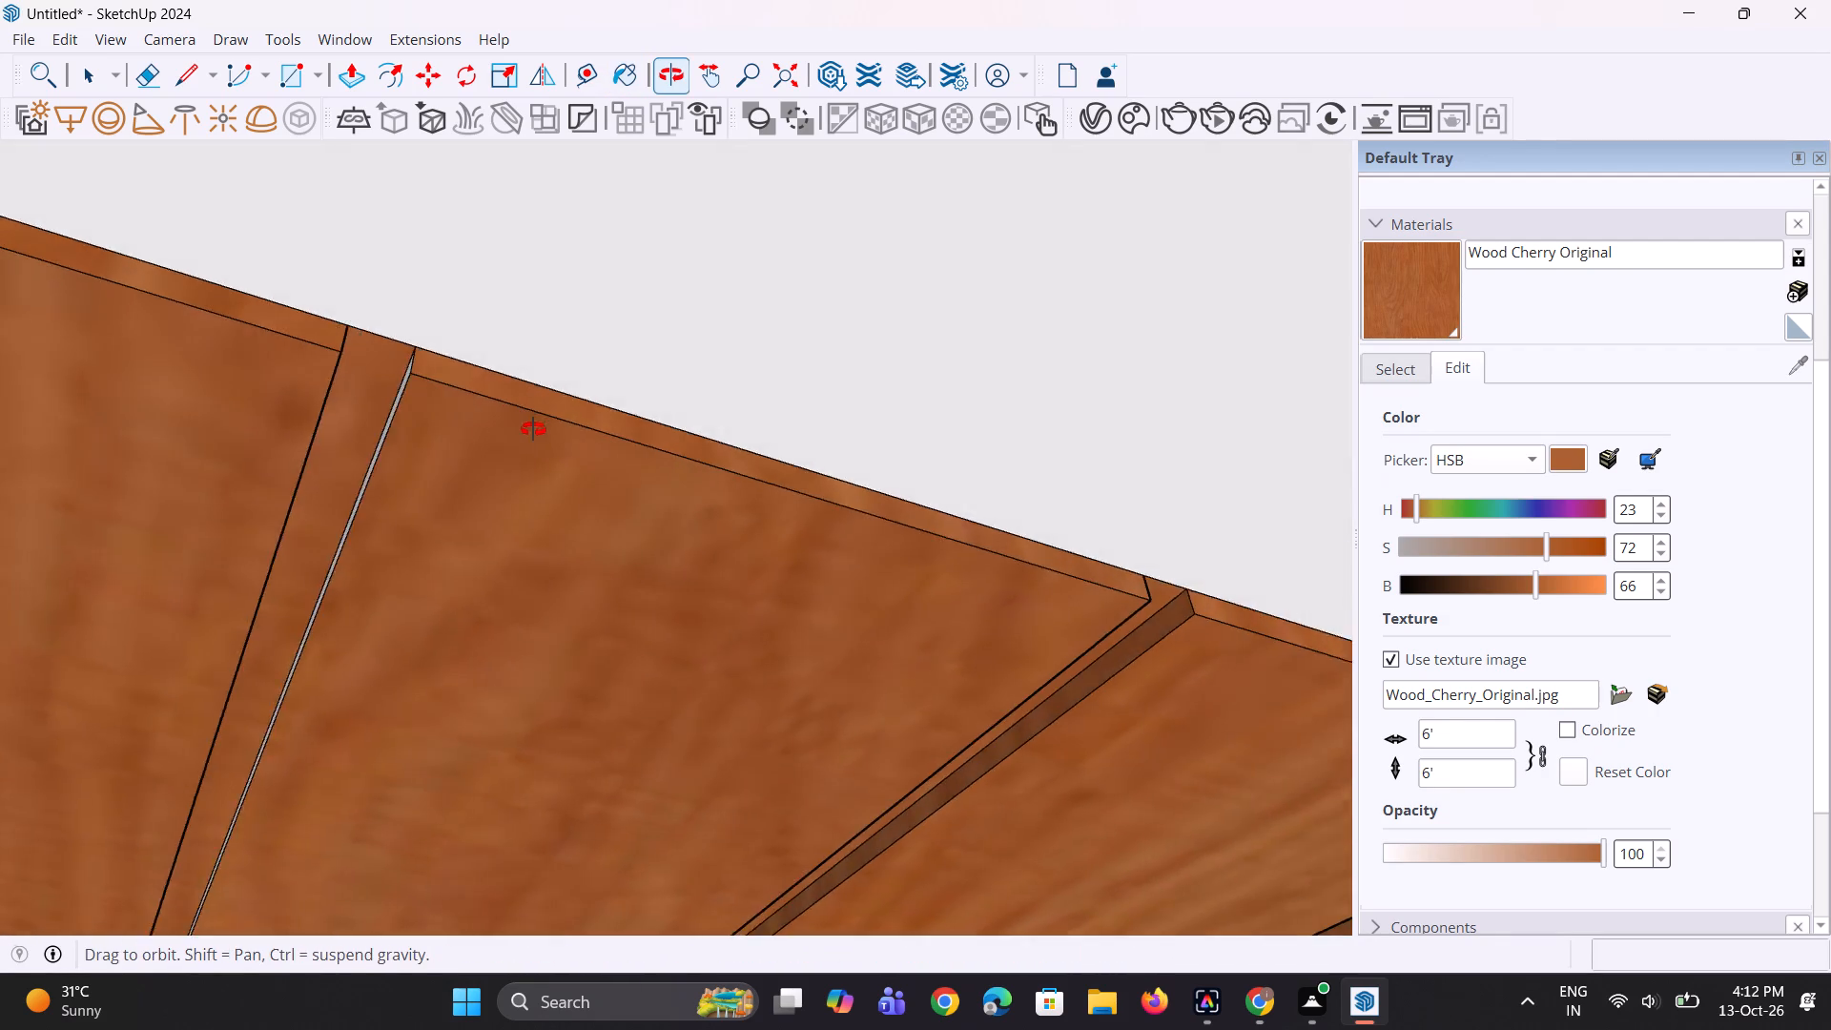
middle_click_drag(533, 429, 581, 421)
scroll(444, 341, "up", 2)
left_click(422, 363)
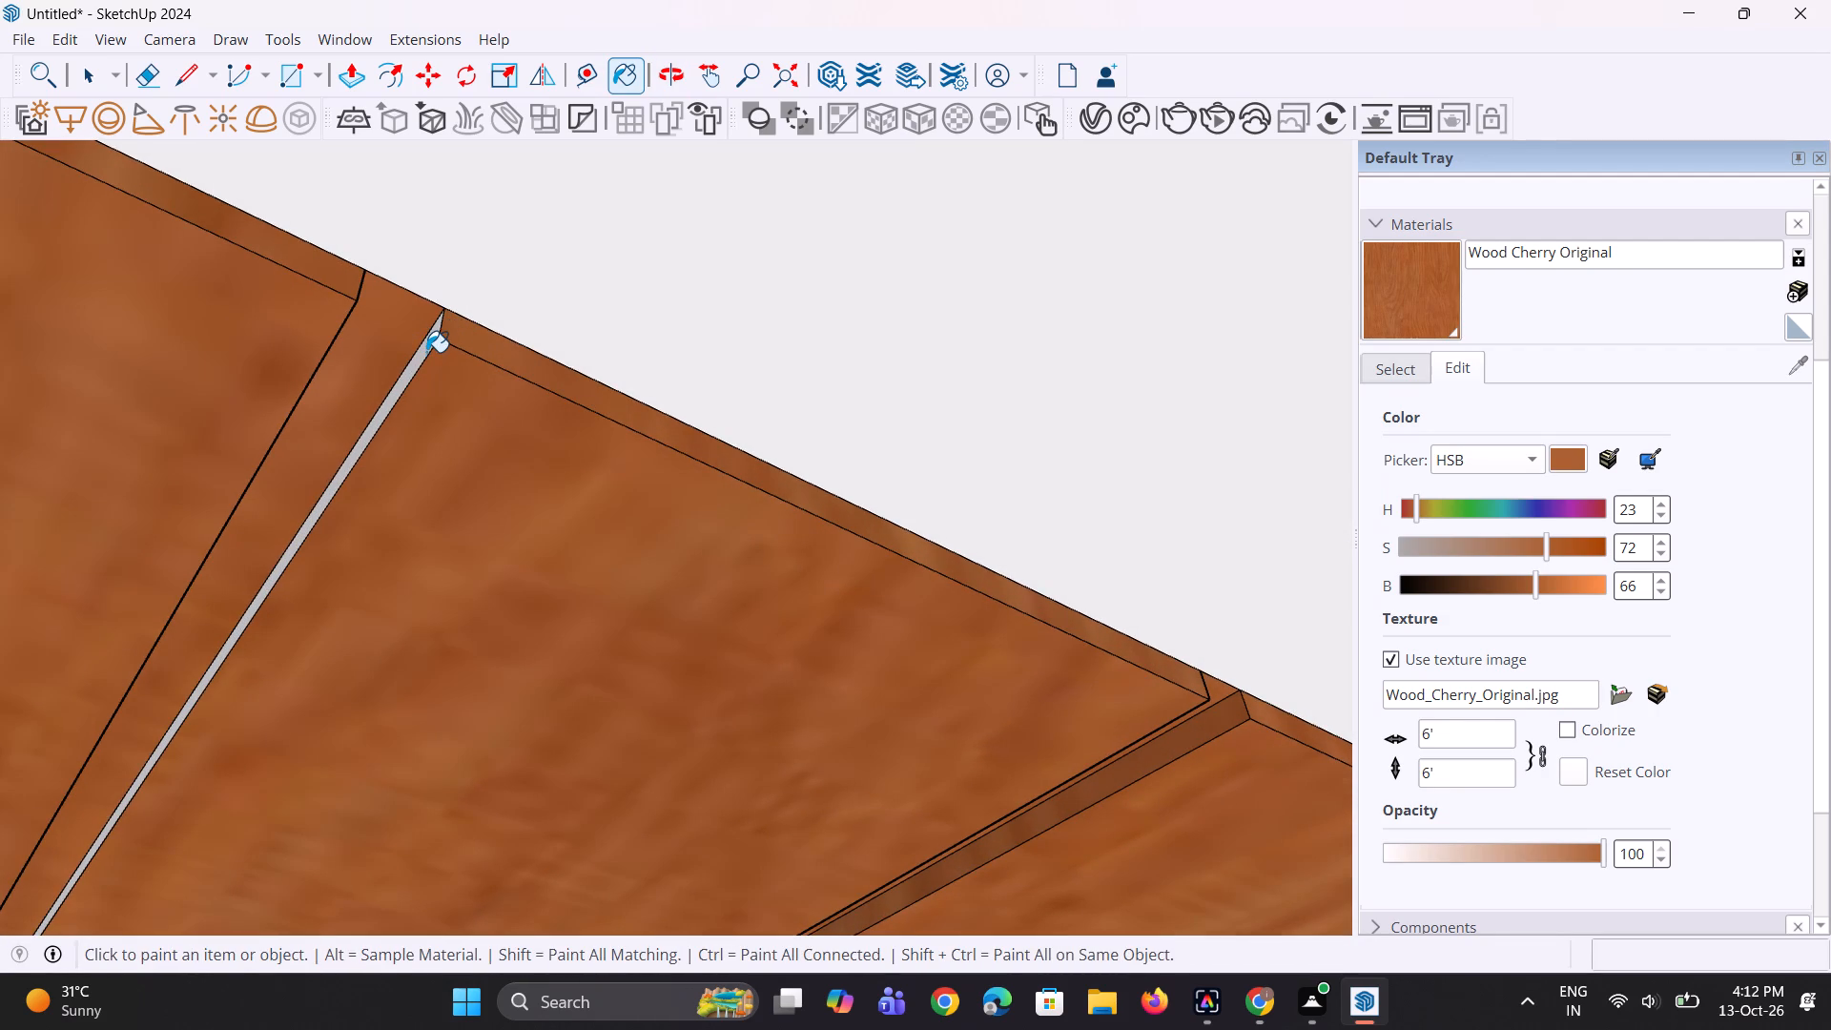
left_click(426, 352)
Paint both segments of the last upper slat's outer side face with Wood Cherry Original.
scroll(455, 386, "down", 20)
scroll(455, 386, "down", 1)
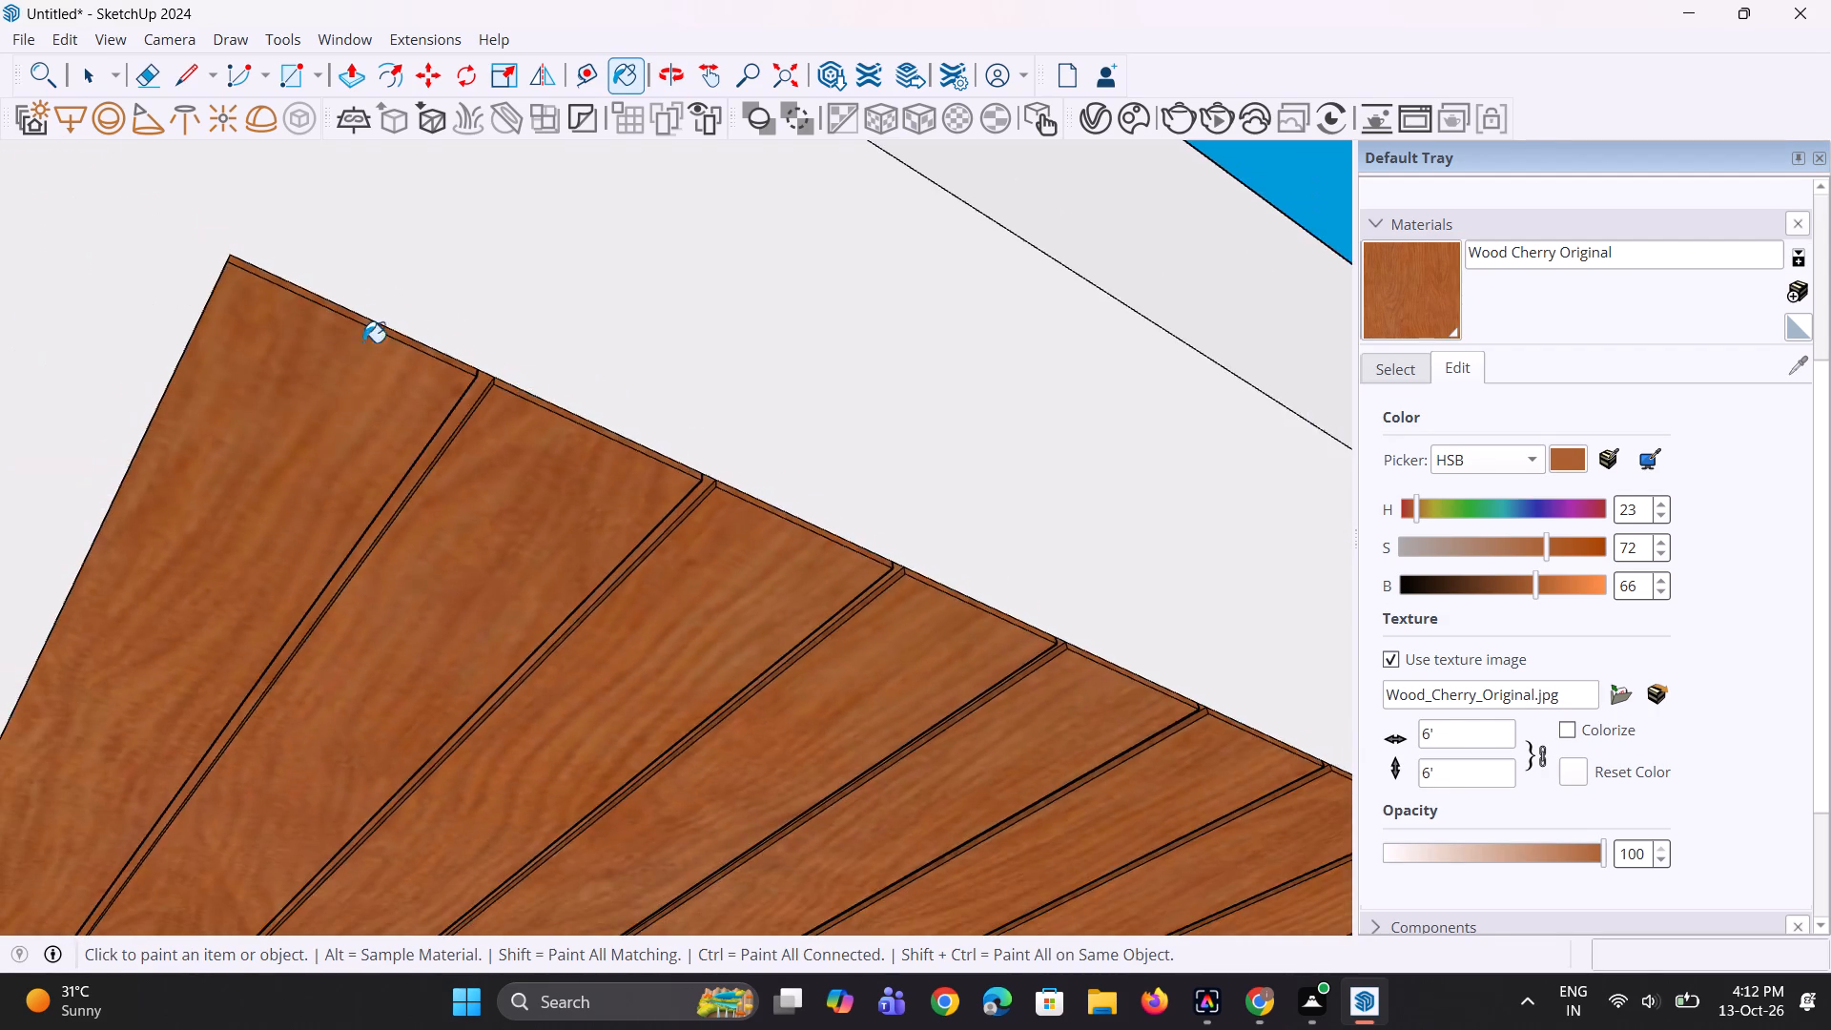
scroll(182, 298, "up", 11)
middle_click_drag(200, 302, 295, 402)
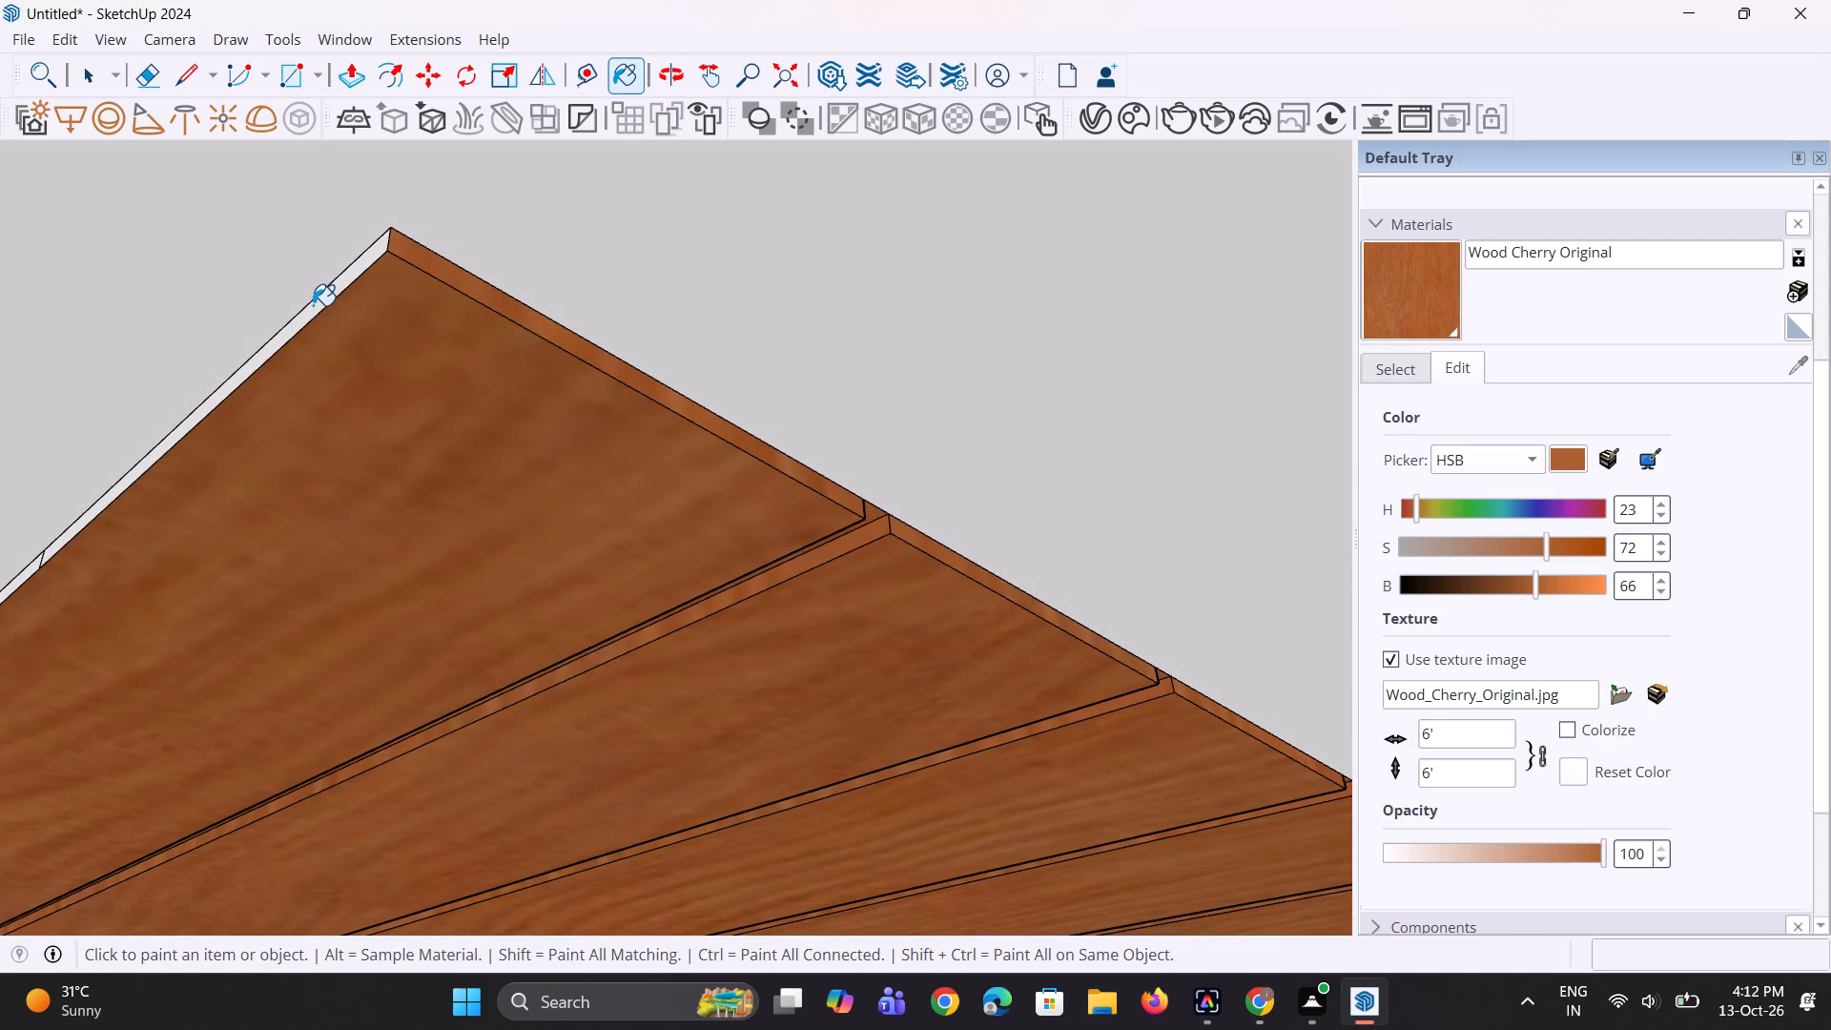
left_click(313, 305)
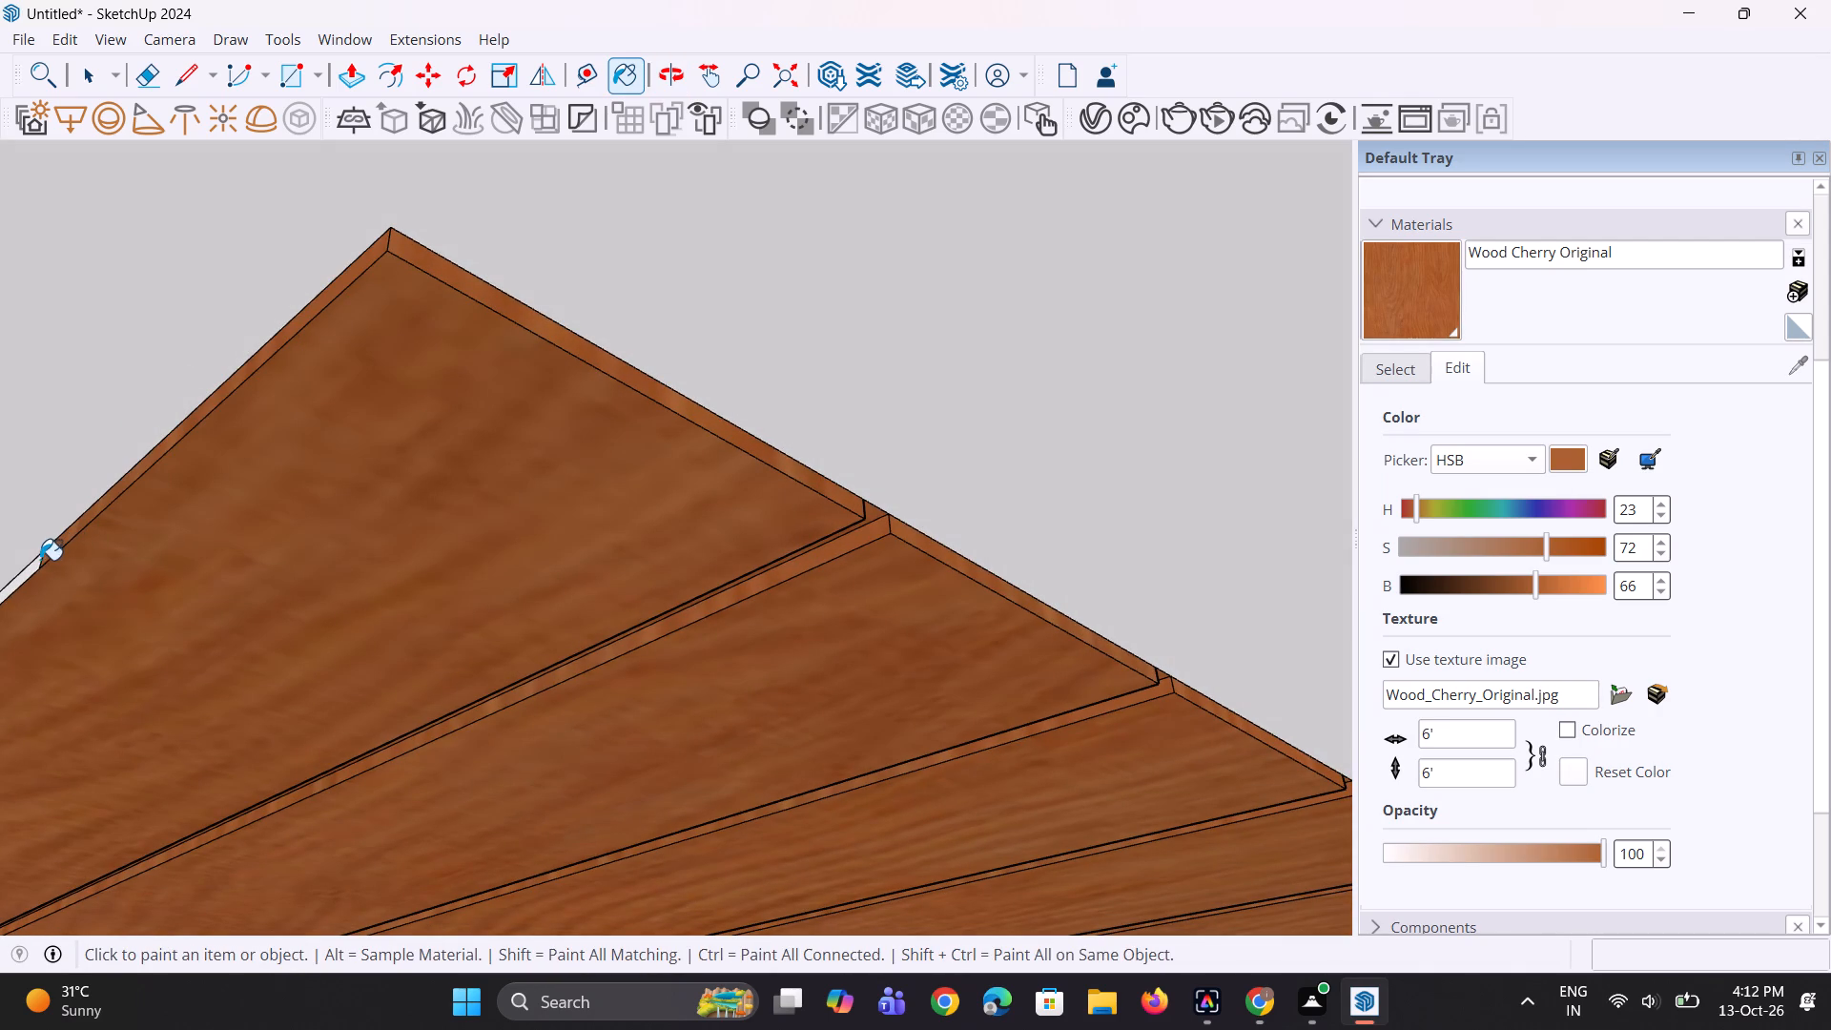
left_click(30, 565)
left_click(34, 568)
Paint the ceiling strip between the first and second upper slats with Wood Cherry Original.
scroll(34, 568, "down", 12)
middle_click_drag(360, 577, 0, 434)
scroll(360, 577, "up", 1)
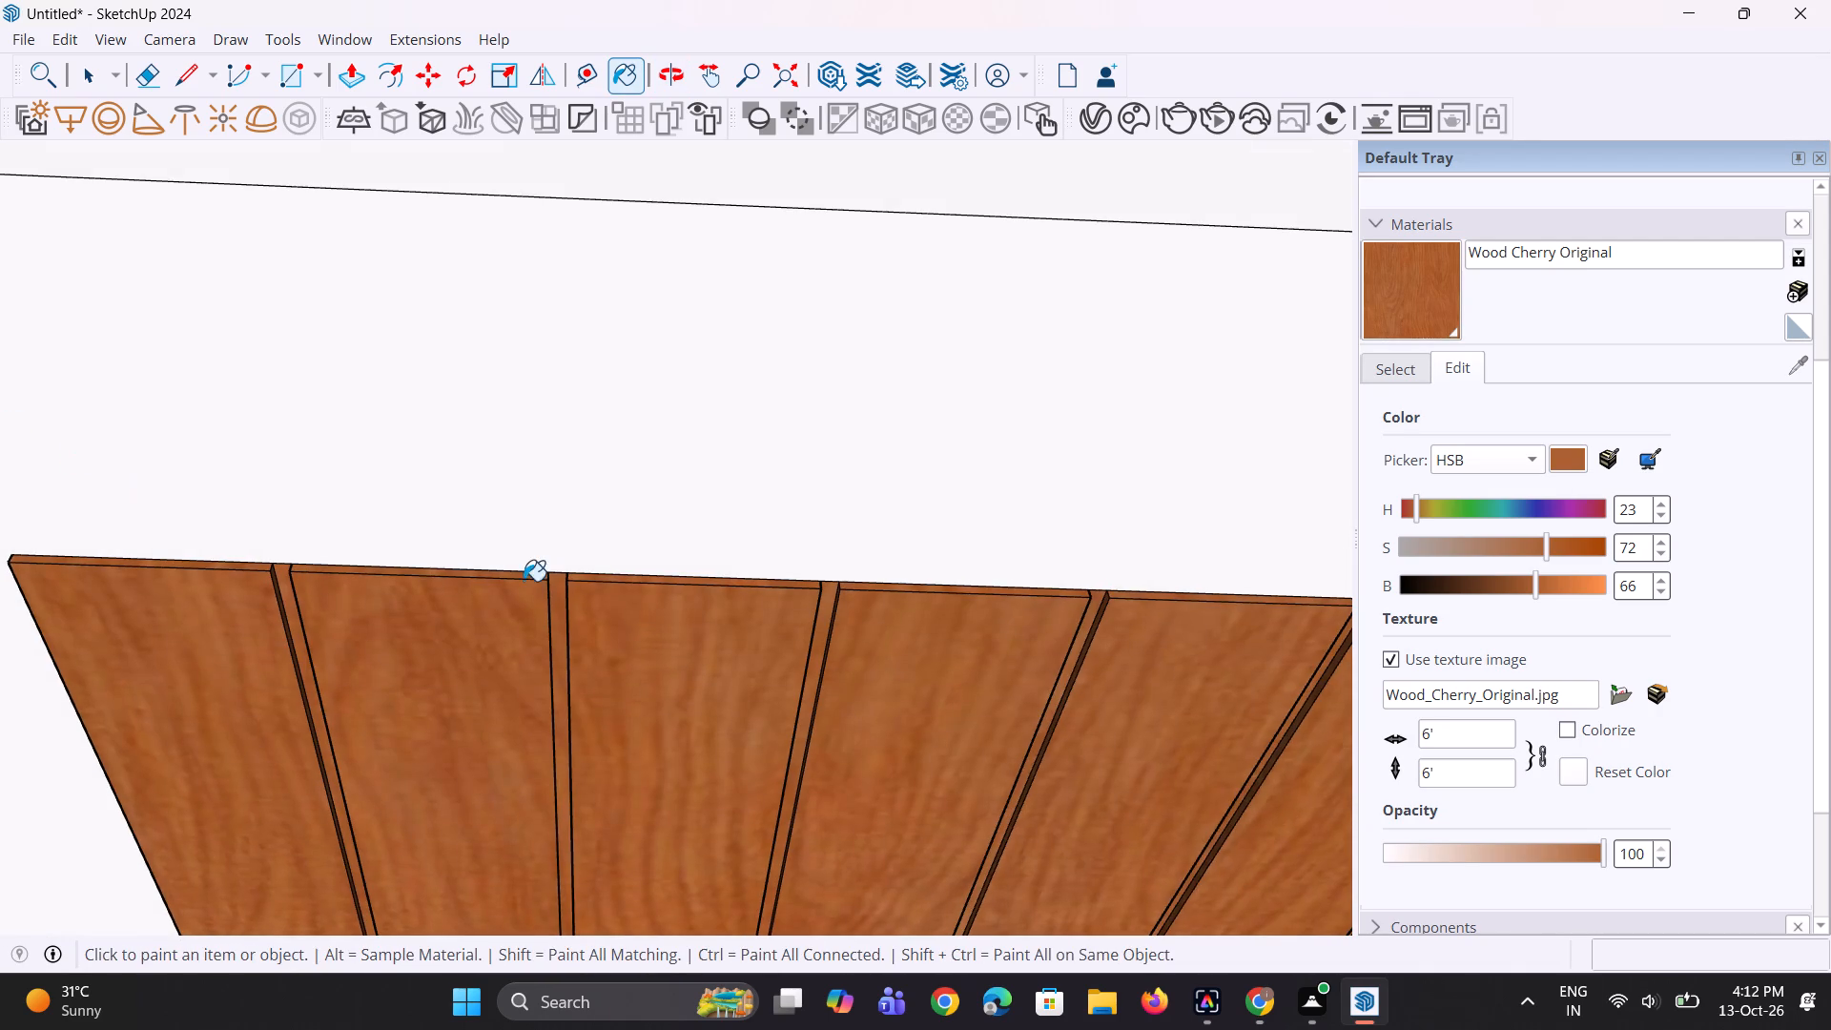
scroll(503, 586, "down", 4)
middle_click_drag(679, 604, 690, 745)
scroll(632, 649, "down", 15)
middle_click_drag(767, 669, 278, 554)
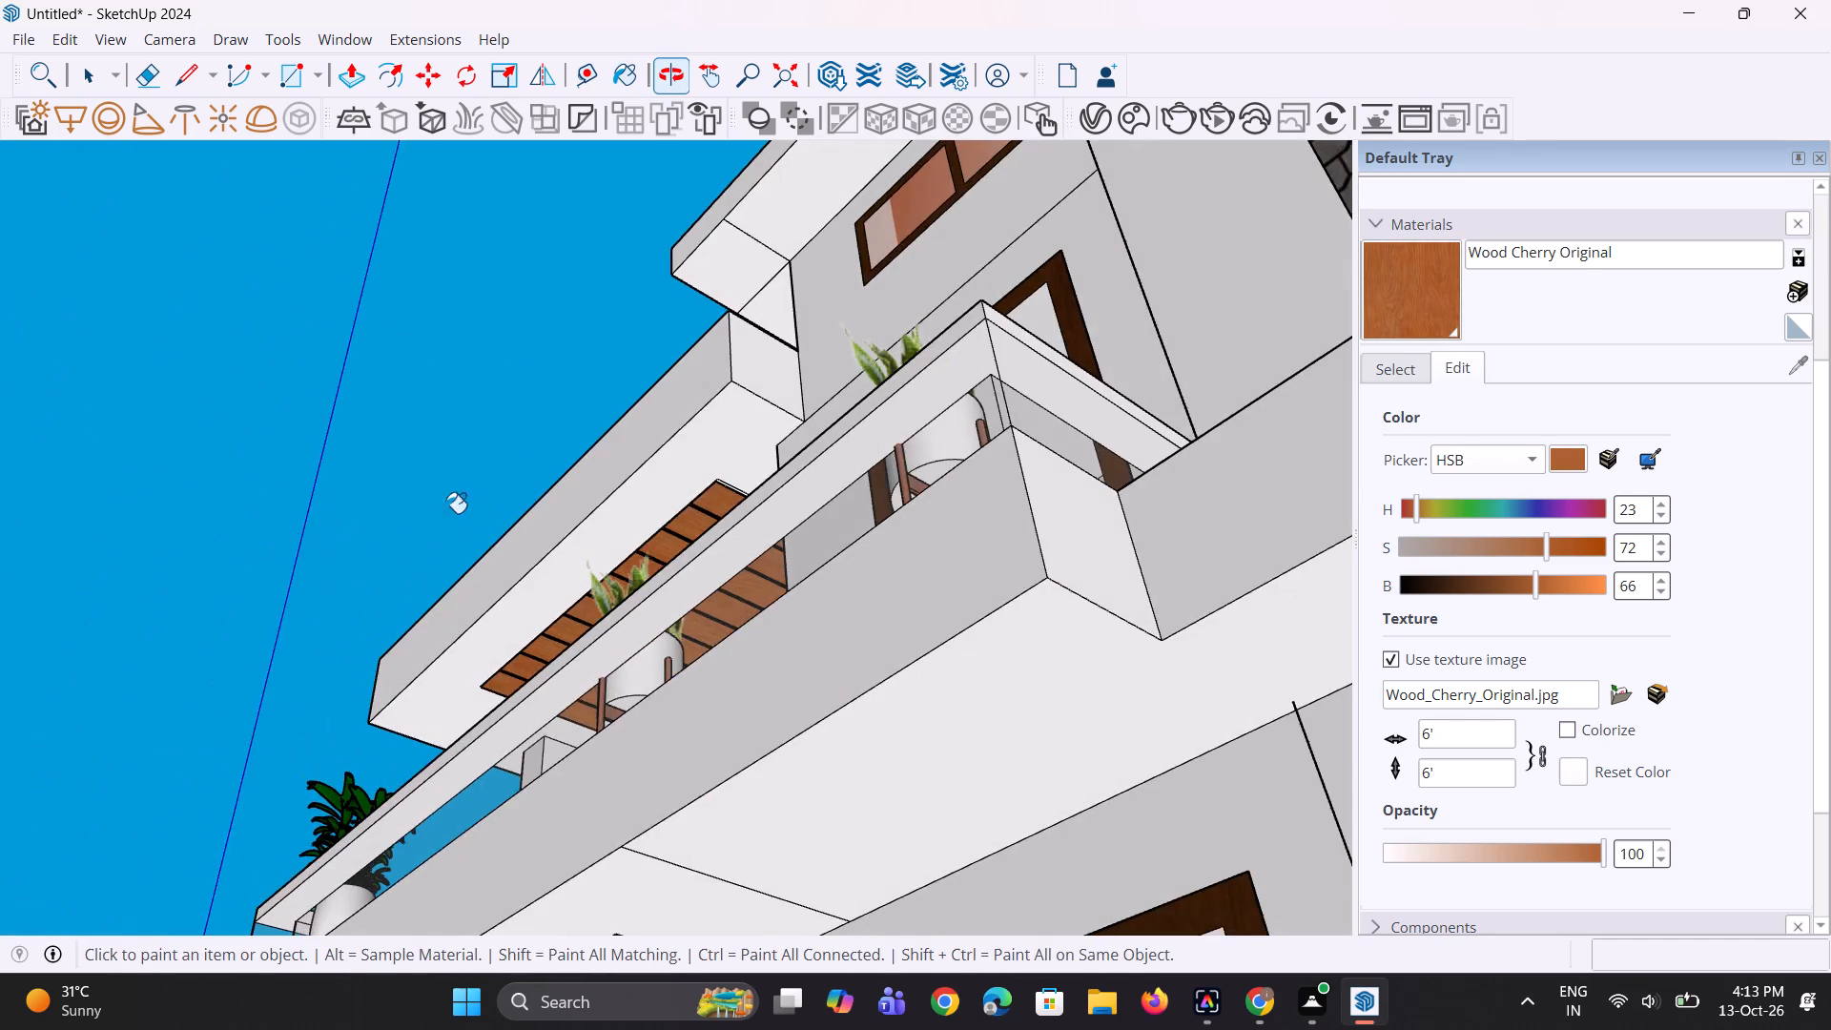
scroll(665, 455, "up", 15)
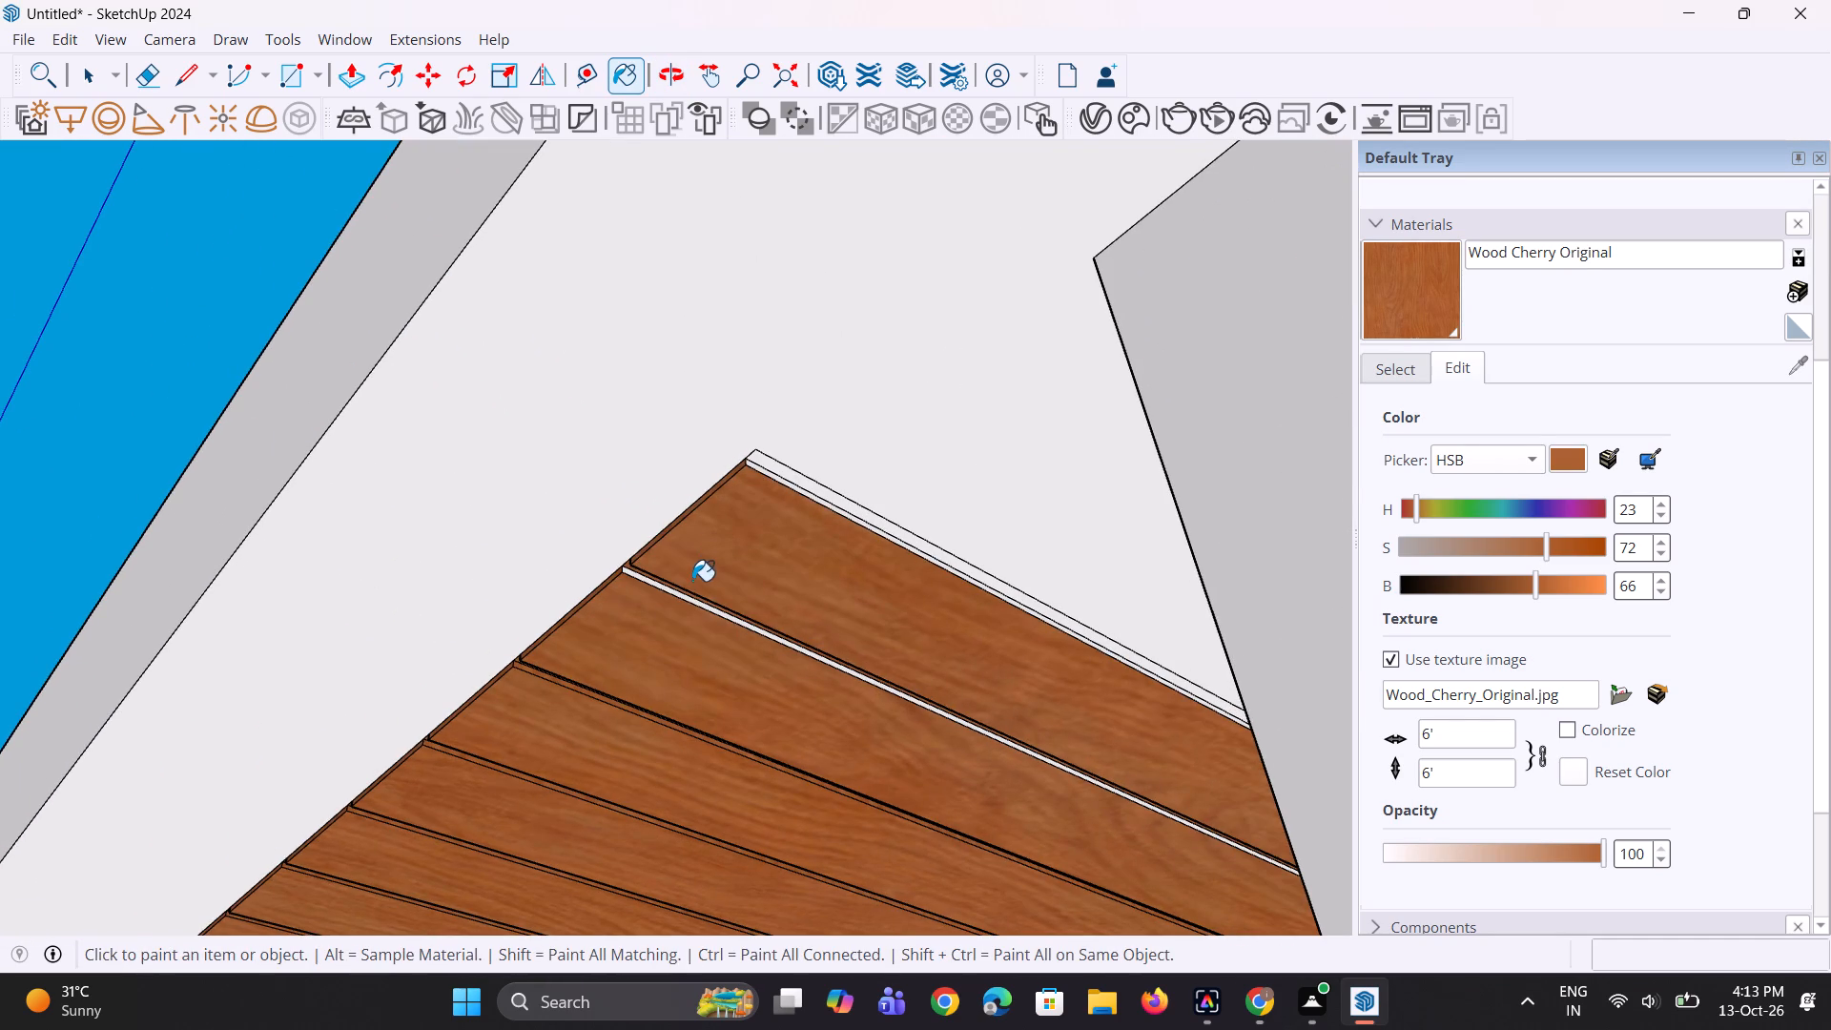
left_click(689, 598)
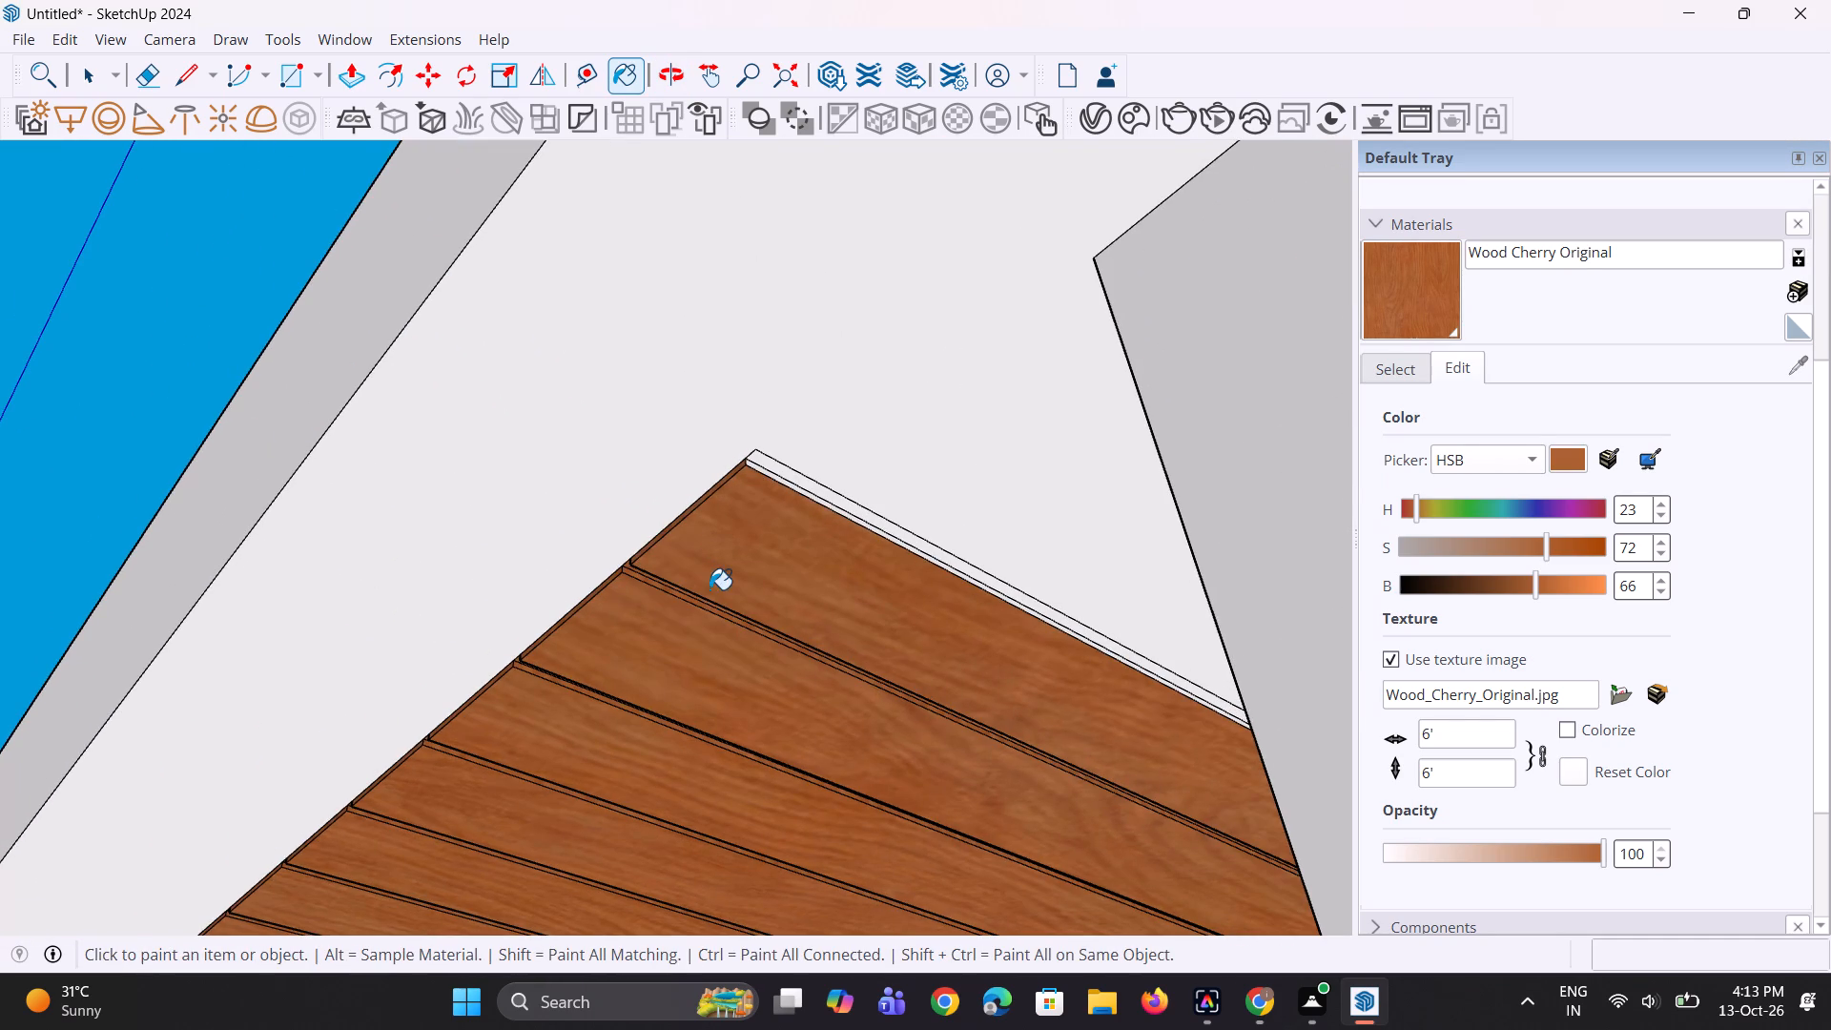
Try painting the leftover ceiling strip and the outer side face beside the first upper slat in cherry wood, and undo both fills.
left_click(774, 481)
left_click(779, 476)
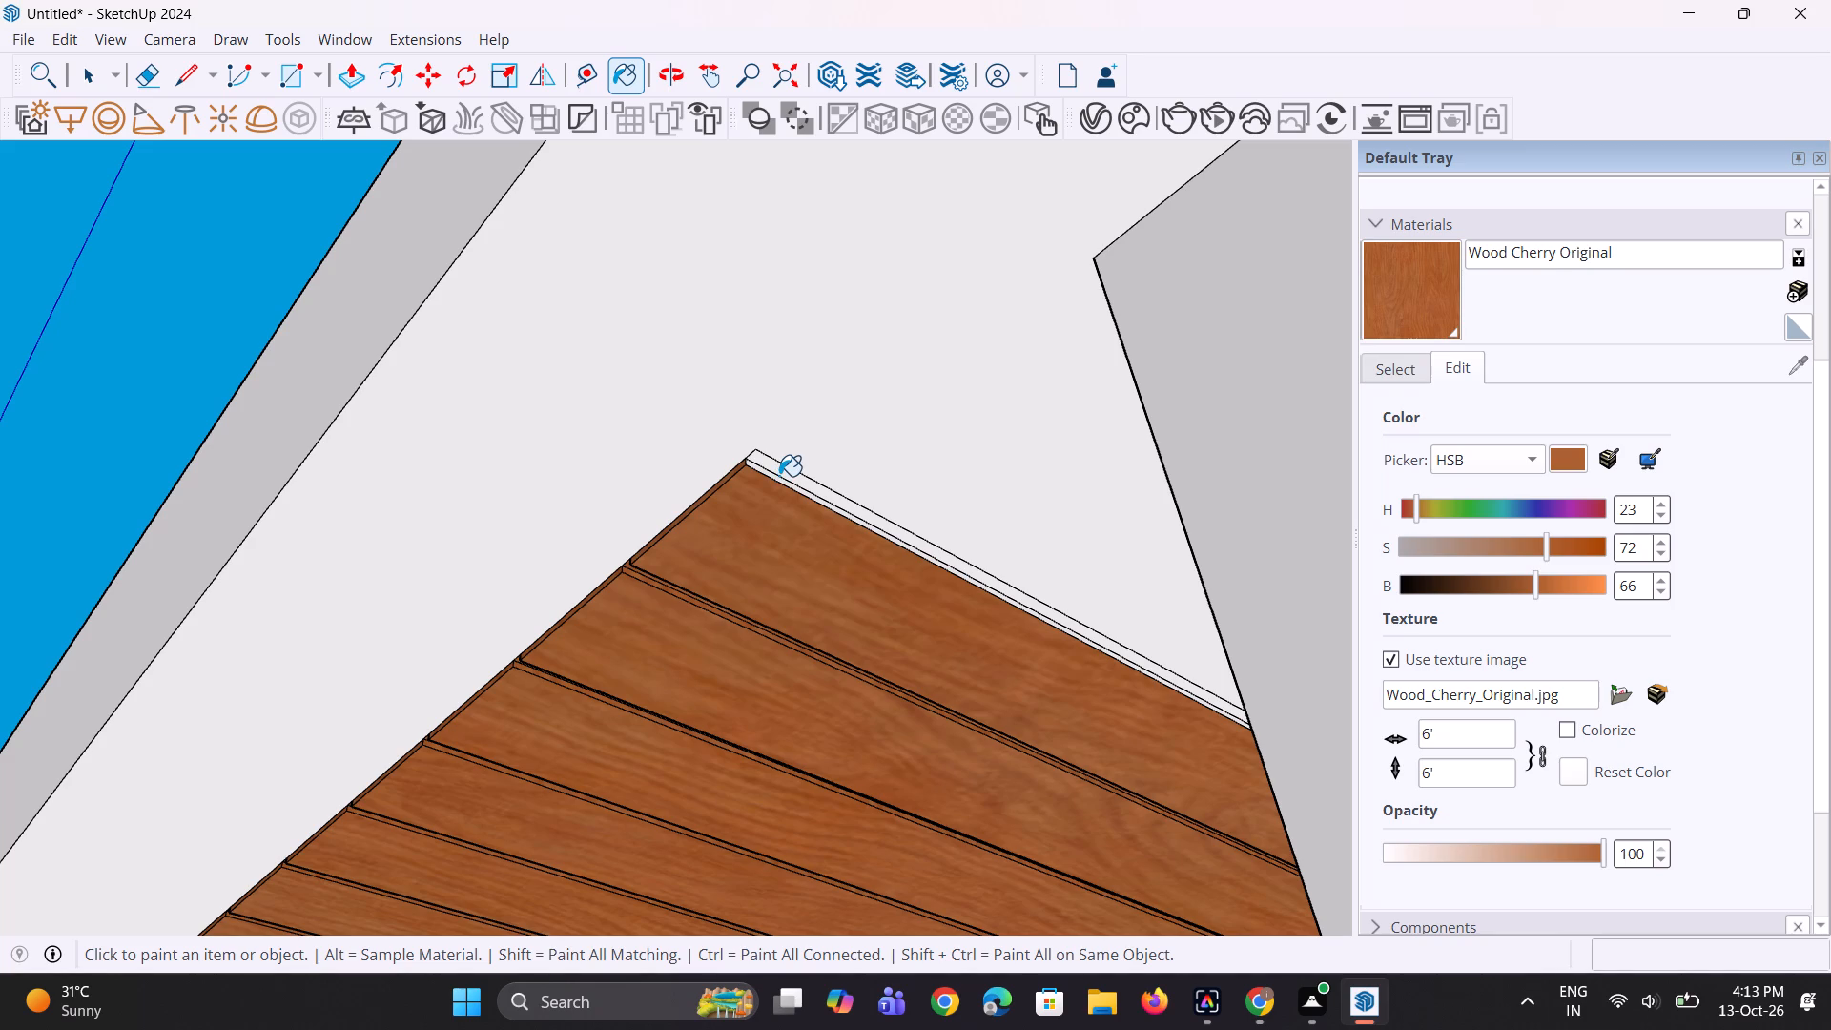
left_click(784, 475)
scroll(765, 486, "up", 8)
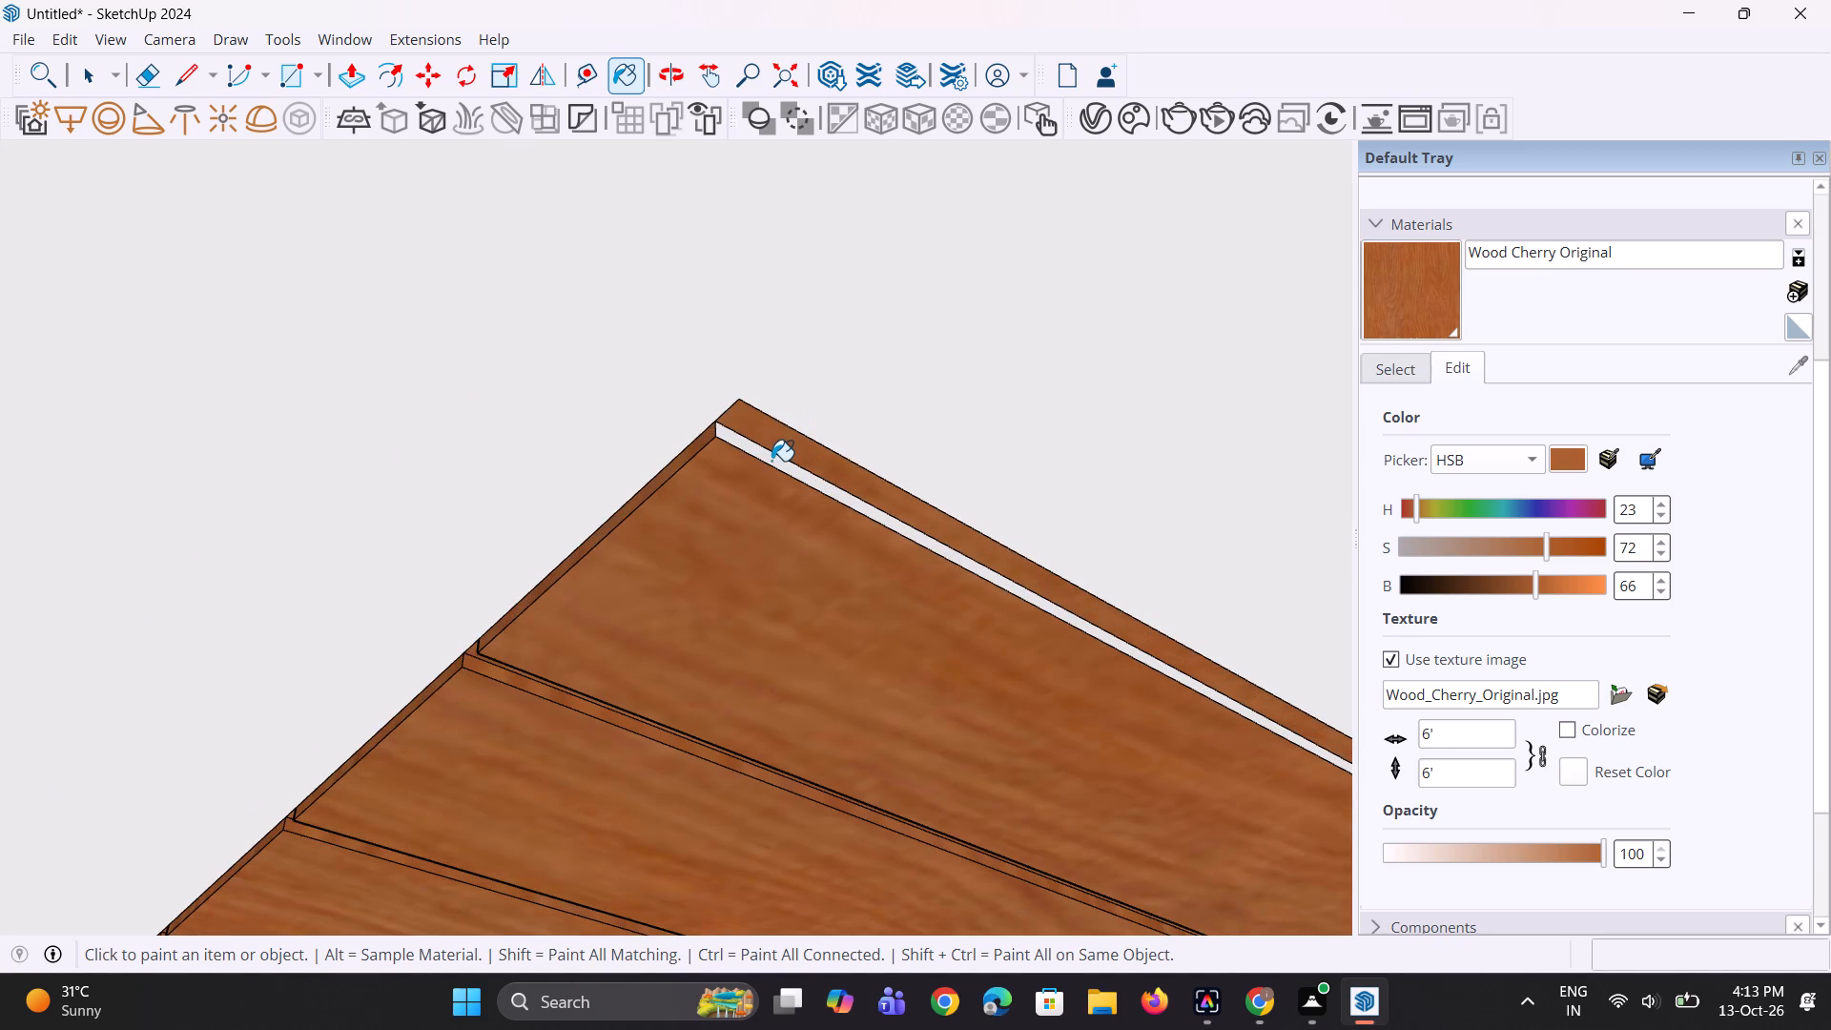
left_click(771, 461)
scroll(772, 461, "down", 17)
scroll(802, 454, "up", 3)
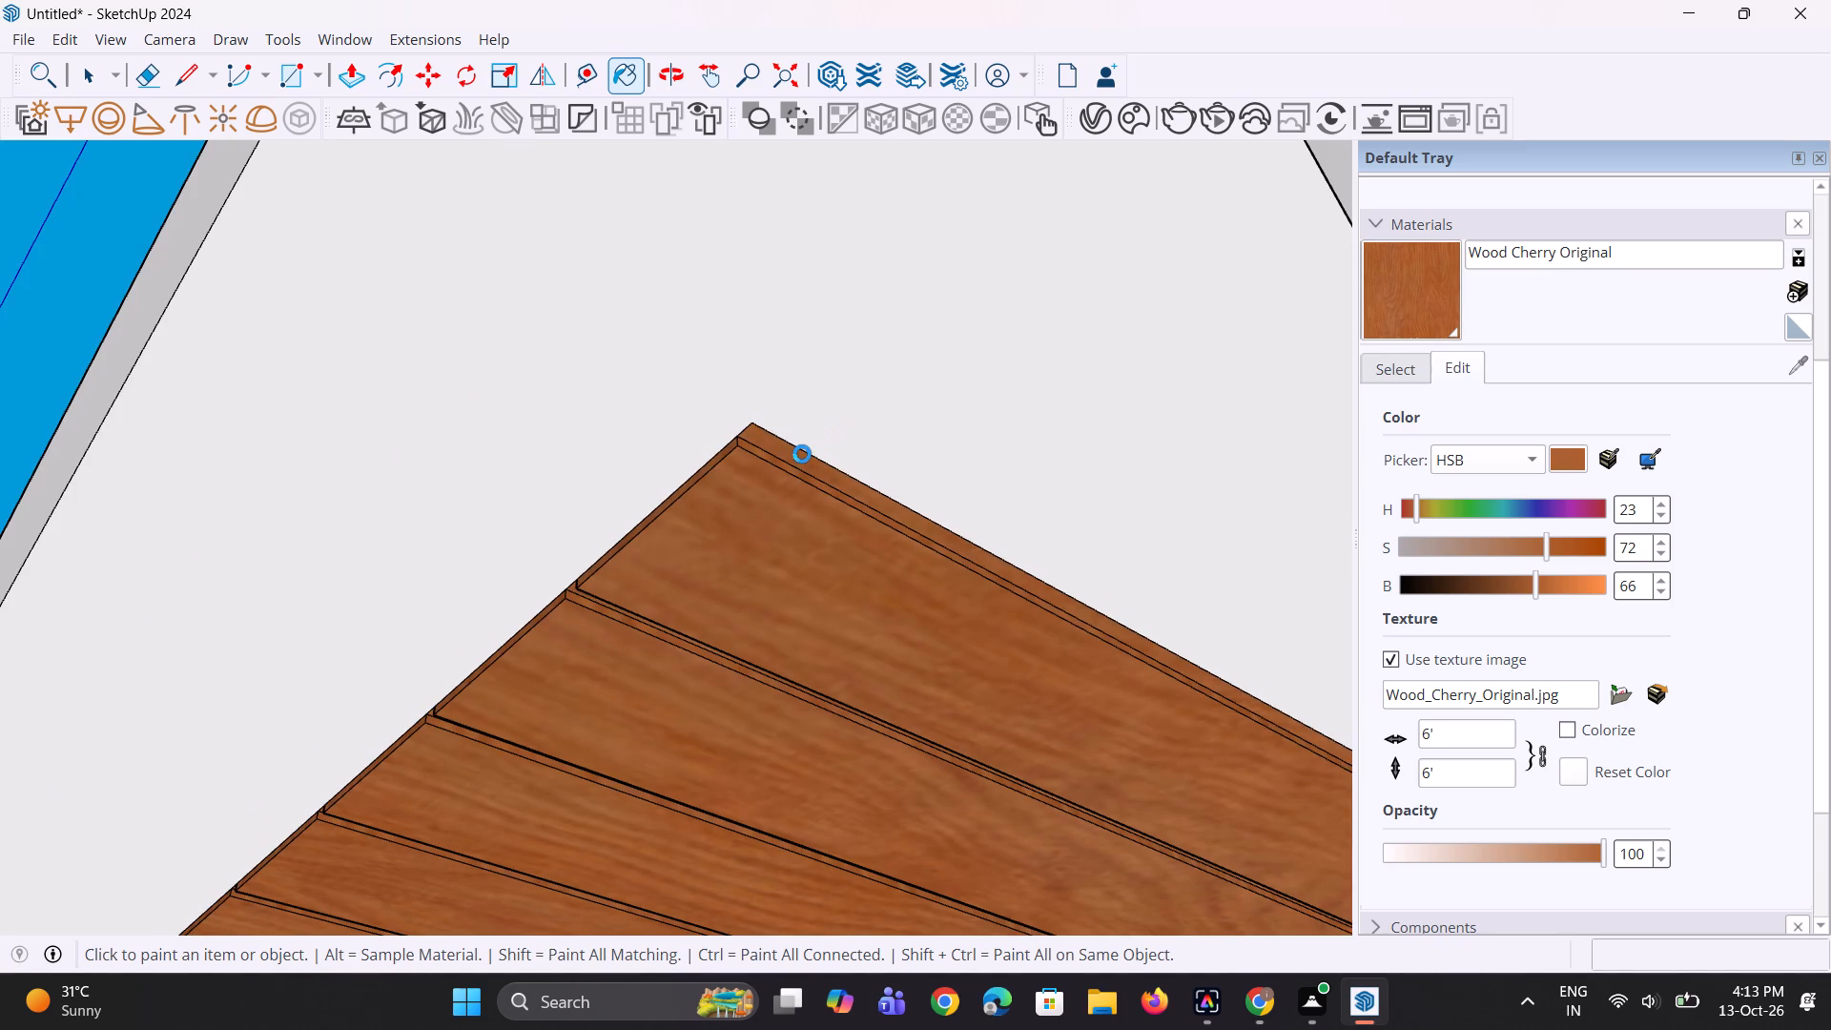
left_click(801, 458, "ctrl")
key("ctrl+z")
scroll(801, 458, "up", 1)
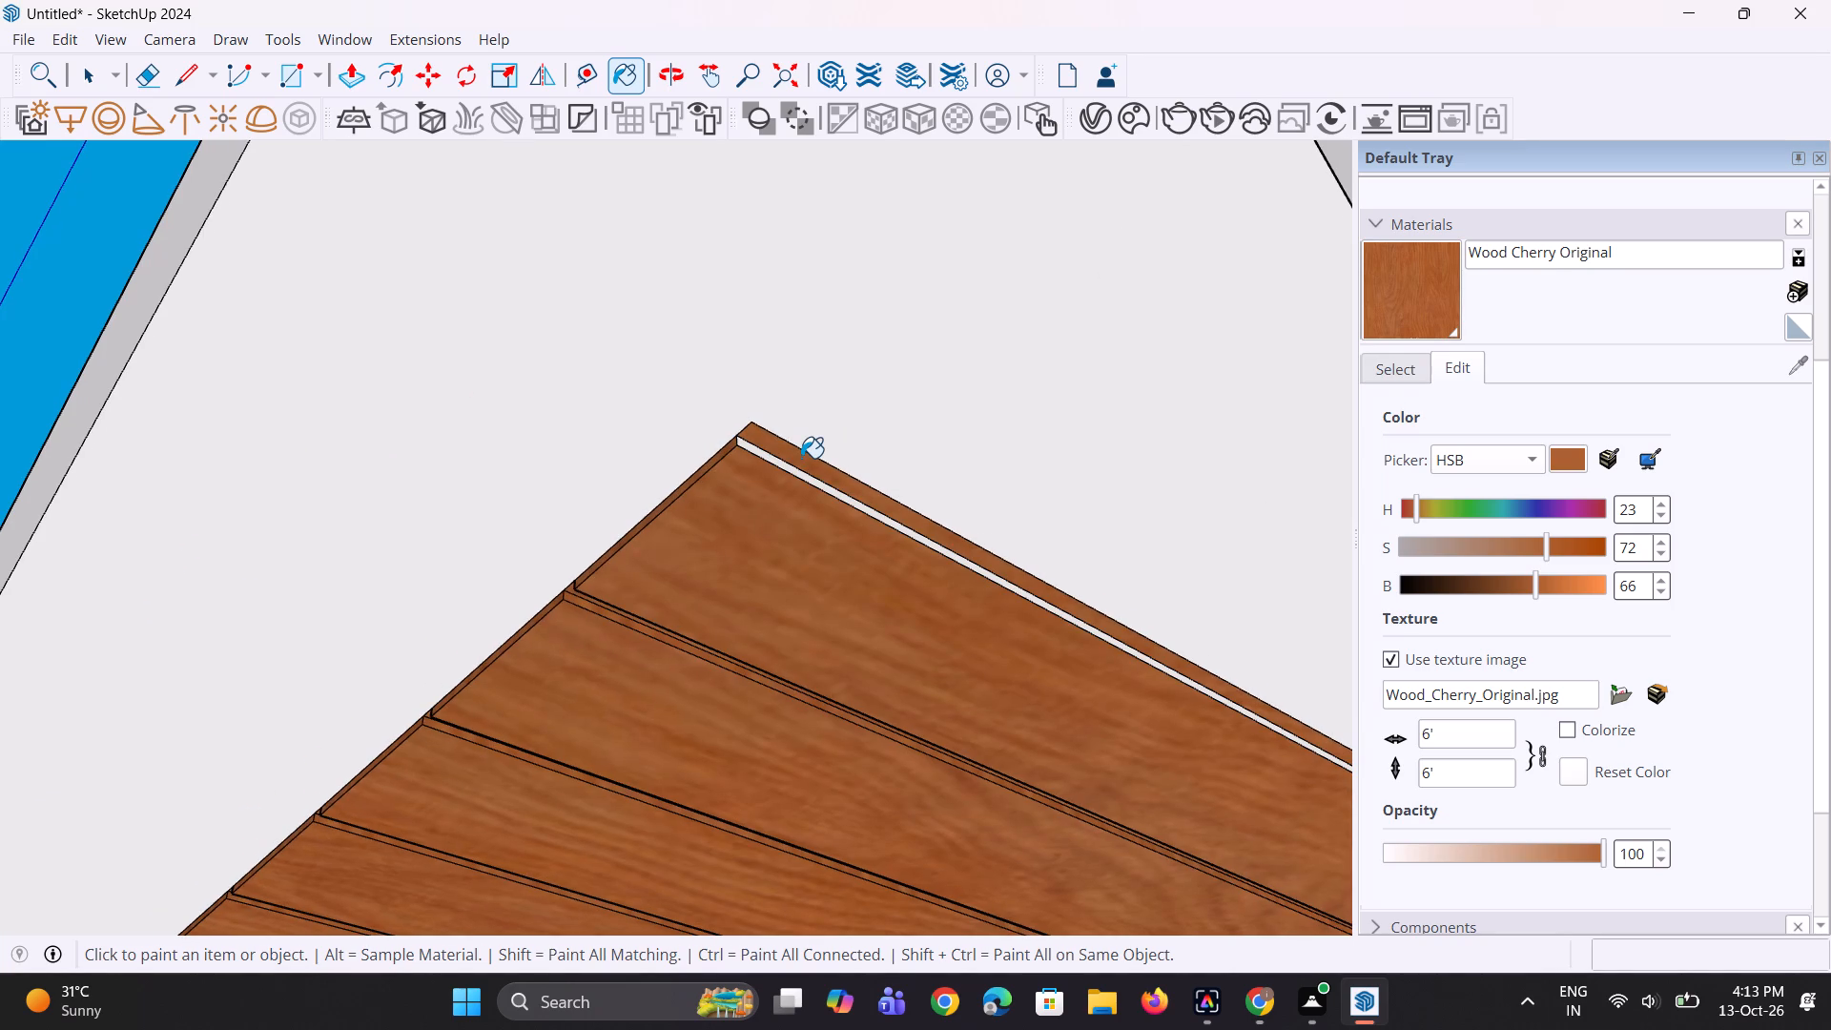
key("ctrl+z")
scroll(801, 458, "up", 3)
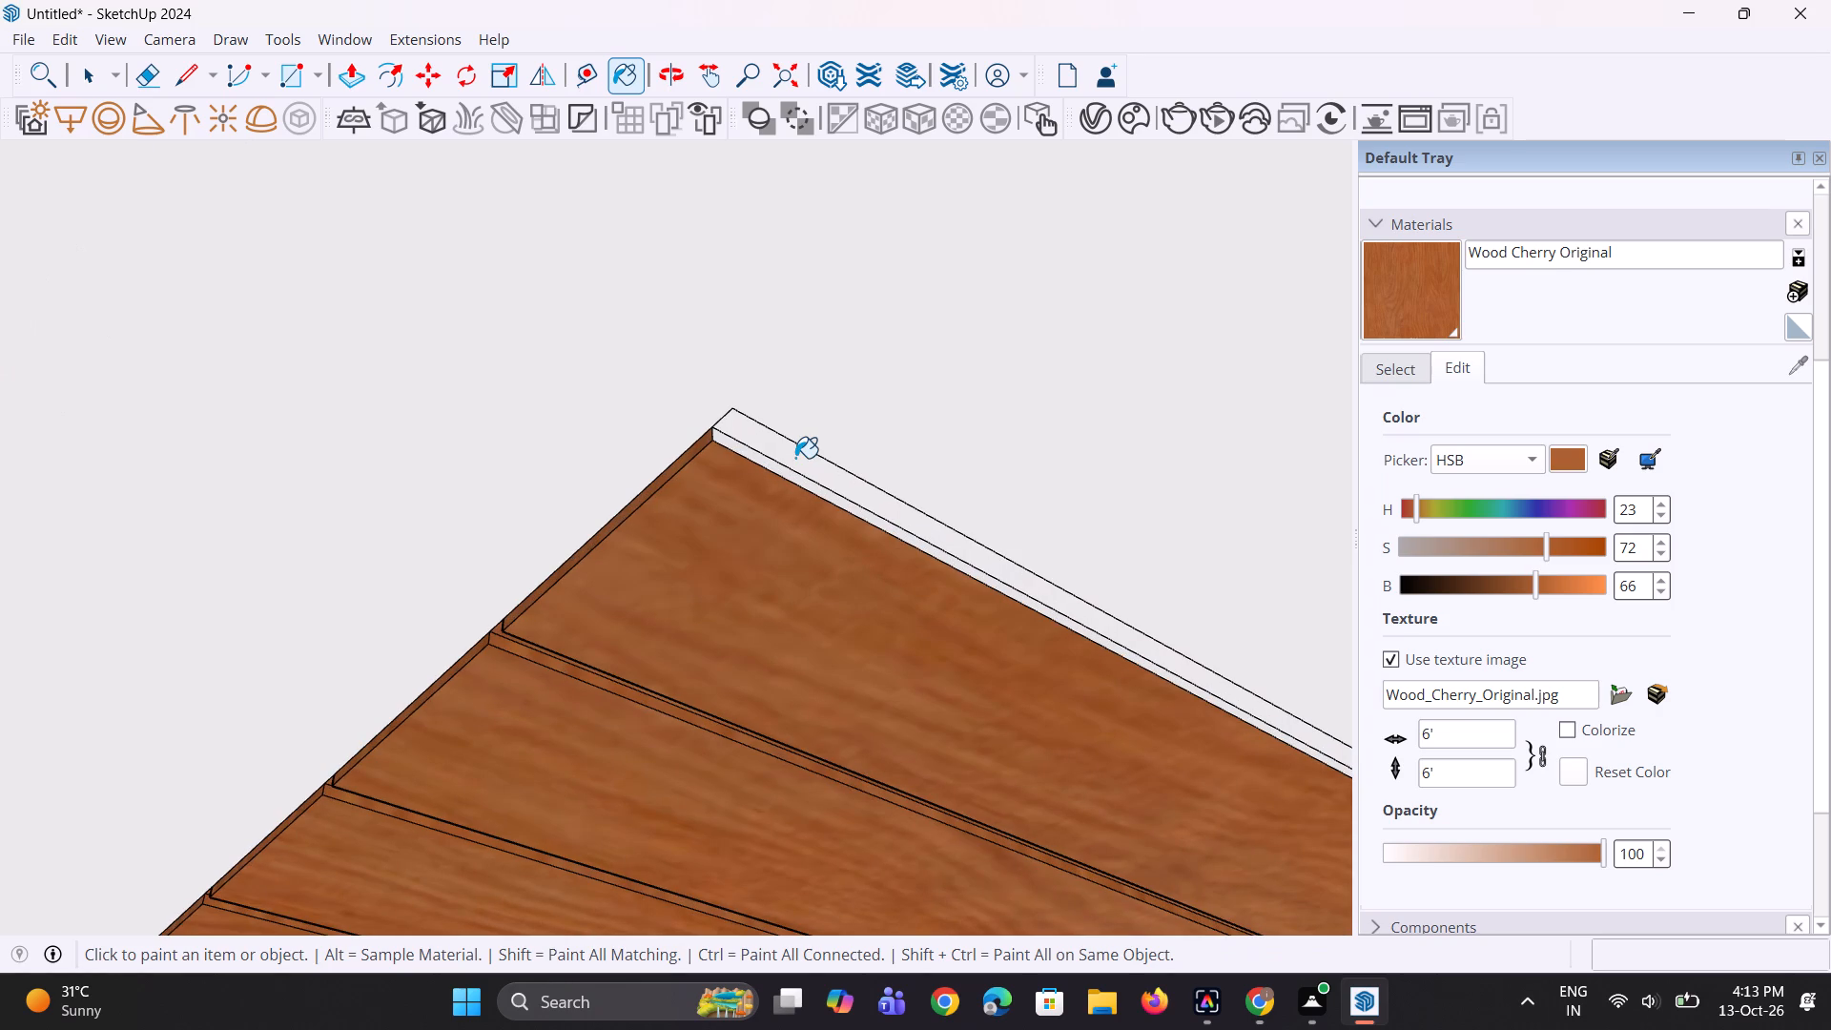
Paint the first upper slat's outer side face with Wood Cherry Original.
left_click(753, 456)
scroll(752, 456, "up", 1)
Erase the leftover strip's edges beside the first upper slat, including the short stub at the slat's opposite end.
key("e")
left_click(765, 415)
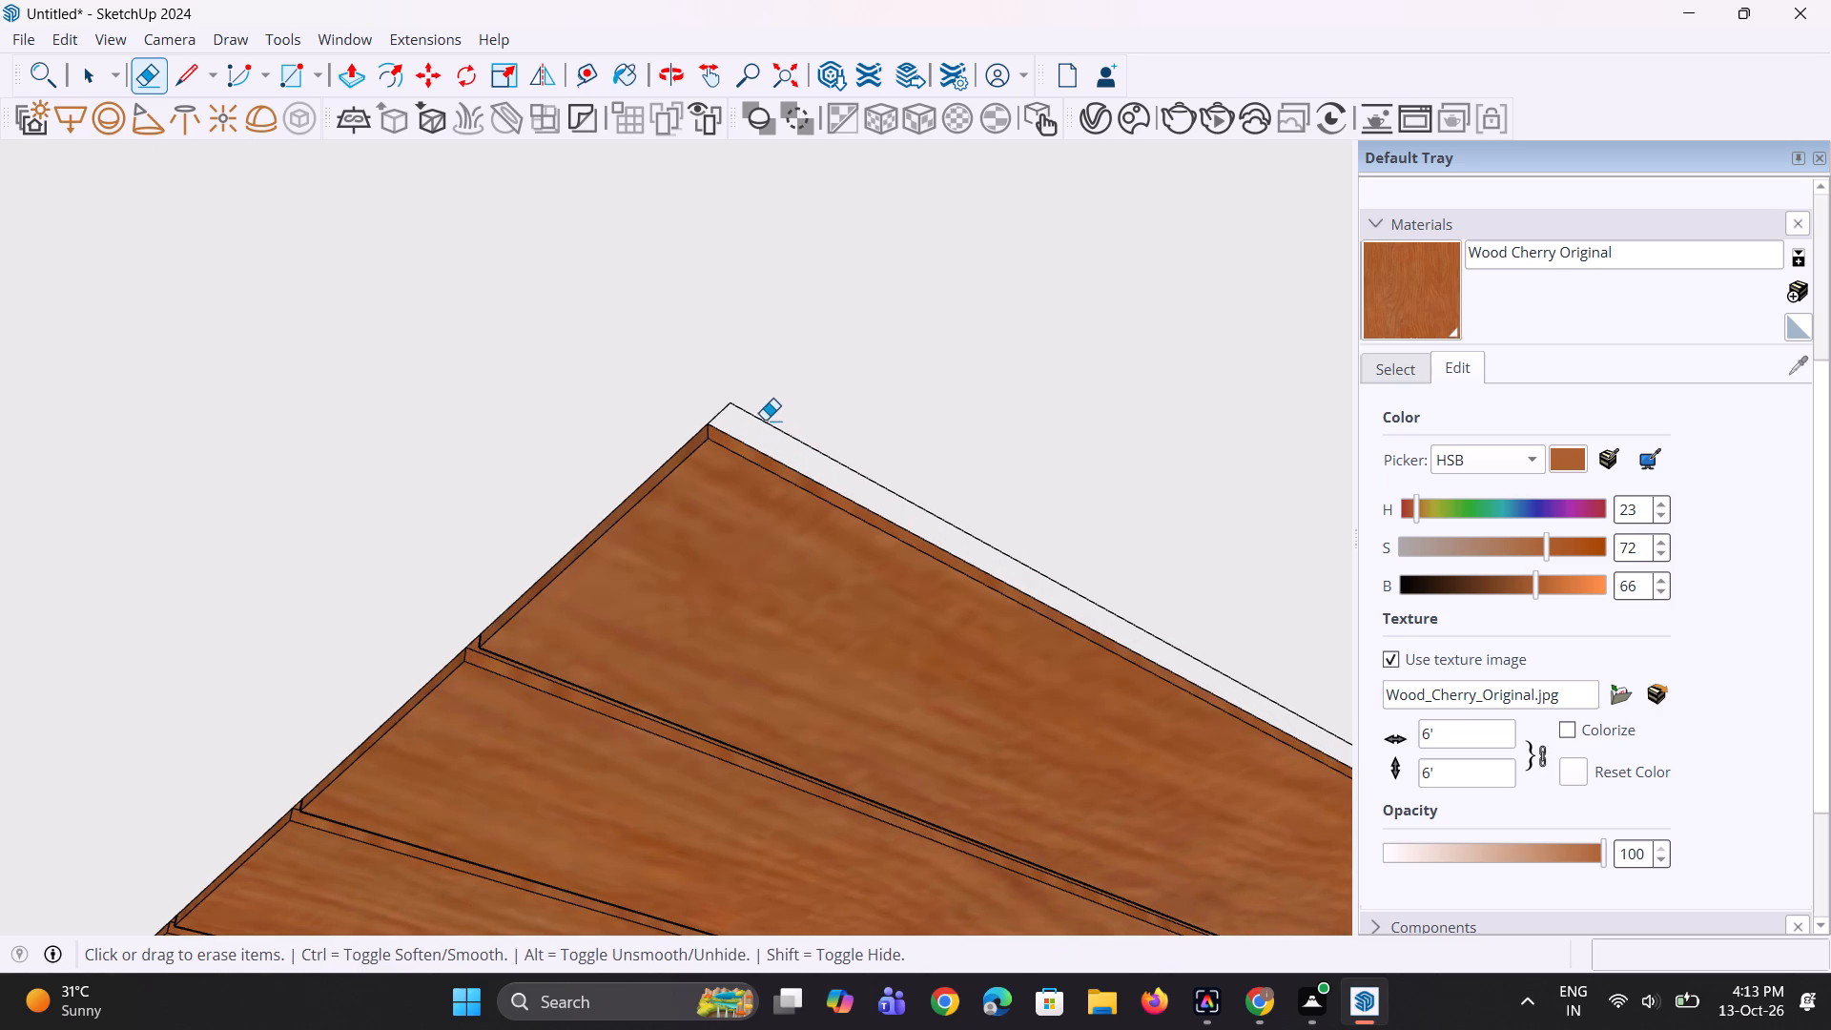
left_click(764, 422)
left_click(729, 407)
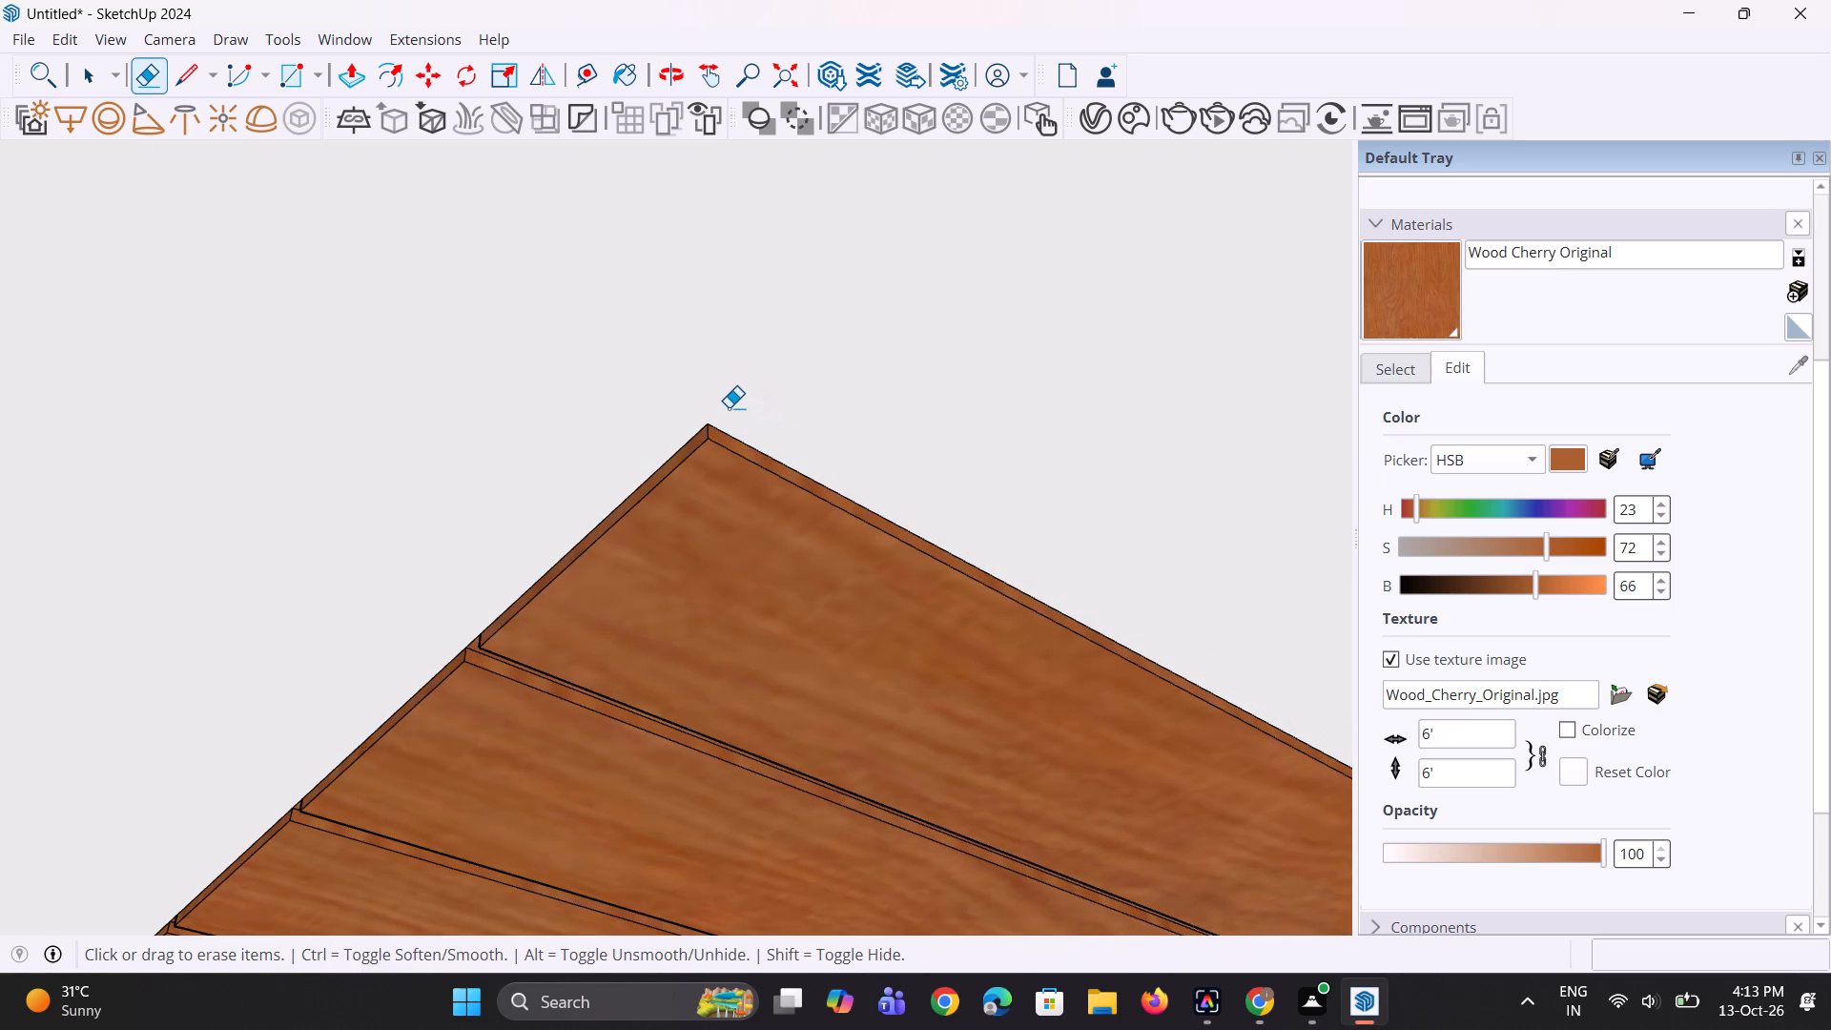
scroll(748, 416, "down", 14)
middle_click_drag(596, 526, 951, 566)
scroll(951, 566, "down", 1)
scroll(1004, 826, "up", 8)
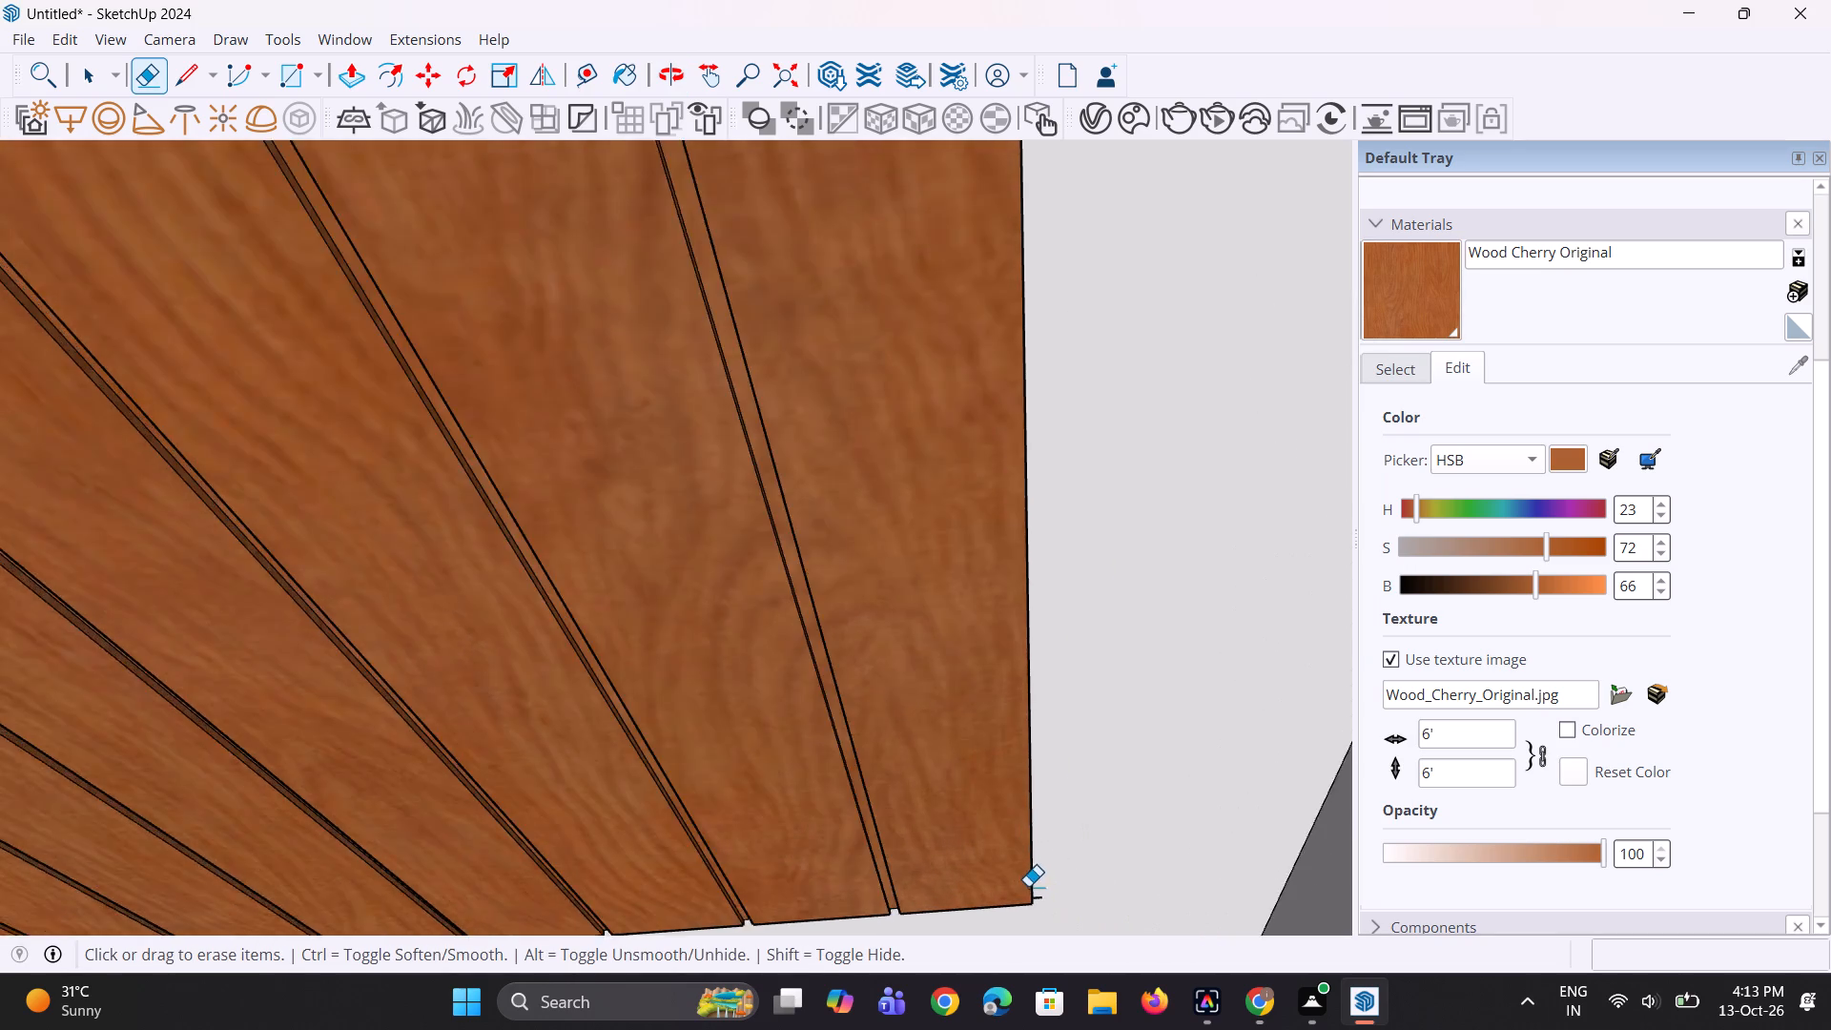
scroll(1028, 886, "up", 4)
left_click(1045, 898)
Paint the ceiling strip between the first and second lower balcony slats with Wood Cherry Original.
scroll(956, 772, "down", 8)
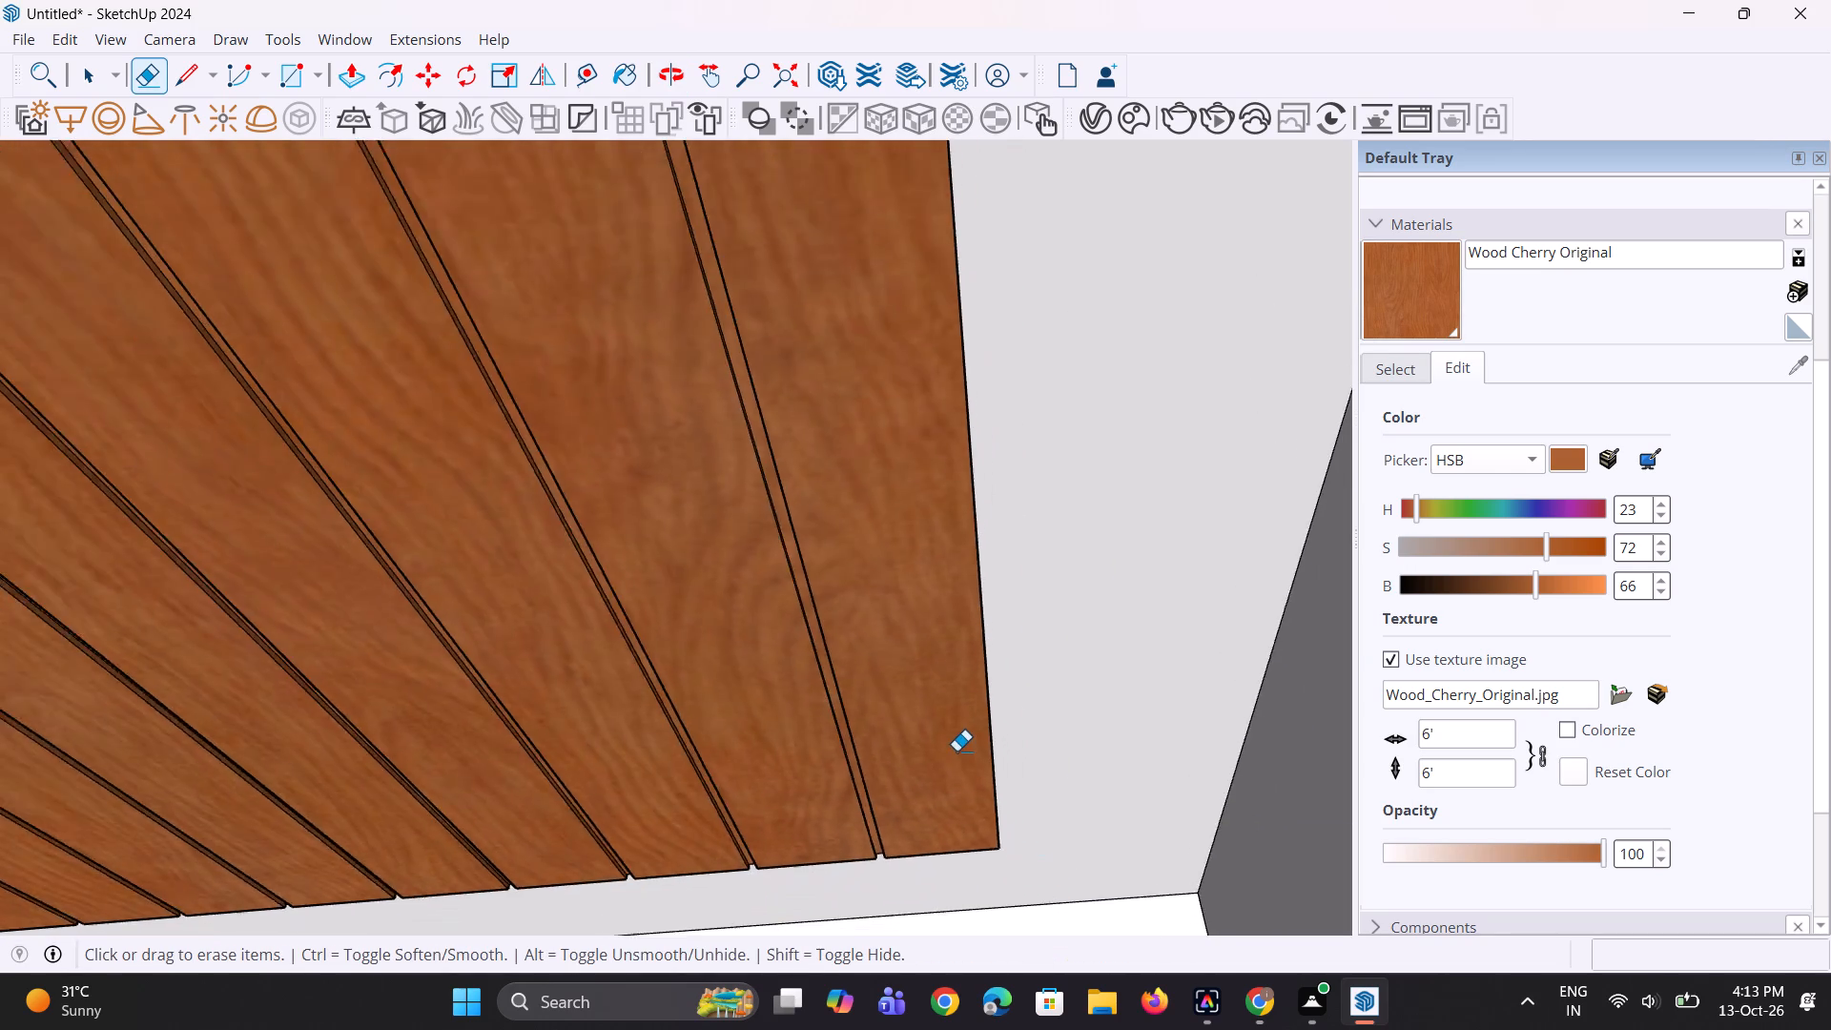
scroll(957, 751, "down", 20)
scroll(748, 528, "up", 4)
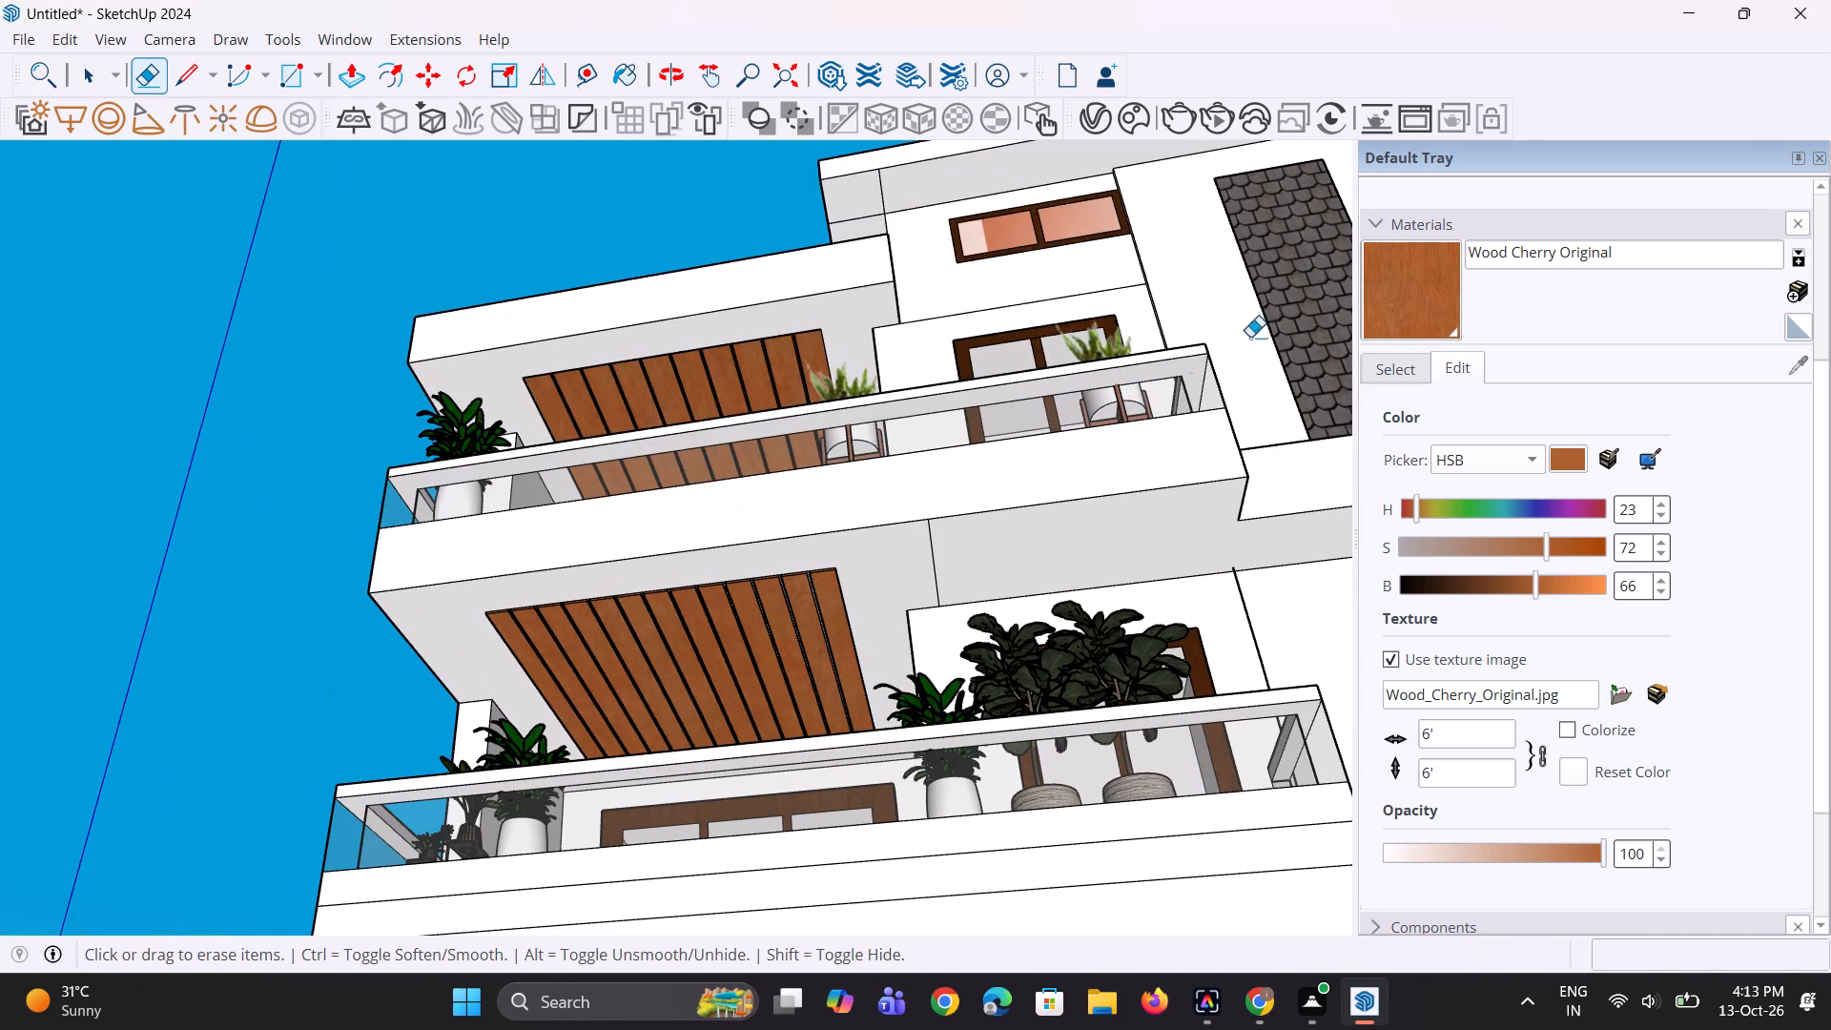
left_click(1411, 317)
scroll(912, 655, "up", 5)
scroll(772, 579, "up", 7)
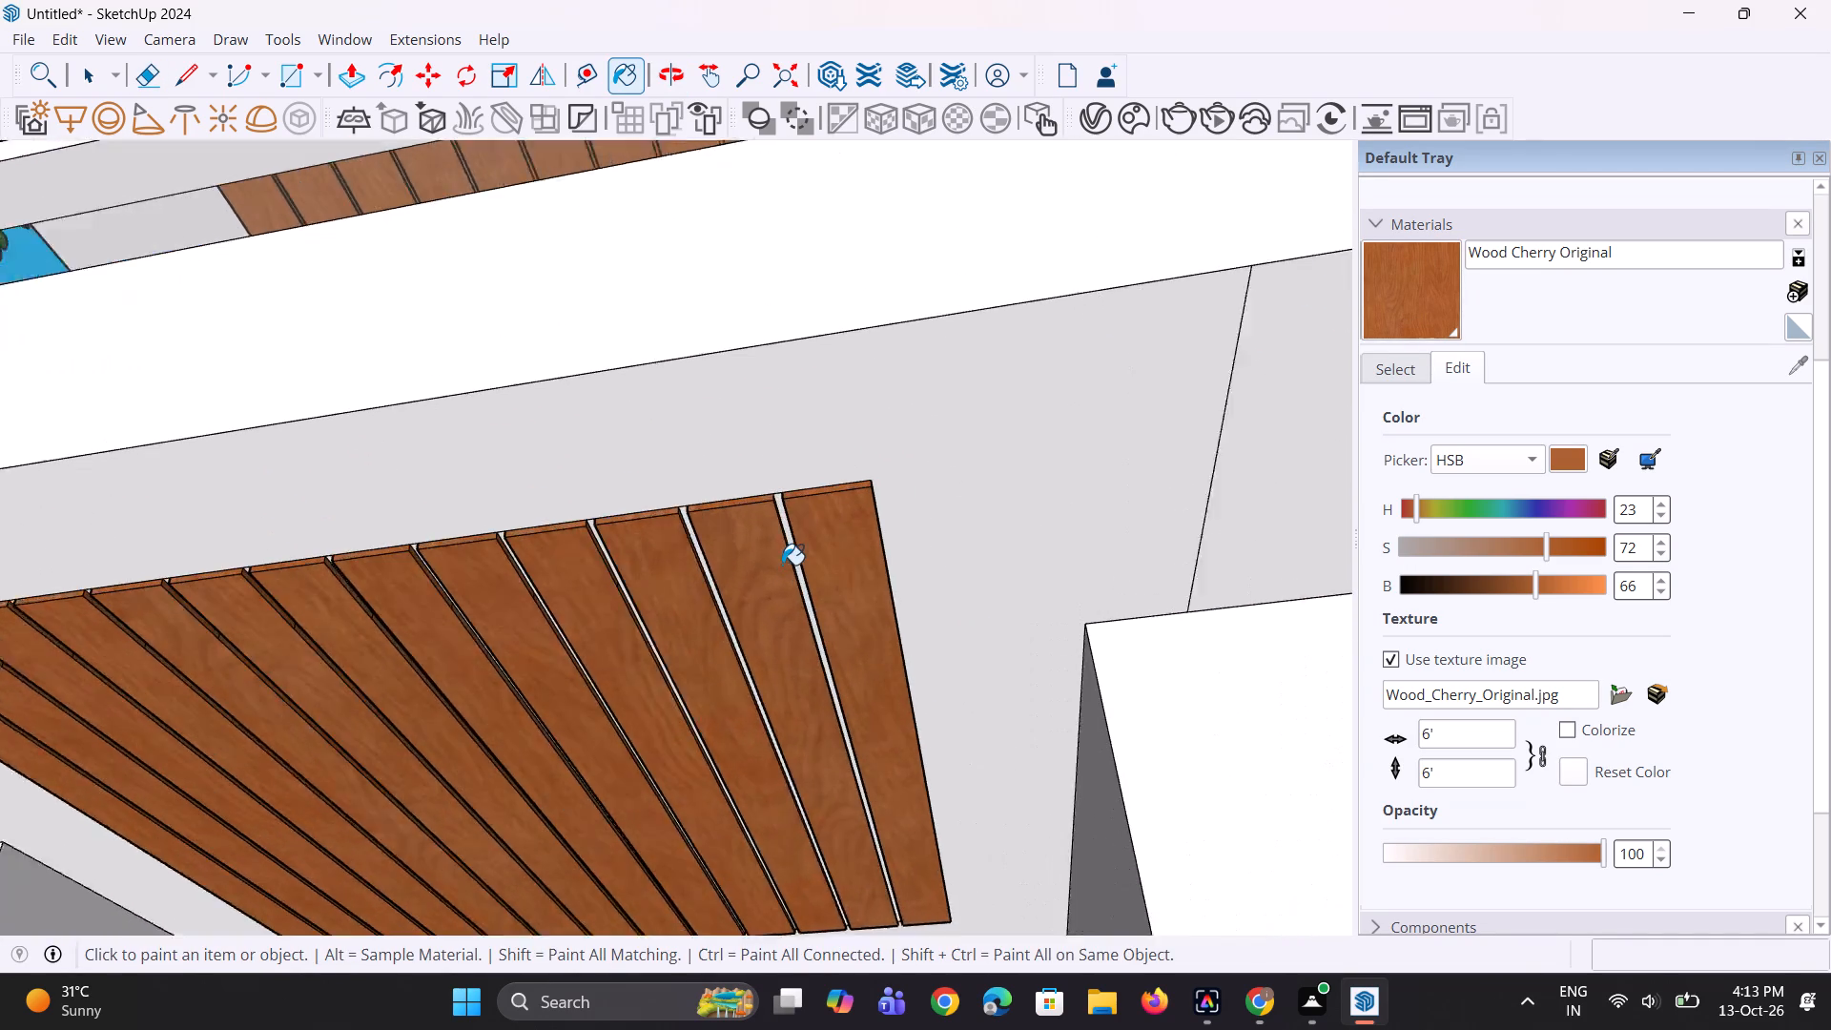
scroll(782, 565, "up", 6)
left_click(787, 512)
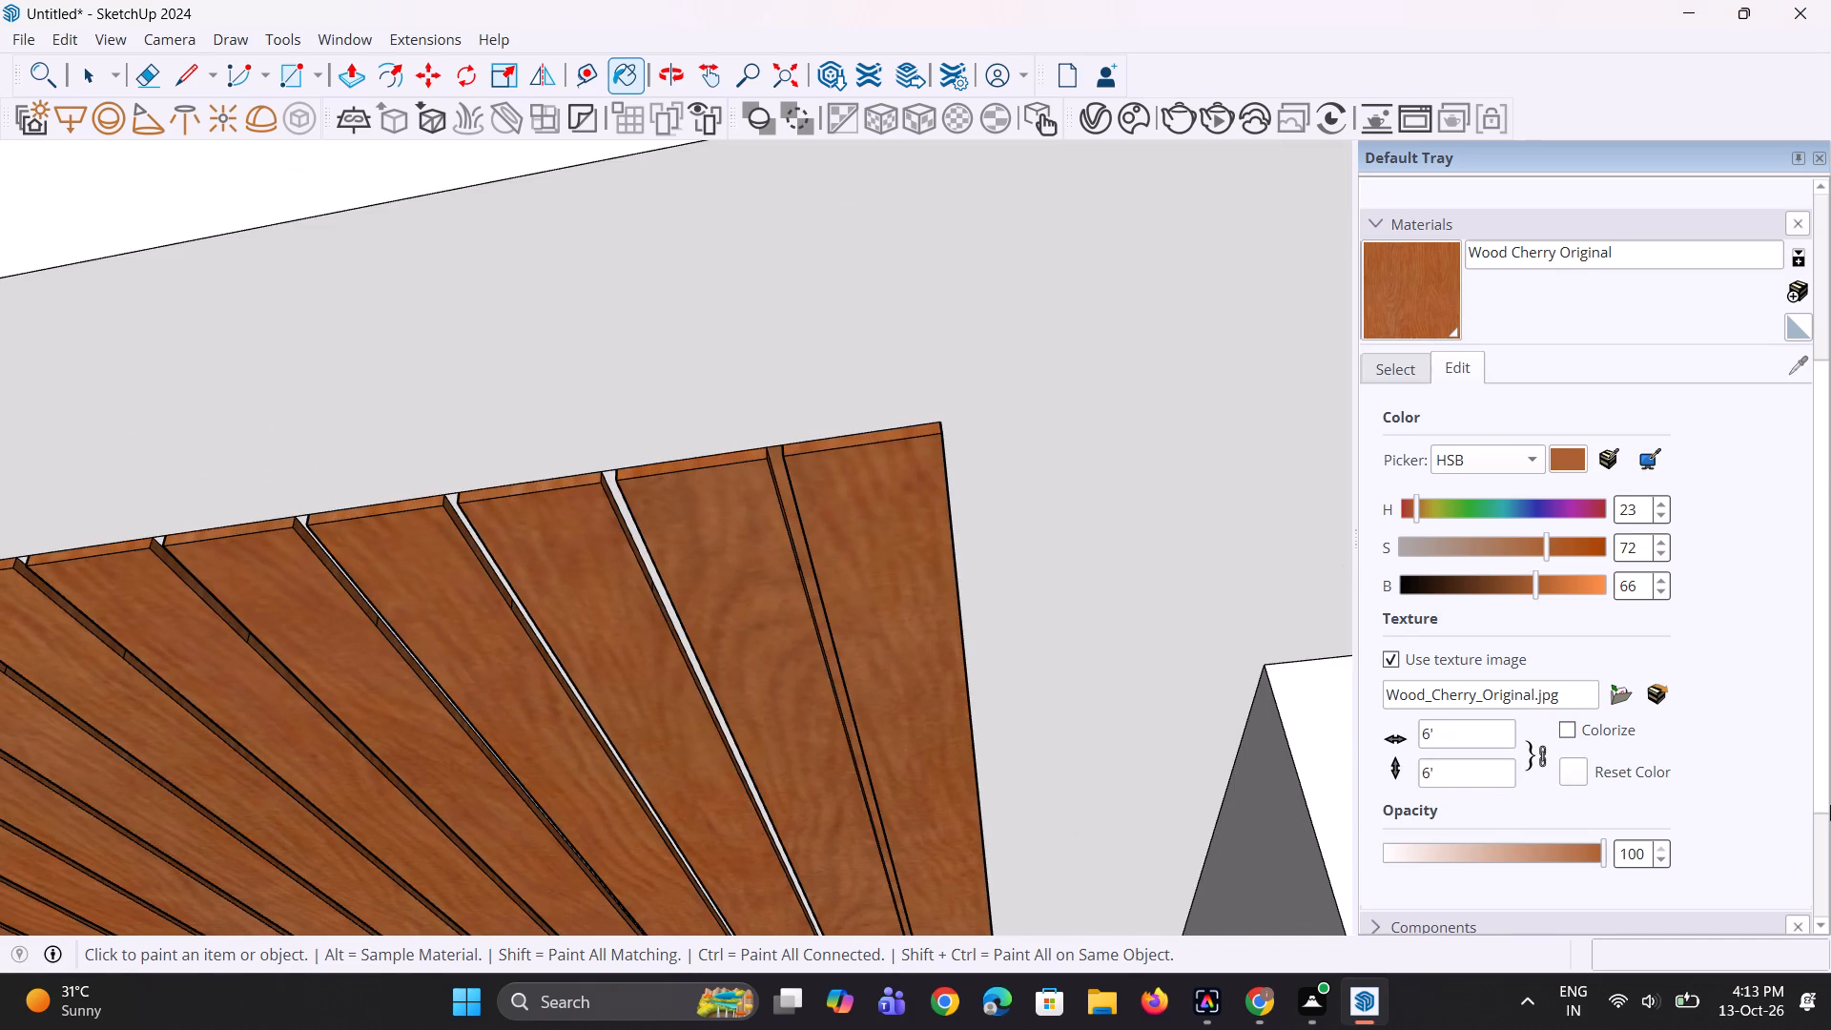
Paint the ceiling strip between the second and third lower balcony slats with Wood Cherry Original.
scroll(760, 573, "up", 1)
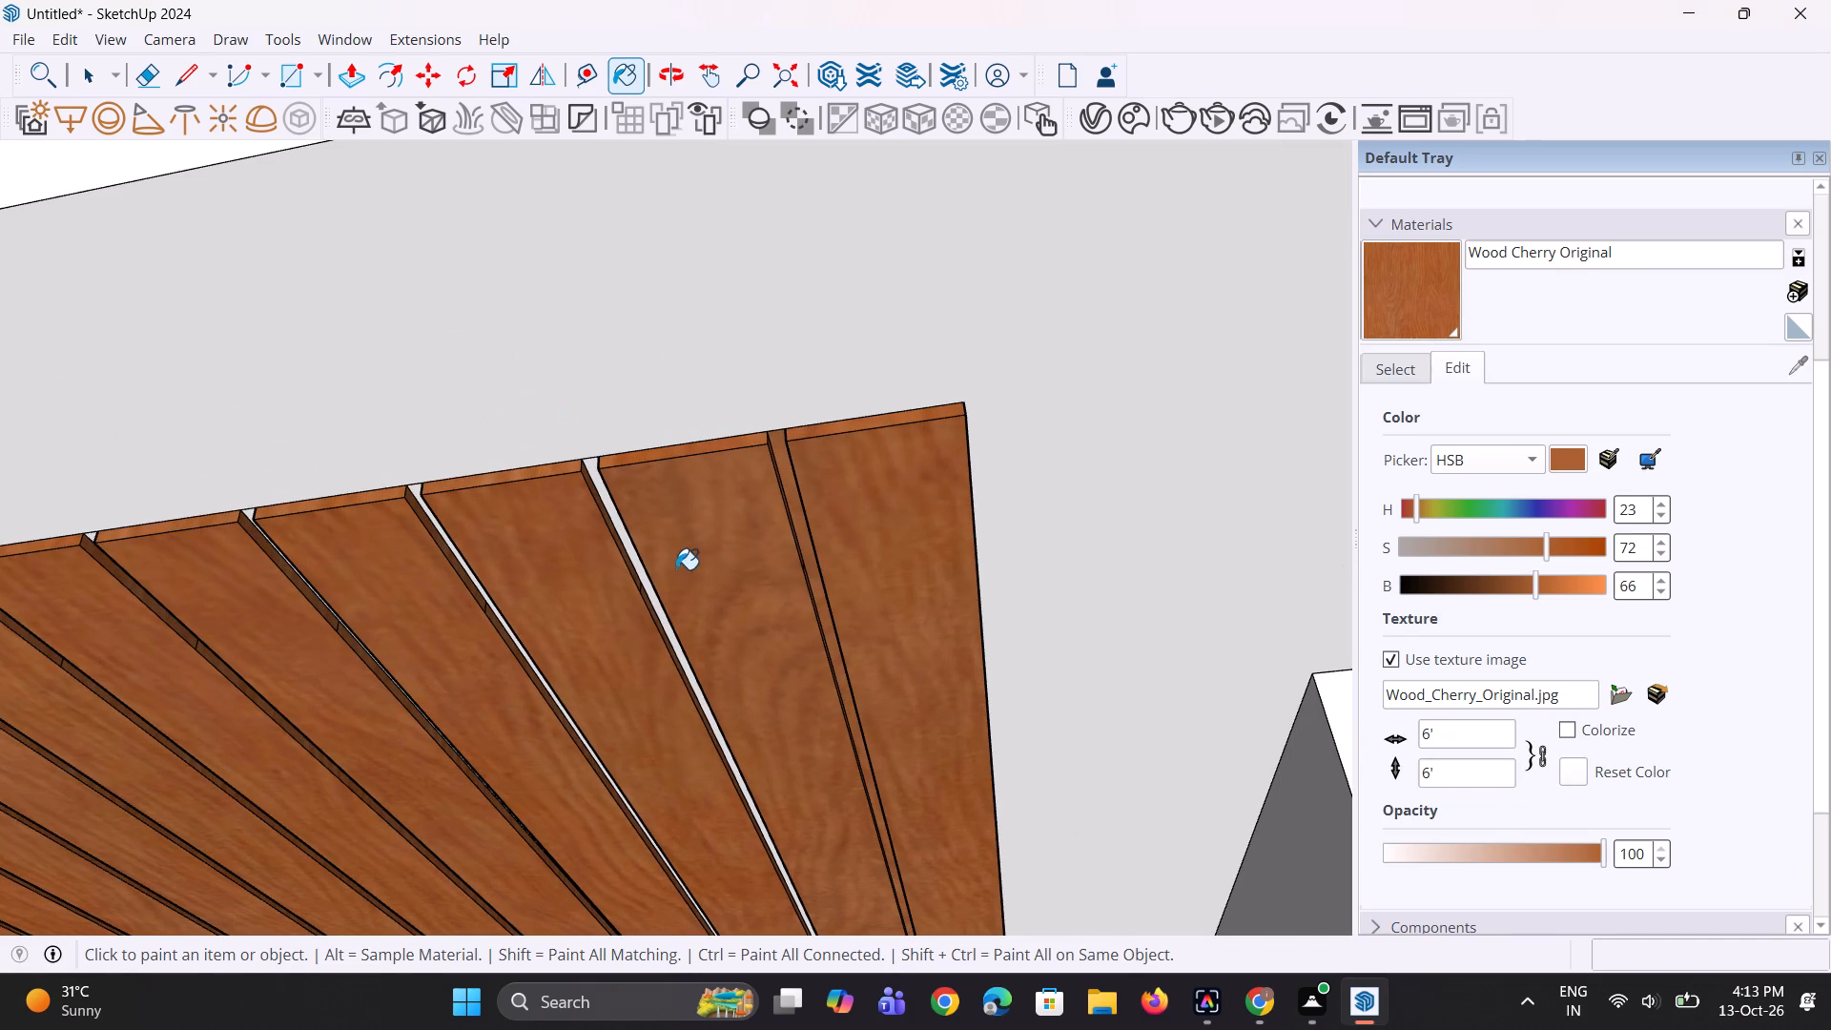
left_click(643, 564)
left_click(637, 564)
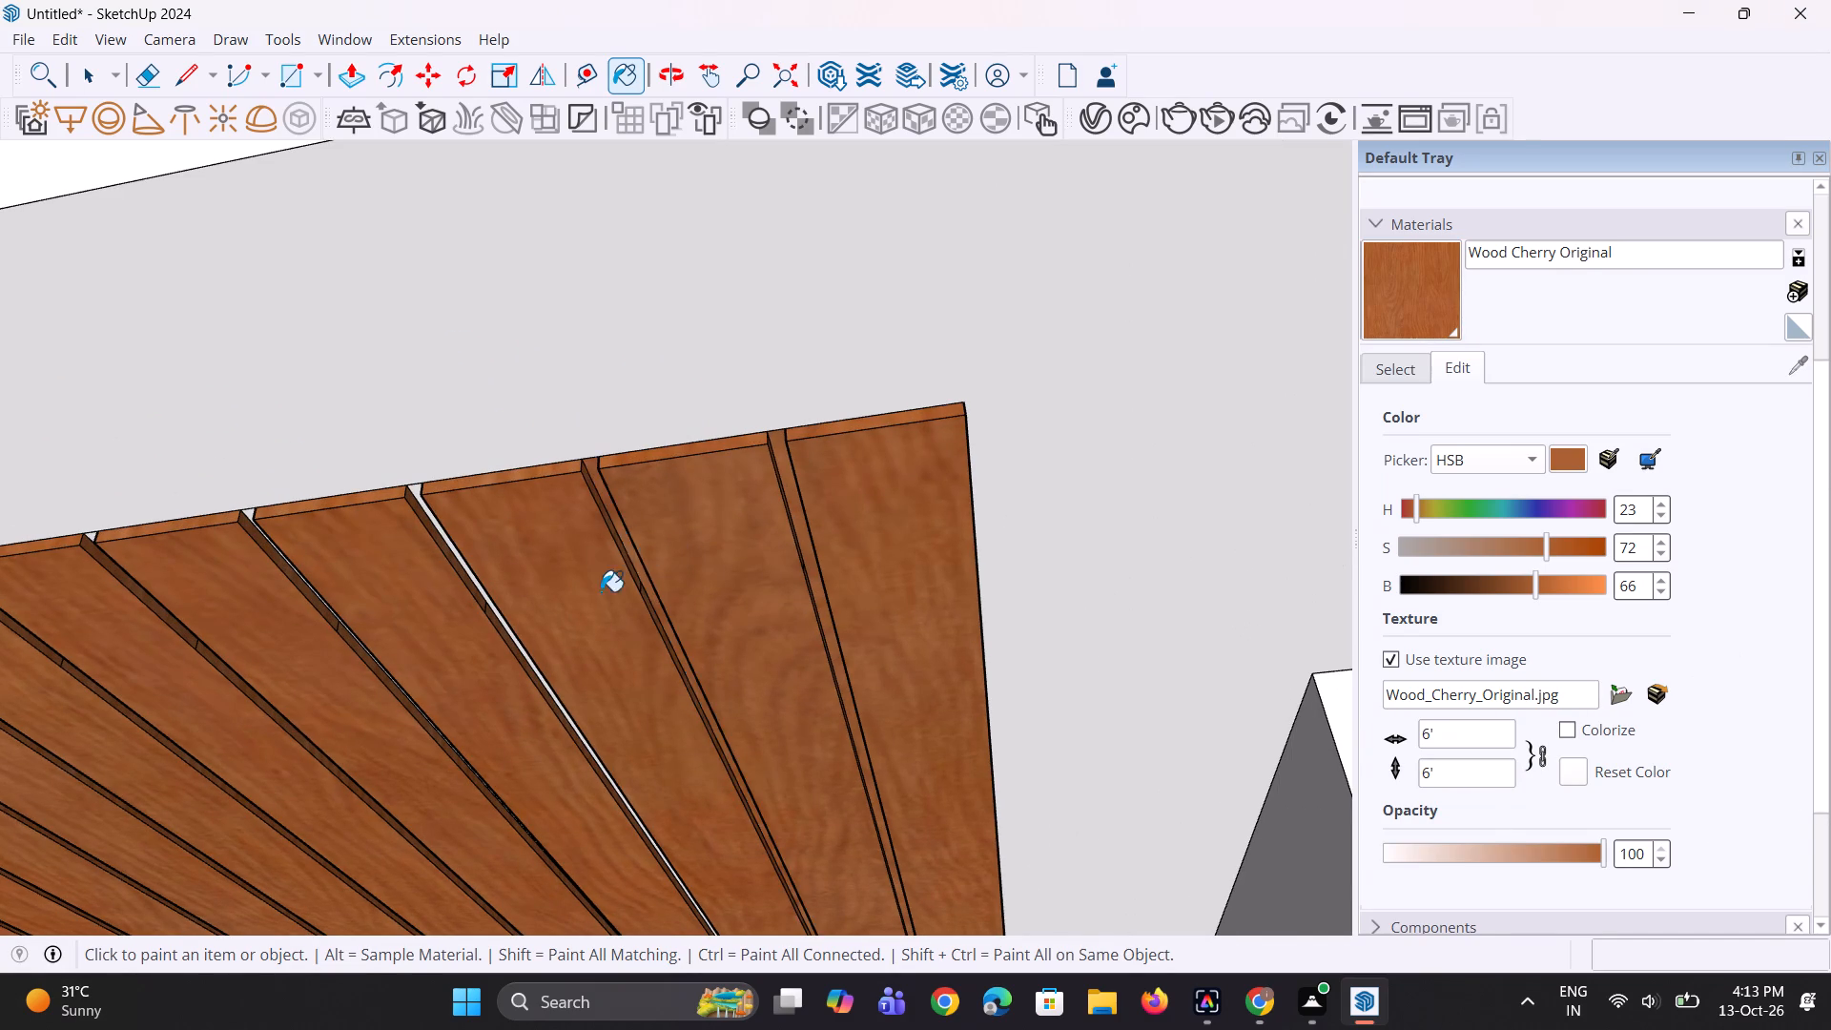
Paint the five ceiling strips between the third and eighth lower balcony slats with Wood Cherry Original.
middle_click_drag(601, 591, 820, 579)
scroll(1830, 860, "up", 2)
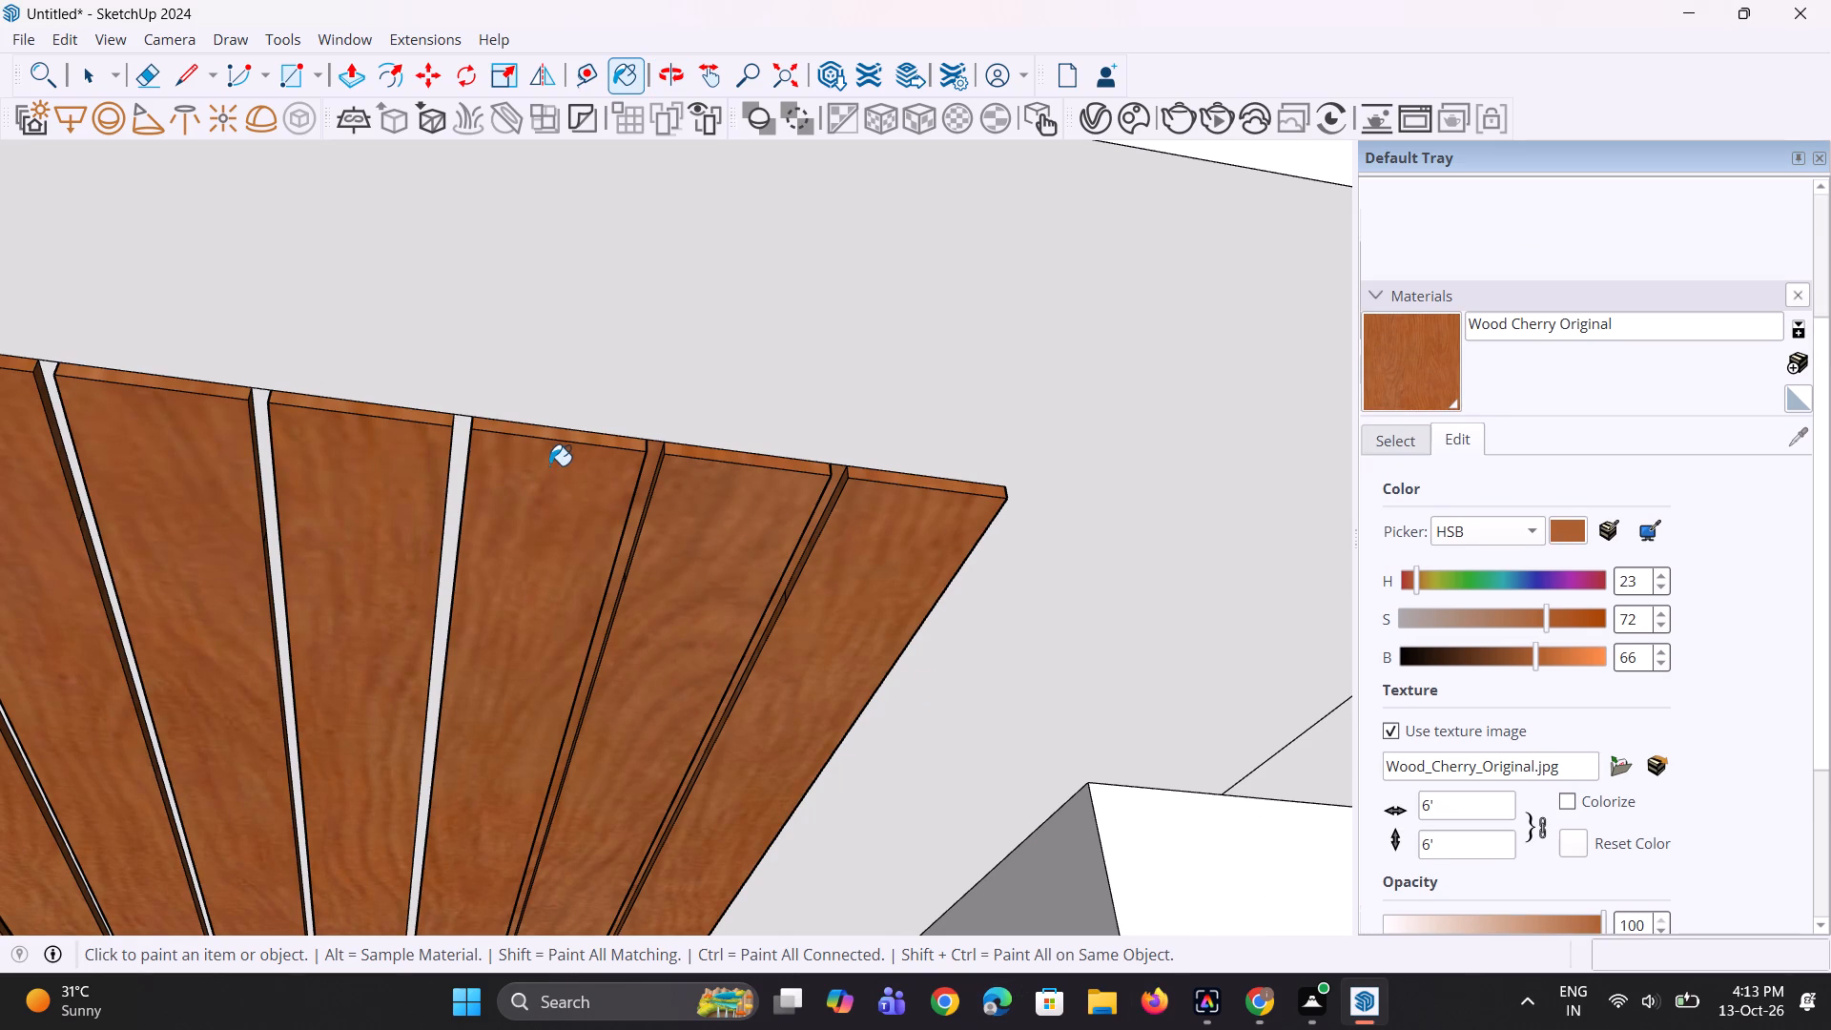
scroll(1830, 0, "up", 1)
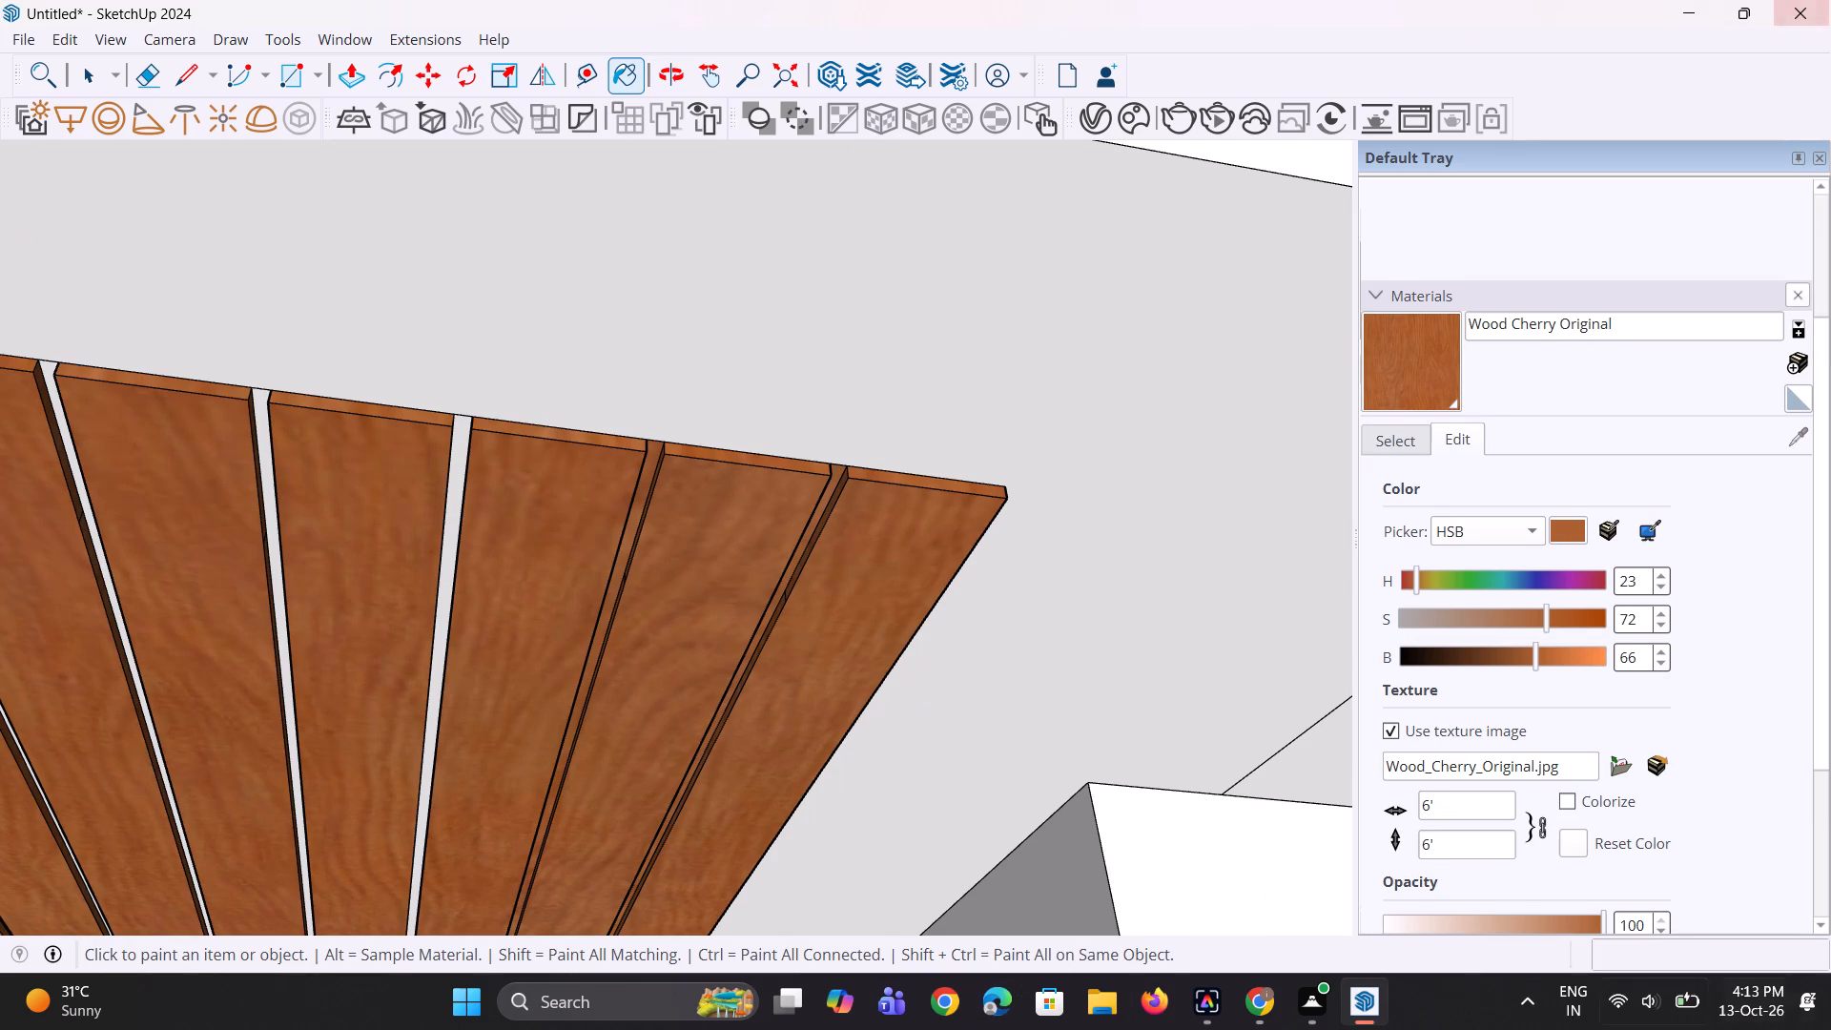
scroll(1597, 711, "down", 2)
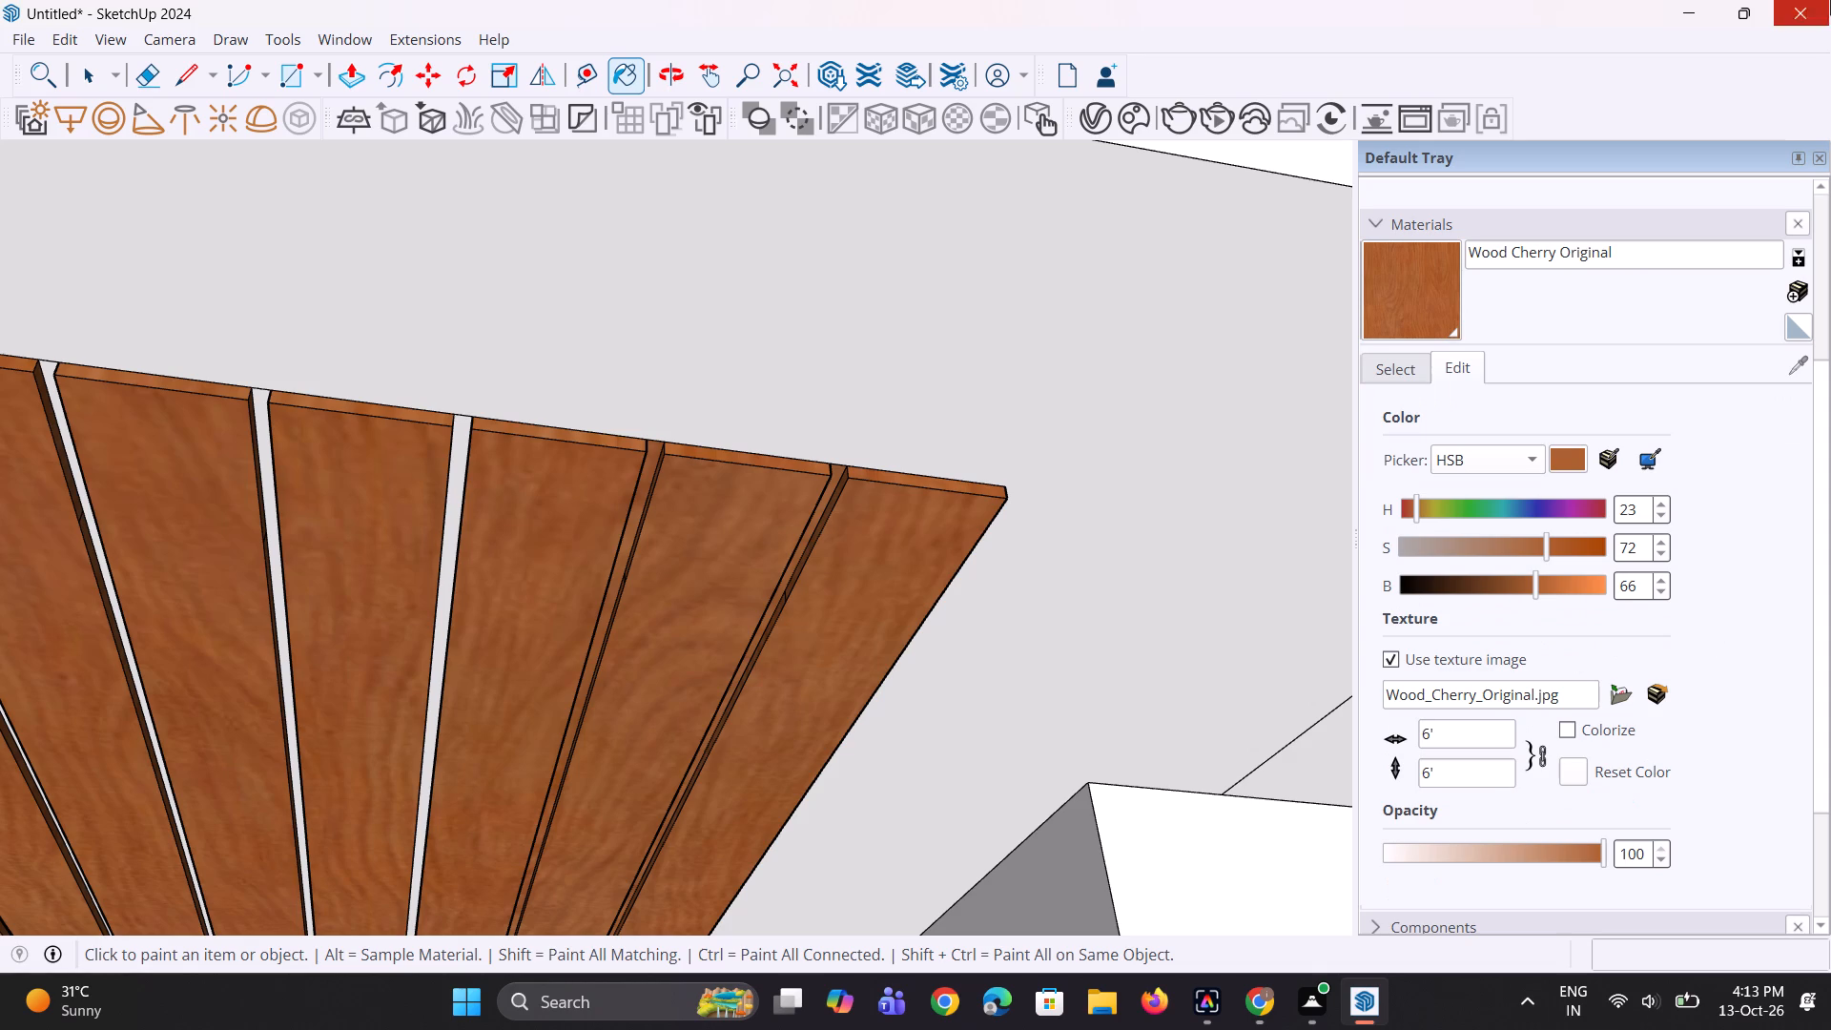
scroll(1046, 344, "down", 7)
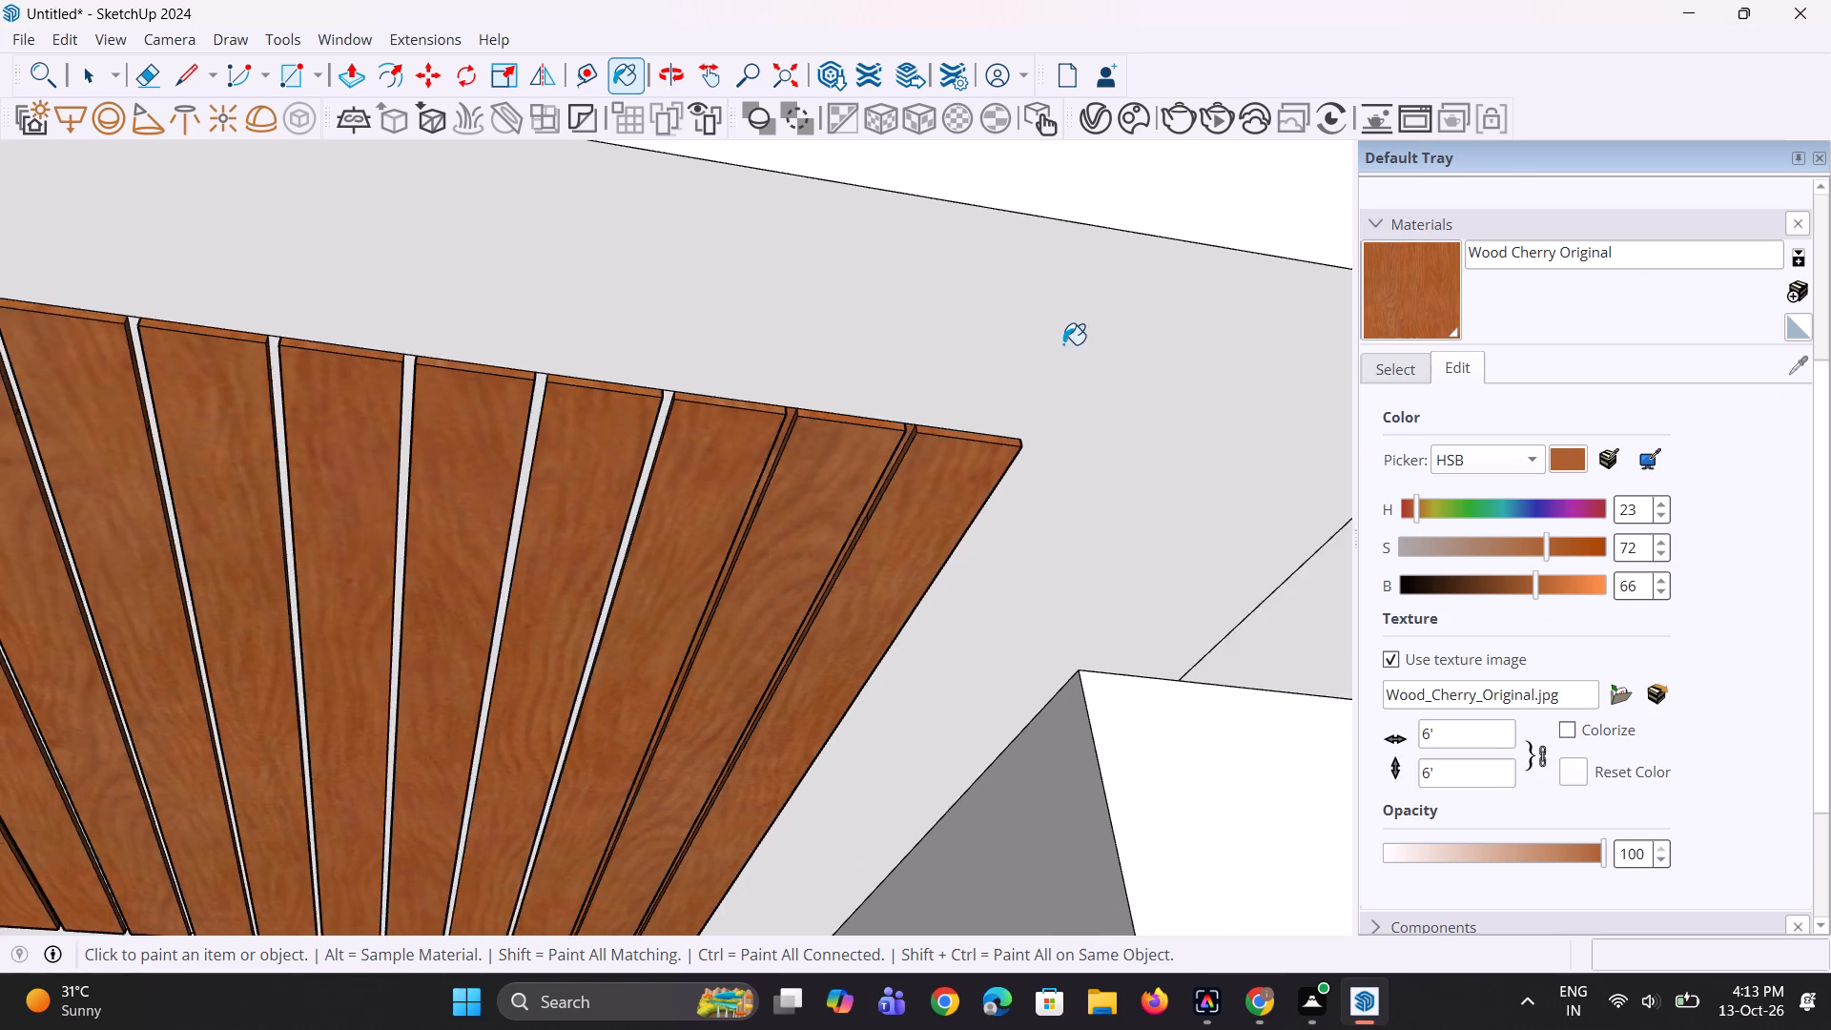
scroll(1063, 344, "down", 3)
scroll(587, 397, "up", 3)
scroll(816, 358, "up", 4)
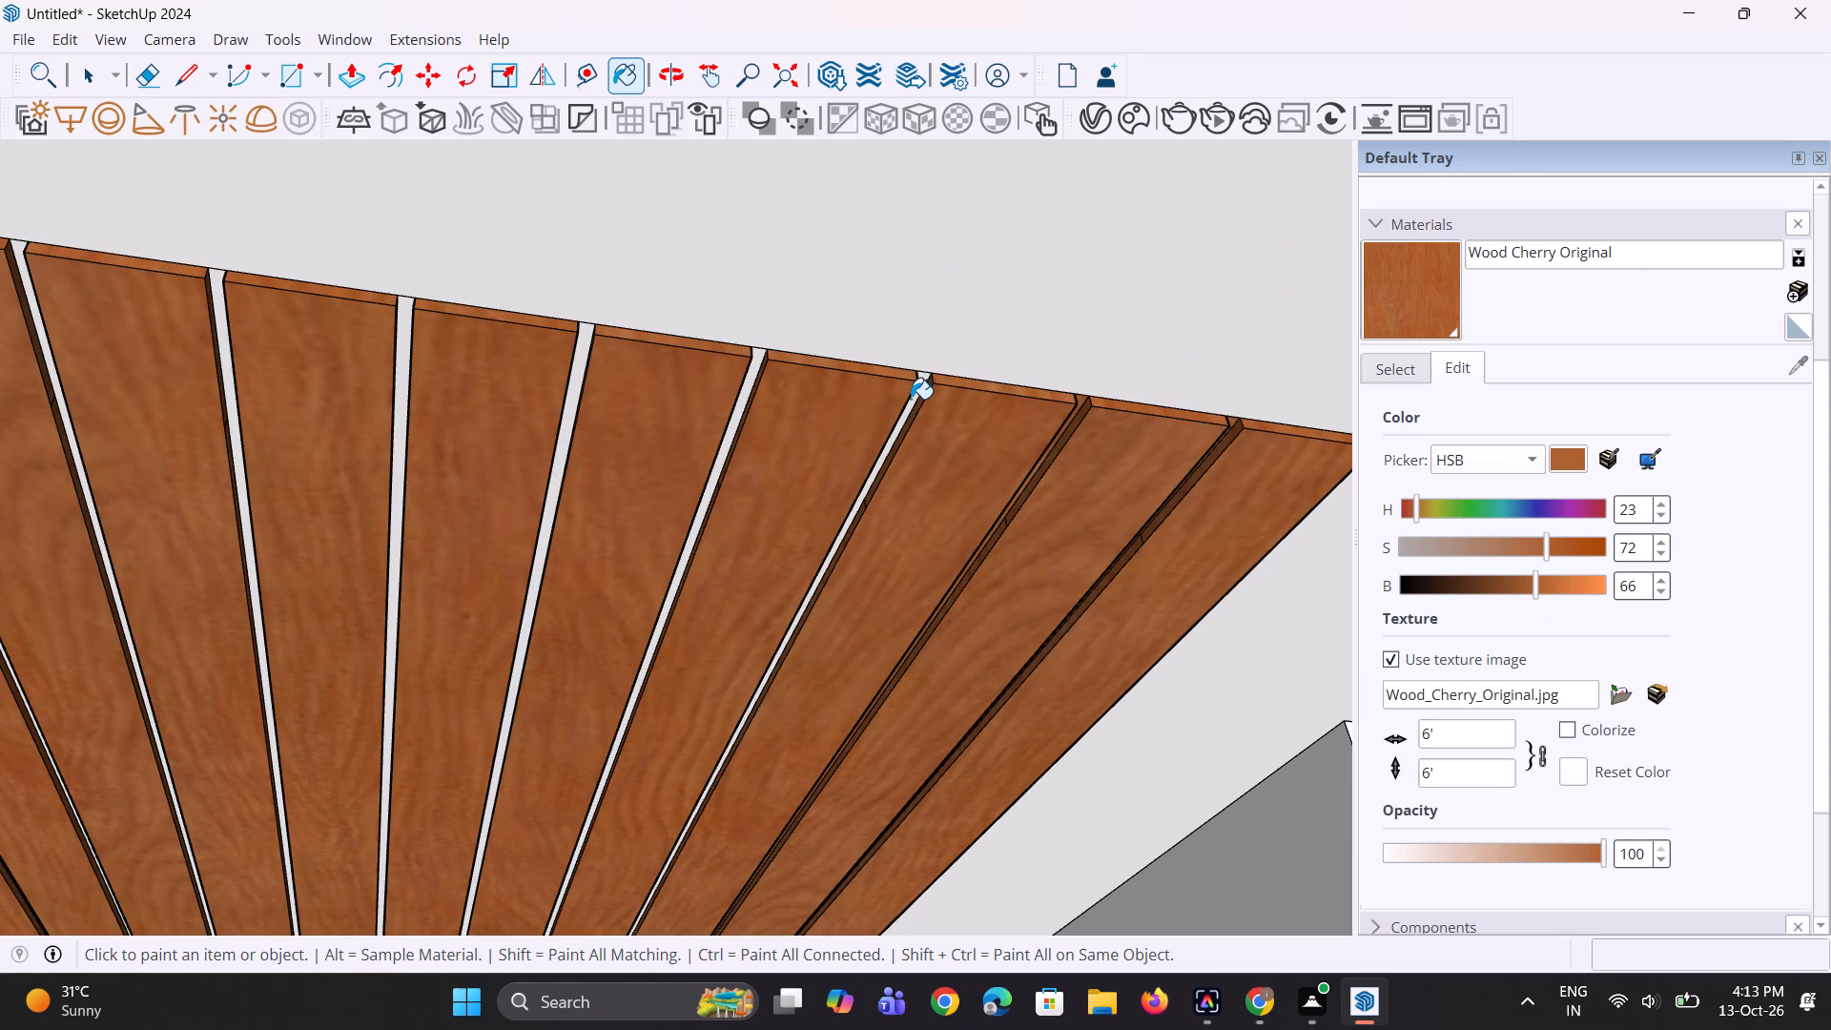
left_click(917, 399)
left_click(921, 382)
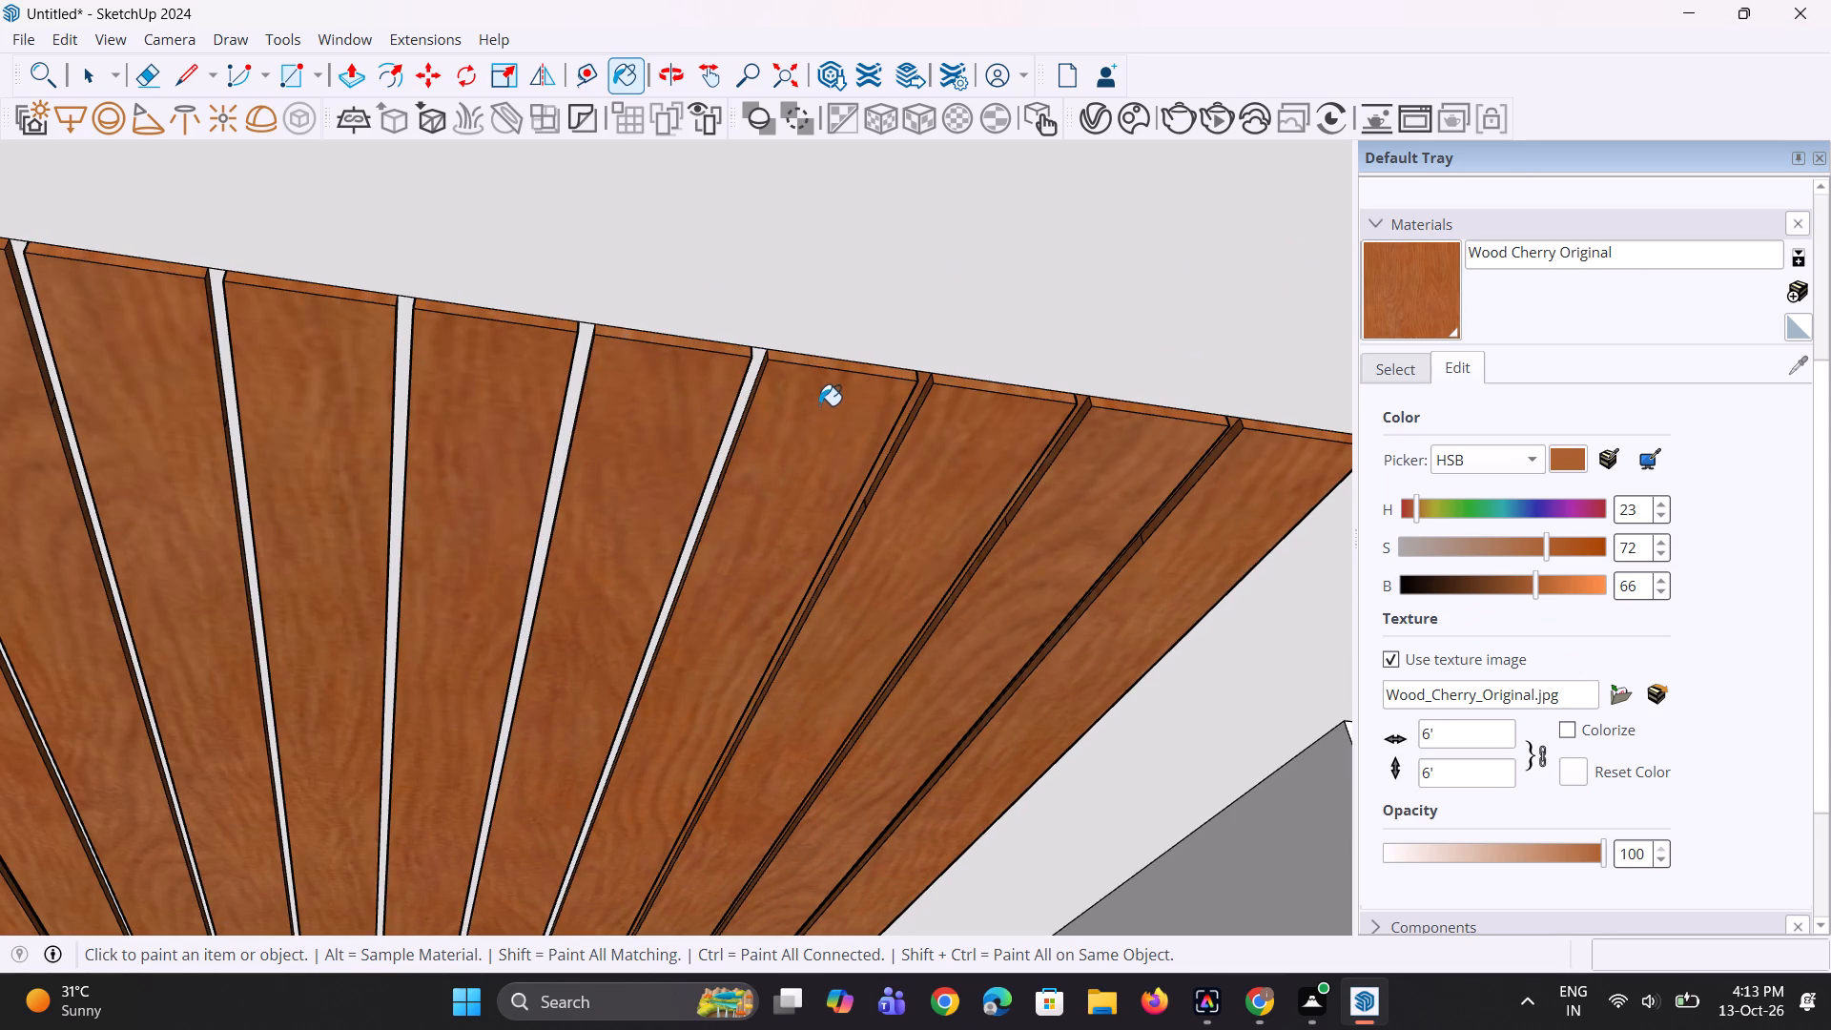
left_click(753, 380)
left_click(571, 397)
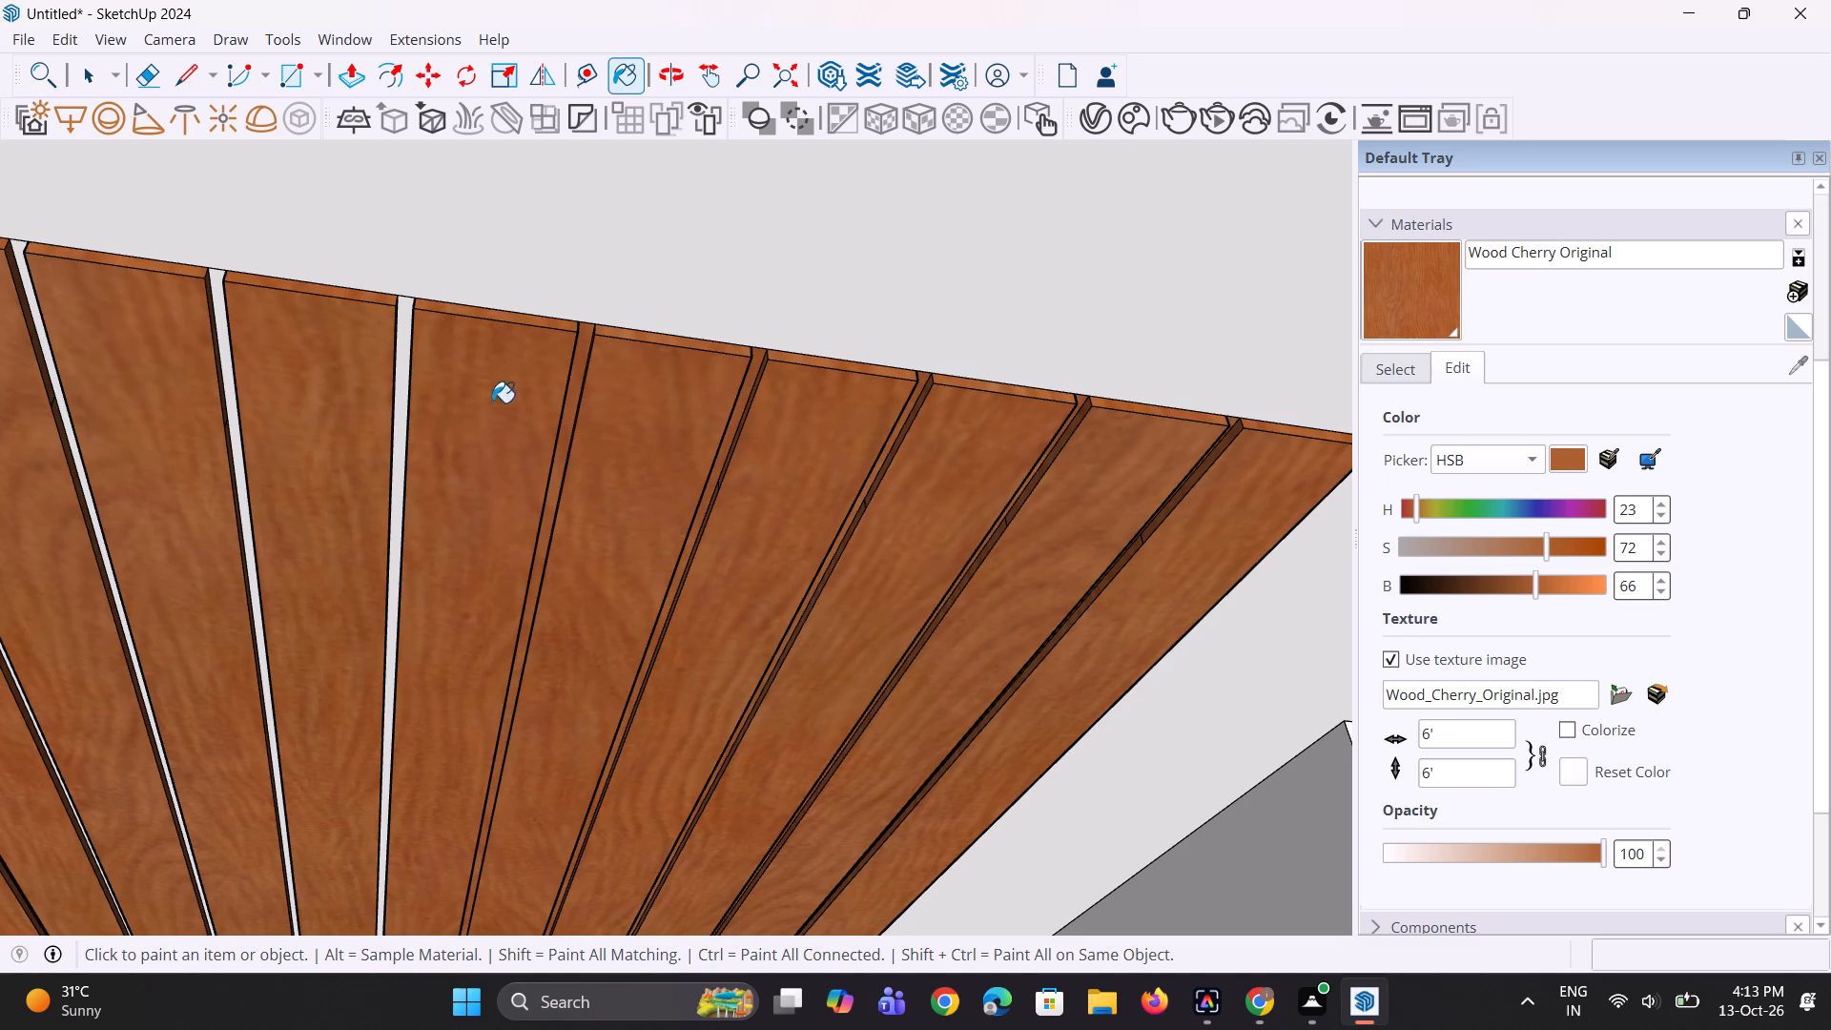
left_click(399, 366)
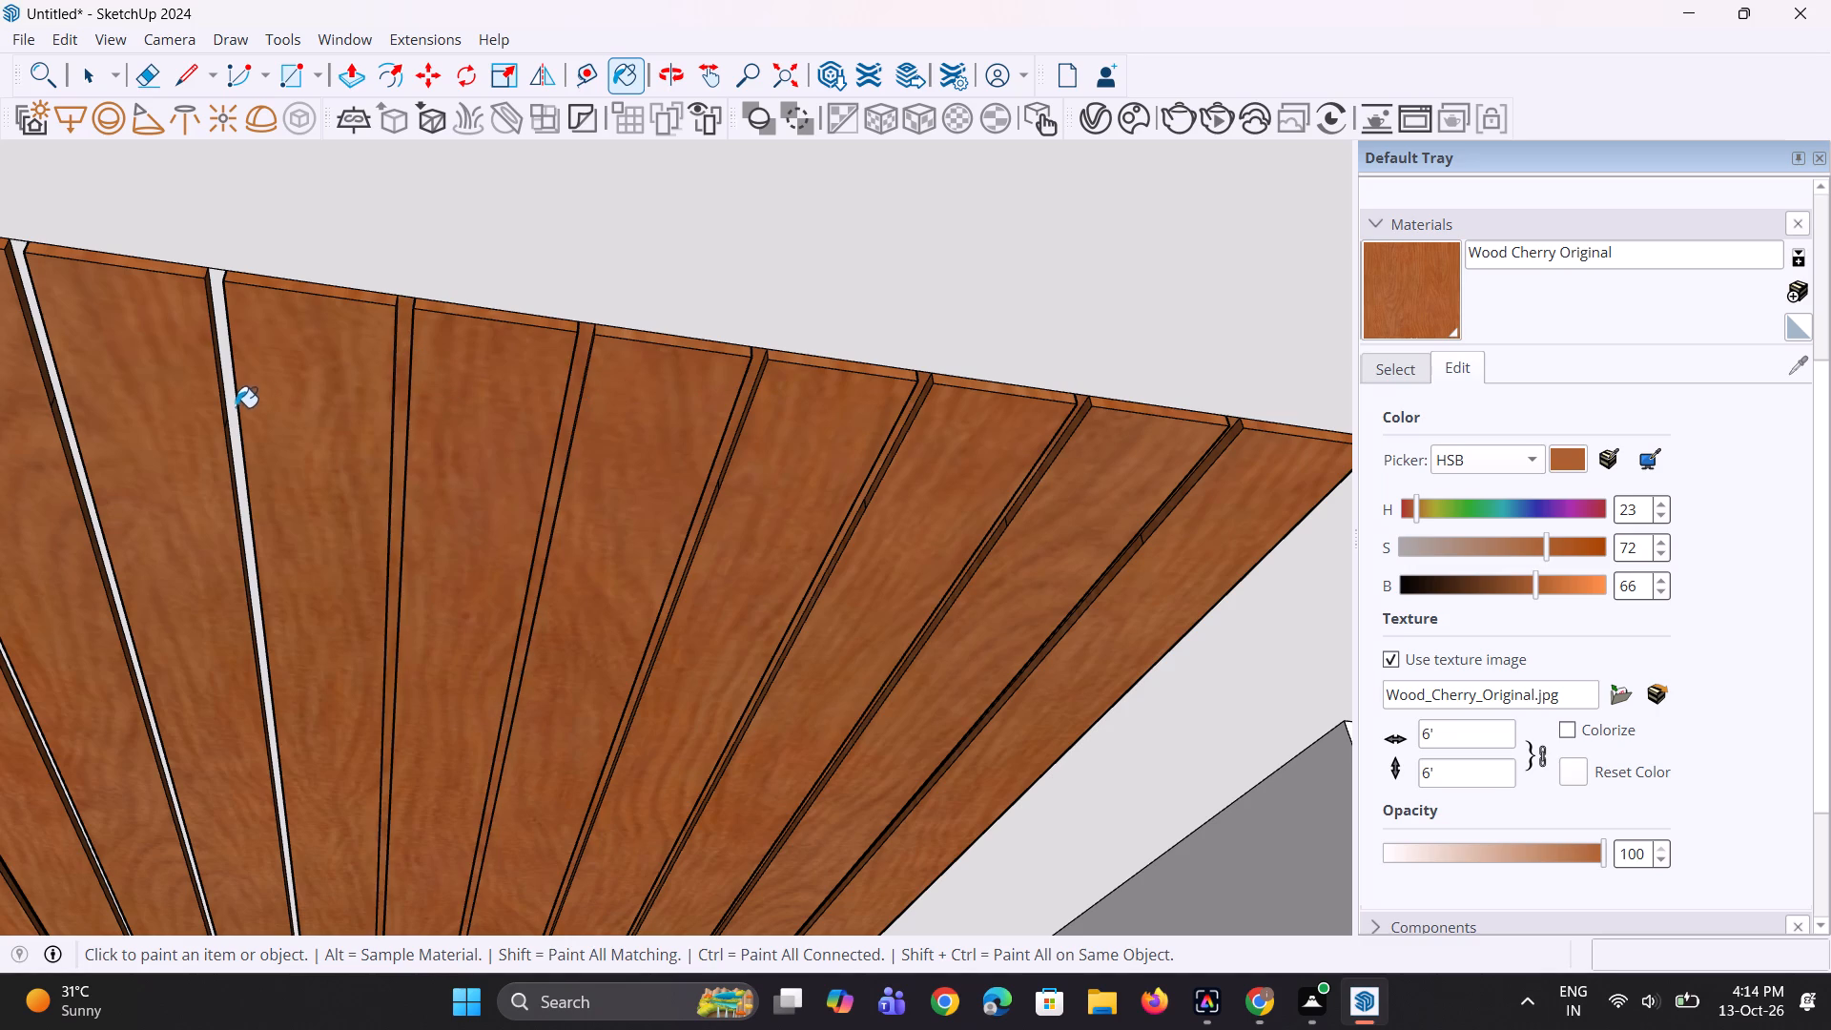
left_click(226, 413)
left_click(235, 413)
Paint the remaining five ceiling strips, from the eighth lower balcony slat to the last one, with Wood Cherry Original.
scroll(901, 499, "down", 5)
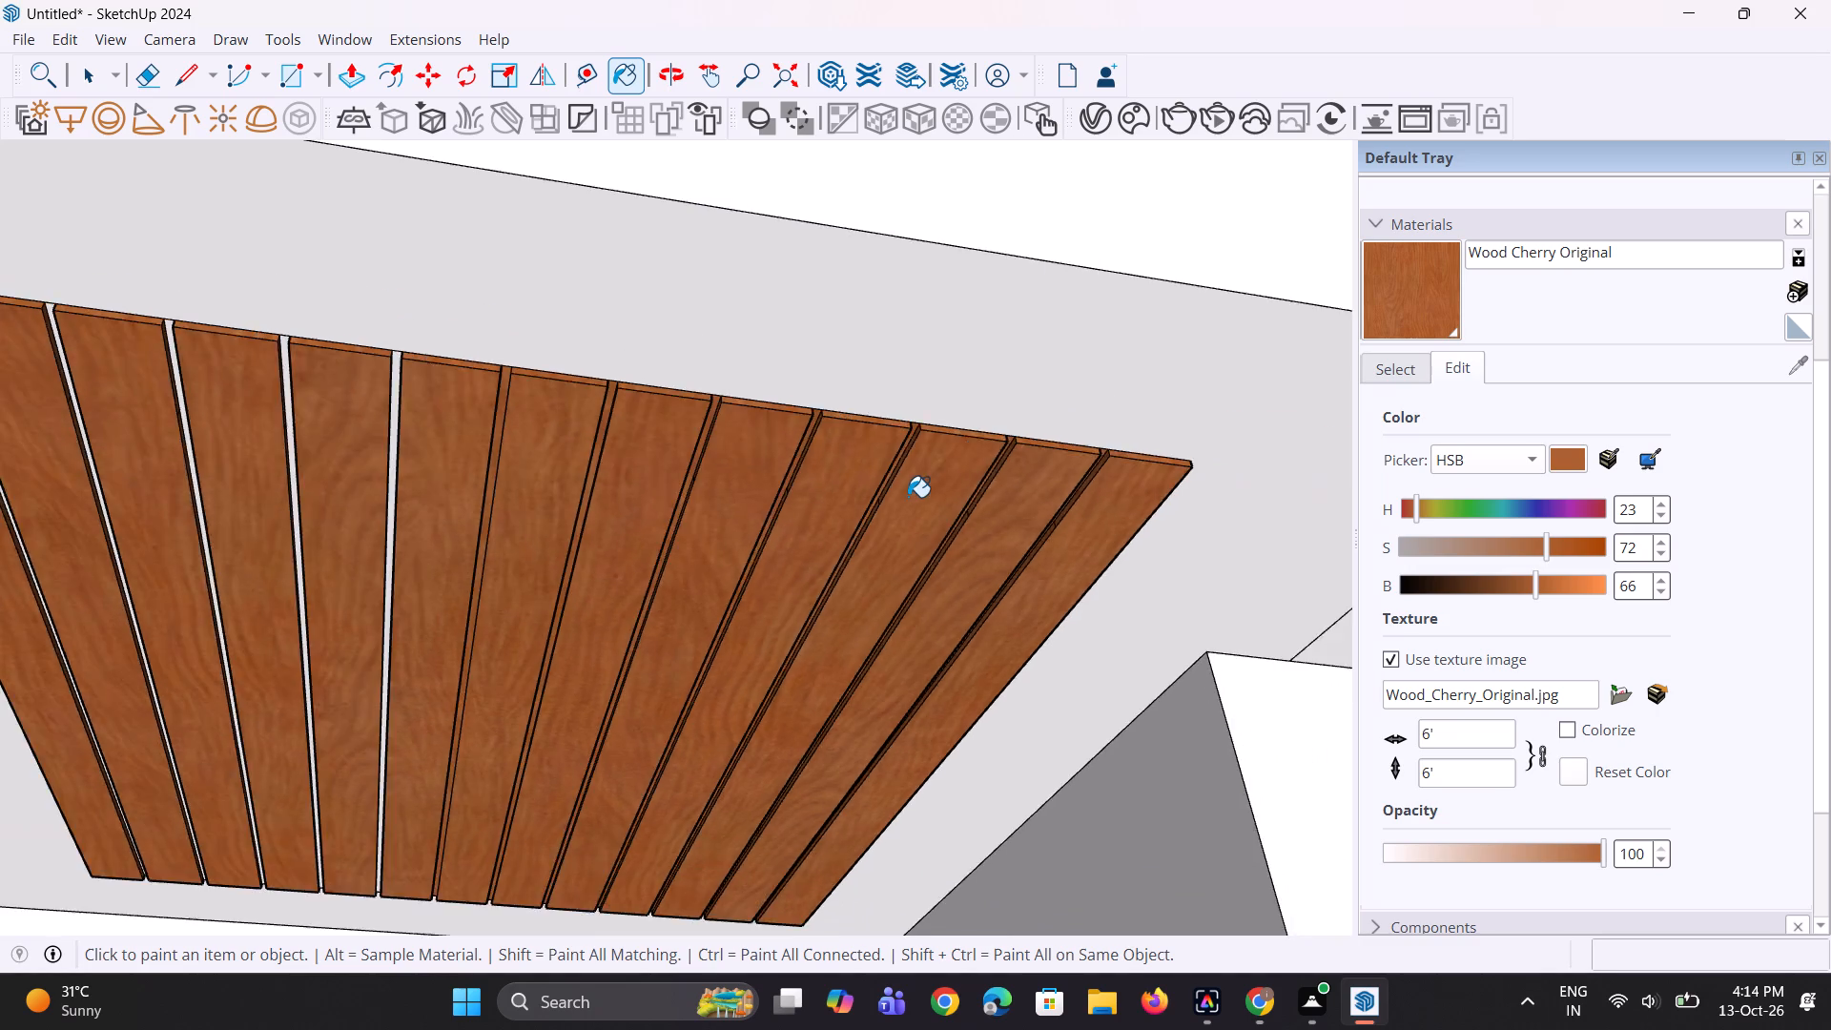
scroll(908, 497, "down", 5)
scroll(515, 459, "up", 4)
scroll(600, 411, "up", 7)
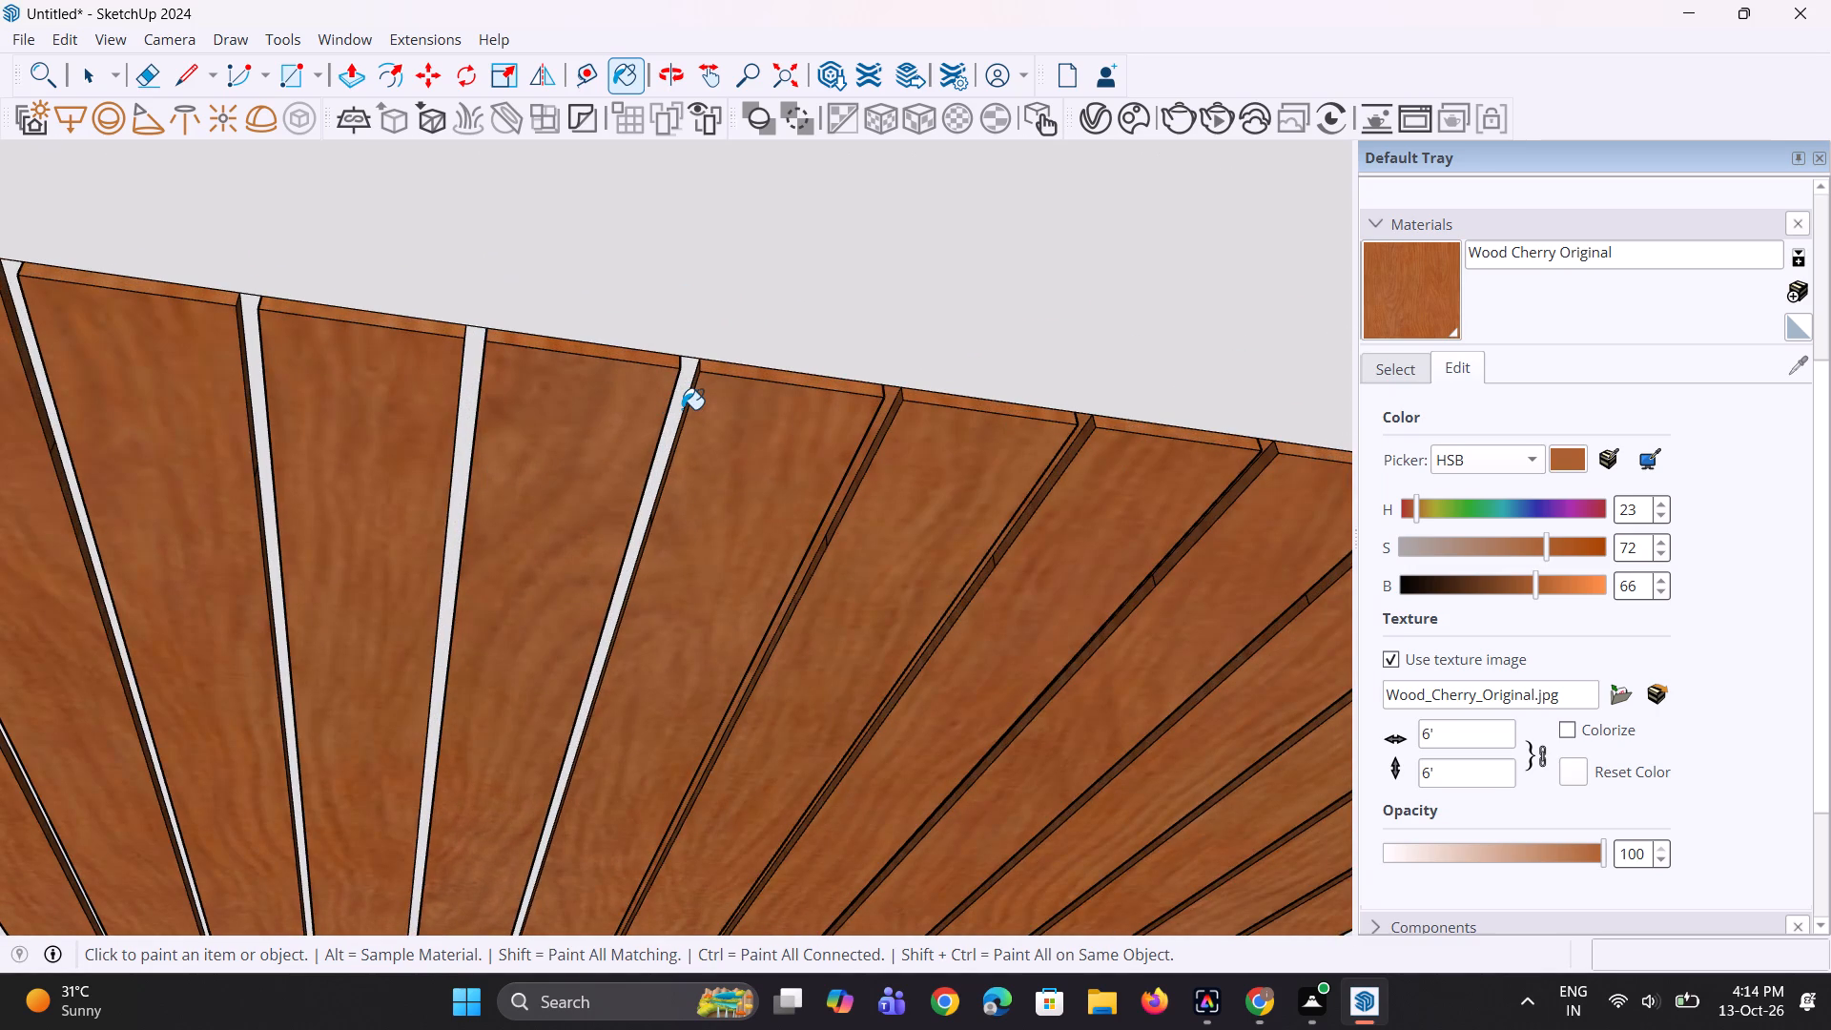
left_click(678, 408)
left_click(461, 422)
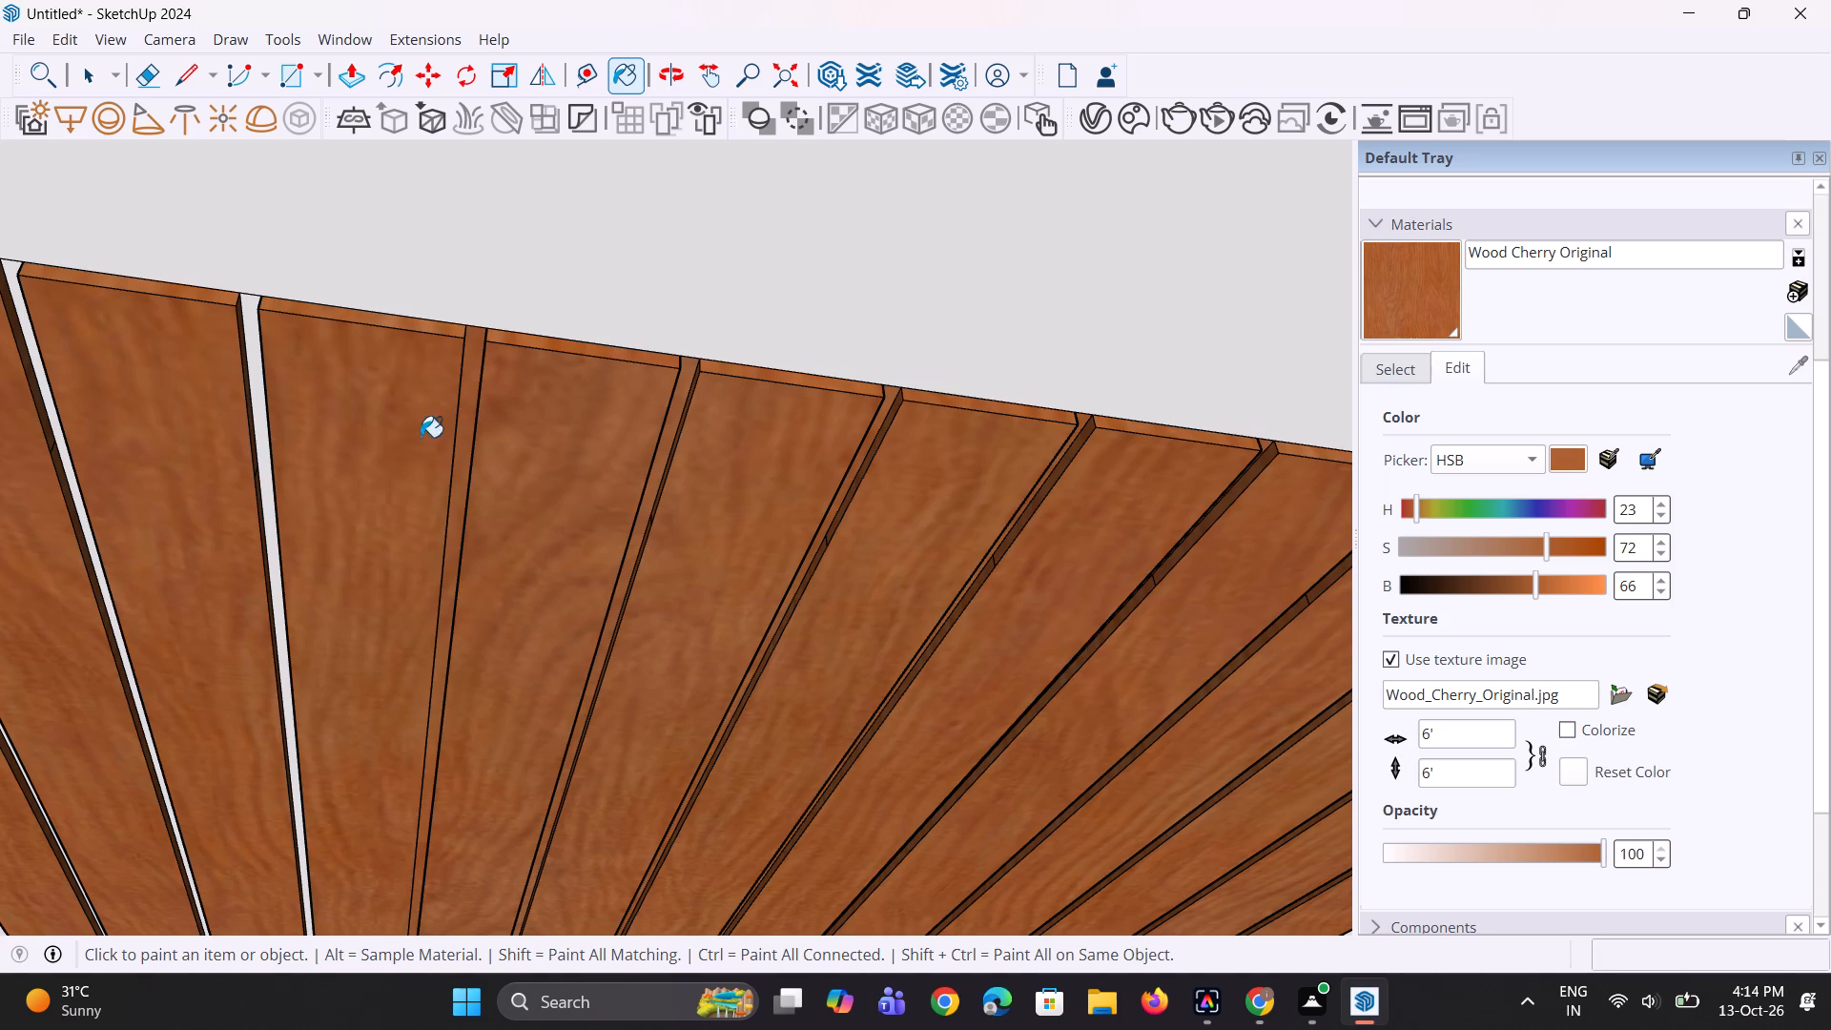
left_click(259, 436)
scroll(701, 486, "down", 5)
scroll(279, 473, "up", 4)
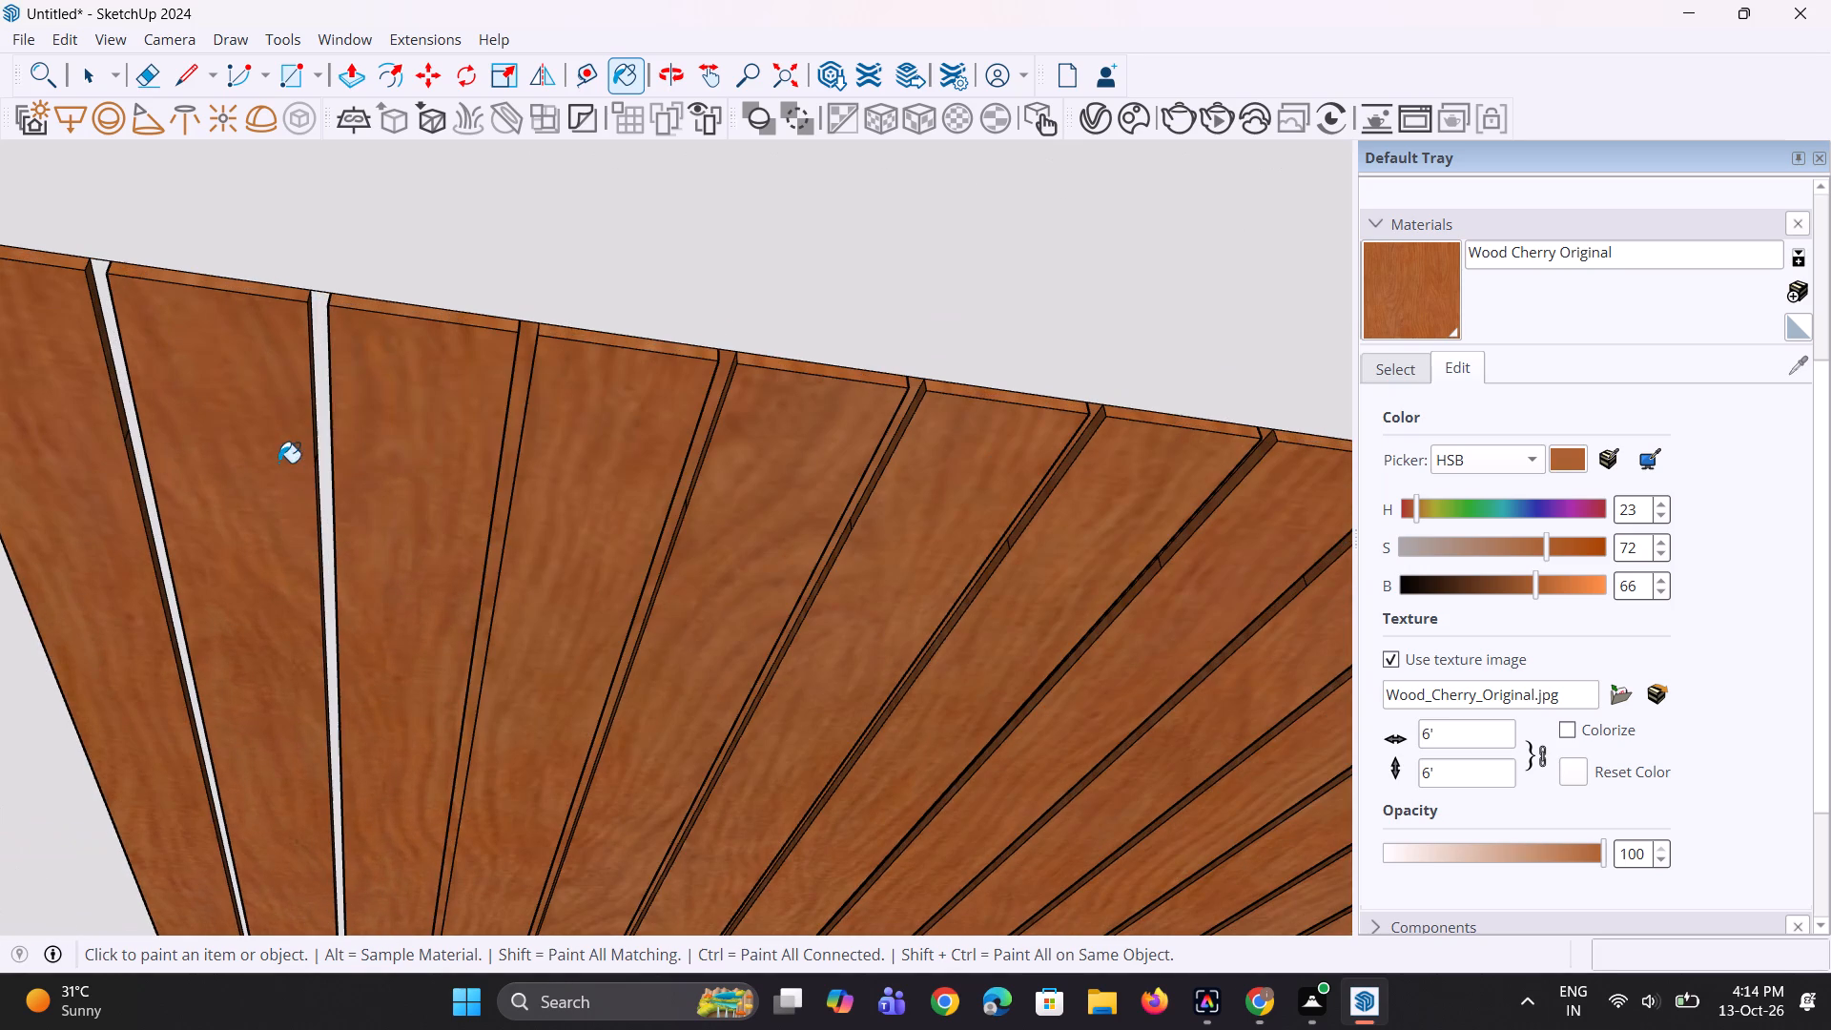
left_click(319, 443)
scroll(553, 510, "down", 11)
scroll(370, 463, "up", 3)
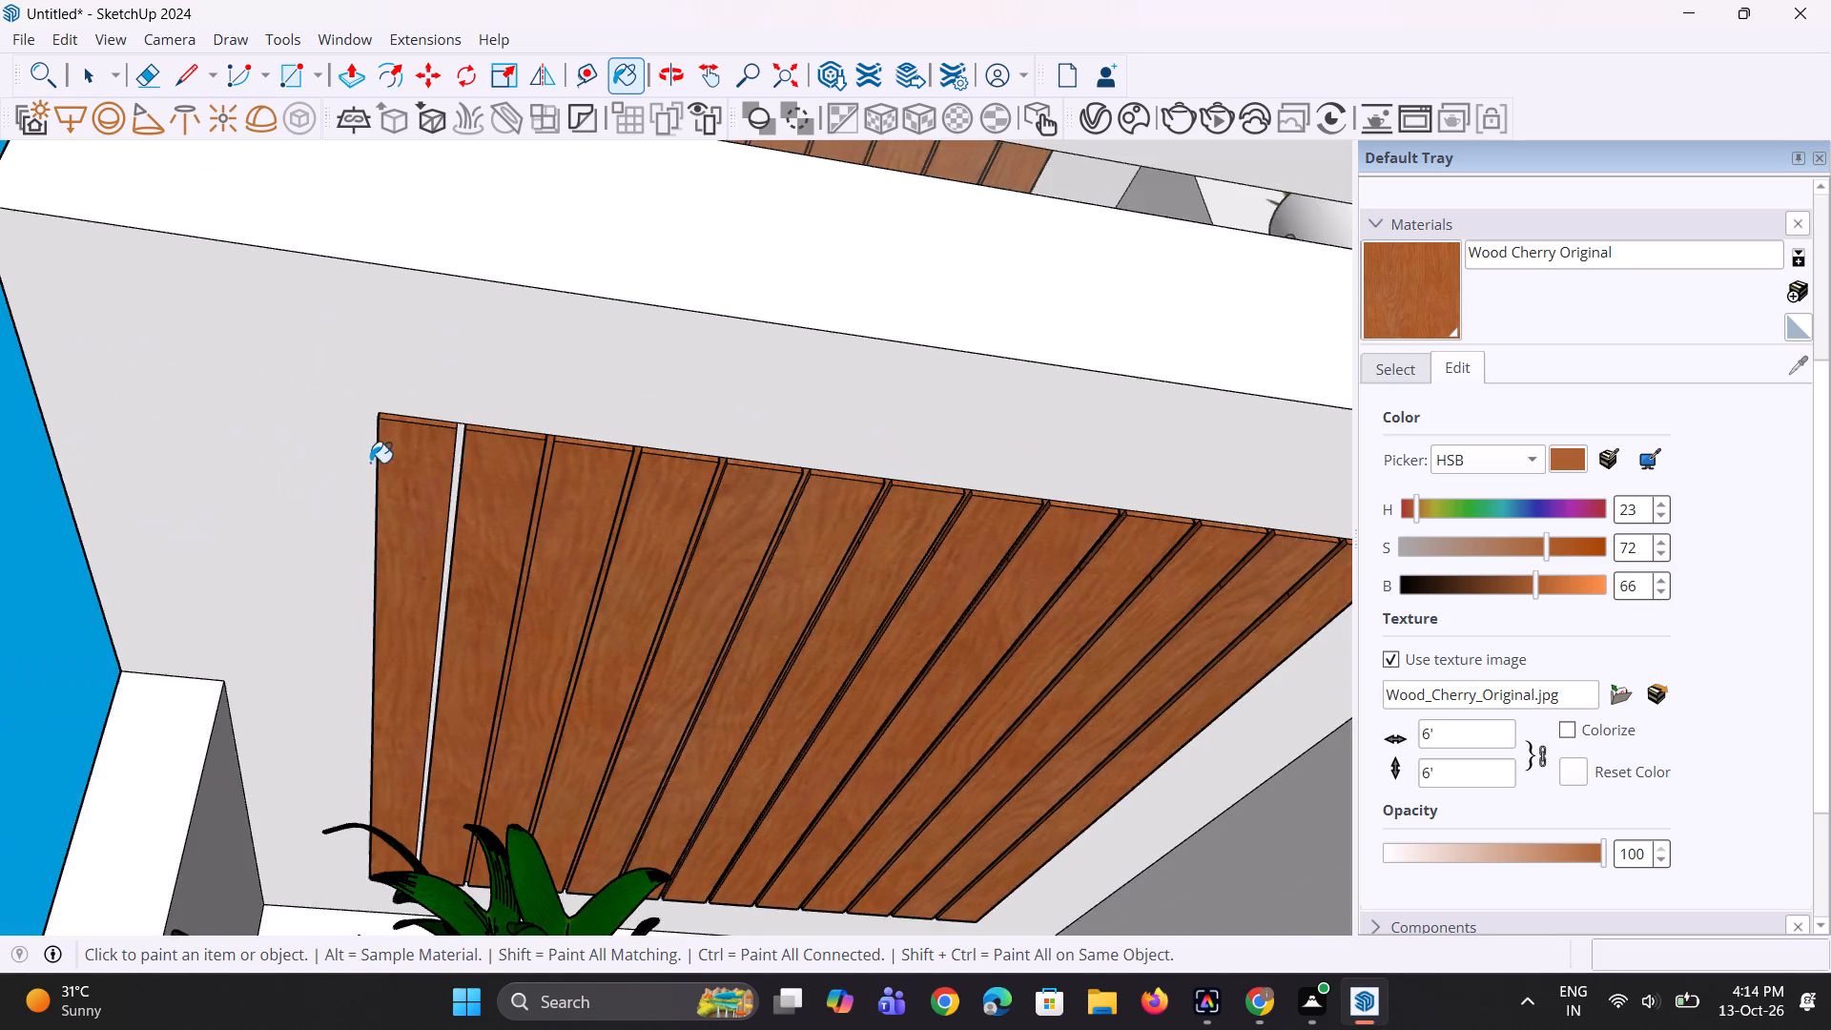
scroll(370, 463, "up", 4)
left_click(461, 464)
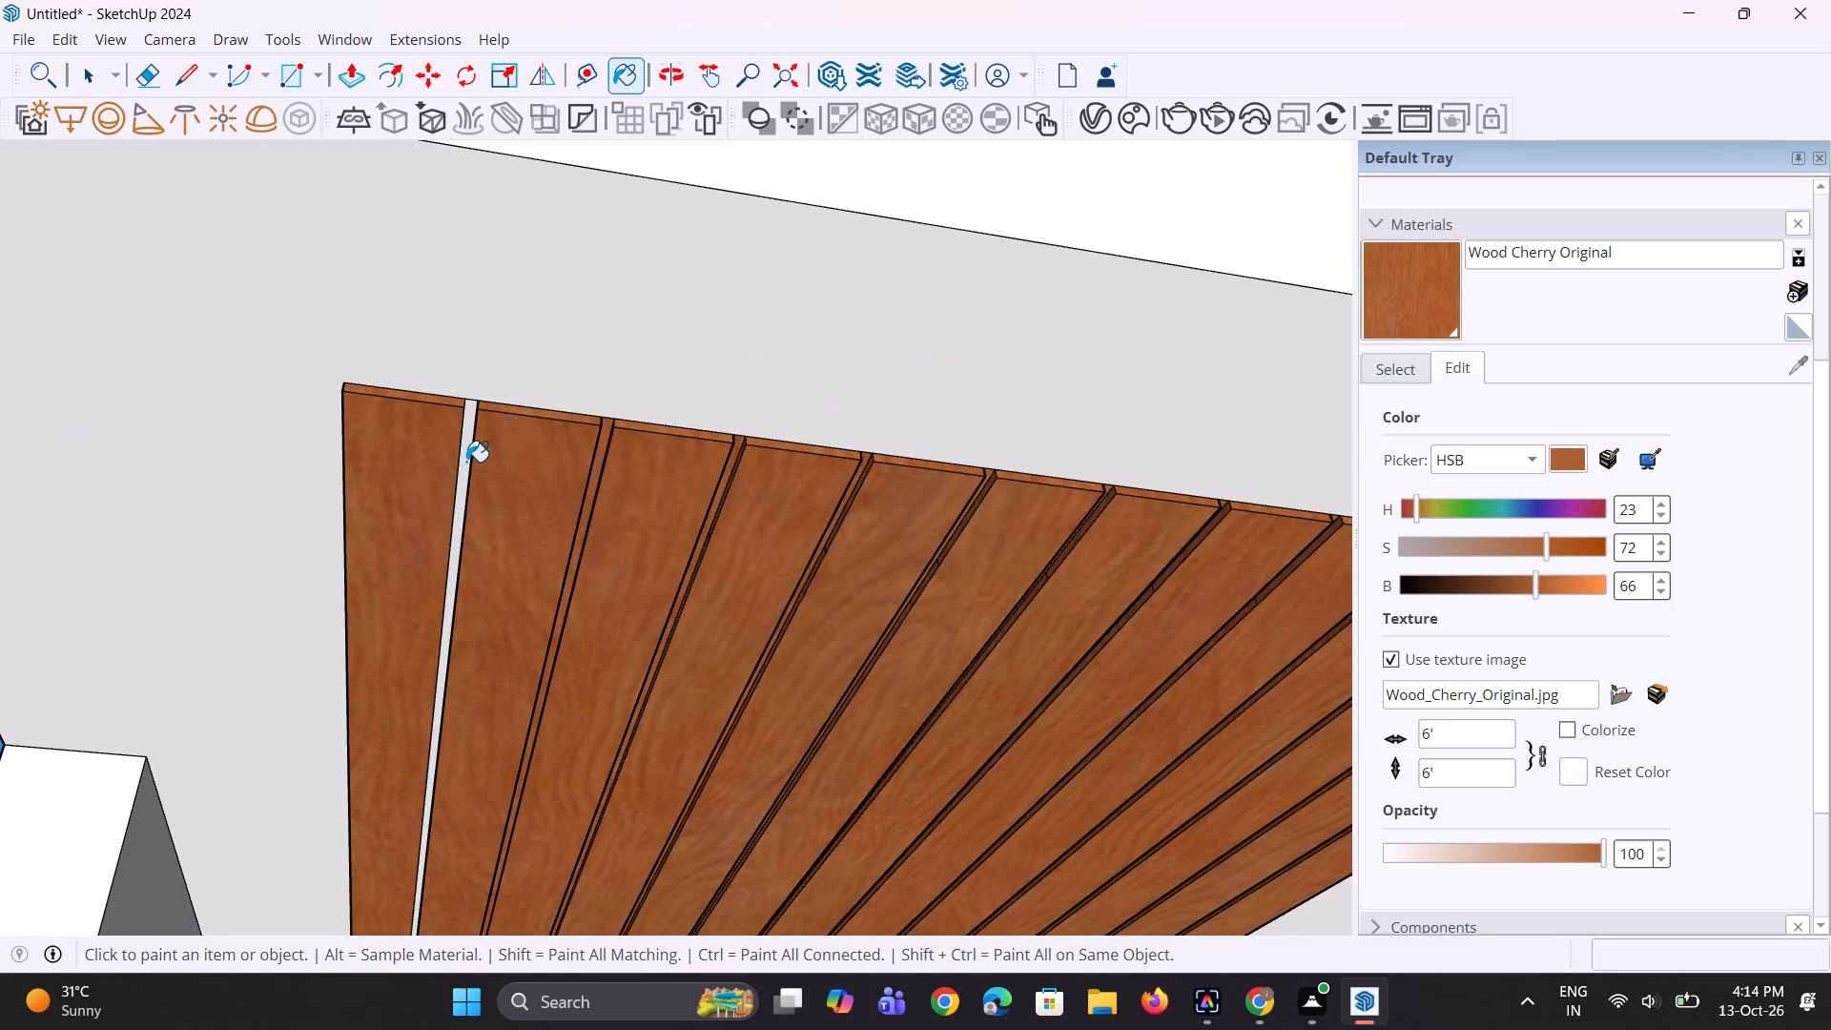
left_click(466, 460)
Leave the Paint Bucket and examine the slatted balcony ceilings and the whole house front.
scroll(466, 460, "down", 5)
middle_click_drag(462, 466, 501, 492)
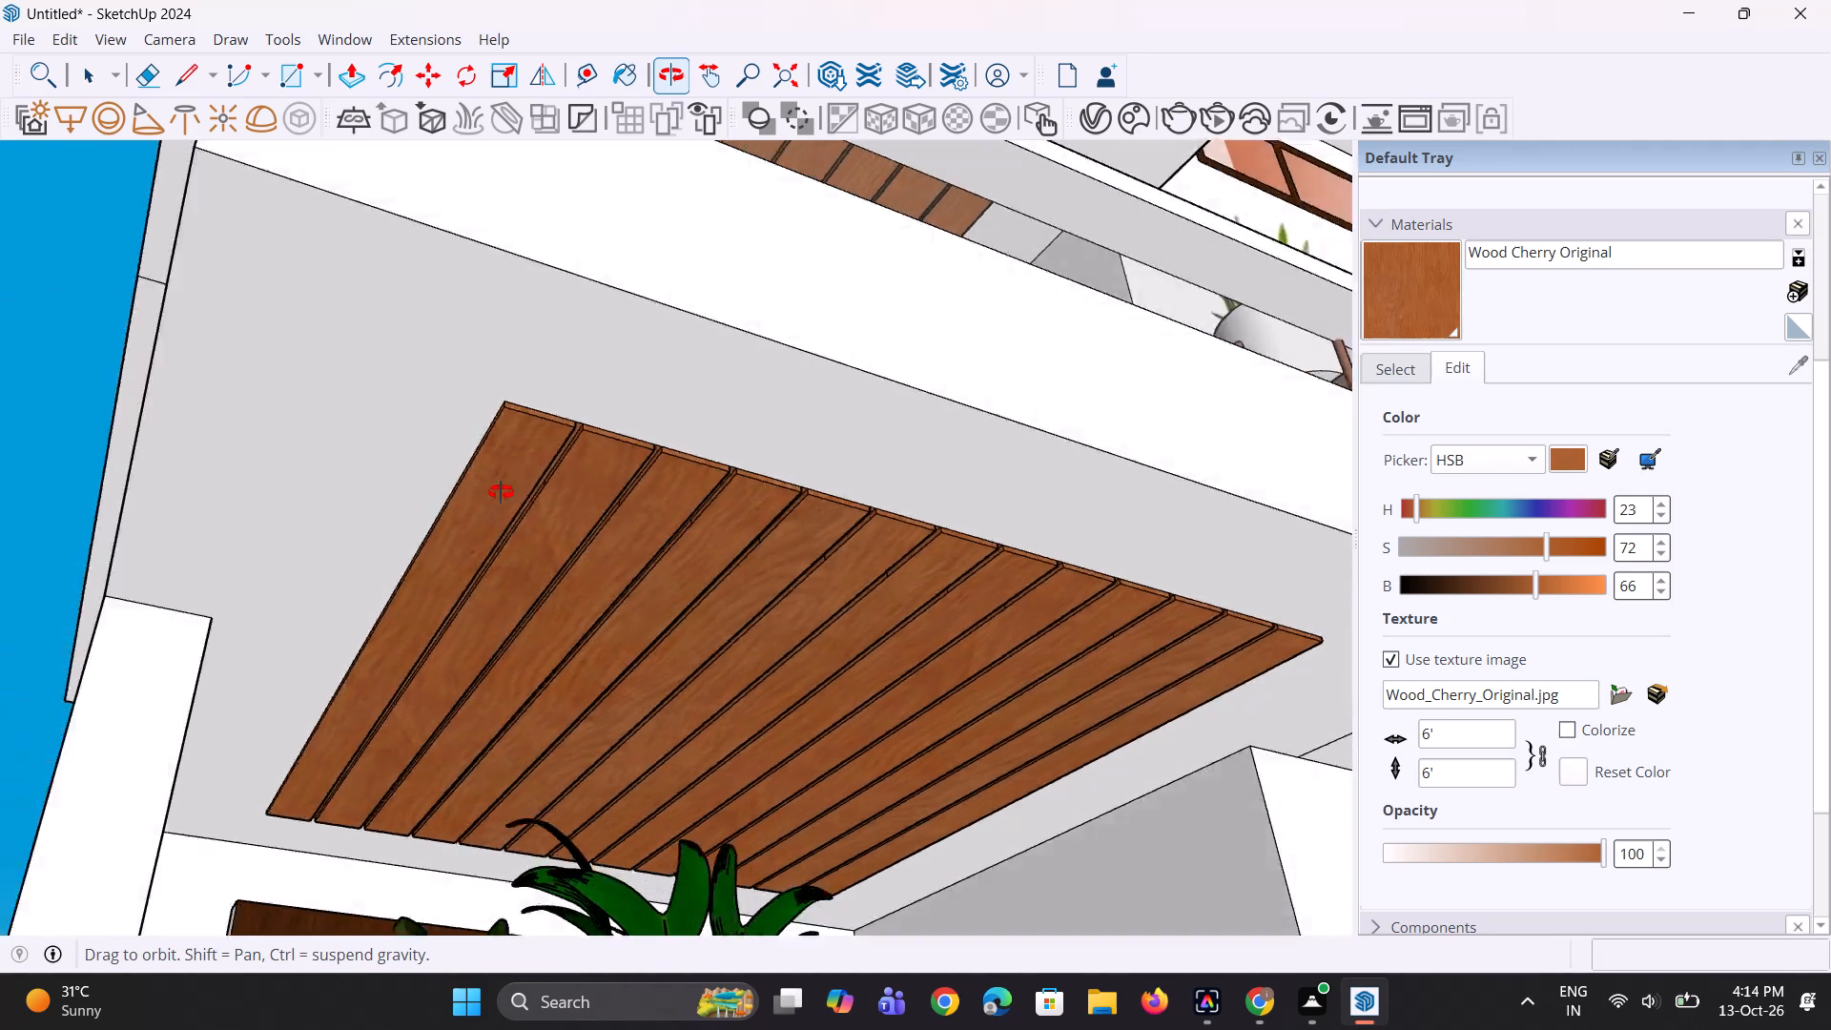
middle_click_drag(501, 492, 443, 498)
scroll(496, 500, "down", 10)
middle_click_drag(721, 505, 705, 591)
scroll(705, 565, "down", 5)
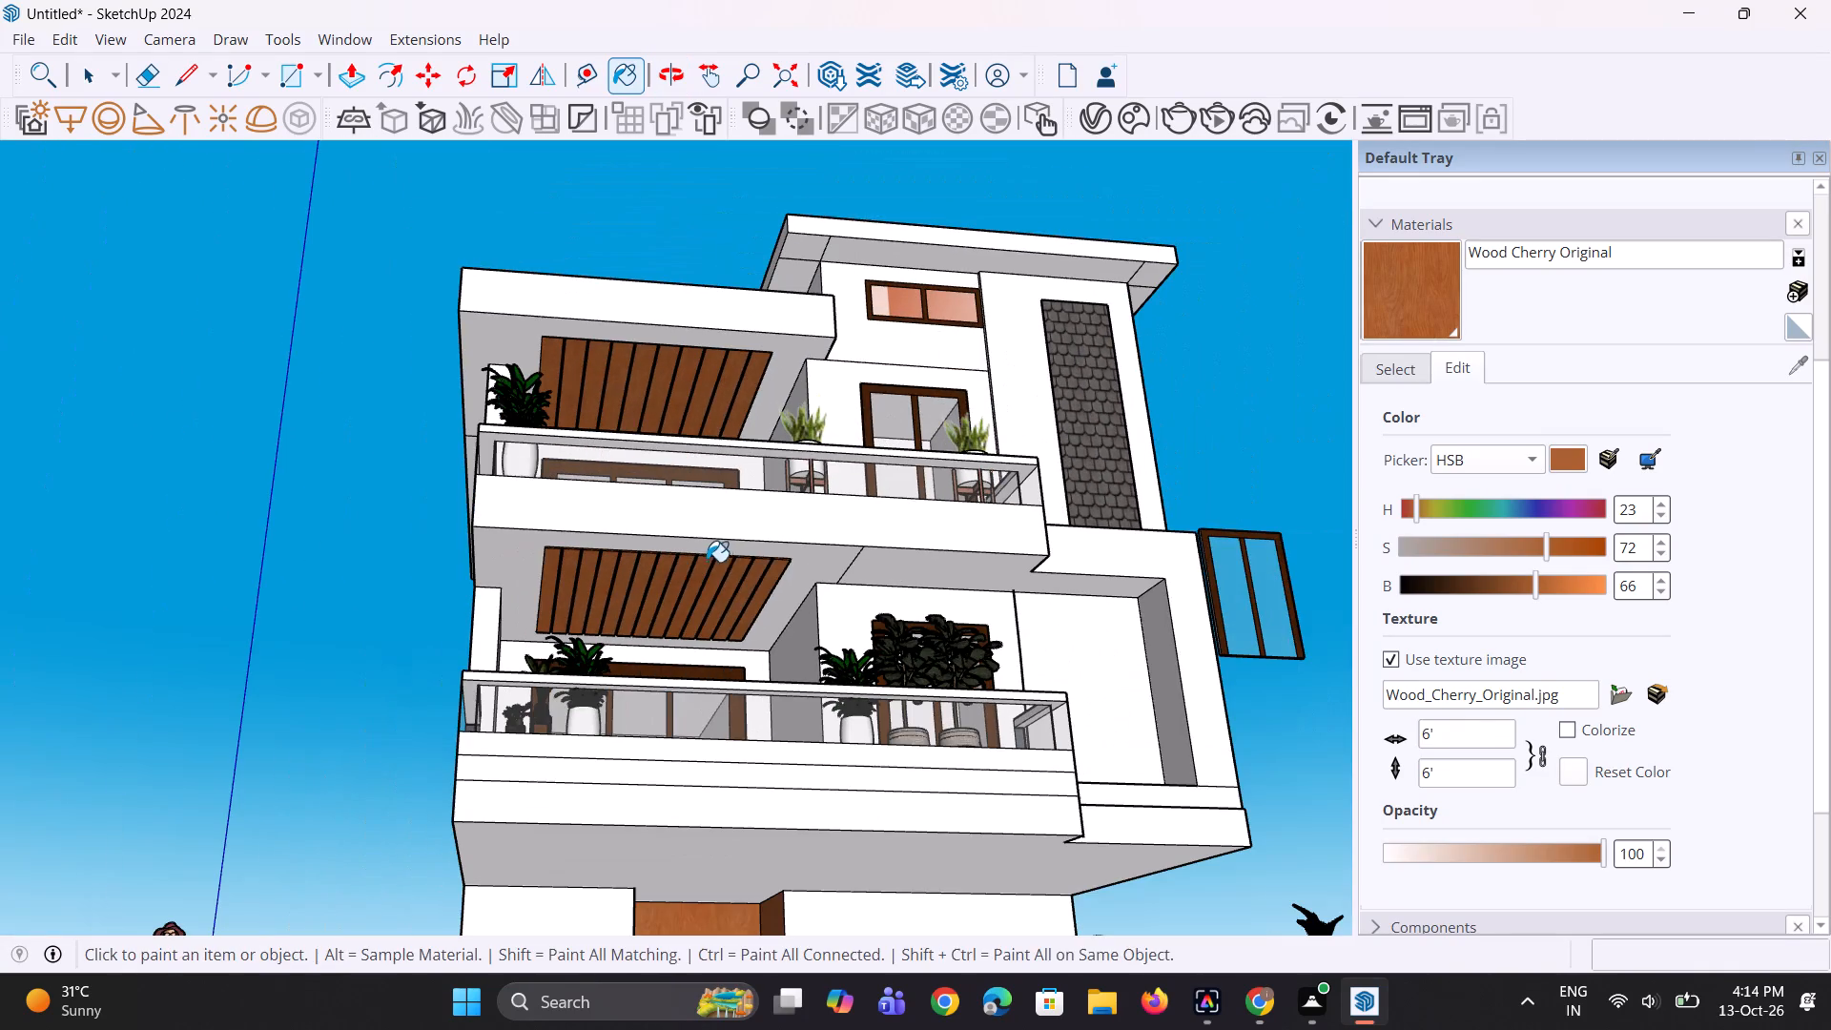
key("space")
key("space")
key("space")
scroll(724, 558, "down", 5)
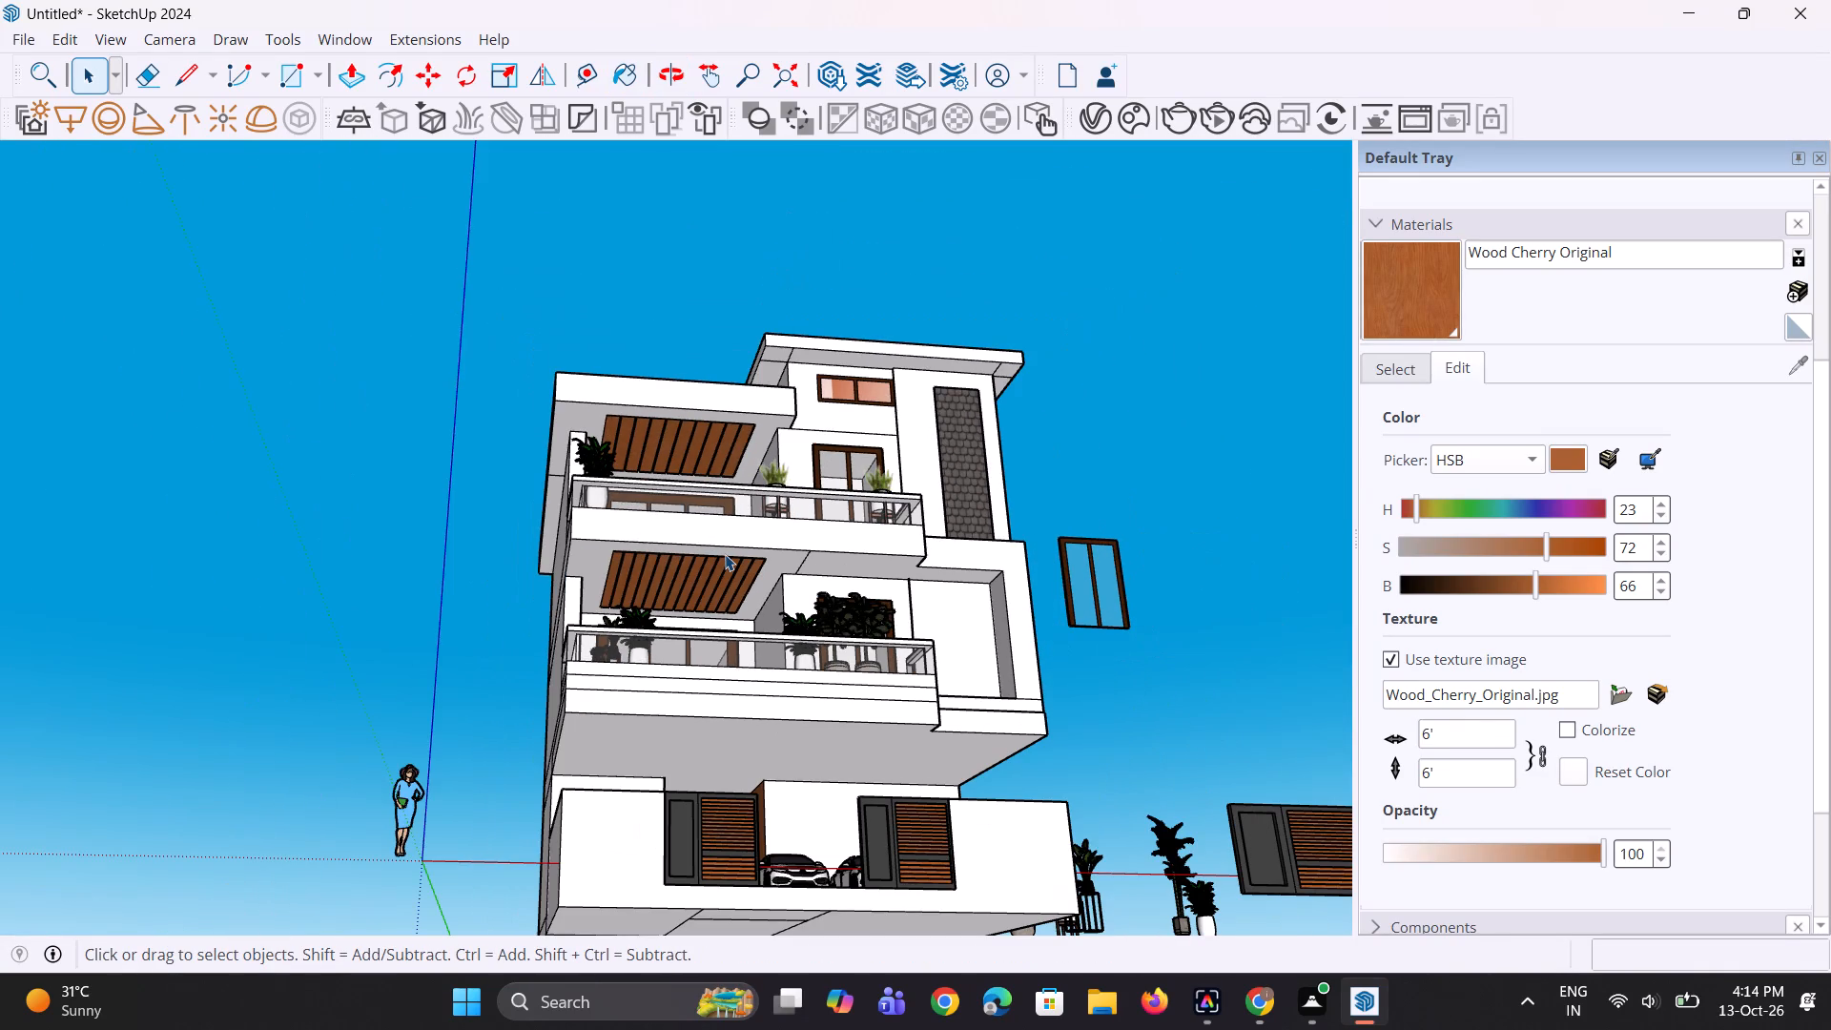
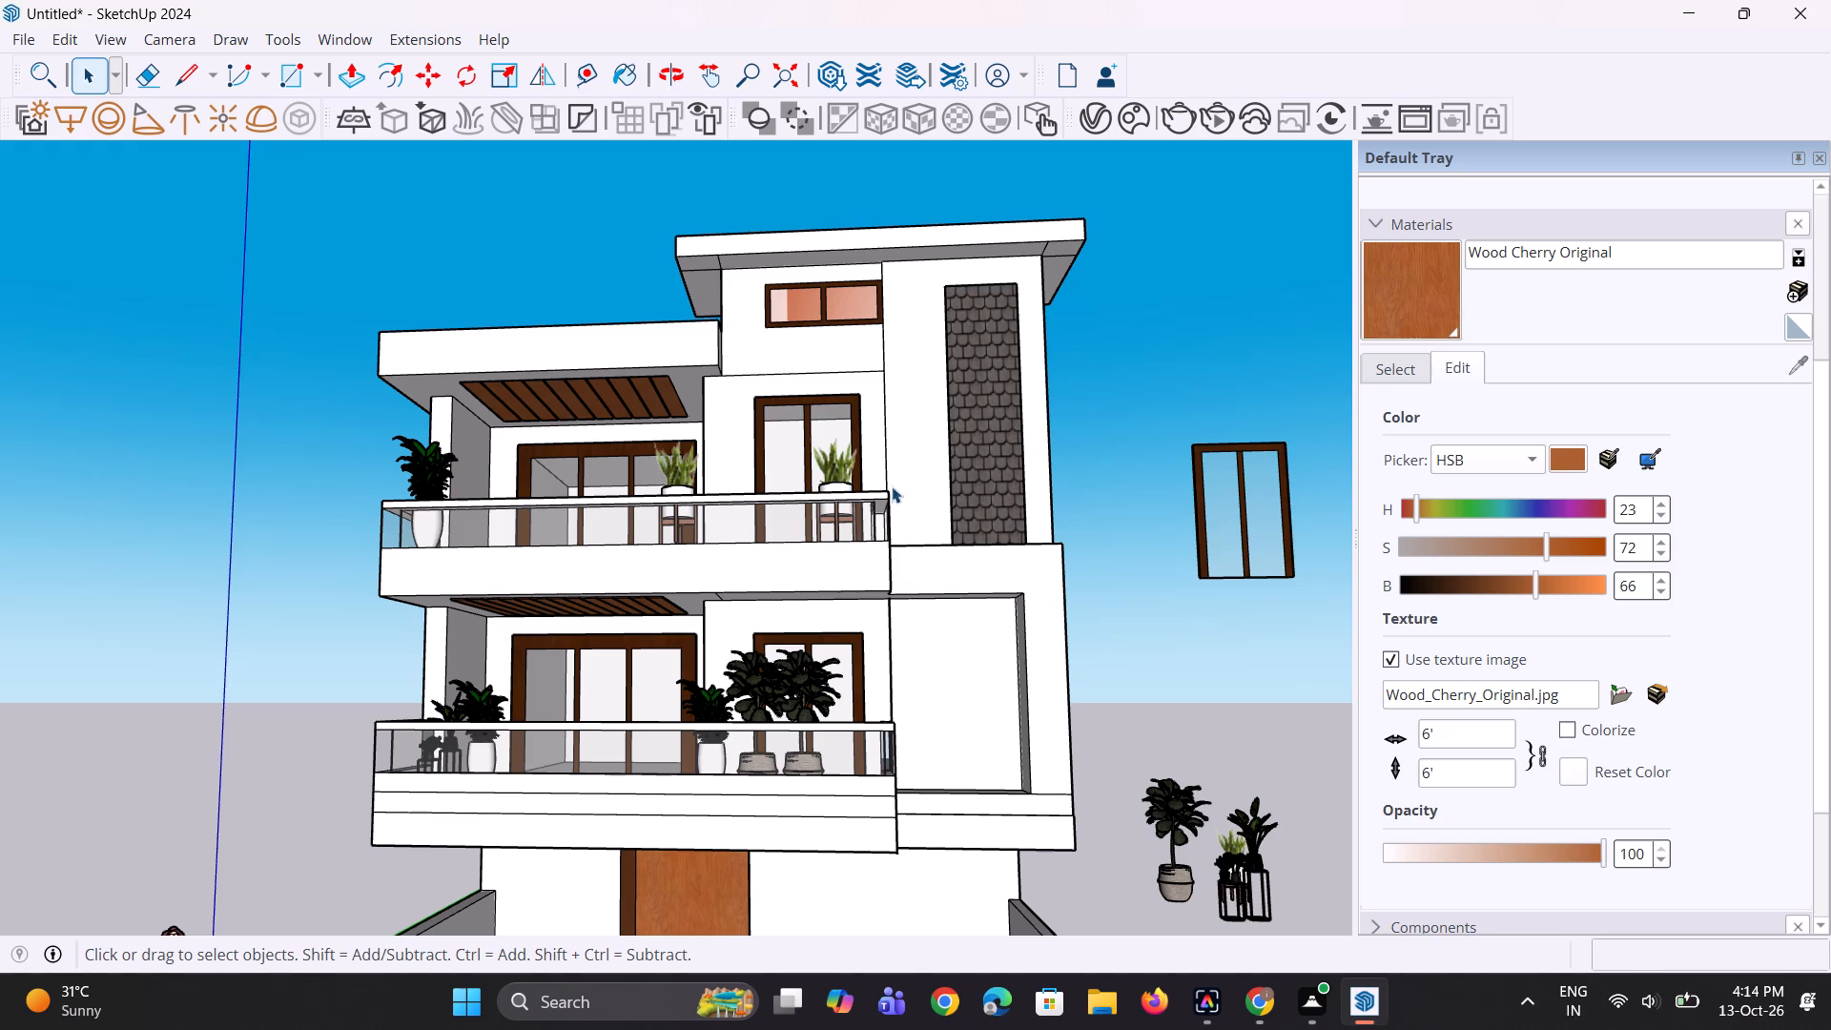
Paint the front, corner and side faces of the highest roof's overhang underside with Wood Cherry Original.
middle_click_drag(940, 463, 915, 419)
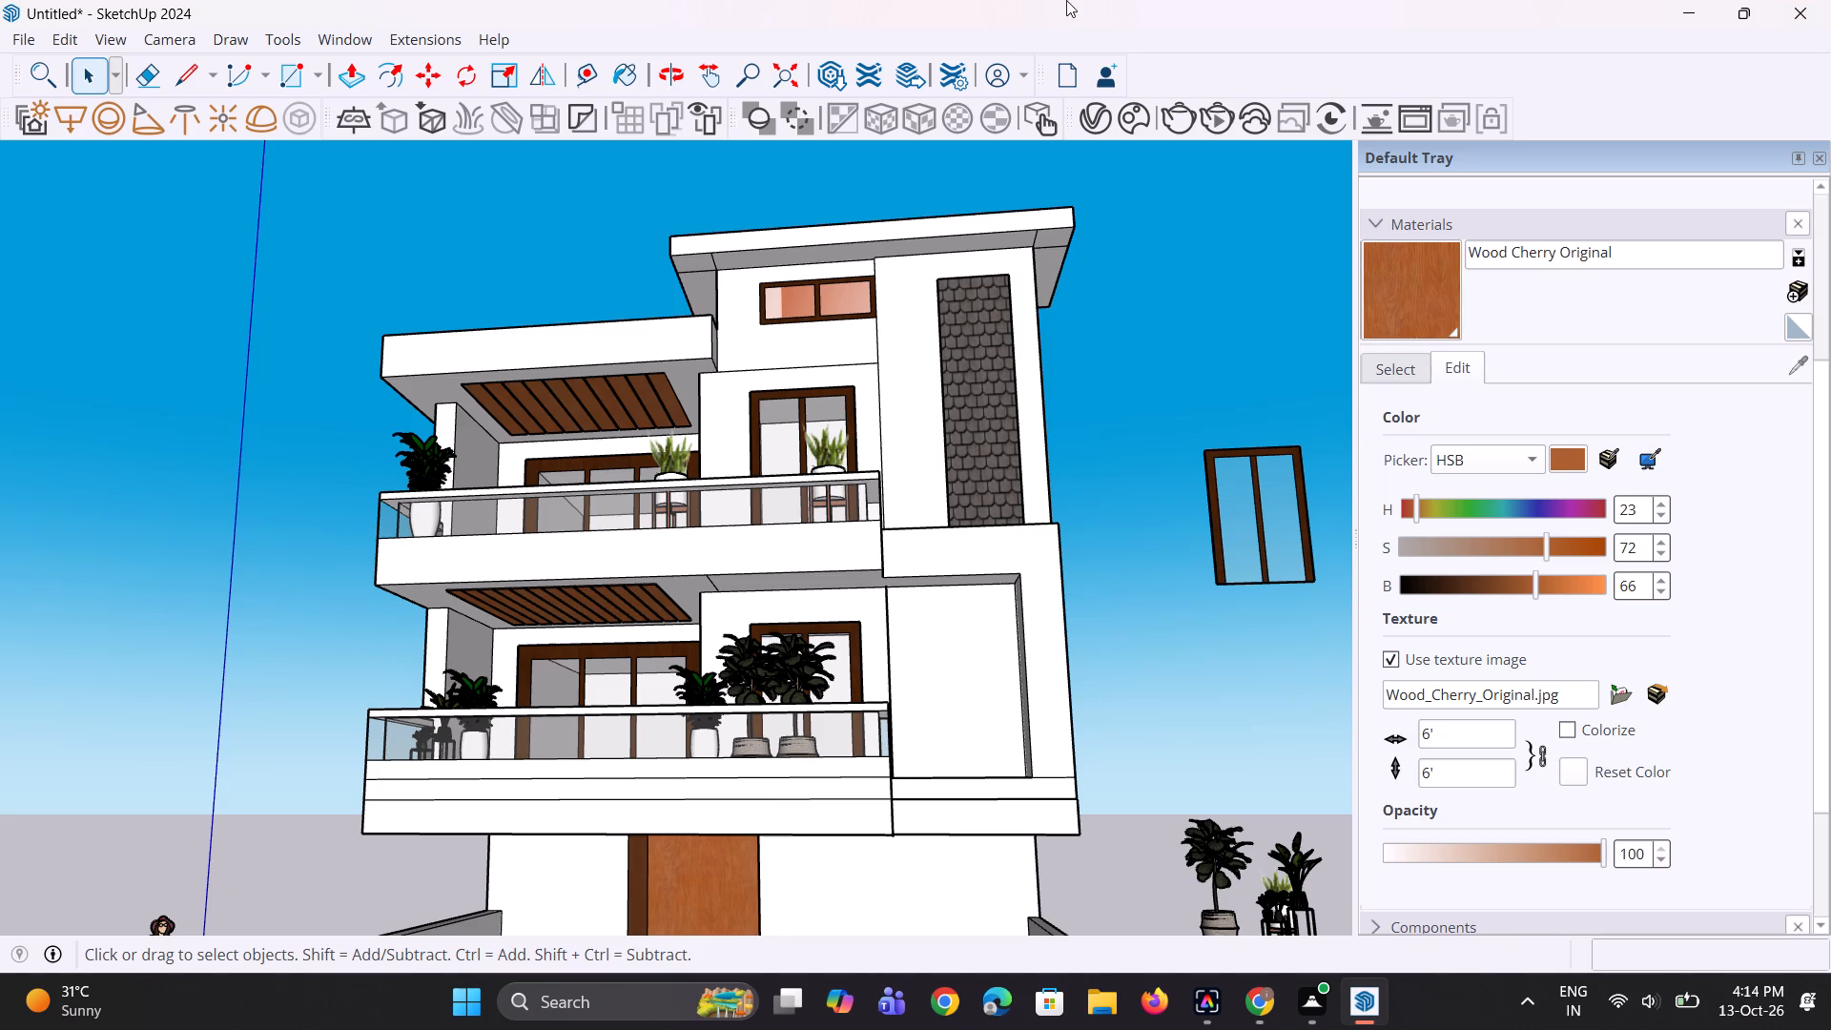
right_click_drag(0, 342, 0, 1029)
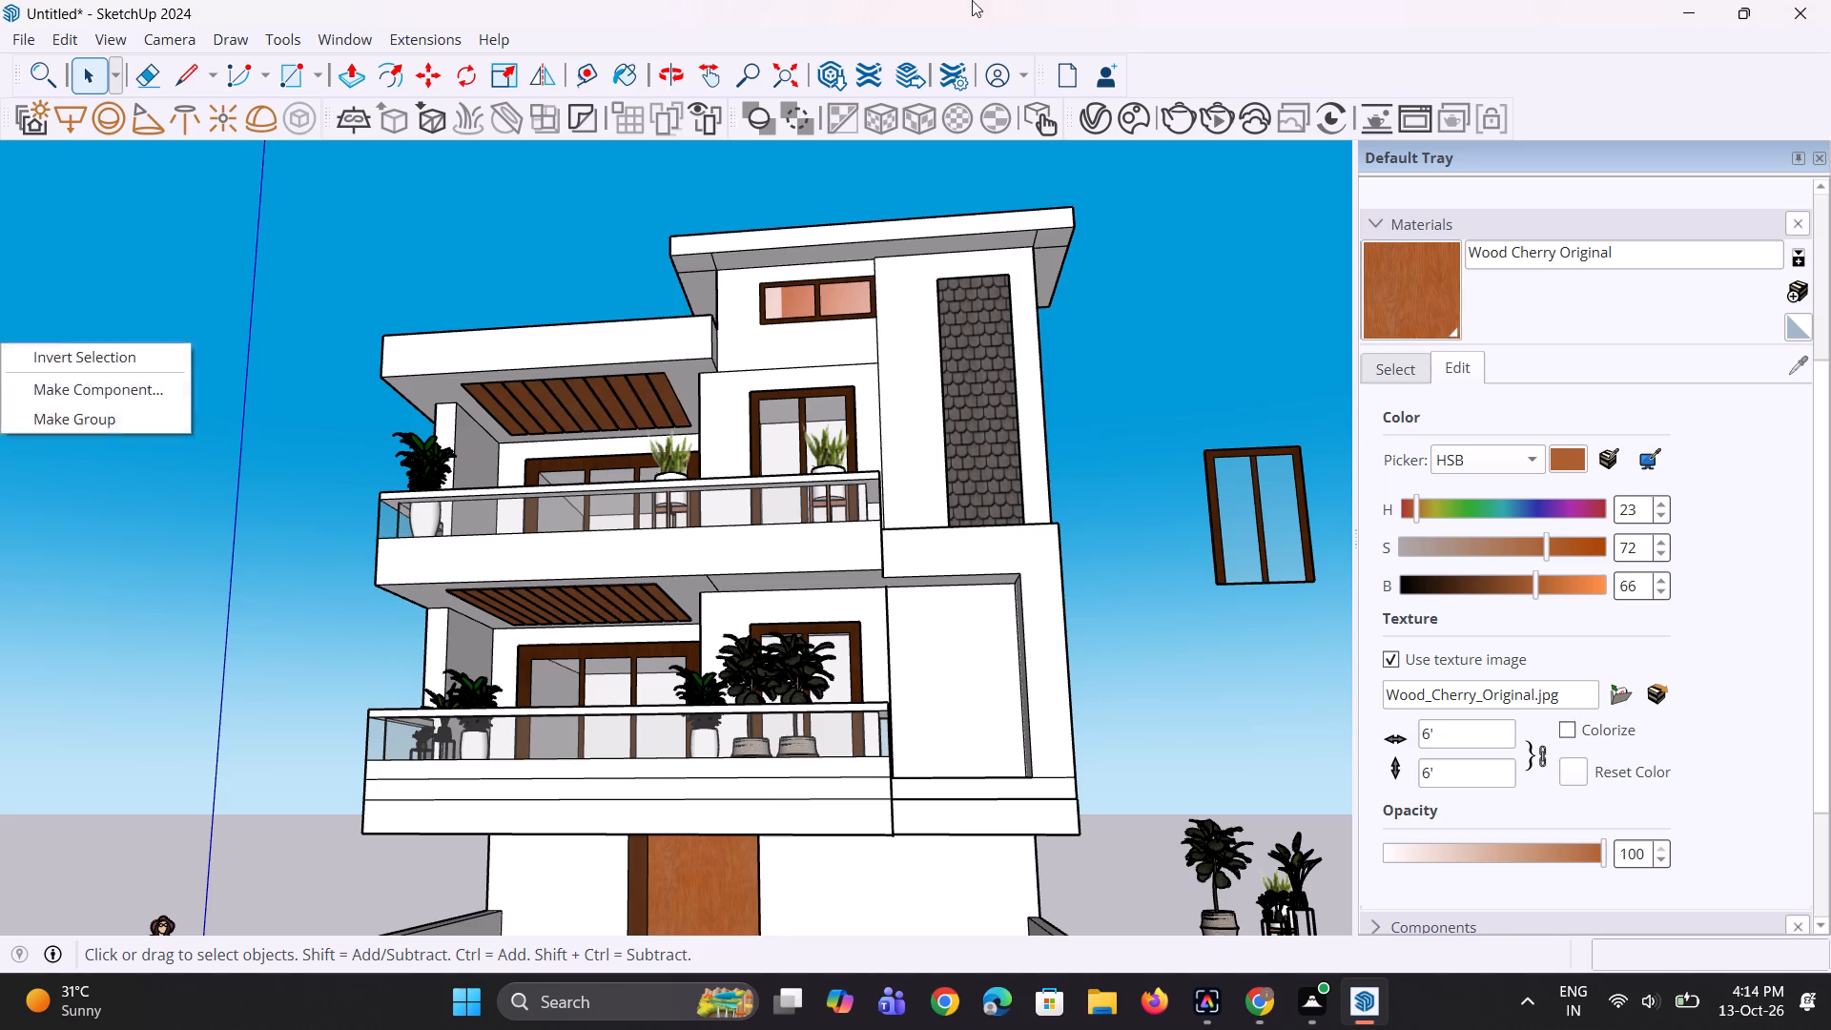
right_click_drag(1707, 0, 1389, 0)
middle_click_drag(484, 466, 547, 422)
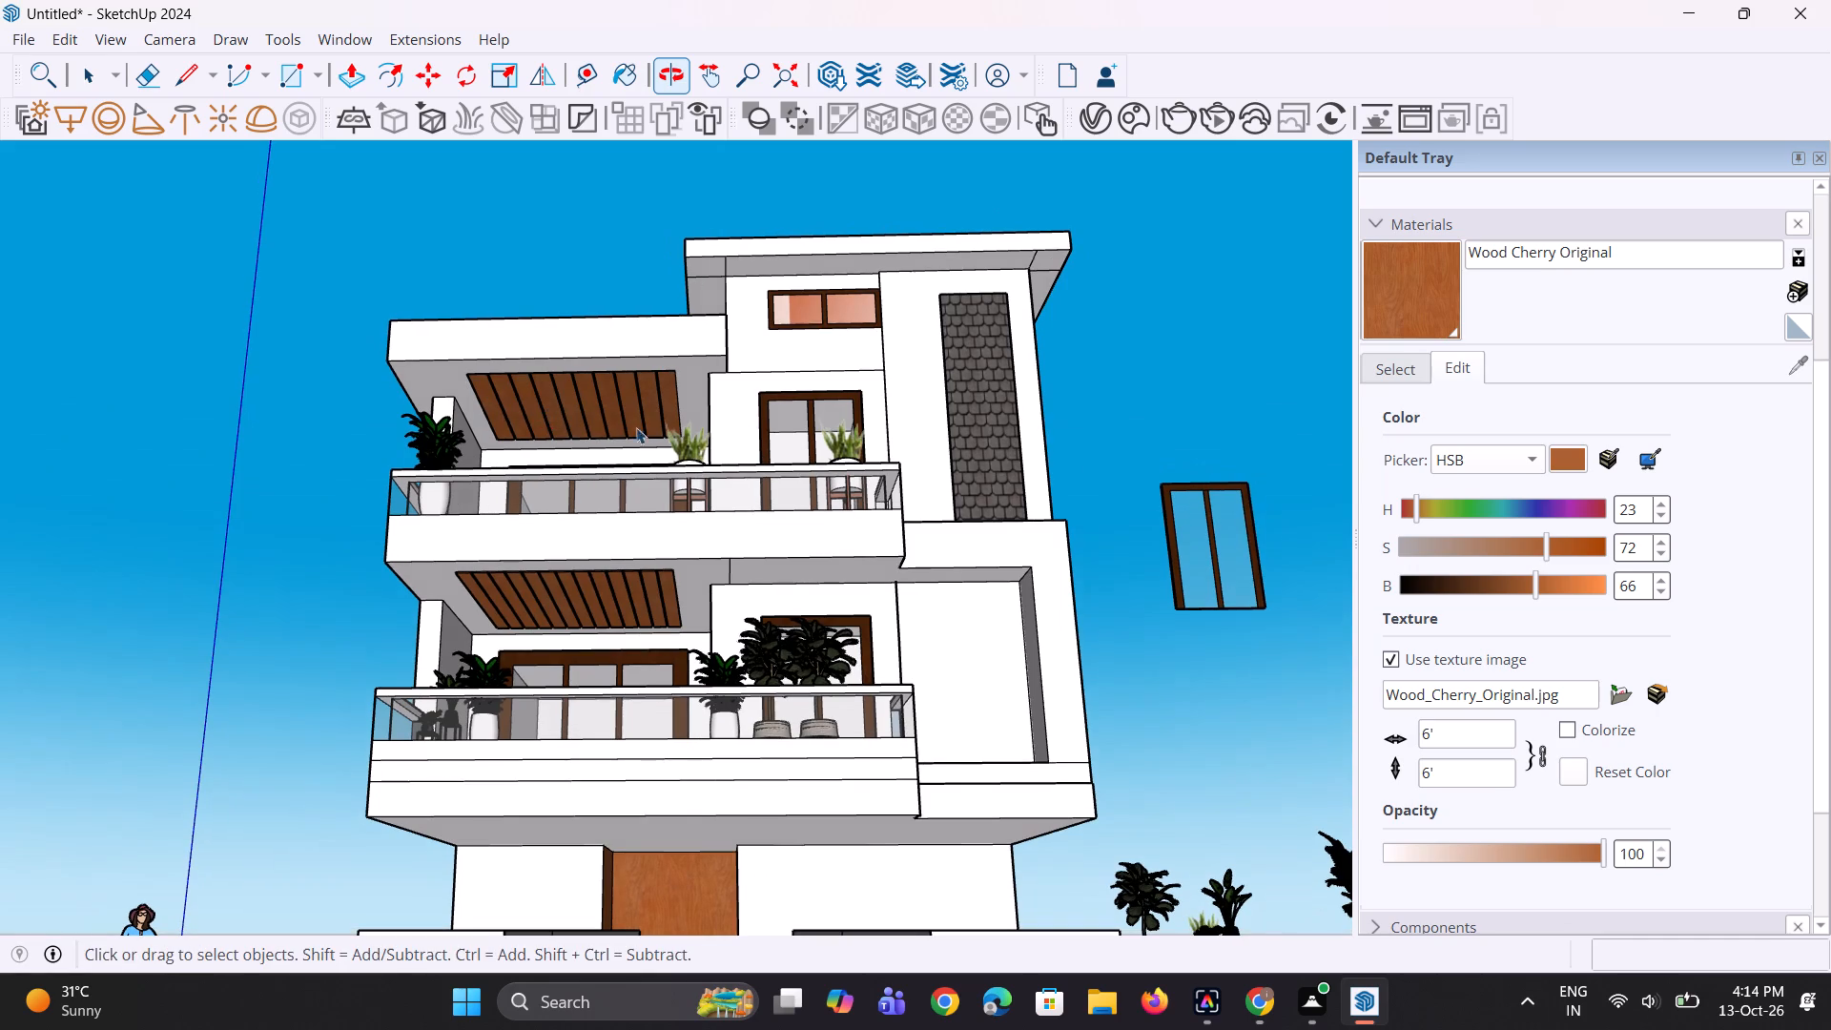
left_click(1417, 295)
scroll(874, 196, "up", 6)
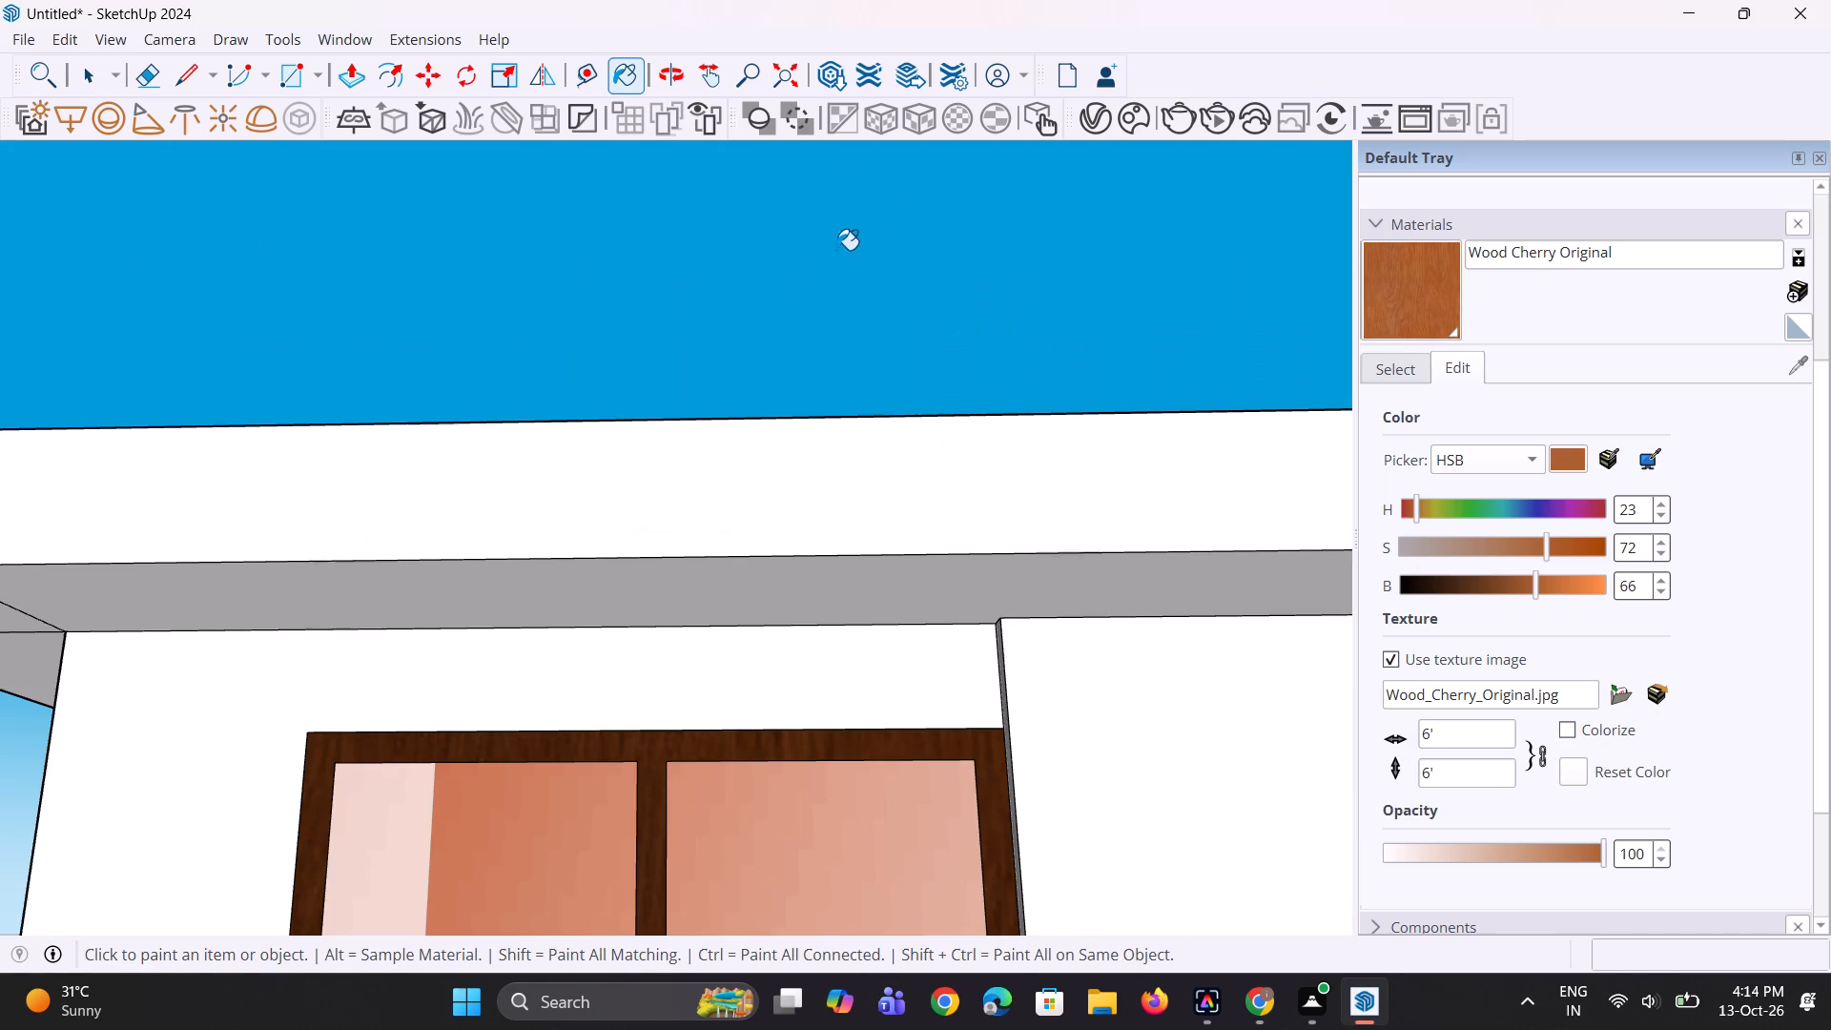
left_click(855, 571)
scroll(683, 494, "down", 3)
middle_click_drag(117, 473, 402, 431)
left_click(213, 404)
left_click(144, 506)
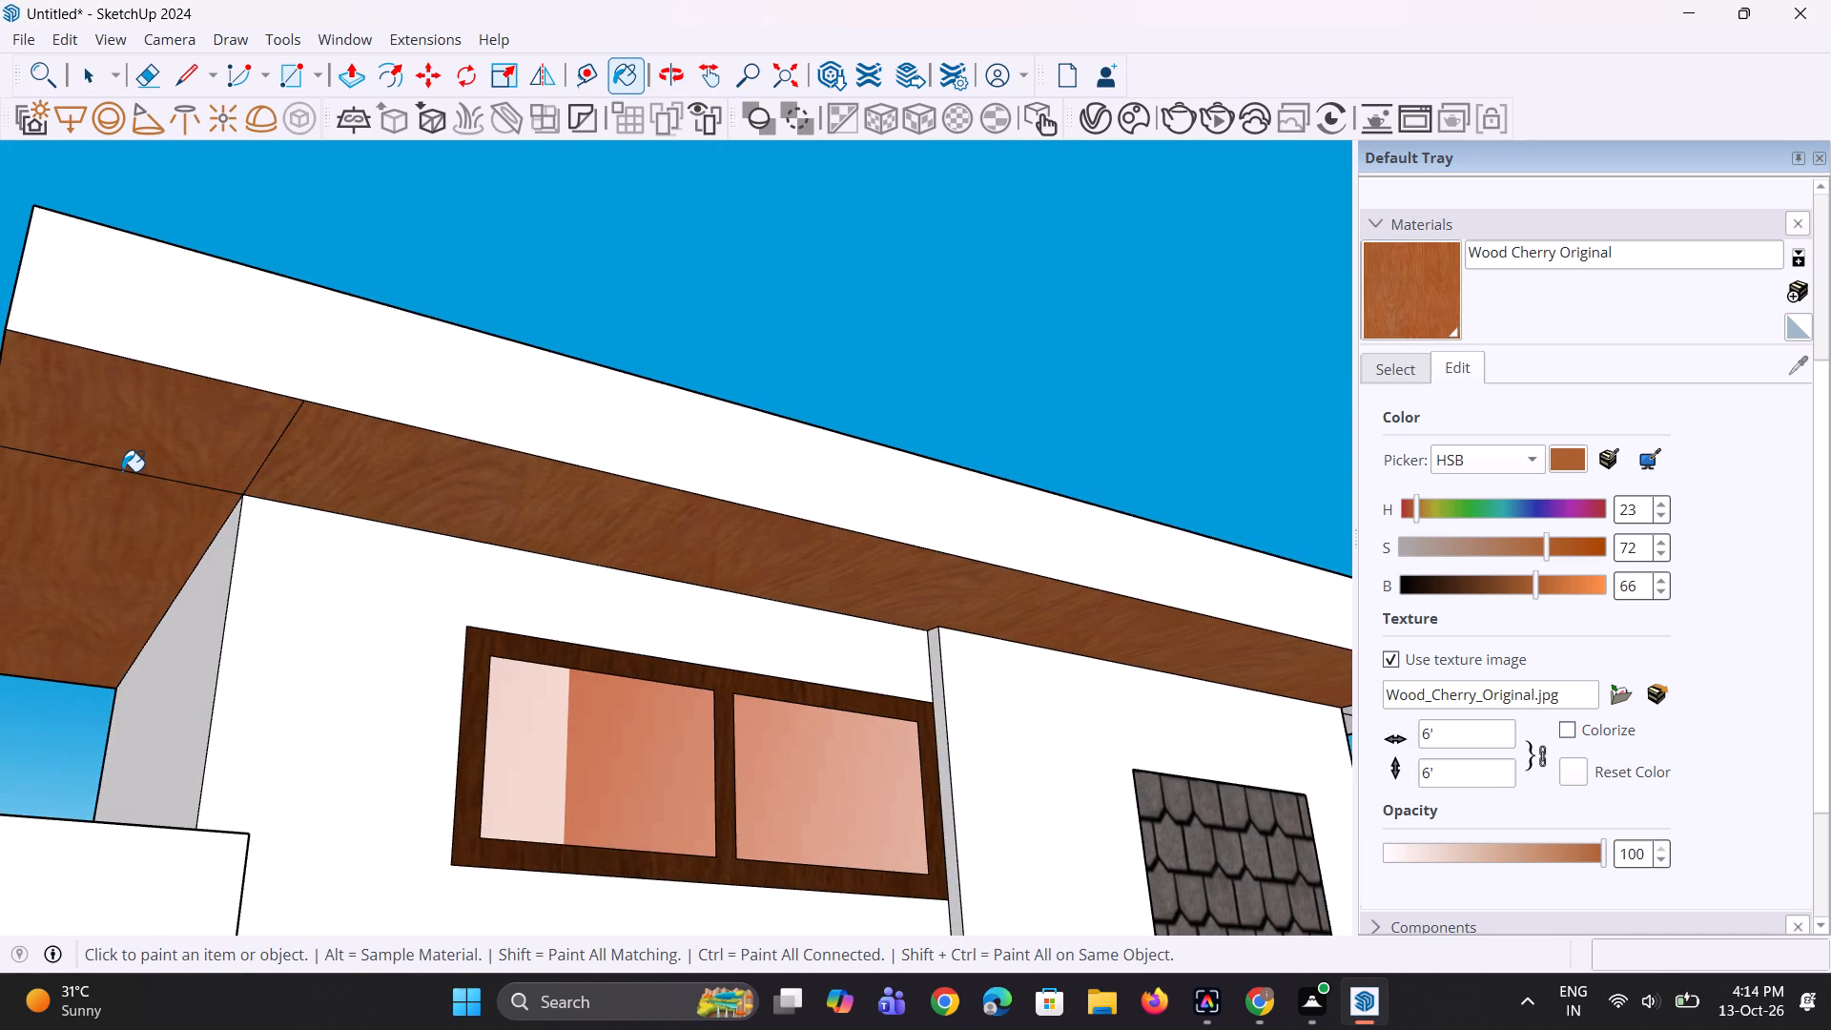
Erase the edges dividing the highest roof's underside at both front corners so the cherry wood runs continuously across it.
key("e")
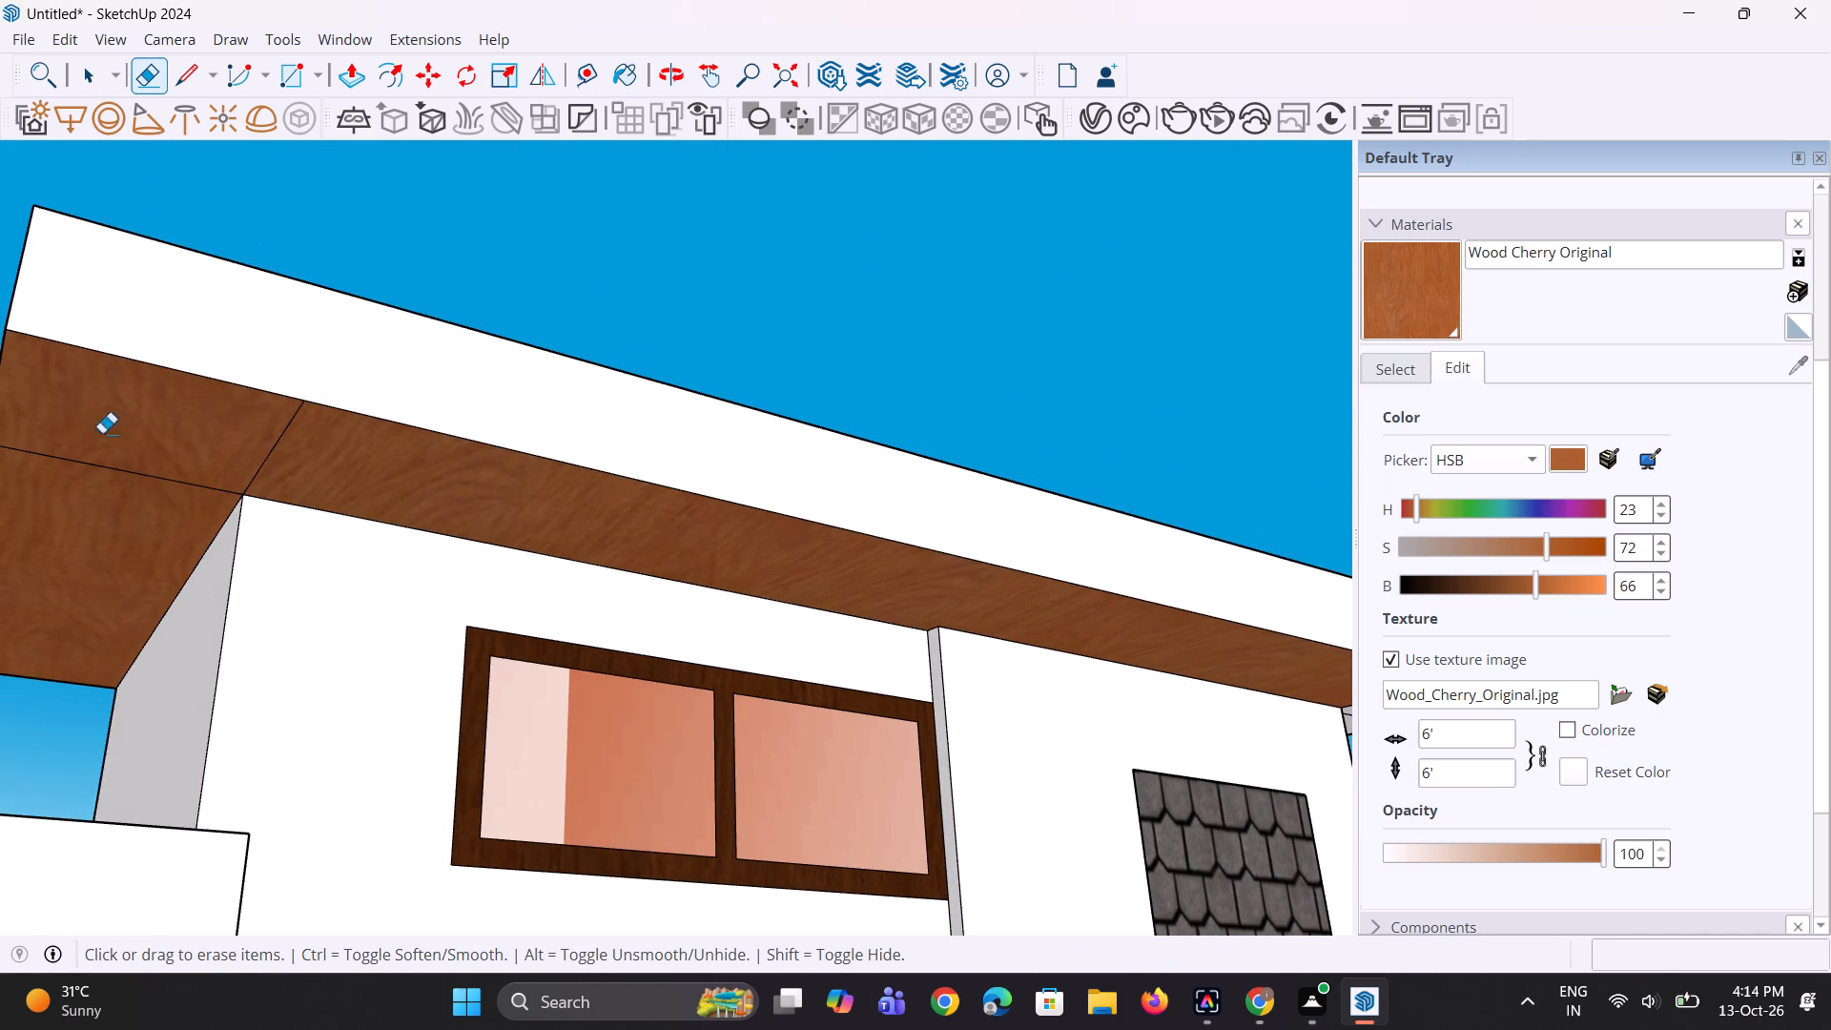
left_click(163, 484)
left_click(167, 482)
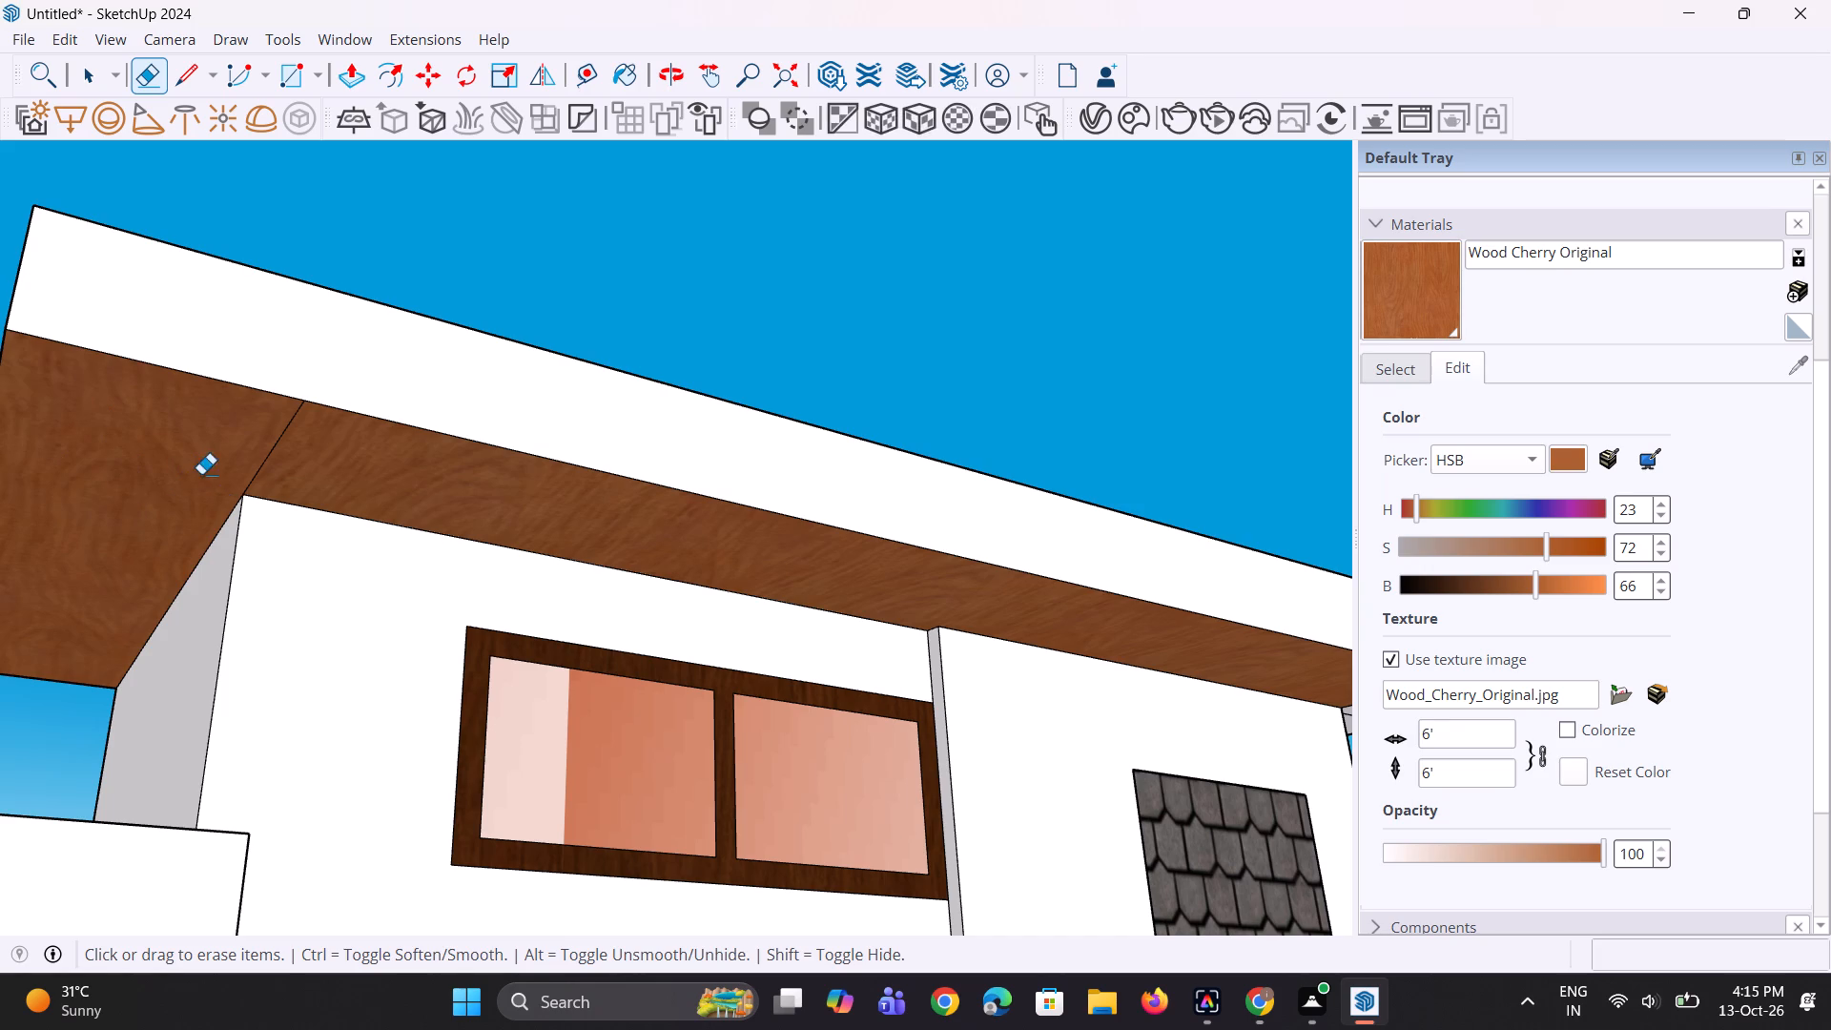
left_click(262, 473)
scroll(219, 508, "down", 11)
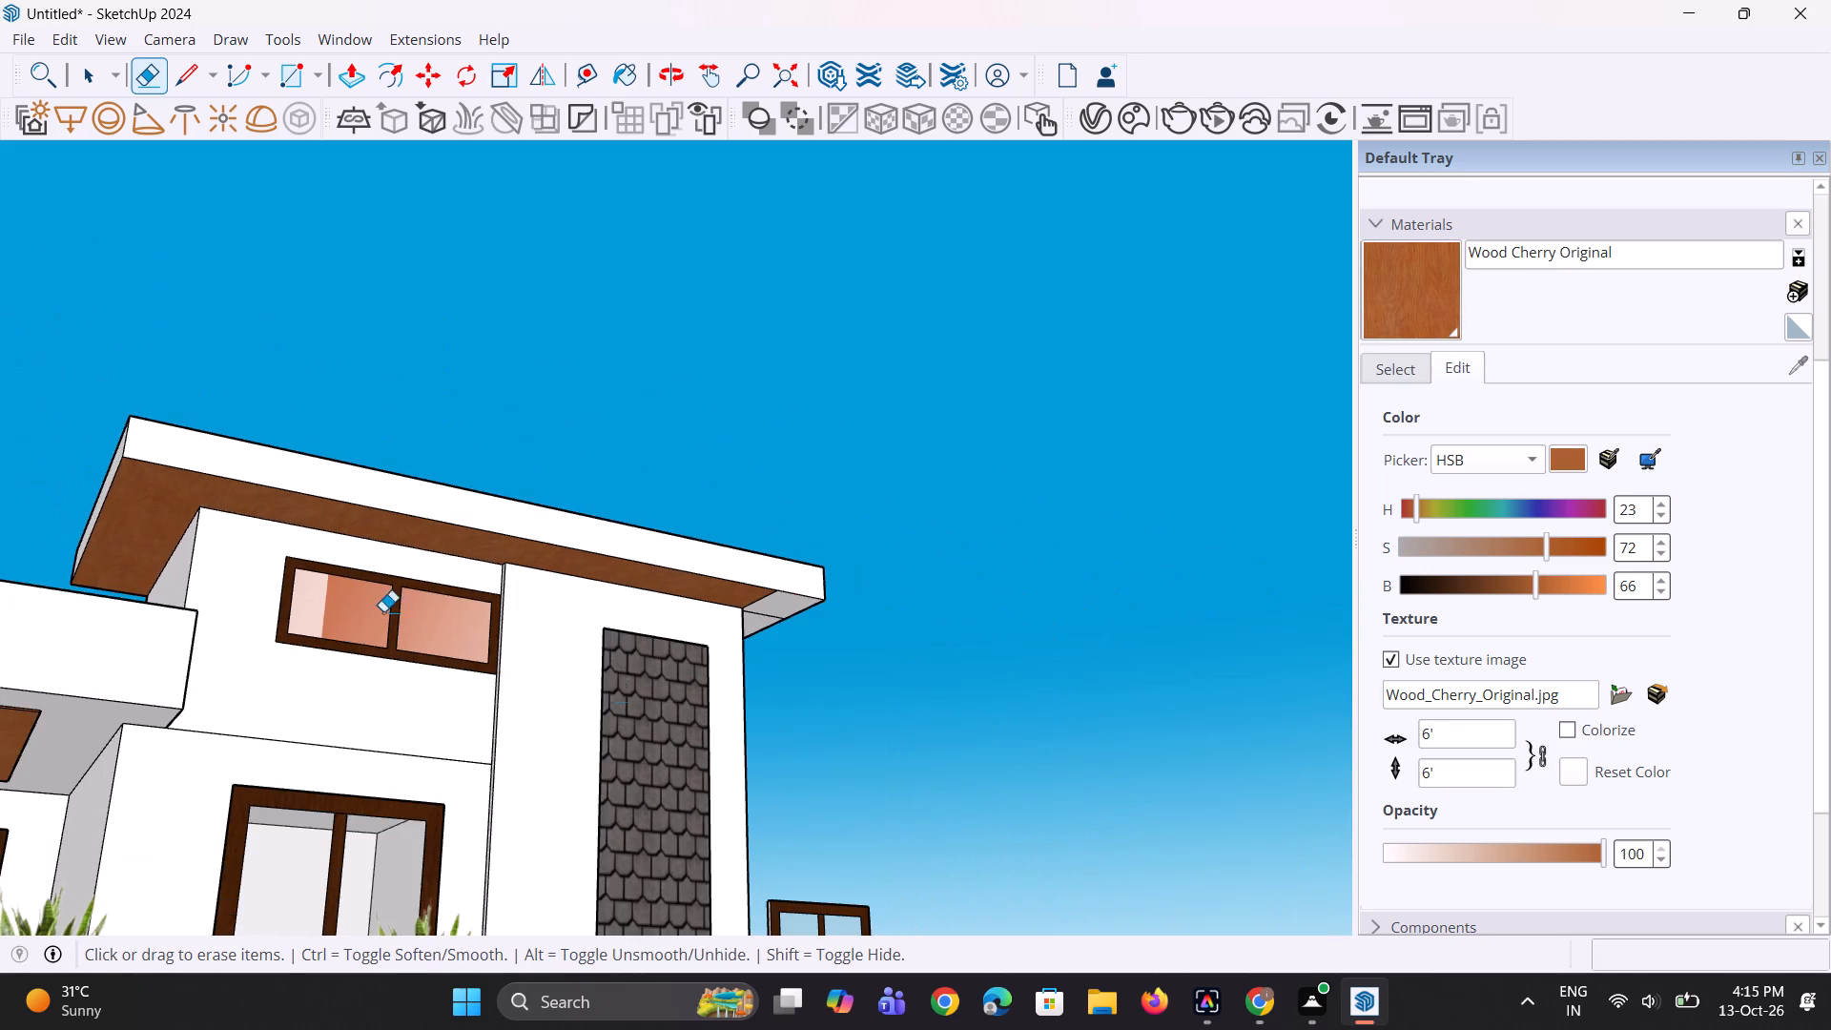
middle_click_drag(725, 774, 664, 677)
scroll(861, 715, "up", 3)
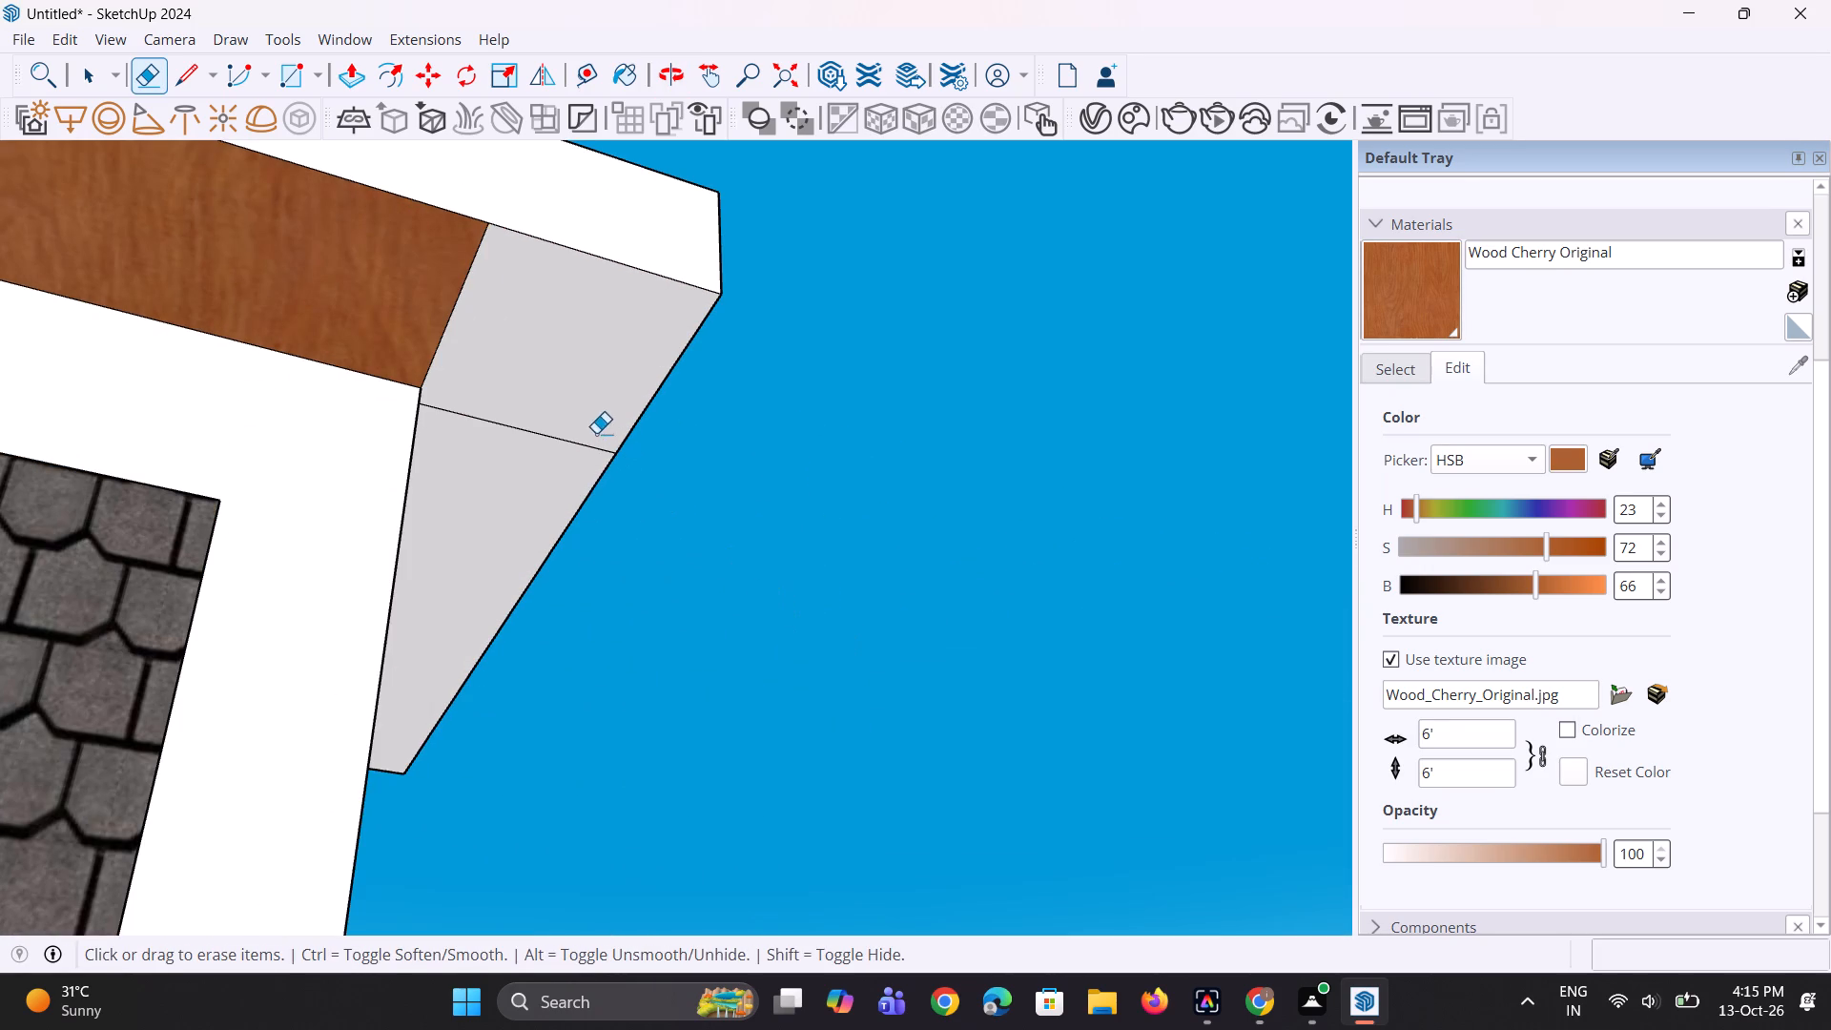
left_click(574, 447)
left_click(583, 445)
left_click(454, 305)
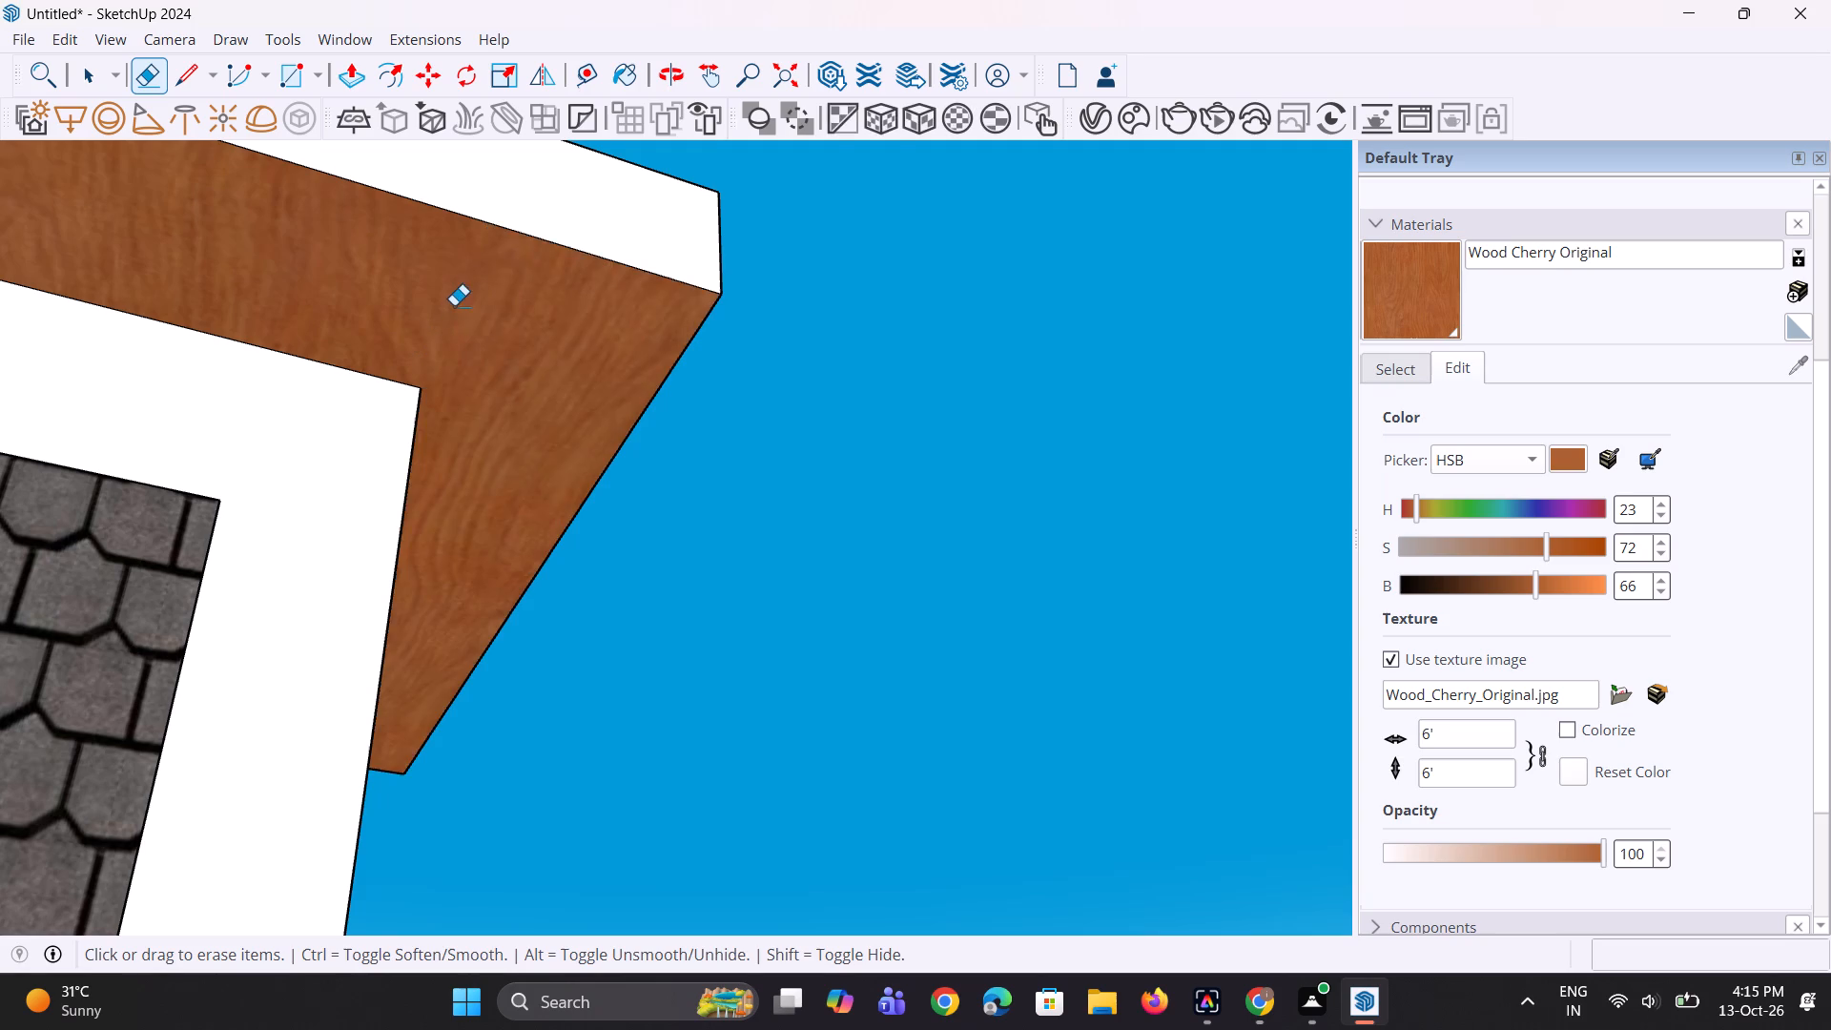
Leave the Eraser and examine the painted roof underside and the whole house front.
scroll(549, 522, "down", 11)
middle_click_drag(440, 469, 406, 632)
scroll(406, 633, "down", 6)
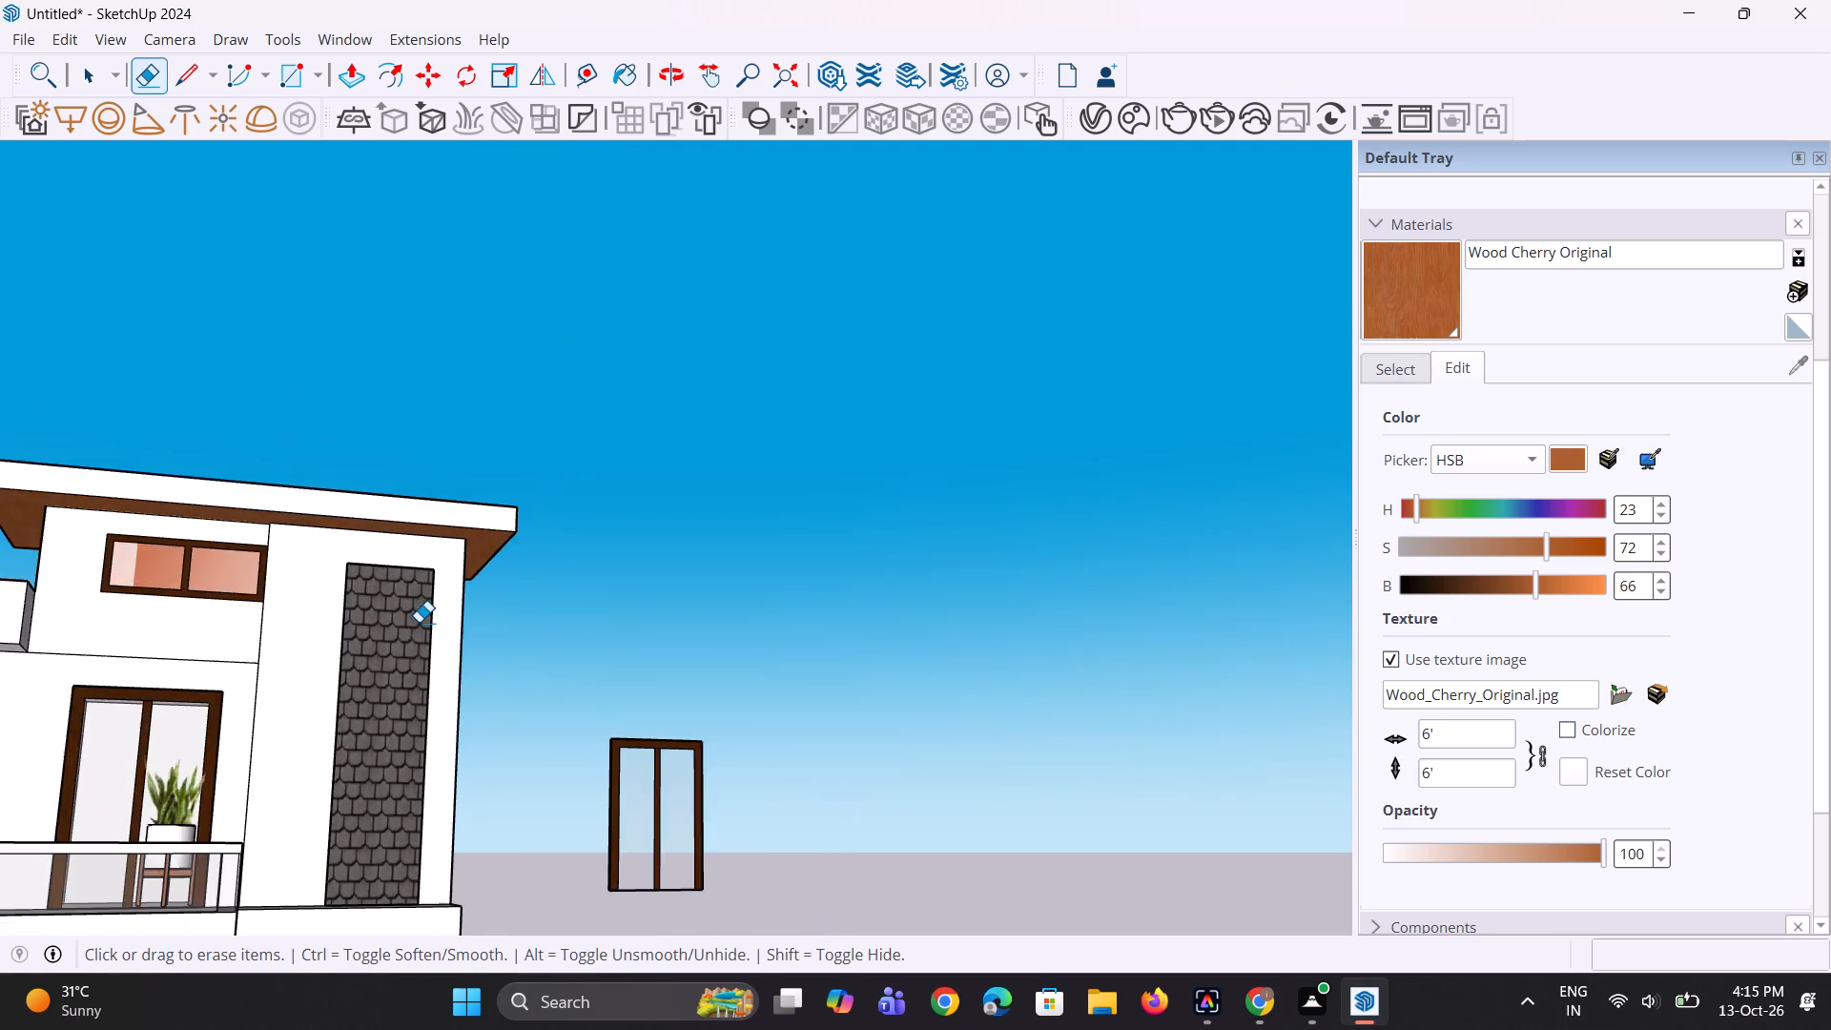
scroll(419, 622, "down", 3)
key("space")
key("space")
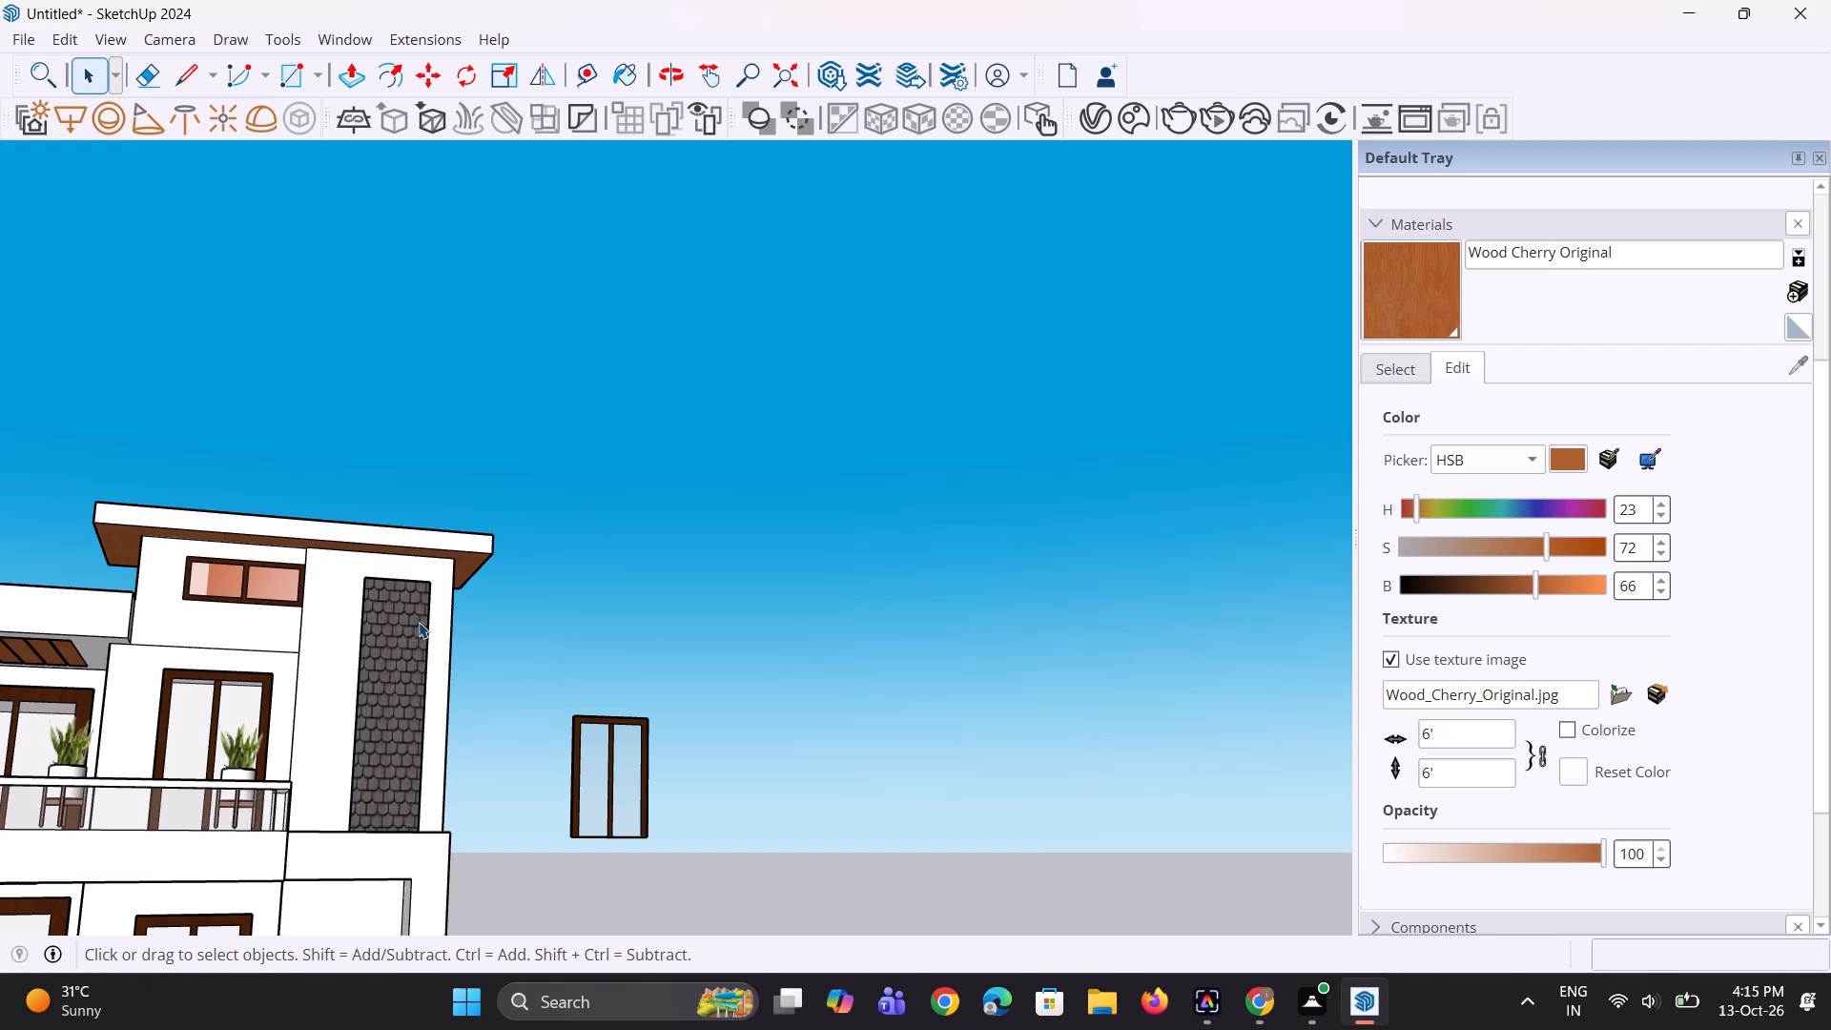
scroll(507, 632, "down", 8)
middle_click_drag(444, 595, 401, 723)
scroll(397, 734, "up", 11)
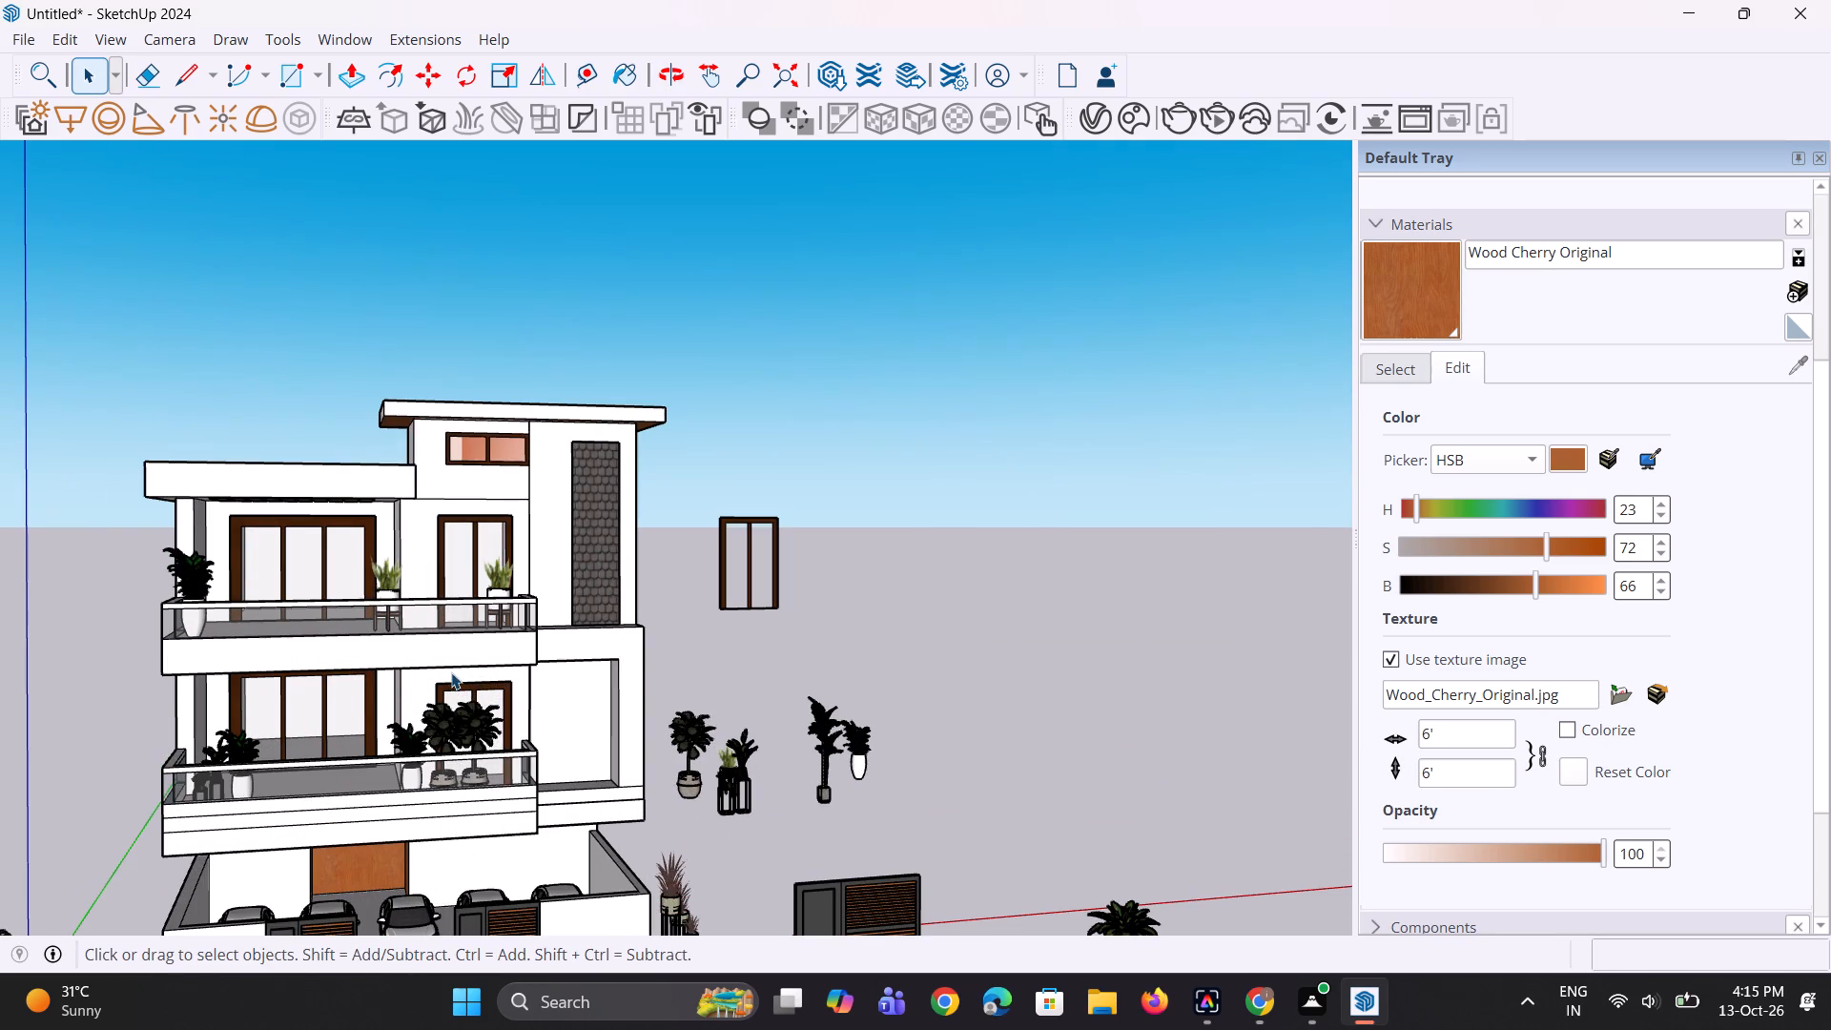
key("space")
key("space")
key("space")
Paint the ground-floor entrance door face and its two recess side faces with Wood Cherry Original.
left_click(1394, 304)
scroll(358, 842, "up", 3)
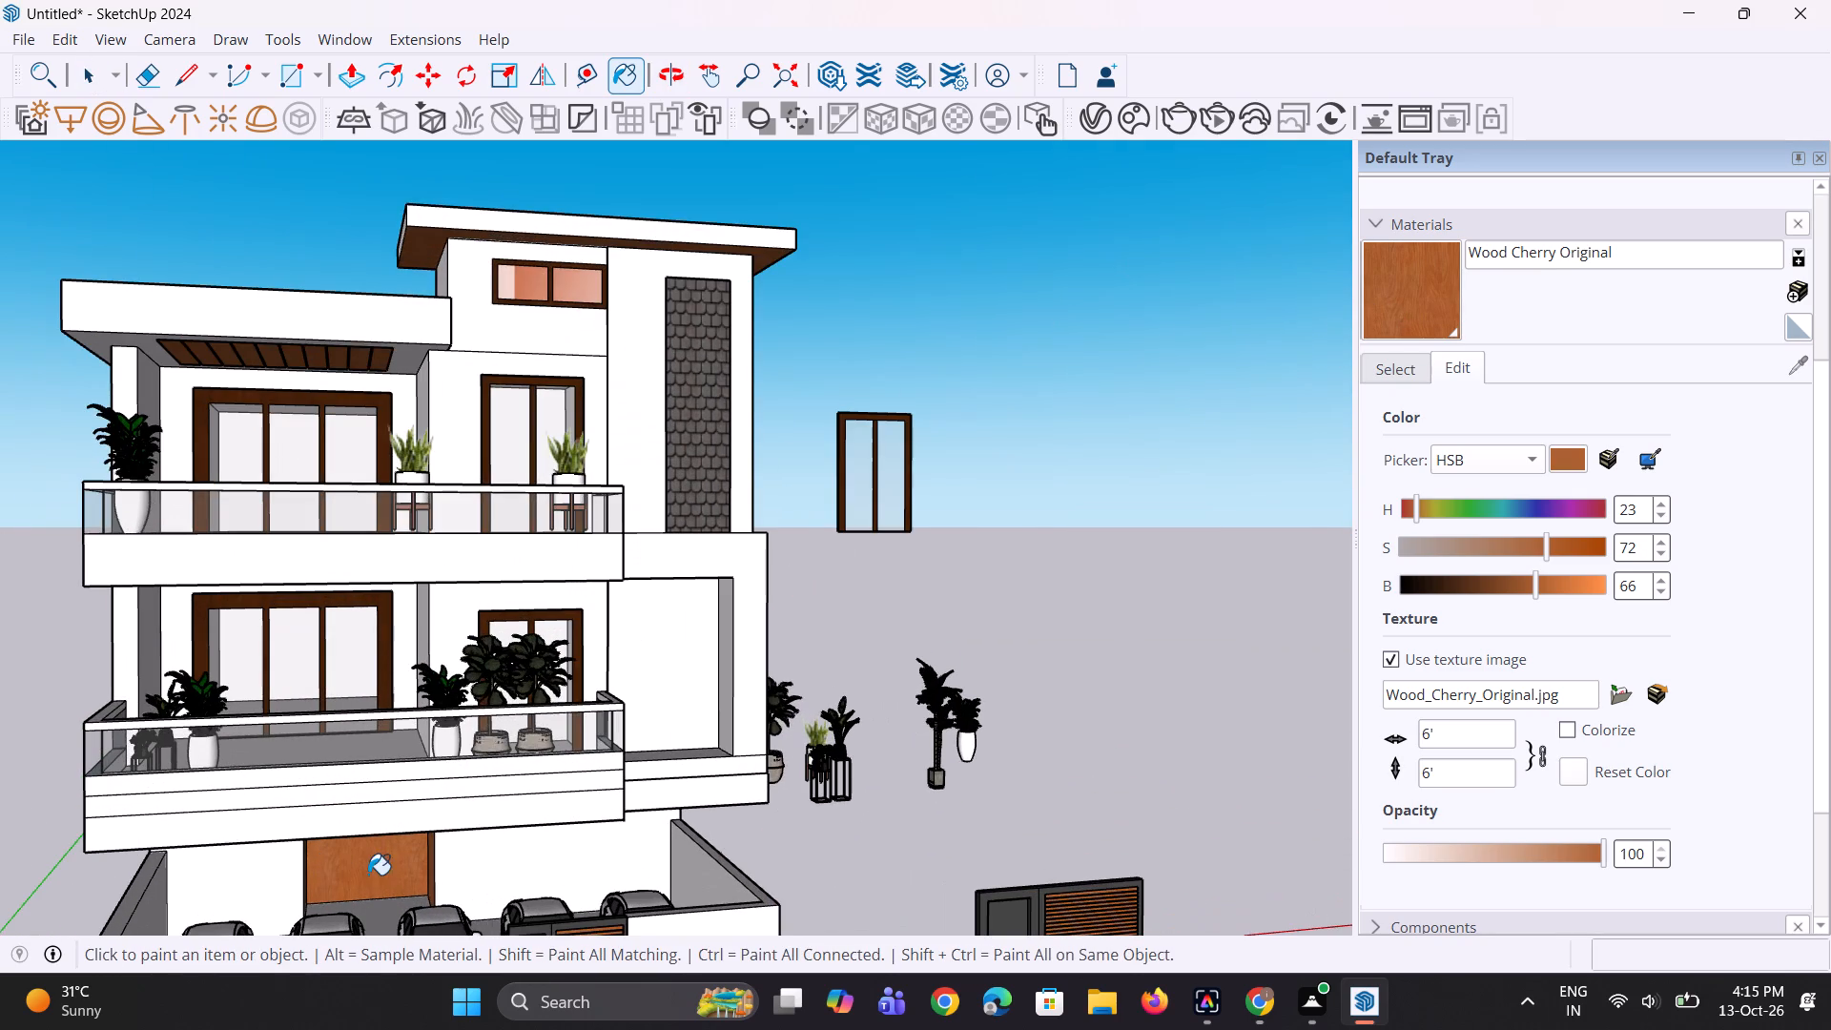
left_click(368, 875)
scroll(380, 896, "up", 1)
middle_click_drag(380, 896, 218, 820)
scroll(314, 863, "up", 3)
left_click(410, 842)
middle_click_drag(457, 855, 483, 855)
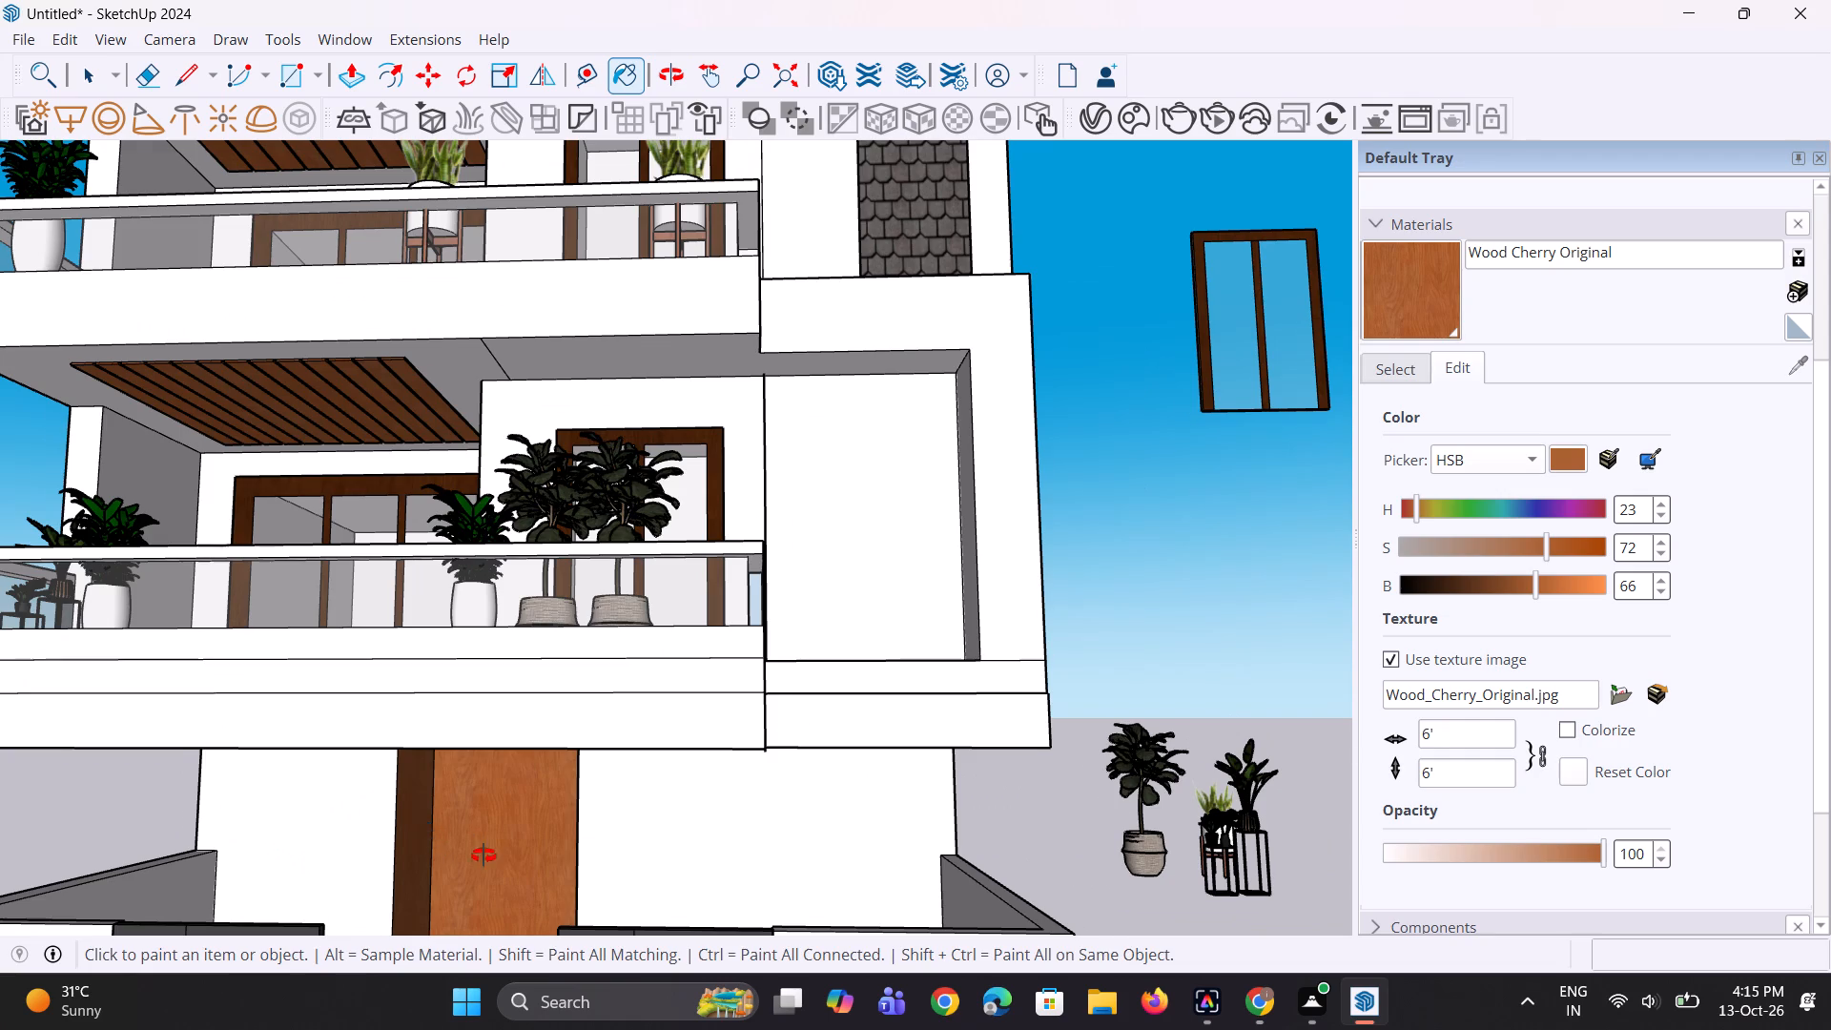
middle_click_drag(483, 855, 753, 855)
scroll(499, 857, "up", 2)
left_click(454, 842)
scroll(517, 804, "down", 6)
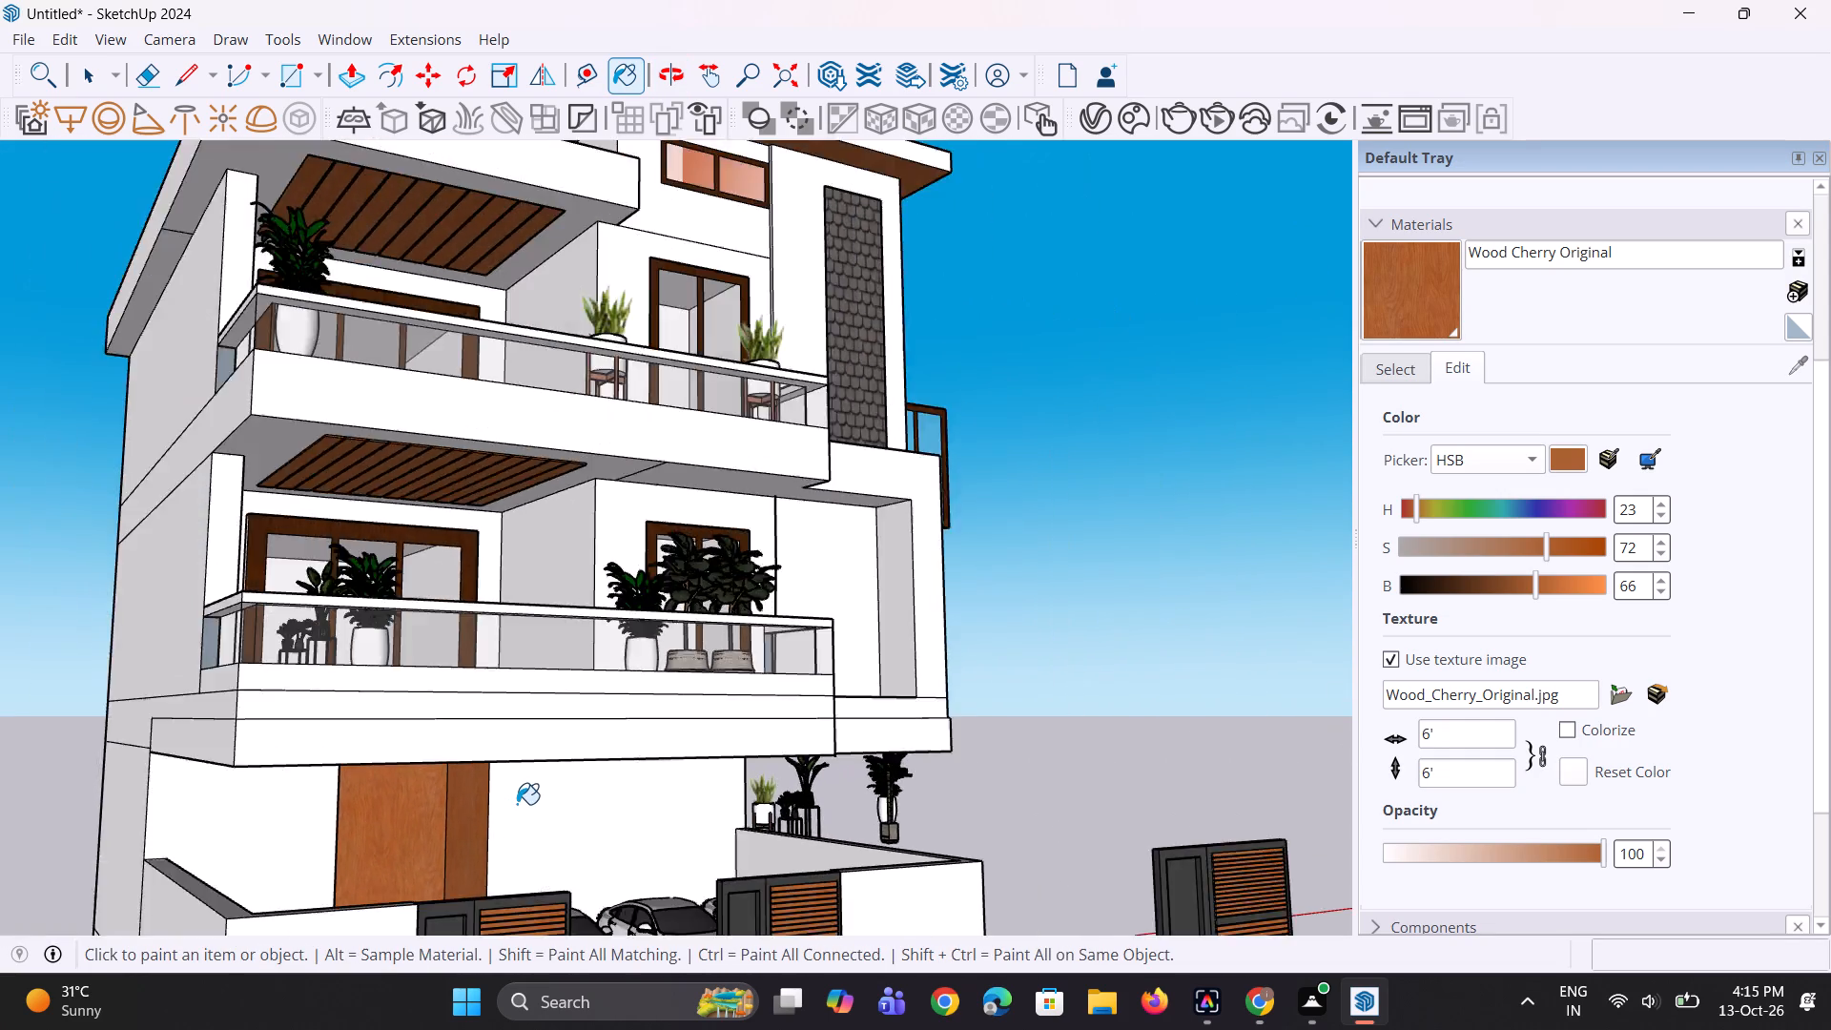
scroll(517, 804, "down", 4)
scroll(545, 818, "up", 1)
middle_click_drag(545, 818, 465, 851)
key("space")
key("space")
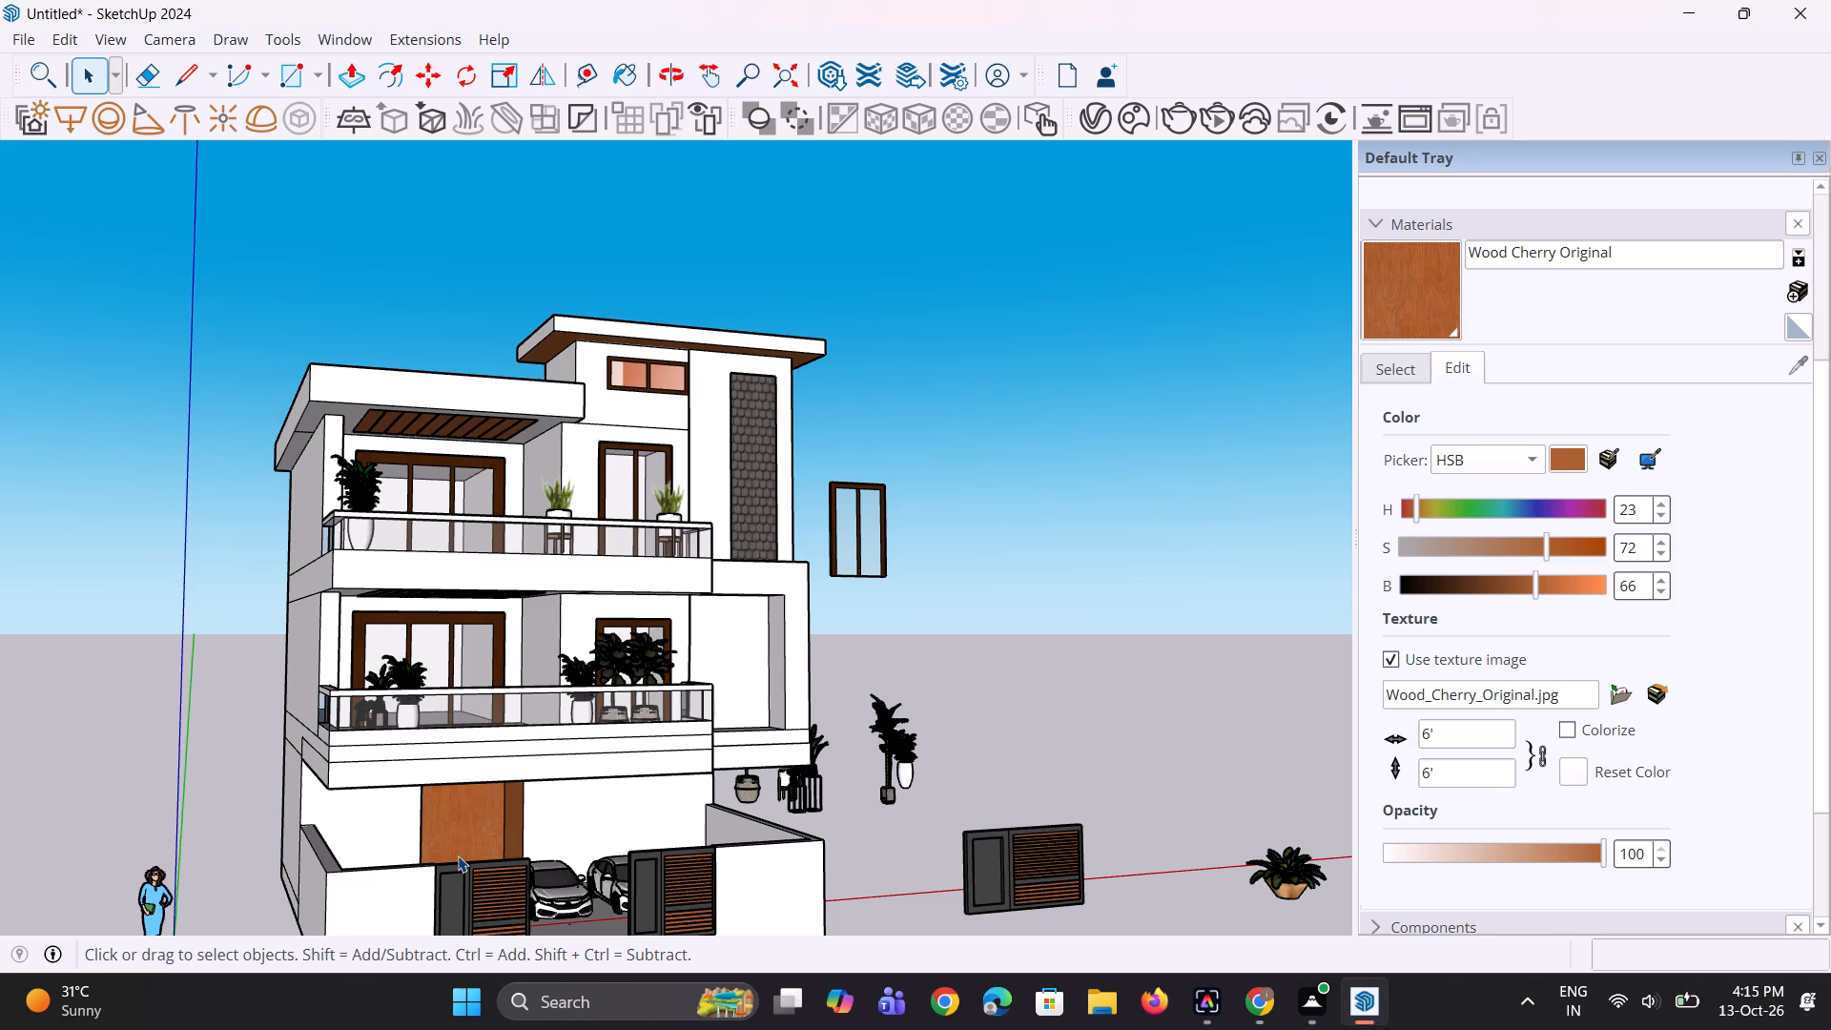
Draw a small rectangle of about 8 11/16" by 10 7/8" on the parking floor, in front of the leftmost car.
scroll(458, 855, "down", 3)
middle_click_drag(442, 838, 249, 992)
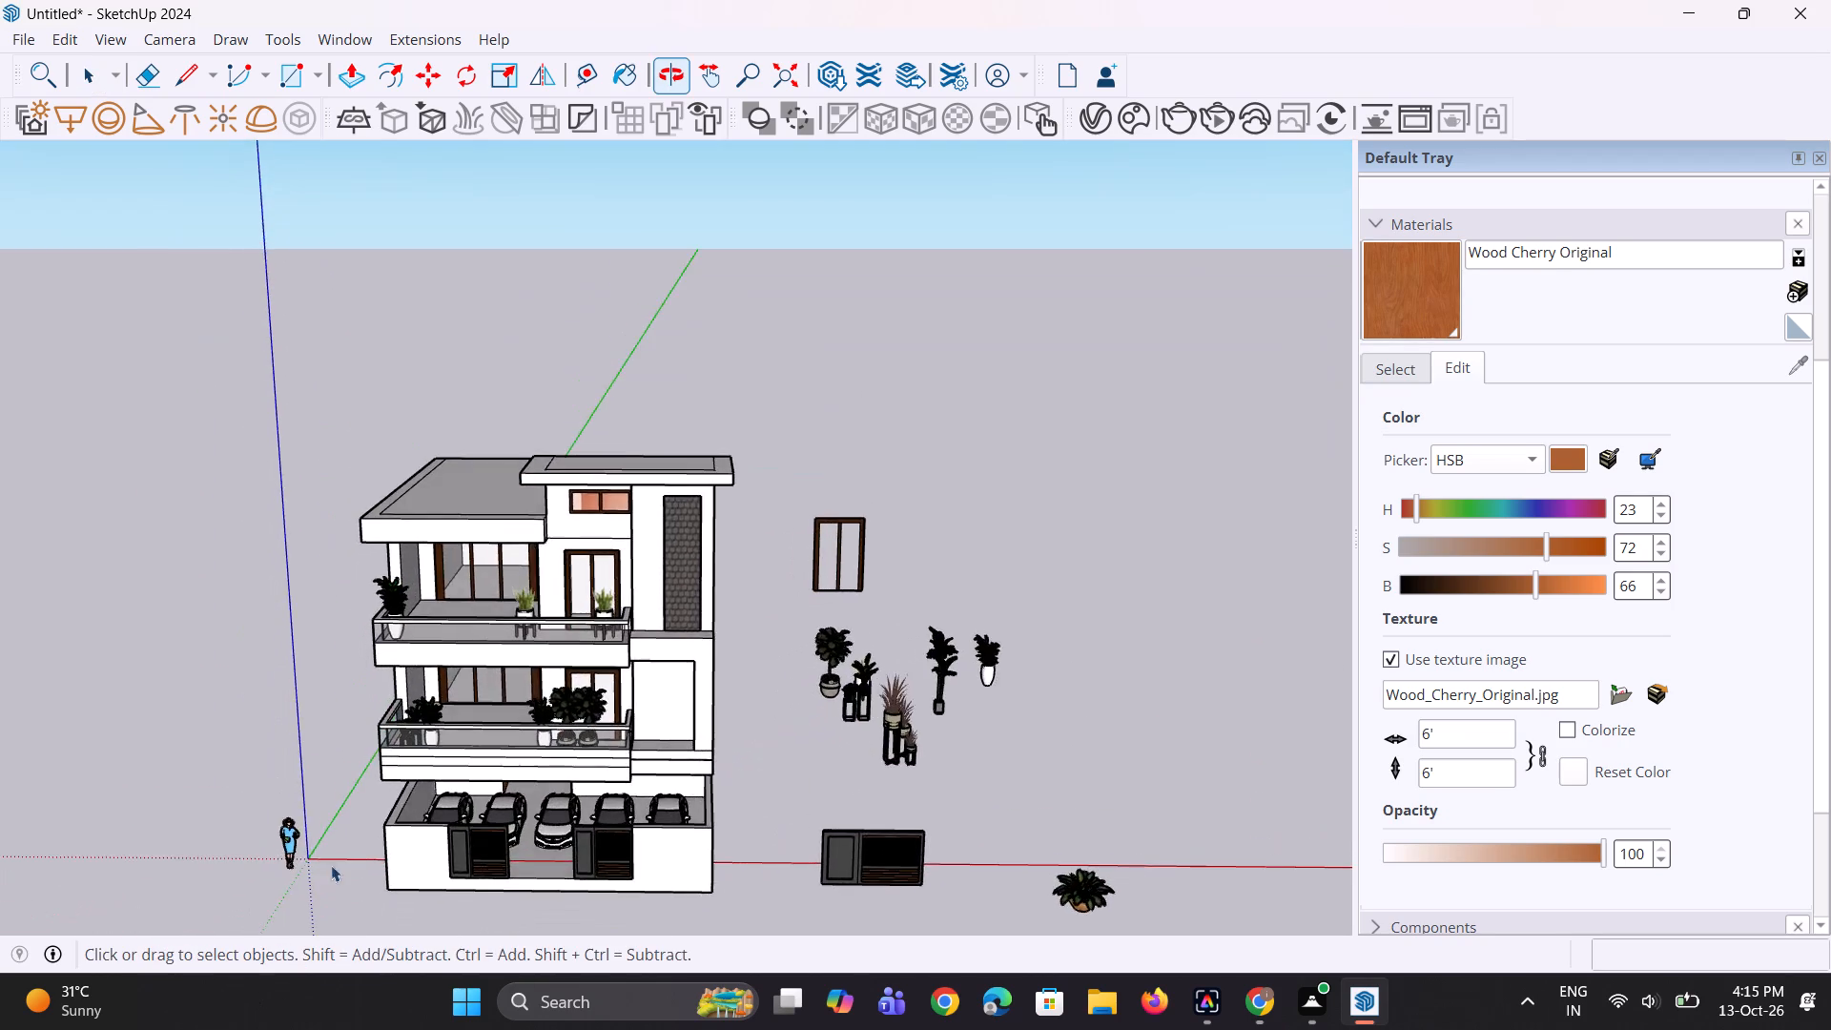
scroll(346, 826, "up", 4)
scroll(427, 810, "up", 7)
middle_click_drag(471, 794, 450, 939)
scroll(463, 817, "down", 3)
middle_click_drag(463, 817, 463, 914)
scroll(465, 845, "up", 12)
middle_click_drag(479, 824, 507, 909)
scroll(503, 796, "up", 6)
key("r")
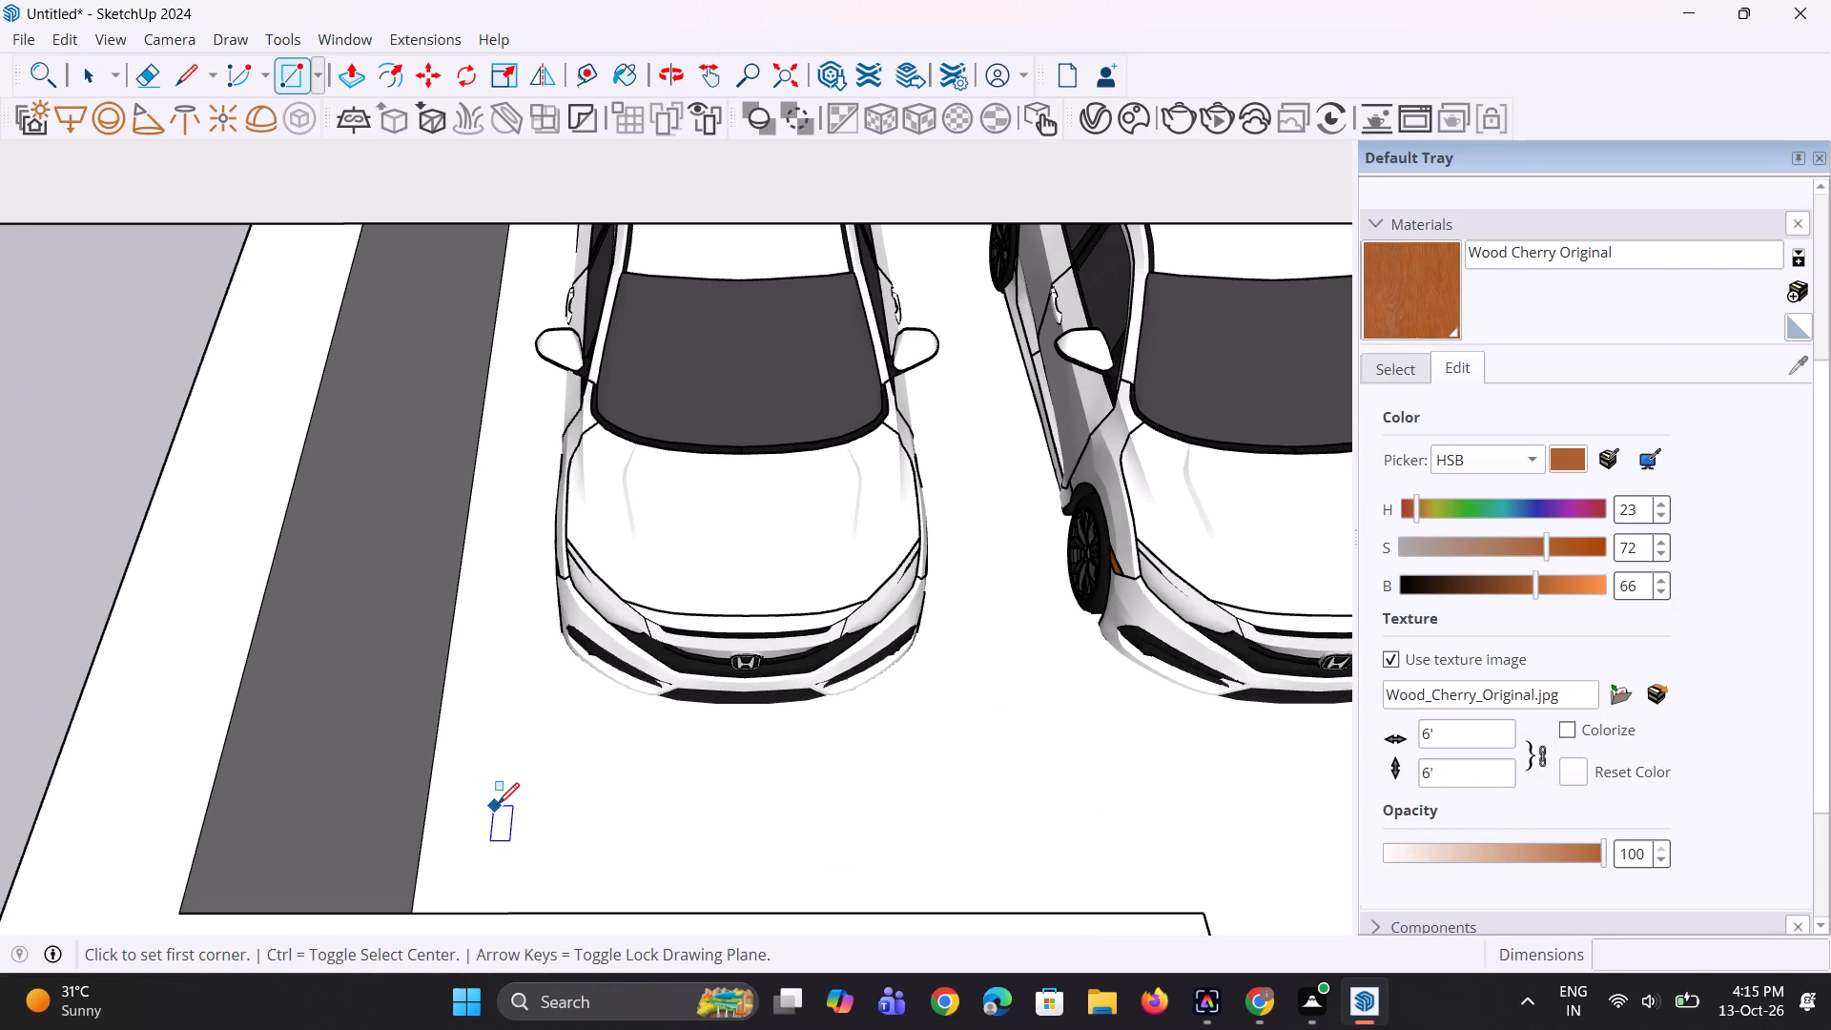
left_click(498, 804)
left_click(574, 864)
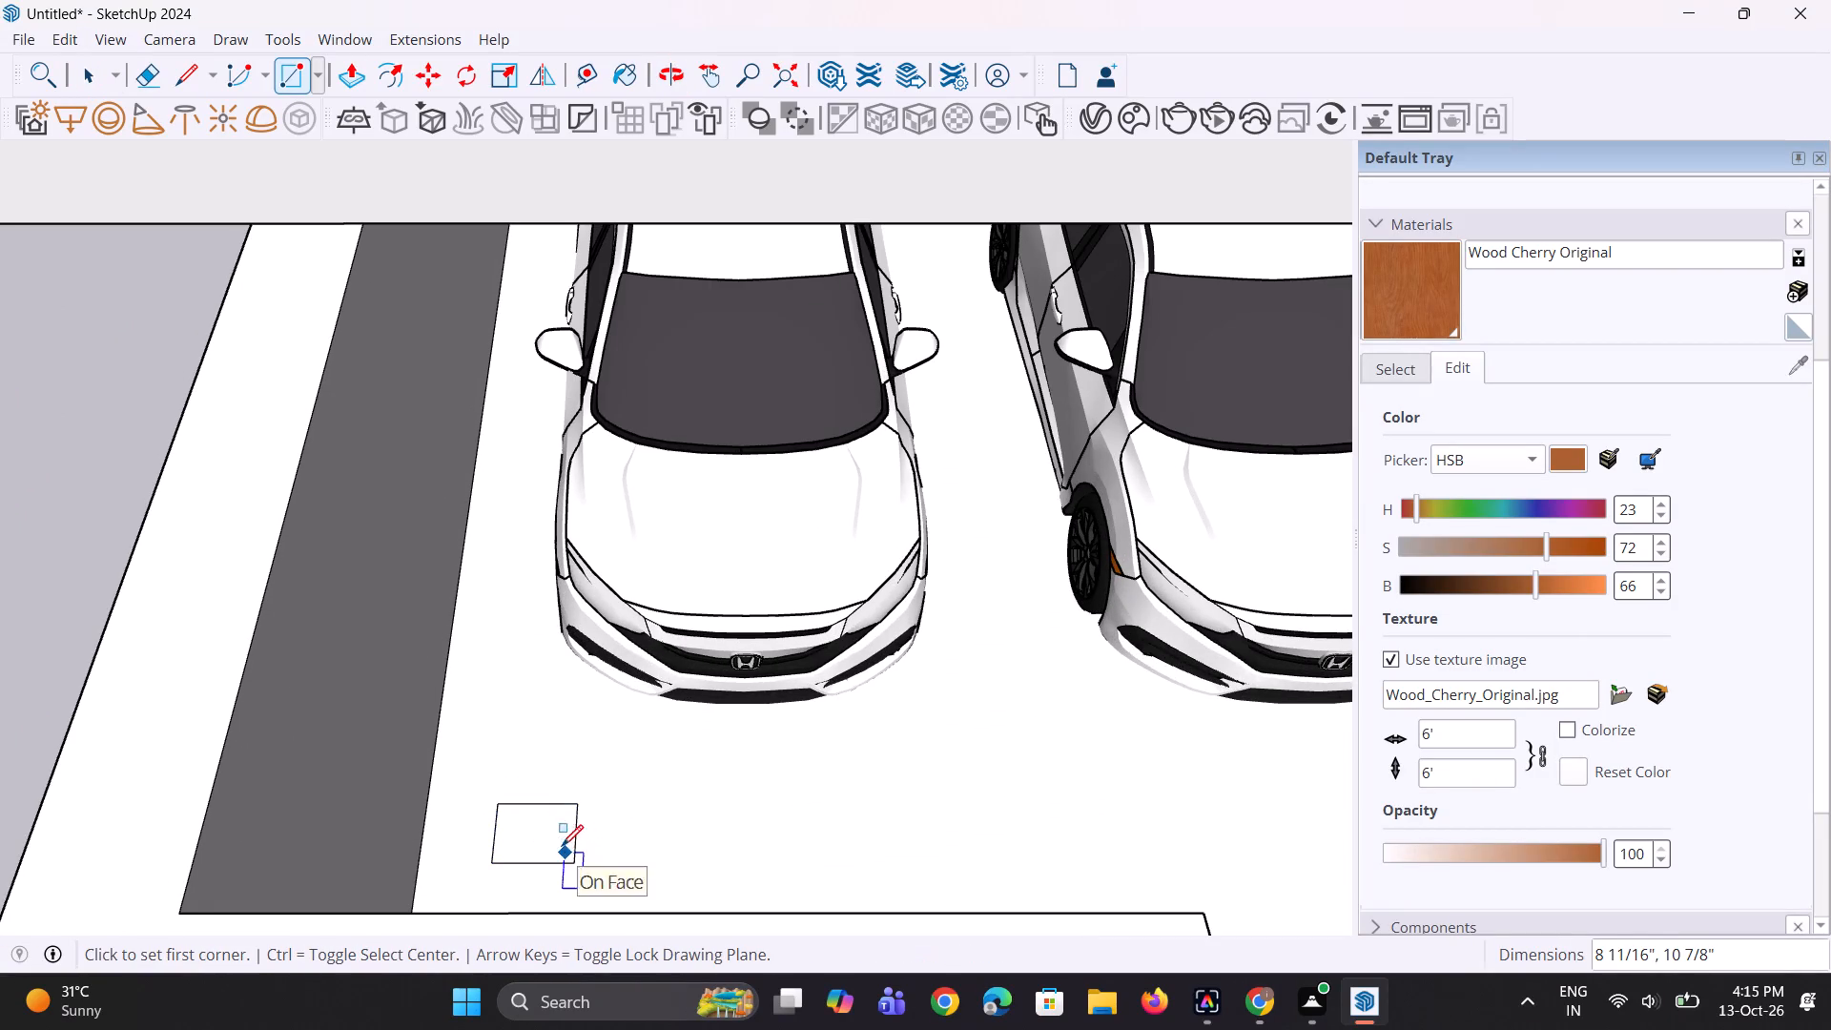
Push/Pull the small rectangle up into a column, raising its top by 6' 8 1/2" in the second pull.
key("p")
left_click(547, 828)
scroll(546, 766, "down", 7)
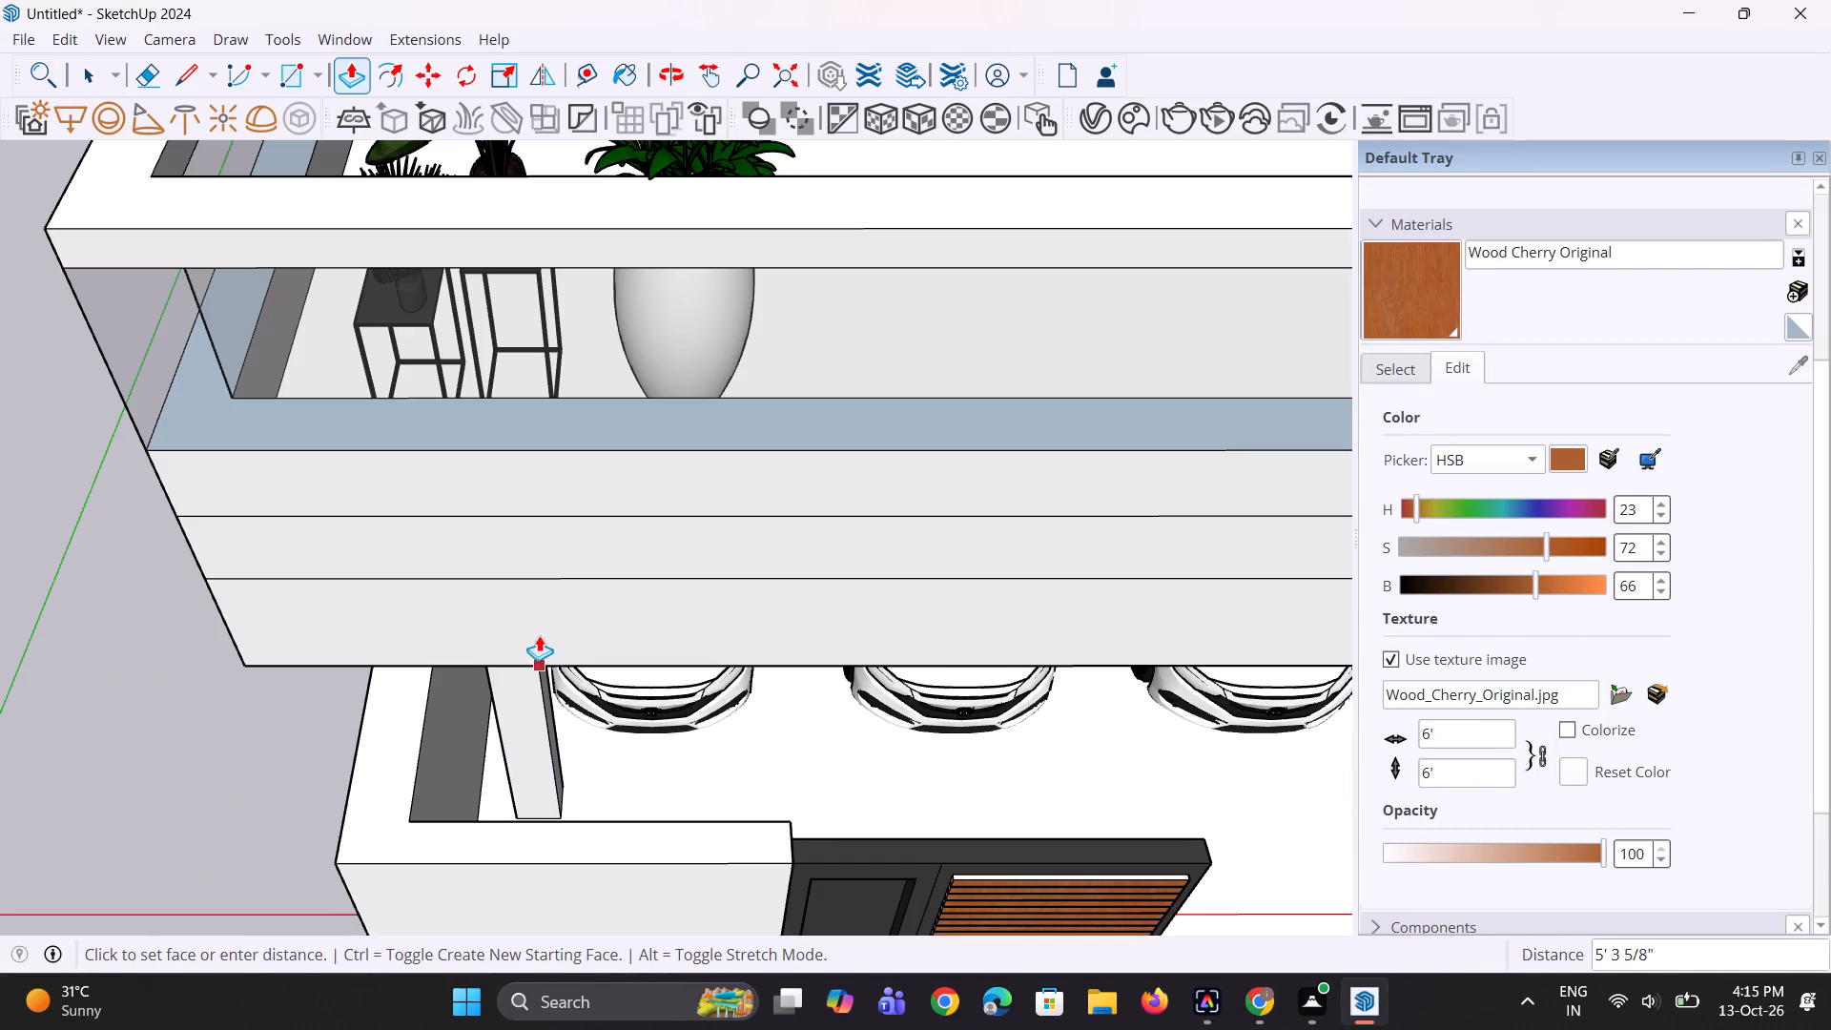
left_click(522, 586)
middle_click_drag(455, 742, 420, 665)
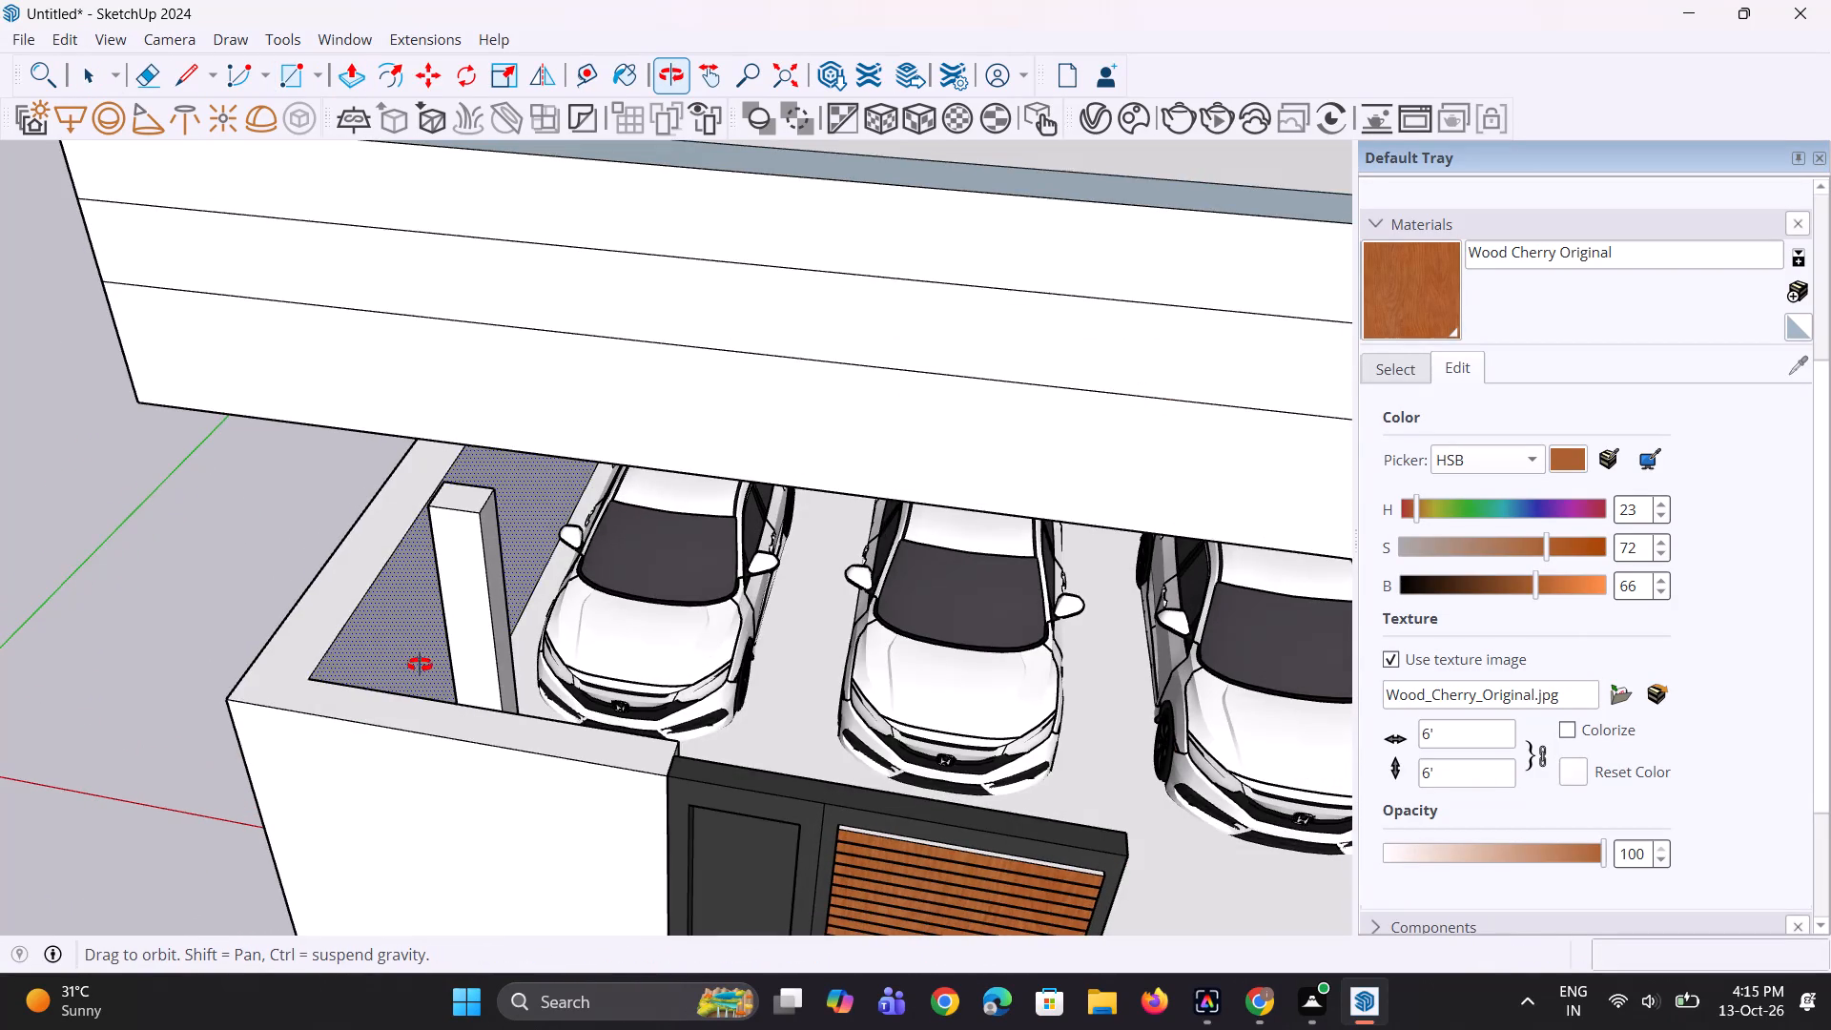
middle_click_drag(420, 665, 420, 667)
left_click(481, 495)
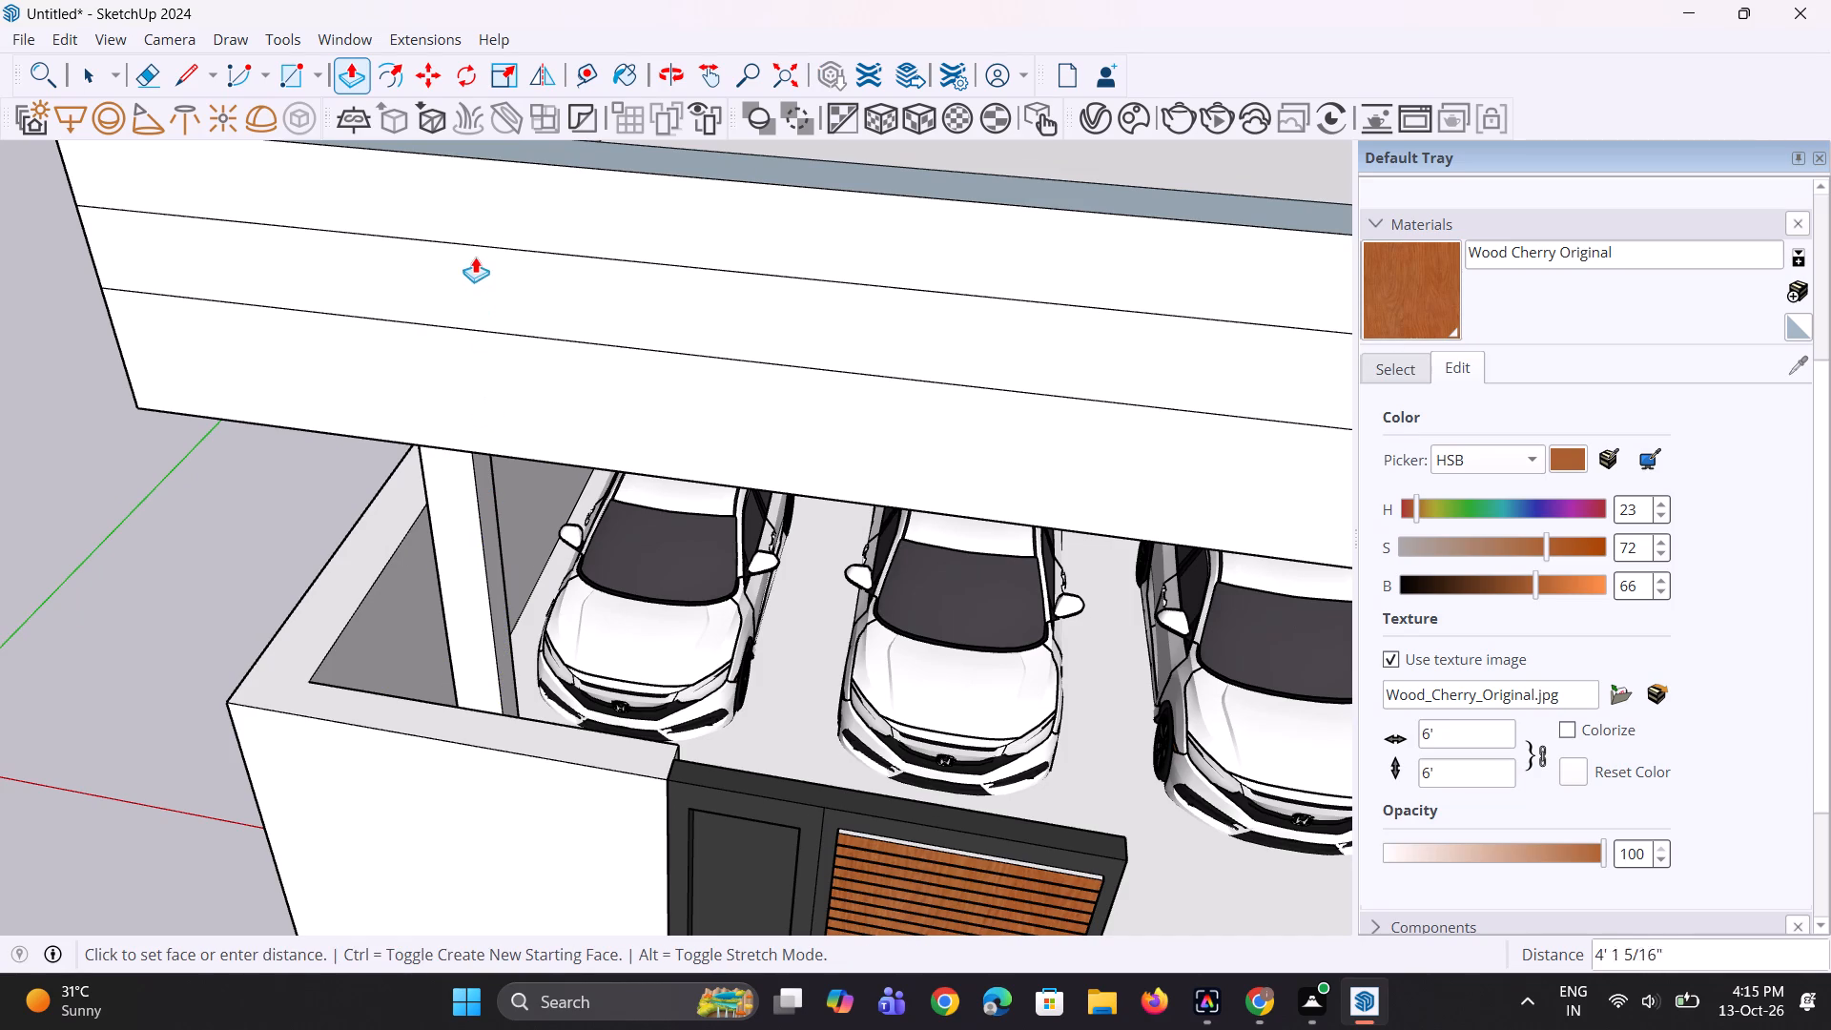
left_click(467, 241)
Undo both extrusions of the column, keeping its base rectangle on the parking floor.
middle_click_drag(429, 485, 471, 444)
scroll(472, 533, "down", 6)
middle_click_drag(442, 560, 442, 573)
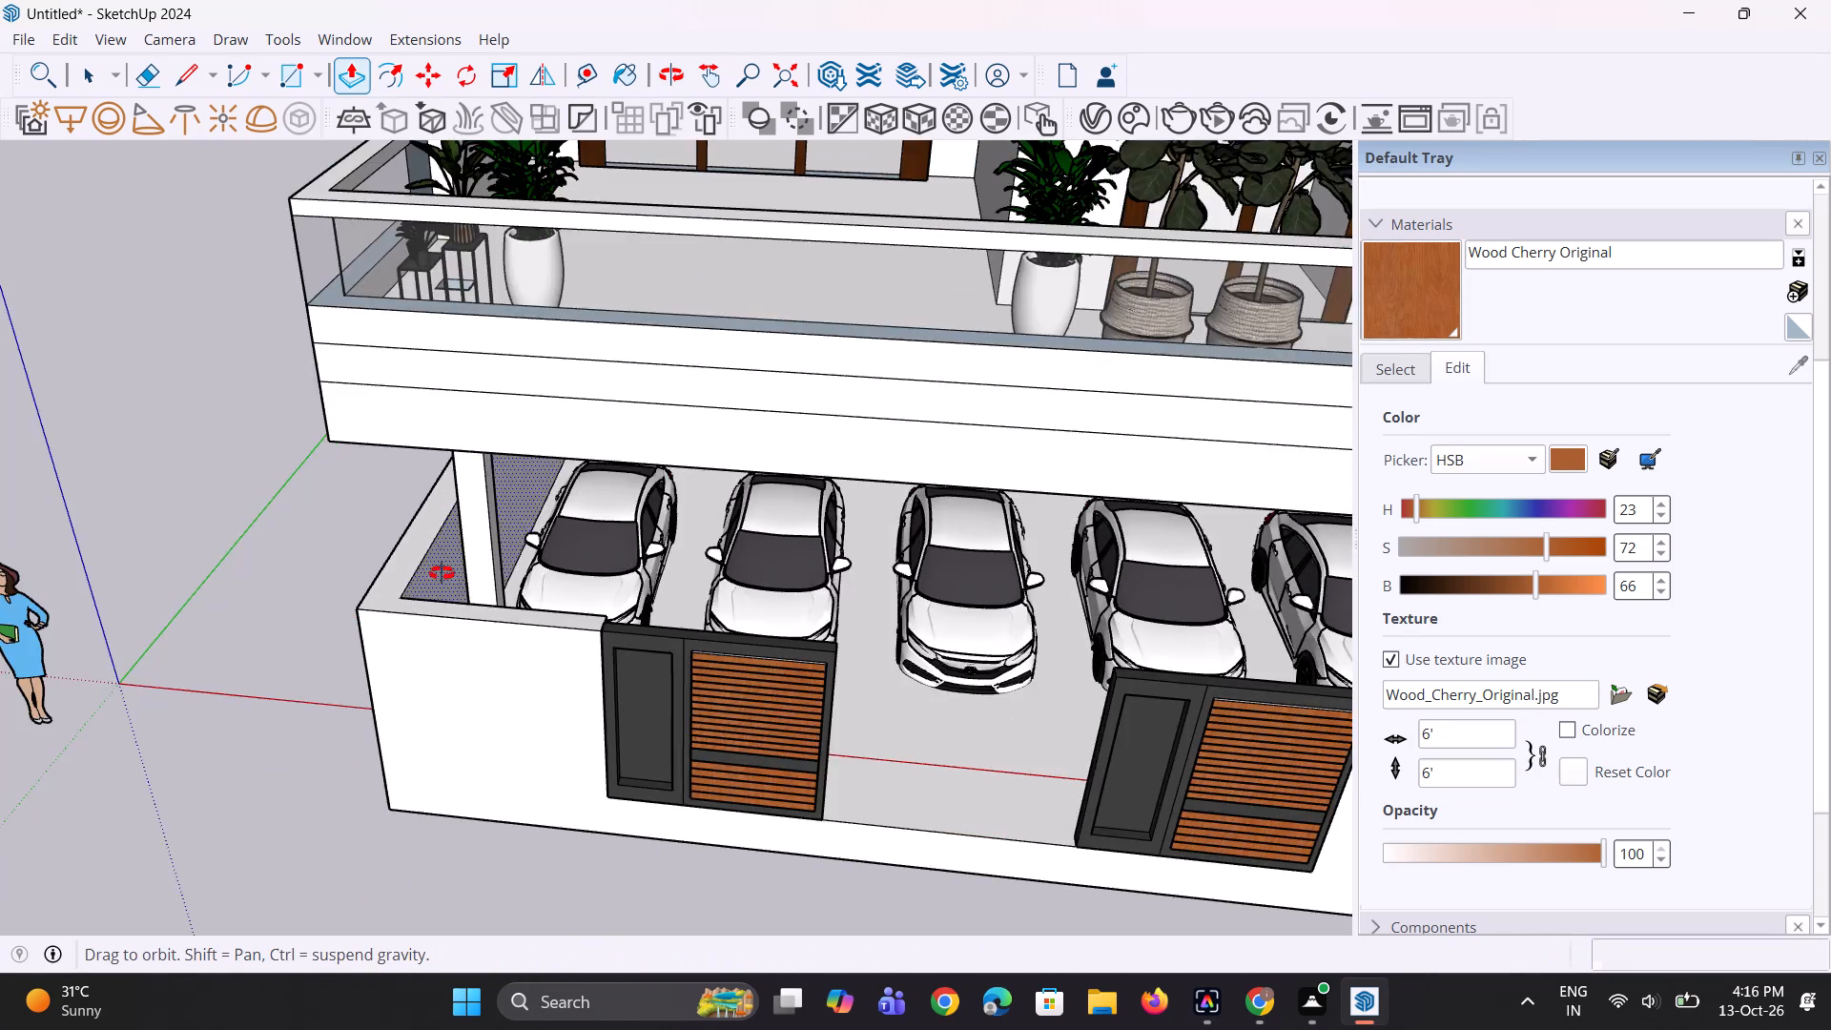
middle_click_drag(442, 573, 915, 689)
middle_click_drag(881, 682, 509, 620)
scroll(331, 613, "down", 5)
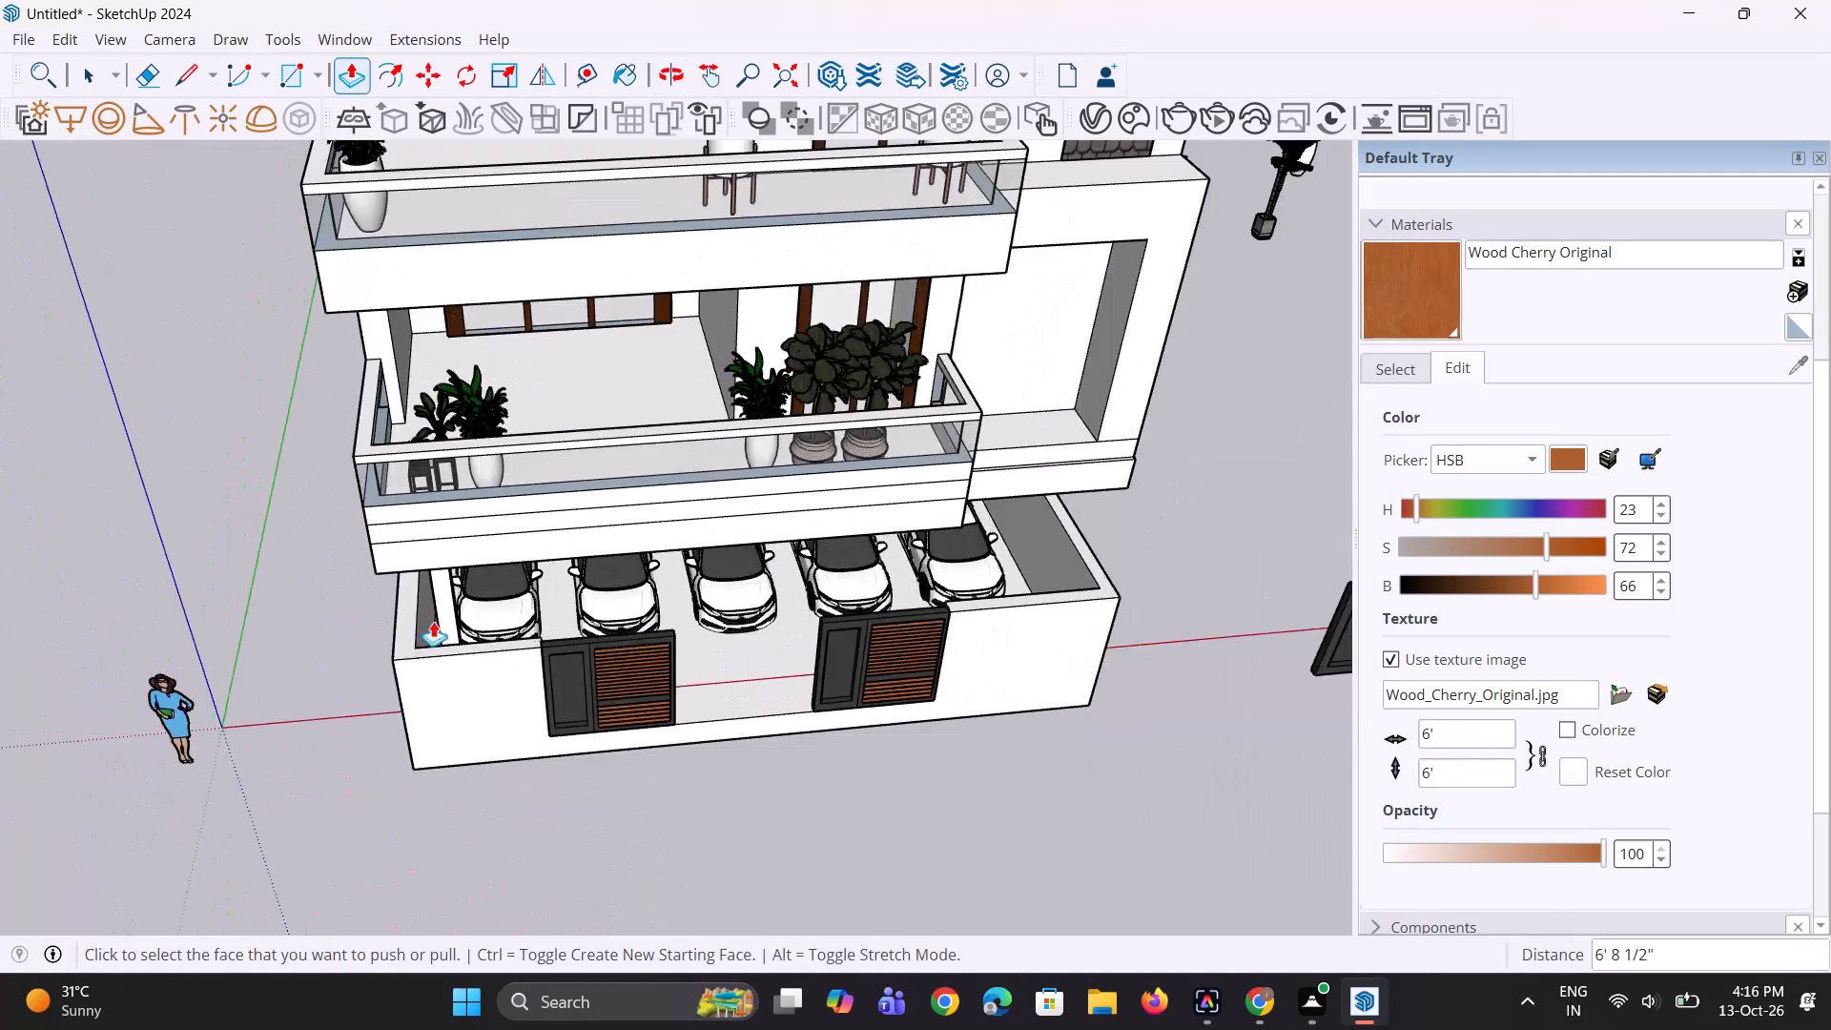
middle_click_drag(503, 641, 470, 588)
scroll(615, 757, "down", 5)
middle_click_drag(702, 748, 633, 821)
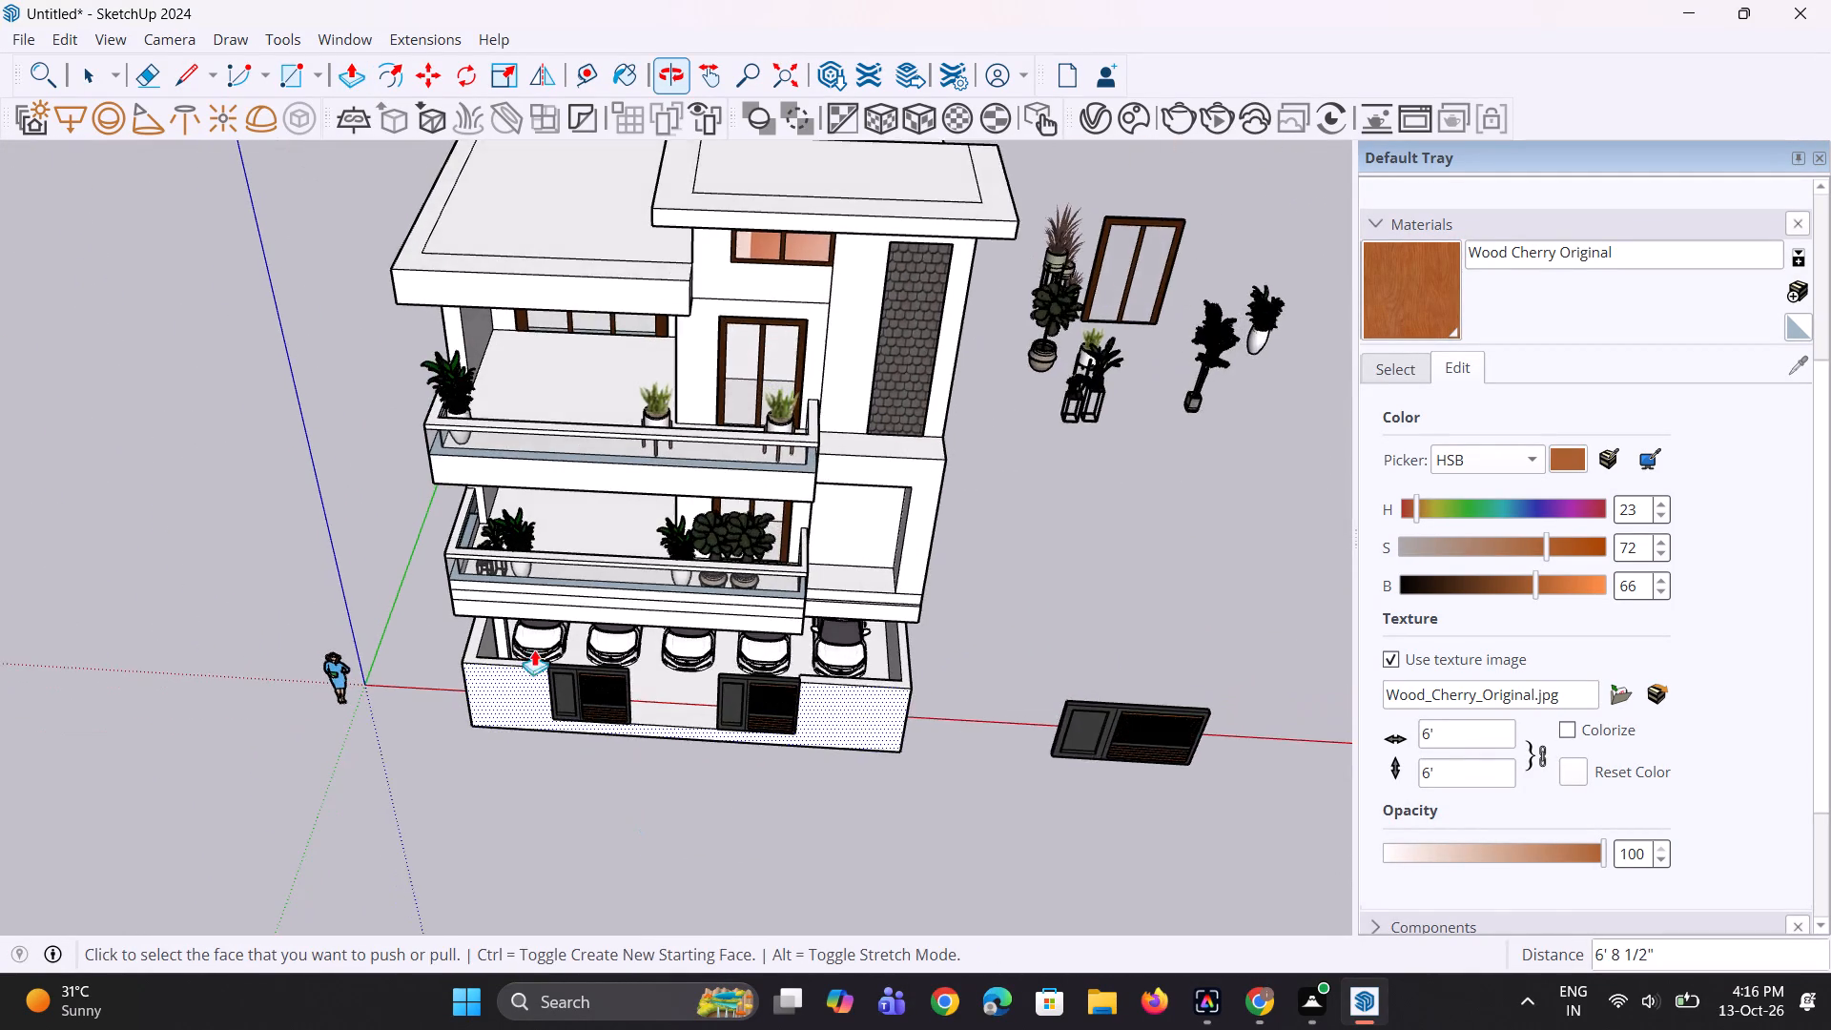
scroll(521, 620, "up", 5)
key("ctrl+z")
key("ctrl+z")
Copy the small rectangle across the parking floor to the far side, in front of the rightmost car.
middle_click_drag(496, 628, 496, 802)
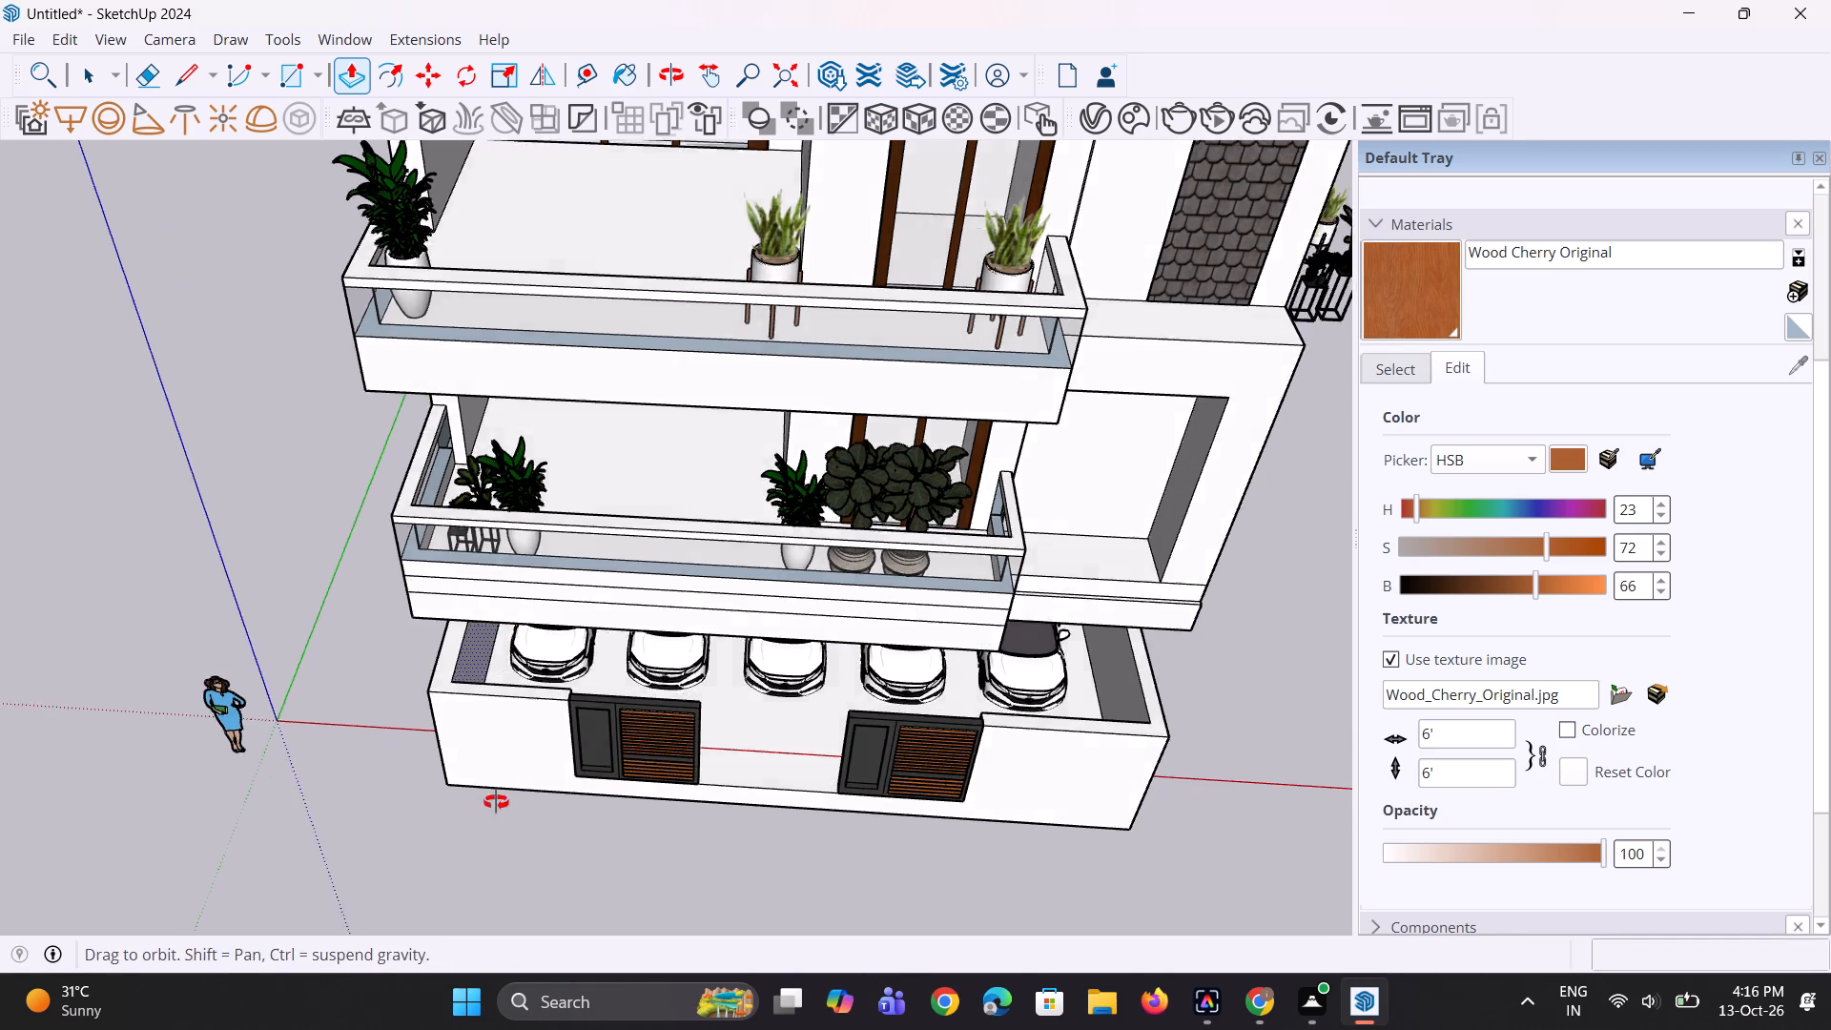
middle_click_drag(496, 802, 496, 816)
scroll(519, 696, "up", 6)
key("space")
key("space")
left_click(500, 618)
scroll(627, 641, "up", 3)
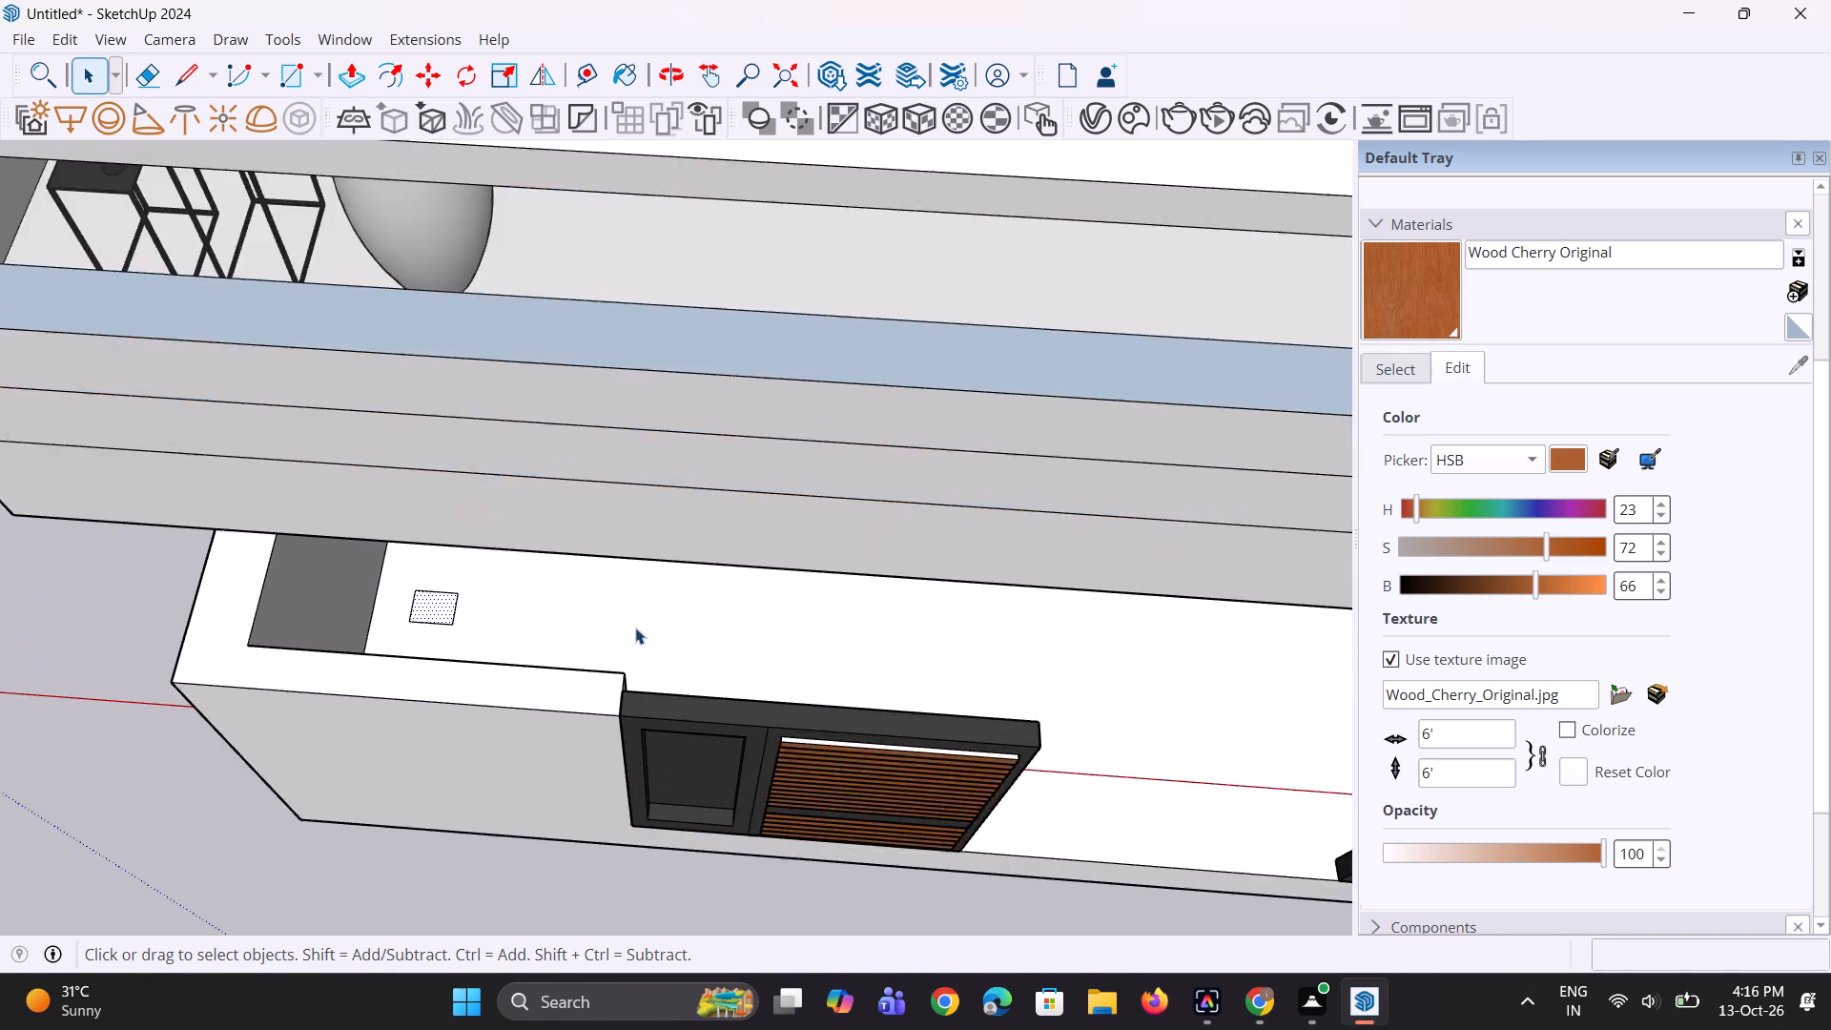
scroll(635, 628, "up", 3)
key("m")
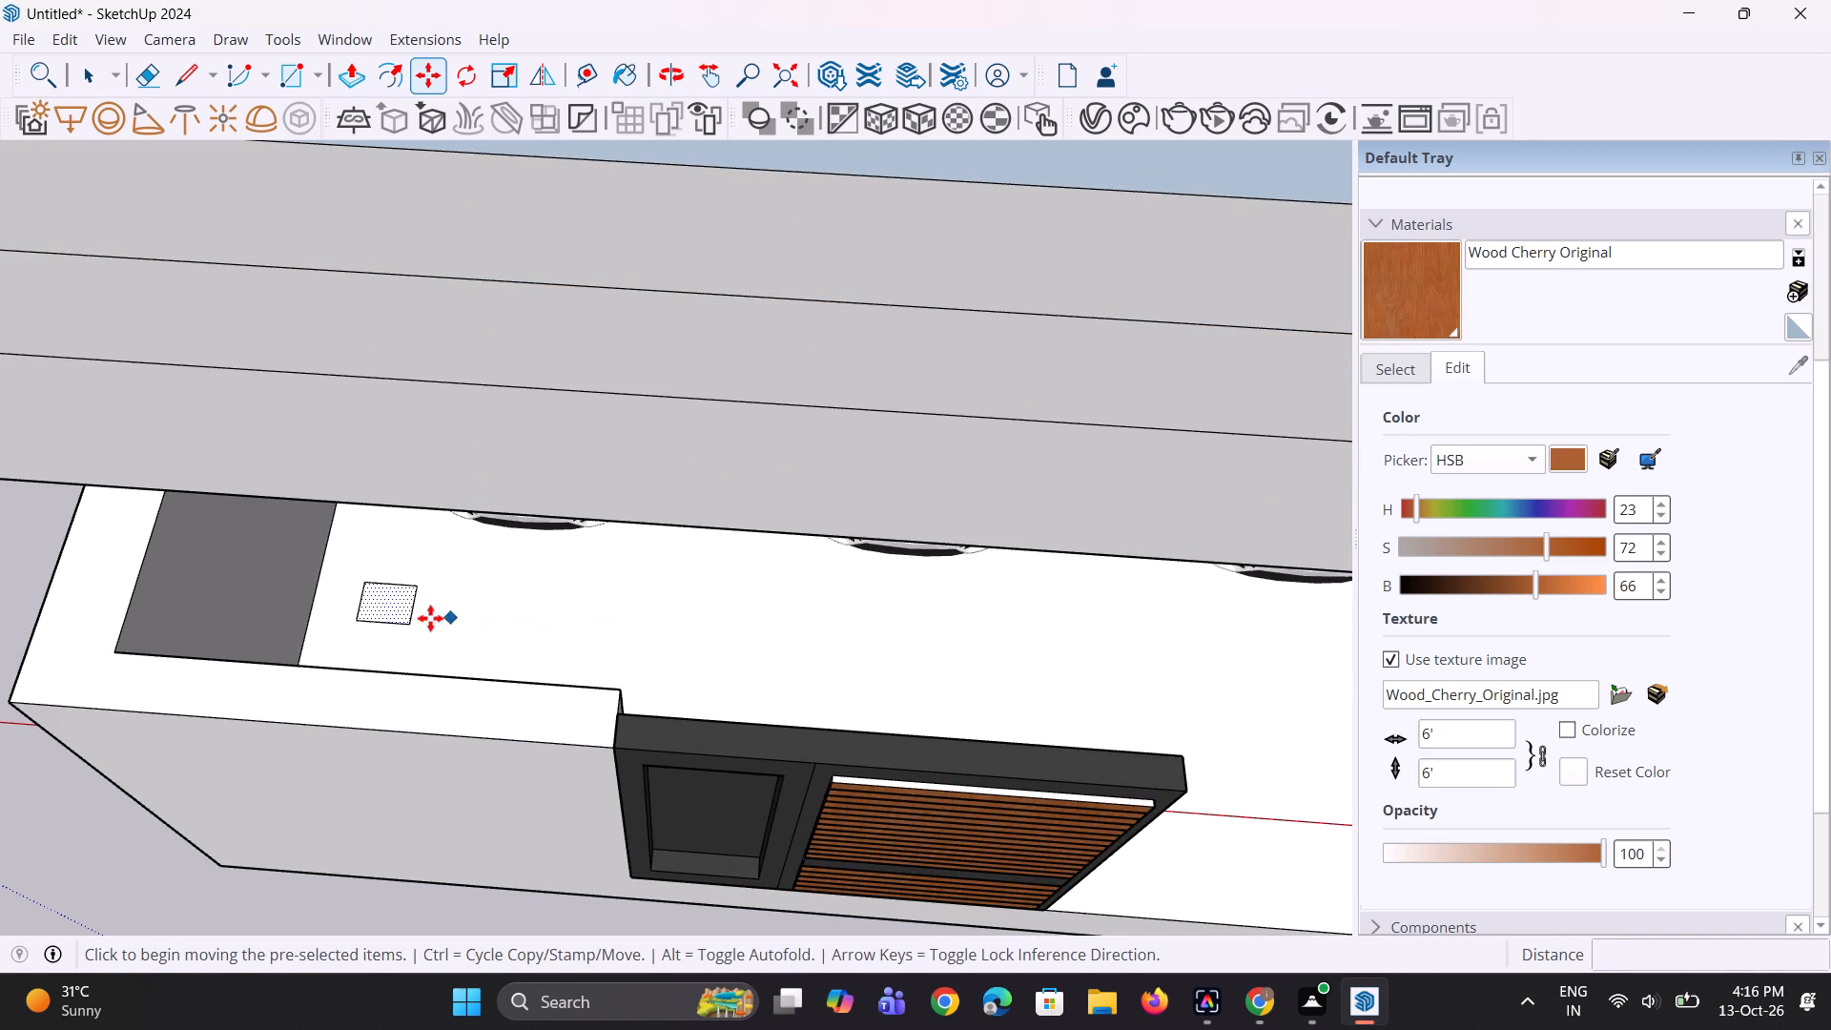
left_click(413, 617)
scroll(523, 629, "down", 8)
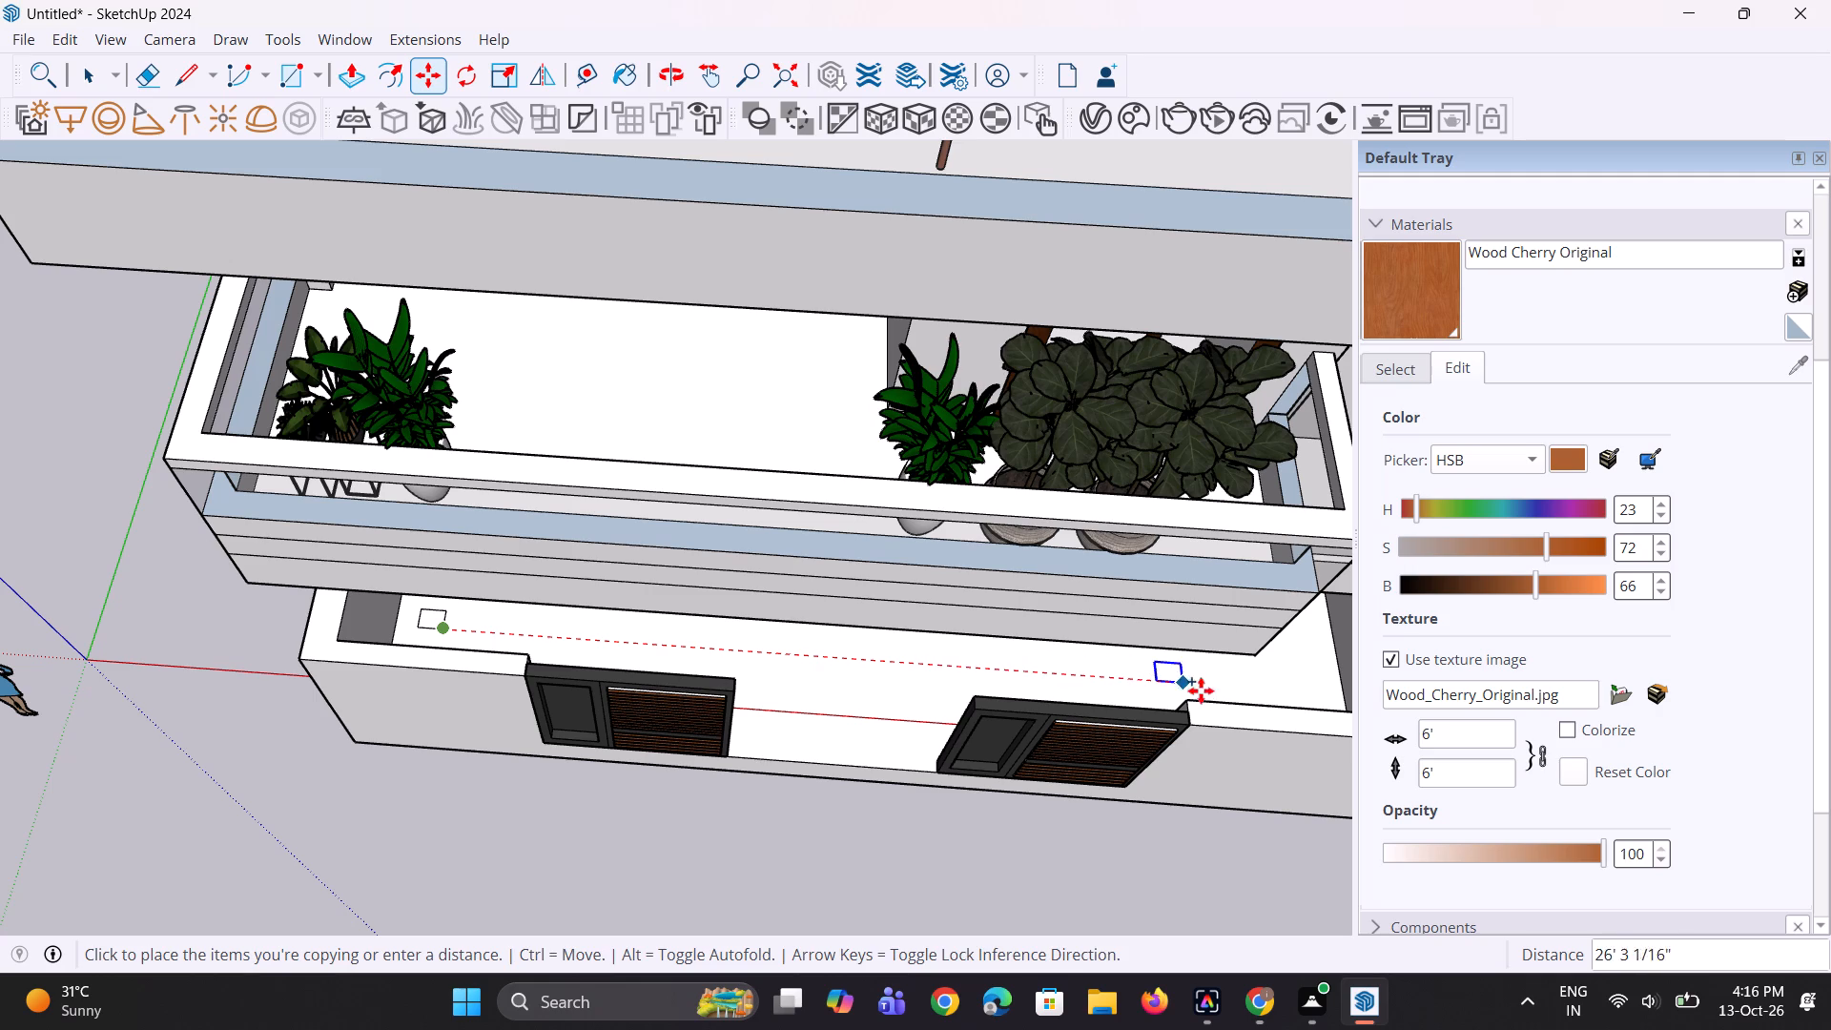
left_click(1257, 695)
Move the copied rectangle slightly along the parking floor toward the side wall, in front of the rightmost car.
middle_click_drag(1258, 697, 1240, 667)
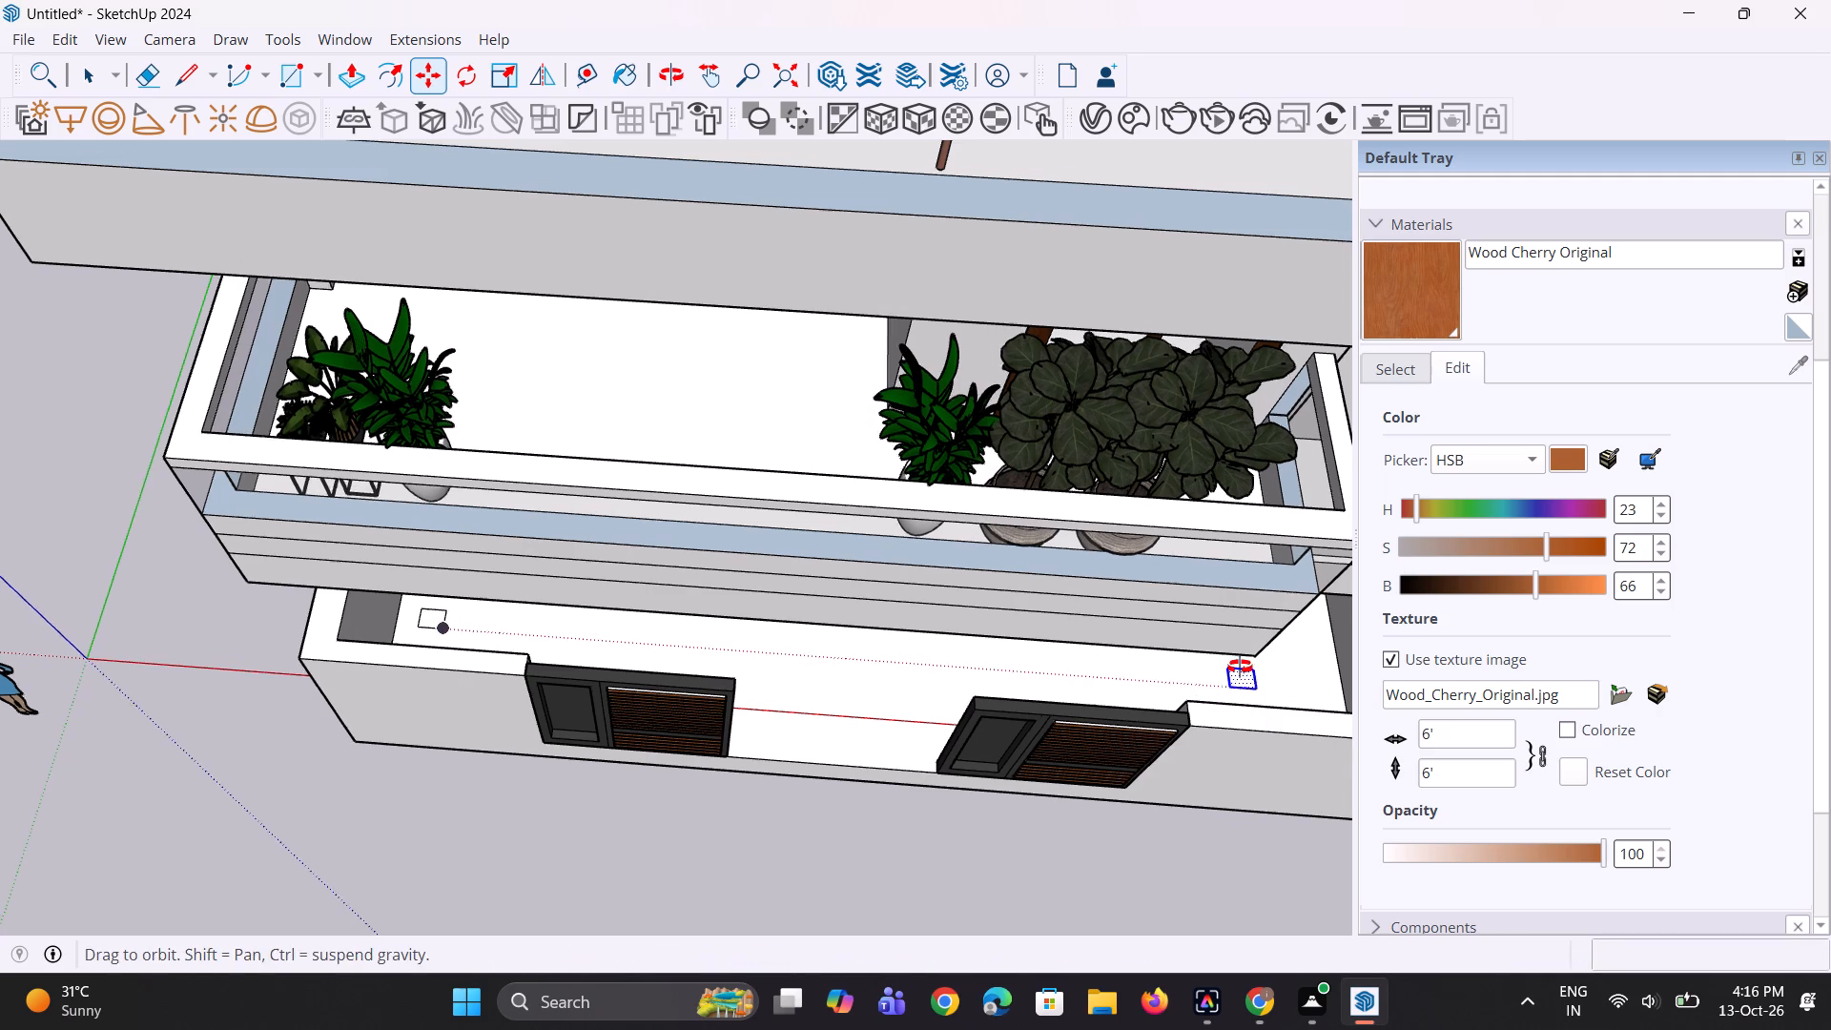
middle_click_drag(1240, 667, 1233, 650)
scroll(182, 354, "down", 8)
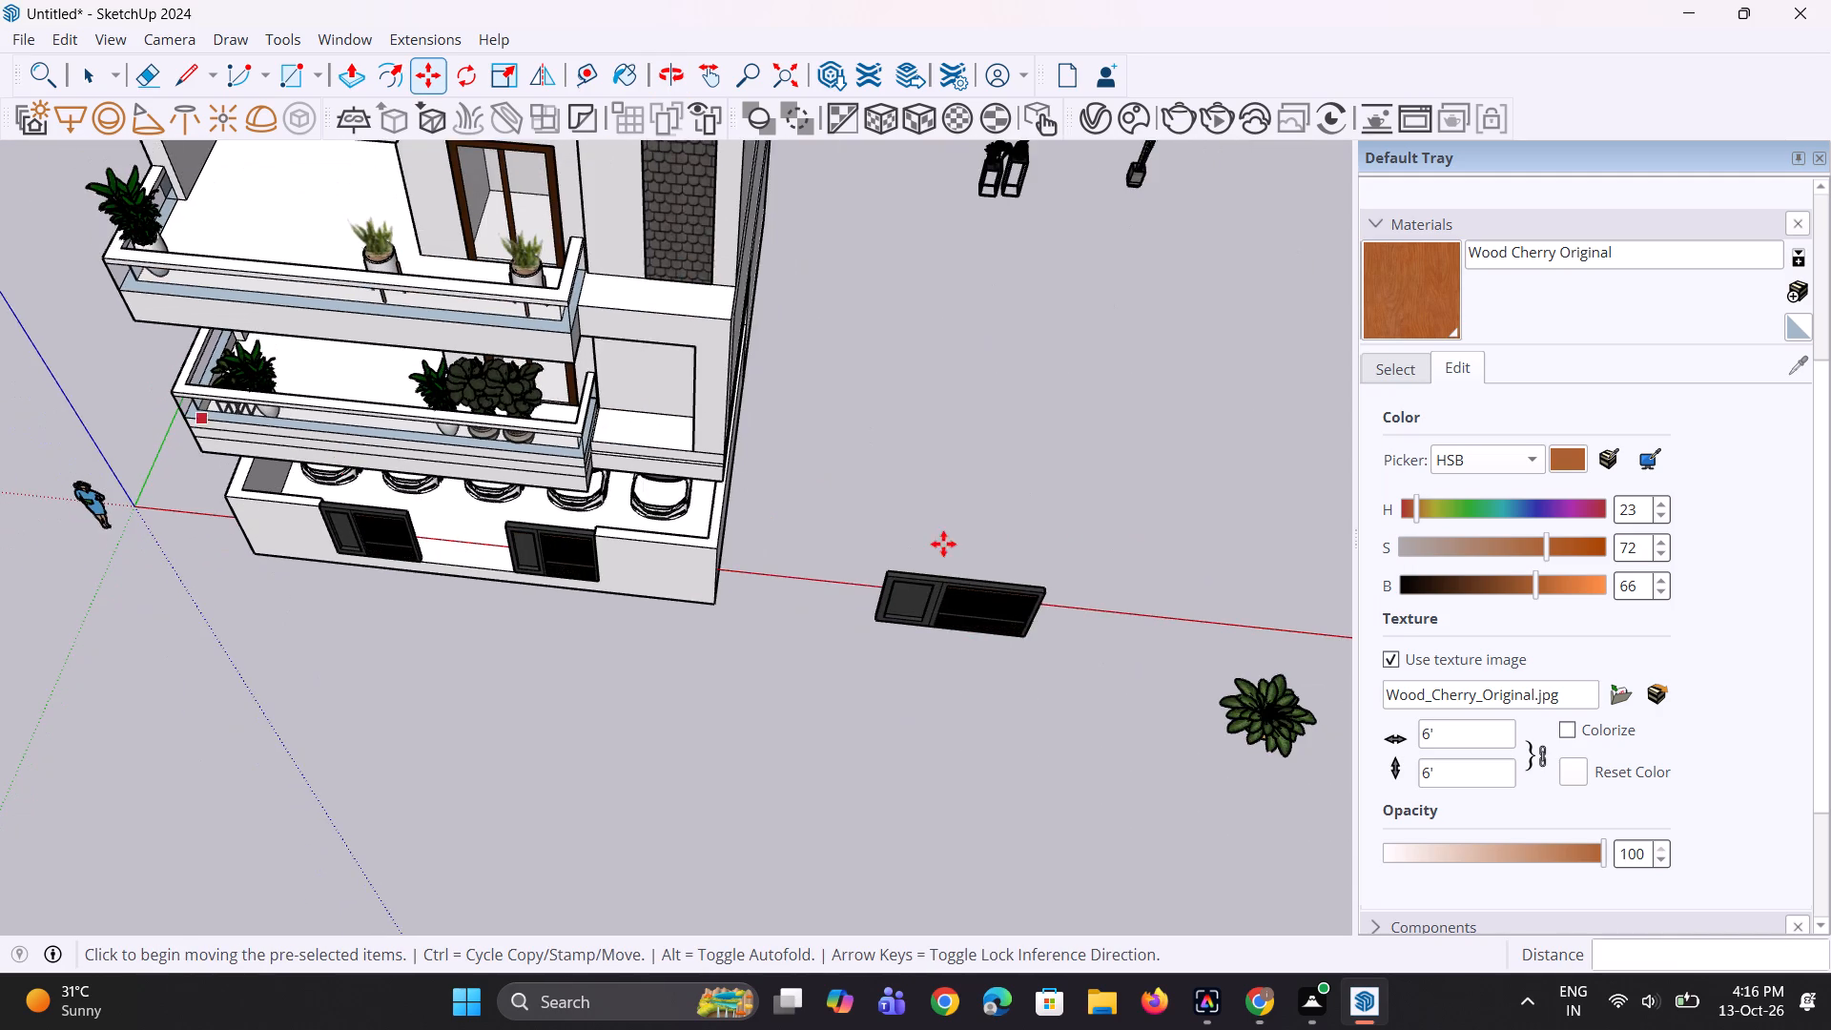
scroll(734, 531, "up", 12)
middle_click_drag(639, 567, 690, 599)
scroll(663, 595, "up", 2)
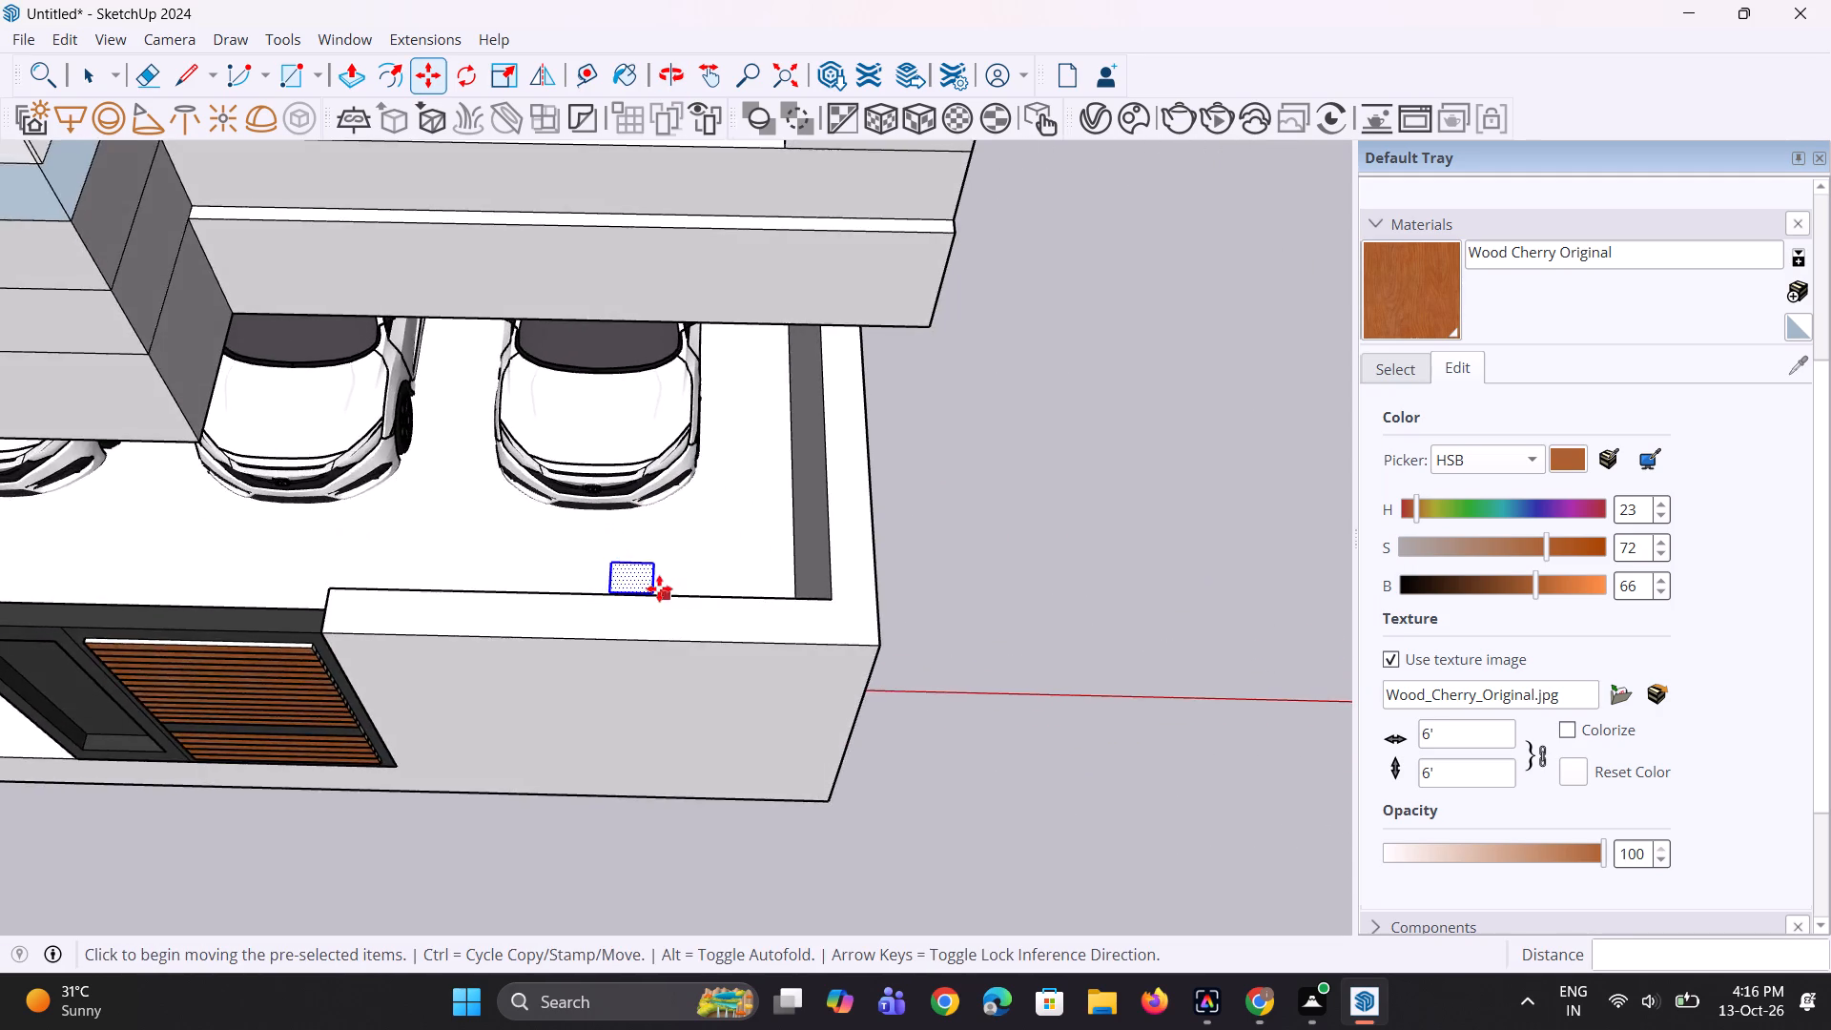
scroll(659, 588, "up", 6)
left_click(654, 592)
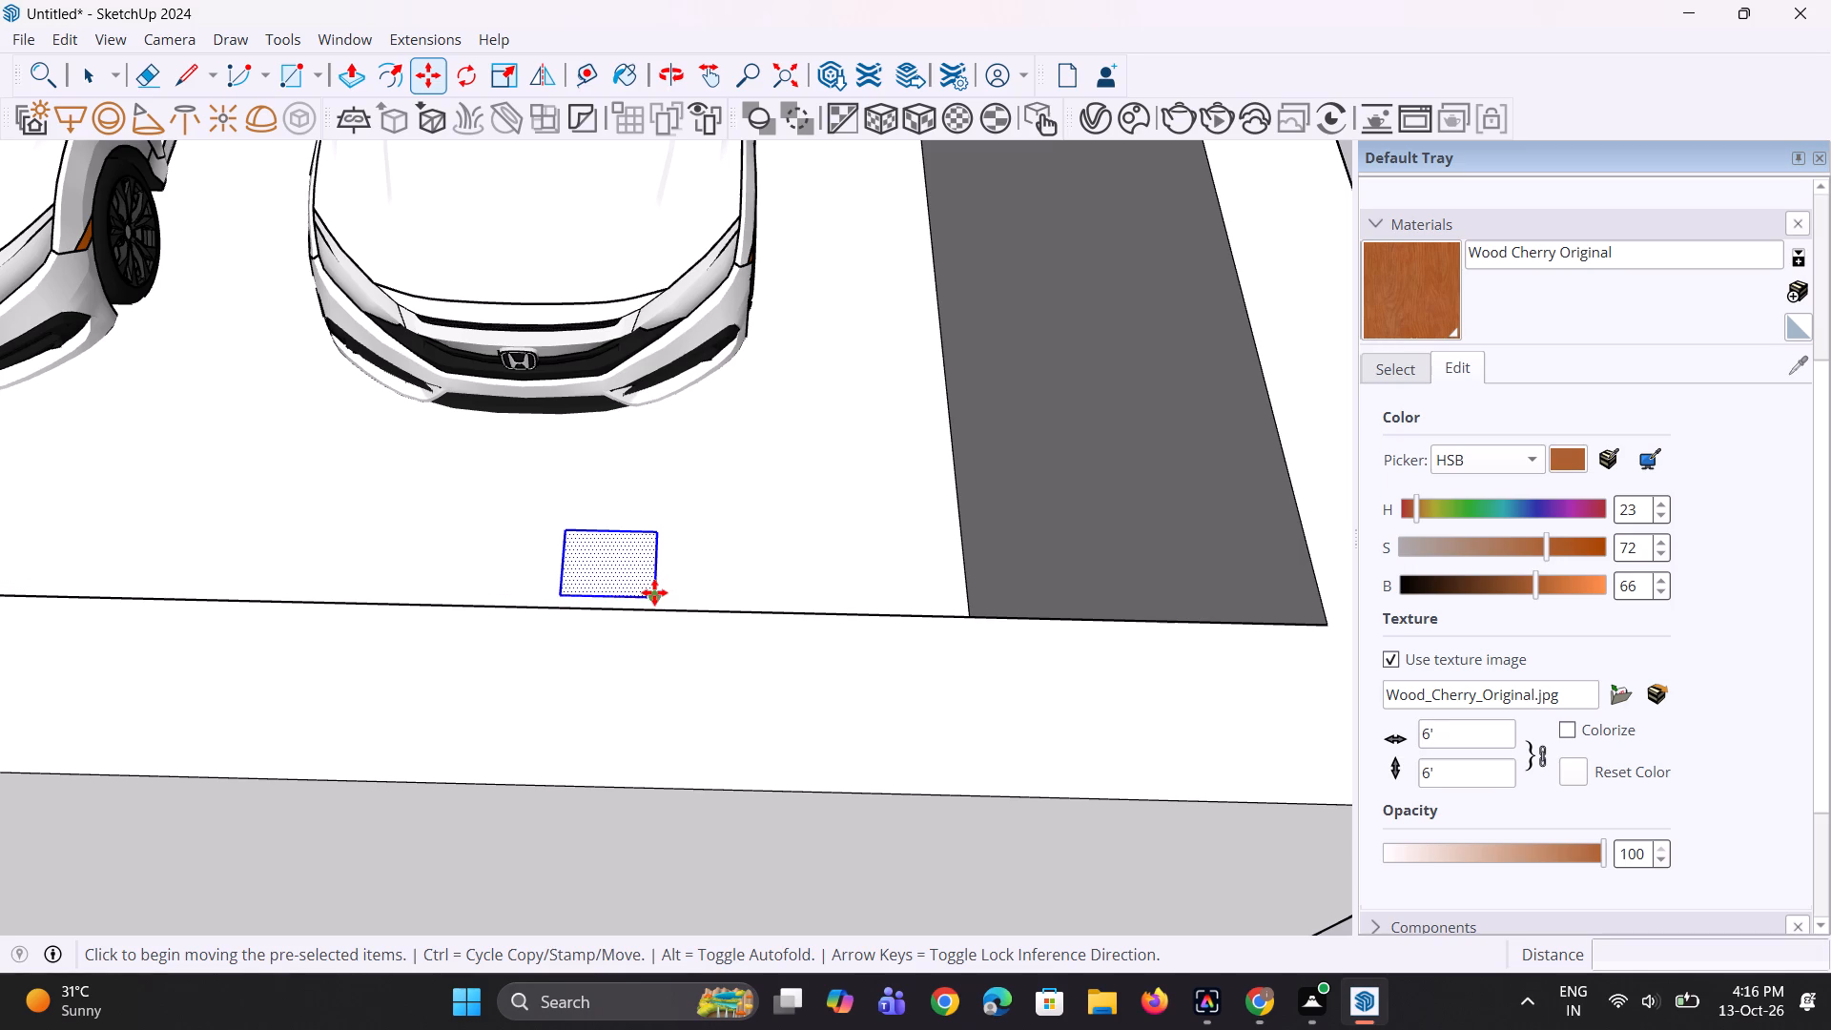
left_click(708, 594)
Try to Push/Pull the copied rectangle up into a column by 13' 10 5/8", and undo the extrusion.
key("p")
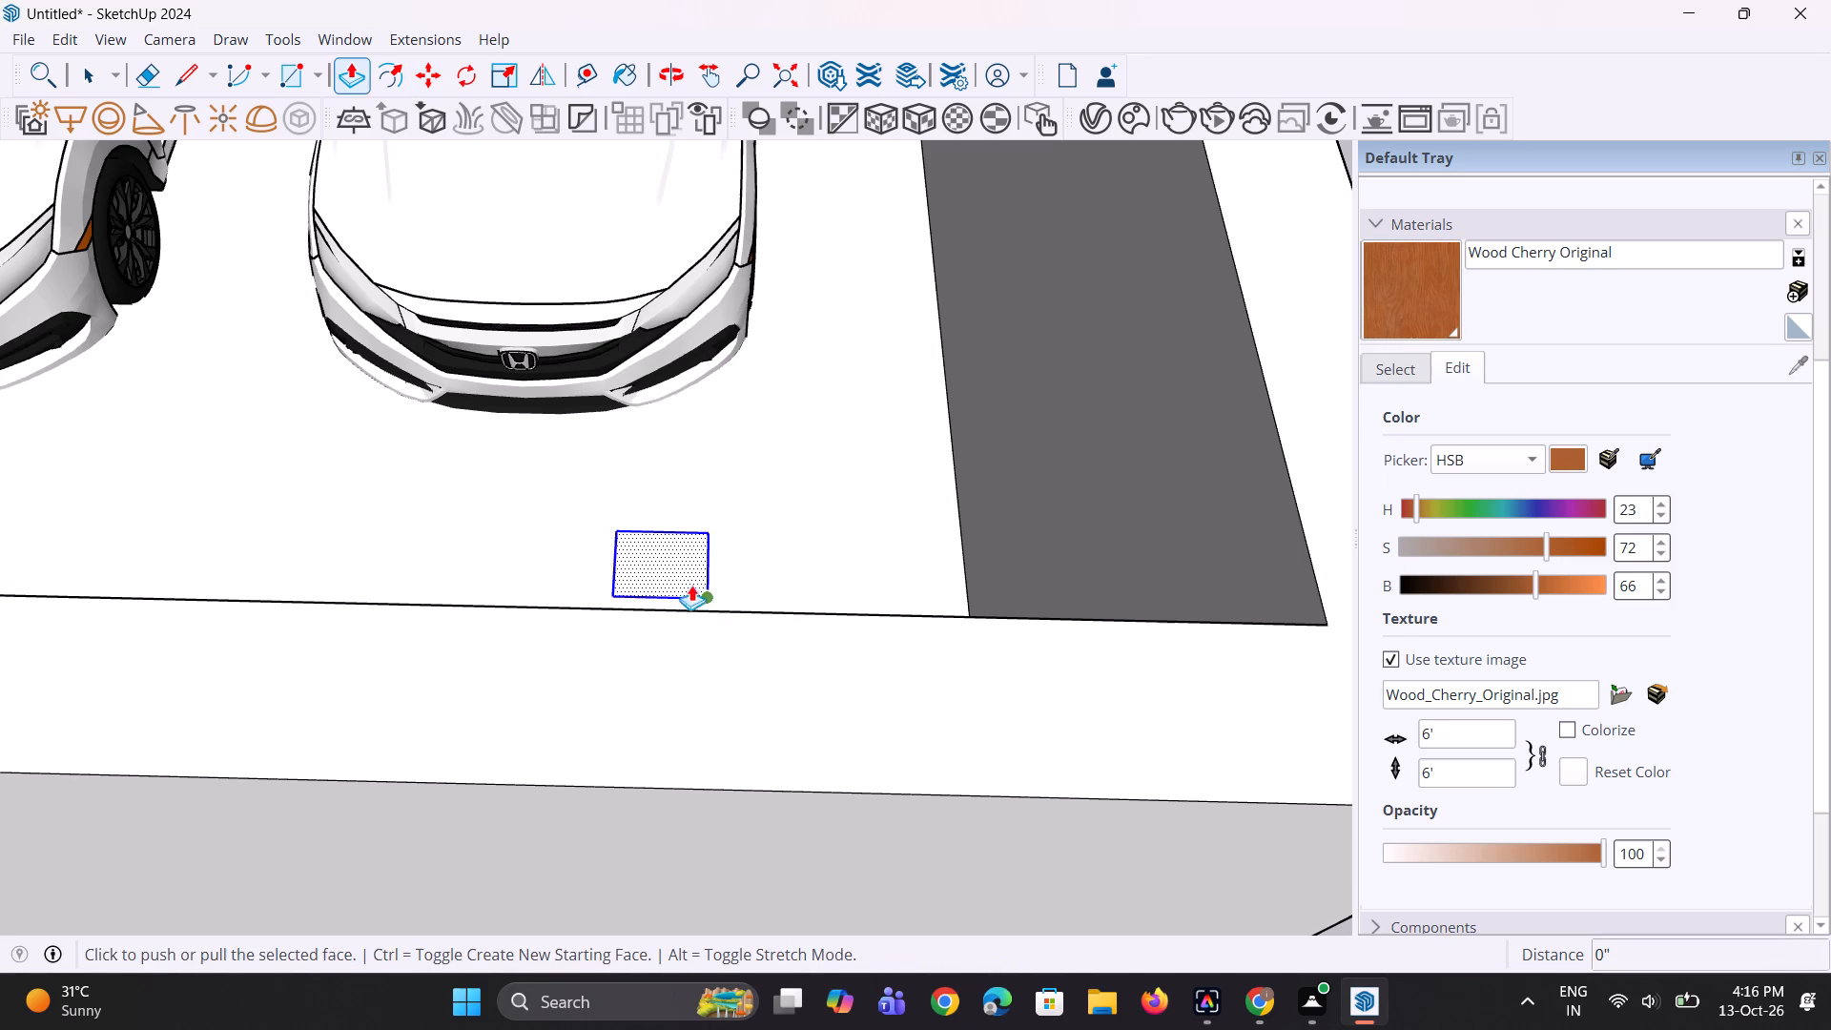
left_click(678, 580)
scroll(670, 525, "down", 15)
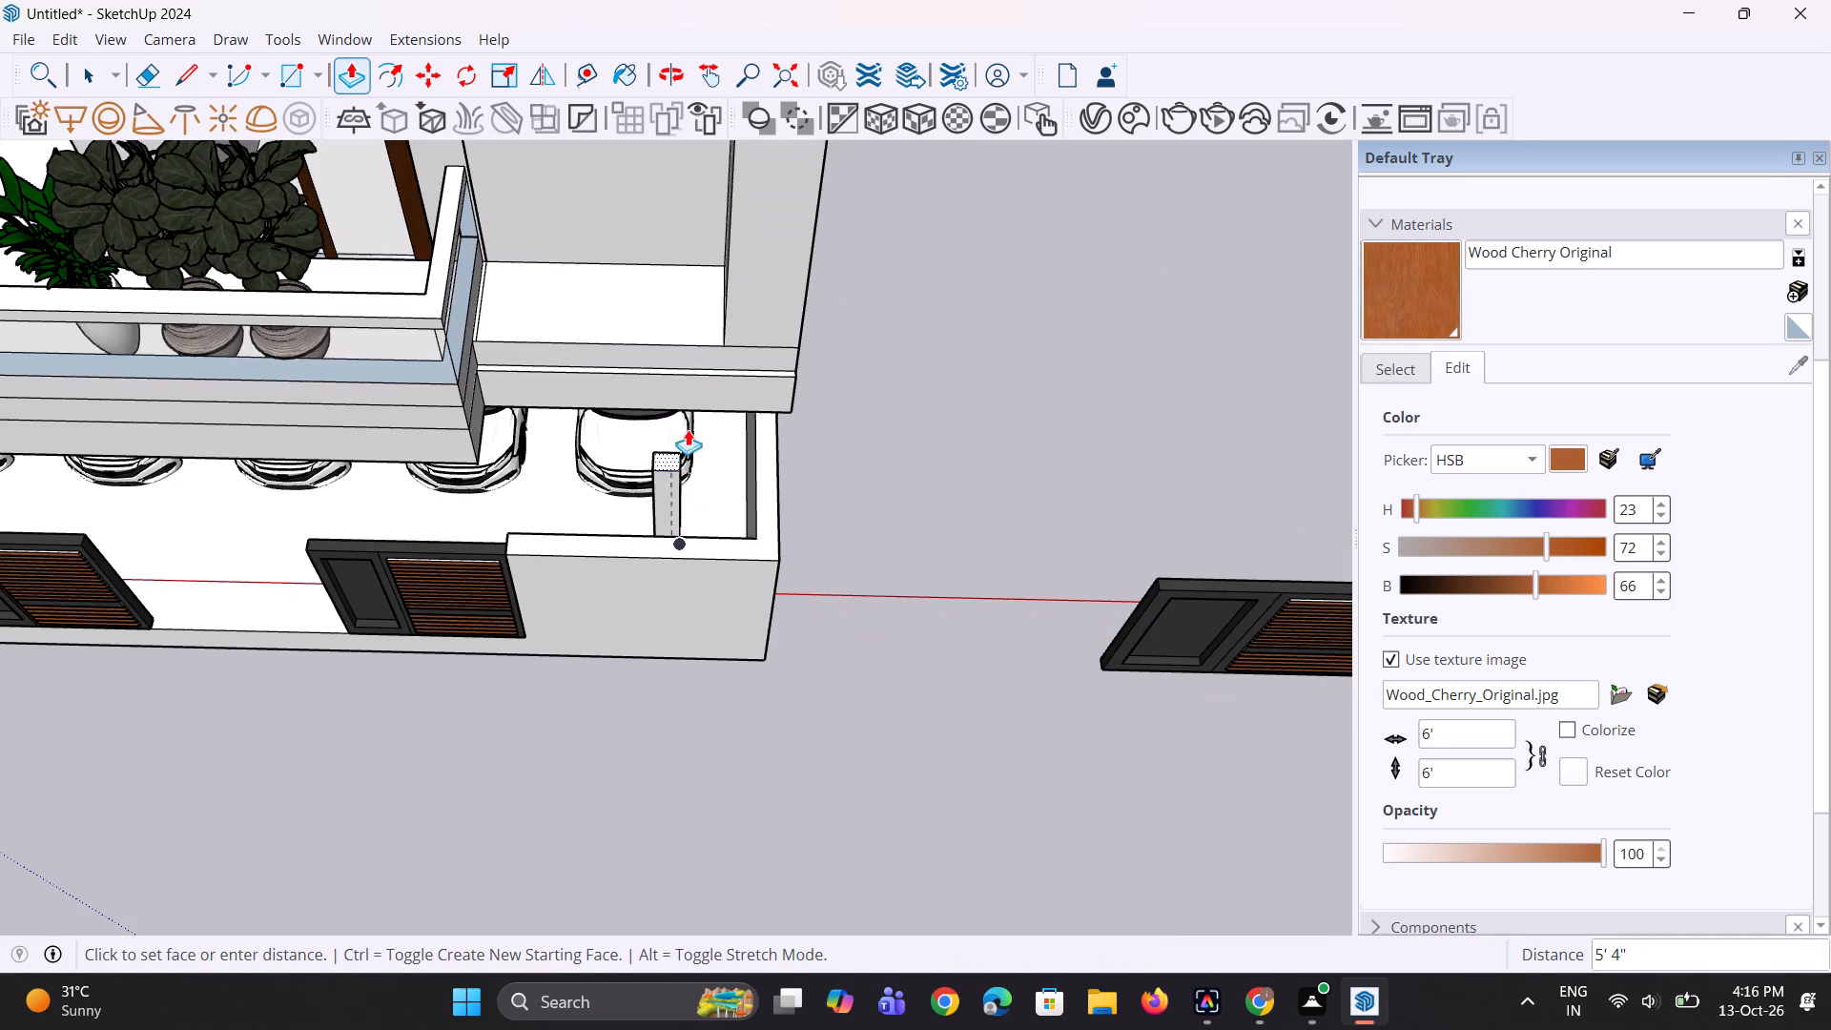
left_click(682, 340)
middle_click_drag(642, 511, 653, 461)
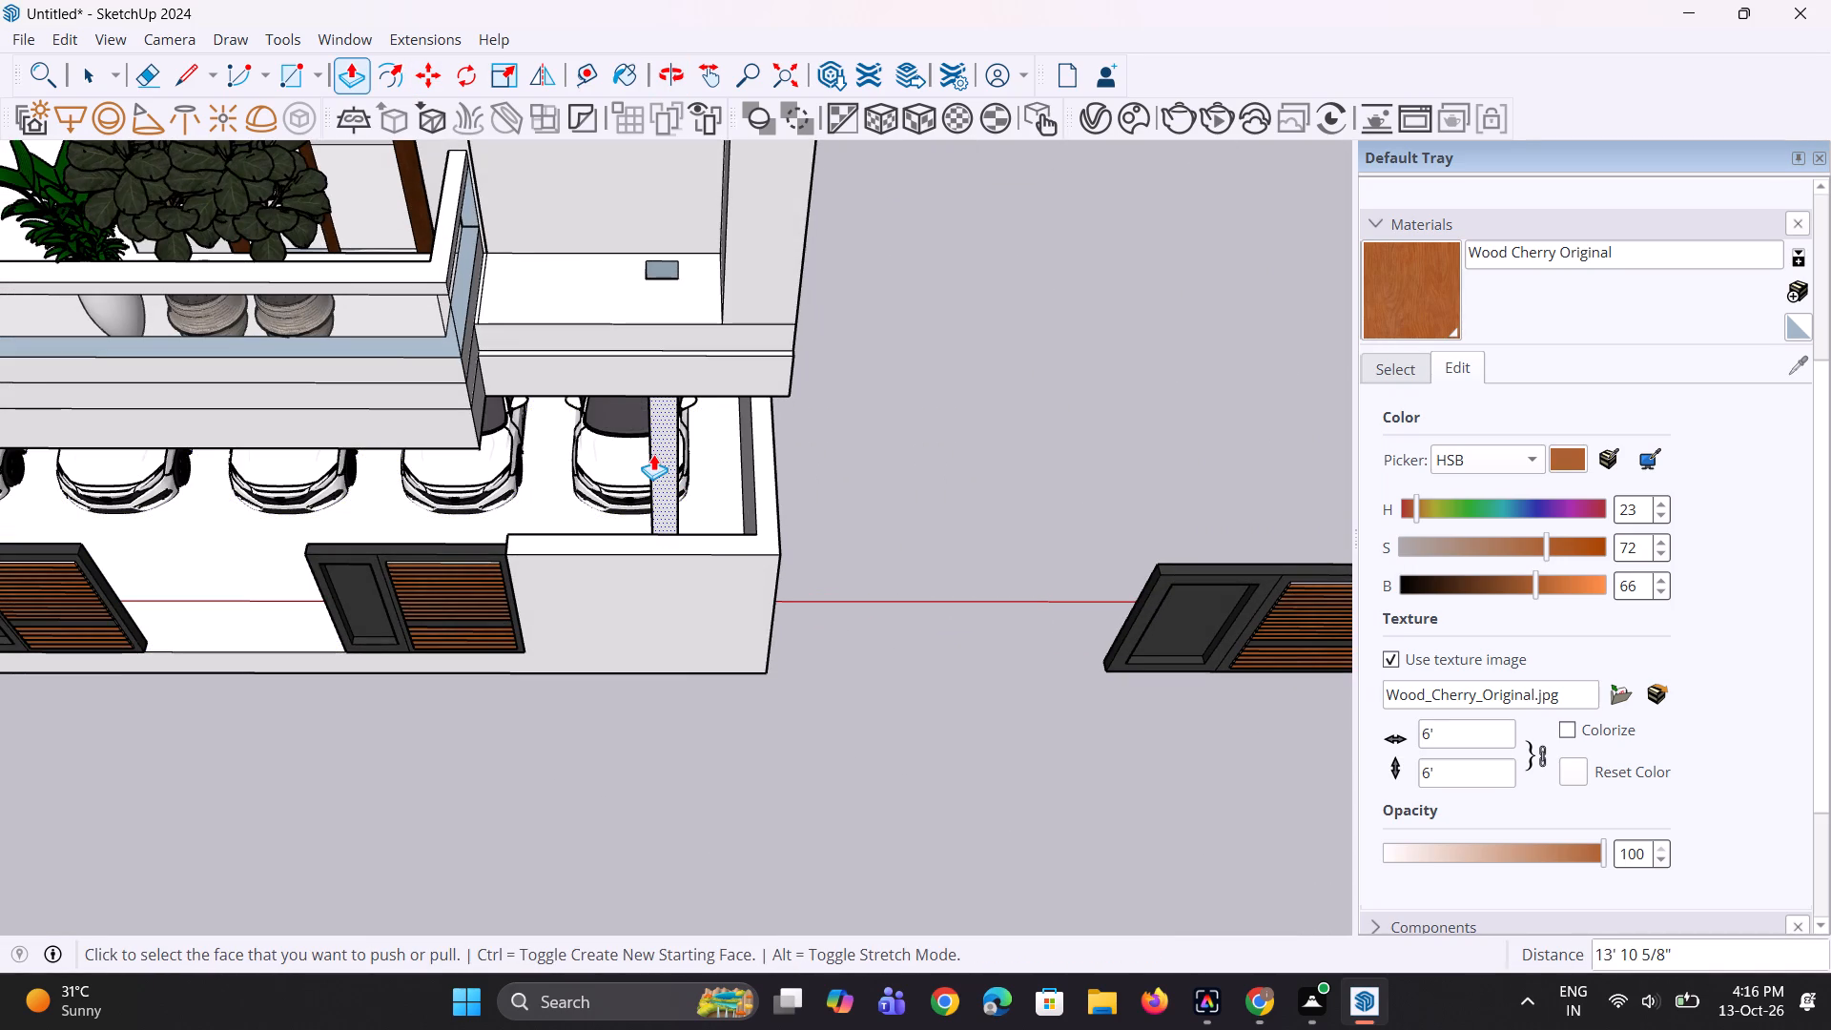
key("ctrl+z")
Push/Pull the copied rectangle up 7' 9 9/16" into a column, and raise its top another 5' 13/16" to the overhanging floor.
scroll(653, 455, "up", 3)
middle_click_drag(651, 482, 639, 658)
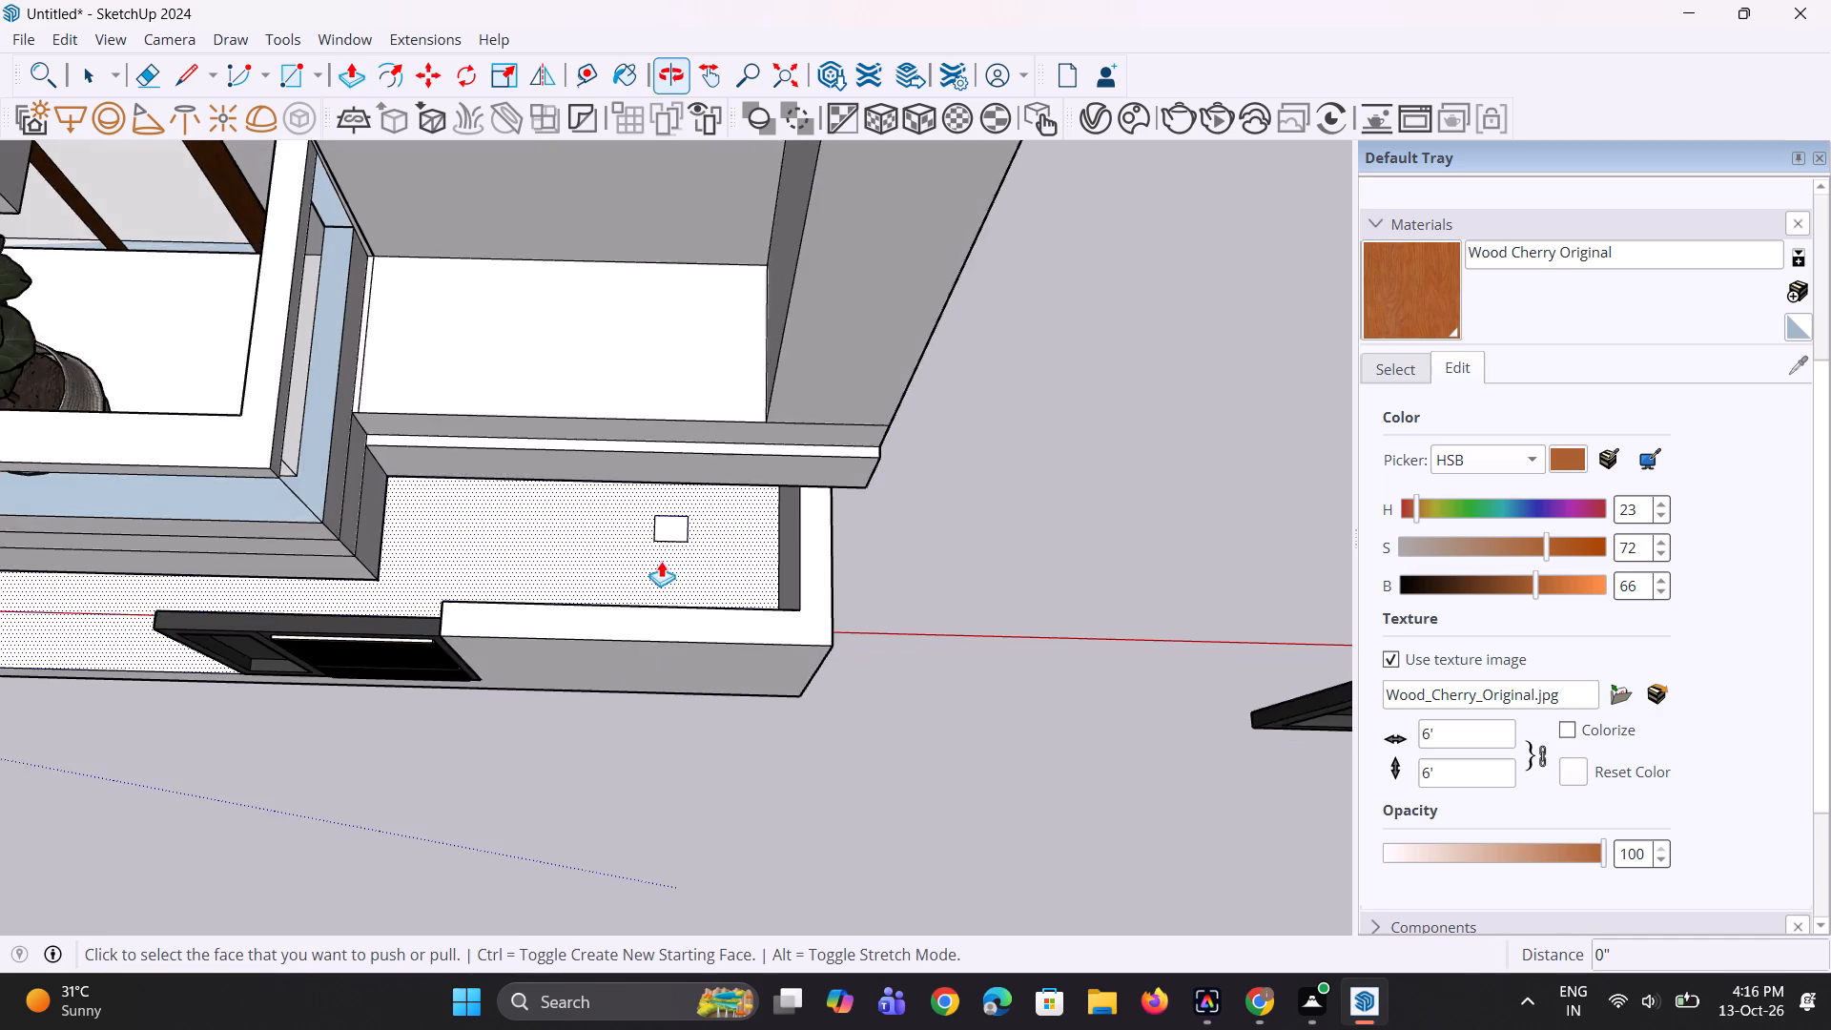
scroll(667, 550, "up", 2)
left_click(673, 528)
left_click(685, 397)
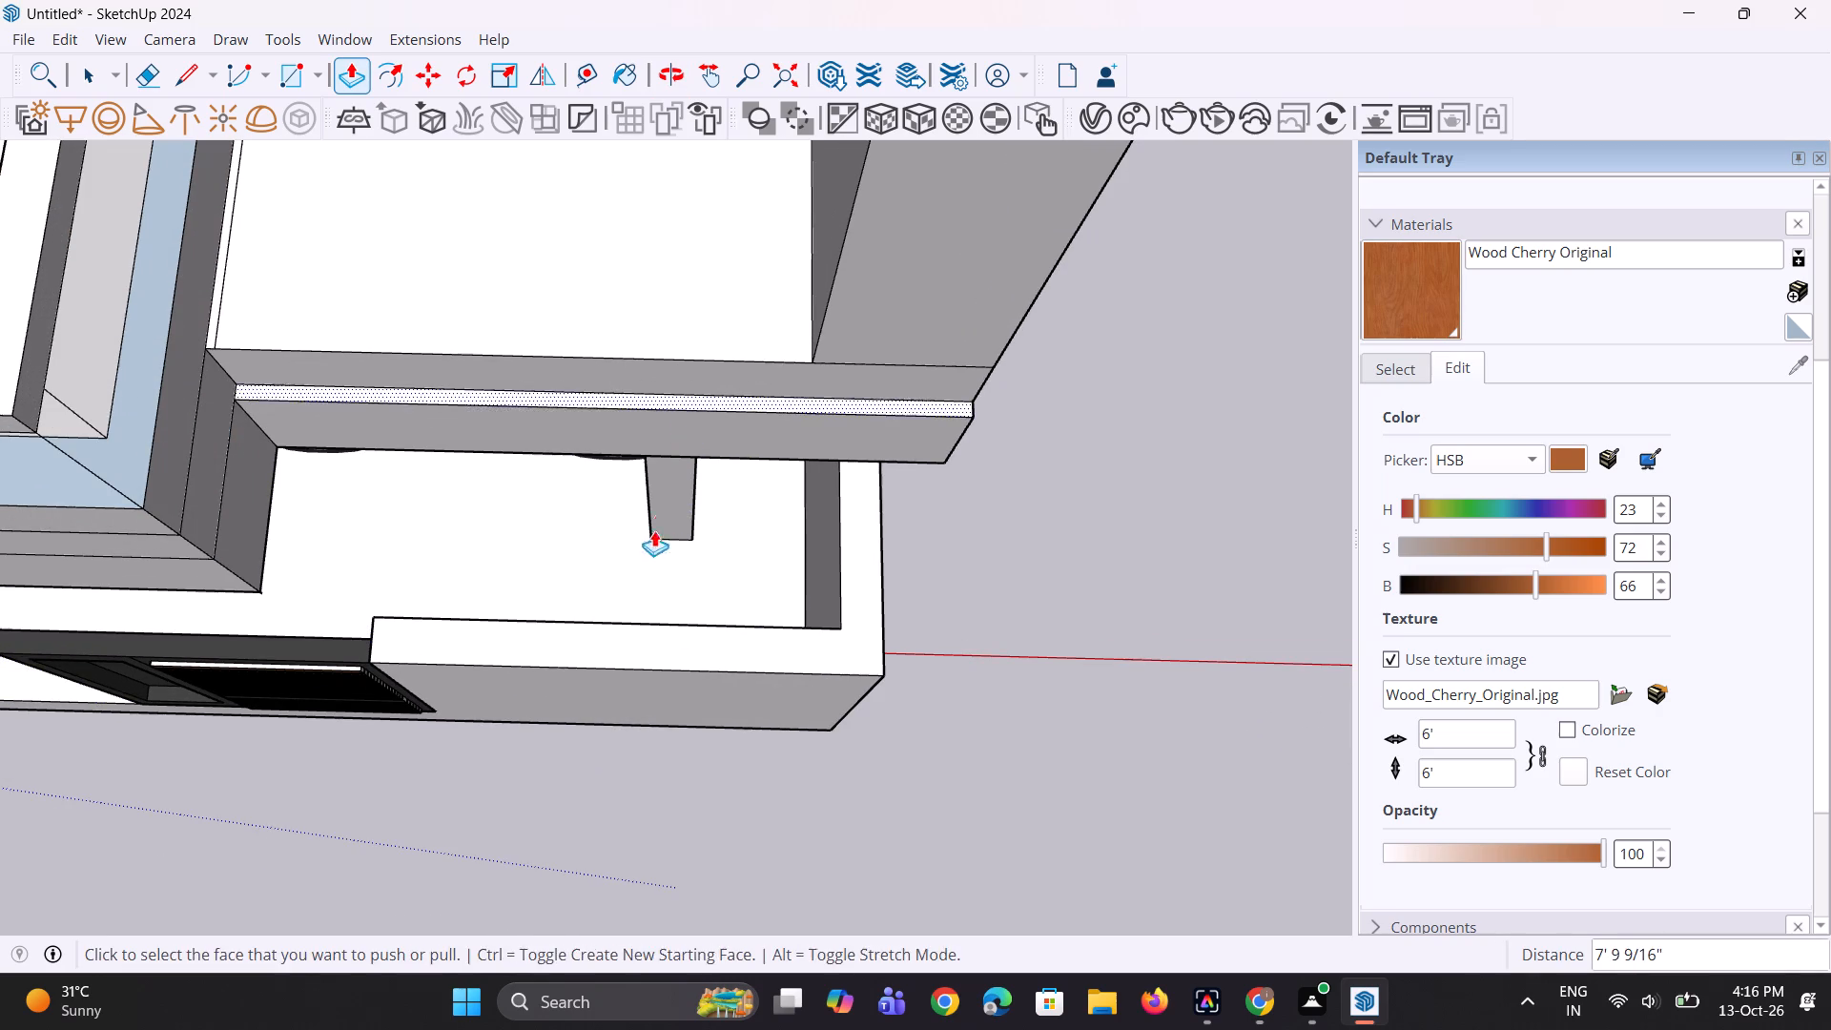
middle_click_drag(651, 546, 706, 219)
left_click(671, 433)
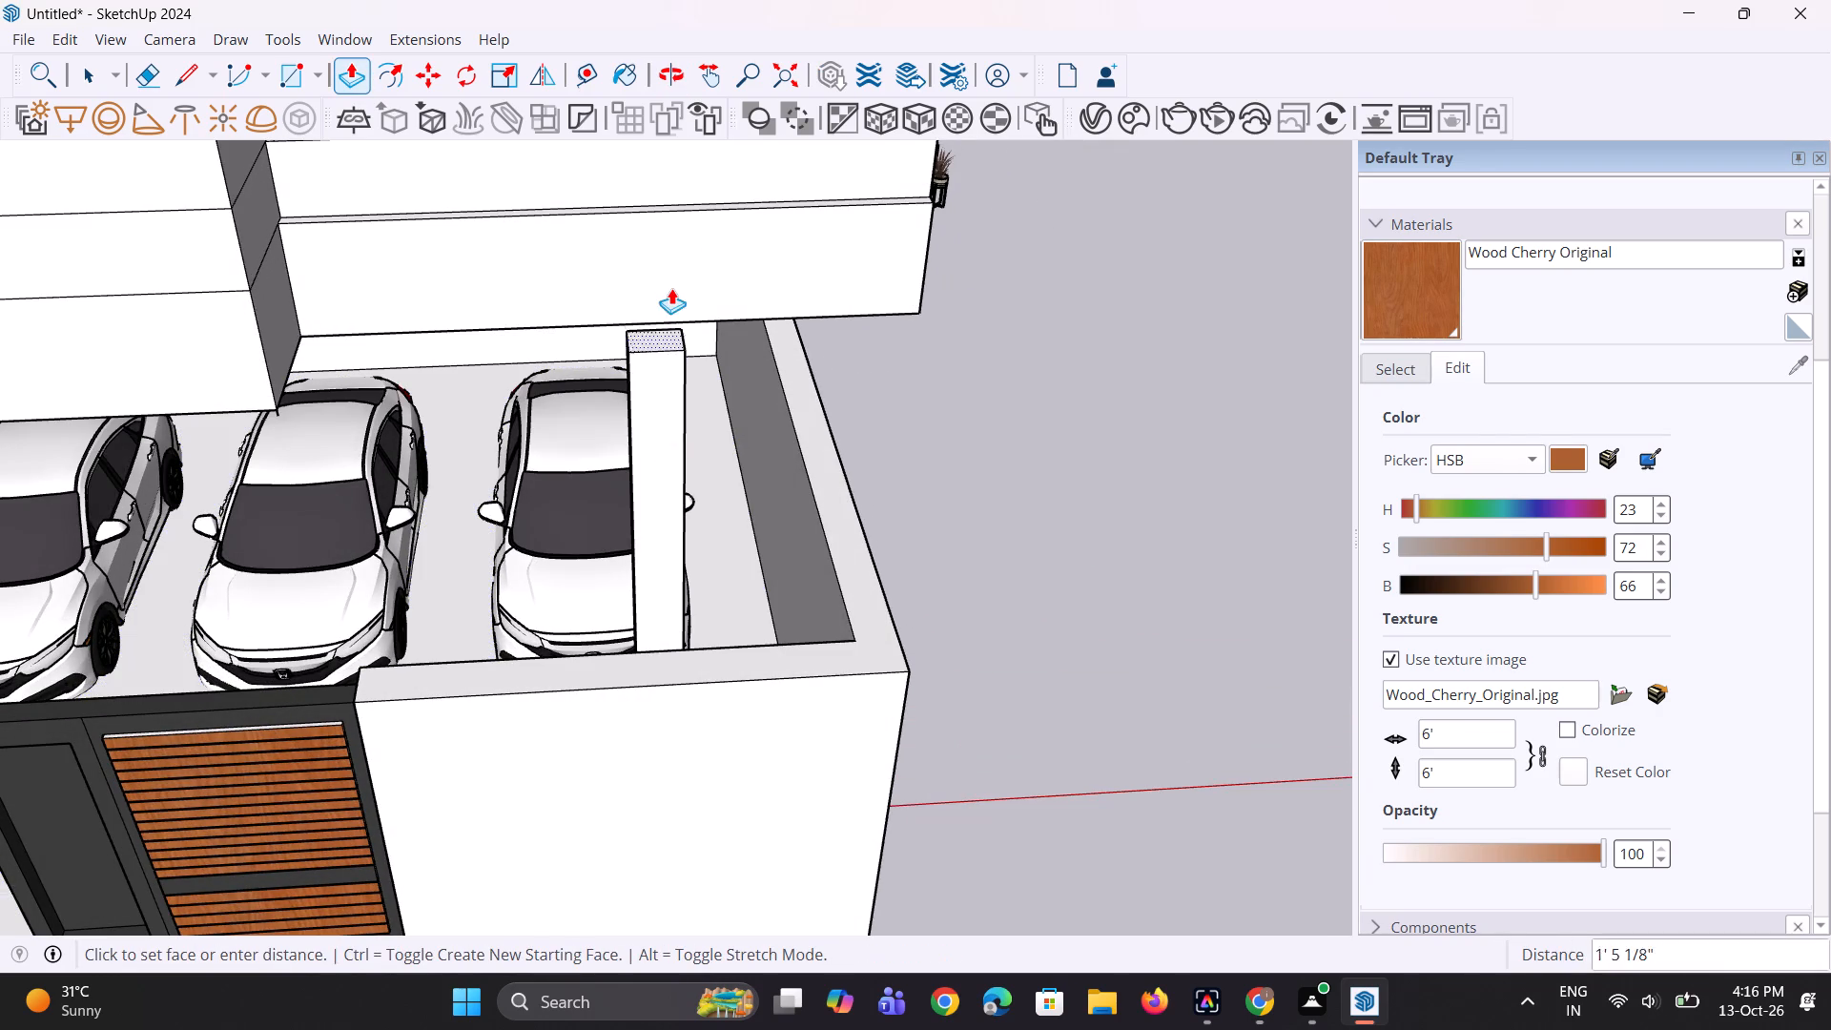
scroll(641, 279, "down", 4)
left_click(676, 224)
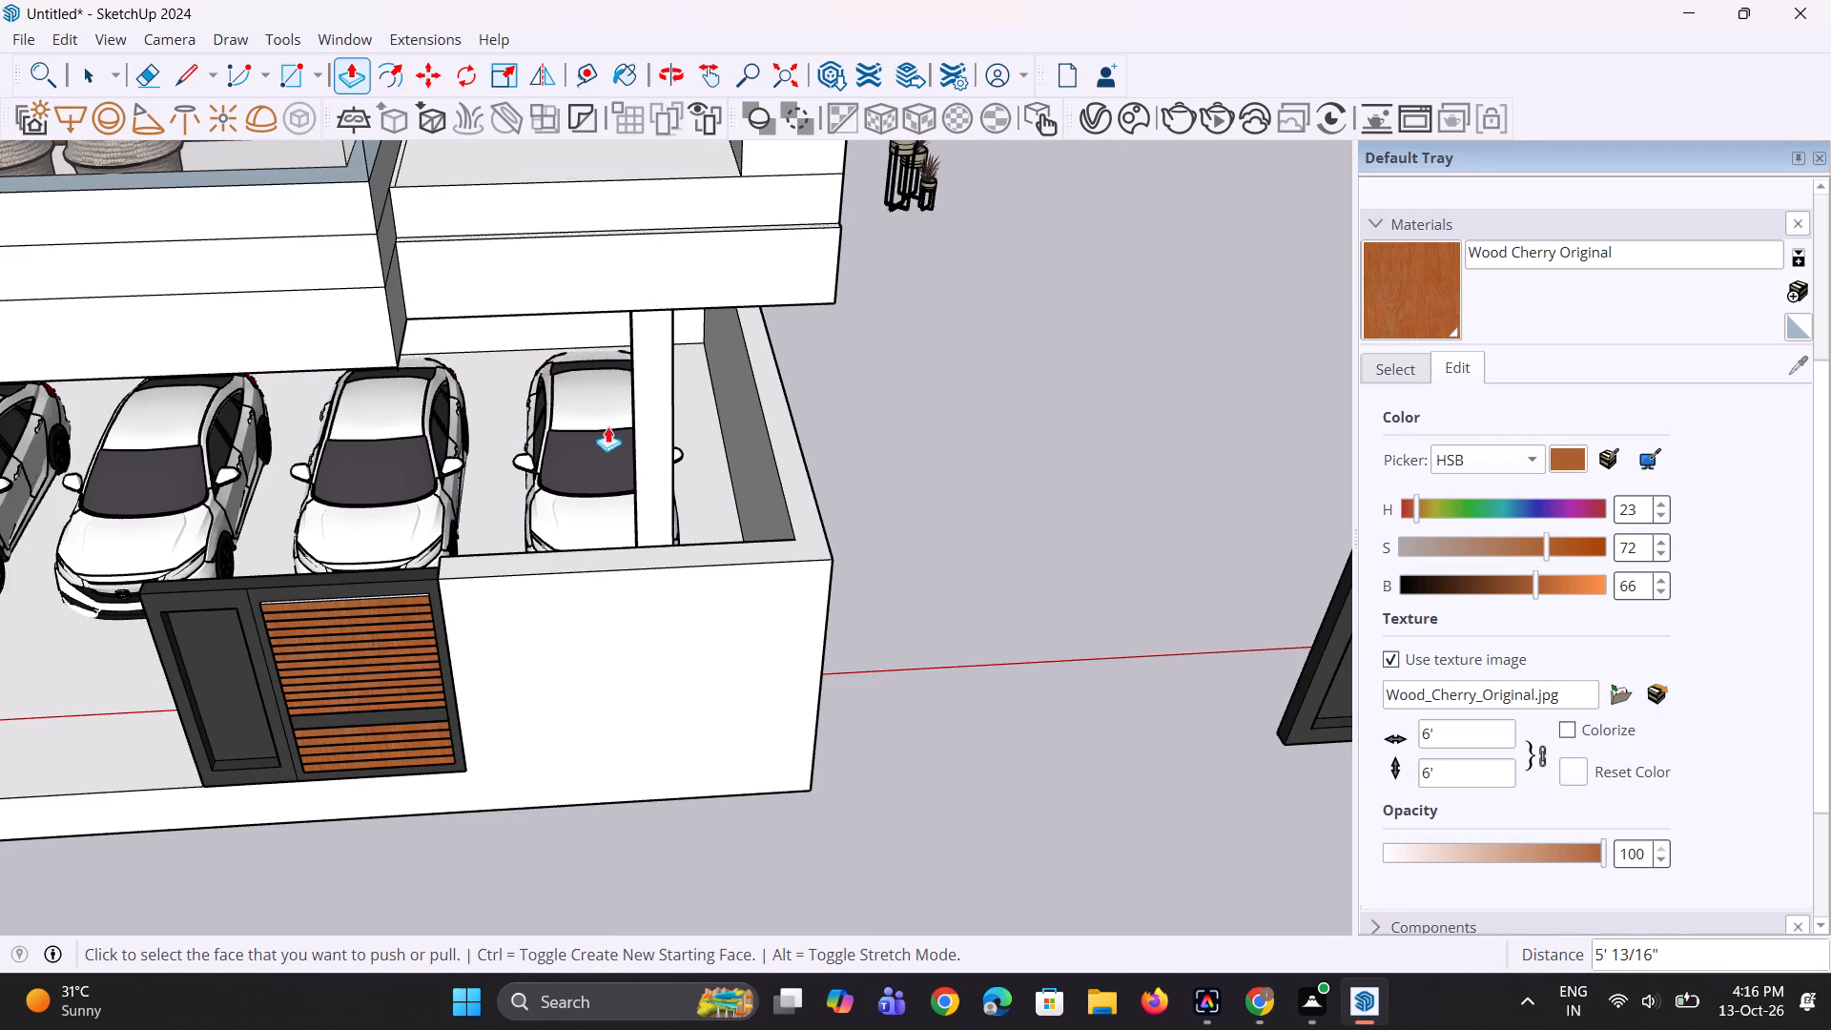
middle_click_drag(604, 450, 622, 362)
scroll(623, 366, "down", 5)
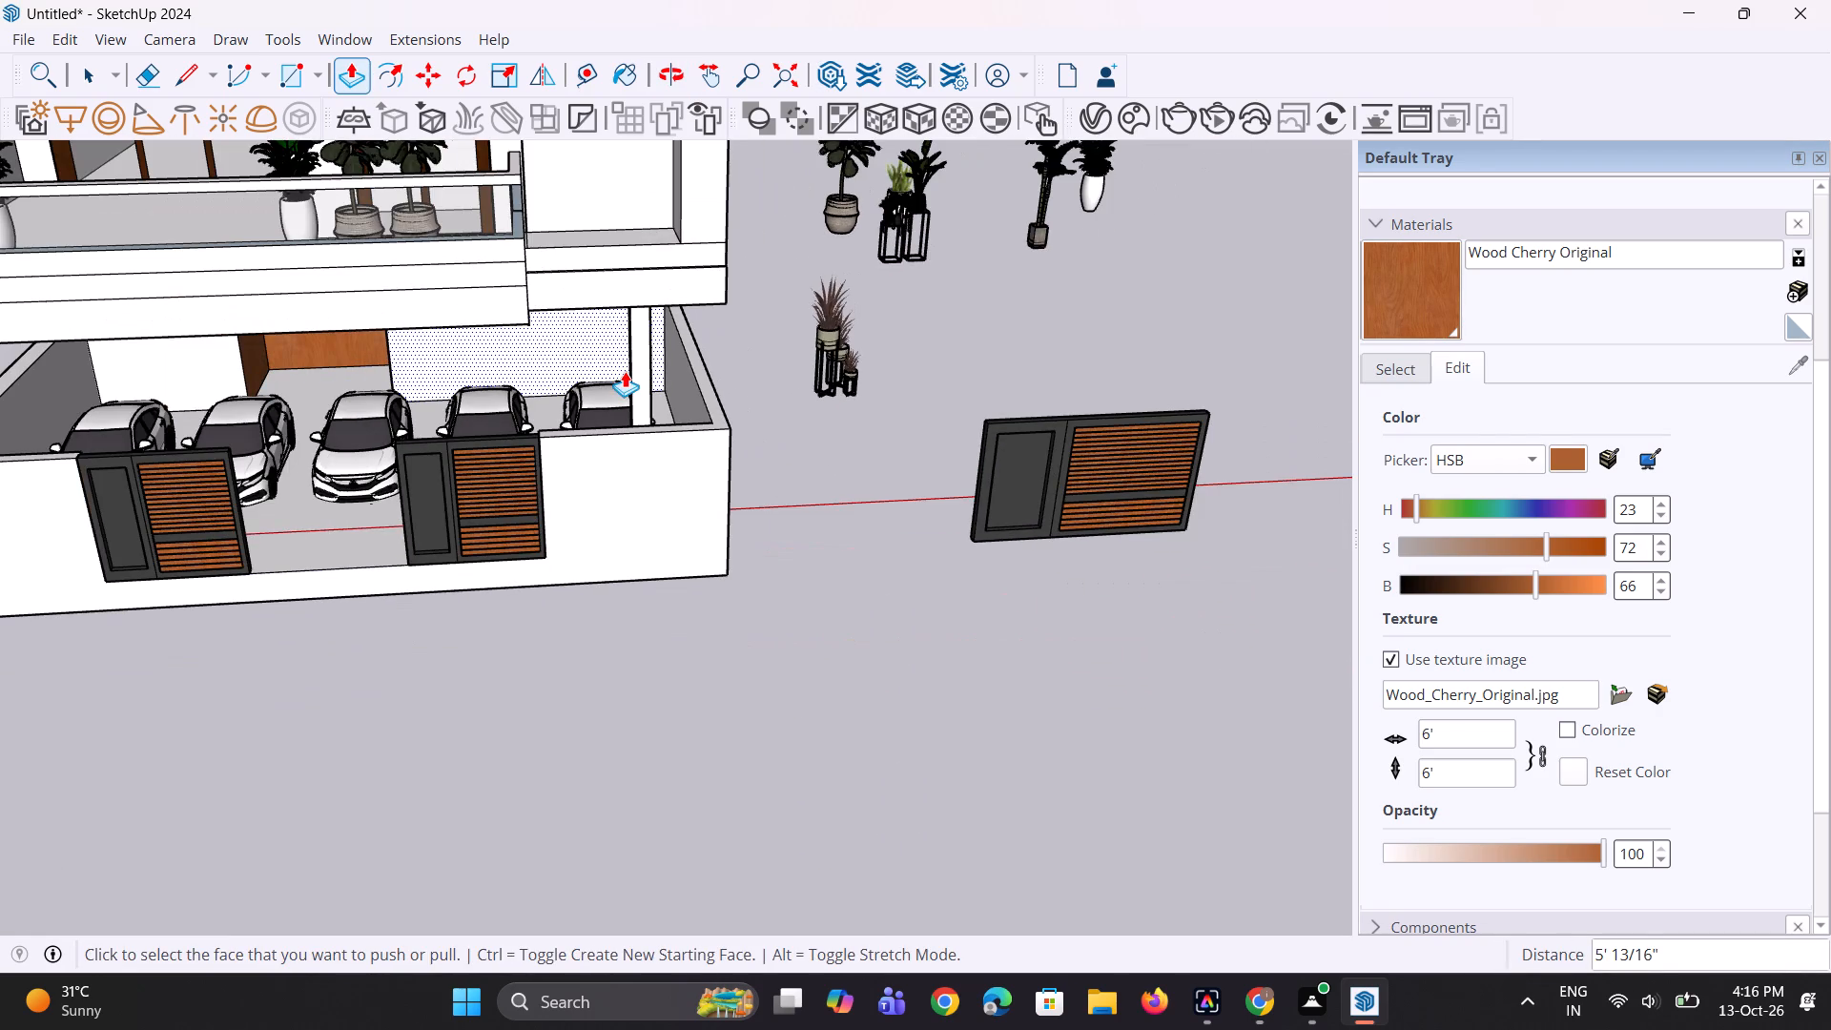
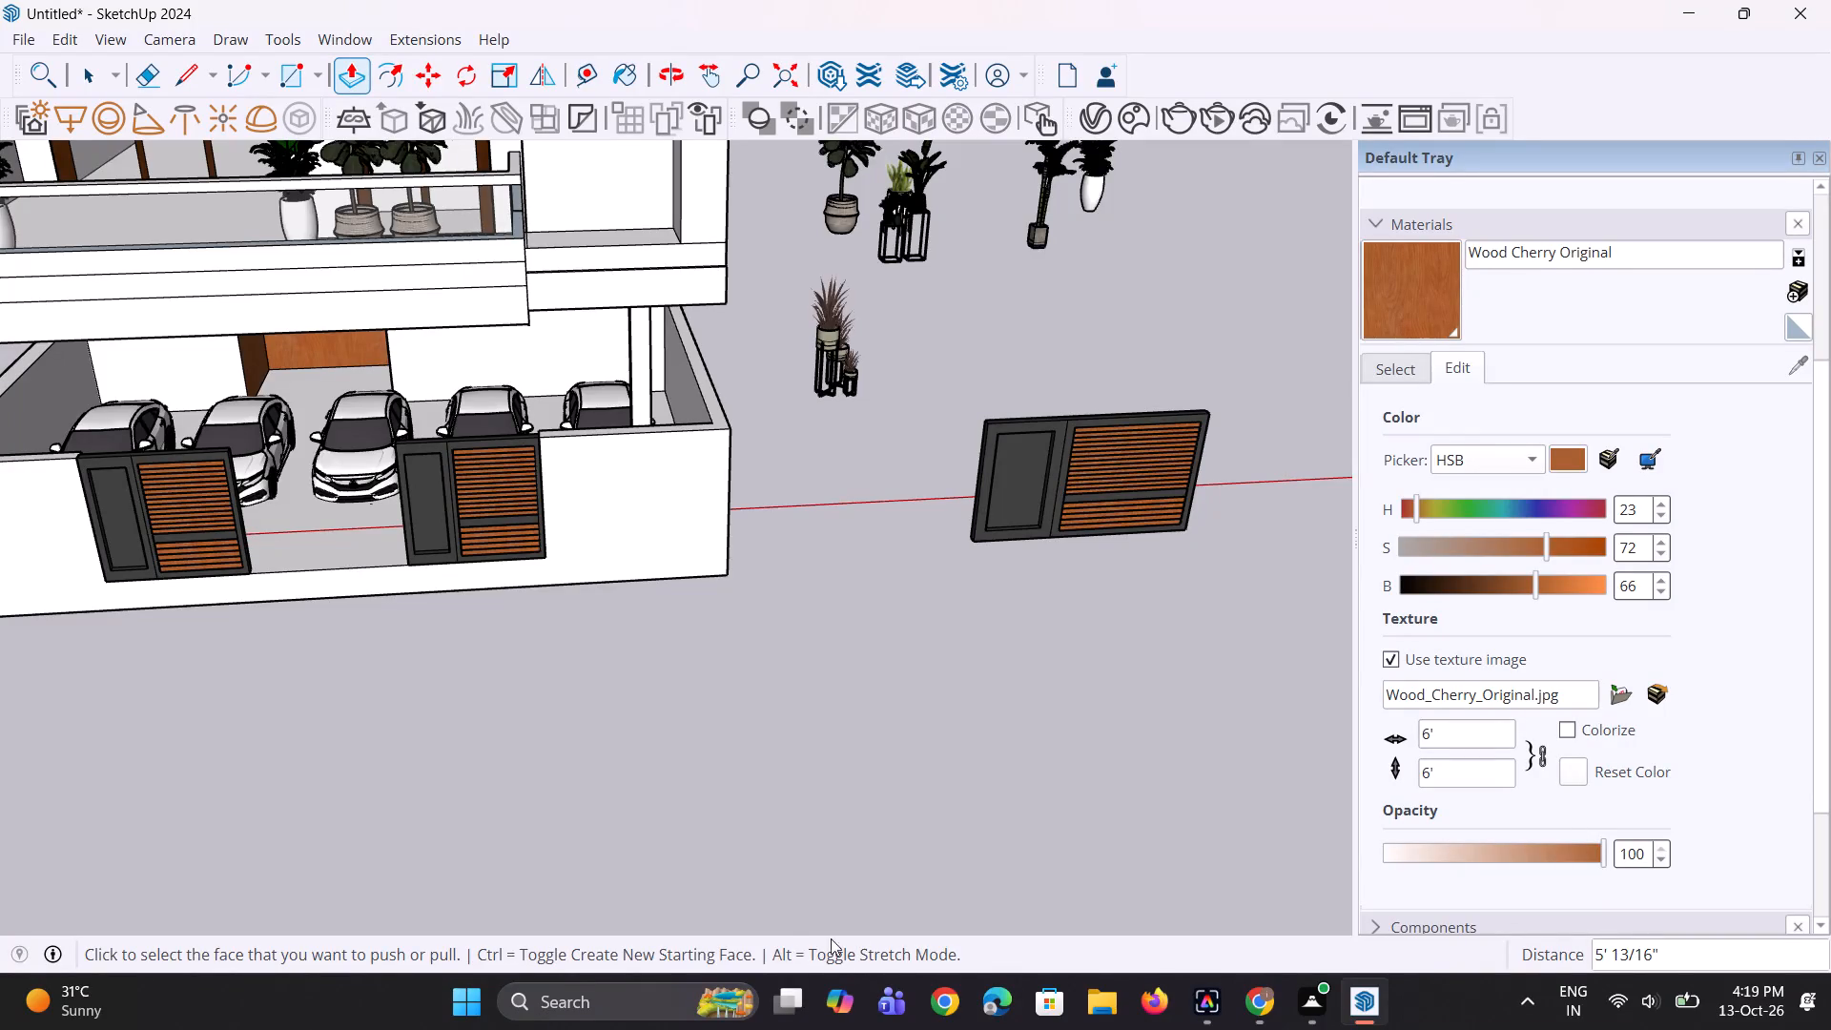
Examine the house's front facade, its gates and balconies, and the loose components beside it from several angles and distances.
scroll(619, 833, "down", 3)
middle_click_drag(614, 825, 609, 712)
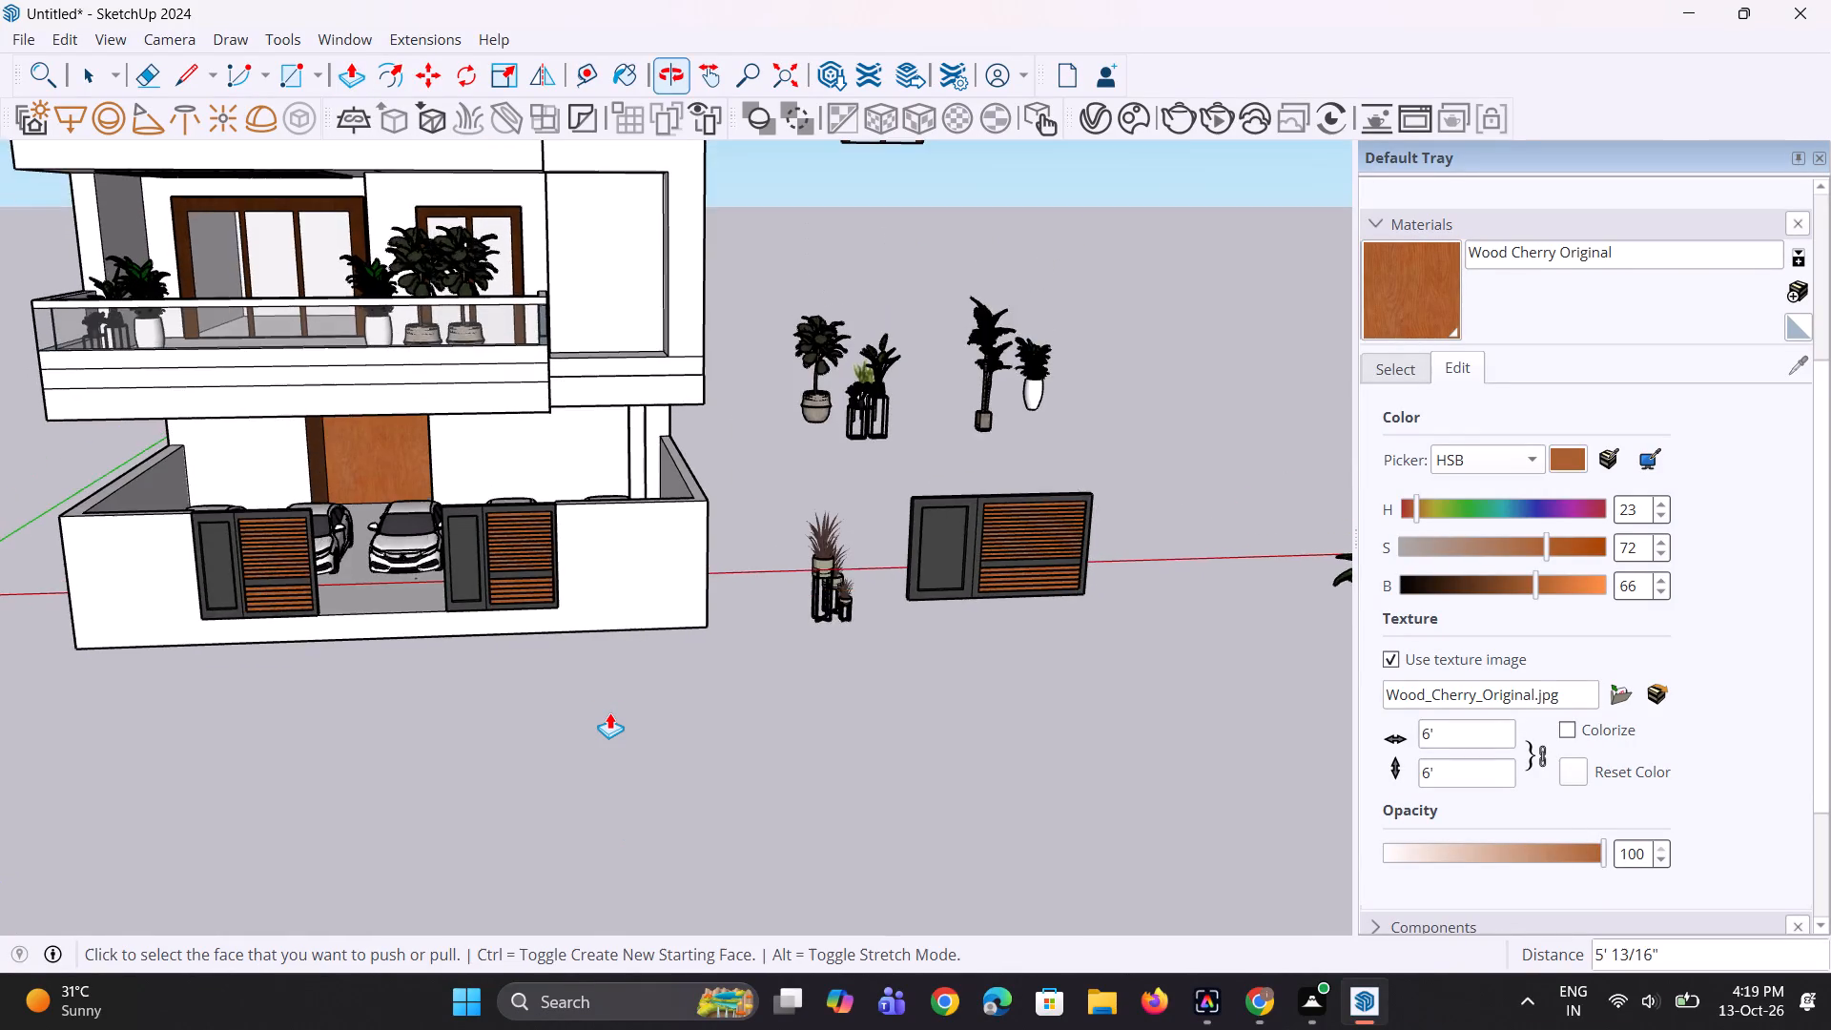
scroll(609, 712, "down", 4)
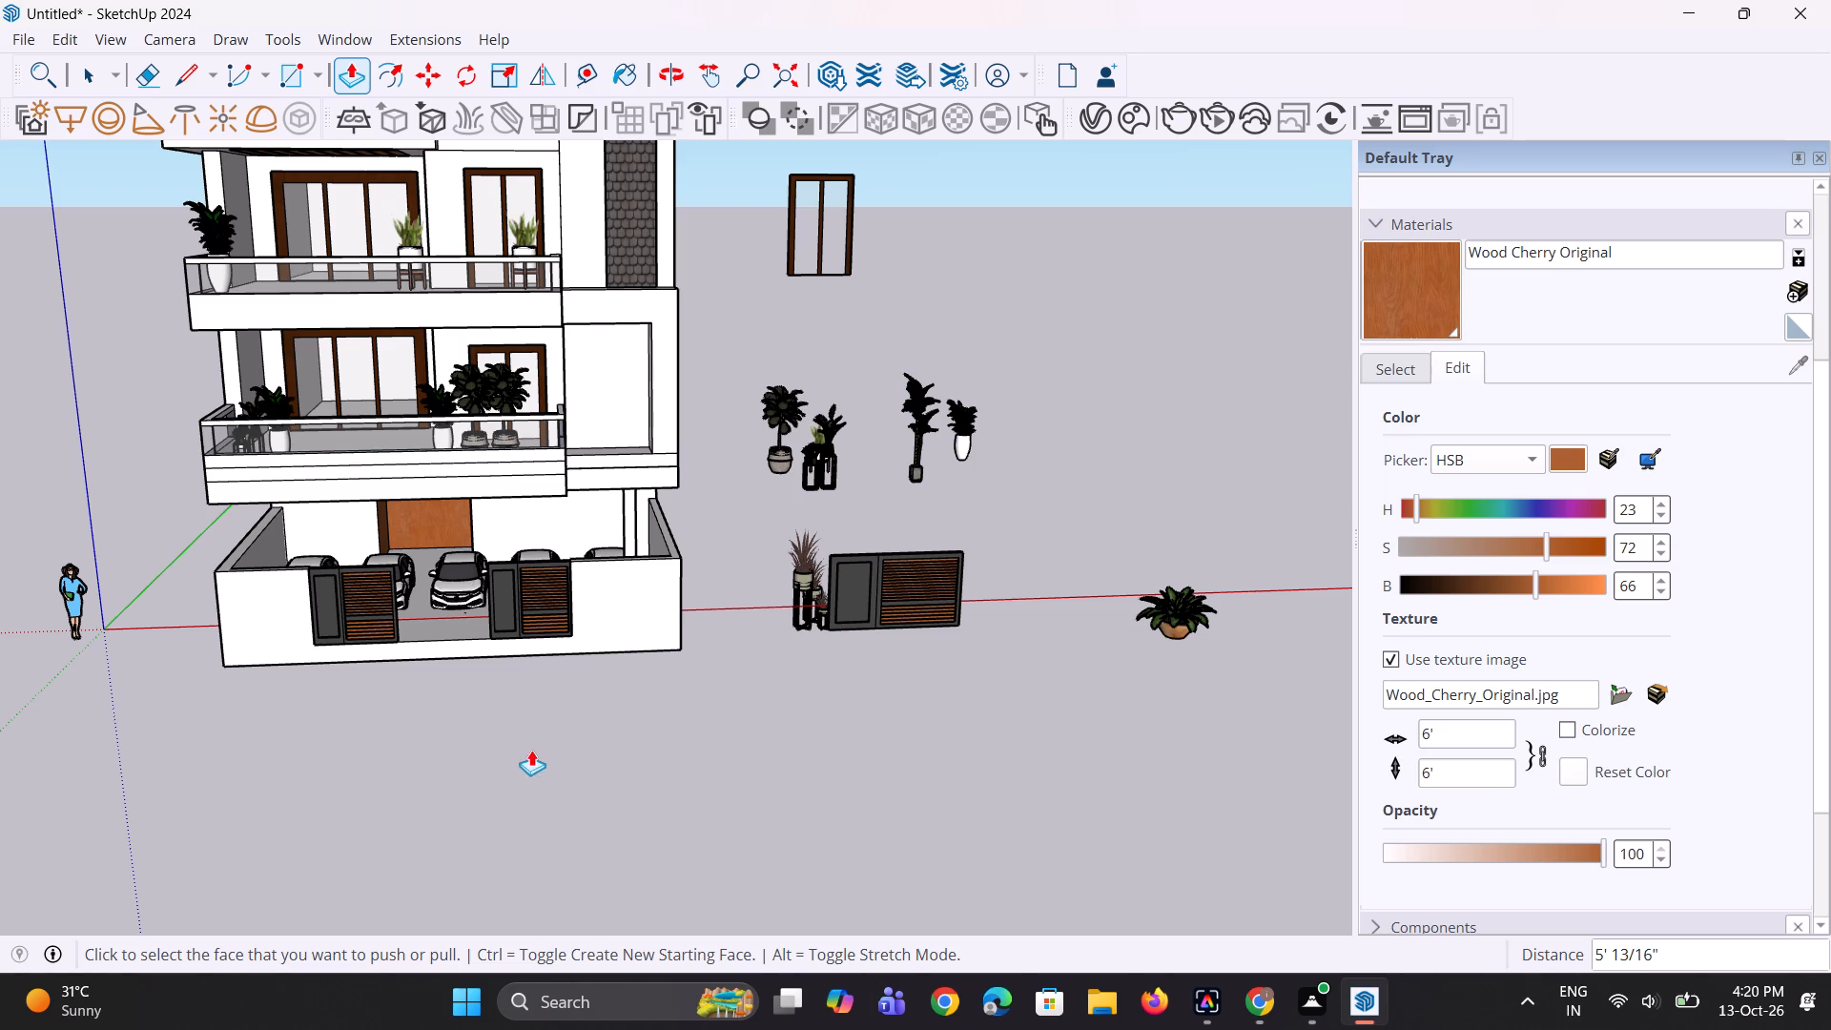
scroll(528, 750, "down", 4)
scroll(519, 786, "up", 1)
middle_click_drag(517, 778, 511, 734)
scroll(648, 592, "up", 4)
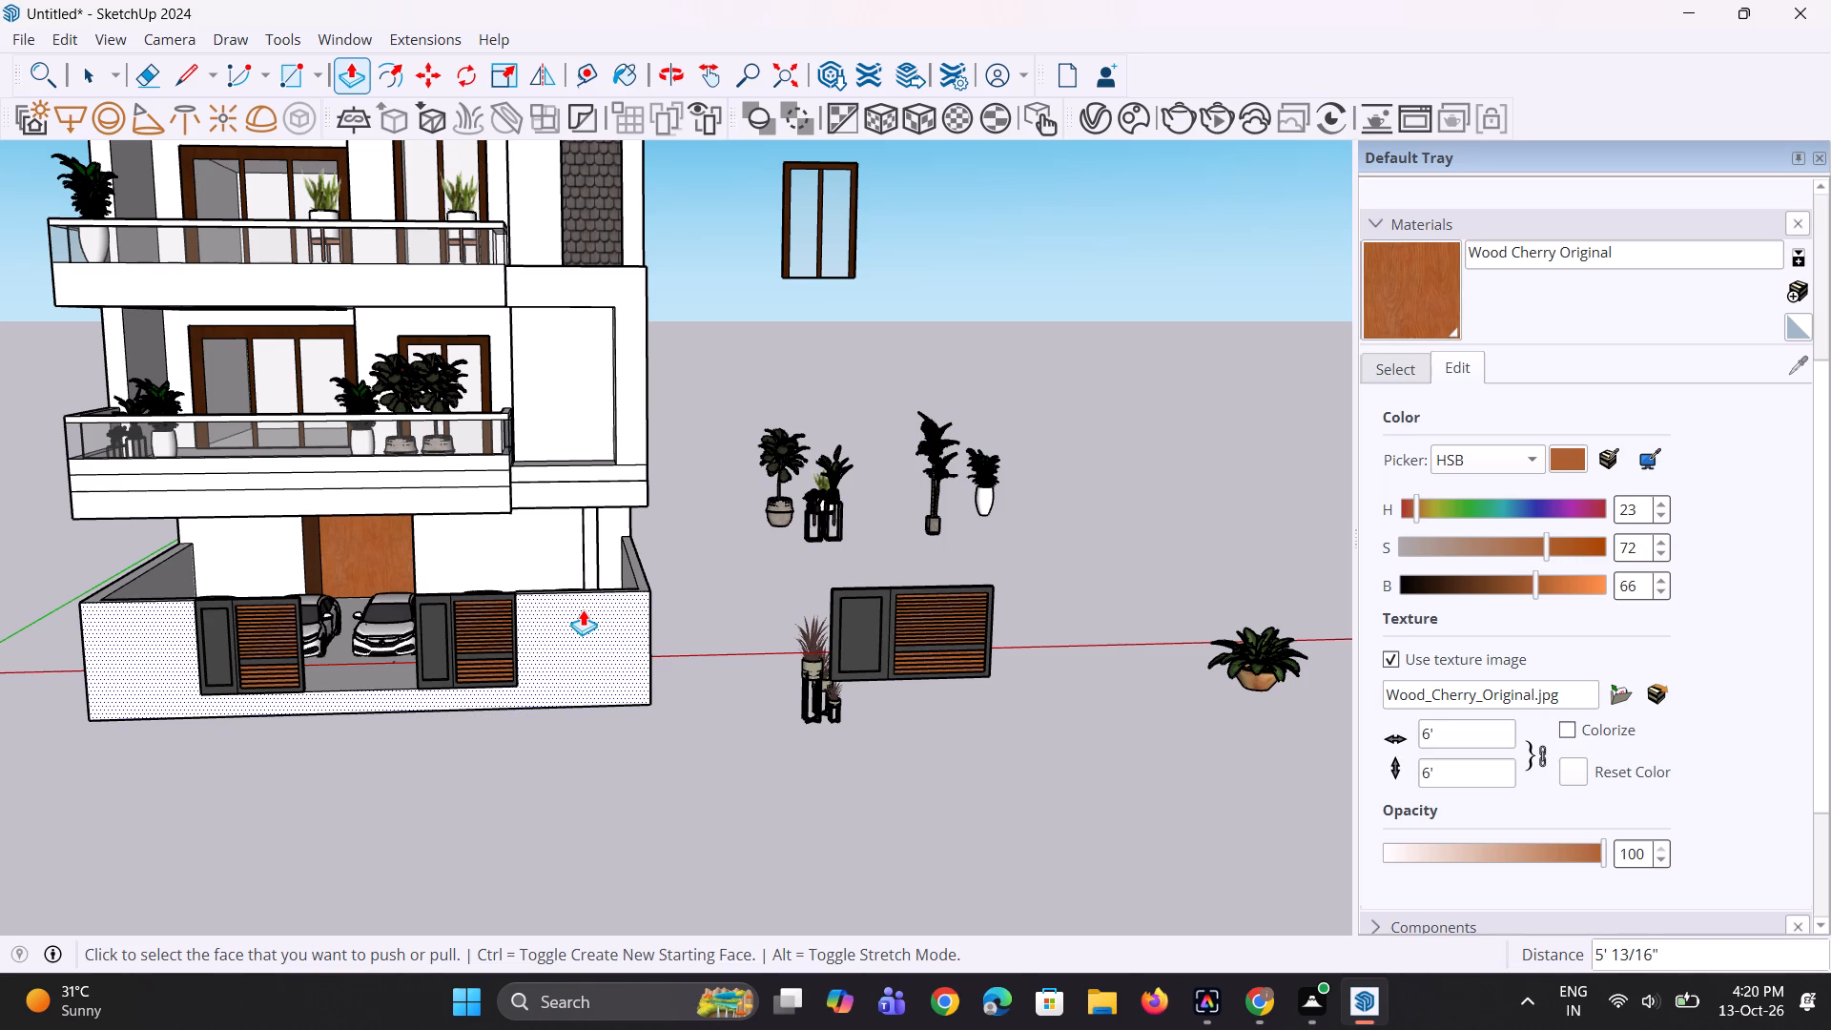
scroll(521, 645, "down", 2)
middle_click_drag(492, 677, 521, 661)
scroll(522, 623, "up", 2)
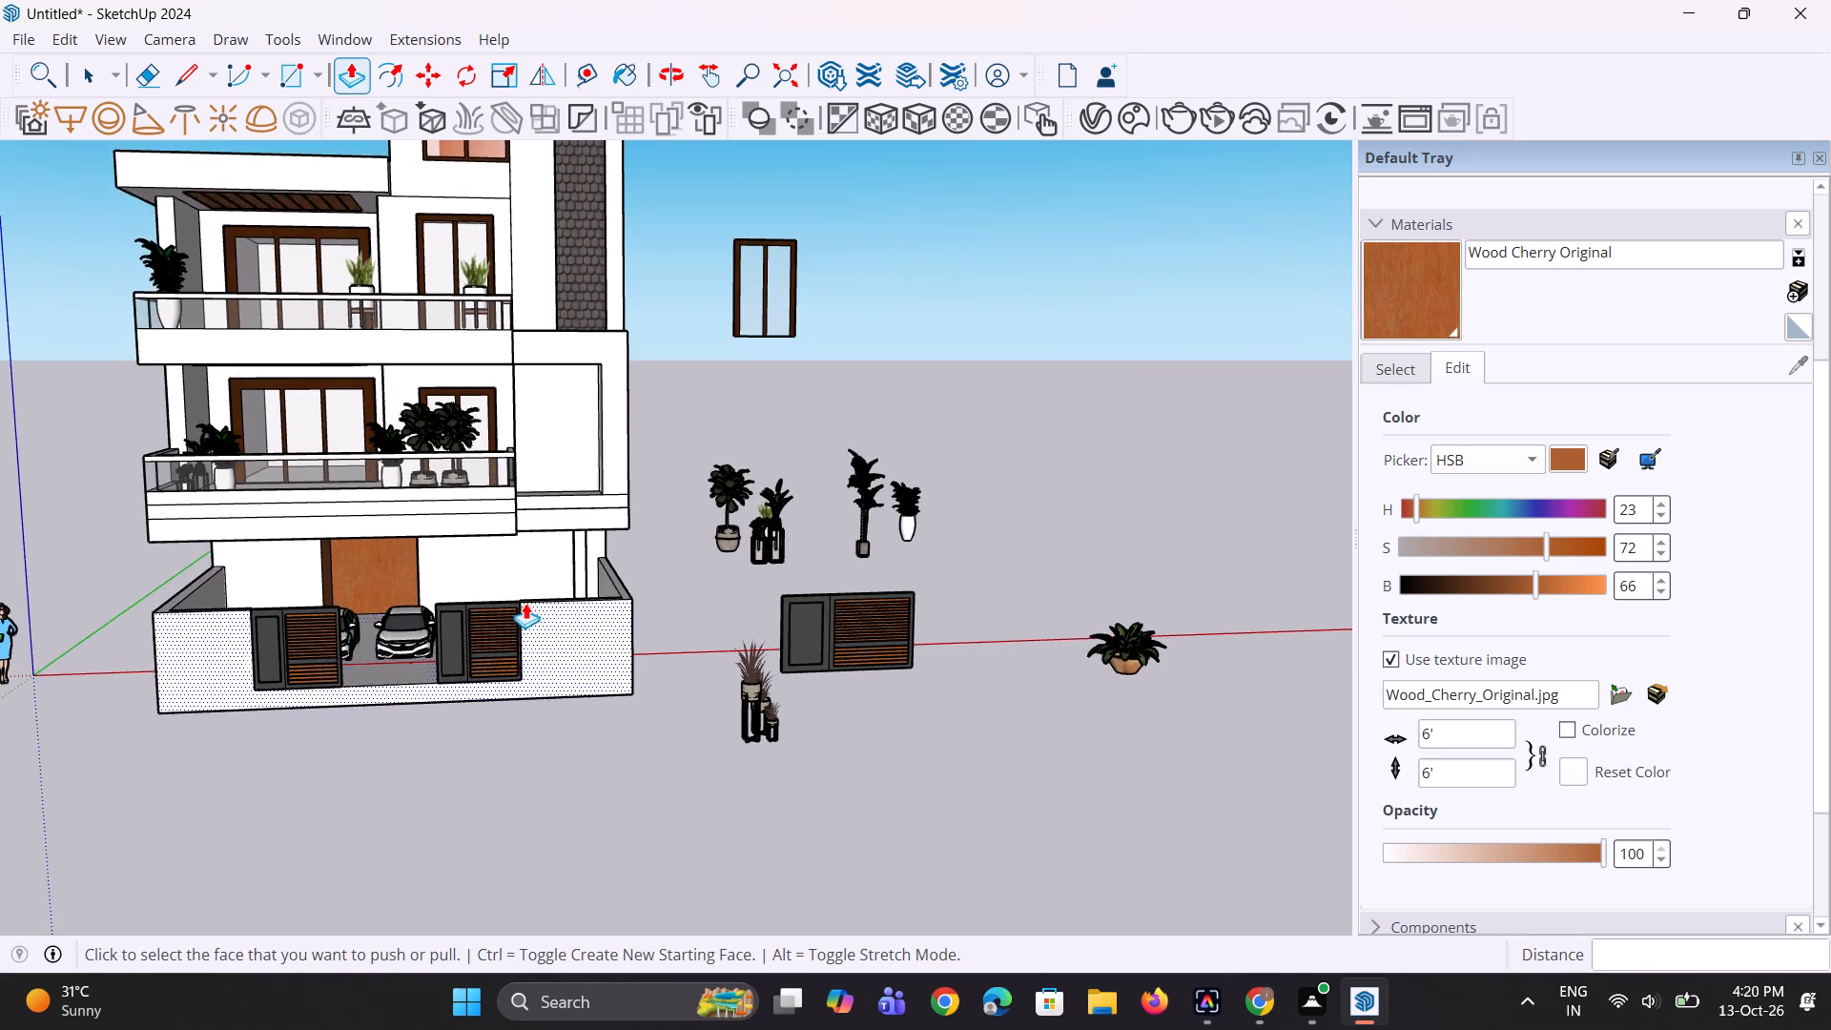
scroll(525, 603, "up", 1)
scroll(597, 557, "up", 9)
key("space")
key("space")
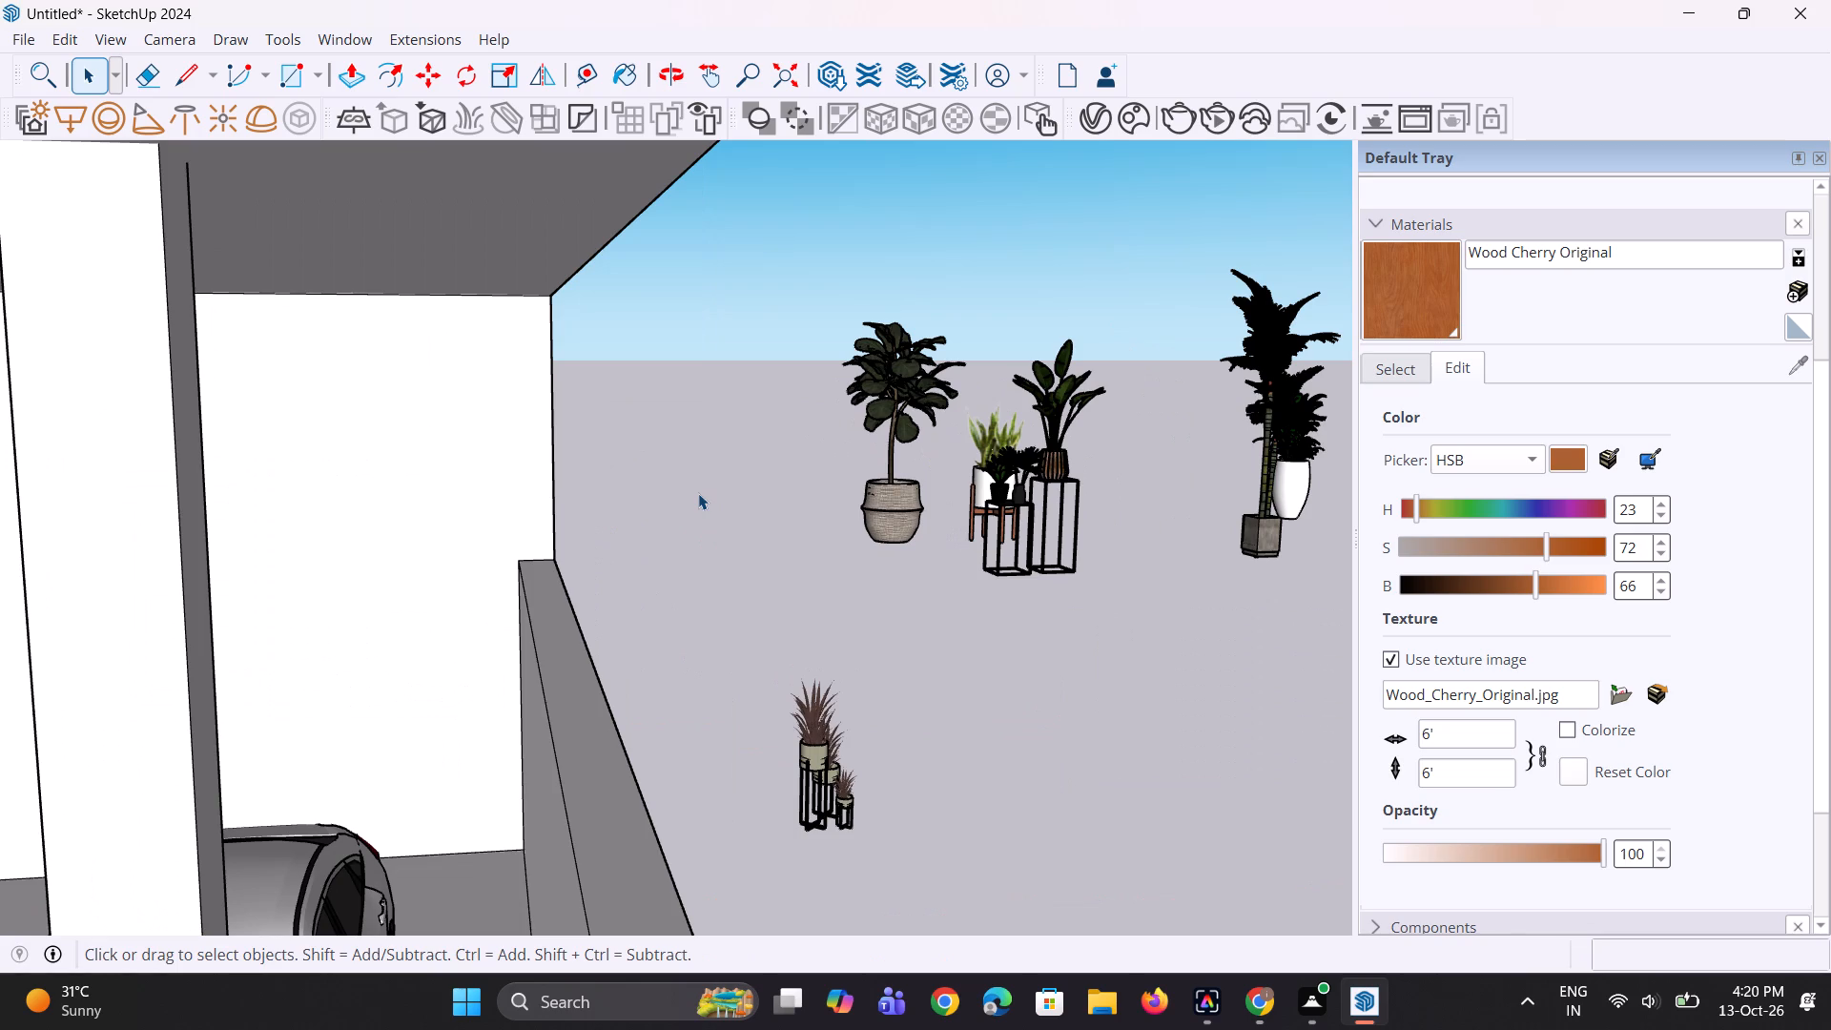
scroll(637, 558, "down", 8)
middle_click_drag(754, 670, 715, 632)
scroll(782, 663, "up", 4)
scroll(792, 707, "down", 8)
middle_click_drag(784, 751, 799, 796)
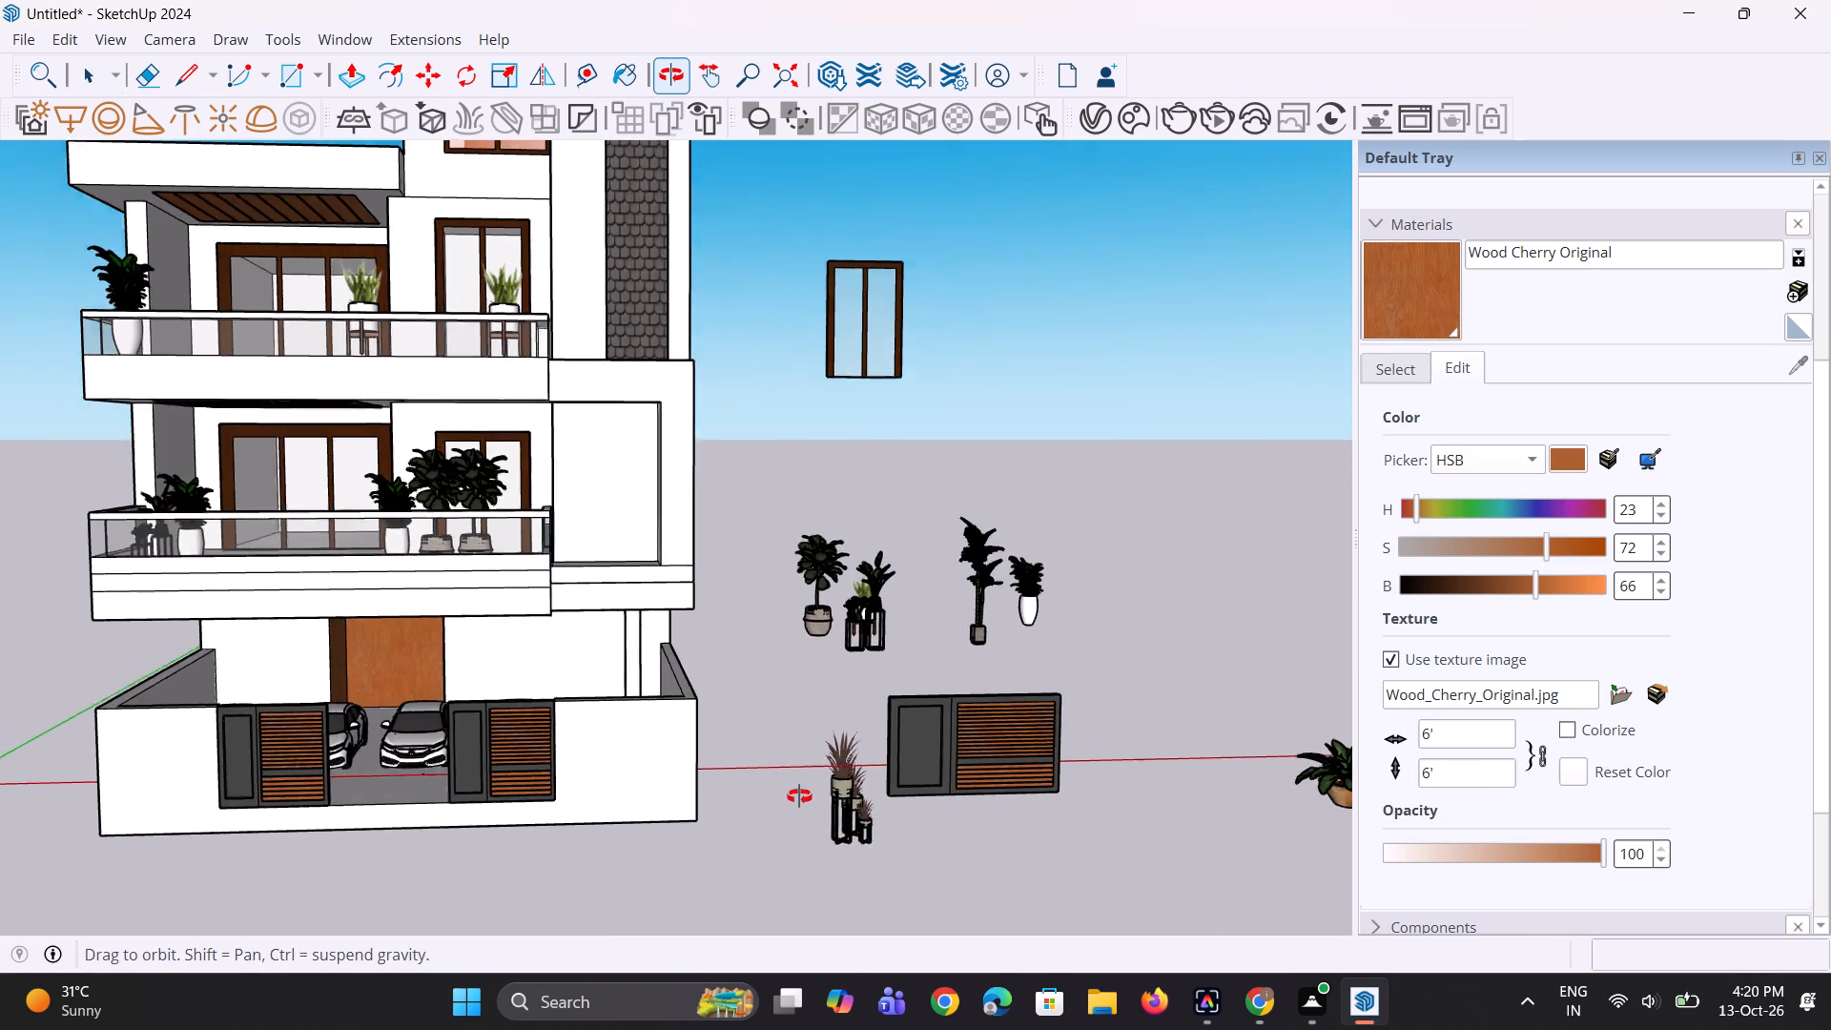
middle_click_drag(799, 796, 800, 801)
scroll(772, 501, "up", 5)
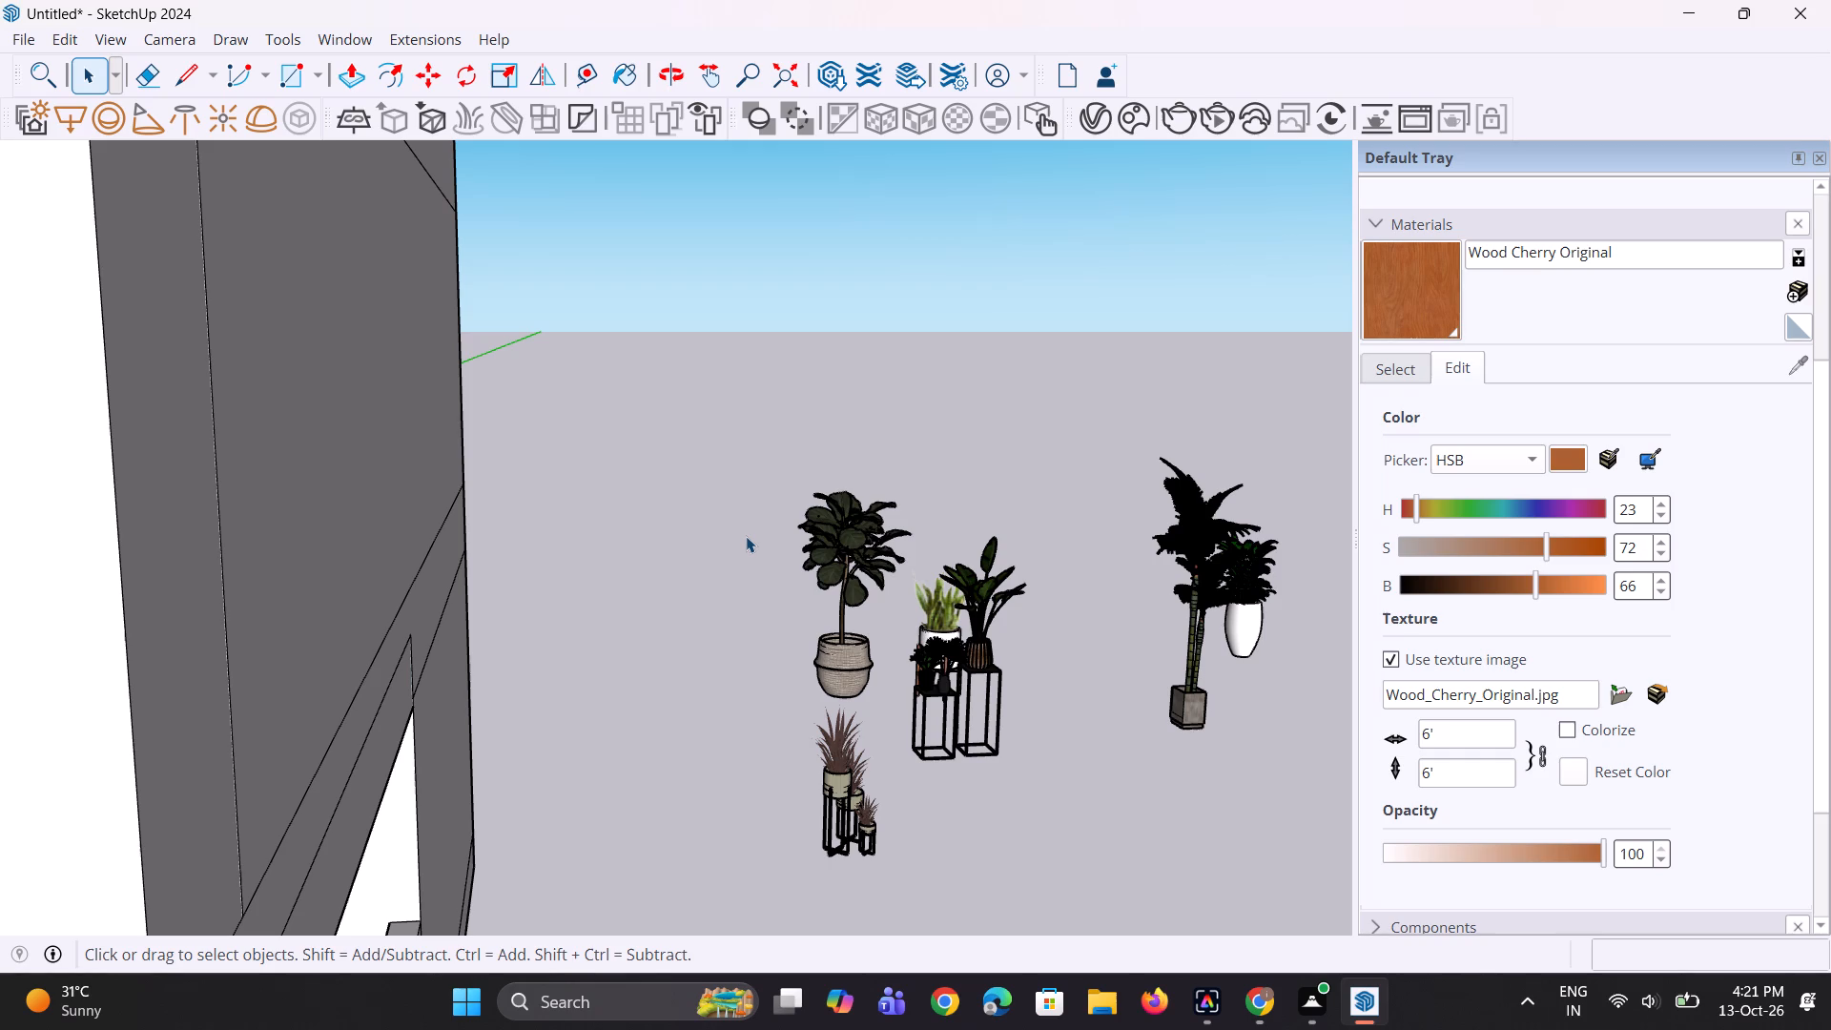
scroll(717, 552, "down", 9)
middle_click_drag(697, 618, 689, 585)
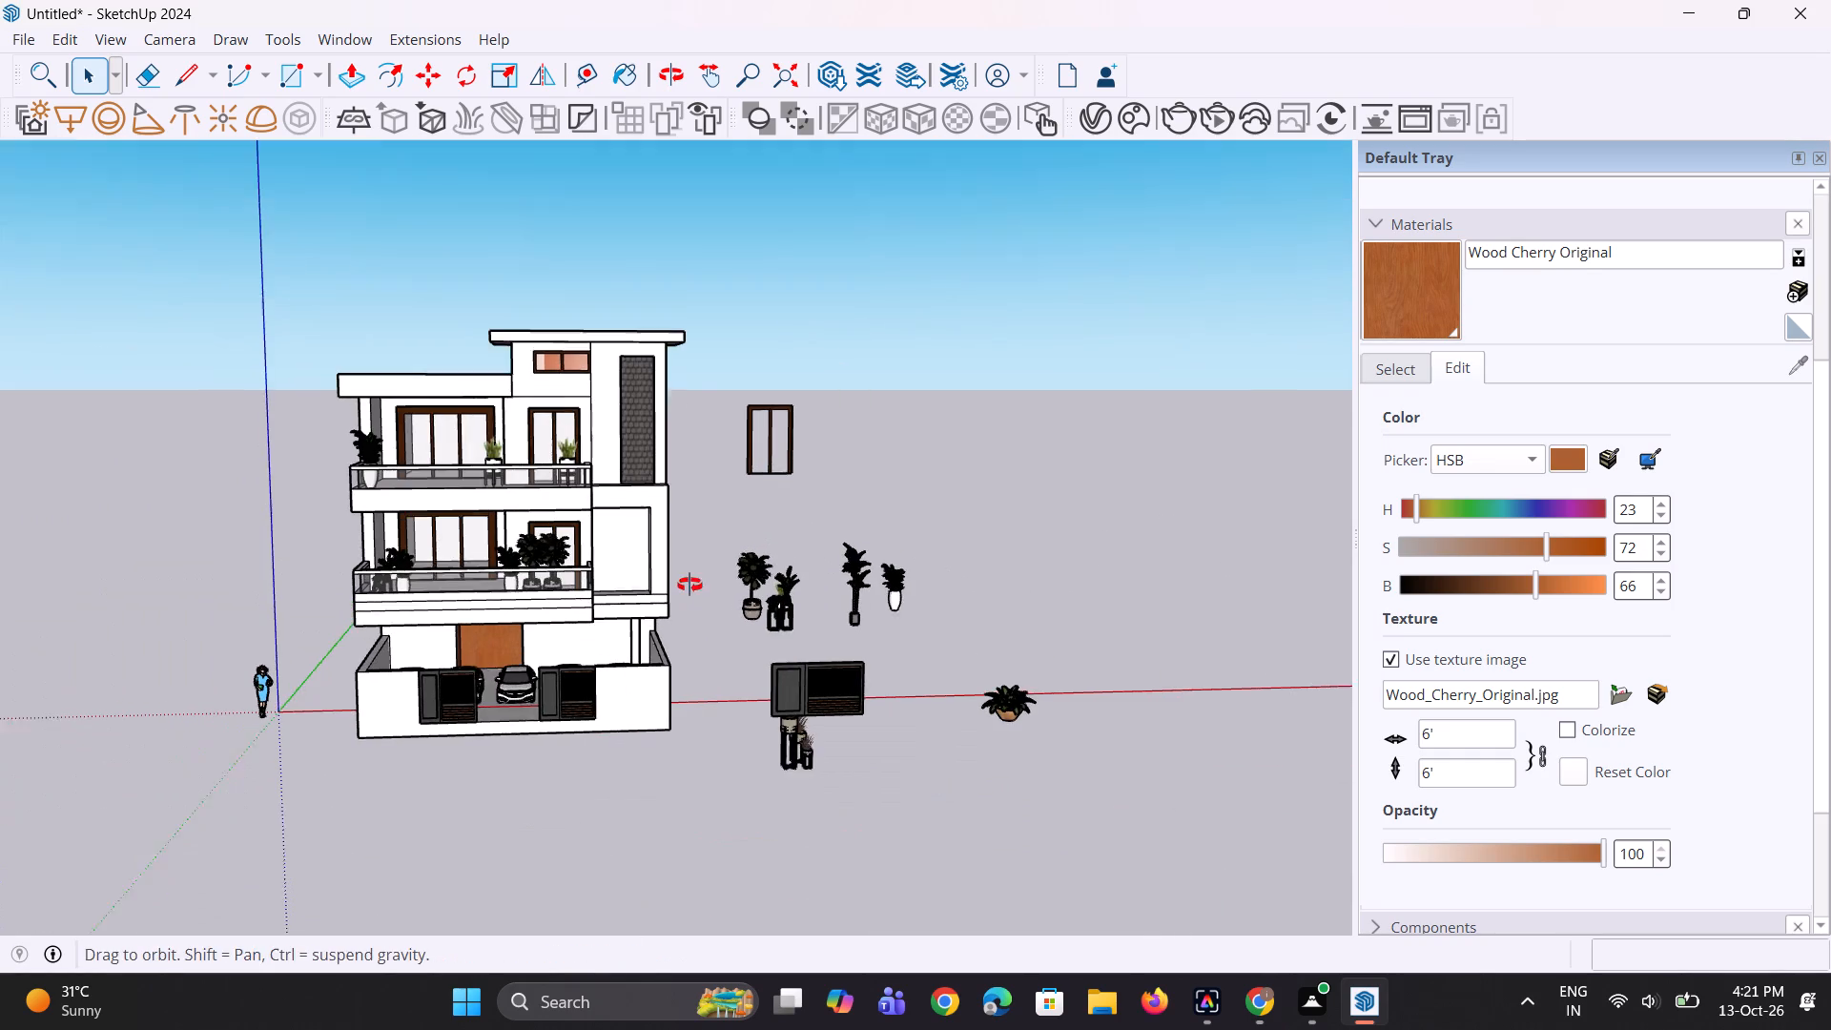
middle_click_drag(689, 585, 689, 584)
scroll(689, 584, "up", 2)
scroll(689, 584, "down", 4)
middle_click_drag(681, 592, 679, 655)
scroll(678, 657, "up", 10)
scroll(678, 649, "down", 7)
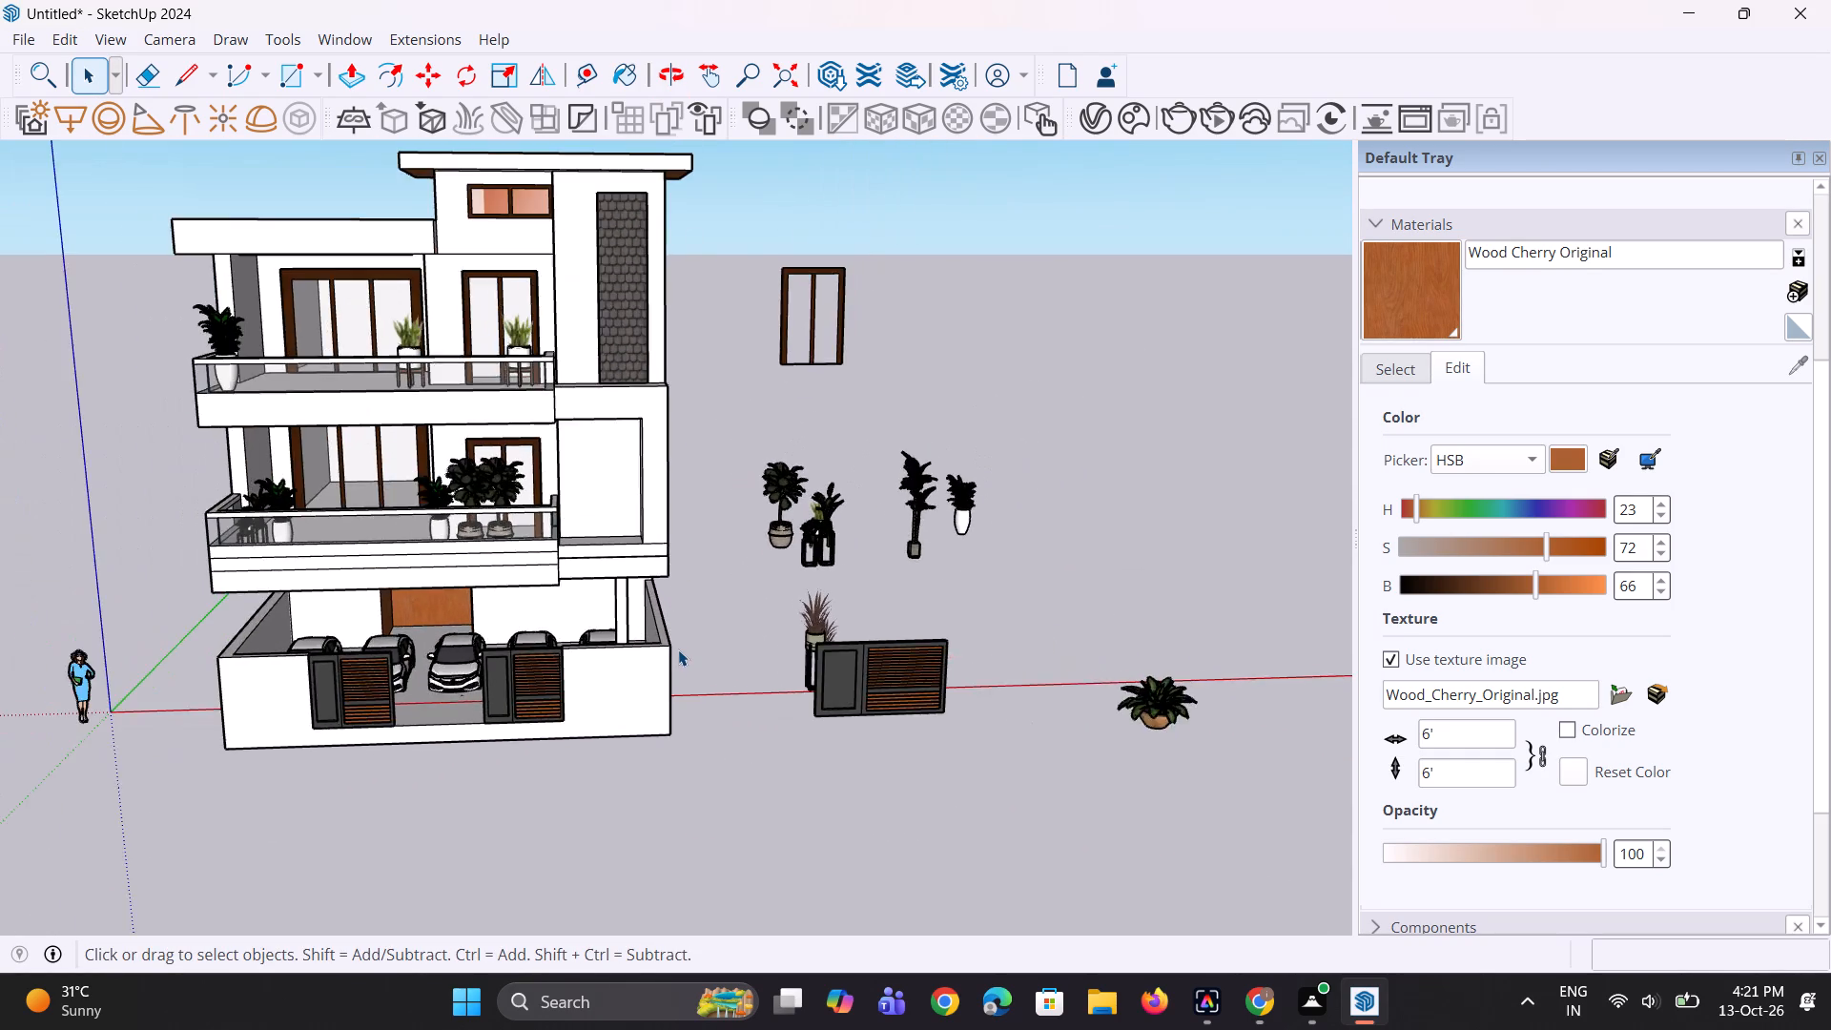
scroll(678, 649, "down", 3)
middle_click_drag(768, 628, 761, 579)
scroll(754, 535, "up", 2)
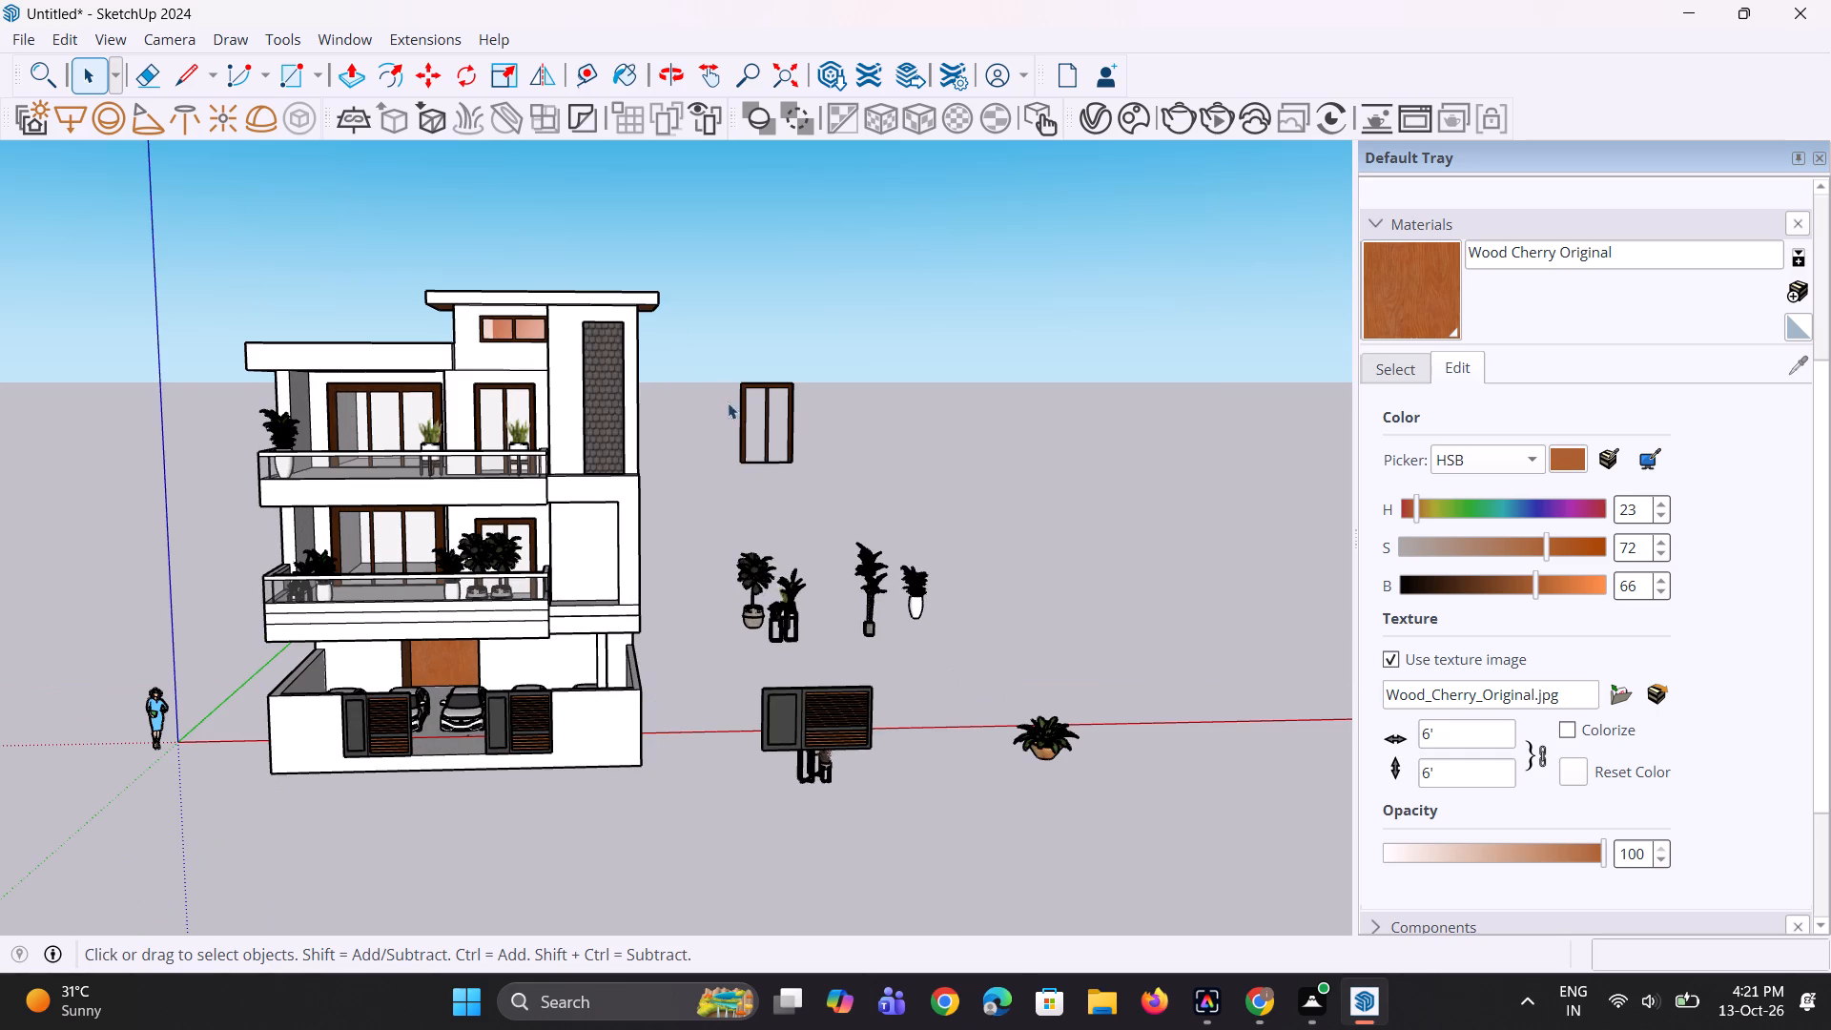
left_click_drag(697, 279, 1135, 873)
scroll(1125, 756, "up", 3)
left_click(1114, 634)
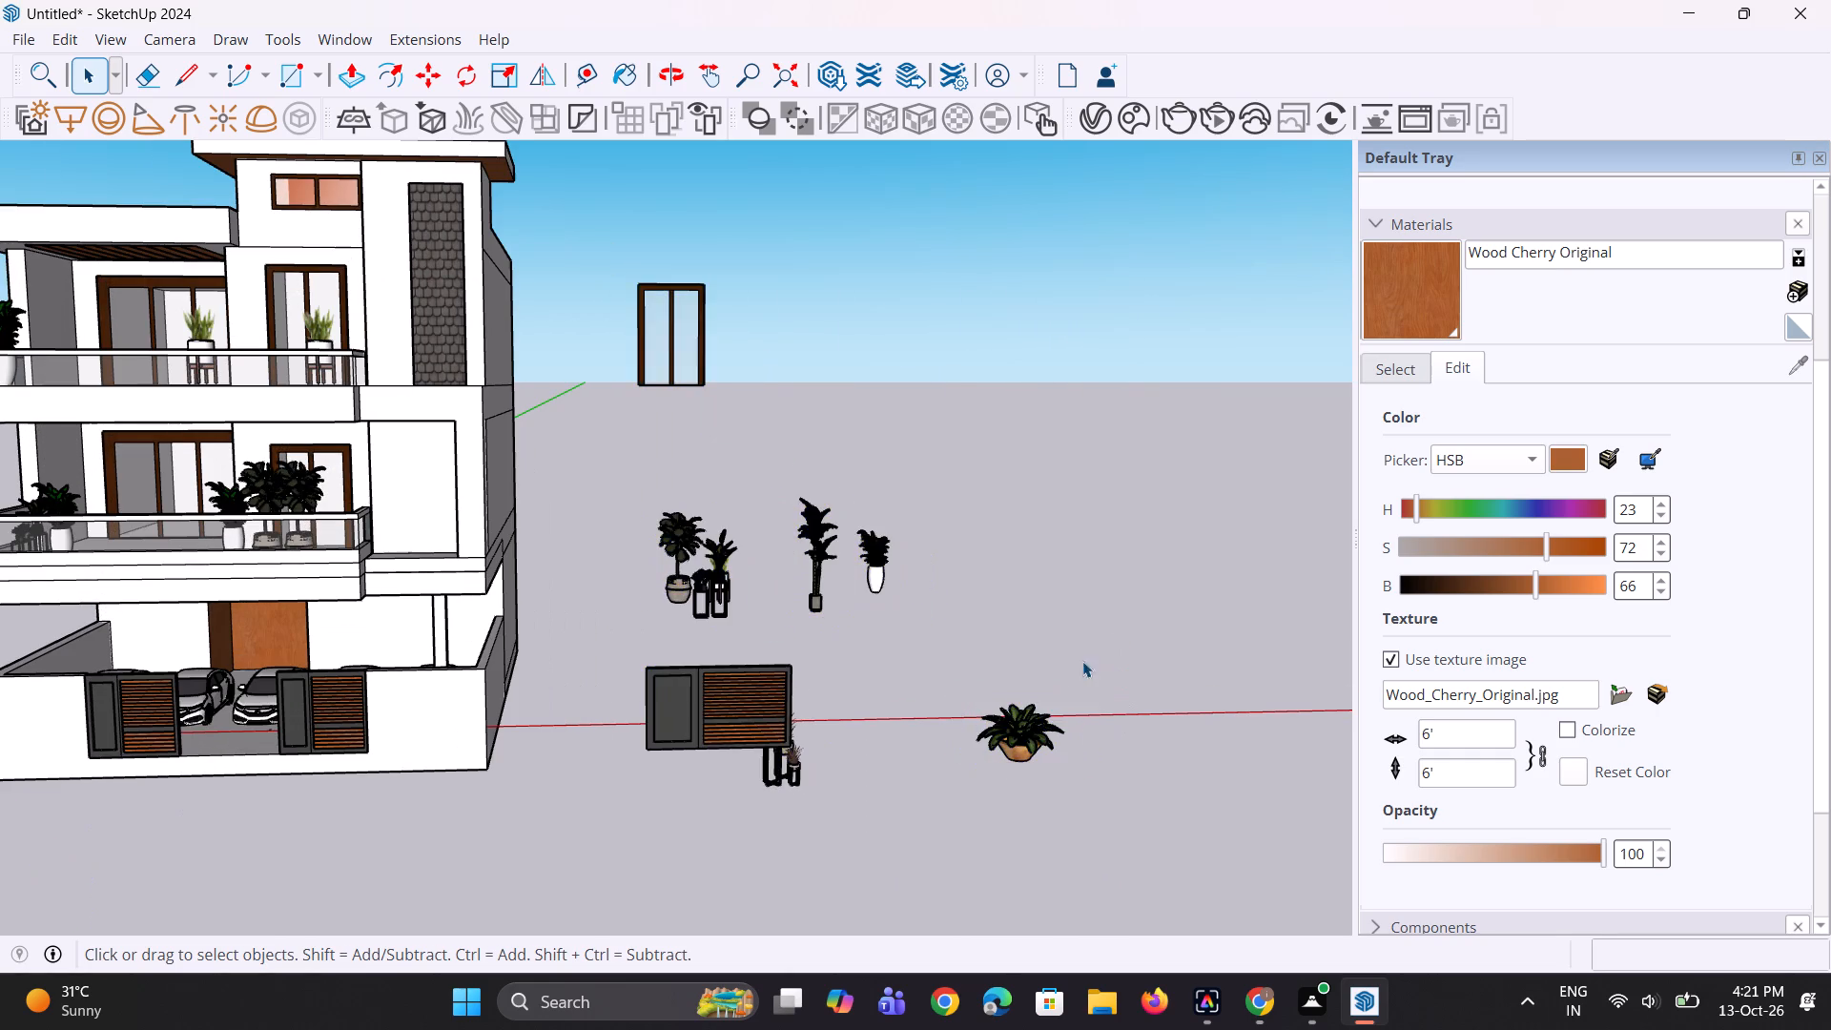
scroll(1072, 674, "down", 4)
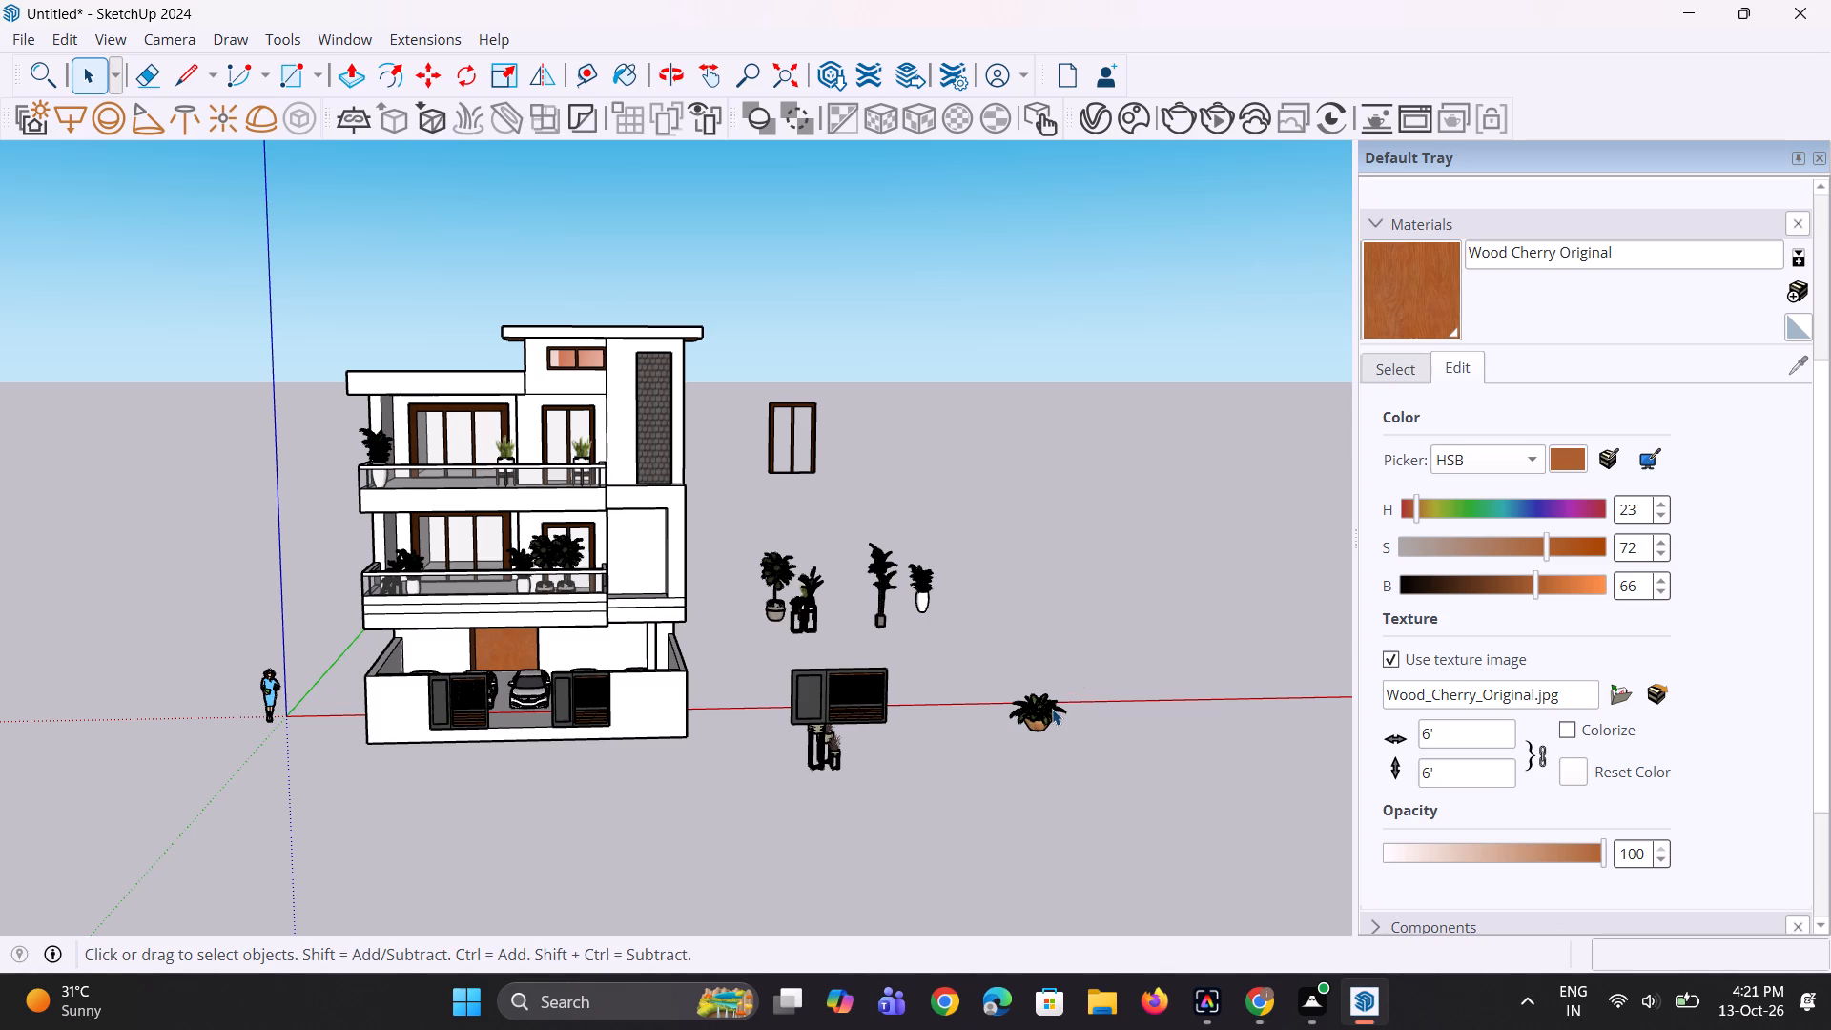
scroll(1052, 709, "down", 2)
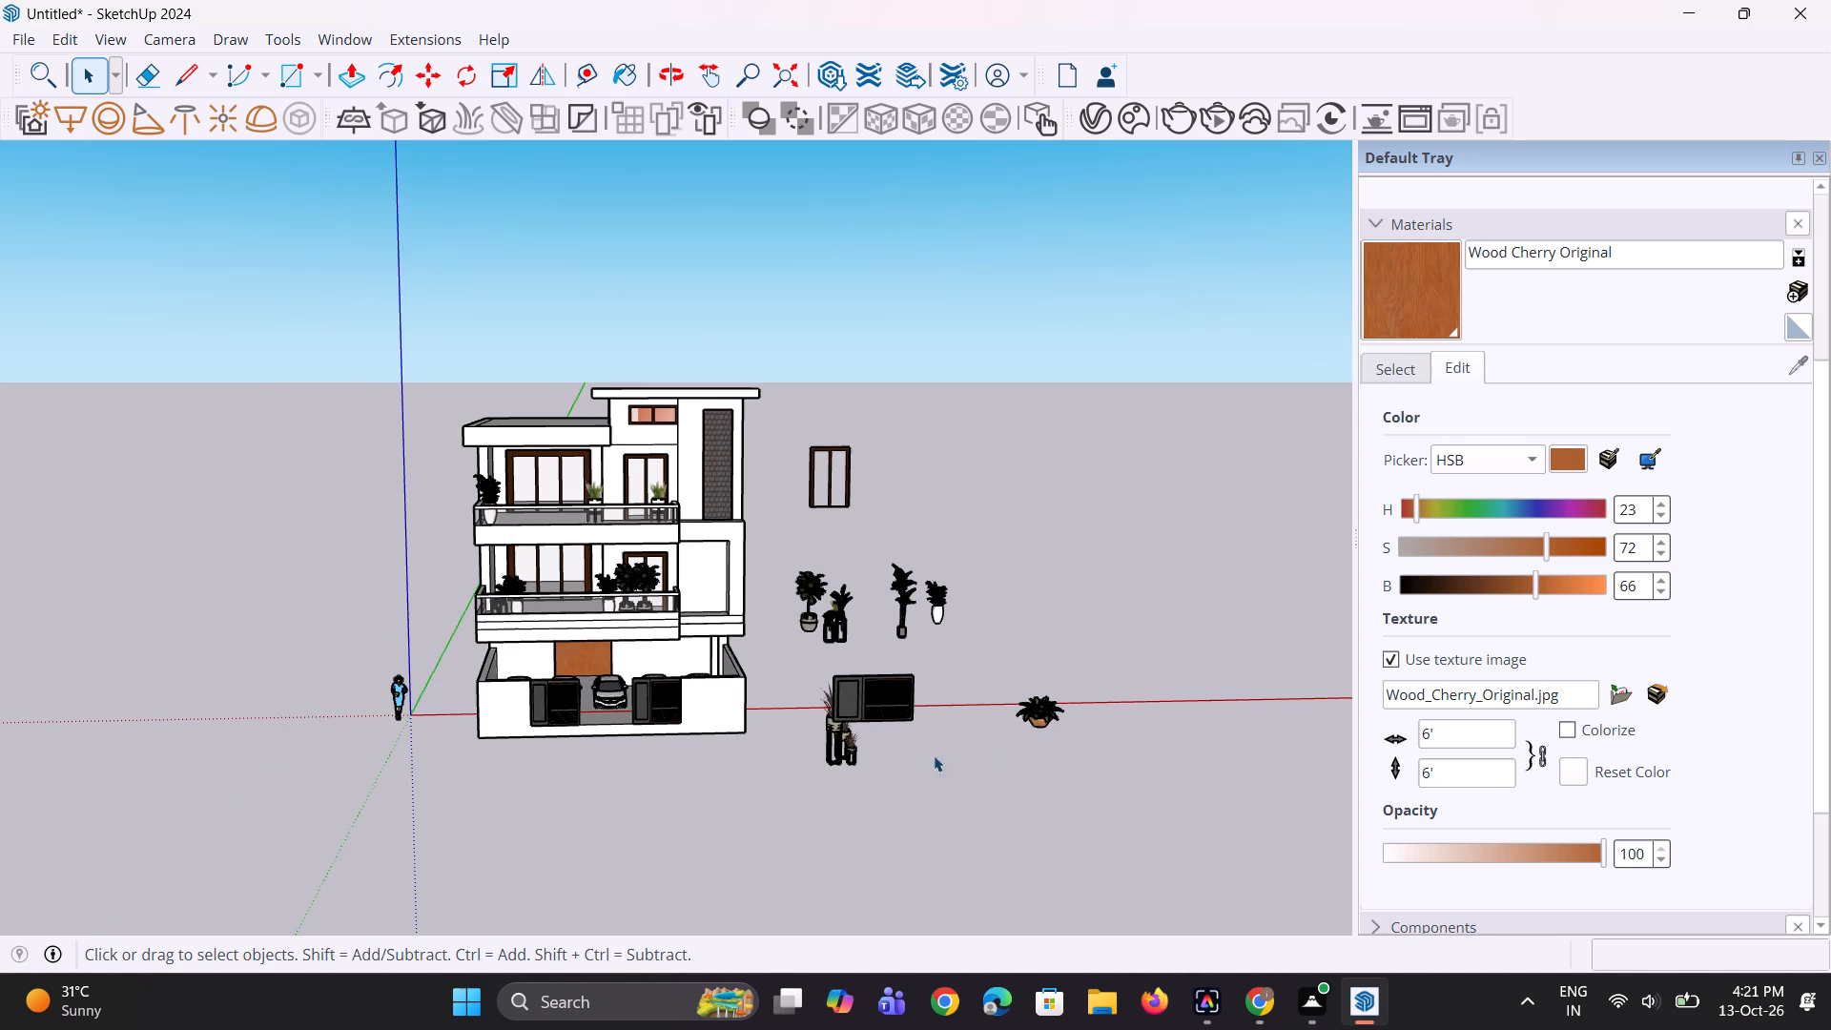
scroll(601, 353, "up", 2)
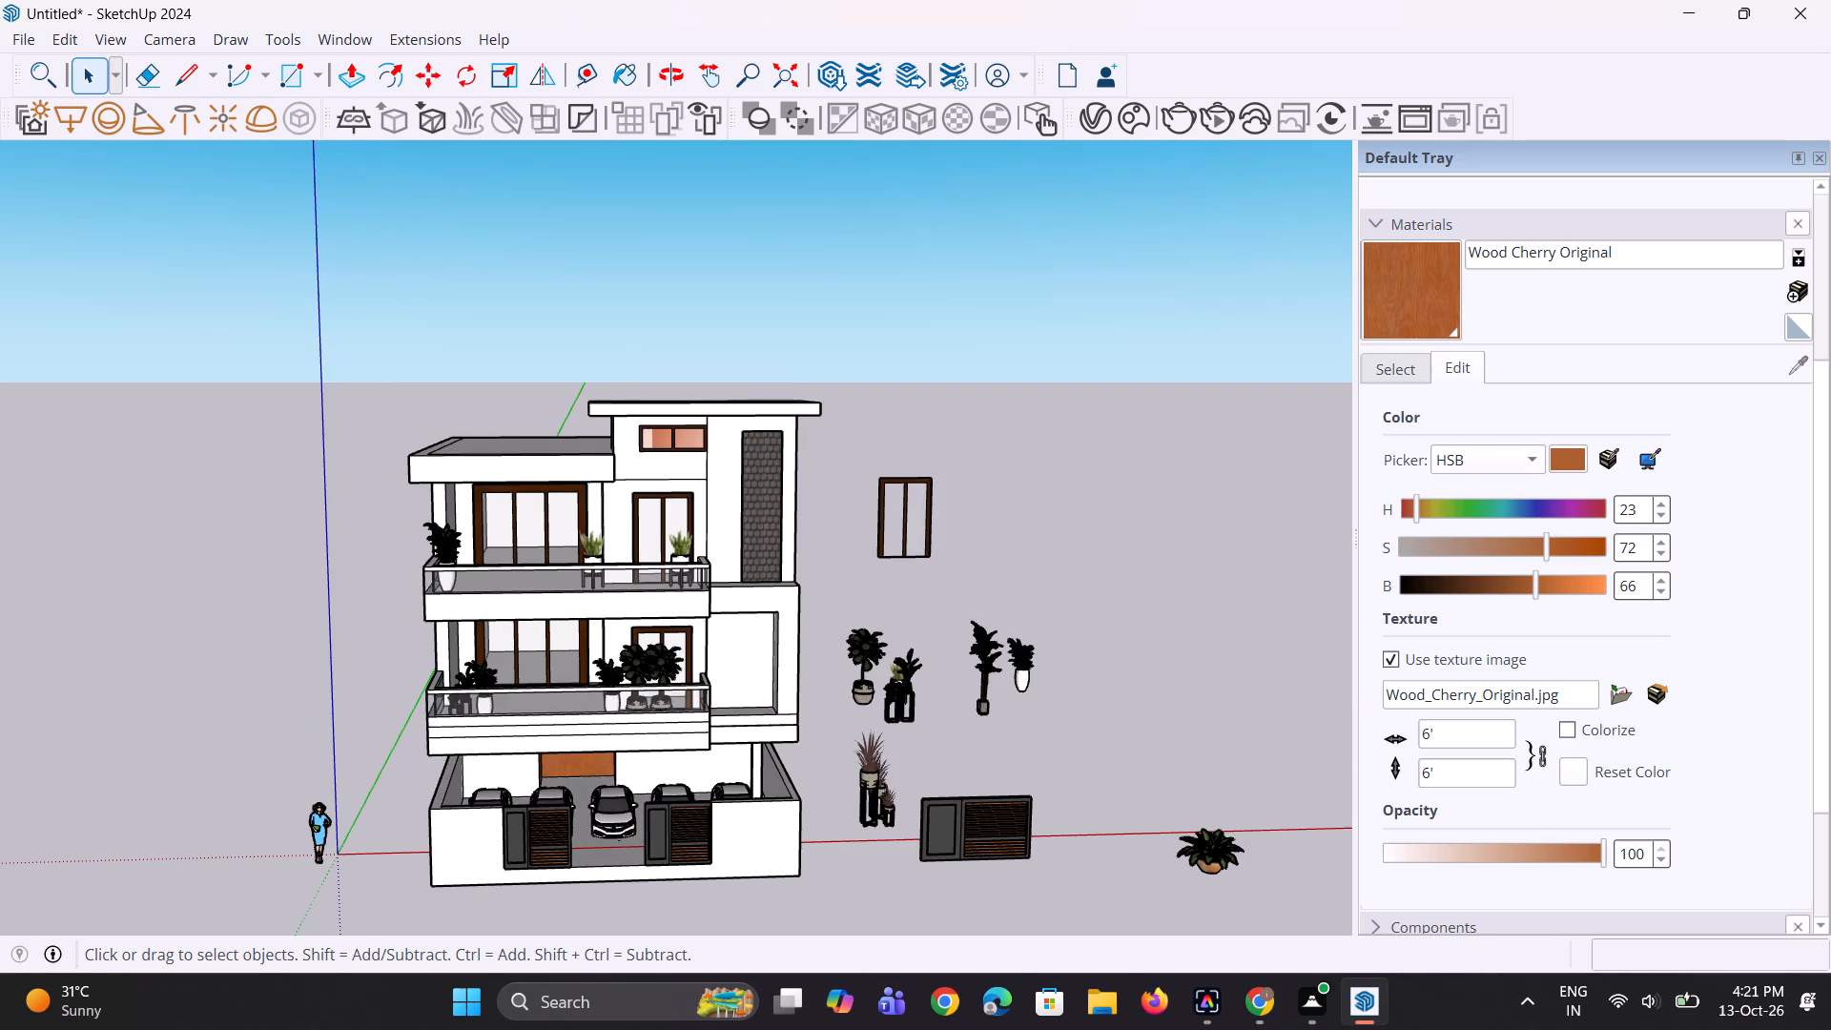
Paint the front face of the projecting frame below the tiled strip with Color M07 from the Colors collection.
left_click(1411, 375)
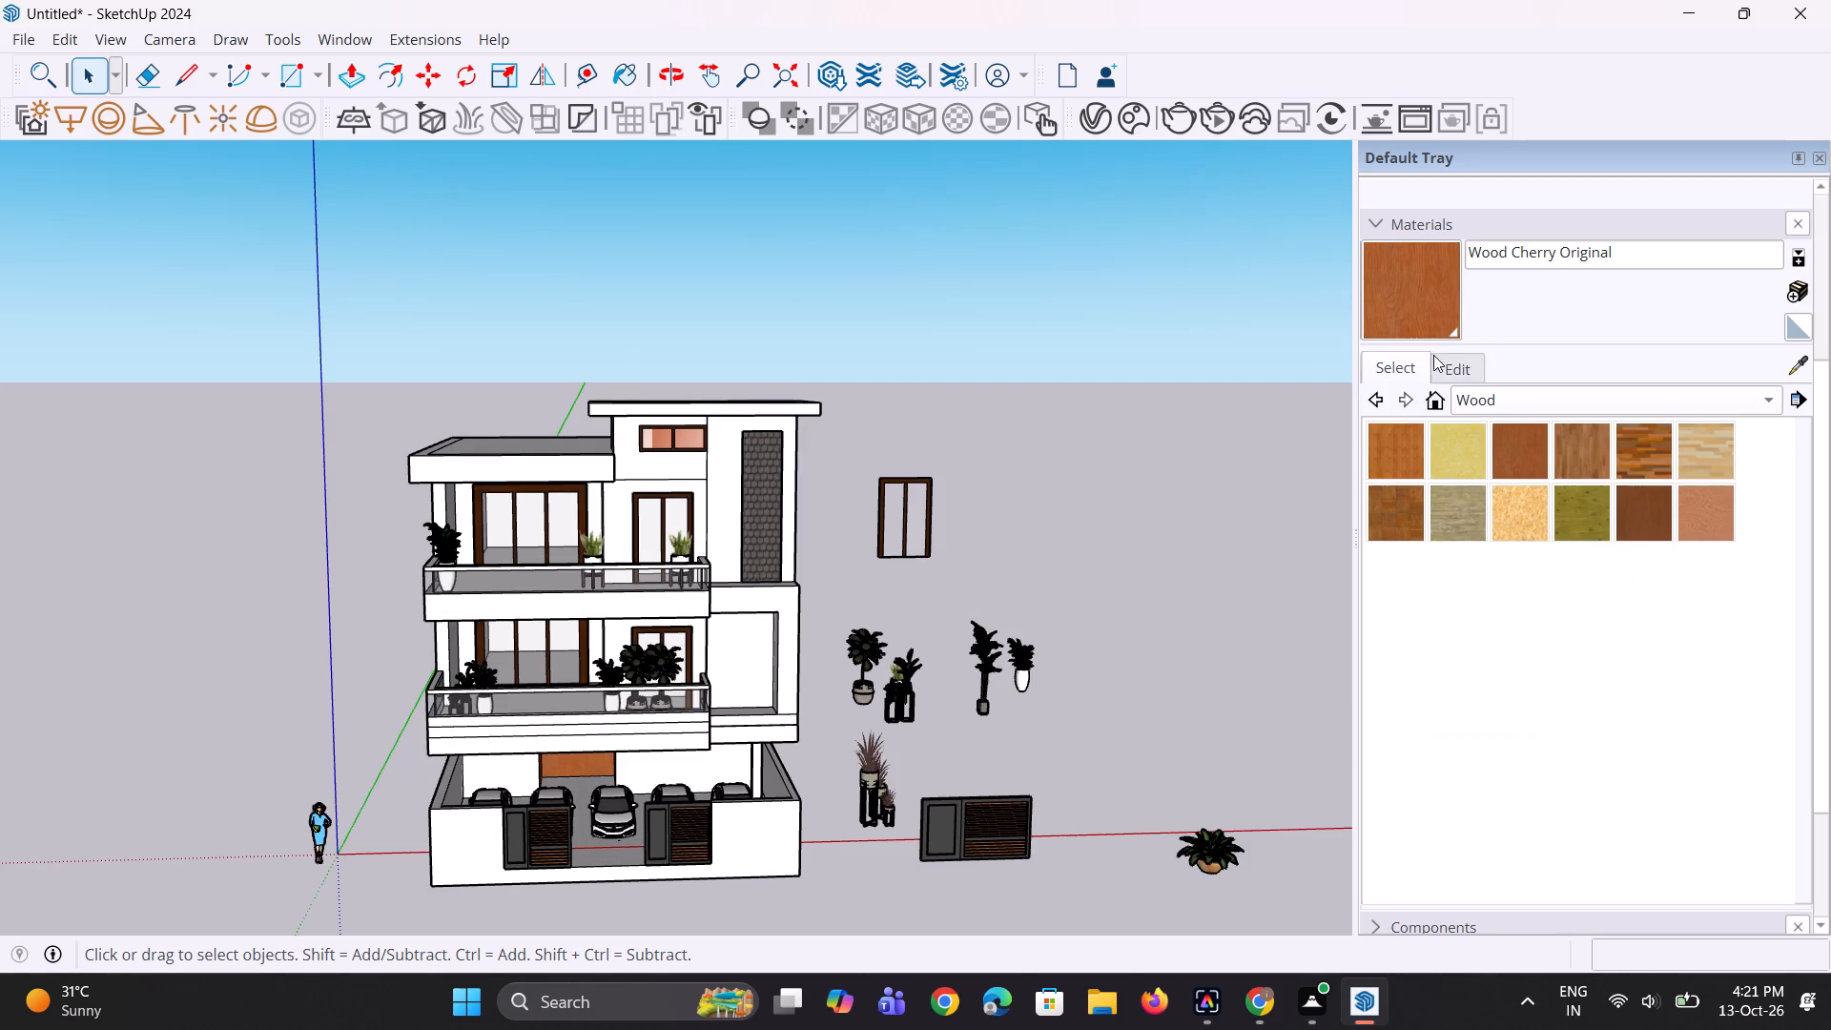
left_click(1506, 259)
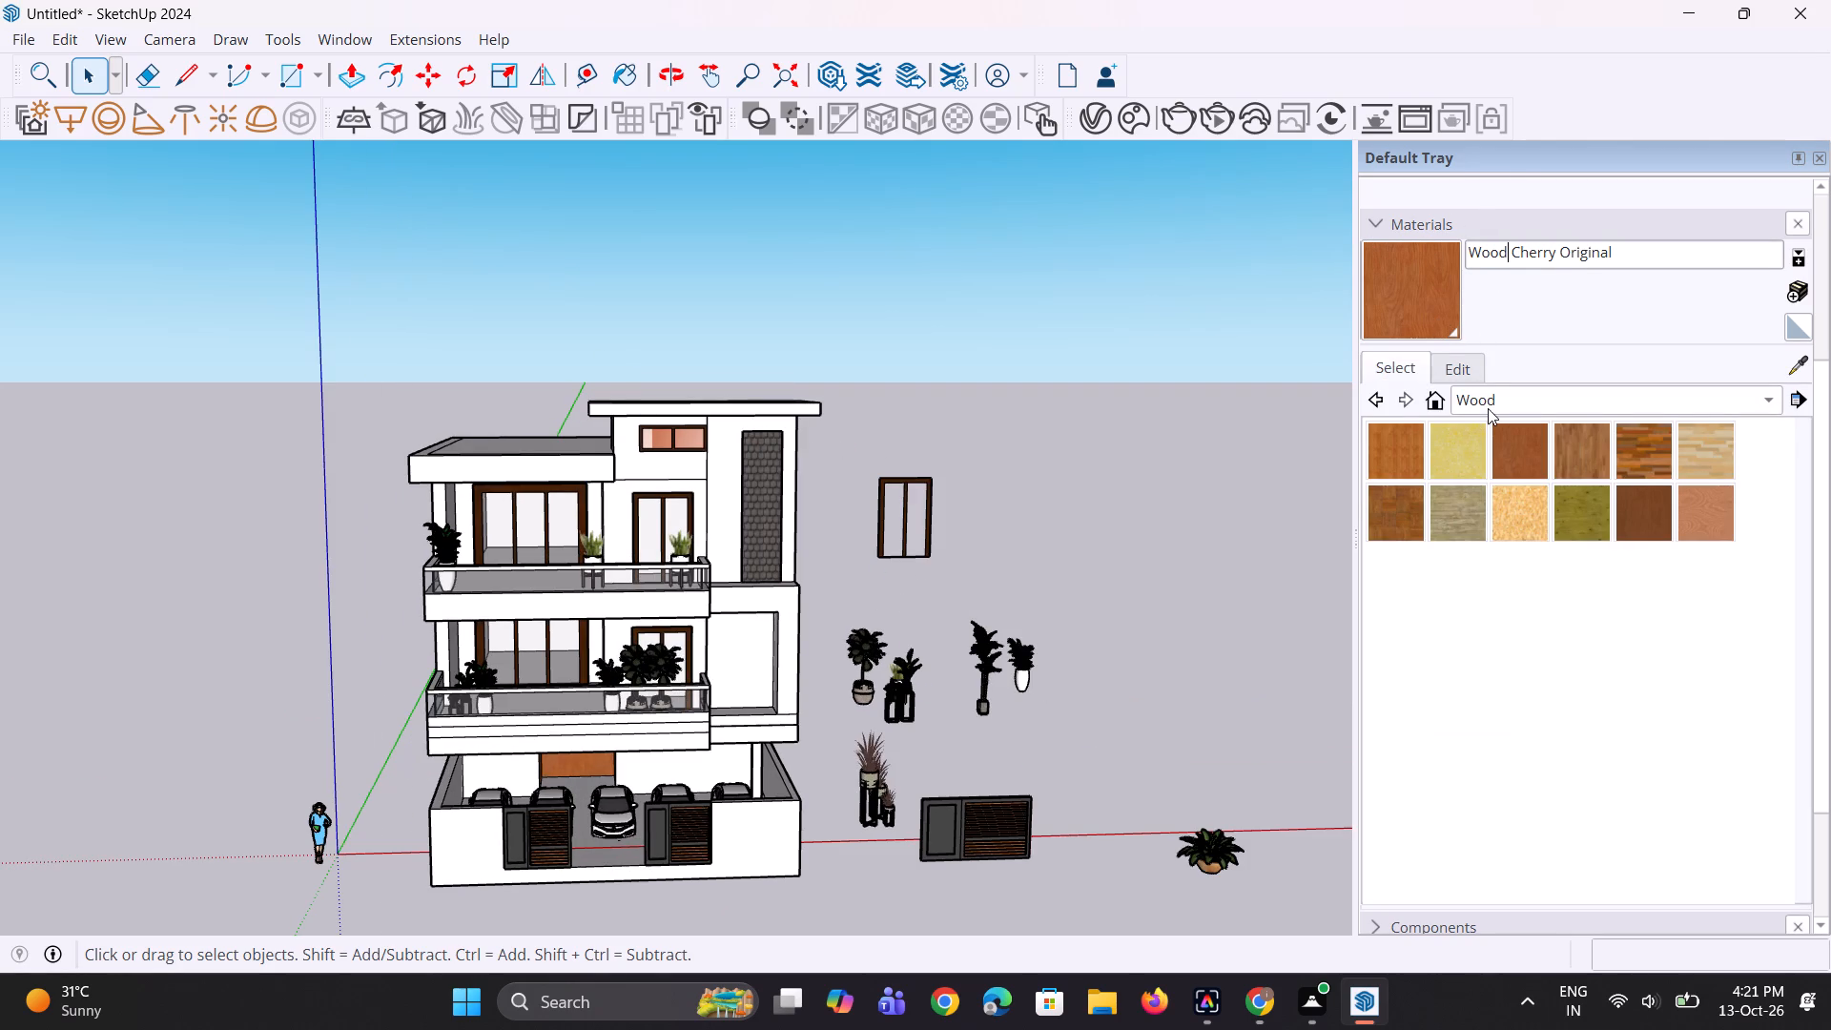
left_click(1488, 408)
left_click(1467, 157)
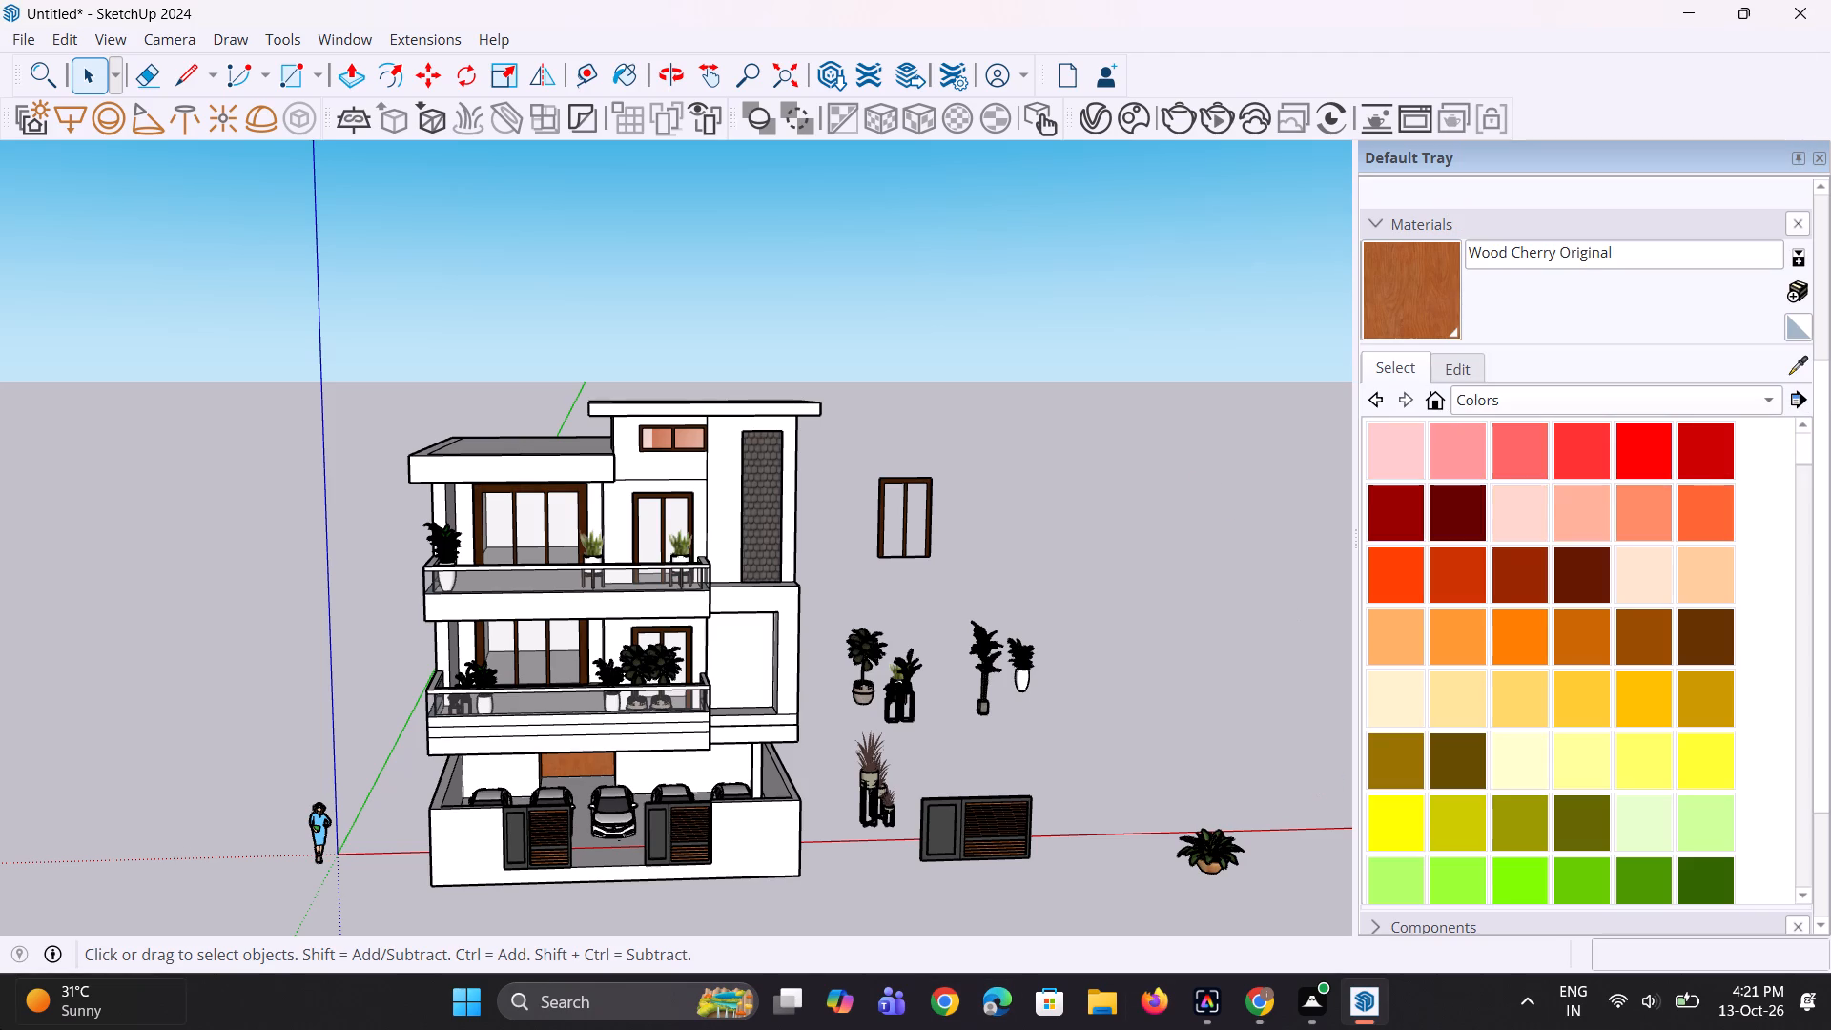
scroll(1518, 626, "down", 12)
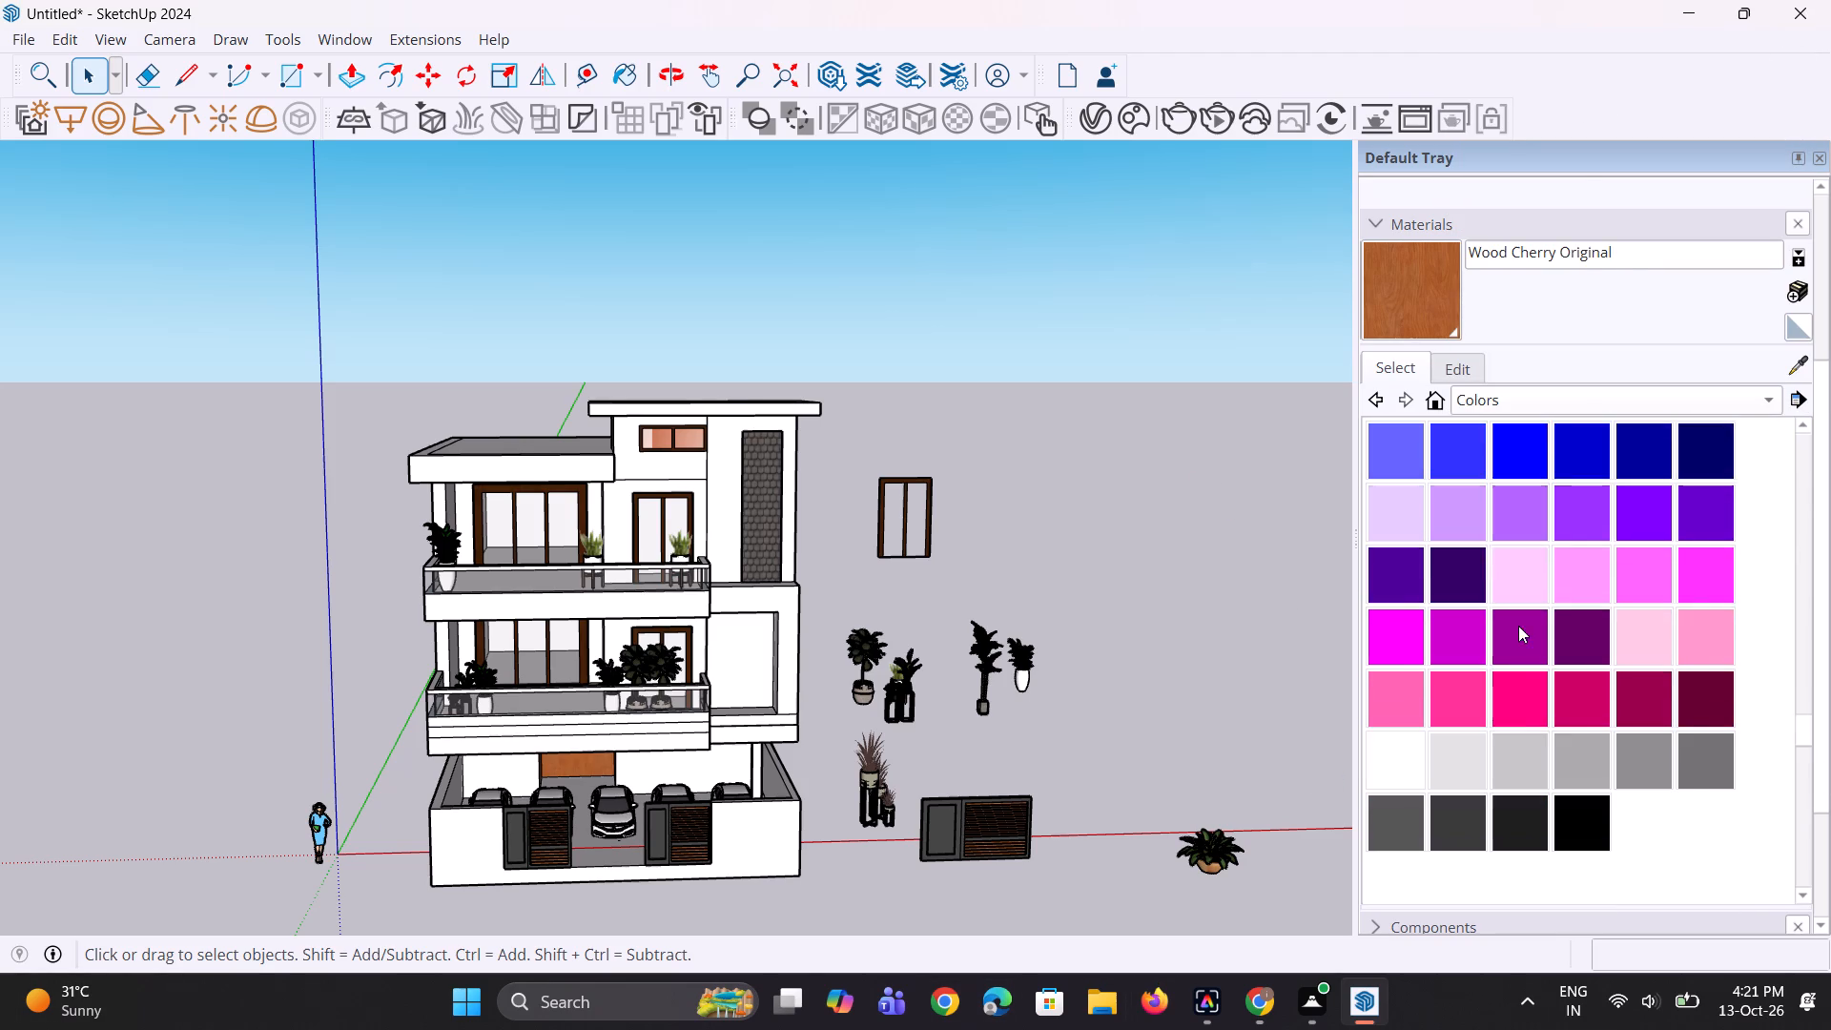
scroll(1518, 626, "down", 3)
left_click(1438, 649)
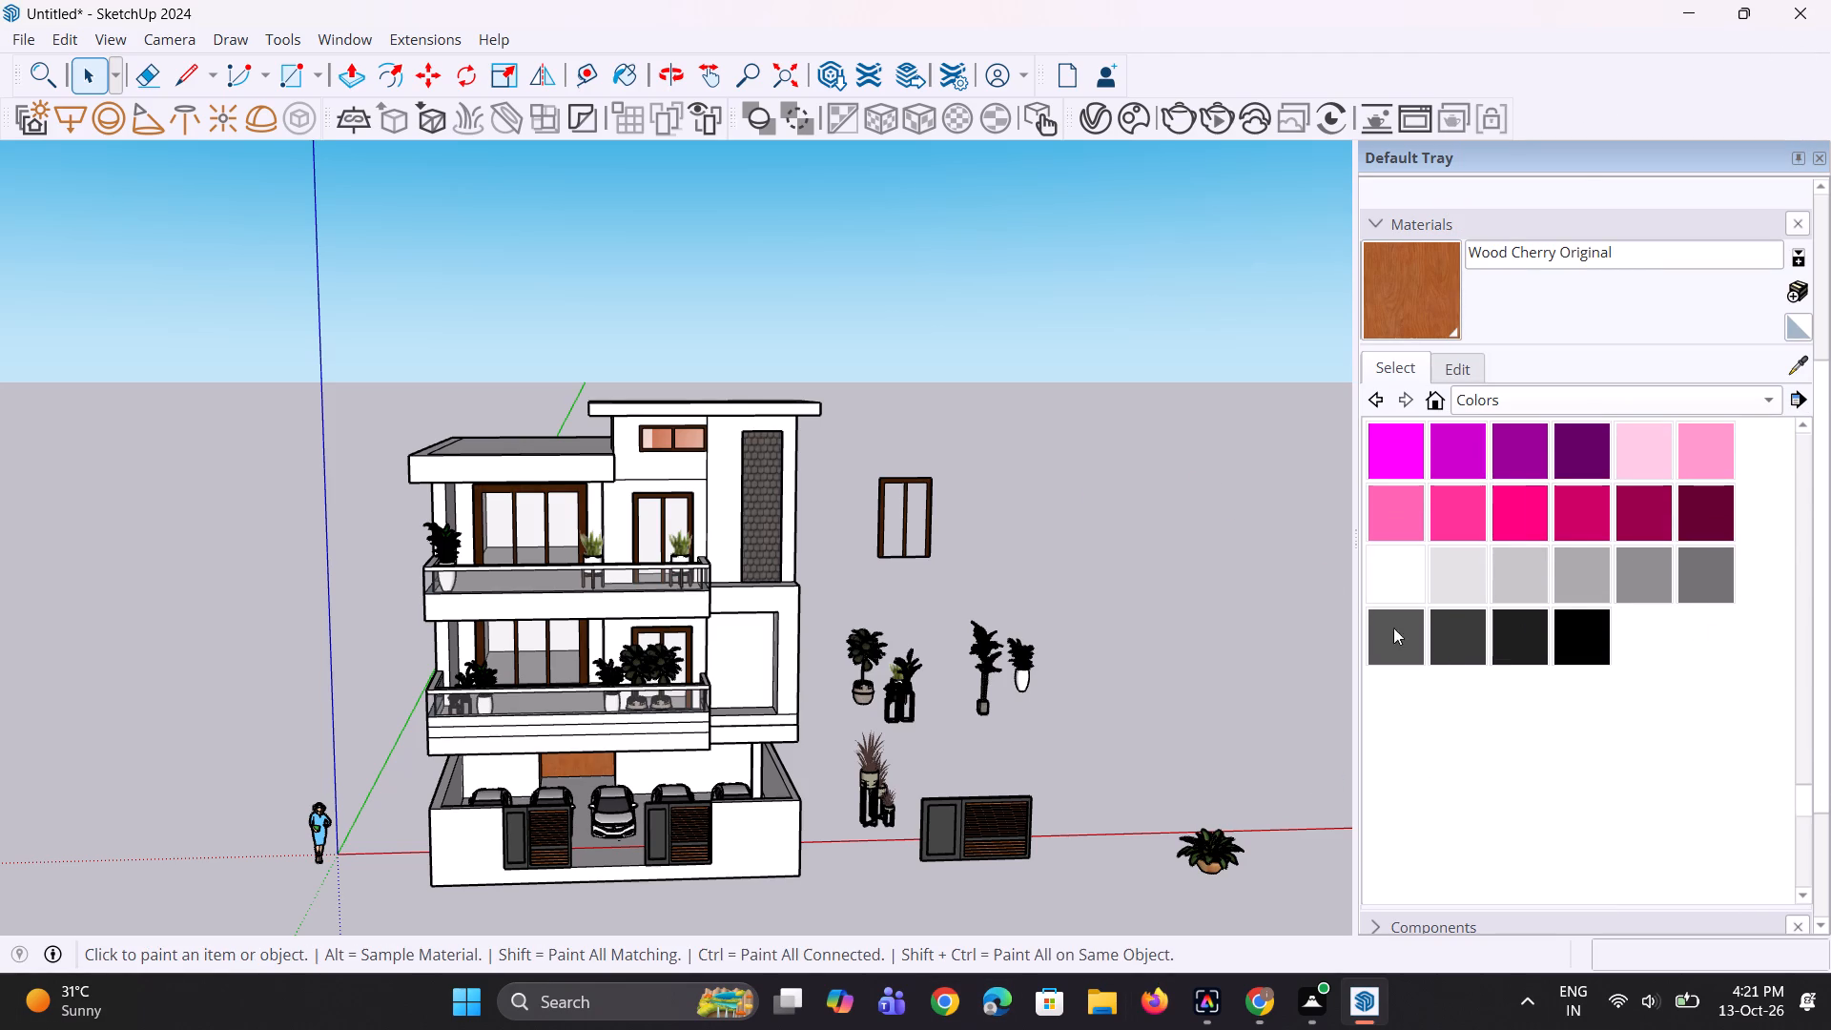
scroll(701, 420, "up", 3)
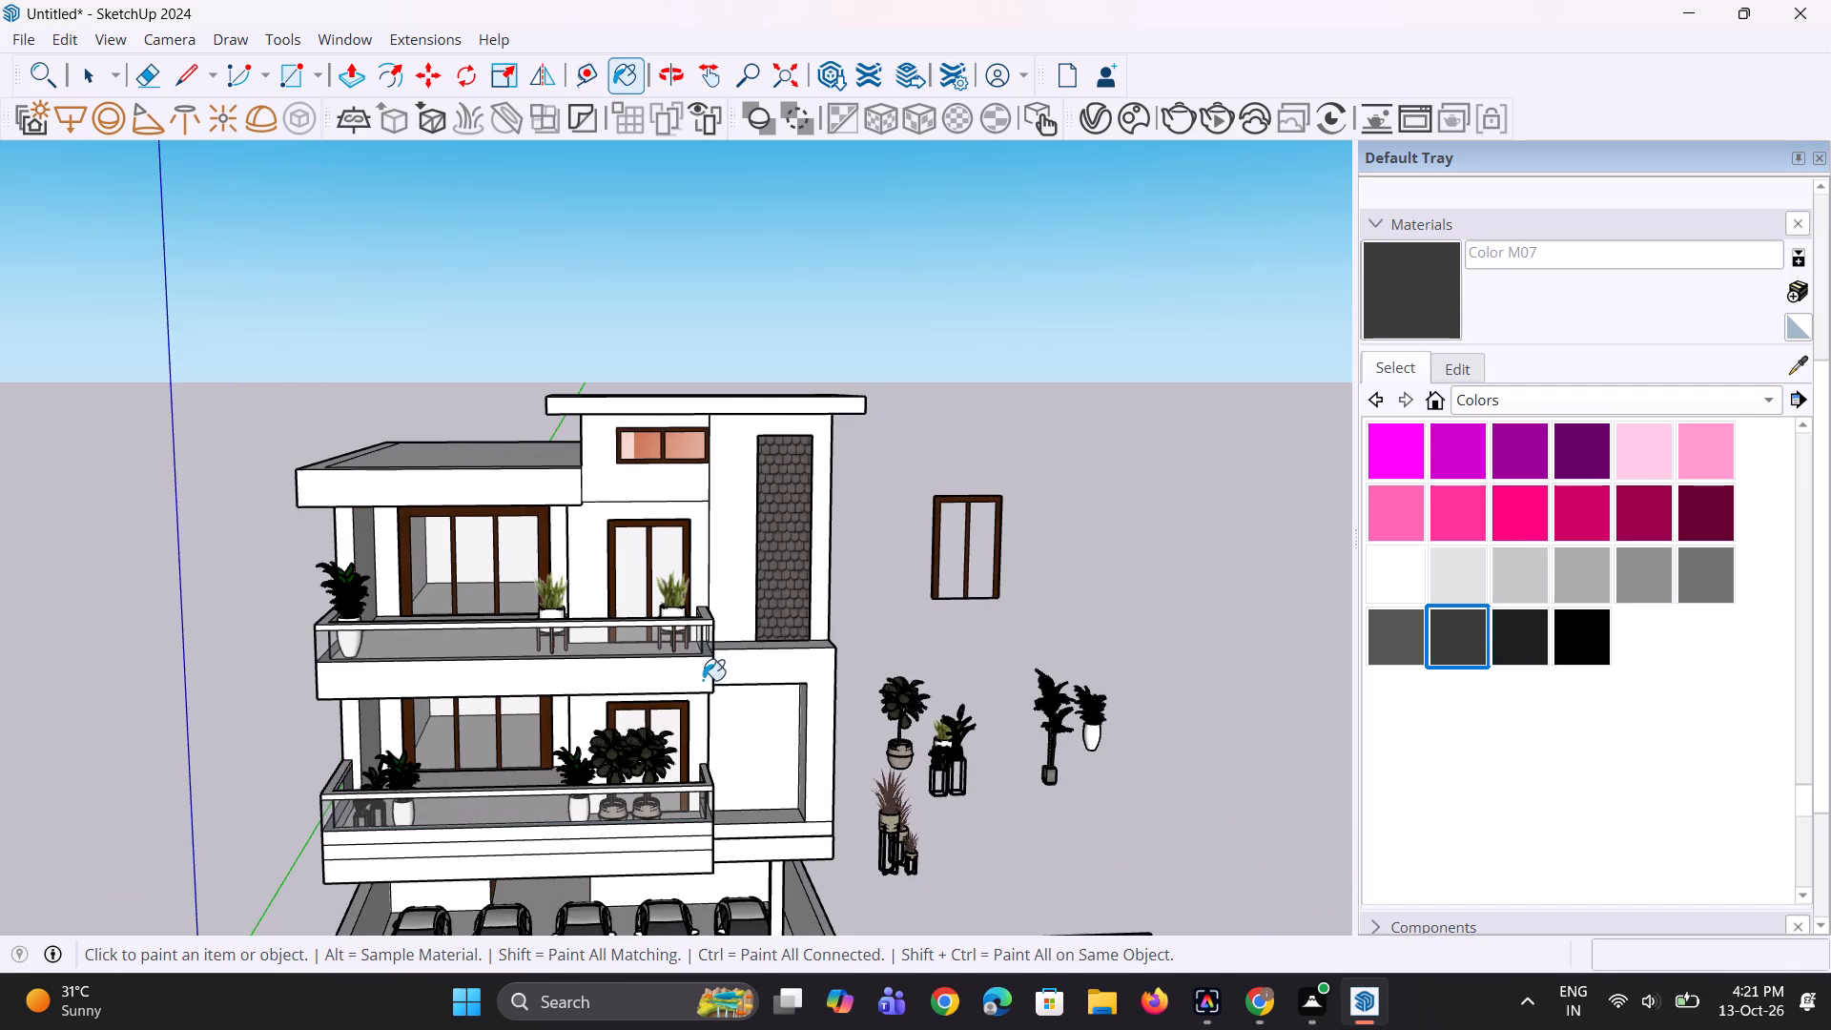
scroll(703, 683, "up", 2)
left_click(847, 687)
scroll(847, 686, "up", 2)
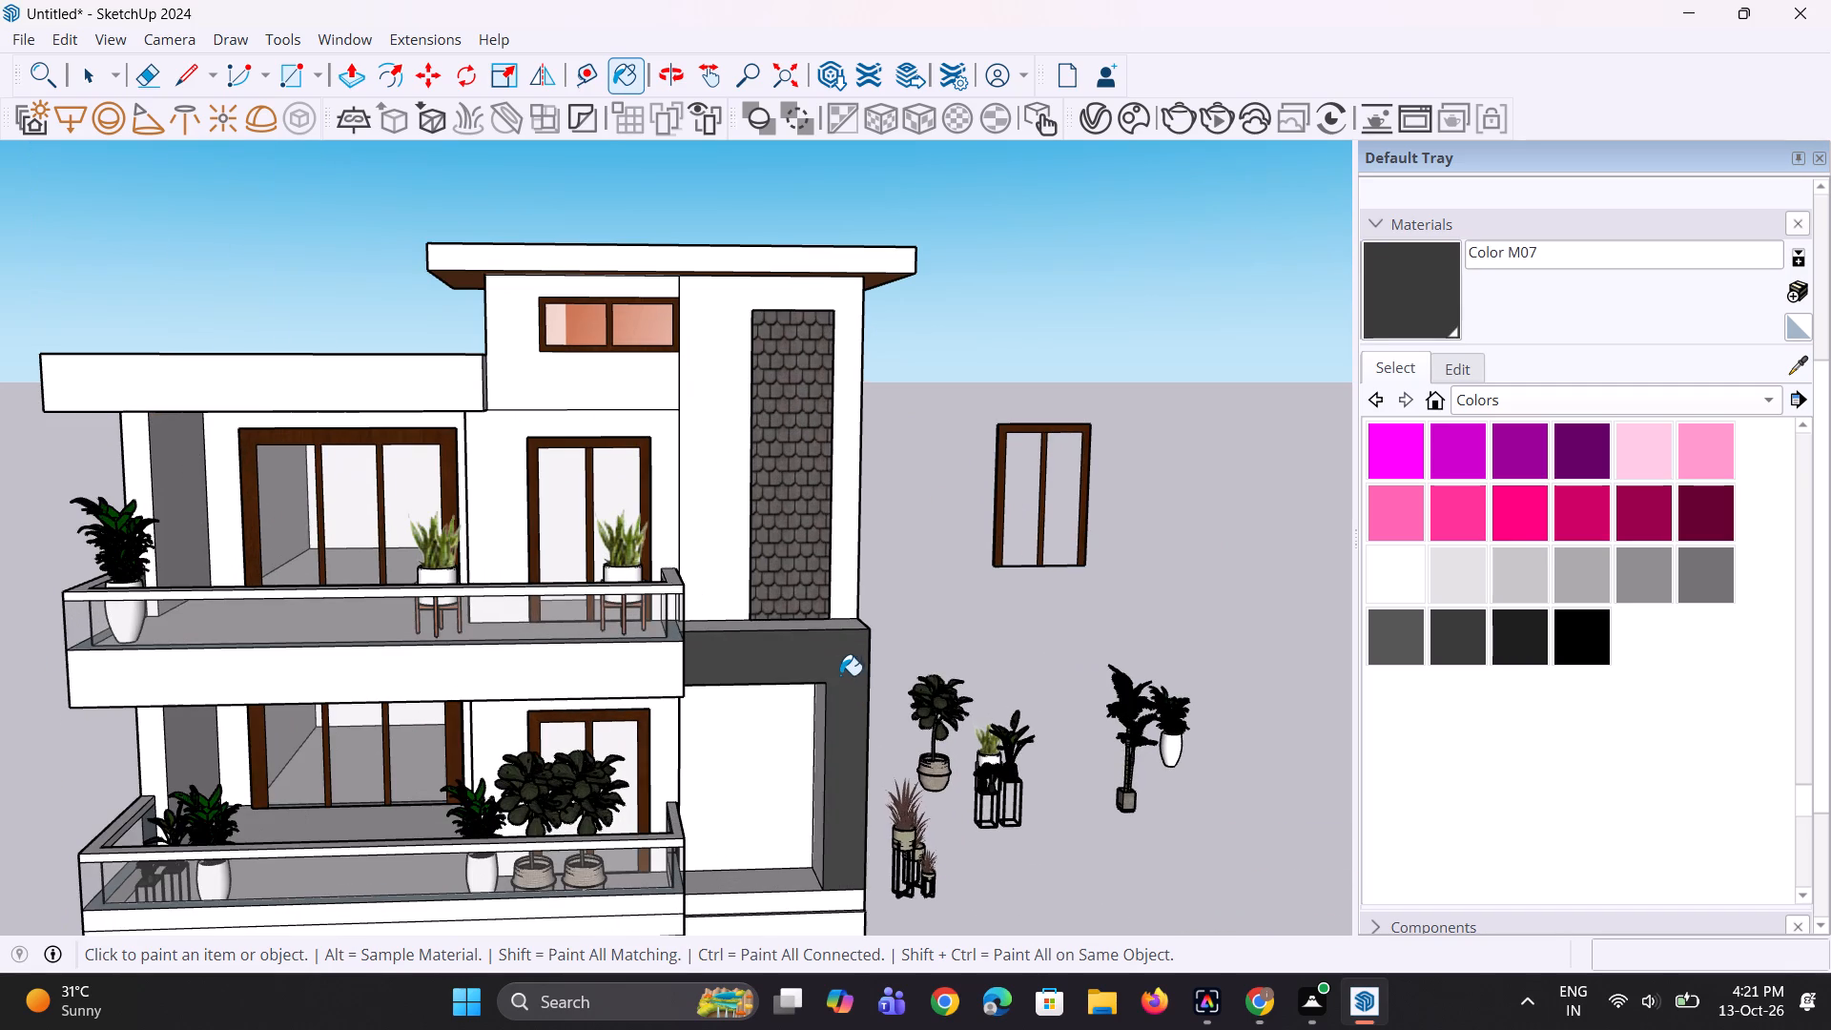
Paint the projecting frame's top face and inner side face with Color M07.
middle_click_drag(840, 675, 821, 803)
scroll(812, 706, "up", 1)
left_click(818, 654)
scroll(810, 628, "down", 4)
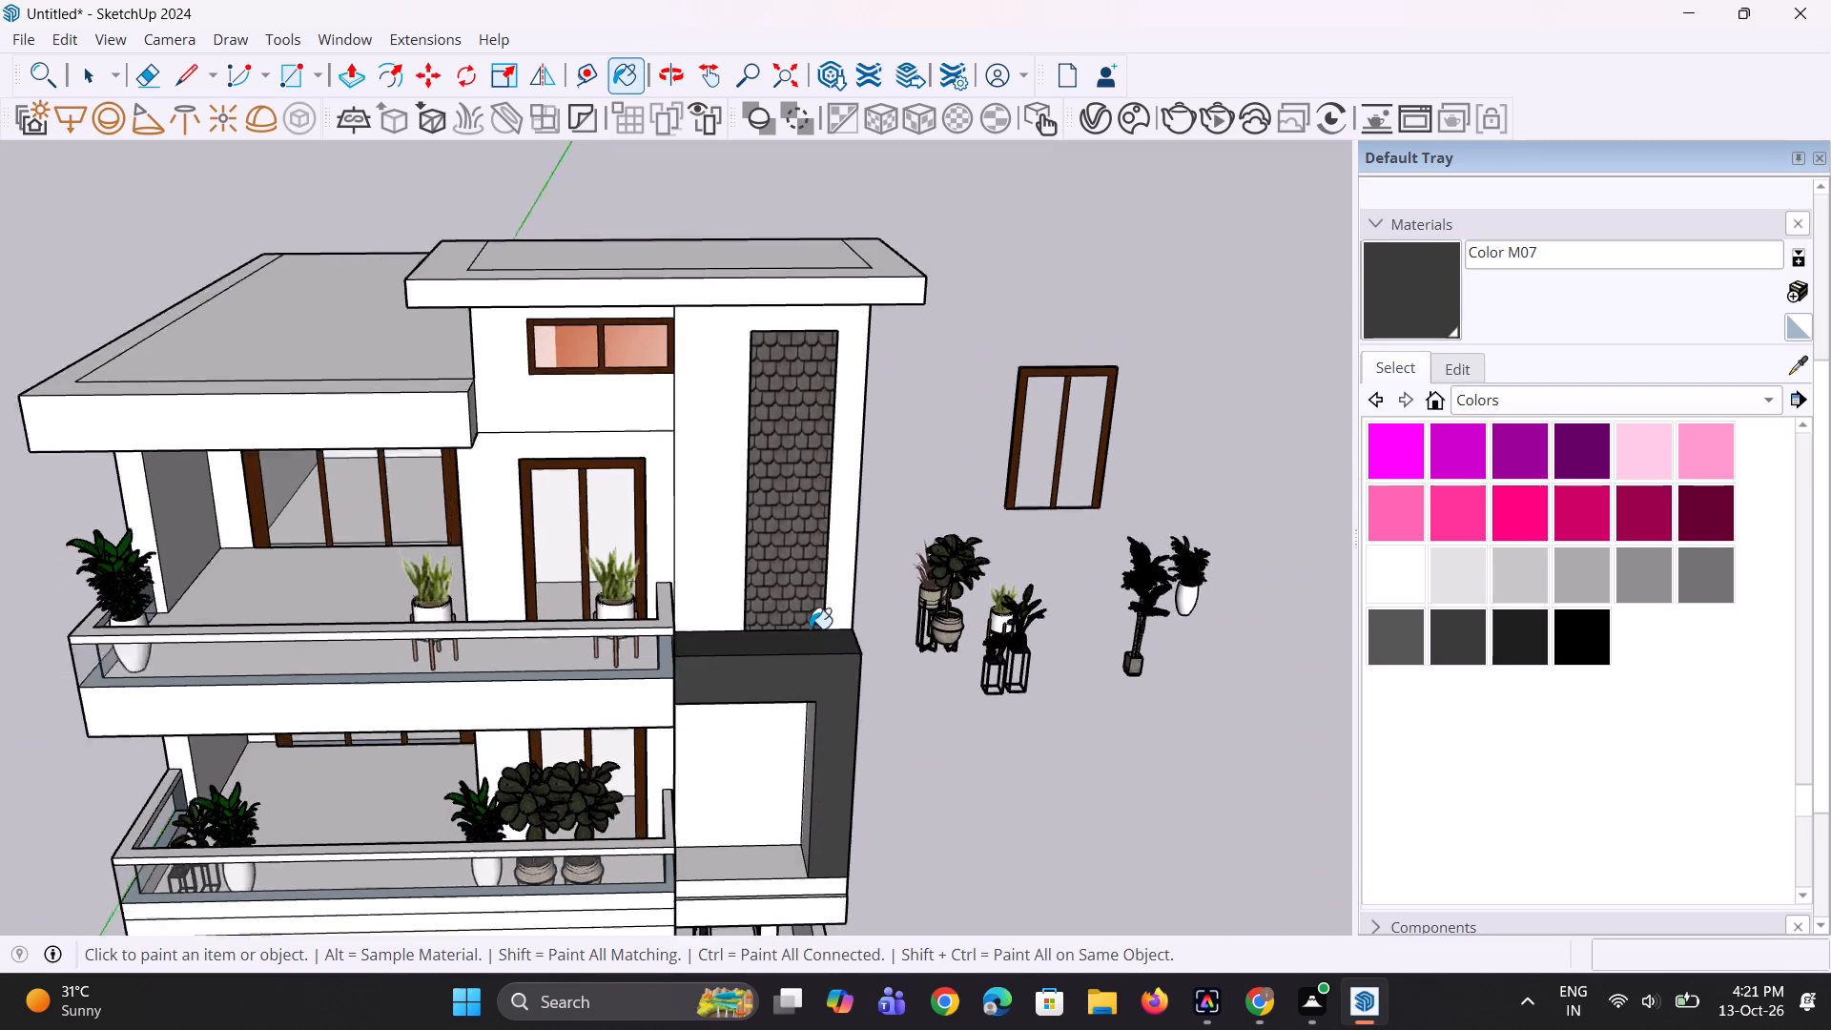
middle_click_drag(747, 815, 920, 519)
scroll(812, 673, "up", 2)
left_click(866, 686)
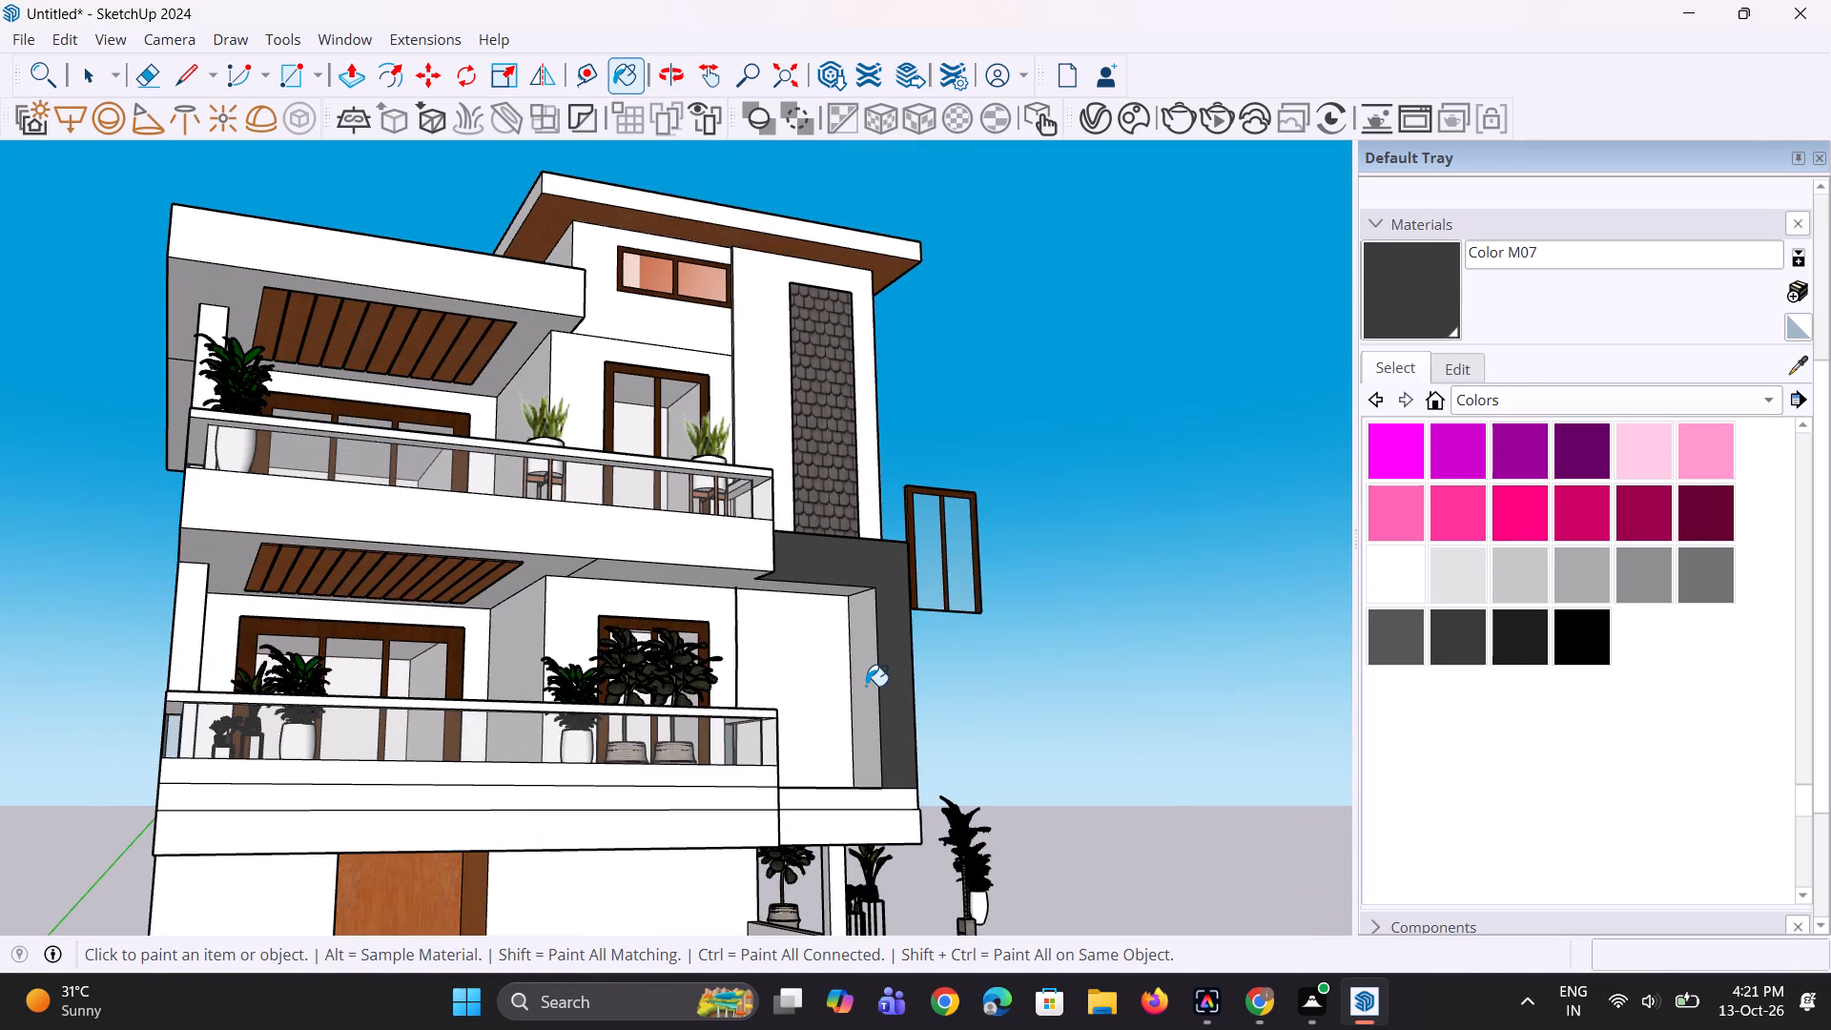
left_click(840, 595)
Draw a line about 2' 9 3/4" across the soffit to separate the frame's underside from the balcony ceiling.
scroll(794, 614, "up", 1)
middle_click_drag(794, 614, 790, 496)
scroll(744, 608, "up", 3)
key("l")
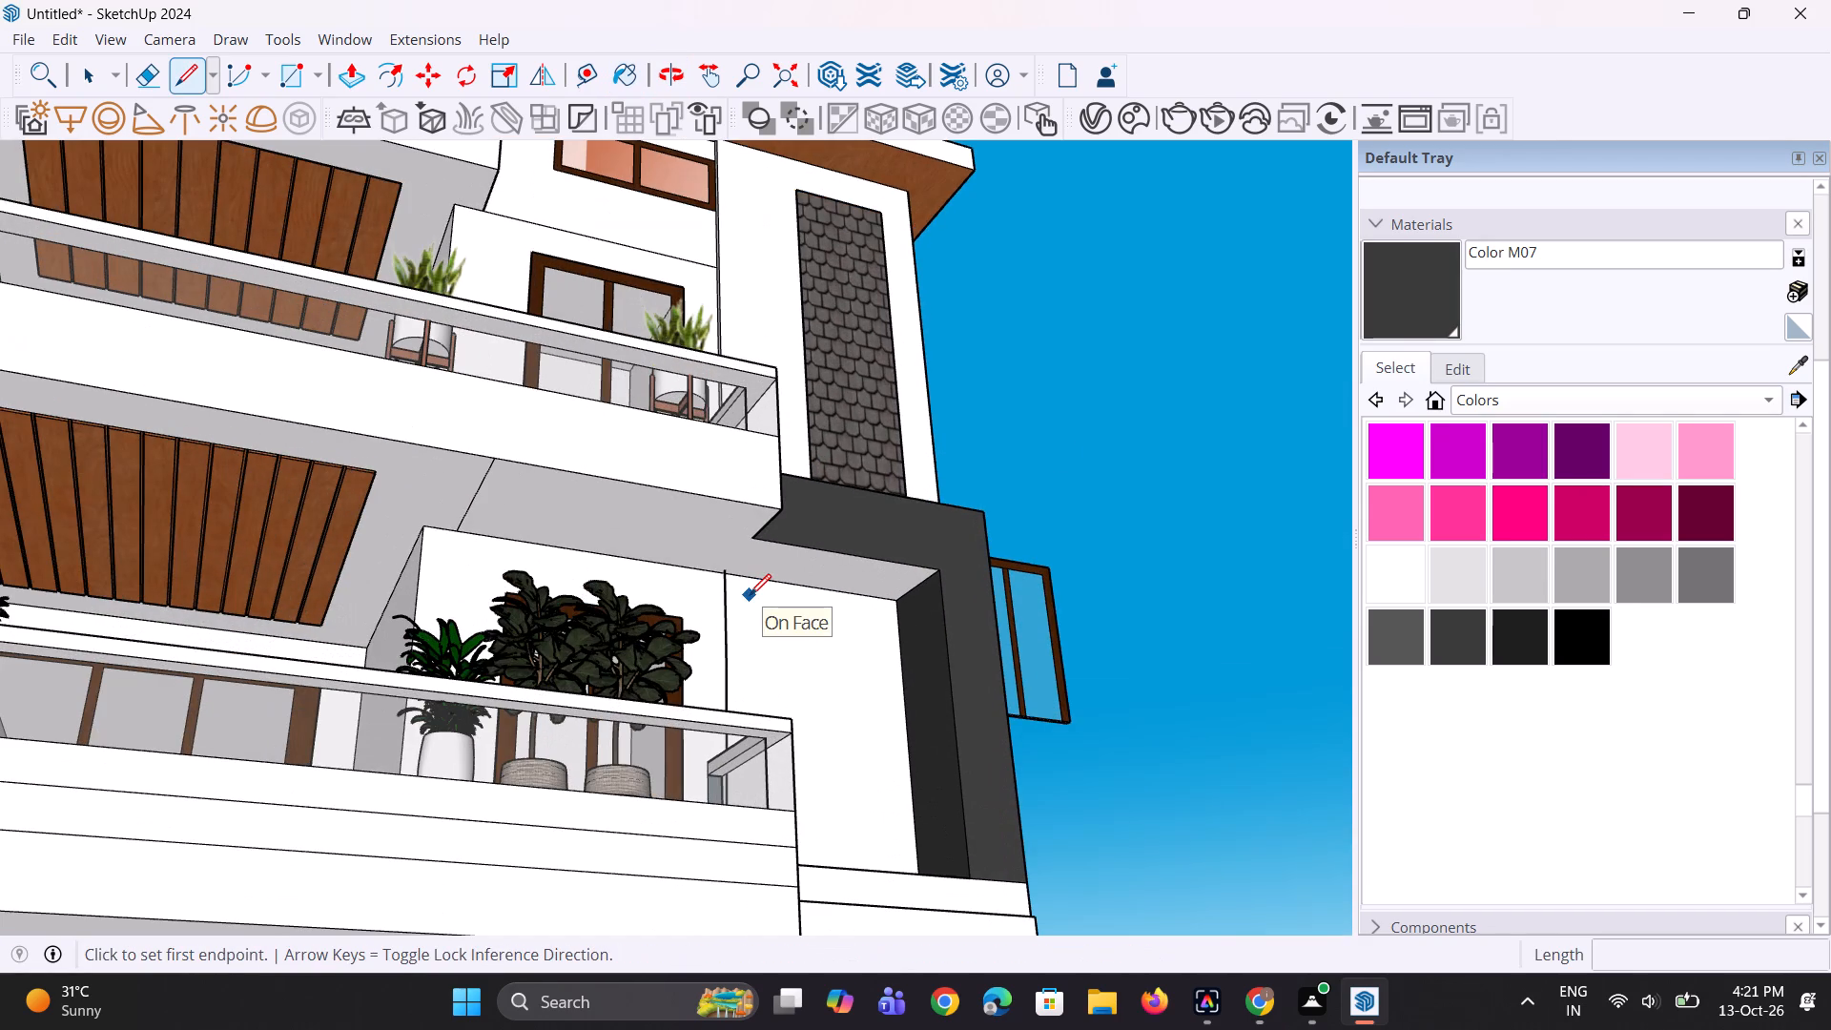
scroll(1015, 463, "up", 4)
scroll(991, 434, "down", 4)
scroll(668, 561, "up", 2)
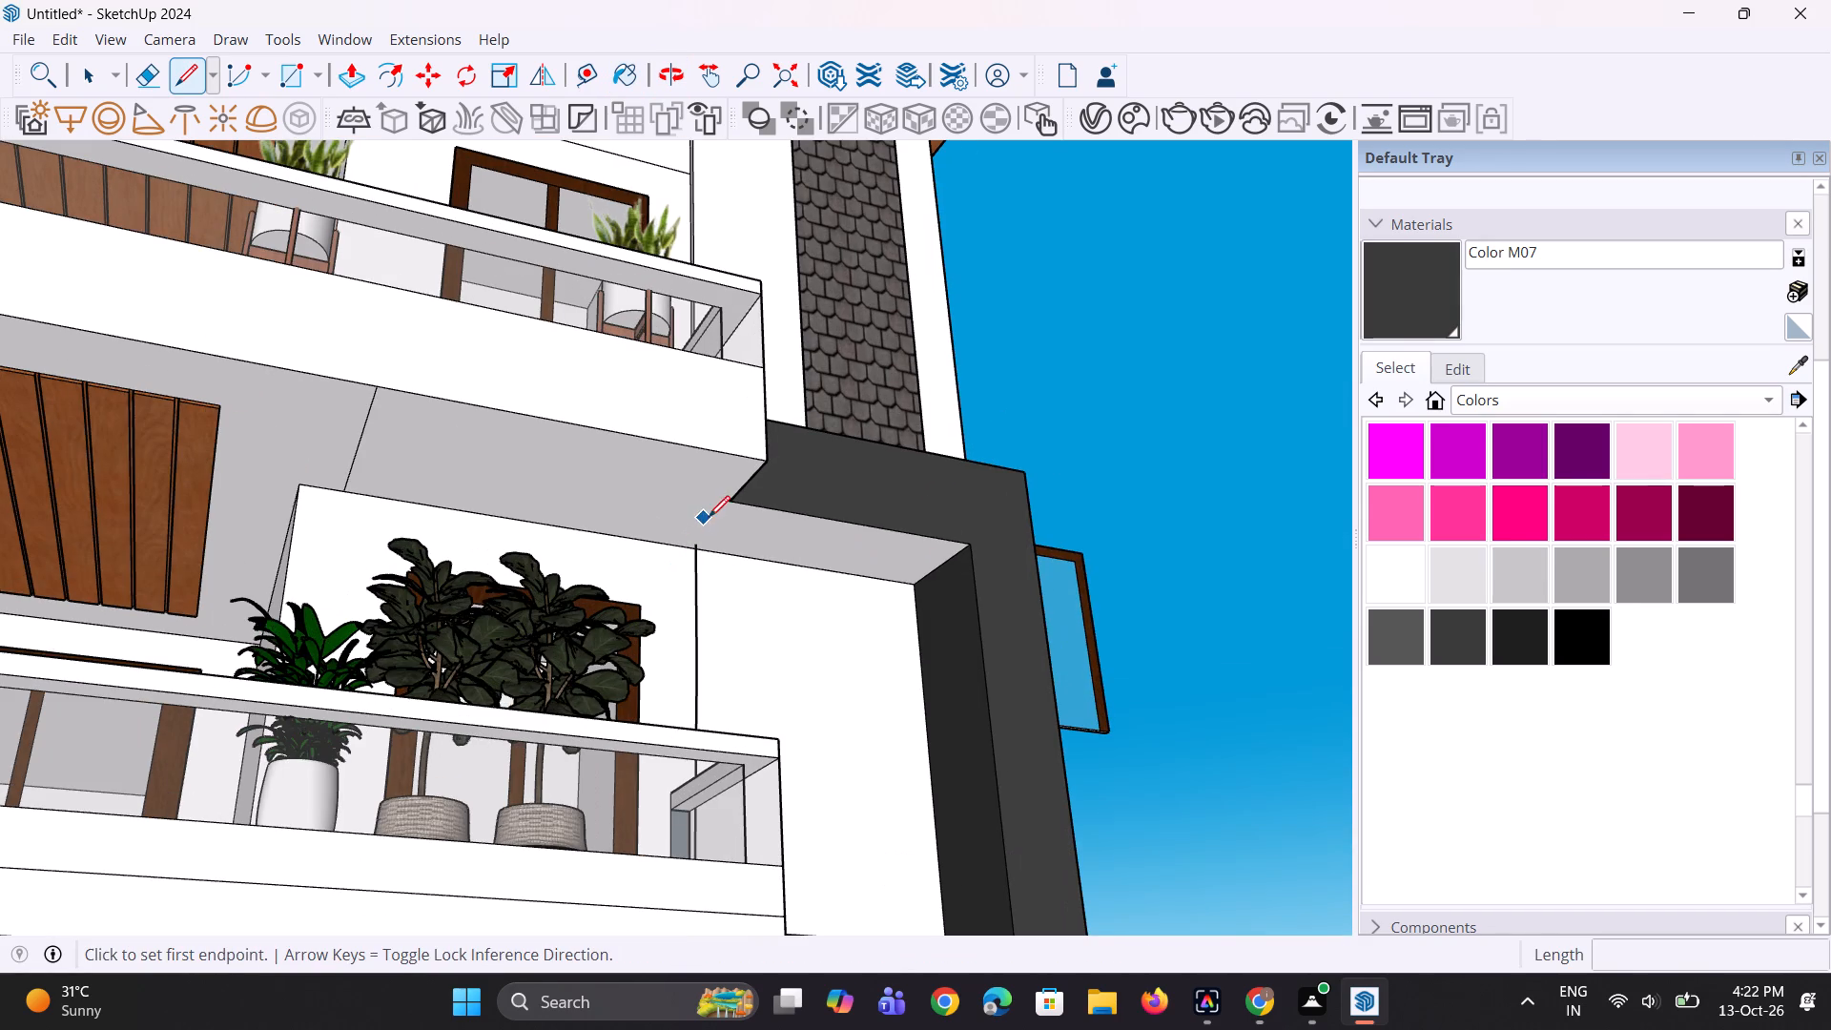
left_click(730, 499)
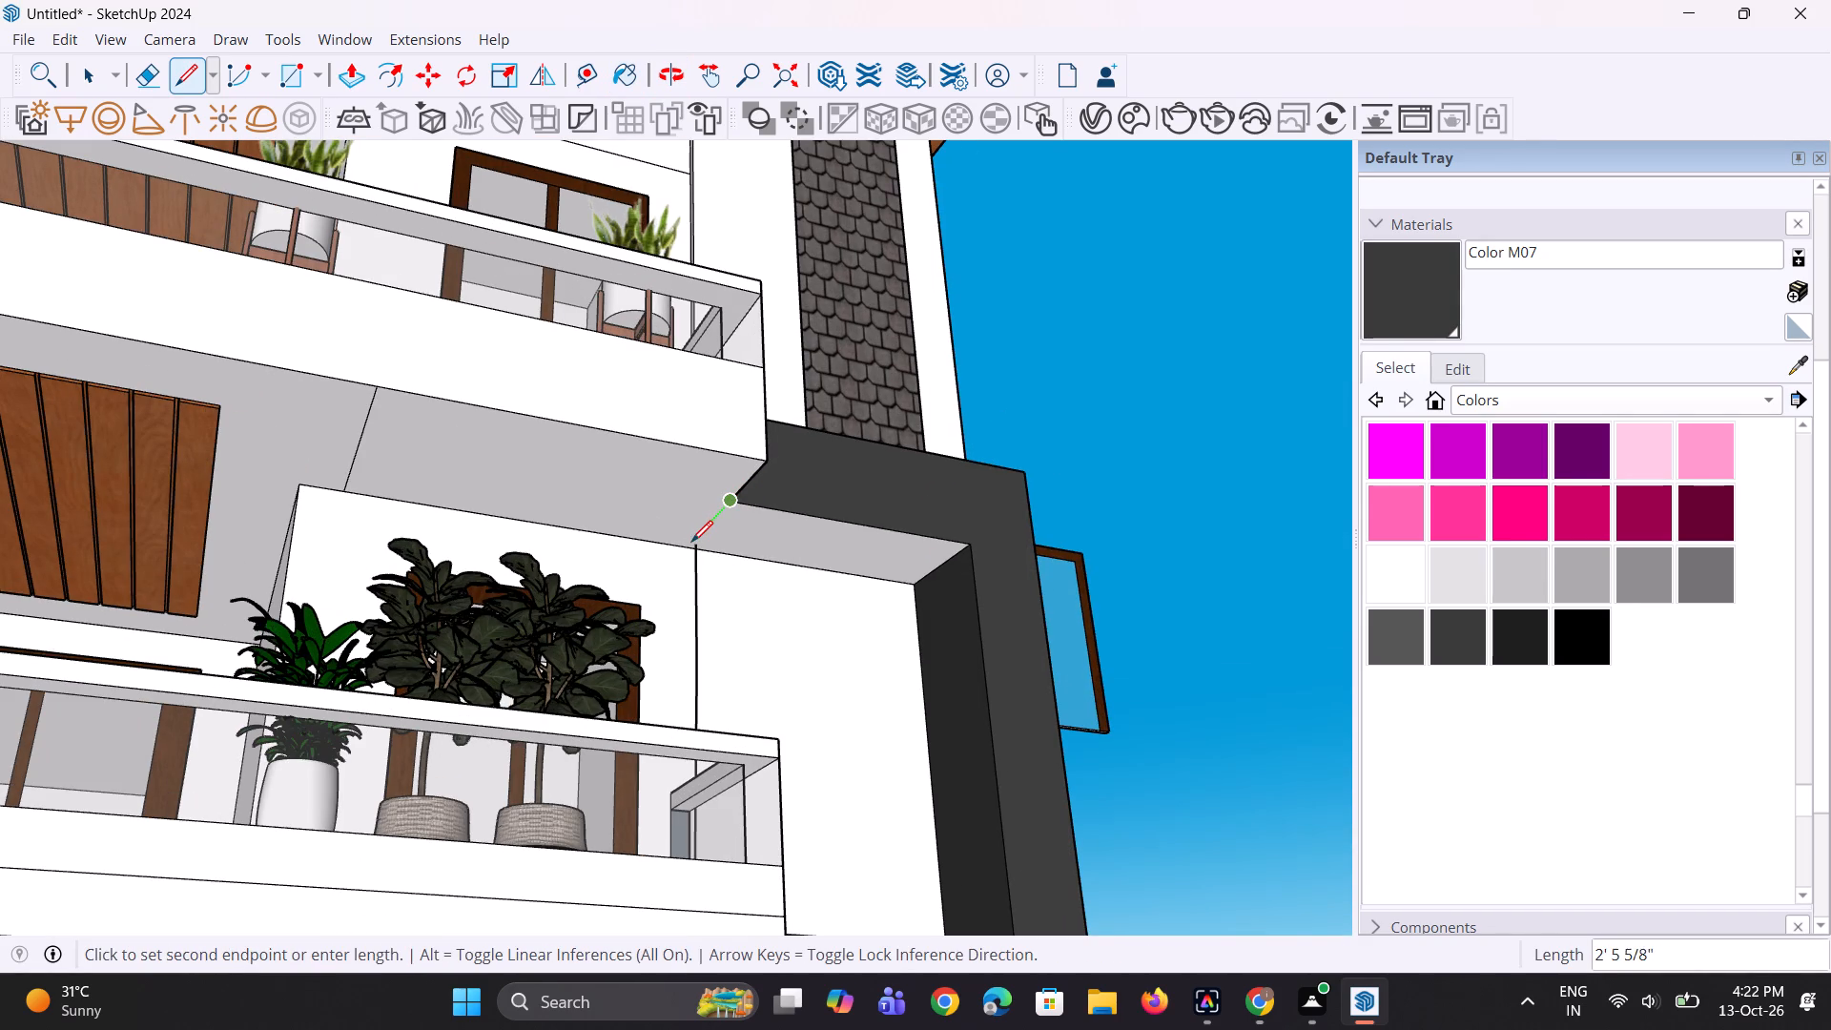
left_click(675, 546)
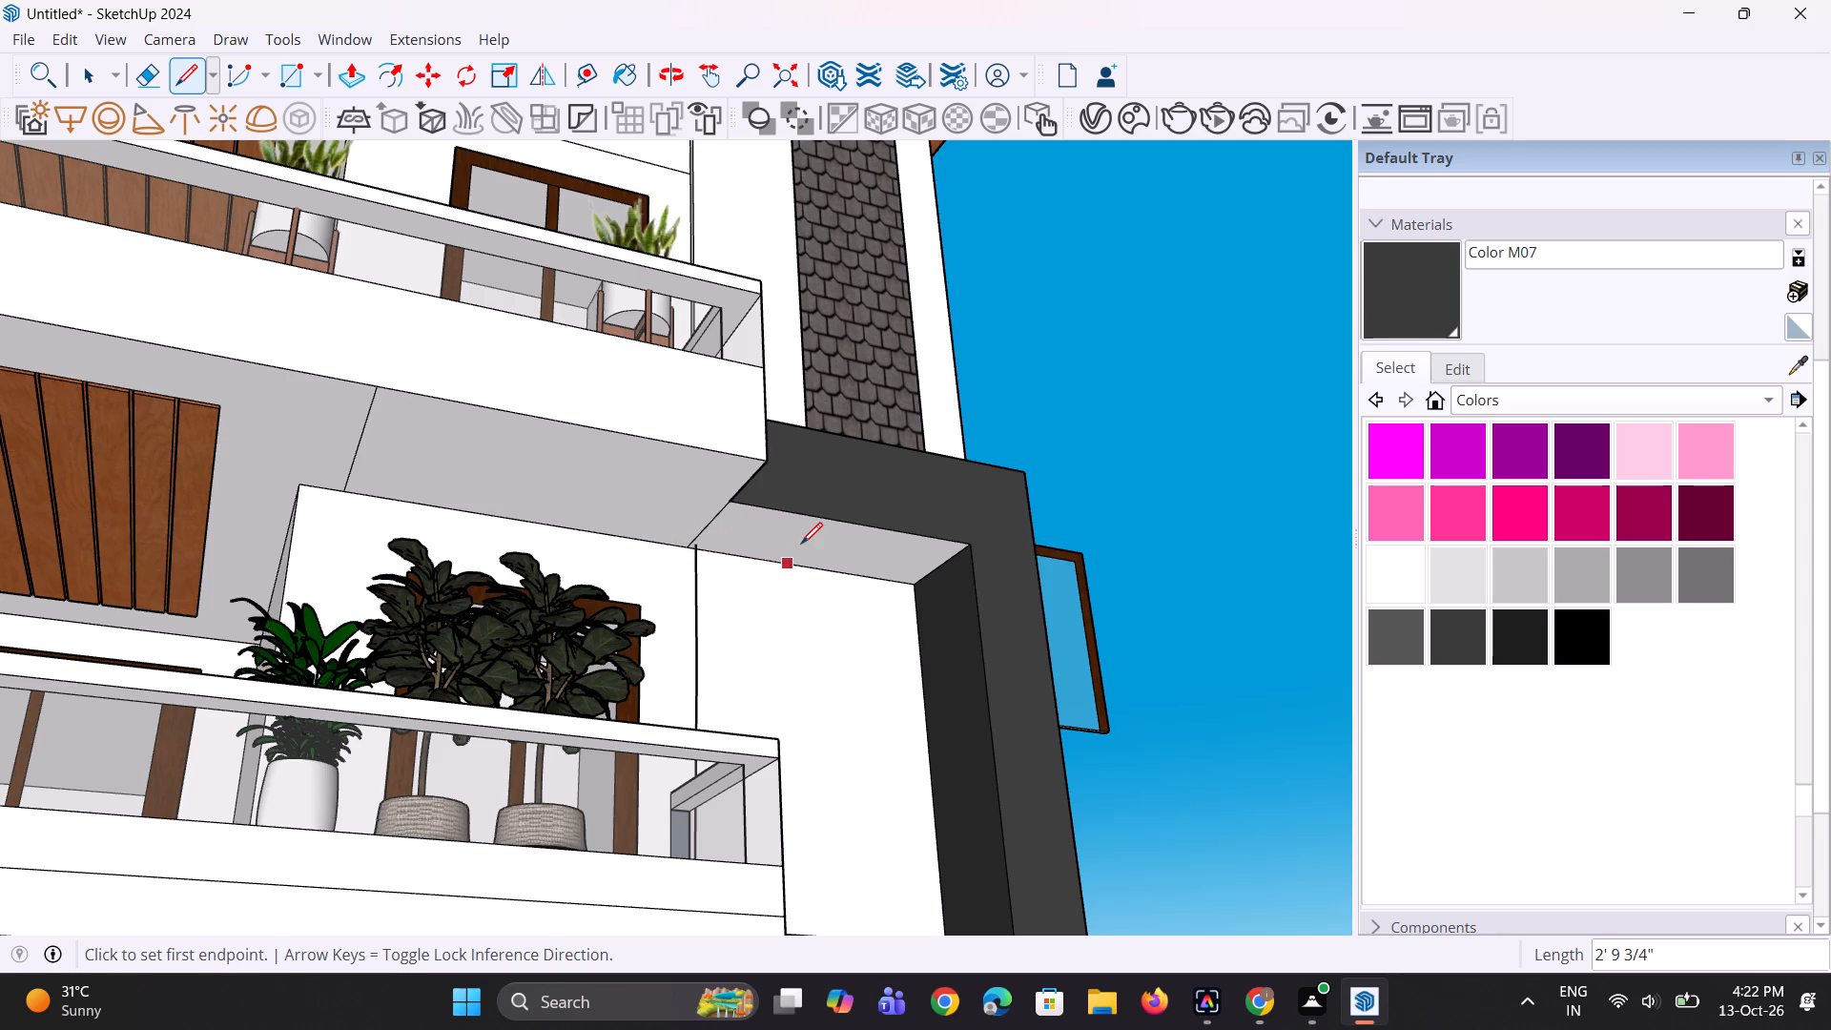
Paint the separated underside of the projecting frame with Color M07.
left_click(1453, 284)
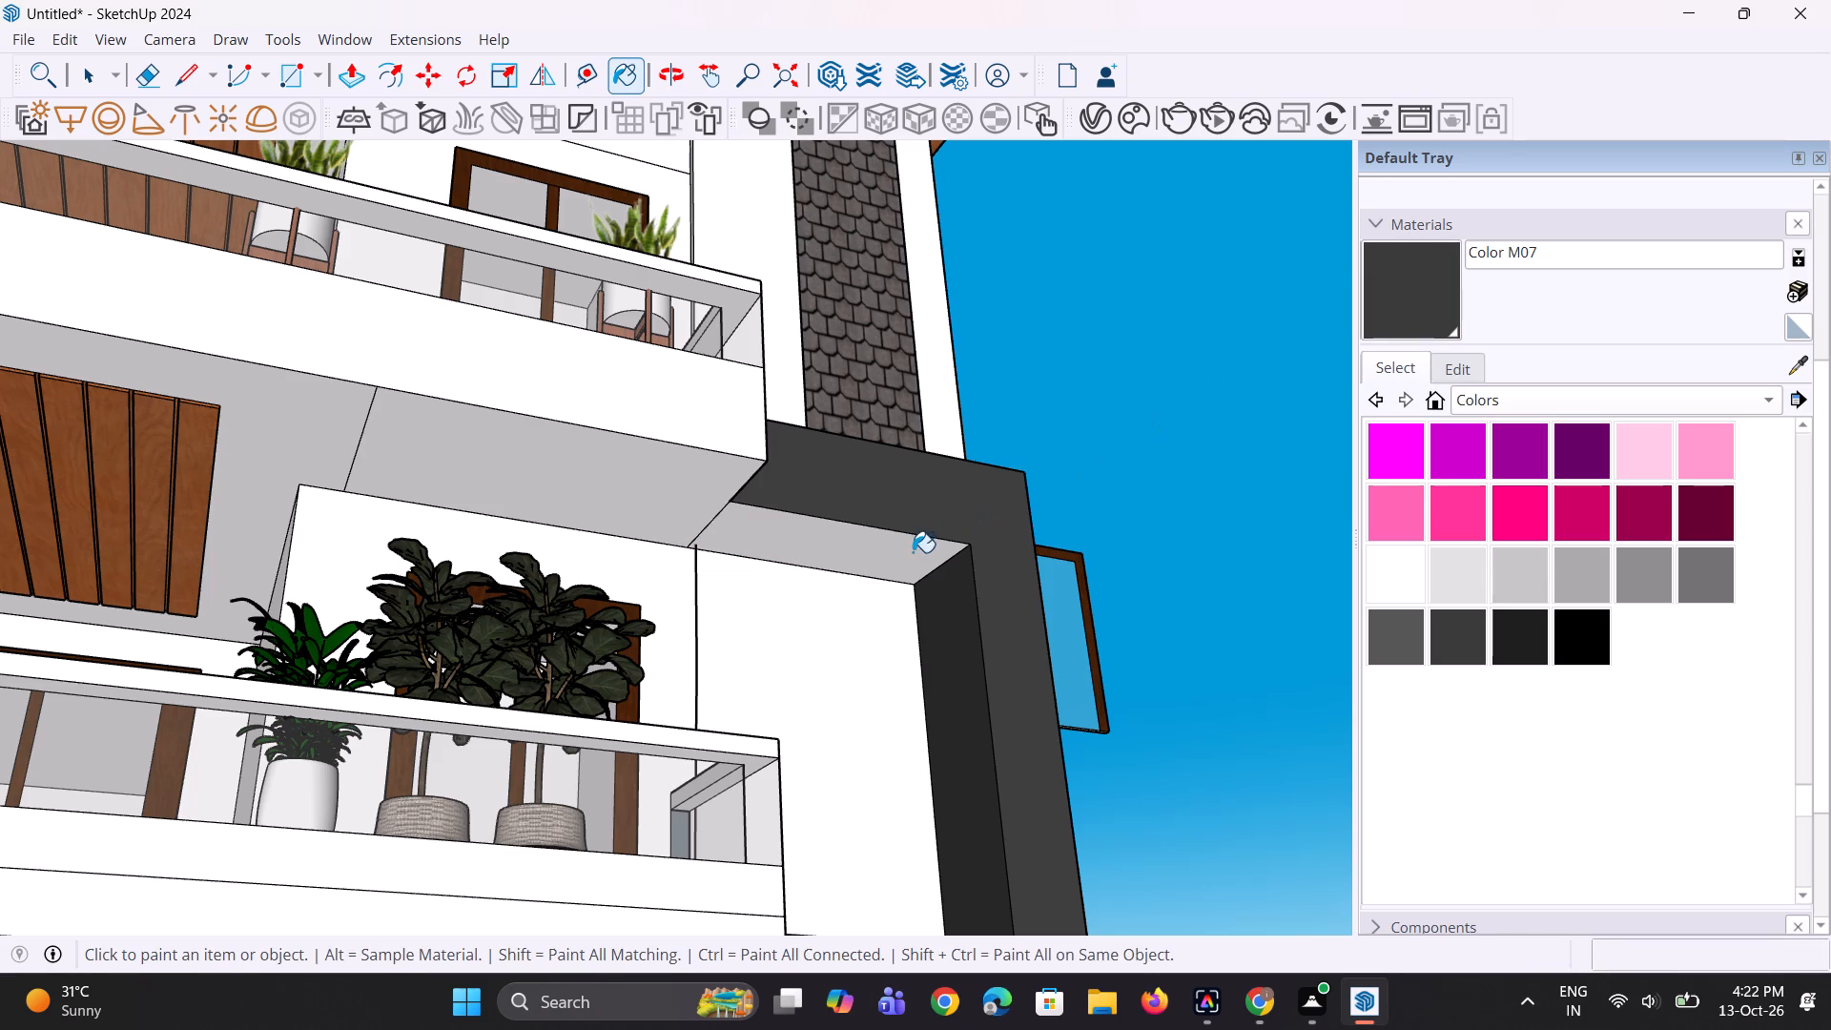
left_click(902, 556)
Paint the horizontal band at the base of the projecting frame with Color M07.
scroll(831, 547, "down", 4)
middle_click_drag(1118, 546, 934, 697)
scroll(1122, 1029, "down", 5)
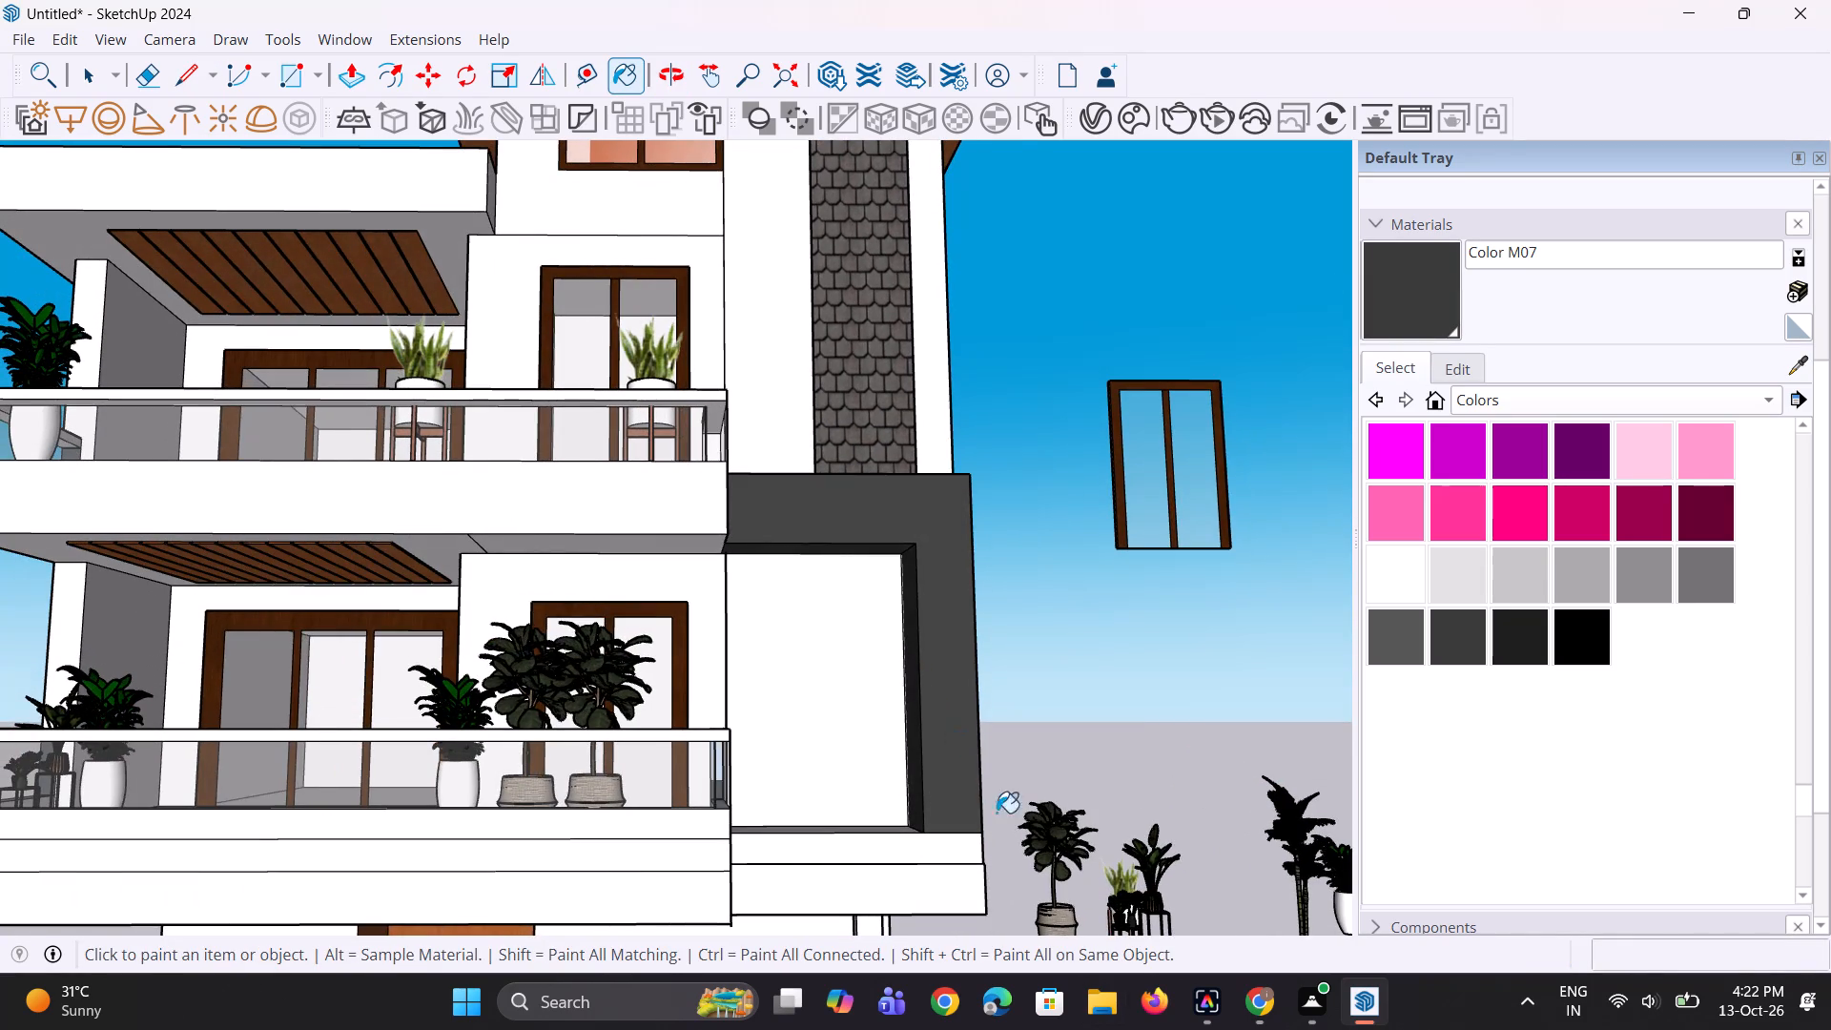
scroll(974, 663, "down", 11)
scroll(1119, 506, "up", 3)
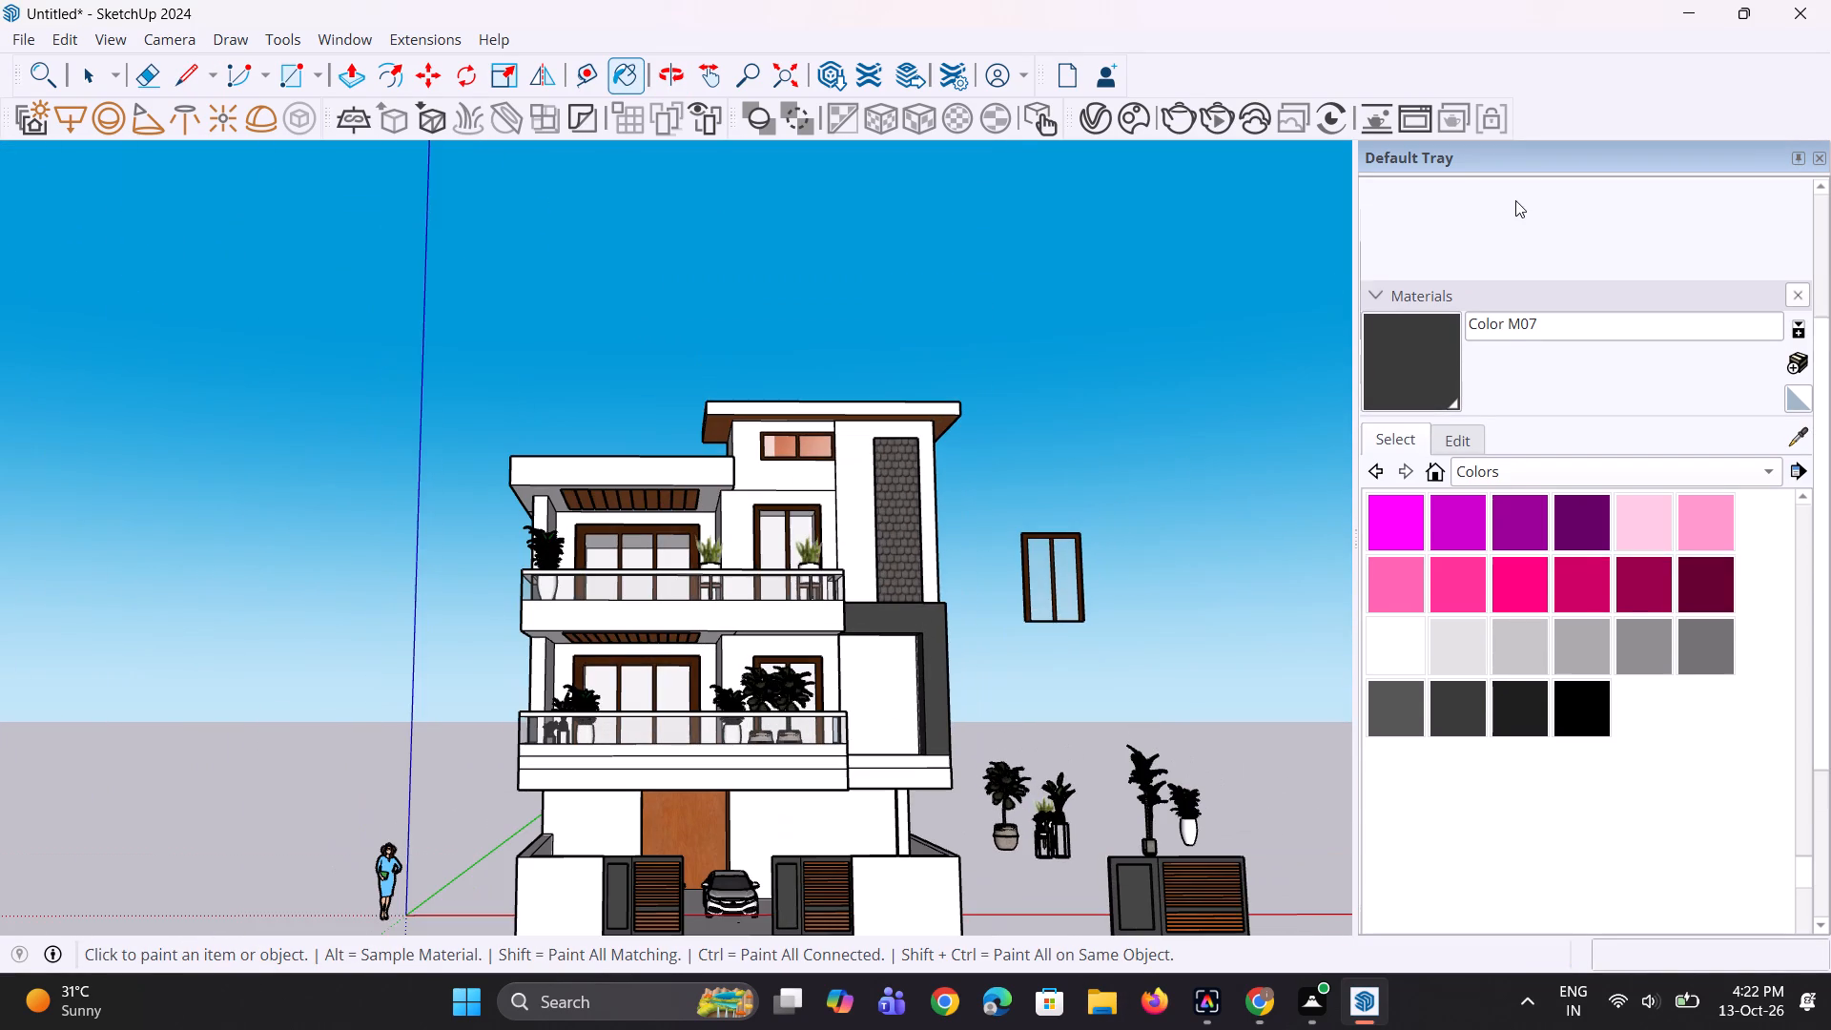
right_click(1830, 0)
right_click_drag(1830, 690, 1830, 963)
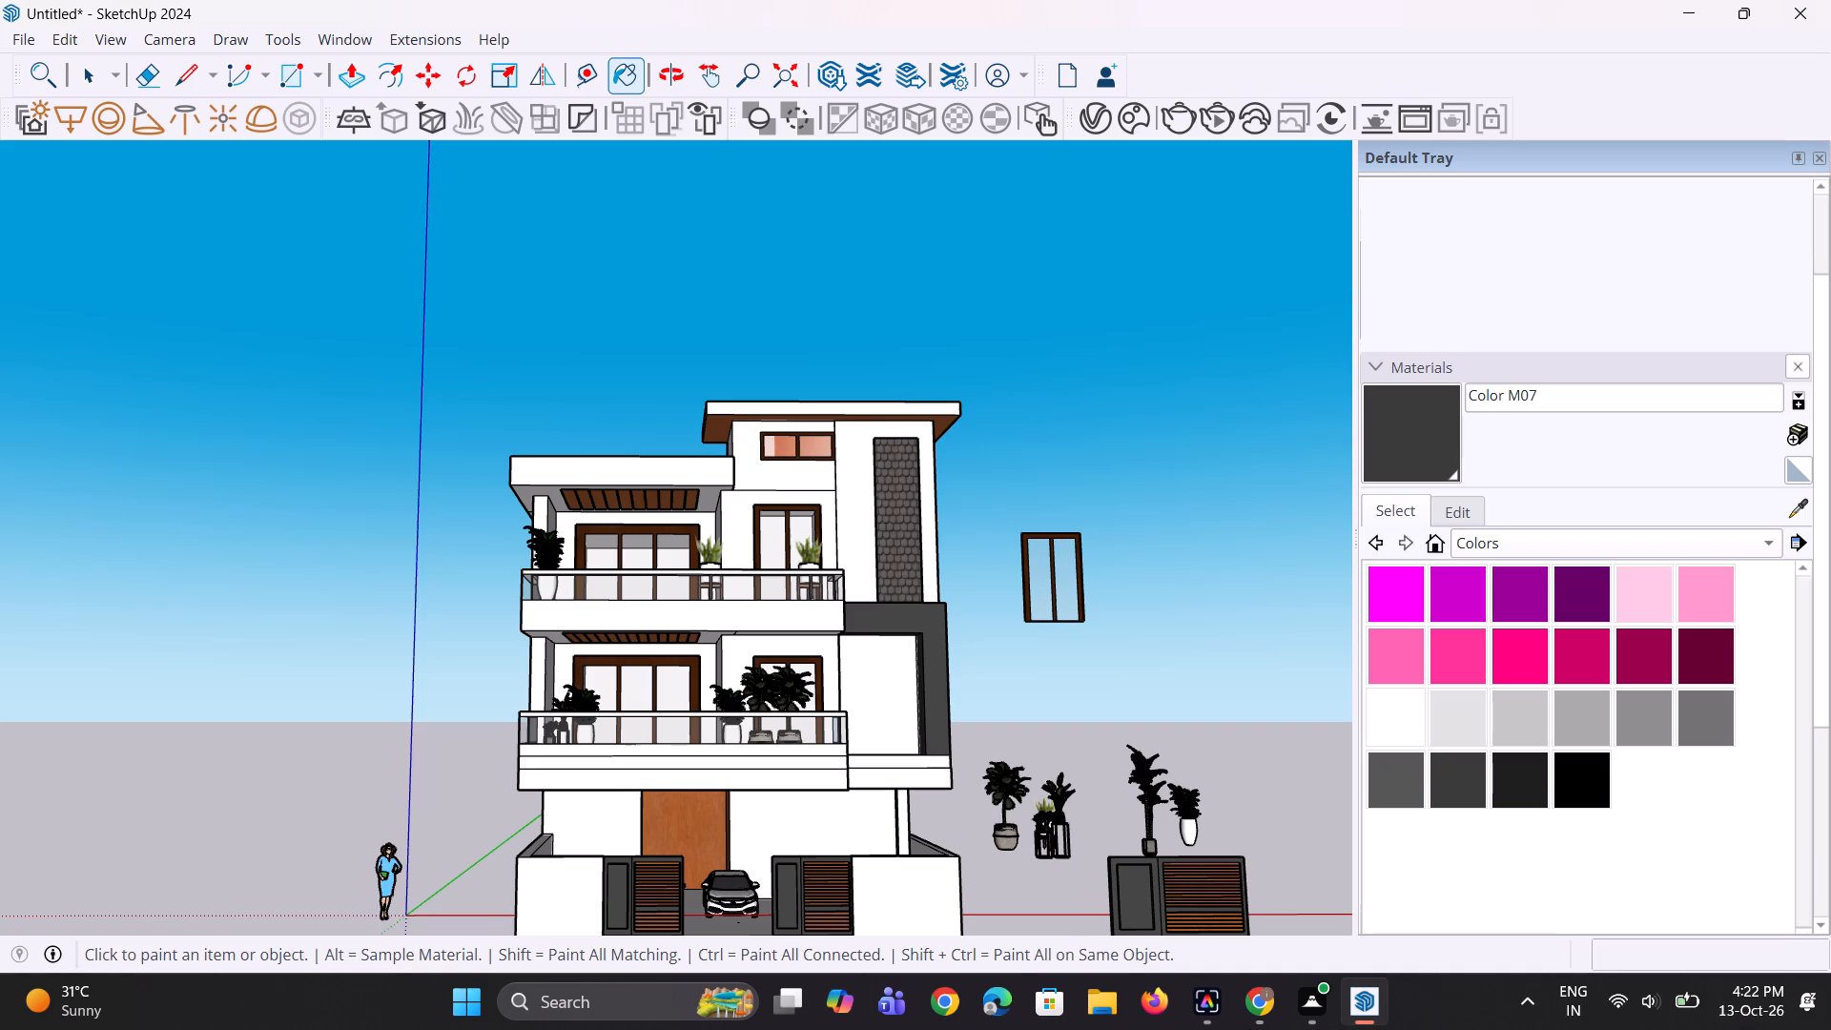
scroll(837, 520, "down", 3)
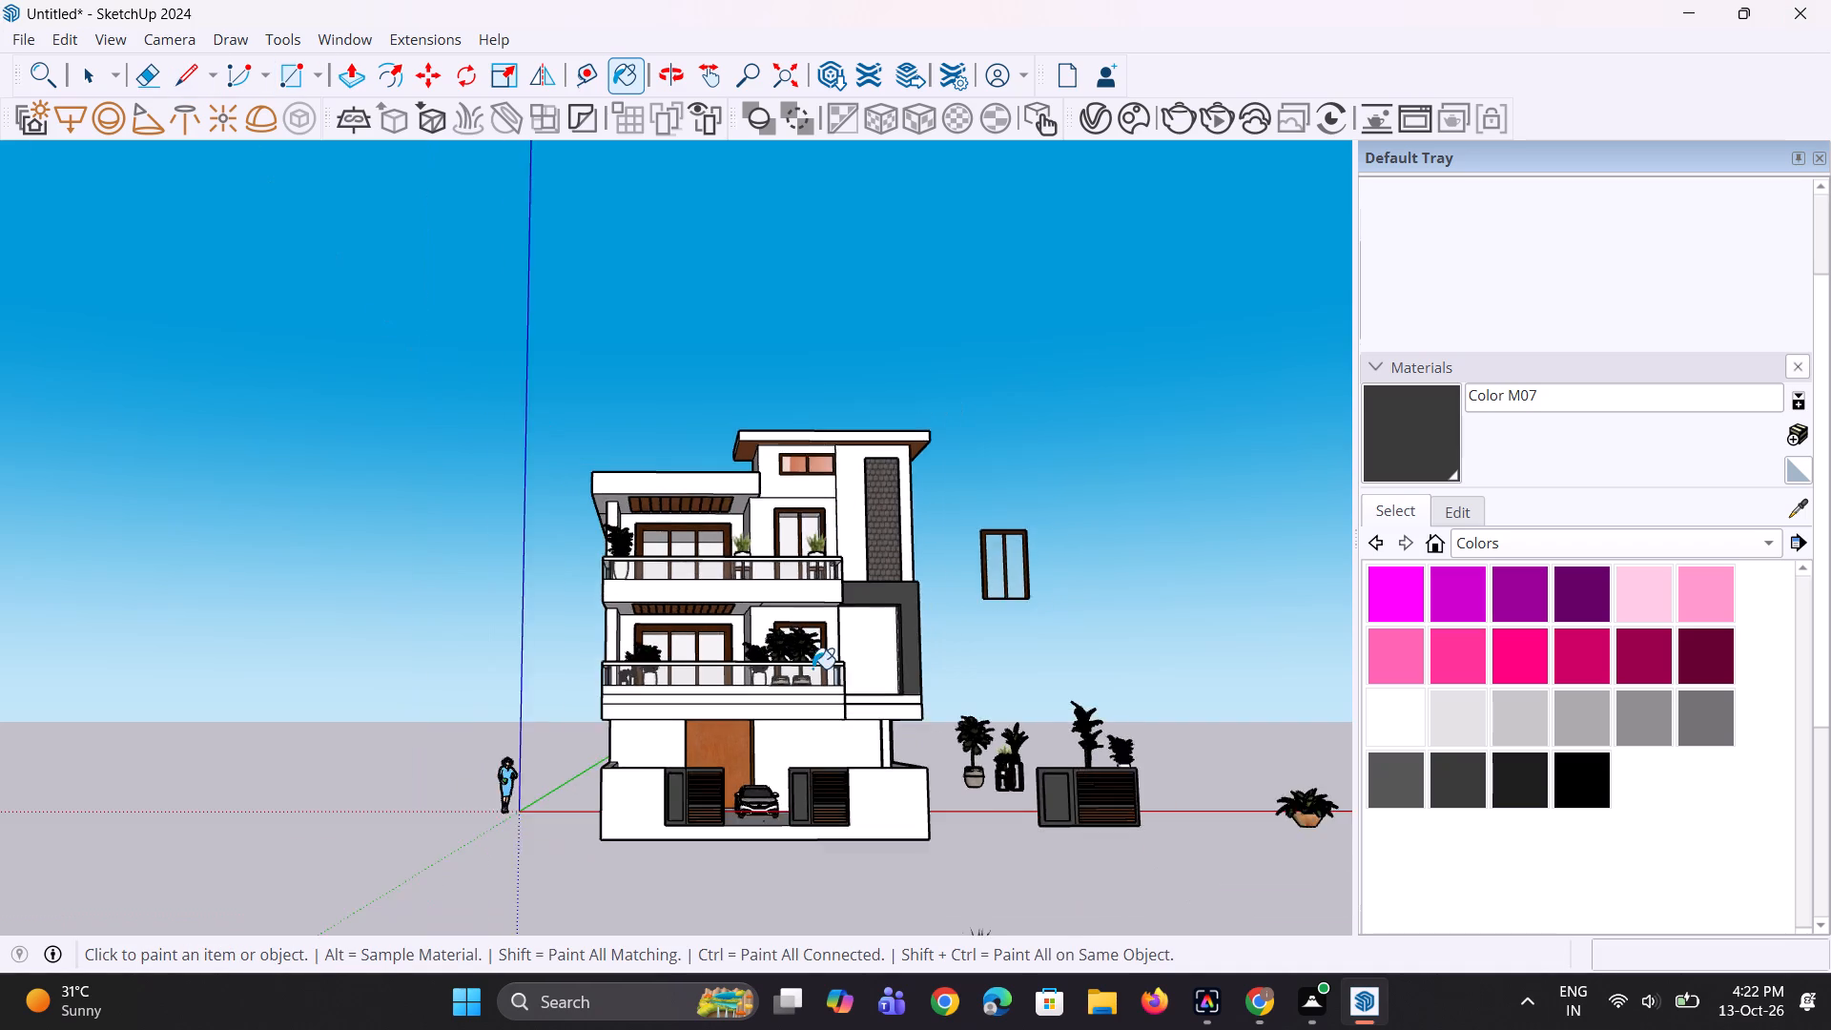
scroll(813, 669, "up", 11)
middle_click_drag(932, 741, 847, 749)
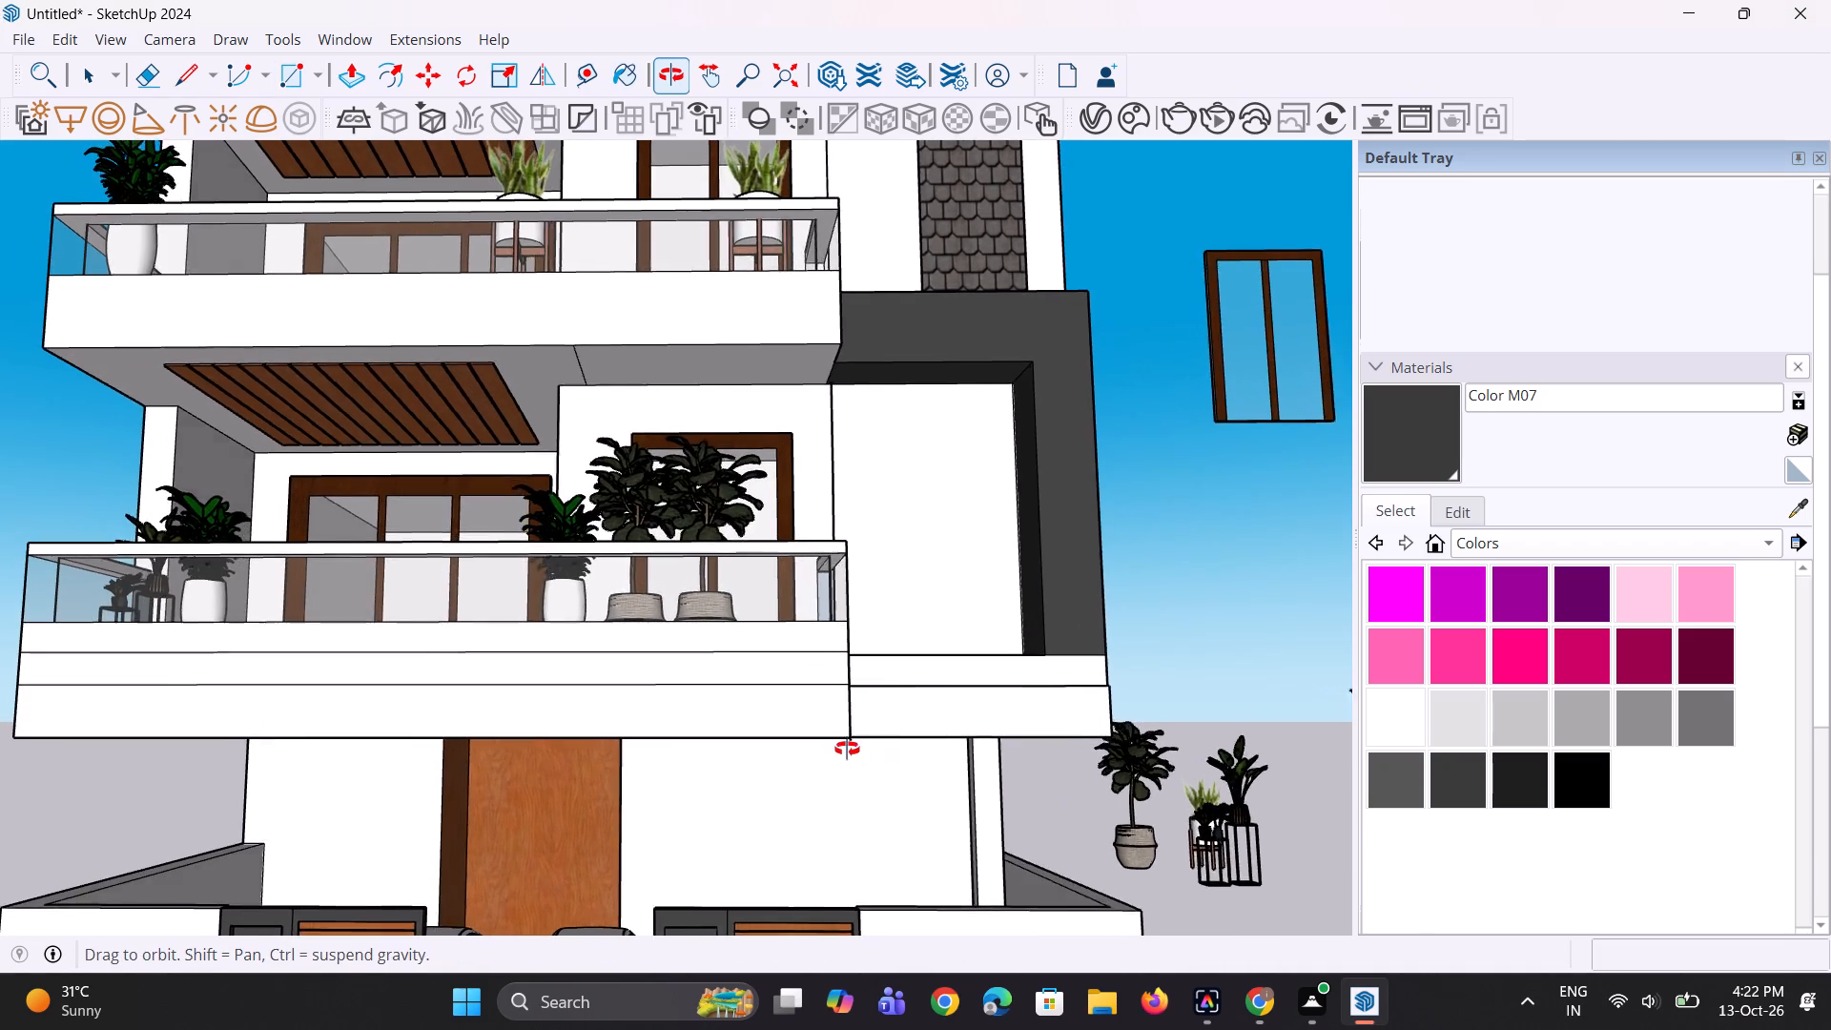
middle_click_drag(847, 749, 845, 749)
left_click(953, 669)
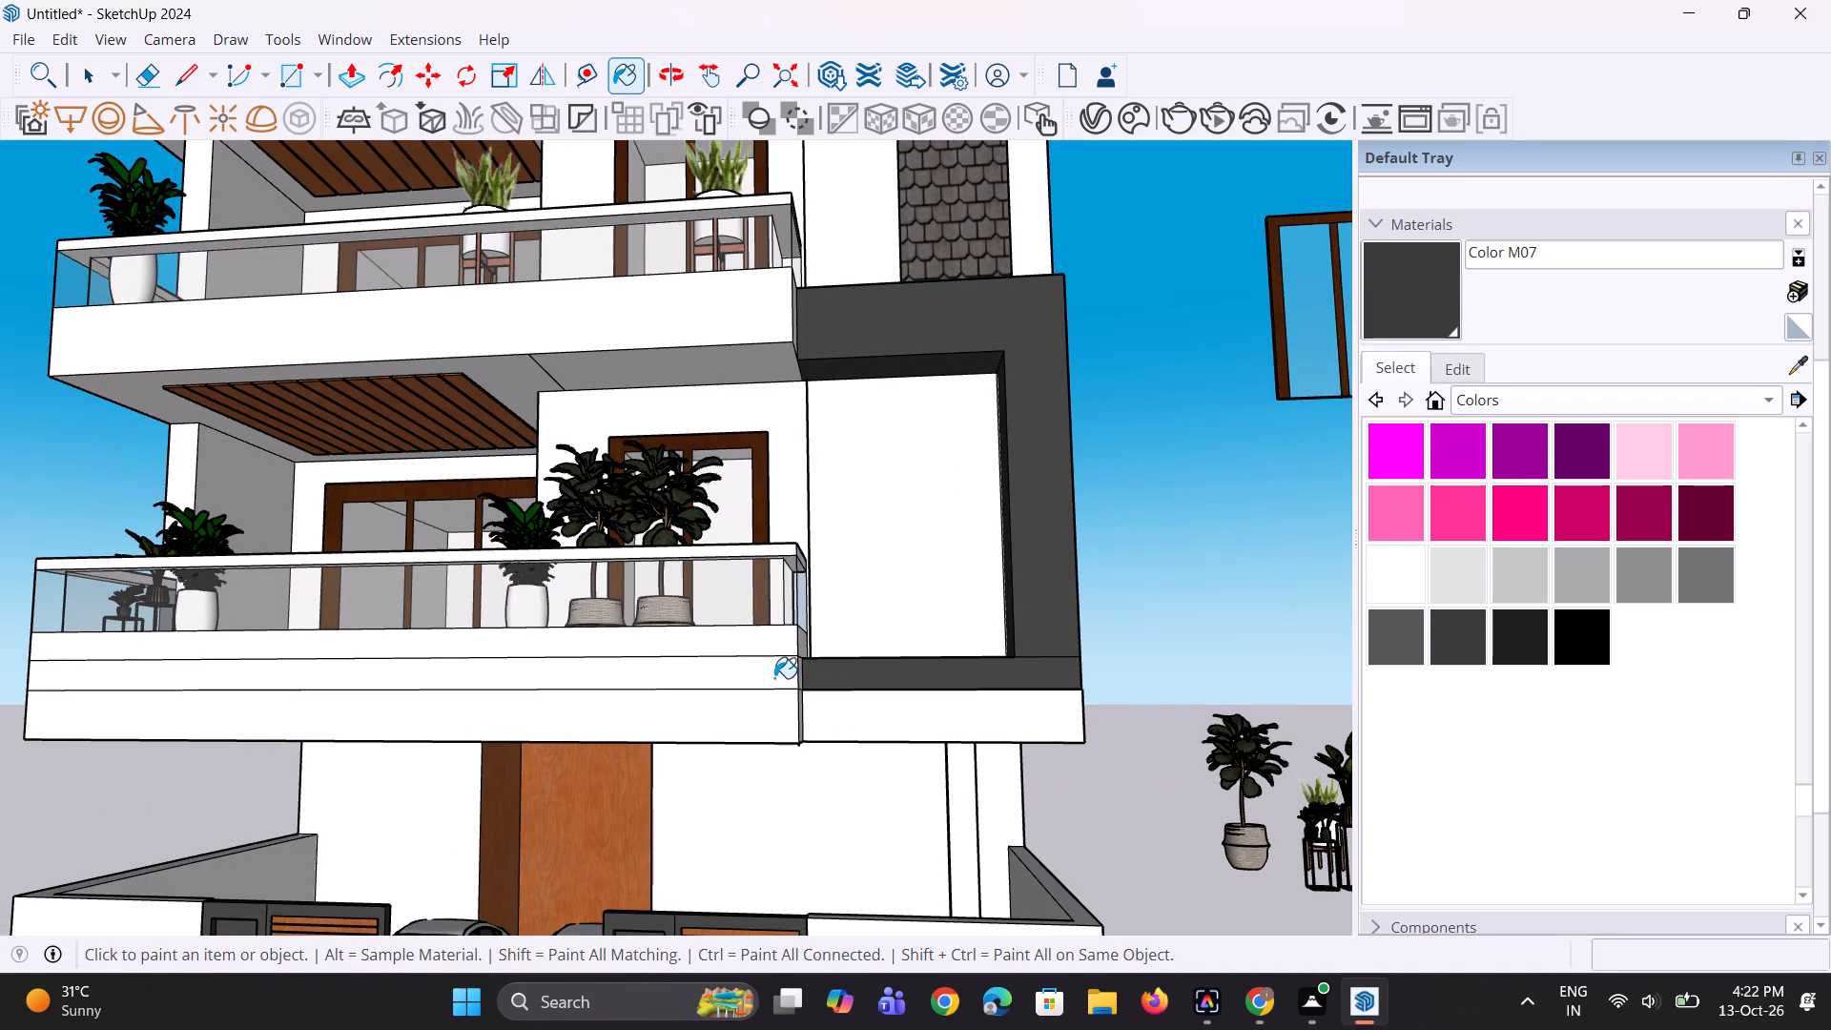
Paint the middle band of the lower balcony's slab, on its front face and its short side return, with Color M07.
left_click(774, 678)
middle_click_drag(773, 694, 682, 733)
scroll(755, 693, "up", 2)
left_click(735, 698)
middle_click_drag(814, 663, 854, 758)
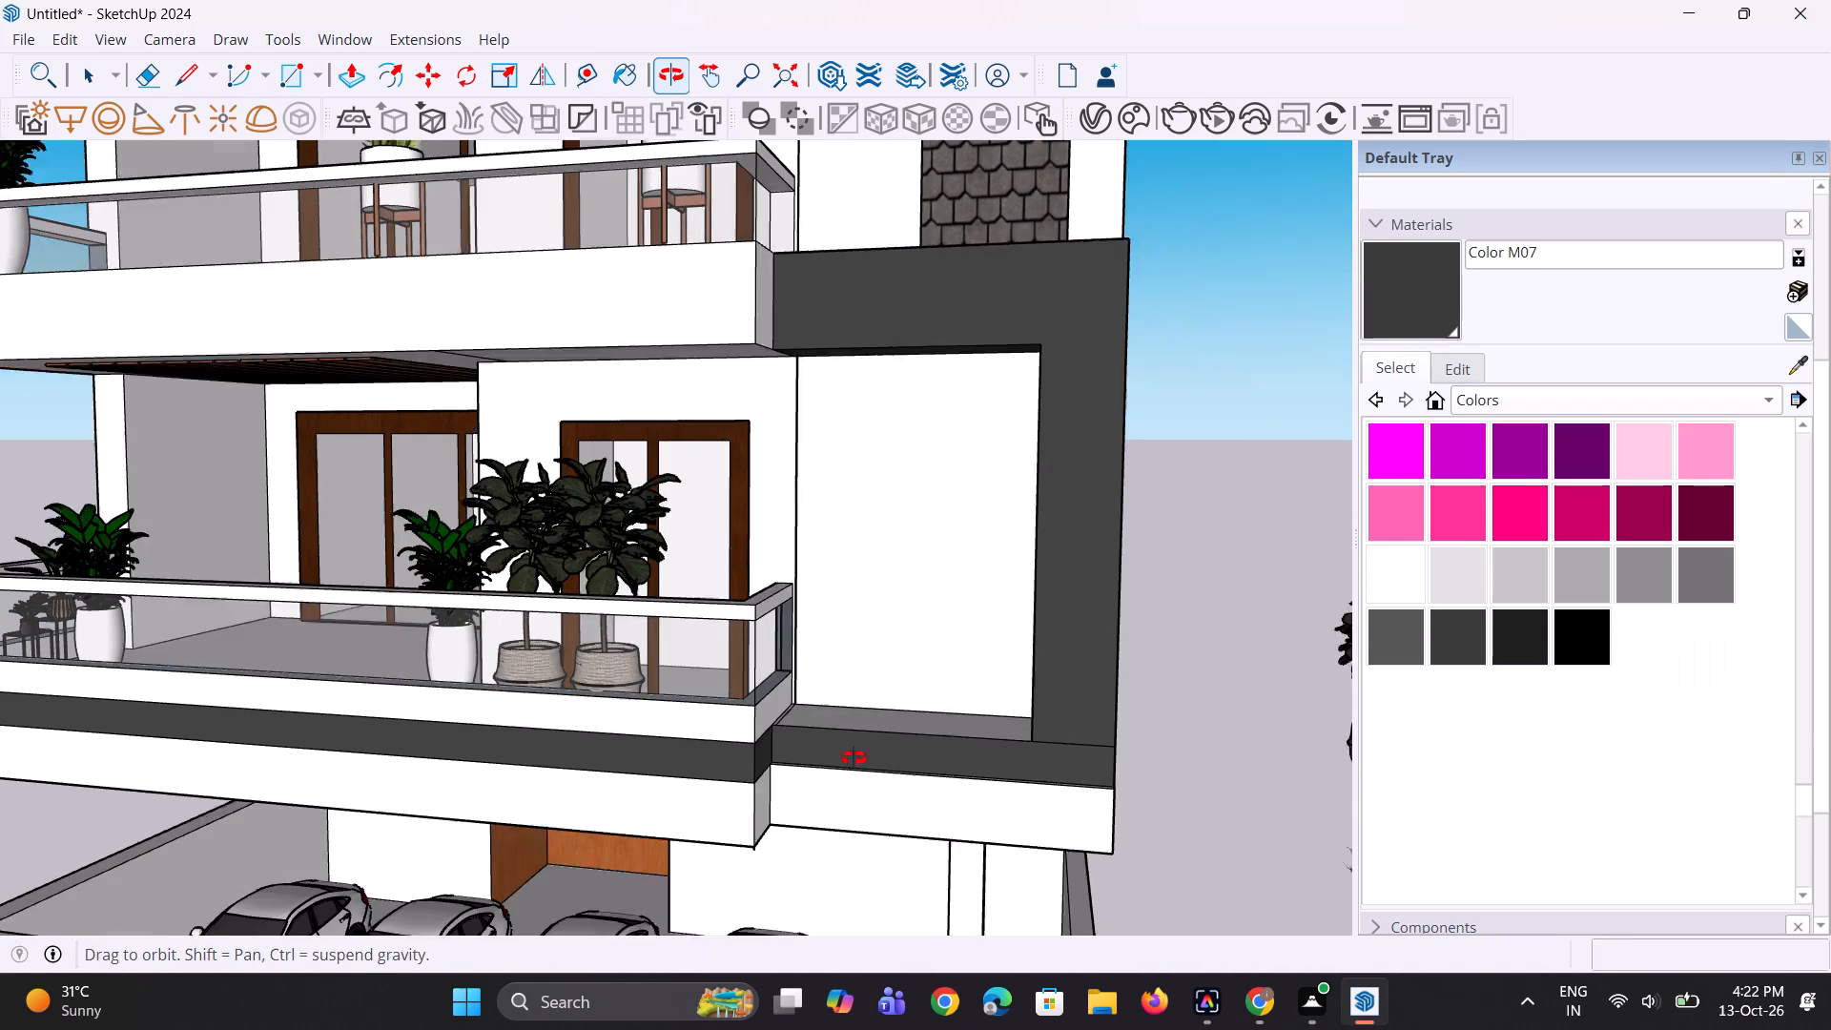
Paint the upward-facing ledge inside the base of the projecting frame with Color M07.
middle_click_drag(854, 758, 854, 759)
left_click(870, 726)
Paint the middle slab band along the side wall of the lower balcony floor with Color M07.
scroll(896, 711, "down", 15)
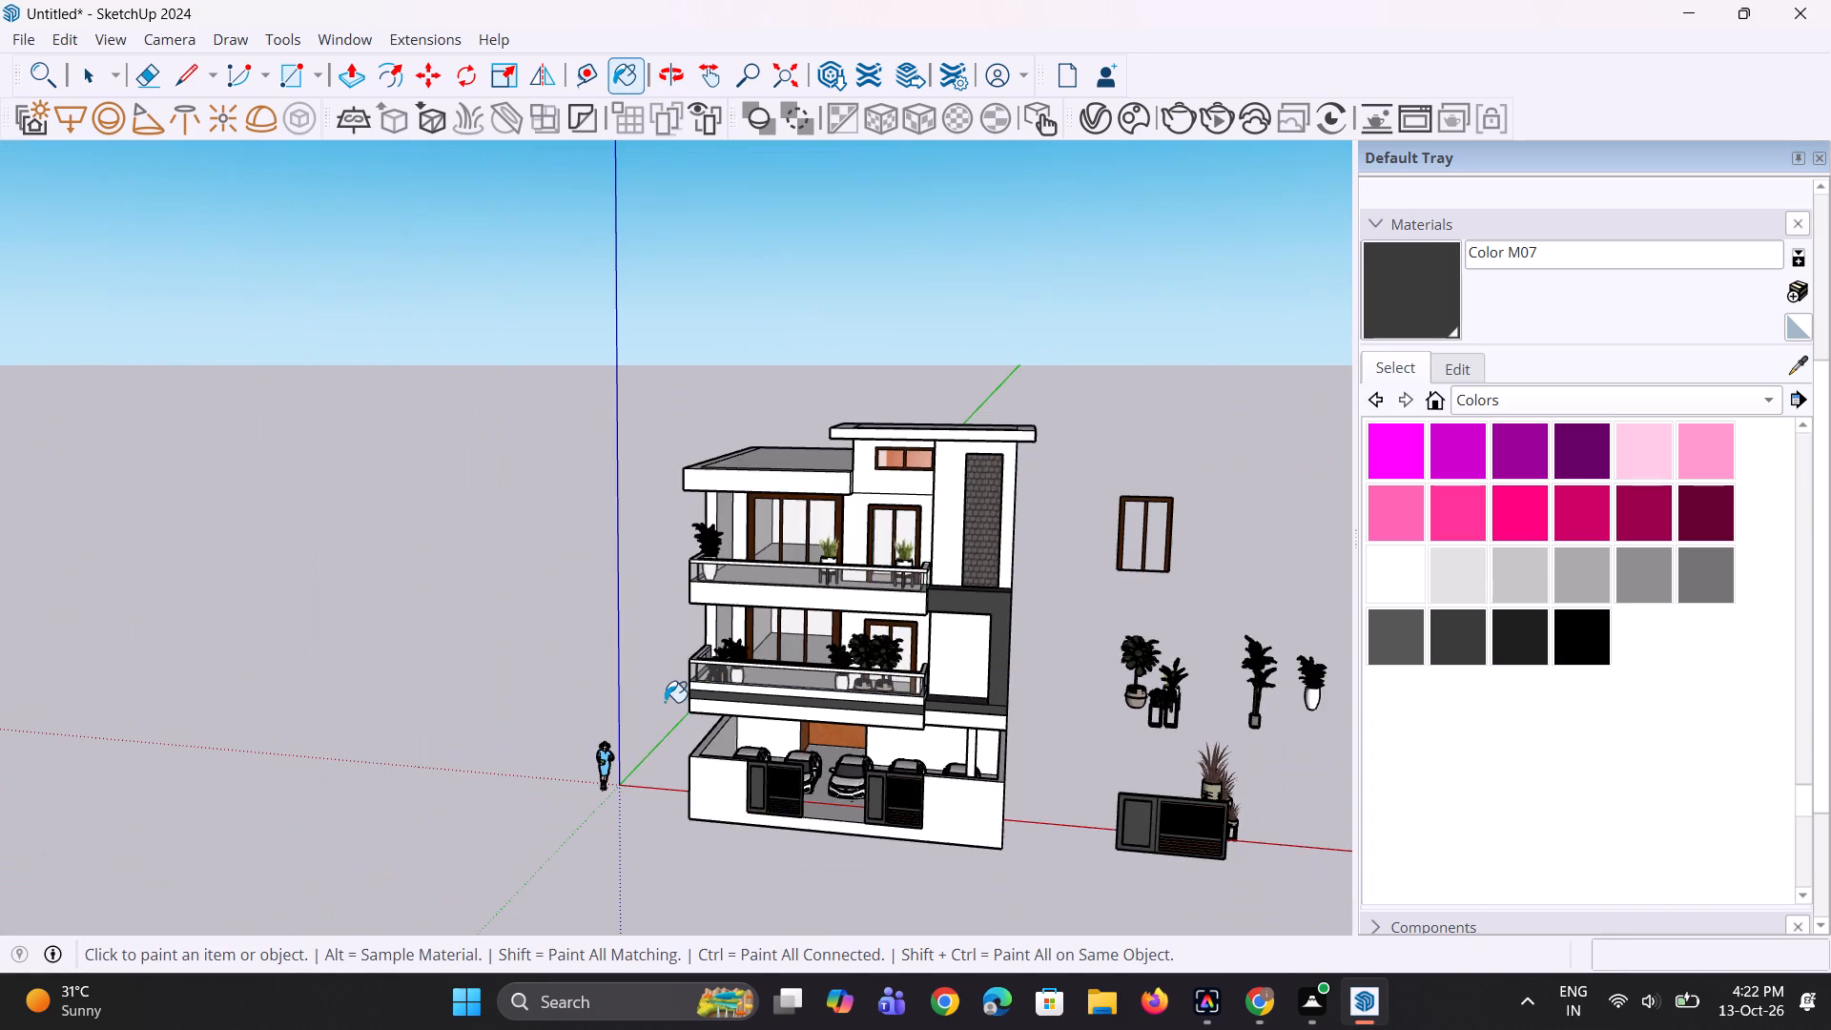
middle_click_drag(620, 702, 1077, 681)
scroll(804, 680, "up", 10)
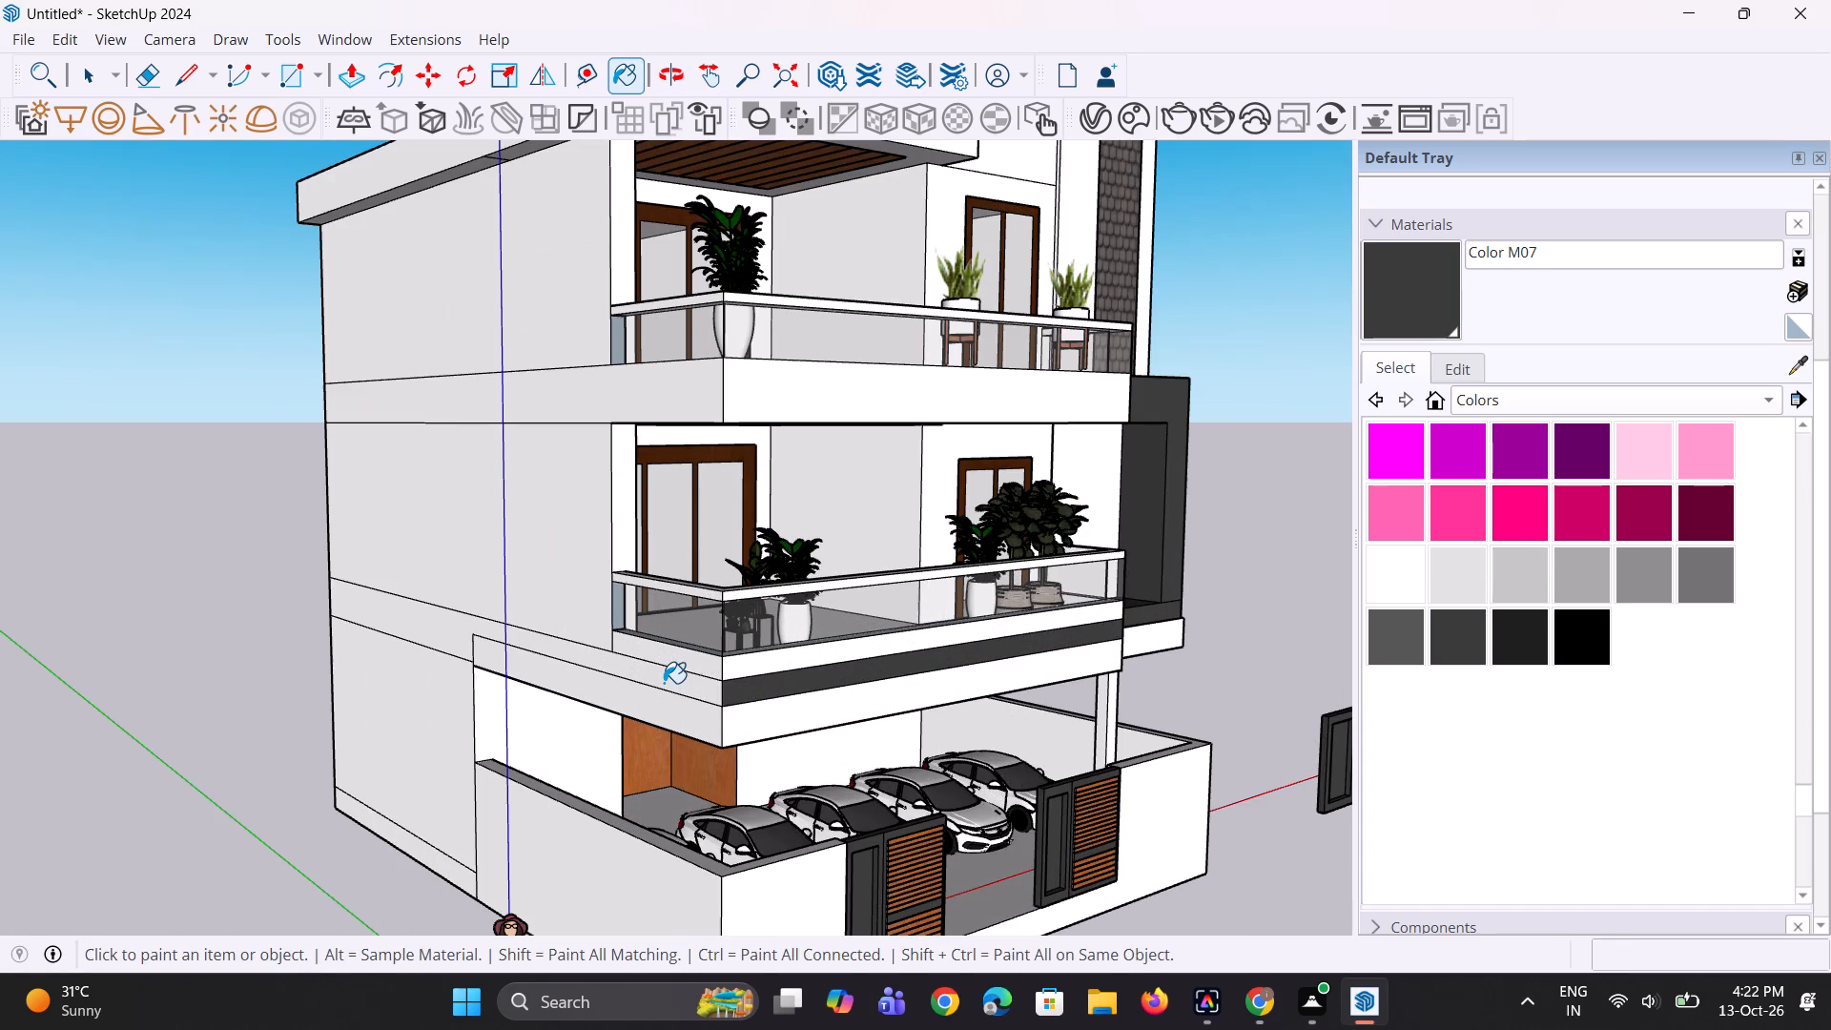
left_click(664, 683)
Draw a vertical line on the side of the upper balcony slab, separating its end face from the house's side wall.
scroll(674, 674, "up", 1)
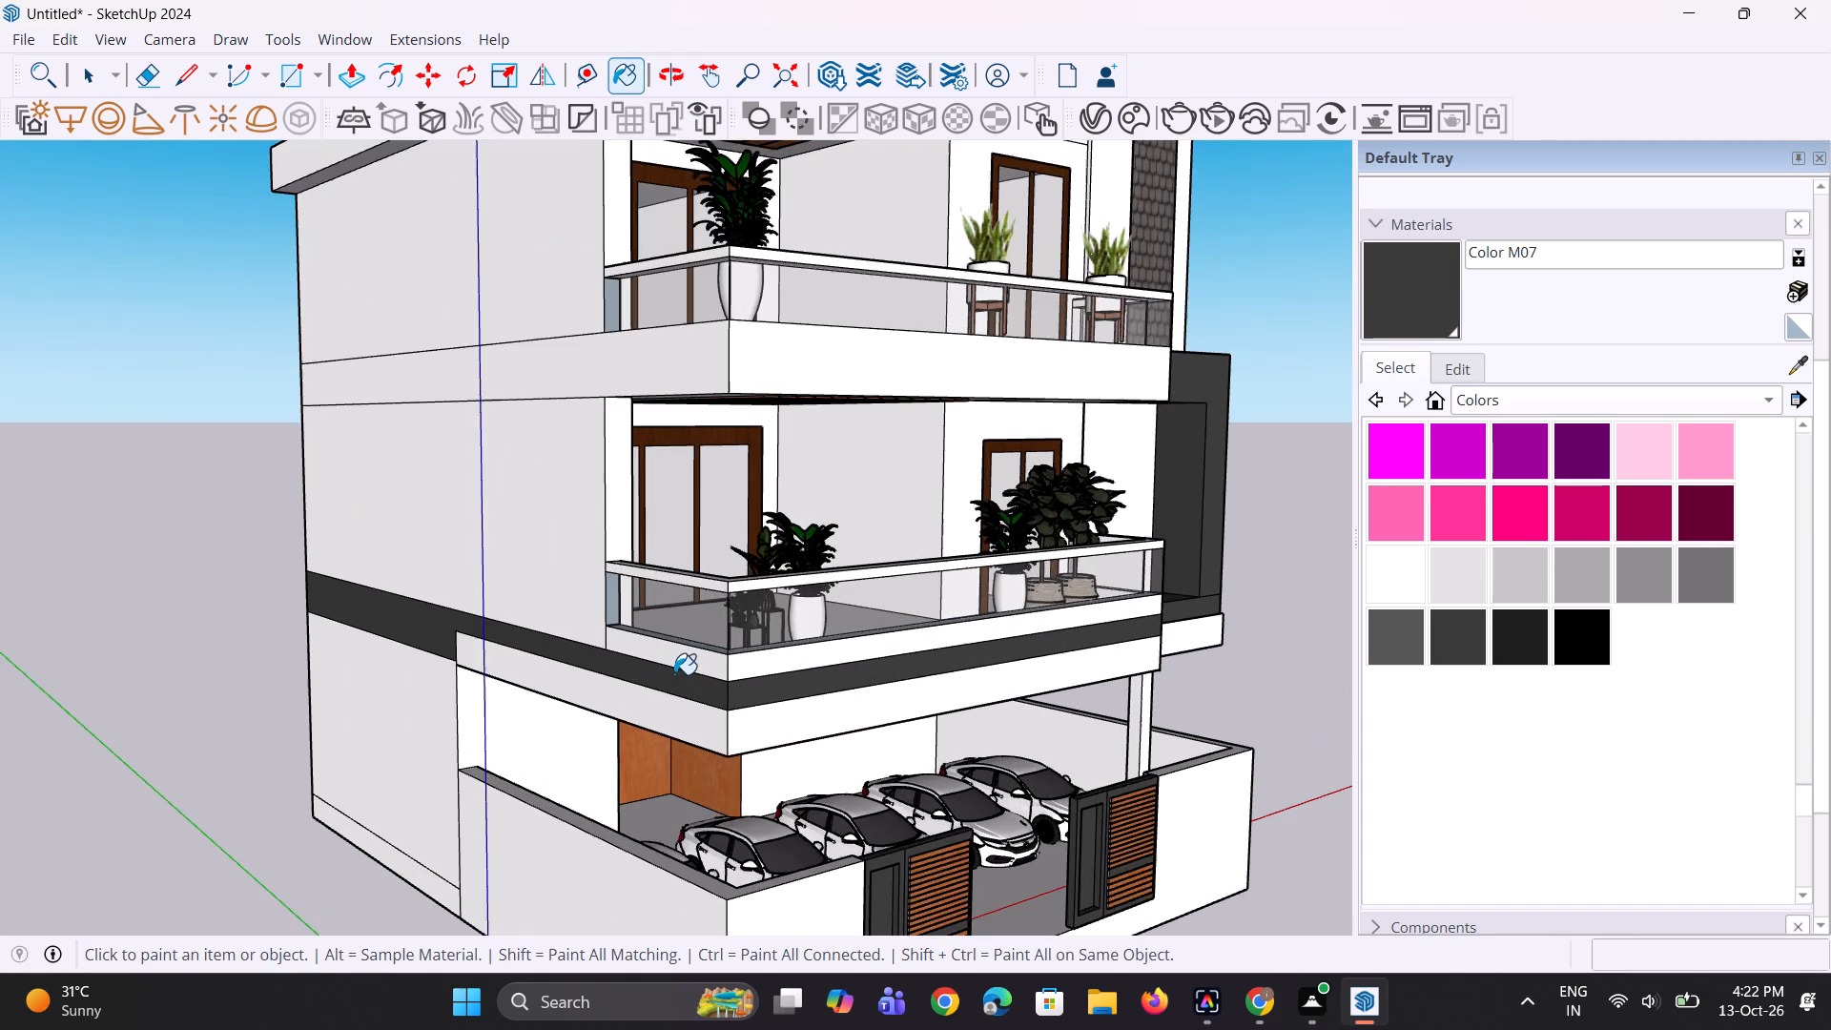
scroll(674, 674, "up", 2)
scroll(675, 668, "down", 4)
middle_click_drag(673, 647, 697, 705)
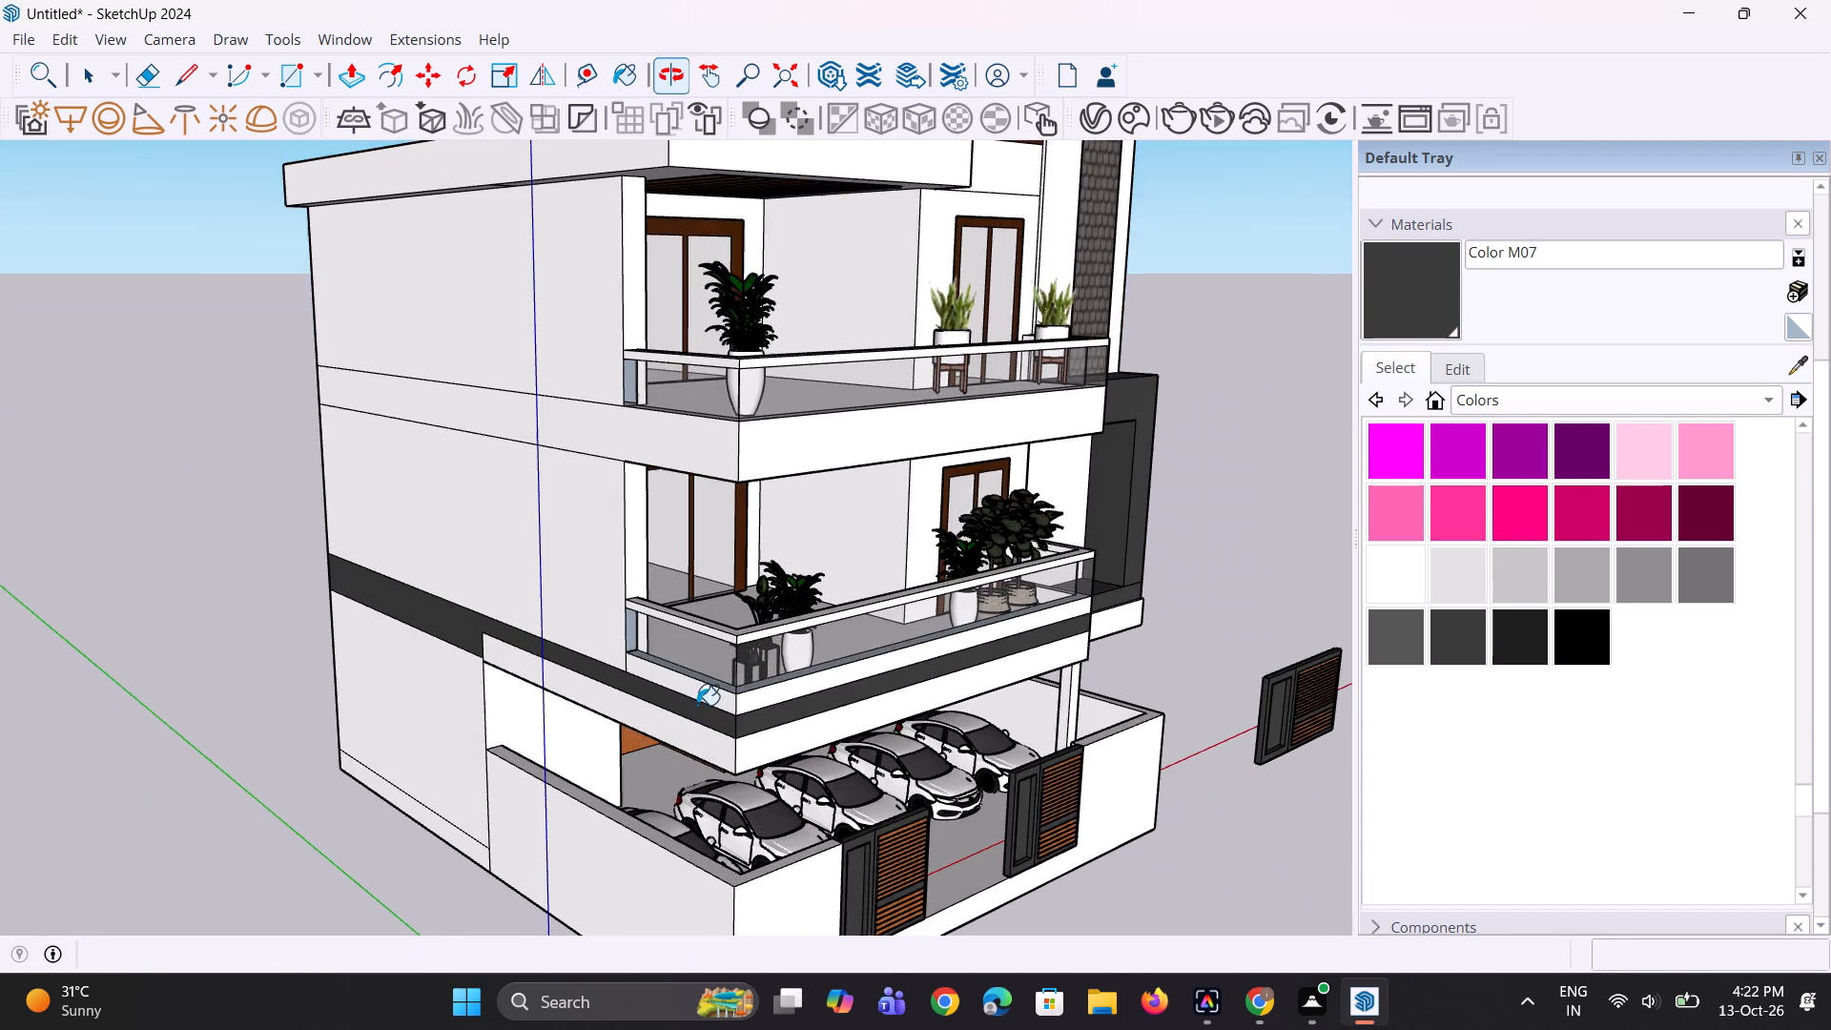
scroll(751, 514, "up", 5)
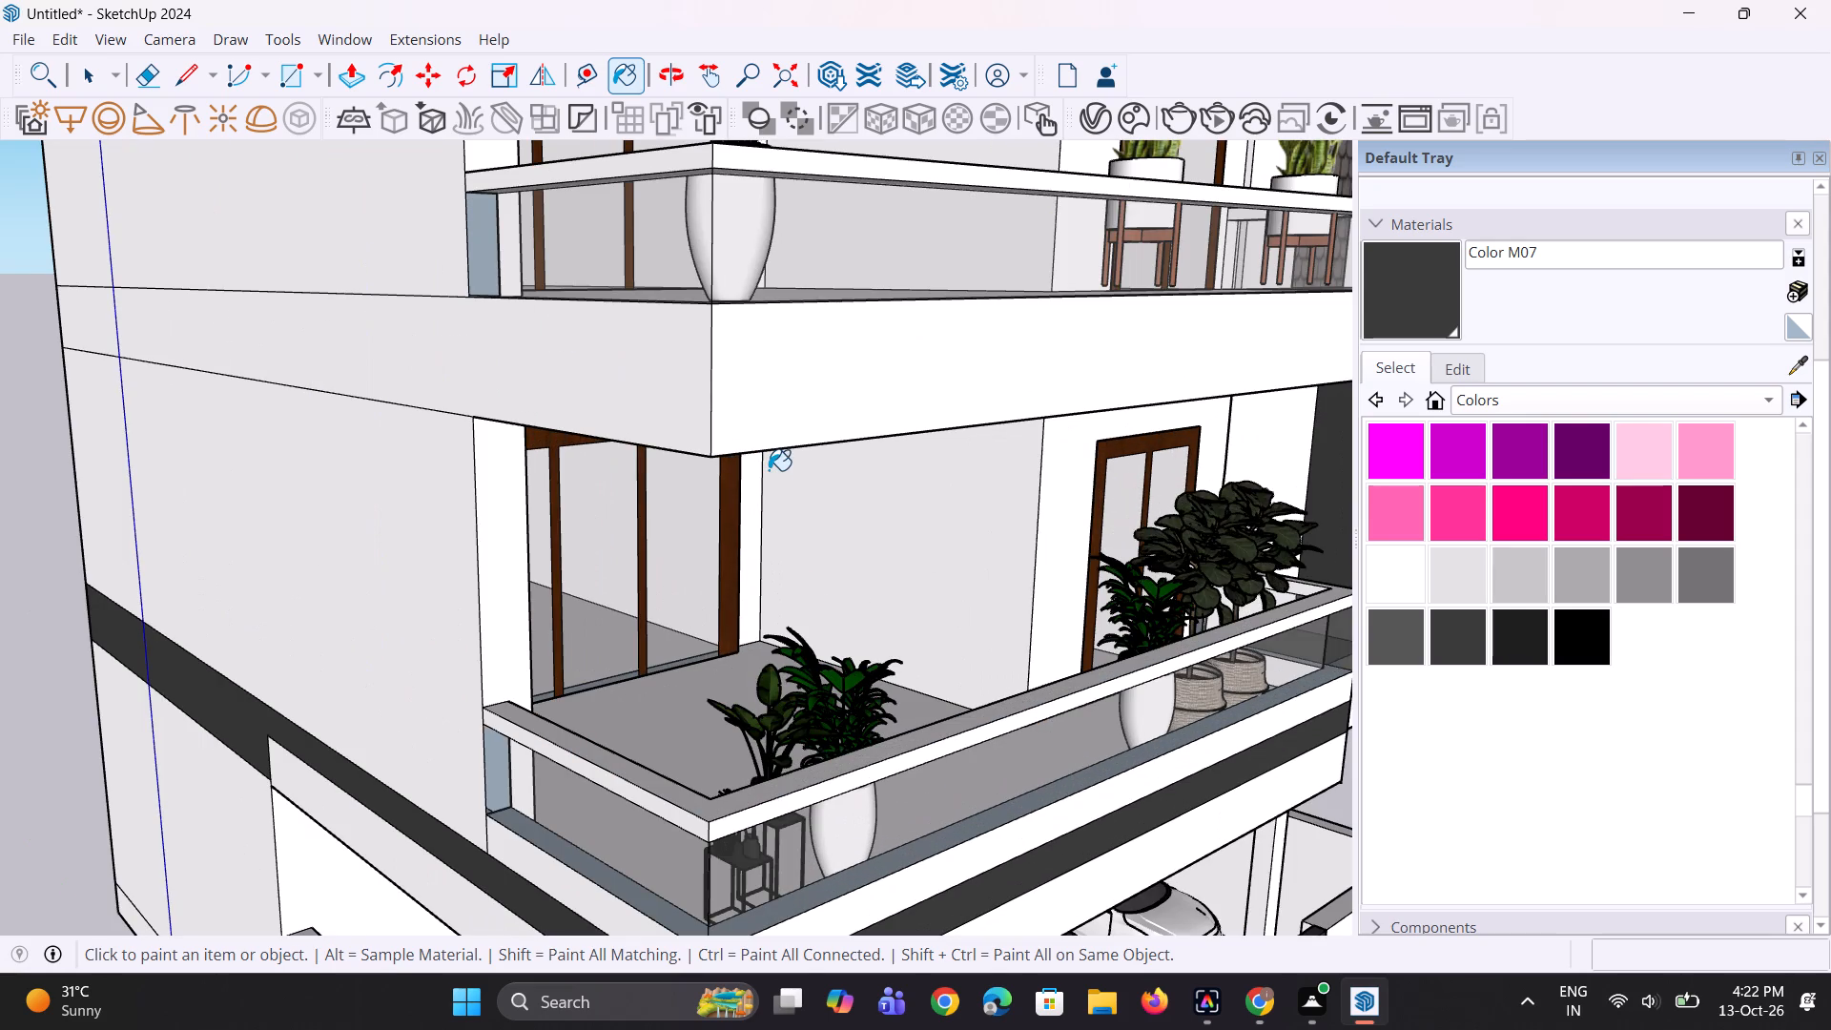
key("space")
key("space")
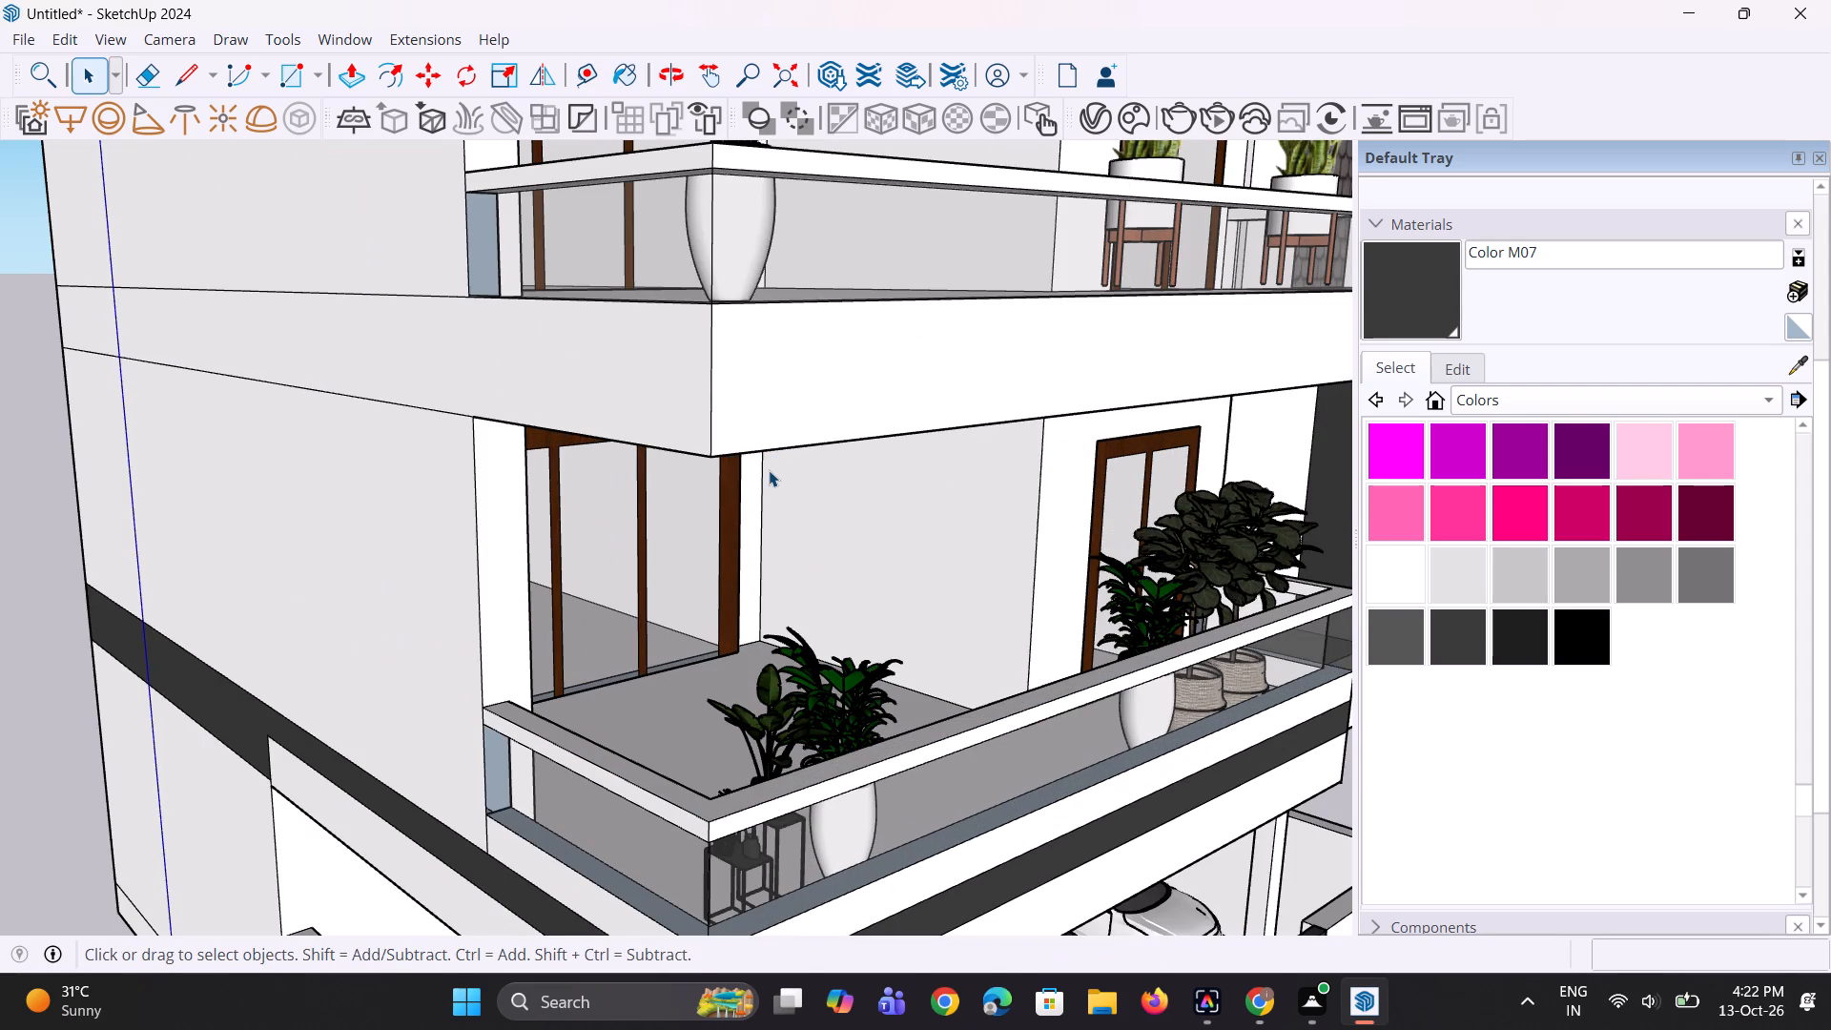
scroll(814, 257, "down", 3)
middle_click_drag(800, 354, 811, 400)
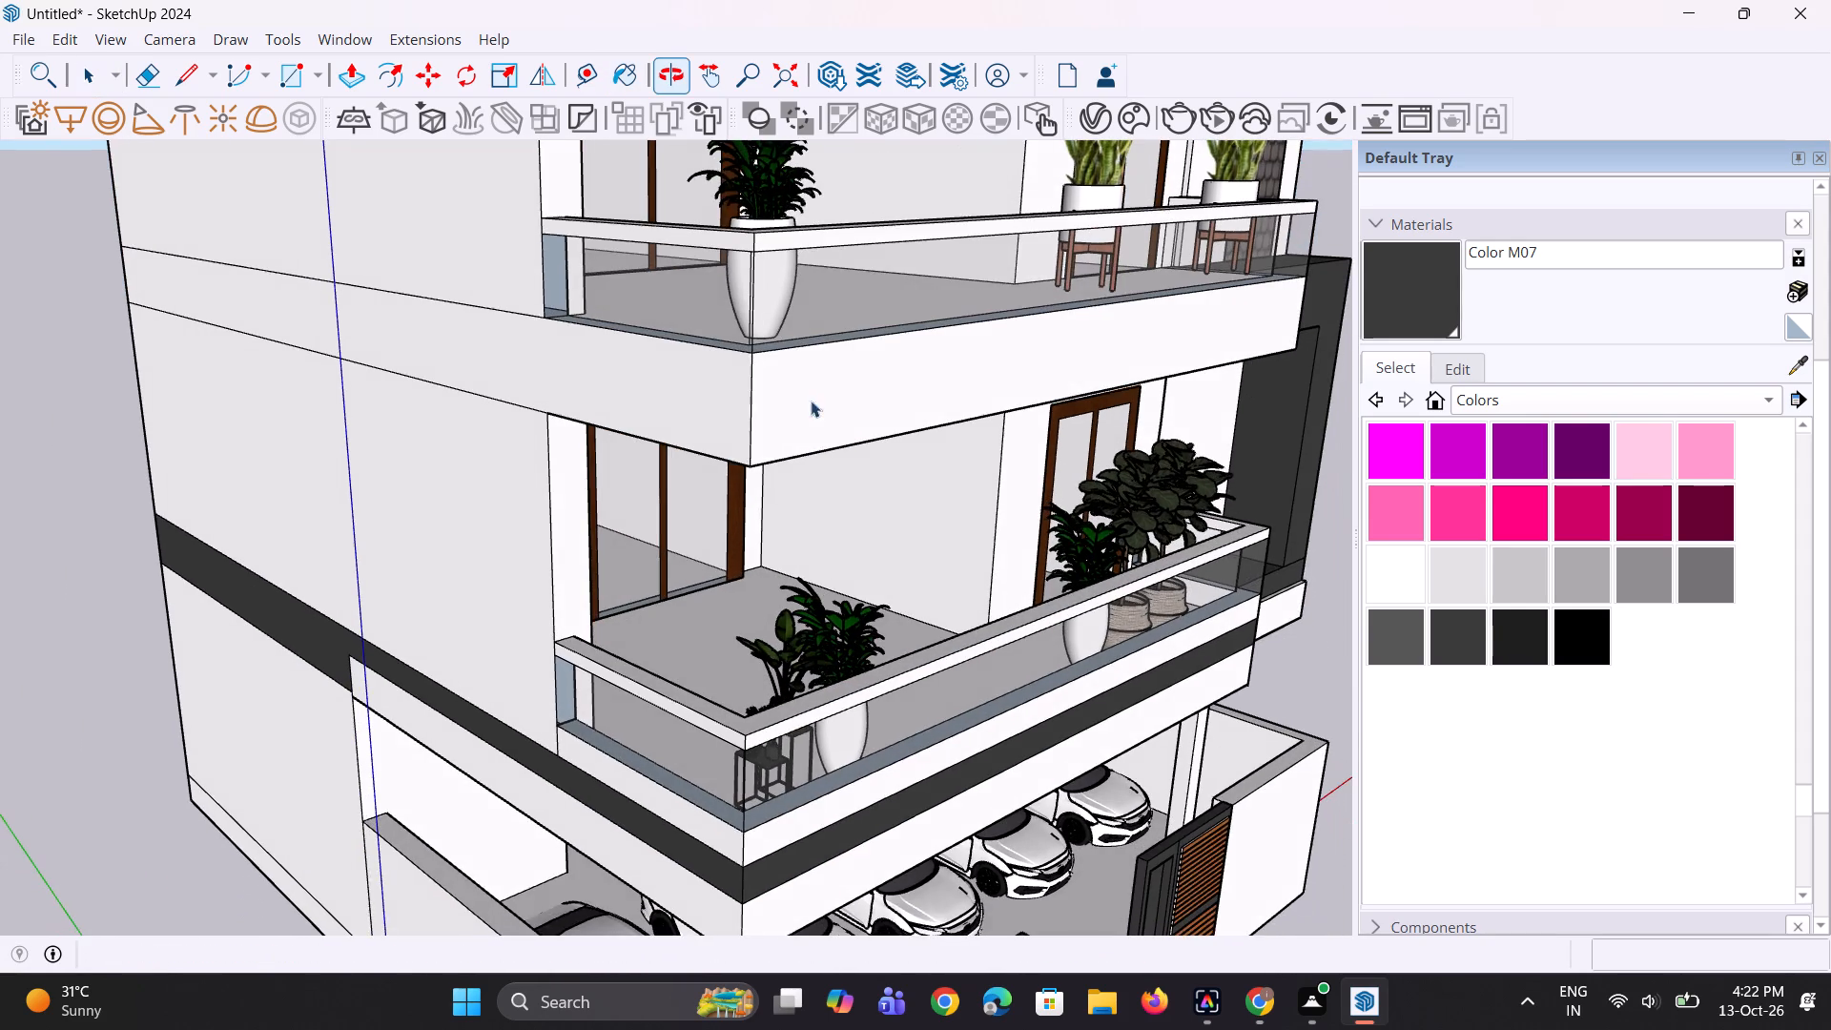
scroll(566, 320, "up", 2)
key("l")
scroll(548, 310, "up", 1)
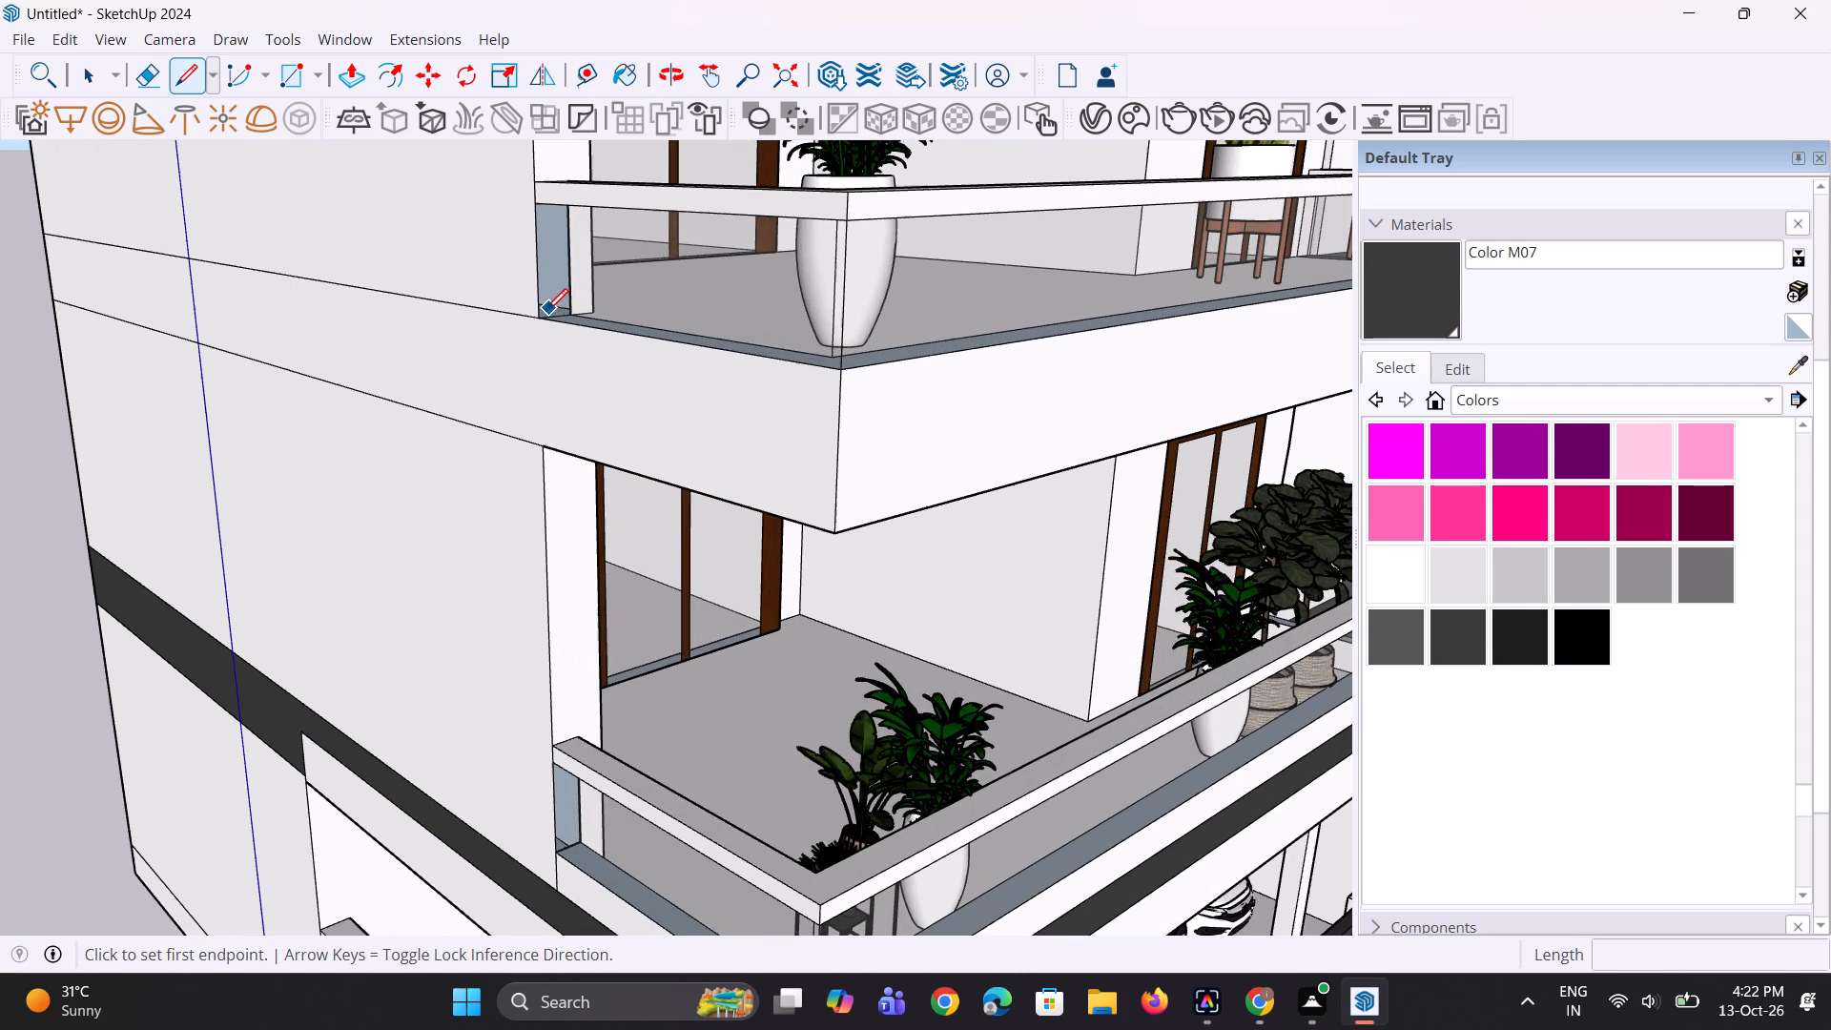
left_click(531, 307)
key("space")
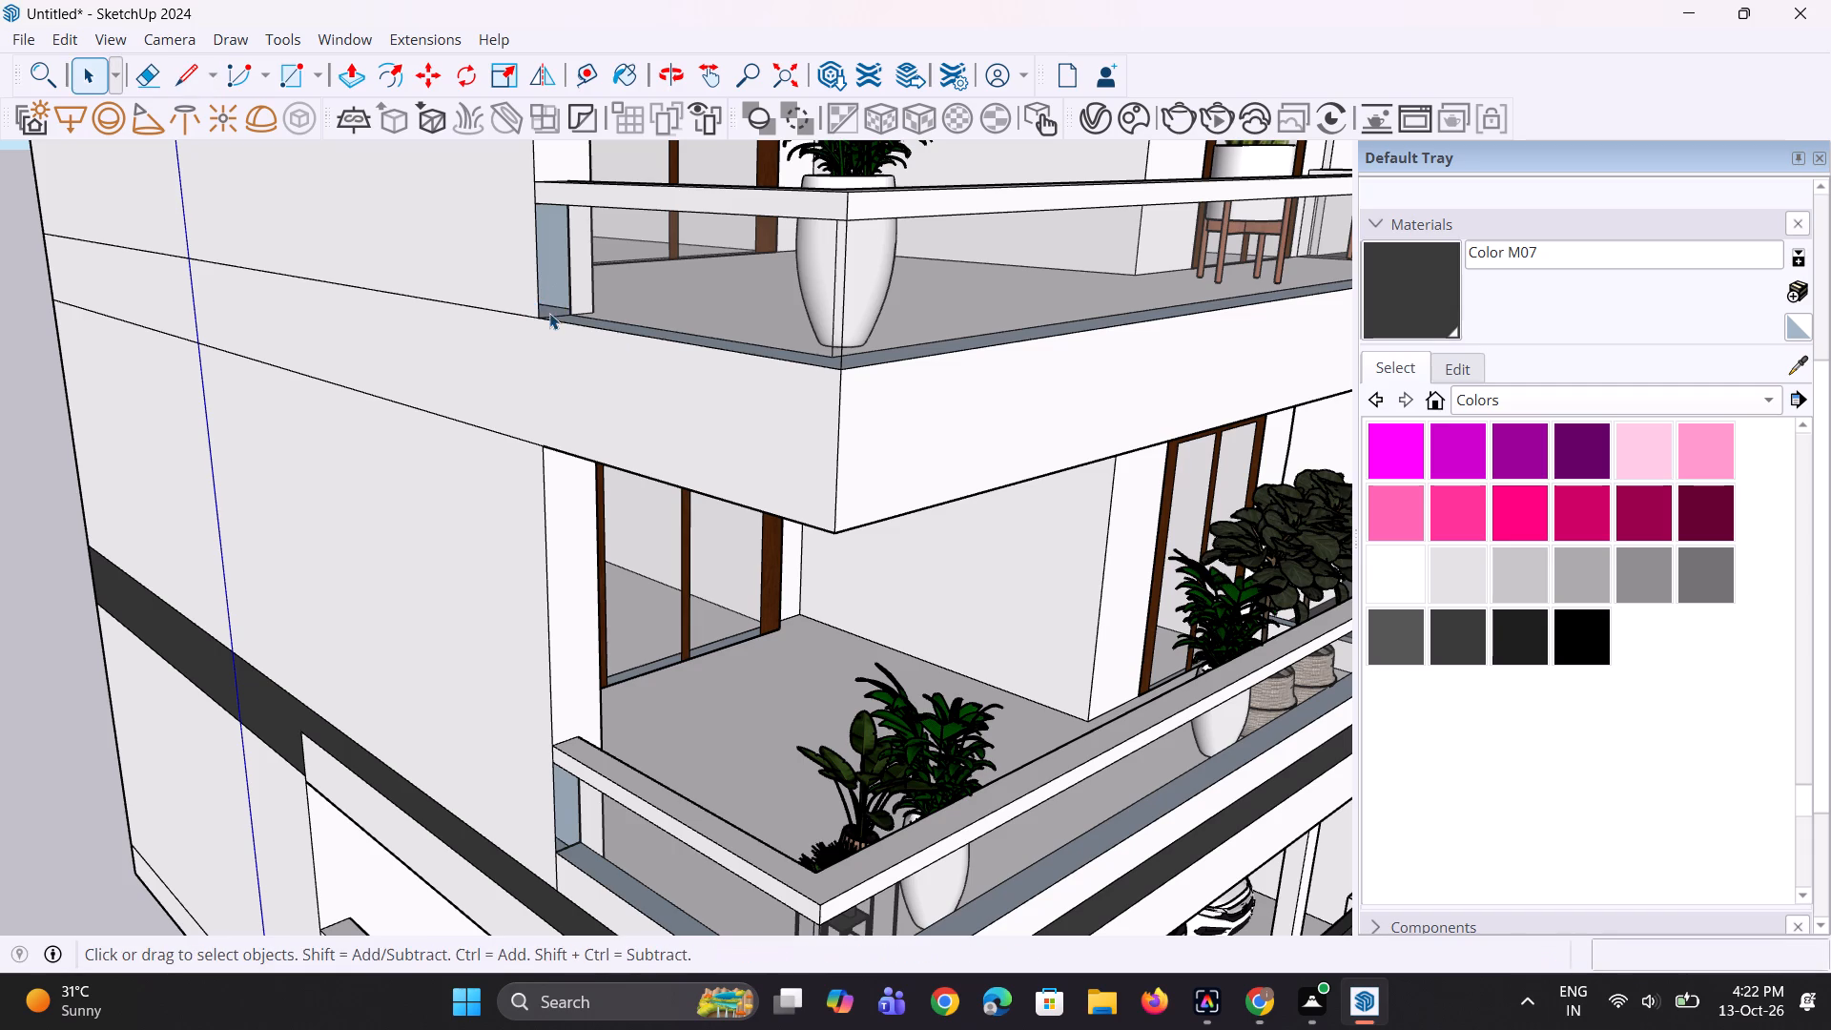
key("l")
left_click(545, 318)
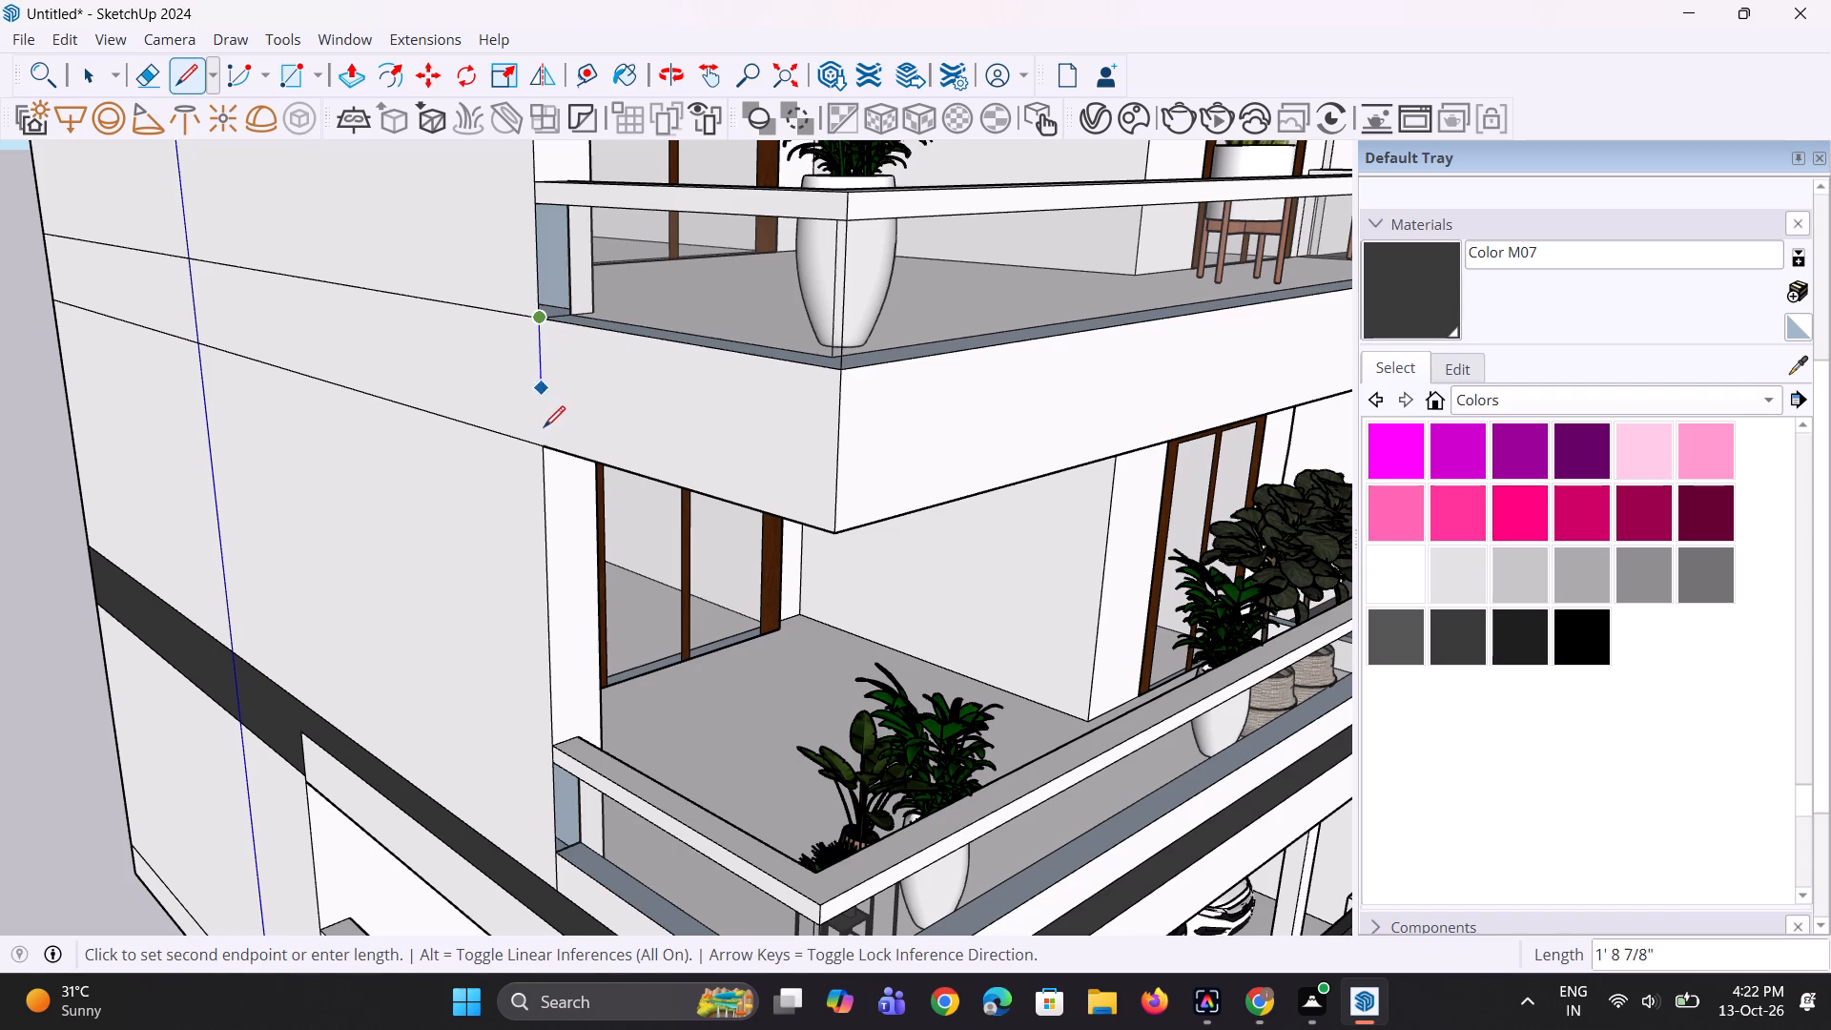
left_click(545, 442)
key("space")
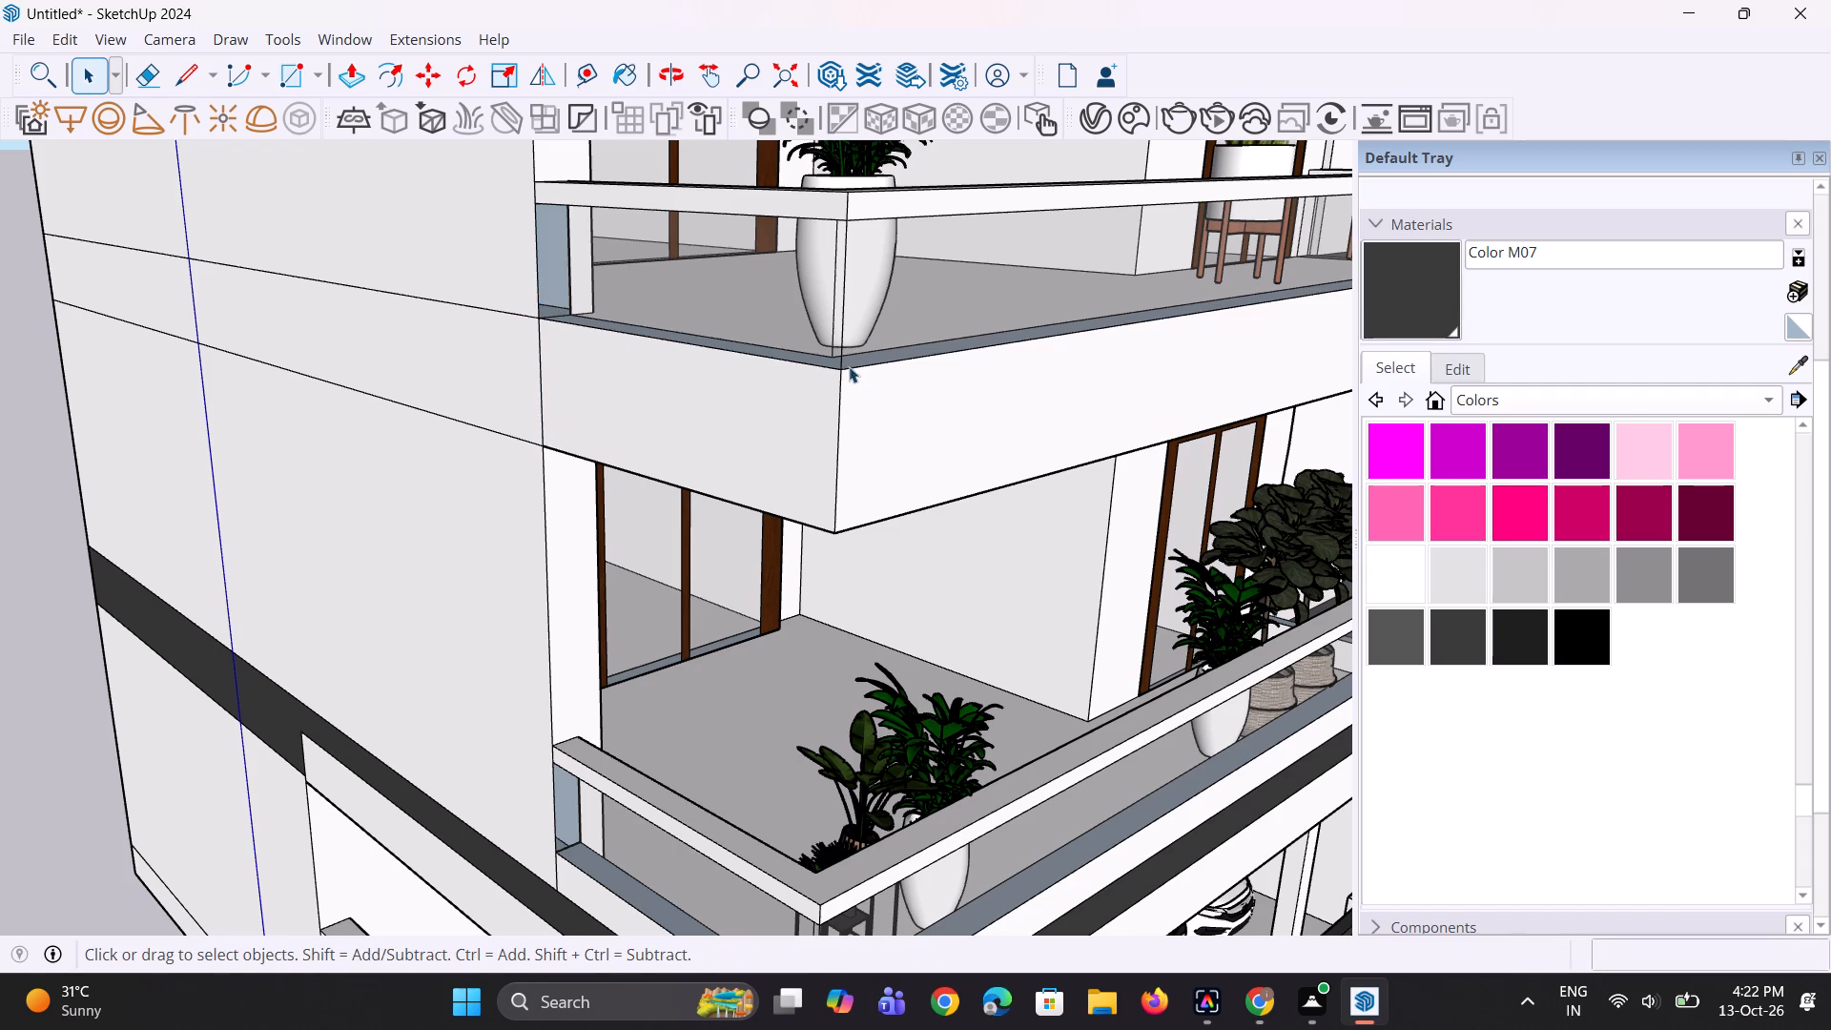
Copy the top front edge of the upper balcony slab about 2 7/8" down to mark off a narrow strip.
left_click(857, 369)
key("m")
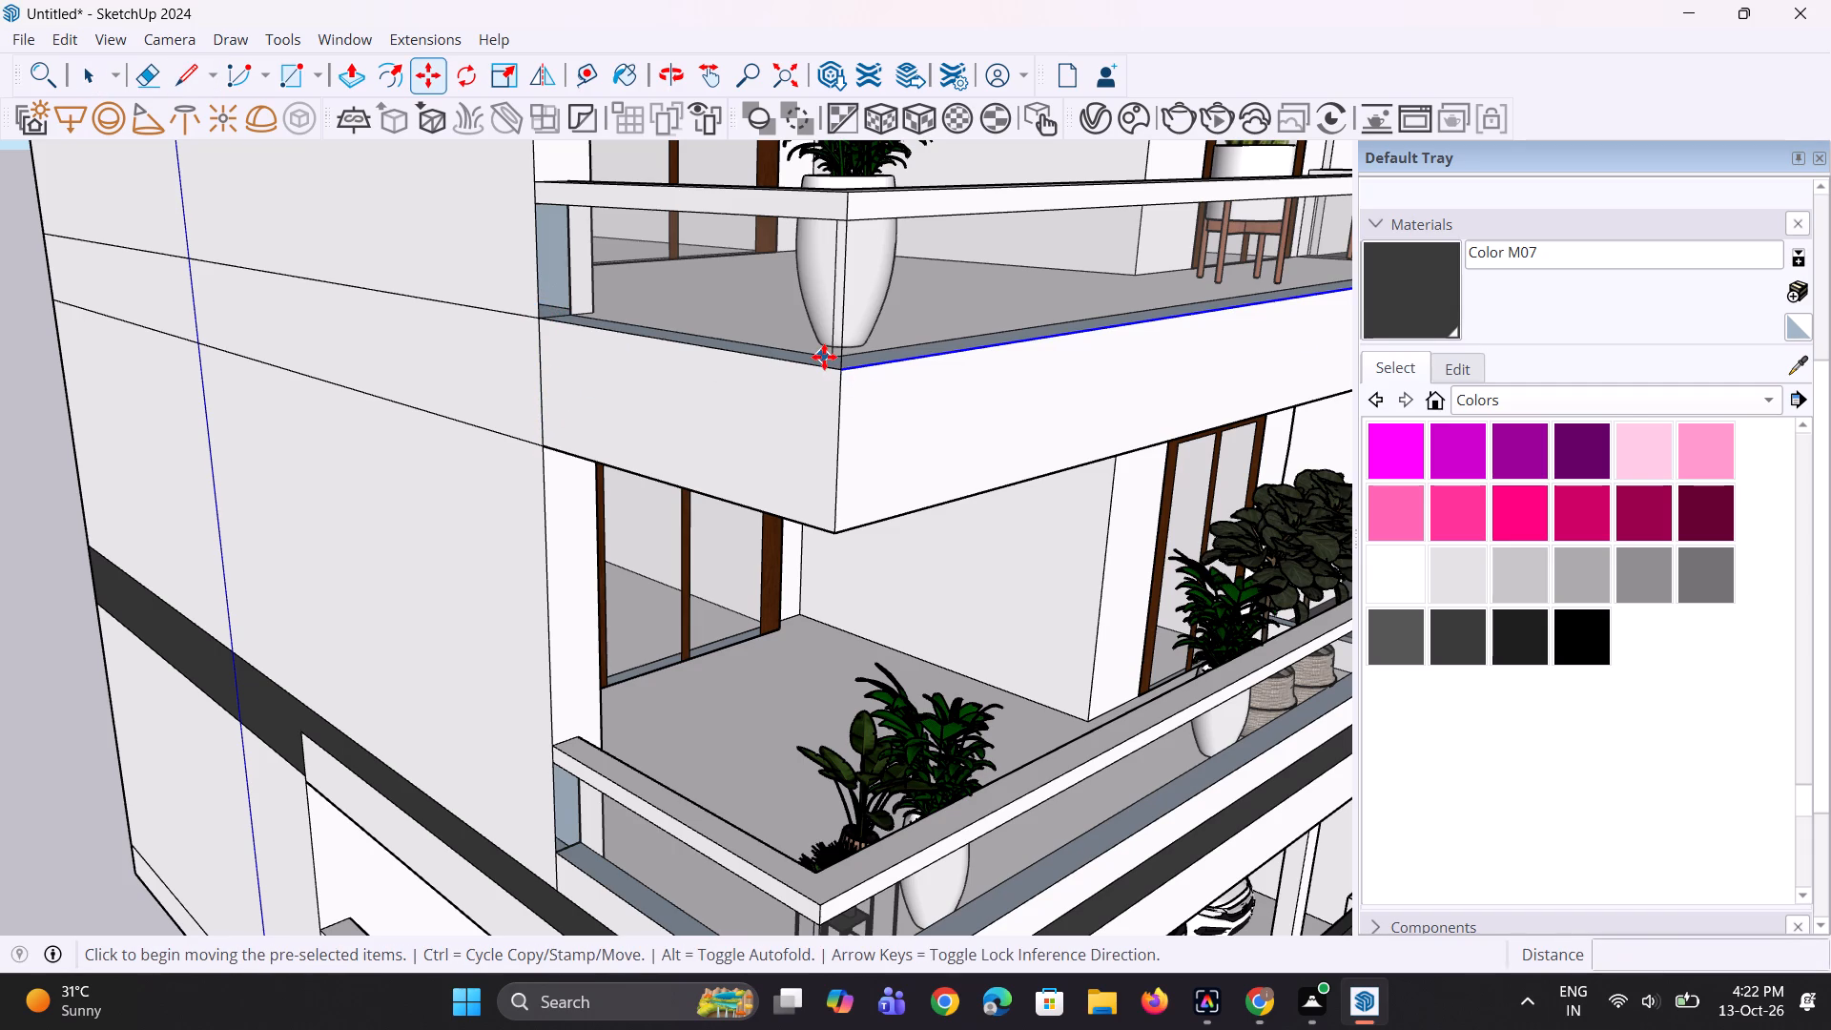
left_click(848, 377)
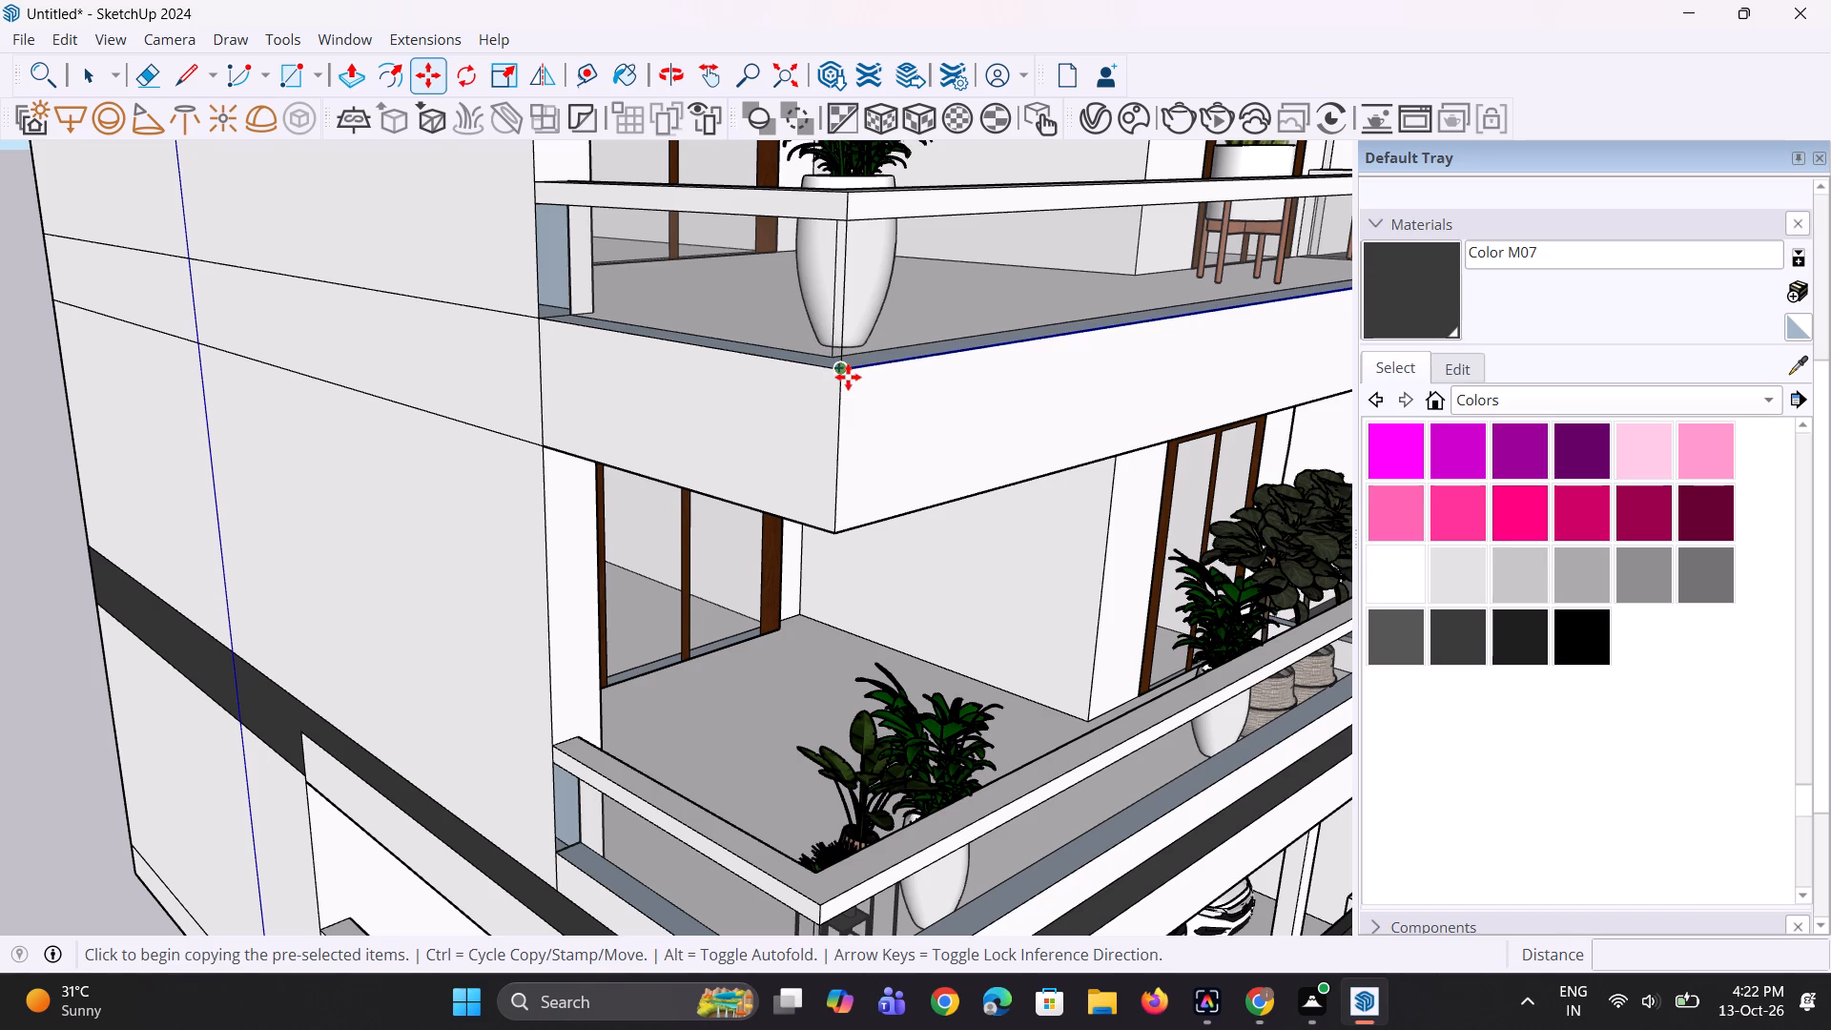
scroll(840, 388, "up", 4)
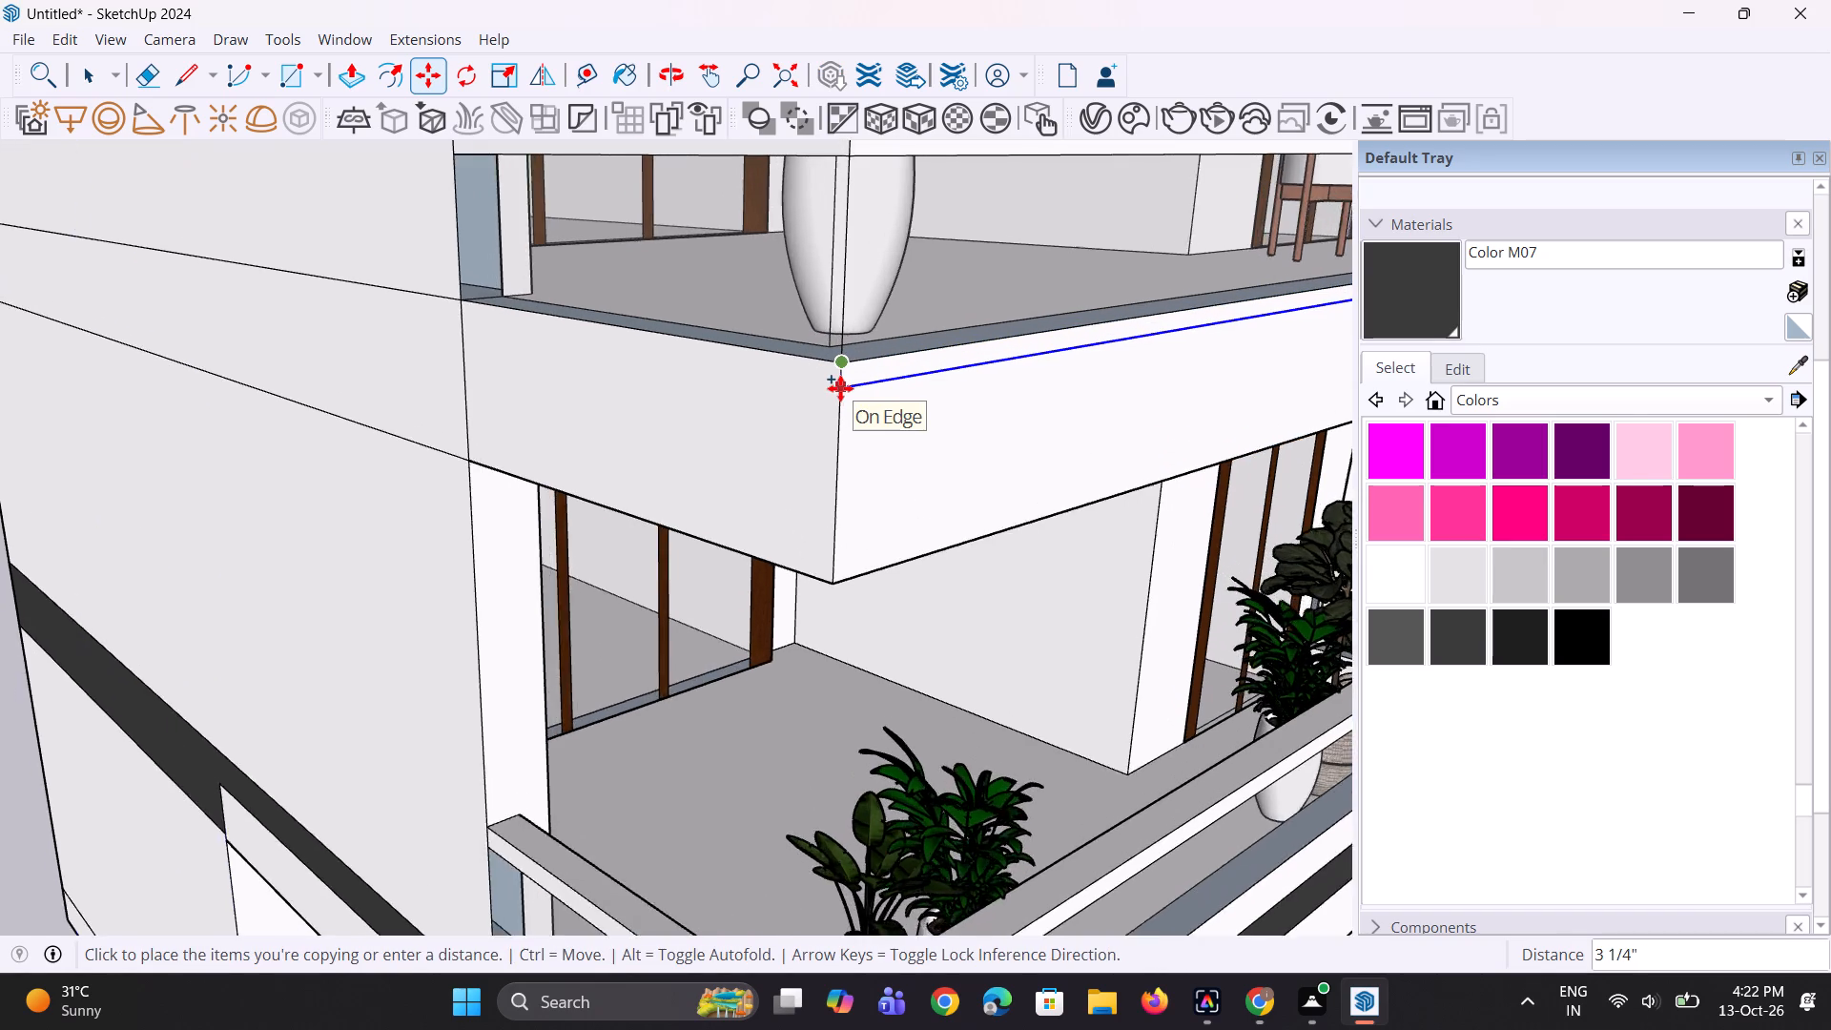
scroll(840, 388, "up", 2)
left_click(842, 384)
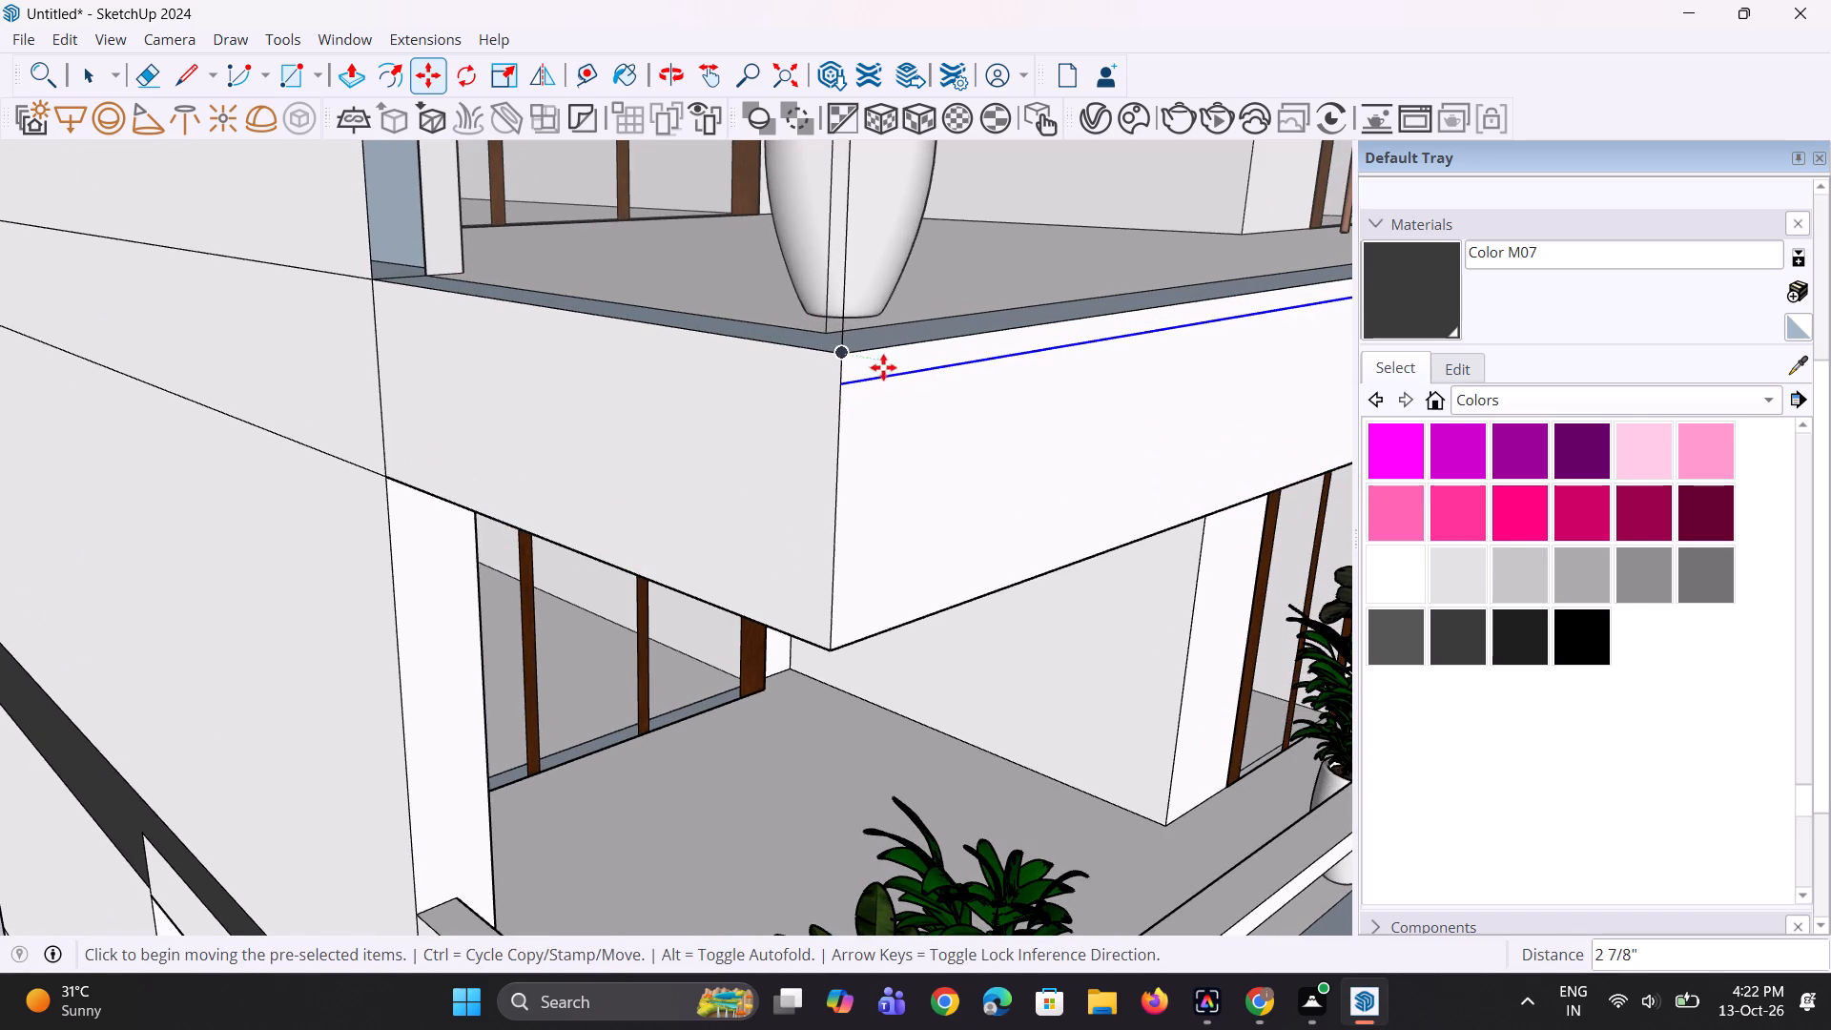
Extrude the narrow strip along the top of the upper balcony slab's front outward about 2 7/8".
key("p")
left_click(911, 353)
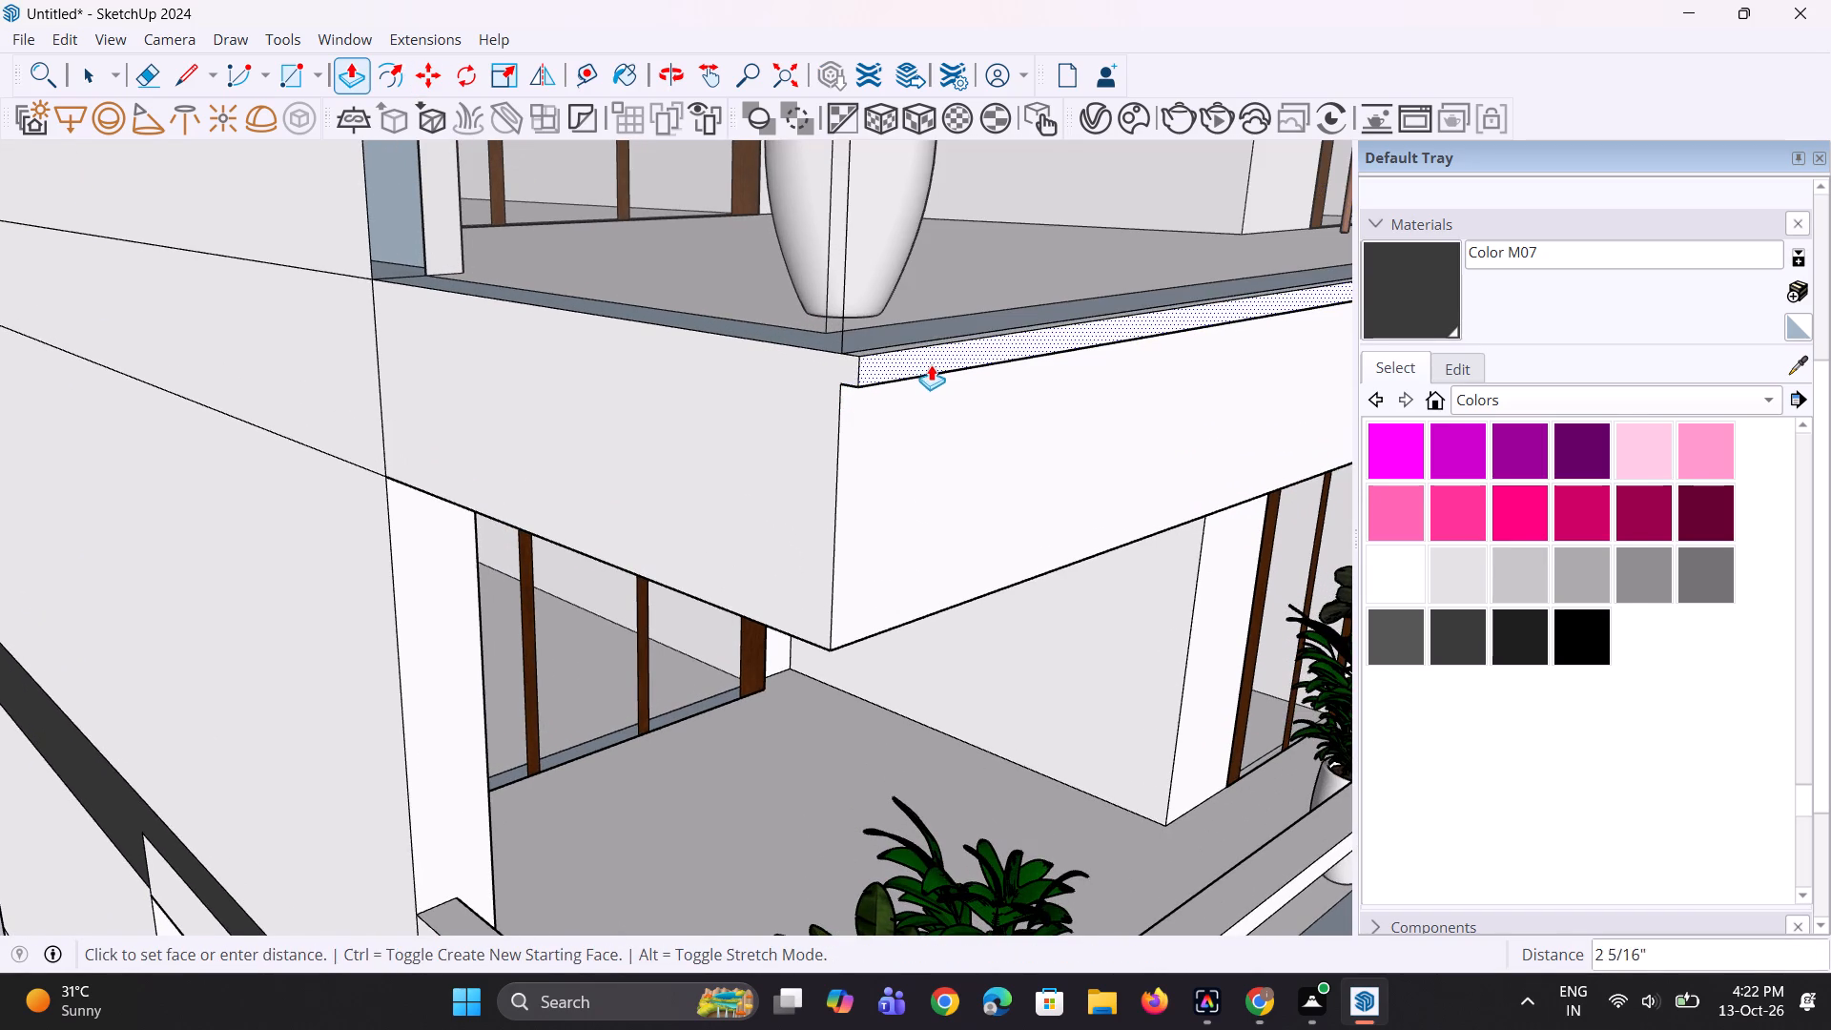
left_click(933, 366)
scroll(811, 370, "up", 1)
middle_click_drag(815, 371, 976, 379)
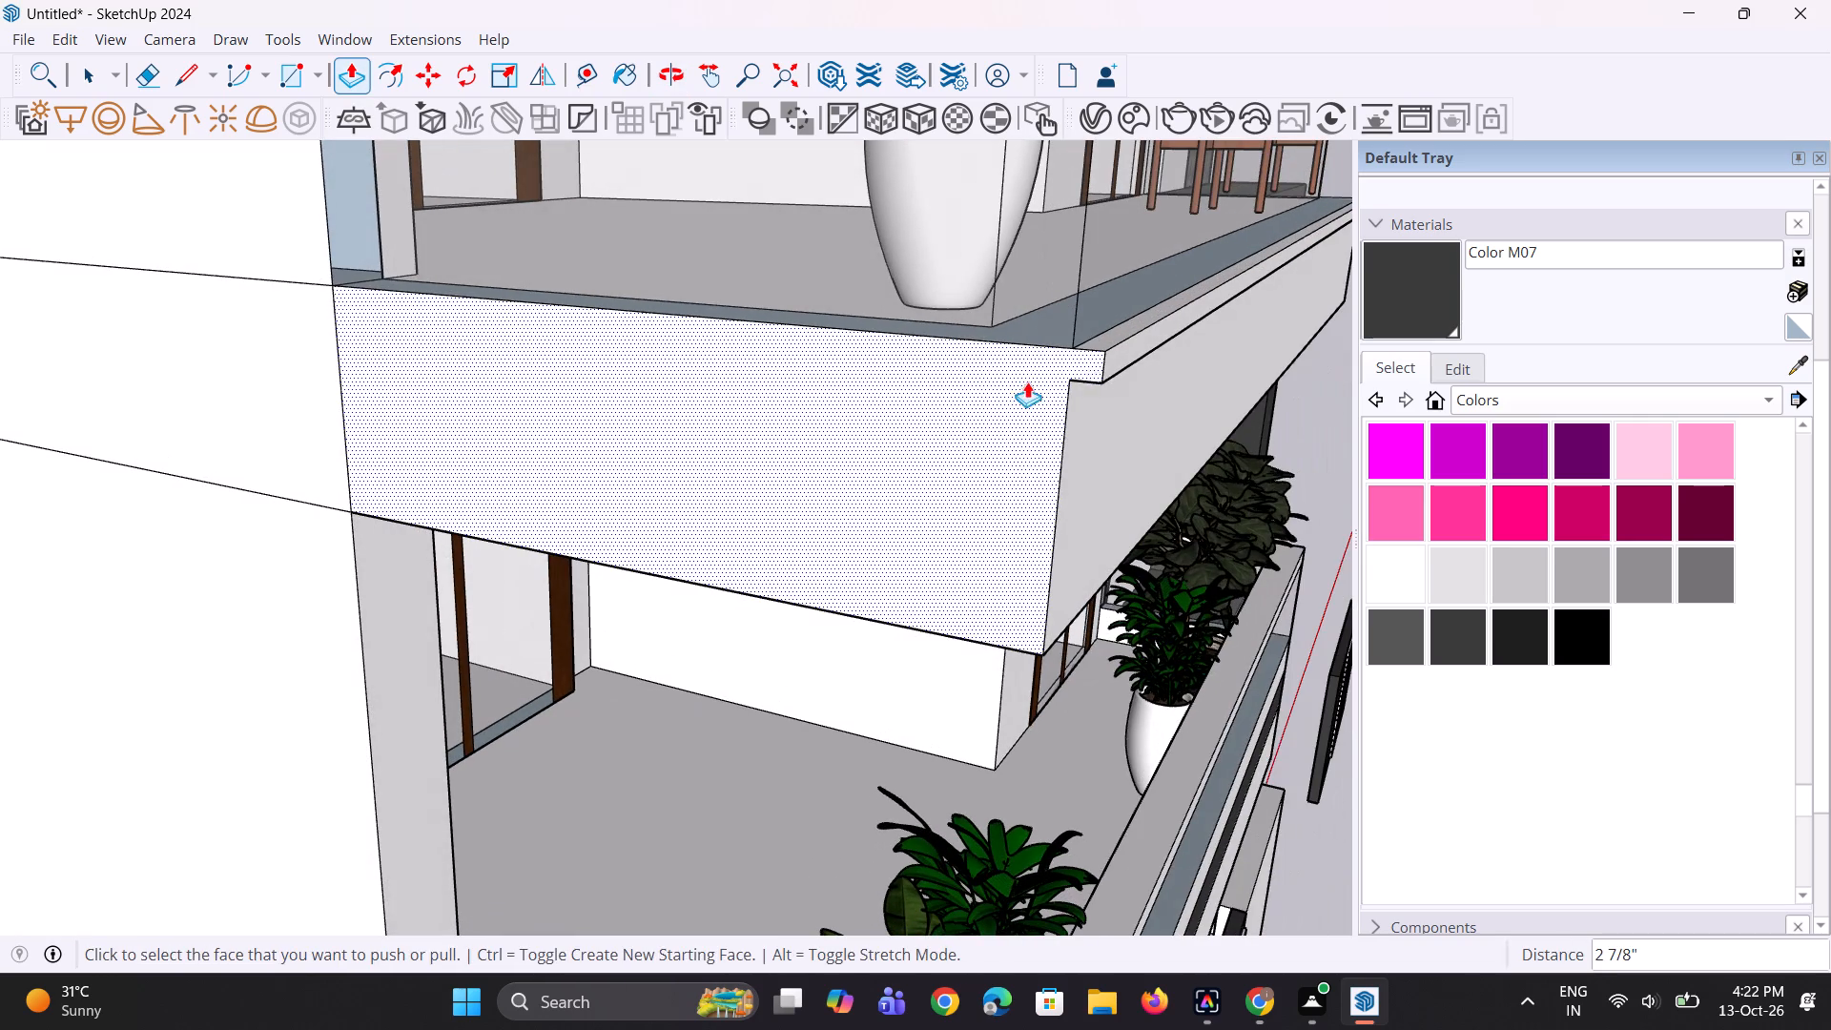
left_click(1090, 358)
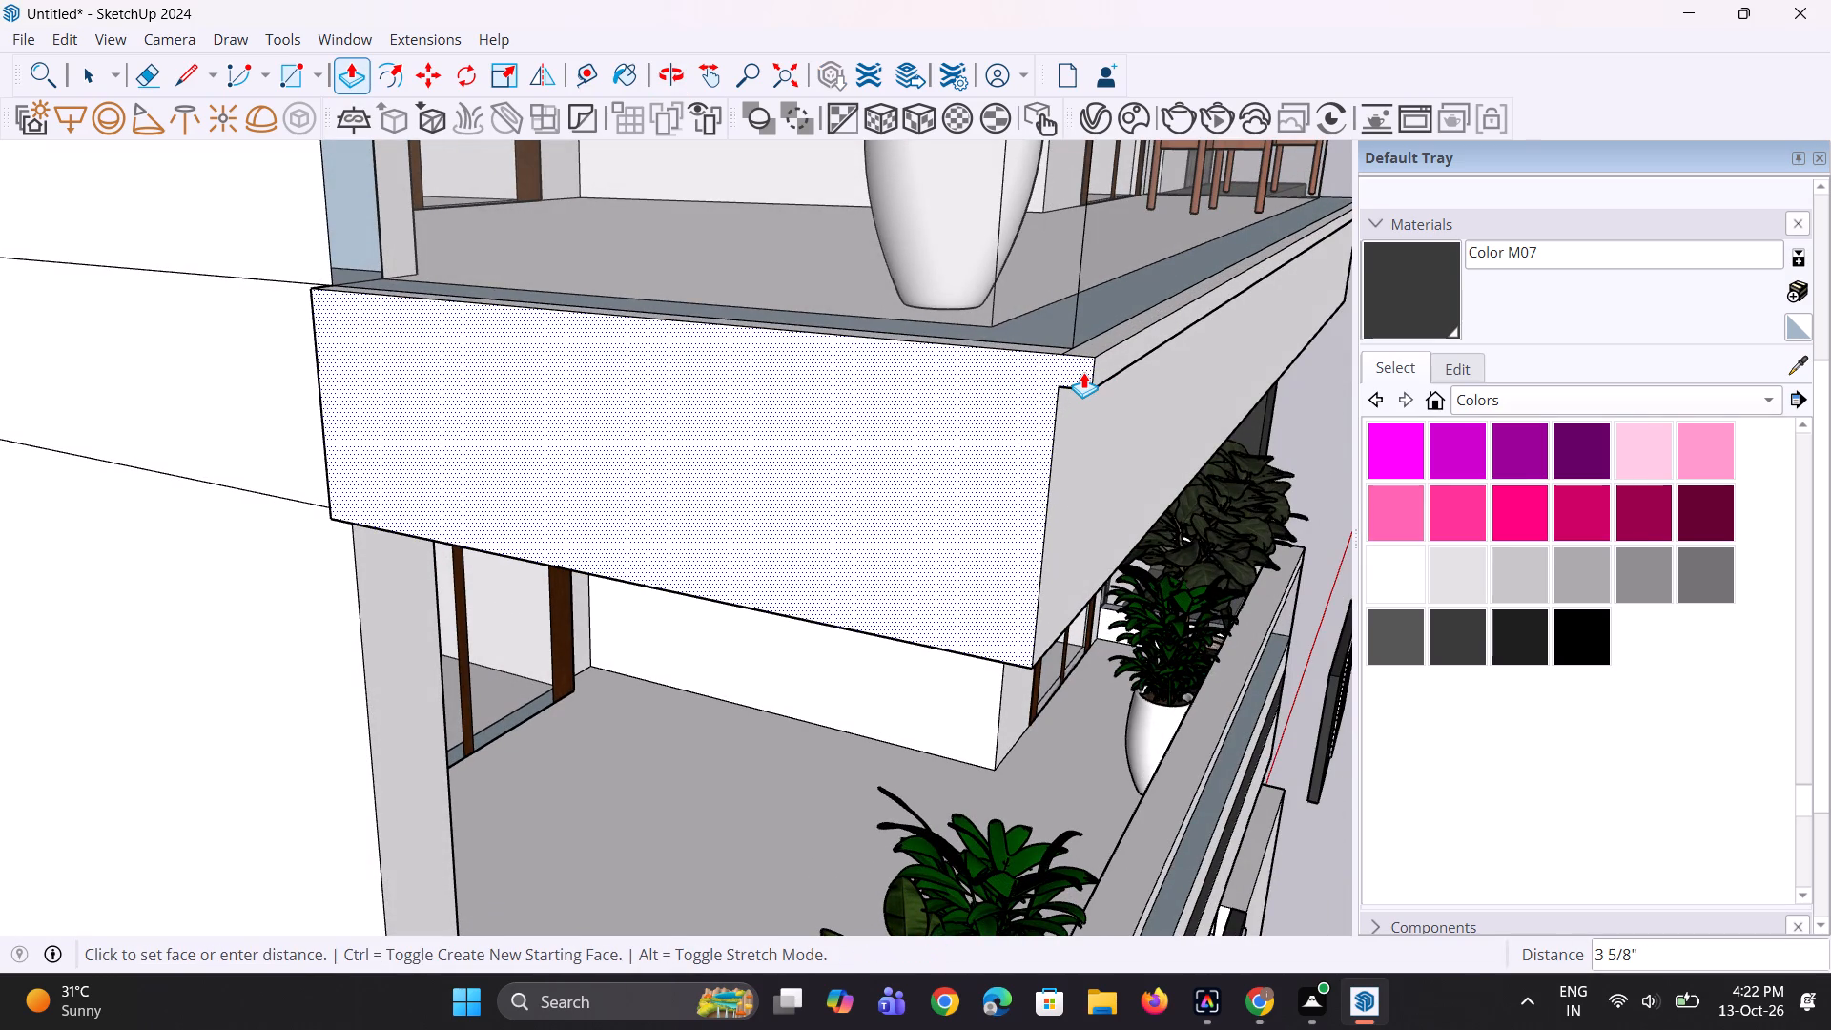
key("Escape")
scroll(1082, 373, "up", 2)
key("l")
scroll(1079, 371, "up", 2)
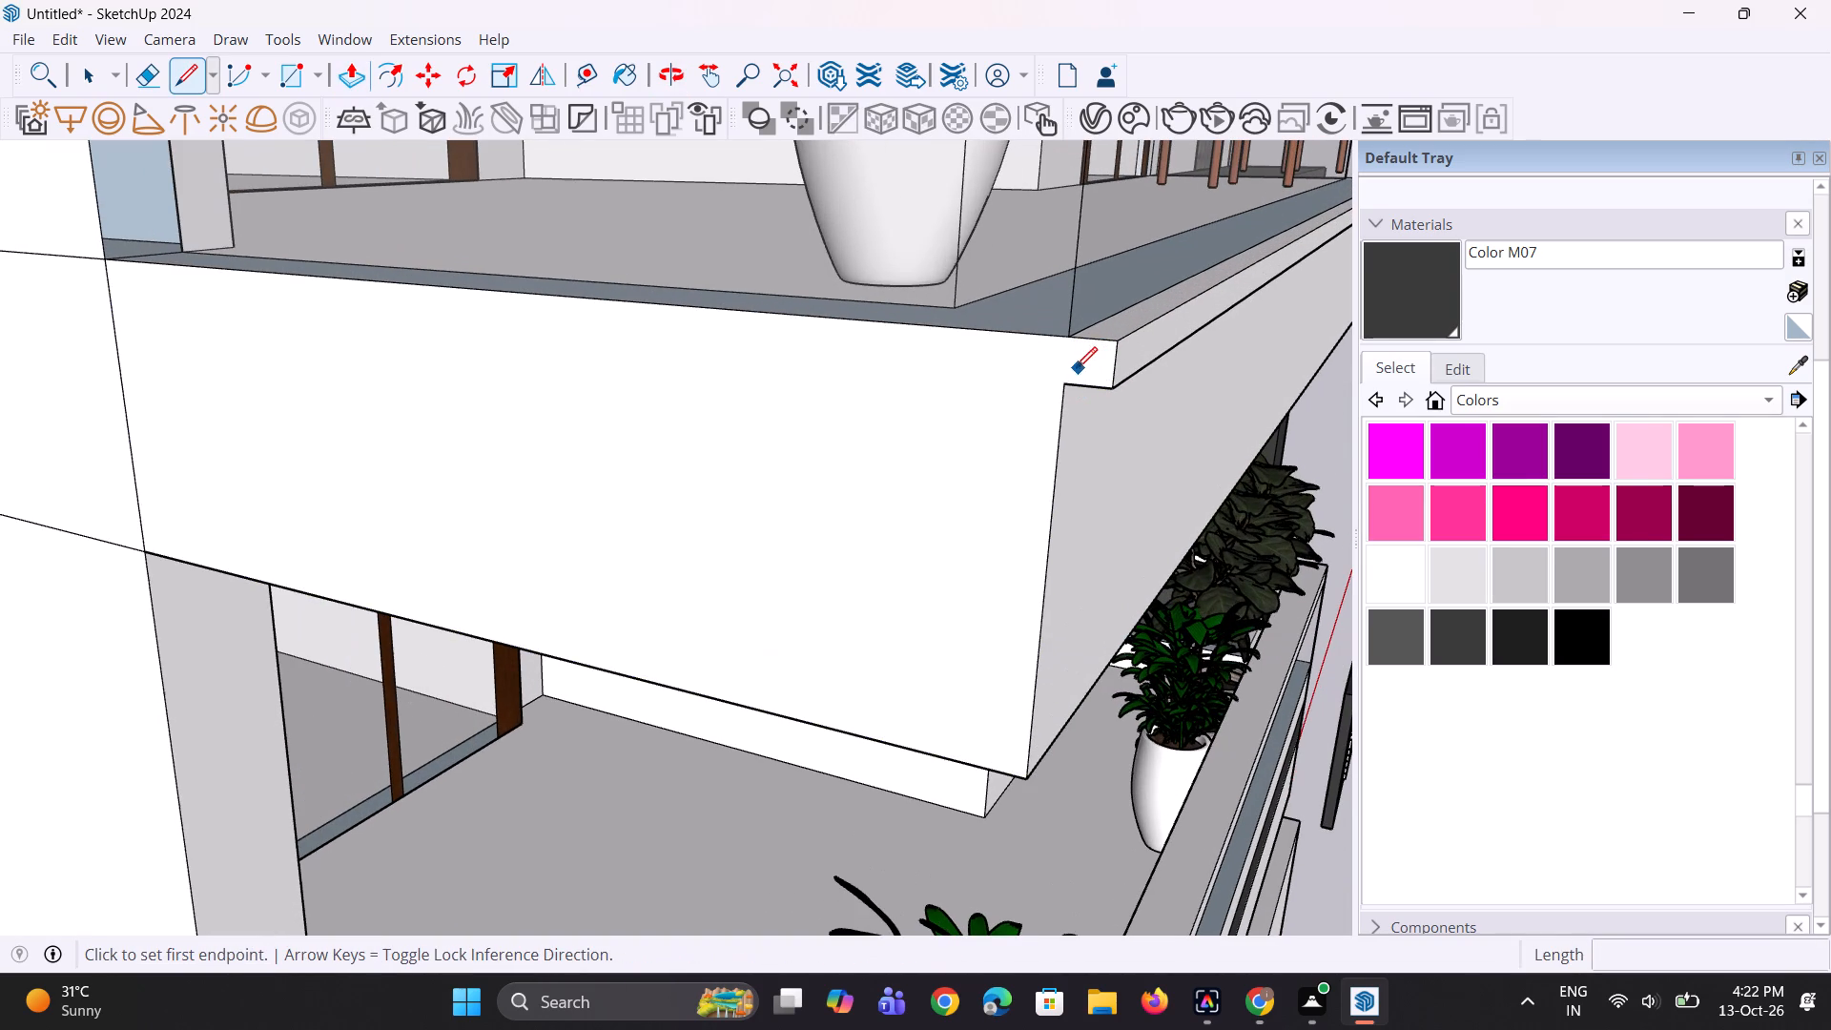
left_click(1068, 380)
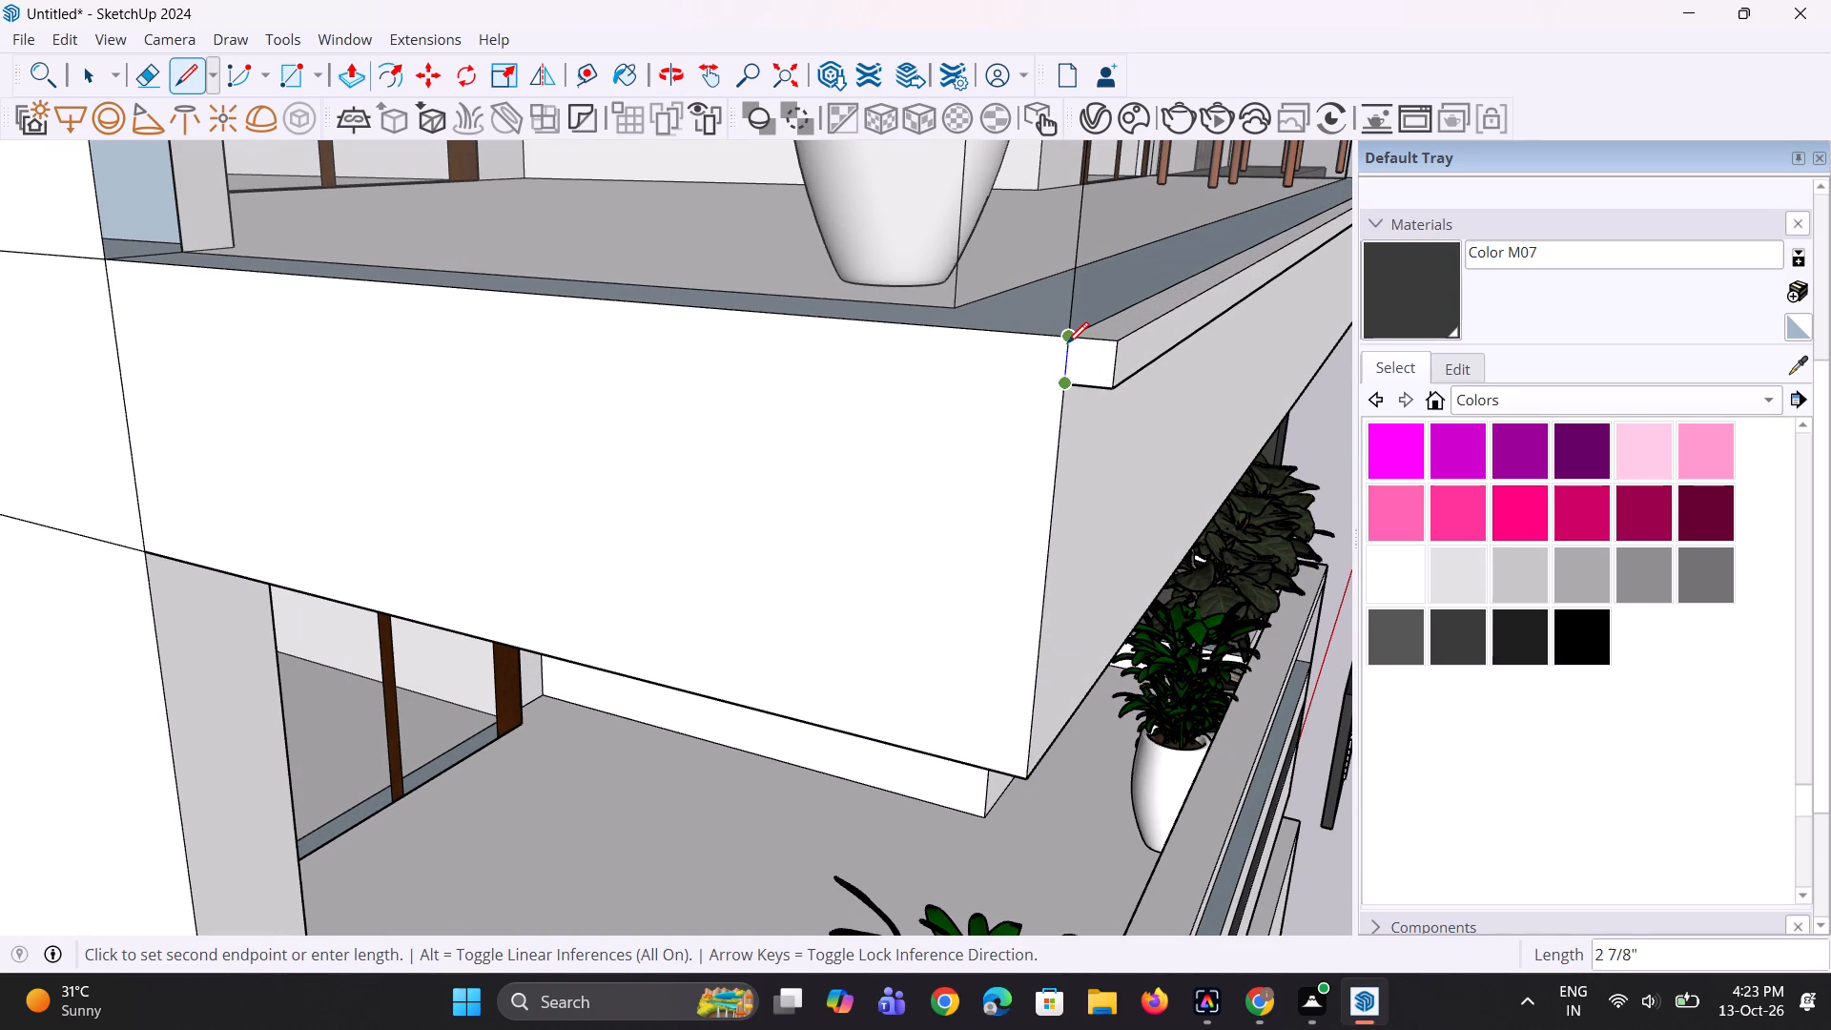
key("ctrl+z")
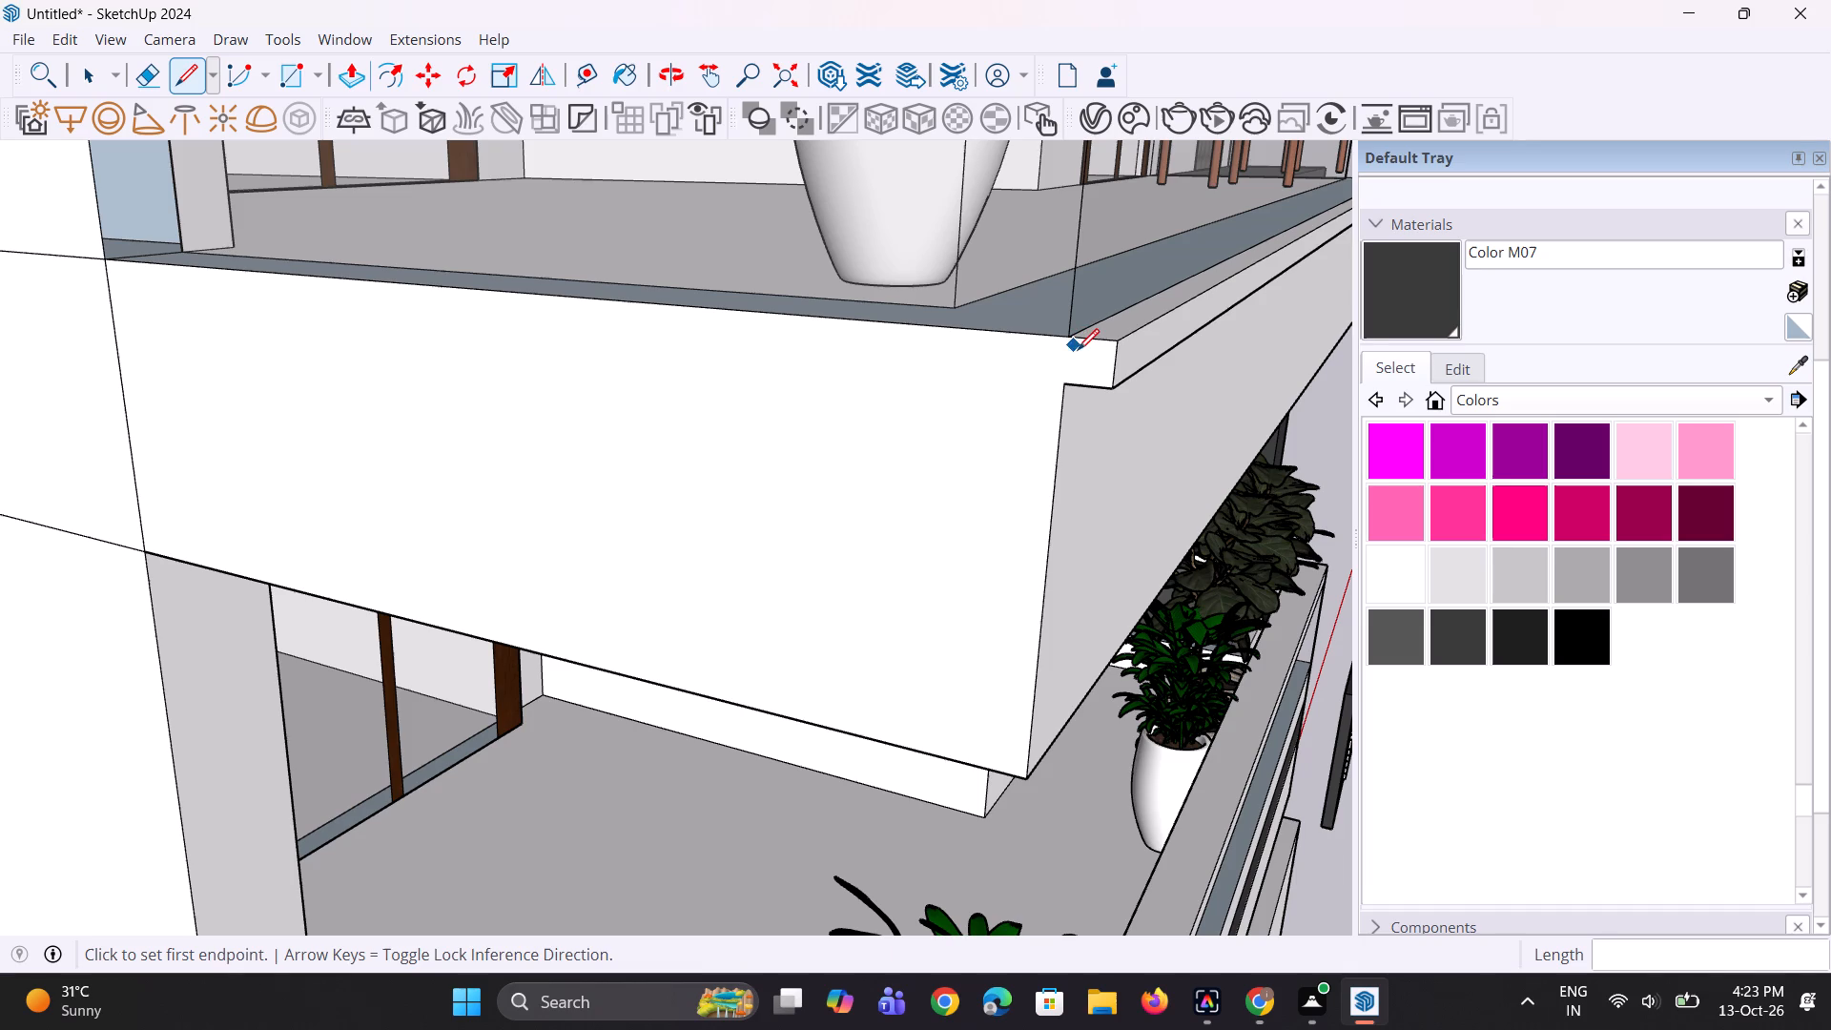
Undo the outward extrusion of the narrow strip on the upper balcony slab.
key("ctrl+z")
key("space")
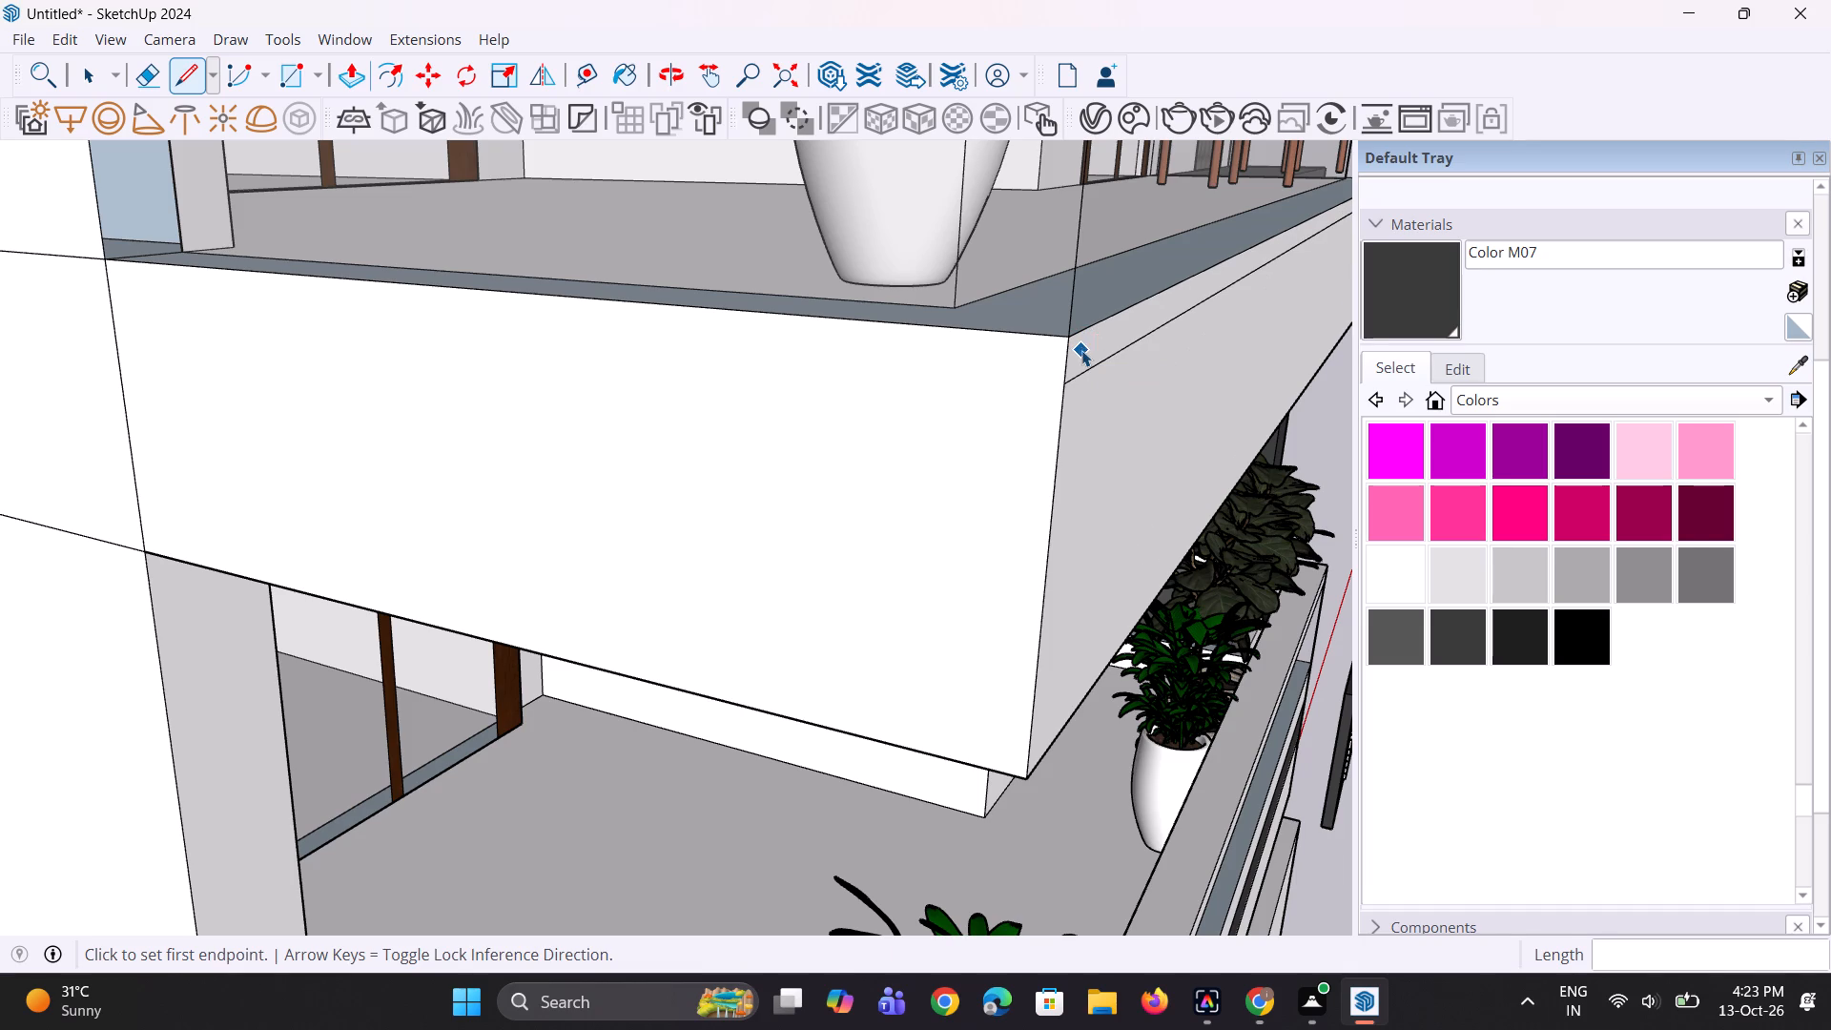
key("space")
Extrude the upper slab's narrow front strip outward about 1 13/16" with Push/Pull, creating a new starting face.
type("p")
left_click(1081, 350)
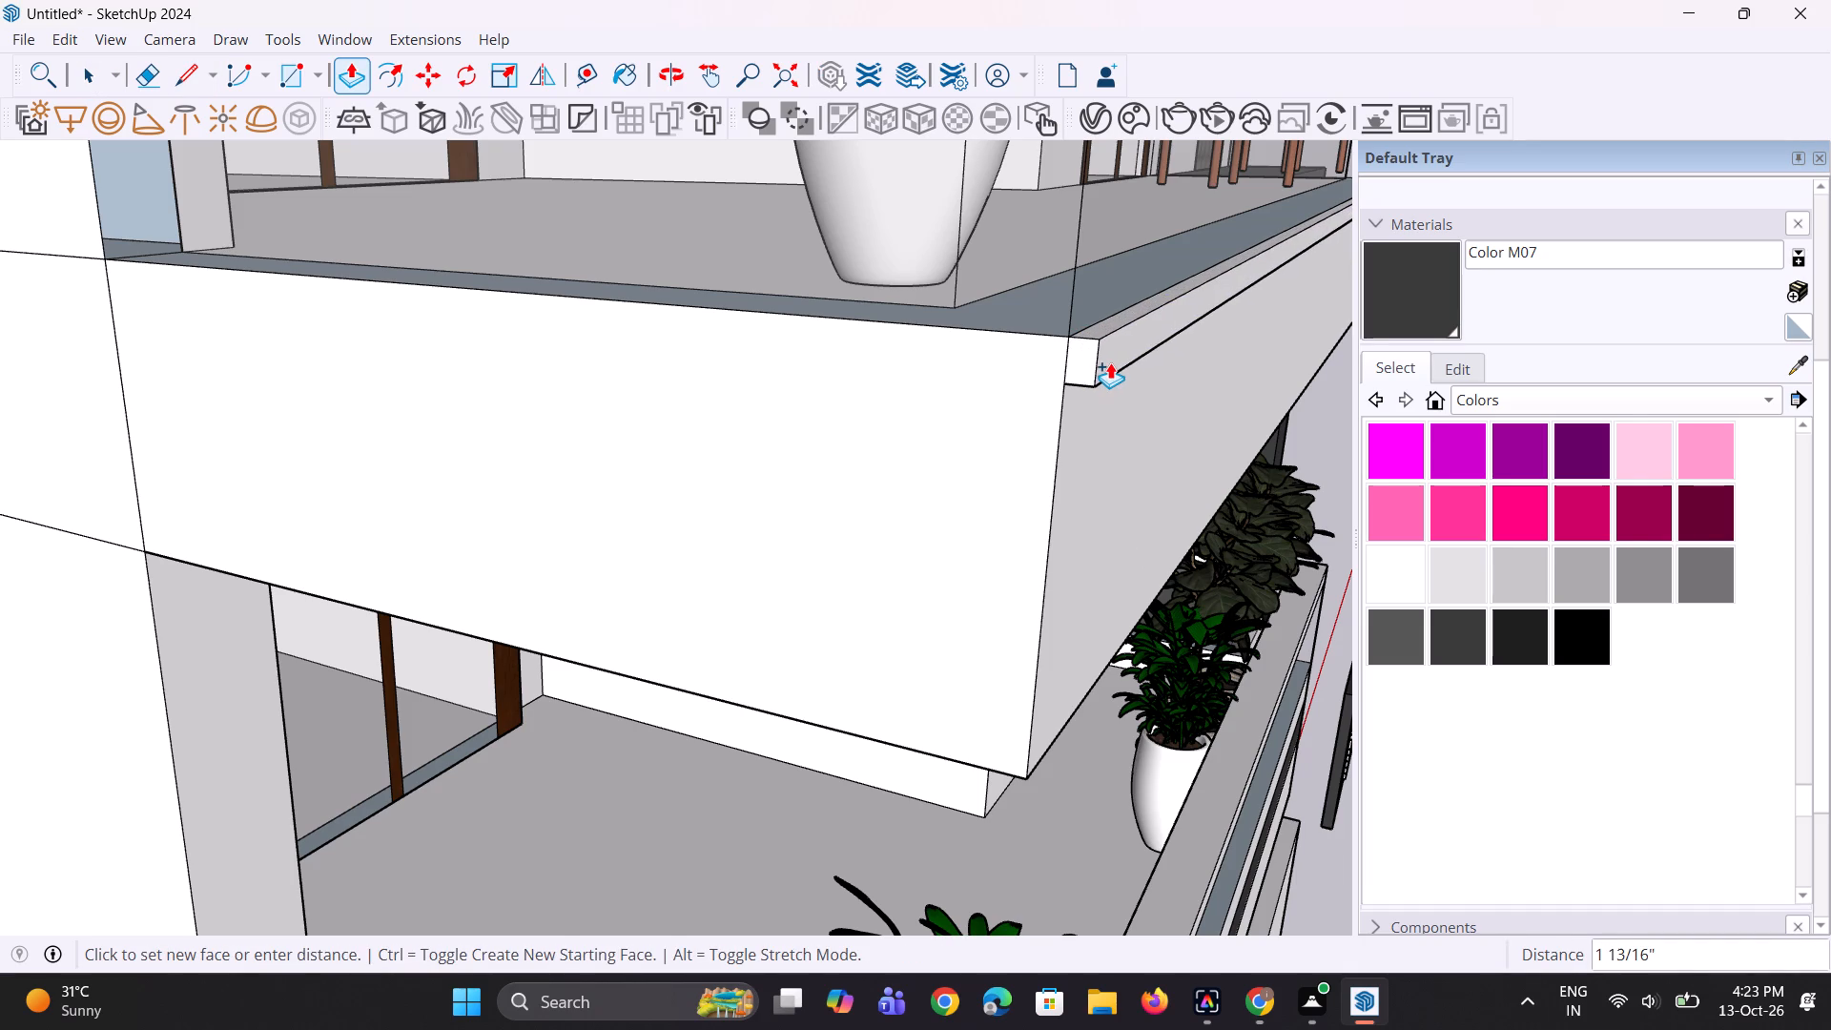
left_click(1110, 362)
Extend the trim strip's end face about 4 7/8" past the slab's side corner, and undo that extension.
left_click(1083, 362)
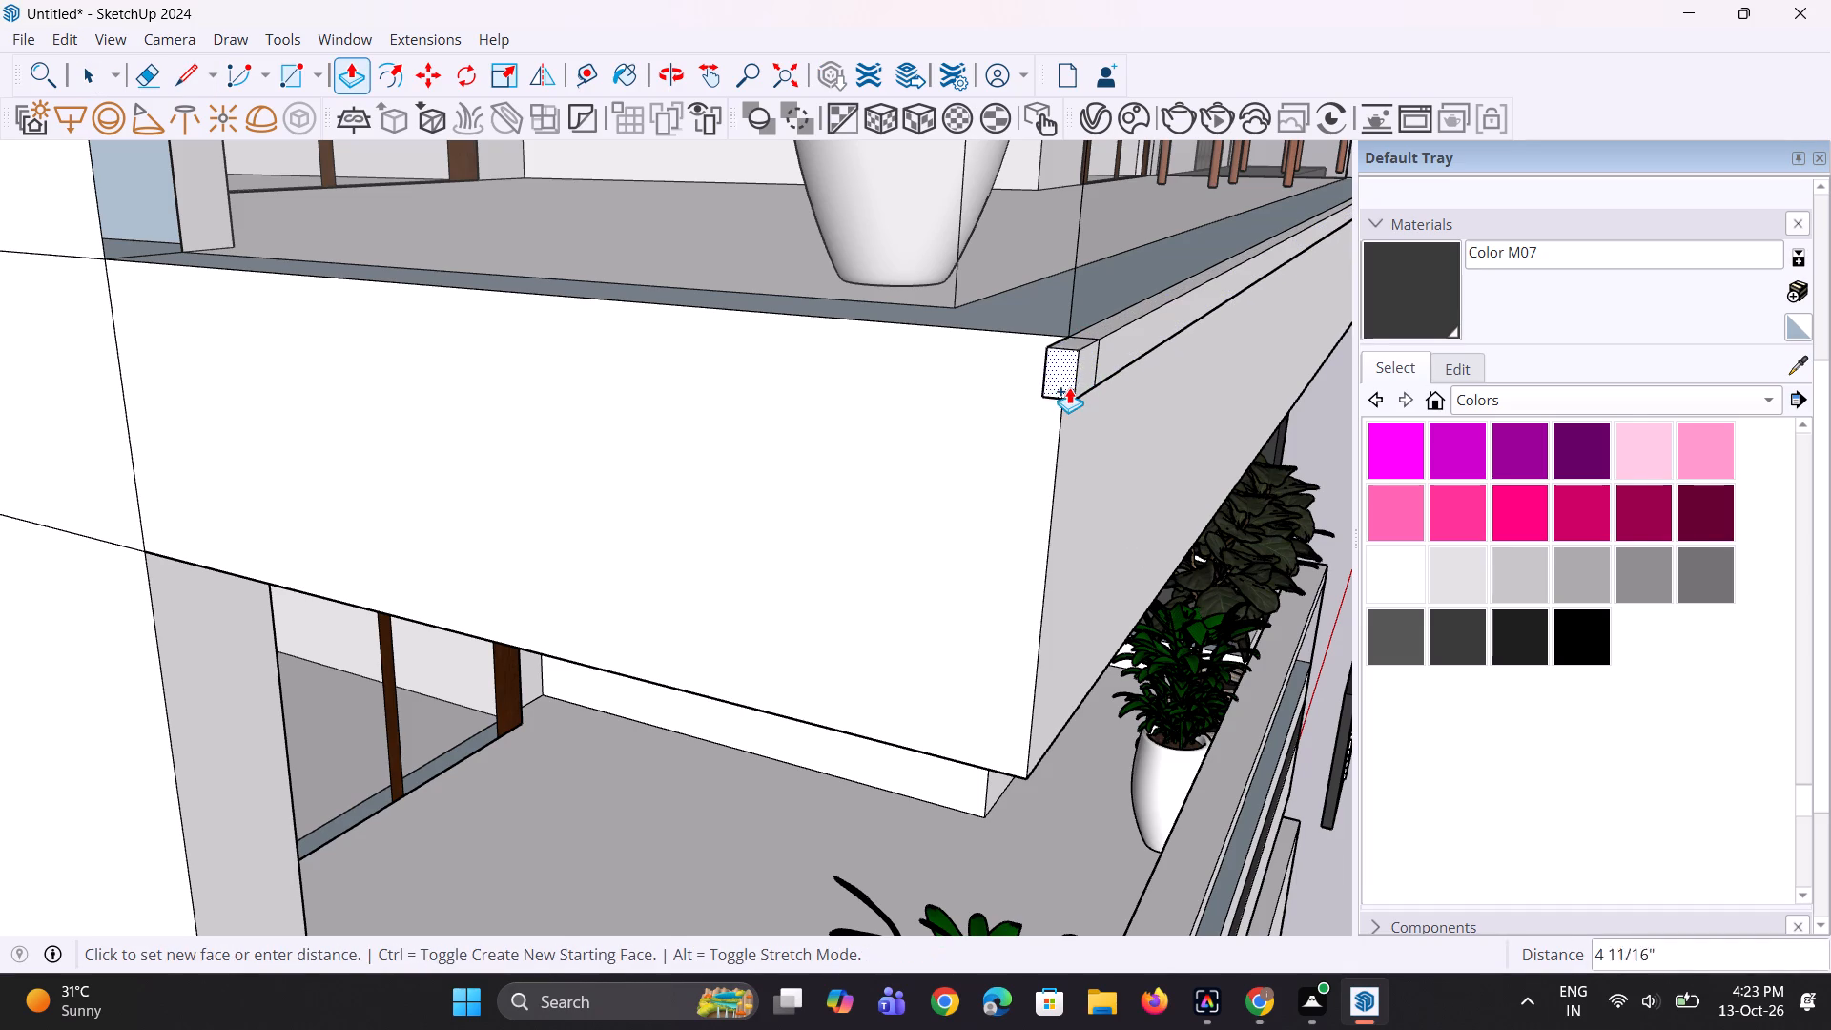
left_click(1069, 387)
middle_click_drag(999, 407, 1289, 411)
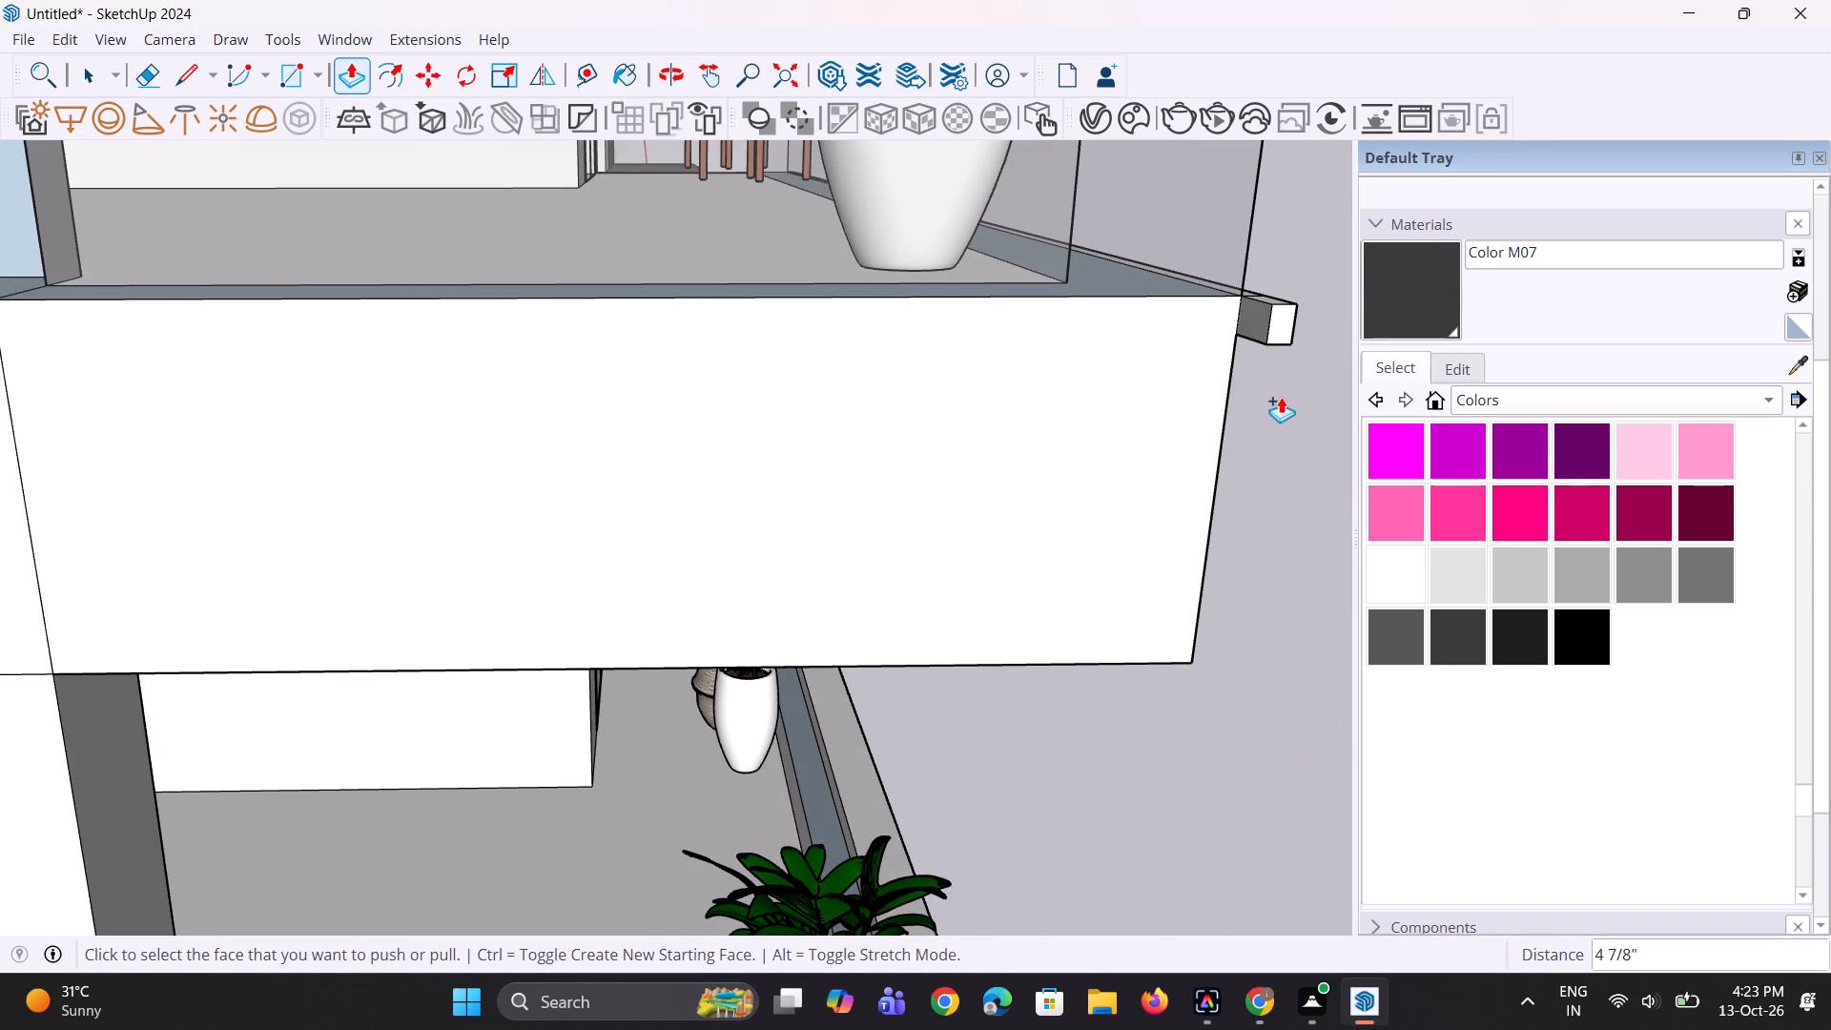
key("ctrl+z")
Extend the trim strip's end face about 2 5/8" past the upper slab's side corner.
scroll(1190, 384, "down", 4)
scroll(1323, 387, "down", 3)
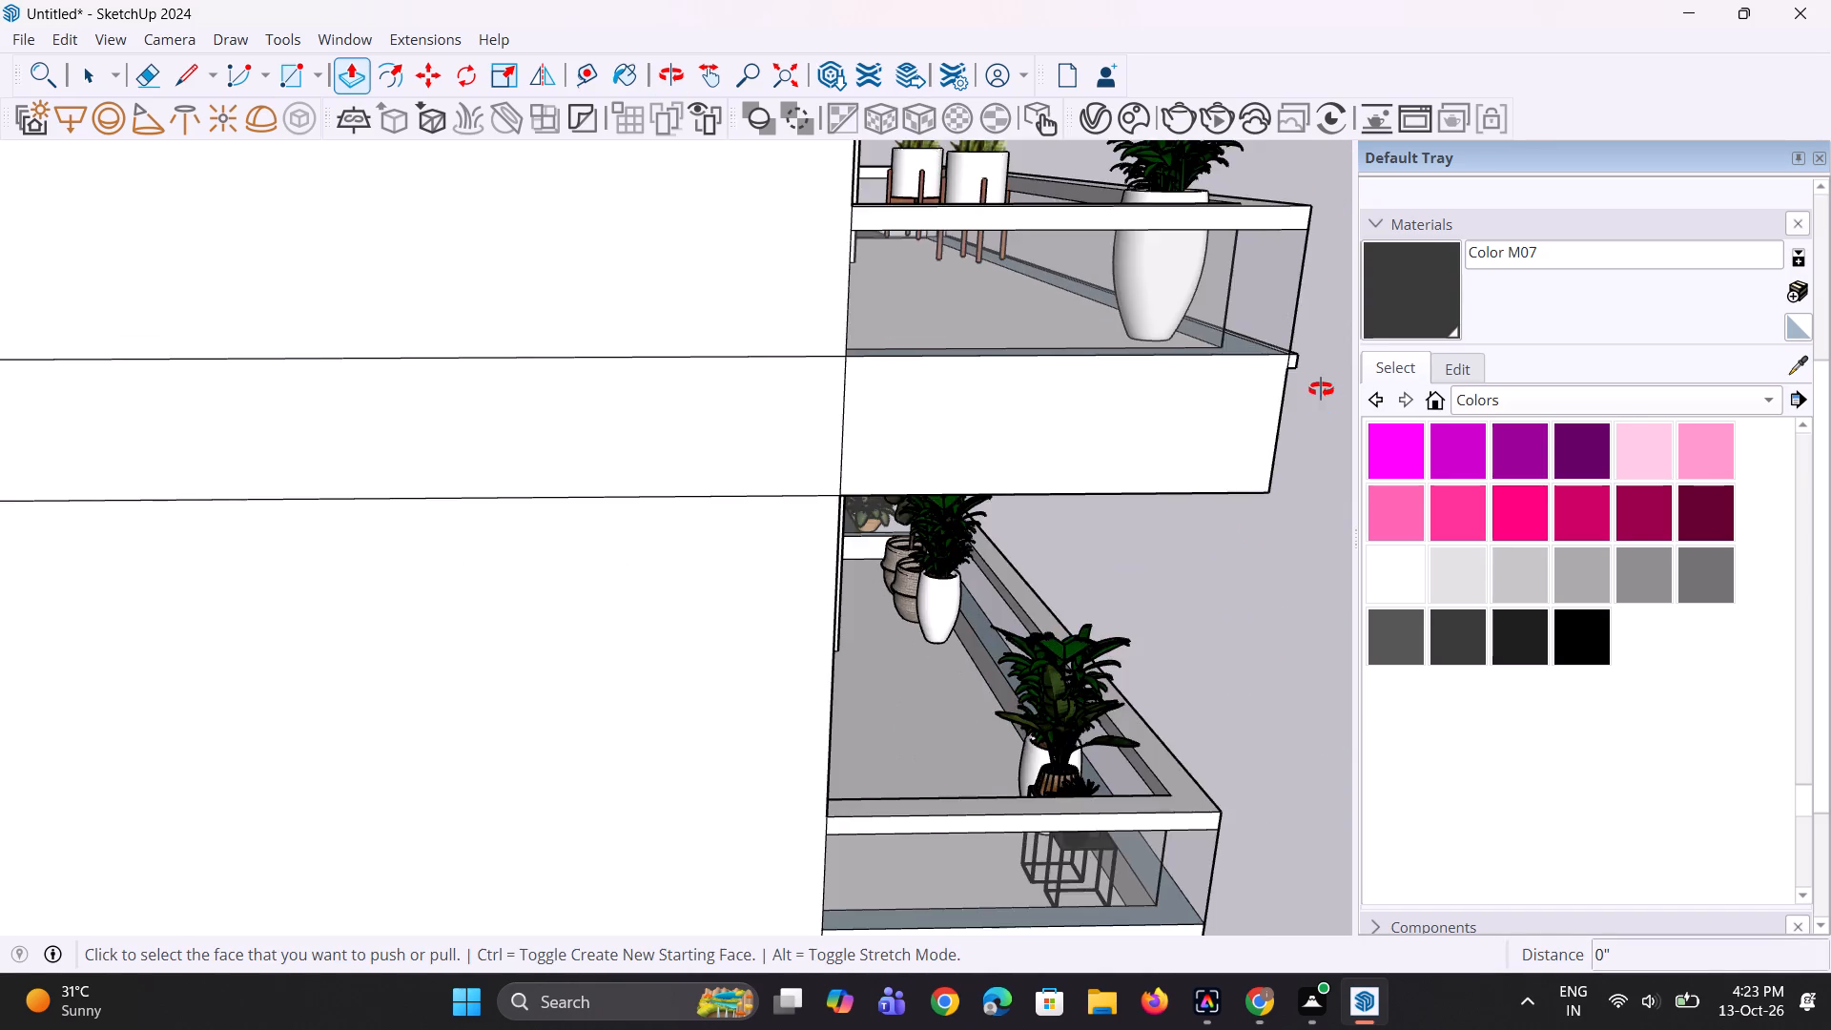
middle_click_drag(1321, 389, 991, 405)
scroll(1001, 404, "up", 2)
scroll(932, 453, "up", 7)
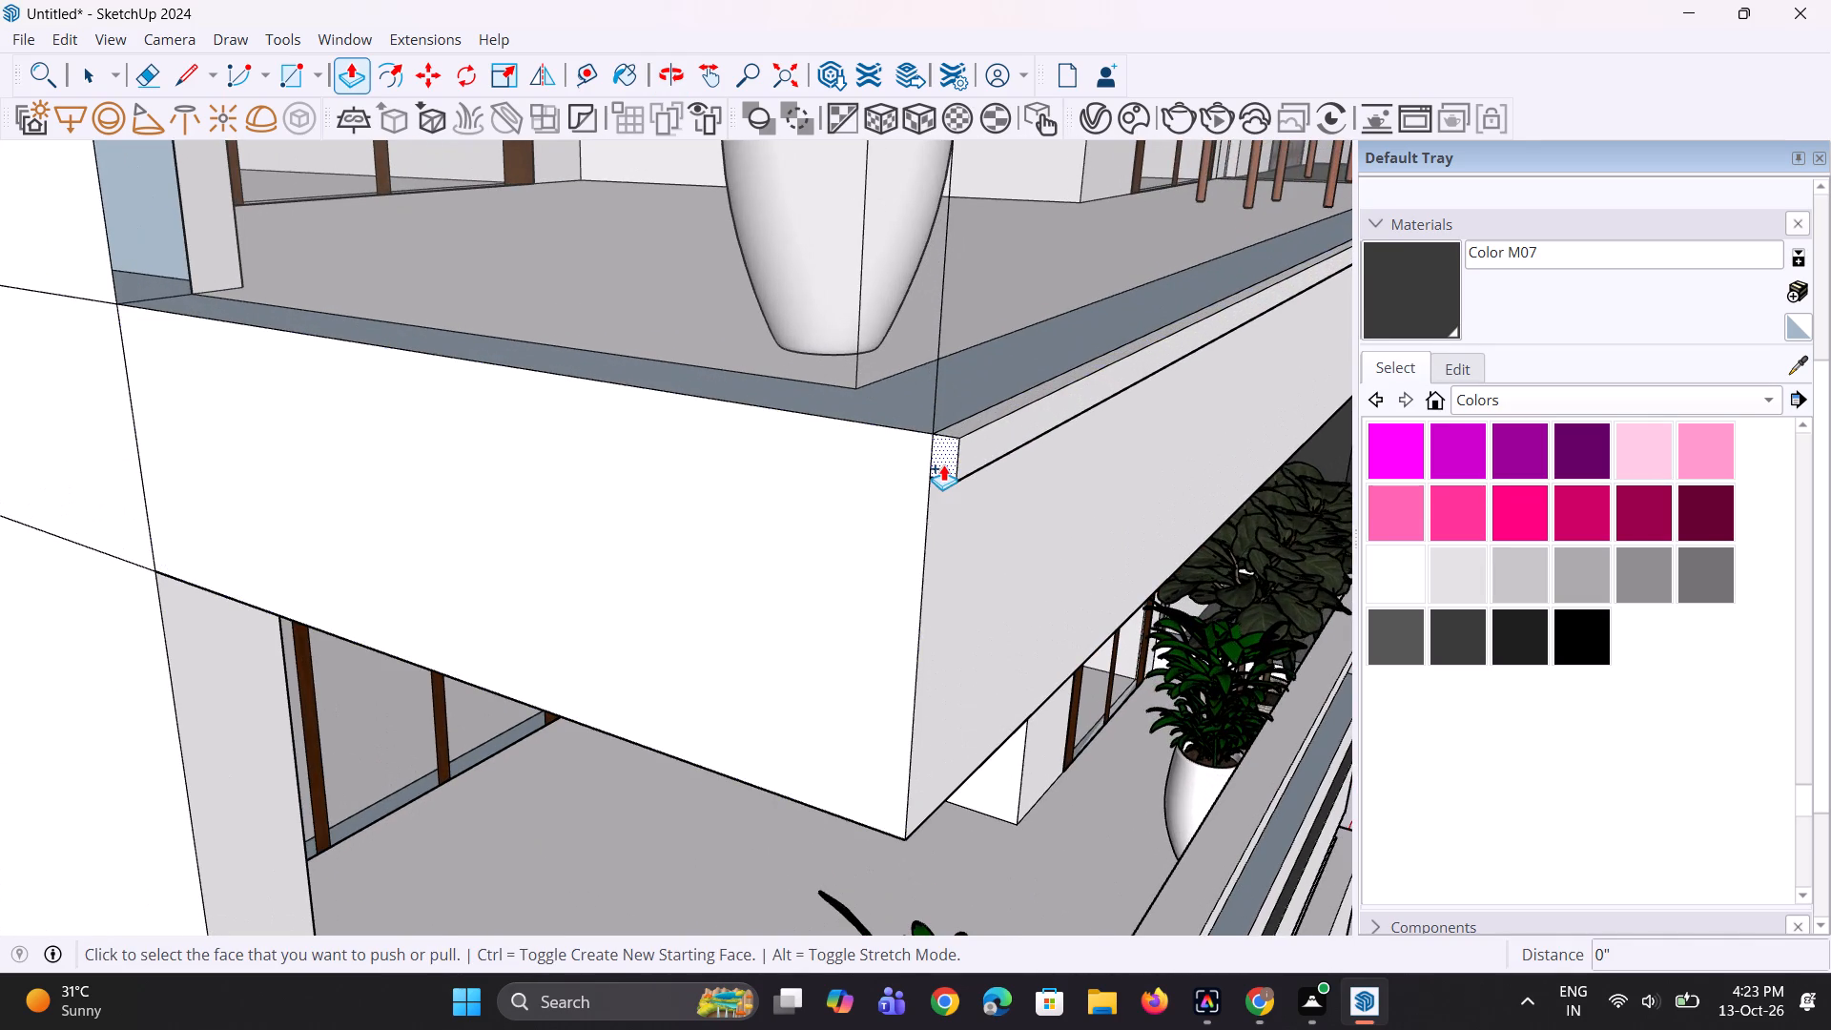
left_click(943, 464)
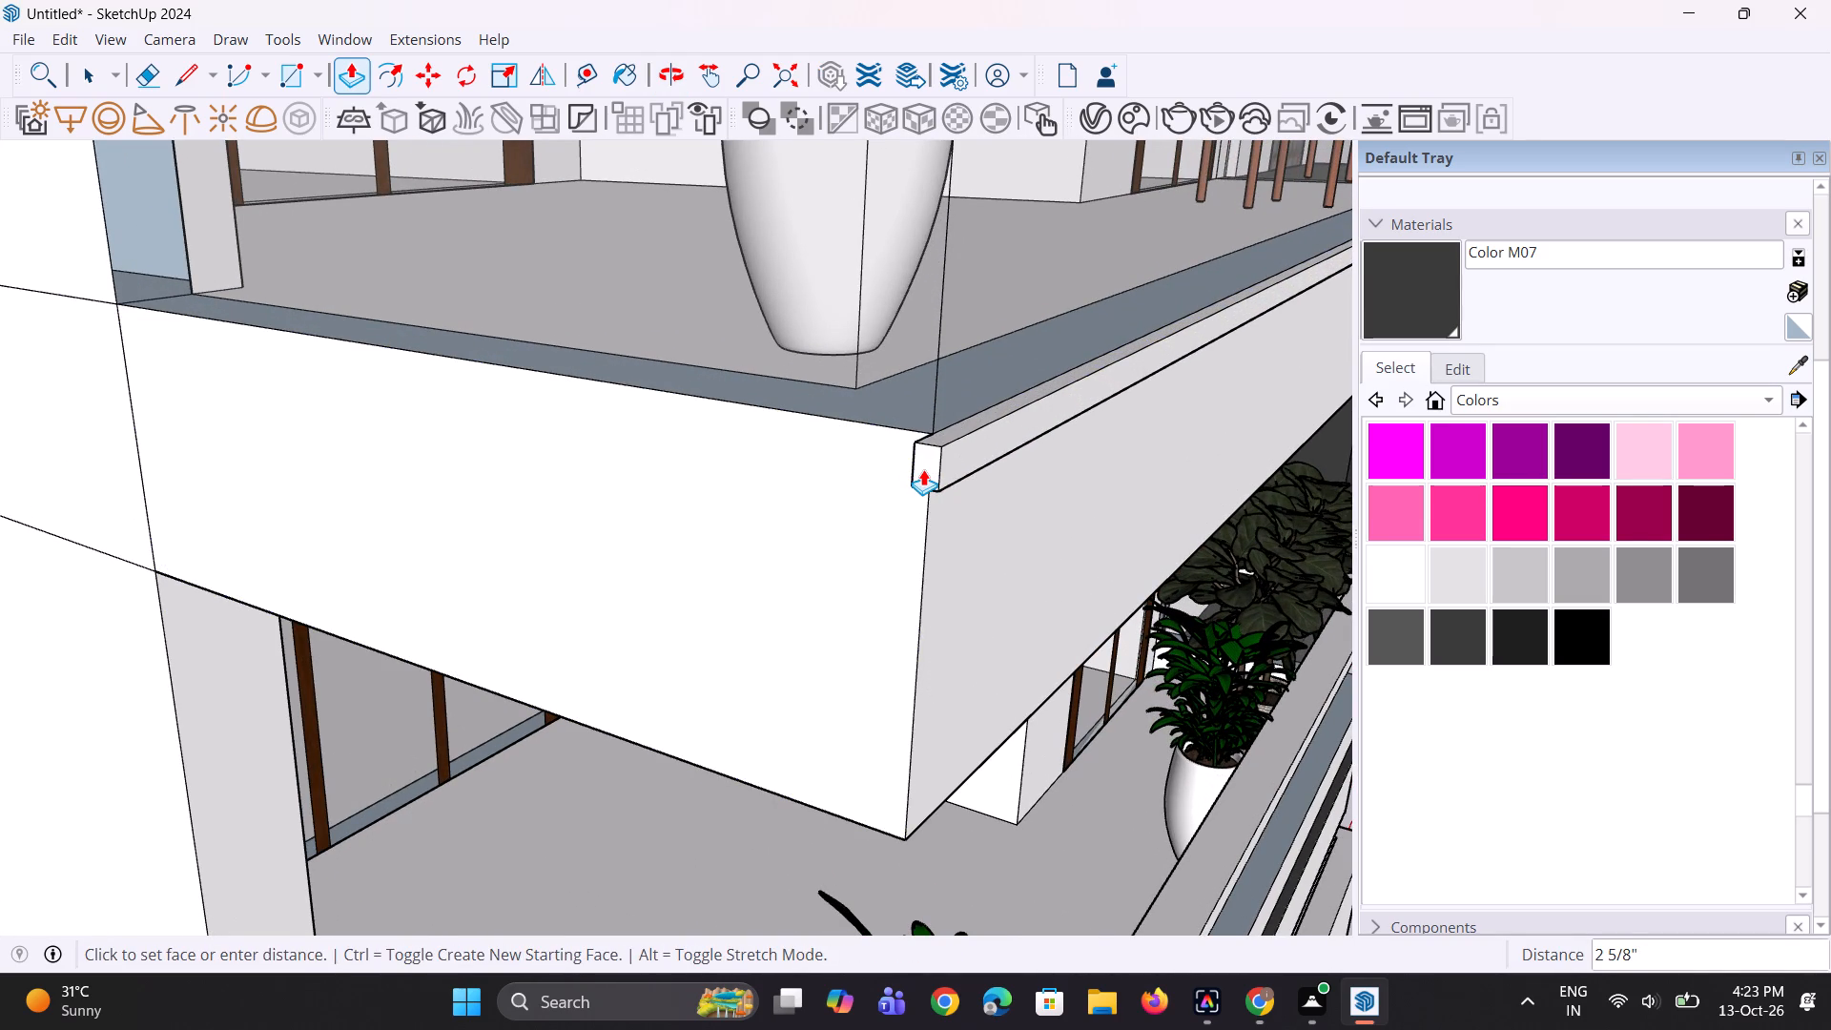
left_click(923, 469)
Extrude the inner face of the projecting strip end about 7' 8 7/8" along the slab's side to the house wall.
scroll(865, 464, "up", 1)
middle_click_drag(865, 464, 1260, 475)
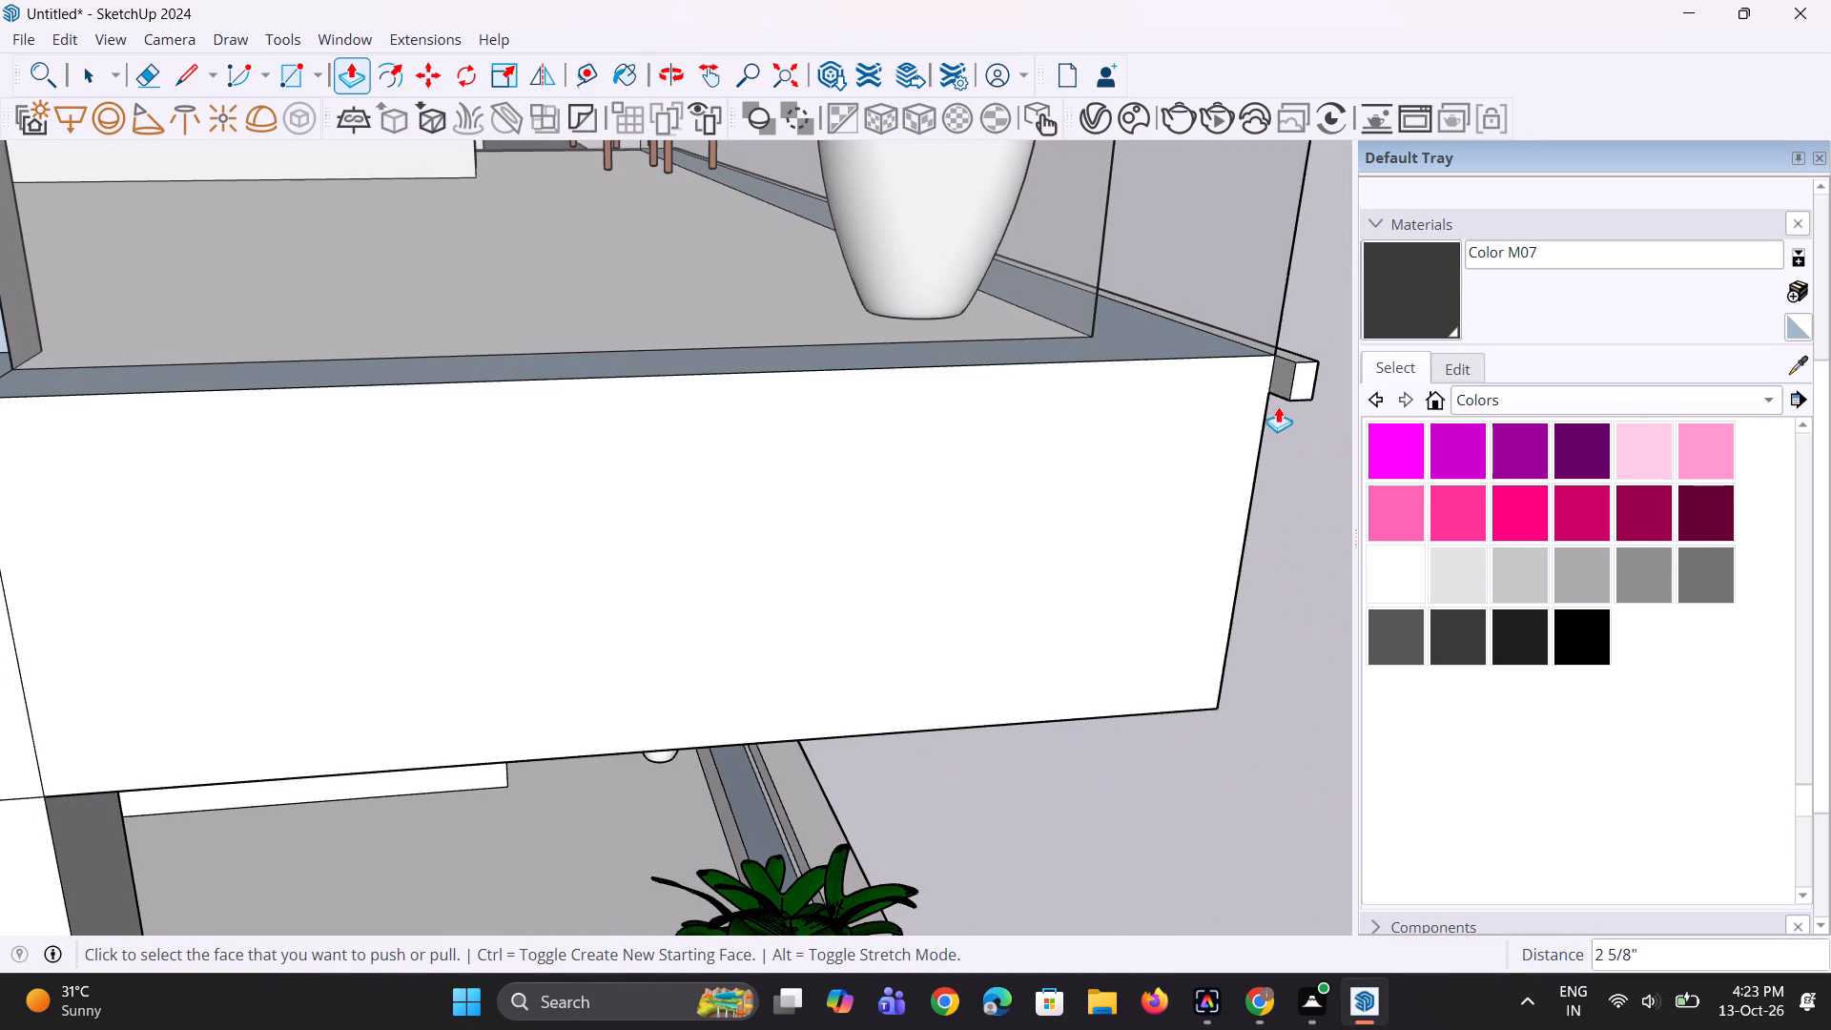
left_click(1277, 388)
scroll(1142, 442, "down", 9)
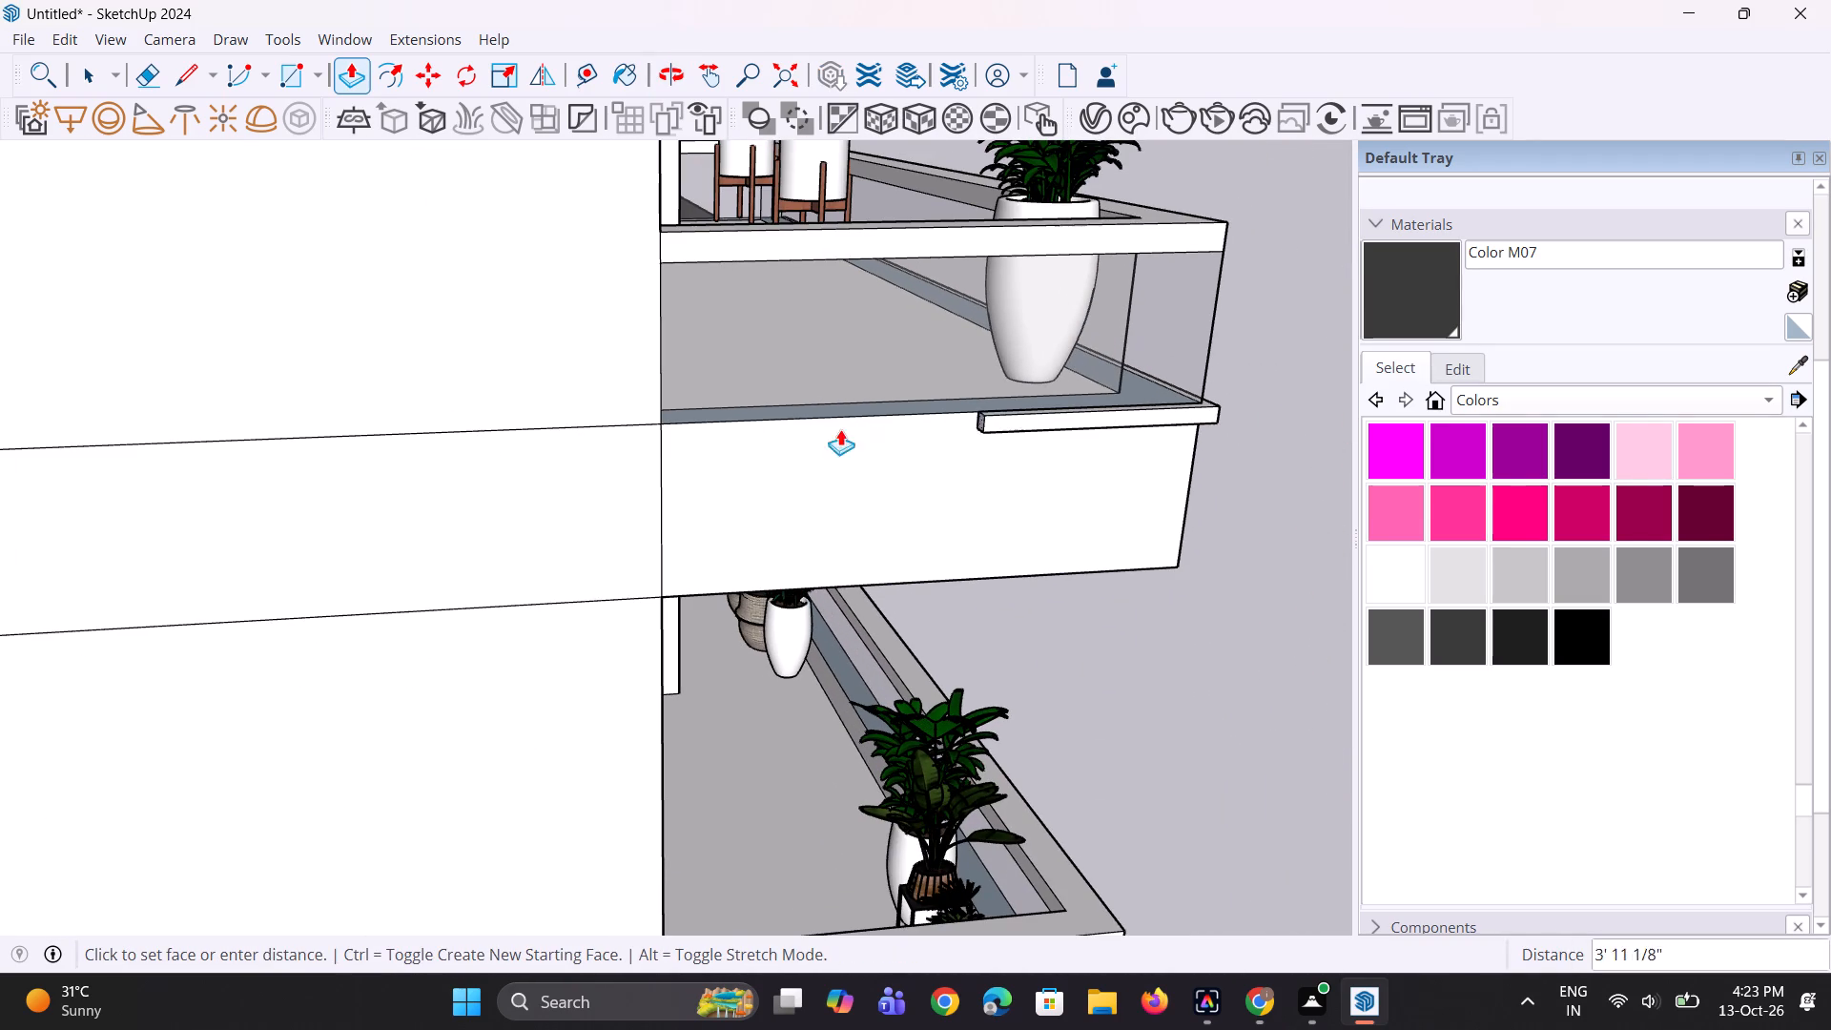
left_click(669, 429)
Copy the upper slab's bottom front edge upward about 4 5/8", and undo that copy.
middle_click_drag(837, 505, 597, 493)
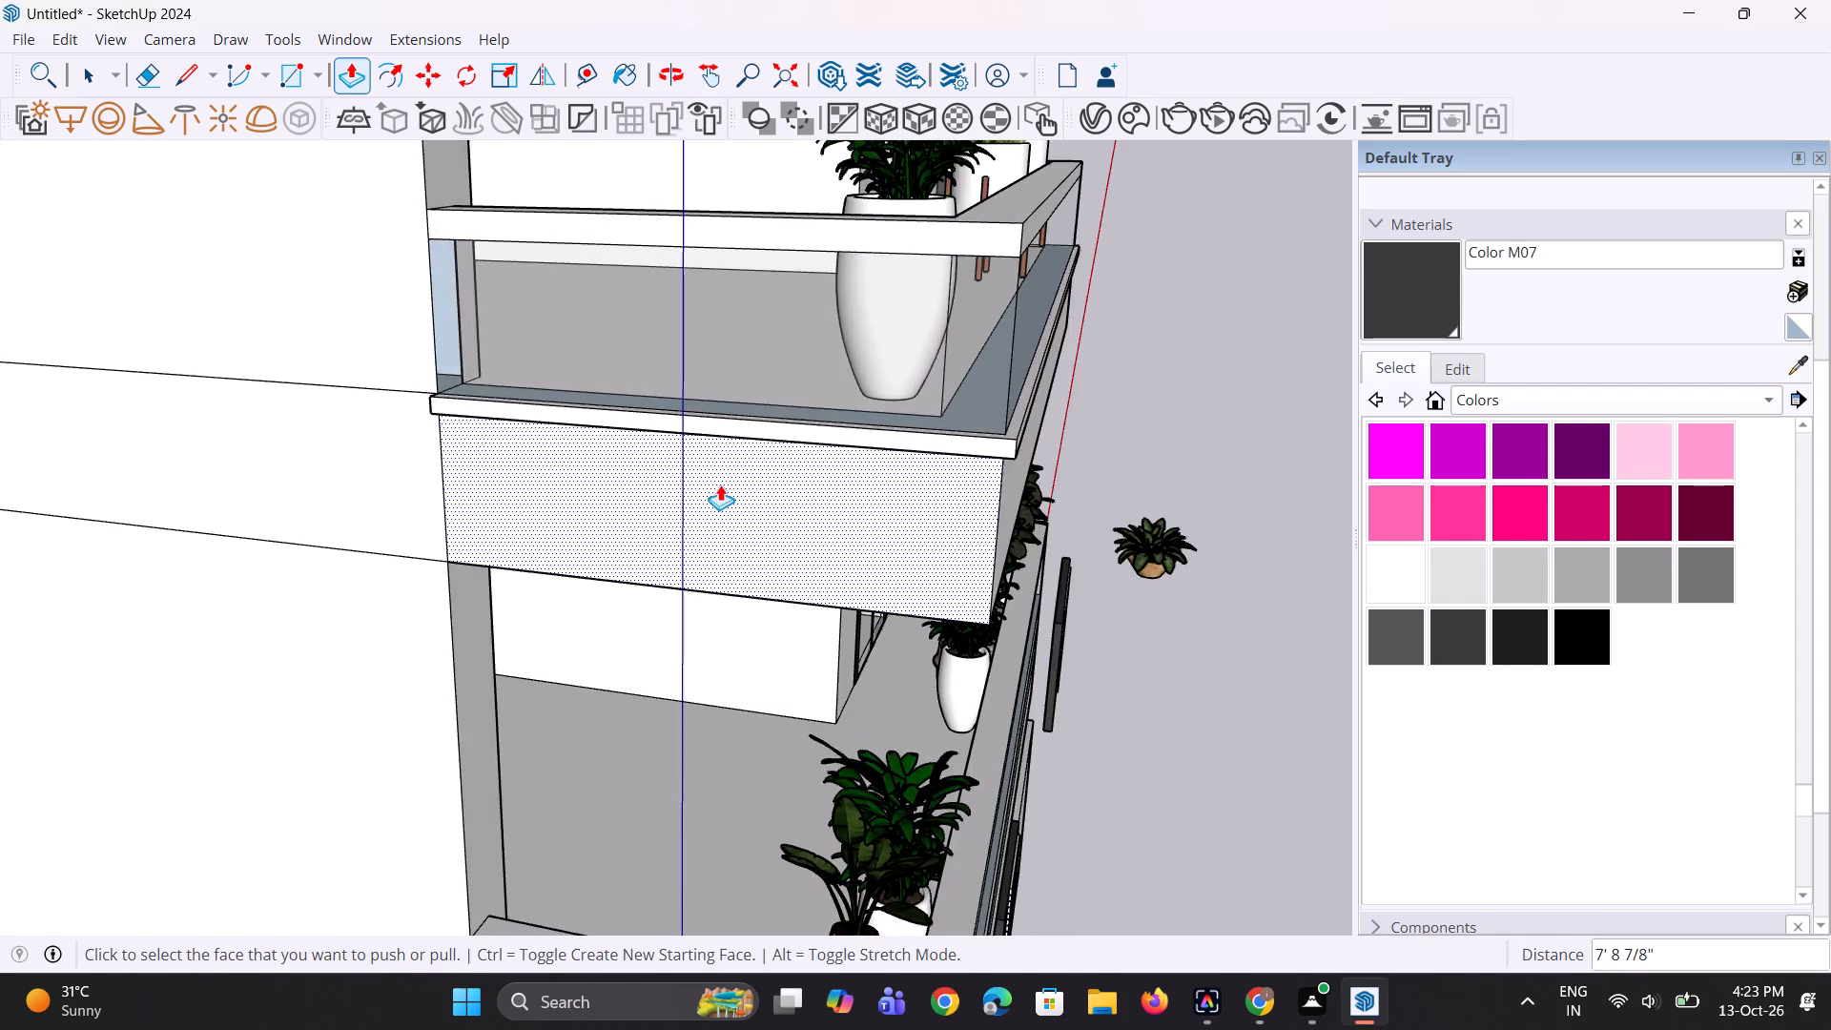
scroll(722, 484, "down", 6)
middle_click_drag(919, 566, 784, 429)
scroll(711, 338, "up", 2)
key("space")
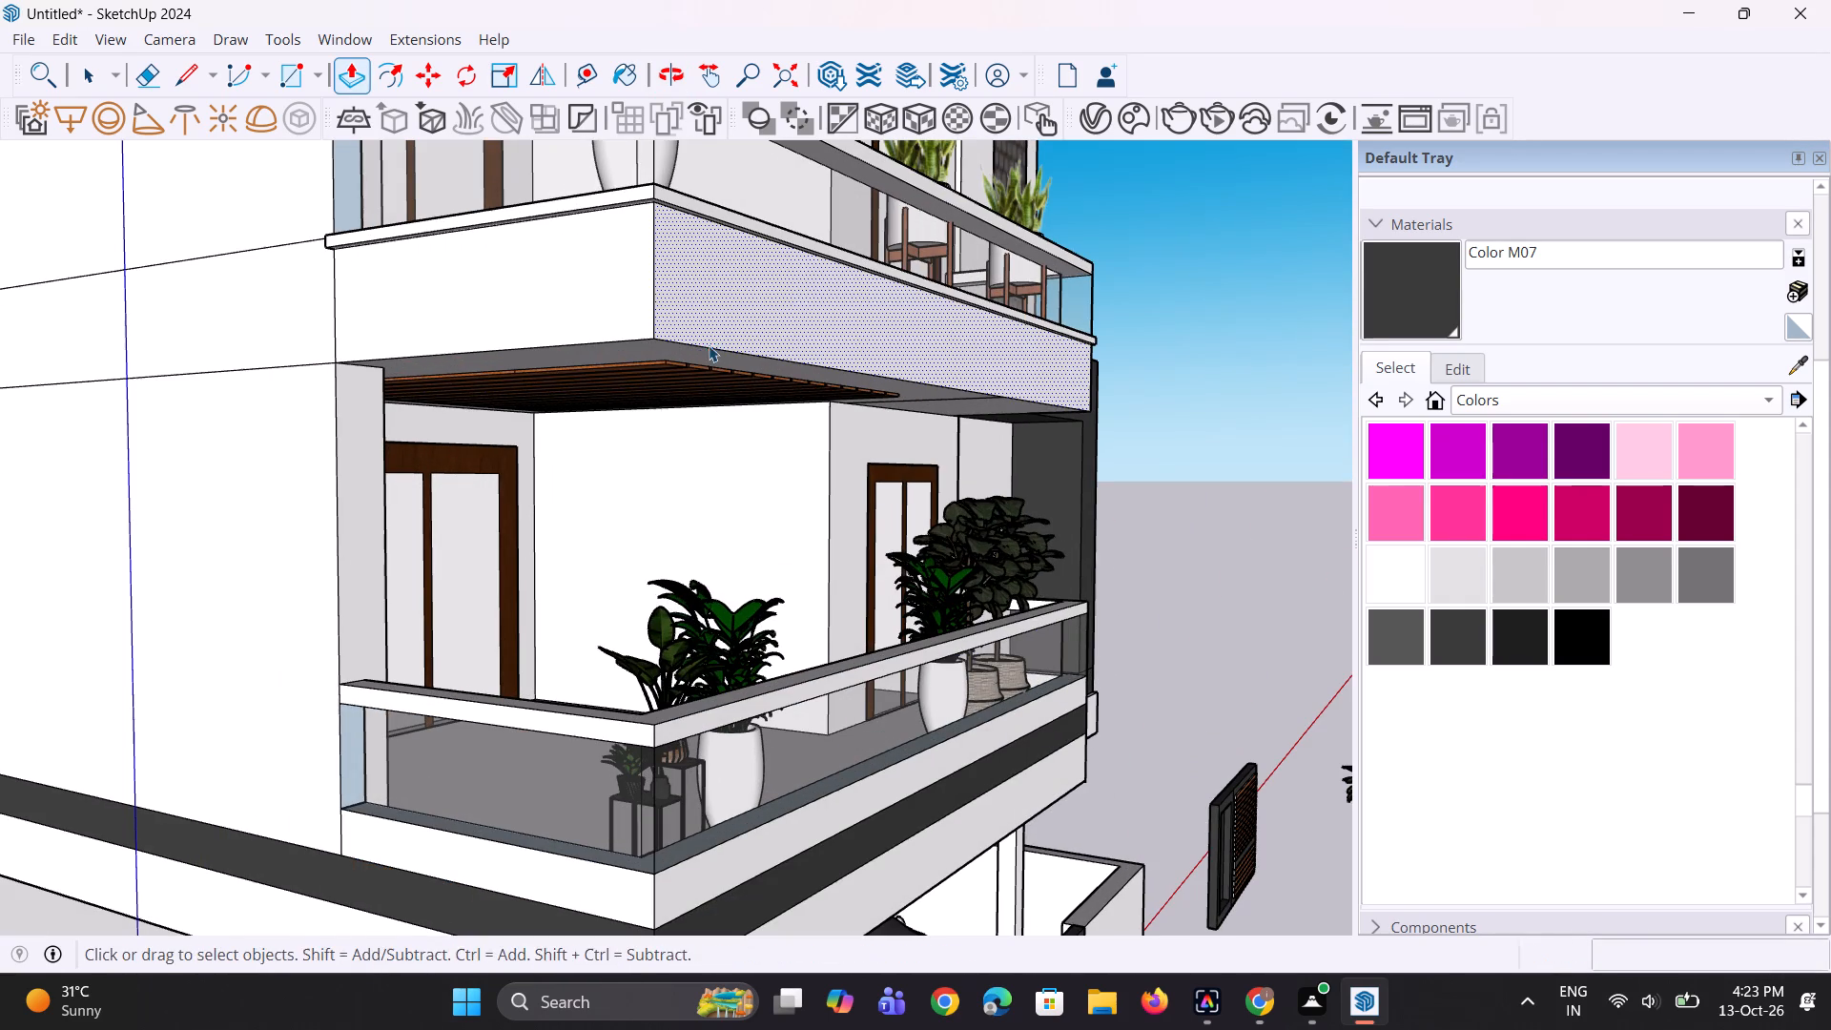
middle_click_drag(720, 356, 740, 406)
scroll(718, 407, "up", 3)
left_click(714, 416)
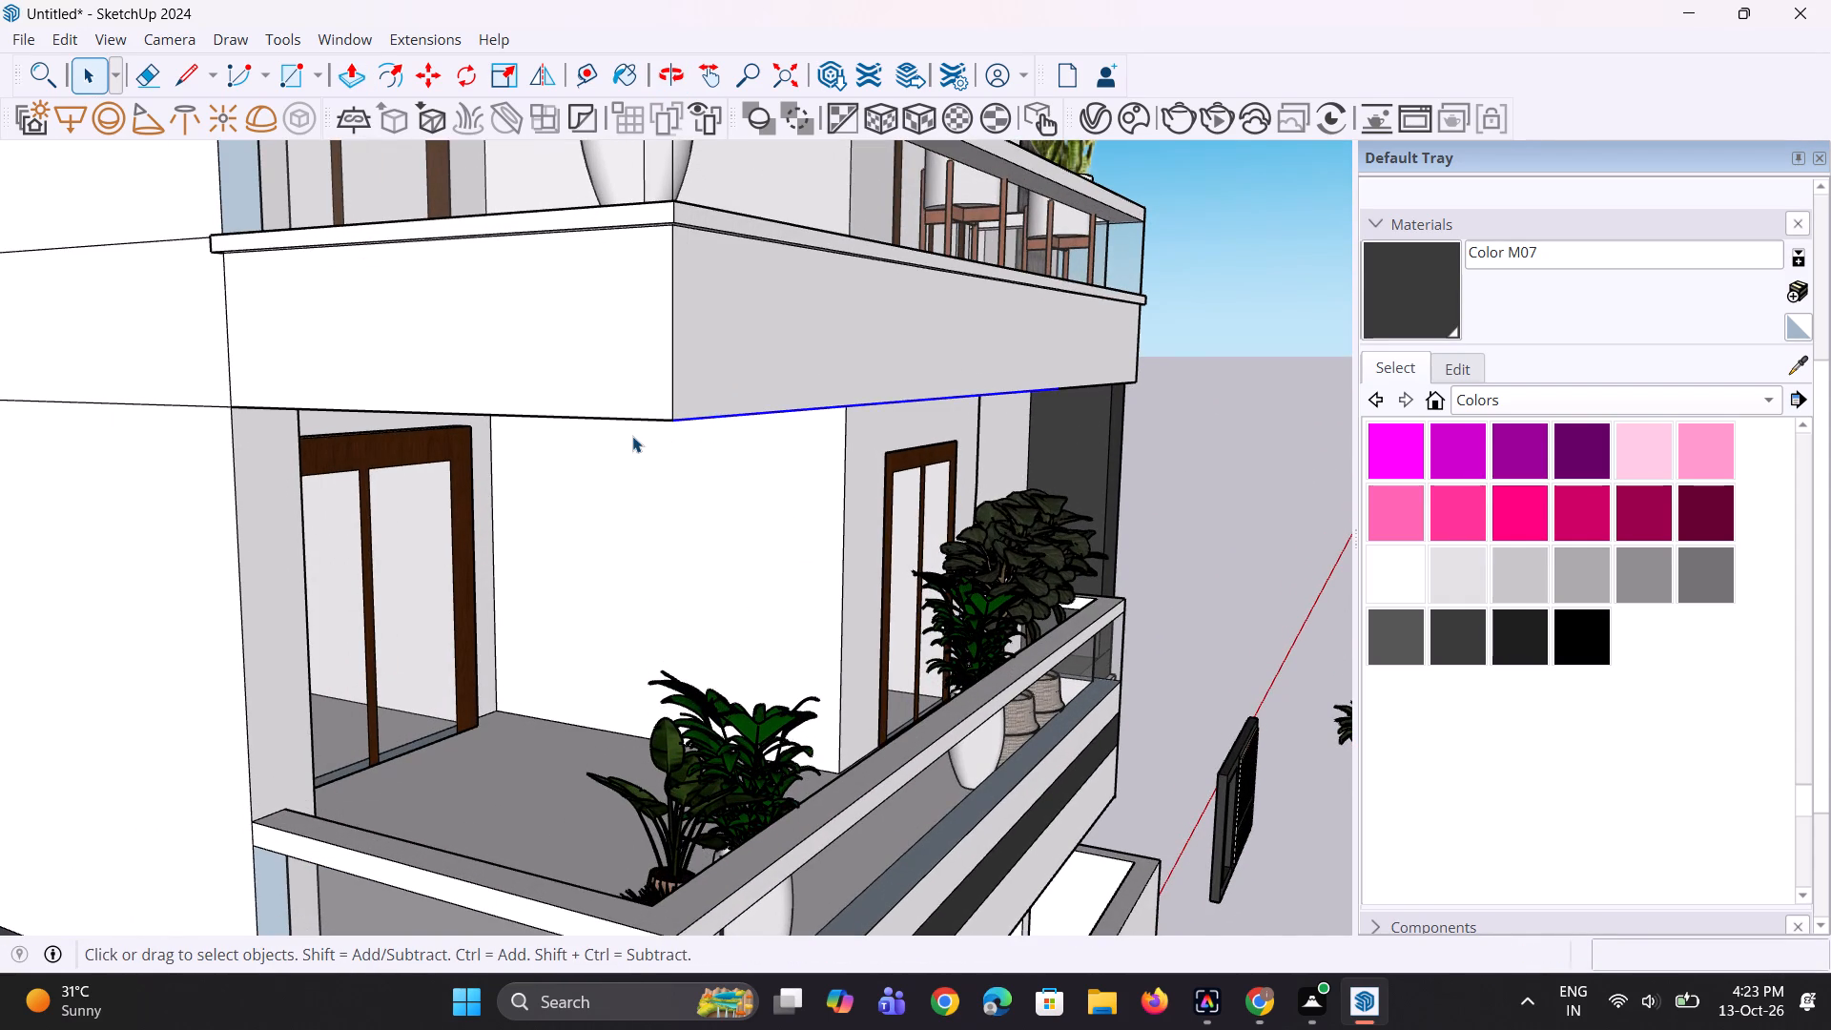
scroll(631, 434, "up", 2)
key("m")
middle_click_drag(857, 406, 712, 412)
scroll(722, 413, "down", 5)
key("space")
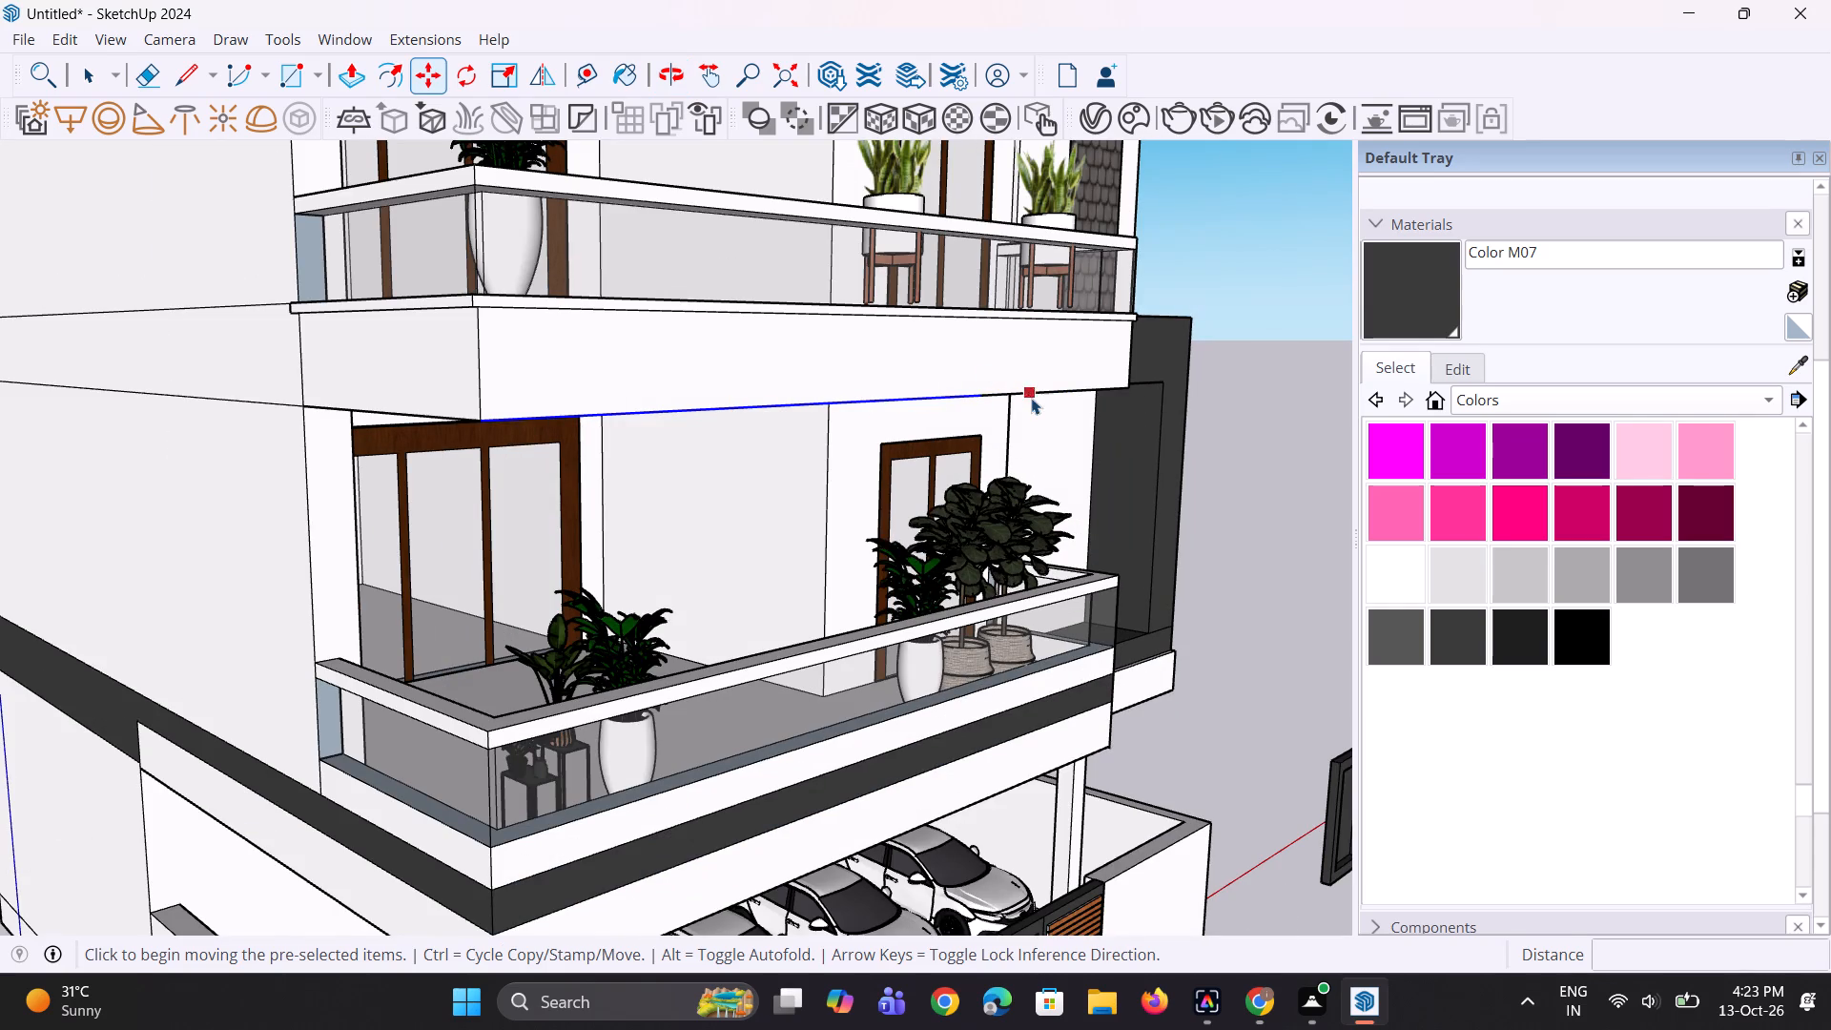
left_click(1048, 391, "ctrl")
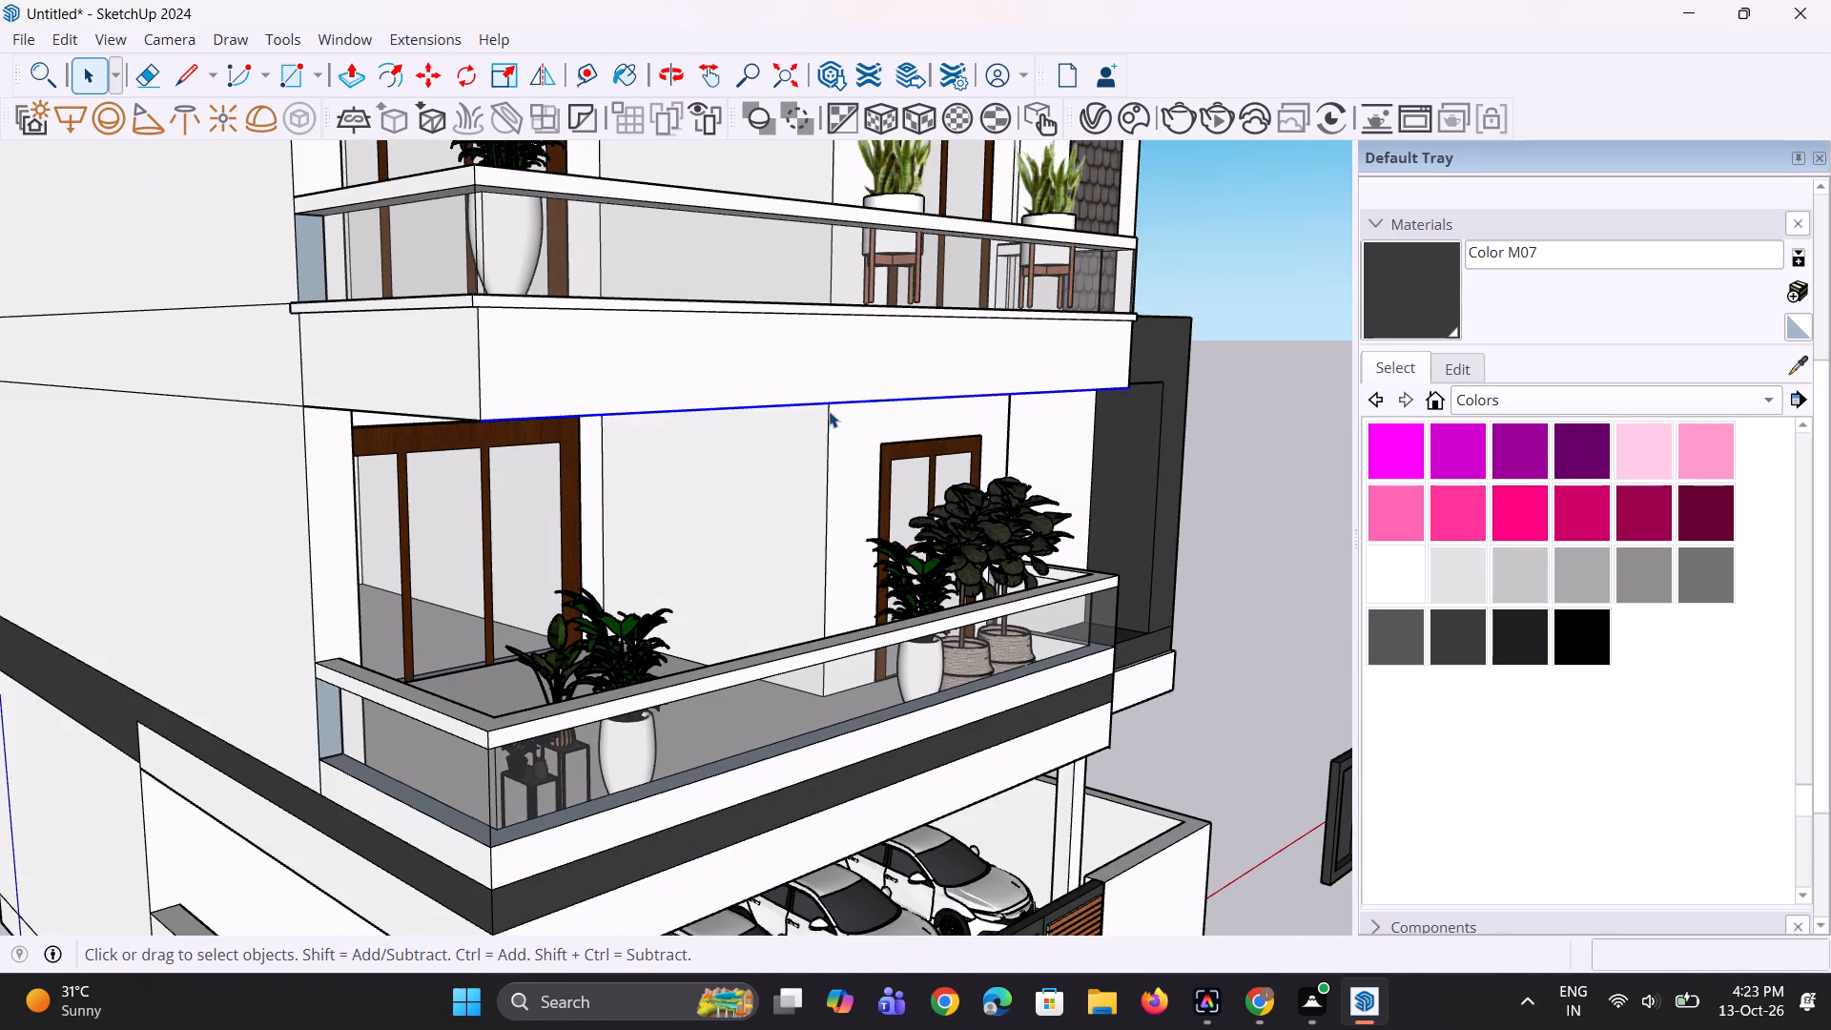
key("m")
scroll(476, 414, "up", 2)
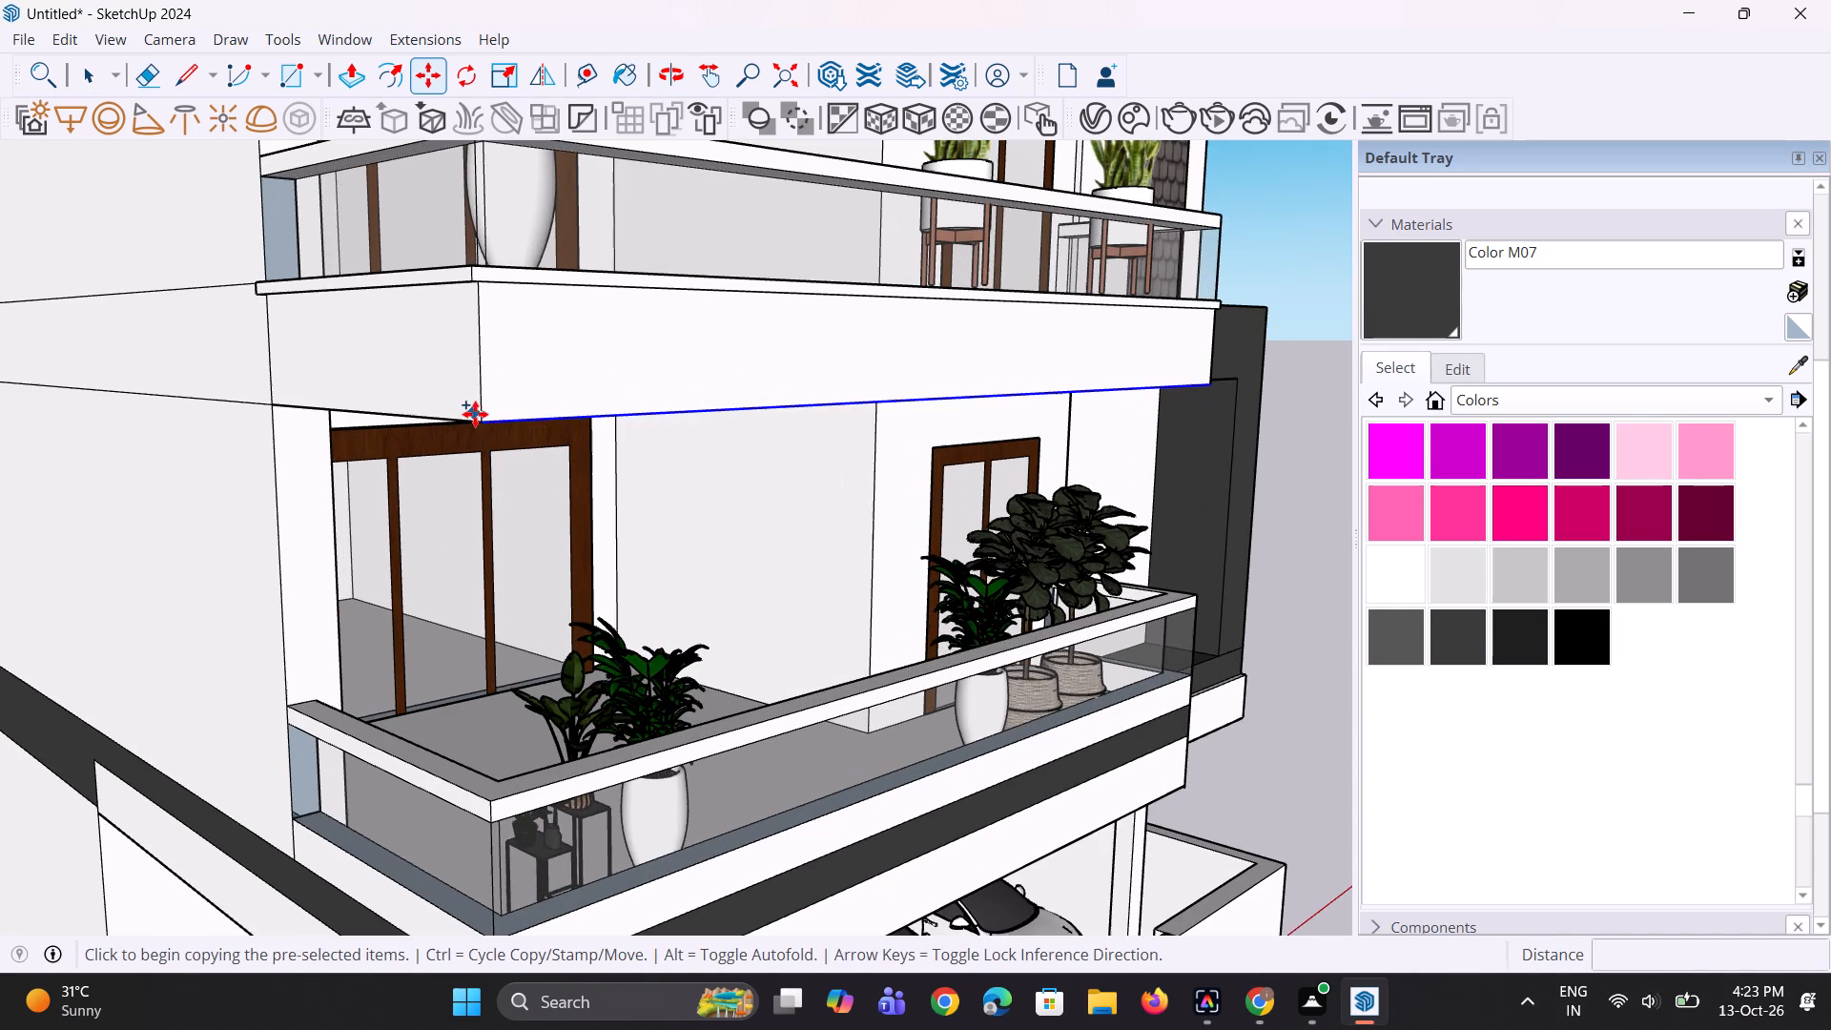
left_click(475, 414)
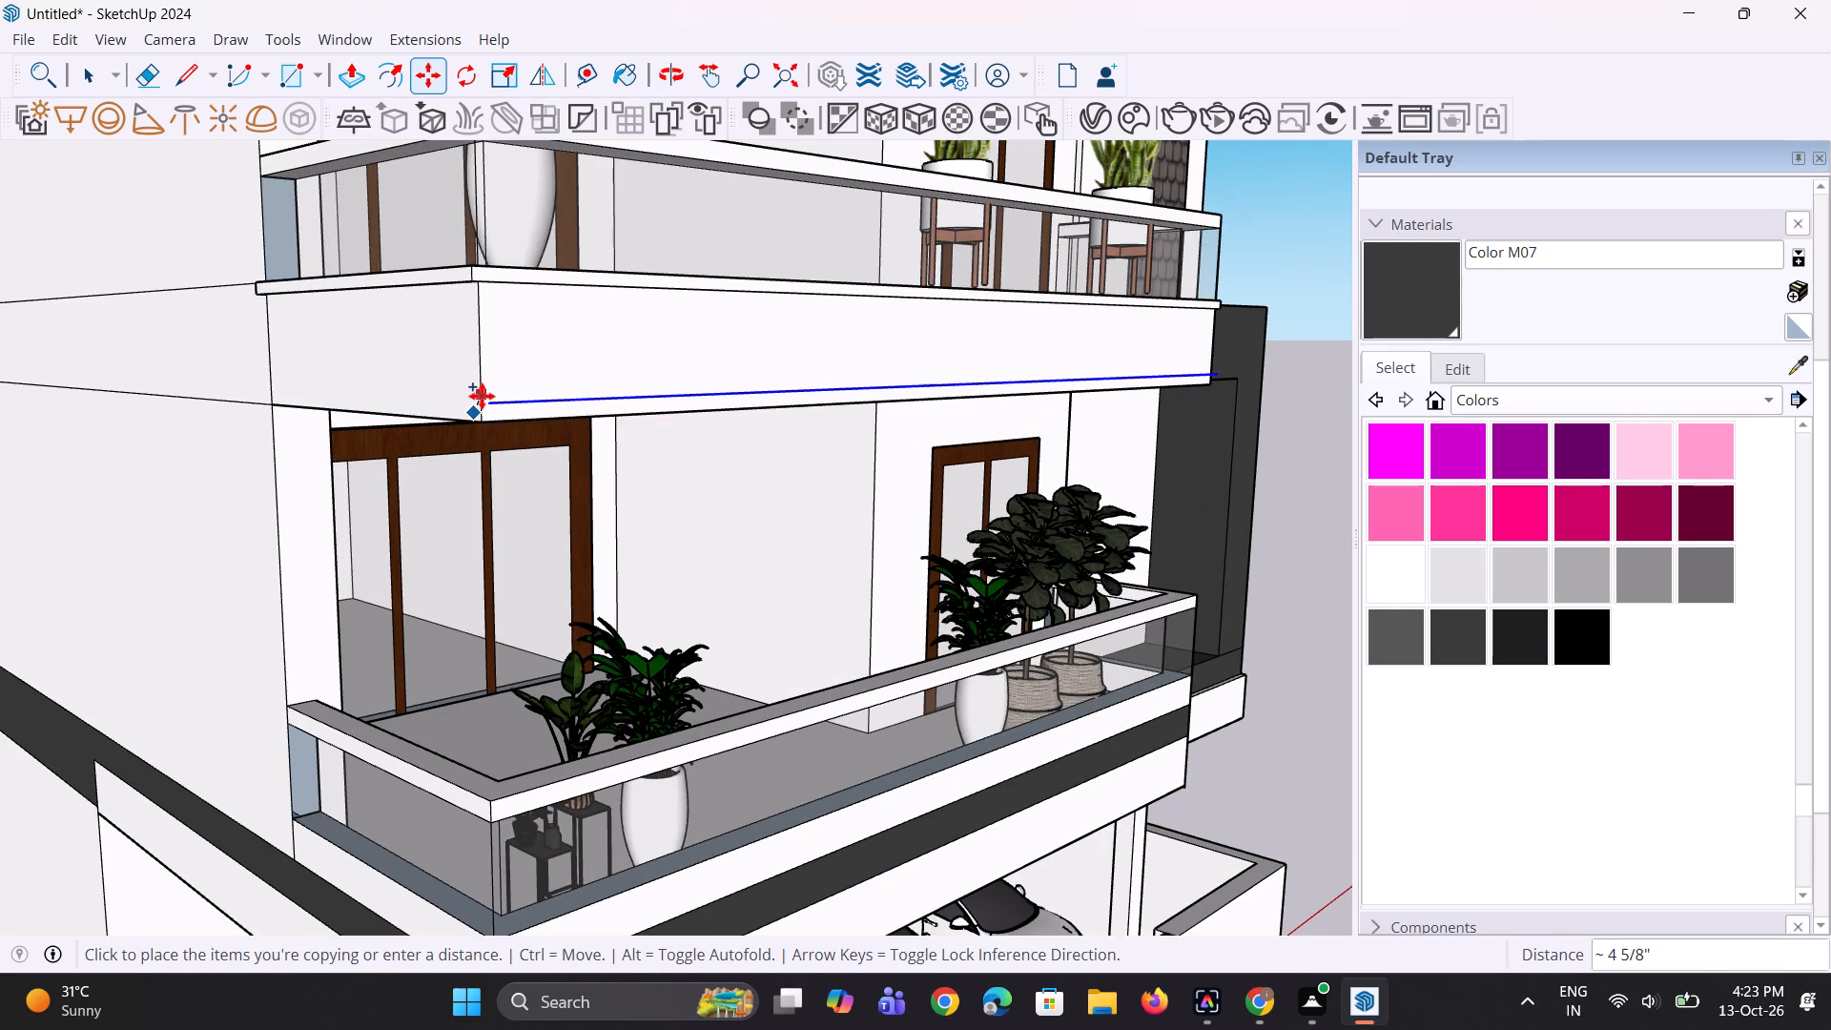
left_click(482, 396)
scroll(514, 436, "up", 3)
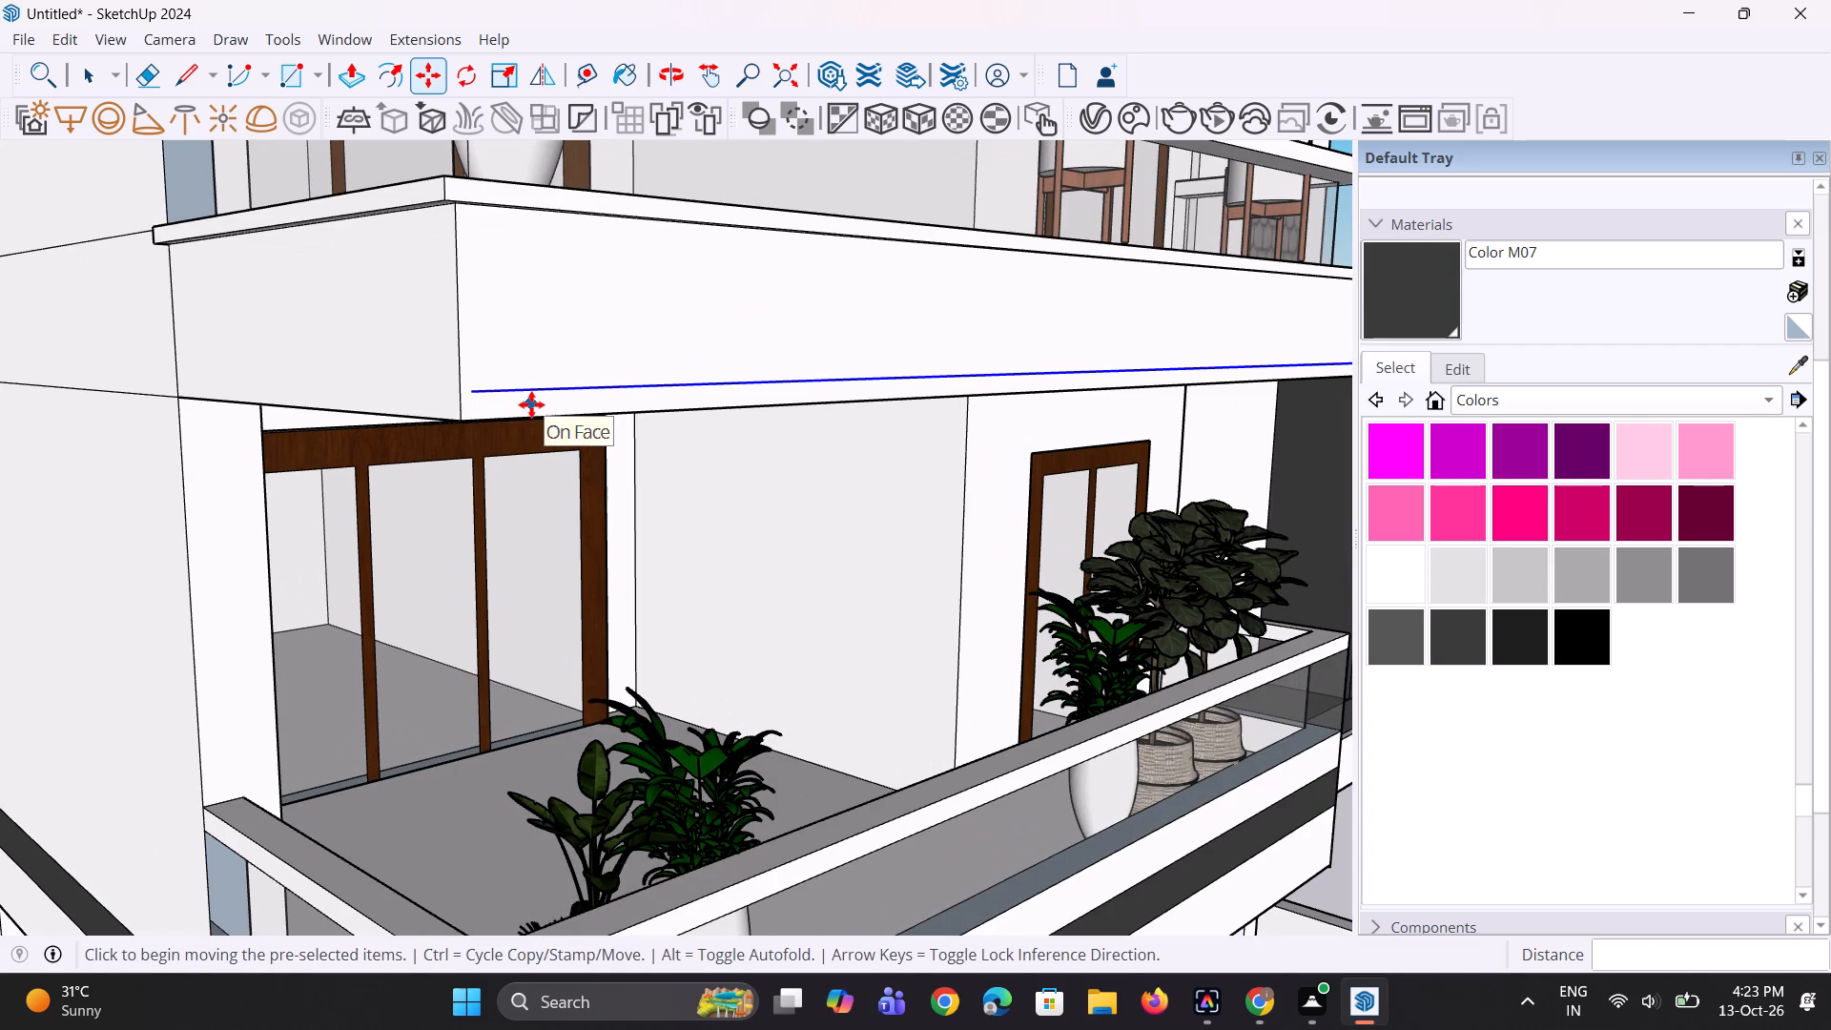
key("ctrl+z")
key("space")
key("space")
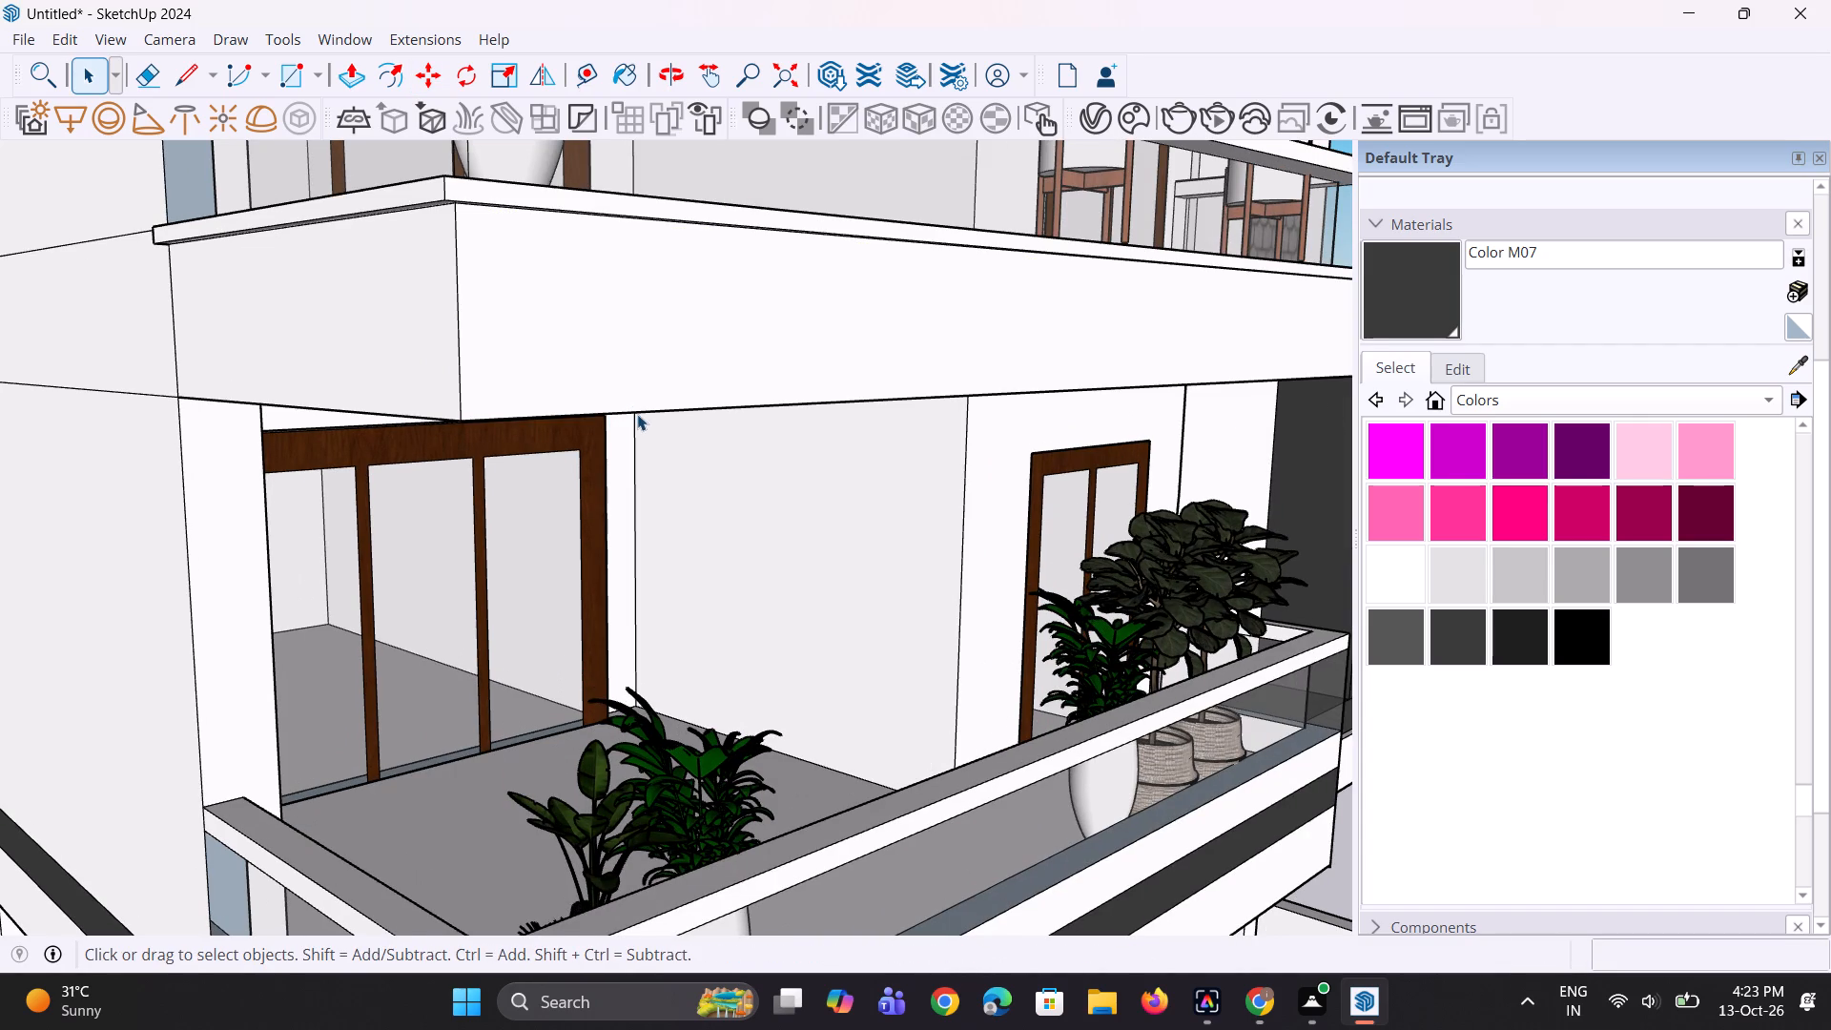
Copy both segments of the upper slab's bottom front edge upward about 2 9/16" on the slab's front face.
left_click(637, 414)
scroll(550, 402, "down", 5)
scroll(1227, 397, "up", 3)
scroll(1084, 401, "up", 3)
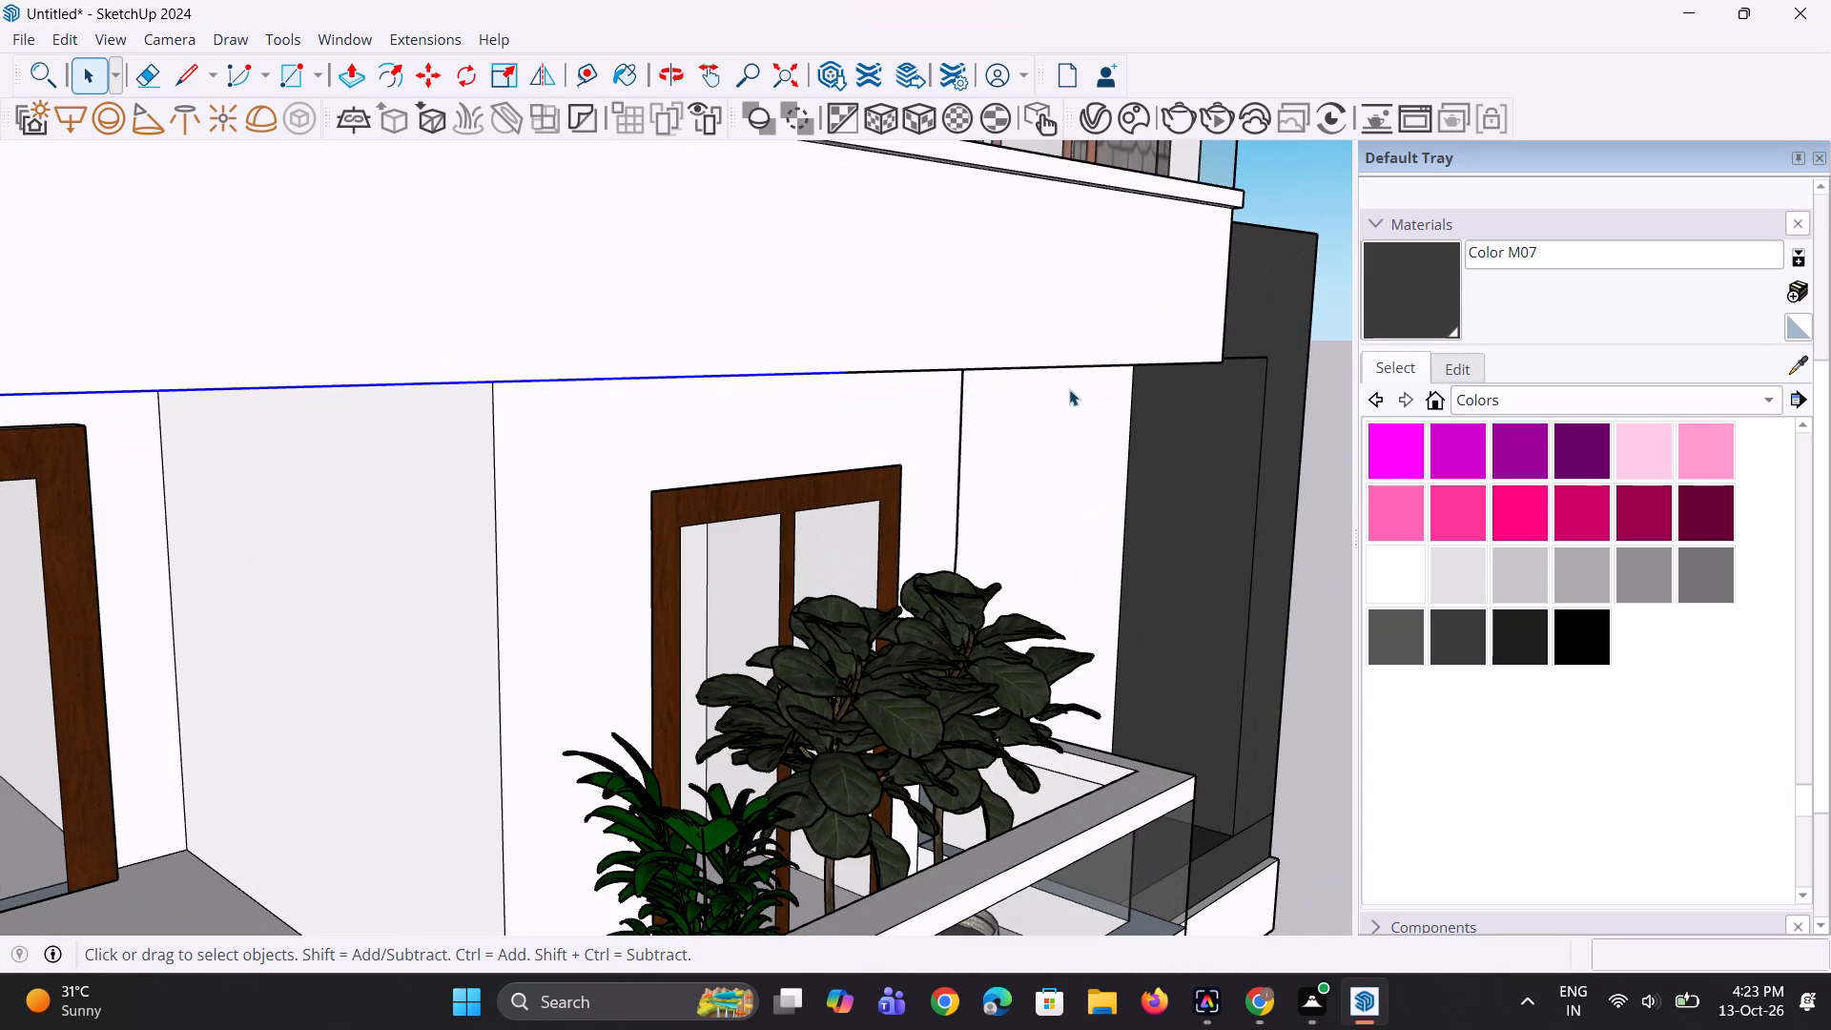
left_click(1069, 364, "ctrl")
scroll(1099, 375, "down", 4)
key("m")
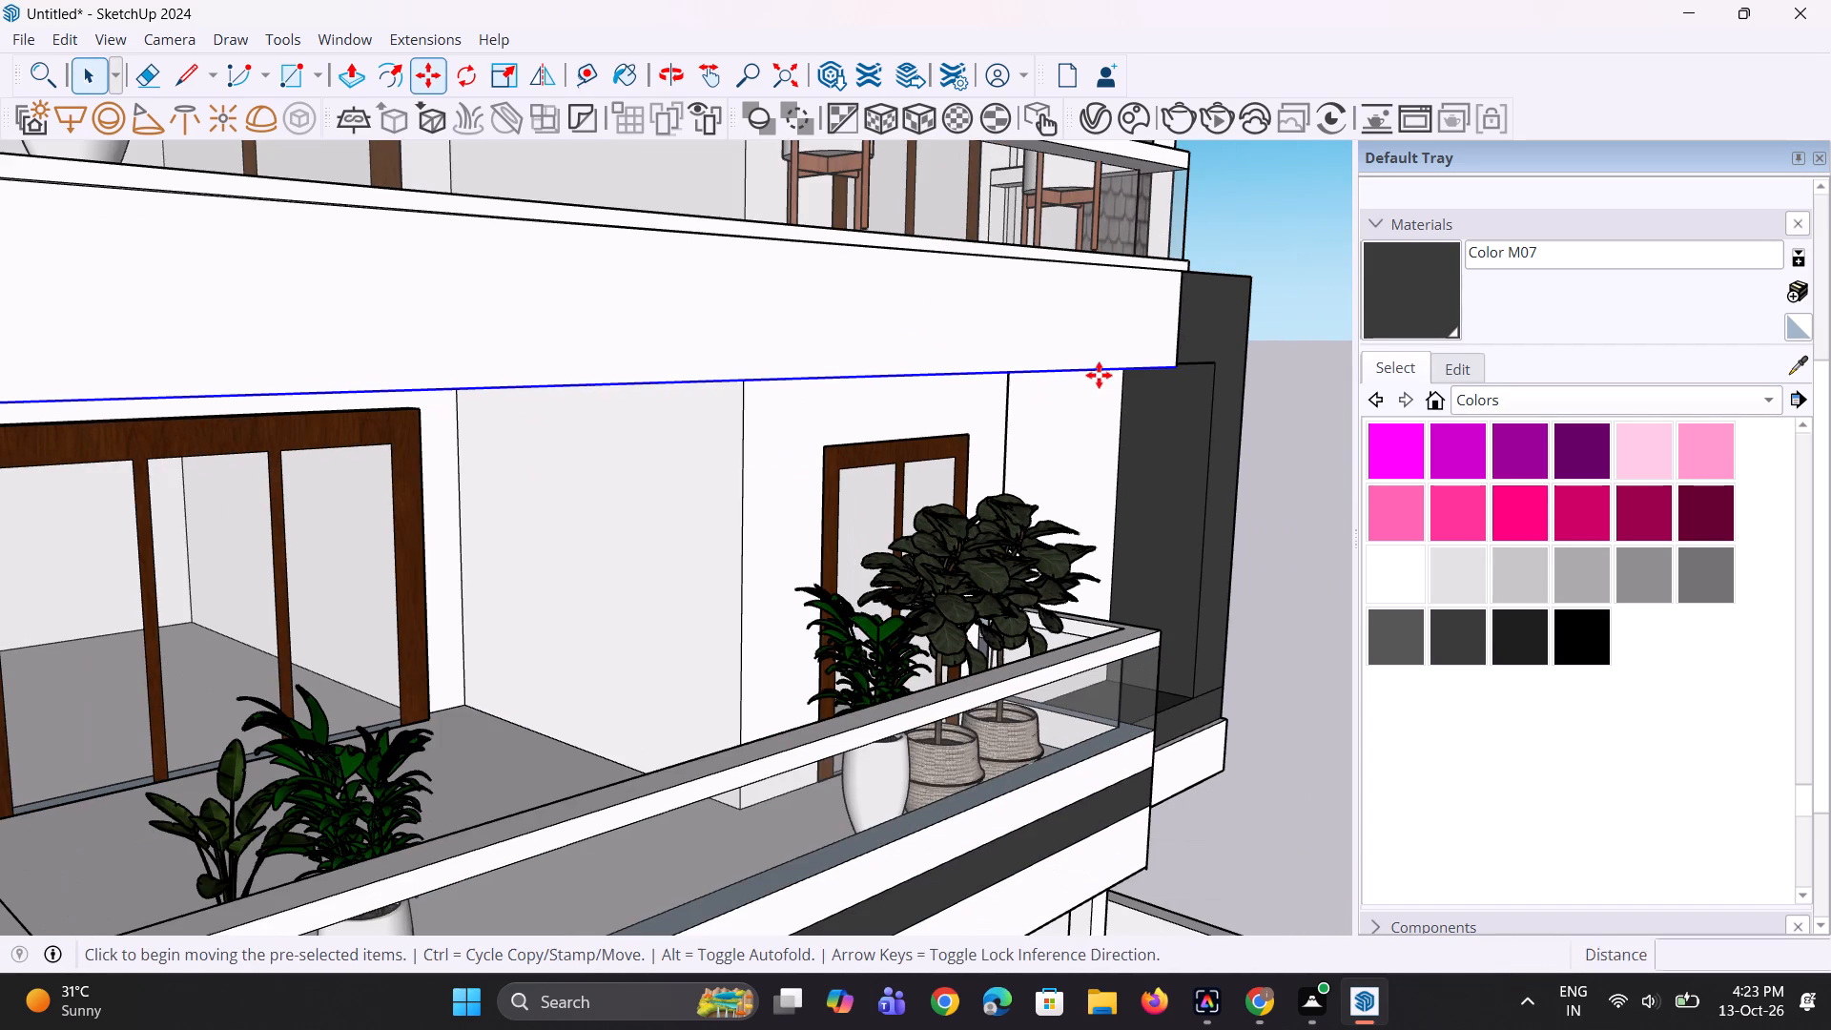
scroll(1355, 430, "down", 4)
scroll(1233, 458, "down", 1)
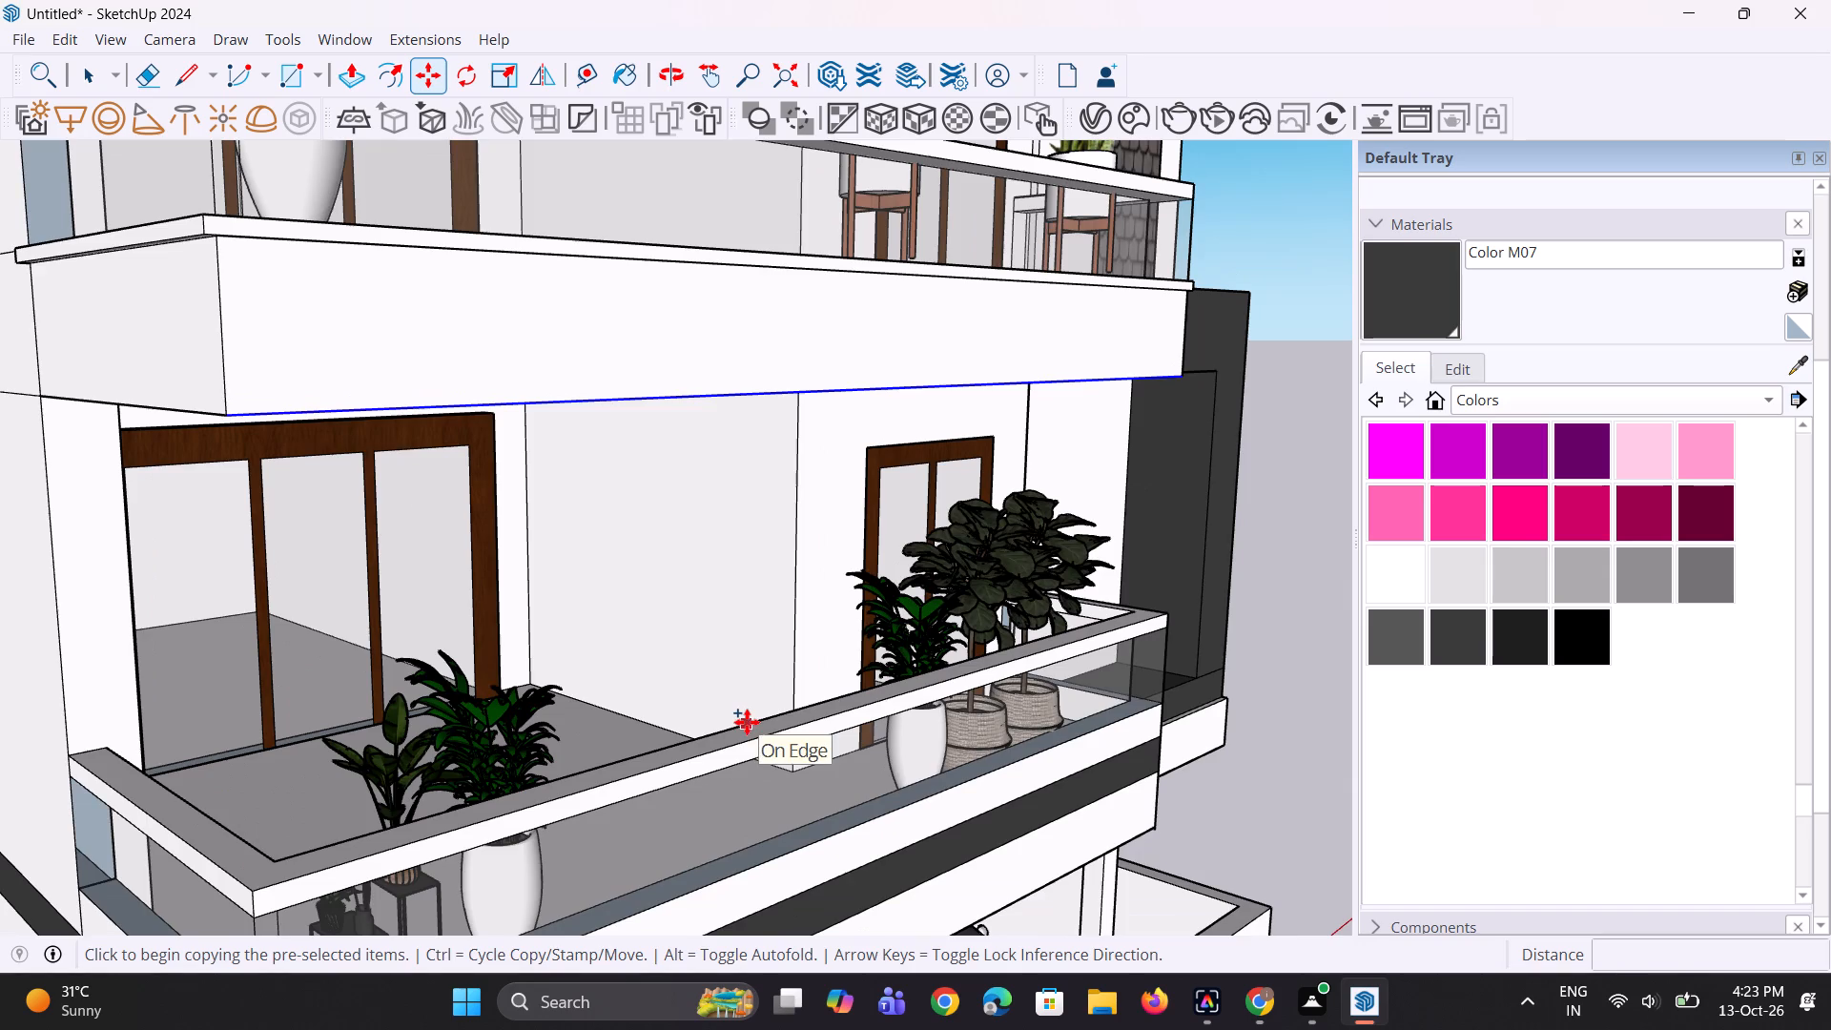
scroll(747, 722, "down", 4)
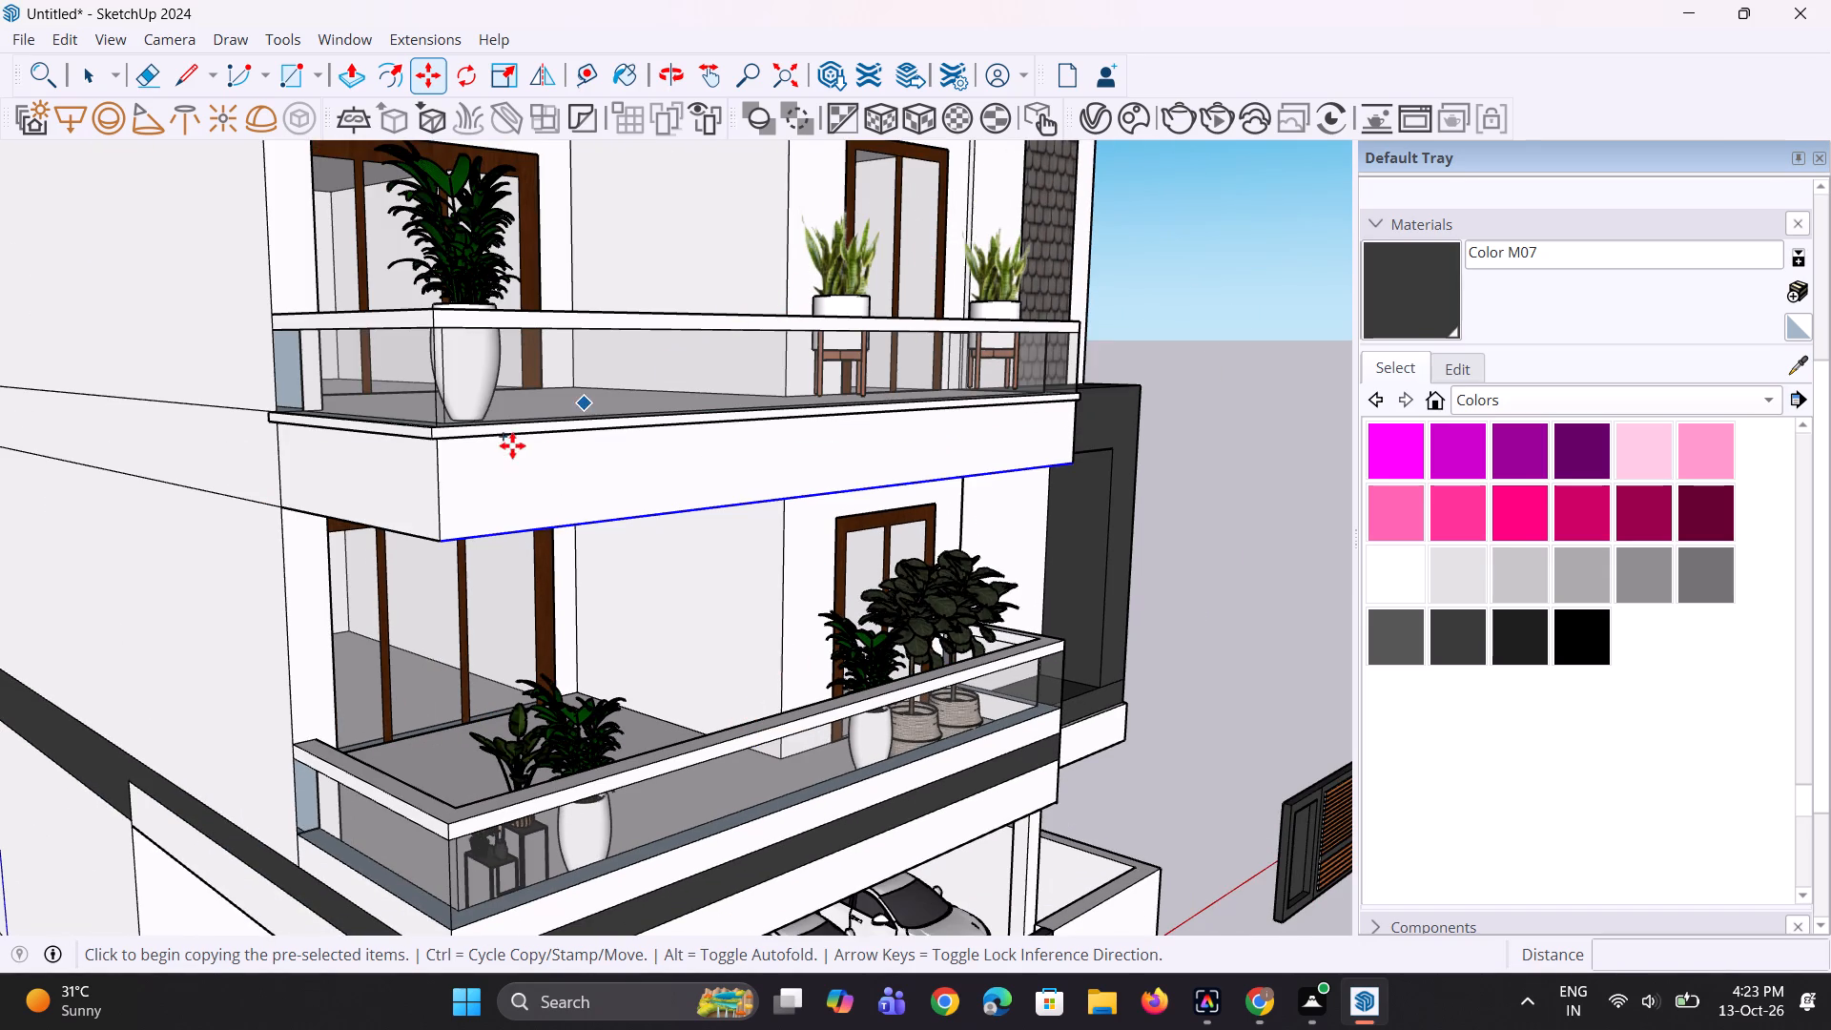
scroll(442, 530, "up", 10)
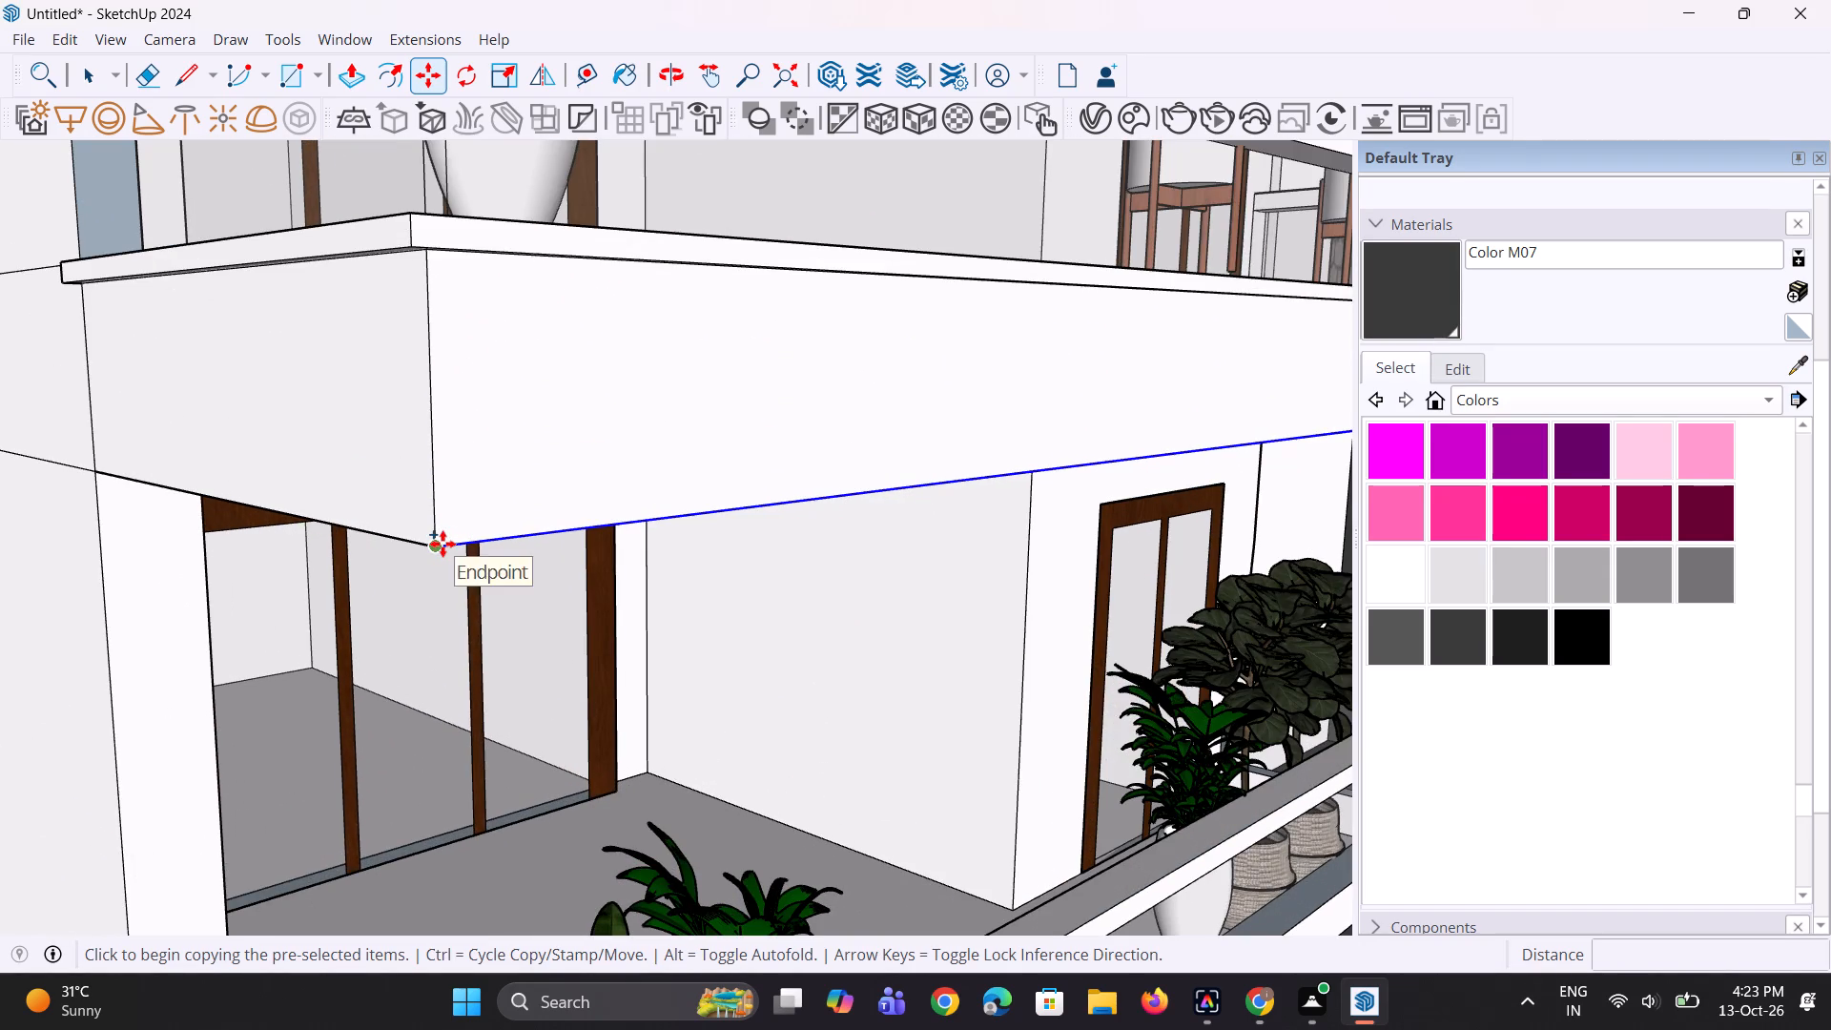
left_click(442, 544)
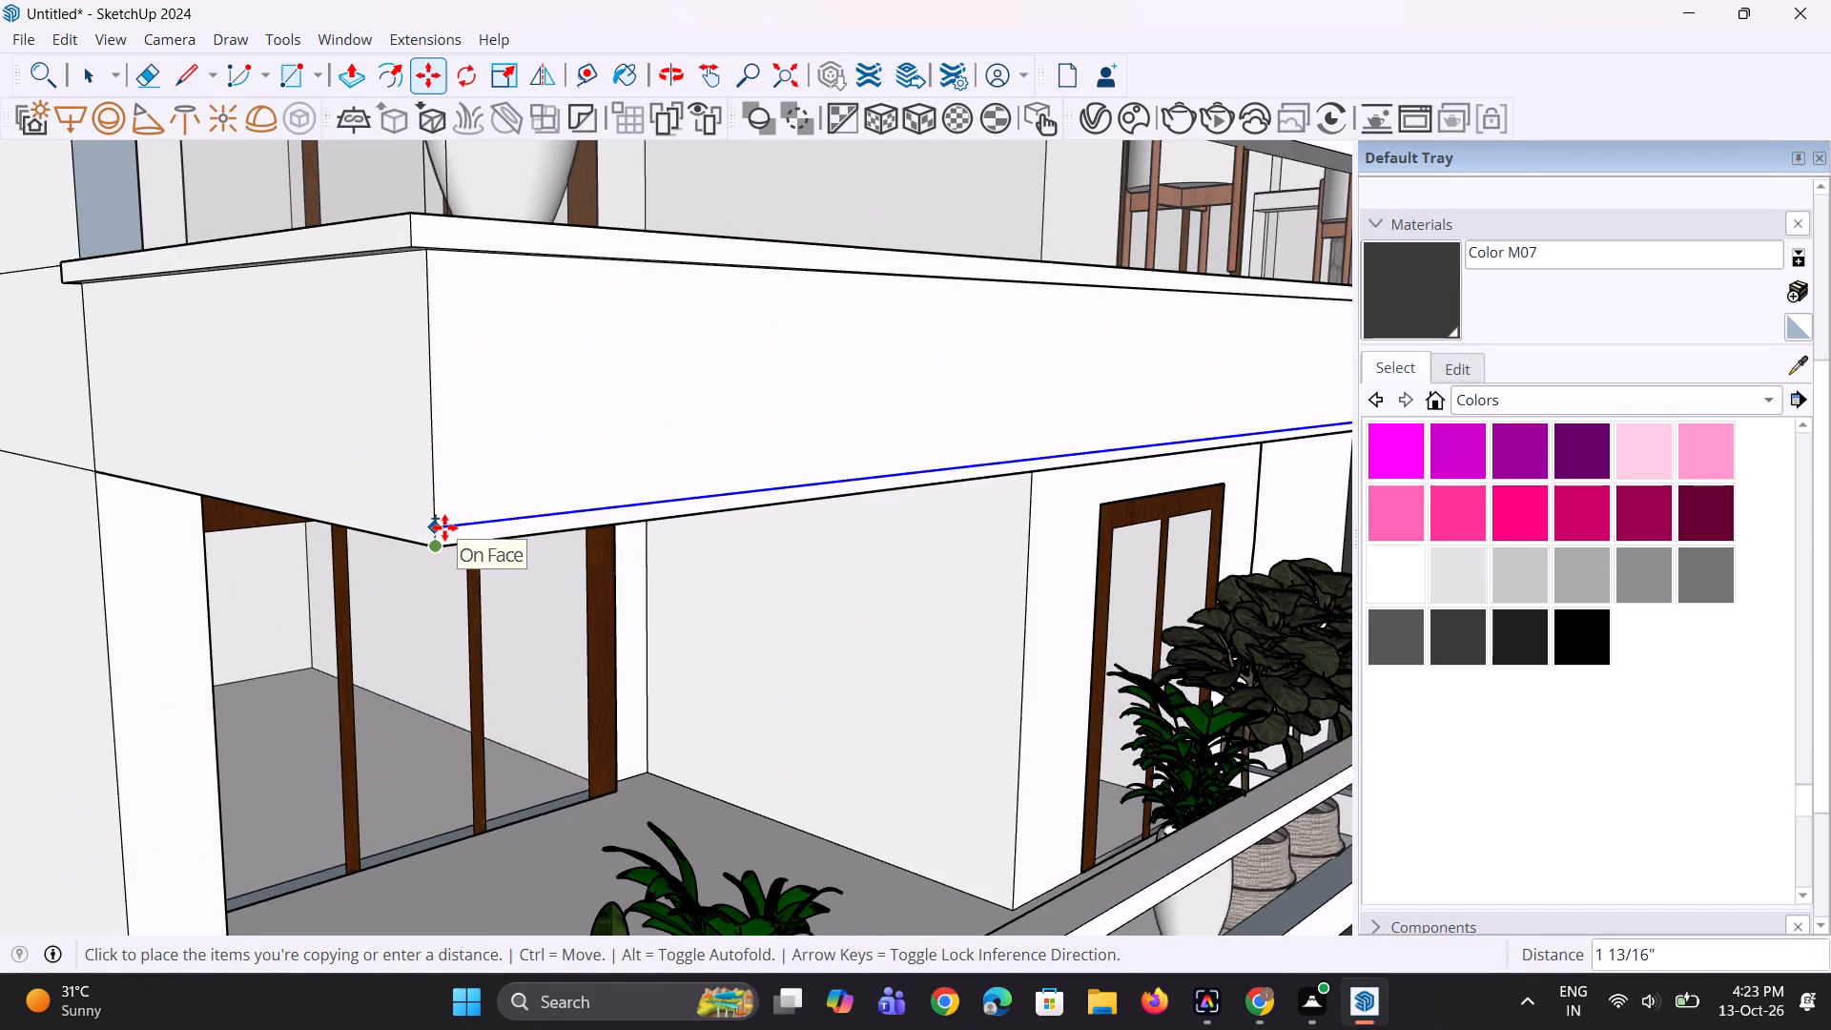
left_click(444, 521)
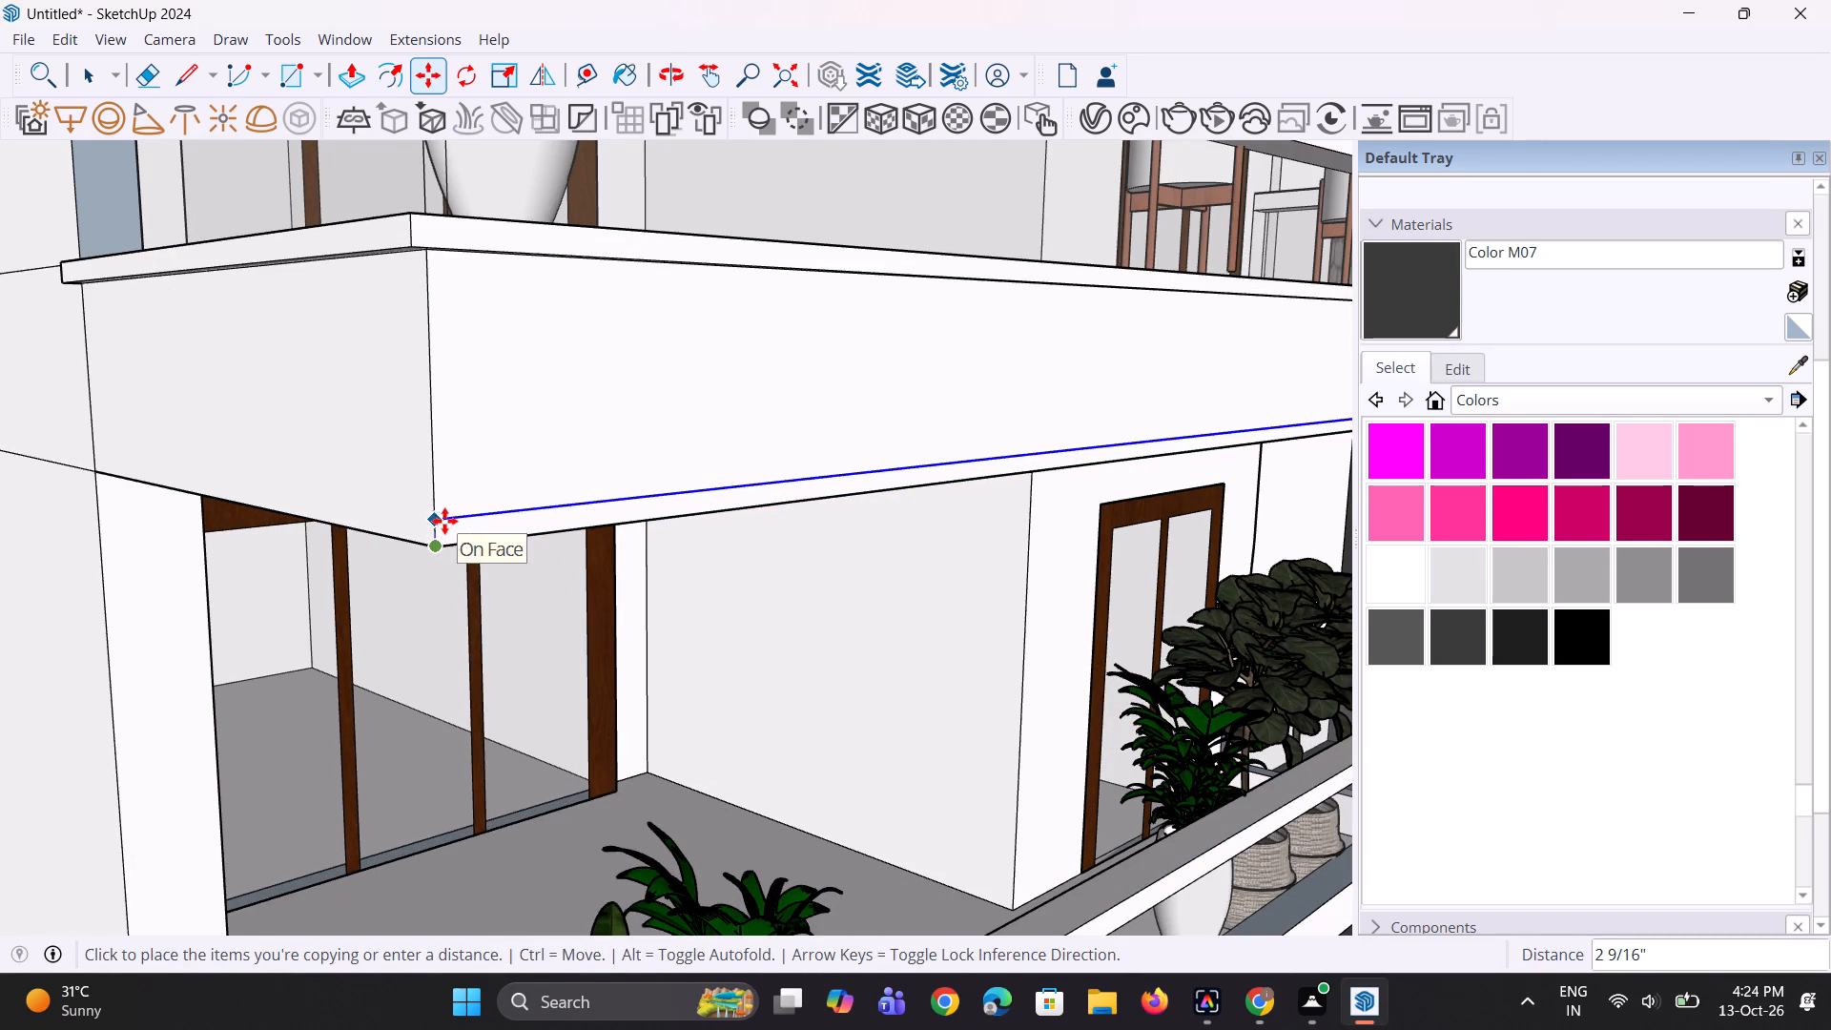
Extrude the narrow strip along the bottom of the slab's front outward 1 13/16", matching the upper trim.
middle_click_drag(462, 529, 522, 554)
key("0")
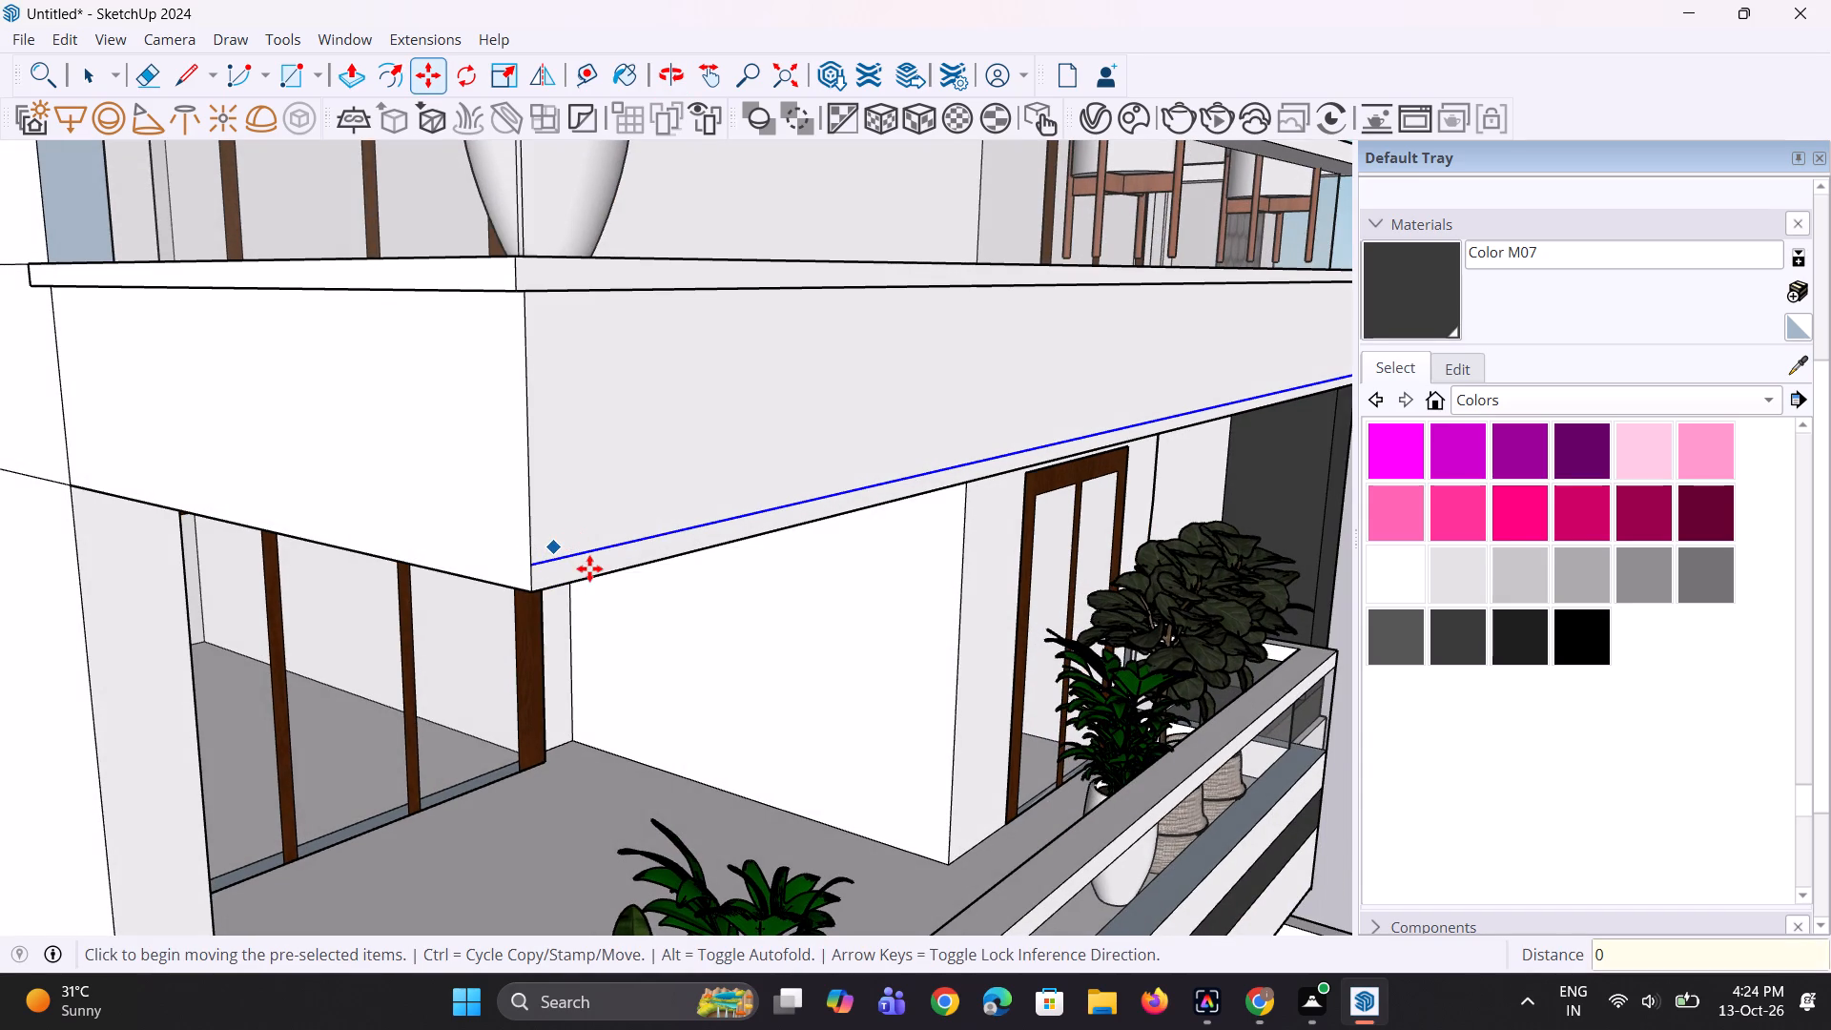
key("p")
left_click(596, 562)
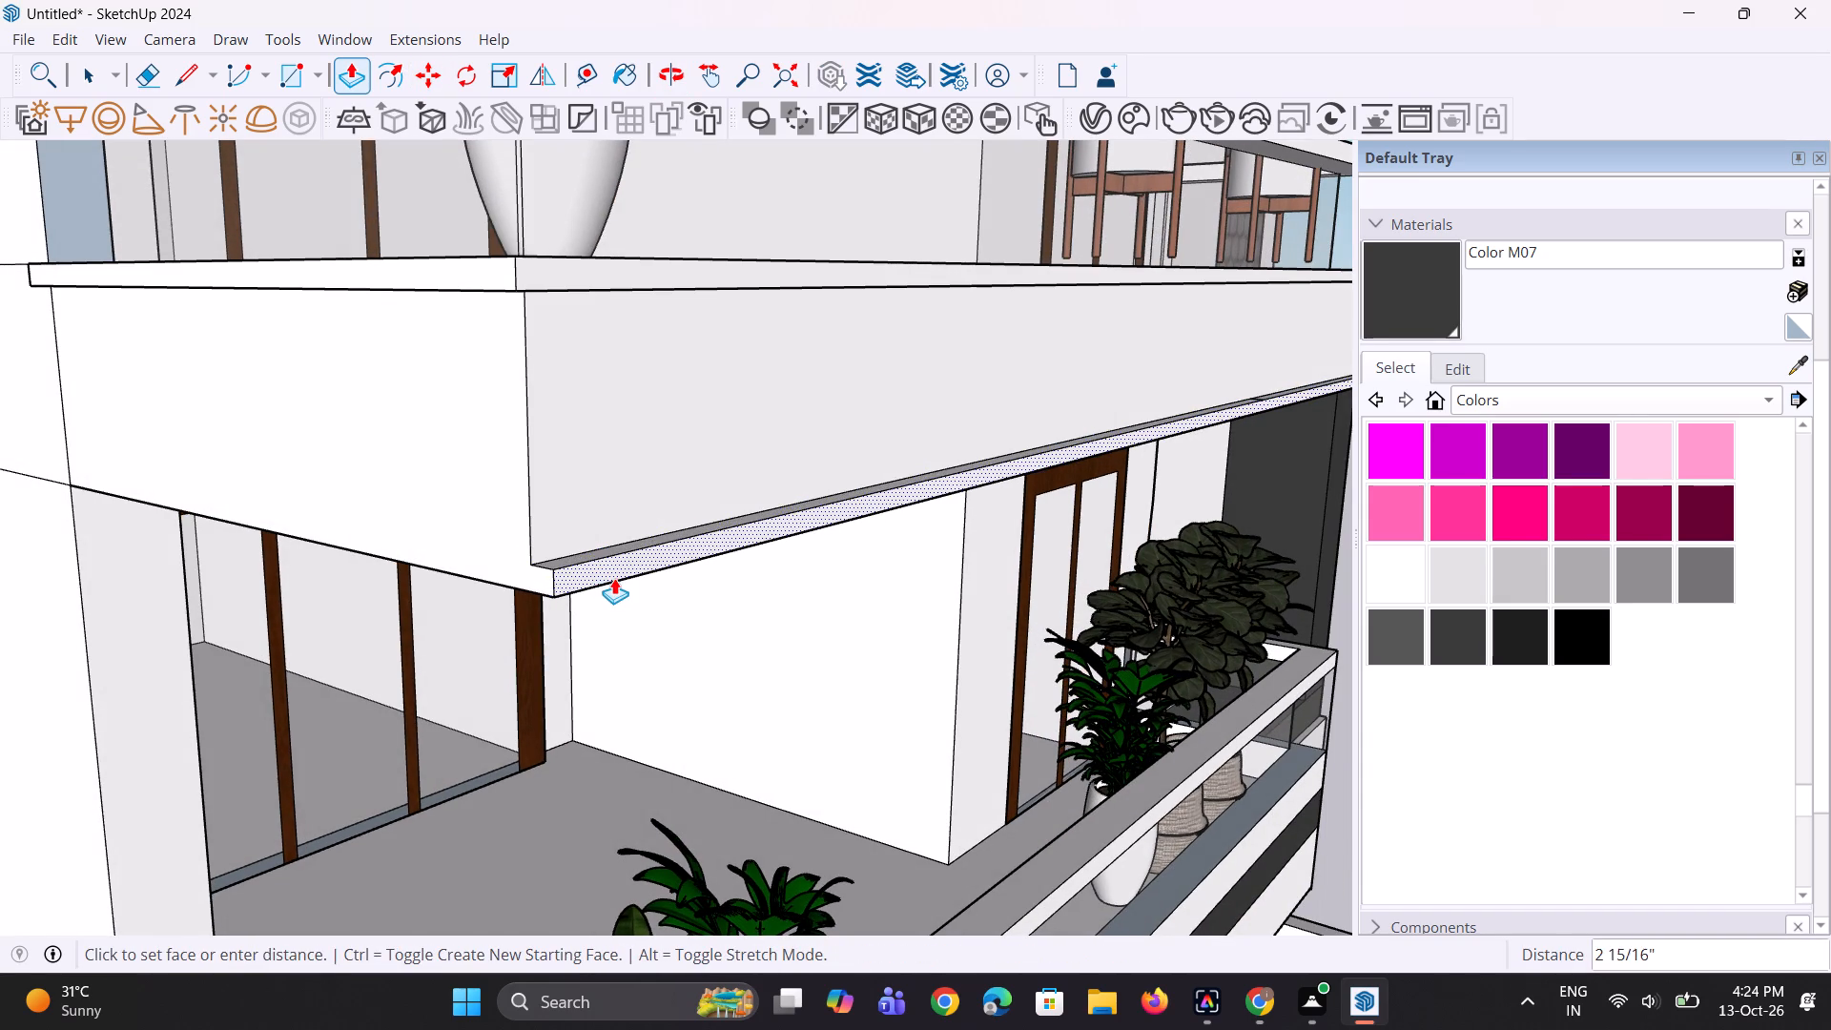
left_click(632, 279)
Extend the bottom trim strip's end face about 1 7/8" past the upper slab's side corner.
scroll(543, 580, "up", 3)
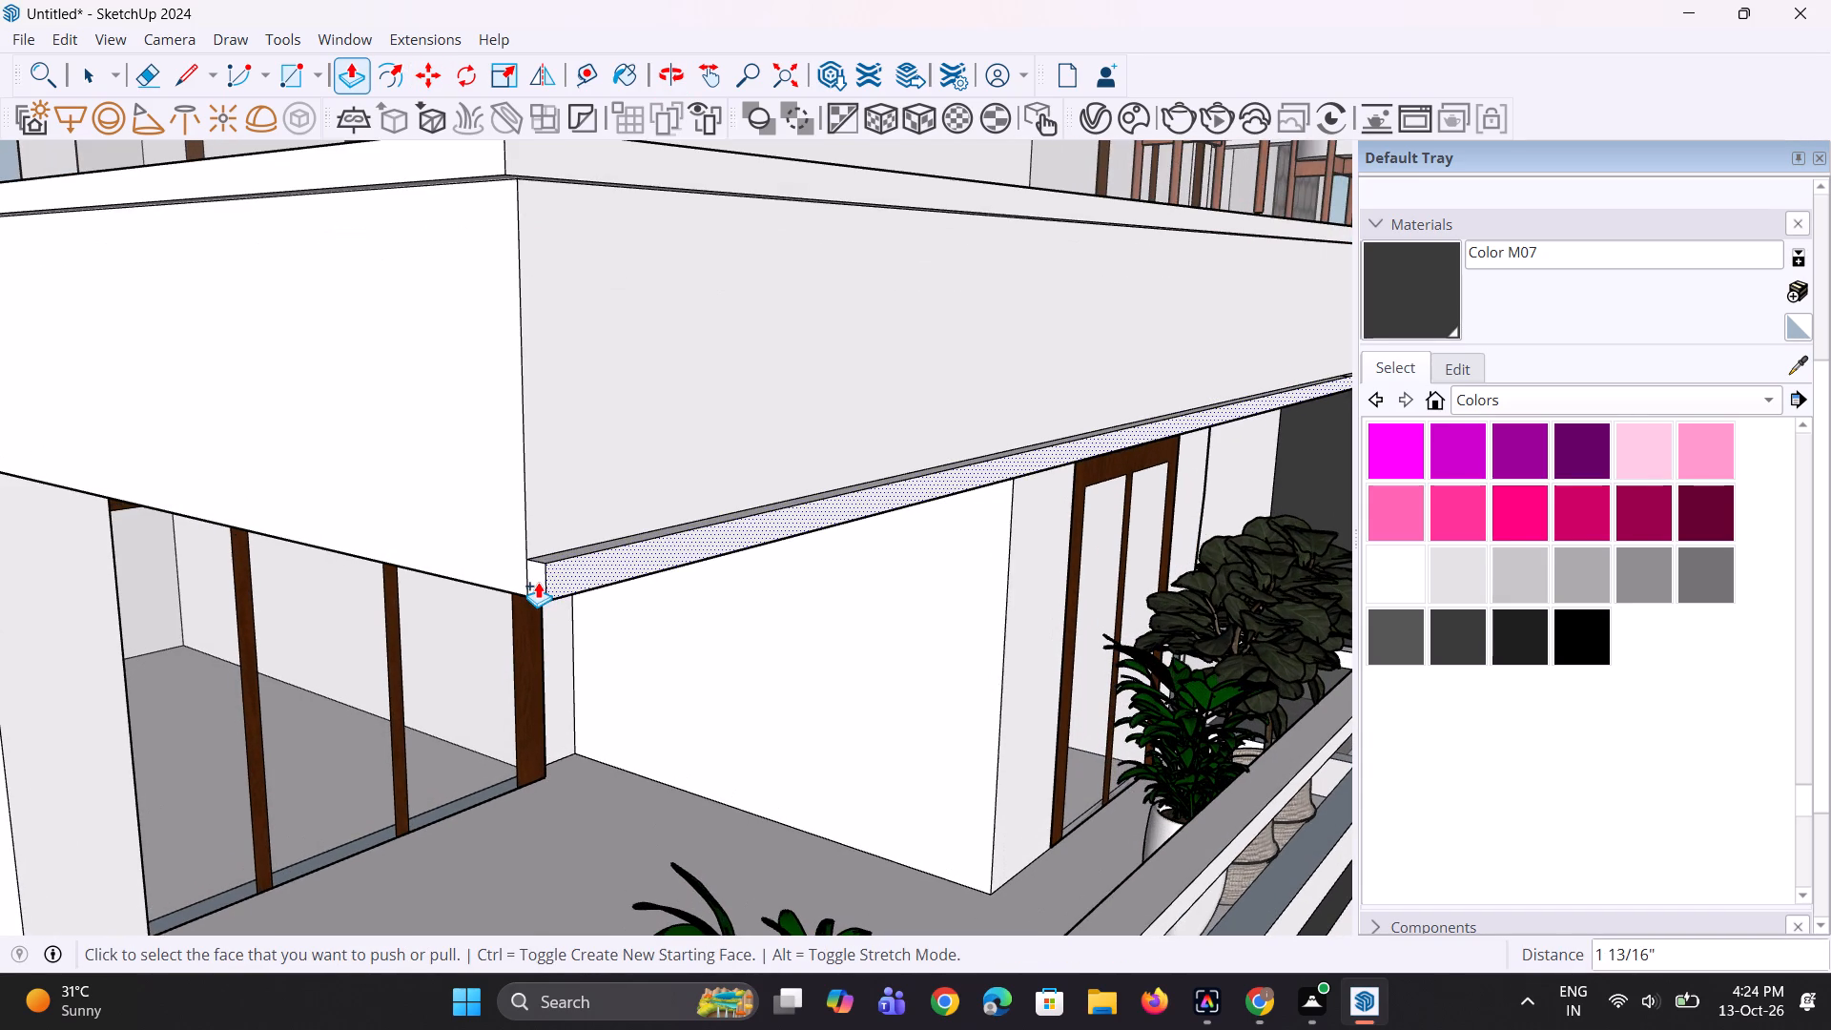
left_click(538, 582)
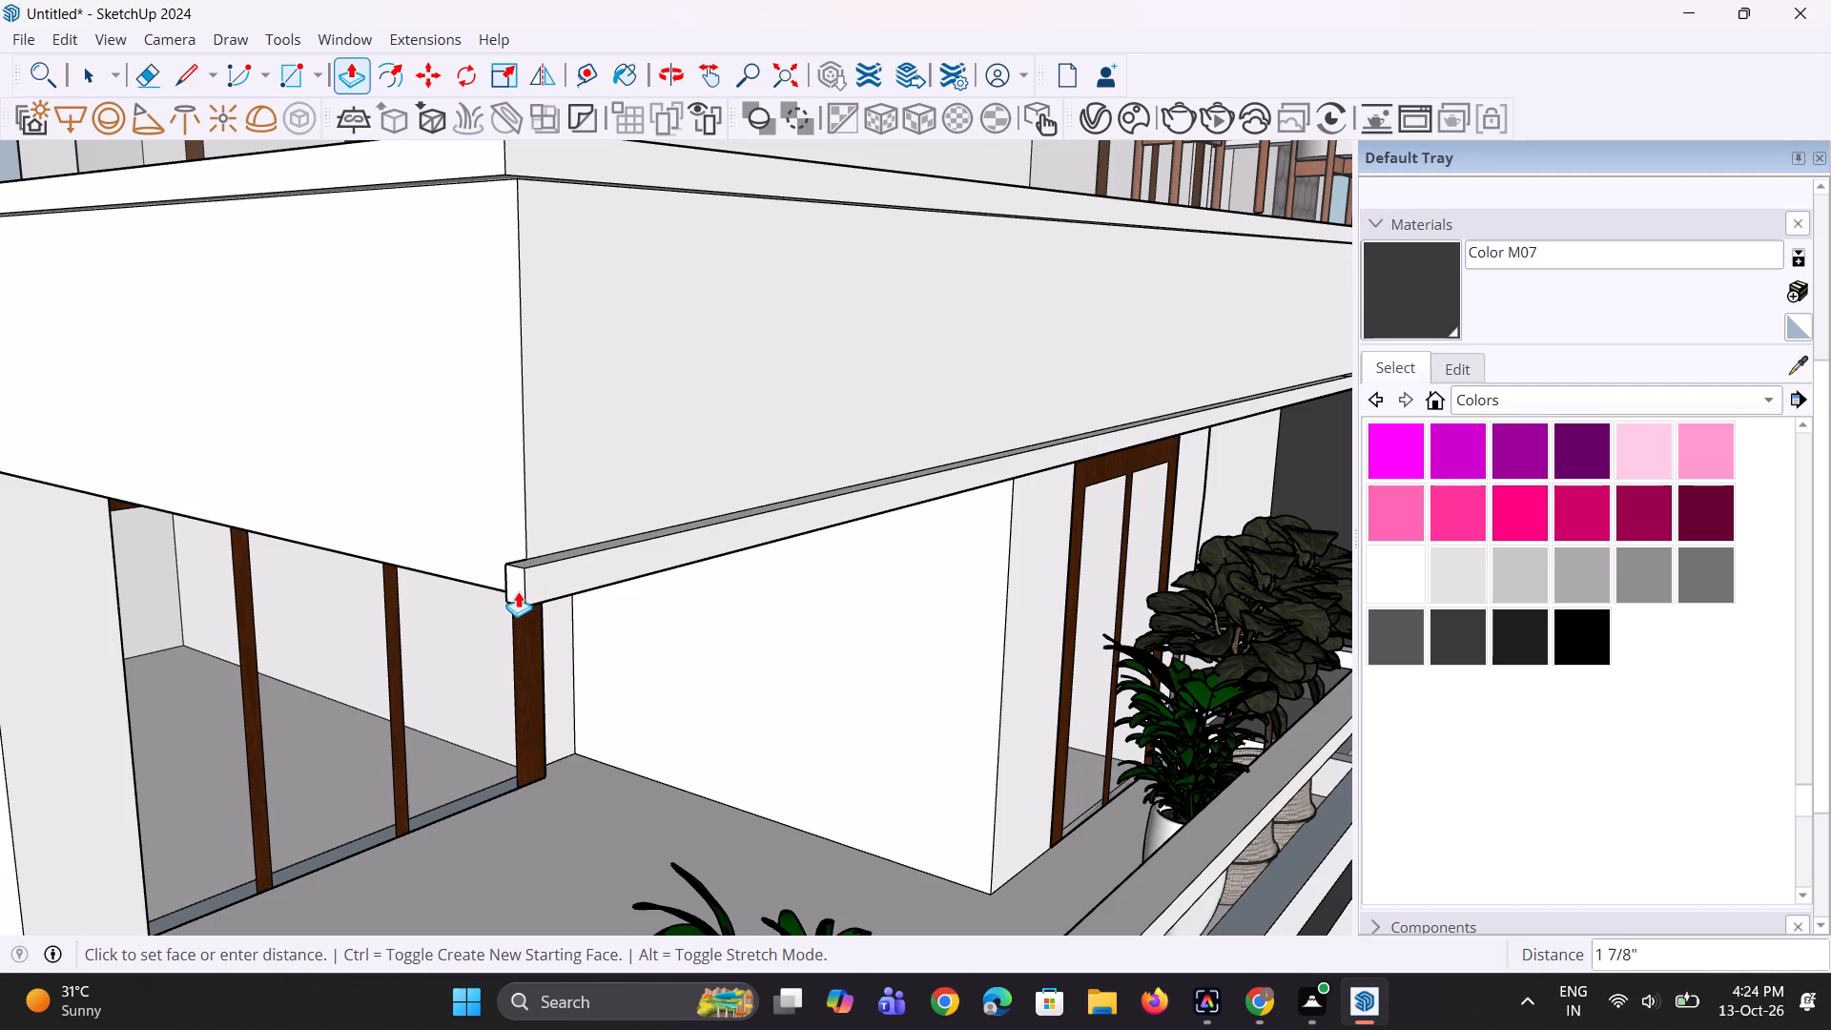
left_click(518, 591)
Extrude the inner face of the bottom trim's projecting end along the slab's side to the house wall.
middle_click_drag(572, 601, 857, 619)
scroll(851, 615, "up", 1)
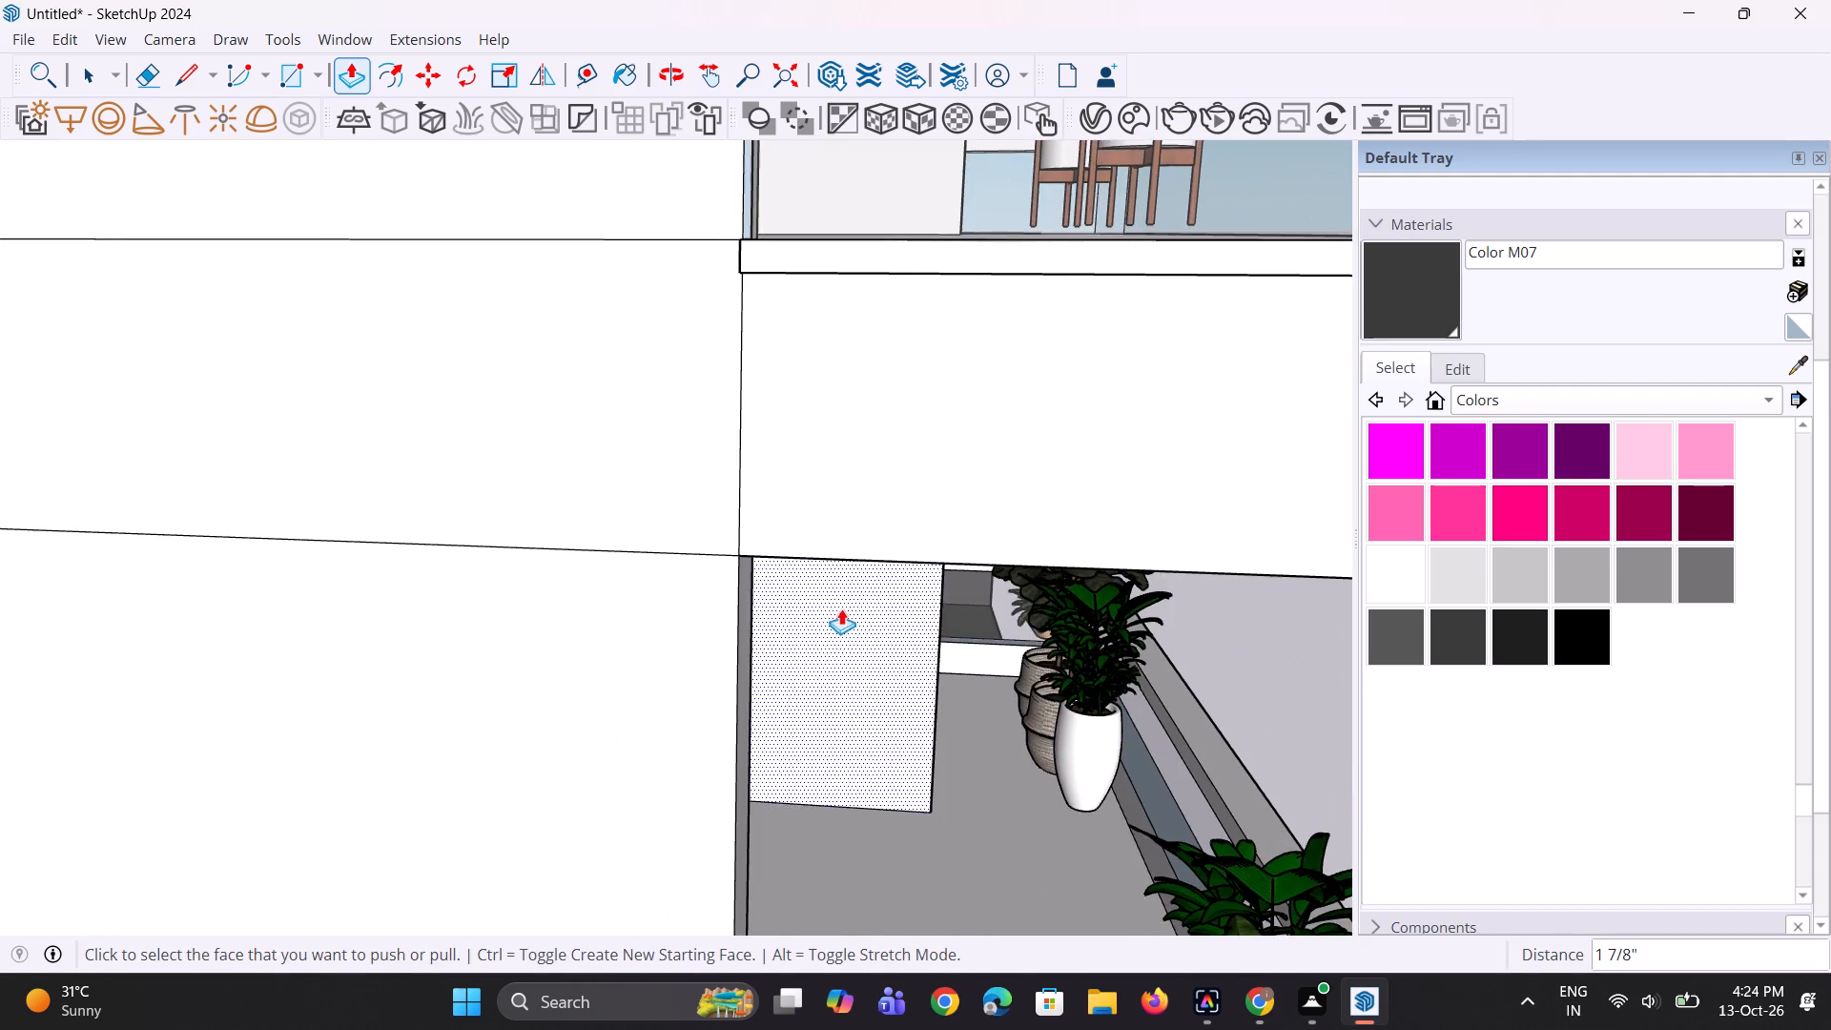
scroll(828, 588, "down", 9)
scroll(933, 602, "up", 12)
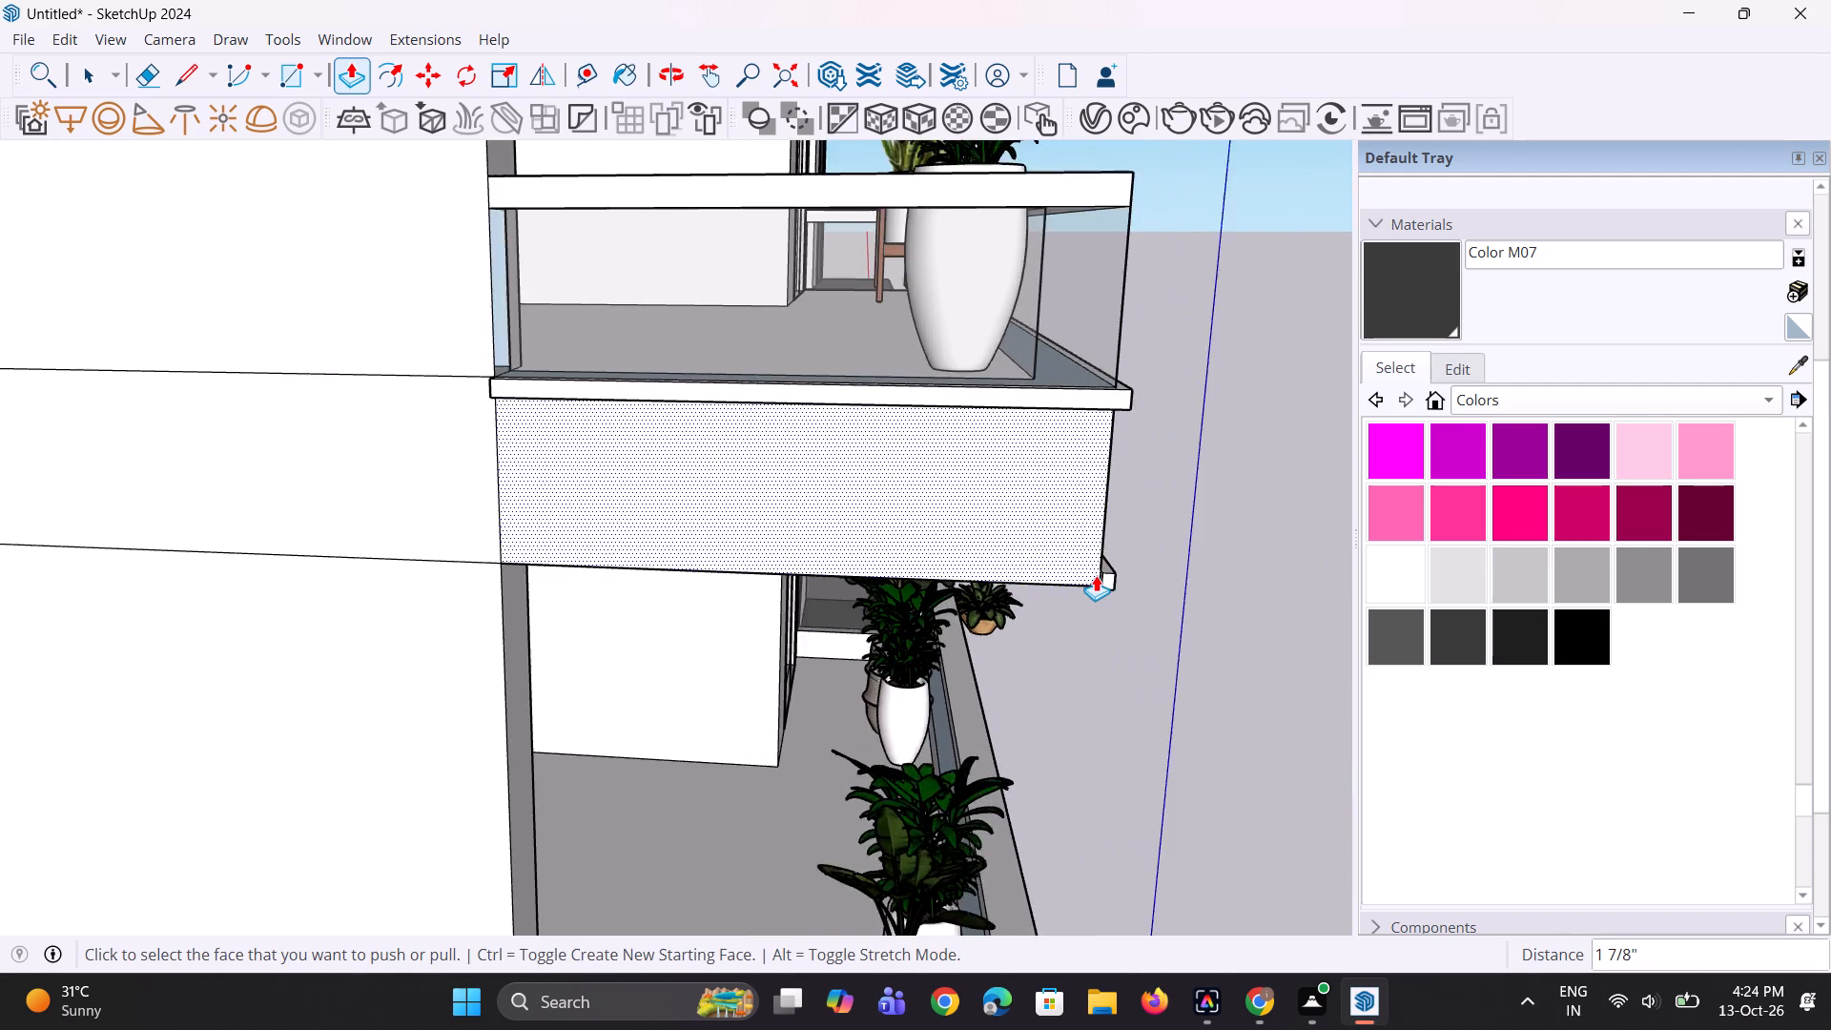
scroll(1096, 575, "up", 7)
middle_click_drag(1052, 603, 1153, 604)
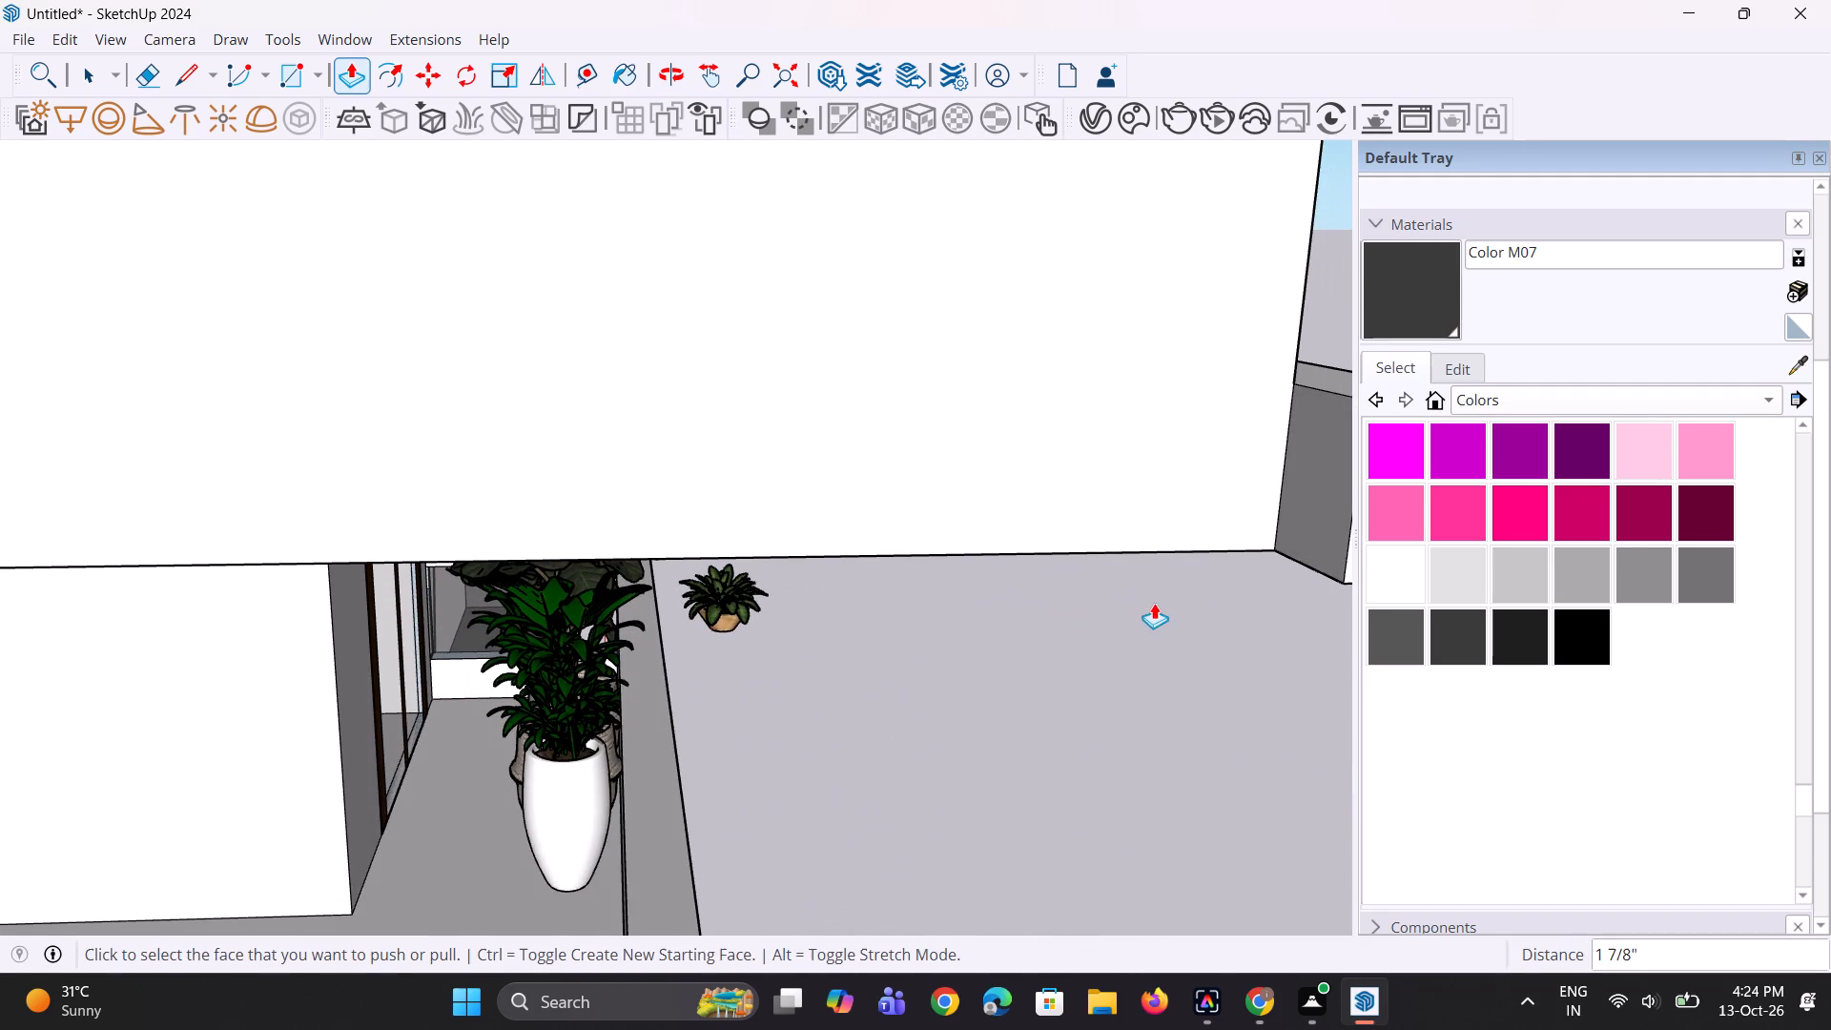
left_click(1307, 510)
scroll(1043, 524, "down", 5)
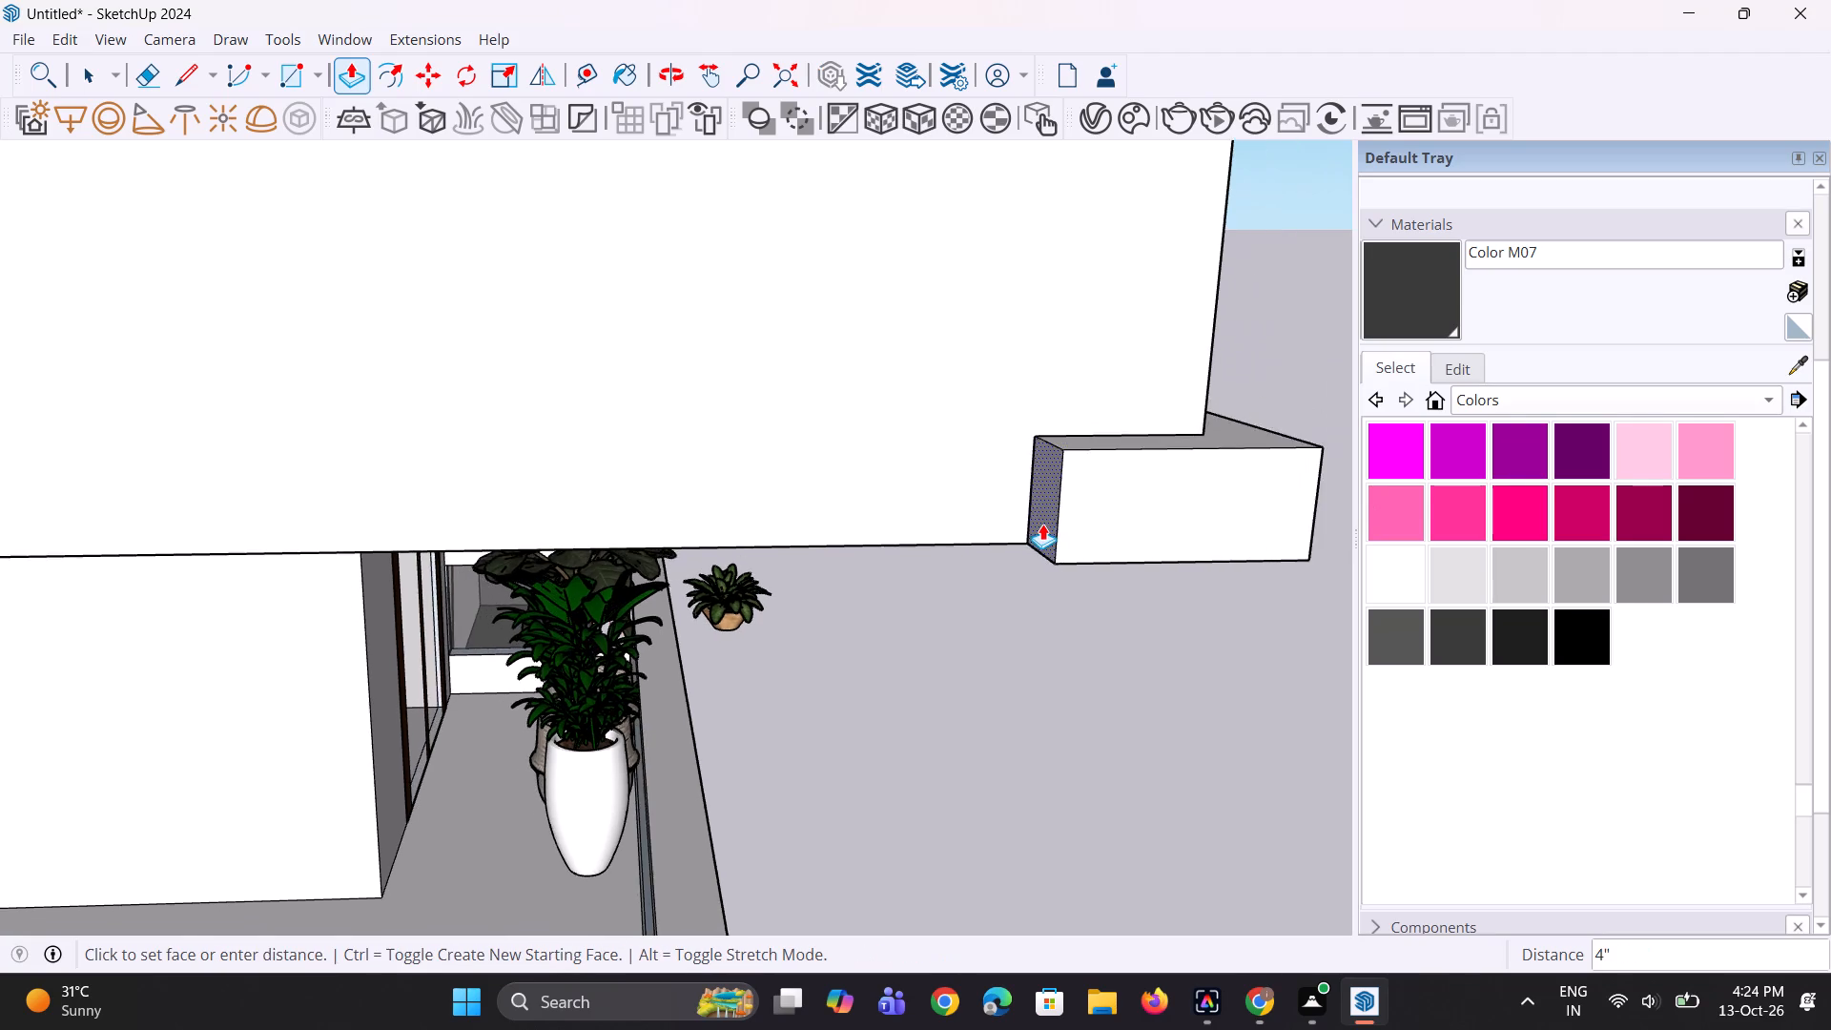
scroll(1042, 524, "down", 5)
scroll(1042, 525, "down", 16)
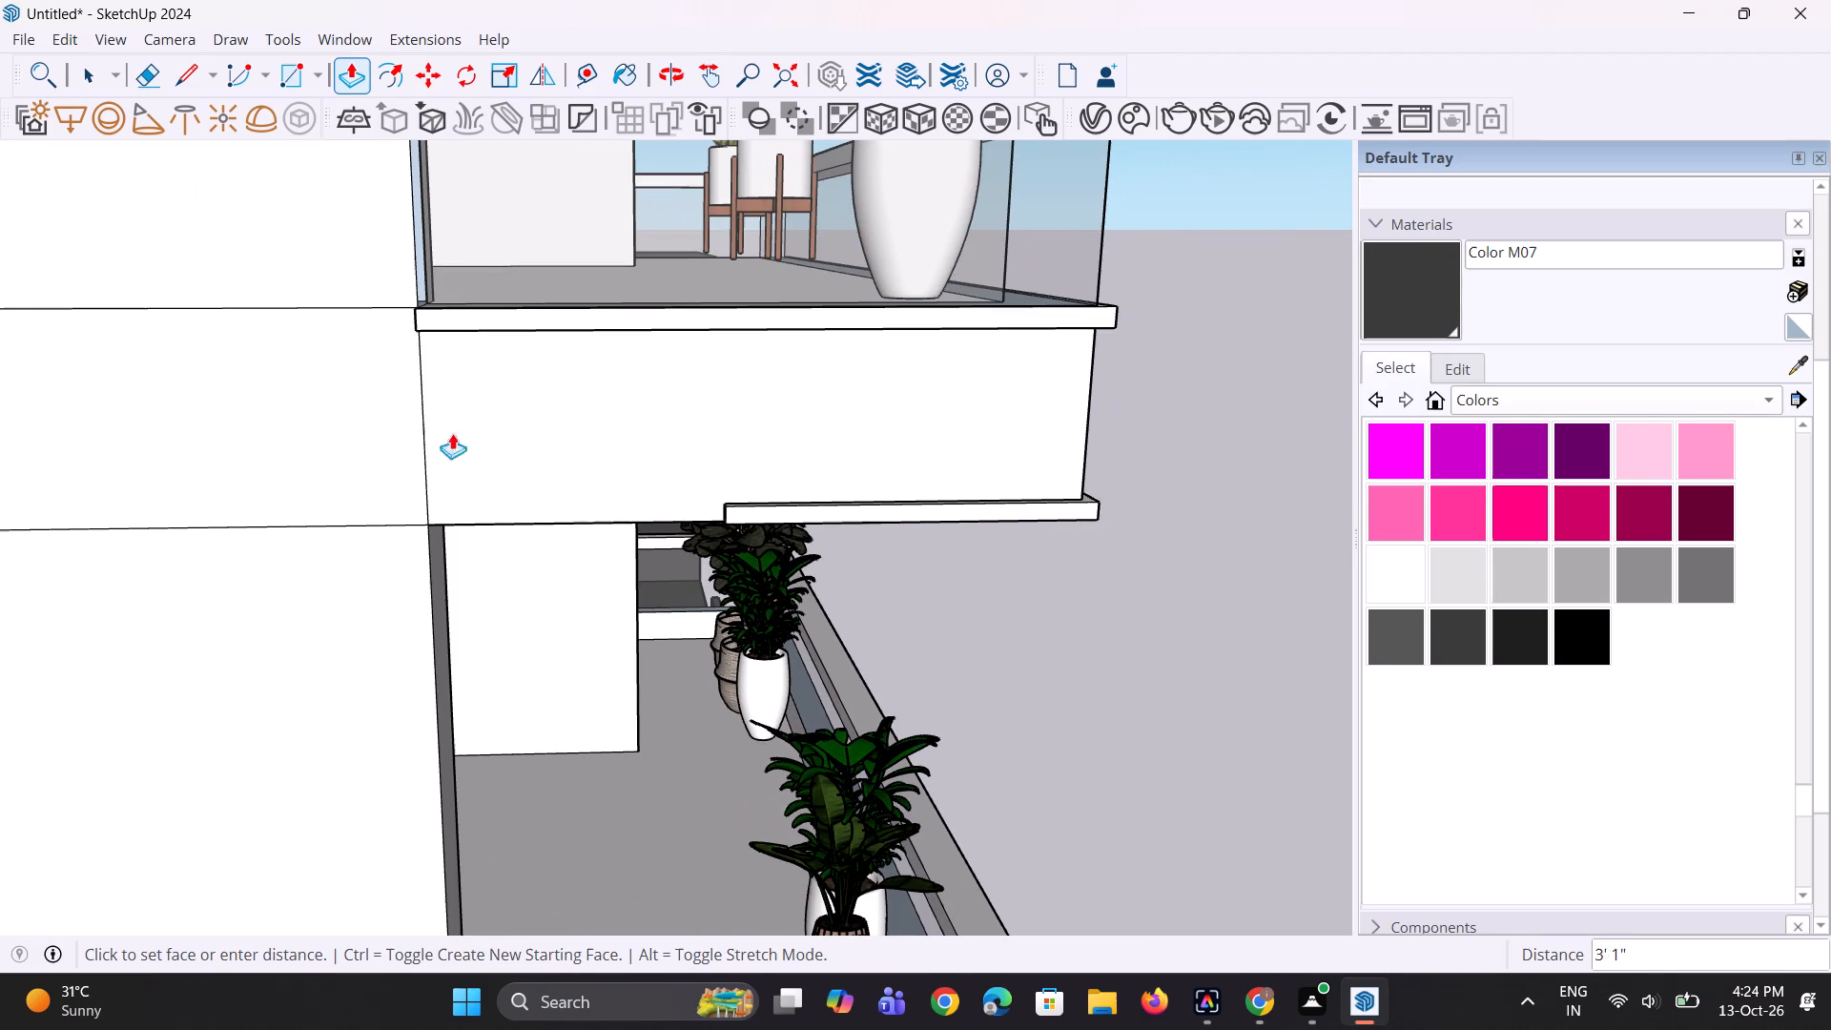
left_click(424, 423)
Paint the front face of the trim strip along the upper slab's top edge with Color M07.
scroll(501, 504, "down", 5)
middle_click_drag(1078, 516, 711, 518)
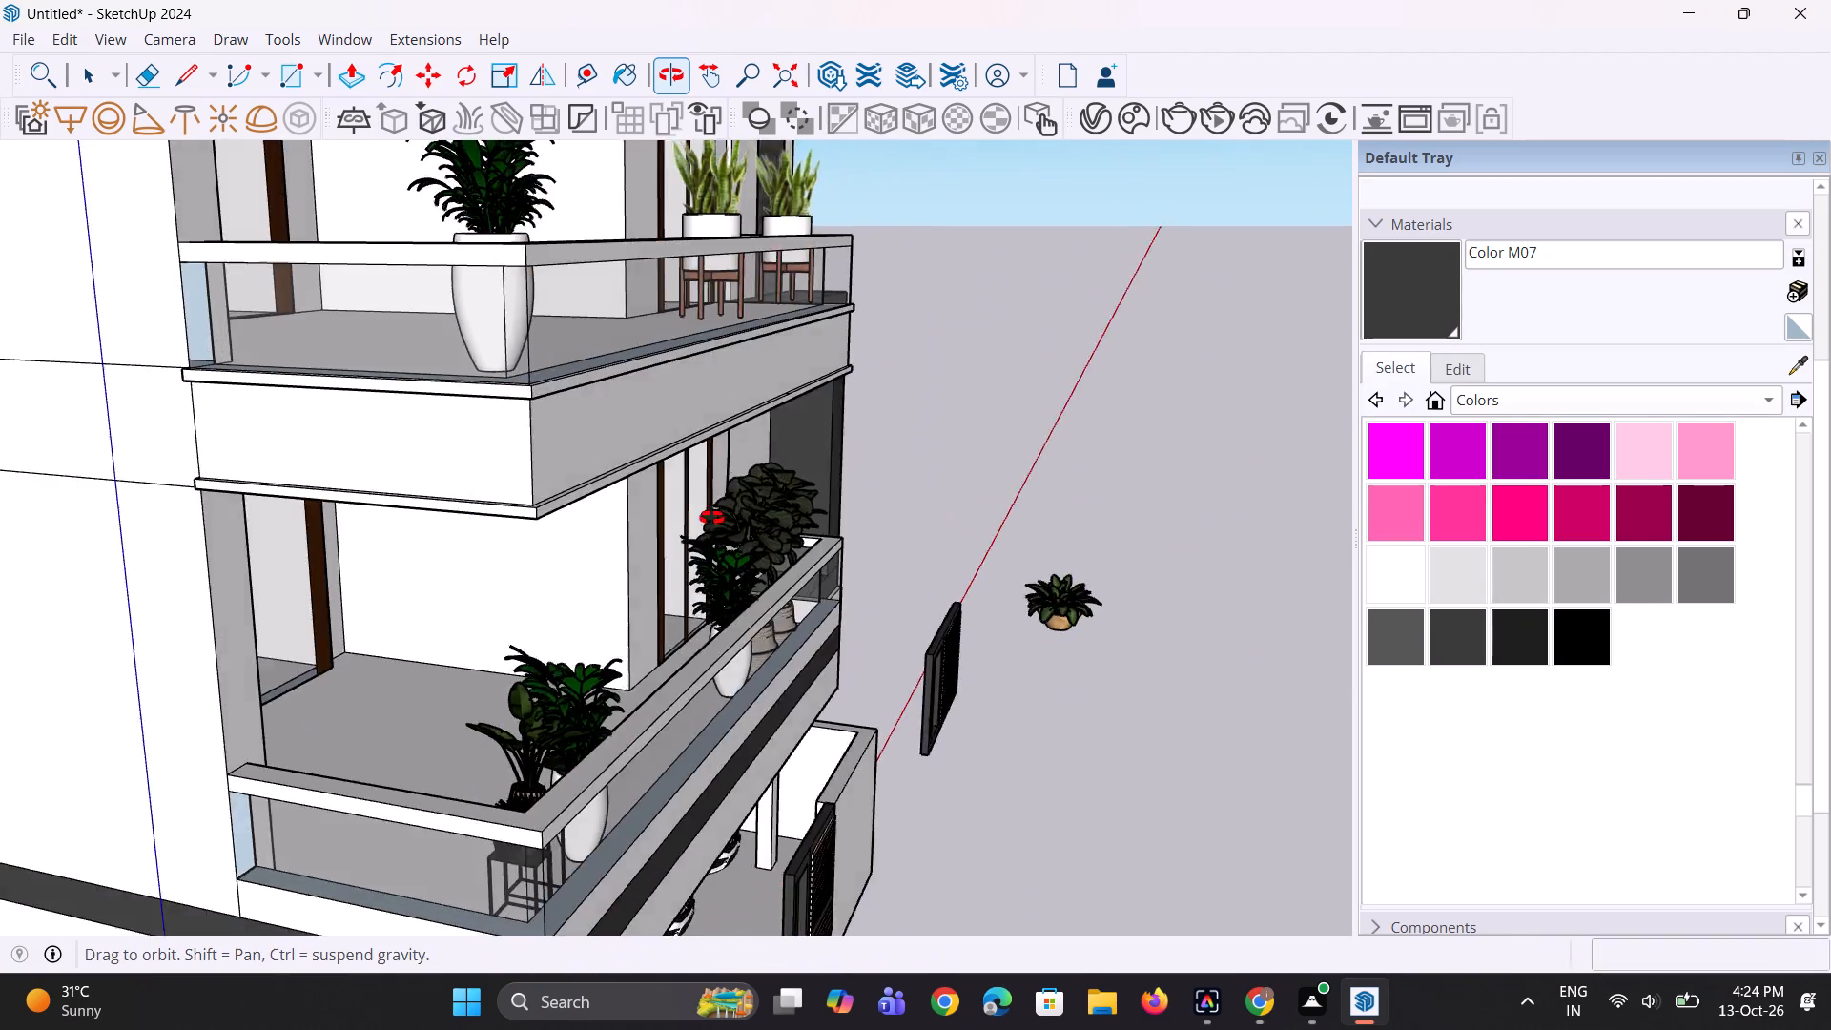
middle_click_drag(711, 518, 707, 518)
scroll(707, 518, "down", 4)
key("space")
key("space")
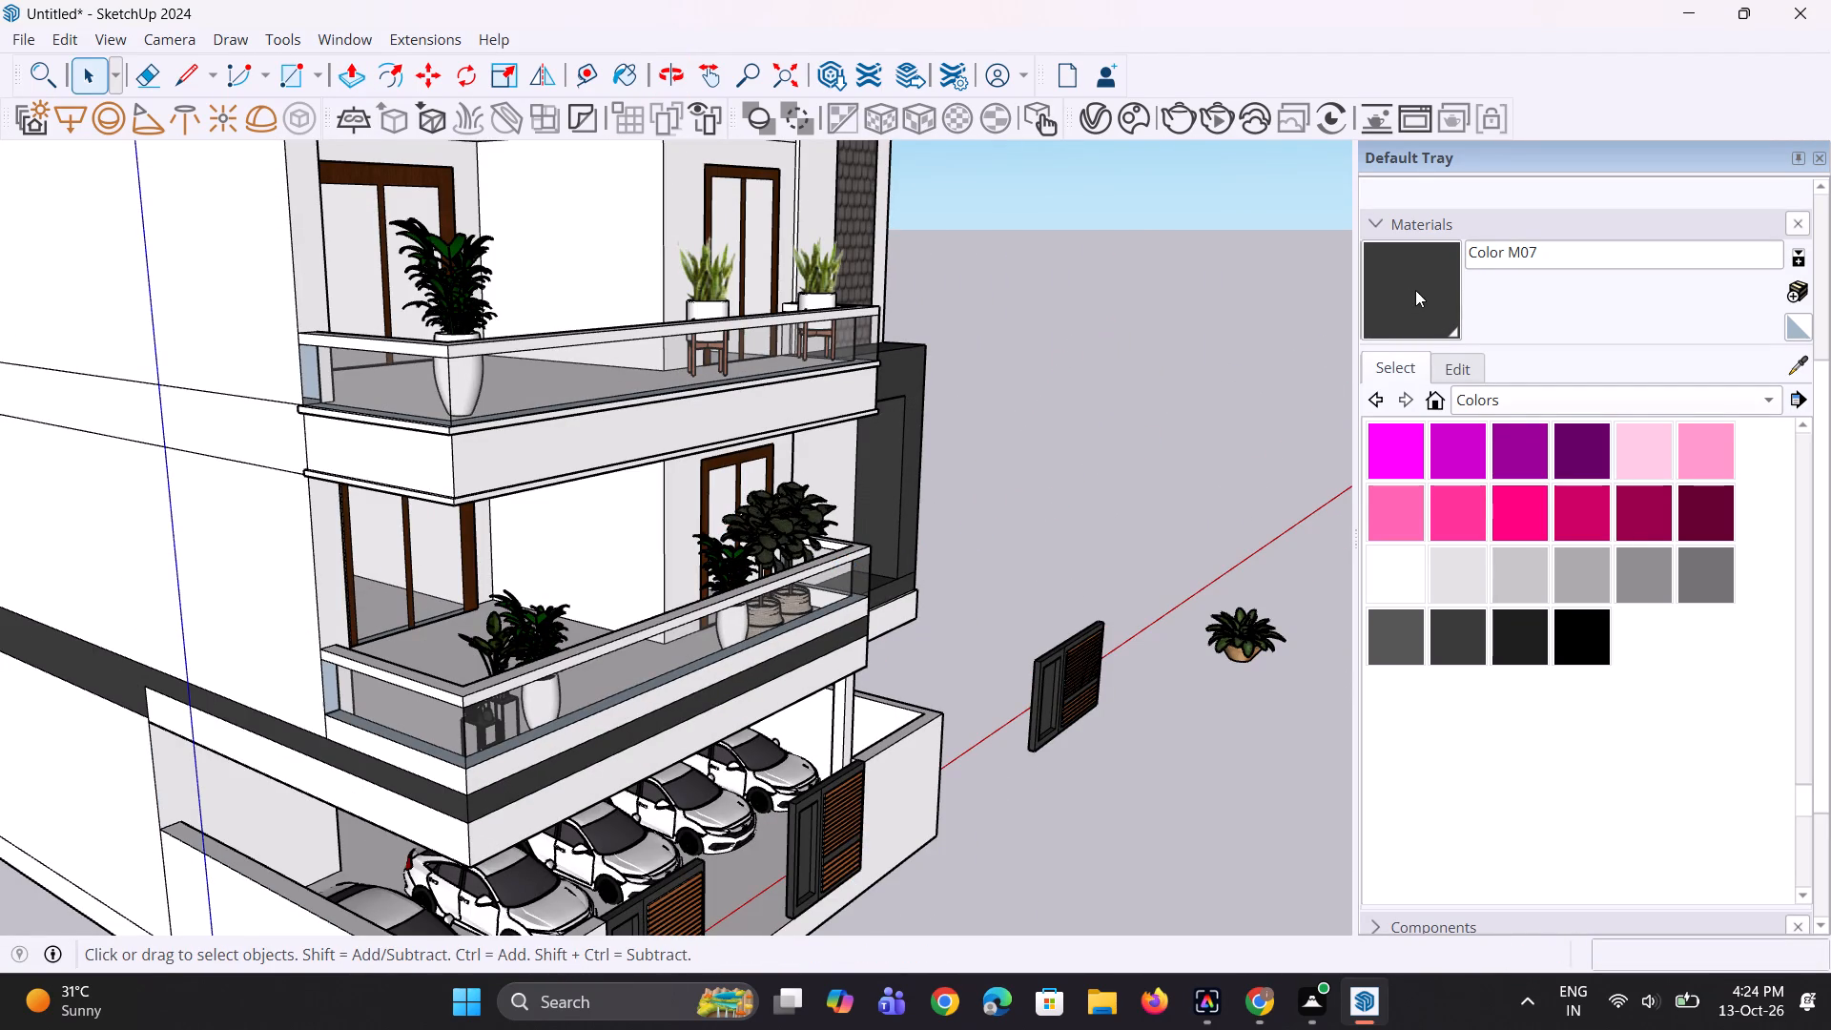
left_click(1415, 290)
left_click(1403, 314)
scroll(727, 443, "up", 2)
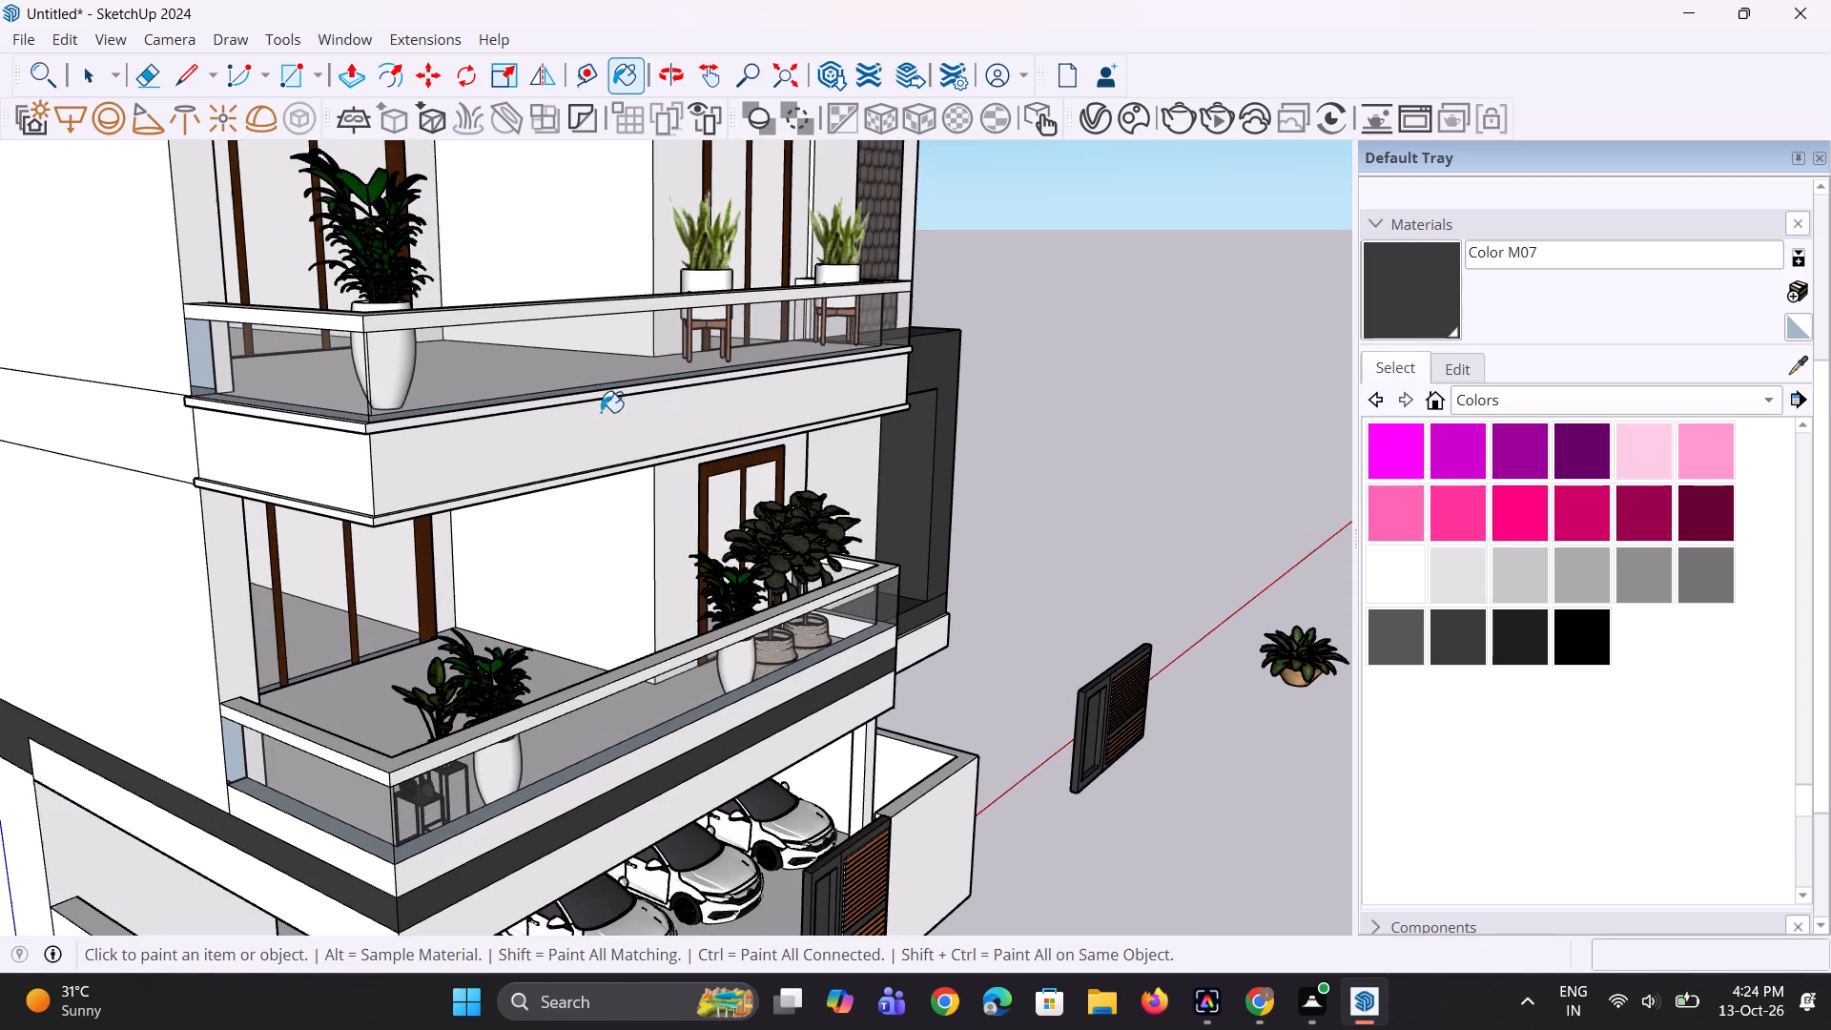
scroll(520, 412, "up", 3)
scroll(384, 396, "up", 2)
left_click(367, 443)
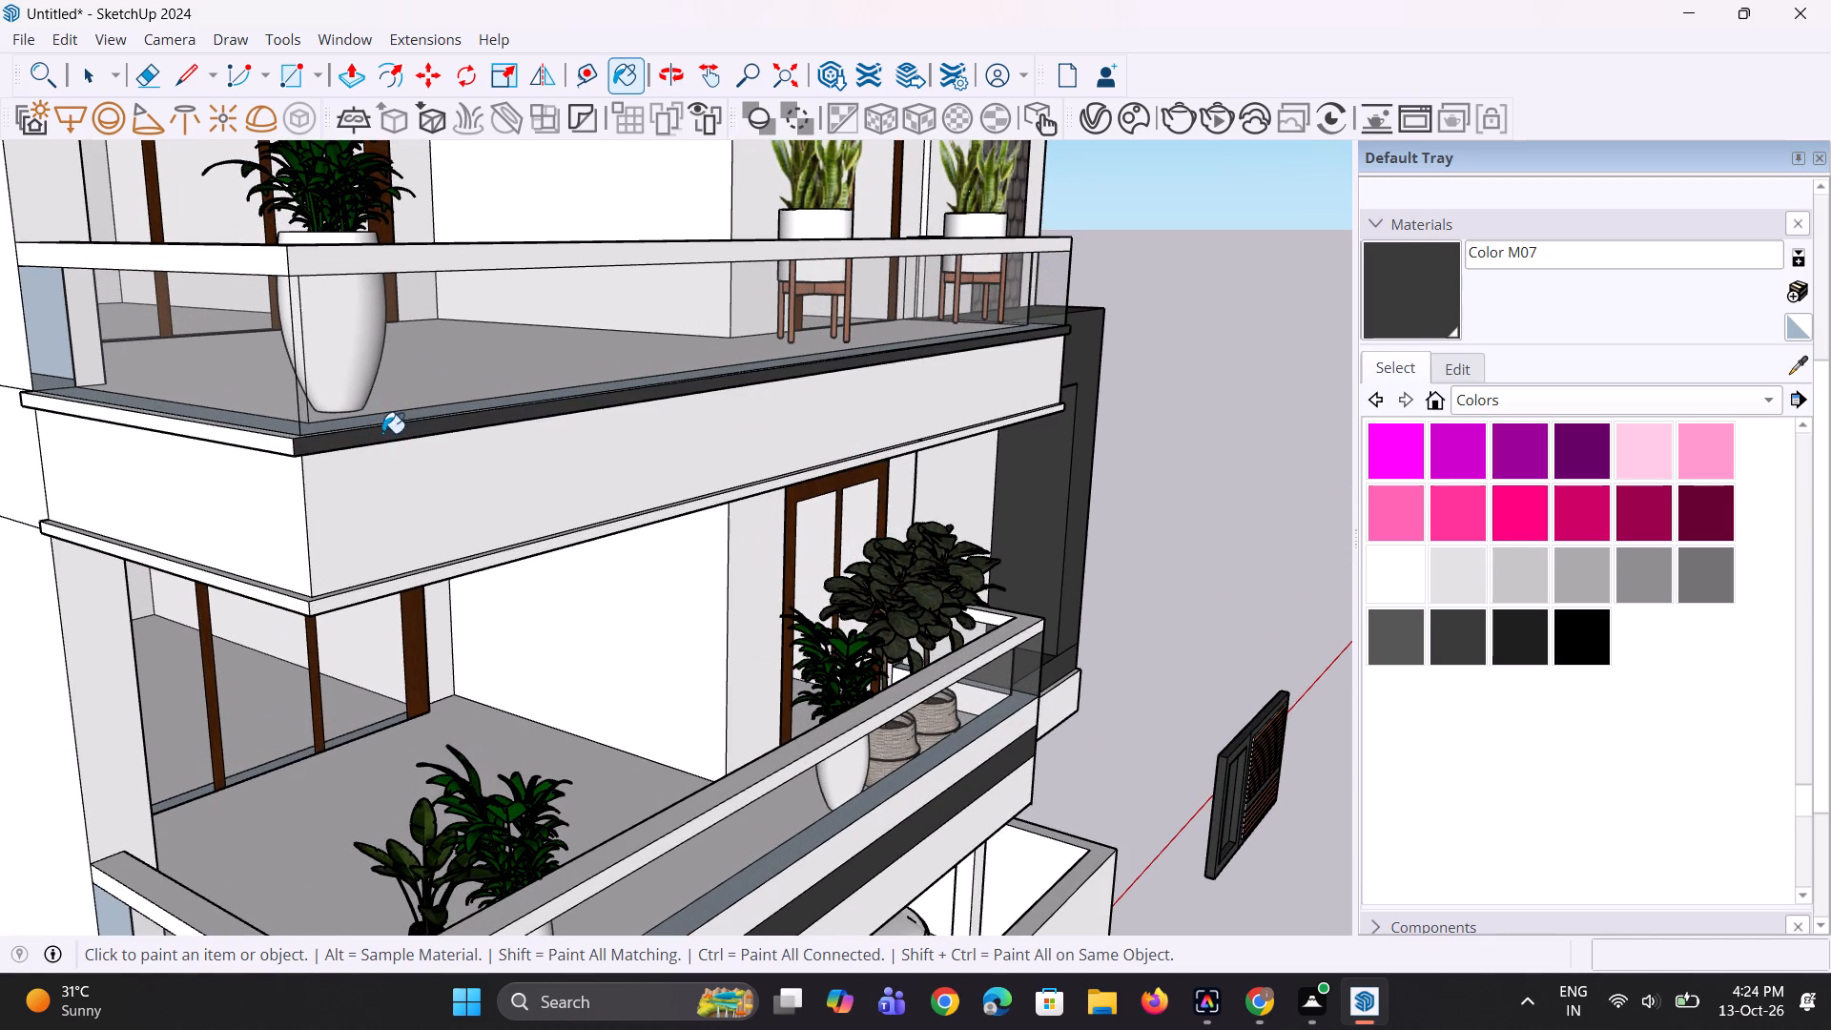
Paint the side and top faces of the upper slab's top trim strip with Color M07.
middle_click_drag(387, 431, 238, 589)
scroll(148, 574, "up", 3)
left_click(188, 555)
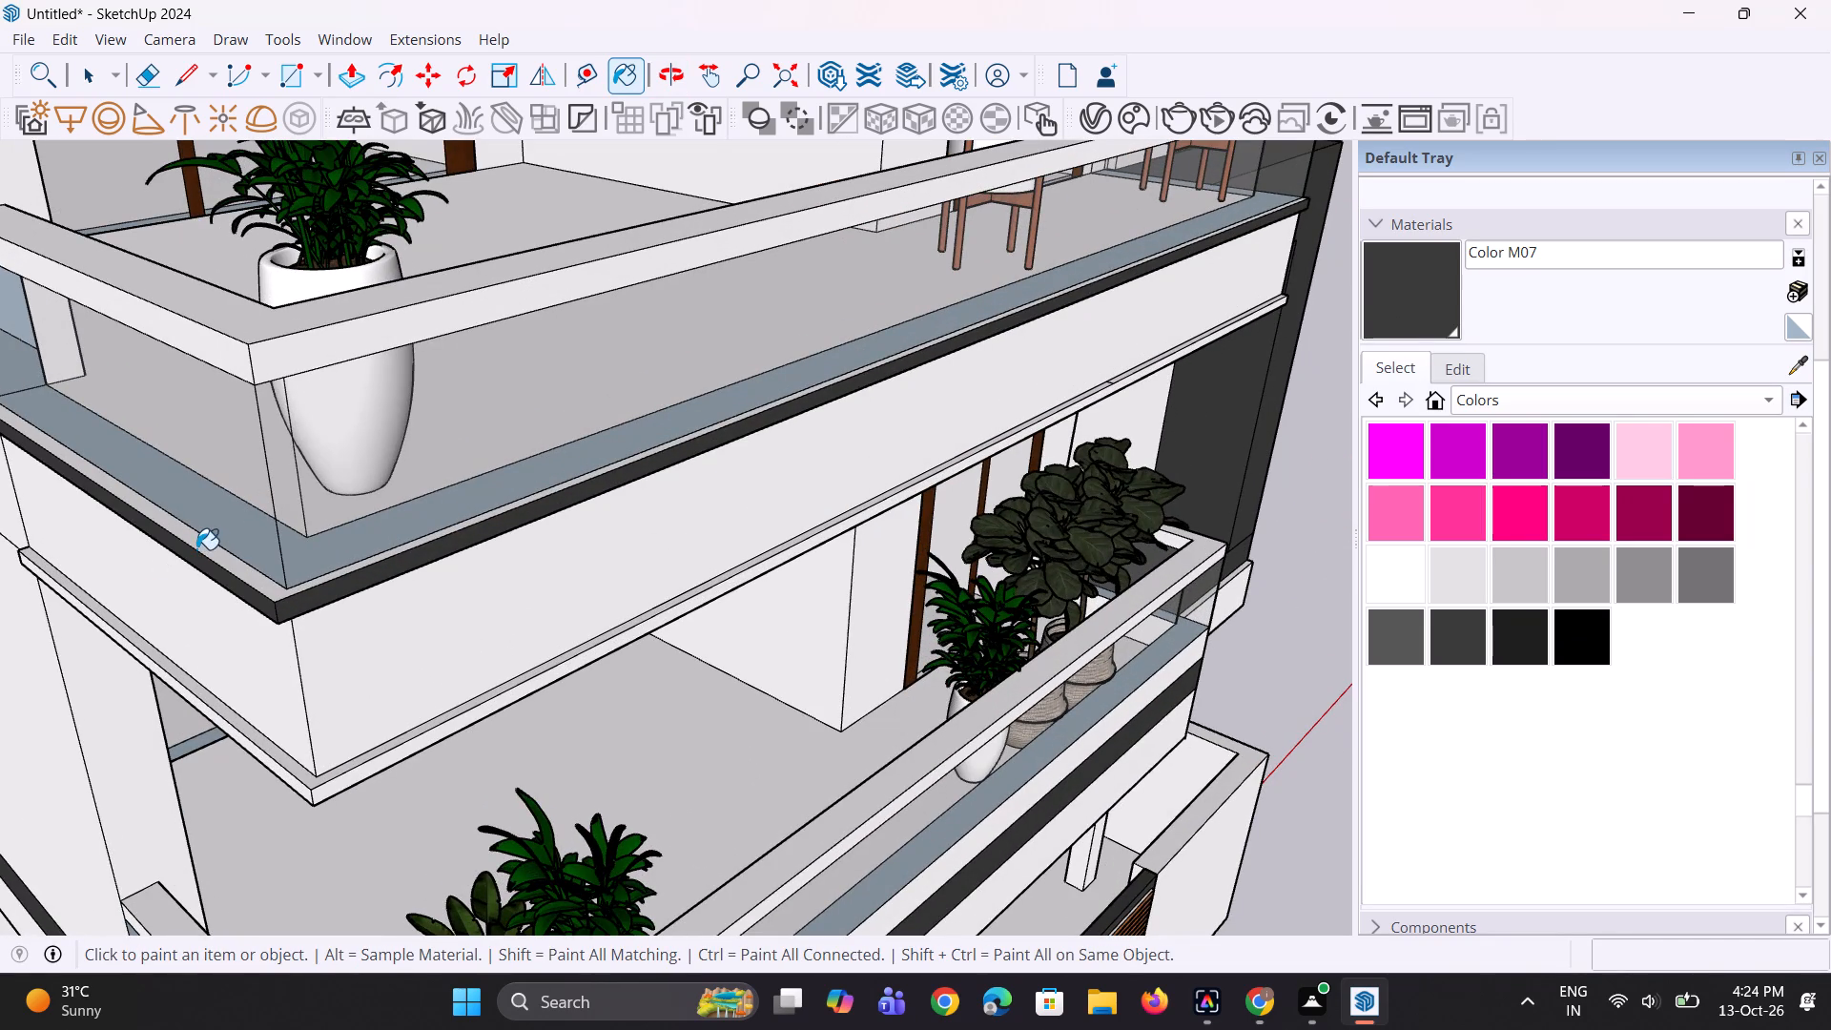
left_click(196, 549)
left_click(213, 556)
Paint the front face and underside of the trim strip along the upper slab's bottom edge with Color M07.
scroll(636, 582, "down", 4)
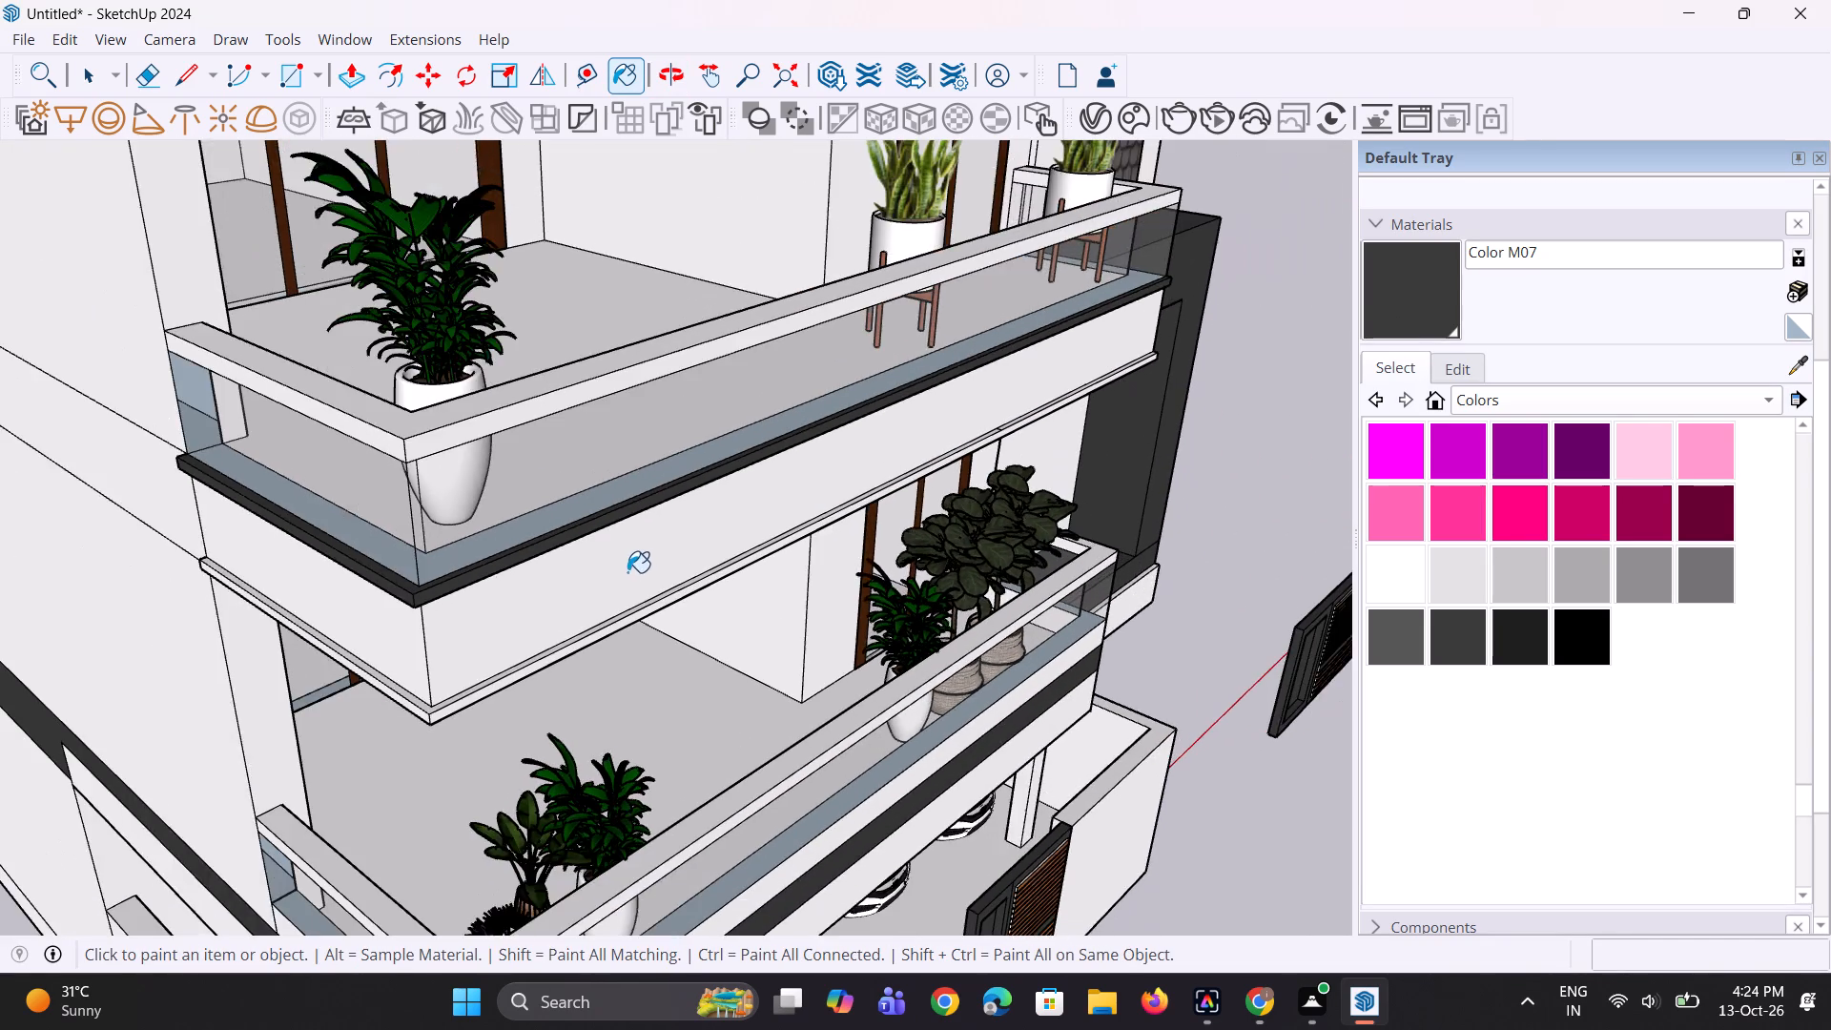
middle_click_drag(627, 572, 664, 241)
scroll(668, 235, "up", 2)
scroll(552, 405, "up", 4)
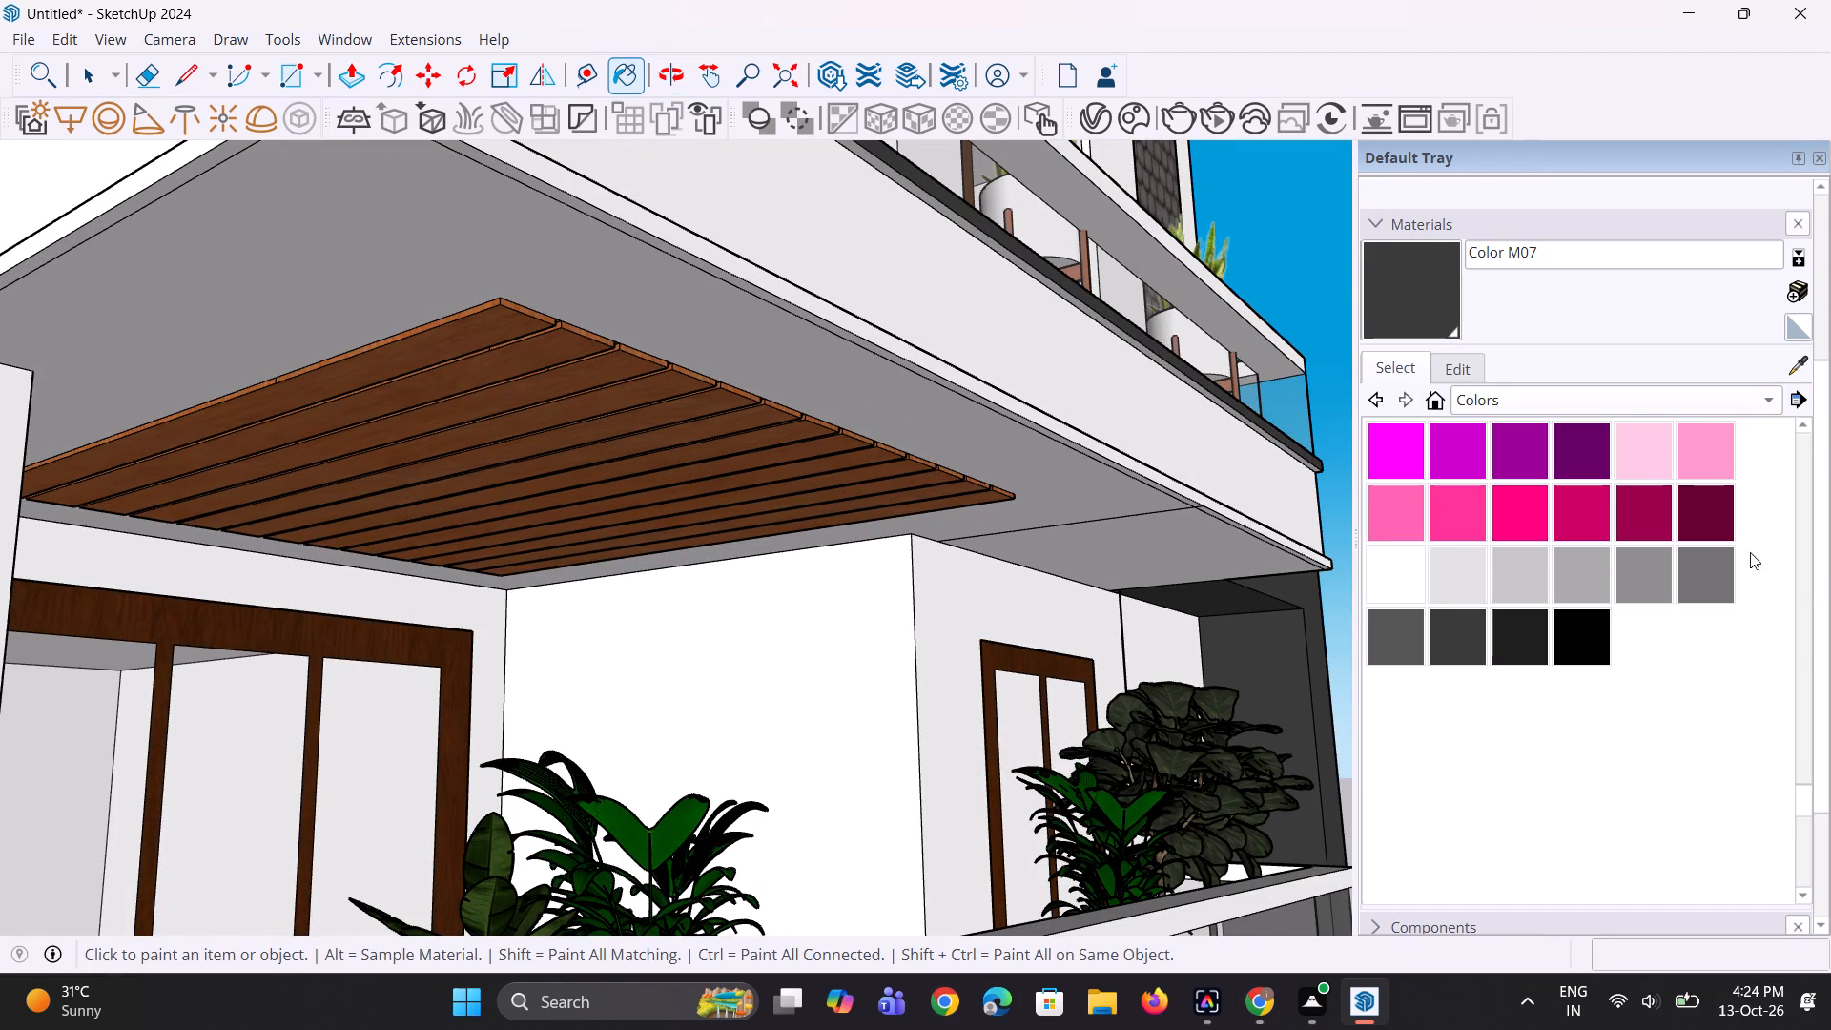
left_click(1138, 466)
scroll(1138, 473, "up", 6)
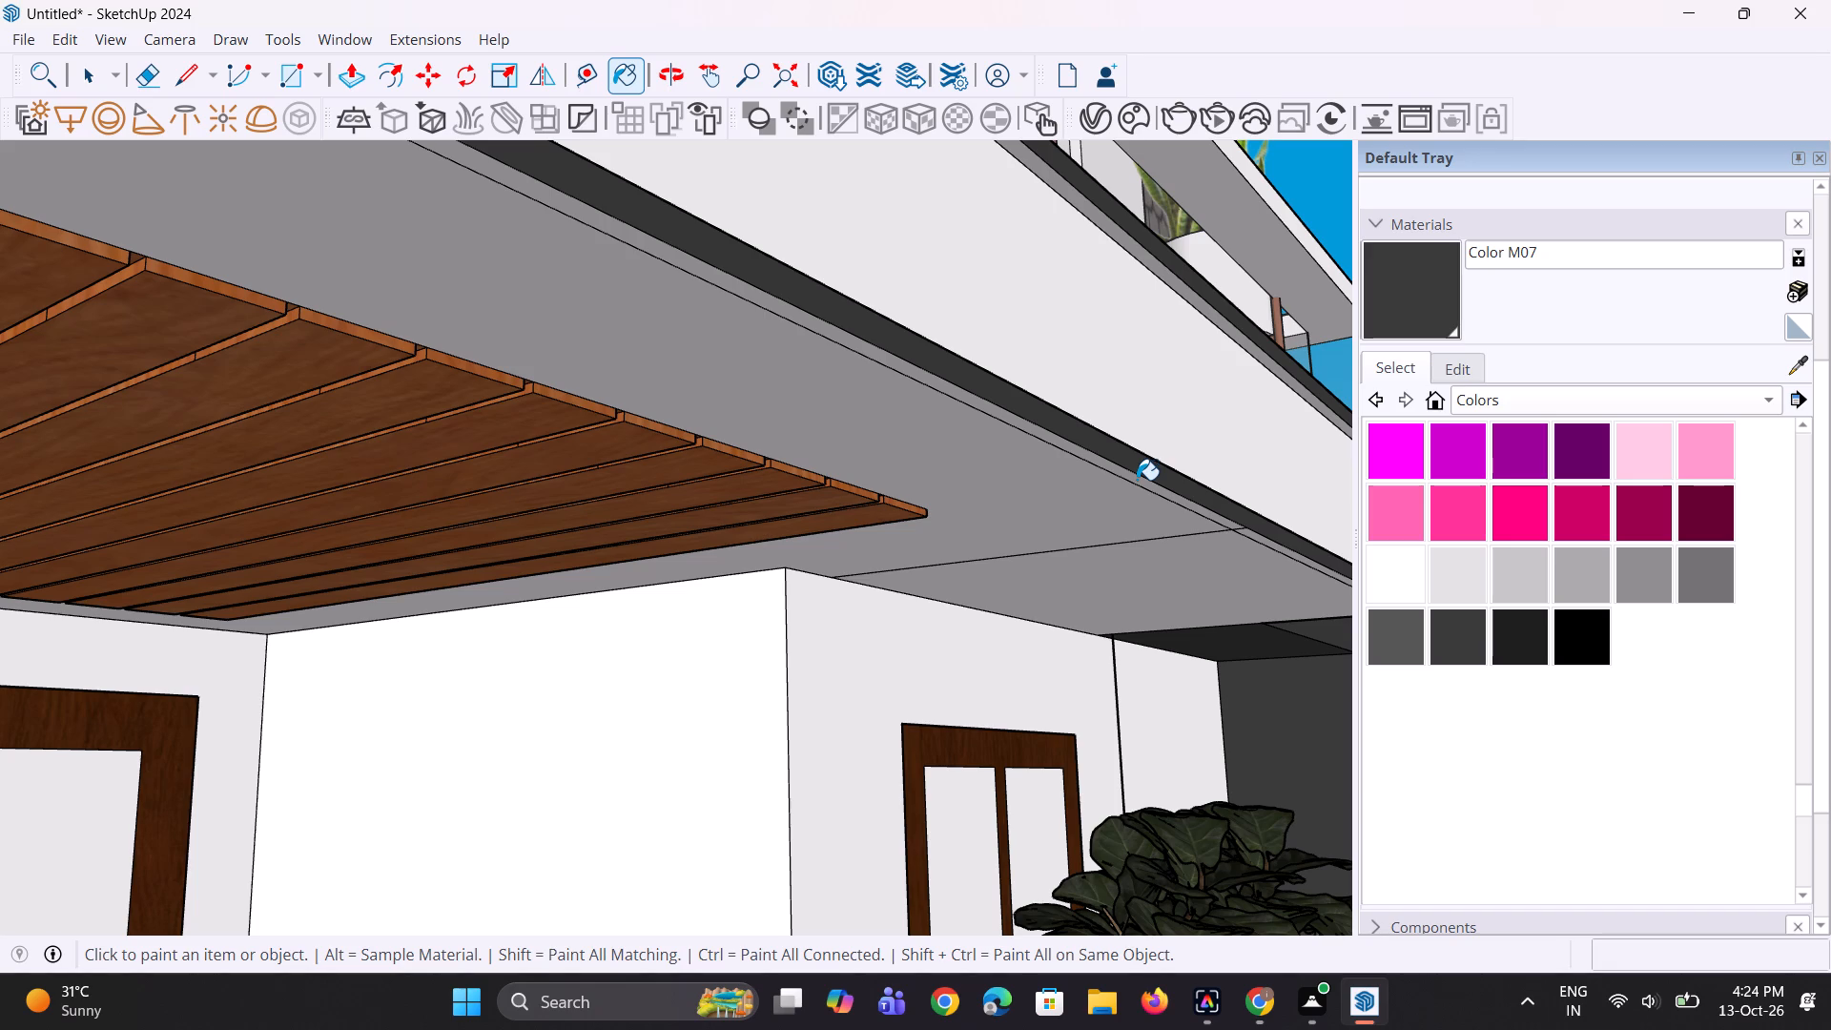
middle_click_drag(1138, 533, 1143, 505)
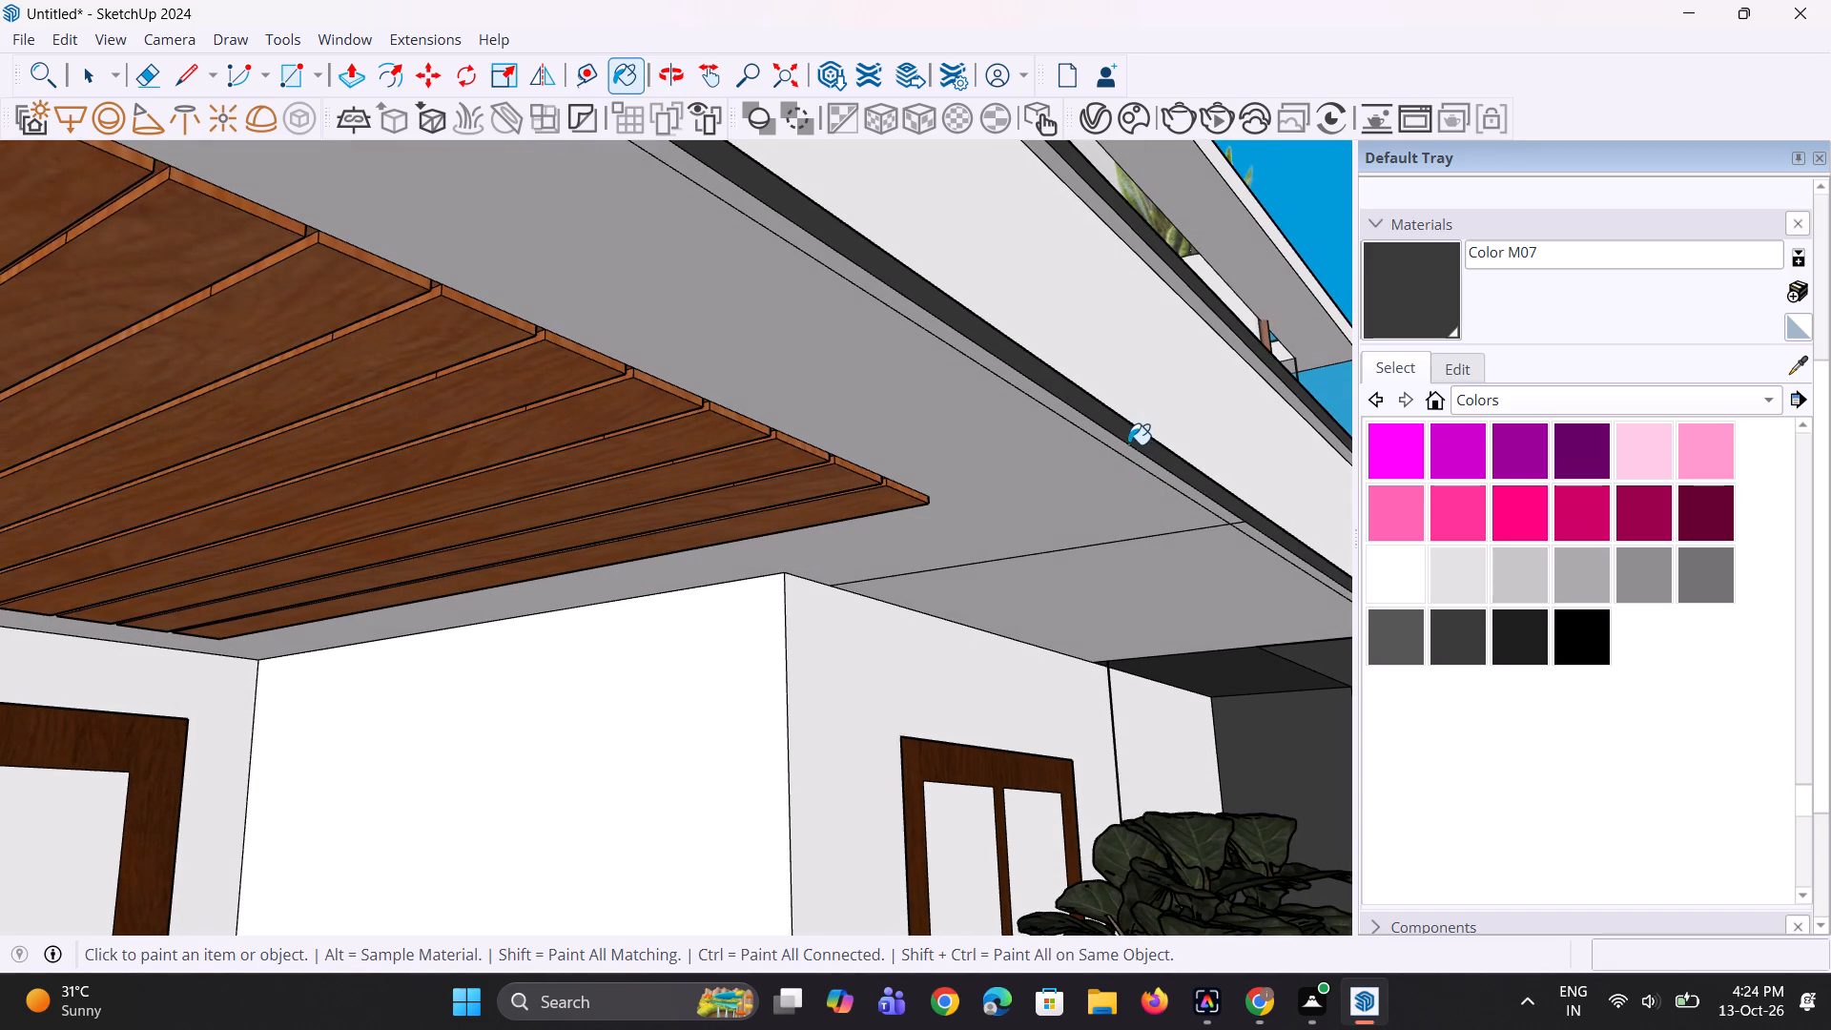
left_click(1124, 444)
scroll(1143, 465, "down", 3)
scroll(1259, 527, "up", 3)
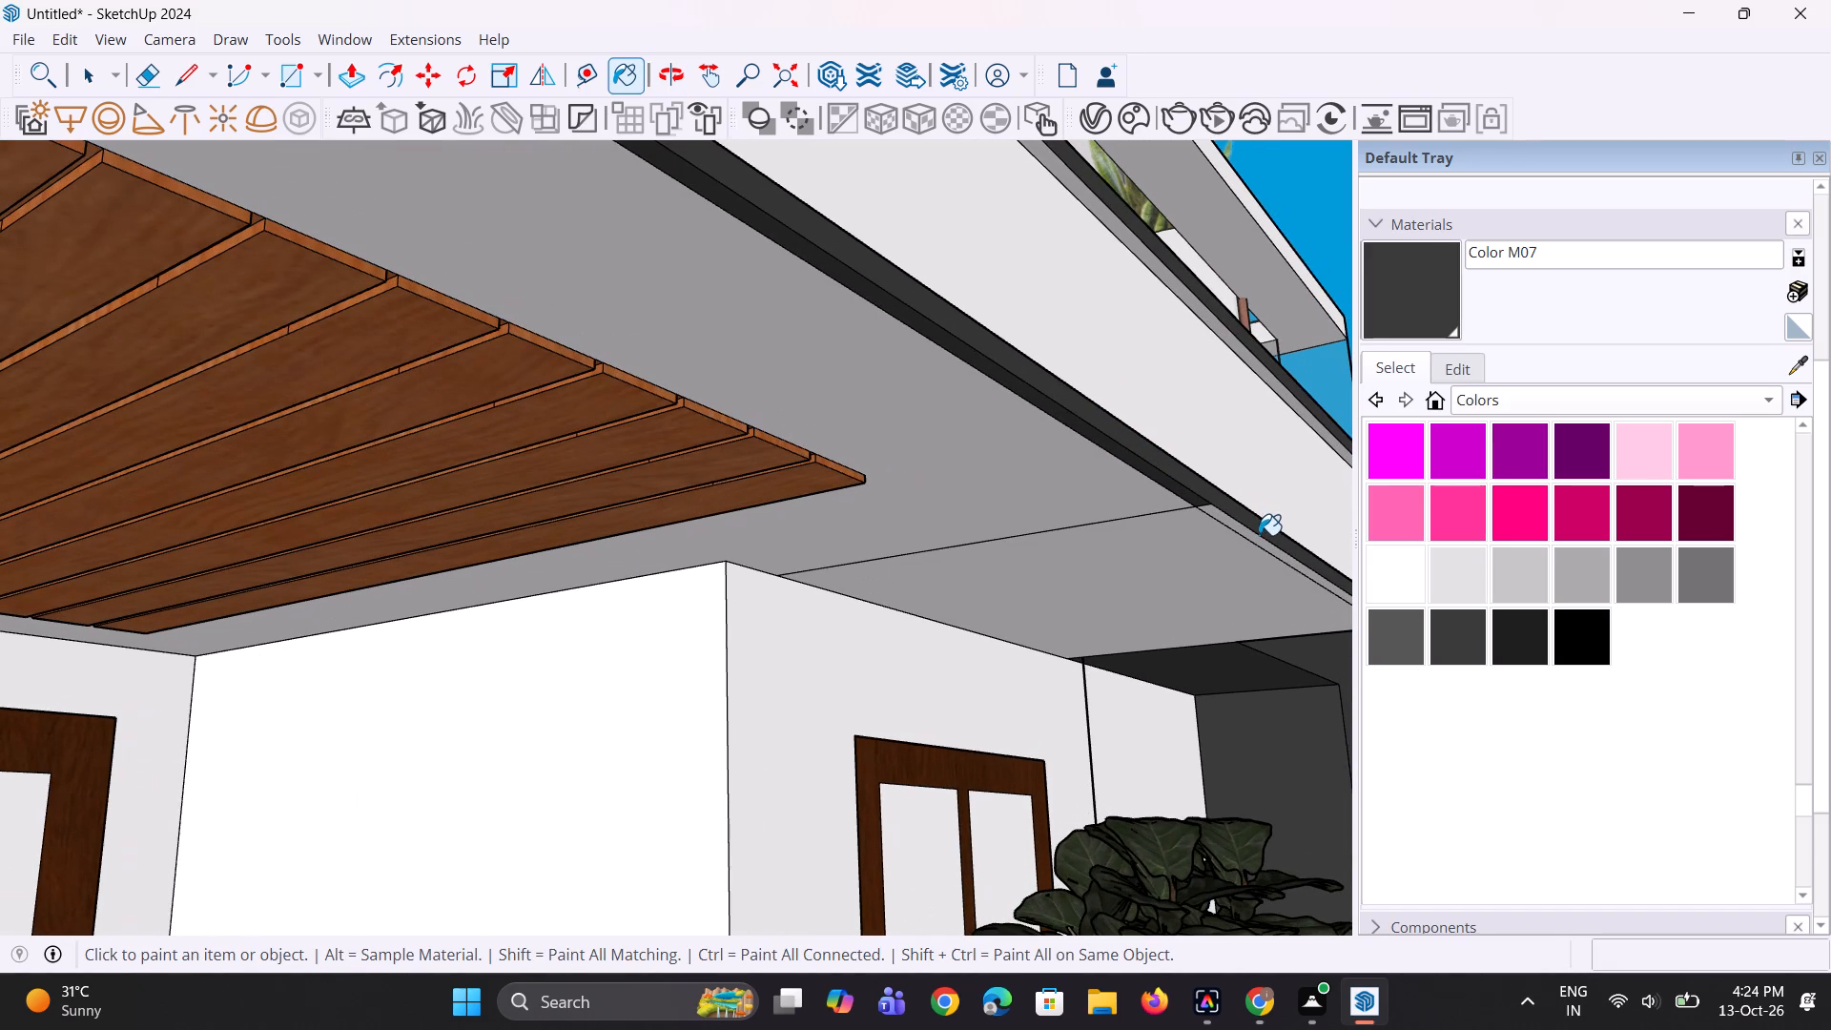
Paint the remaining underside, side and top faces of the upper slab's bottom trim strip with Color M07.
left_click(1257, 537)
scroll(1257, 537, "down", 13)
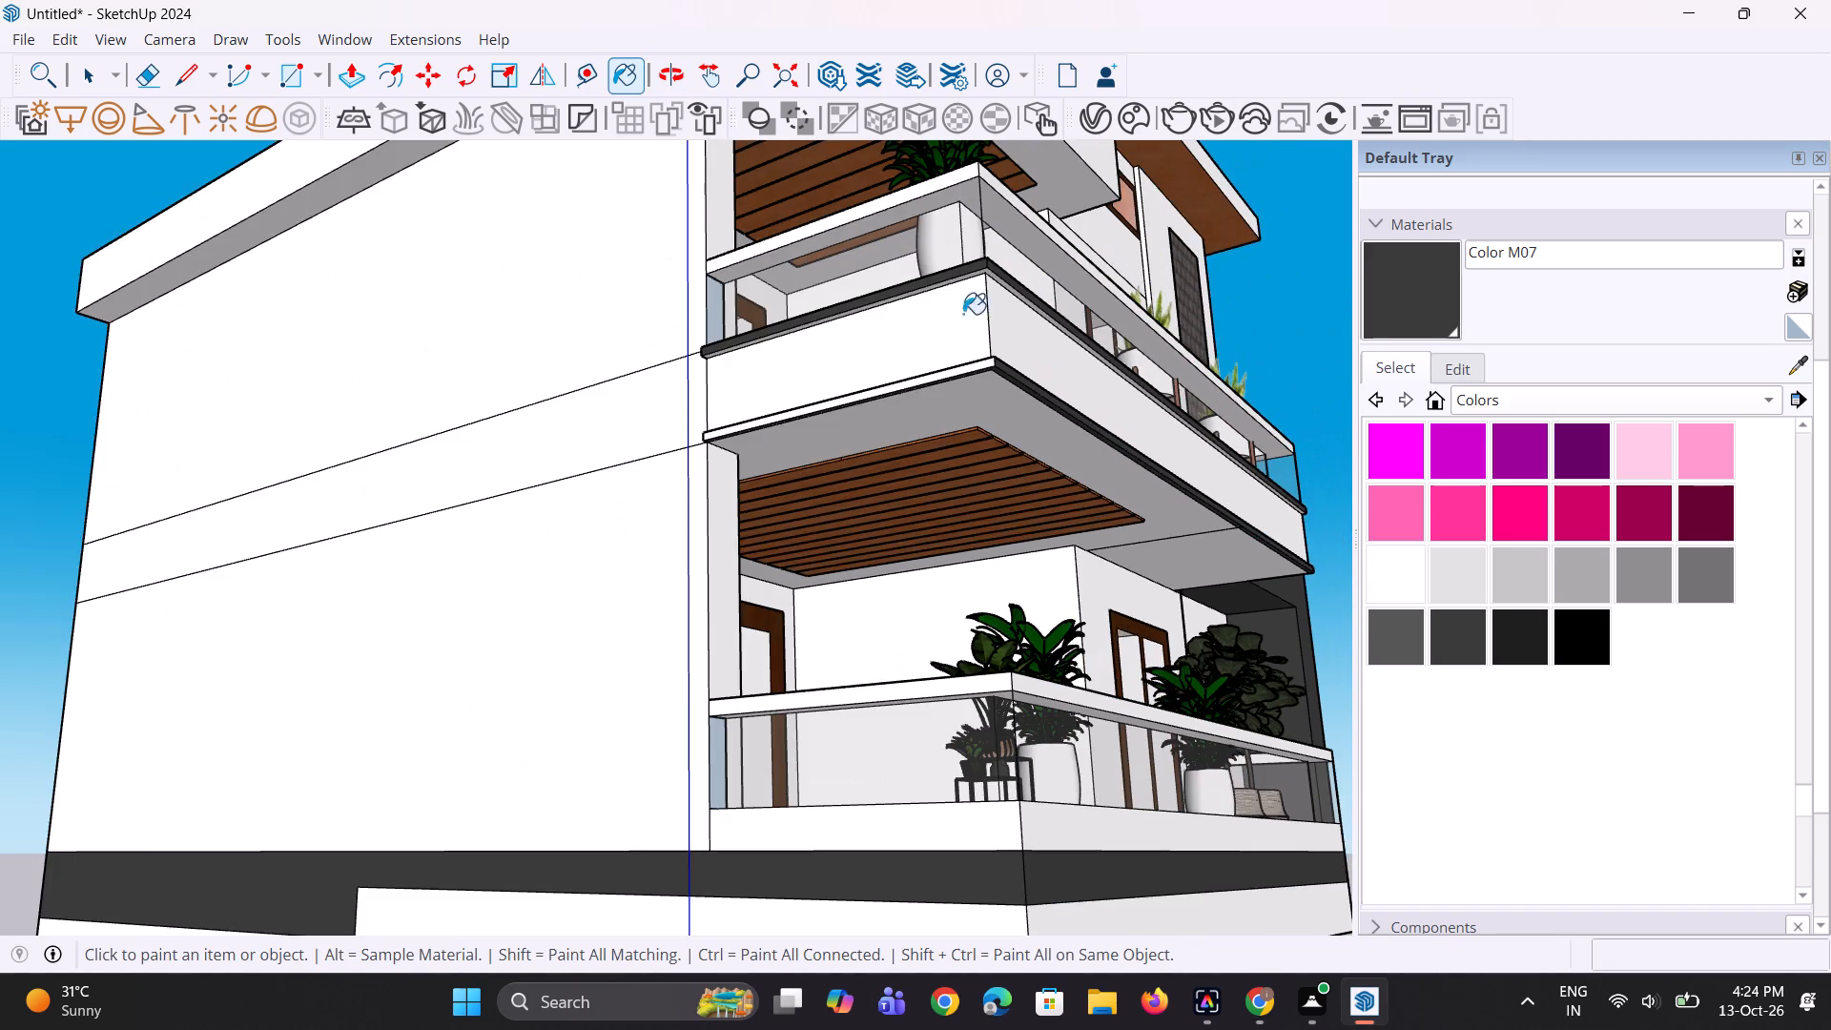
scroll(906, 308, "up", 3)
left_click(1008, 372)
middle_click_drag(1029, 360, 952, 659)
scroll(942, 666, "up", 1)
scroll(867, 836, "up", 5)
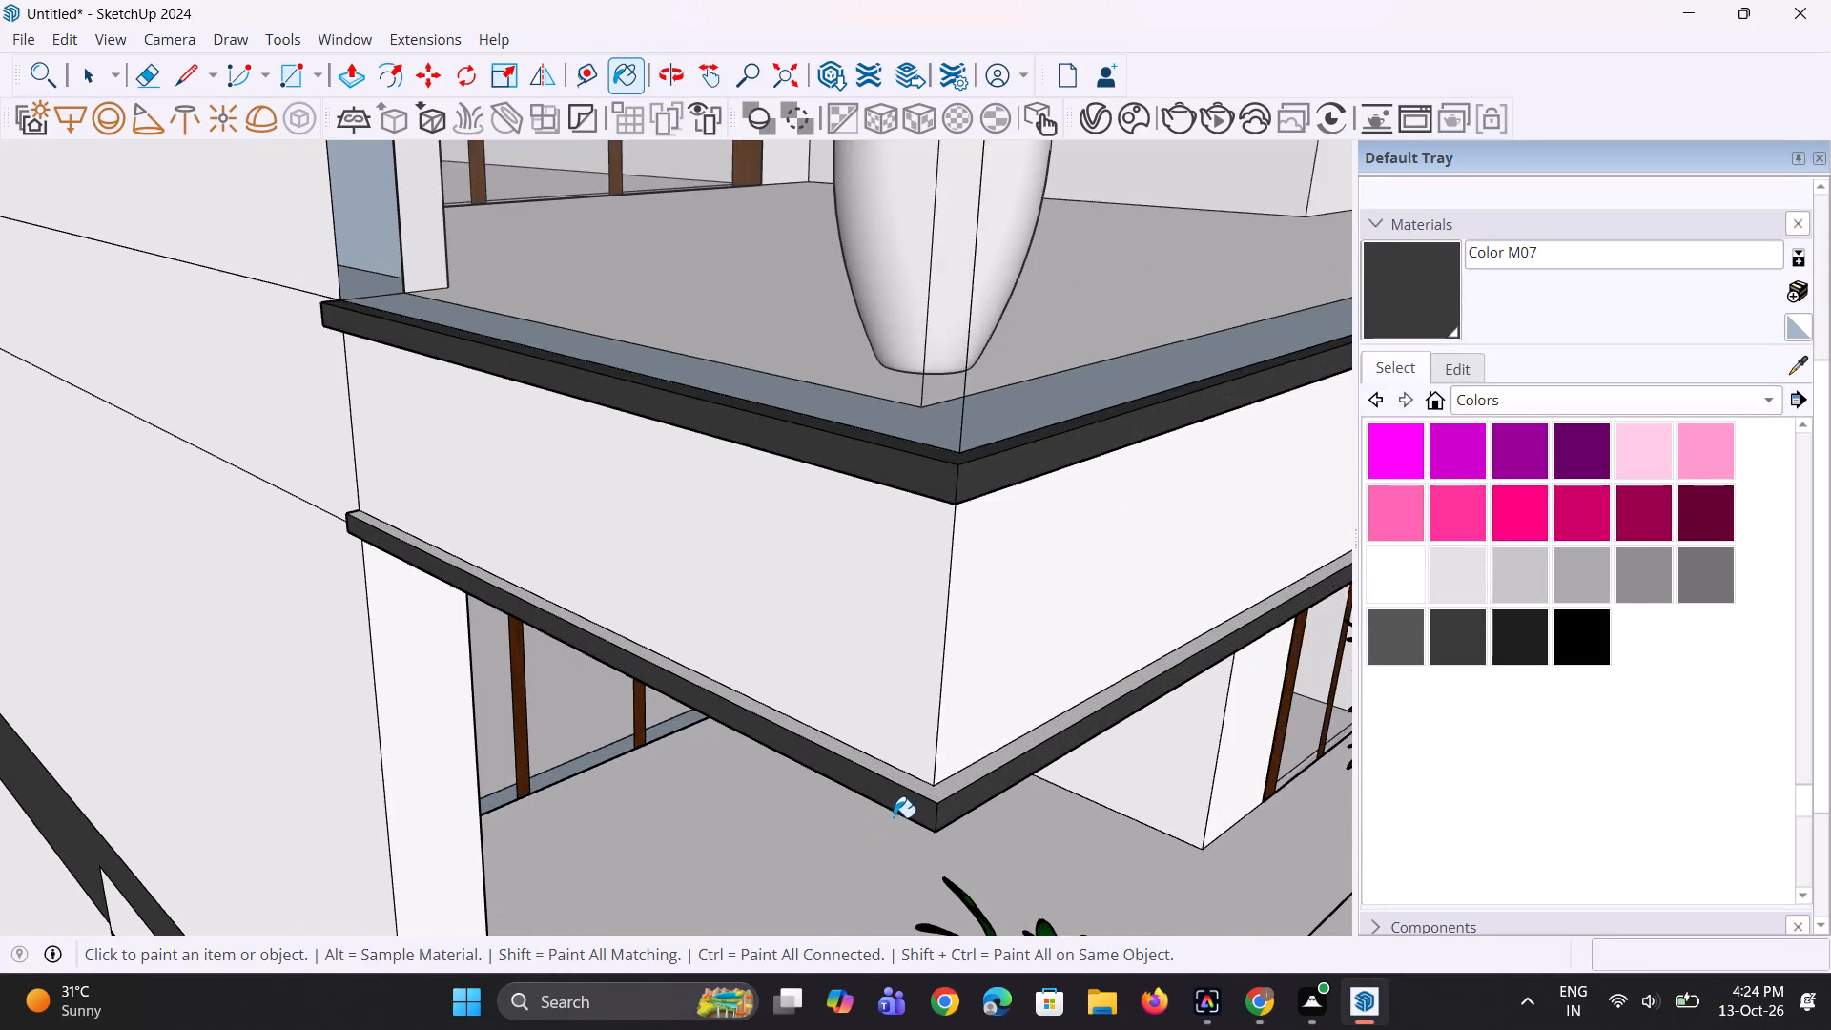
left_click(941, 783)
scroll(915, 830, "down", 5)
middle_click_drag(966, 724, 970, 716)
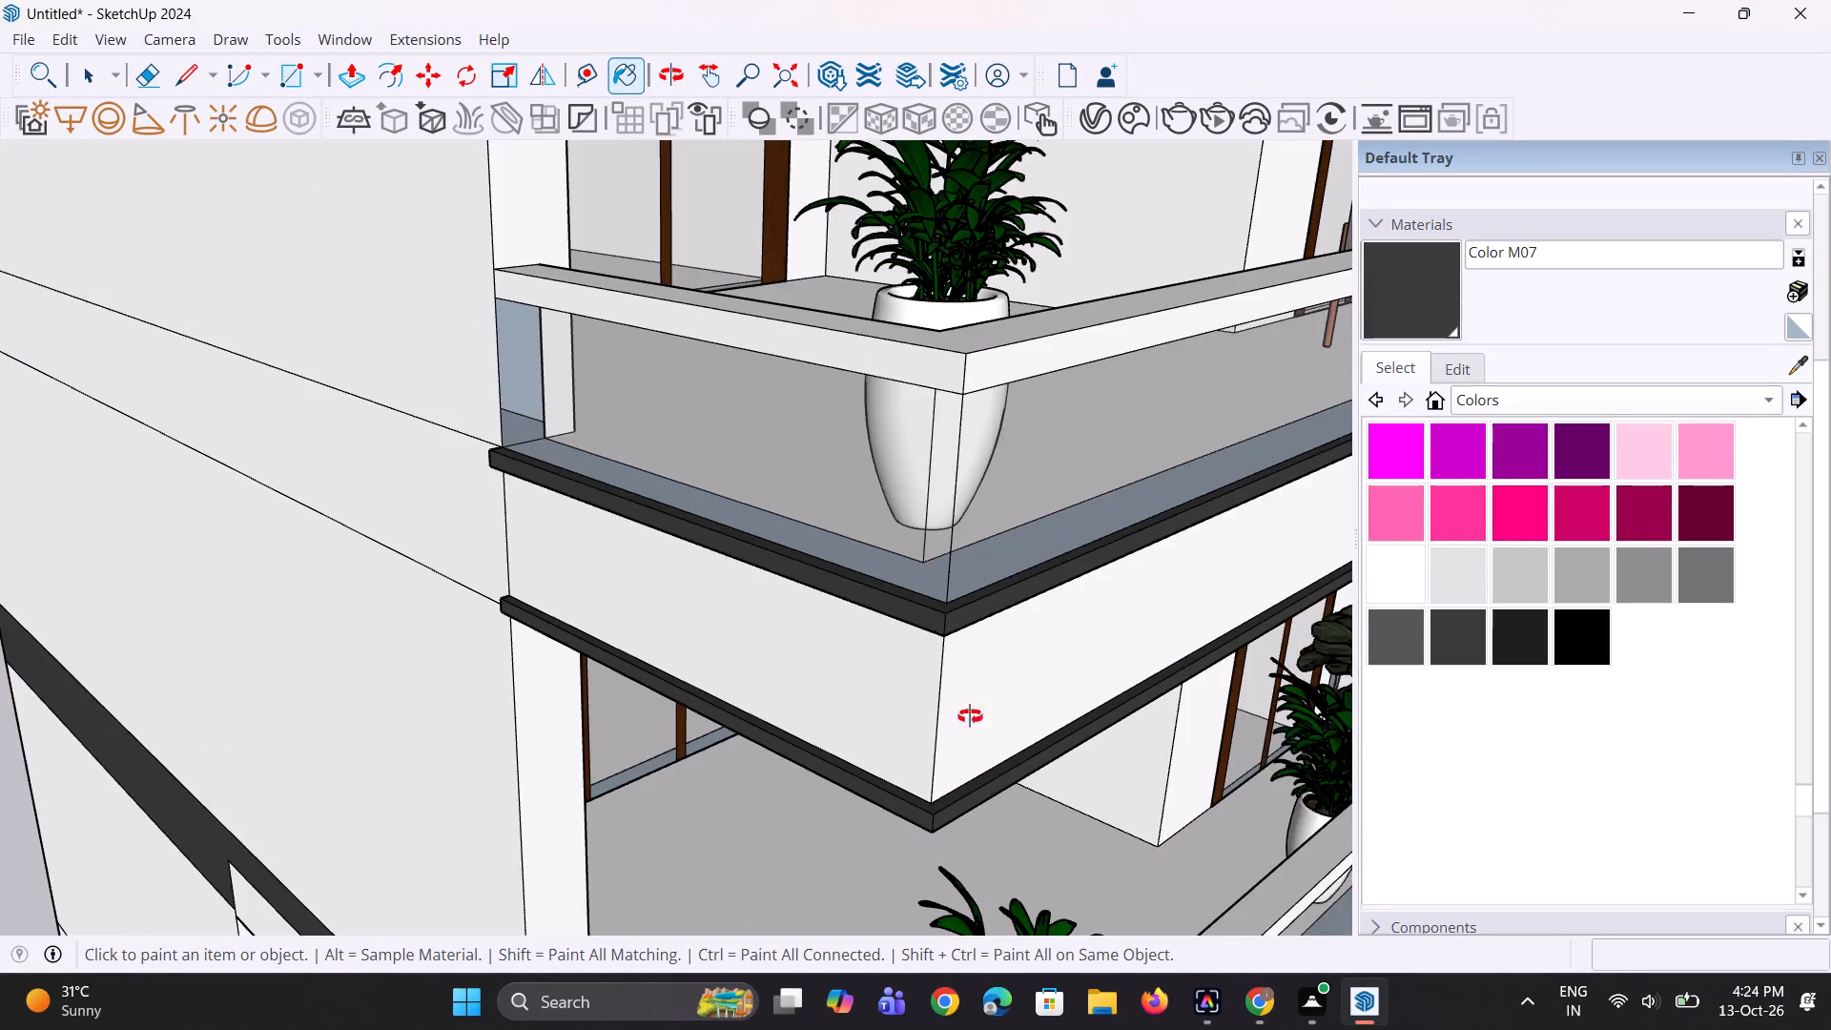
Paint the underside of the trim strip along the upper slab's top edge with Color M07.
middle_click_drag(970, 716, 982, 345)
scroll(984, 168, "up", 3)
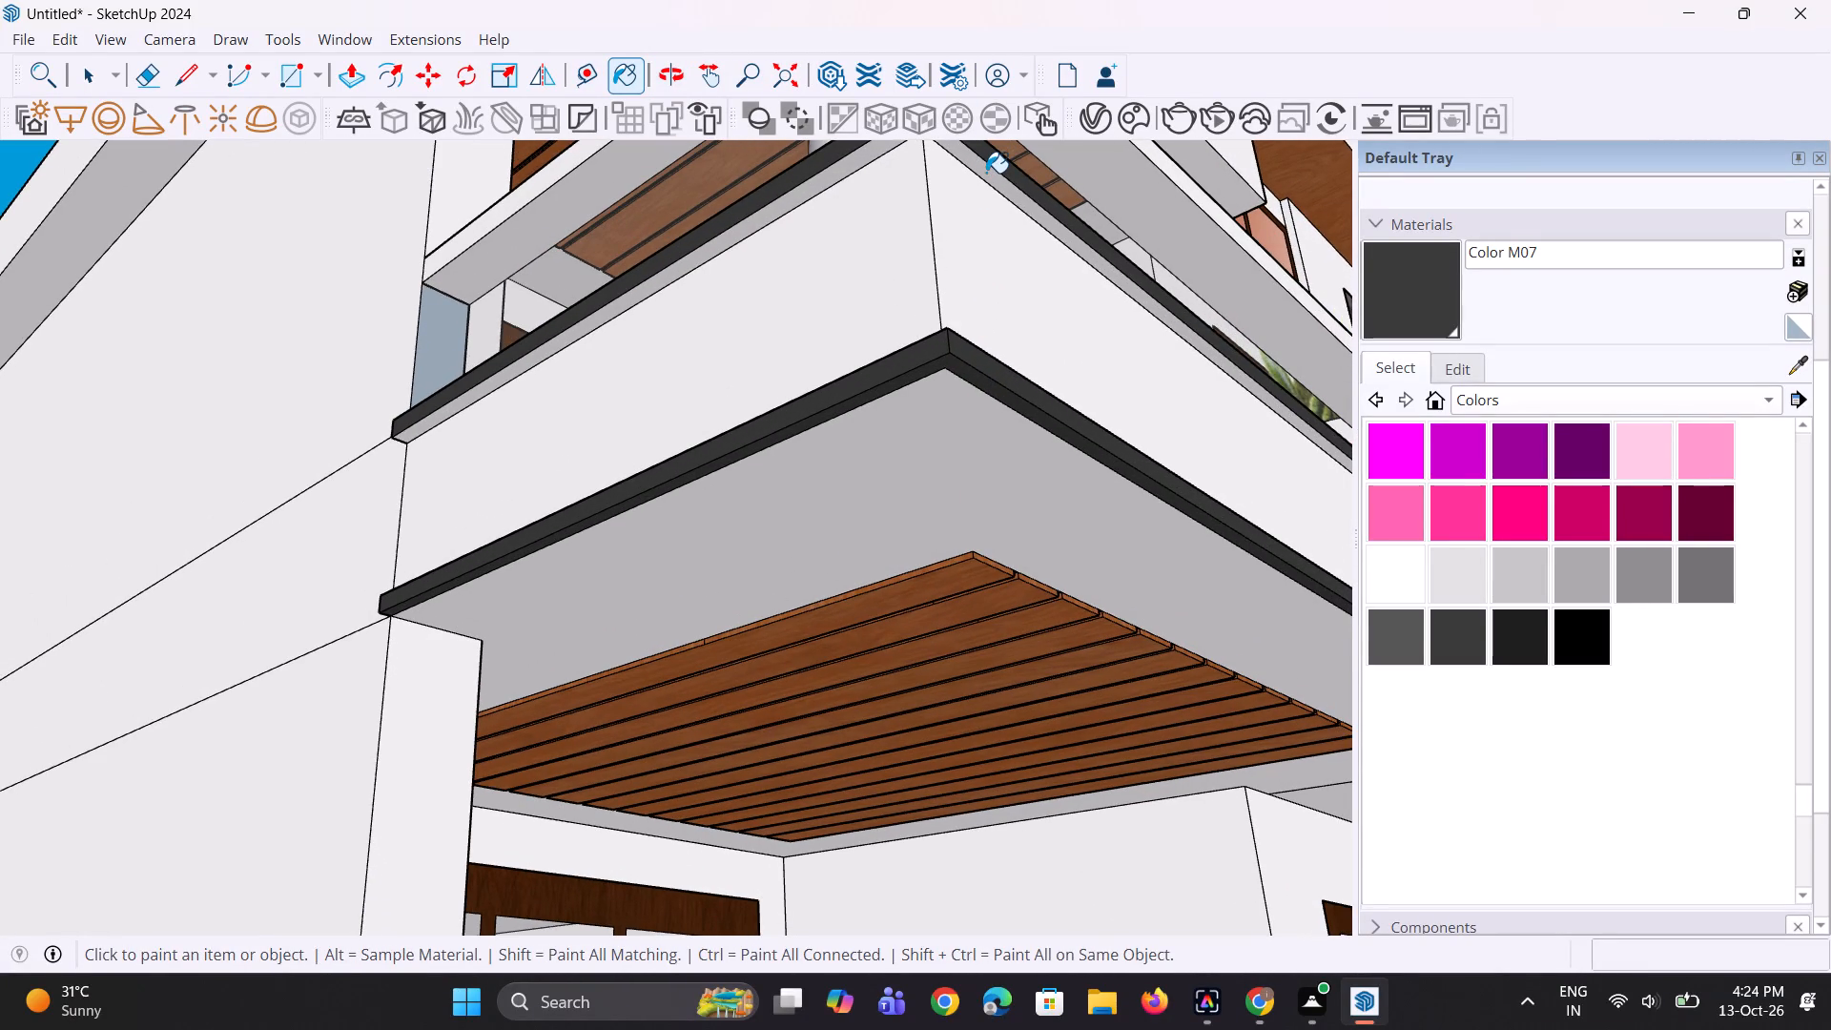
left_click(986, 173)
scroll(812, 282, "down", 9)
middle_click_drag(915, 327, 843, 588)
scroll(843, 588, "down", 8)
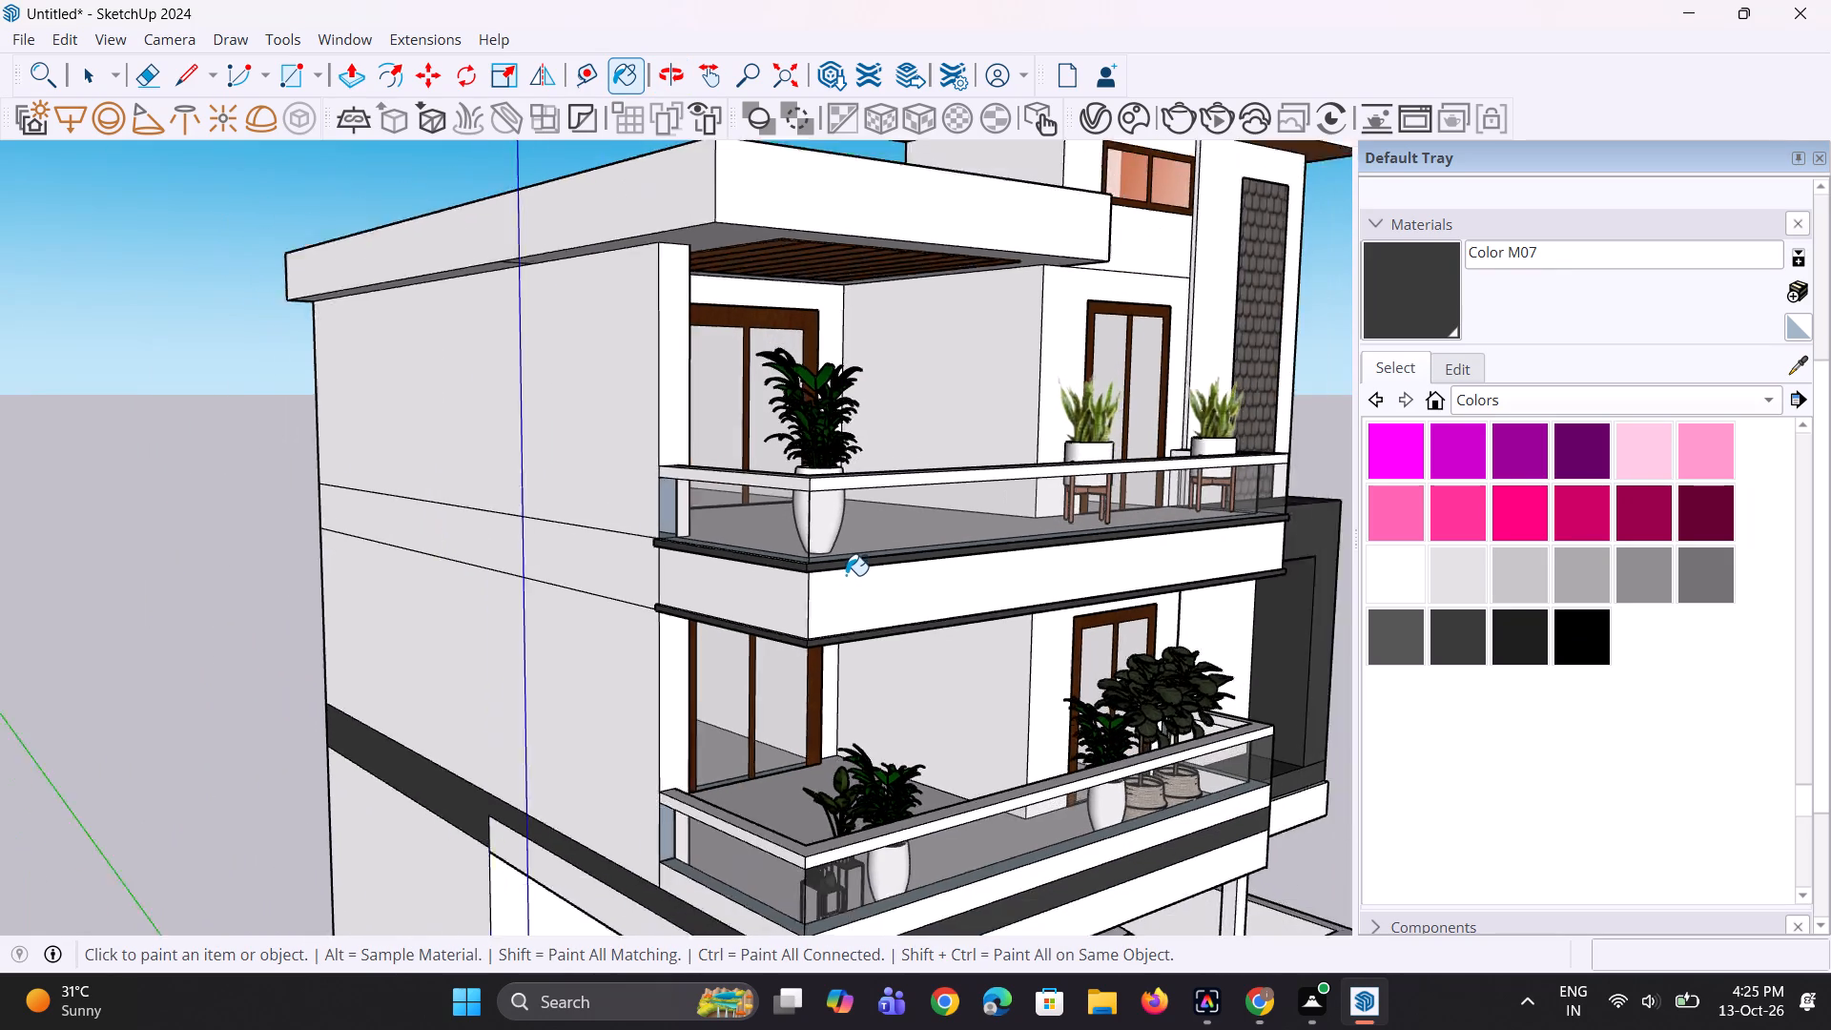
scroll(846, 575, "down", 9)
Paint the front and side of the lower balcony slab's band above the dark stripe with Color M04.
scroll(854, 752, "up", 5)
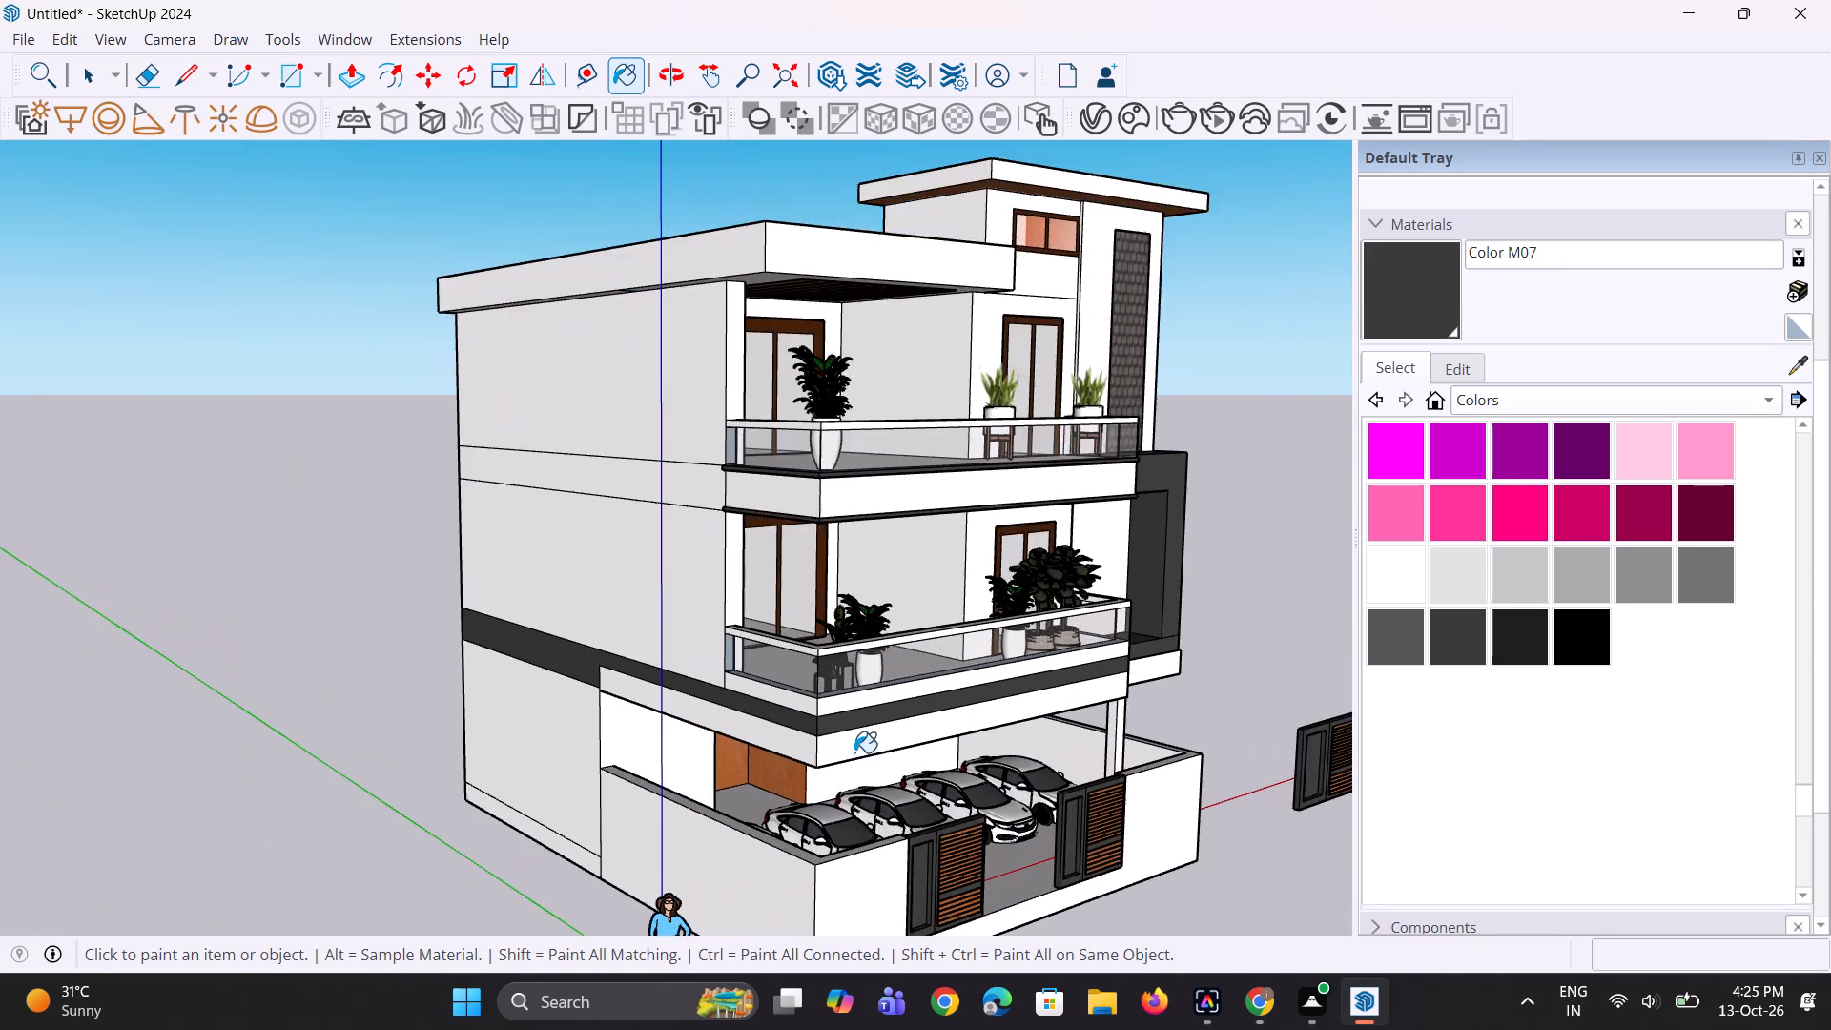
scroll(854, 752, "up", 4)
middle_click_drag(854, 752, 818, 746)
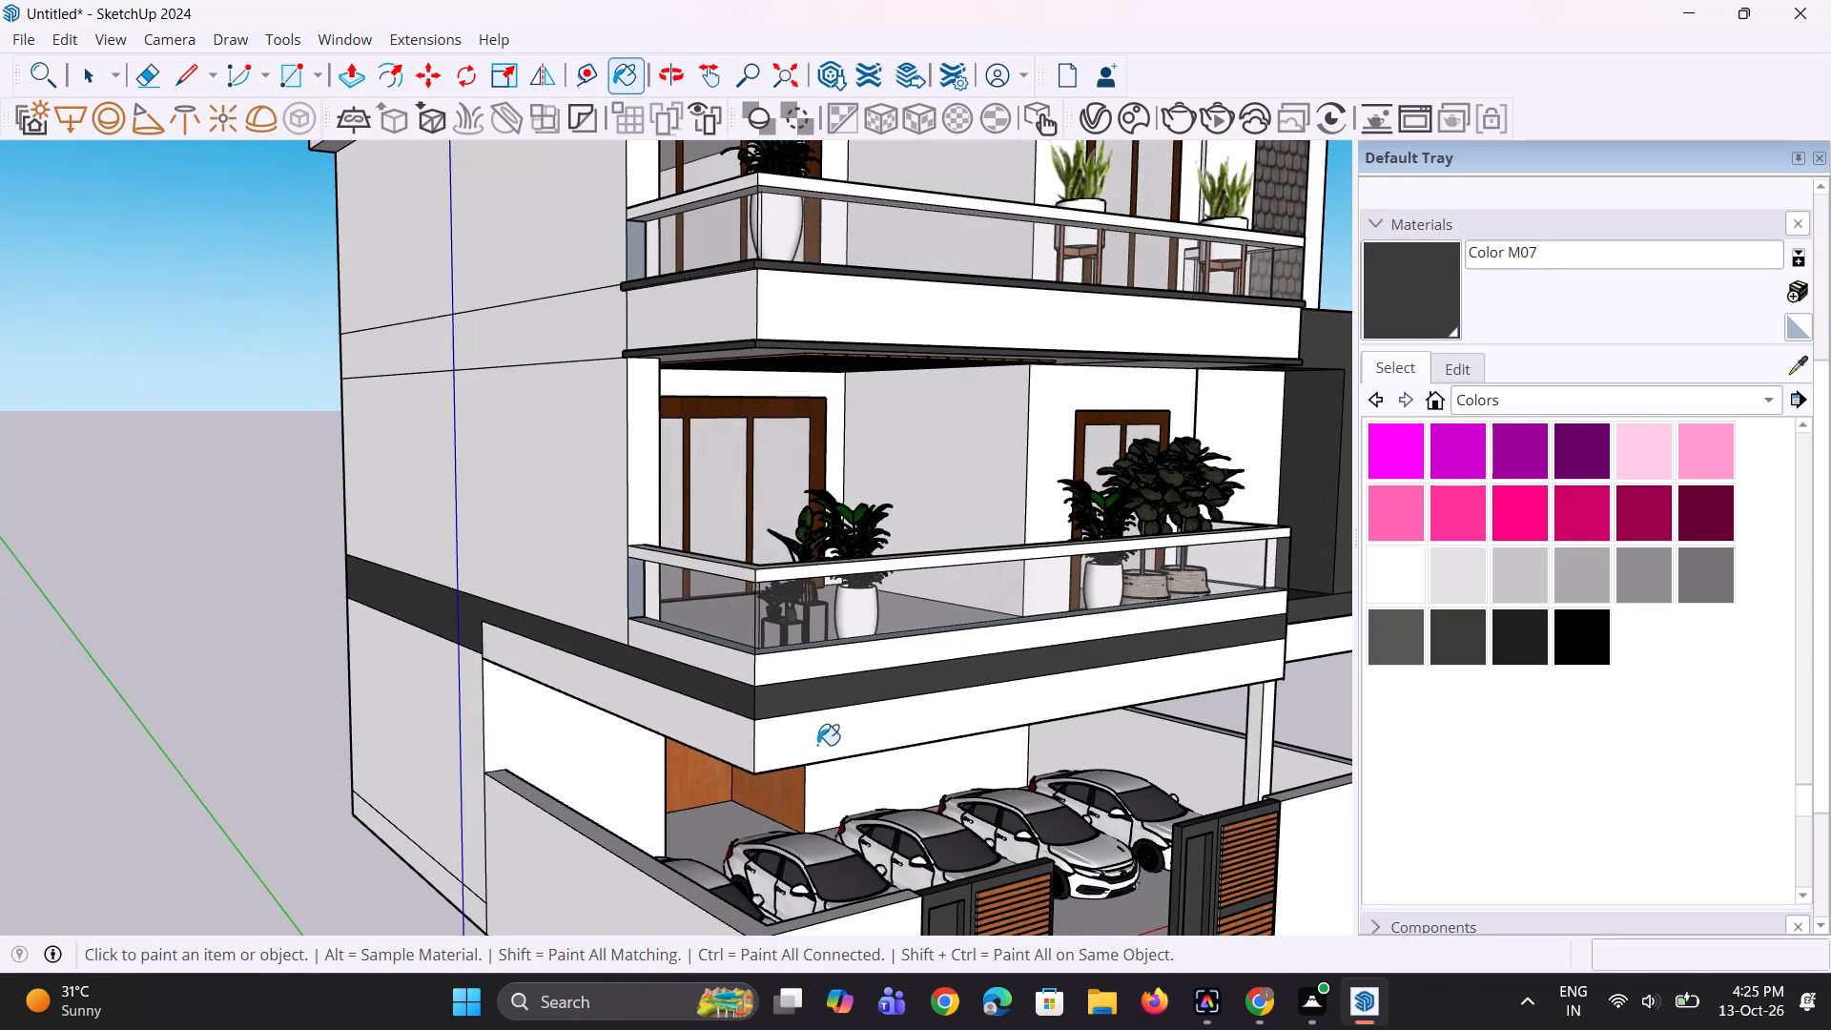
scroll(815, 737, "down", 4)
scroll(816, 723, "up", 2)
middle_click(816, 723)
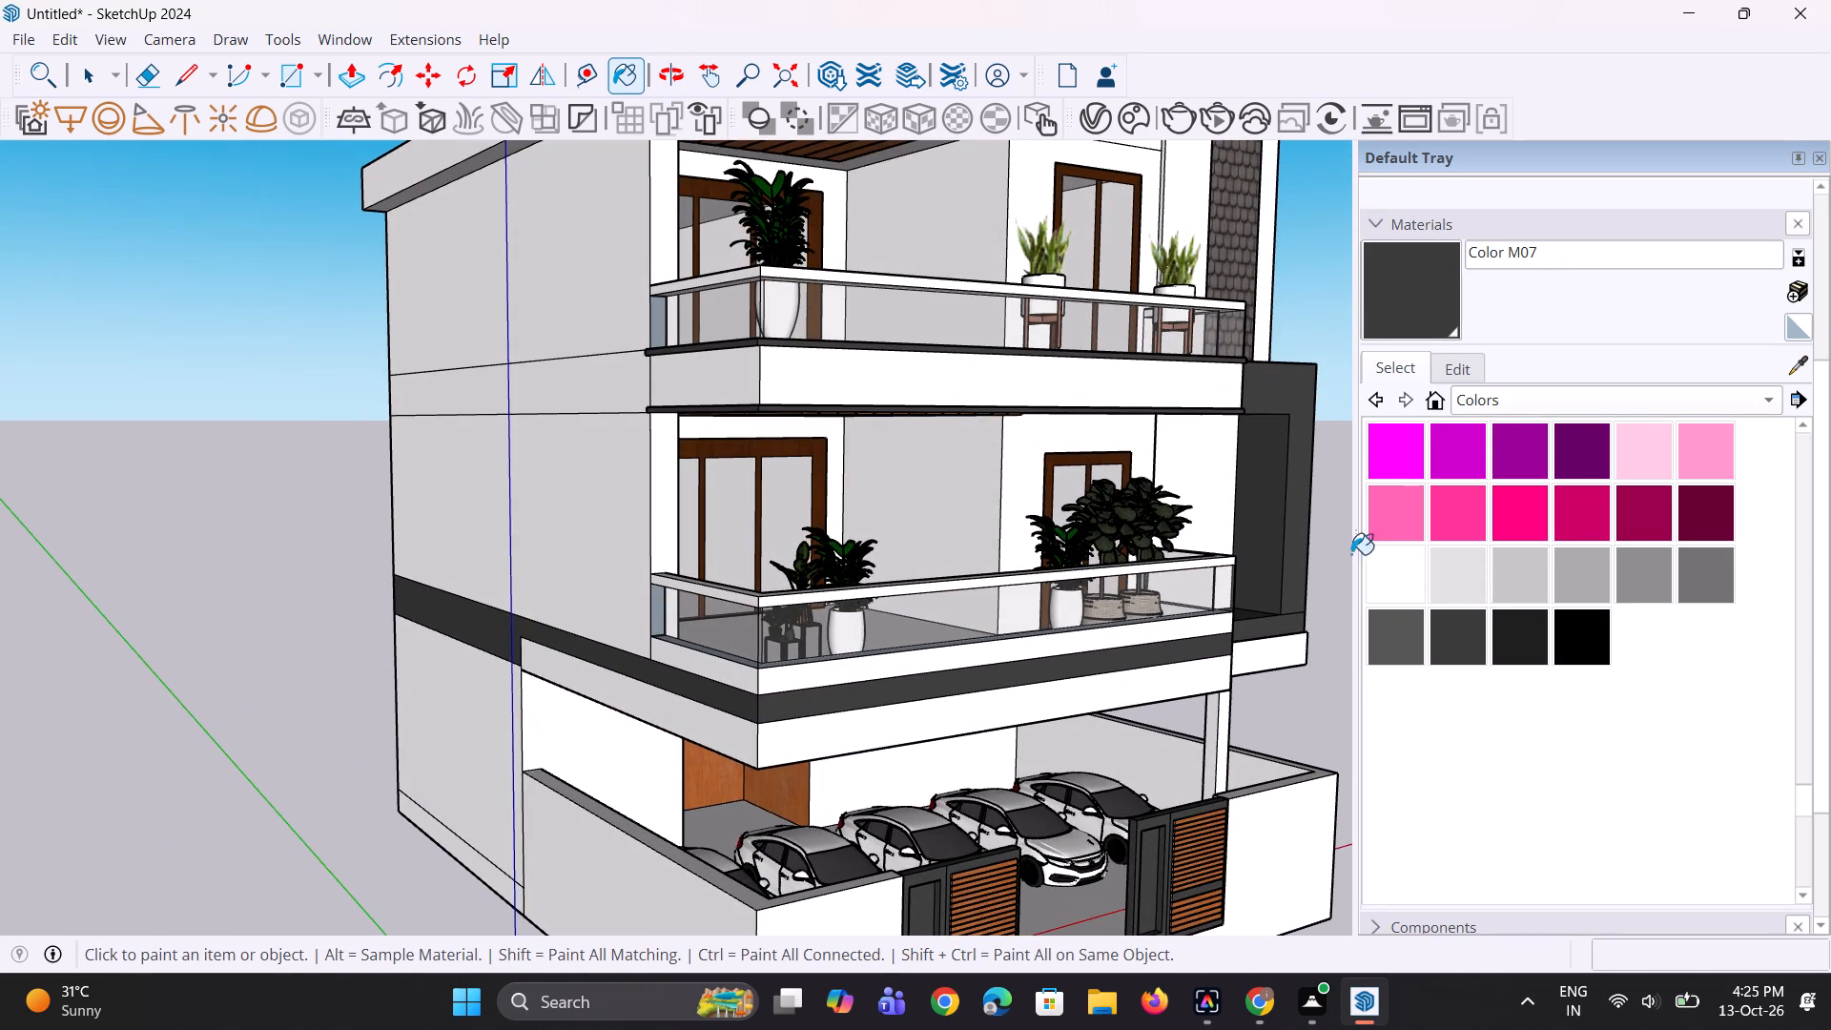
left_click(1641, 571)
scroll(854, 730, "up", 2)
left_click(845, 658)
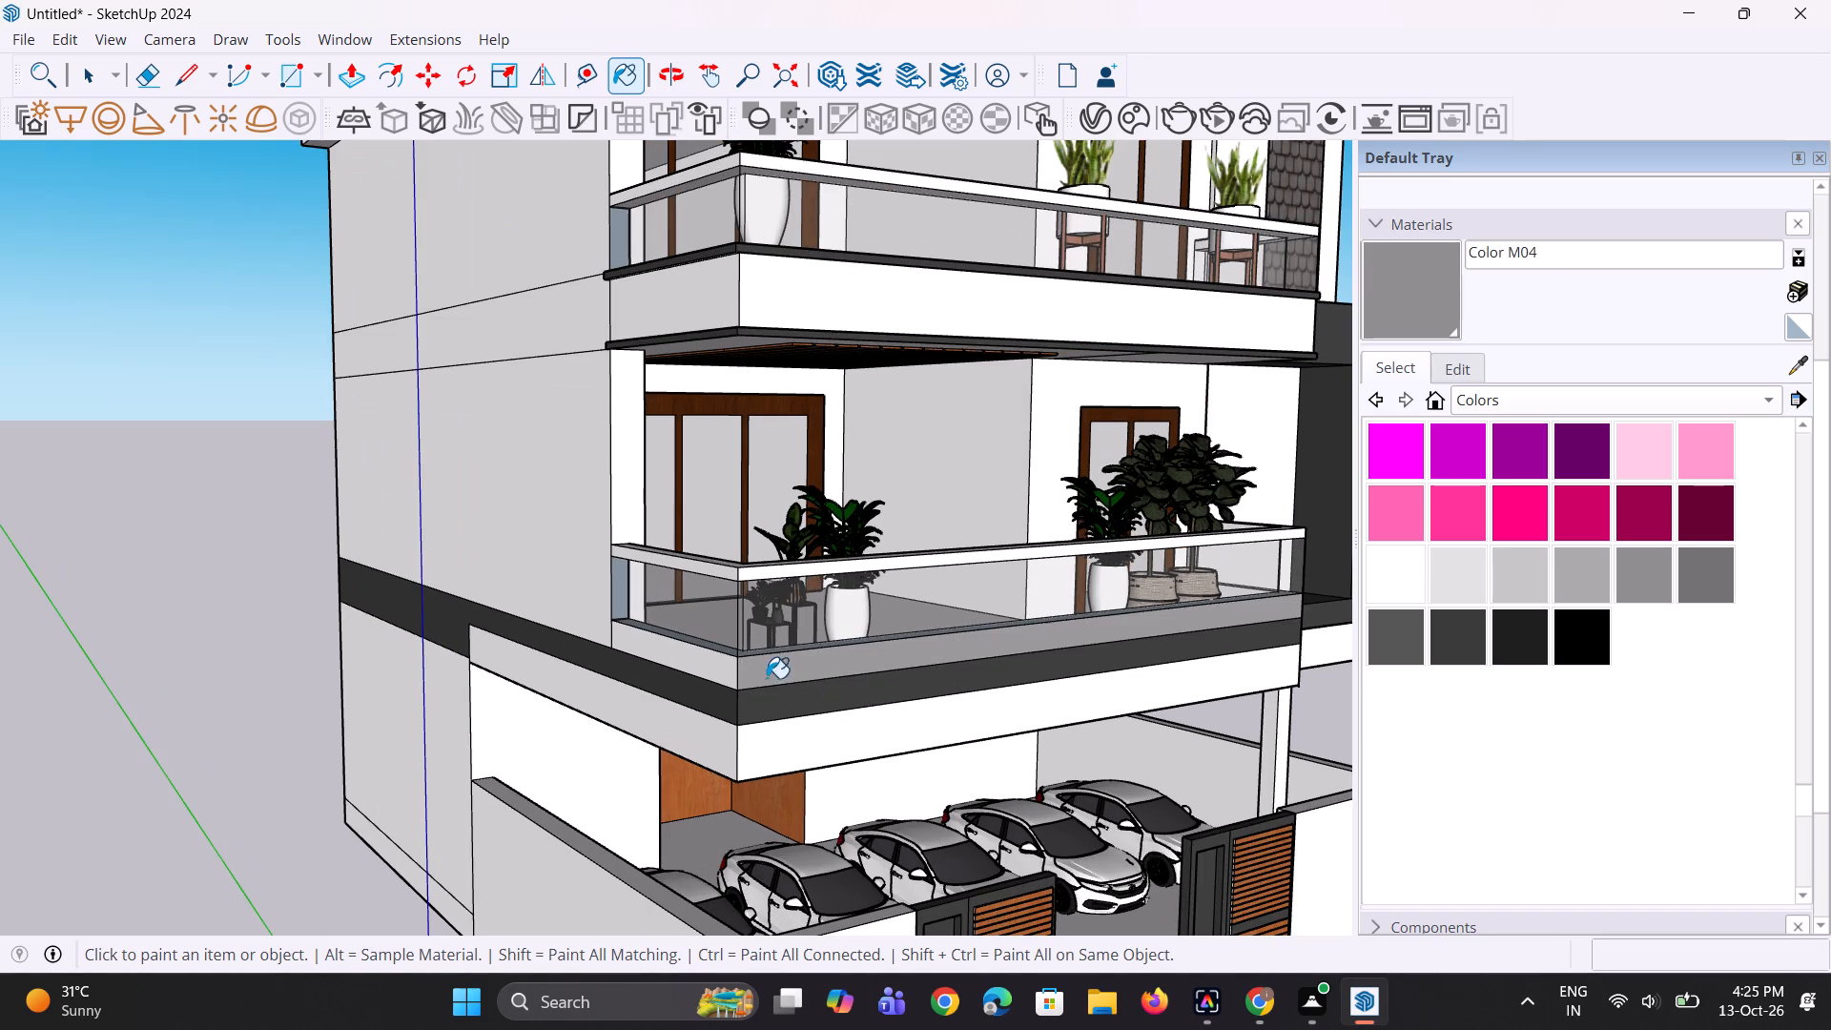
left_click(715, 668)
Paint the front, side and top faces of the lower balcony's handrail with Color M01.
scroll(773, 671, "up", 1)
middle_click_drag(773, 671, 777, 717)
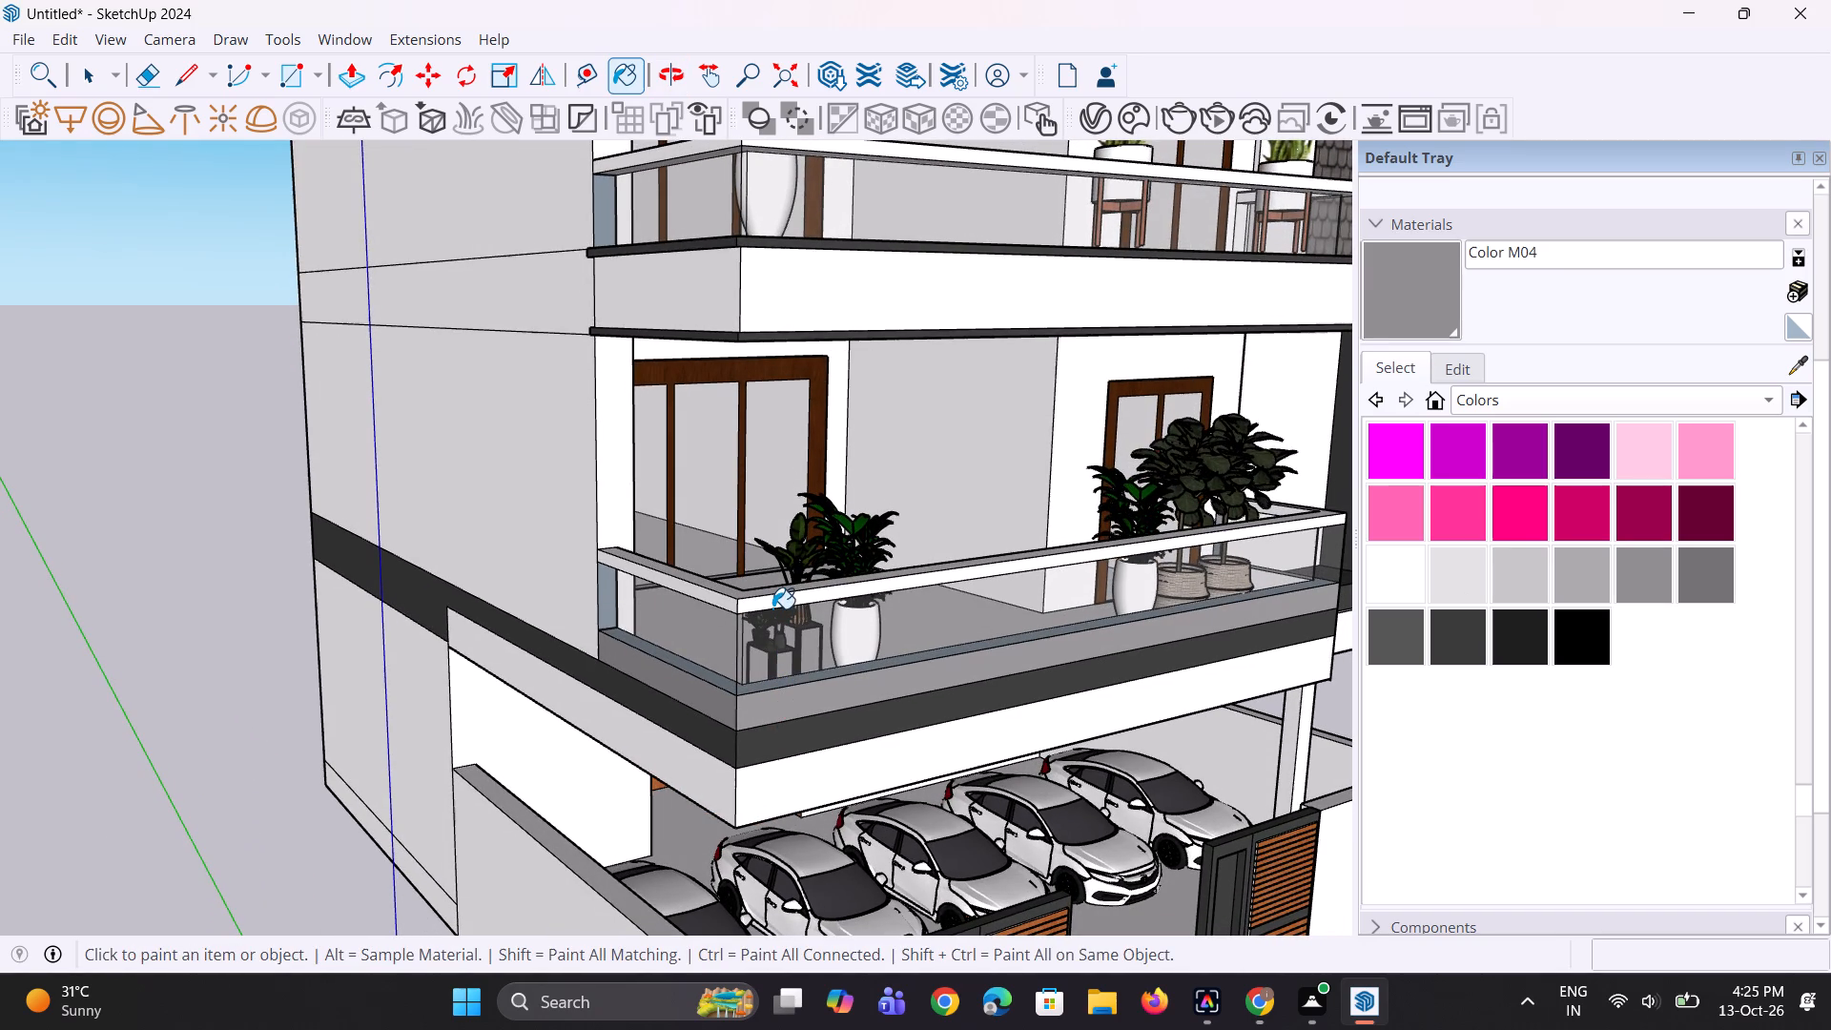
scroll(784, 587, "up", 1)
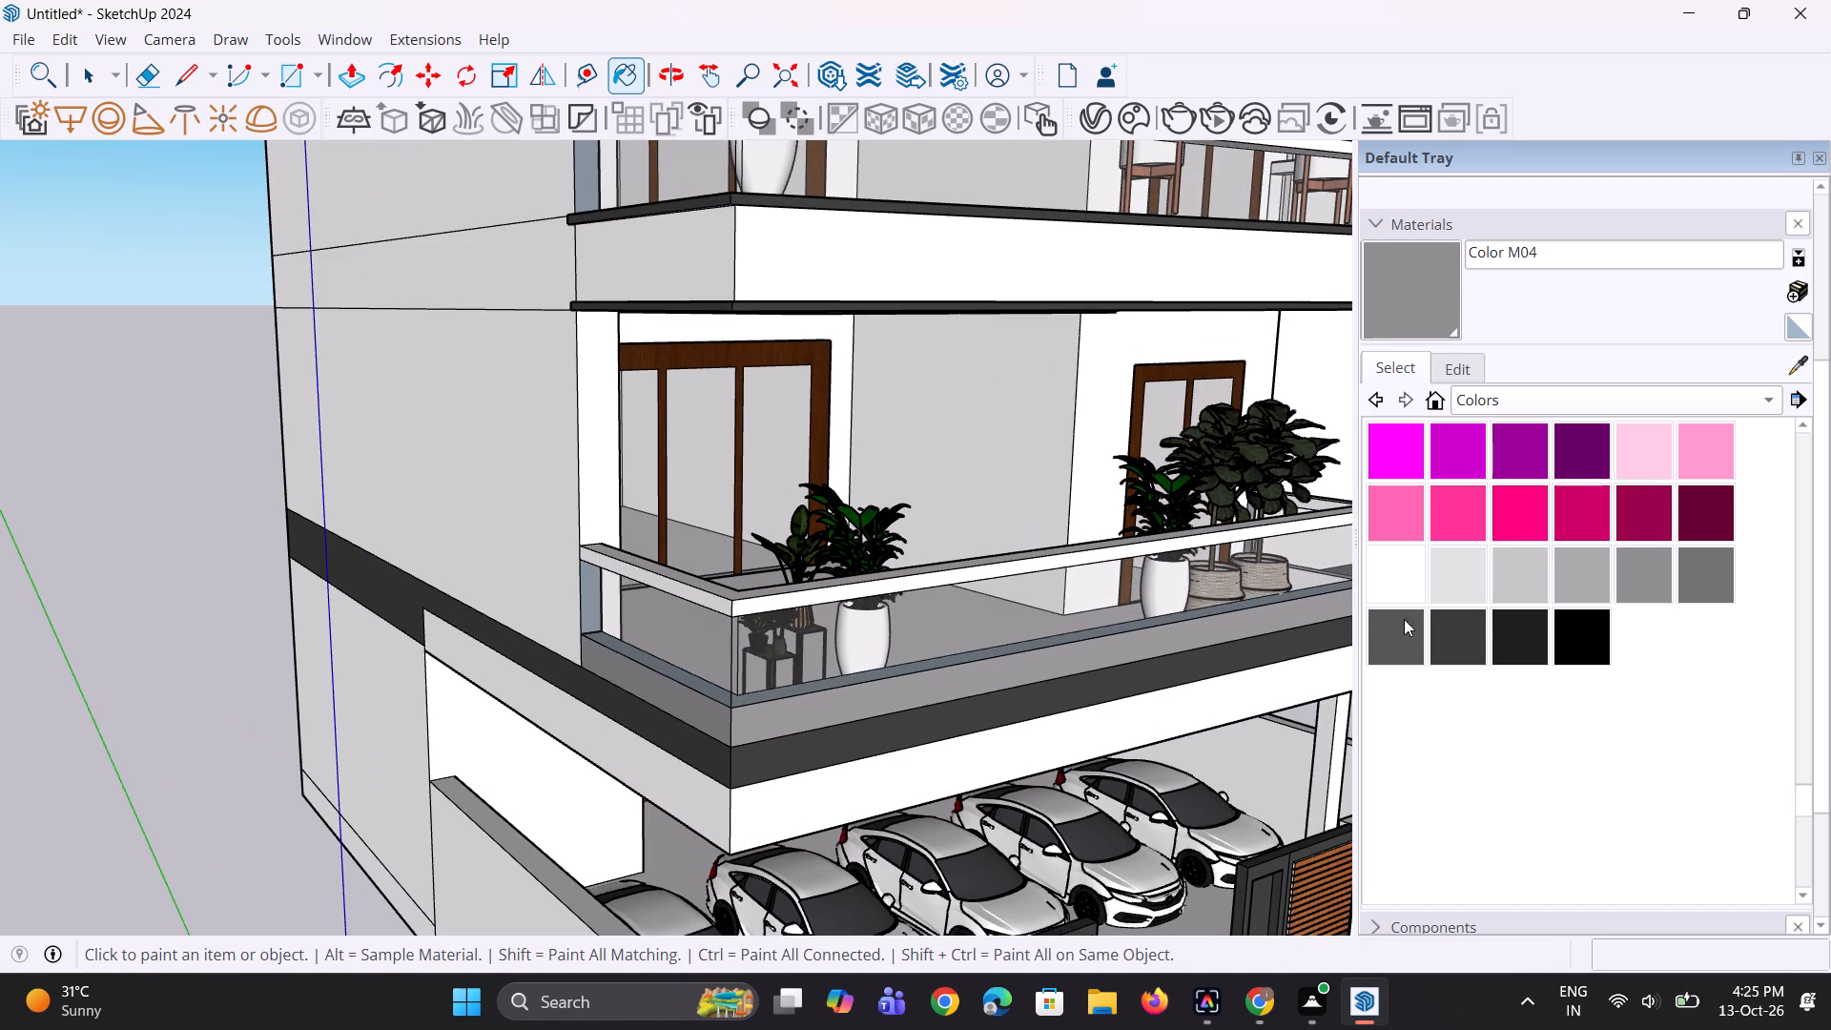
left_click(1454, 574)
scroll(755, 568, "up", 2)
left_click(771, 623)
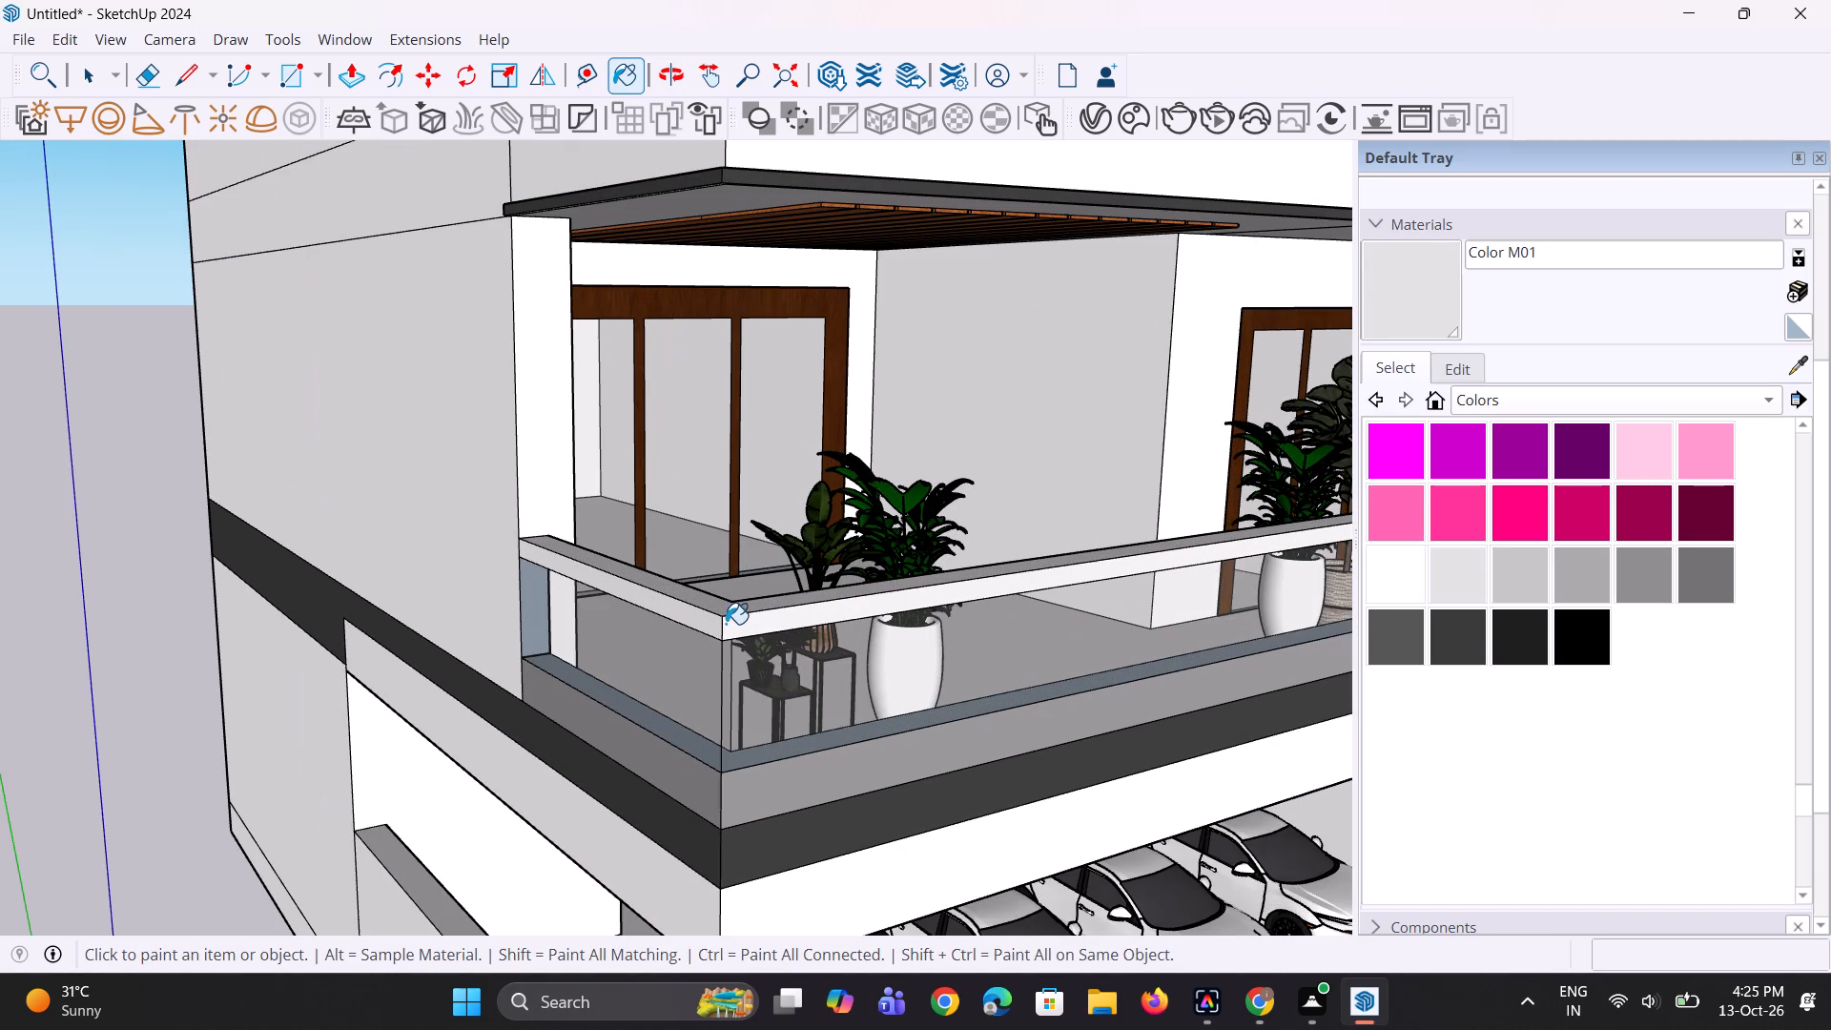
left_click(710, 621)
left_click(720, 605)
scroll(671, 612, "down", 6)
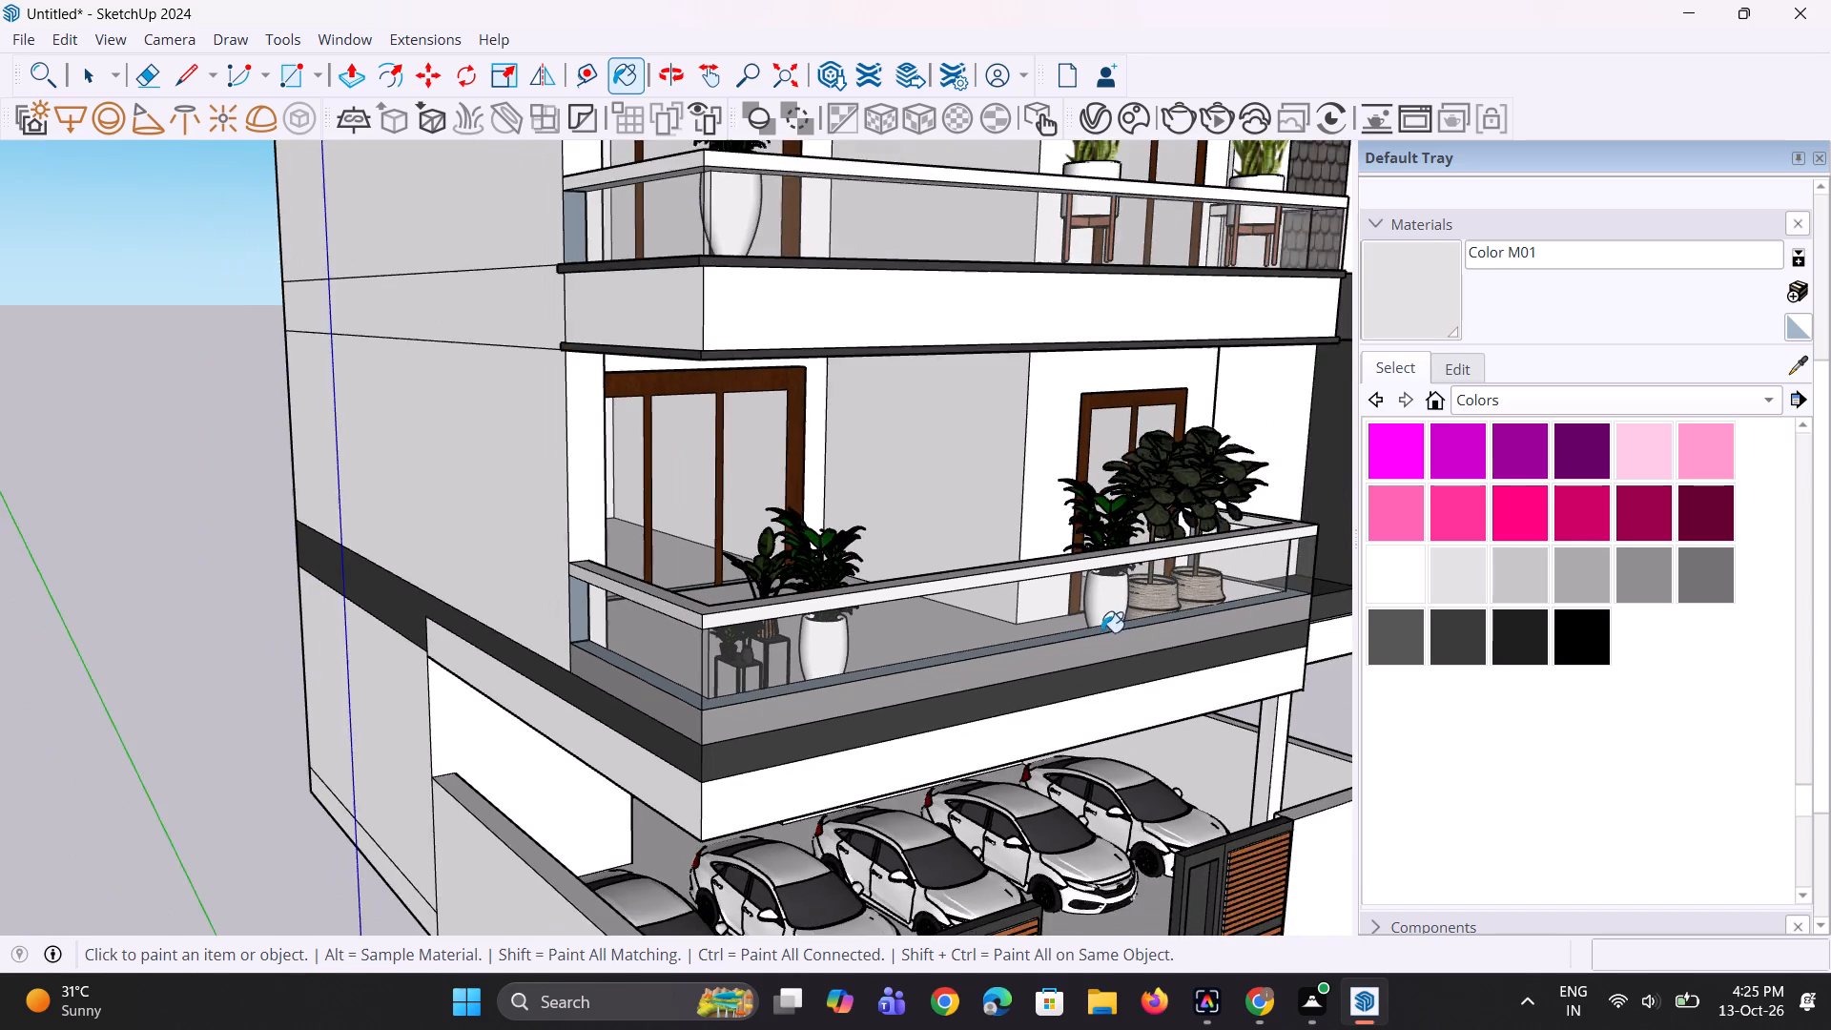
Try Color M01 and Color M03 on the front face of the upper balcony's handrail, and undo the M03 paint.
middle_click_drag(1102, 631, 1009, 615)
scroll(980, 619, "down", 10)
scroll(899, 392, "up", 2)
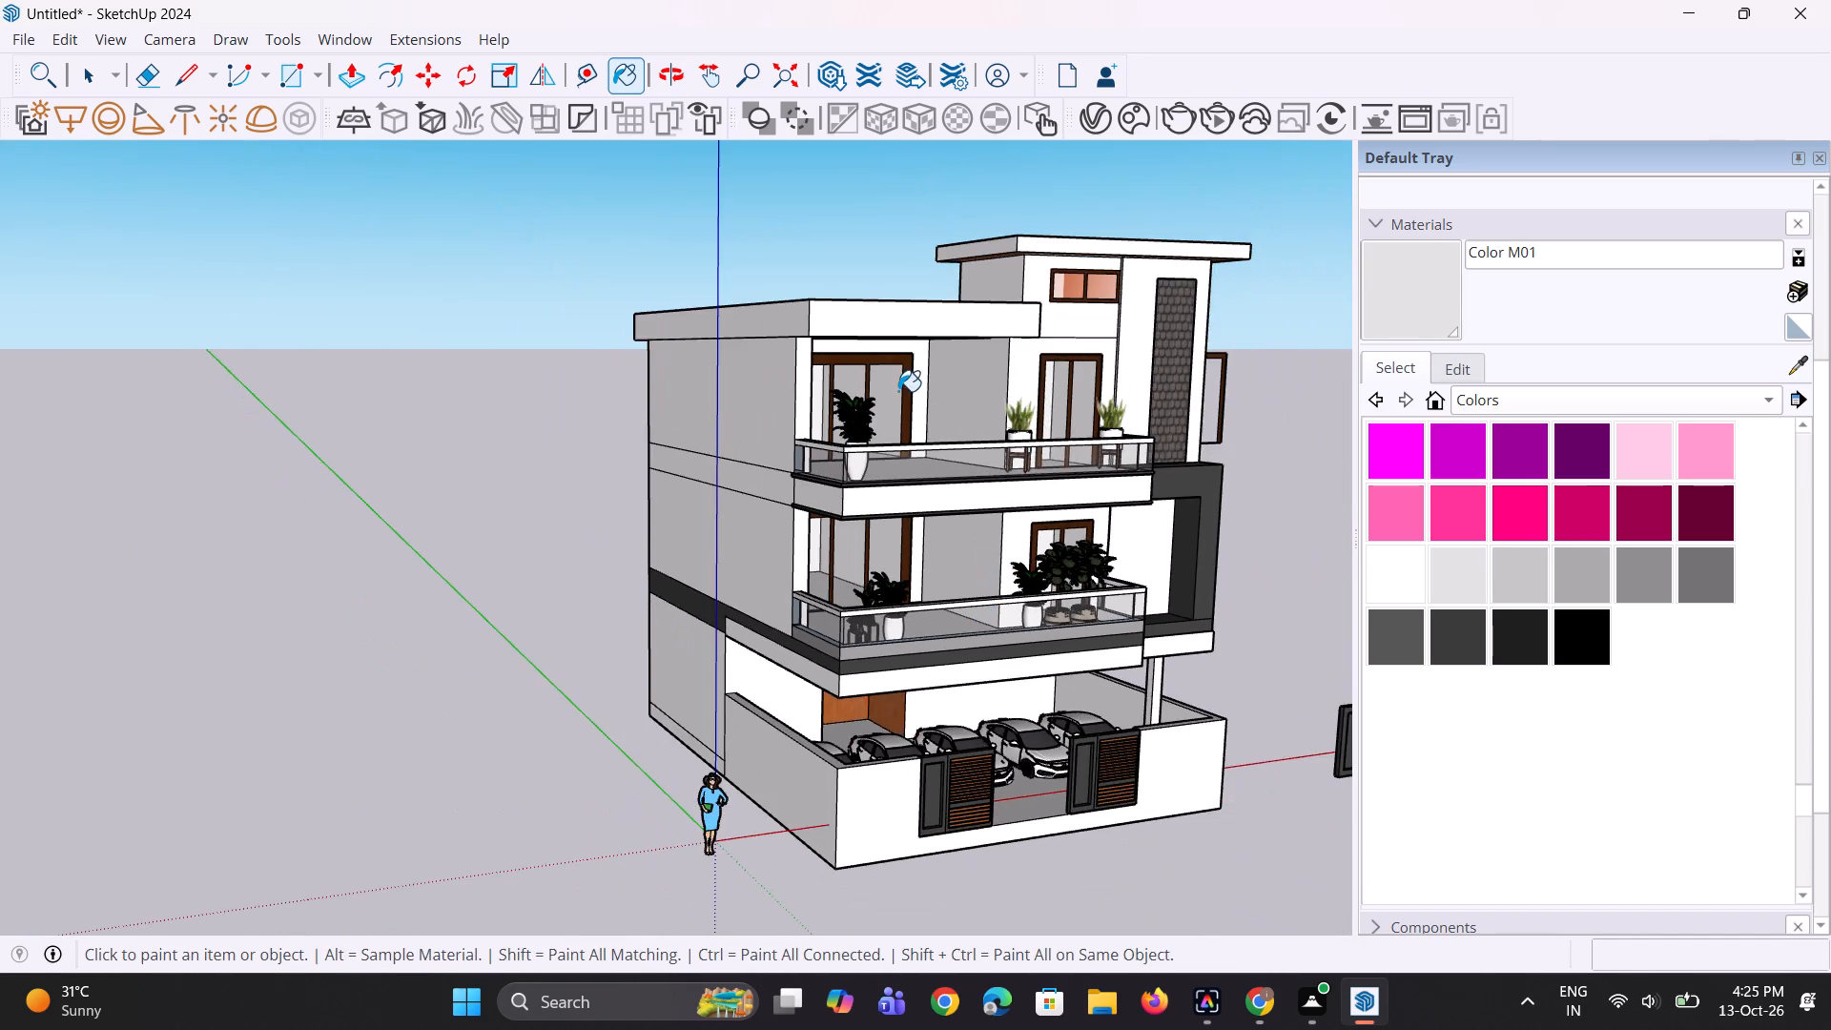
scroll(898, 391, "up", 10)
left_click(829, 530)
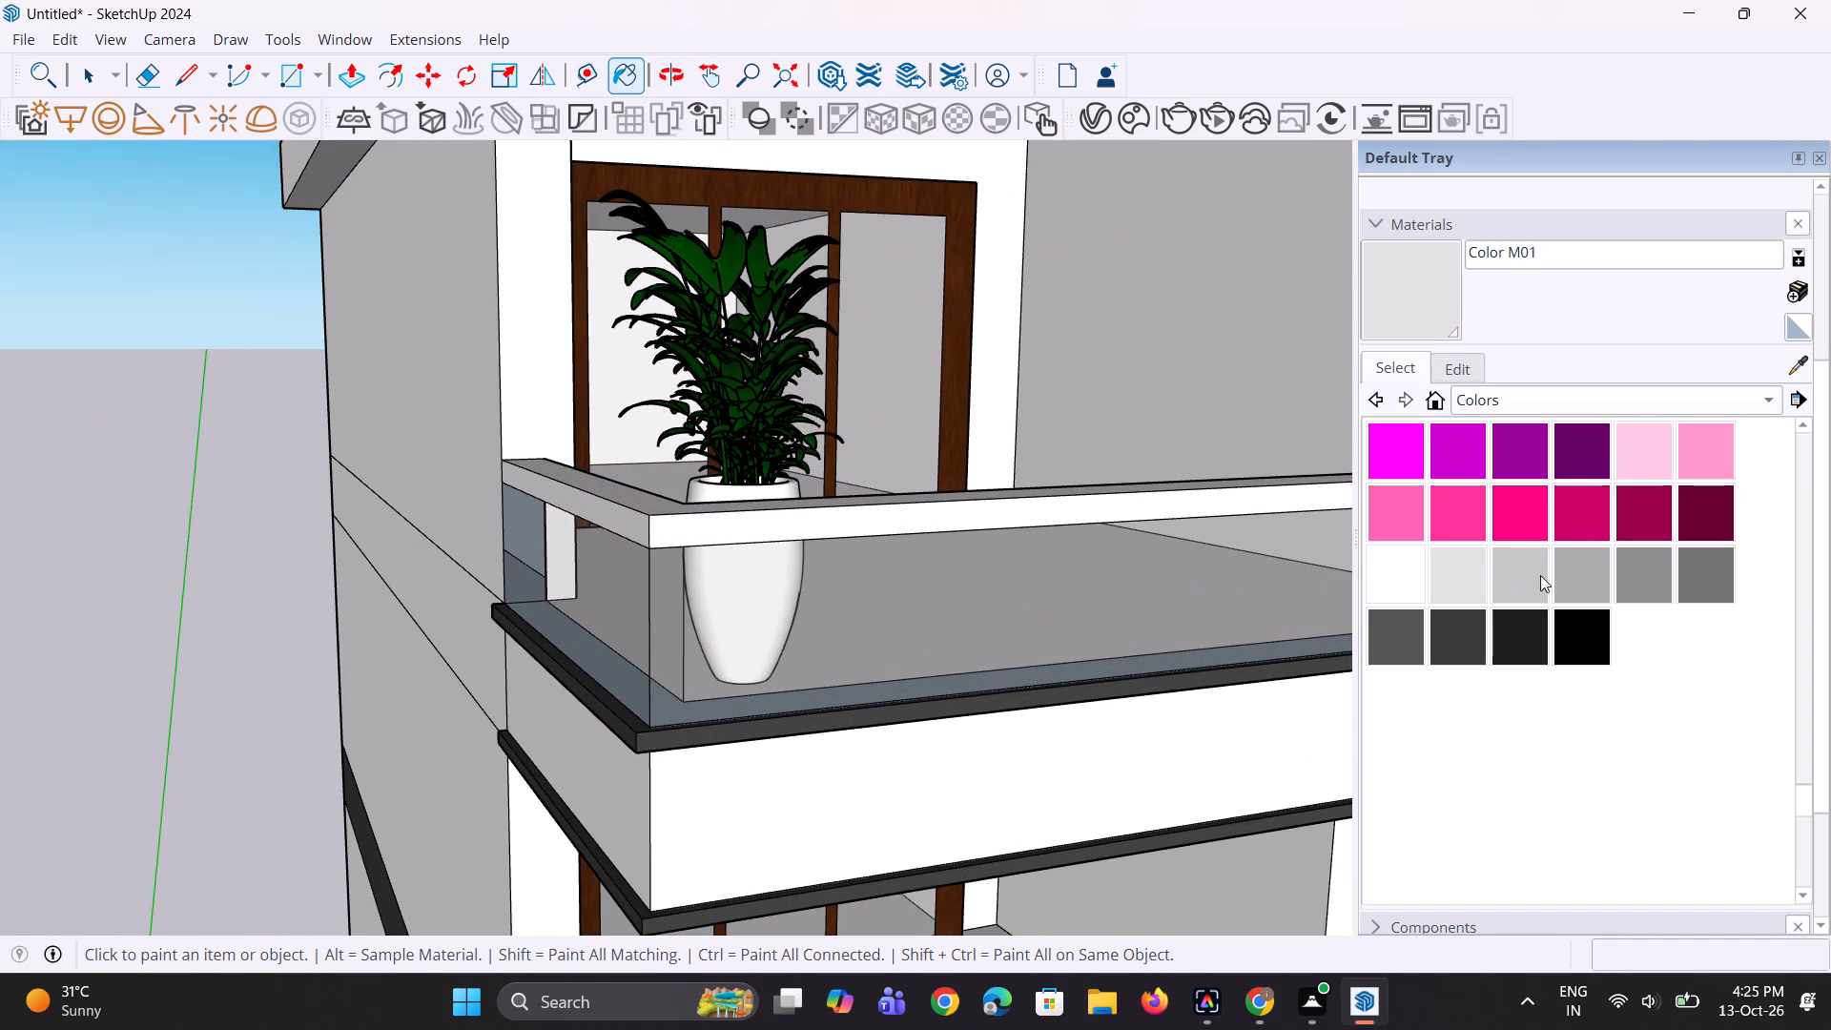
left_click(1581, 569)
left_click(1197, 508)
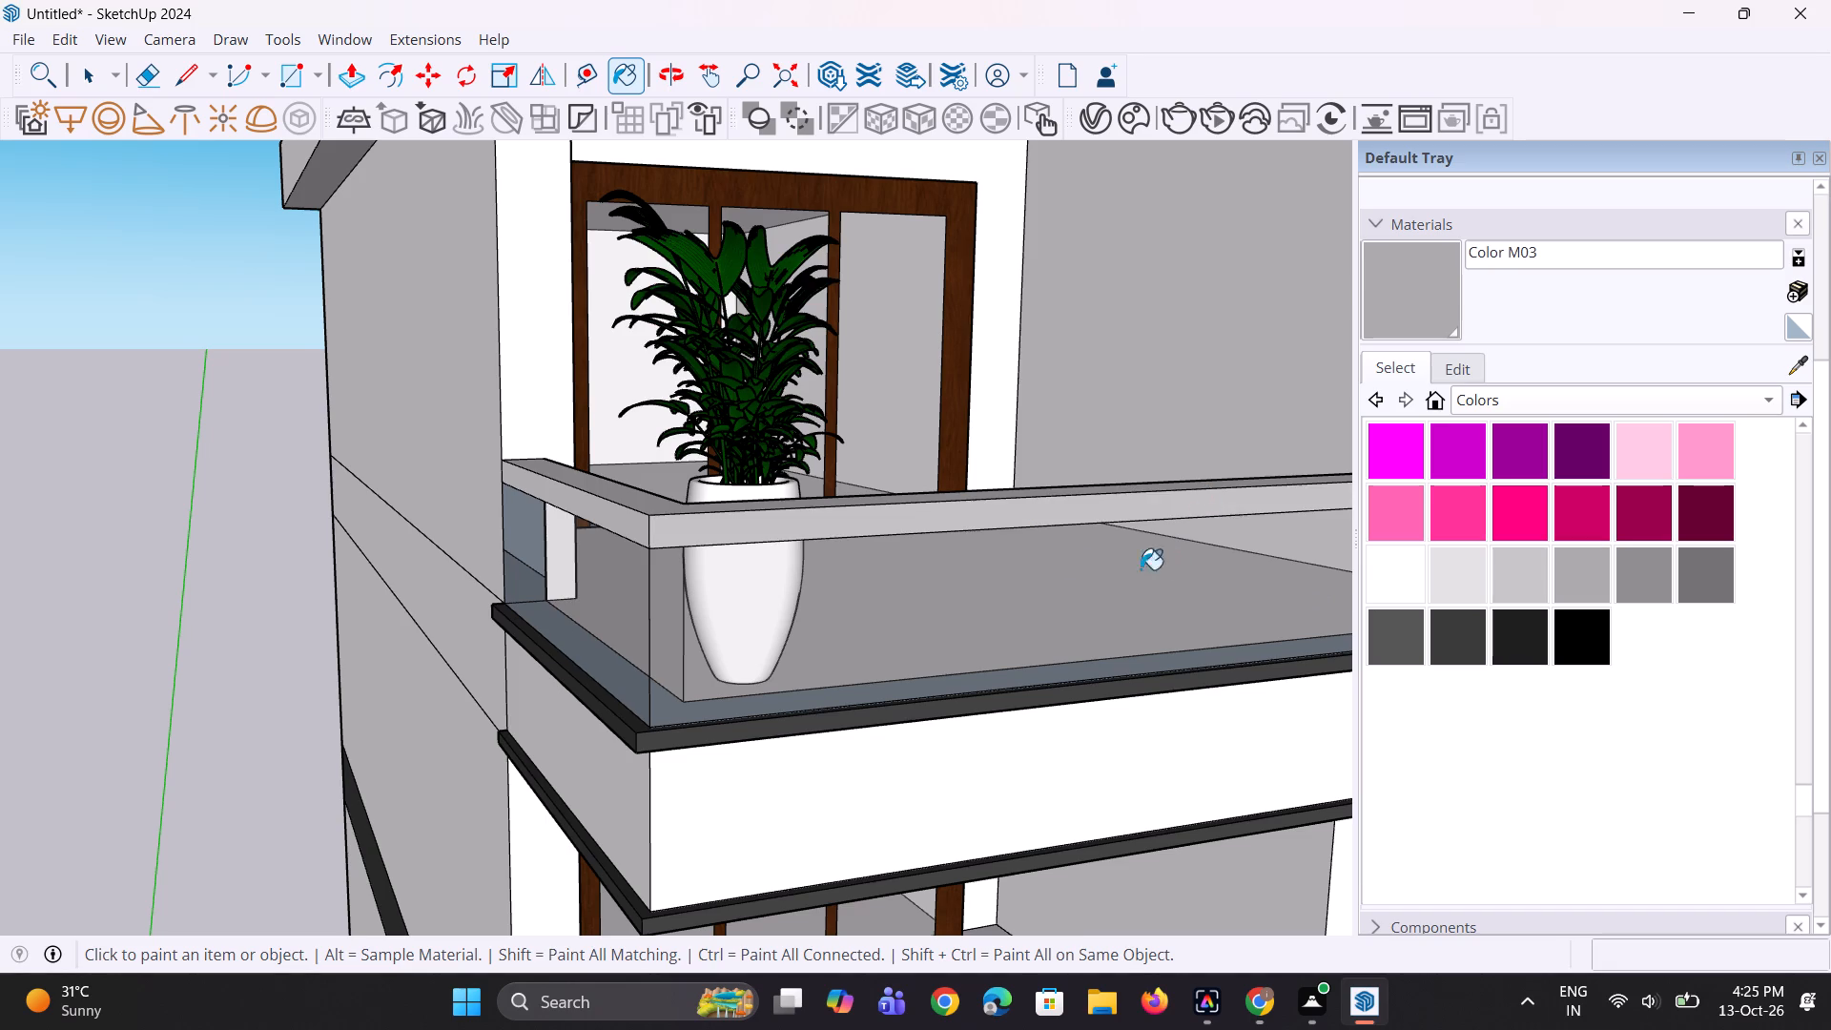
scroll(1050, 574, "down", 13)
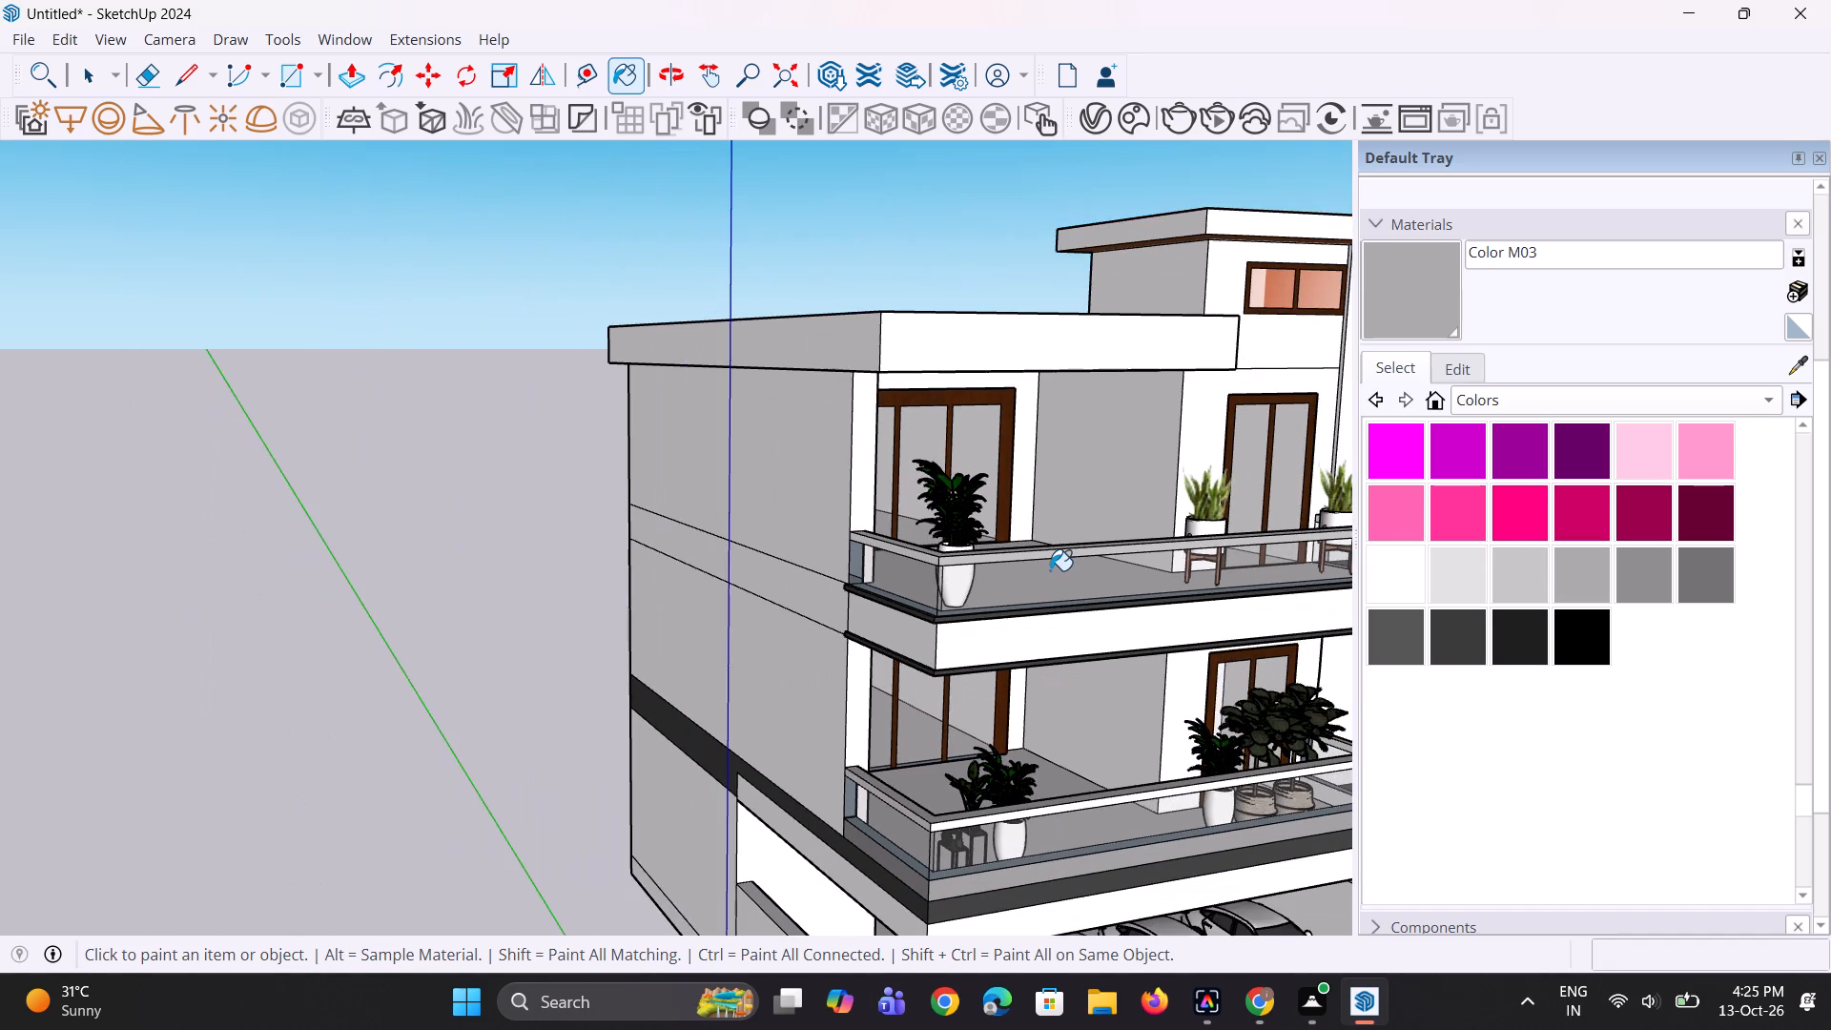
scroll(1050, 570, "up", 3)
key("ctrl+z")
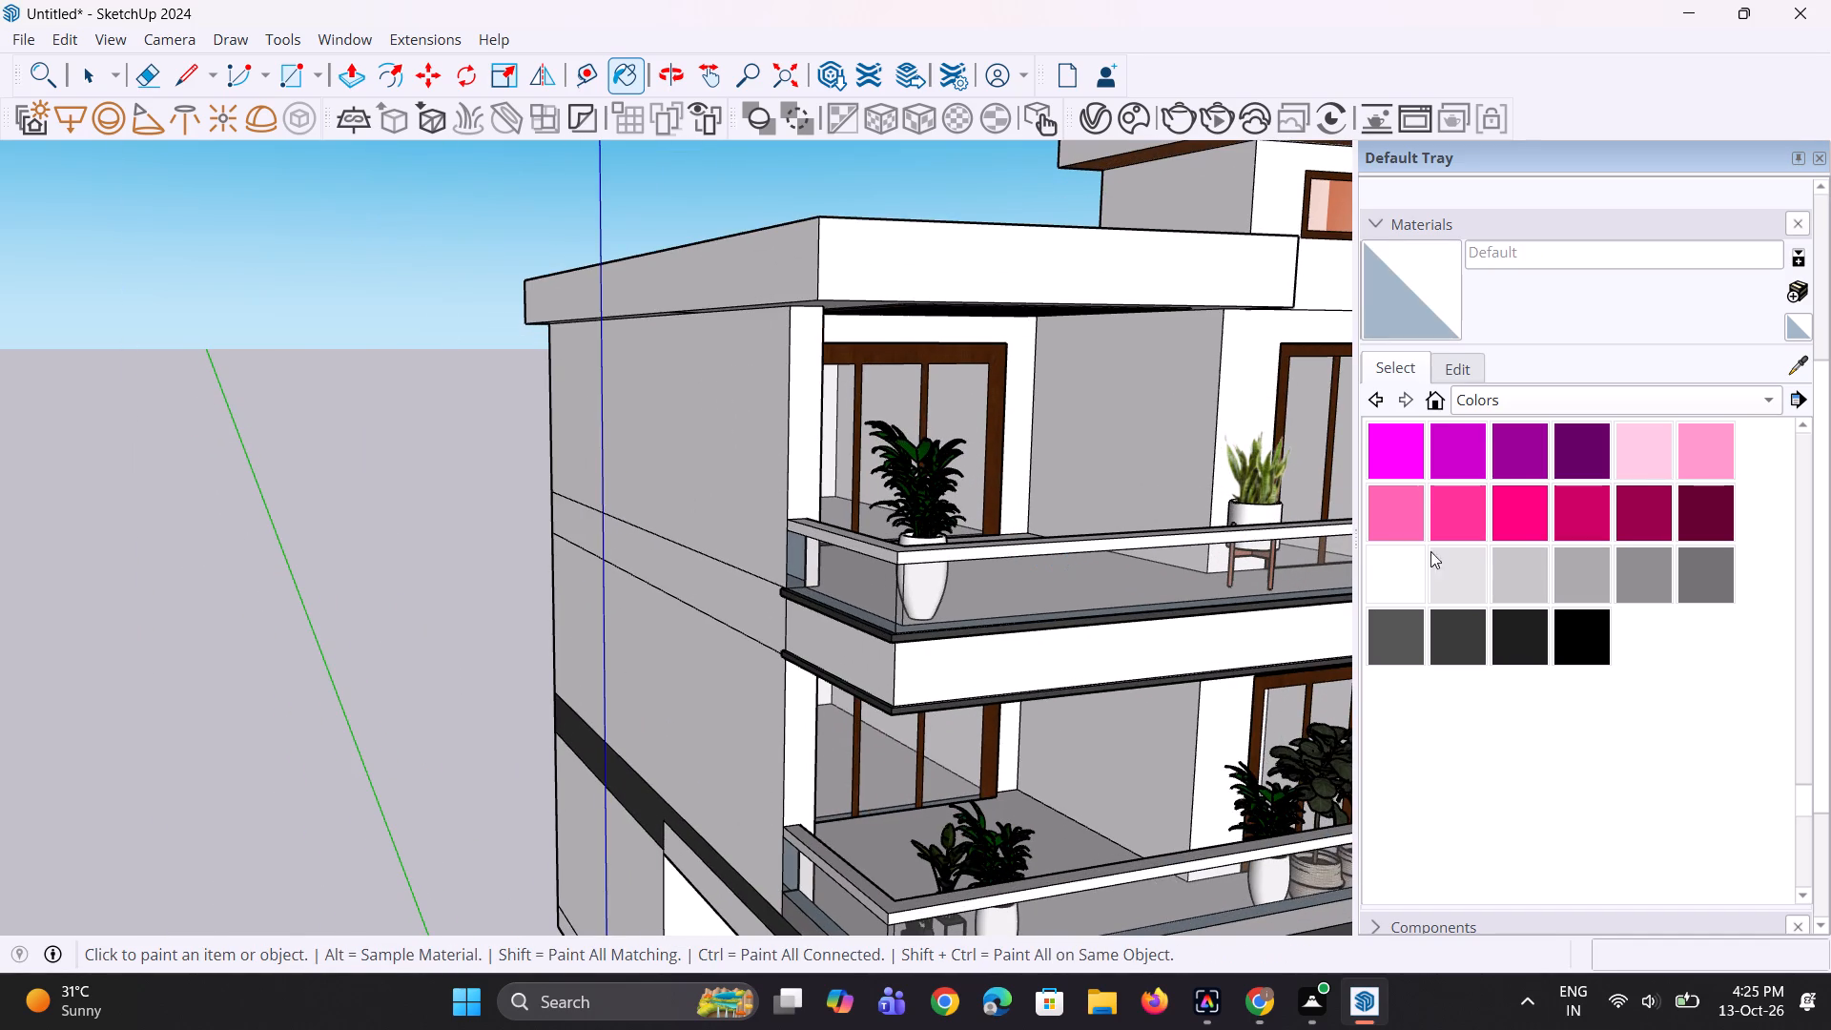
Paint the side, top and front faces of the upper balcony's handrail with Color M01.
left_click(1470, 587)
scroll(896, 483, "up", 3)
scroll(861, 565, "up", 3)
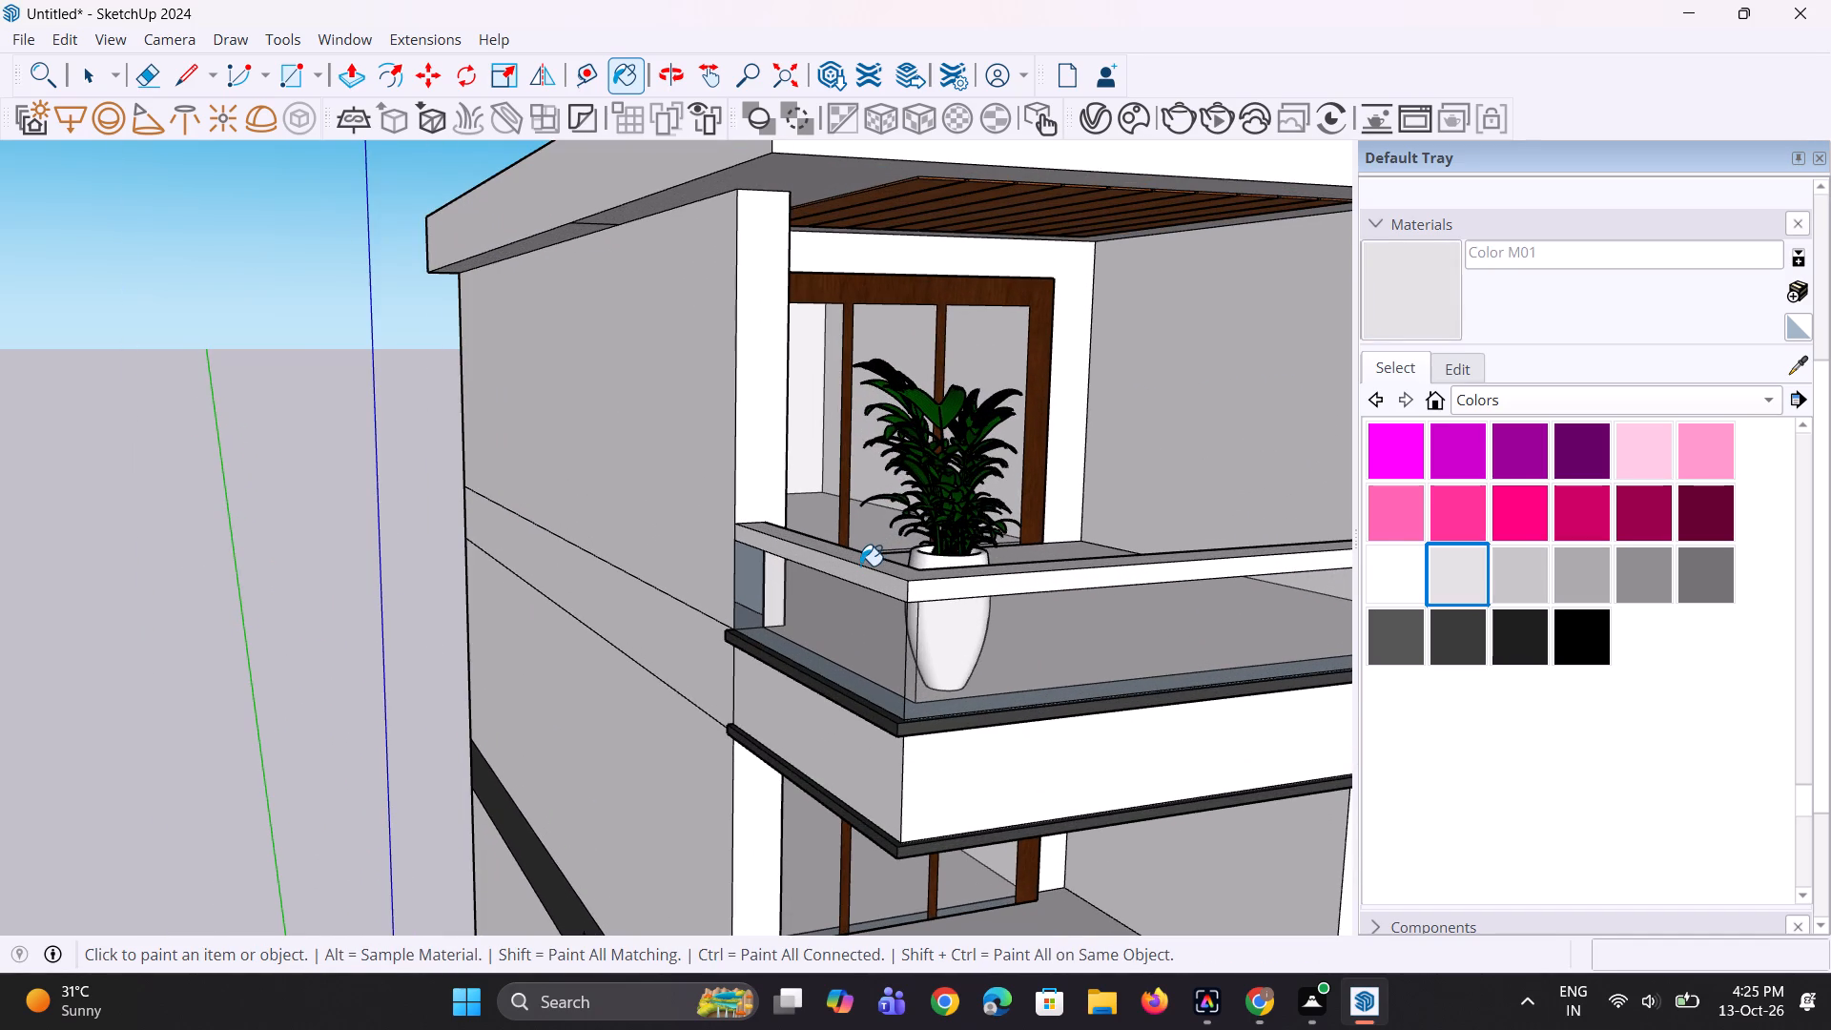
left_click(860, 572)
left_click(870, 561)
left_click(969, 569)
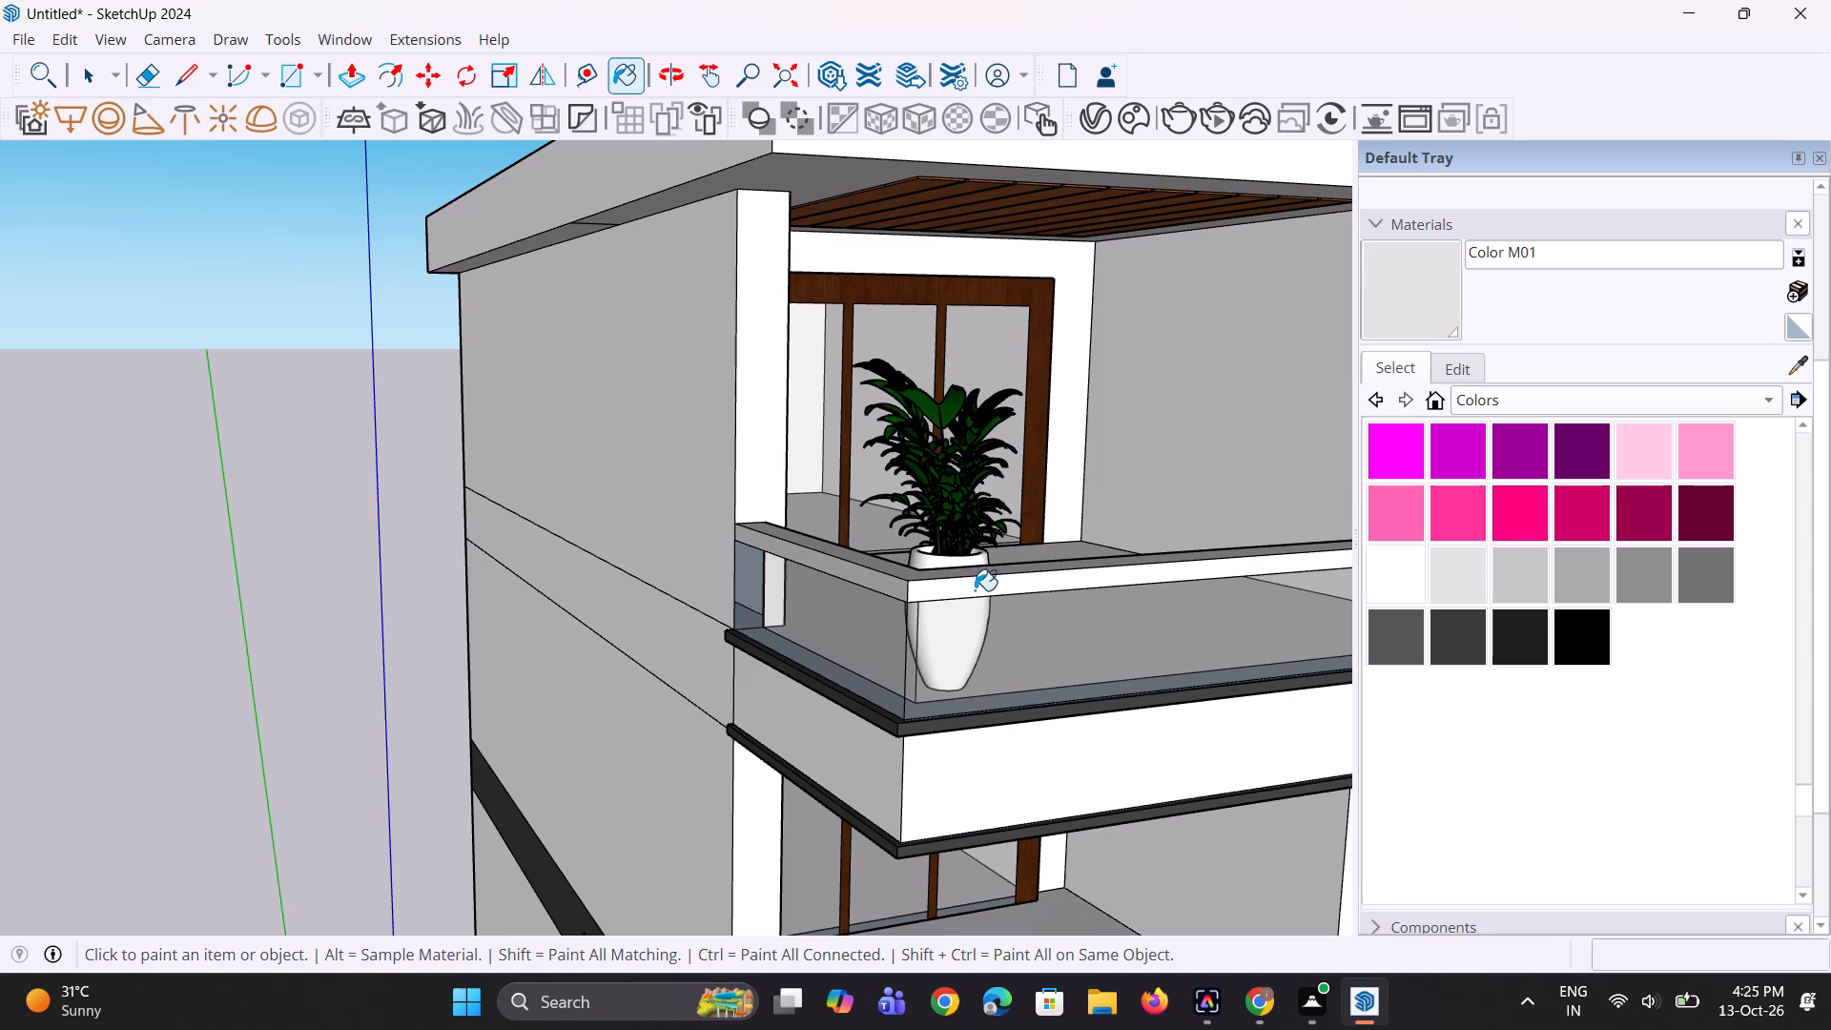
left_click(980, 591)
Examine the painted facade, balconies and front boundary wall from several angles and distances.
scroll(794, 586, "down", 16)
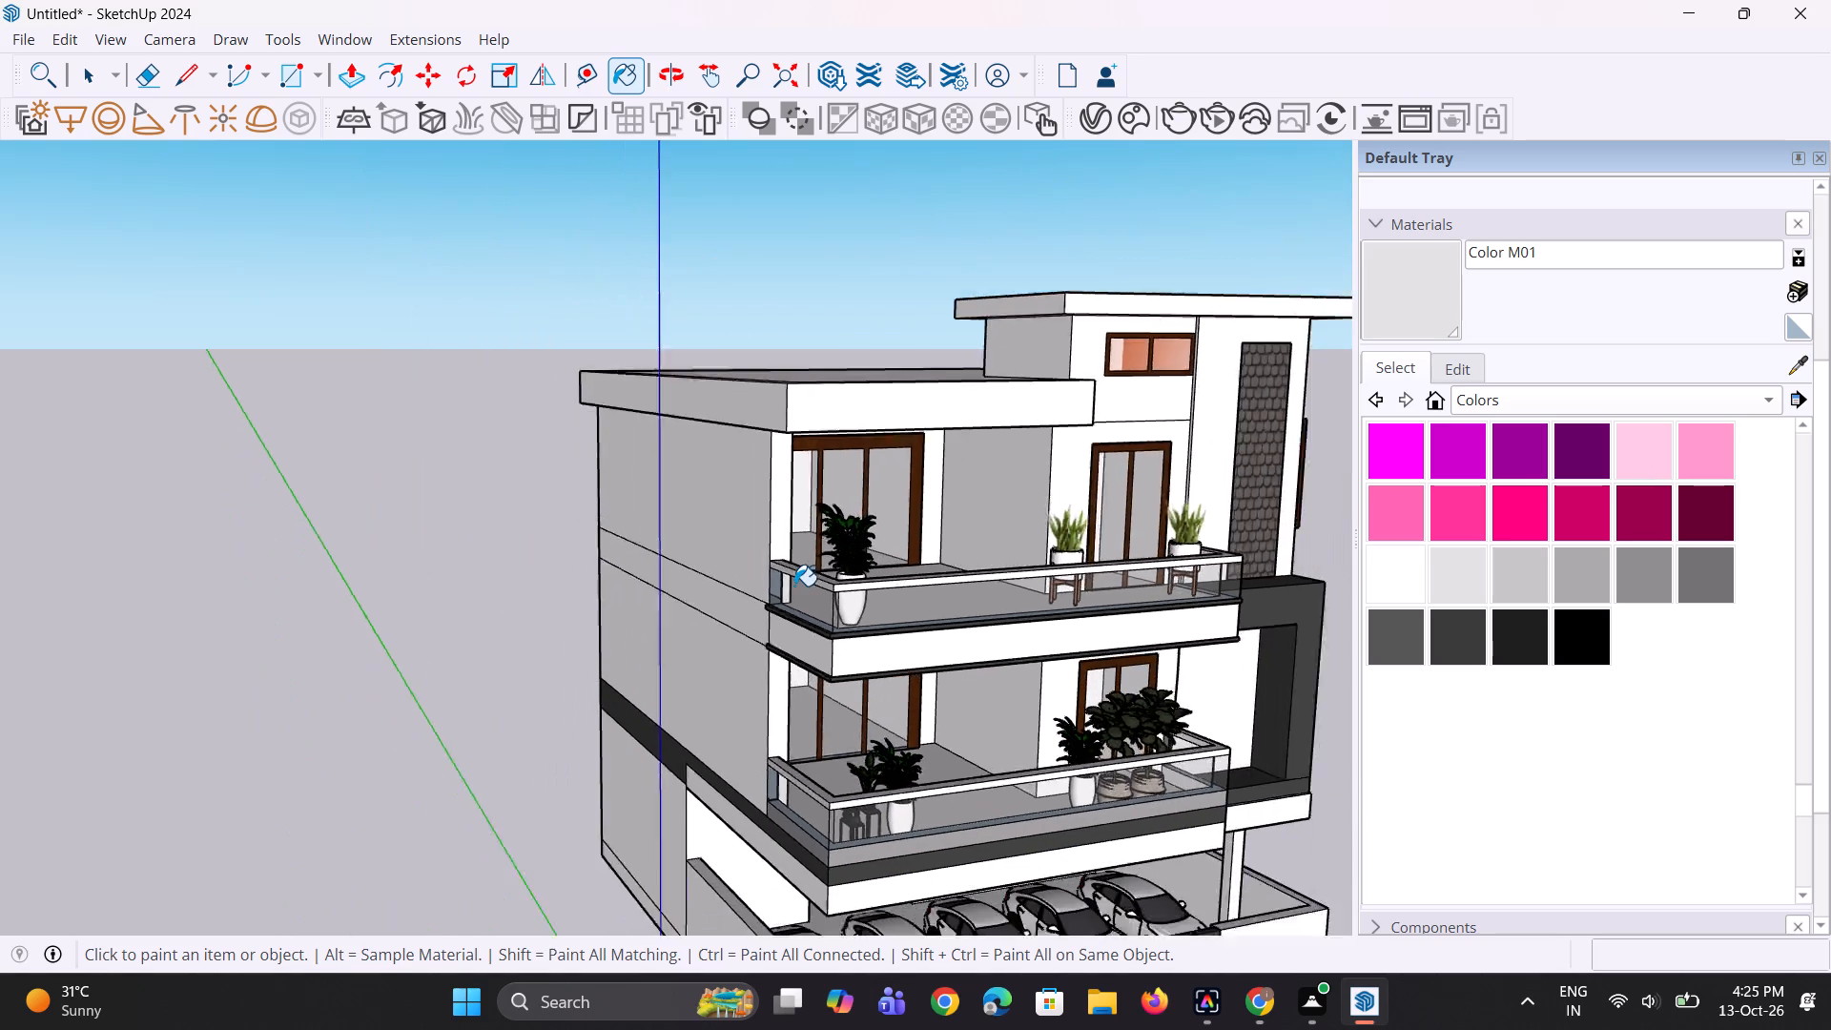
scroll(828, 559, "down", 4)
middle_click_drag(842, 595, 800, 570)
scroll(879, 809, "up", 2)
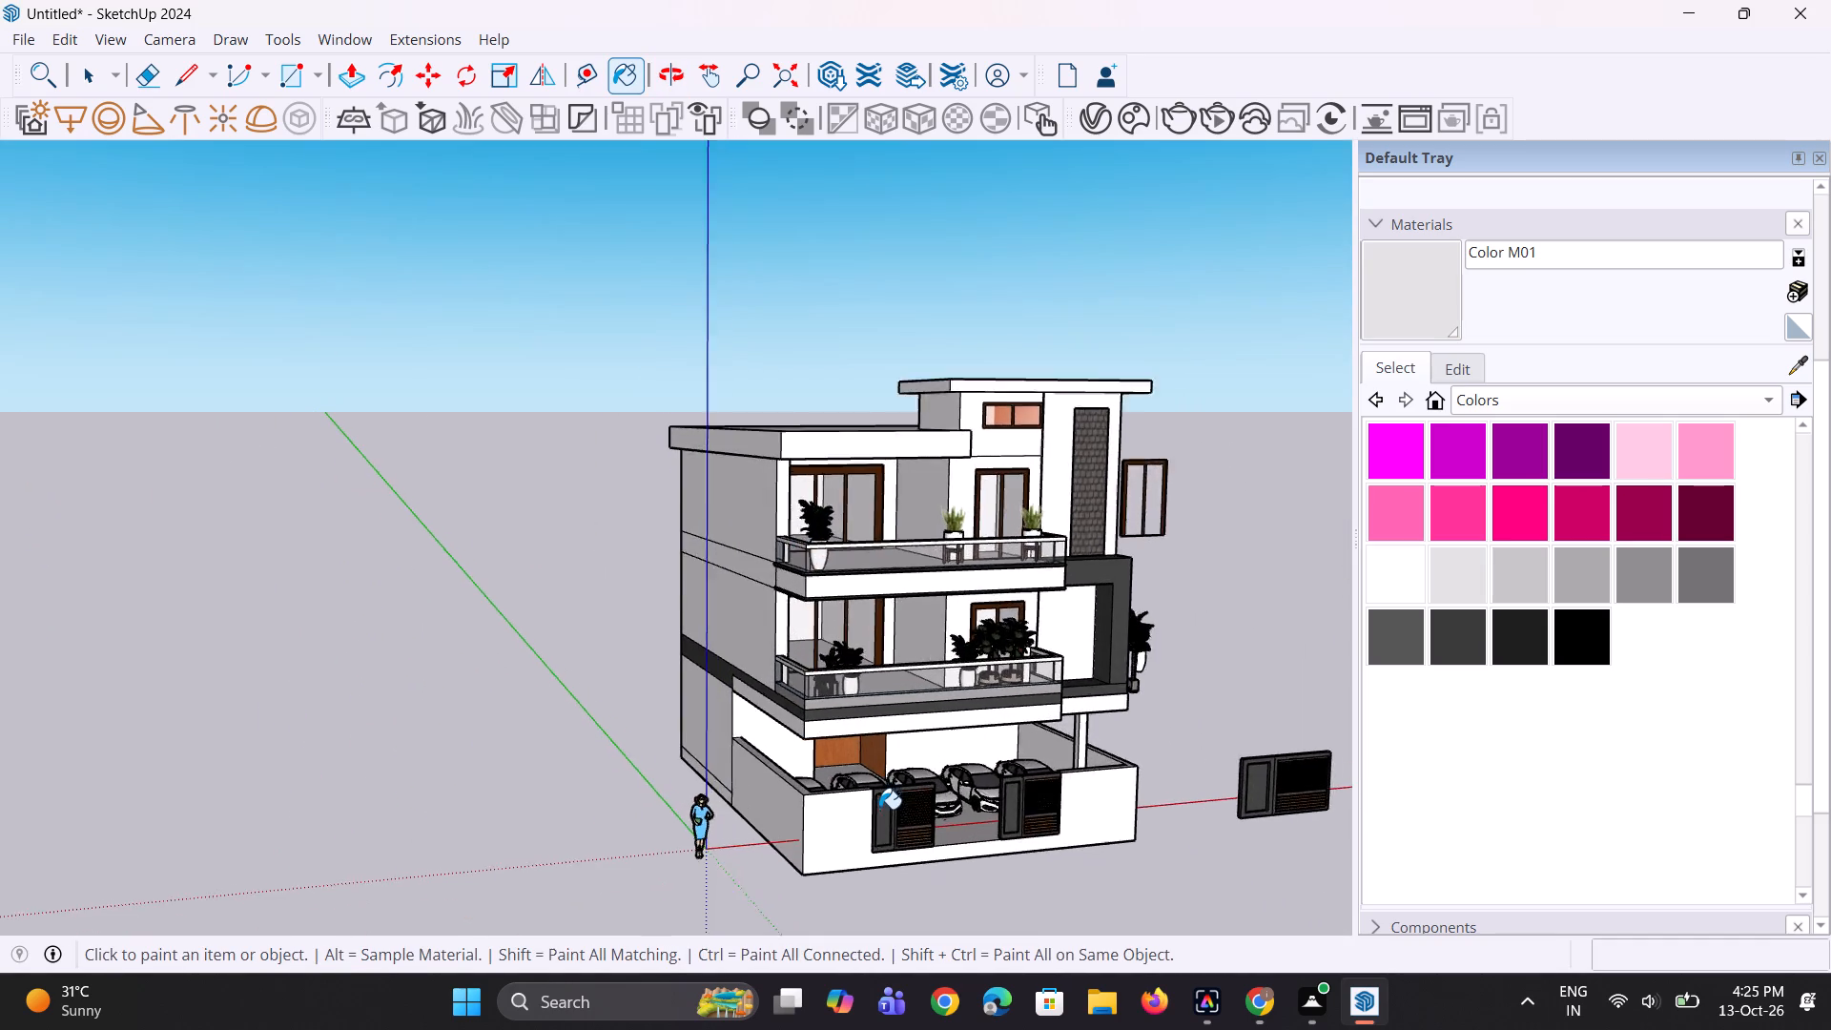
scroll(879, 809, "up", 5)
scroll(871, 785, "down", 8)
scroll(845, 864, "up", 5)
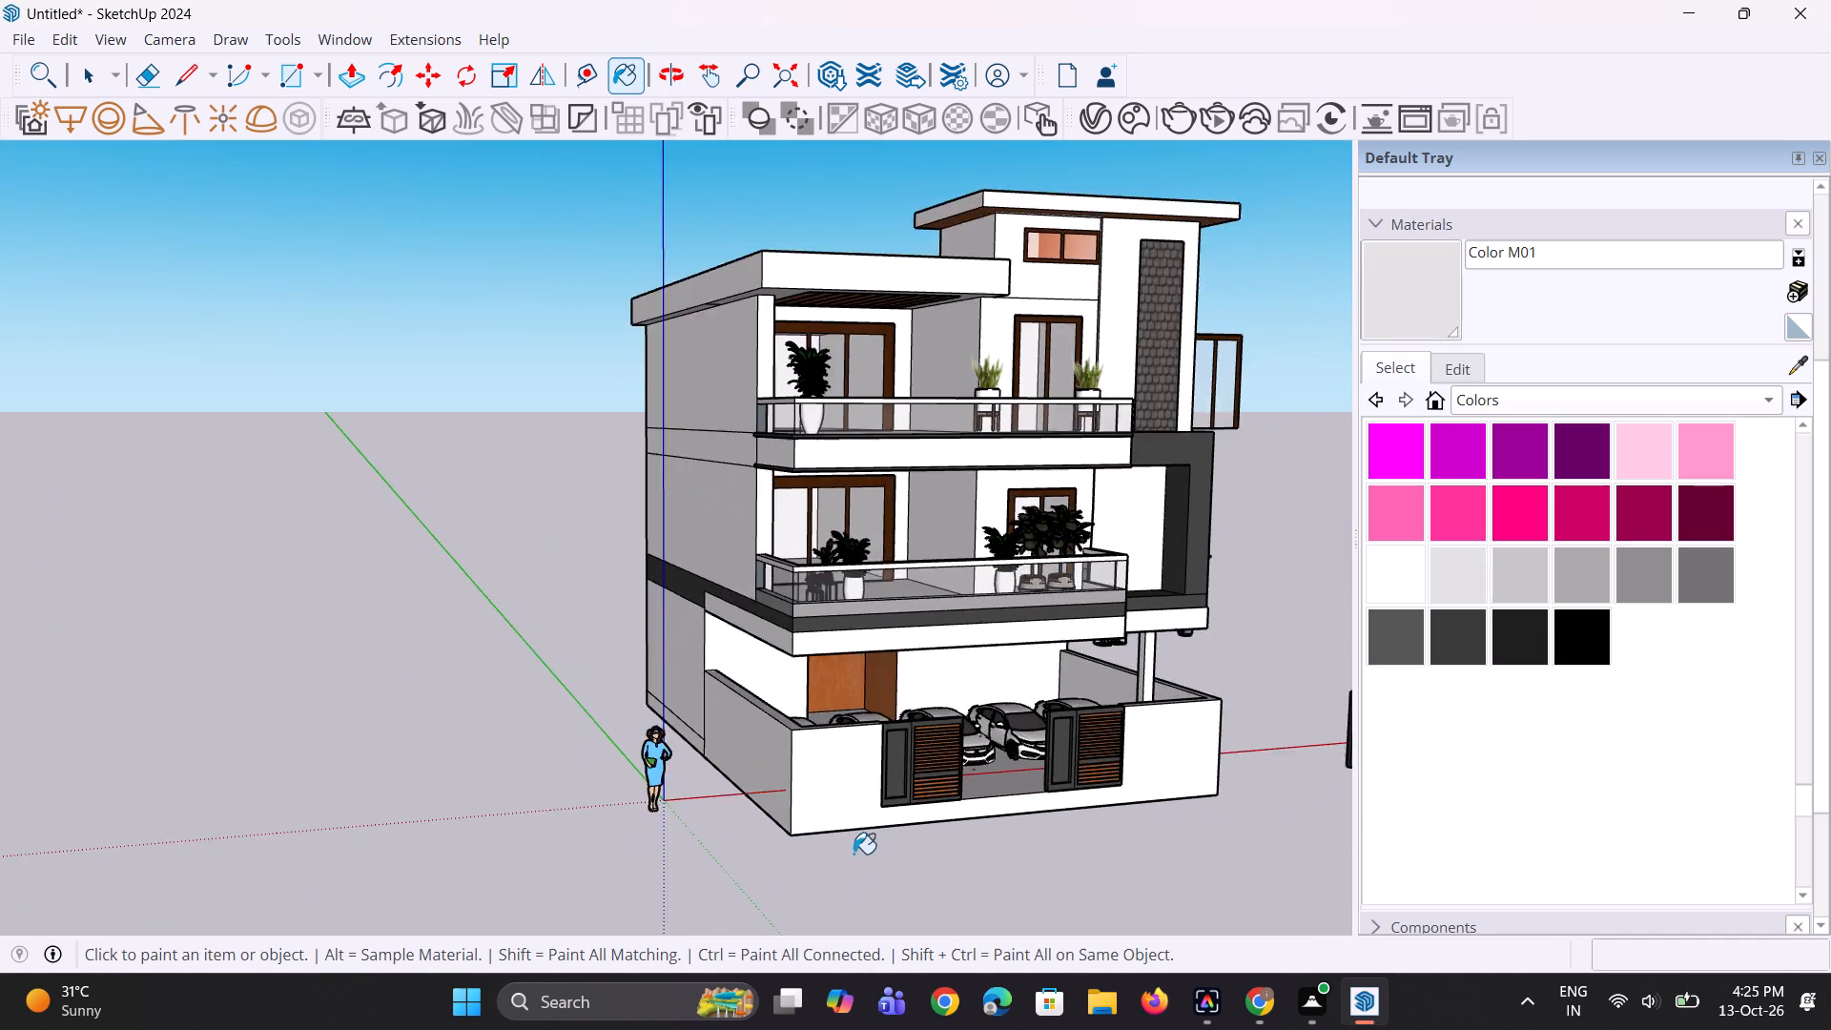
scroll(871, 835, "up", 8)
middle_click_drag(874, 829, 854, 813)
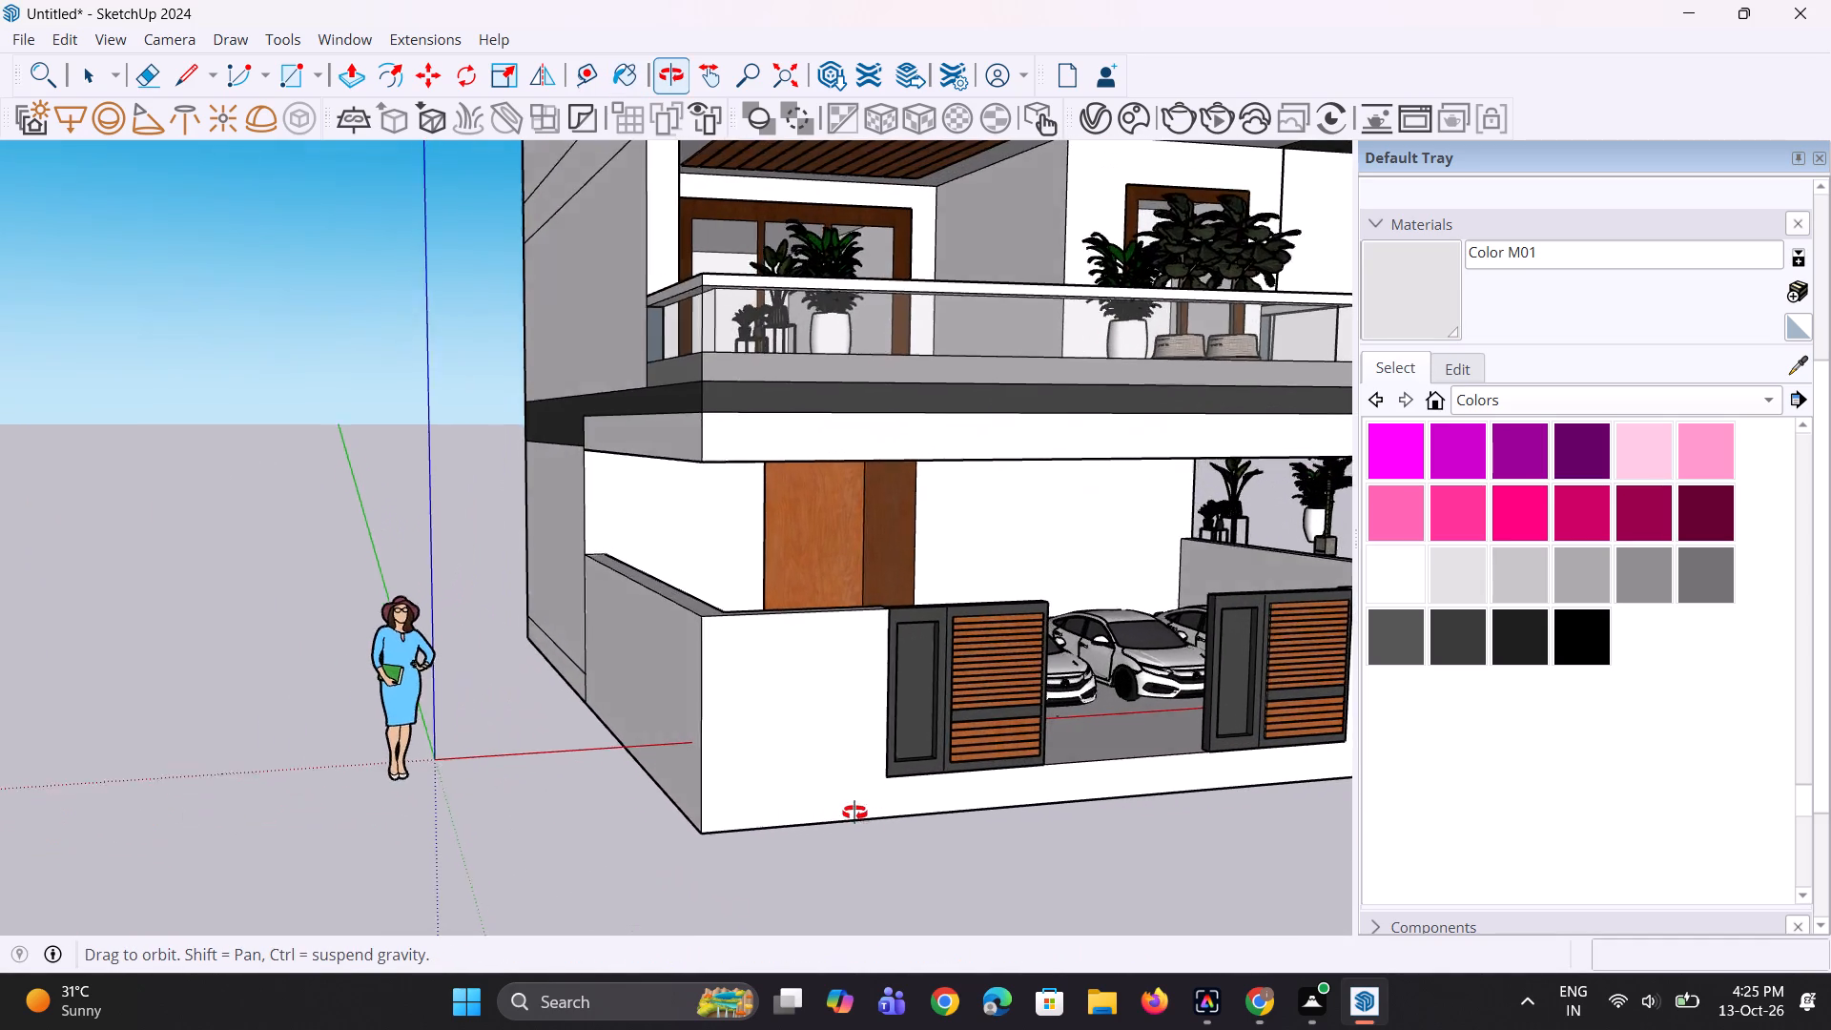
middle_click_drag(854, 813, 813, 805)
scroll(813, 805, "down", 5)
scroll(813, 805, "up", 1)
middle_click_drag(812, 801, 750, 754)
scroll(750, 754, "down", 2)
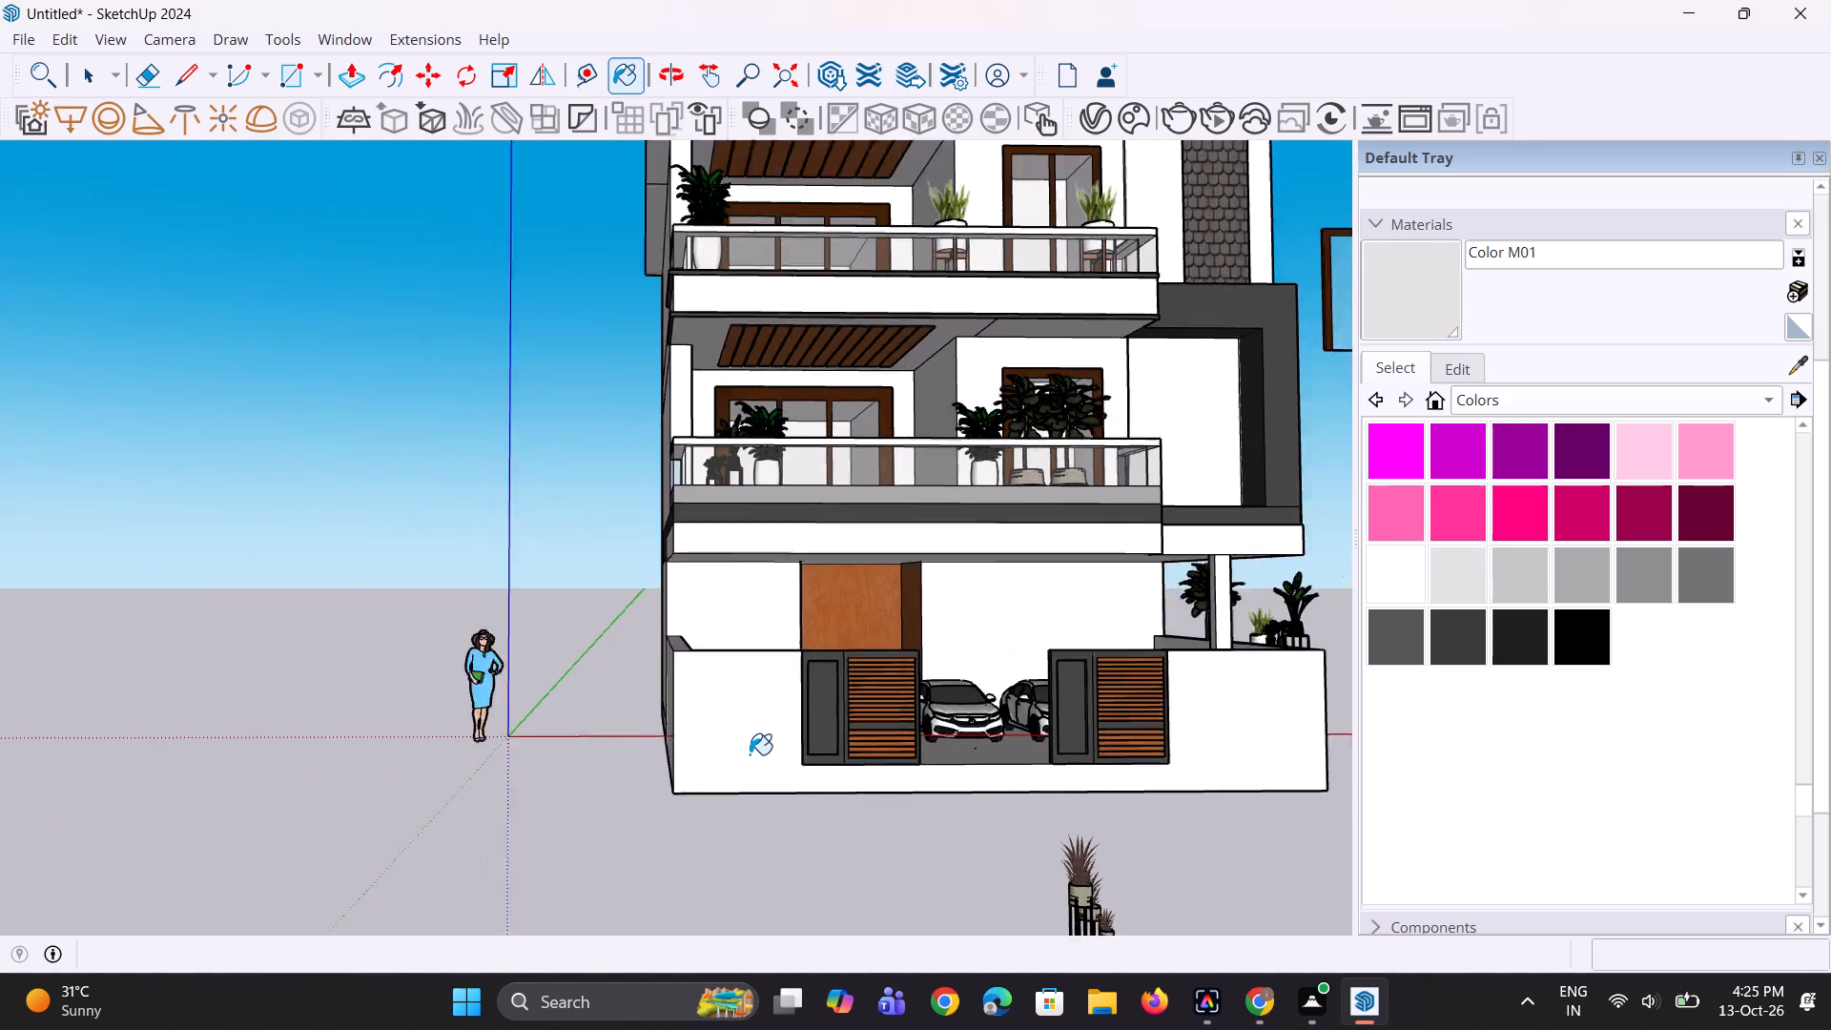
scroll(750, 754, "down", 6)
middle_click_drag(762, 755, 783, 756)
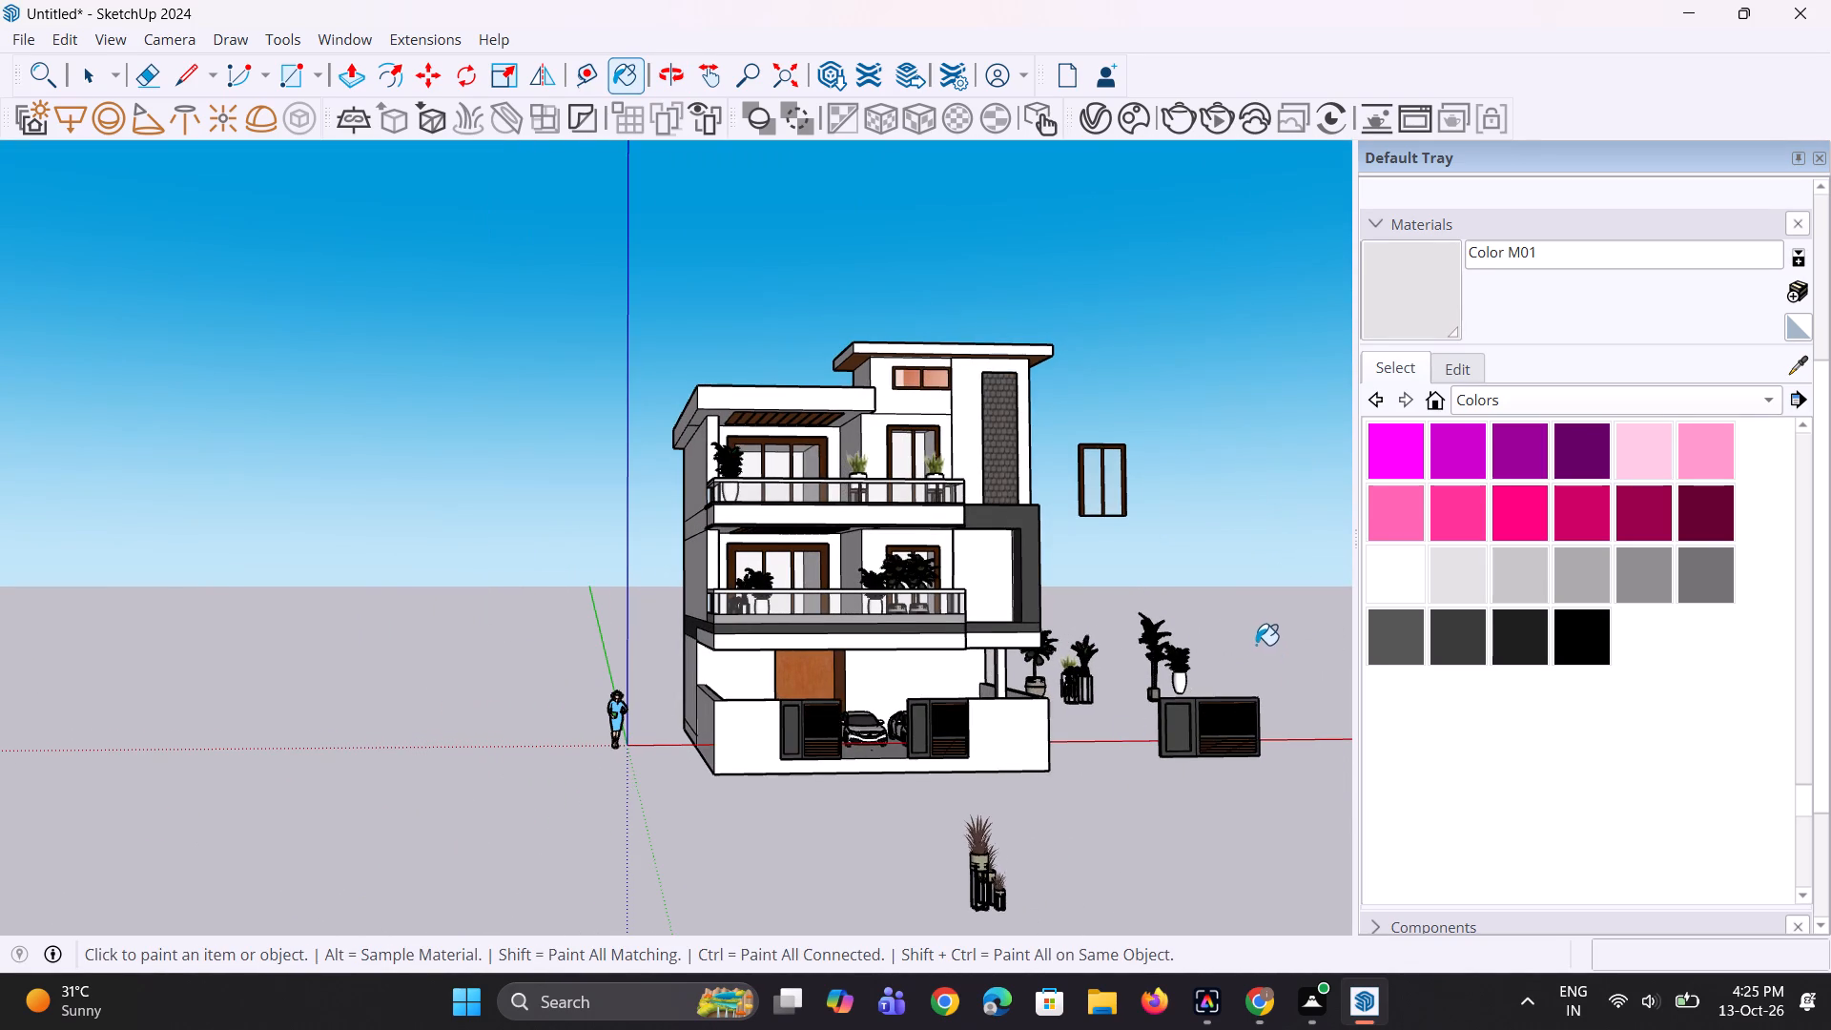
Stop painting and open the Asset Editor.
key("space")
key("space")
left_click(1095, 110)
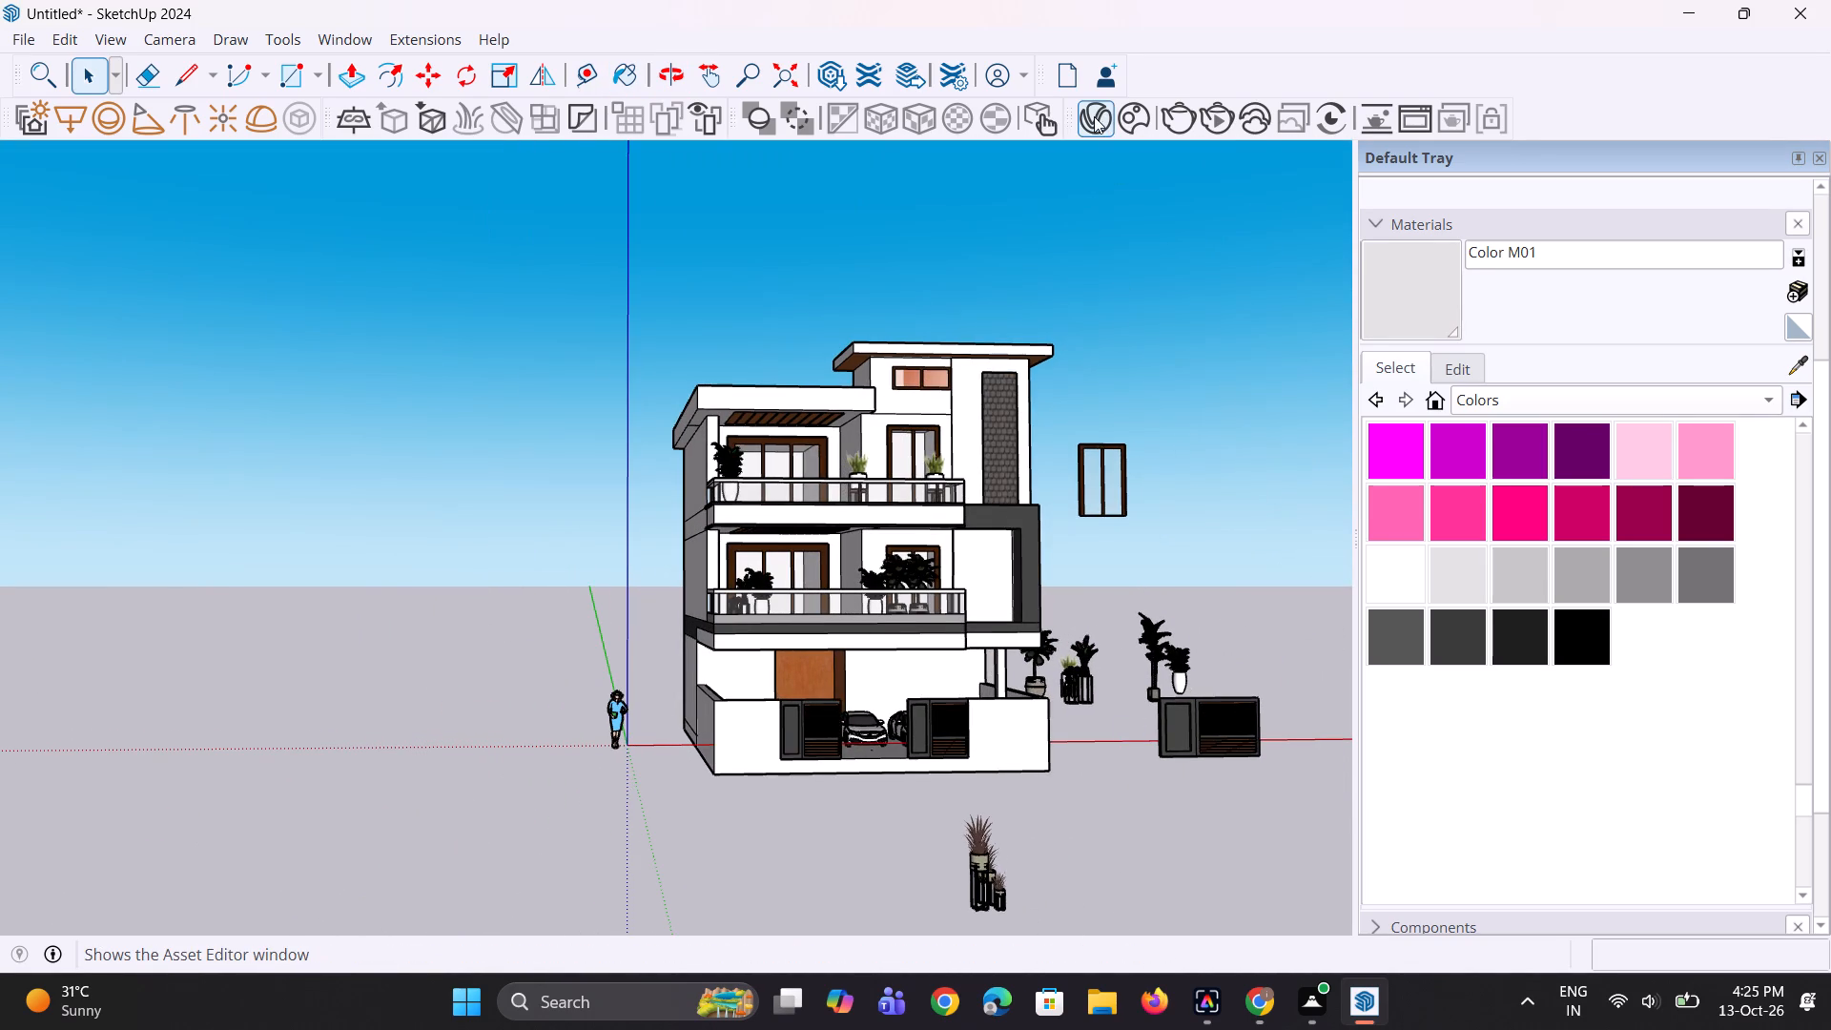
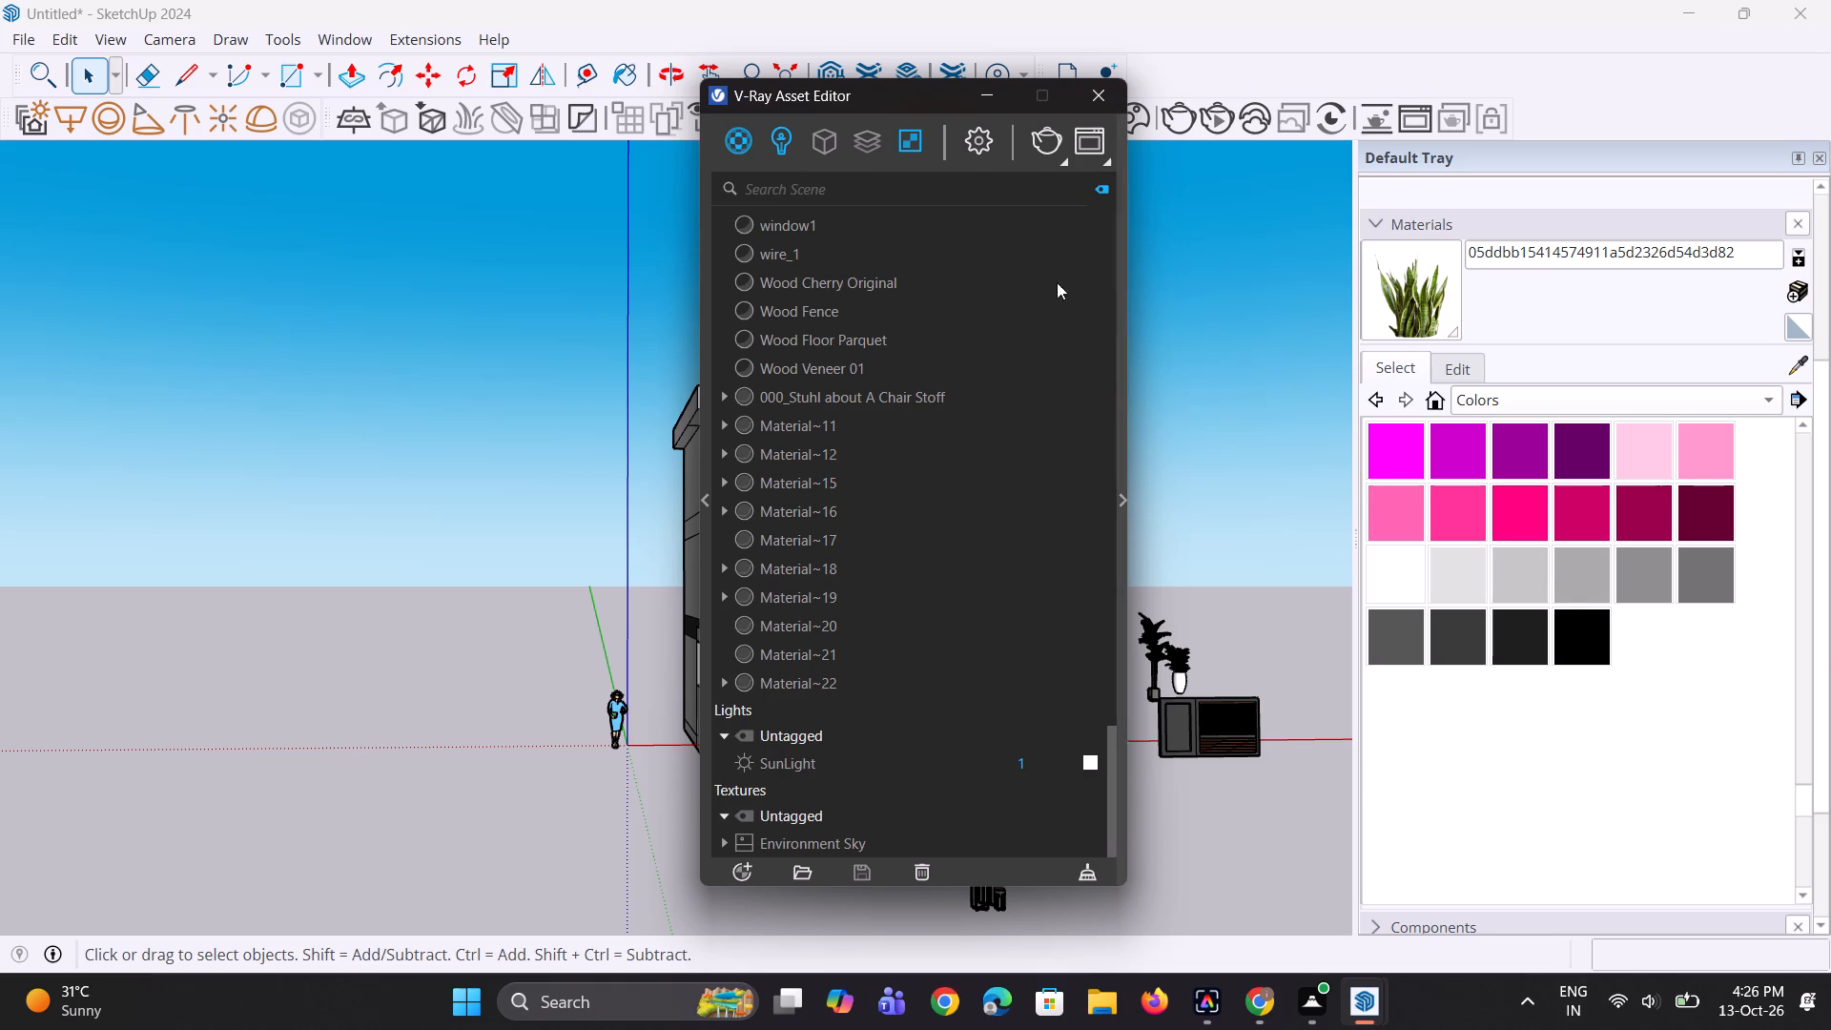
Create a Generic V-Ray material with the saved pale peach diffuse colour (R 0.937, G 0.82, B 0.673), and darken it slightly.
right_click(736, 154)
left_click(756, 191)
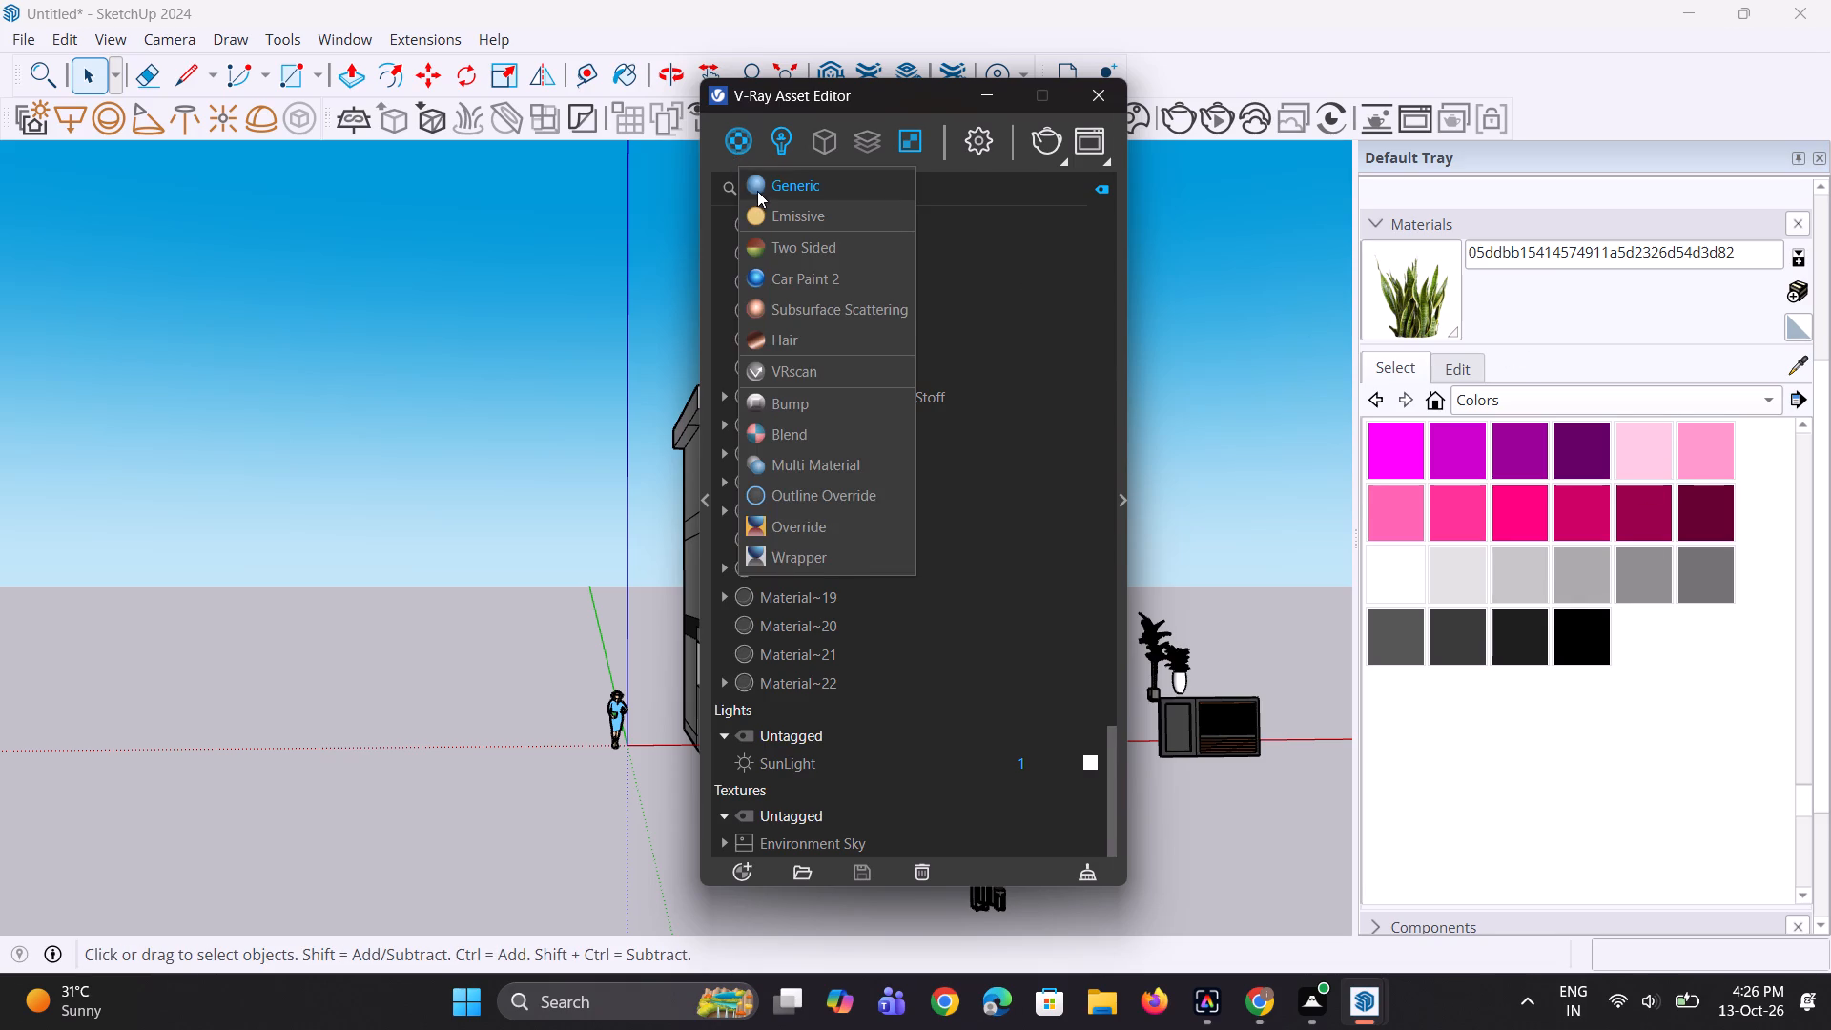
left_click(1120, 501)
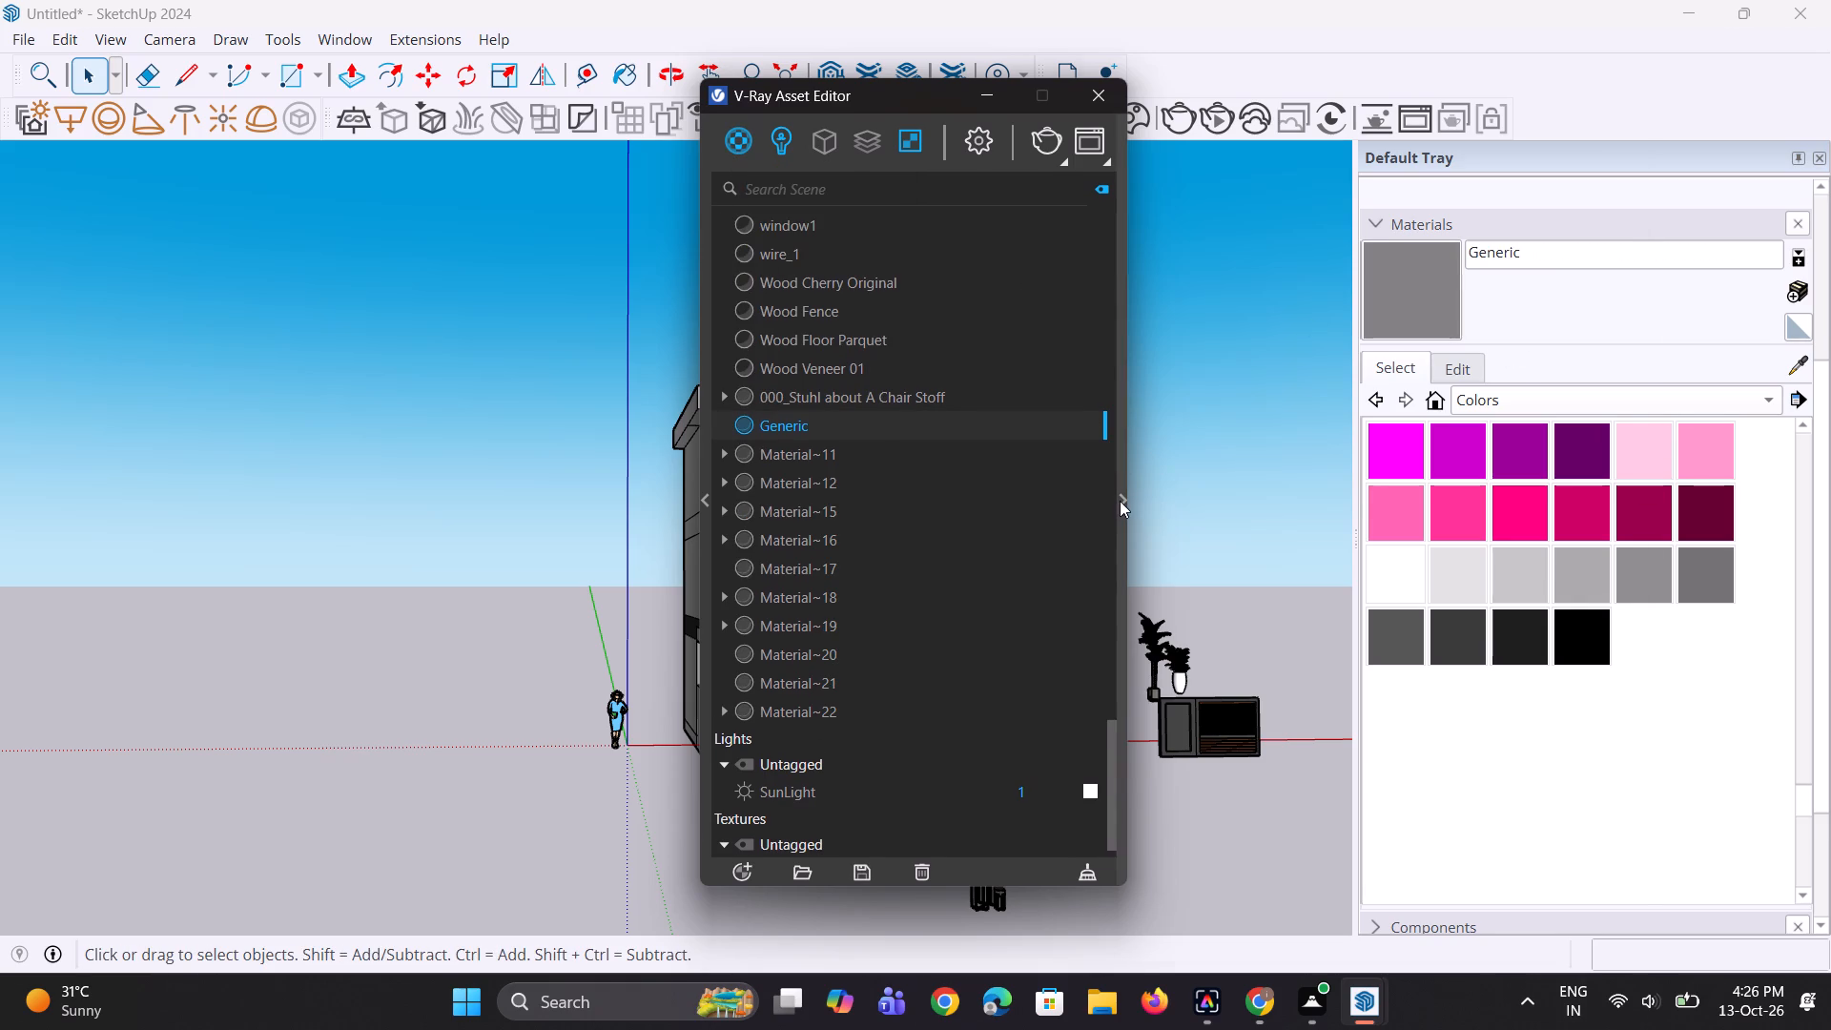
left_click(1314, 541)
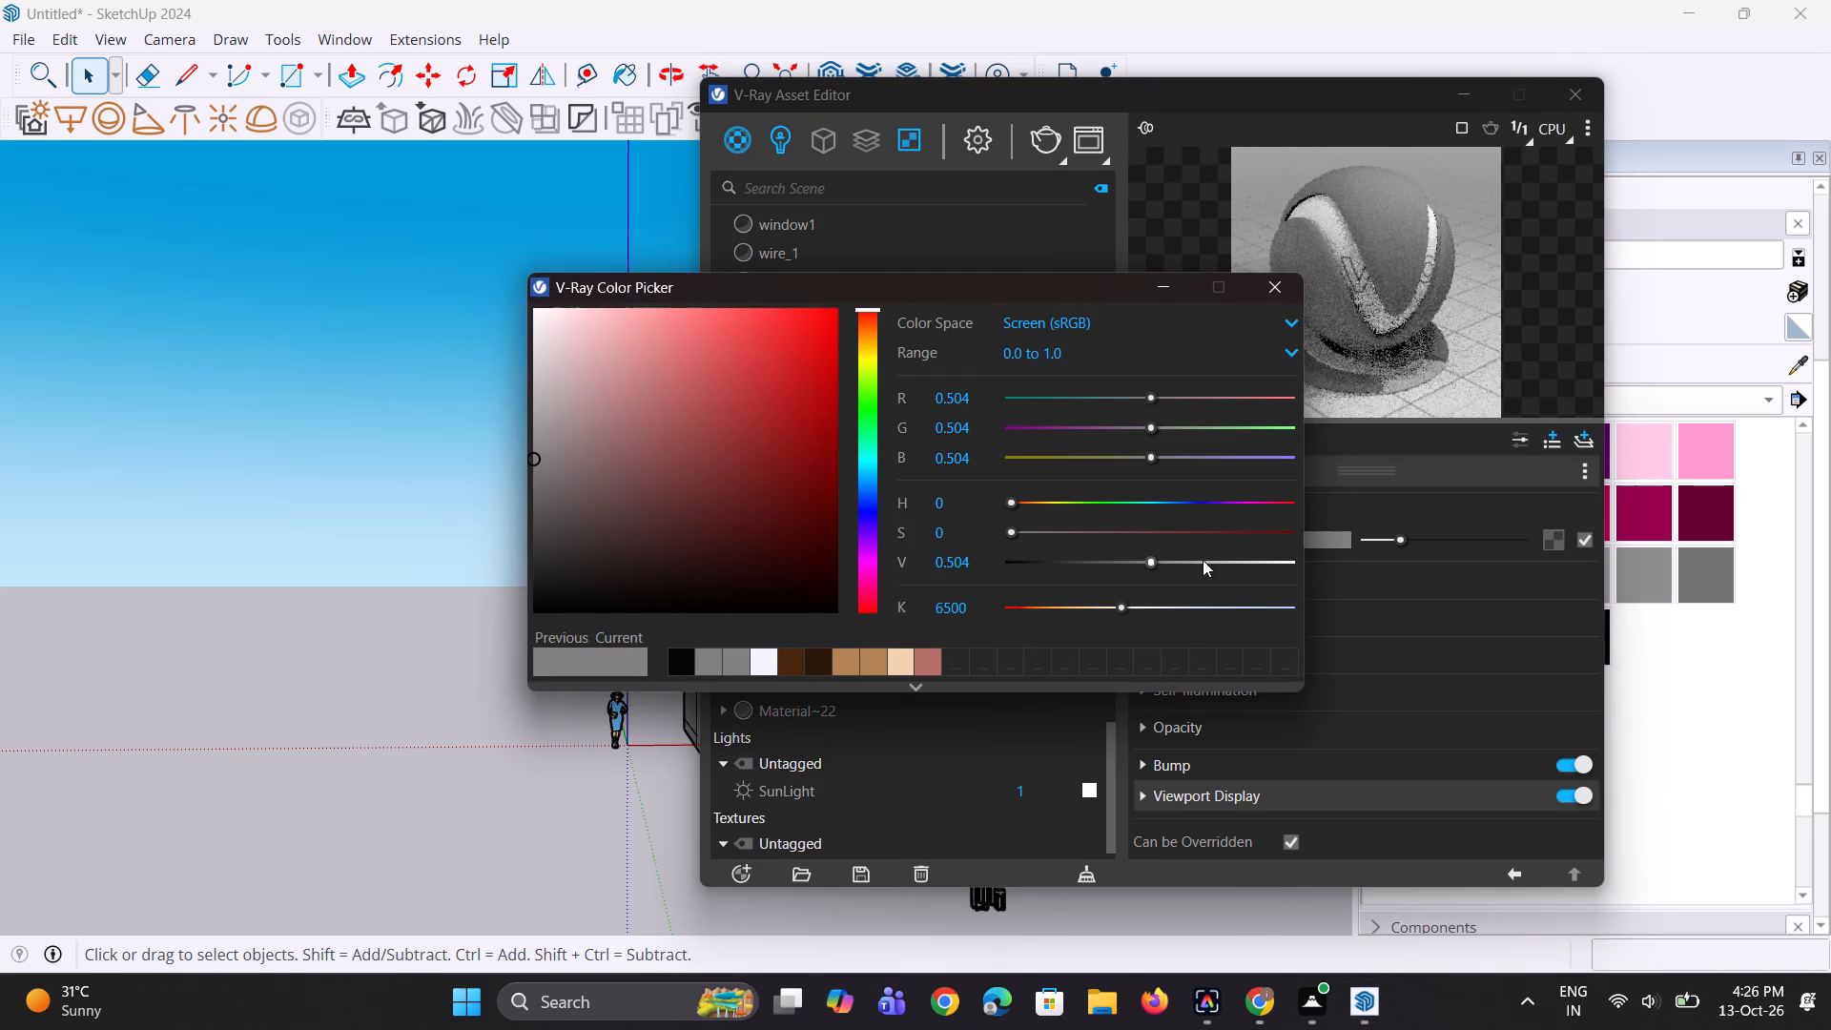
left_click(894, 670)
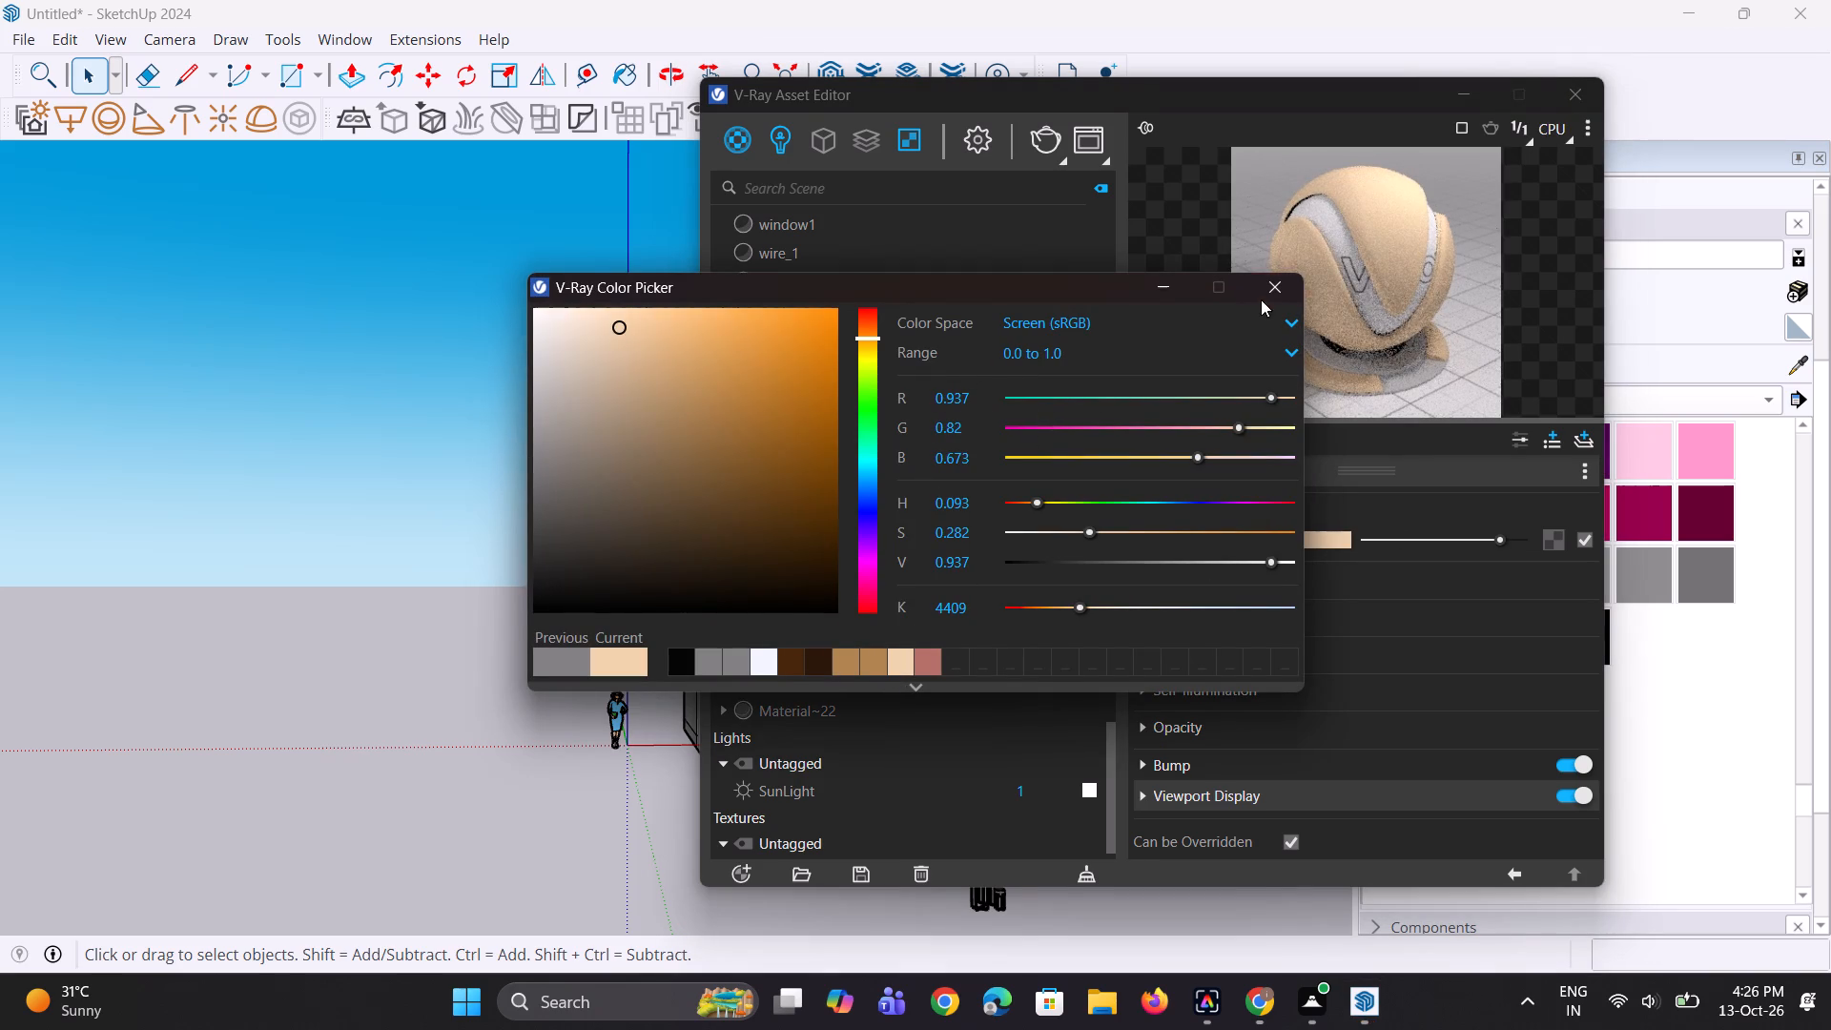
left_click(1179, 283)
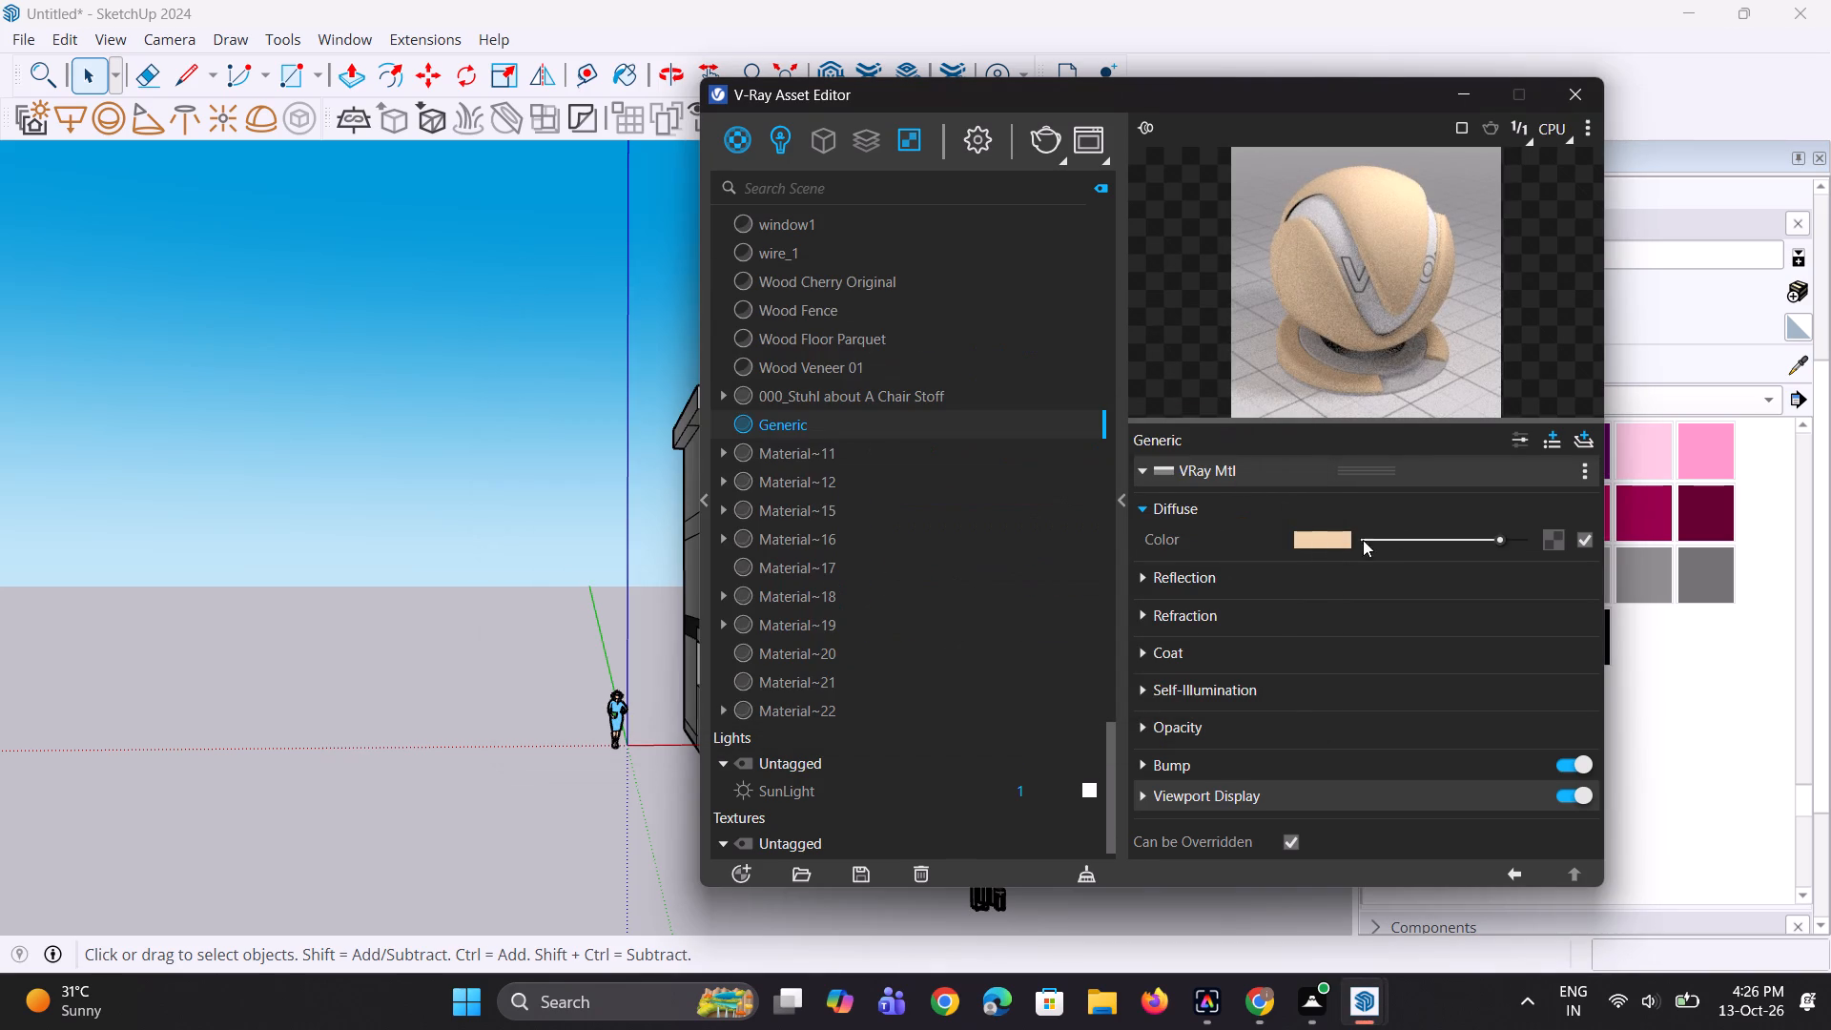
left_click_drag(1495, 534, 1479, 537)
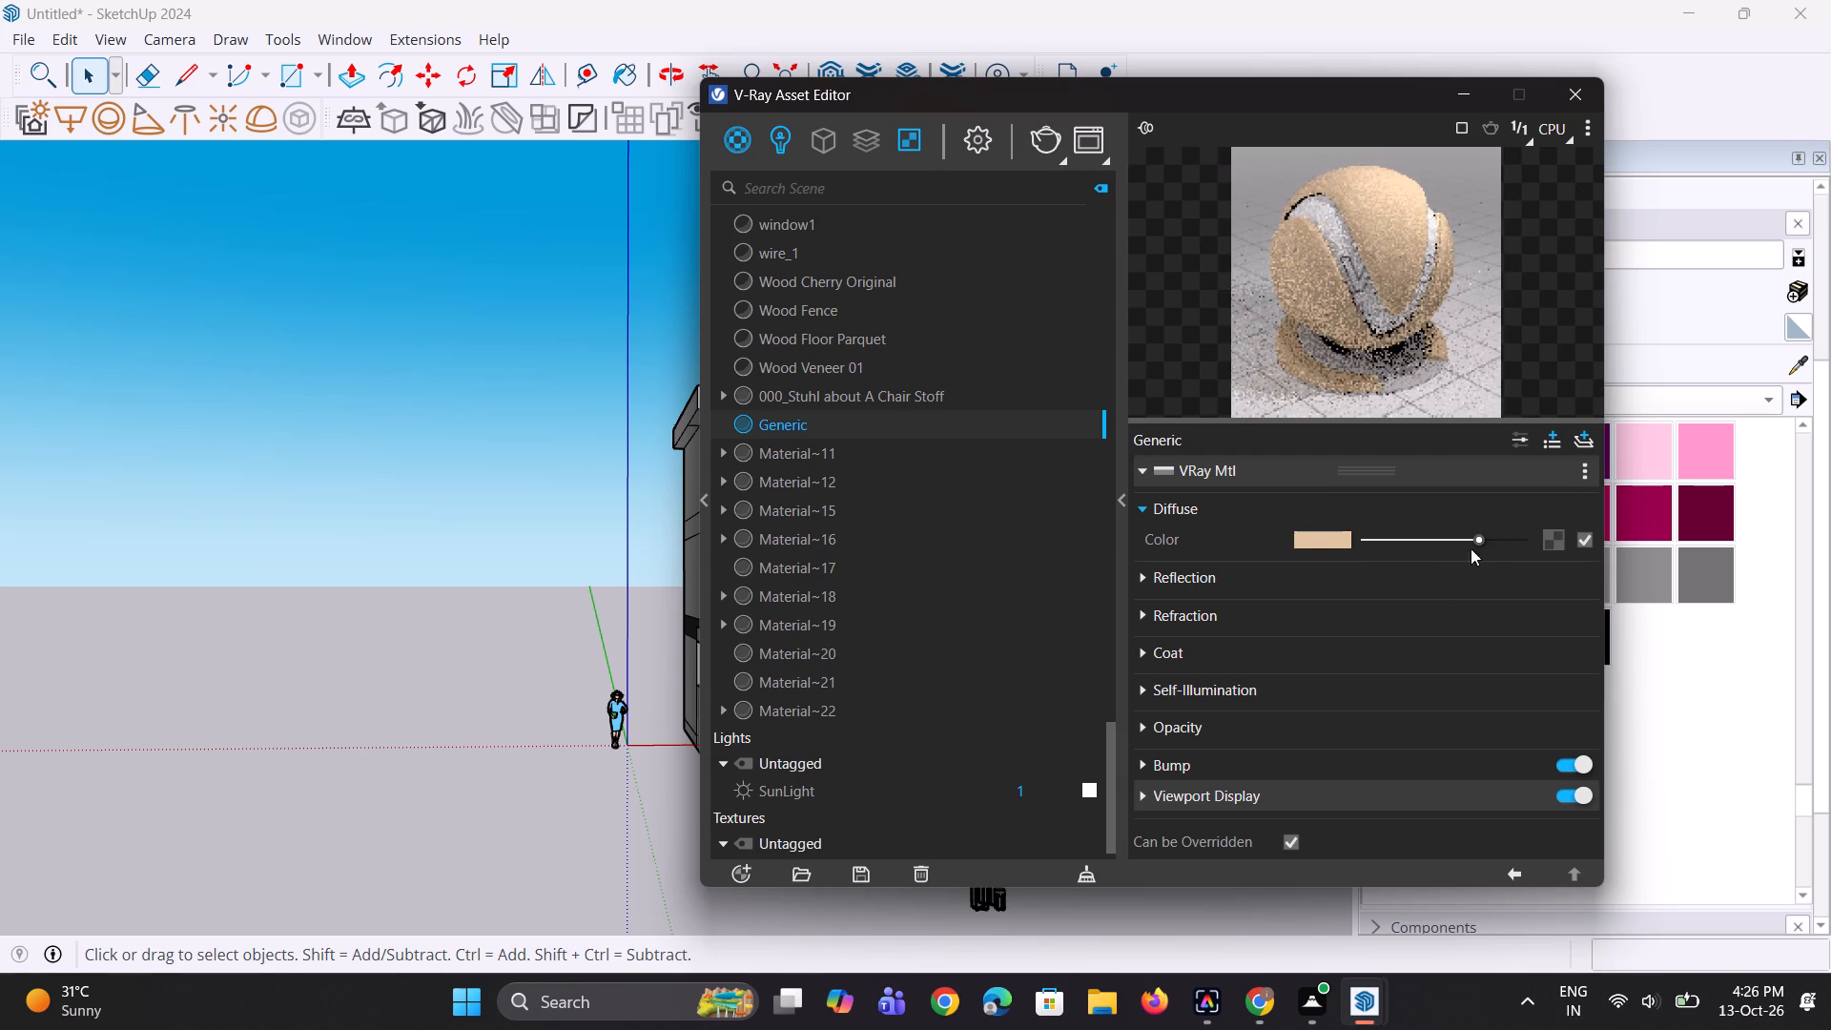
Give the peach material a dark grey reflection colour and a reflection glossiness of 0.95, and put the Asset Editor away.
left_click(1268, 596)
left_click(1281, 587)
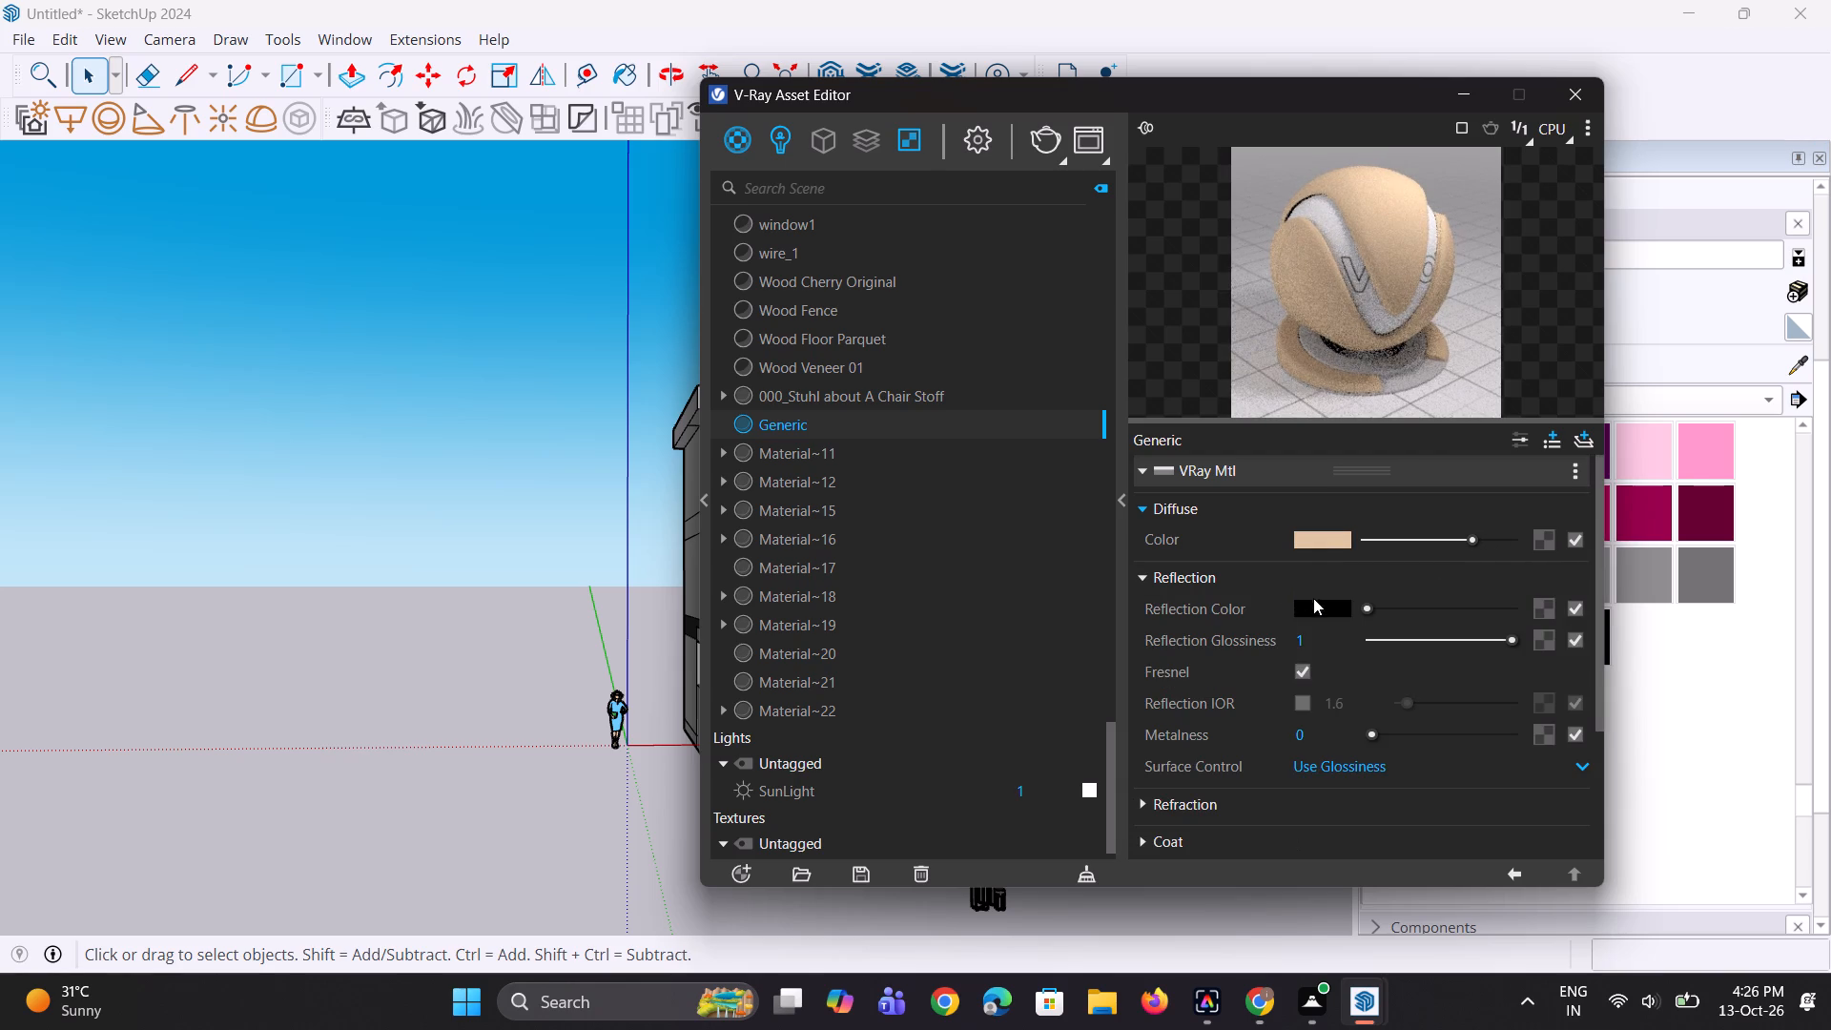
left_click_drag(1368, 608, 1385, 612)
left_click_drag(1348, 645, 1232, 630)
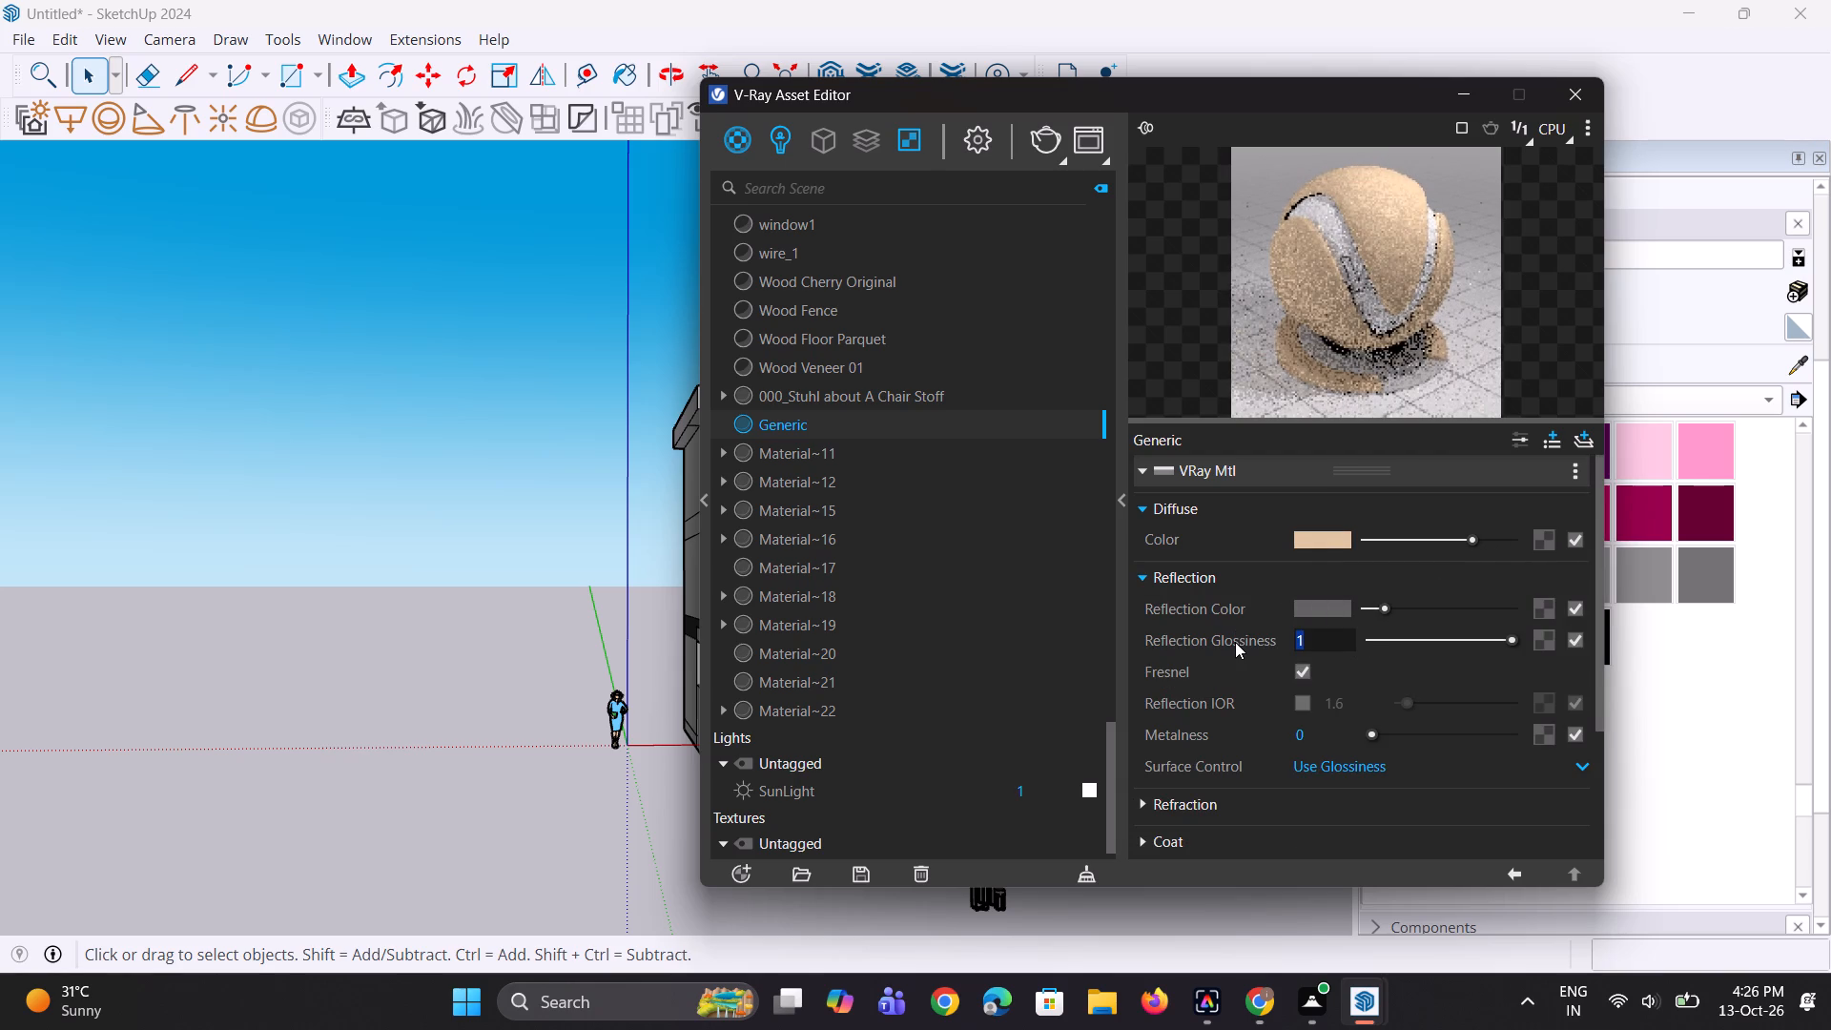
type("0.95")
key("Return")
left_click(1352, 362)
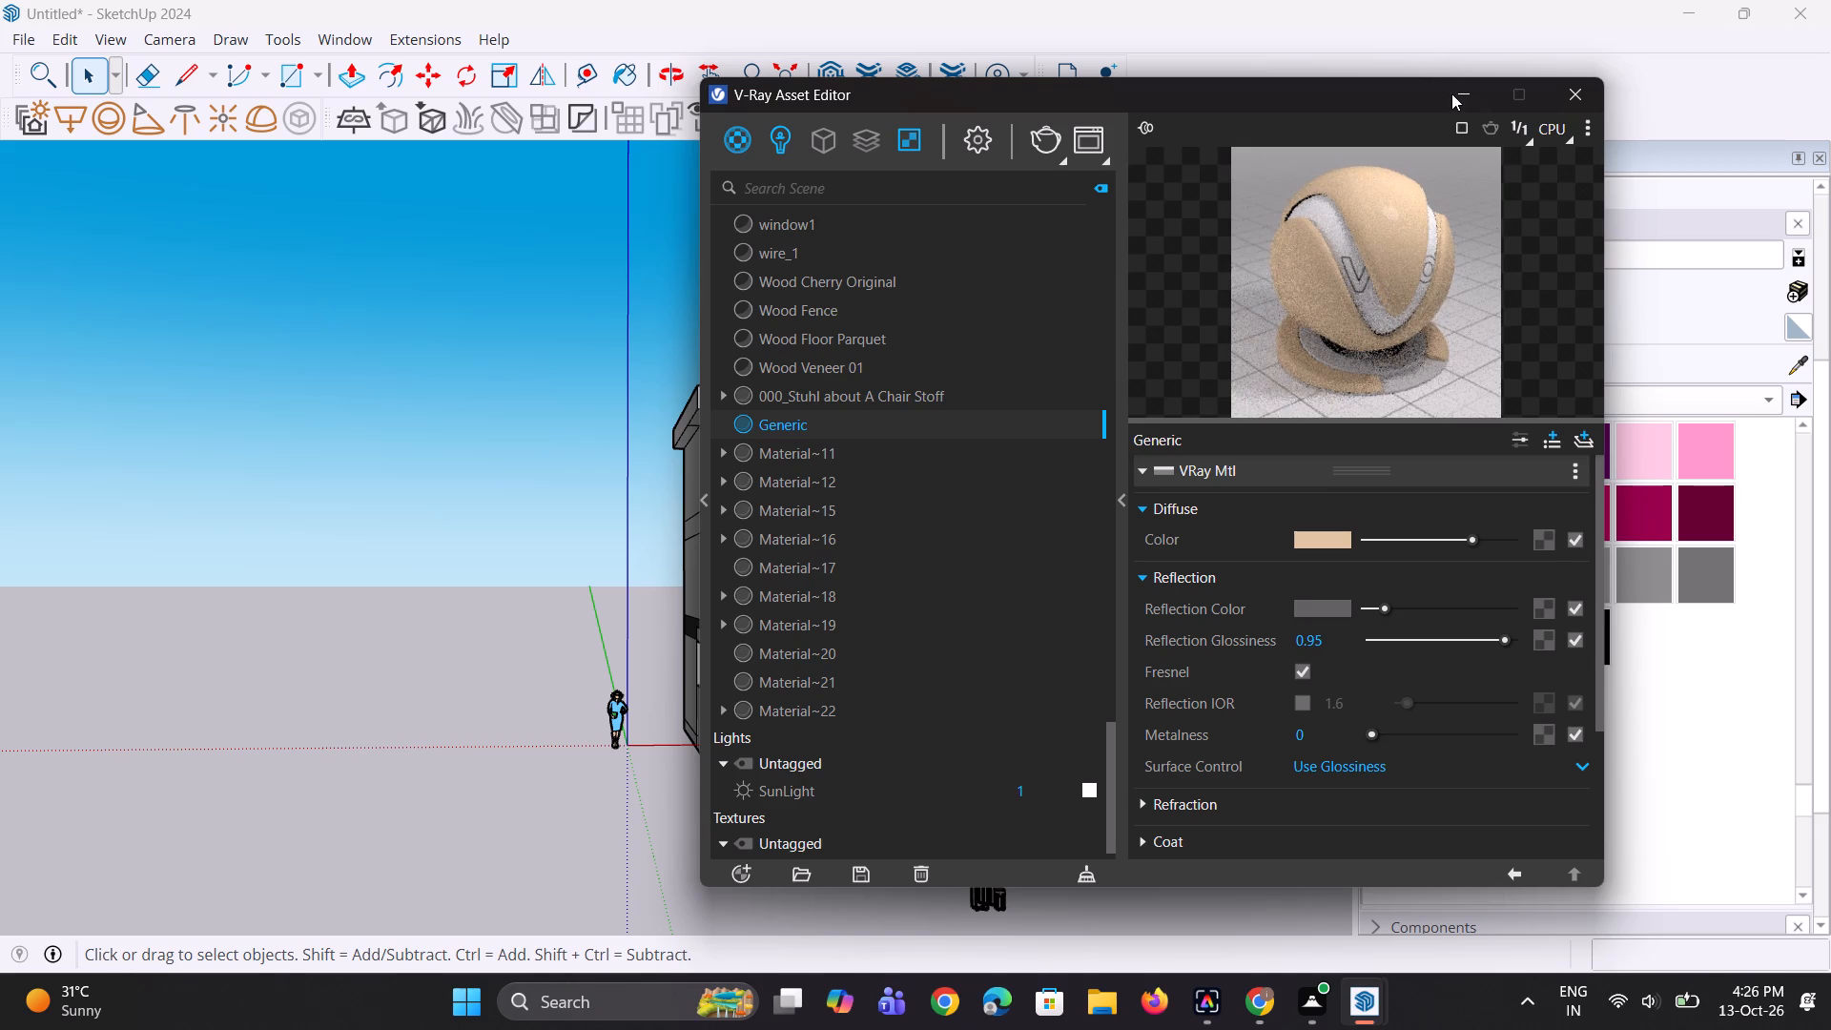
left_click(1451, 94)
Paint the back walls around both balconies' large windows and the ground-floor front walls either side of the wooden door with the peach material.
scroll(927, 587, "up", 1)
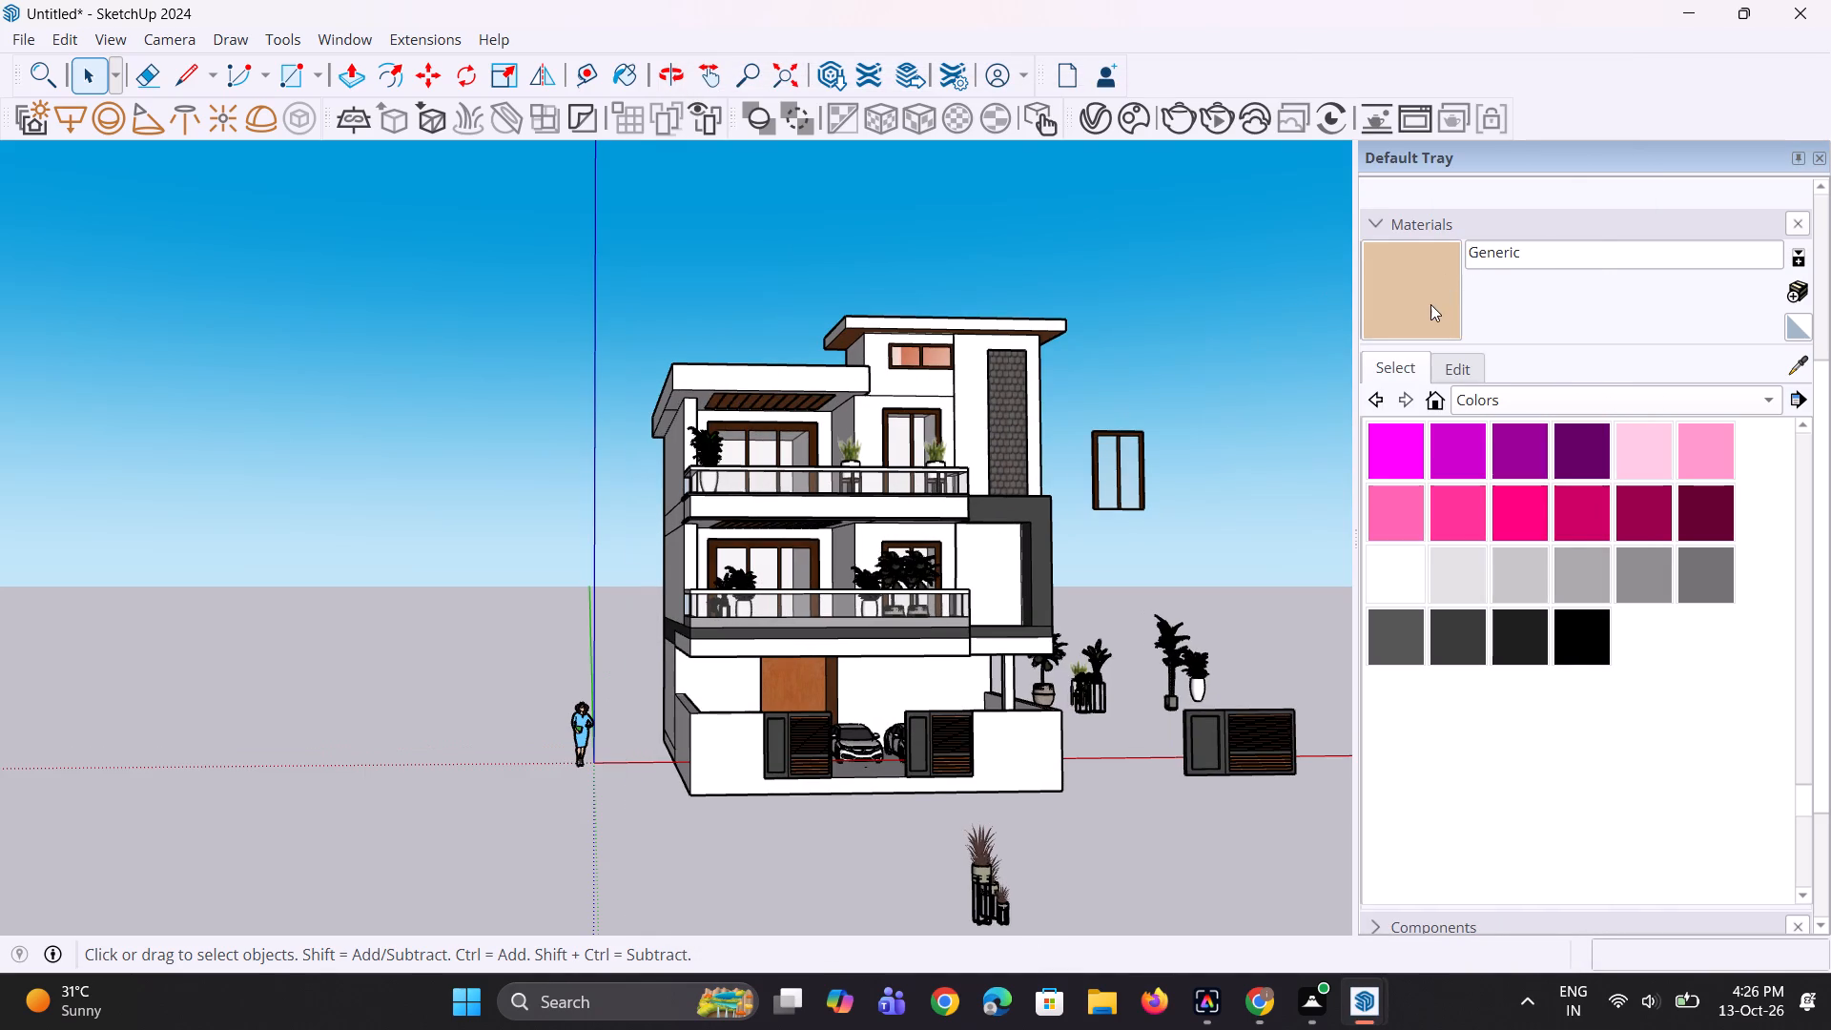
left_click(1430, 304)
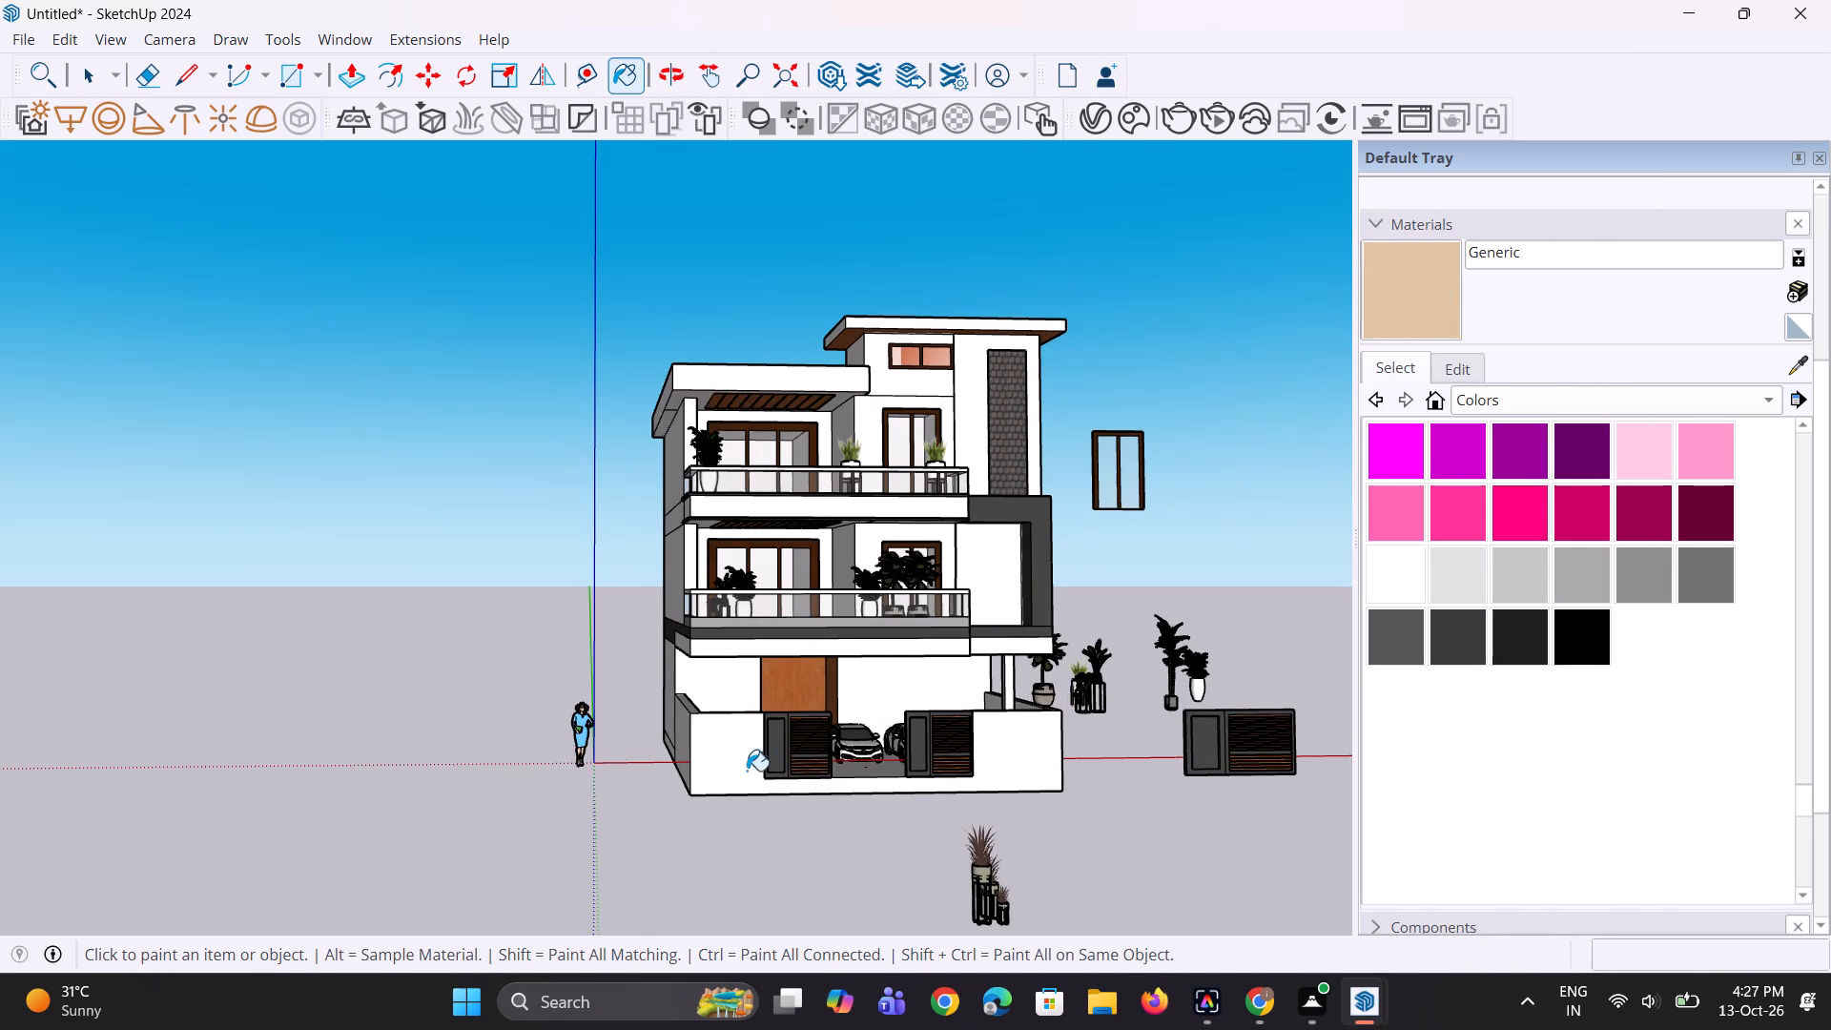
scroll(651, 770, "up", 3)
scroll(590, 700, "up", 2)
middle_click_drag(955, 489, 795, 669)
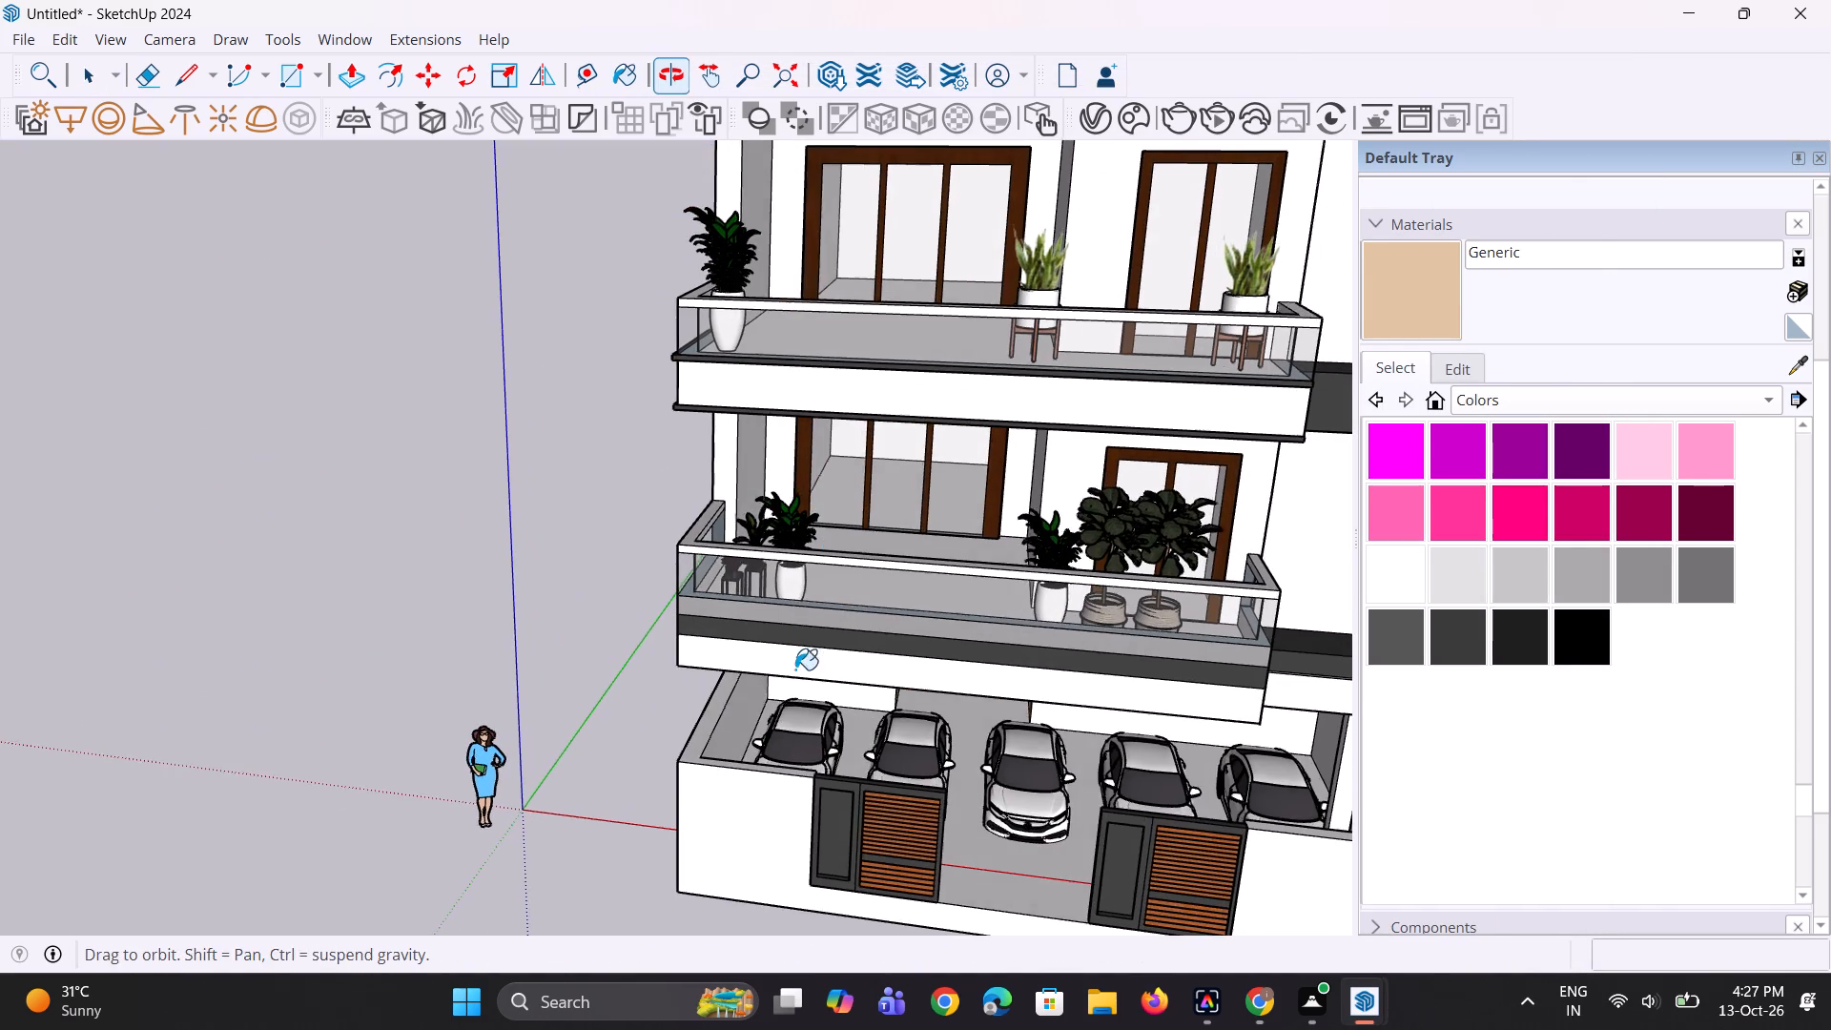
left_click(776, 252)
scroll(810, 444, "down", 5)
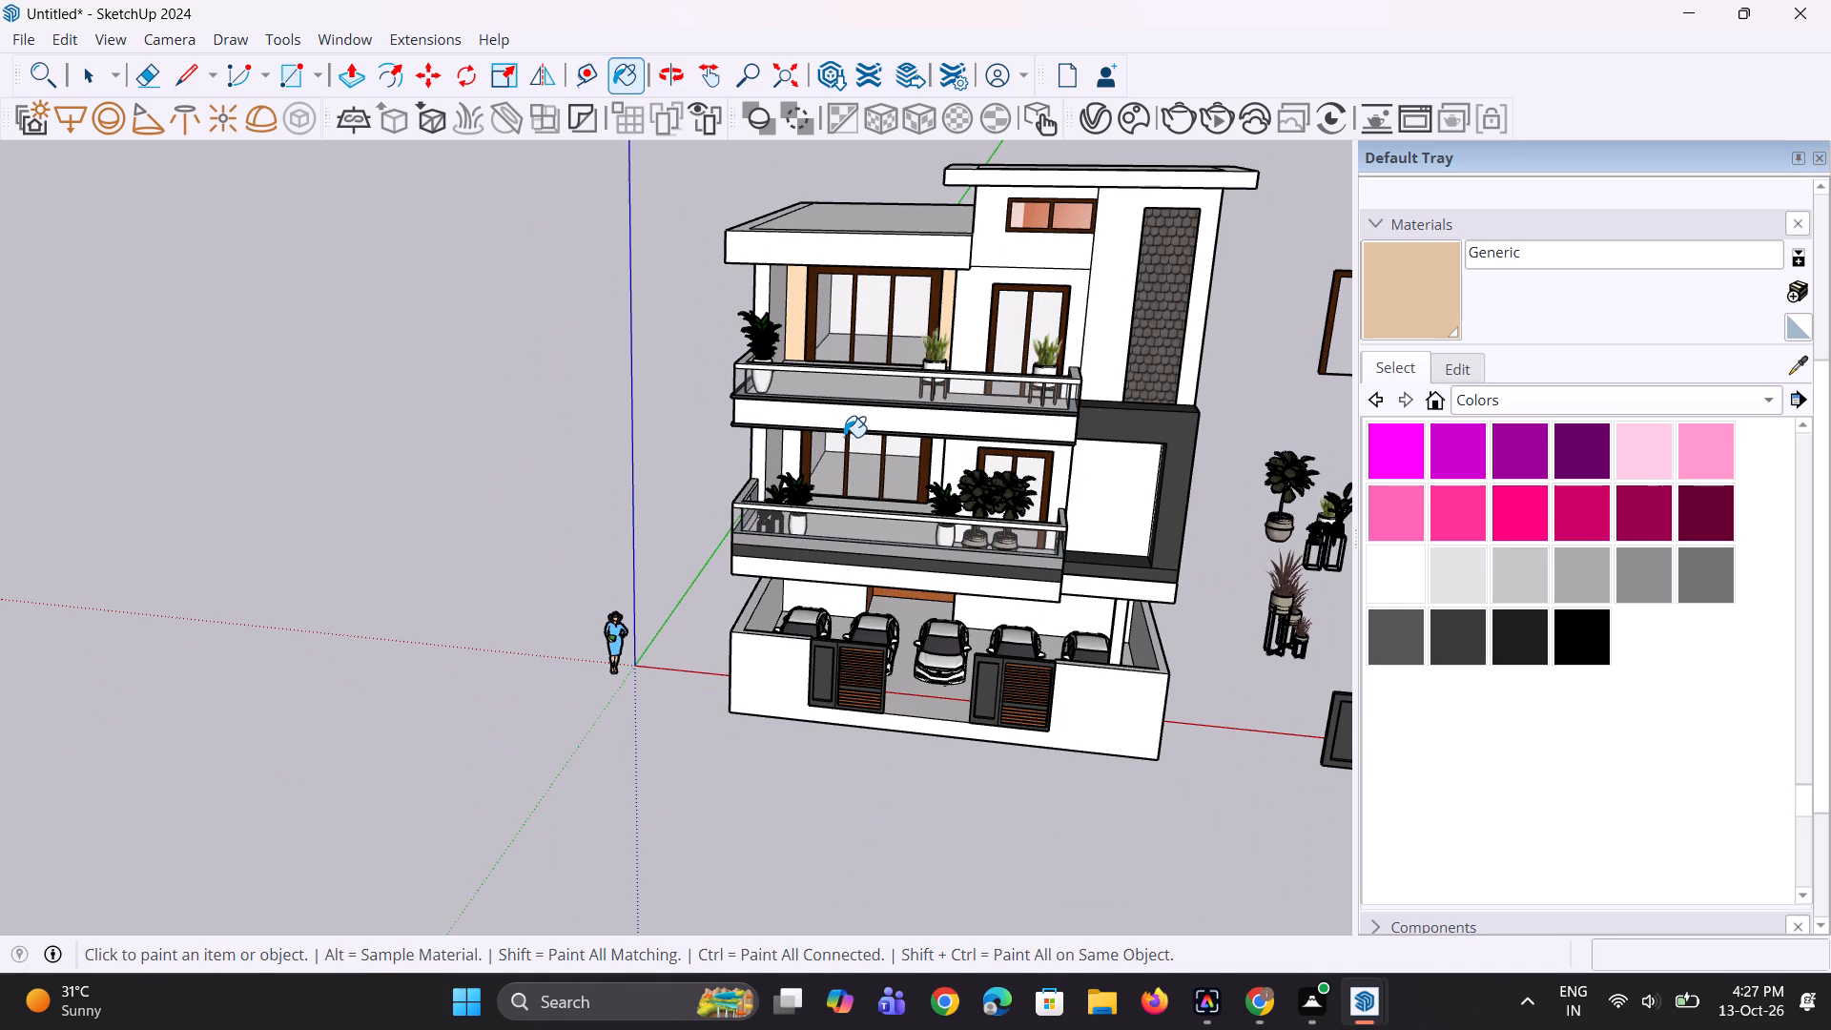
middle_click_drag(888, 449, 900, 392)
scroll(901, 466, "up", 3)
left_click(940, 470)
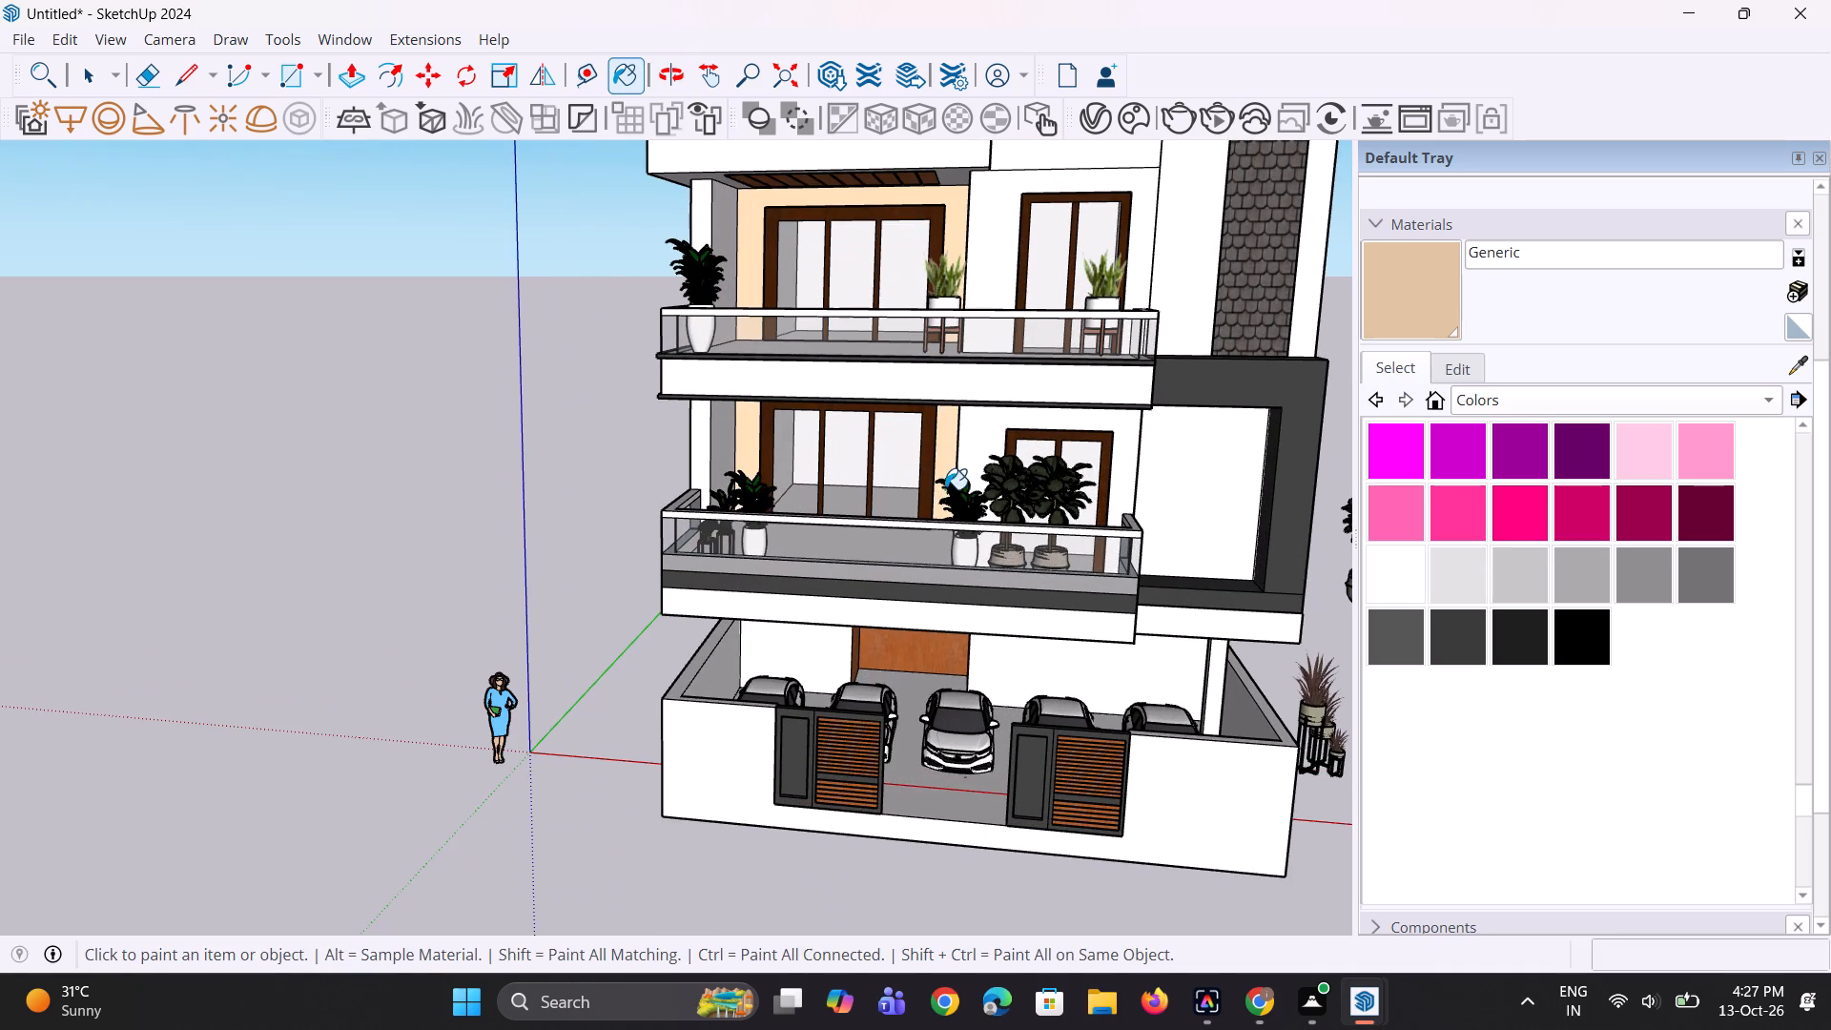
scroll(896, 521, "down", 4)
middle_click_drag(818, 701, 848, 633)
left_click(843, 615)
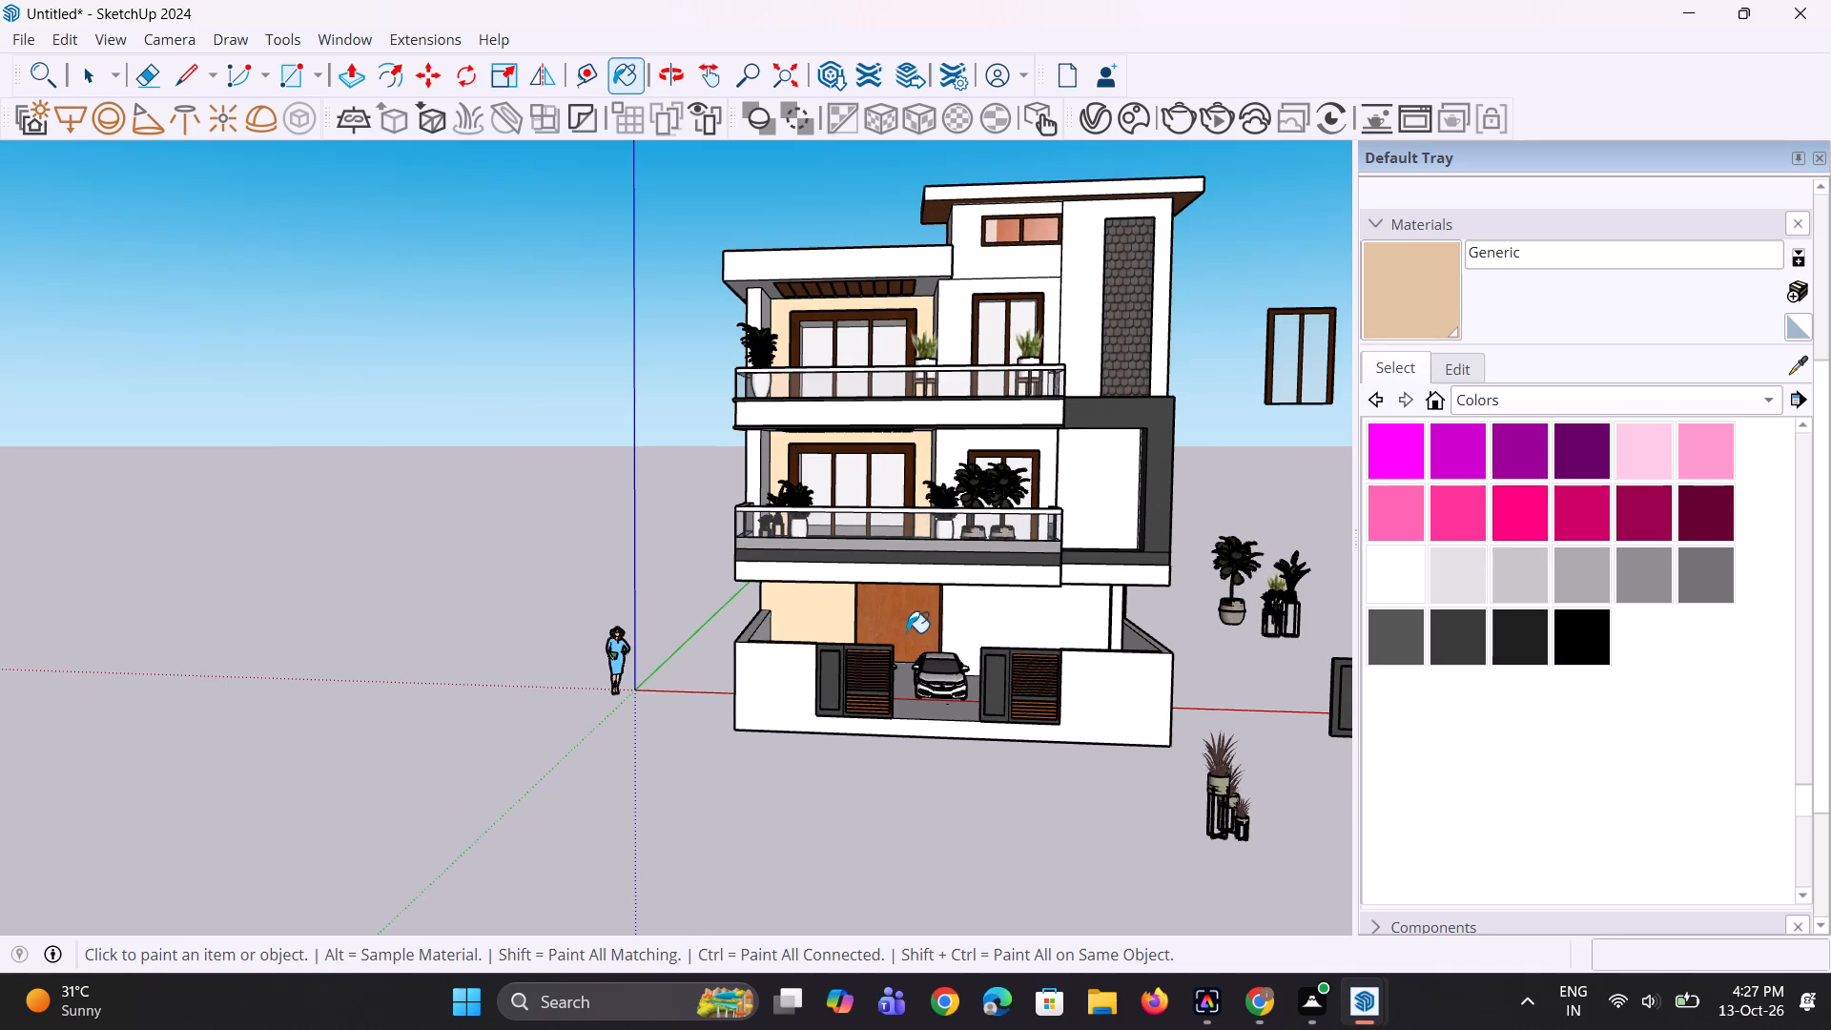
left_click(998, 622)
Paint the inner side walls of the upper and lower balcony recesses with the peach material.
scroll(1022, 574, "down", 3)
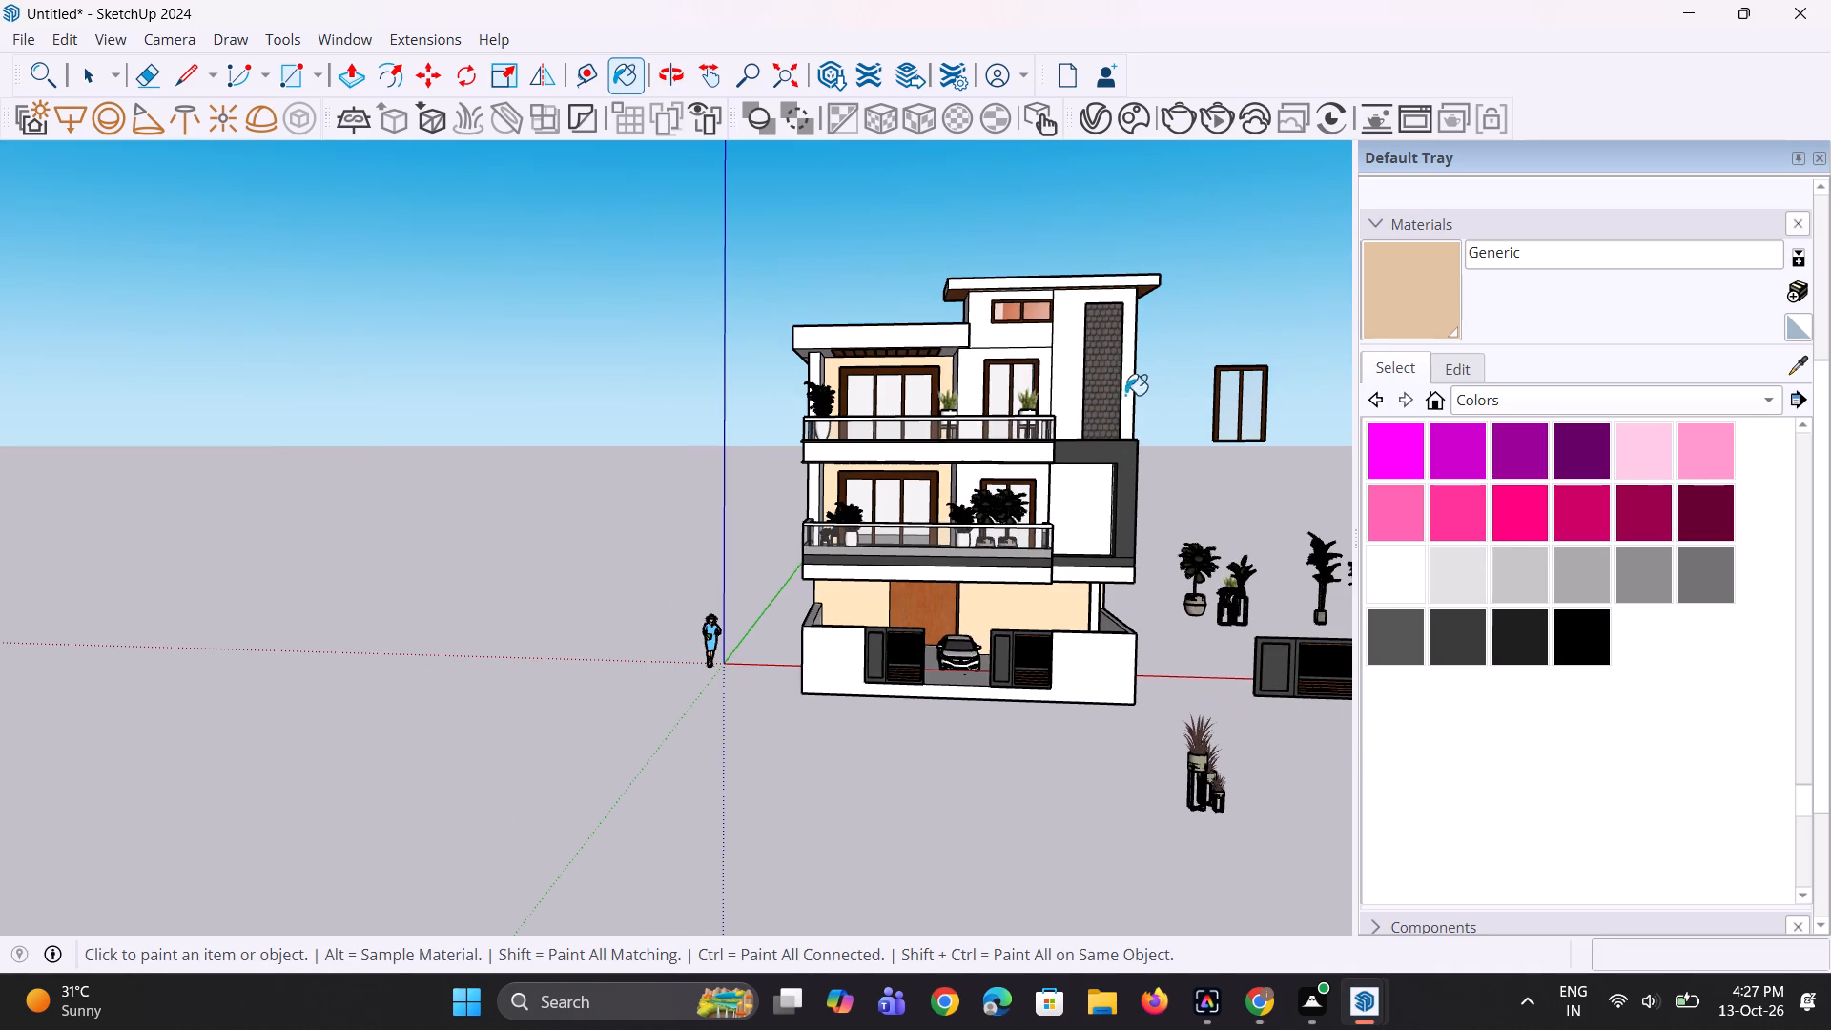
scroll(1129, 259, "up", 4)
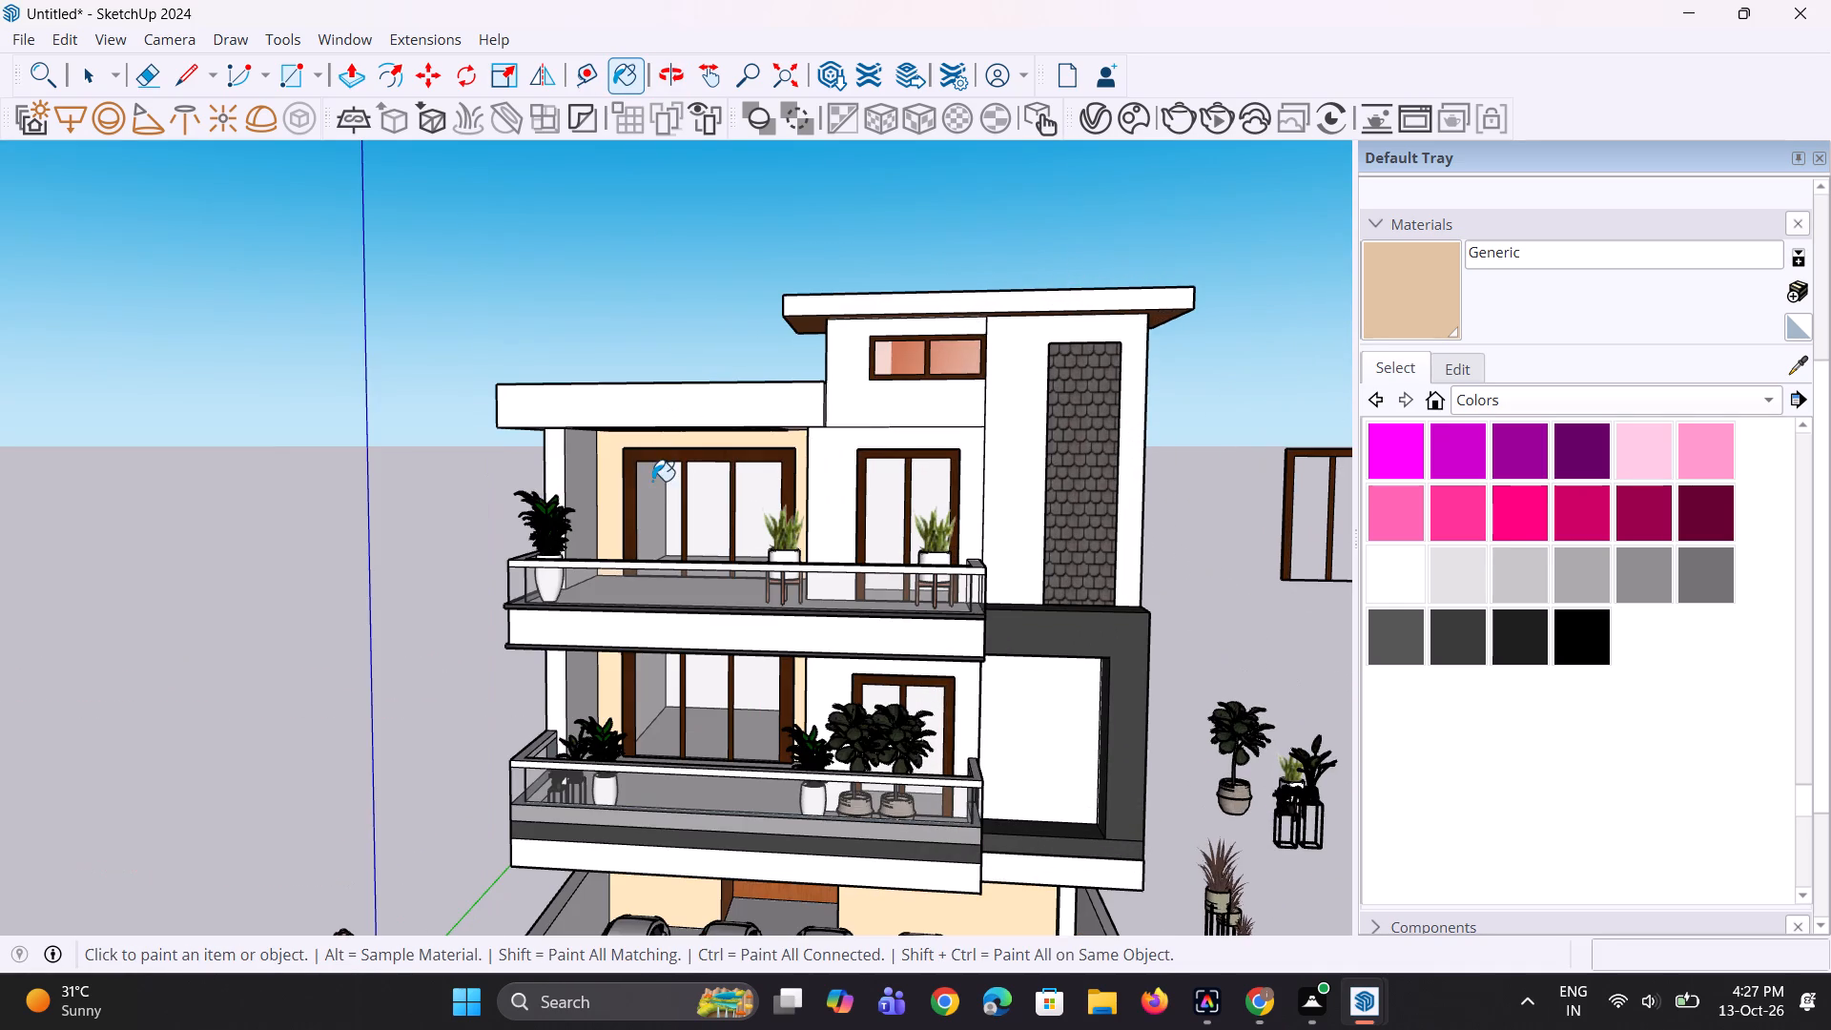
middle_click_drag(652, 481, 719, 371)
scroll(644, 454, "up", 3)
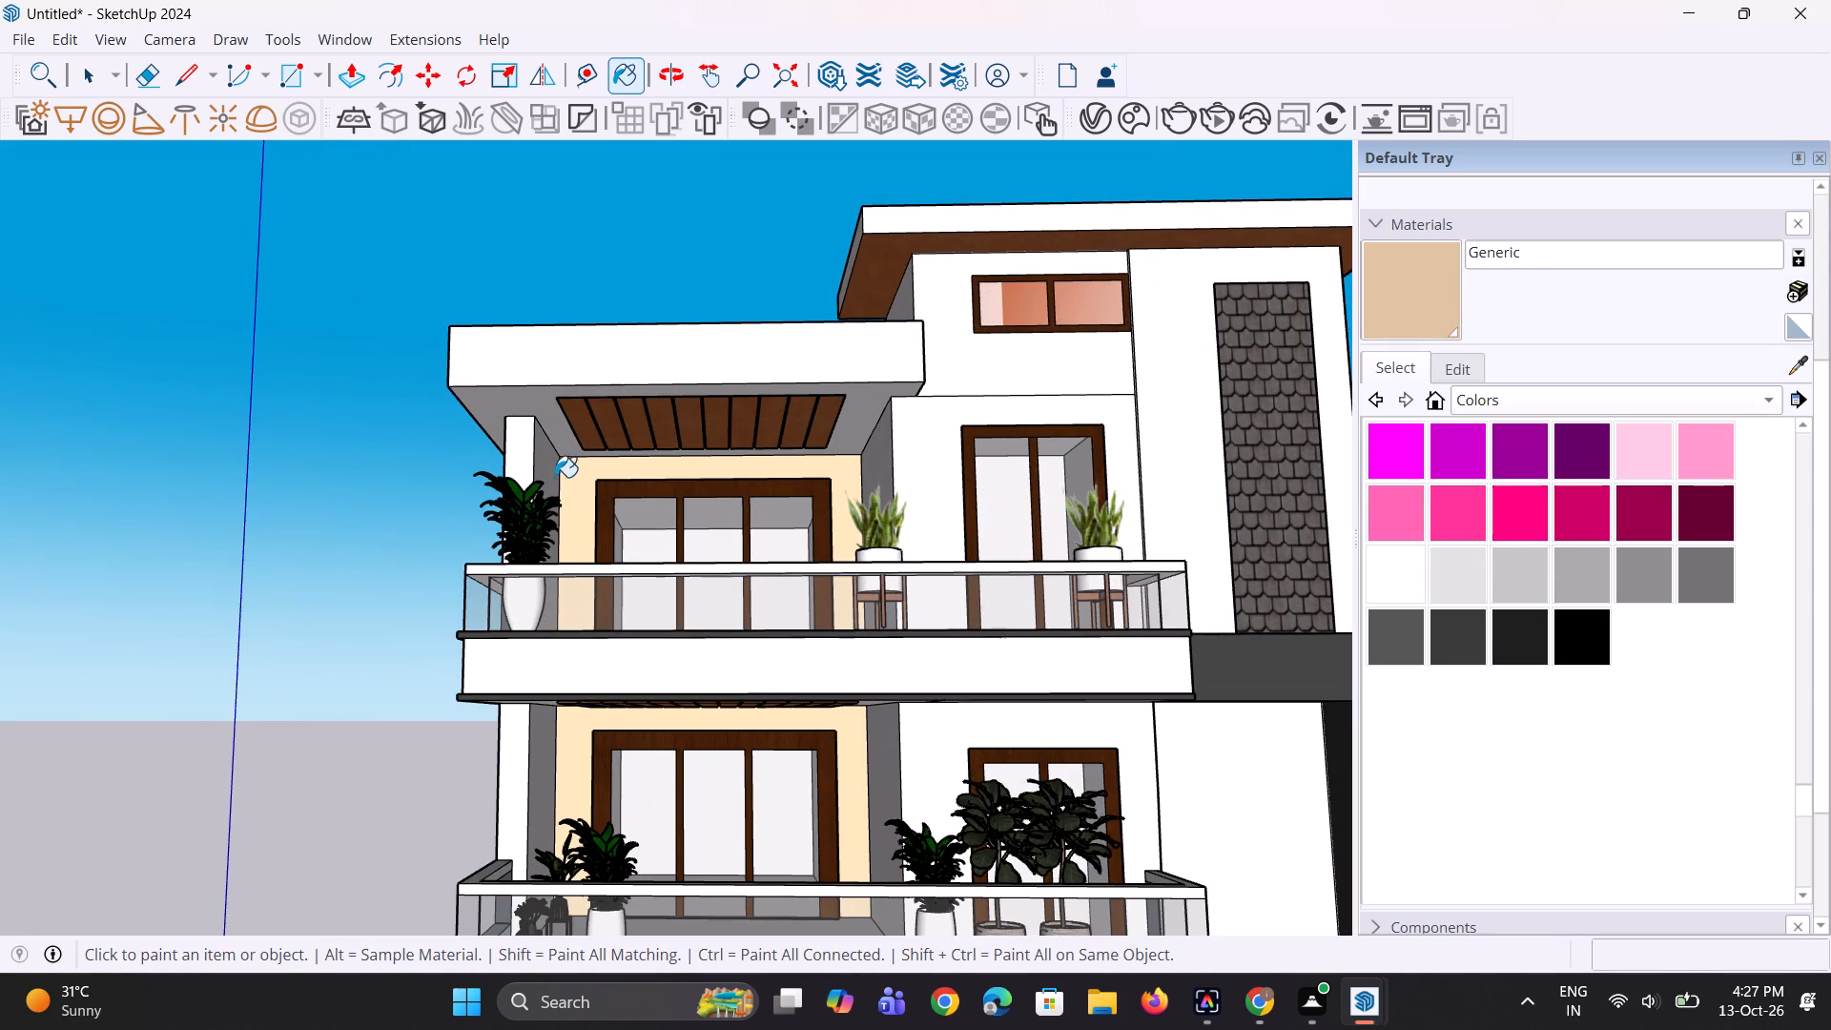
left_click(551, 474)
middle_click_drag(692, 461, 900, 515)
left_click(870, 498)
scroll(867, 498, "down", 6)
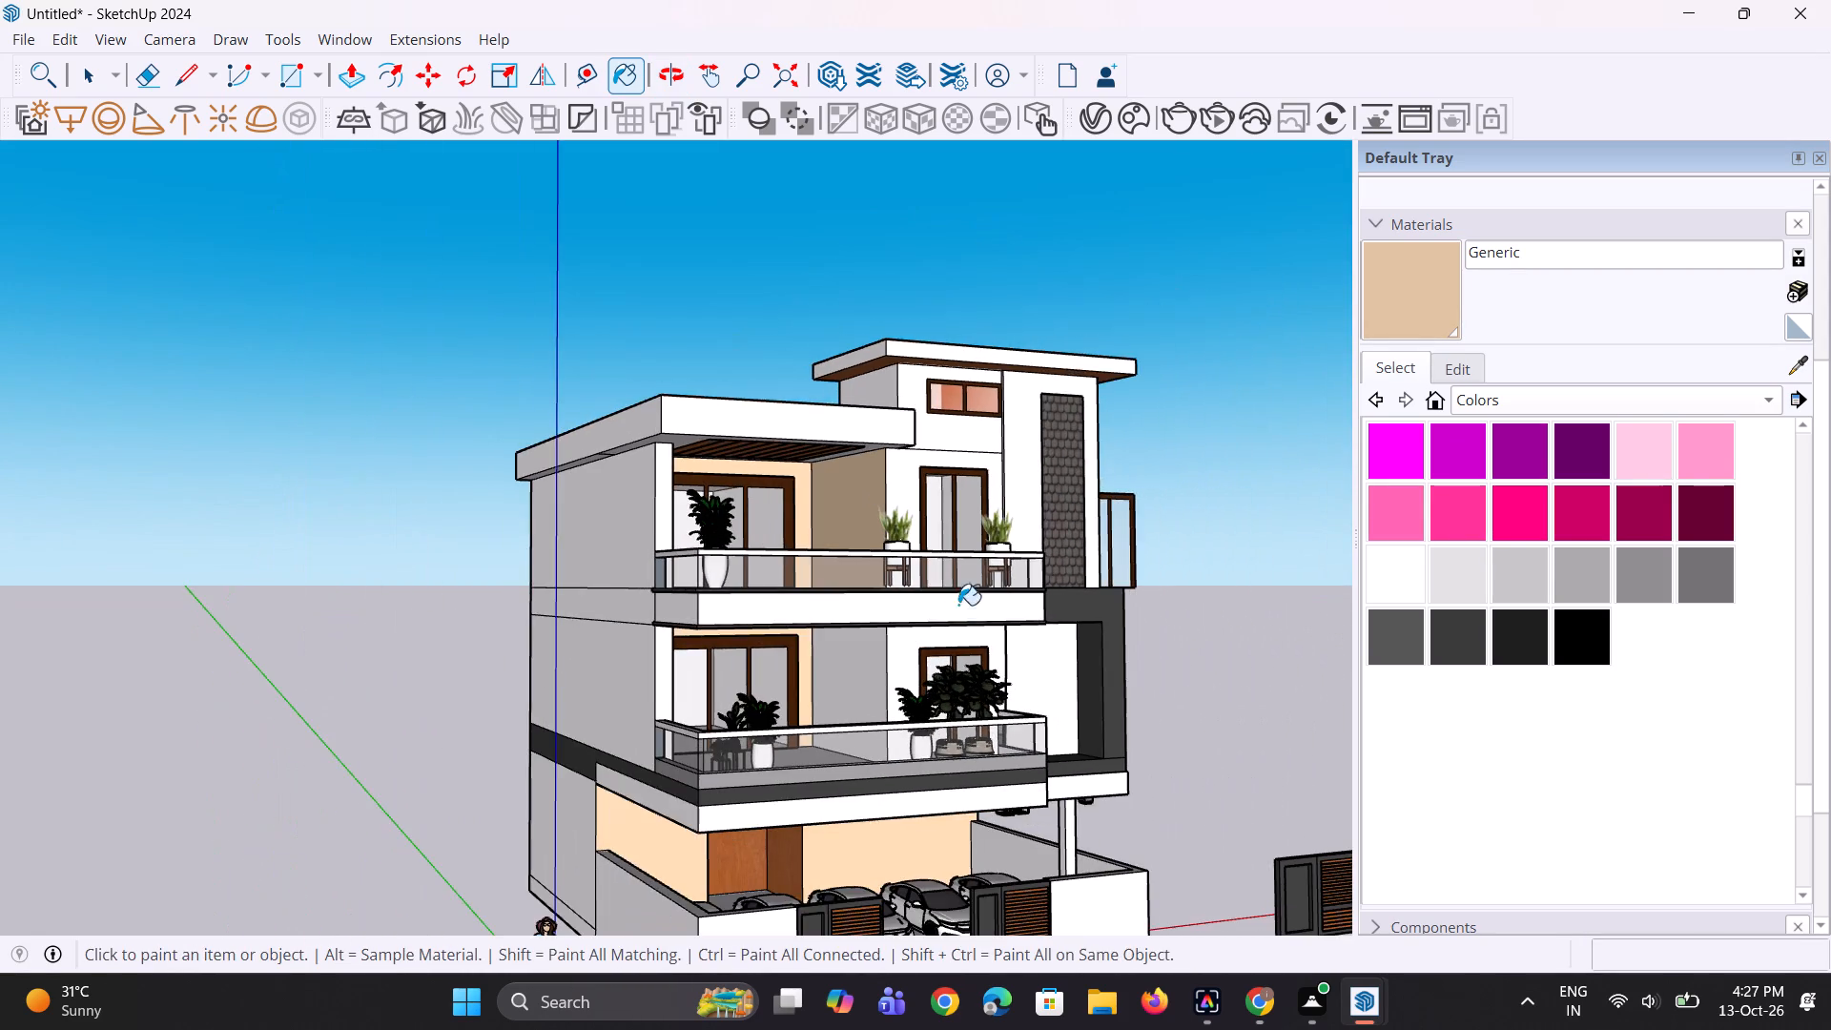
middle_click_drag(957, 617, 941, 641)
left_click(866, 696)
middle_click_drag(883, 701, 660, 644)
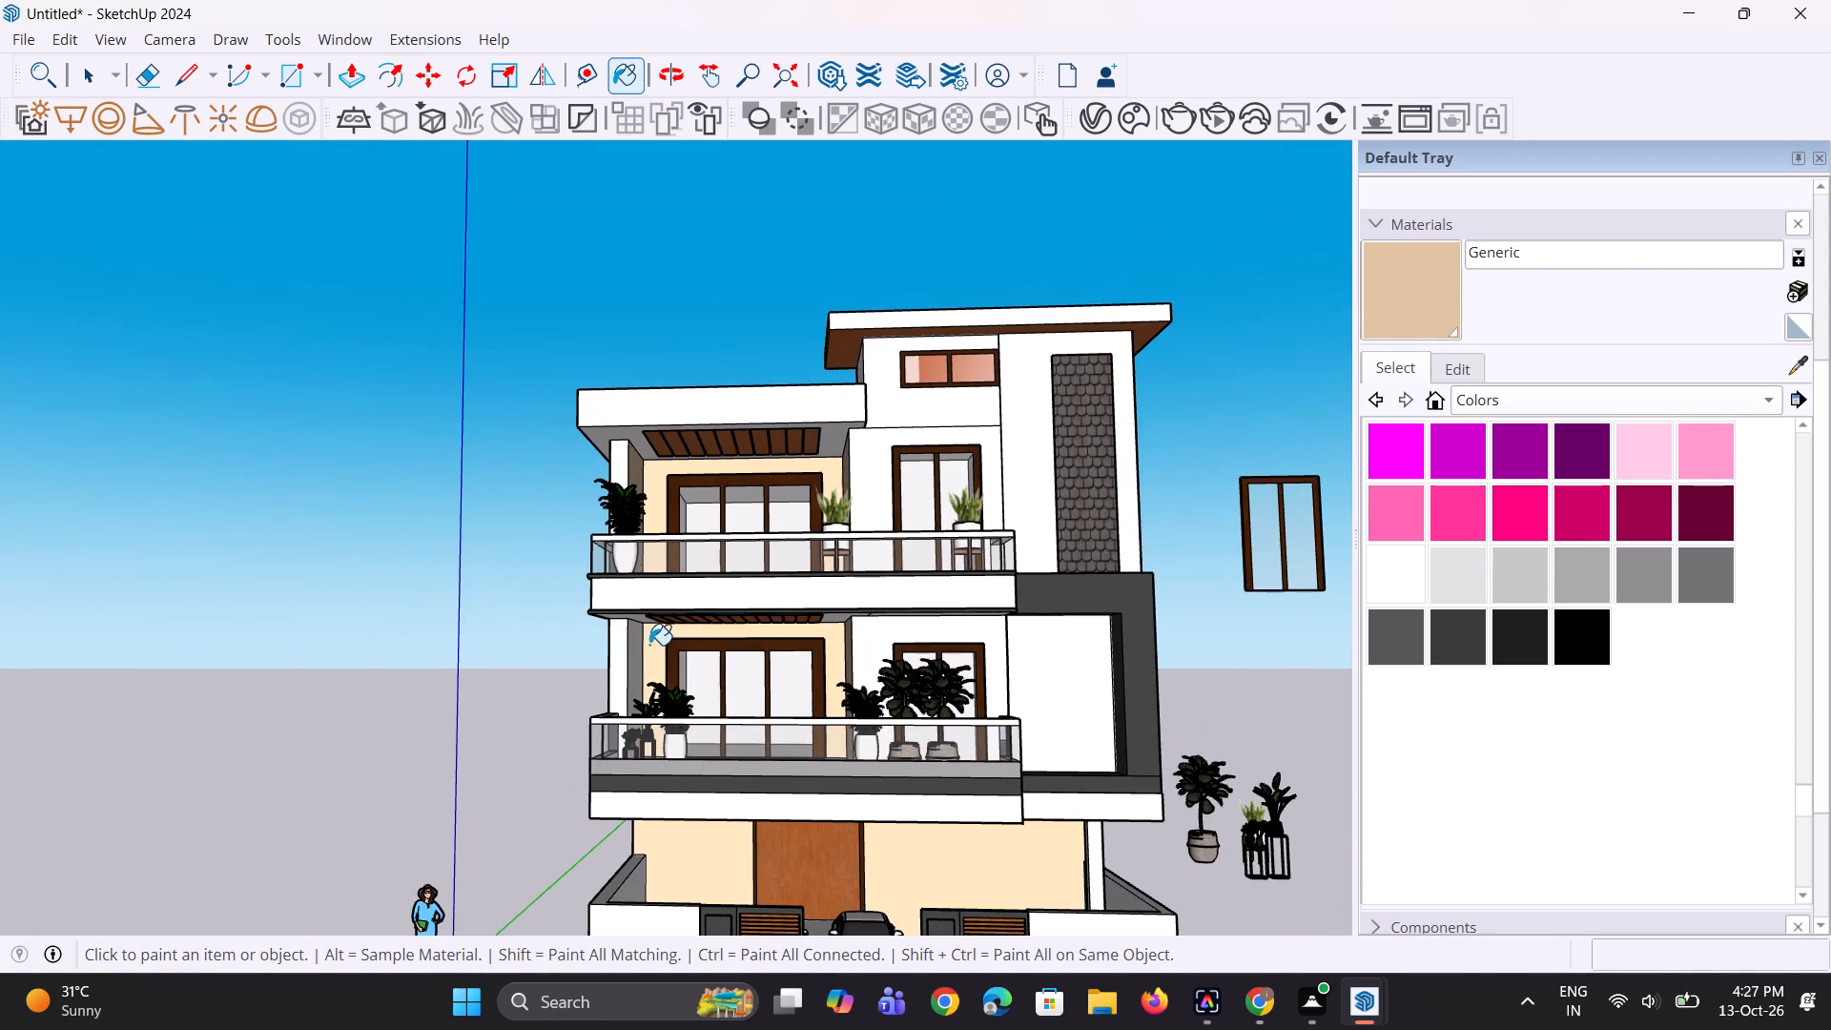
left_click(640, 656)
scroll(728, 512, "down", 4)
middle_click_drag(739, 514, 754, 603)
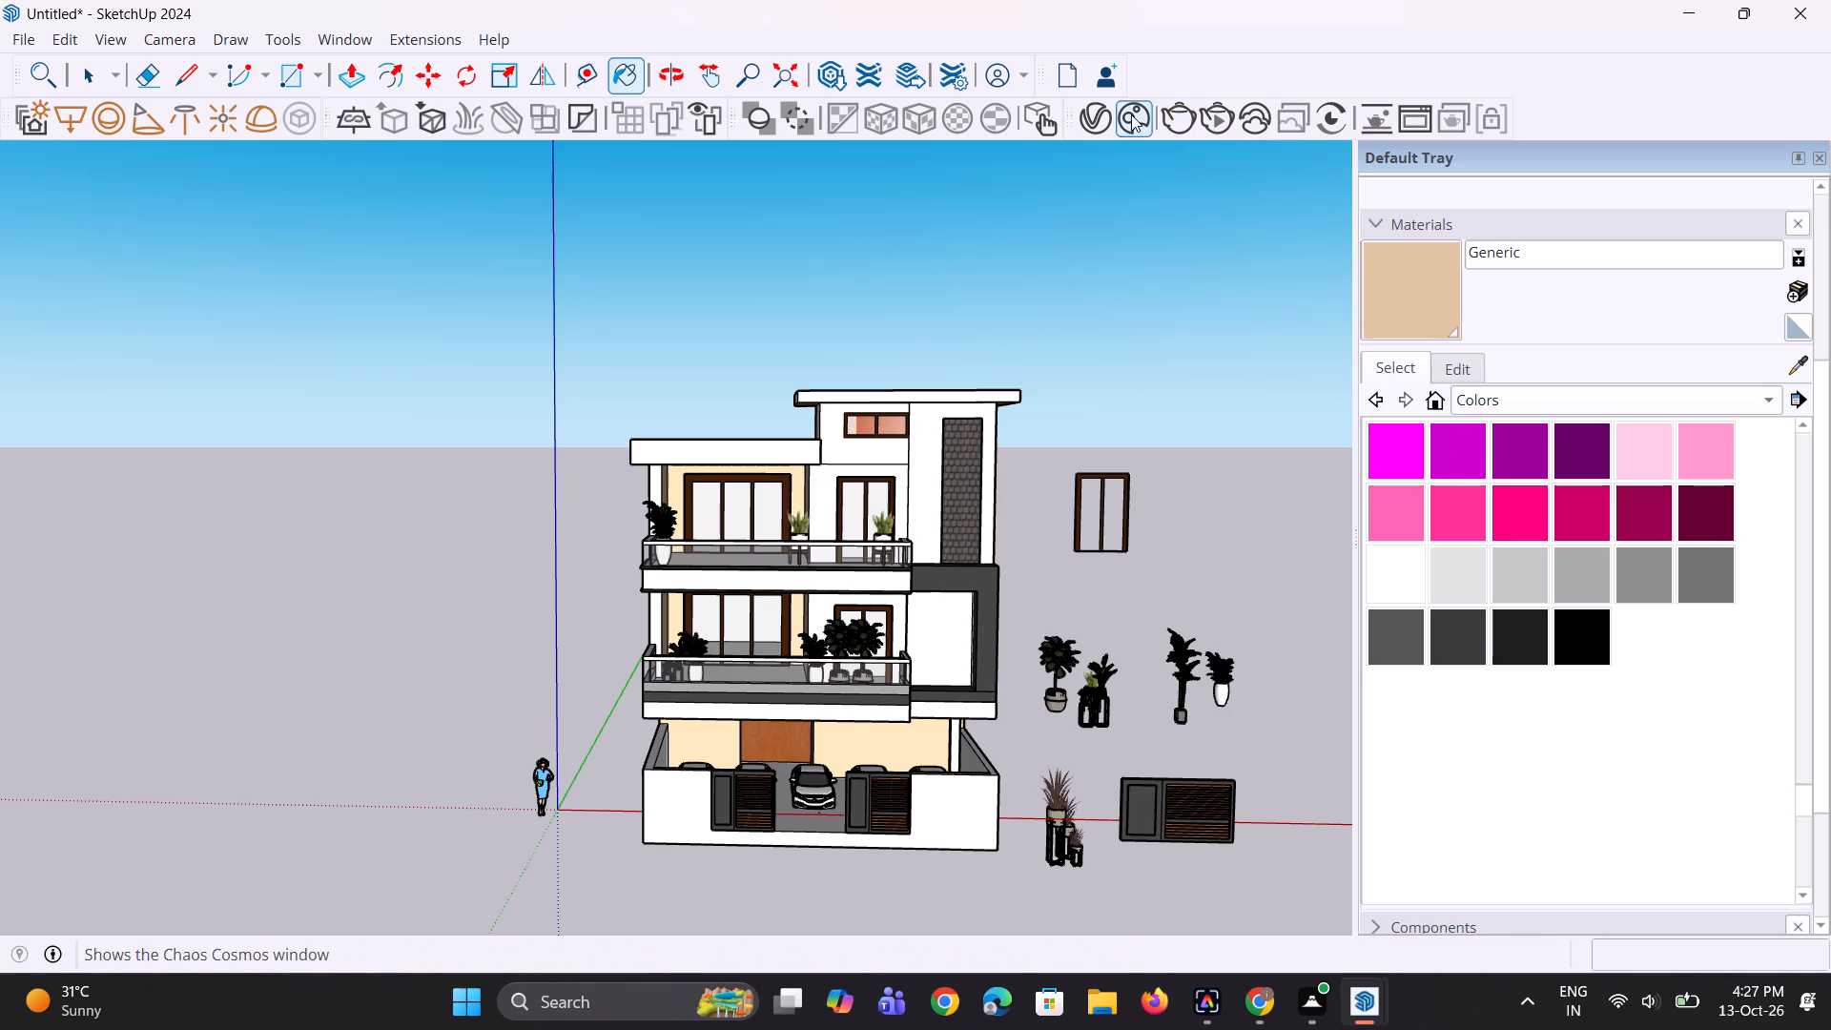
Create another Generic V-Ray material with a light orange diffuse colour of R 0.902, G 0.675, B 0.404.
double_click(1104, 113)
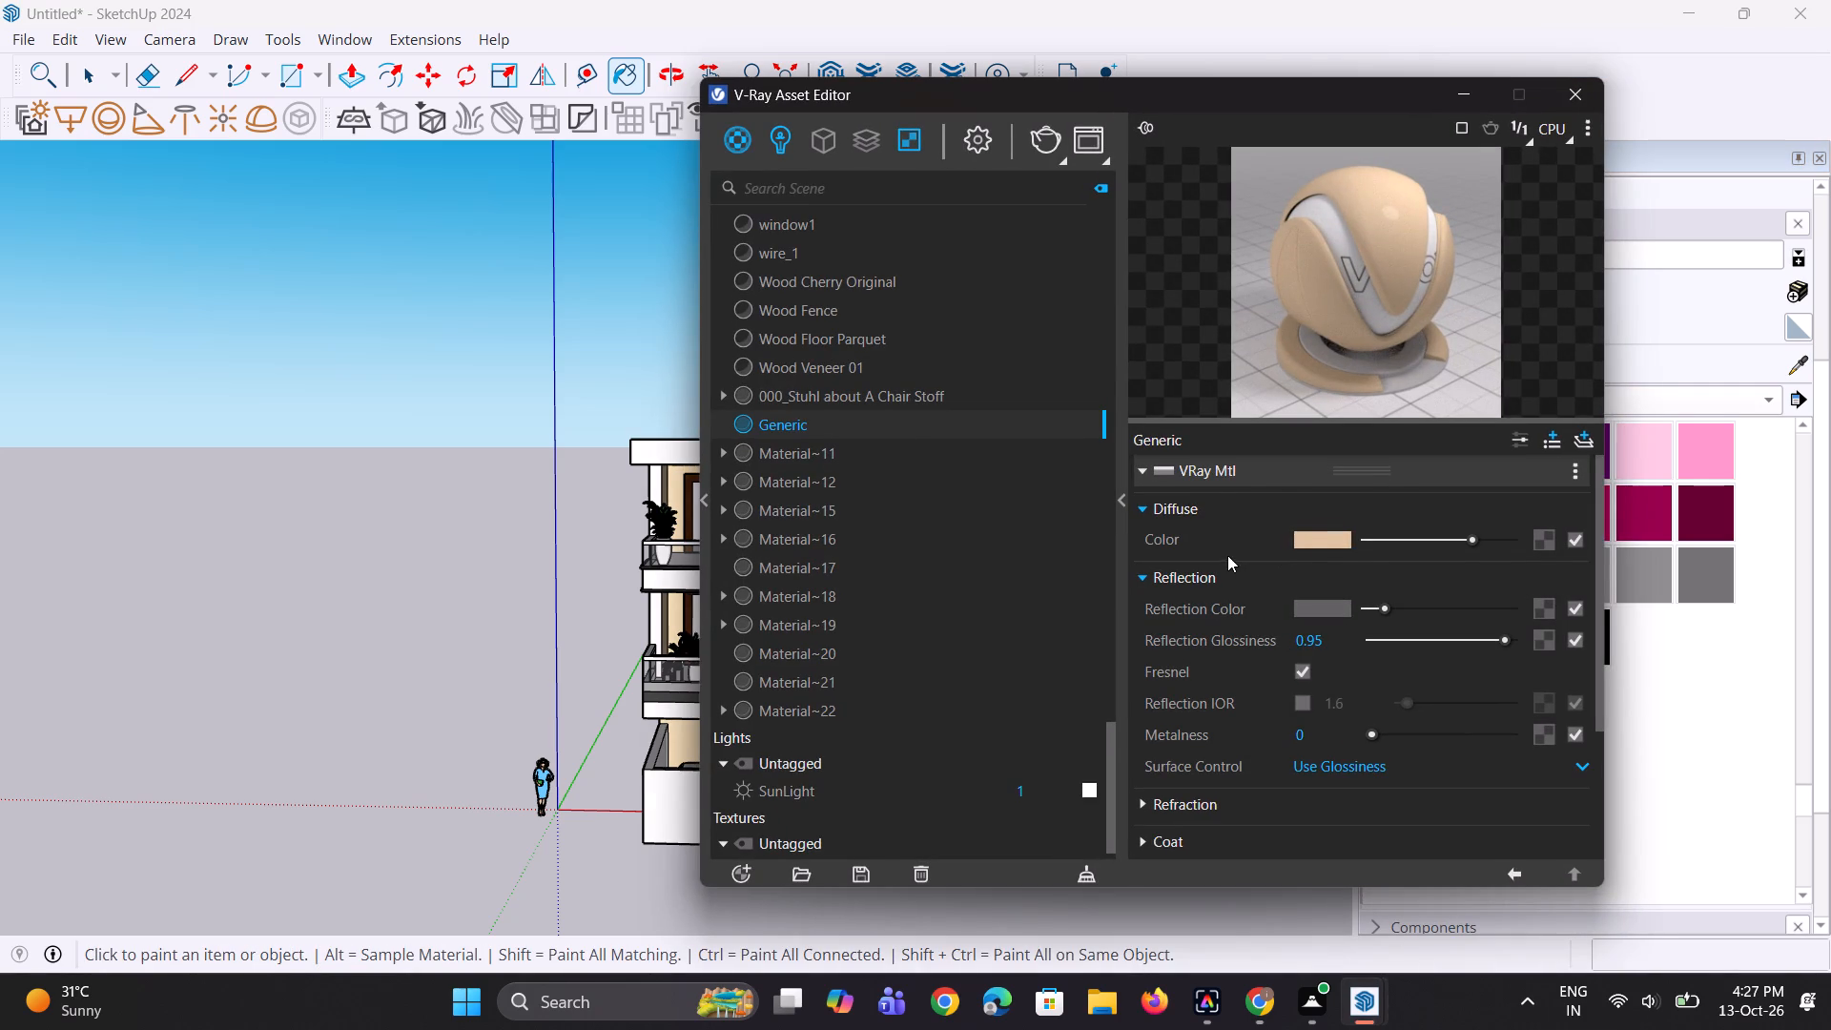
right_click(747, 142)
left_click(759, 177)
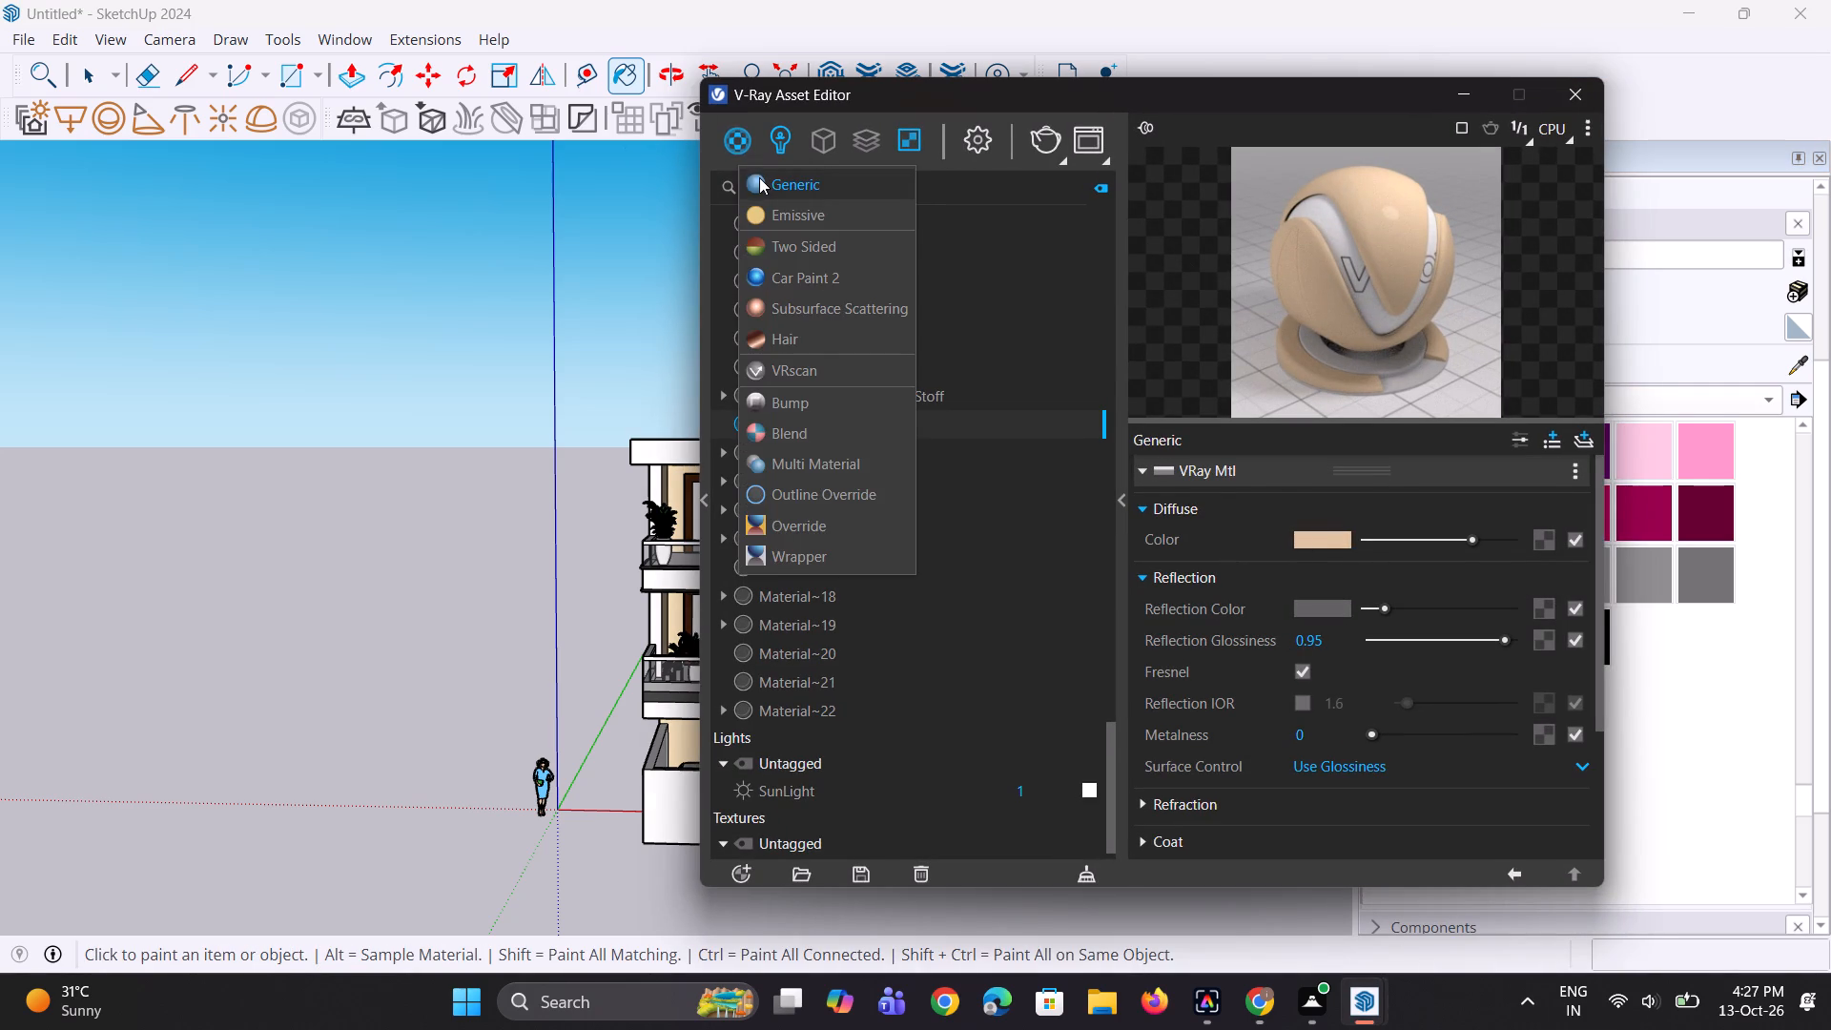
left_click(1330, 538)
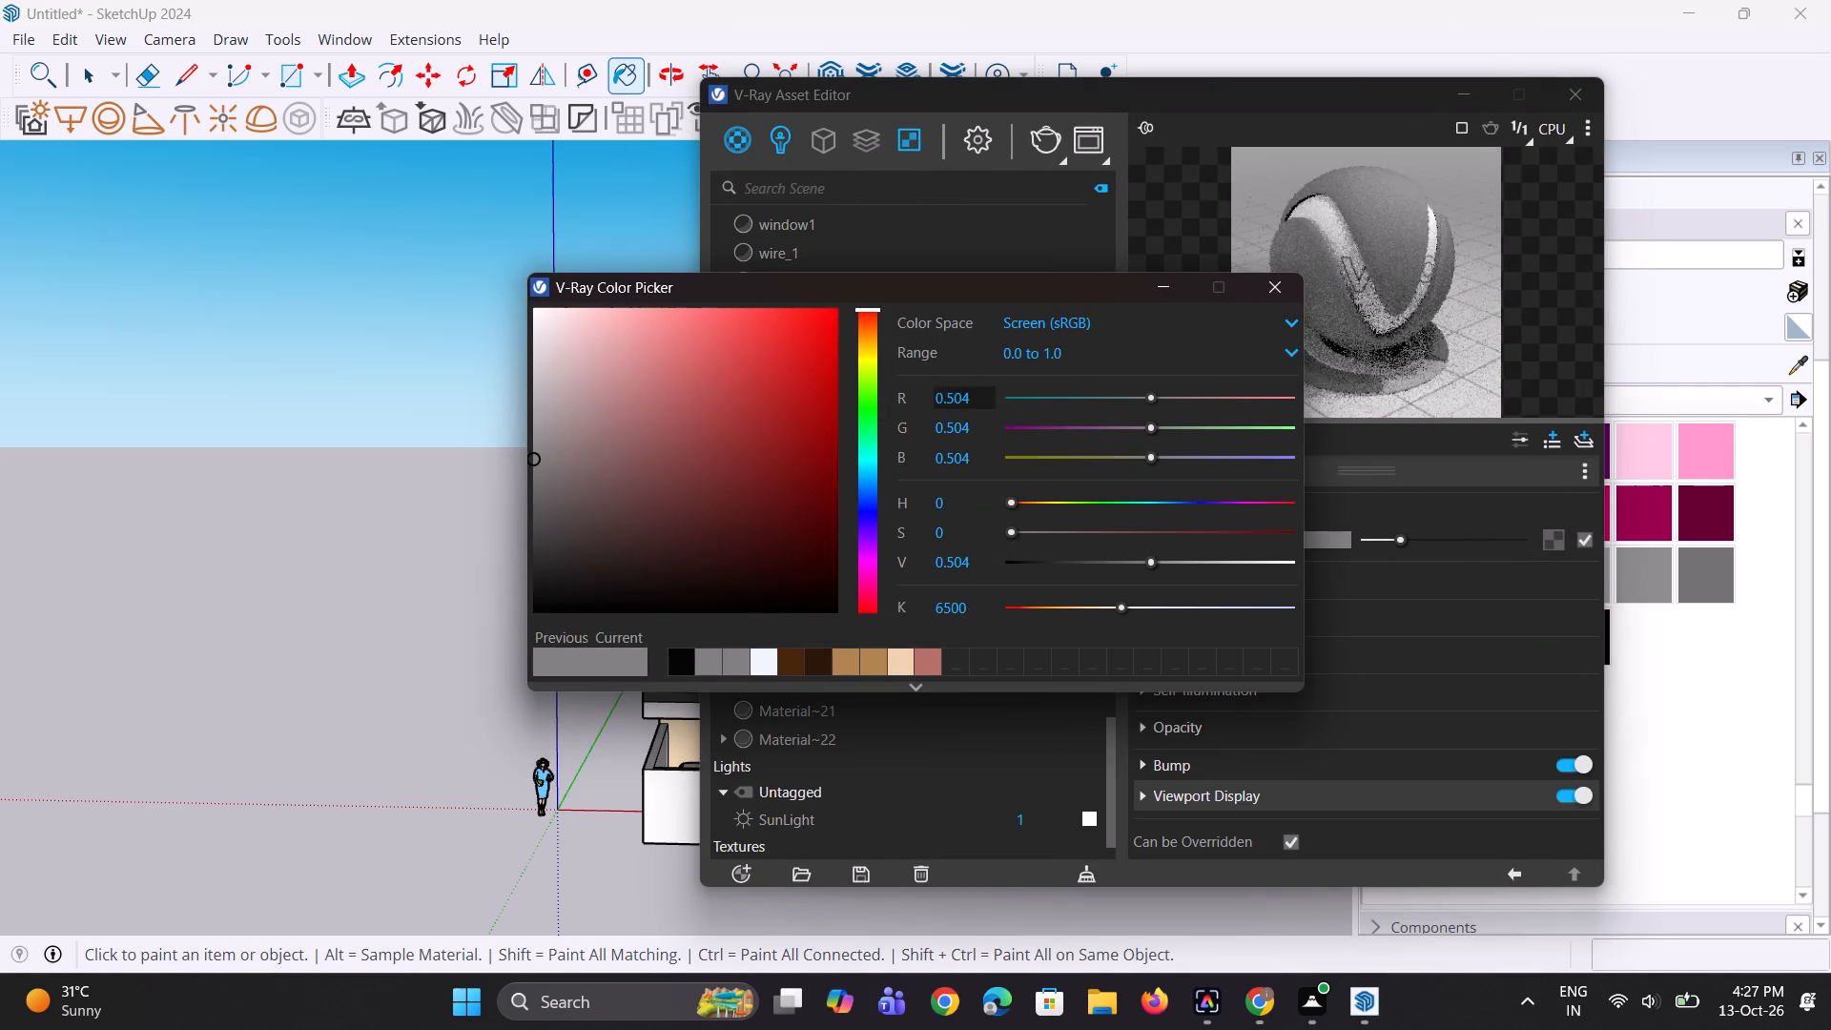
left_click_drag(857, 310, 877, 337)
left_click(702, 339)
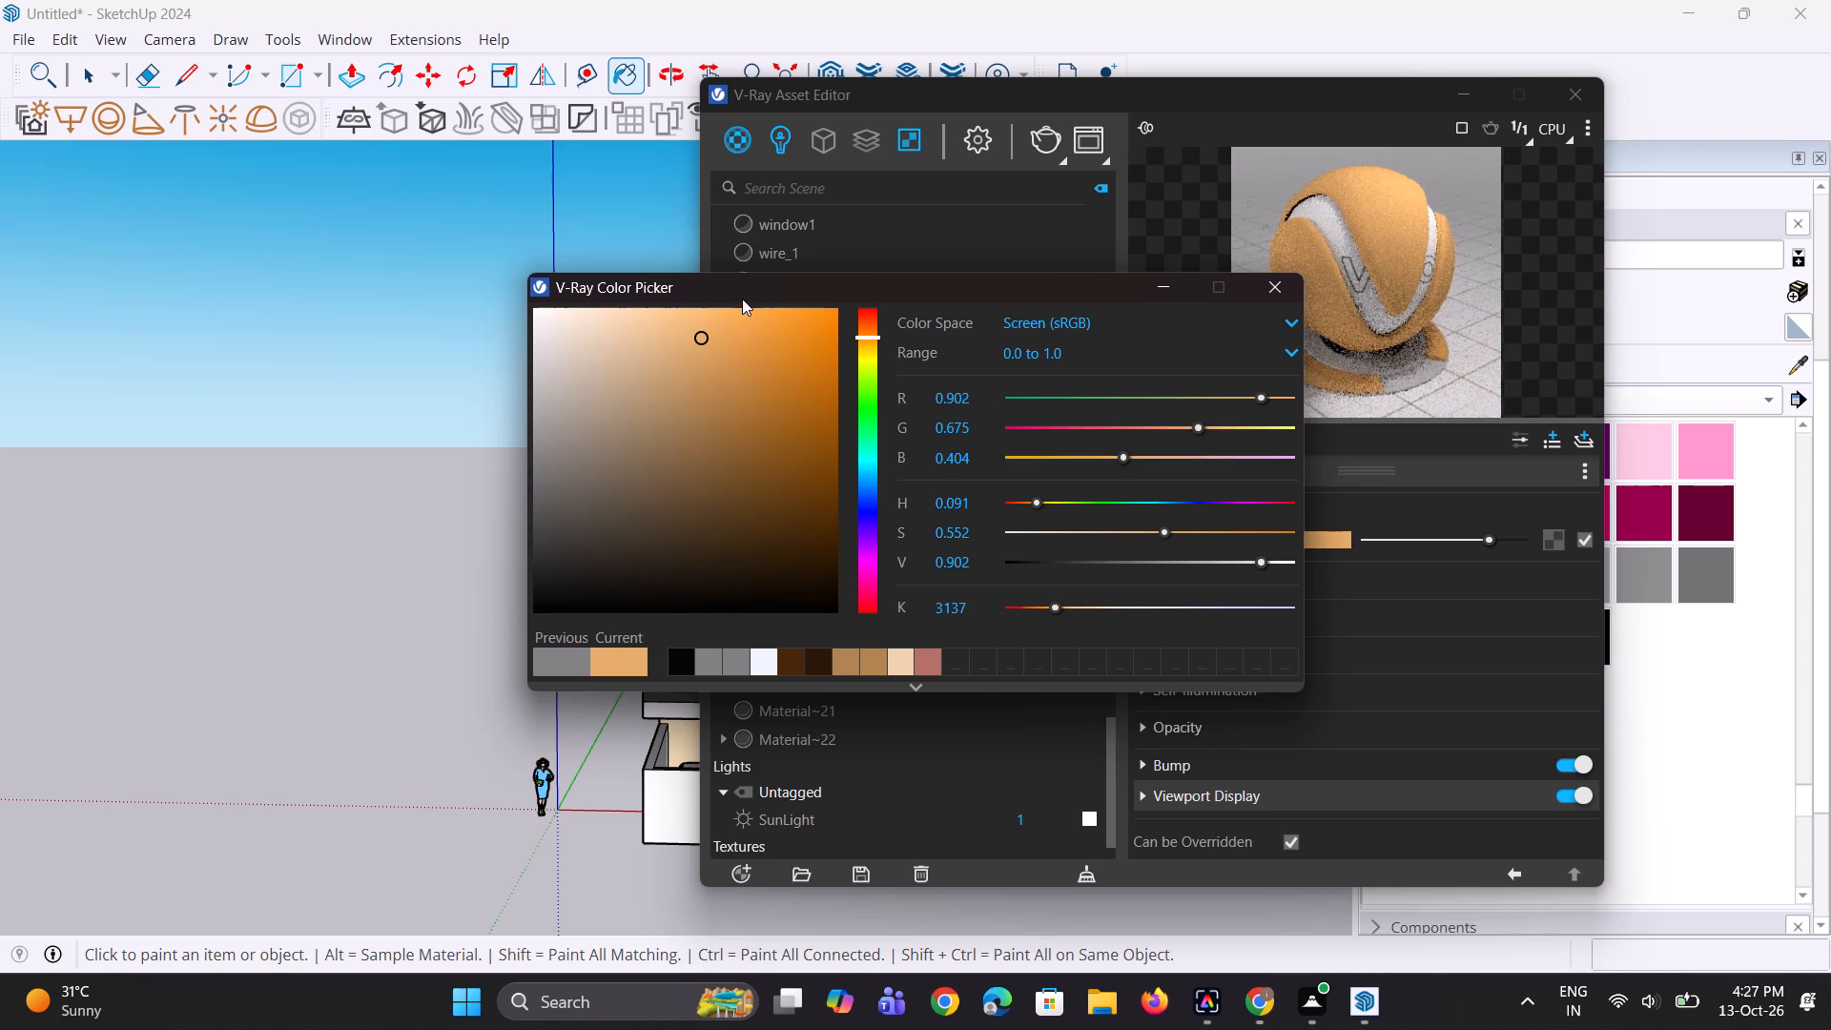
left_click(1166, 275)
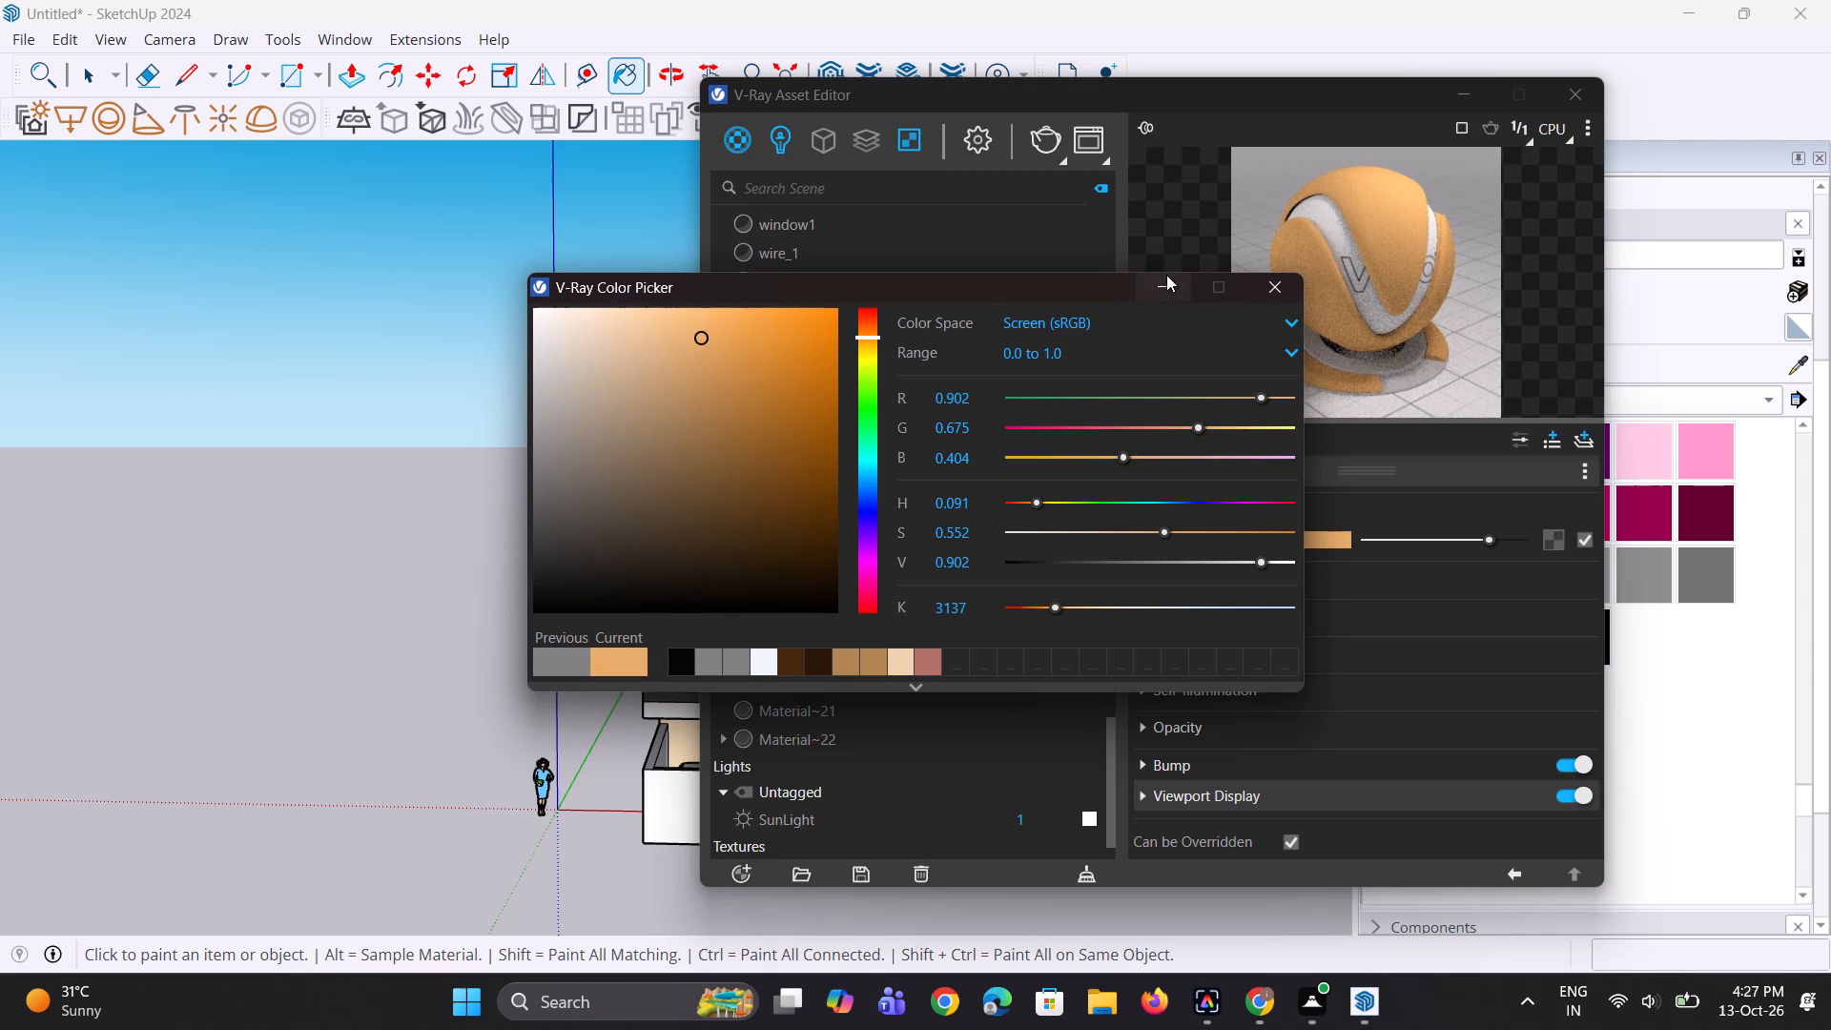
Give the orange material a grey reflection colour and a reflection glossiness of 0.95, and put the Asset Editor away.
left_click(1249, 572)
left_click_drag(1373, 615, 1378, 614)
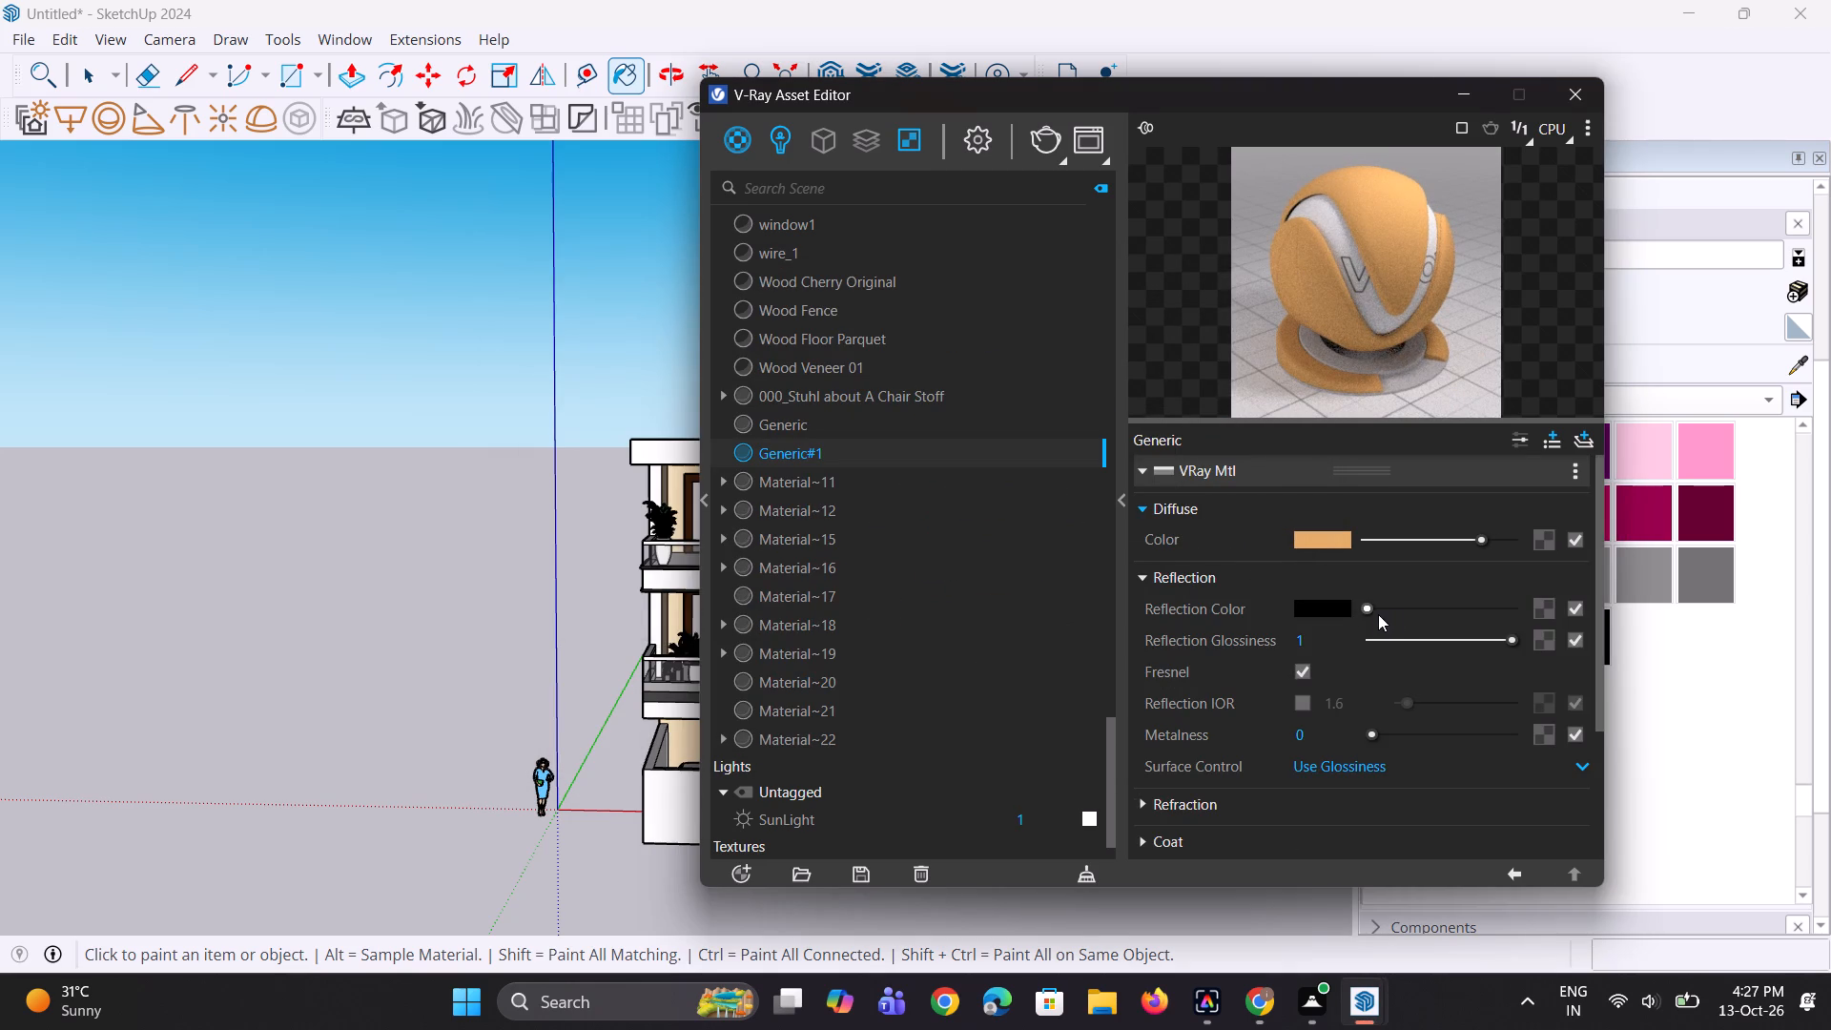
left_click_drag(1378, 614, 1395, 614)
left_click(1386, 608)
left_click_drag(1324, 633, 1228, 633)
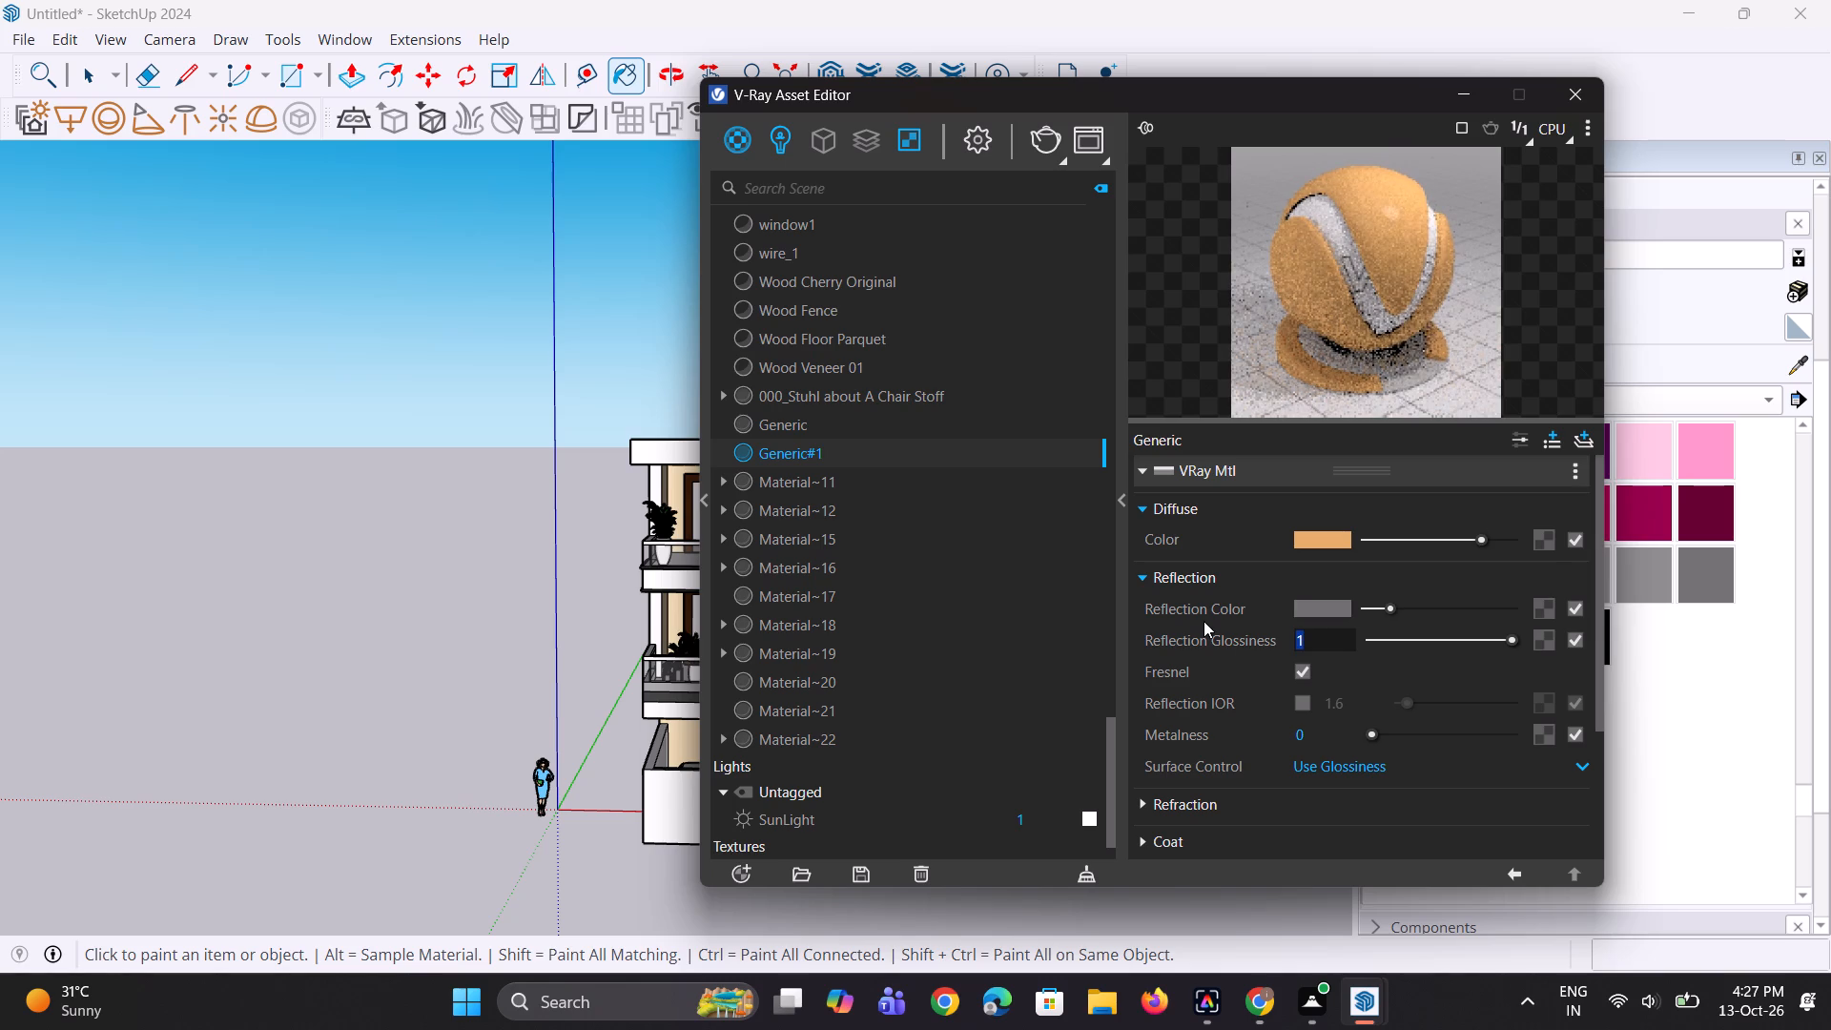
type("0.95")
key("Return")
left_click(1341, 360)
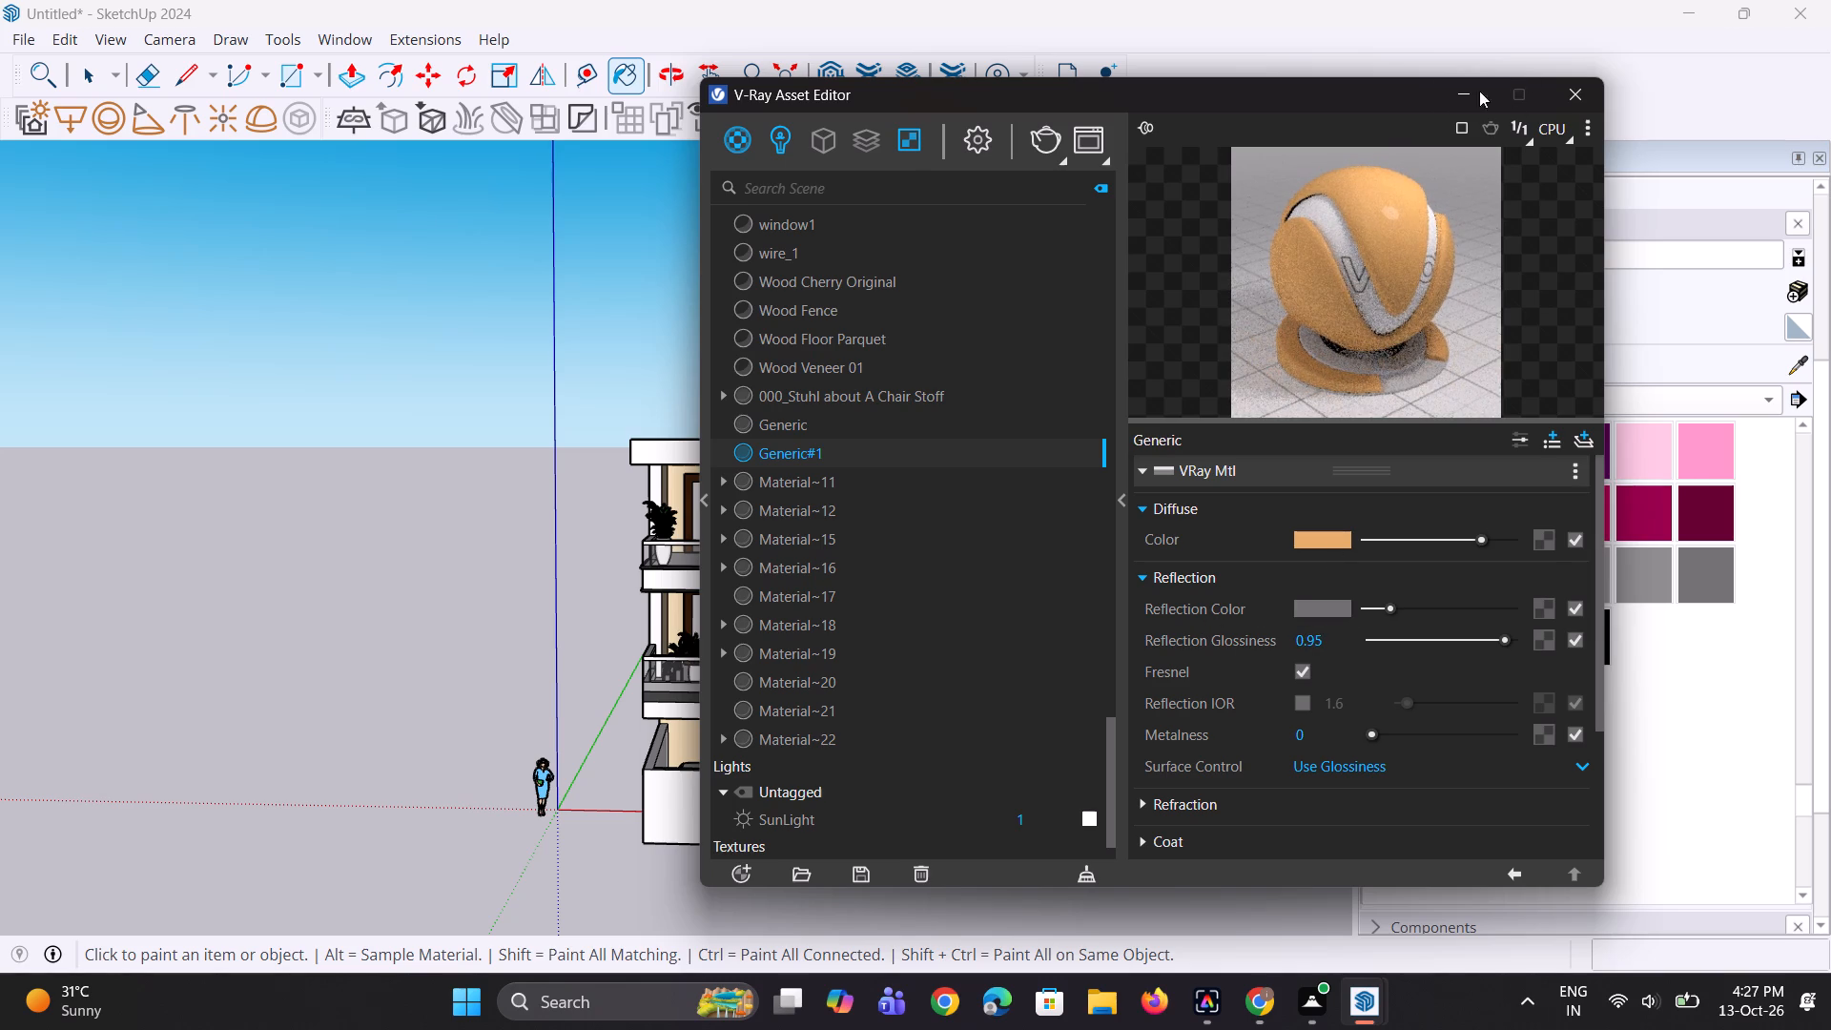
left_click(1445, 102)
Paint the back walls around both balconies' large windows and the car-side ground-floor wall beside the wooden door with the orange material.
scroll(776, 520, "up", 6)
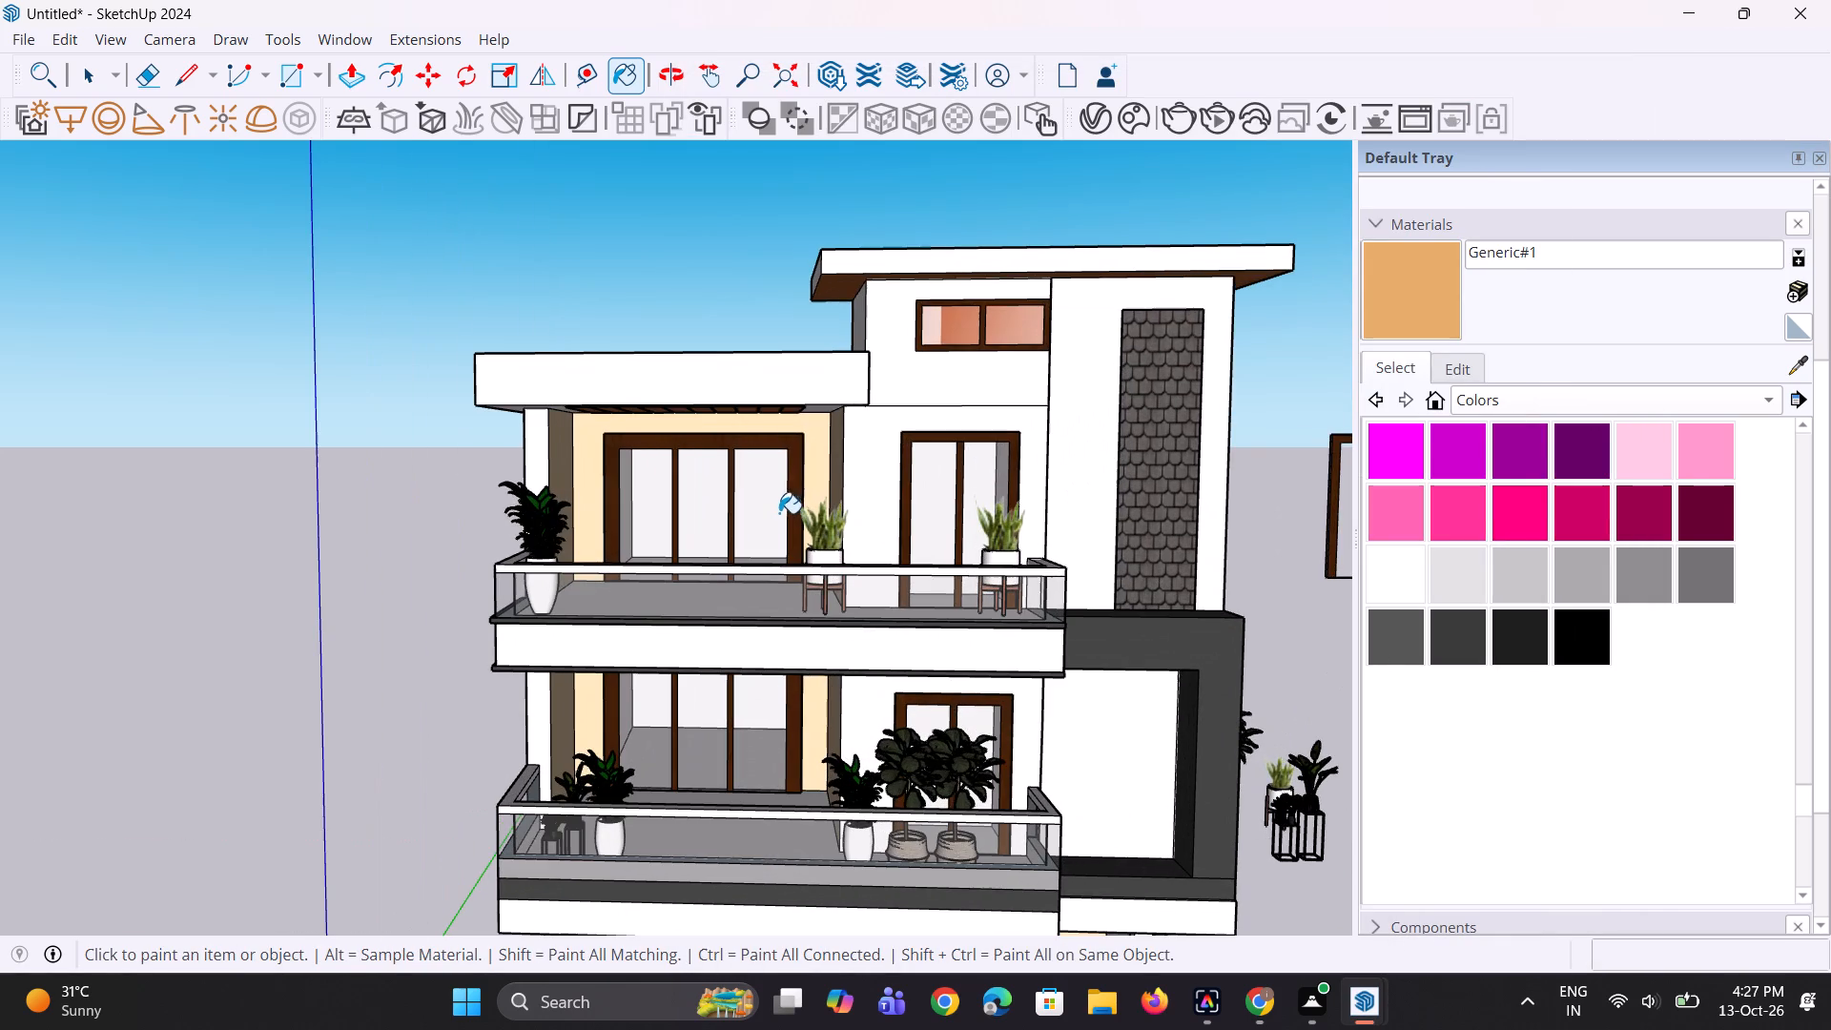
left_click(812, 474)
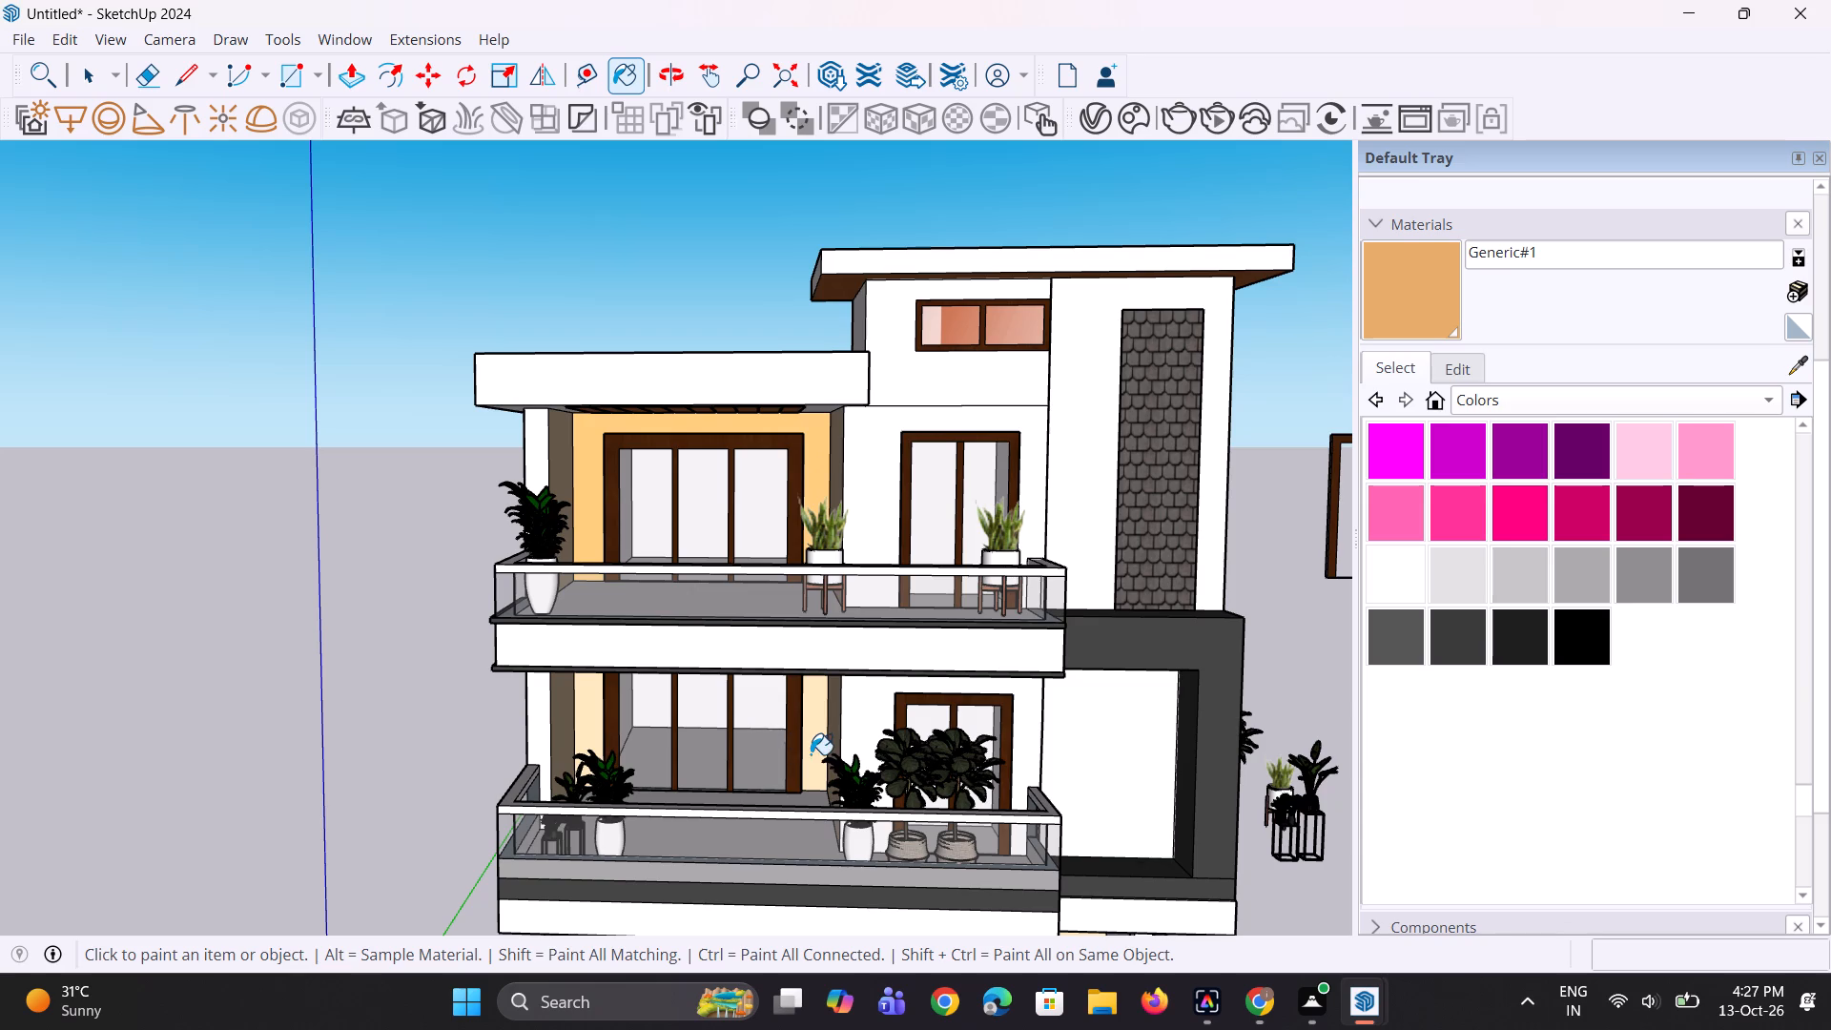
left_click(811, 754)
scroll(812, 668, "down", 5)
scroll(760, 889, "up", 3)
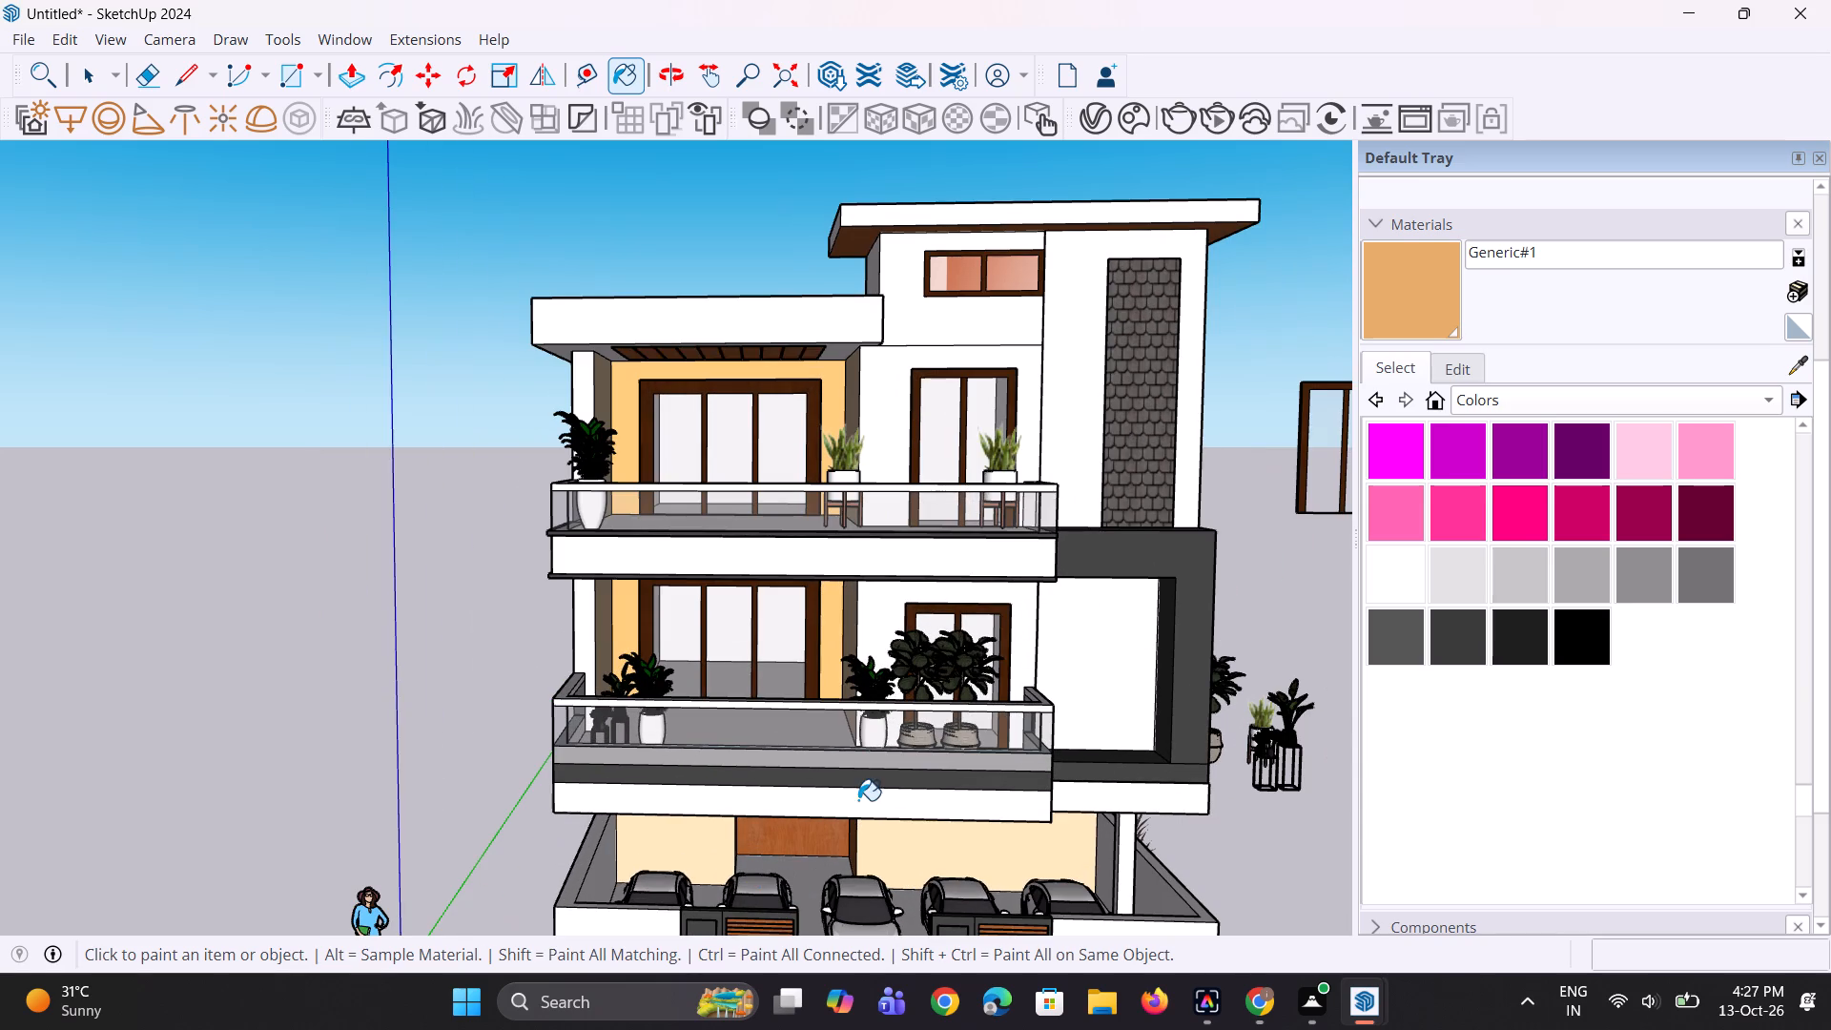
scroll(885, 652, "down", 8)
middle_click_drag(899, 769, 903, 717)
left_click(911, 803)
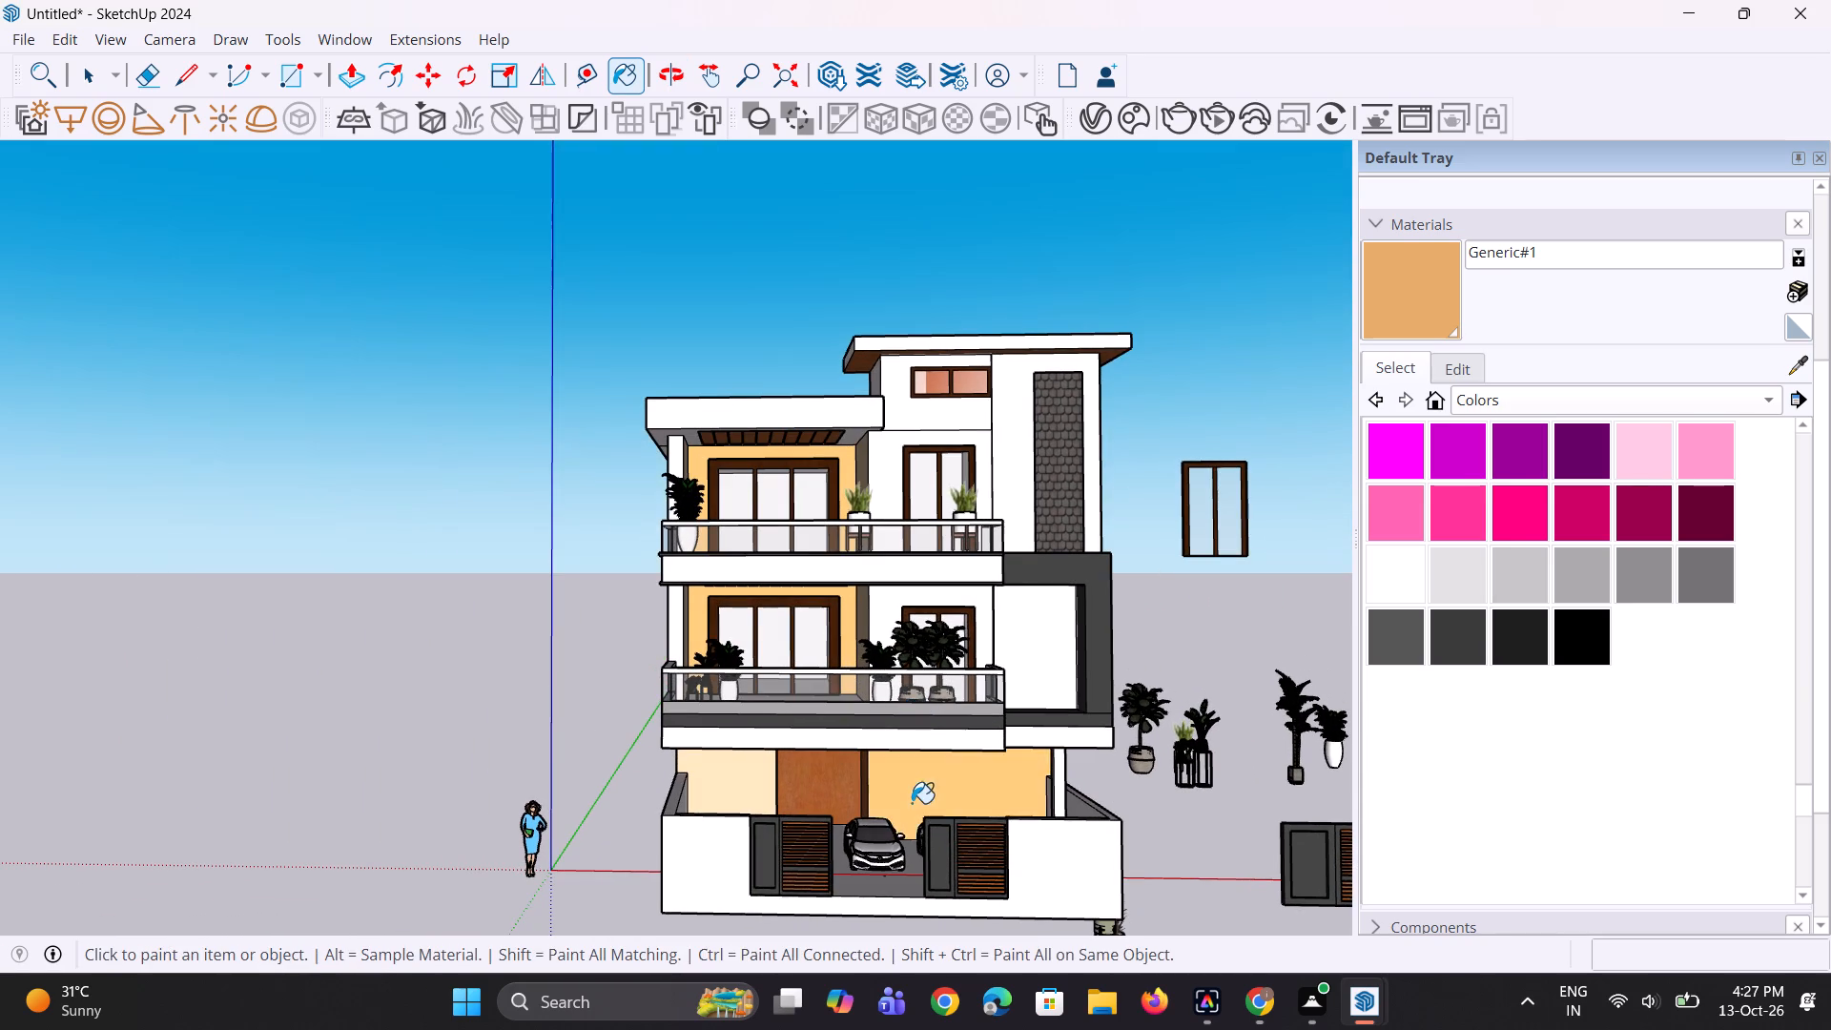
Paint the upper balcony recess's inner side wall, beside the smaller window section, with the orange material.
scroll(795, 587, "up", 7)
middle_click_drag(834, 464, 882, 517)
left_click(929, 443)
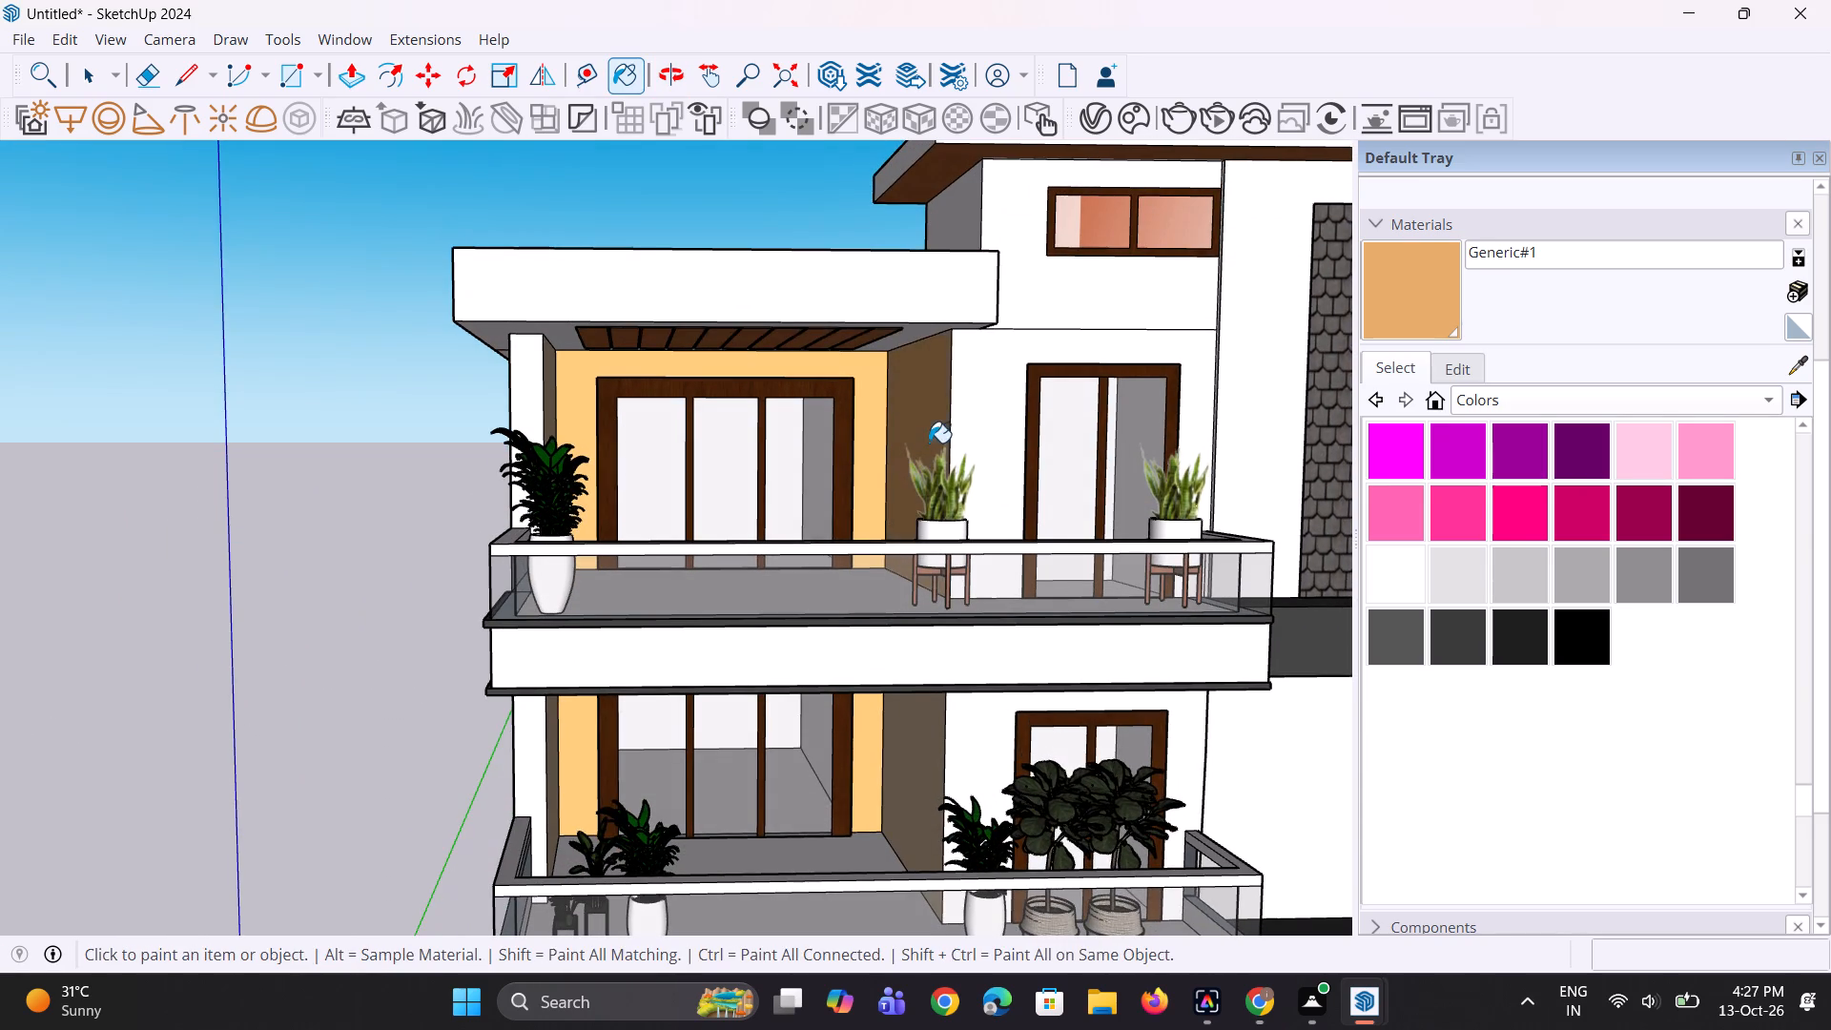
Sample the peach material and paint the walls around both smaller balcony windows, the top-floor red-glazed window and inside the dark frame.
middle_click_drag(929, 443, 700, 449)
scroll(632, 421, "down", 2)
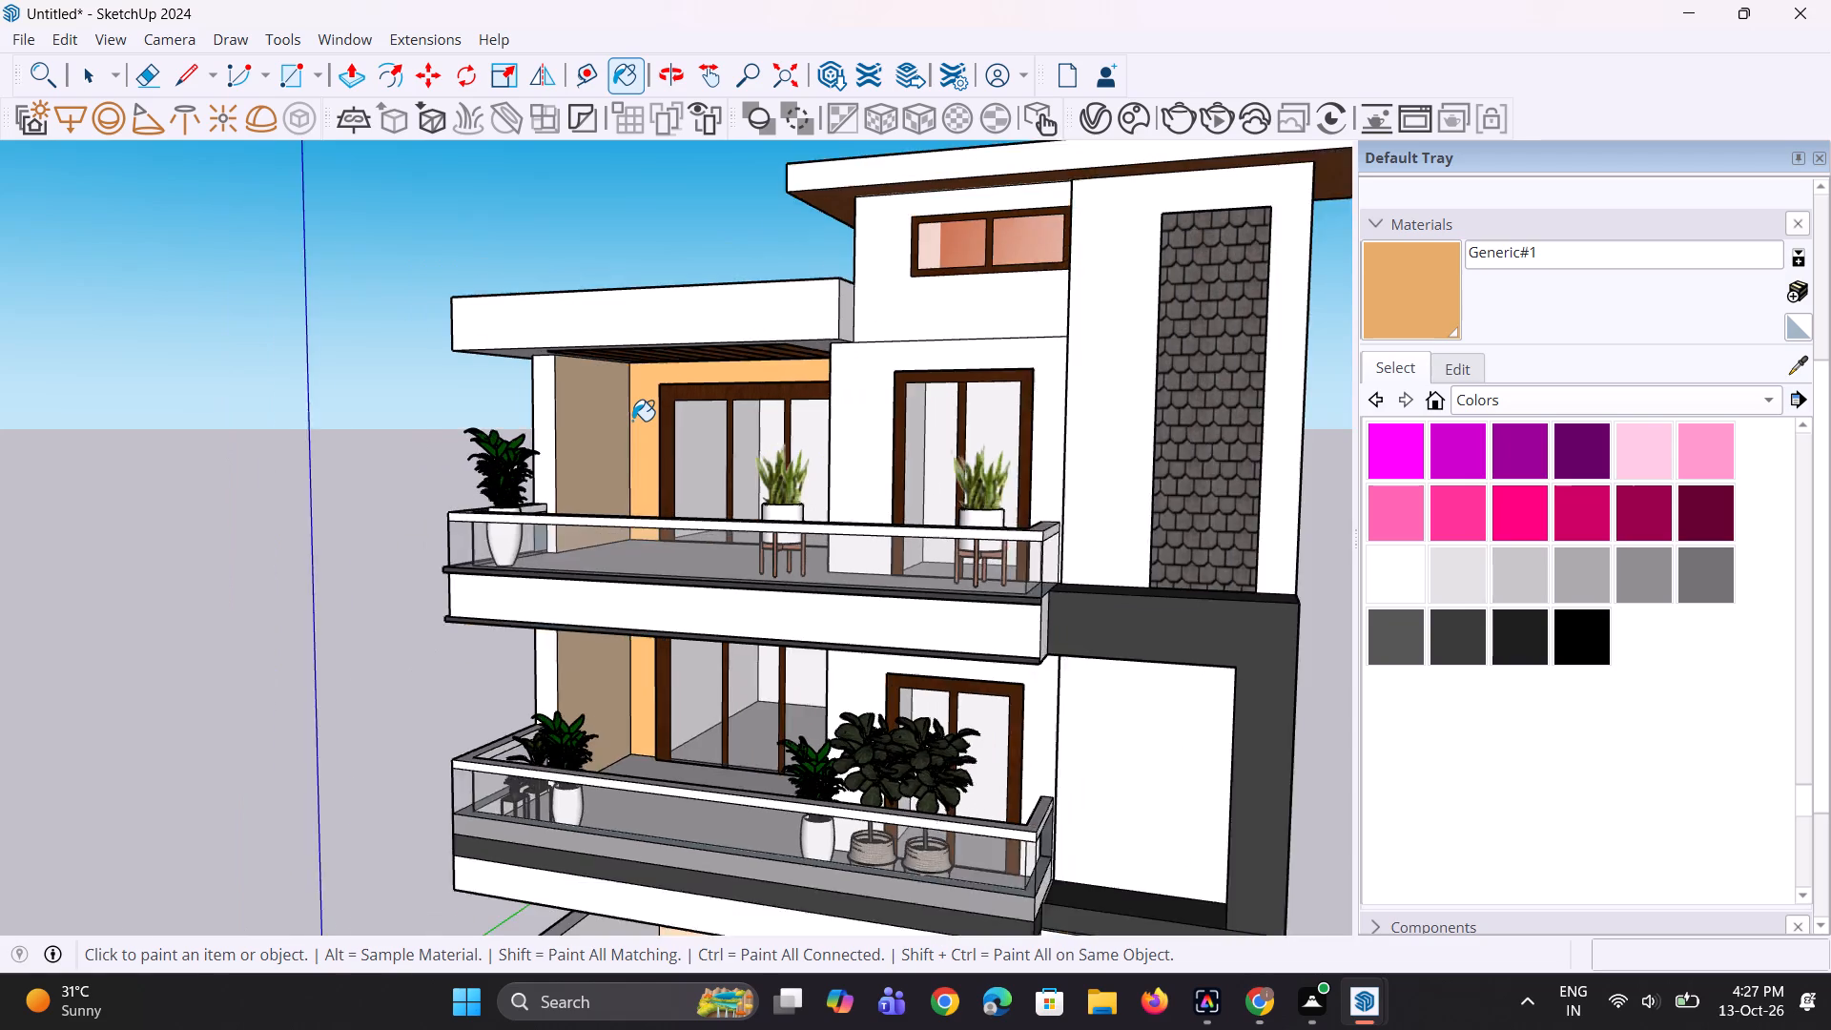
scroll(632, 421, "down", 1)
middle_click_drag(632, 466, 710, 435)
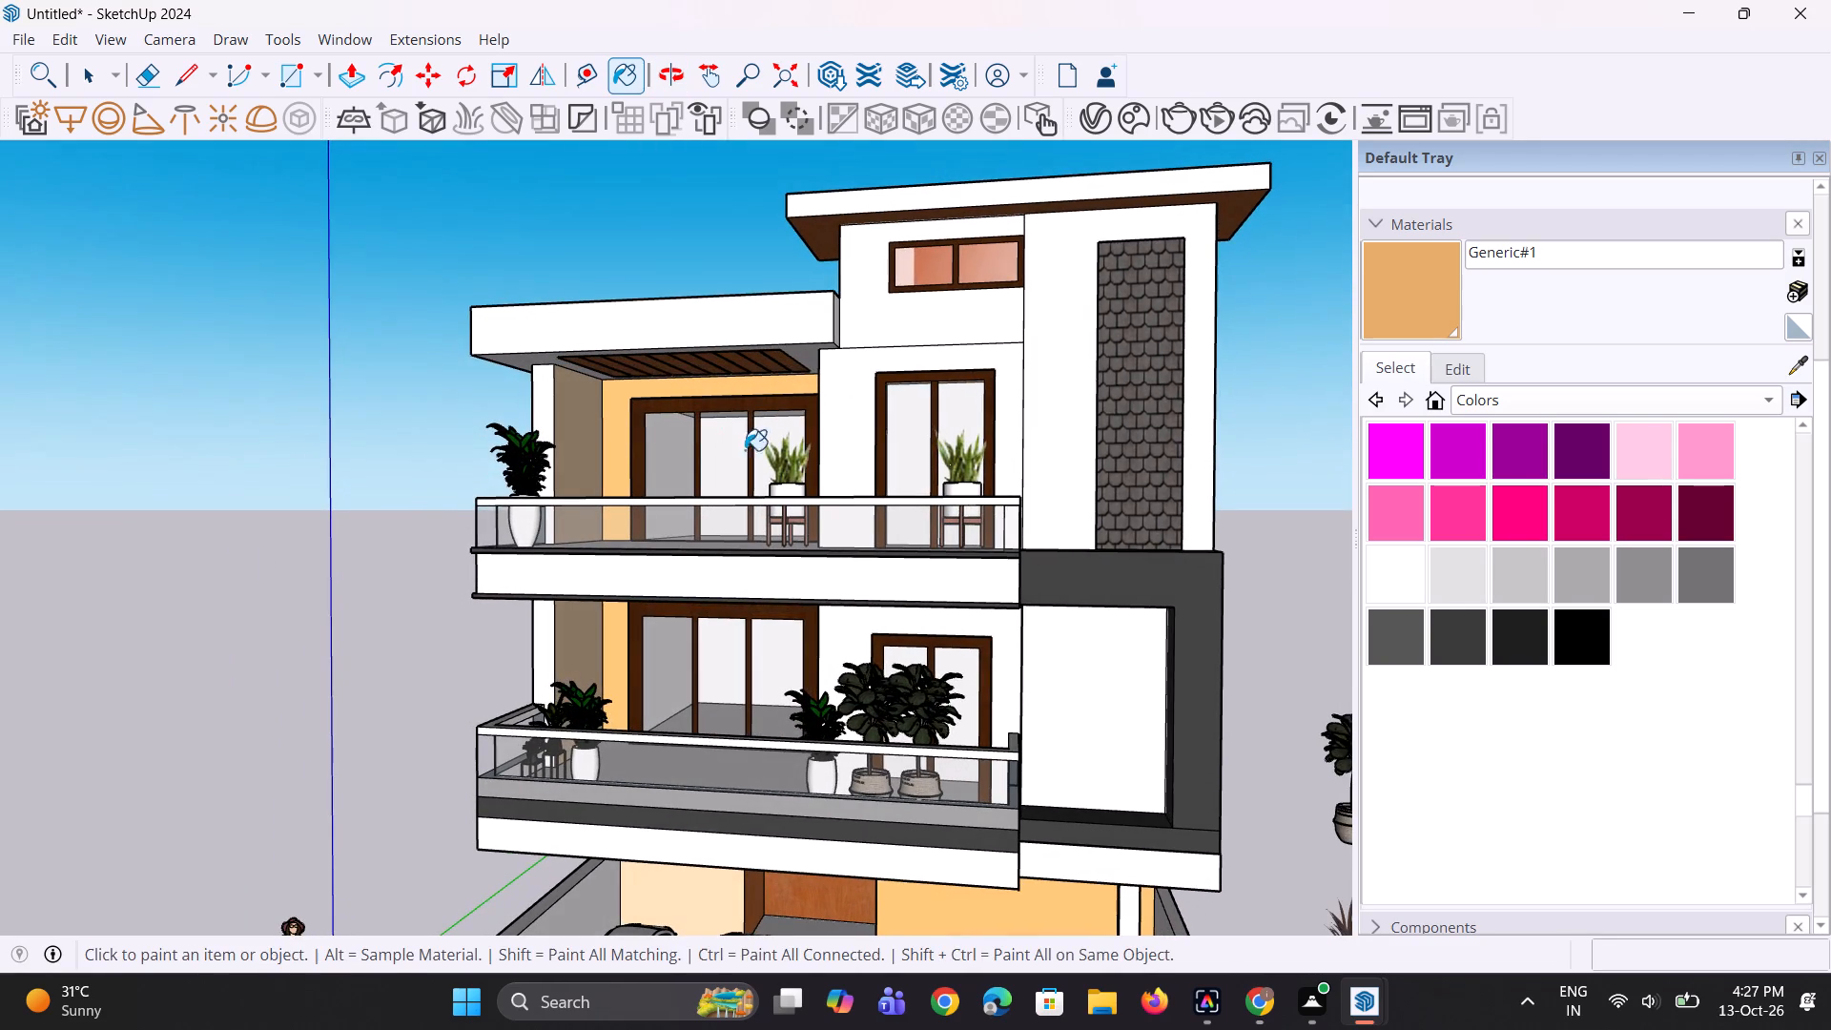
left_click(1804, 368)
left_click(562, 460)
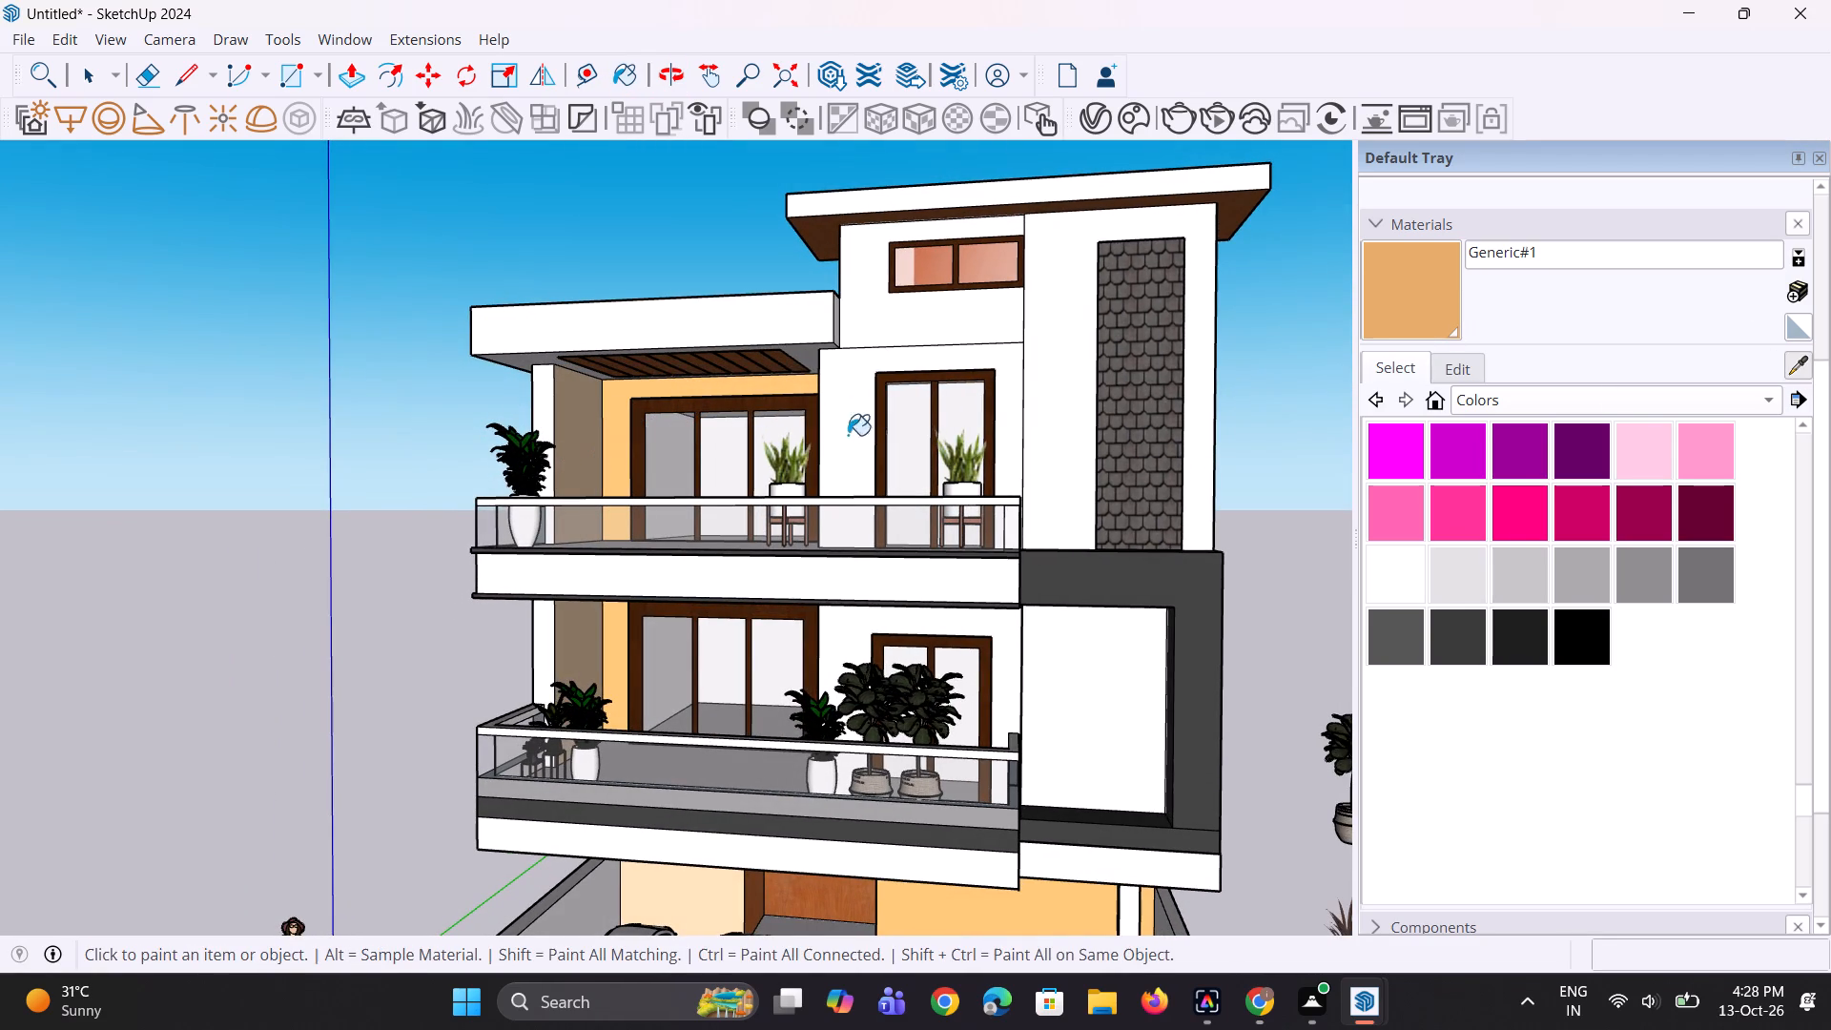
left_click(1020, 383)
scroll(961, 566, "down", 4)
middle_click_drag(945, 570, 1004, 614)
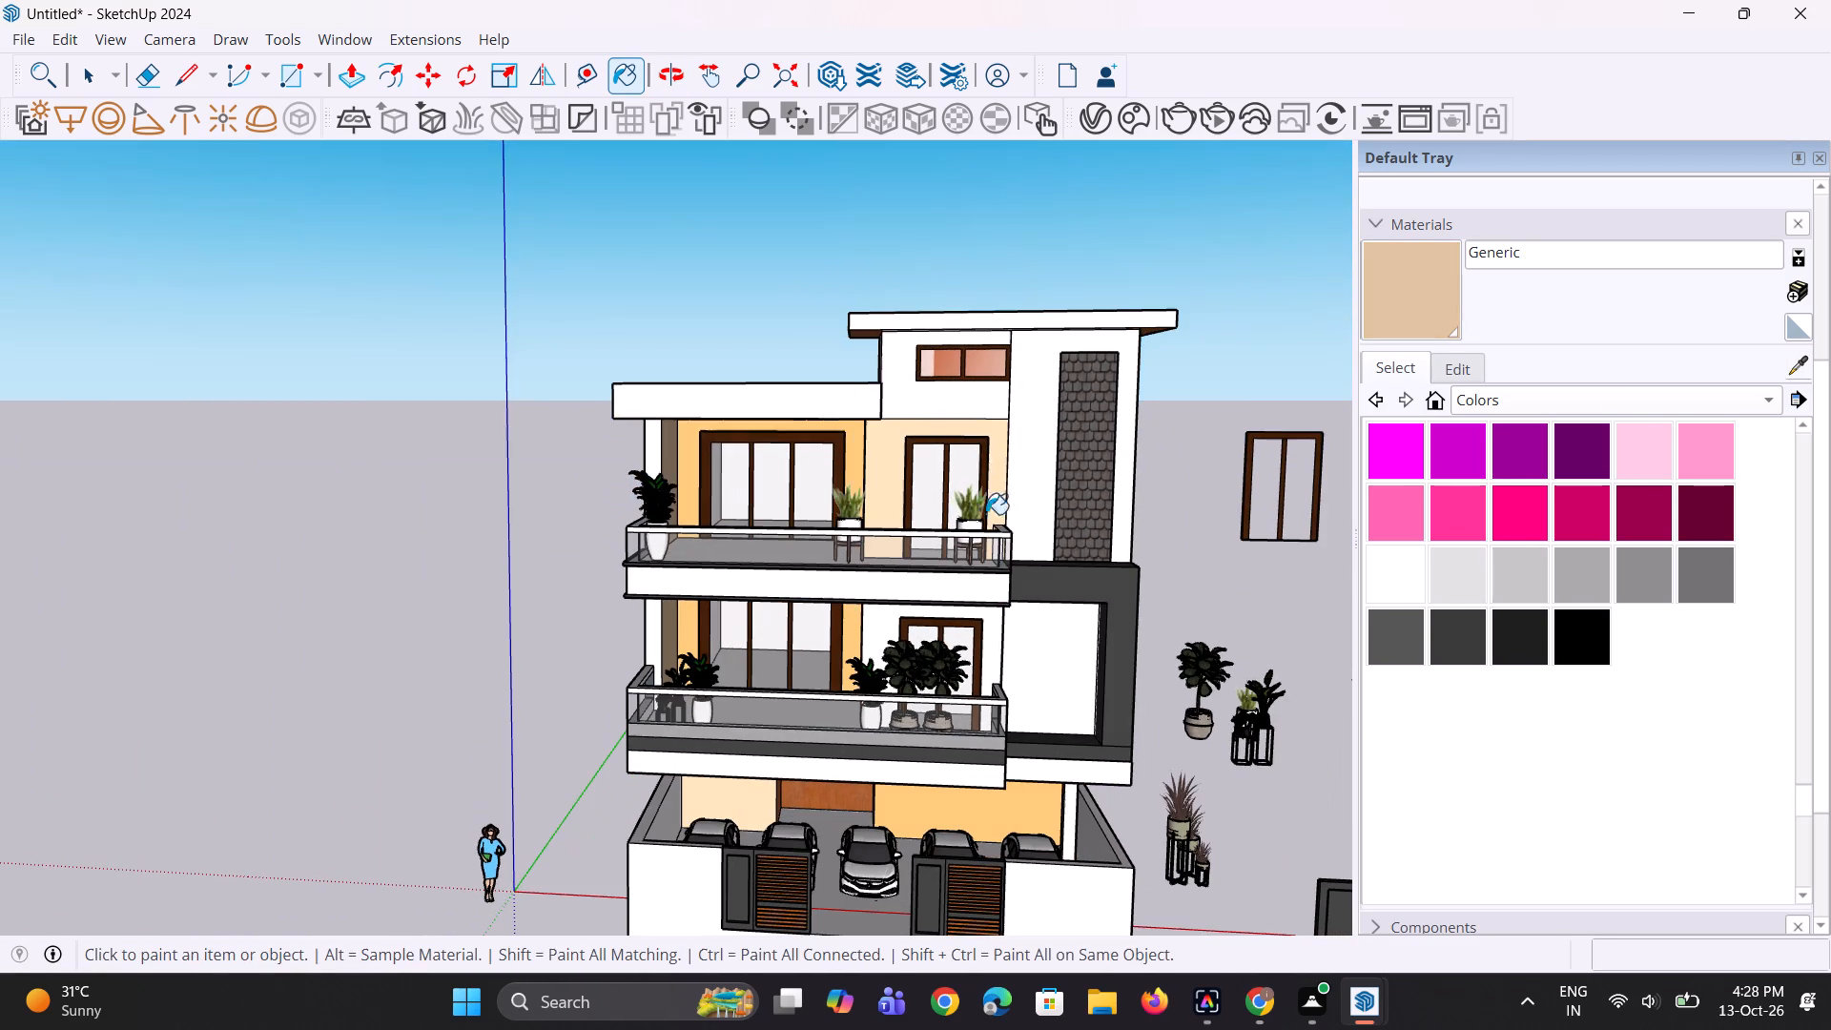
left_click(920, 395)
scroll(932, 522, "up", 4)
scroll(927, 624, "down", 4)
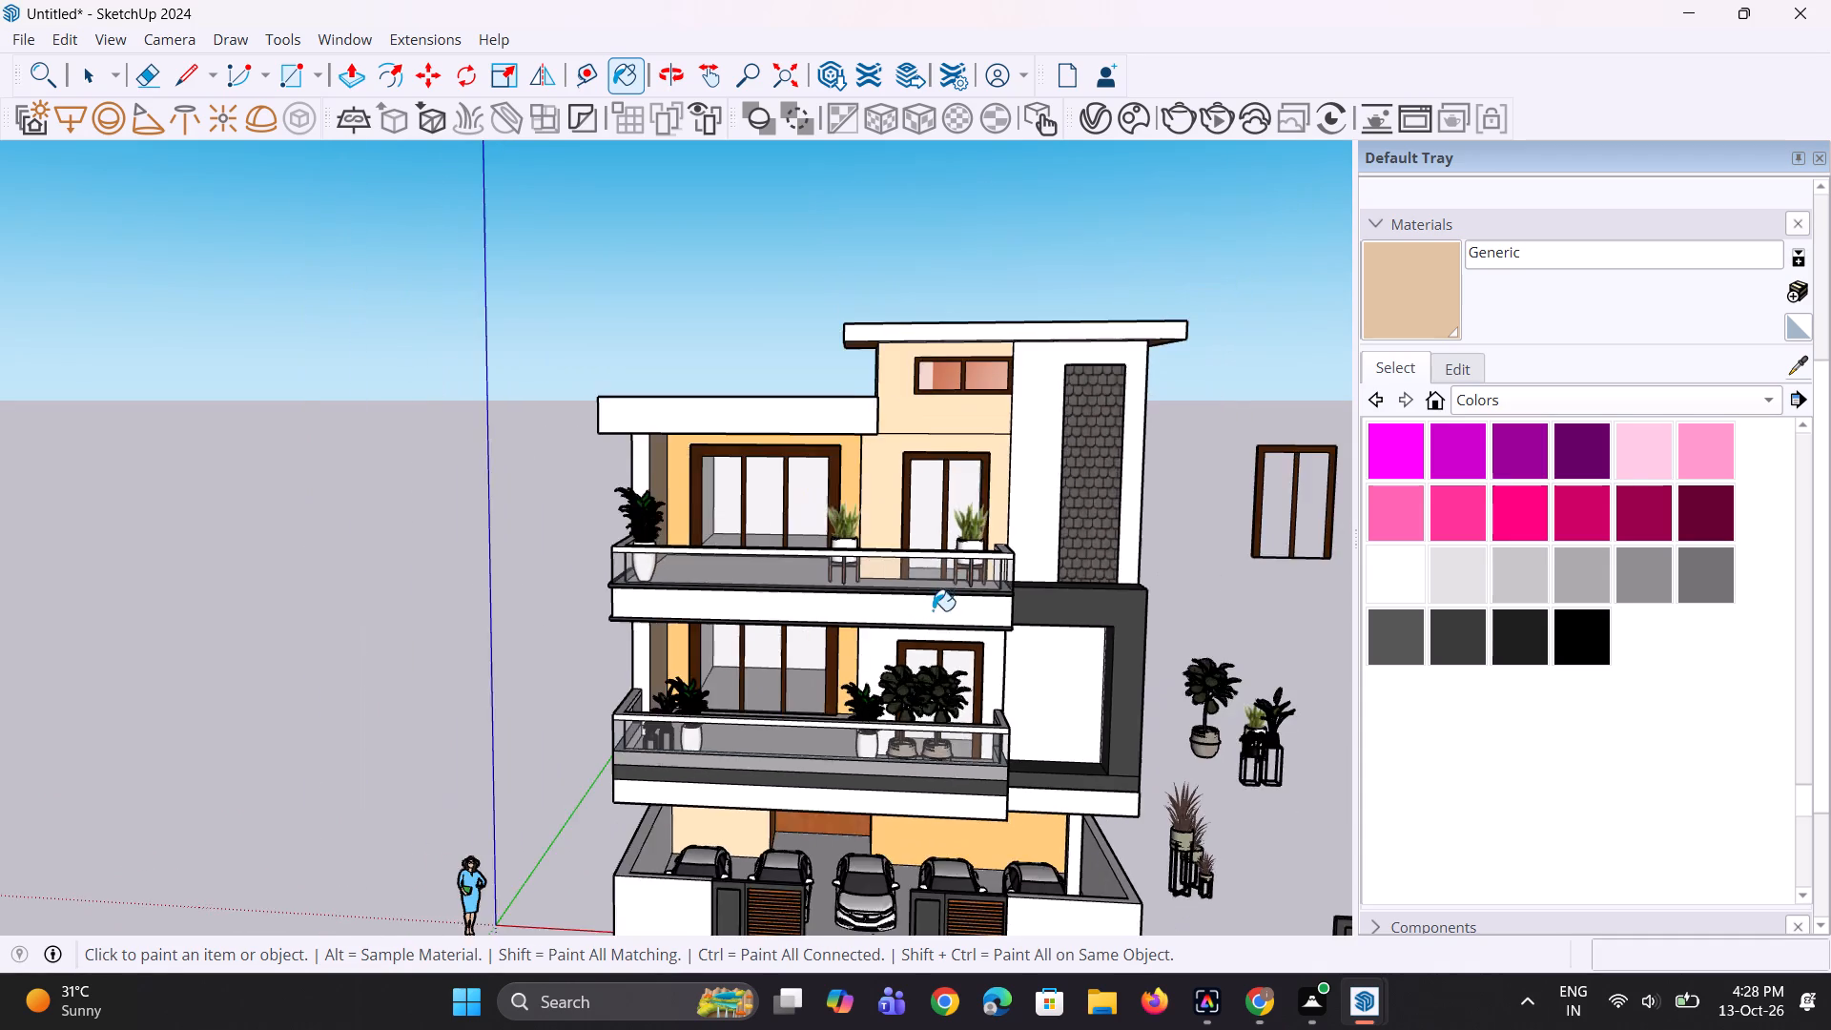
scroll(936, 599, "down", 3)
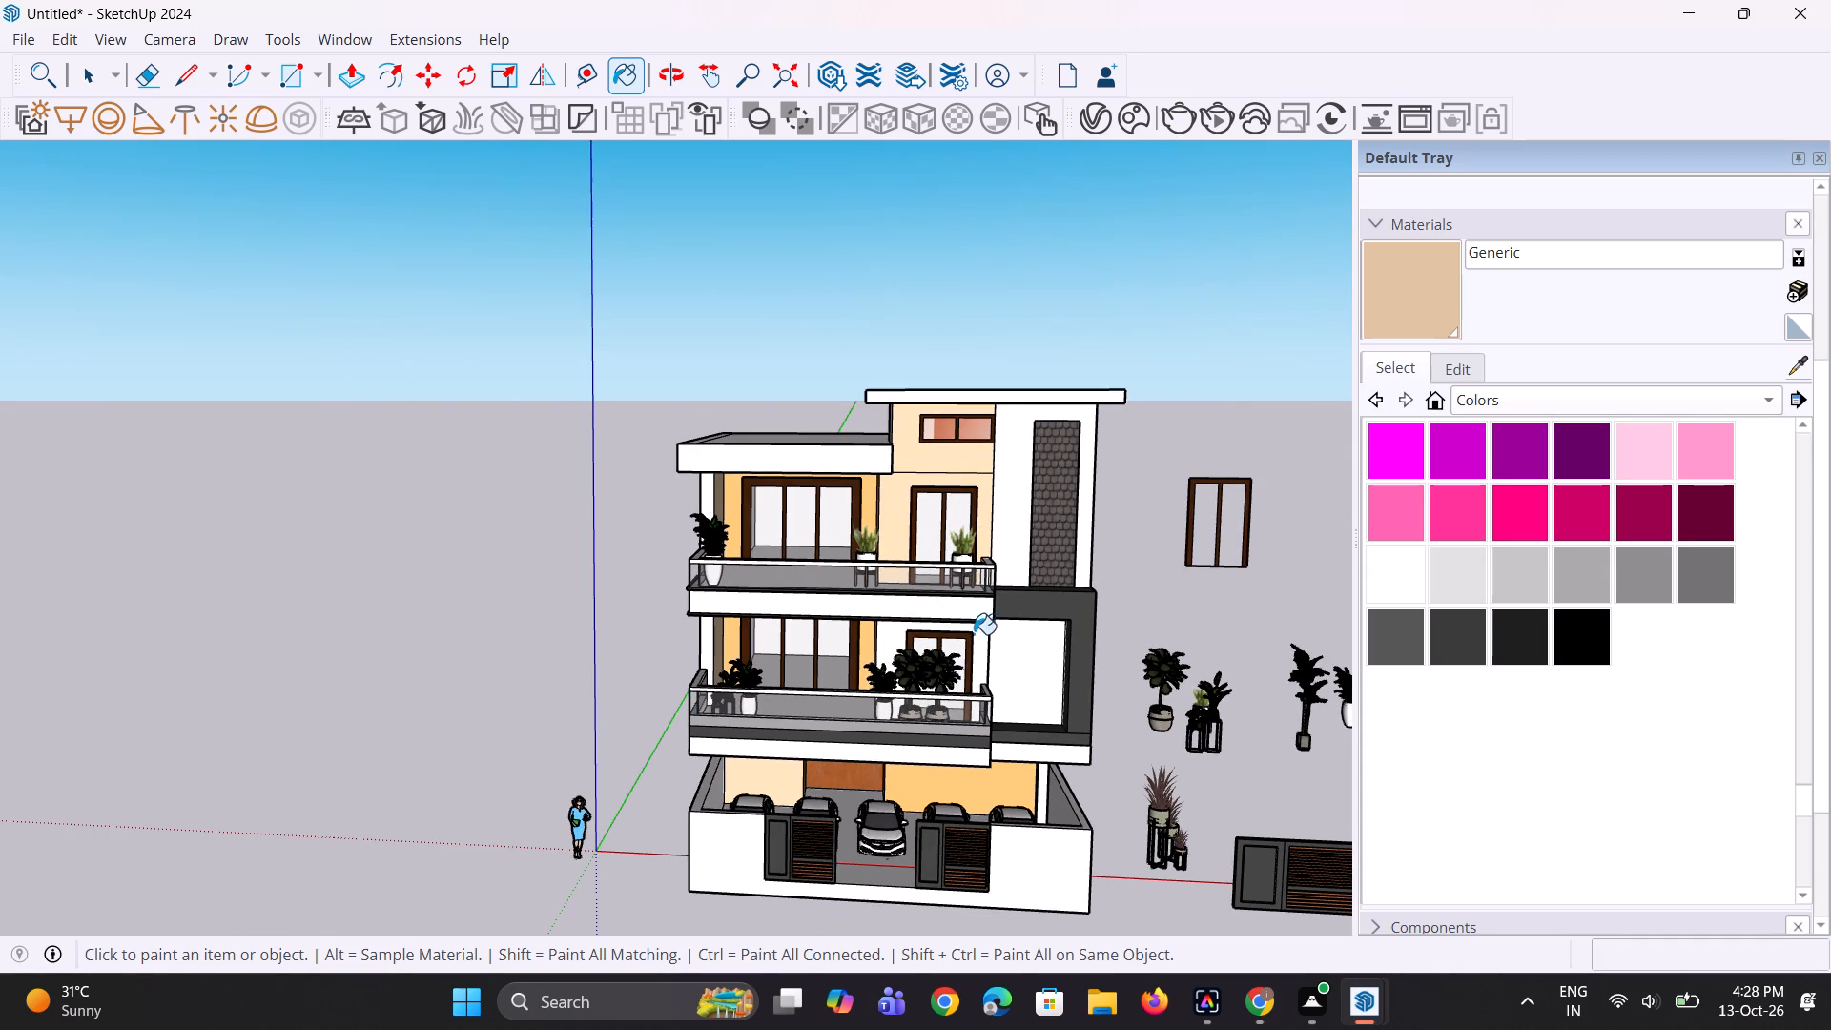
left_click(980, 632)
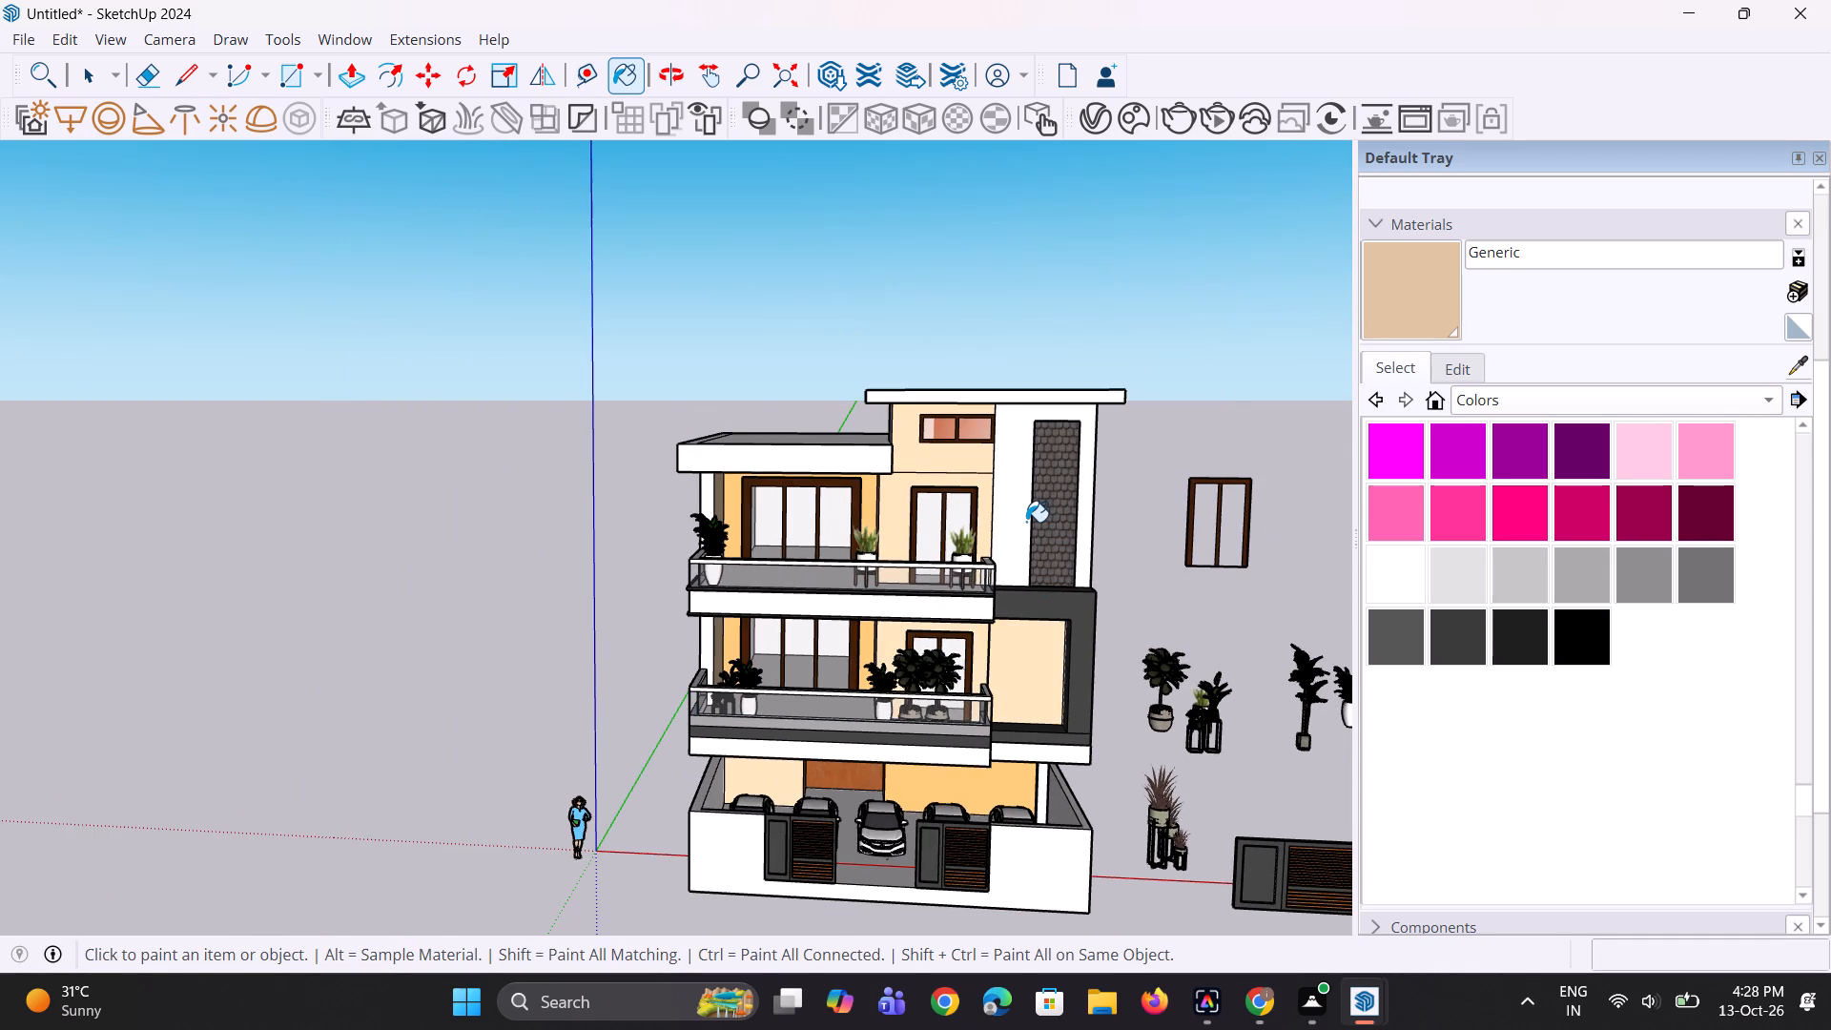
Examine the balcony walls, the dark-framed recess and the overall facade colouring from the front and side.
scroll(992, 698, "up", 2)
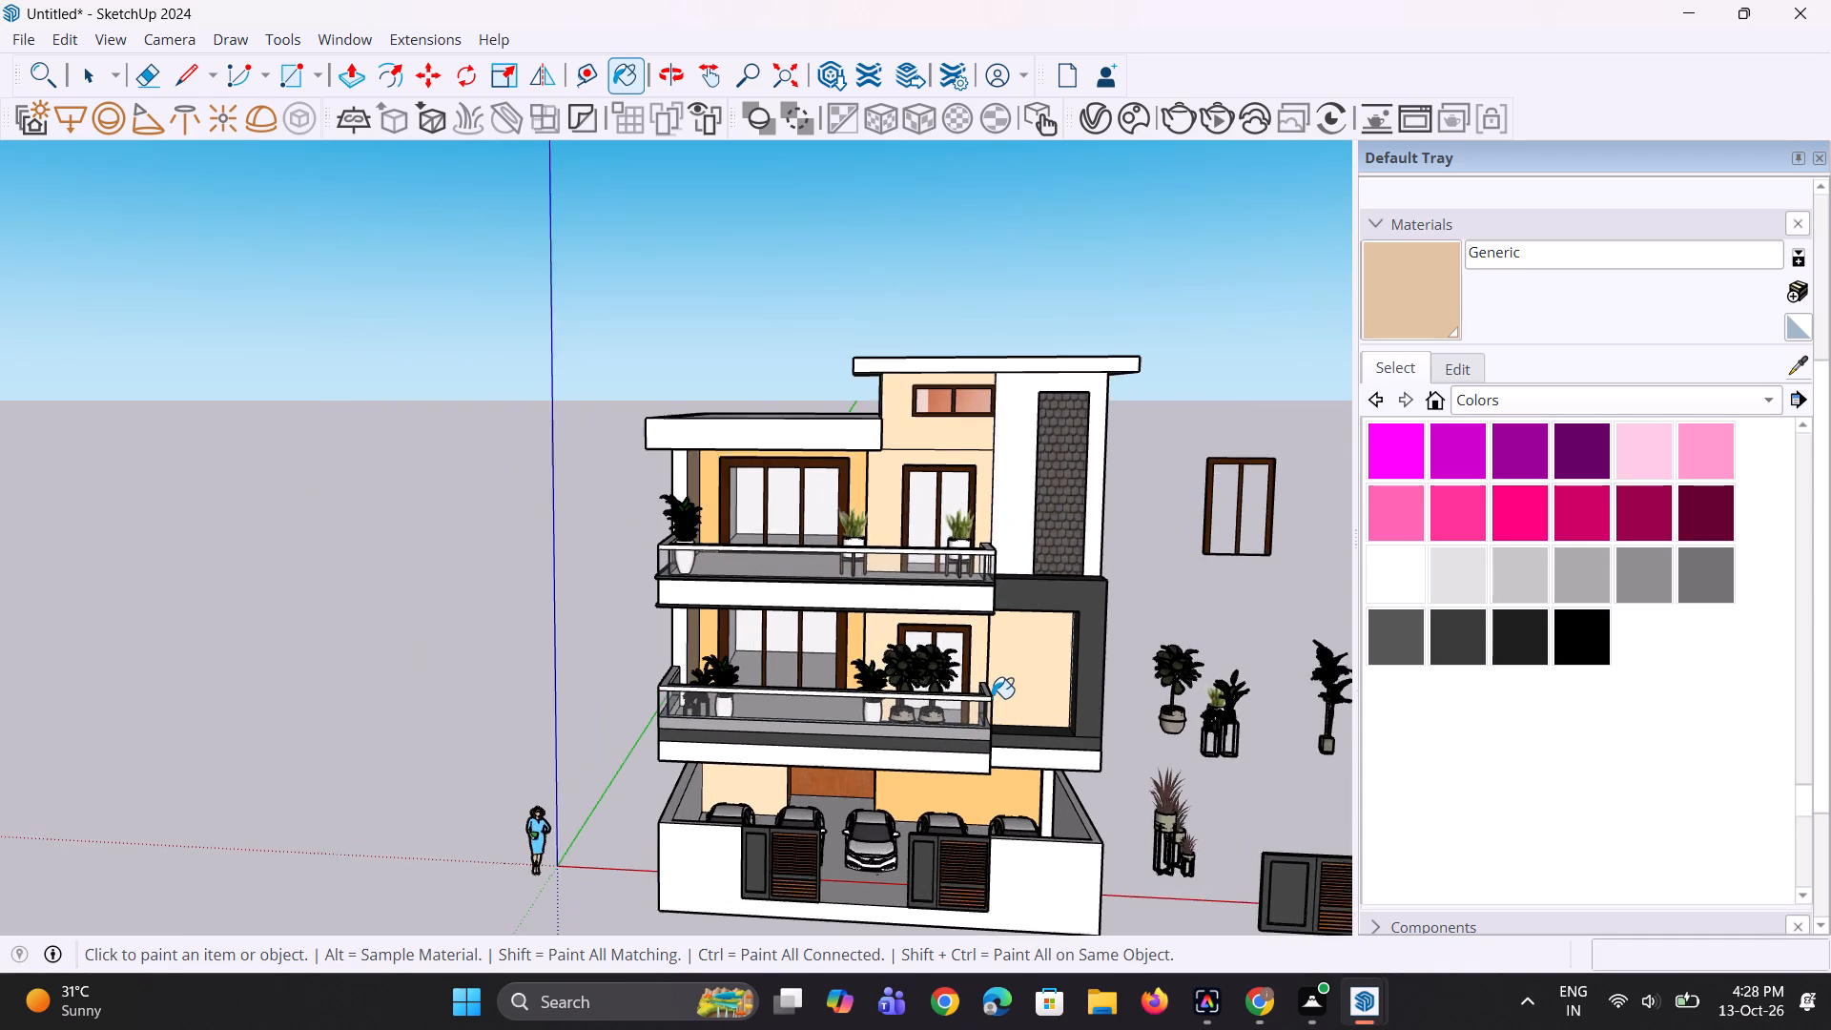
scroll(956, 642, "down", 3)
scroll(956, 642, "up", 6)
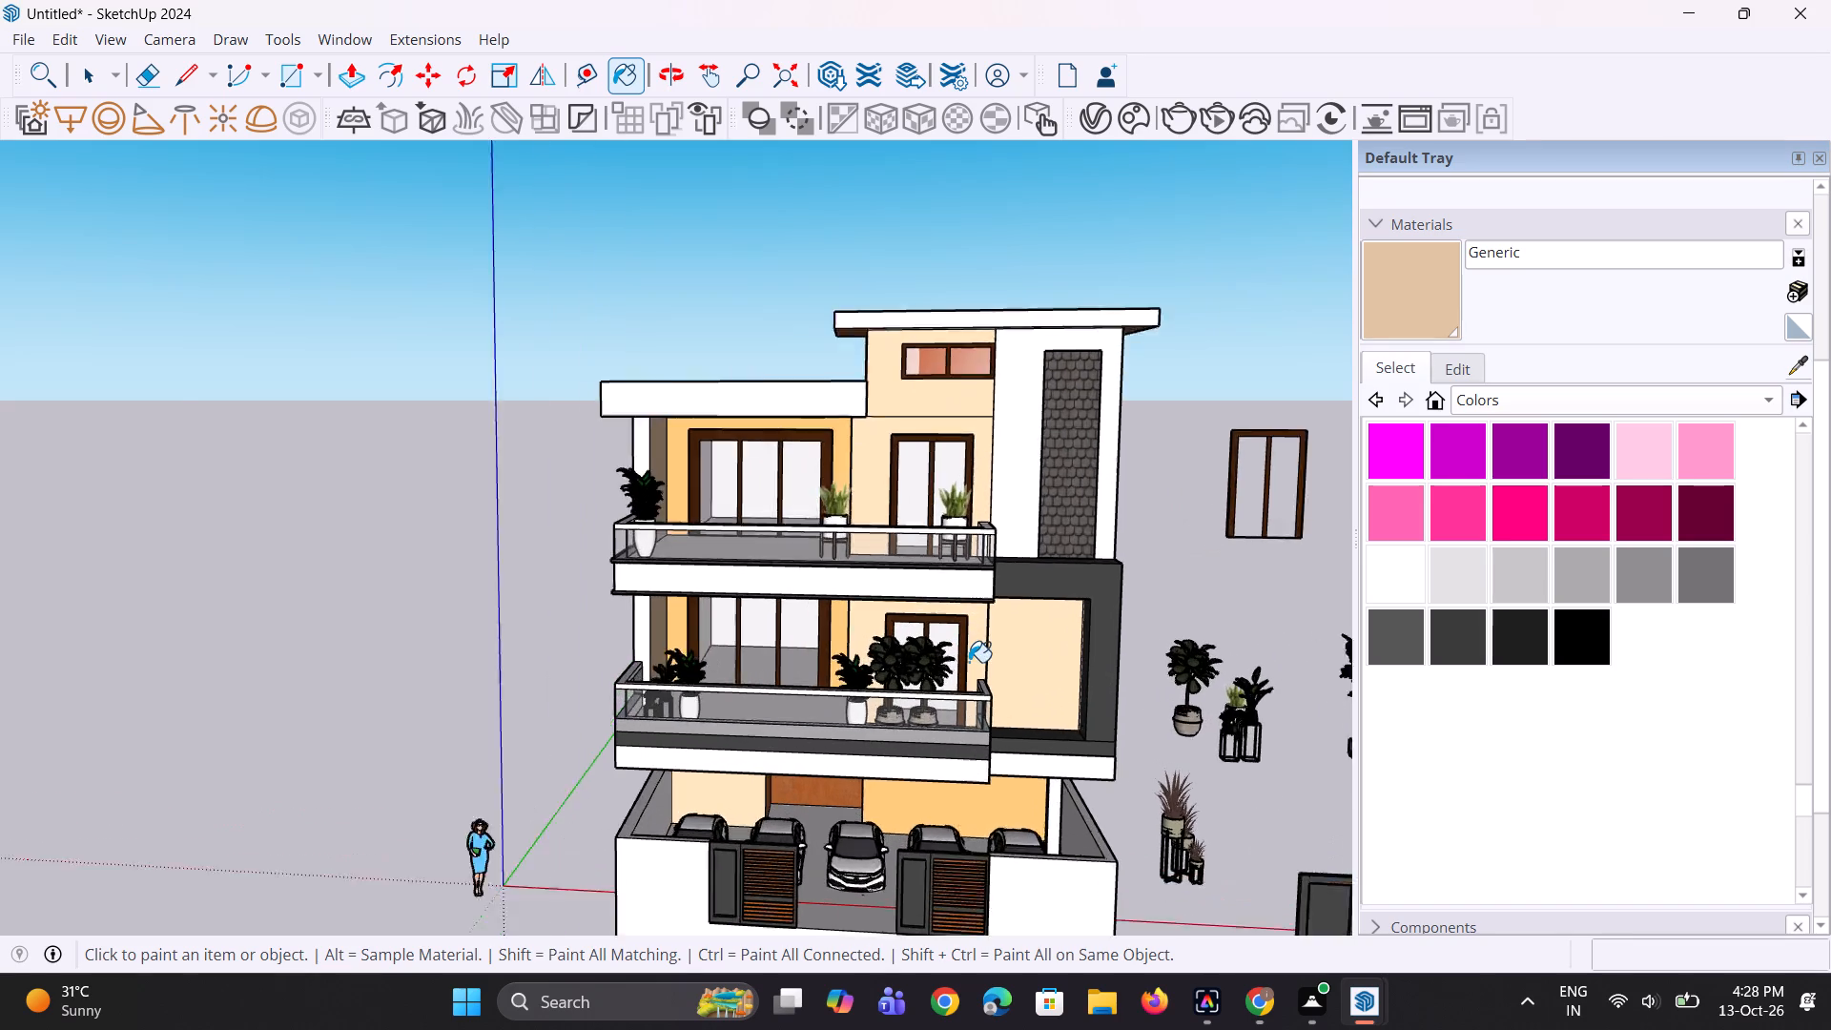
scroll(973, 670, "up", 5)
scroll(973, 628, "down", 10)
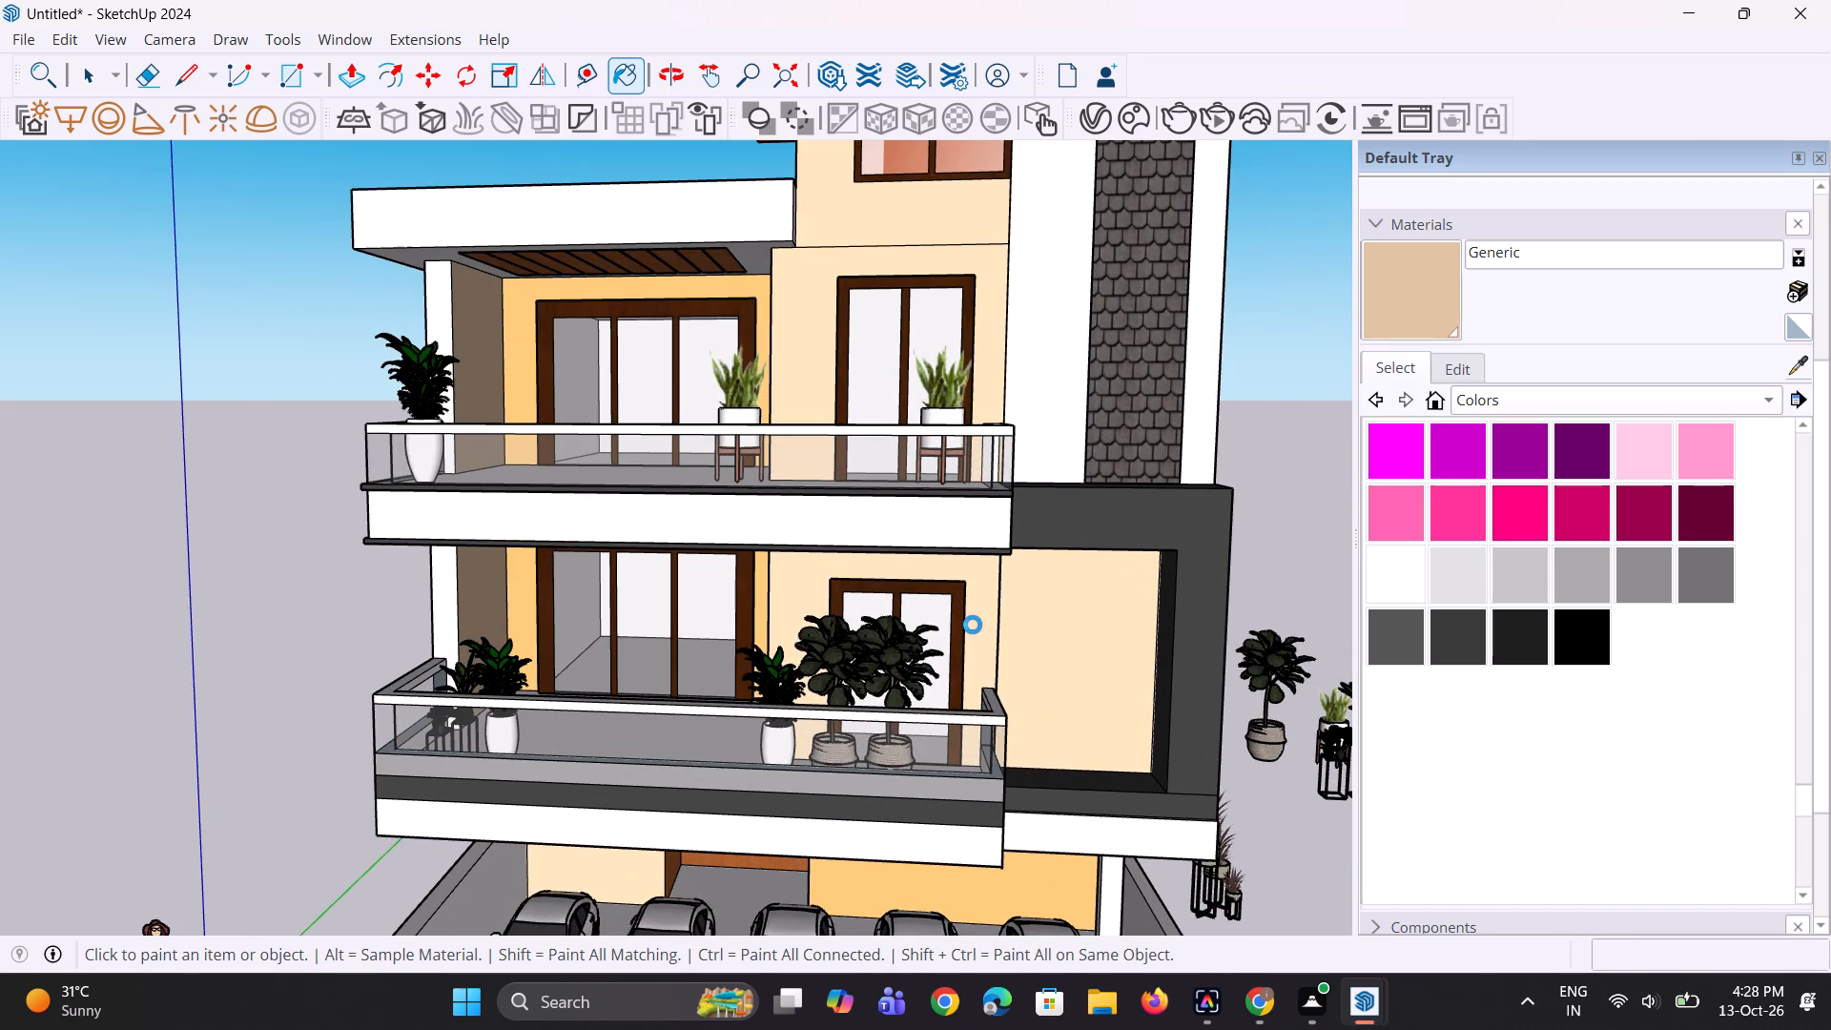
scroll(973, 625, "down", 6)
middle_click_drag(987, 680, 772, 723)
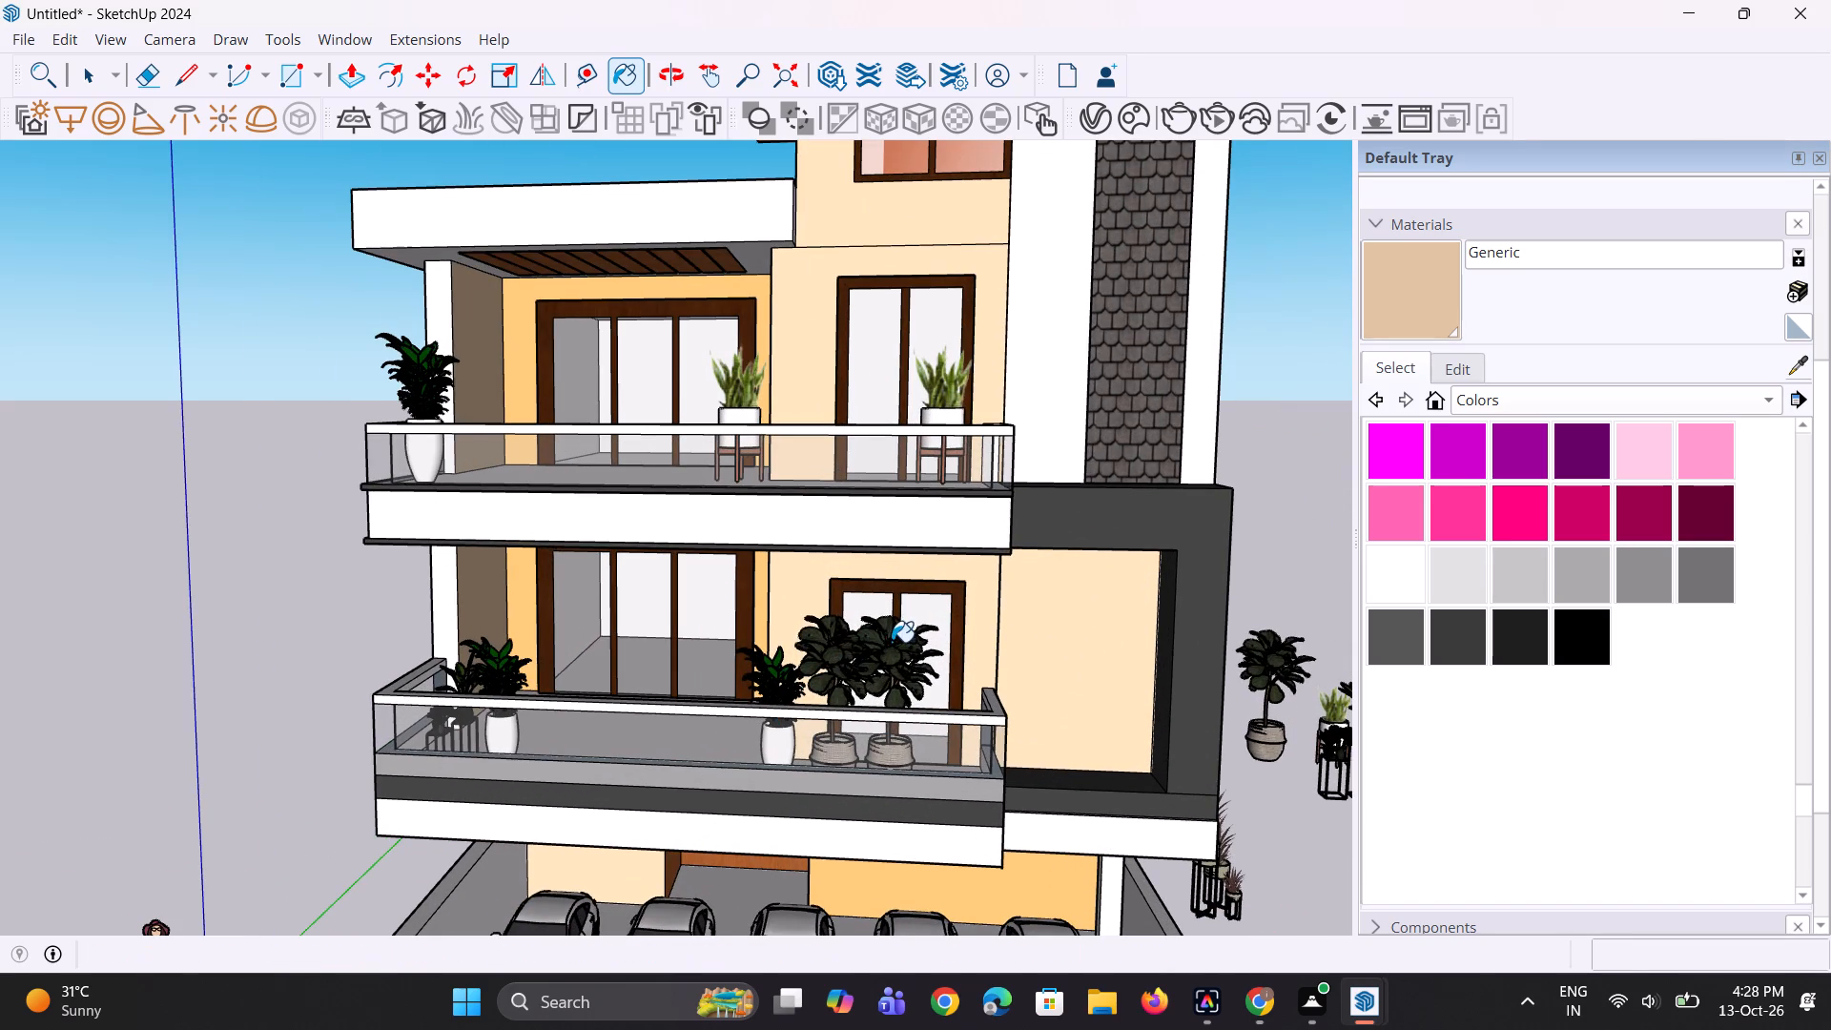
scroll(929, 658, "up", 1)
middle_click_drag(971, 647, 666, 658)
scroll(972, 649, "down", 1)
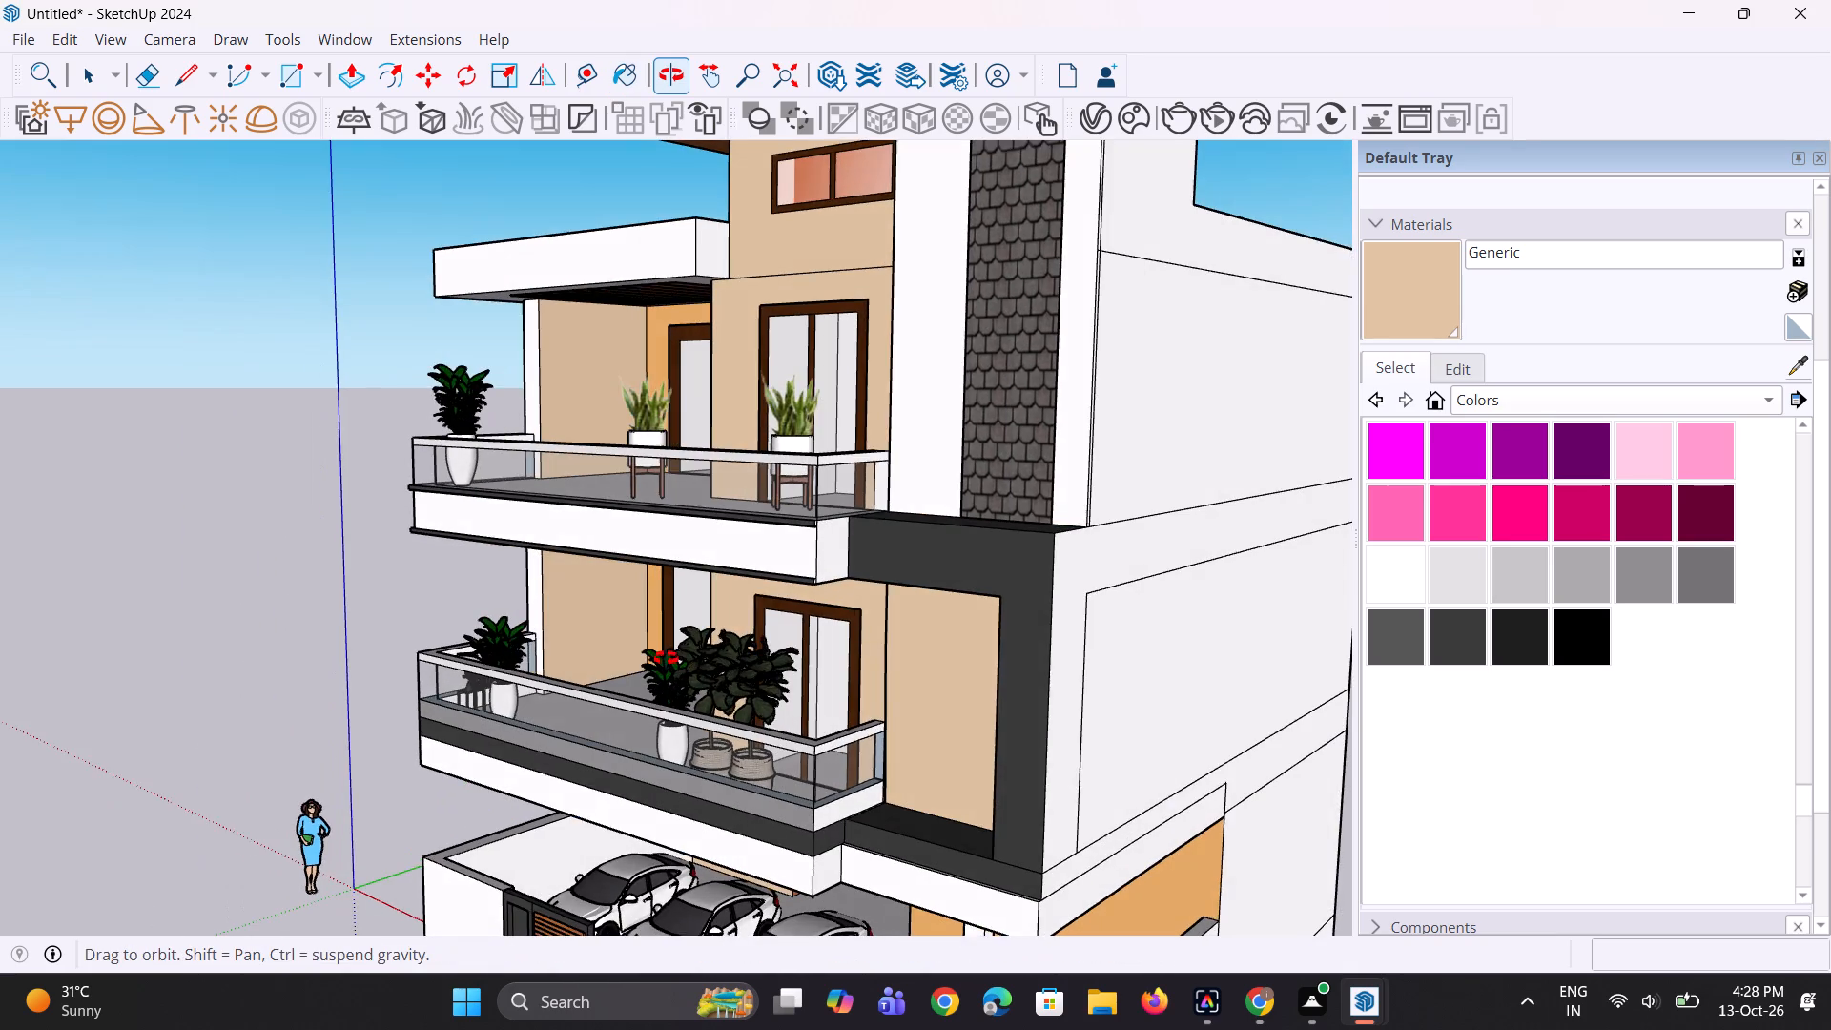
middle_click_drag(666, 658, 1023, 519)
scroll(1027, 514, "down", 4)
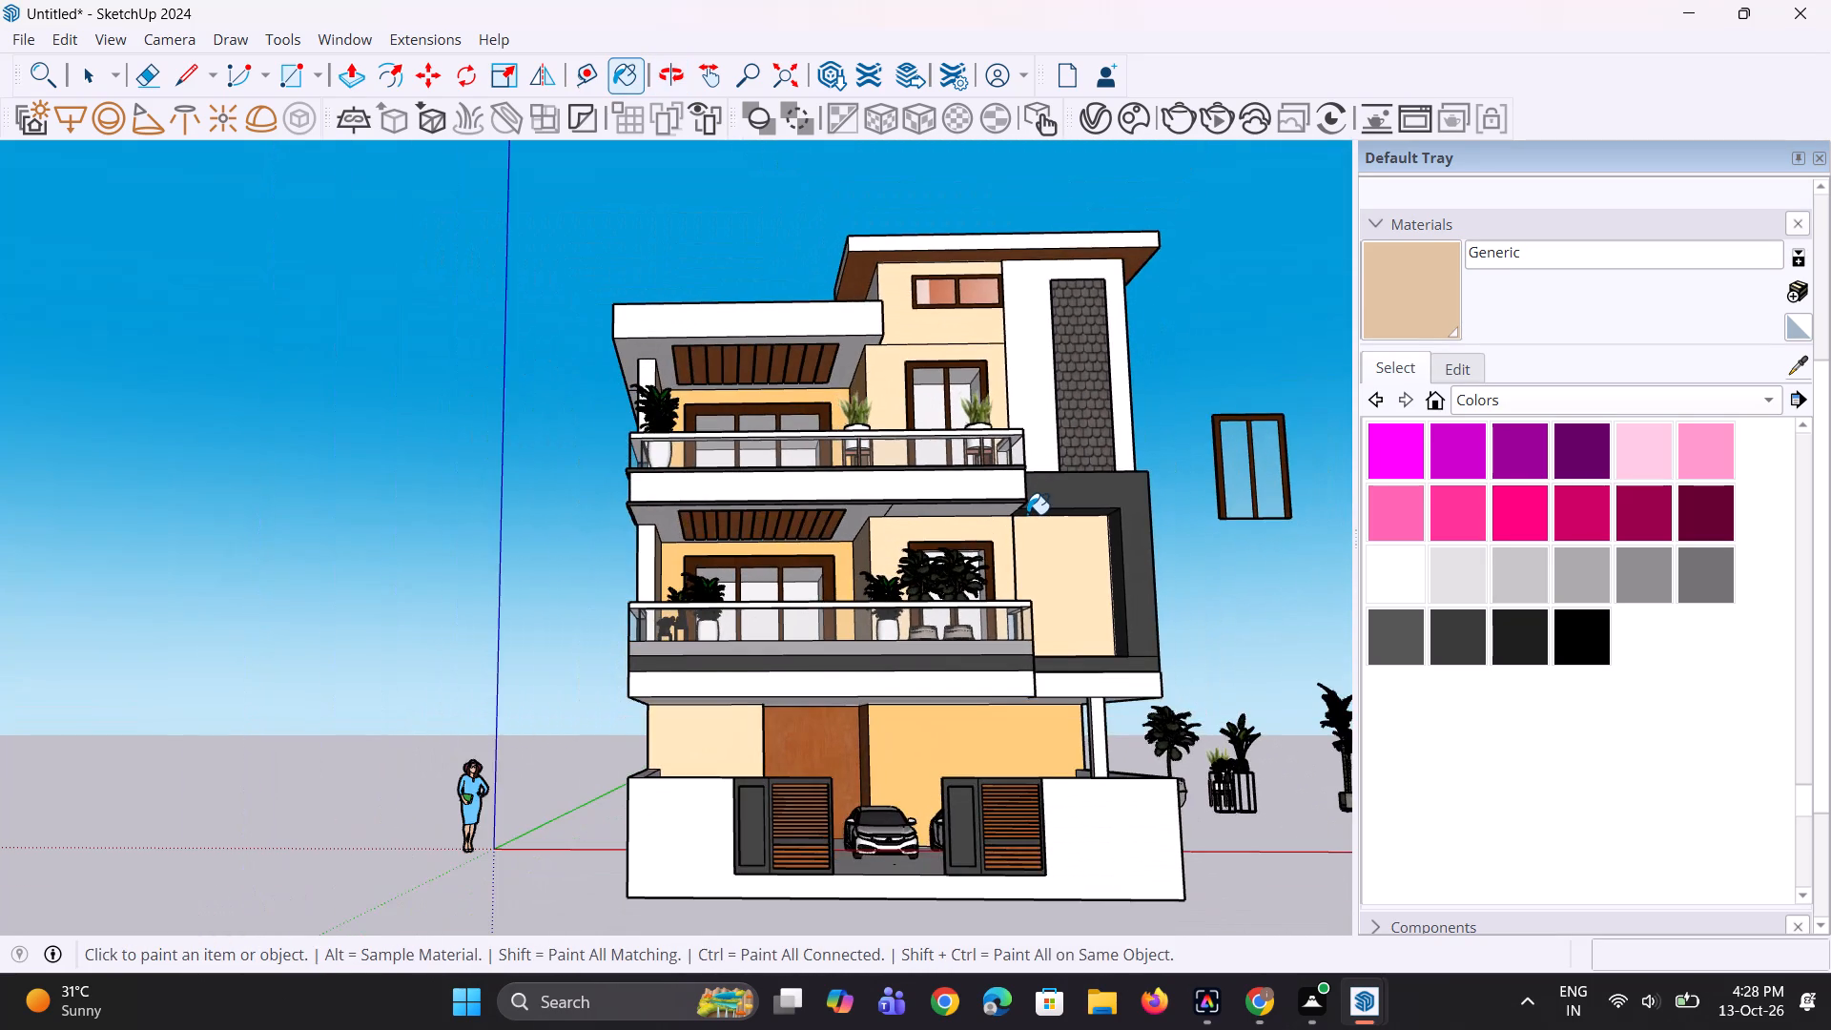
Paint the front and side fascia of the roof slab above the upper balcony with the peach material.
middle_click_drag(1027, 577, 1034, 698)
scroll(897, 360, "up", 3)
left_click(802, 322)
middle_click_drag(643, 263, 850, 406)
left_click(525, 349)
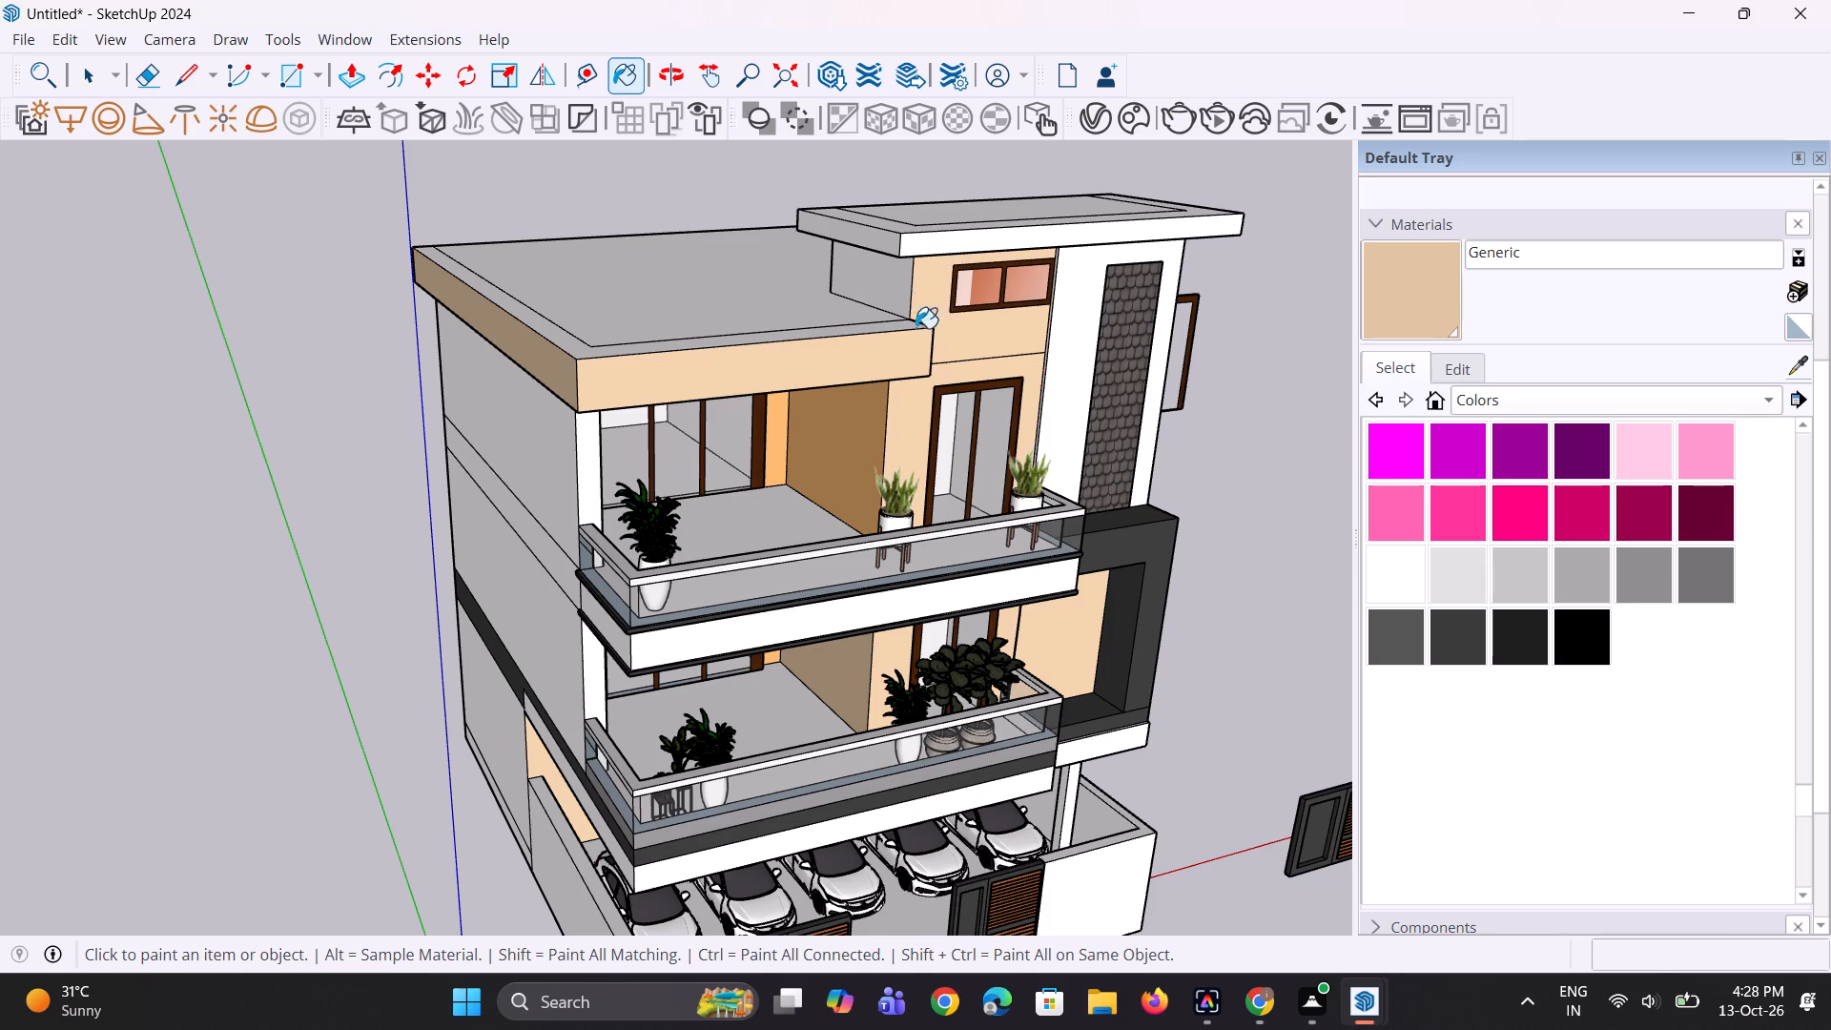
Paint the front boundary wall around the gates with the grey Color M03.
scroll(880, 439, "down", 3)
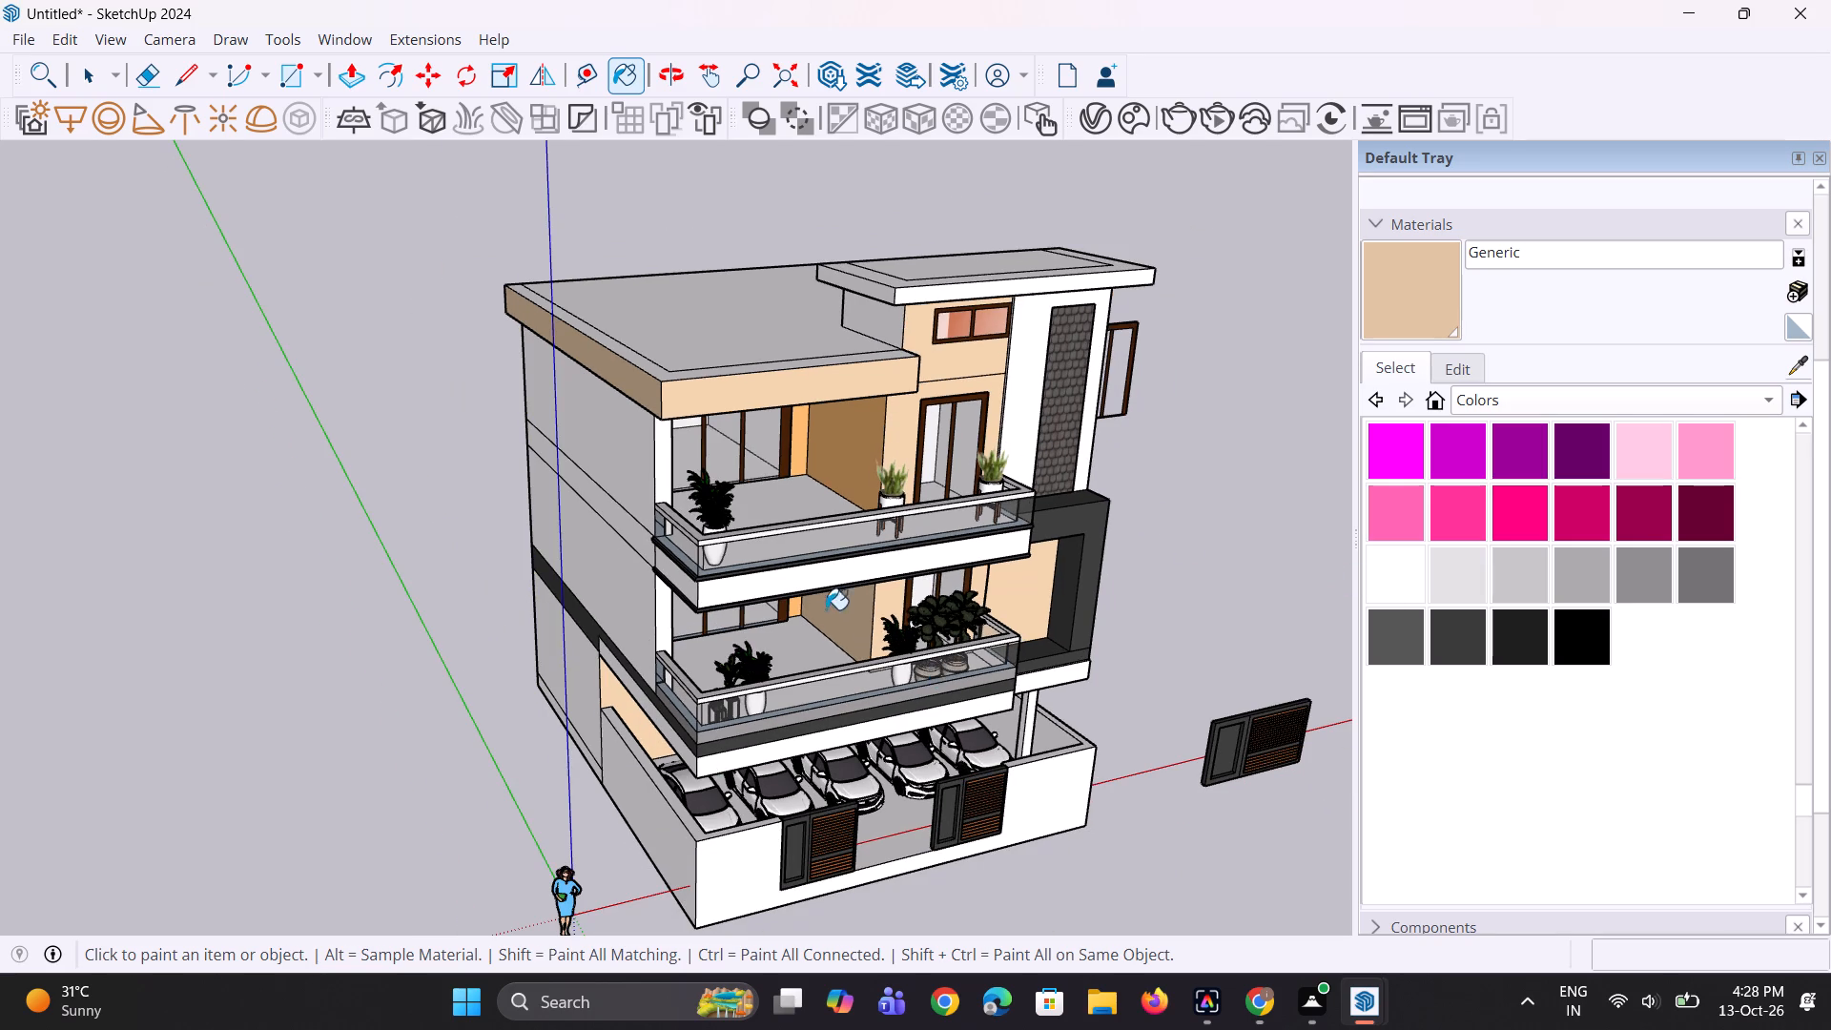
scroll(823, 607, "down", 8)
middle_click_drag(921, 701, 820, 611)
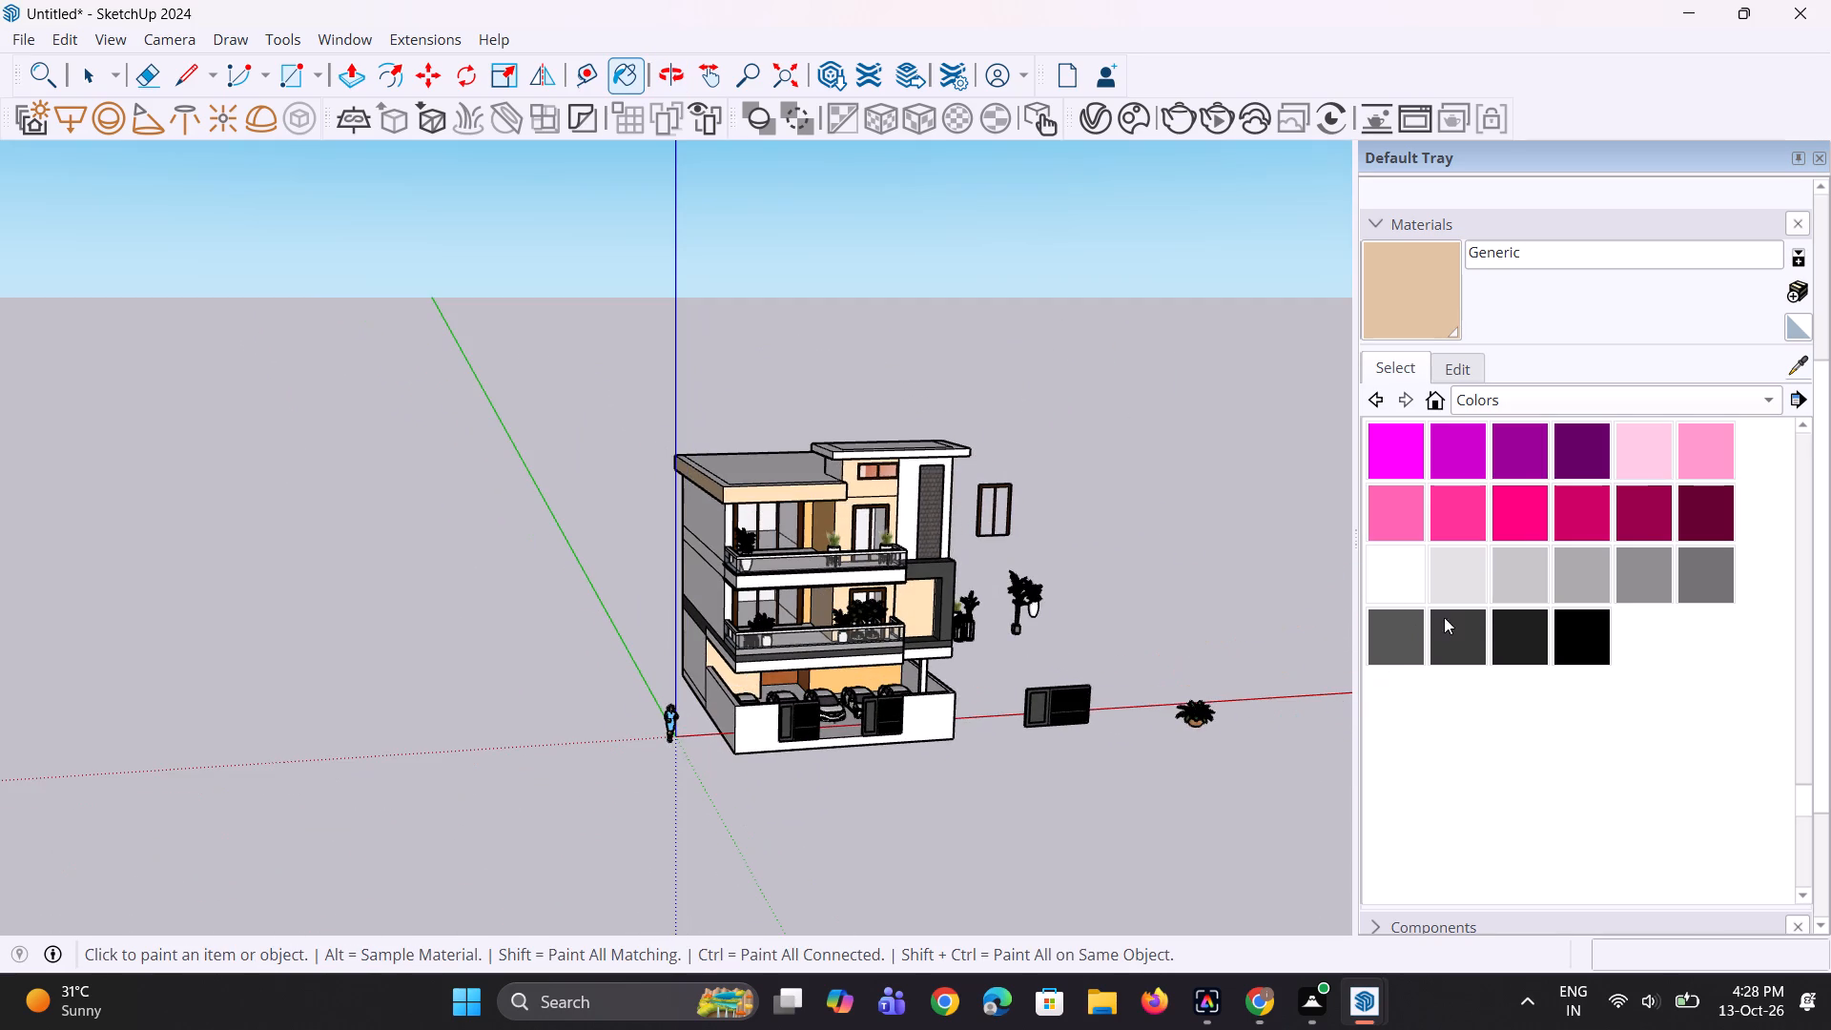
left_click(1570, 571)
scroll(925, 732, "up", 4)
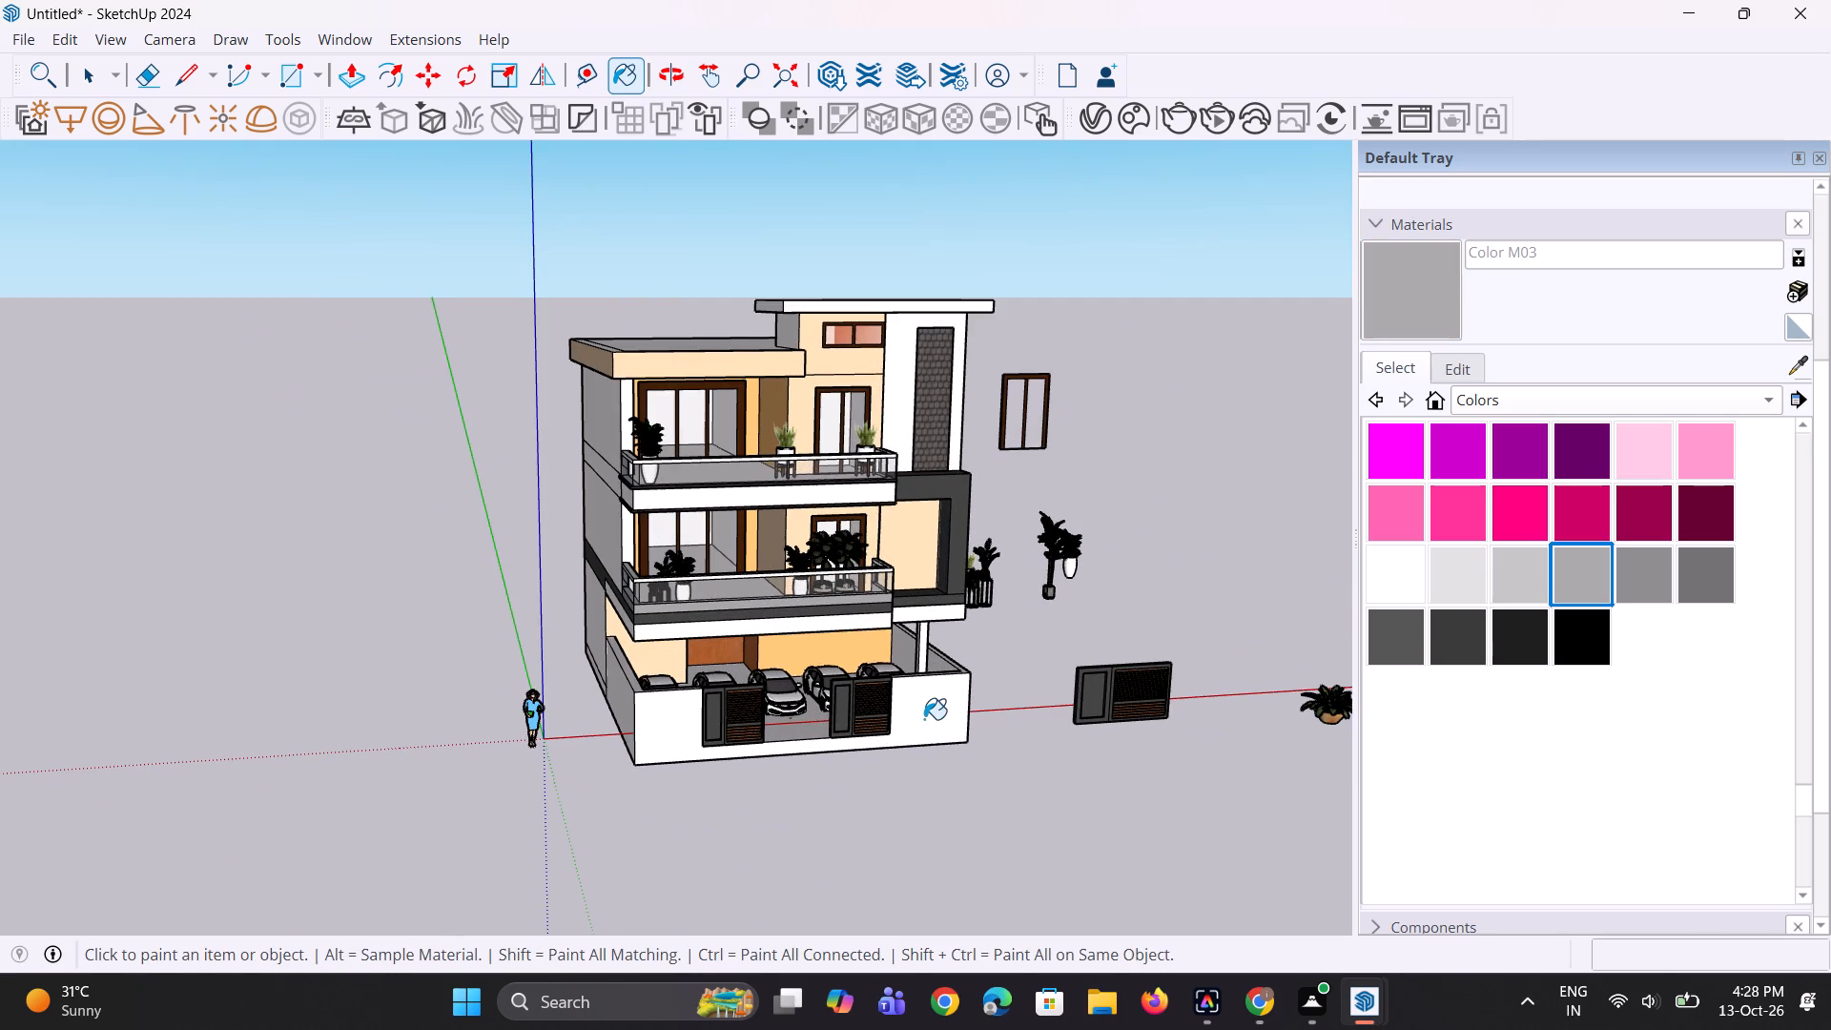
left_click(924, 719)
Sample the peach material and paint the band beneath the lower balcony and dark frame, including the small return face between them.
scroll(550, 827, "down", 2)
middle_click_drag(604, 752, 424, 665)
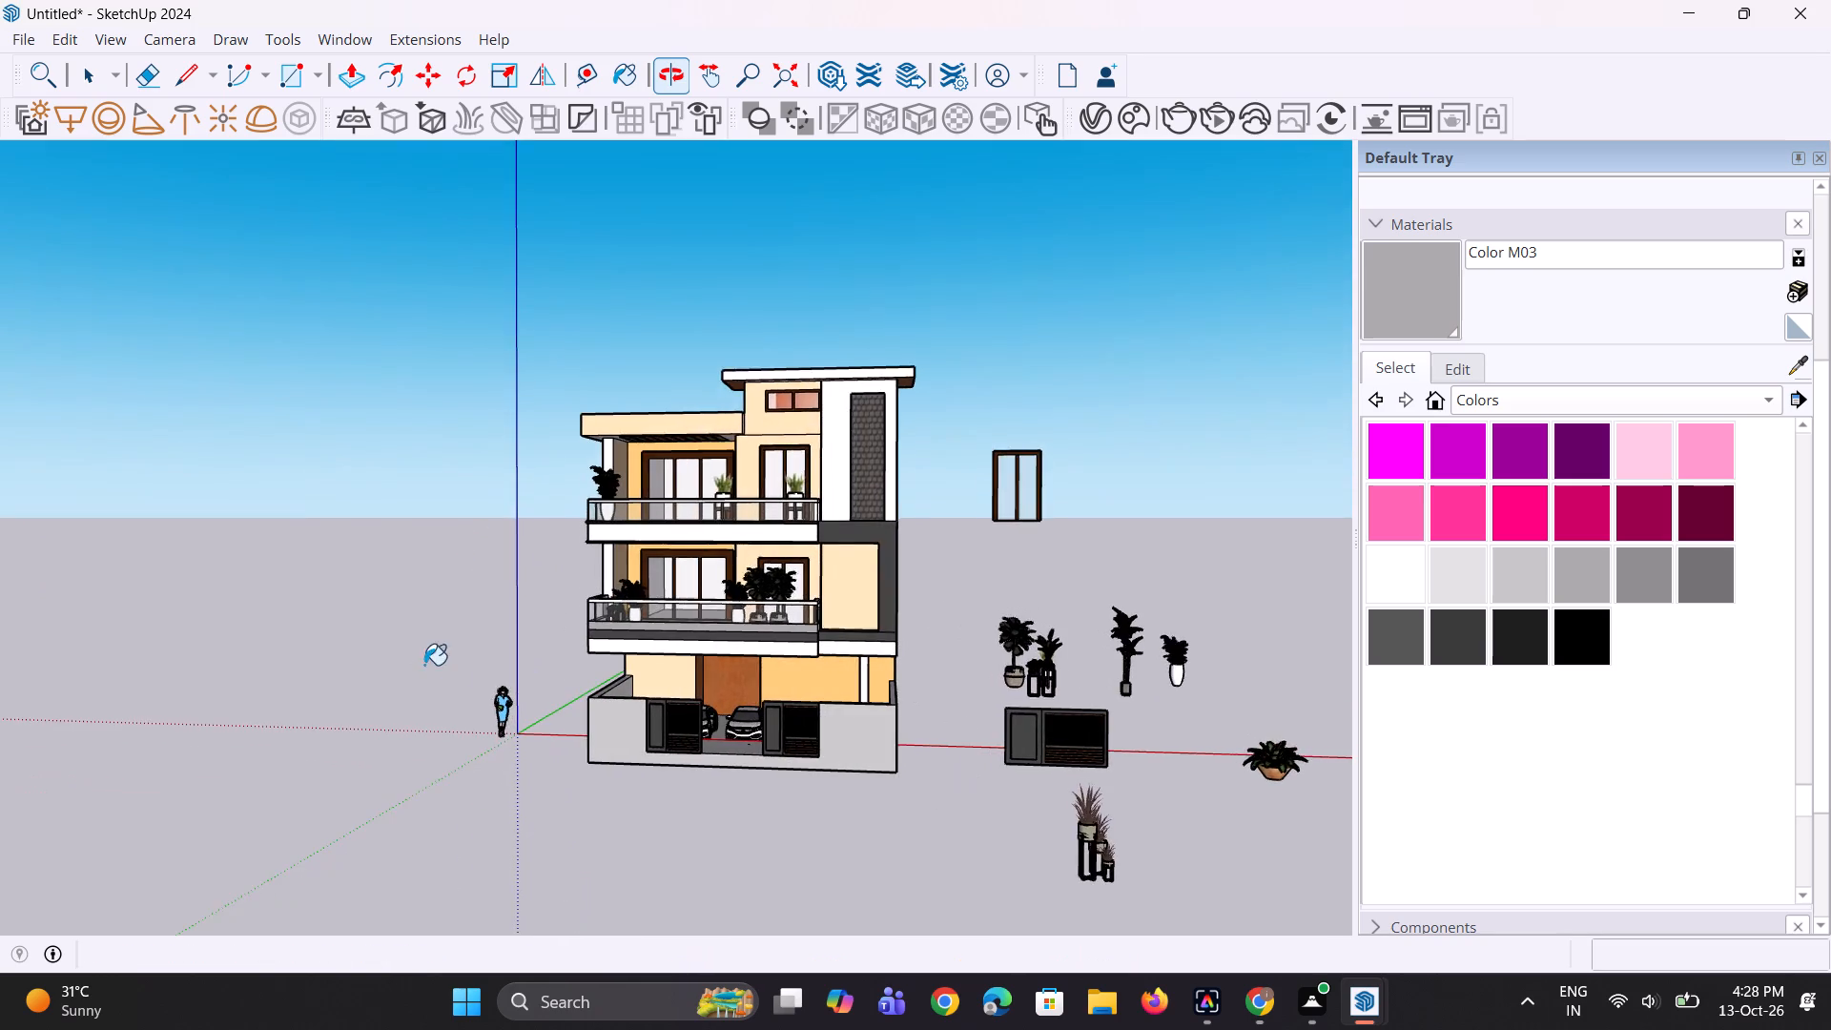
scroll(530, 697, "up", 3)
scroll(918, 606, "up", 2)
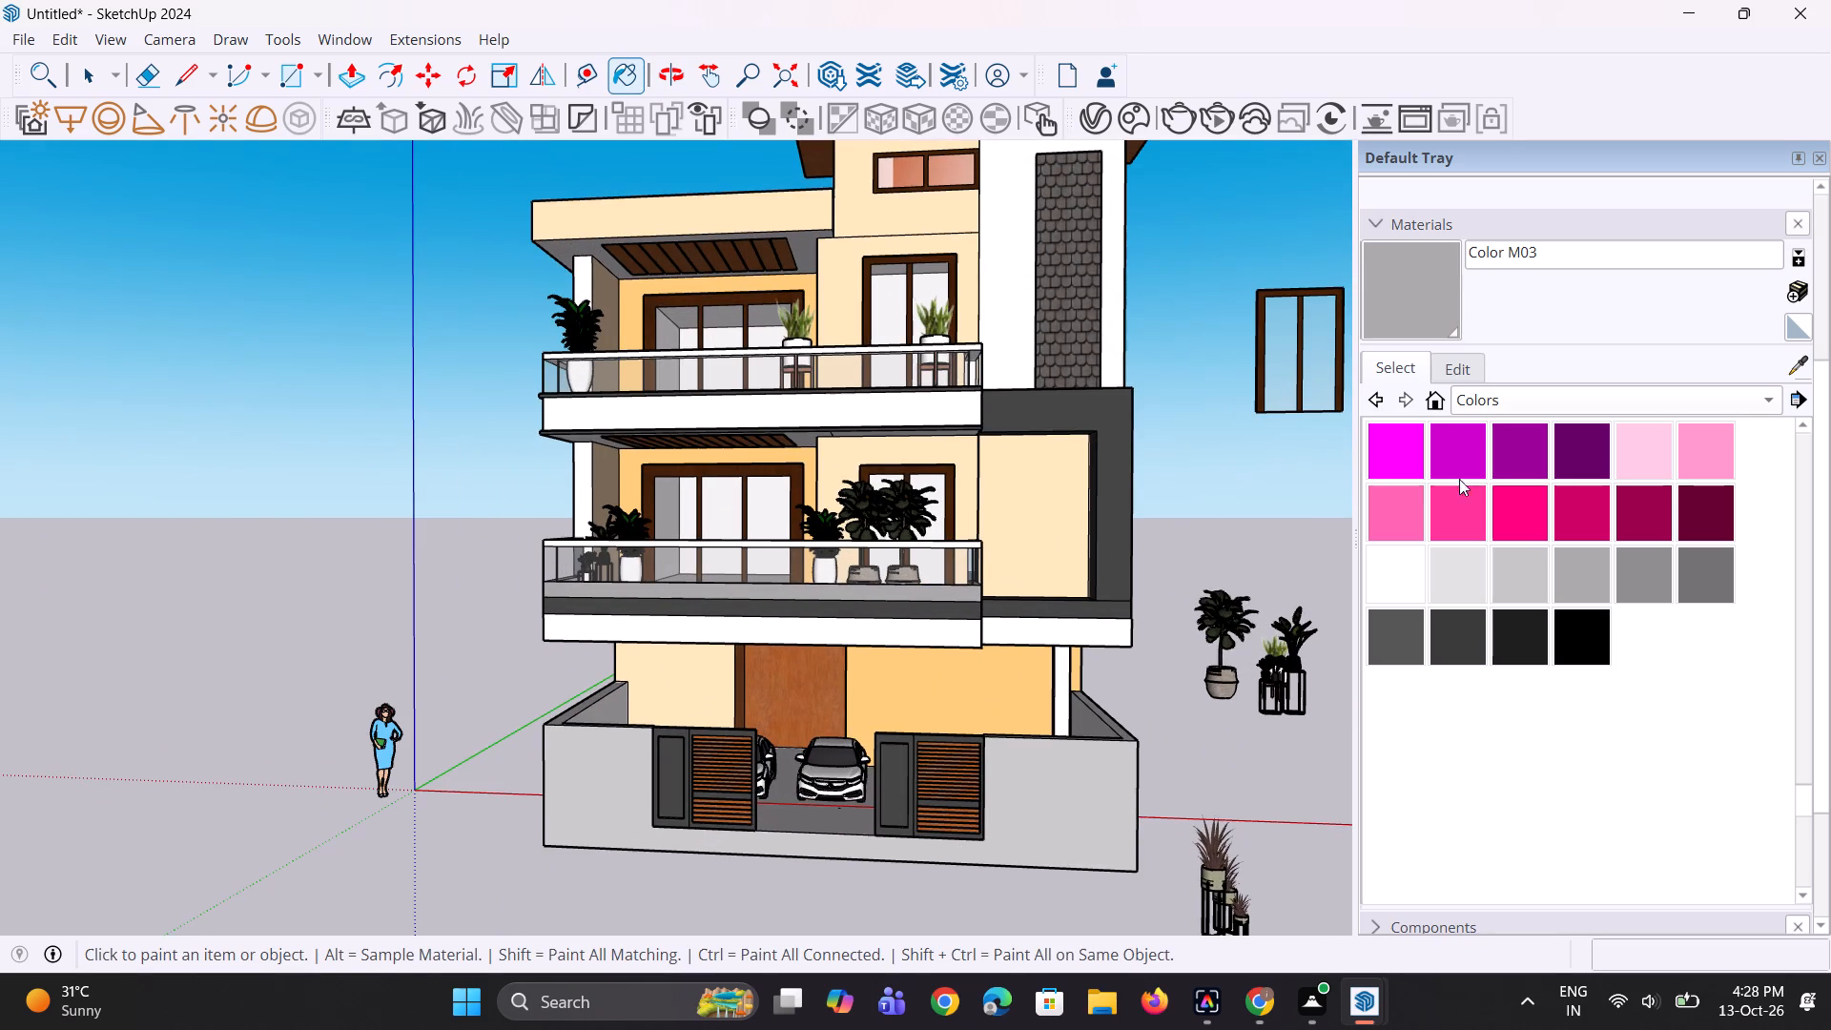
left_click(1796, 364)
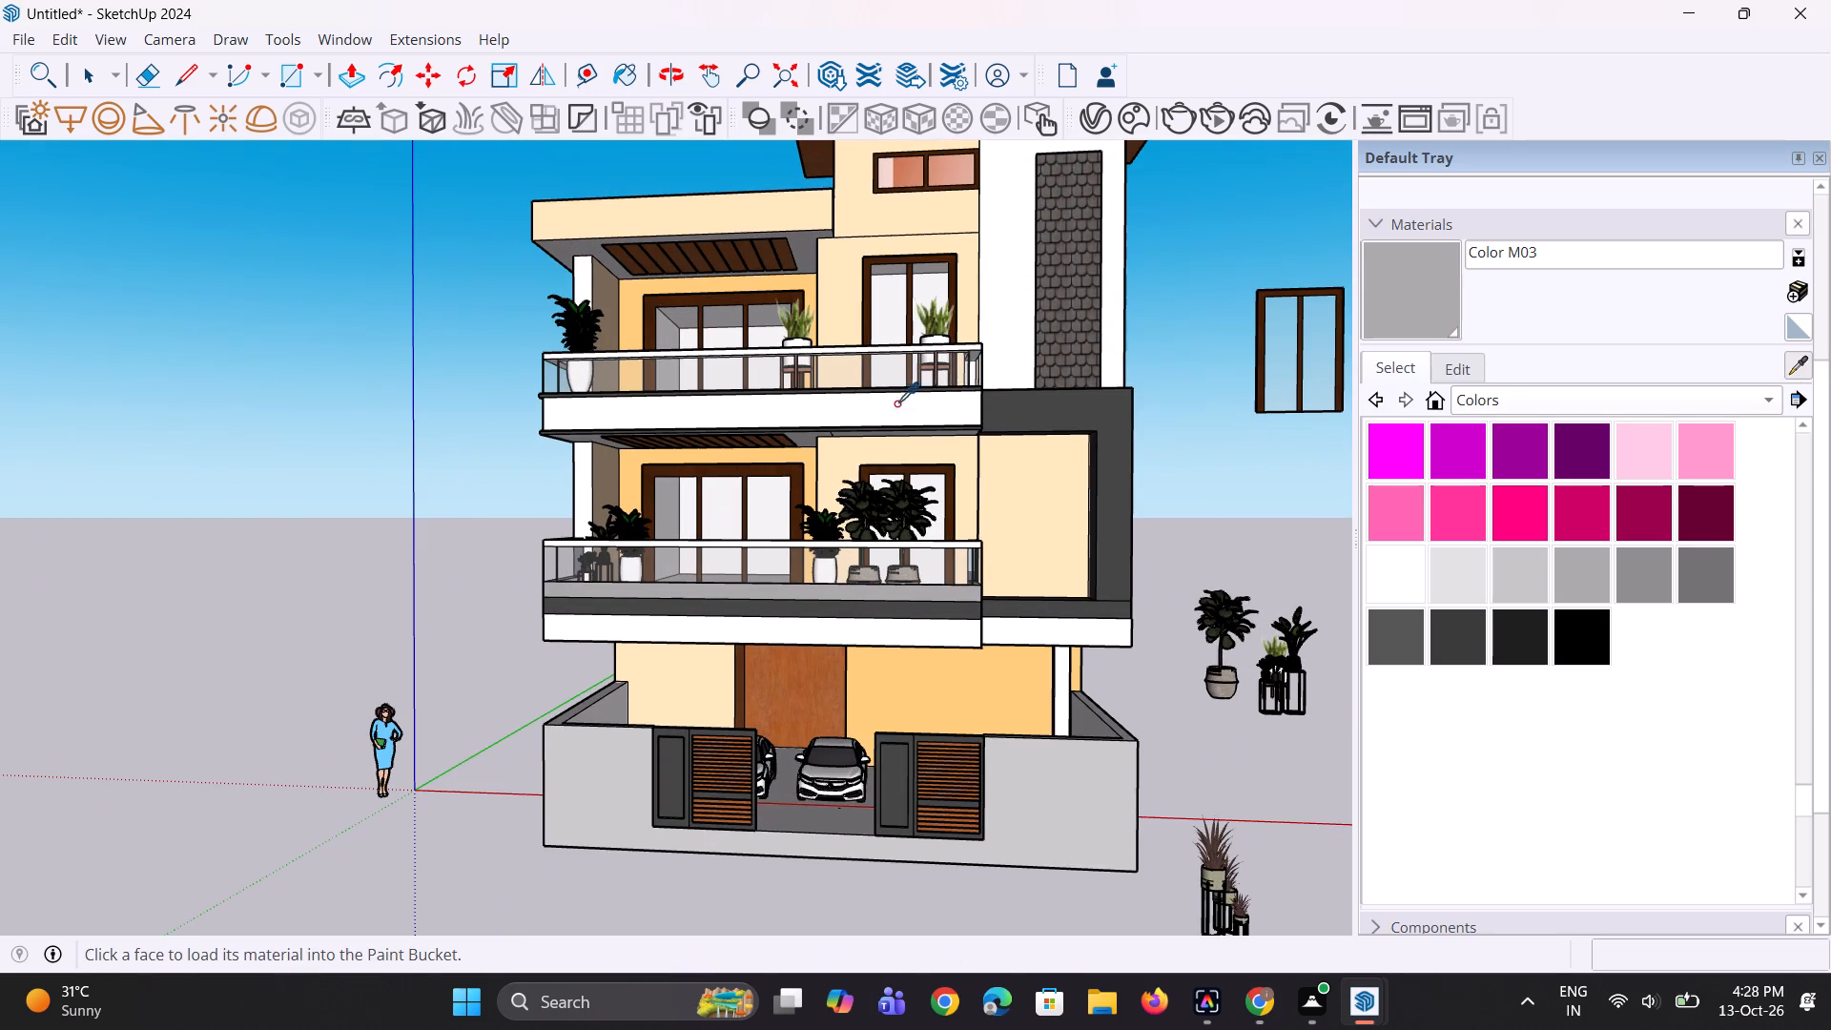
left_click(1018, 535)
left_click(922, 631)
left_click(1040, 631)
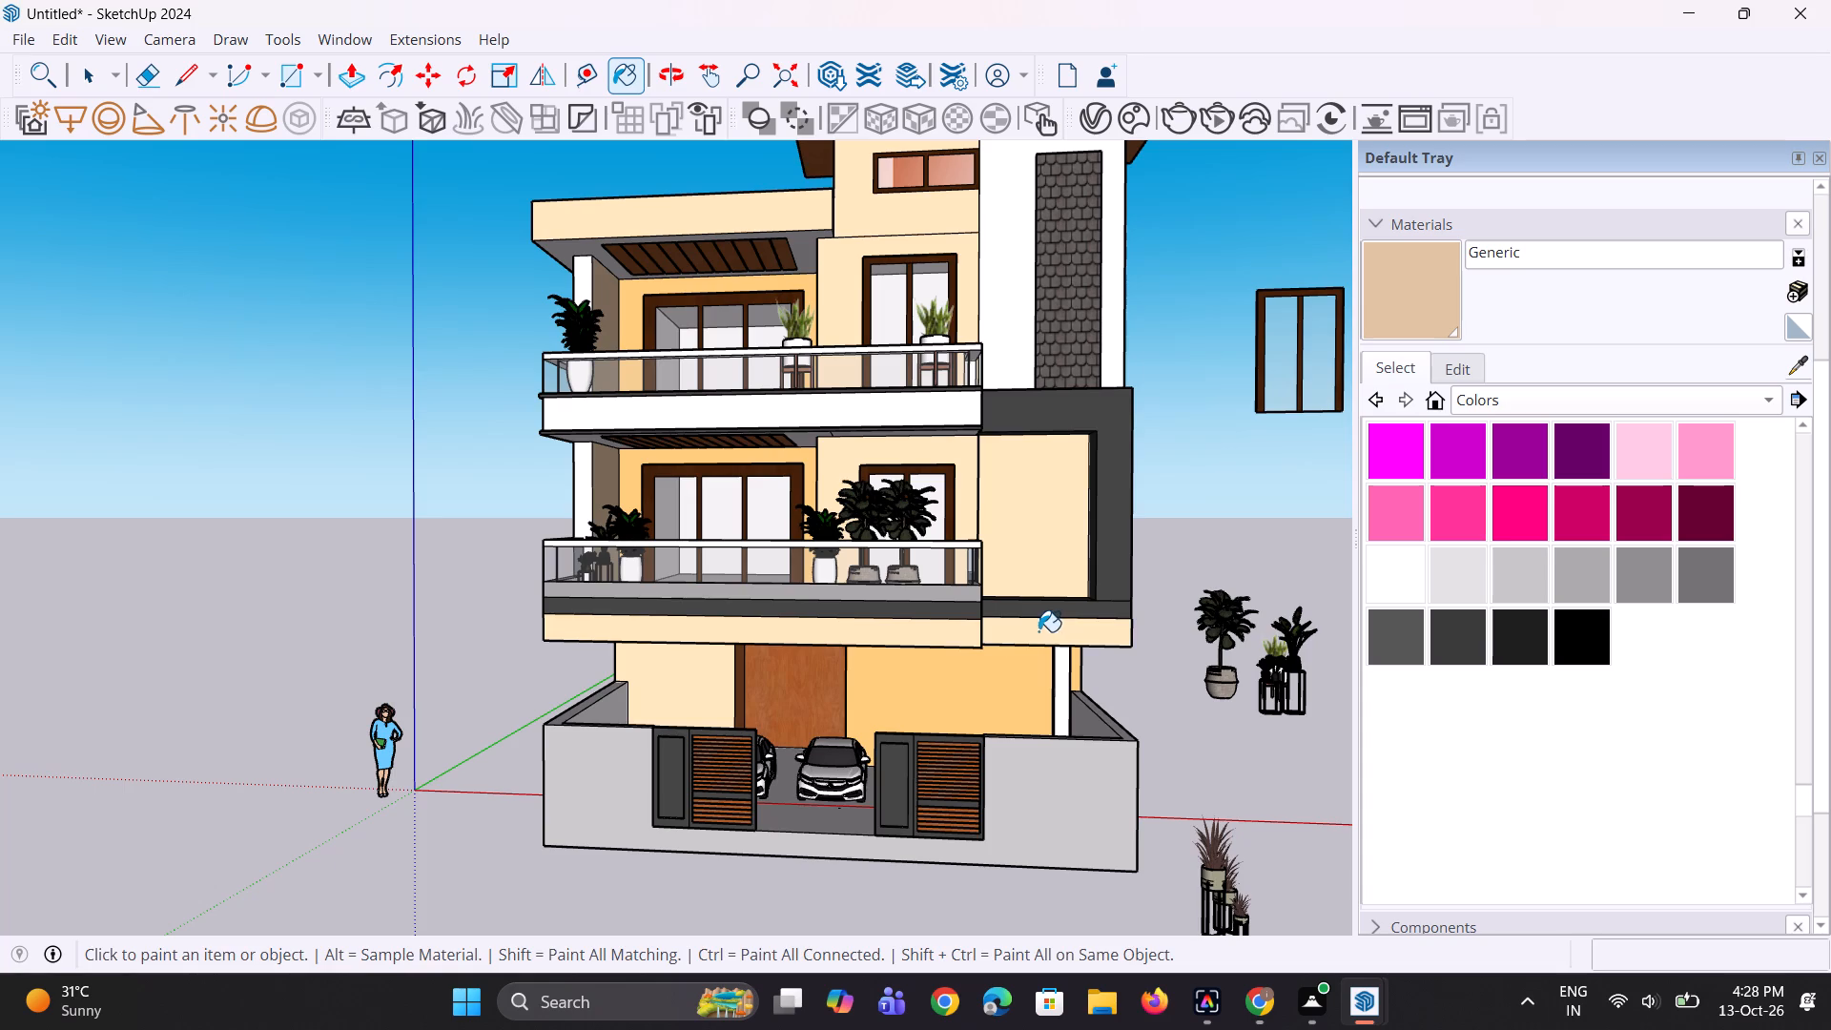
middle_click_drag(894, 694, 705, 691)
scroll(882, 652, "up", 2)
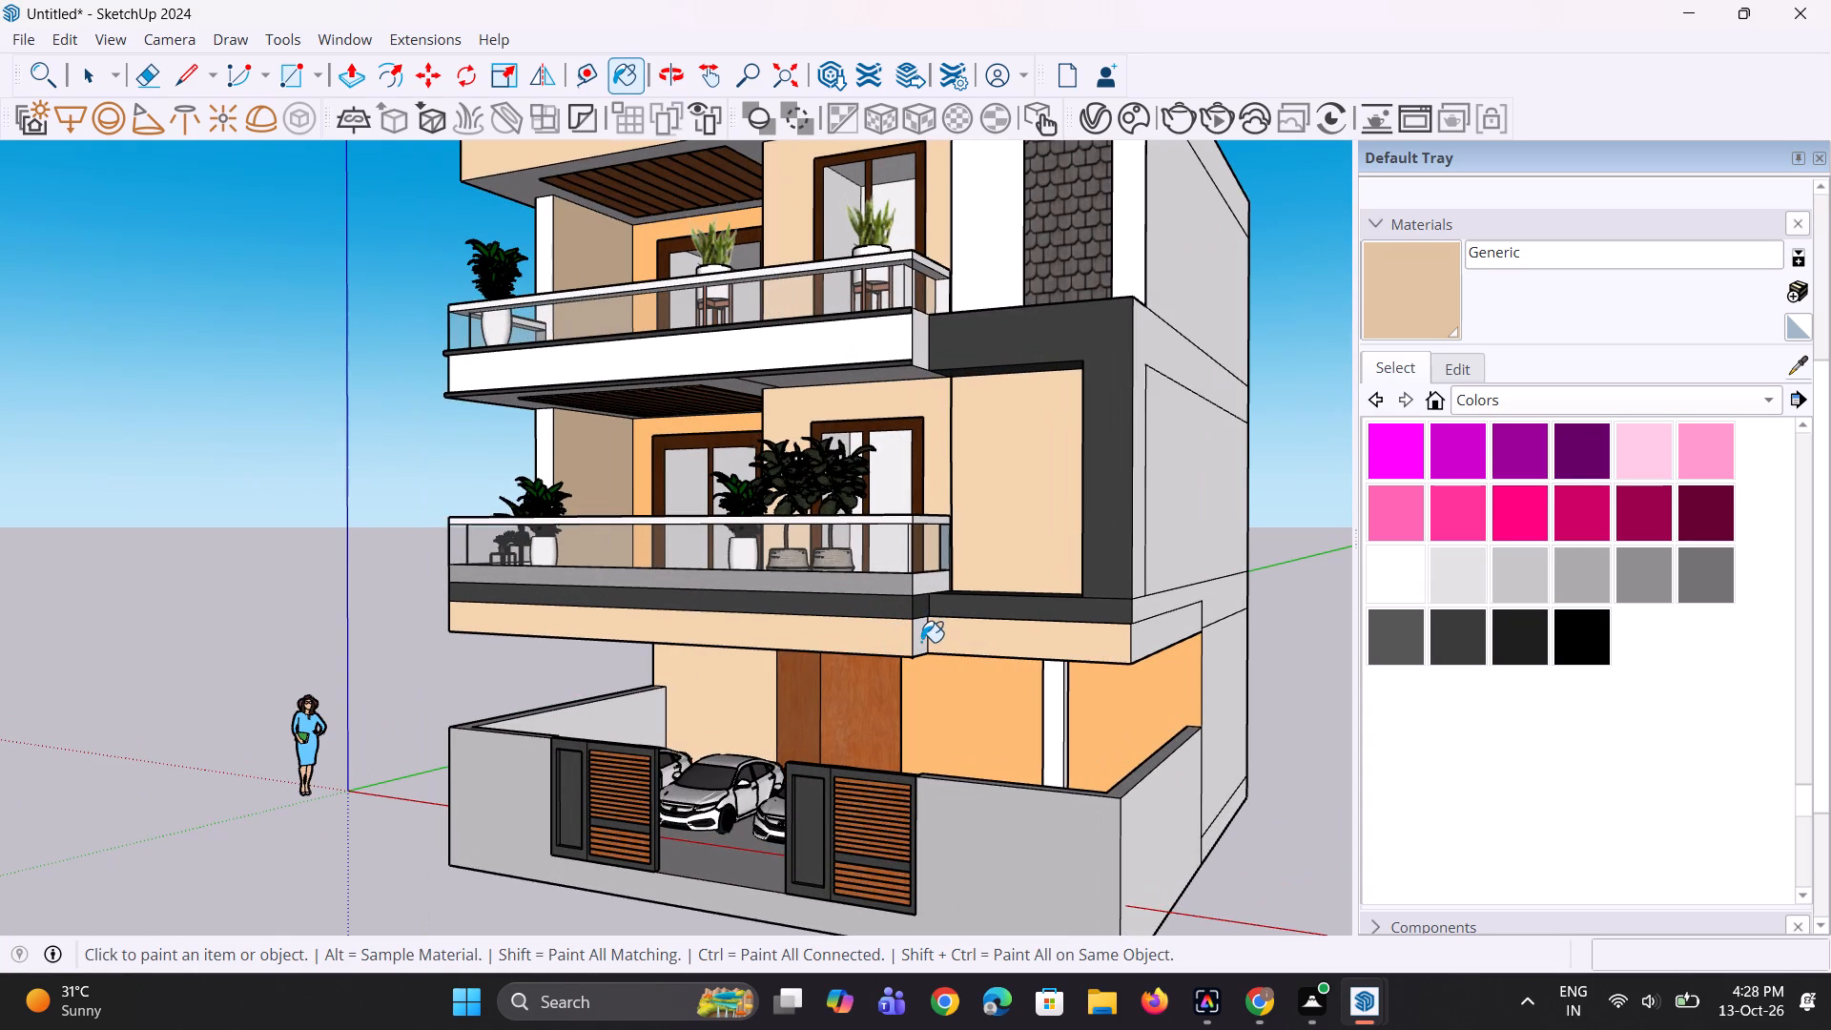
left_click(921, 642)
Erase the vertical edge segments between the lower balcony's smaller-window wall and the dark-framed recess wall.
scroll(923, 658, "down", 6)
middle_click_drag(807, 679, 878, 688)
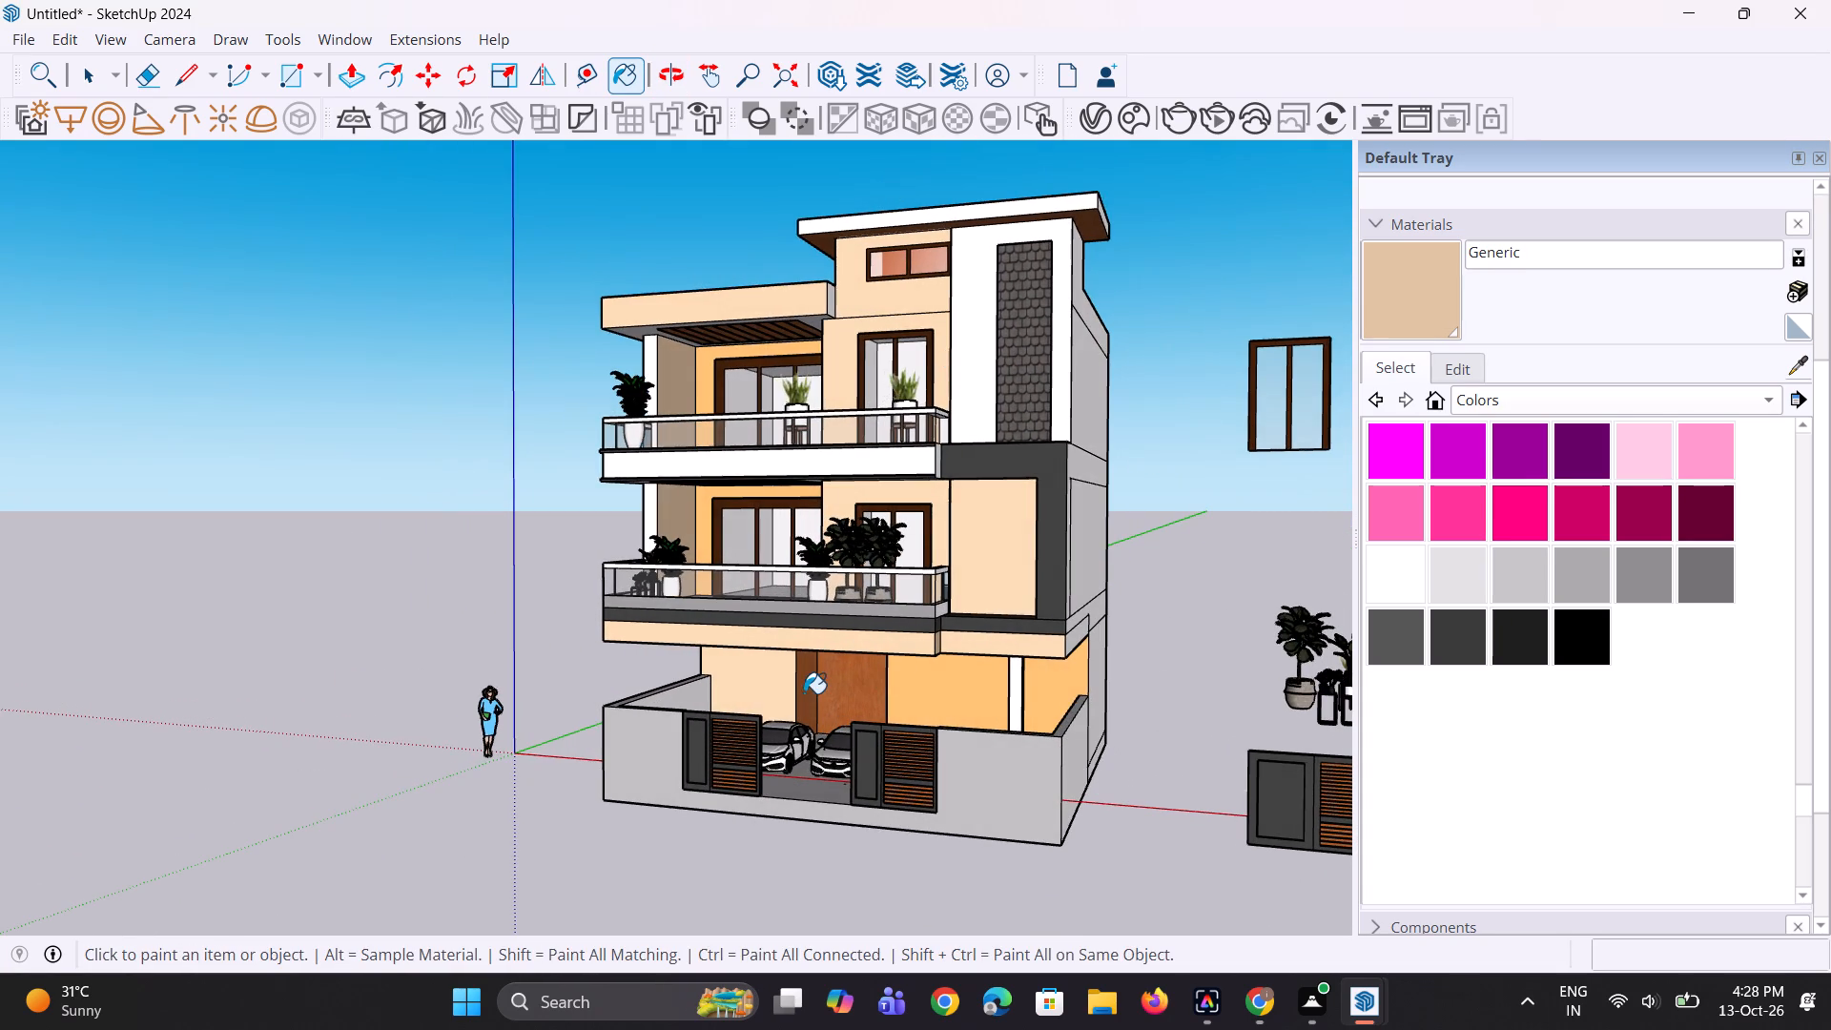
scroll(804, 693, "down", 3)
middle_click_drag(804, 693, 845, 709)
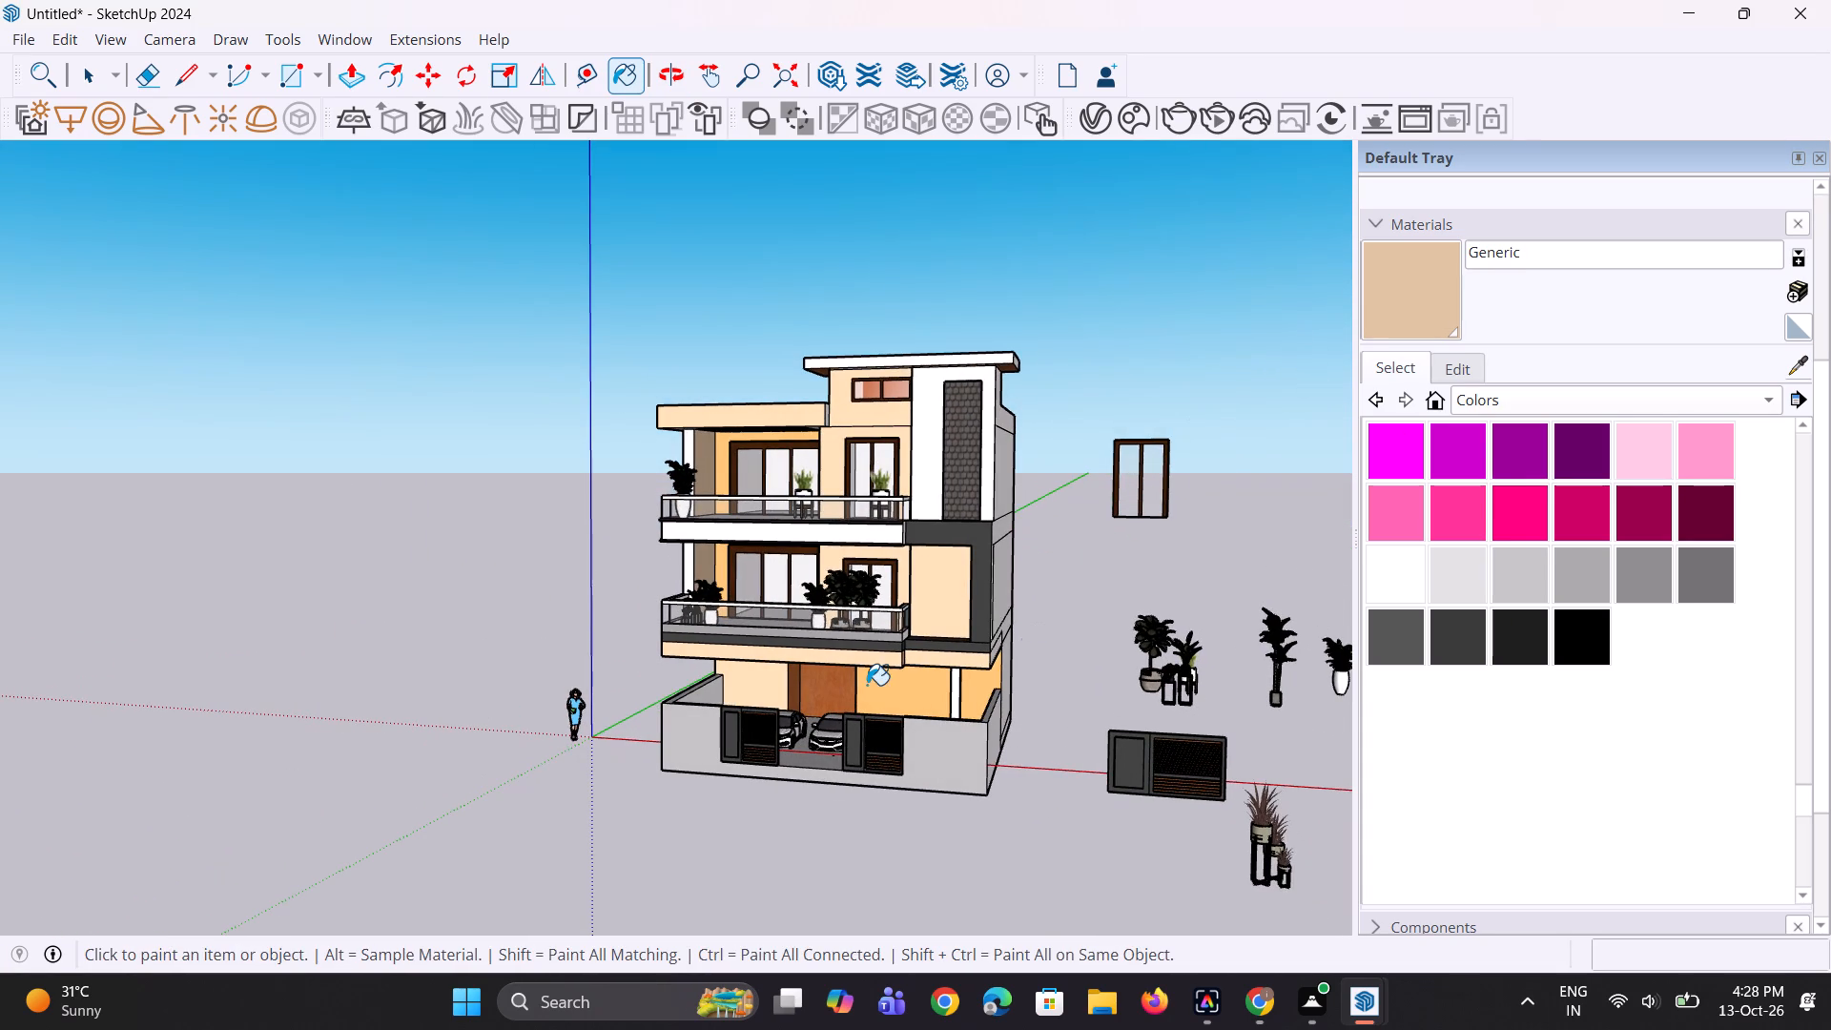
scroll(896, 651, "up", 5)
key("l")
scroll(952, 568, "up", 8)
middle_click_drag(837, 505, 828, 461)
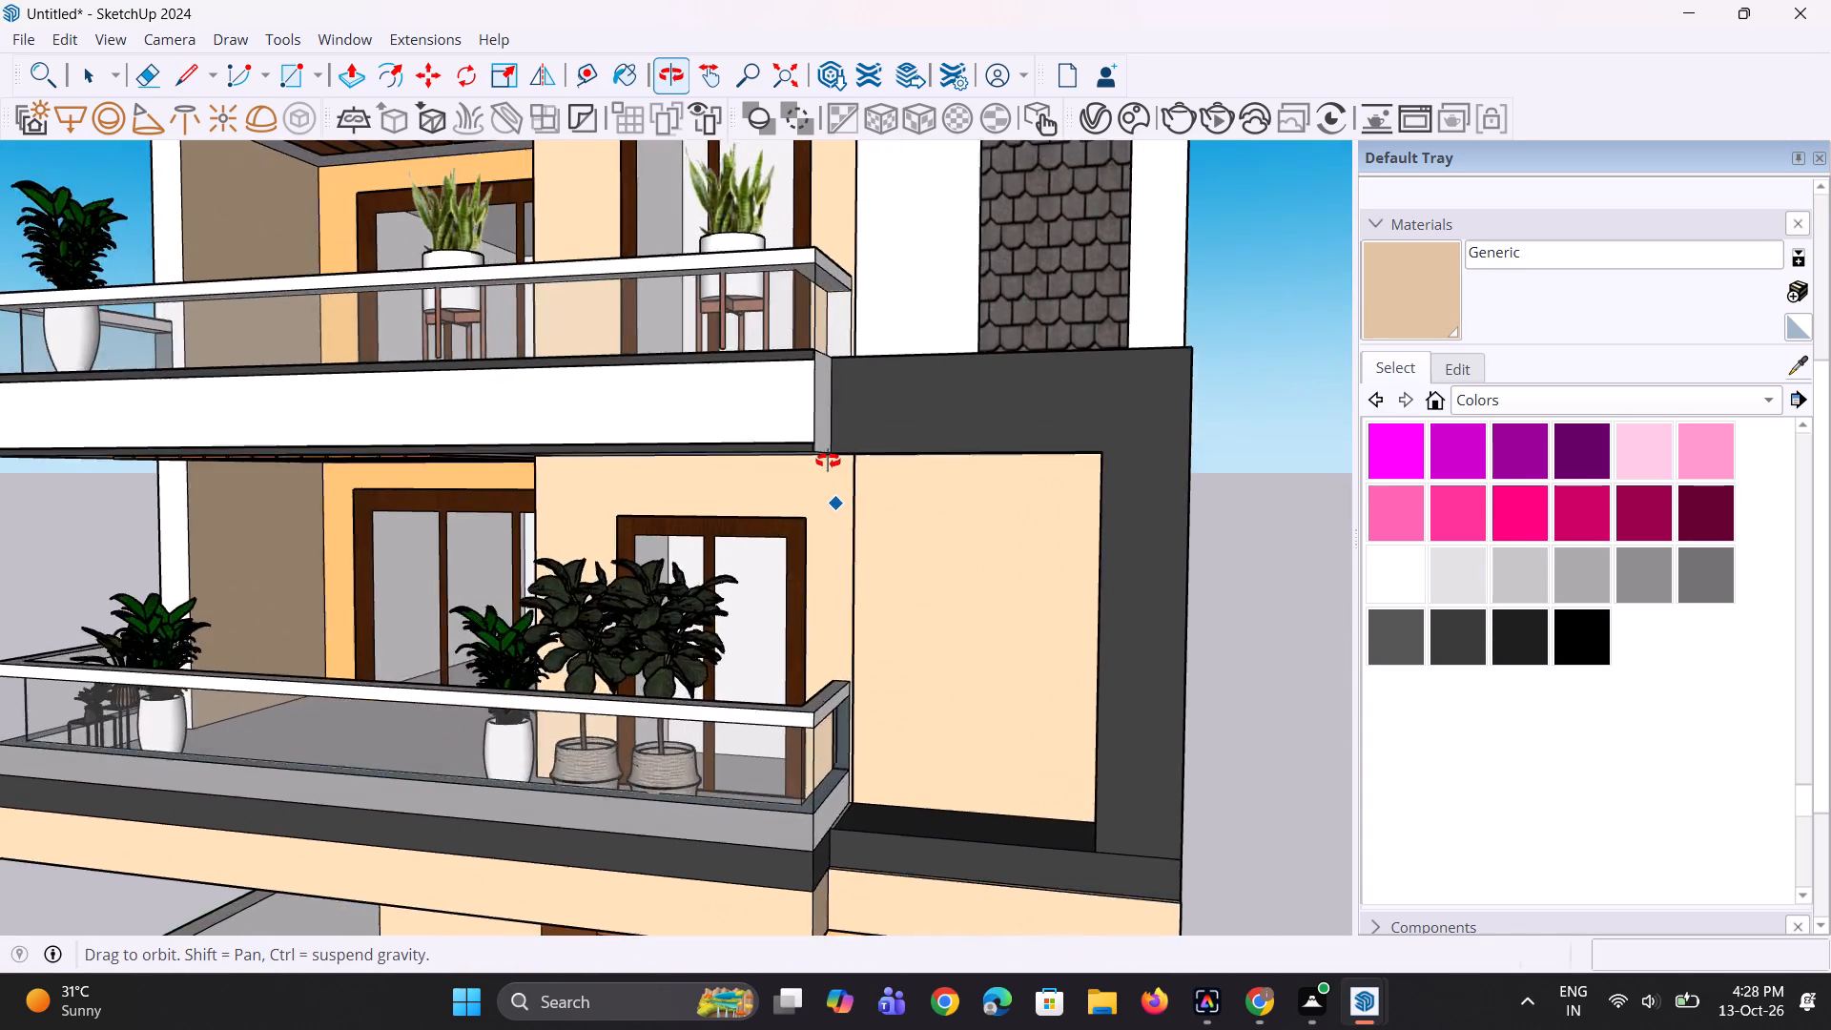
middle_click_drag(828, 461, 827, 401)
key("e")
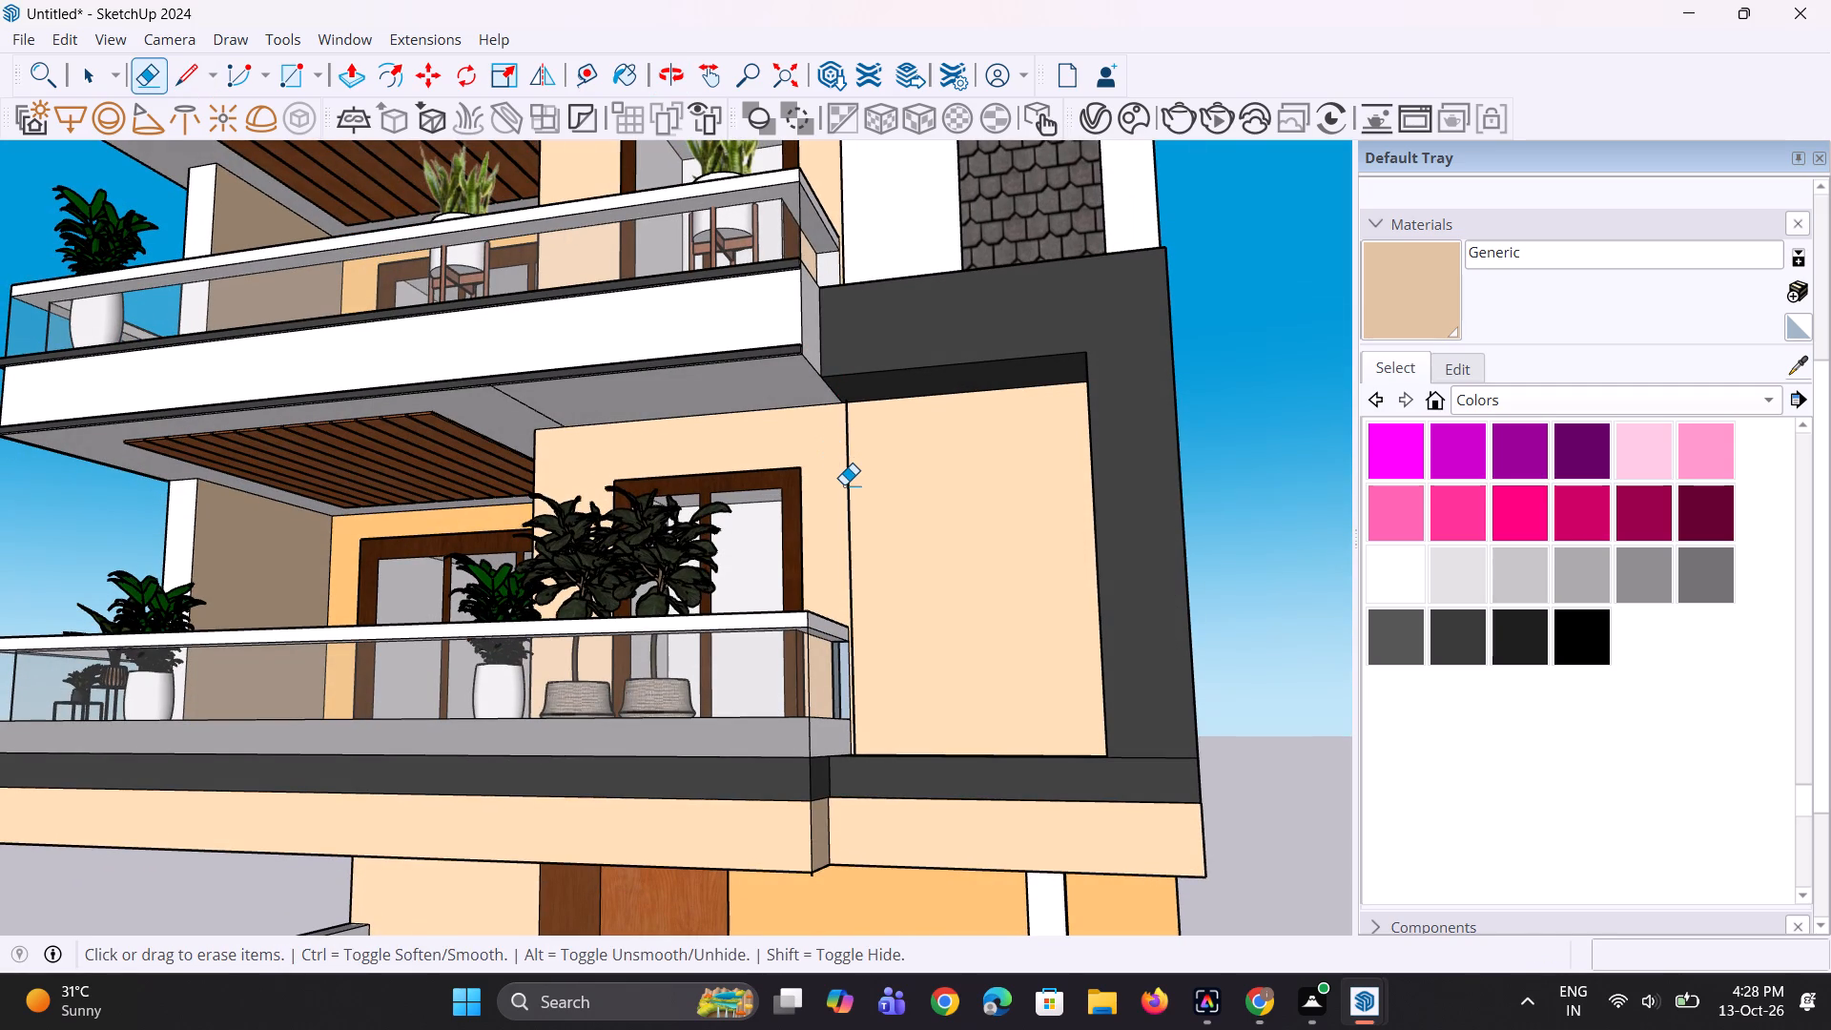
left_click(844, 484)
left_click(844, 484)
left_click(846, 486)
left_click(851, 547)
Draw a 10' vertical line down the peach wall between the lower balcony's smaller window and the dark-framed section.
key("l")
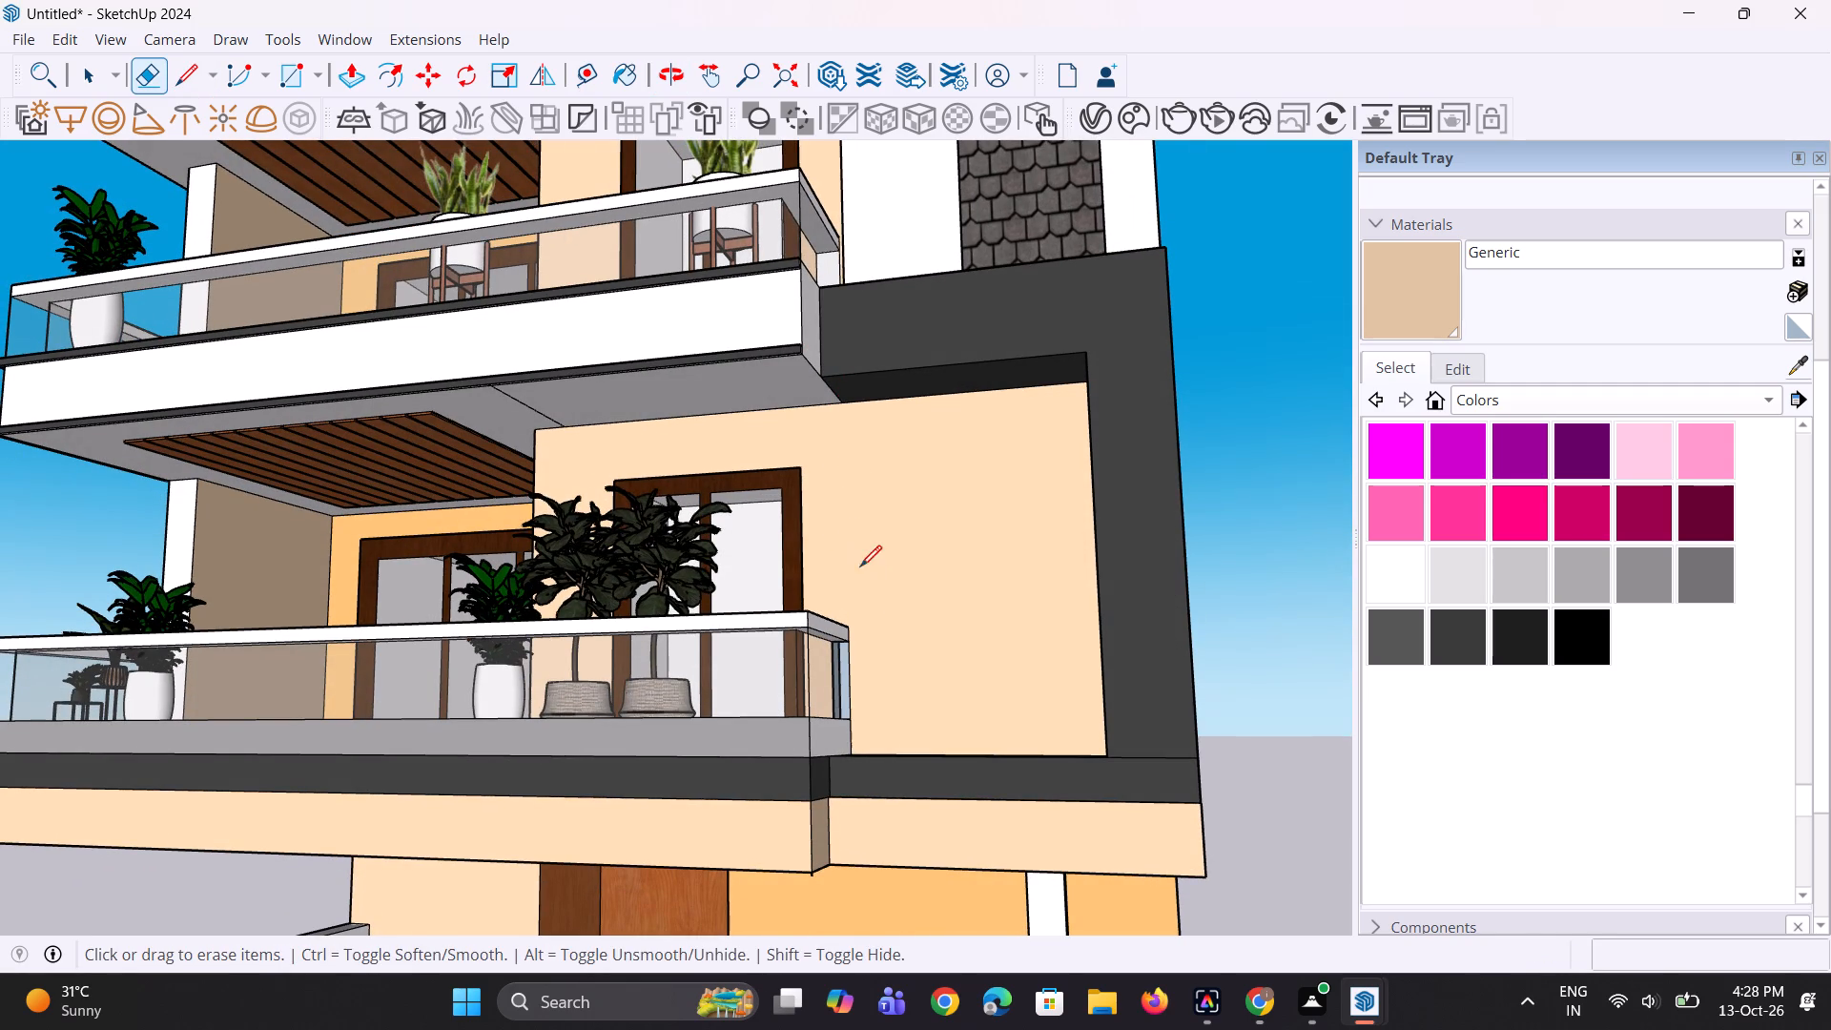
scroll(845, 466, "up", 1)
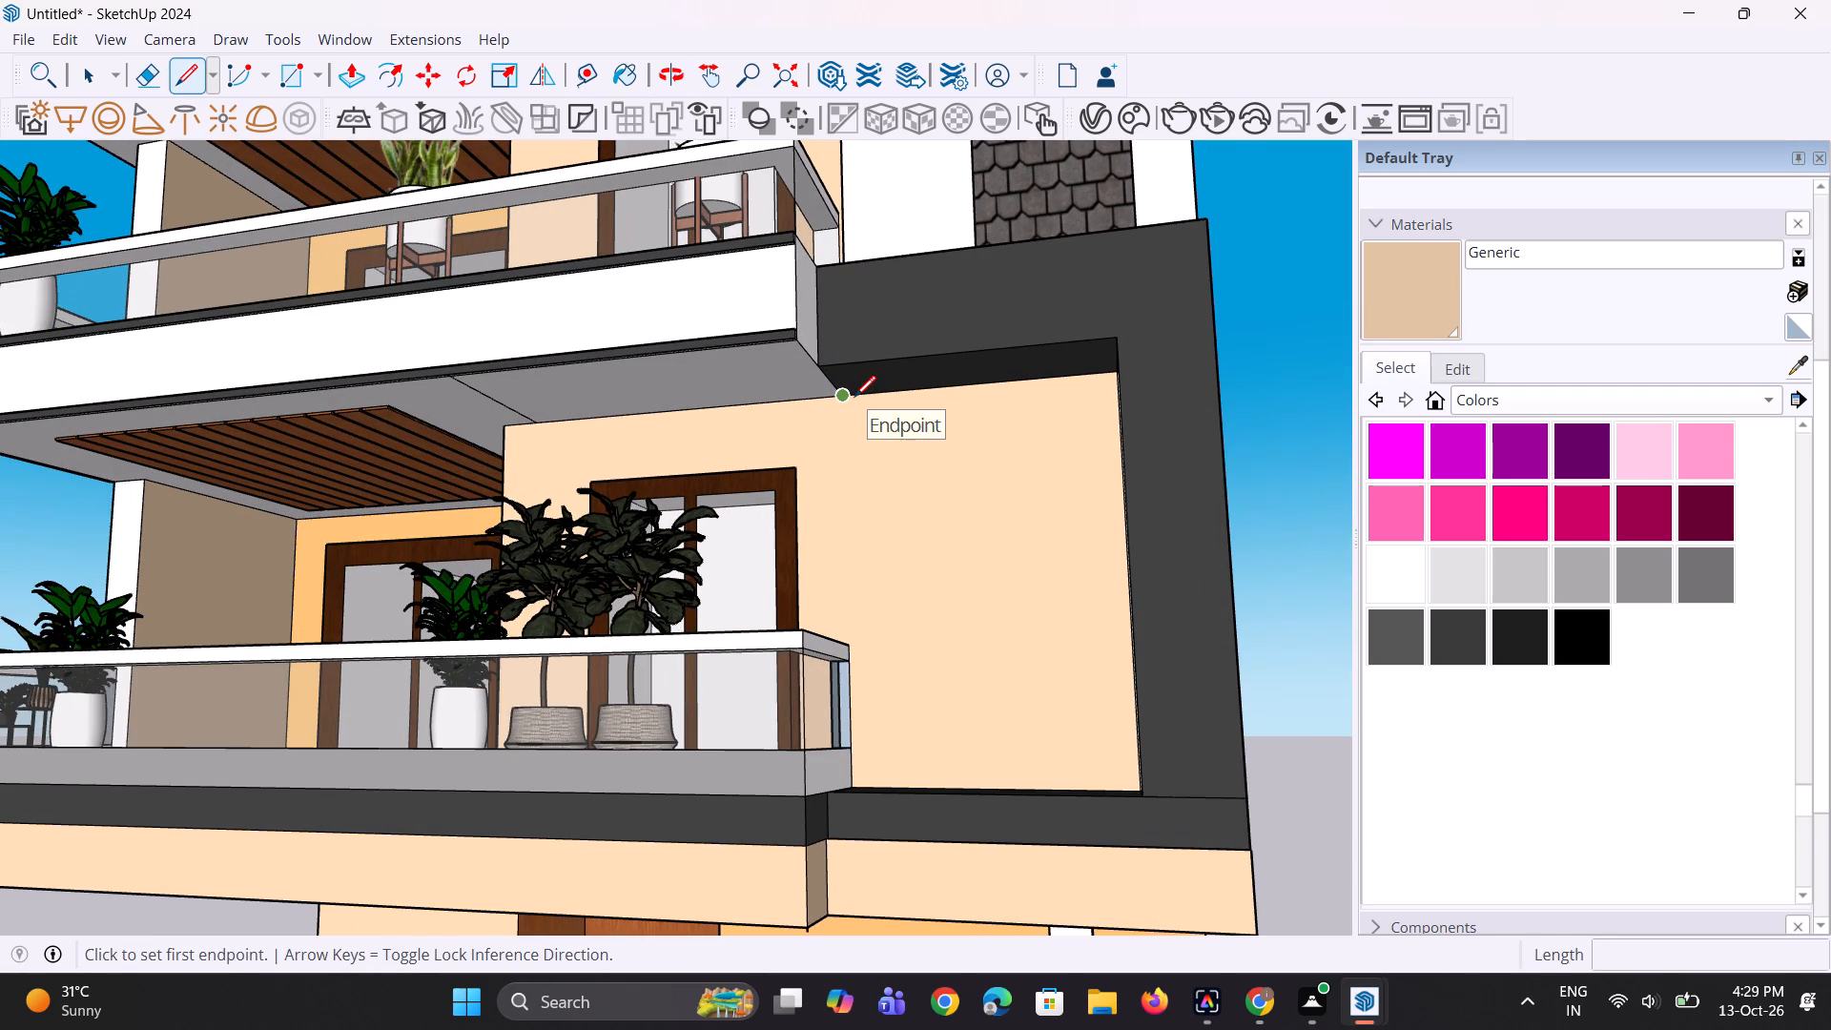
left_click(866, 399)
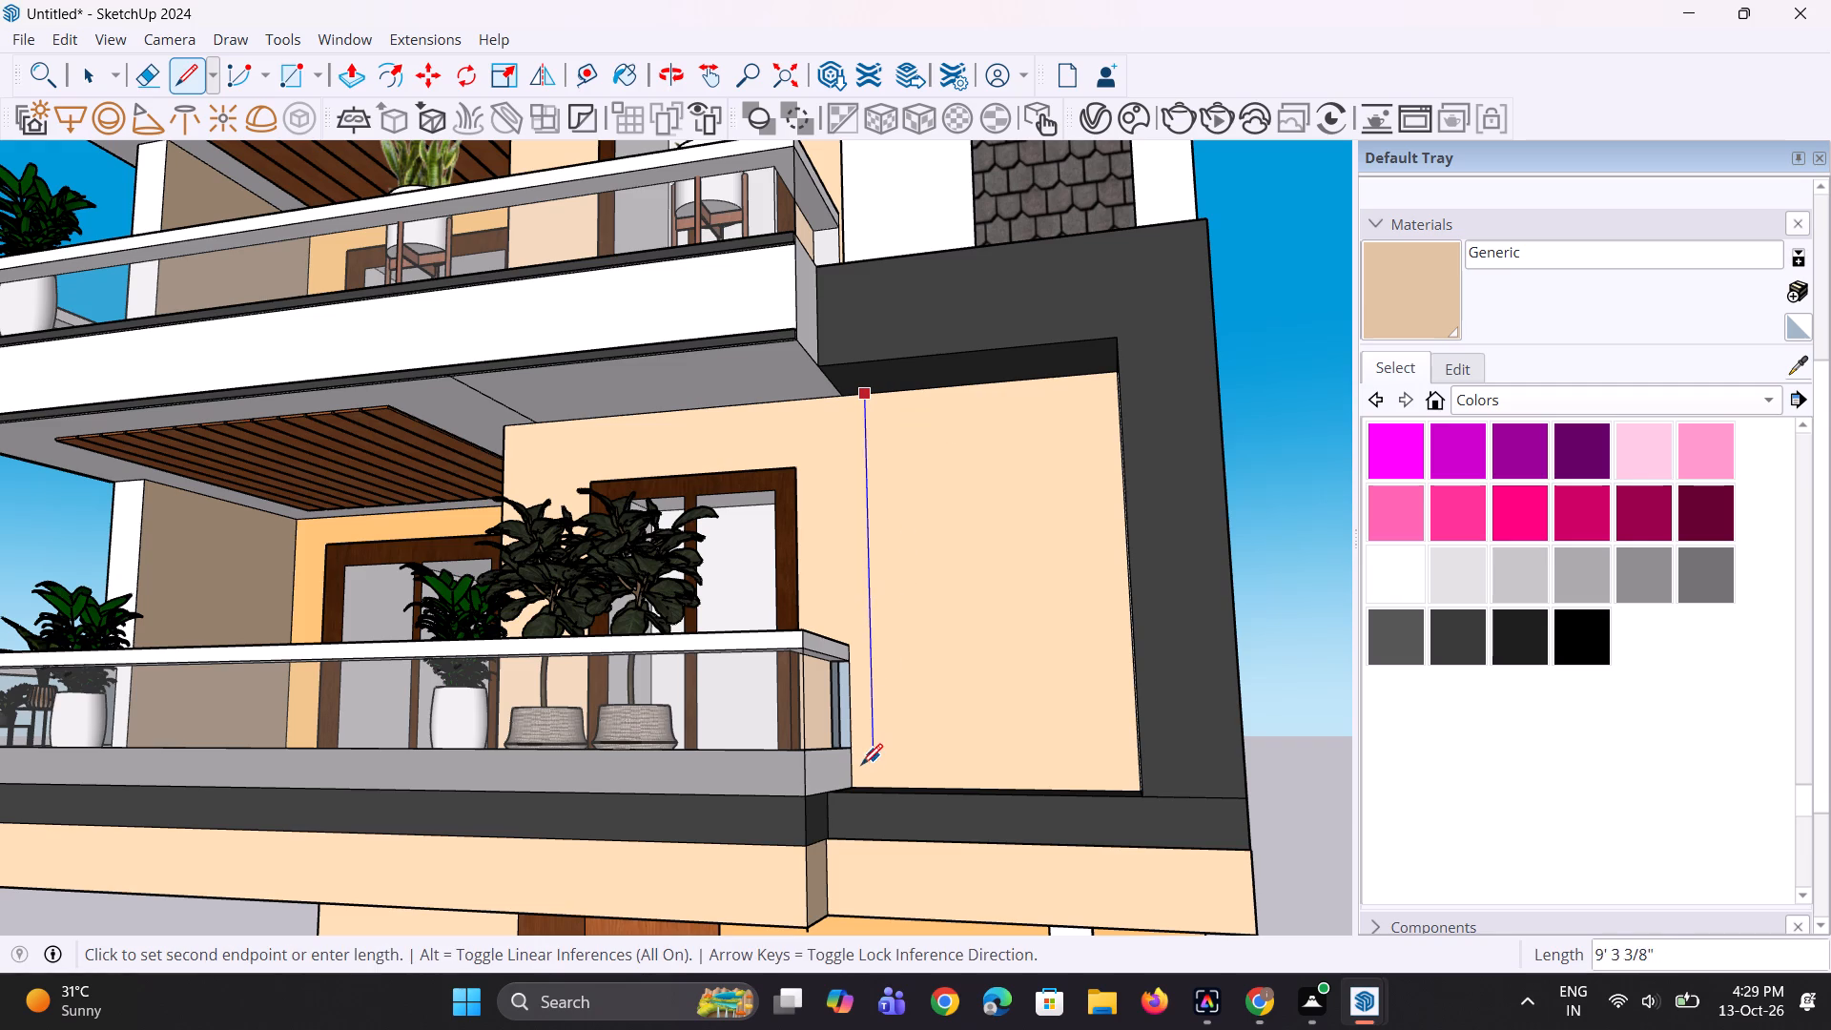
middle_click_drag(881, 778, 885, 867)
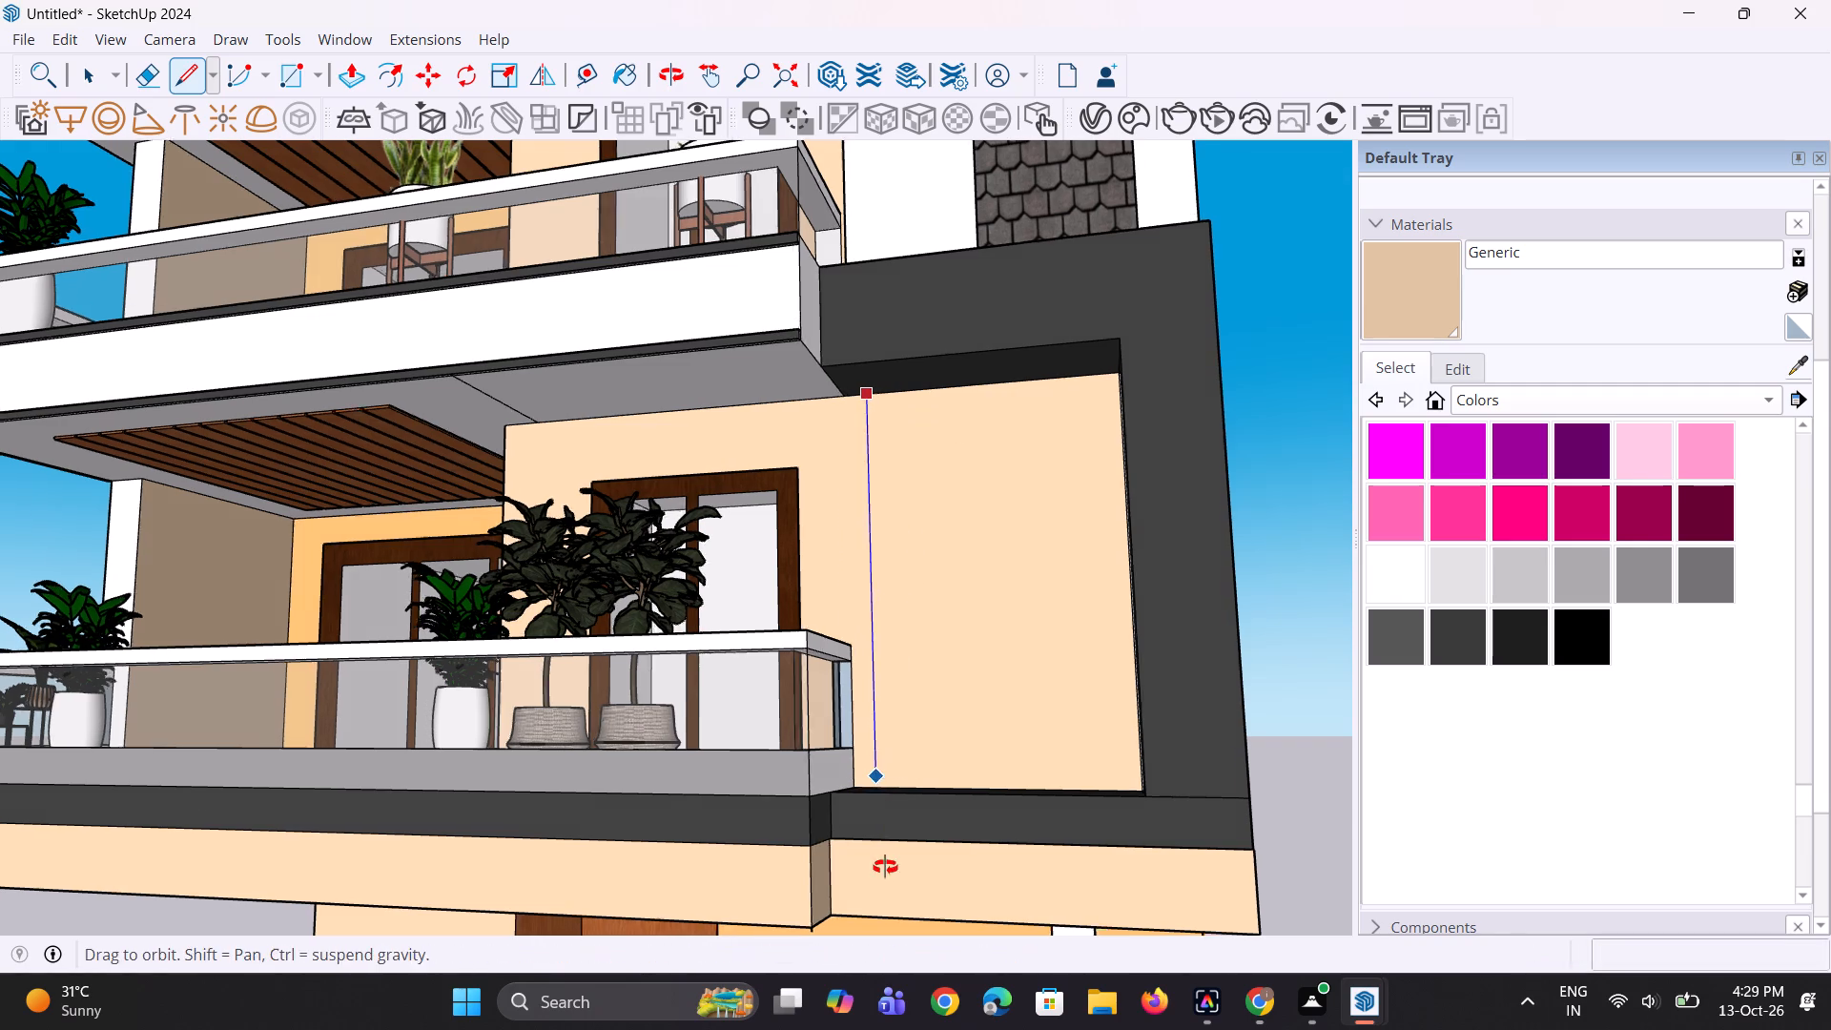
middle_click_drag(885, 867, 882, 898)
scroll(882, 845, "up", 2)
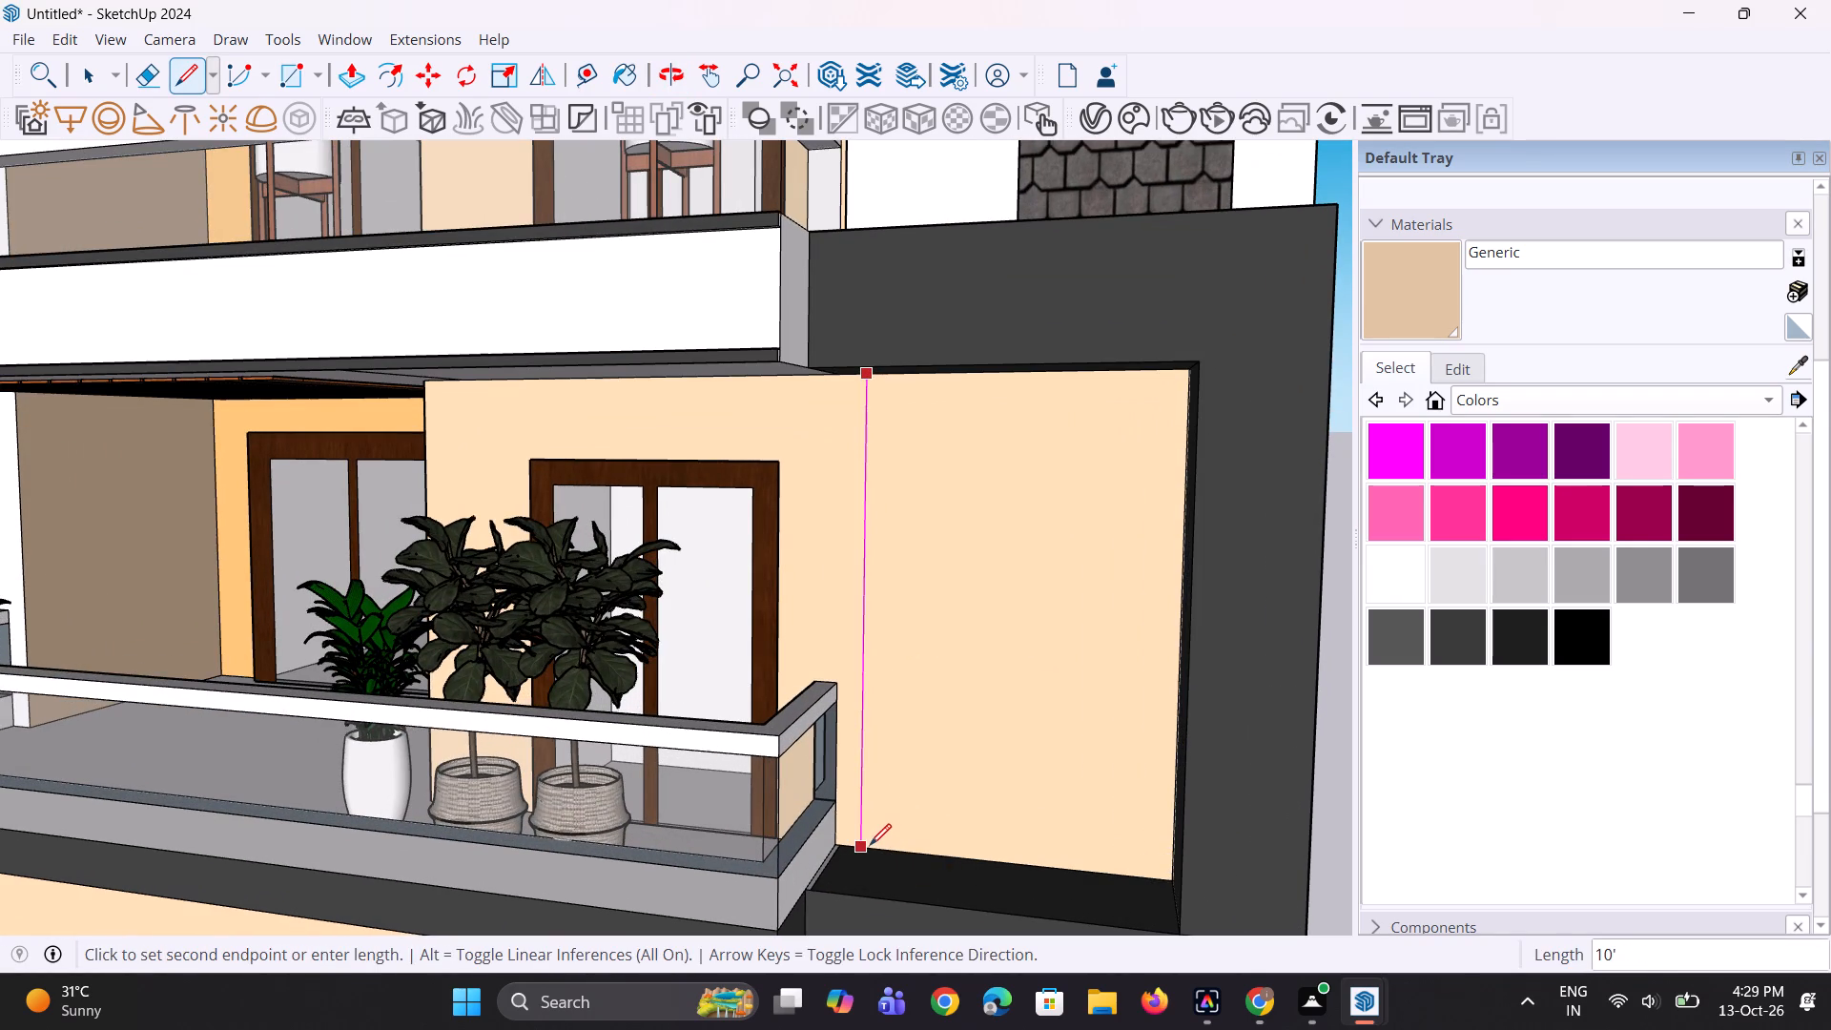
left_click(870, 847)
middle_click_drag(903, 812, 926, 795)
key("space")
key("space")
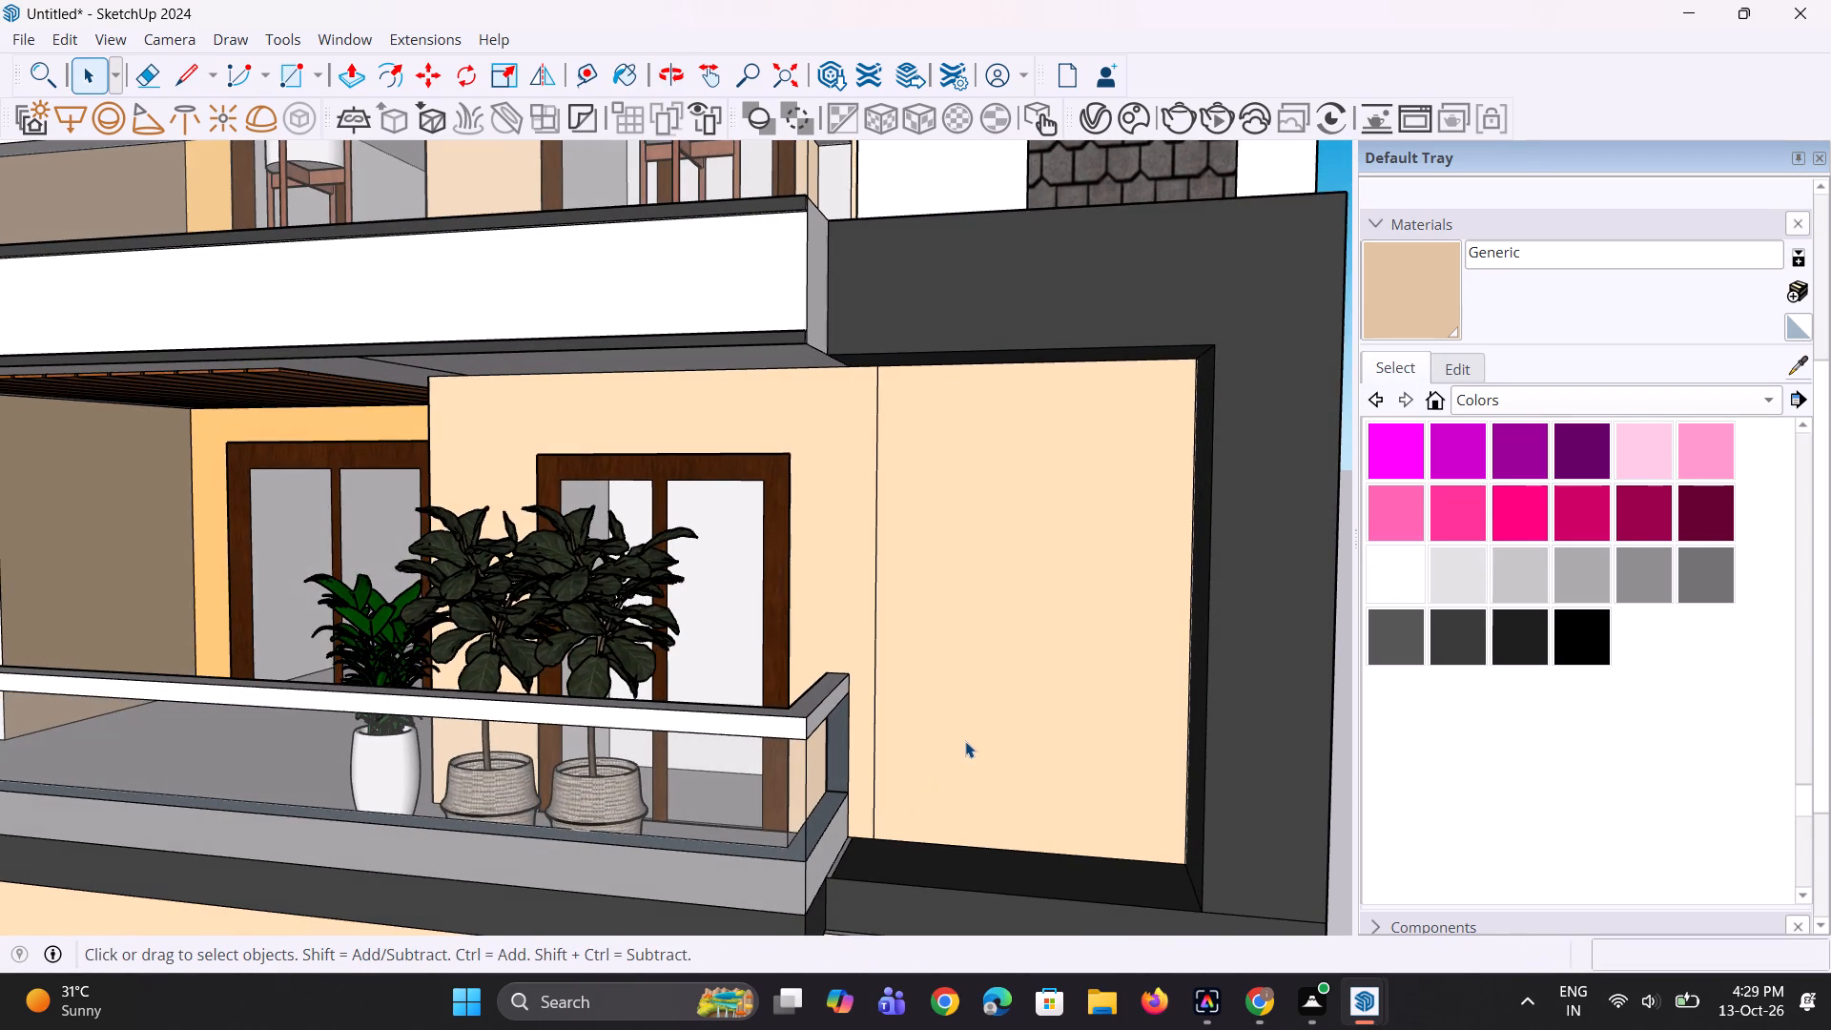
Paint the panel inside the dark frame and the wall around the upper shingle strip with Stone Marble from the Stone collection.
scroll(965, 694, "down", 4)
left_click(1519, 402)
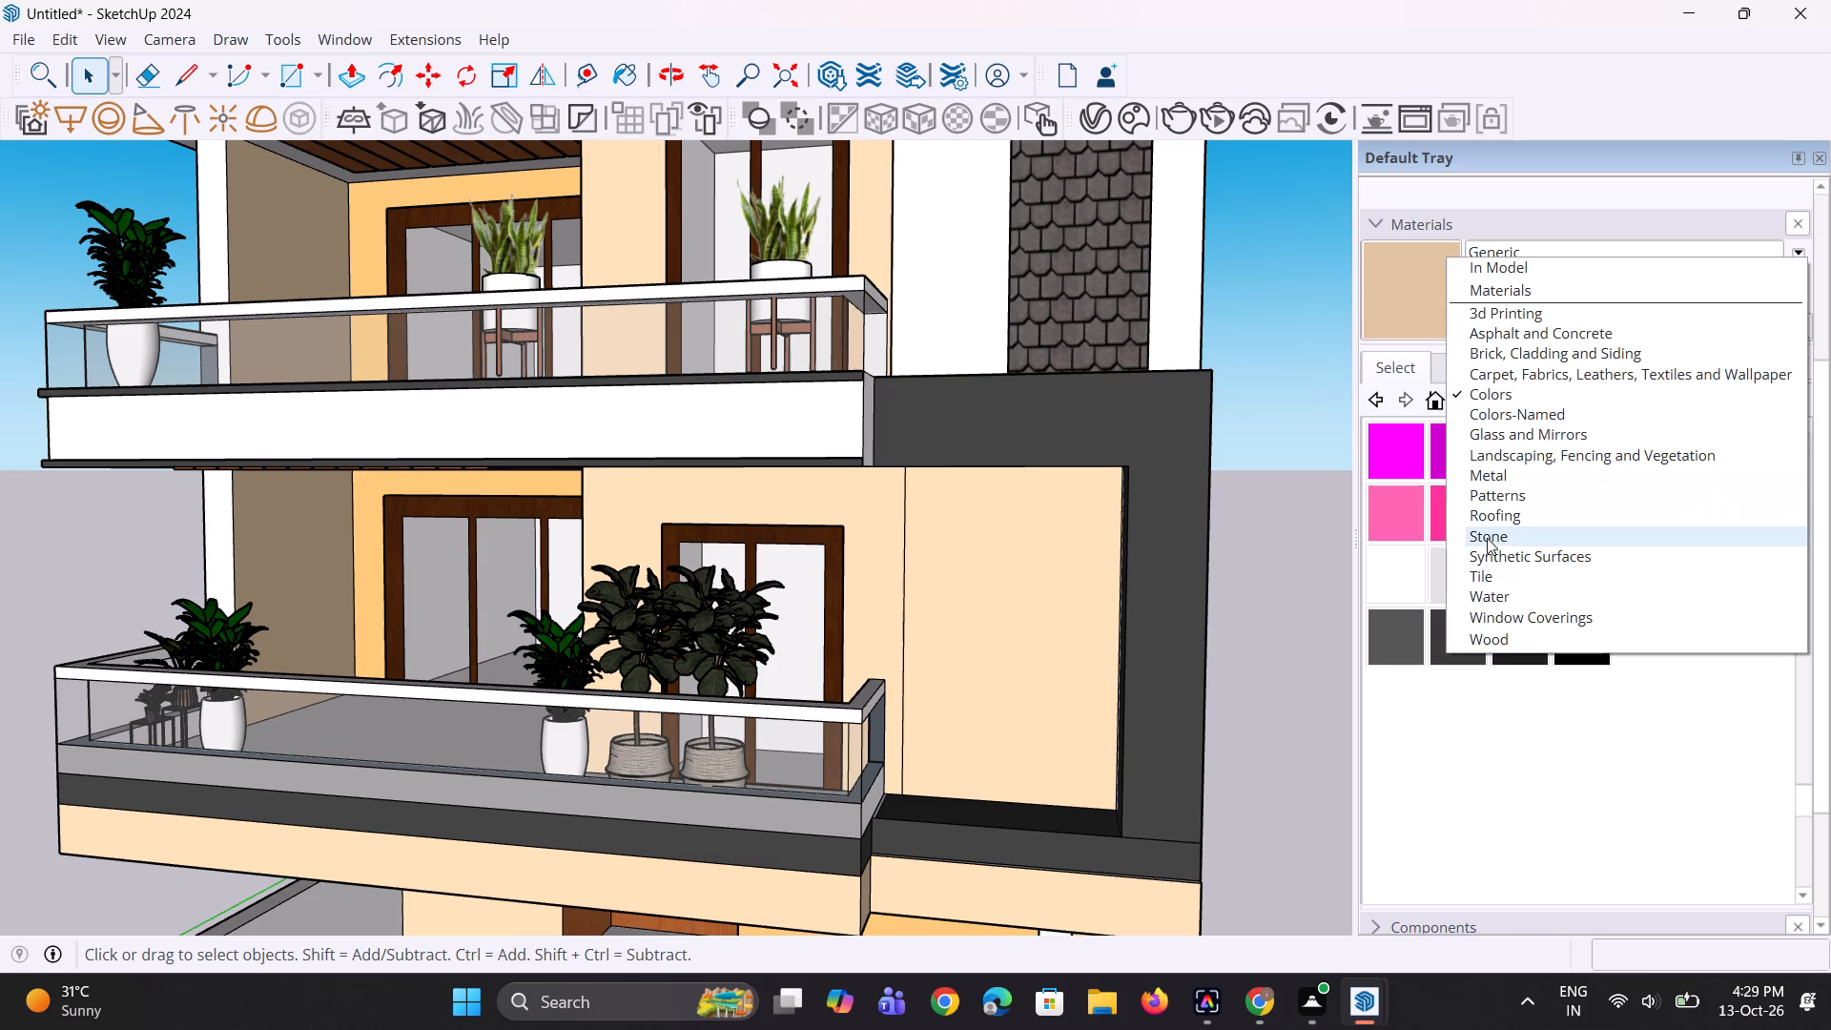
left_click(1523, 566)
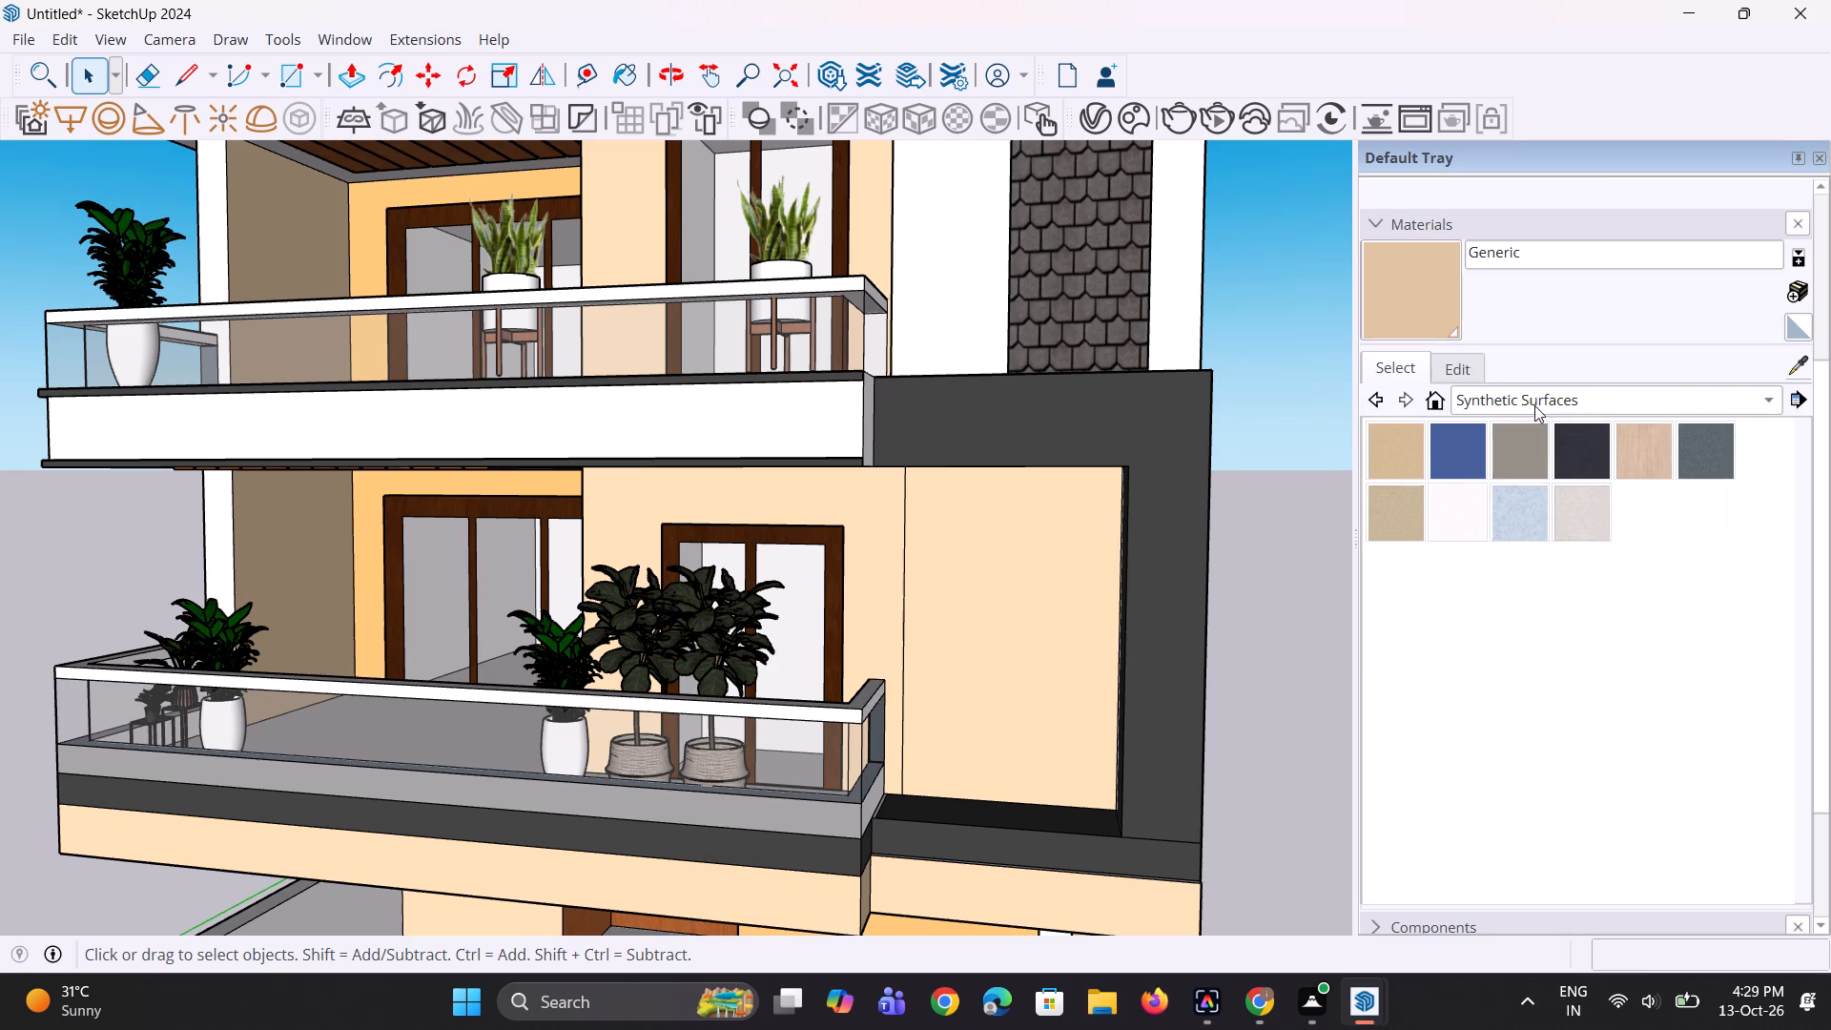
left_click(1534, 403)
left_click(1533, 422)
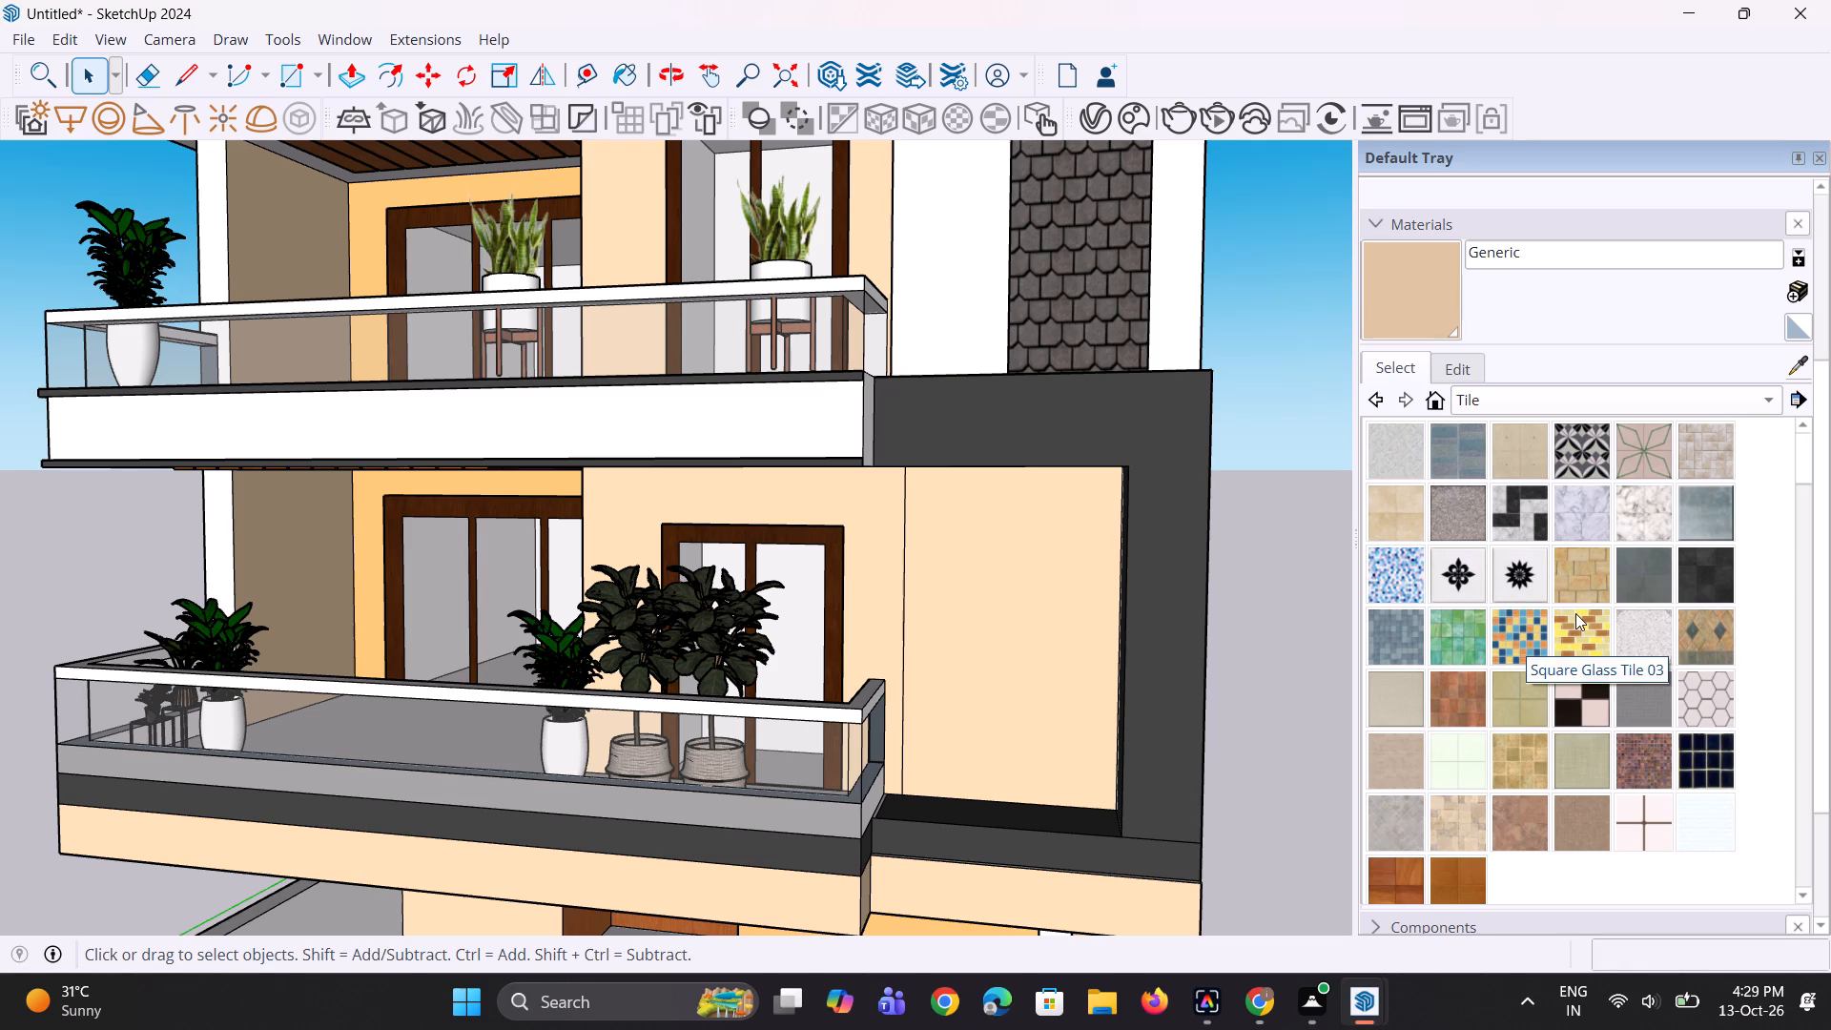
left_click(1540, 407)
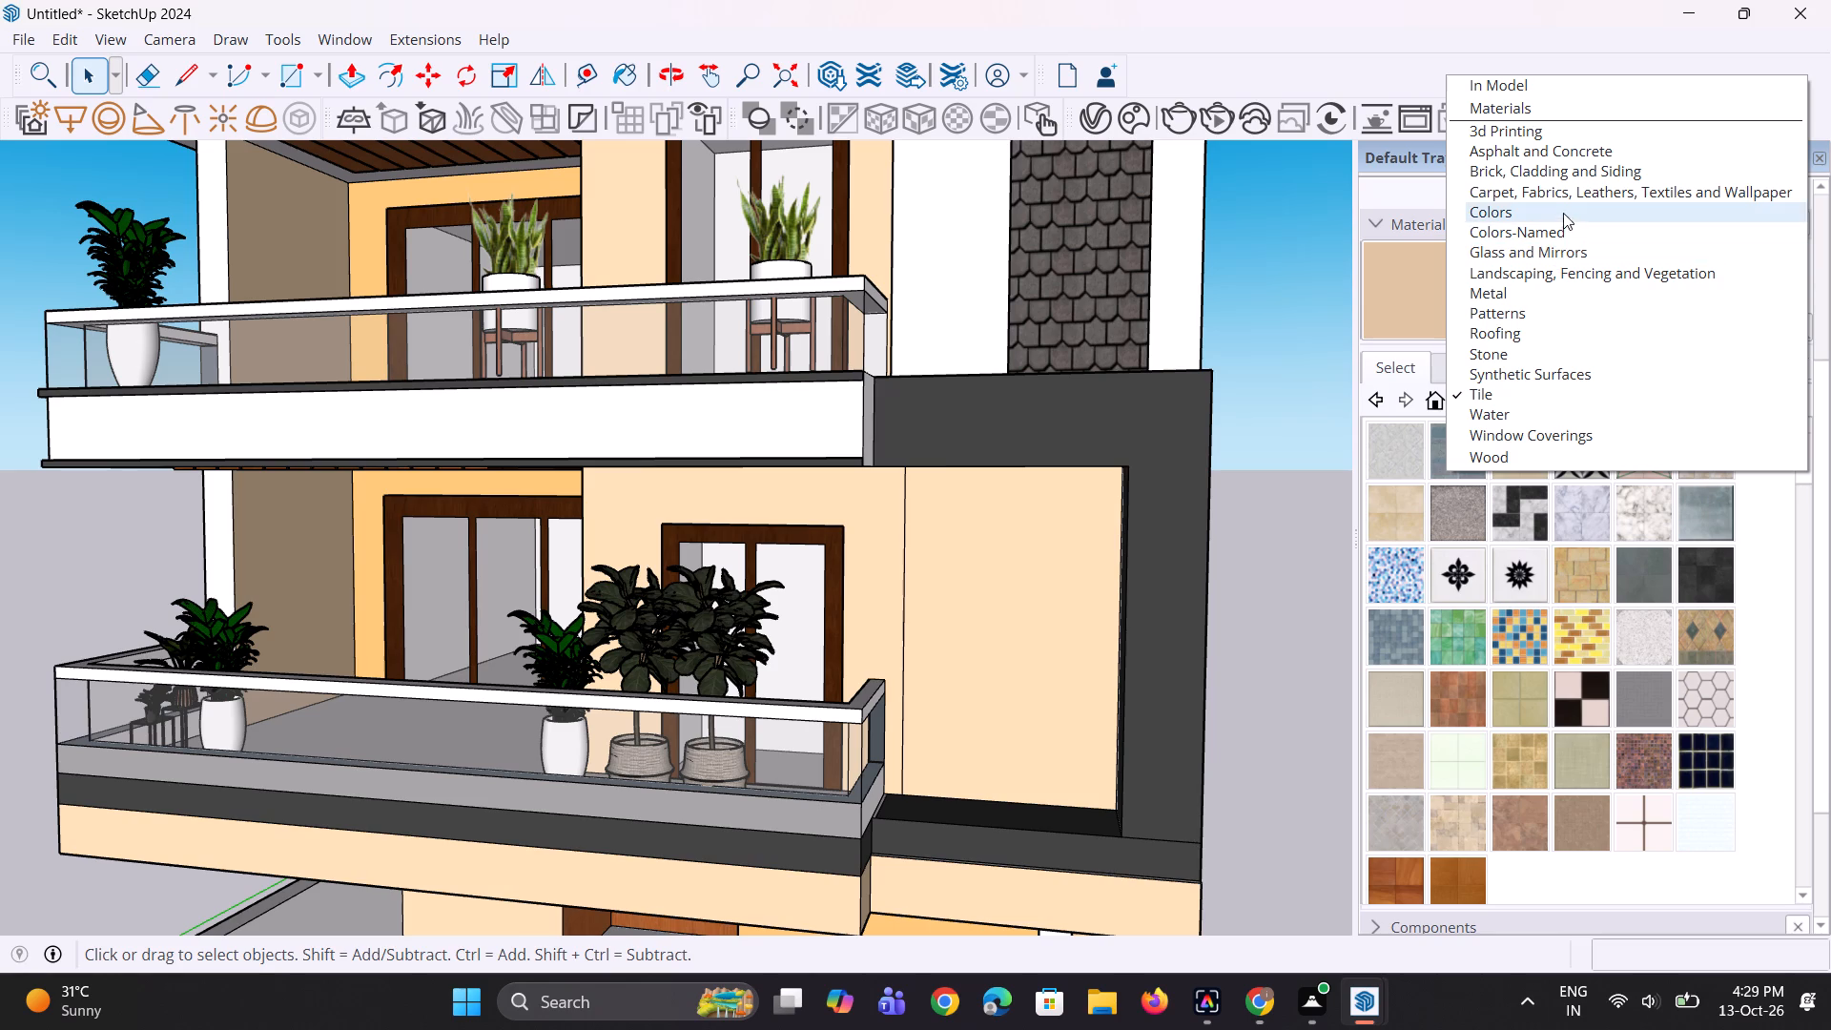
left_click(1572, 361)
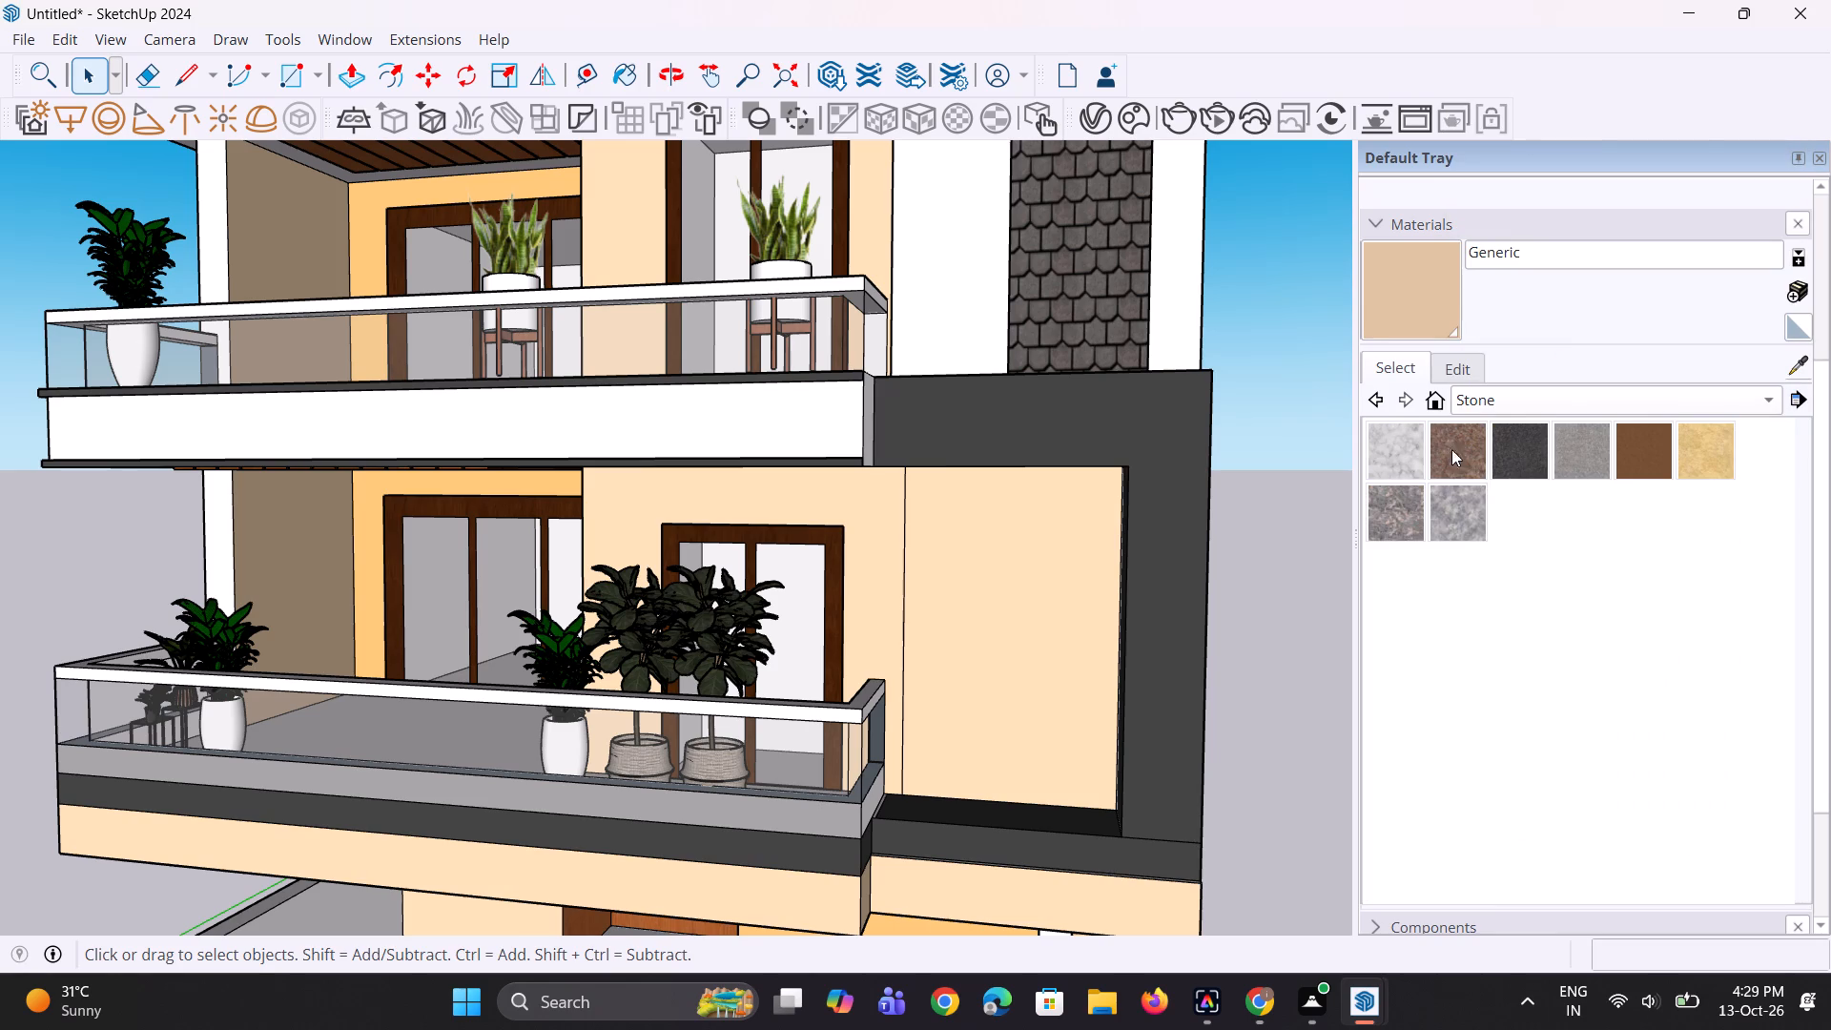
left_click(1368, 525)
left_click(1117, 601)
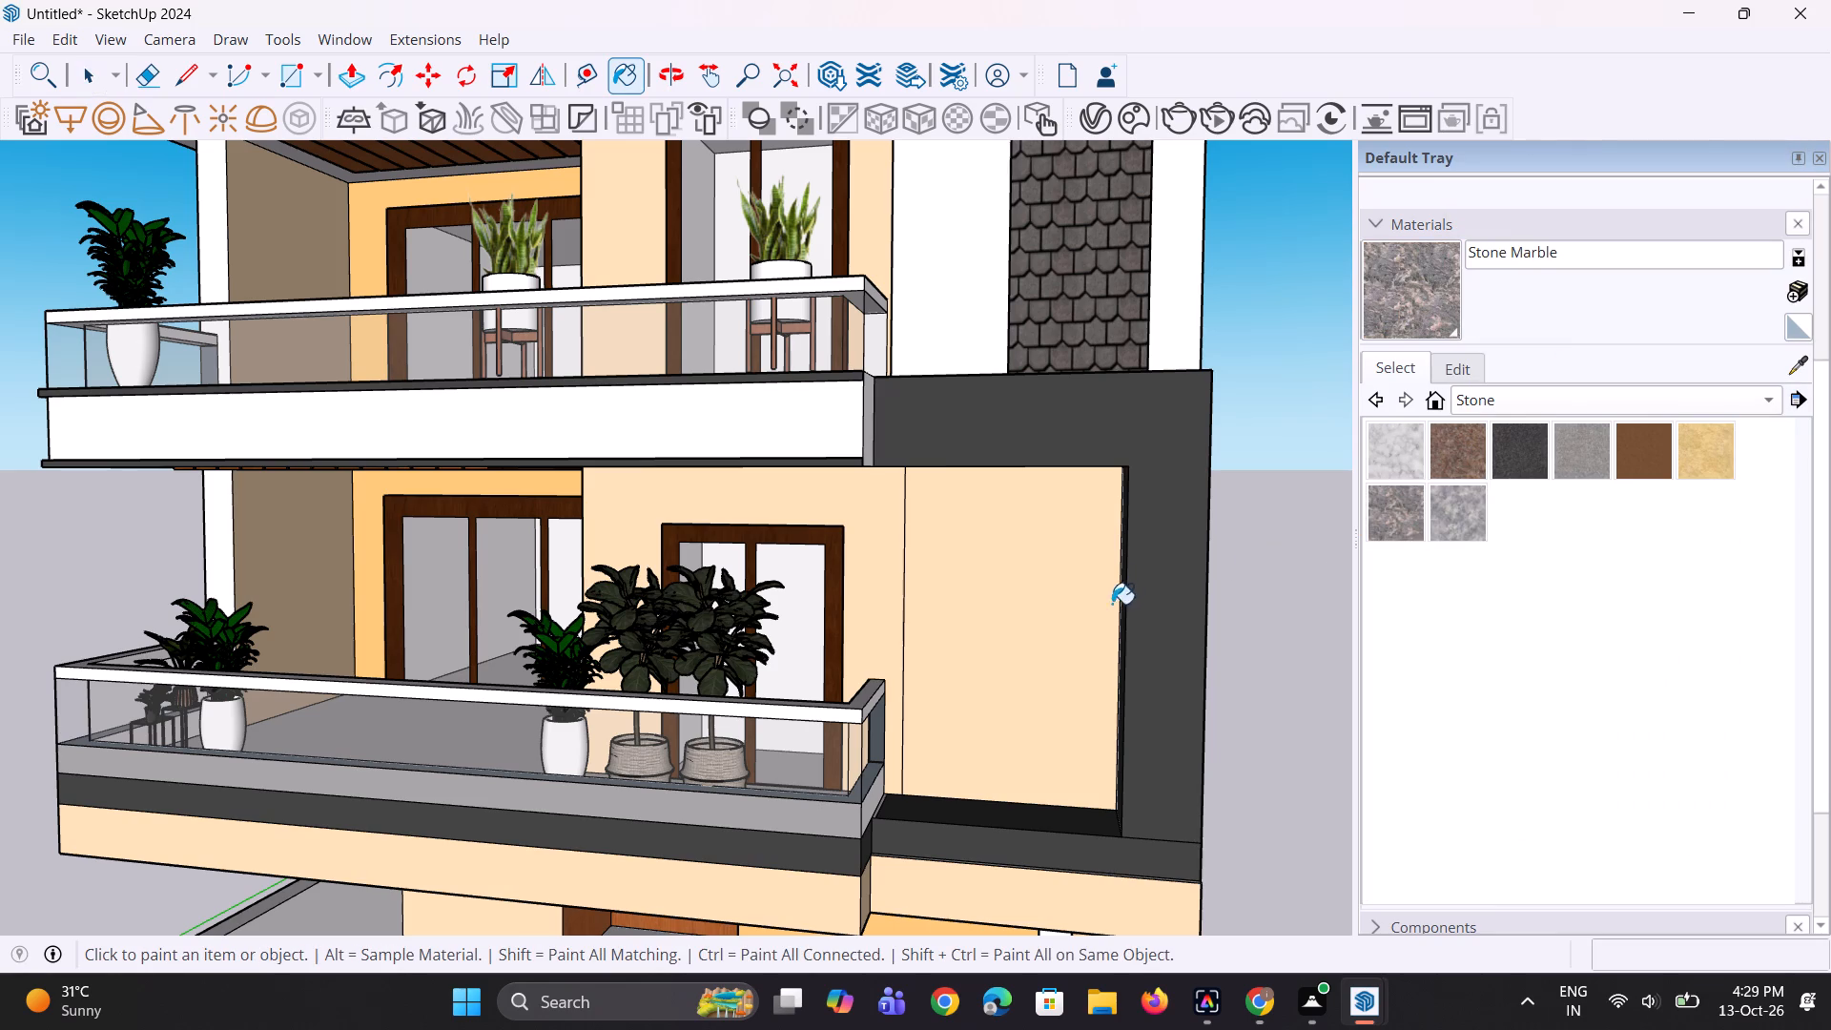
scroll(1084, 685, "down", 4)
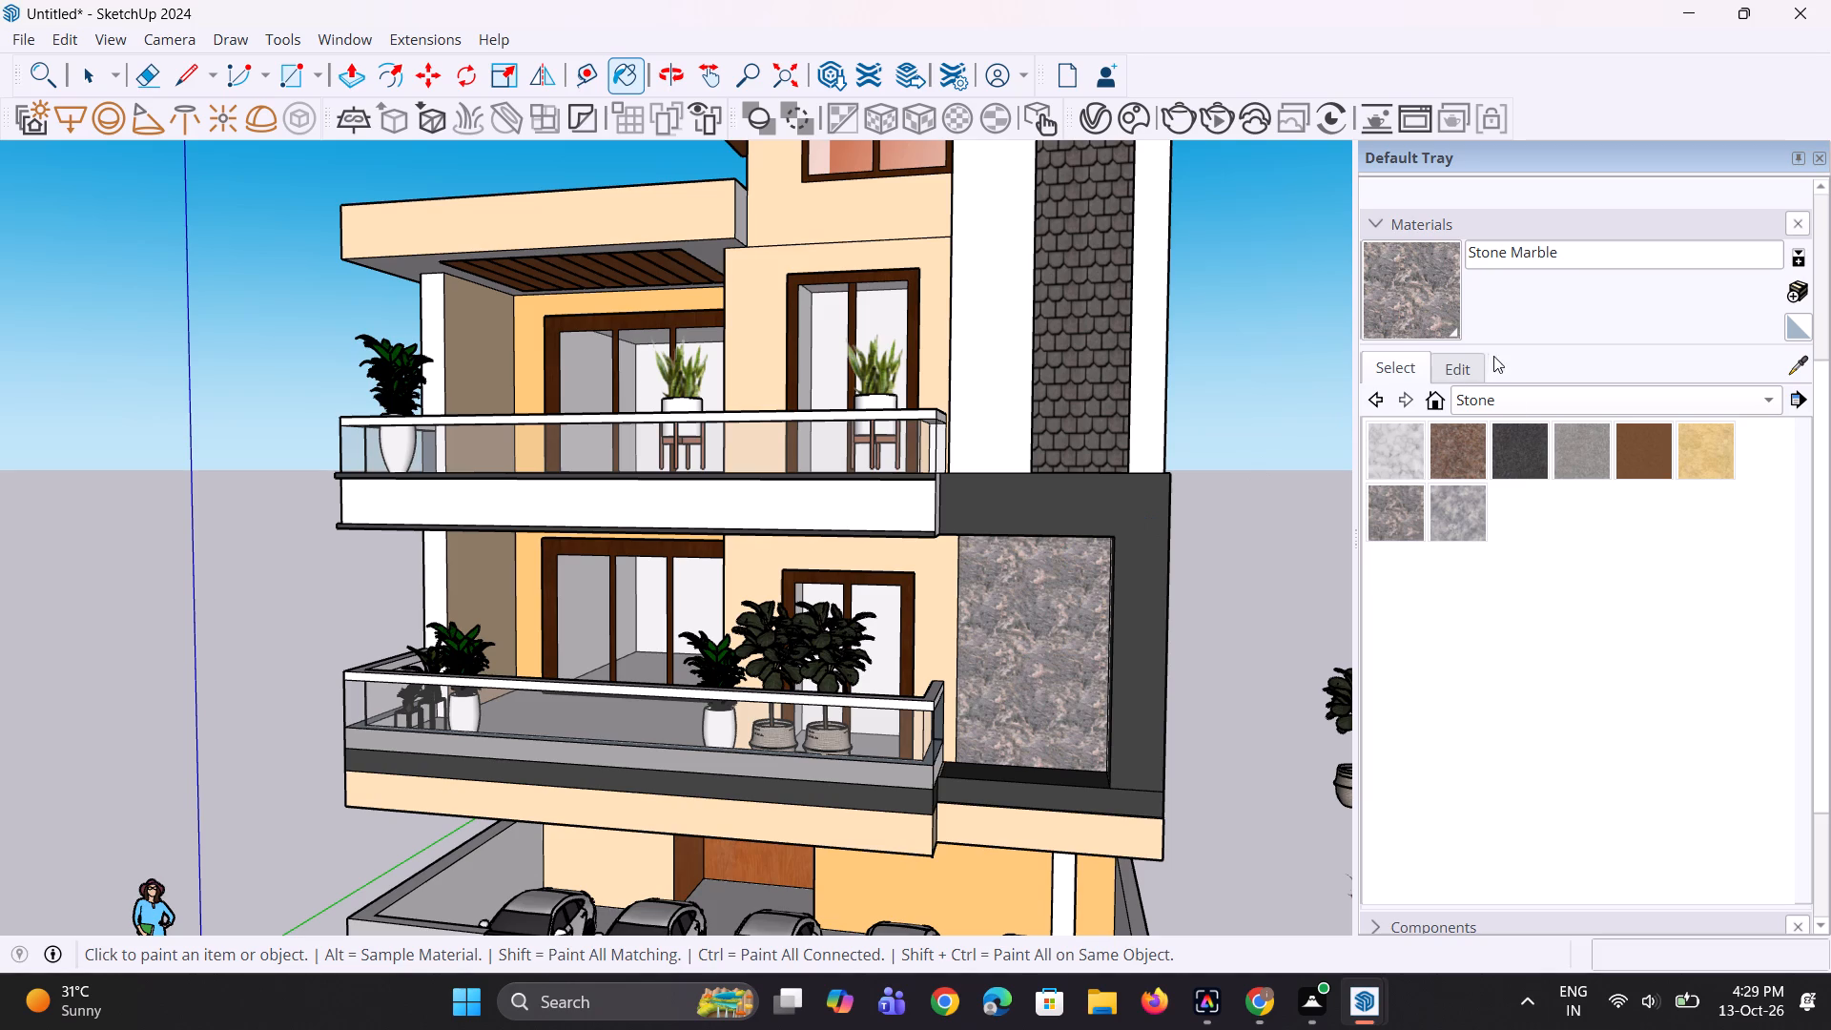
left_click(1003, 417)
scroll(1085, 557, "down", 10)
middle_click_drag(1096, 557, 1116, 534)
scroll(1115, 537, "up", 1)
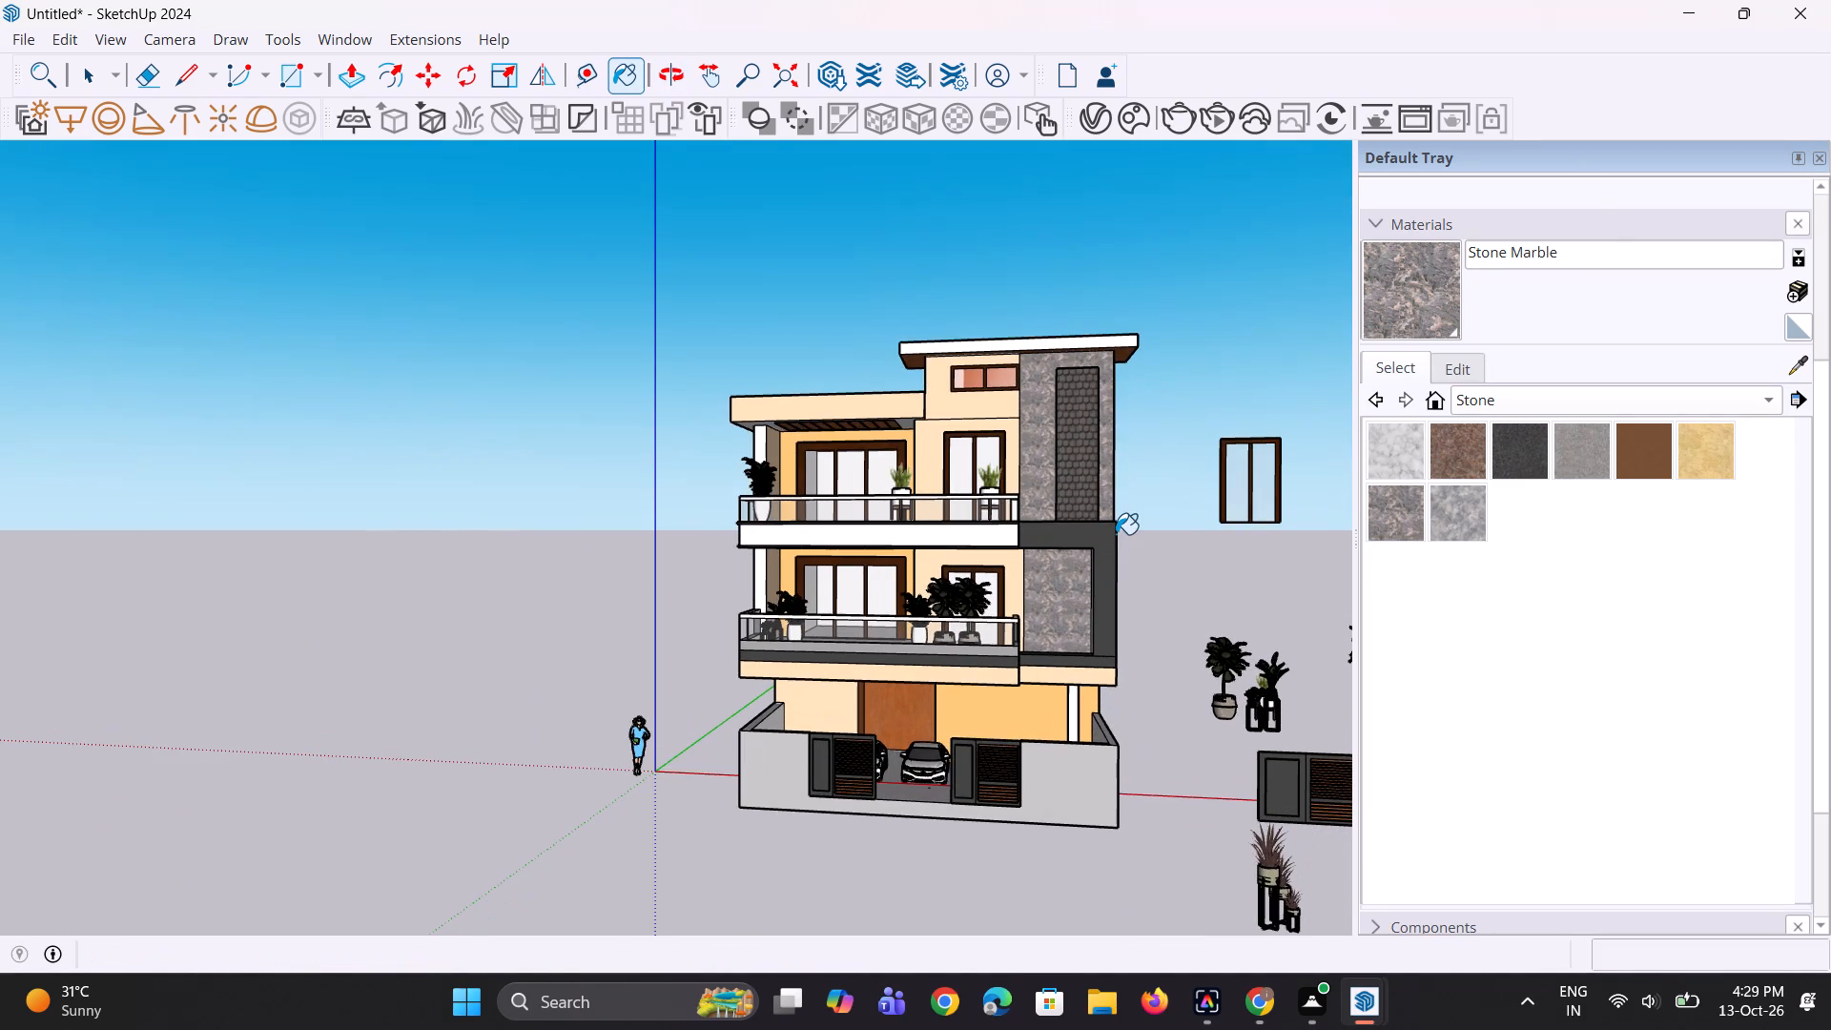
Lighten the Stone Marble material, setting its saturation to 11 and brightness to 79.
left_click(1462, 363)
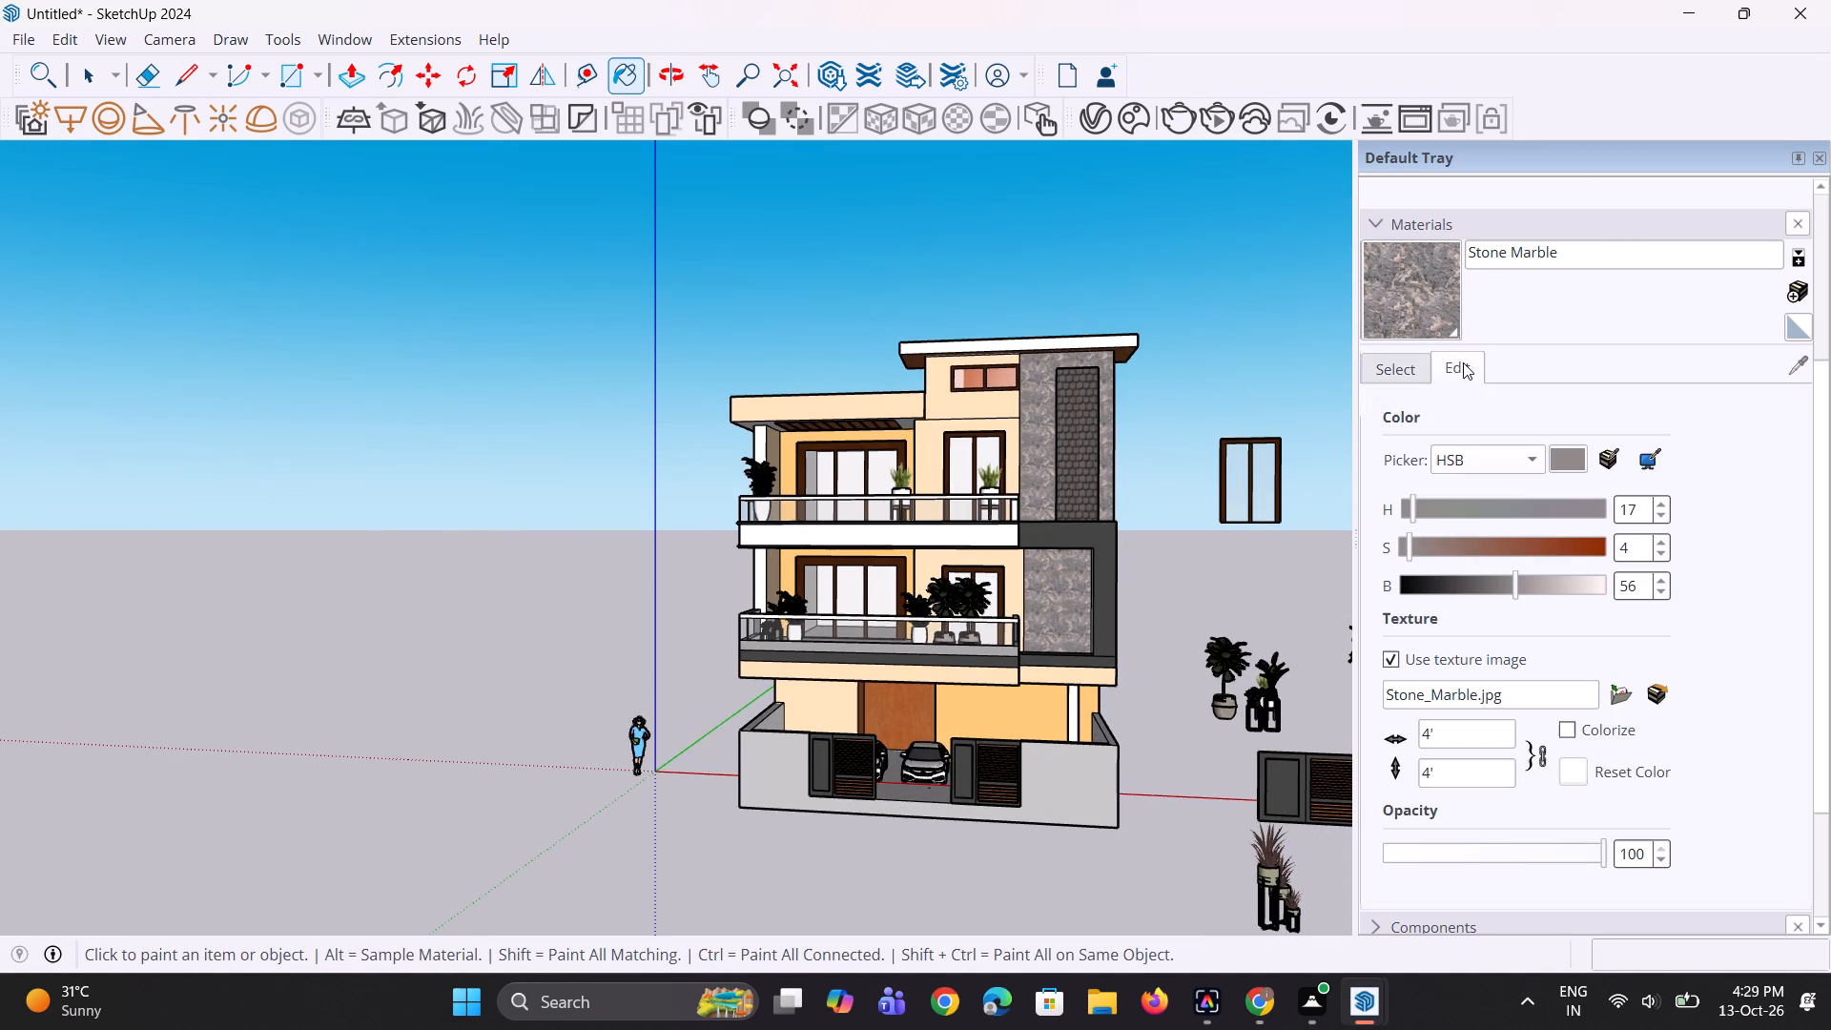
left_click_drag(1514, 587, 1529, 592)
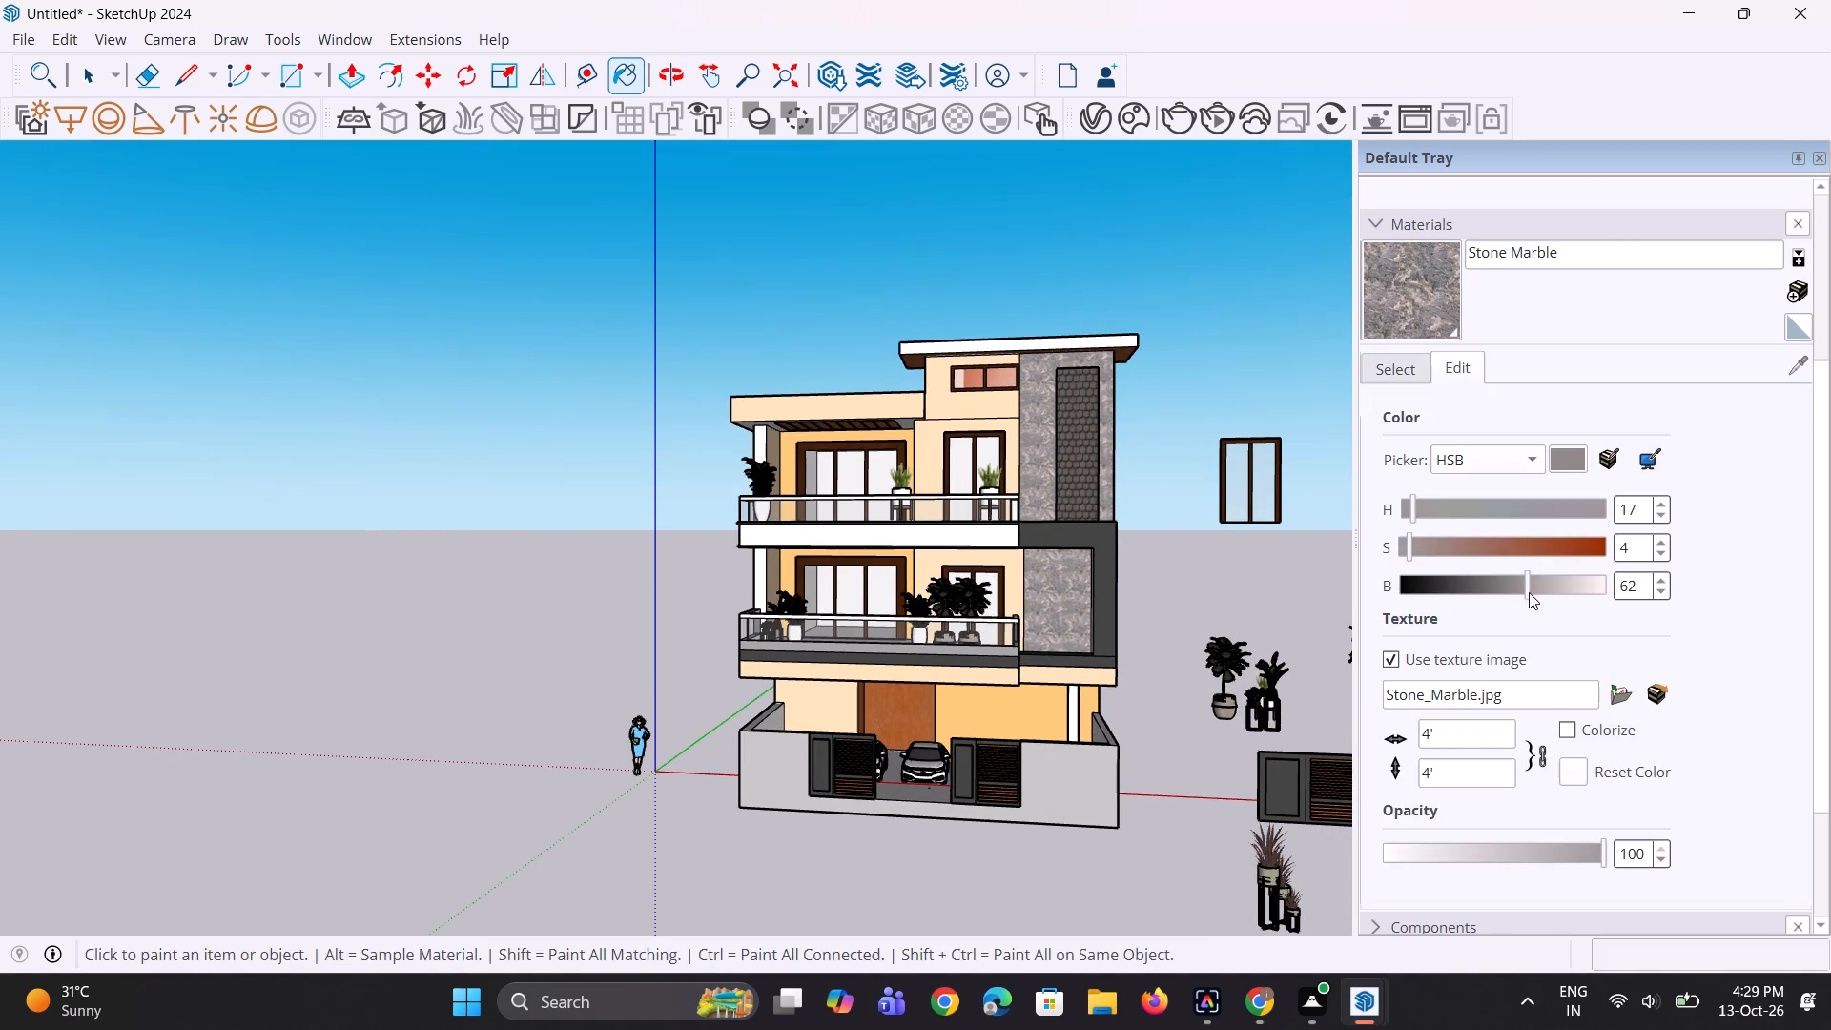
left_click_drag(1529, 592, 1534, 594)
left_click_drag(1412, 548, 1437, 554)
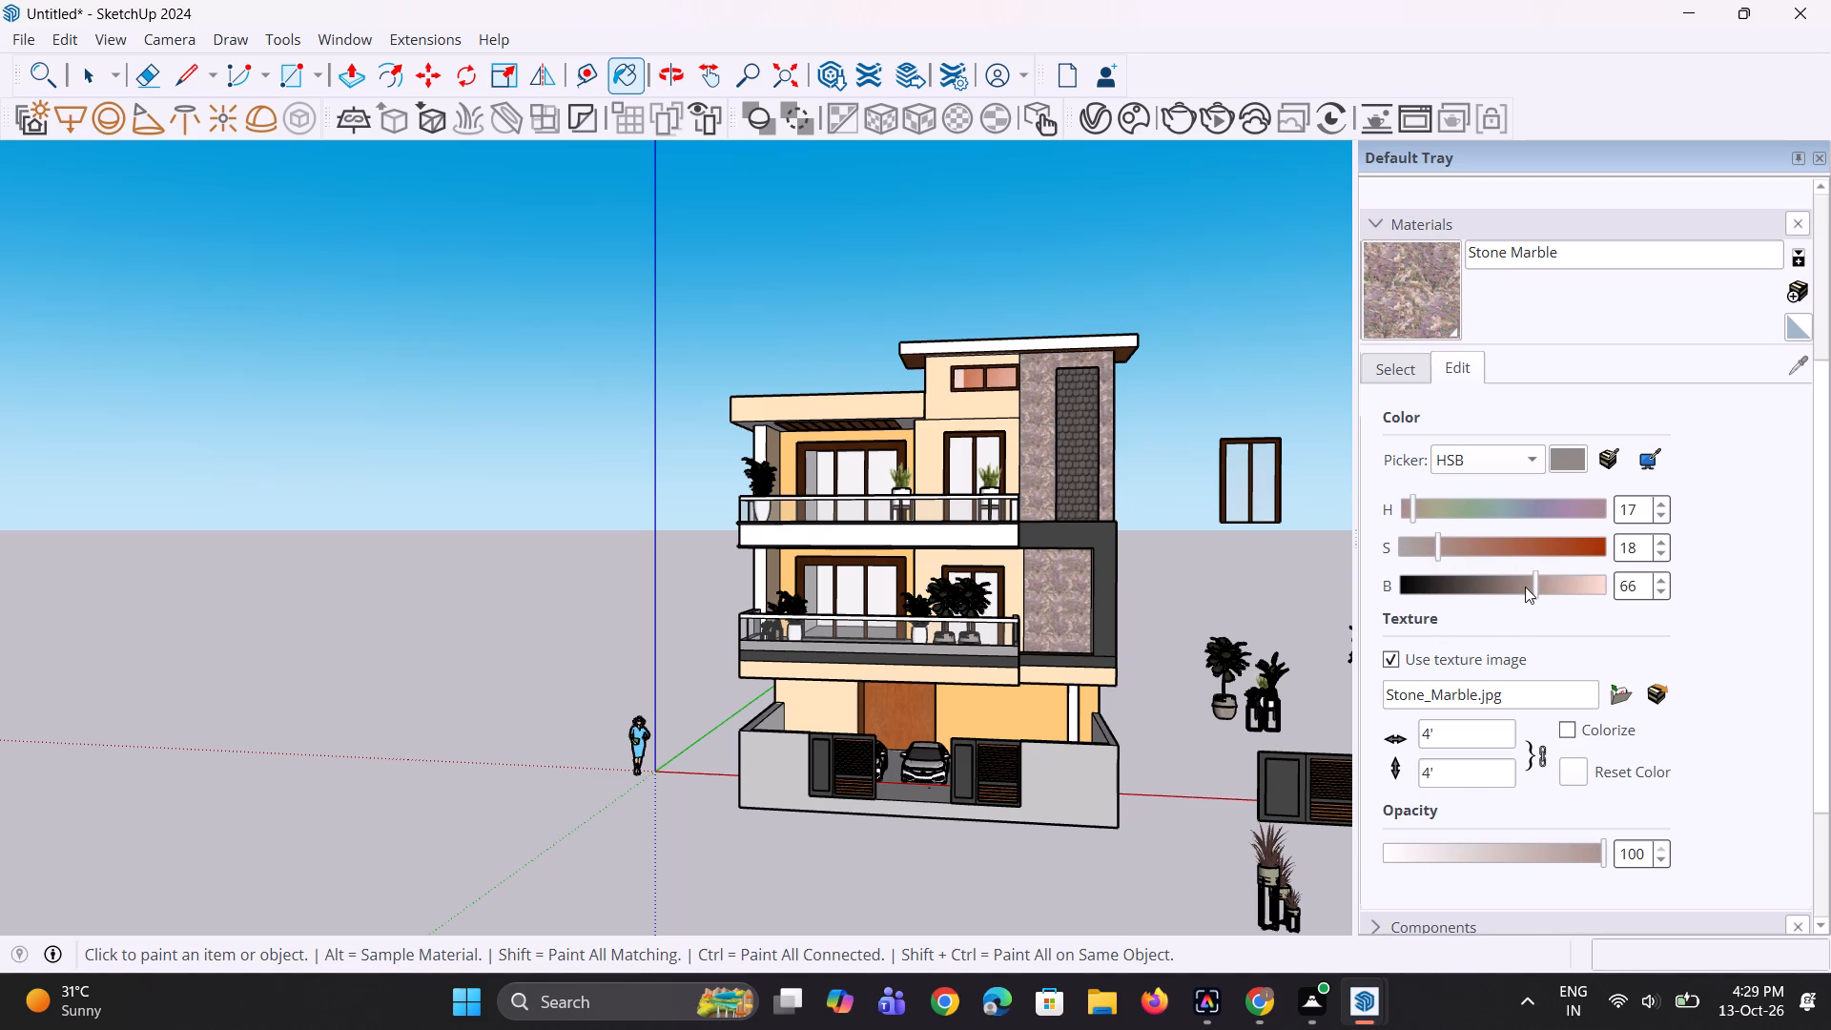
left_click_drag(1532, 588, 1561, 602)
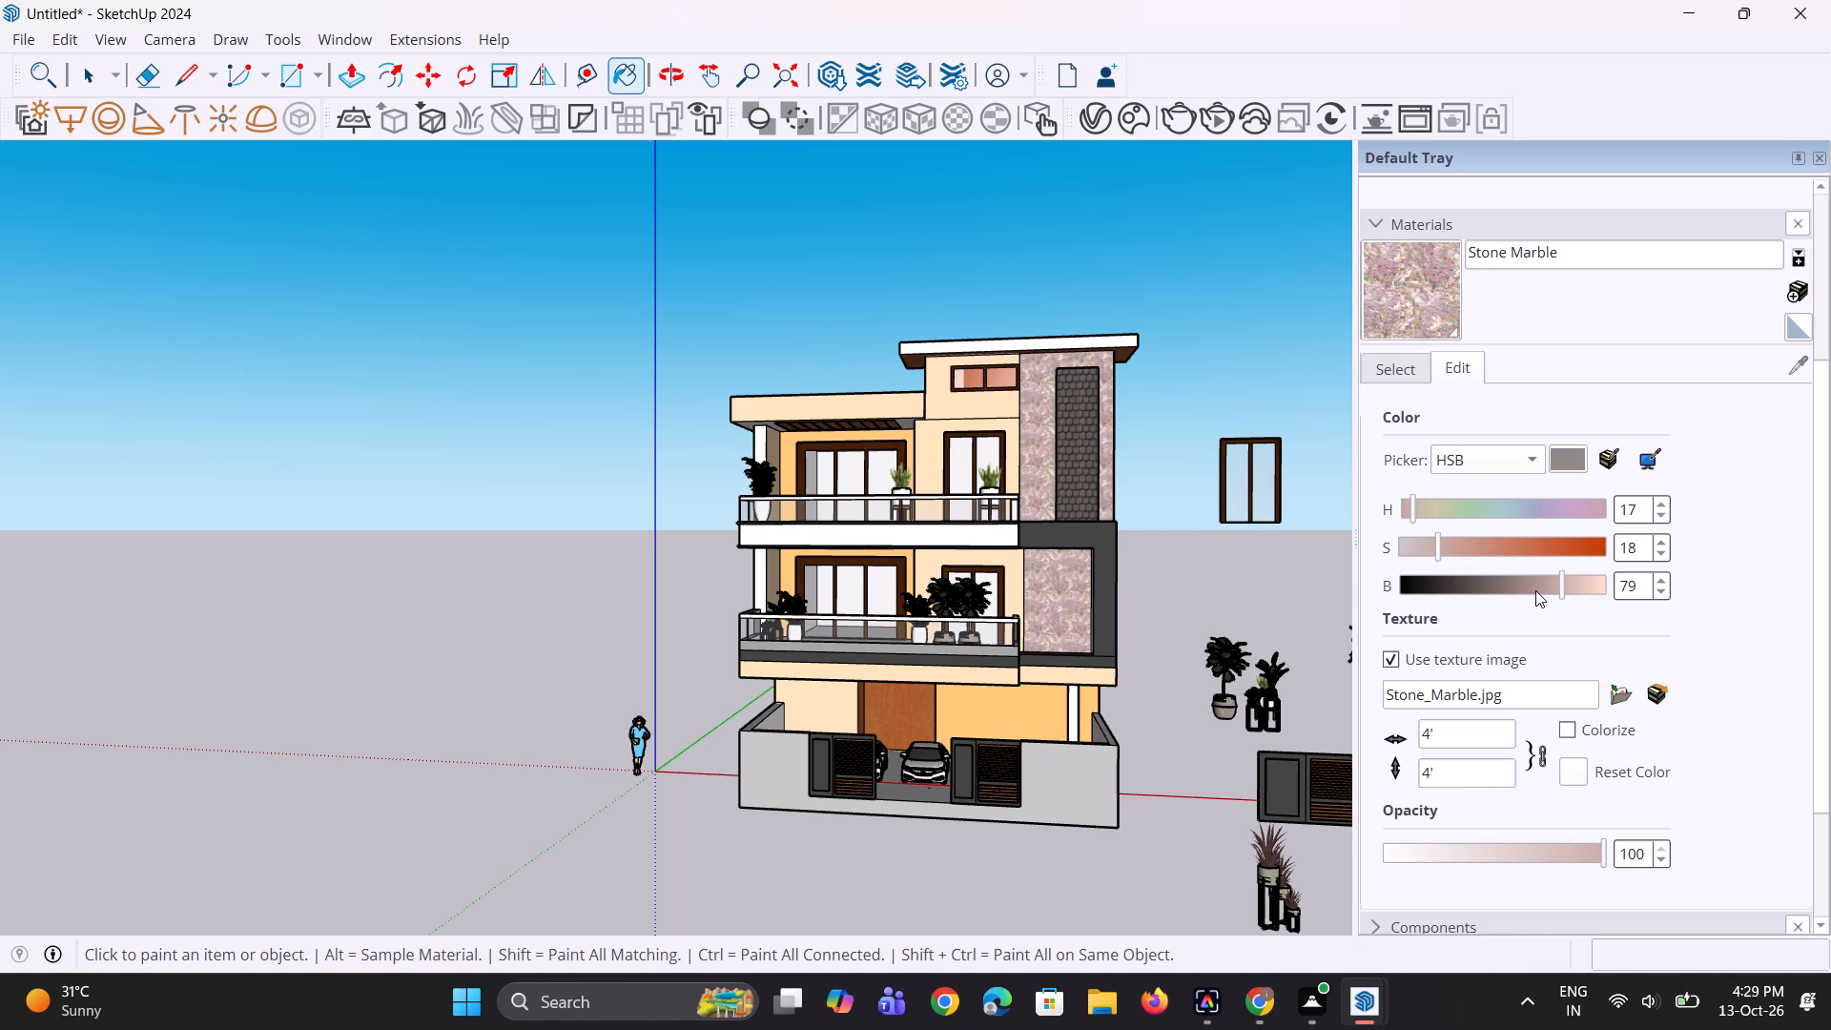
left_click_drag(1436, 543, 1421, 542)
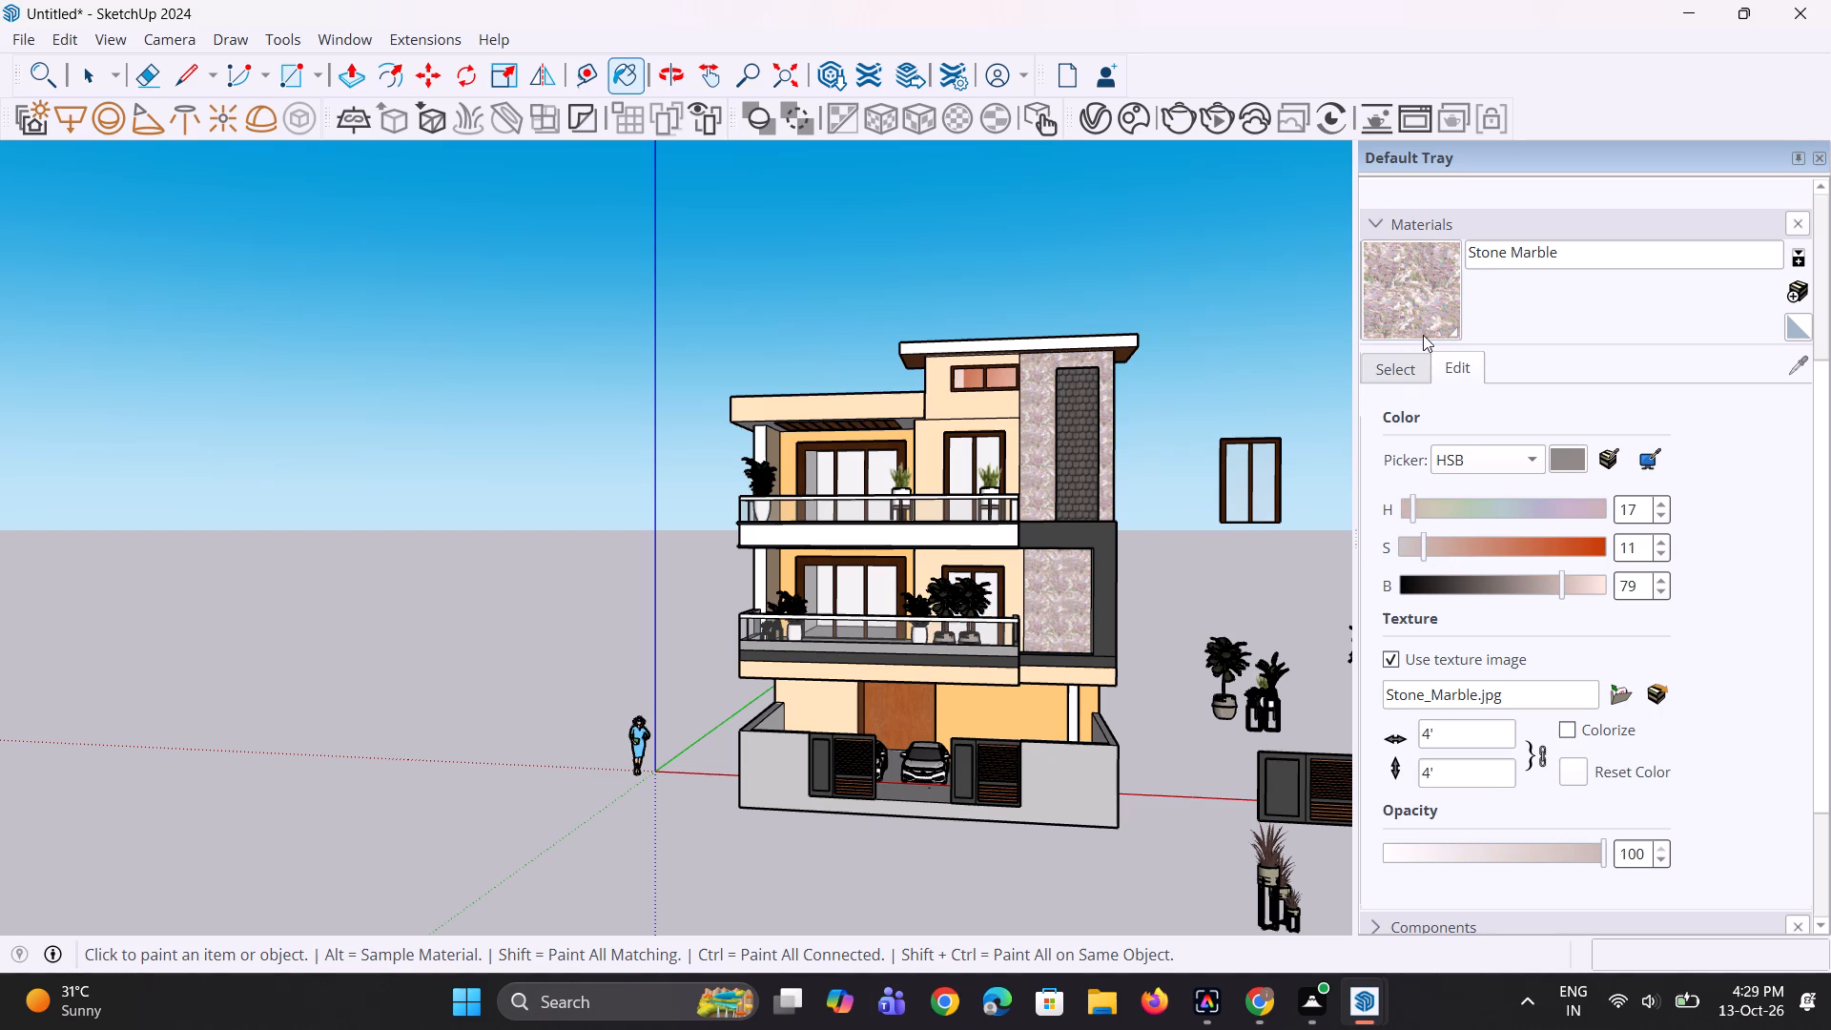
key("space")
key("space")
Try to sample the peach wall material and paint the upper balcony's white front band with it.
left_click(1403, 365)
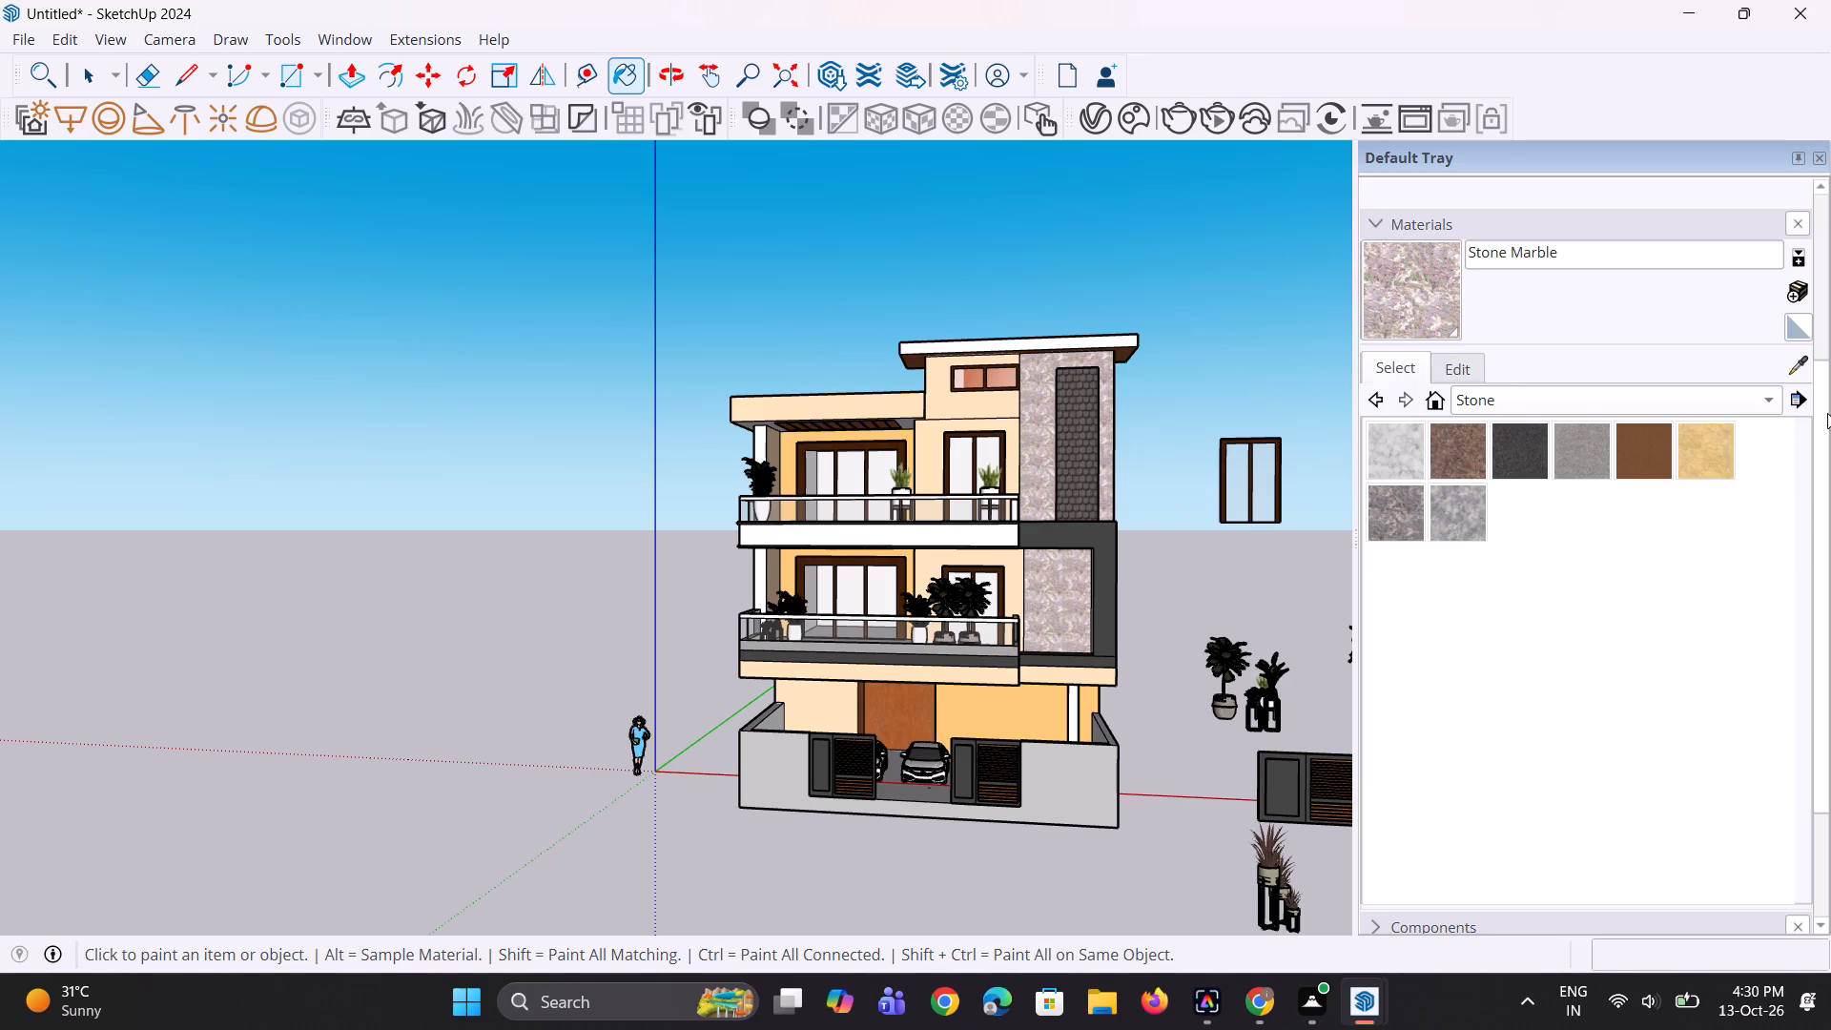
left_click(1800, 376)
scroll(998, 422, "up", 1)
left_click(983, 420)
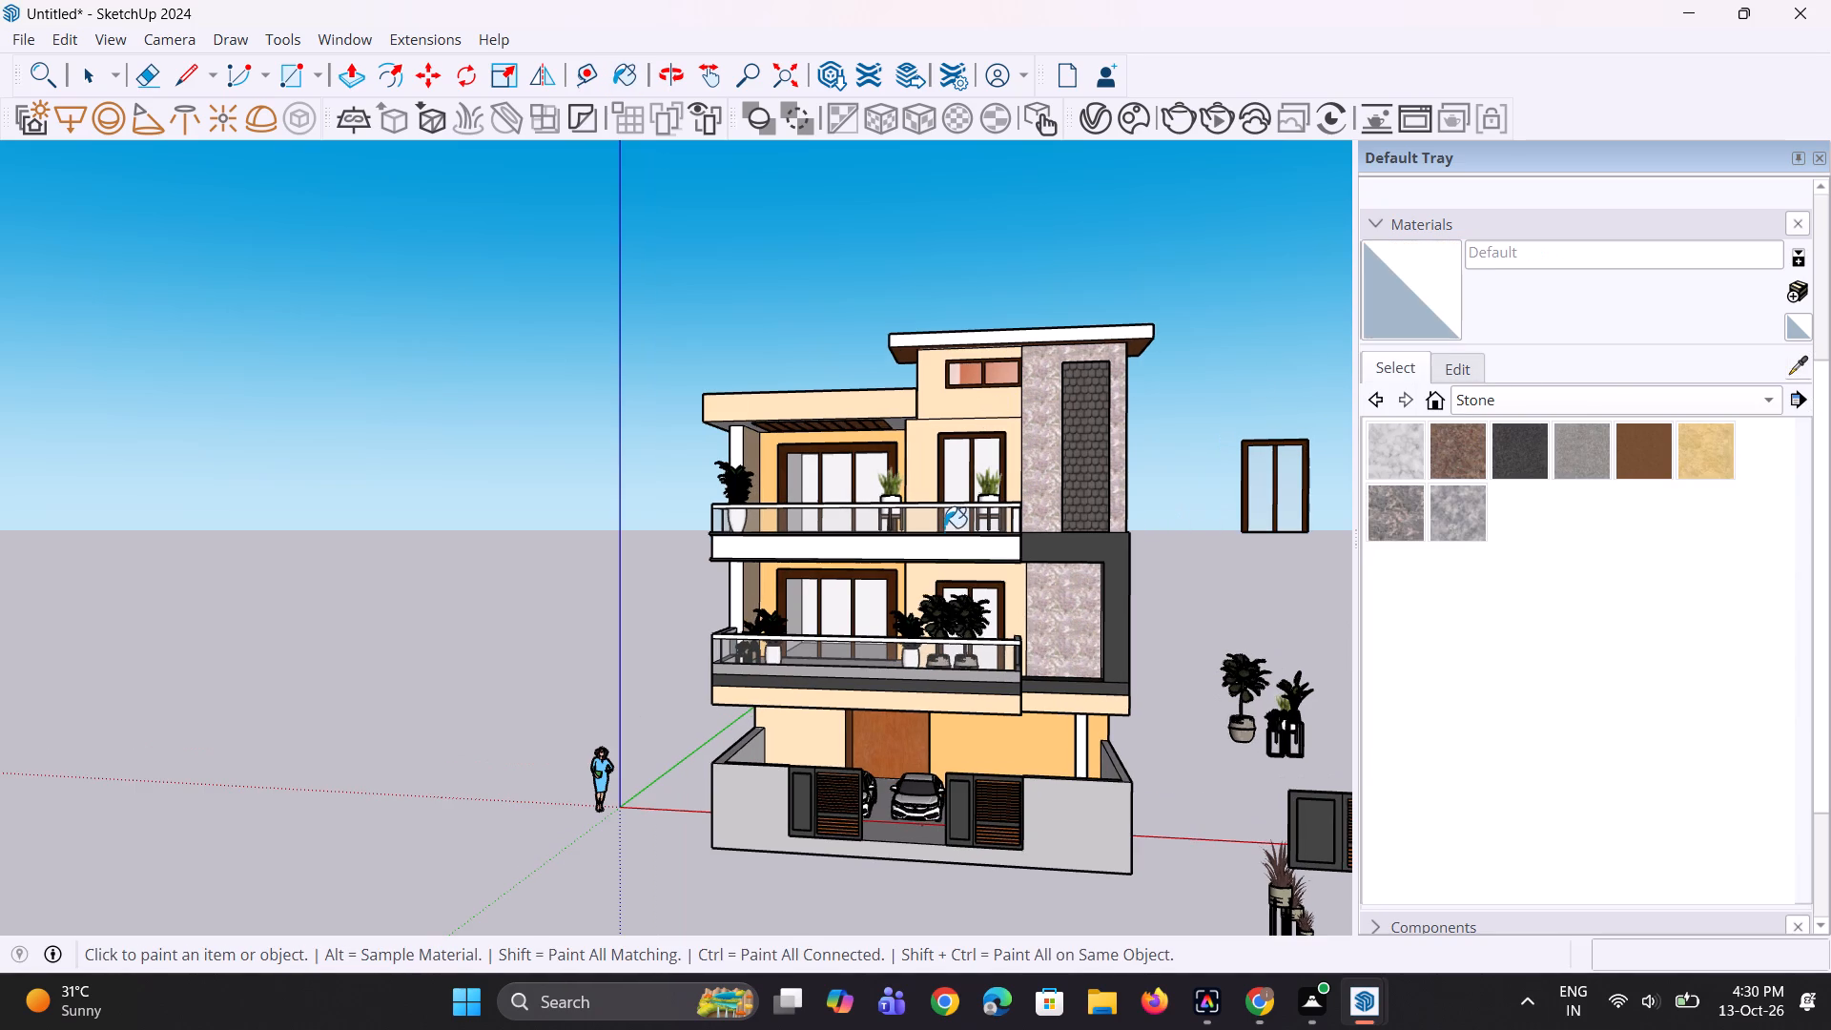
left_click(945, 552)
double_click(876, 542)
Sample the peach material from the upper front wall and paint the upper balcony's front band.
scroll(874, 574, "up", 1)
middle_click_drag(874, 574, 878, 578)
middle_click_drag(878, 578, 941, 611)
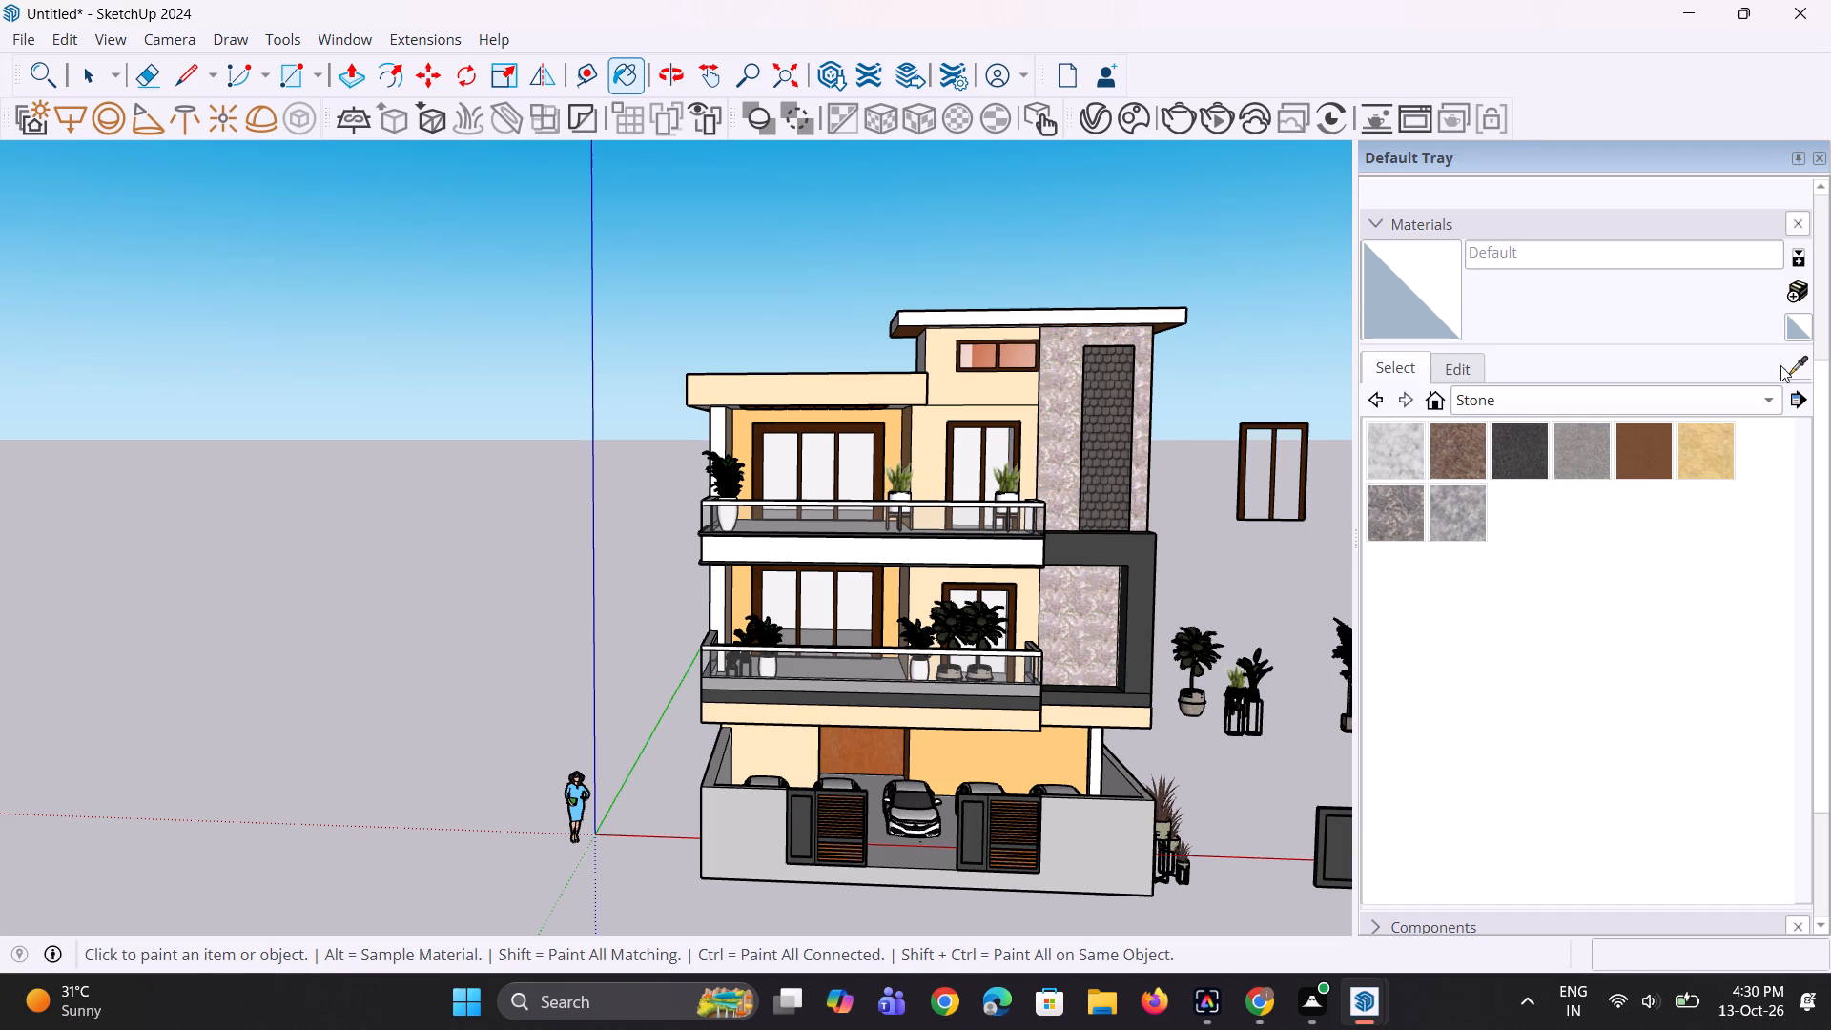
left_click(1790, 368)
left_click(985, 392)
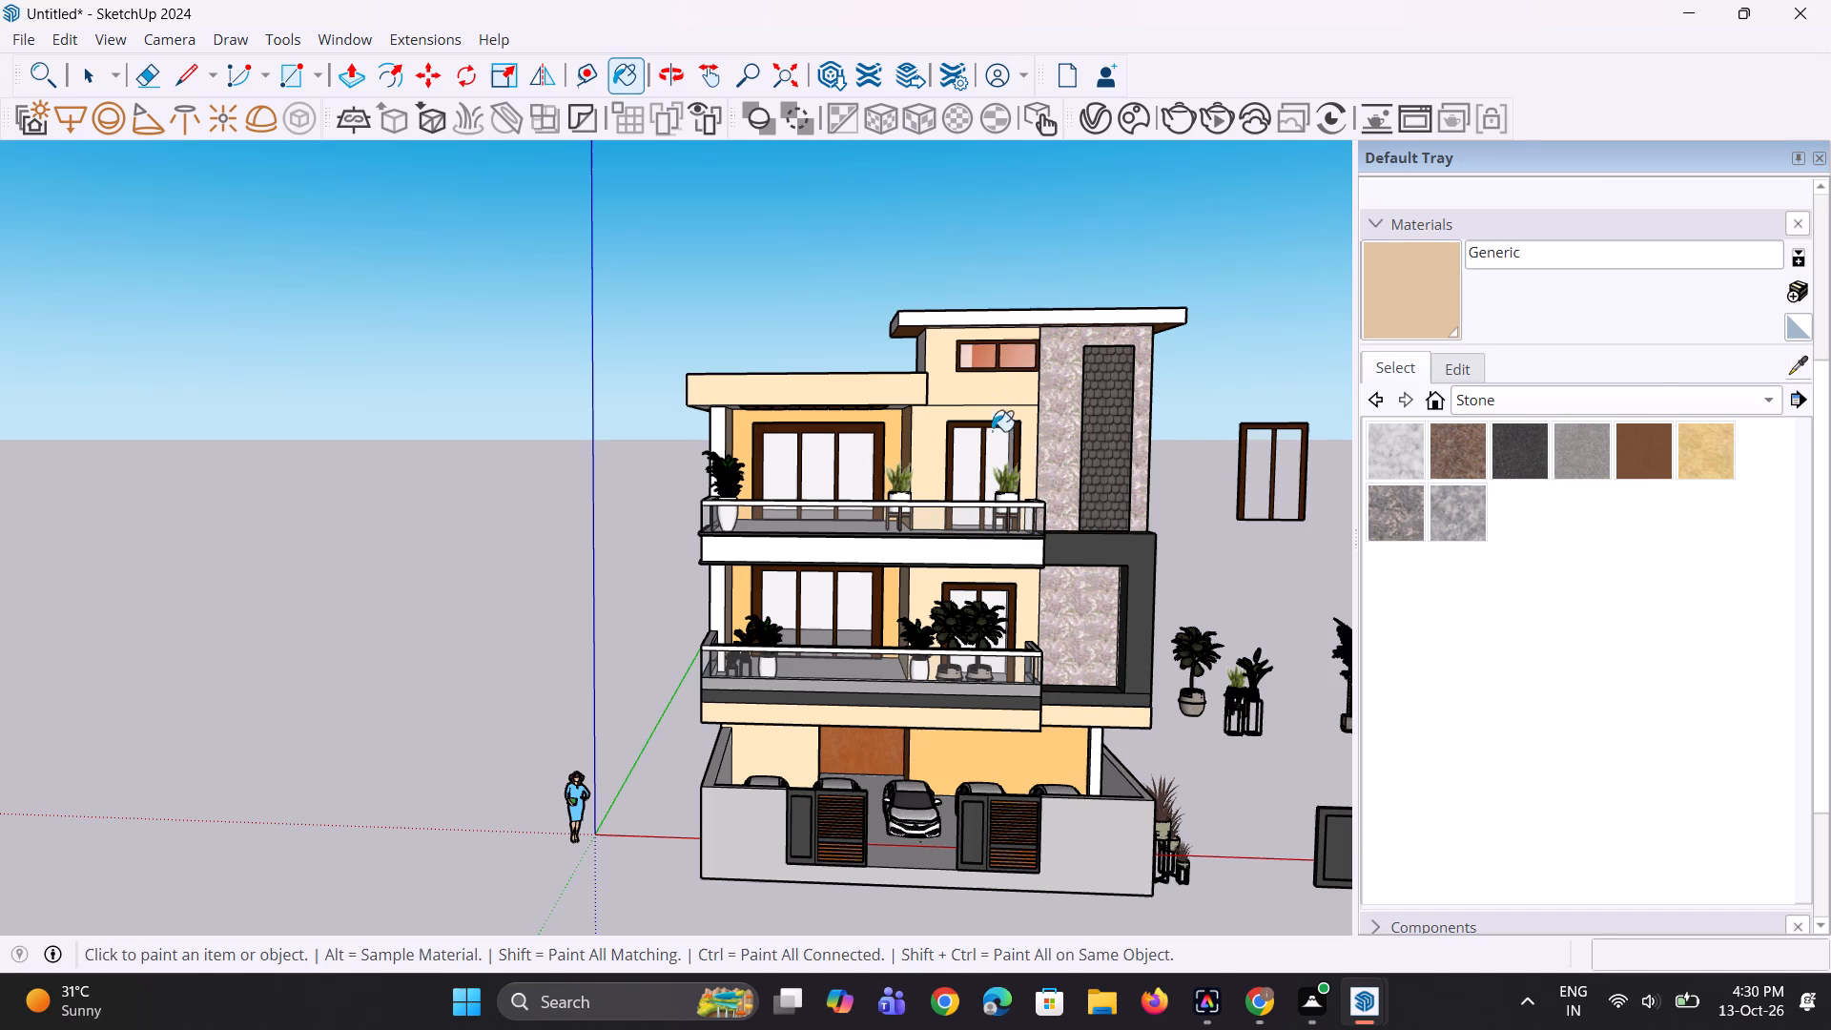
left_click(1018, 555)
Paint the balcony-side elevation peach, covering the balcony band ends and the side wall sections and floor band on every storey.
middle_click_drag(613, 541, 636, 546)
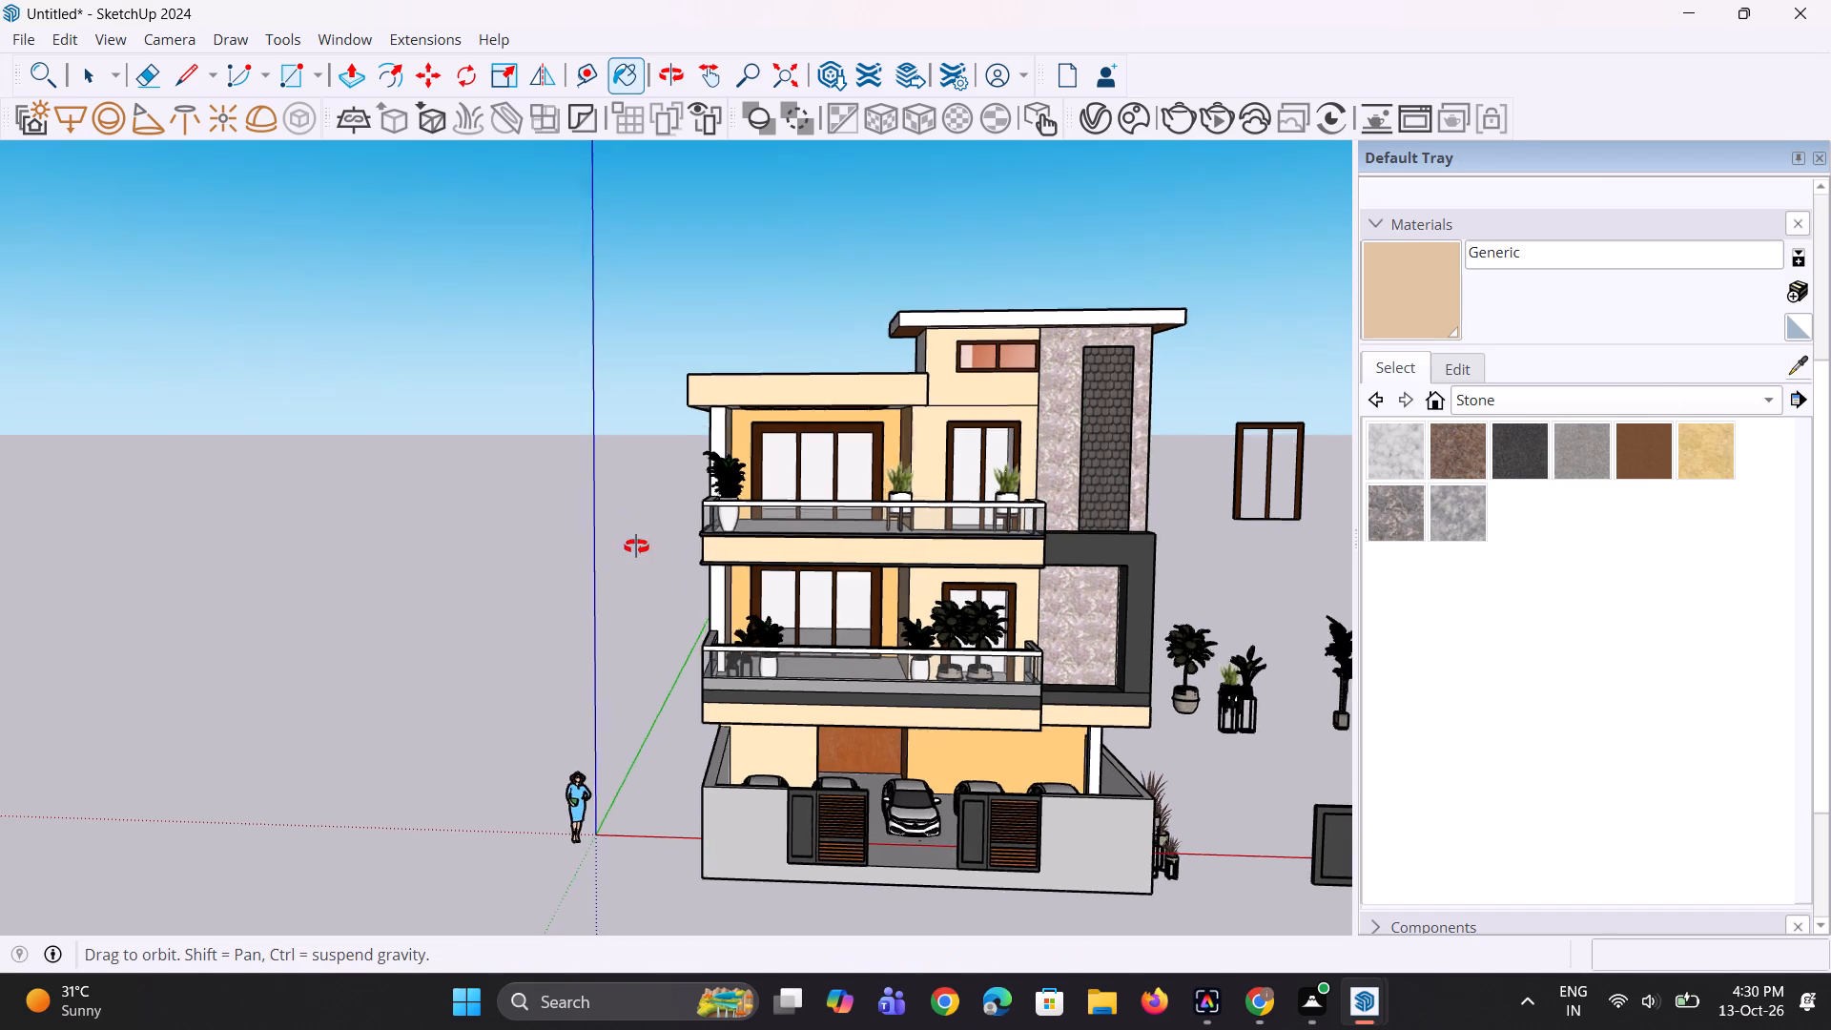
middle_click_drag(636, 546, 828, 532)
scroll(734, 532, "up", 1)
left_click(721, 536)
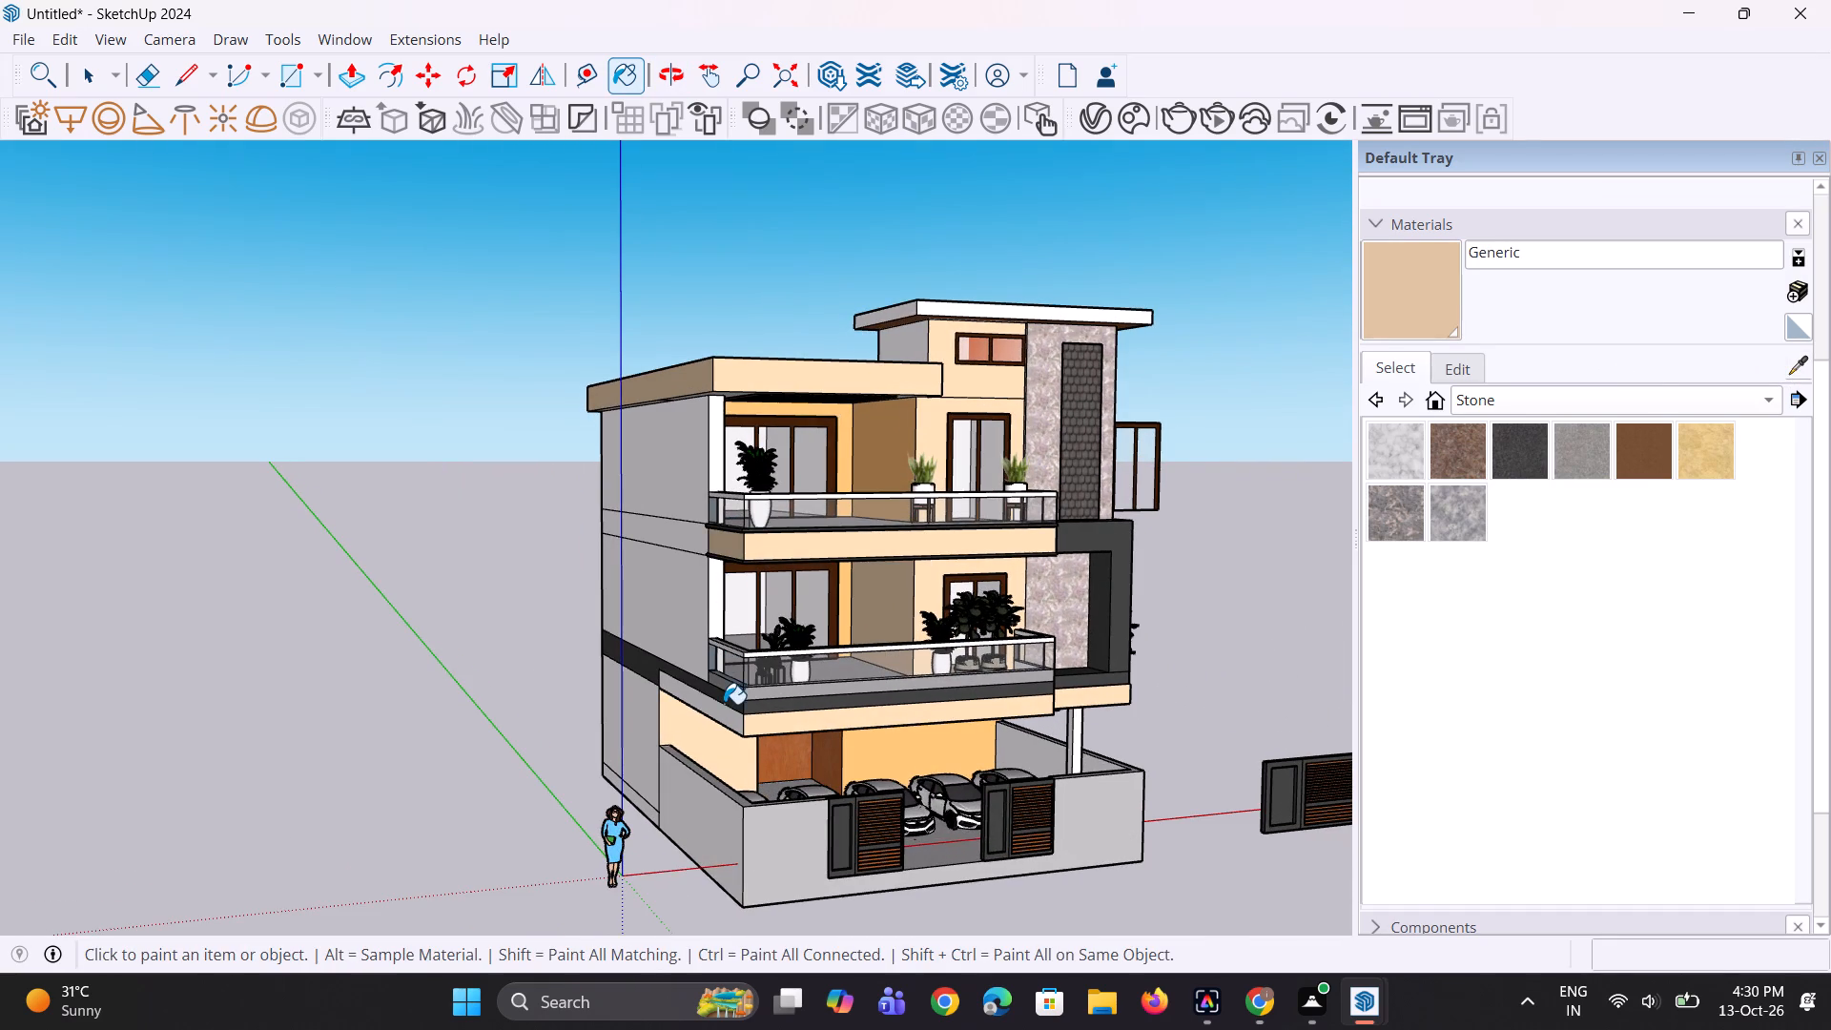
left_click(723, 713)
left_click(671, 613)
left_click(671, 452)
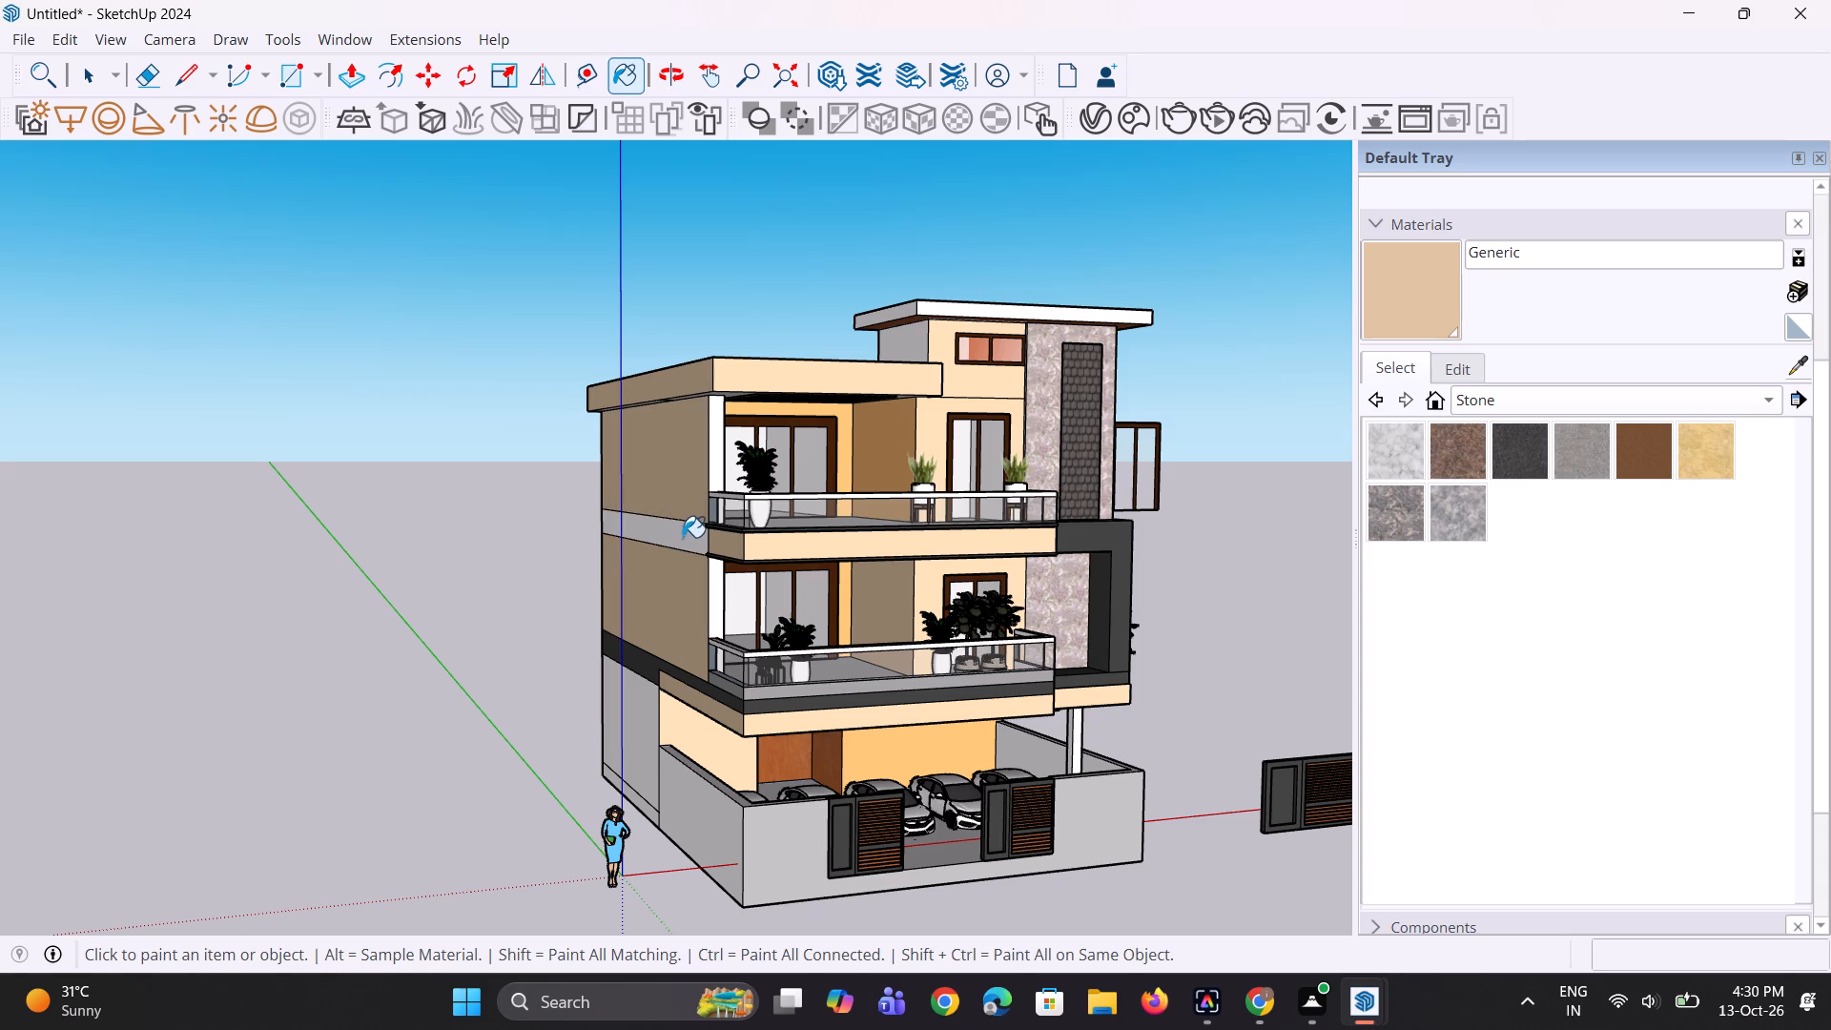
left_click(684, 536)
left_click(601, 729)
left_click(628, 739)
left_click(683, 833)
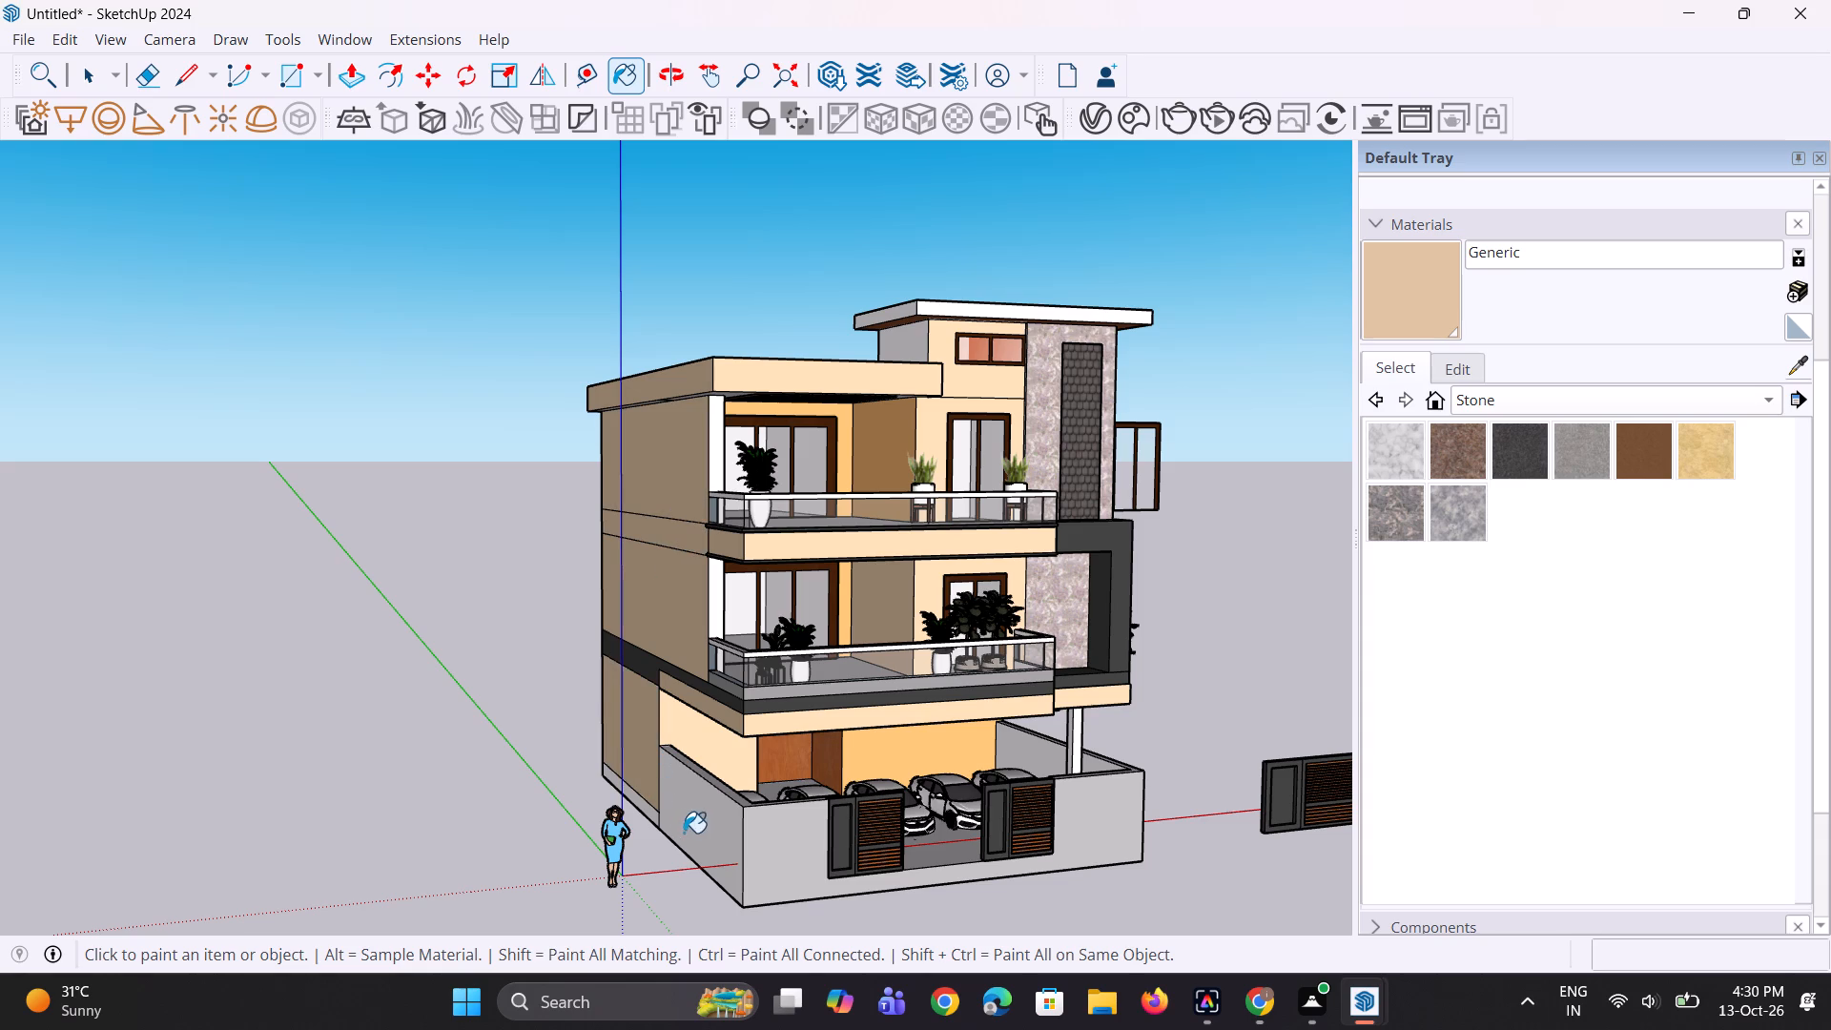
Paint the opposite side elevation peach, including all wall sections, floor bands, the upper stair block and the boundary wall's side.
scroll(588, 706, "down", 4)
middle_click_drag(890, 811, 367, 758)
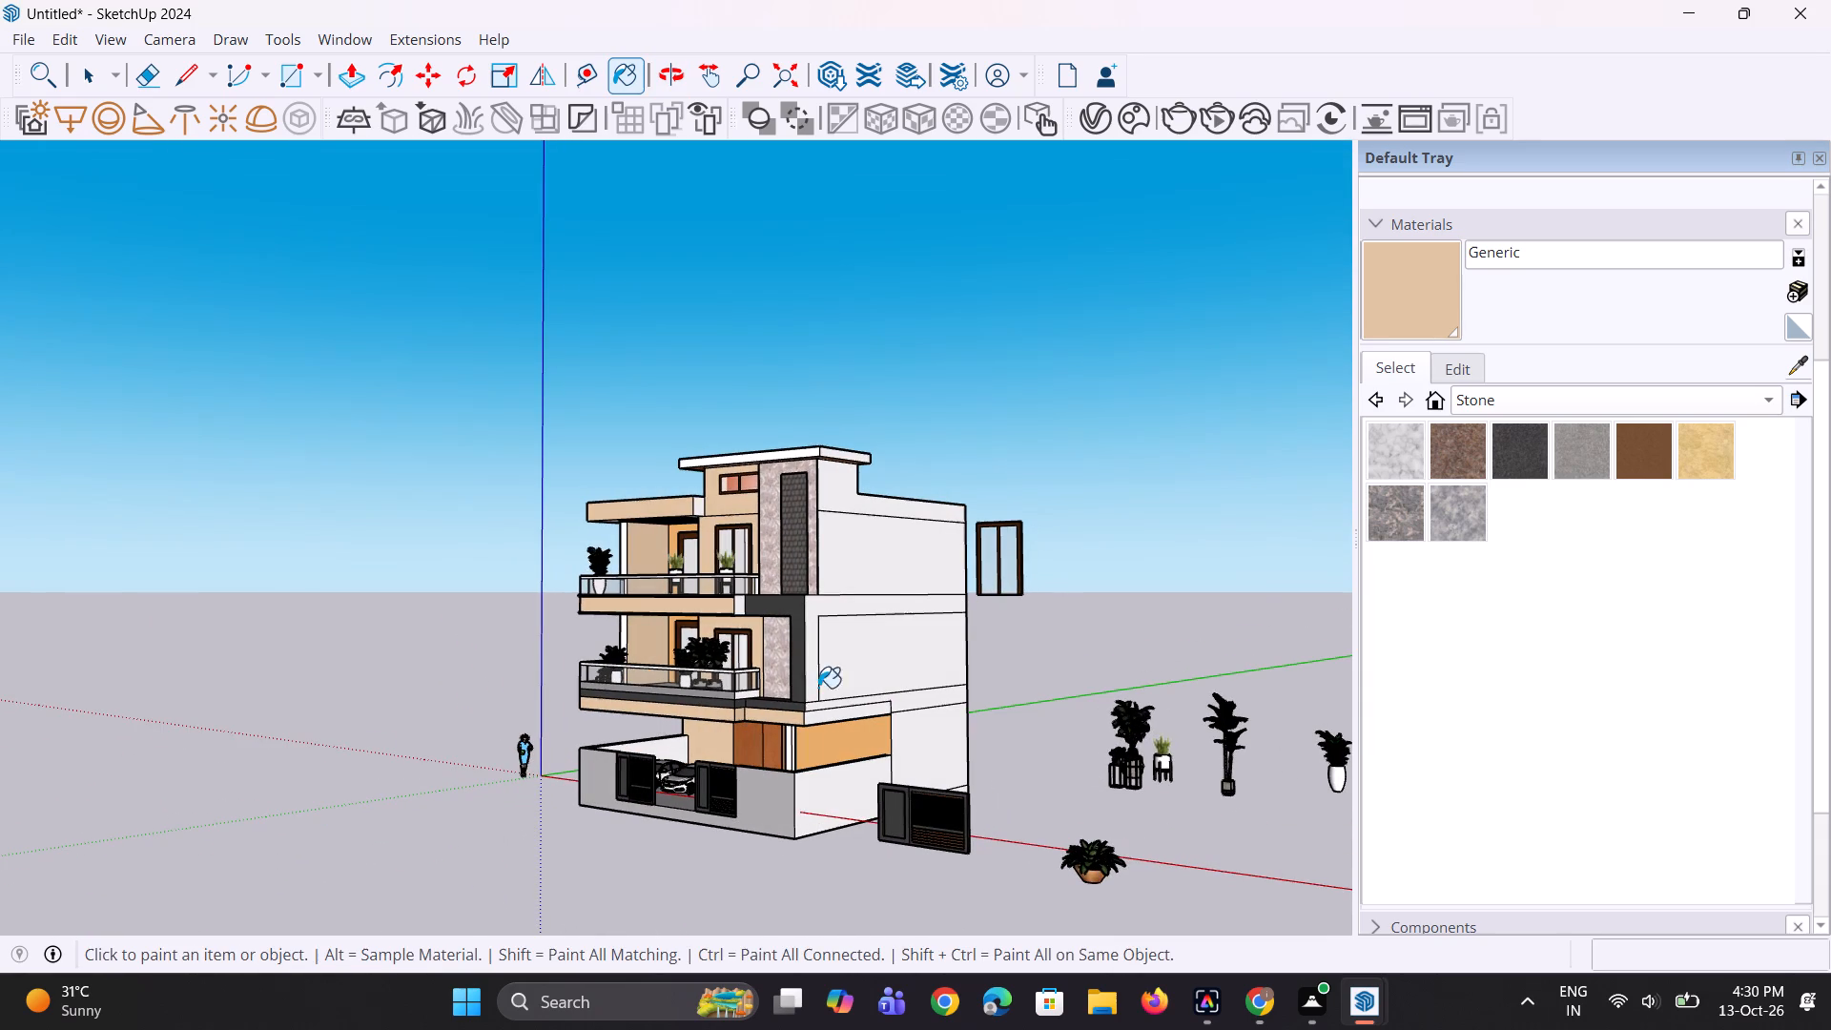
left_click(863, 660)
left_click(875, 610)
left_click(875, 558)
left_click_drag(875, 544, 869, 525)
left_click(855, 503)
left_click(848, 502)
left_click(836, 490)
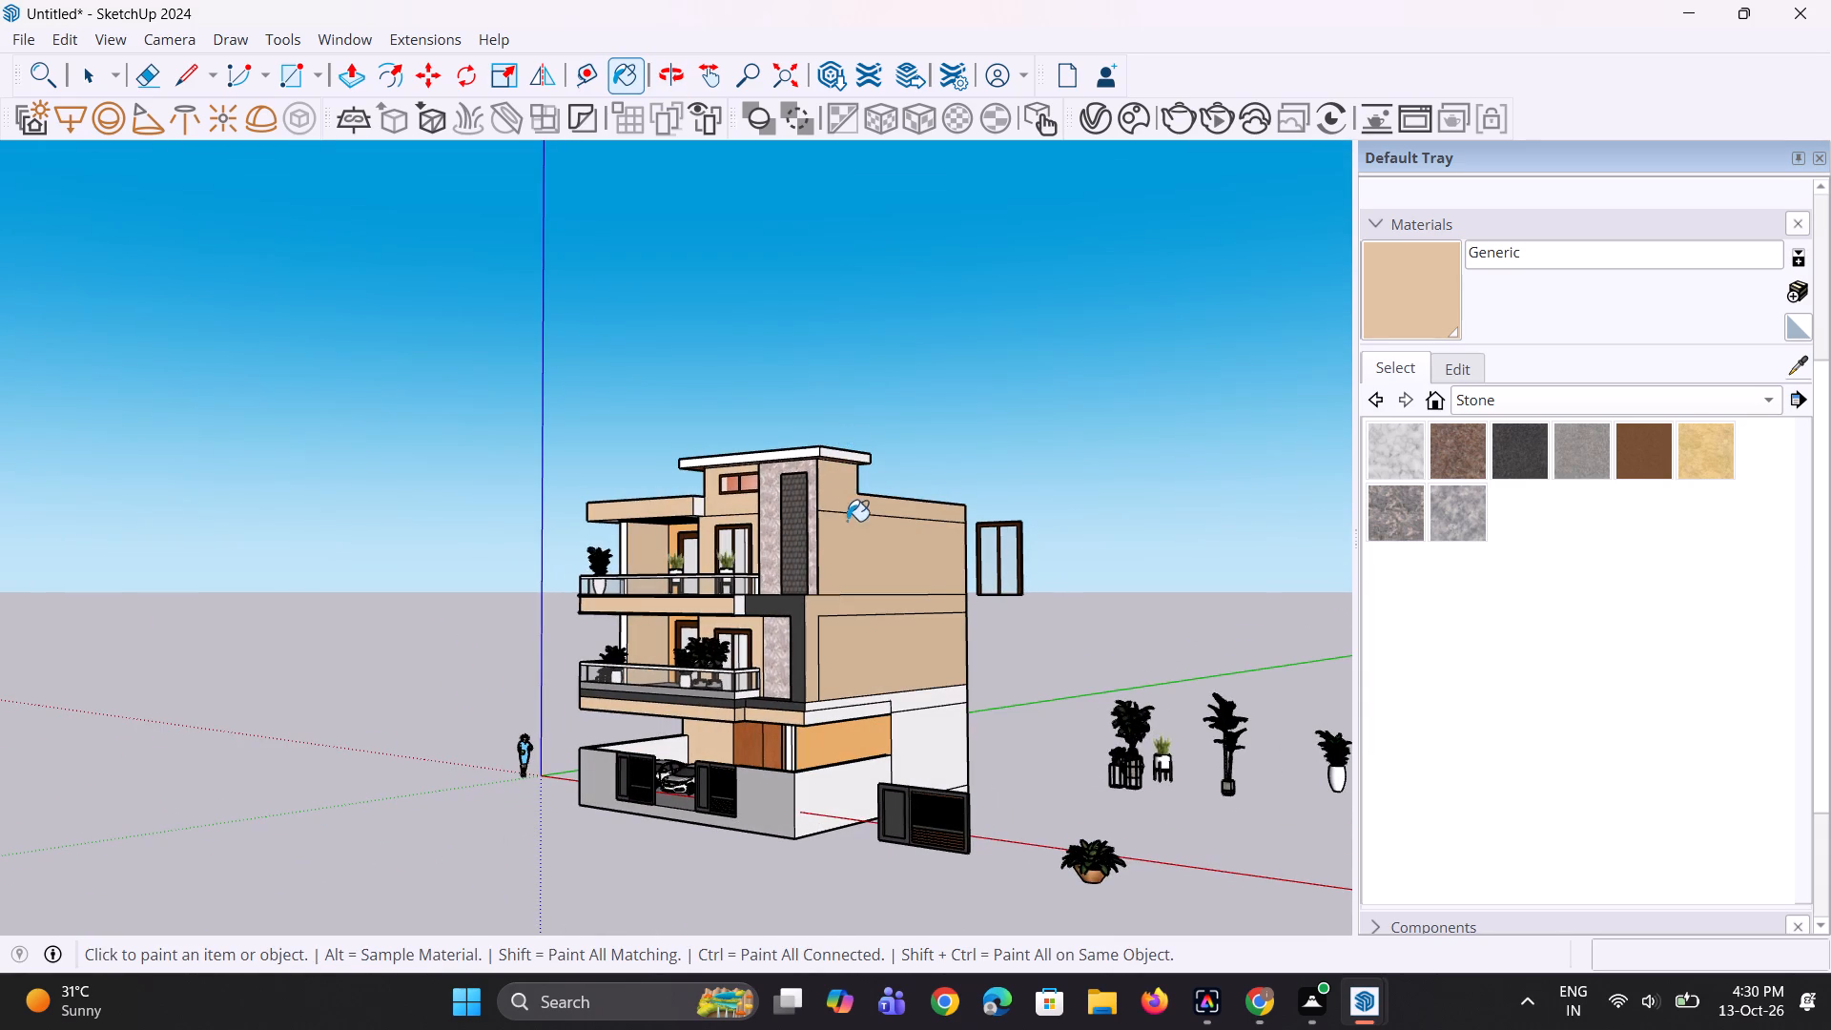
left_click(890, 691)
left_click(905, 713)
left_click_drag(910, 719, 915, 752)
left_click_drag(915, 752, 905, 776)
left_click_drag(895, 782, 851, 810)
left_click_drag(827, 817, 823, 826)
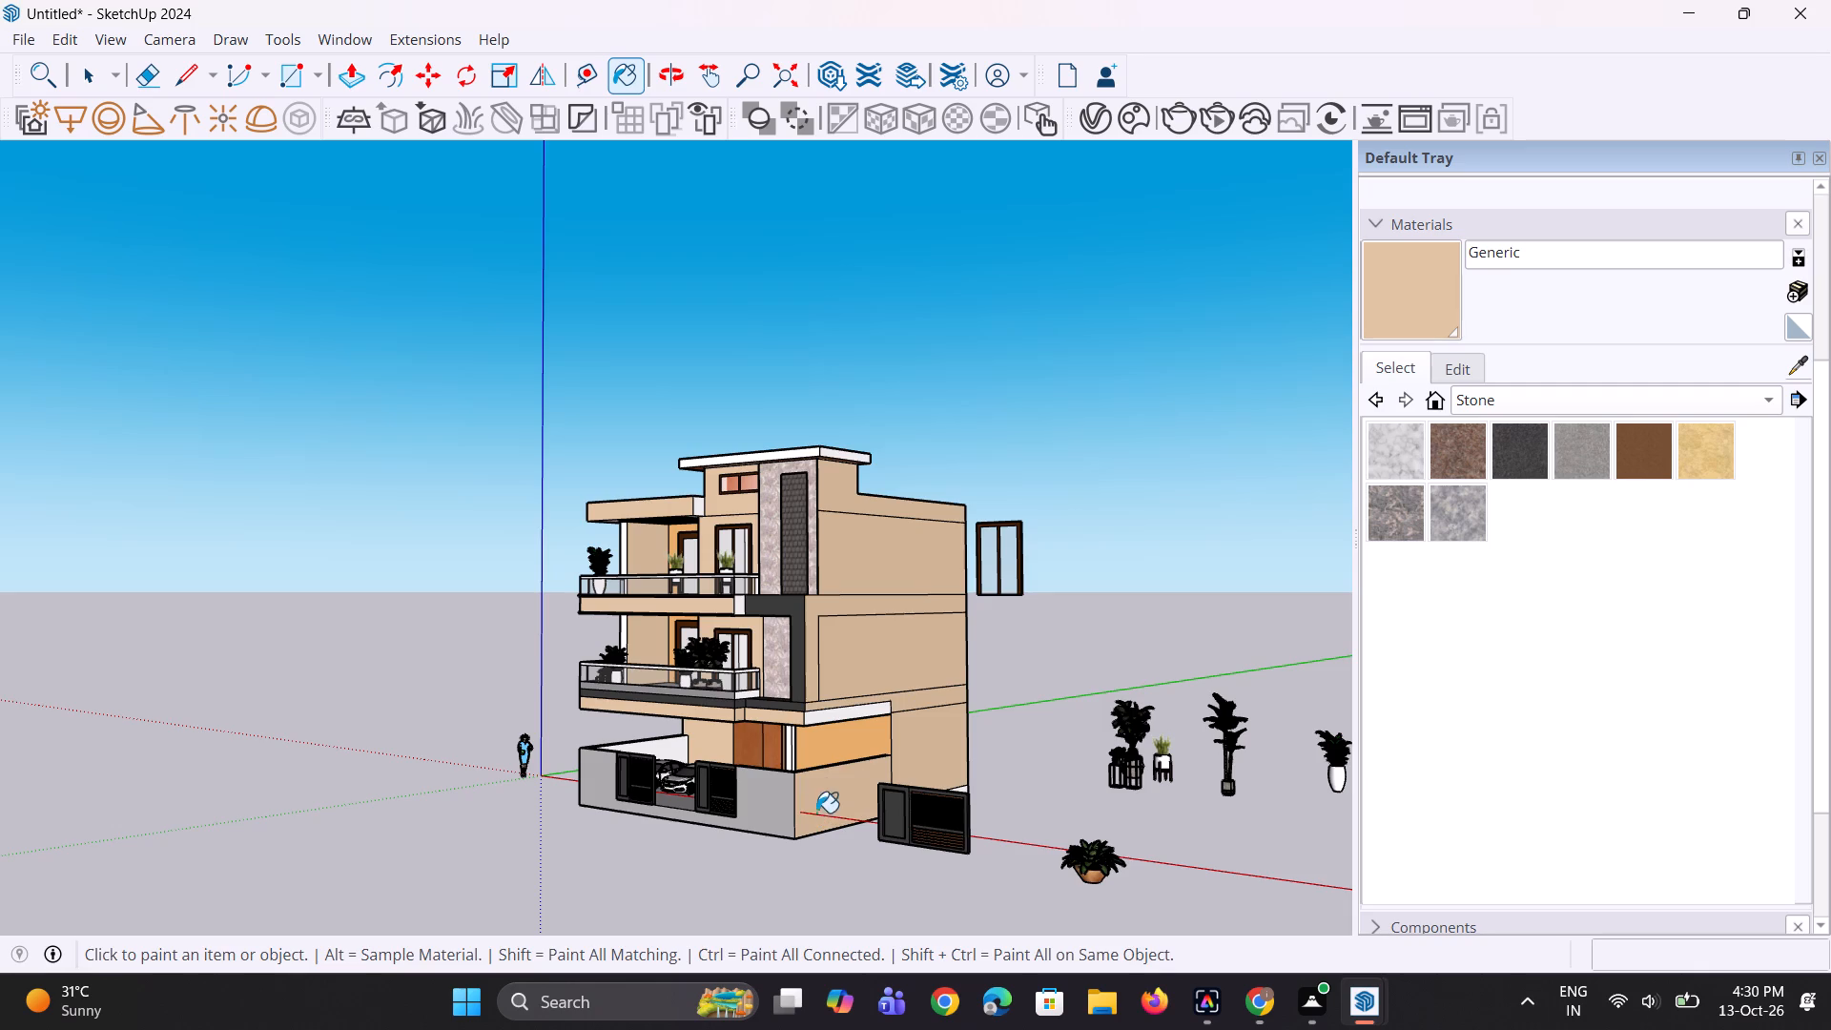
Delete the spare window, gate and potted plants standing beside the house, keeping the house itself.
middle_click_drag(801, 783, 1163, 800)
scroll(839, 696, "up", 3)
scroll(755, 661, "up", 2)
scroll(1023, 685, "up", 1)
scroll(1024, 680, "down", 3)
key("space")
key("space")
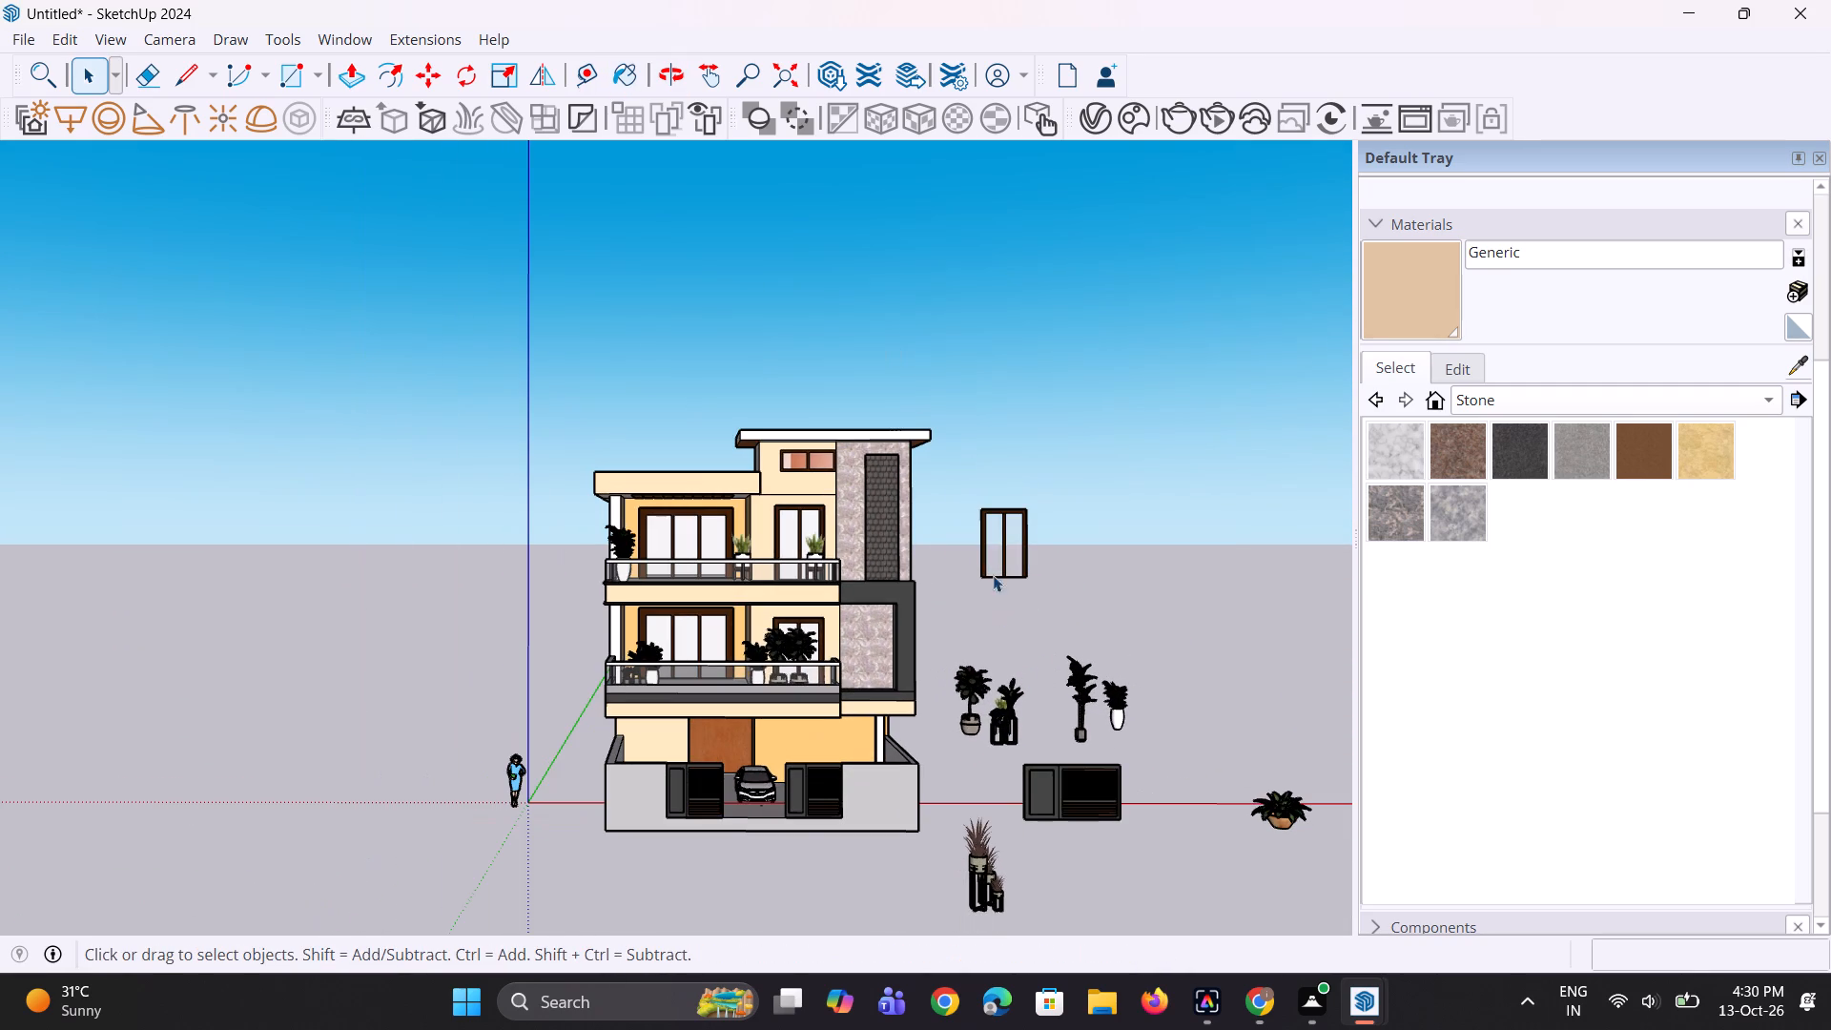
left_click_drag(945, 459, 1373, 941)
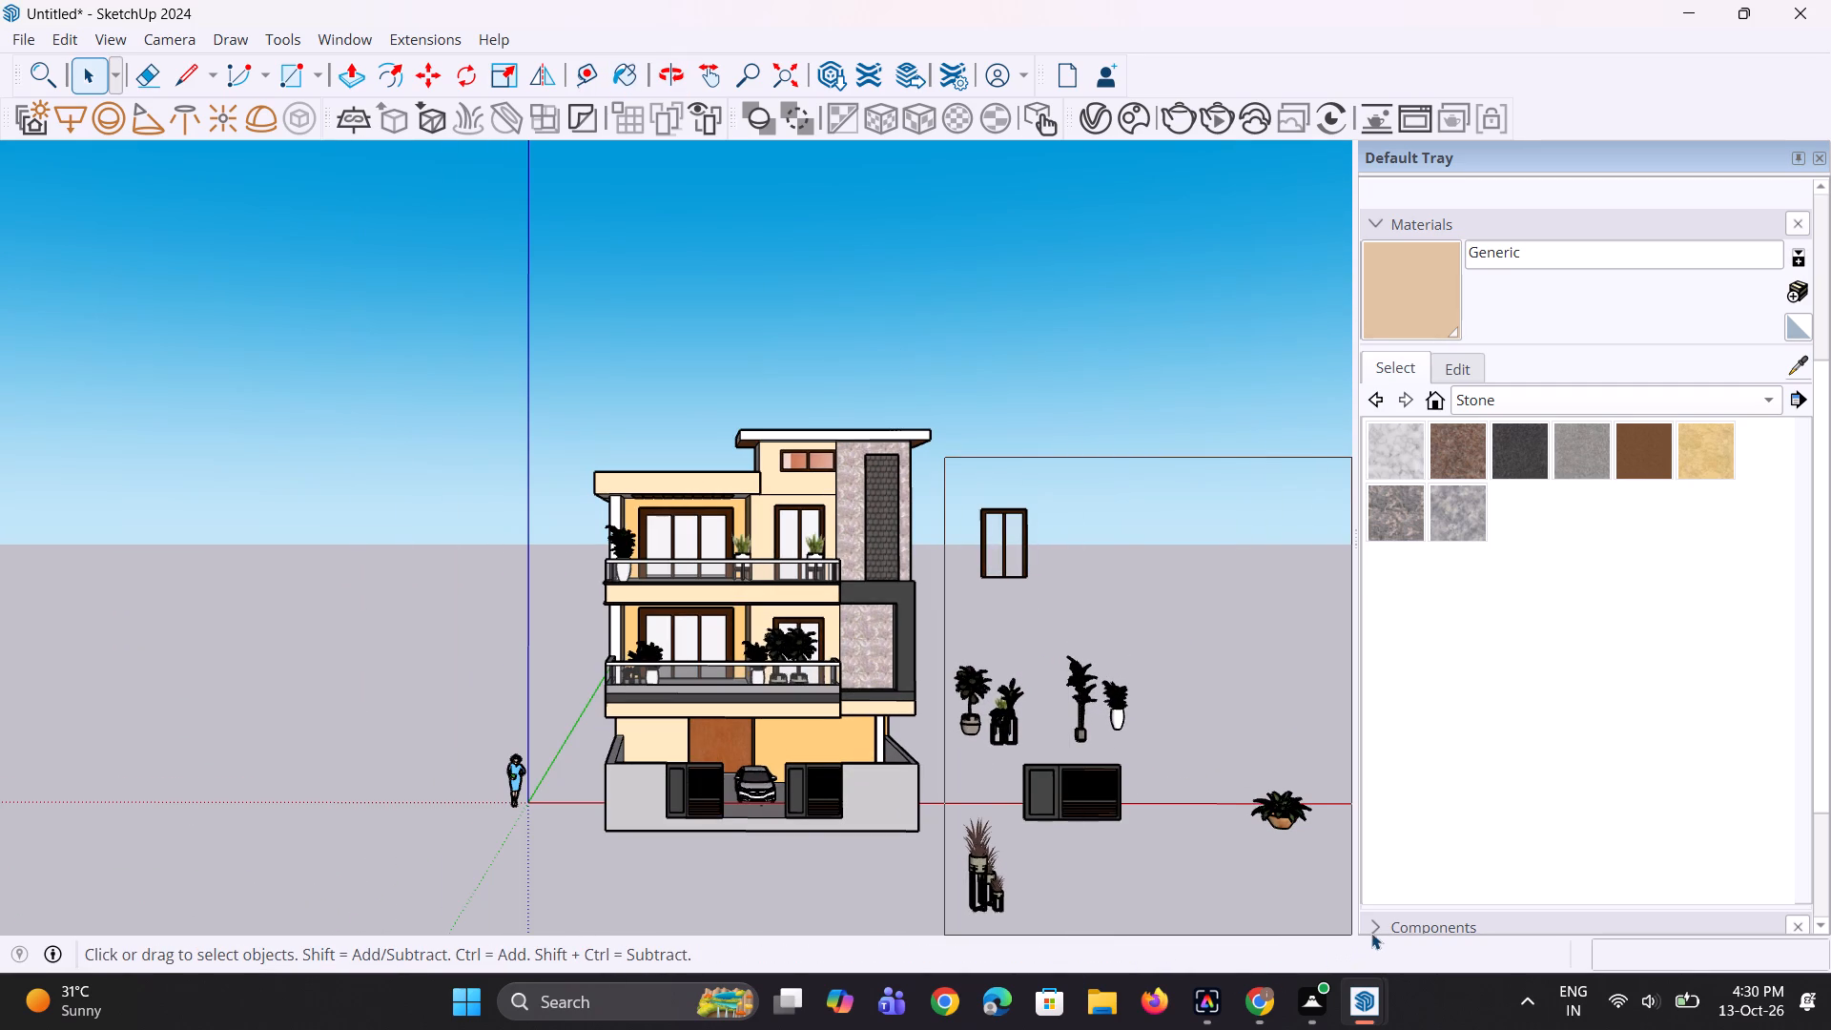
left_click(1328, 877)
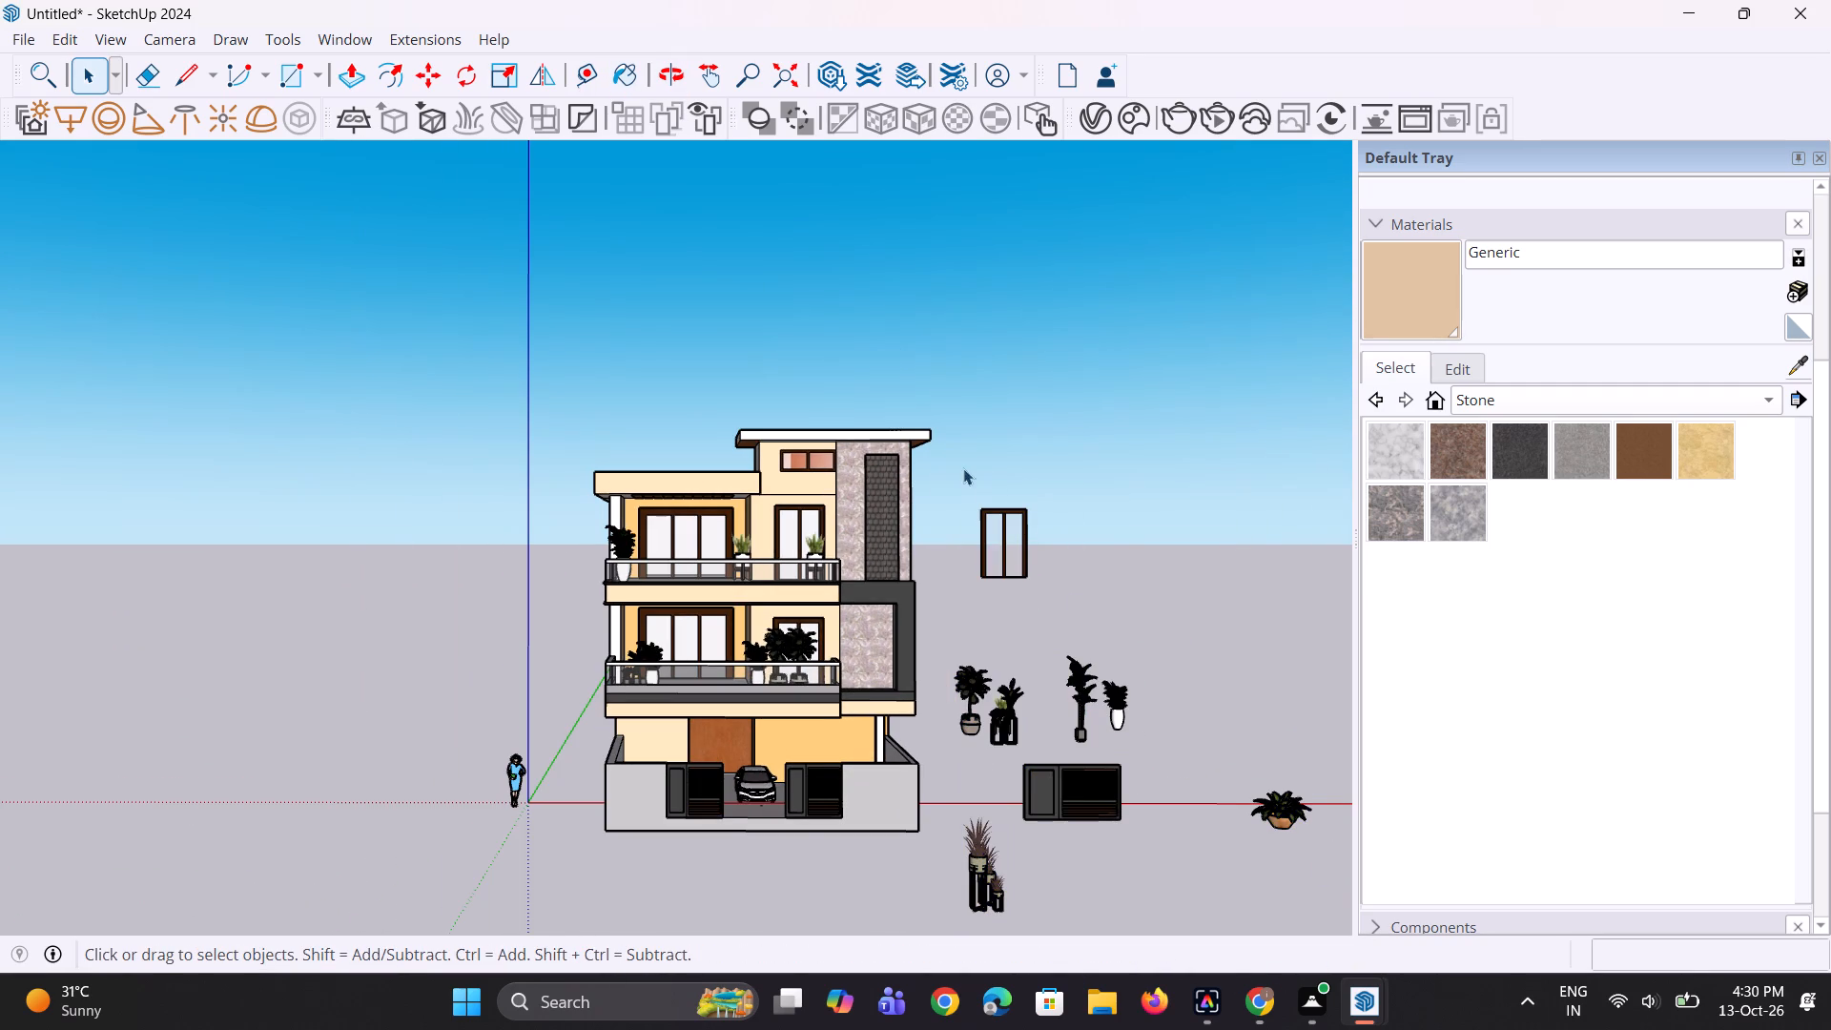
left_click_drag(957, 466, 1333, 926)
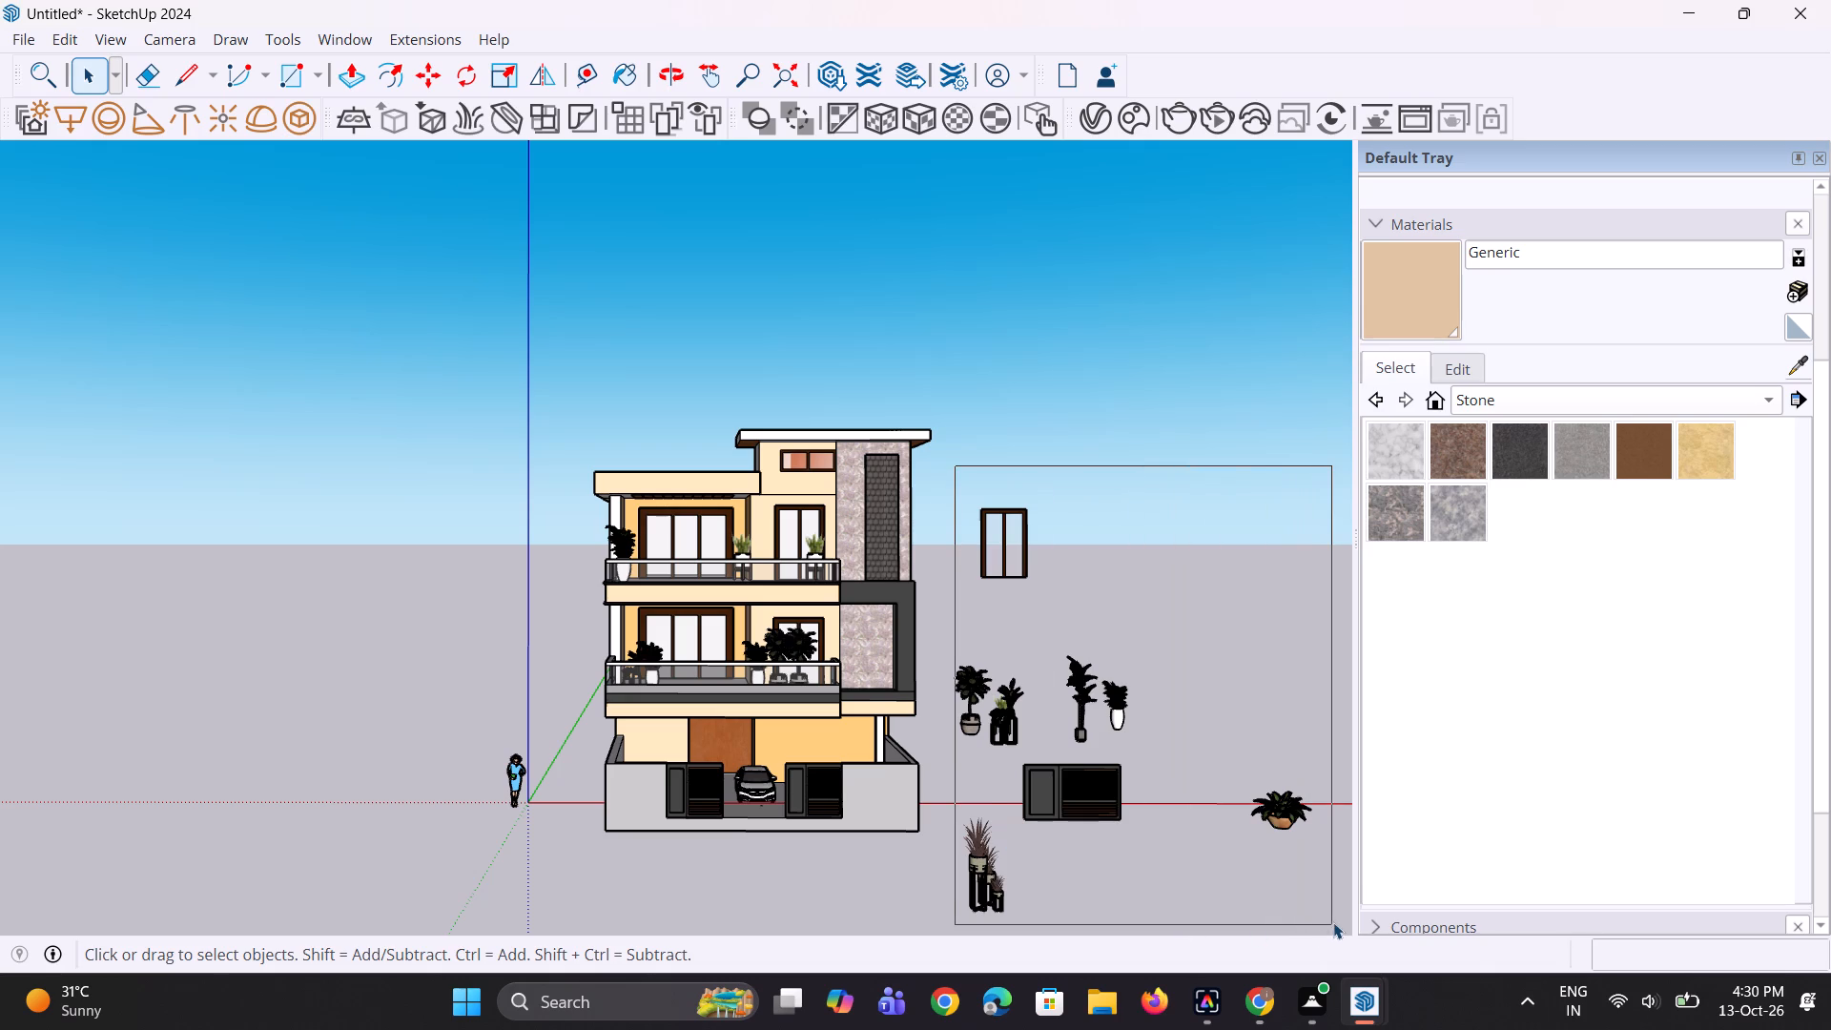
key("Delete")
key("BackSpace")
Delete the single leftover potted plant beside the house.
scroll(960, 752, "down", 4)
scroll(1004, 747, "up", 1)
middle_click_drag(1004, 747, 925, 725)
left_click(999, 743)
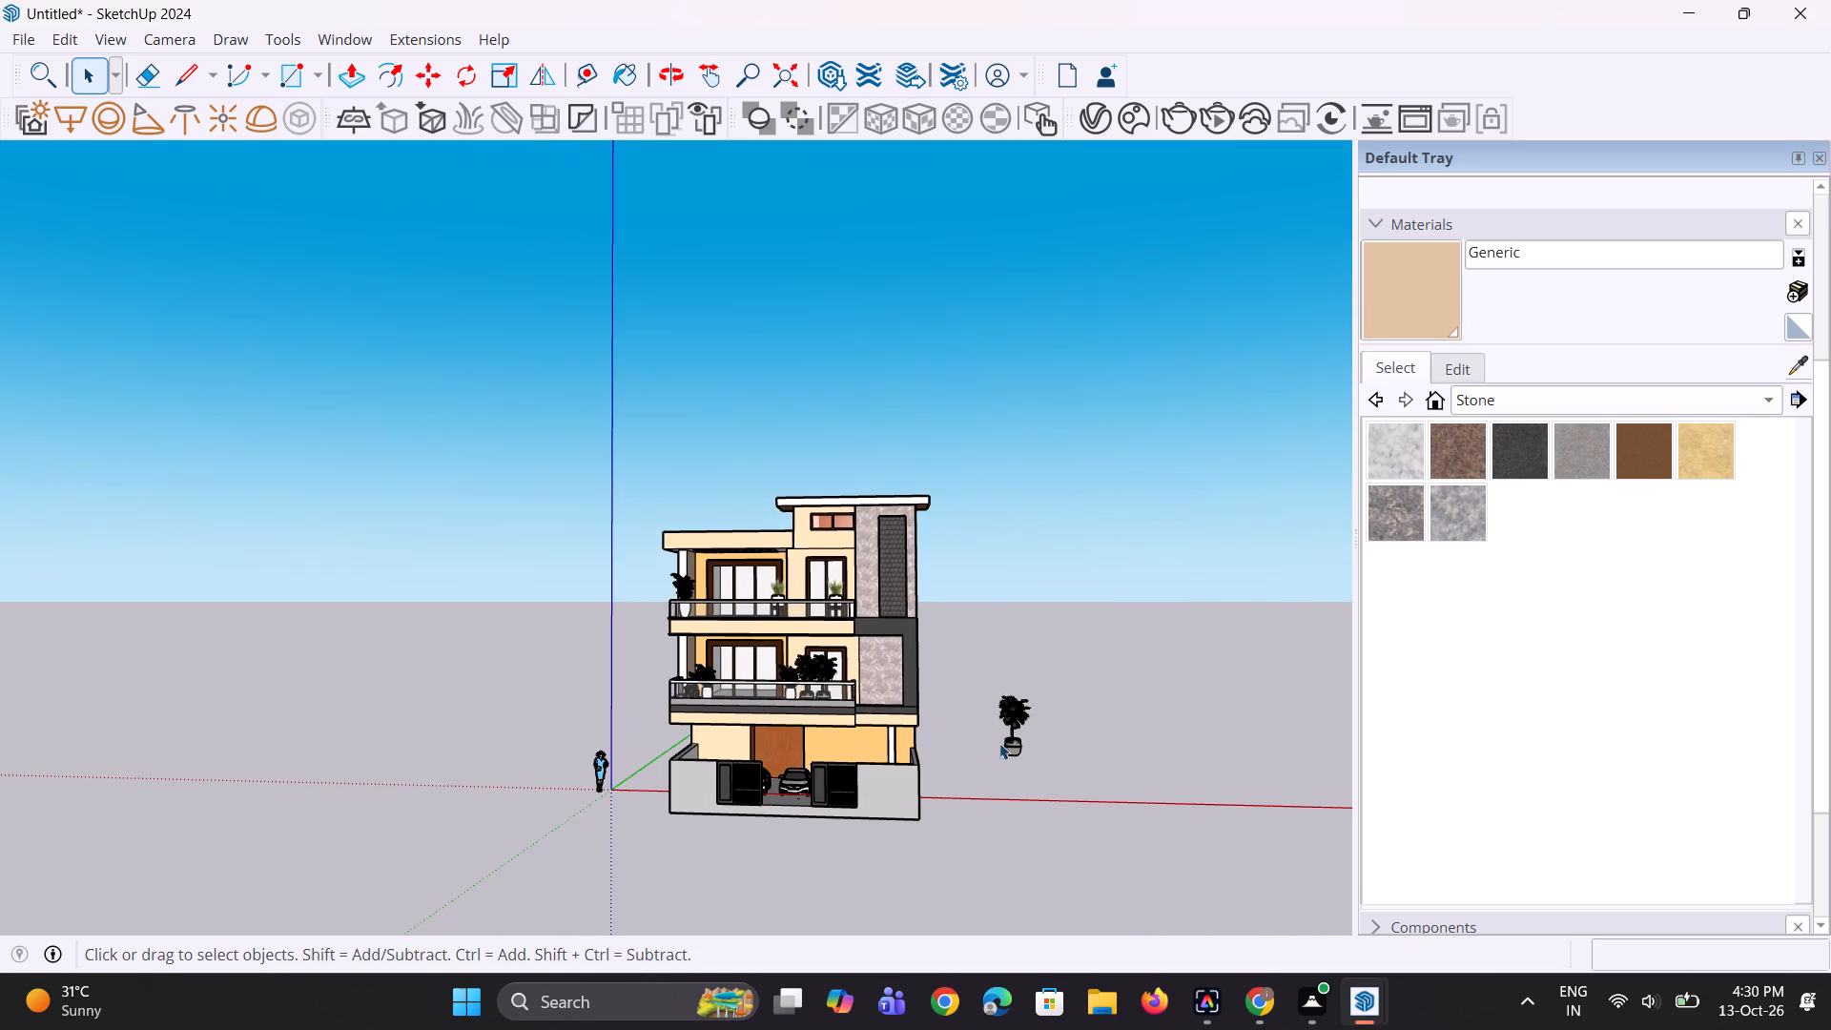
left_click(1003, 745)
key("Delete")
Examine the house's coloured front elevation and its cleared surroundings from near and far.
scroll(1005, 746, "down", 5)
middle_click_drag(948, 742, 966, 751)
scroll(953, 585, "up", 7)
scroll(901, 617, "down", 4)
middle_click_drag(891, 765, 918, 764)
scroll(921, 866, "up", 1)
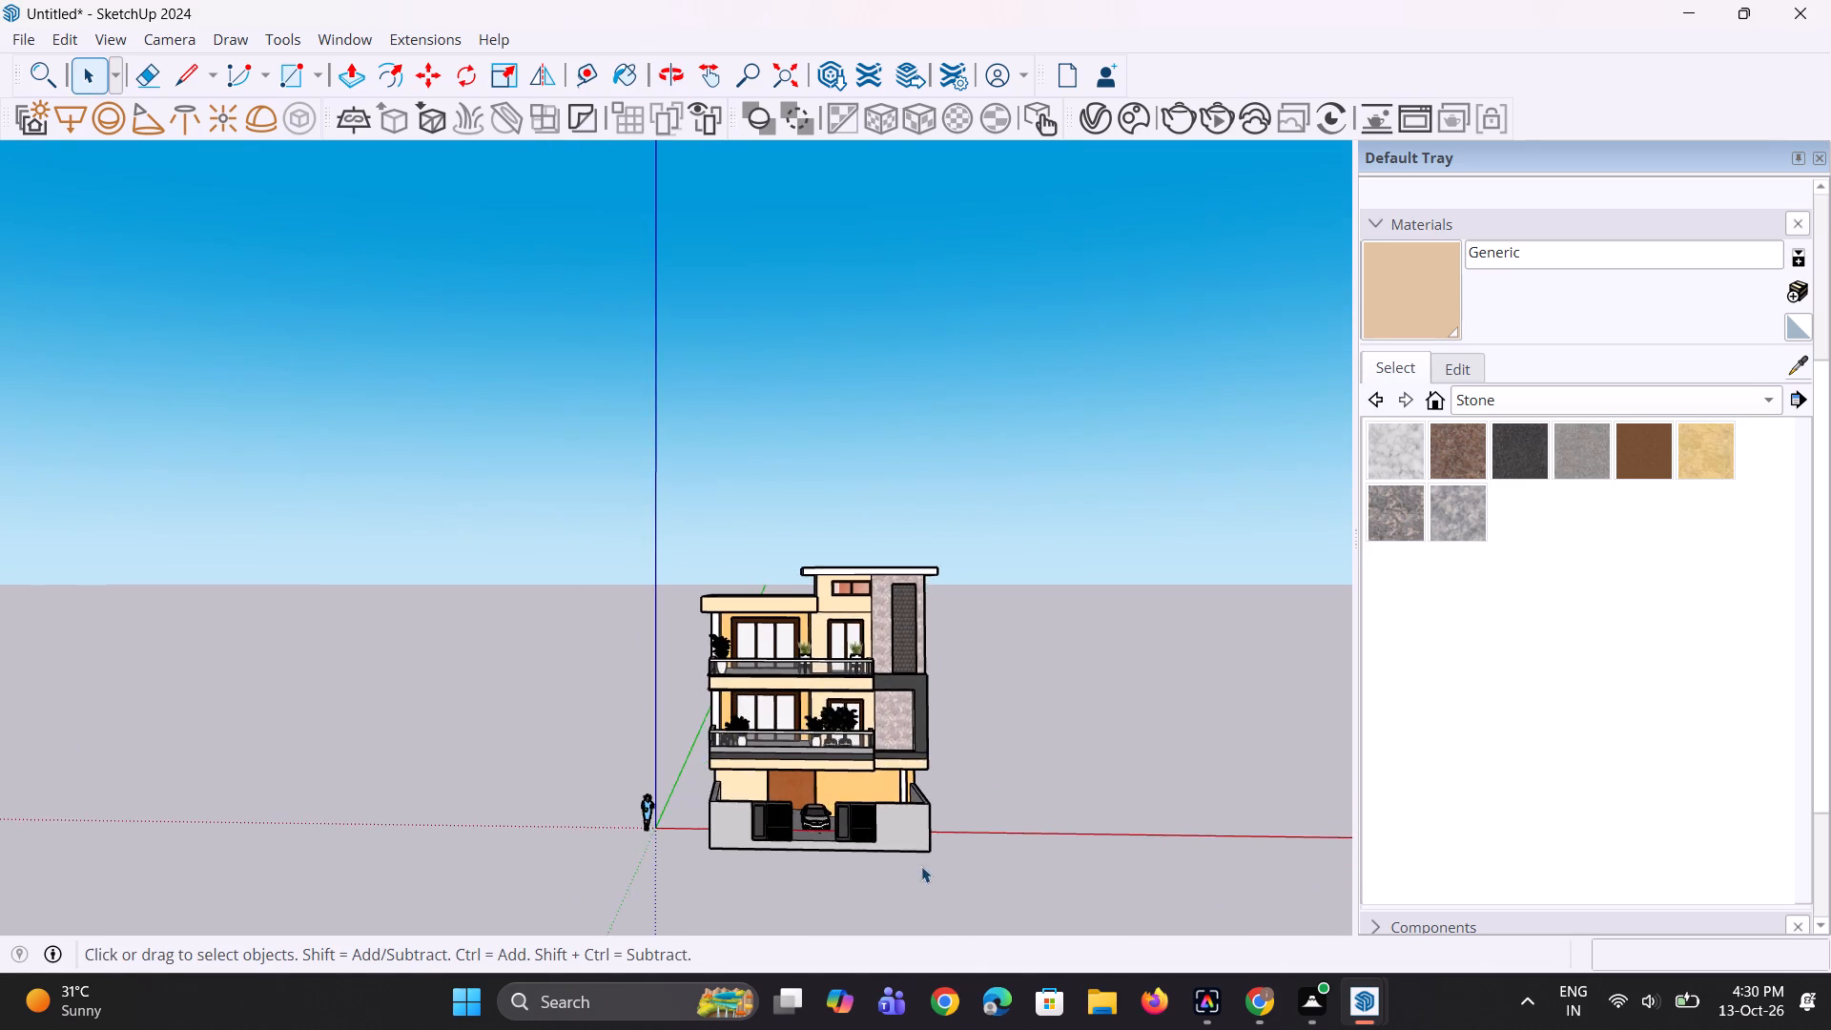
scroll(921, 866, "up", 7)
scroll(1049, 237, "up", 1)
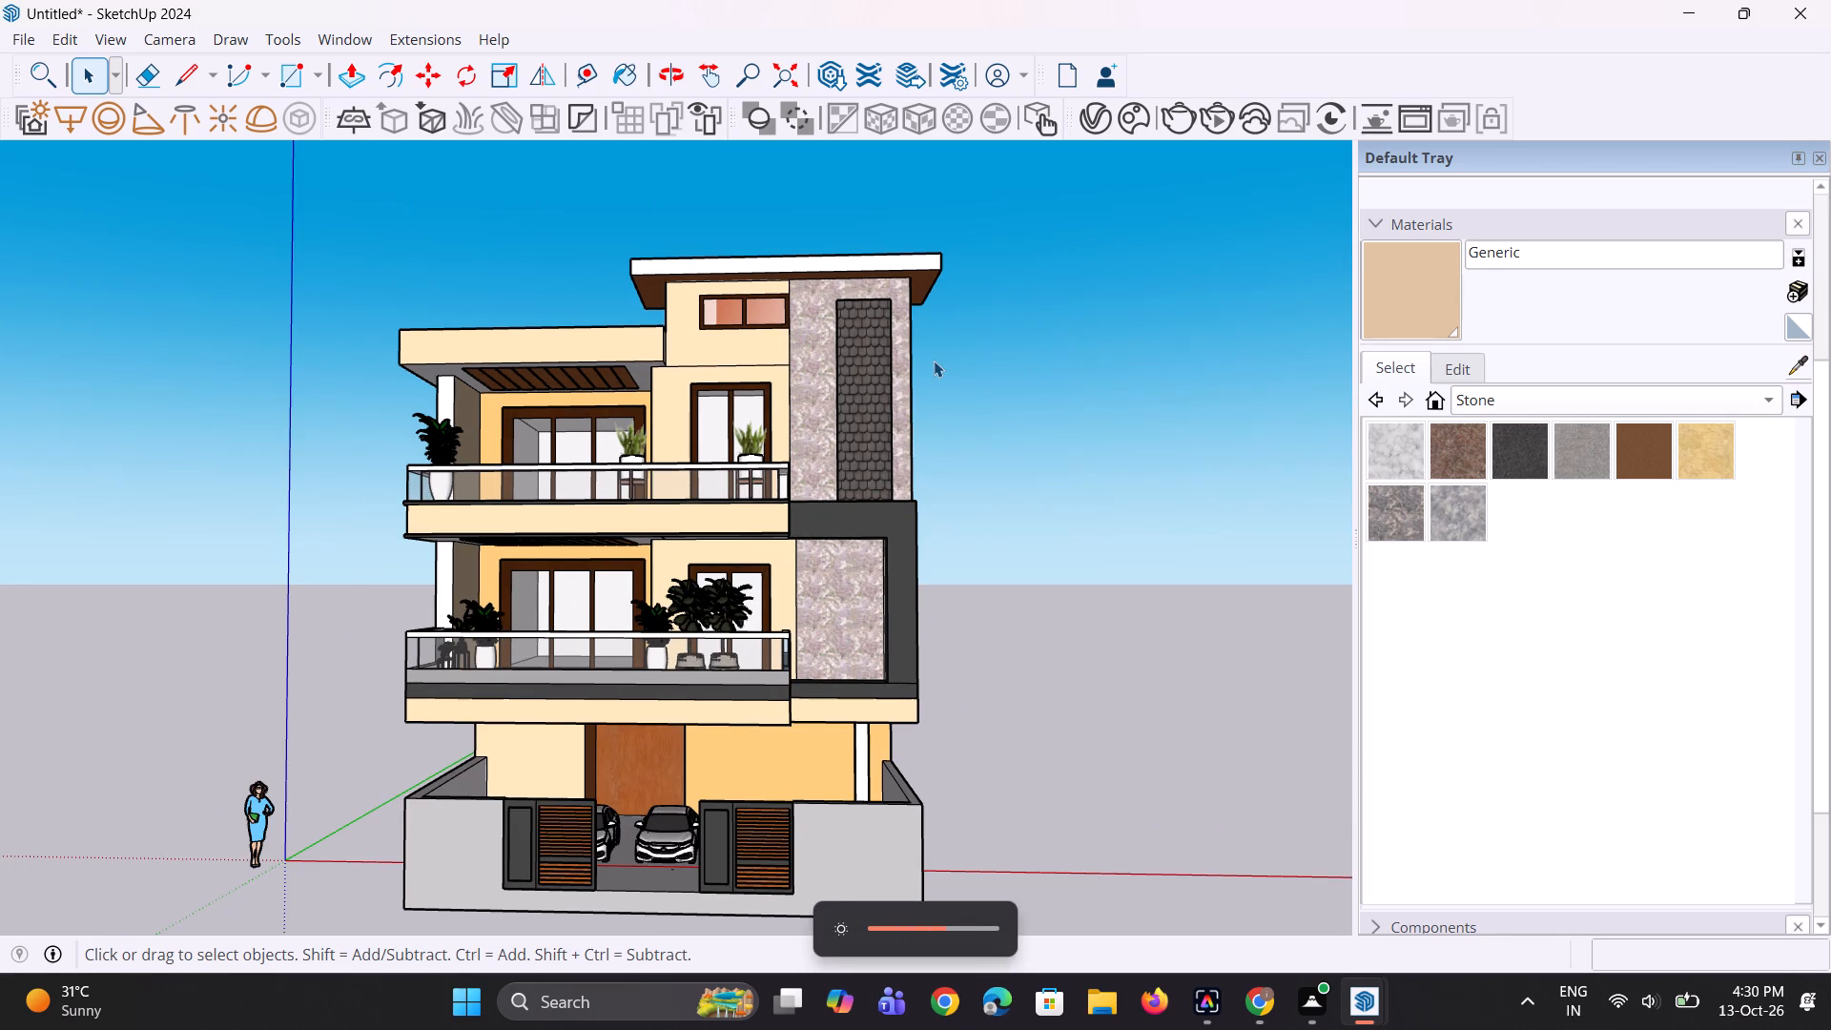
scroll(934, 360, "down", 2)
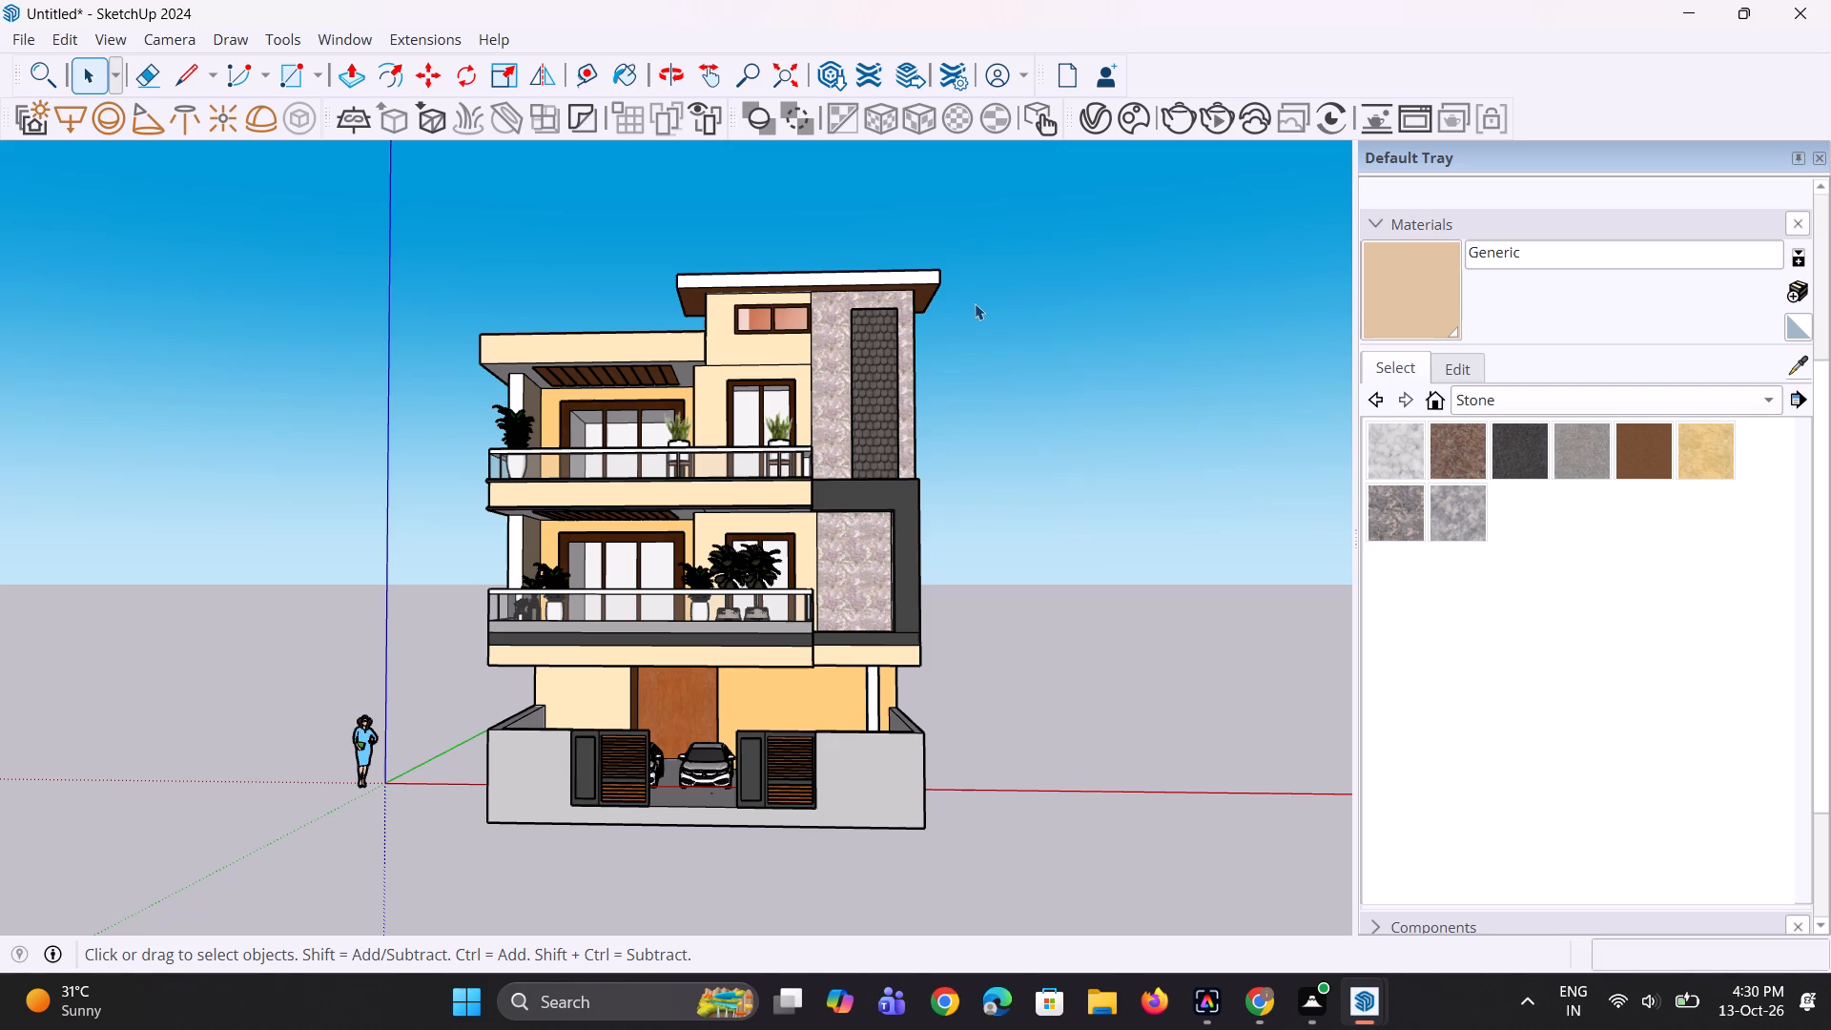
scroll(759, 410, "down", 3)
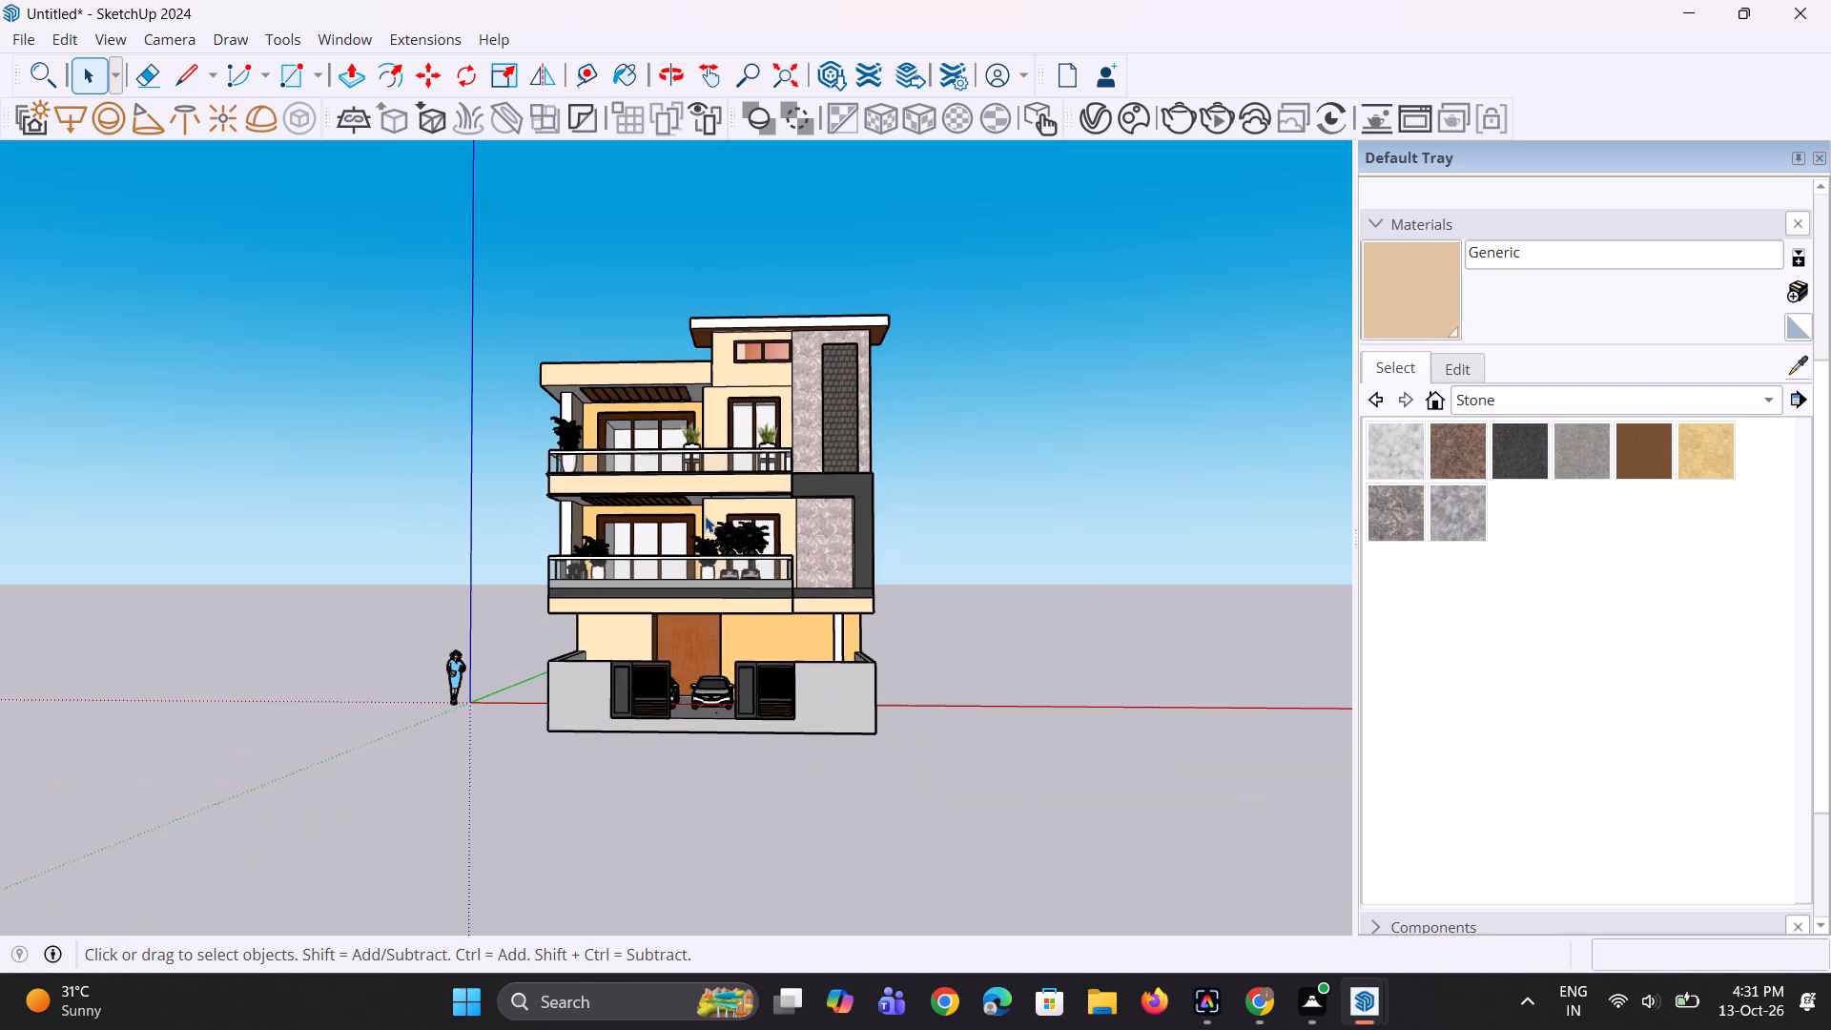
middle_click_drag(733, 527, 756, 531)
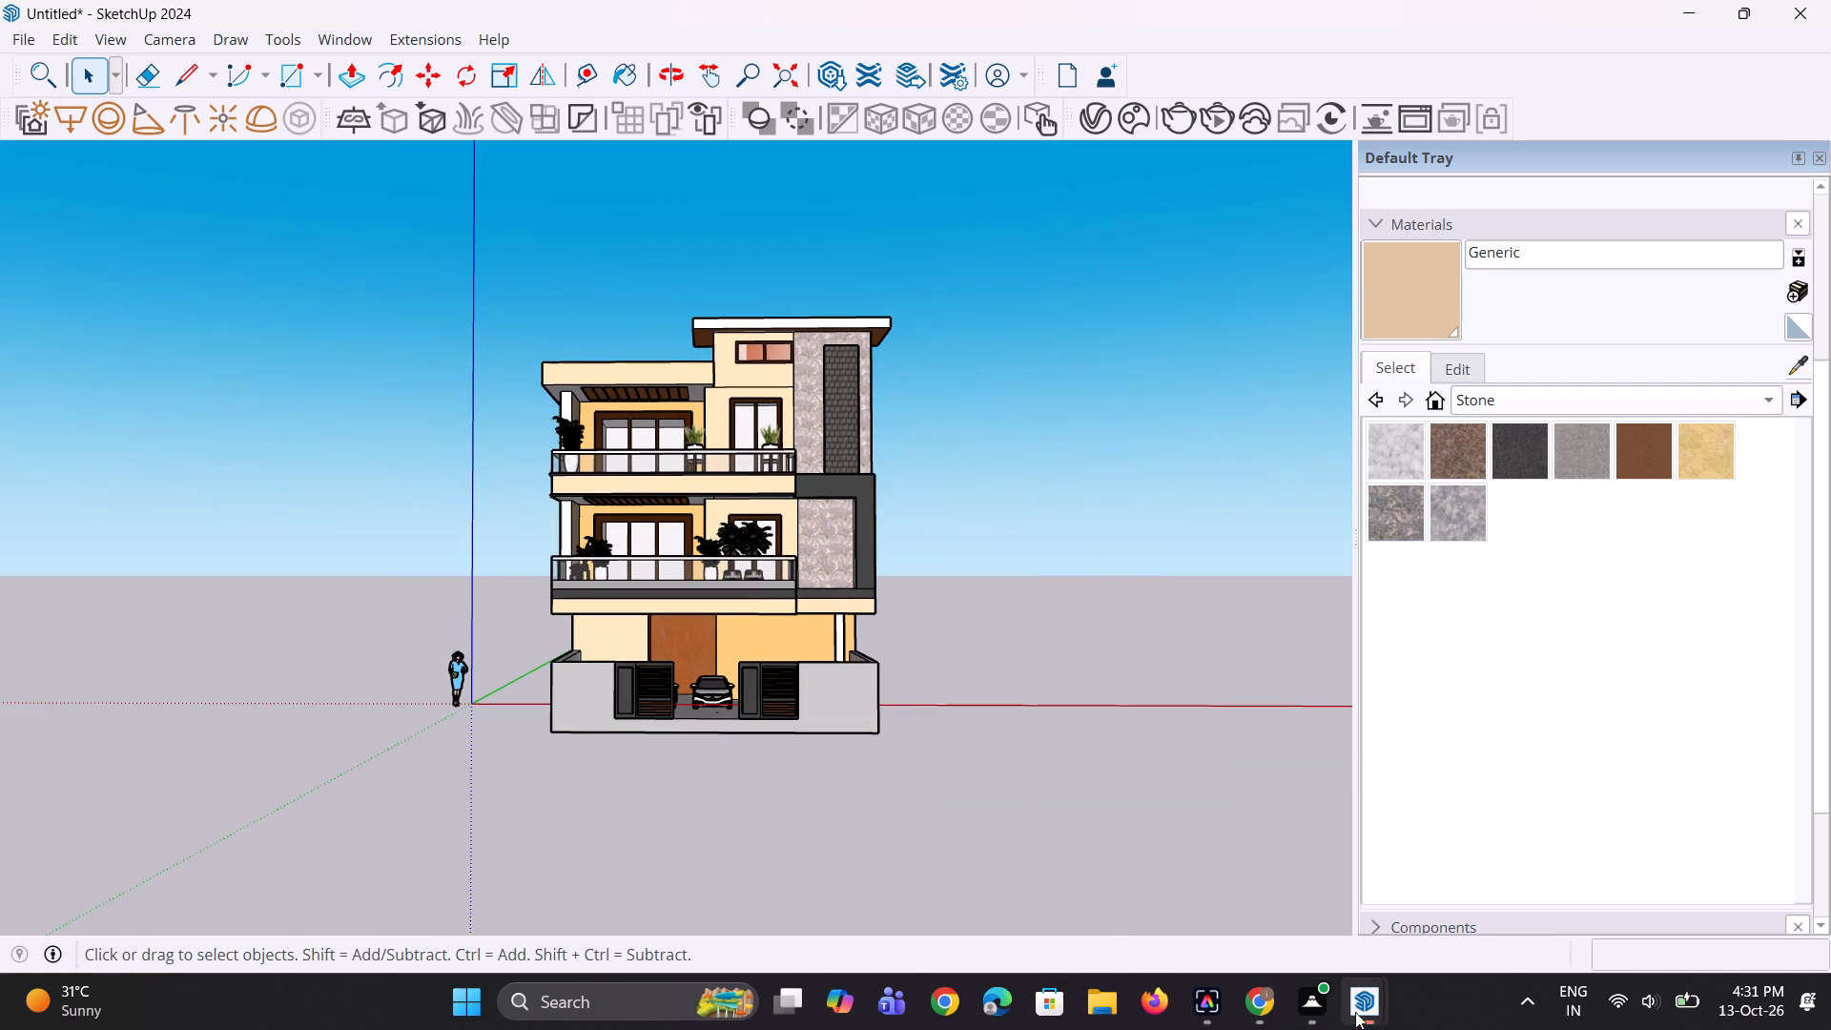
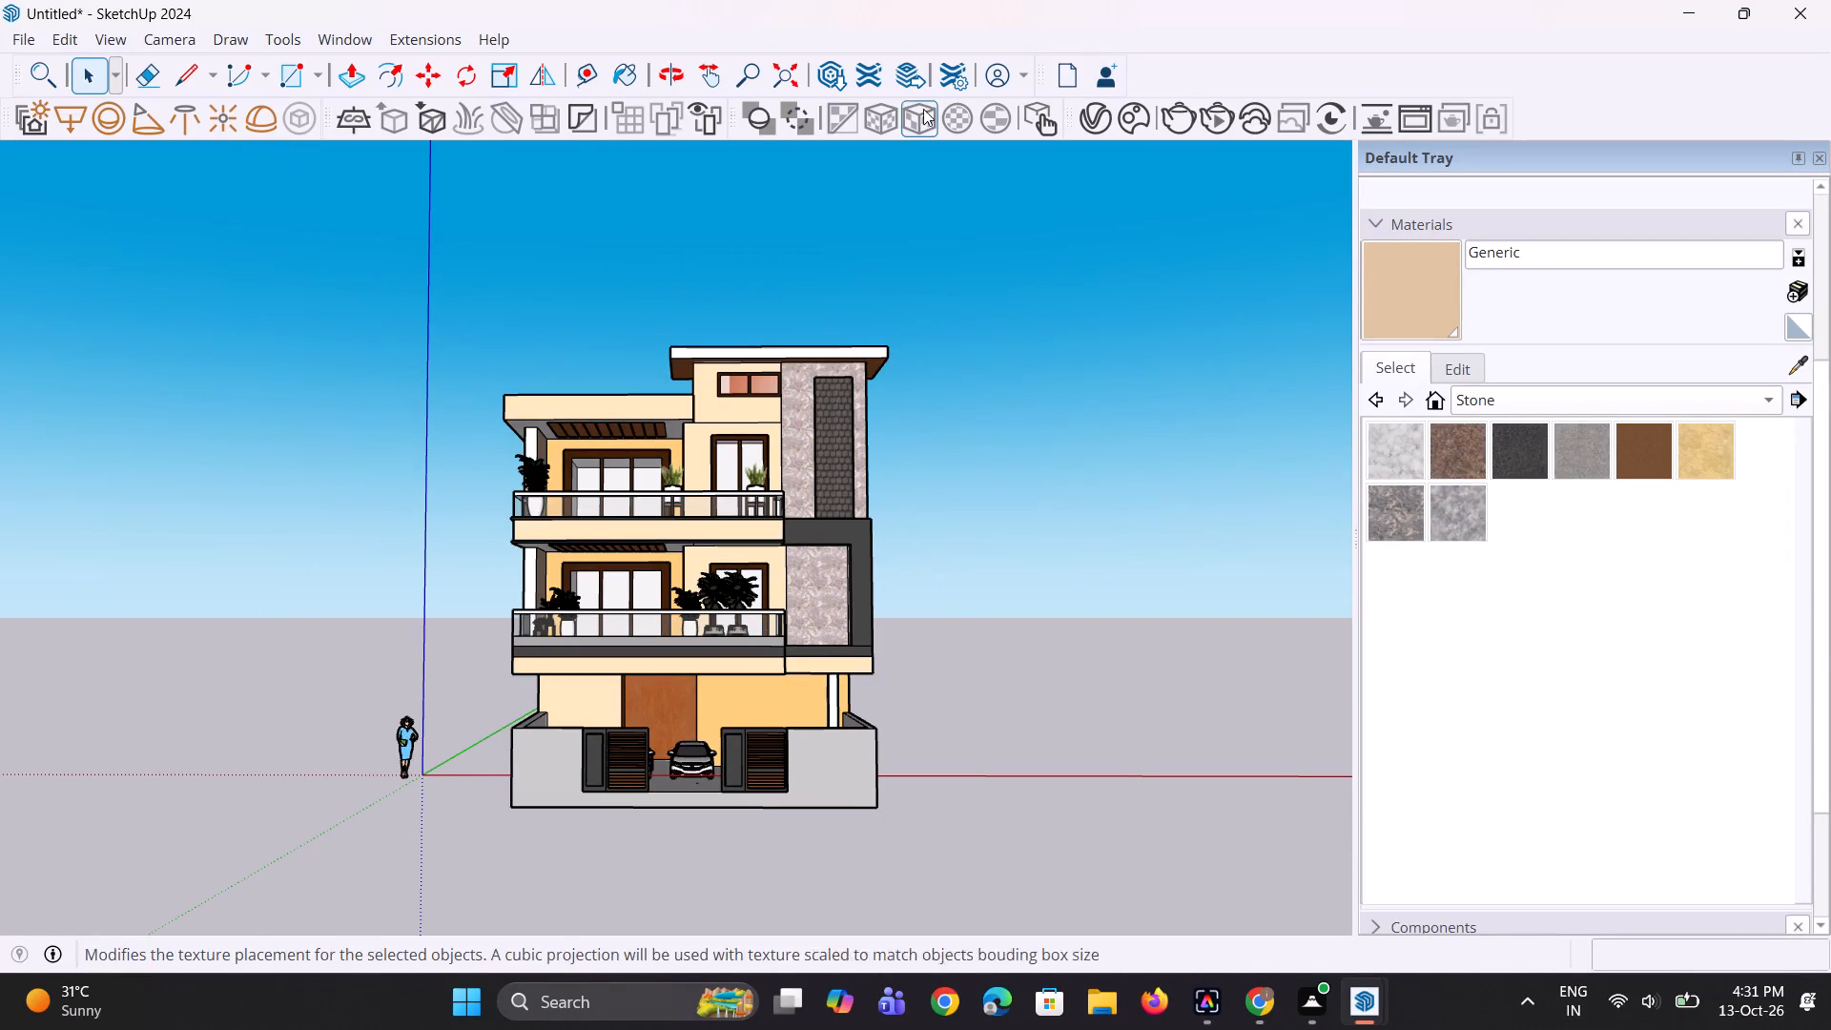
Browse the Lighting > Ceiling lights category of the Chaos Cosmos library and import the round Tlon ceiling light into the model.
left_click(1093, 113)
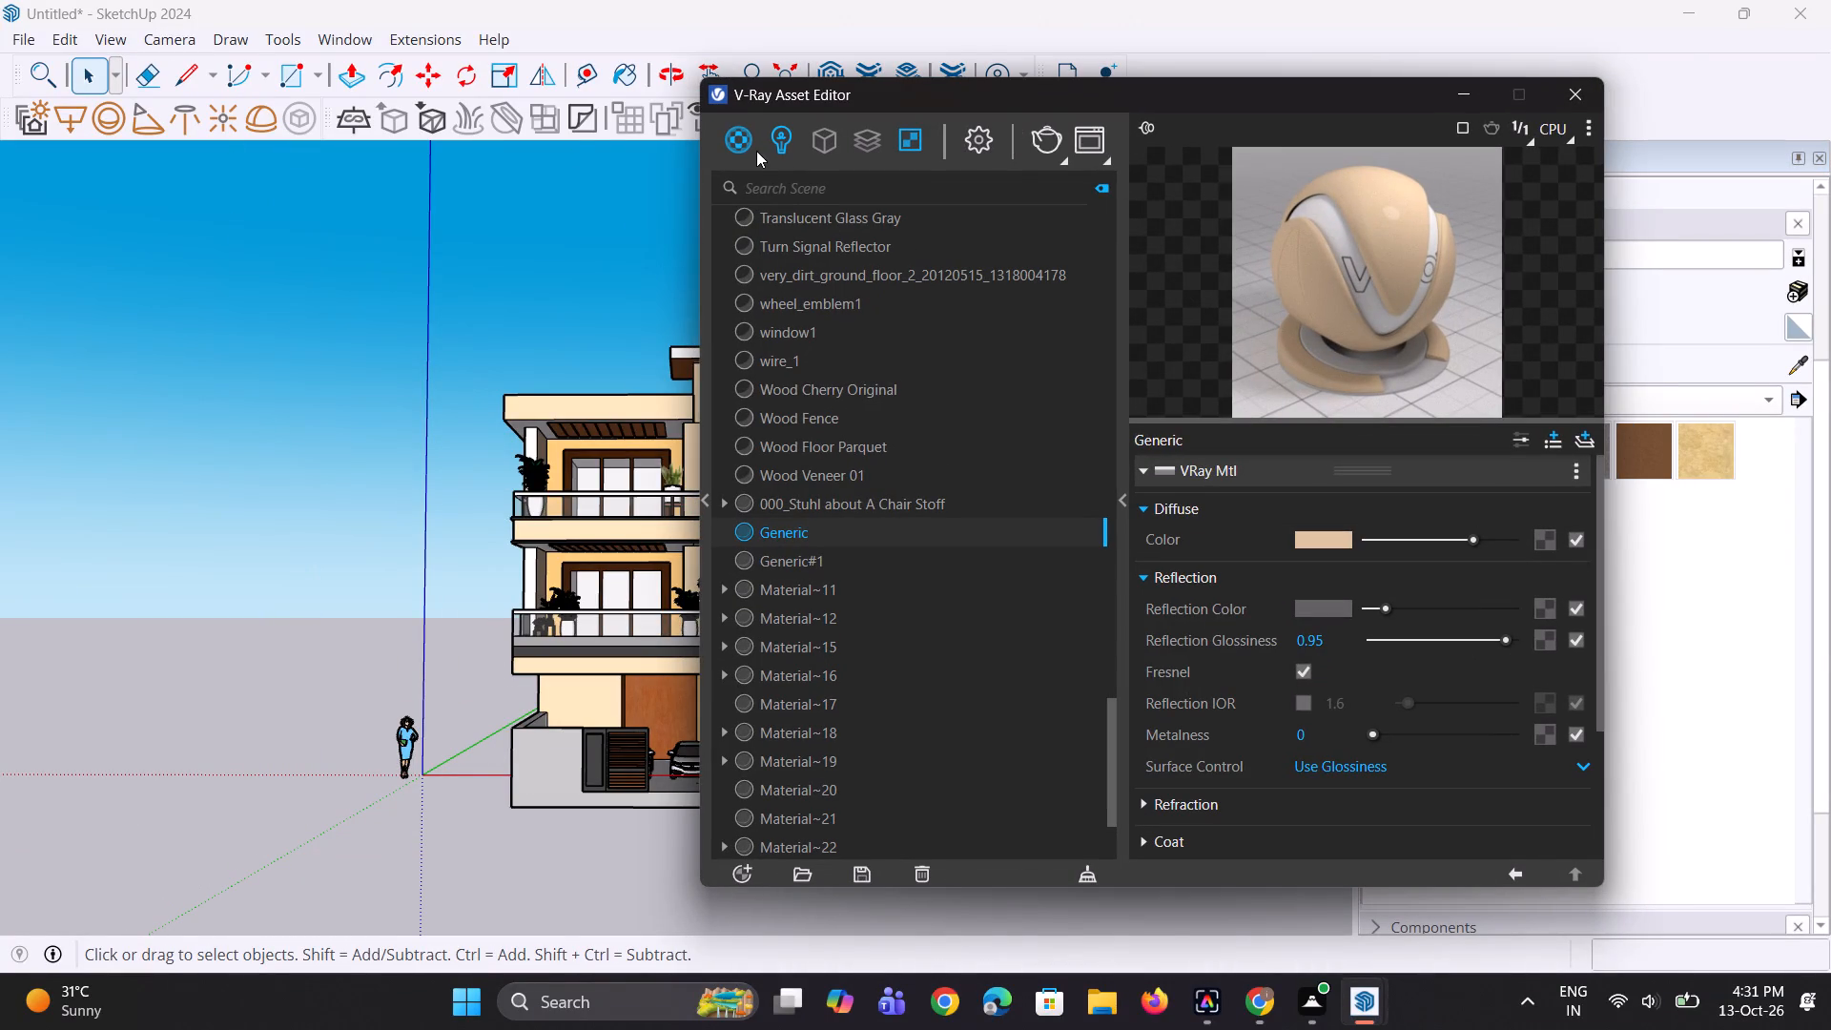
right_click(744, 141)
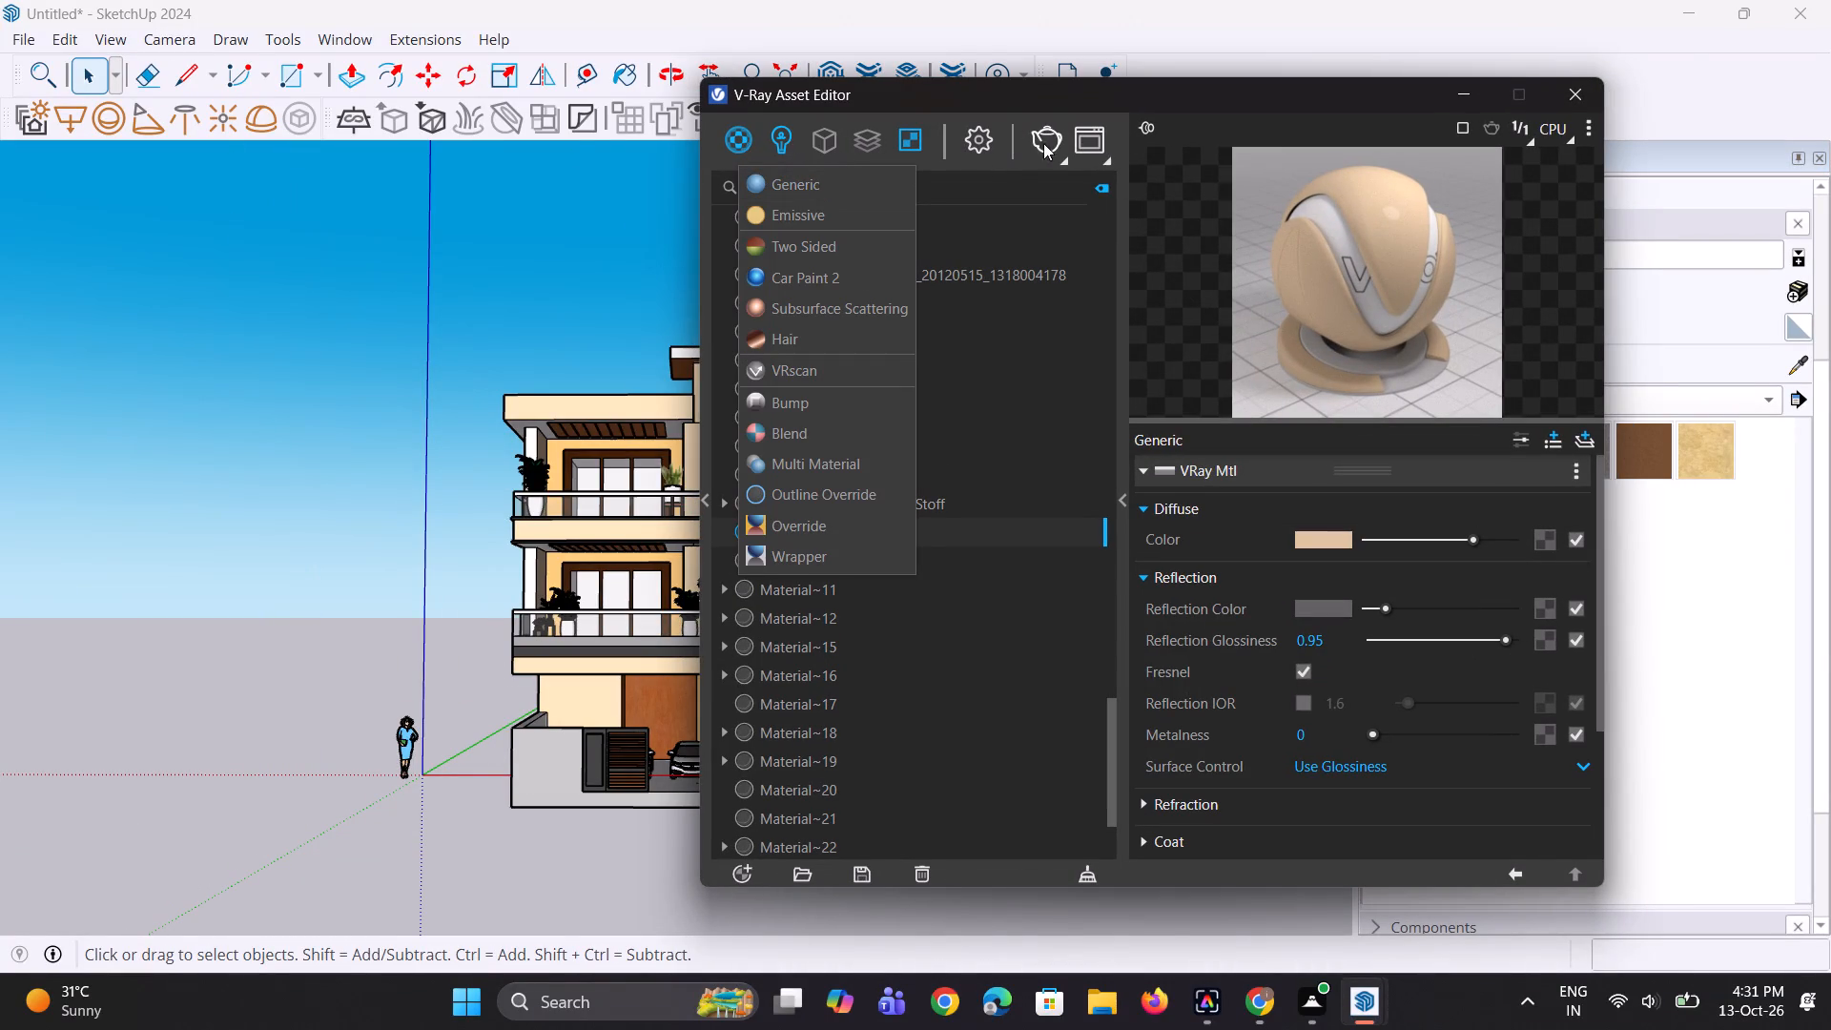
left_click(1066, 241)
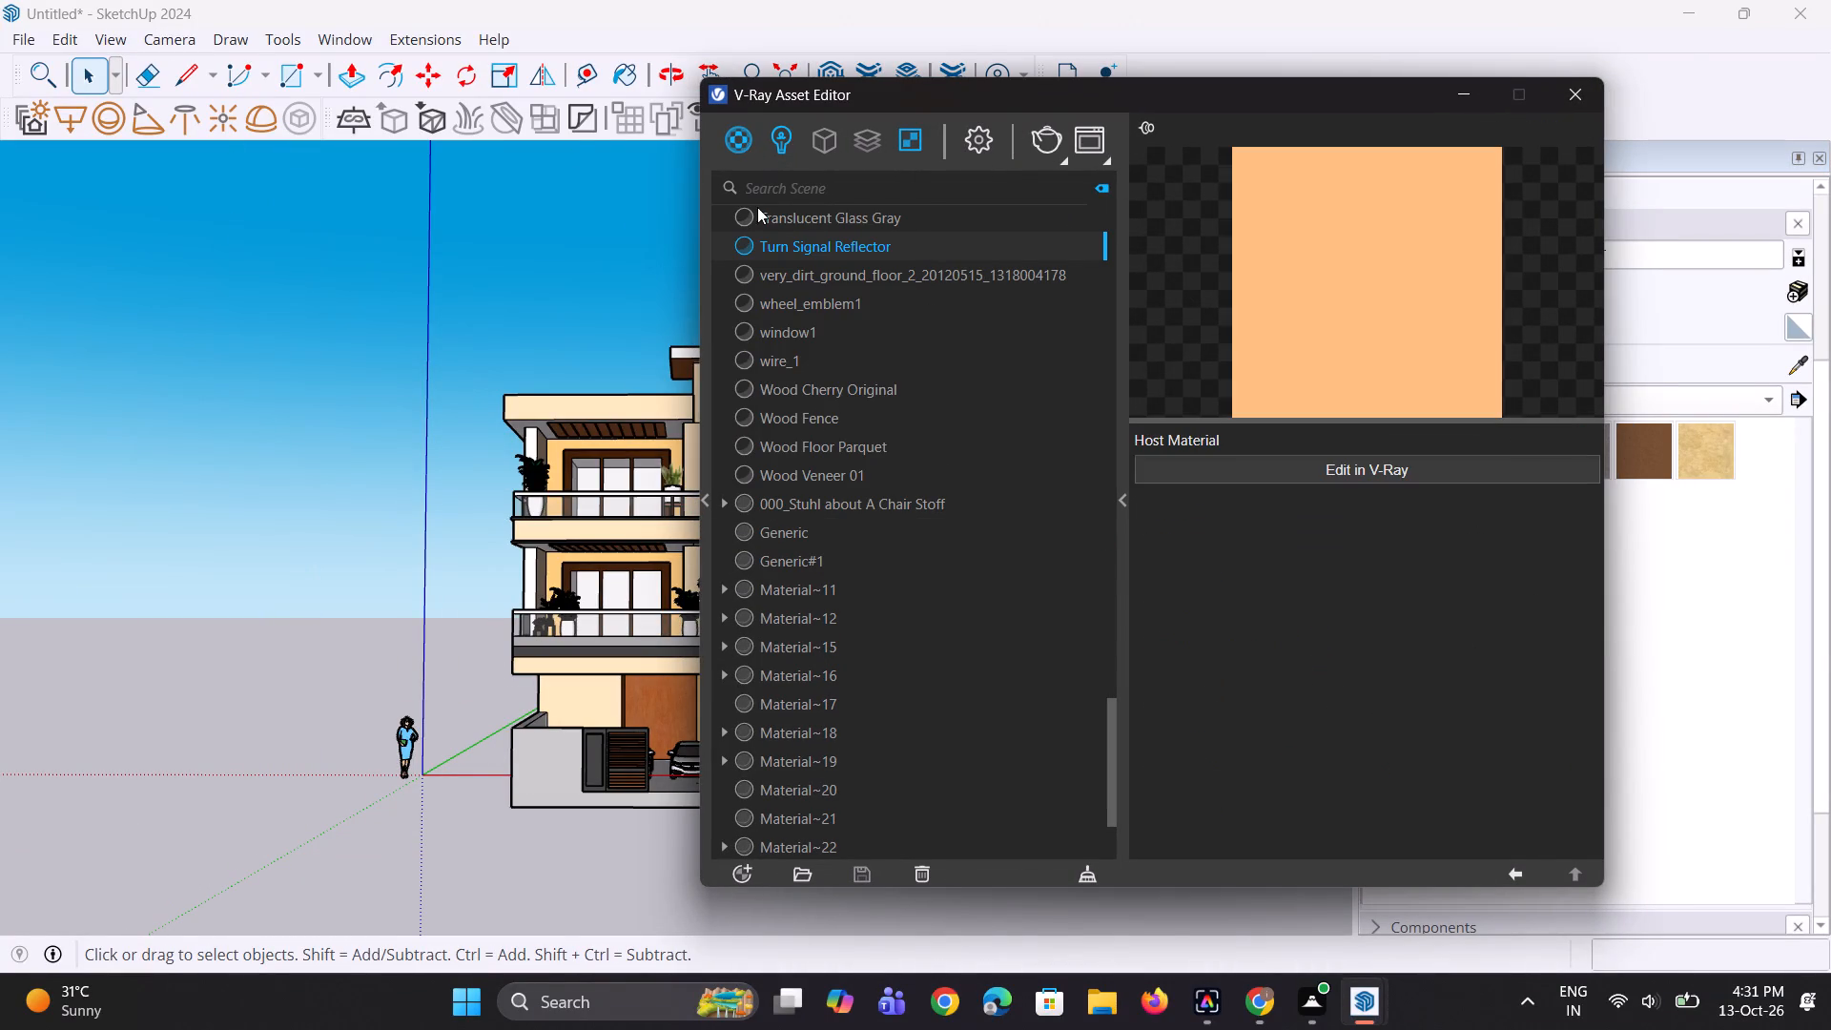
left_click(700, 502)
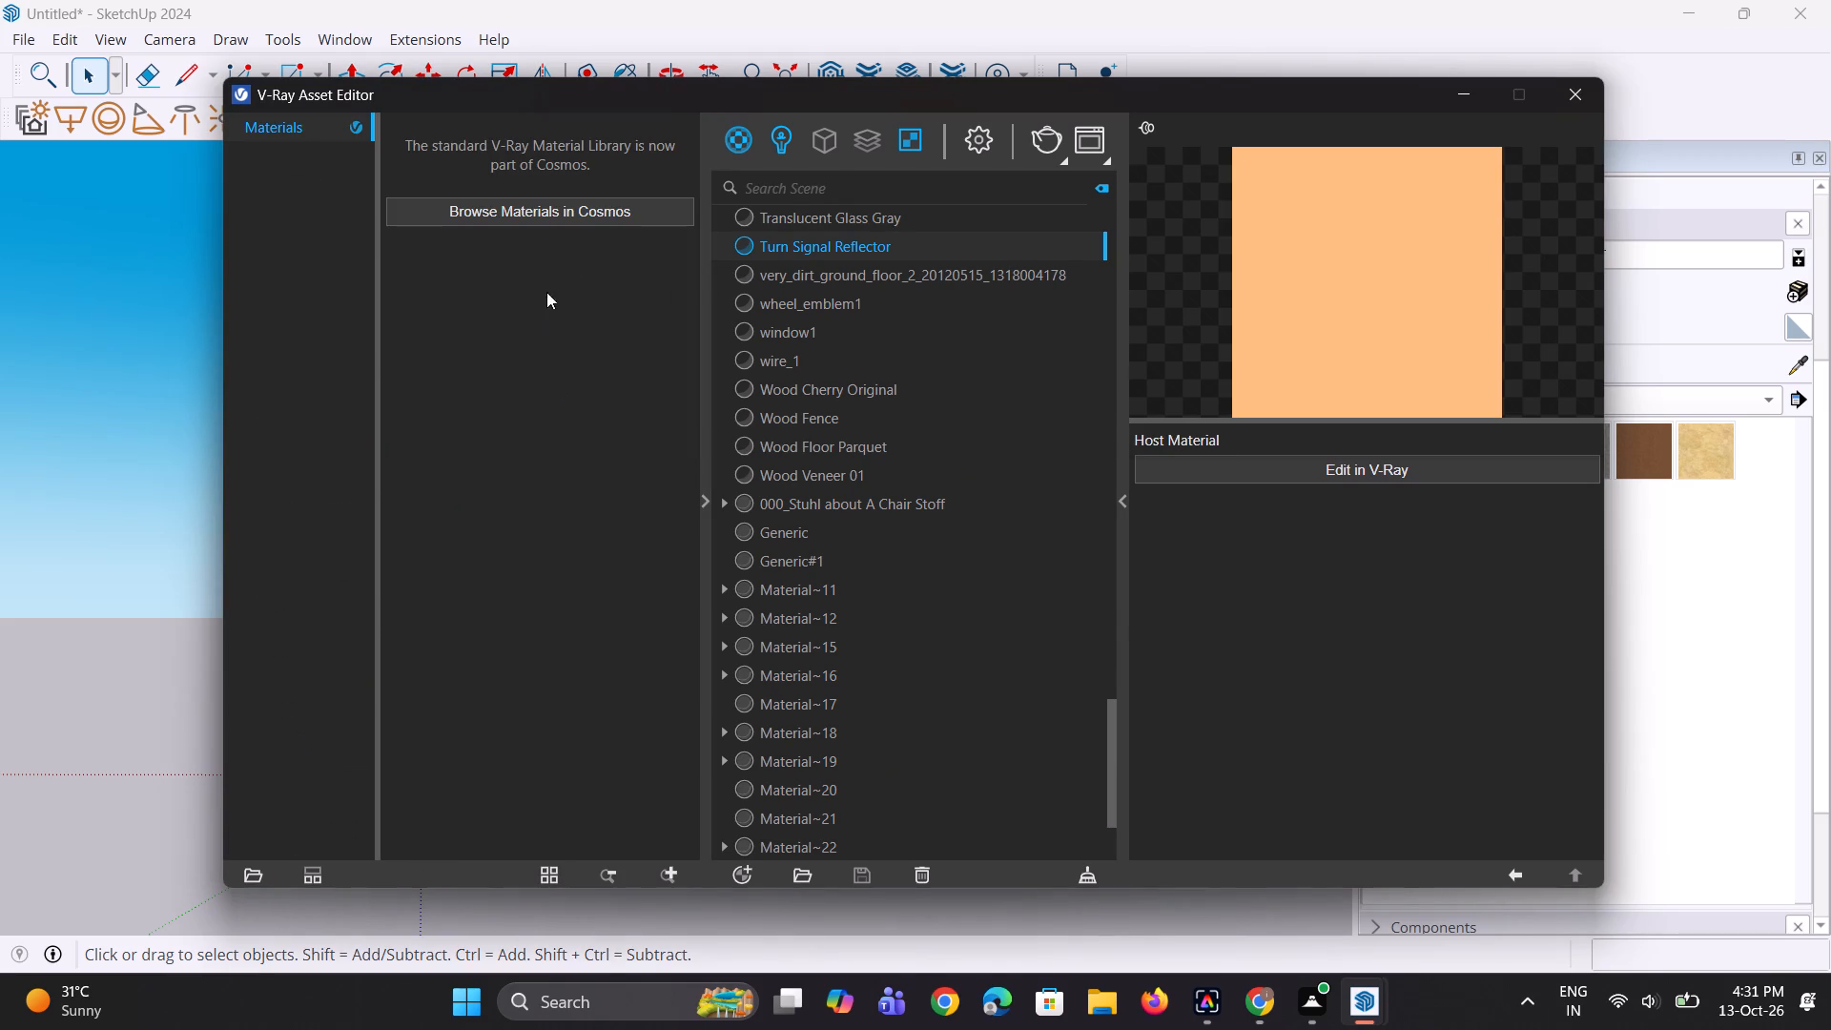
left_click(626, 214)
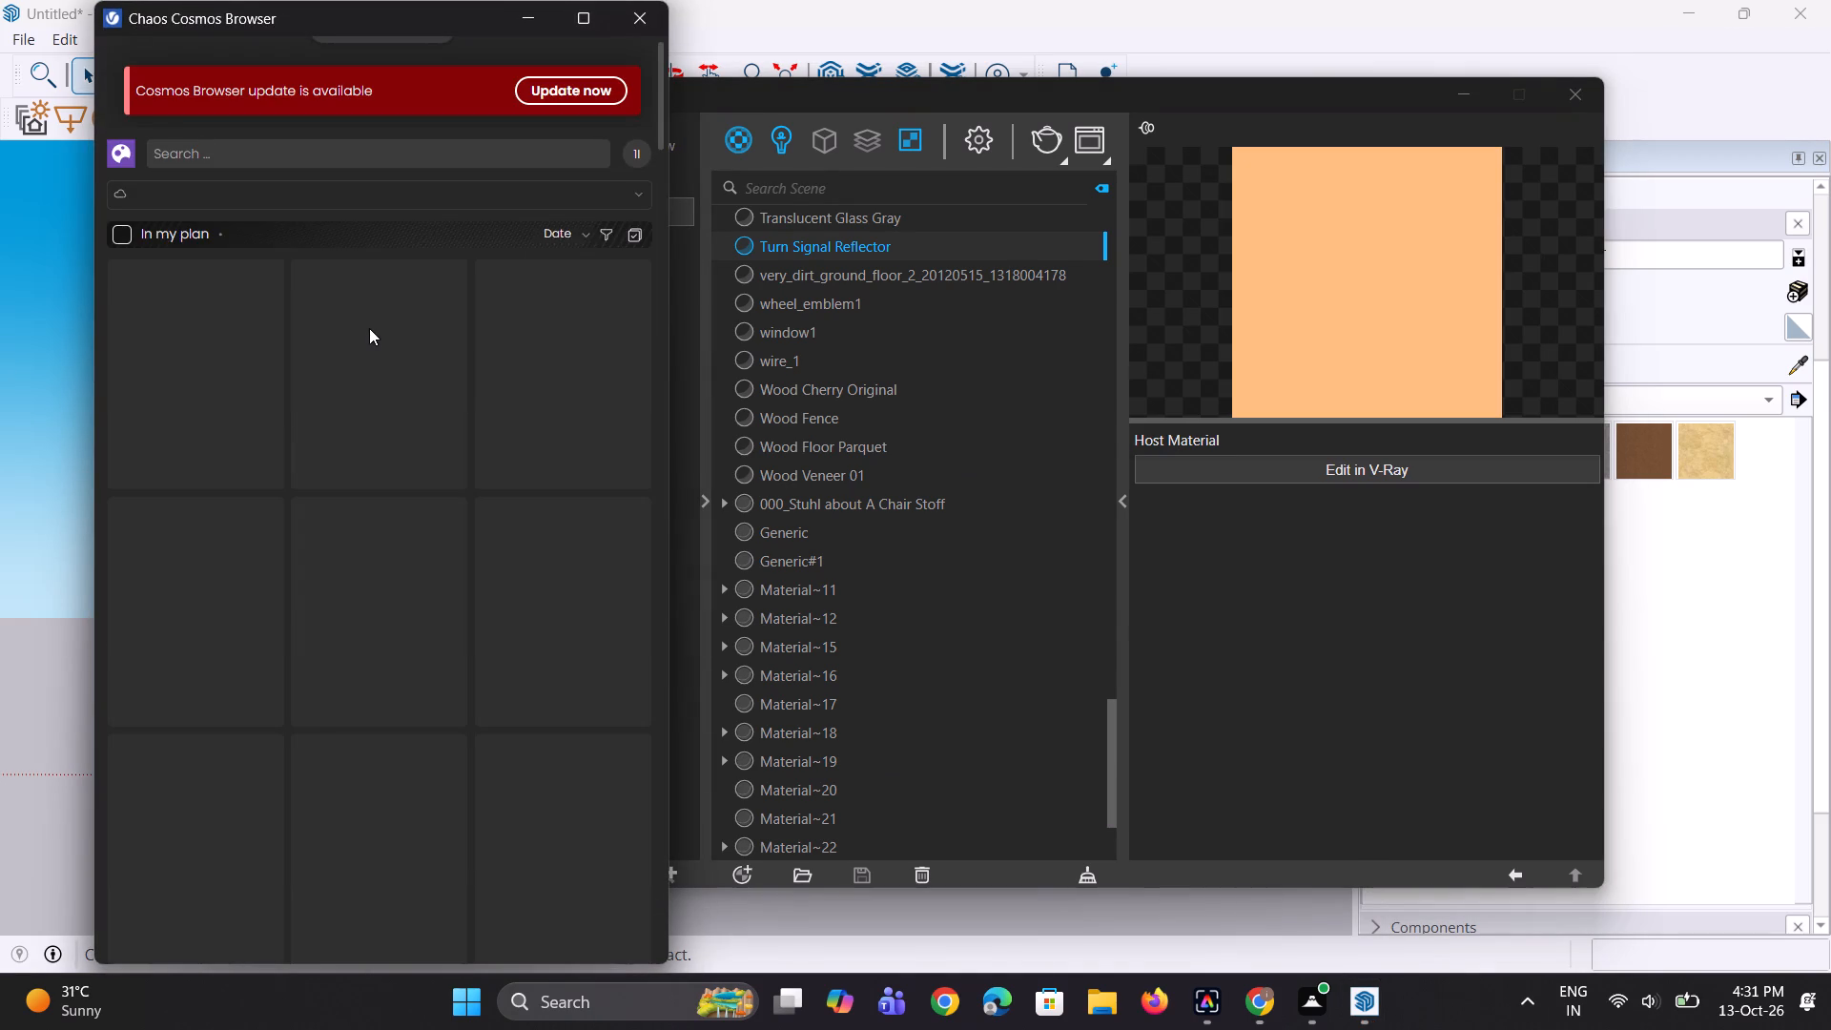
left_click(200, 225)
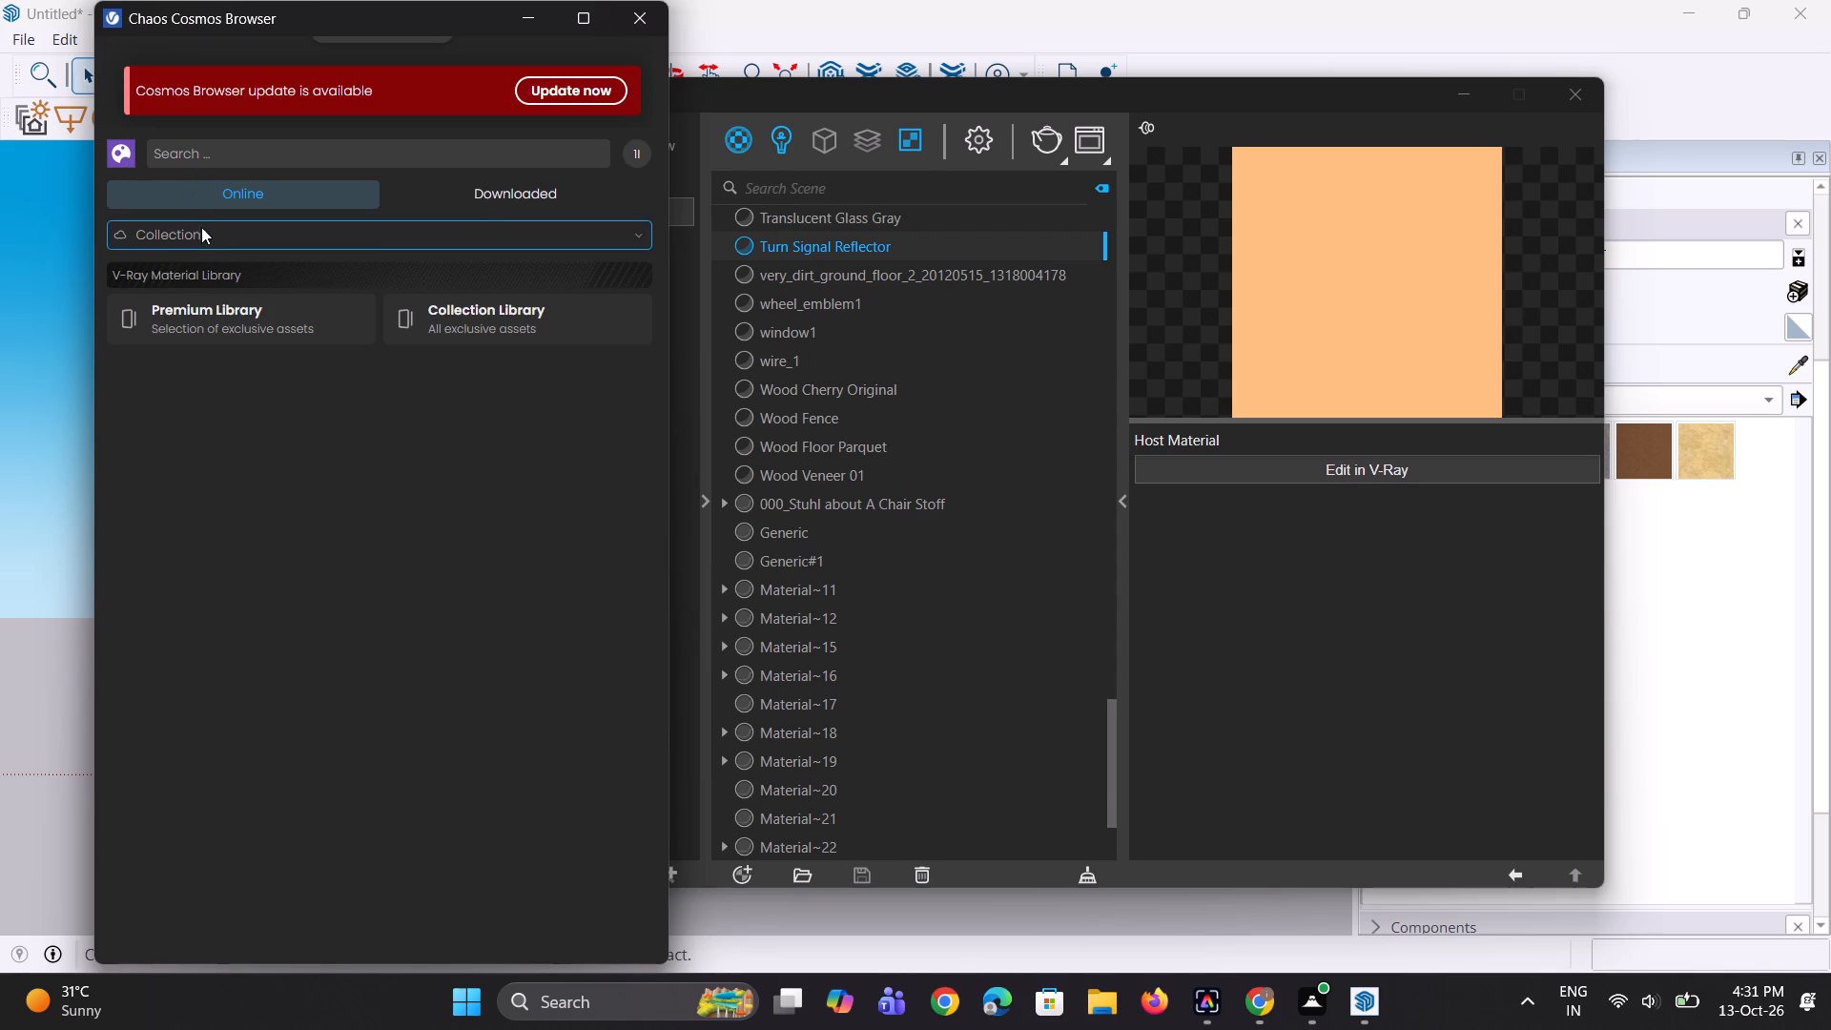
left_click(198, 273)
left_click(201, 353)
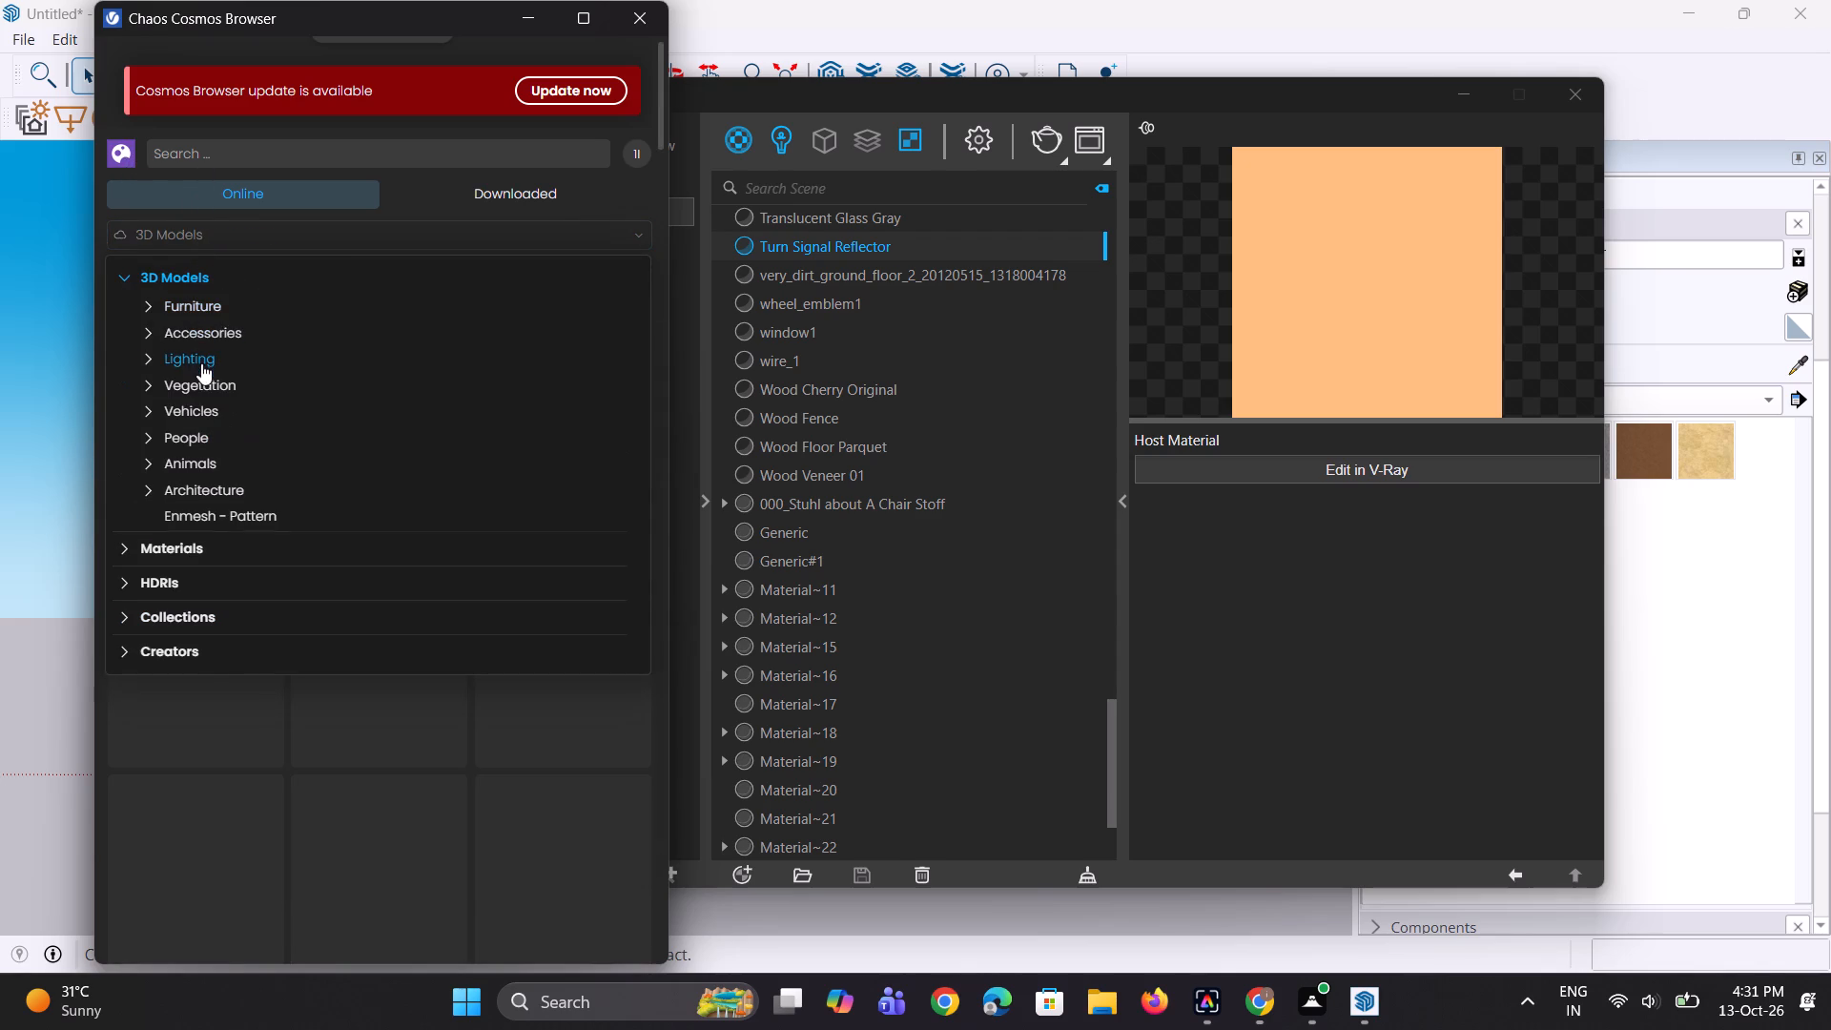
left_click(213, 417)
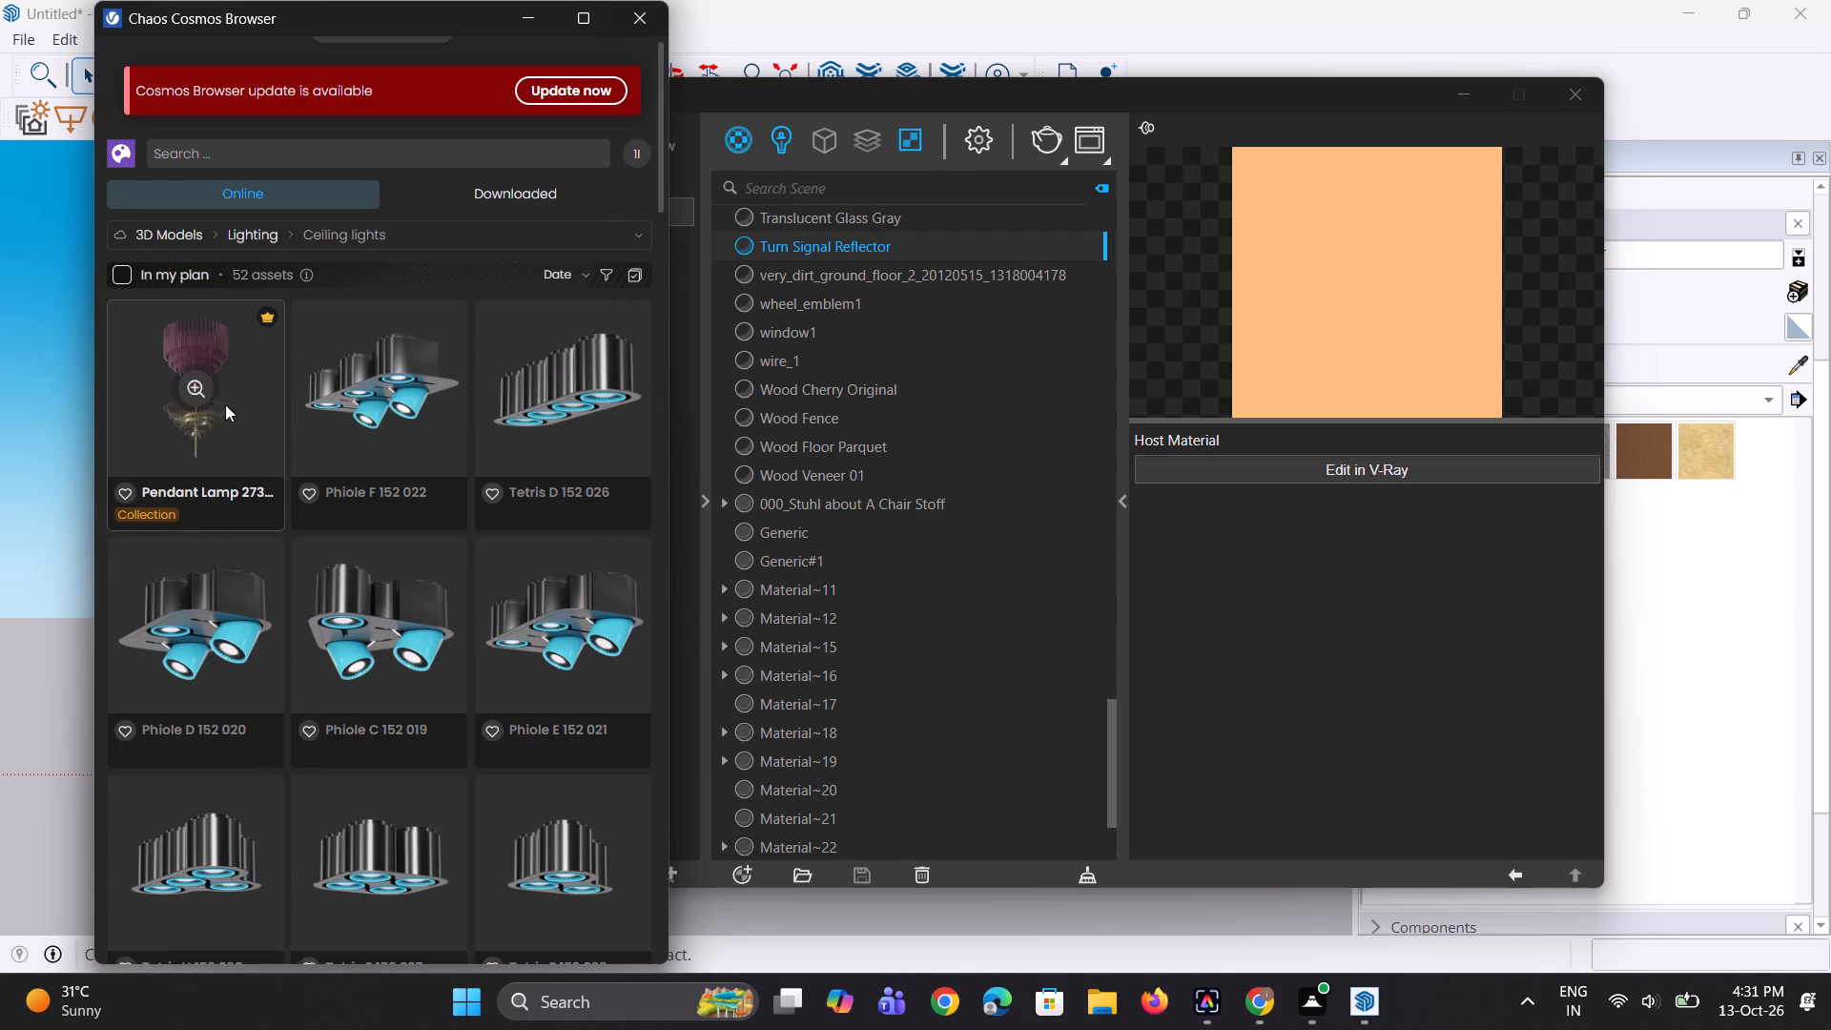
scroll(271, 511, "down", 5)
scroll(411, 521, "down", 2)
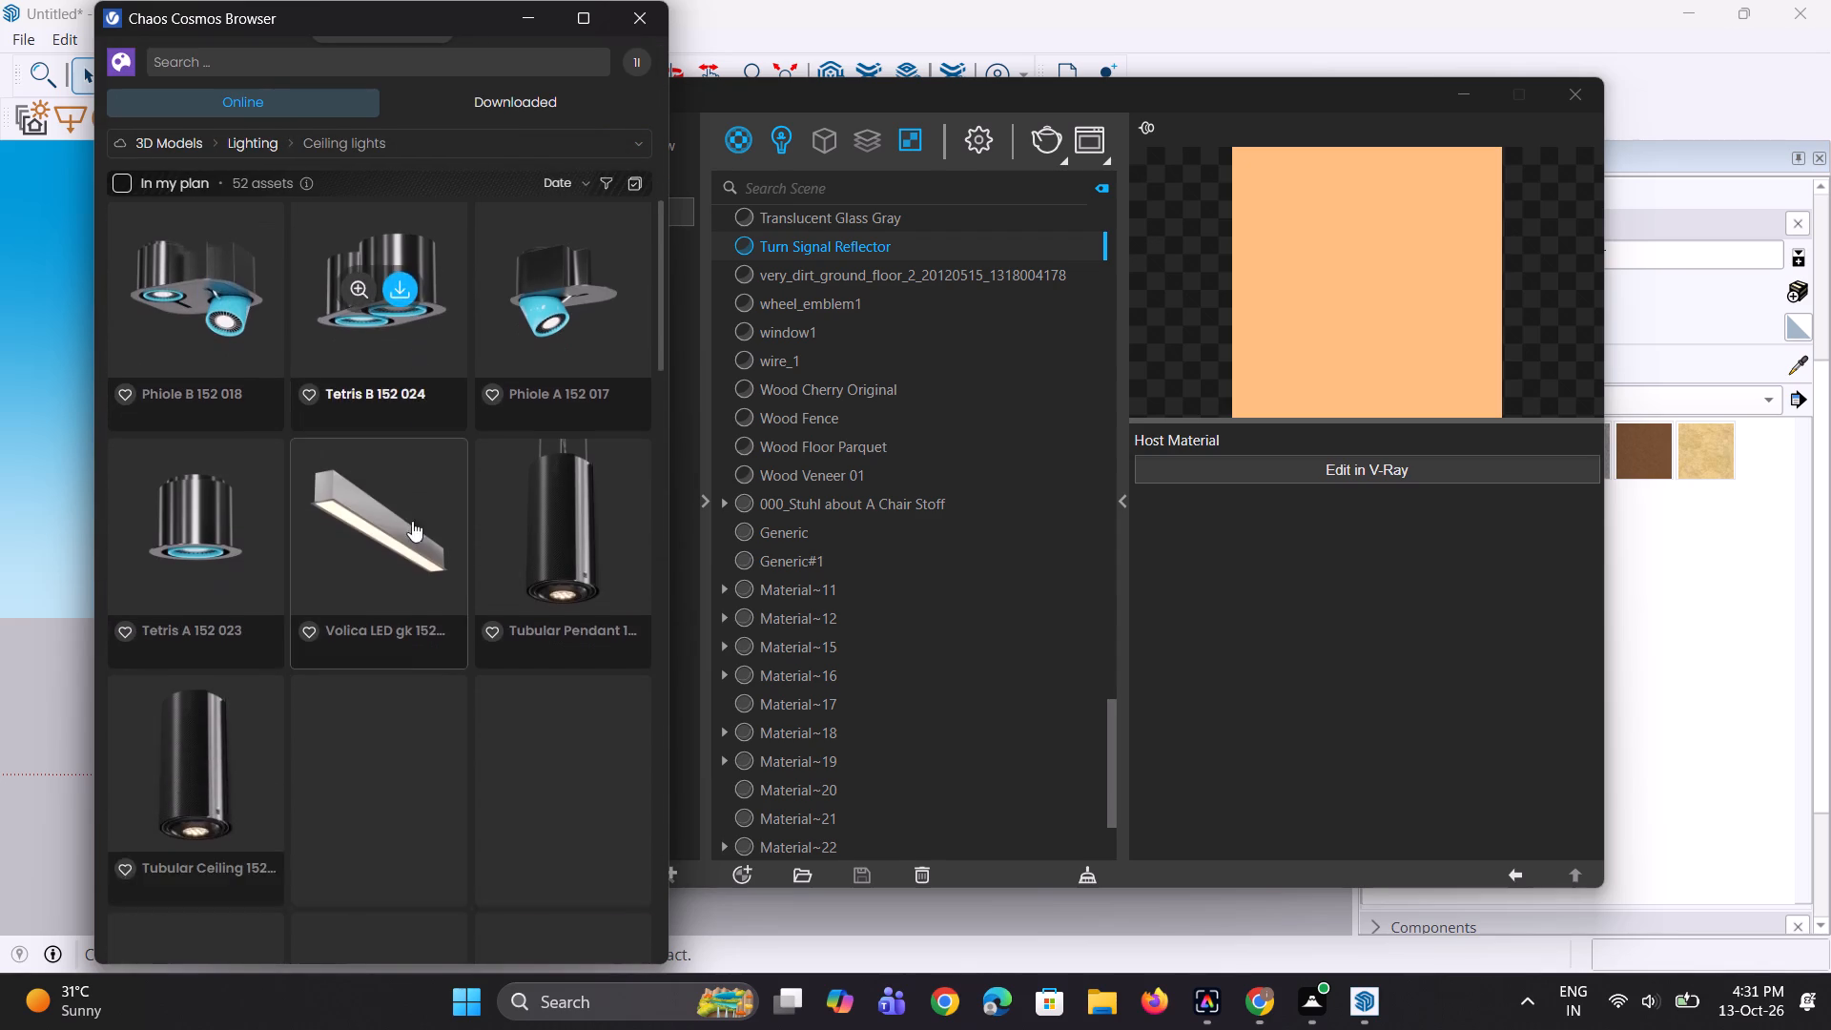
scroll(412, 521, "down", 3)
left_click(390, 616)
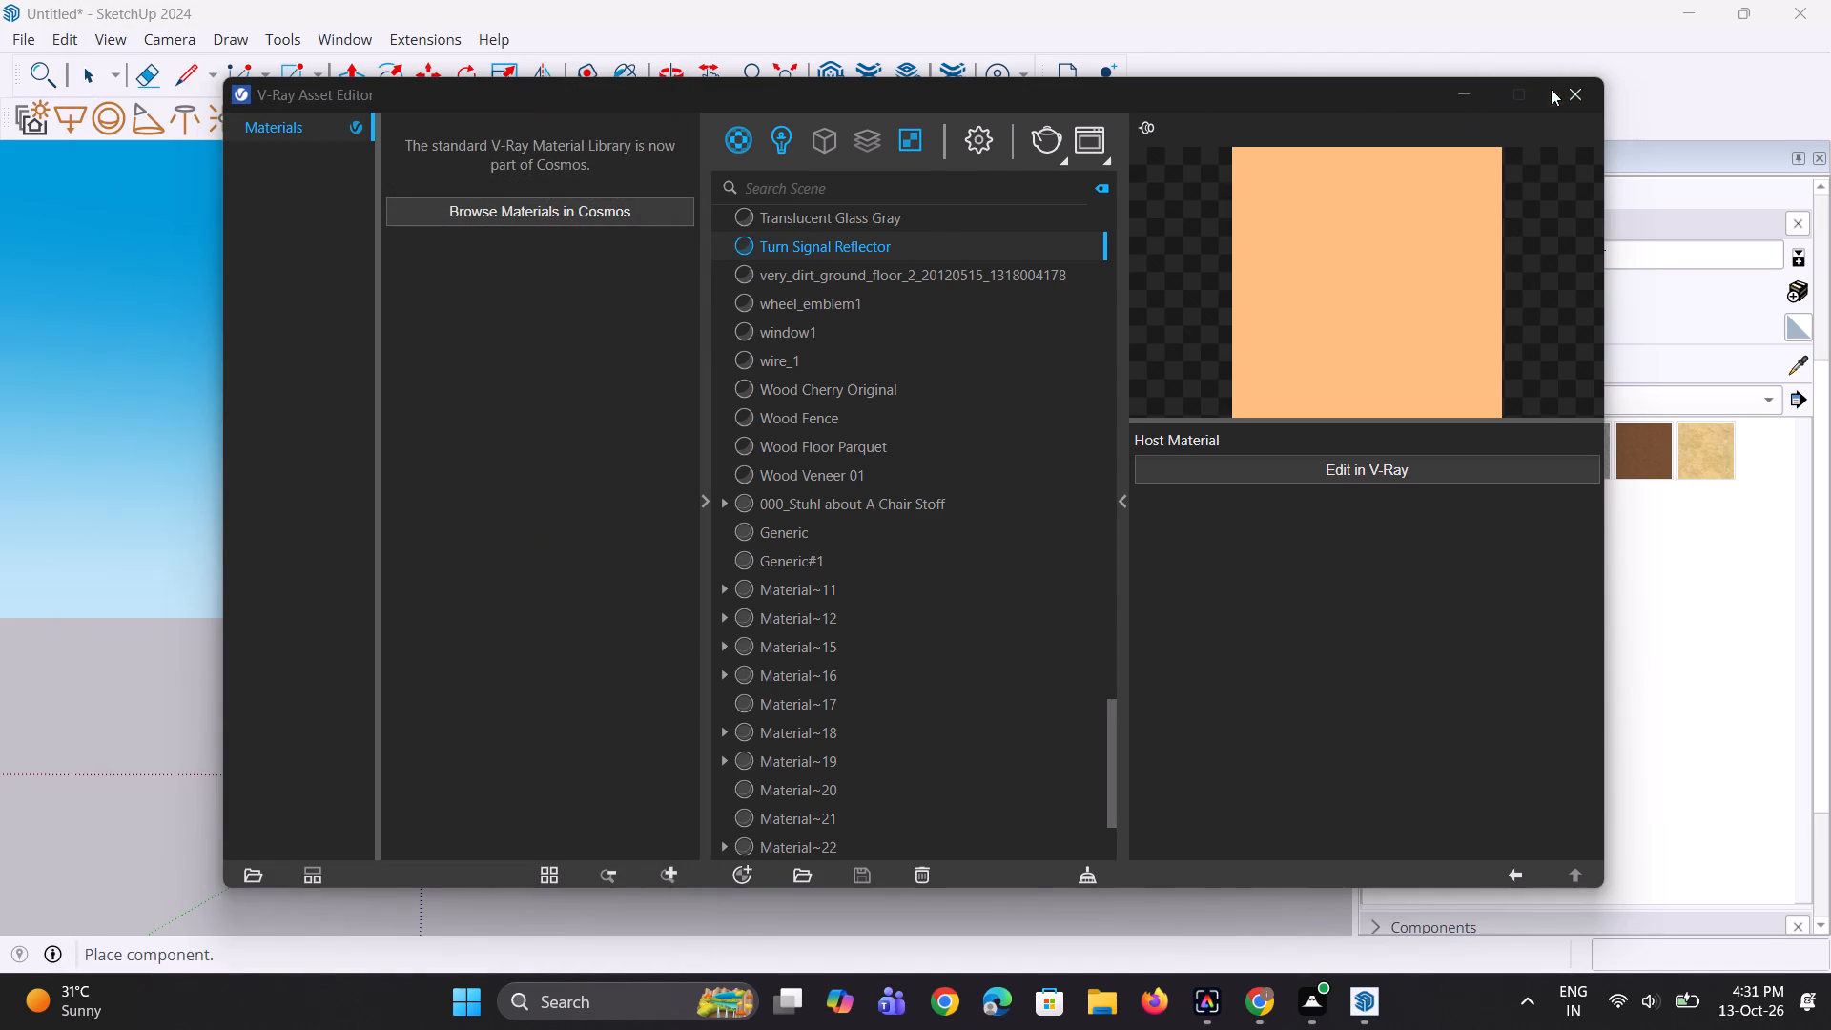
left_click(1564, 94)
Place one round ceiling light on the wood-slat ceiling panel of the first-floor balcony, near the panel's outer side.
middle_click_drag(778, 676, 768, 611)
scroll(731, 608, "up", 1)
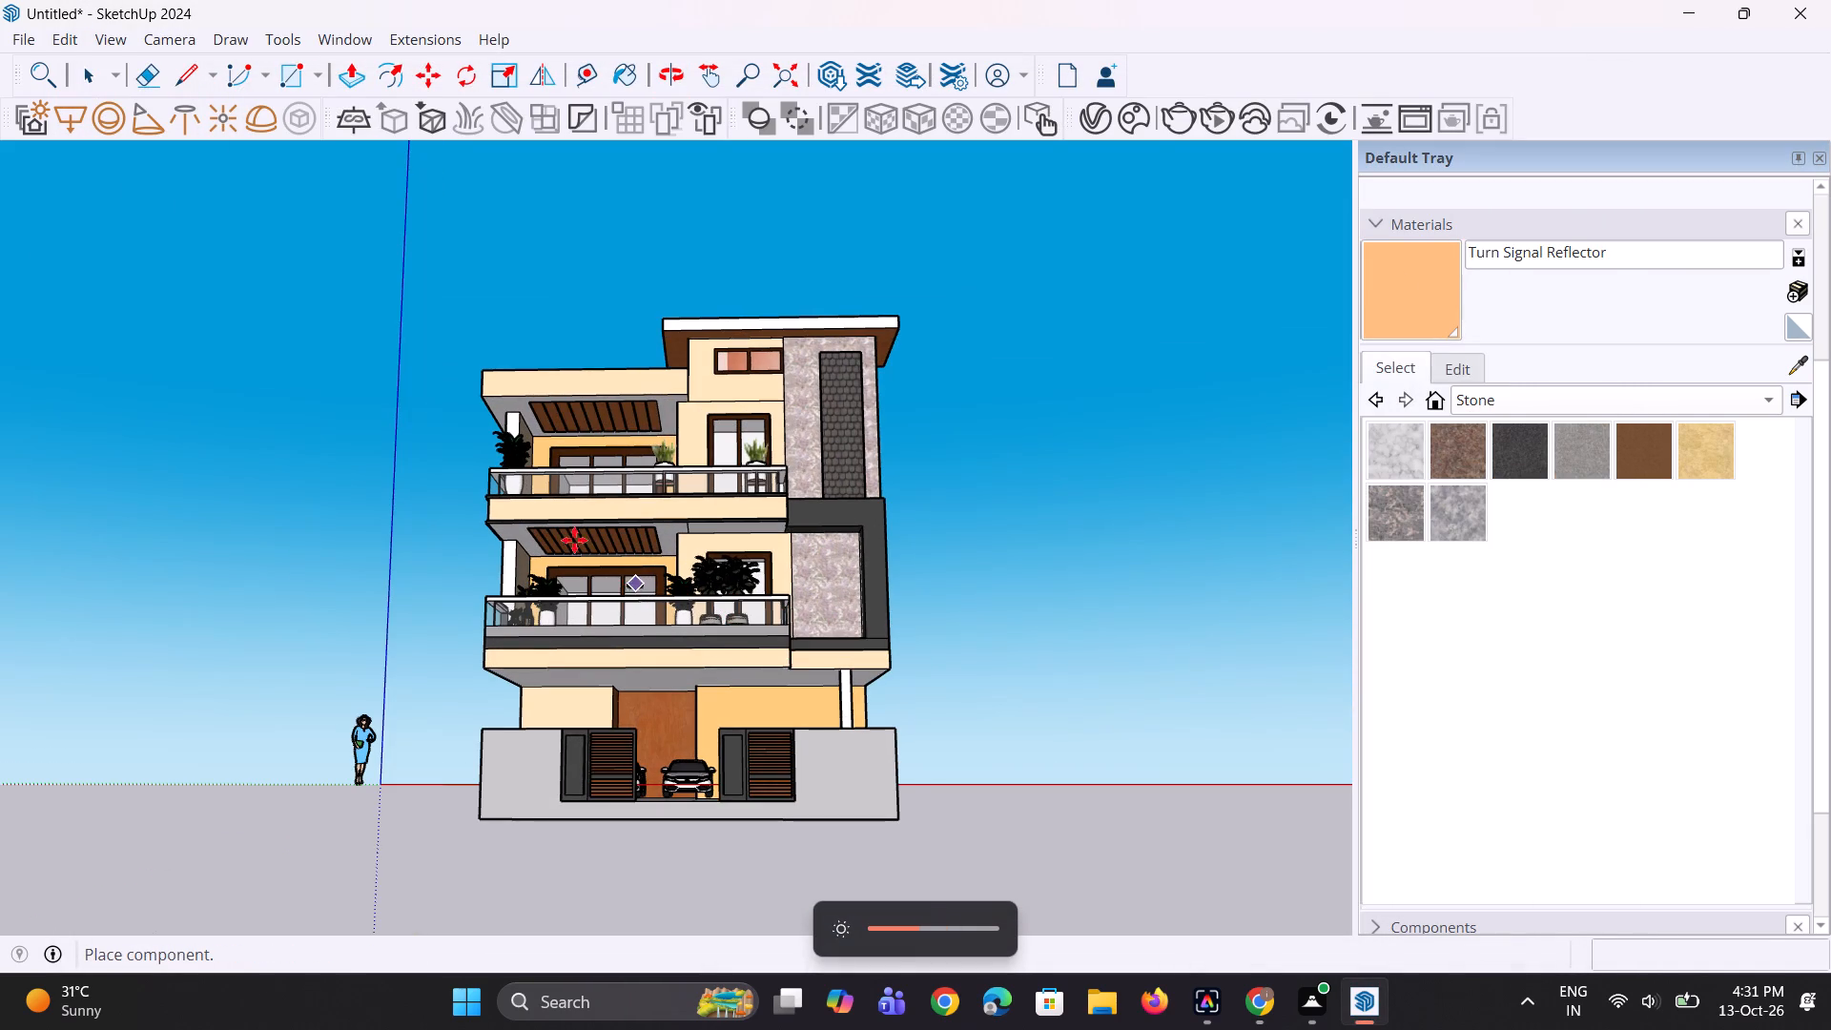
scroll(547, 562, "up", 13)
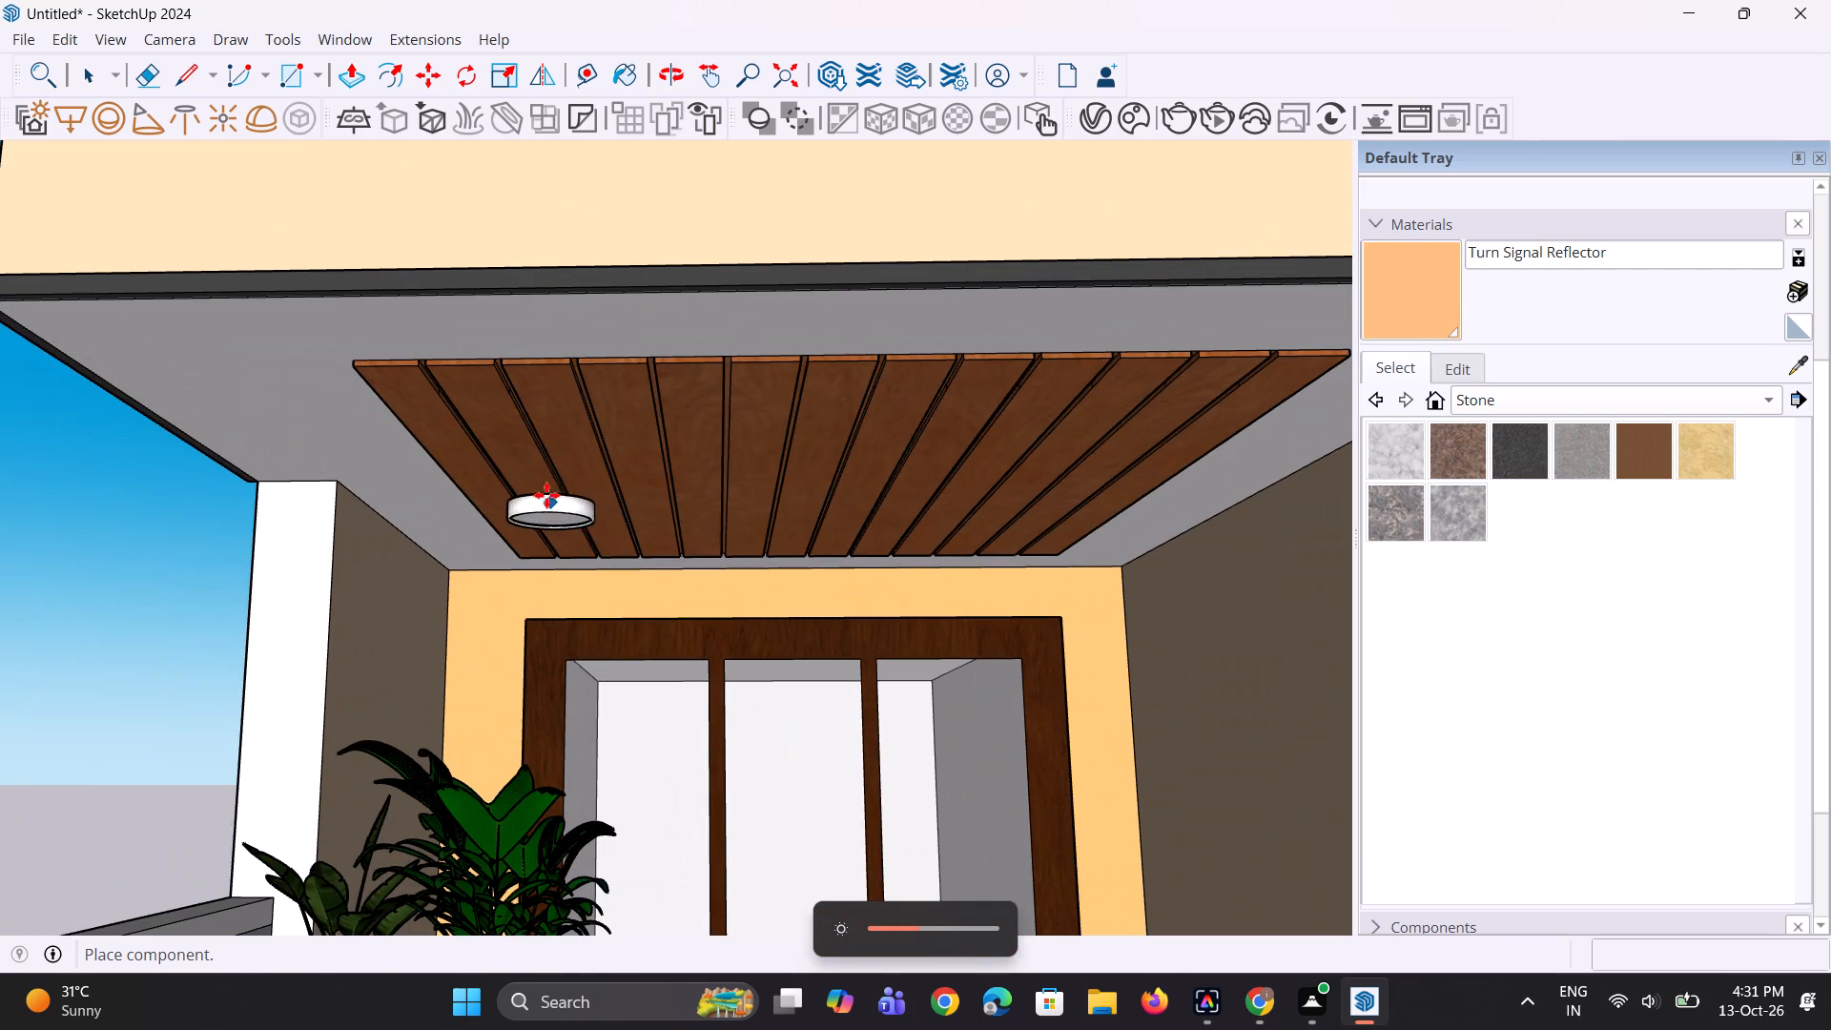
left_click(535, 451)
middle_click_drag(608, 558, 433, 575)
scroll(505, 499, "up", 1)
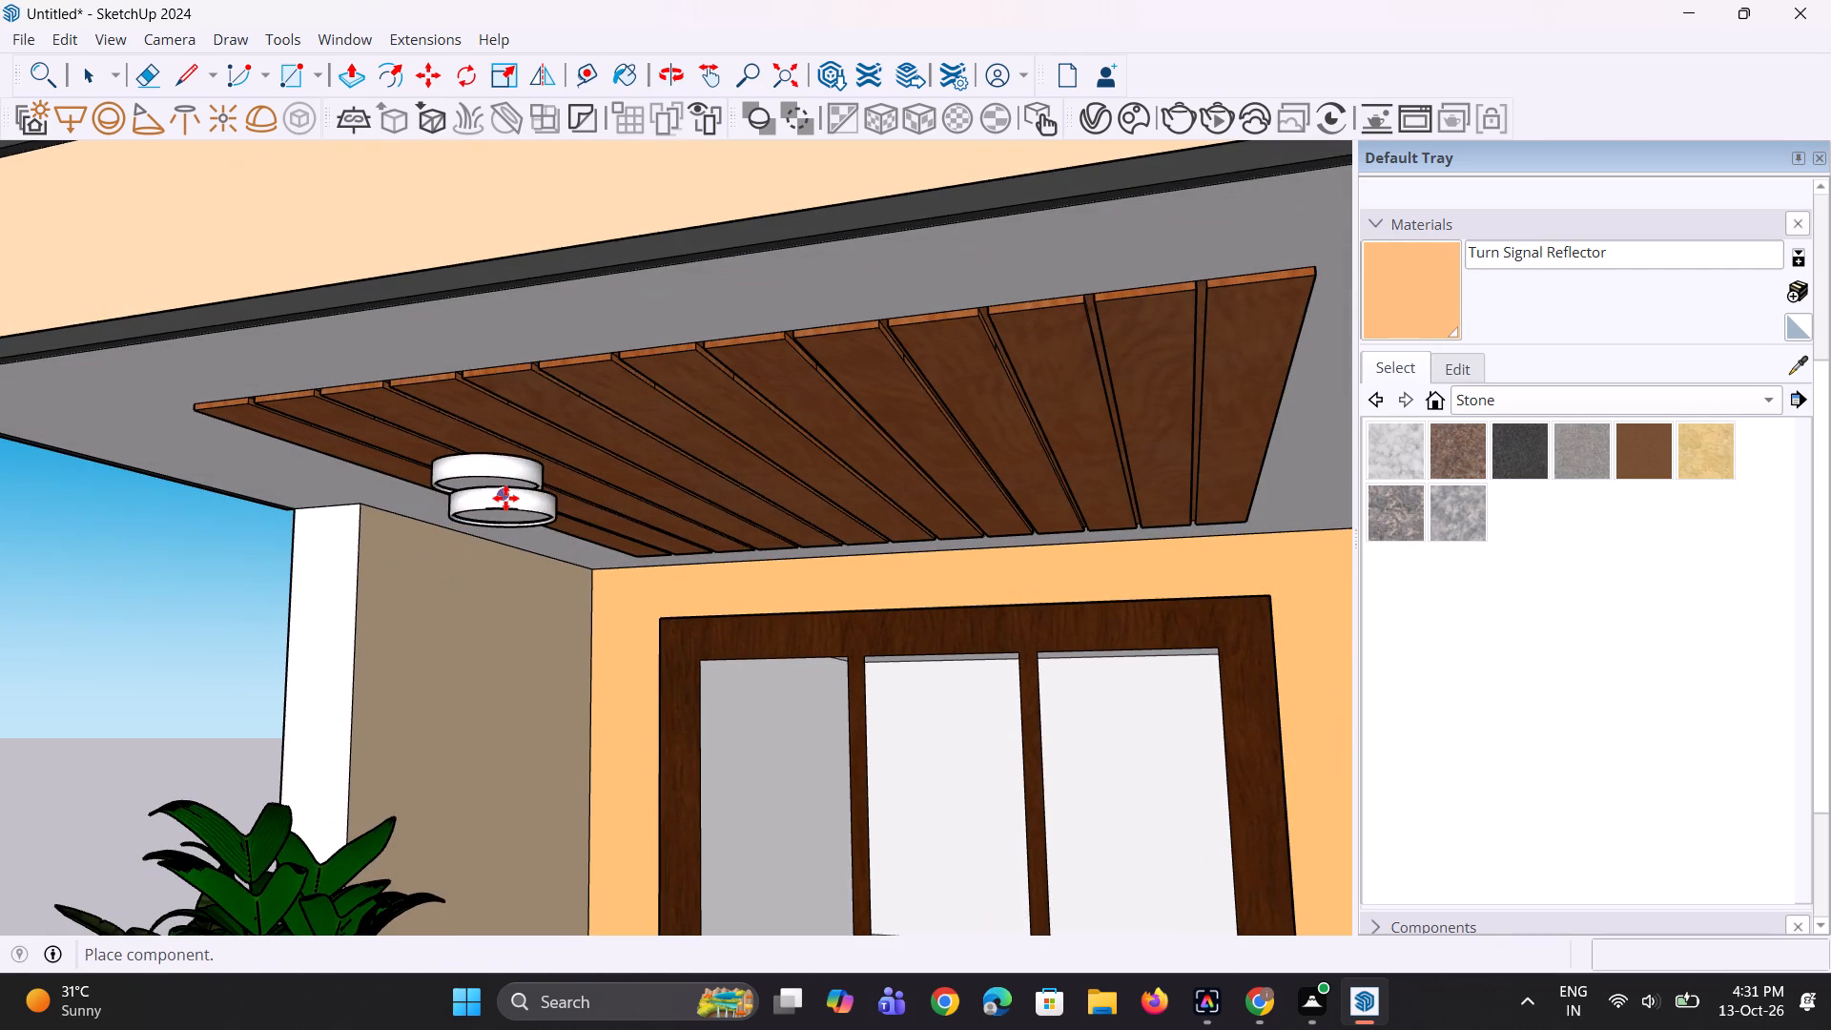
key("space")
Scale the placed ceiling light down uniformly to suit the wood-slat panel.
left_click(510, 482)
key("s")
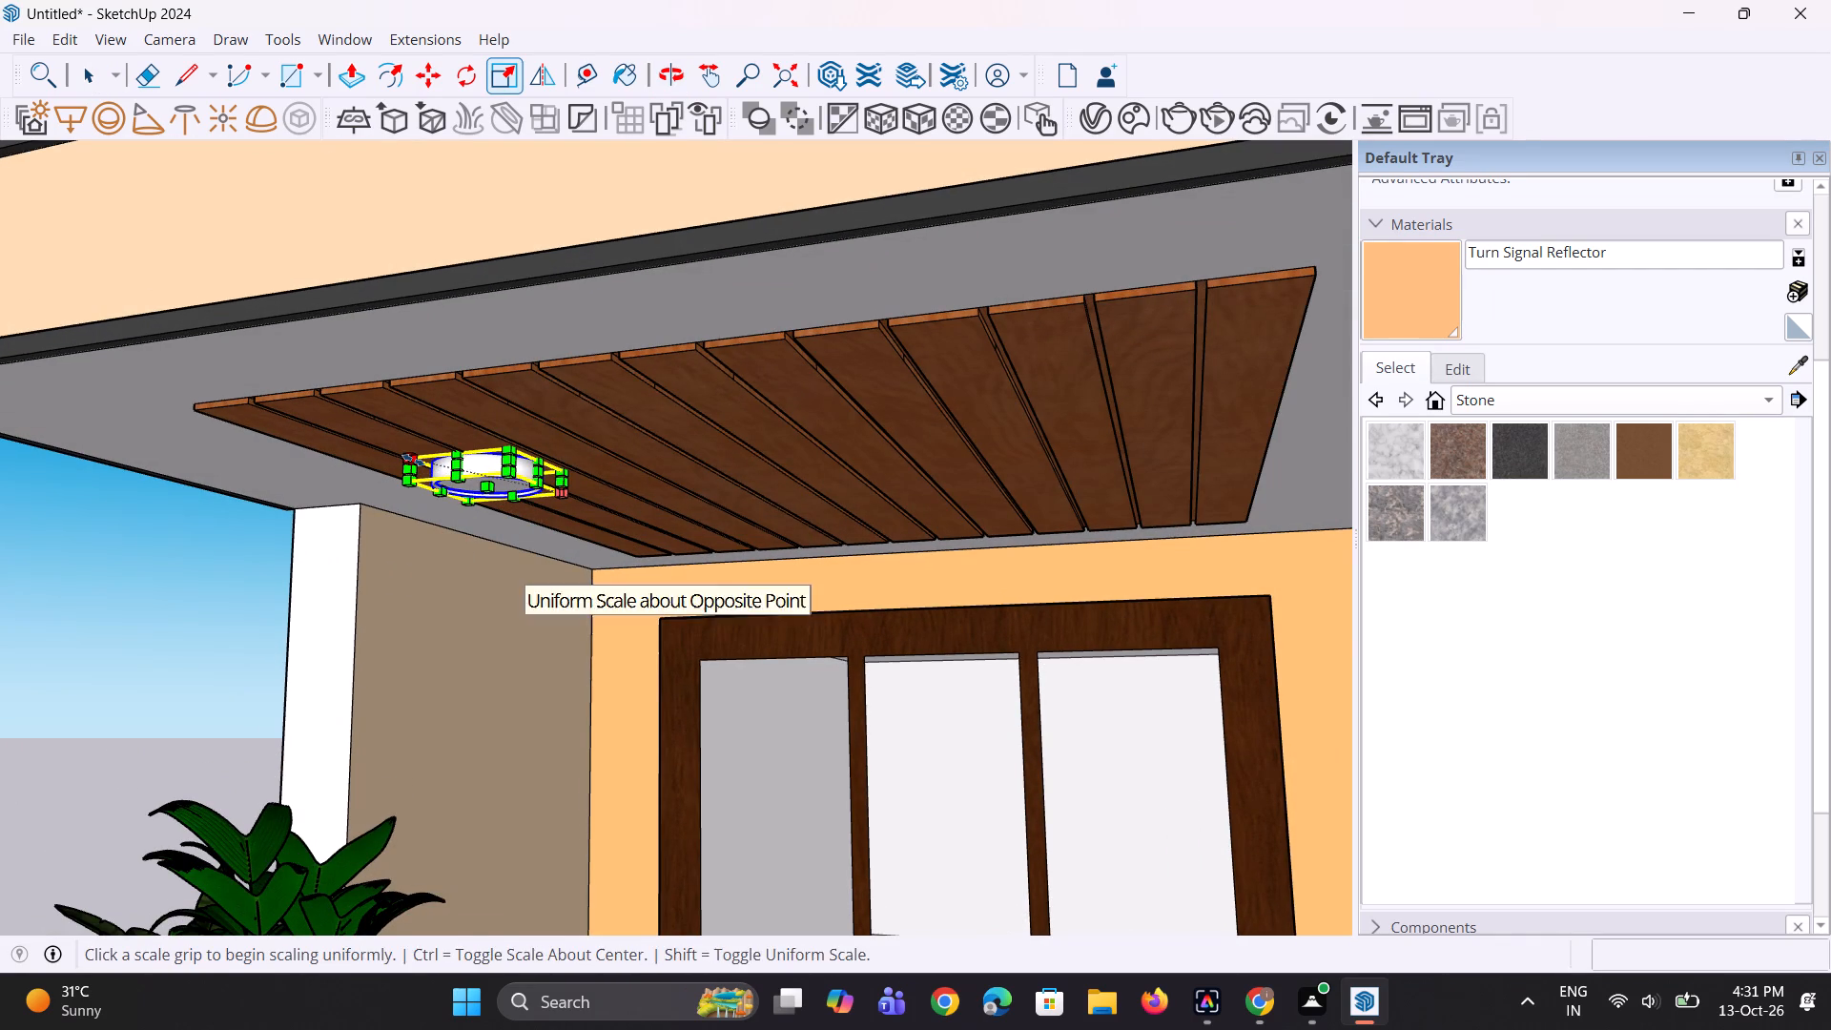
left_click(413, 460)
left_click(488, 471)
Move the light about 1' 1" along the green axis towards the balcony front and about 7" along the red axis towards the panel's side.
middle_click_drag(534, 517, 654, 423)
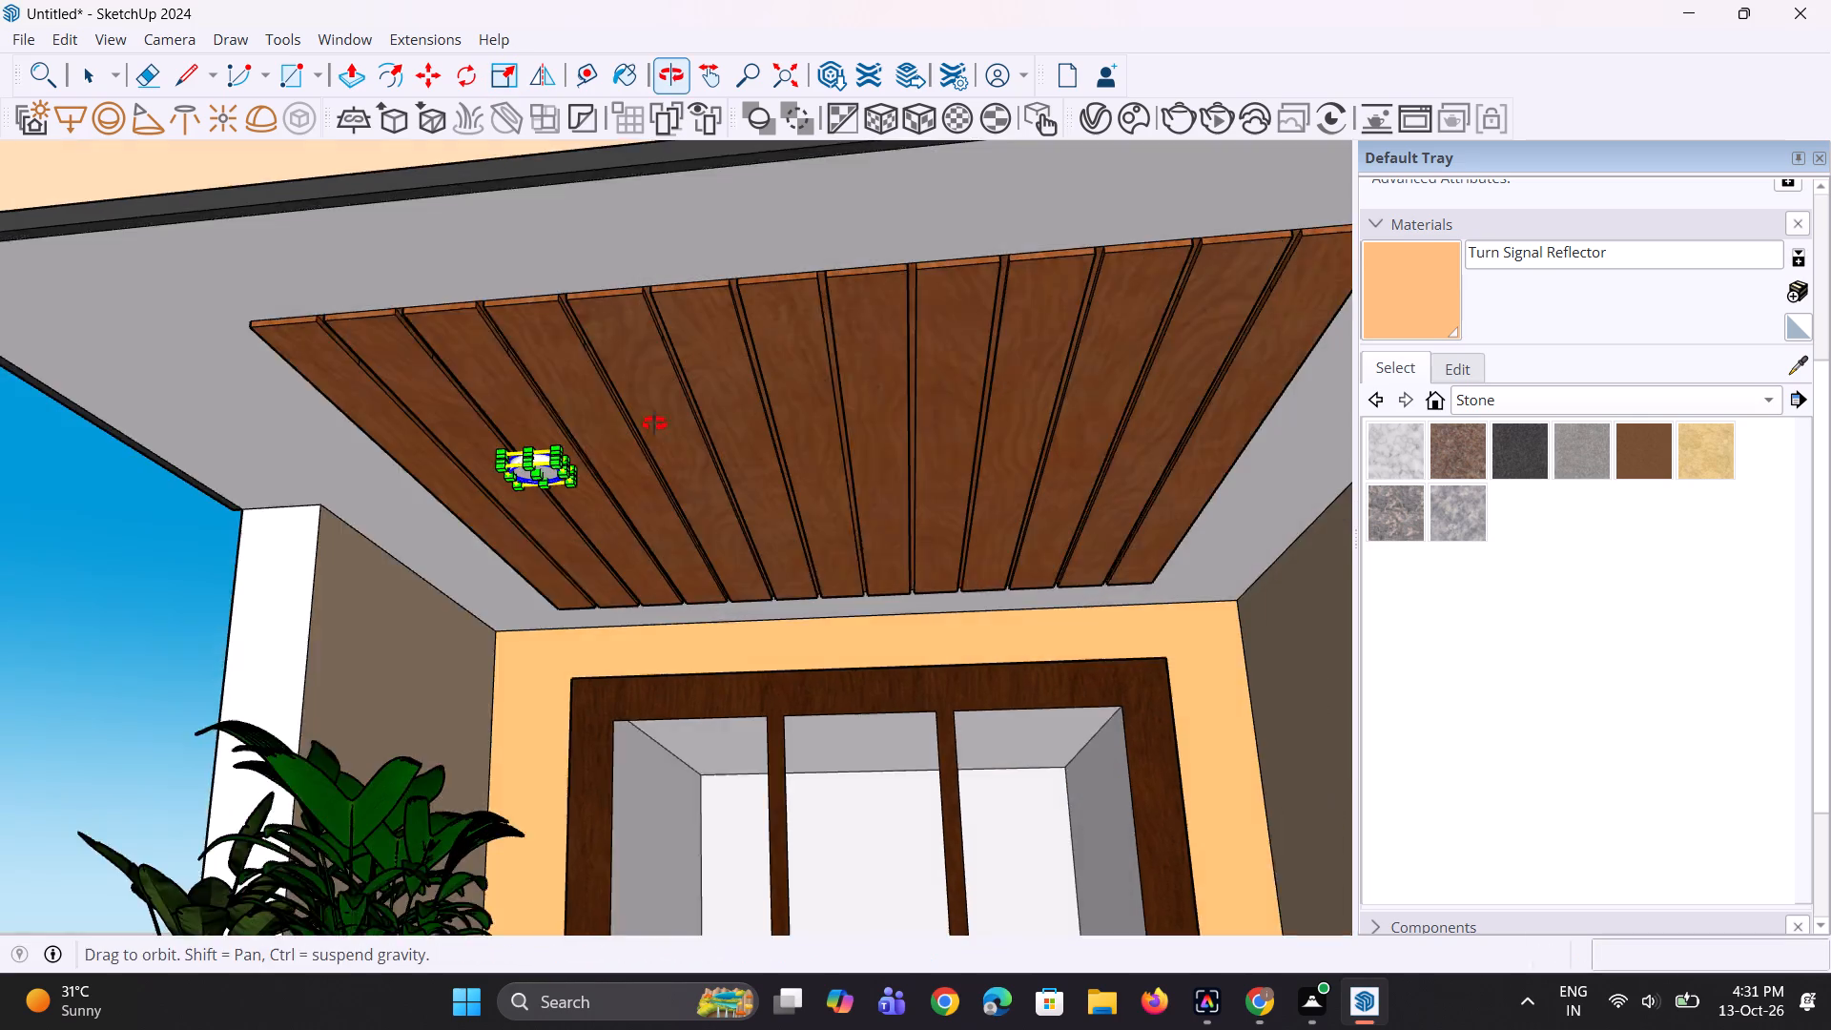
middle_click_drag(654, 423, 656, 419)
scroll(541, 453, "up", 5)
key("m")
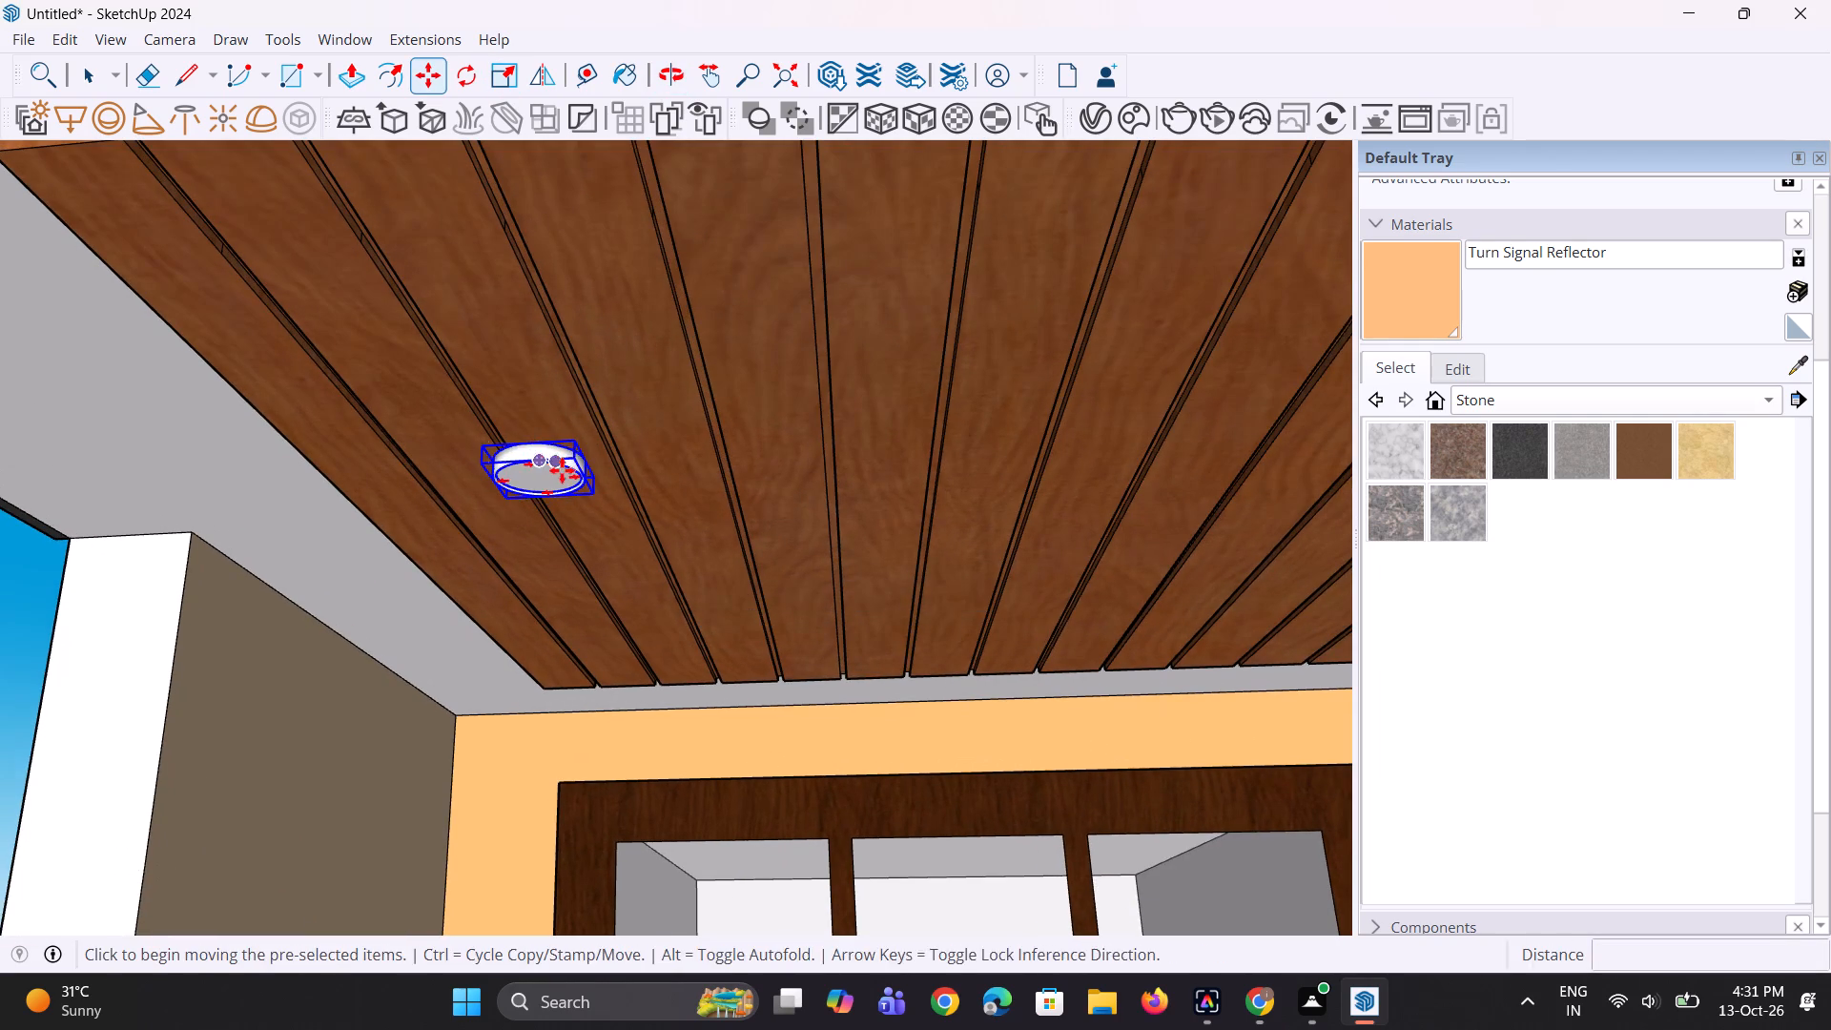
left_click(592, 497)
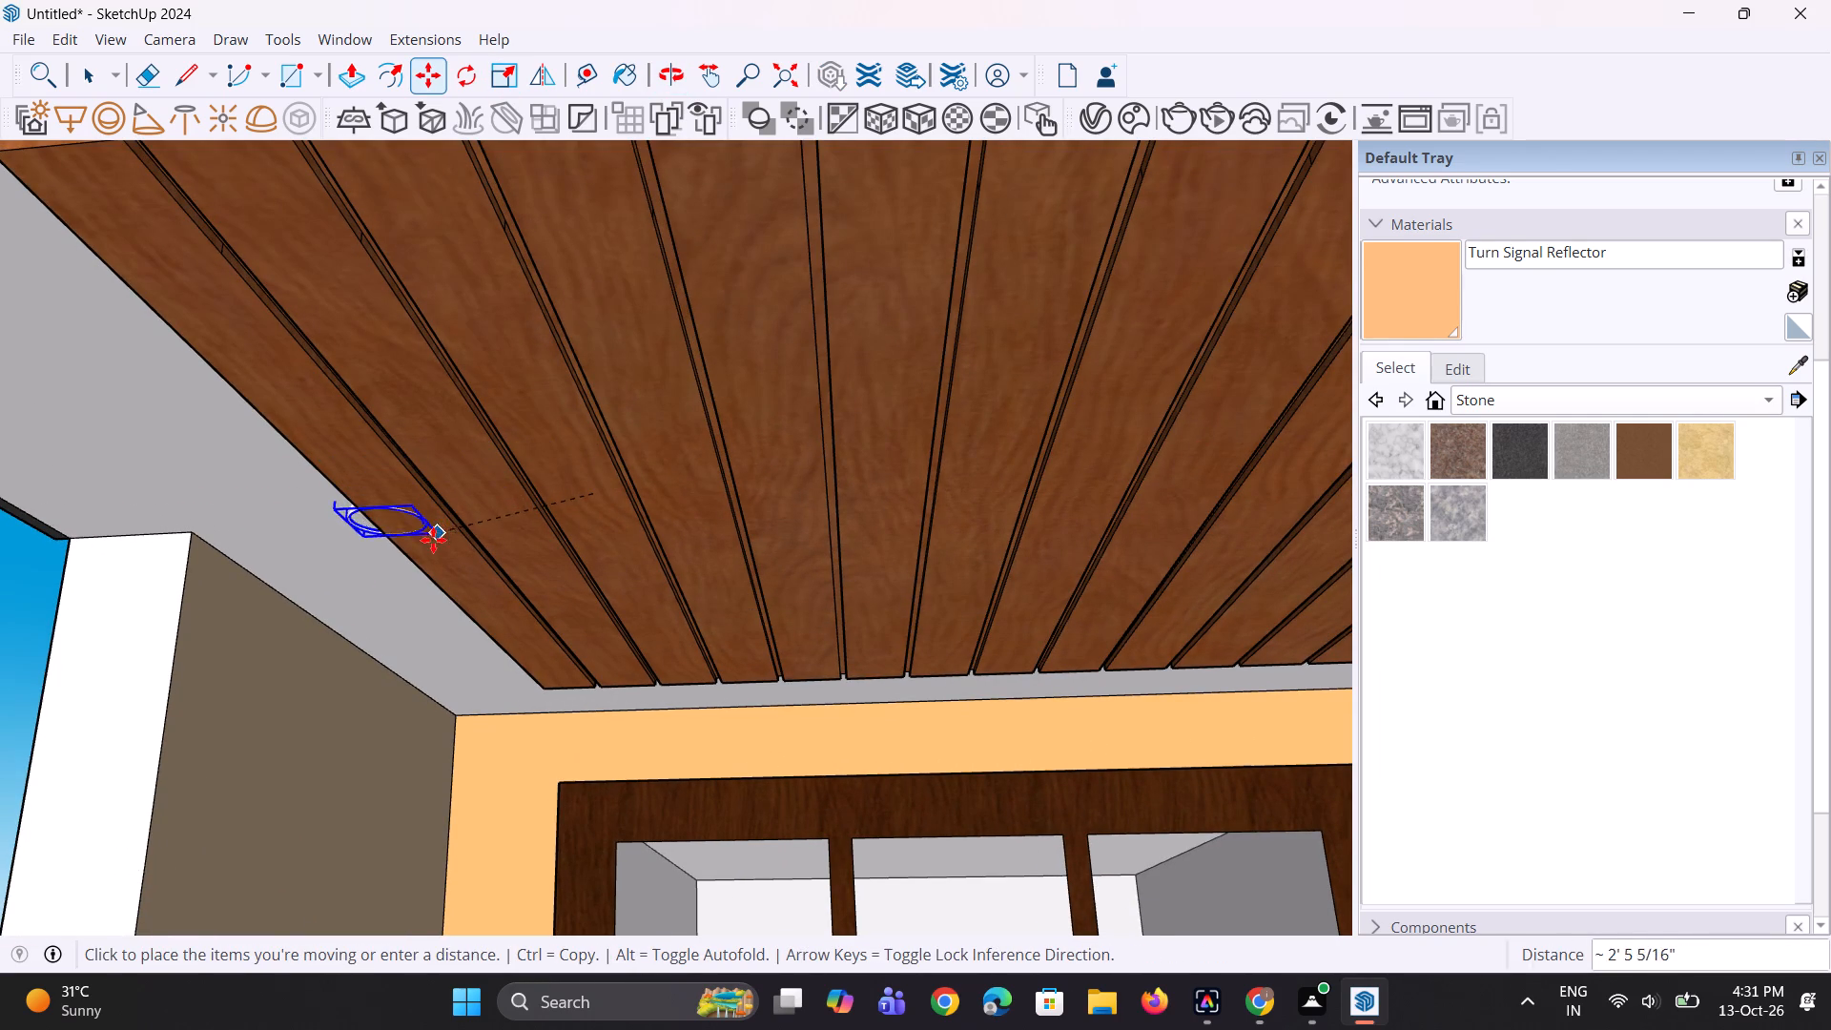
left_click(552, 409)
left_click(549, 409)
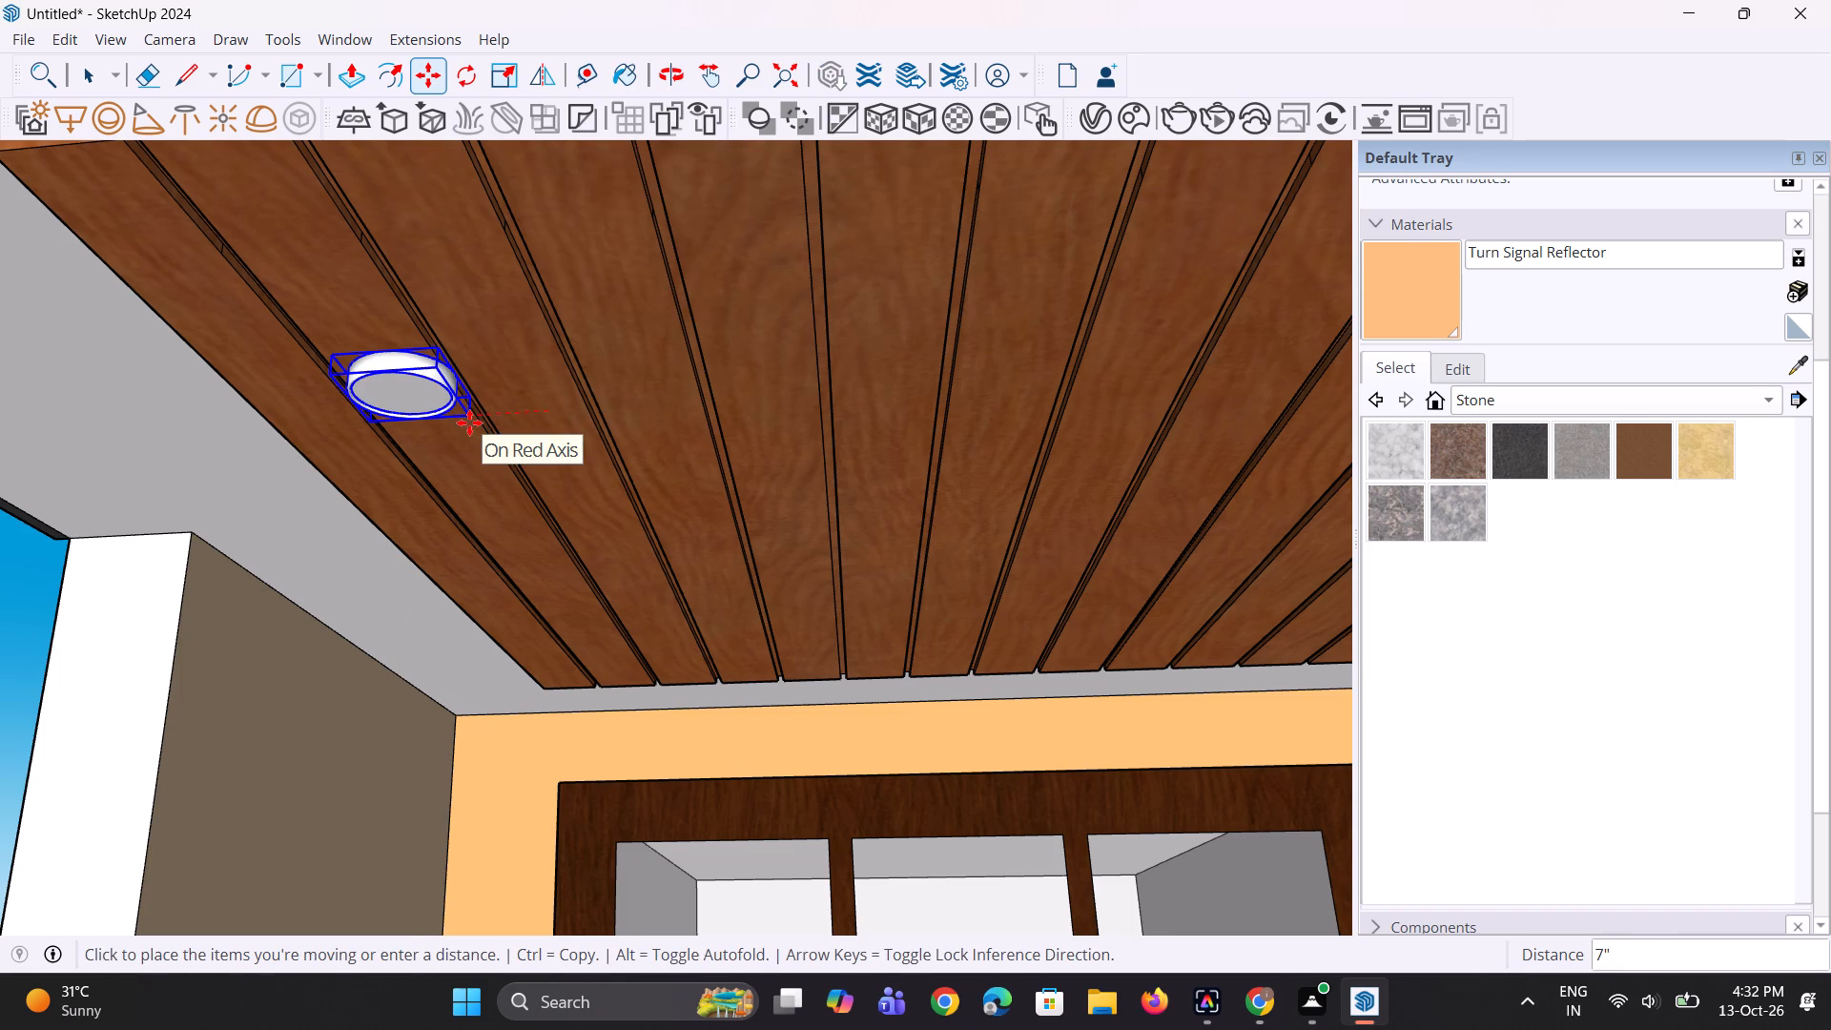
left_click(463, 422)
Copy the ceiling light about 5' 6 1/2" along the green axis towards the balcony door, forming a front-and-back pair.
scroll(457, 447, "down", 4)
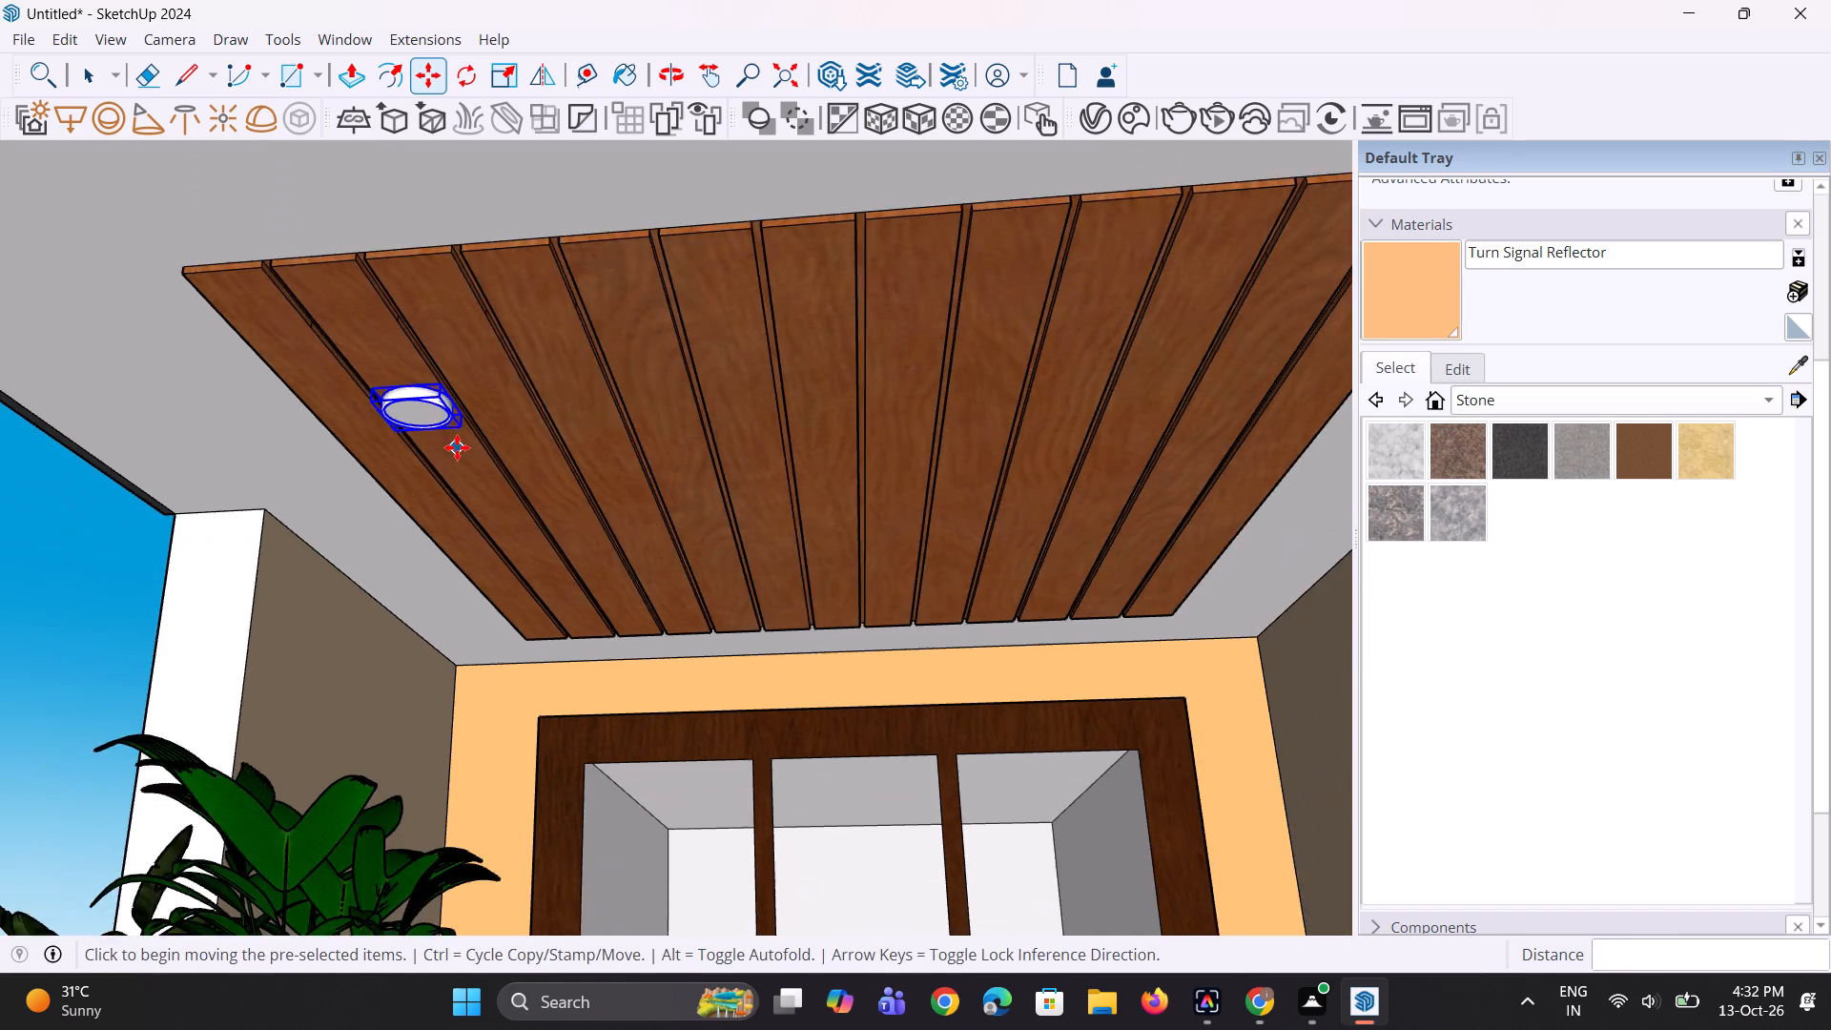
scroll(457, 447, "down", 3)
middle_click_drag(457, 447, 461, 403)
scroll(457, 415, "up", 1)
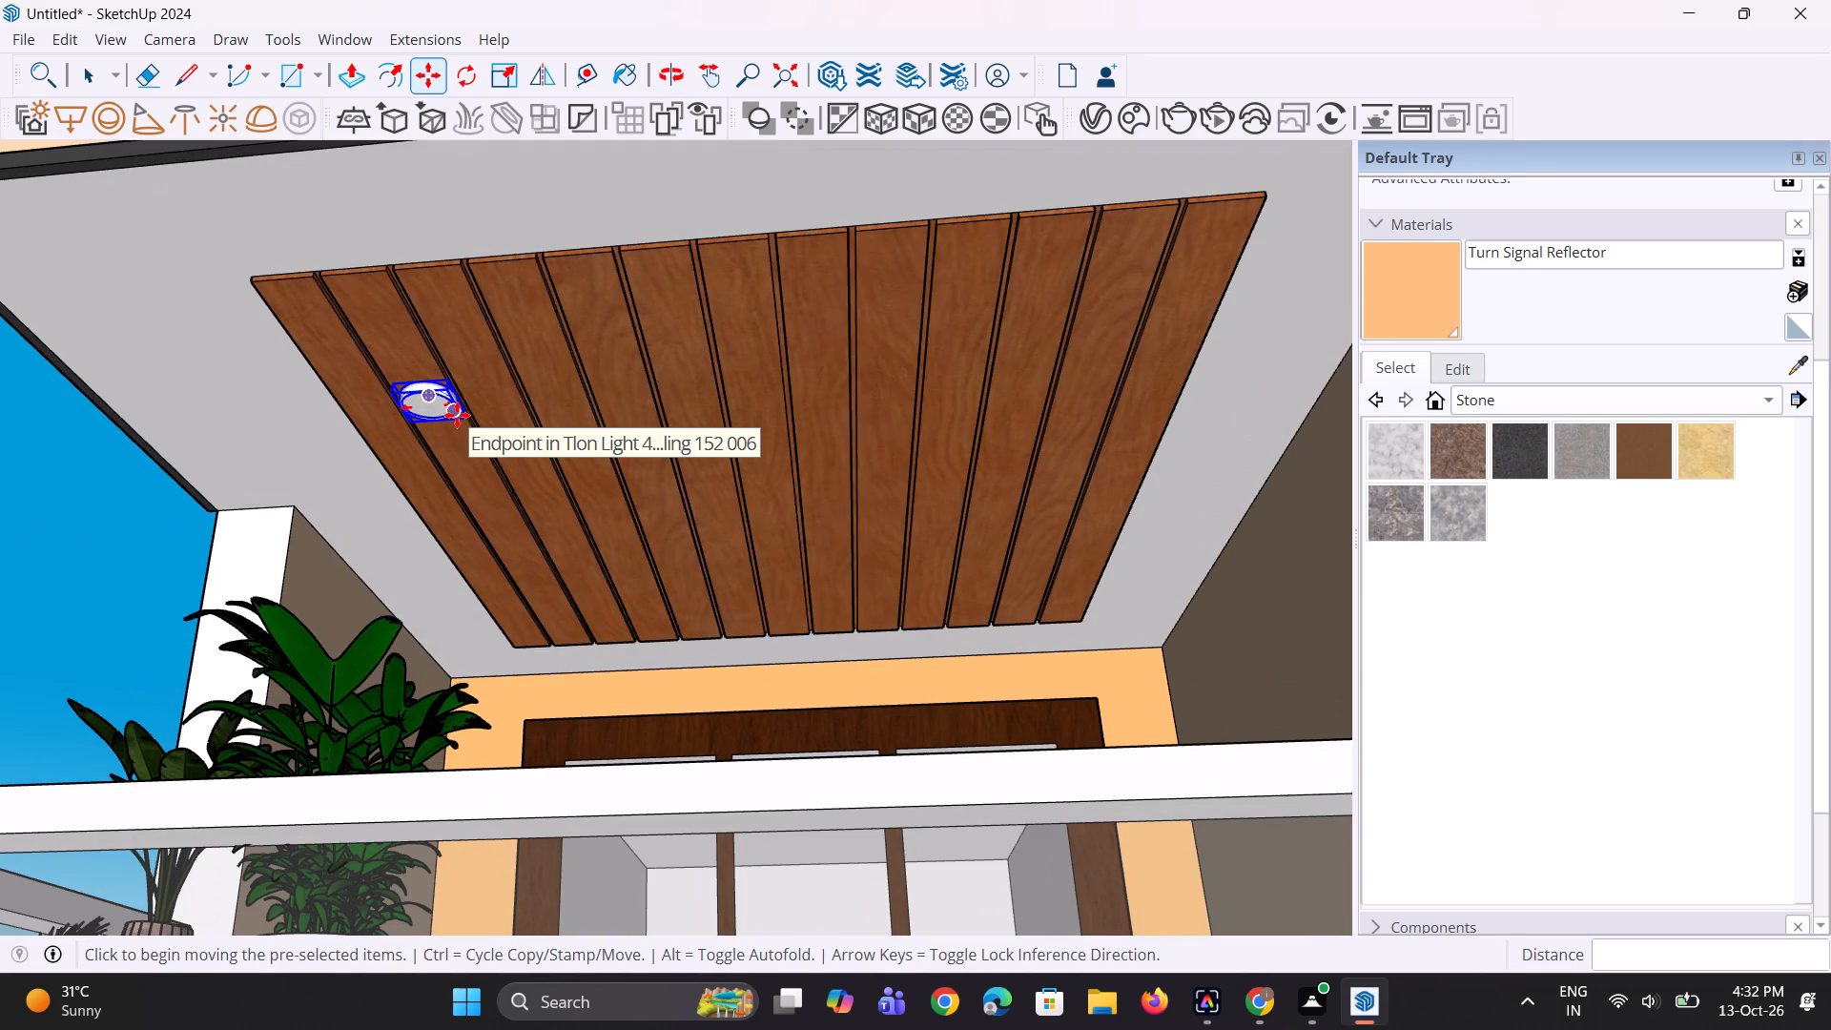
key("m")
key("space")
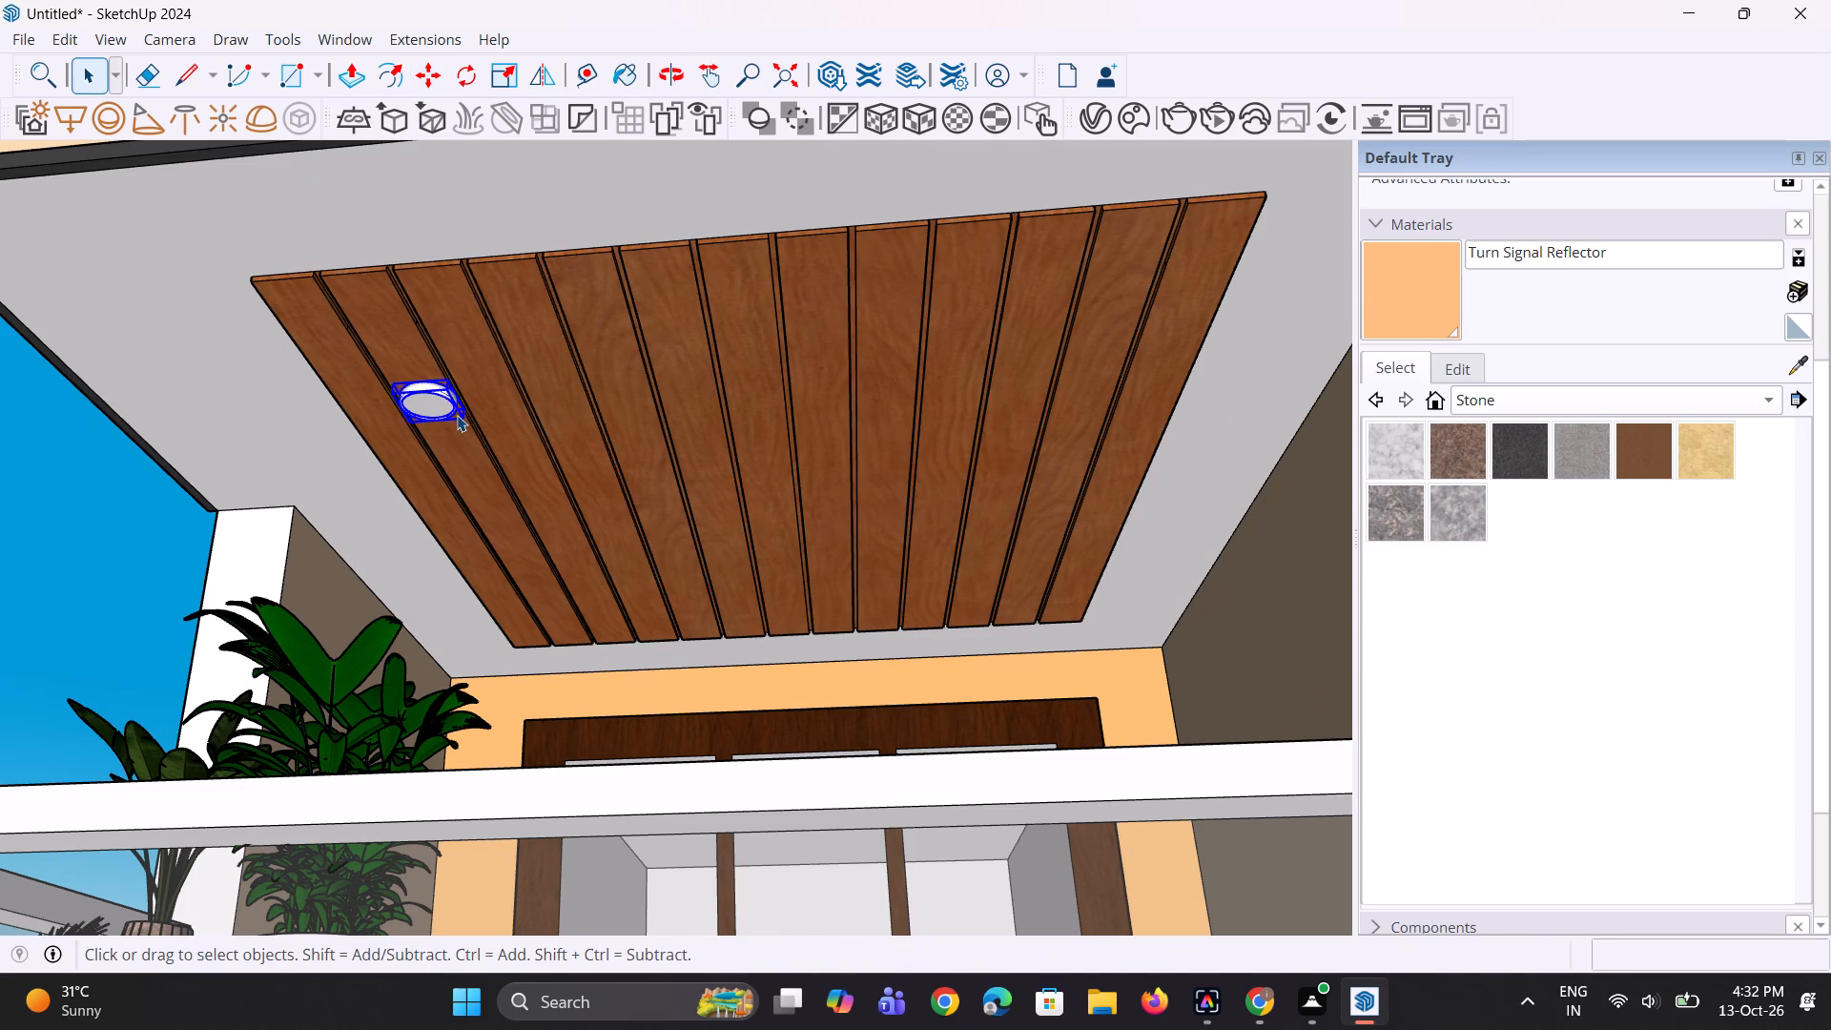
key("space")
left_click(457, 419)
left_click(429, 414)
scroll(429, 414, "up", 2)
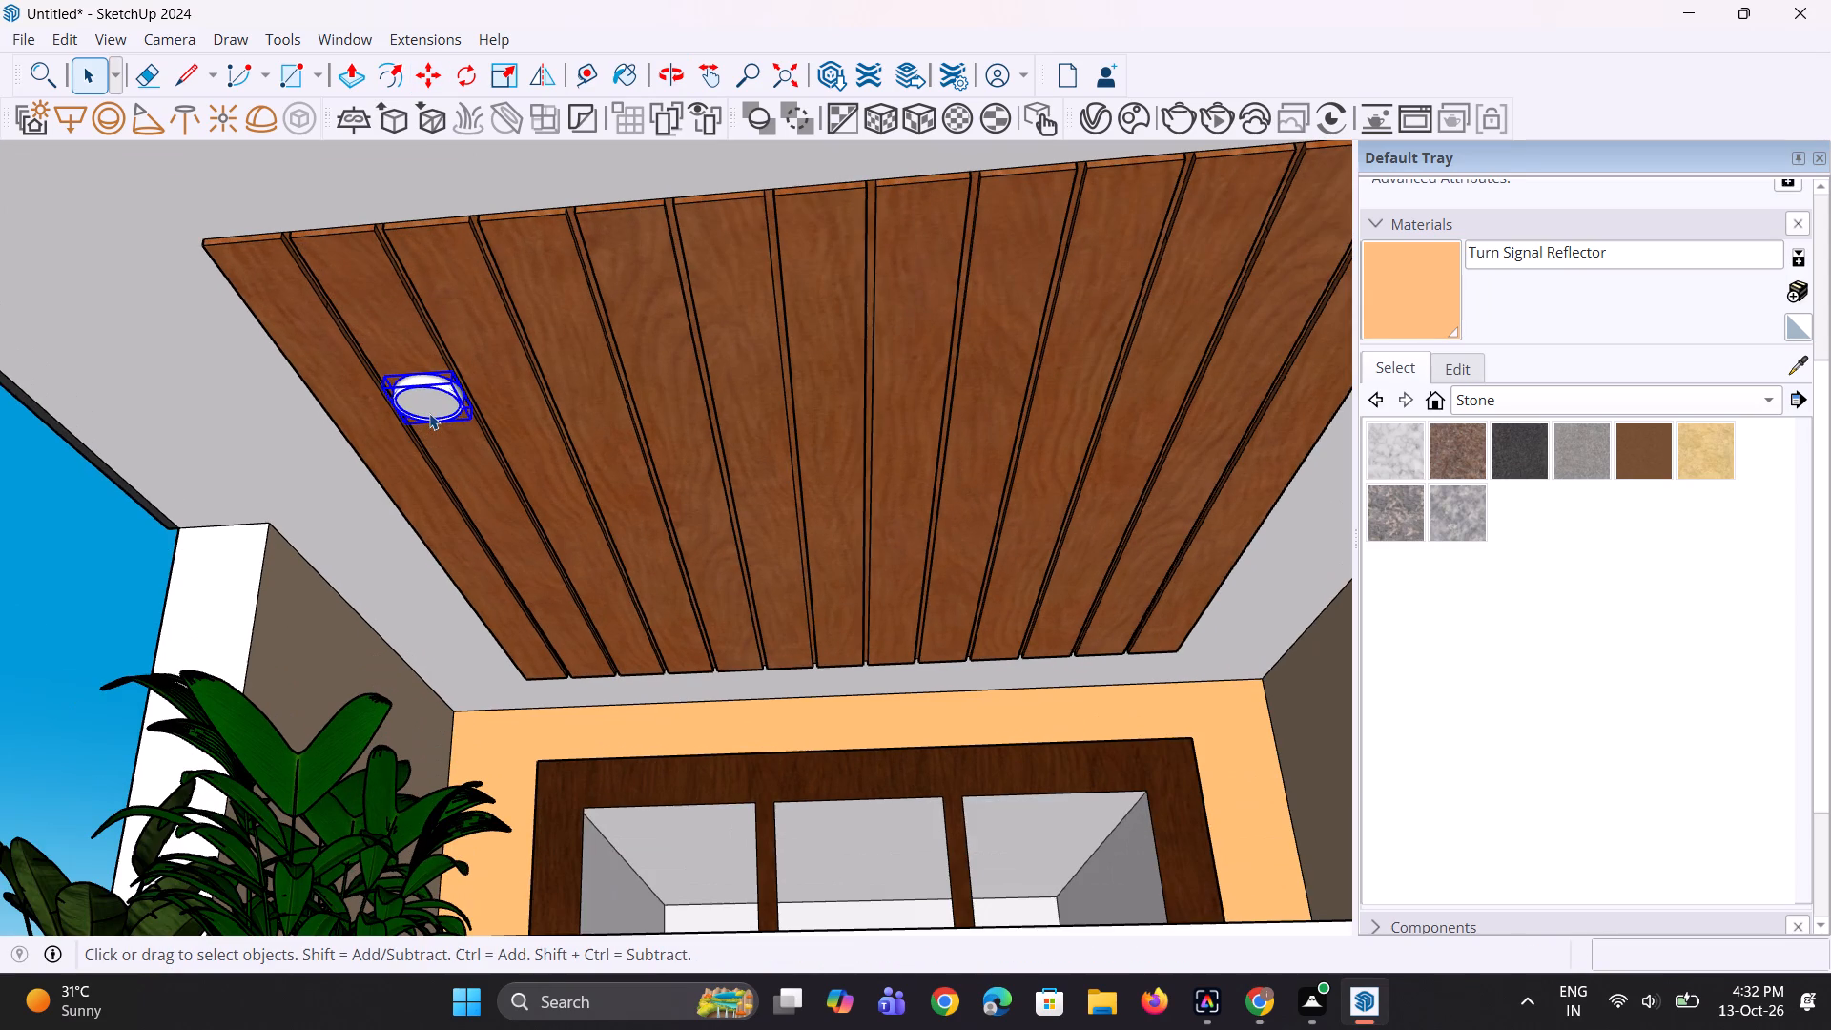
key("m")
left_click(482, 419)
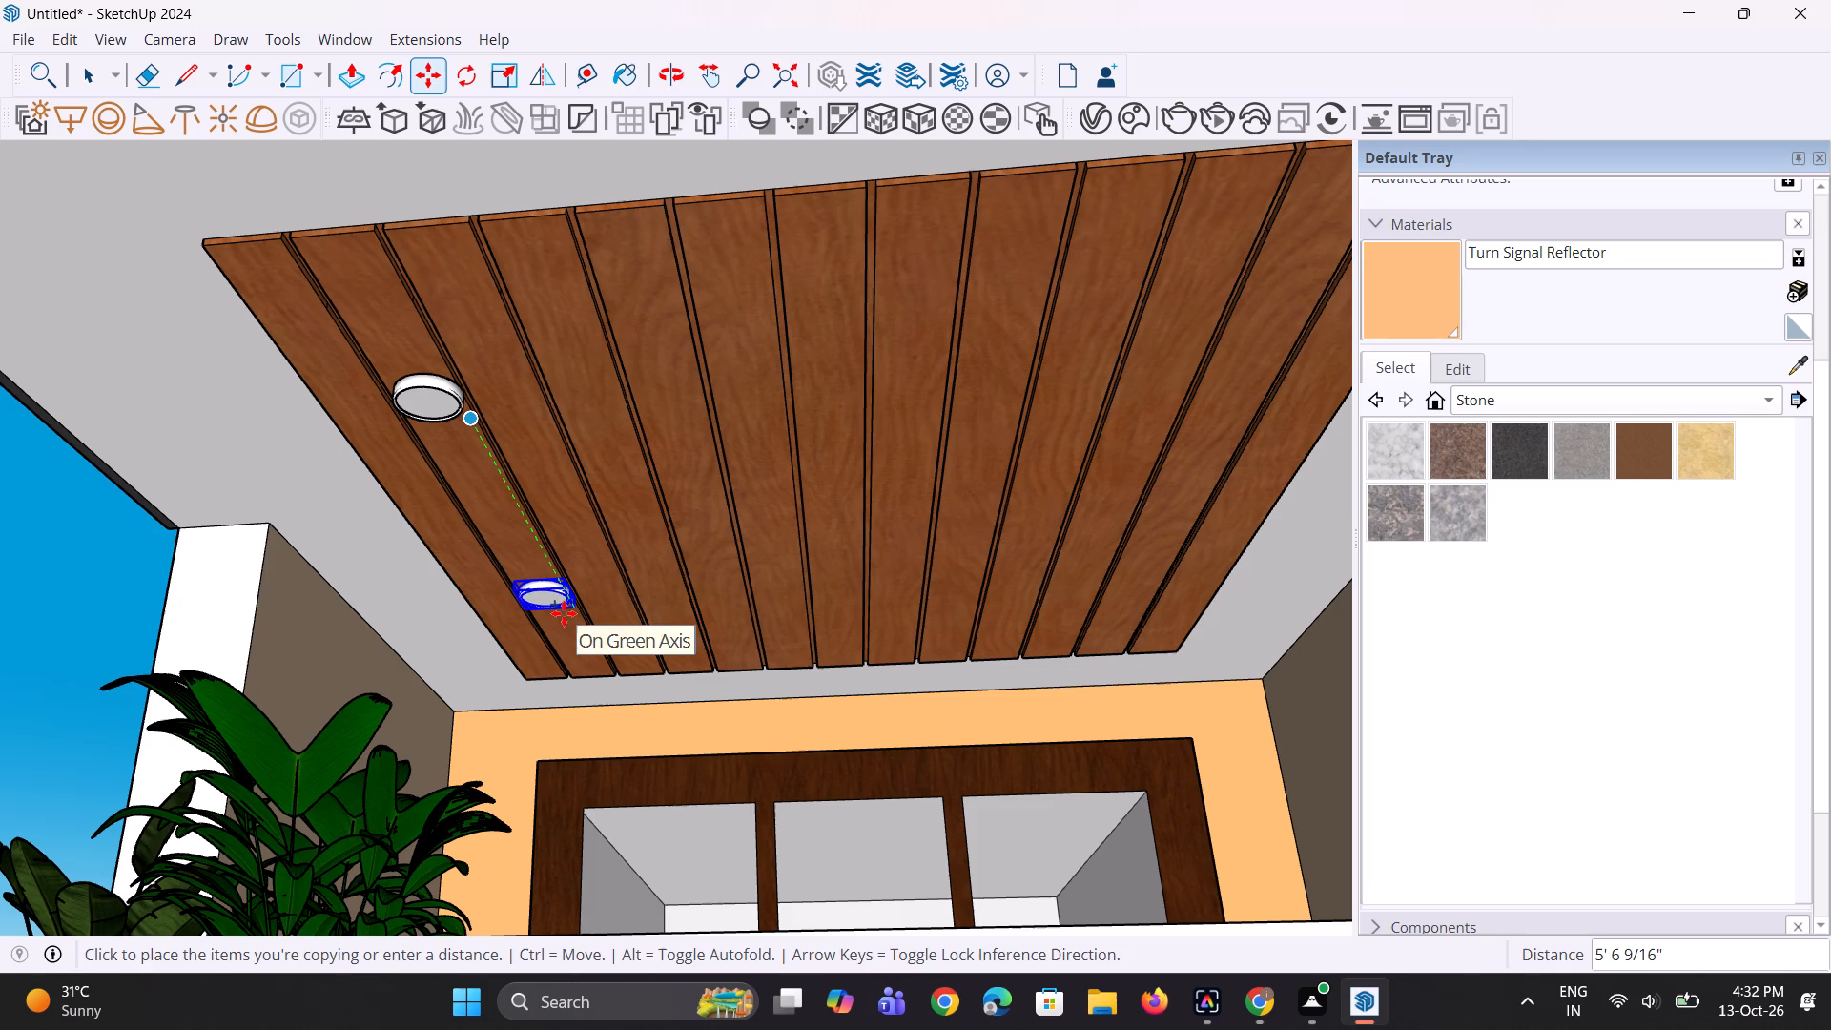
left_click(564, 613)
key("space")
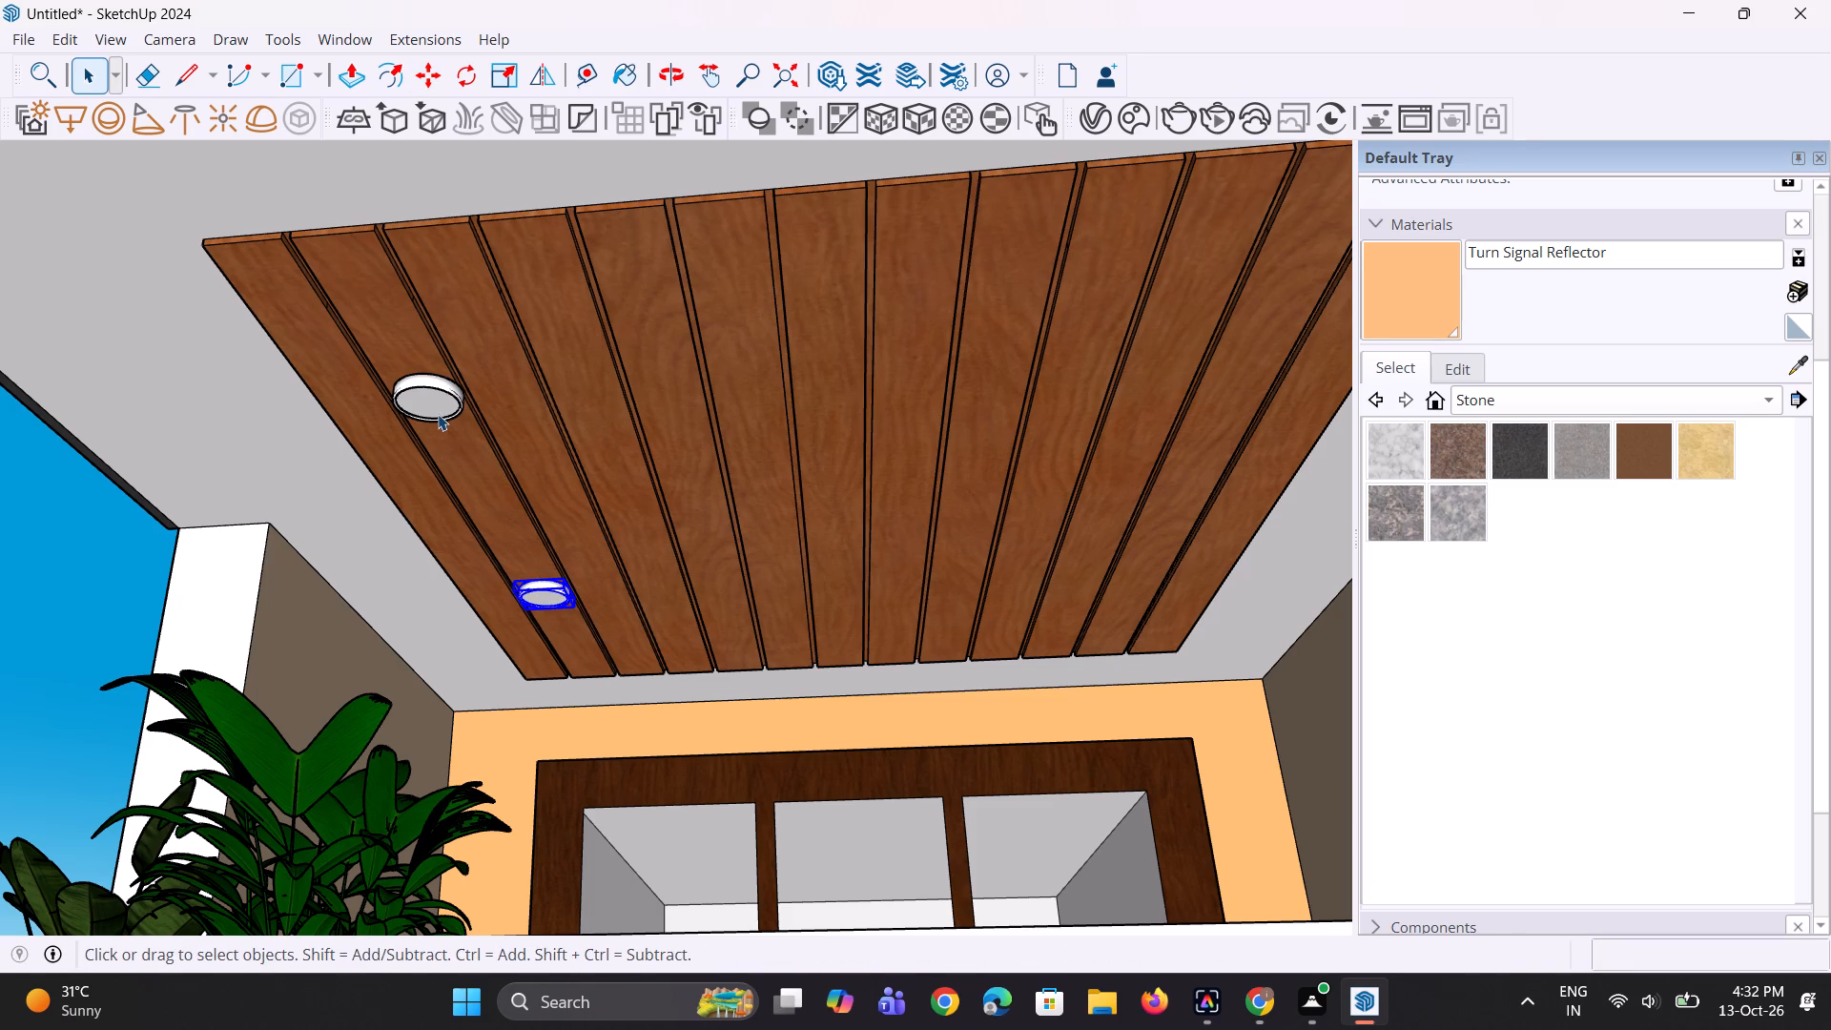
Copy the pair of ceiling lights 4' 2 1/2" along the red axis and repeat it with *2 across the wood-slat panel.
left_click(438, 414, "ctrl")
key("m")
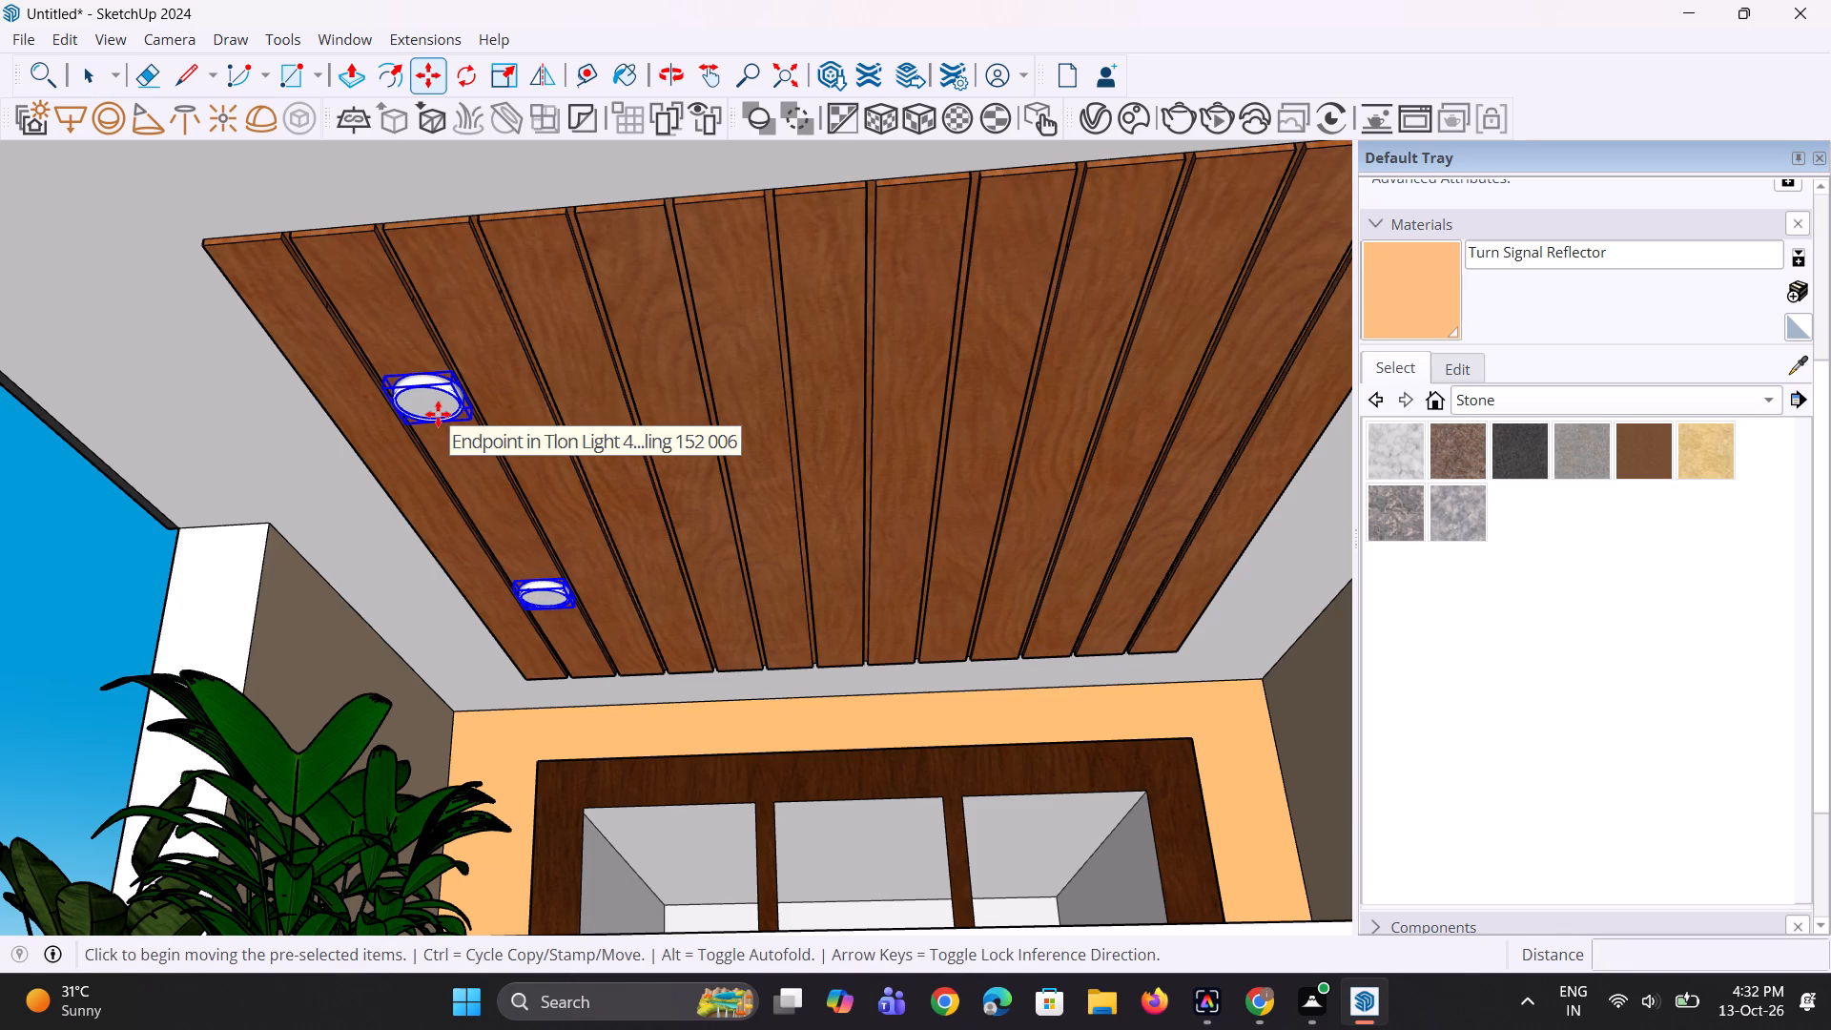
left_click(455, 408)
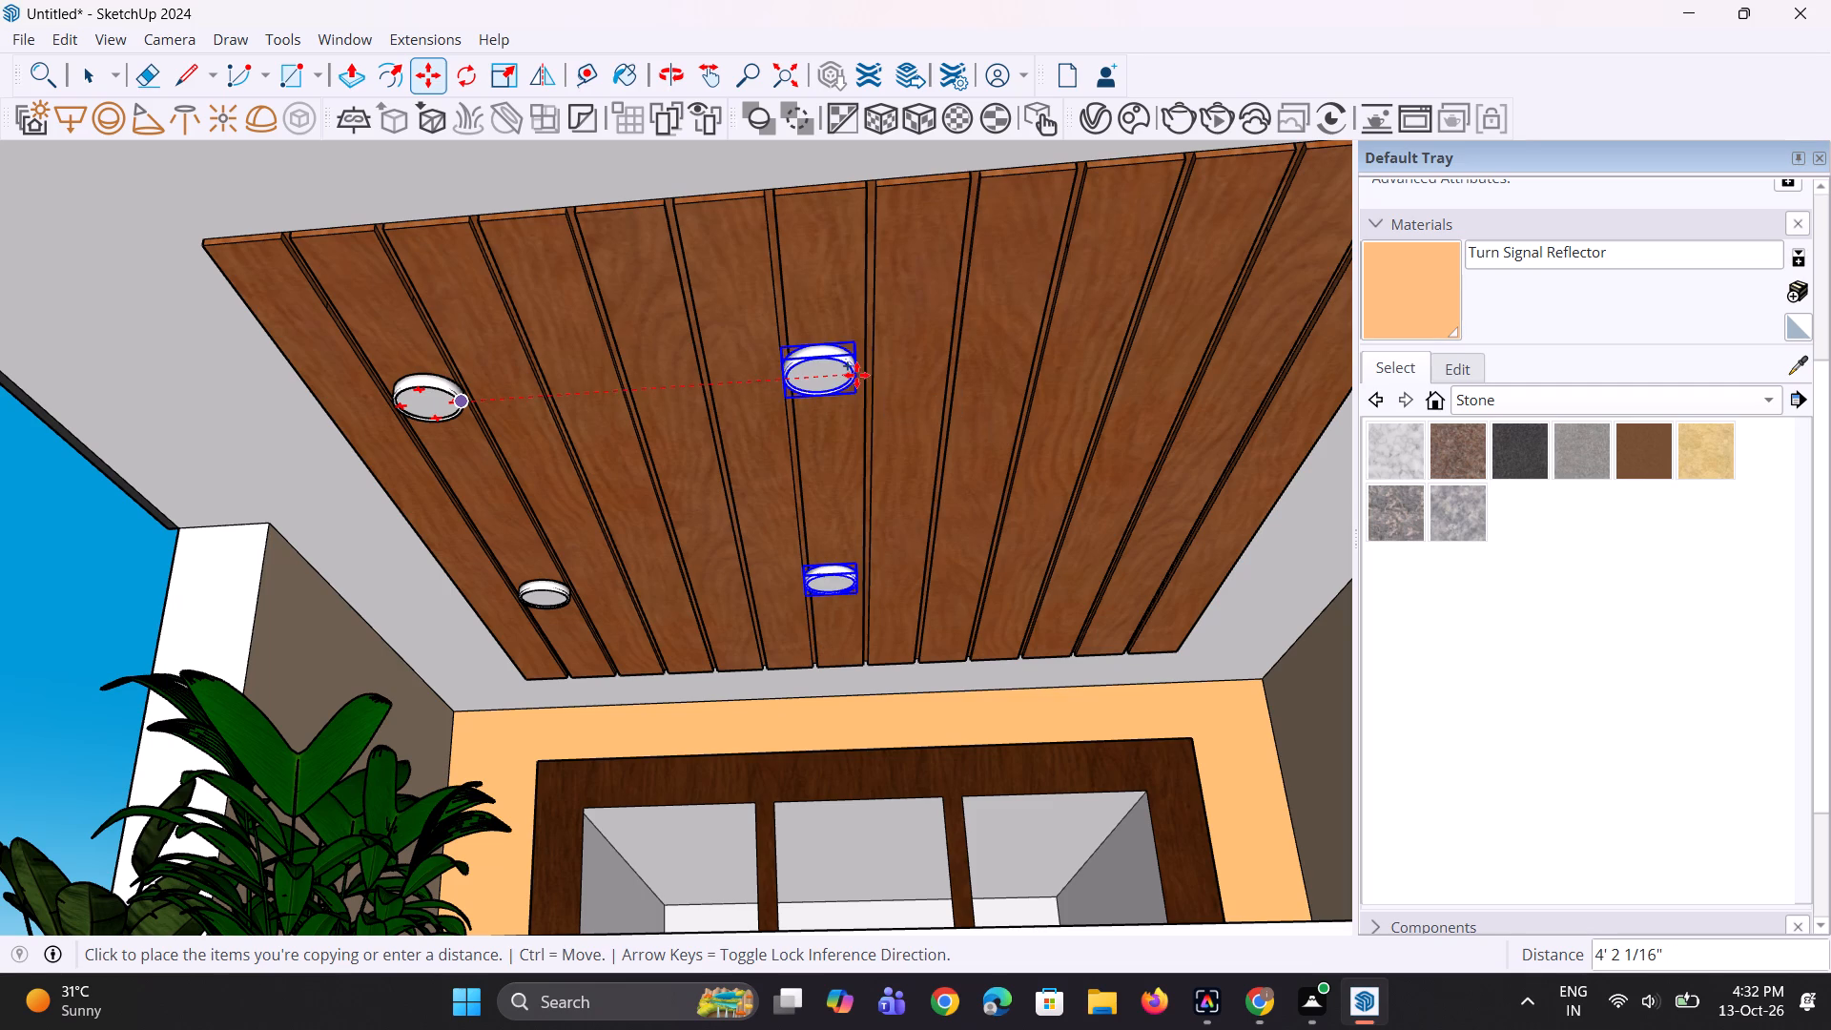
scroll(856, 375, "up", 6)
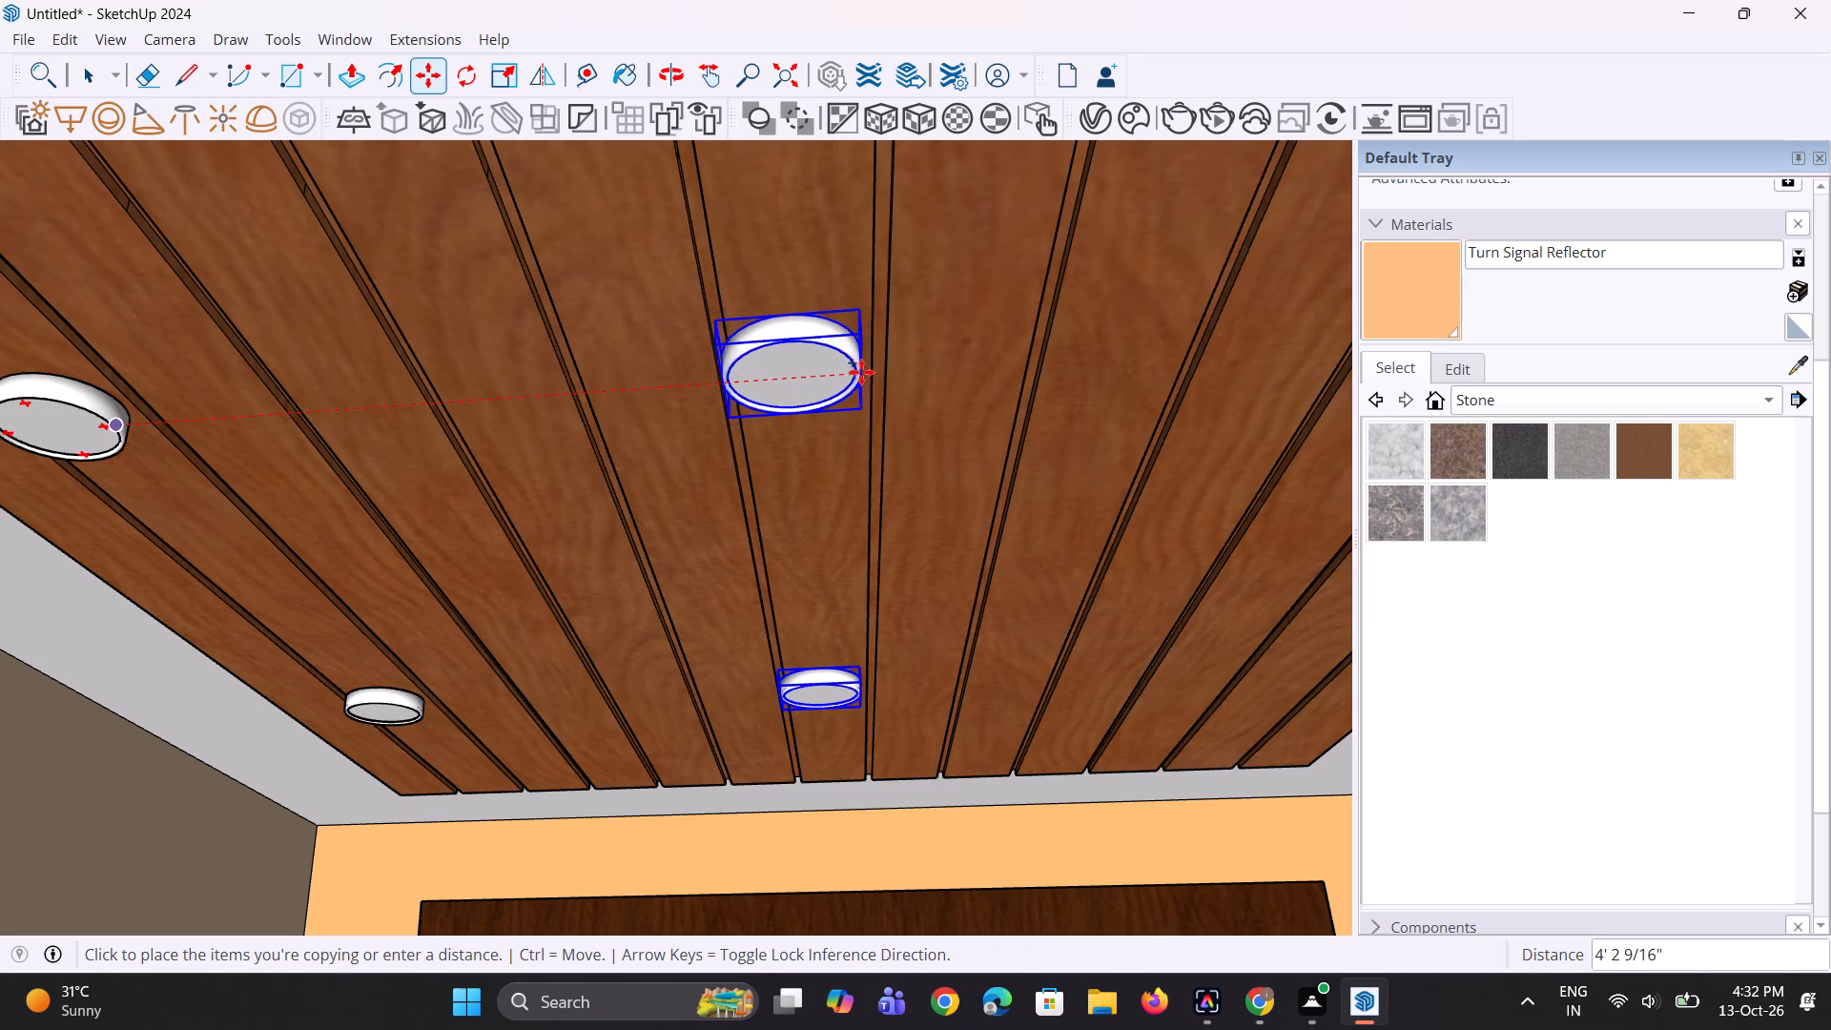
left_click(860, 373)
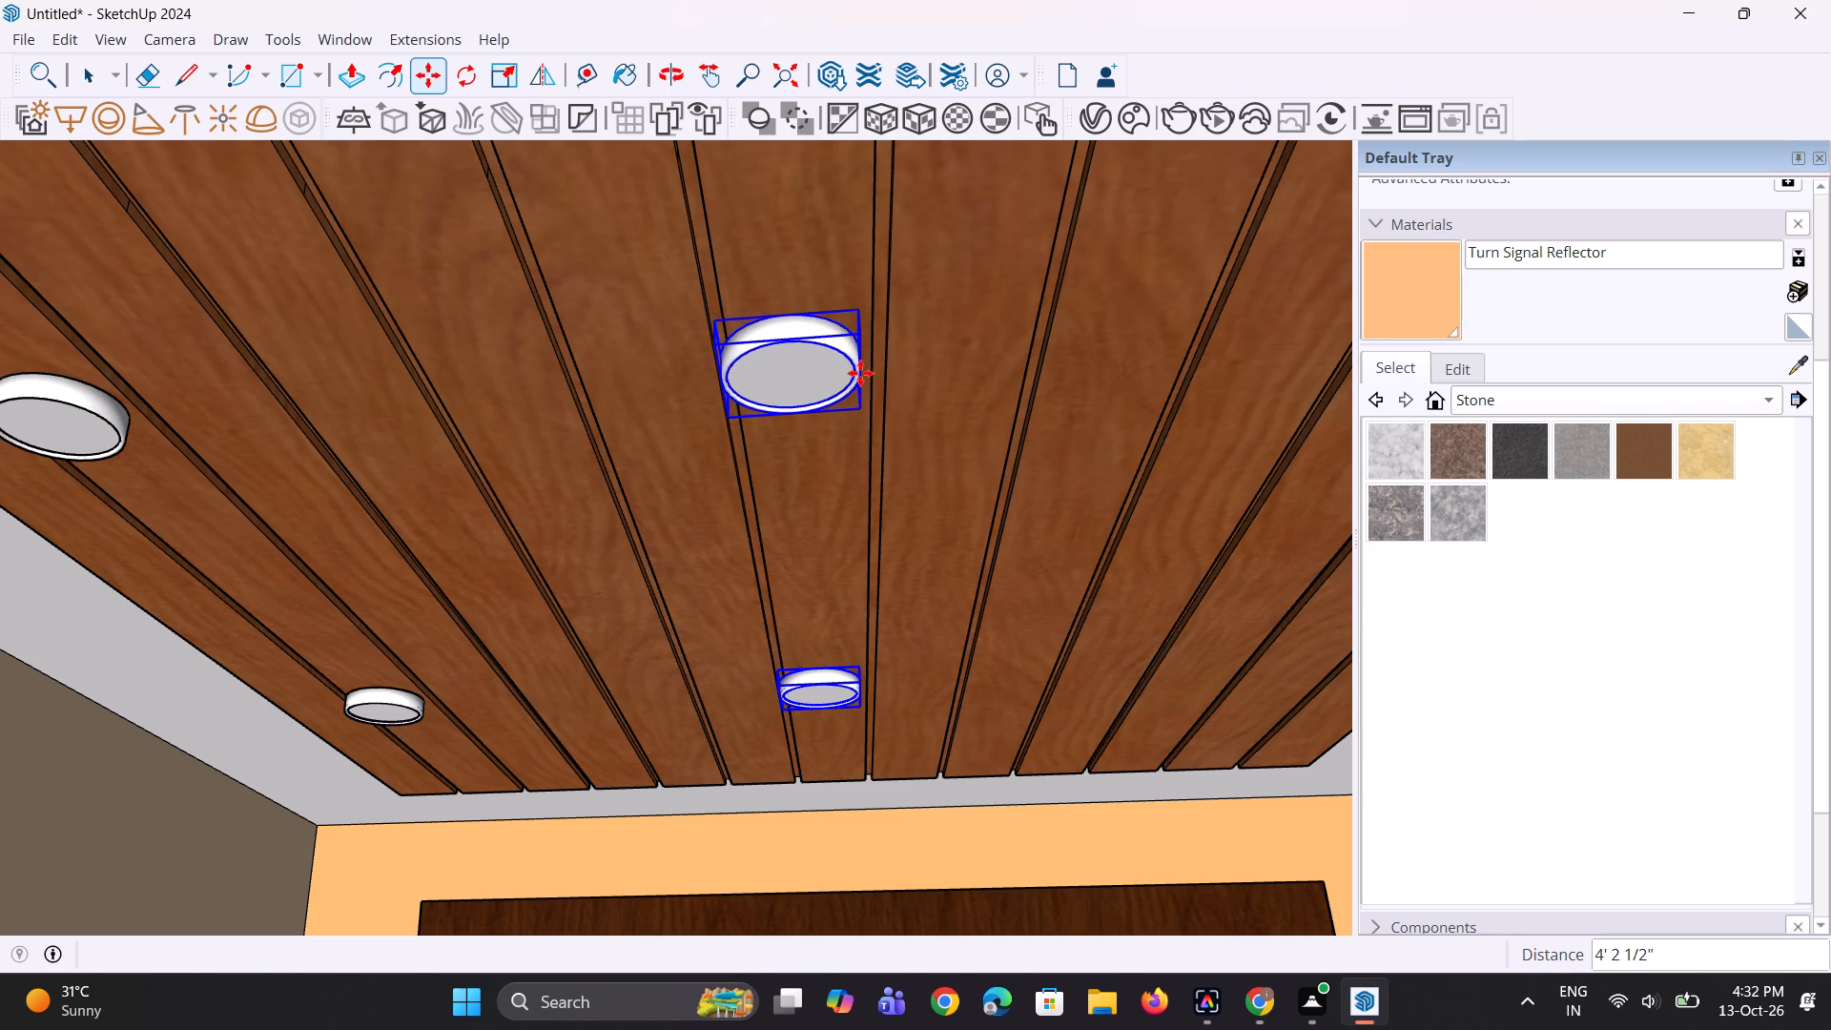
type("*2")
key("Return")
scroll(779, 368, "down", 6)
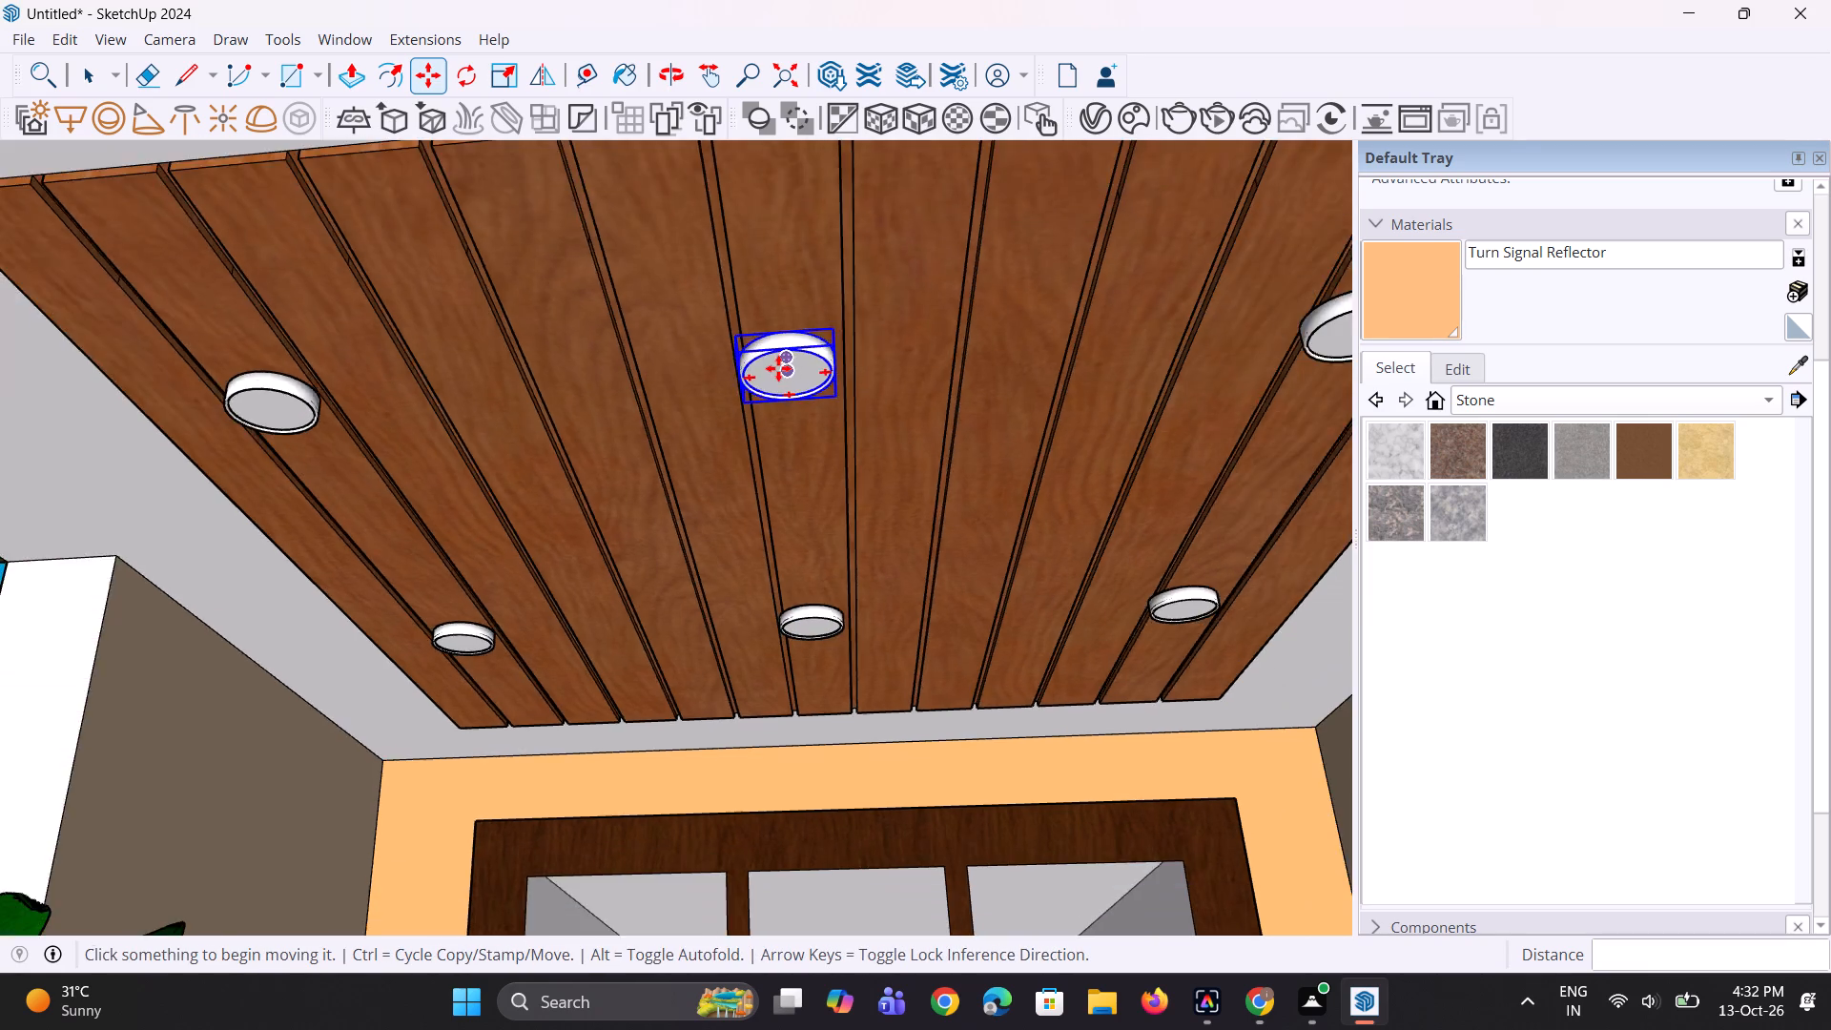
scroll(778, 368, "down", 7)
middle_click_drag(792, 385, 822, 355)
scroll(763, 431, "down", 5)
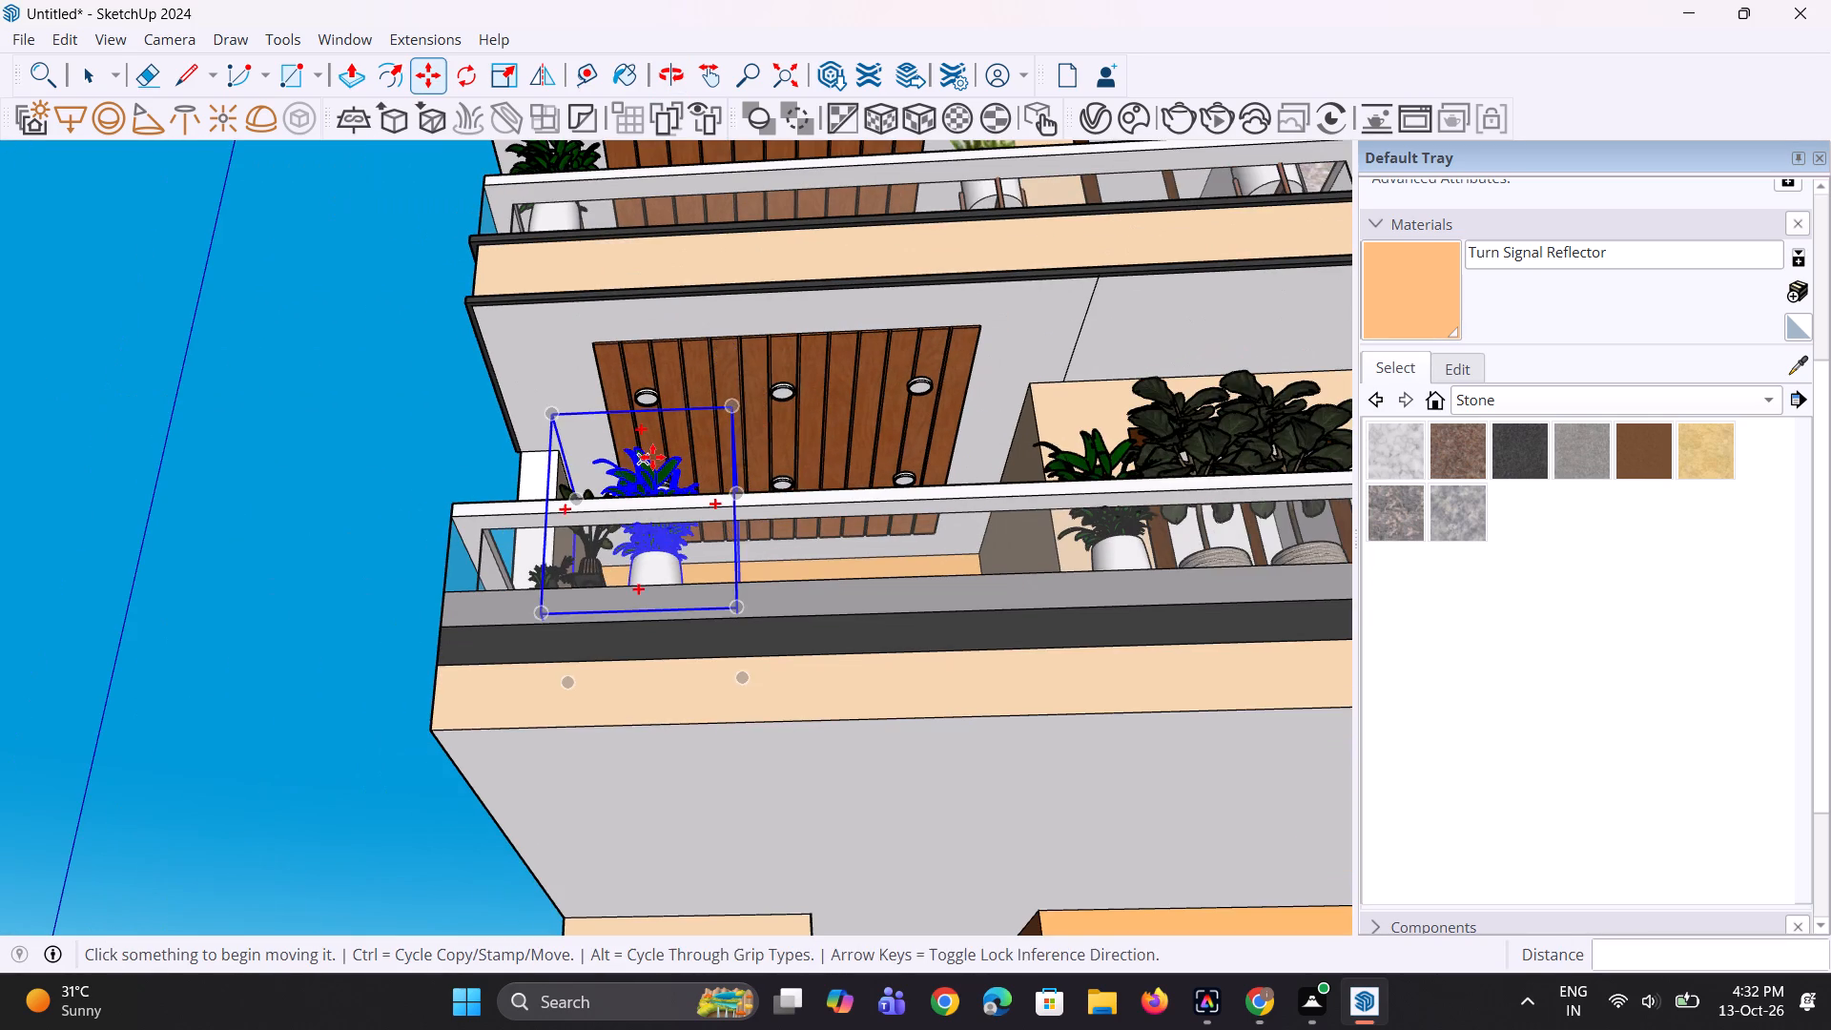
key("space")
key("space")
left_click(366, 451)
Copy a front ceiling light from the first-floor balcony about 13' 7" up onto the second-floor balcony's wood-slat ceiling.
scroll(636, 437, "up", 3)
middle_click_drag(763, 418, 760, 476)
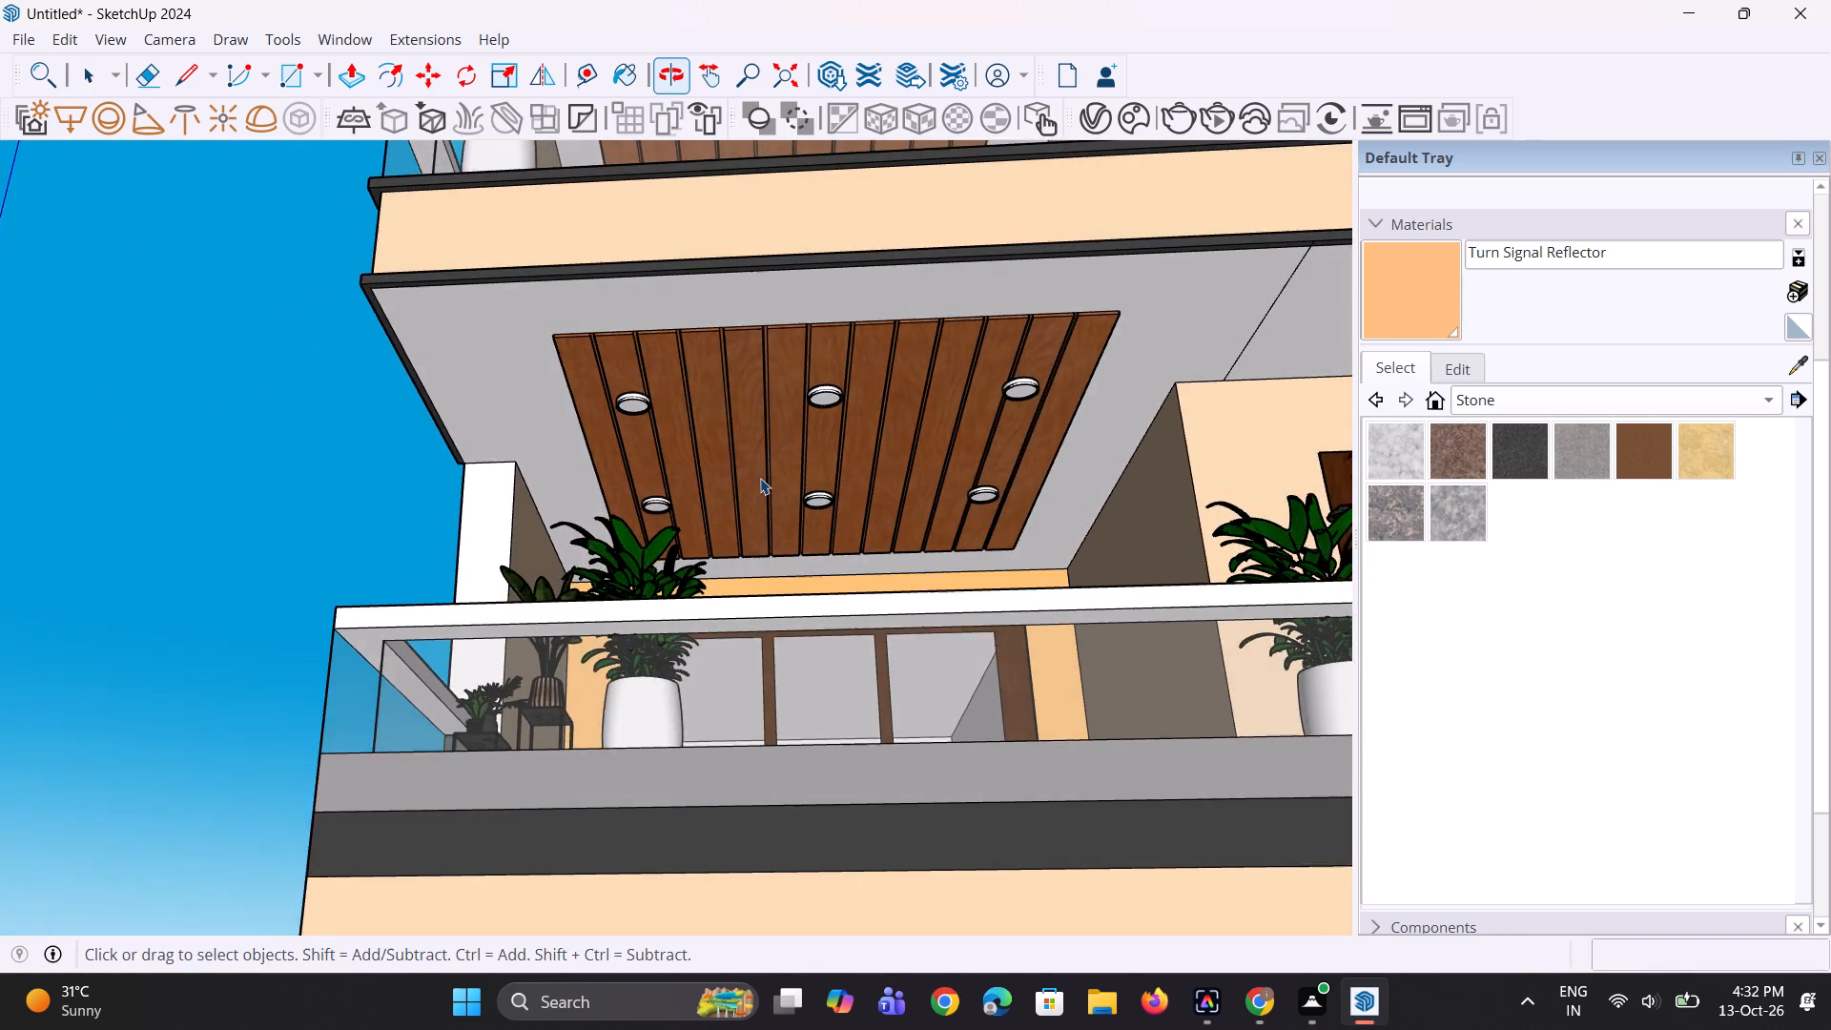
scroll(760, 478, "down", 4)
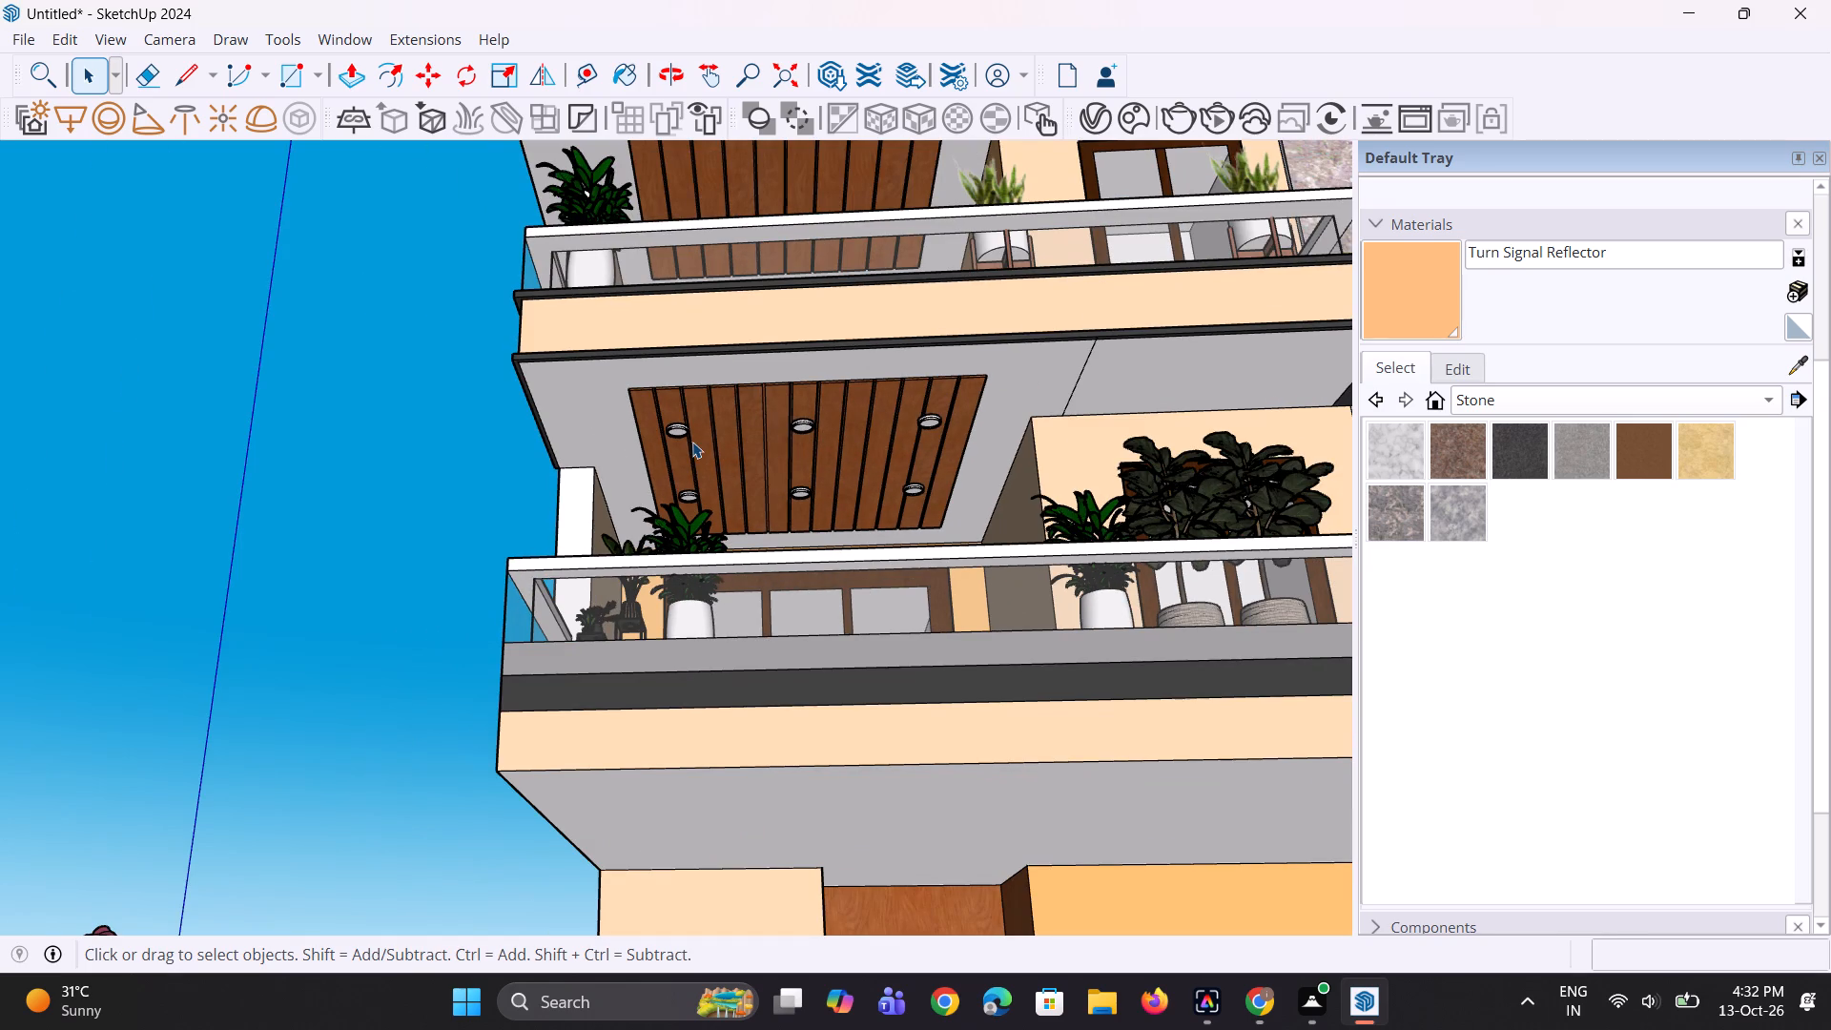
left_click(669, 429)
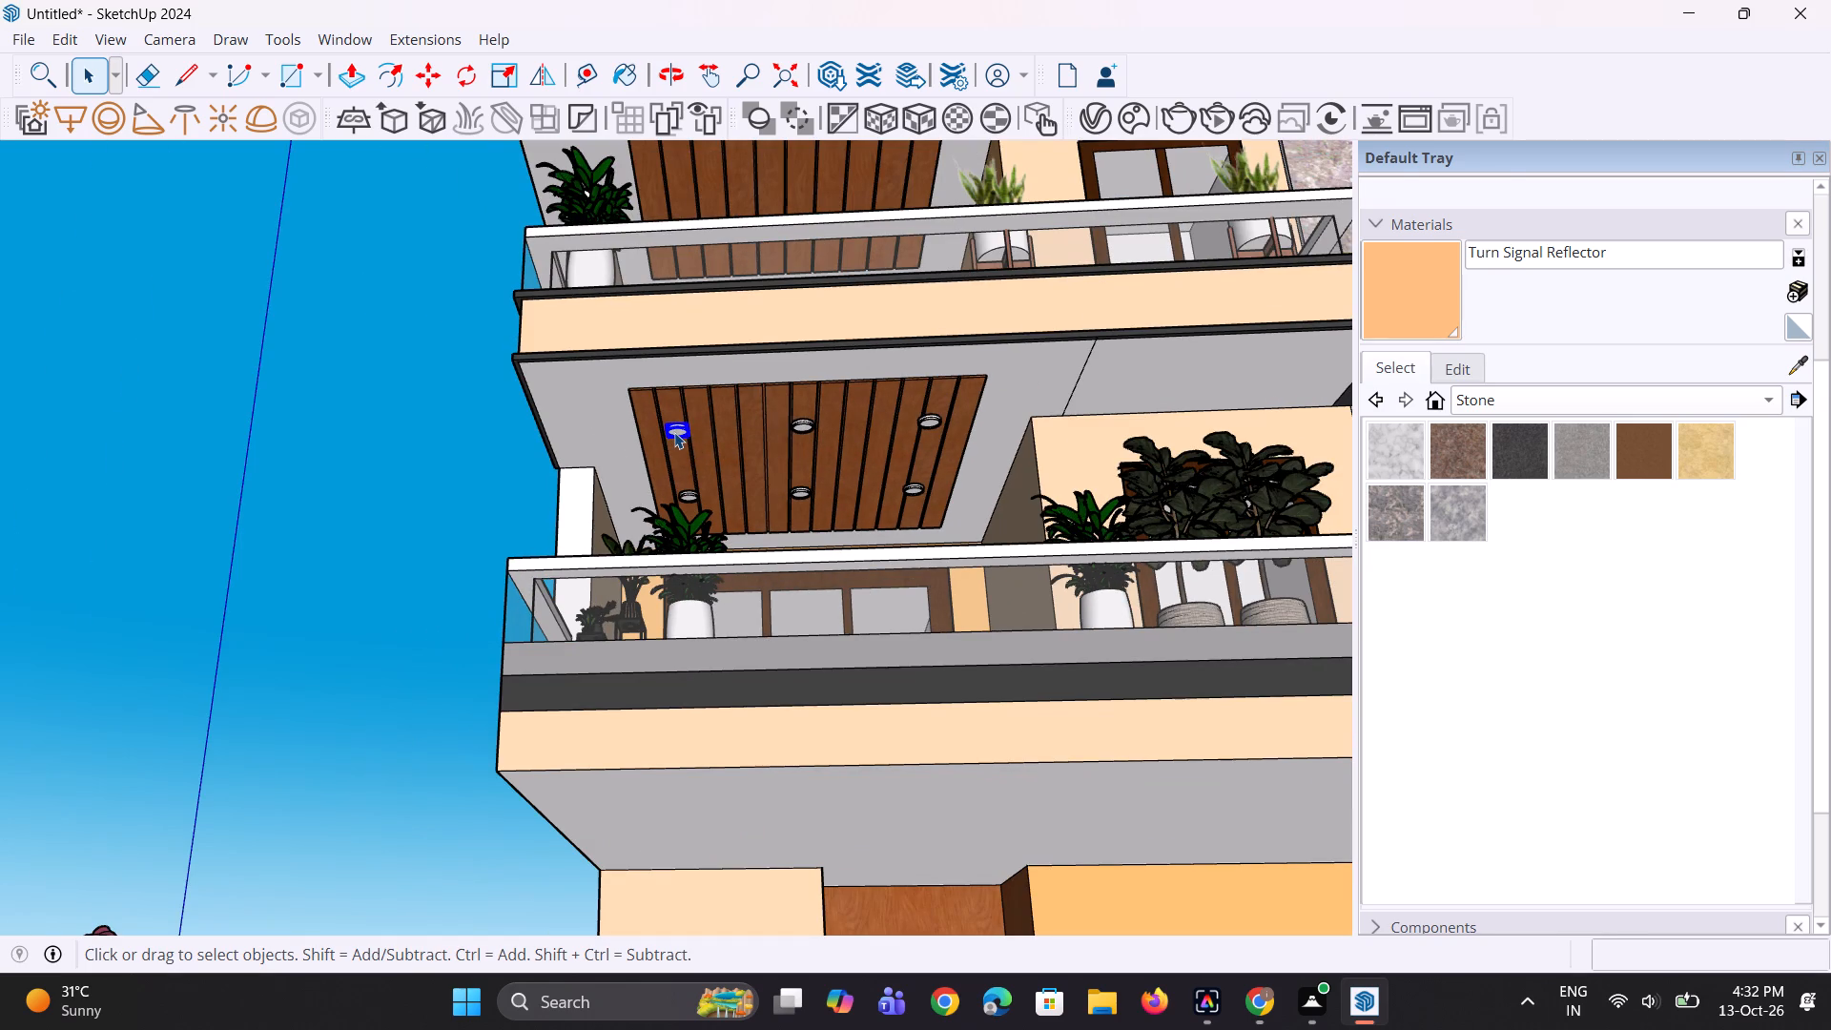
key("m")
left_click(674, 432)
scroll(700, 485, "down", 4)
scroll(655, 194, "up", 6)
middle_click_drag(668, 307, 668, 417)
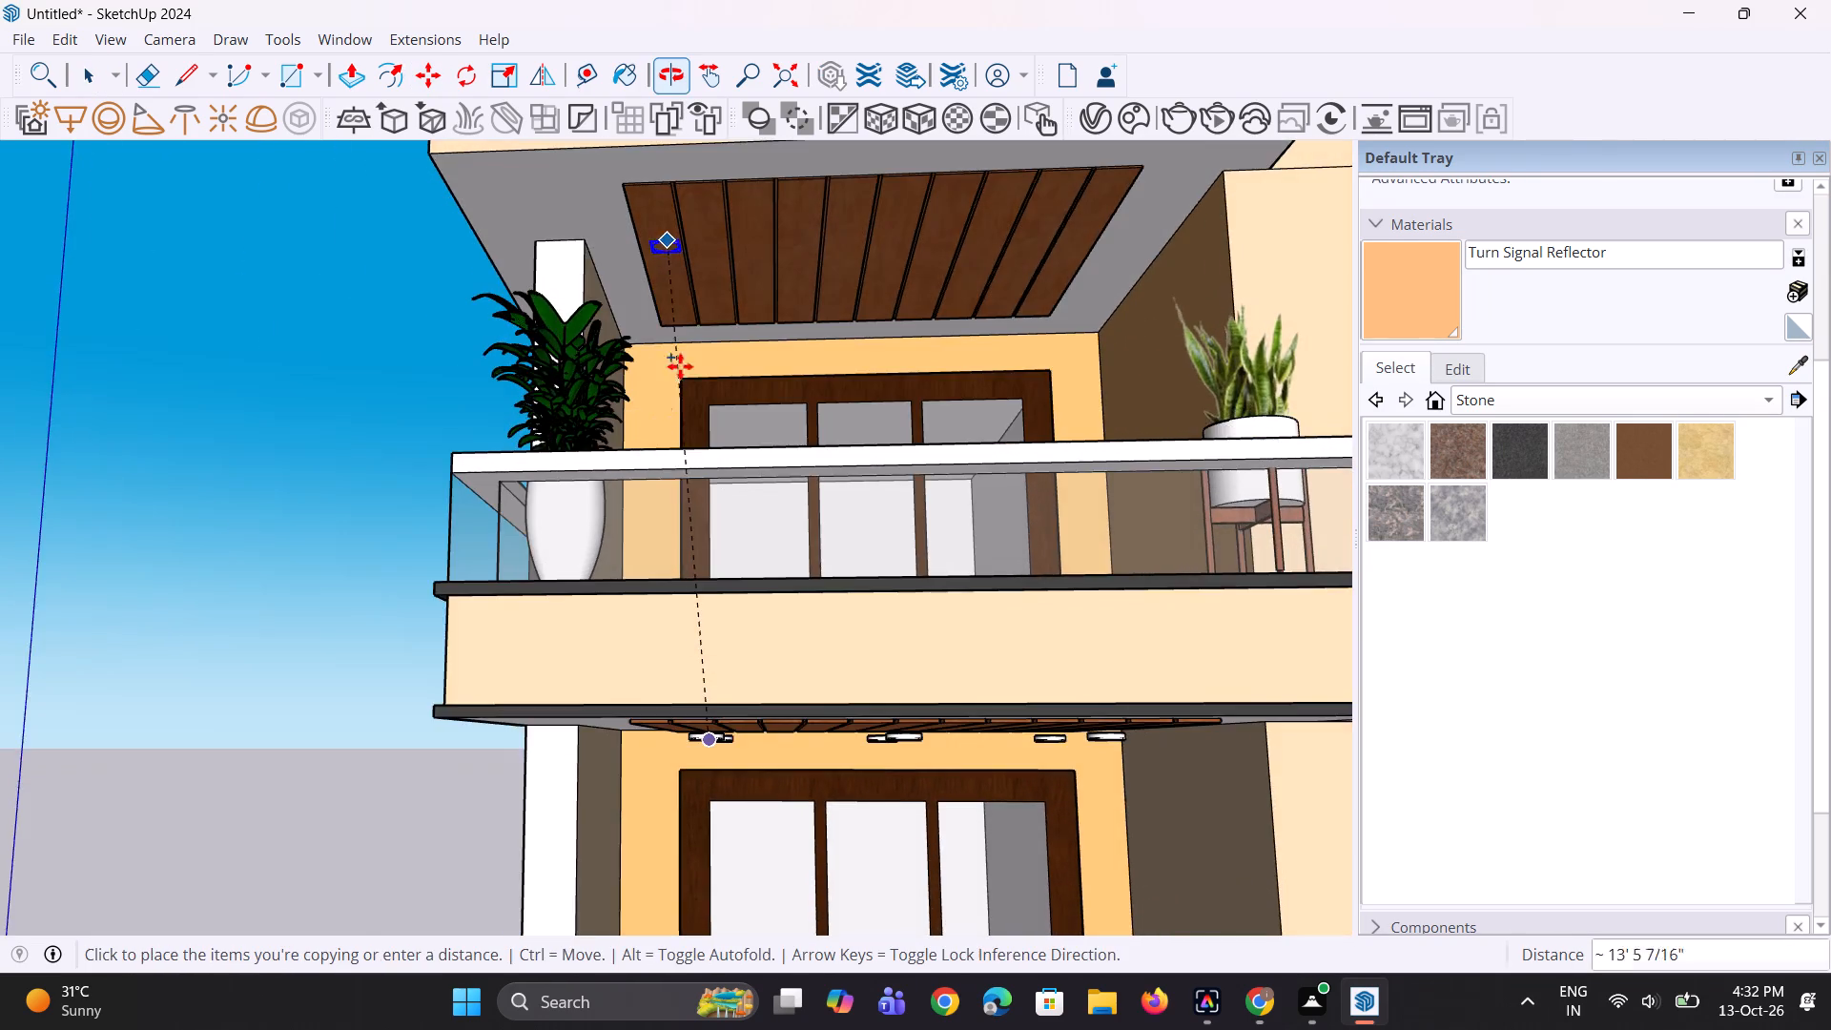
scroll(701, 288, "up", 5)
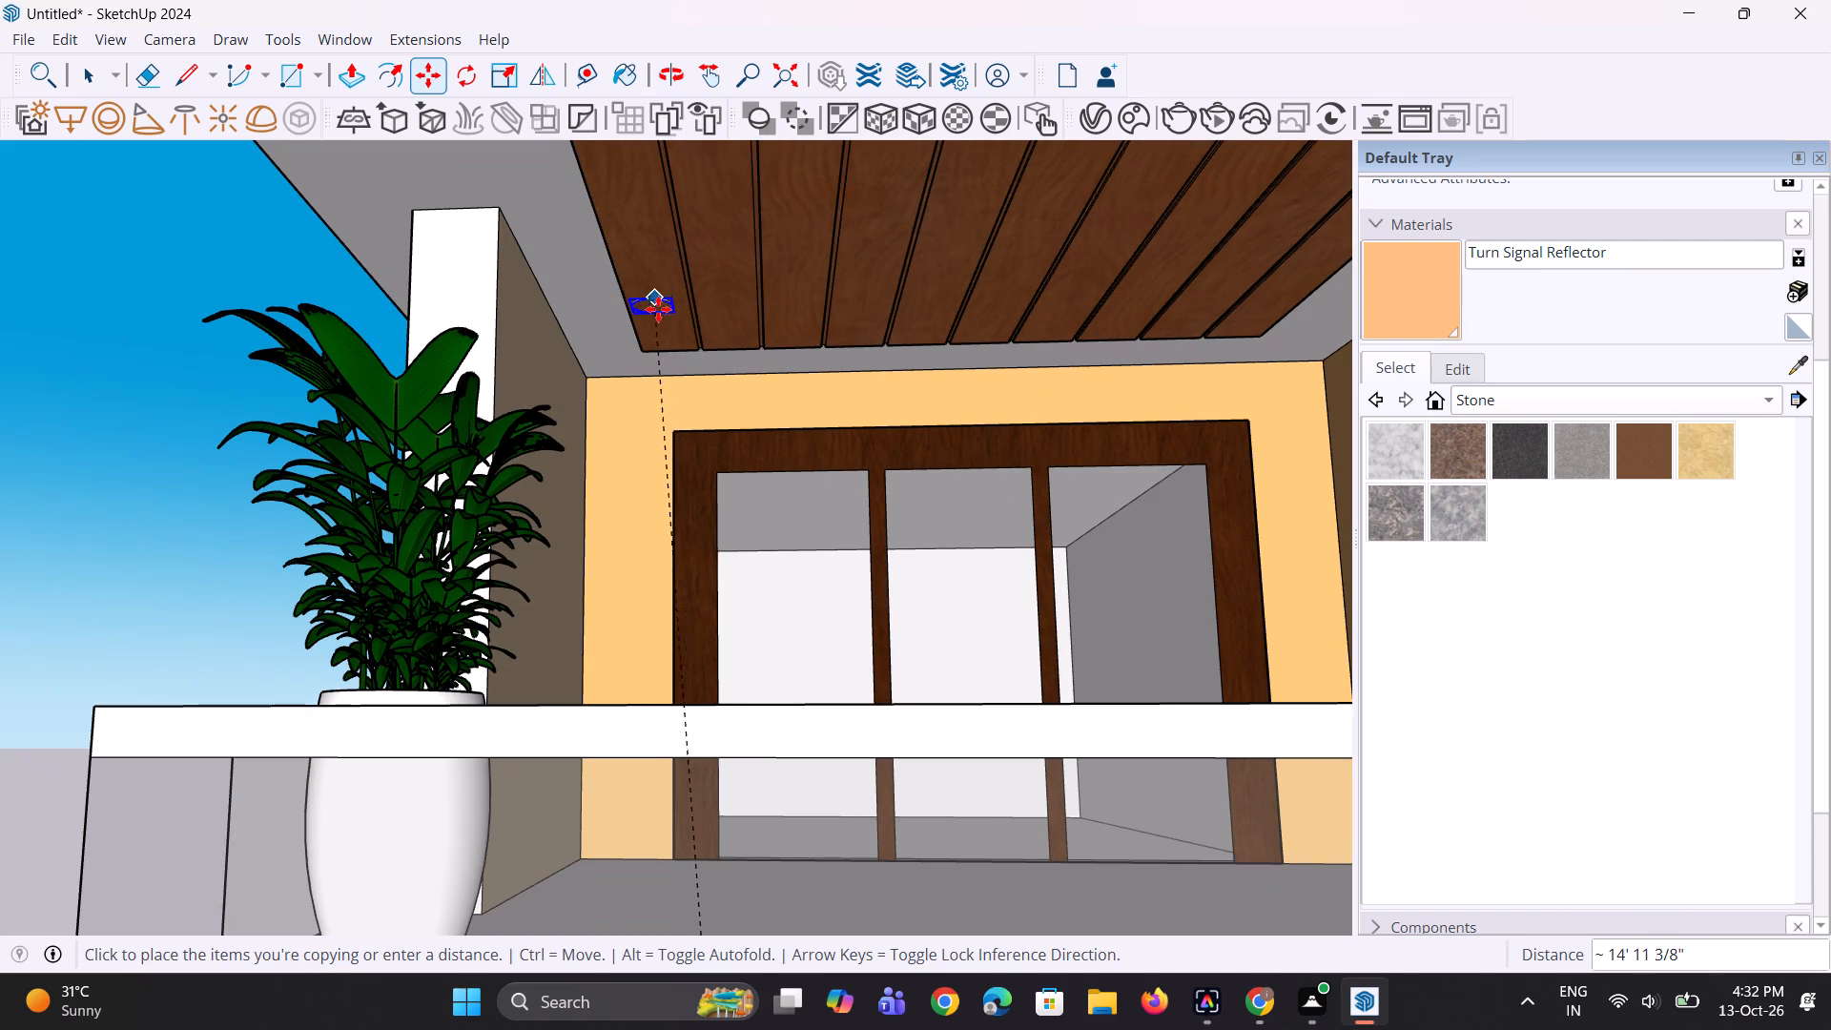
left_click(653, 220)
Lower the copied light about 7" out of the second-floor panel, then raise it about 3" to sit against the slats.
scroll(699, 314, "down", 4)
scroll(720, 347, "up", 1)
middle_click_drag(720, 347, 654, 312)
scroll(661, 260, "up", 3)
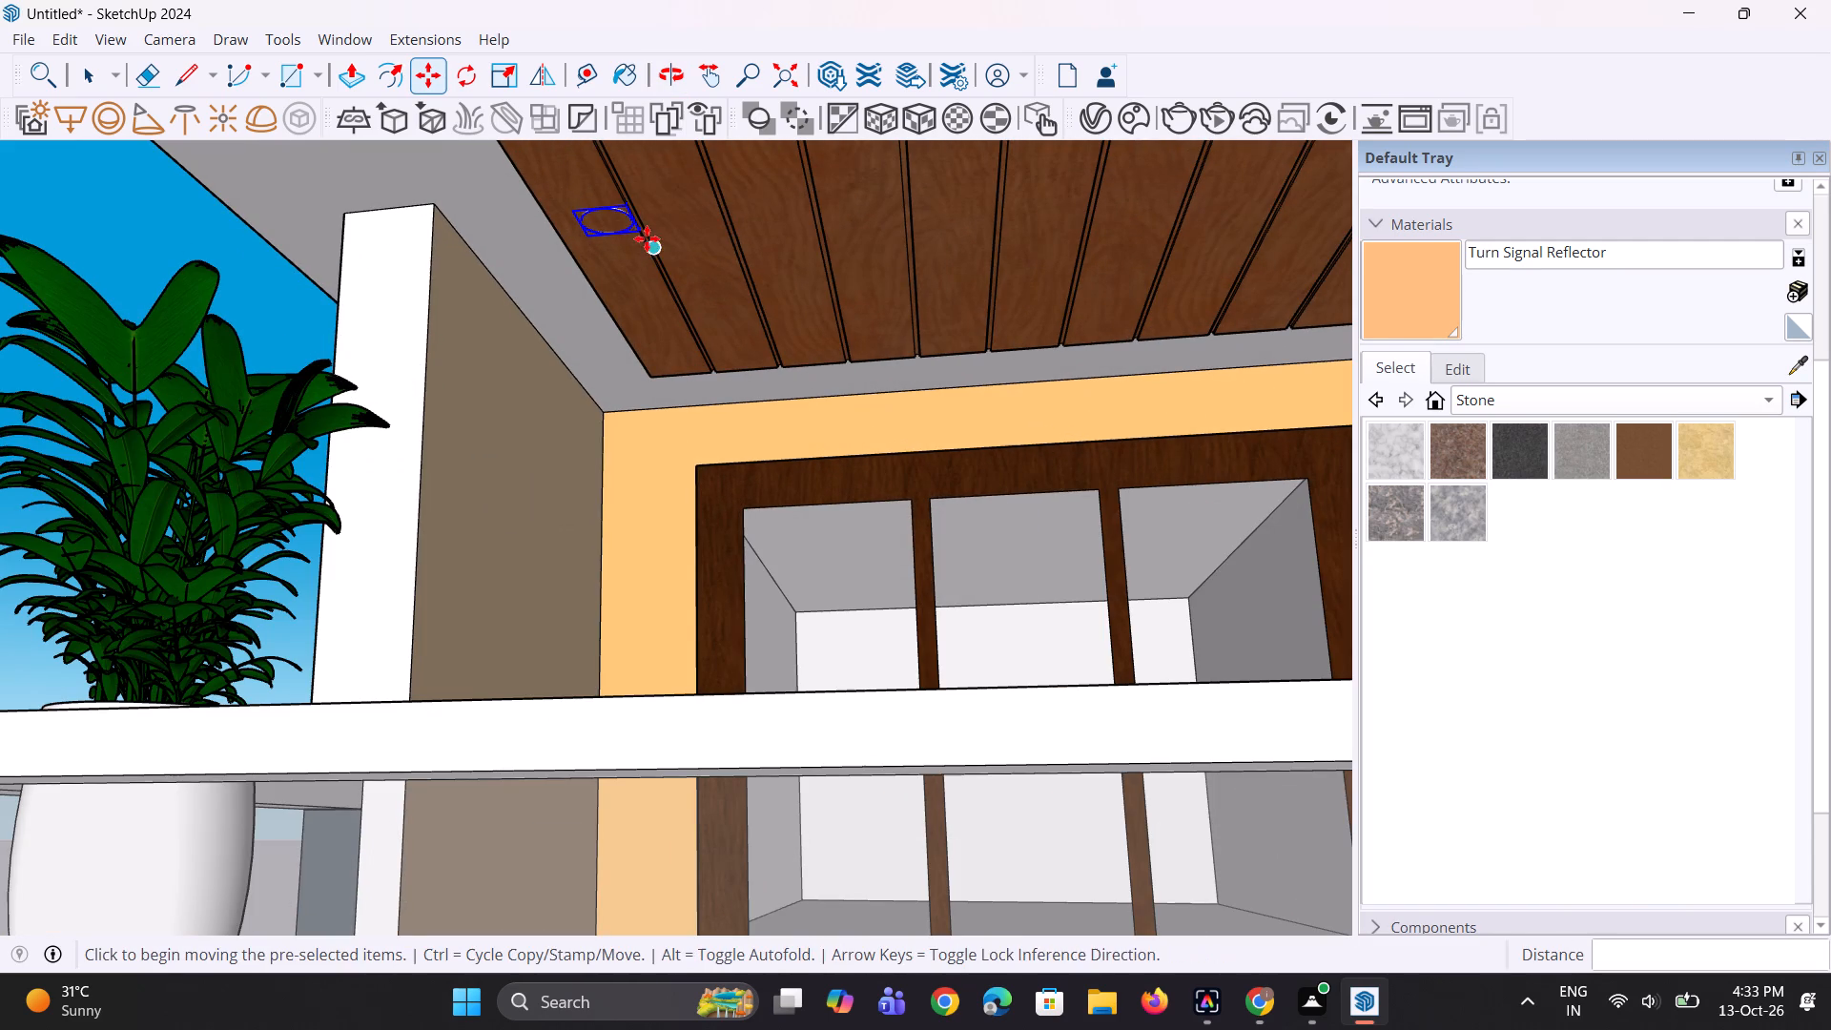
left_click(642, 234)
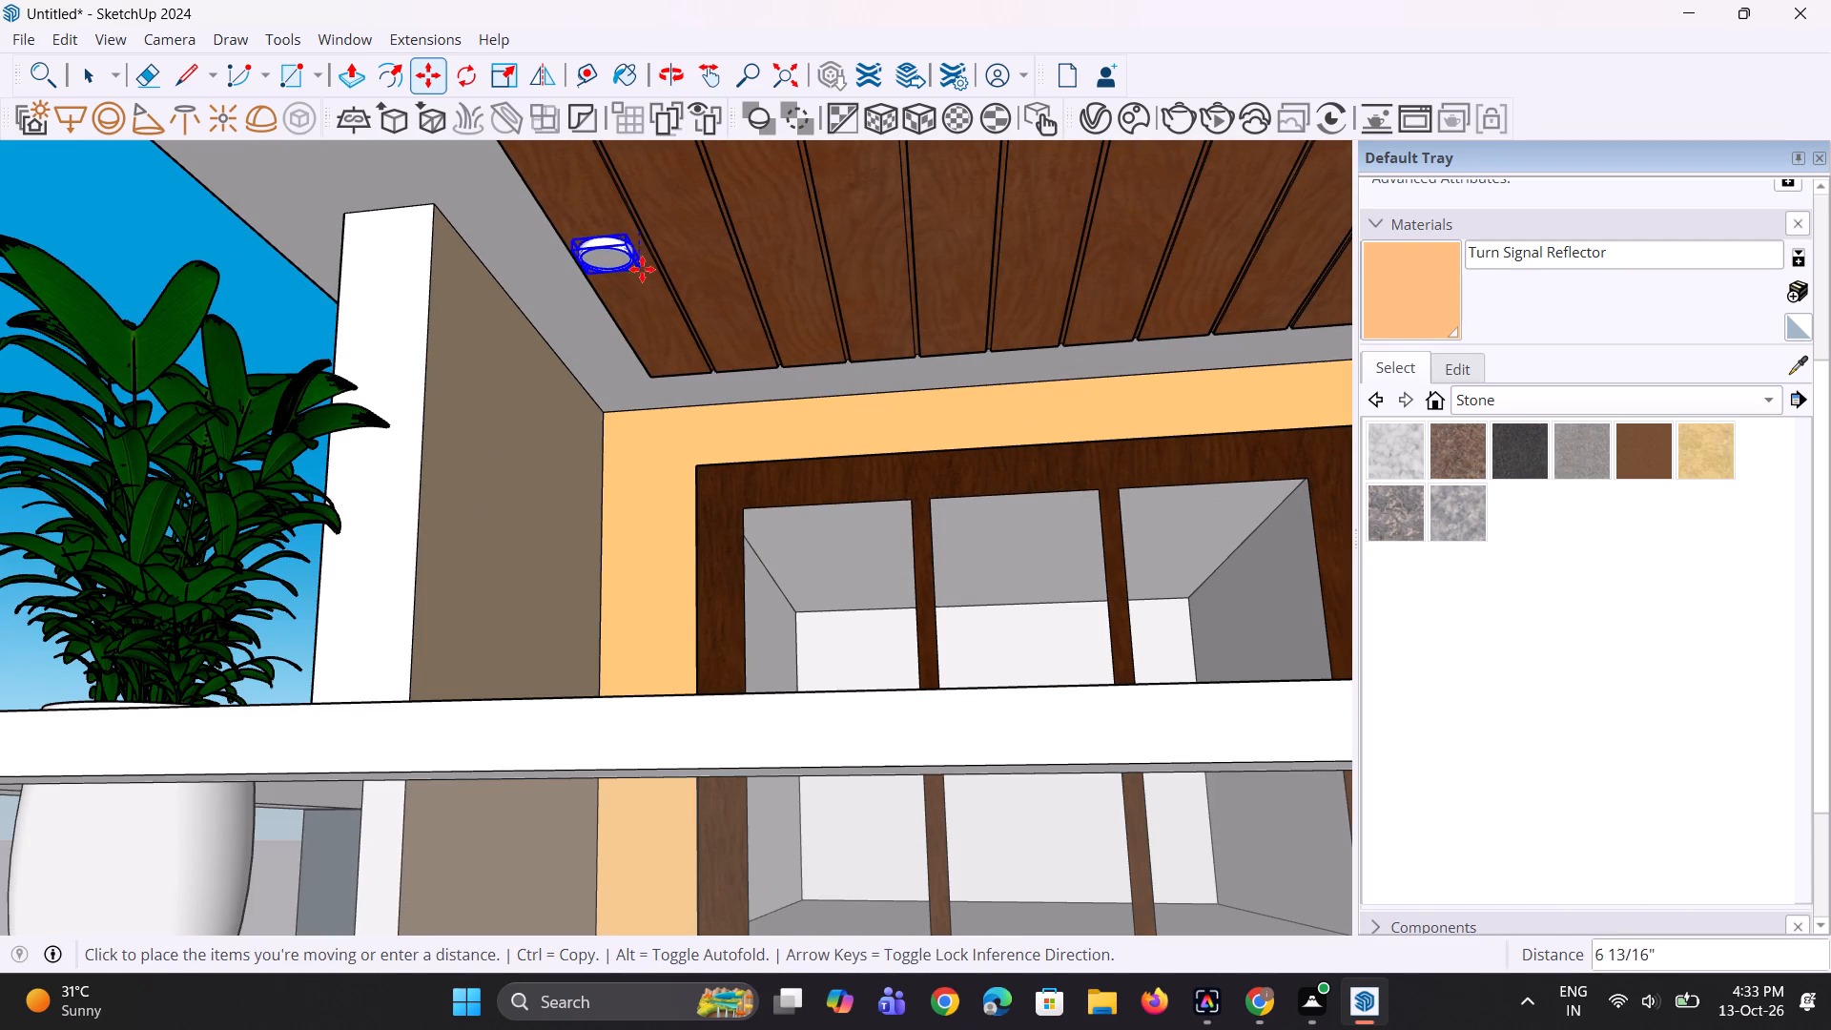
left_click(637, 269)
middle_click_drag(627, 284, 607, 360)
scroll(599, 285, "up", 6)
left_click(619, 296)
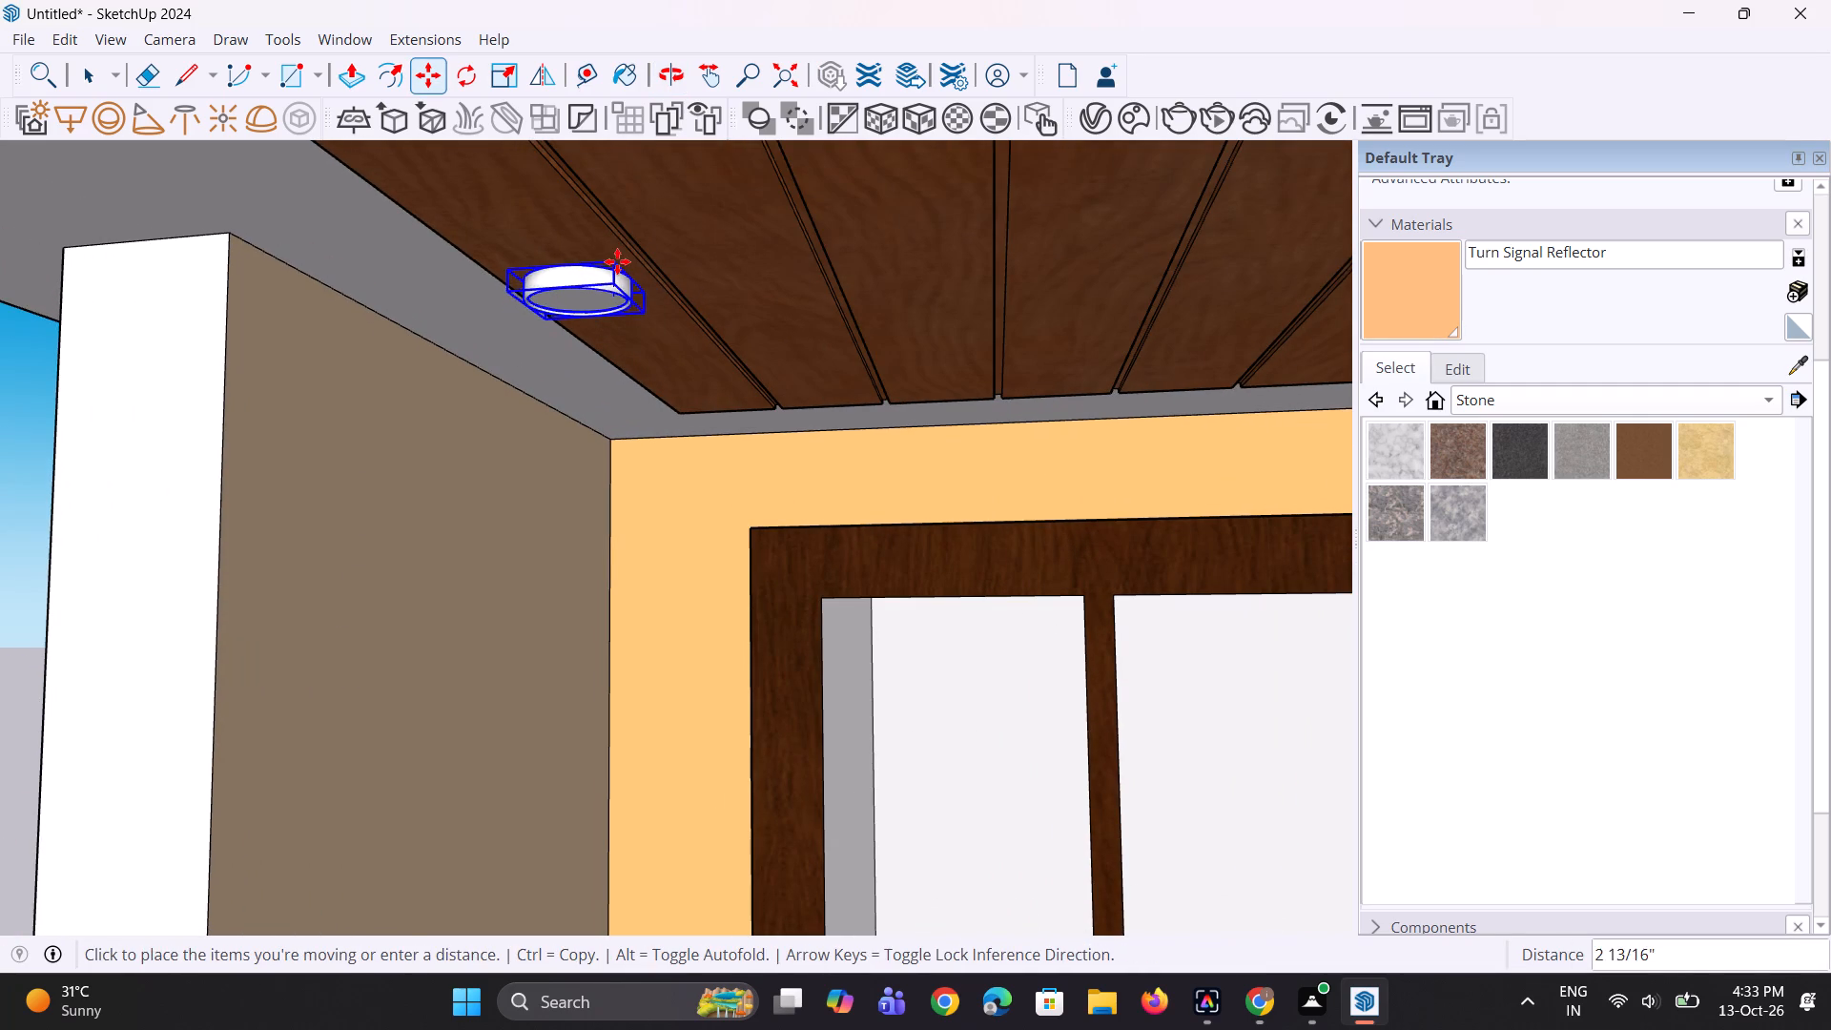
left_click(616, 245)
scroll(632, 285, "down", 5)
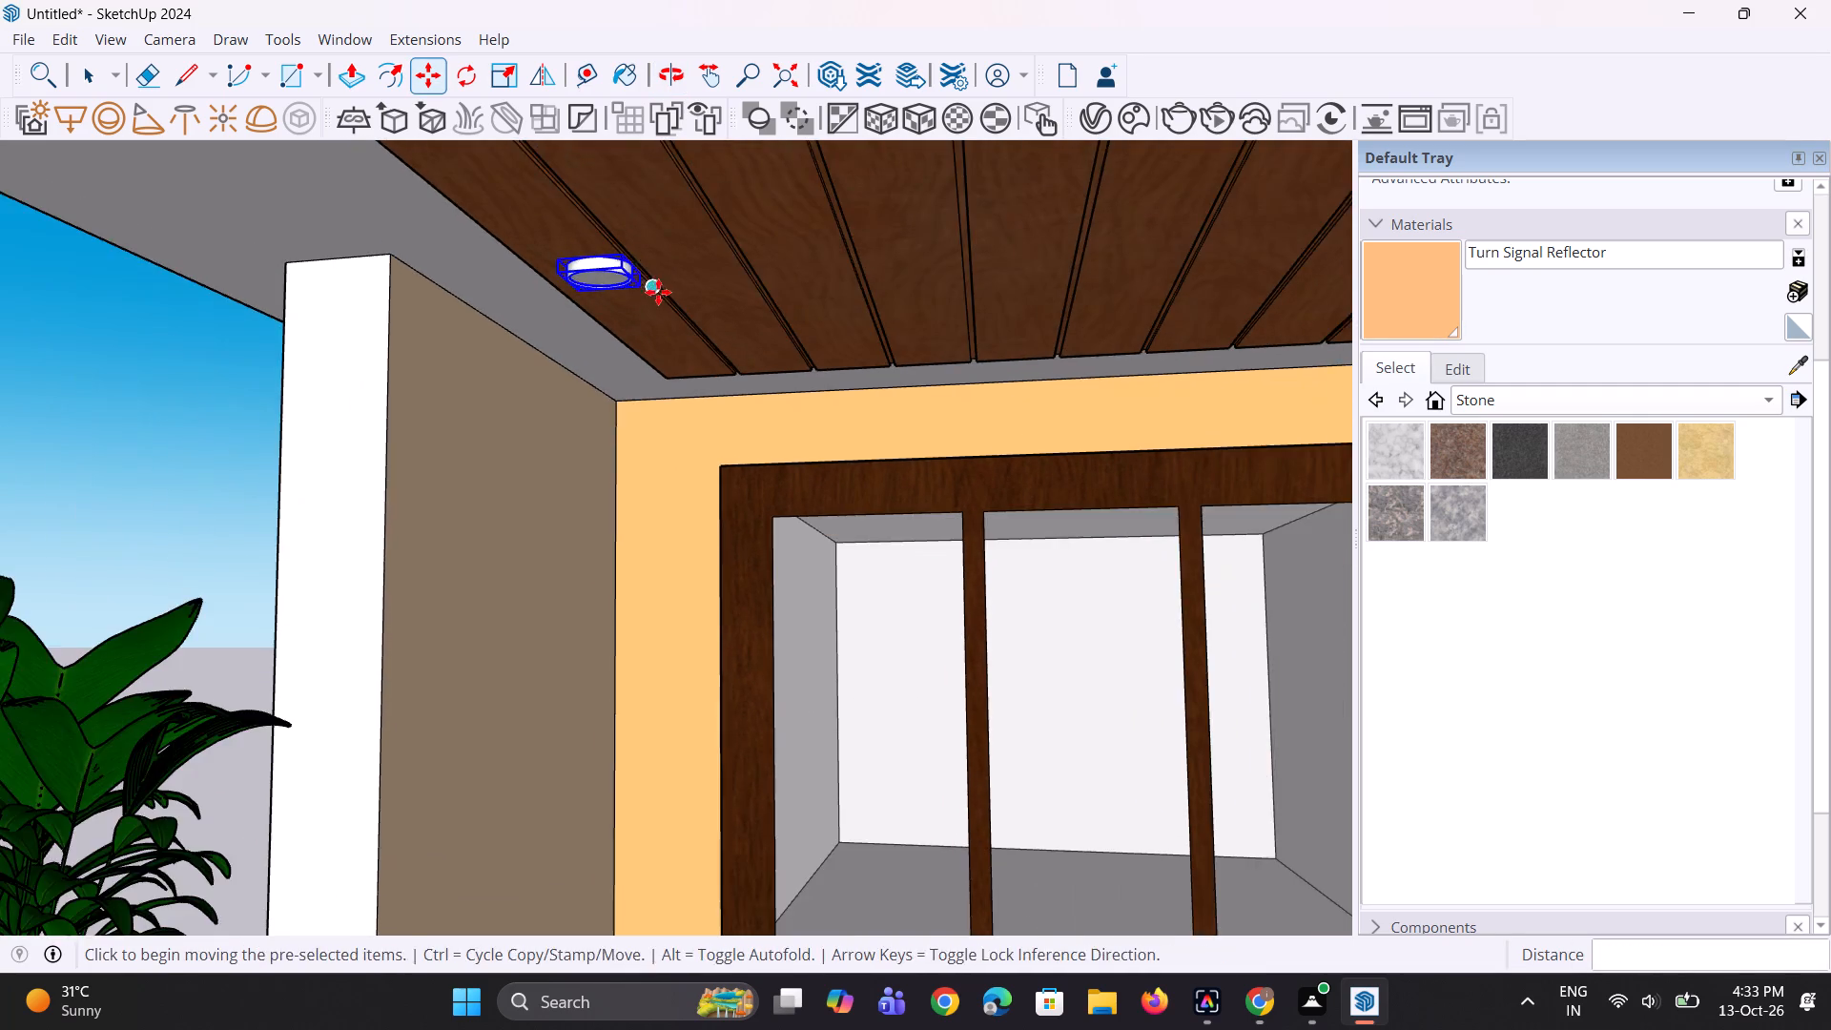
Move the light about 2' 5" across the second-floor panel towards the balcony front, onto the second slat.
middle_click_drag(661, 292, 704, 247)
scroll(690, 260, "up", 1)
scroll(641, 293, "down", 14)
scroll(644, 282, "up", 2)
middle_click_drag(644, 279, 652, 228)
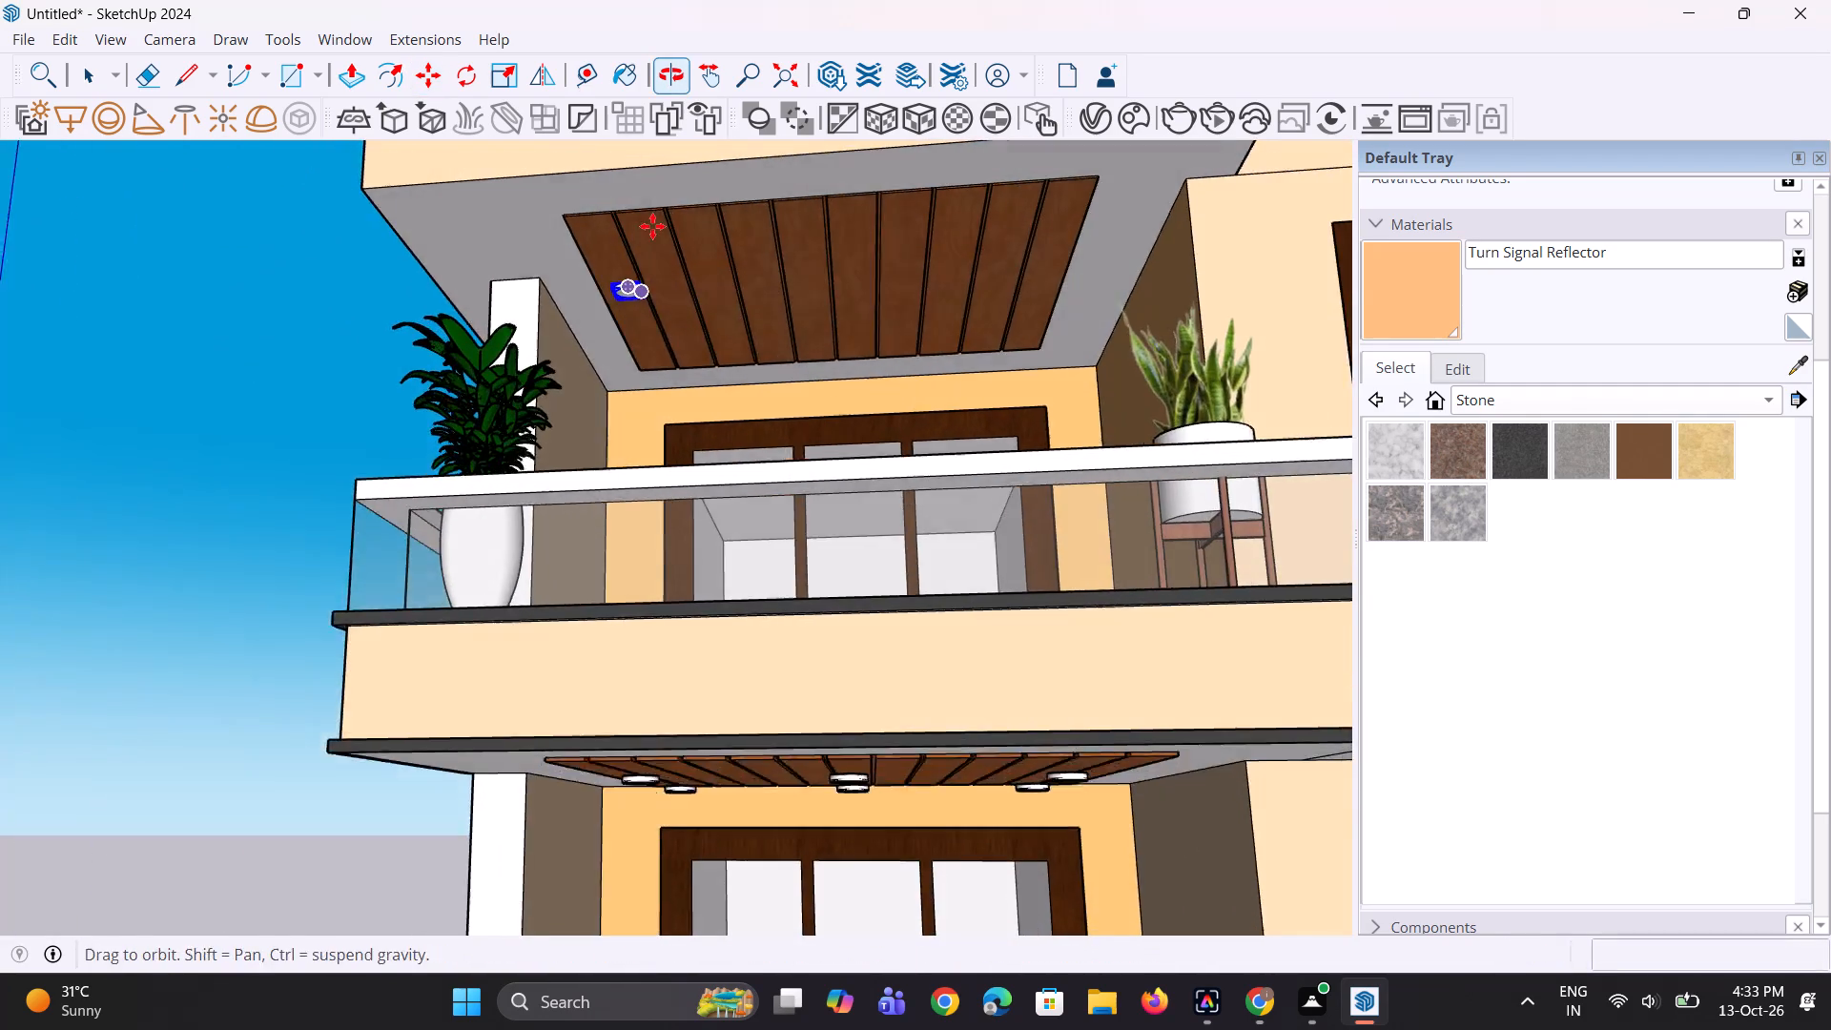
scroll(647, 254, "up", 13)
left_click(638, 300)
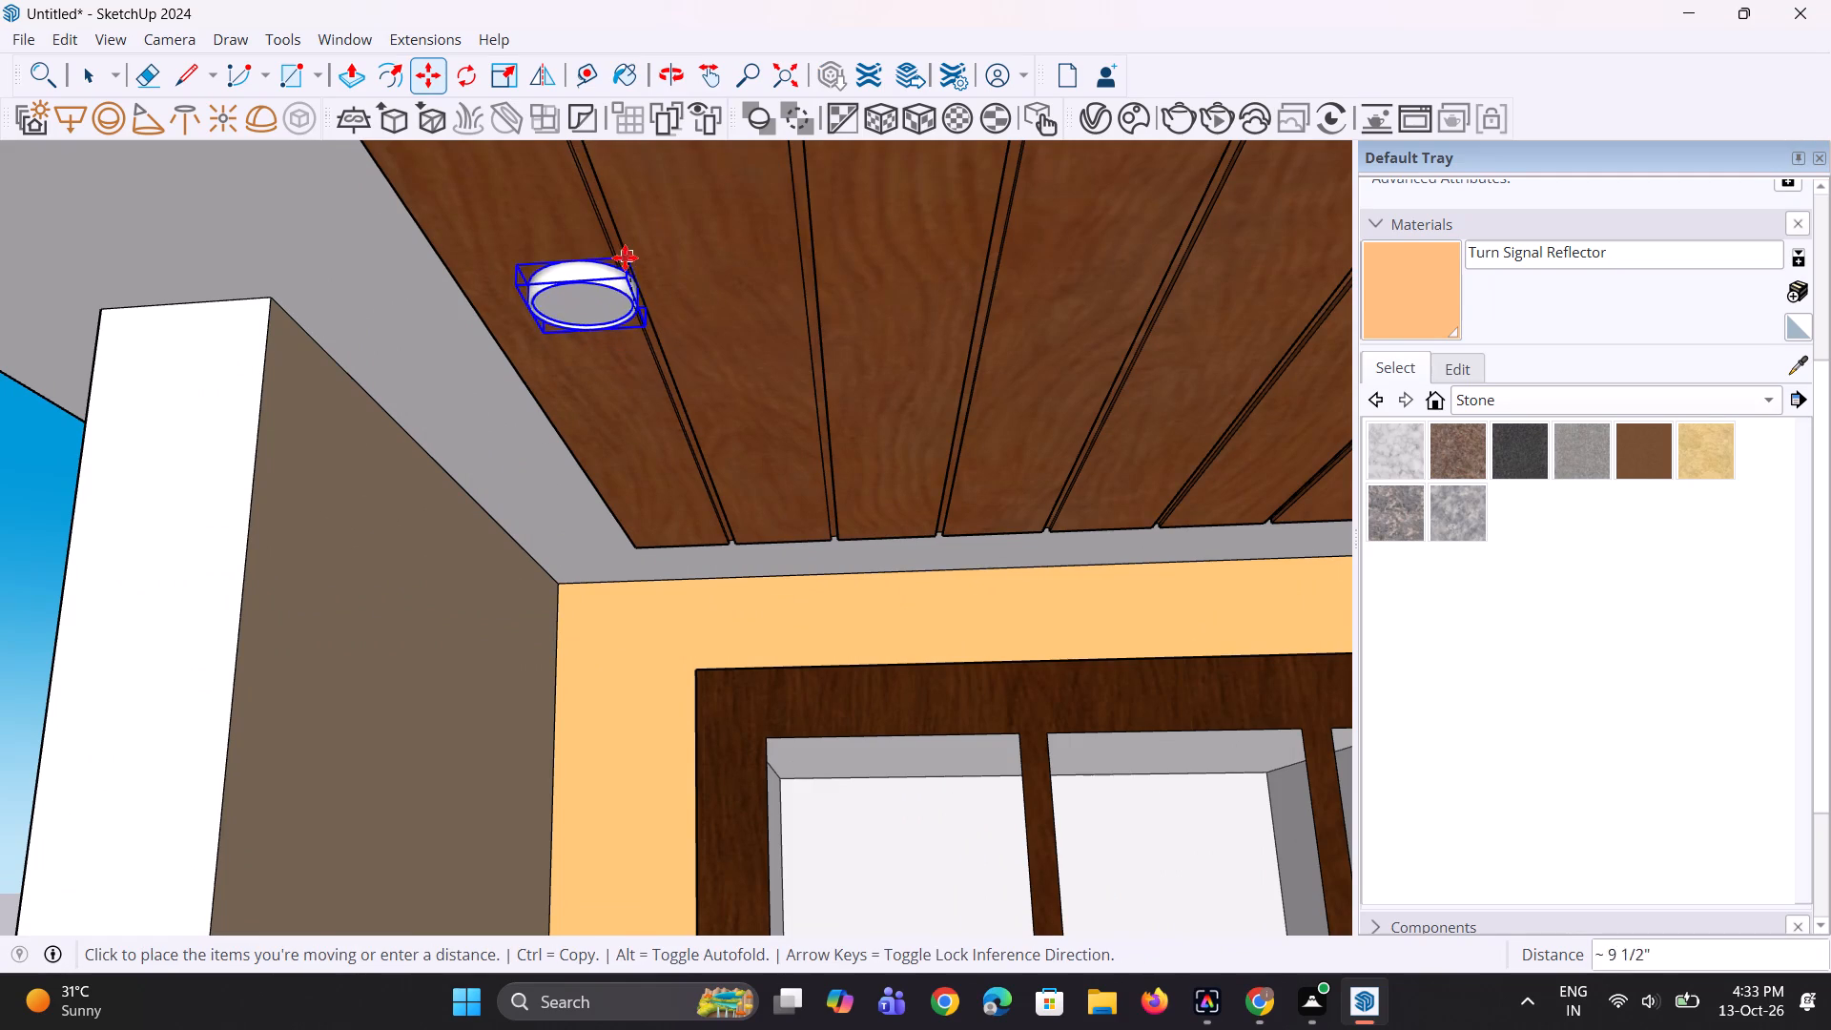
scroll(609, 268, "down", 9)
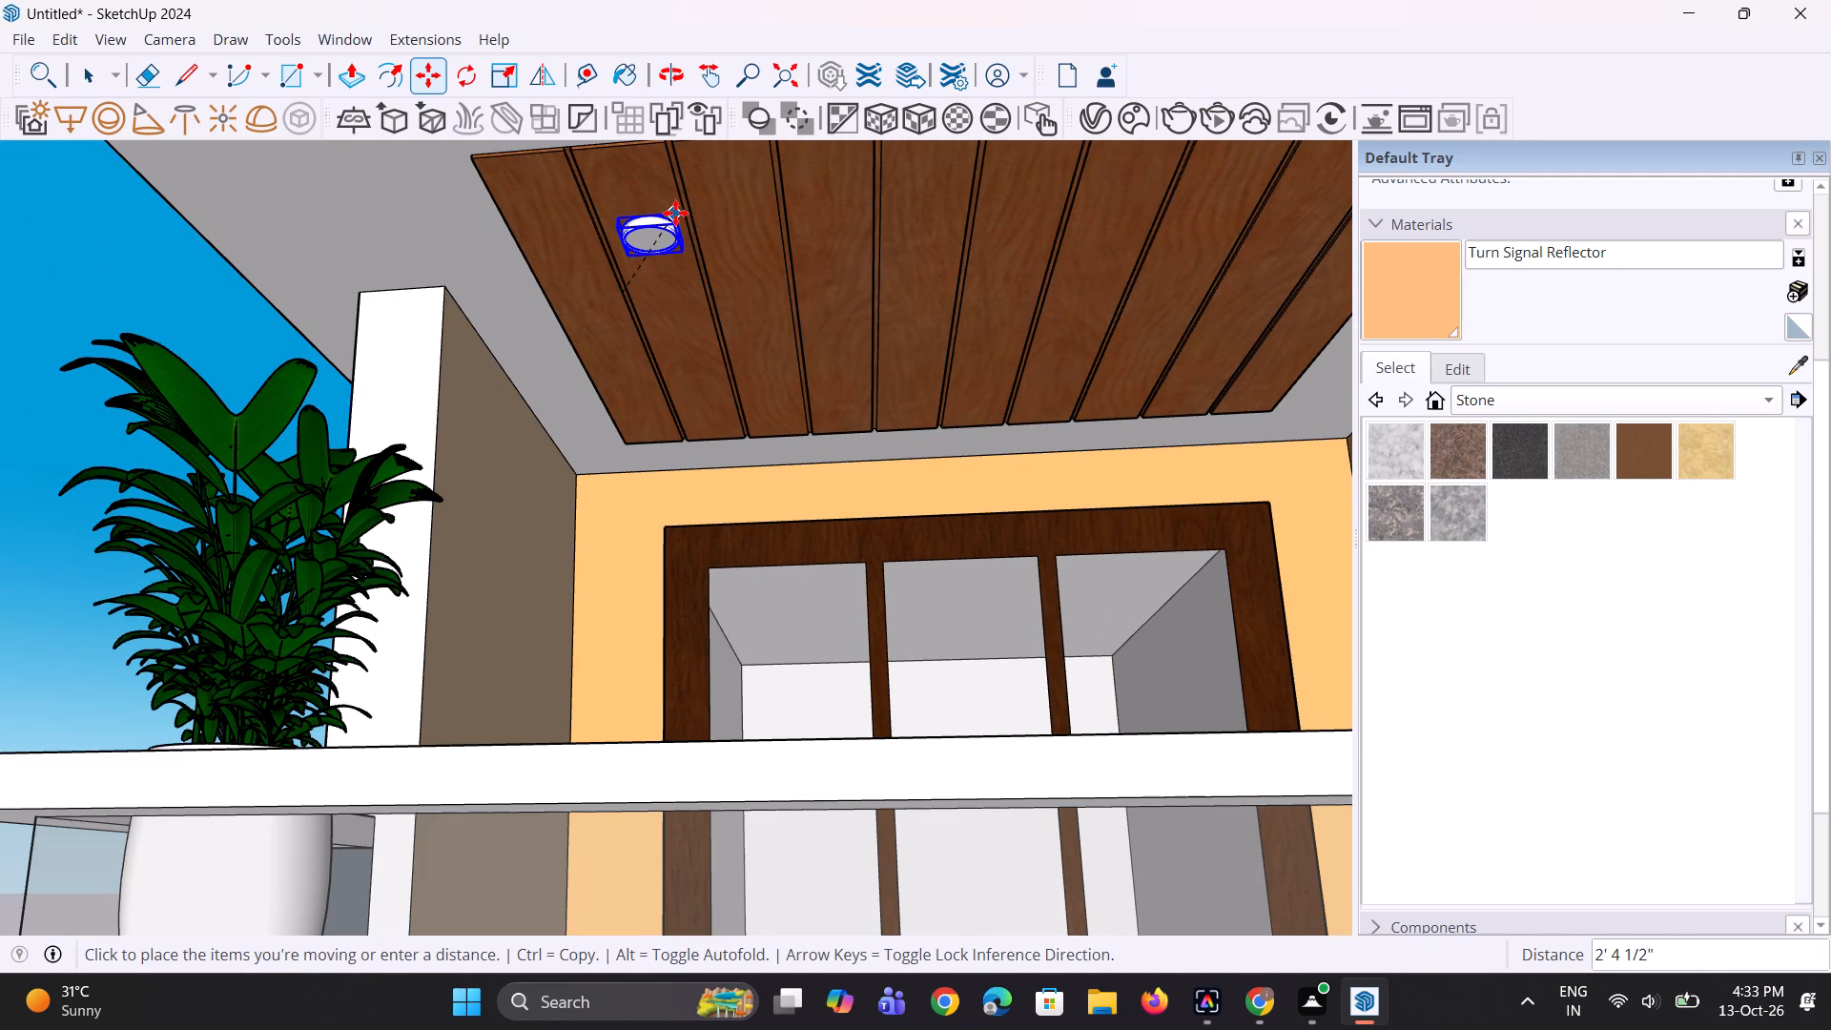
left_click(675, 212)
middle_click_drag(664, 300, 651, 291)
scroll(679, 263, "up", 4)
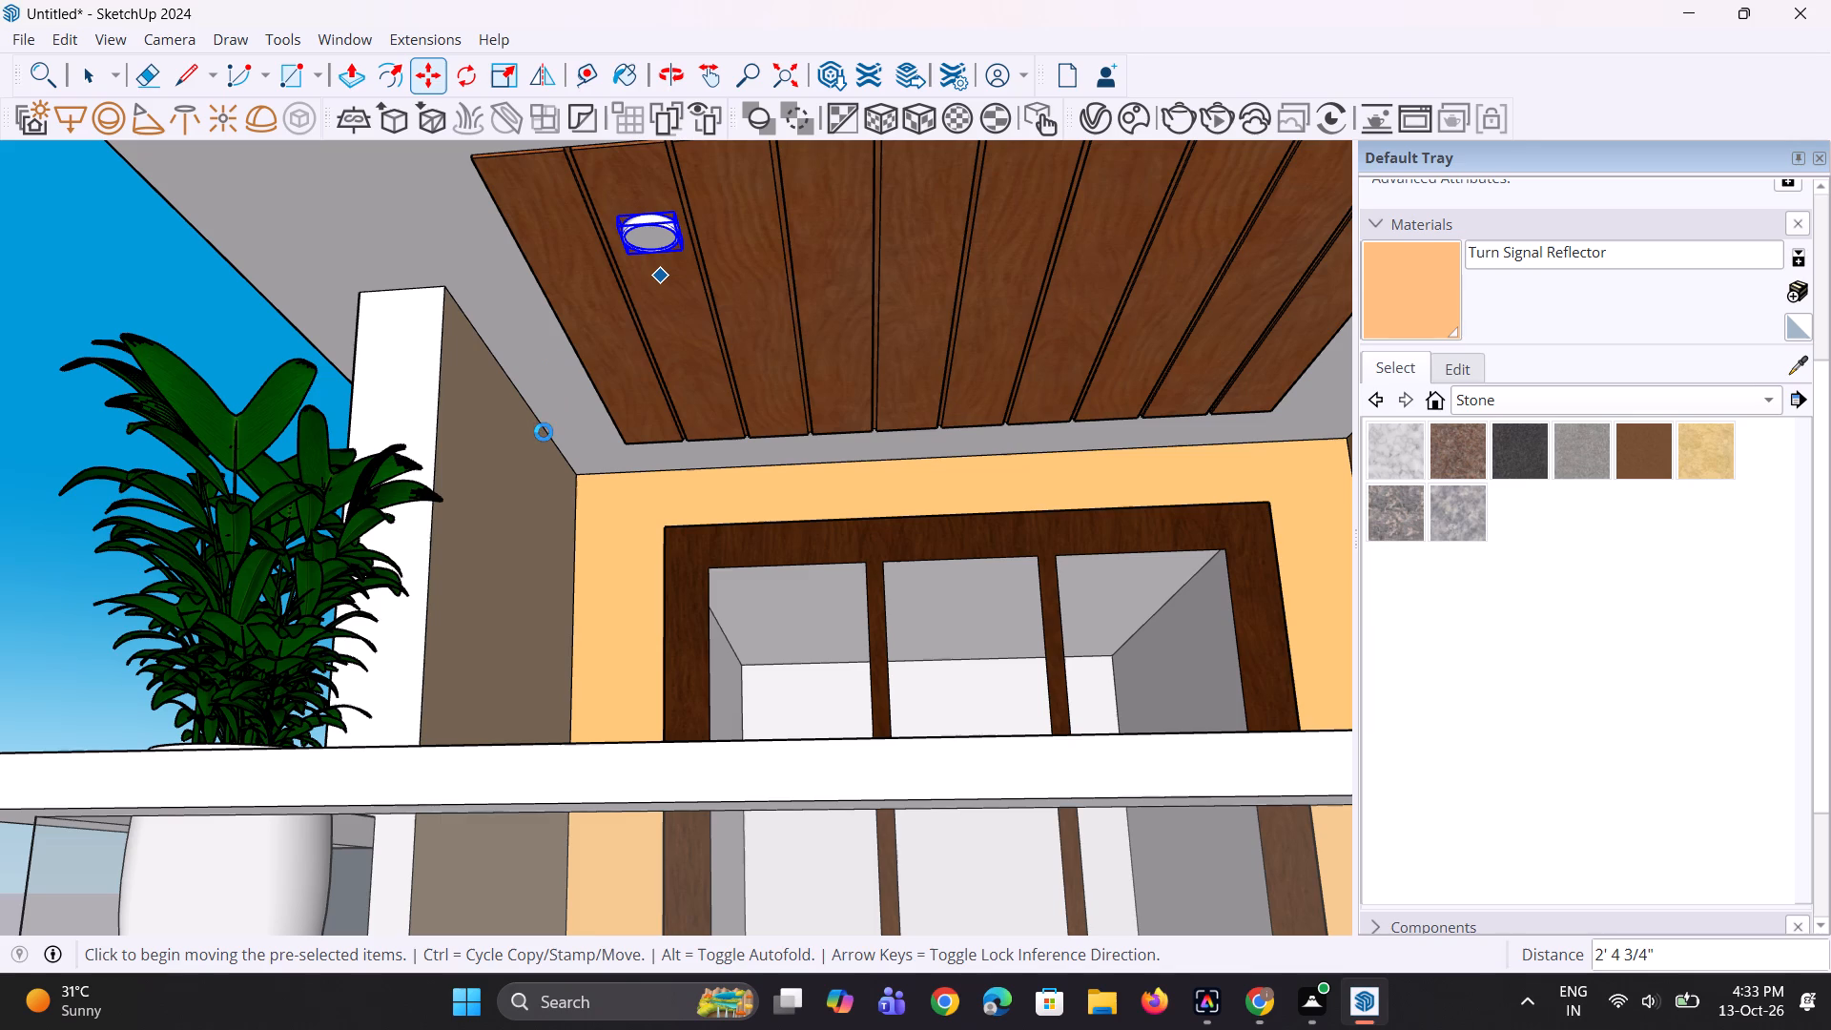
Copy the second-floor ceiling light about 4' 8" along the green axis towards the balcony door, forming a front-and-back pair.
scroll(689, 432, "down", 8)
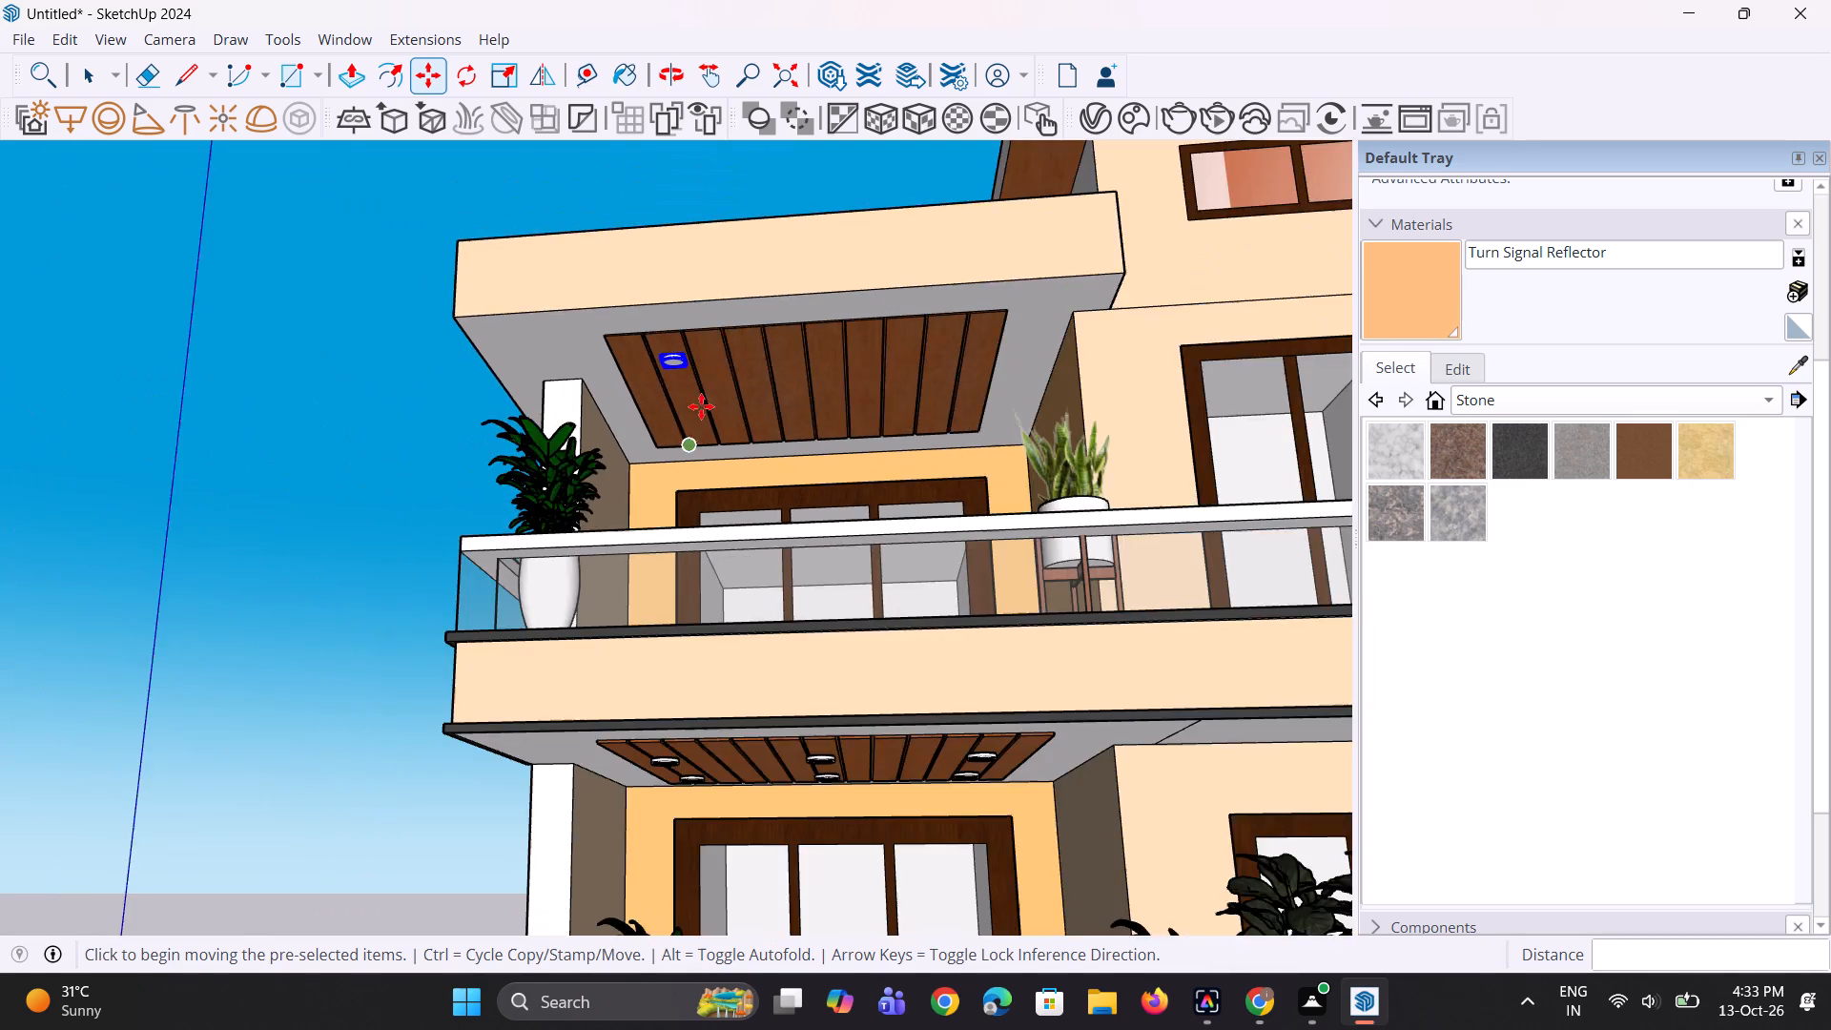
scroll(730, 329, "up", 19)
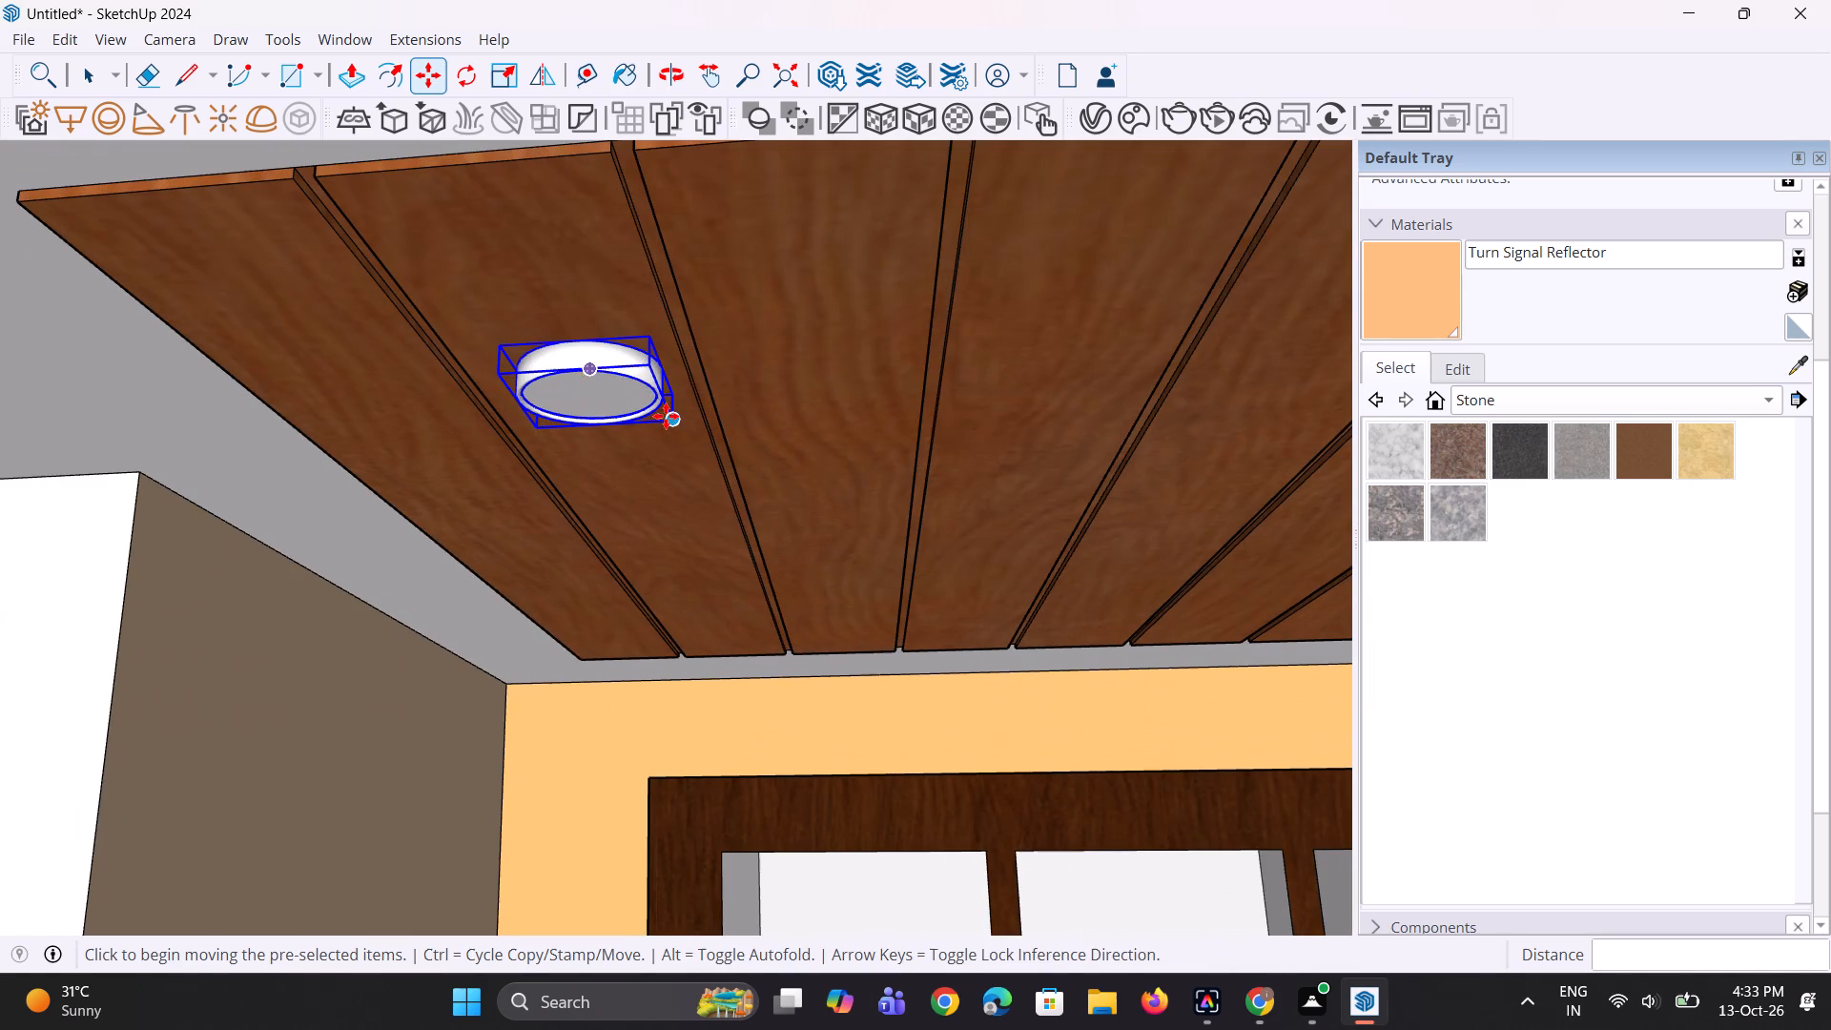
left_click(666, 416)
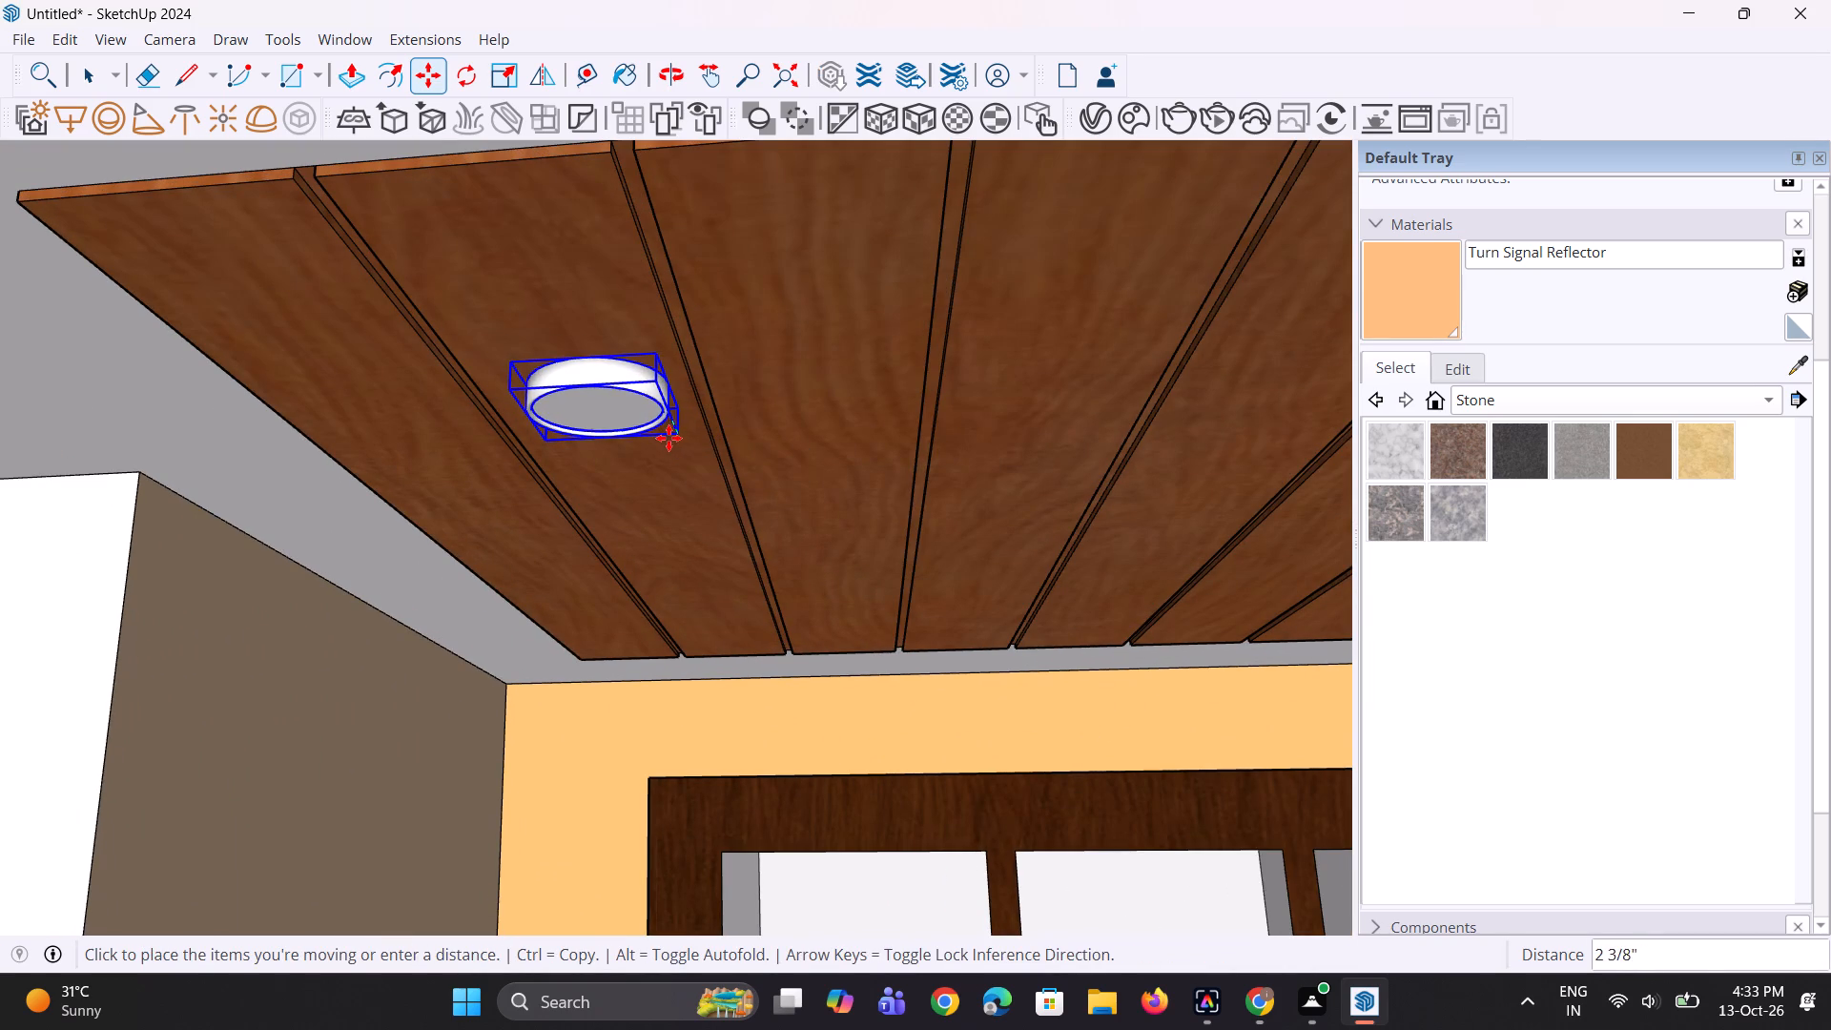
type(",m")
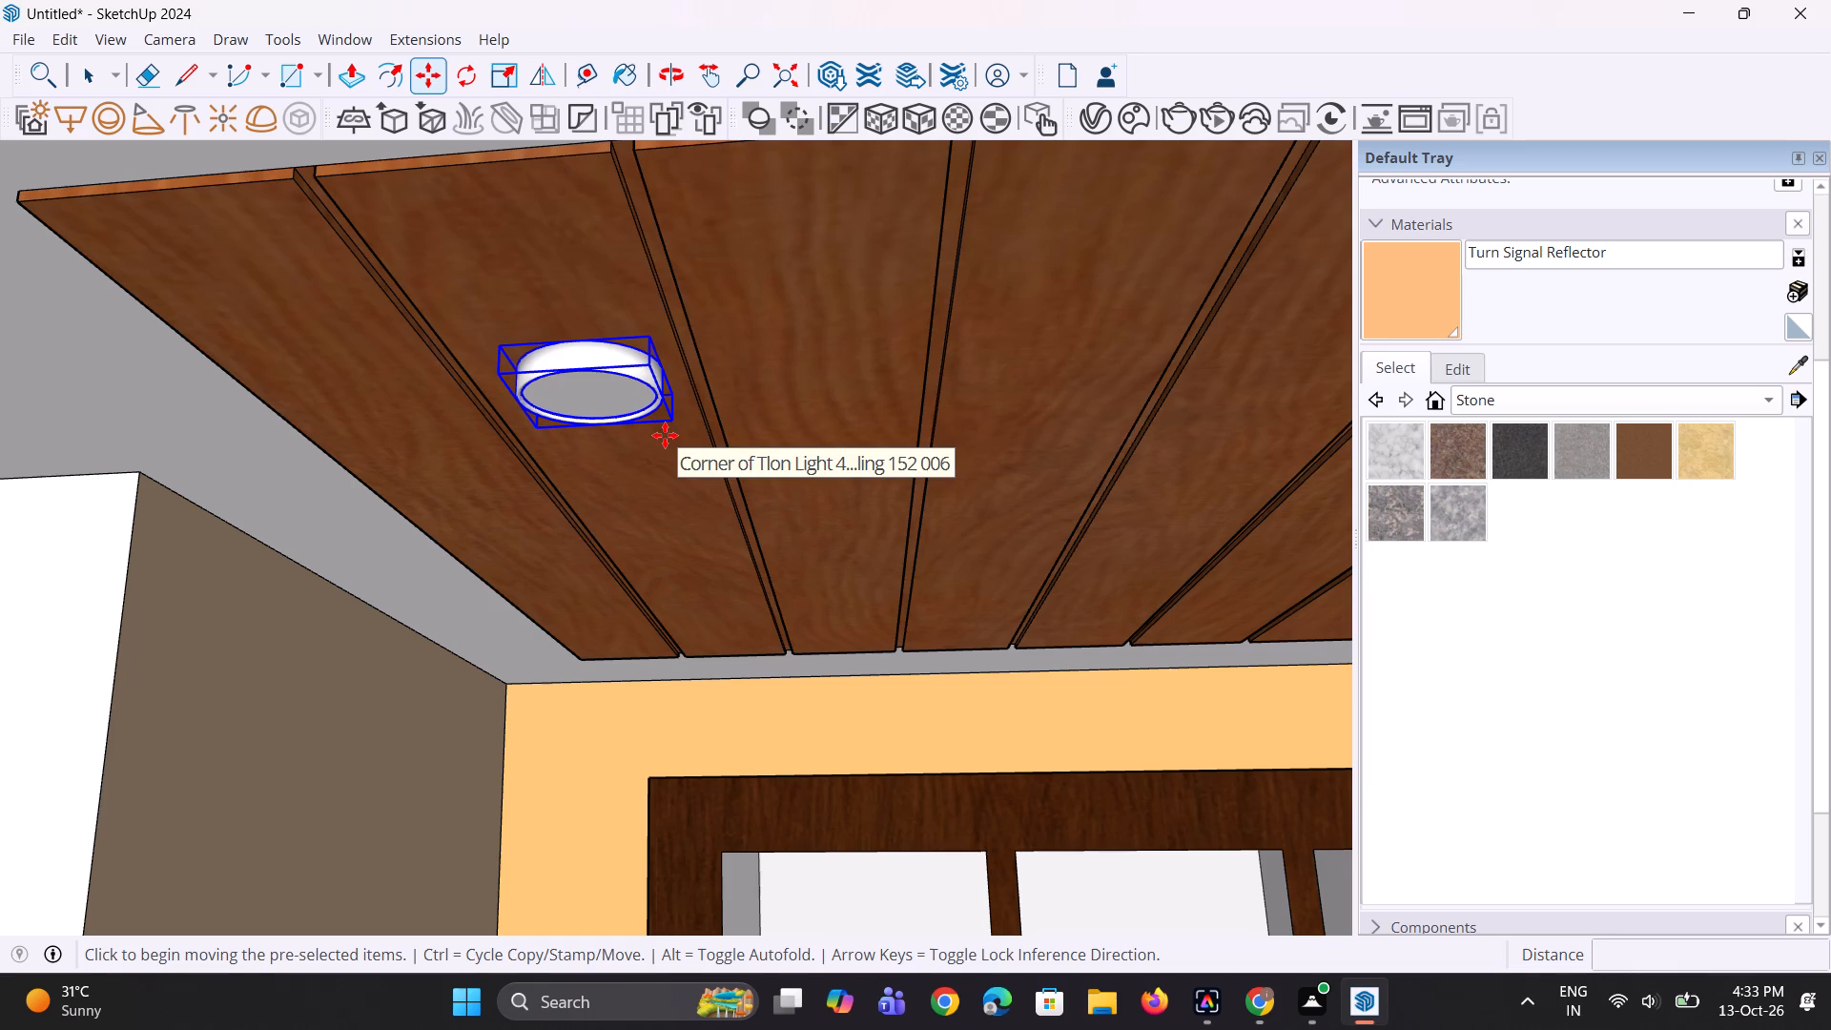
left_click(680, 423)
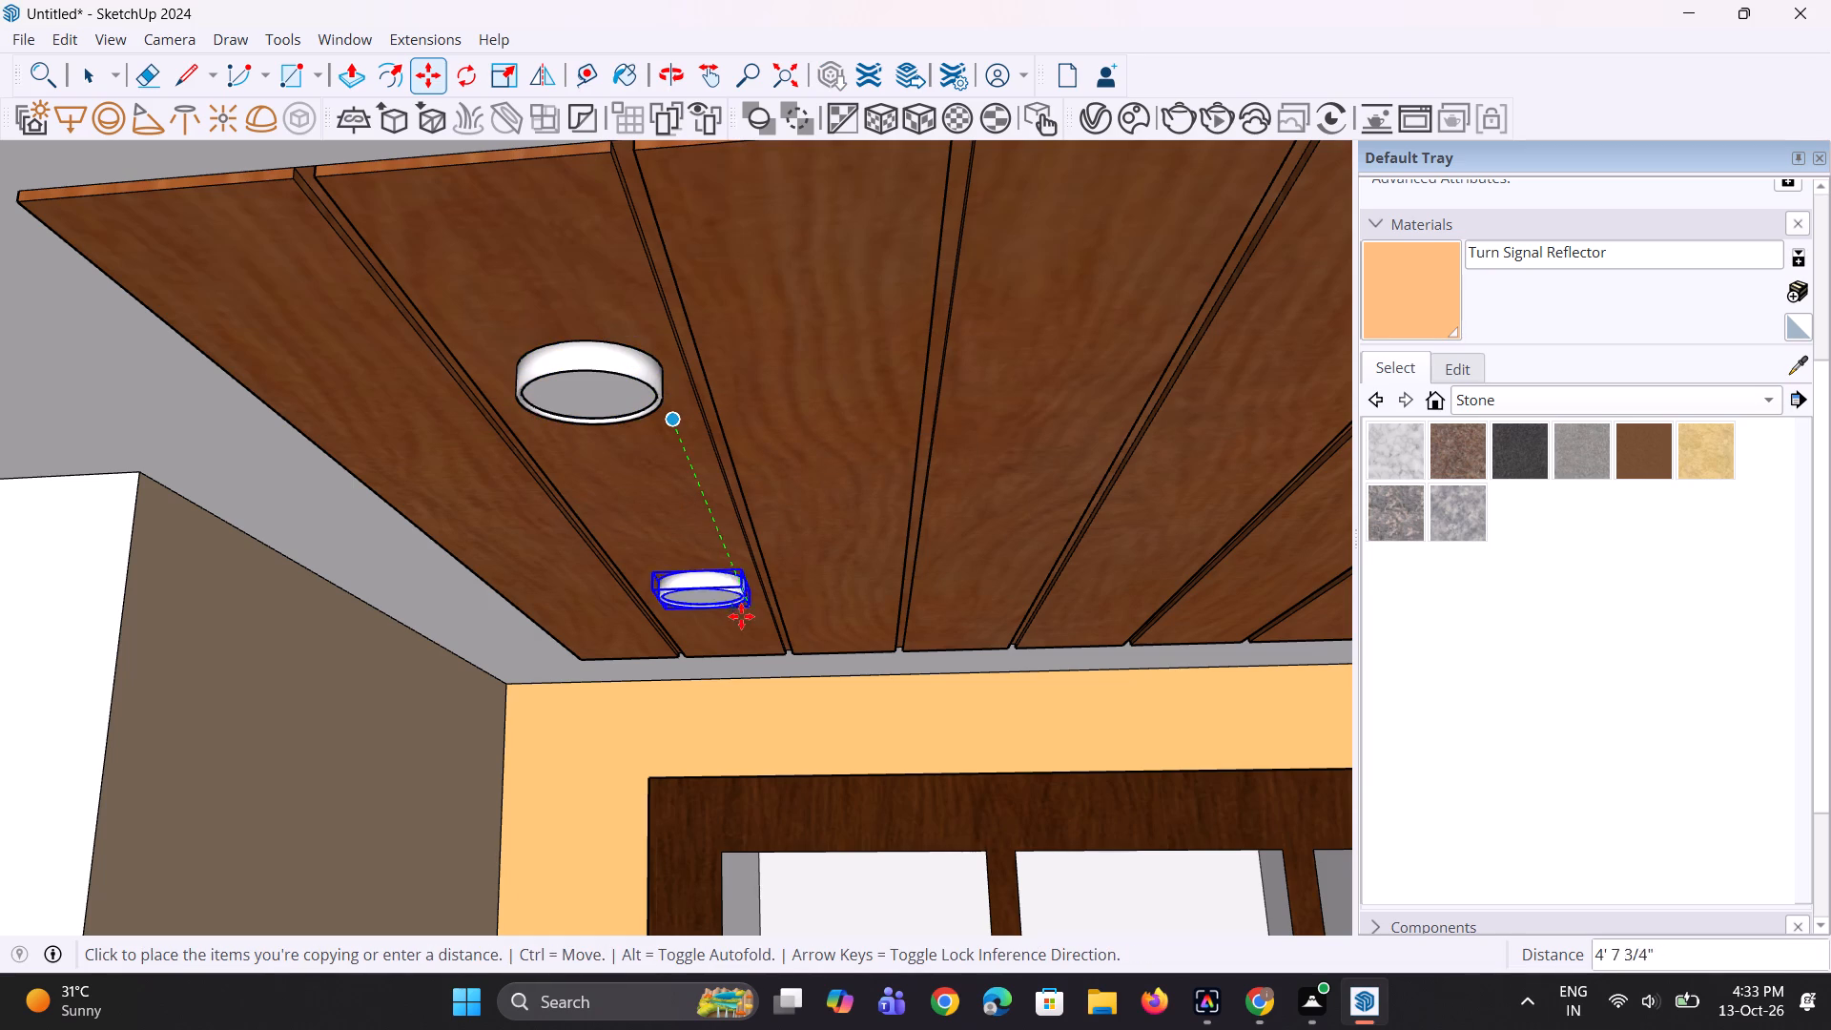
left_click(746, 622)
scroll(649, 590, "down", 5)
key("space")
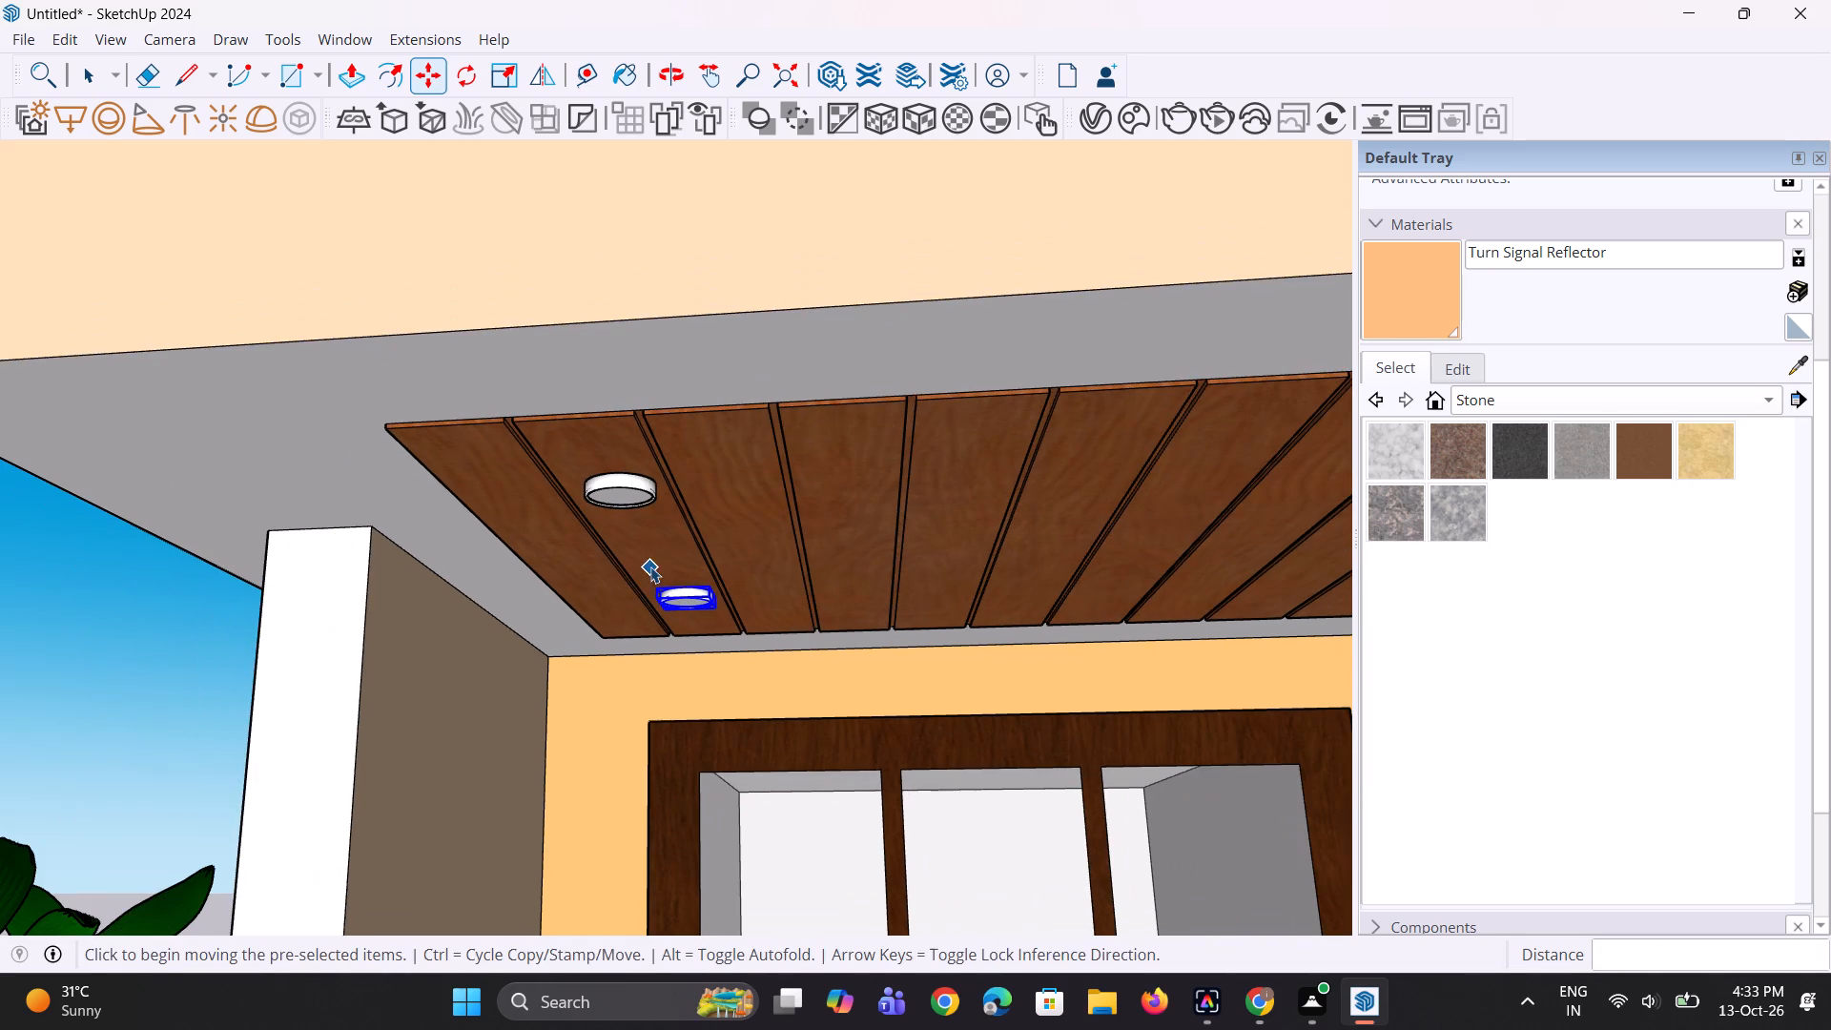
Copy the second-floor pair of lights about 3' 7" along the red axis and repeat it with *2 across the wood-slat panel.
key("space")
left_click(640, 505)
left_click(710, 604, "ctrl")
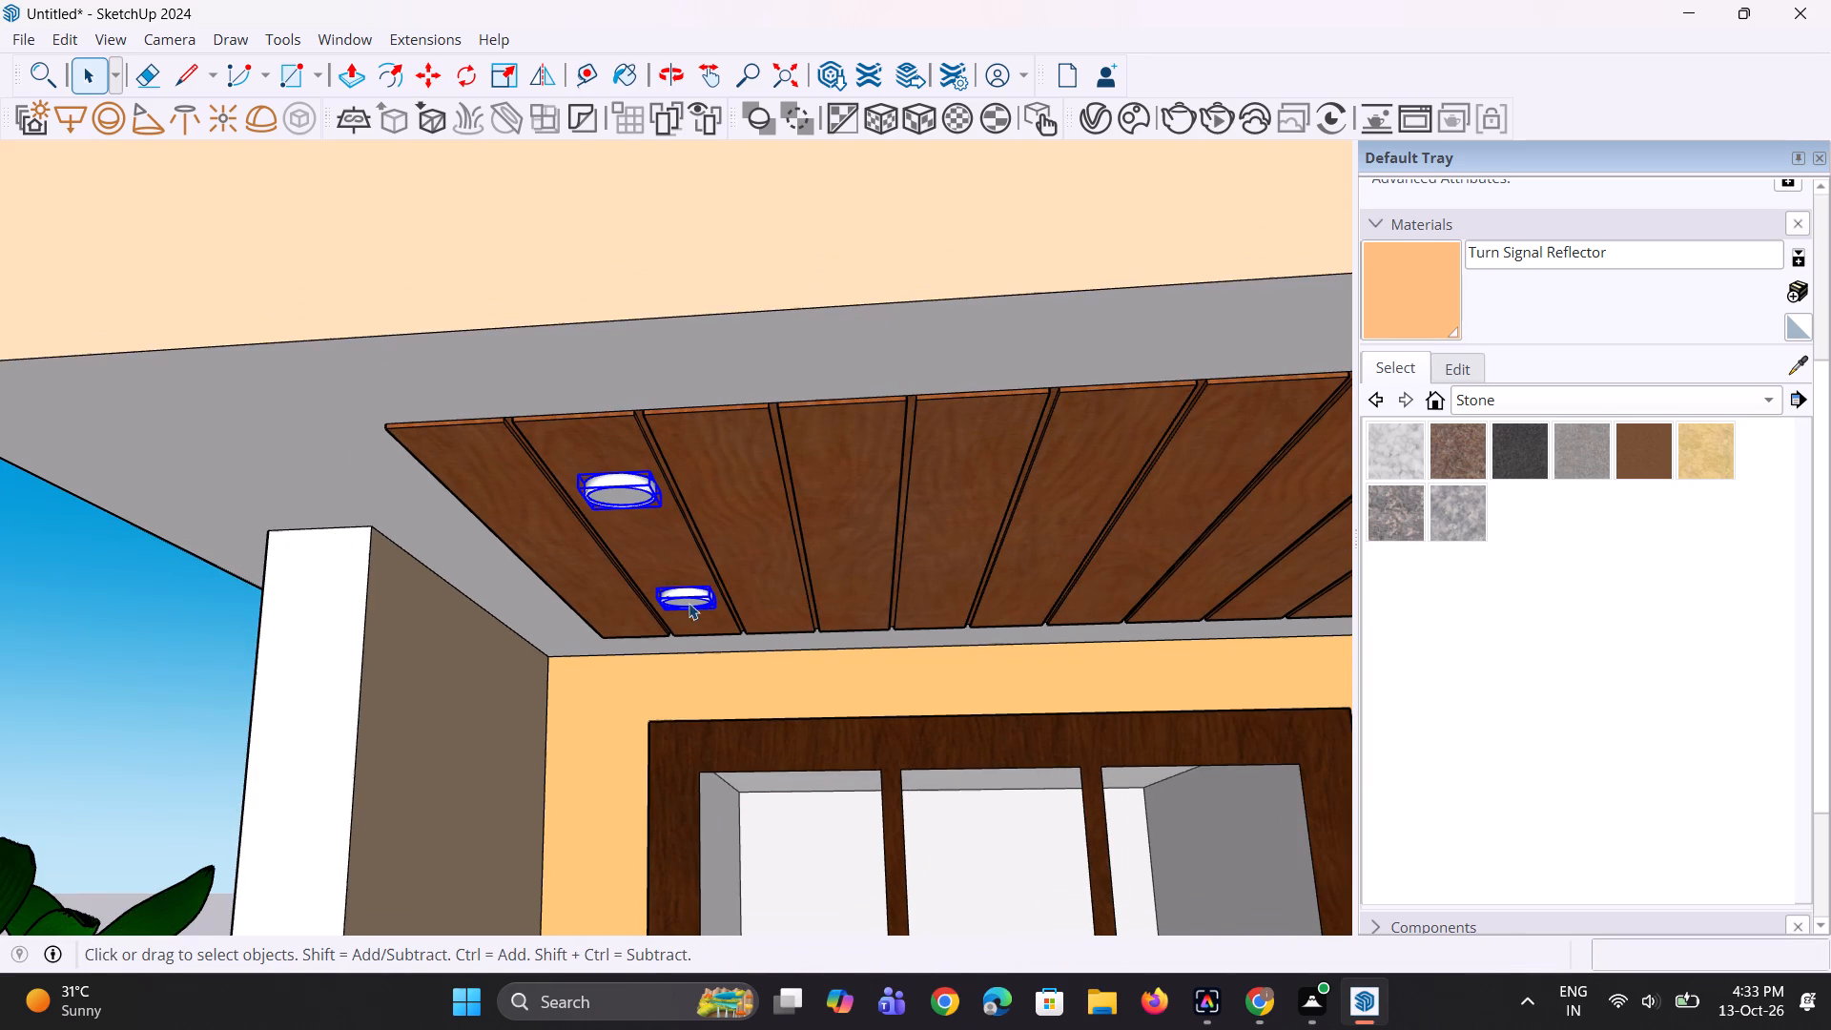
key("m")
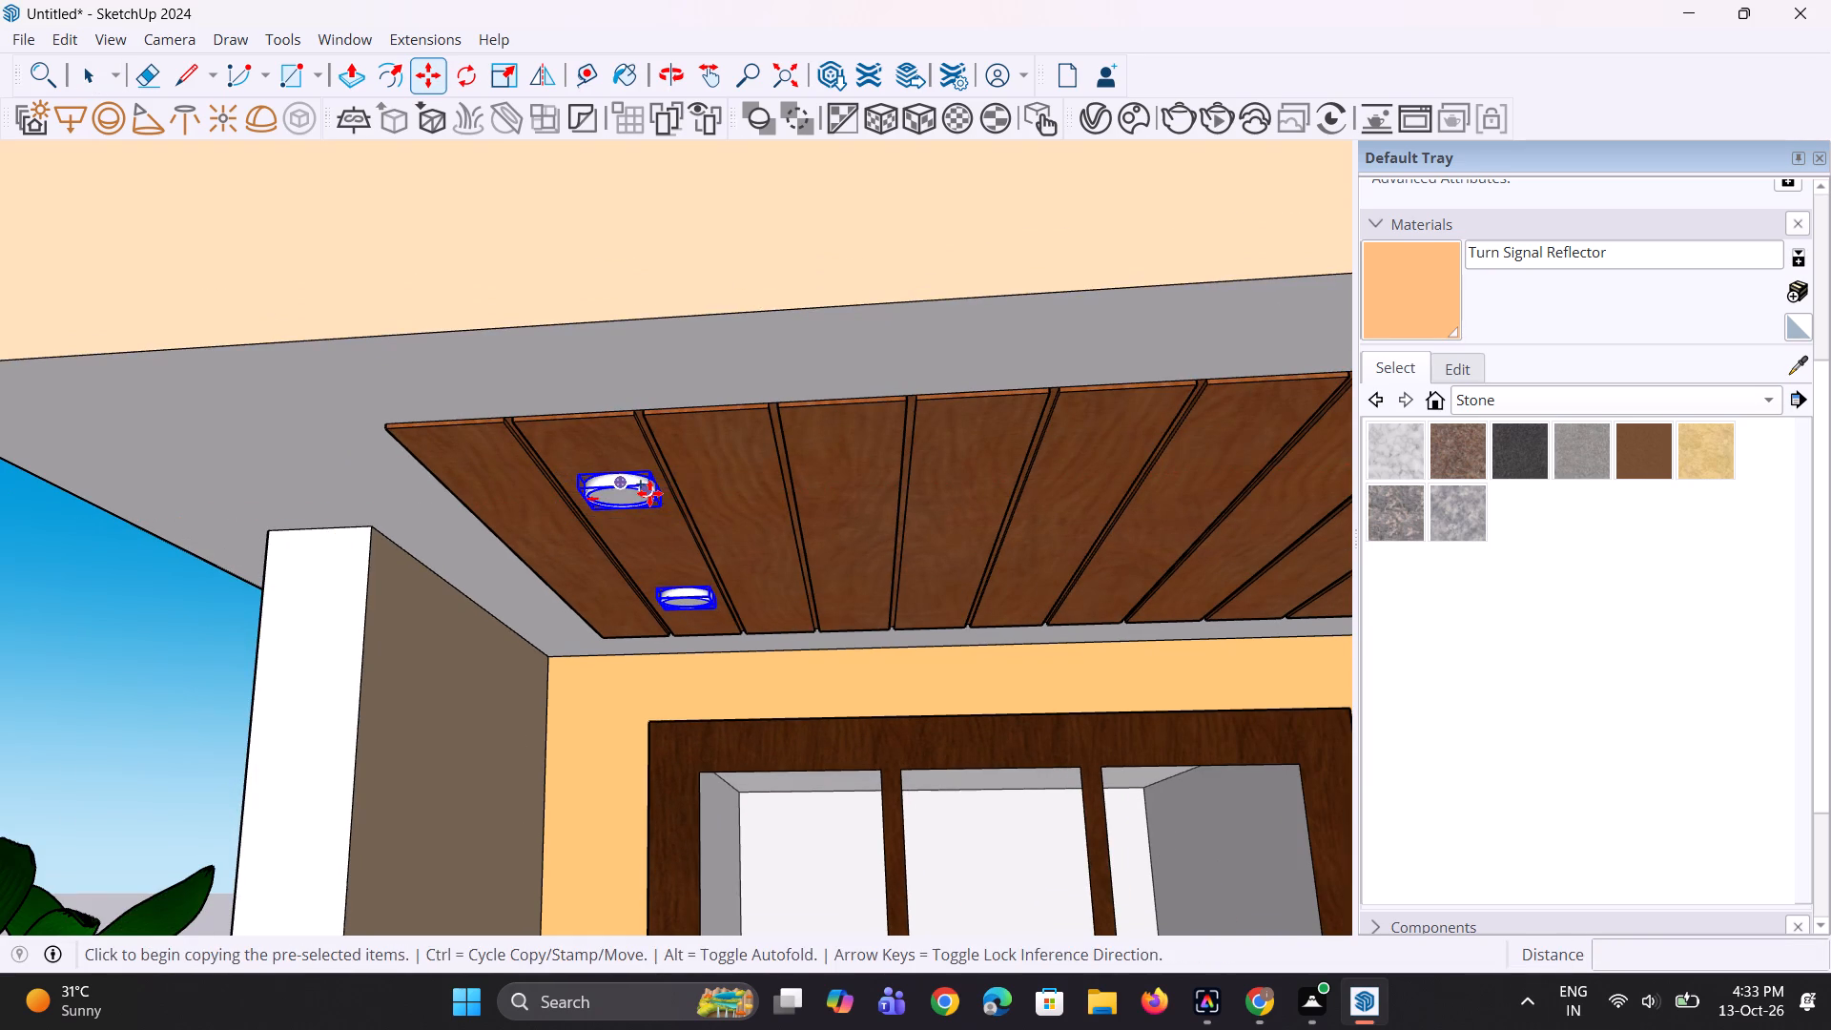
left_click(649, 493)
scroll(599, 484, "down", 6)
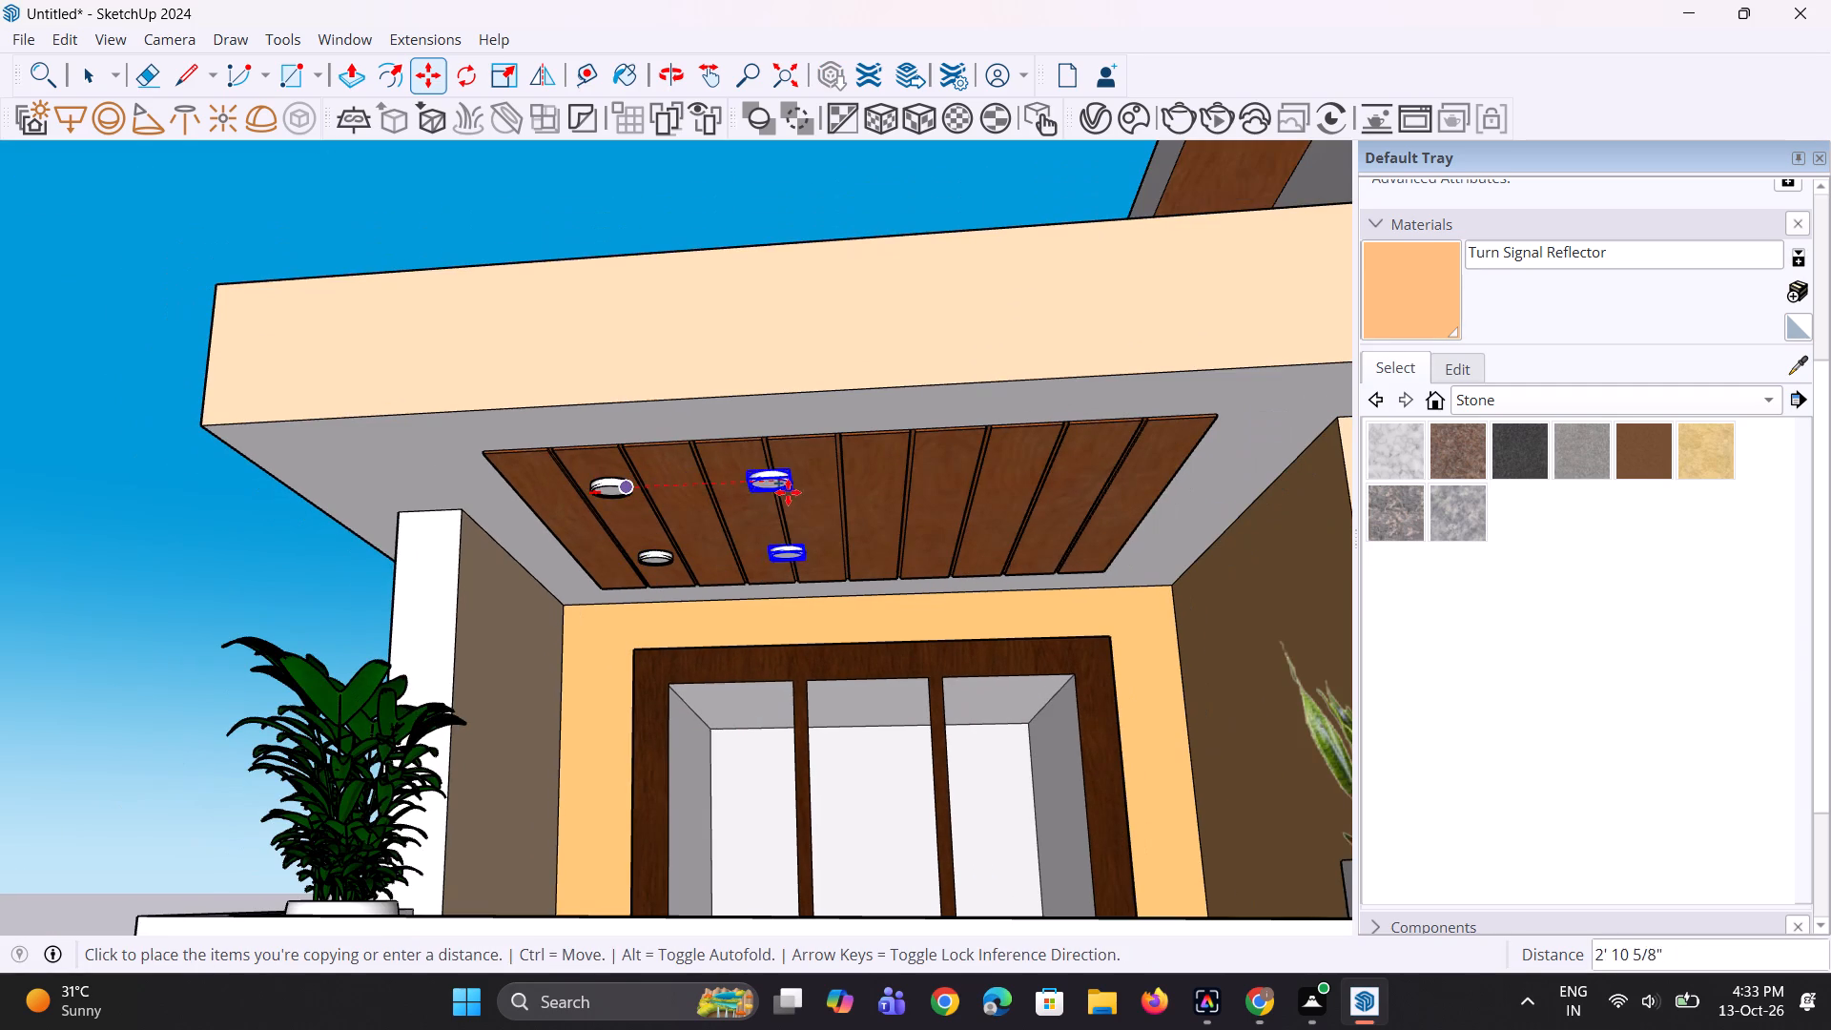
left_click(828, 489)
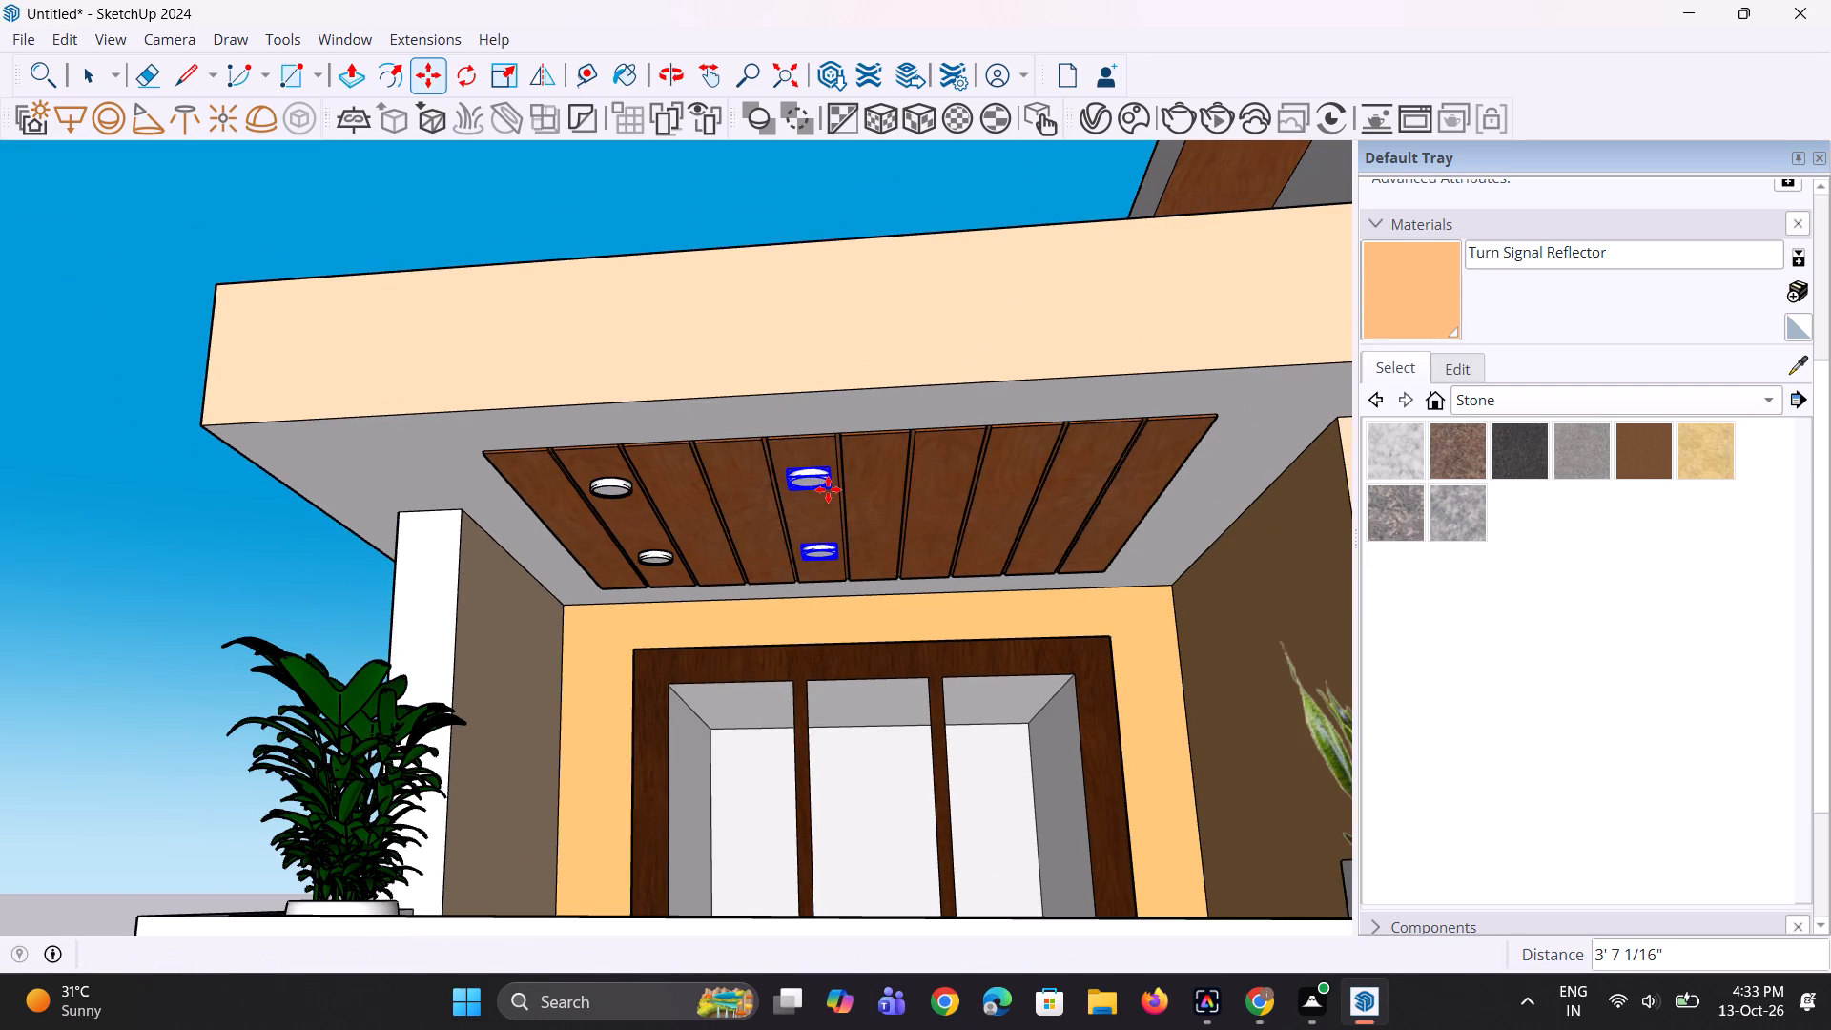
type("*2")
key("Return")
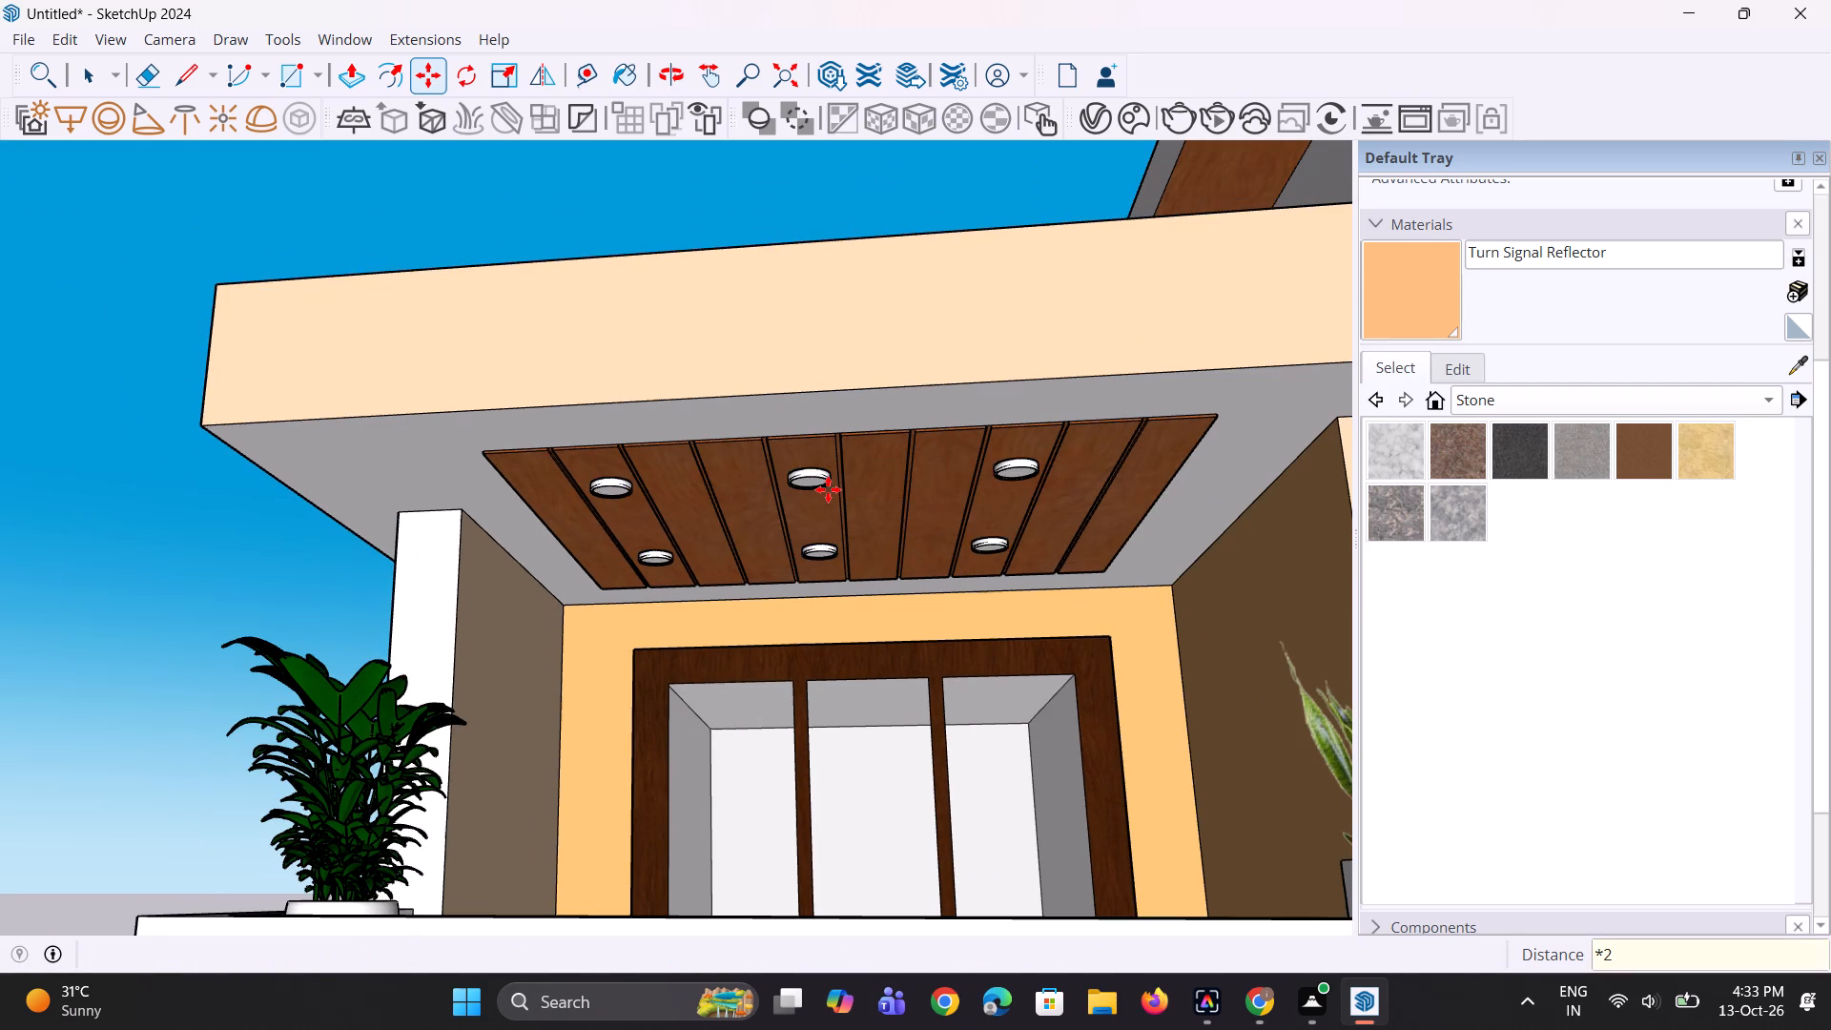
scroll(828, 489, "down", 7)
key("space")
key("space")
left_click(723, 312)
Copy a front ceiling light from the second-floor balcony about 26' 2" down onto the plain slab underside above the ground floor.
scroll(755, 400, "down", 4)
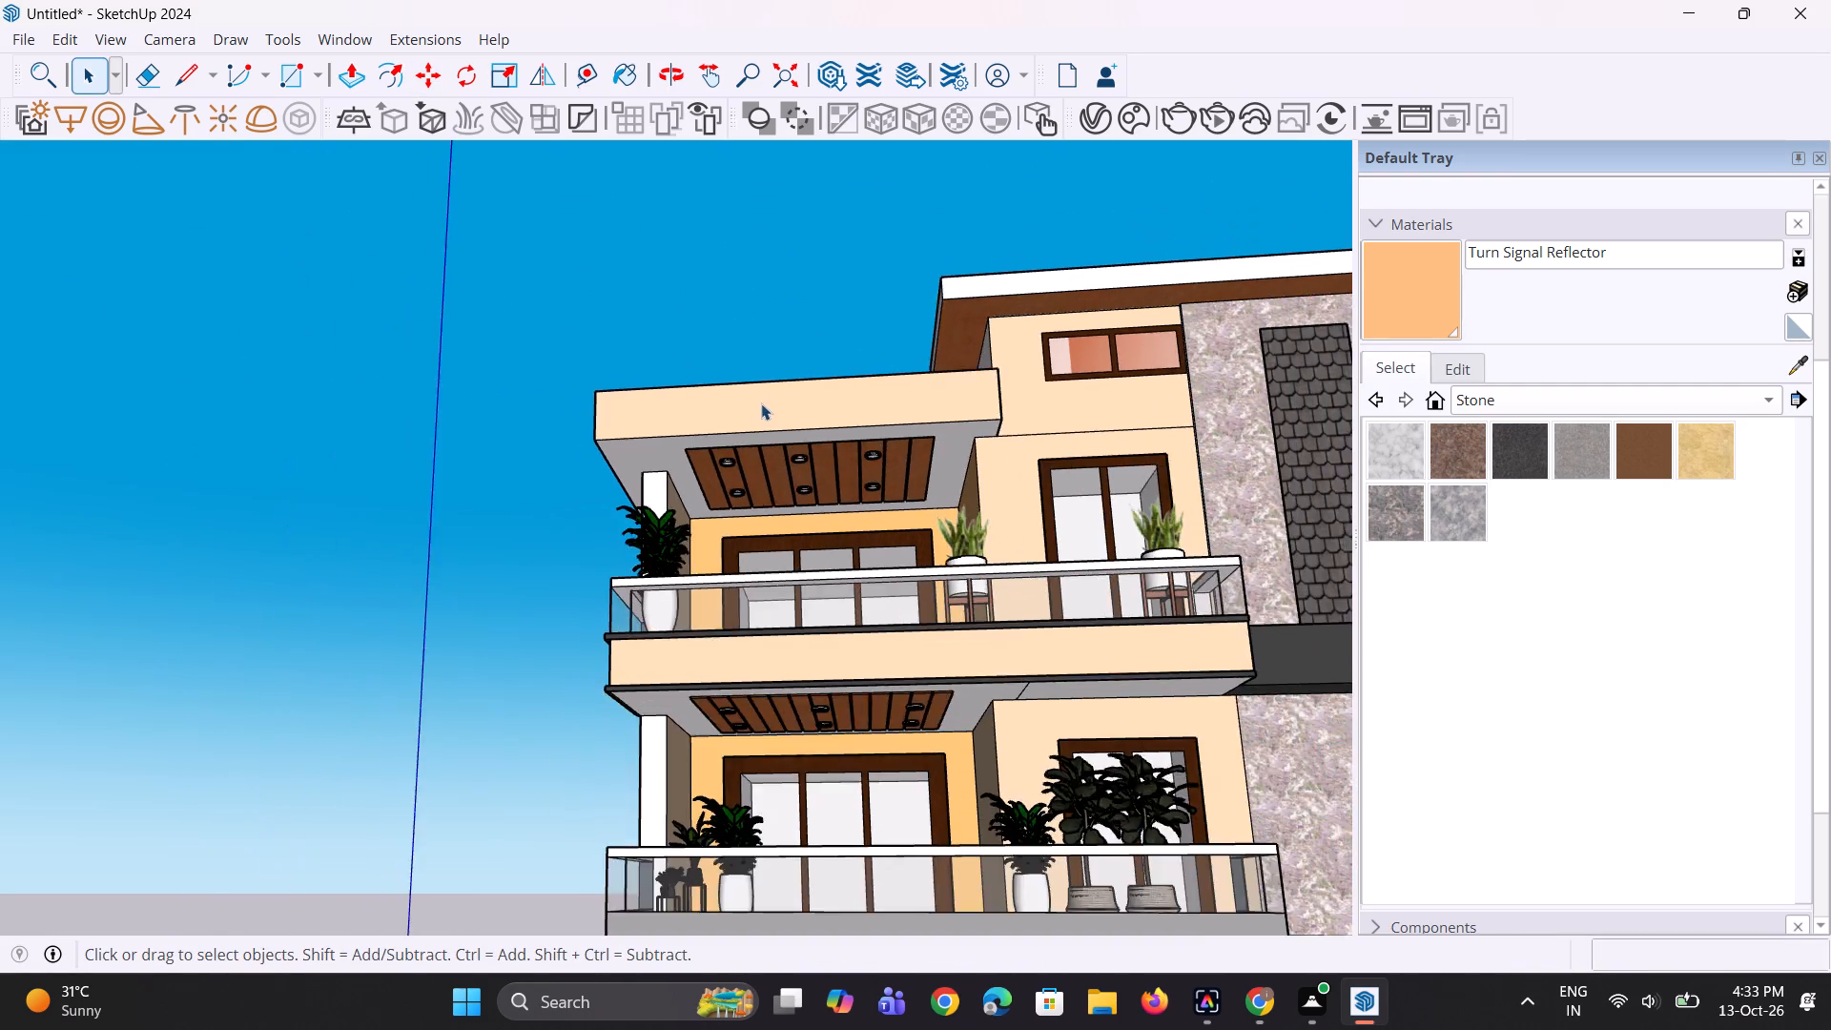
scroll(761, 403, "down", 4)
middle_click_drag(739, 667, 753, 745)
scroll(784, 546, "up", 8)
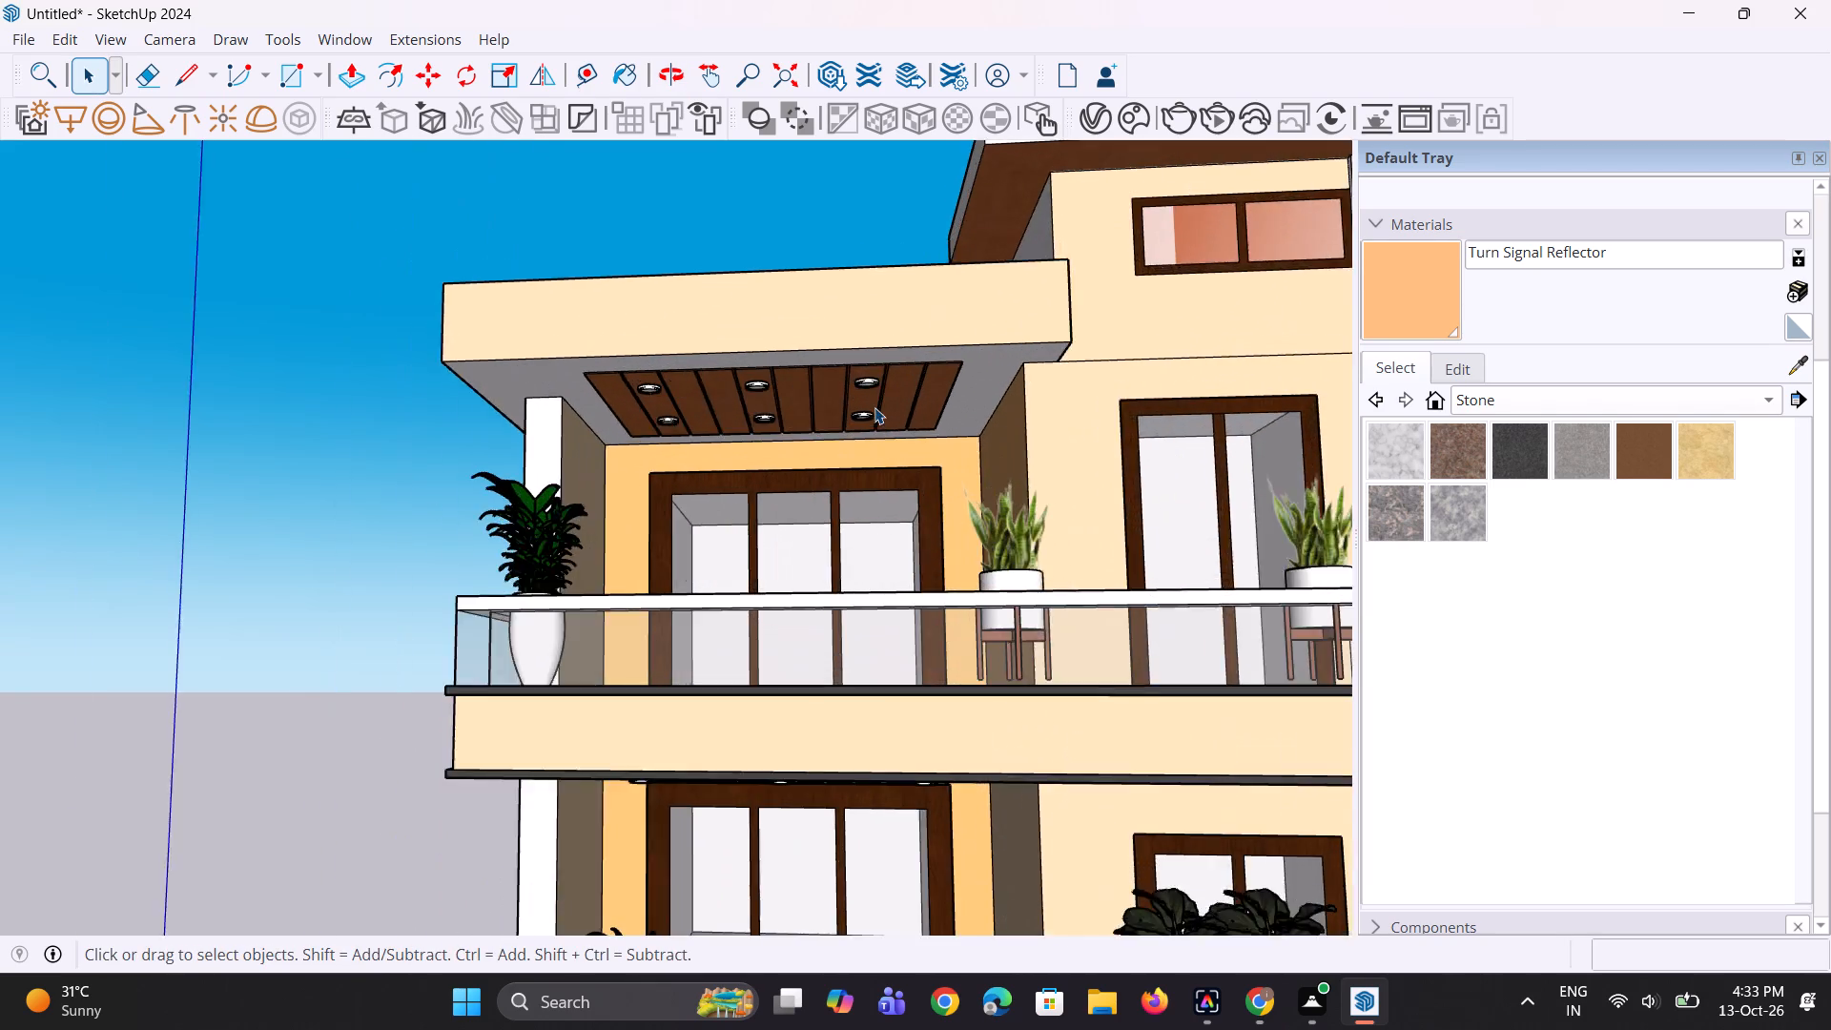
scroll(874, 407, "up", 2)
left_click(874, 384)
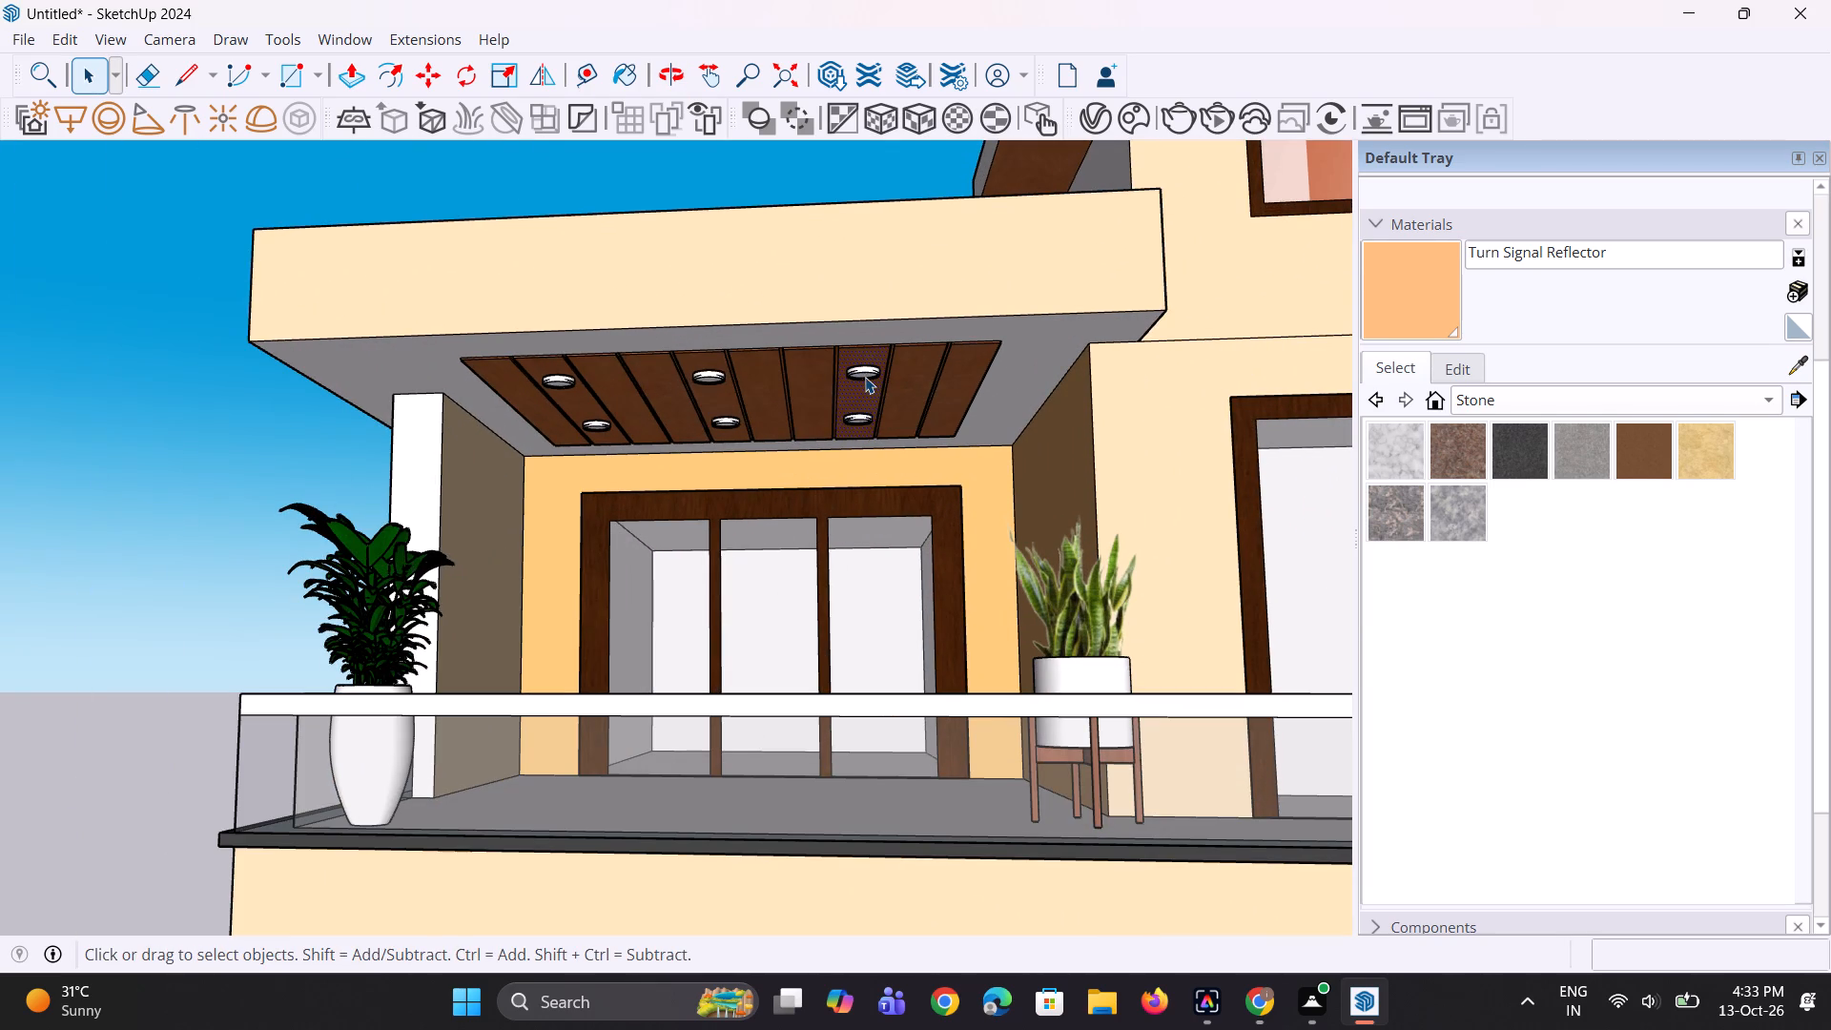
left_click(865, 377)
key("m")
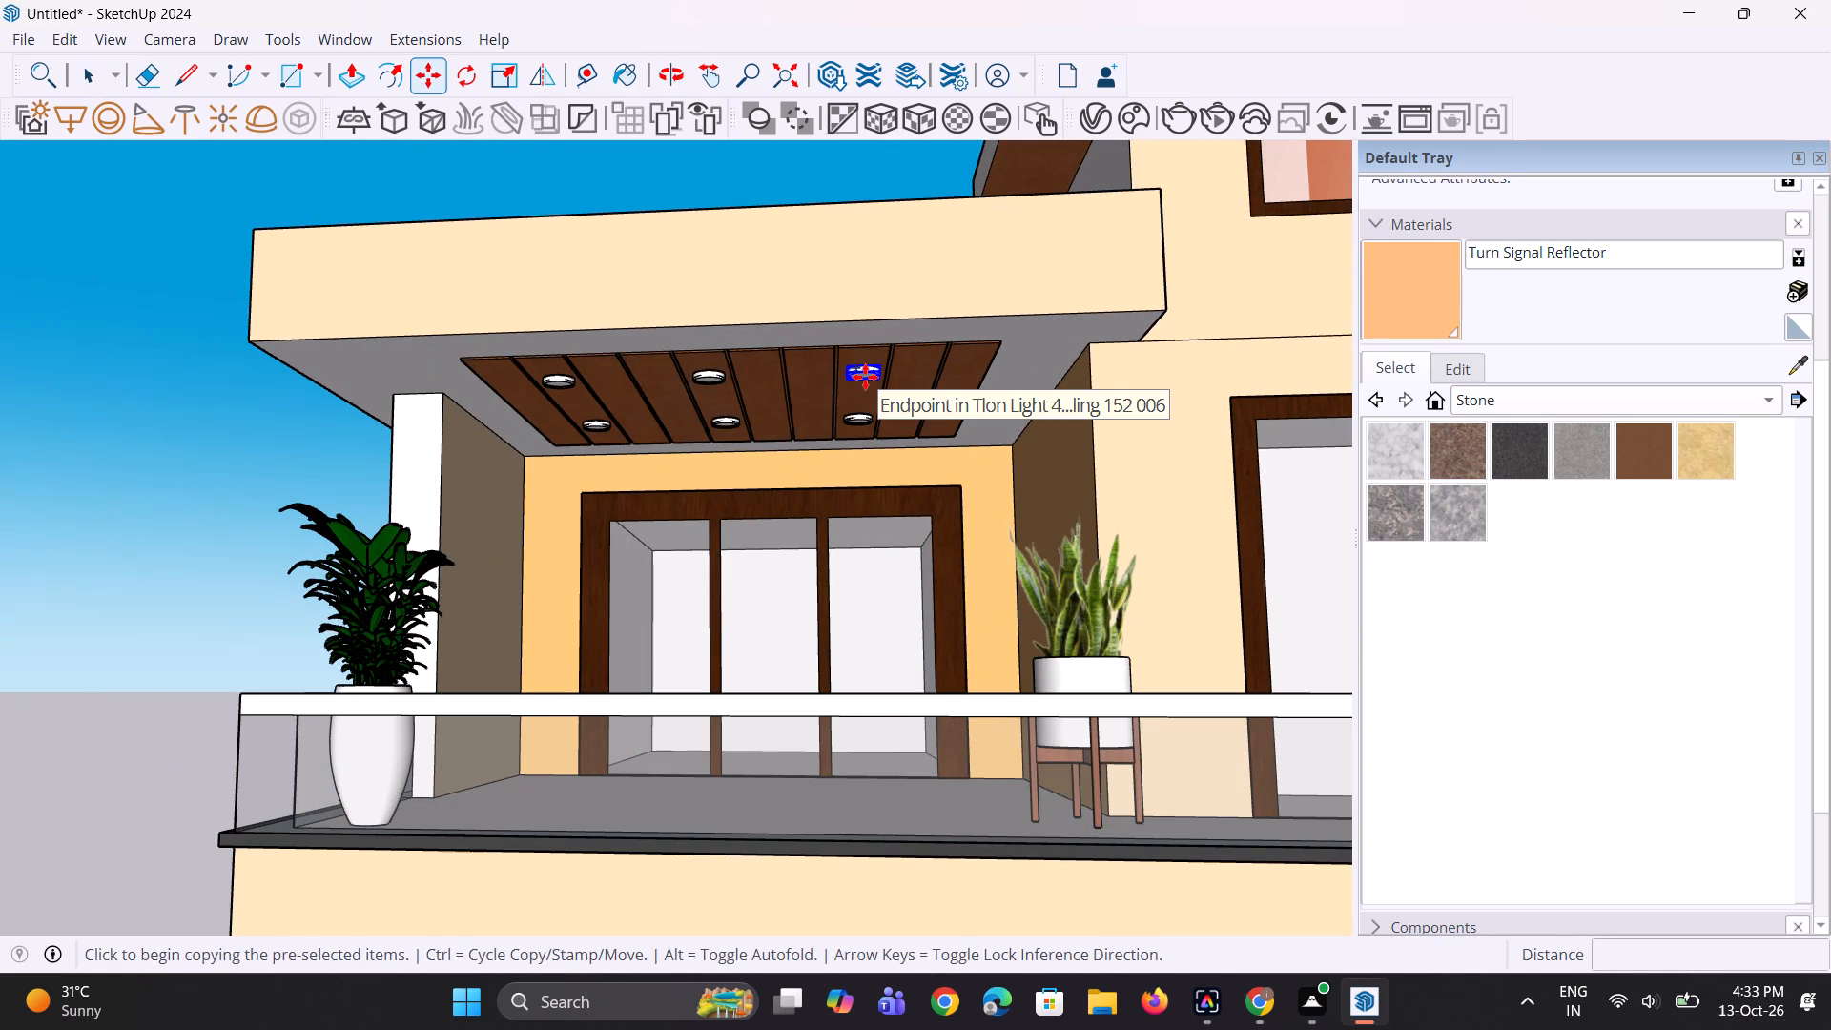
left_click(865, 377)
scroll(834, 497, "down", 15)
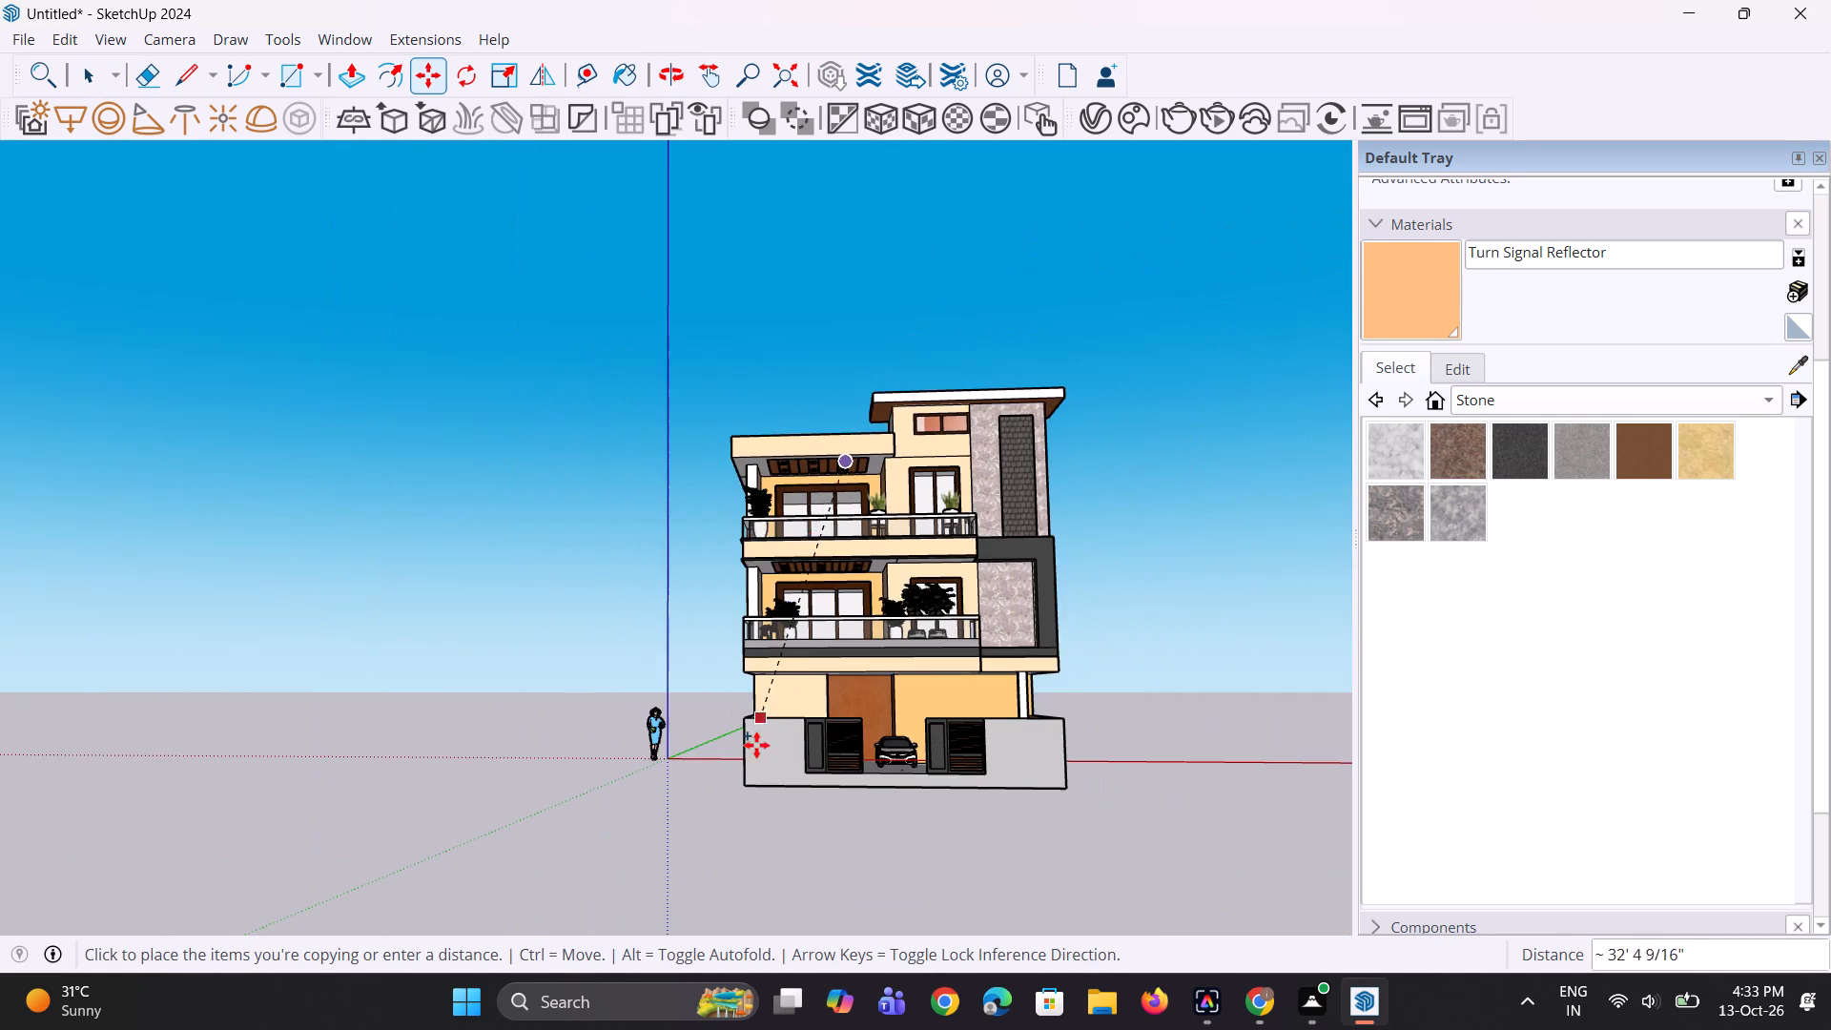
scroll(756, 746, "up", 4)
scroll(829, 690, "up", 9)
middle_click_drag(879, 650, 868, 565)
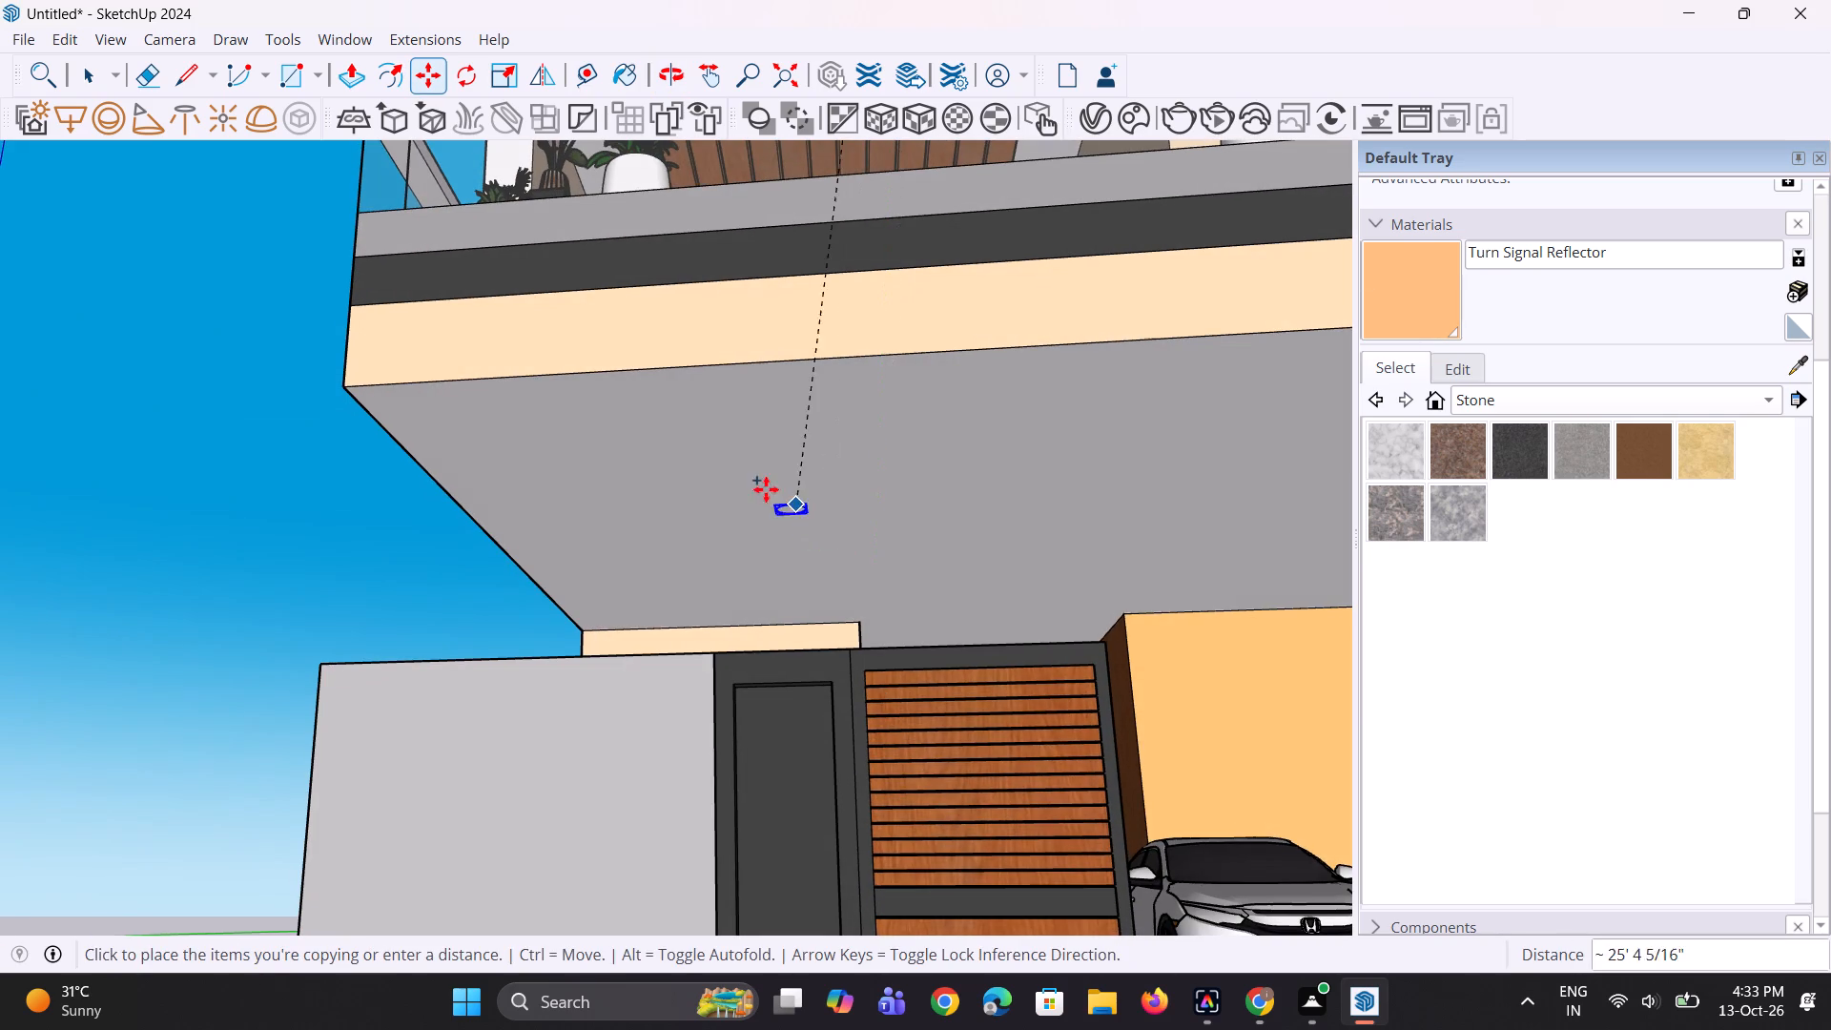
left_click(631, 444)
Lower the copied light about 5 1/2" so it hangs out of the slab underside above the ground floor.
scroll(699, 563, "up", 1)
middle_click_drag(699, 563, 681, 587)
scroll(620, 464, "up", 7)
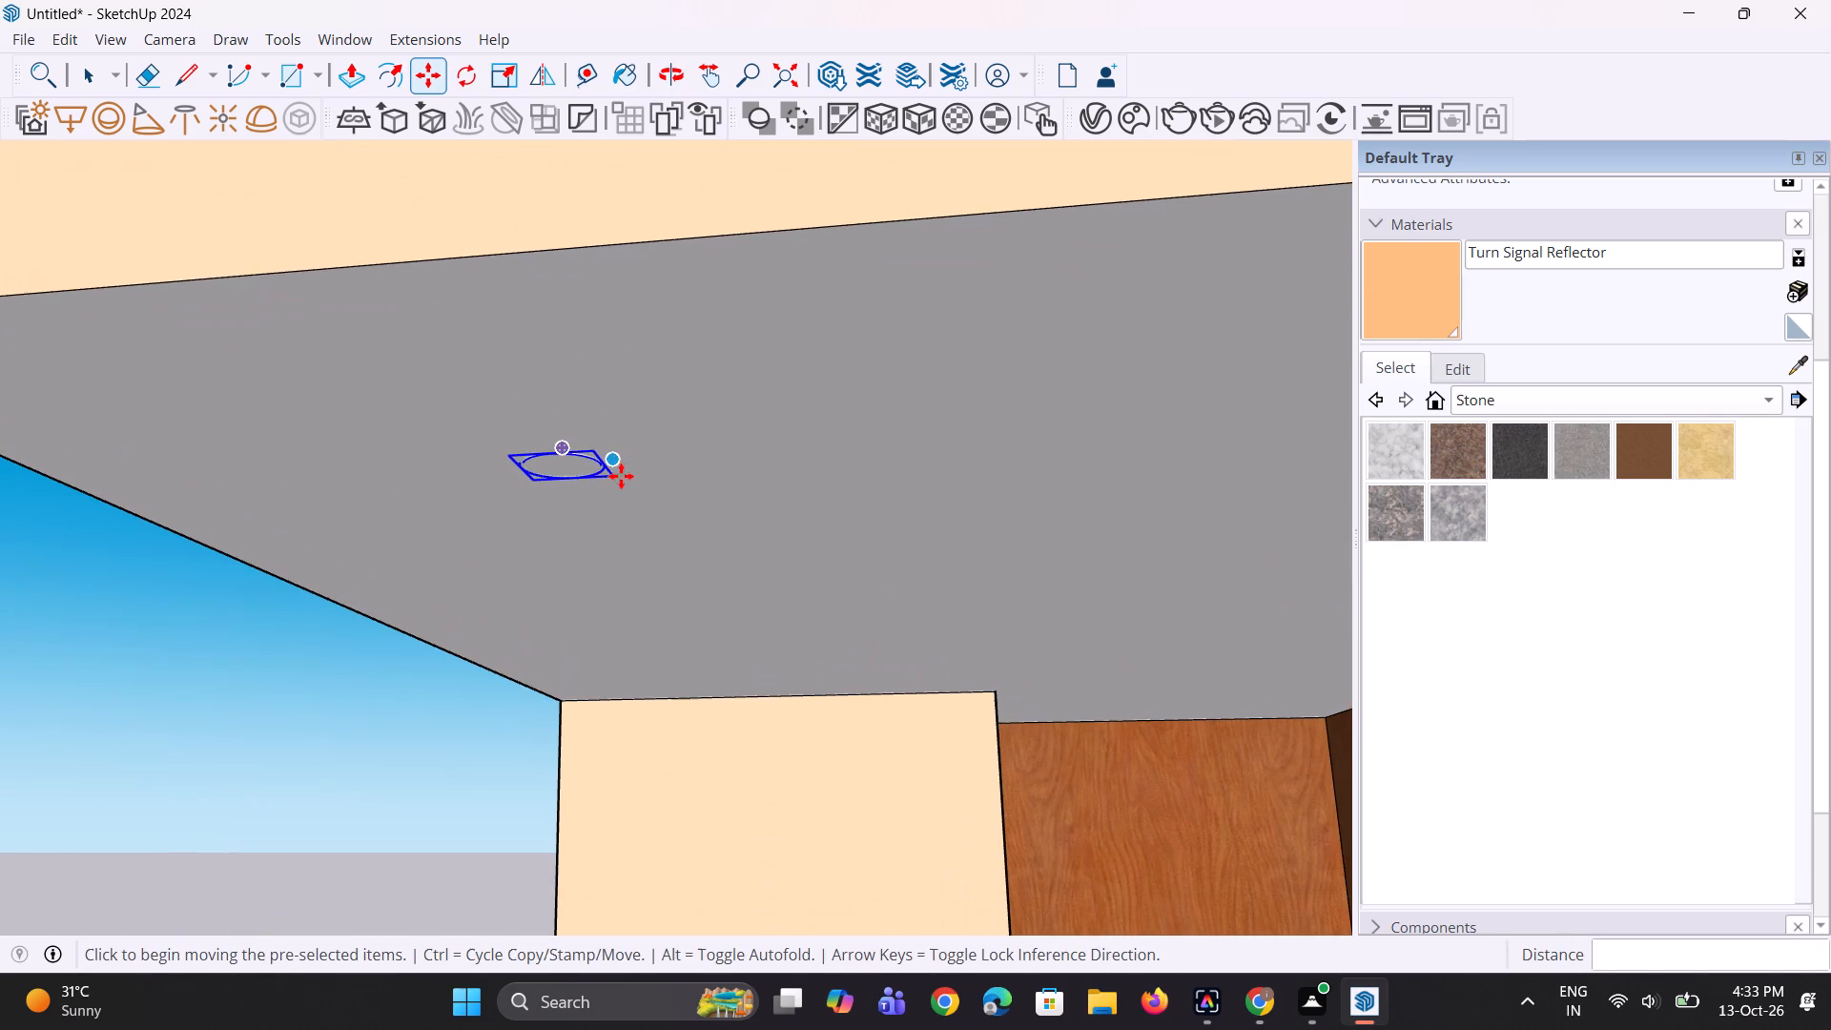
left_click(622, 481)
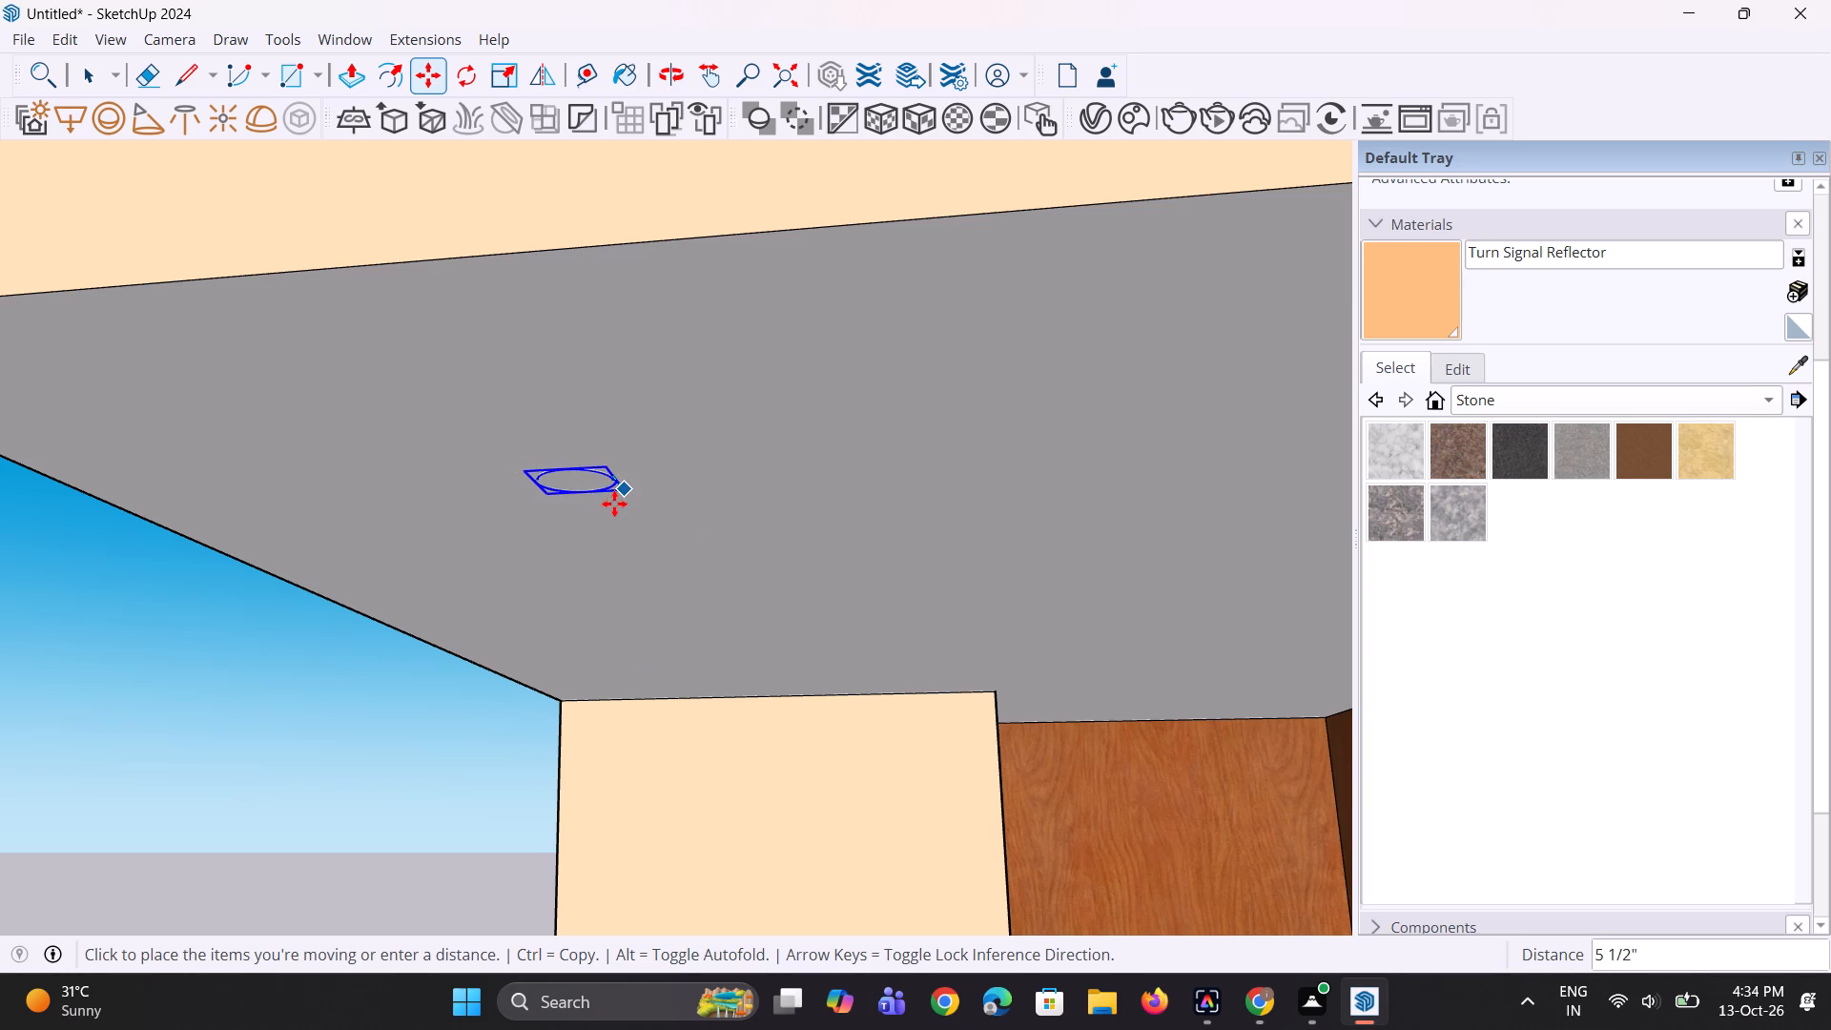
left_click(614, 510)
scroll(626, 565, "down", 6)
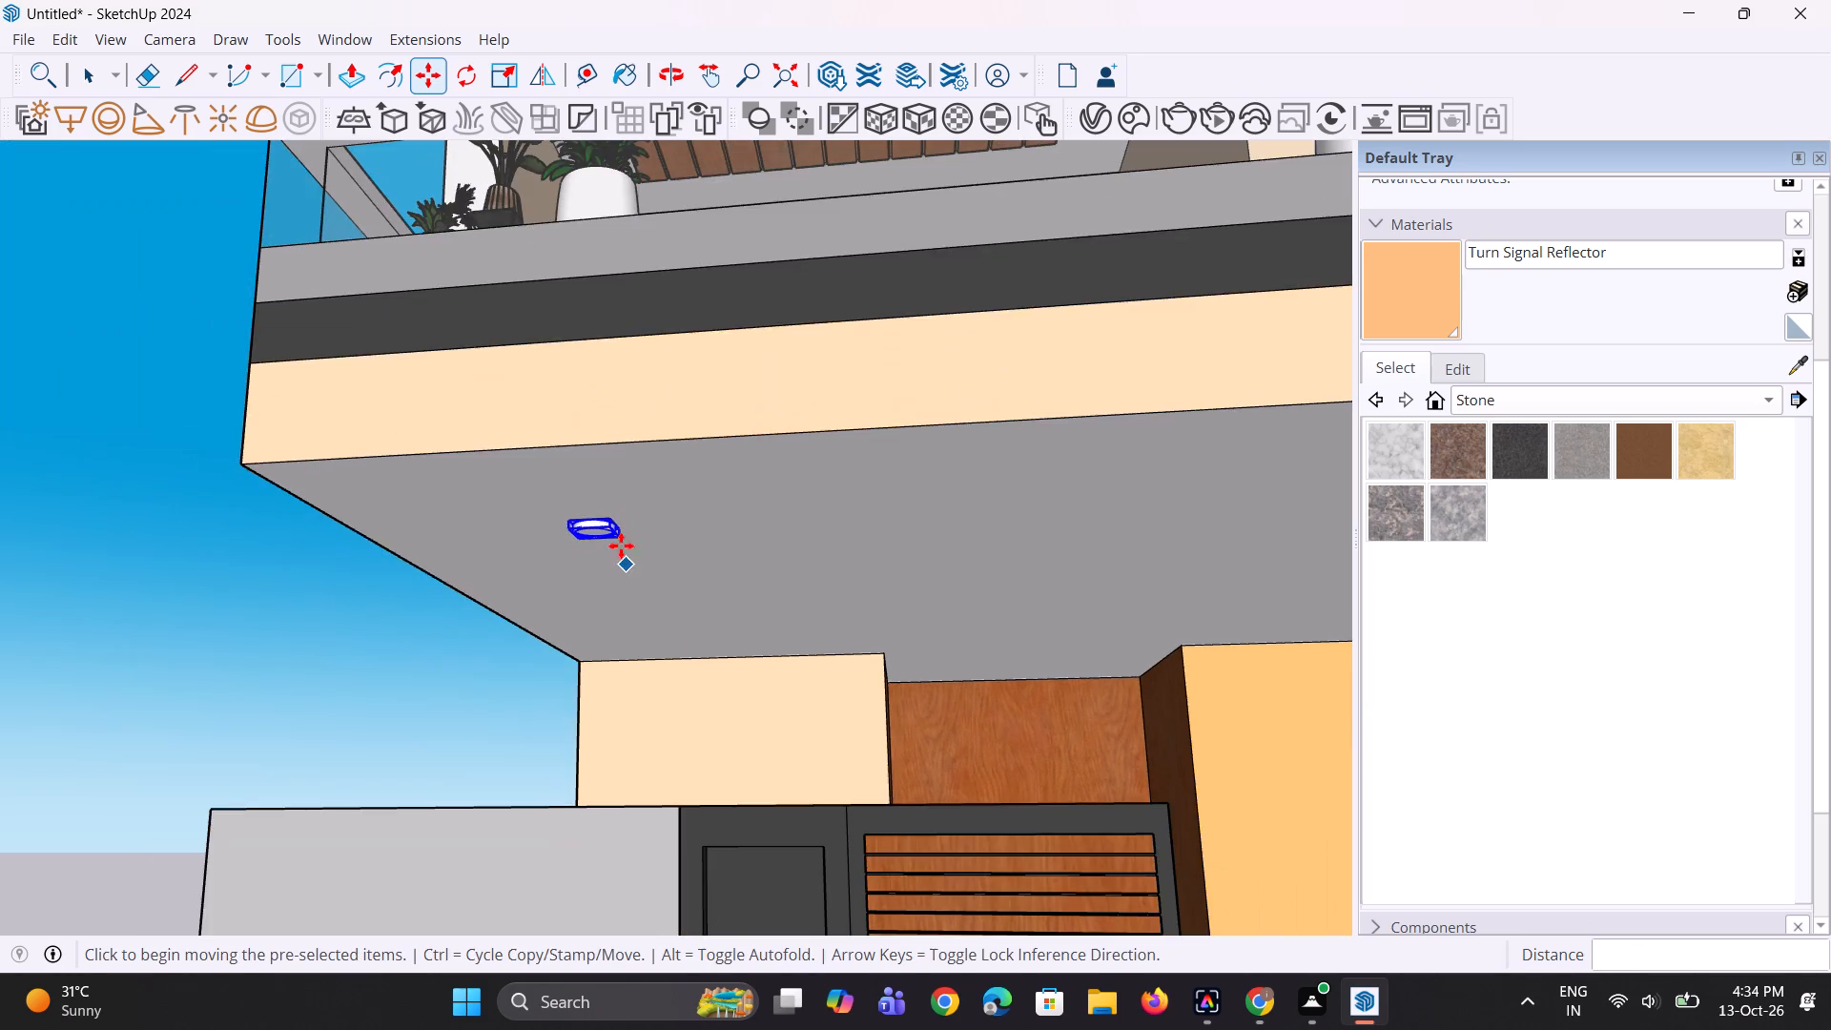
middle_click_drag(605, 515, 608, 469)
scroll(608, 469, "up", 6)
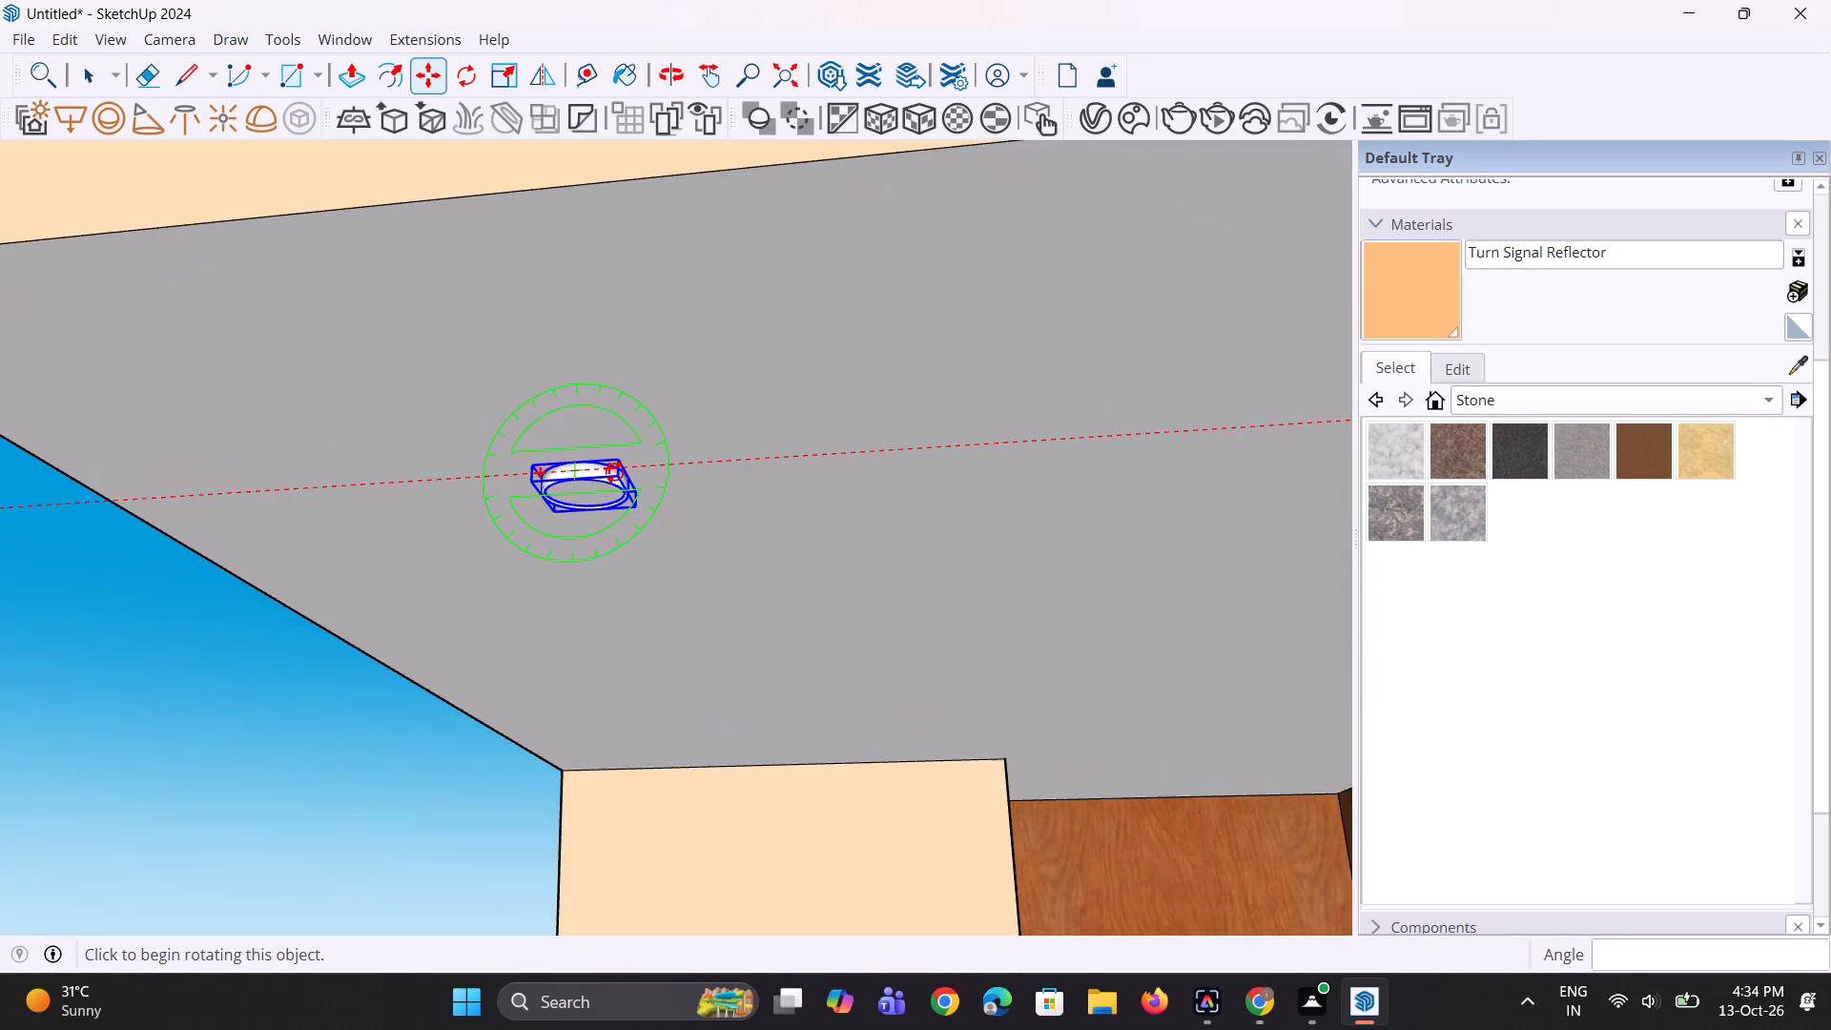
scroll(614, 472, "up", 3)
key("space")
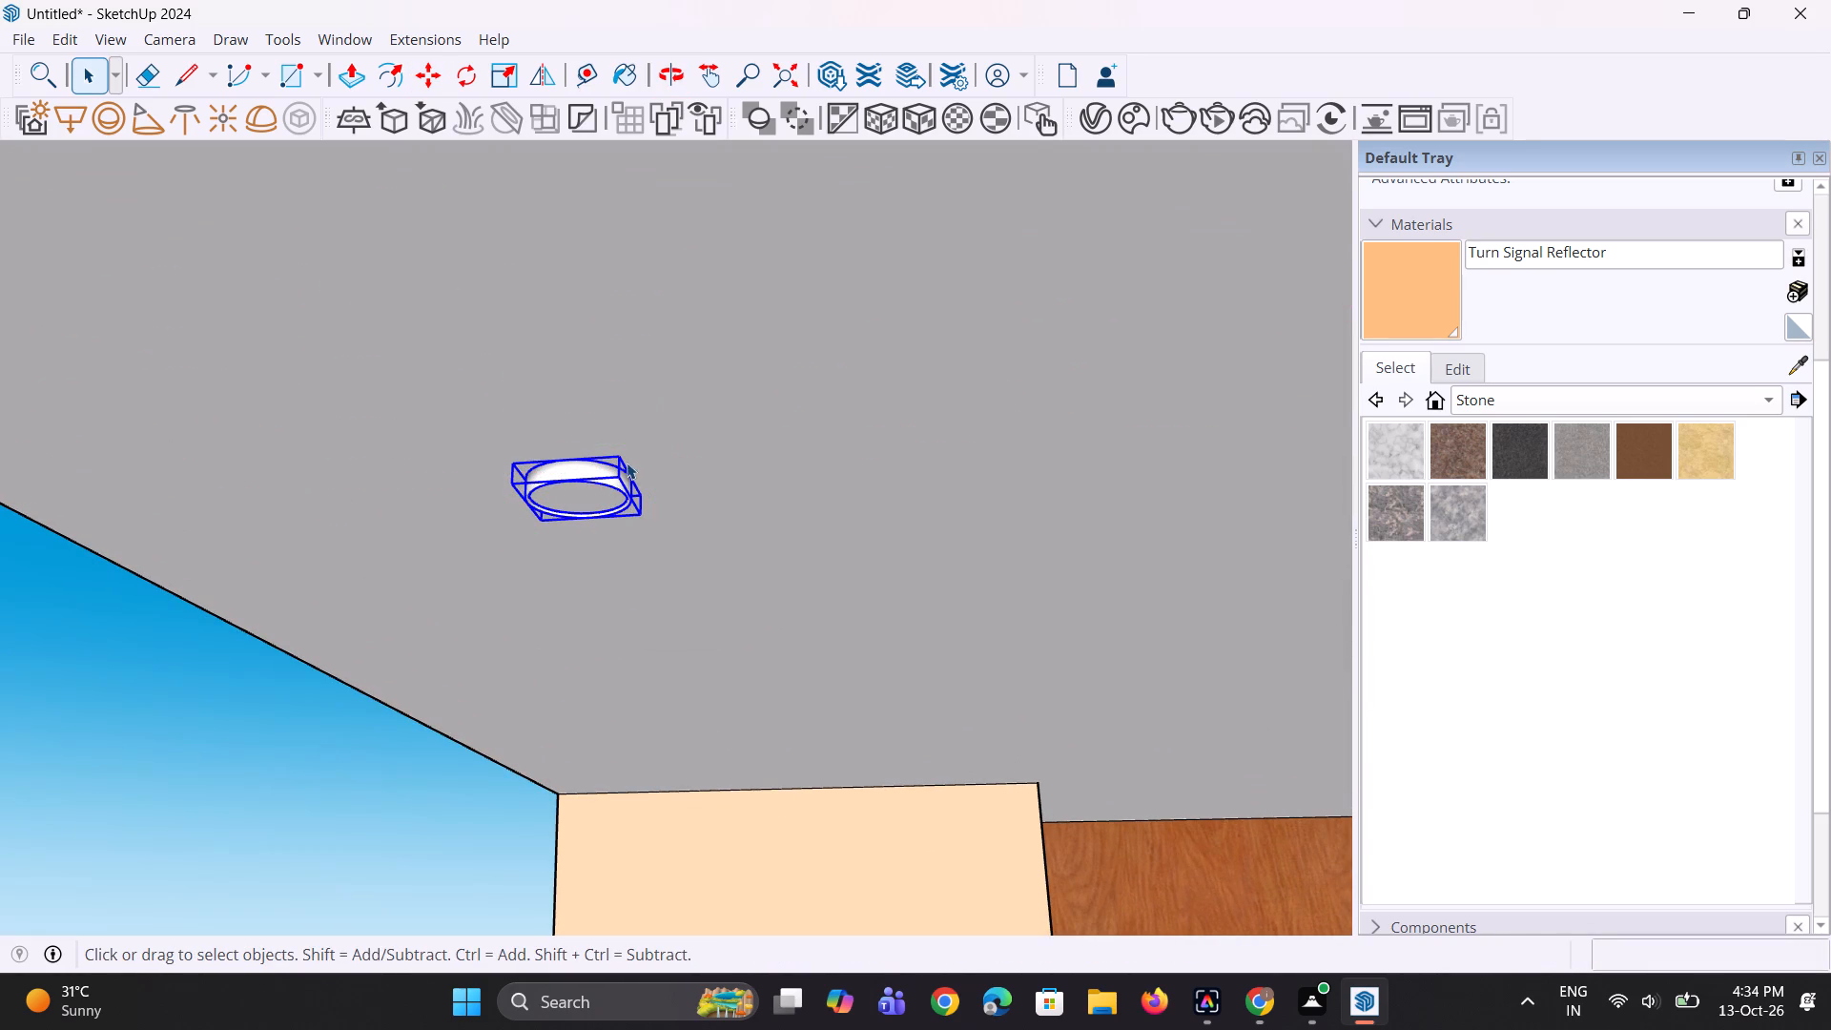
Move the ceiling light about 2' 7" along the green axis towards the front edge of the slab underside.
key("m")
left_click(626, 456)
scroll(609, 393, "down", 3)
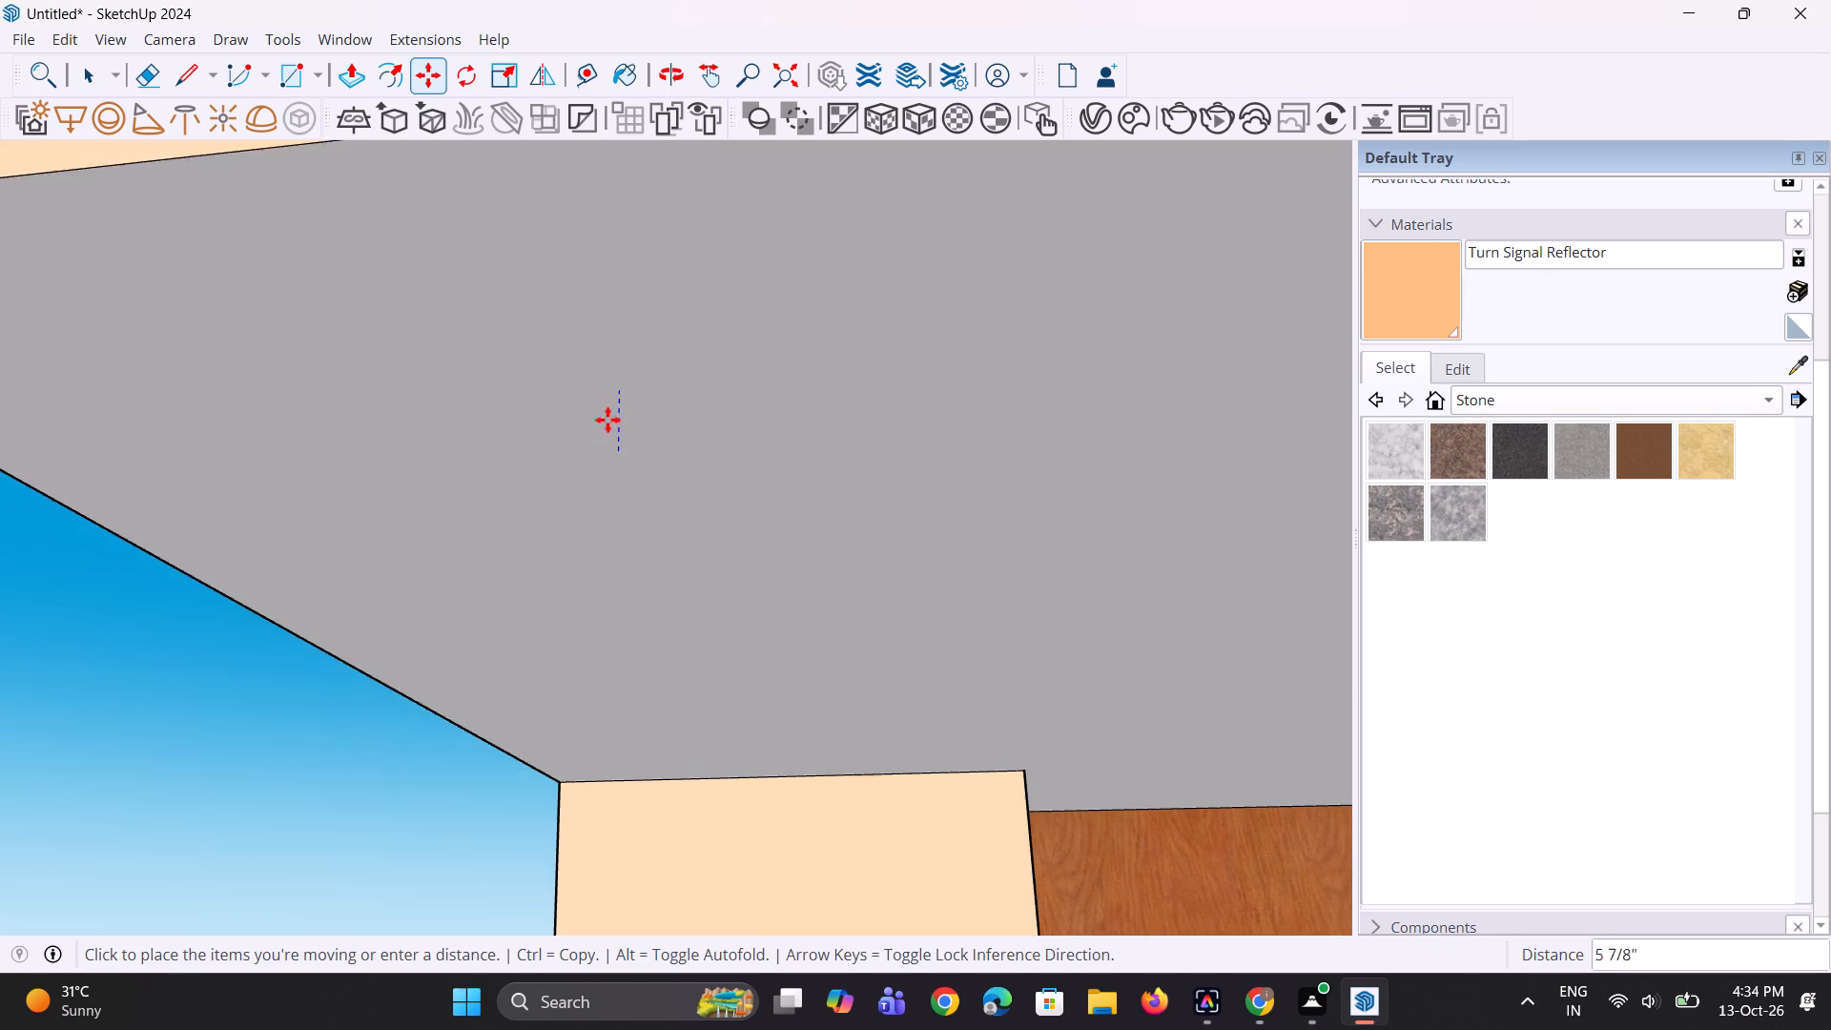
scroll(607, 420, "down", 1)
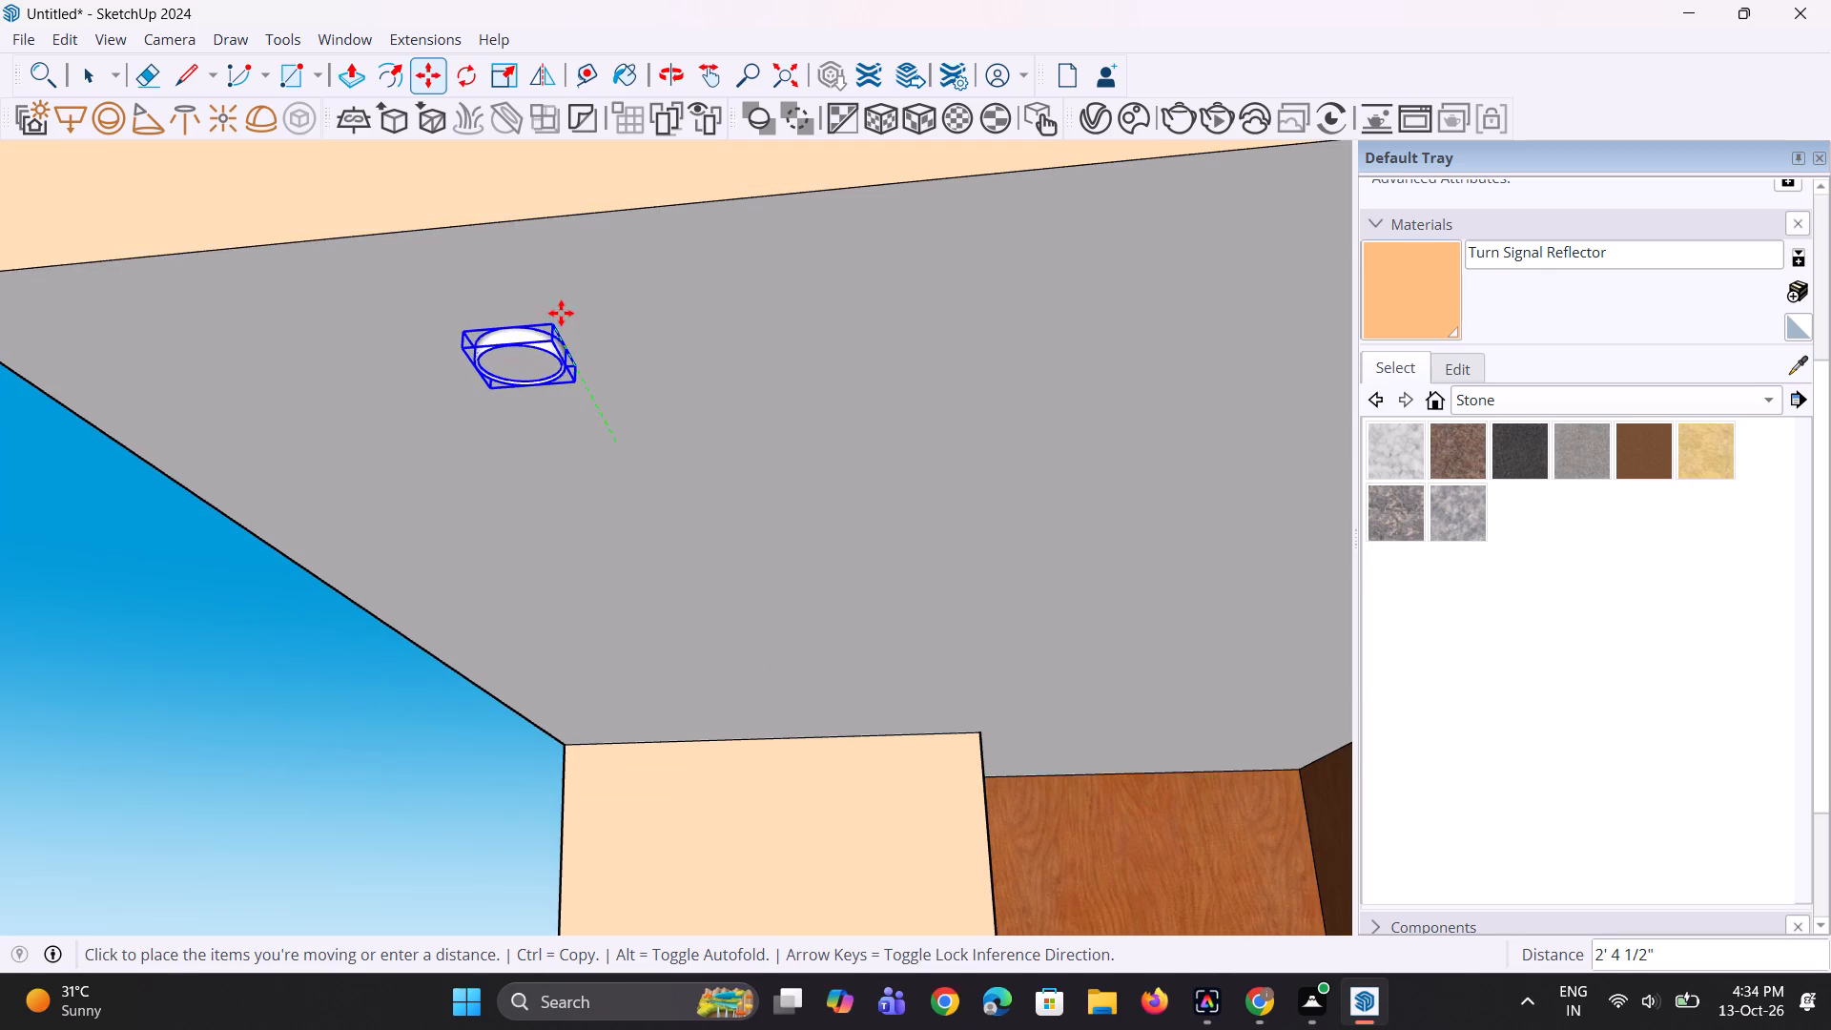
left_click(559, 306)
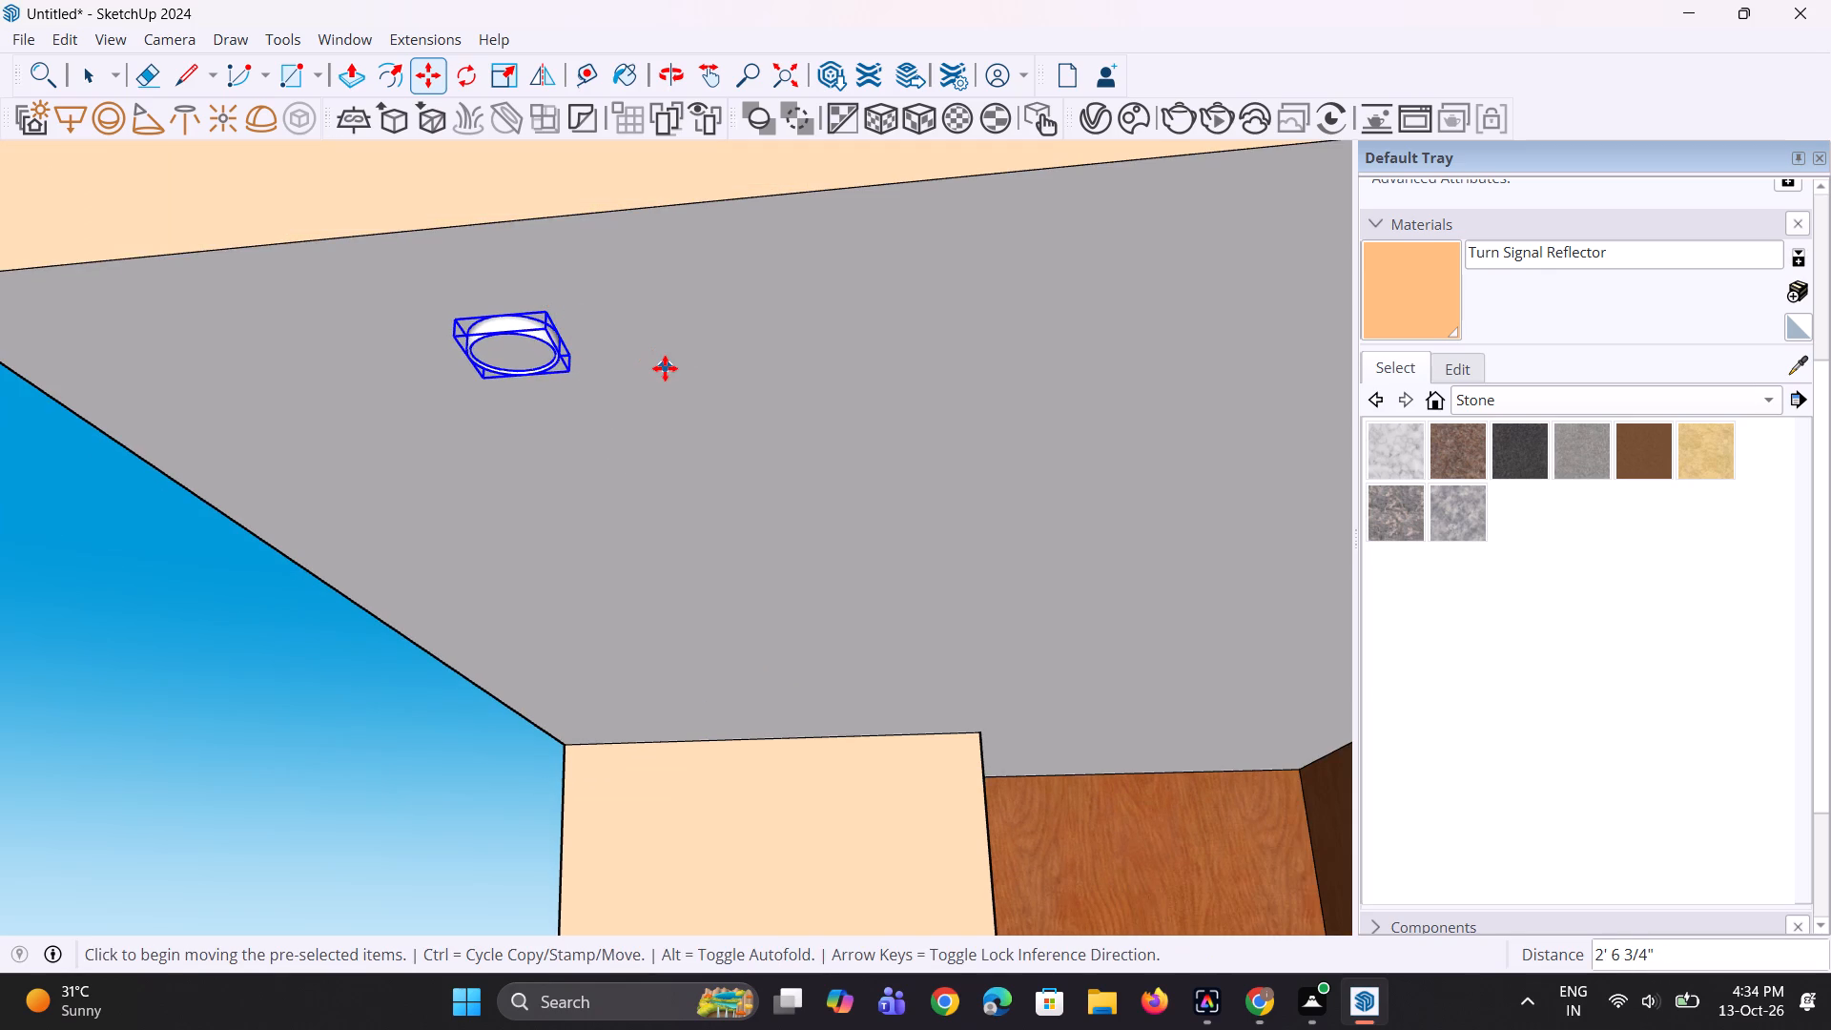
Copy the light about 3' 5" along the green axis towards the back and repeat it with *3.
key("m")
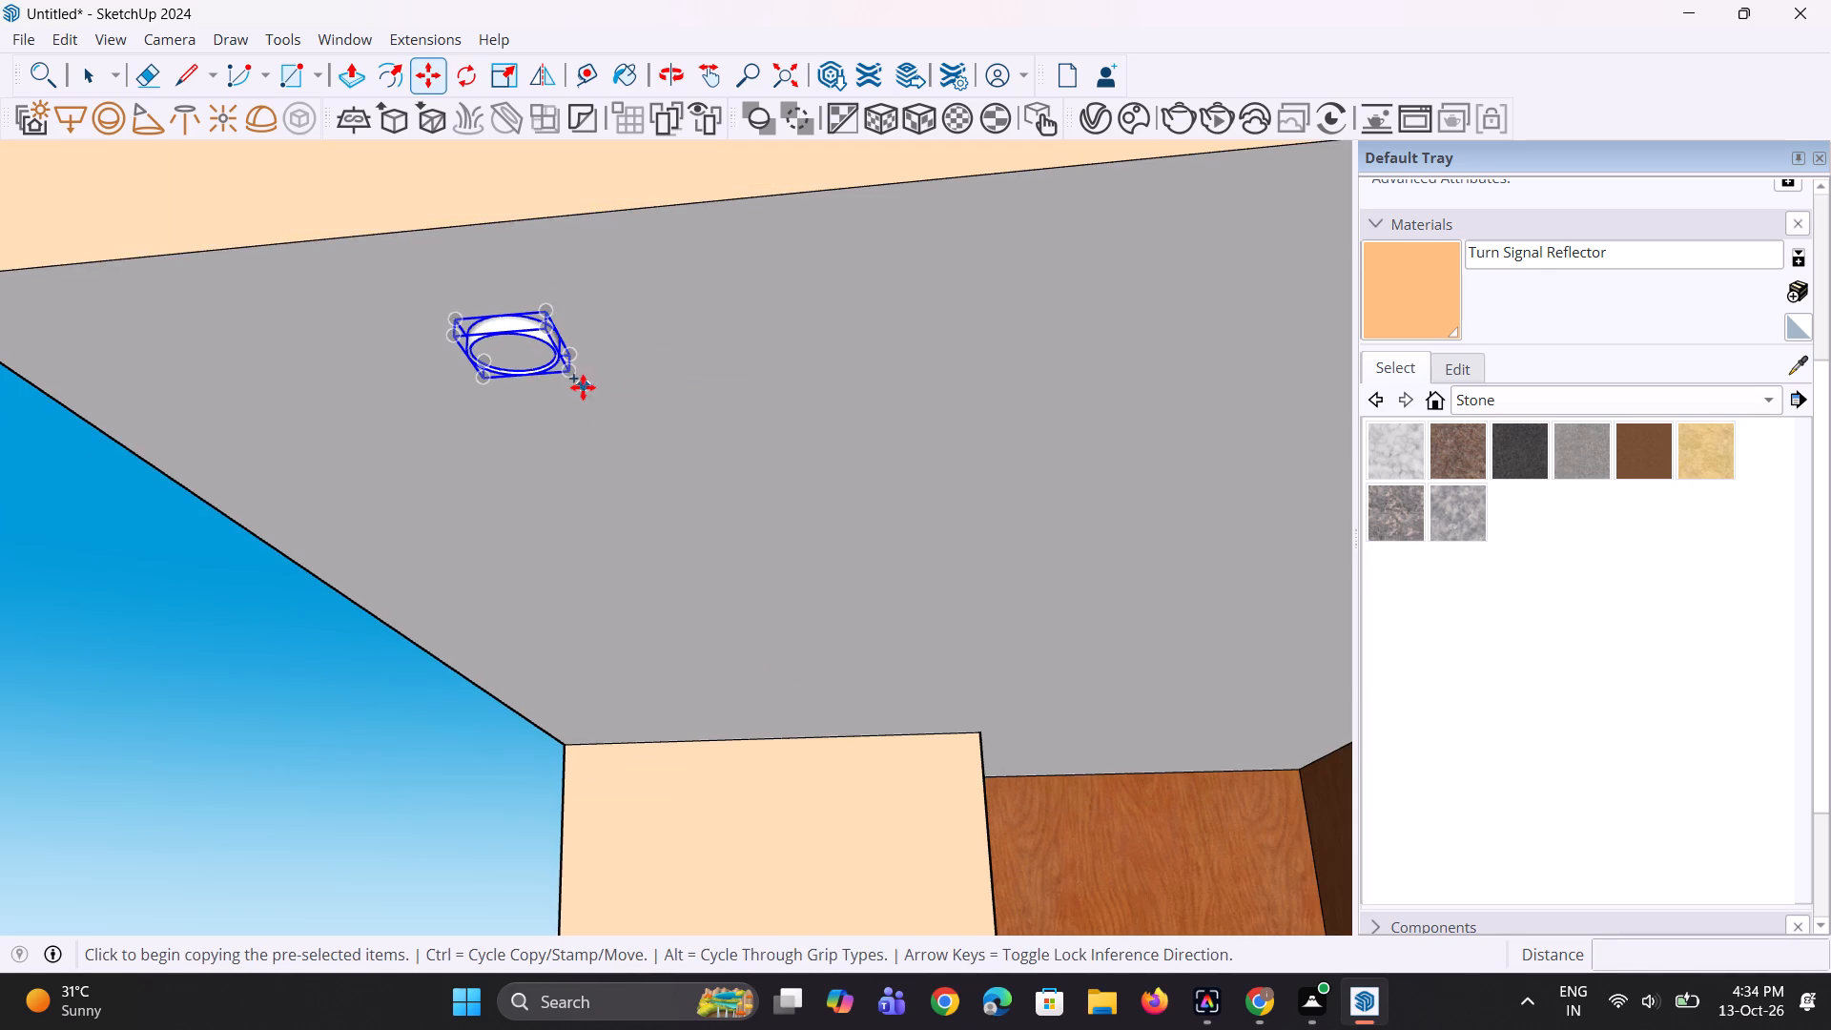
left_click(581, 360)
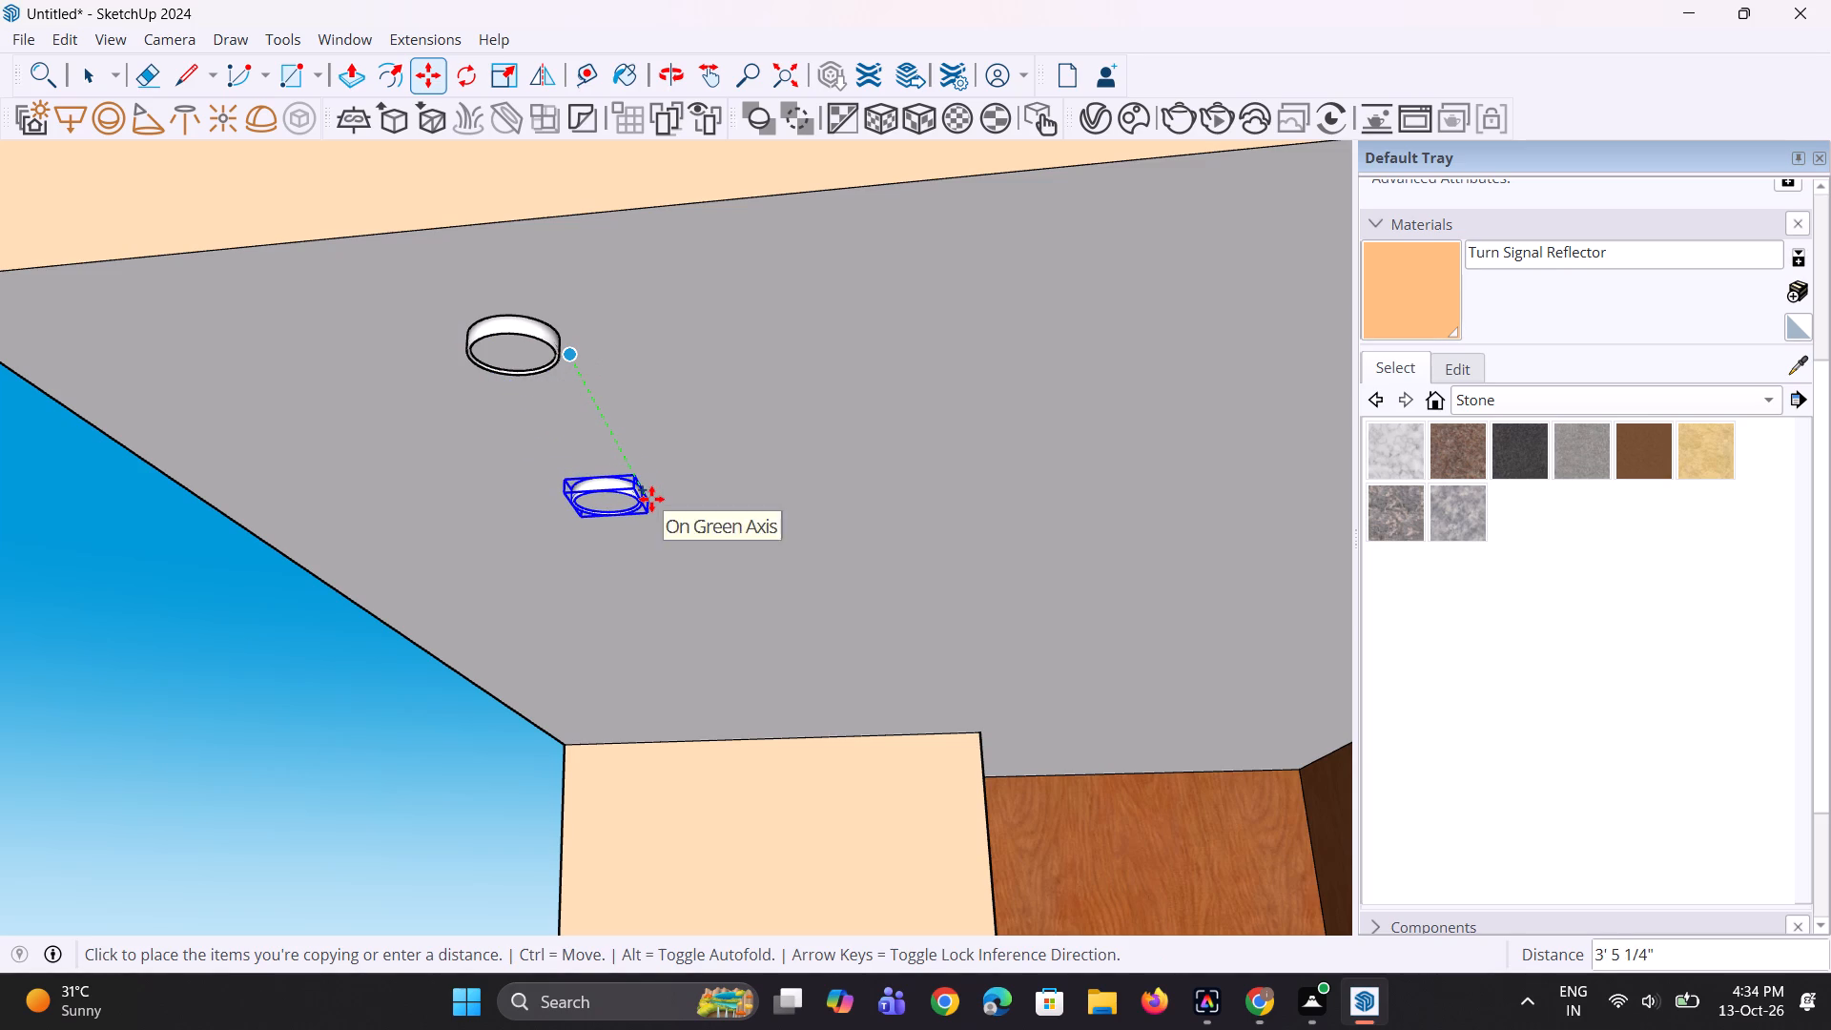
left_click(651, 499)
key("asterisk")
key("3")
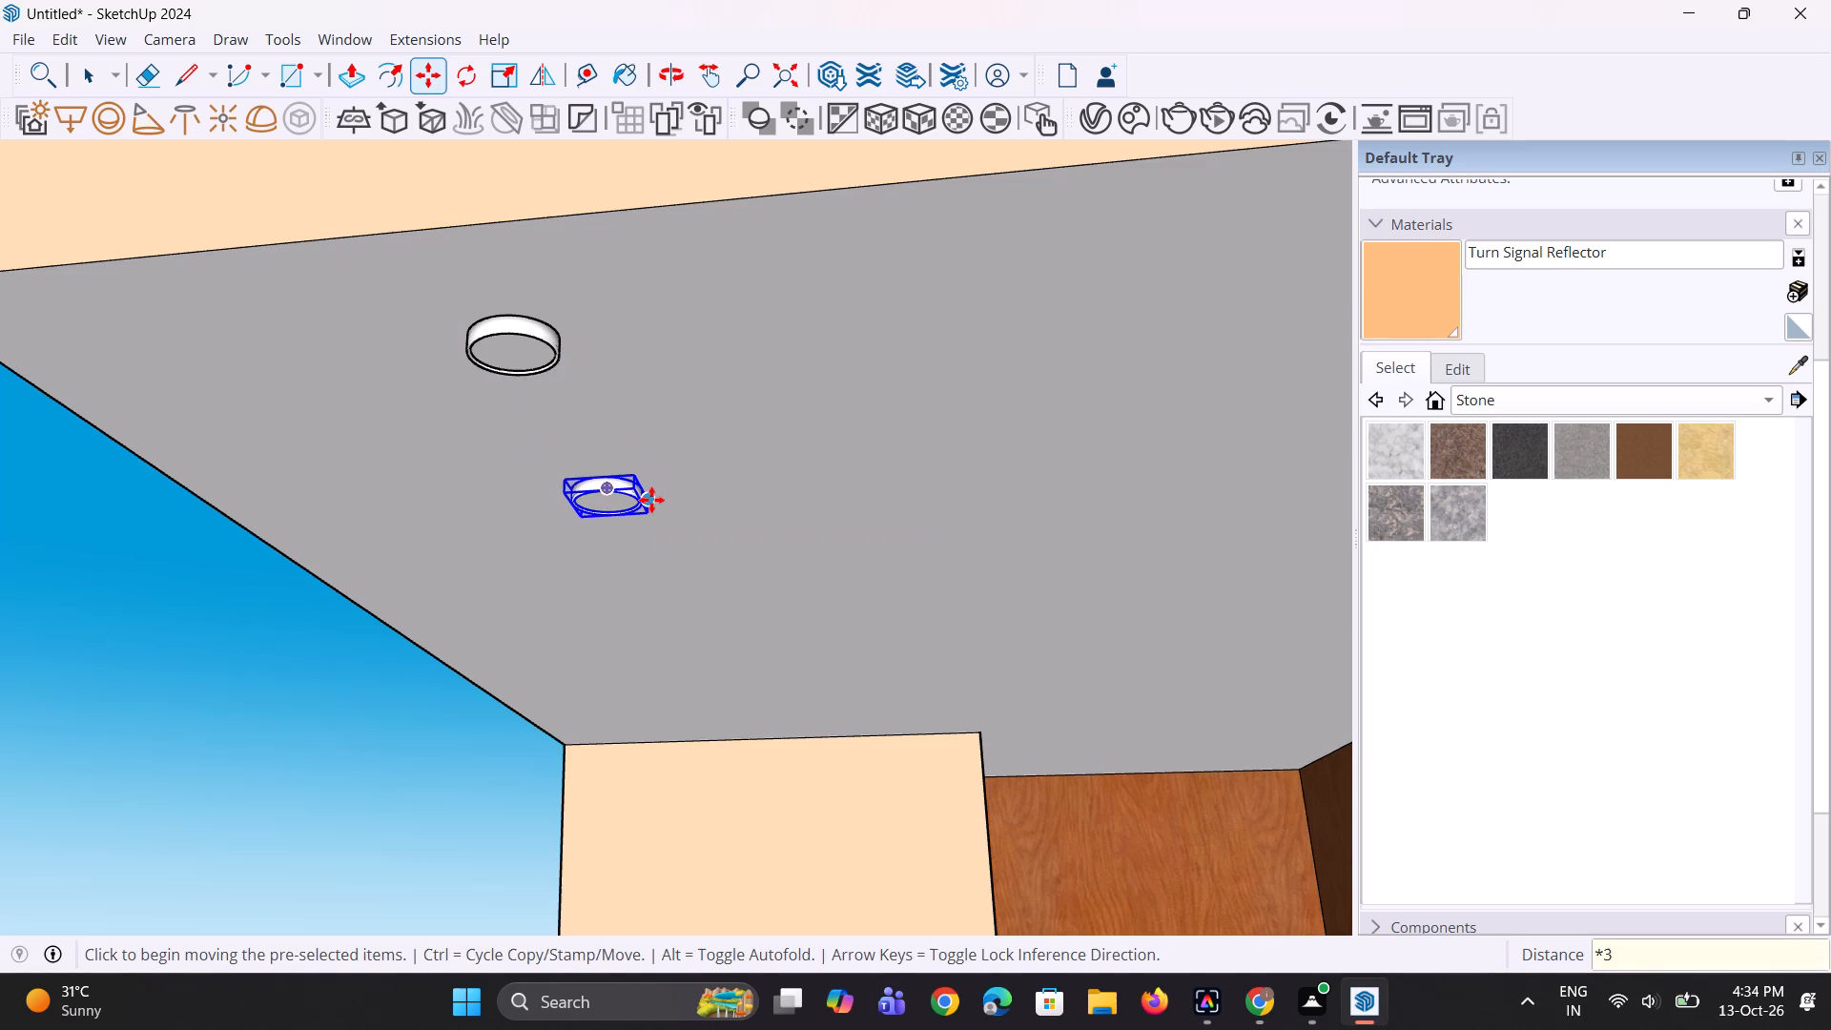
key("Return")
Copy the front-to-back row of four lights about 6' along the red axis across the slab underside.
scroll(651, 500, "down", 9)
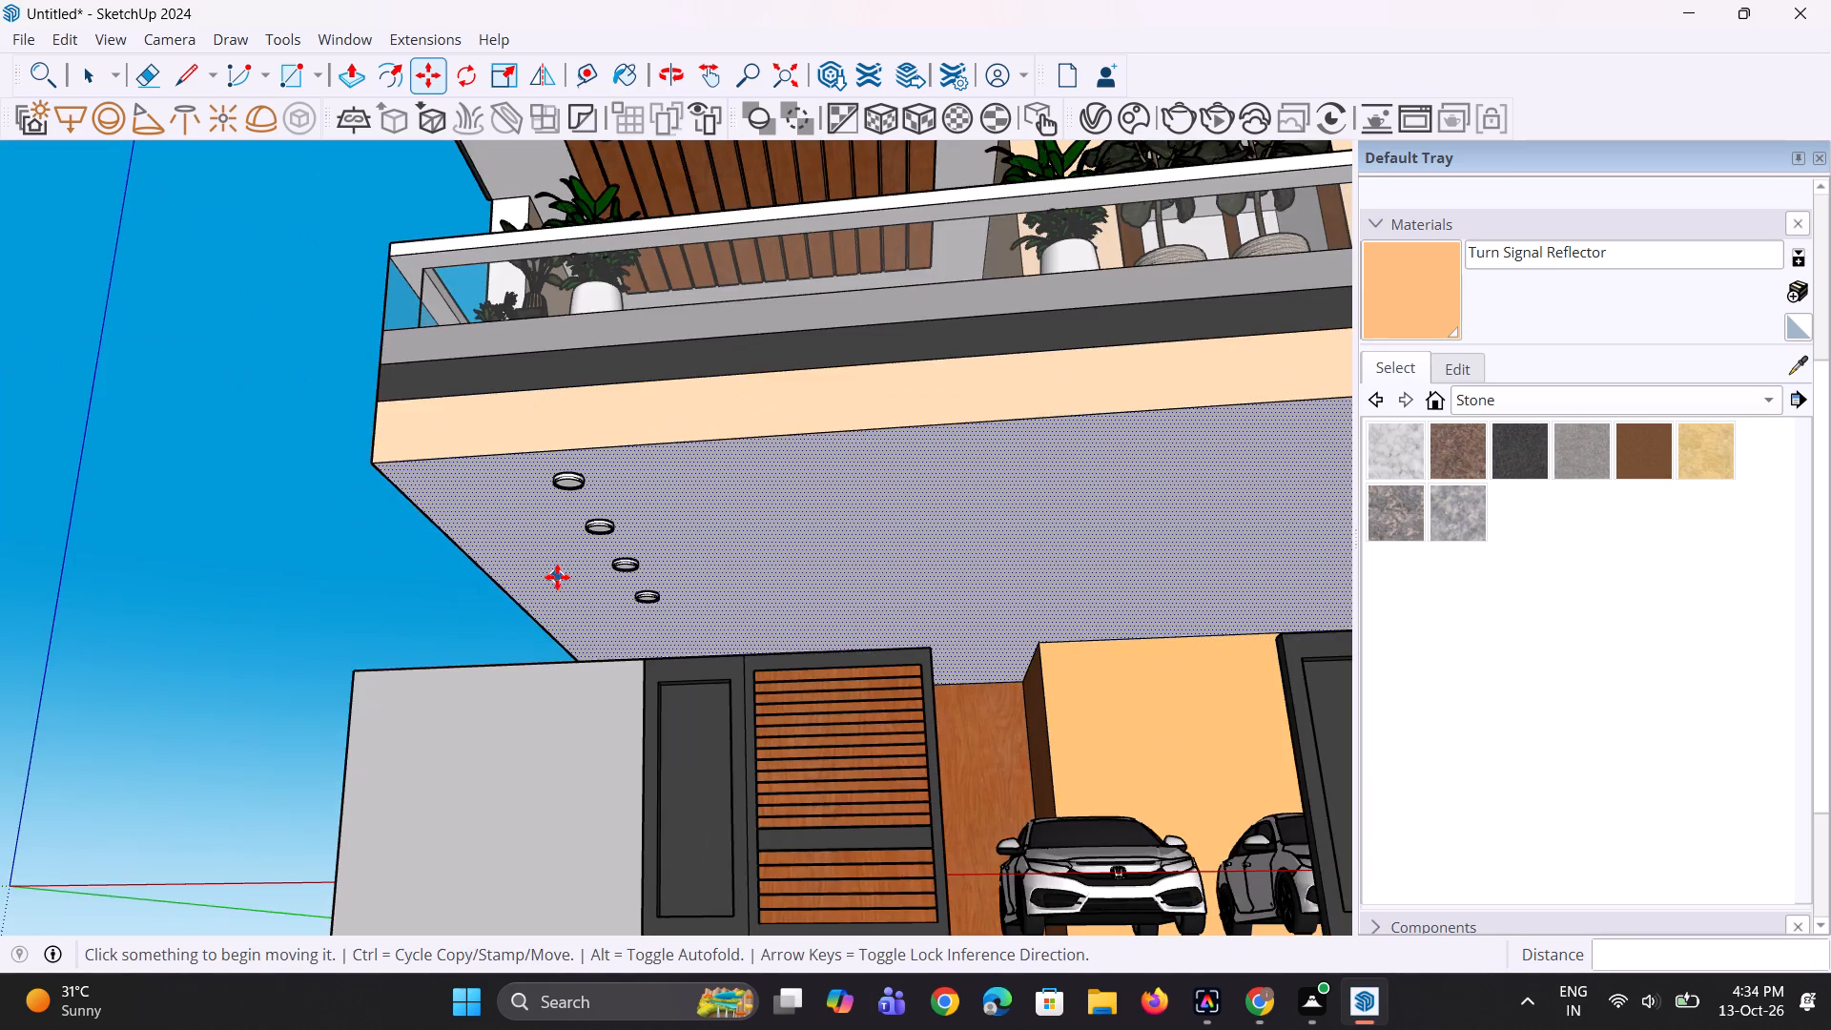
middle_click_drag(567, 563, 577, 549)
key("space")
key("space")
left_click(582, 476)
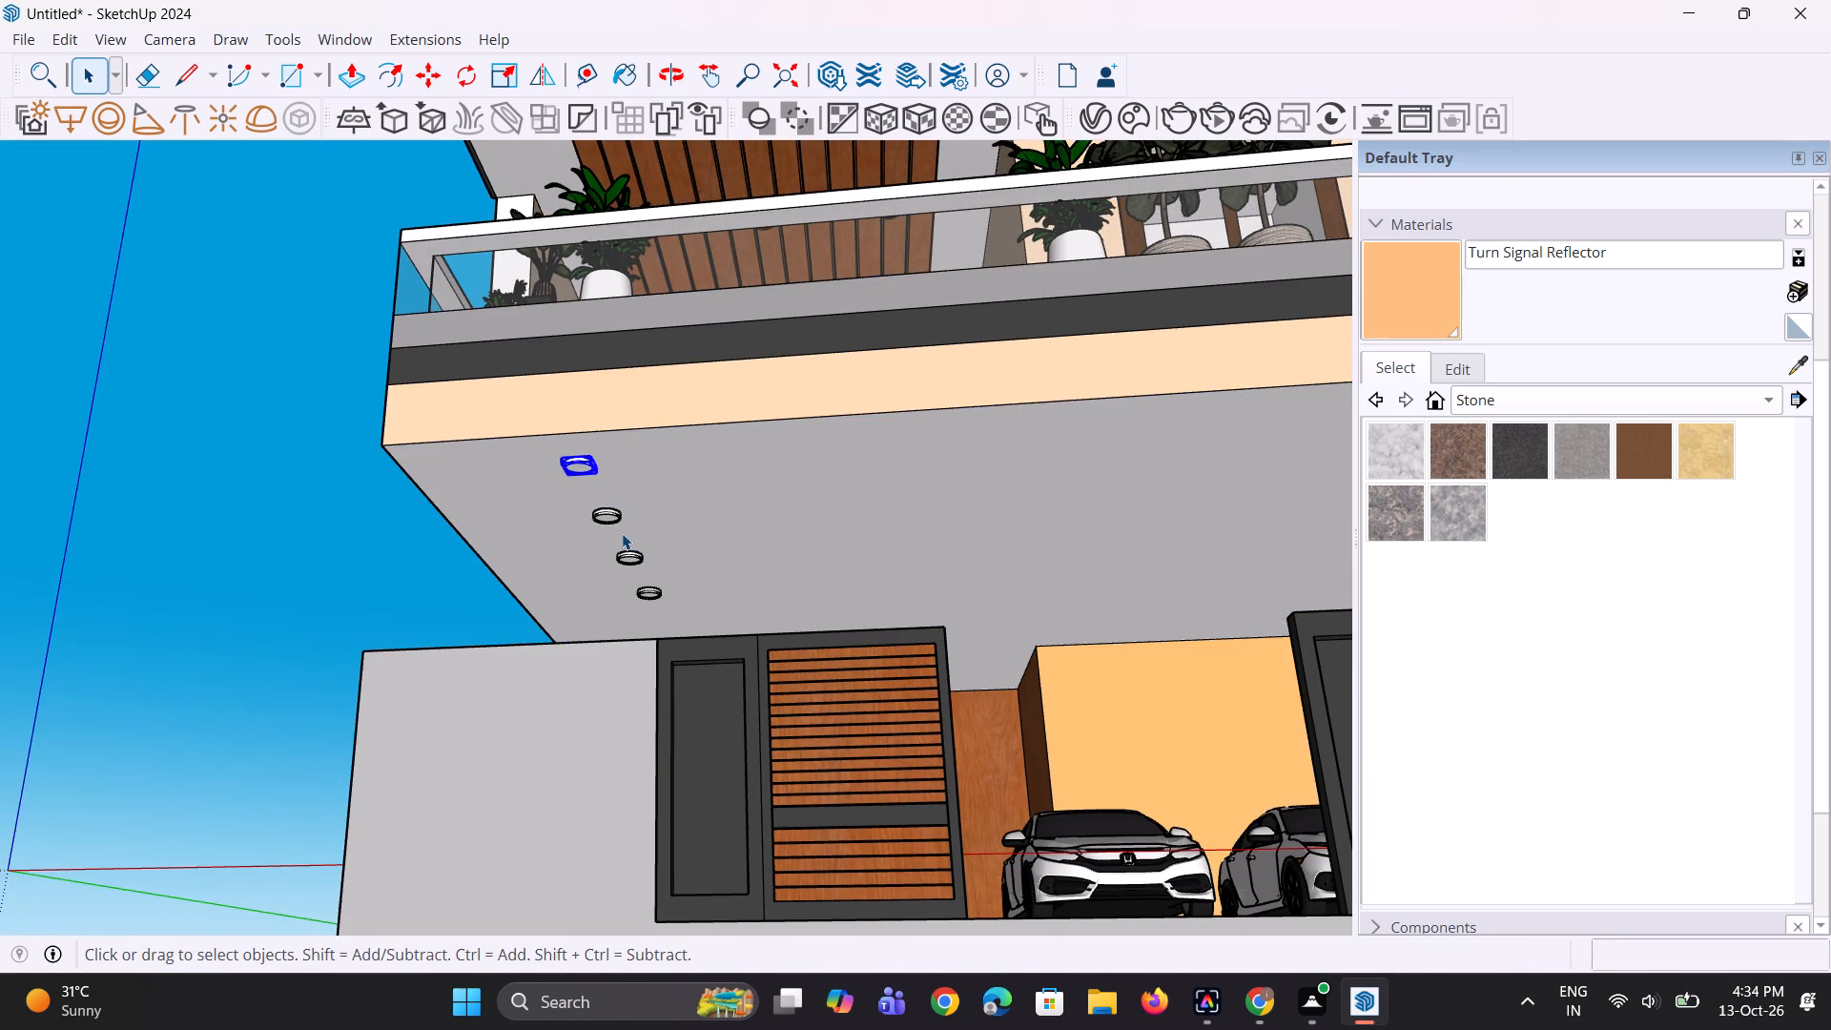
scroll(622, 533, "up", 2)
left_click(593, 515, "ctrl")
left_click(631, 569, "ctrl")
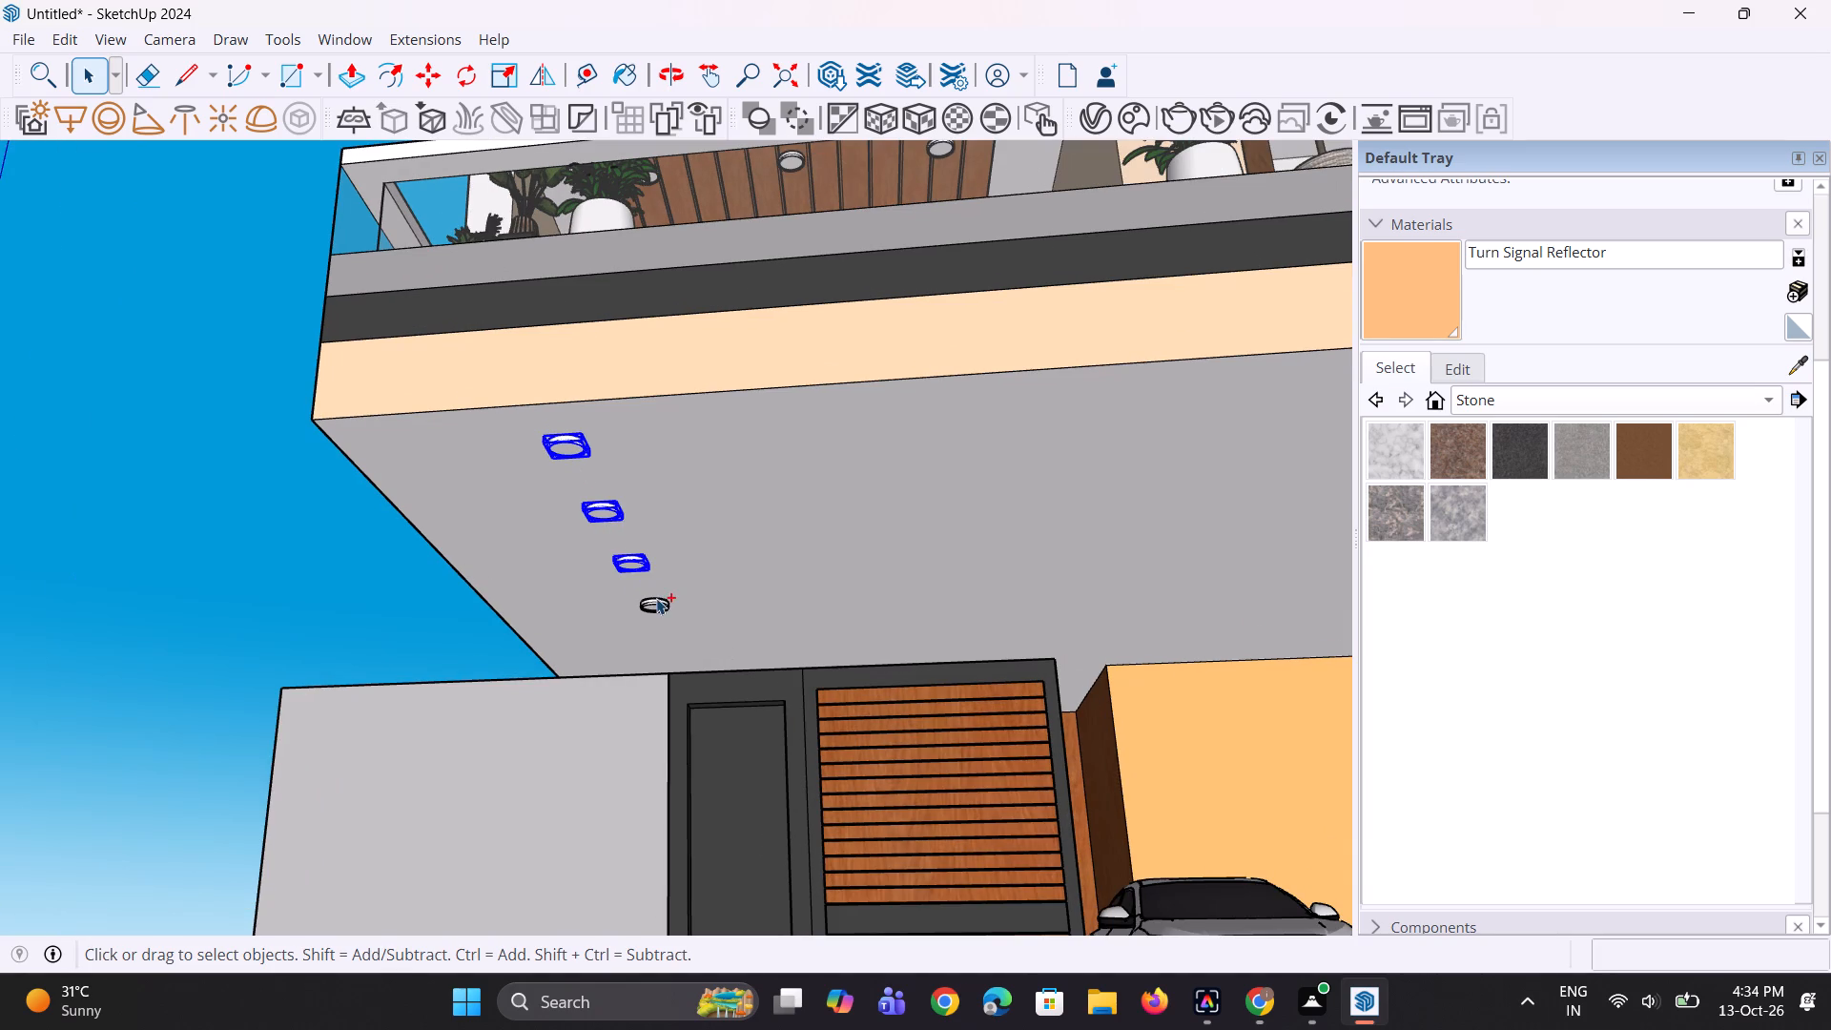
left_click(657, 610, "ctrl")
key("m")
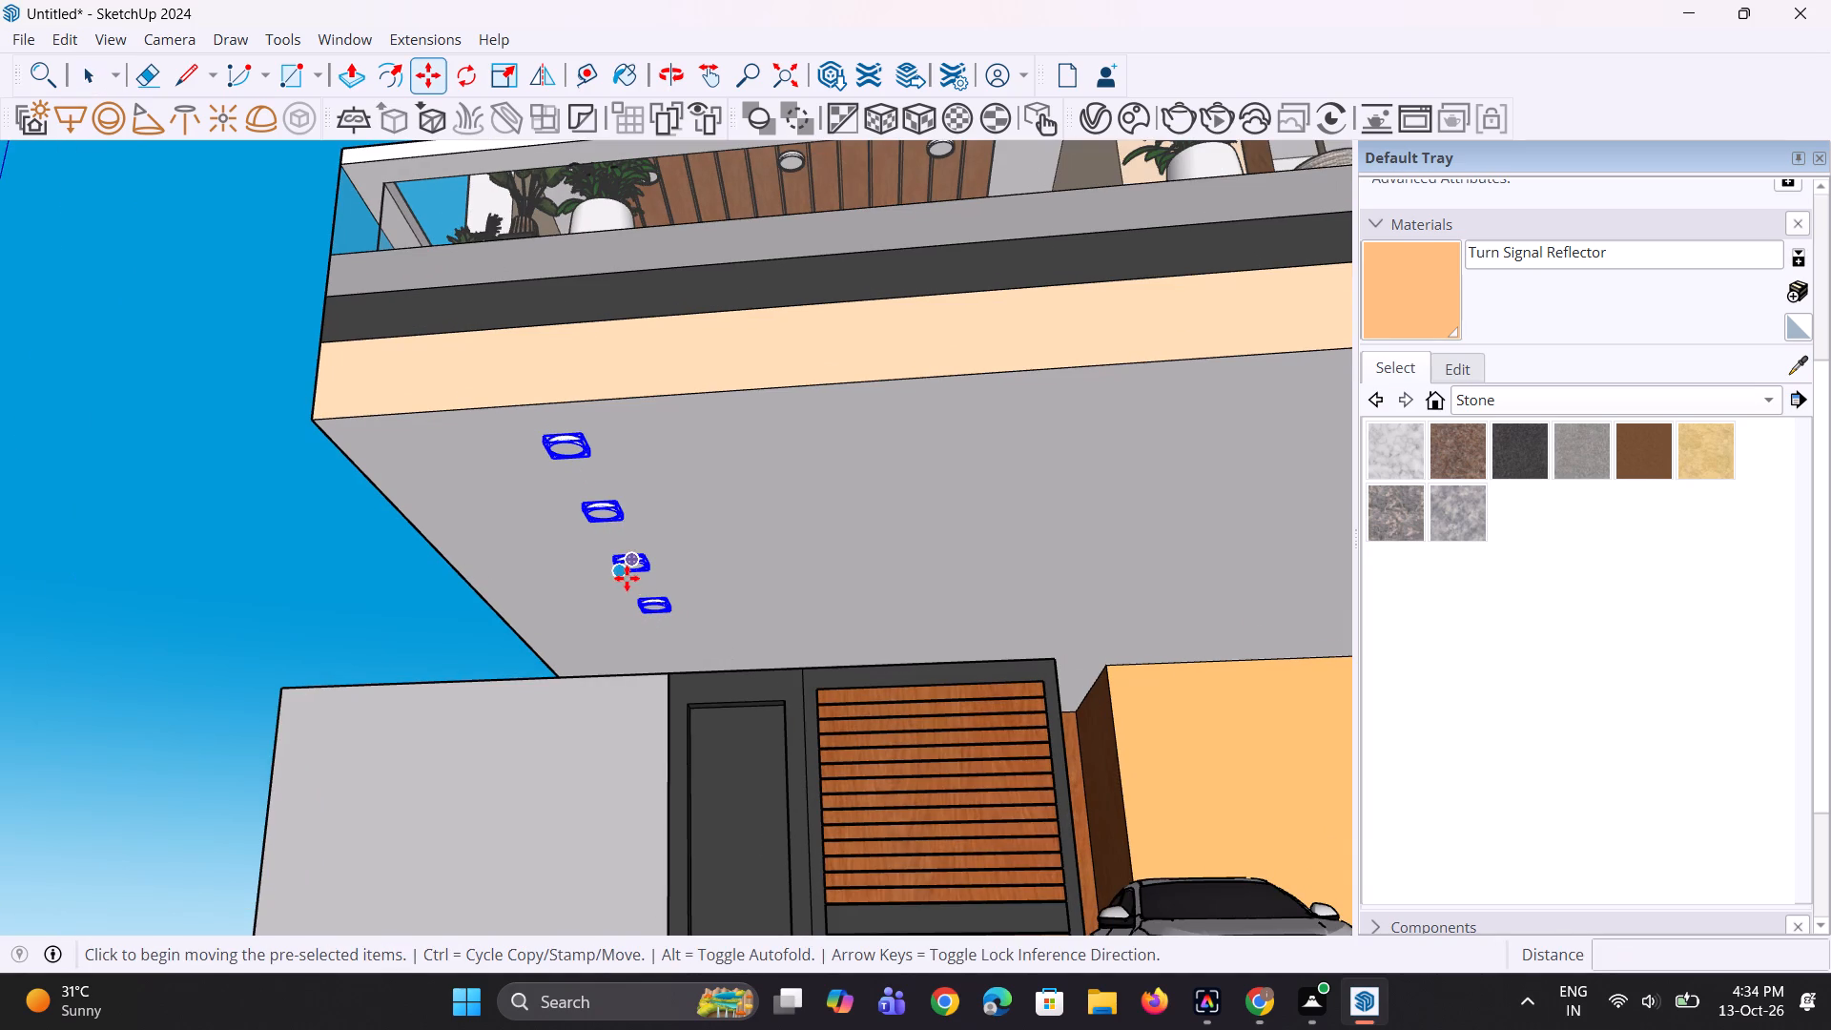
left_click(639, 560)
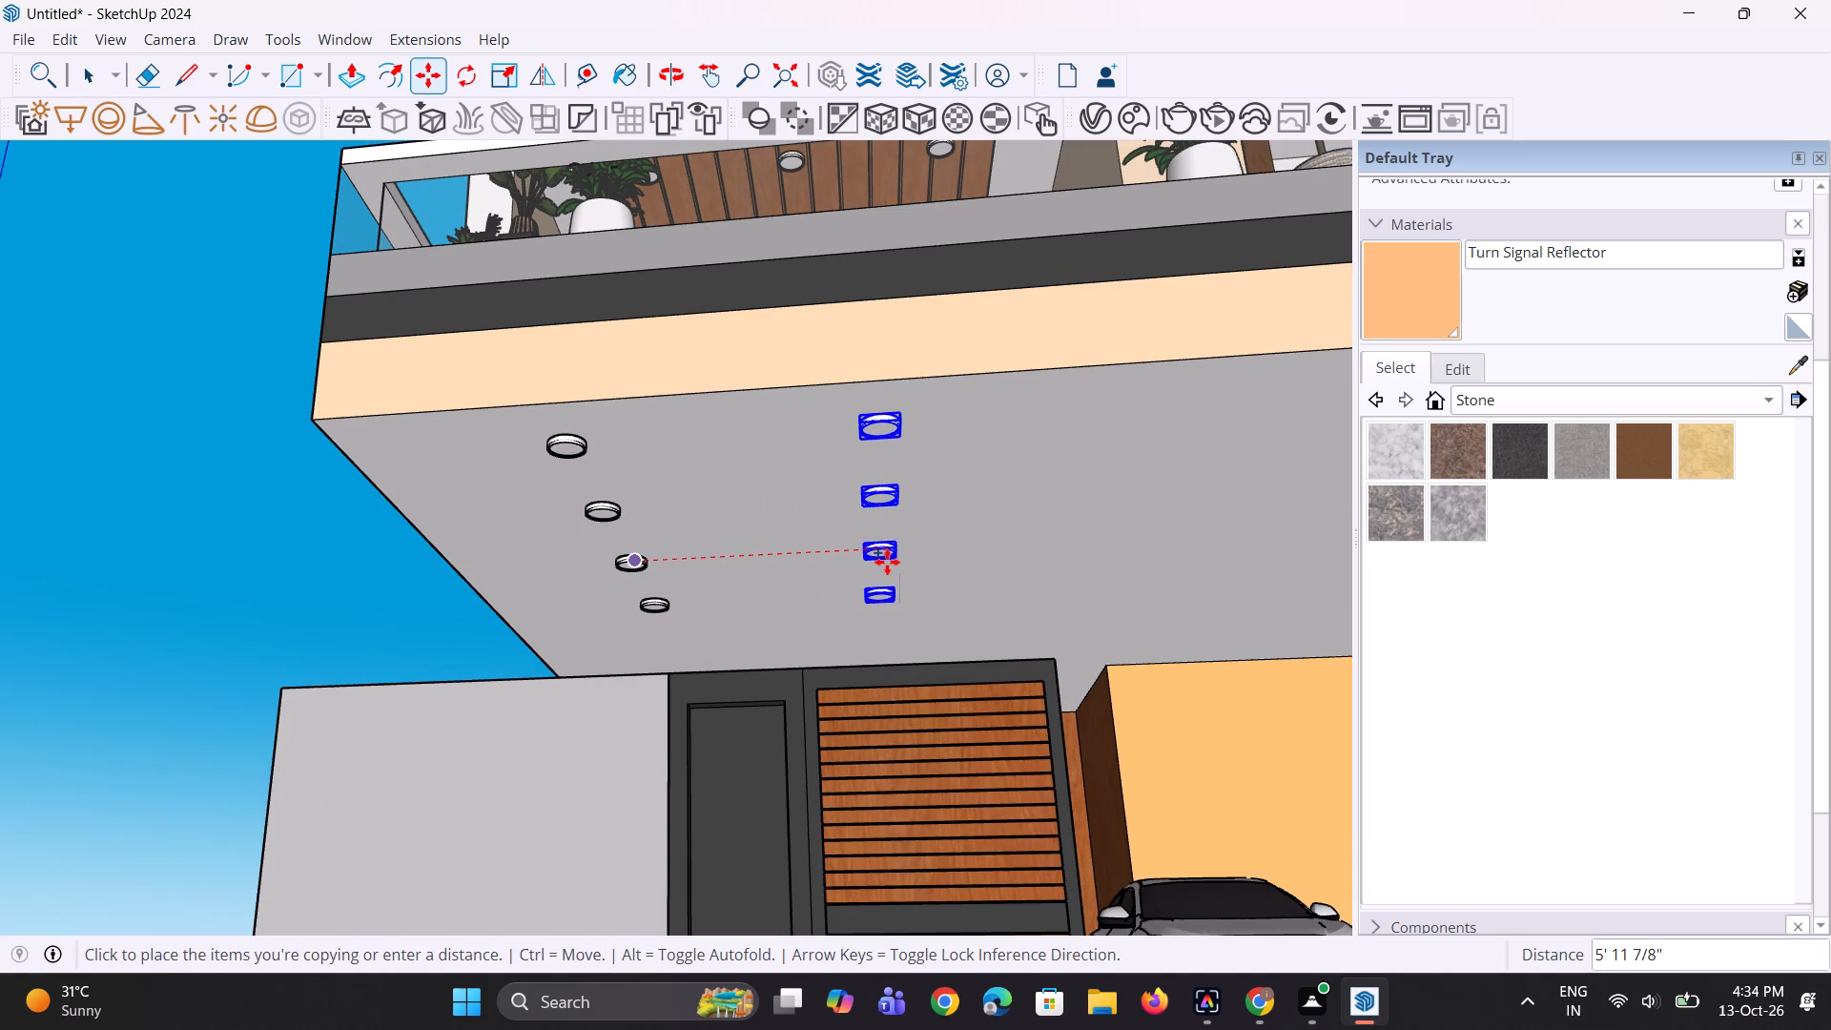
left_click(887, 562)
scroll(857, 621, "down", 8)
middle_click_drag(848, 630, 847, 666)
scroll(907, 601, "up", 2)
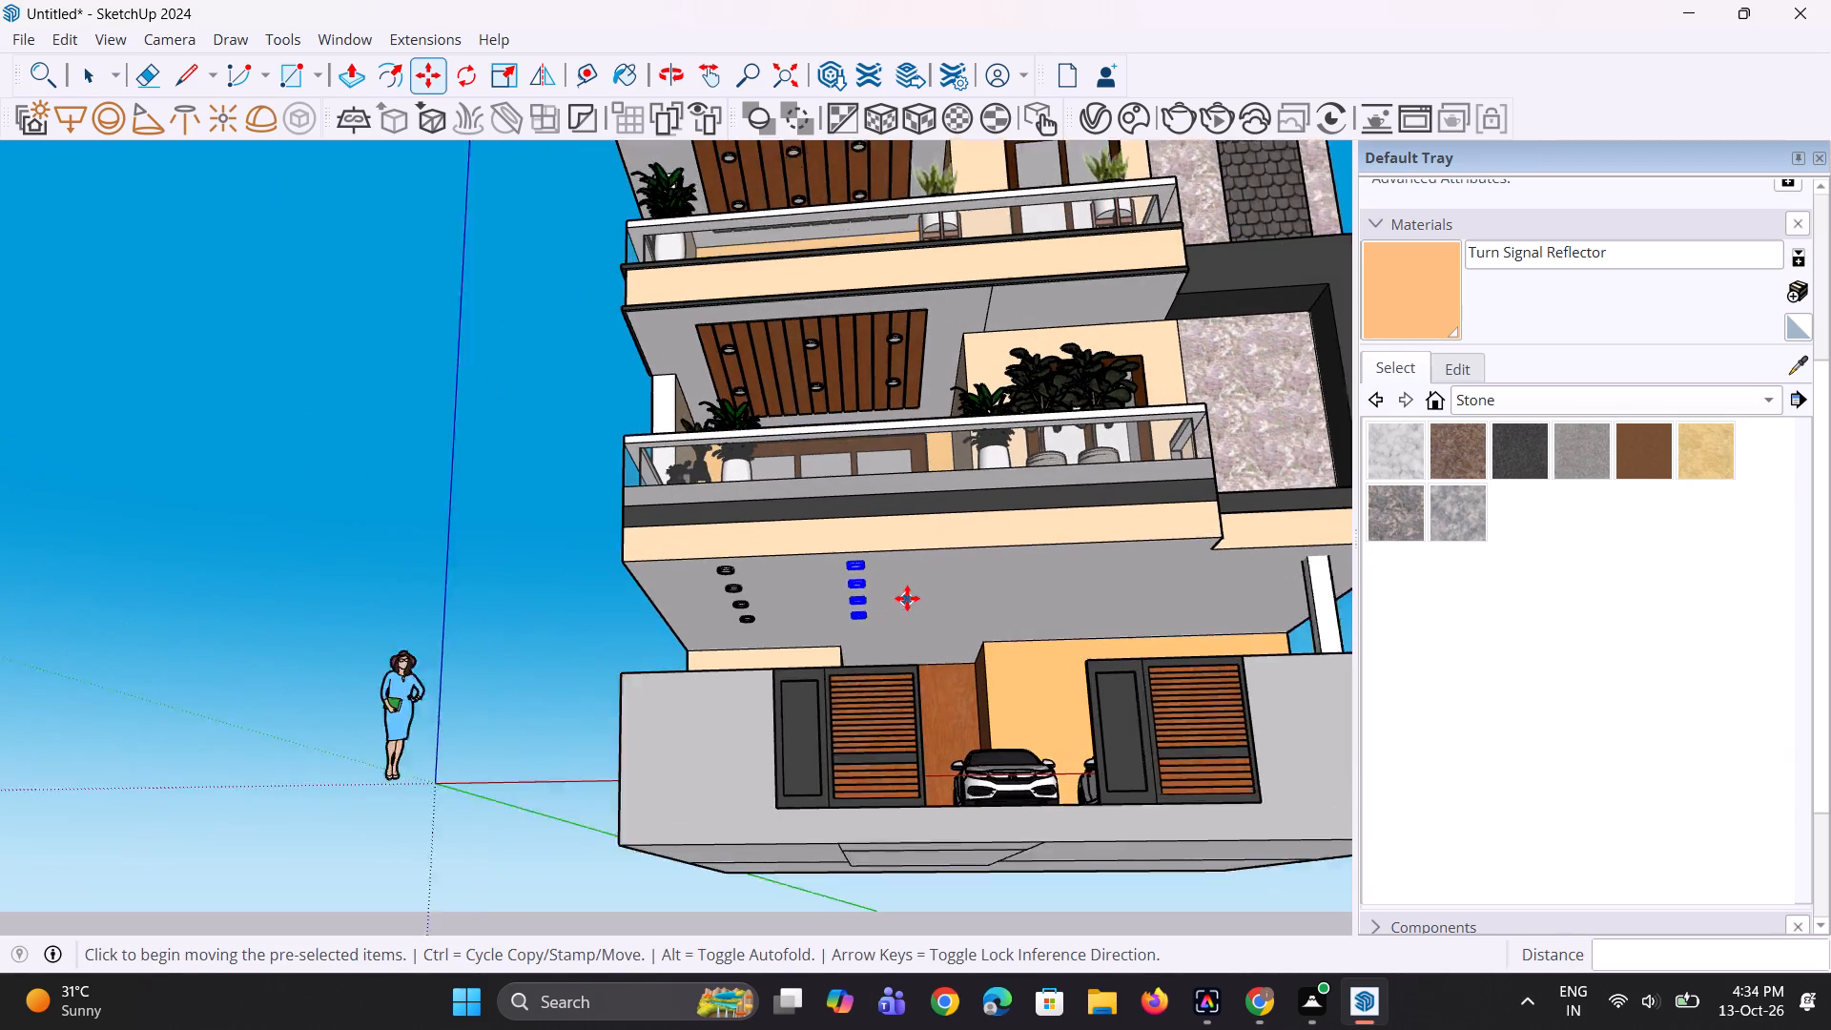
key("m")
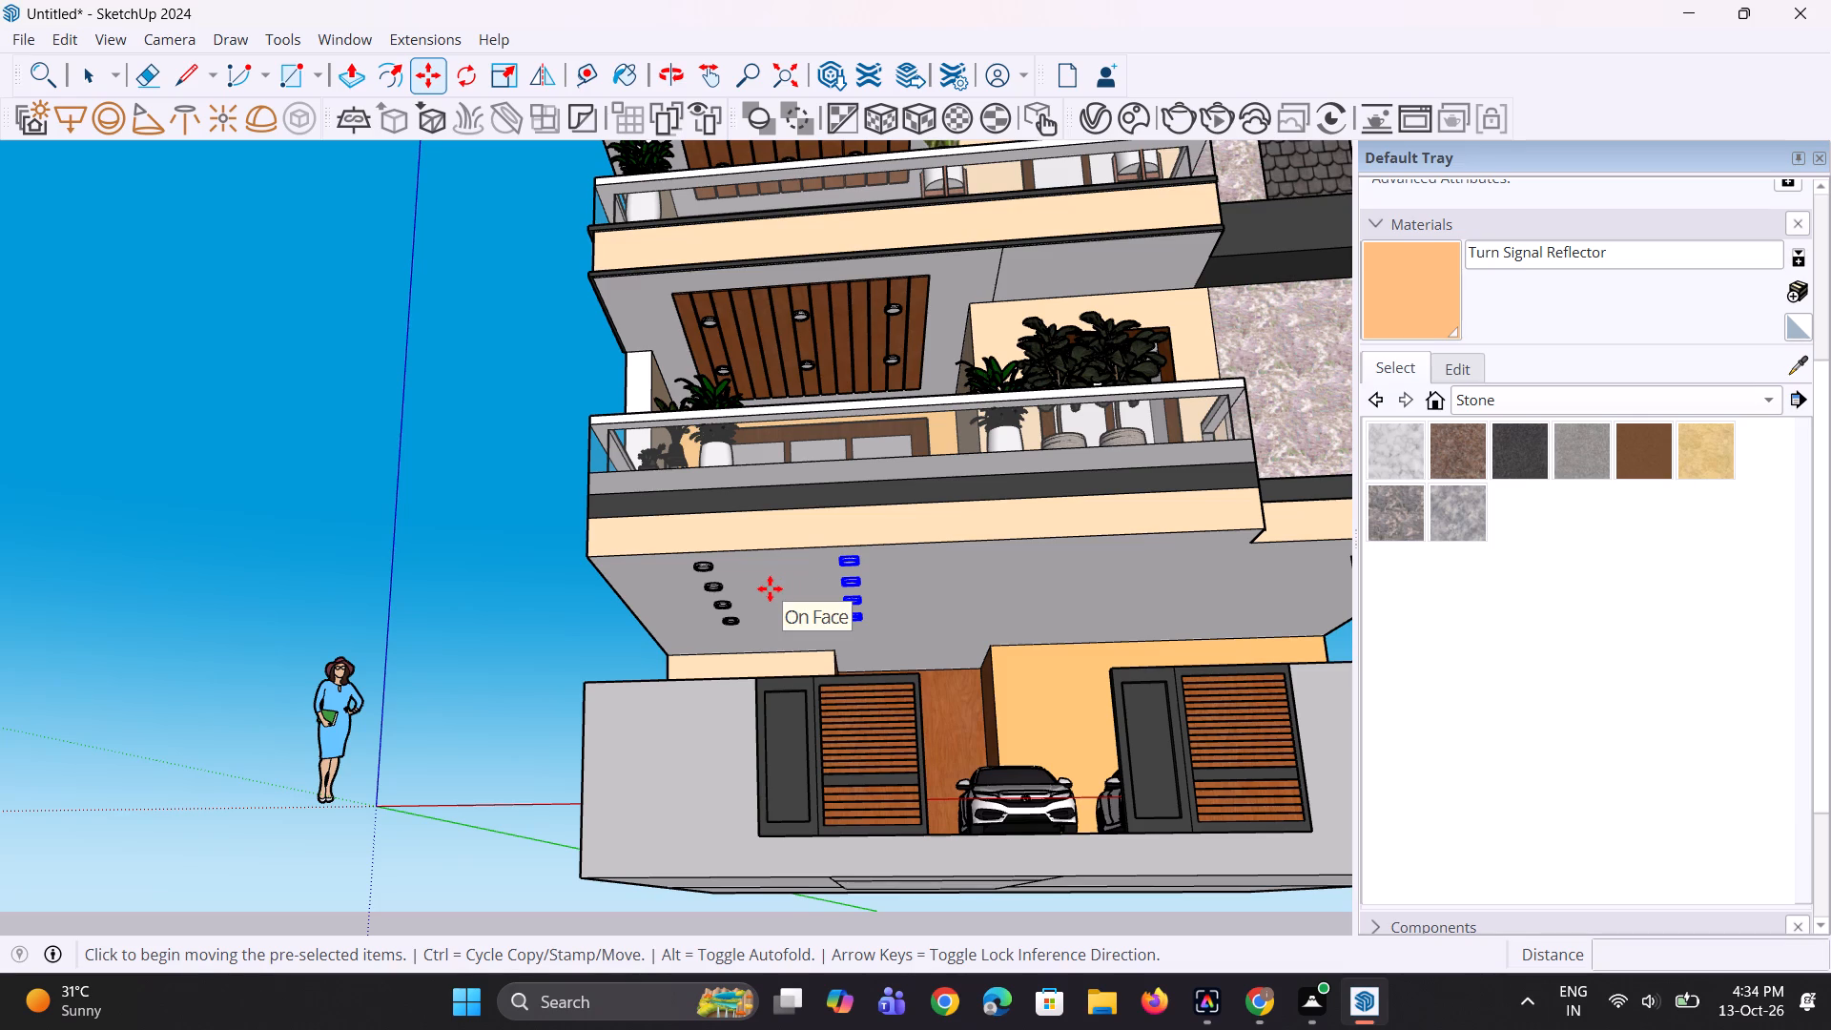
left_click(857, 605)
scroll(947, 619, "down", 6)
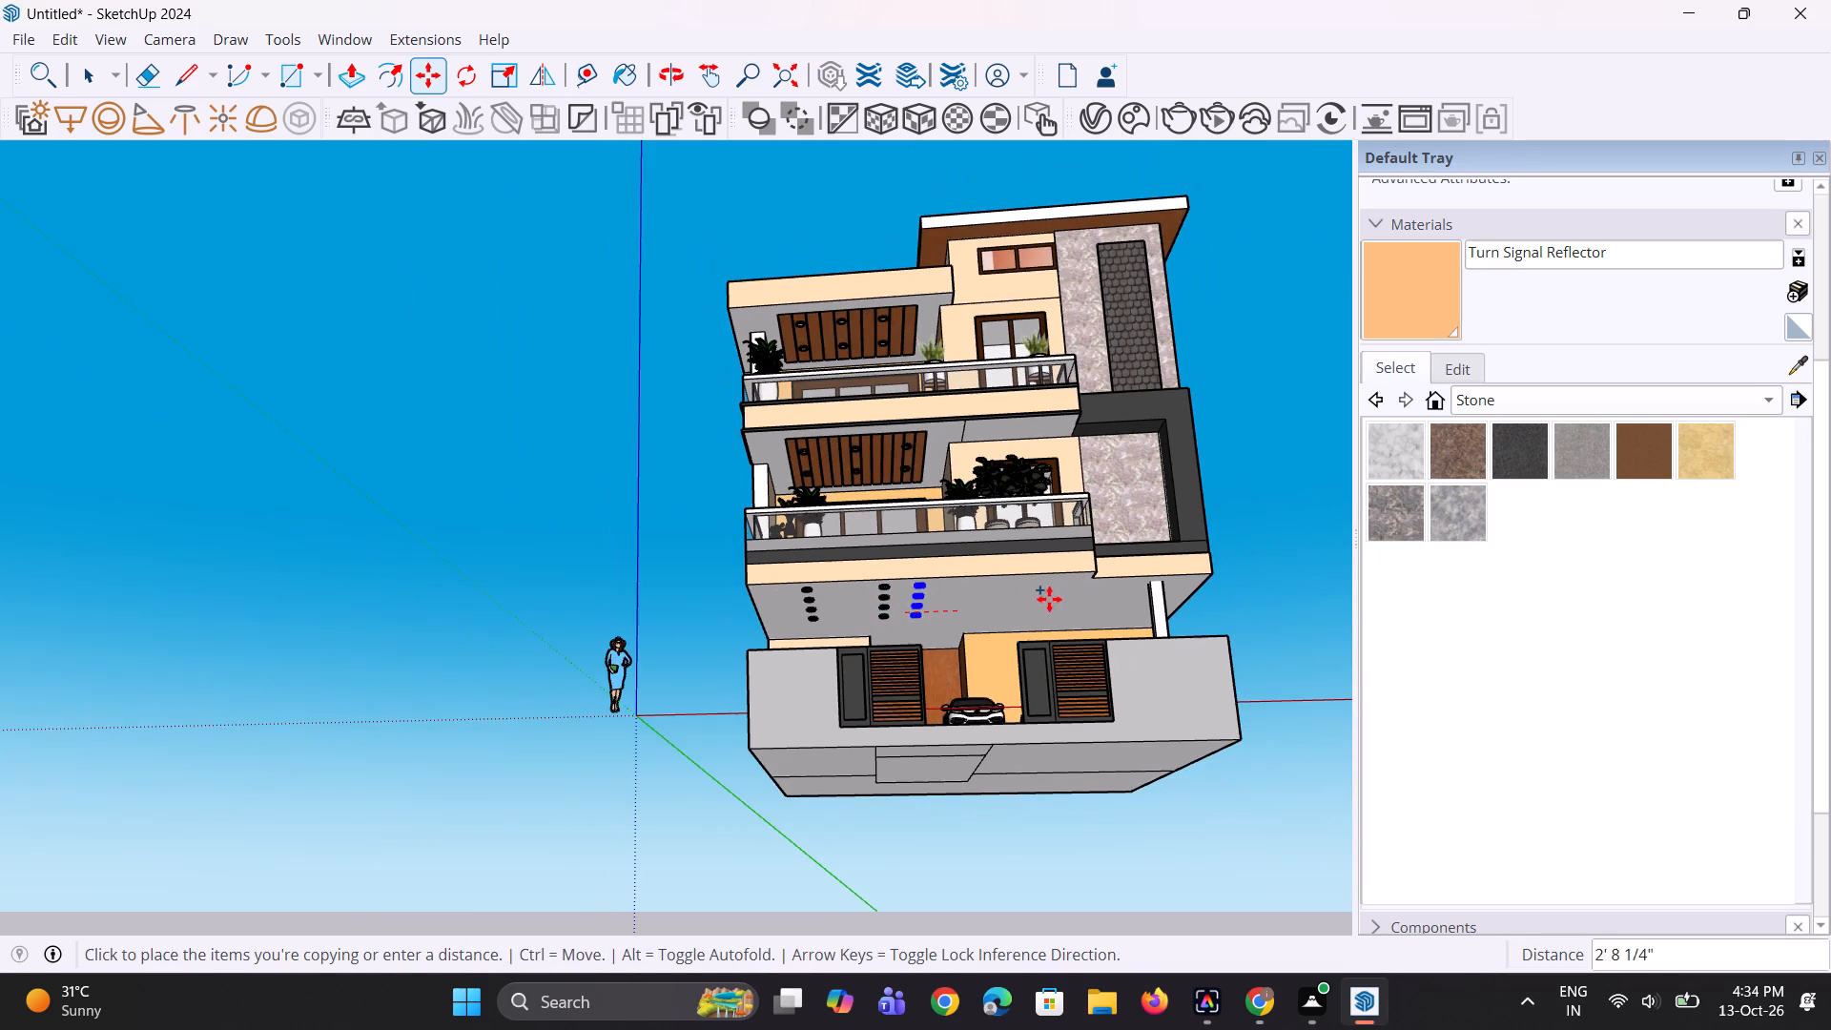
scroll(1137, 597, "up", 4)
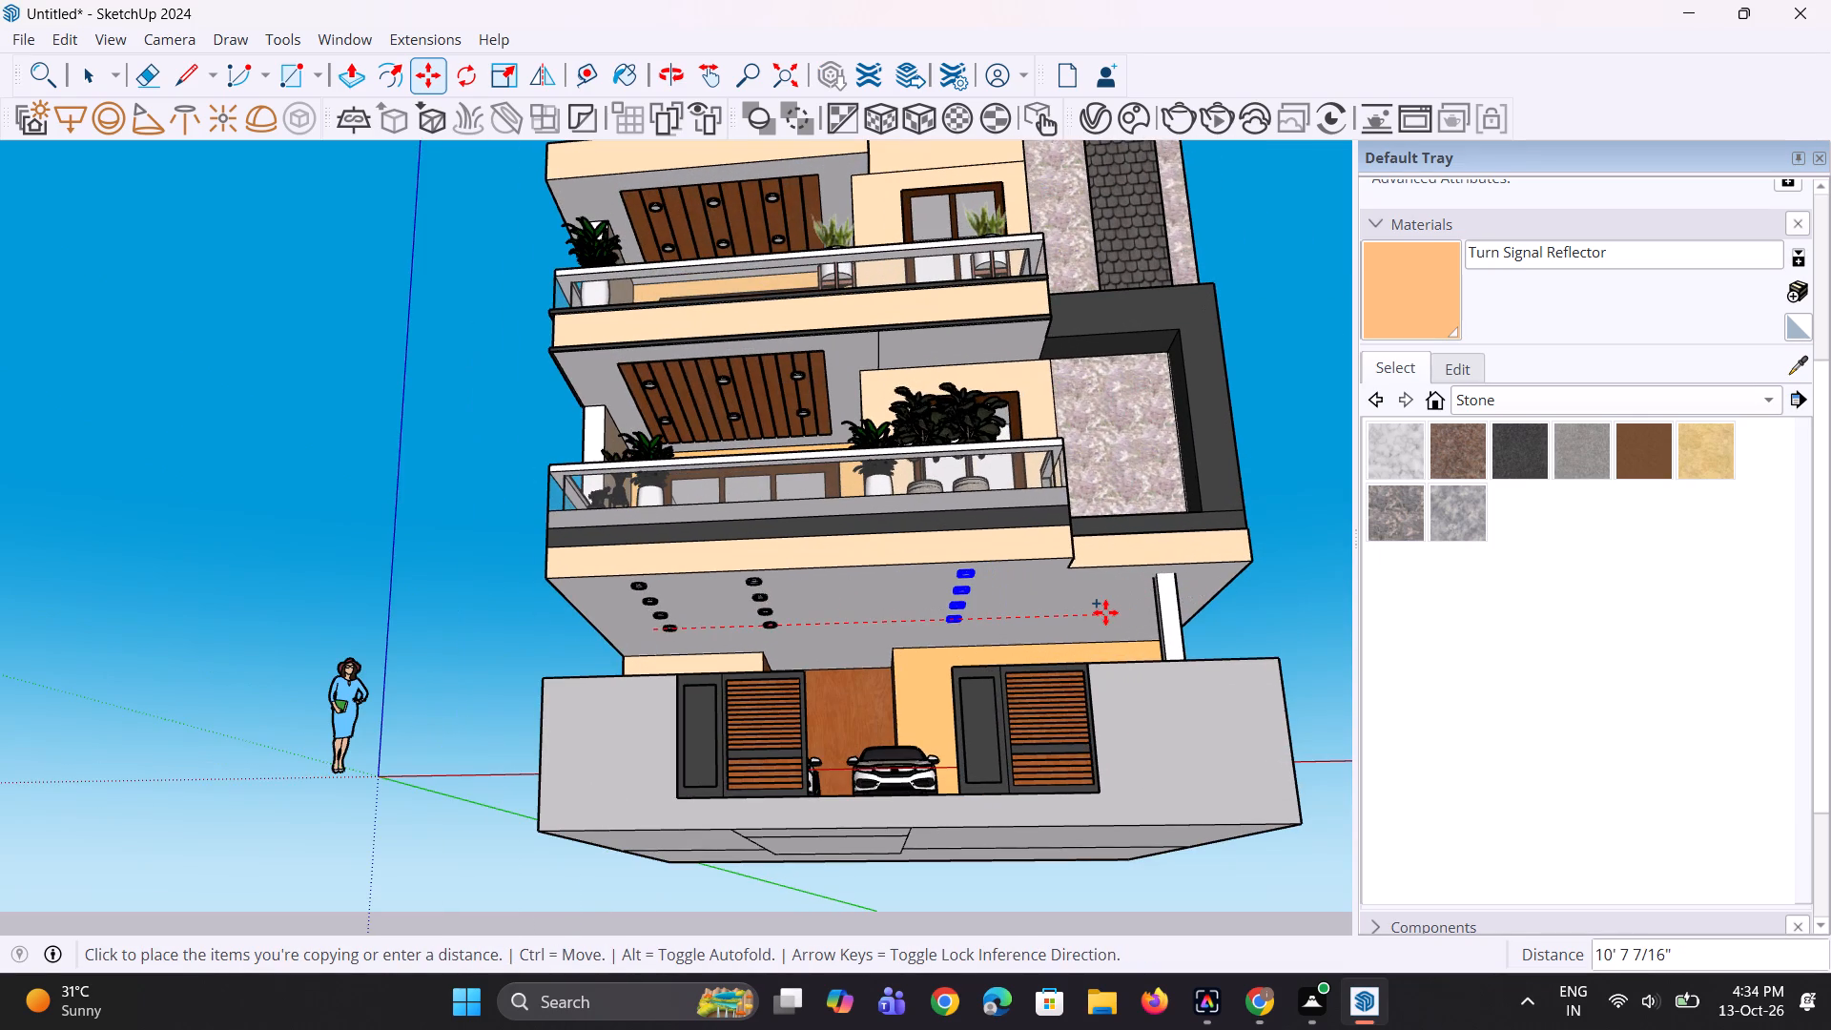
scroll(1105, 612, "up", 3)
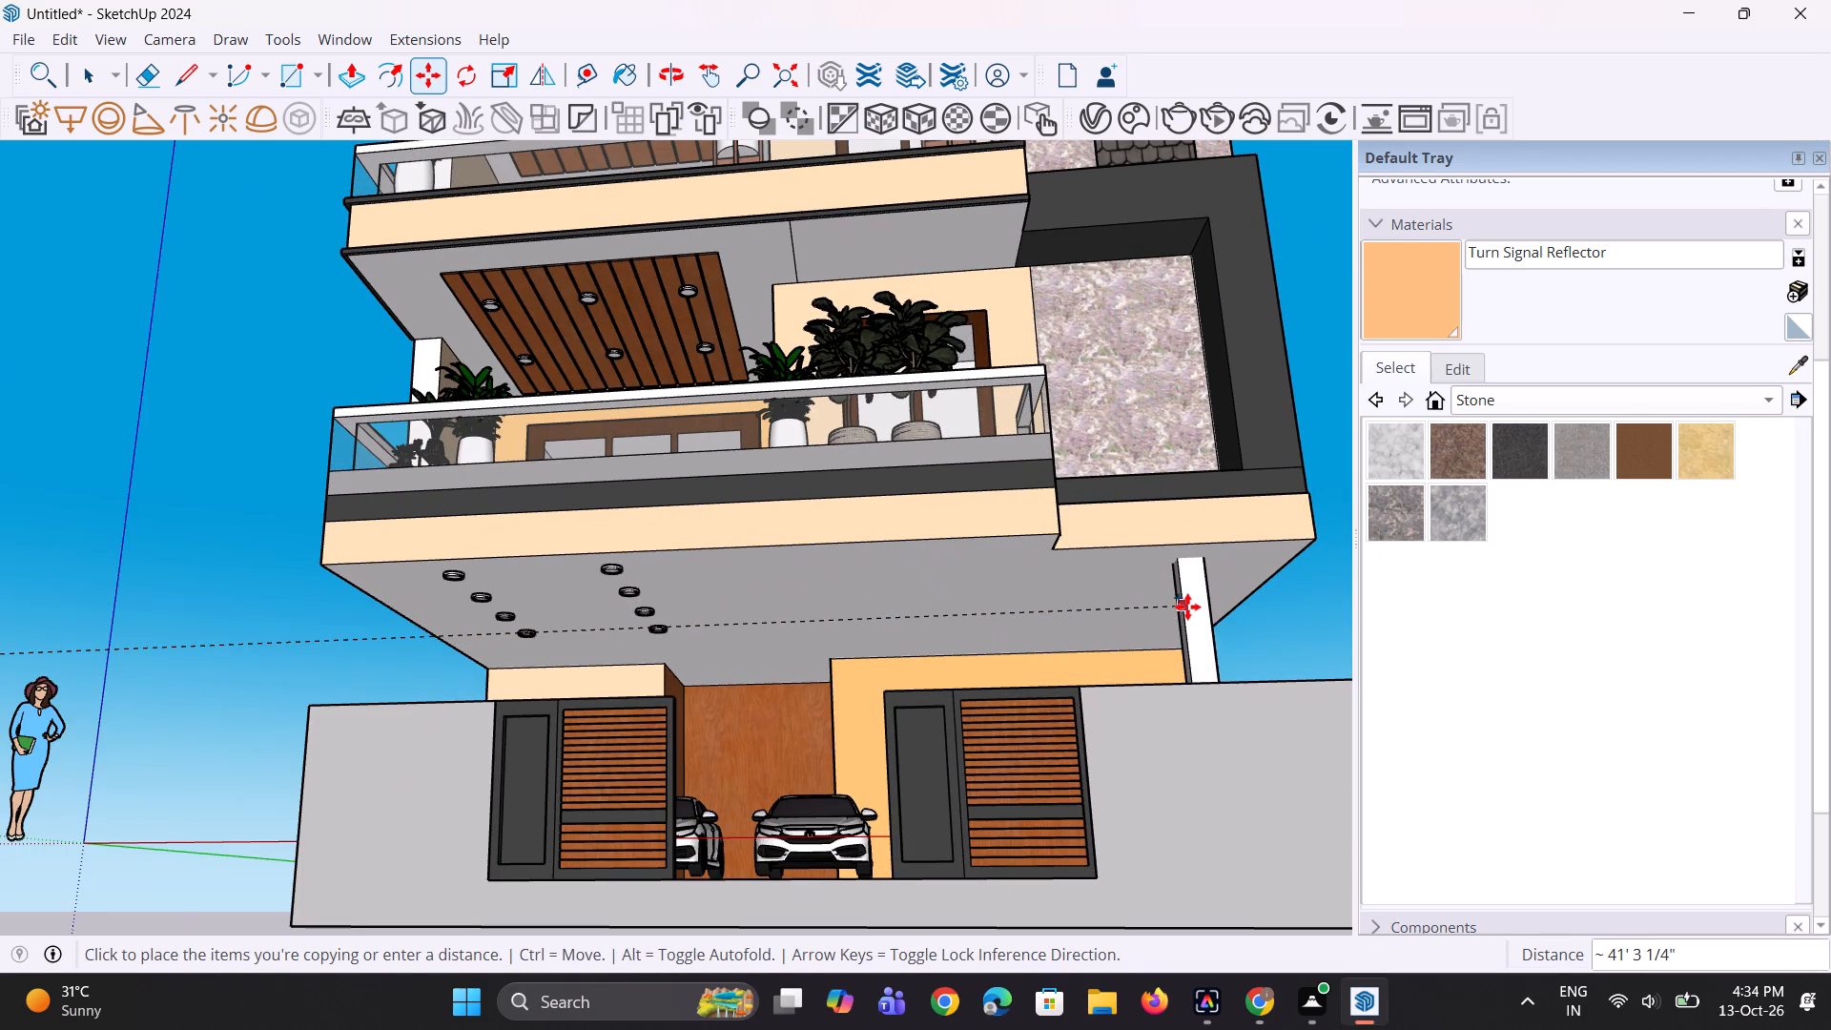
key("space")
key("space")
Copy the second row of lights about 16' across the slab underside towards the white column.
scroll(667, 613, "up", 1)
key("m")
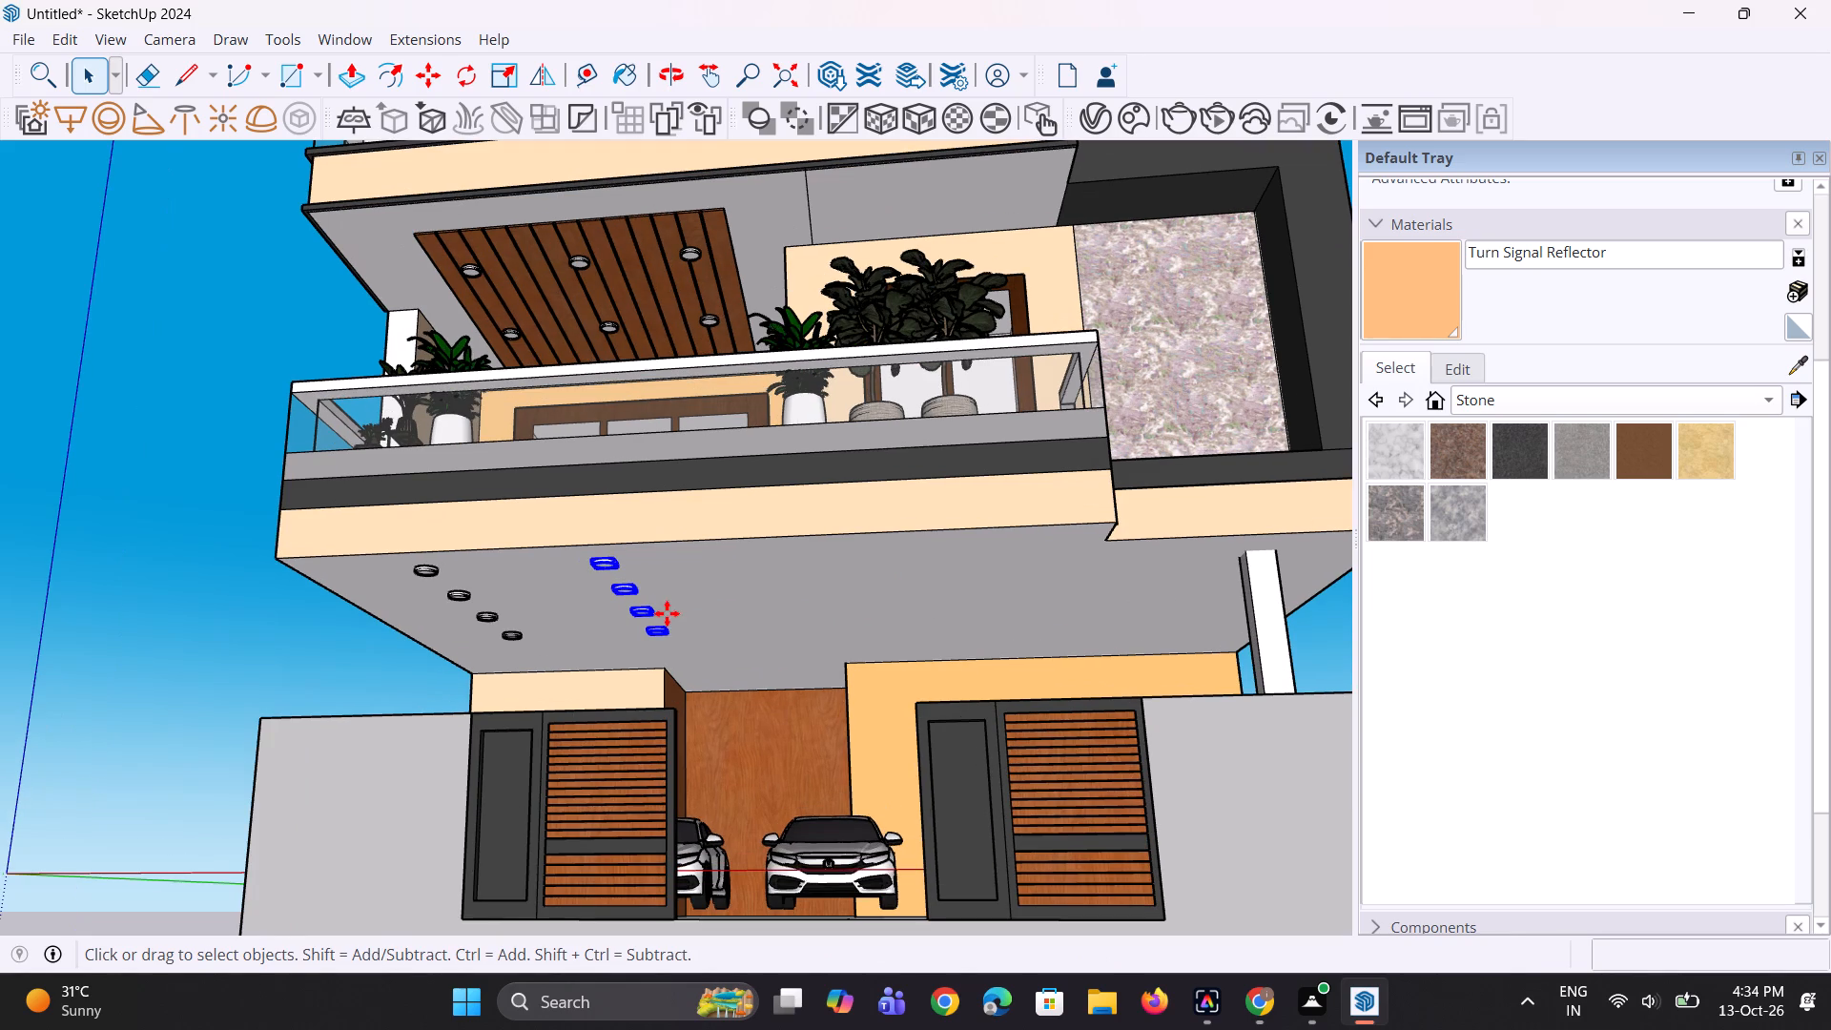
left_click(660, 613)
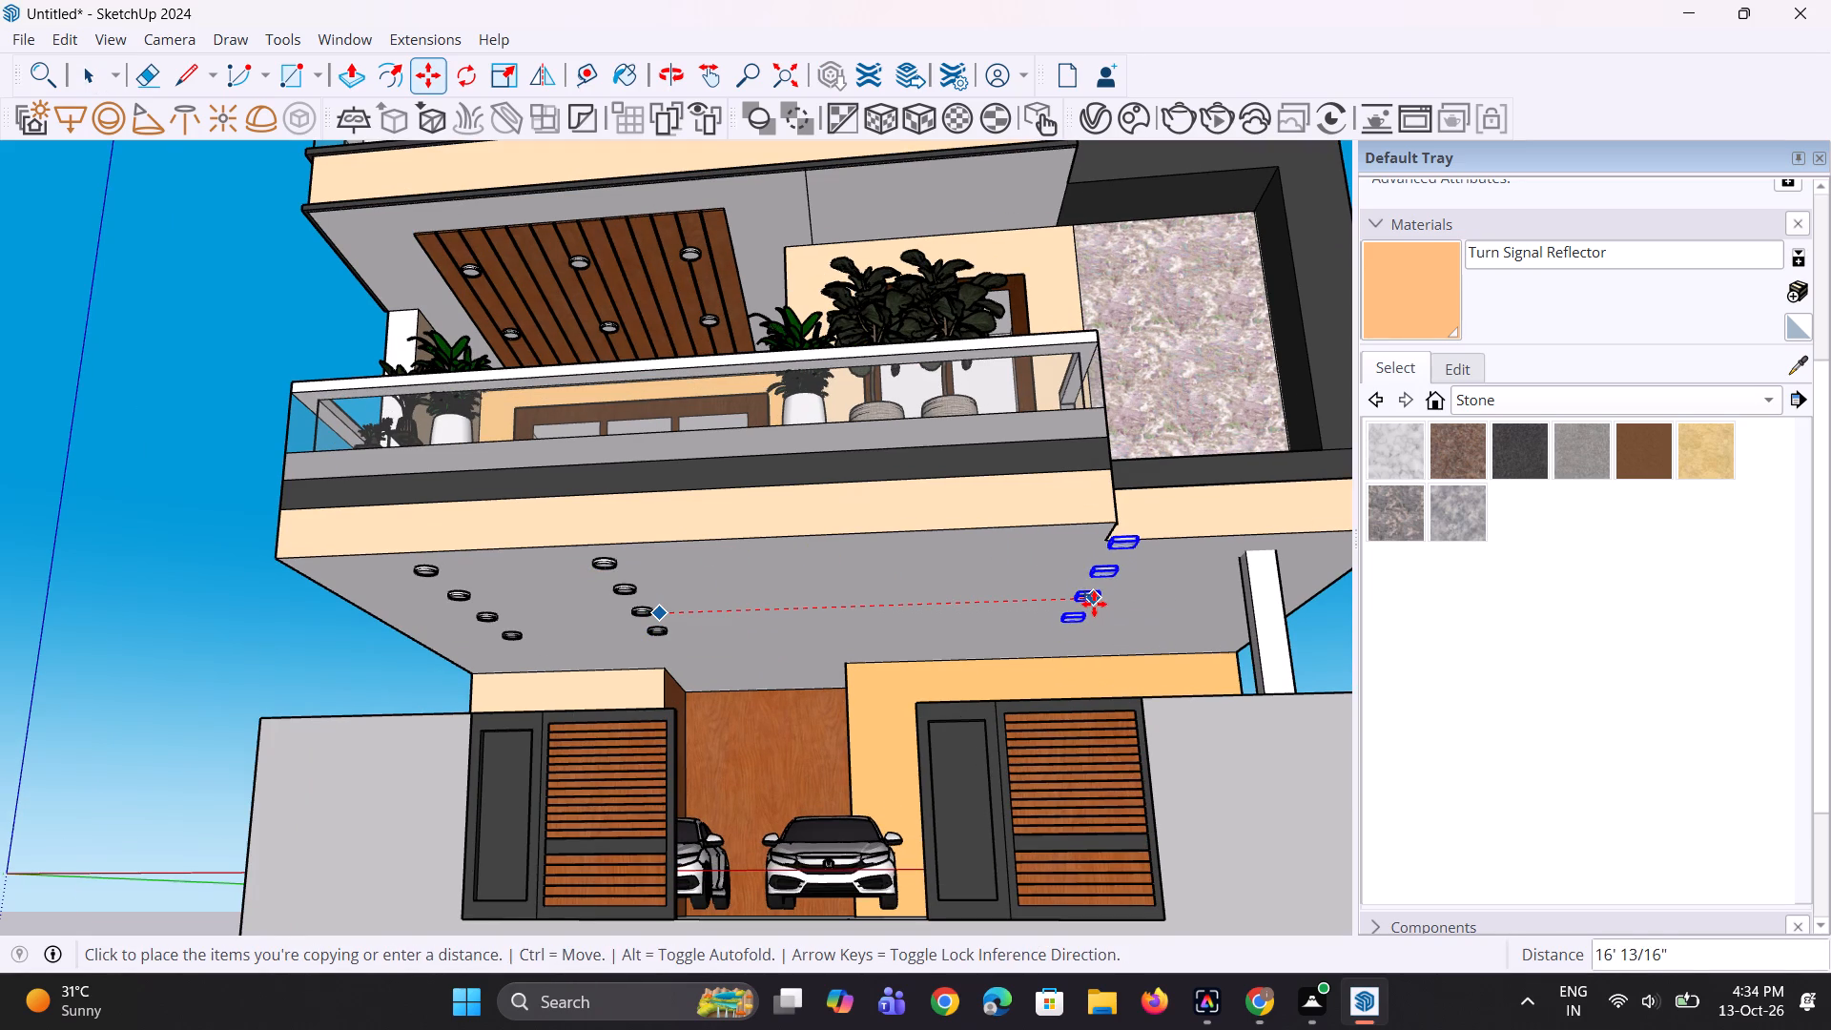
left_click(1091, 616)
Move the newly copied row of lights farther along the red axis, closer to the white column.
scroll(1014, 635, "down", 2)
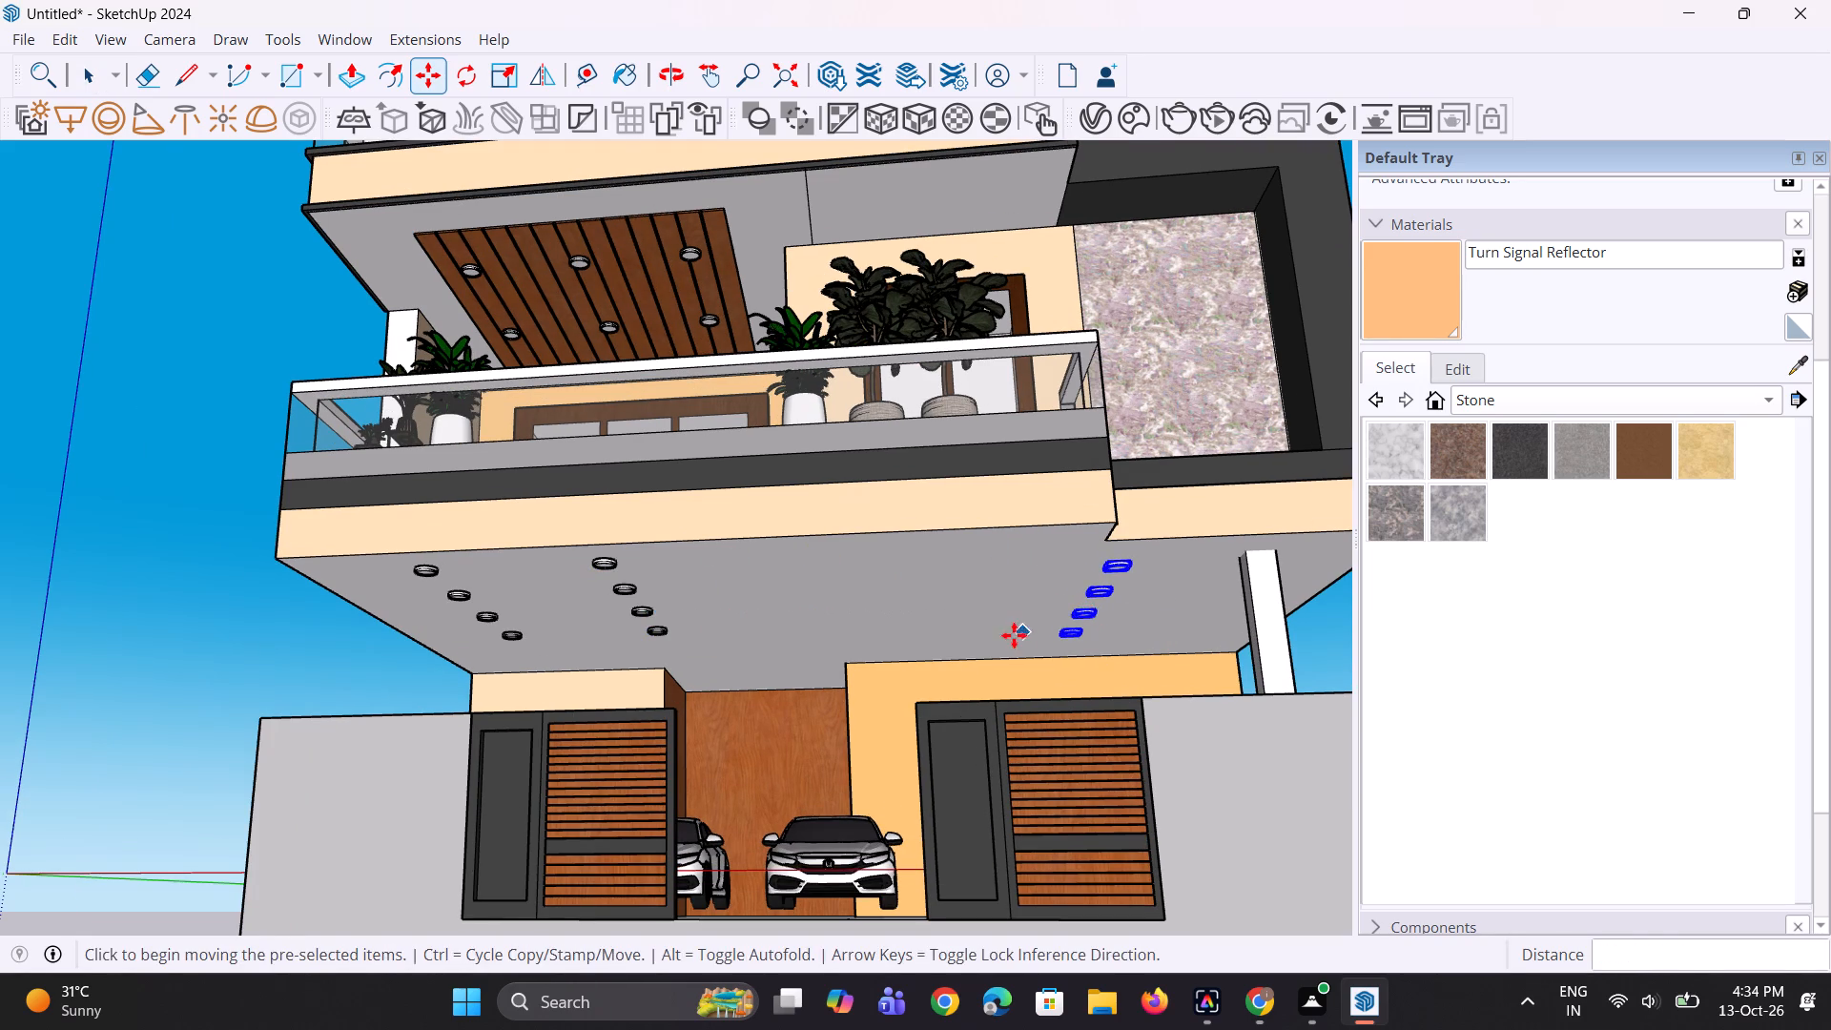
scroll(1014, 635, "down", 1)
middle_click_drag(1055, 628, 1018, 596)
scroll(1025, 598, "up", 12)
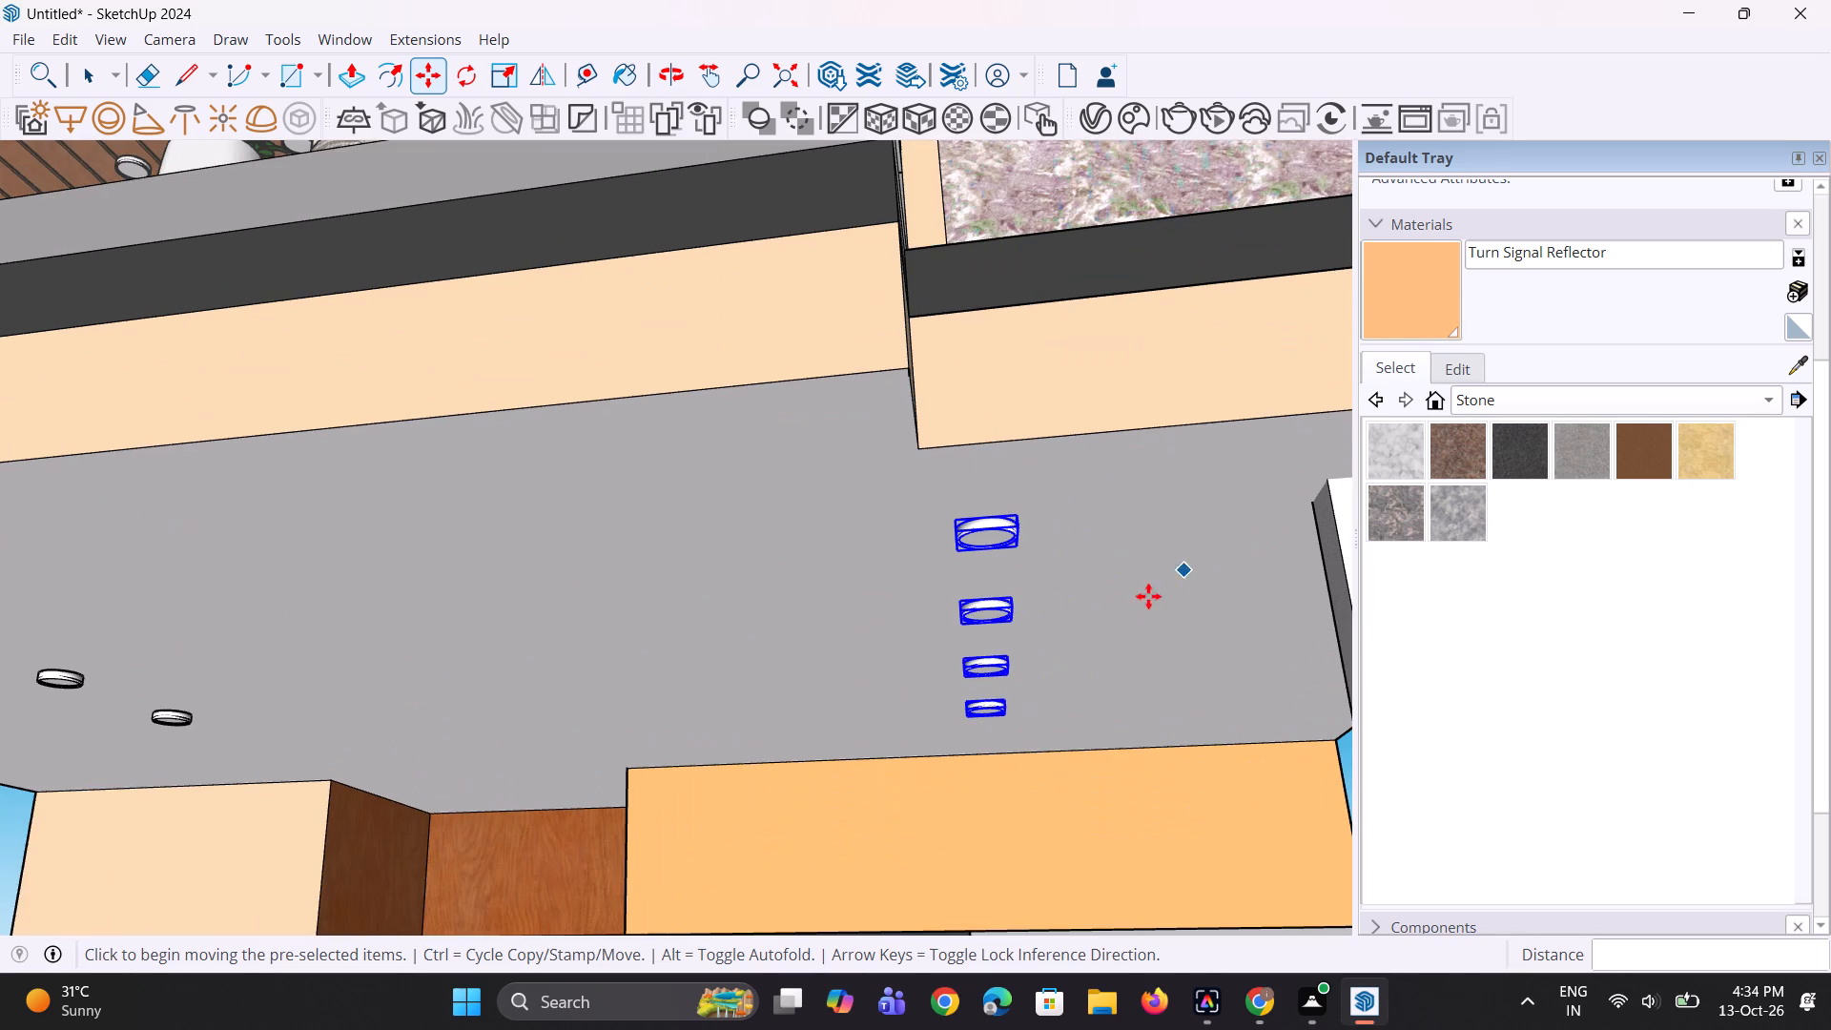
left_click(1026, 599)
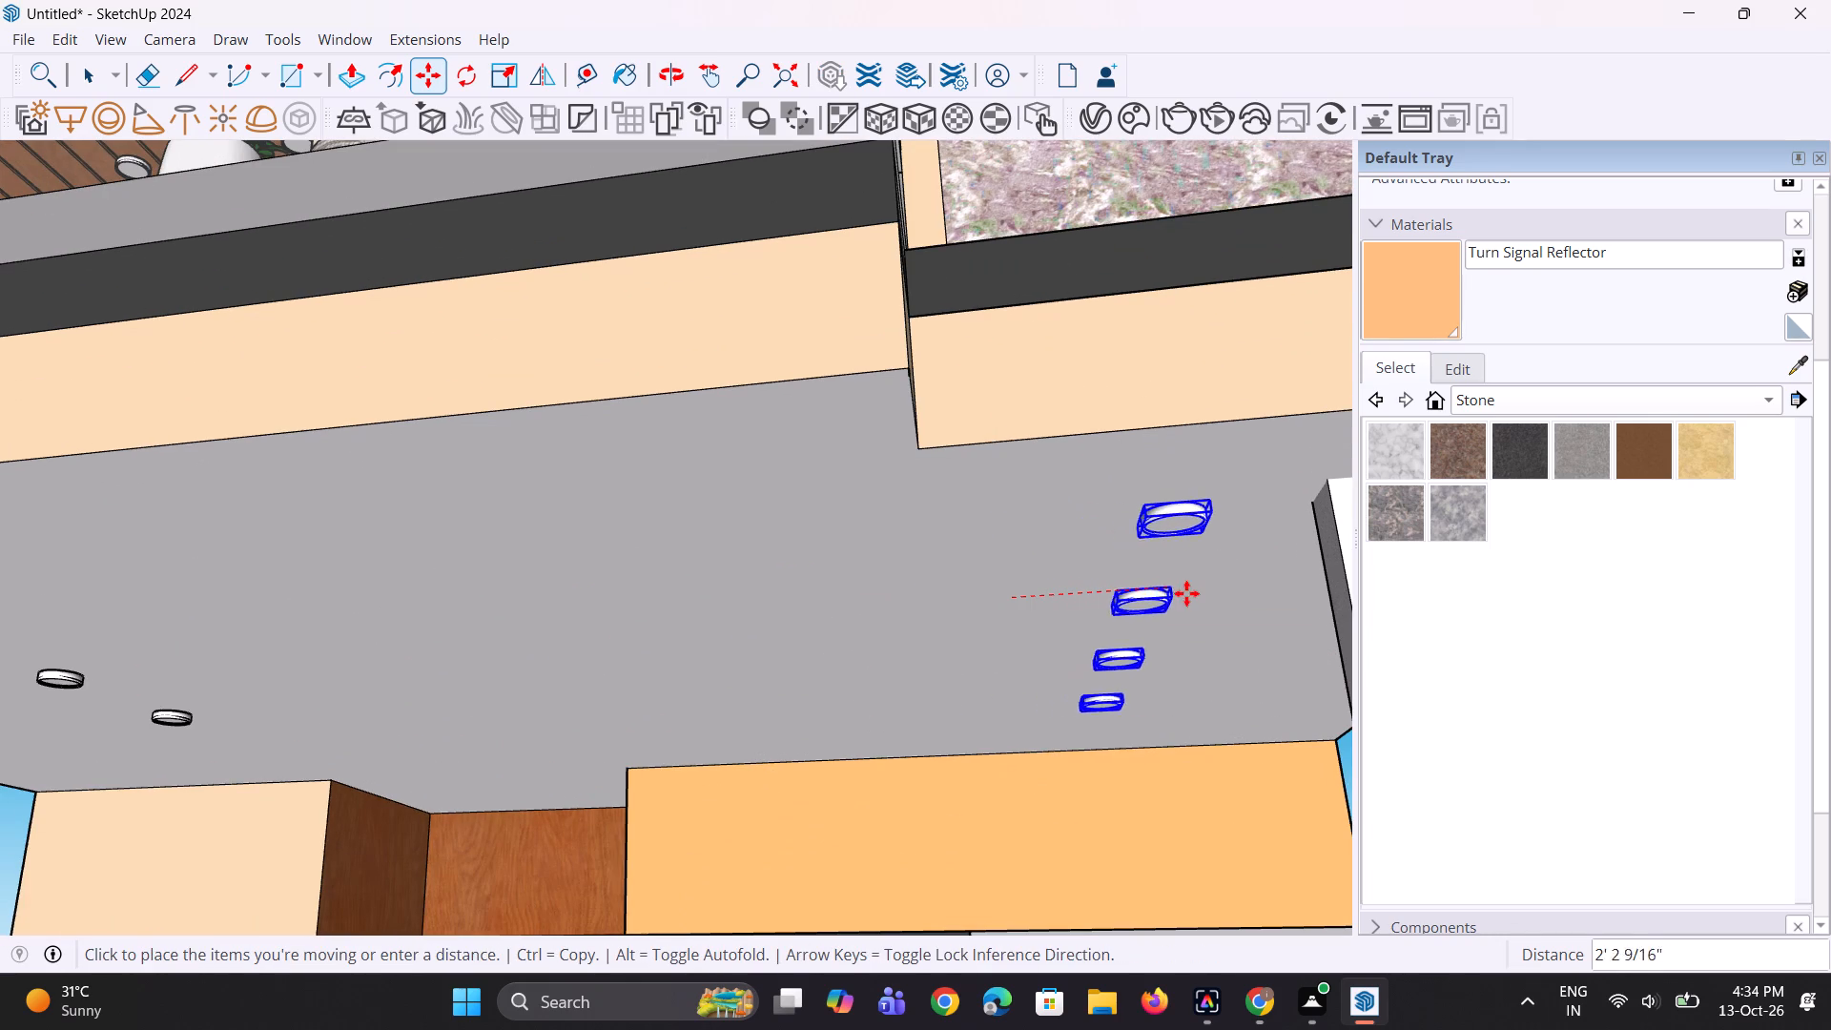
left_click(1204, 592)
Copy the row beside the white column about 4' 1" back along the red axis, then clear the selection.
key("m")
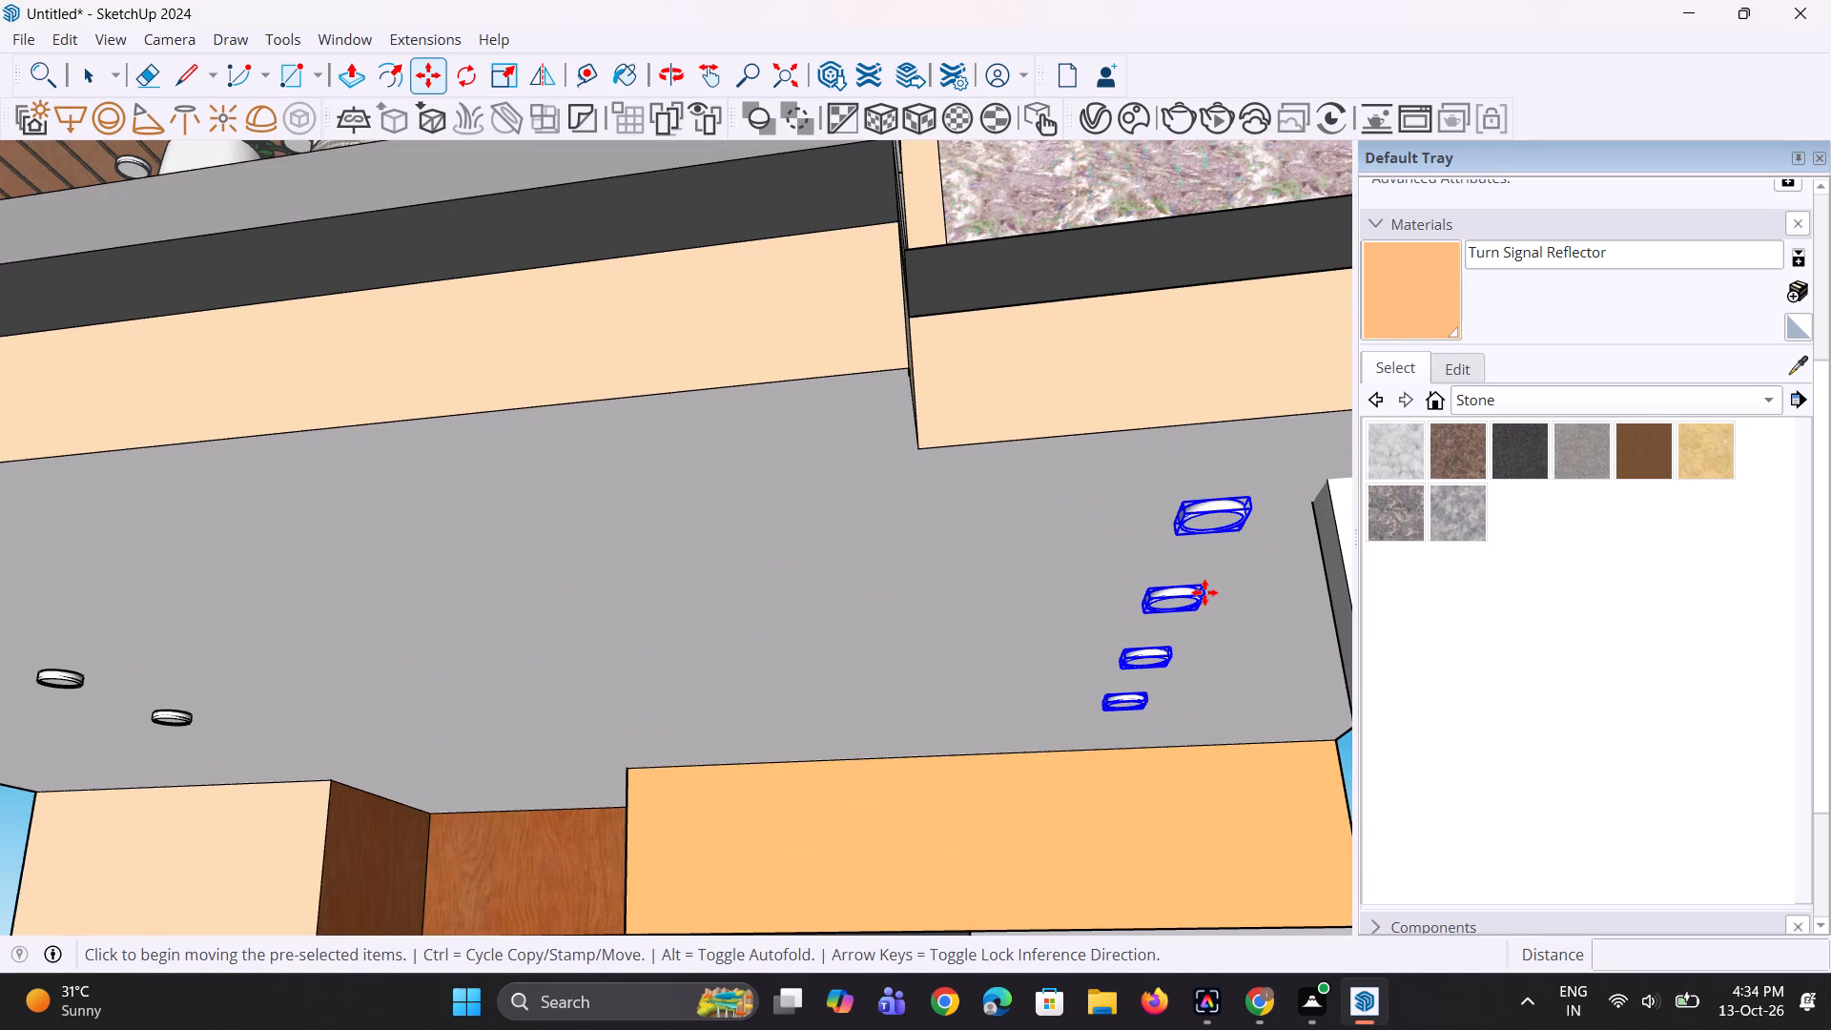
left_click(1181, 603)
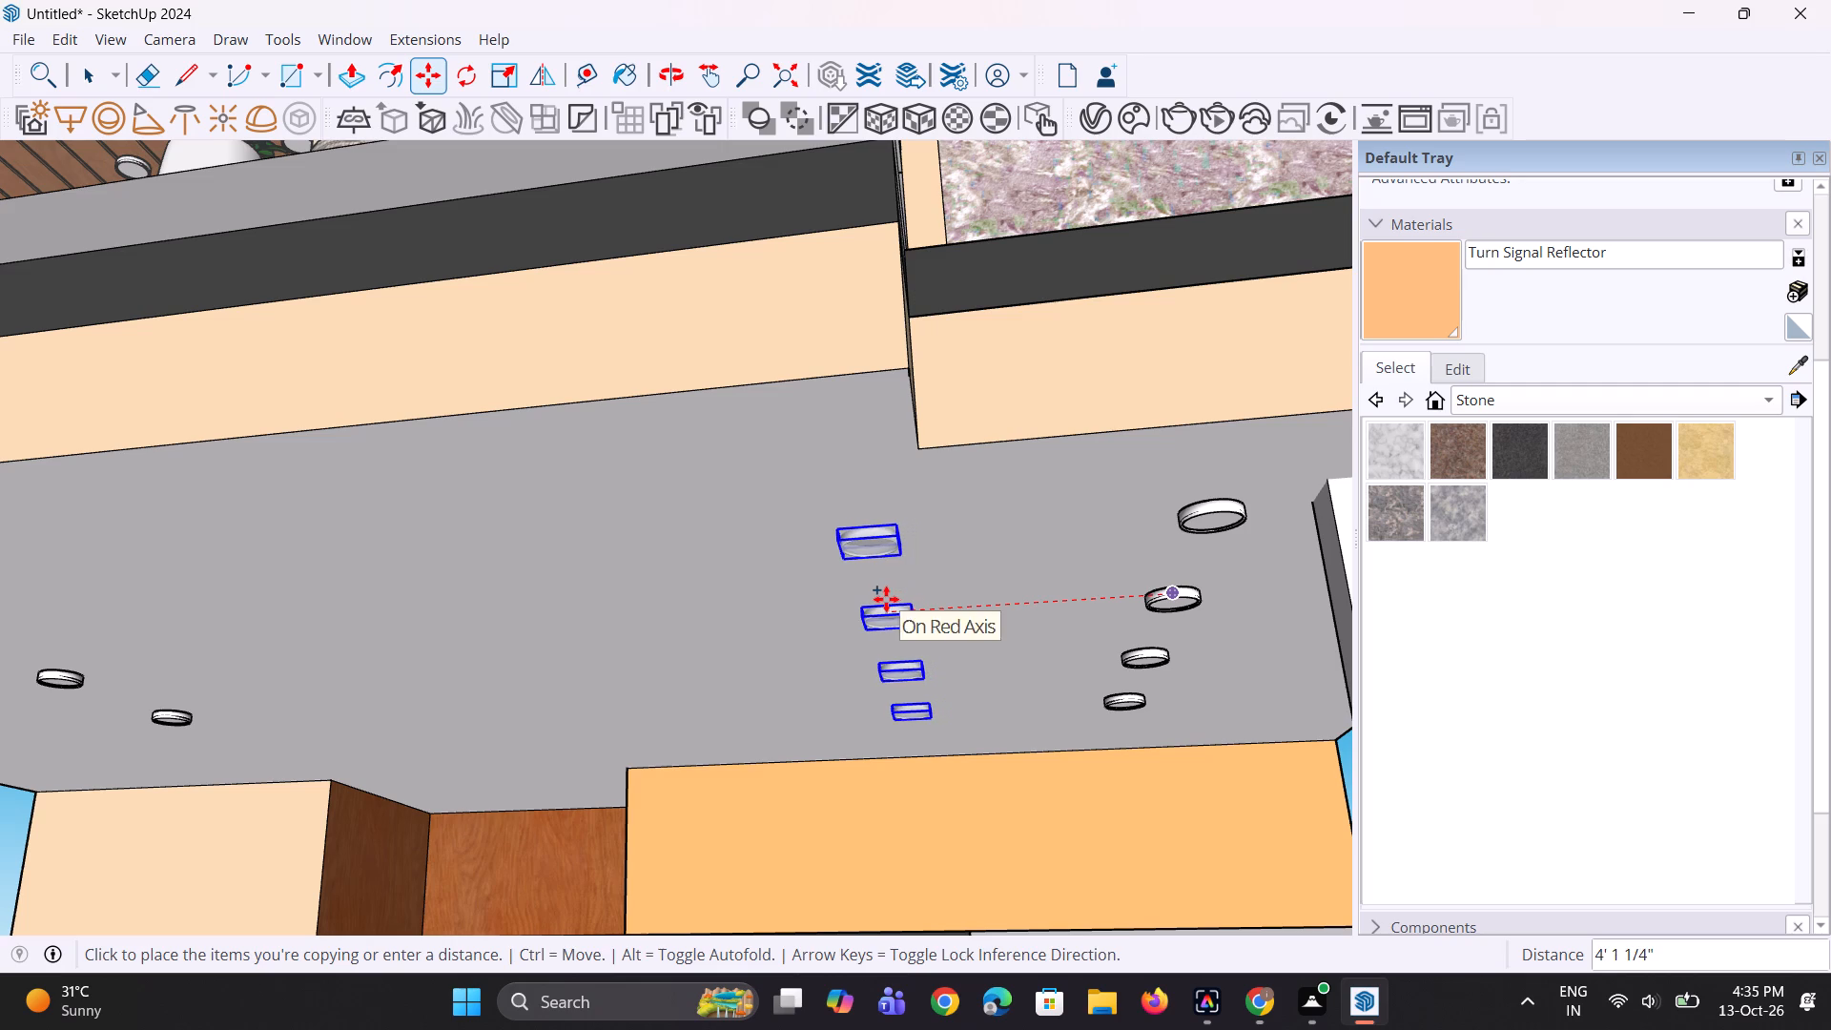
left_click(879, 608)
scroll(805, 616, "down", 4)
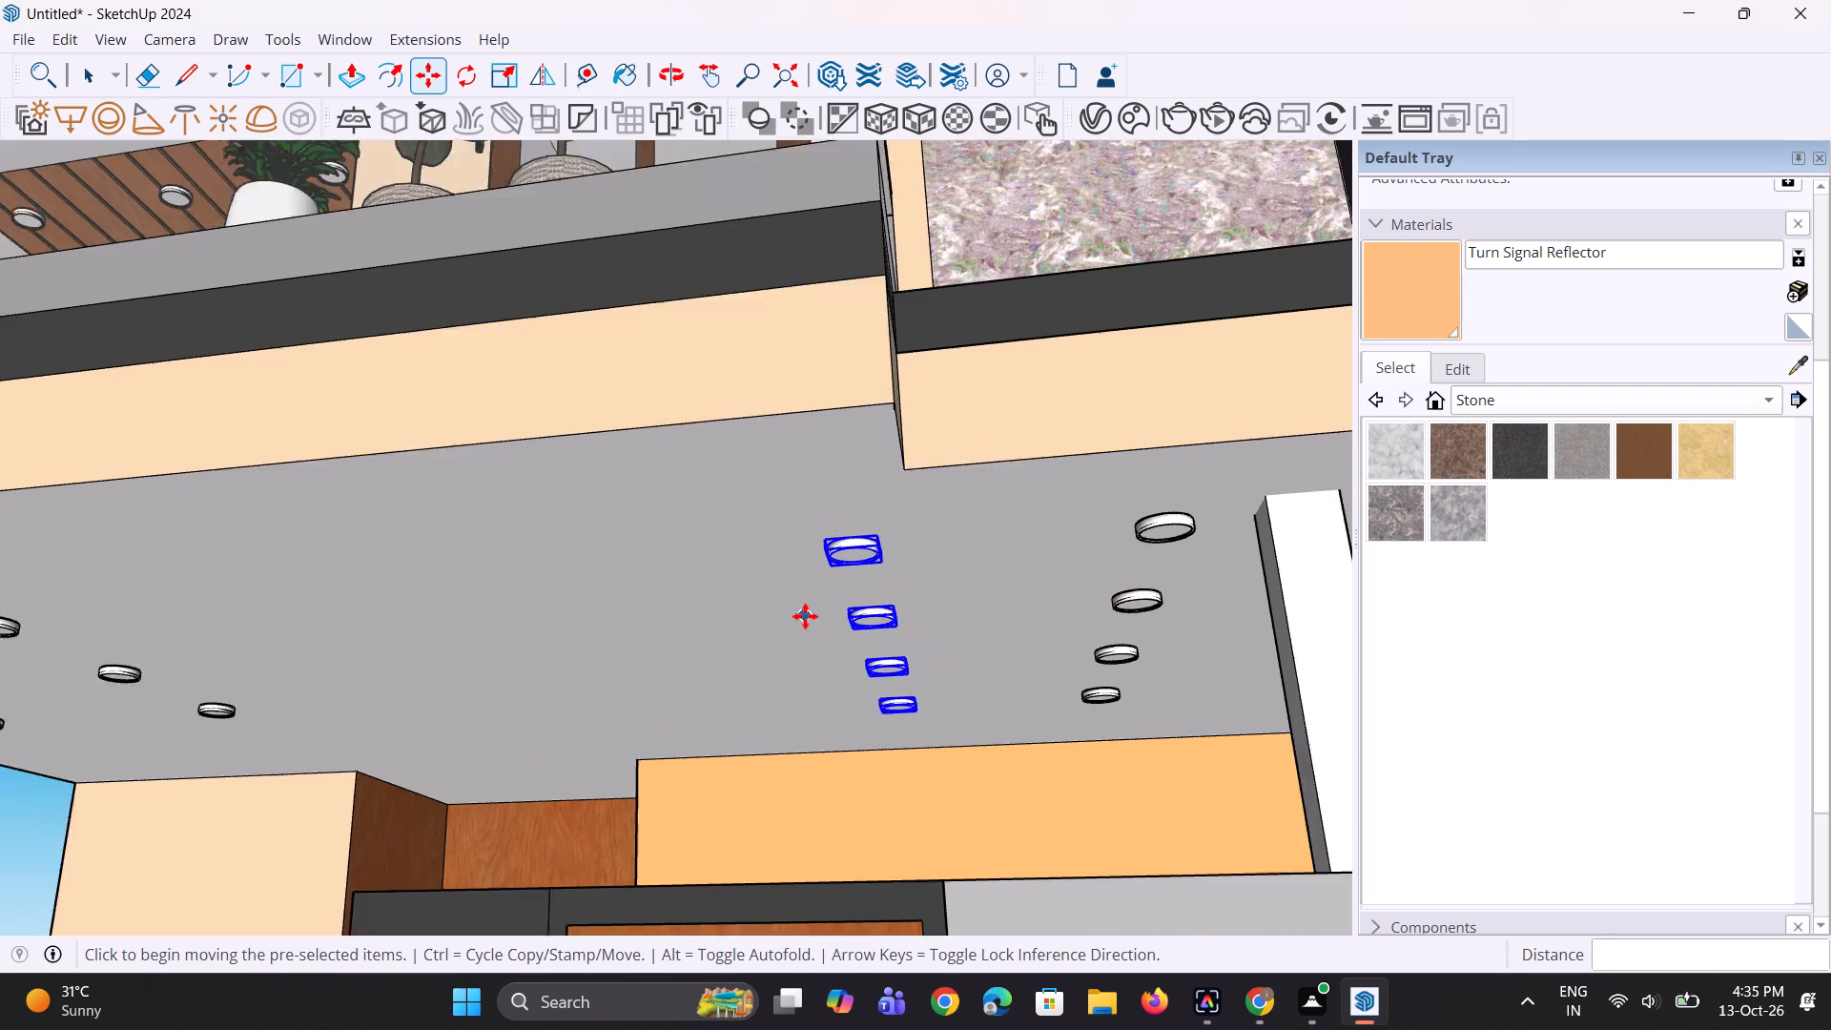
scroll(805, 616, "down", 7)
key("space")
key("space")
key("space")
left_click(1146, 629)
scroll(866, 709, "down", 5)
middle_click_drag(763, 687, 804, 703)
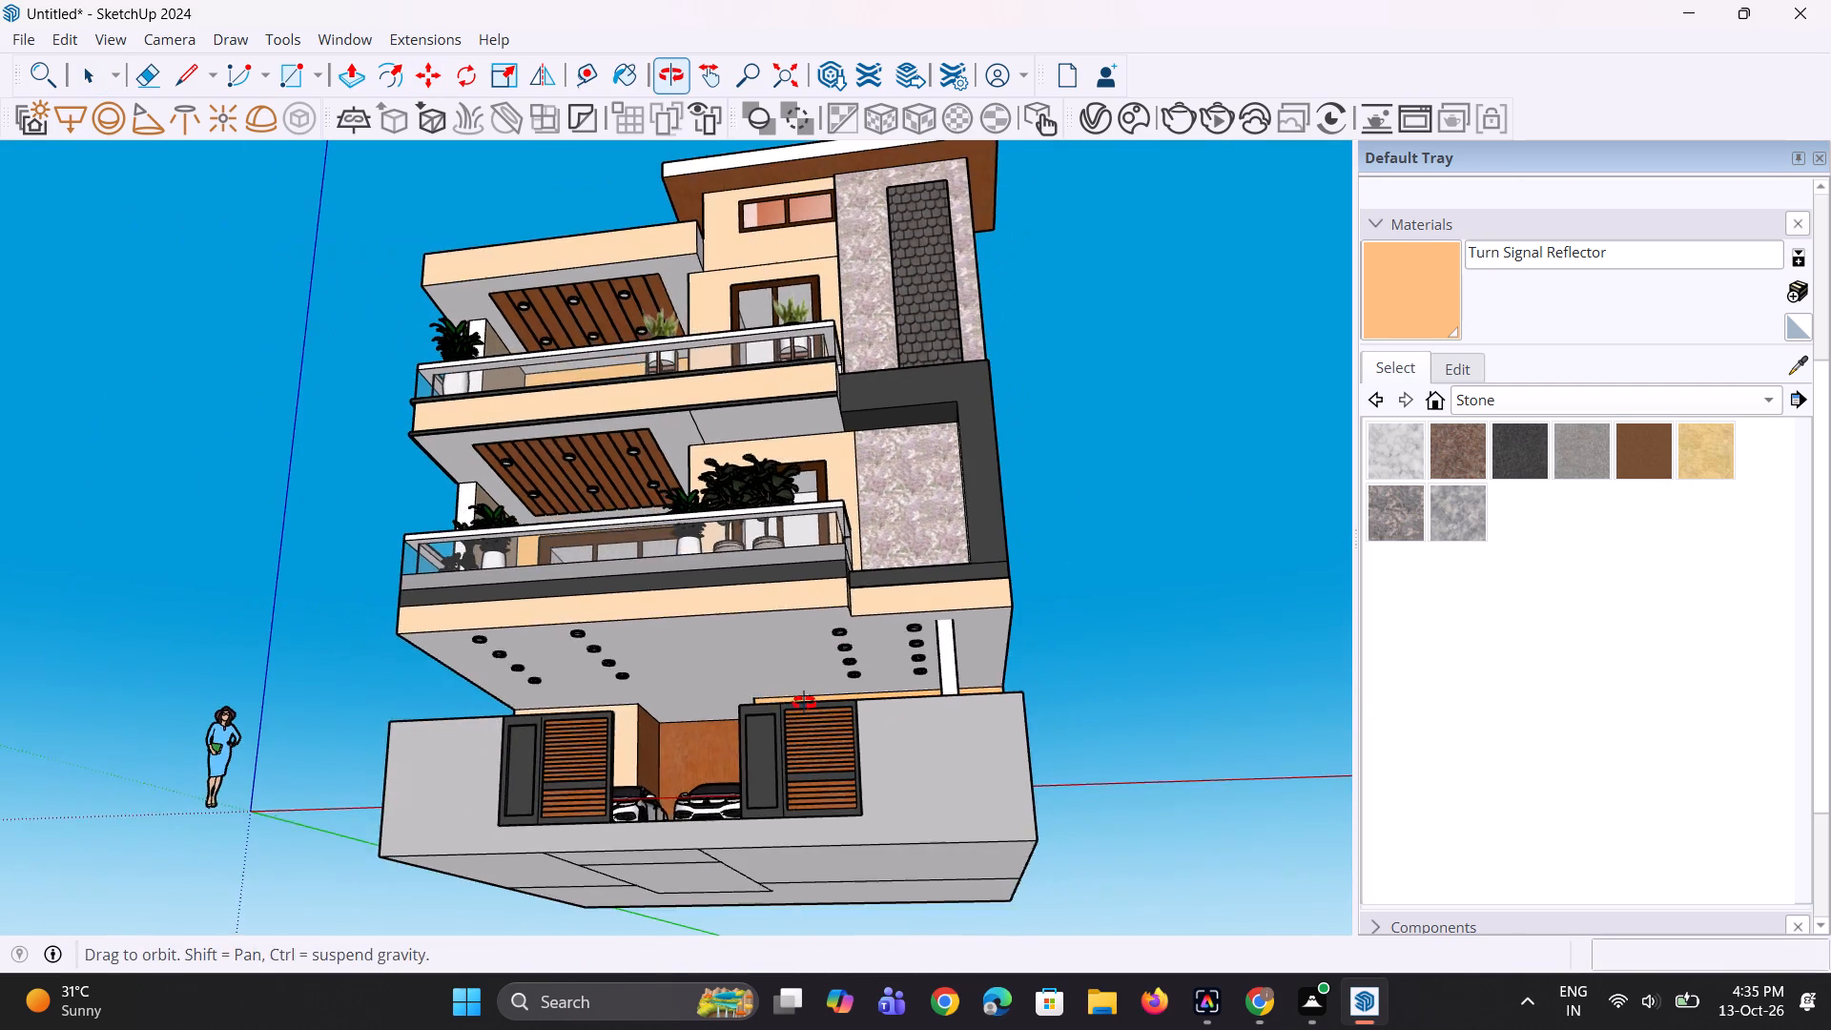
middle_click_drag(804, 703, 807, 705)
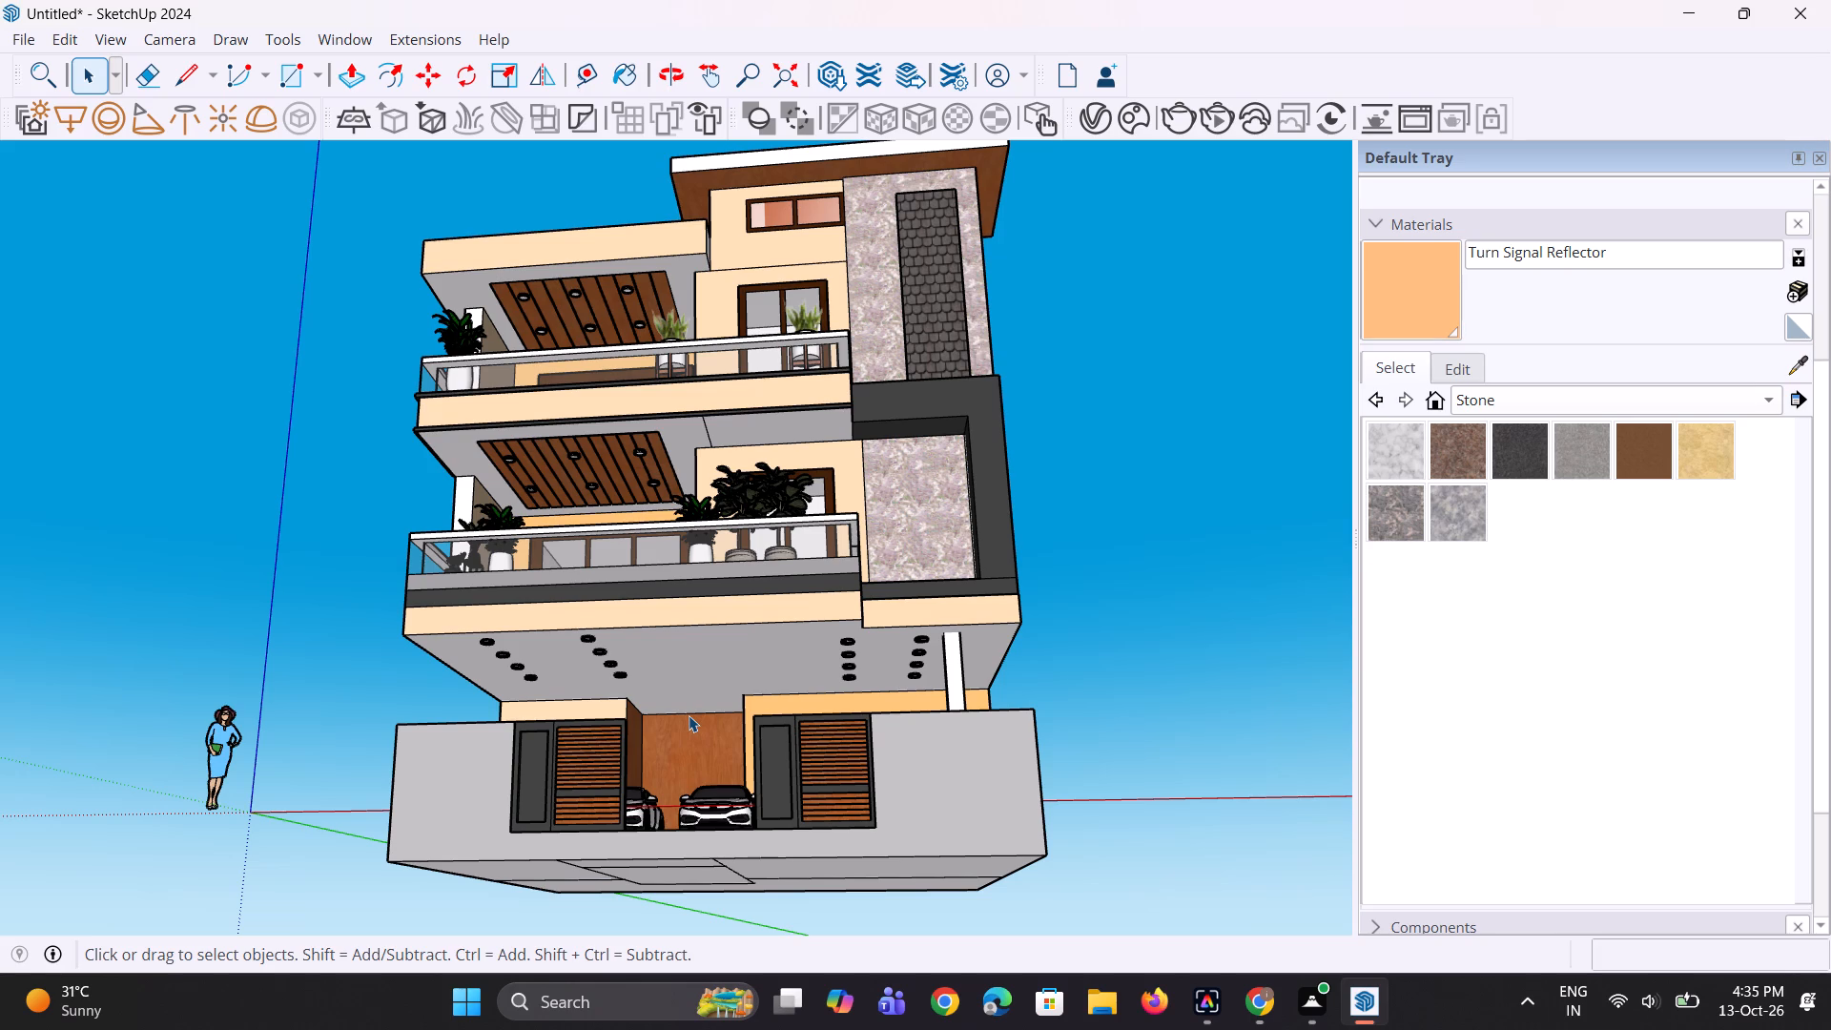
Copy the row next to the one by the white column about 4' 6" into the slab's empty middle, repeating with *2.
scroll(752, 701, "up", 1)
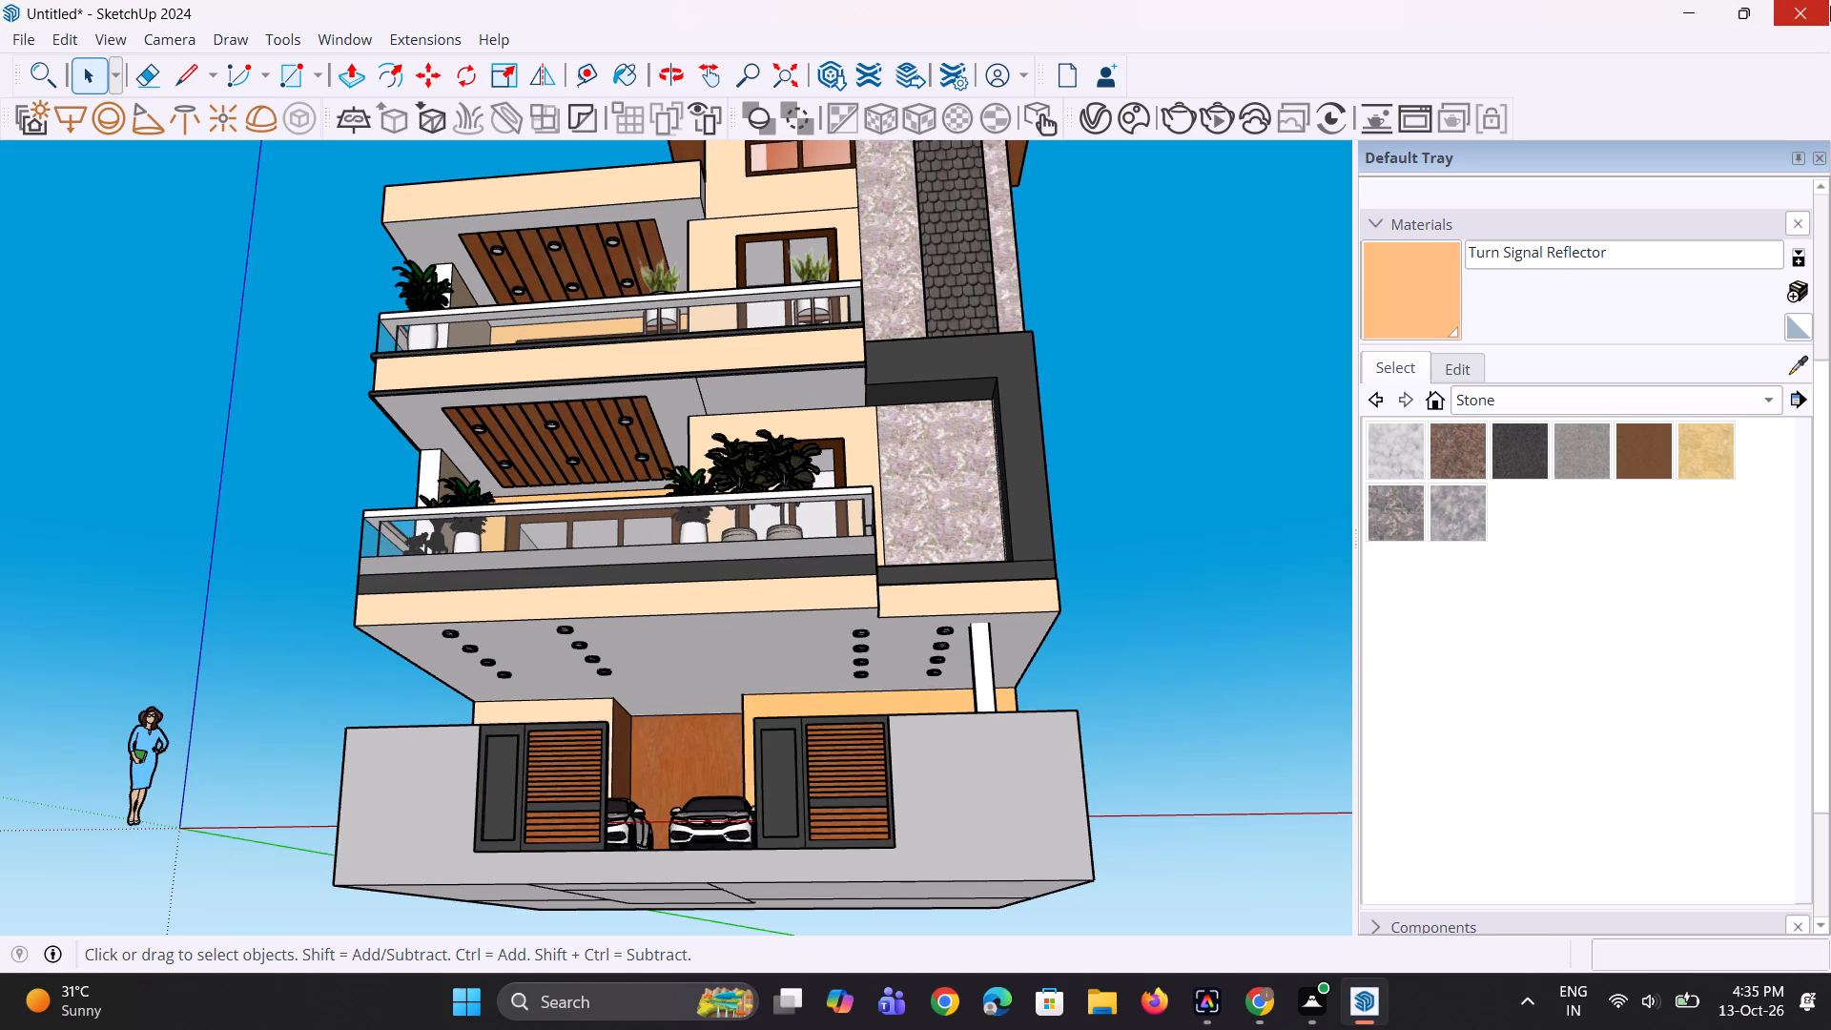
scroll(1204, 456, "down", 4)
scroll(1090, 504, "up", 1)
middle_click(1090, 504)
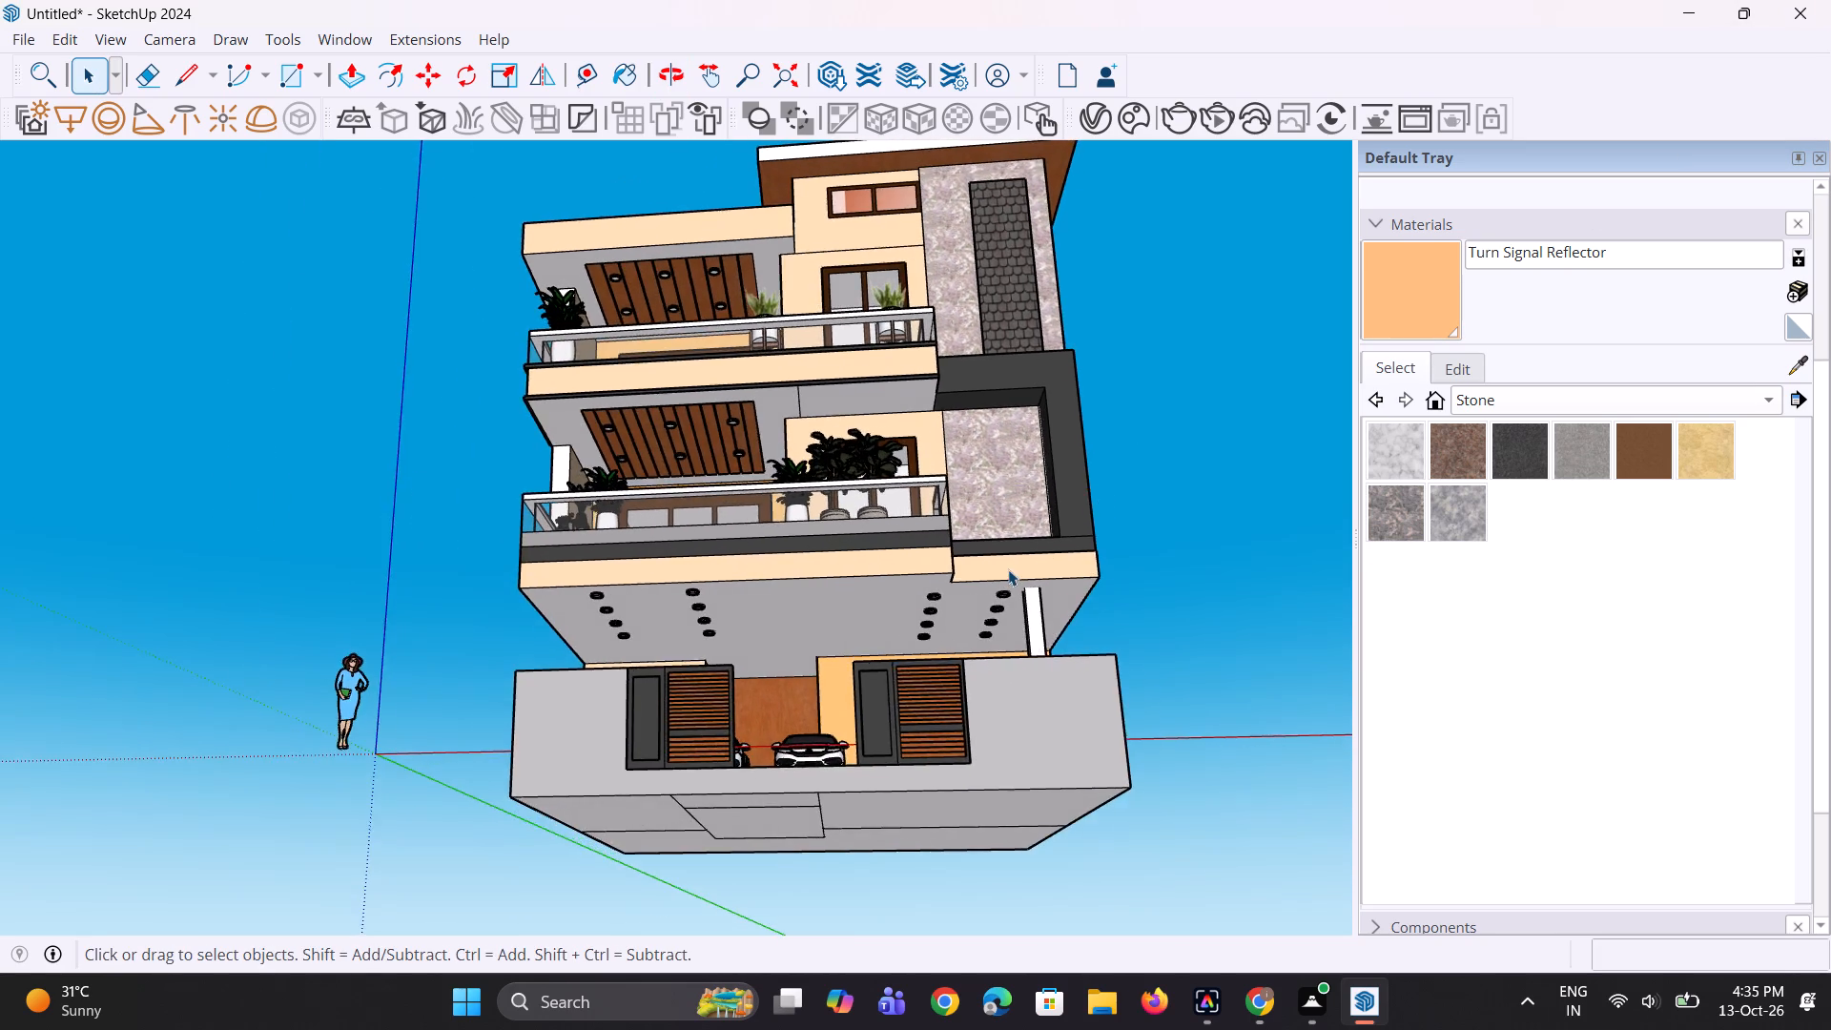
scroll(1008, 569, "up", 4)
scroll(891, 632, "up", 2)
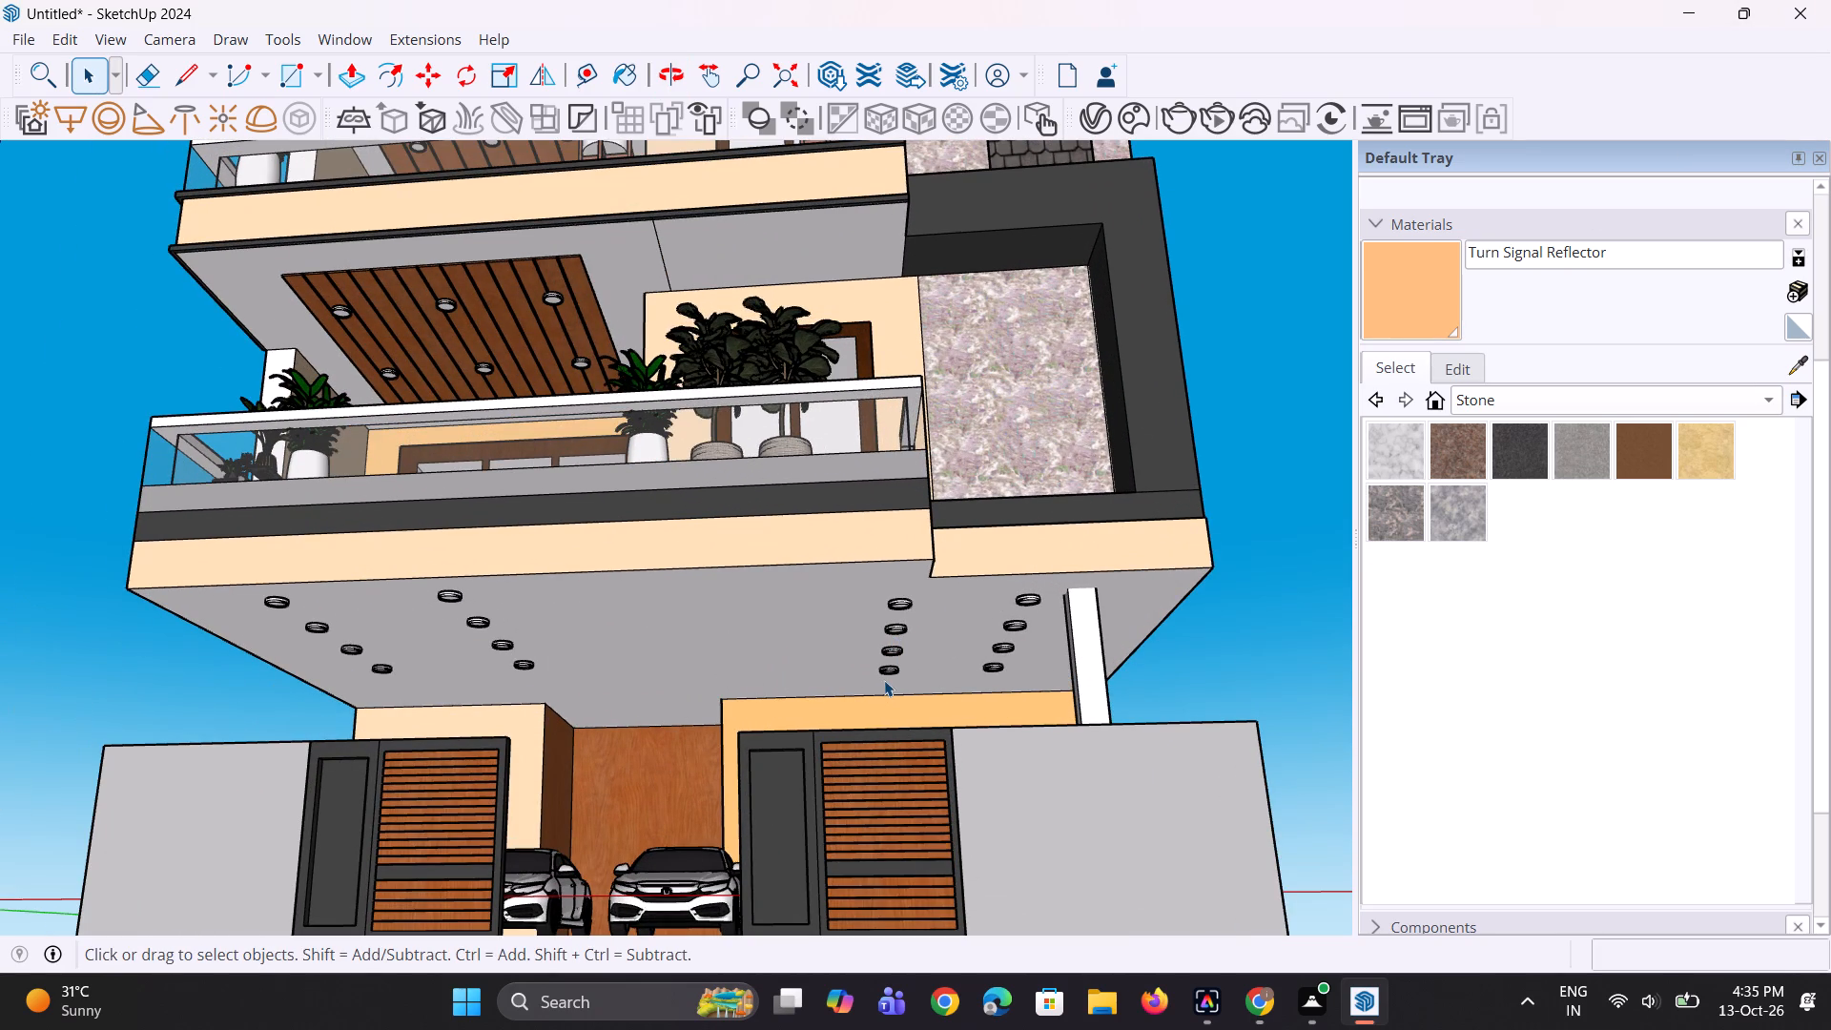
left_click(884, 680)
left_click(885, 669)
scroll(885, 669, "up", 5)
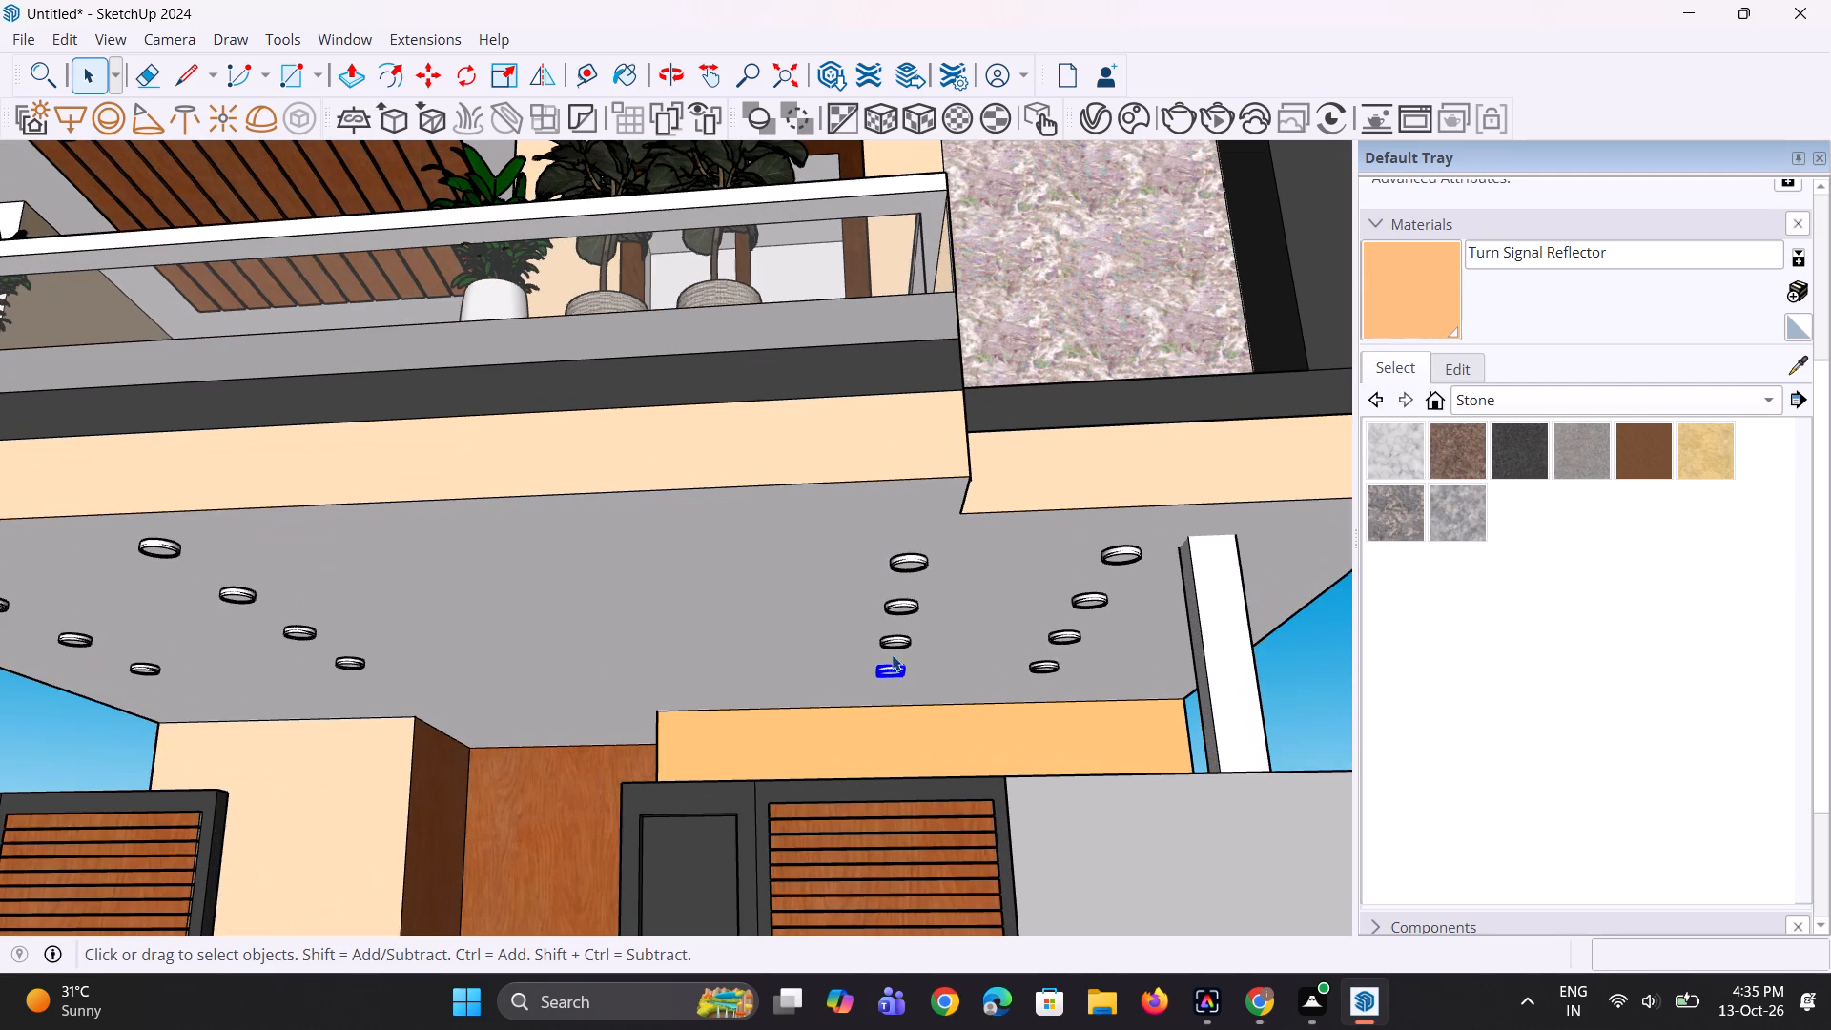
left_click(893, 636, "ctrl")
left_click(900, 611, "ctrl")
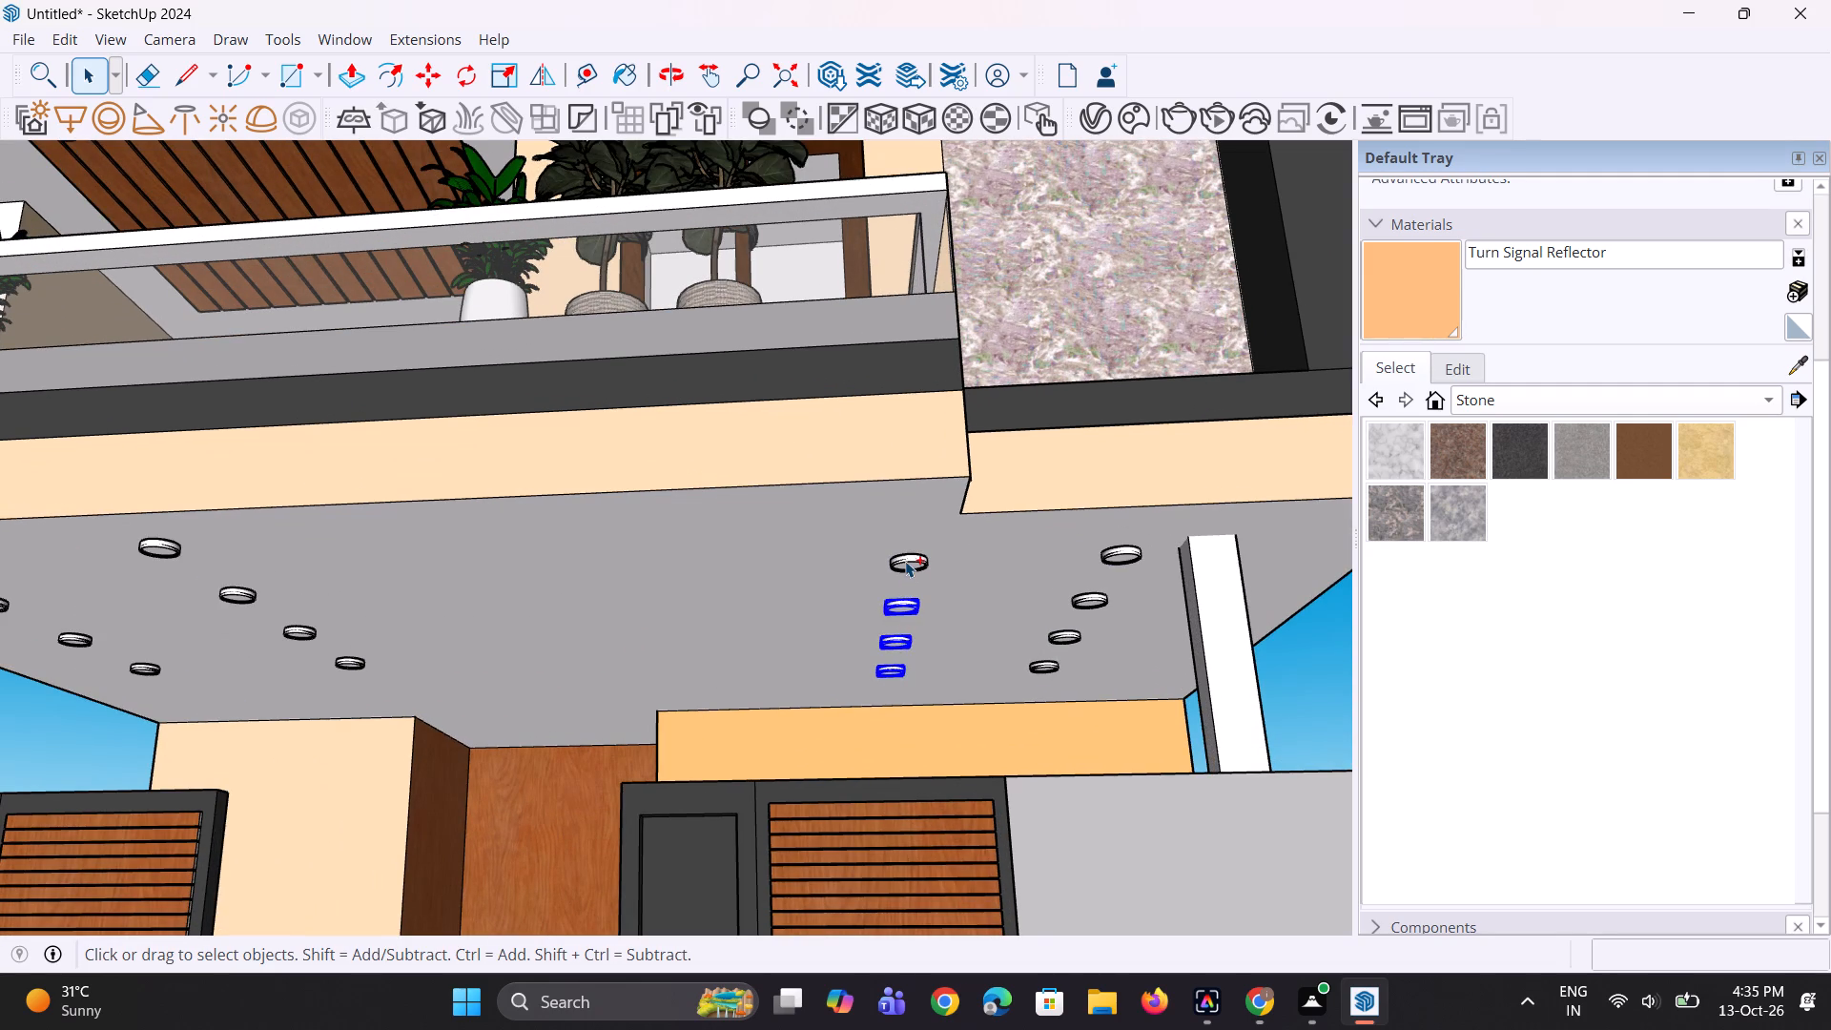
left_click(905, 561, "ctrl")
left_click(908, 567, "ctrl")
key("m")
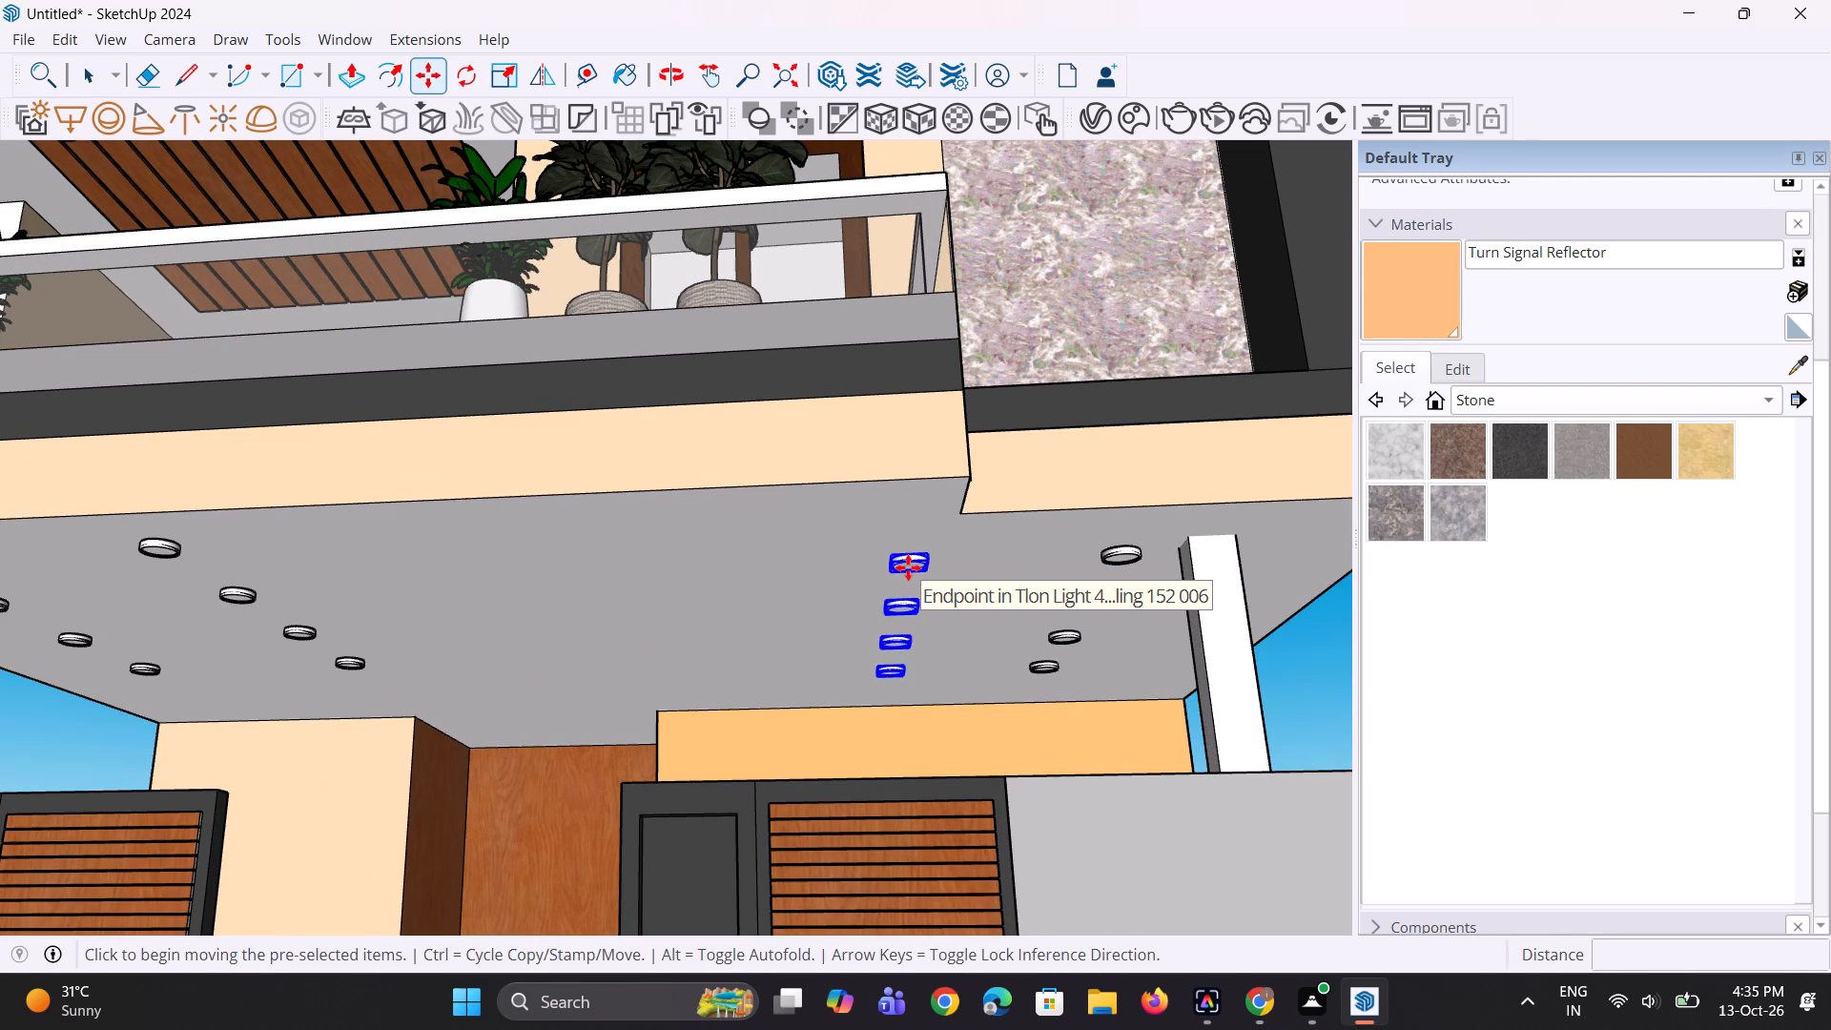
left_click(908, 567)
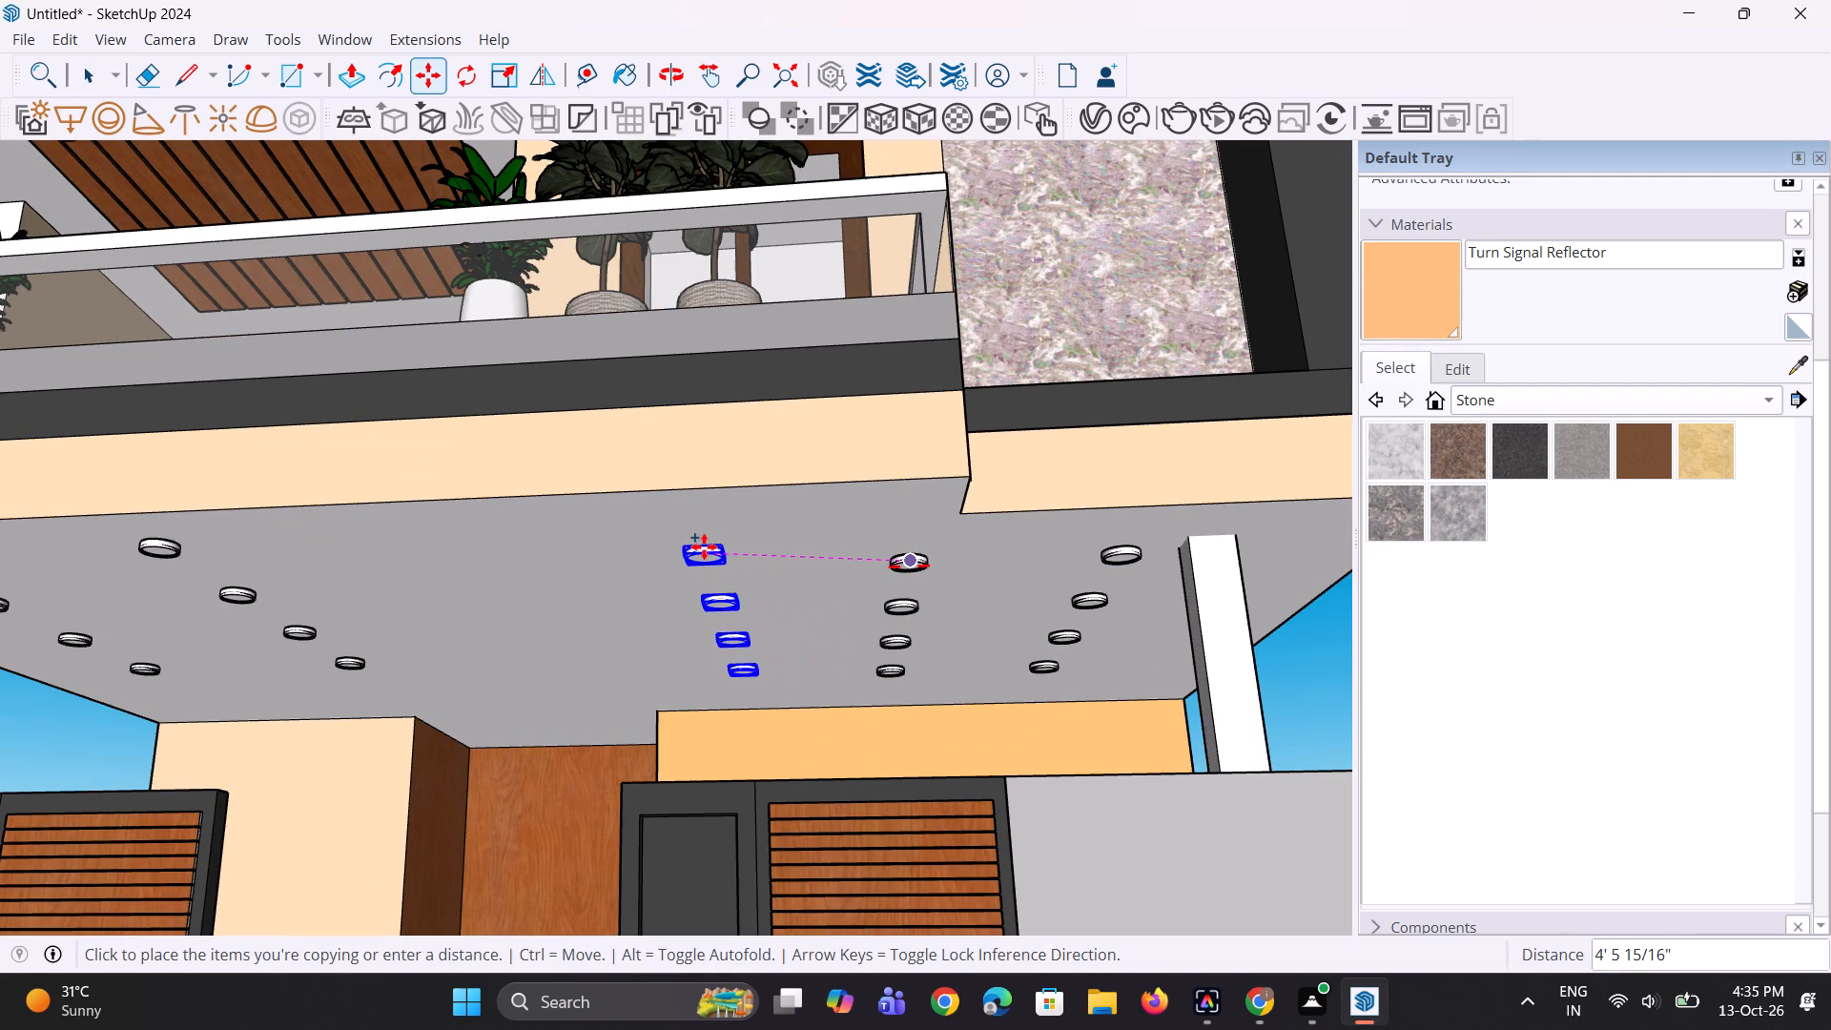
left_click(703, 546)
type("*2")
key("Return")
scroll(703, 546, "down", 9)
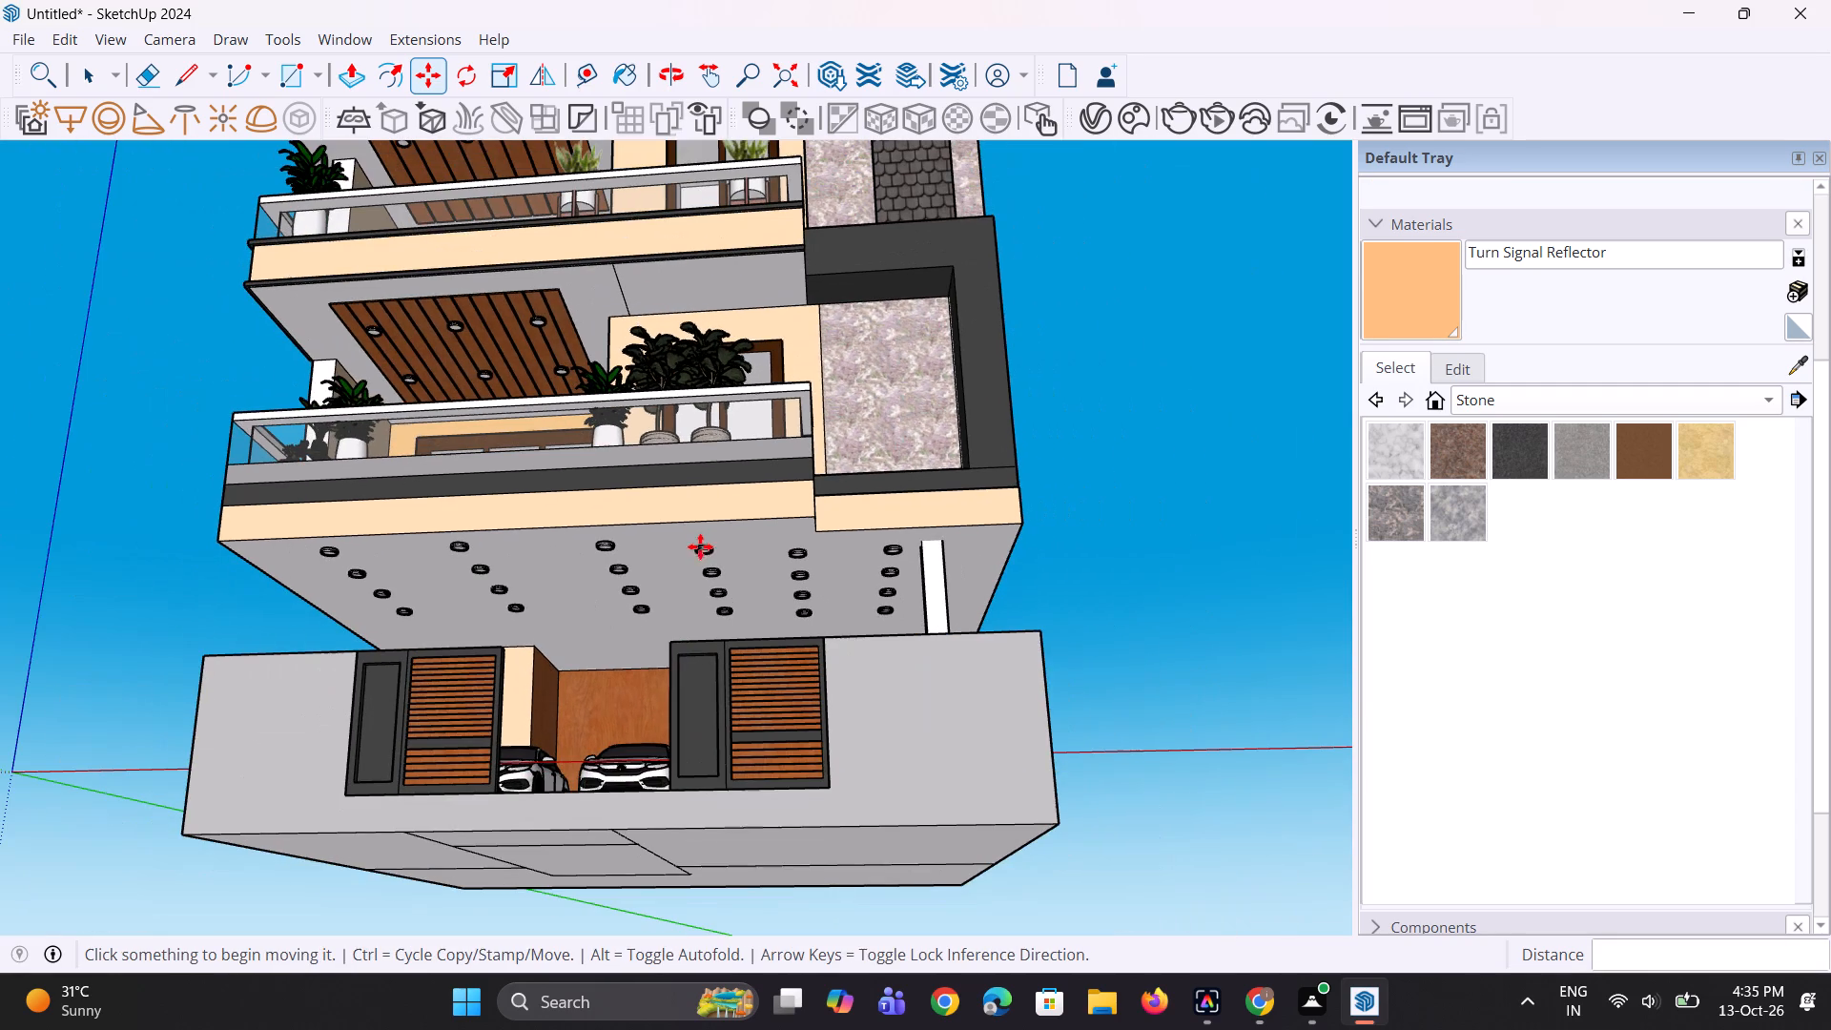
key("space")
key("space")
left_click(1118, 616)
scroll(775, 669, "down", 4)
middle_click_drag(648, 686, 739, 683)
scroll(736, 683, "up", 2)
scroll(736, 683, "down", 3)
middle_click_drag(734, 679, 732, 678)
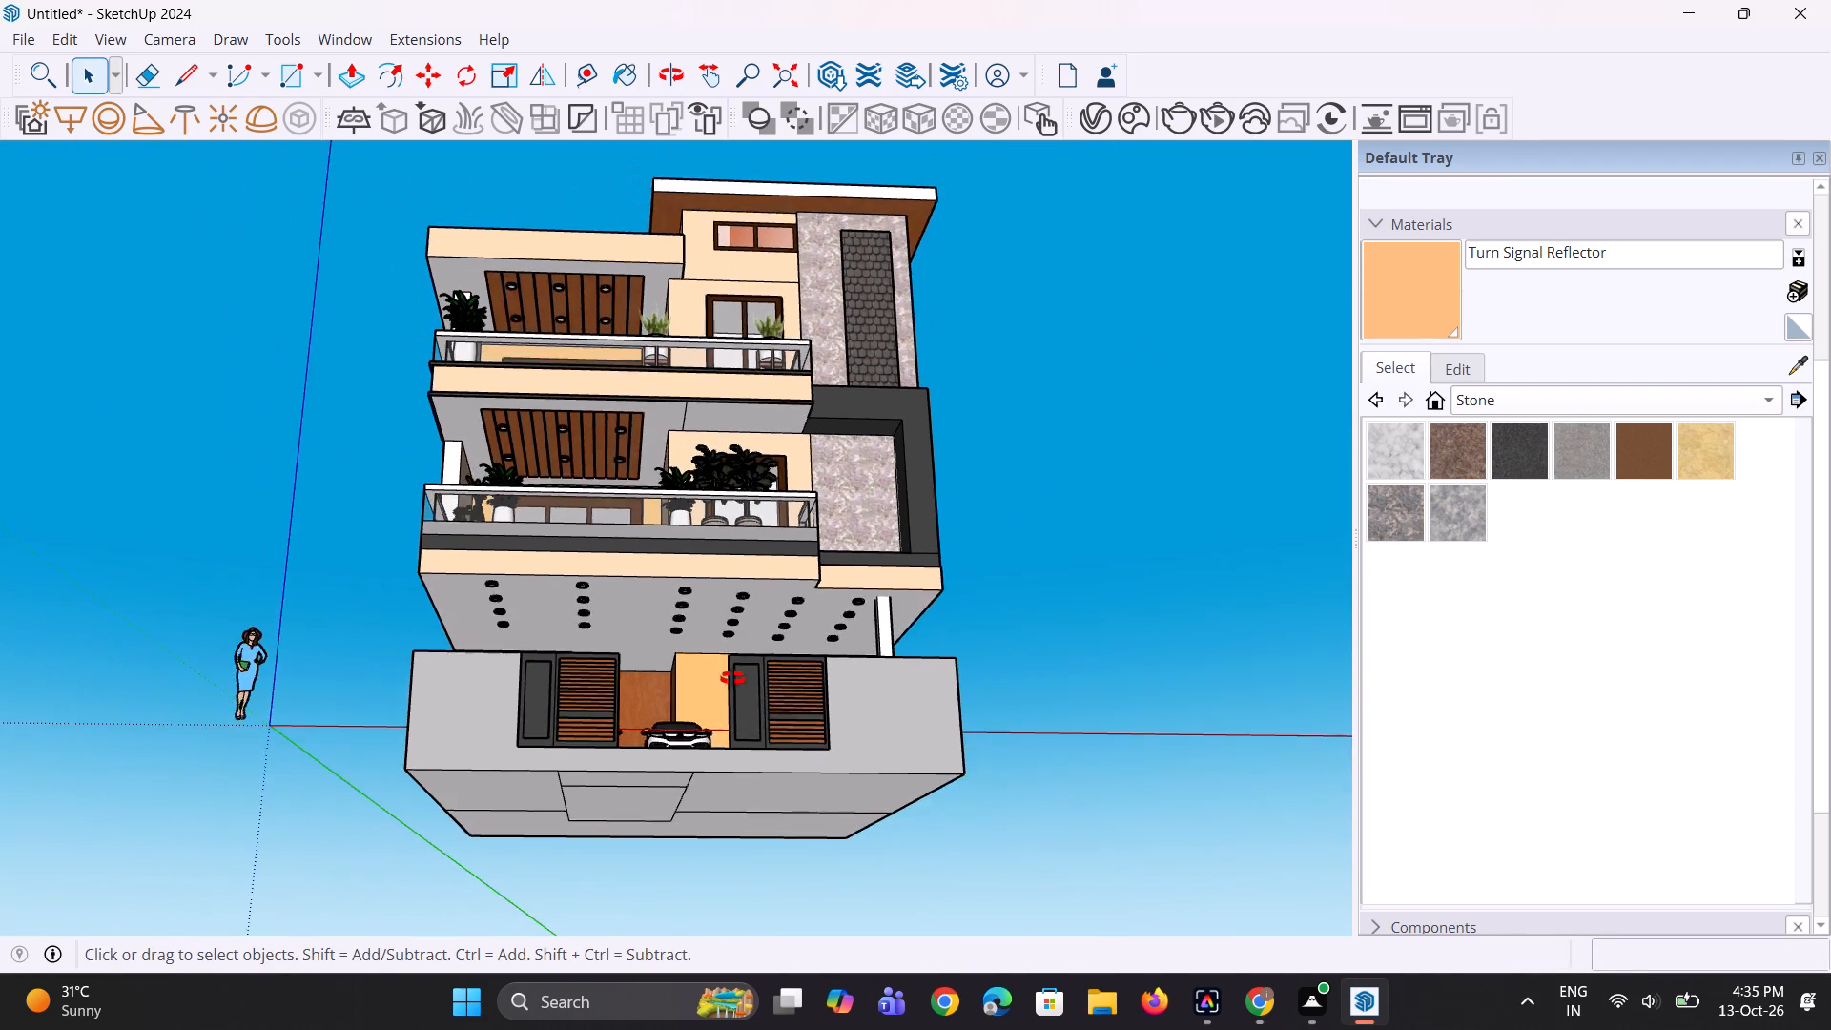
Copy the middle balcony's end slat-panel light about 4' 2" onto the plain ceiling beside the wood slats.
middle_click_drag(732, 678, 728, 592)
scroll(721, 482, "up", 3)
scroll(638, 340, "up", 7)
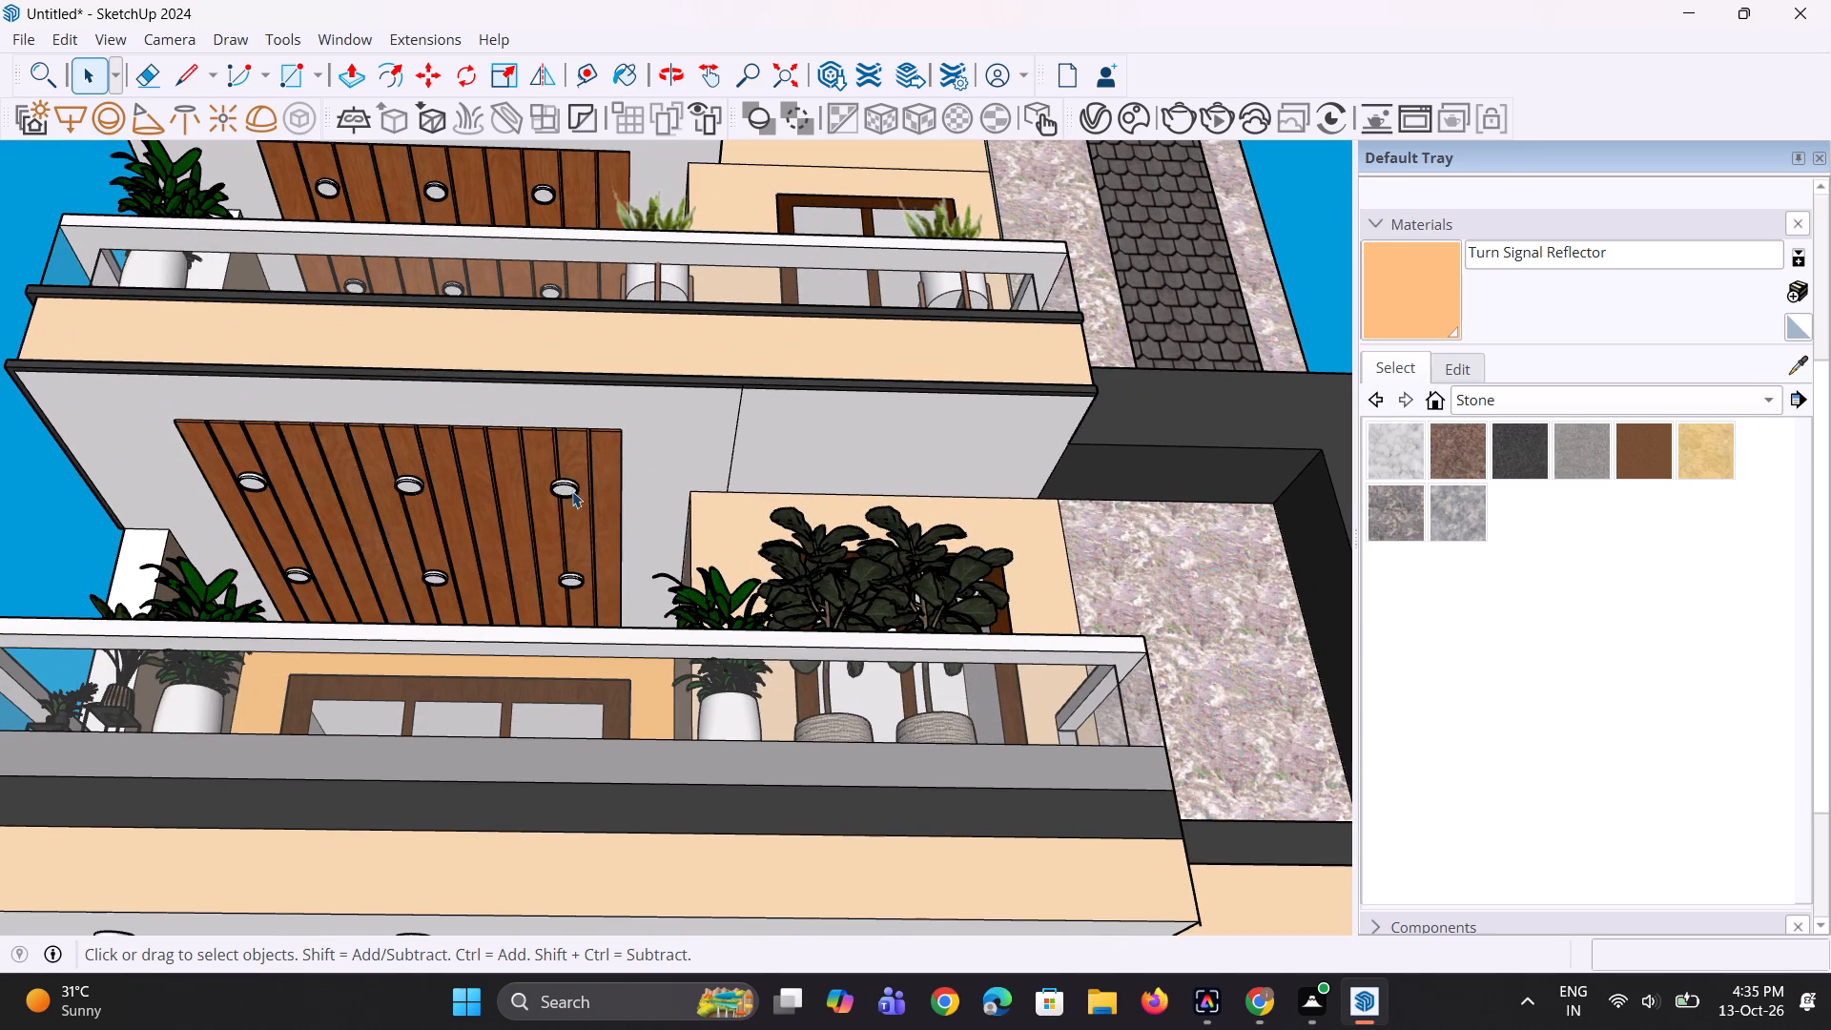
left_click(569, 489)
key("m")
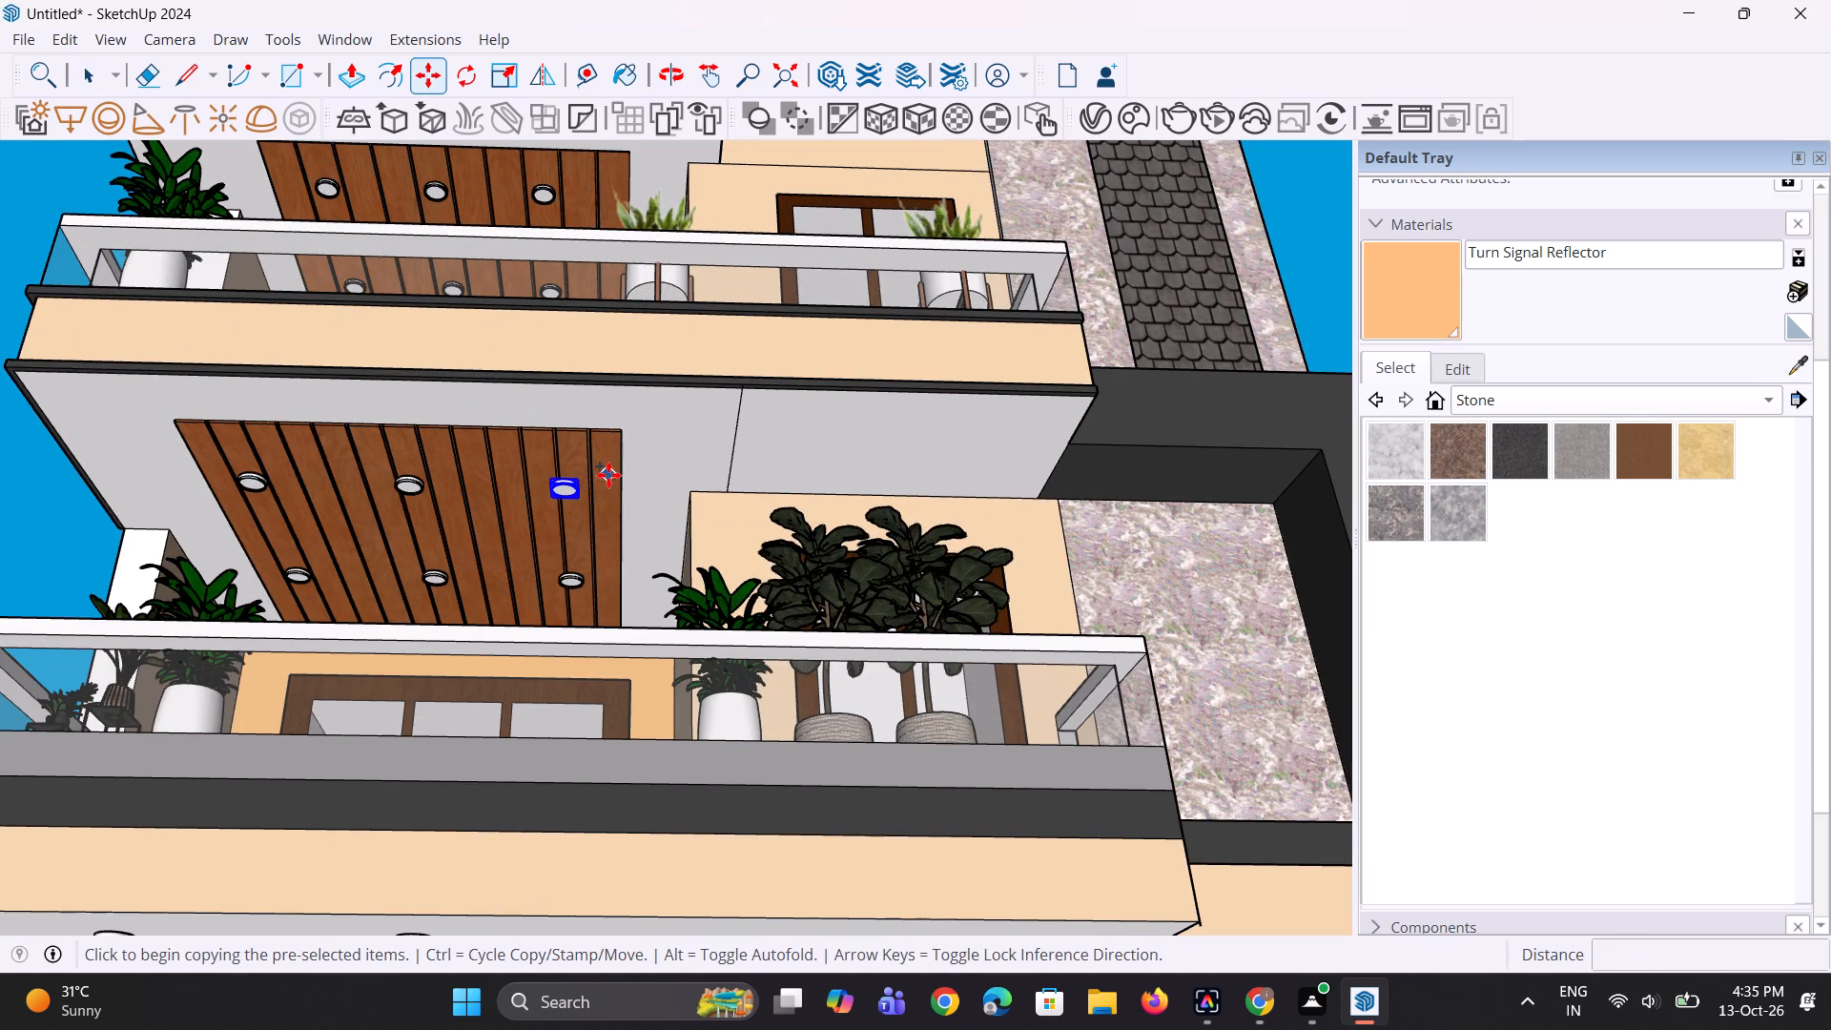
left_click(569, 485)
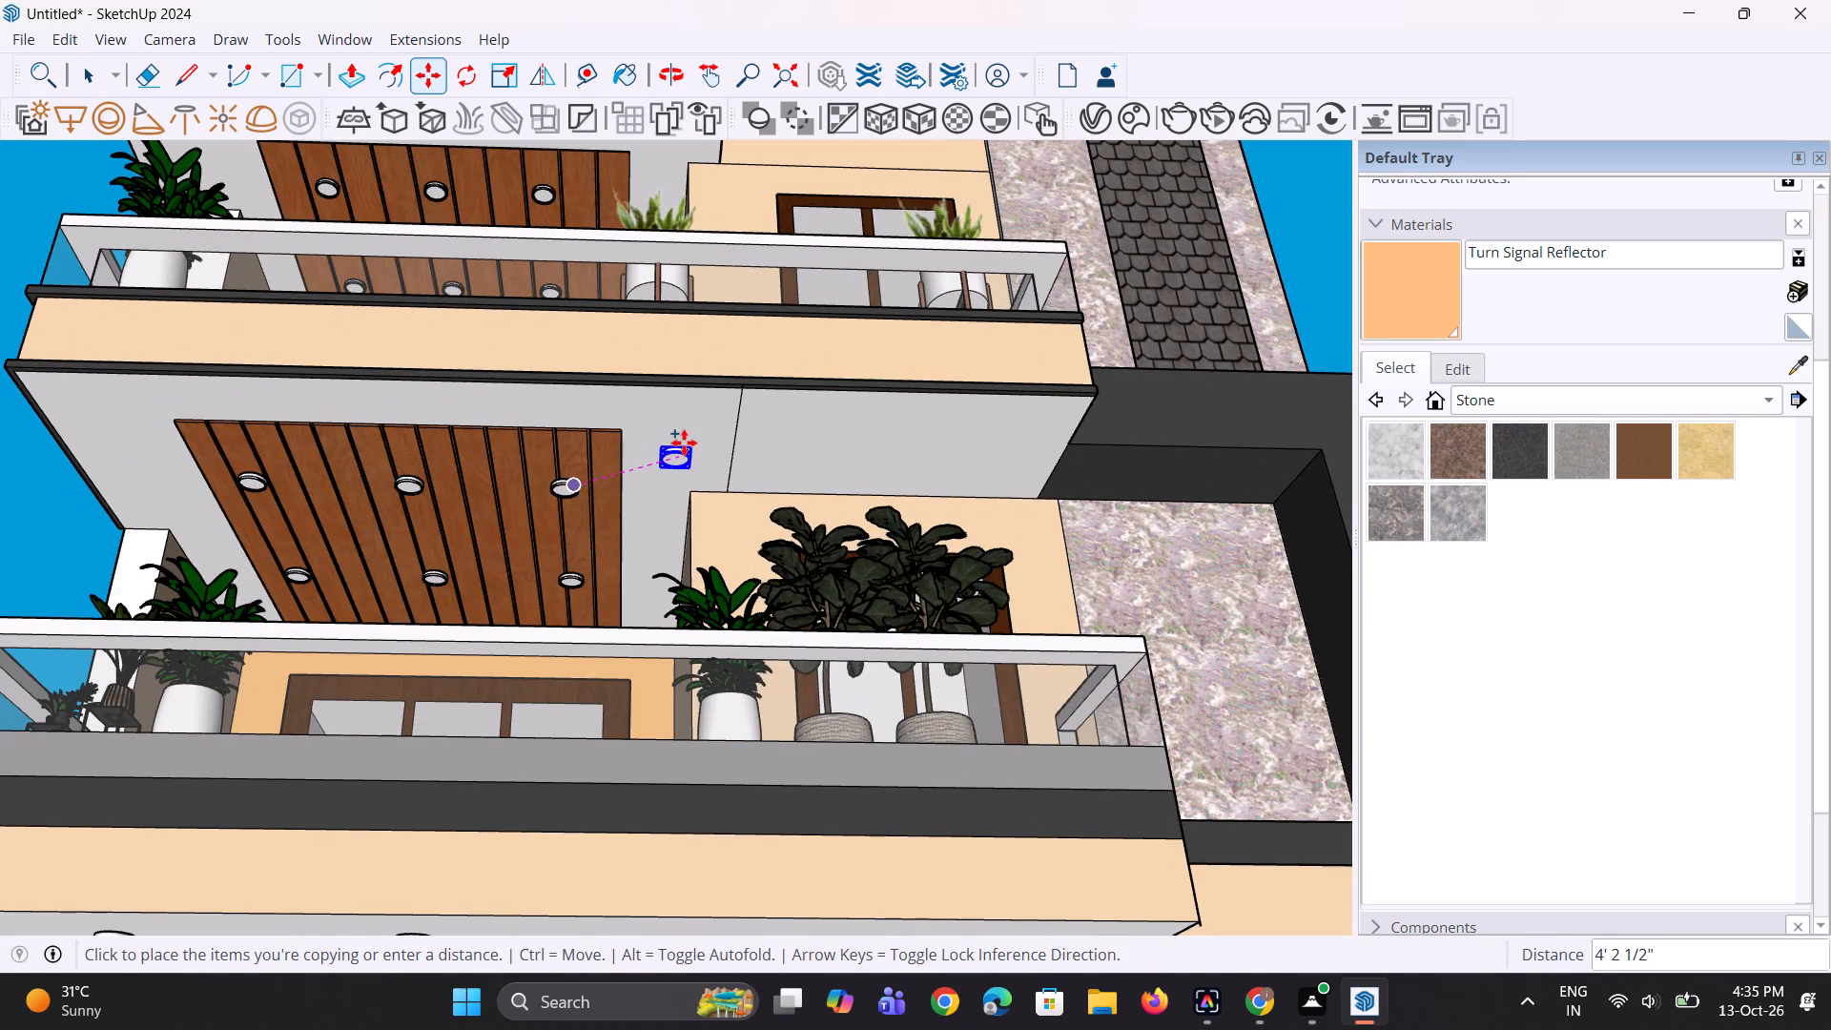
left_click(684, 443)
Copy the new light twice more along the middle balcony's plain ceiling, about 3' 5" and about 3' 7" apart.
key("m")
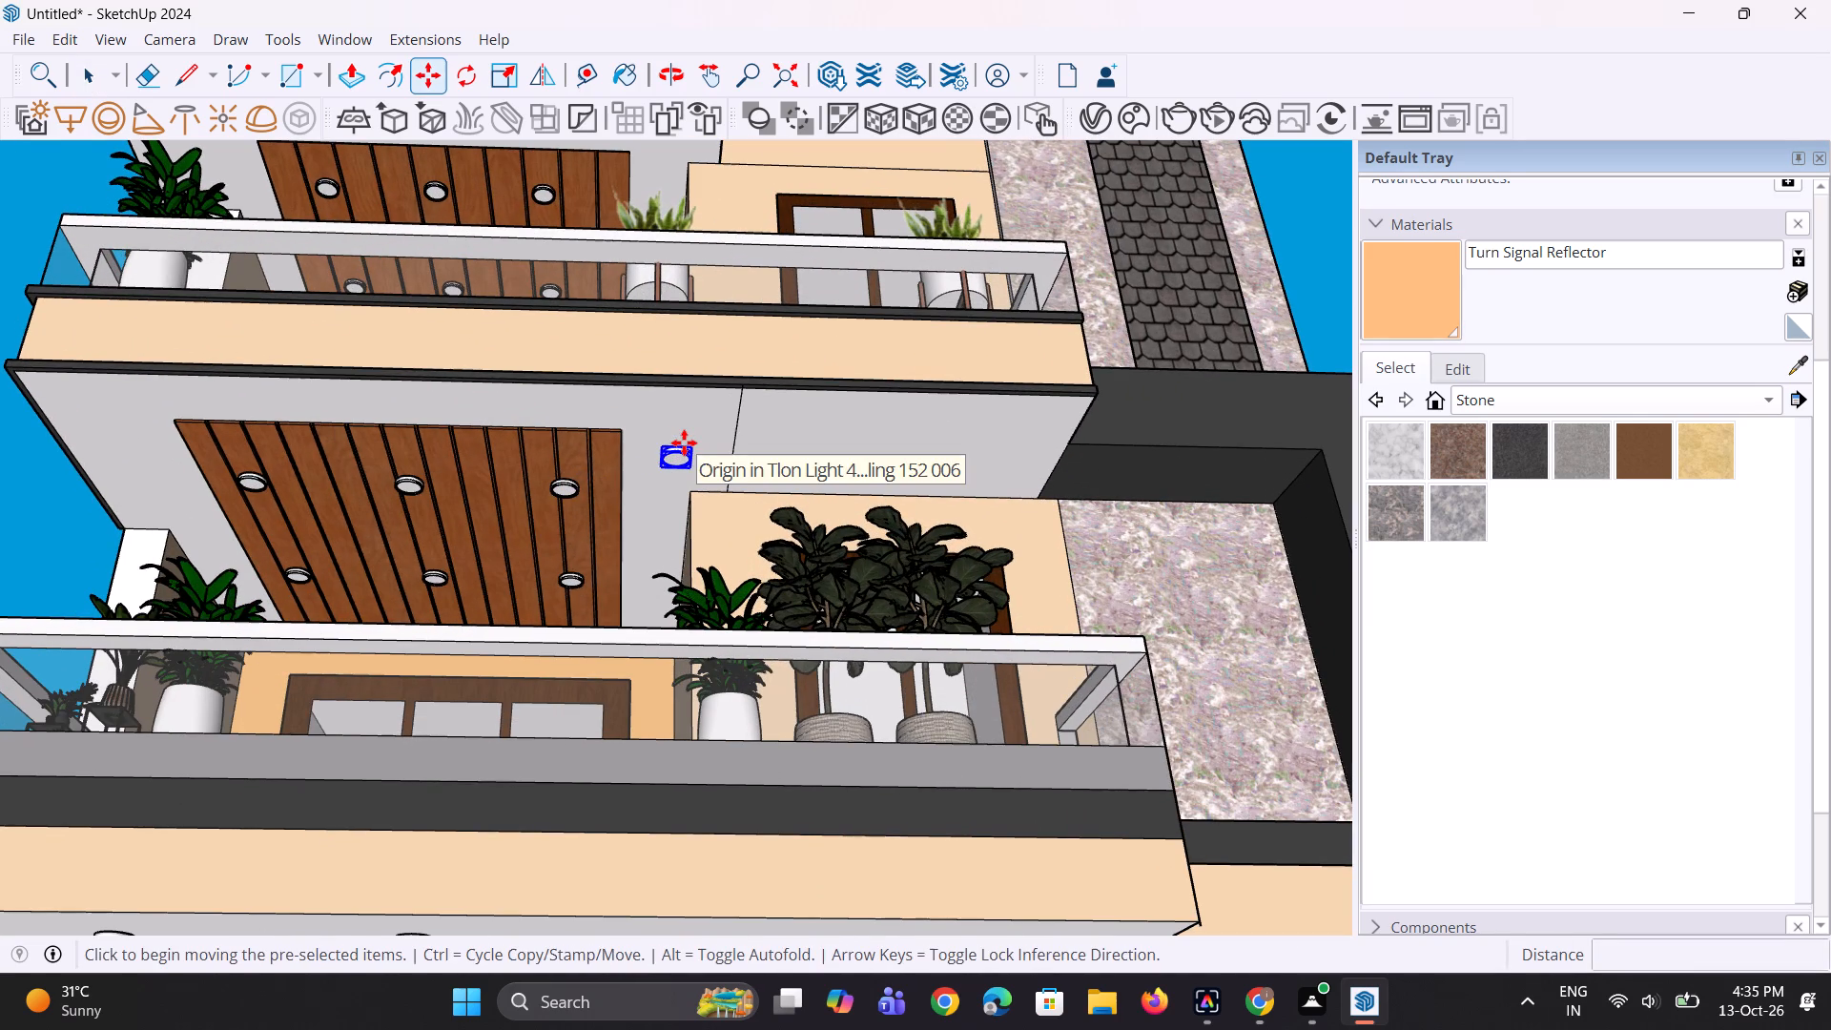
left_click(684, 443)
left_click(813, 451)
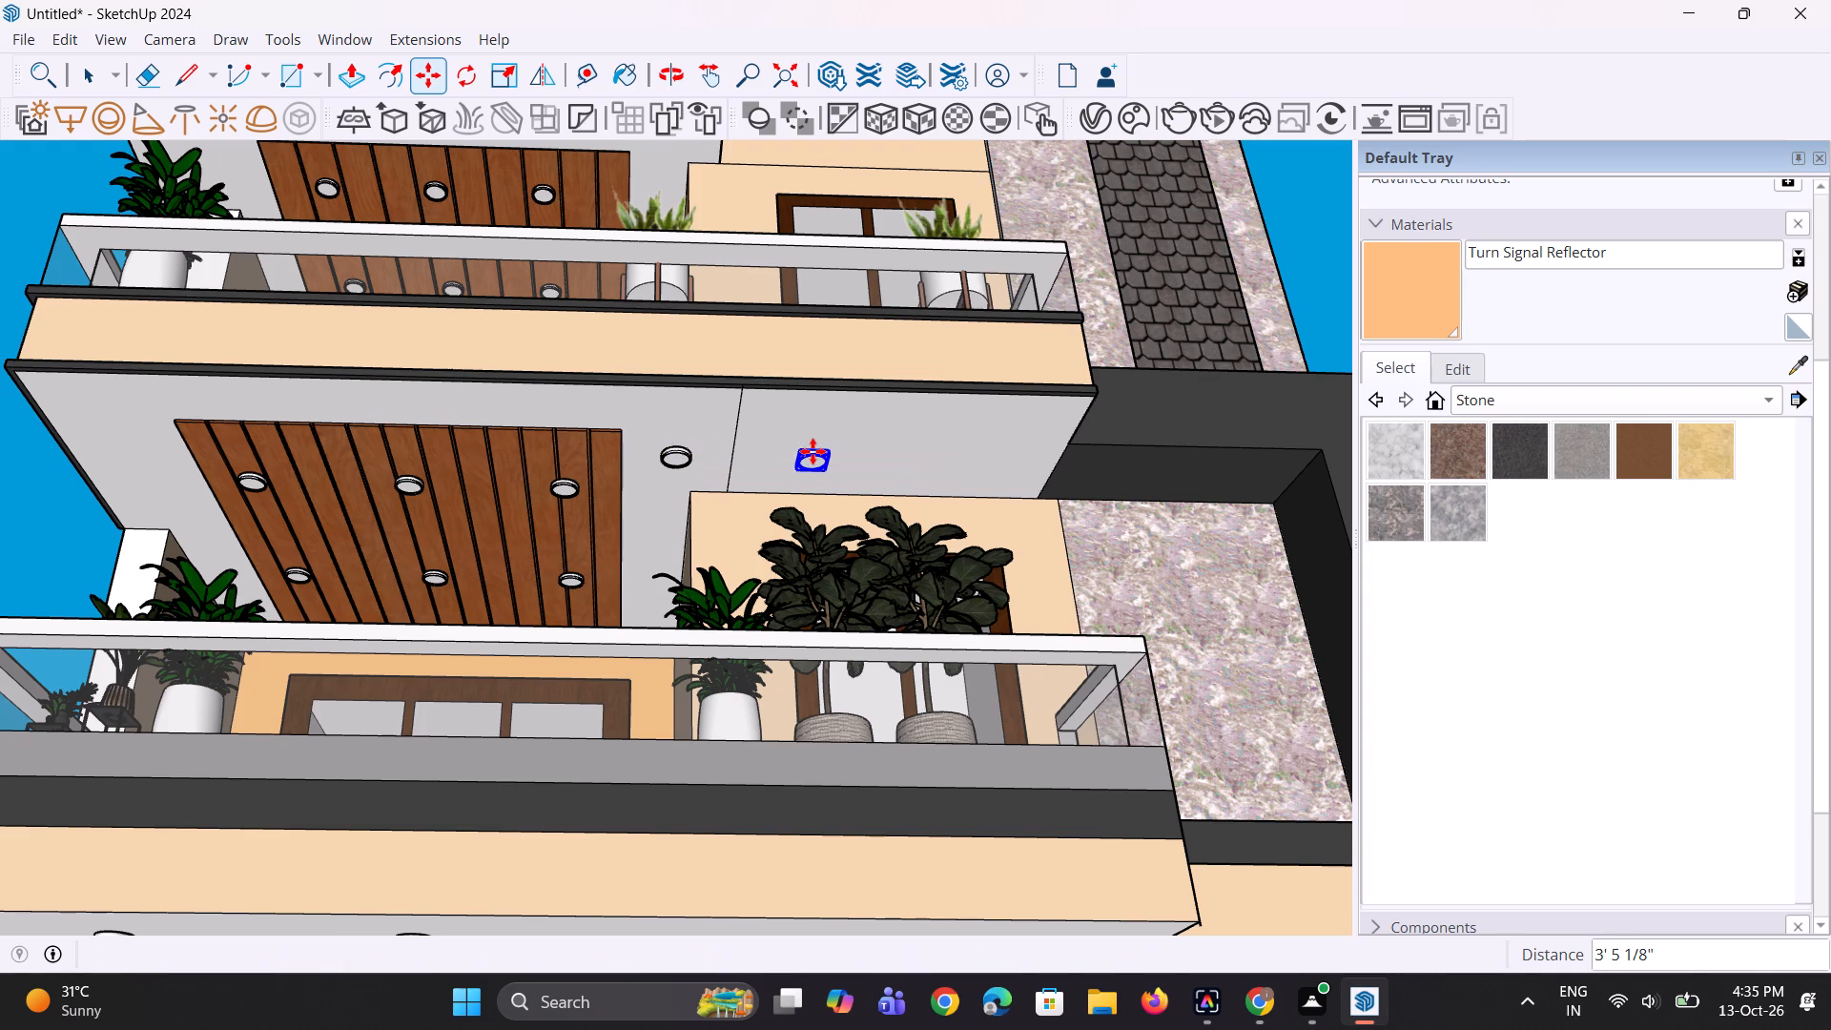
key("m")
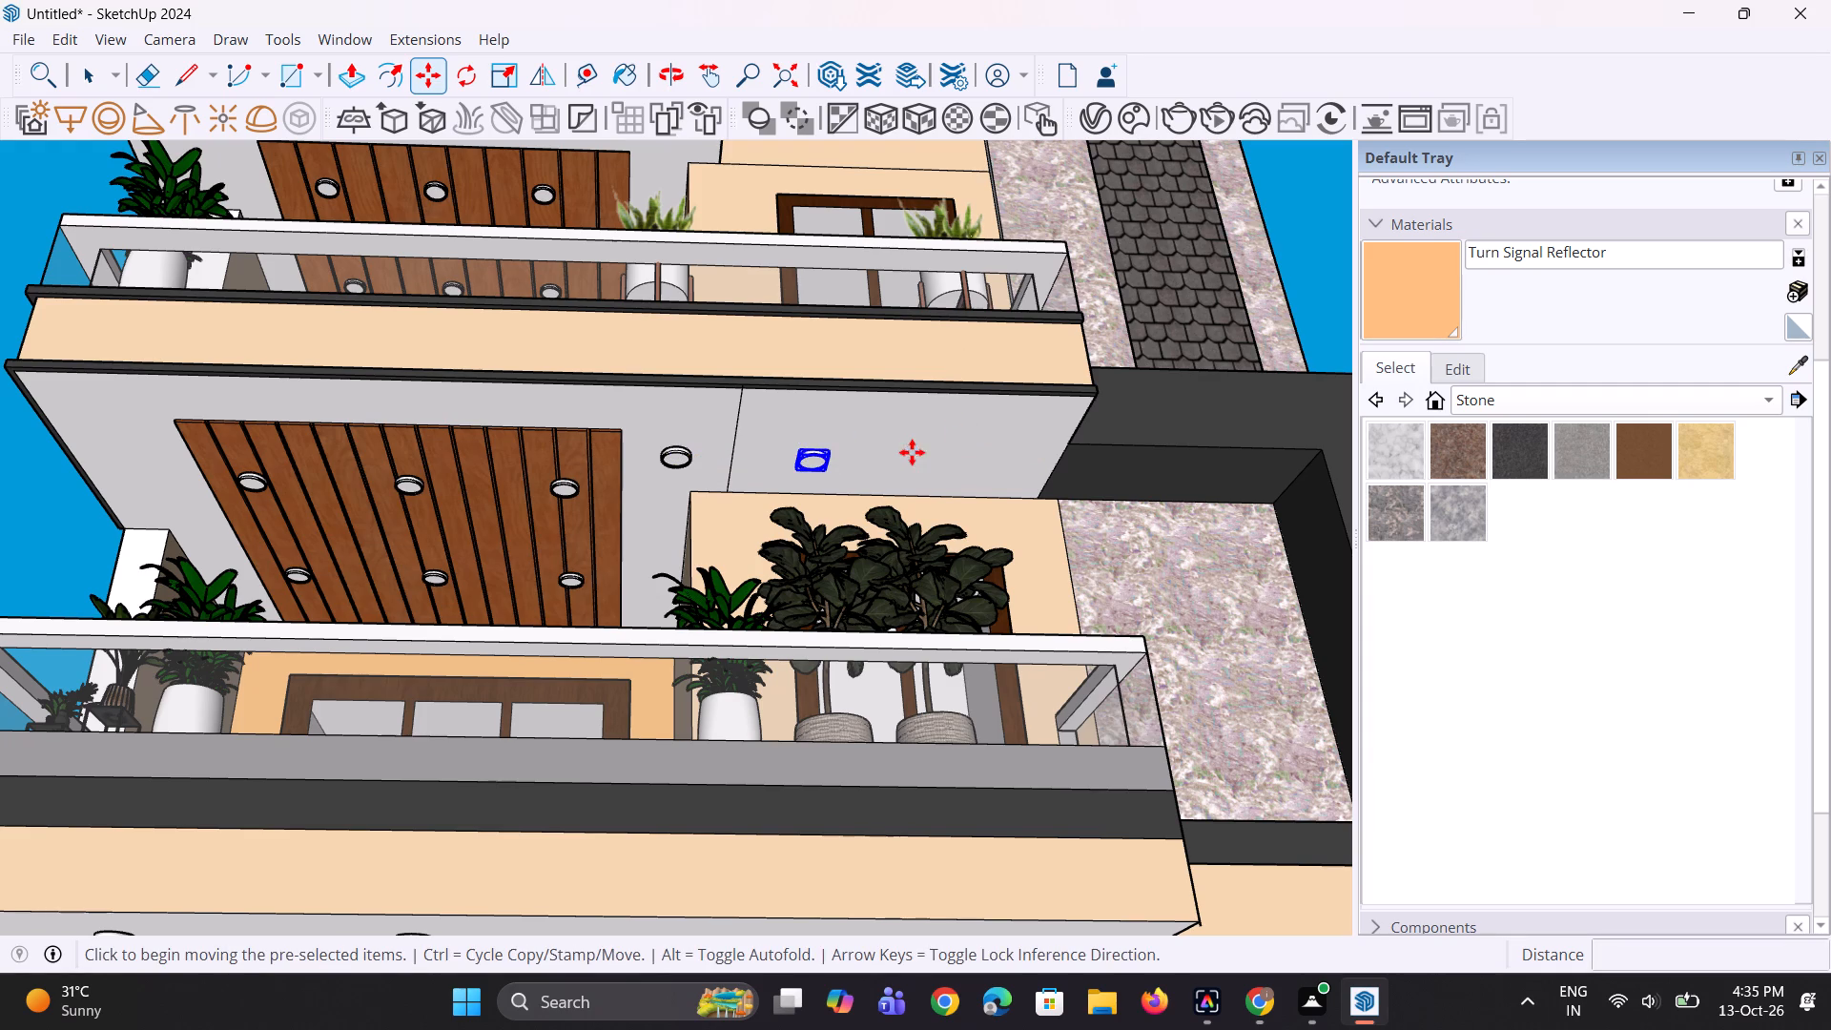
left_click(832, 461)
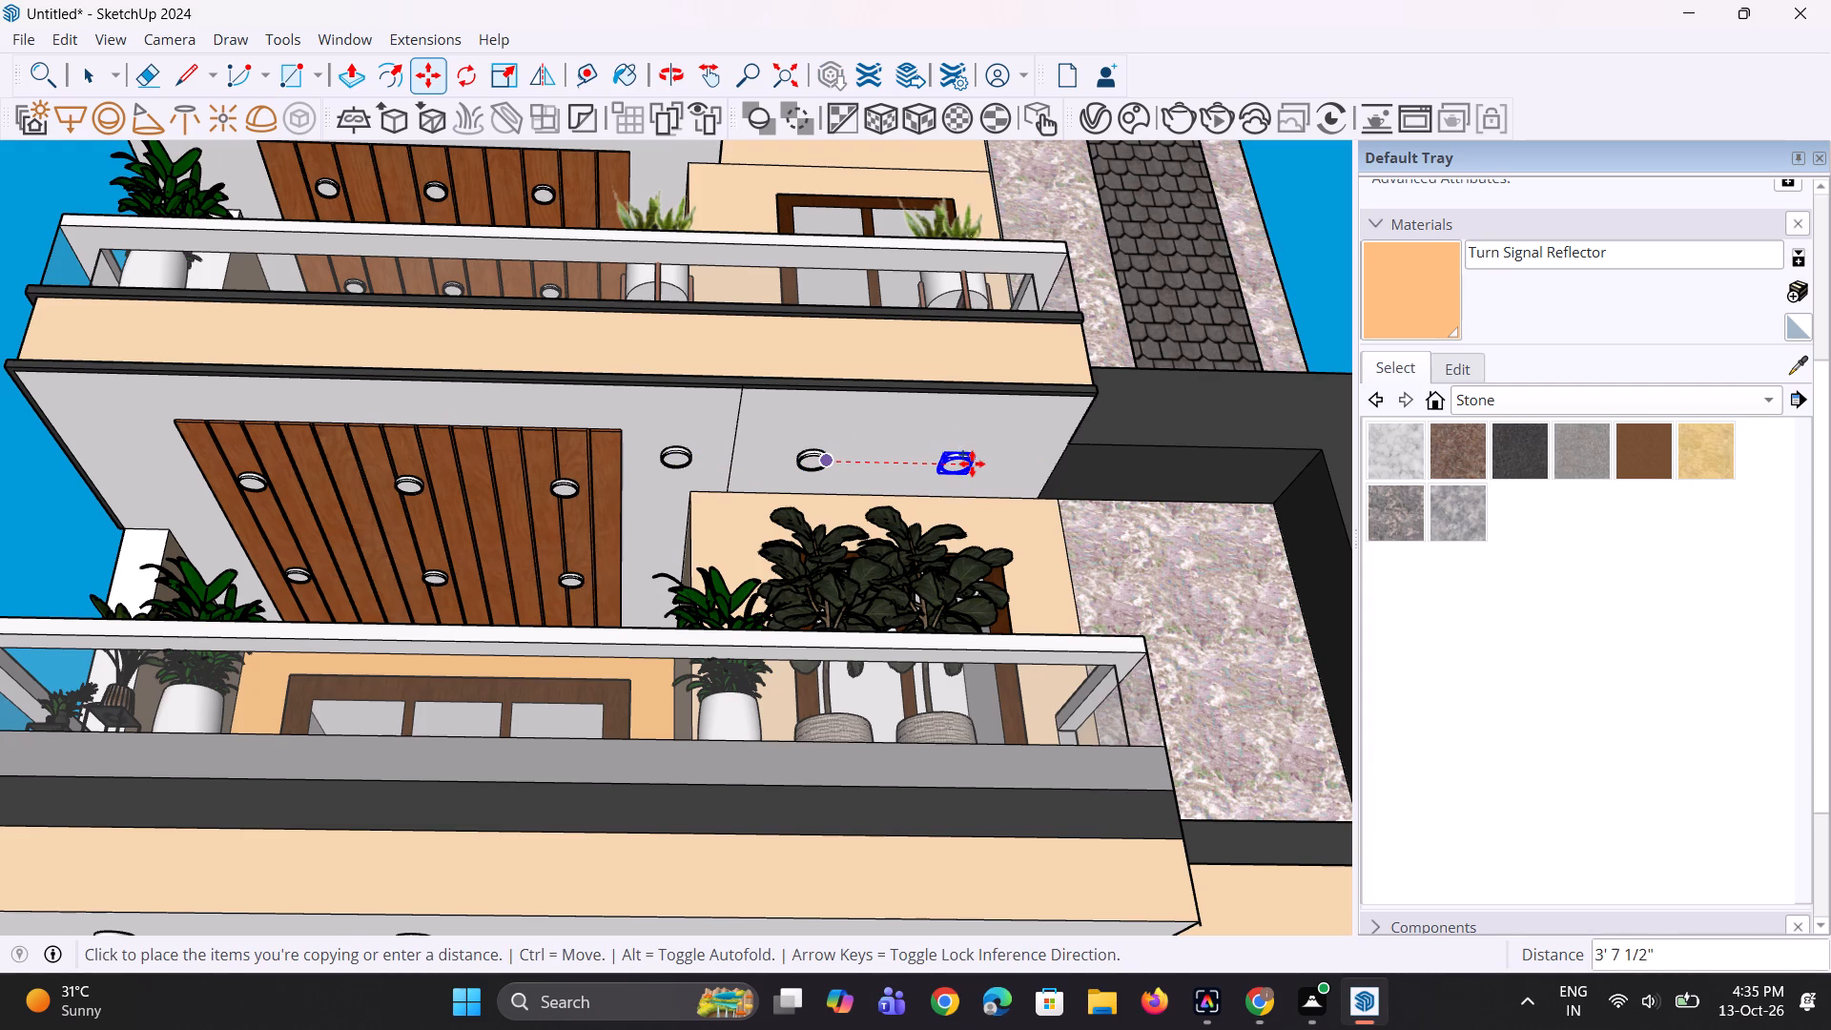
left_click(974, 463)
scroll(840, 532, "down", 6)
middle_click_drag(815, 535, 797, 560)
key("space")
key("space")
Copy the last balcony light up to the wood underside of the roof overhang, above the stone-clad wall.
scroll(795, 560, "down", 5)
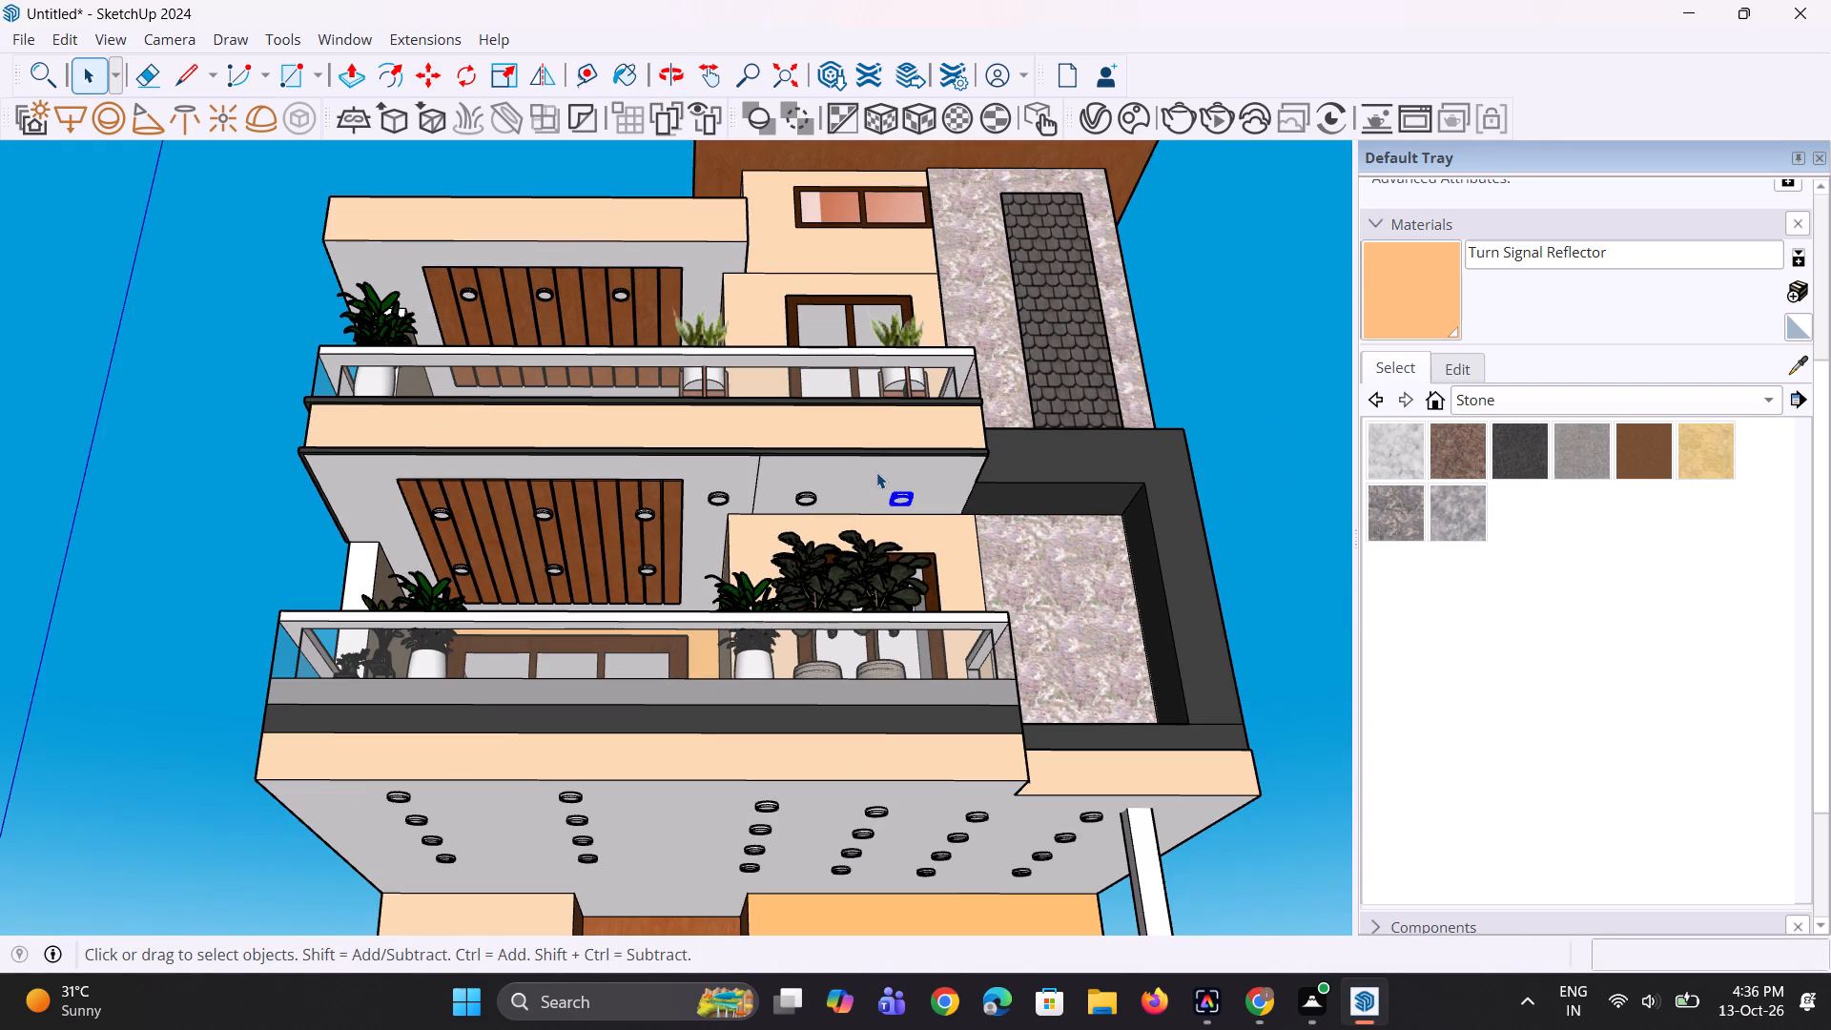
scroll(703, 492, "down", 2)
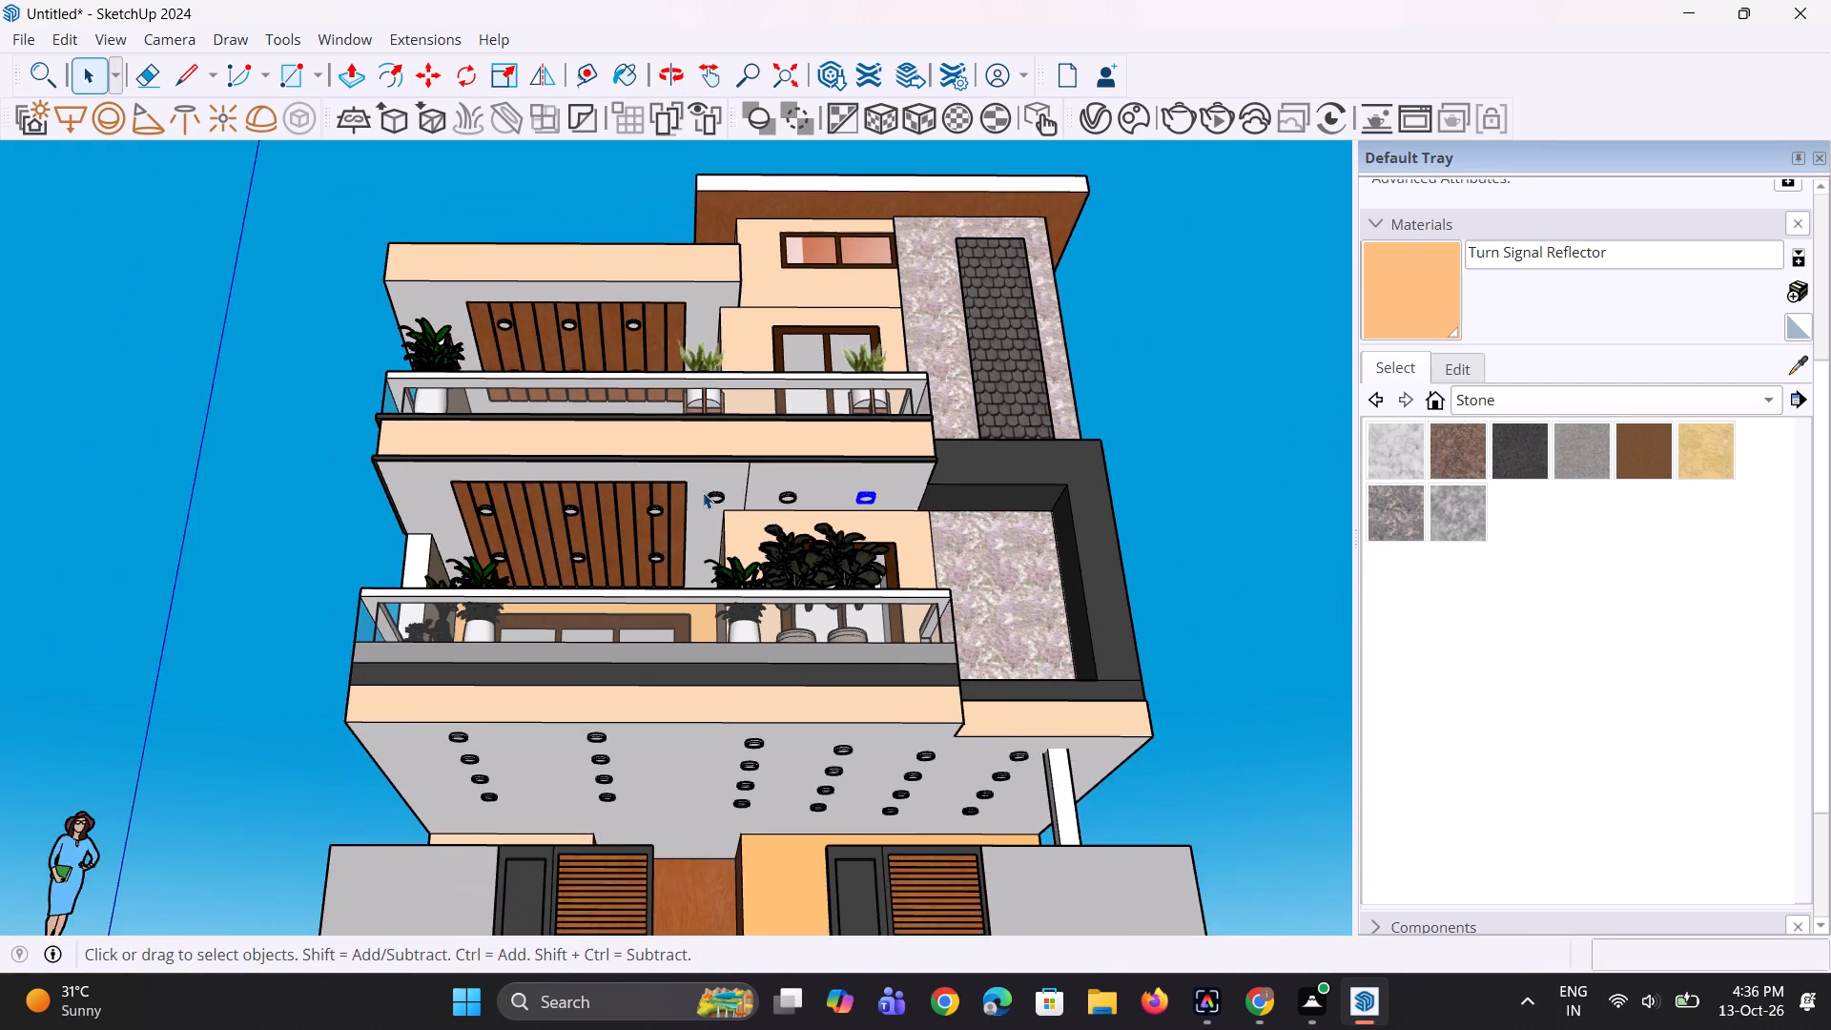
scroll(703, 492, "down", 1)
scroll(824, 398, "up", 3)
key("m")
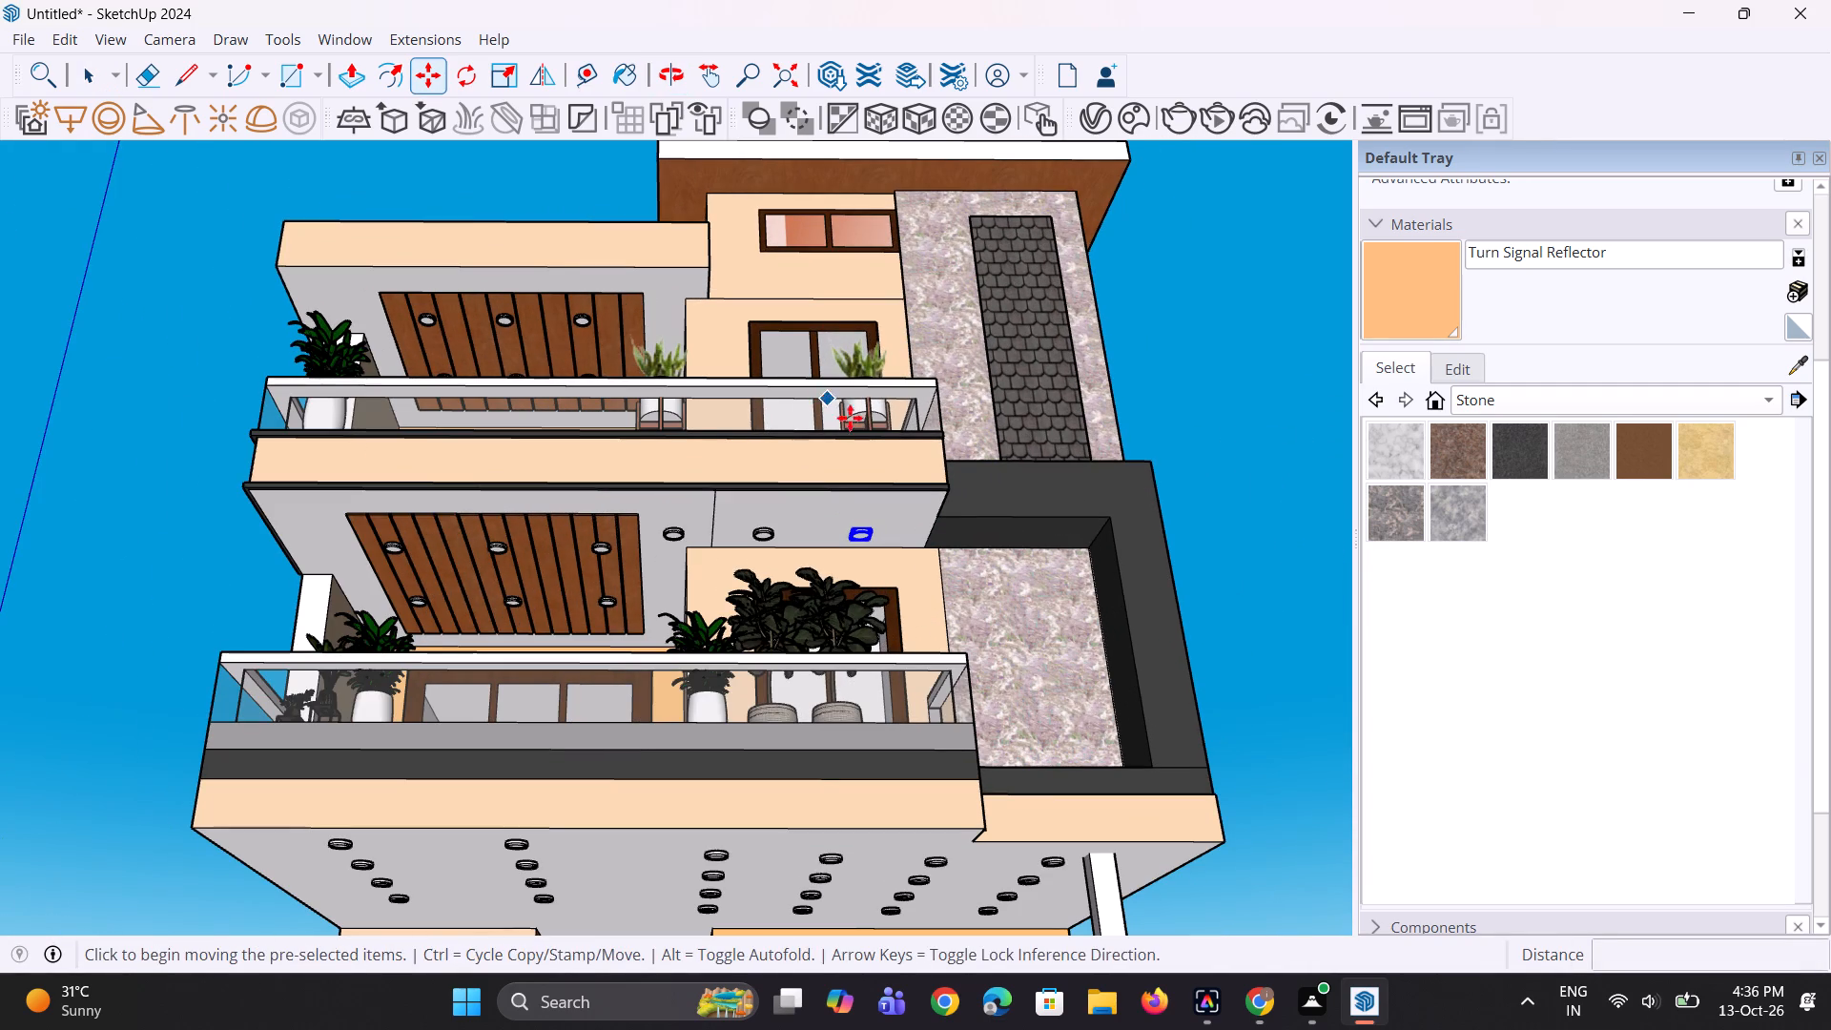
left_click(860, 541)
scroll(724, 567, "down", 3)
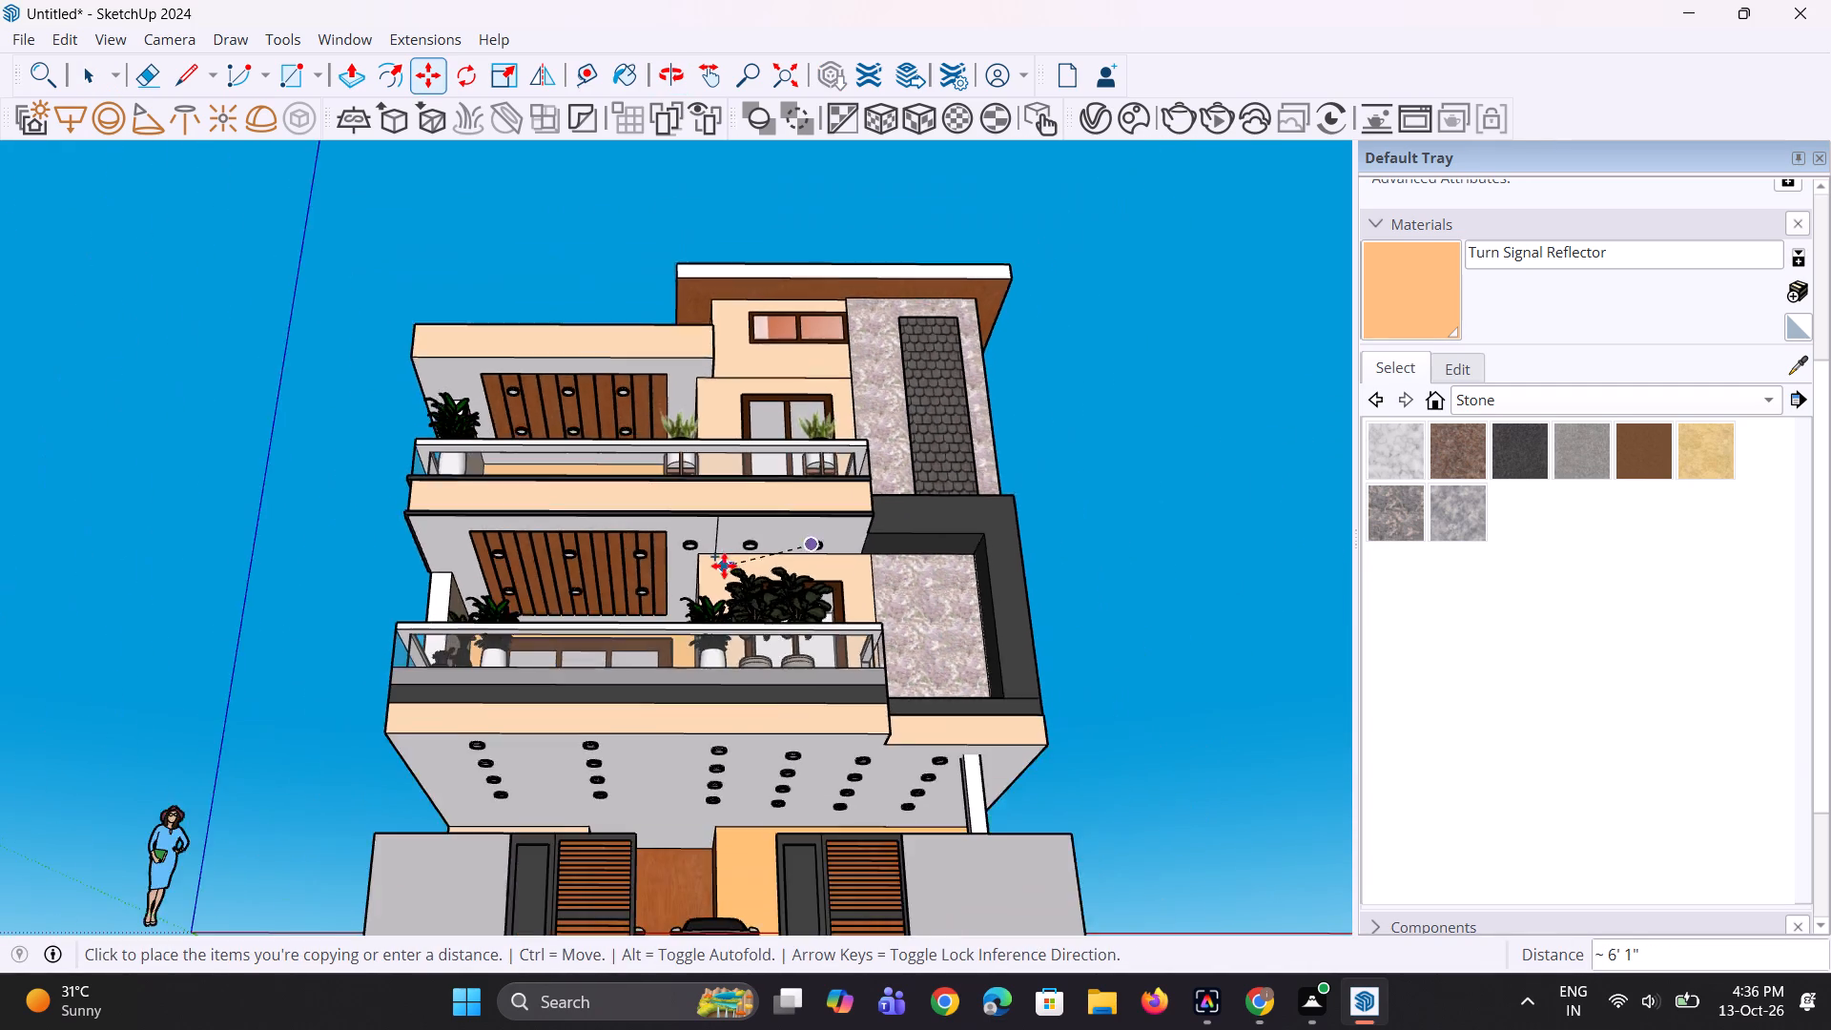
scroll(724, 566, "down", 3)
scroll(957, 310, "up", 13)
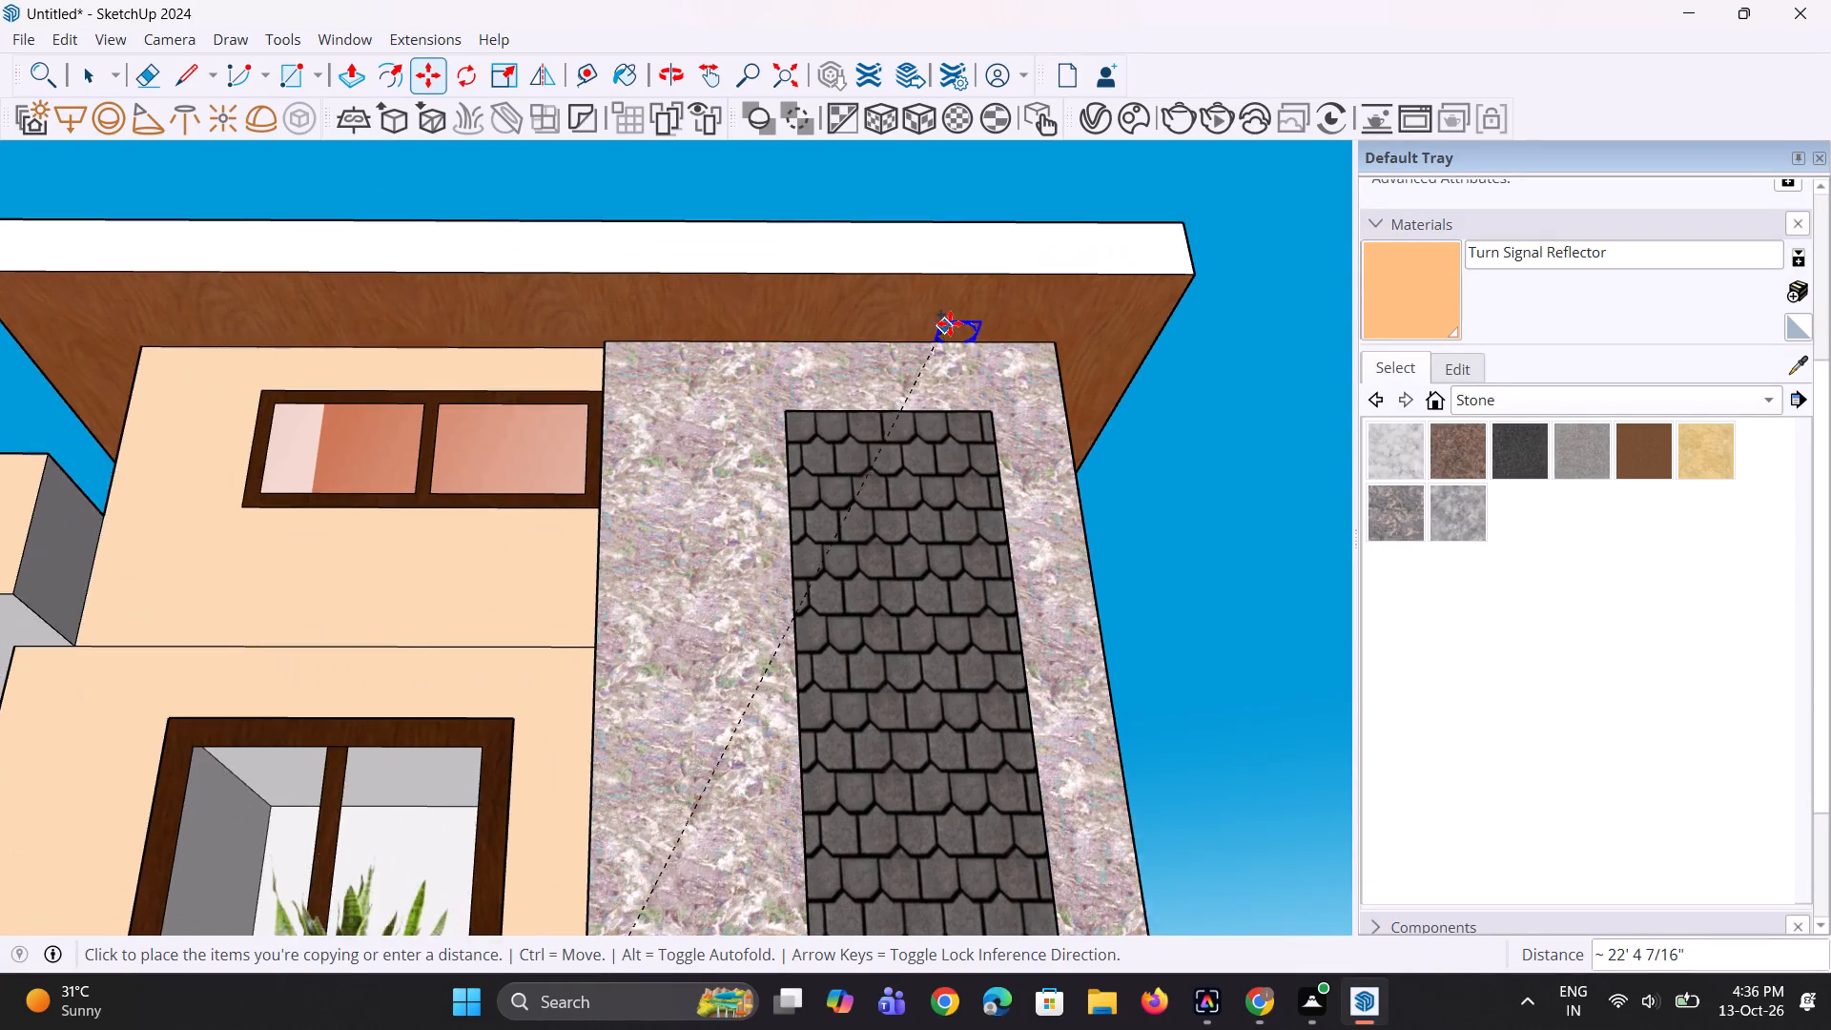
scroll(950, 323, "up", 2)
left_click(946, 301)
Move the roof overhang light about 1 3/8" down the blue axis so its body projects below the wood underside.
middle_click_drag(1044, 381, 898, 399)
scroll(923, 310, "up", 7)
left_click(913, 260)
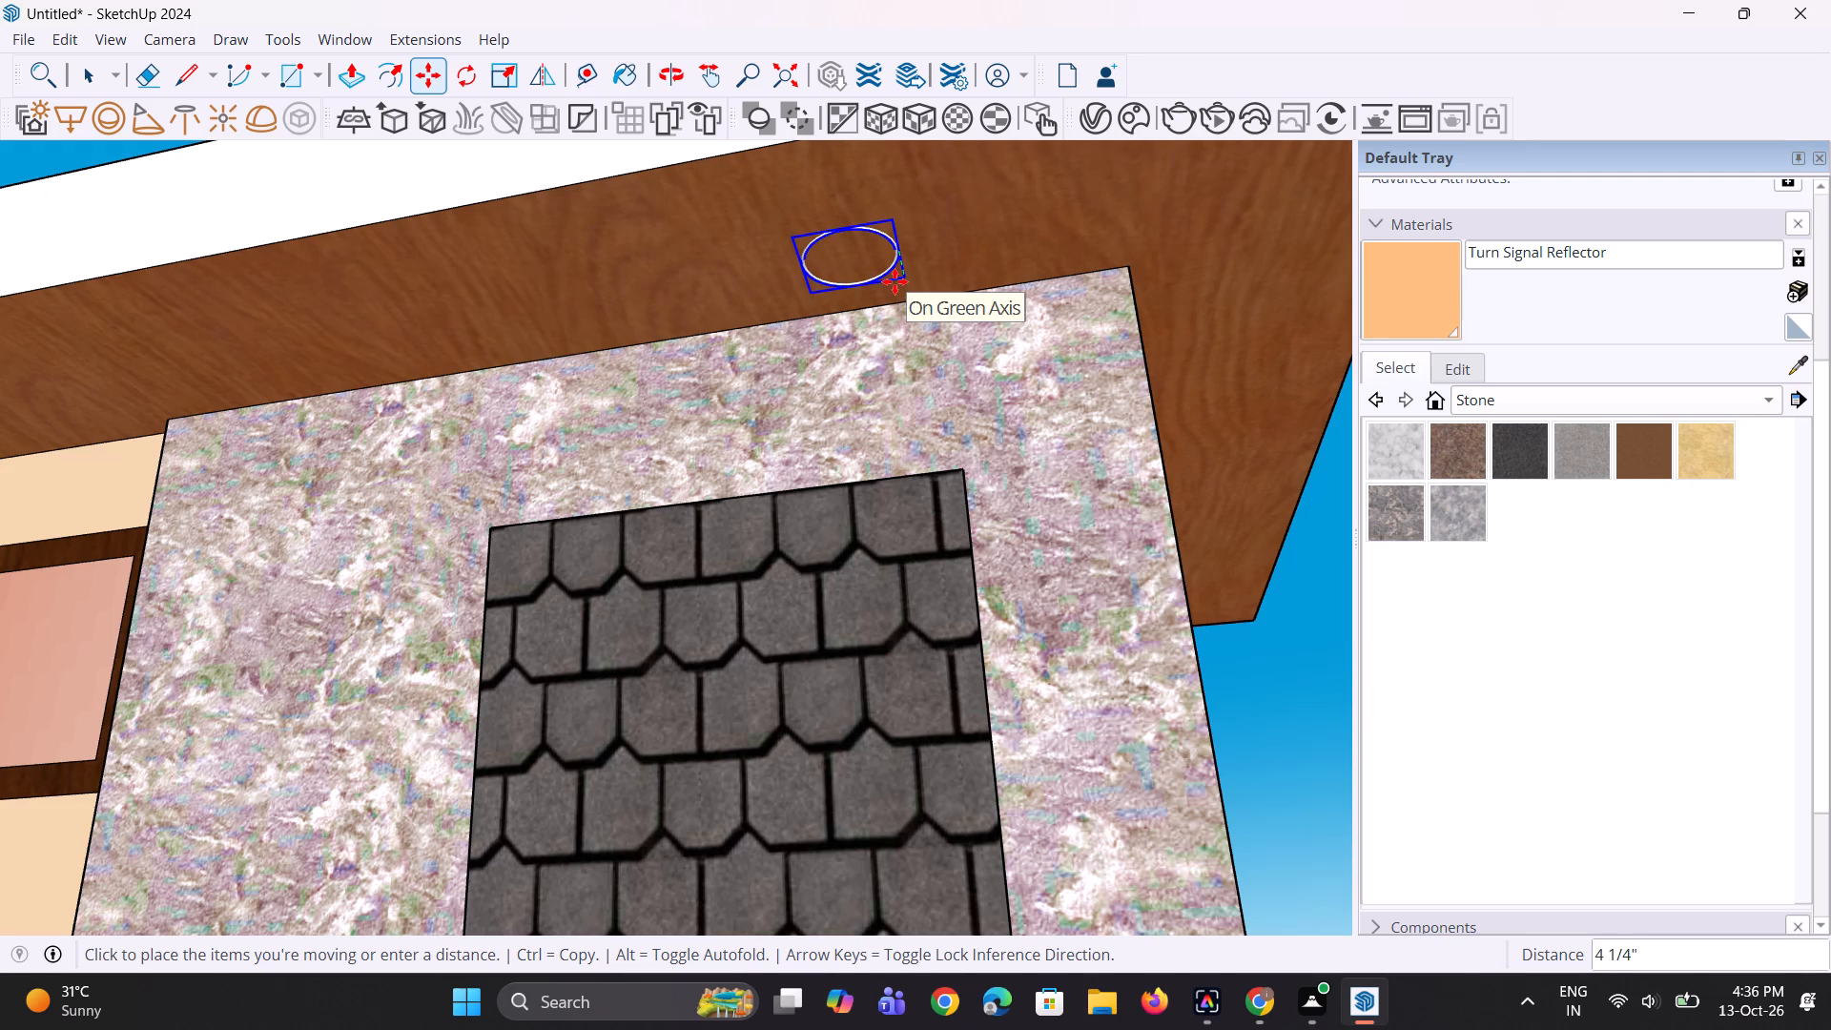
key("Escape")
middle_click_drag(943, 318, 676, 340)
scroll(608, 216, "up", 3)
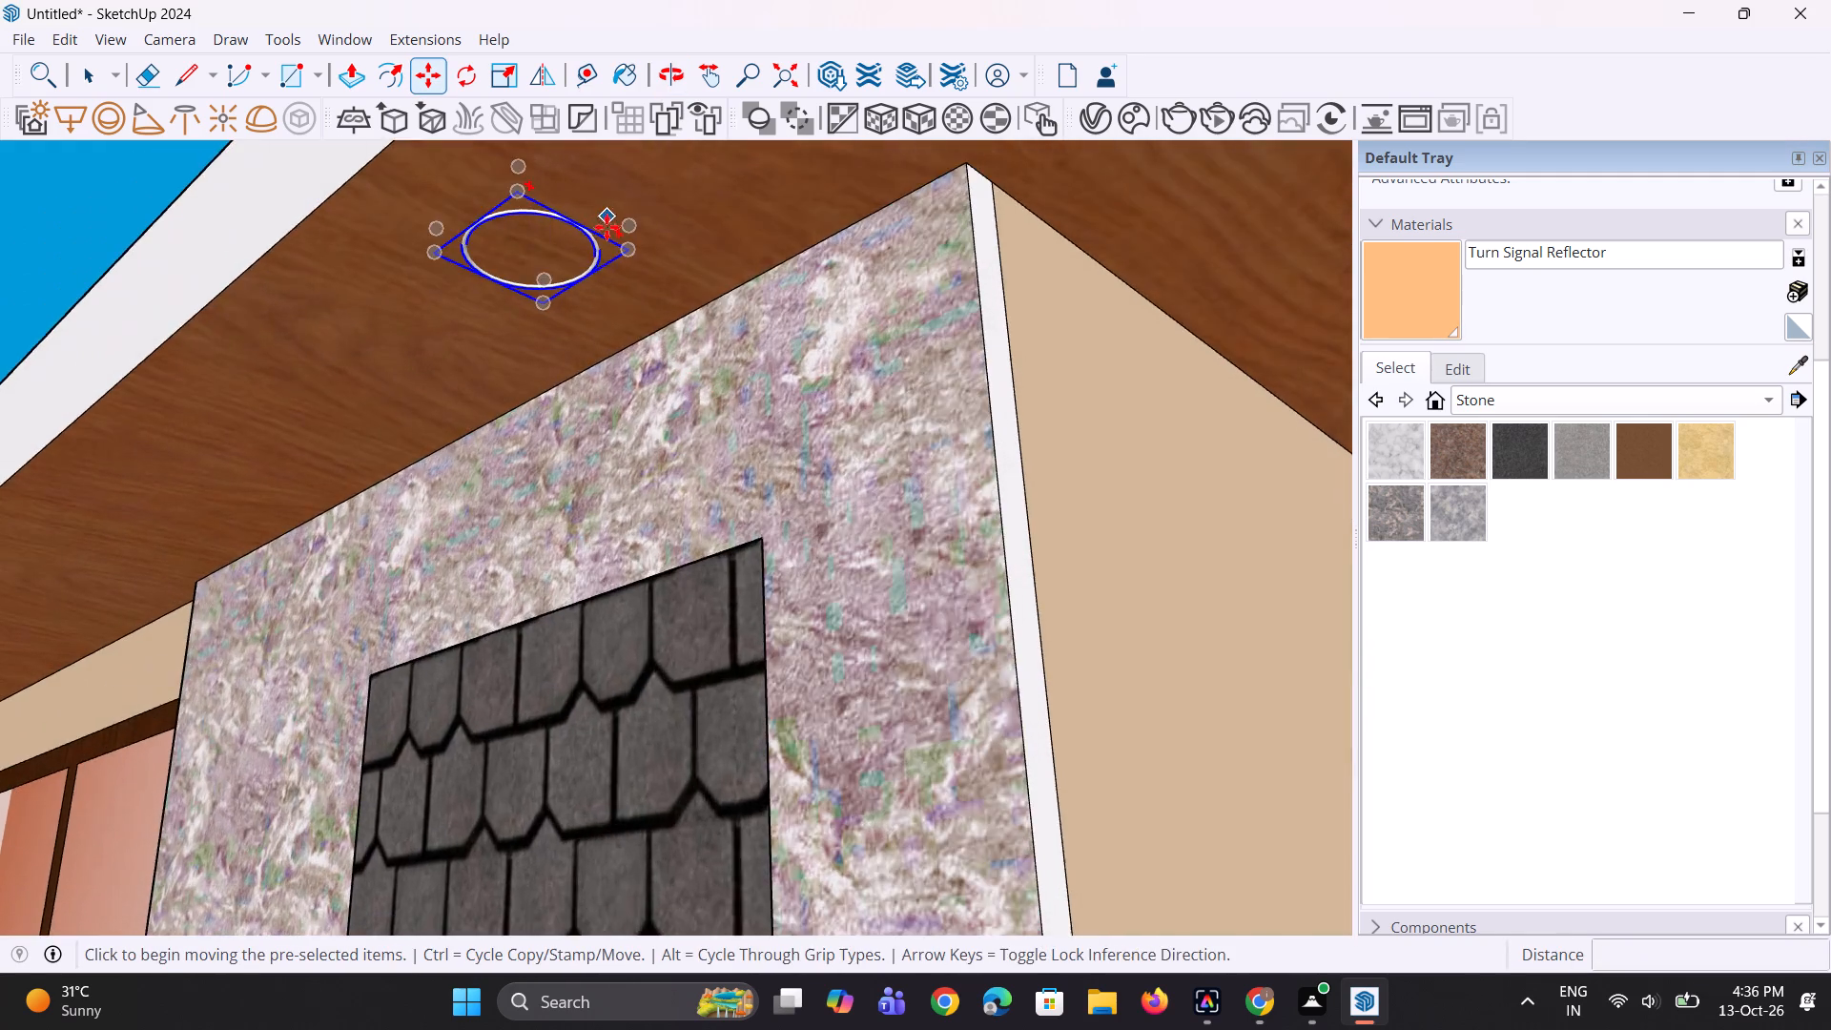
scroll(607, 227, "up", 5)
left_click(642, 257)
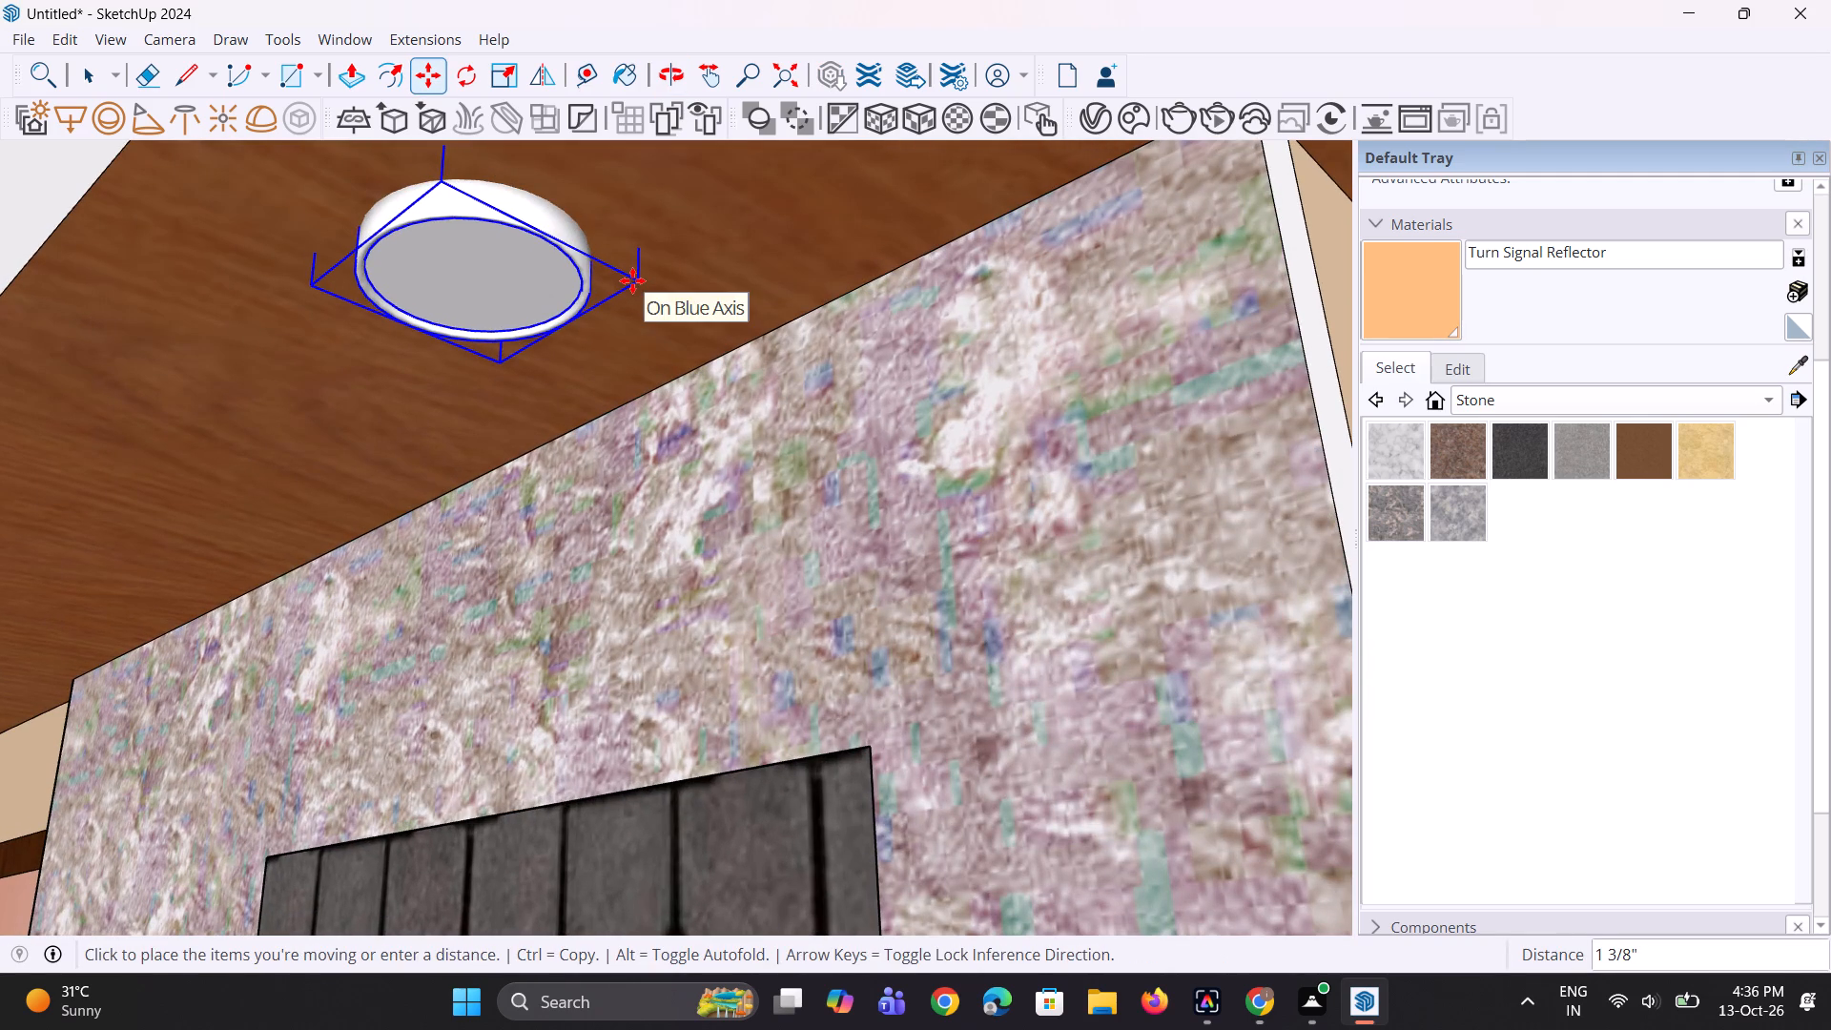
left_click(632, 281)
Copy the overhang light about 2' 7" along the roof's front edge, repeating with *3.
scroll(716, 370, "down", 11)
middle_click_drag(669, 371, 730, 350)
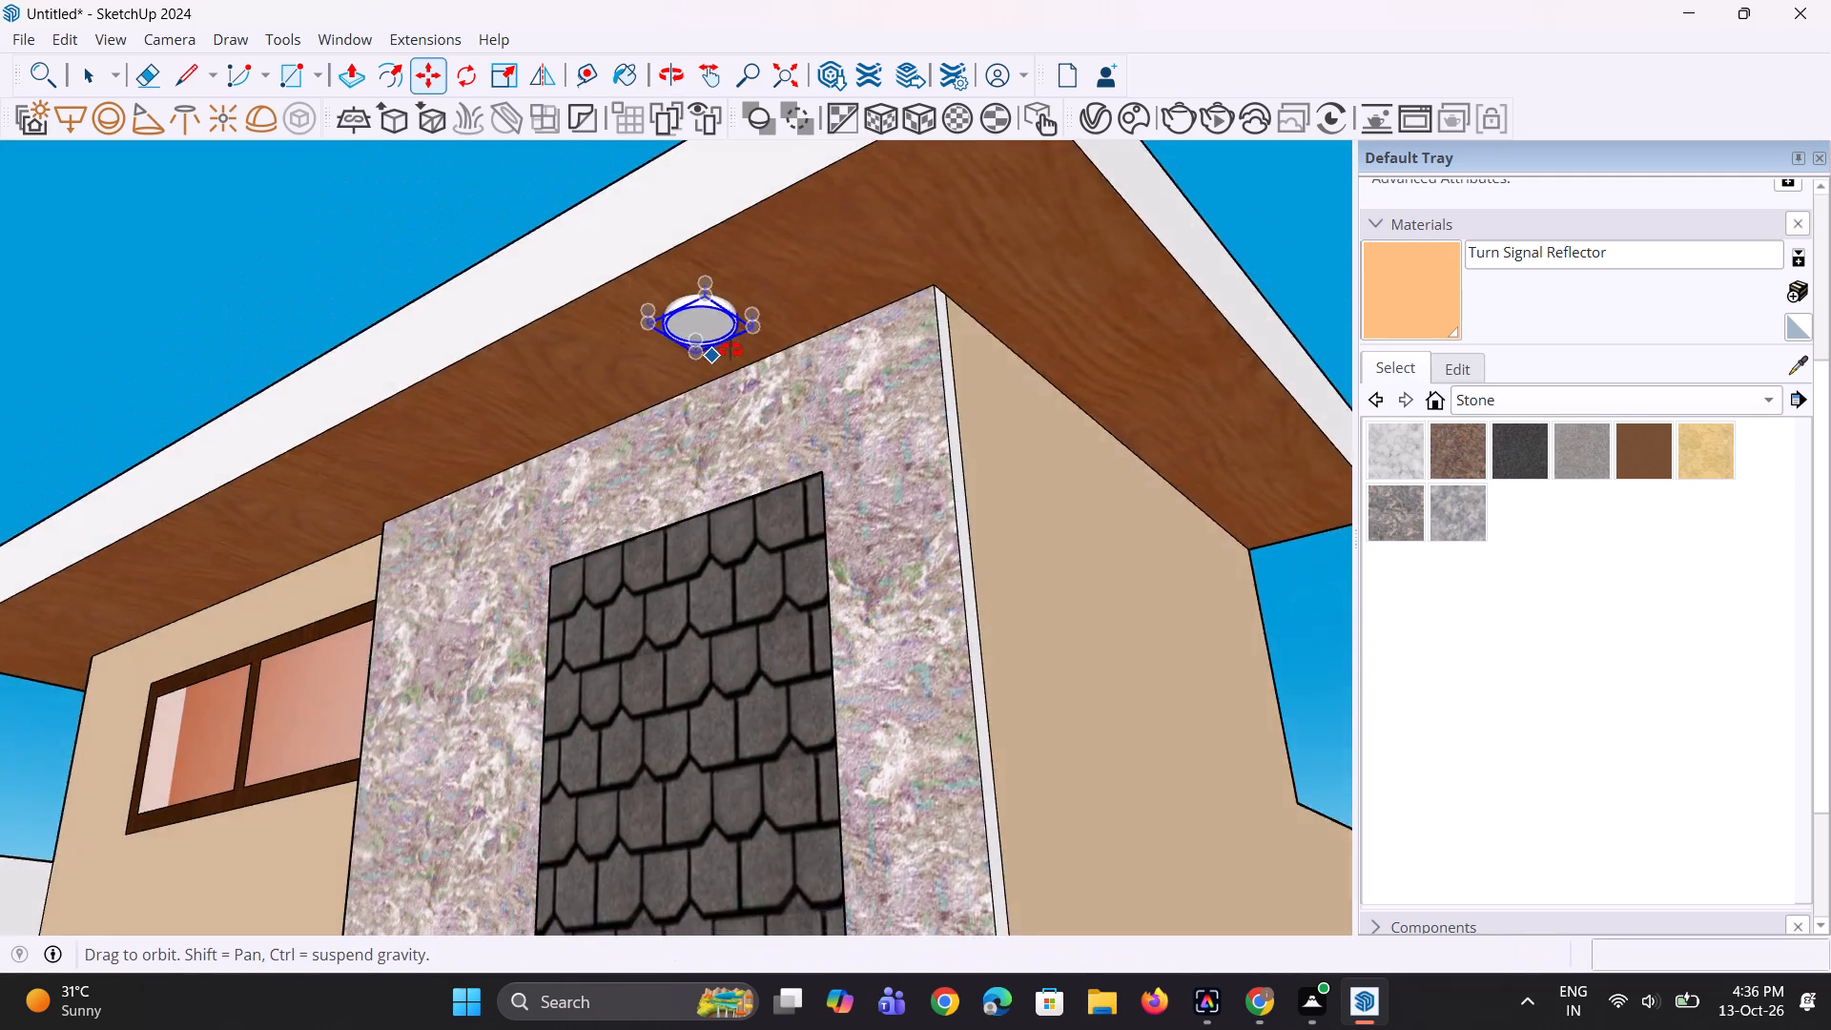
middle_click_drag(730, 350, 958, 366)
key("m")
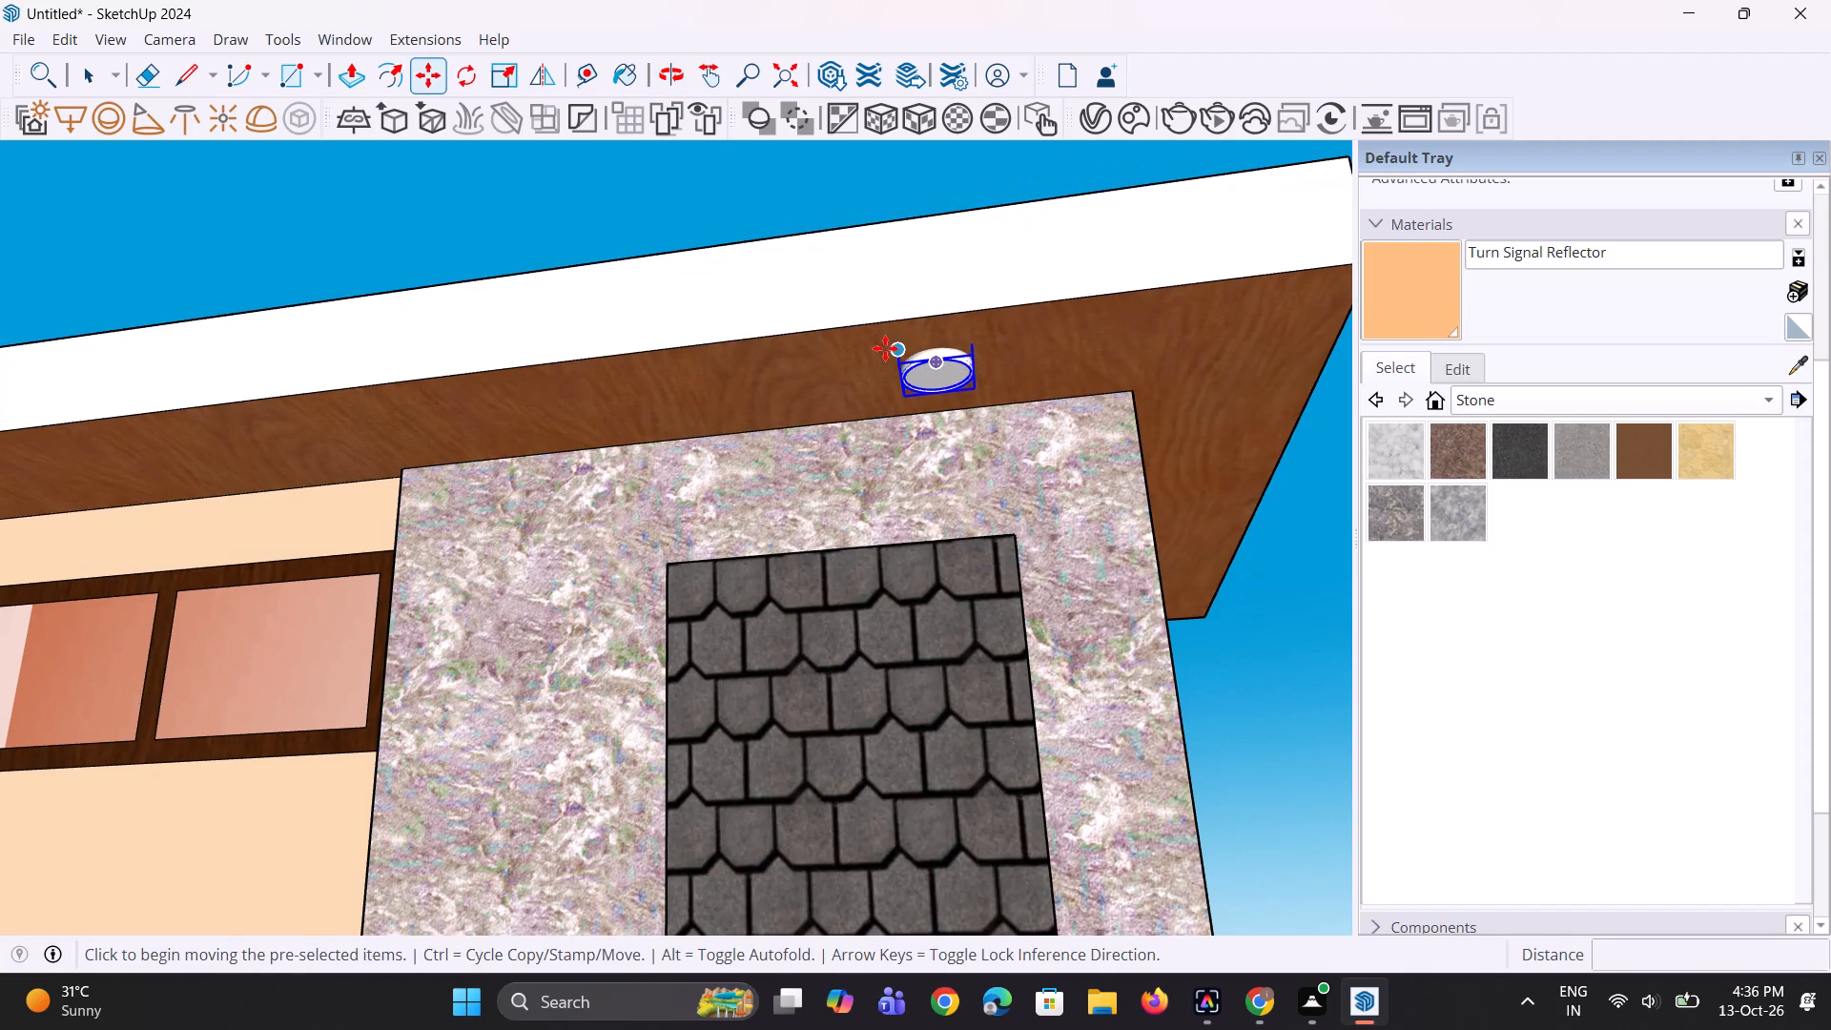
left_click(894, 359)
left_click(650, 369)
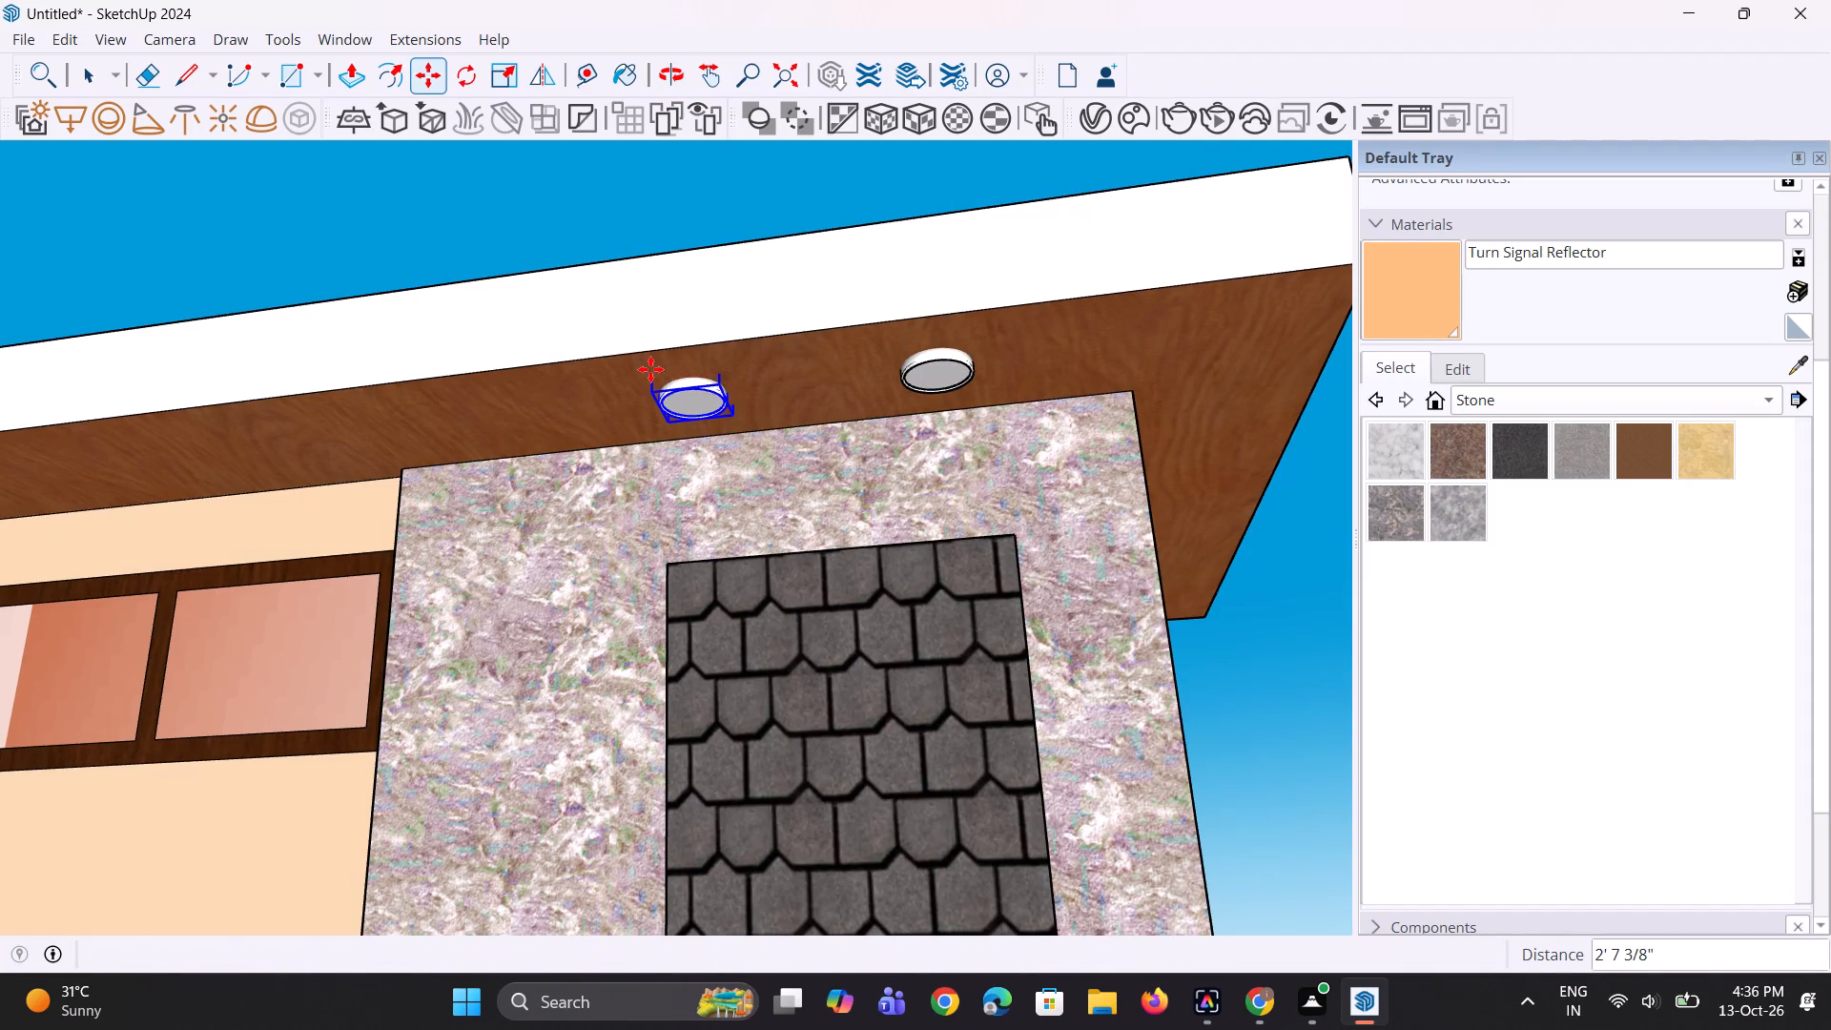
type("*3")
key("Return")
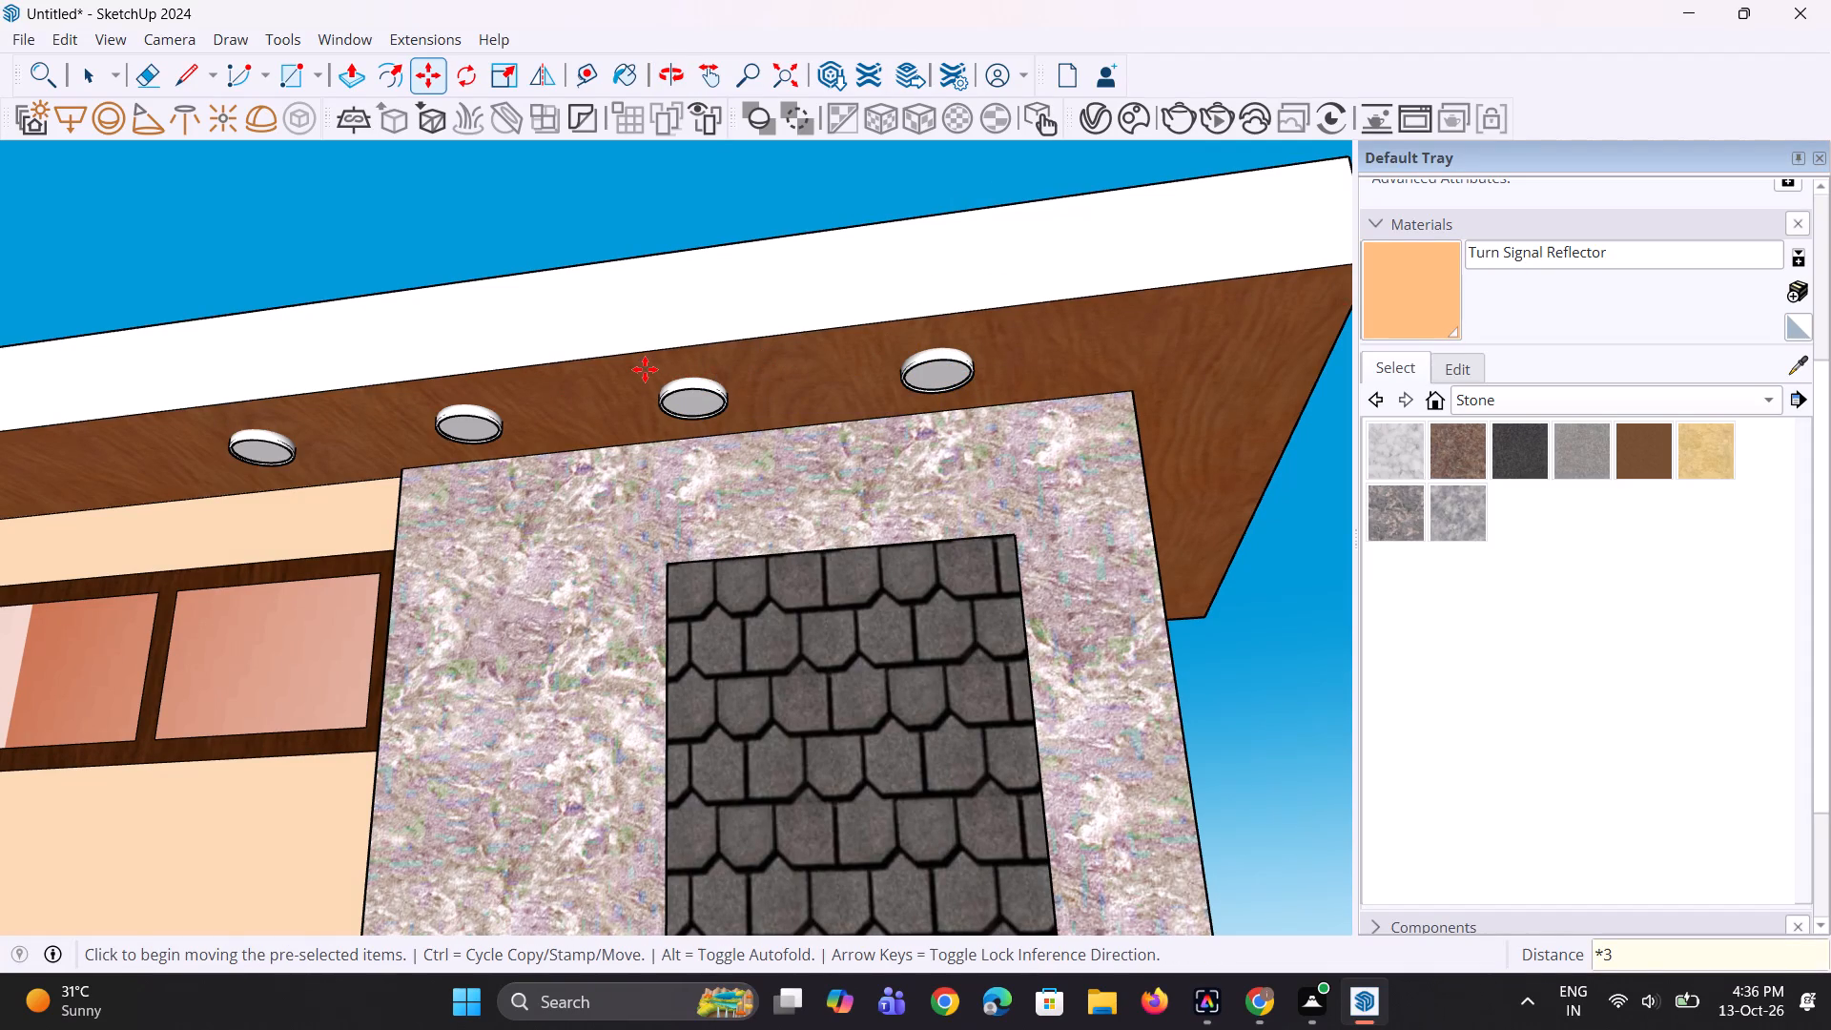
Copy the end light of the overhang row about 3' 2" farther above the small window, repeating with *2, and clear the selection.
scroll(644, 369, "down", 6)
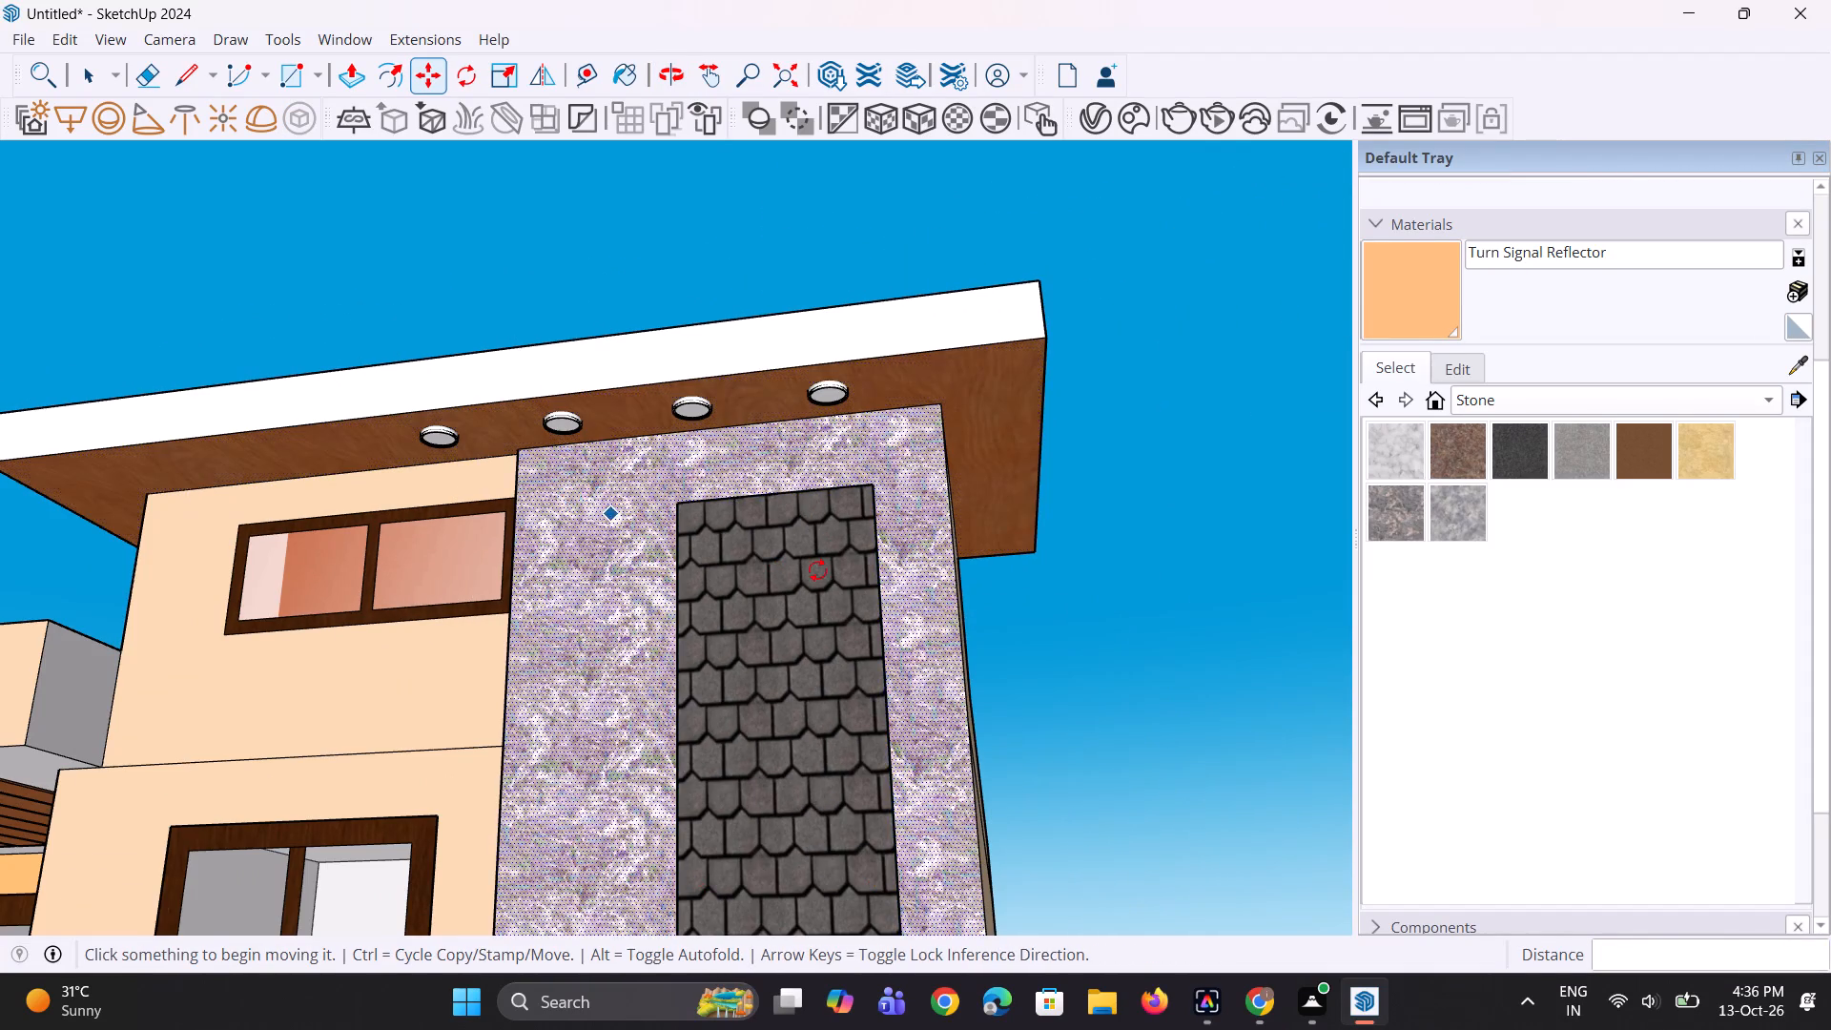
scroll(950, 598, "down", 4)
scroll(632, 463, "up", 3)
scroll(450, 462, "up", 6)
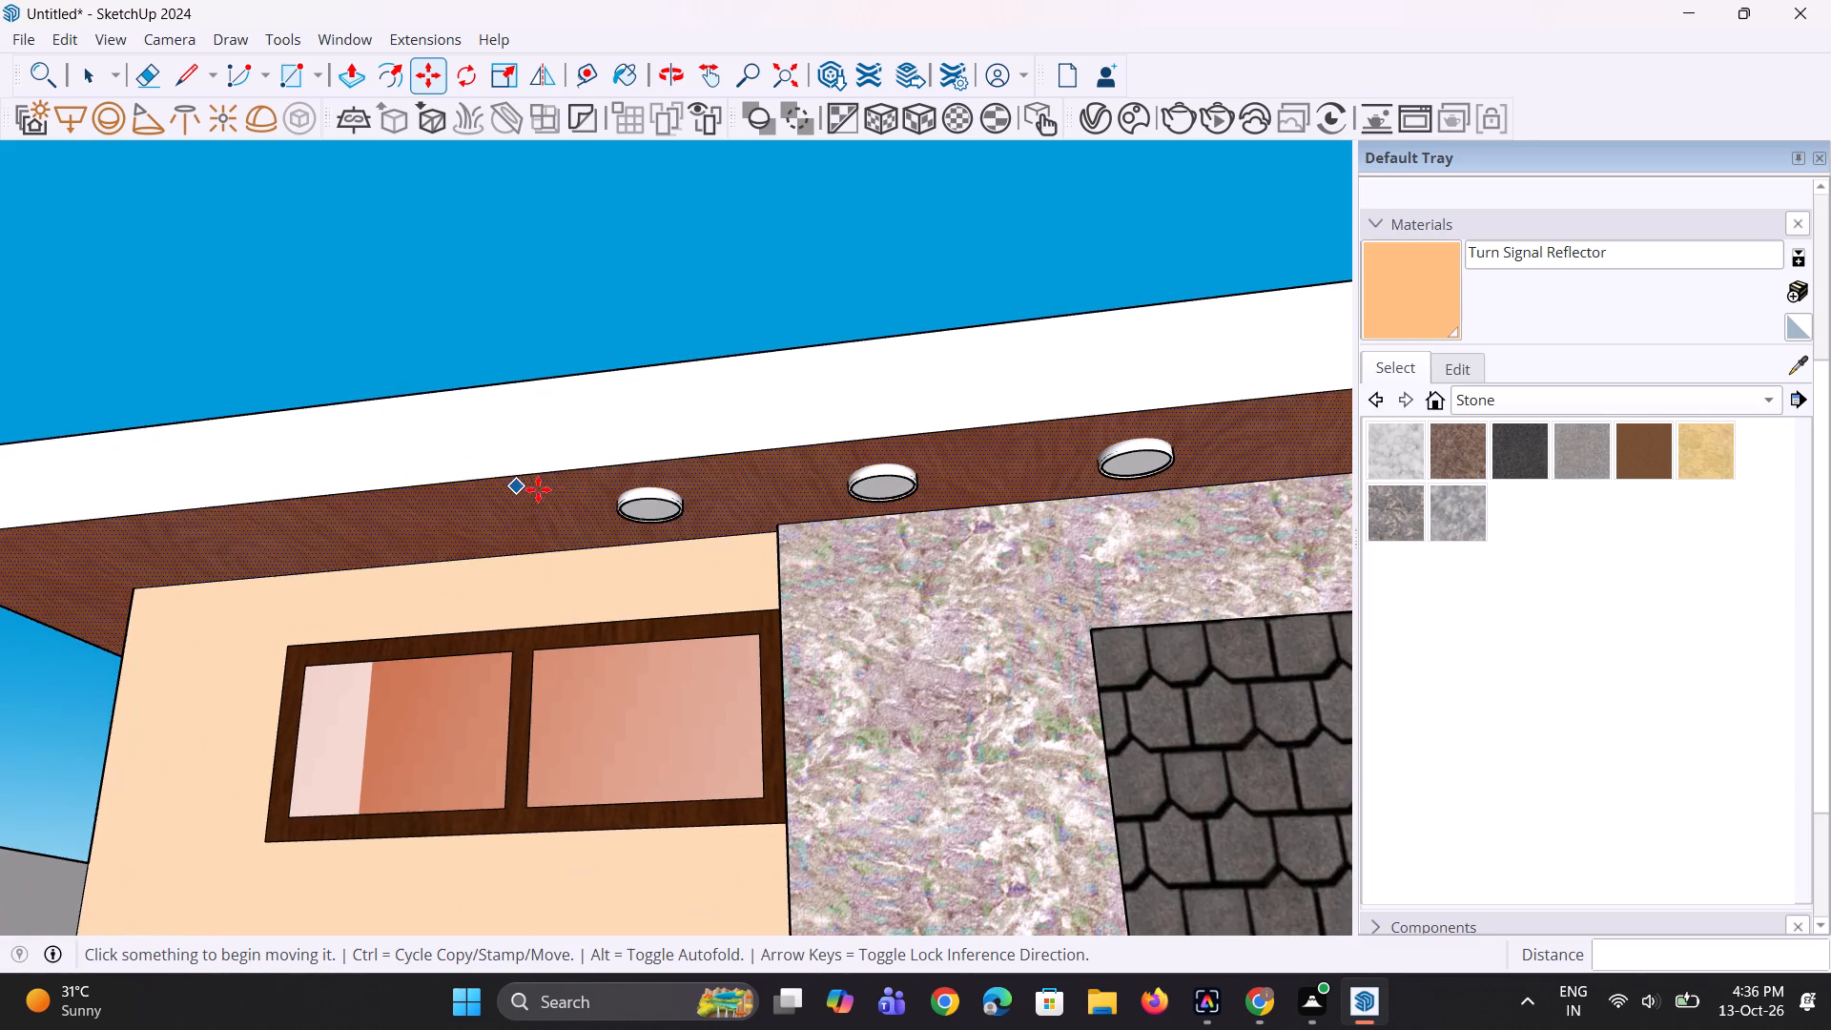
left_click(641, 523)
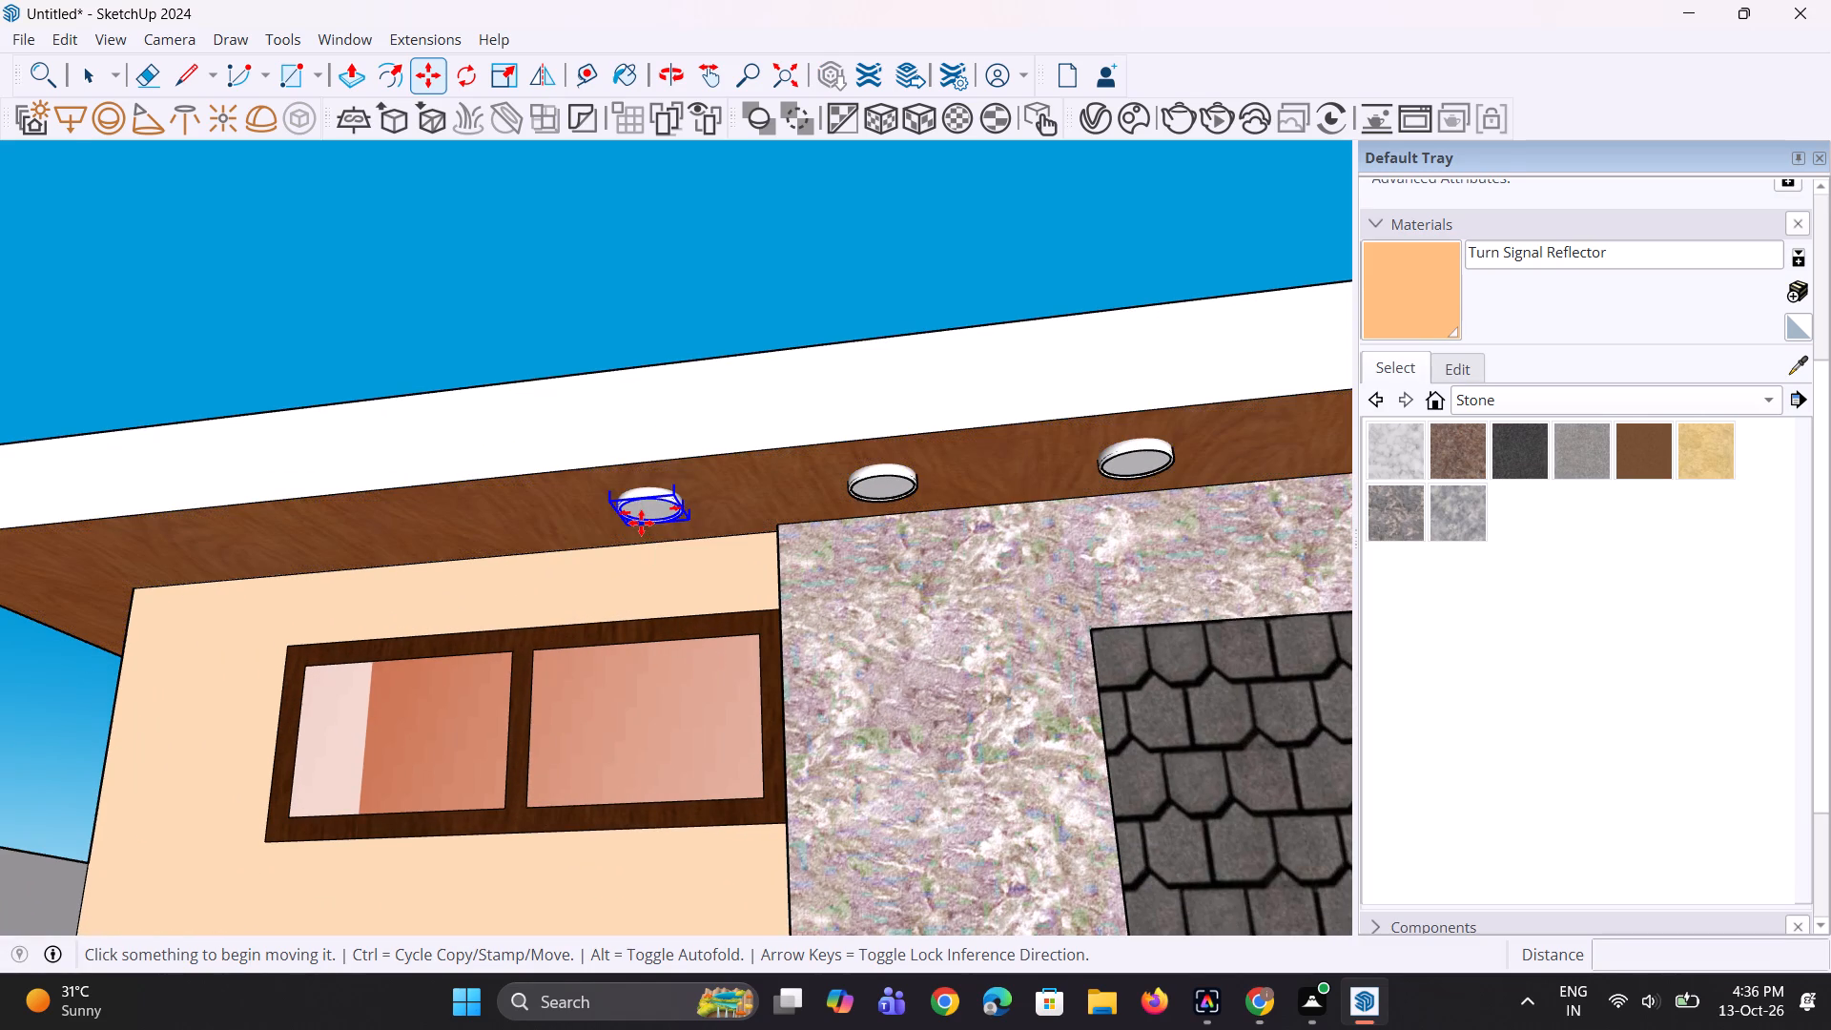
key("m")
left_click(641, 523)
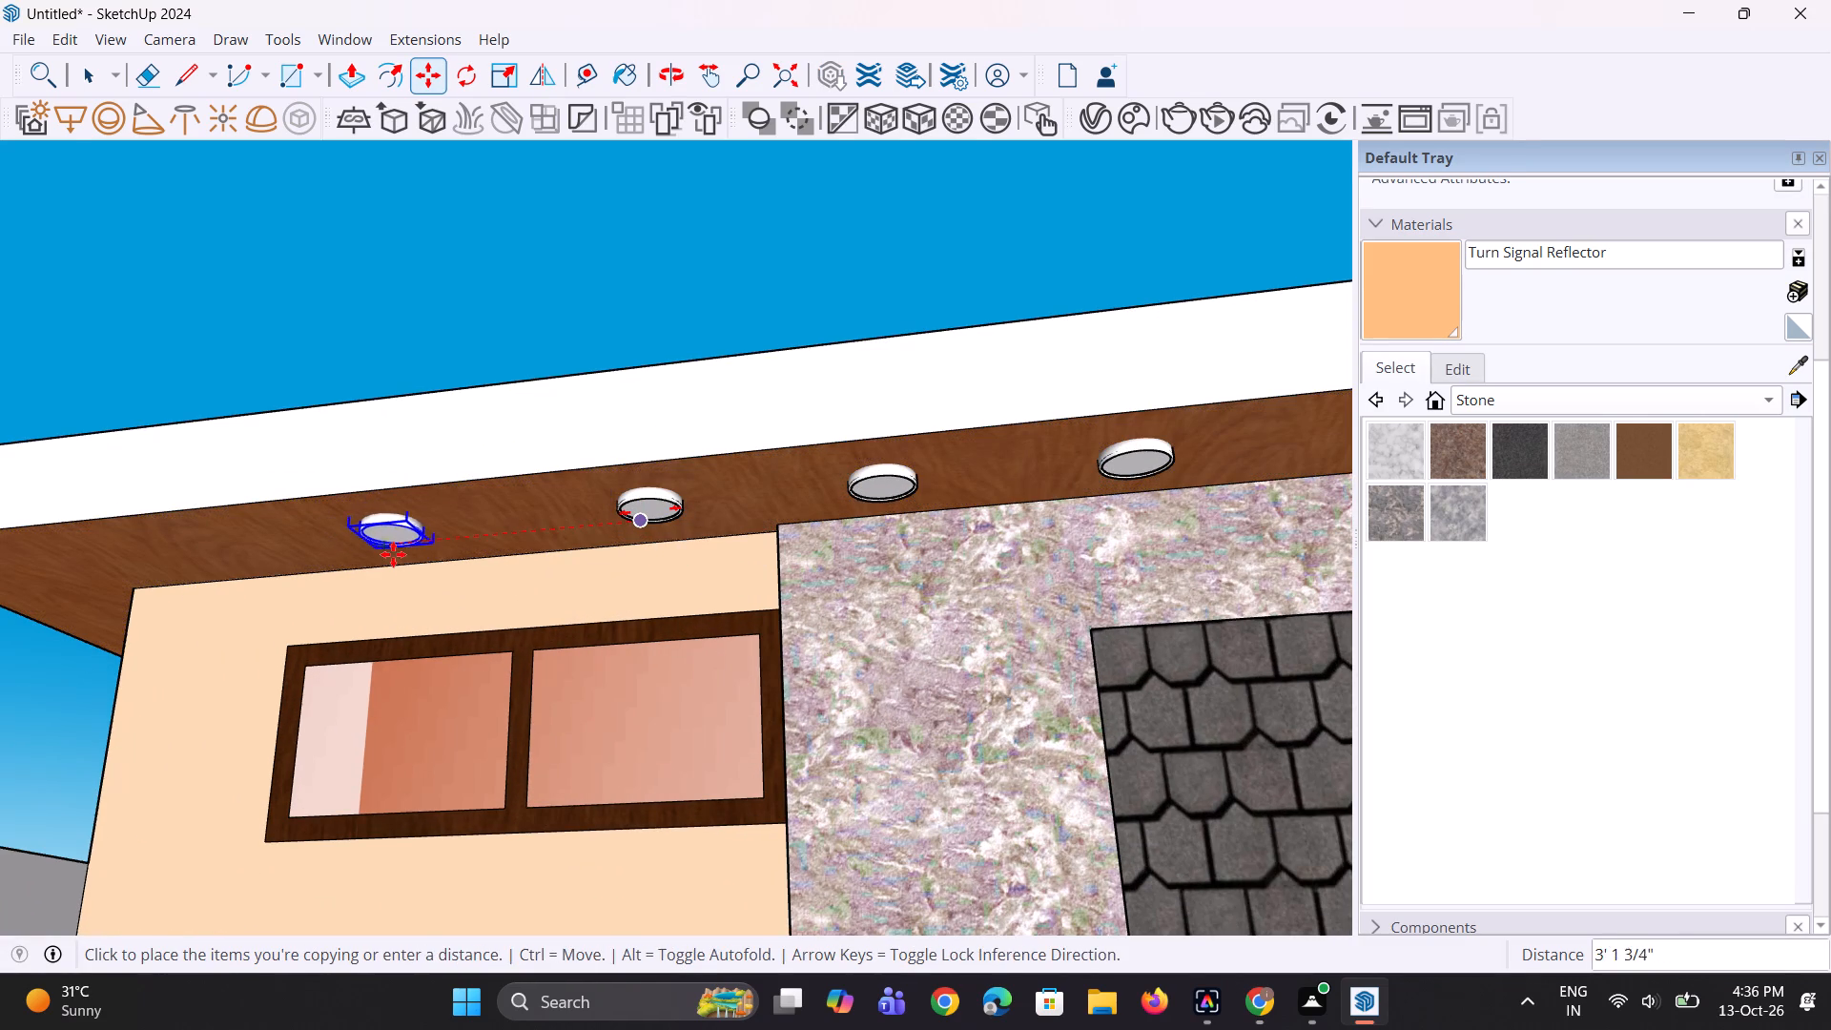
left_click(393, 554)
type("*2")
key("Return")
scroll(398, 552, "down", 12)
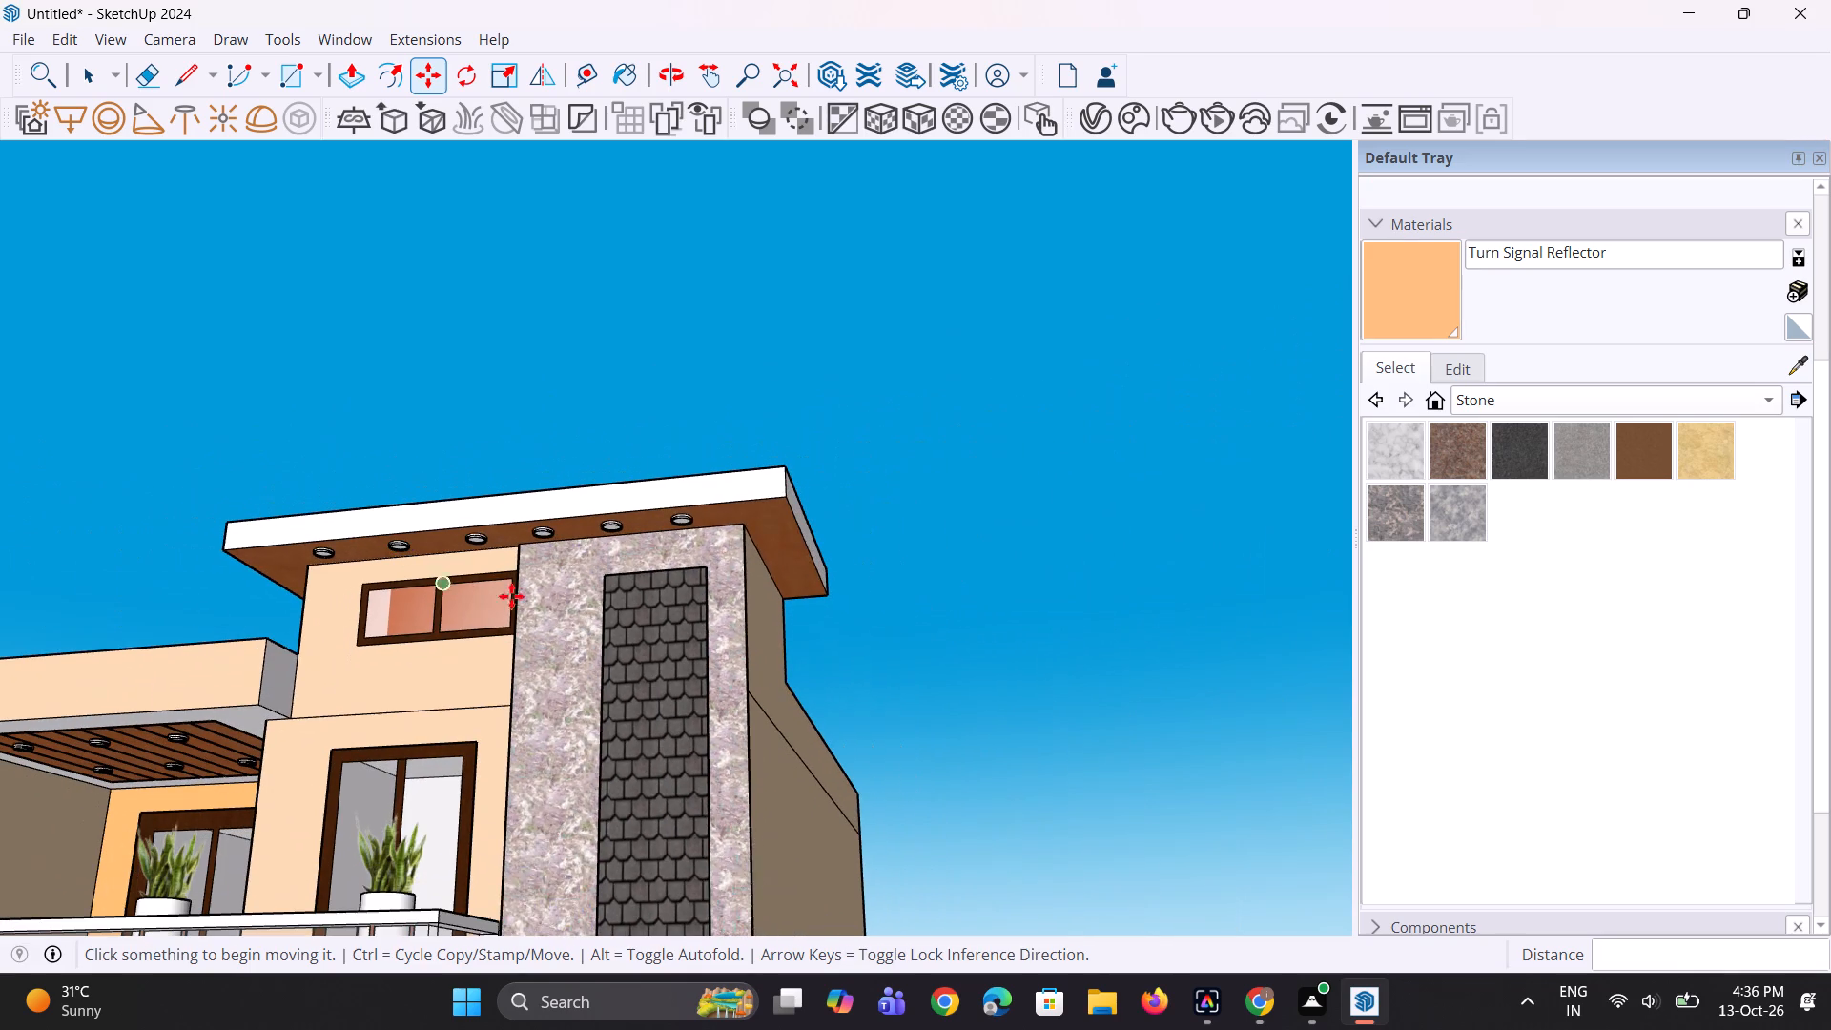
key("space")
key("space")
left_click(895, 673)
Examine the roof overhang's row of lights and the whole house from the front and farther away.
scroll(745, 762, "down", 3)
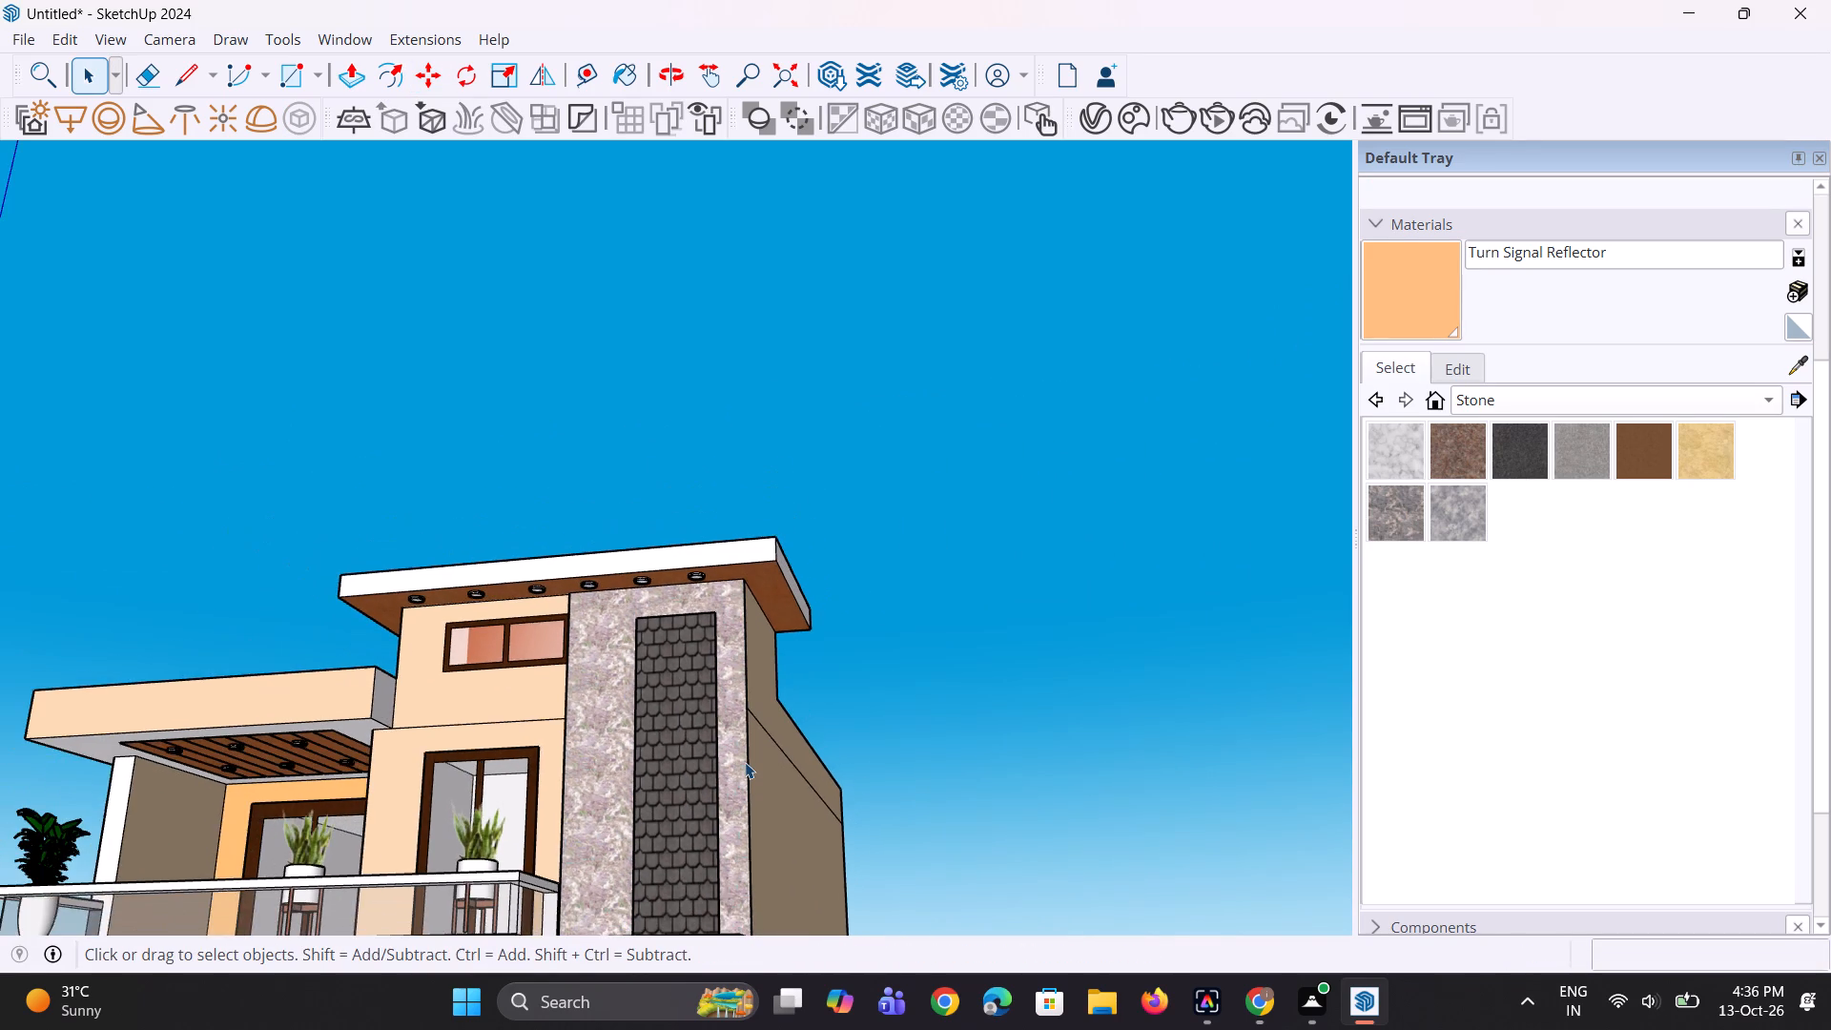
scroll(745, 762, "down", 2)
middle_click_drag(745, 762, 830, 785)
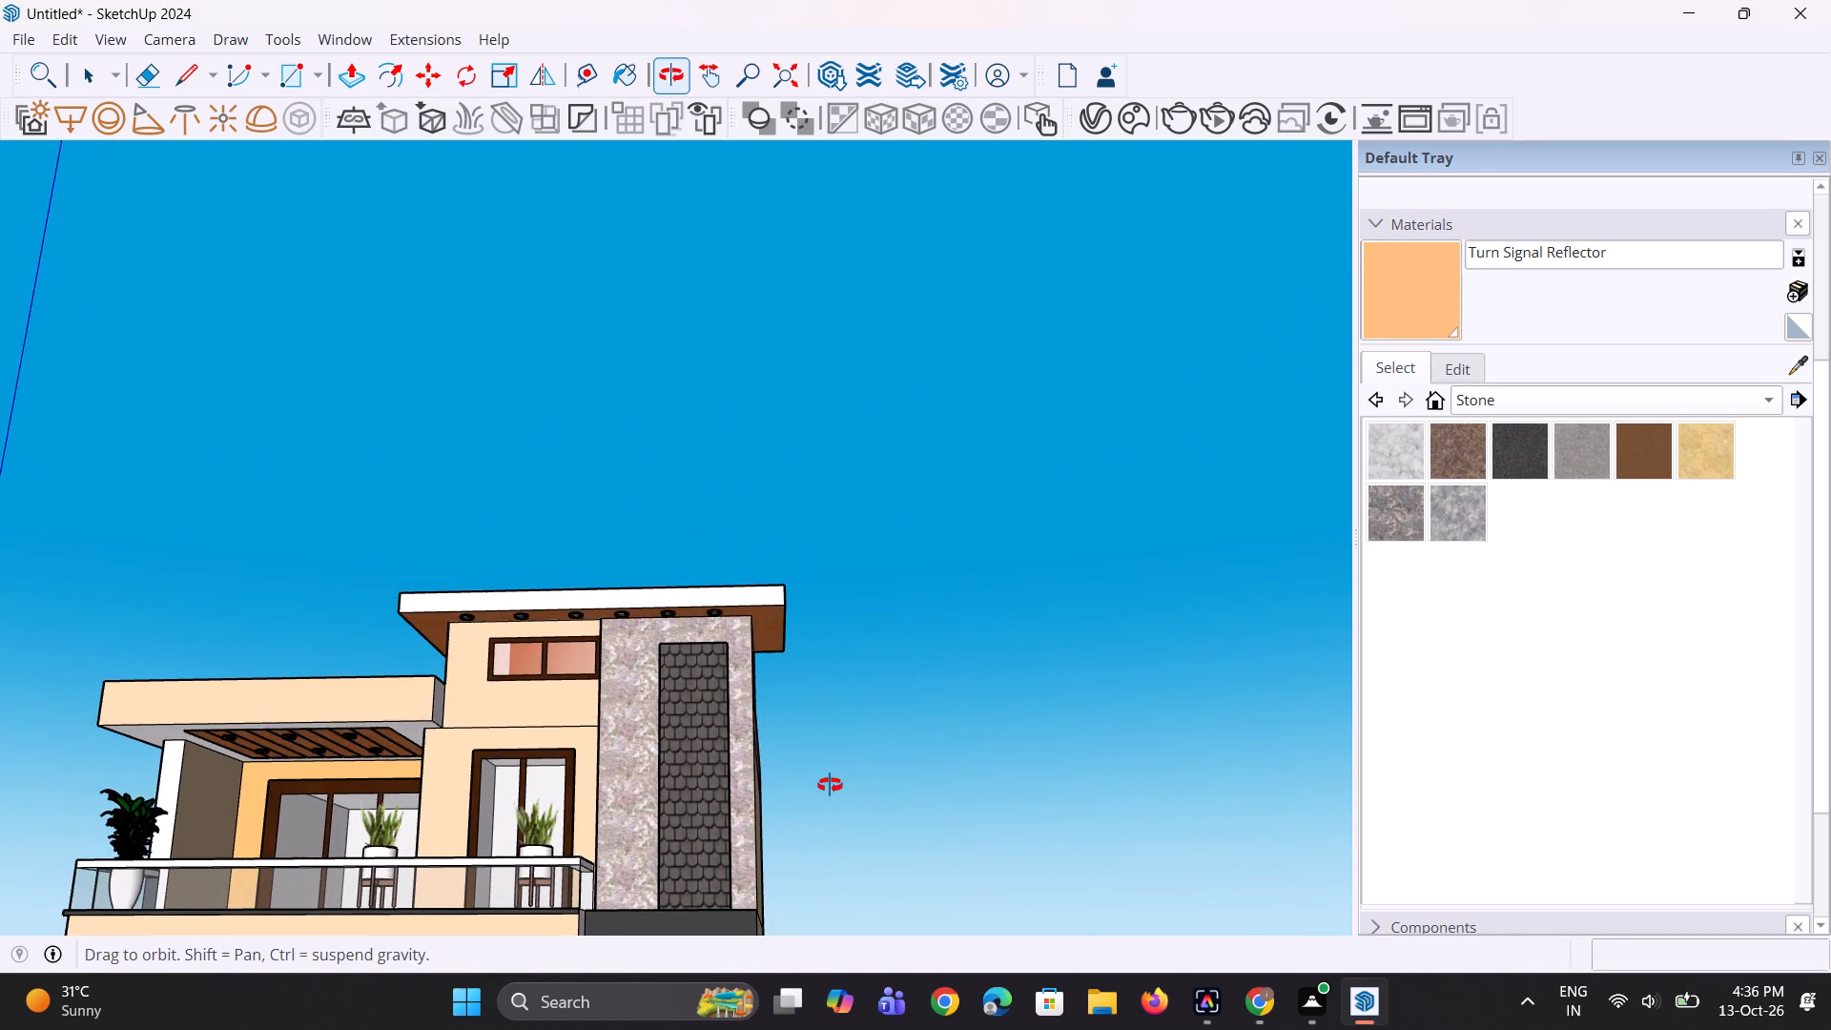
middle_click_drag(830, 785, 768, 845)
scroll(768, 845, "up", 1)
scroll(674, 783, "down", 4)
middle_click_drag(682, 784, 708, 806)
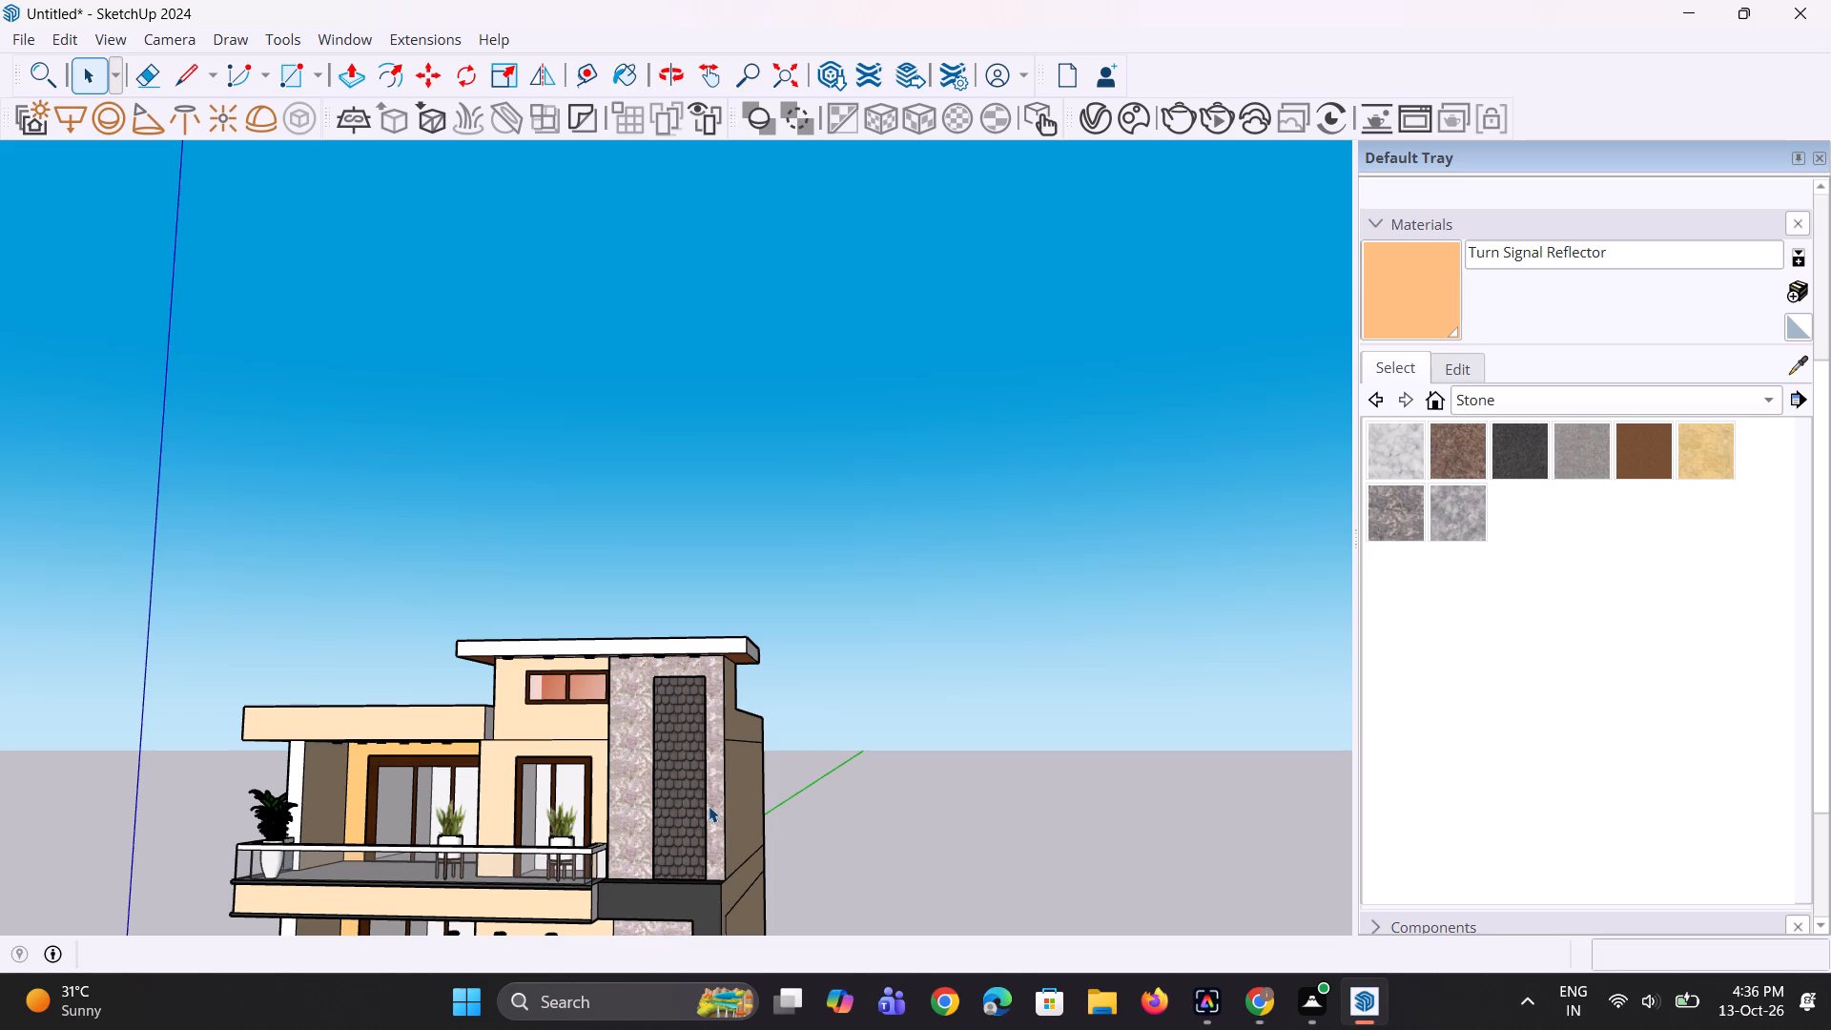
scroll(709, 806, "down", 3)
middle_click_drag(705, 794, 675, 764)
scroll(633, 723, "up", 3)
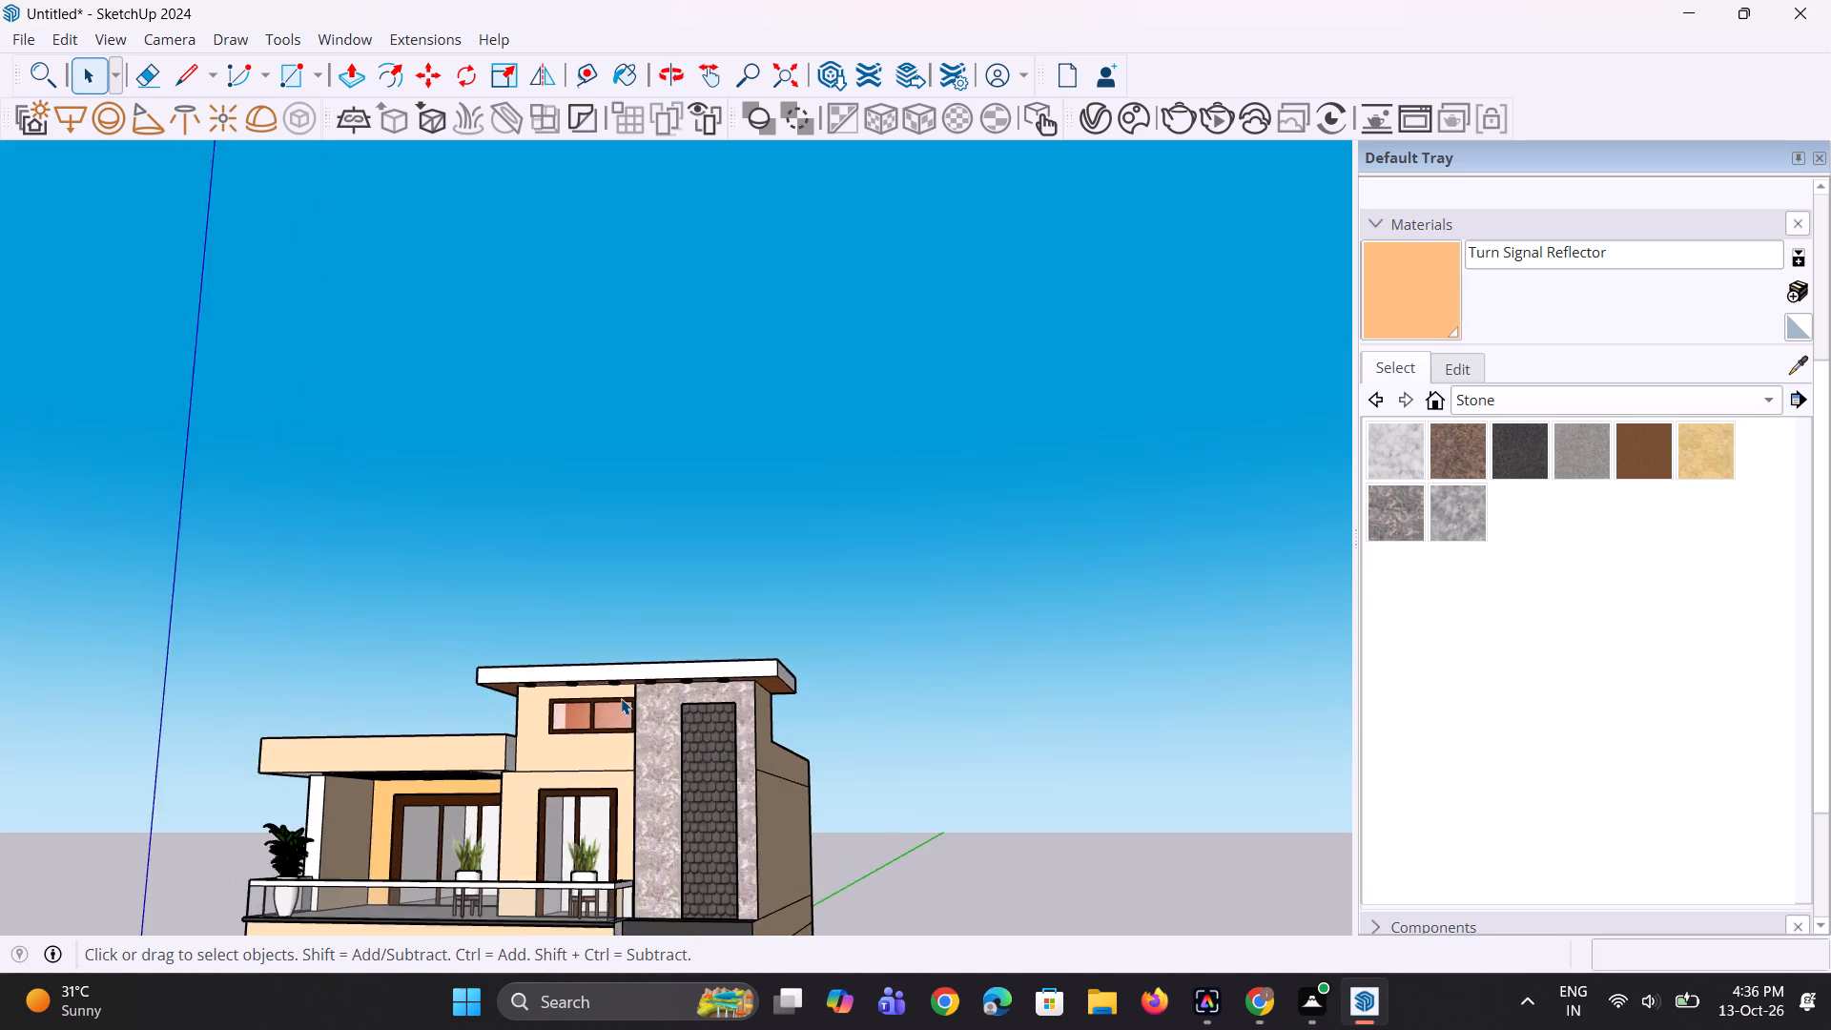
scroll(621, 698, "down", 11)
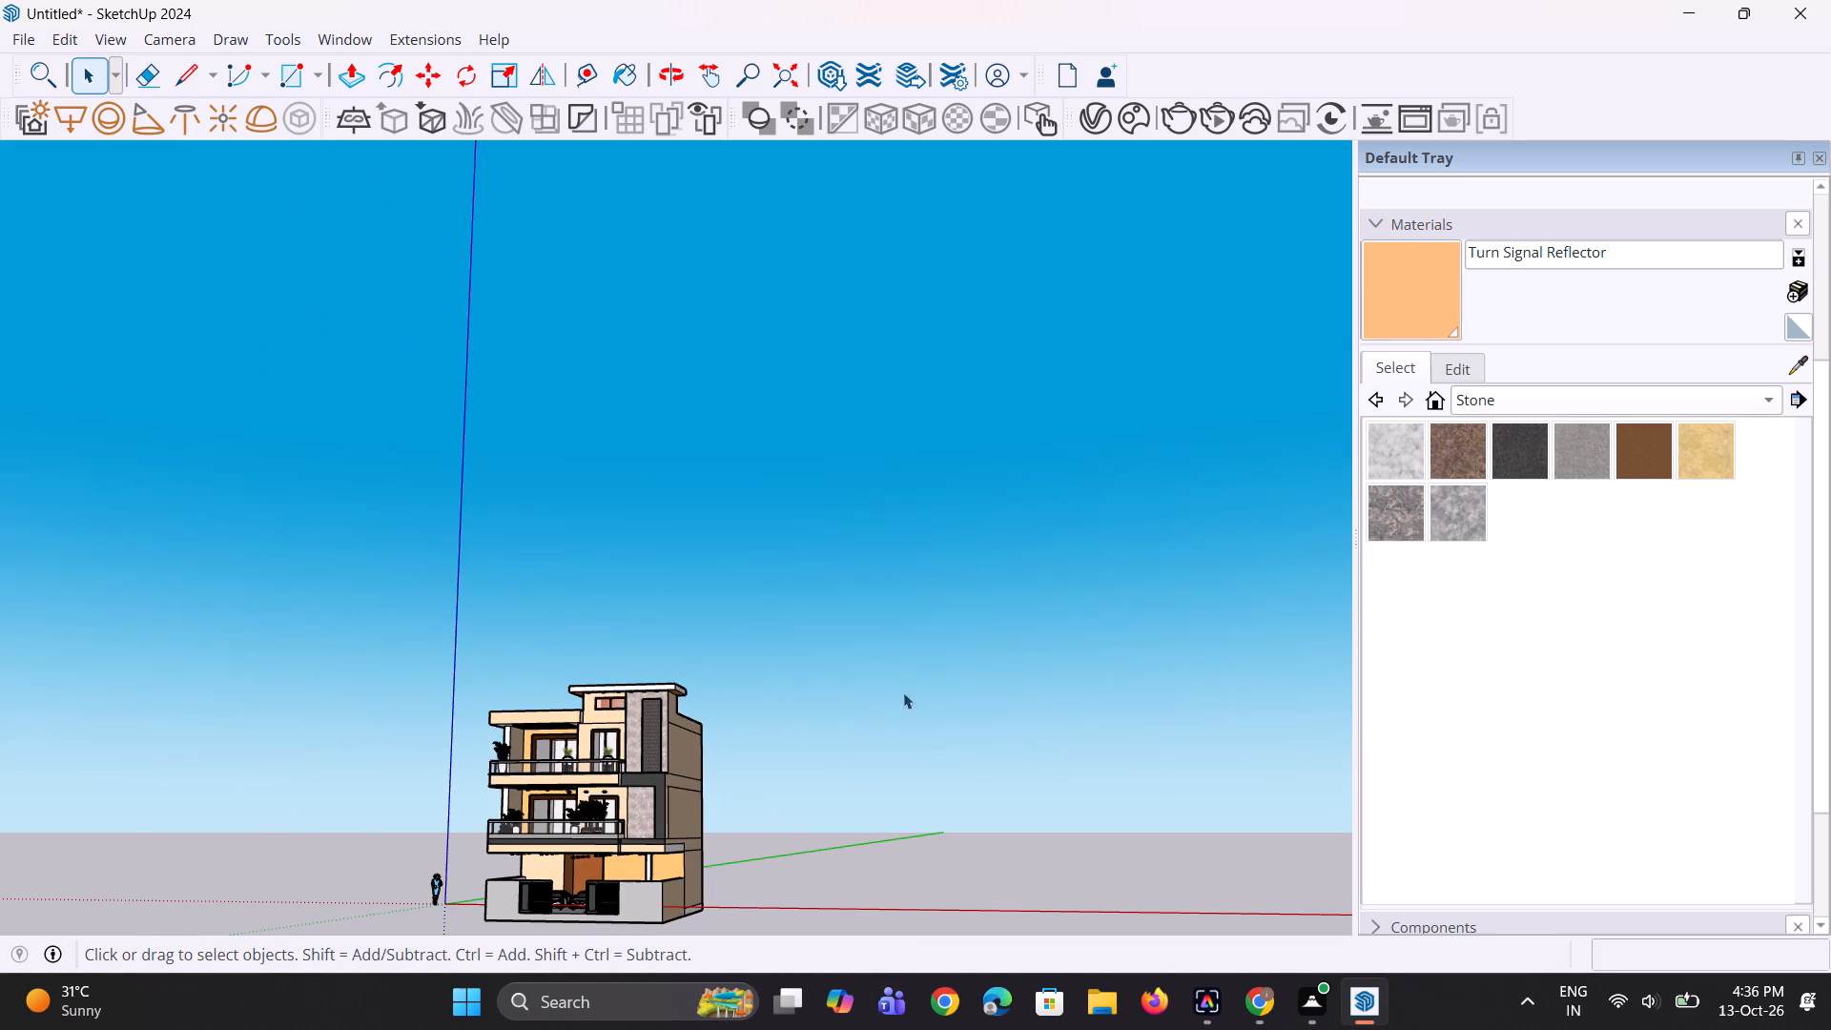
Sample the dark Color M07 from the frame around the stone panel and paint the top roof slab's front and both side edges.
left_click(1810, 361)
scroll(752, 696, "up", 4)
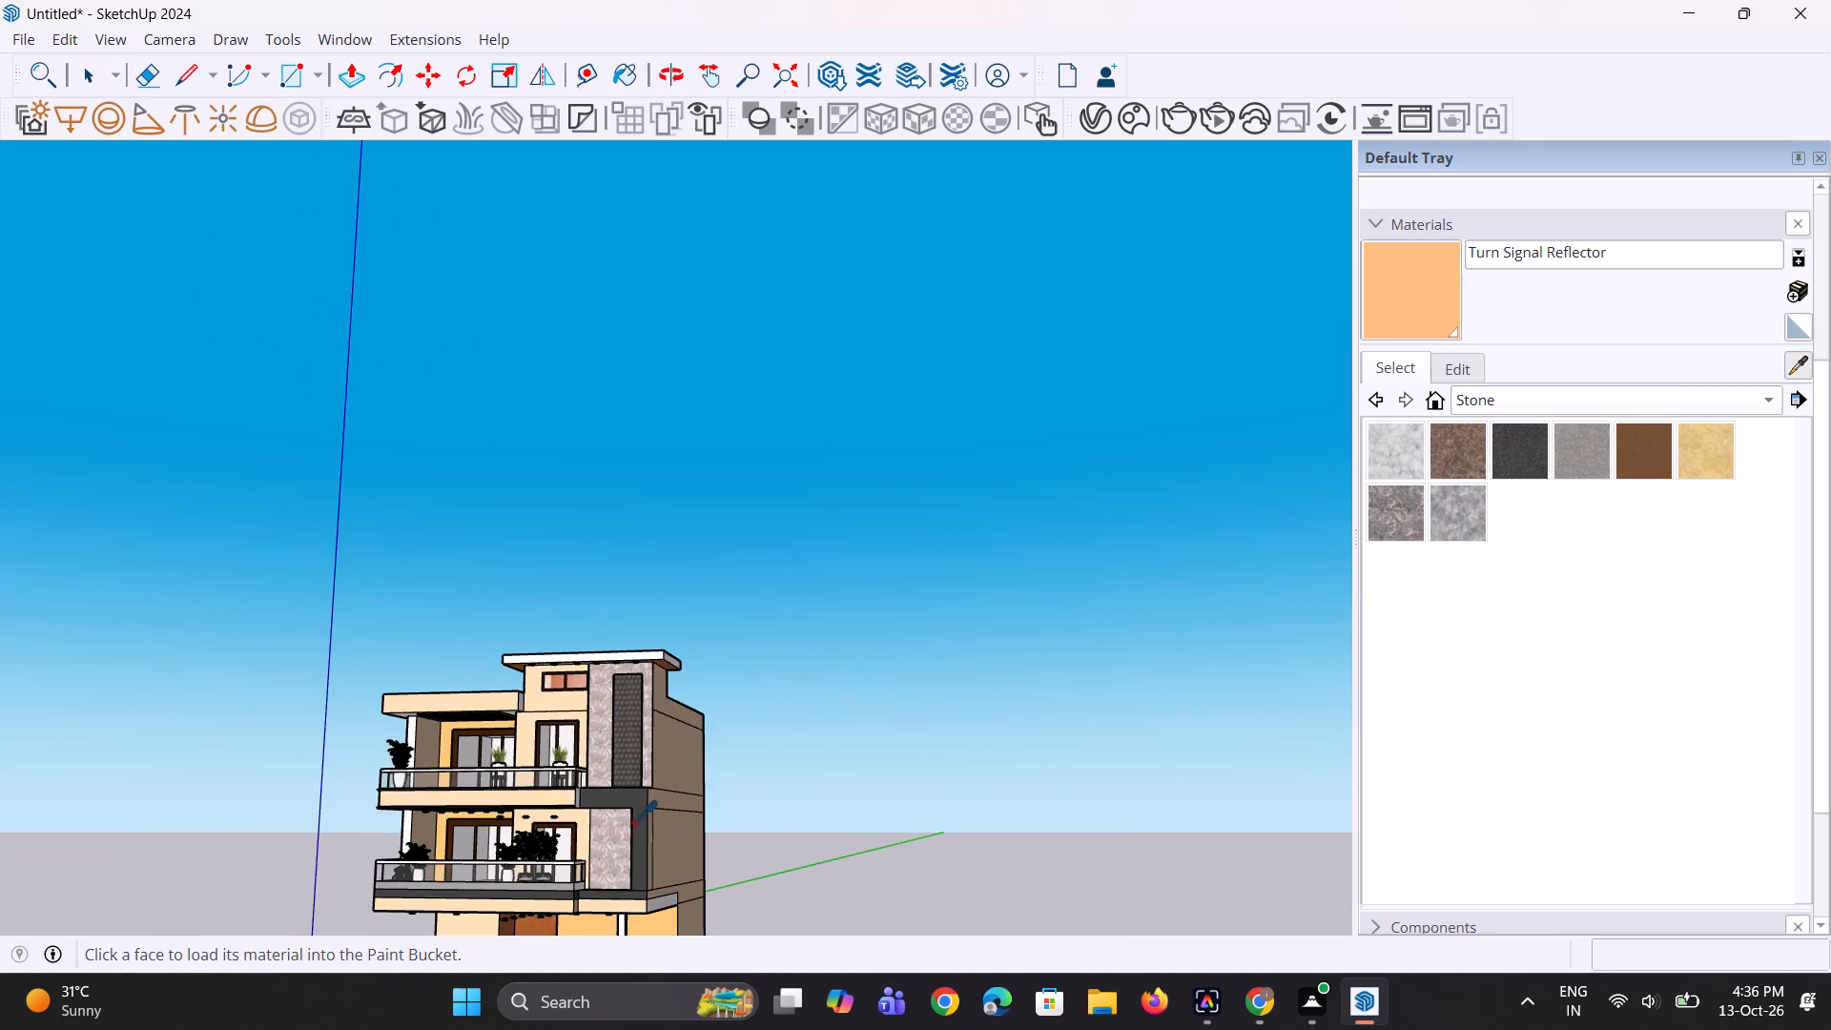
left_click(637, 821)
scroll(567, 665, "up", 11)
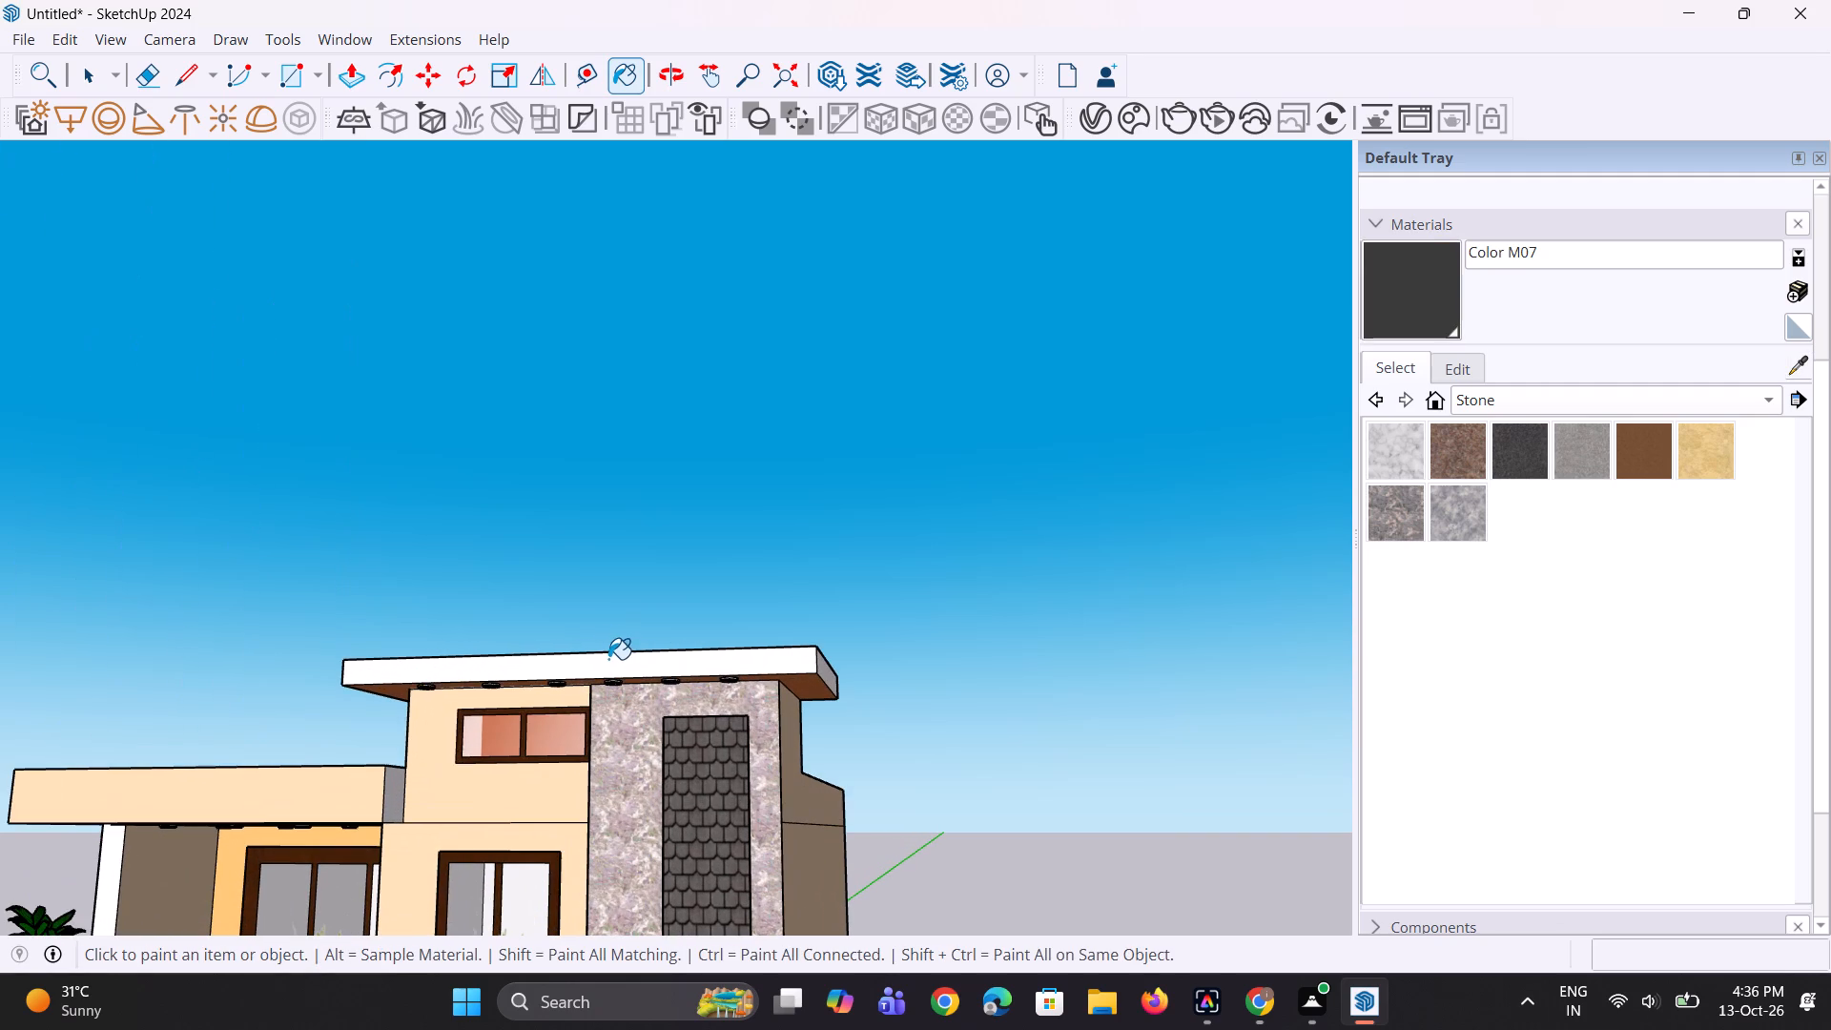
left_click(610, 662)
middle_click_drag(647, 706, 540, 706)
scroll(724, 669, "up", 3)
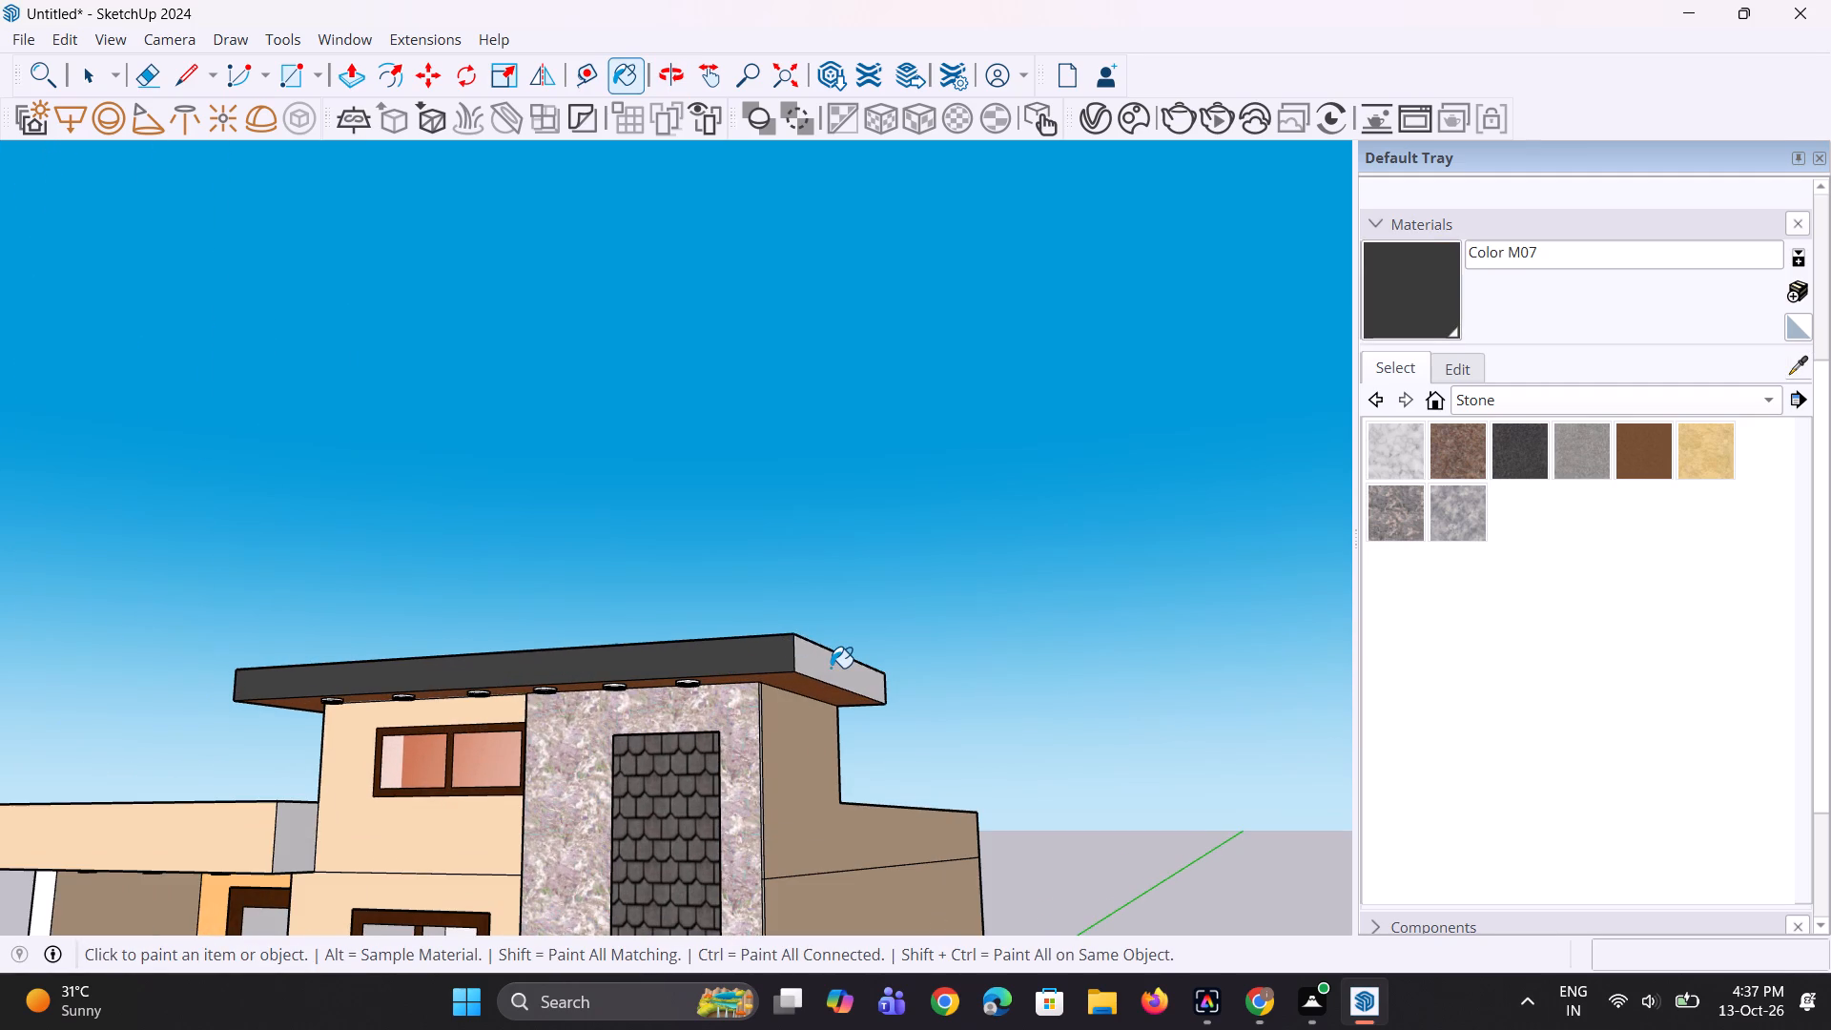
left_click(831, 668)
scroll(828, 670, "down", 5)
middle_click_drag(518, 665, 1090, 742)
scroll(564, 669, "up", 1)
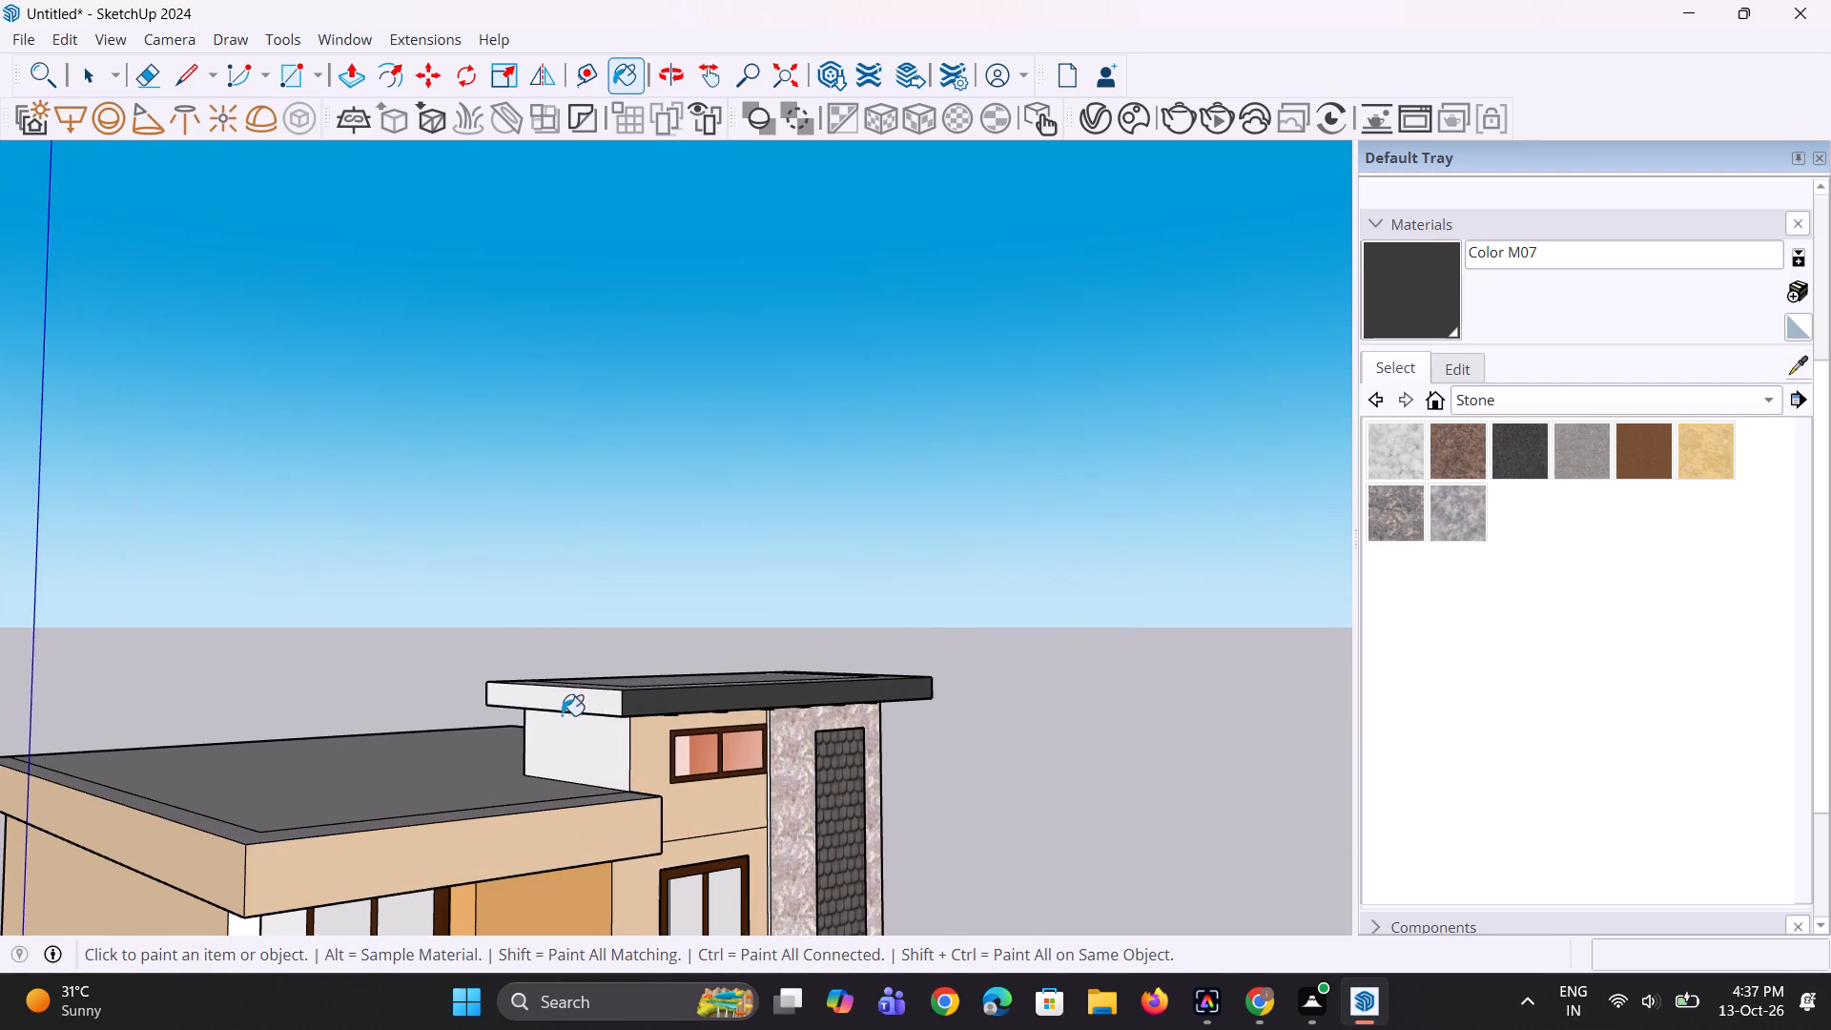
left_click(570, 700)
Examine the top roof slab's painted edges and the front facade from a distance and close up.
middle_click_drag(679, 757, 502, 652)
scroll(423, 606, "down", 7)
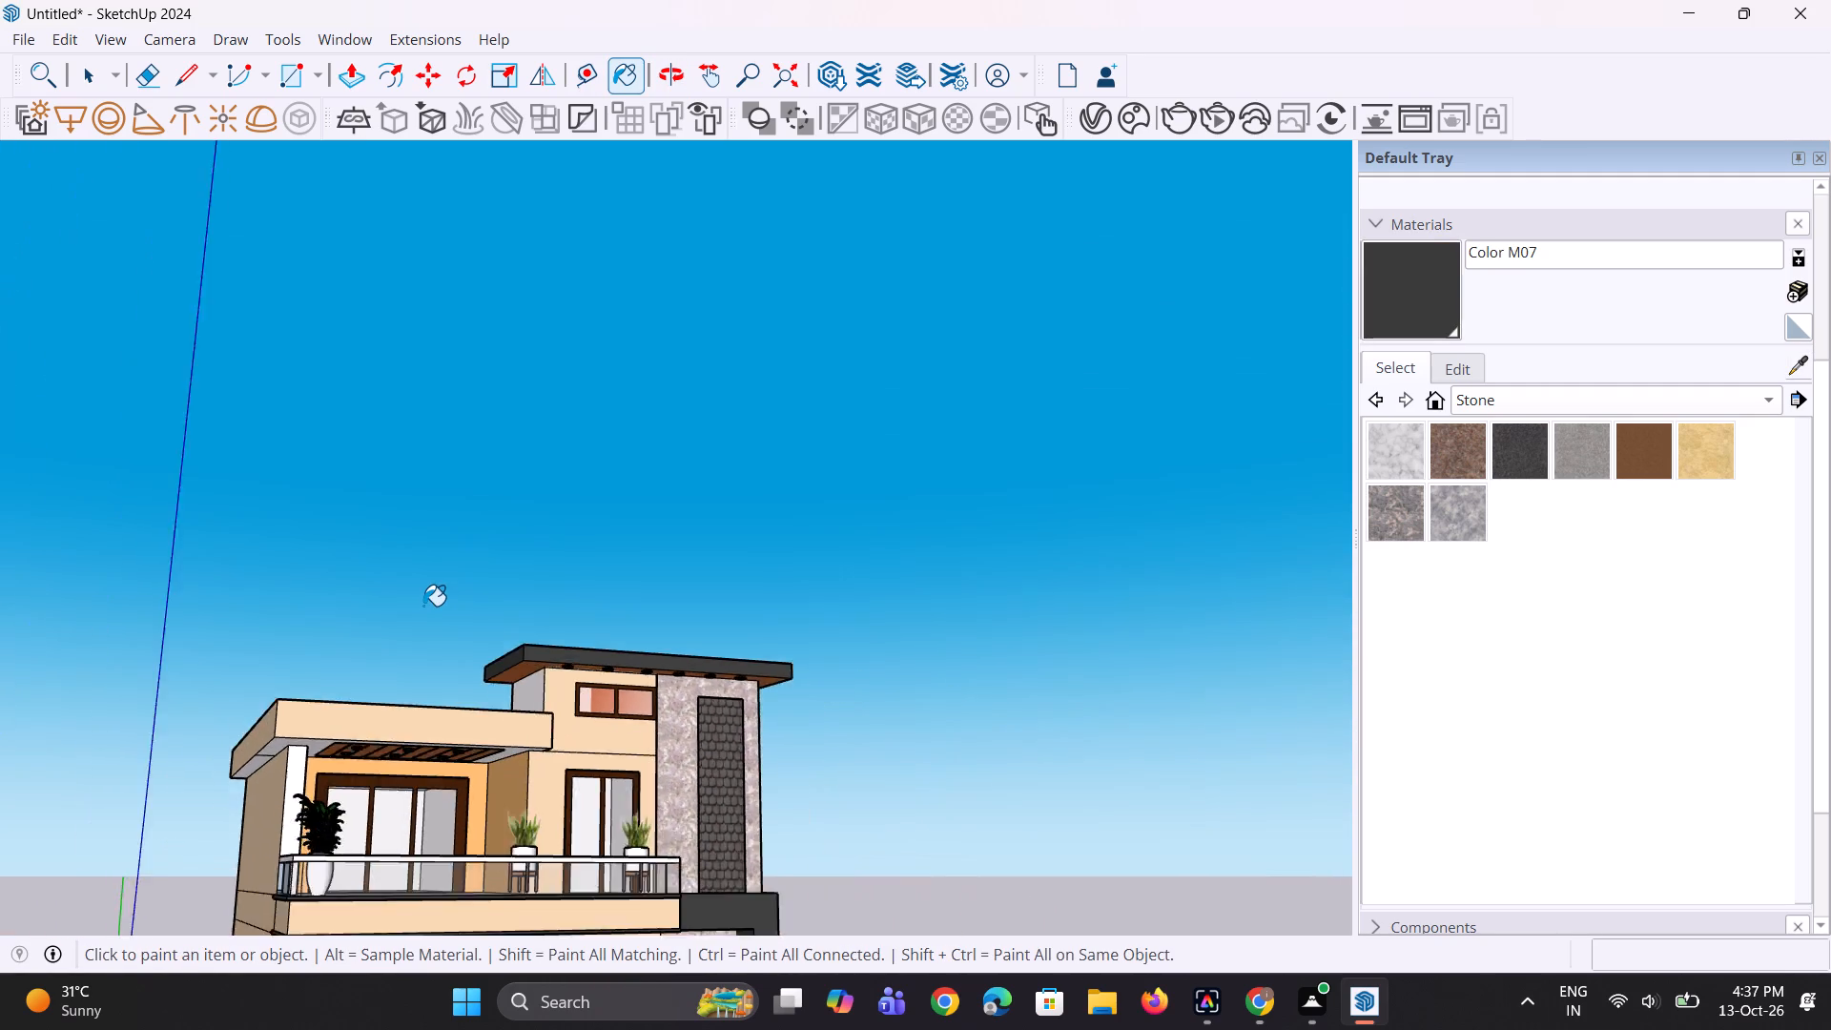
scroll(423, 606, "down", 4)
middle_click_drag(660, 638, 642, 649)
scroll(589, 597, "down", 9)
scroll(592, 672, "up", 2)
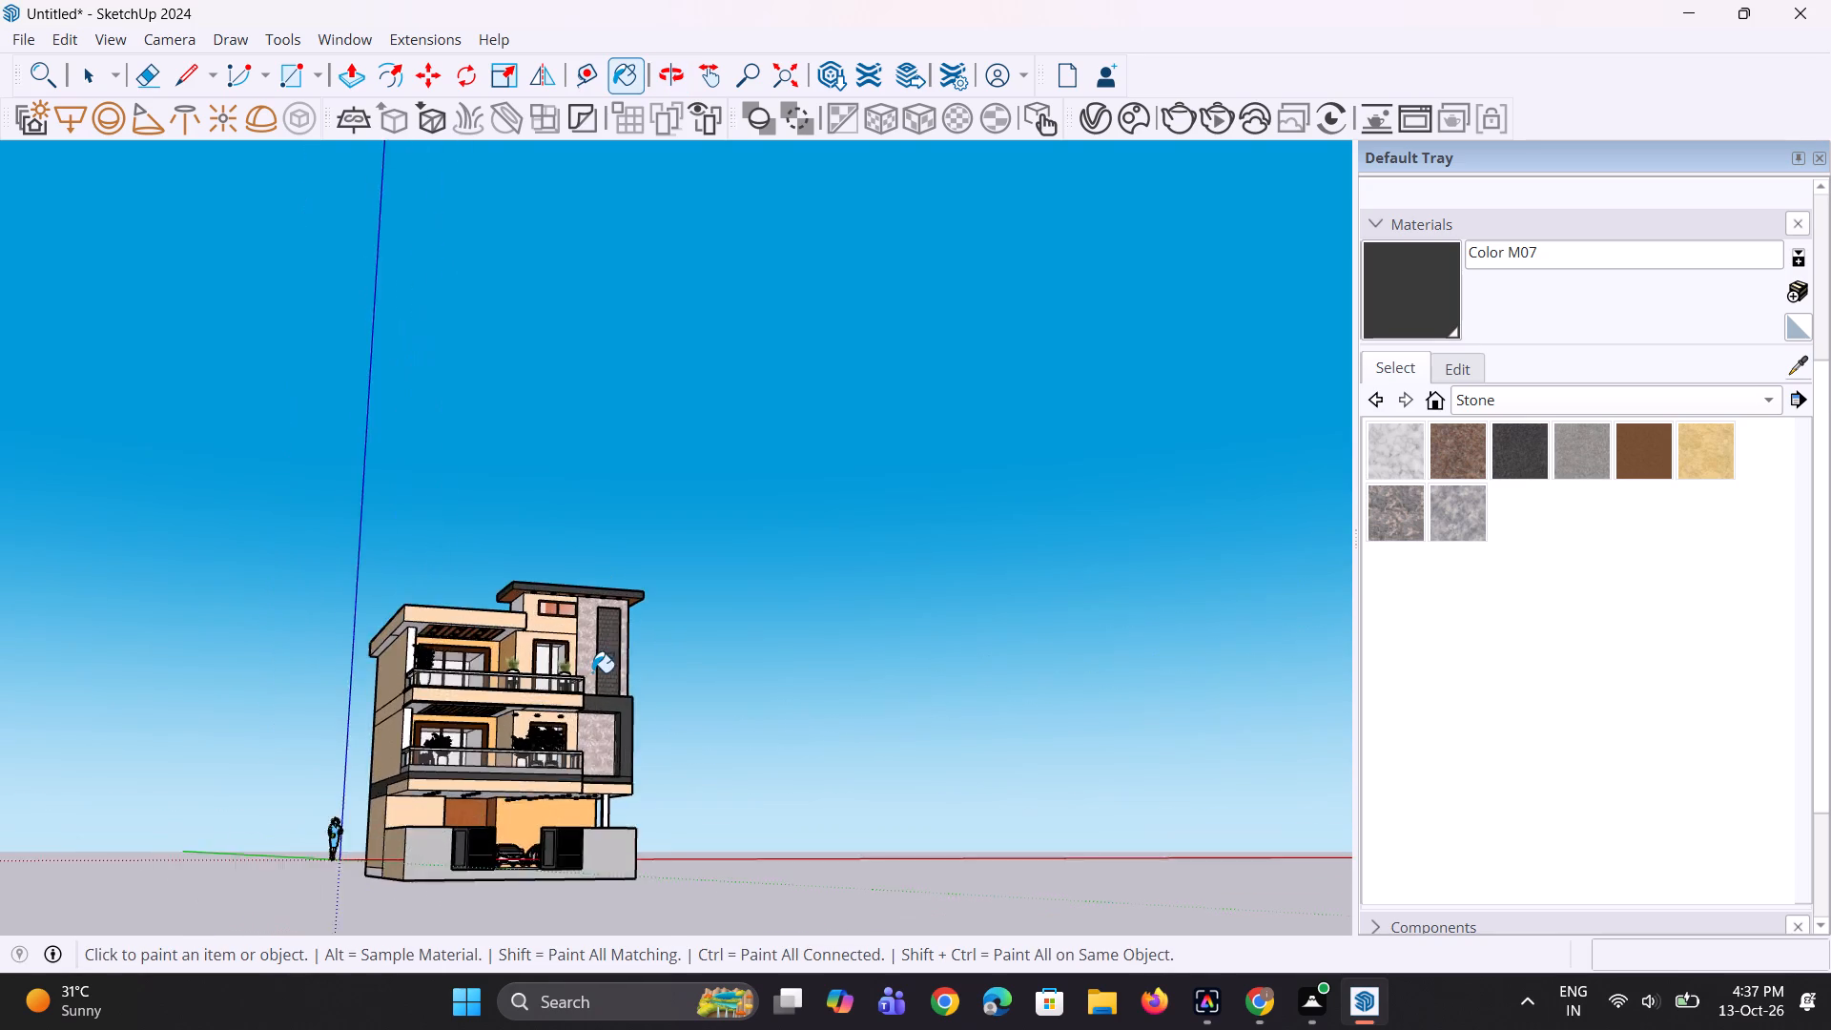
scroll(592, 672, "up", 7)
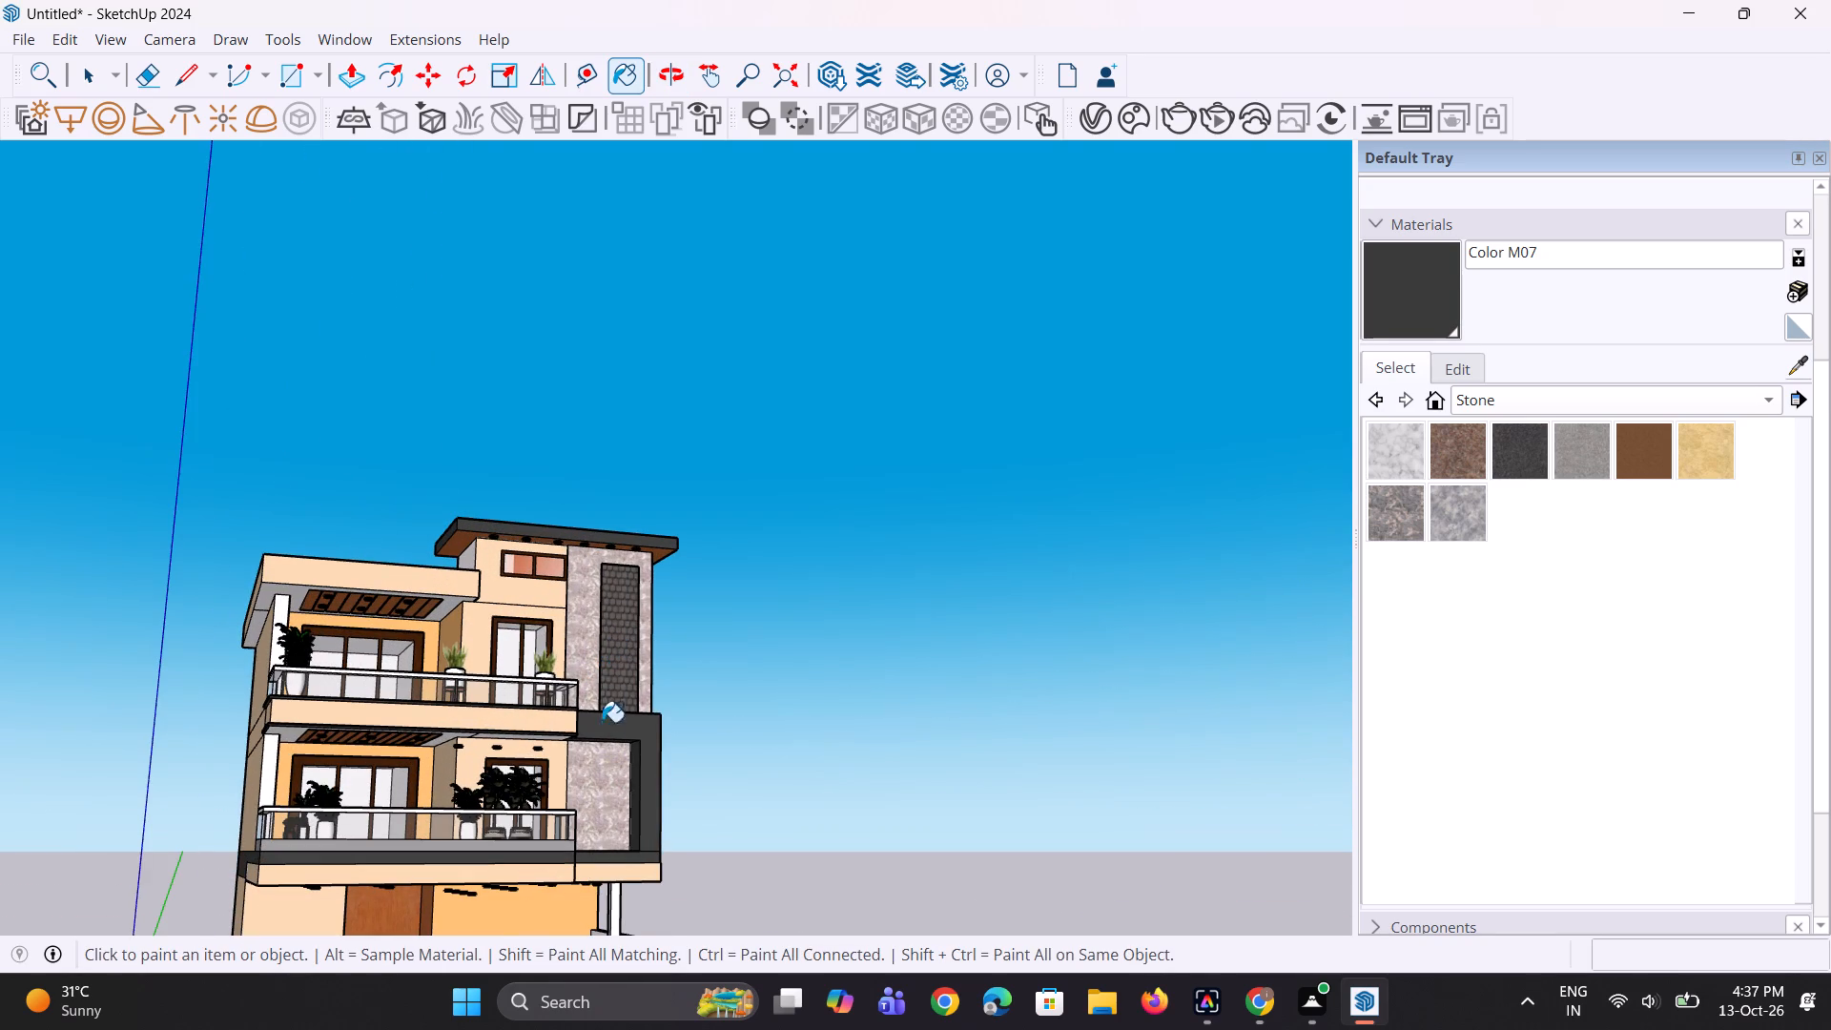
scroll(652, 689, "up", 6)
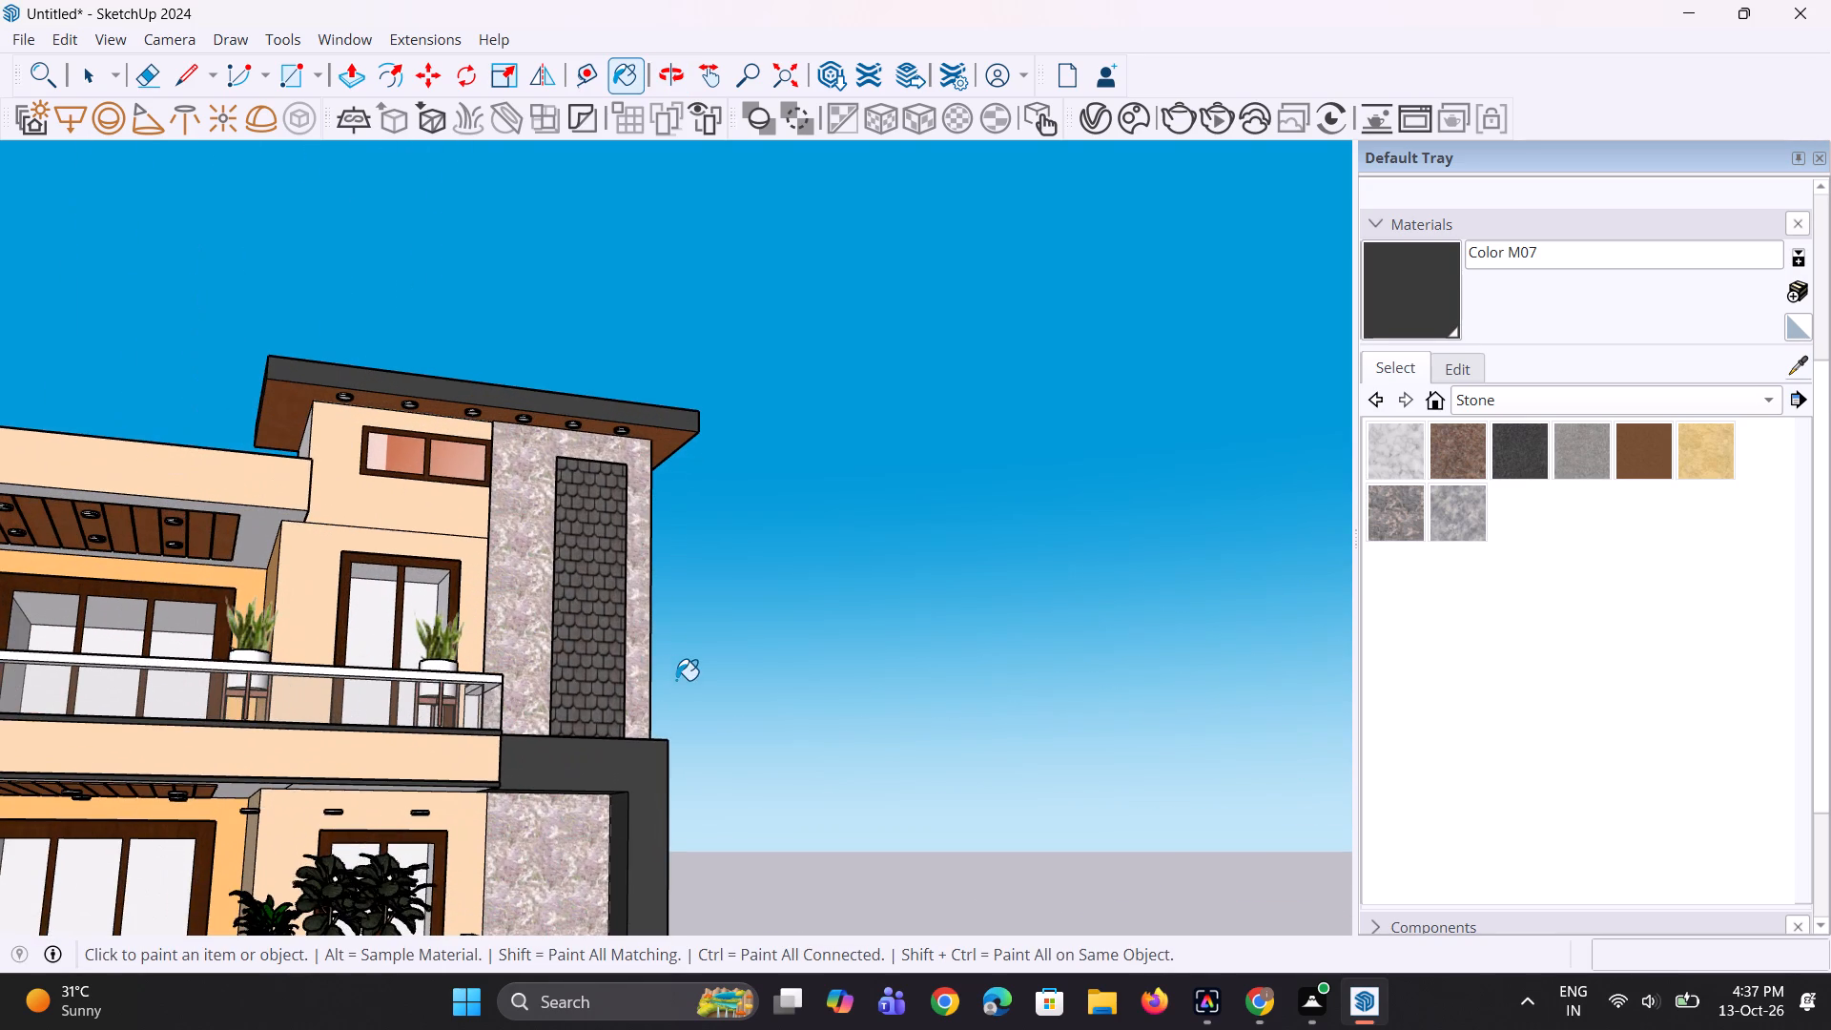
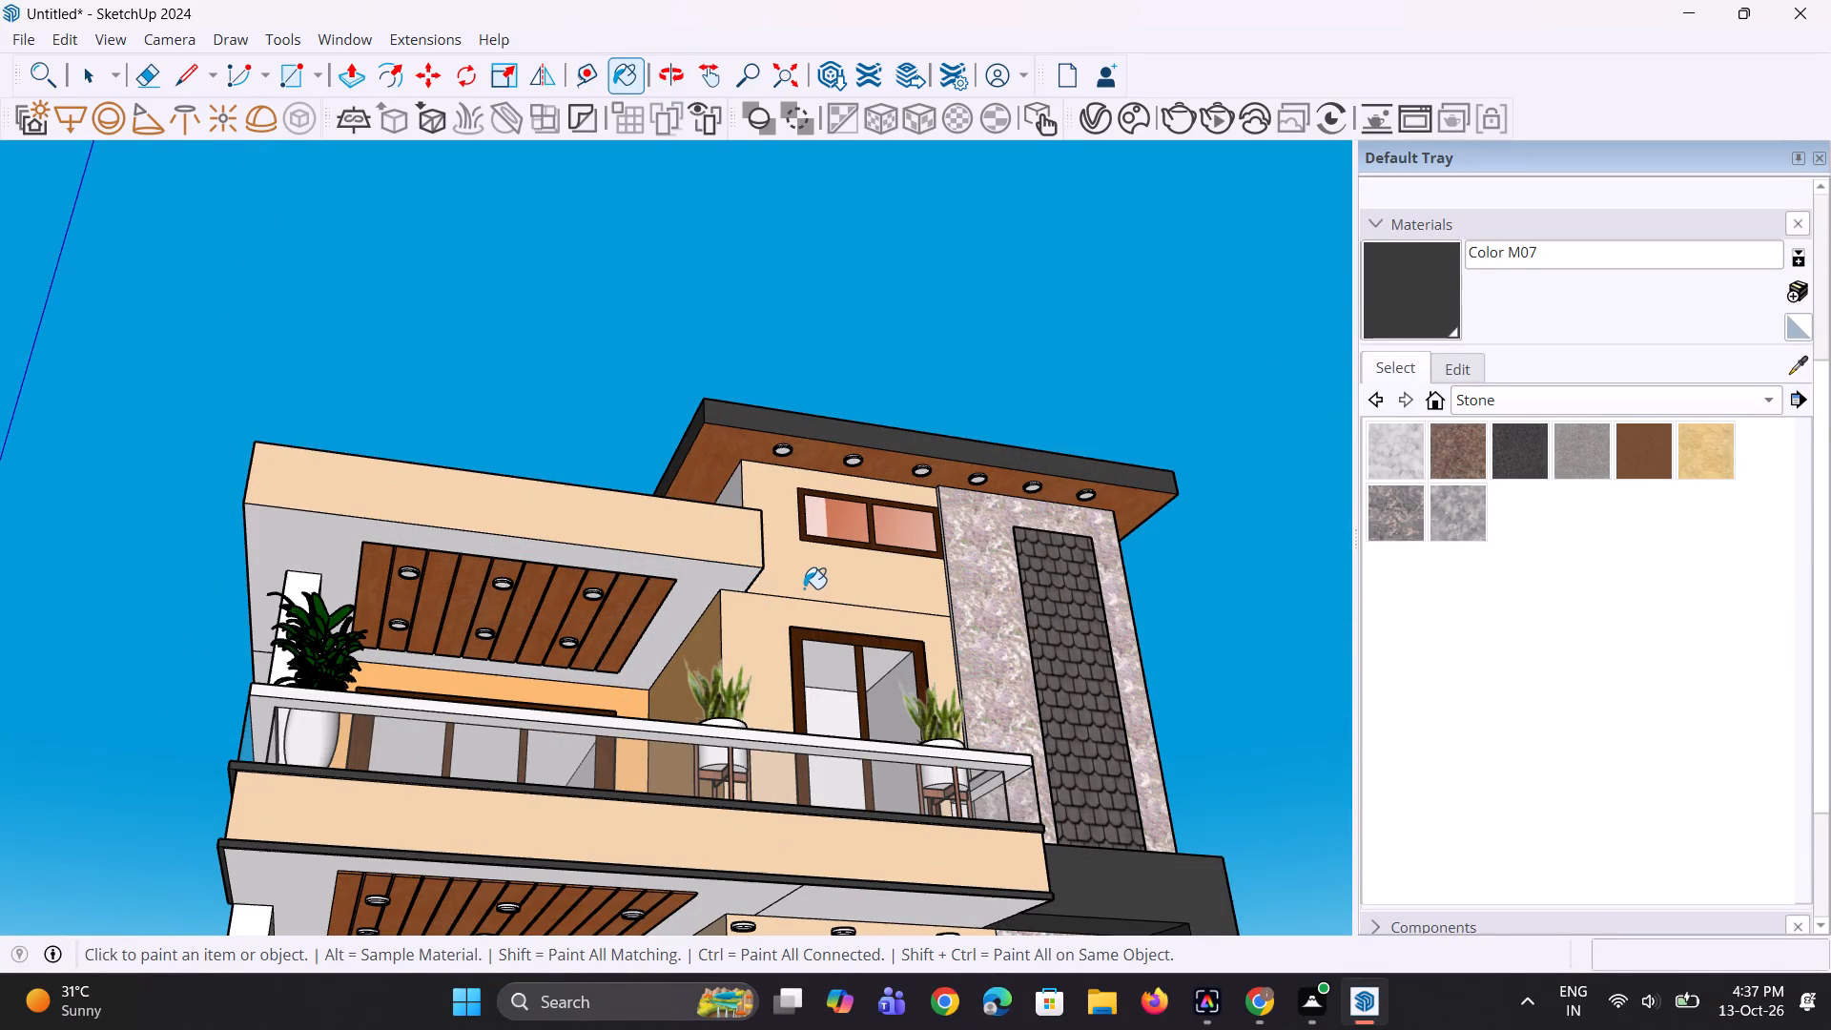
Create a new generic V-Ray material and set its diffuse colour to light cream (R 0.945, G 0.833, B 0.615).
scroll(813, 588, "up", 1)
scroll(813, 588, "down", 3)
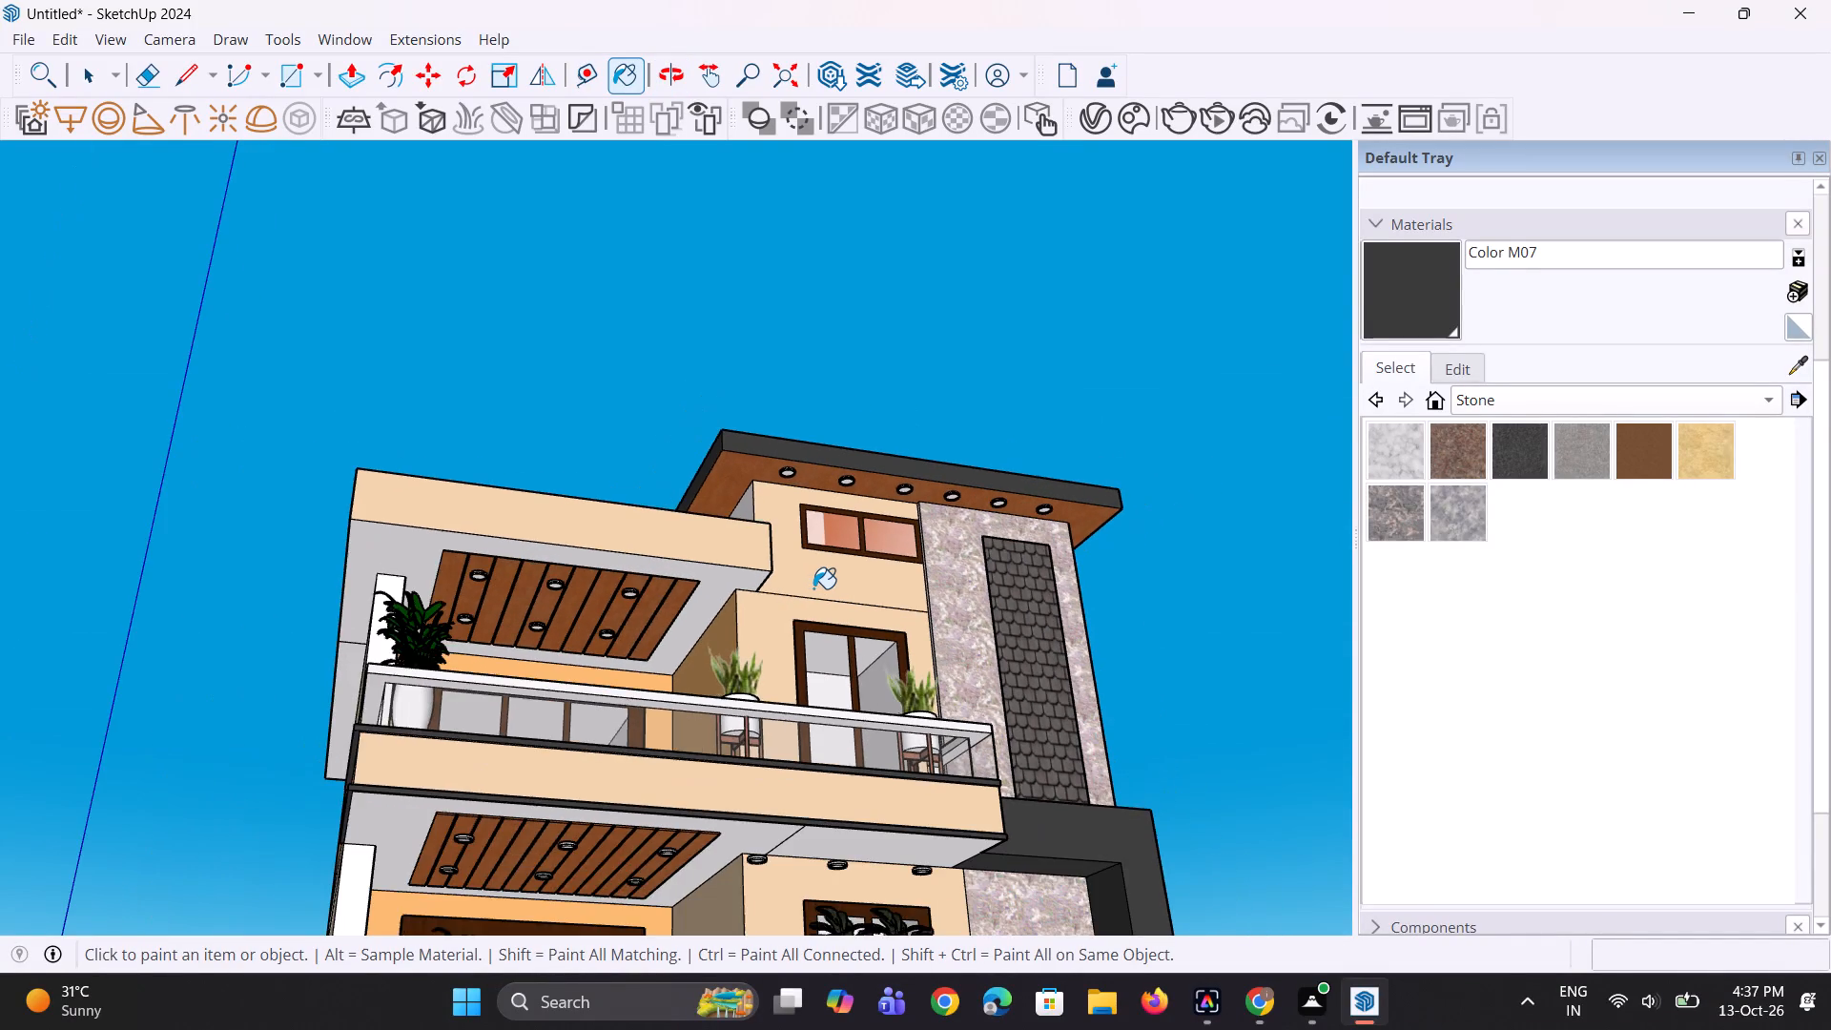
middle_click_drag(793, 581, 769, 561)
scroll(505, 576, "up", 3)
key("space")
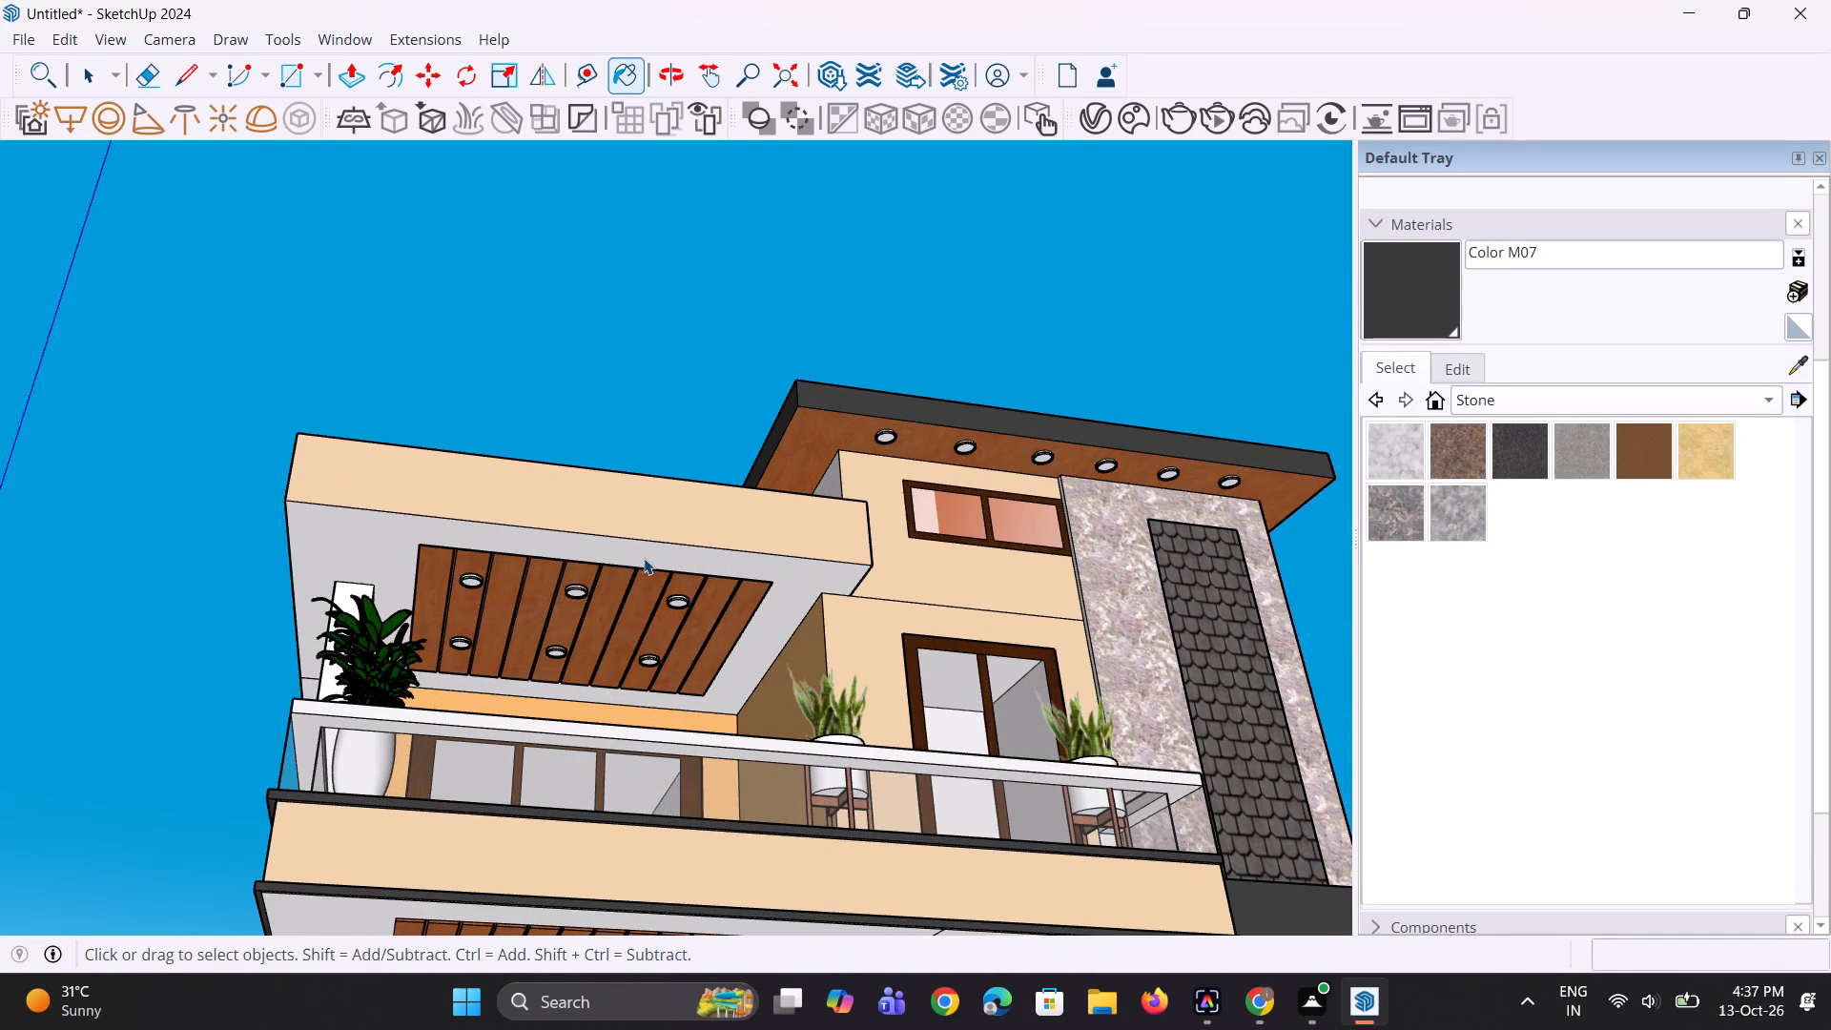
key("space")
left_click(1090, 126)
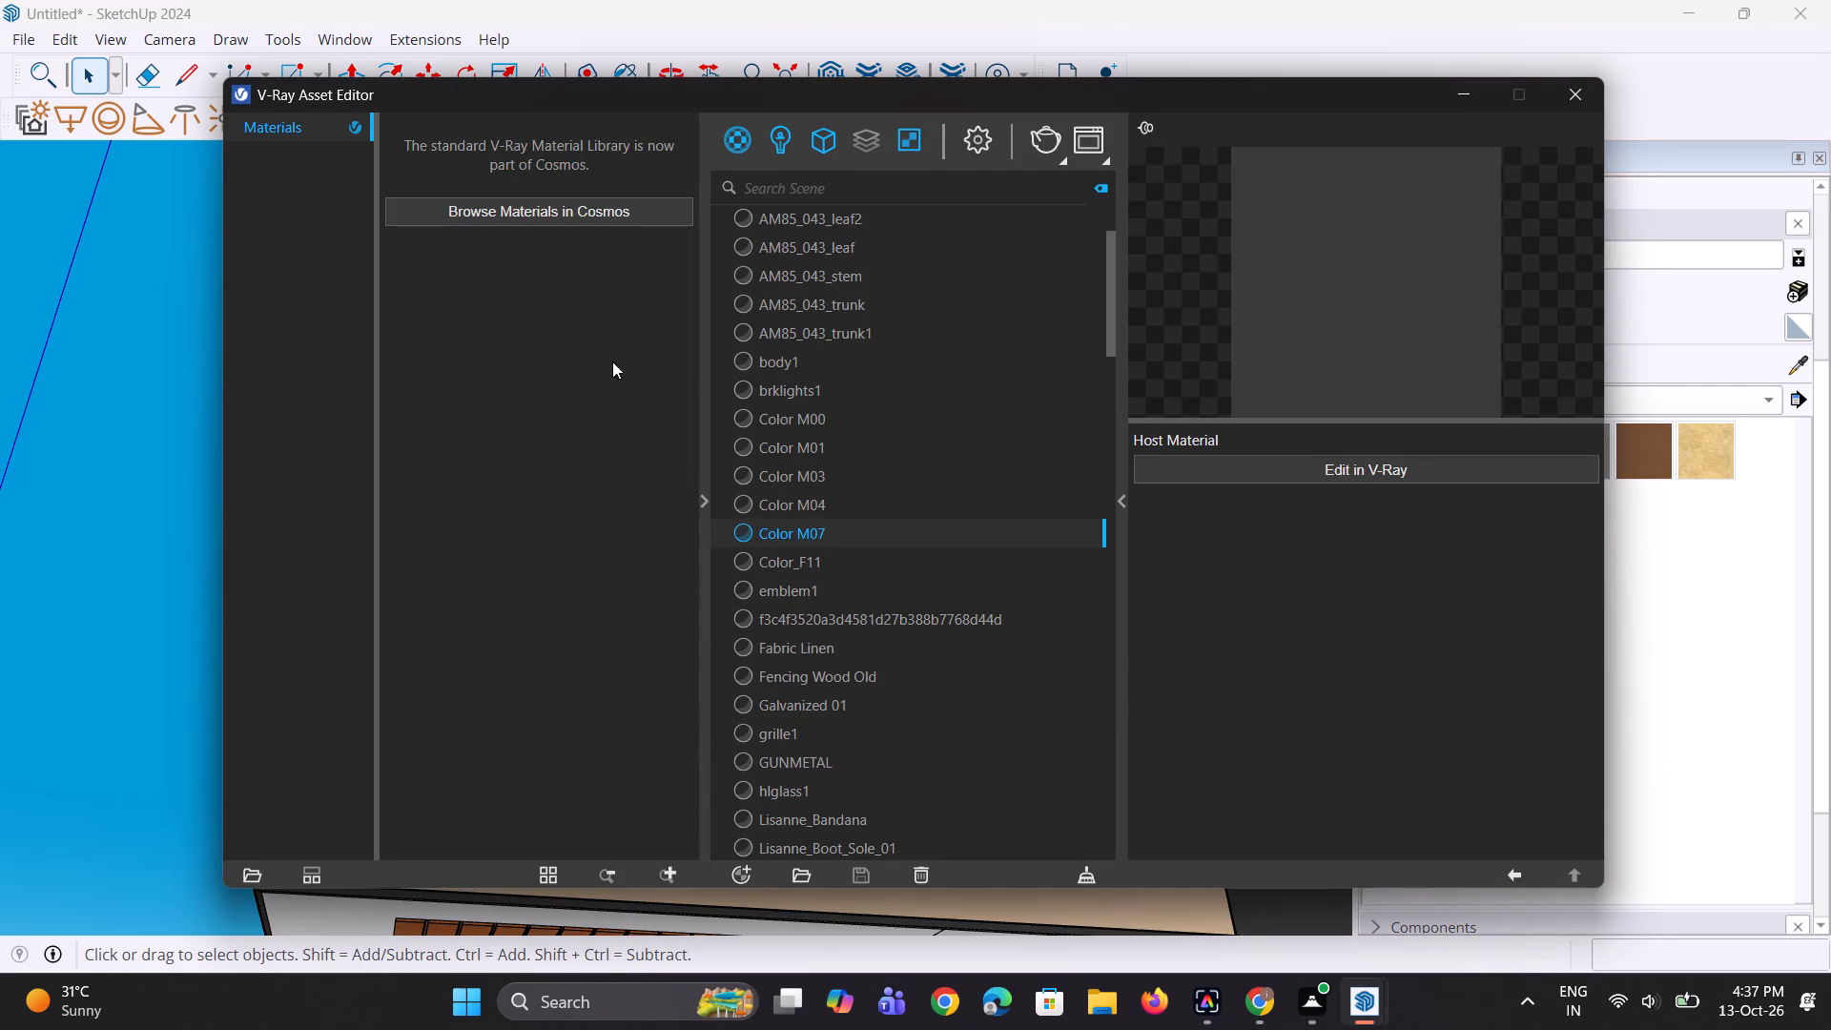
right_click(730, 146)
left_click(749, 175)
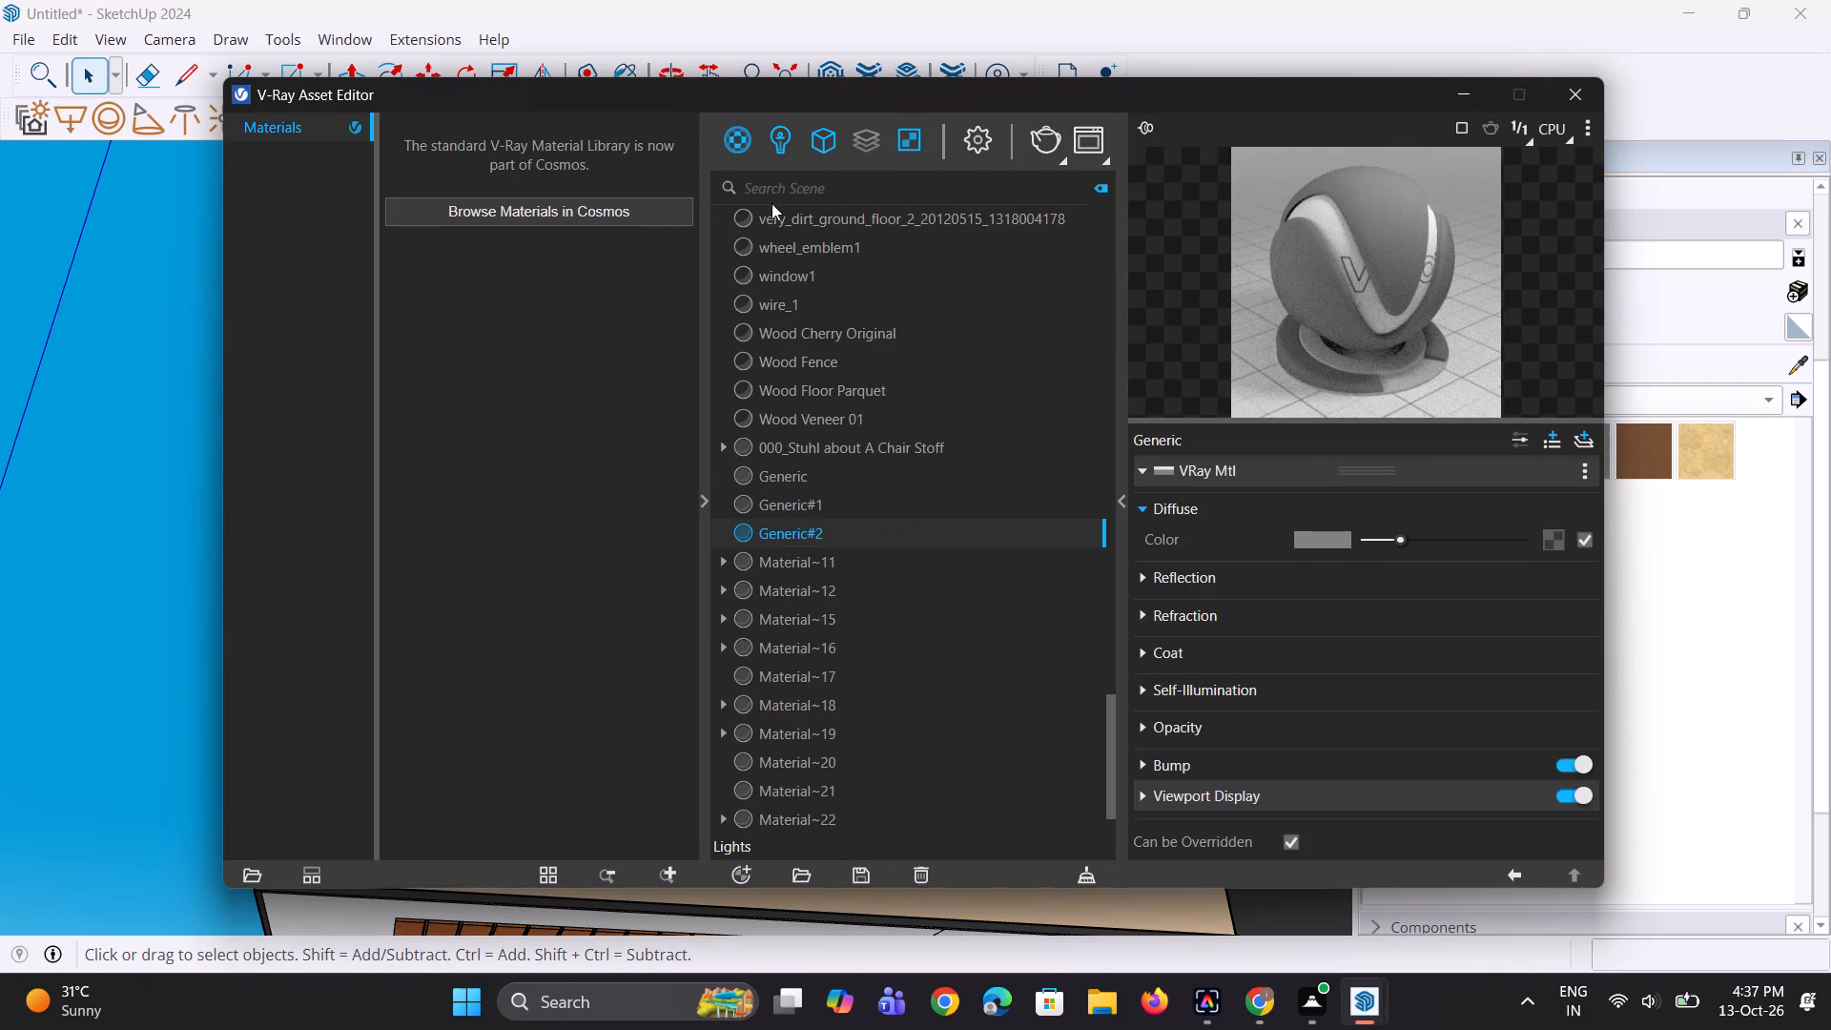
left_click(1321, 534)
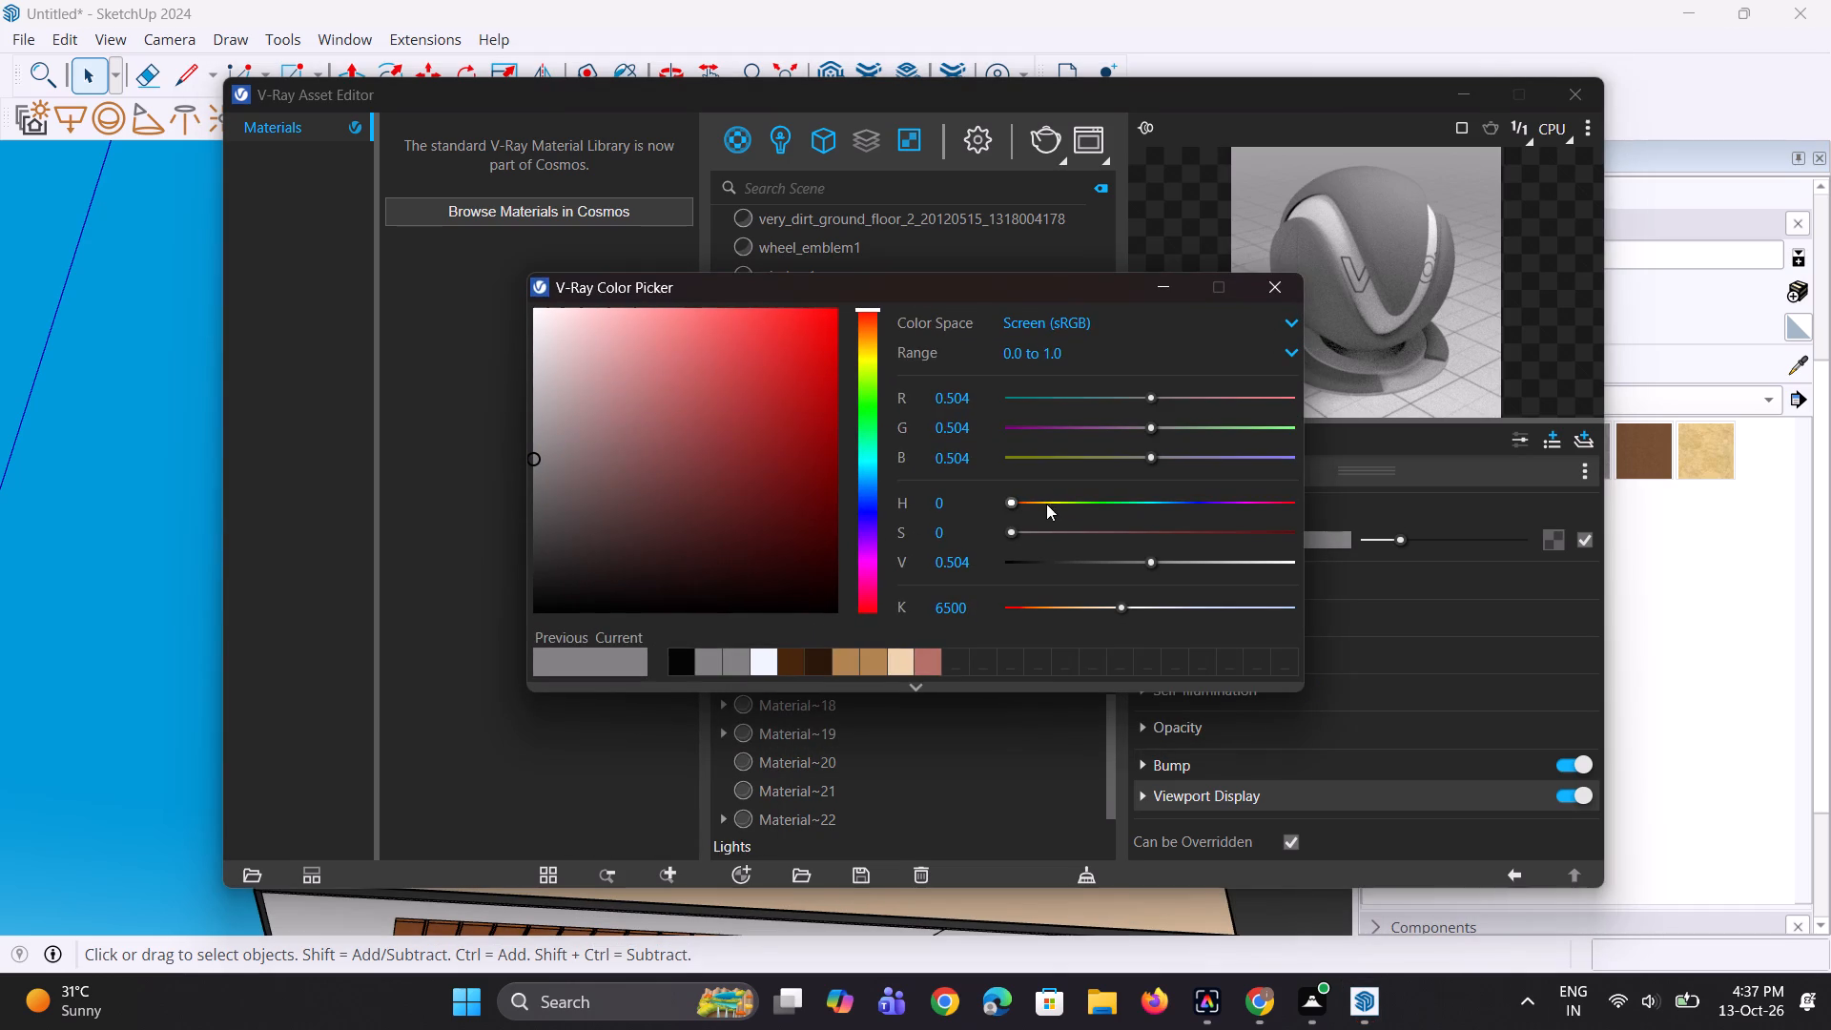
left_click_drag(874, 314, 879, 335)
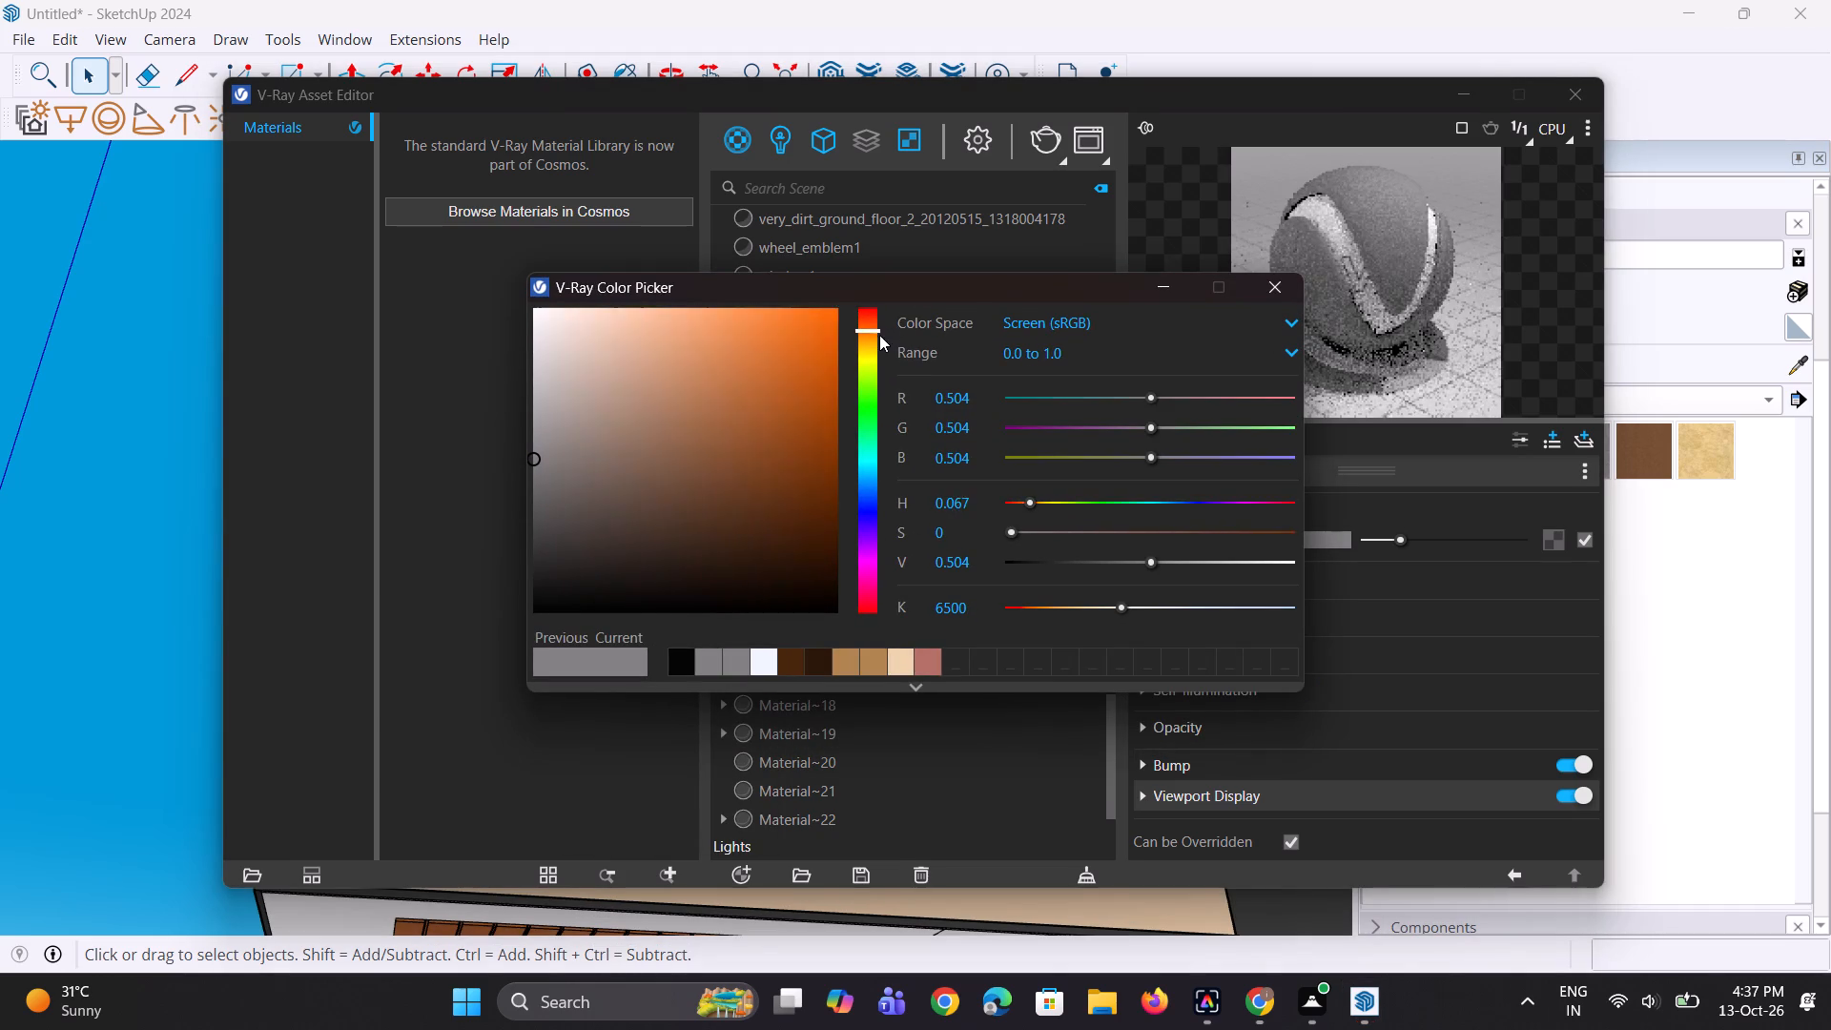
left_click_drag(879, 335, 882, 342)
left_click(640, 327)
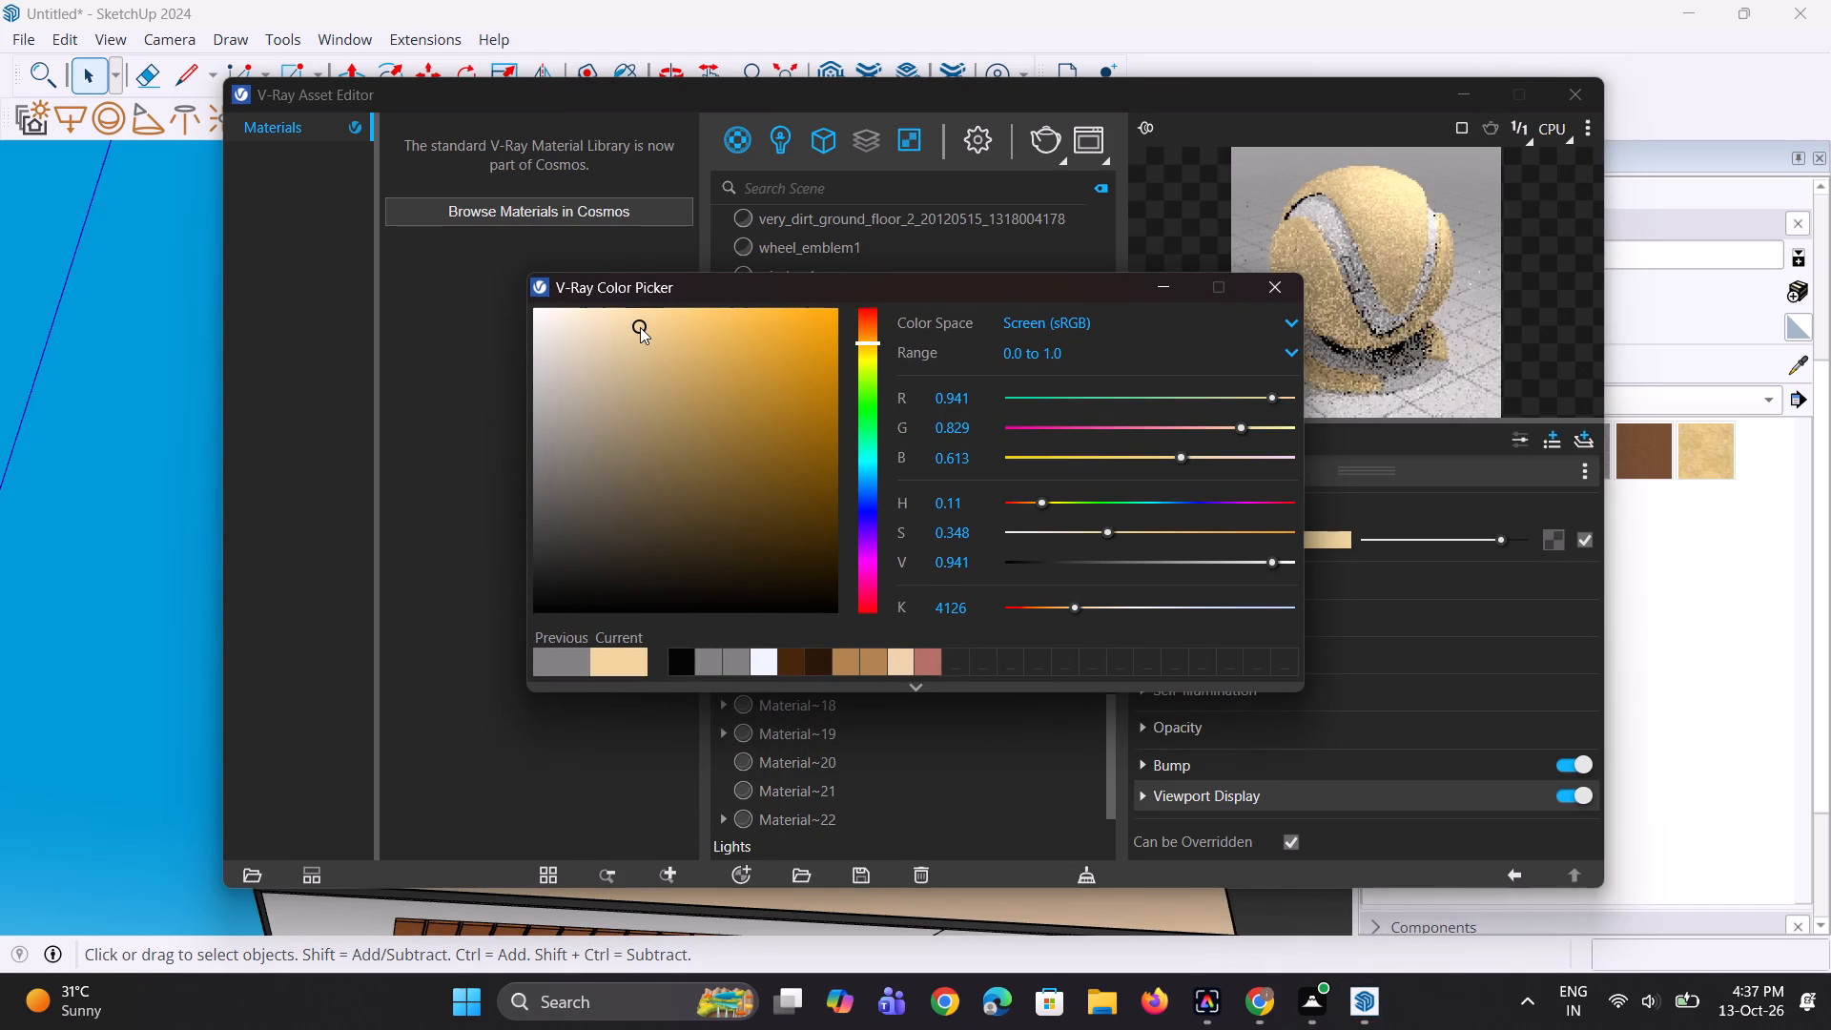
left_click(641, 327)
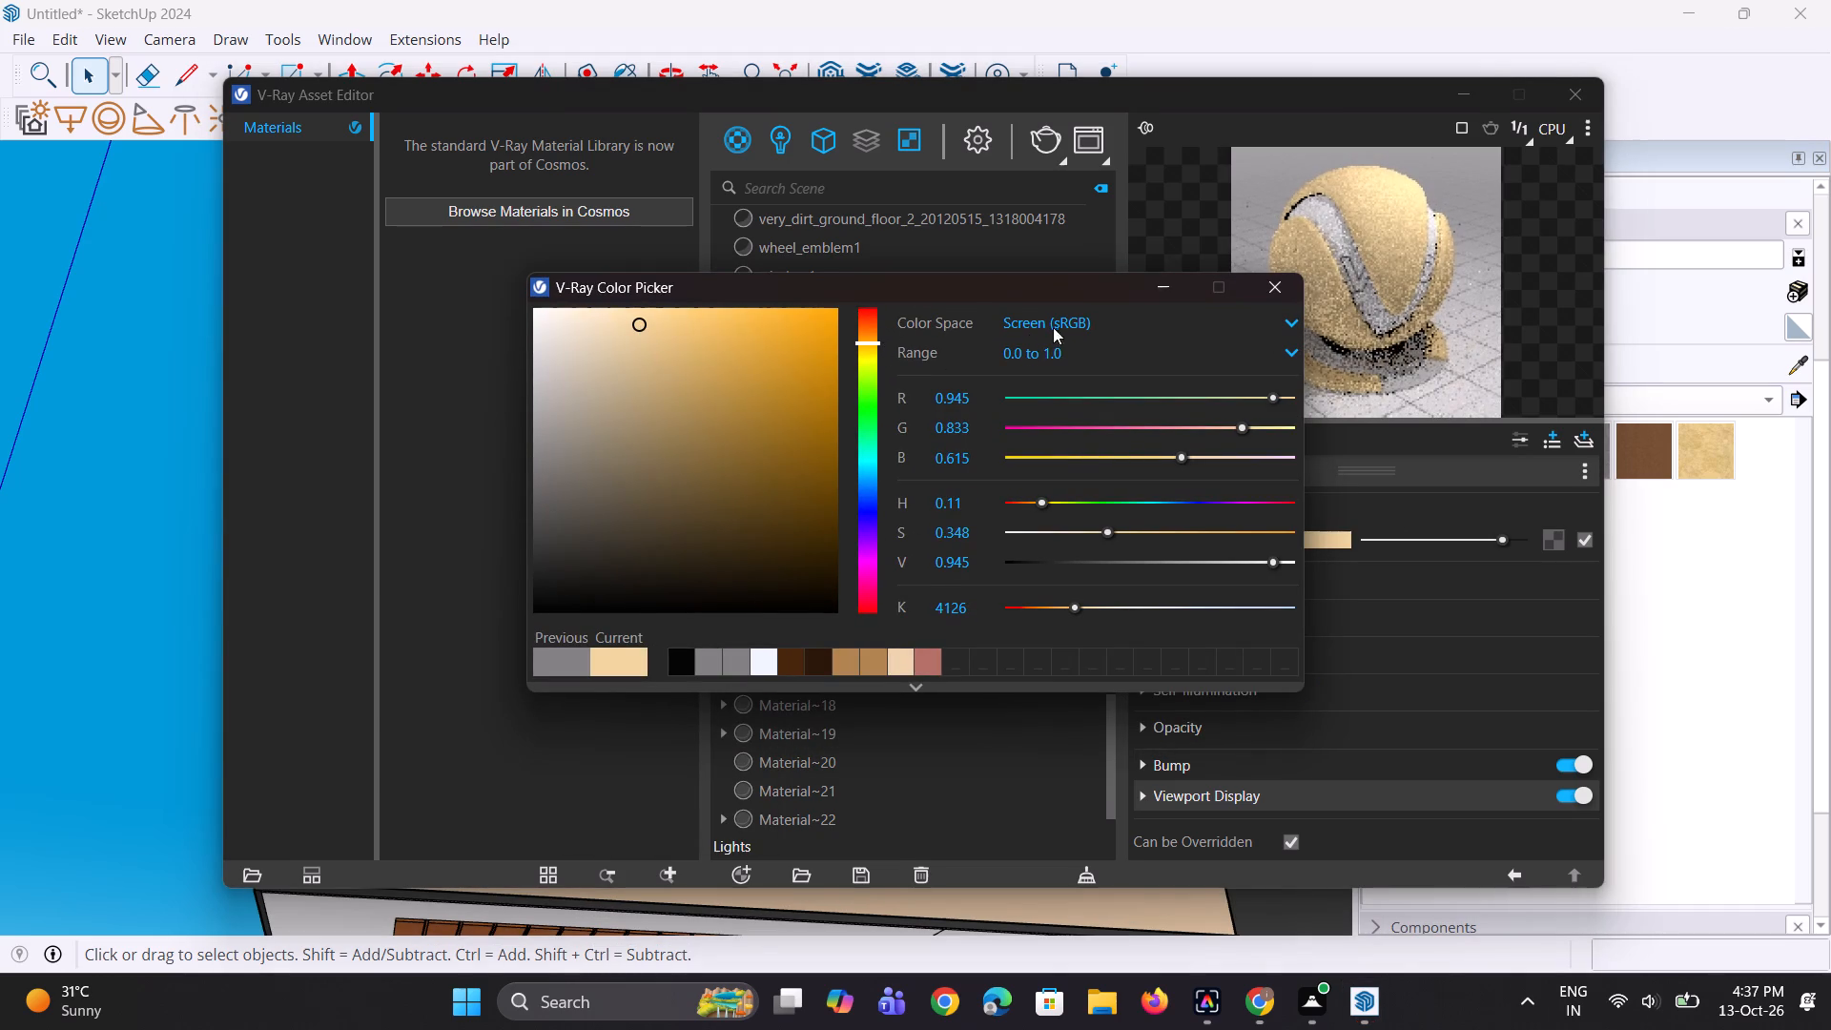
left_click(1157, 294)
Give the new cream material a medium-grey reflection colour and a reflection glossiness of 0.95, and minimise the V-Ray Asset Editor.
left_click(1225, 571)
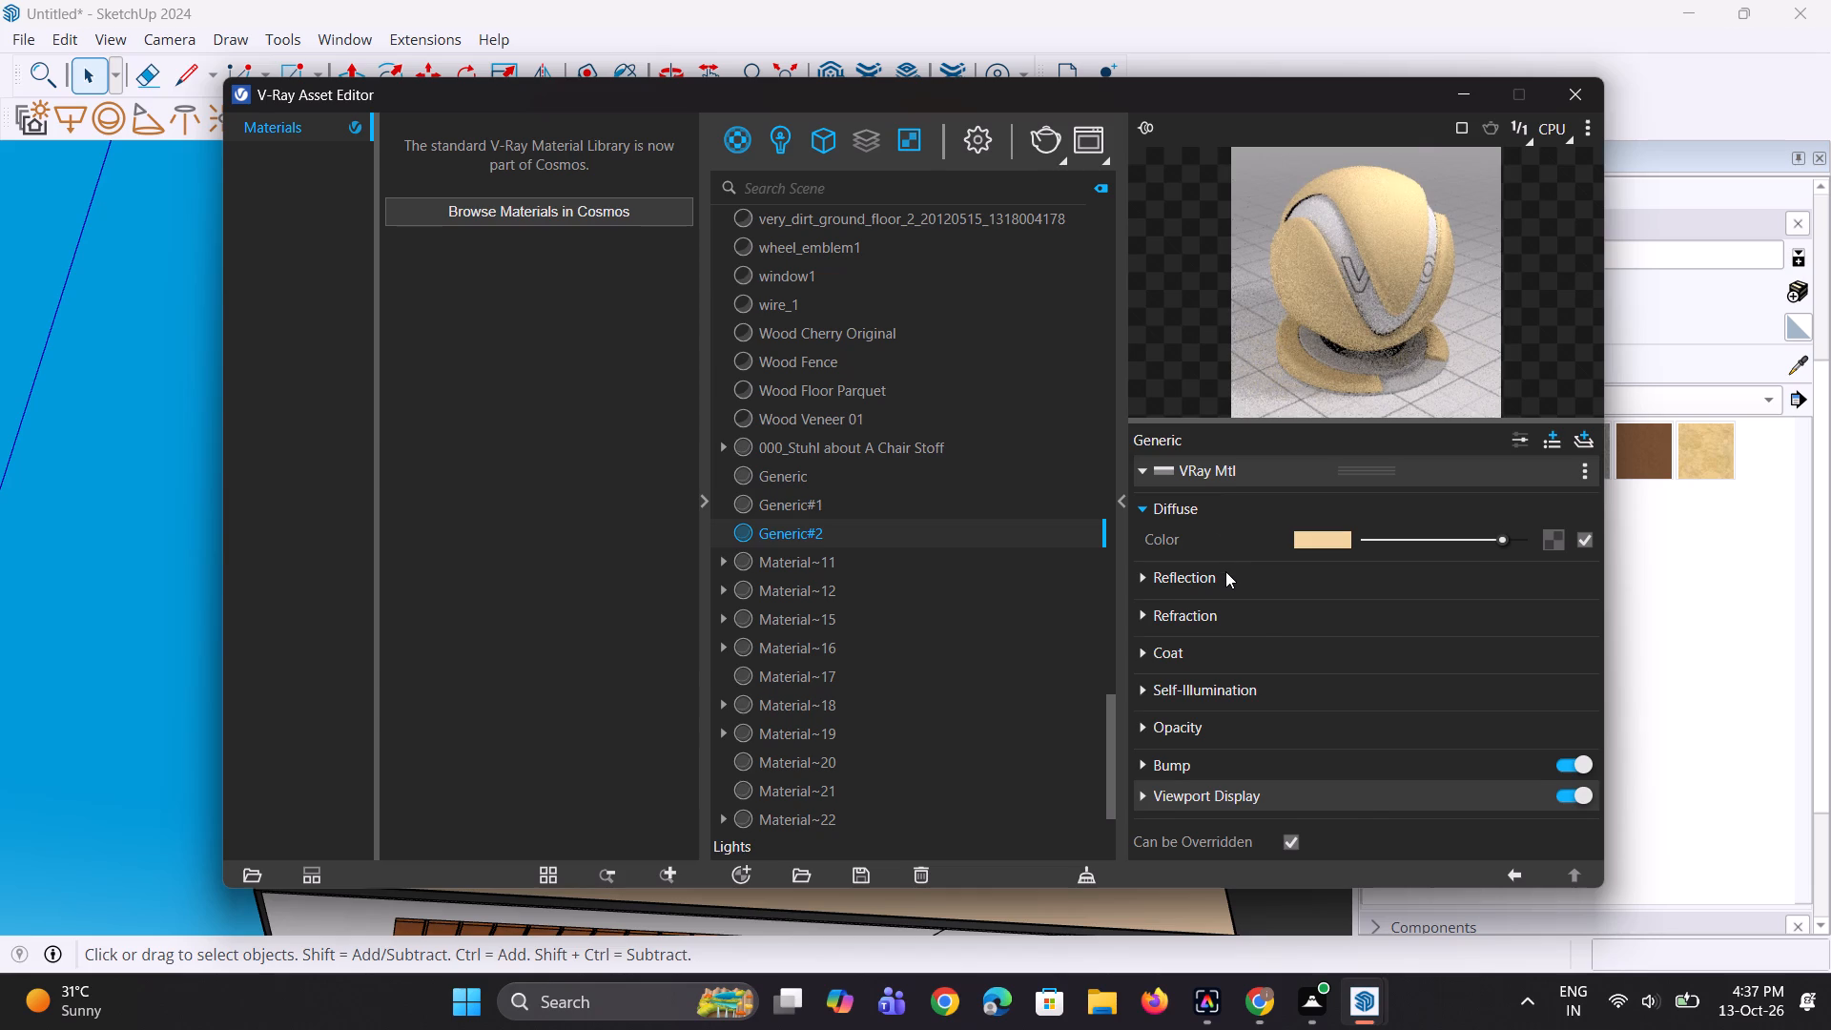
left_click_drag(1359, 610, 1371, 614)
left_click_drag(1373, 612, 1380, 612)
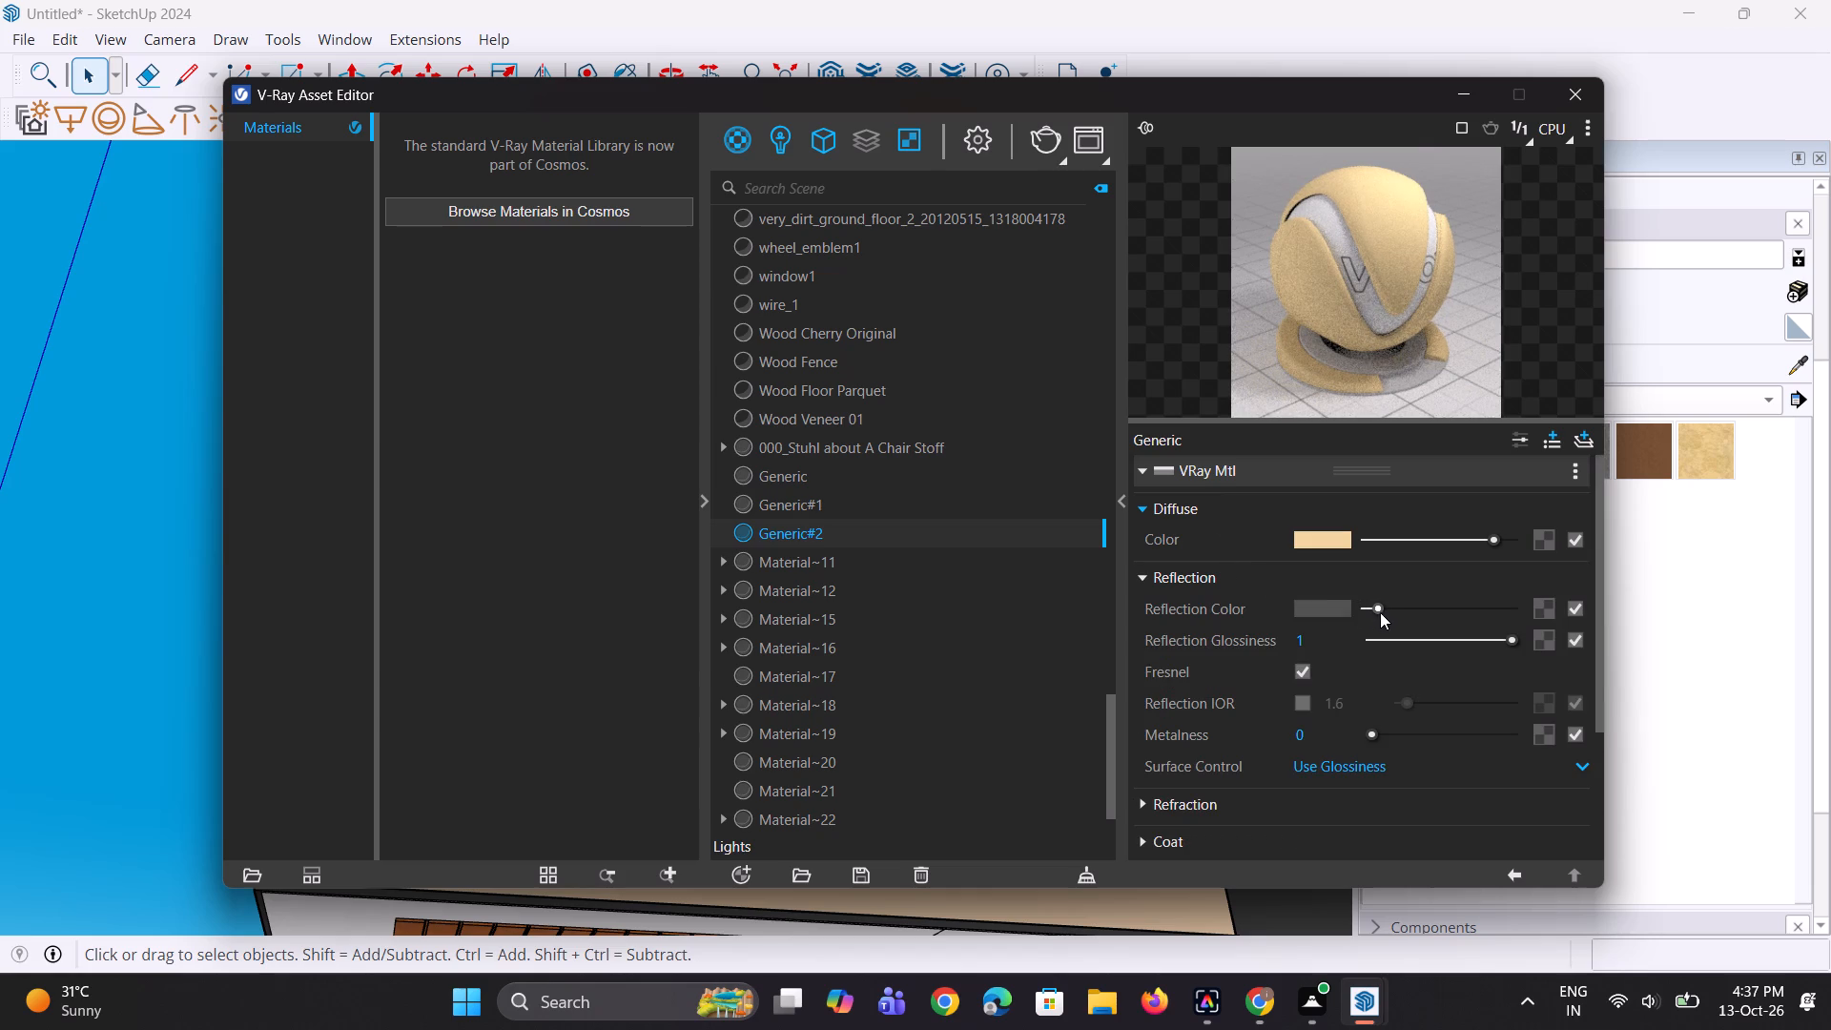
left_click_drag(1380, 612, 1389, 618)
left_click_drag(1326, 634, 1226, 636)
type("0.95")
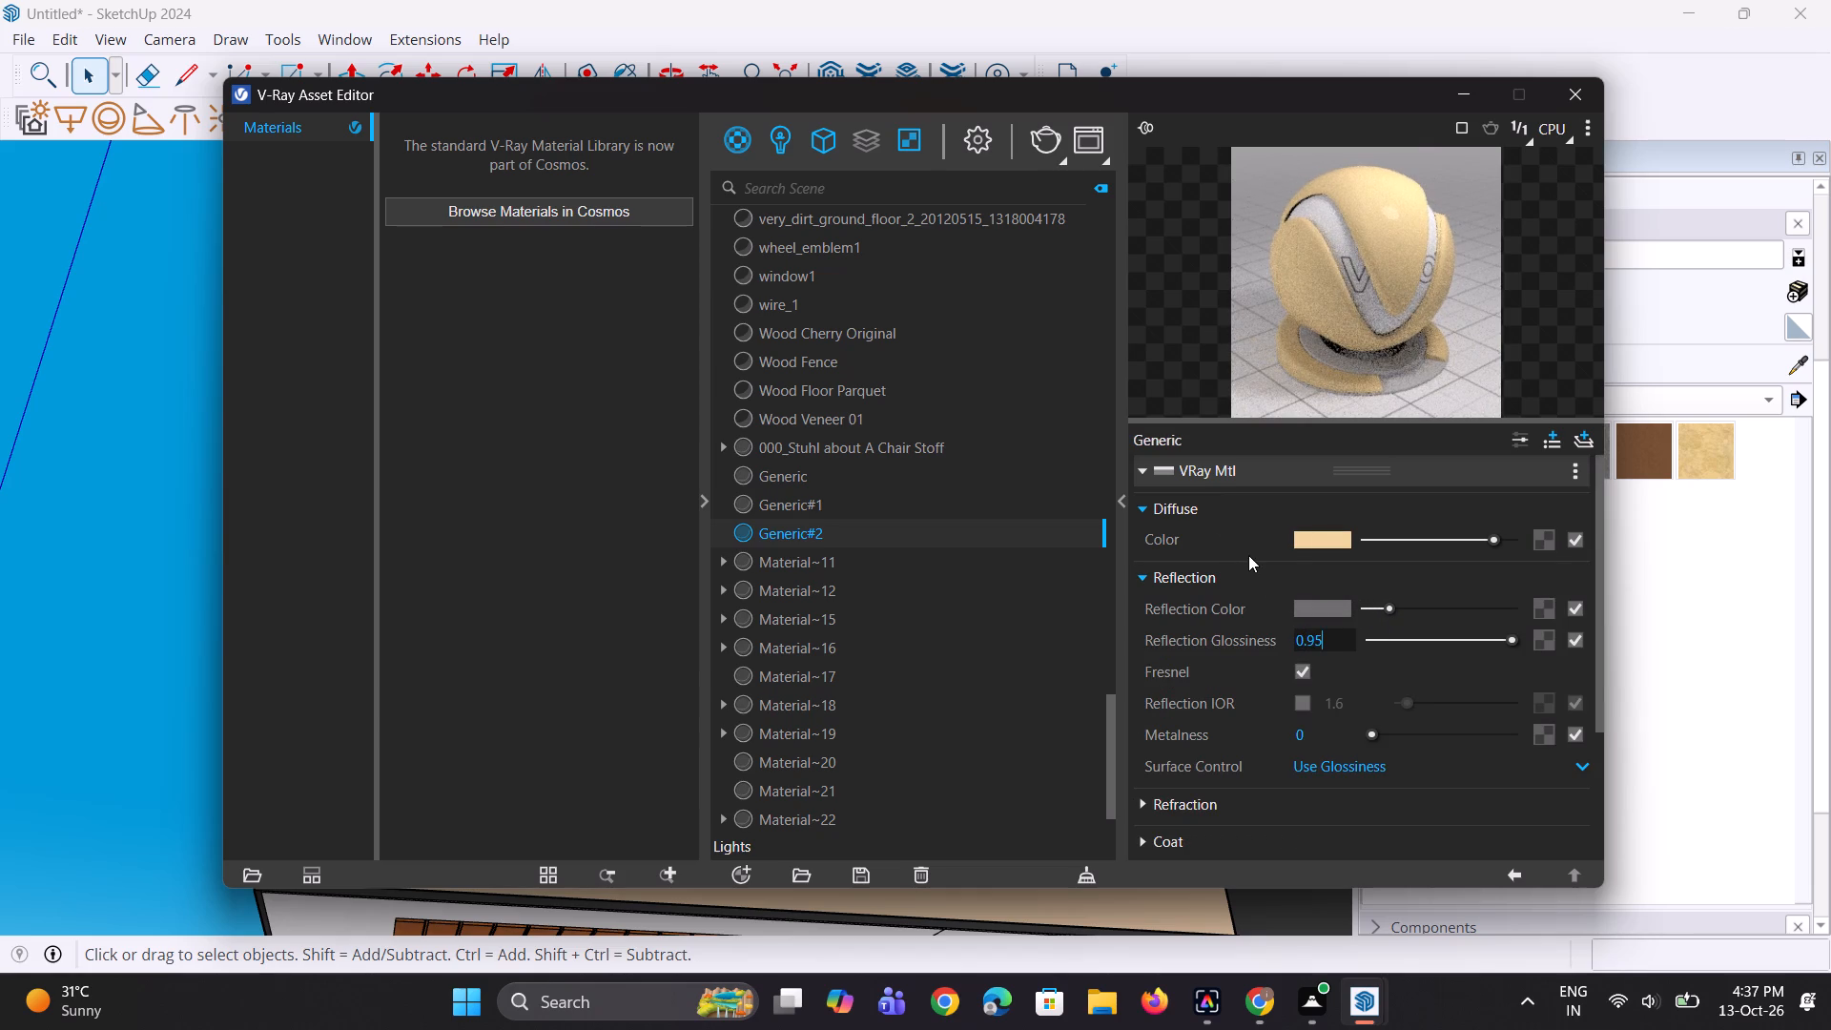
key("Return")
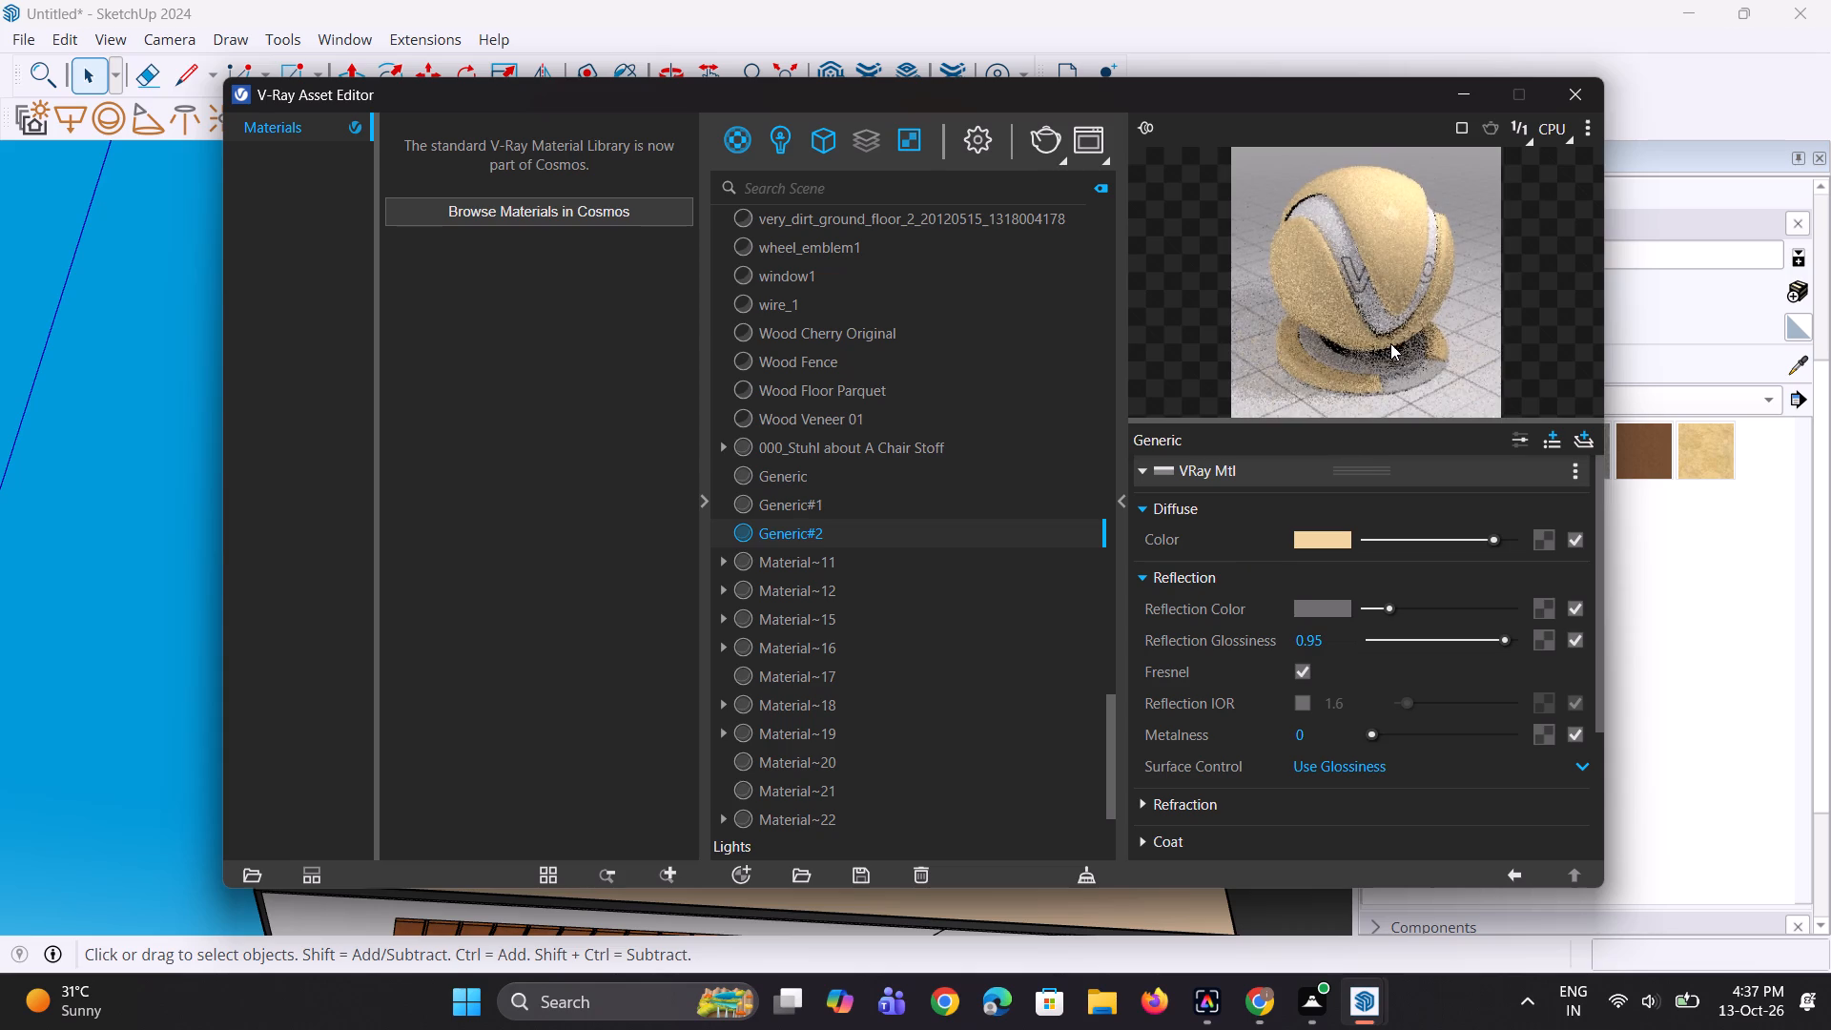
left_click(1390, 343)
left_click(1471, 97)
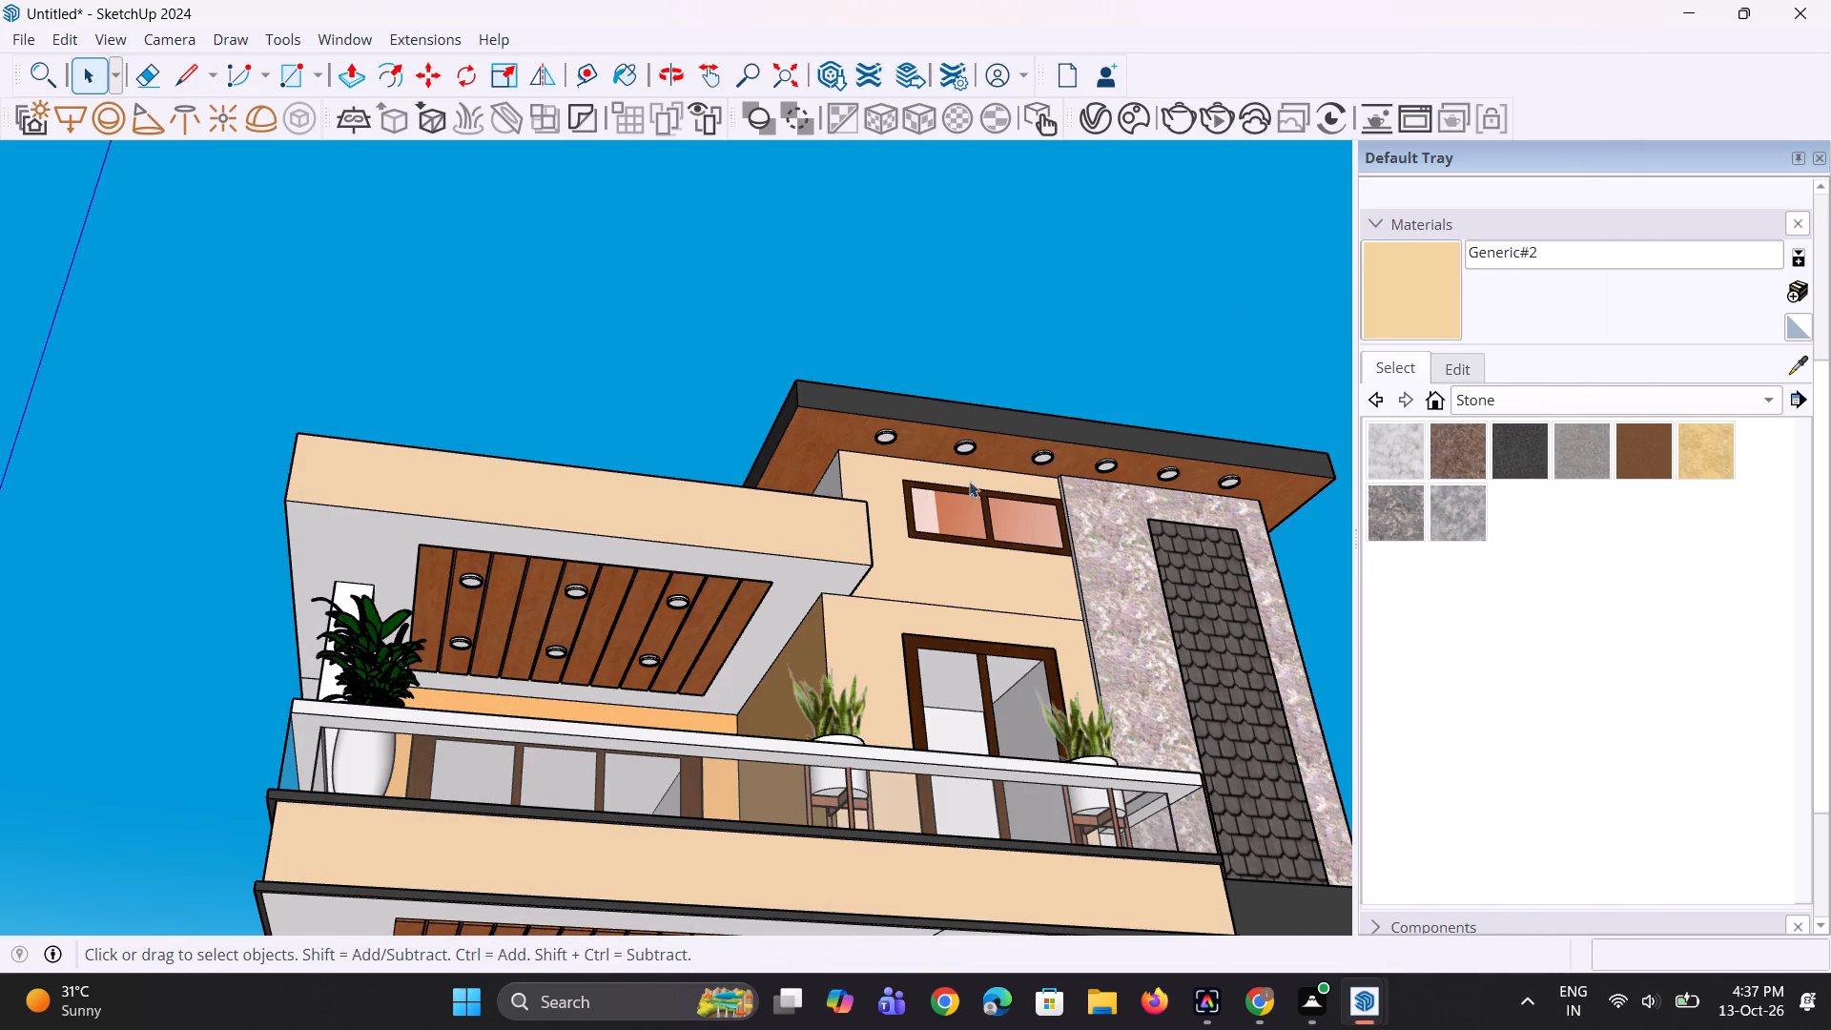
Paint the undersides of the top balcony roof, the upper balcony slab and the slab over the parking with the new cream material.
left_click(1461, 278)
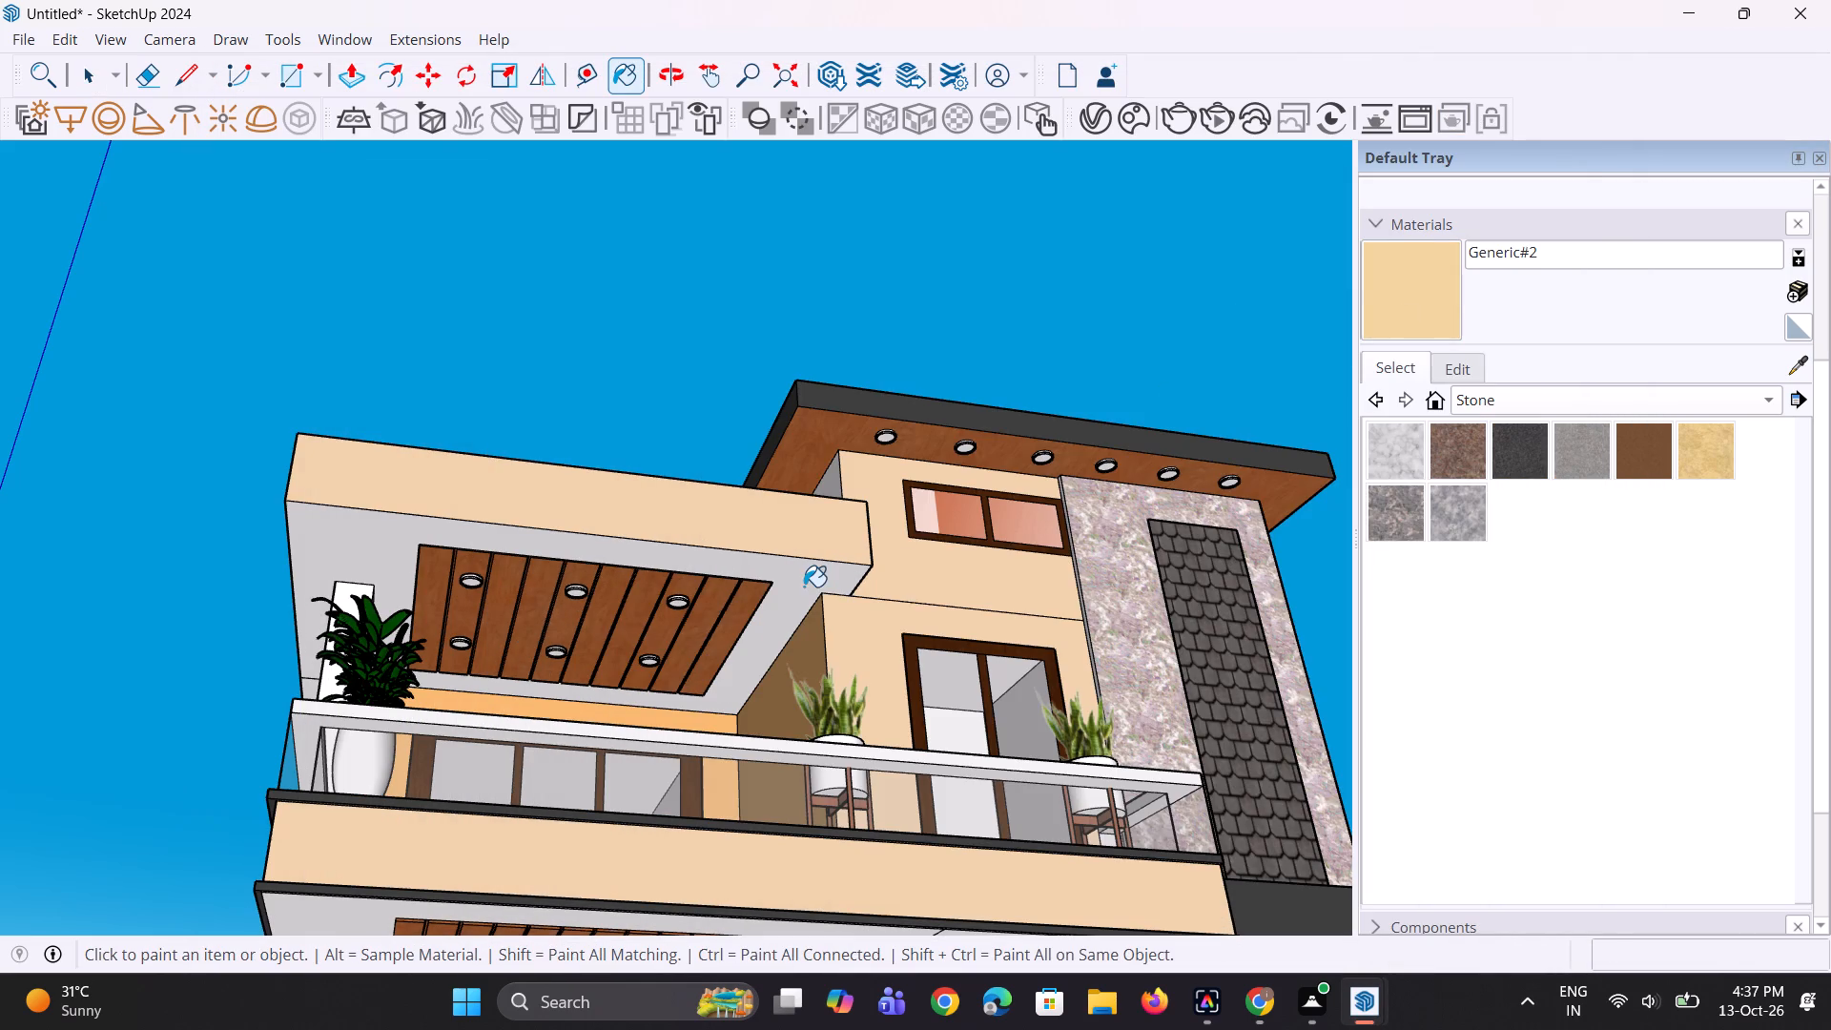
left_click(804, 587)
scroll(729, 577, "down", 8)
scroll(754, 720, "up", 4)
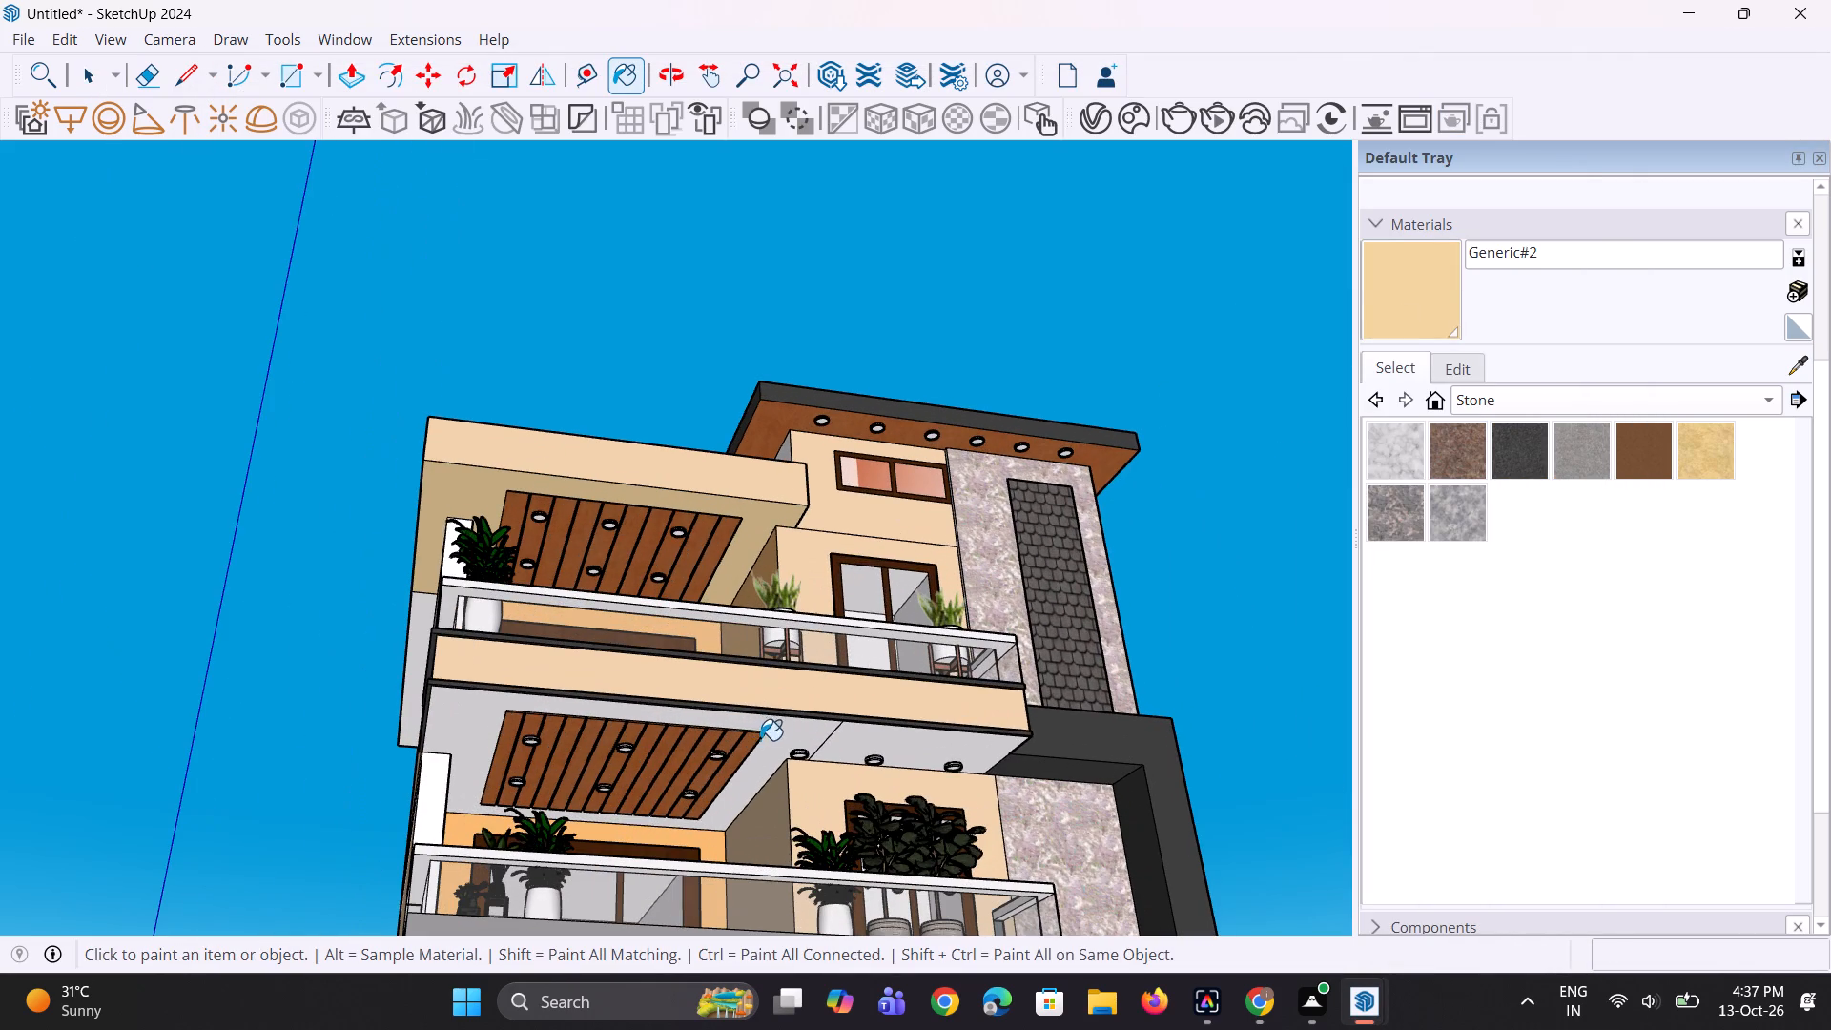
left_click(765, 743)
left_click(863, 741)
scroll(802, 729, "down", 4)
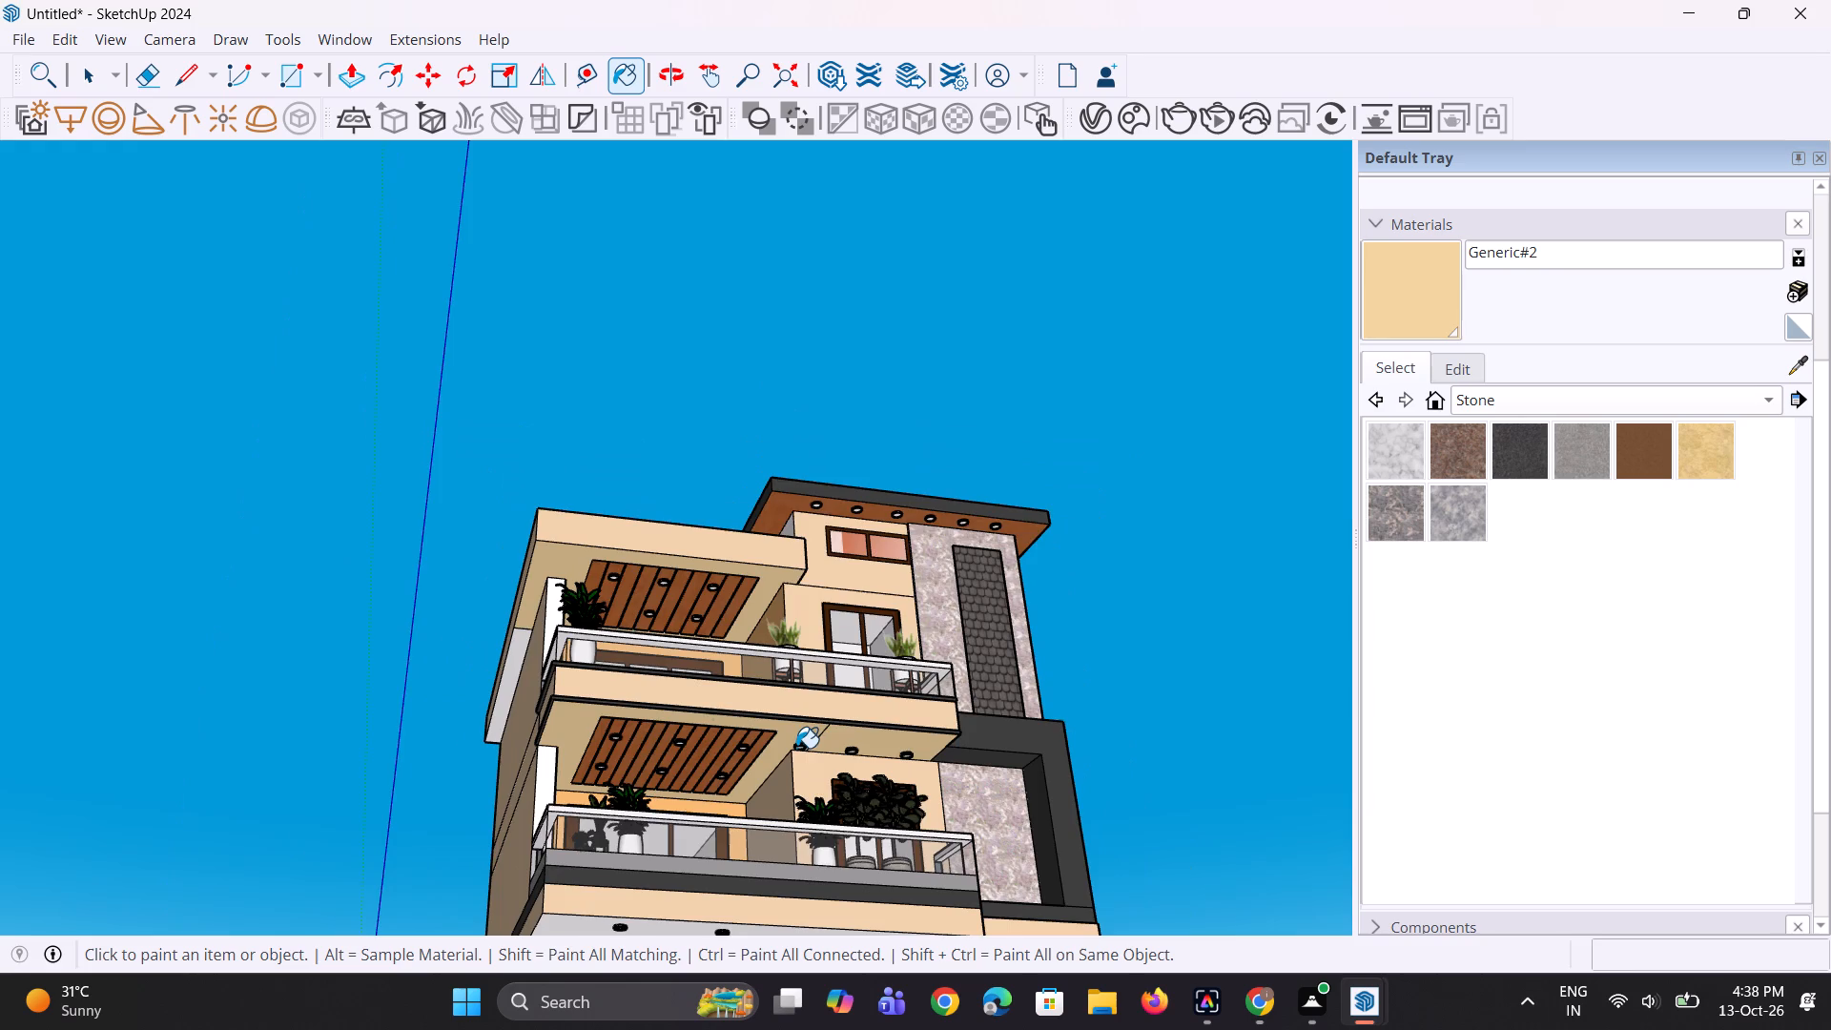
scroll(706, 714, "down", 4)
scroll(727, 814, "up", 3)
left_click(762, 907)
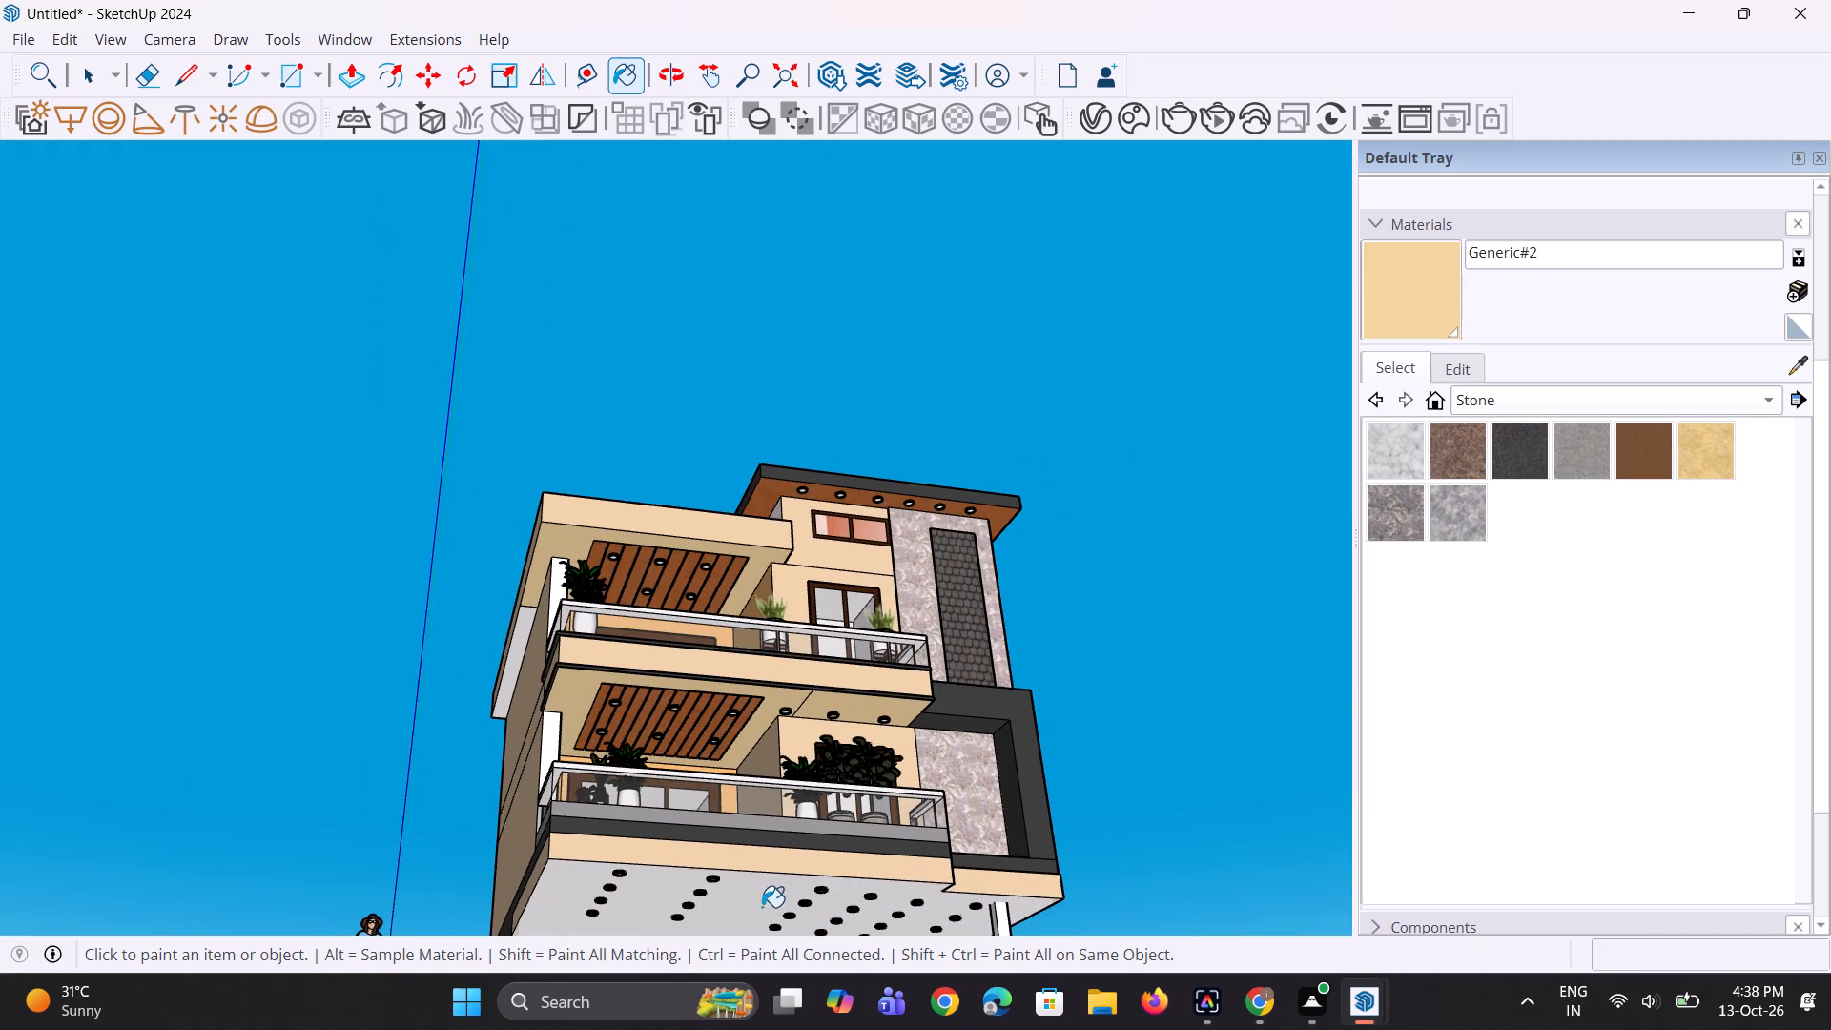
Examine the painted undersides and the whole house from below, the front and above.
scroll(680, 795, "down", 16)
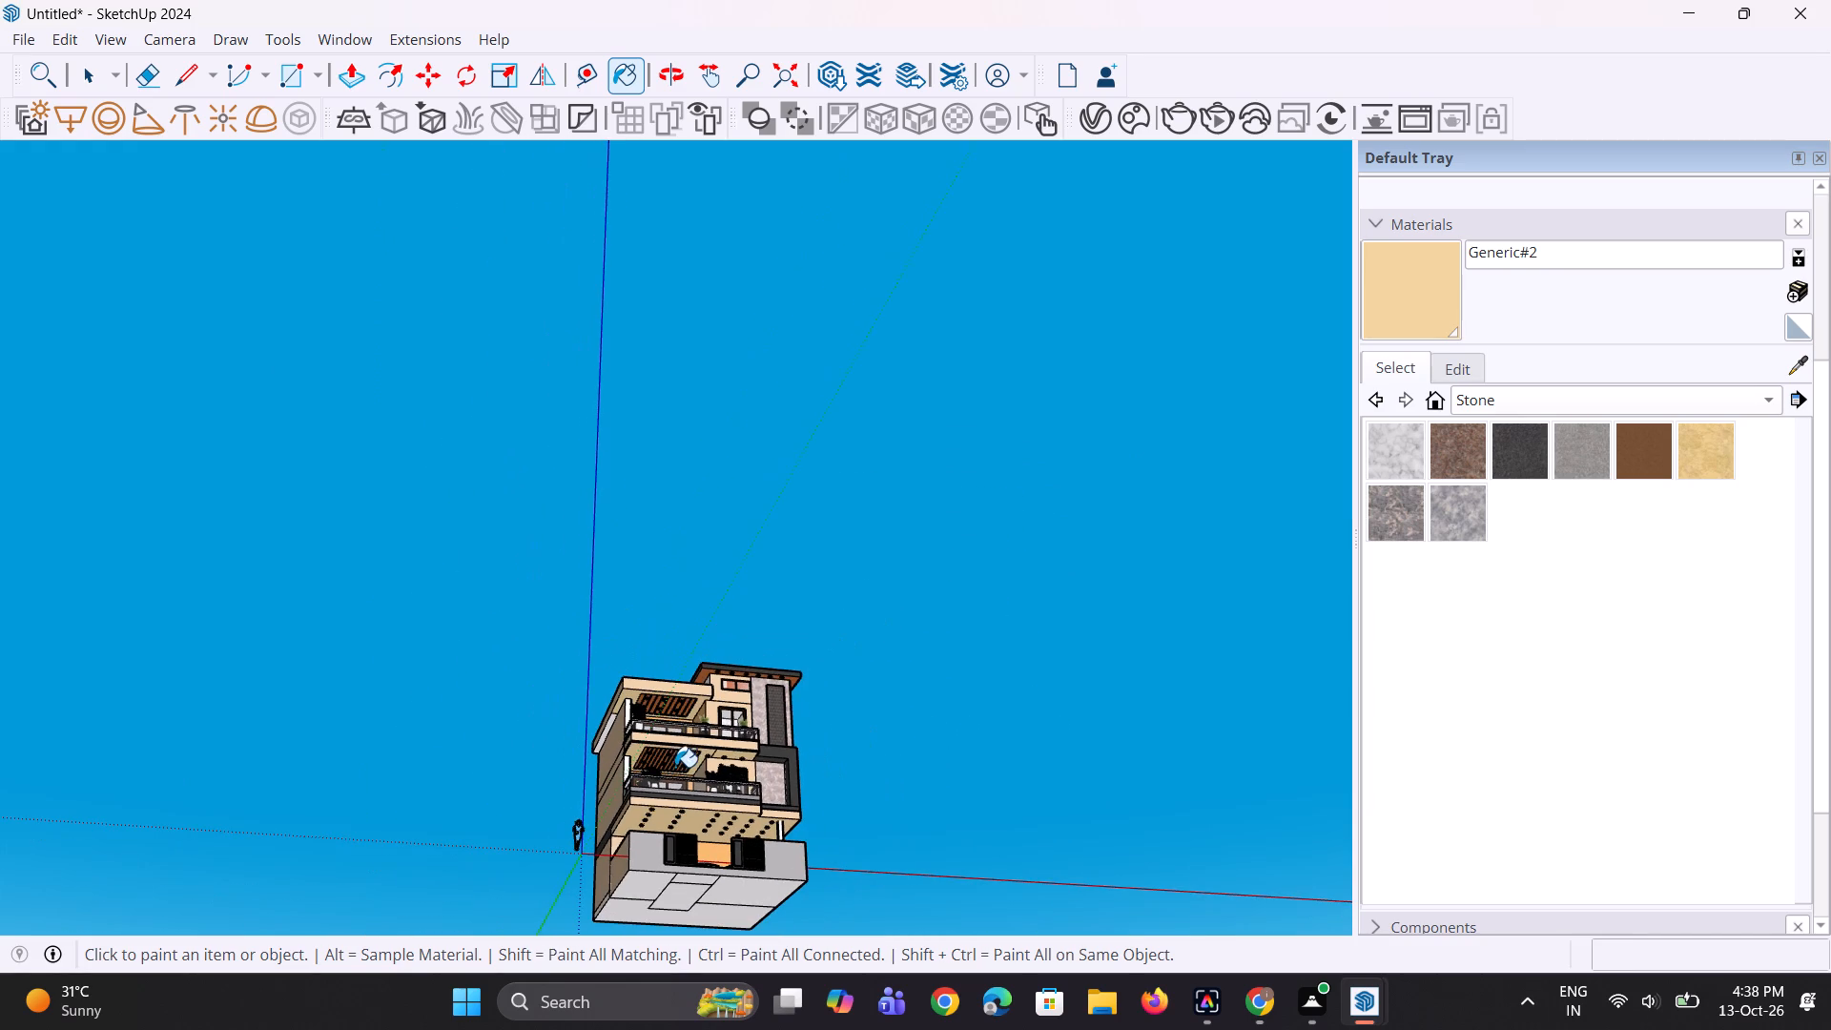
scroll(682, 757, "up", 4)
middle_click_drag(682, 757, 559, 932)
scroll(648, 857, "up", 7)
middle_click_drag(658, 836, 664, 941)
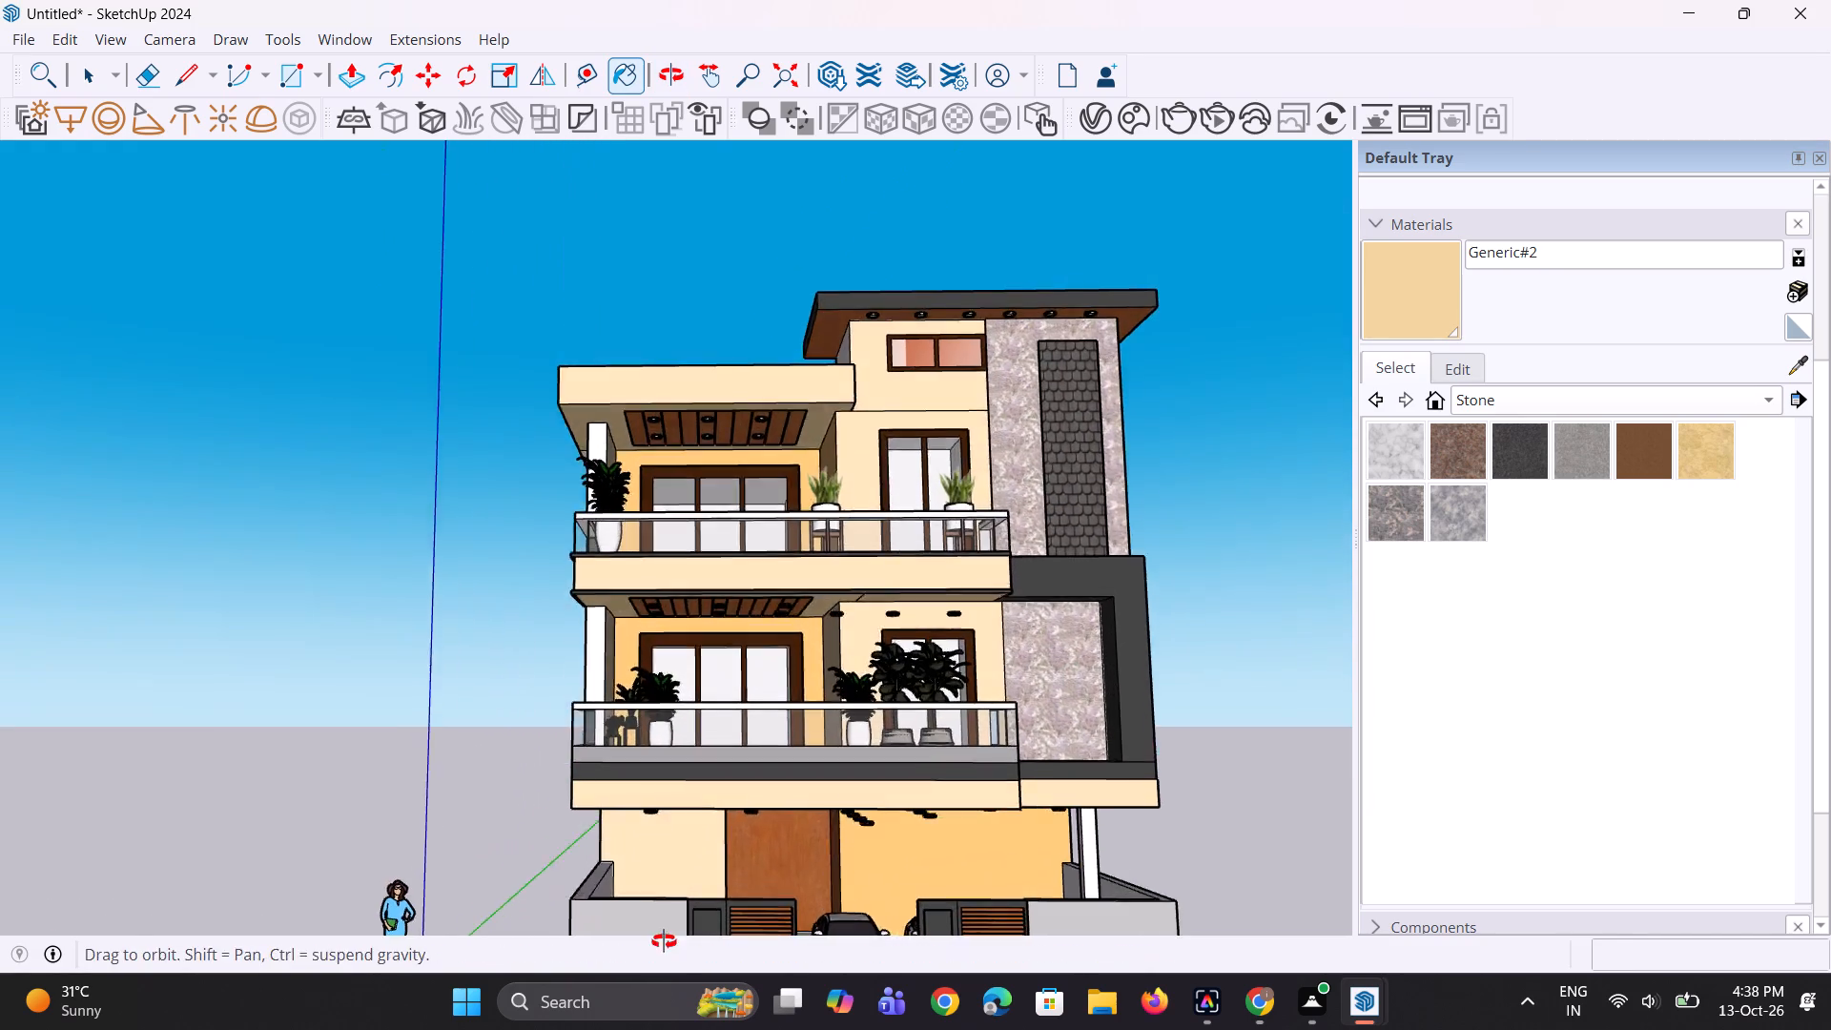
middle_click_drag(664, 941, 668, 961)
scroll(717, 819, "down", 9)
middle_click_drag(686, 817, 676, 971)
scroll(675, 814, "up", 6)
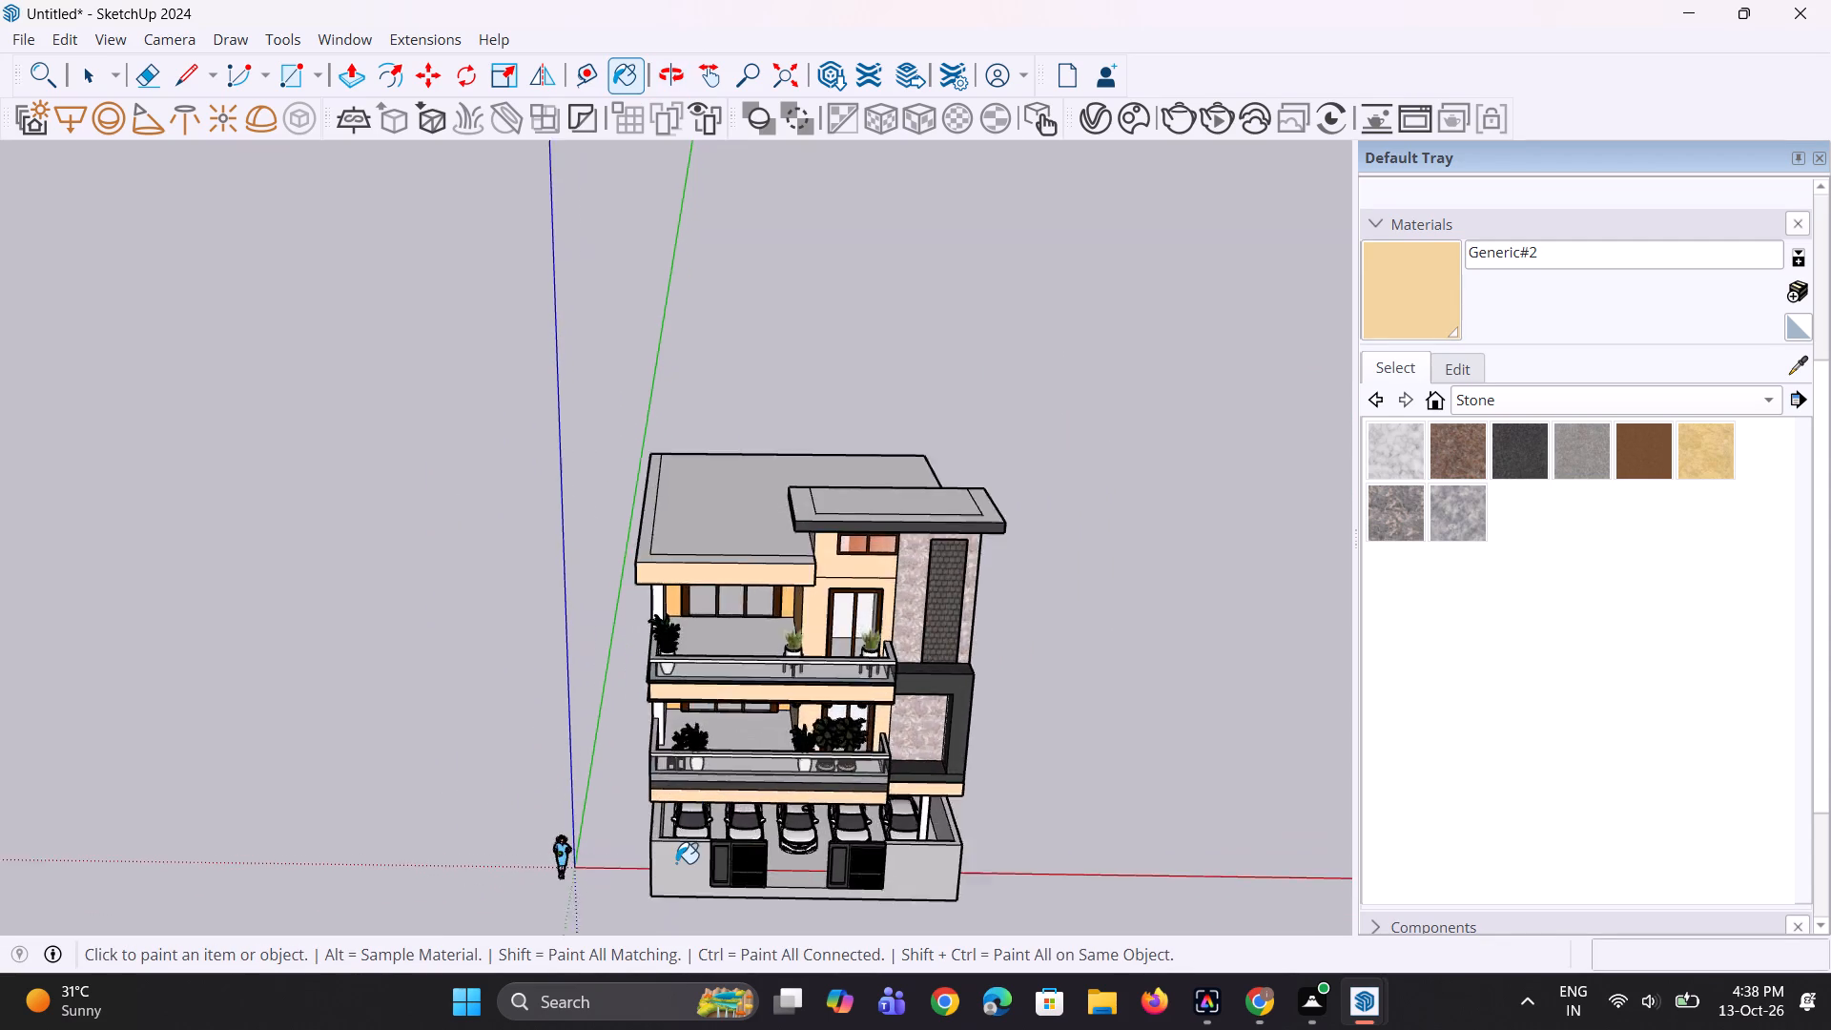
scroll(676, 863, "up", 8)
scroll(724, 711, "down", 5)
middle_click_drag(748, 711, 731, 858)
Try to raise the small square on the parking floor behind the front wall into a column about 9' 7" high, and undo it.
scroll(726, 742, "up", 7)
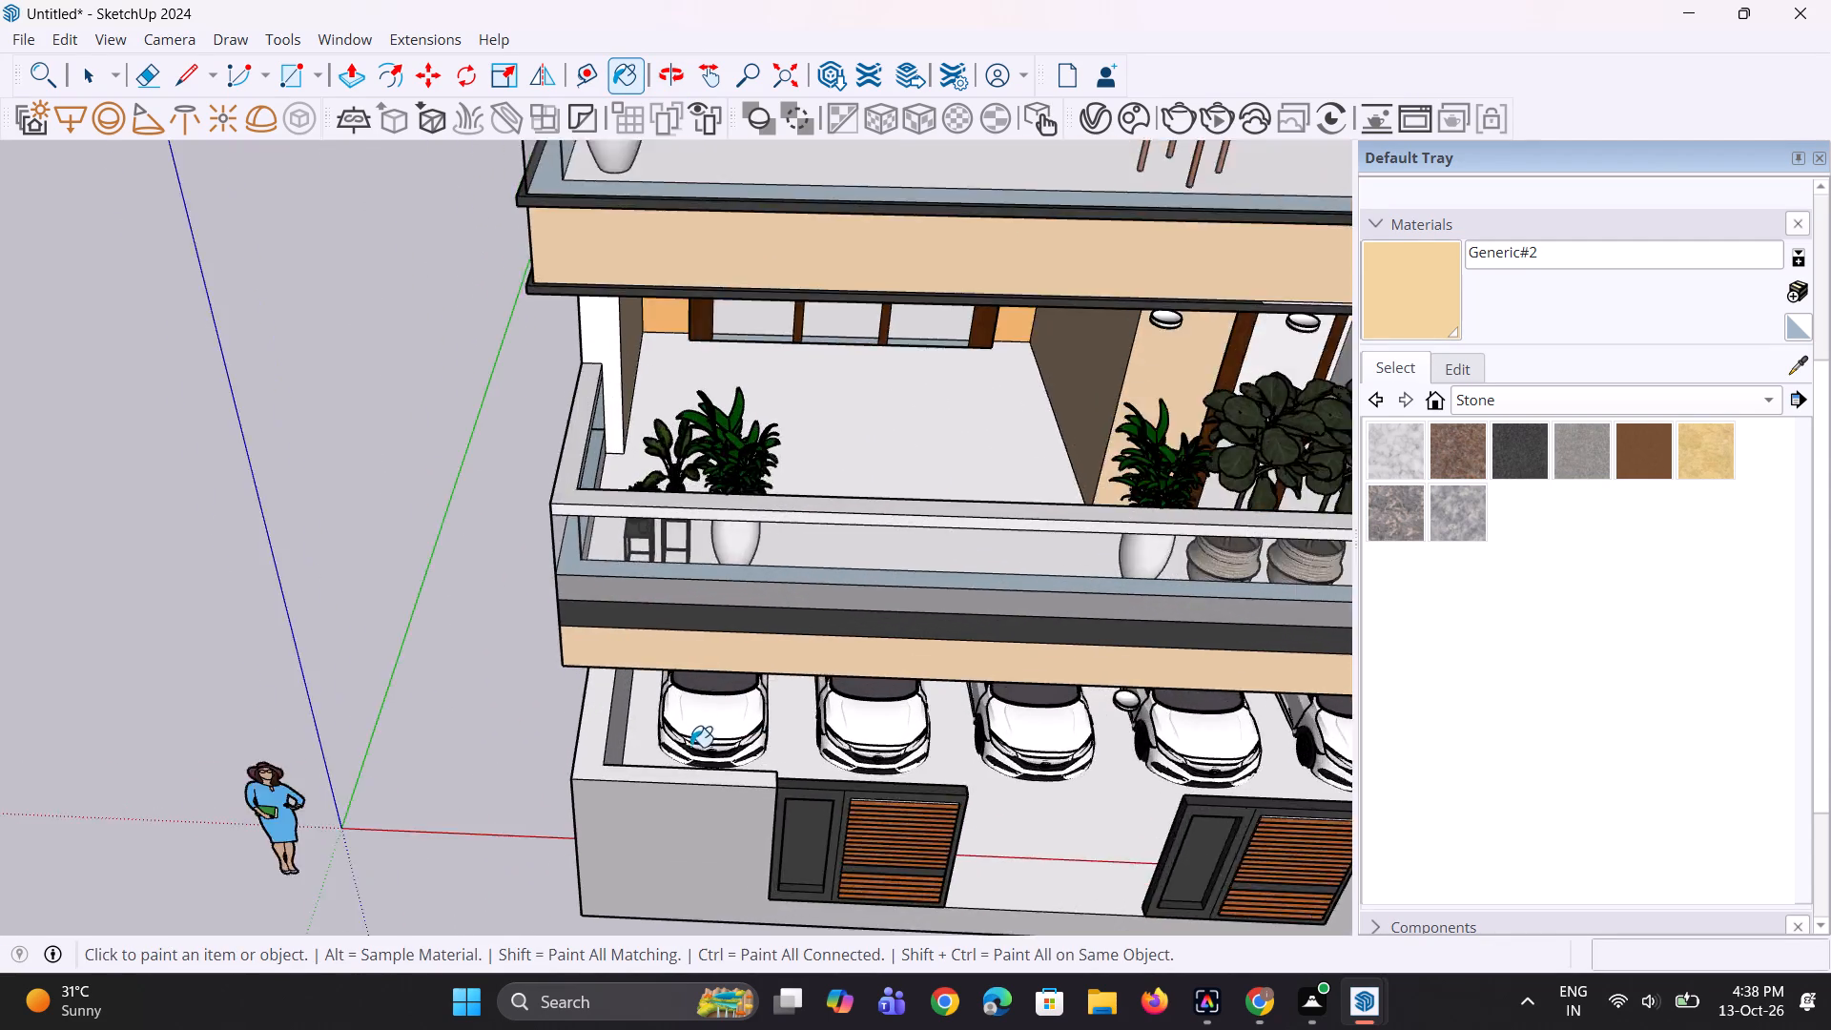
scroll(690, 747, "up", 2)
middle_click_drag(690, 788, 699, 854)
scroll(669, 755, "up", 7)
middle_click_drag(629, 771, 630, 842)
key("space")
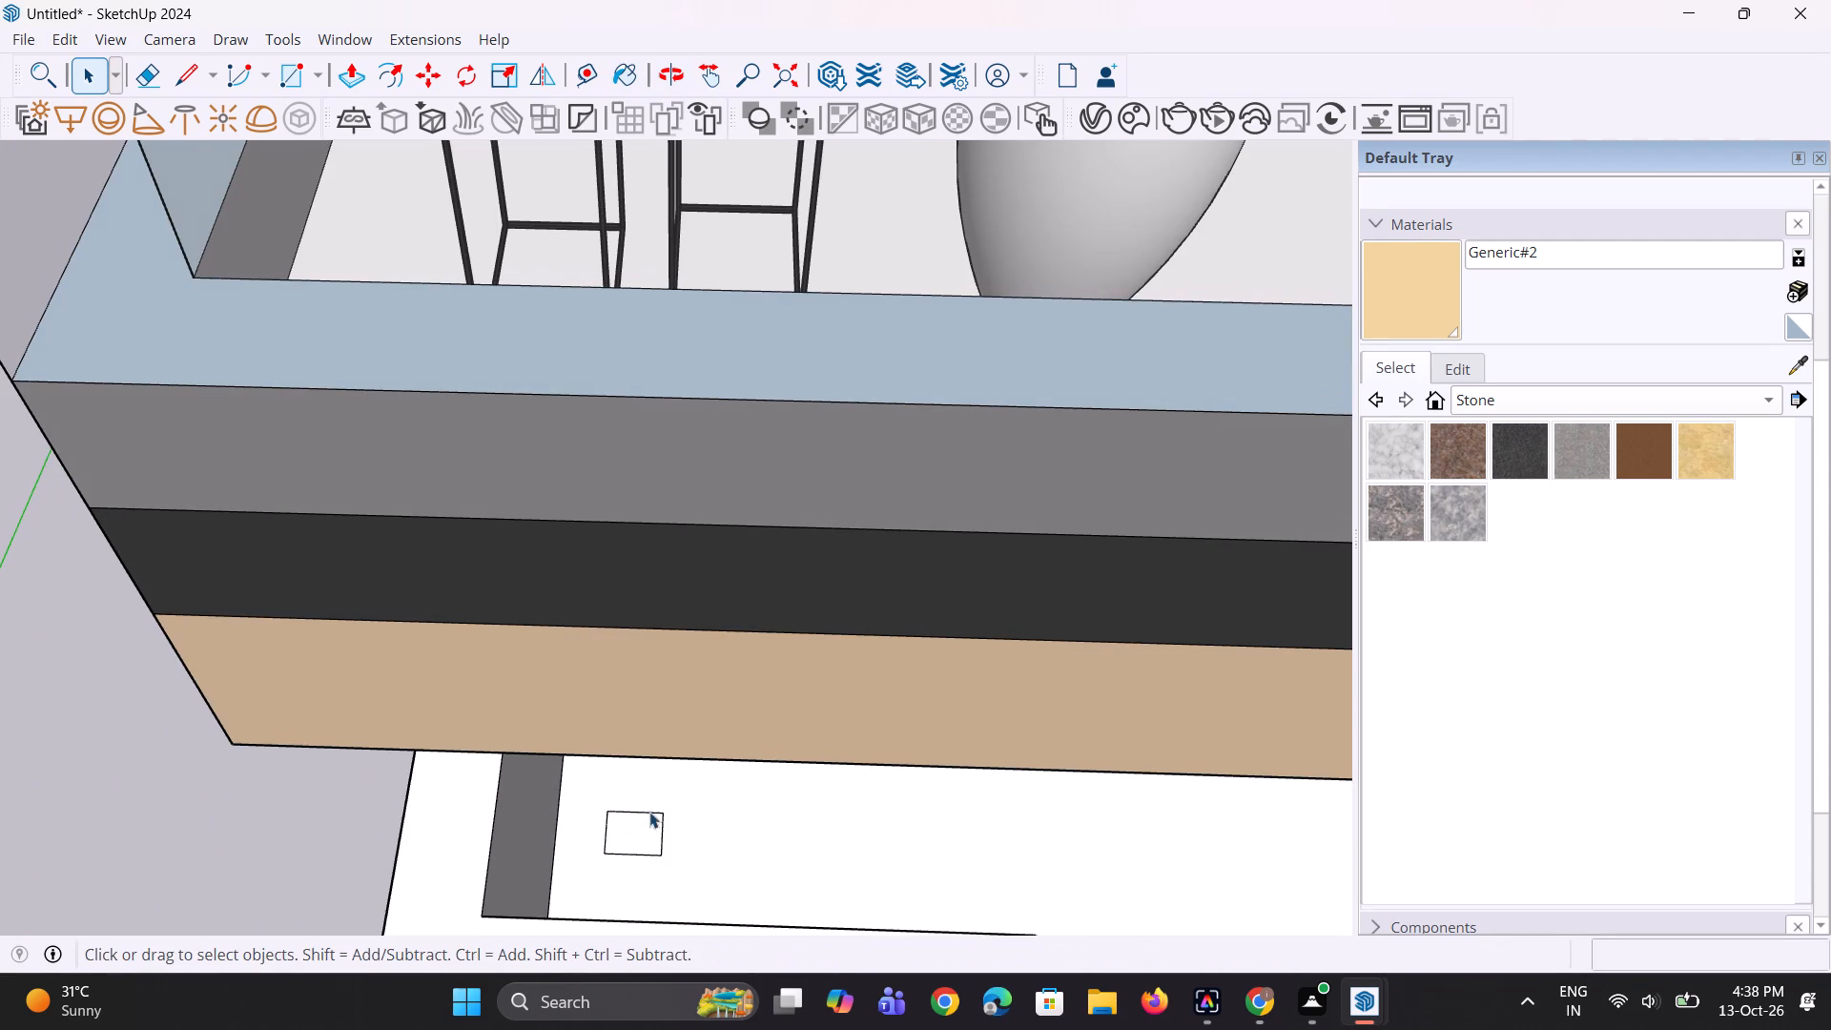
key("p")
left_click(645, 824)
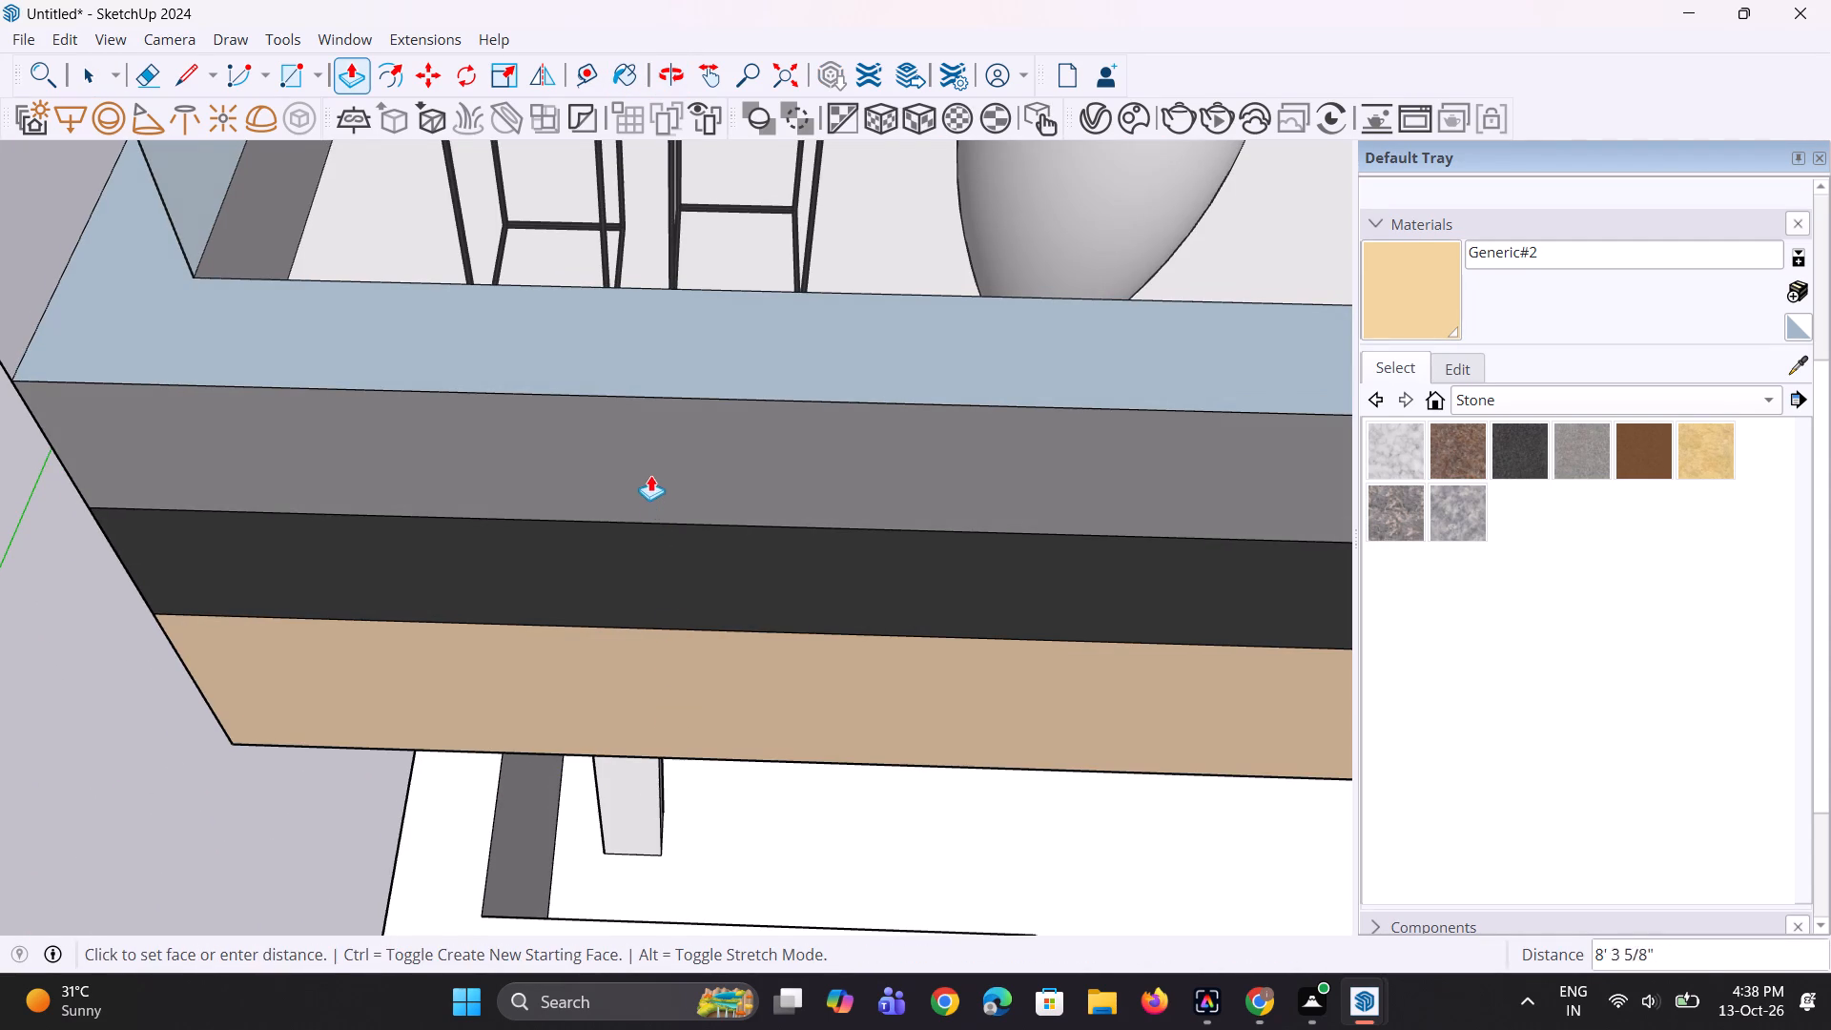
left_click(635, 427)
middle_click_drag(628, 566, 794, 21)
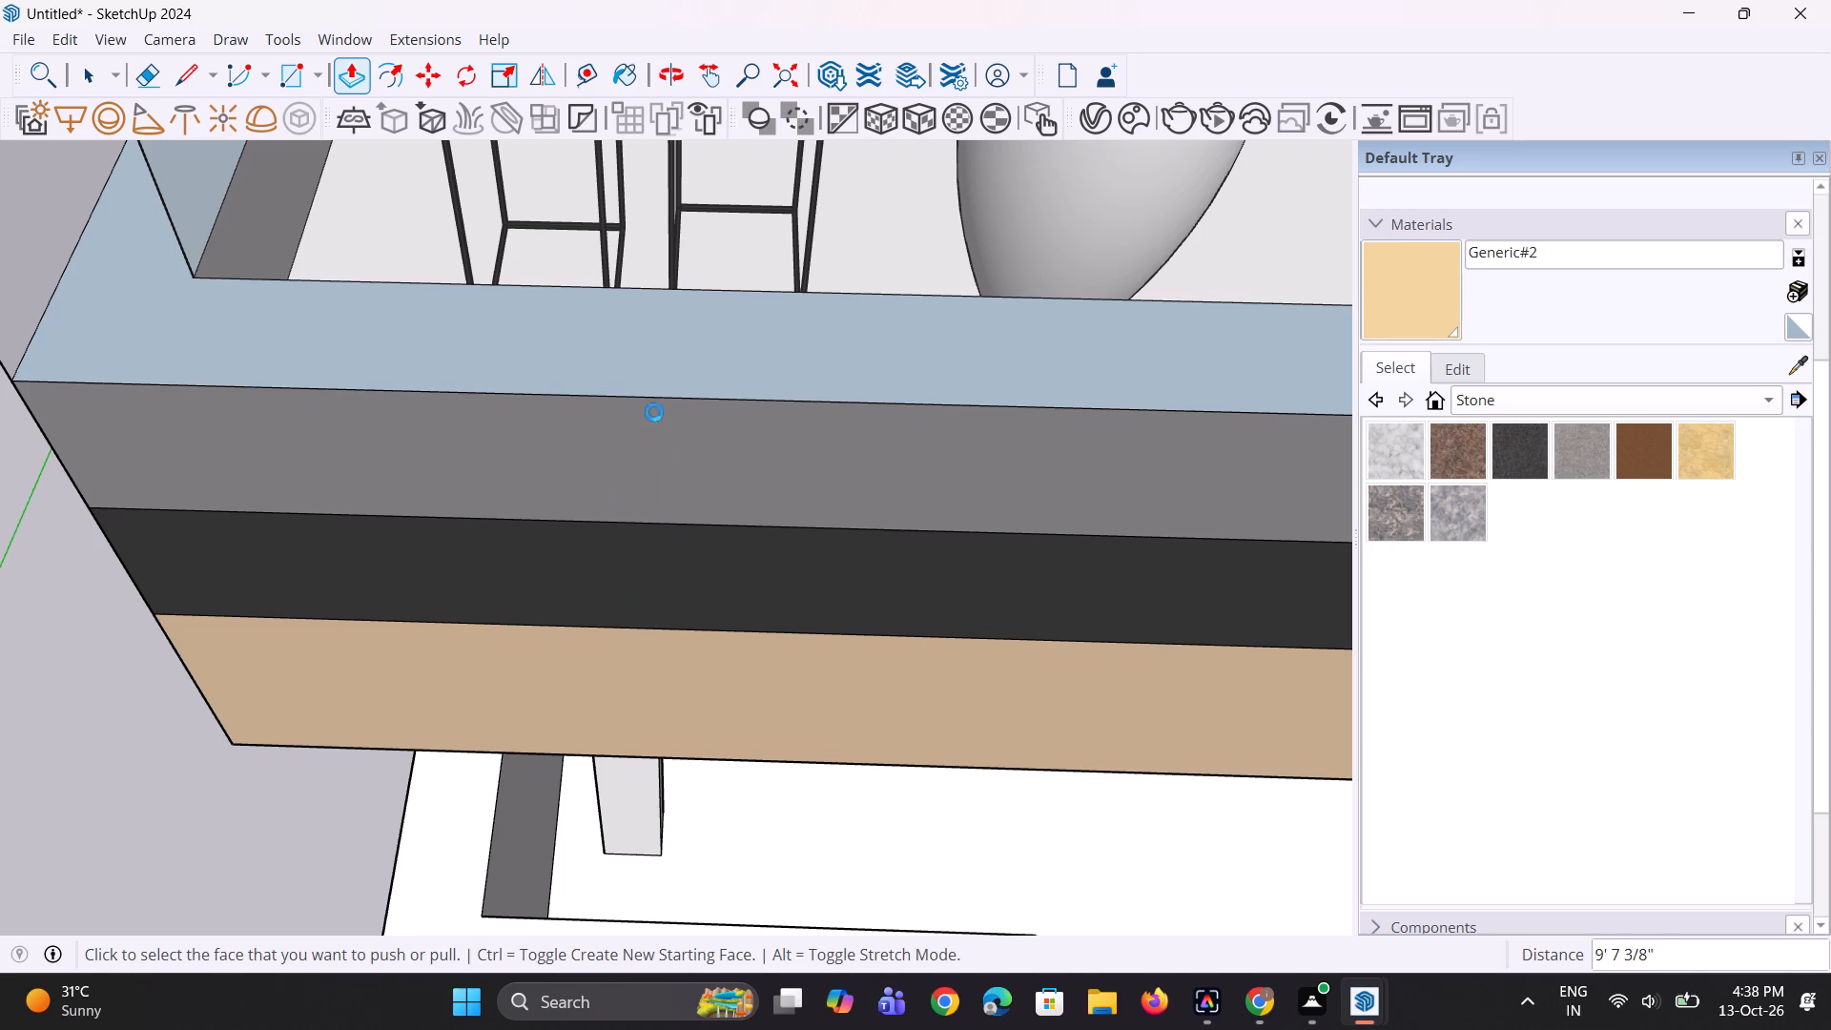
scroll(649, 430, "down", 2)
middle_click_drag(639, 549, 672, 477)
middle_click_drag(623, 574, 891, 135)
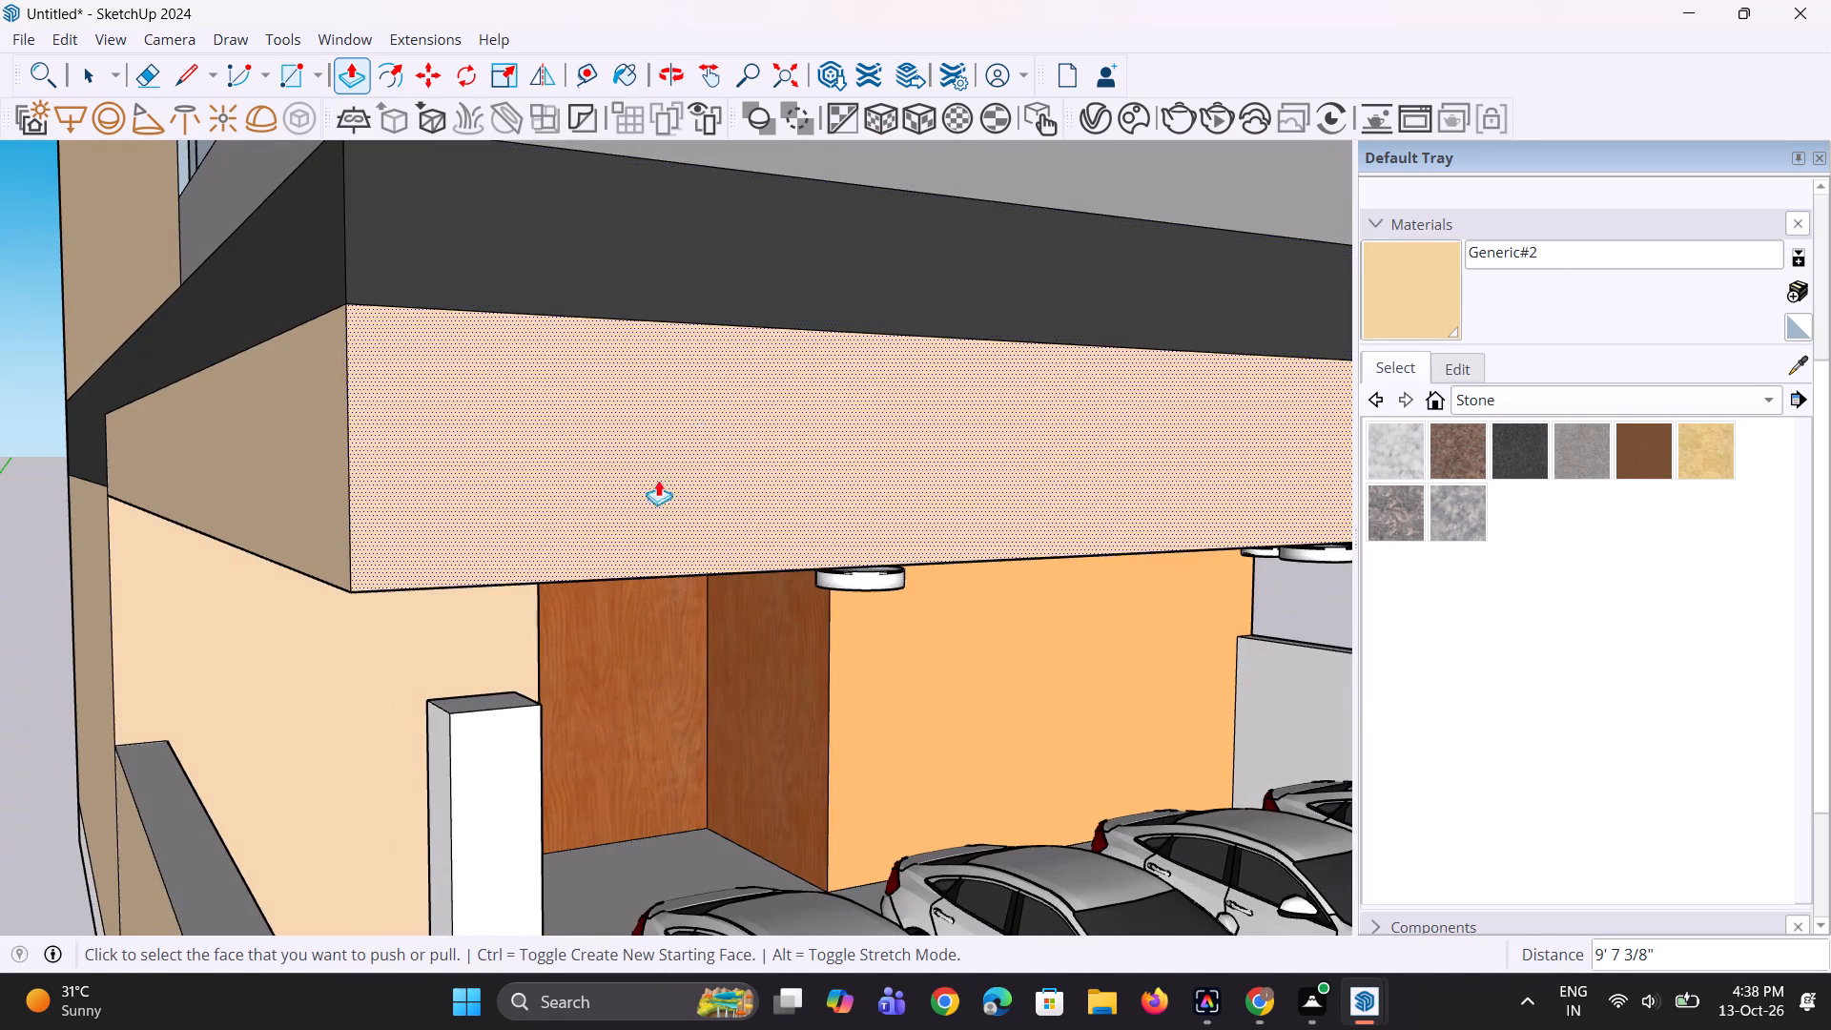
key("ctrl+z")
Push/Pull the small square on the parking floor behind the front wall up about 8' 3" as a column.
scroll(493, 654, "down", 4)
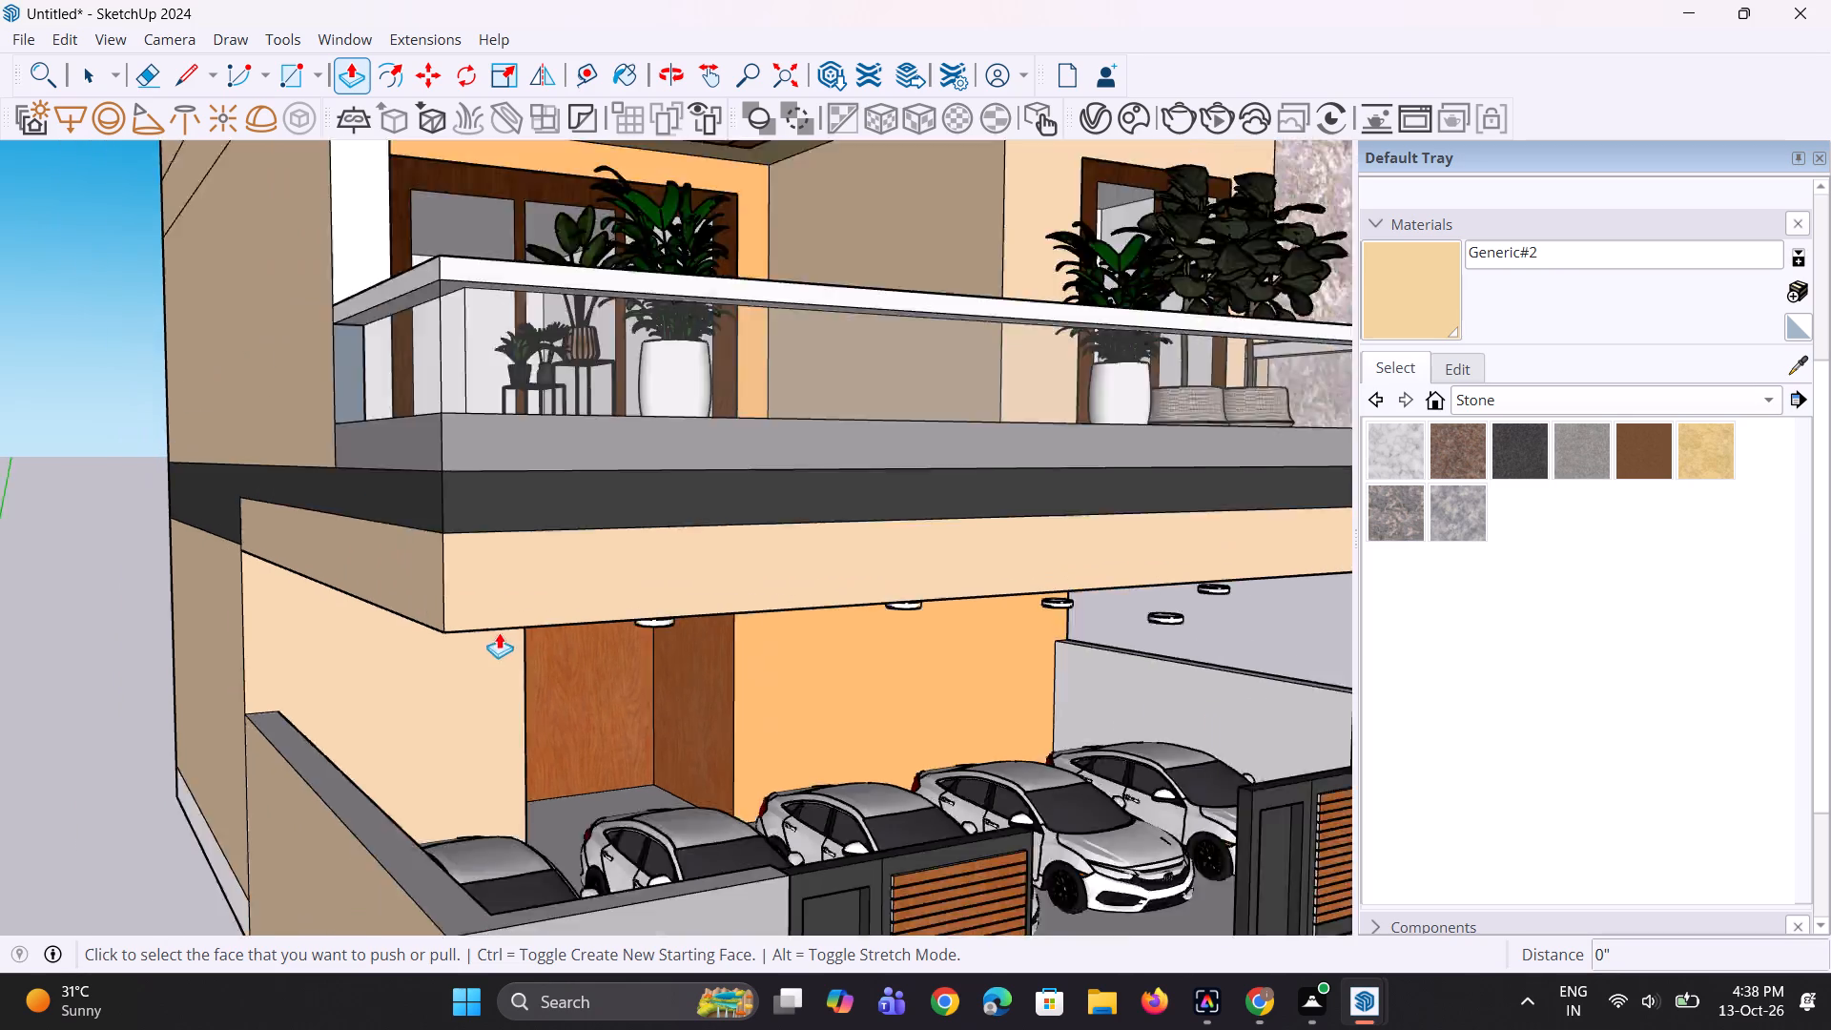
scroll(499, 632, "down", 5)
scroll(594, 672, "up", 1)
middle_click_drag(594, 672, 591, 565)
scroll(590, 552, "up", 7)
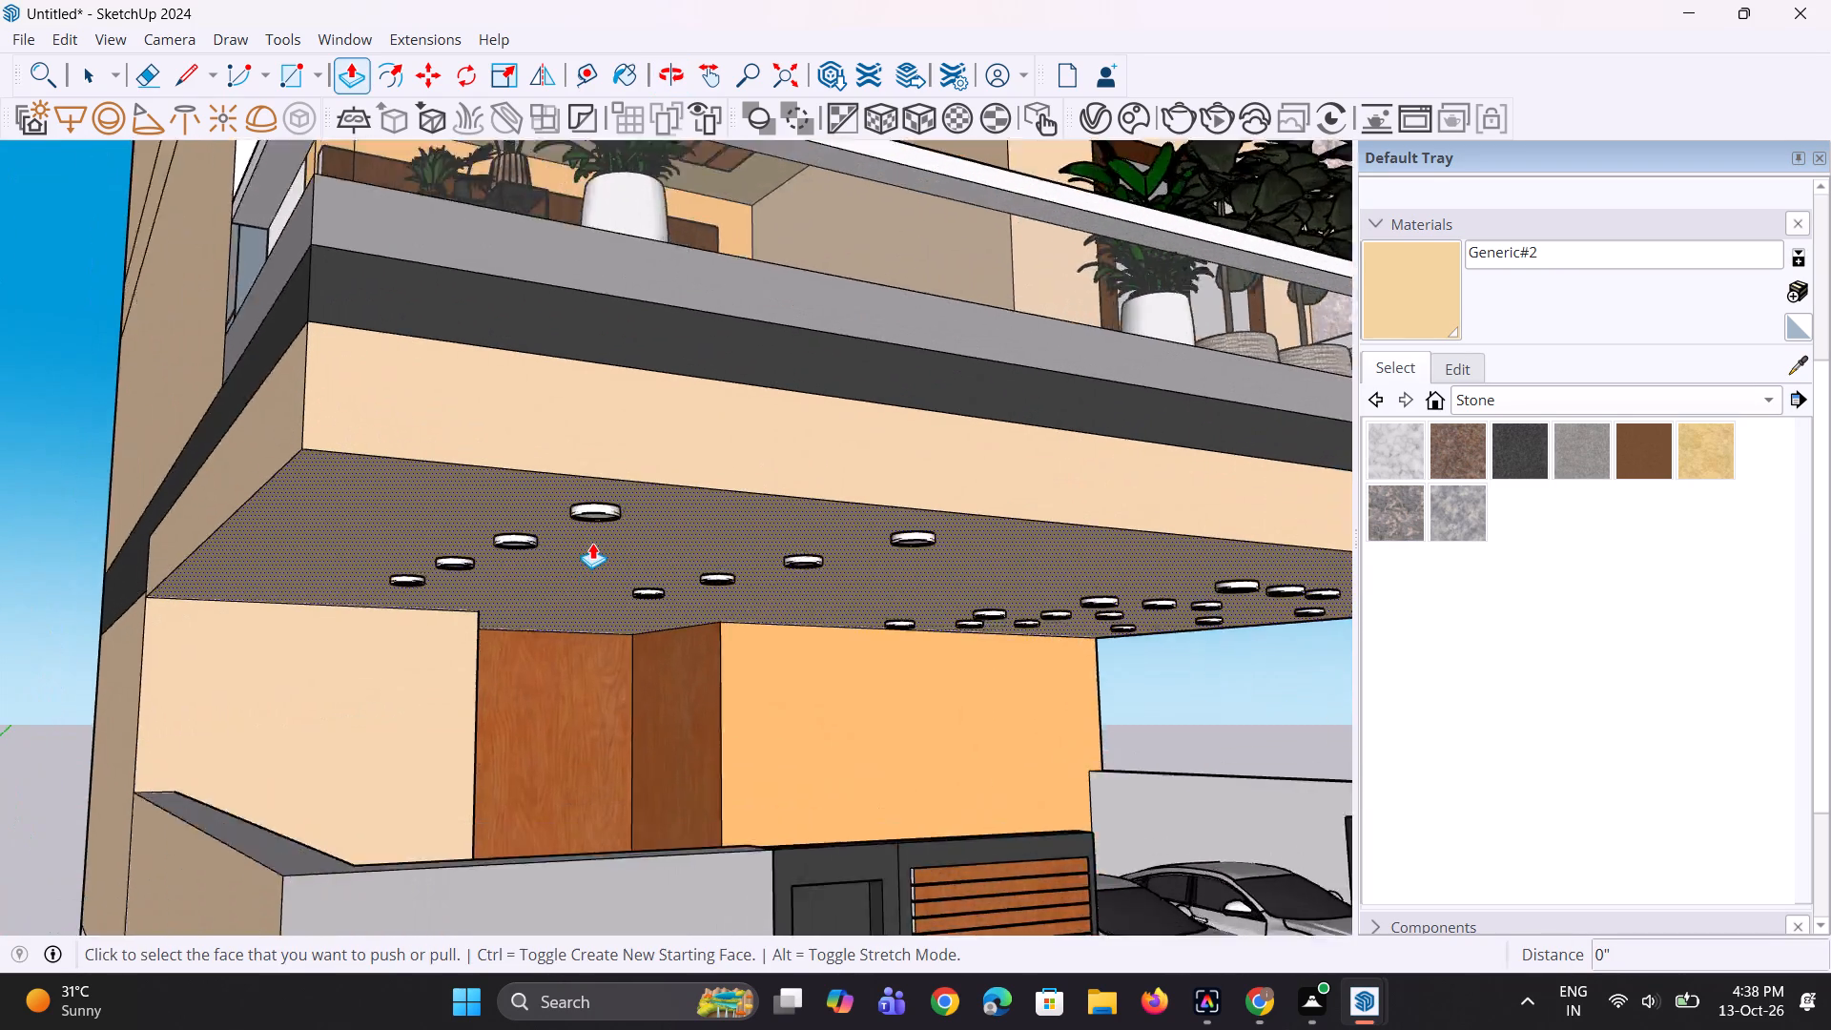
scroll(592, 543, "up", 1)
middle_click_drag(607, 522, 602, 564)
scroll(602, 564, "down", 14)
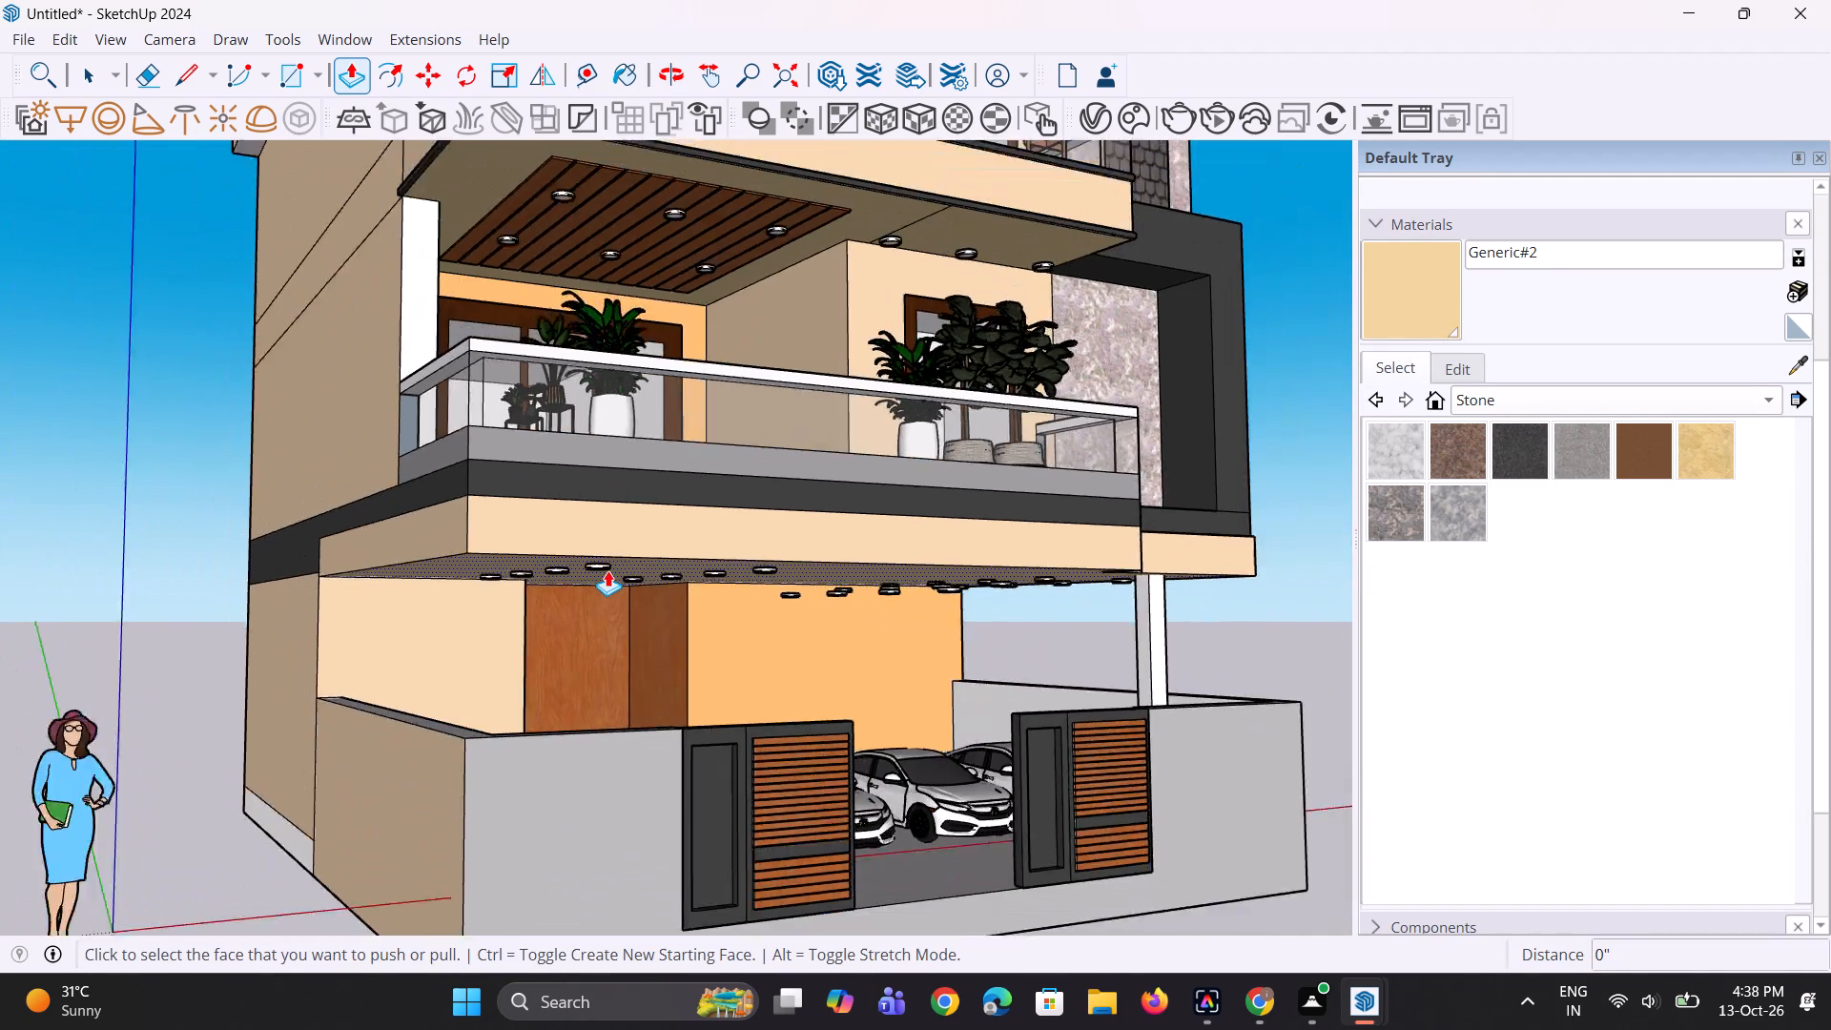
scroll(607, 570, "down", 1)
middle_click_drag(607, 570, 476, 946)
scroll(510, 836, "up", 4)
middle_click_drag(544, 710, 511, 937)
scroll(512, 787, "up", 1)
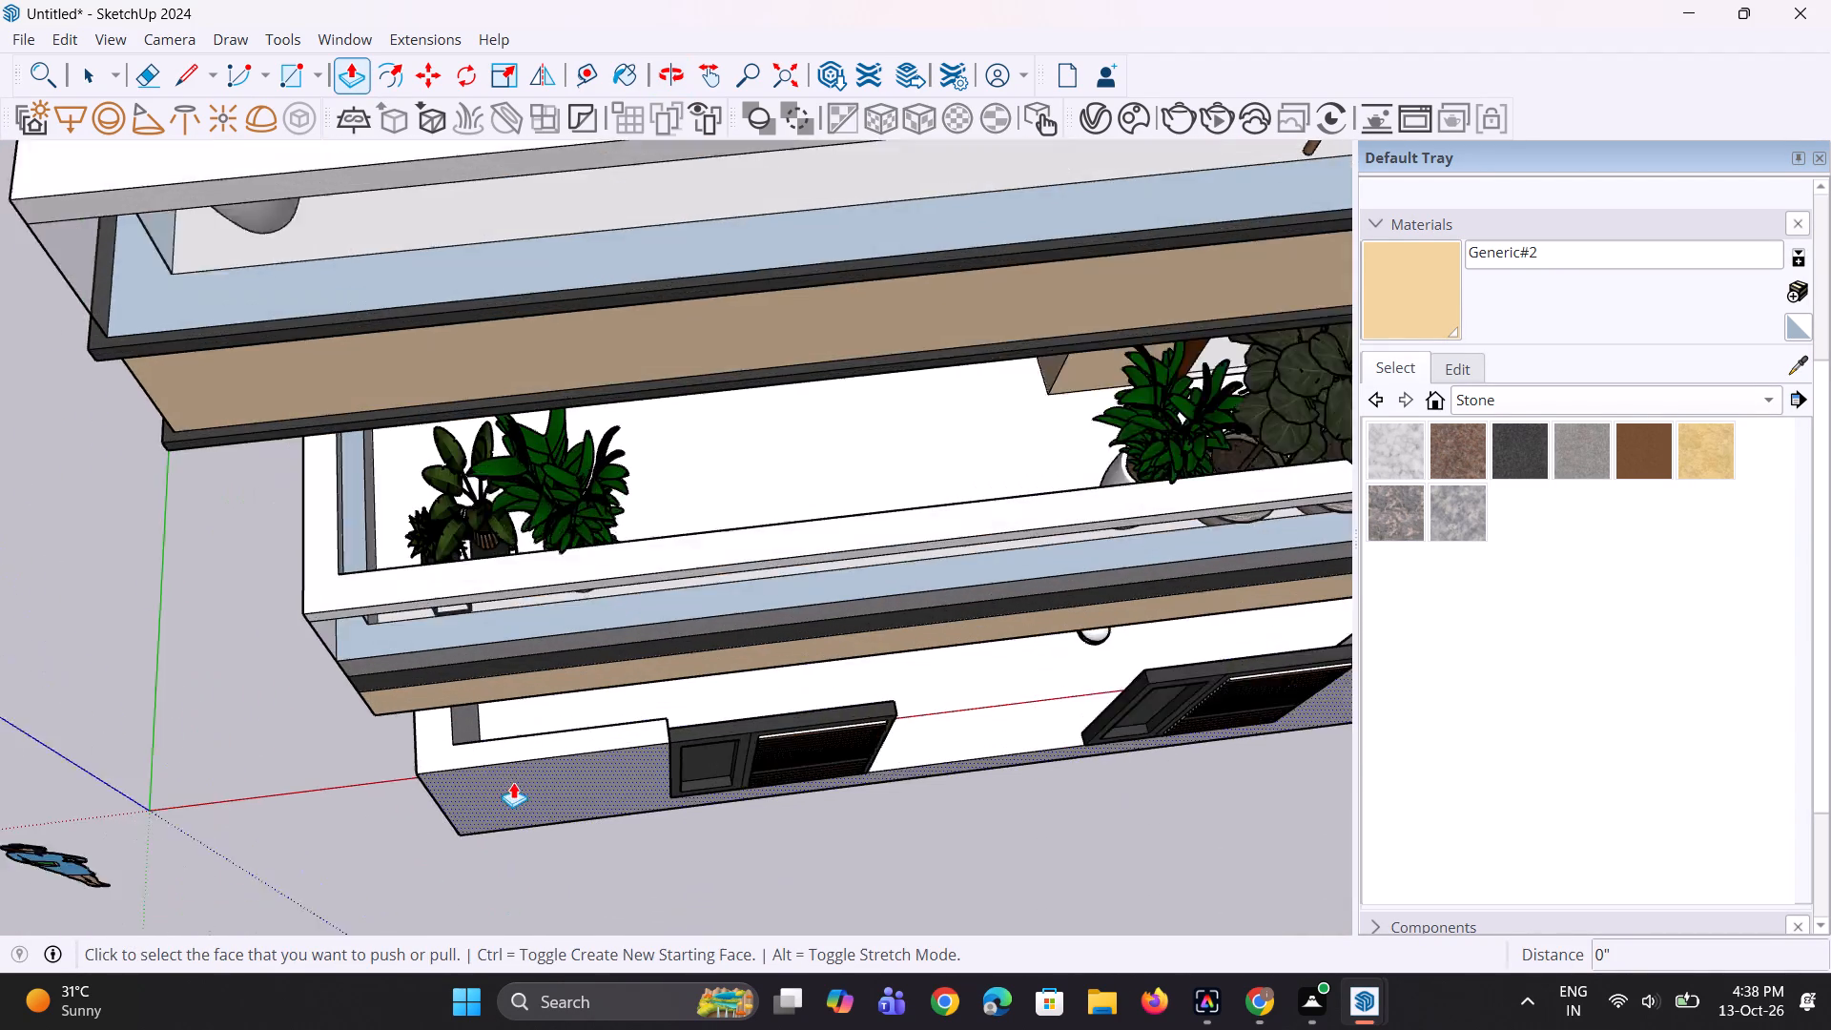
scroll(513, 782, "up", 4)
middle_click_drag(524, 674, 543, 580)
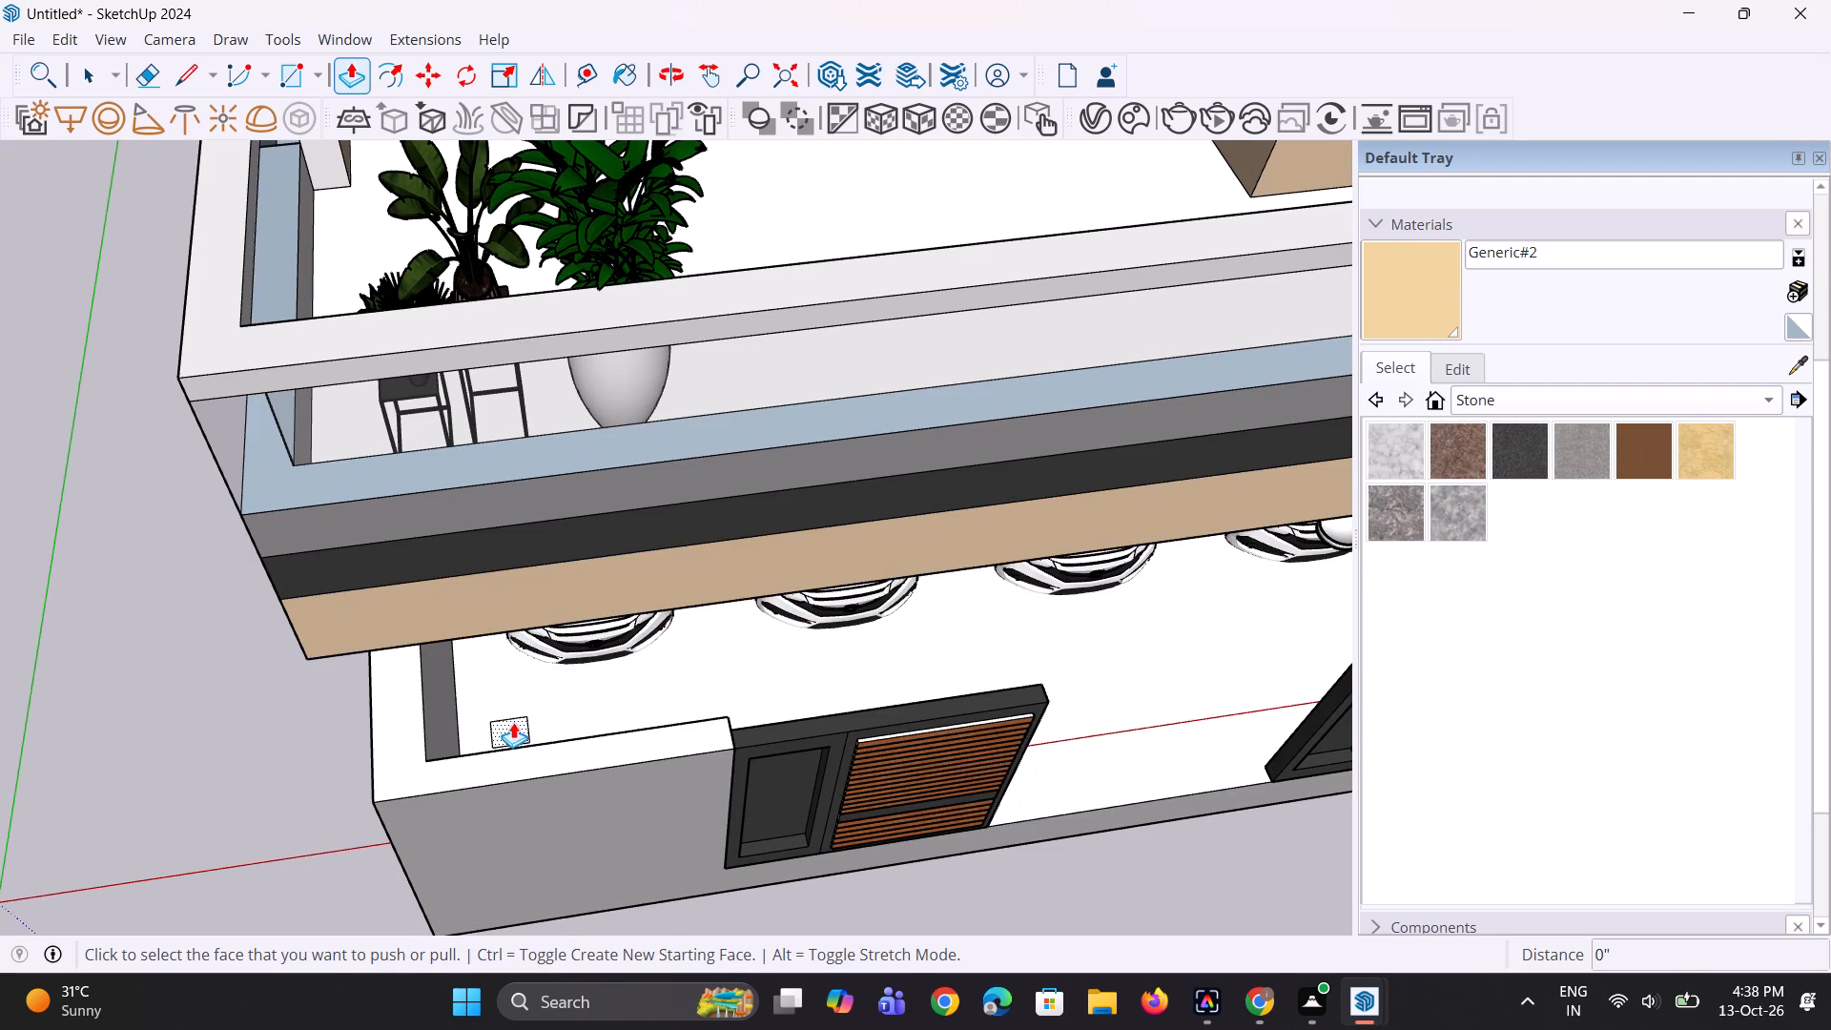
left_click(513, 722)
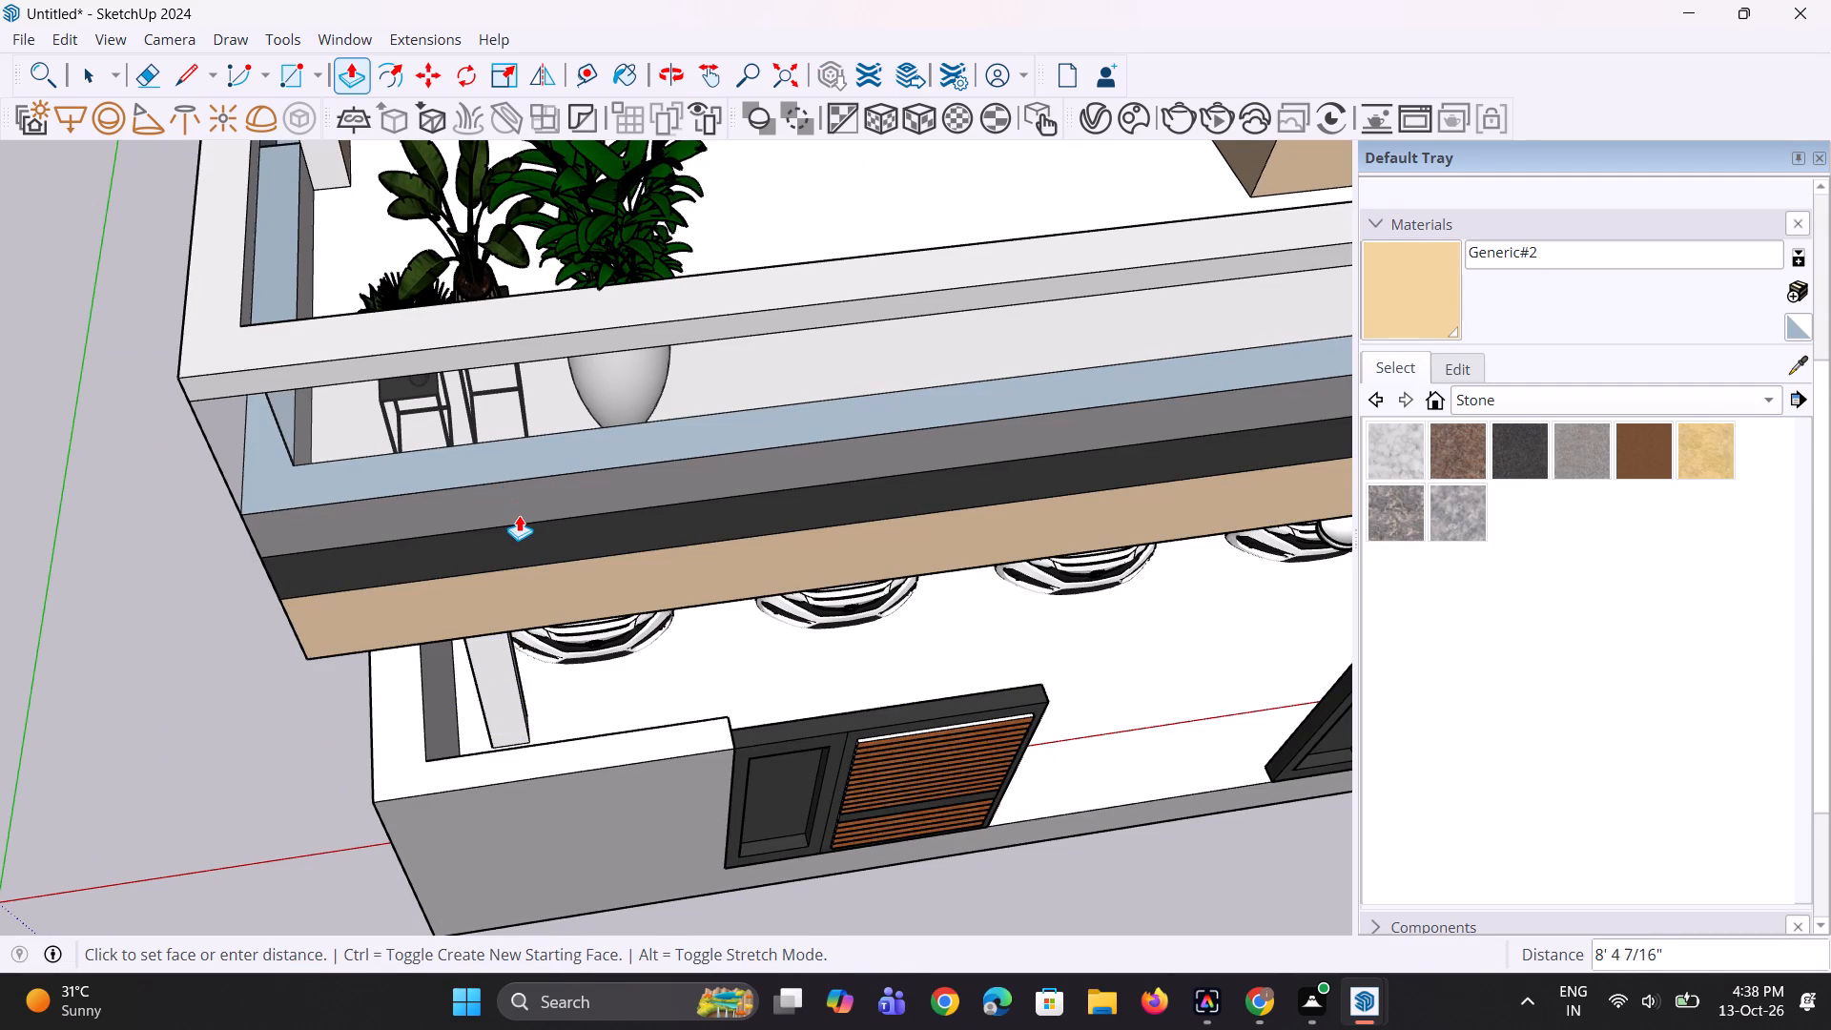
left_click(519, 515)
middle_click_drag(576, 518, 693, 274)
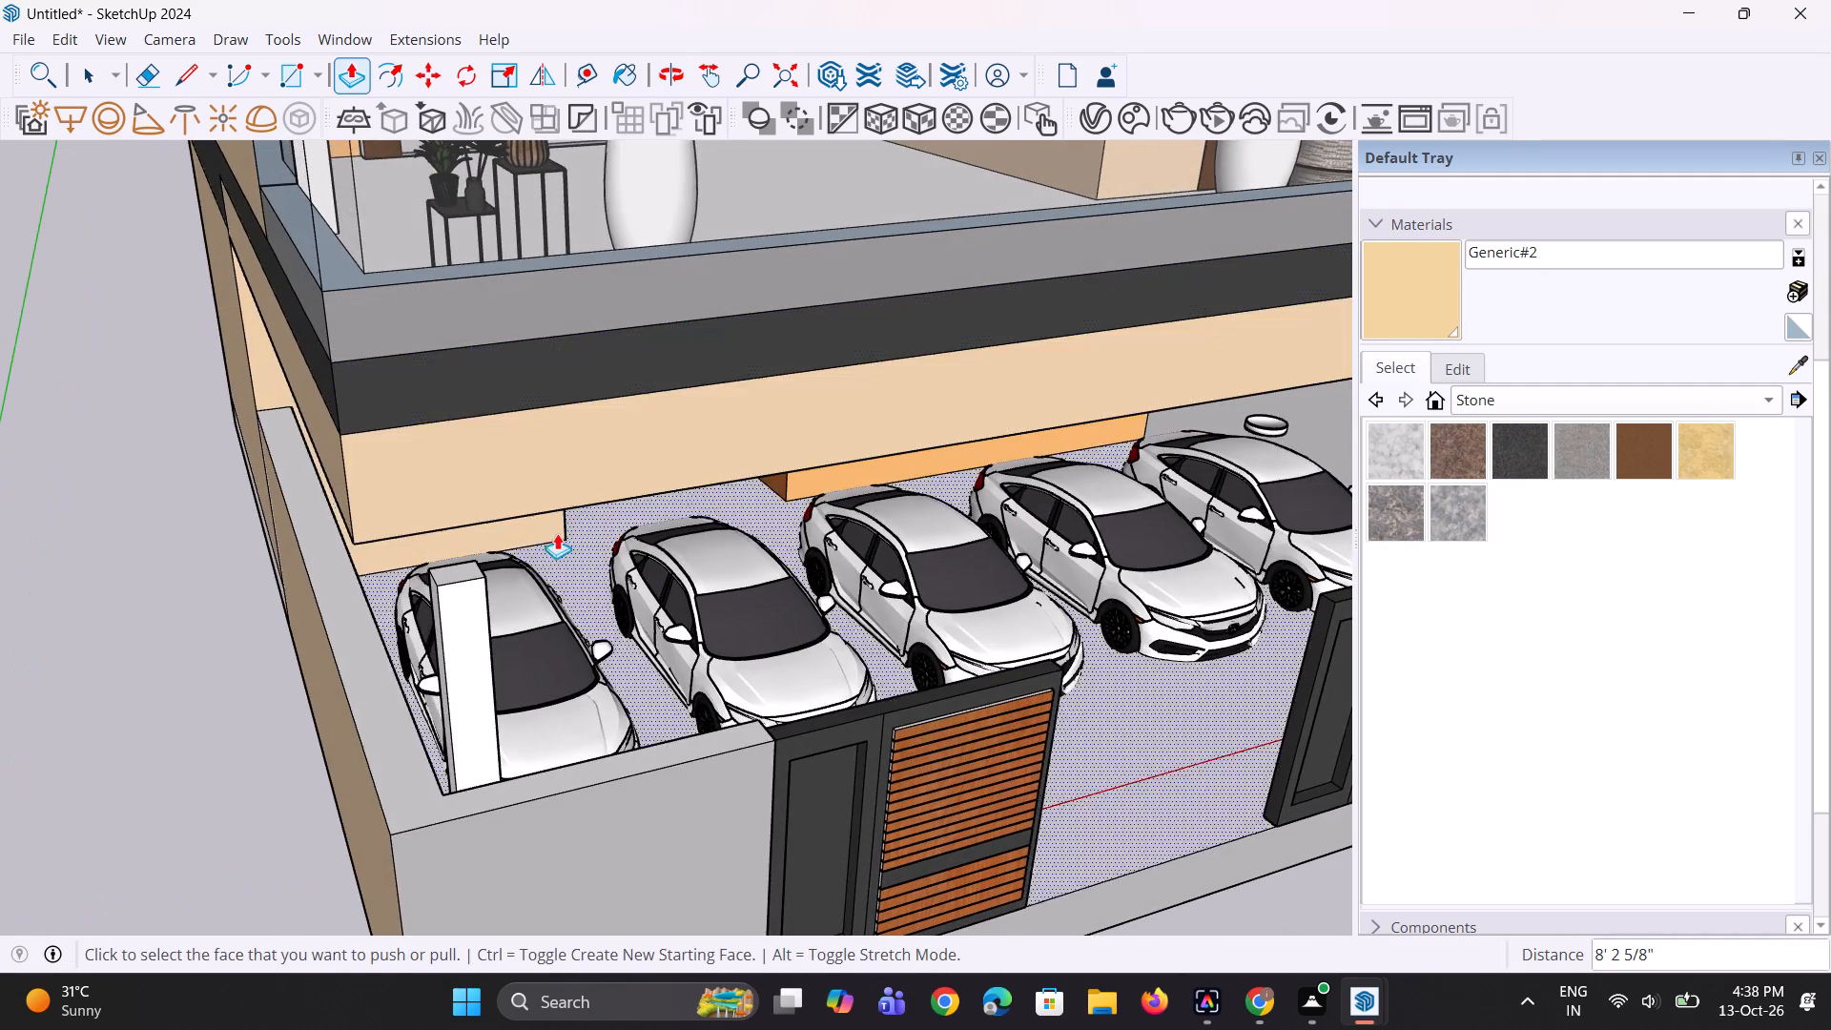
Pull the parking column's top face farther up toward the underside of the slab and check it from below.
scroll(517, 566, "up", 1)
left_click(463, 576)
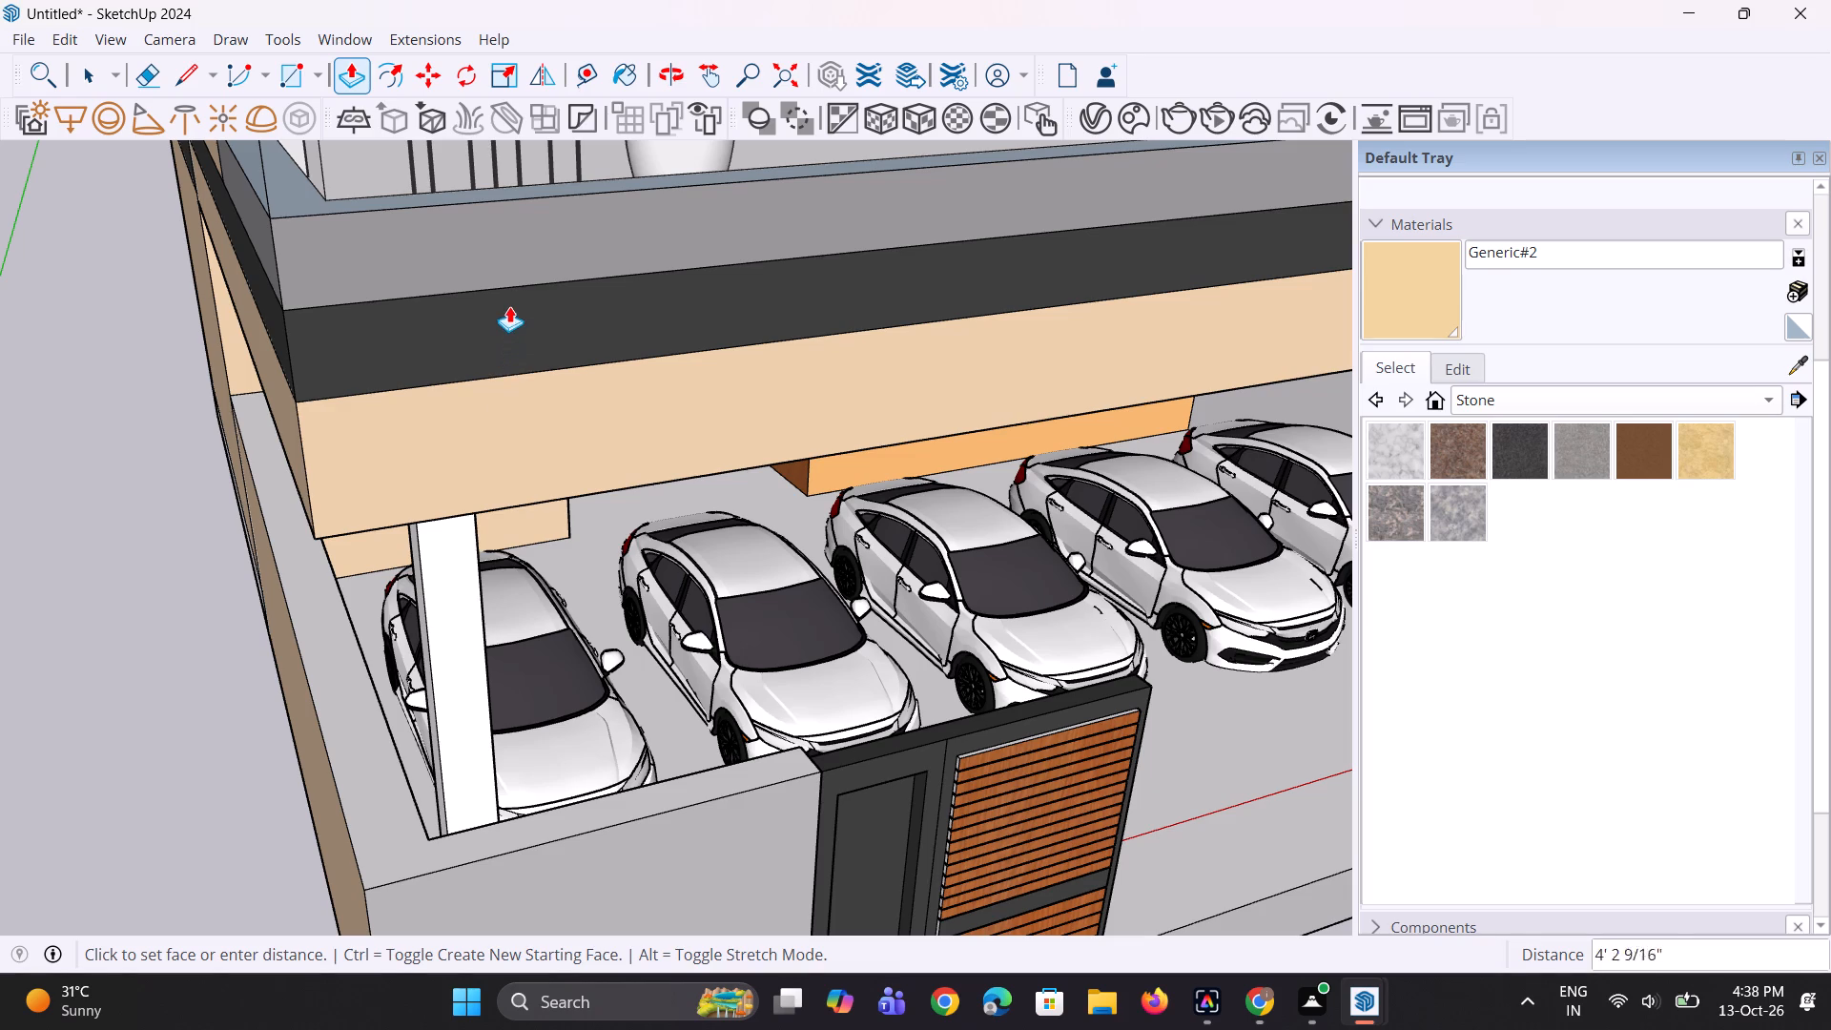
left_click(506, 238)
middle_click_drag(438, 608, 481, 416)
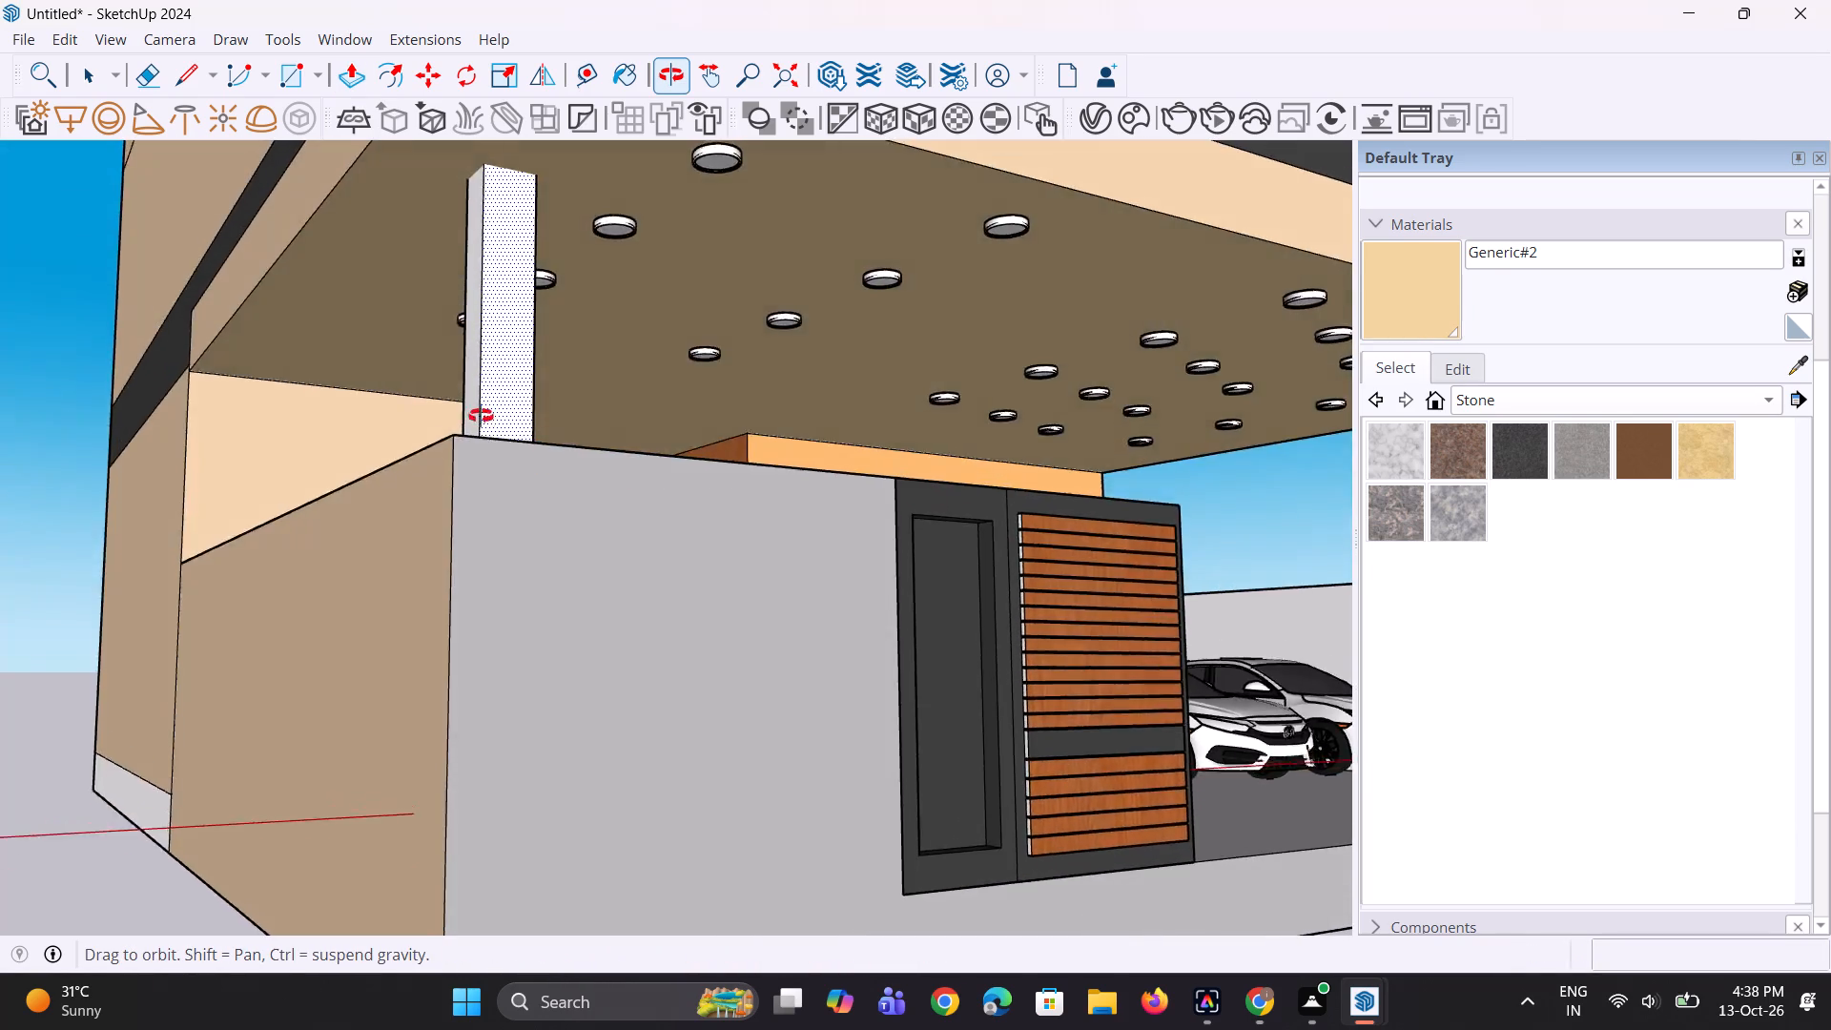
Examine the new parking column and the rows of ceiling lights under the parking slab from the front.
middle_click_drag(481, 416, 463, 474)
scroll(463, 474, "up", 1)
scroll(463, 474, "down", 11)
middle_click_drag(627, 497, 510, 418)
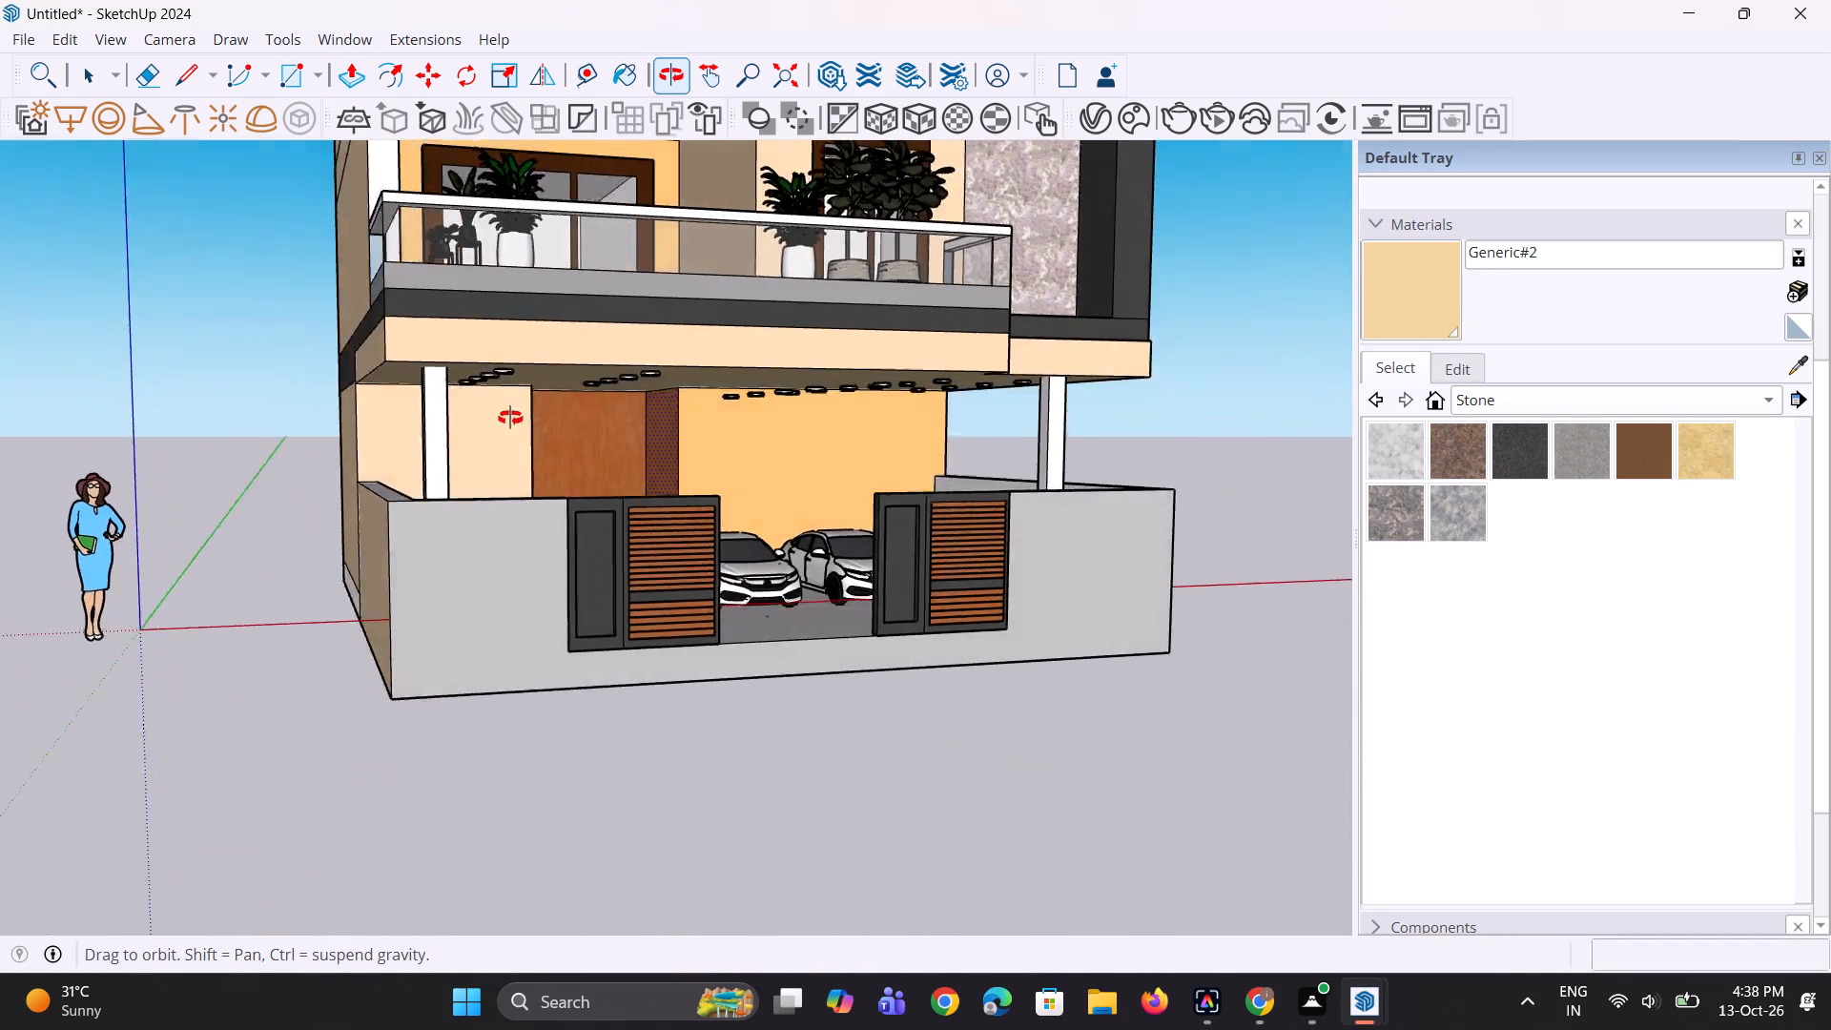
middle_click_drag(510, 418, 333, 407)
scroll(746, 413, "up", 7)
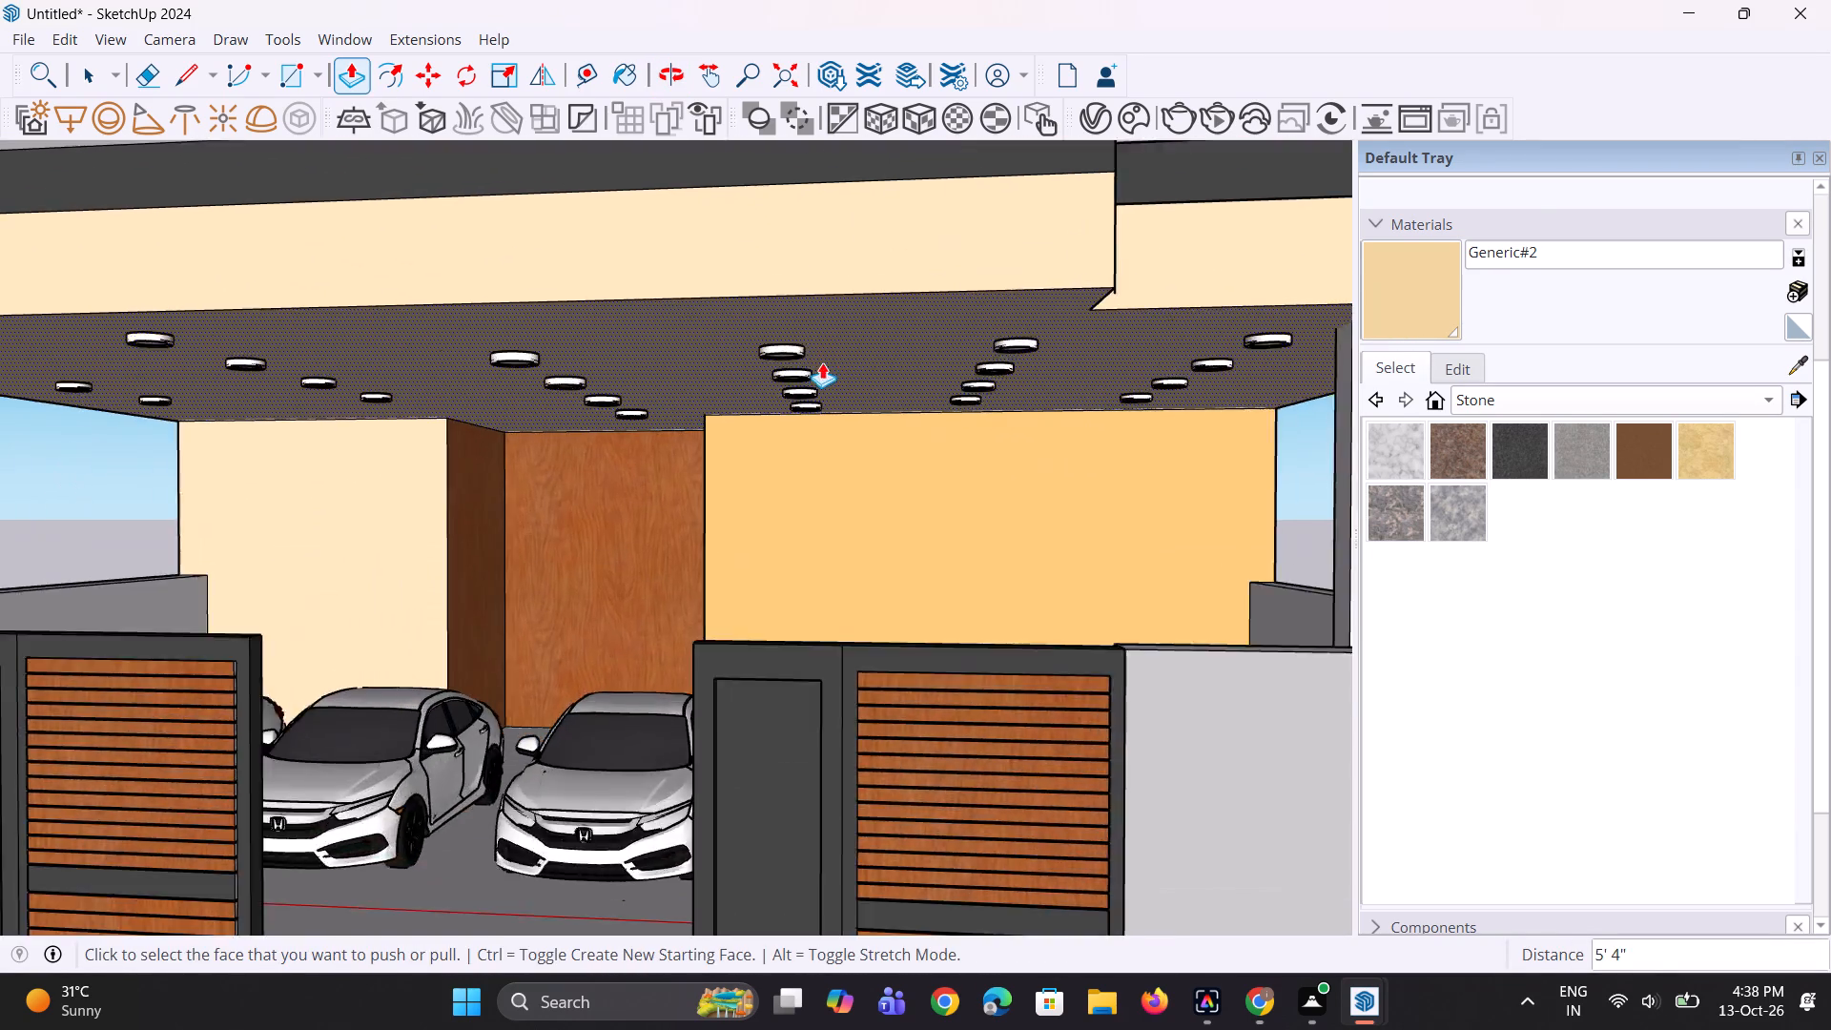
scroll(822, 362, "up", 1)
middle_click_drag(822, 362, 843, 379)
Select the four parking ceiling lights of the third row from the house's left side and move them up about 8 3/16" to the slab.
key("space")
key("space")
key("space")
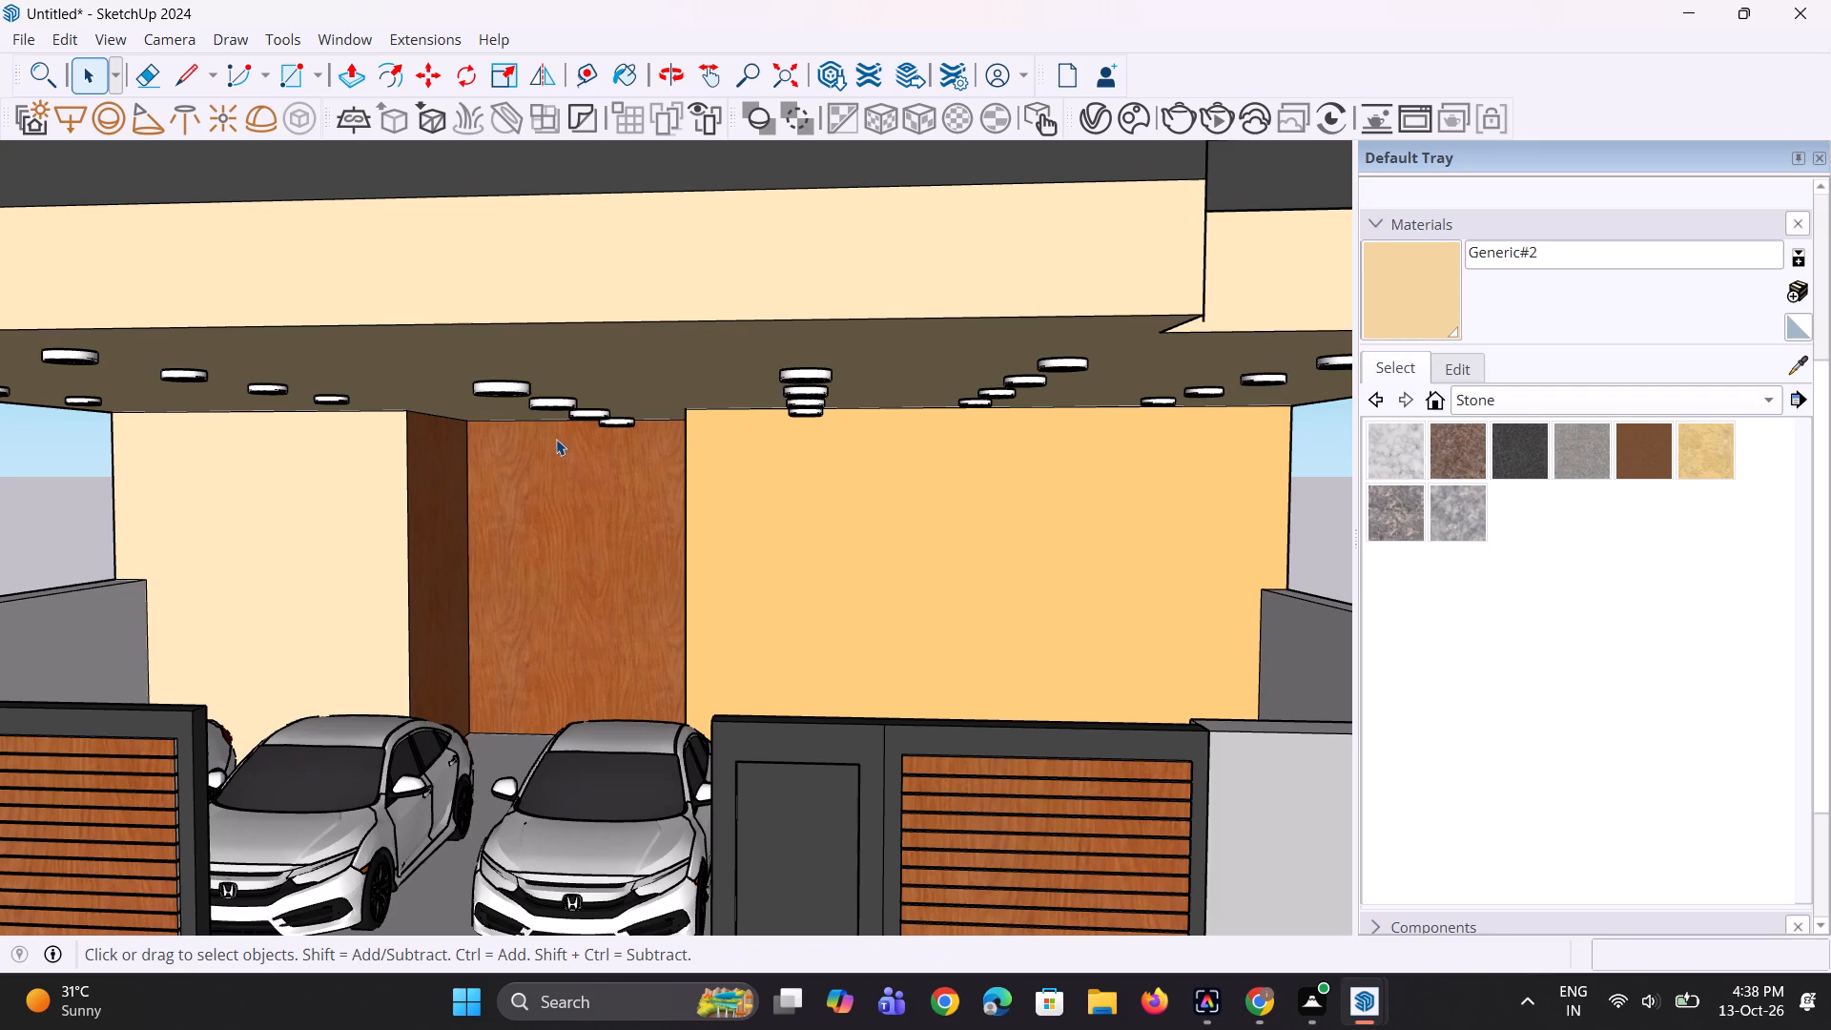
left_click(525, 391)
scroll(550, 415, "up", 3)
left_click(558, 402, "ctrl")
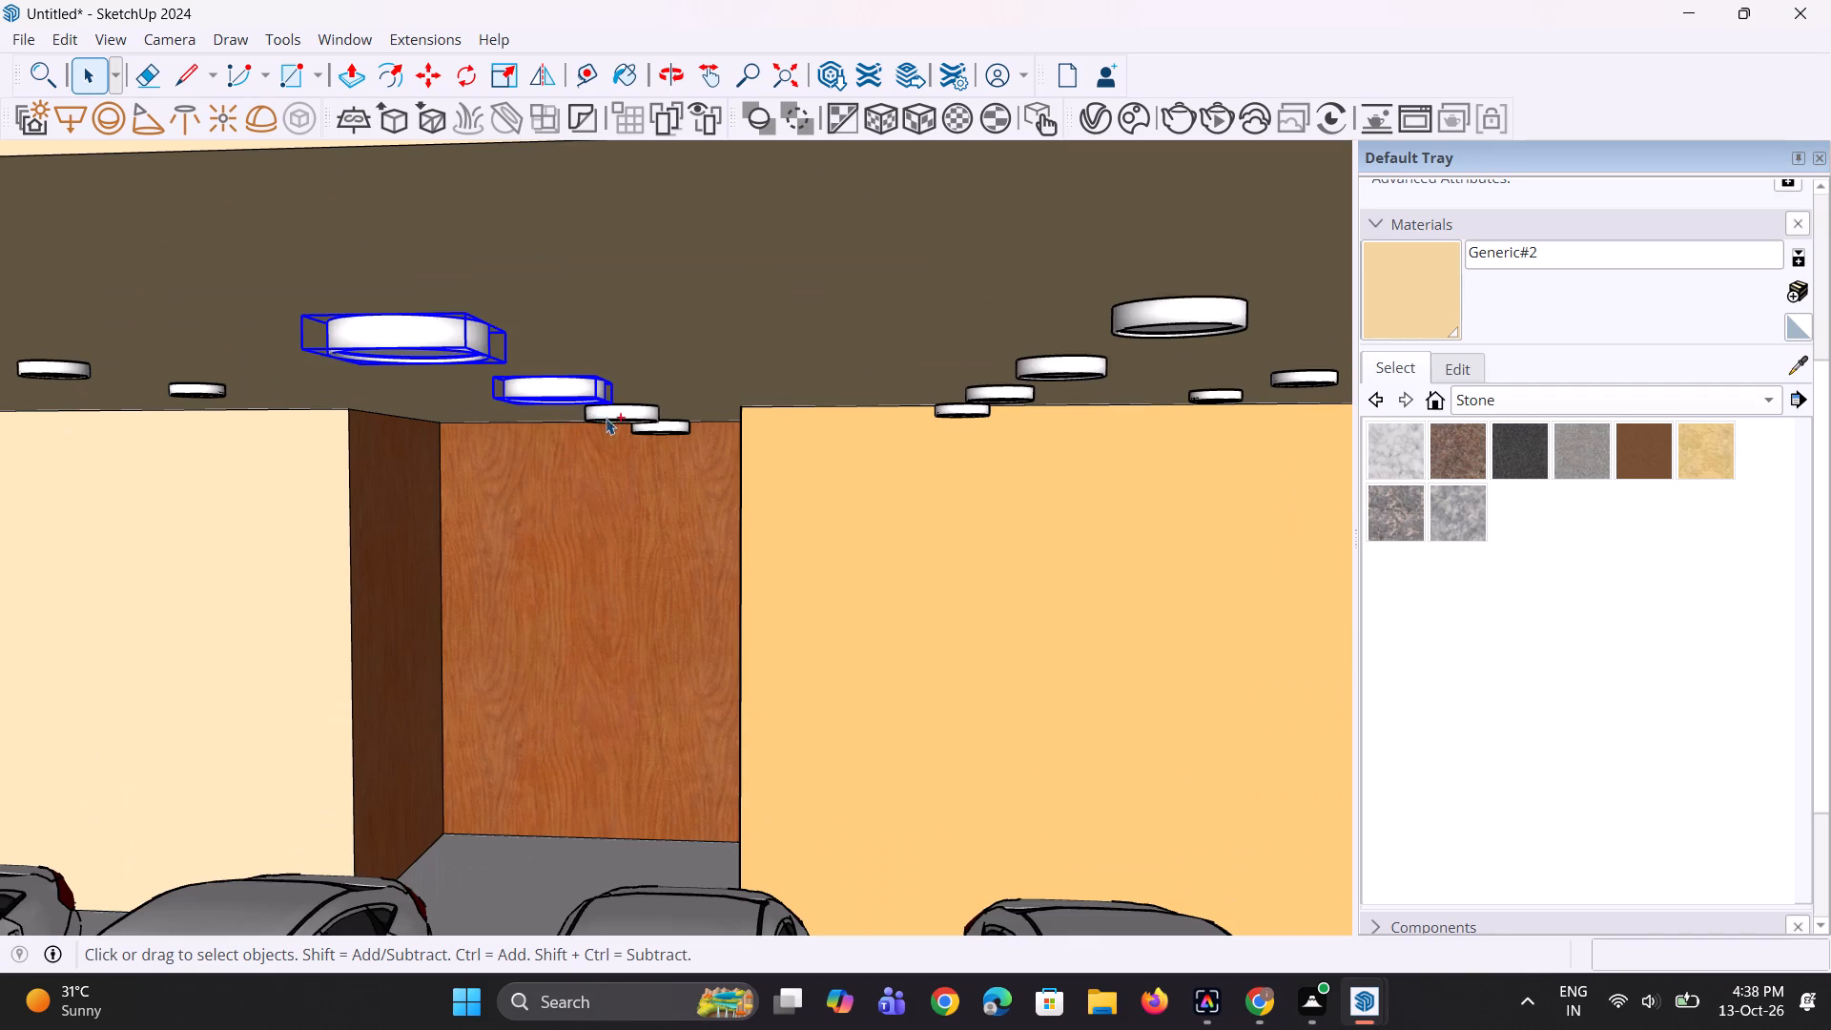
left_click(624, 423, "ctrl")
left_click(651, 436, "ctrl")
scroll(659, 436, "down", 5)
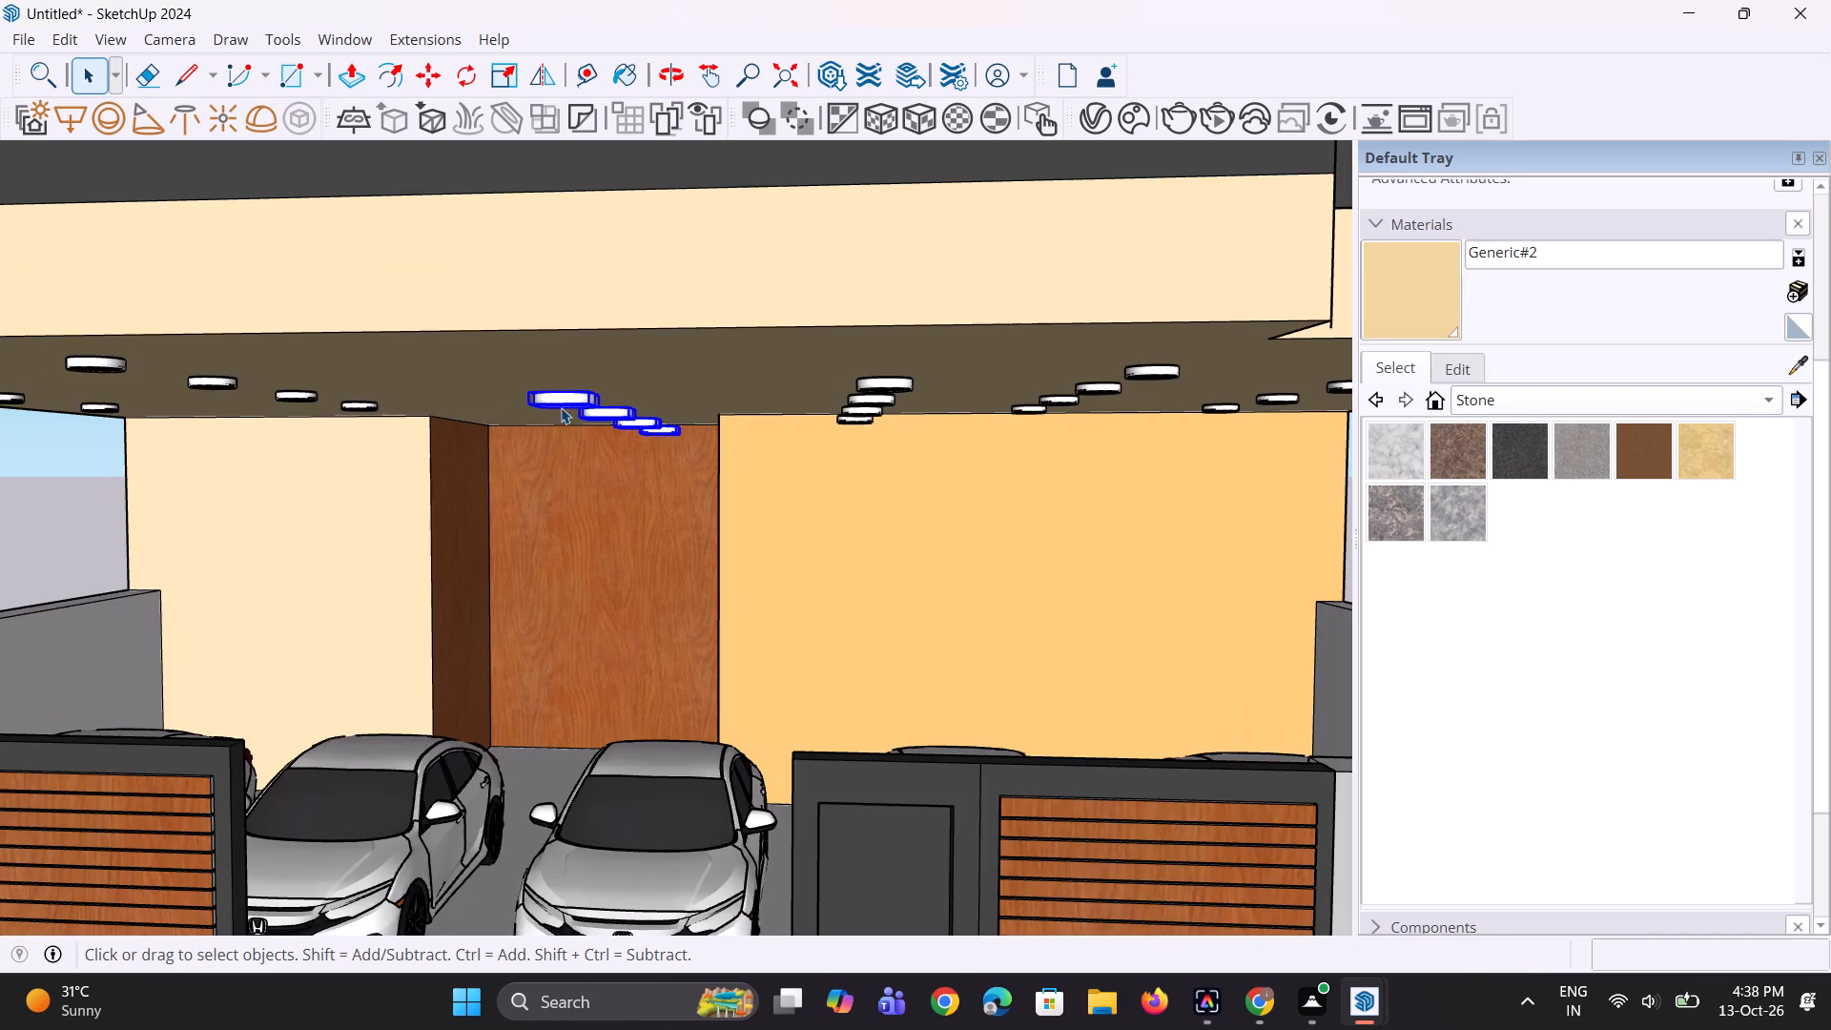
scroll(560, 399, "up", 1)
type("m,")
scroll(567, 330, "up", 2)
middle_click_drag(548, 362, 566, 388)
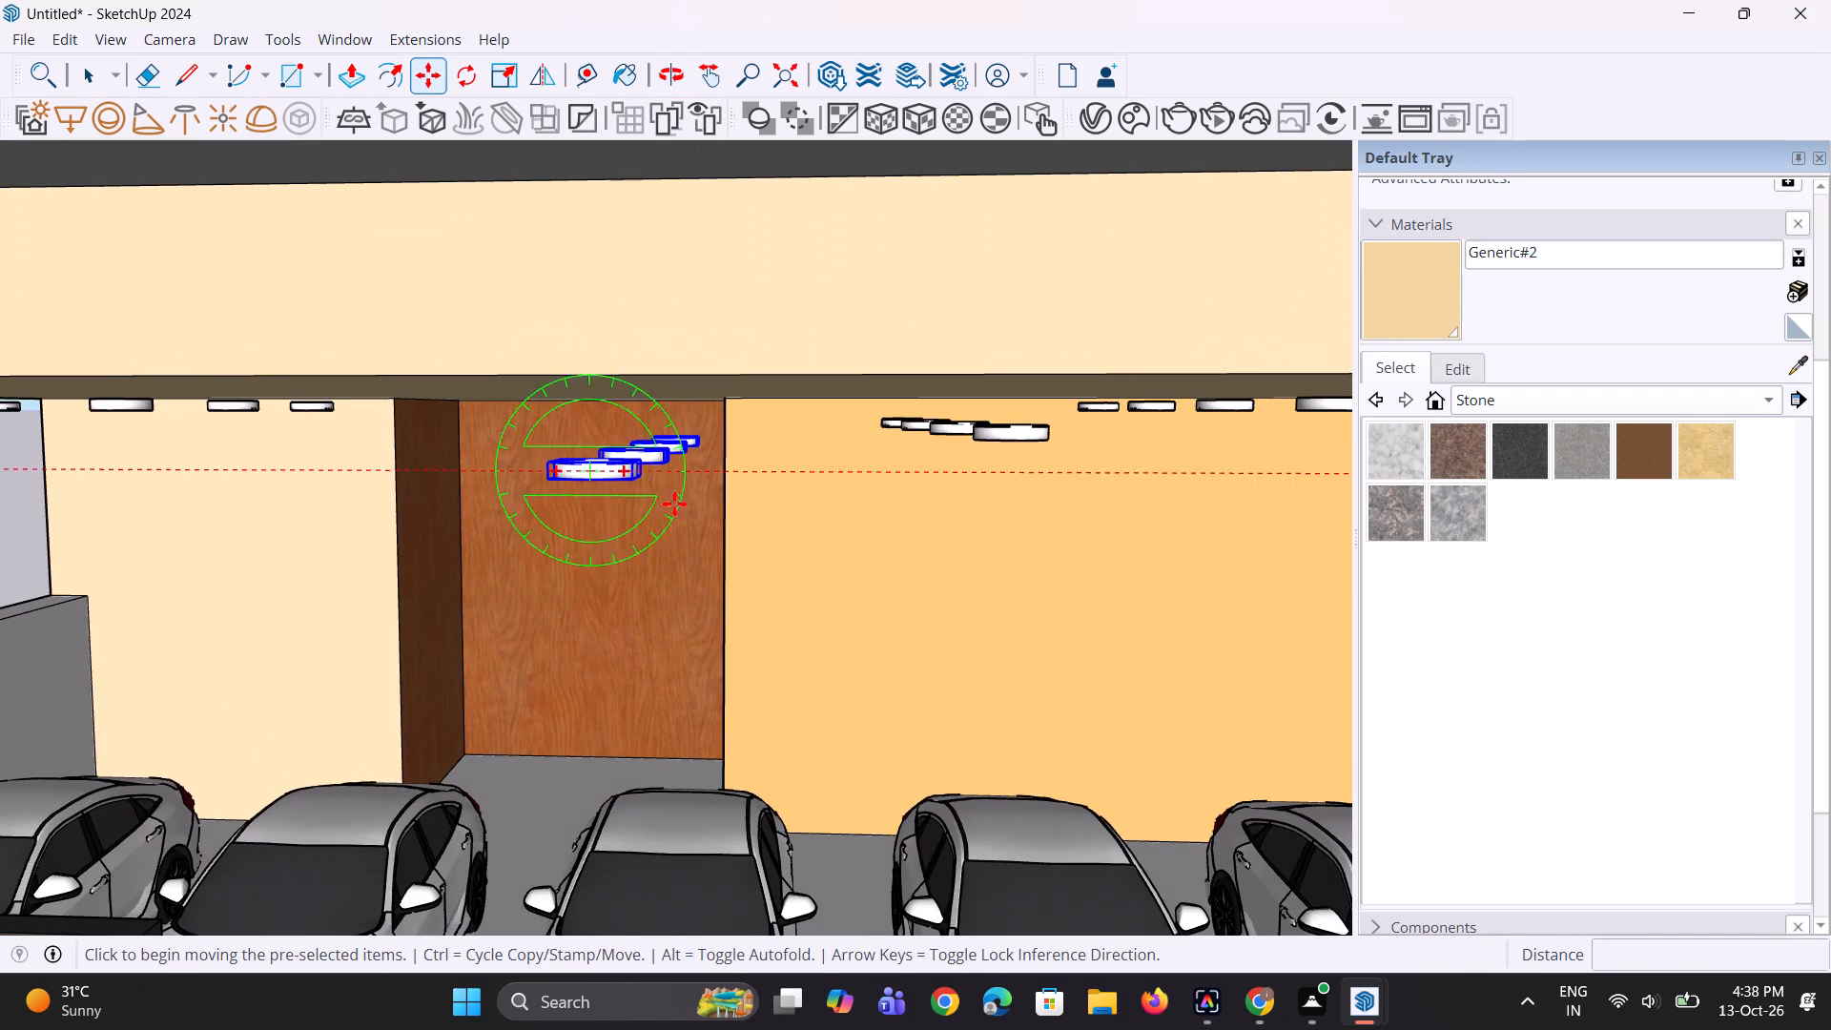
left_click(627, 457)
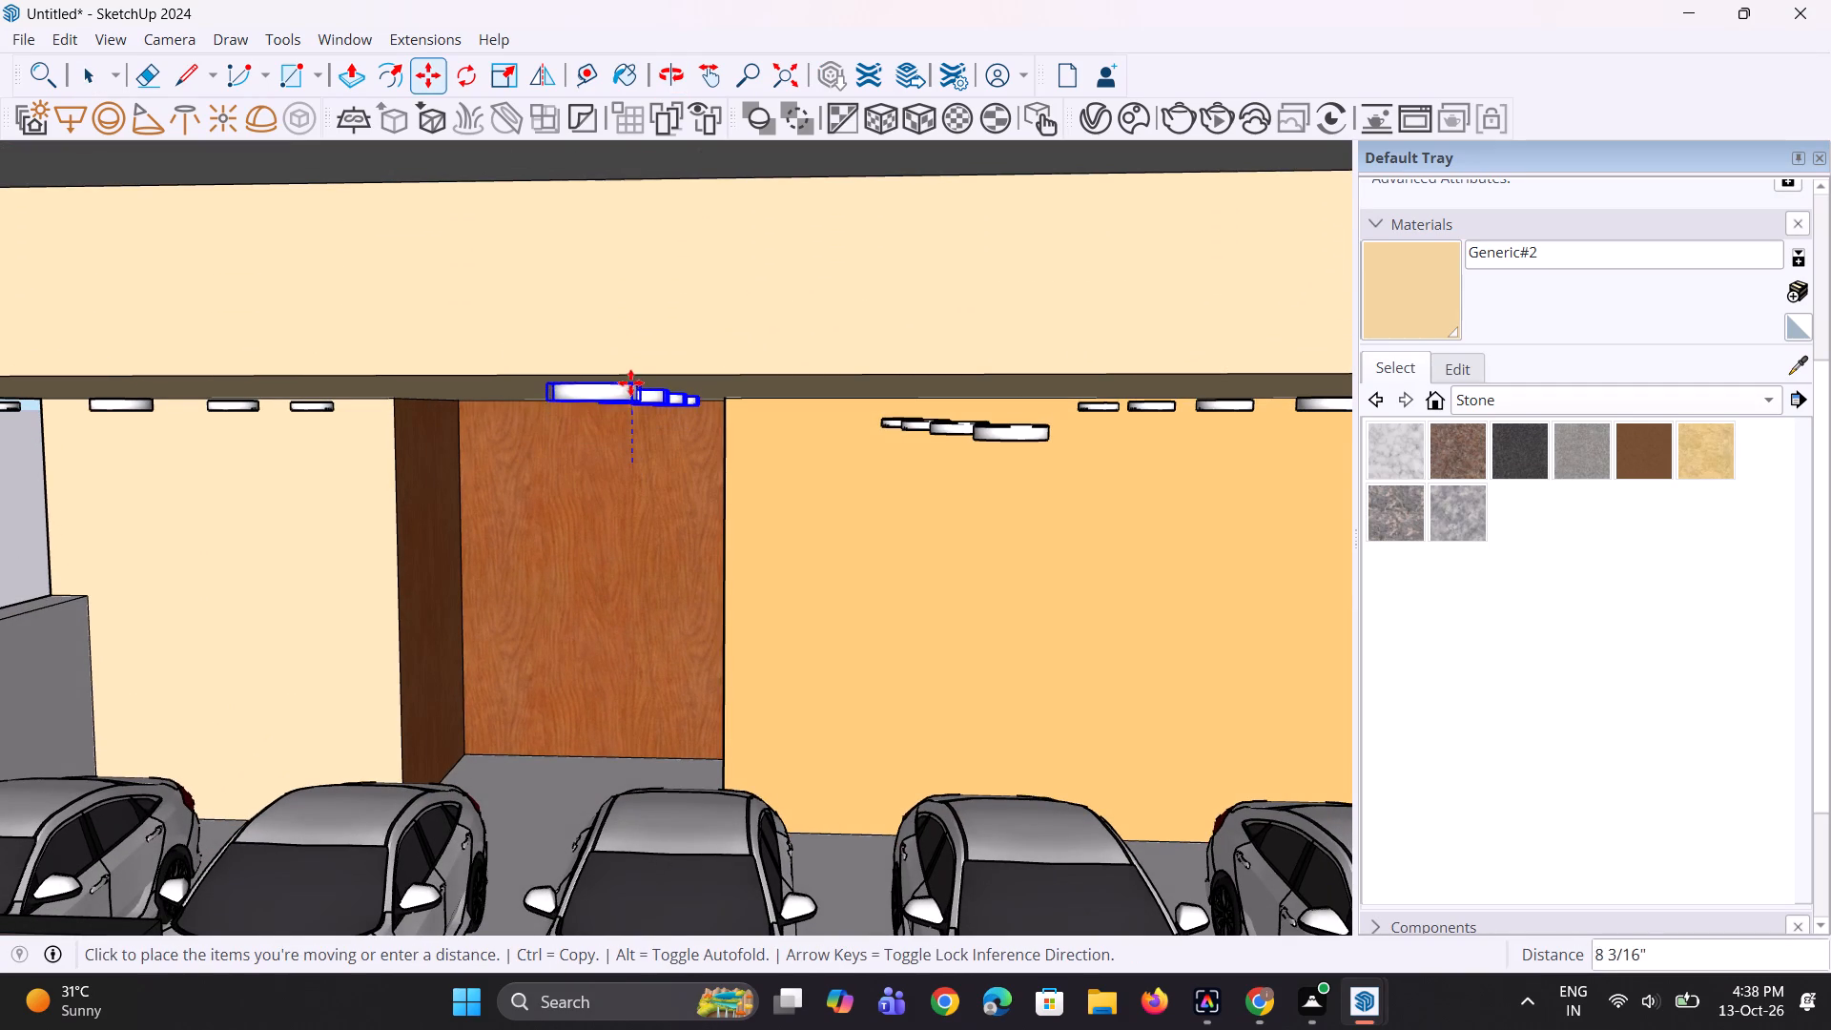
left_click(631, 379)
Select the four lights of the fourth parking ceiling row from the house's left side and move them up about 5 1/2".
middle_click_drag(669, 453, 684, 417)
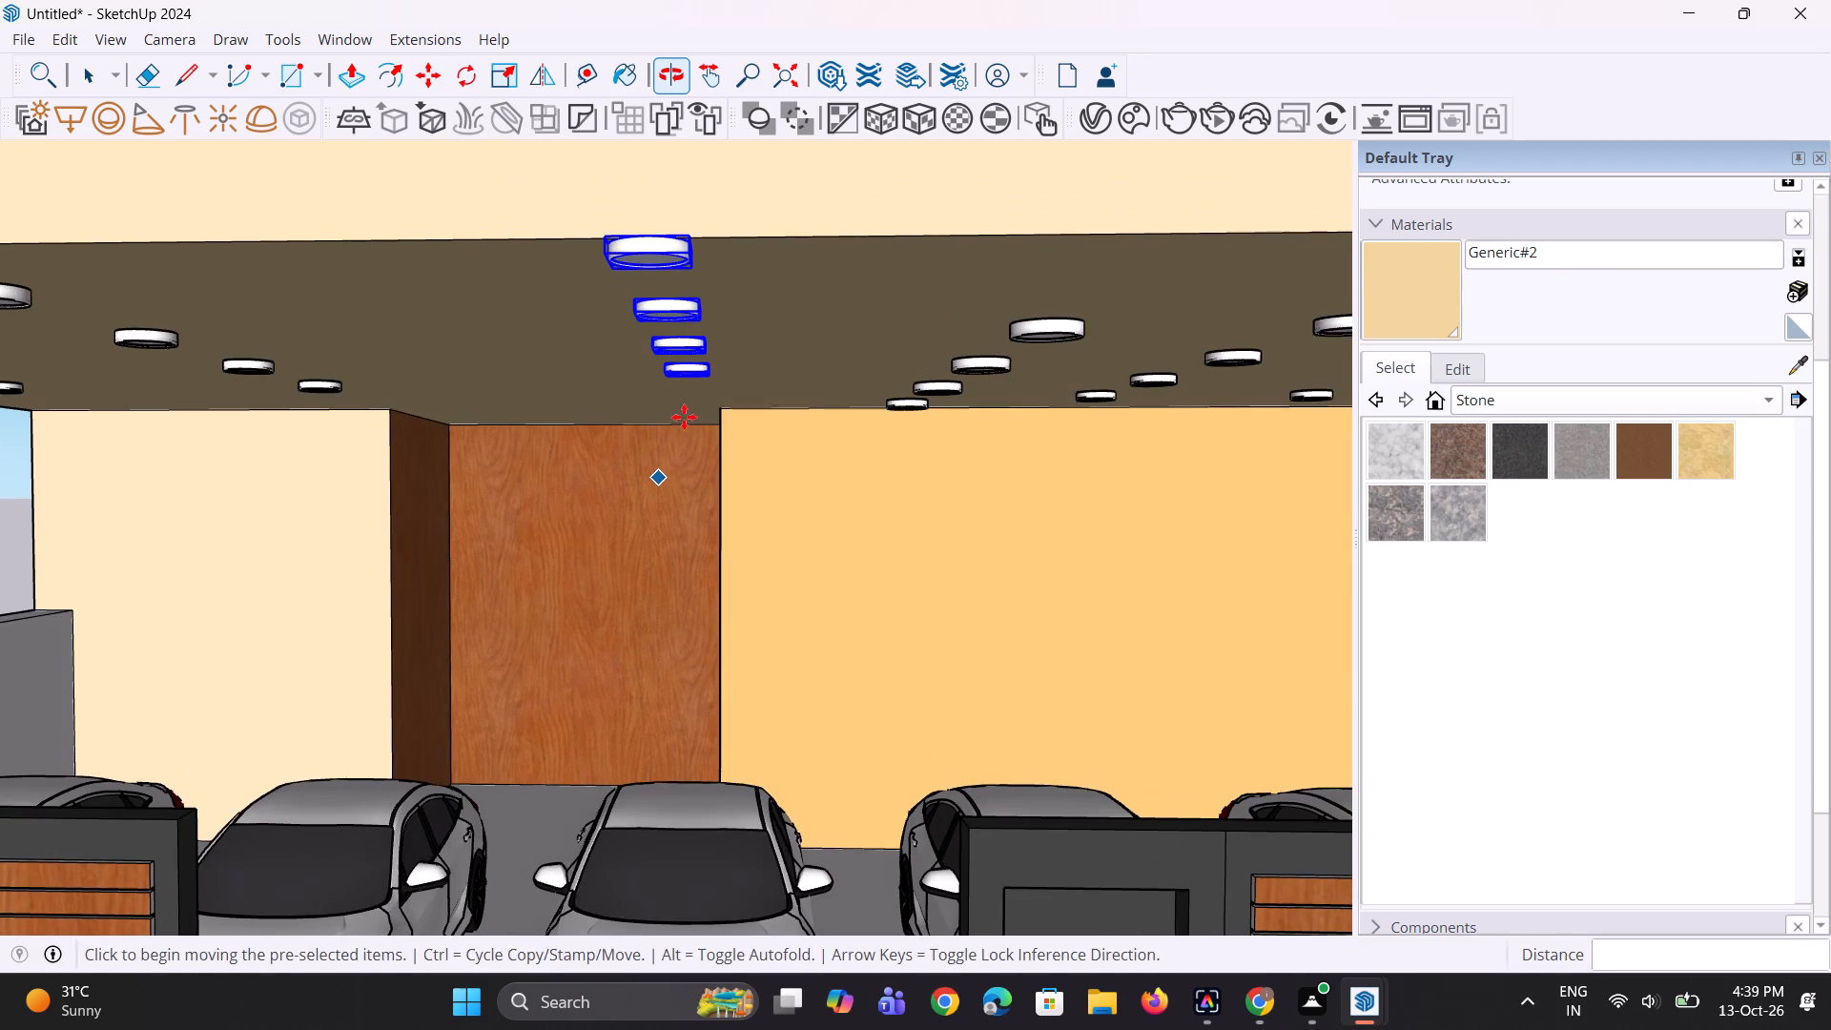
key("space")
key("space")
left_click(917, 409)
scroll(936, 396, "up", 2)
left_click(936, 395)
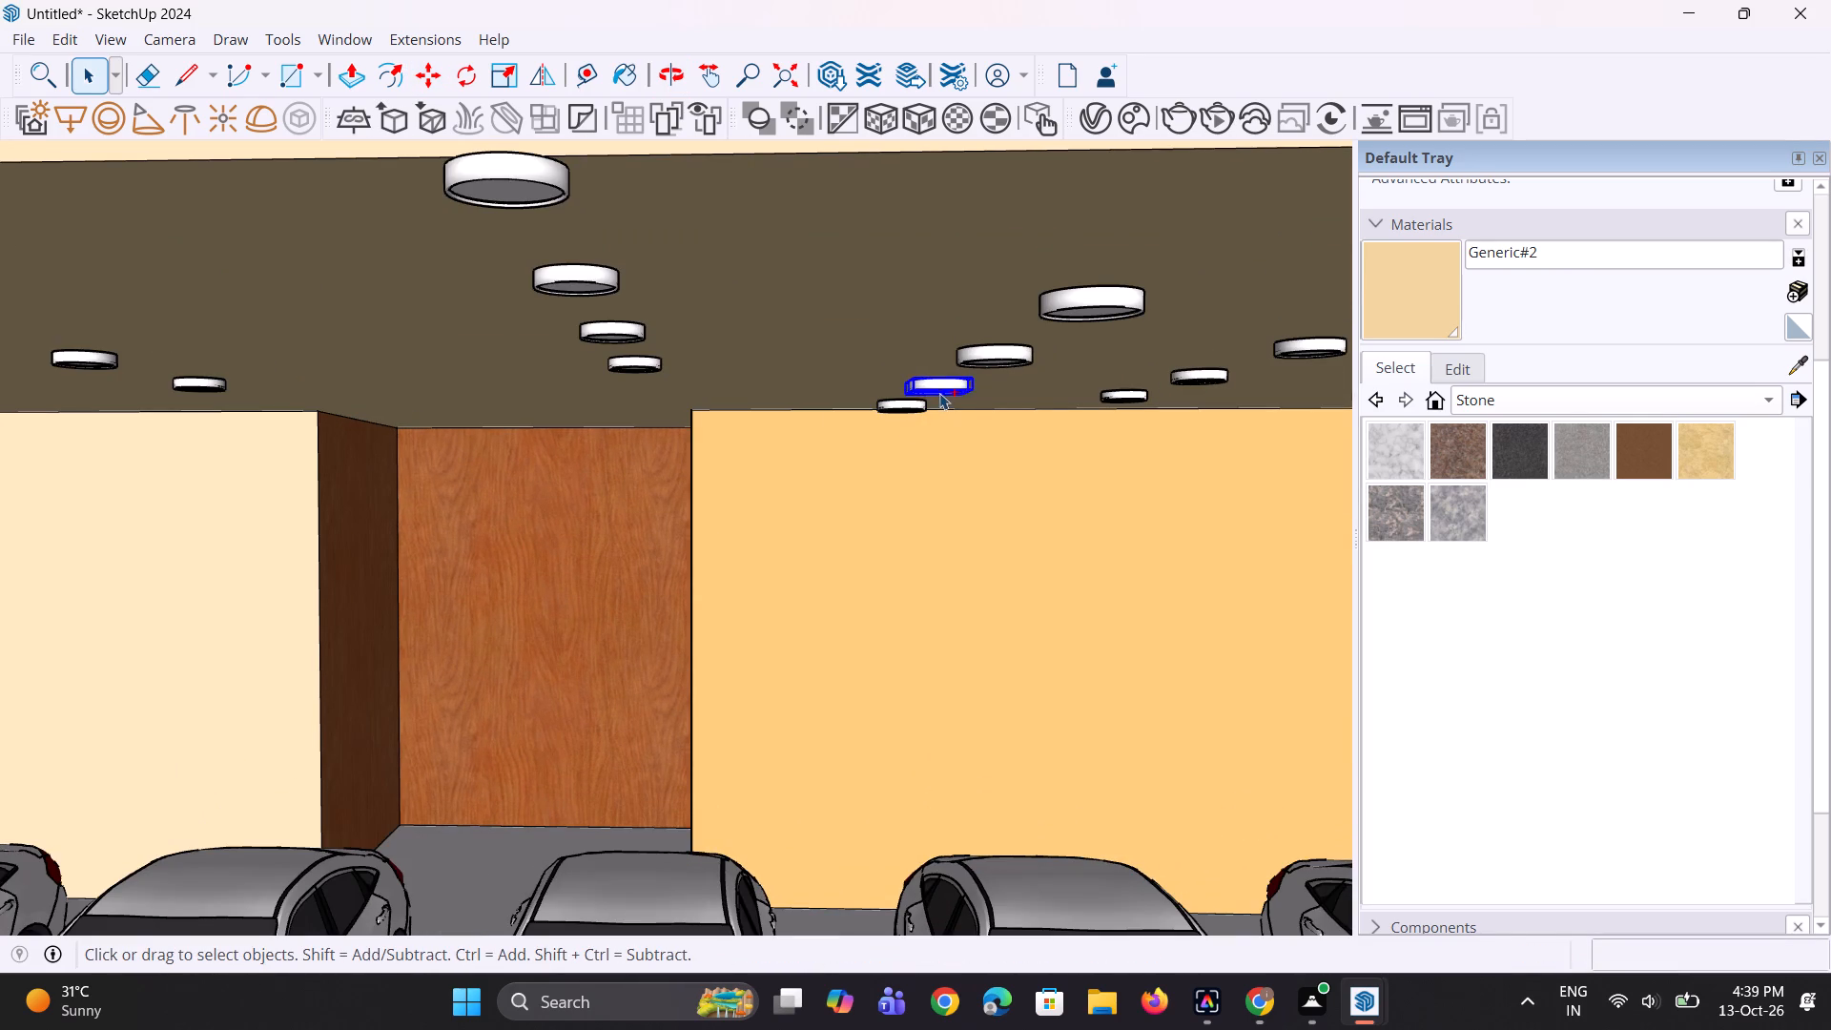
left_click(988, 366, "ctrl")
left_click(1079, 316, "ctrl")
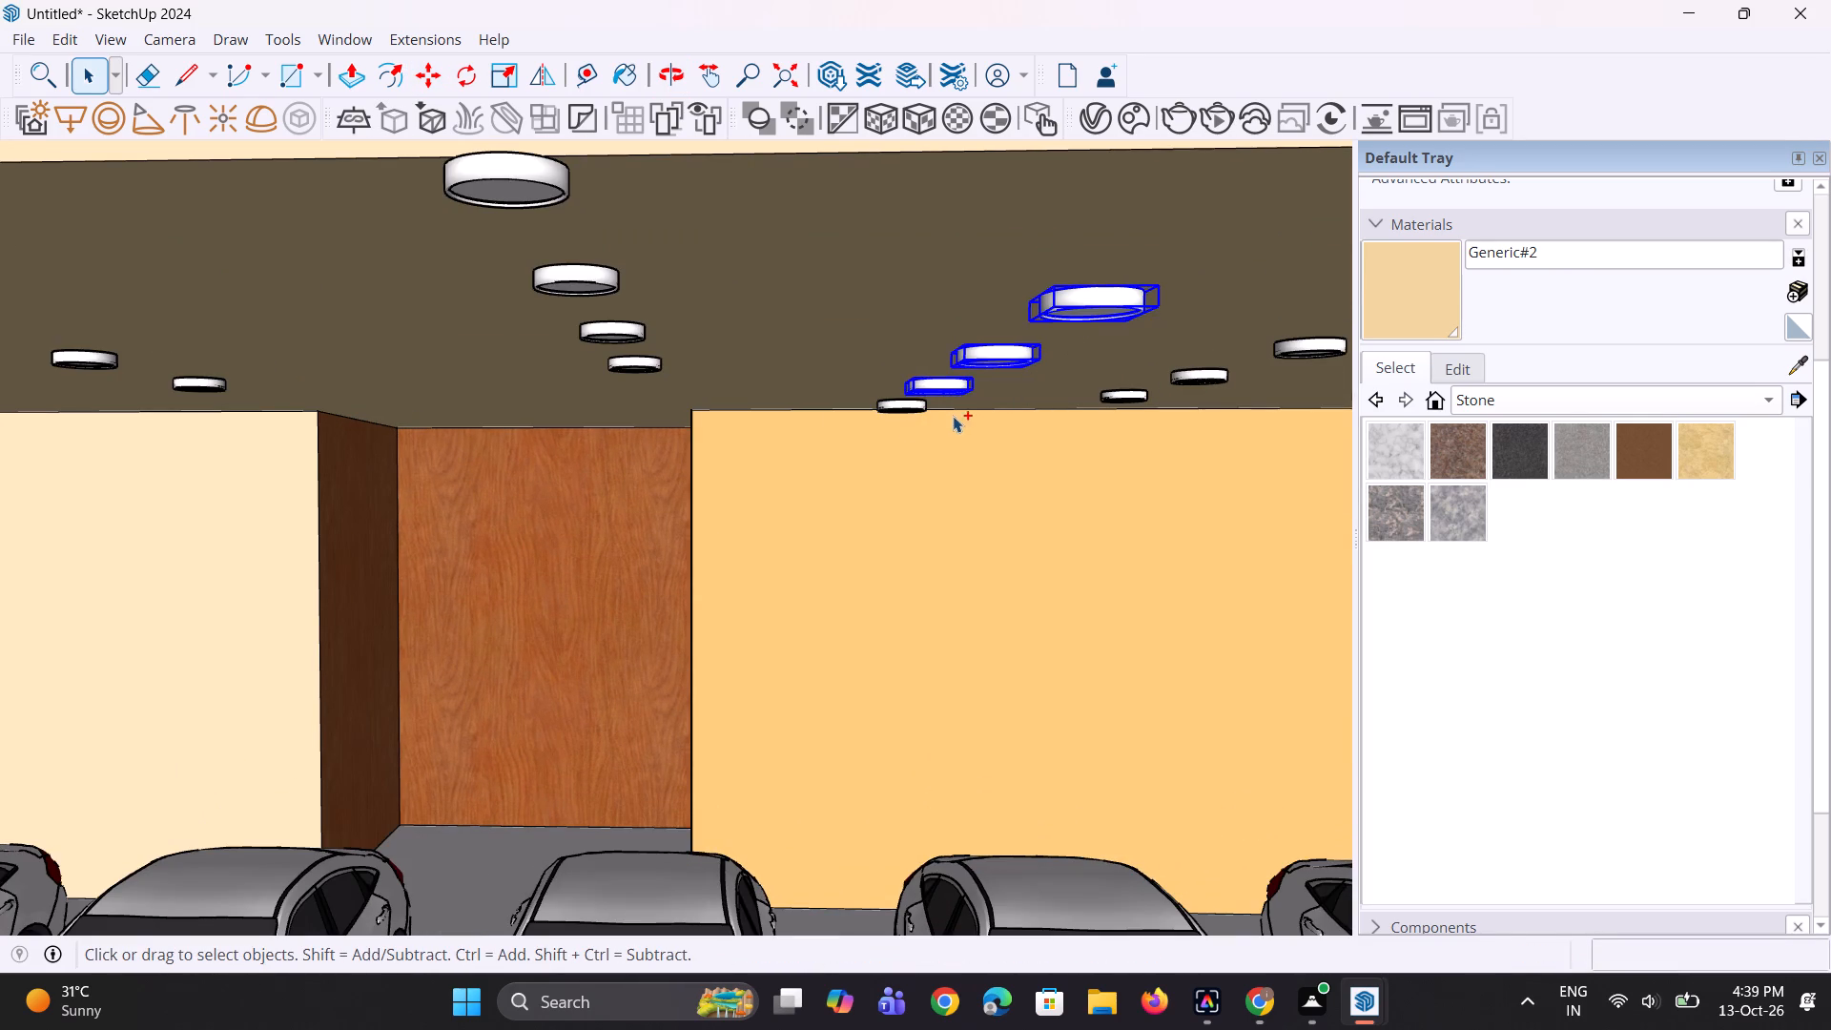
left_click(899, 410, "ctrl")
scroll(767, 594, "down", 6)
middle_click_drag(933, 570, 873, 541)
scroll(839, 472, "up", 6)
middle_click_drag(792, 423, 792, 444)
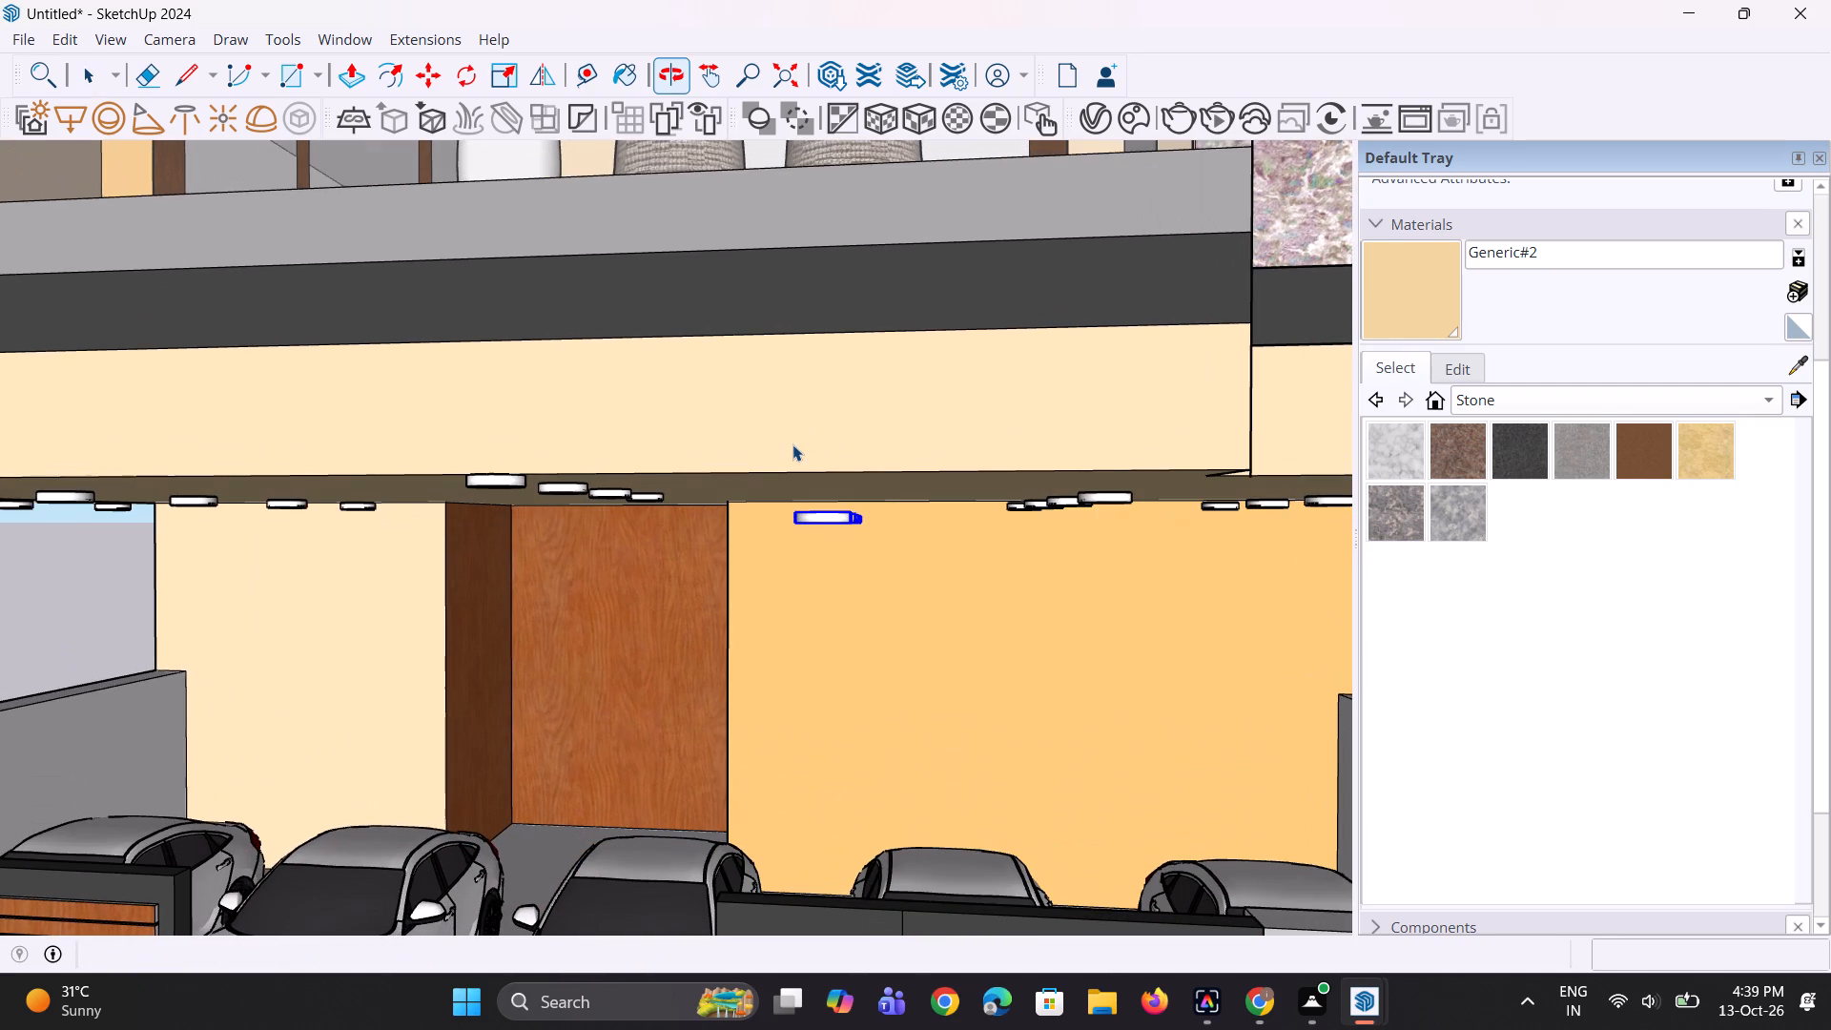
scroll(792, 445, "up", 1)
key("m")
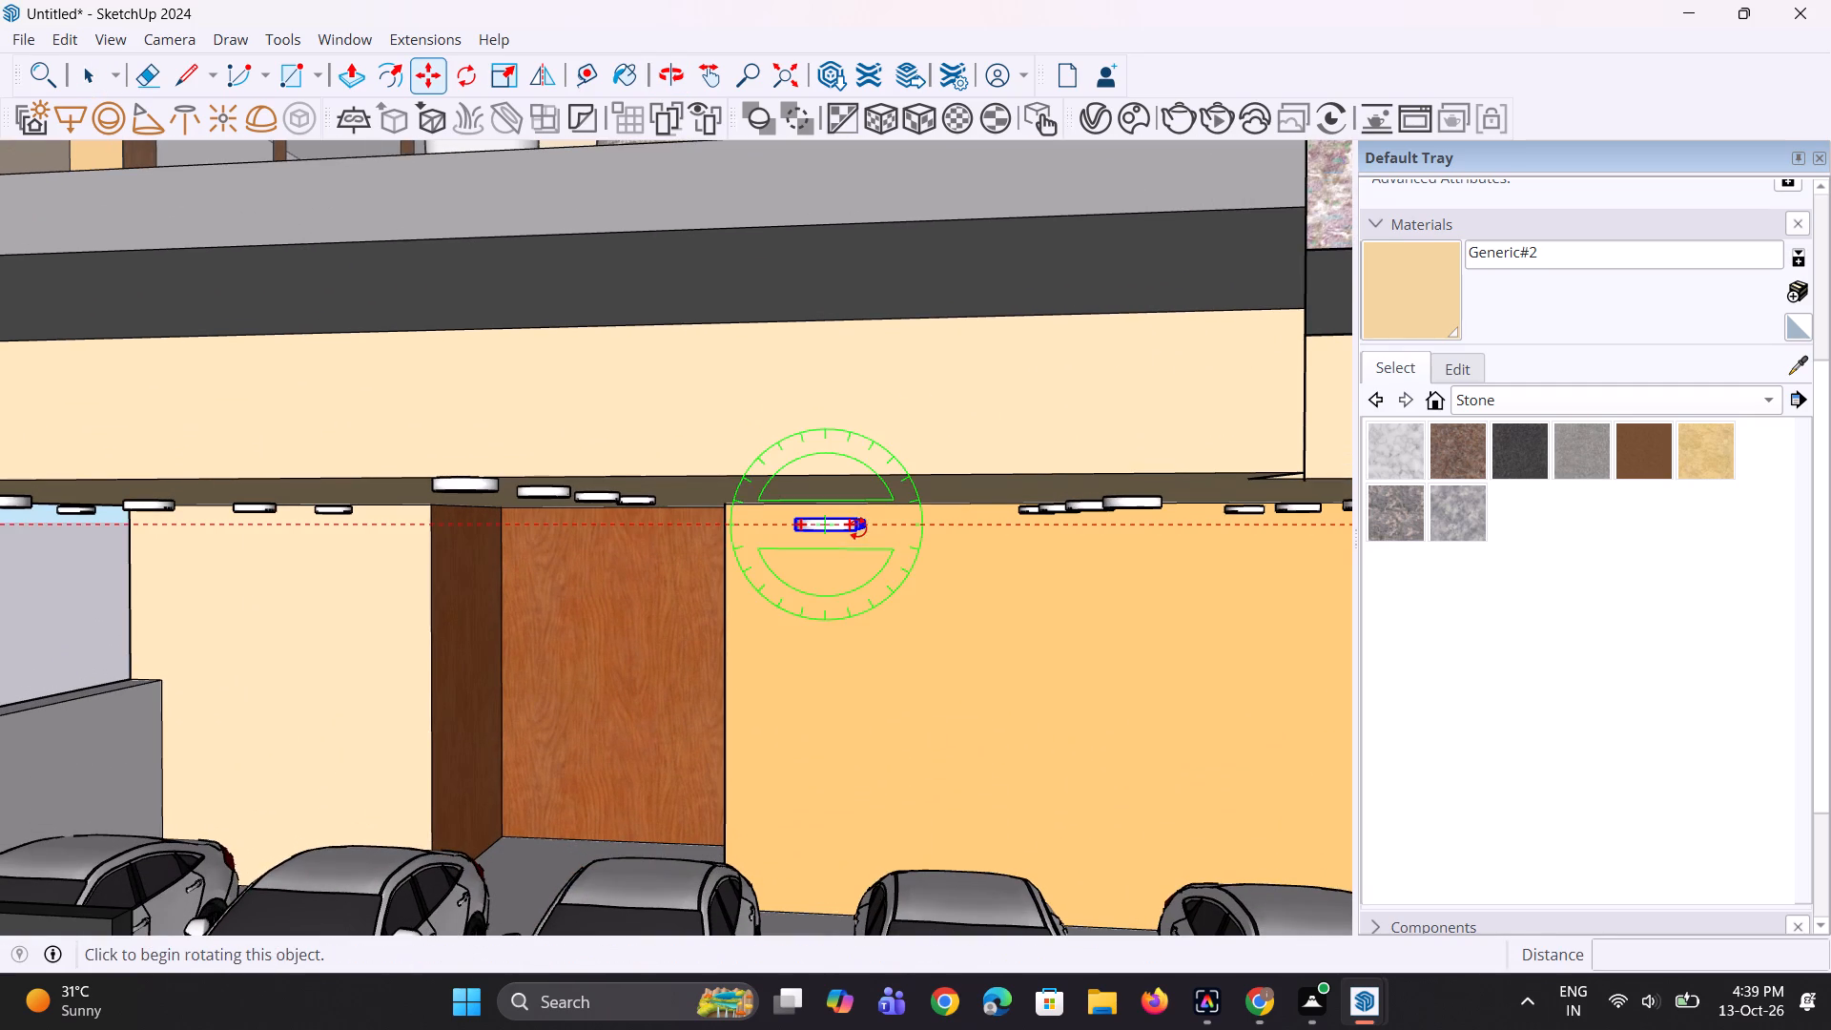
scroll(835, 519, "up", 6)
left_click(893, 524)
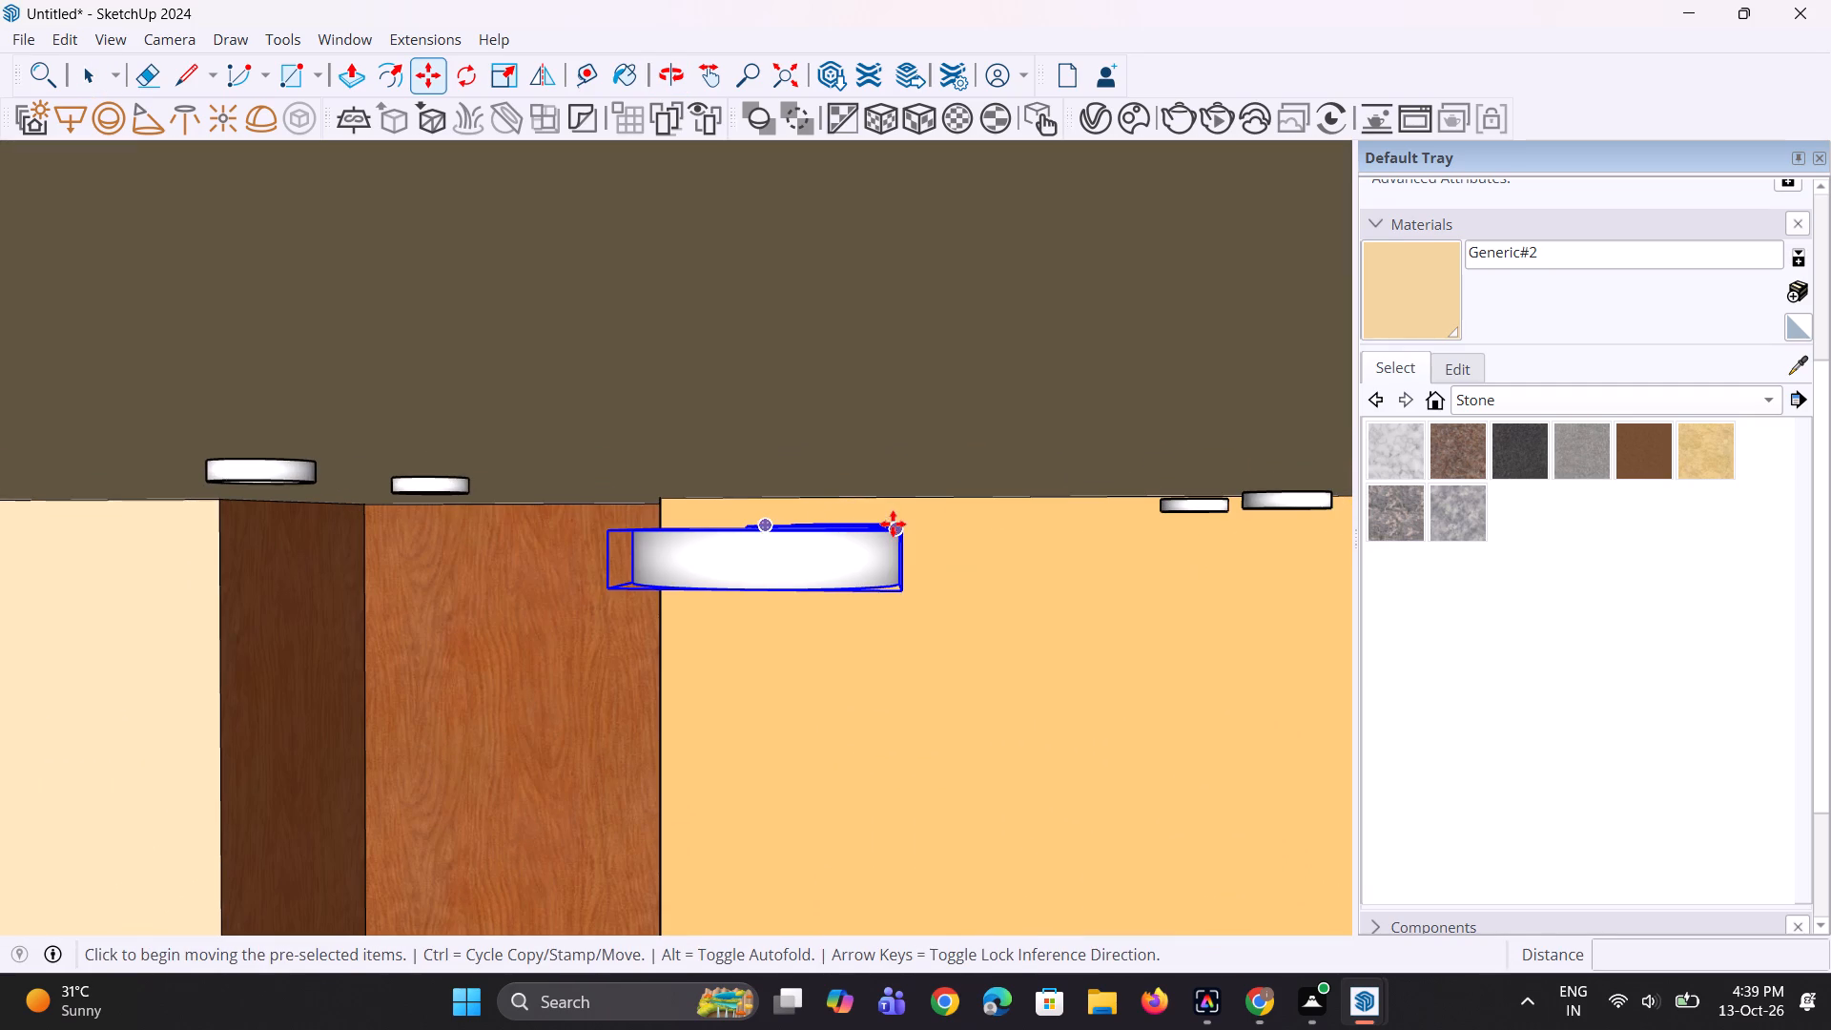
left_click(891, 353)
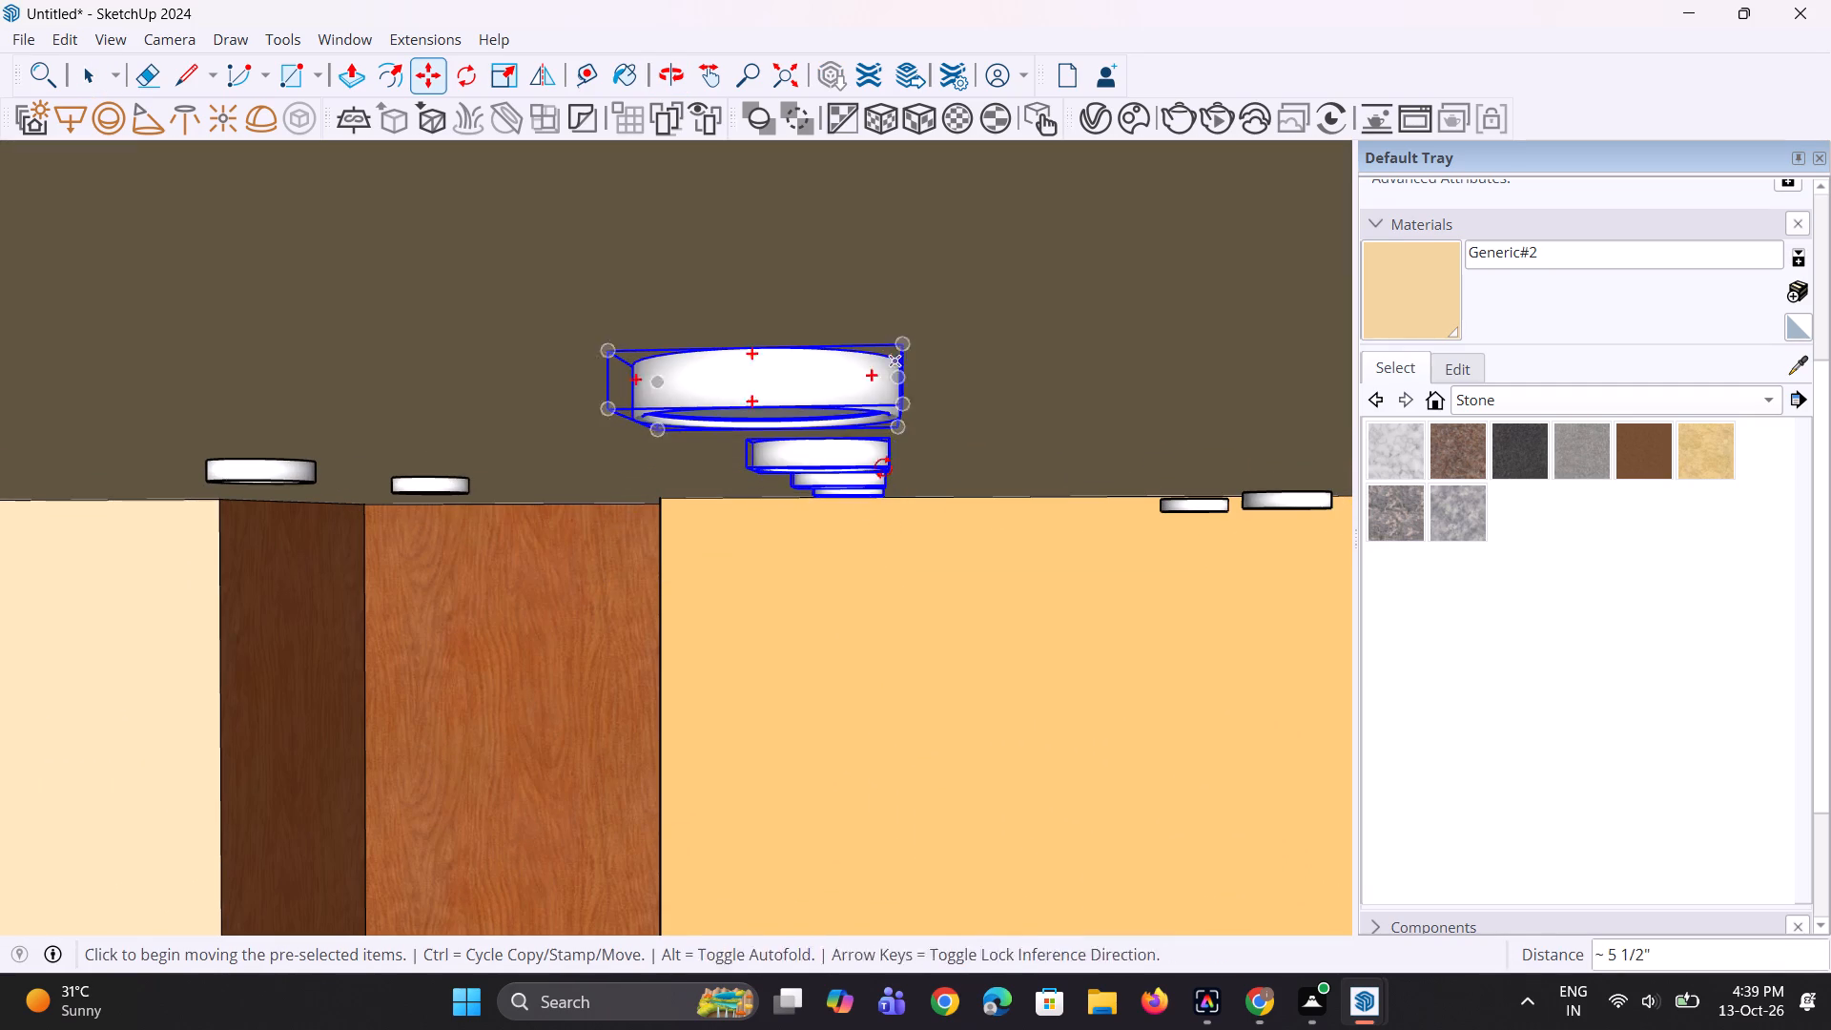
scroll(847, 580, "down", 9)
middle_click_drag(870, 552, 899, 443)
Select the four lights of the fifth parking ceiling row from the house's left side and move them up slightly into the slab underside.
key("space")
key("space")
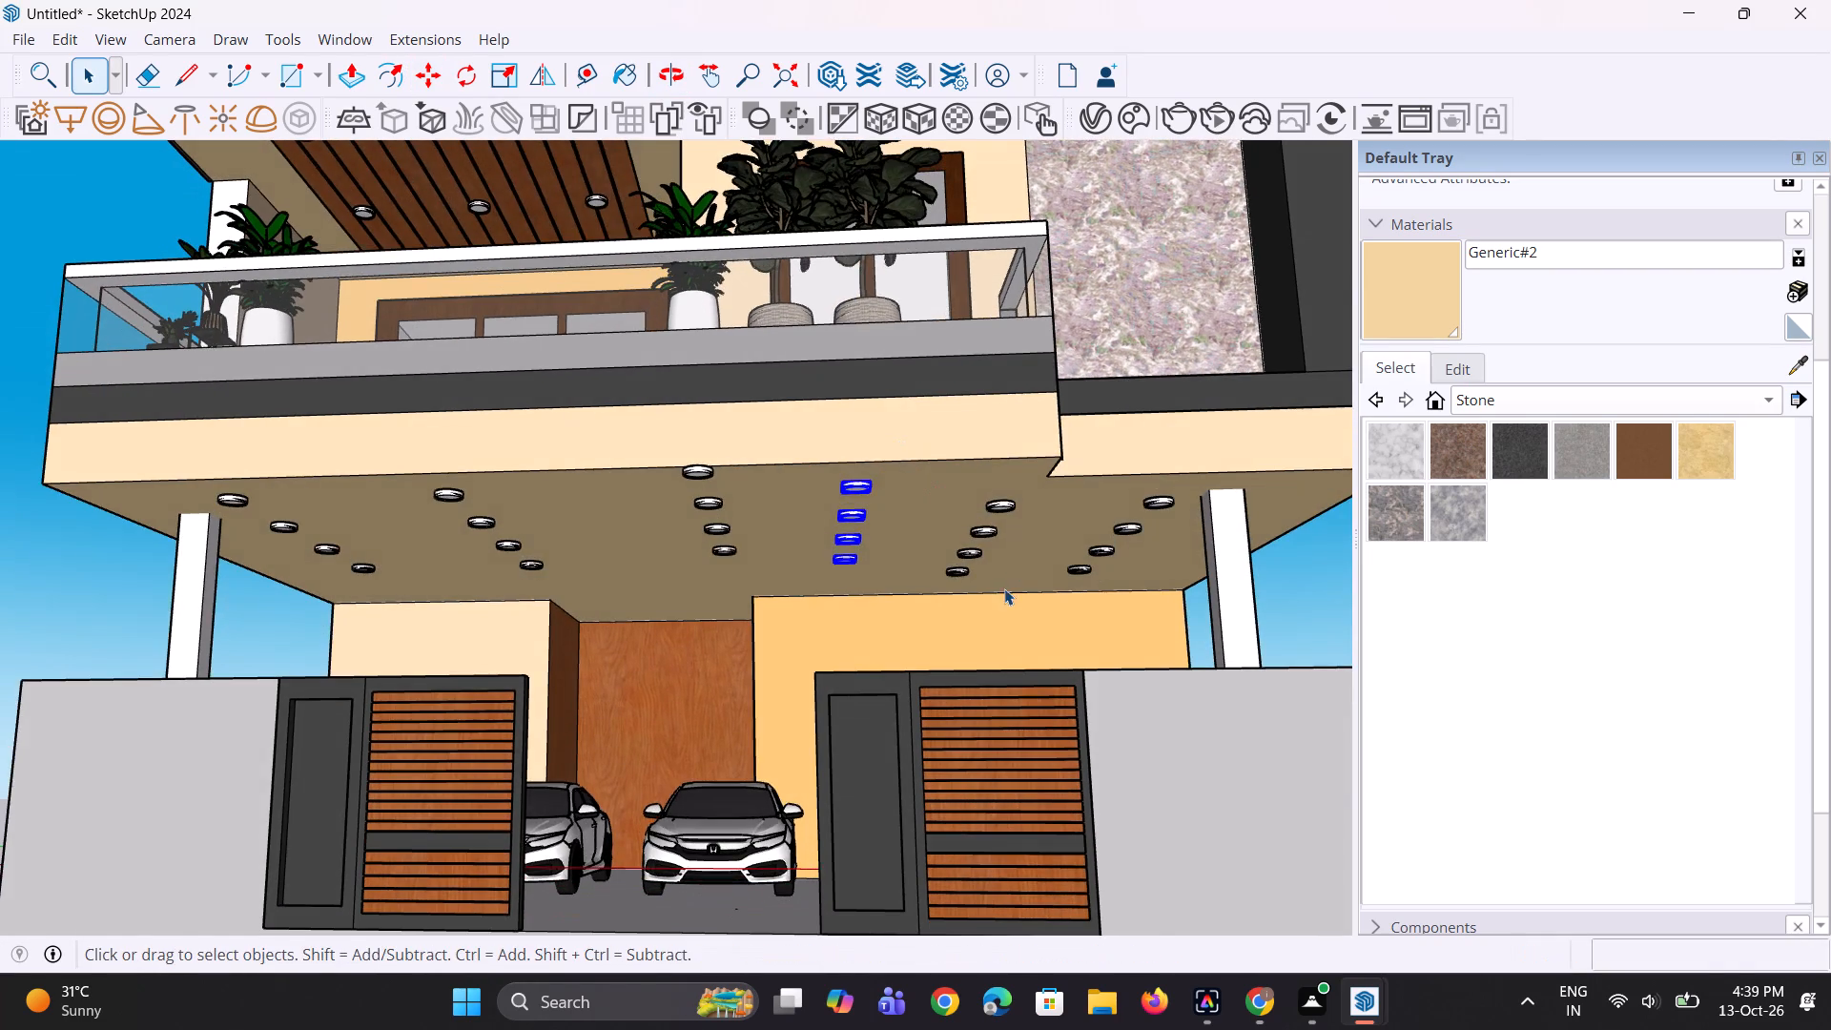
key("space")
scroll(1004, 588, "up", 3)
left_click(985, 473)
middle_click_drag(1052, 478, 998, 566)
scroll(965, 550, "up", 3)
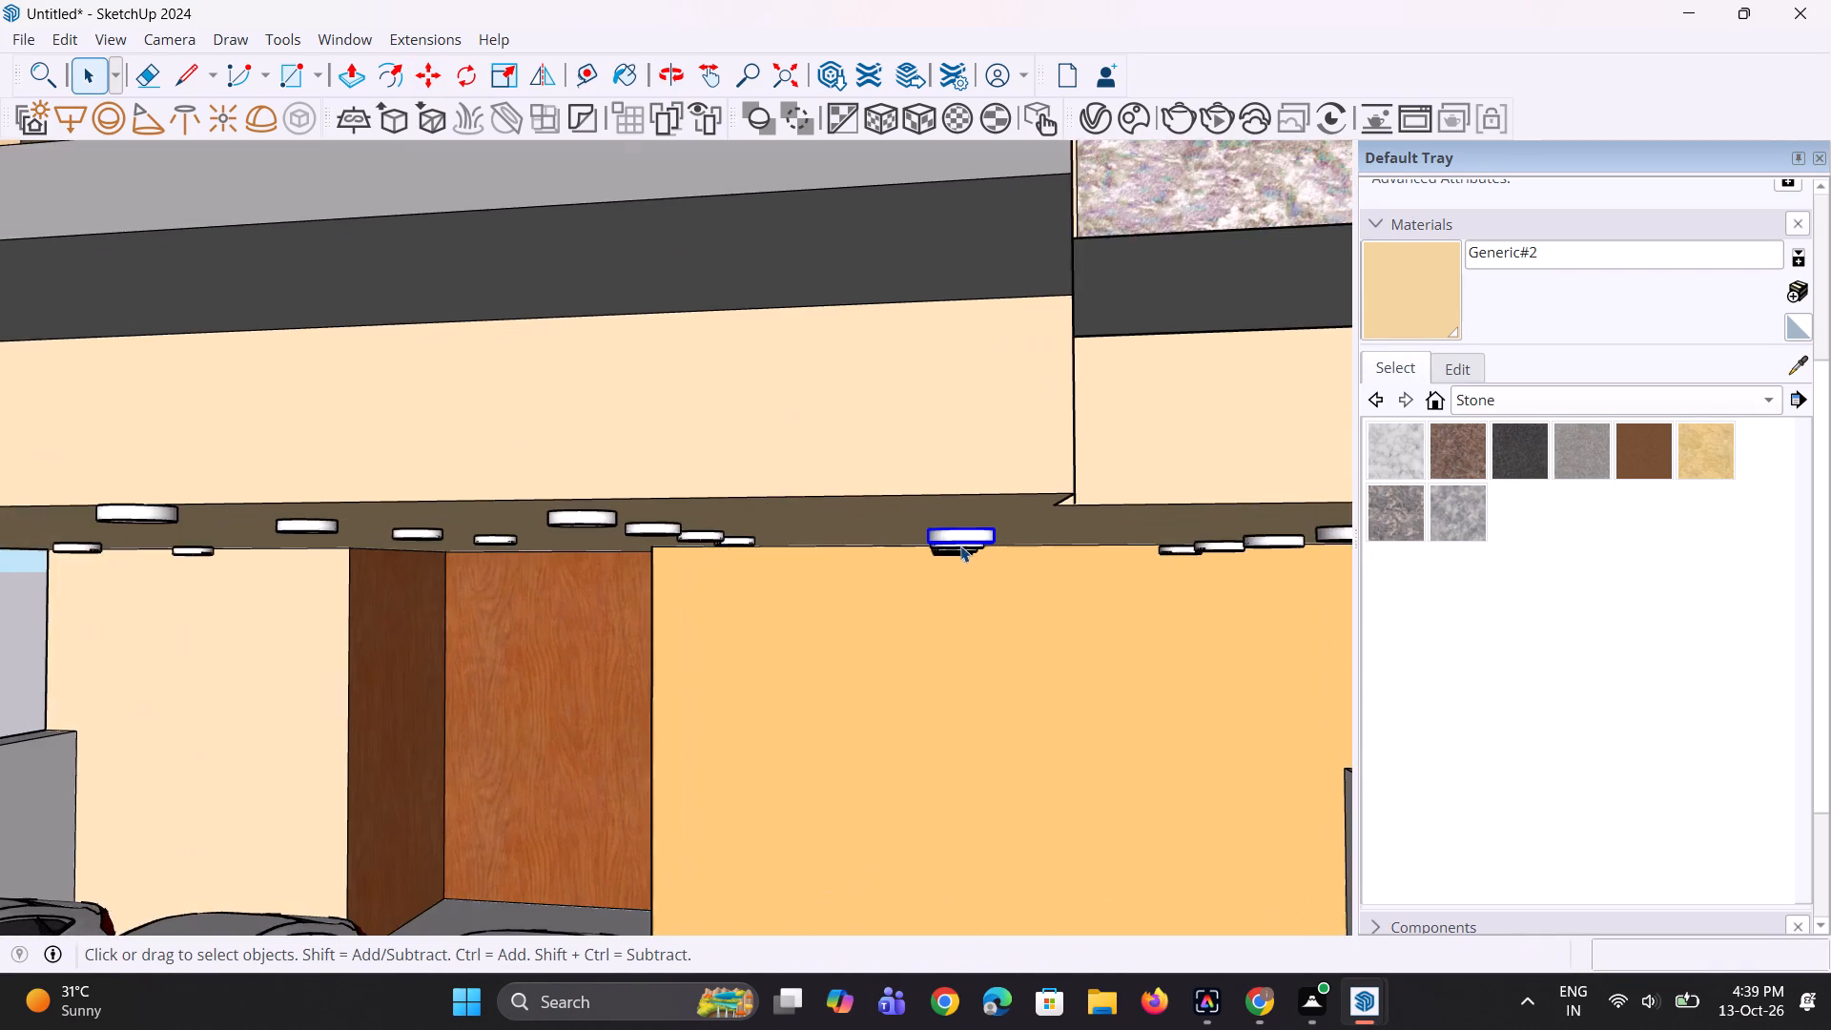
scroll(958, 544, "up", 4)
middle_click_drag(960, 557, 998, 416)
scroll(992, 440, "up", 1)
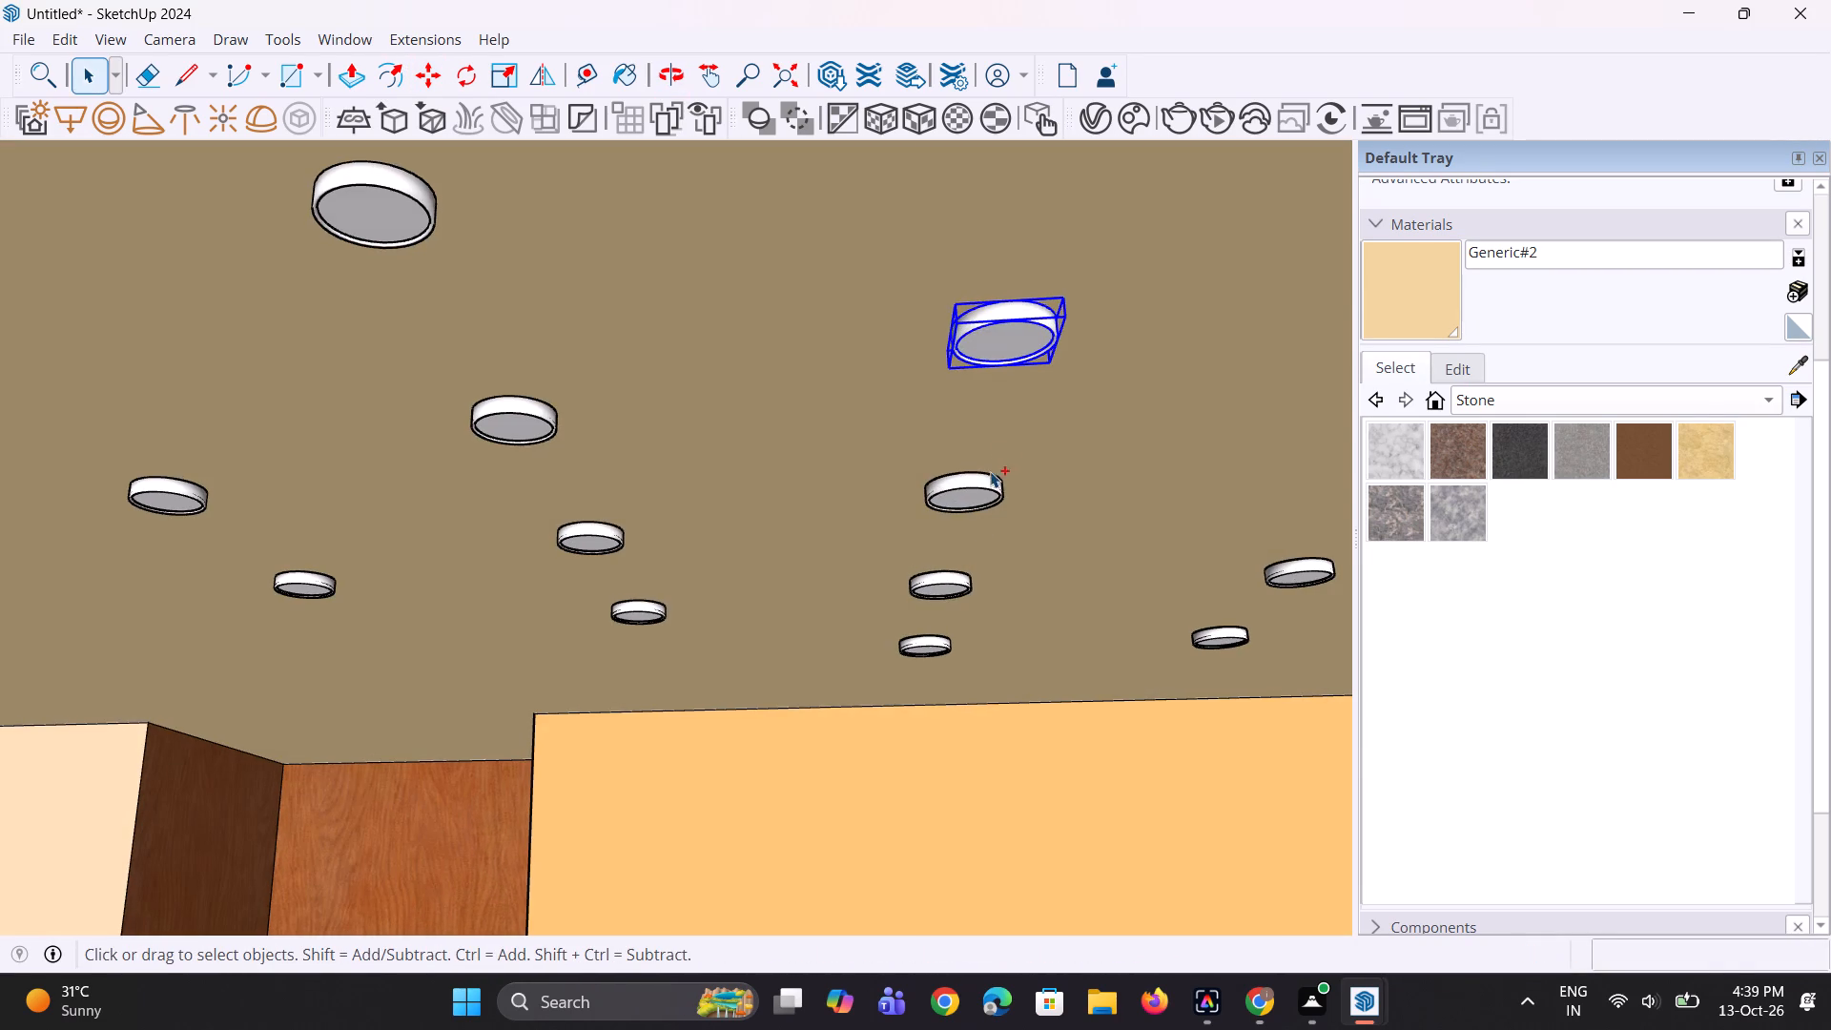
left_click(976, 523, "ctrl")
left_click(971, 502, "ctrl")
left_click(1006, 346)
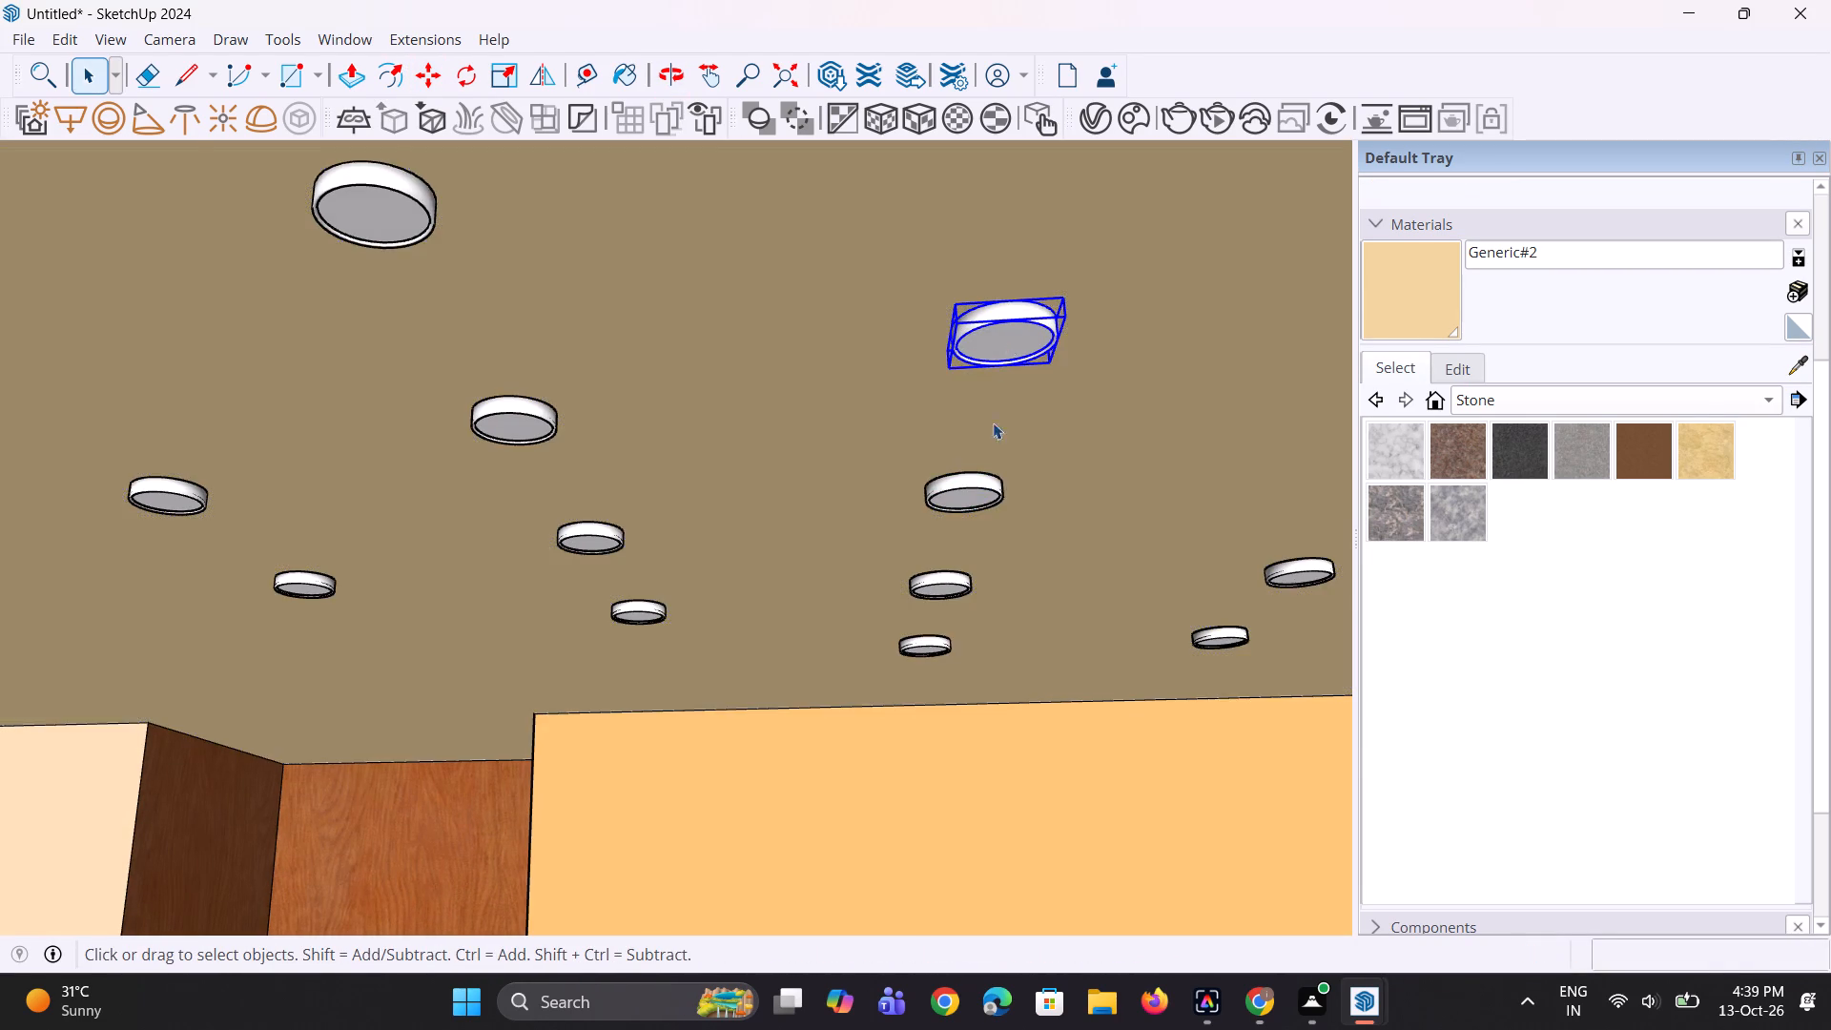
scroll(988, 494, "up", 2)
left_click(988, 494, "ctrl")
left_click(940, 604, "ctrl")
left_click(907, 675, "ctrl")
scroll(830, 646, "down", 5)
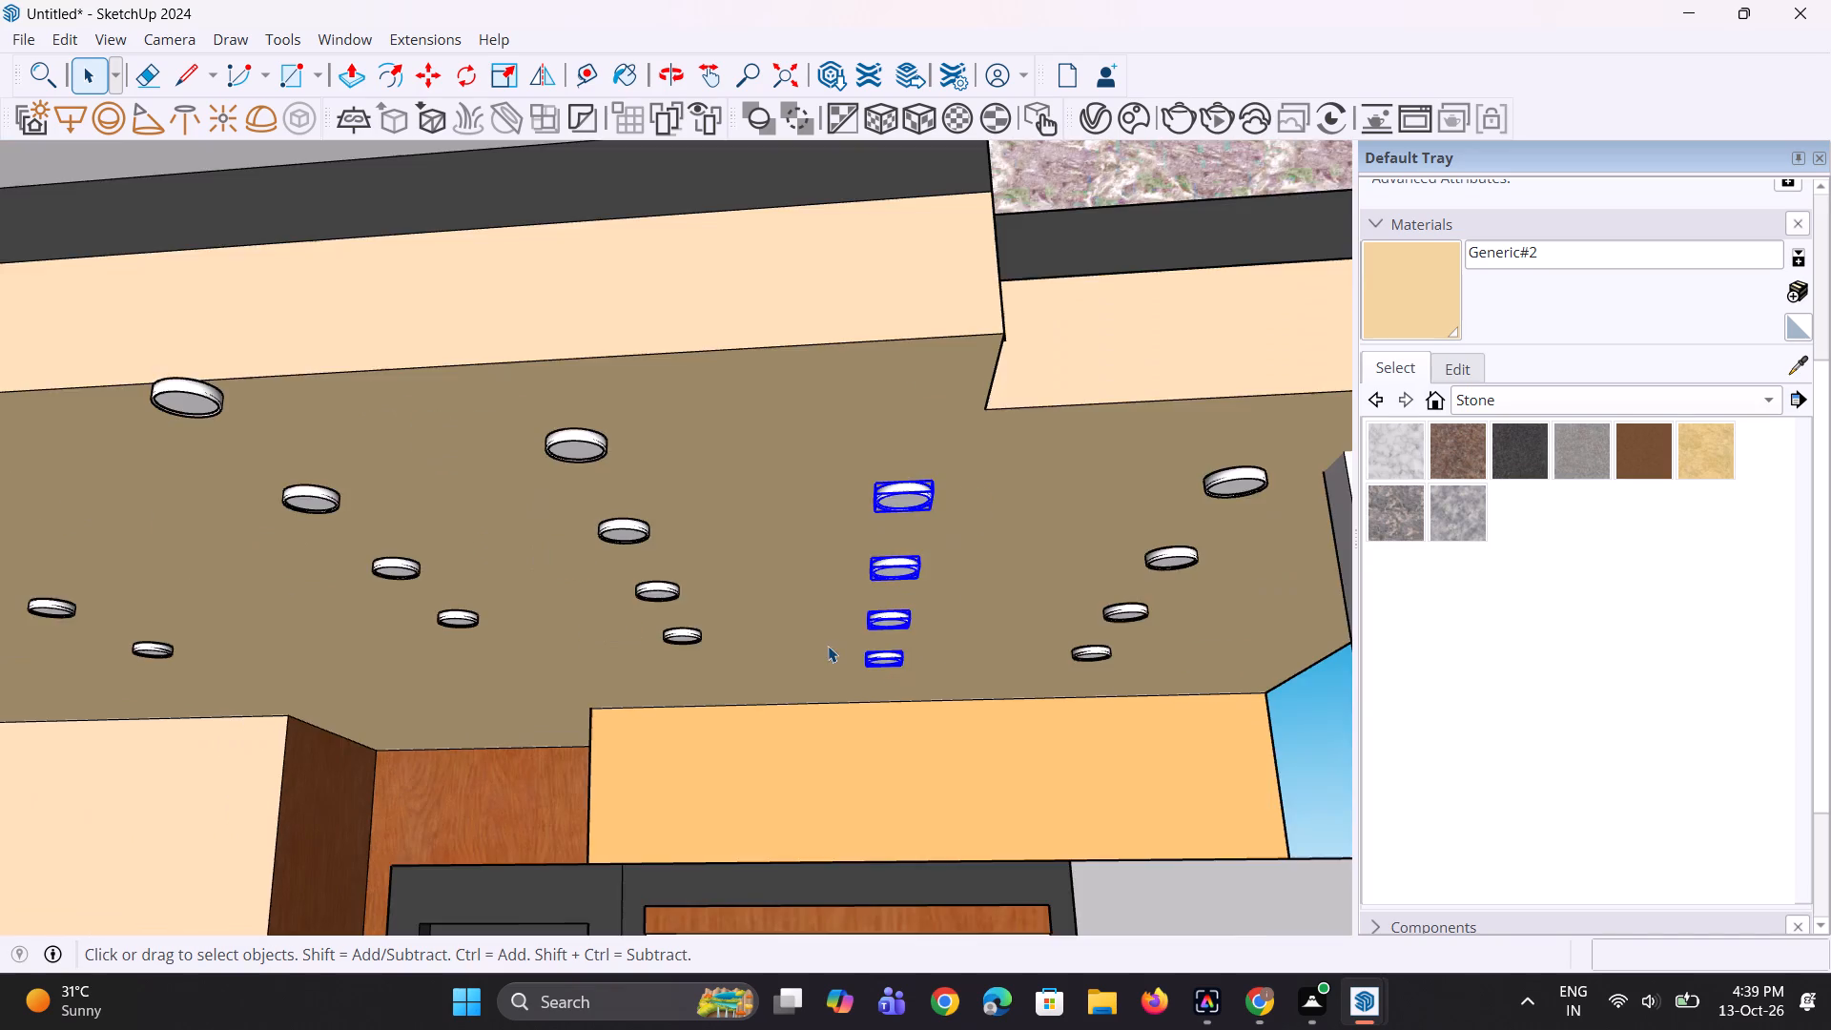
middle_click_drag(837, 588, 790, 715)
scroll(814, 625, "up", 4)
middle_click_drag(842, 588, 864, 525)
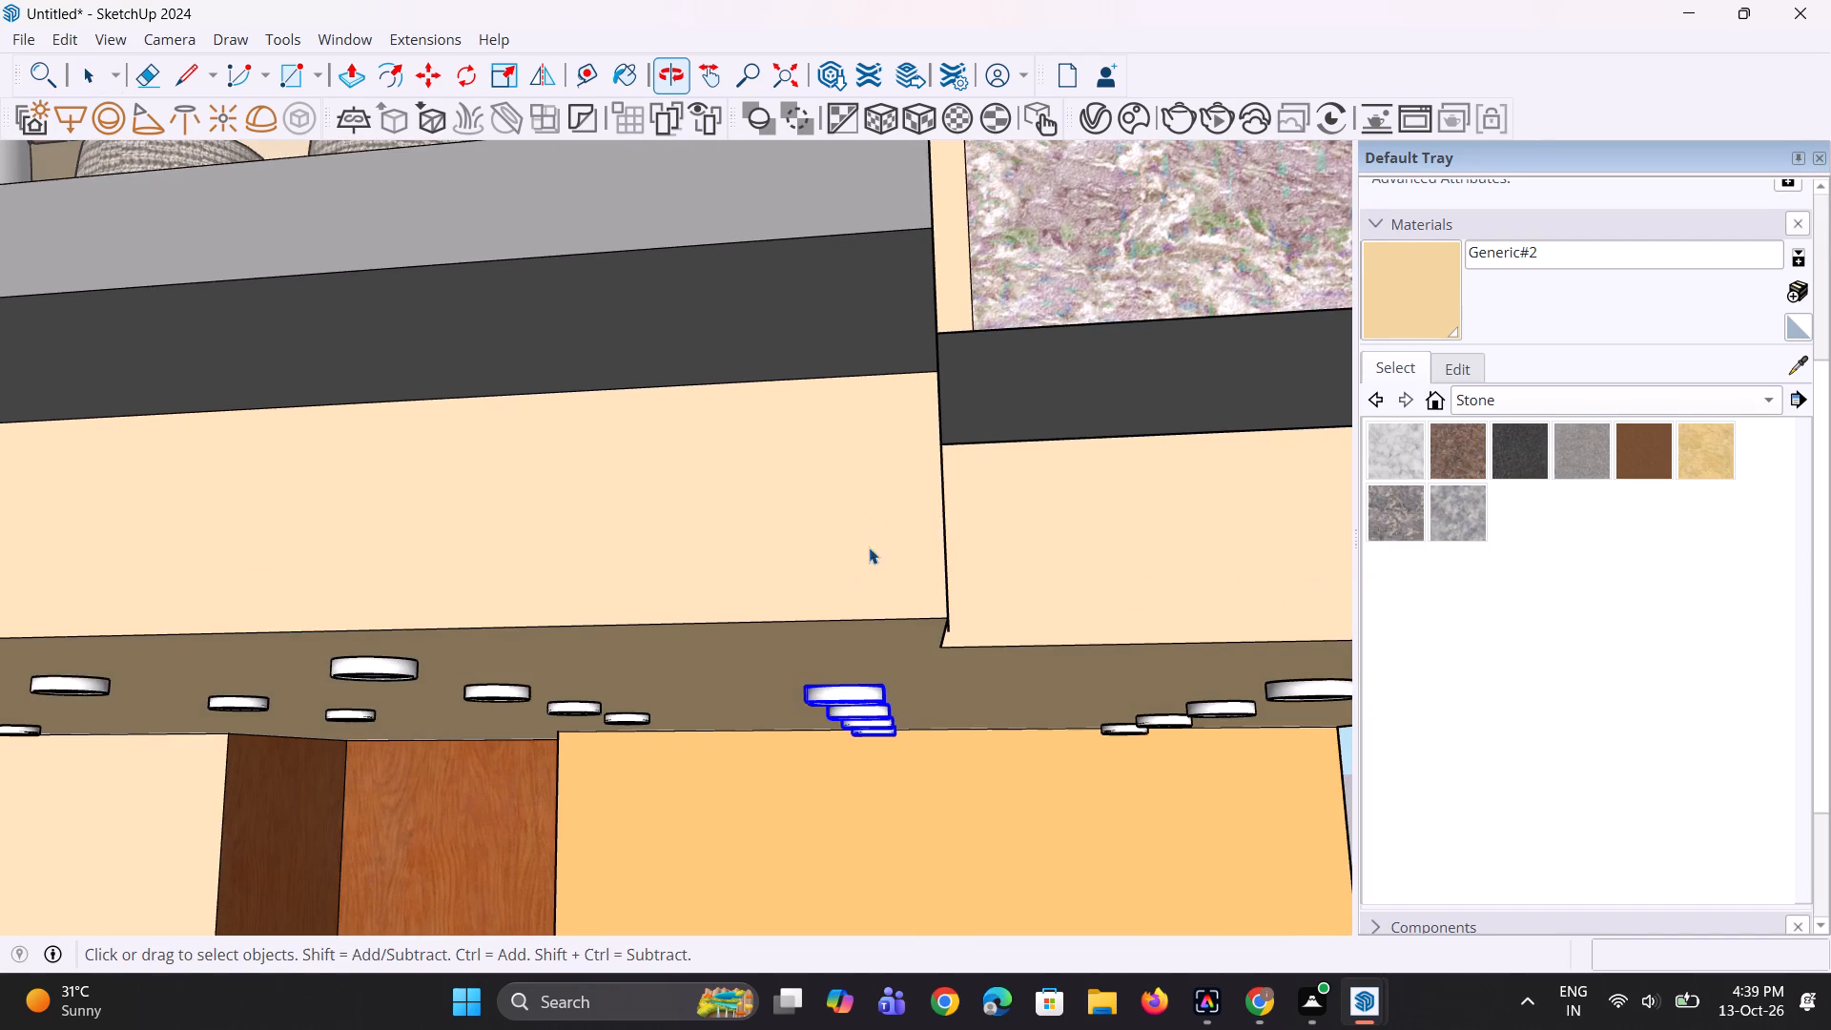
key("m")
scroll(874, 677, "up", 1)
middle_click_drag(874, 678, 887, 692)
left_click(887, 693)
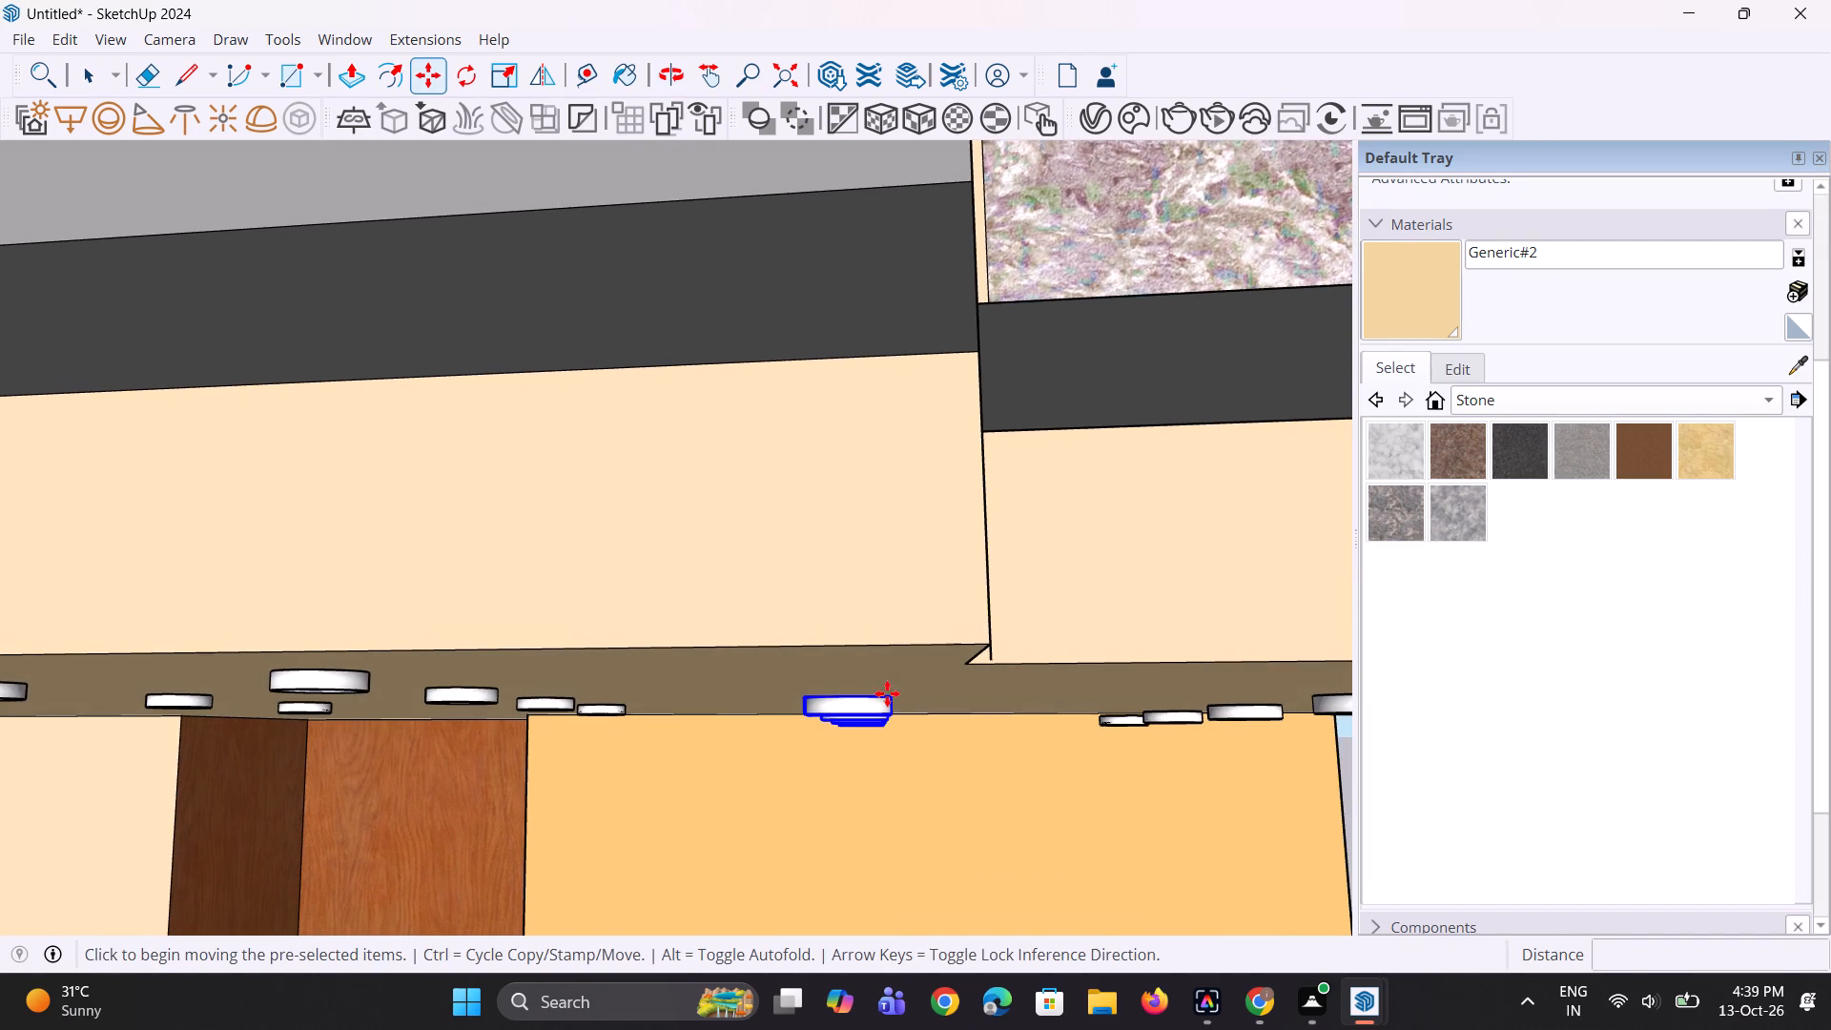
left_click(889, 672)
Select the four lights of the row beside the house's right-hand parking column, move them up about 1 15/16", and clear the selection.
scroll(889, 672, "down", 6)
middle_click_drag(889, 672, 880, 651)
scroll(880, 651, "down", 1)
key("space")
key("space")
left_click(1126, 665)
scroll(1125, 722, "up", 5)
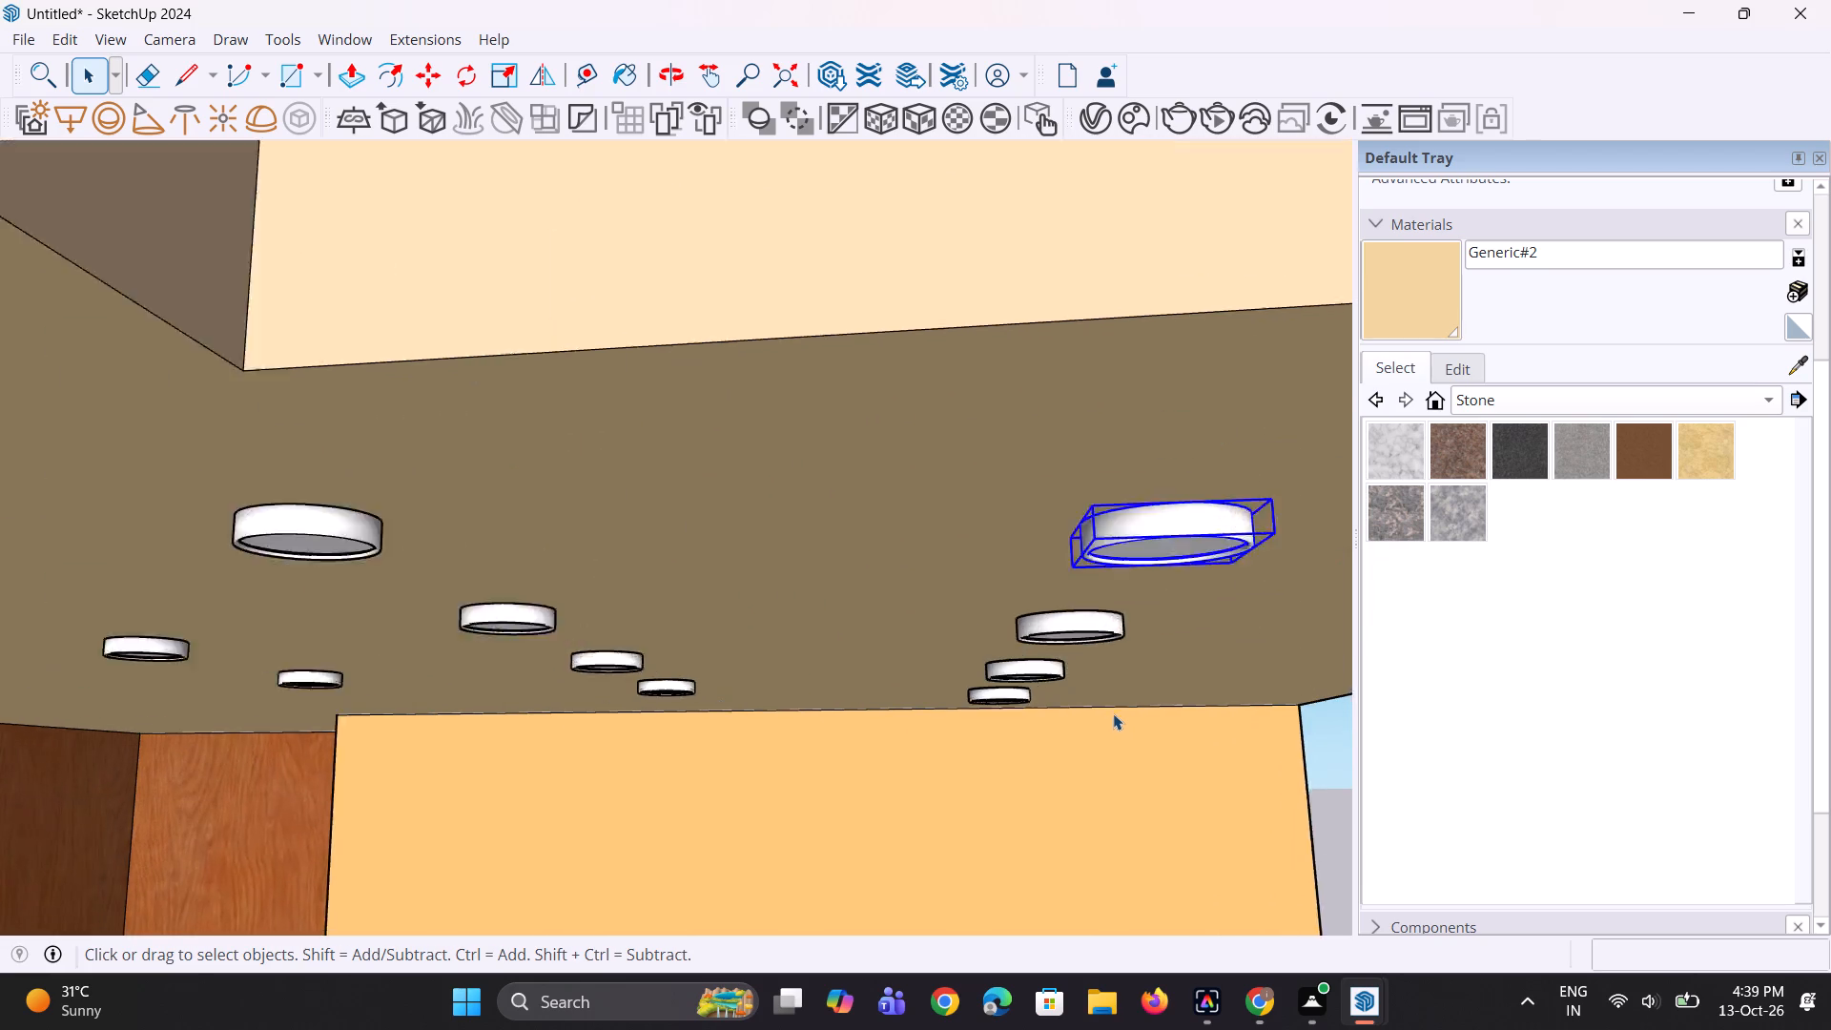
scroll(1113, 713, "up", 1)
left_click(1064, 603, "ctrl")
left_click(1023, 675, "ctrl")
left_click(988, 709, "ctrl")
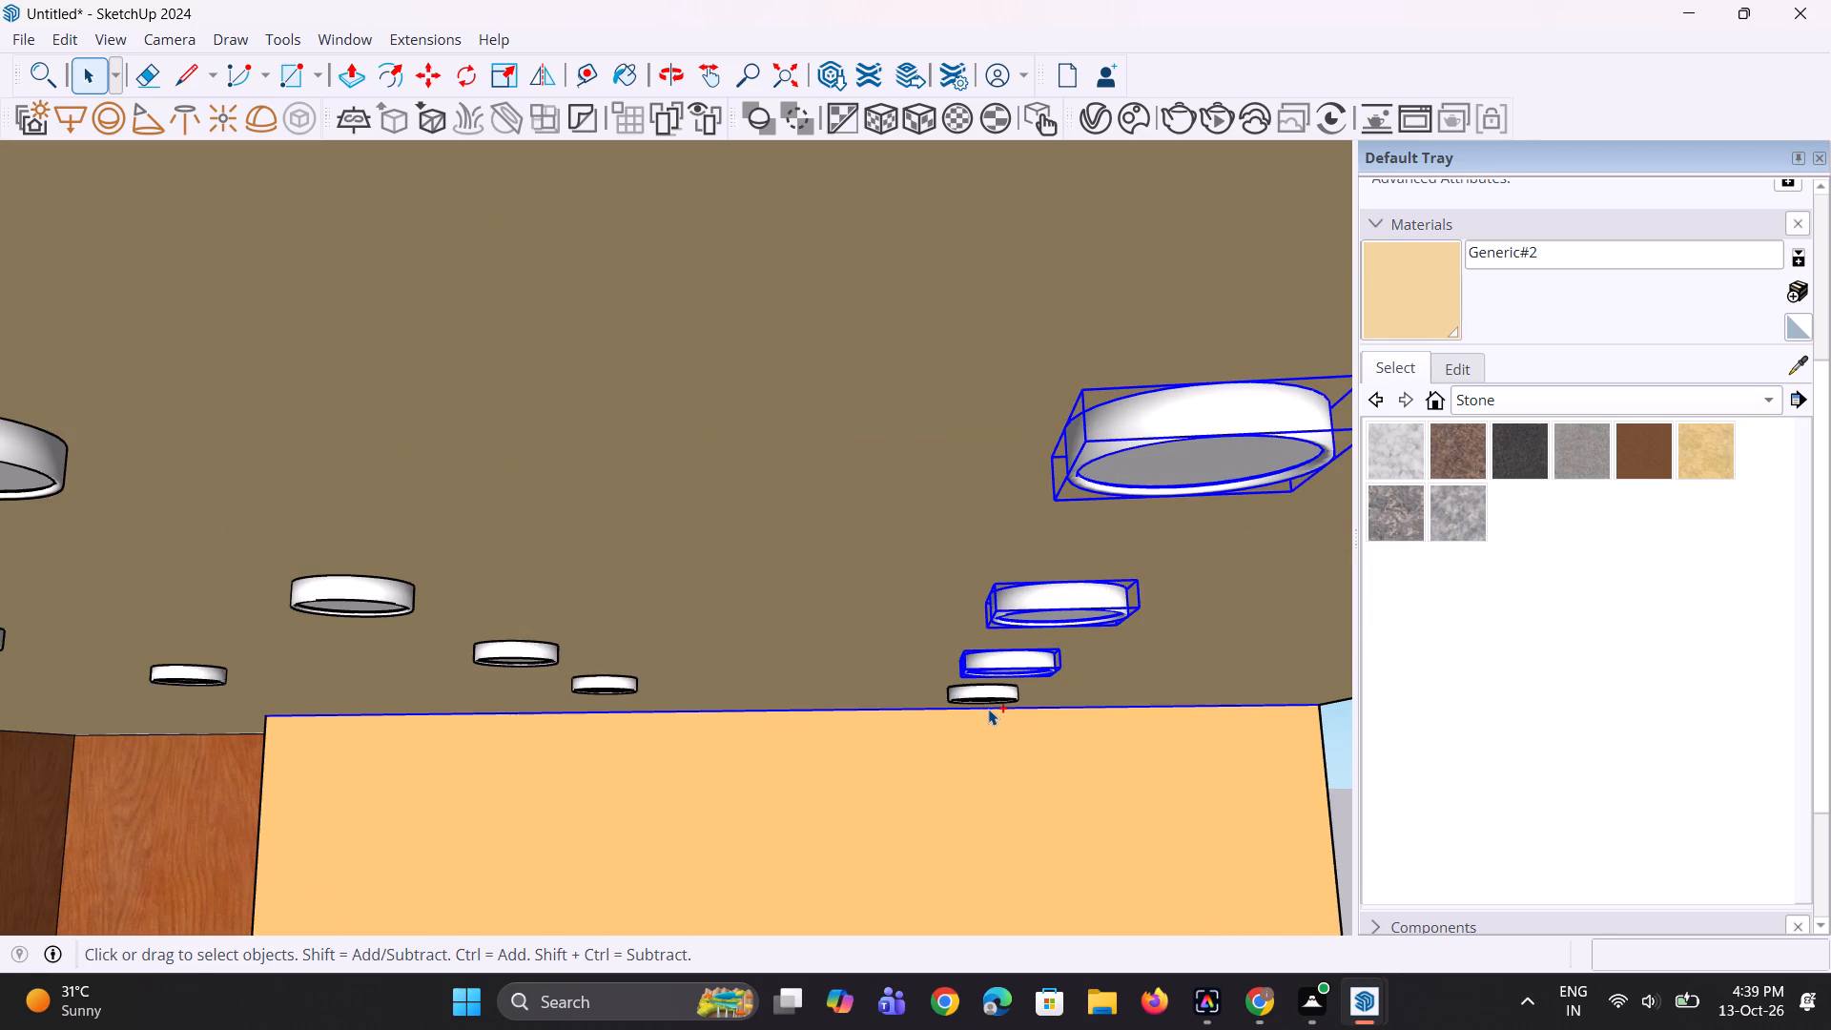
left_click(988, 694)
scroll(994, 674, "up", 3)
left_click(996, 671, "ctrl")
left_click(1074, 573, "ctrl")
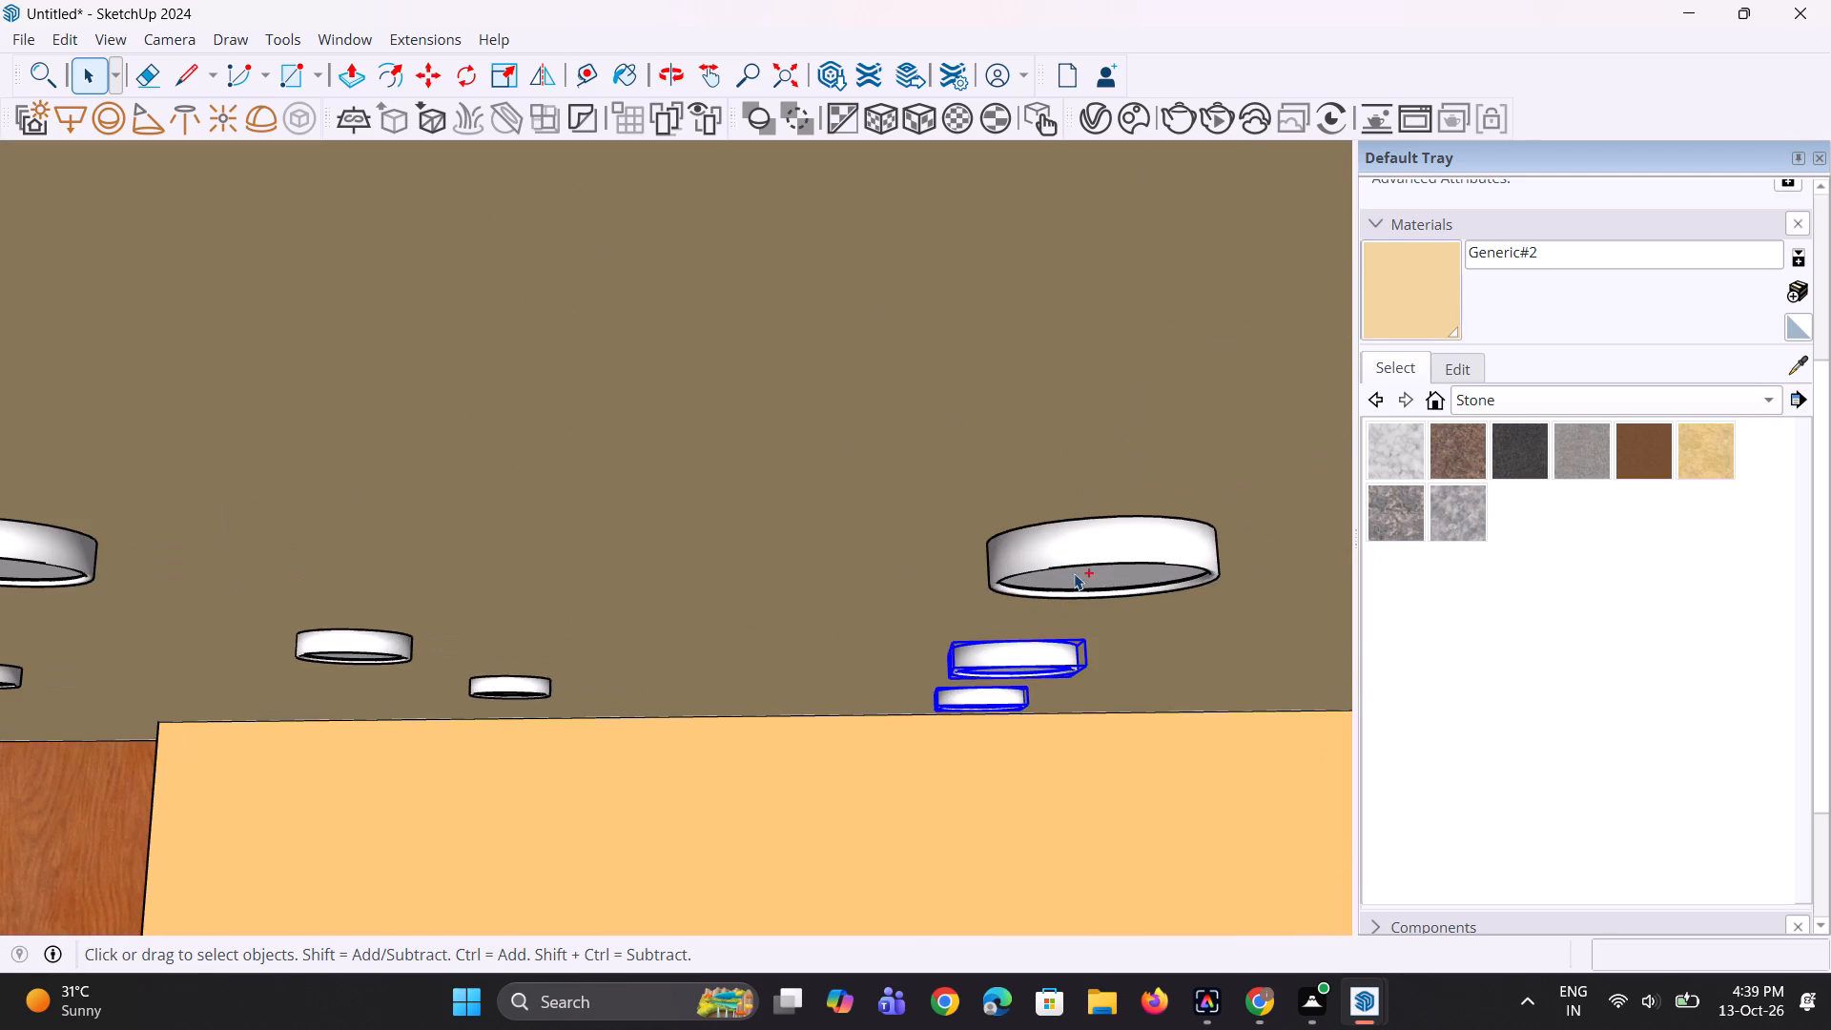
scroll(992, 738, "down", 7)
left_click(1030, 691, "ctrl")
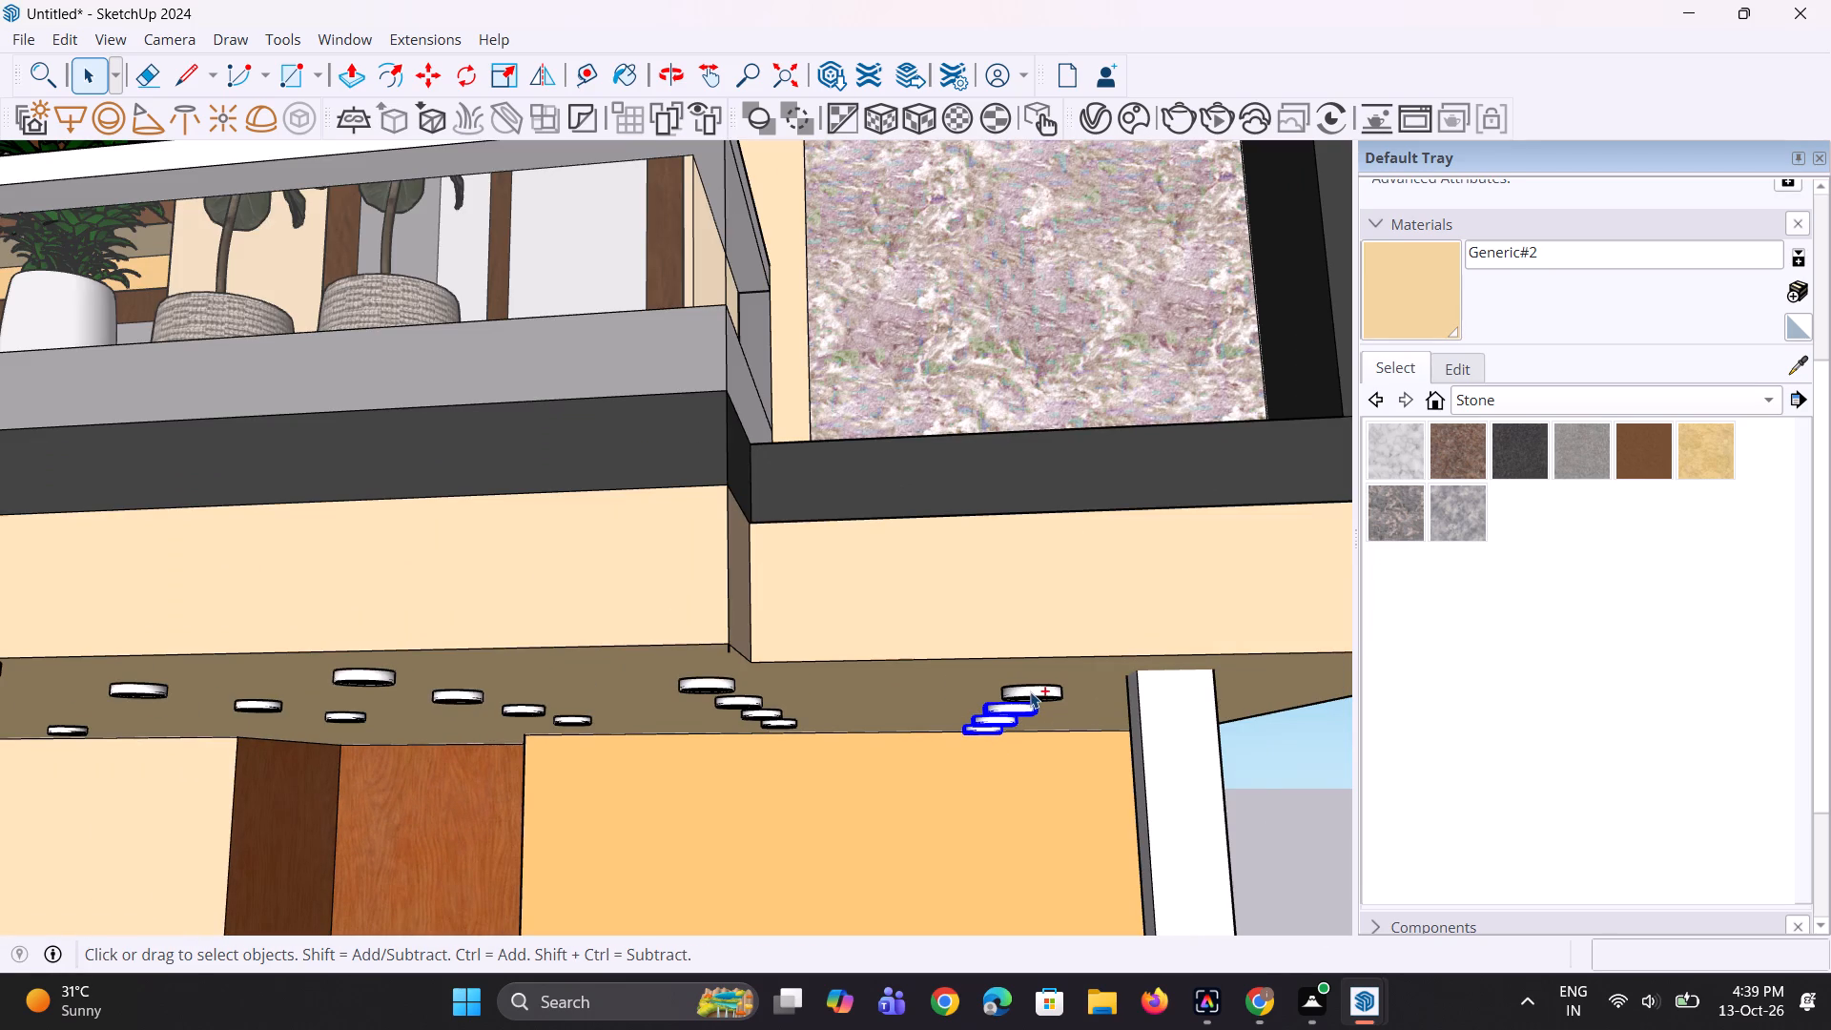
scroll(1031, 696, "up", 2)
middle_click_drag(1031, 696, 1027, 715)
key("m")
scroll(1027, 716, "up", 5)
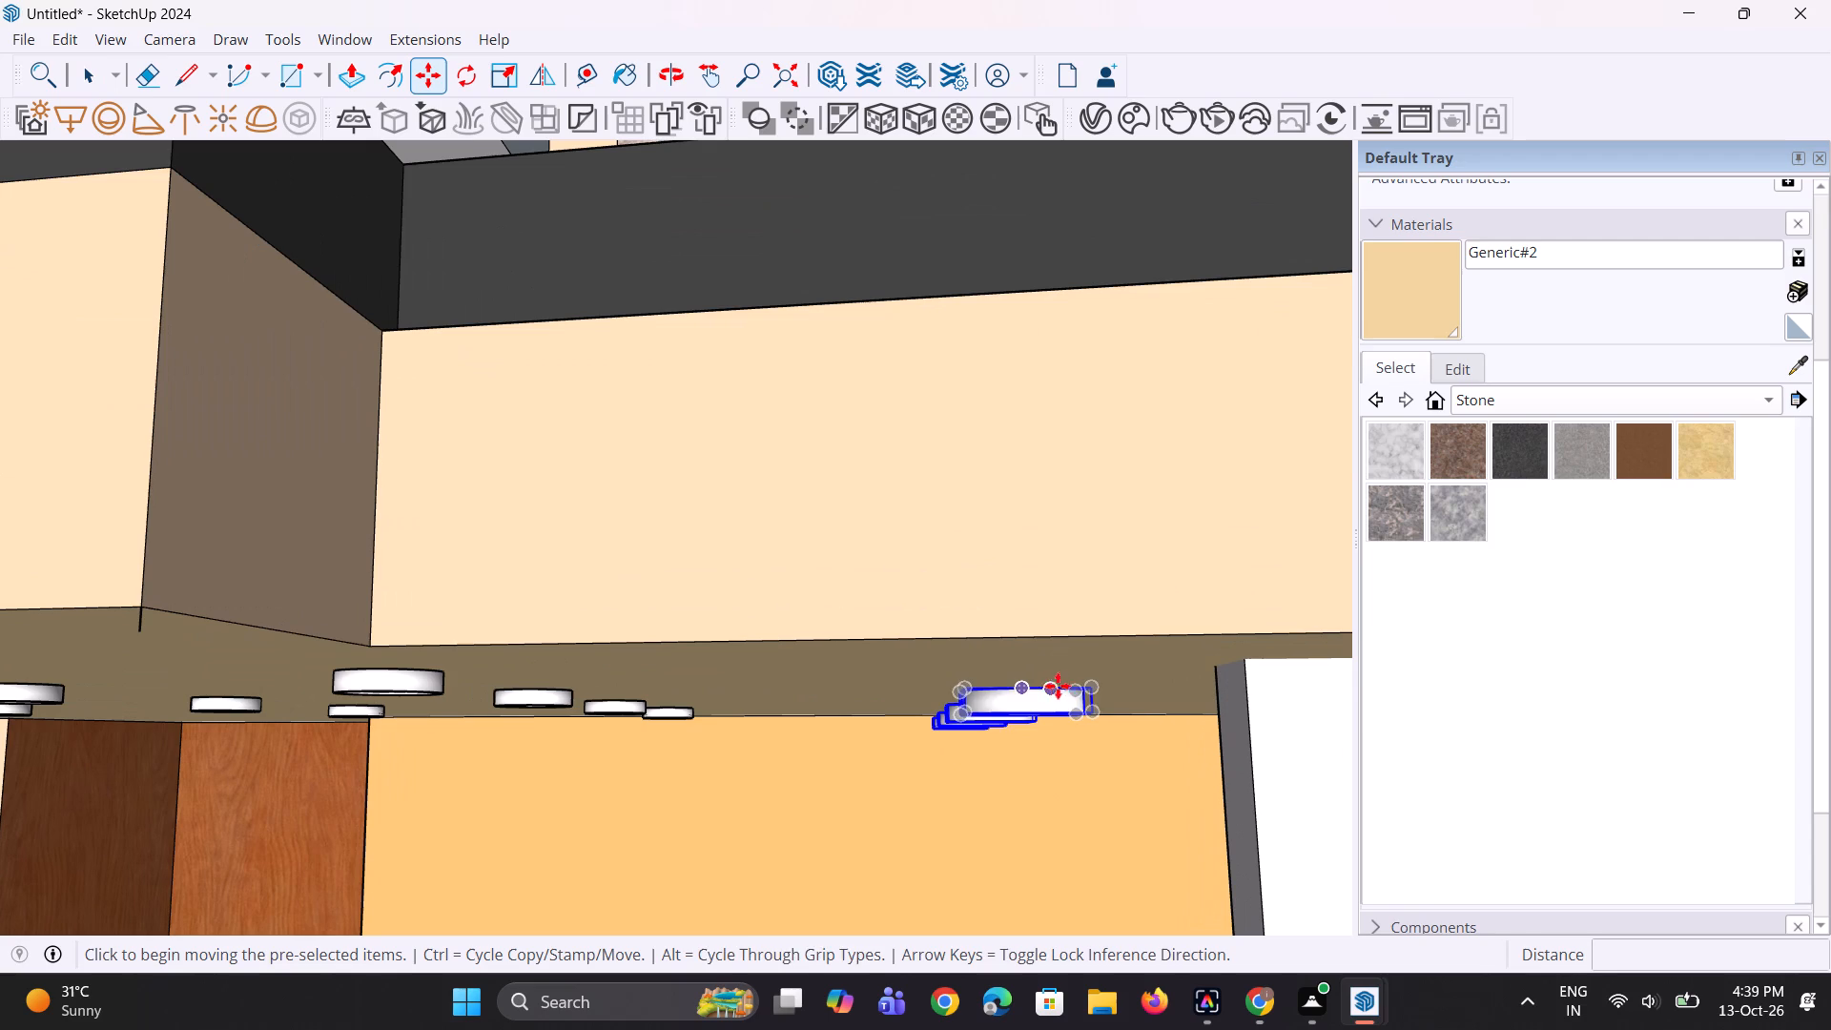
left_click(1103, 690)
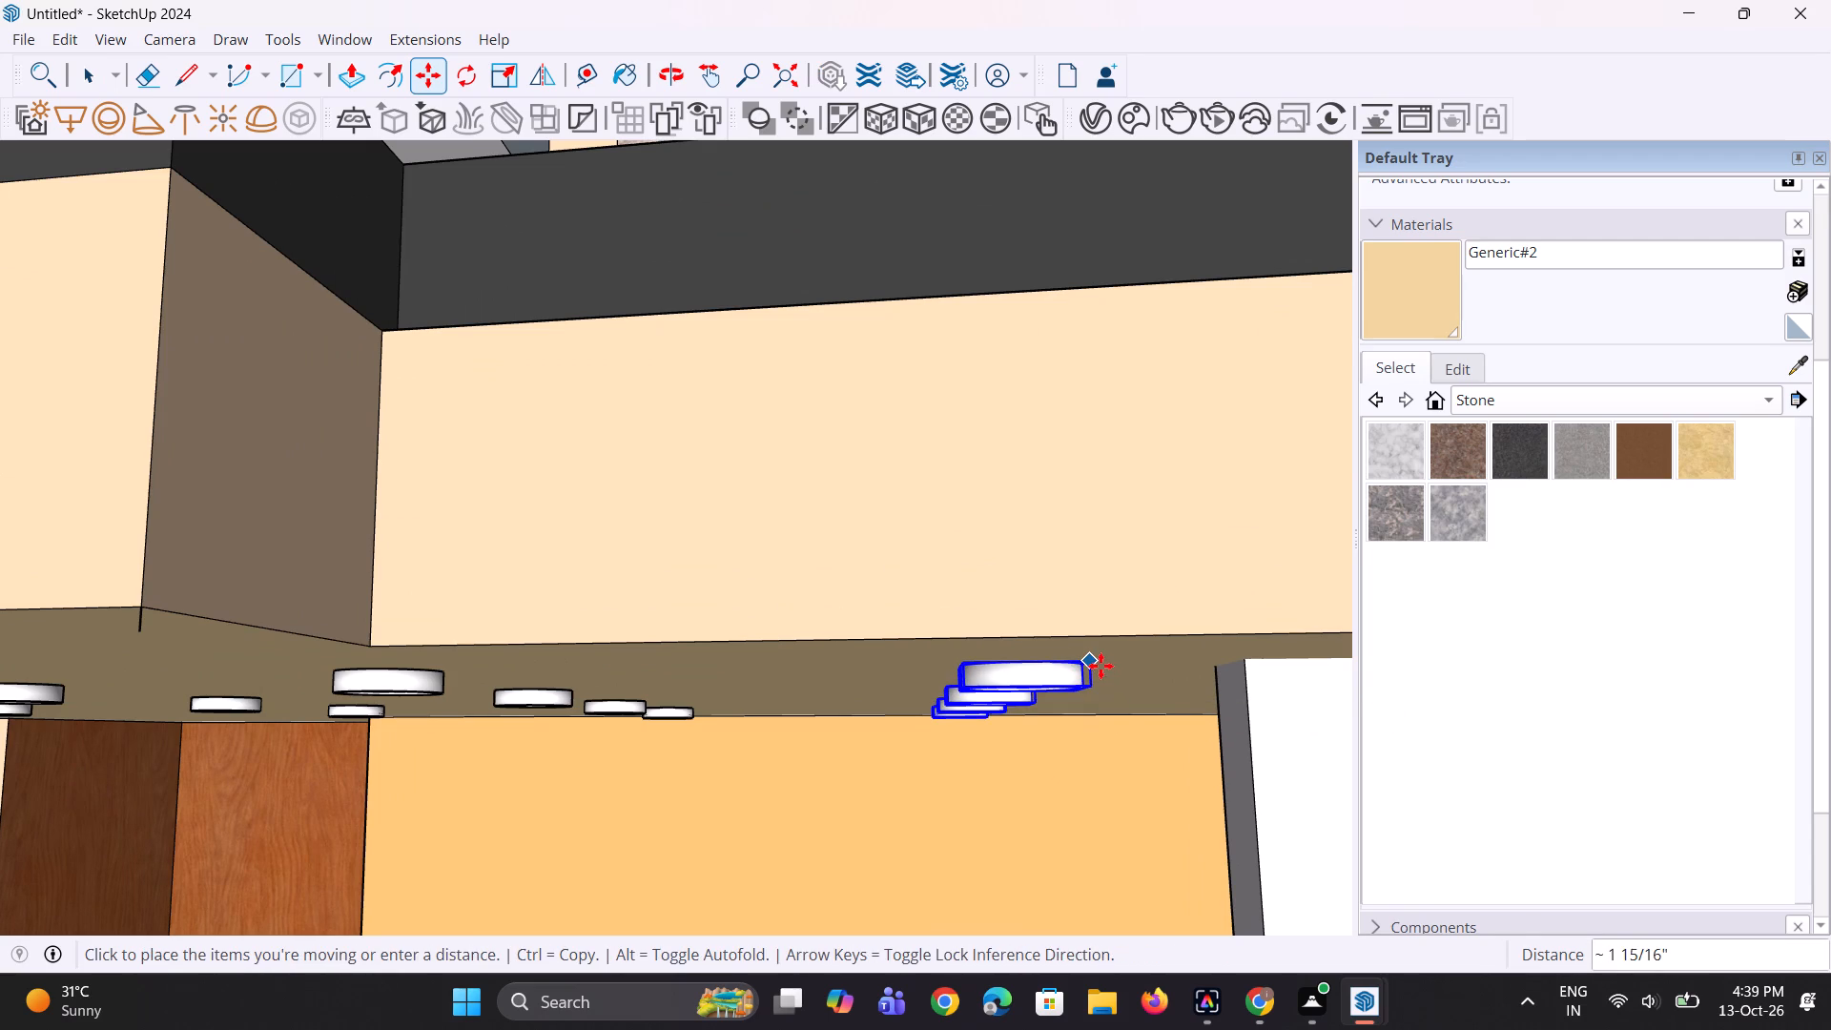
left_click(1101, 665)
scroll(1069, 751, "down", 5)
scroll(1069, 751, "up", 1)
middle_click_drag(1069, 751, 1066, 702)
key("space")
key("space")
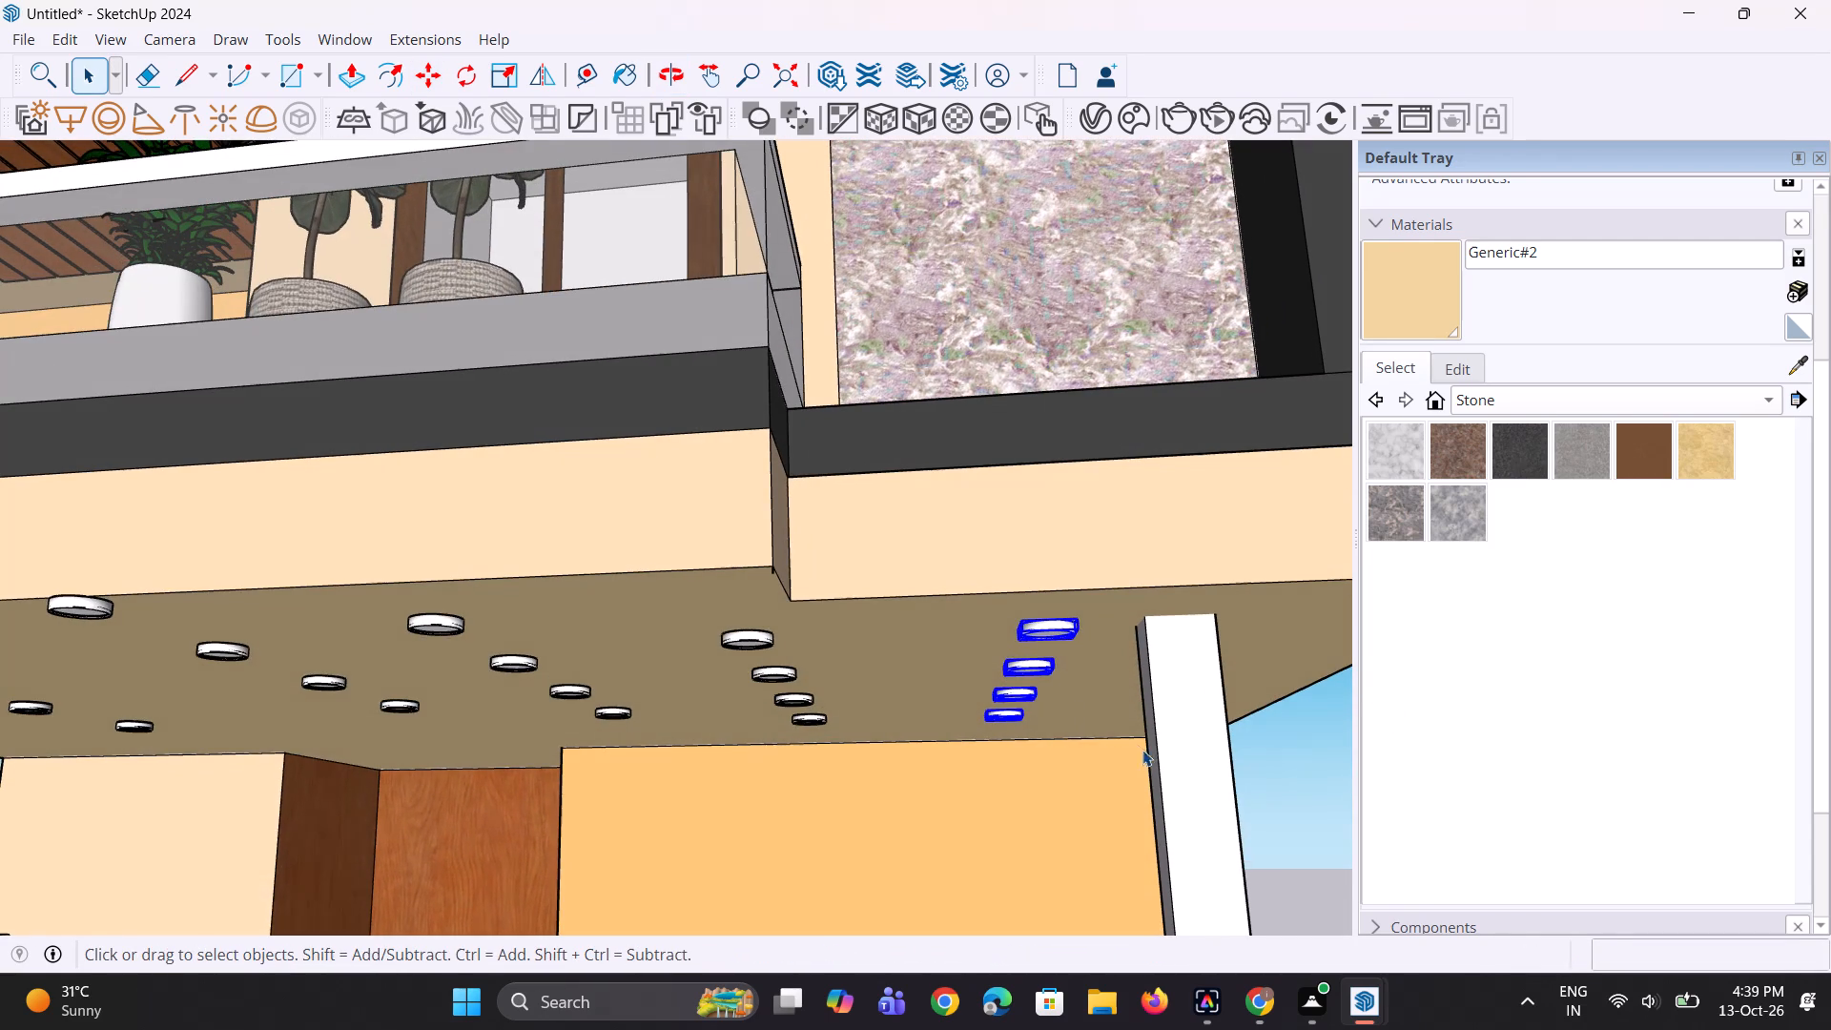
left_click(1253, 791)
Select the four lights of the second parking ceiling row from the house's left side and move them up slightly toward the slab underside.
scroll(1239, 781, "down", 9)
scroll(700, 733, "up", 2)
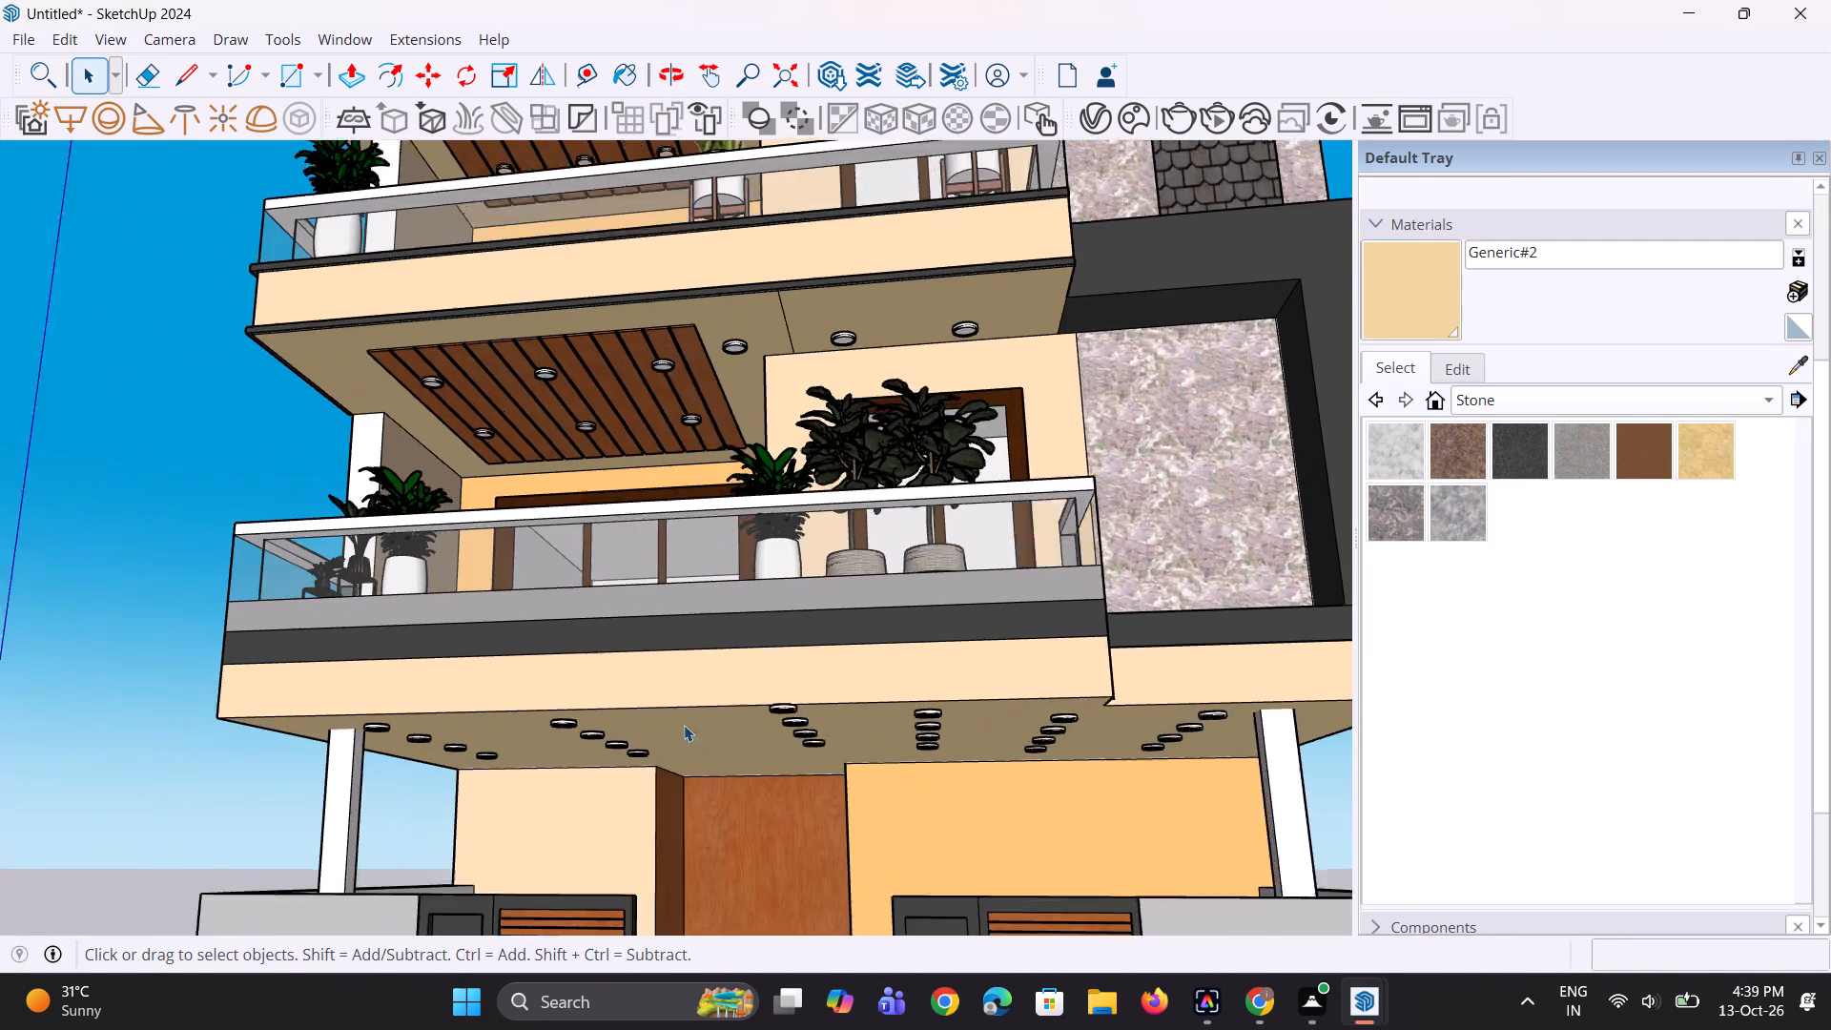
scroll(684, 725, "up", 3)
middle_click_drag(436, 711, 470, 762)
scroll(470, 763, "up", 8)
scroll(576, 769, "down", 3)
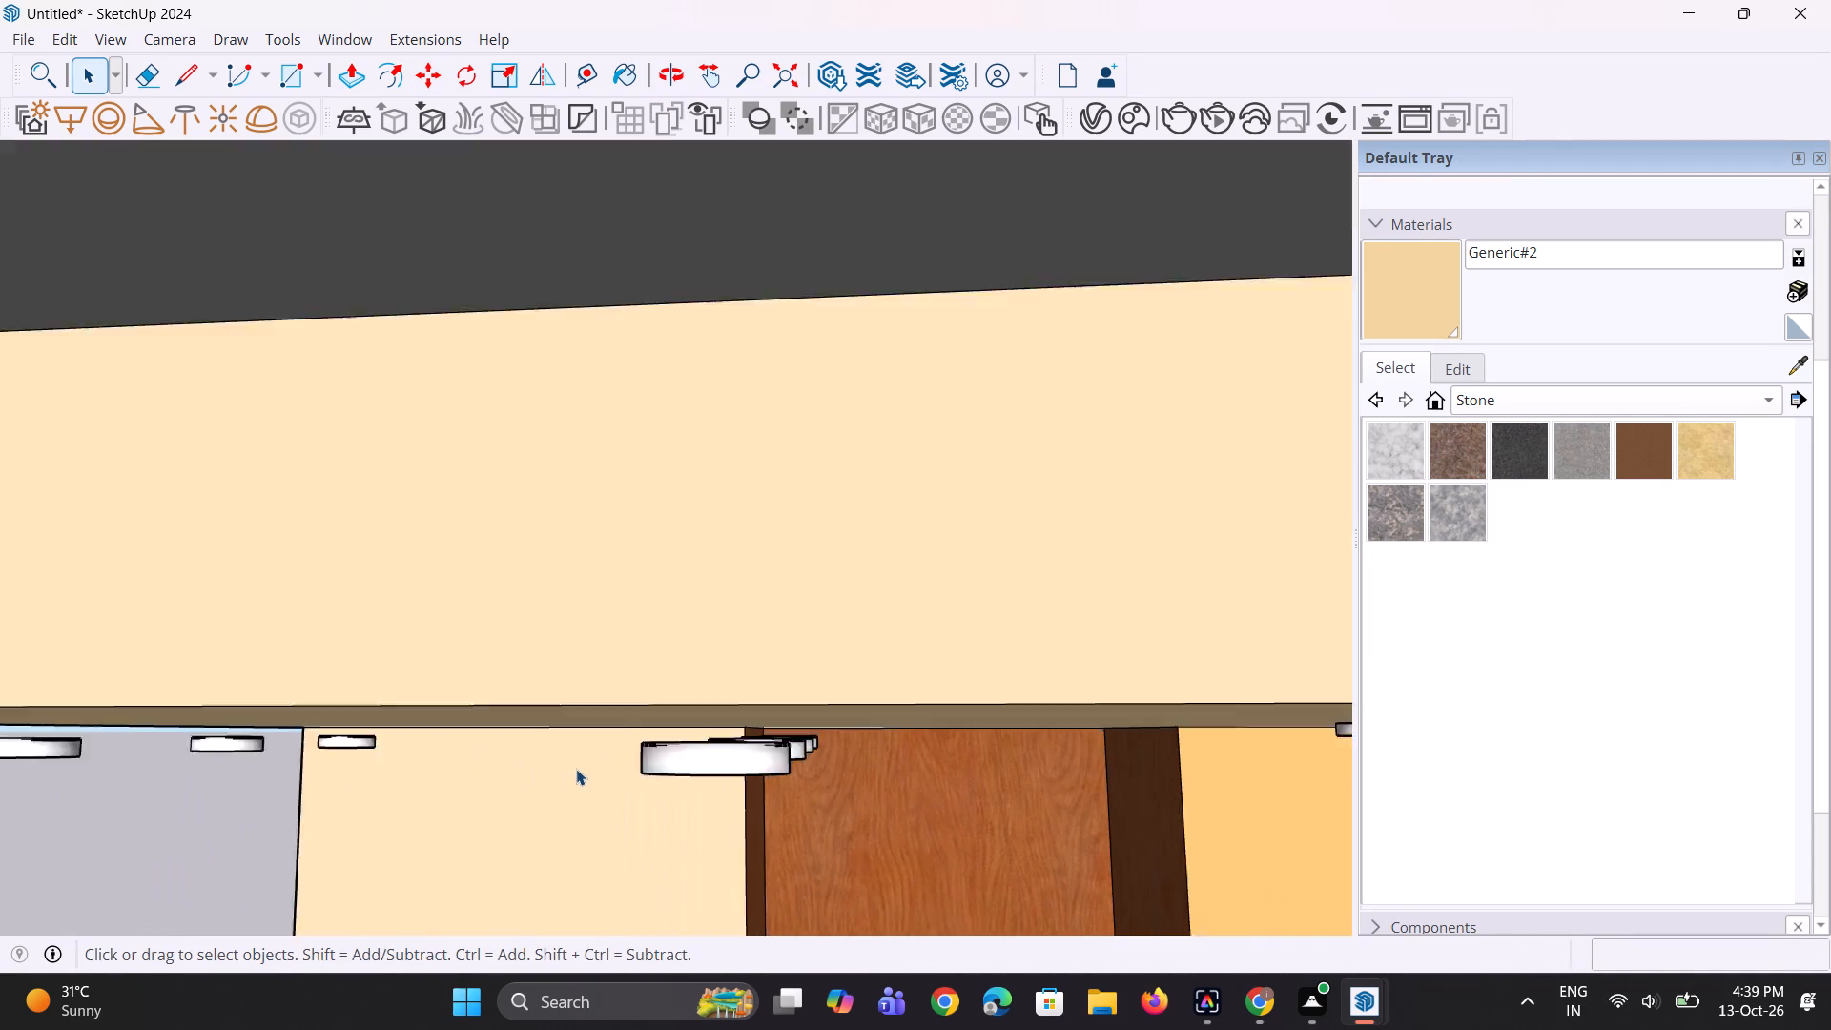
scroll(576, 769, "down", 1)
scroll(613, 785, "up", 2)
left_click(723, 737)
scroll(730, 771, "down", 7)
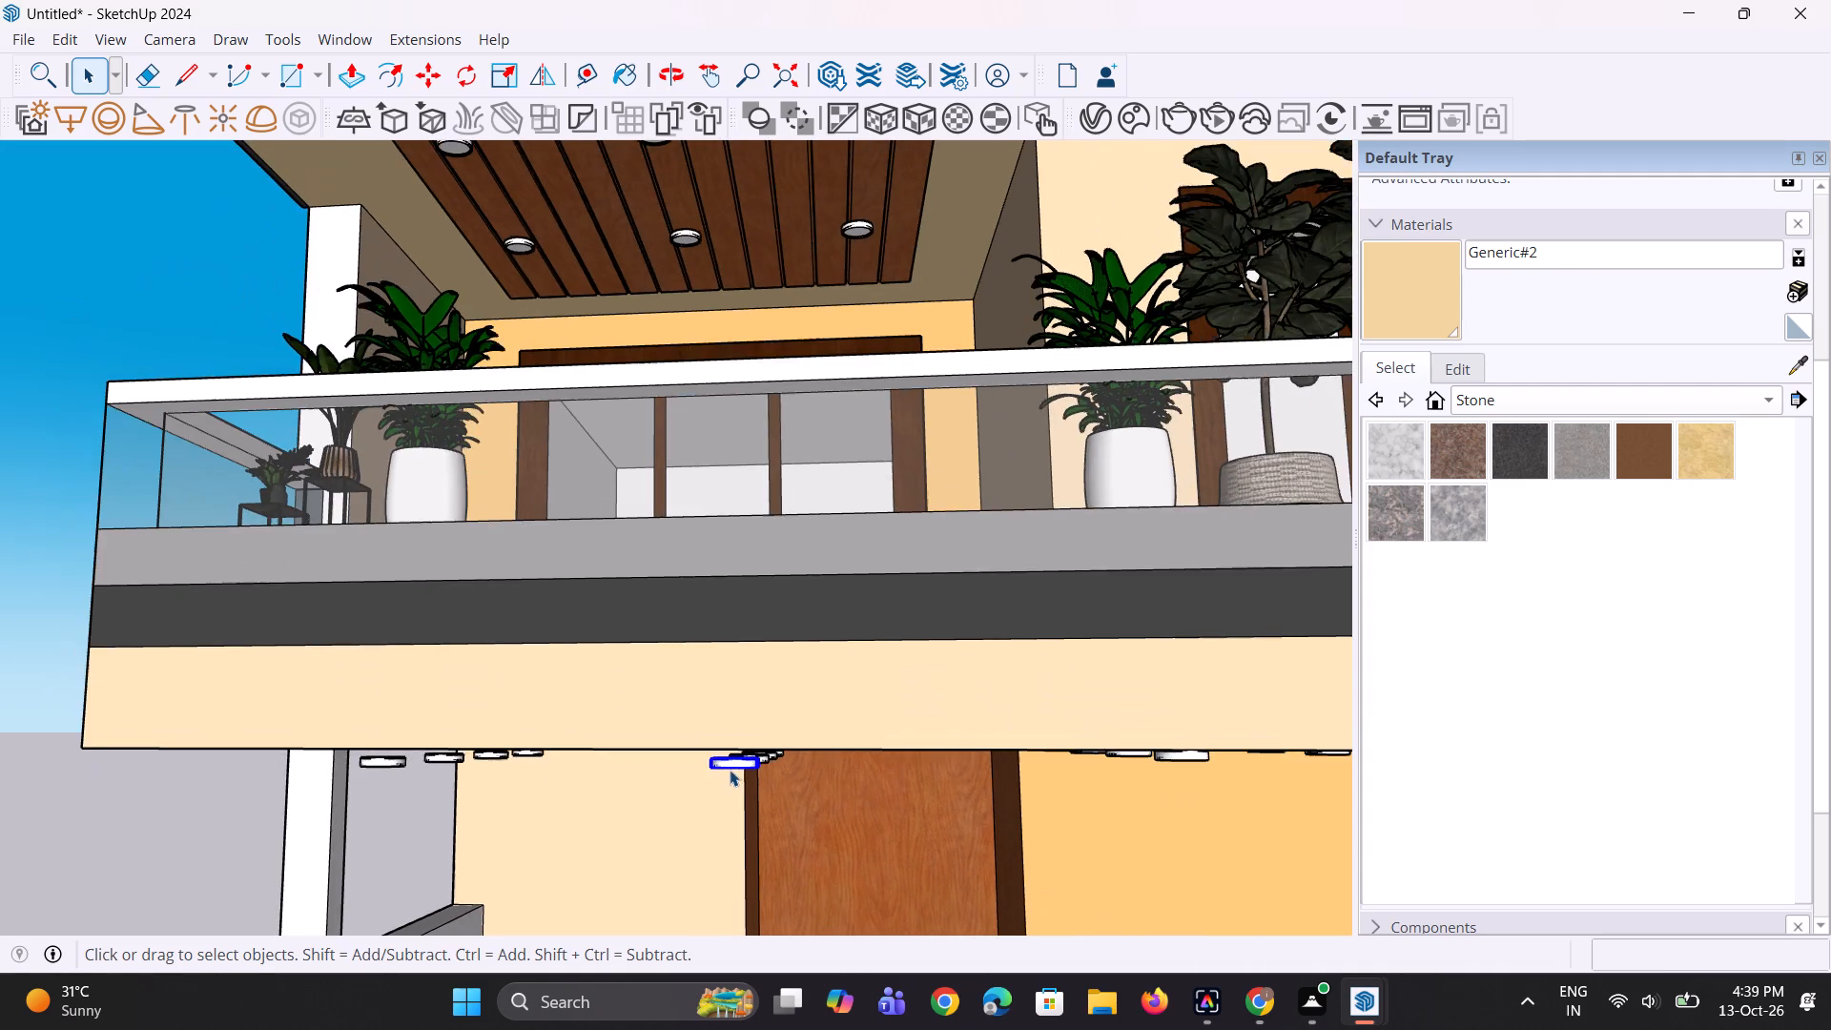
middle_click_drag(729, 769, 665, 680)
scroll(669, 709, "up", 3)
left_click(706, 697, "ctrl")
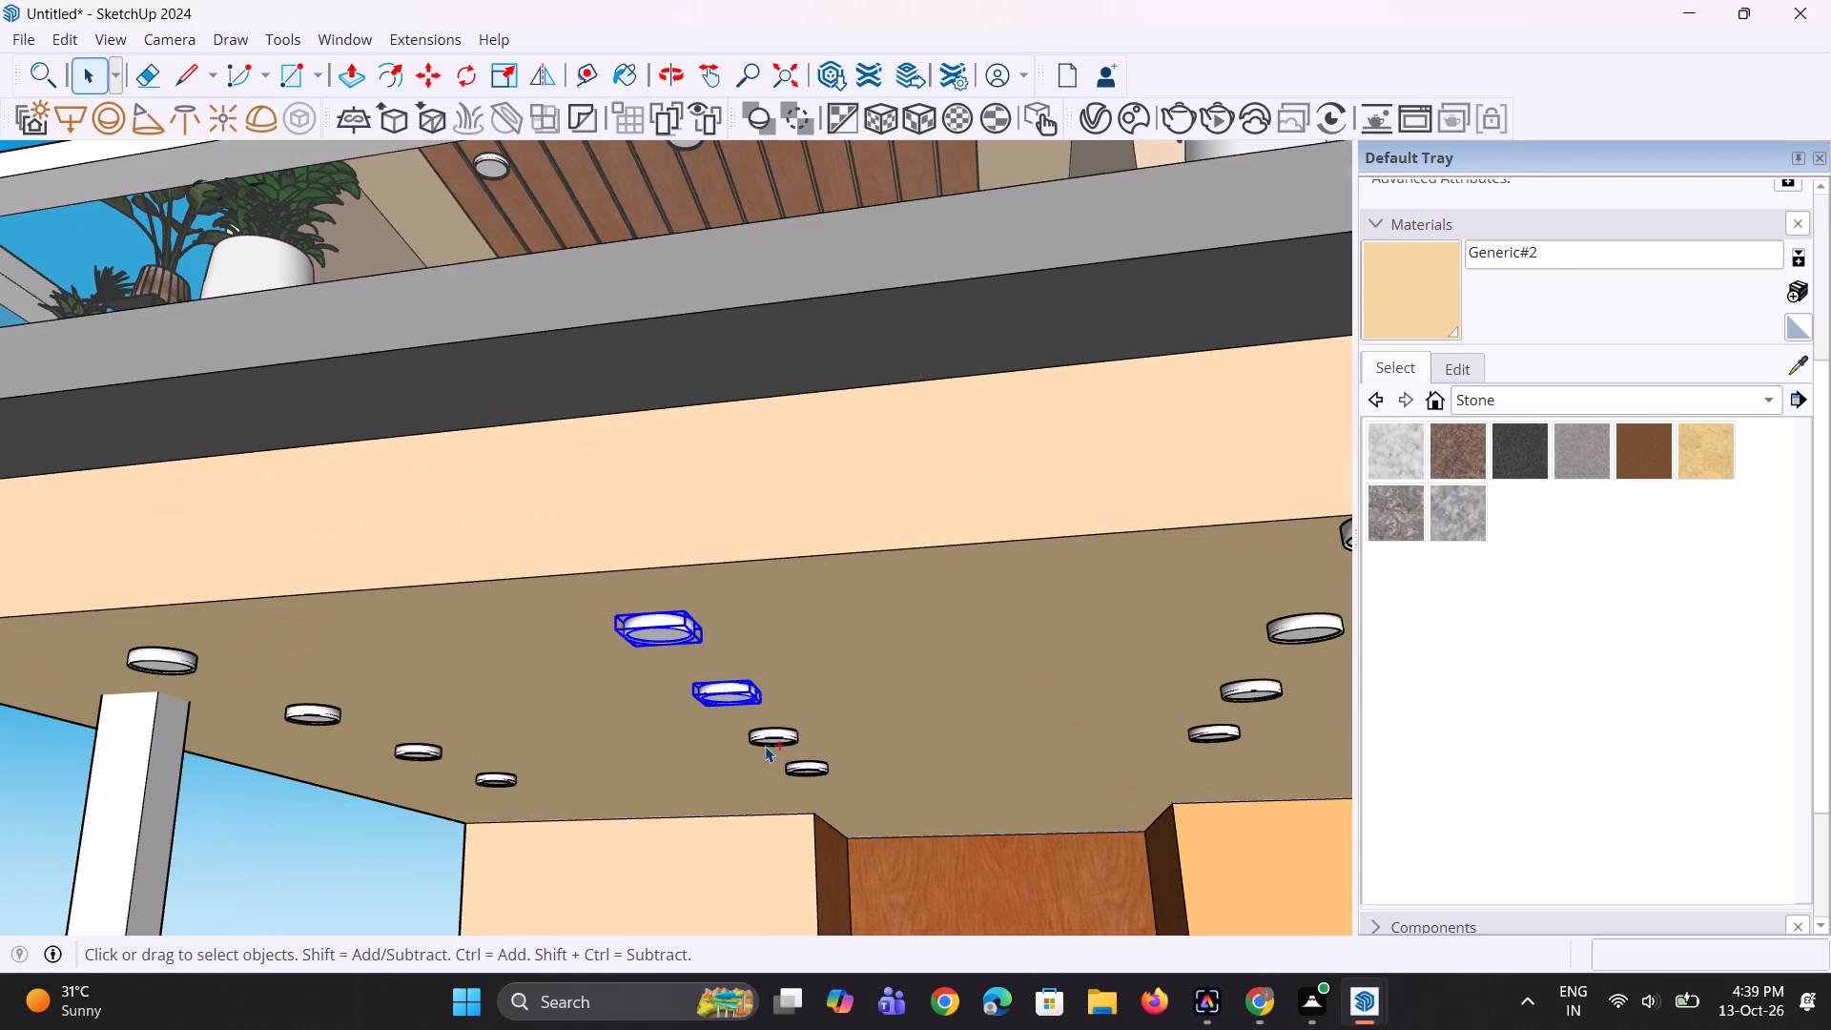
left_click(768, 748, "ctrl")
left_click(792, 770, "ctrl")
scroll(796, 774, "down", 4)
middle_click_drag(682, 731, 691, 804)
scroll(717, 753, "up", 8)
key("m")
scroll(718, 757, "up", 3)
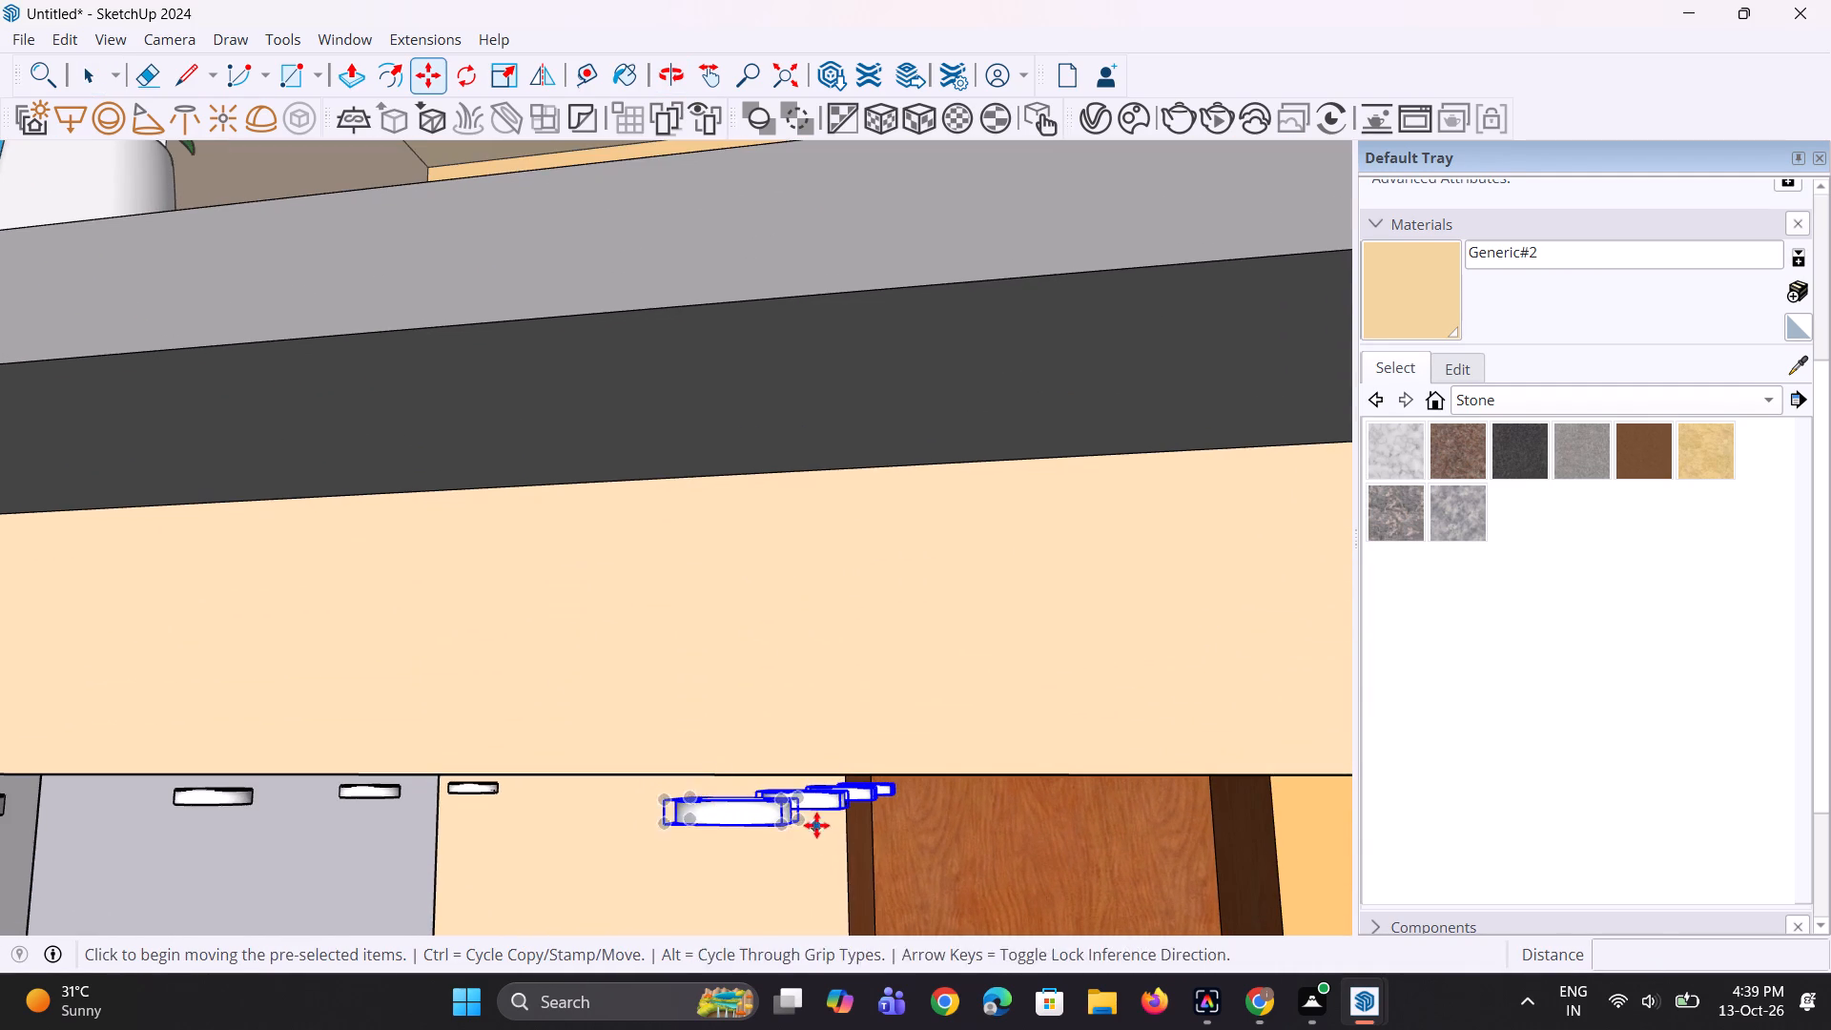
middle_click_drag(763, 804, 787, 762)
left_click(811, 749)
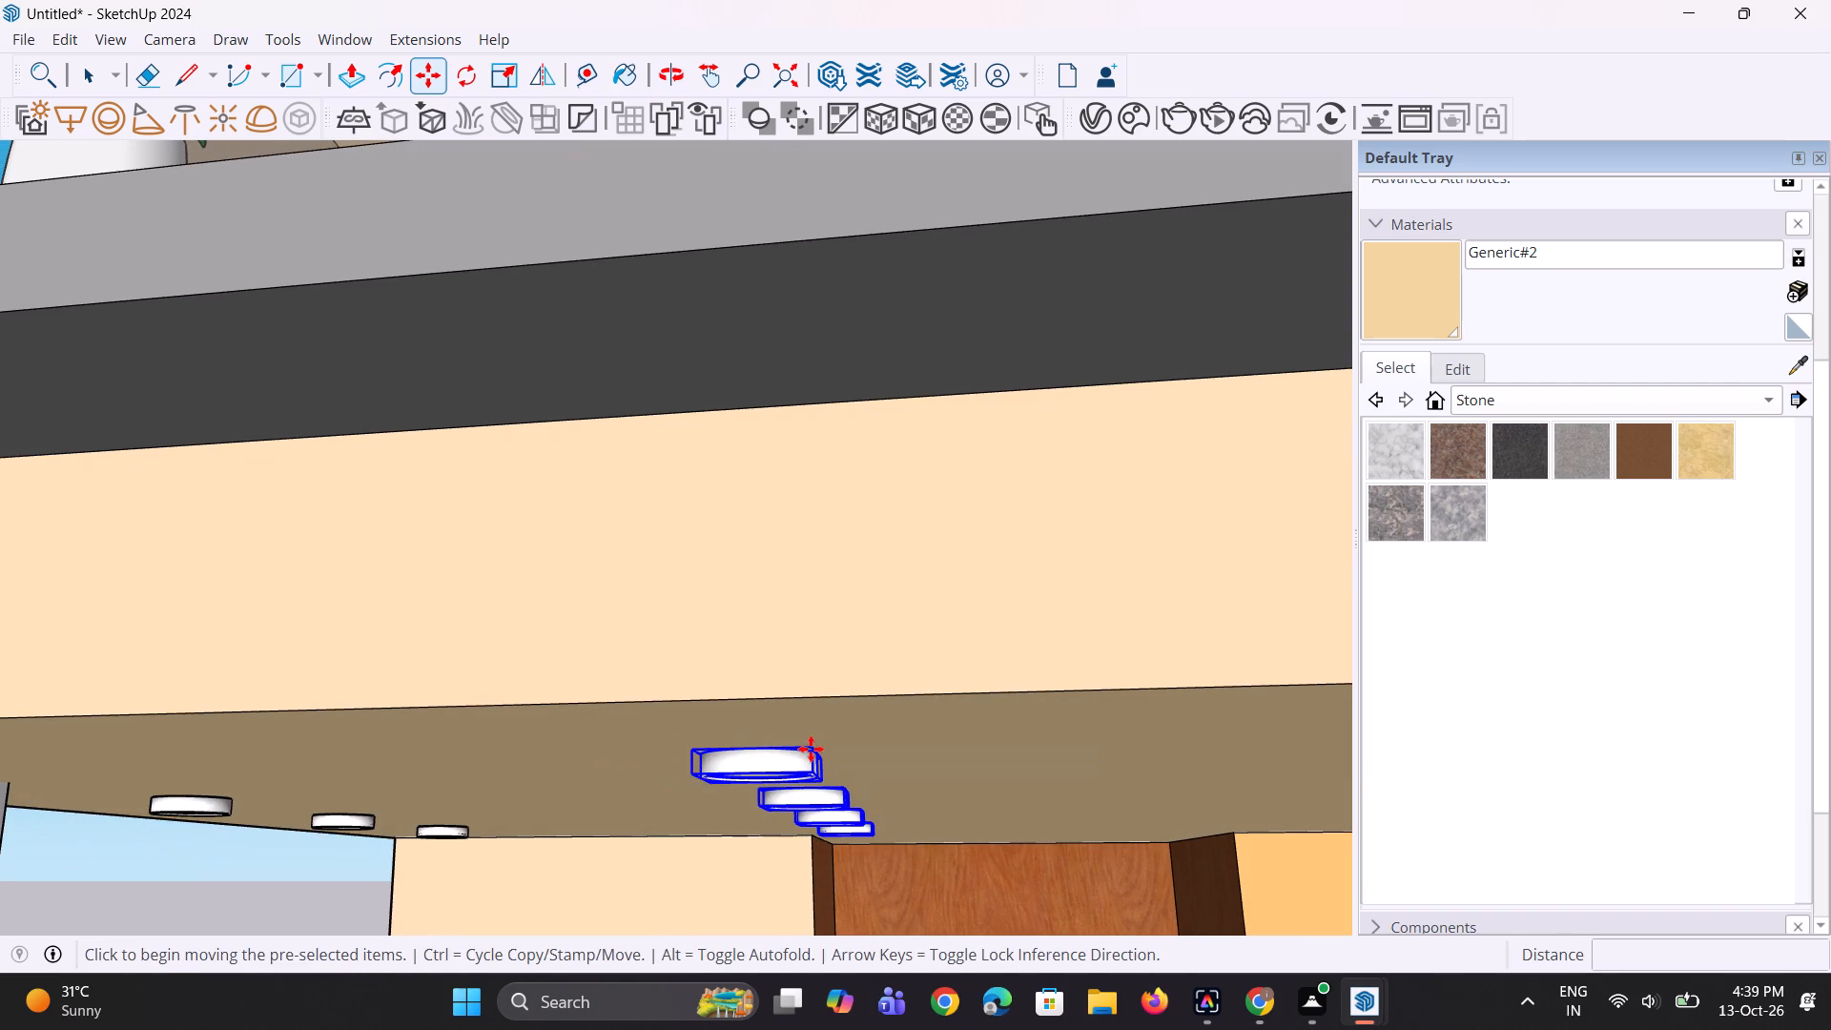
left_click(814, 721)
middle_click(846, 748)
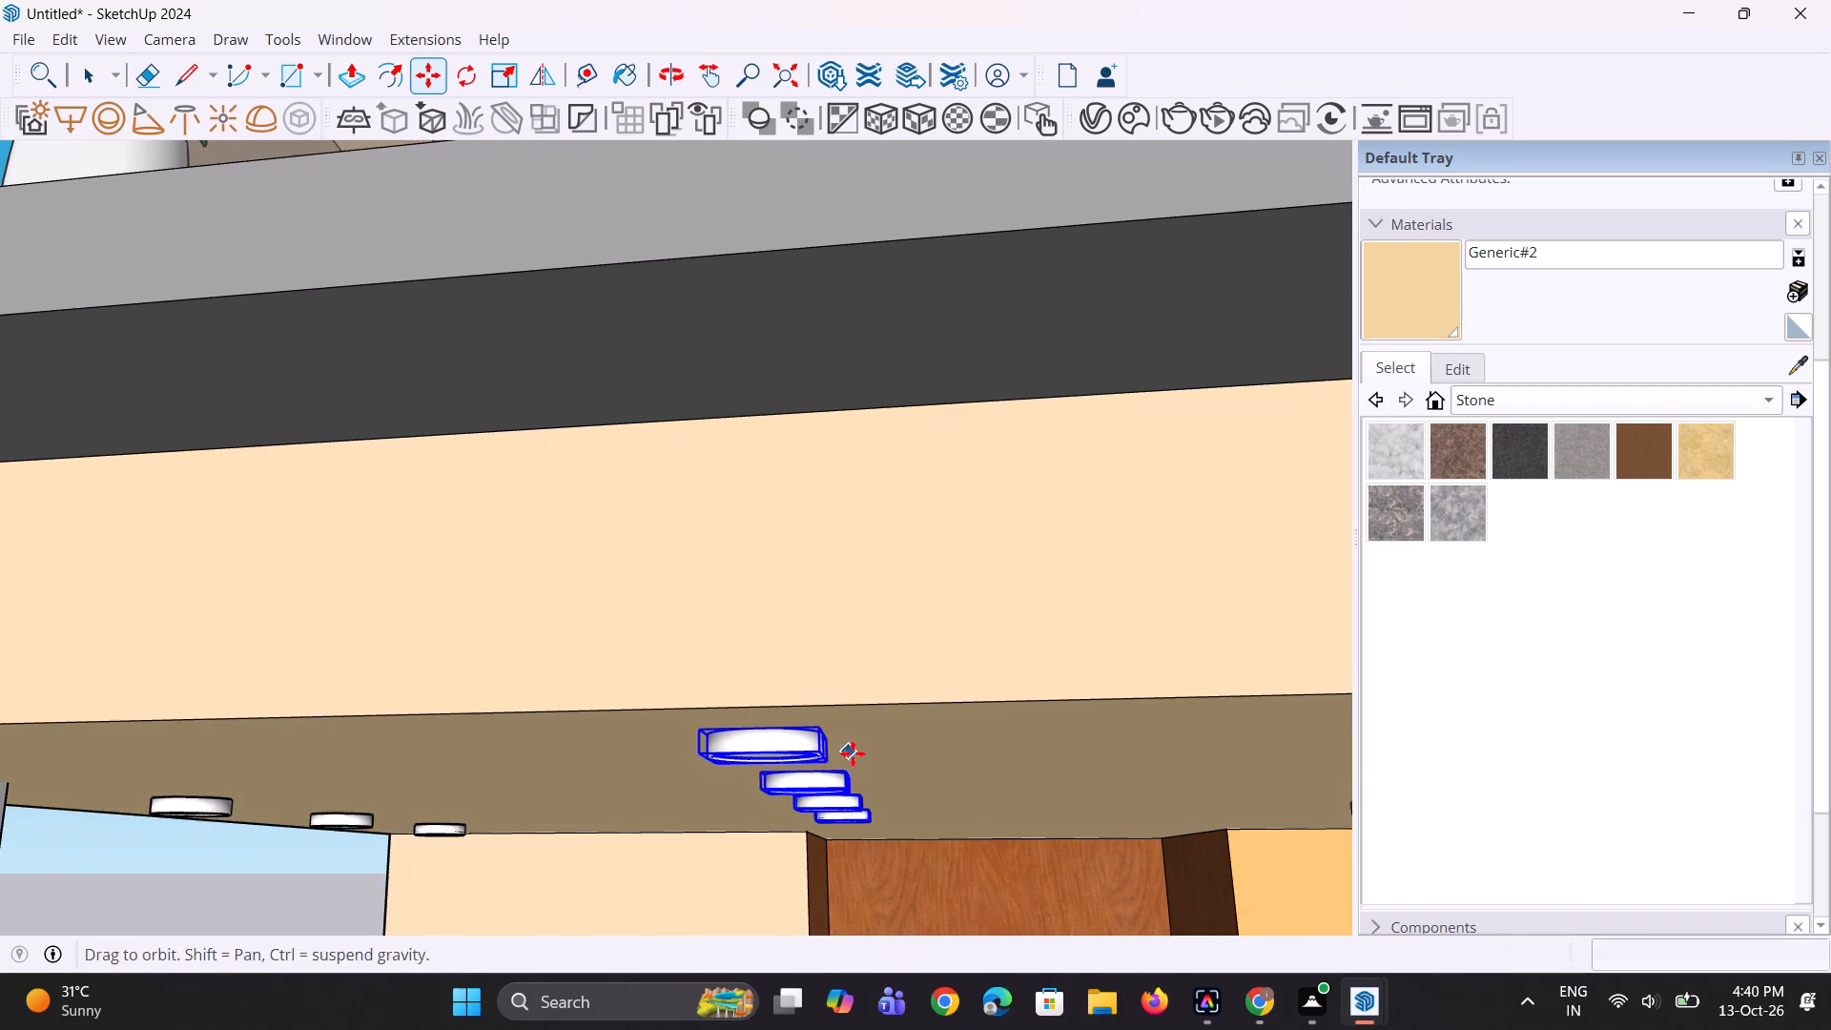
Select the four lights of the row beside the house's left-hand parking column, move them up about 2", and clear the selection.
key("space")
key("space")
left_click(461, 833)
scroll(519, 804, "down", 5)
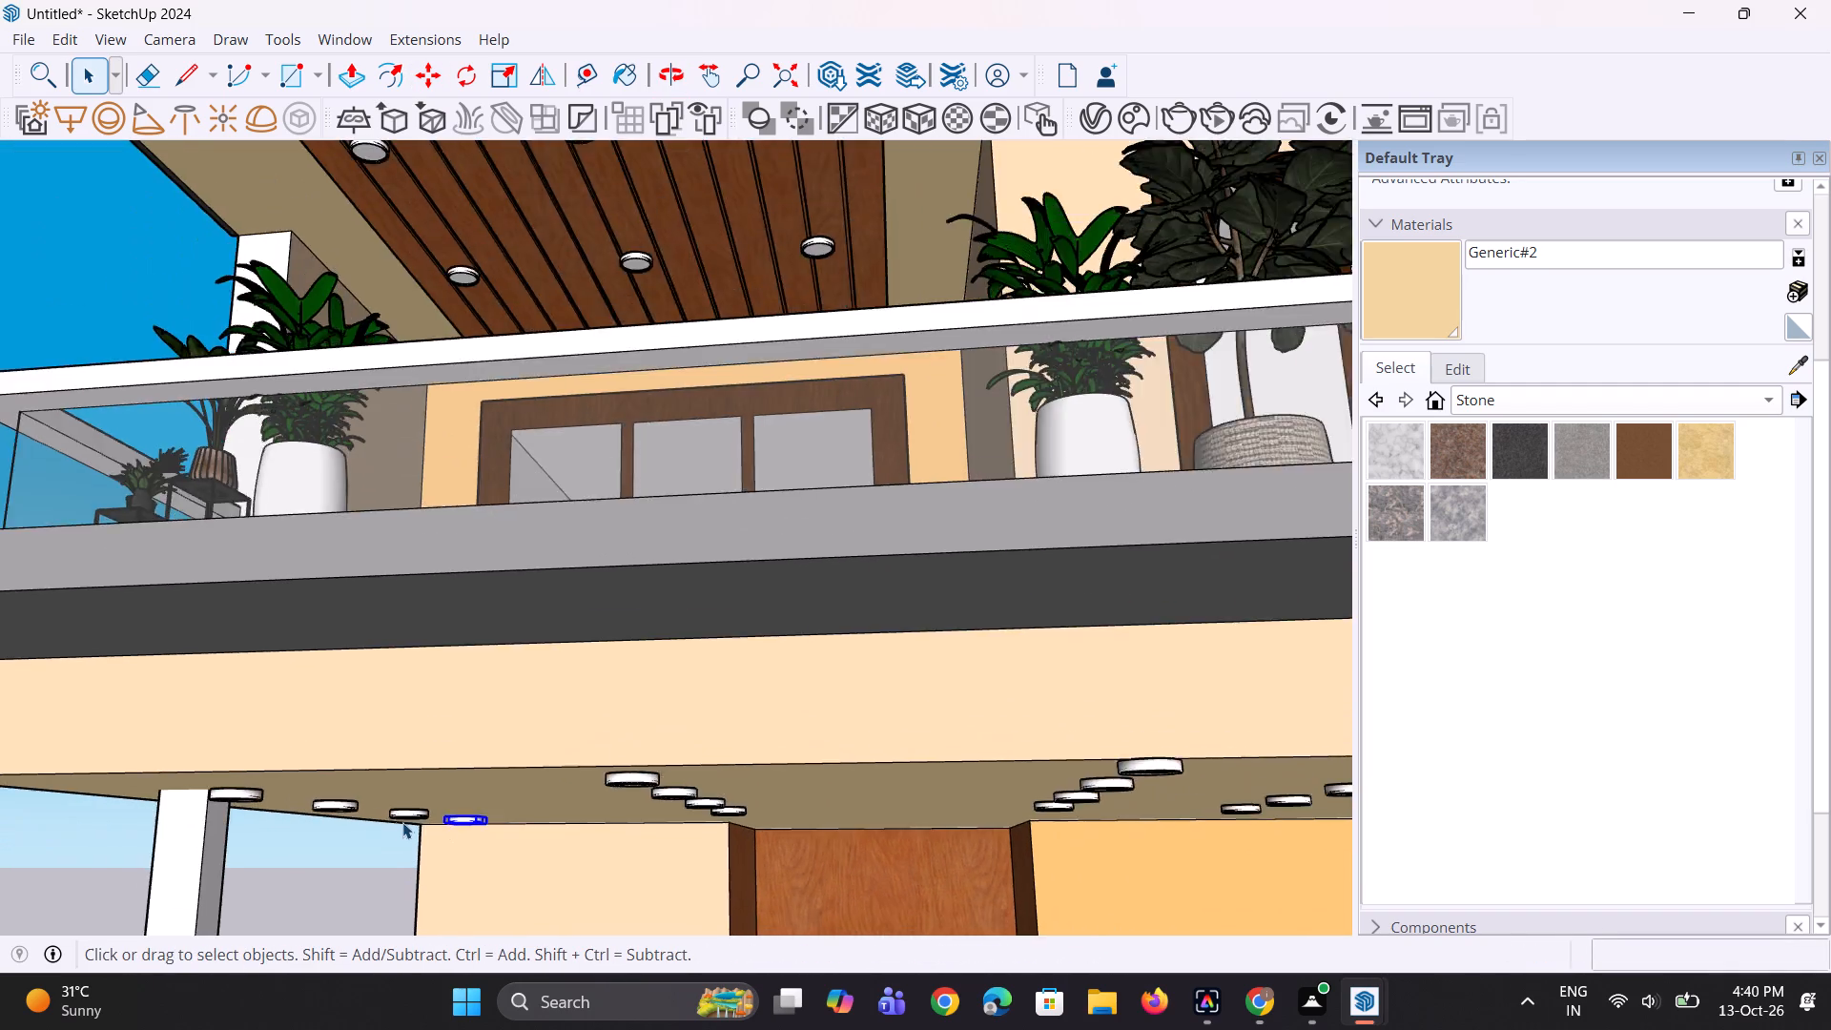
scroll(395, 822, "up", 3)
left_click(394, 820, "ctrl")
left_click(415, 812)
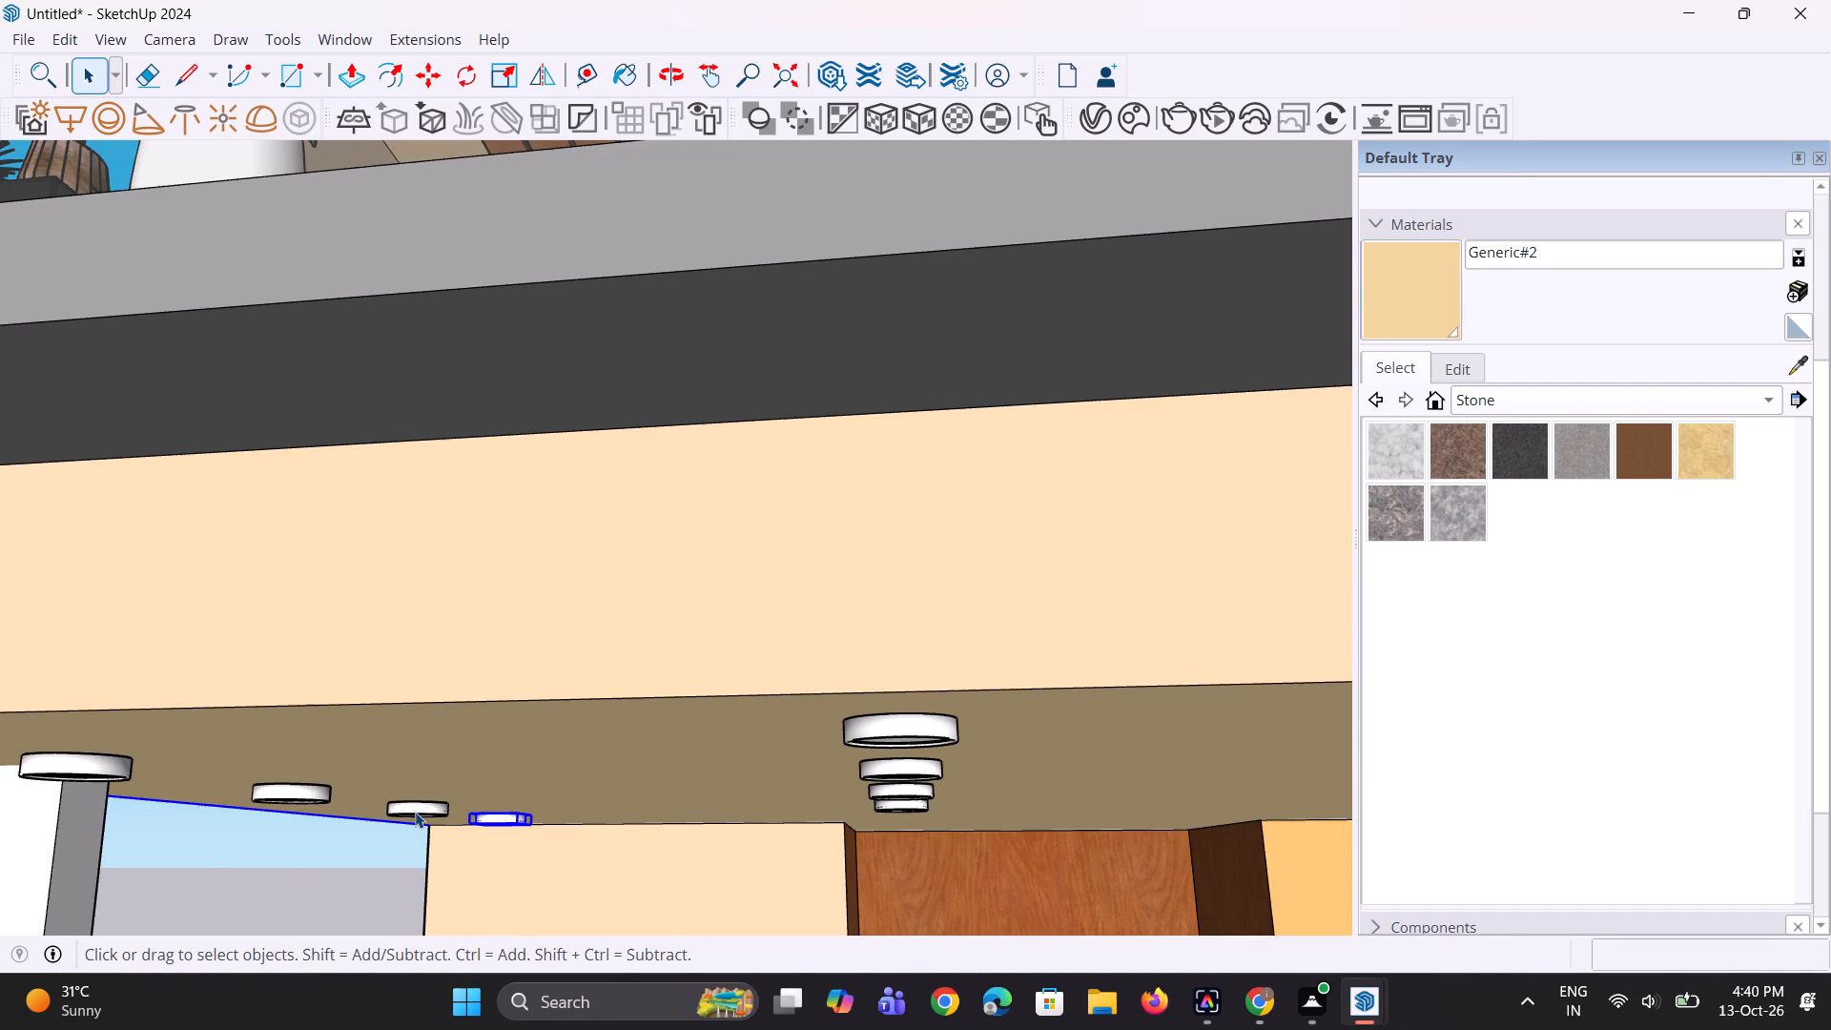
left_click(510, 821, "ctrl")
left_click(322, 796, "ctrl")
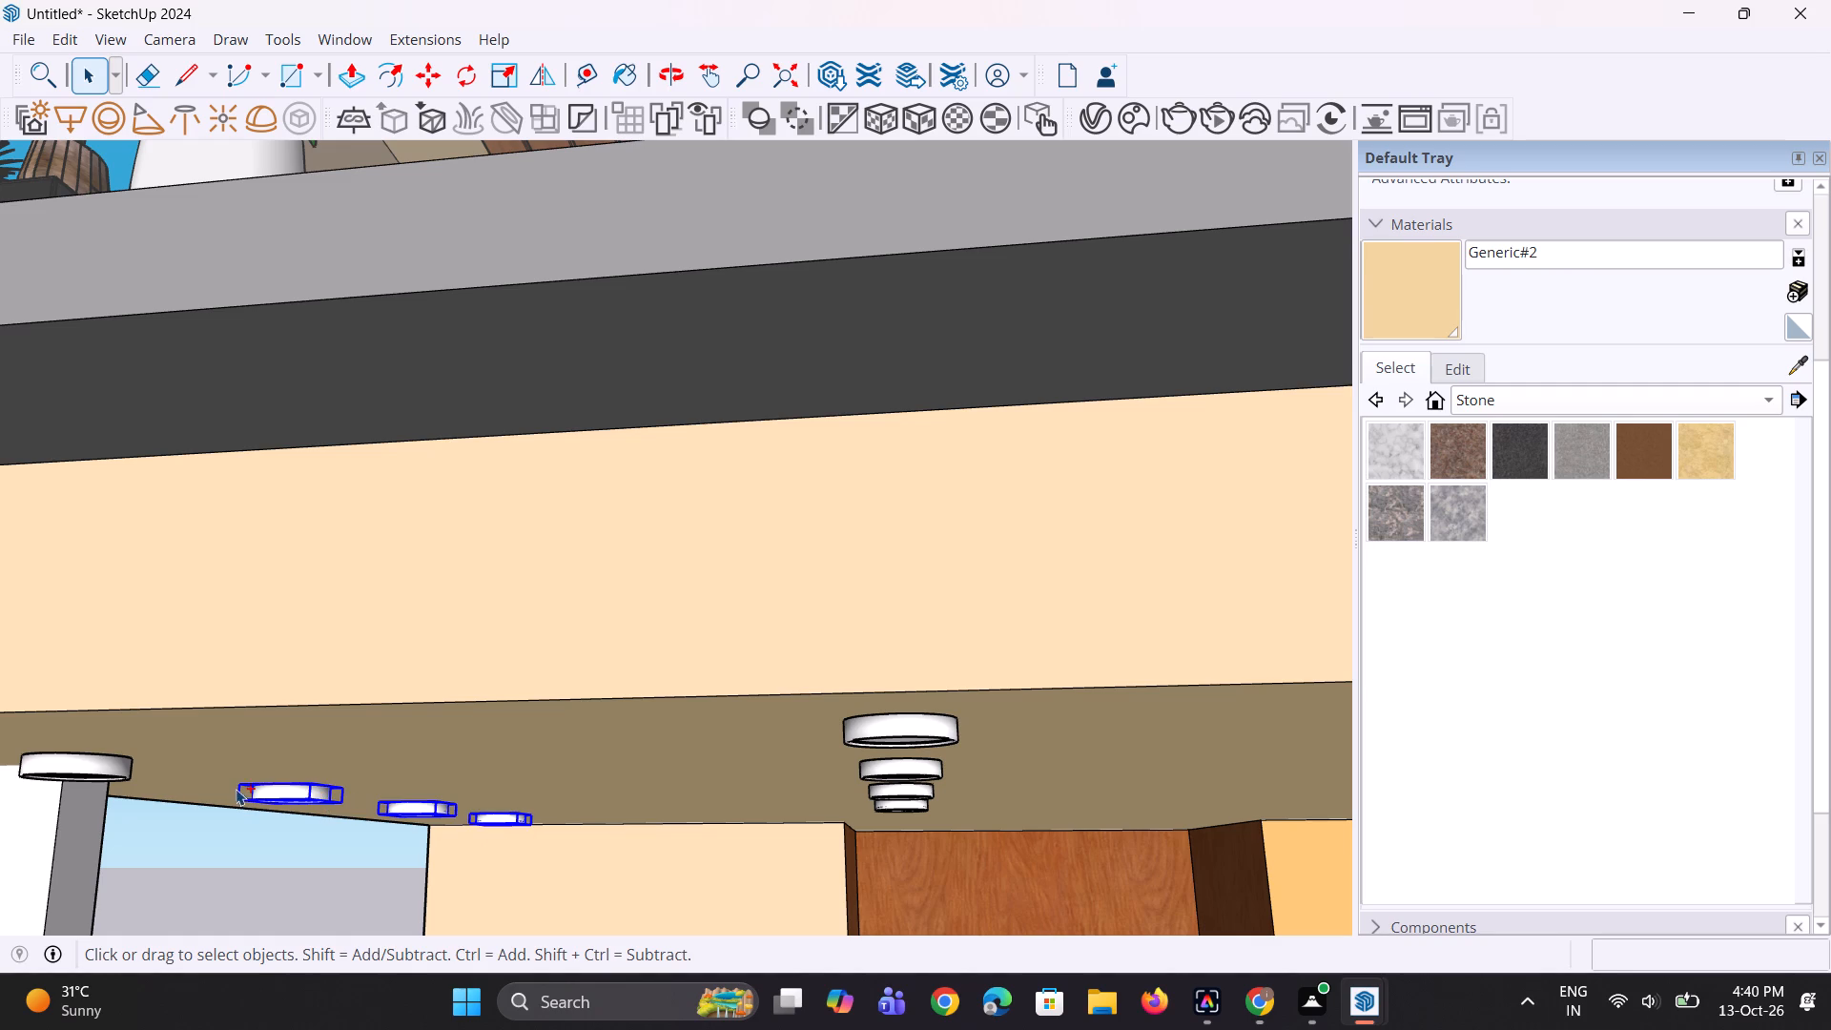
left_click(121, 765, "ctrl")
scroll(504, 806, "down", 5)
scroll(201, 757, "up", 3)
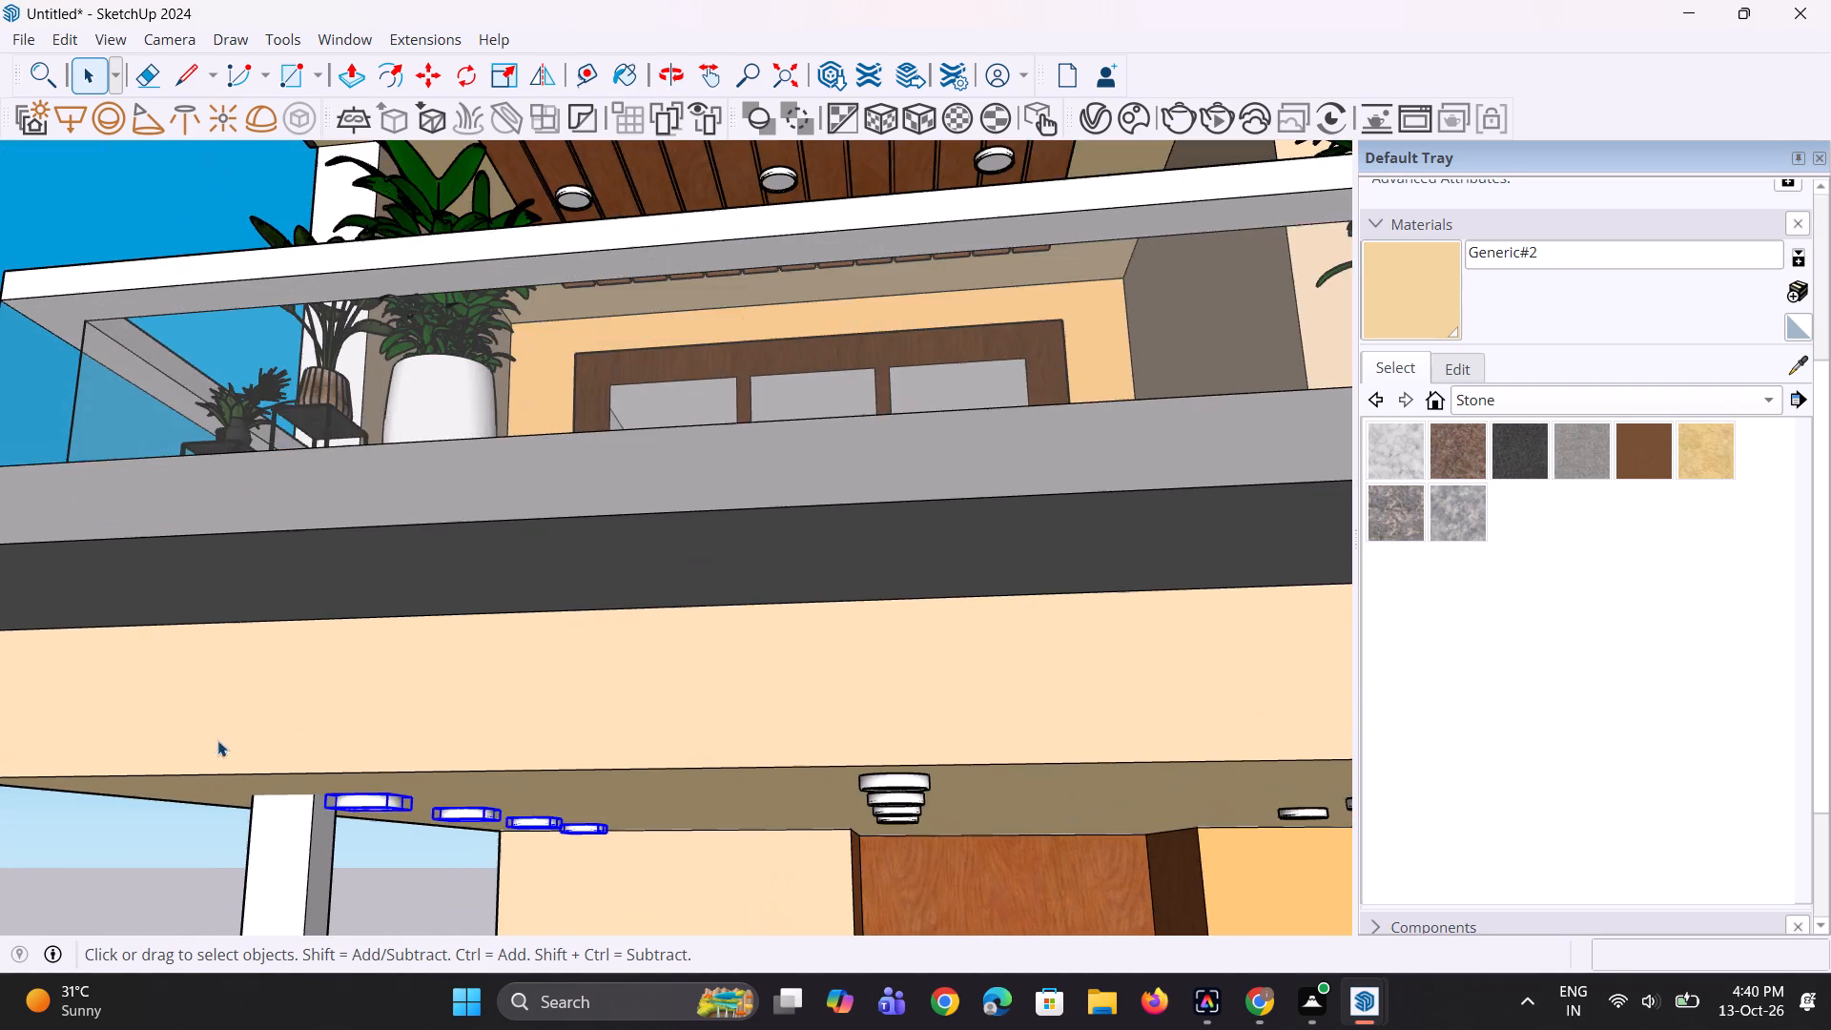
scroll(217, 740, "up", 8)
key("m")
scroll(441, 823, "up", 2)
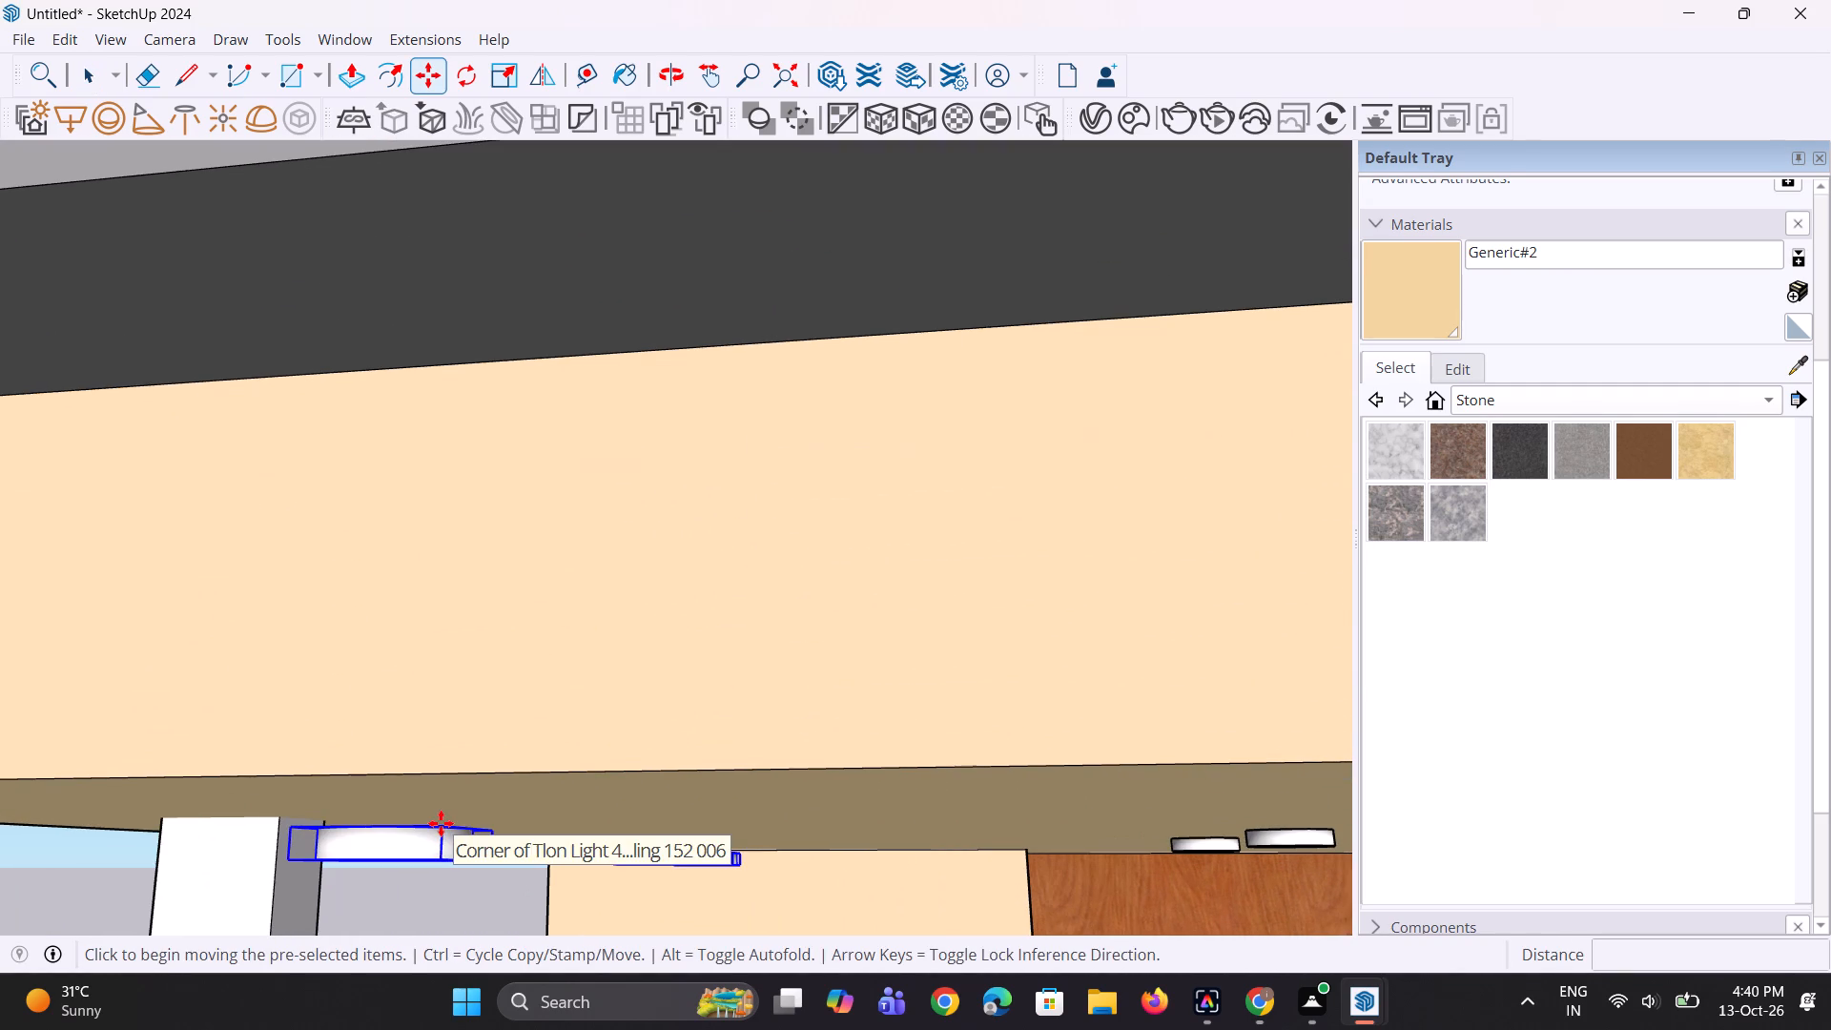
left_click(439, 821)
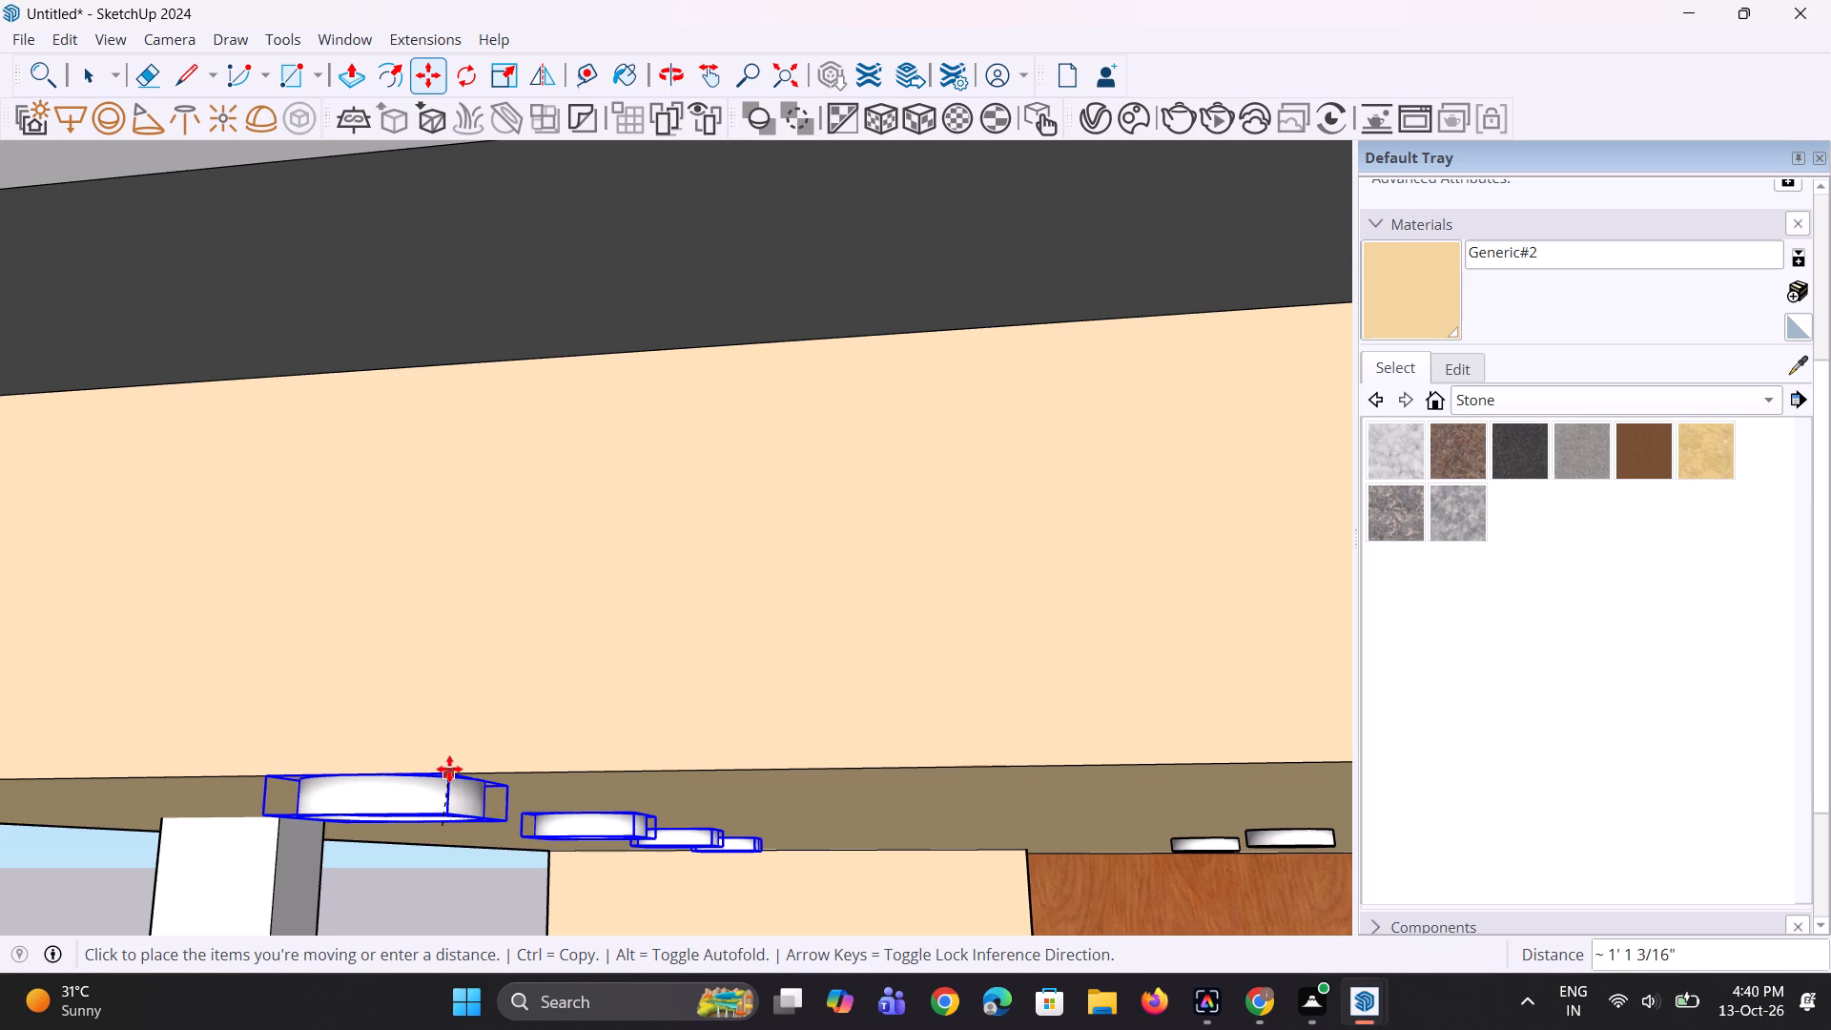
key("Escape")
scroll(460, 800, "up", 3)
middle_click_drag(460, 800, 442, 789)
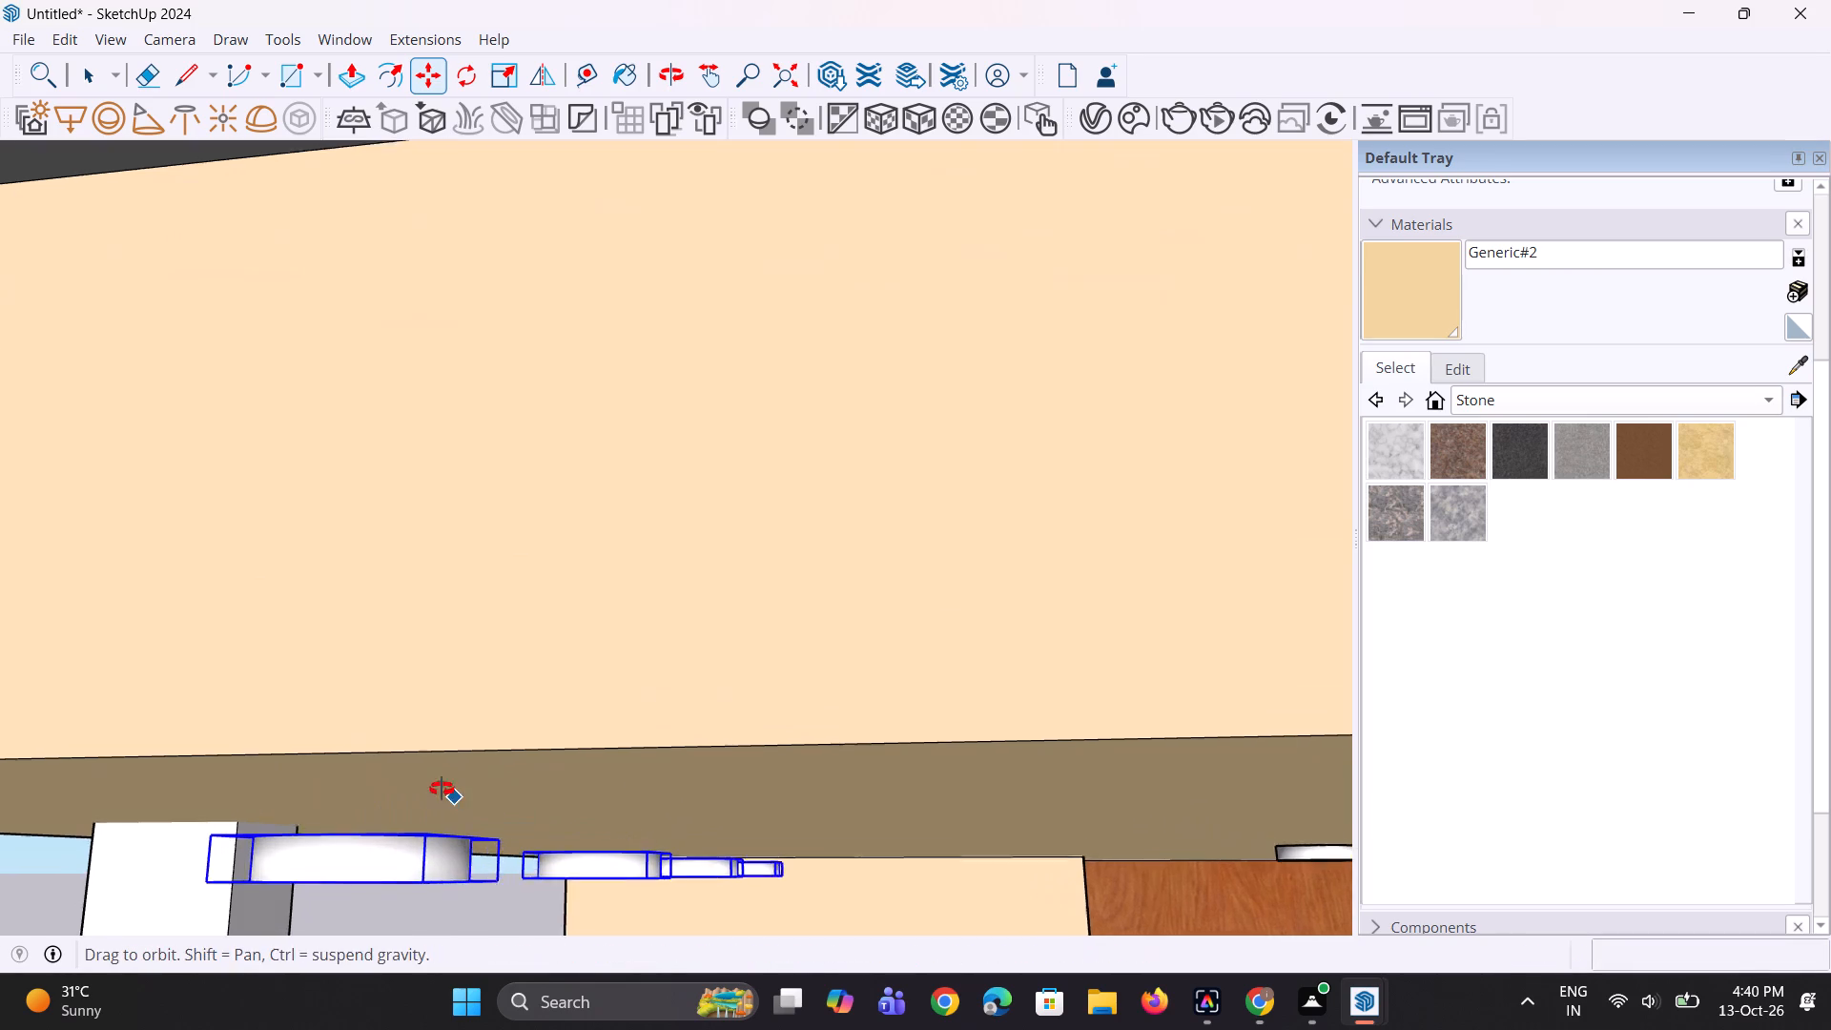
middle_click_drag(442, 789, 429, 772)
left_click(400, 792)
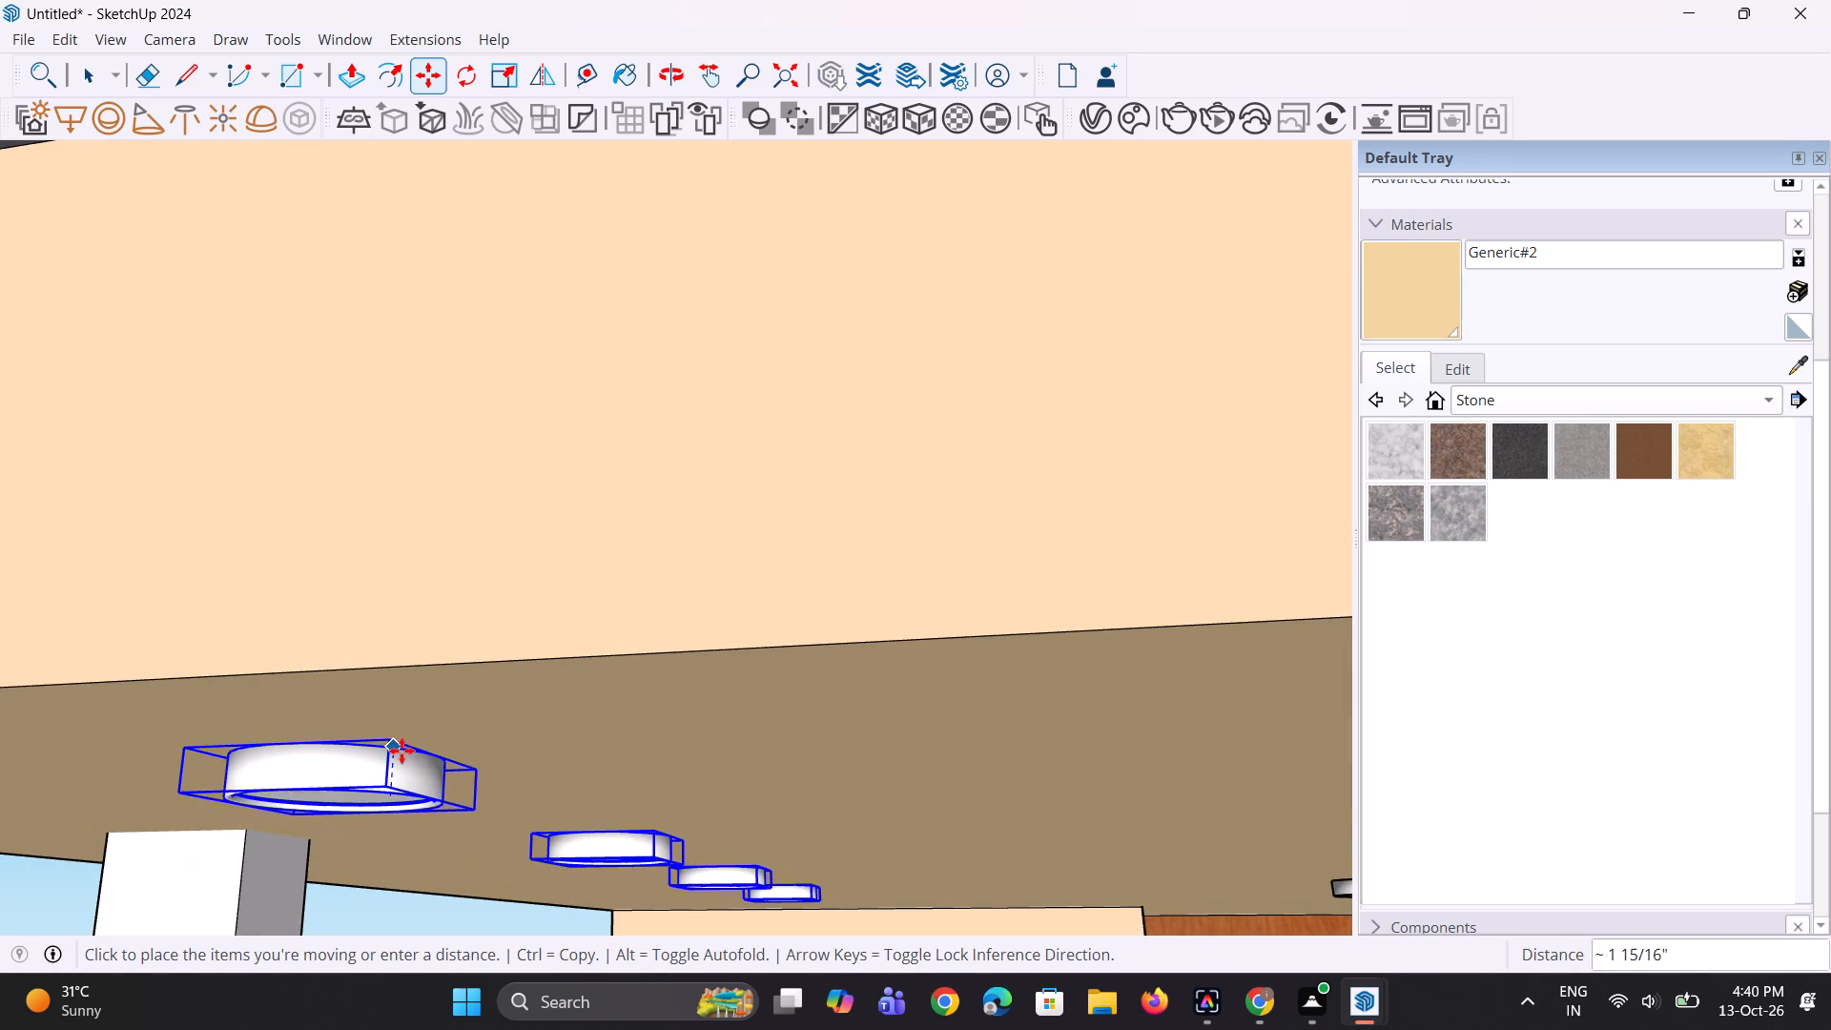
left_click(404, 739)
scroll(466, 776, "down", 10)
key("space")
key("space")
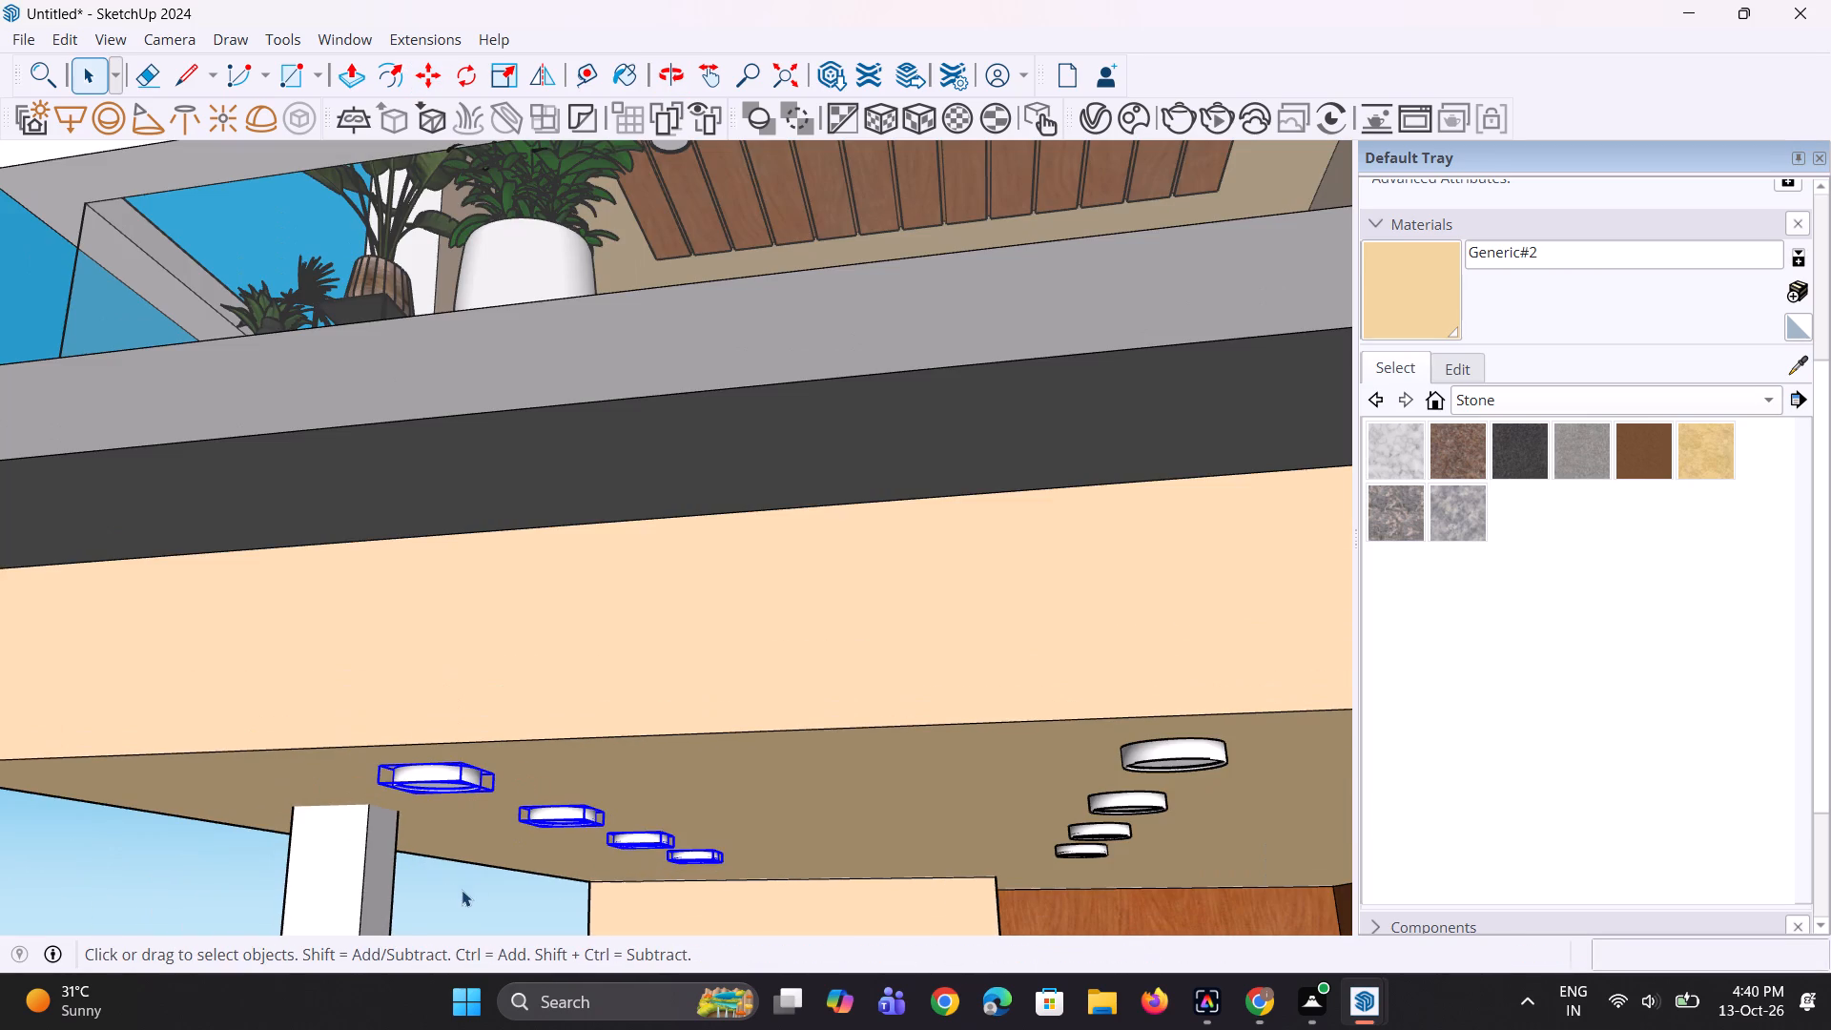
left_click(462, 890)
Select the three lights hanging beside the wooden slat ceiling under the upper balcony, move them up 1' 1/4", and clear the selection.
scroll(676, 858, "down", 14)
middle_click_drag(685, 832, 725, 865)
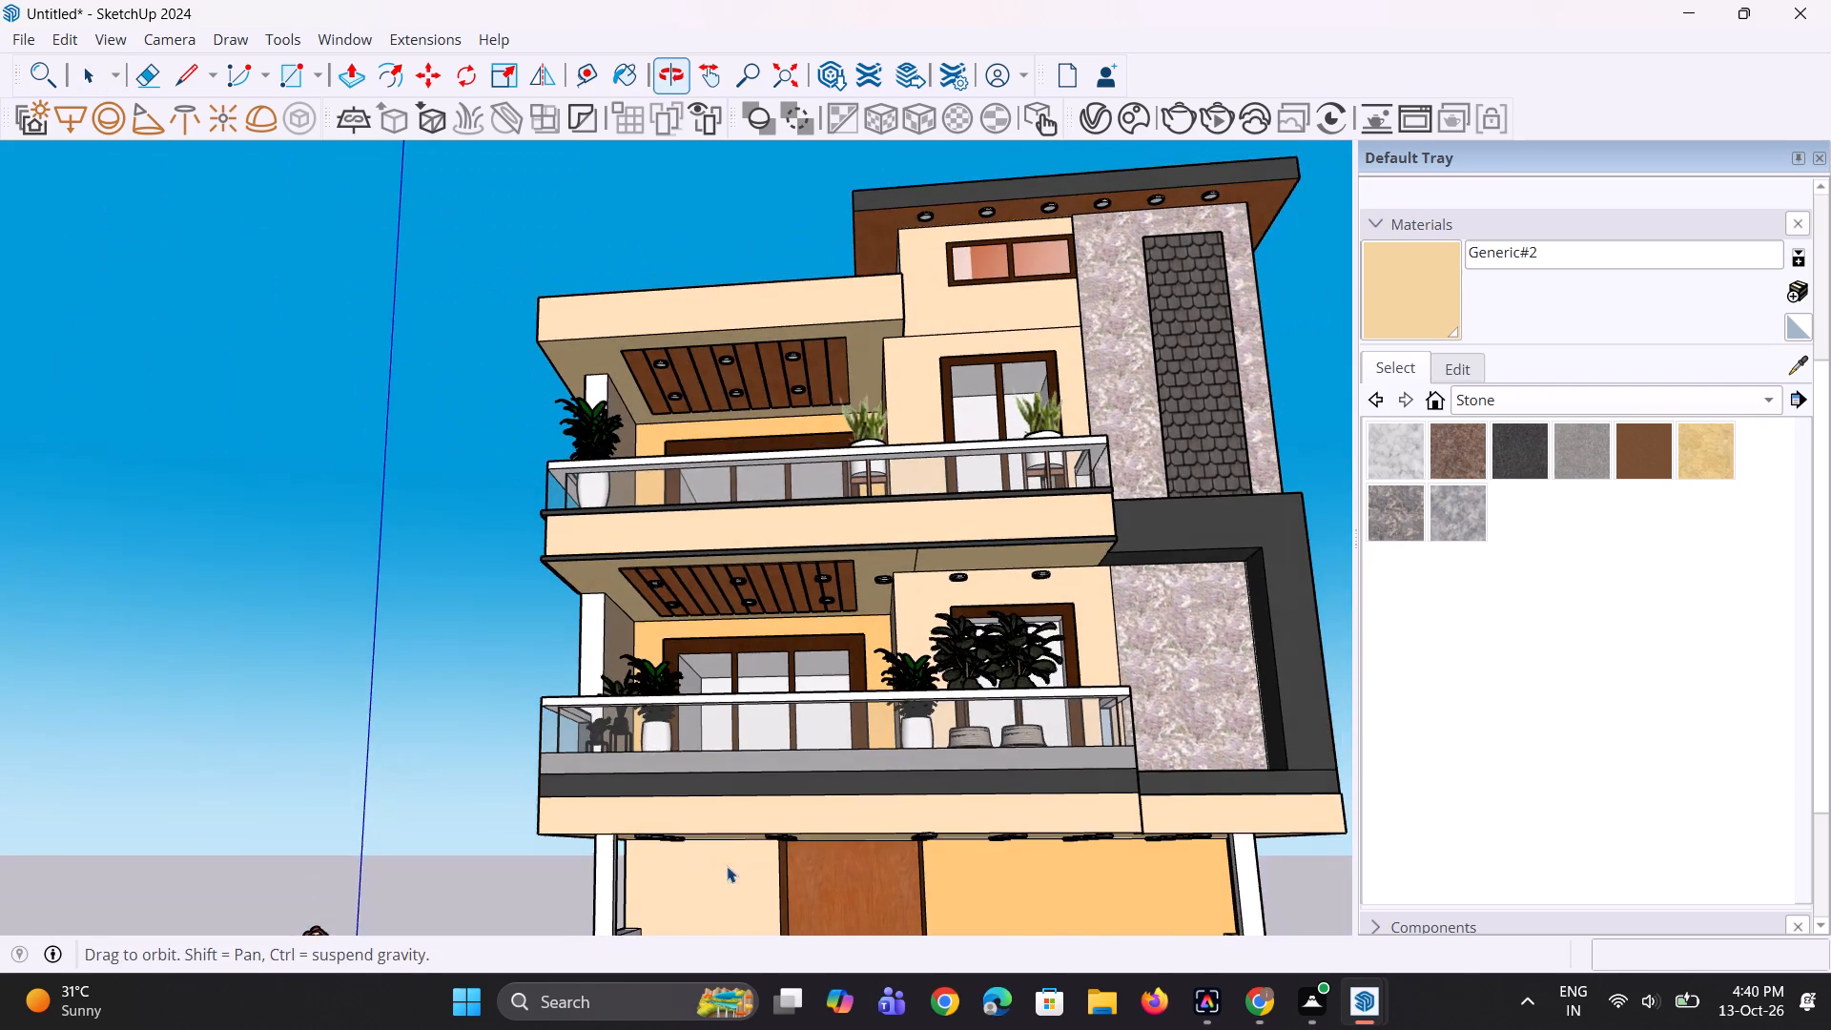
scroll(898, 676, "up", 8)
middle_click_drag(1067, 521, 1011, 577)
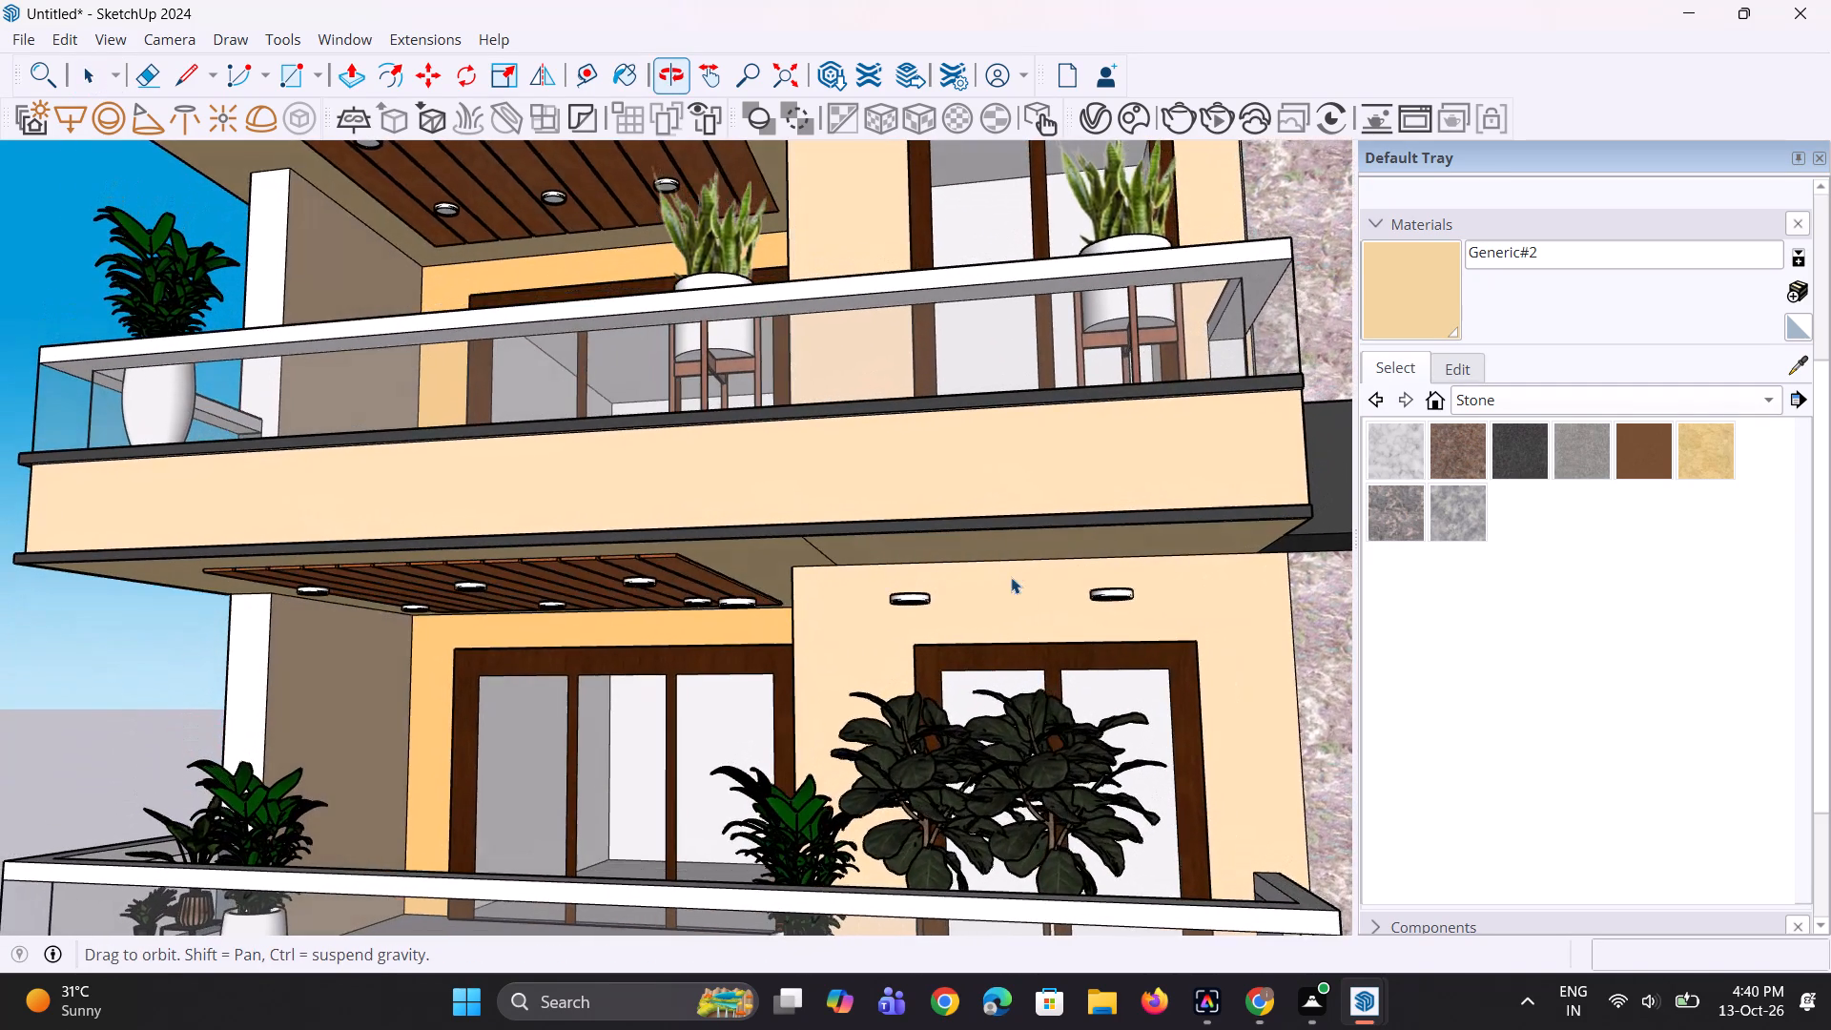
left_click(1097, 595)
scroll(877, 589, "up", 1)
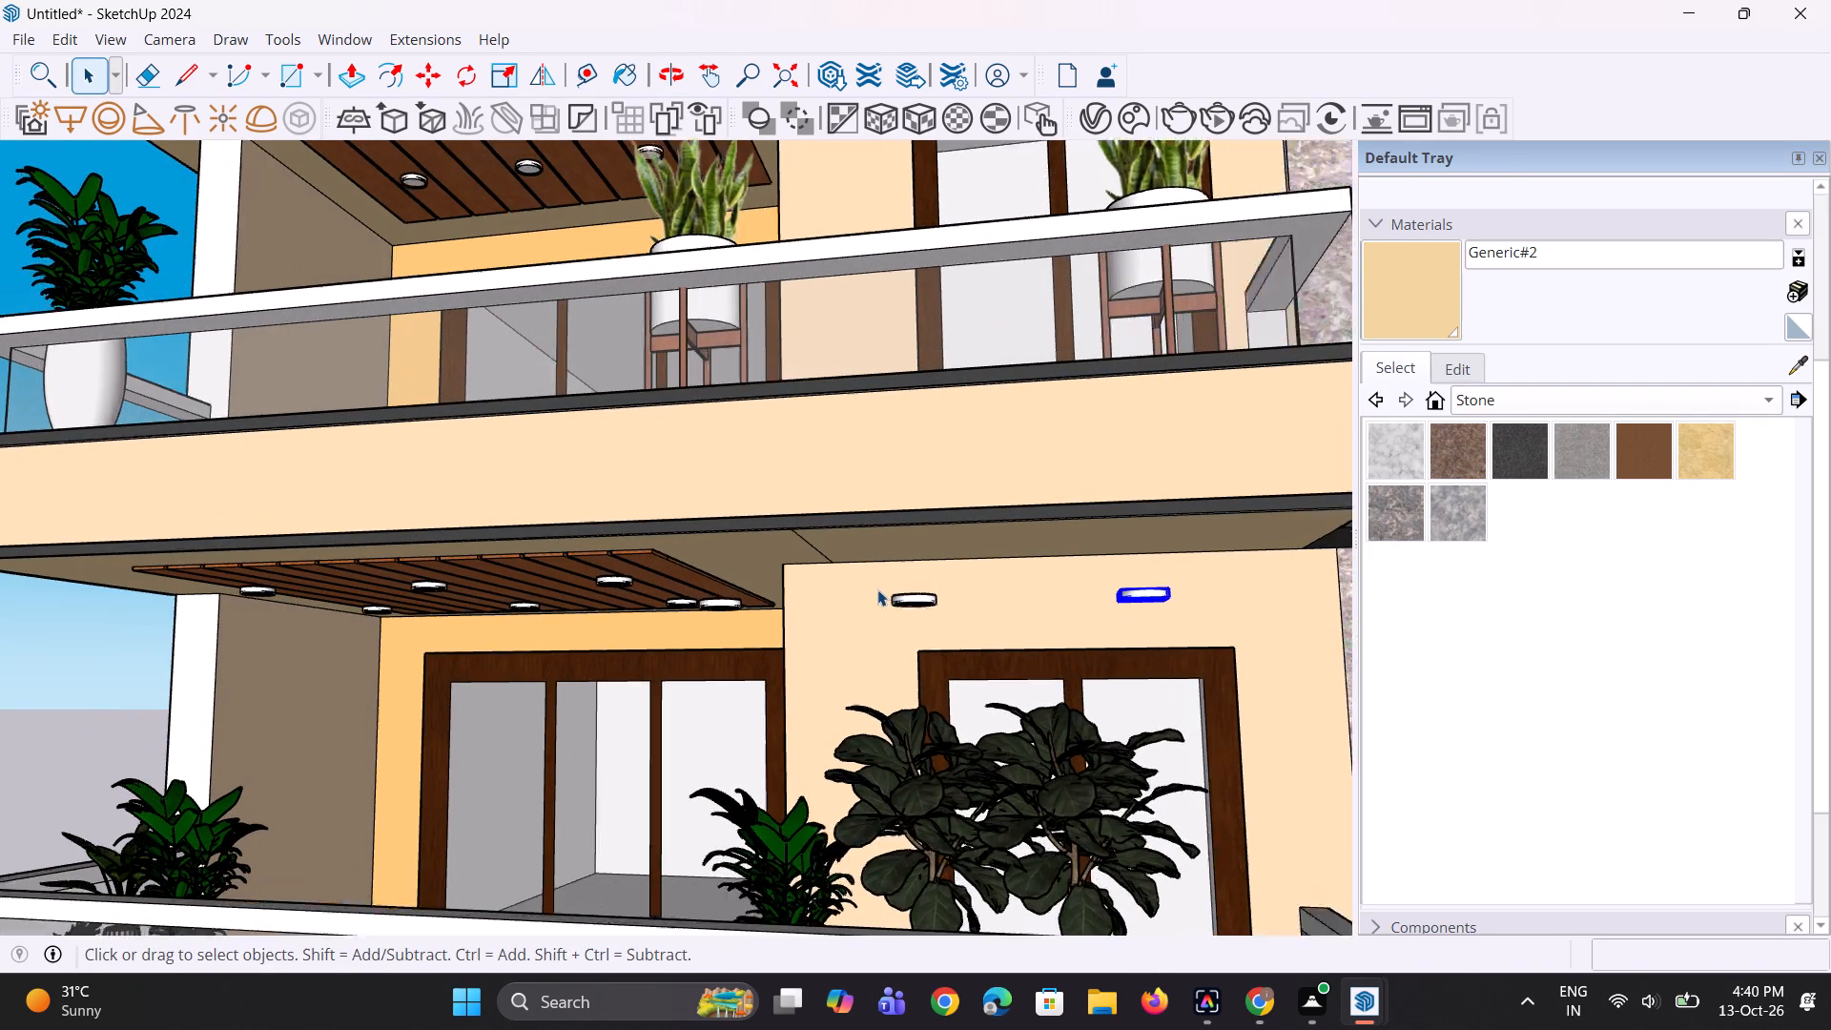
scroll(877, 589, "up", 1)
left_click(932, 606, "ctrl")
left_click(702, 606, "ctrl")
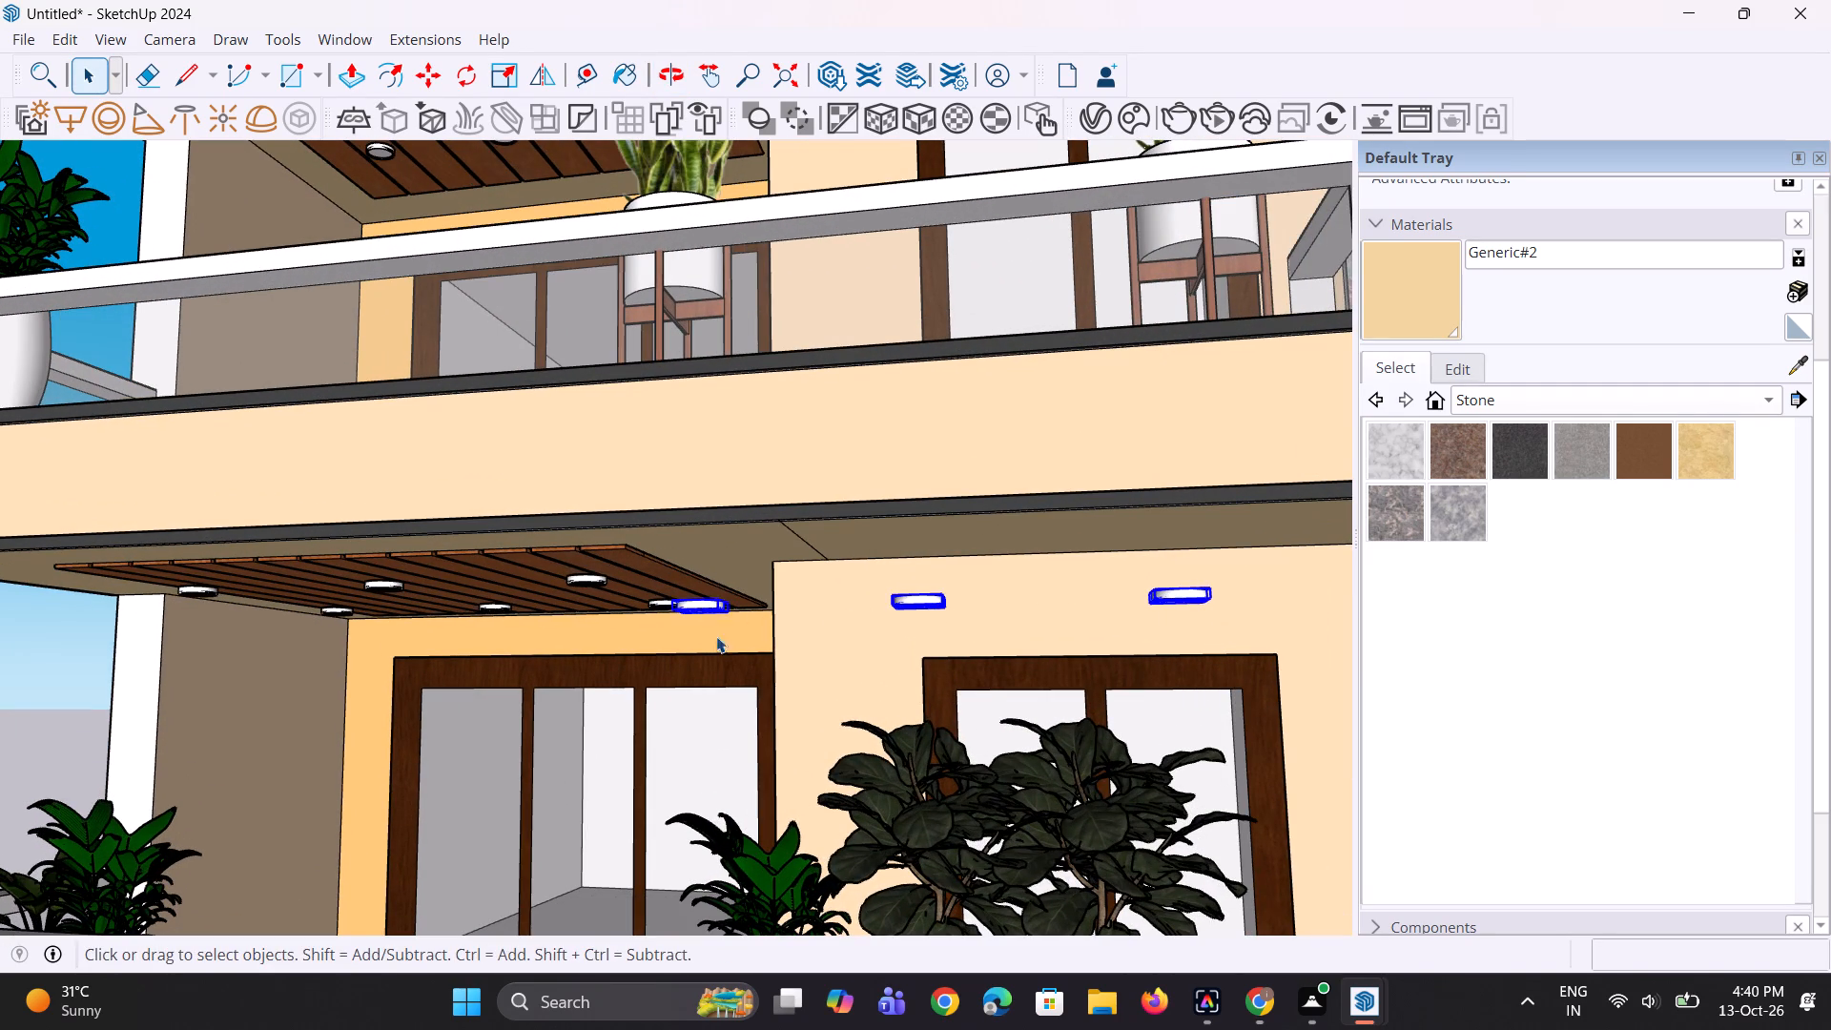
scroll(738, 650, "down", 3)
key("m")
scroll(1046, 602, "up", 3)
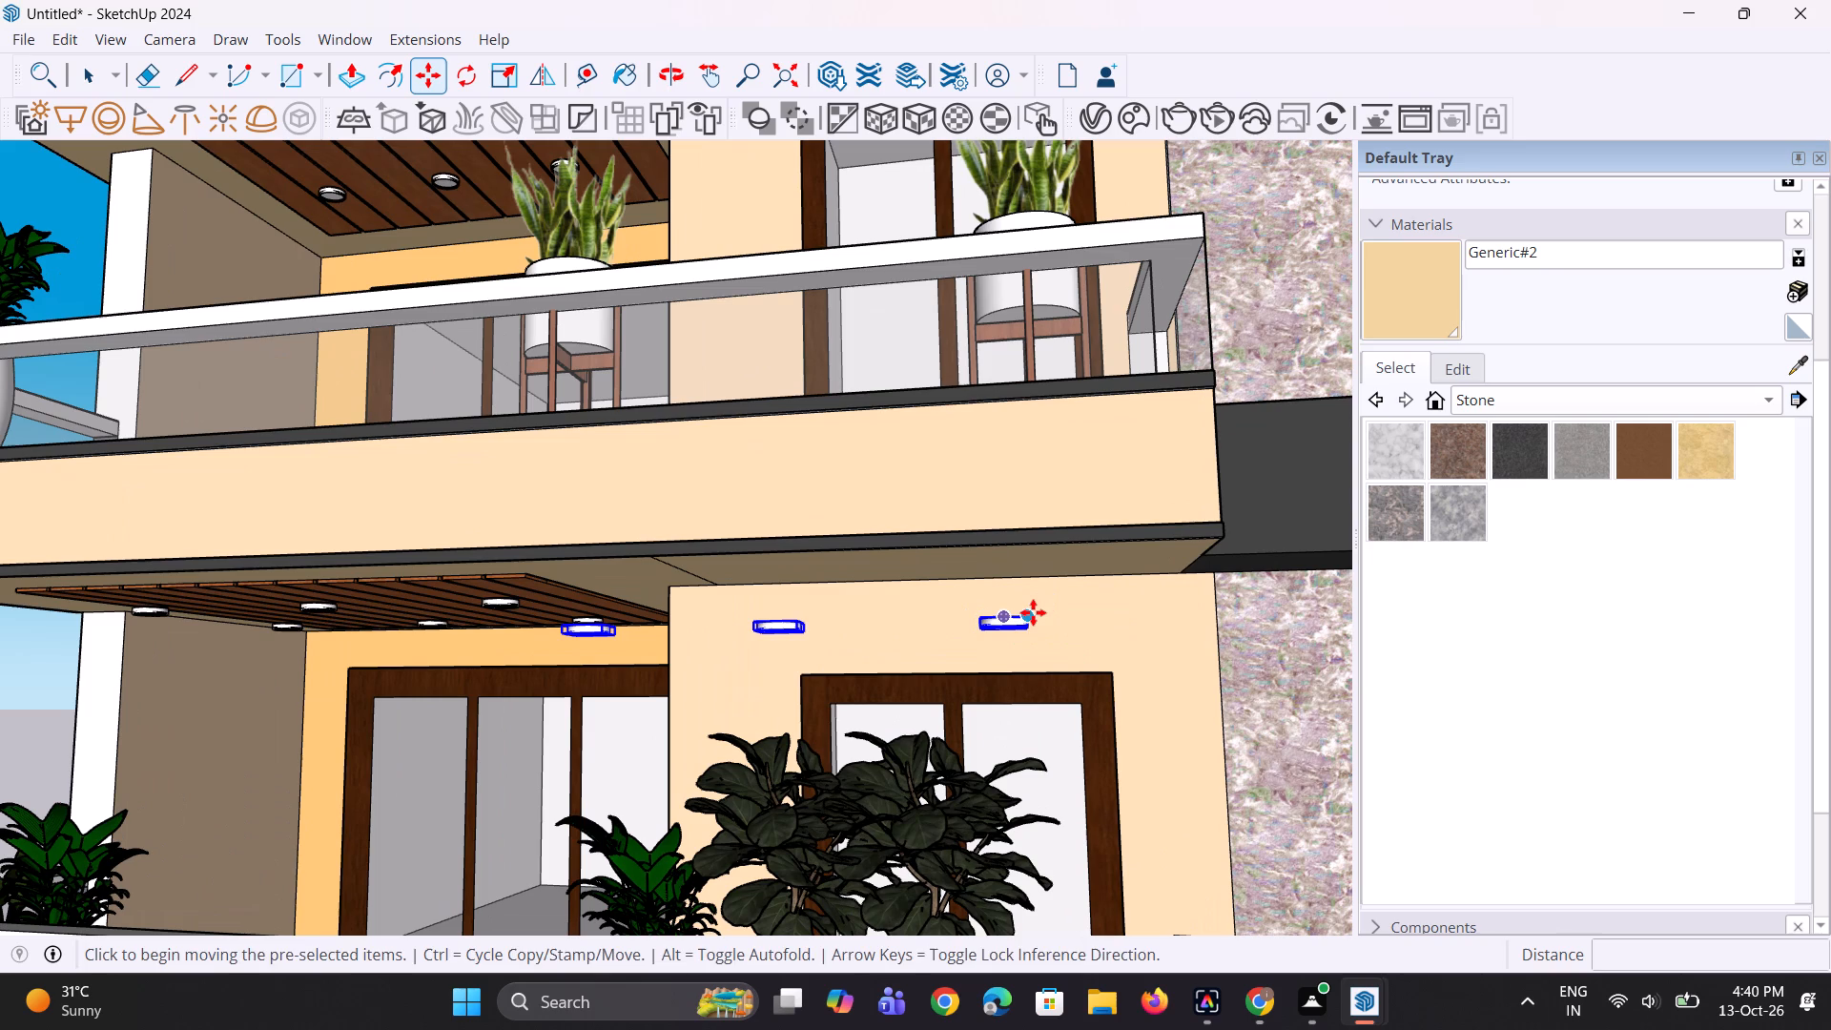
left_click(1033, 612)
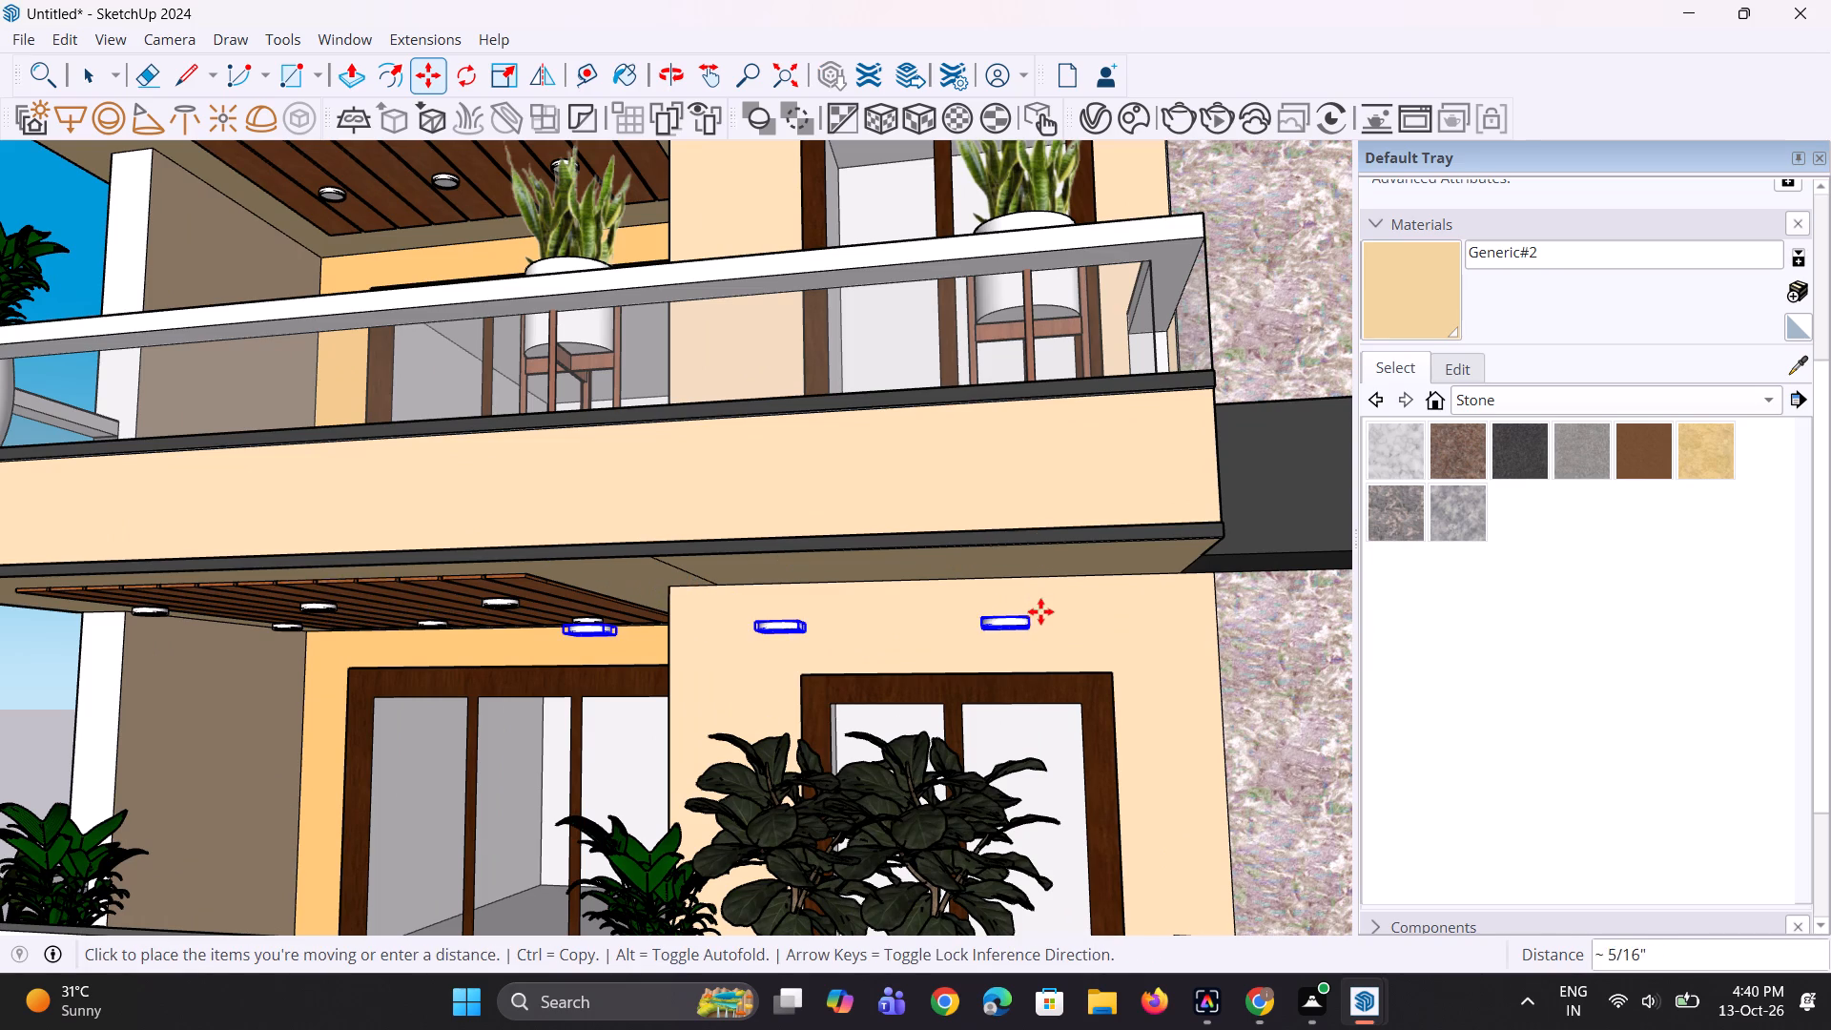
middle_click_drag(1040, 611, 871, 589)
scroll(871, 589, "up", 1)
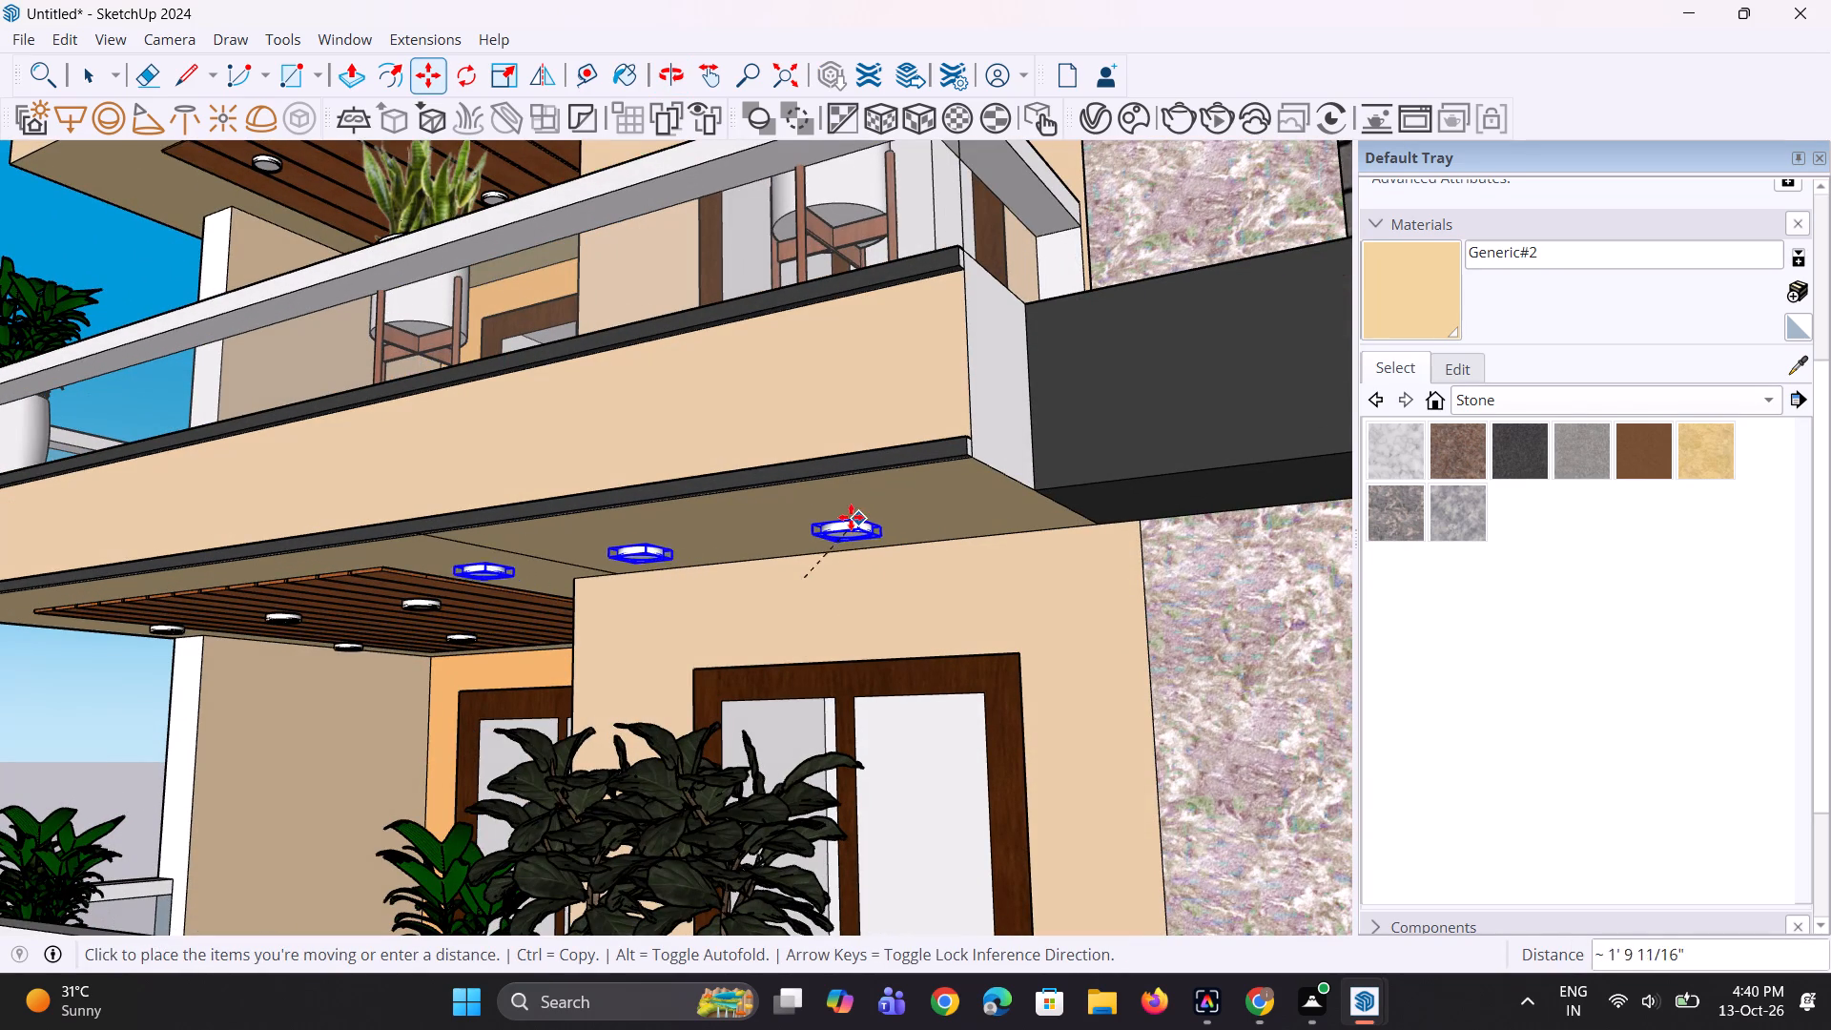
left_click(813, 495)
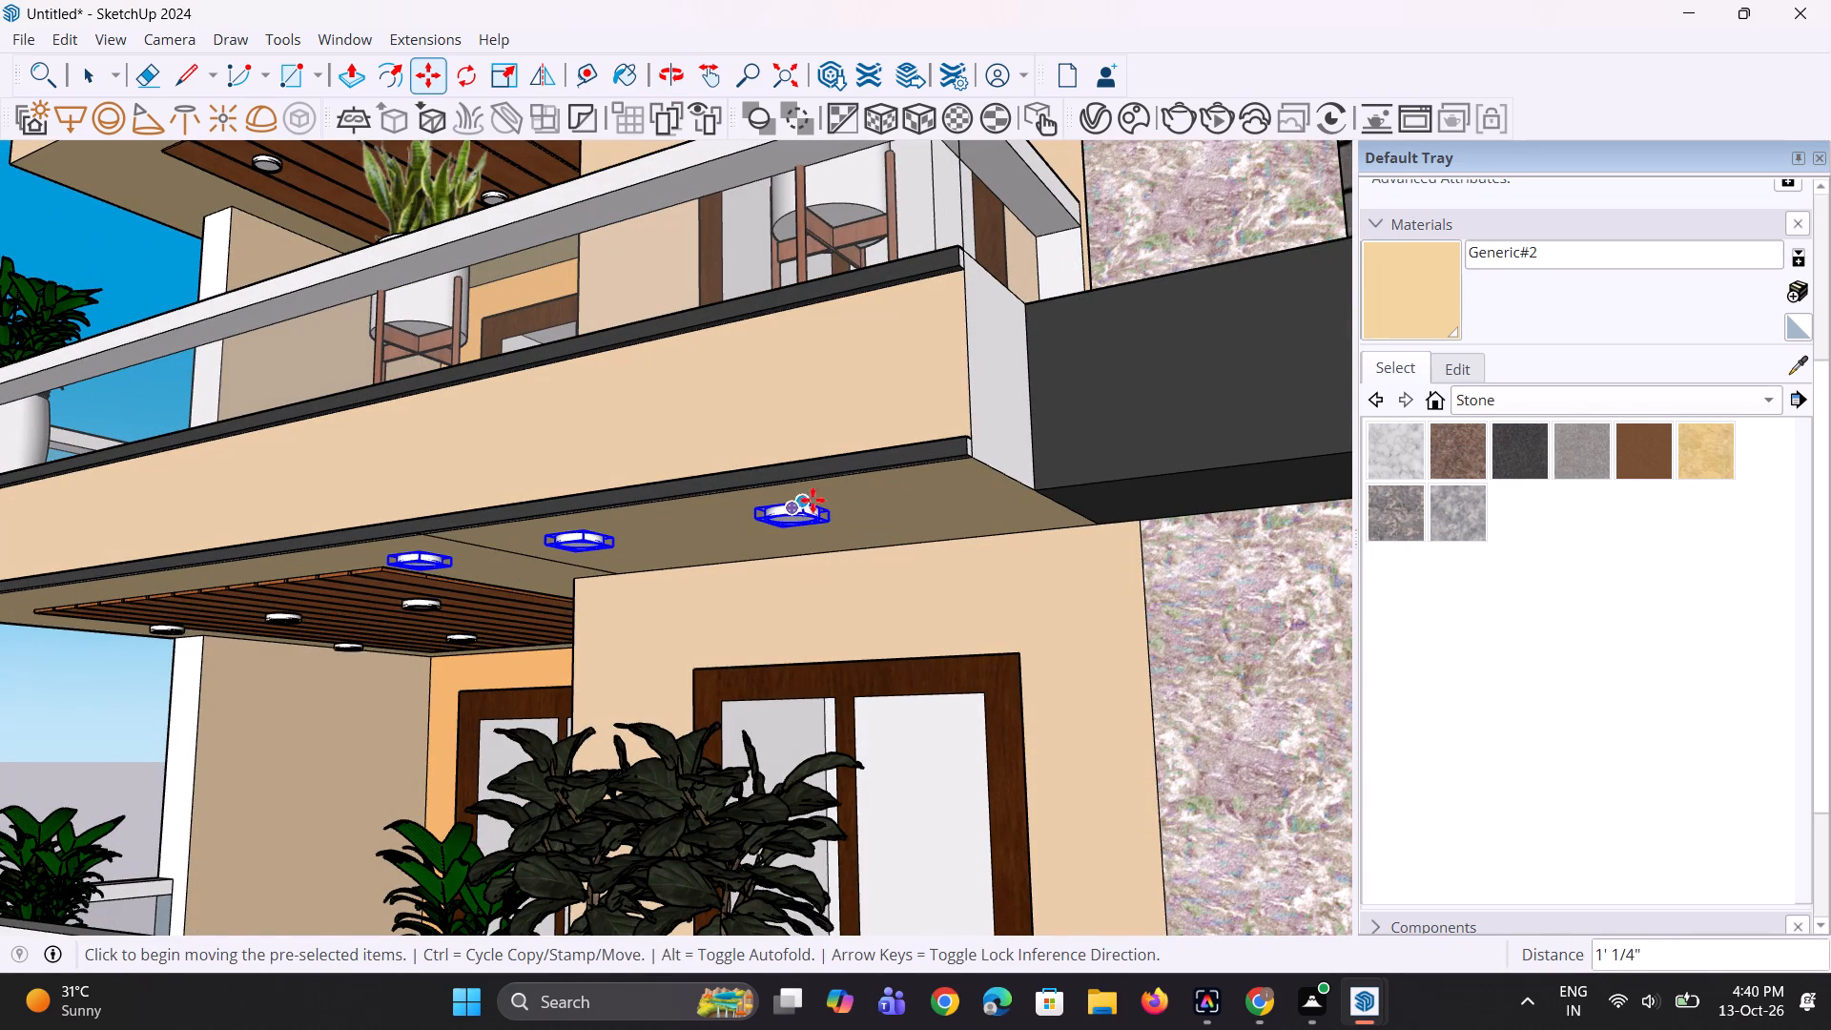
scroll(833, 644, "down", 5)
middle_click_drag(834, 647, 861, 647)
key("space")
key("space")
key("space")
left_click(238, 749)
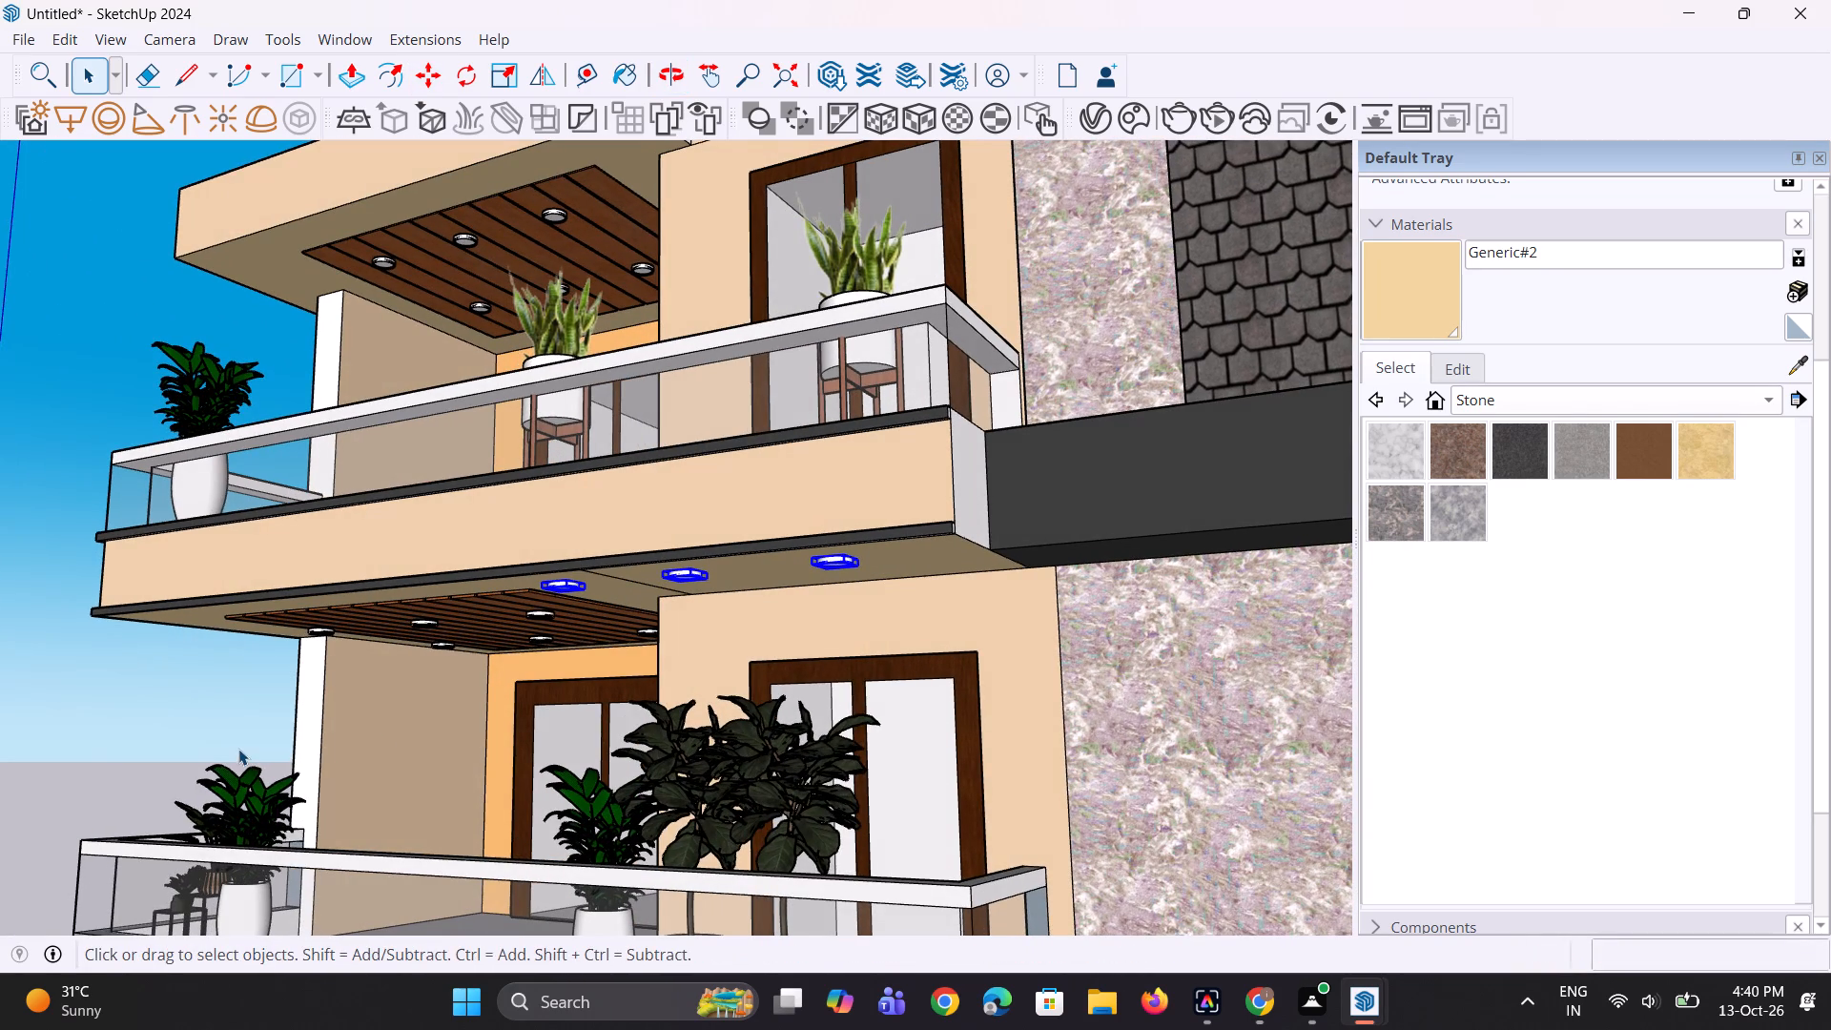
Examine the ceiling lights under the top roof overhang above the stone-clad wall.
middle_click_drag(192, 703, 251, 748)
scroll(257, 755, "down", 4)
middle_click_drag(298, 718, 351, 693)
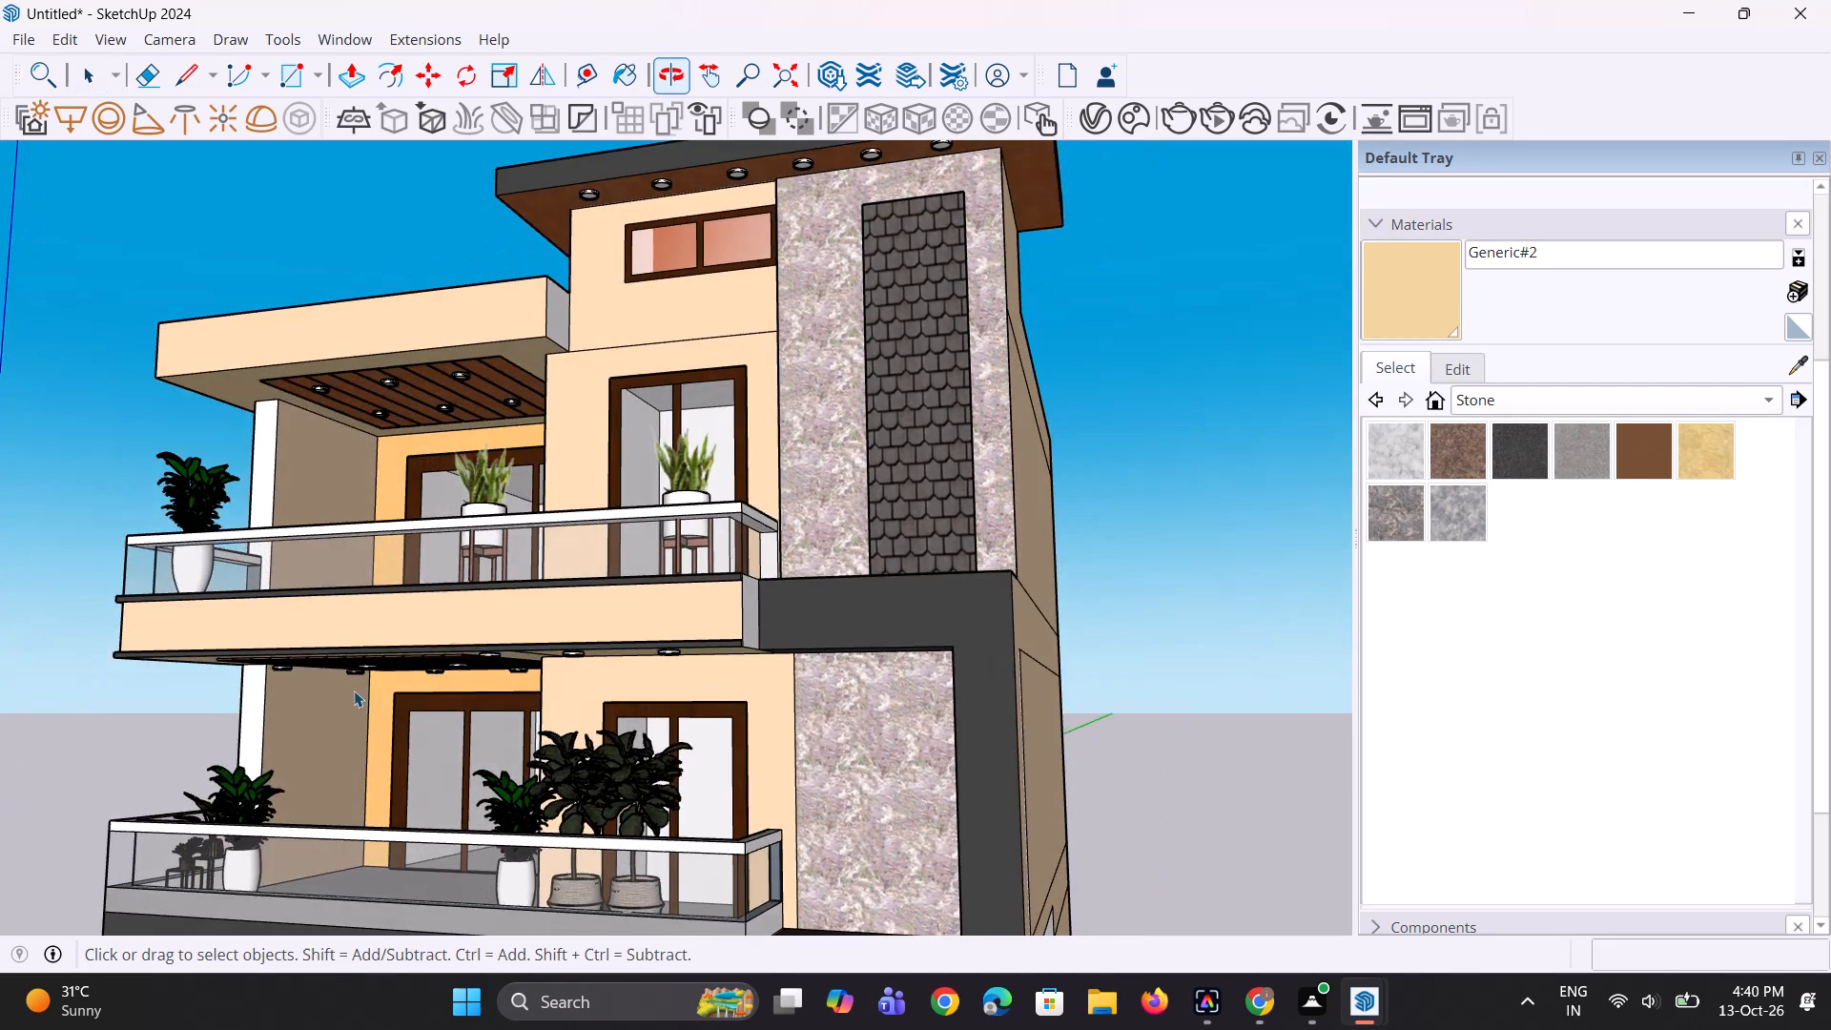
scroll(375, 697, "down", 3)
scroll(615, 505, "up", 3)
scroll(773, 272, "up", 1)
middle_click_drag(772, 277, 804, 409)
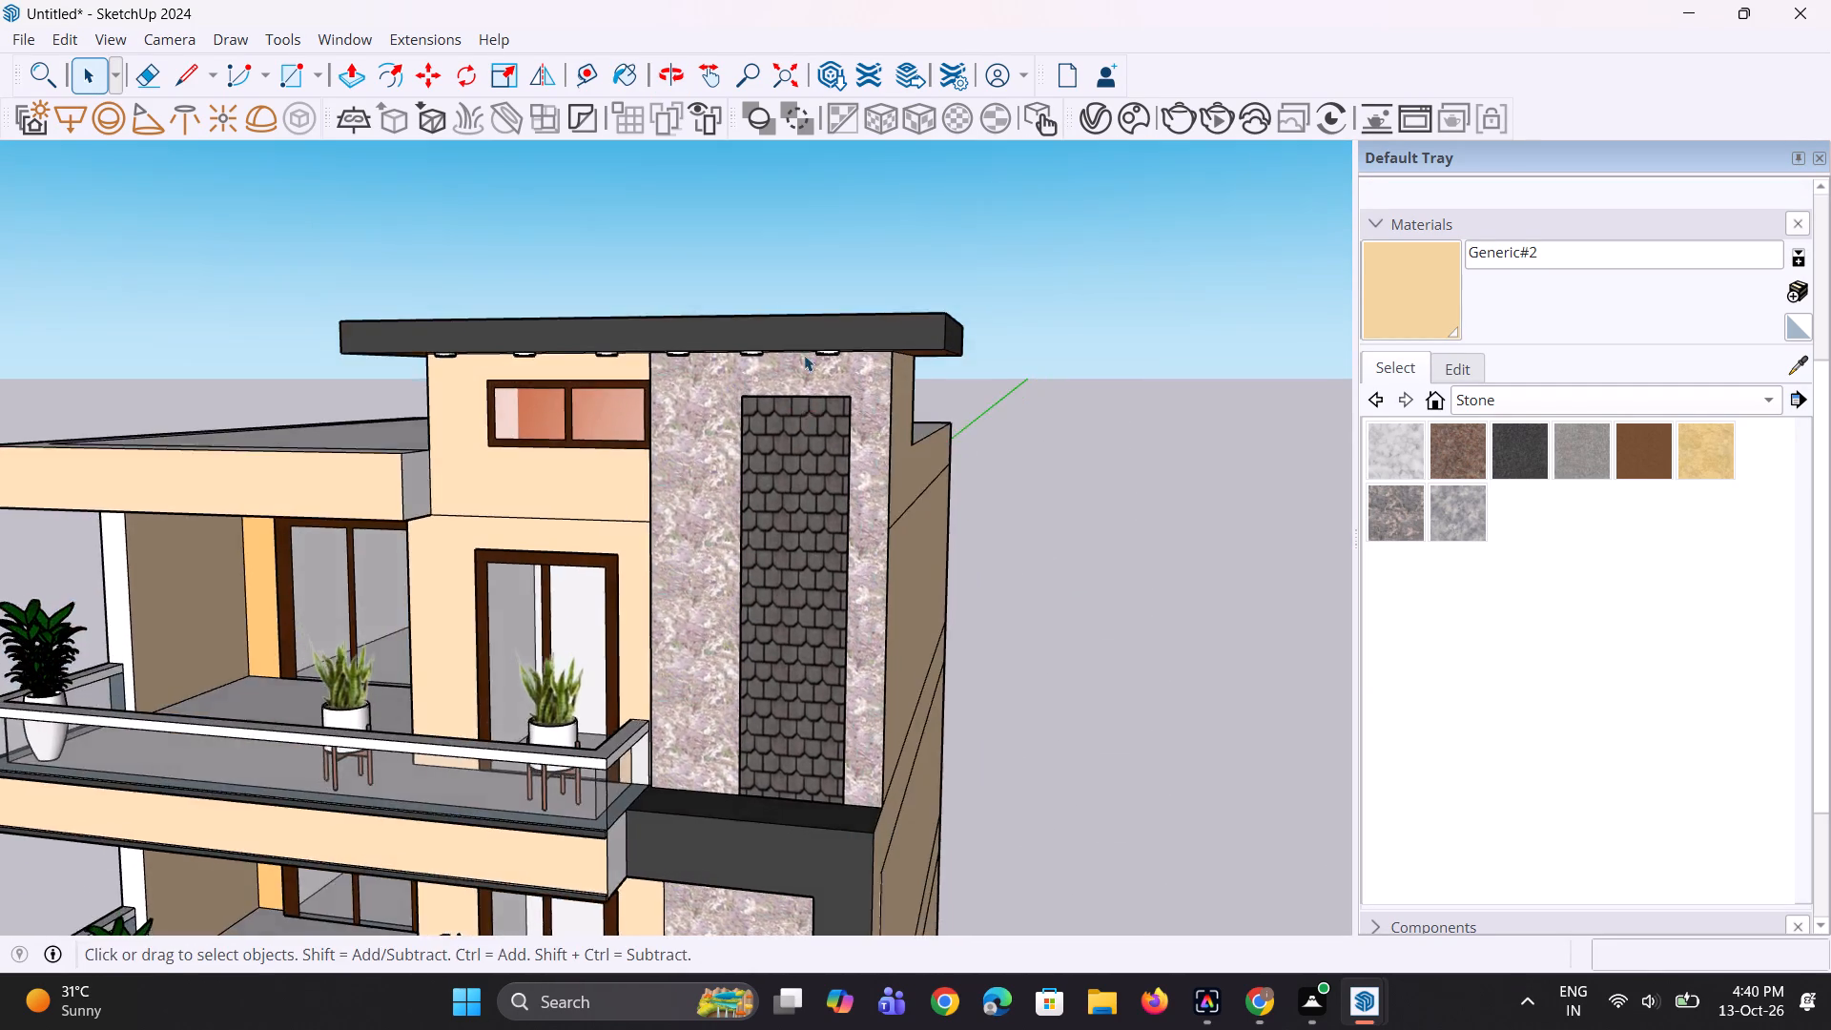
scroll(804, 348, "up", 9)
middle_click_drag(831, 322, 874, 261)
scroll(858, 280, "up", 8)
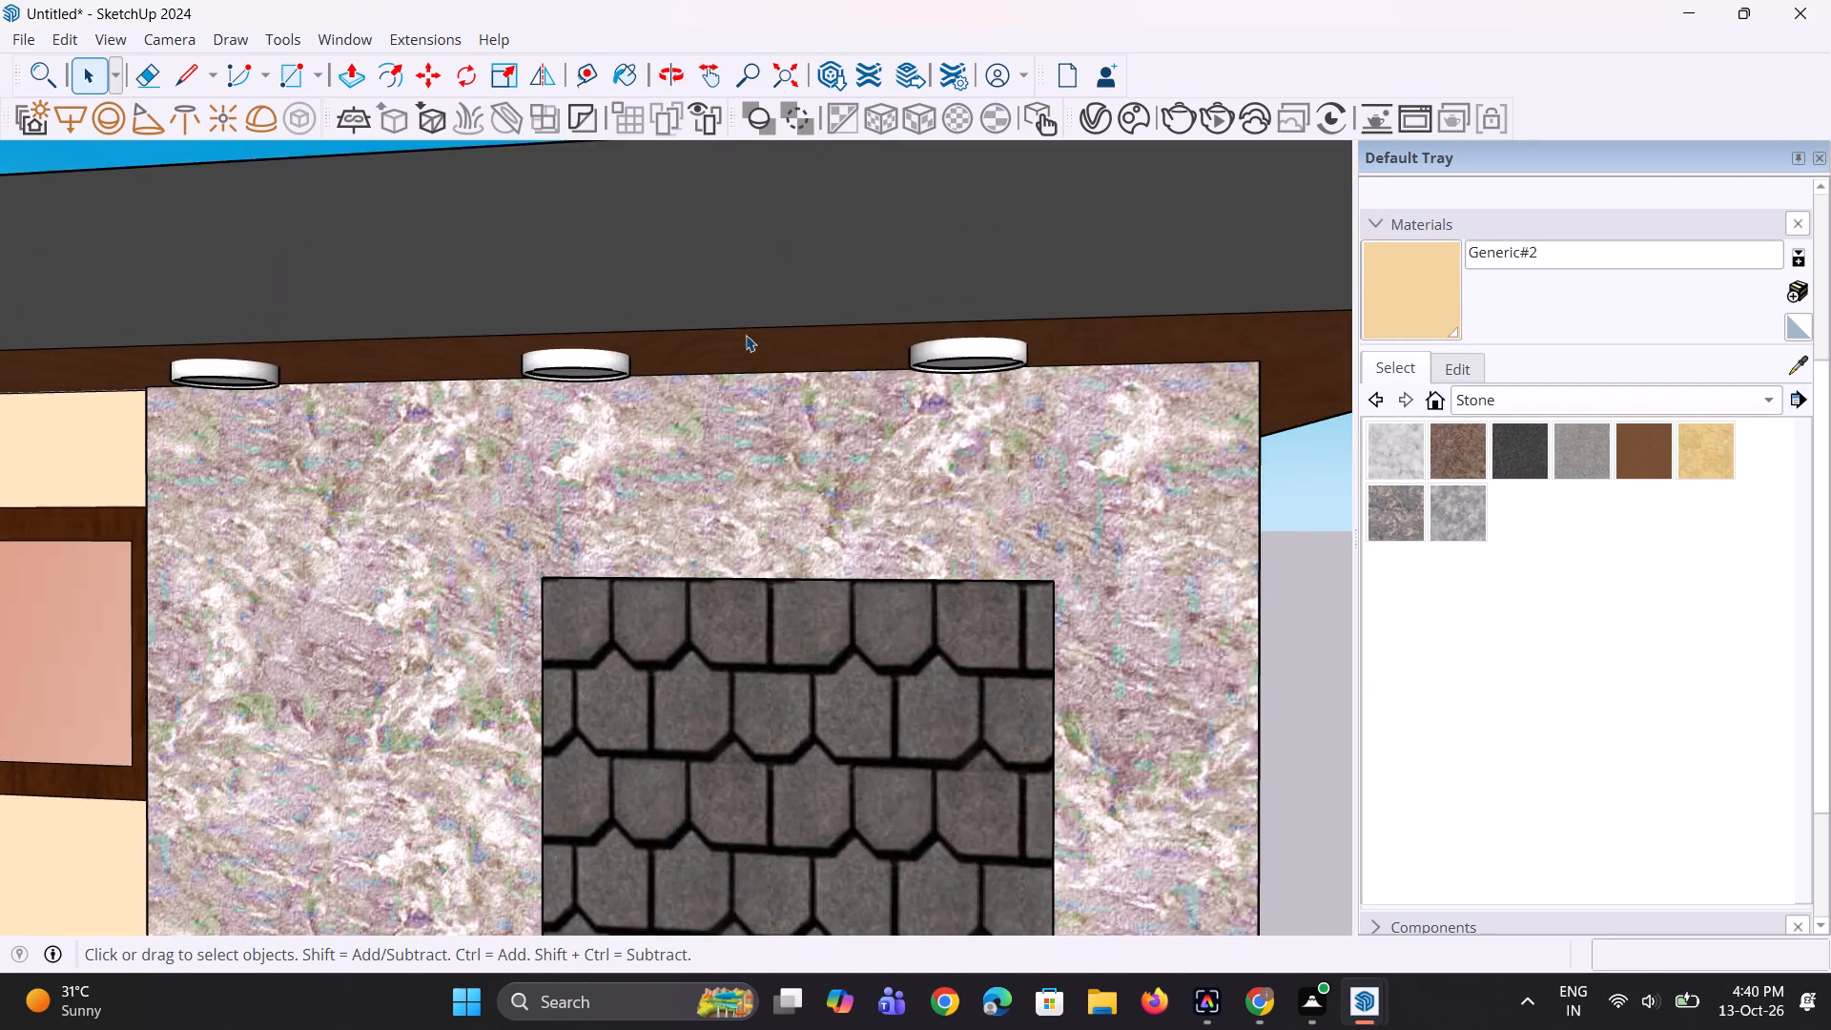
scroll(737, 323, "down", 1)
middle_click_drag(736, 322, 811, 202)
scroll(736, 322, "up", 1)
scroll(813, 244, "down", 9)
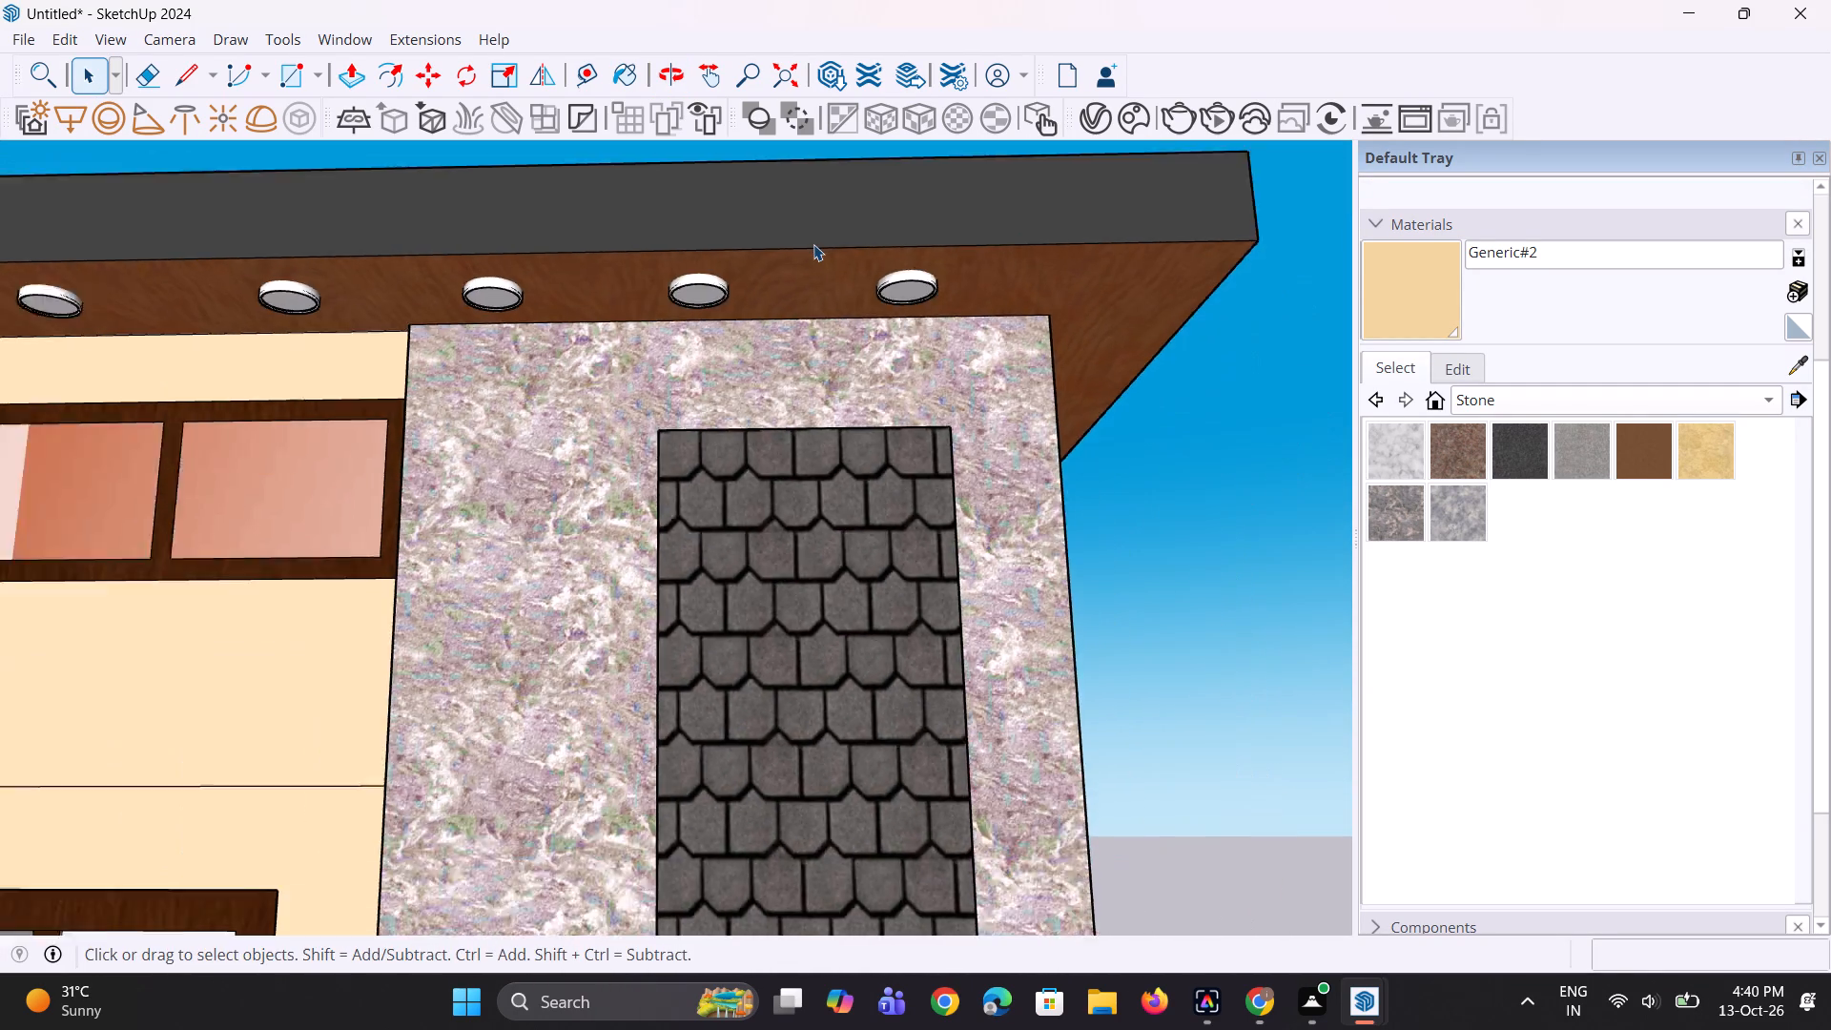
scroll(813, 244, "down", 13)
scroll(726, 286, "up", 3)
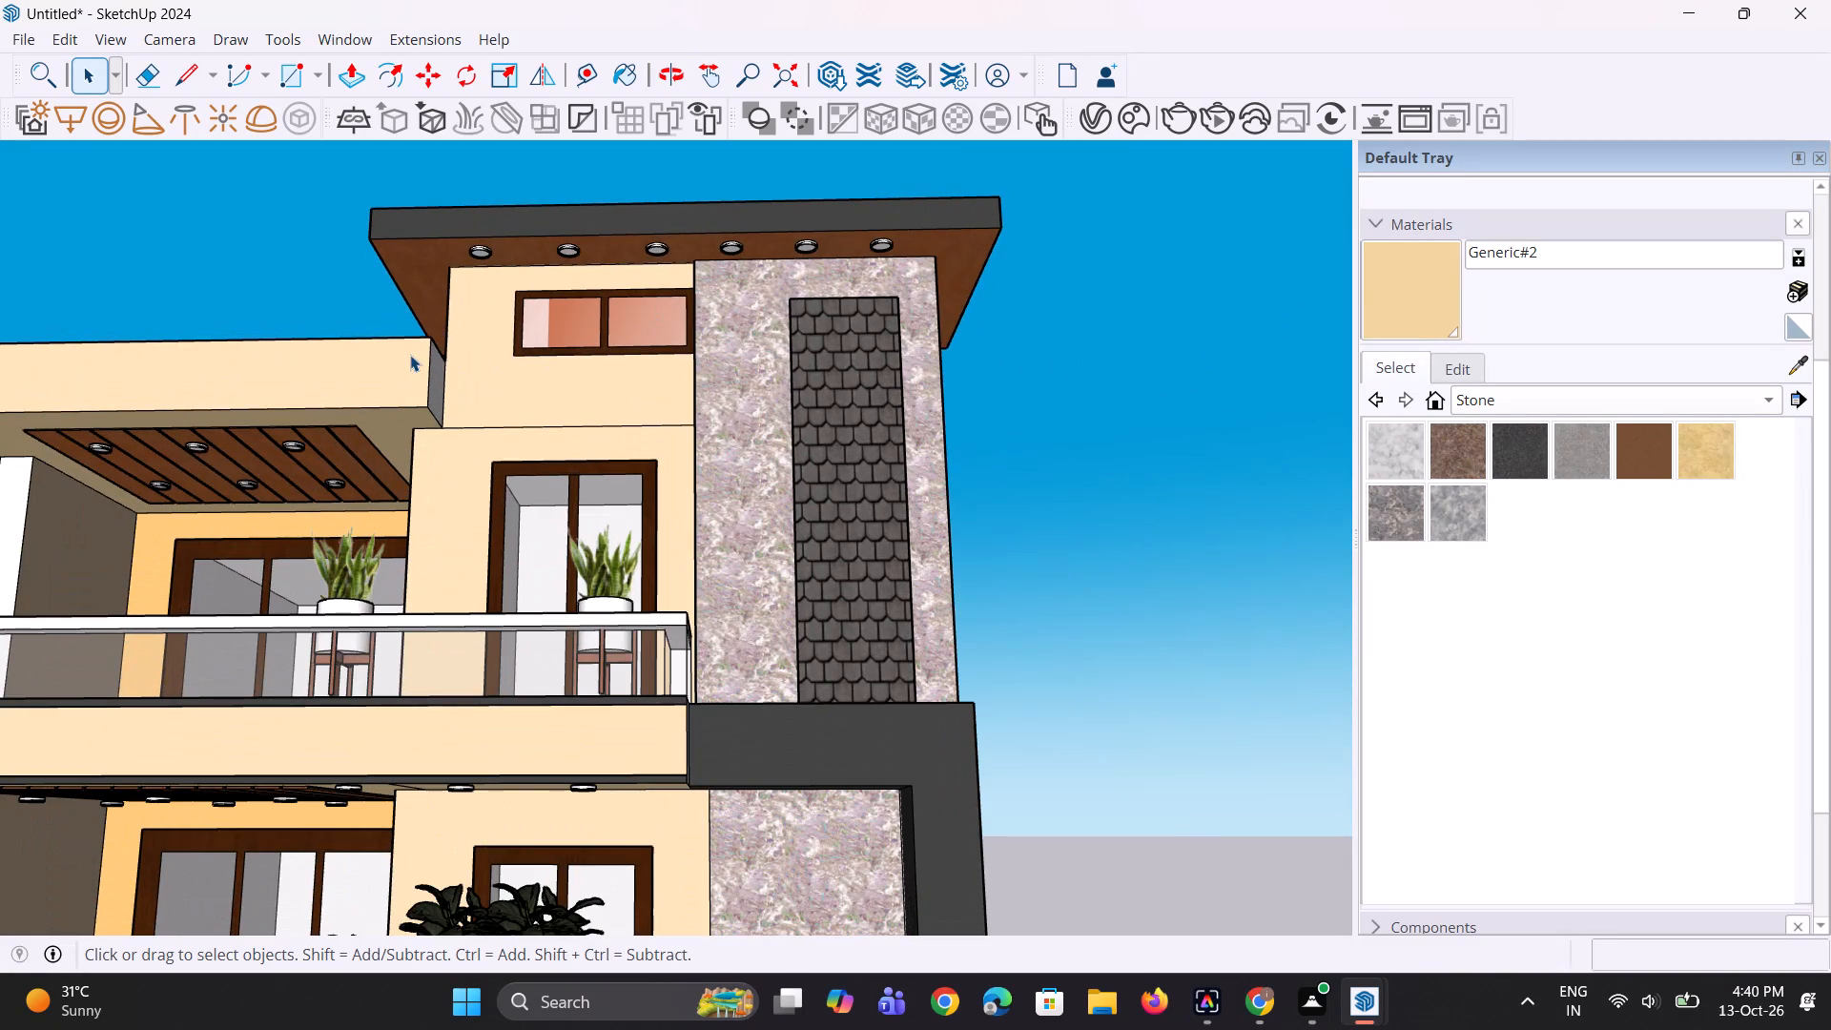
Review the whole front elevation, from the roof and balconies down to the gates and parked cars.
scroll(434, 515, "down", 9)
middle_click_drag(370, 606, 439, 759)
scroll(402, 806, "up", 4)
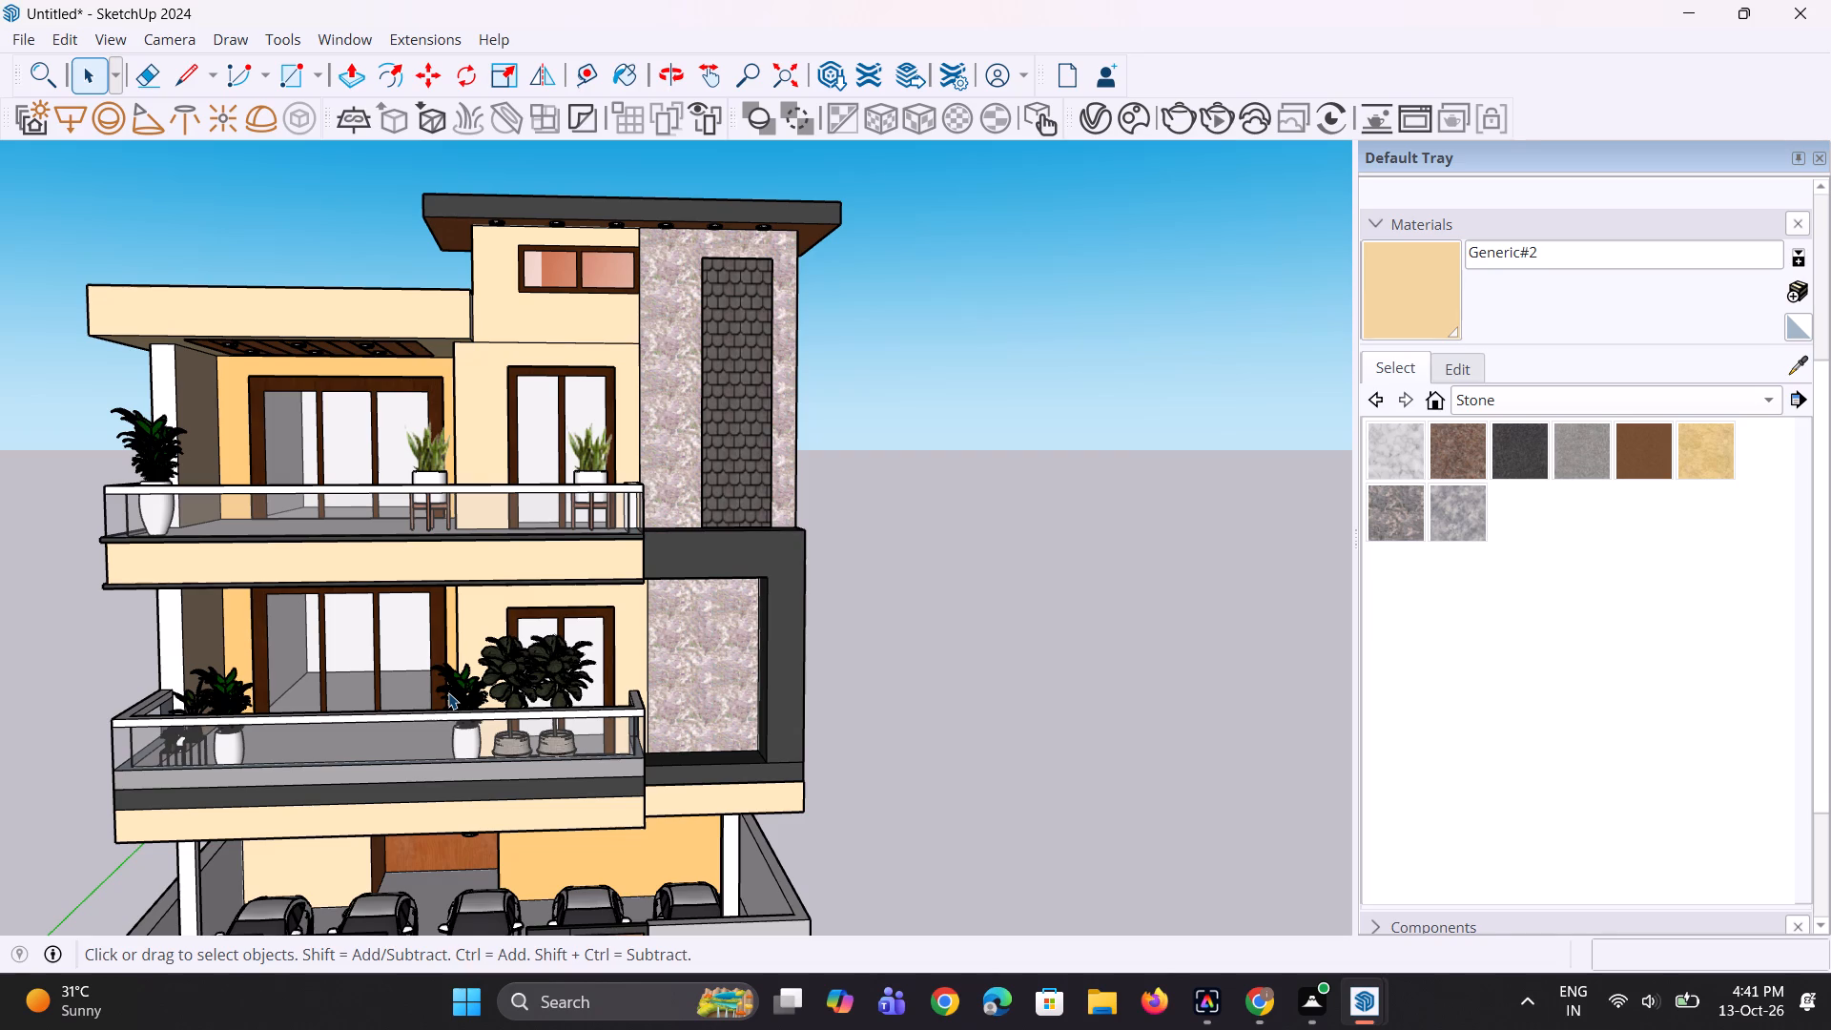
scroll(448, 692, "down", 5)
middle_click_drag(454, 688, 486, 686)
scroll(570, 649, "up", 4)
scroll(565, 566, "down", 5)
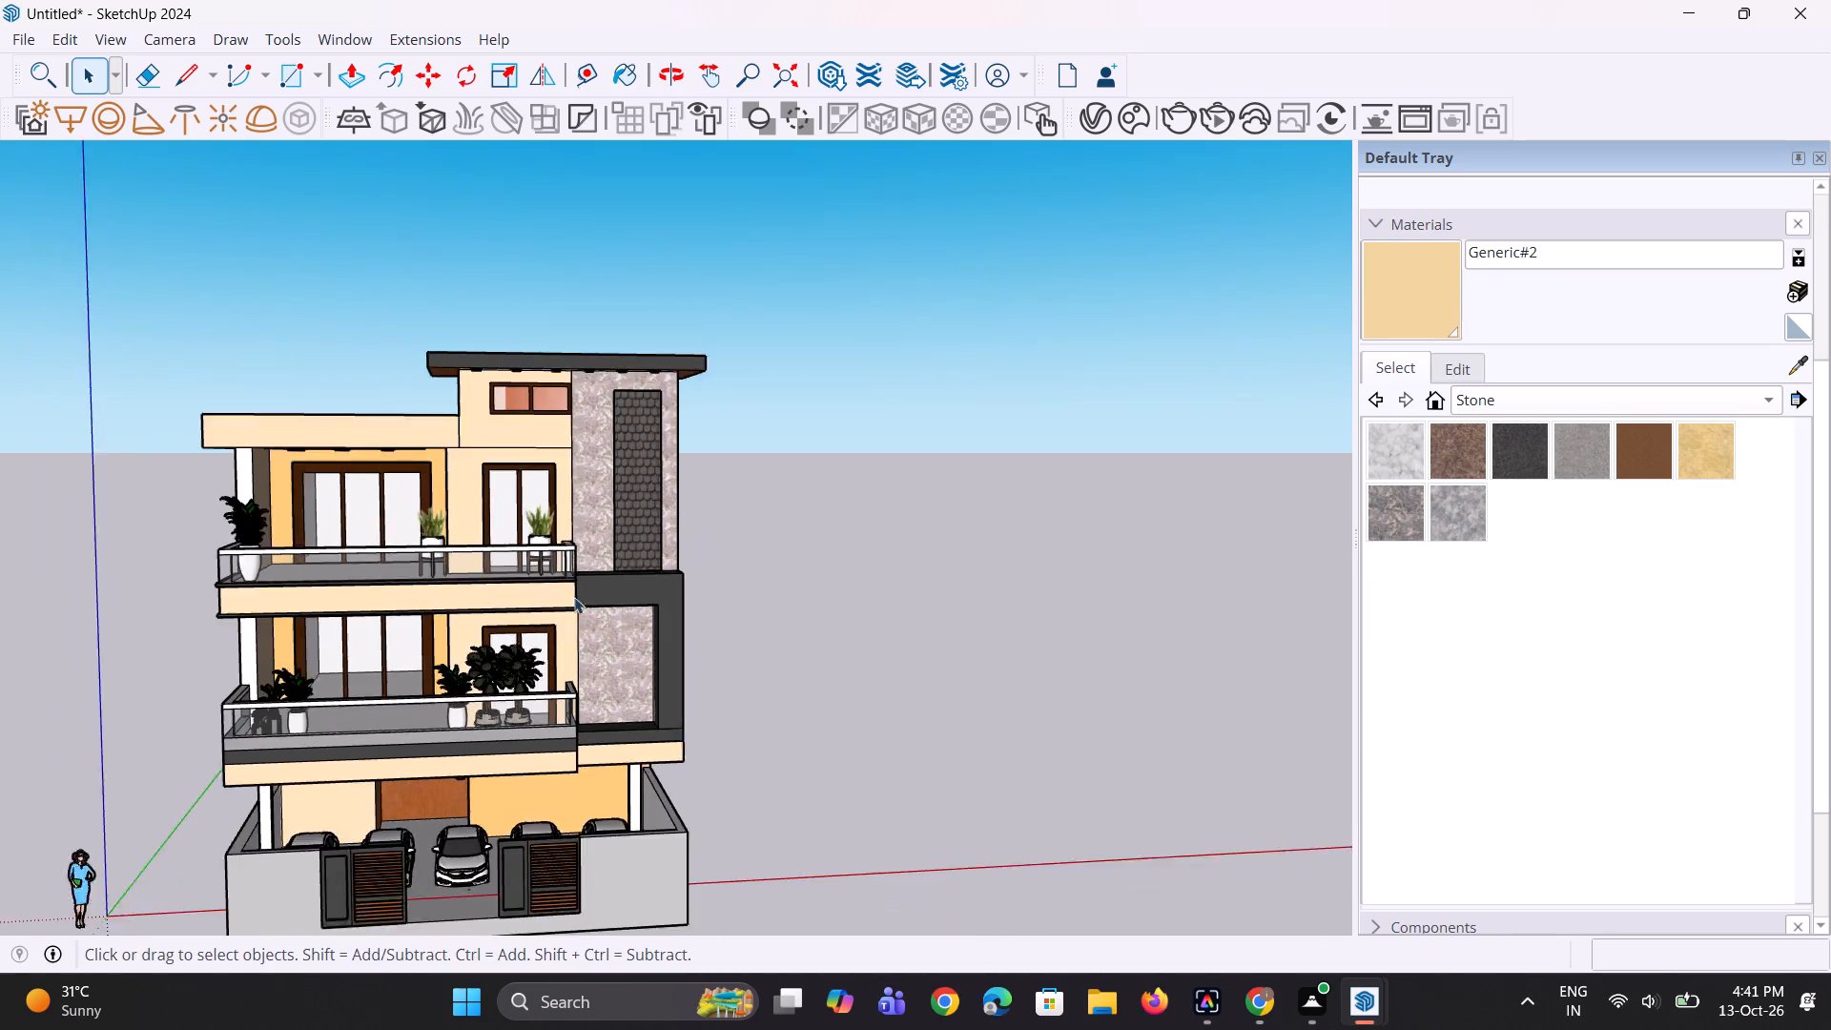
middle_click_drag(572, 649, 555, 772)
scroll(501, 610, "down", 5)
scroll(489, 747, "up", 12)
middle_click_drag(489, 741, 489, 679)
scroll(489, 741, "up", 1)
scroll(603, 677, "up", 2)
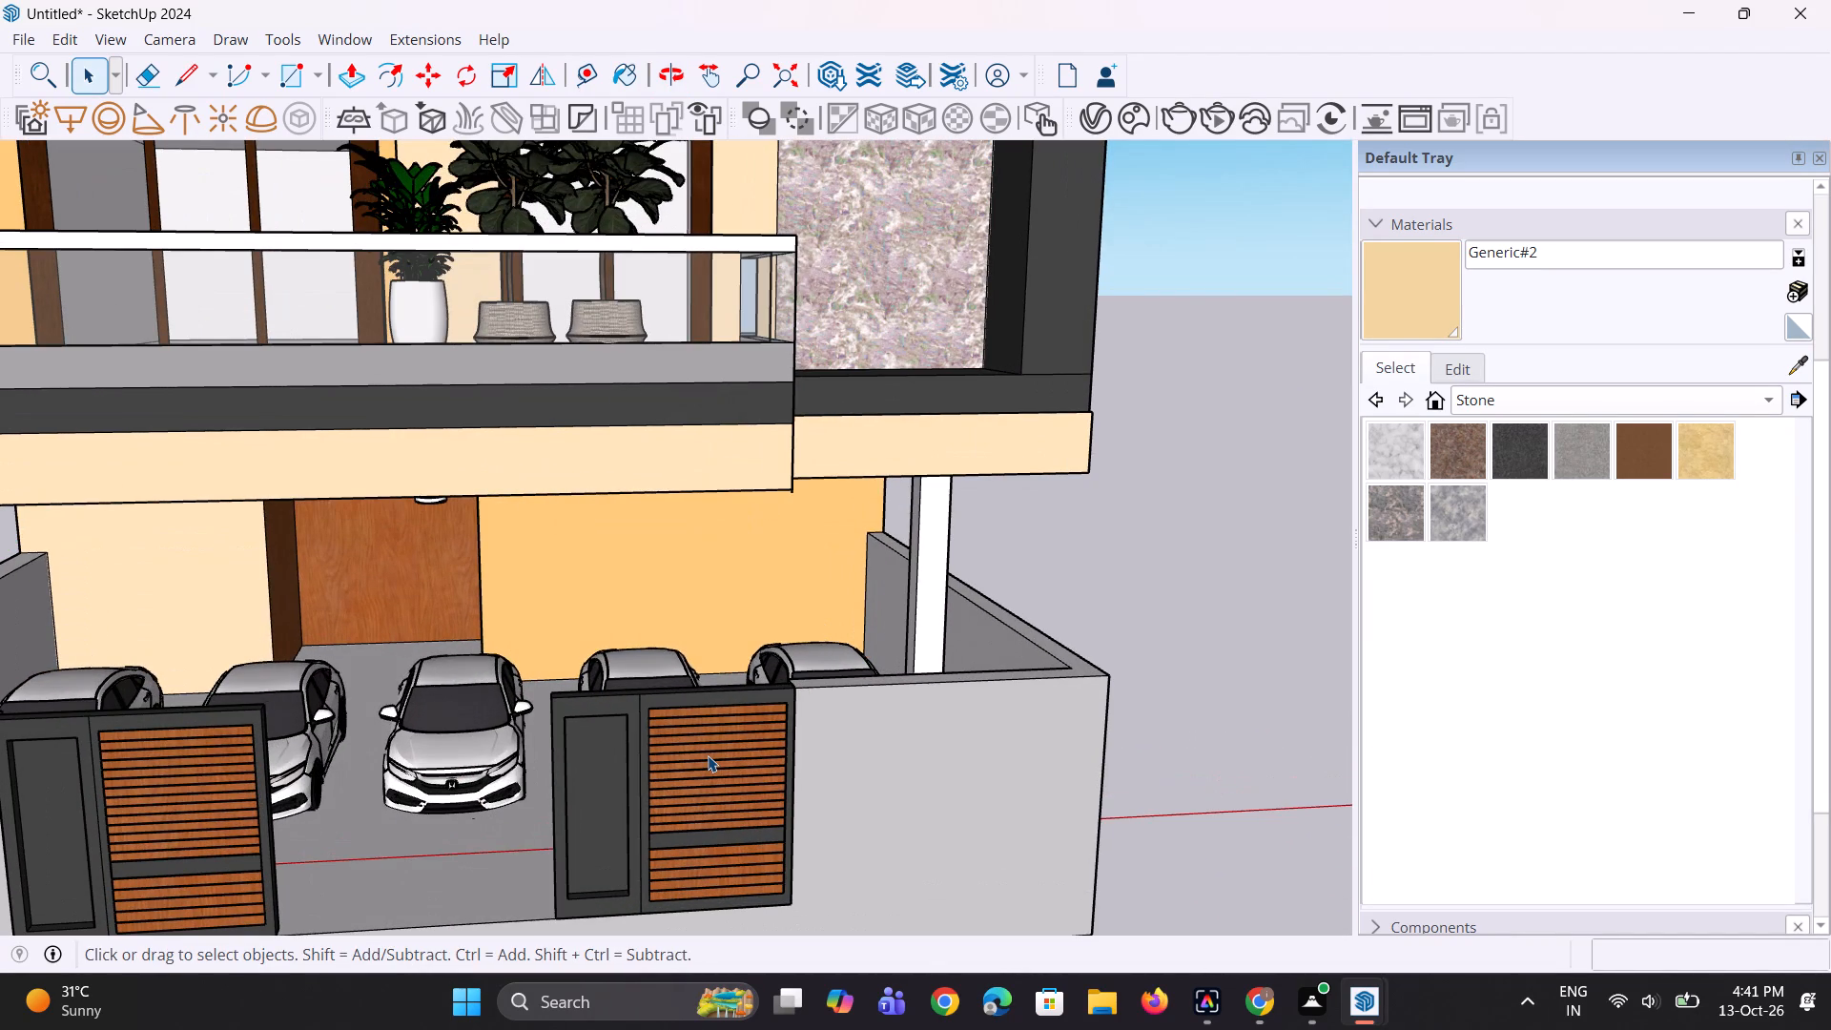
Select the four lights of the third parking ceiling row from the house's left side and move them back from the front edge along the green axis.
scroll(566, 635, "down", 1)
middle_click_drag(555, 616, 549, 498)
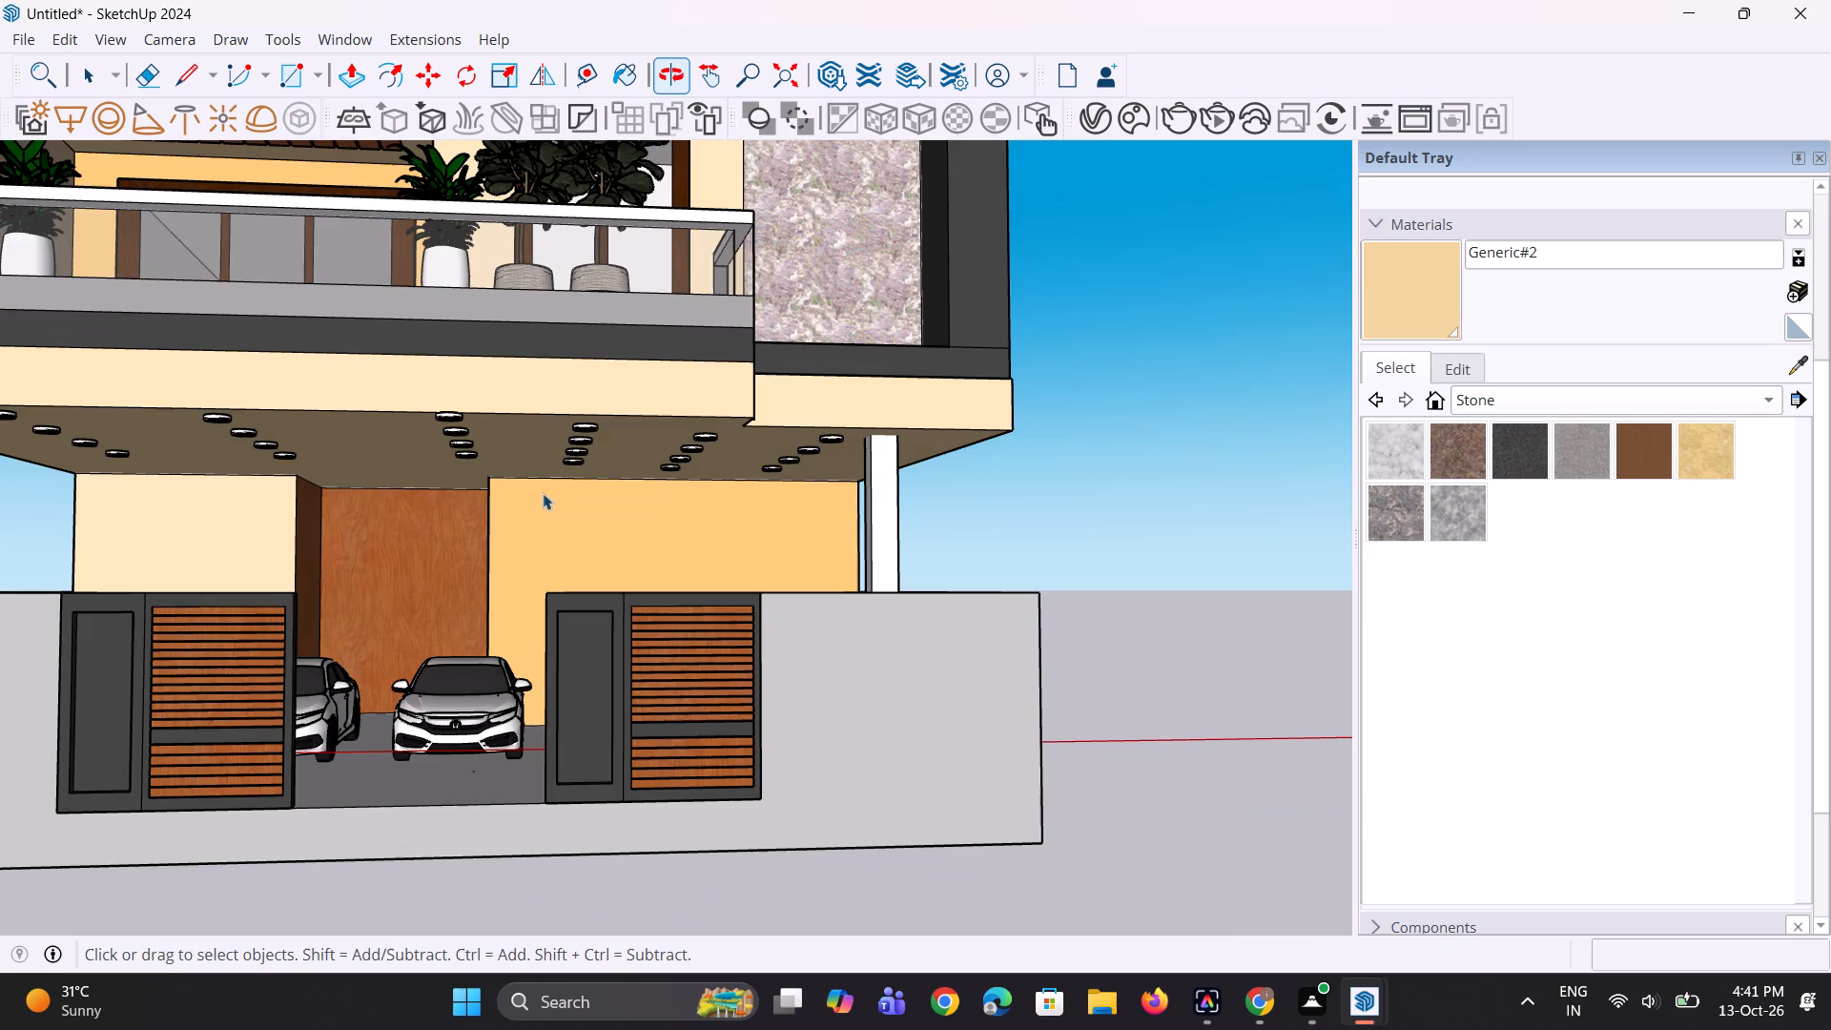
scroll(484, 403, "up", 7)
left_click(434, 424)
scroll(449, 478, "up", 2)
middle_click_drag(449, 477, 438, 315)
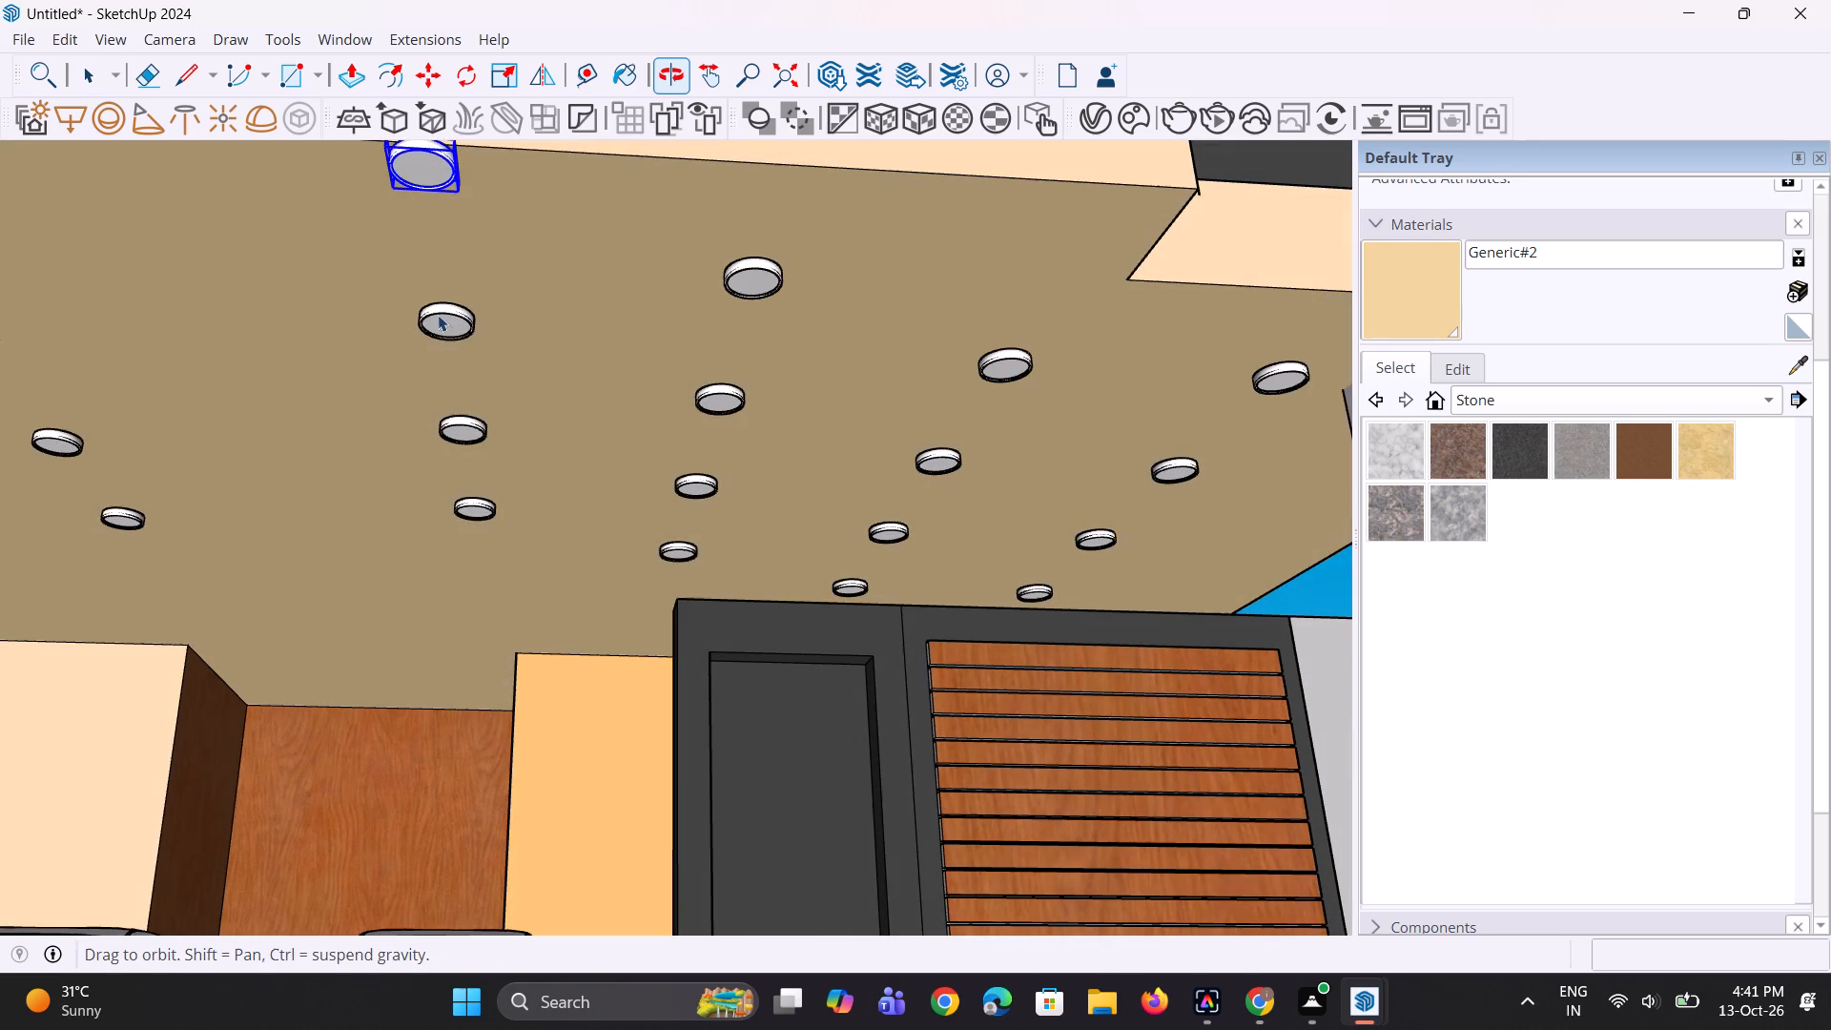
left_click(442, 341)
scroll(479, 333, "down", 2)
left_click(446, 216, "shift")
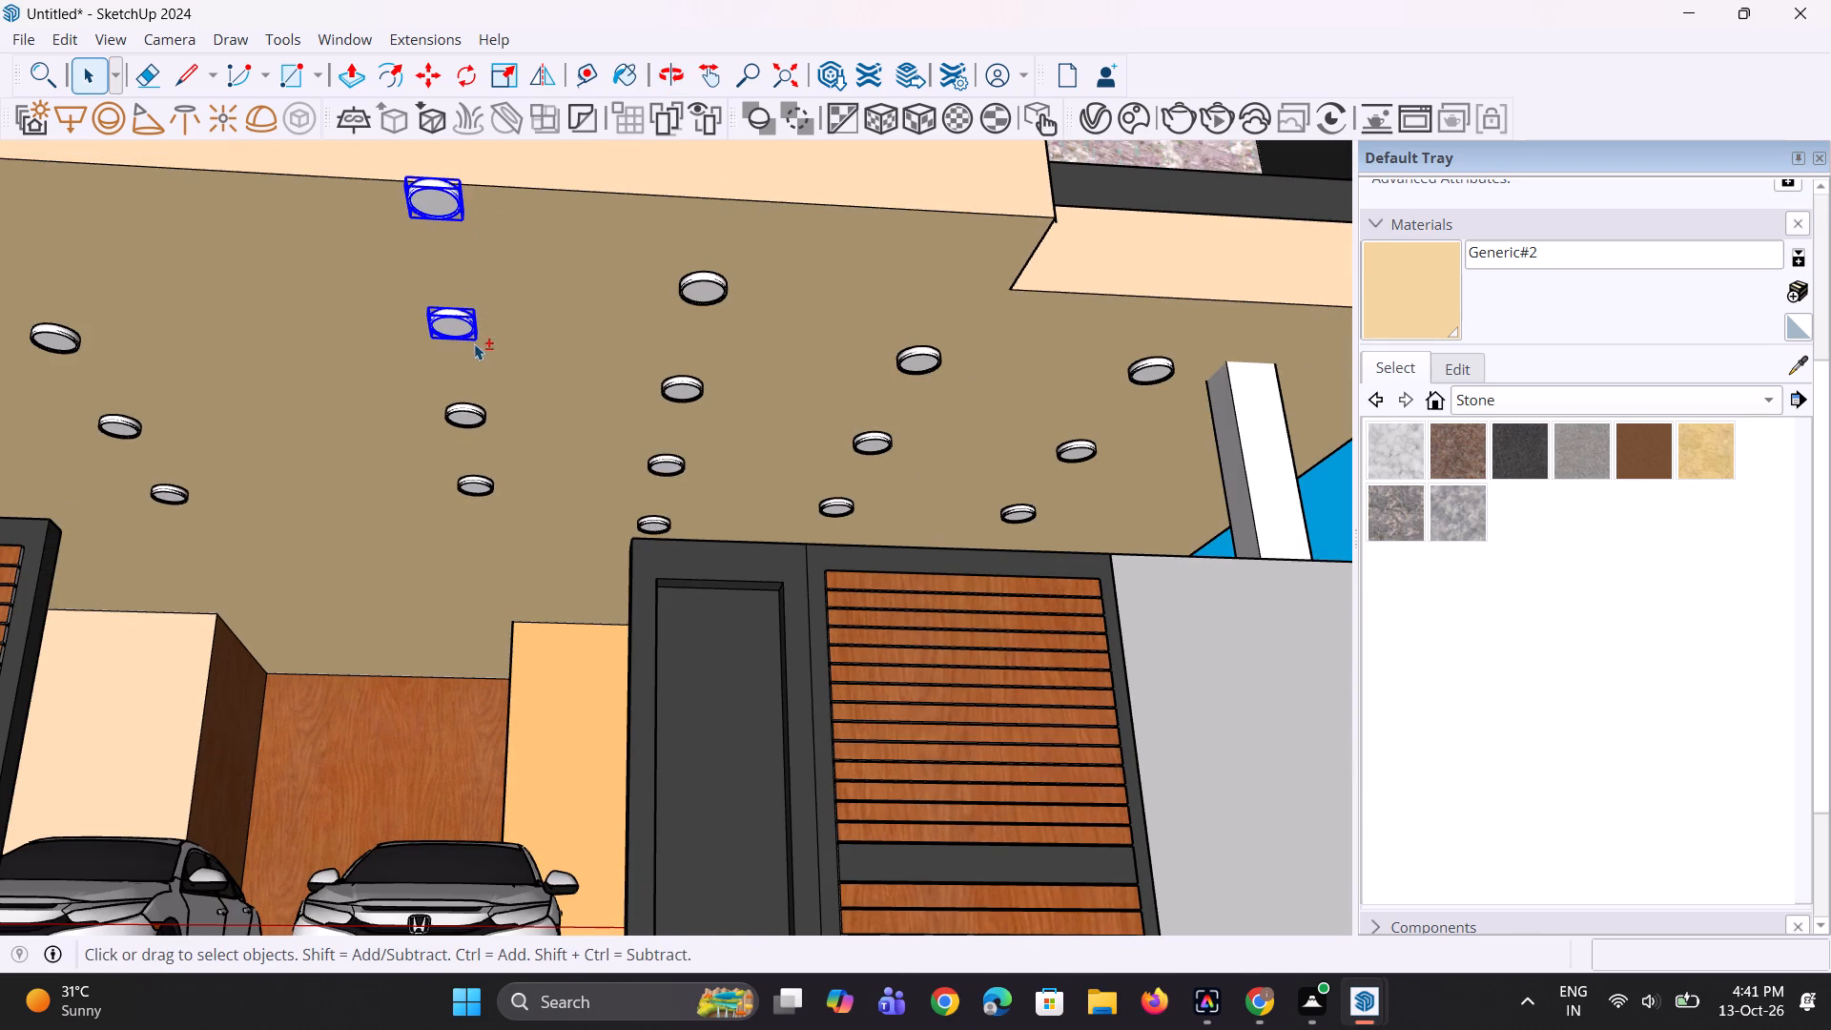
left_click(483, 419, "shift")
left_click(472, 488, "shift")
scroll(481, 484, "down", 2)
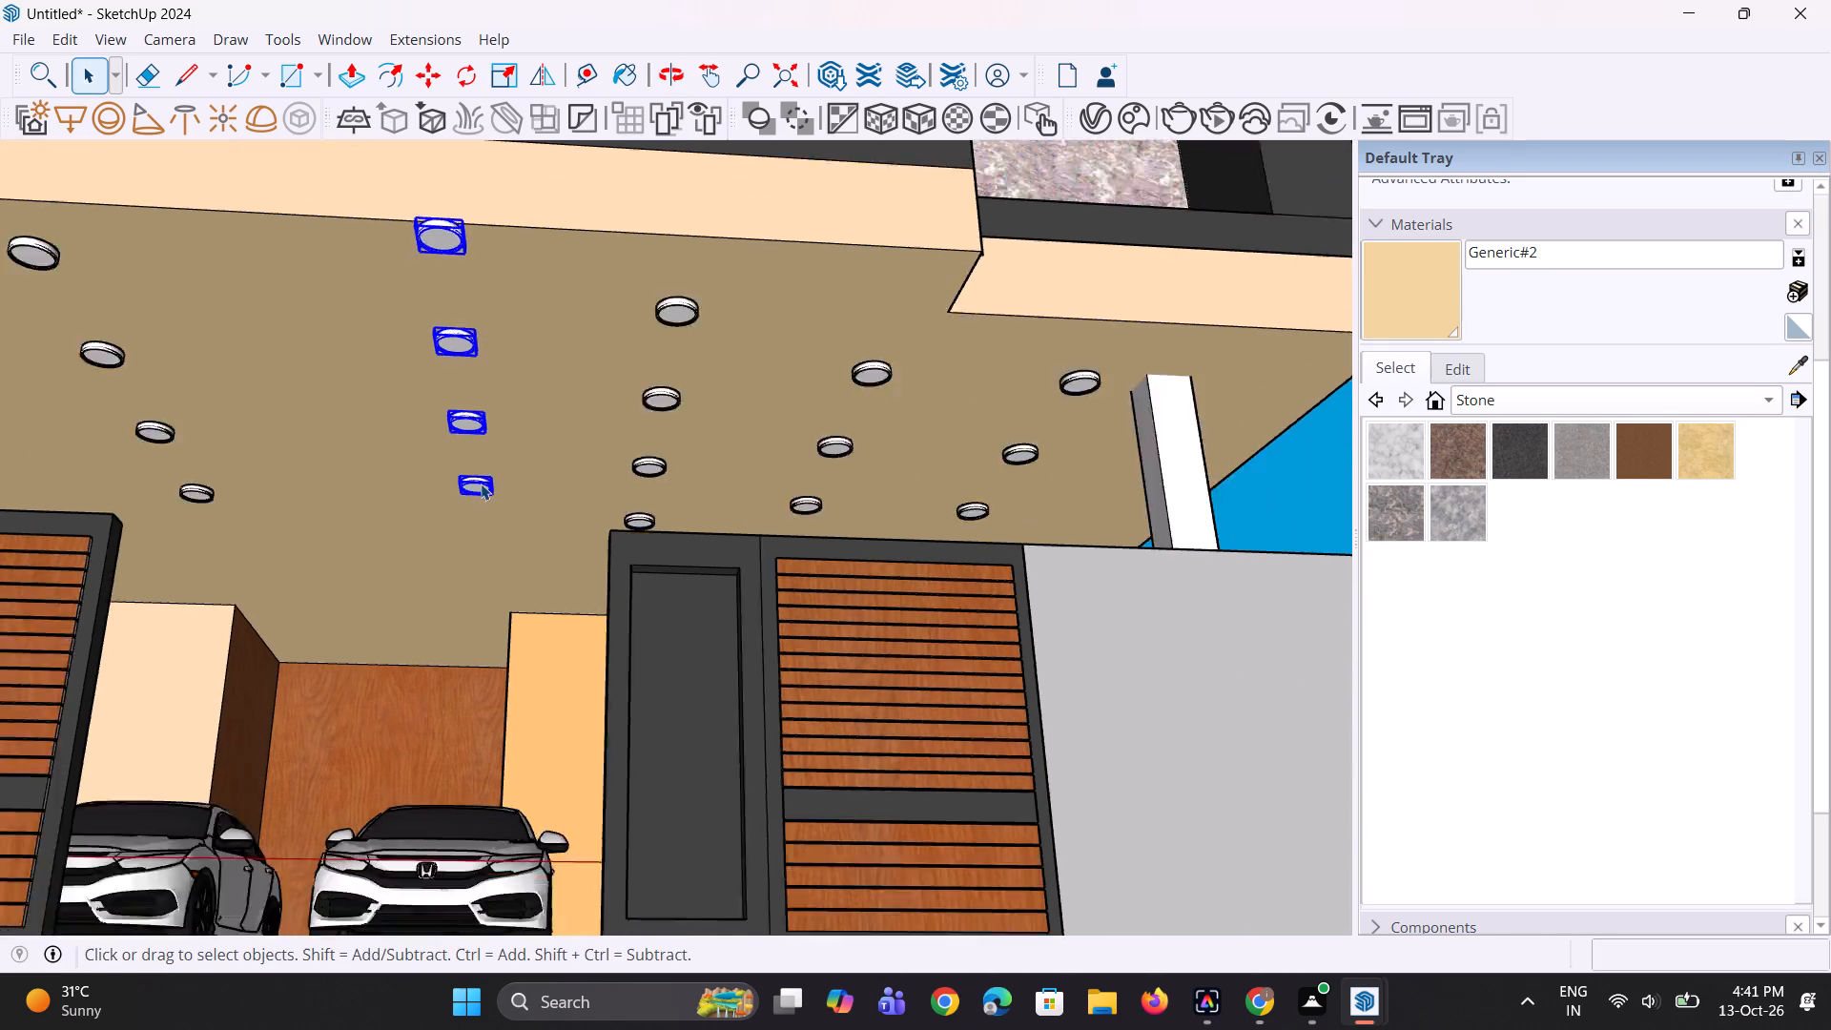
scroll(481, 484, "down", 2)
key("m")
scroll(452, 305, "up", 1)
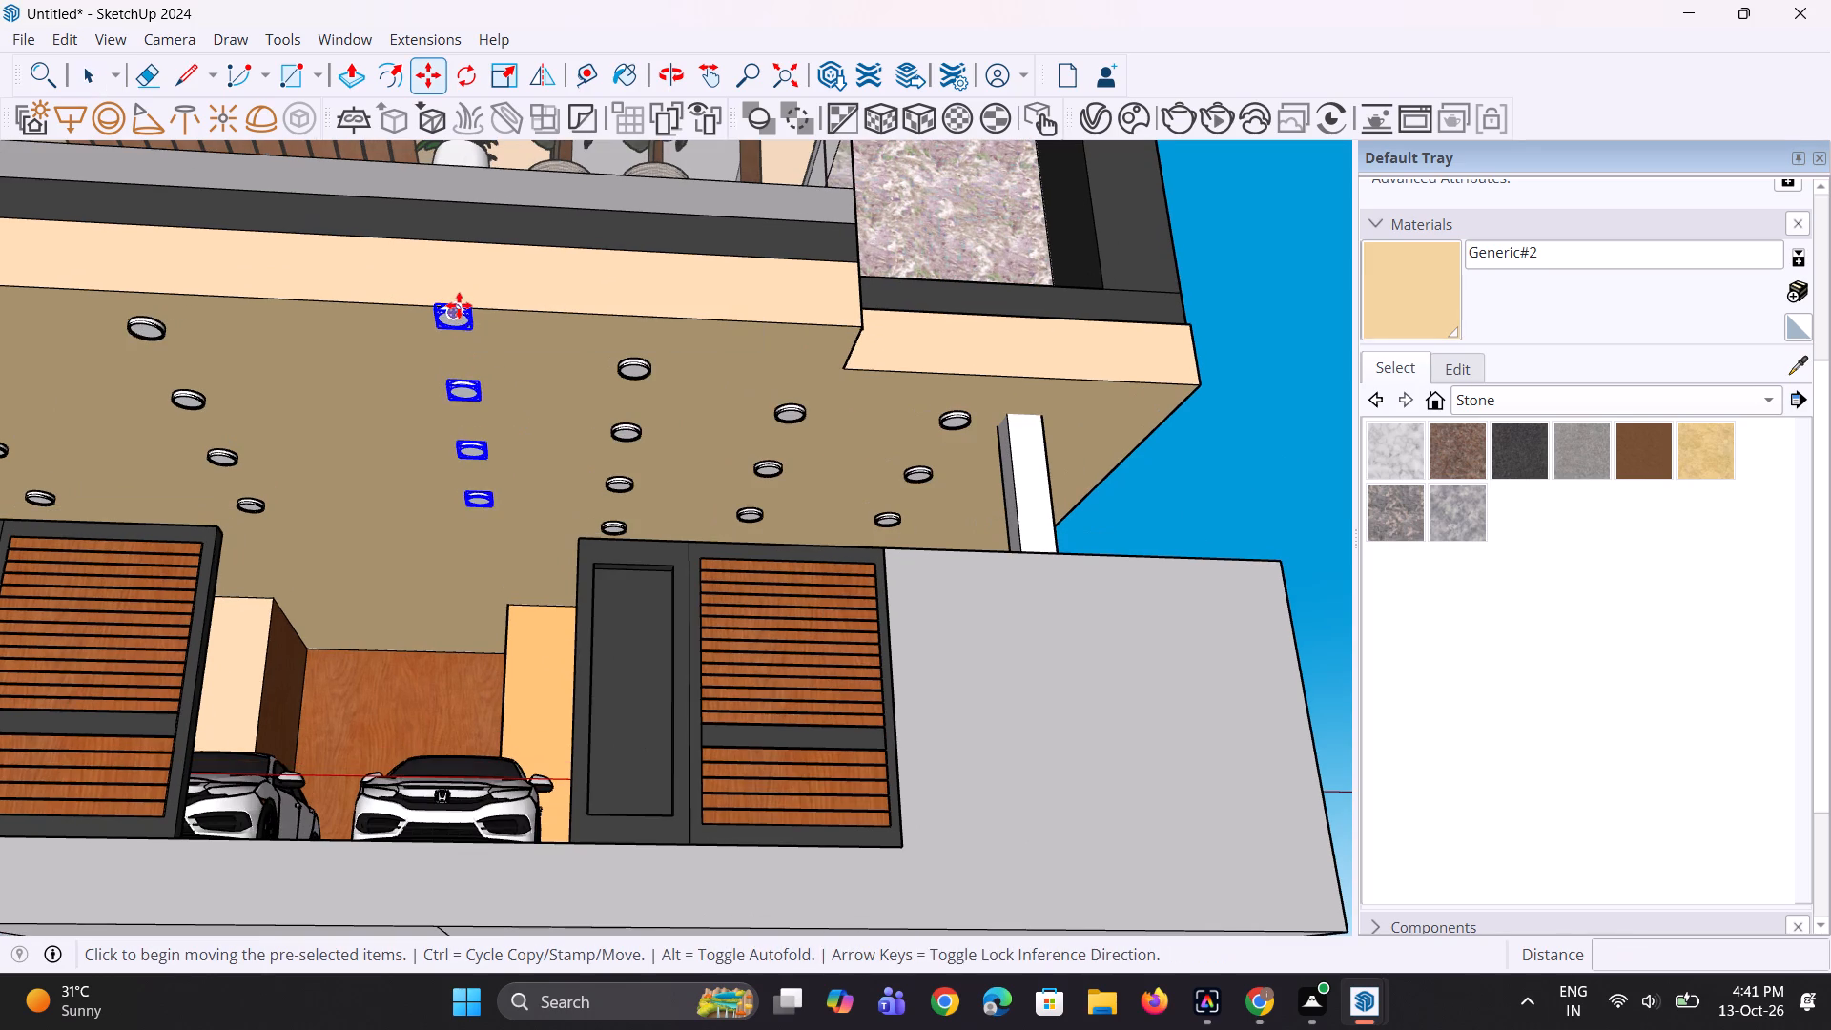
left_click(459, 305)
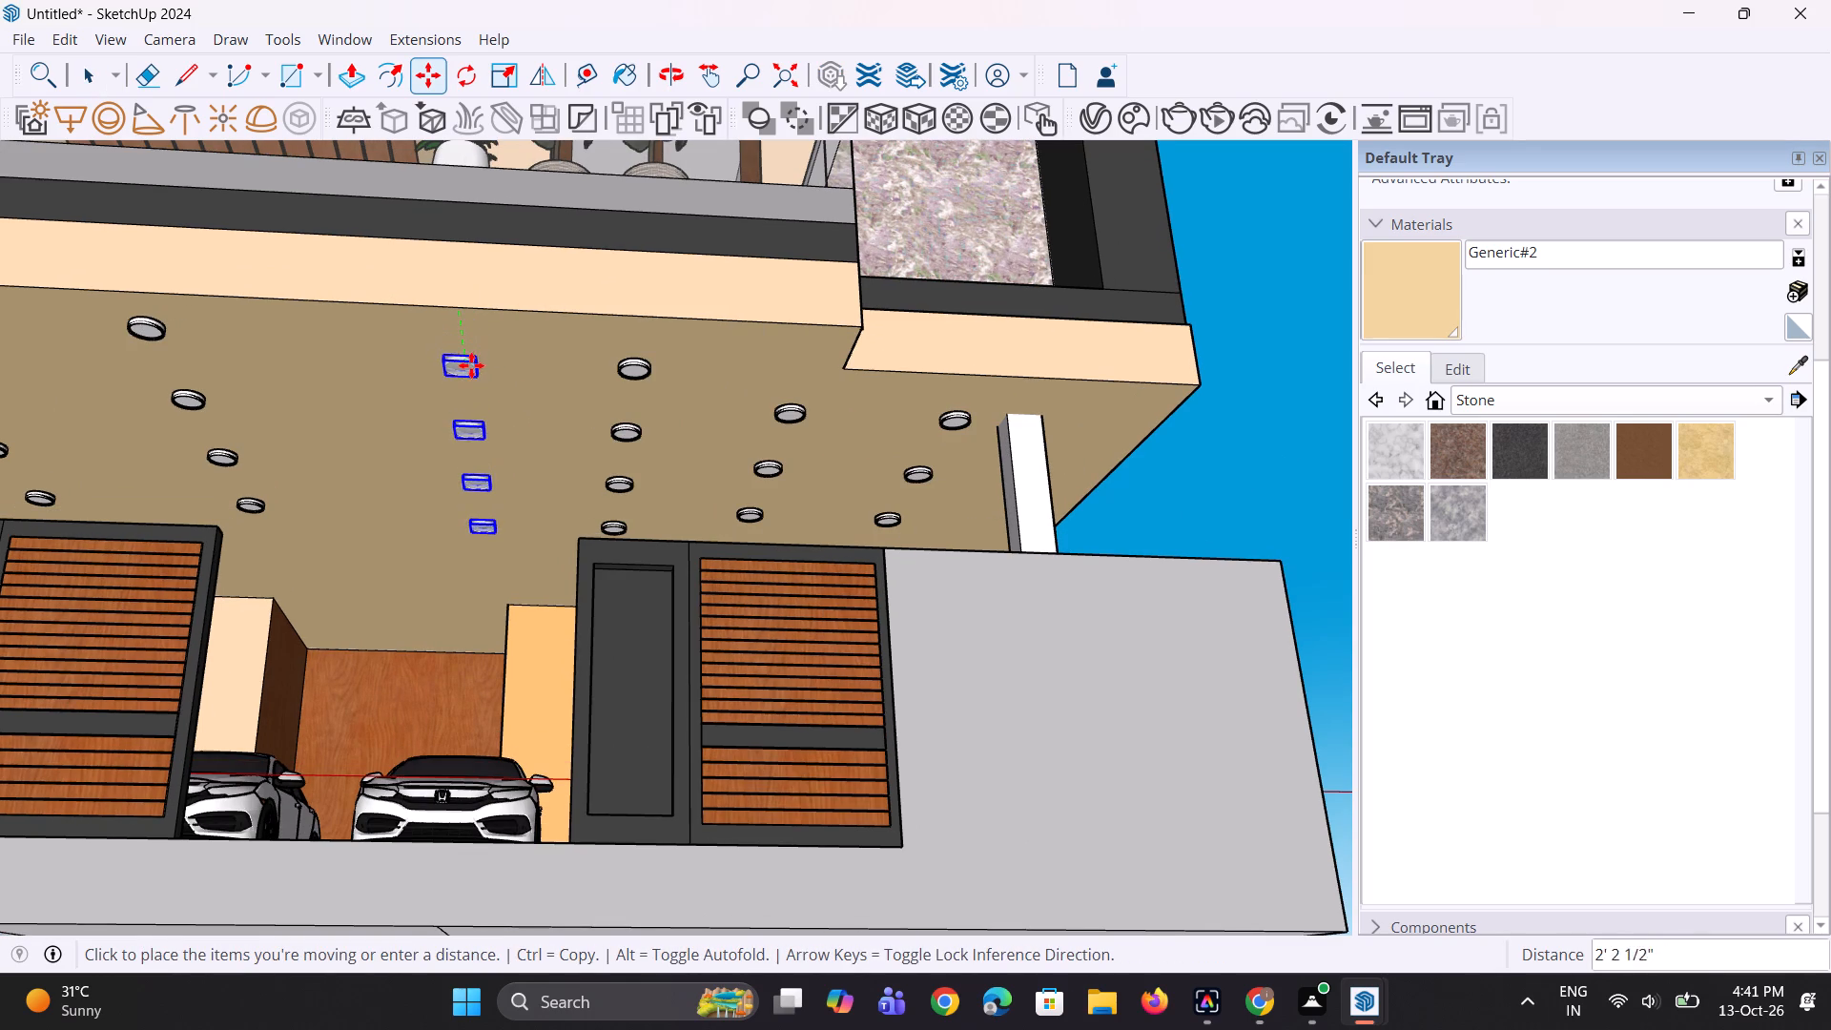
left_click(475, 390)
scroll(482, 397, "down", 1)
middle_click_drag(482, 397, 503, 439)
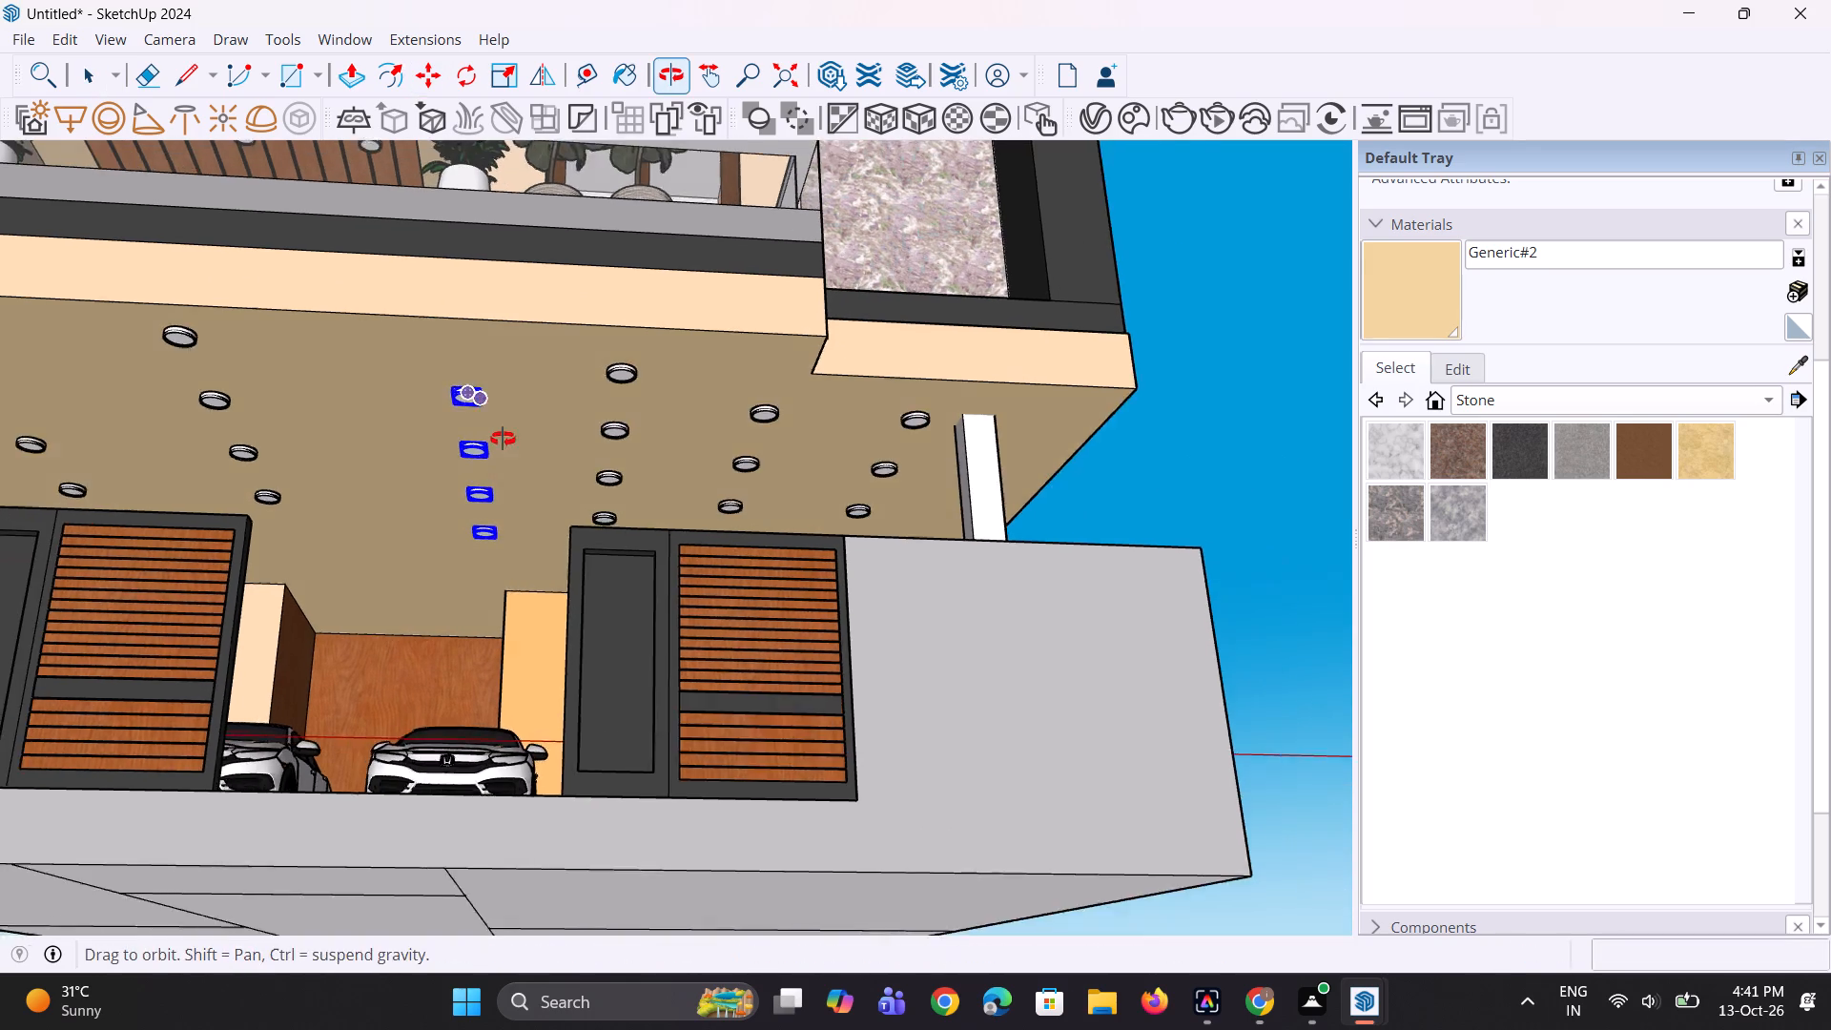
middle_click_drag(503, 439, 503, 440)
key("space")
key("space")
key("space")
Select the four lights of the second parking ceiling row from the house's left side and move them back along the green axis, level with the third row.
scroll(385, 433, "down", 4)
middle_click_drag(265, 403, 257, 354)
left_click(256, 366)
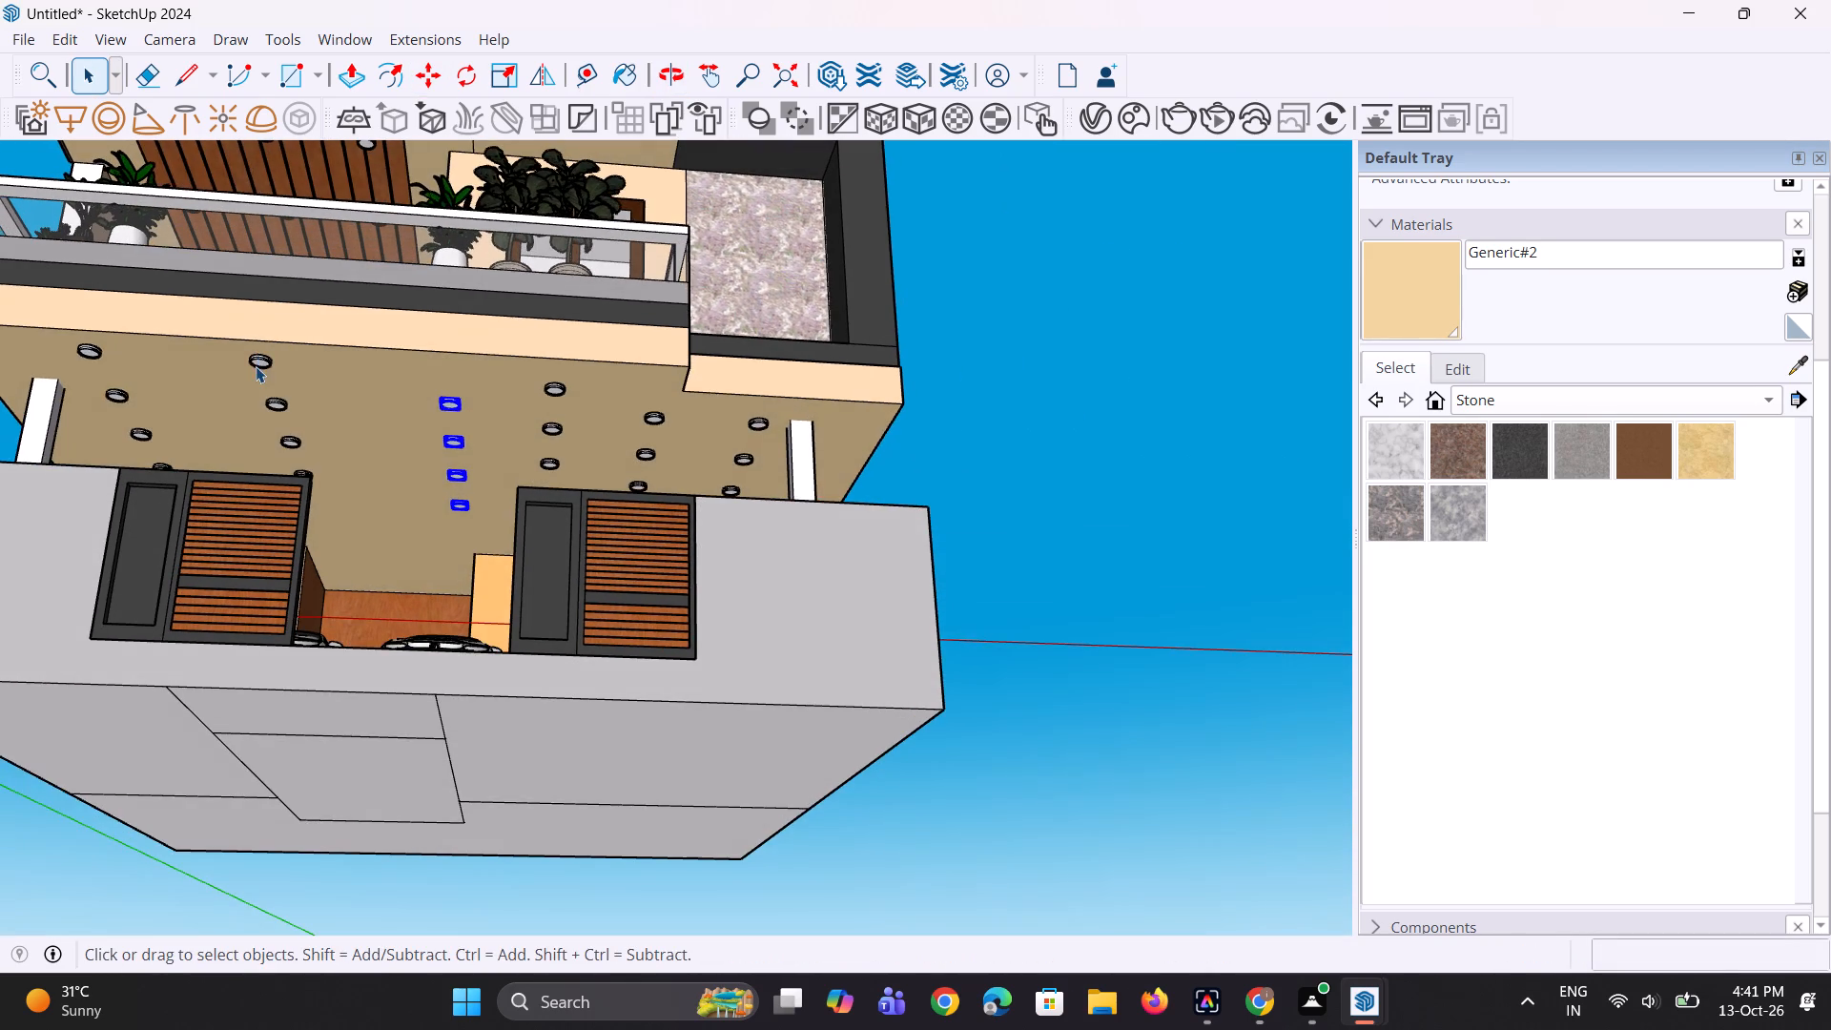
scroll(264, 370, "up", 4)
left_click(284, 419, "ctrl")
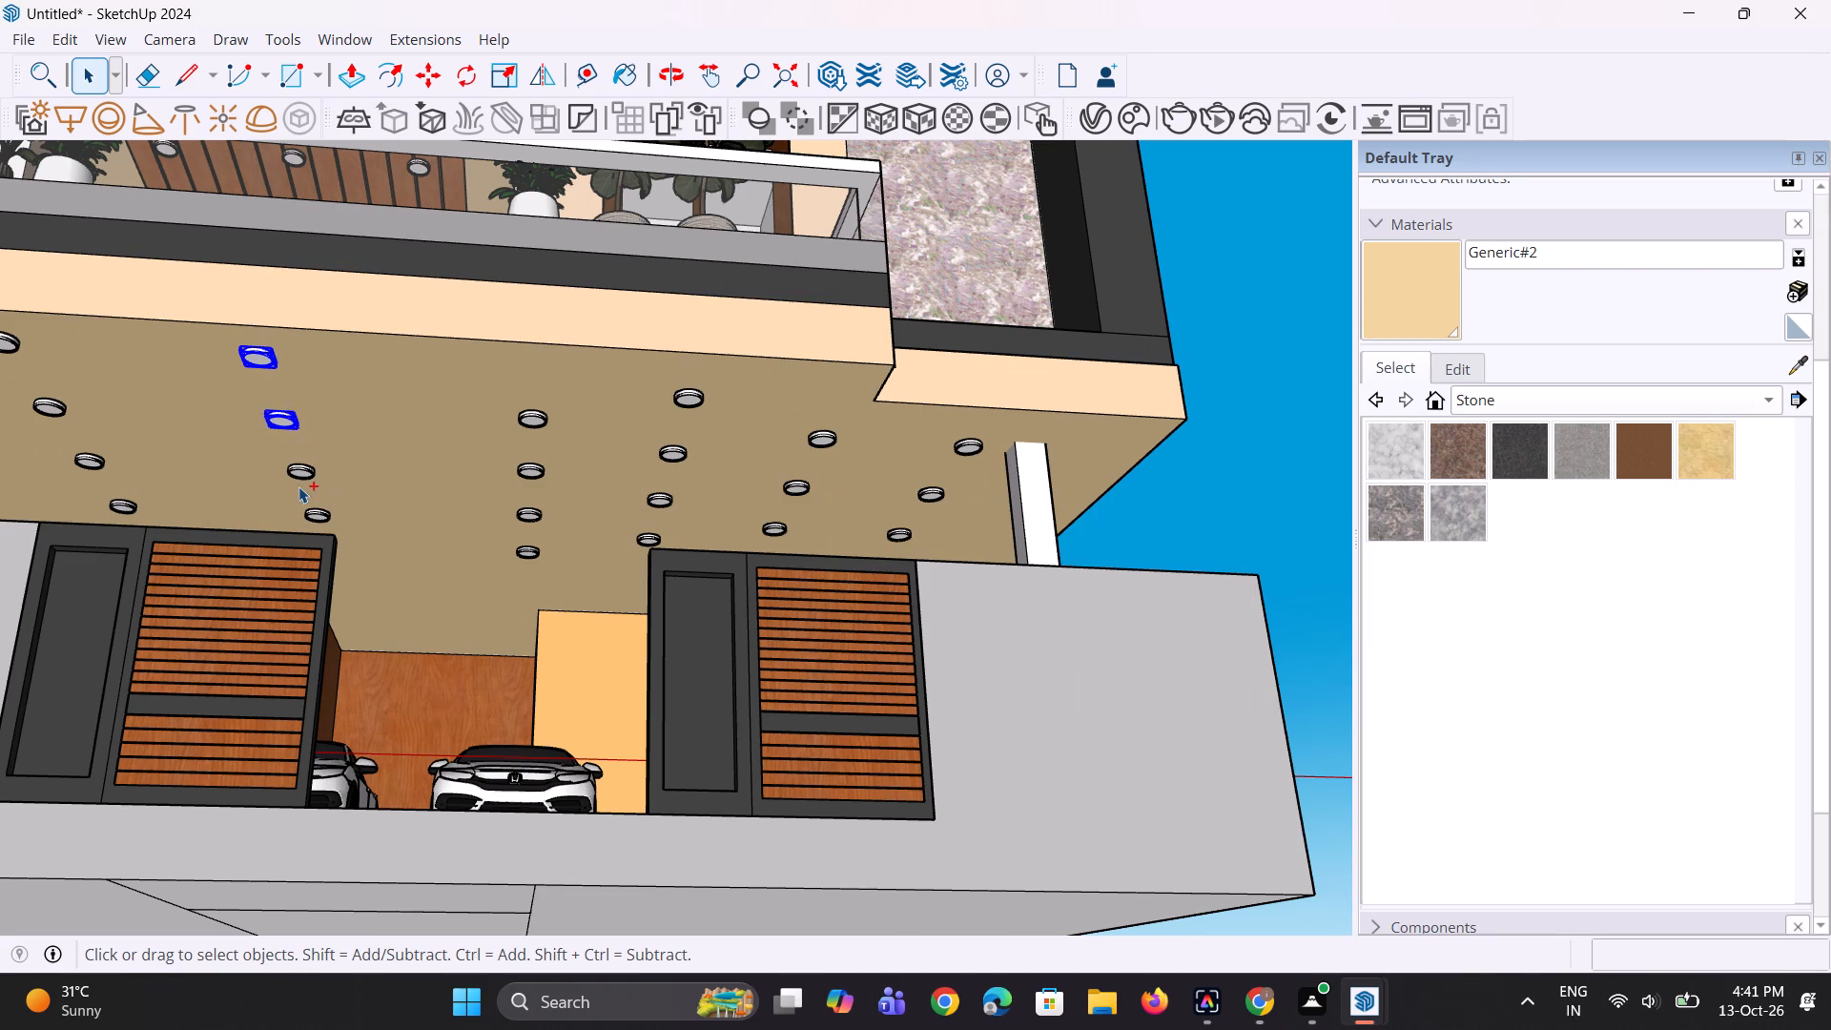
left_click(298, 486, "ctrl")
left_click(310, 479)
scroll(281, 430, "up", 2)
left_click(282, 422, "ctrl")
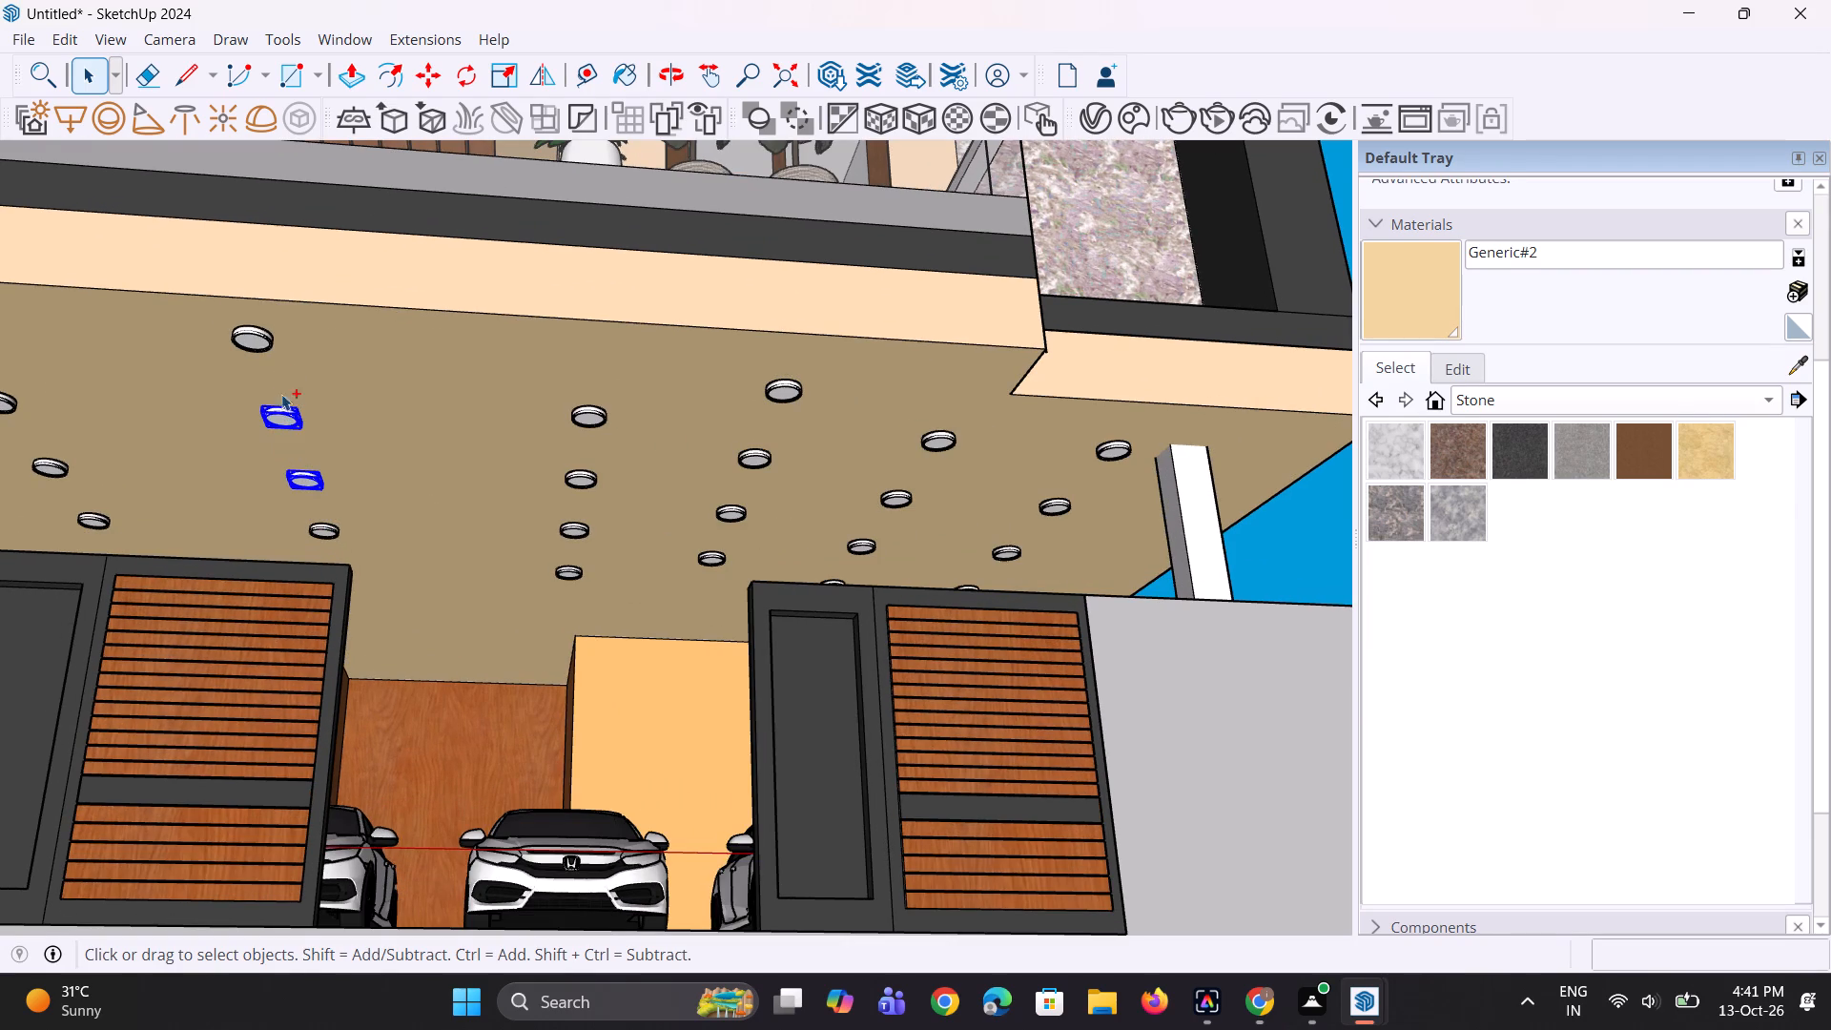
left_click(262, 351, "ctrl")
left_click(325, 525, "ctrl")
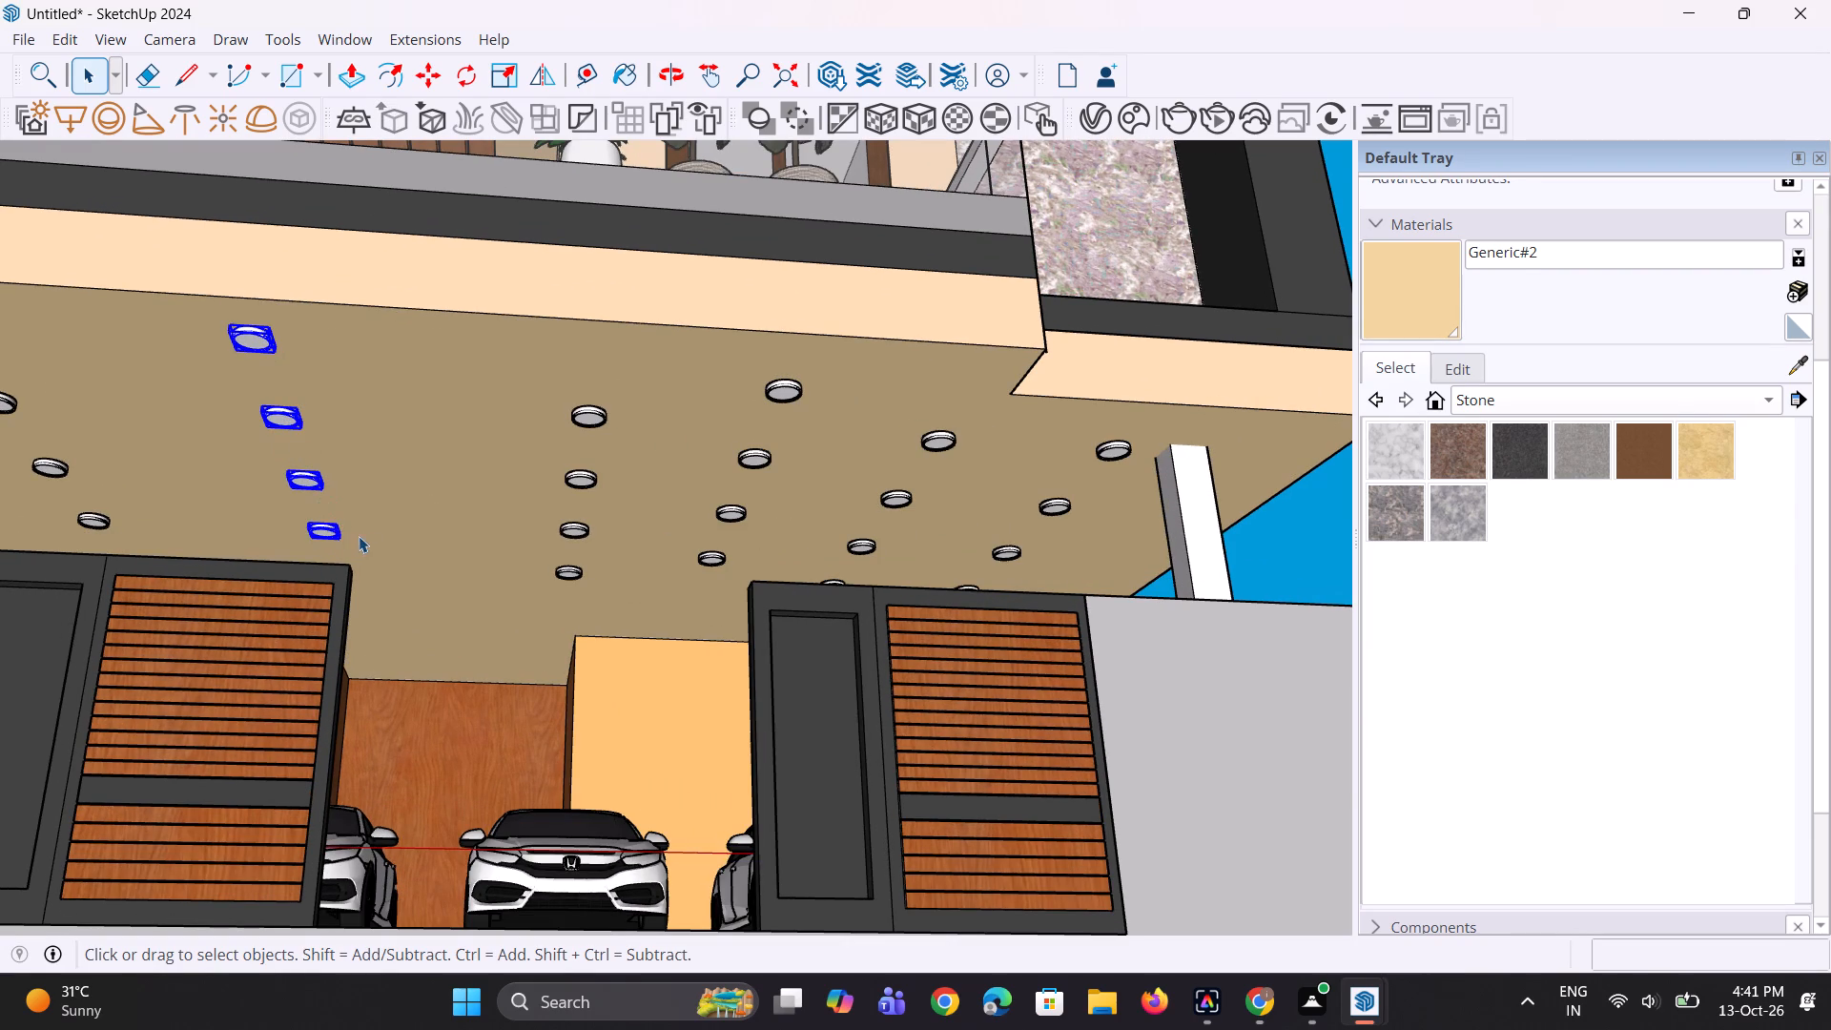
scroll(364, 536, "down", 2)
key("m")
scroll(319, 382, "up", 4)
left_click(291, 368)
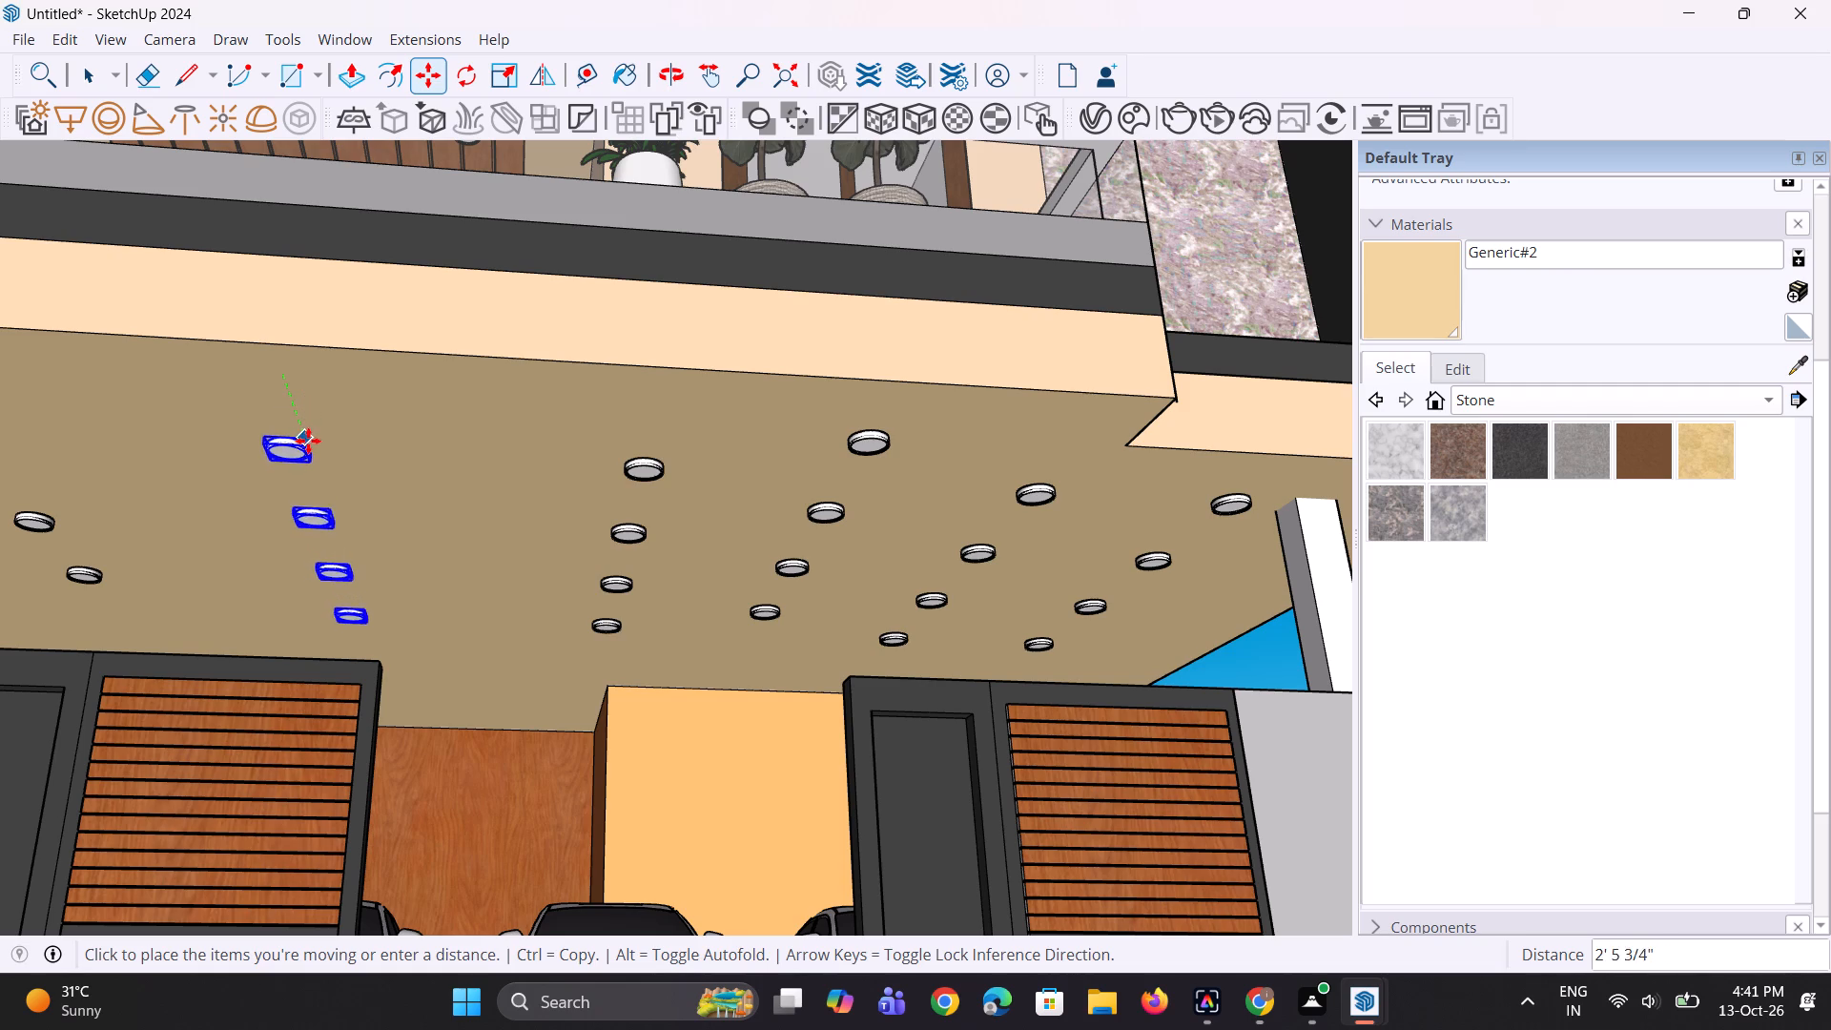
left_click(311, 457)
scroll(374, 508, "down", 5)
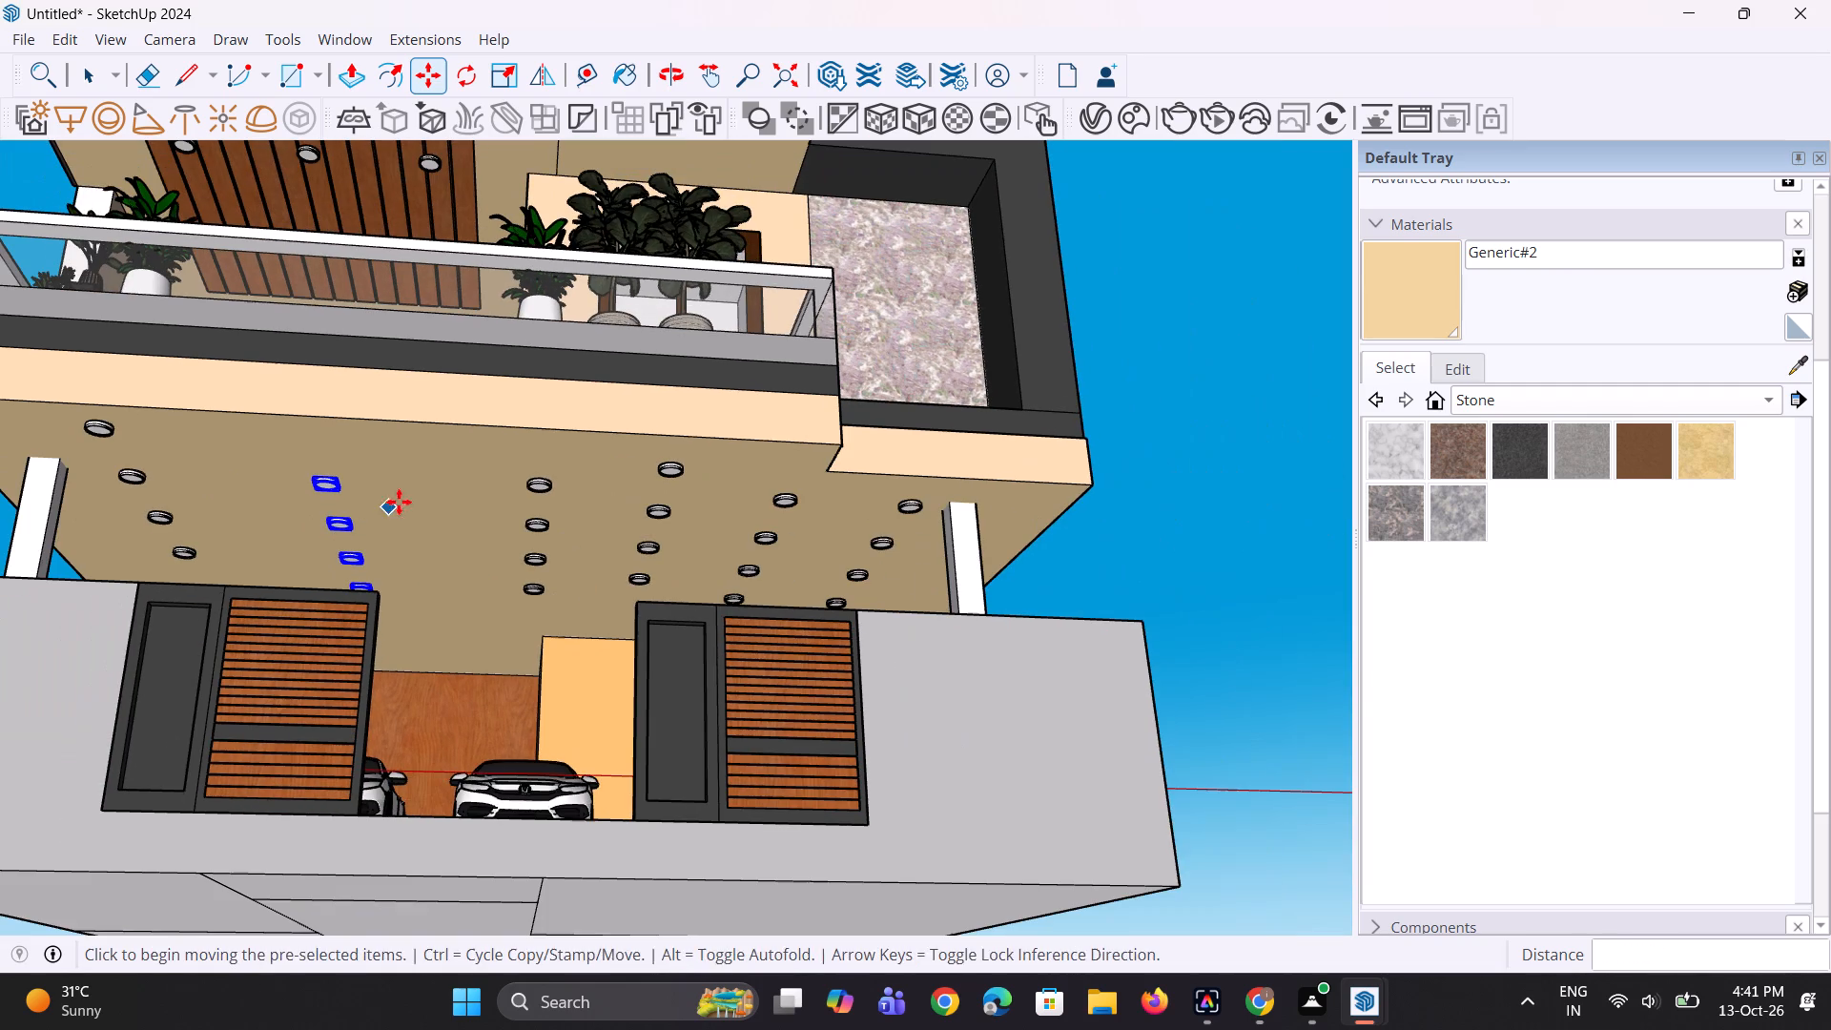
key("space")
key("space")
key("space")
Select the four lights of the leftmost parking ceiling row, move them back about 3' along the green axis, and clear the selection.
scroll(51, 419, "up", 3)
left_click(112, 436)
scroll(167, 523, "up", 3)
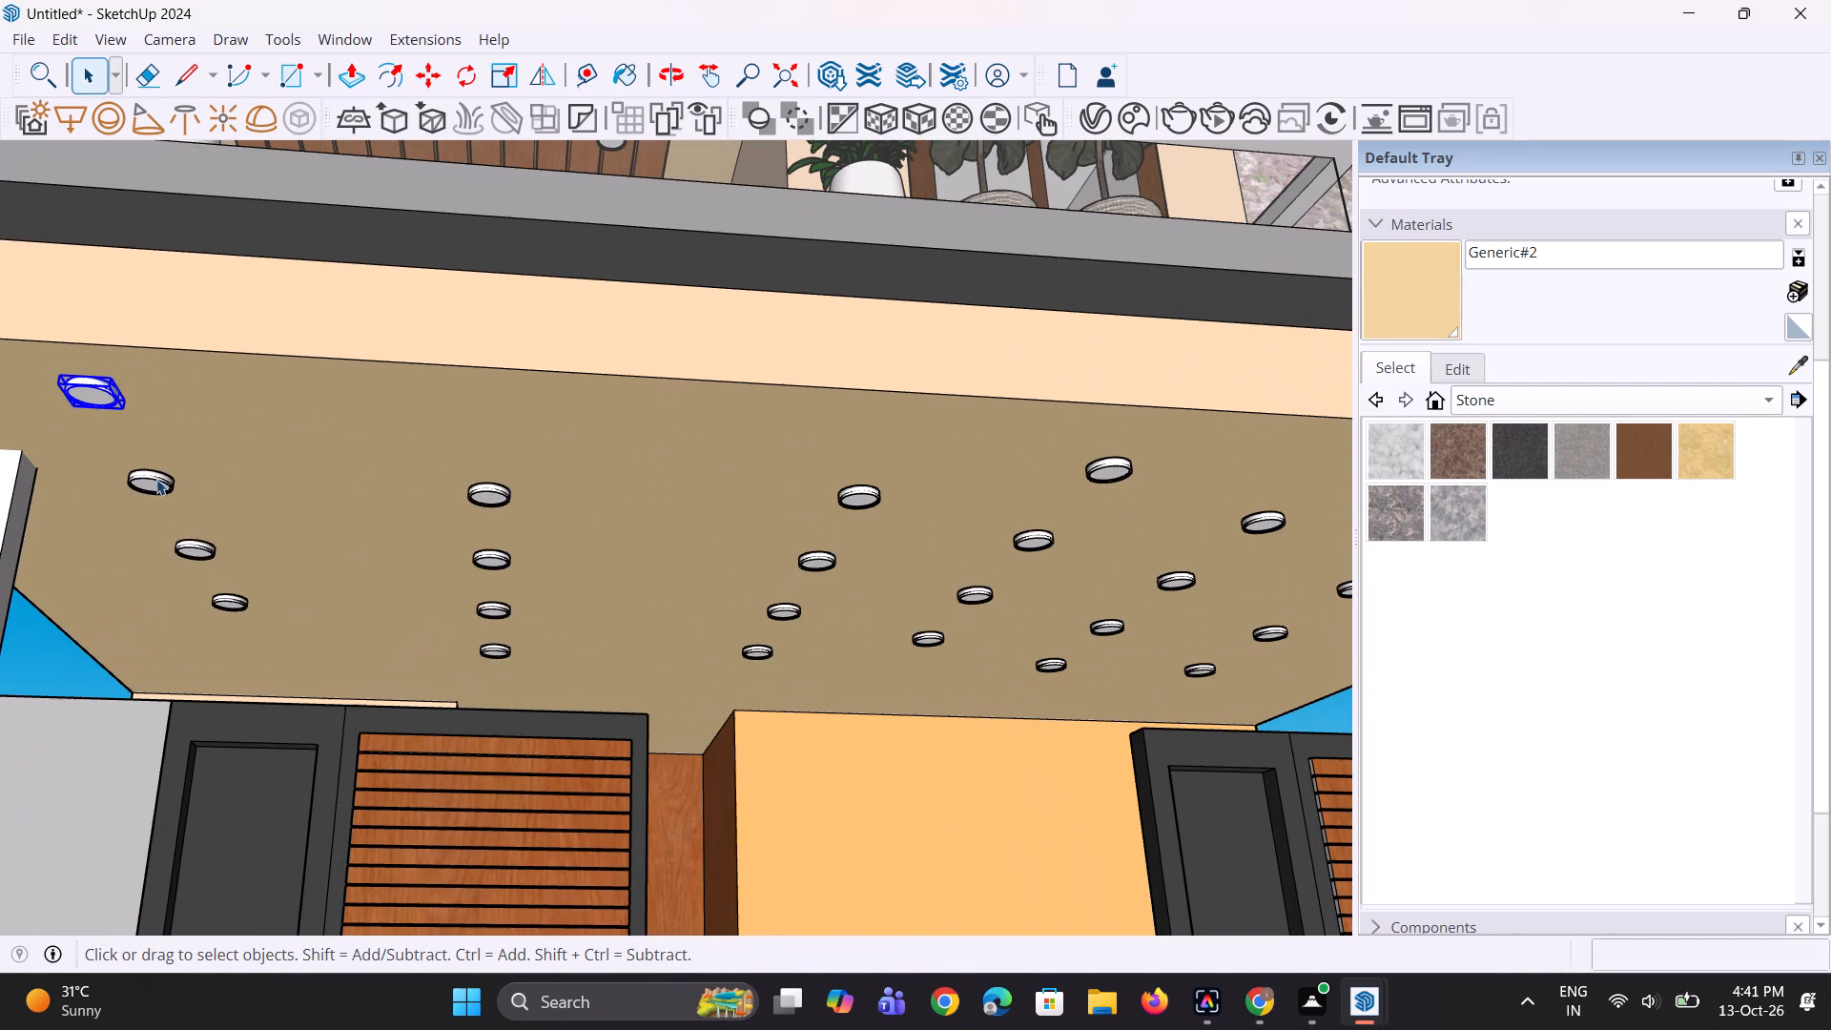
left_click(156, 471, "ctrl")
left_click(195, 549, "ctrl")
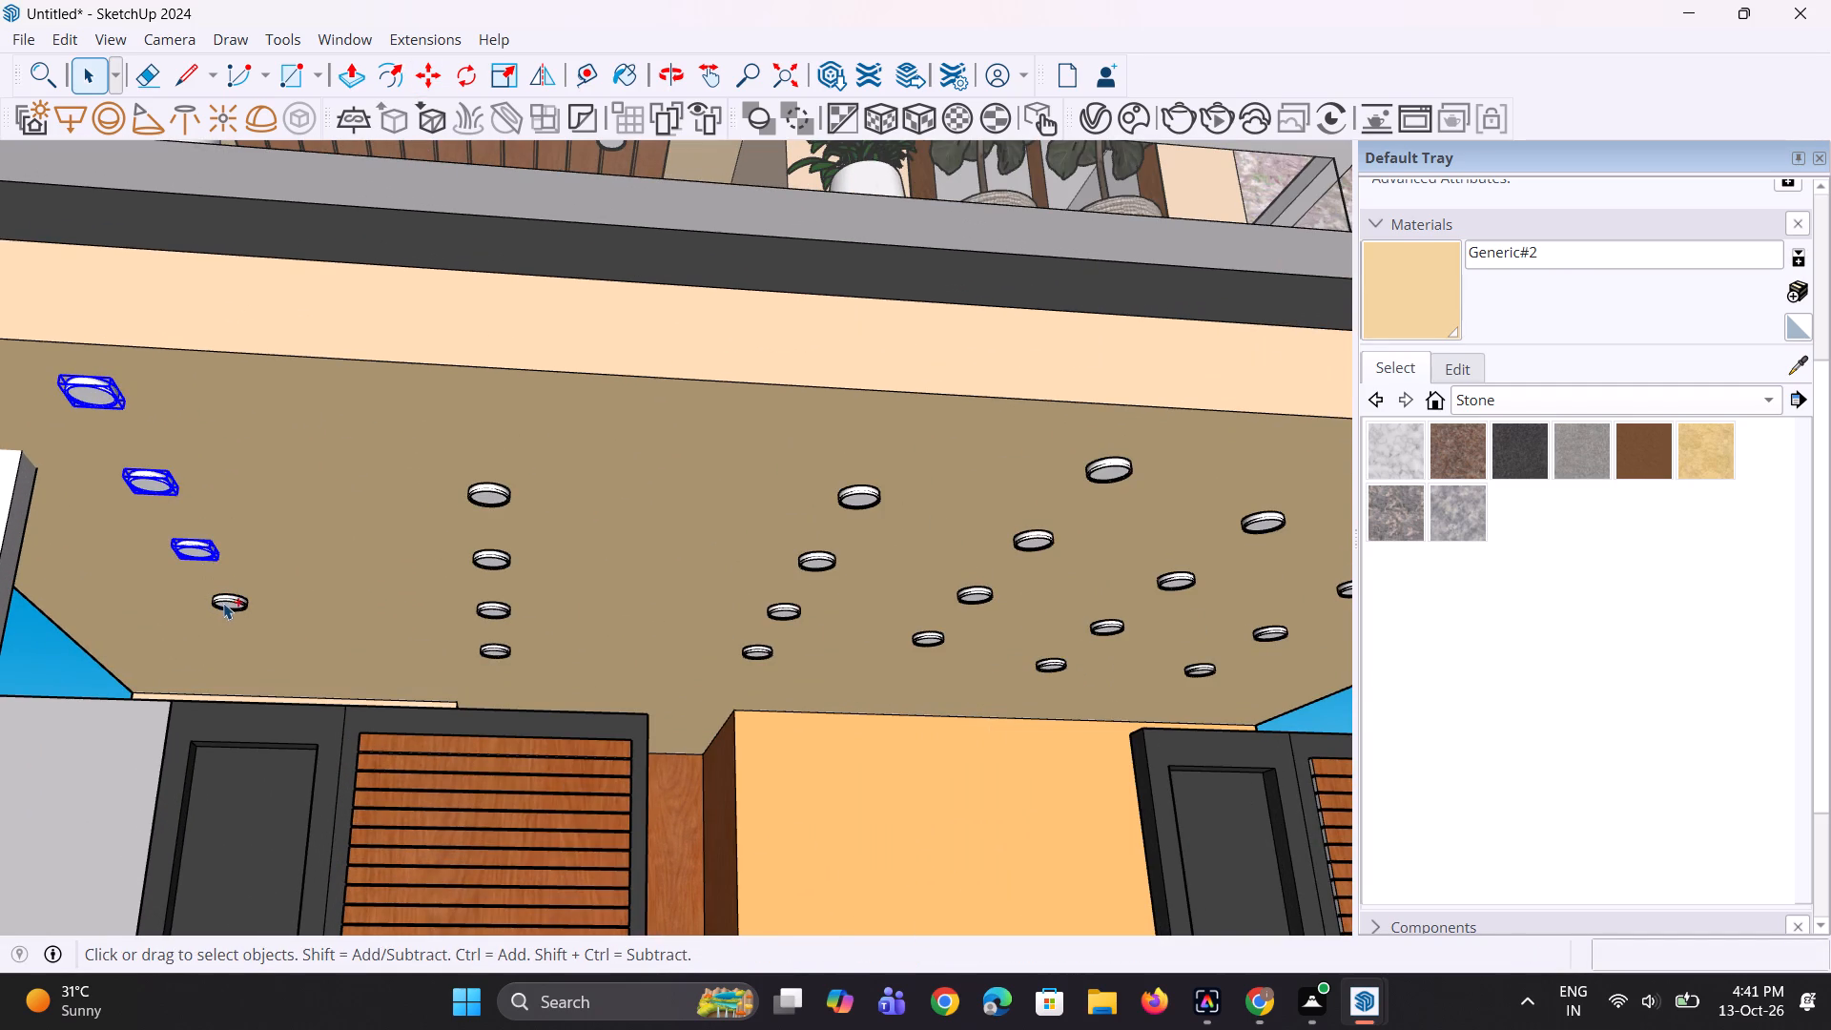
left_click(223, 603, "ctrl")
scroll(417, 600, "down", 5)
scroll(207, 448, "up", 7)
key("m")
scroll(296, 518, "up", 2)
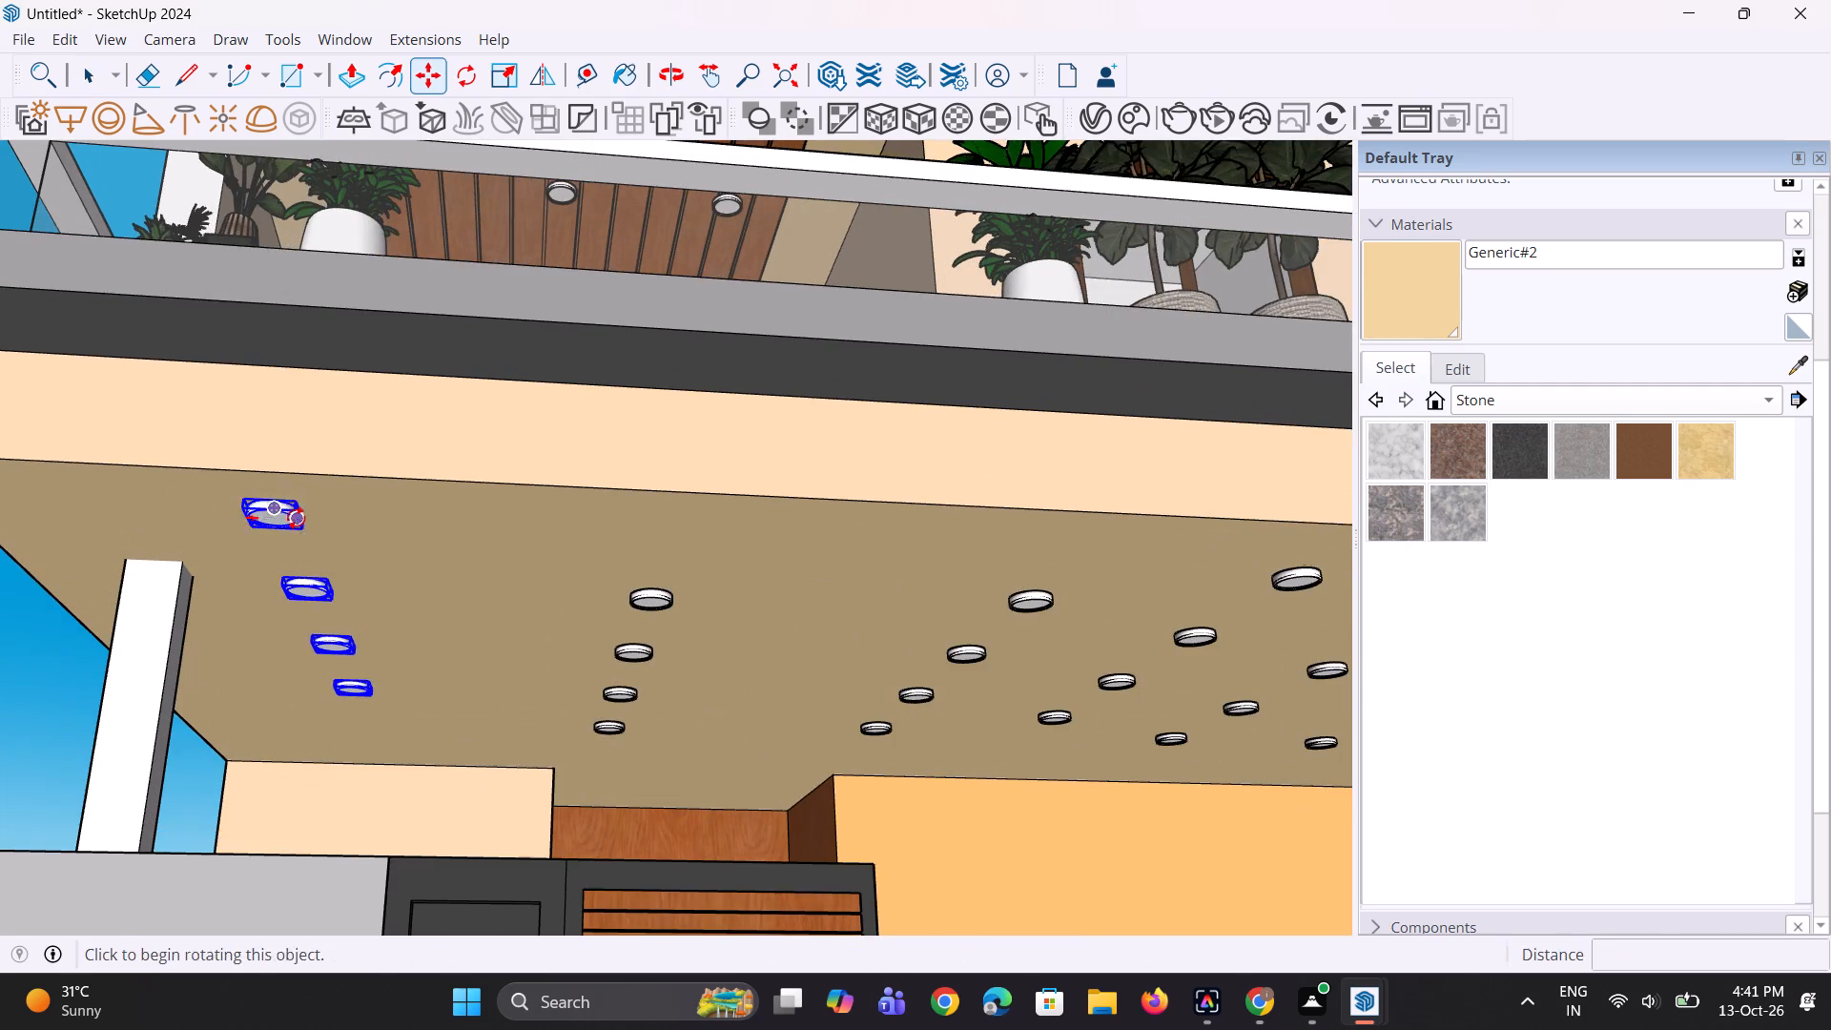
middle_click_drag(299, 503, 302, 445)
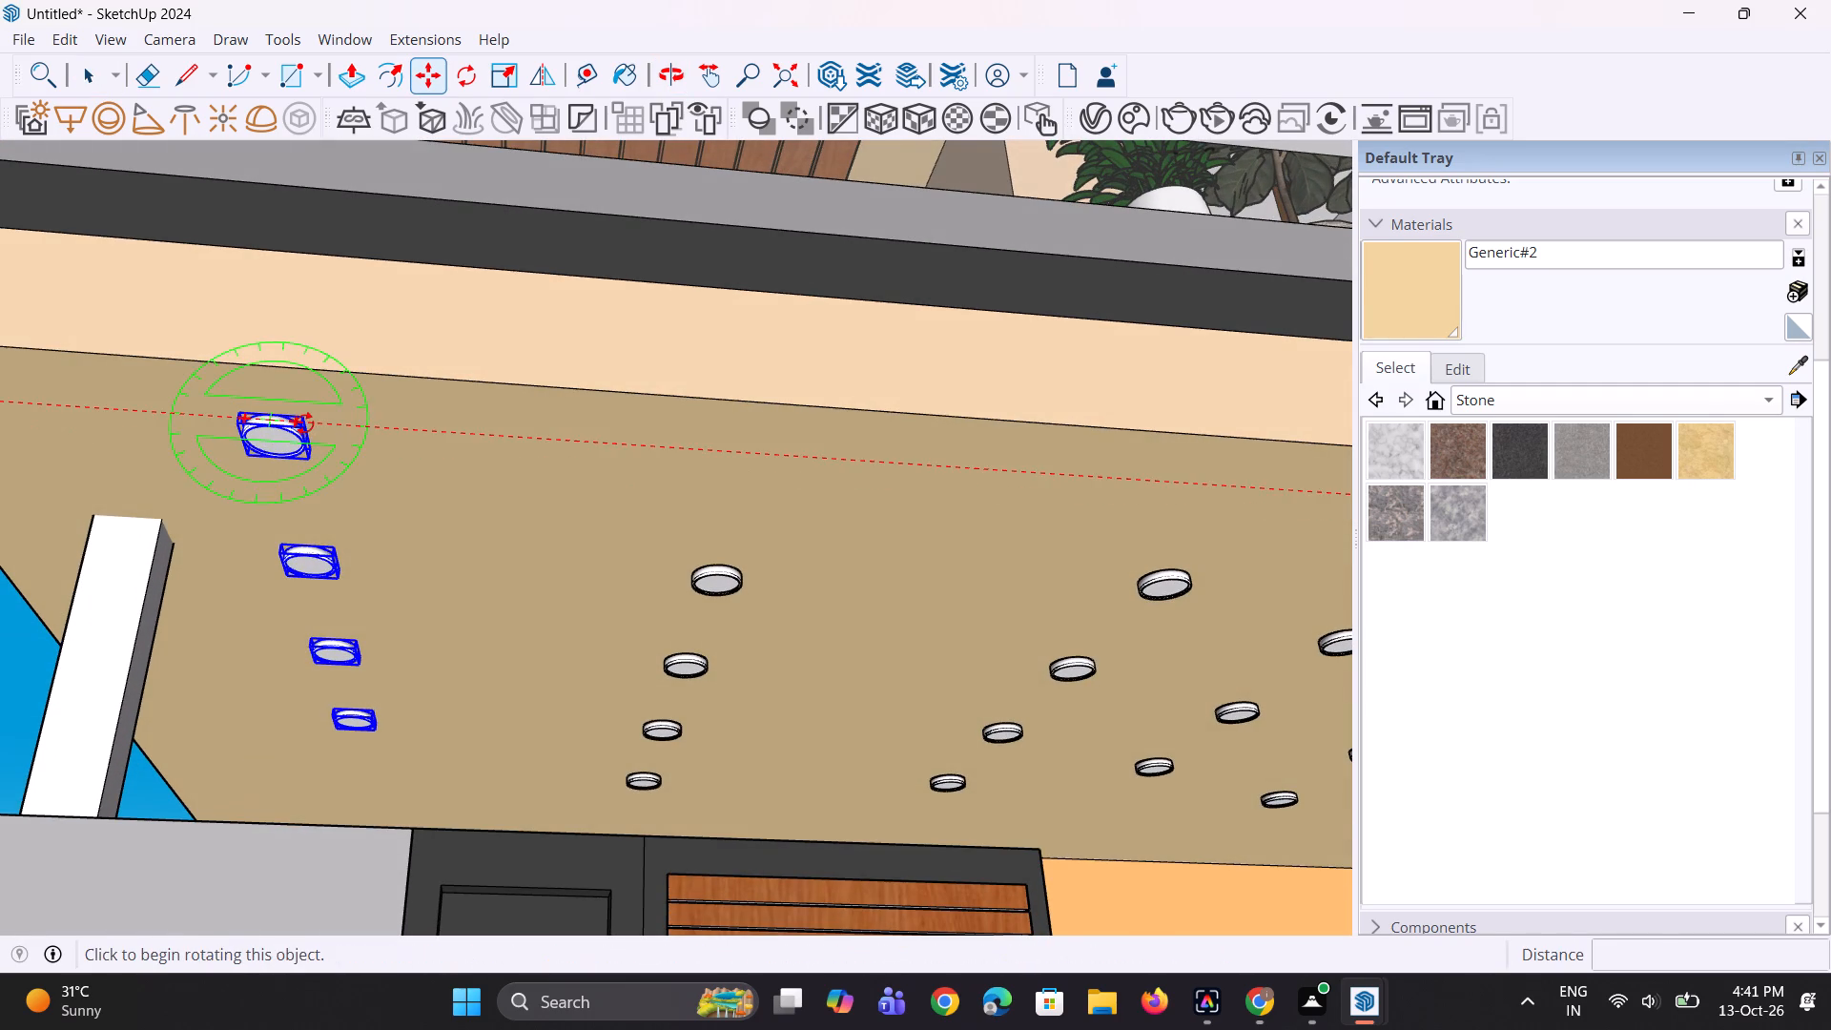
scroll(330, 460, "up", 1)
left_click(312, 414)
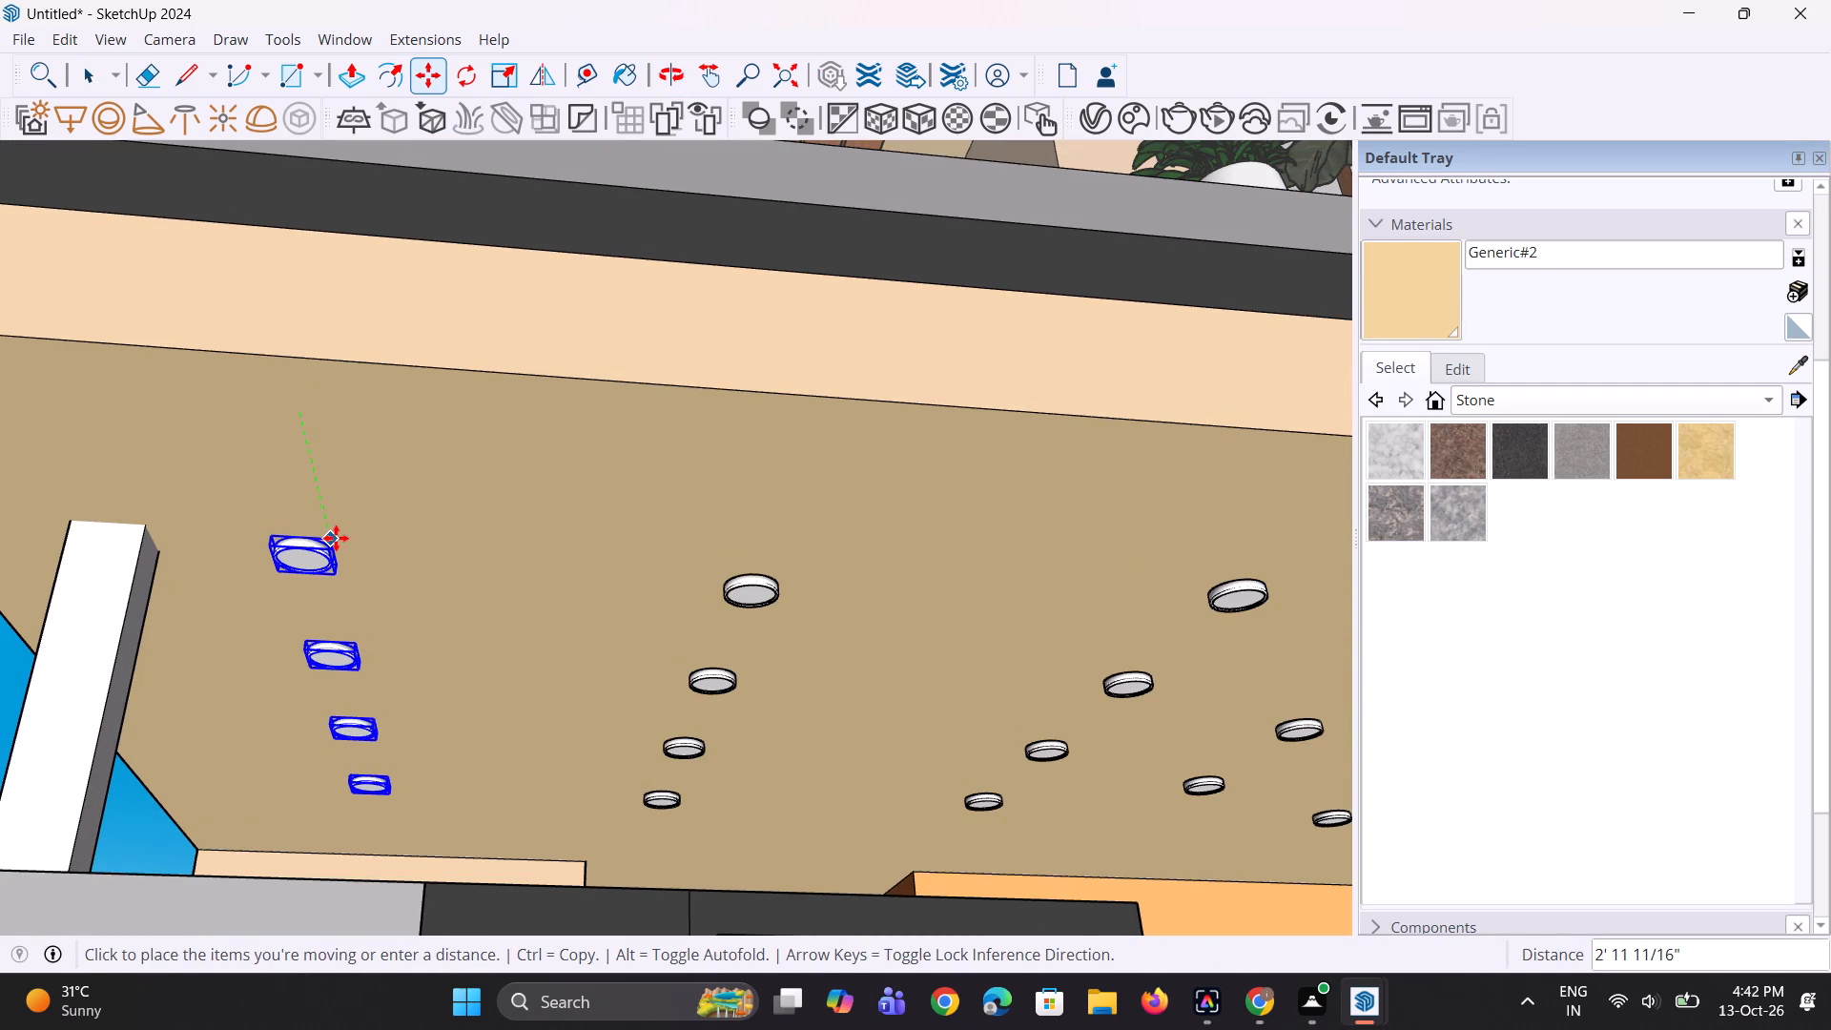
left_click(336, 538)
scroll(400, 499, "down", 6)
key("space")
key("space")
left_click(58, 584)
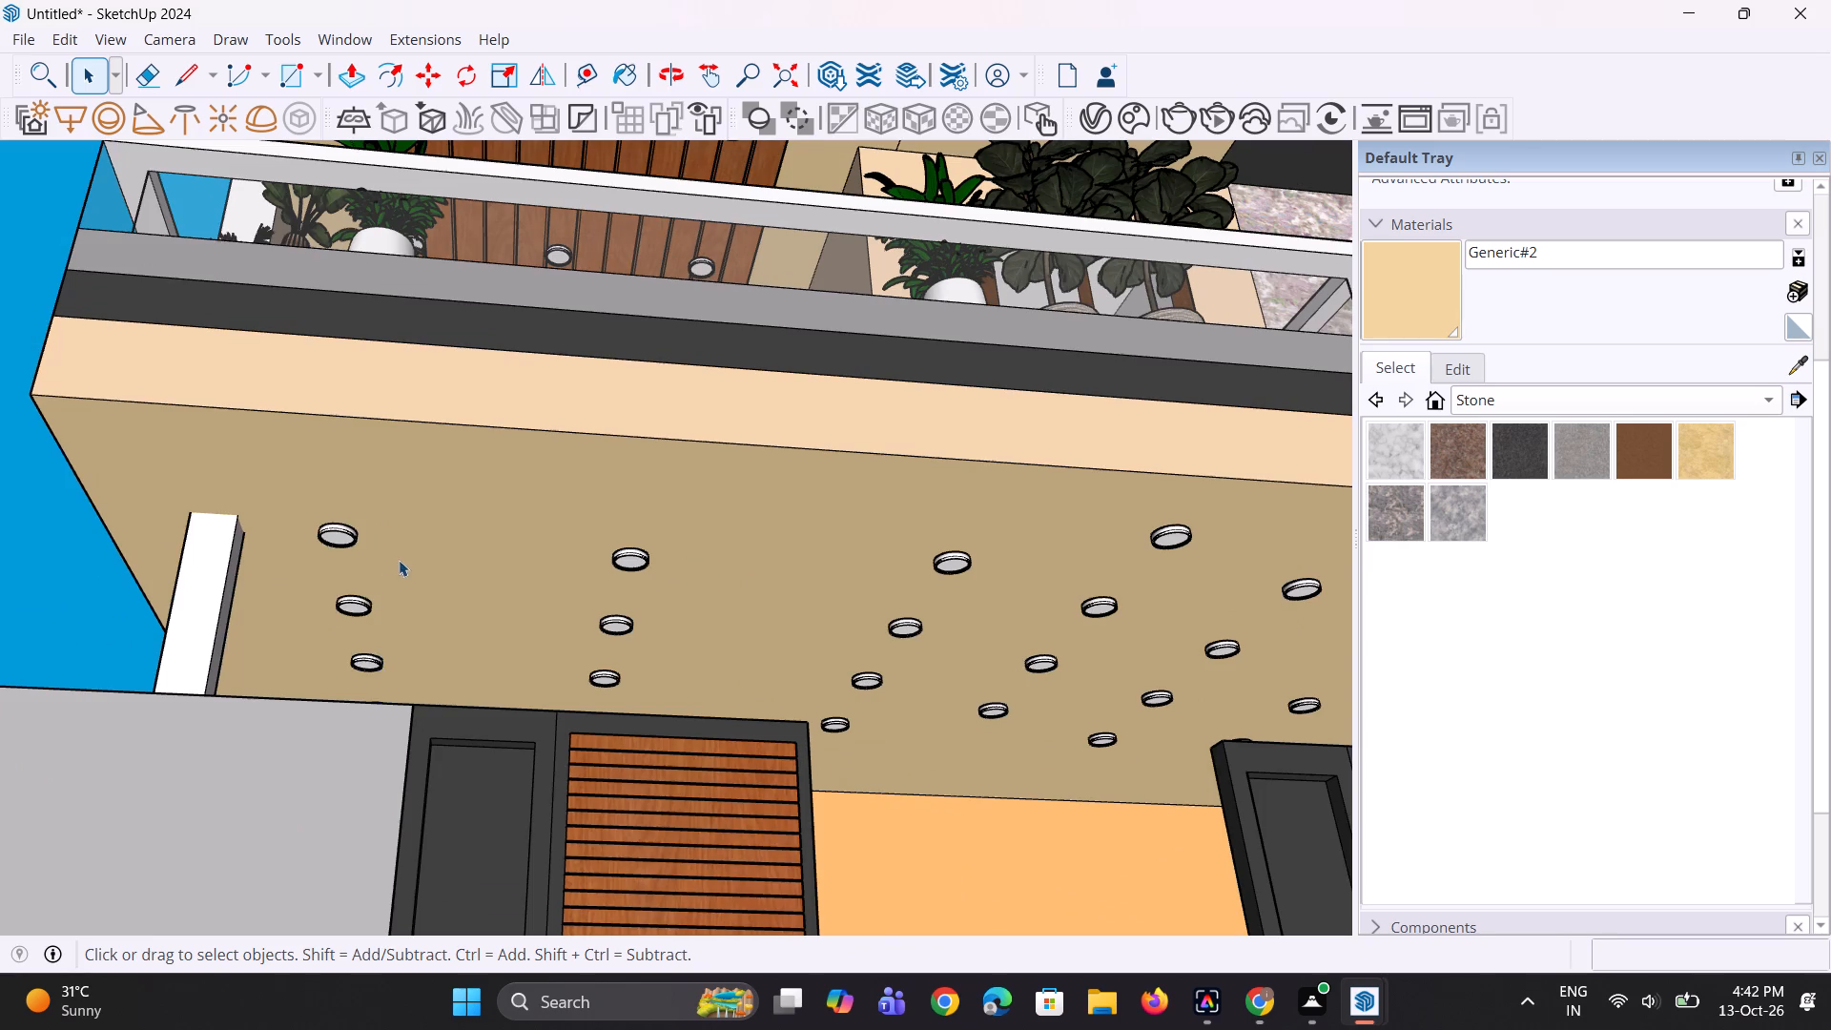
Select the four lights of the fourth parking ceiling row from the left and move them back about 1' 8" along the green axis.
scroll(399, 560, "down", 5)
middle_click_drag(621, 575, 607, 640)
scroll(780, 606, "up", 6)
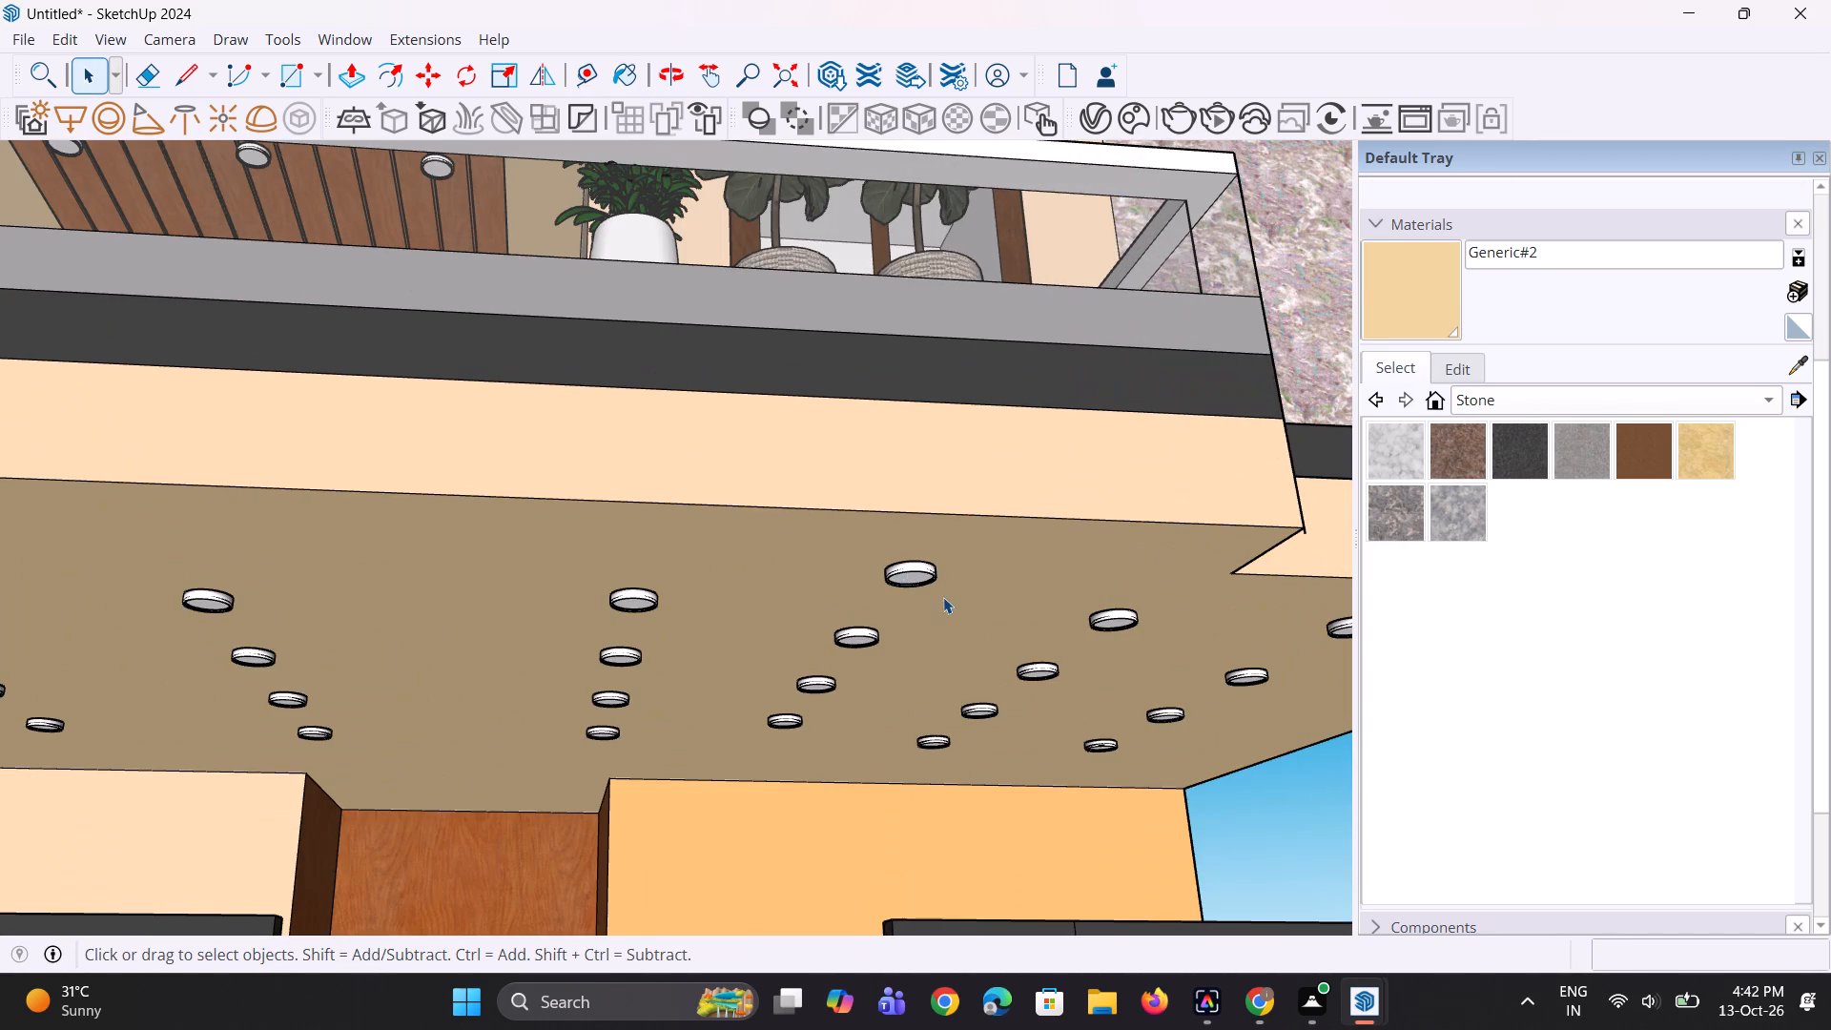
left_click(929, 581)
scroll(858, 701, "up", 4)
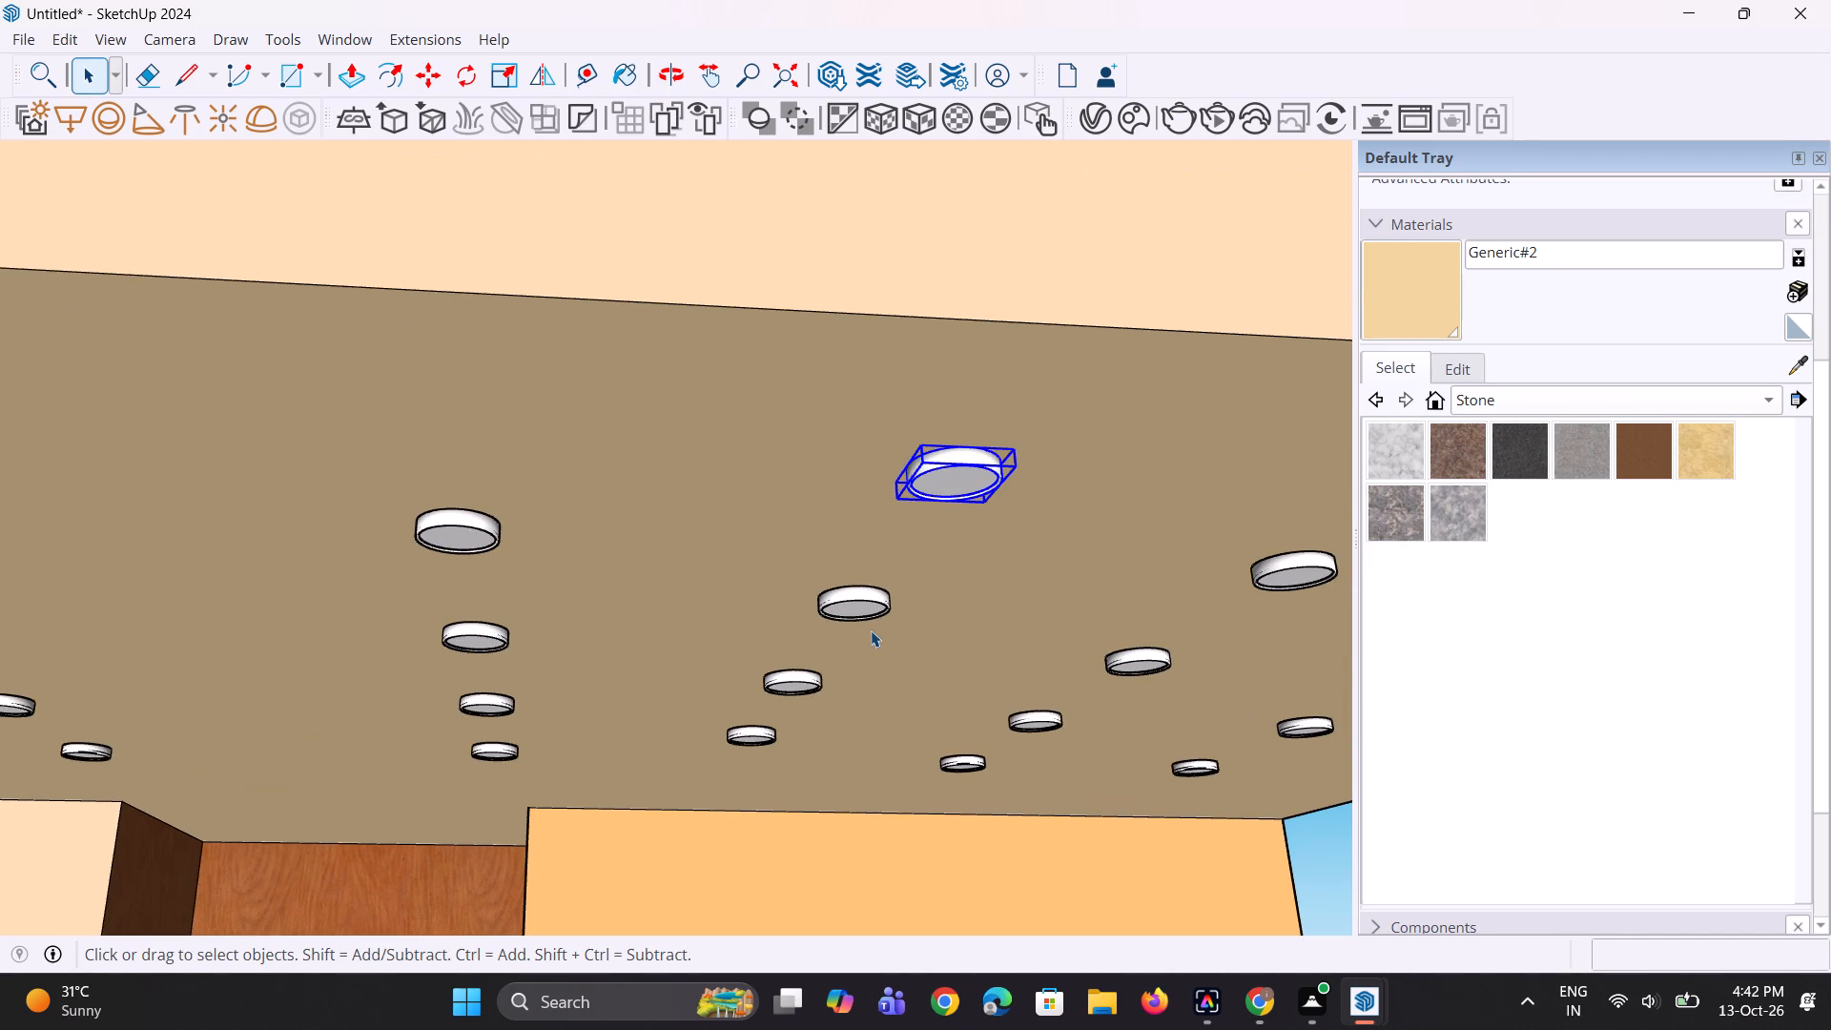
left_click(872, 618, "ctrl")
left_click(812, 693, "ctrl")
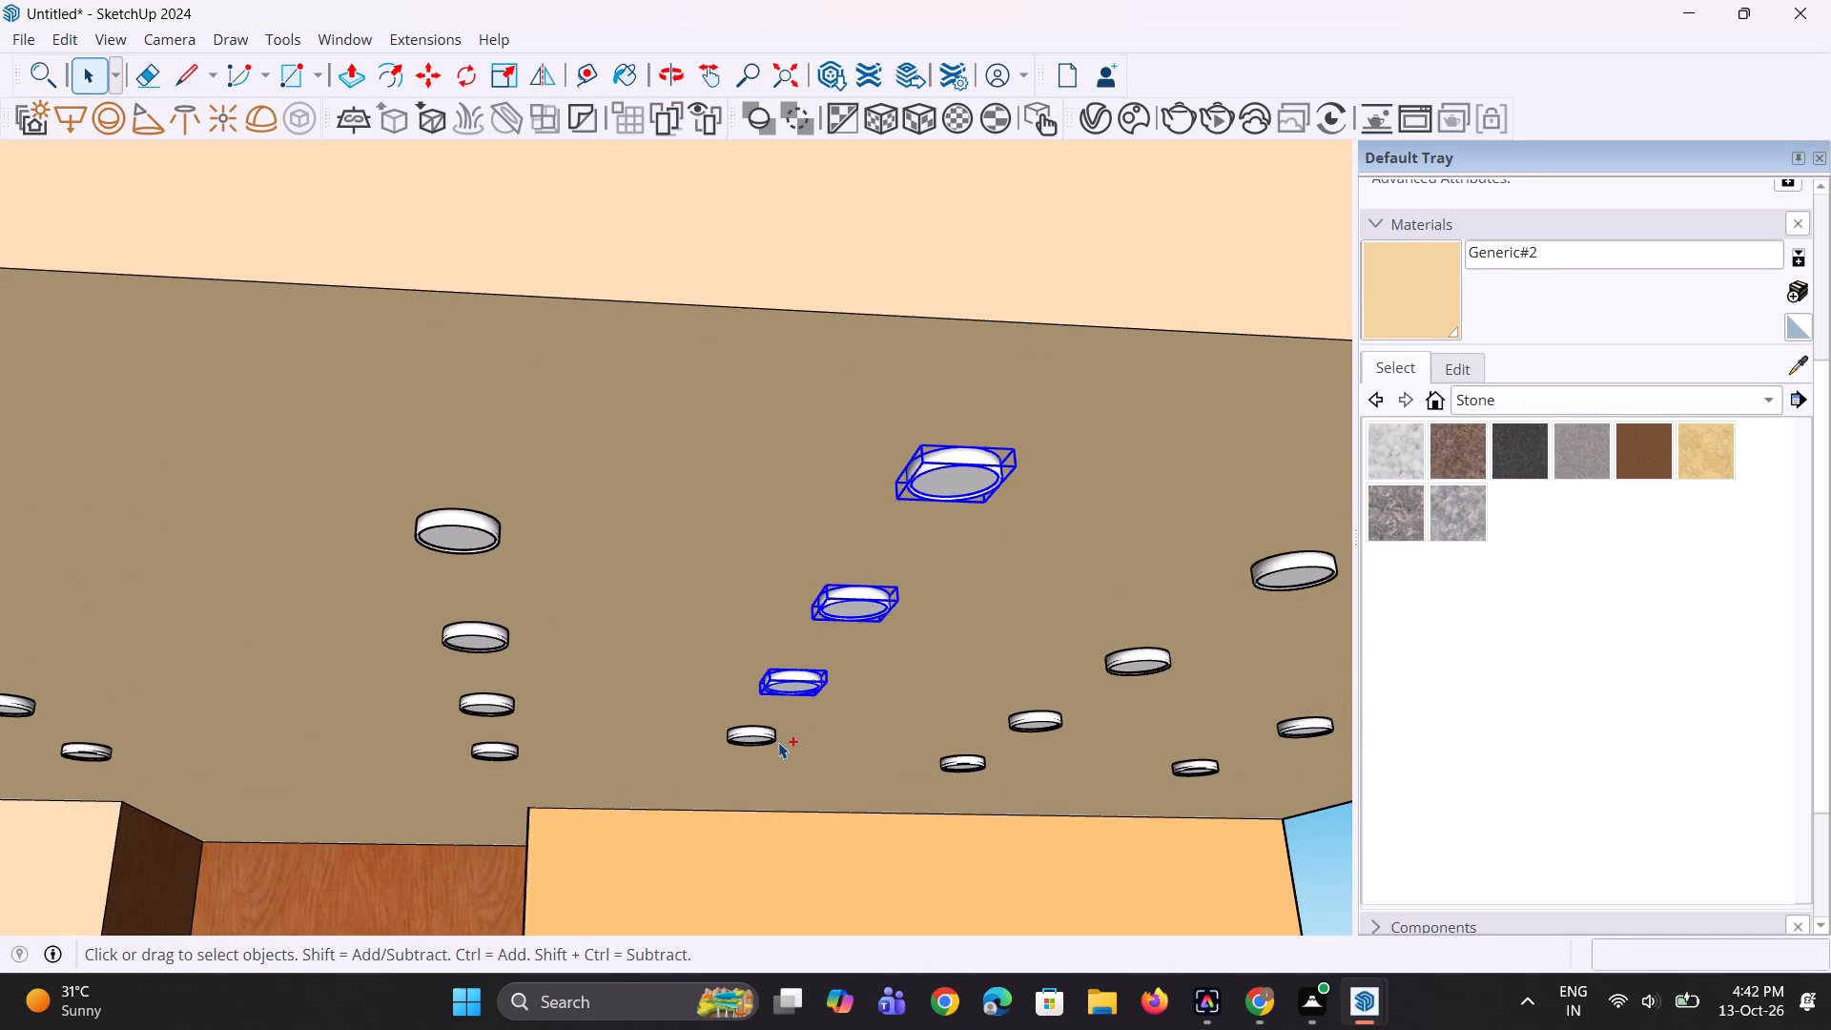
left_click(770, 742, "ctrl")
scroll(766, 742, "down", 3)
middle_click_drag(881, 630, 885, 585)
key("m")
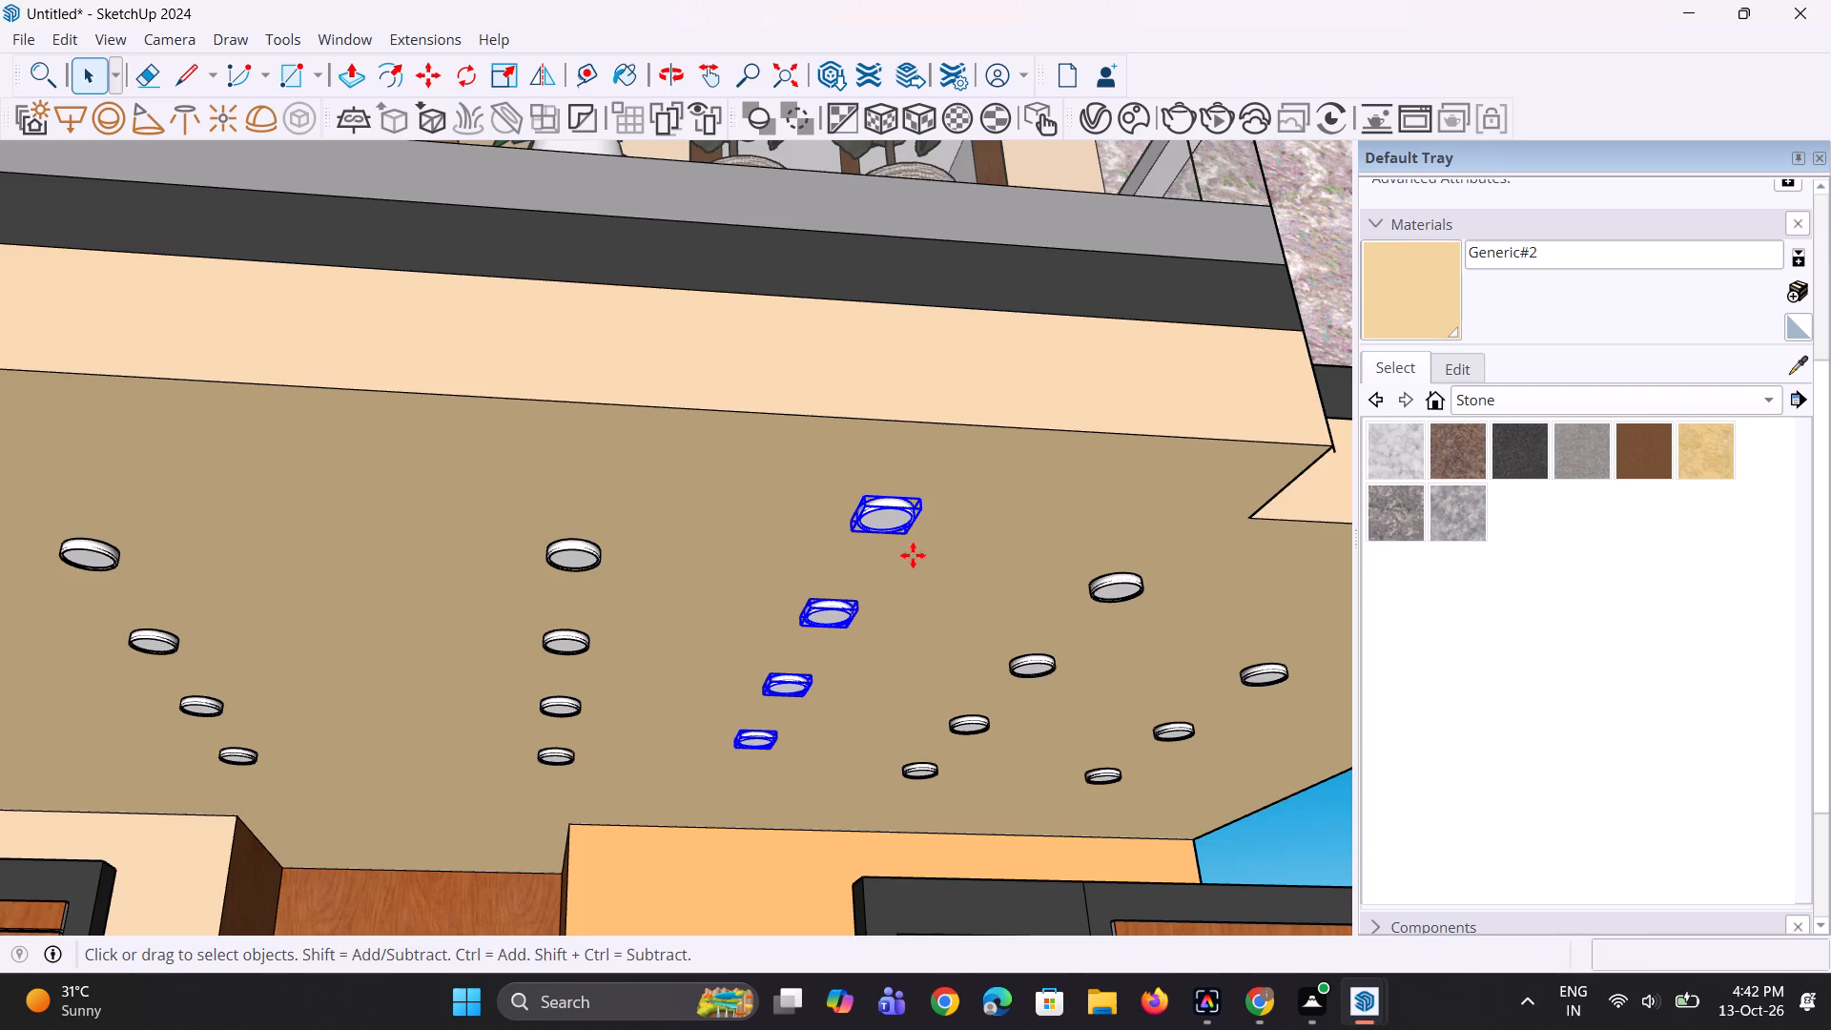
scroll(963, 496, "up", 1)
left_click(917, 489)
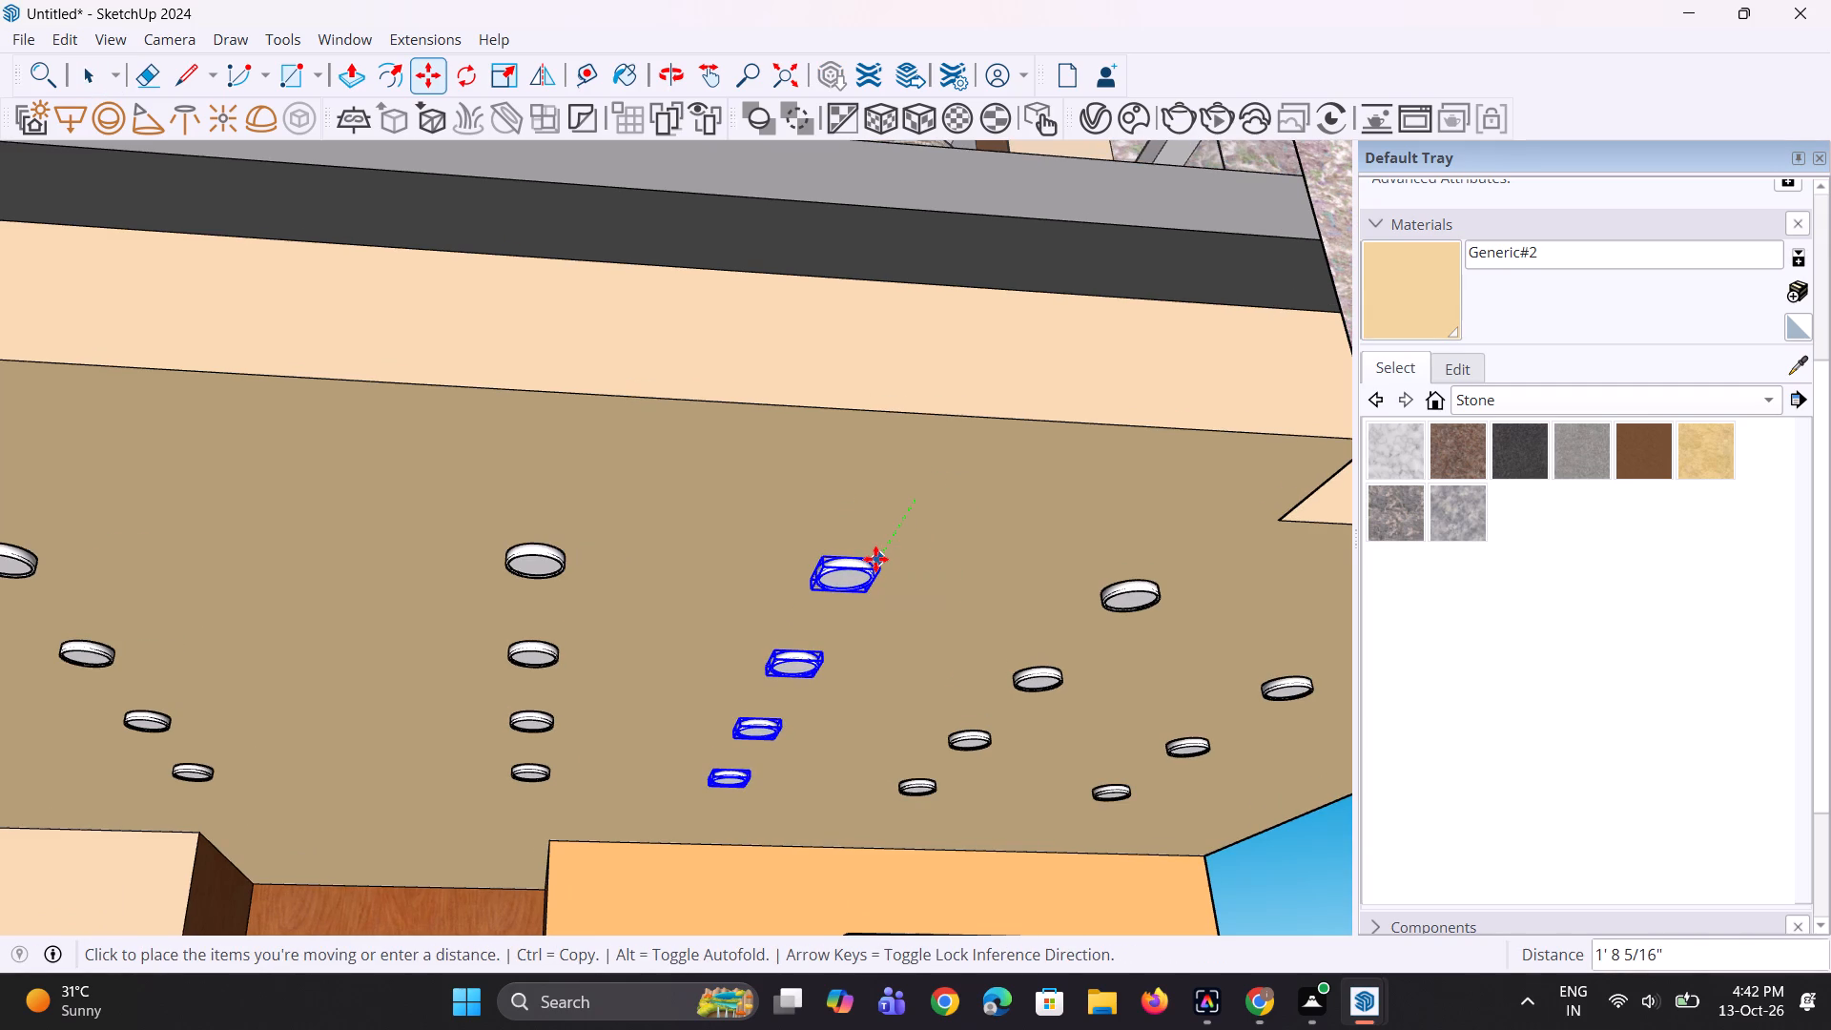
left_click(875, 559)
scroll(799, 598, "down", 3)
key("space")
key("space")
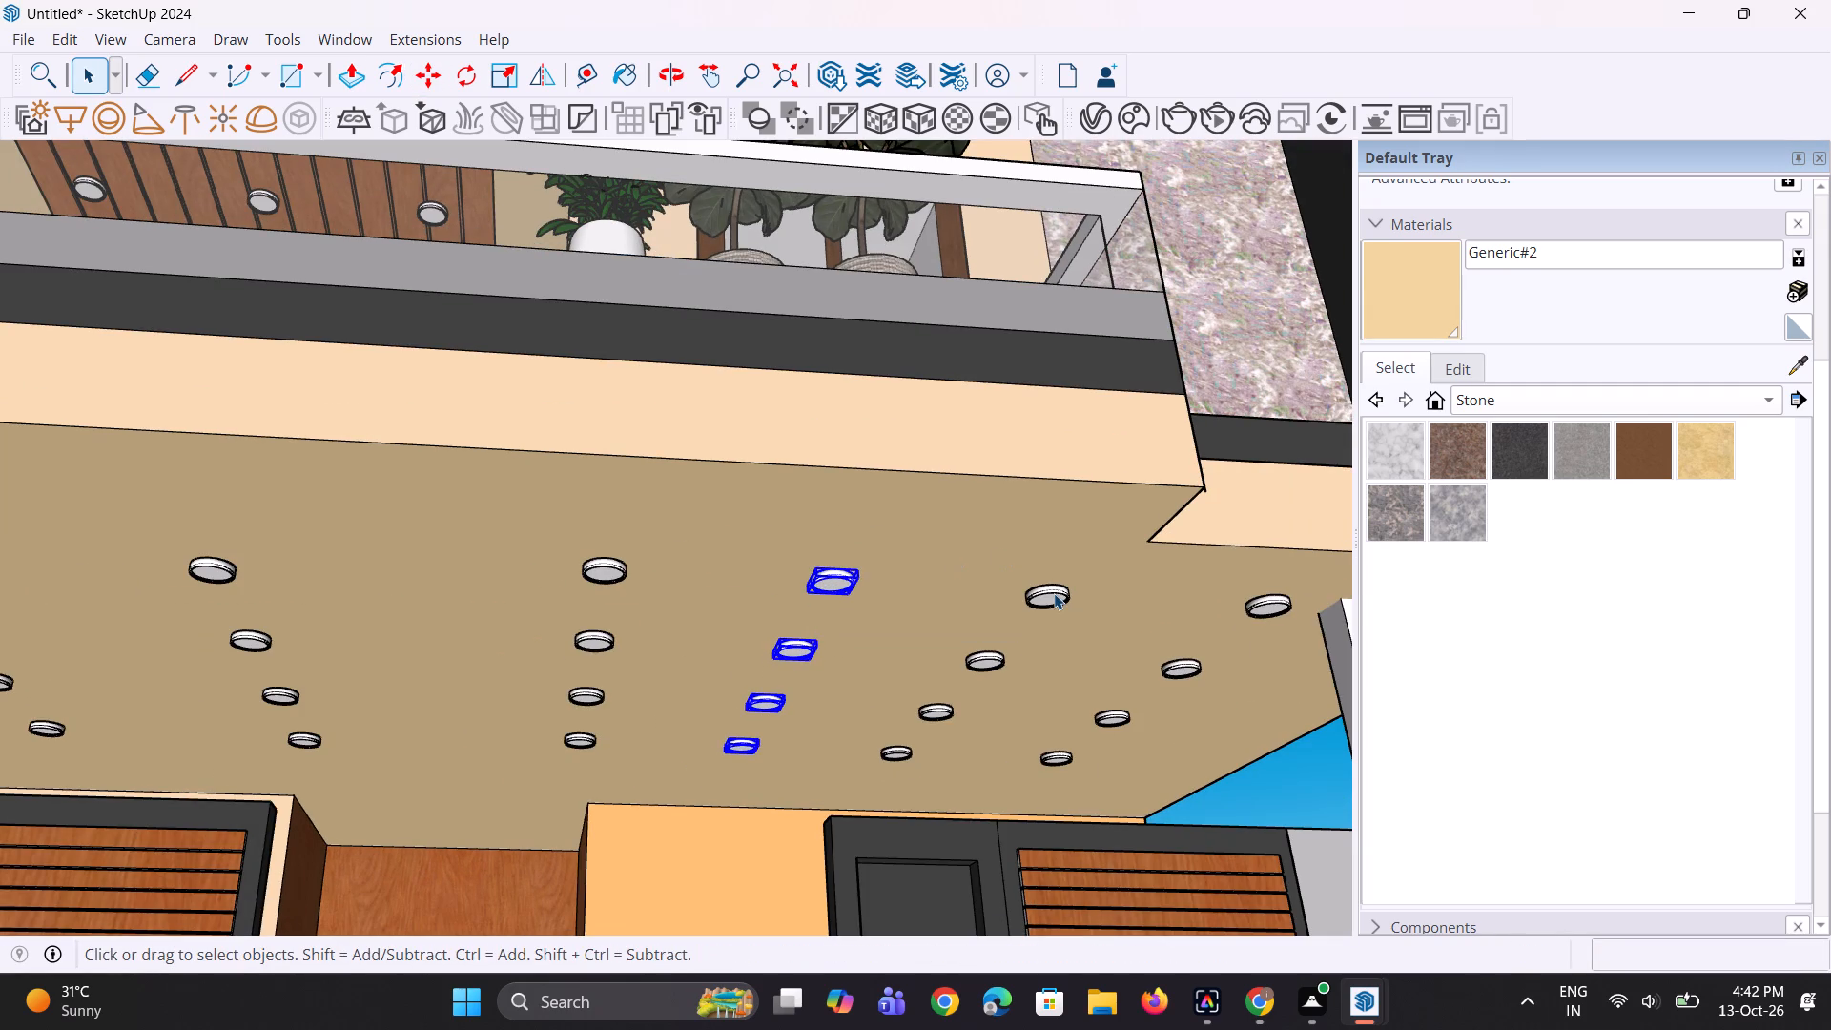
Select the four lights of the fifth parking ceiling row from the left and move them back about 9" along the green axis.
left_click(1052, 593)
scroll(1028, 580, "down", 1)
scroll(972, 676, "up", 2)
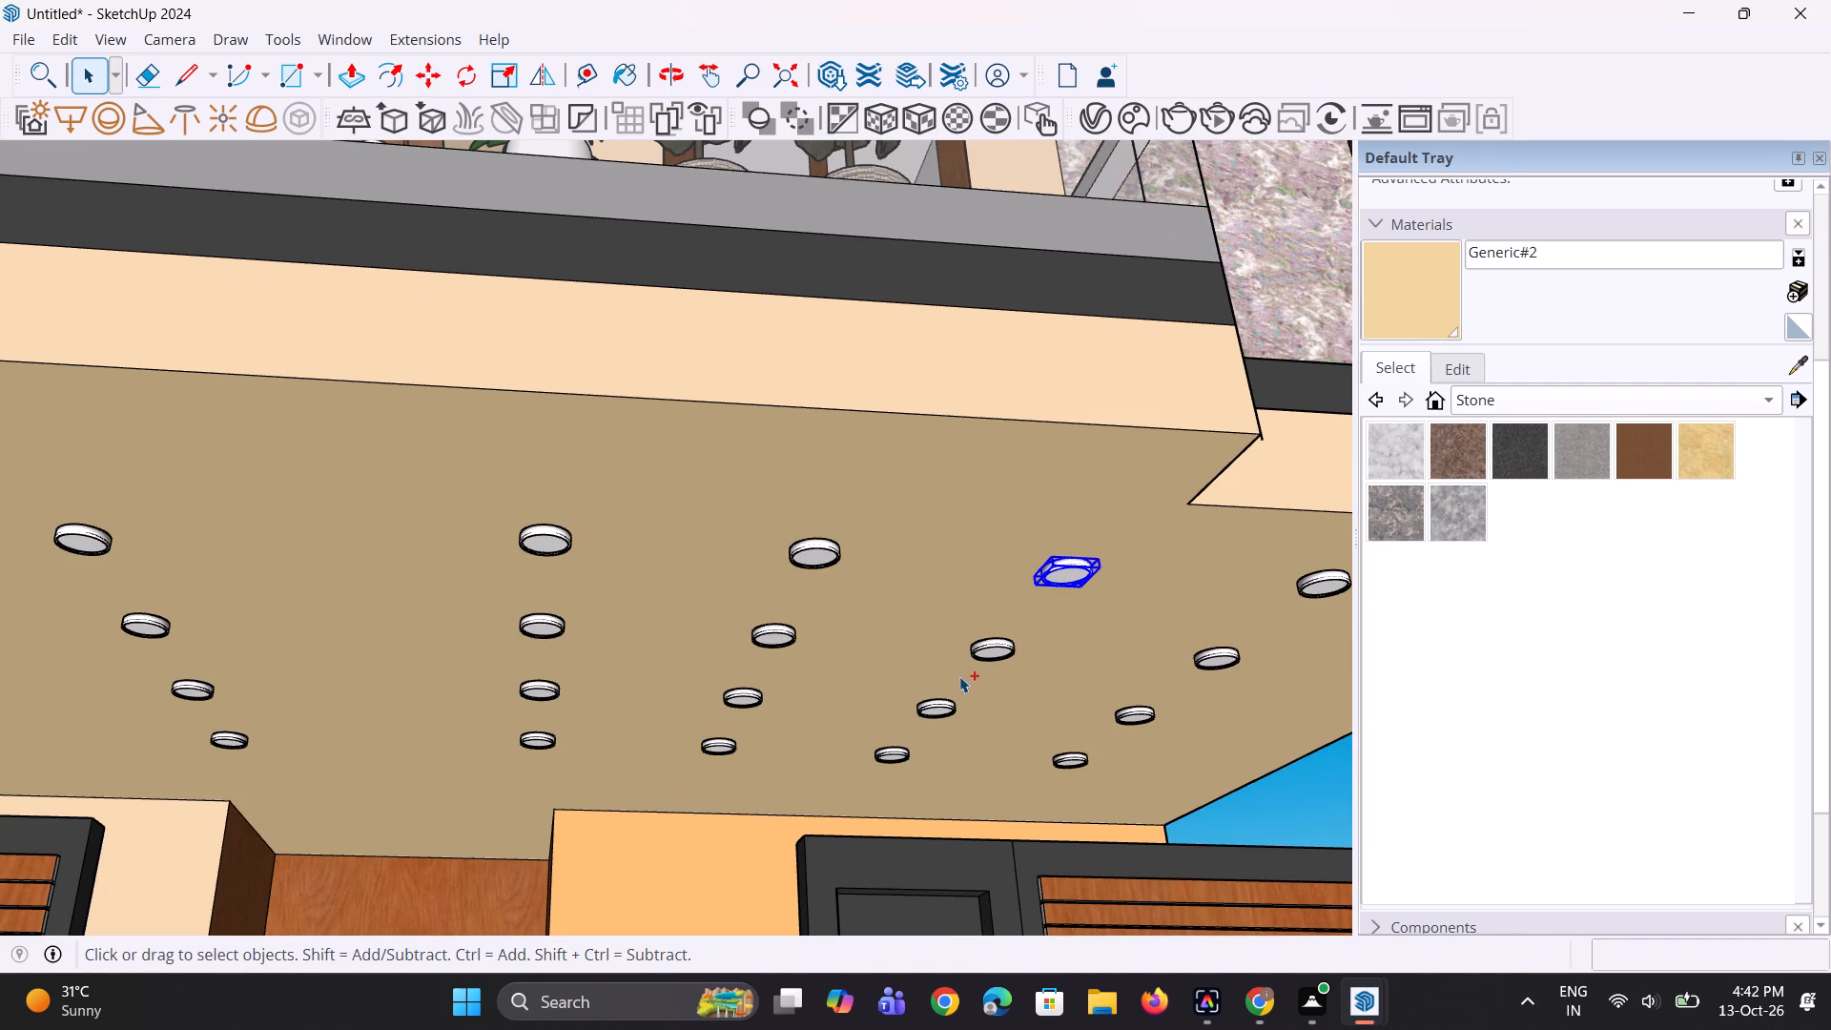
left_click(985, 657, "ctrl")
left_click(939, 716, "ctrl")
left_click(895, 753, "ctrl")
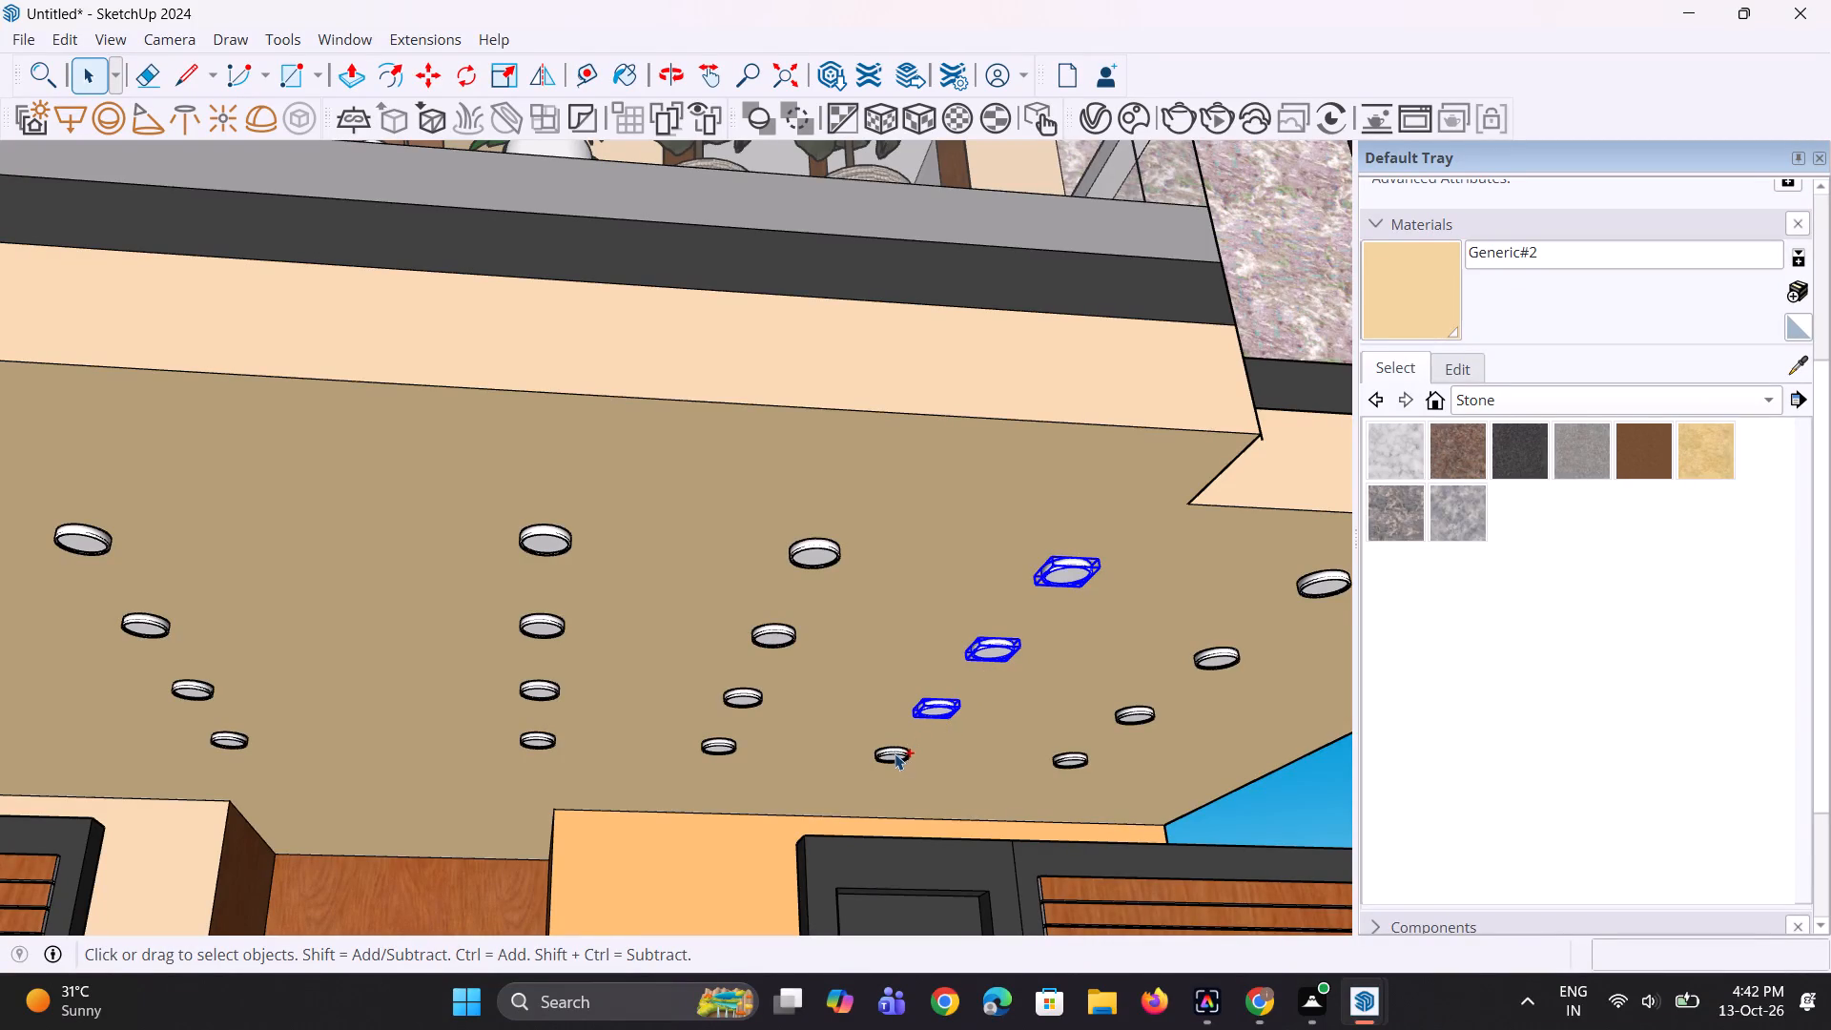
scroll(877, 766, "down", 1)
key("m")
scroll(1109, 546, "up", 4)
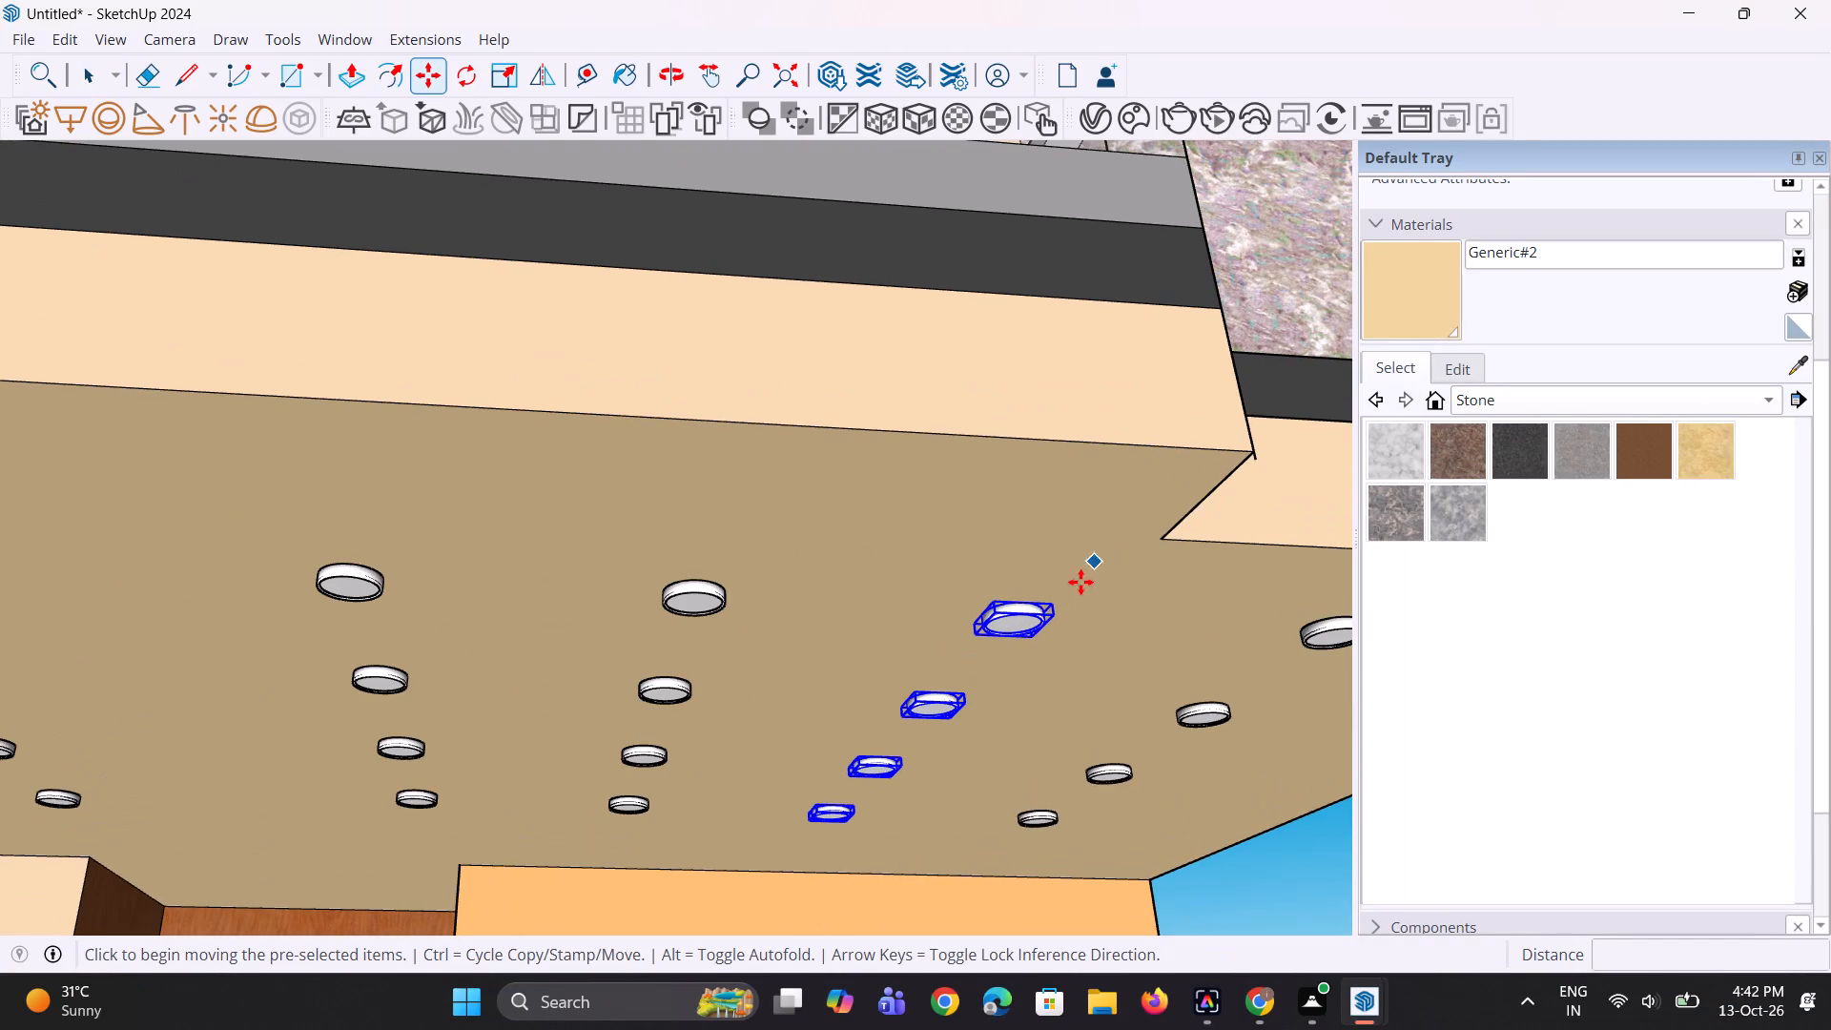
scroll(1069, 618, "up", 1)
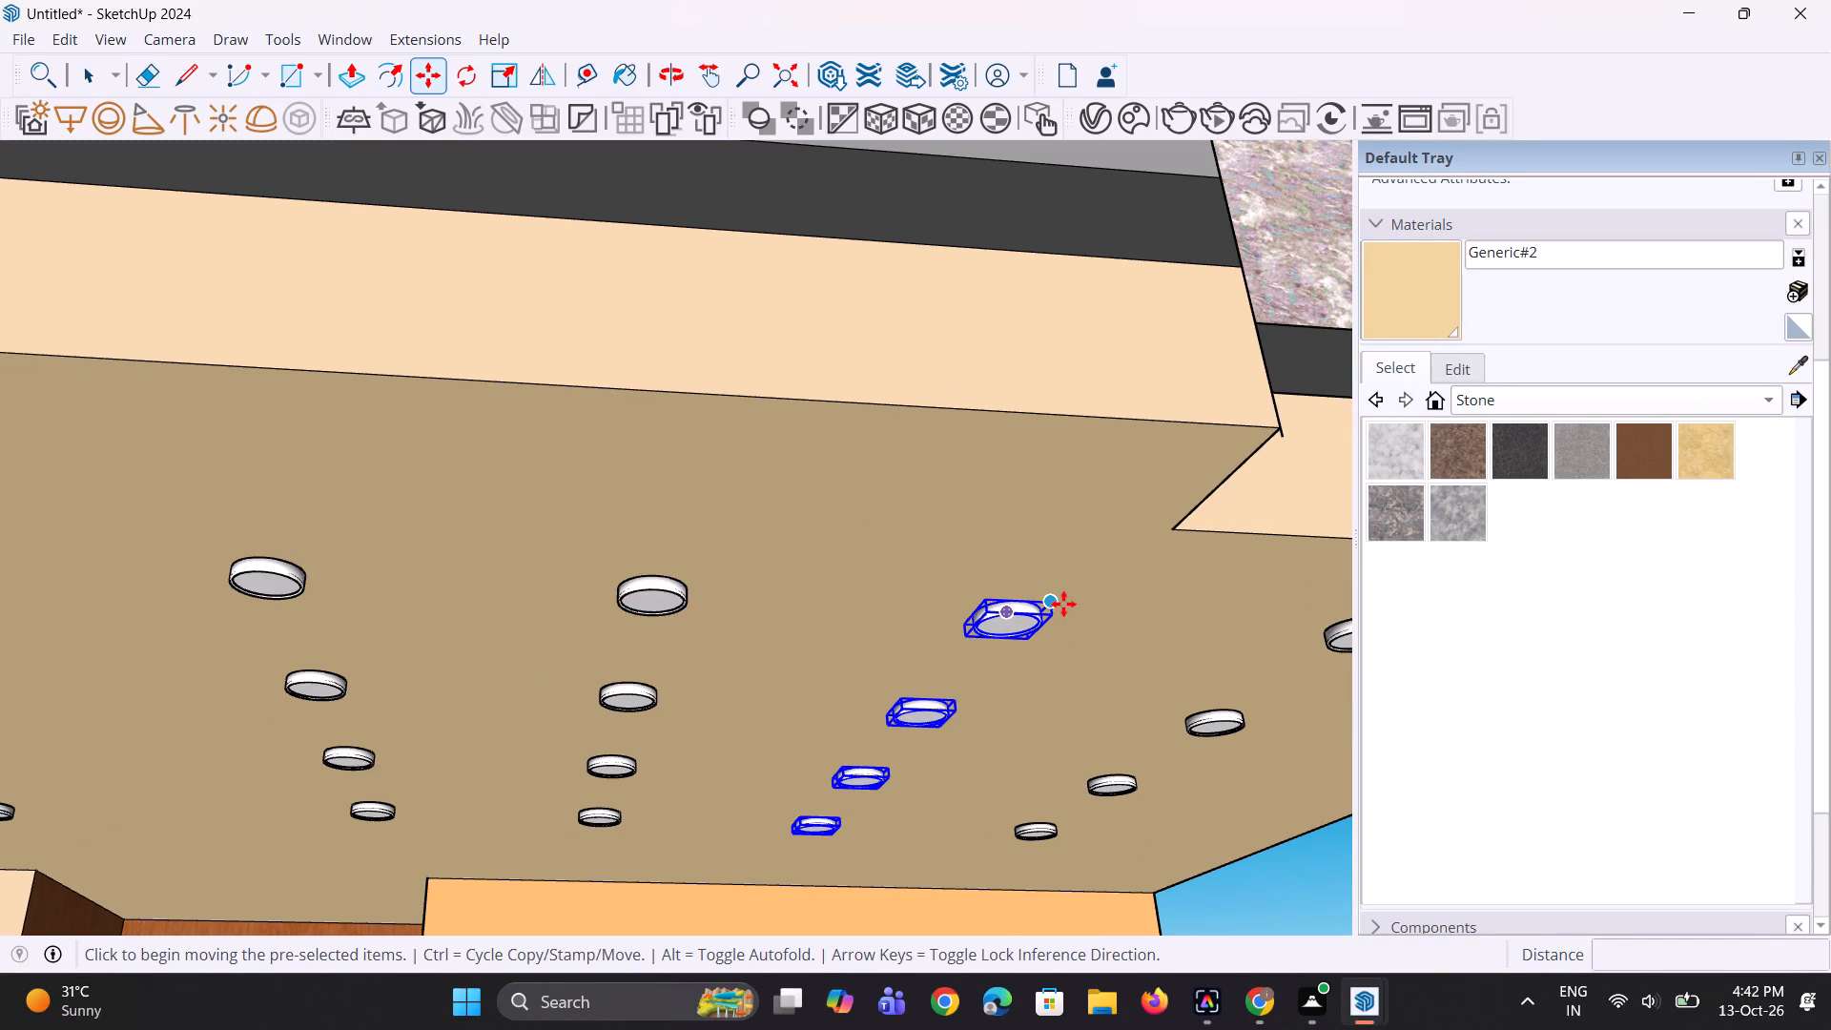
left_click(1063, 604)
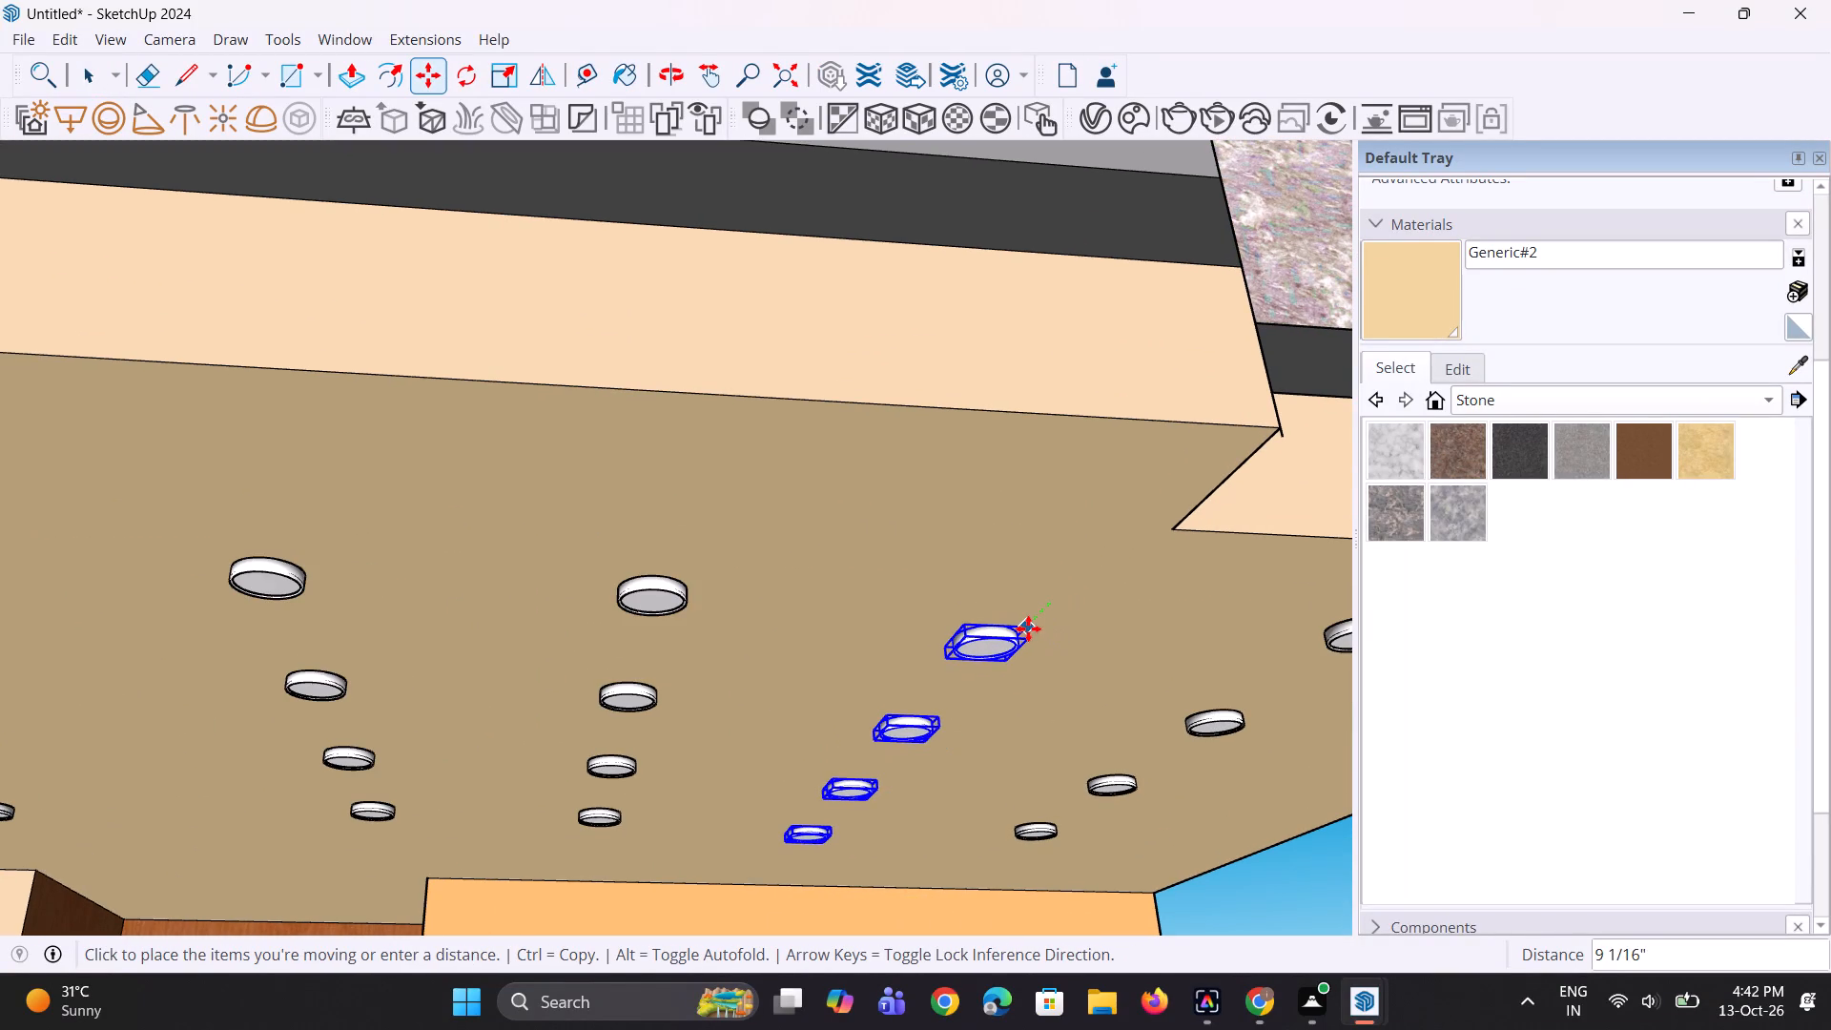
left_click(1027, 628)
middle_click_drag(942, 661, 946, 625)
scroll(946, 625, "down", 4)
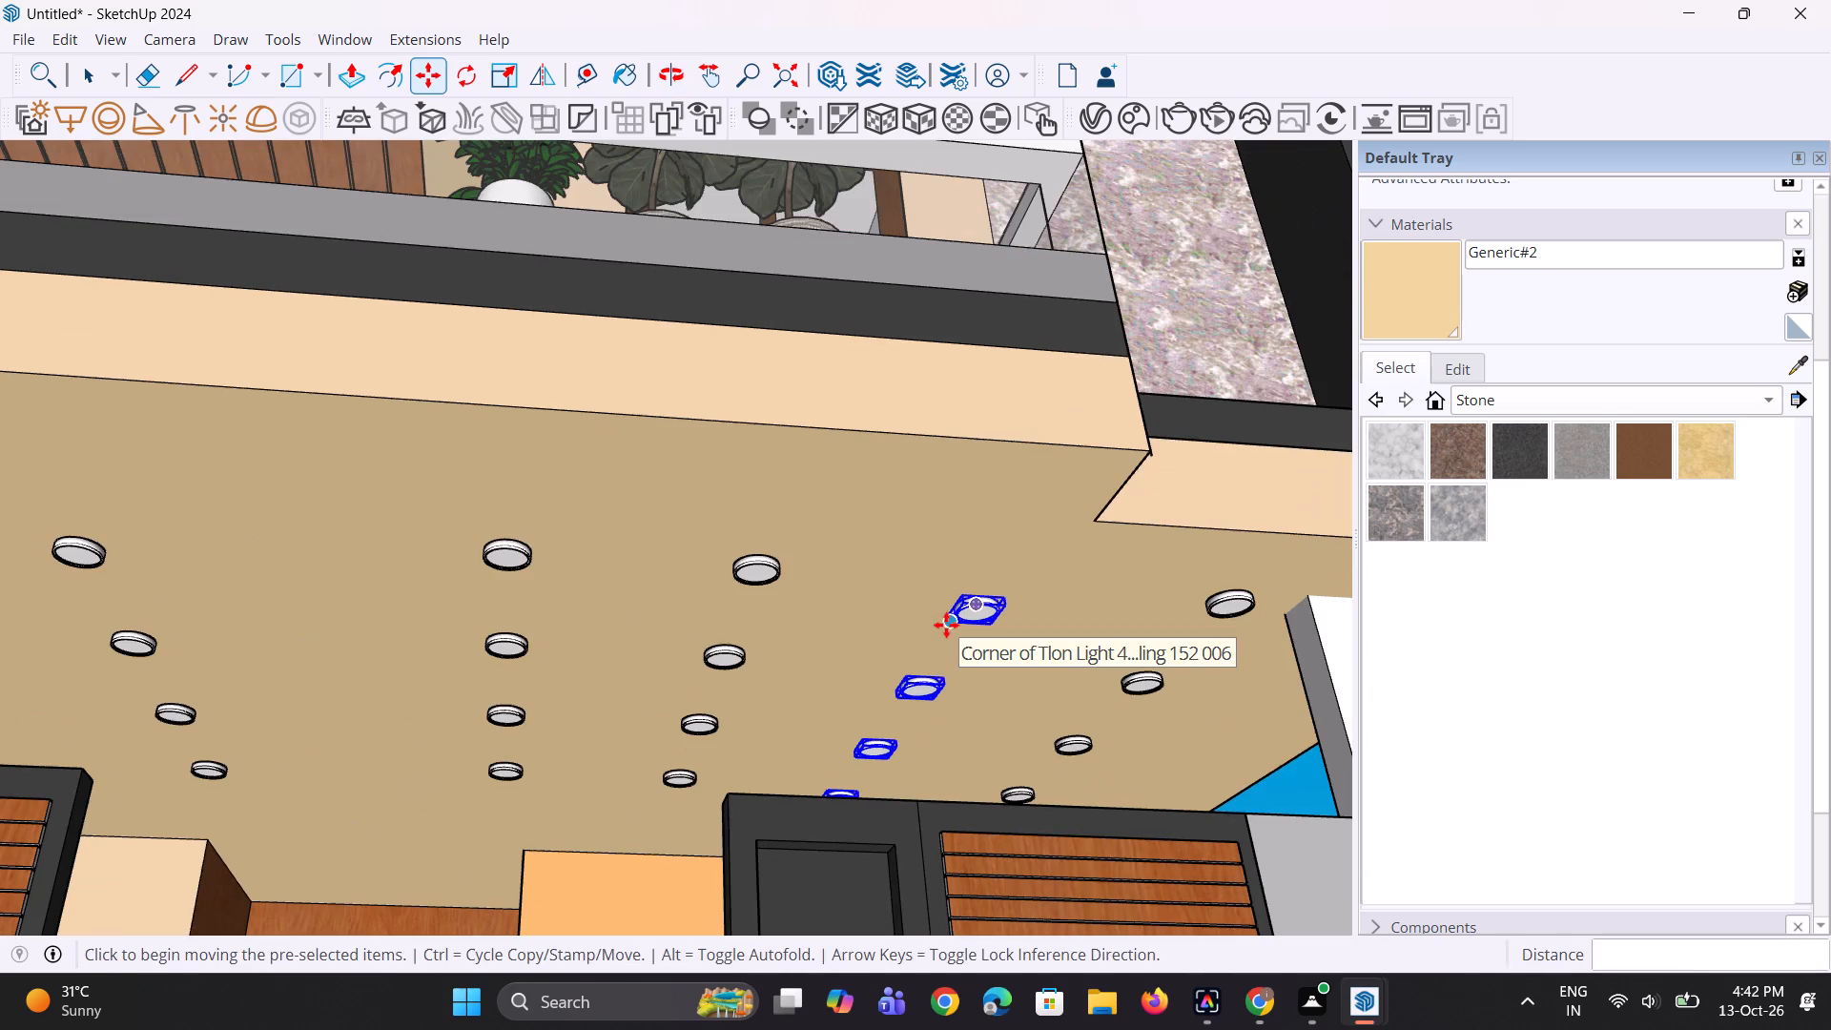
key("space")
key("space")
Select the four lights of the rightmost parking ceiling row, move them back about 1' 11" along the green axis, and clear the selection.
left_click(1234, 619)
scroll(1158, 680, "up", 2)
left_click(1158, 680, "ctrl")
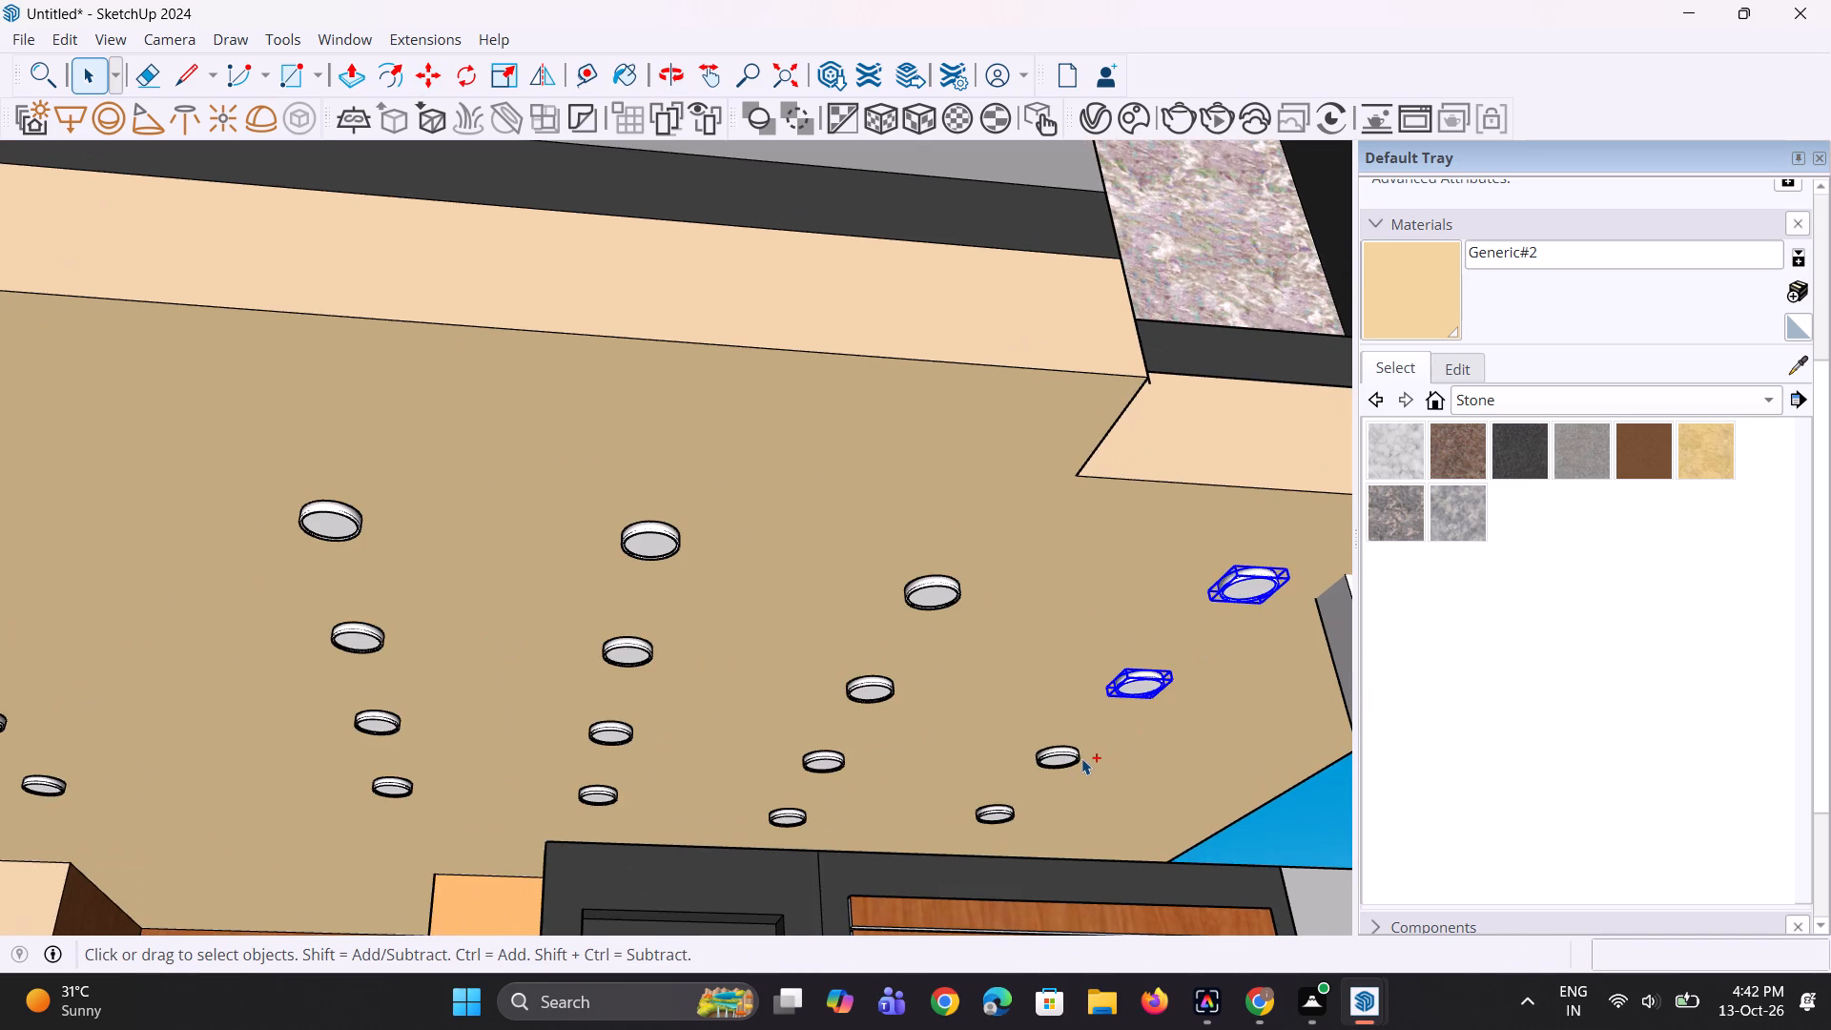
left_click(1081, 758, "ctrl")
left_click(1011, 813, "ctrl")
middle_click_drag(1007, 806, 1007, 860)
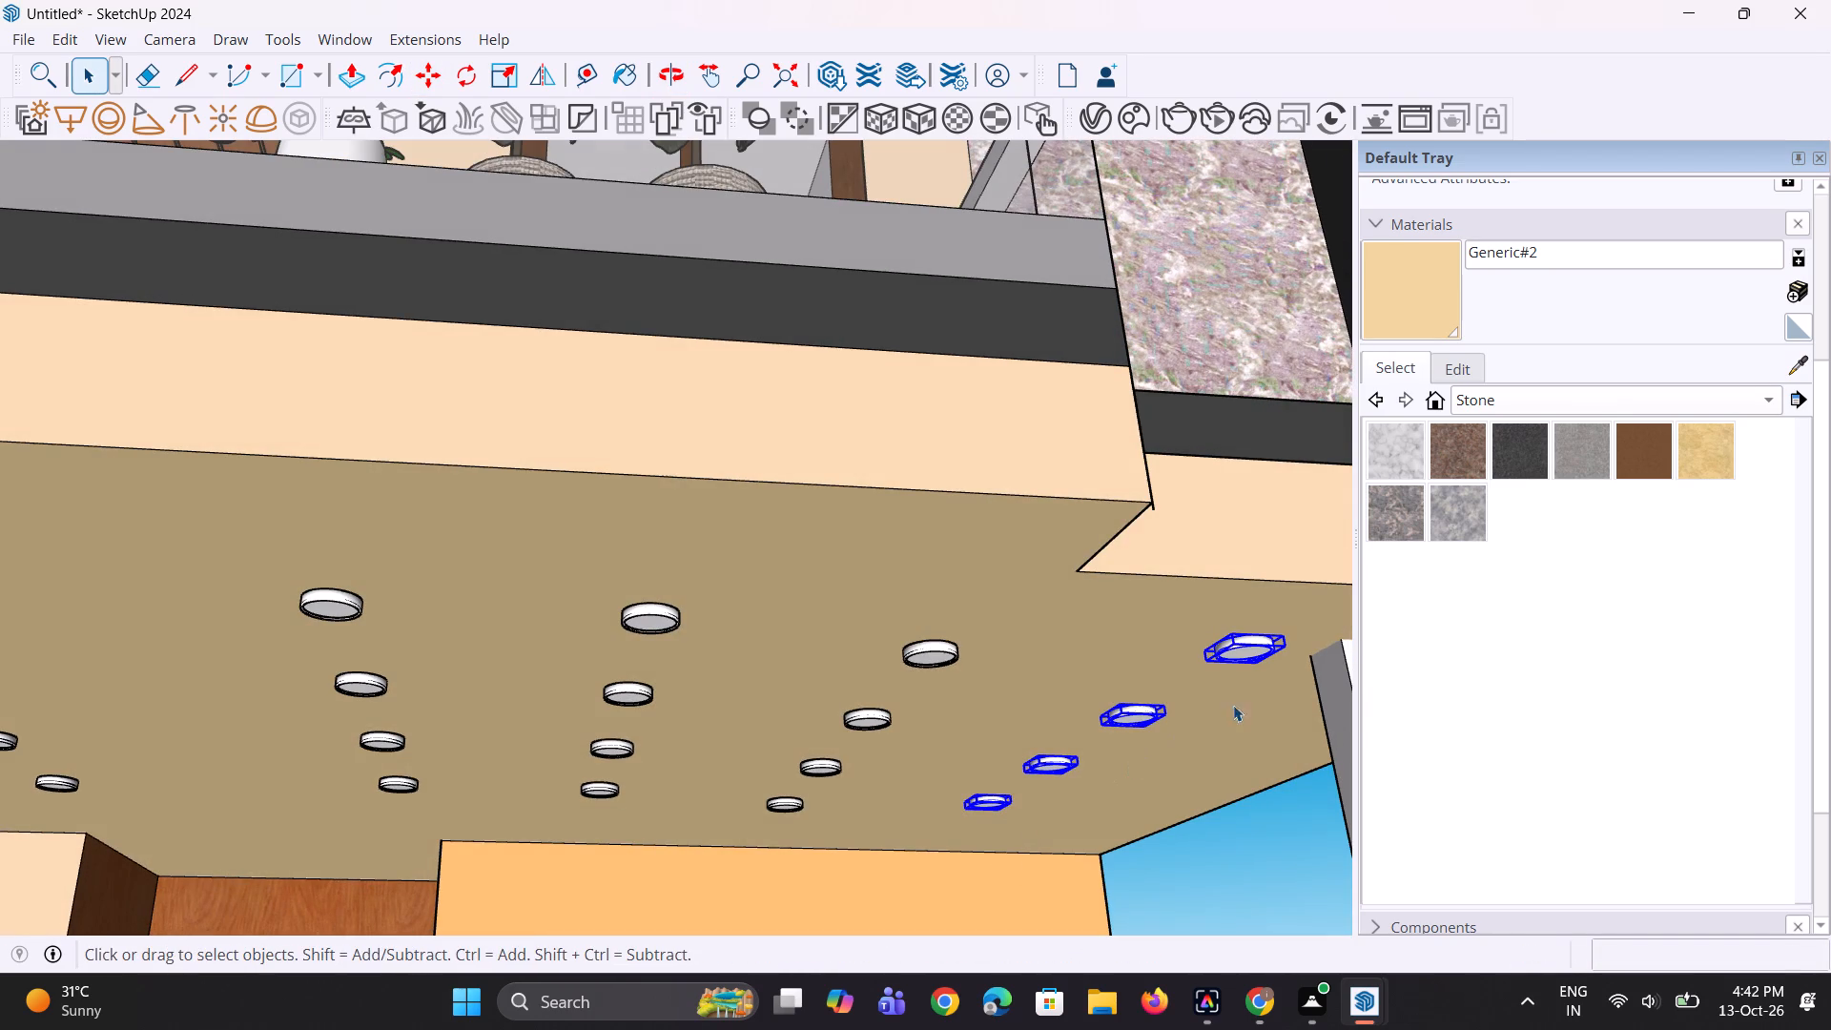
key("m")
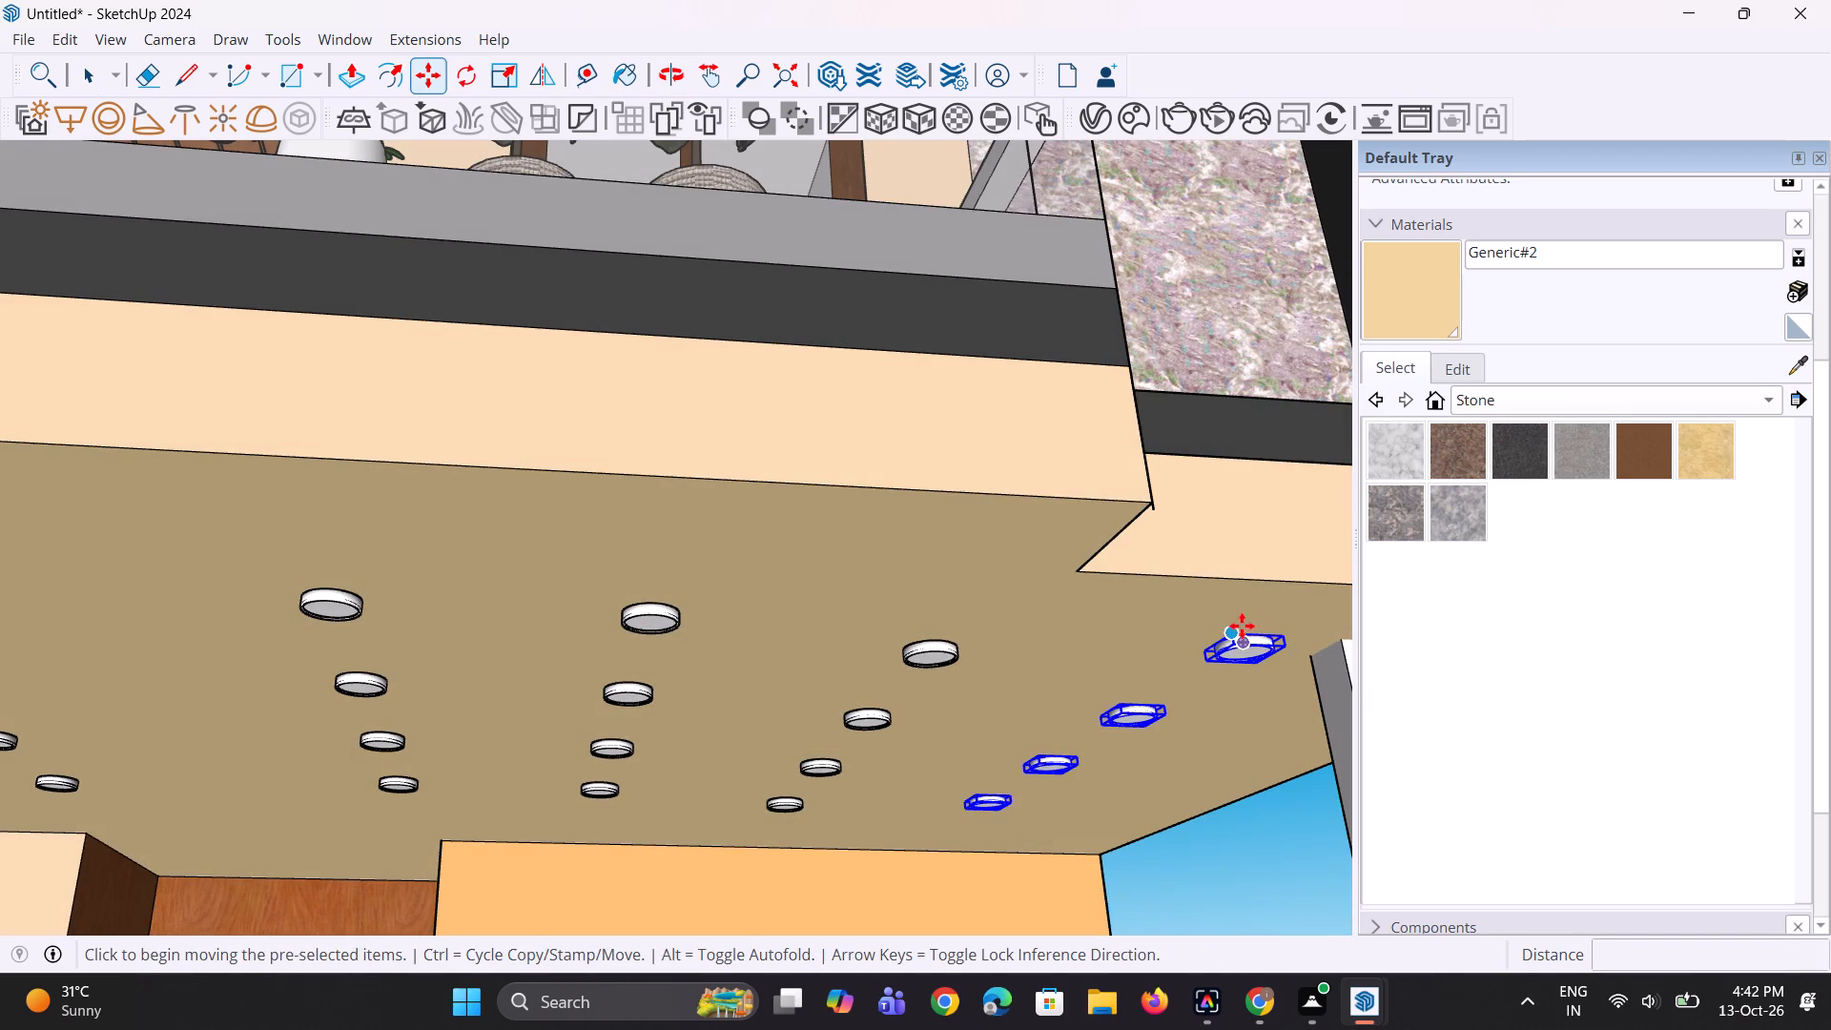
left_click(1241, 626)
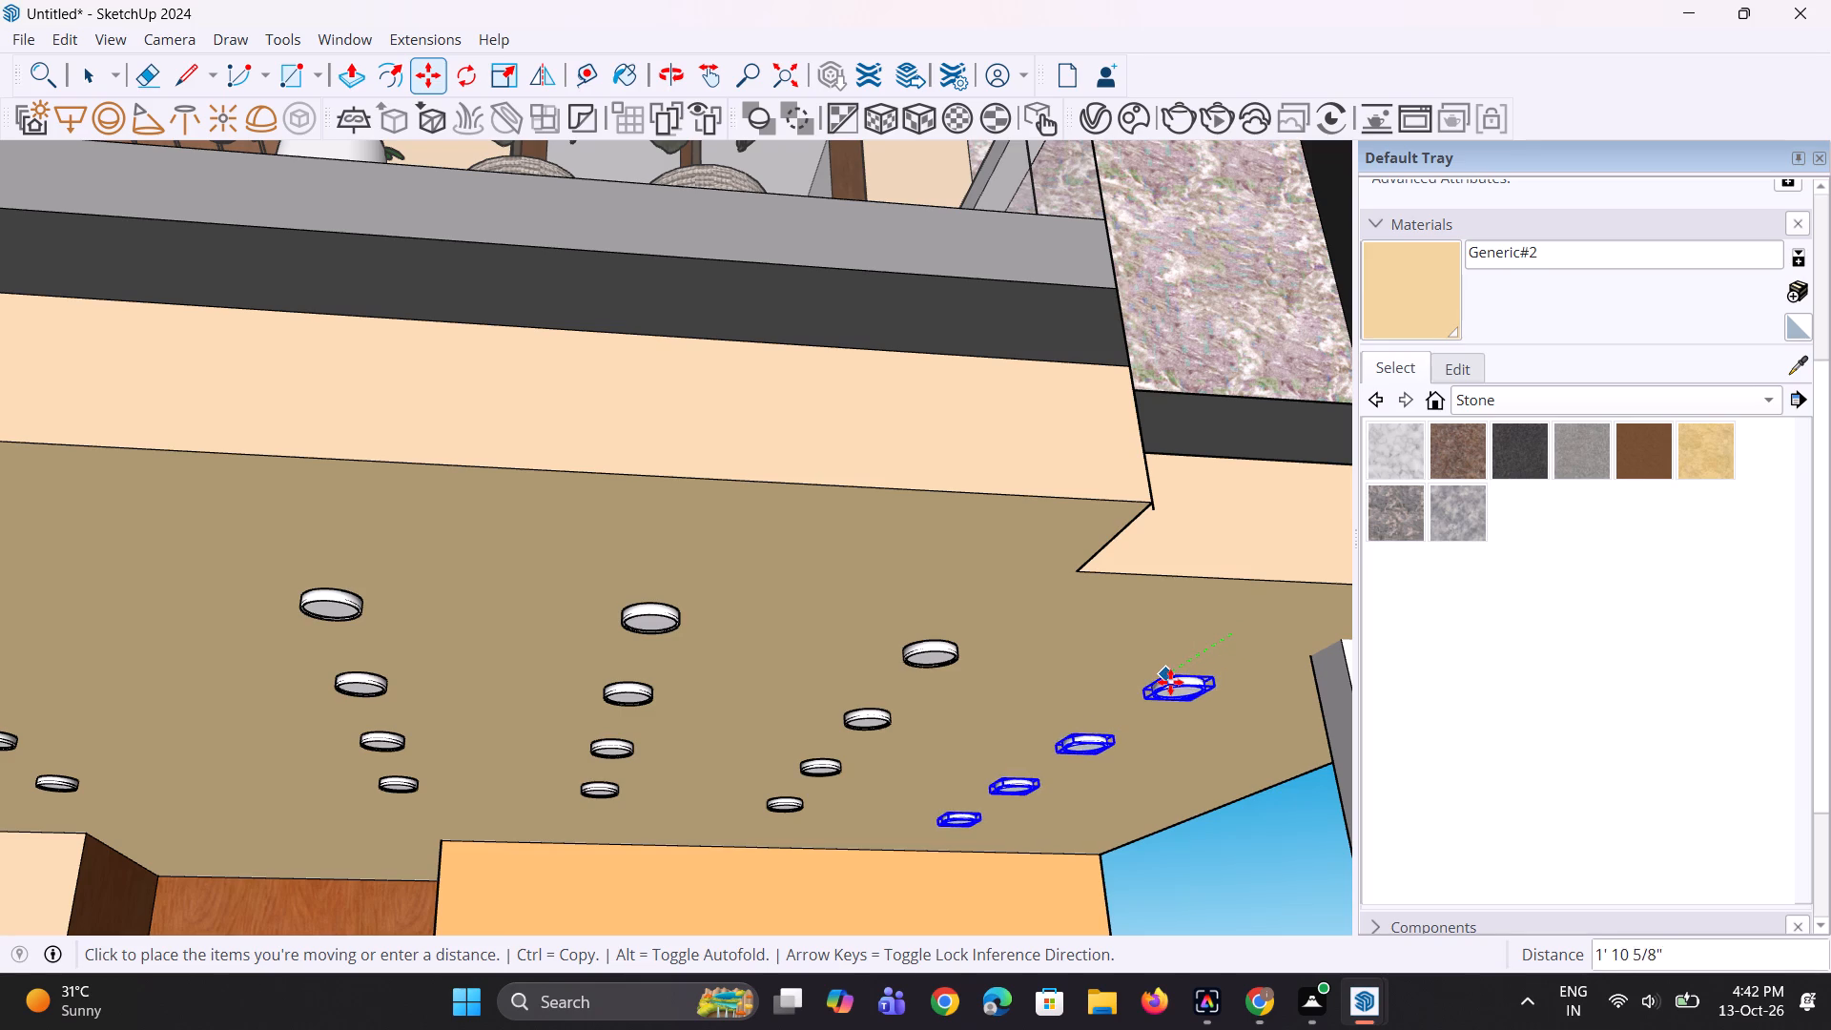
left_click(1165, 684)
scroll(1147, 702, "down", 3)
key("space")
key("space")
left_click(1229, 843)
key("space")
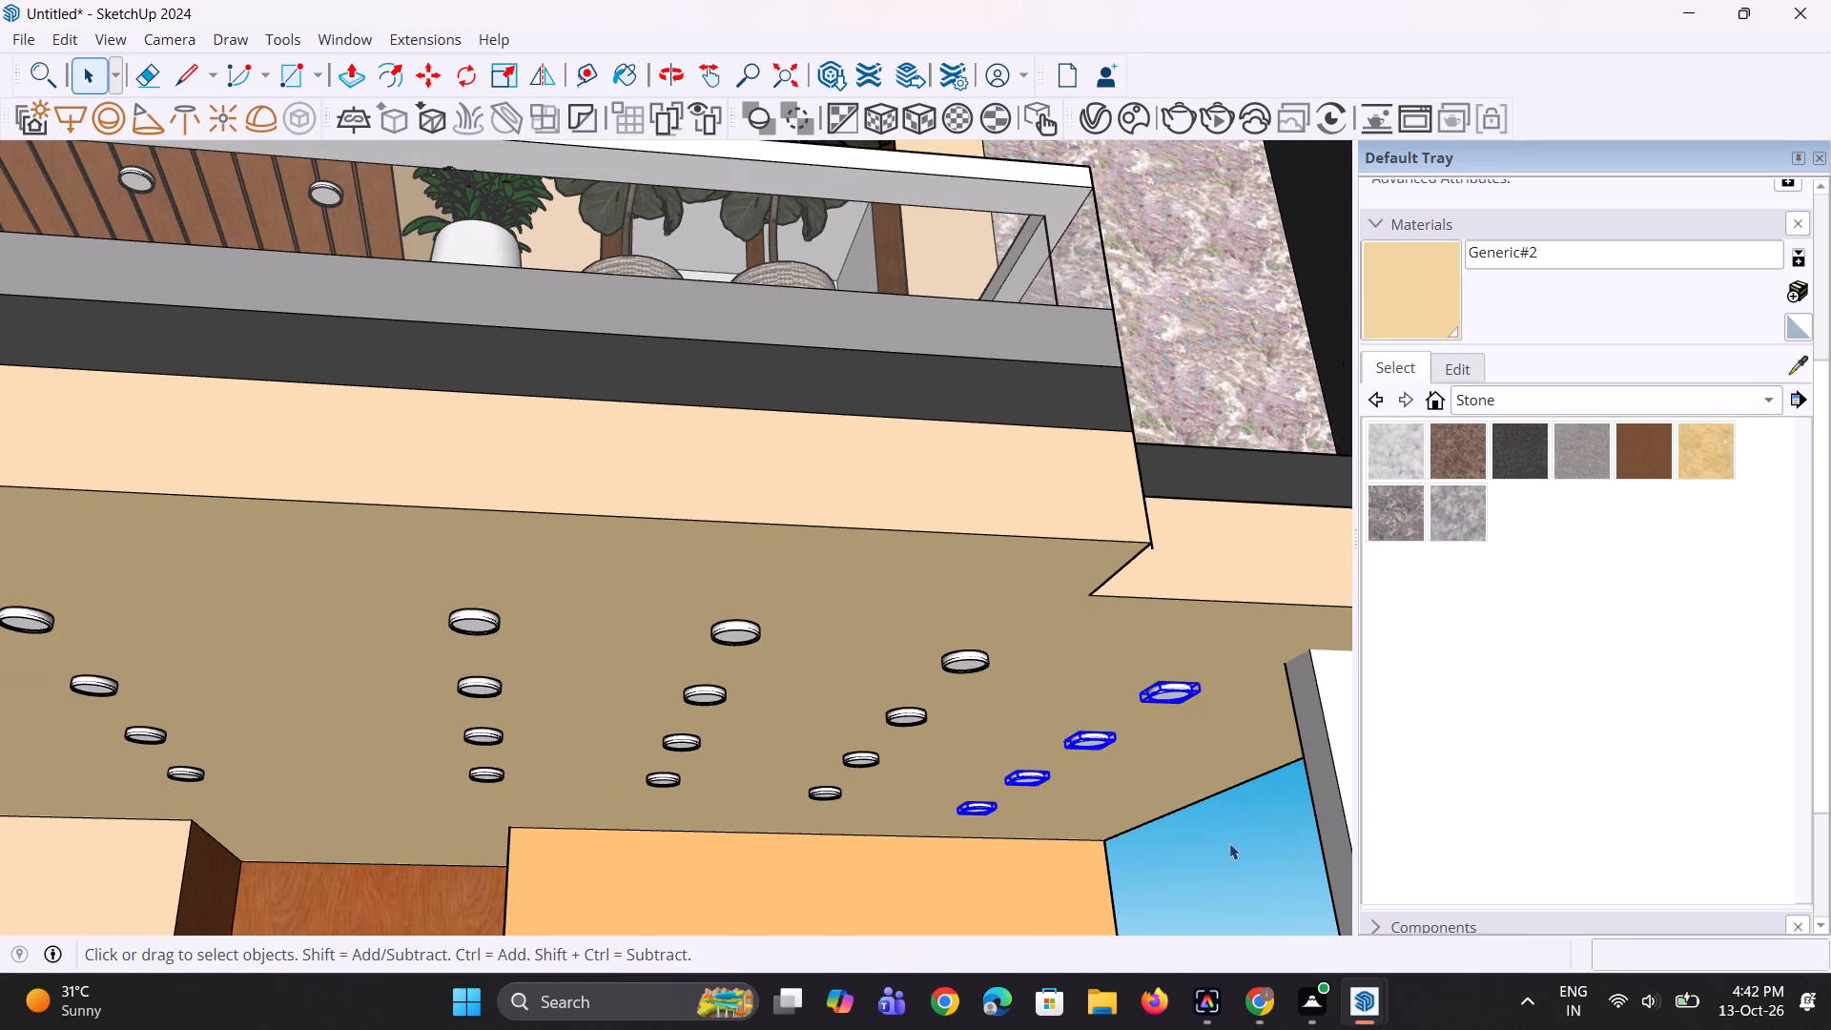
scroll(1078, 659, "down", 5)
middle_click(1065, 669)
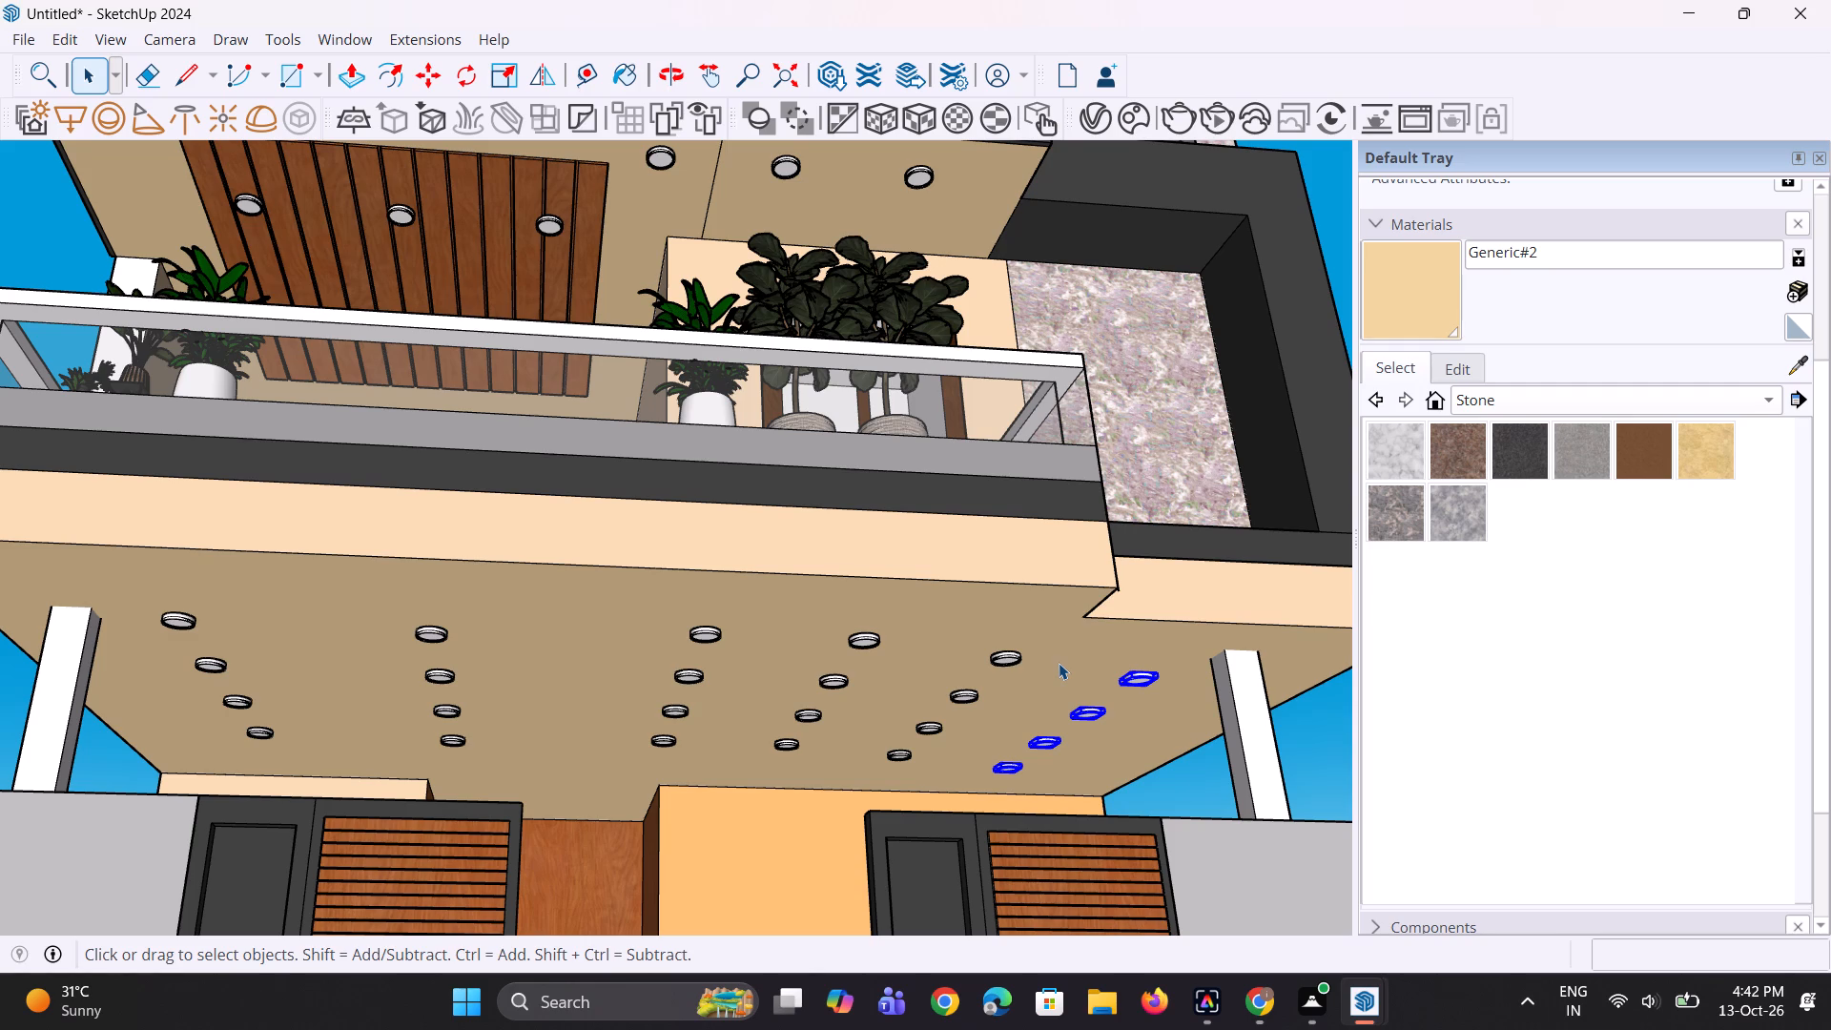
scroll(1059, 663, "down", 6)
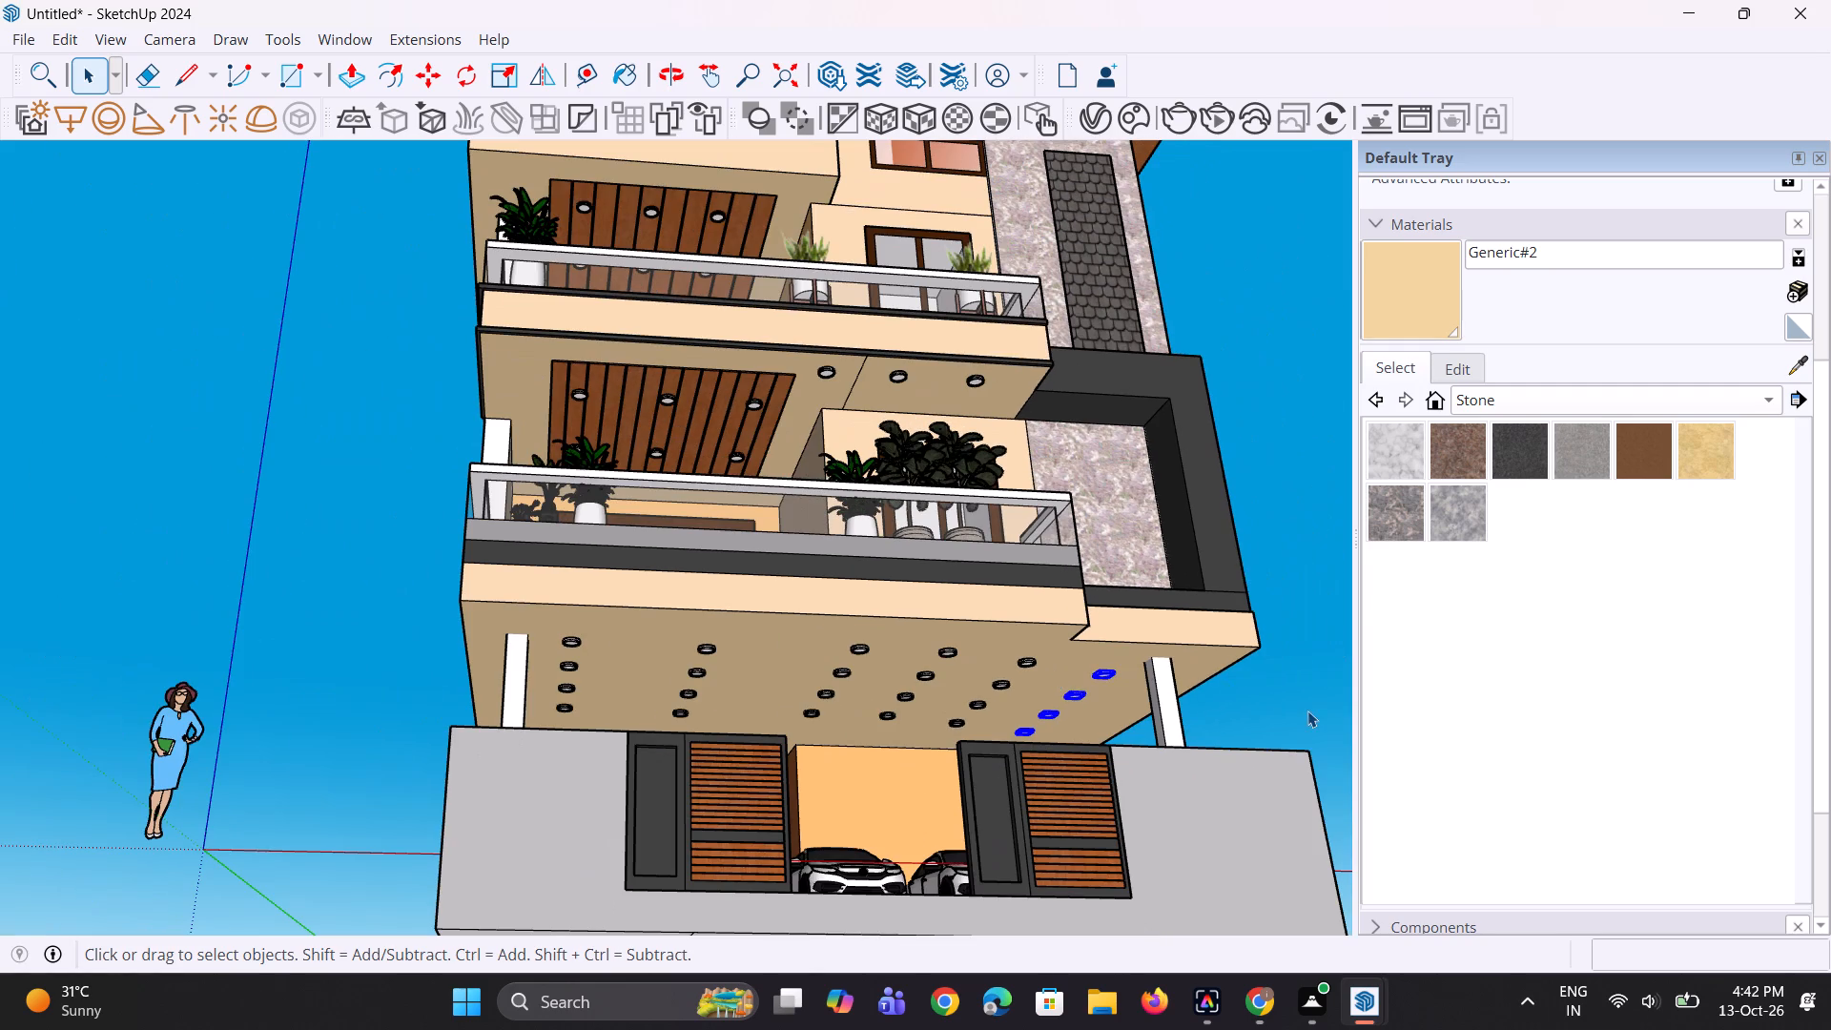
key("space")
left_click(1307, 706)
Review the parking ceiling light rows from below and the whole front elevation of the house from several angles.
middle_click_drag(994, 650, 764, 607)
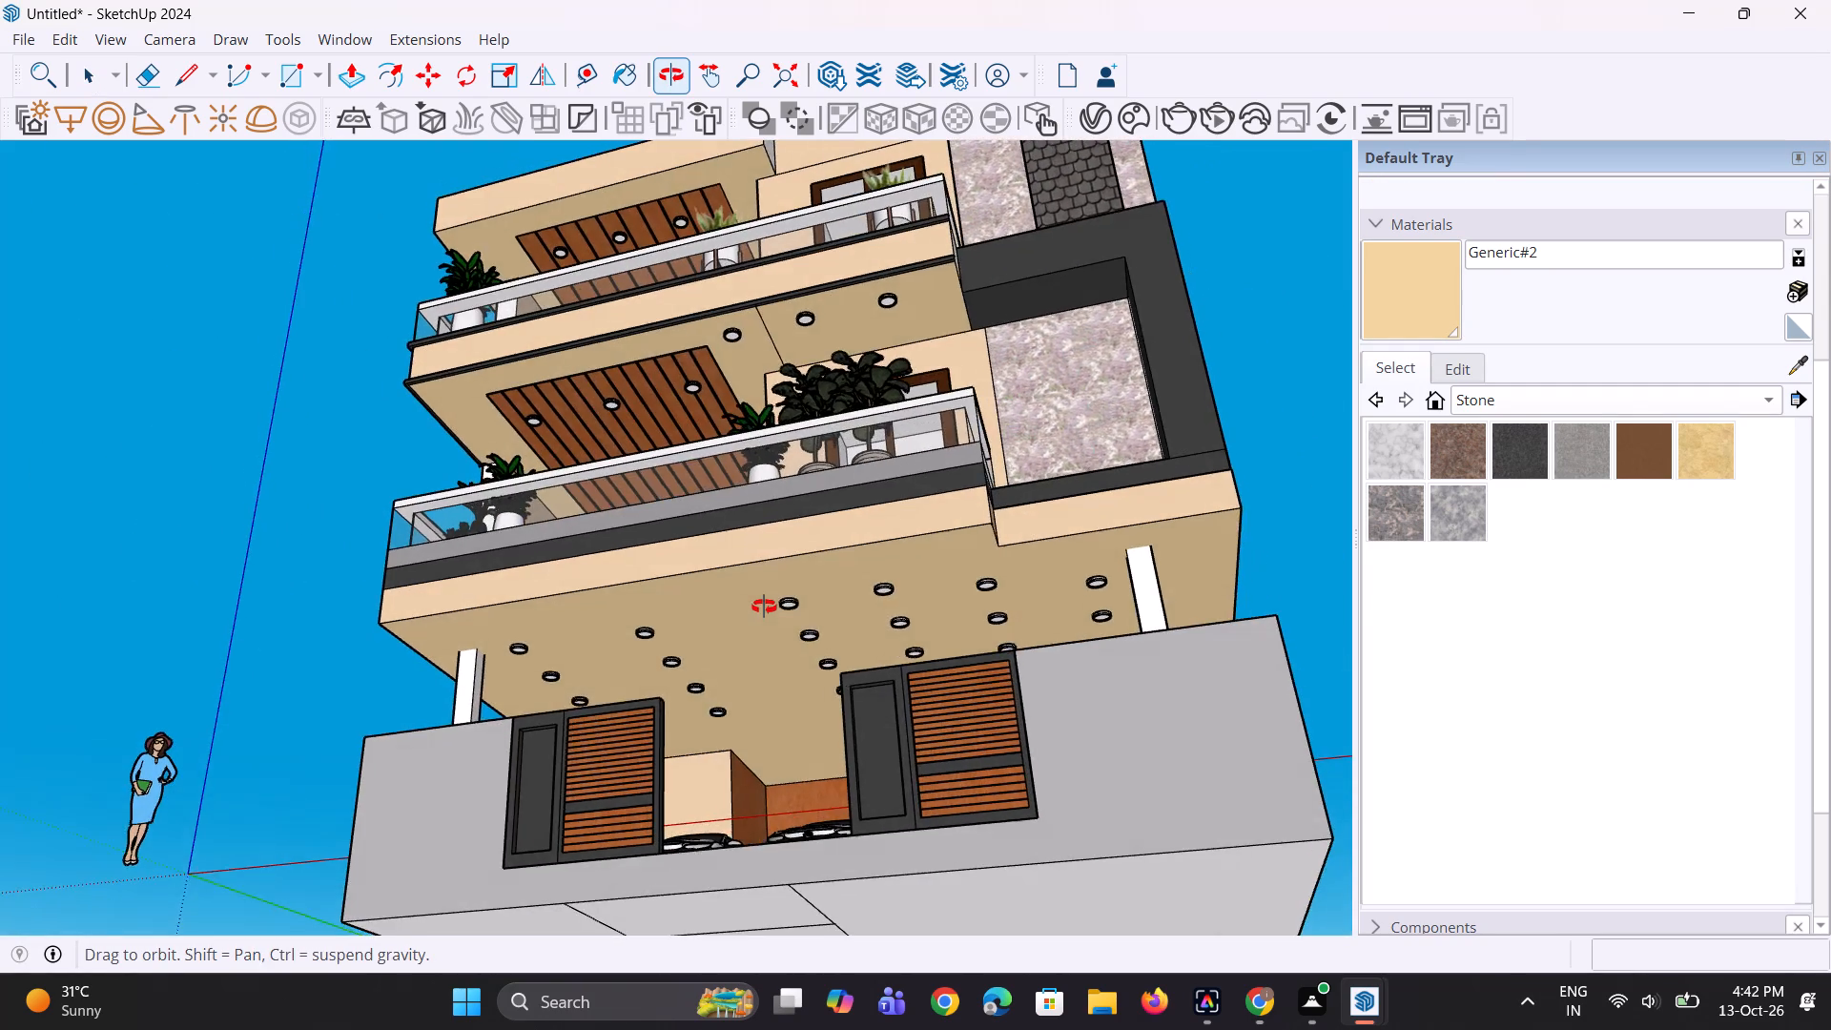
middle_click_drag(764, 607, 841, 664)
scroll(842, 665, "down", 5)
middle_click_drag(842, 665, 876, 807)
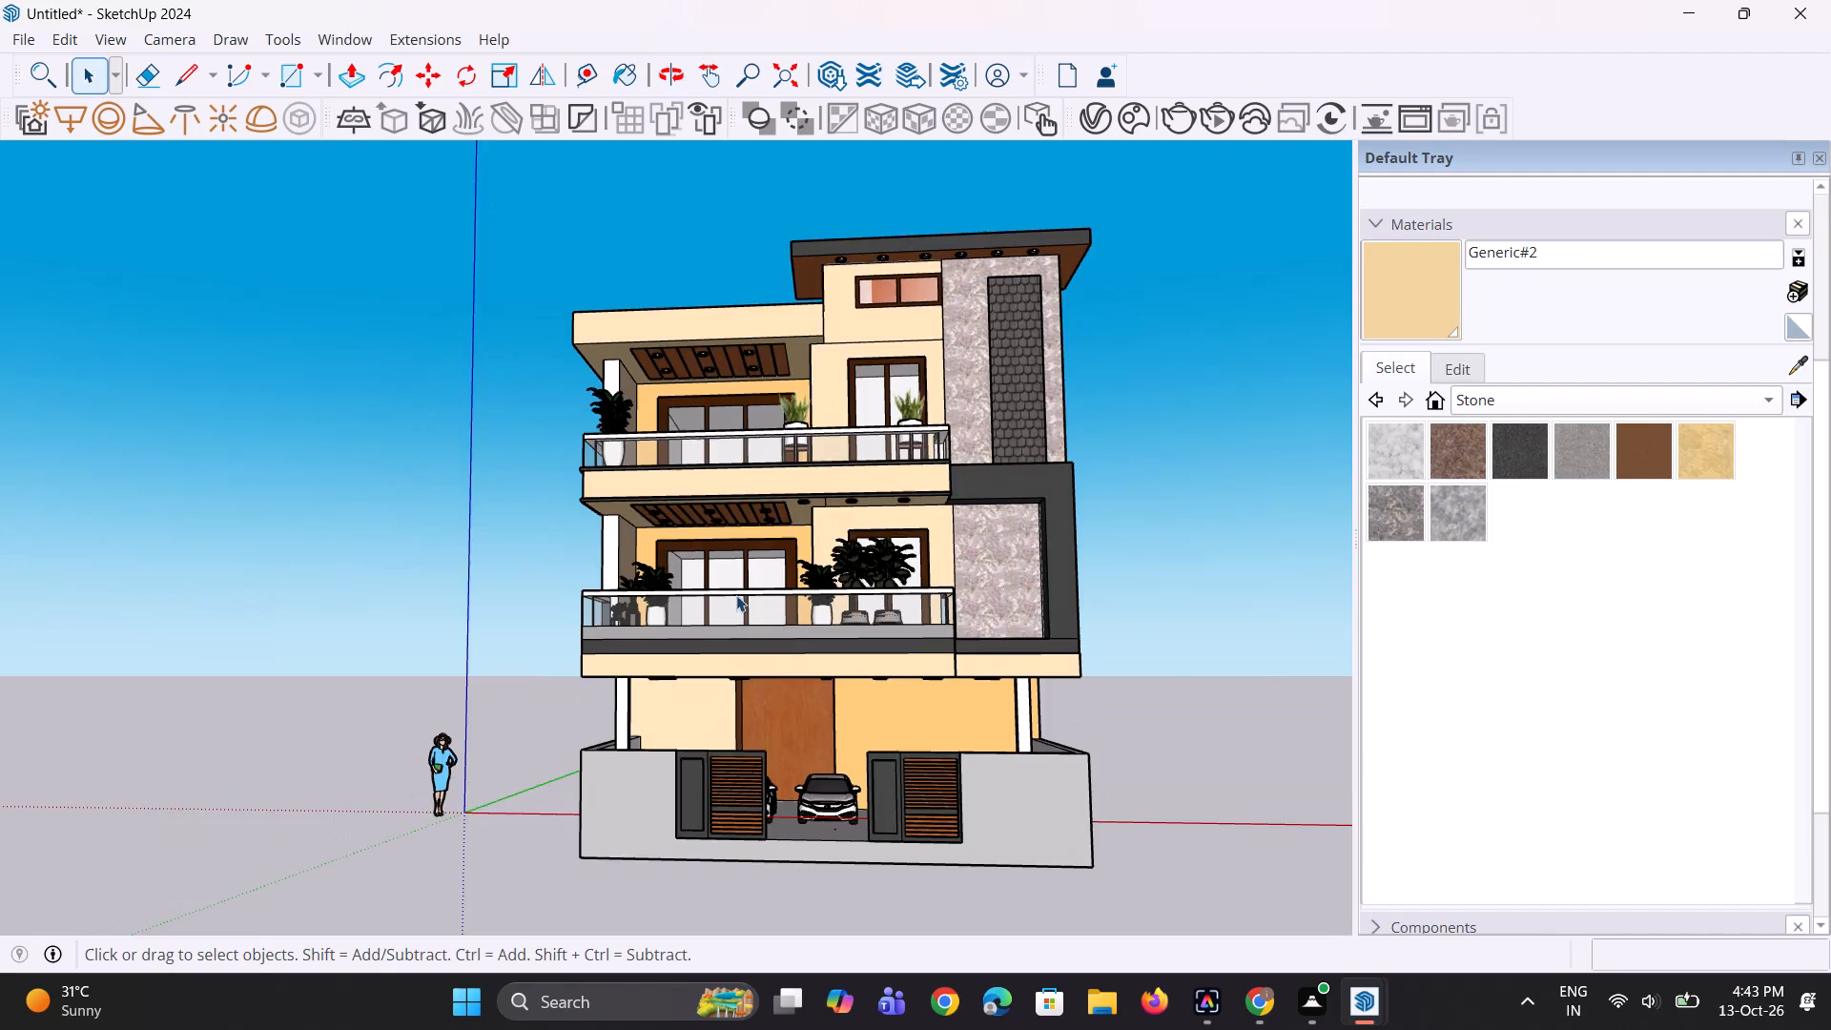
scroll(737, 596, "up", 5)
middle_click_drag(735, 578, 766, 670)
scroll(763, 661, "down", 5)
middle_click_drag(825, 641, 845, 642)
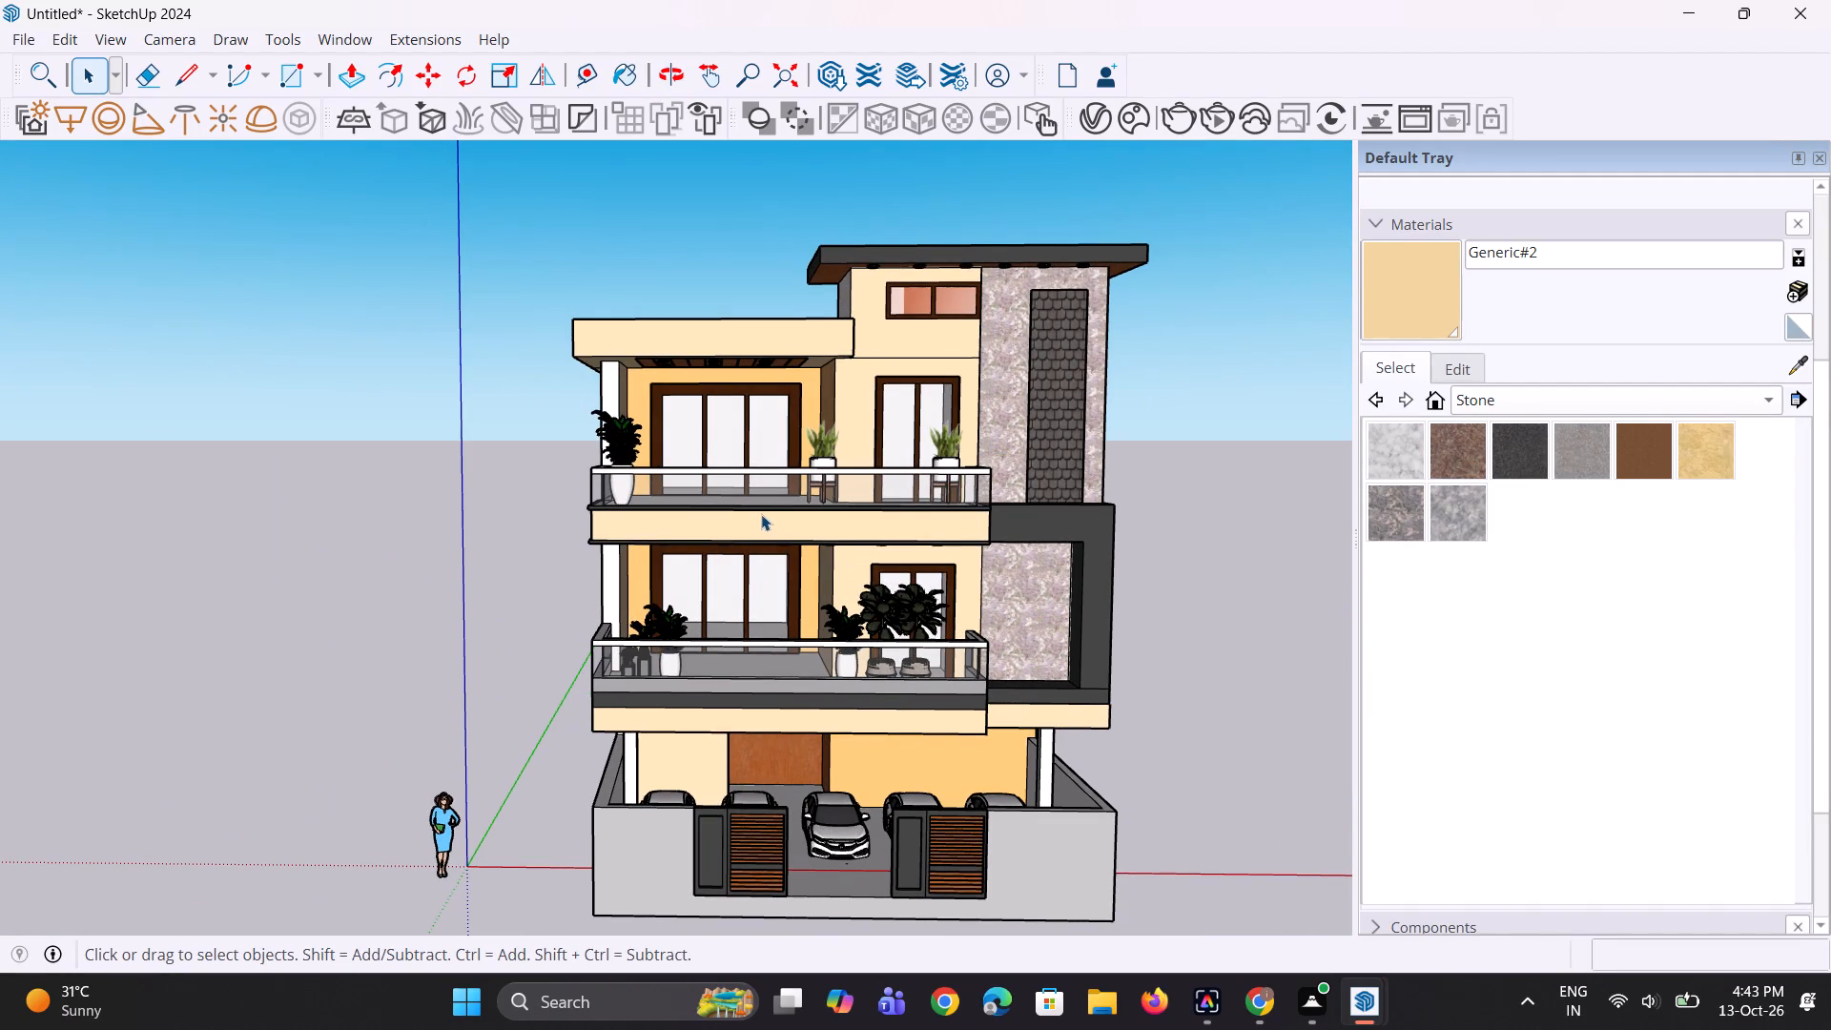
middle_click_drag(750, 496, 712, 495)
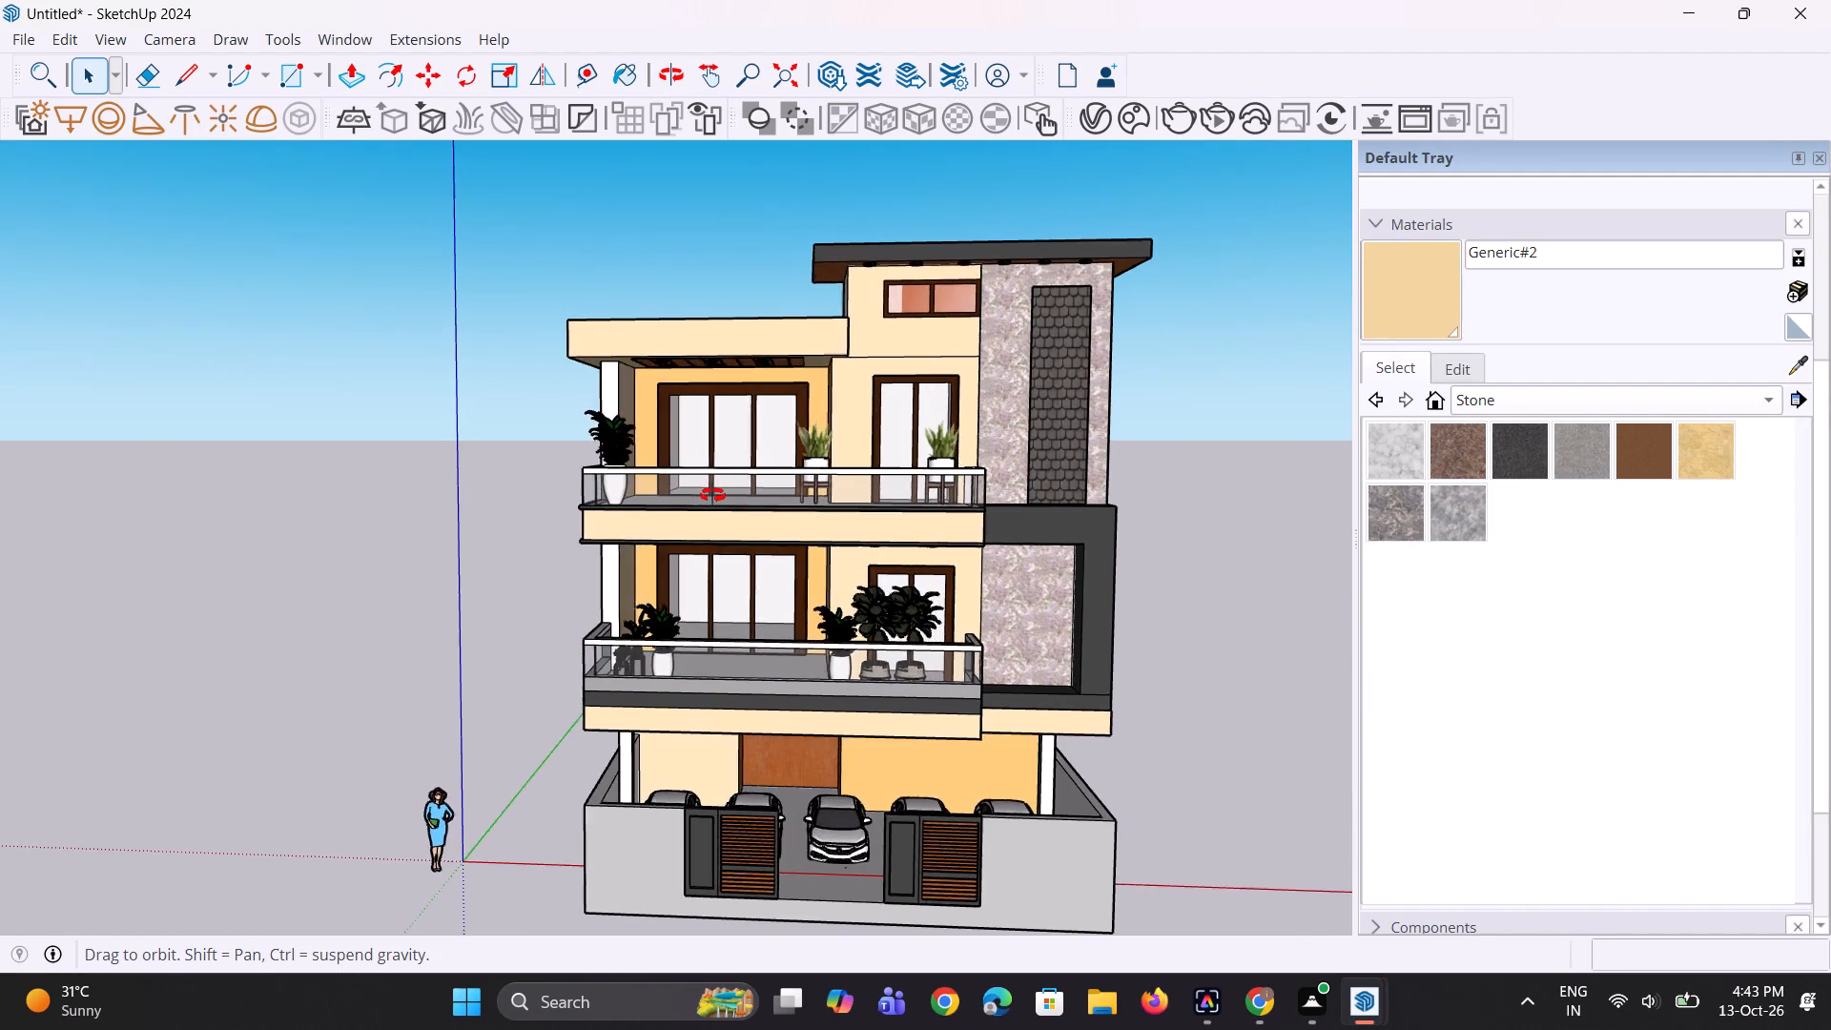
Sample the Wood Cherry Original material from the parking wall panel and paint the first-floor balcony's left side wall and its front edge.
middle_click_drag(712, 495, 571, 501)
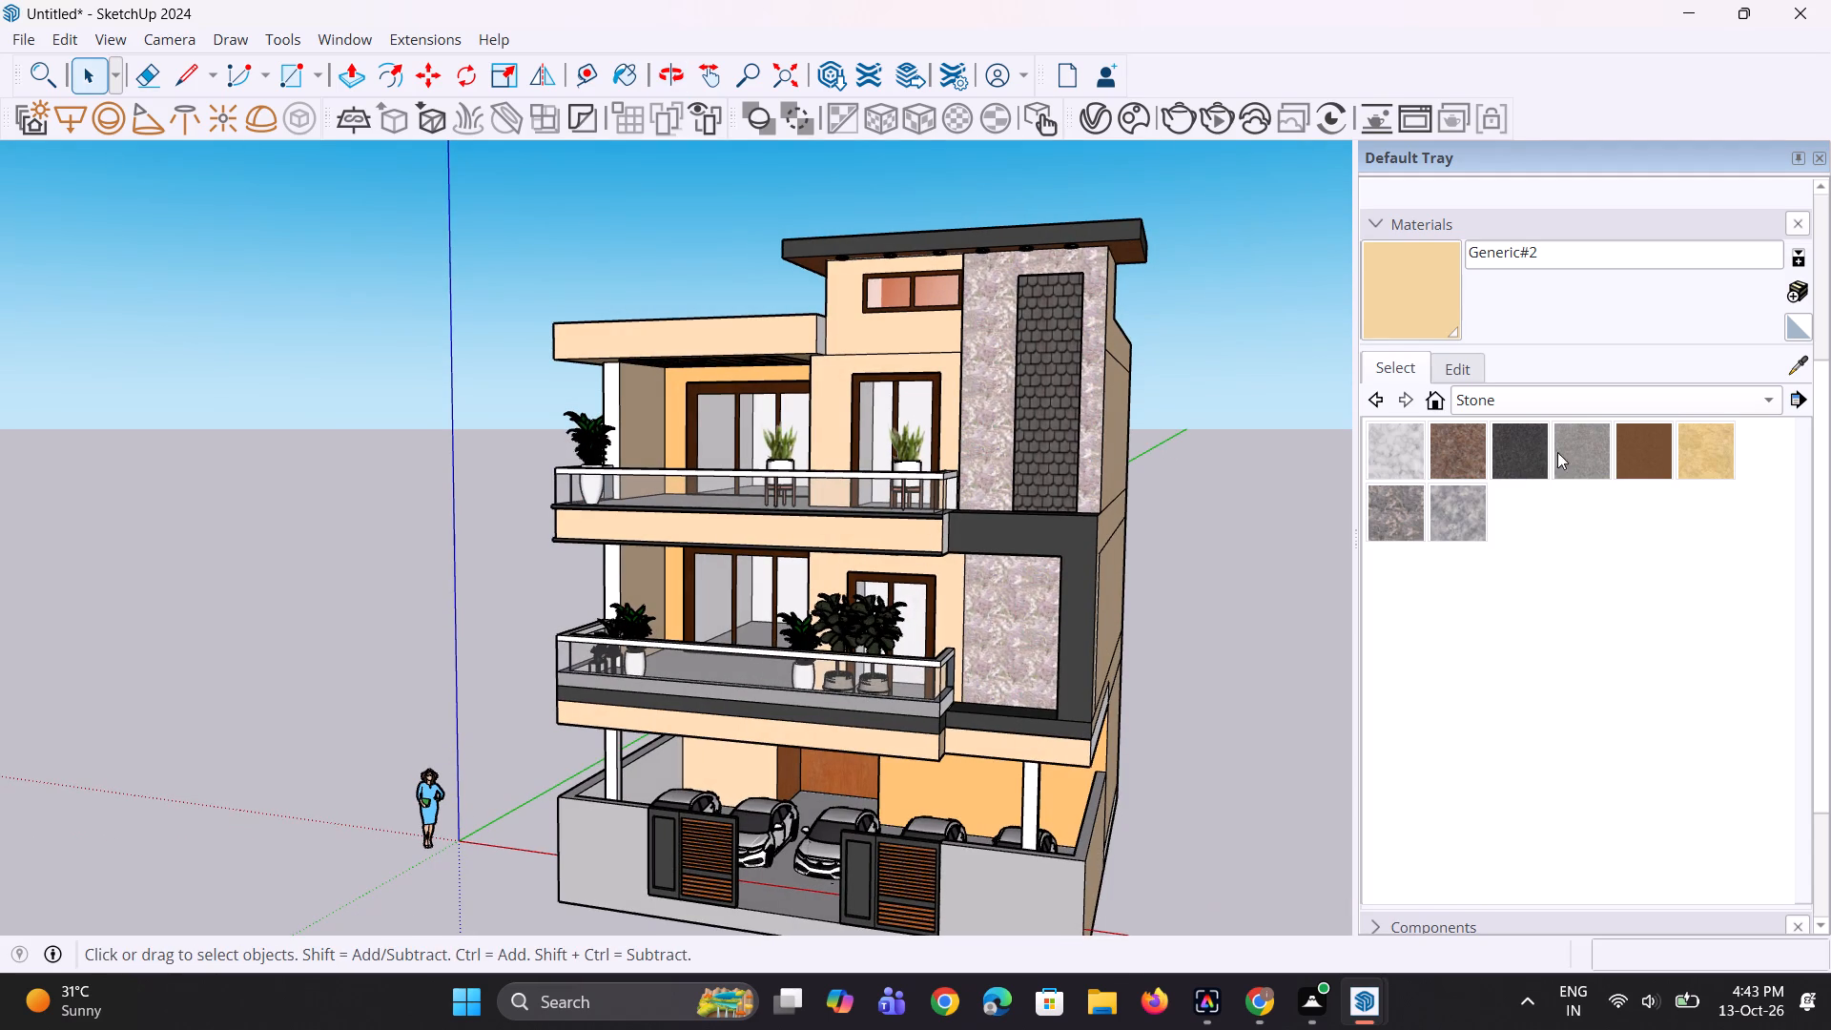
left_click(1801, 367)
scroll(794, 792, "up", 2)
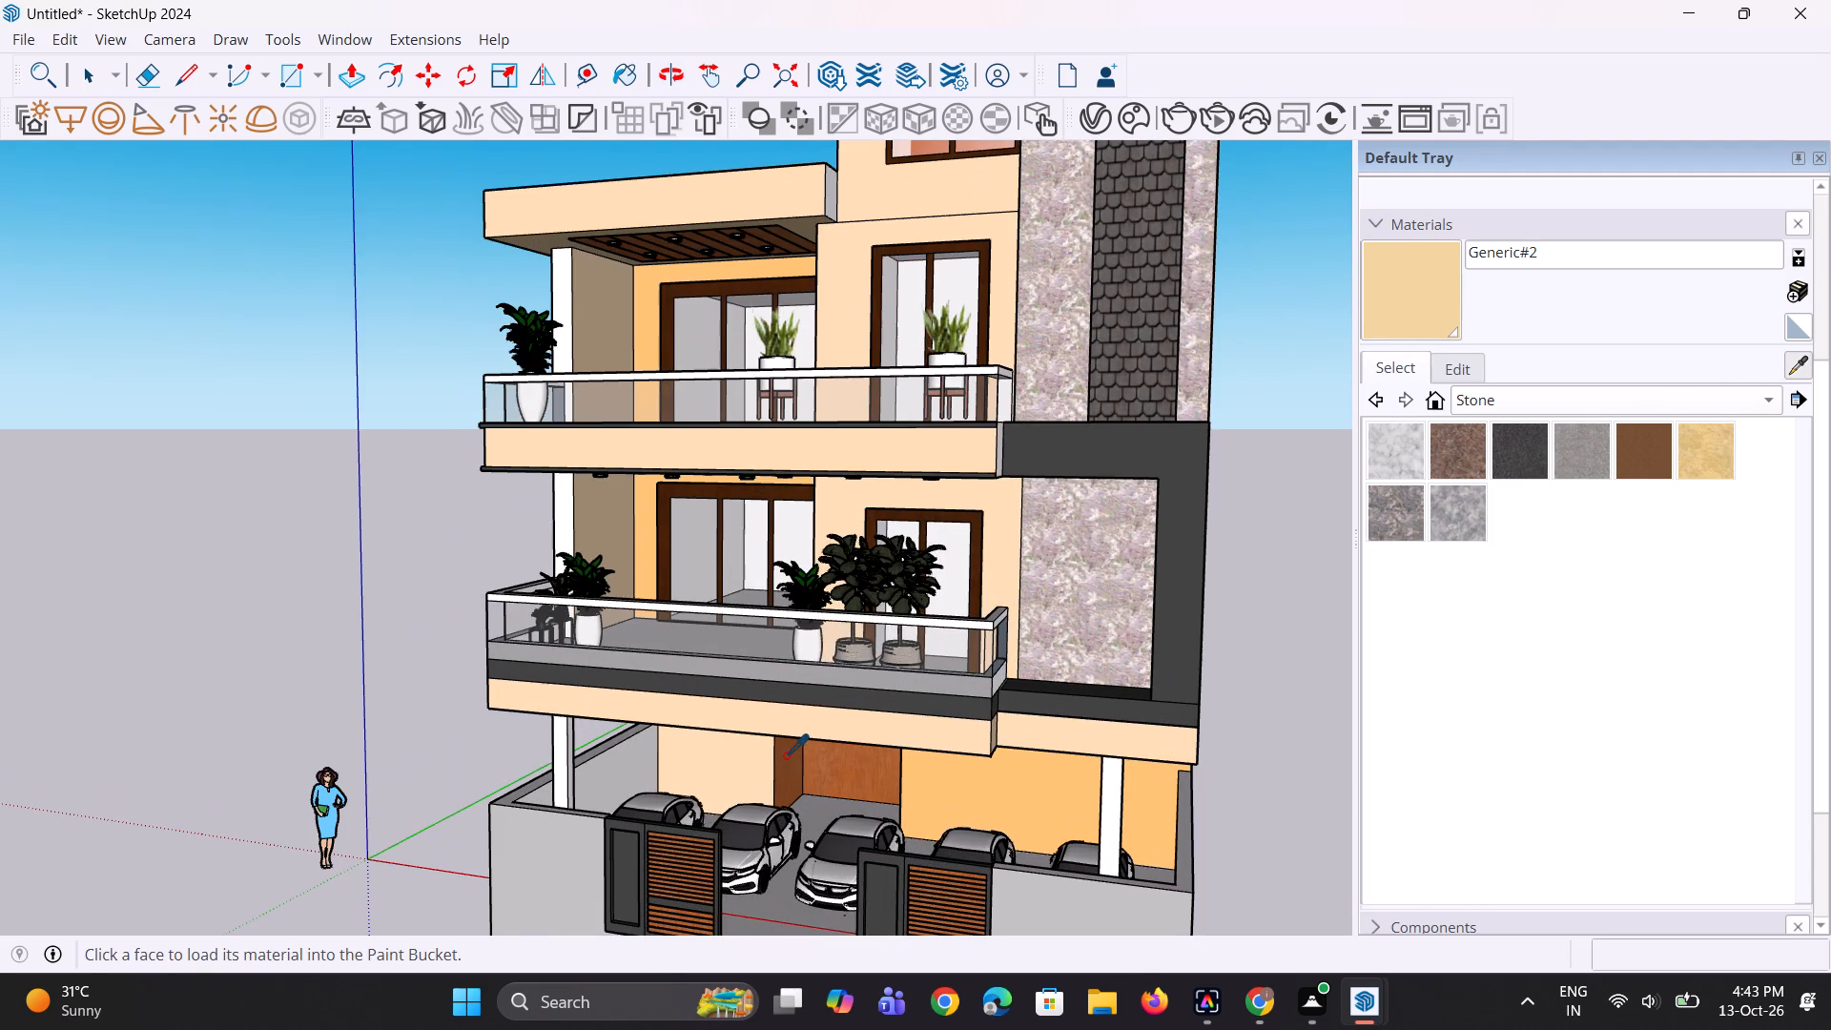
left_click(787, 754)
scroll(612, 621, "up", 2)
left_click(593, 531)
middle_click_drag(516, 573, 621, 577)
left_click(538, 493)
middle_click_drag(513, 514, 886, 584)
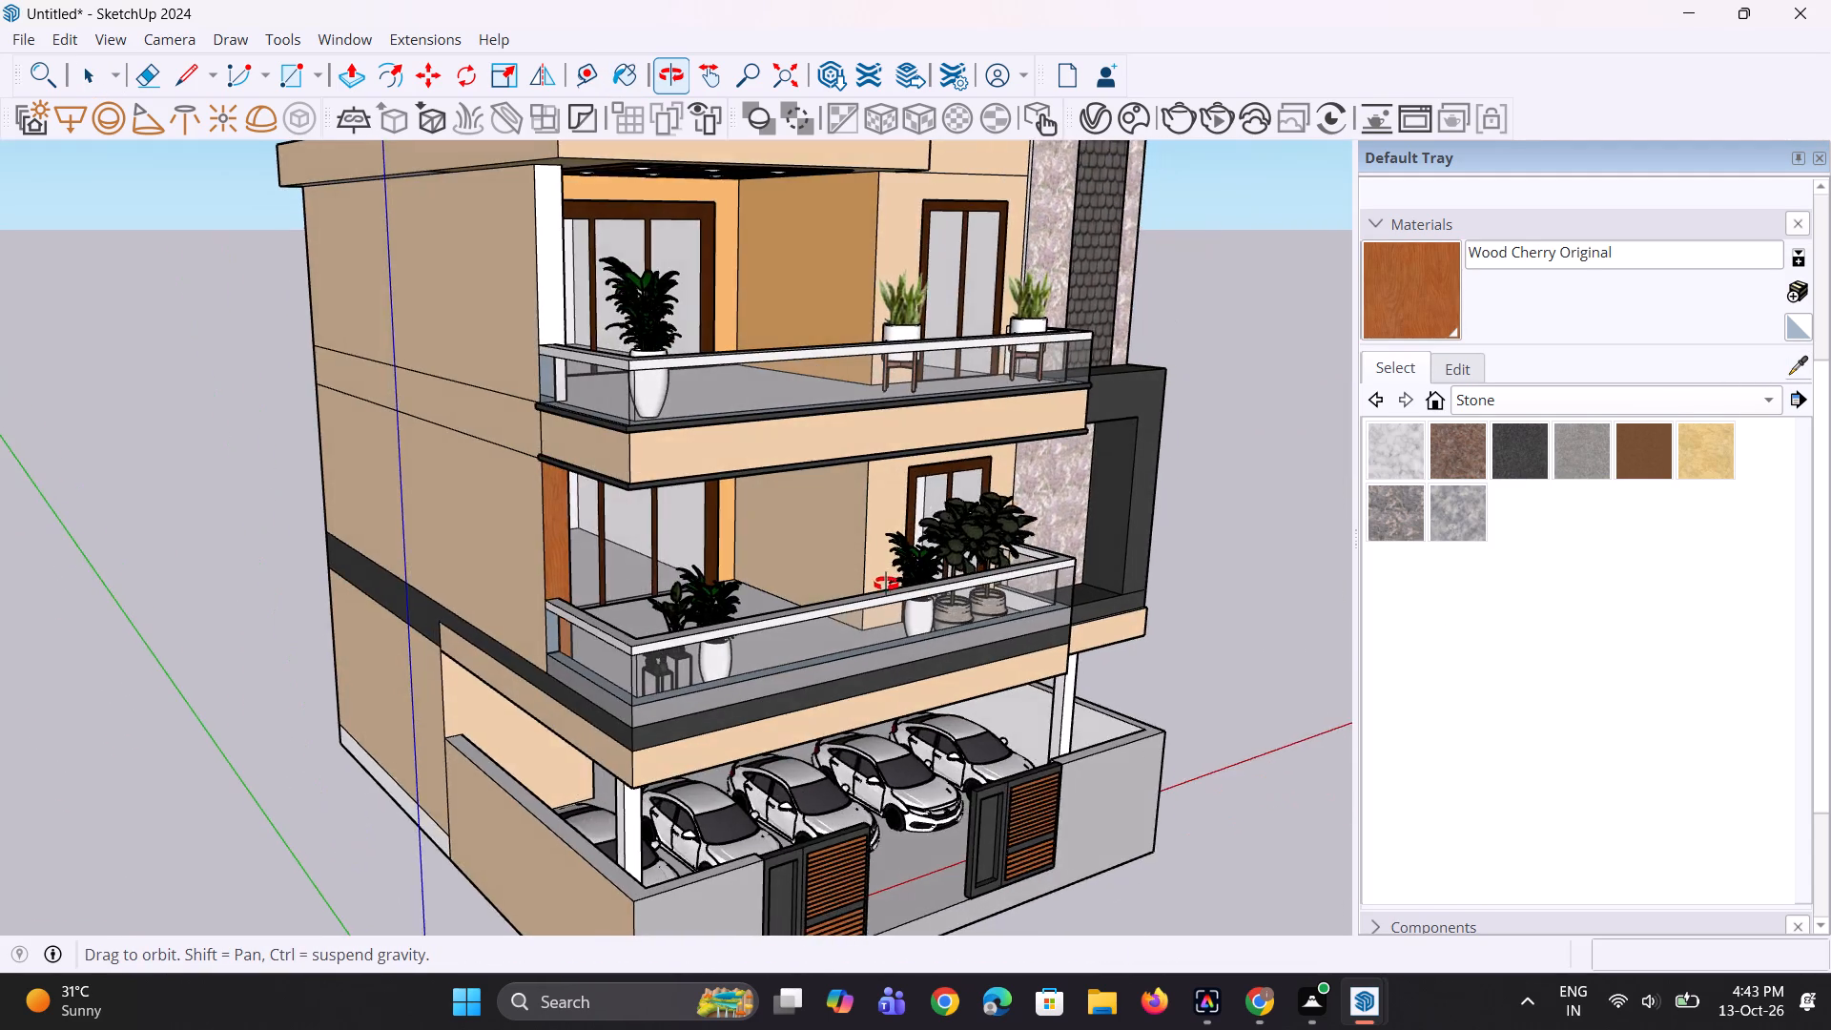
middle_click_drag(886, 584, 504, 516)
scroll(641, 530, "down", 4)
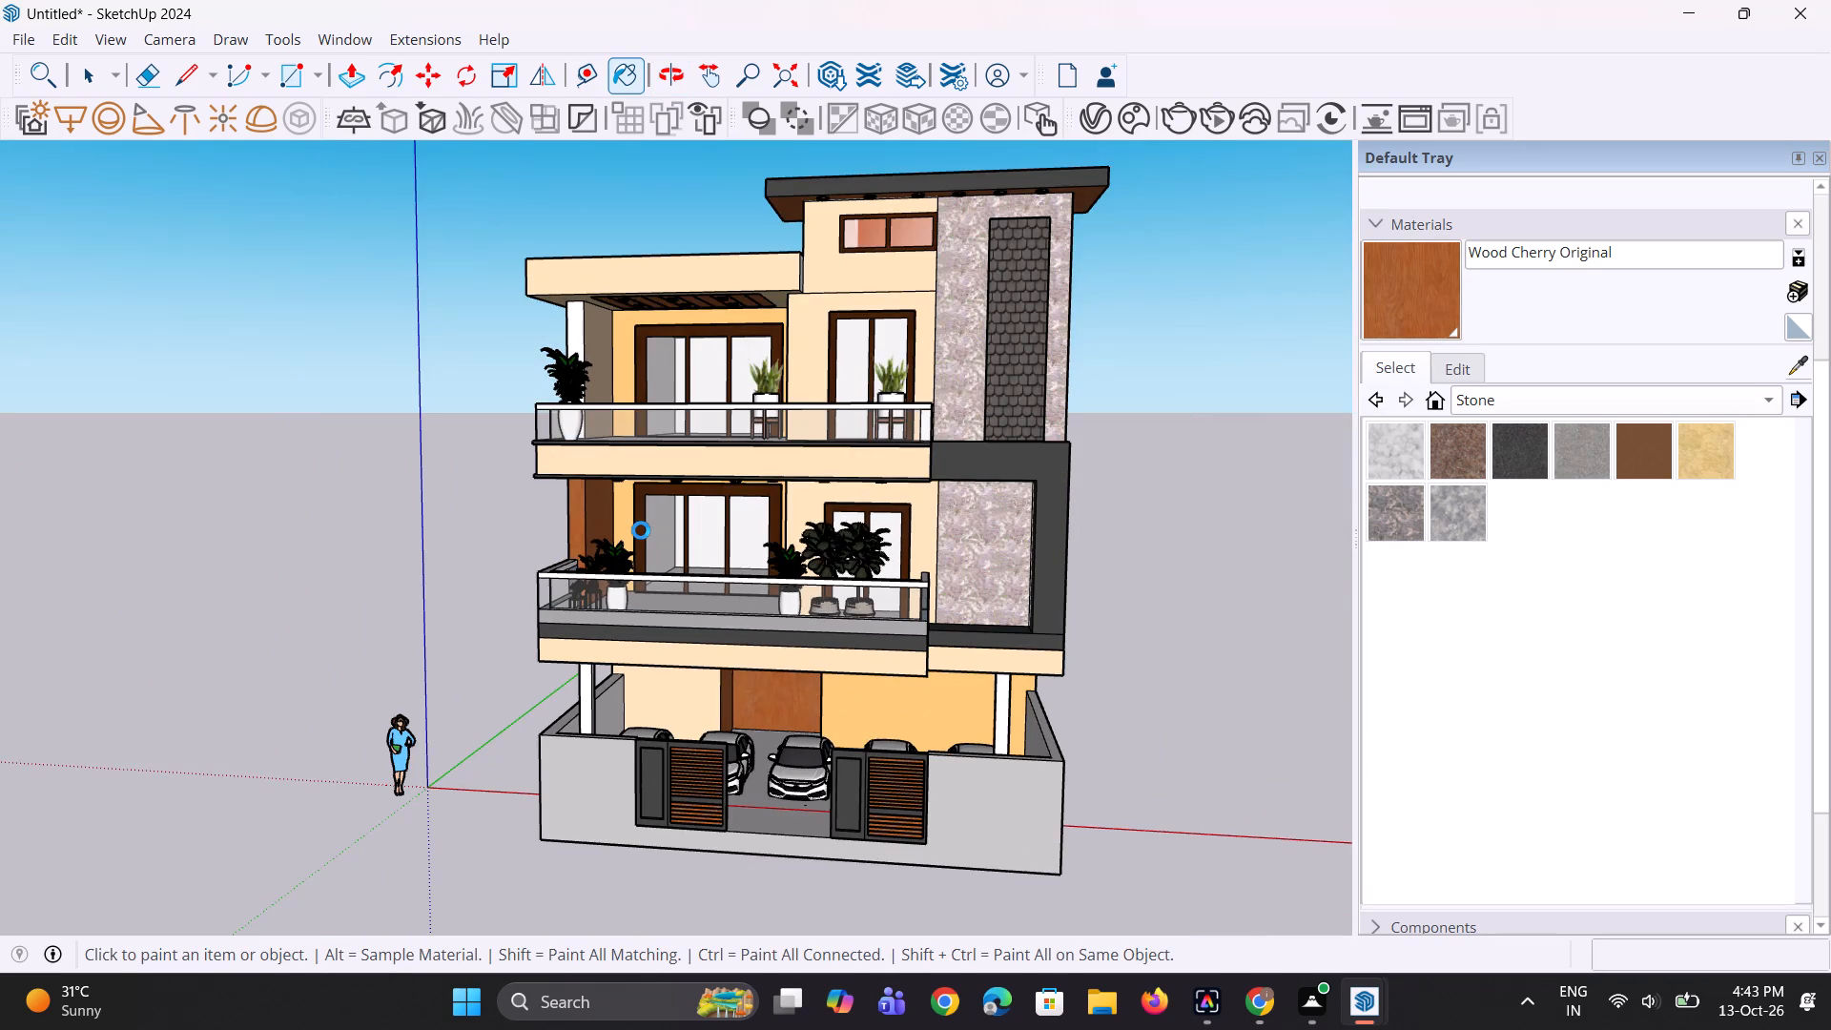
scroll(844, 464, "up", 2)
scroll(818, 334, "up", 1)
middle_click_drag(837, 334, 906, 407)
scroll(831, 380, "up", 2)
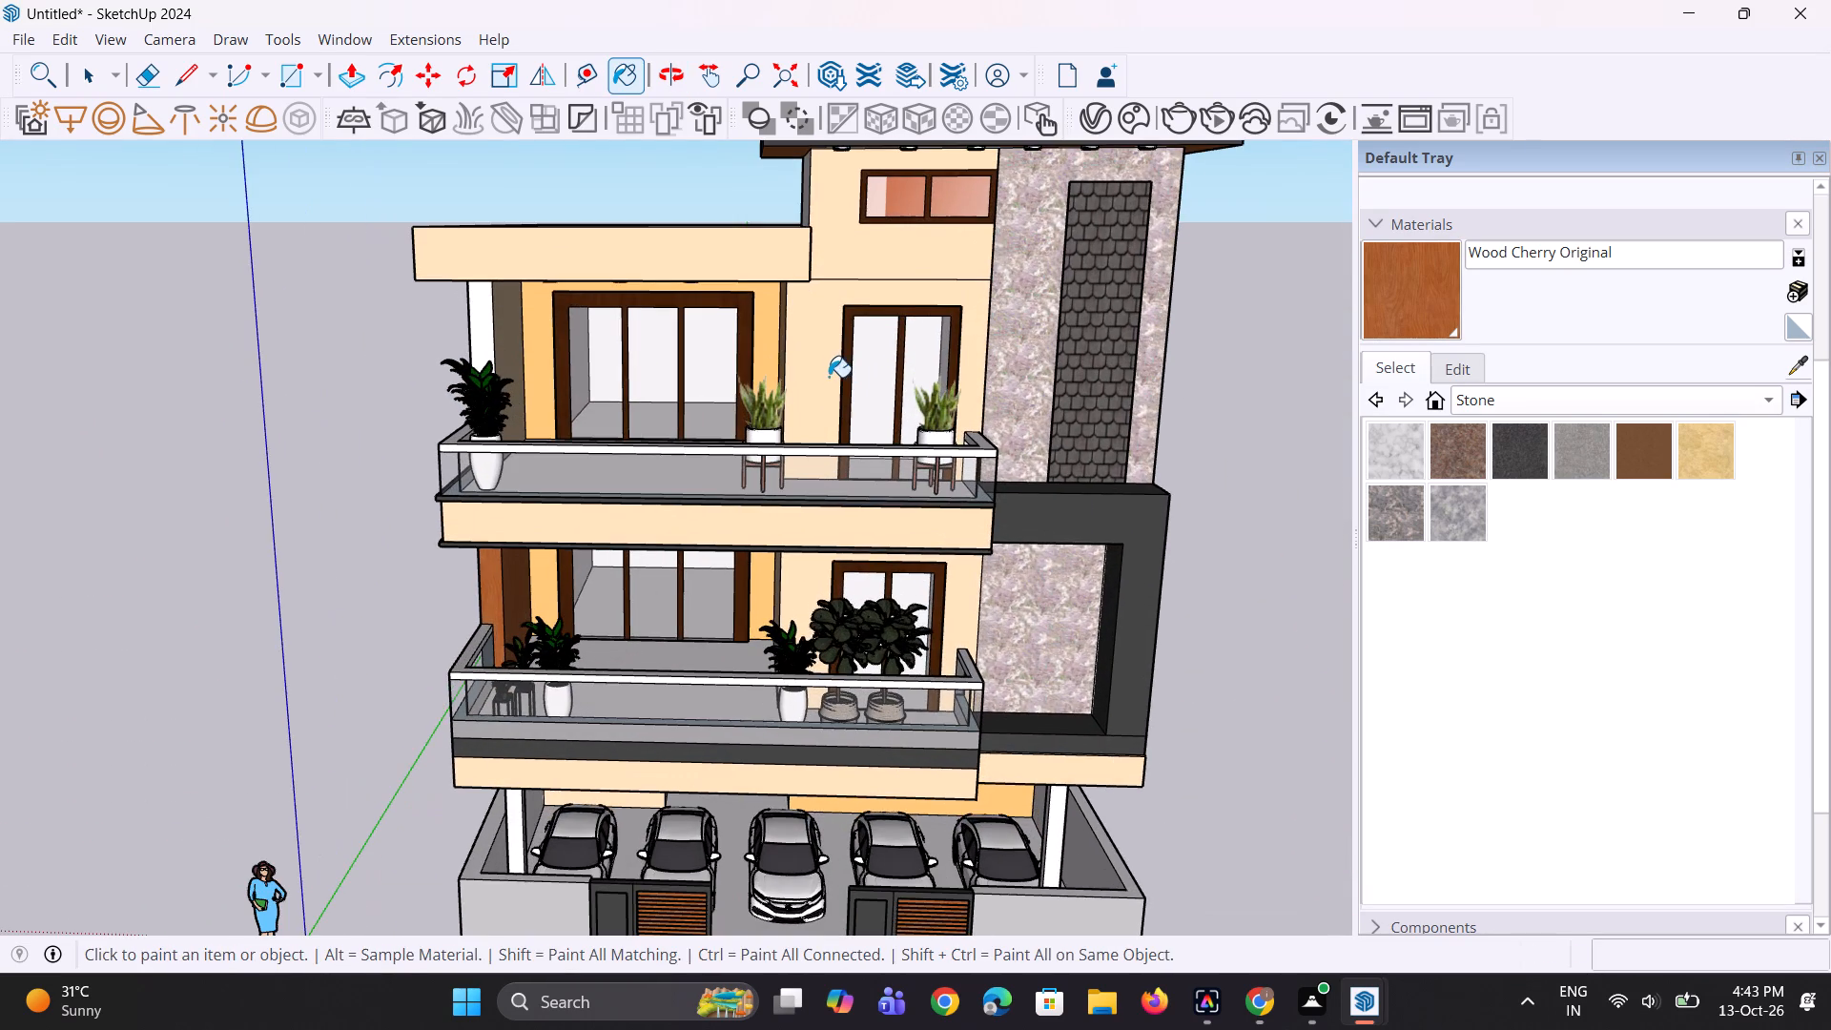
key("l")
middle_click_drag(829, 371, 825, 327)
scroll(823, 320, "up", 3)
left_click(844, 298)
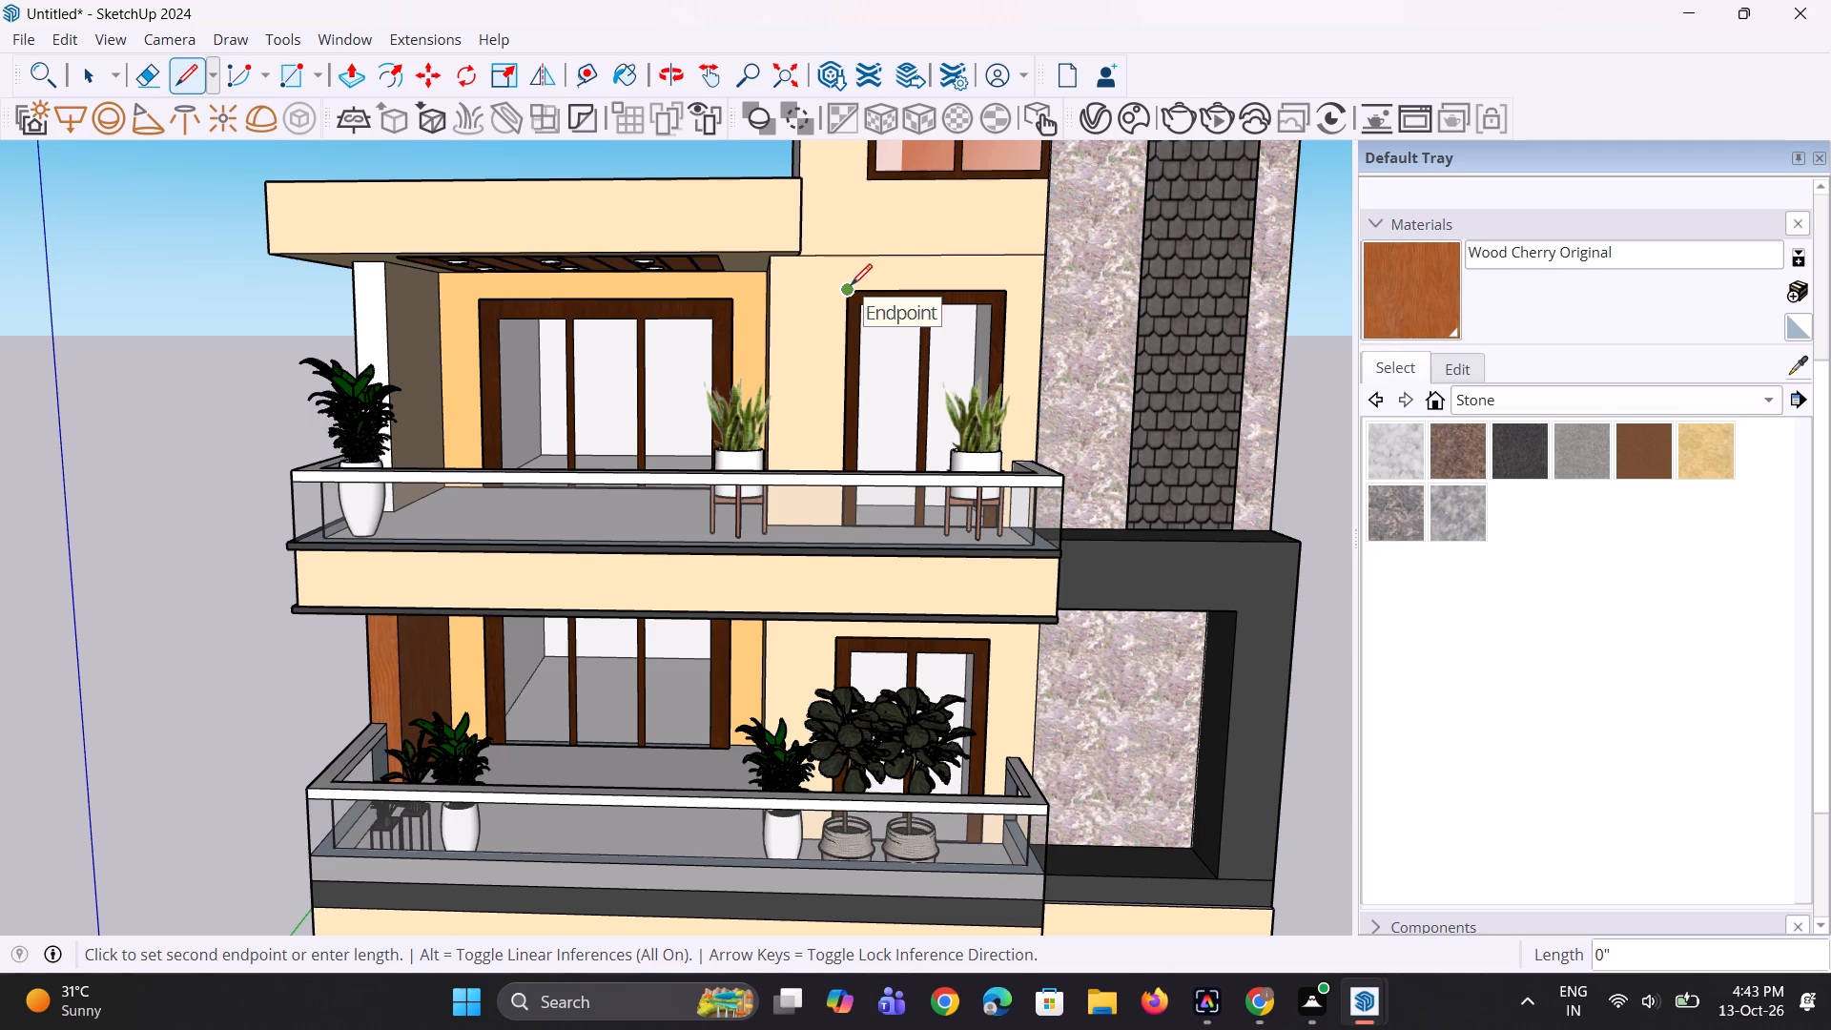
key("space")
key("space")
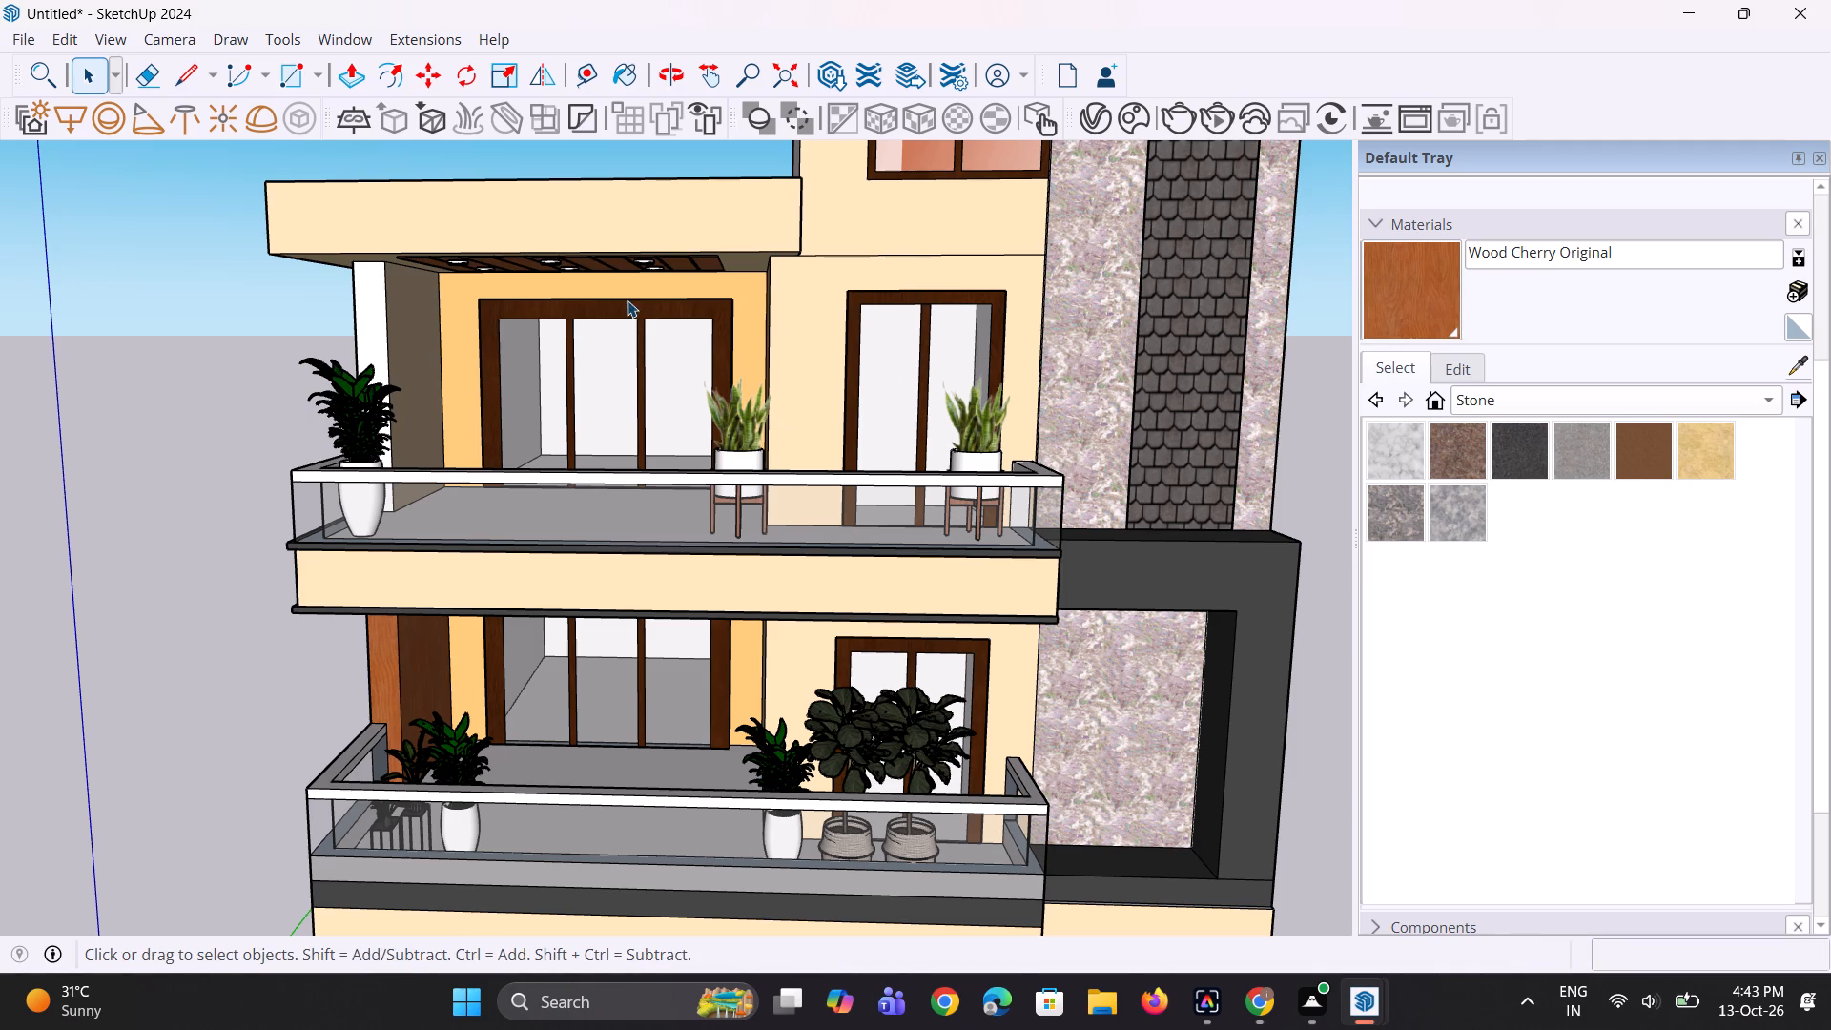
Draw a vertical line from the upper-left corner of the second-floor single door frame up to the horizontal wall line.
scroll(657, 336, "down", 3)
scroll(831, 222, "up", 7)
key("l")
scroll(778, 271, "up", 1)
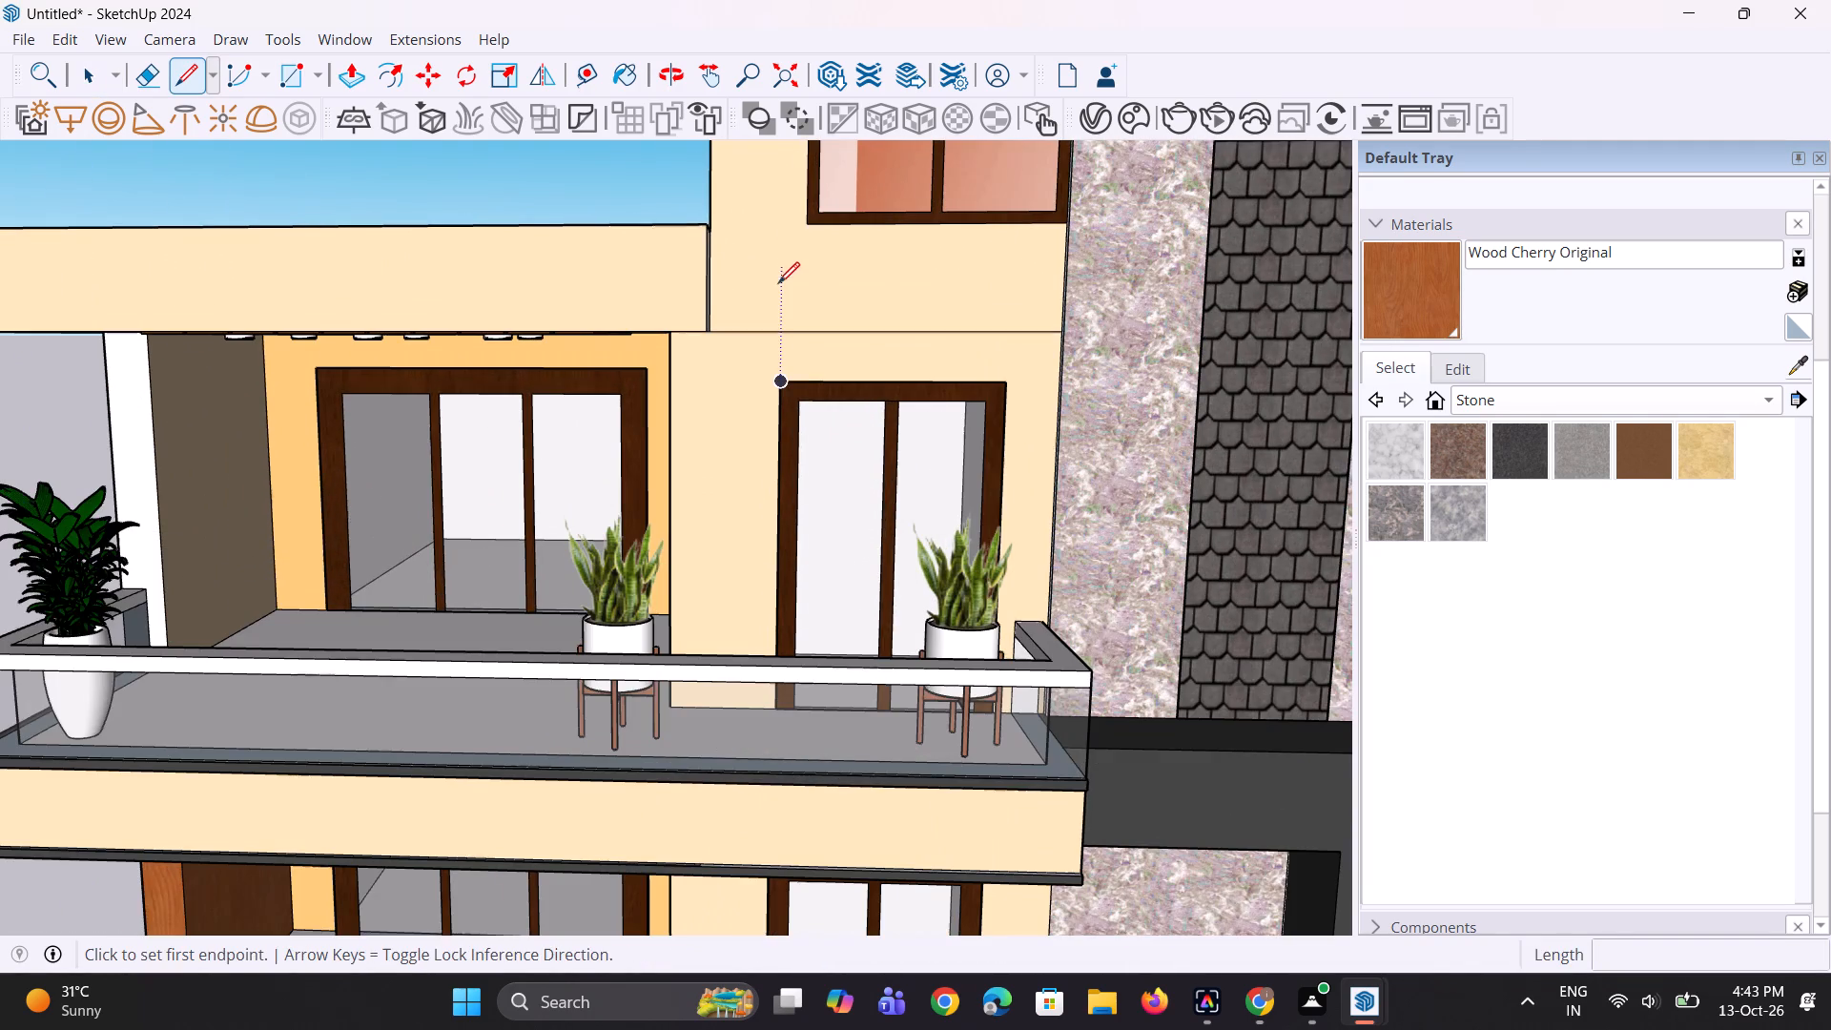
scroll(778, 283, "up", 1)
left_click(777, 409)
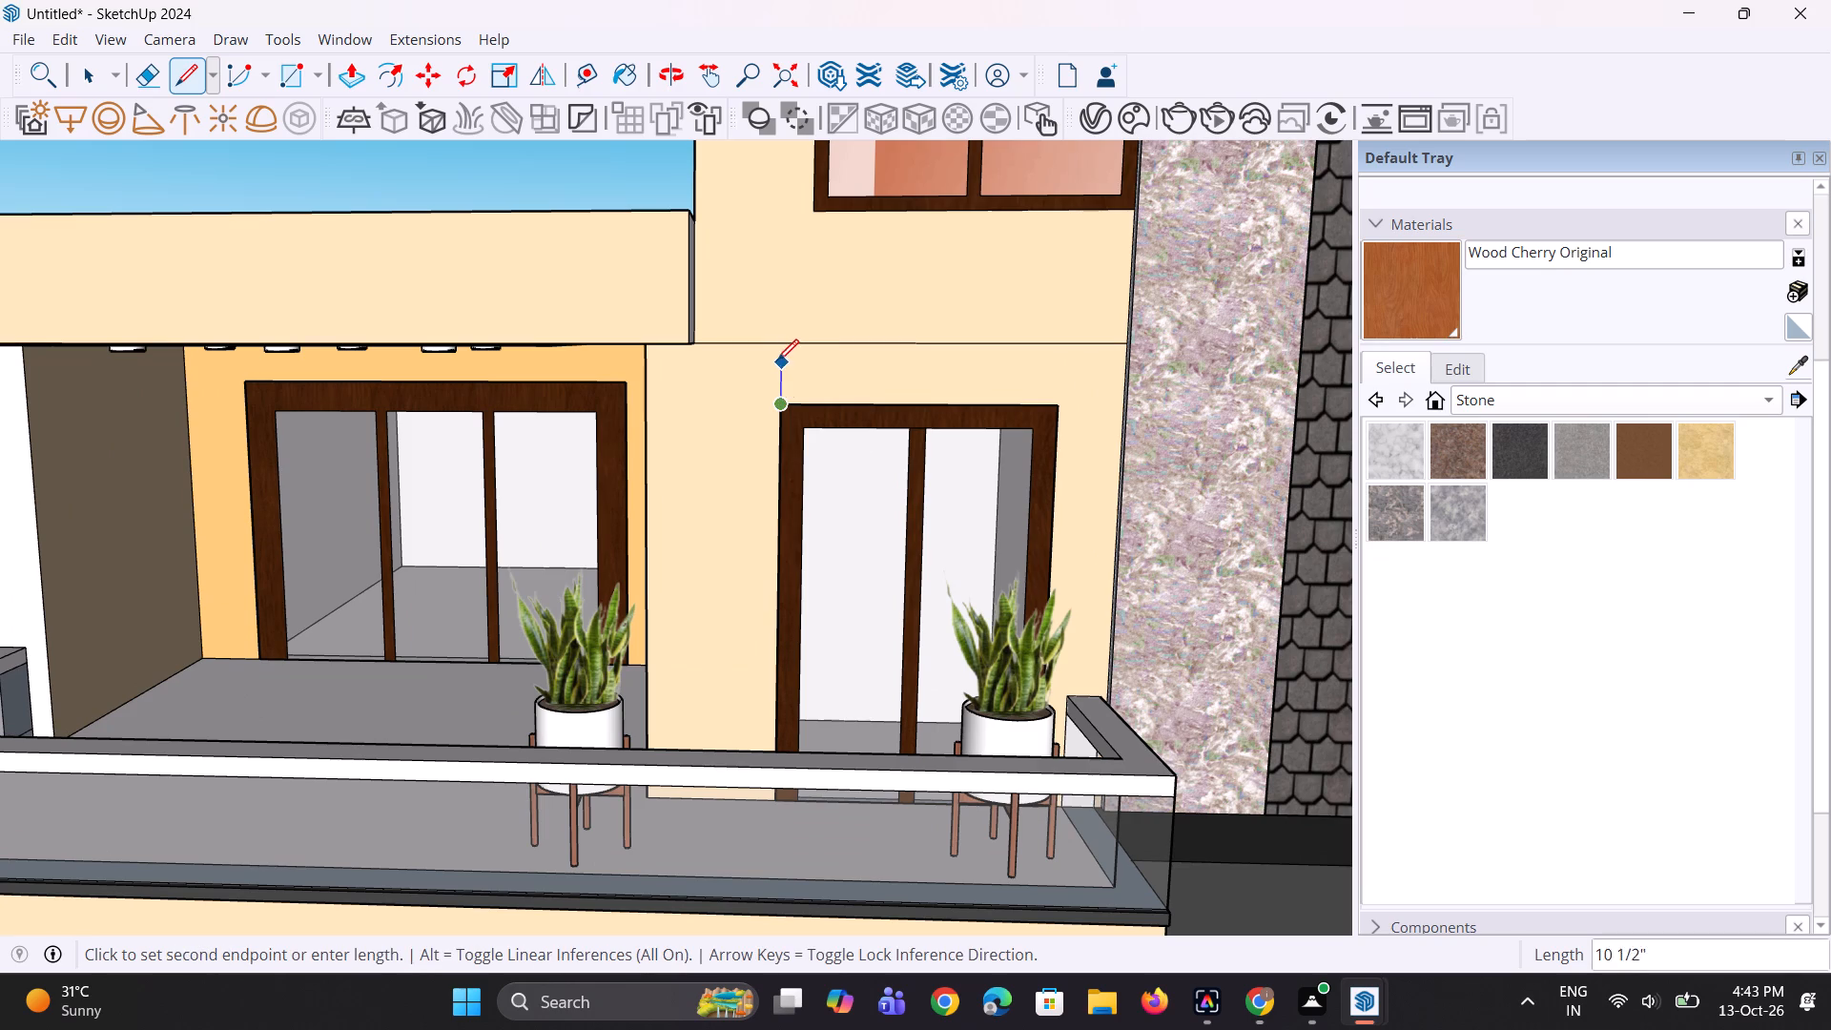
left_click(775, 341)
key("space")
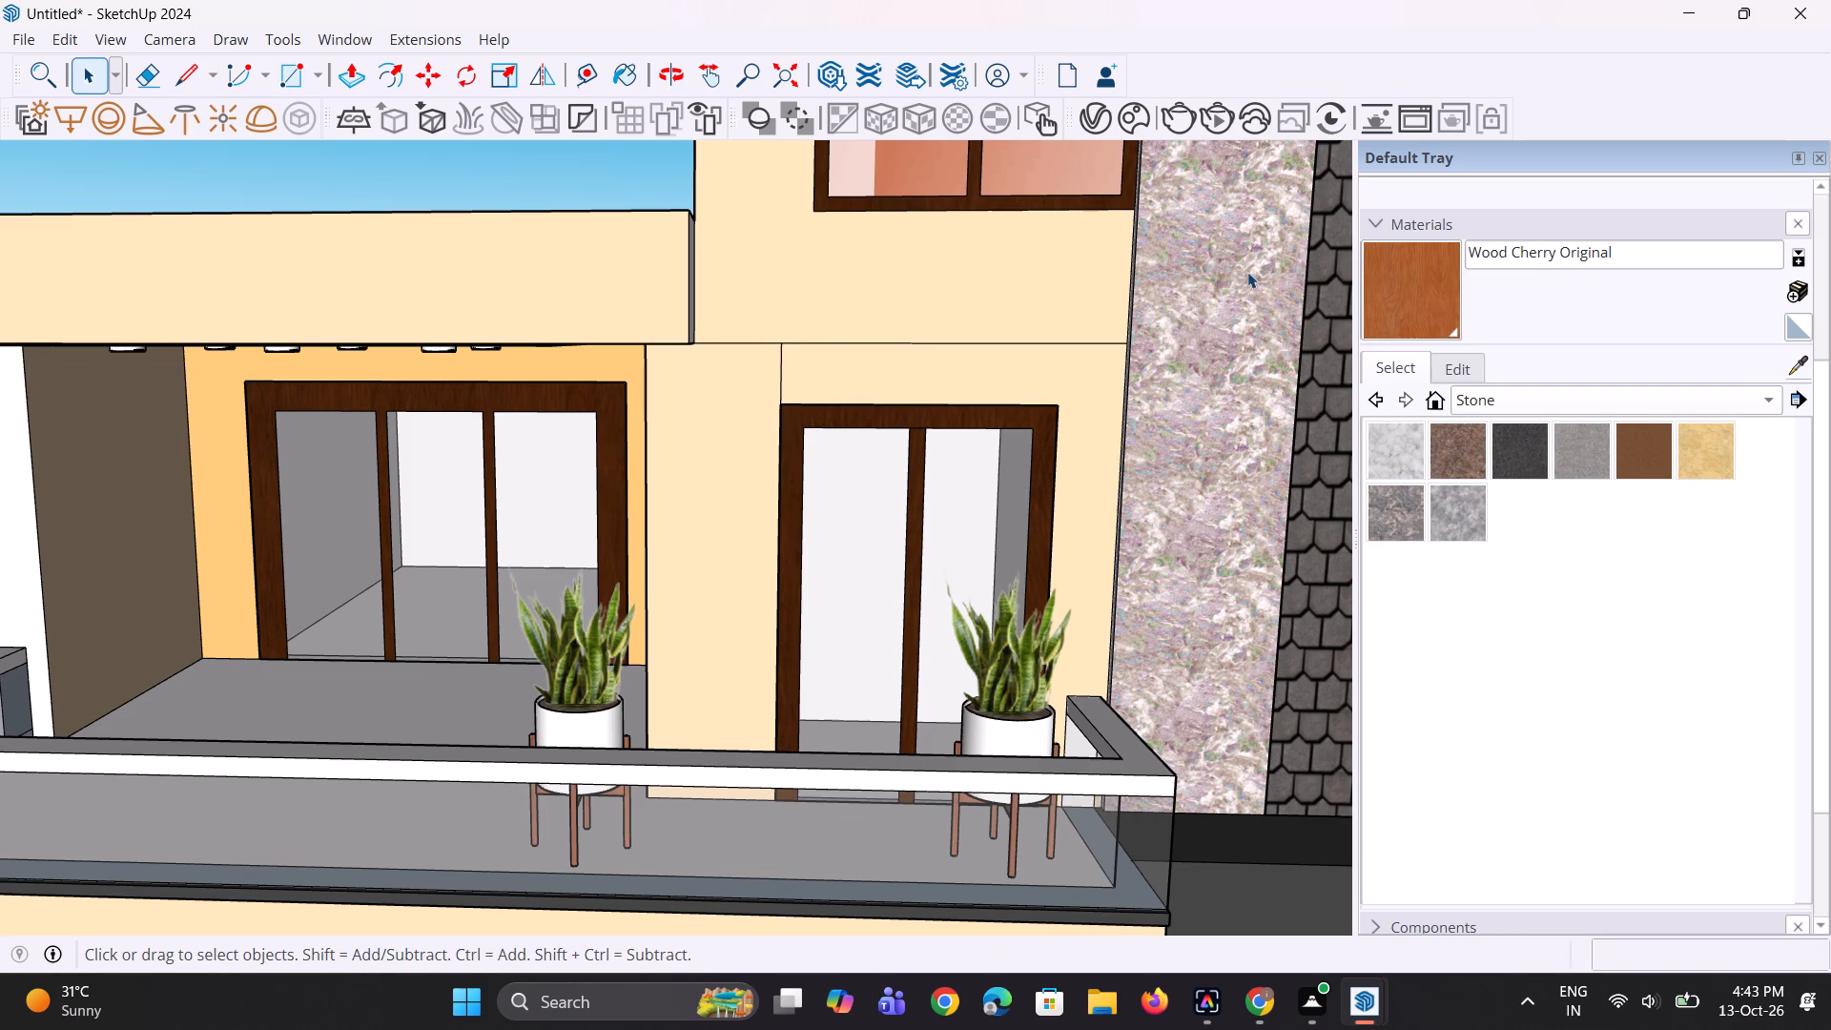
Paint the wall strip left of the second-floor single door and its adjoining side face with Wood Cherry Original.
left_click(1388, 276)
left_click(739, 435)
middle_click_drag(639, 491, 774, 479)
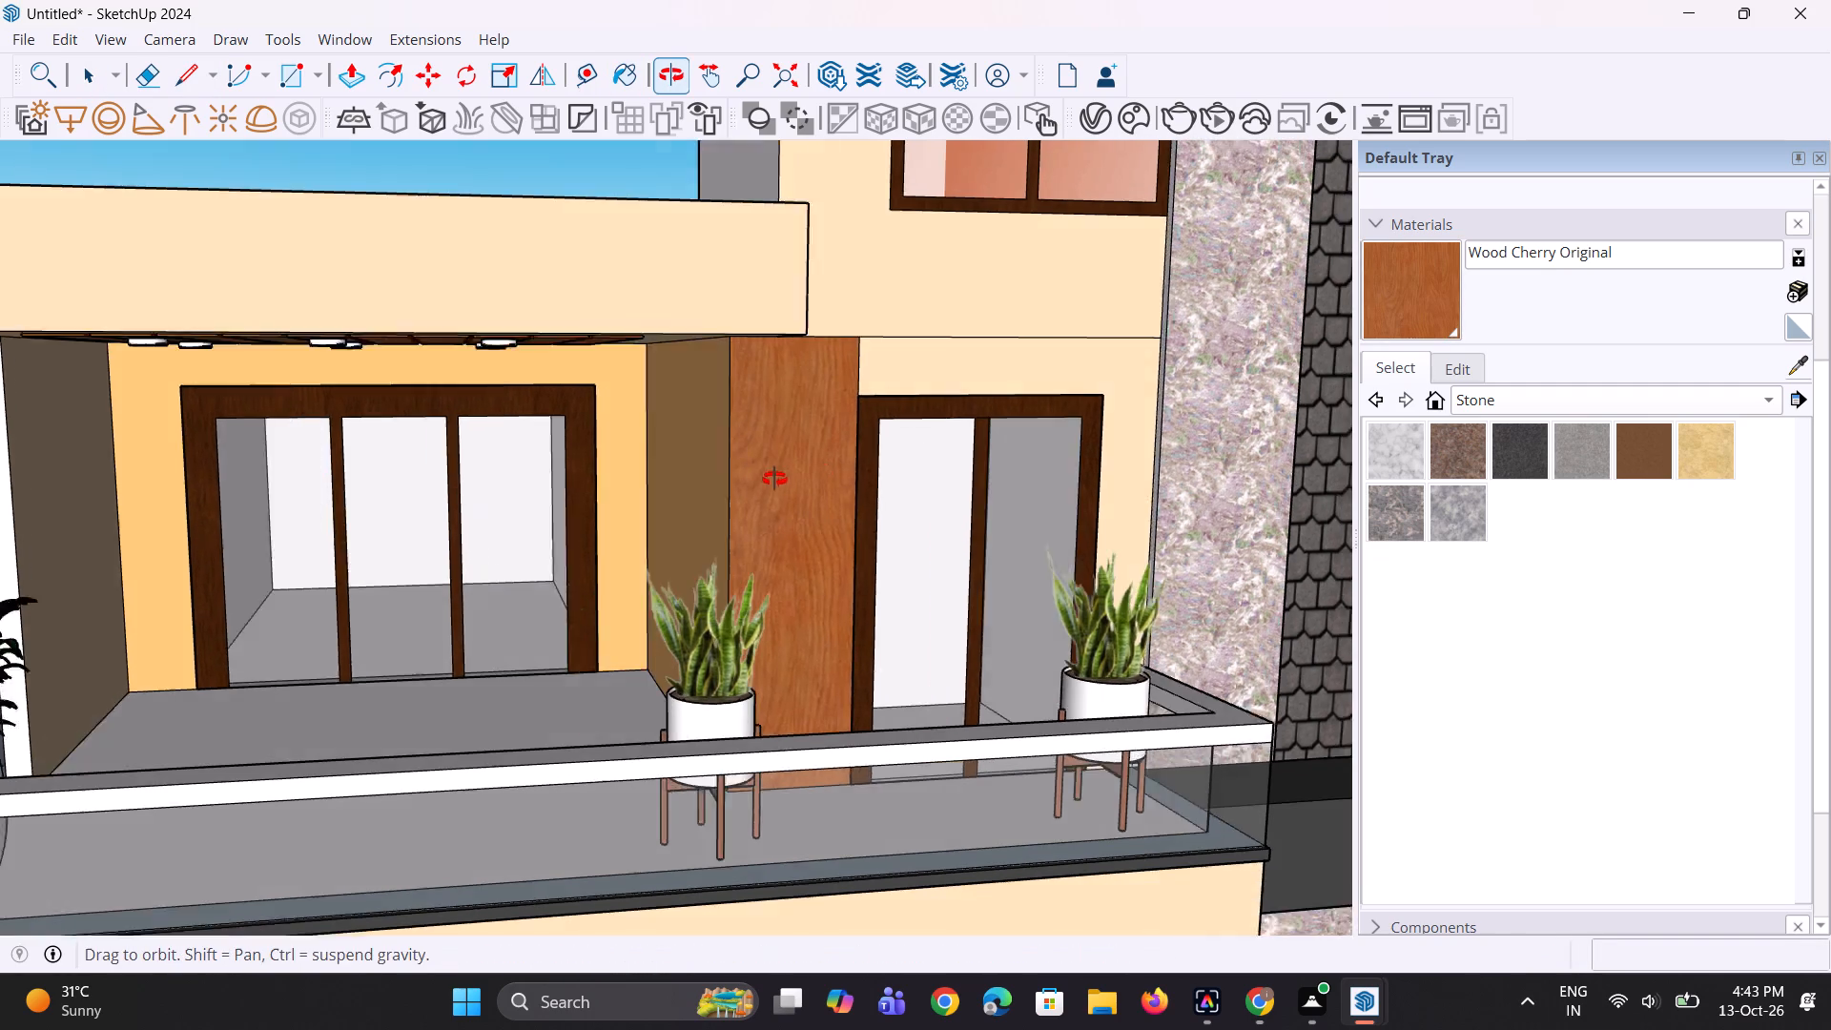
middle_click_drag(774, 479, 840, 479)
left_click(760, 450)
Review the new wood panels and the upper front elevation of the house from near and far.
scroll(811, 512, "down", 4)
middle_click_drag(864, 494, 613, 510)
scroll(627, 487, "down", 3)
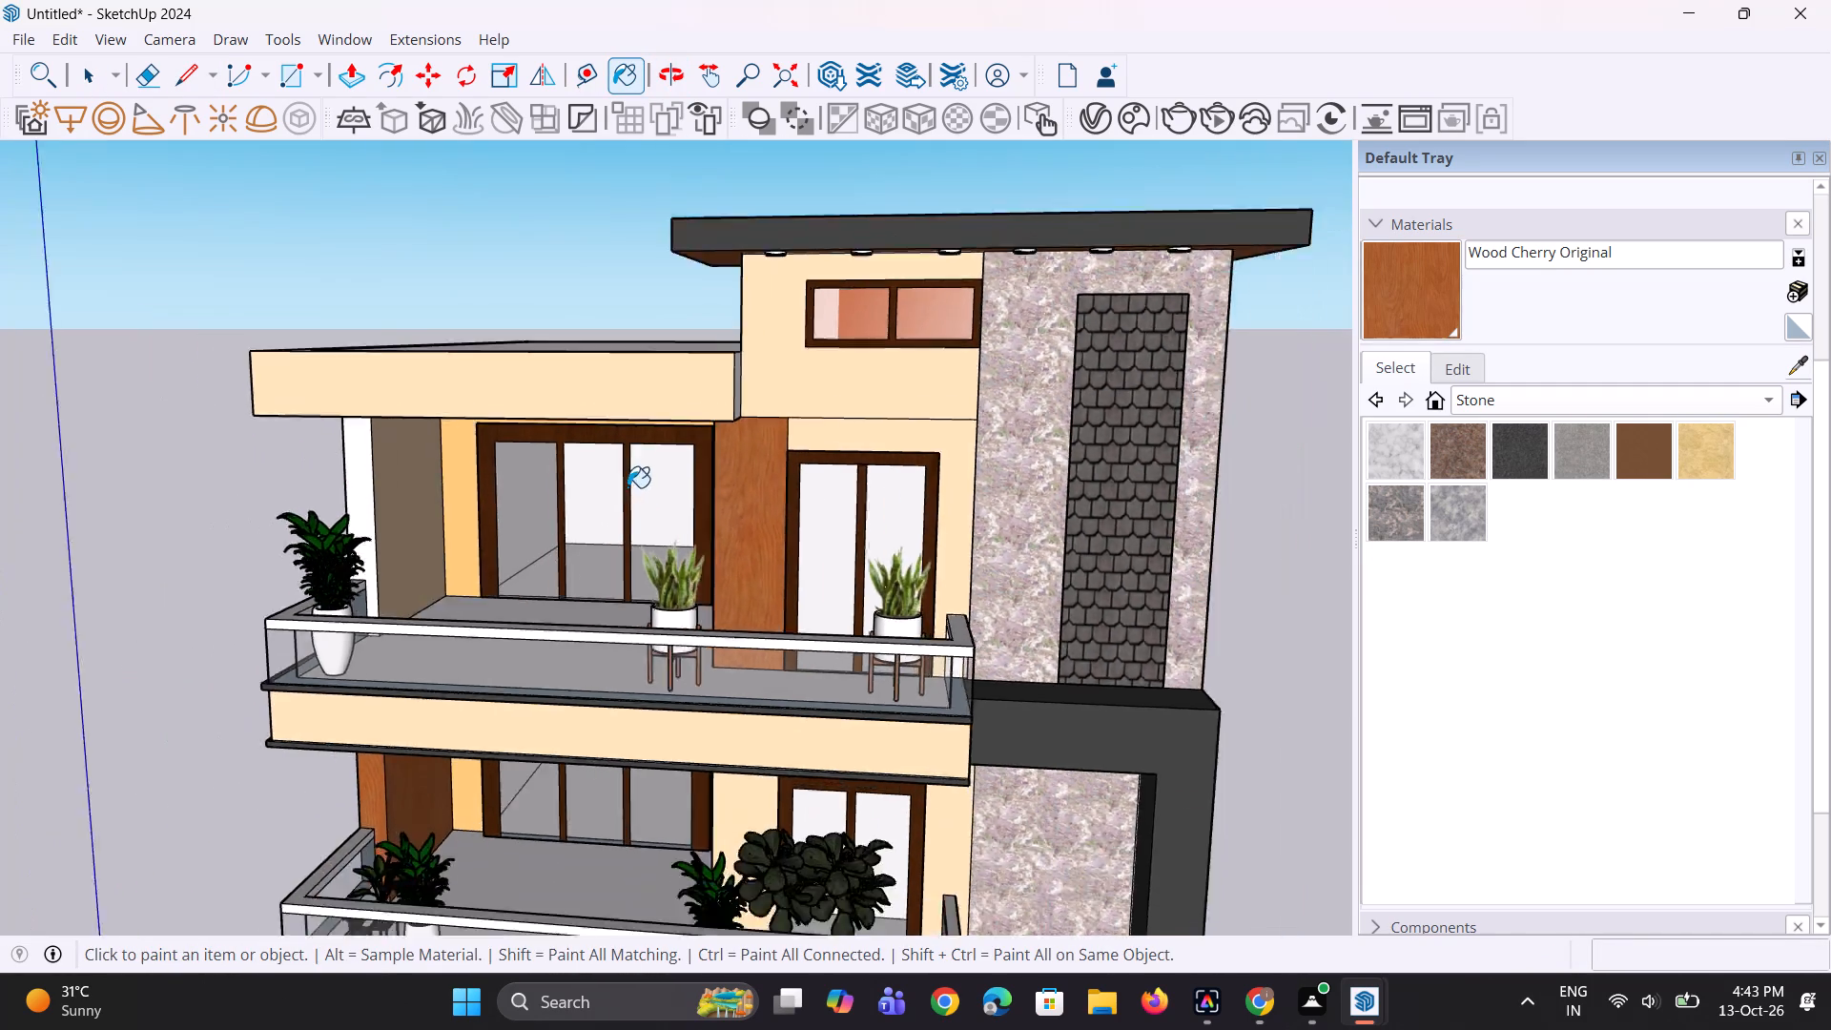
scroll(627, 487, "down", 7)
middle_click_drag(659, 457, 680, 415)
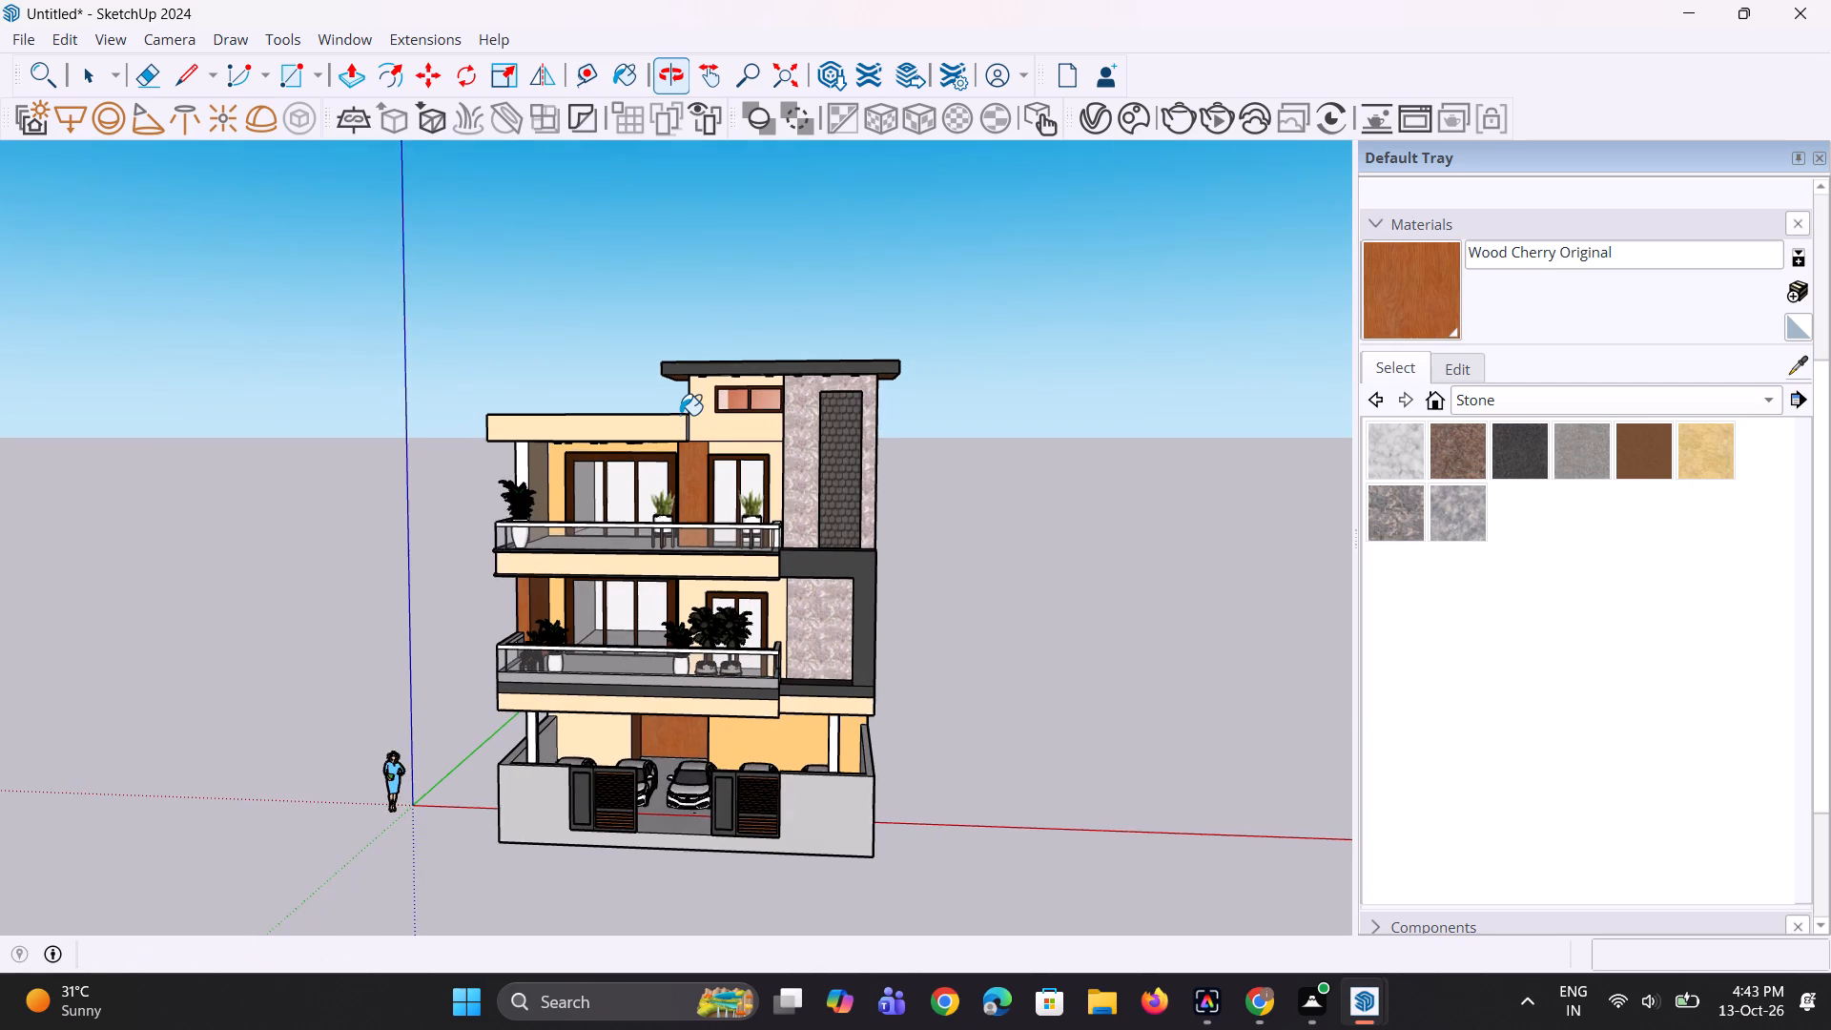
scroll(680, 415, "up", 12)
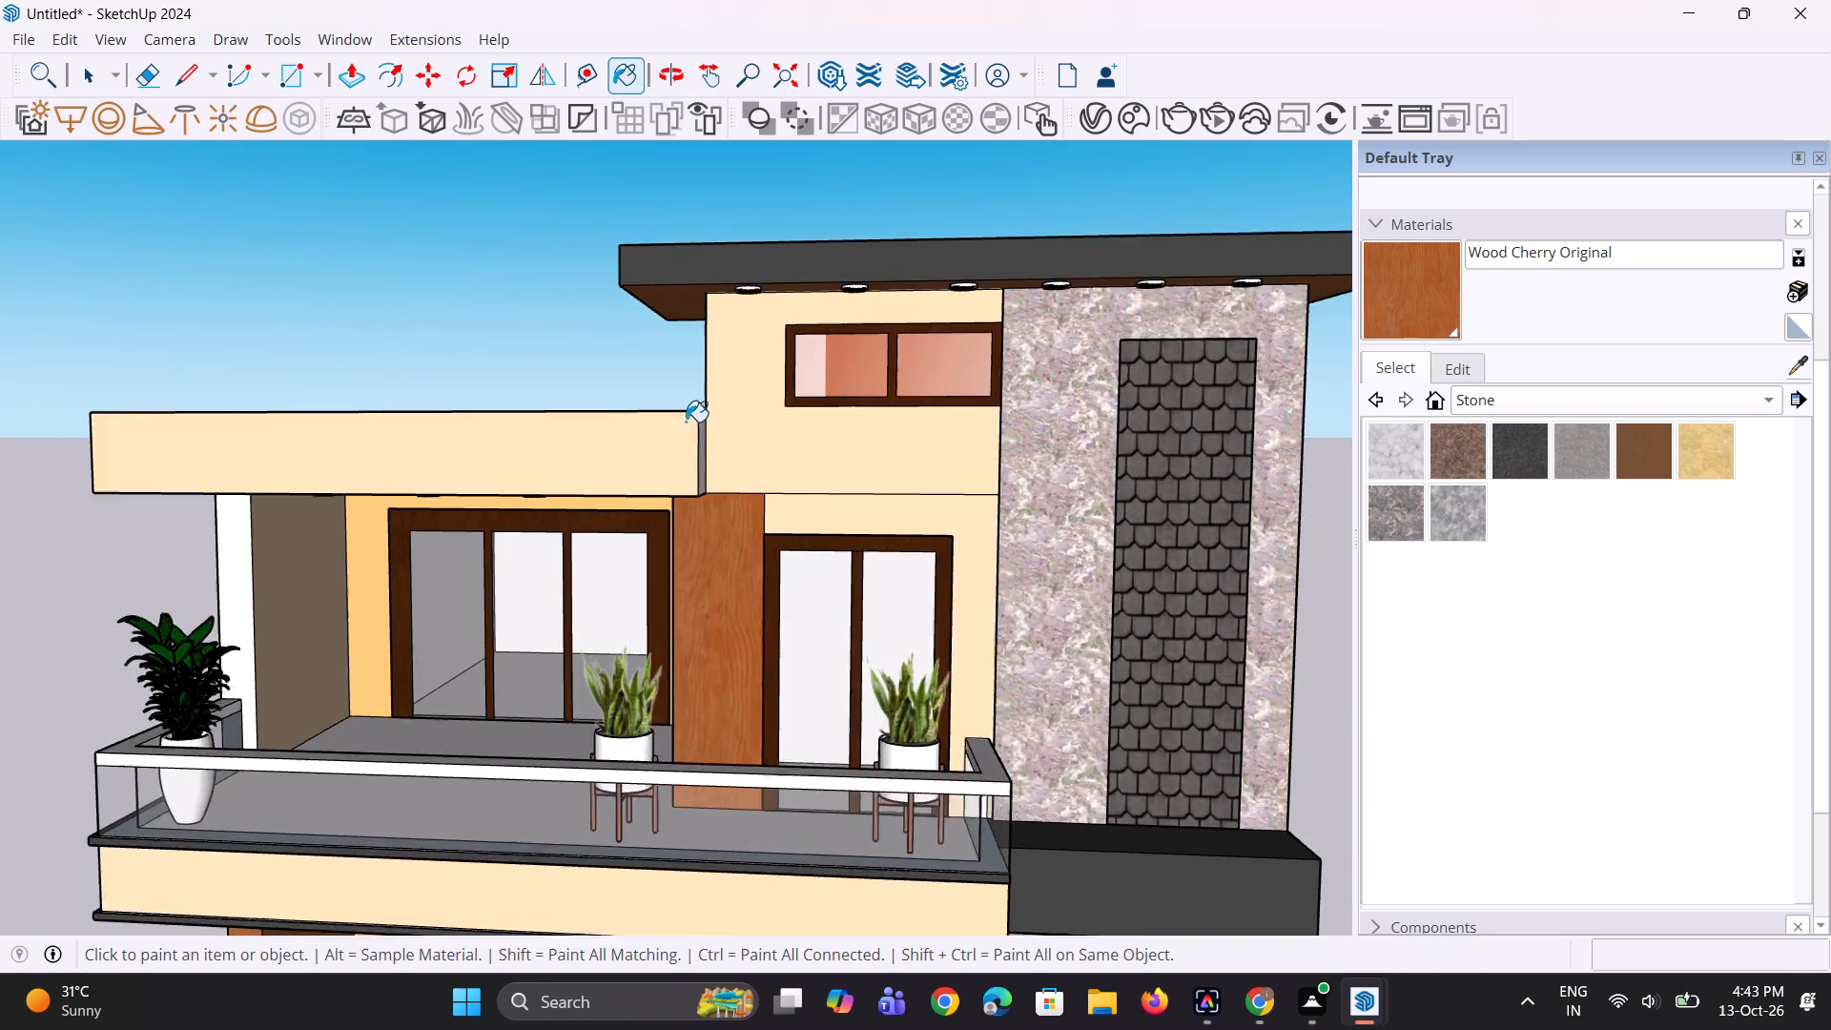
scroll(686, 422, "up", 3)
scroll(709, 514, "up", 1)
scroll(709, 491, "down", 7)
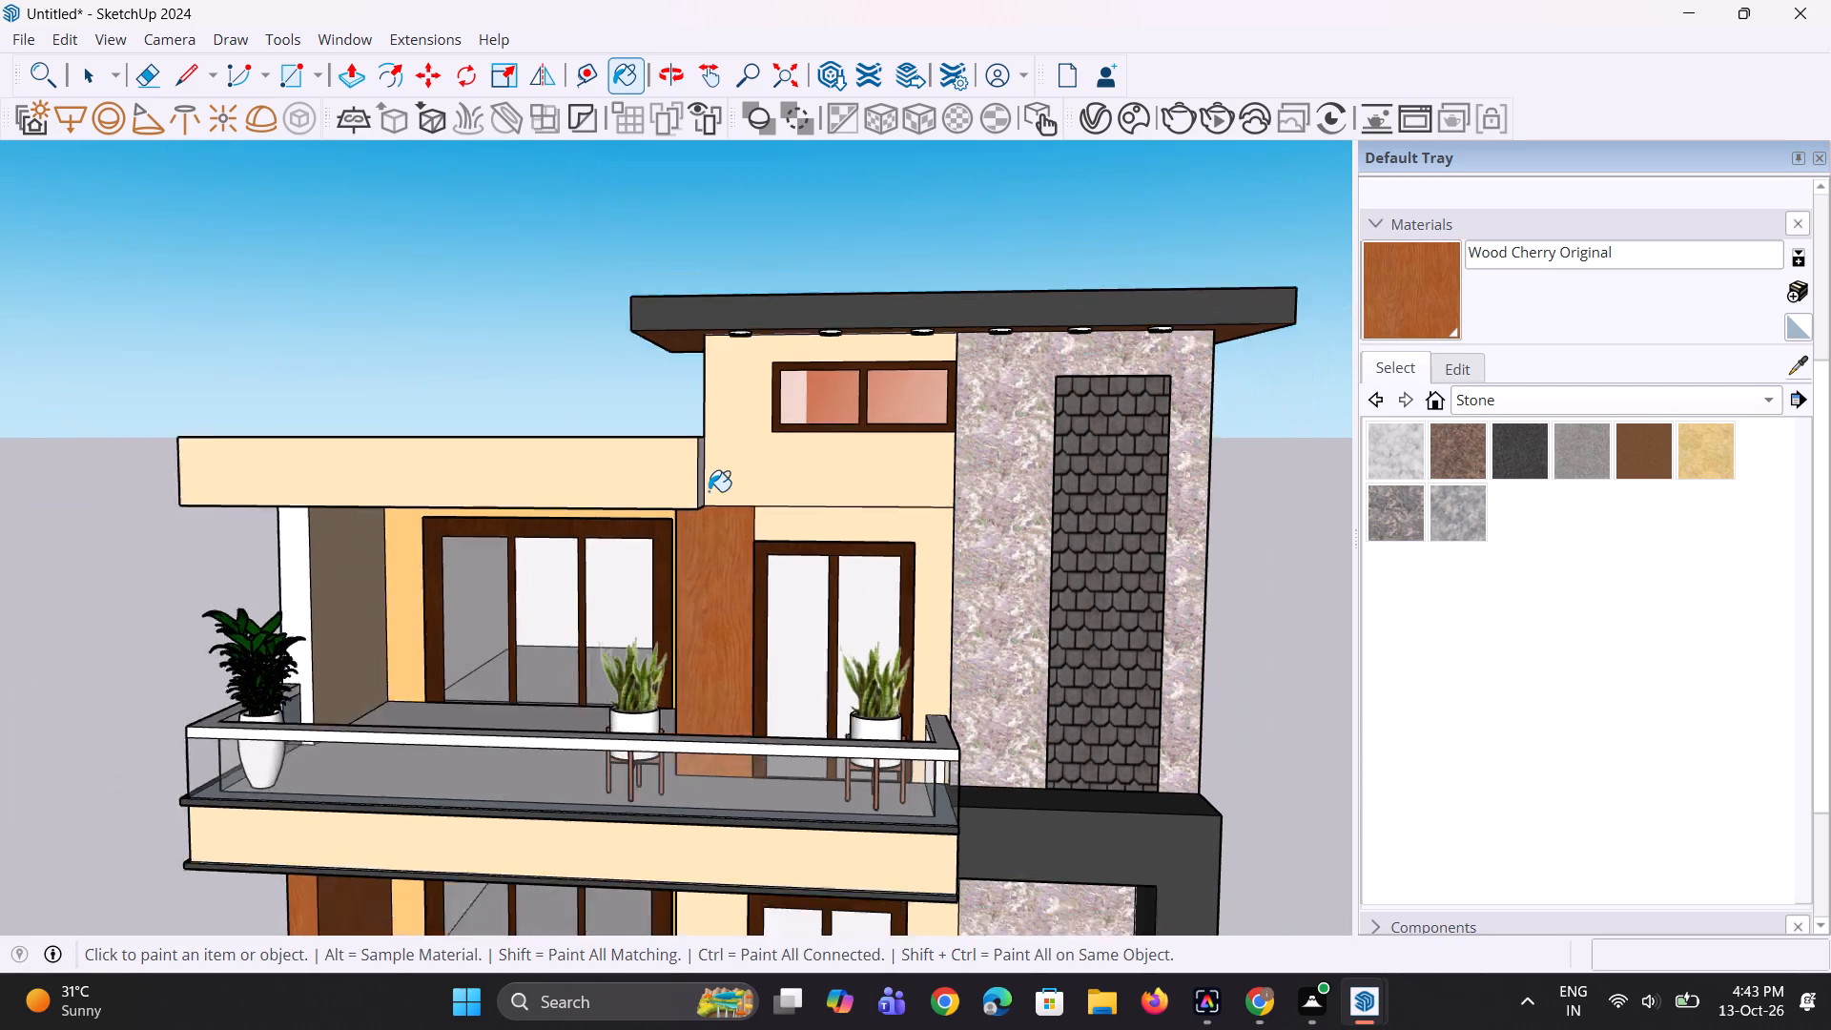
scroll(709, 491, "down", 2)
middle_click_drag(712, 473, 738, 472)
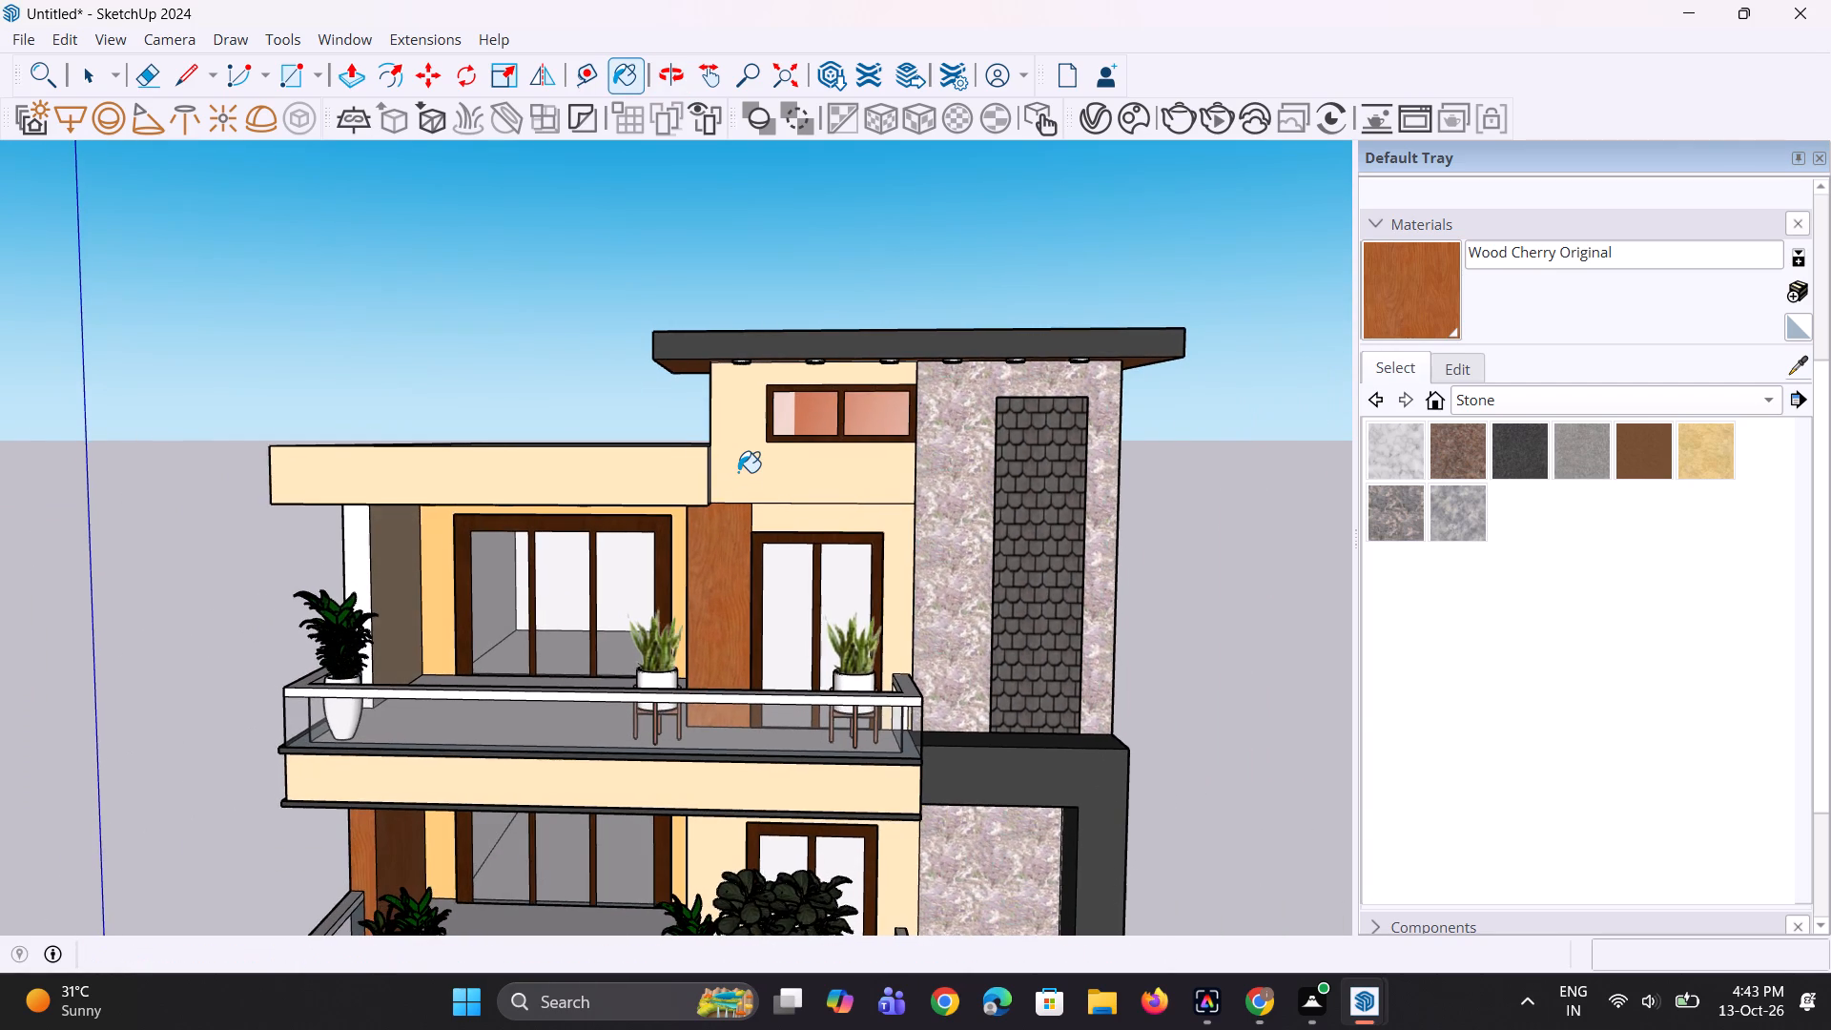
scroll(738, 472, "down", 3)
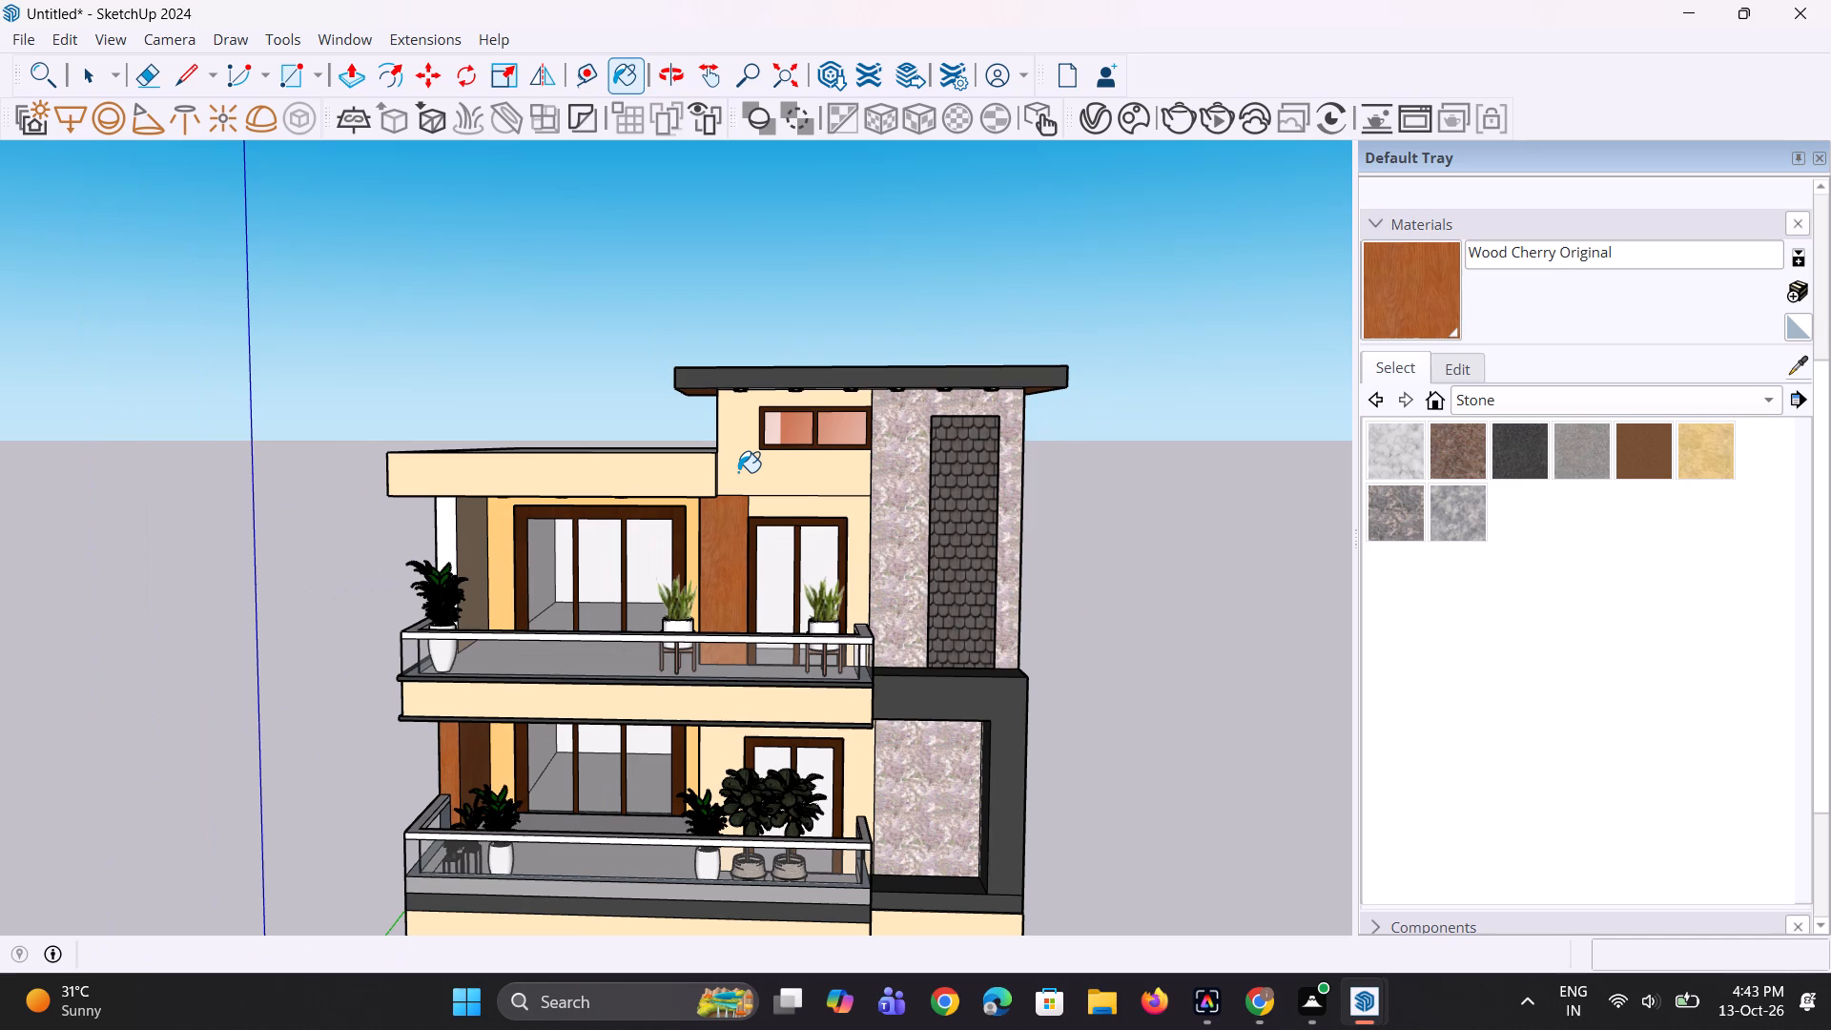
scroll(802, 435, "up", 2)
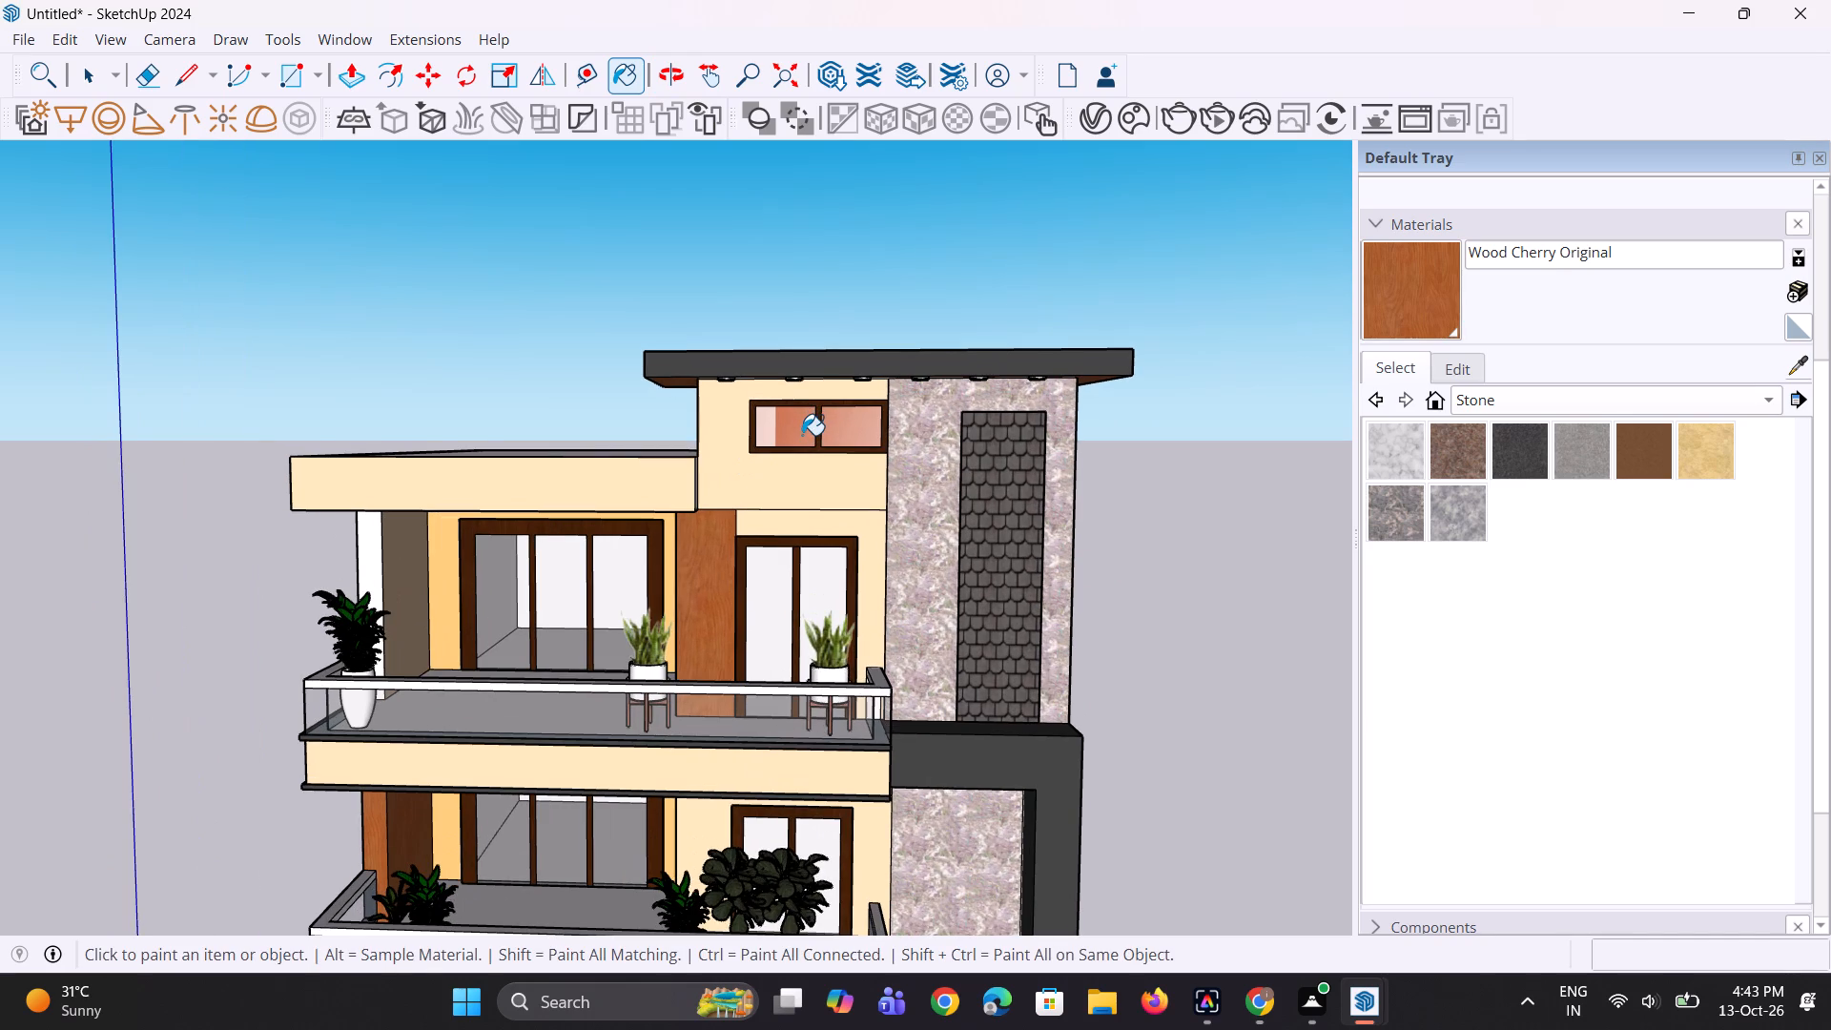
middle_click_drag(616, 474, 633, 519)
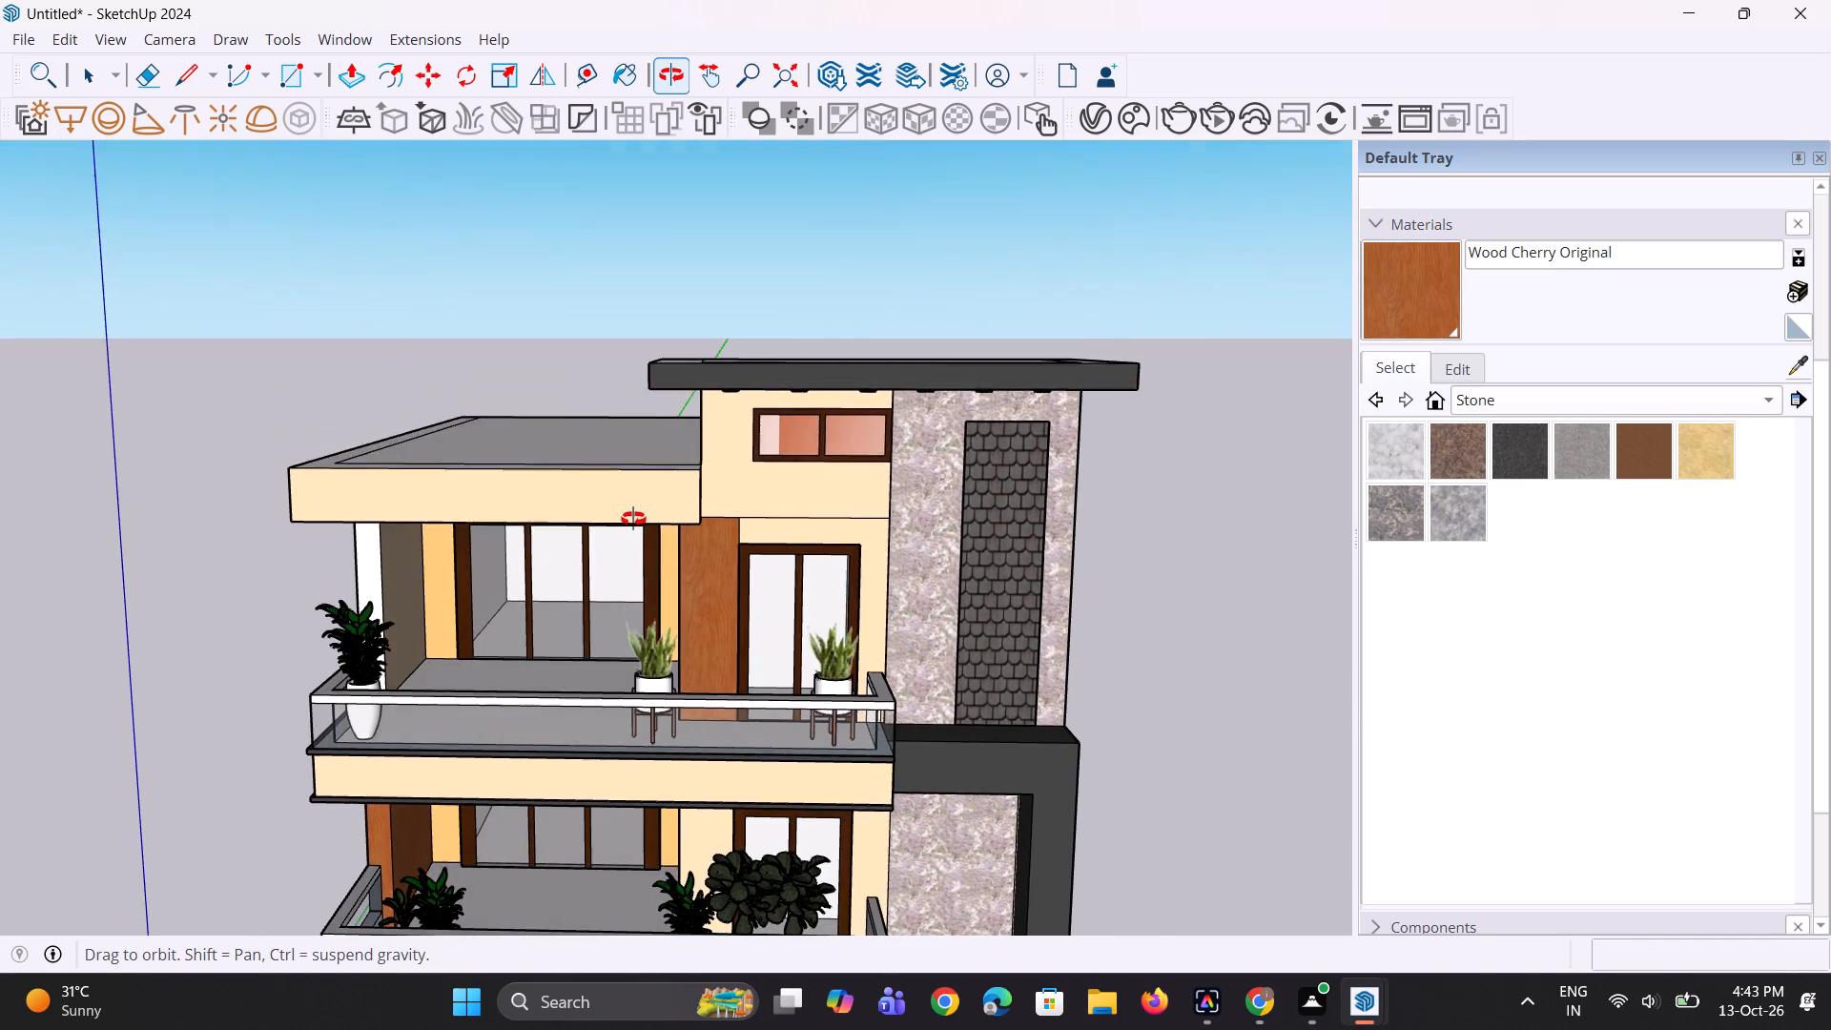
Copy the top front edge of the slab above the second-floor balcony a short distance down its front face.
middle_click_drag(633, 519, 711, 443)
scroll(356, 395, "up", 4)
key("space")
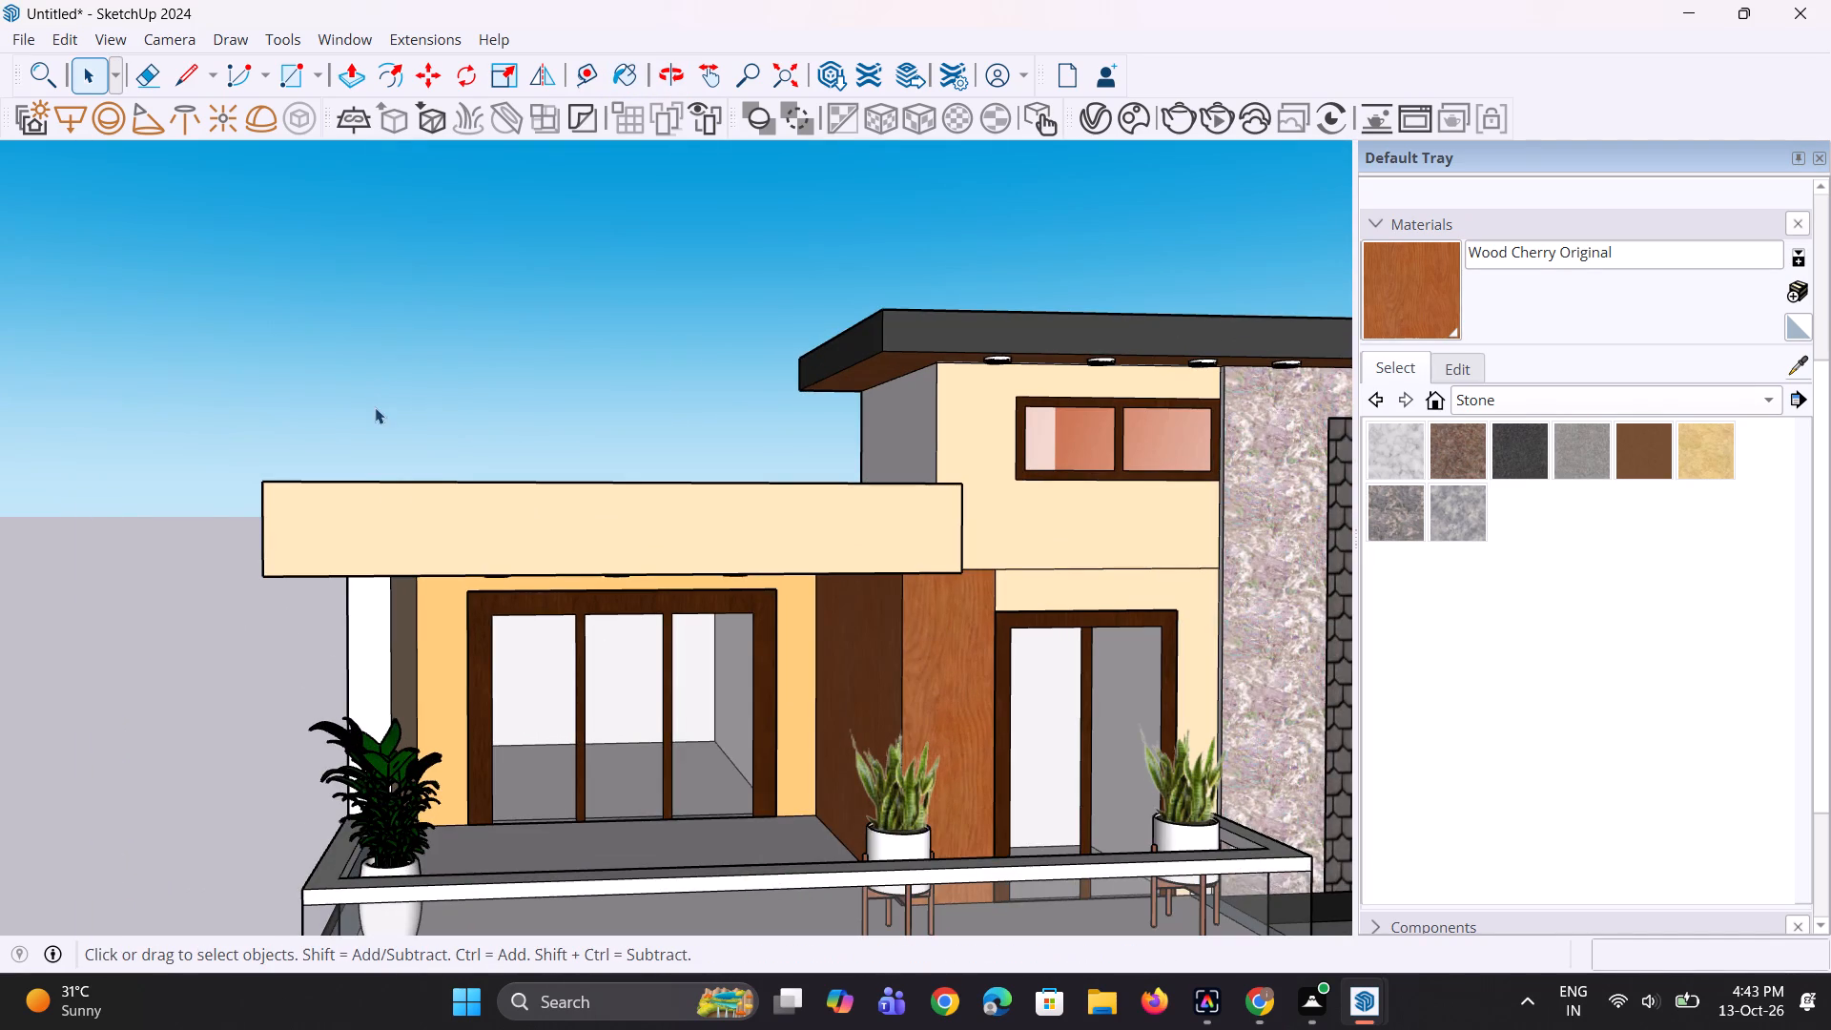
key("space")
left_click(394, 483)
middle_click_drag(155, 501, 238, 539)
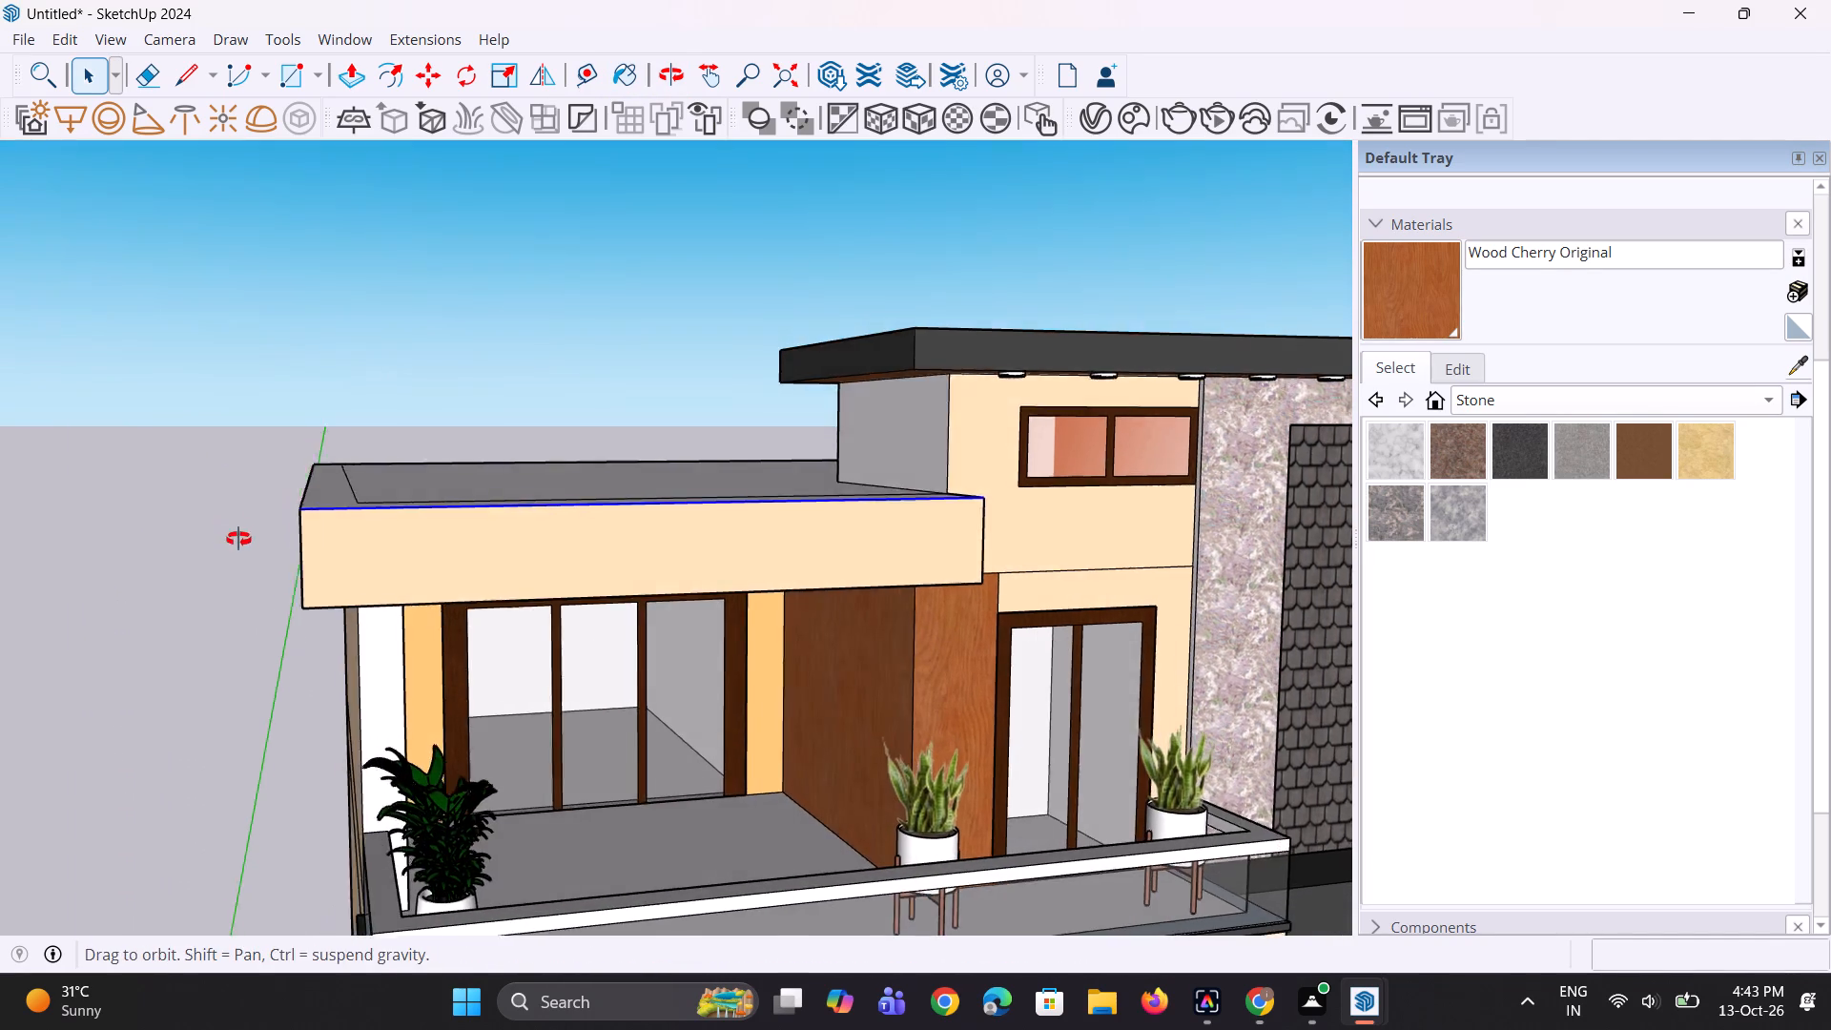
middle_click_drag(238, 539, 251, 546)
scroll(283, 550, "up", 3)
key("m")
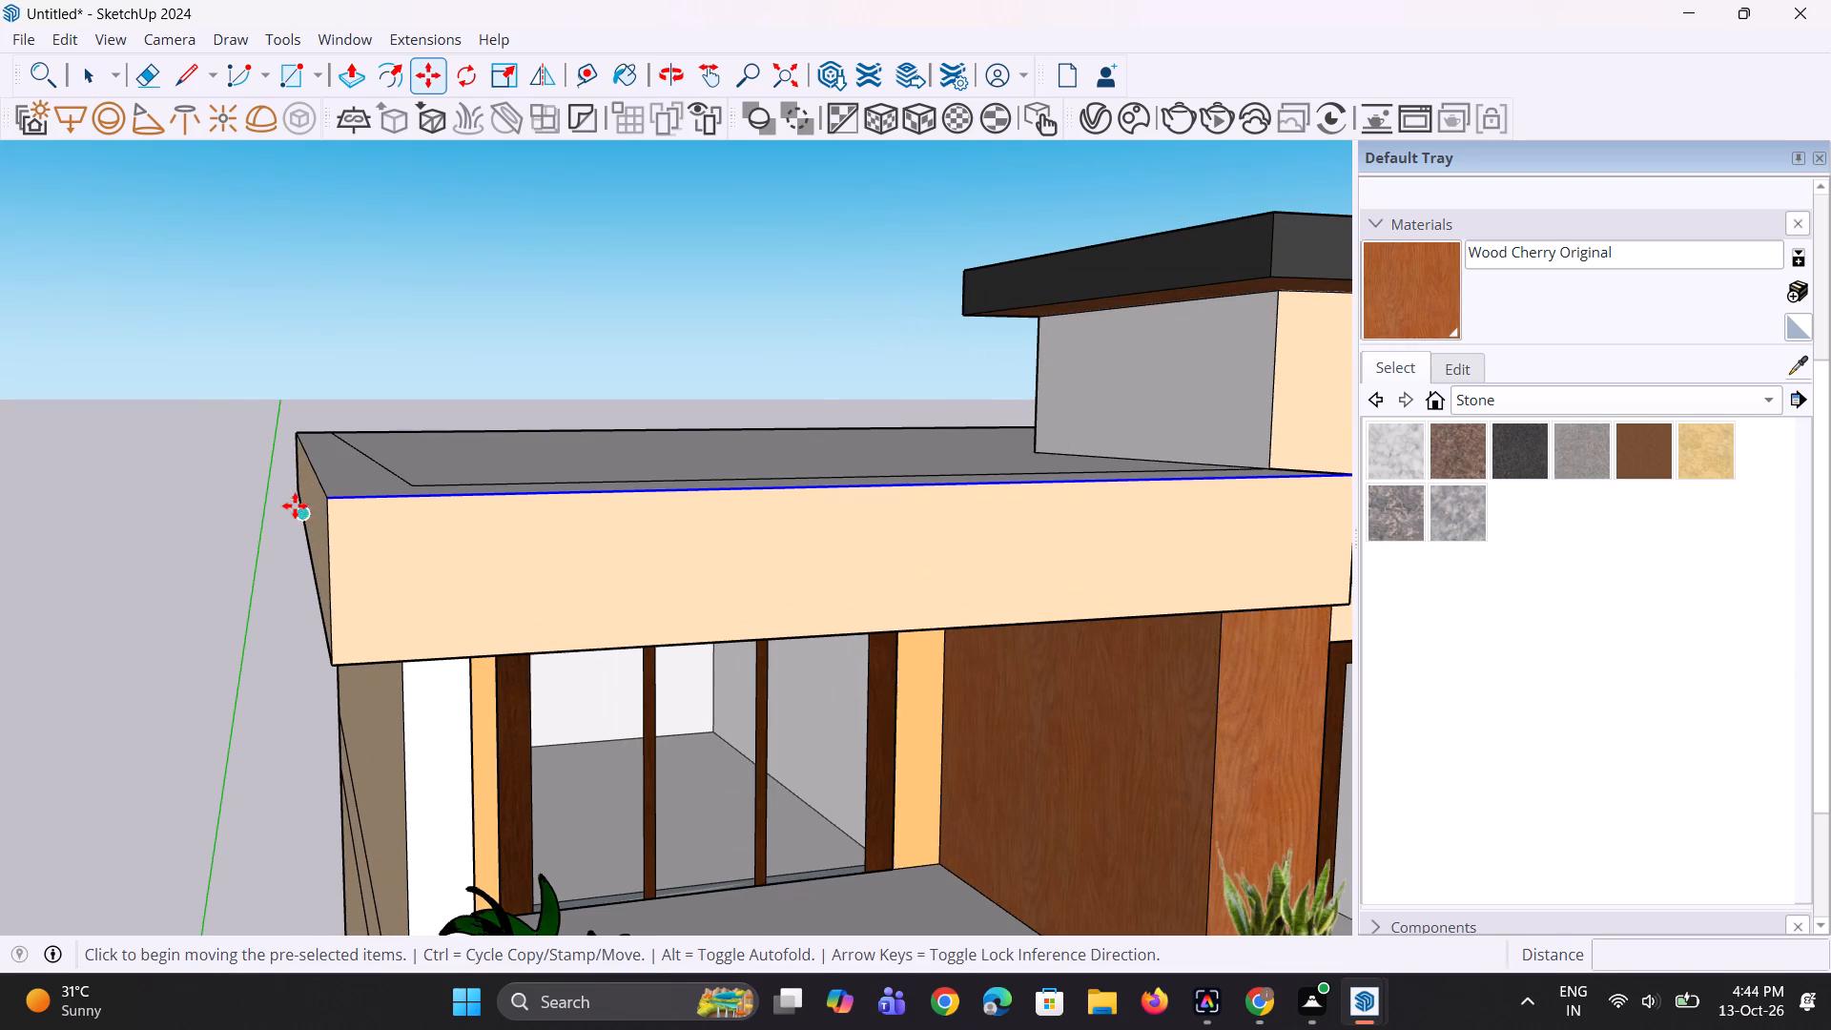
scroll(295, 500, "up", 2)
left_click(353, 500)
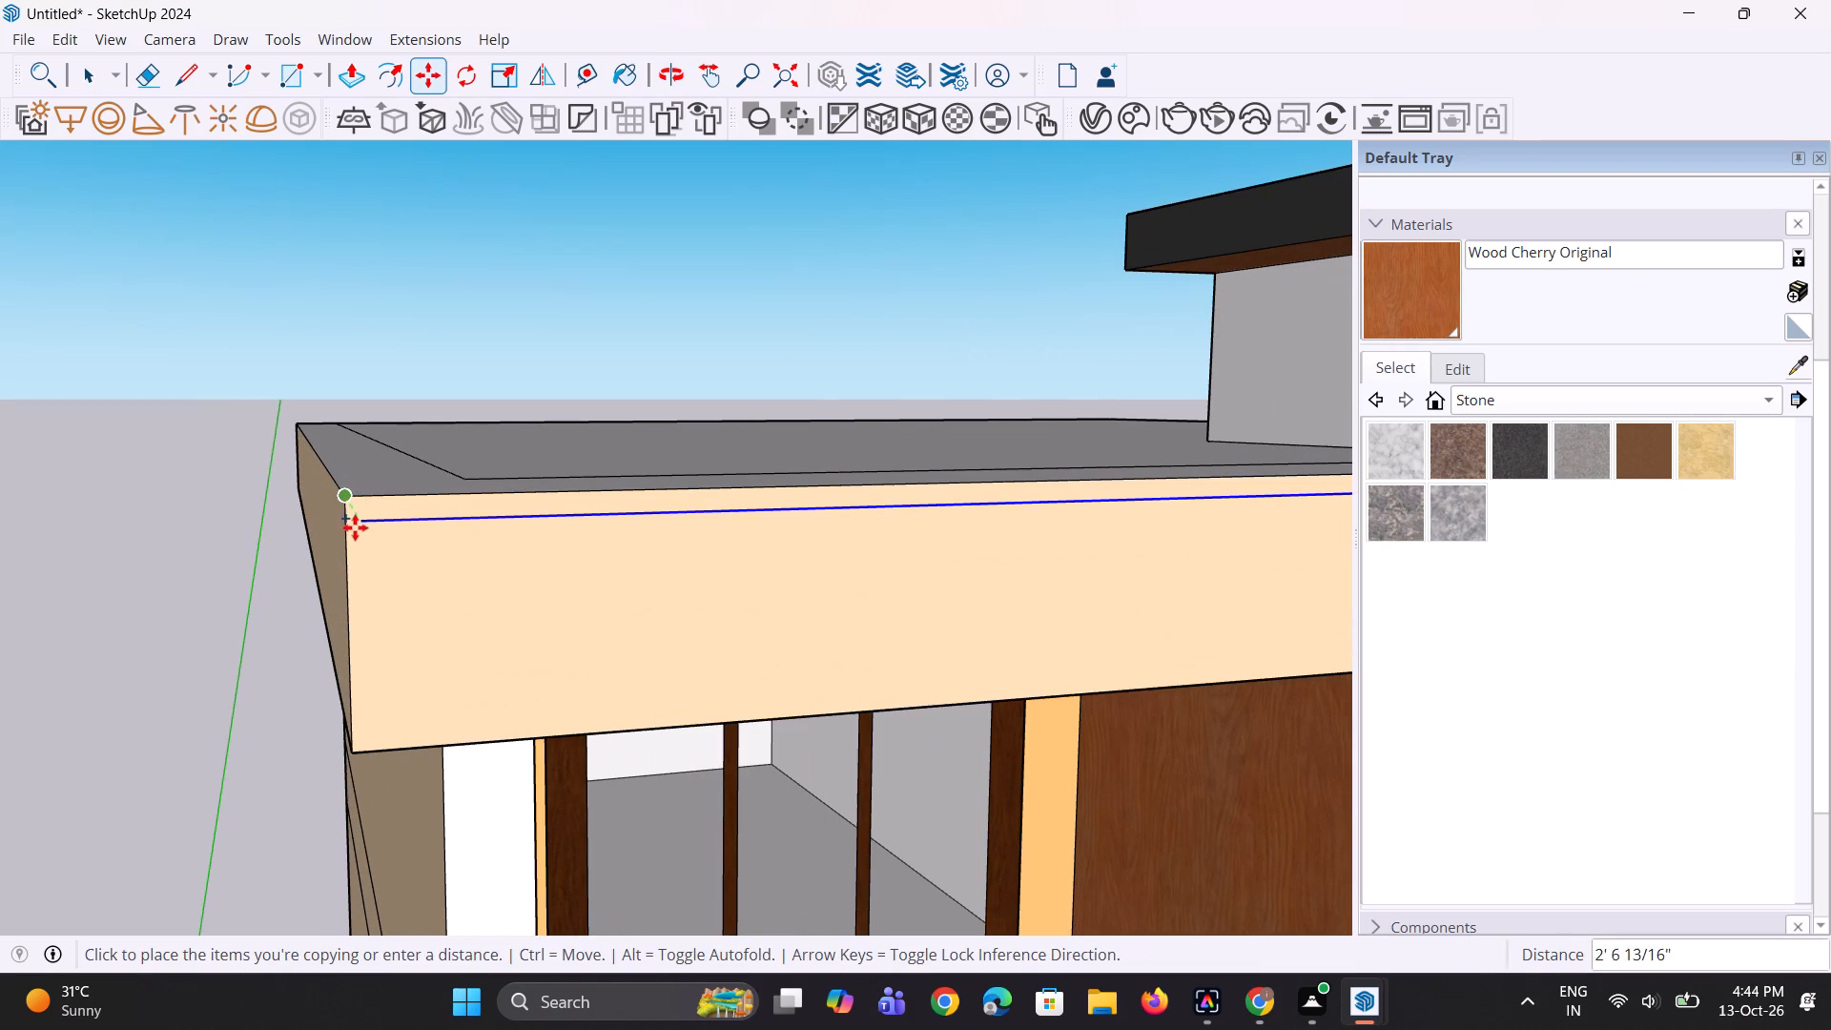
left_click(343, 536)
Copy the slab's top left side edge down about 4 1/2", level with the copied line on the front face.
middle_click_drag(354, 658, 377, 660)
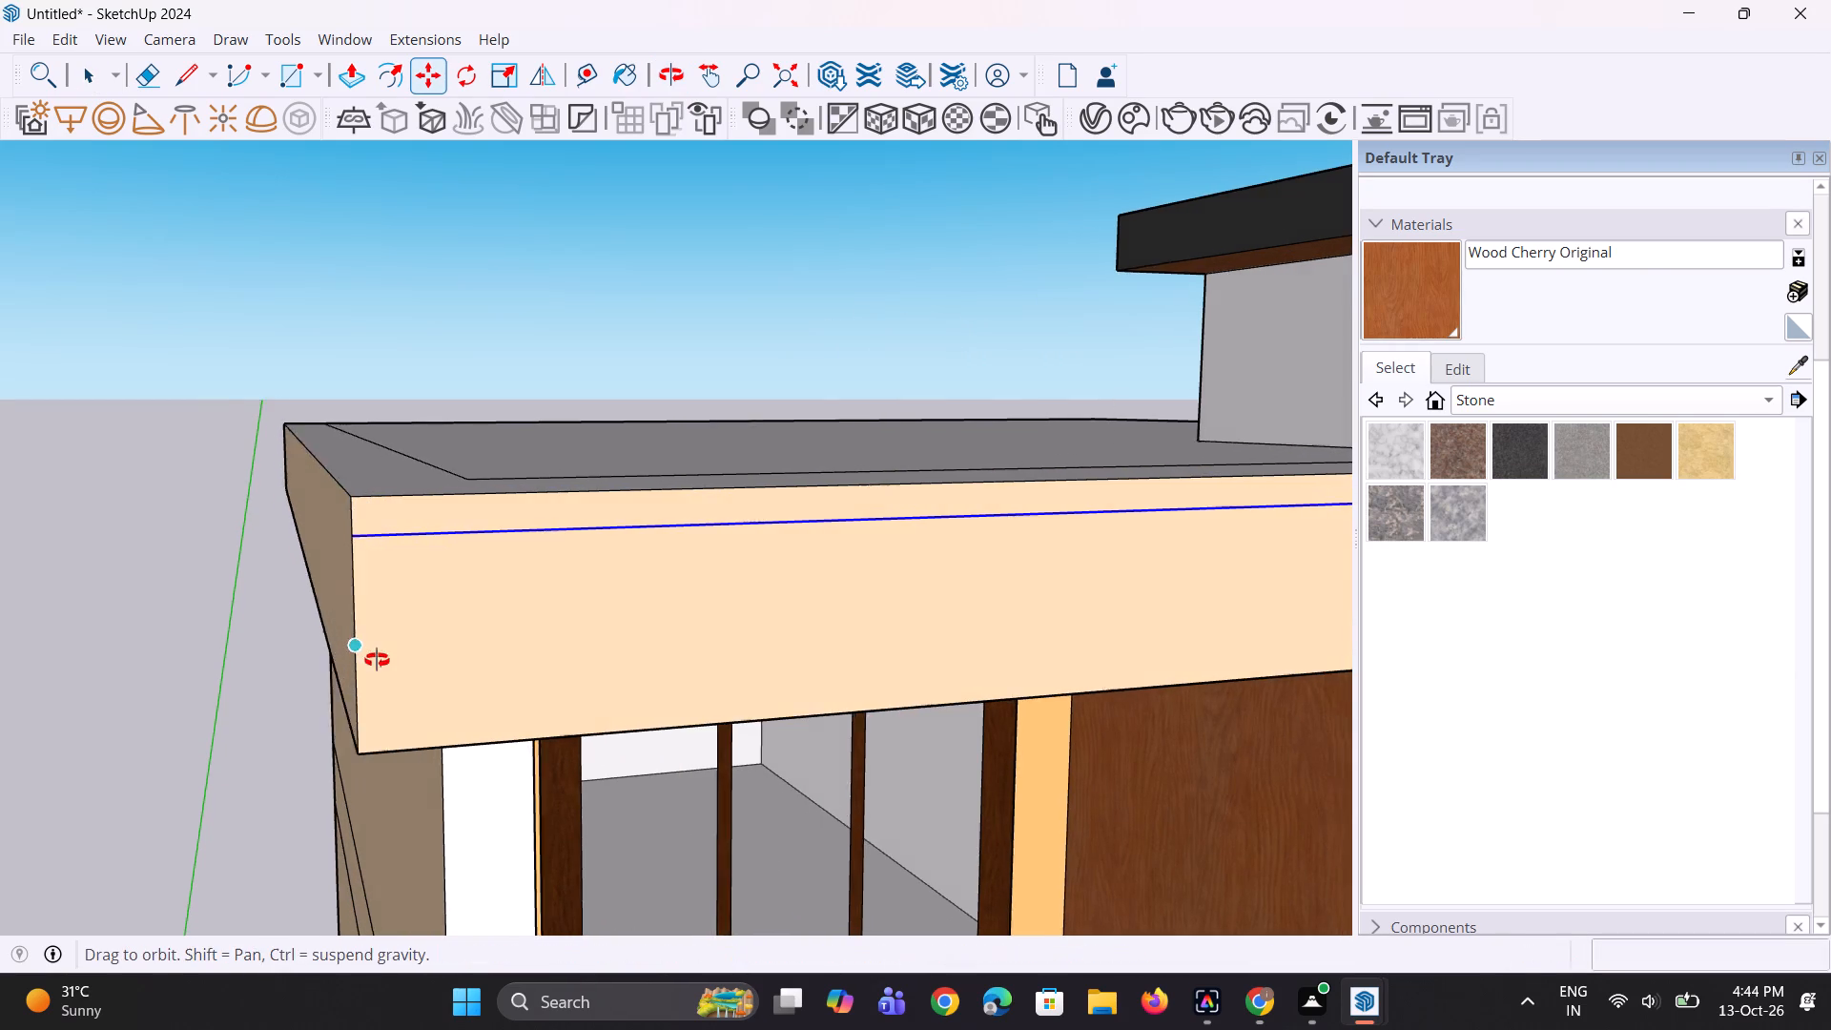
middle_click_drag(377, 660, 487, 659)
scroll(456, 660, "up", 1)
key("space")
key("space")
left_click(482, 484)
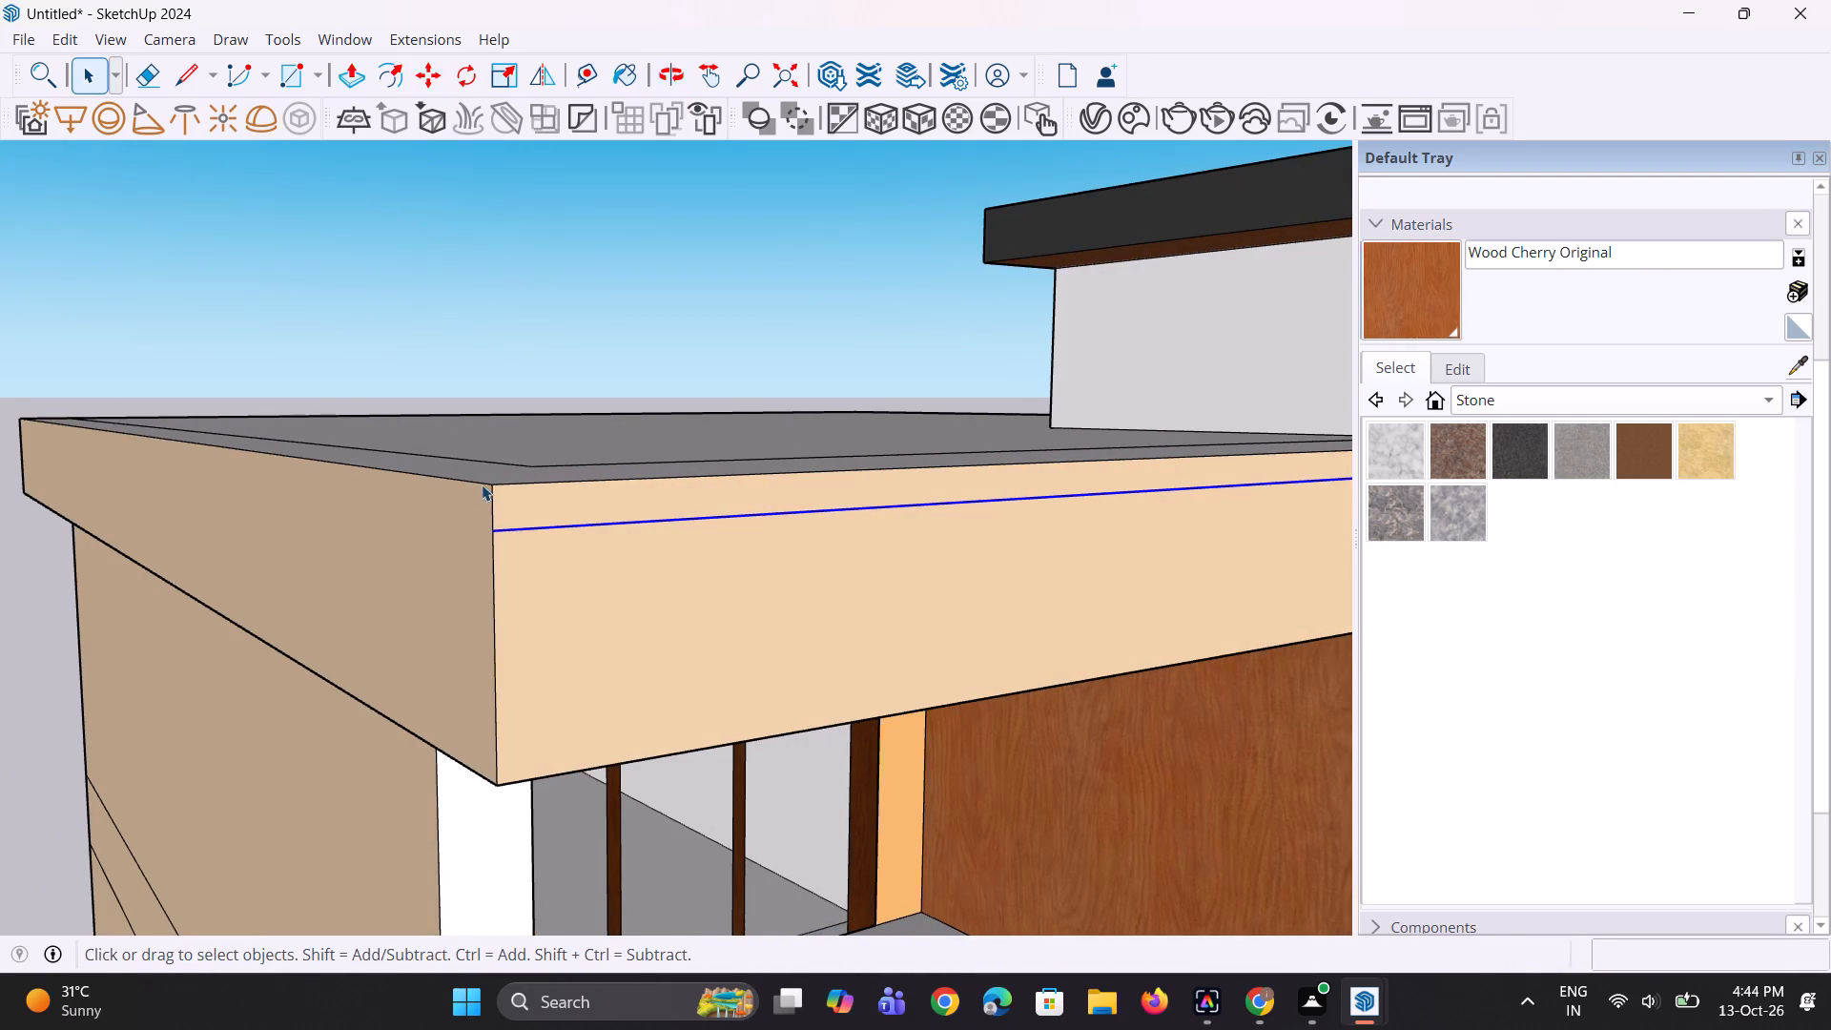
scroll(482, 496, "up", 1)
key("m")
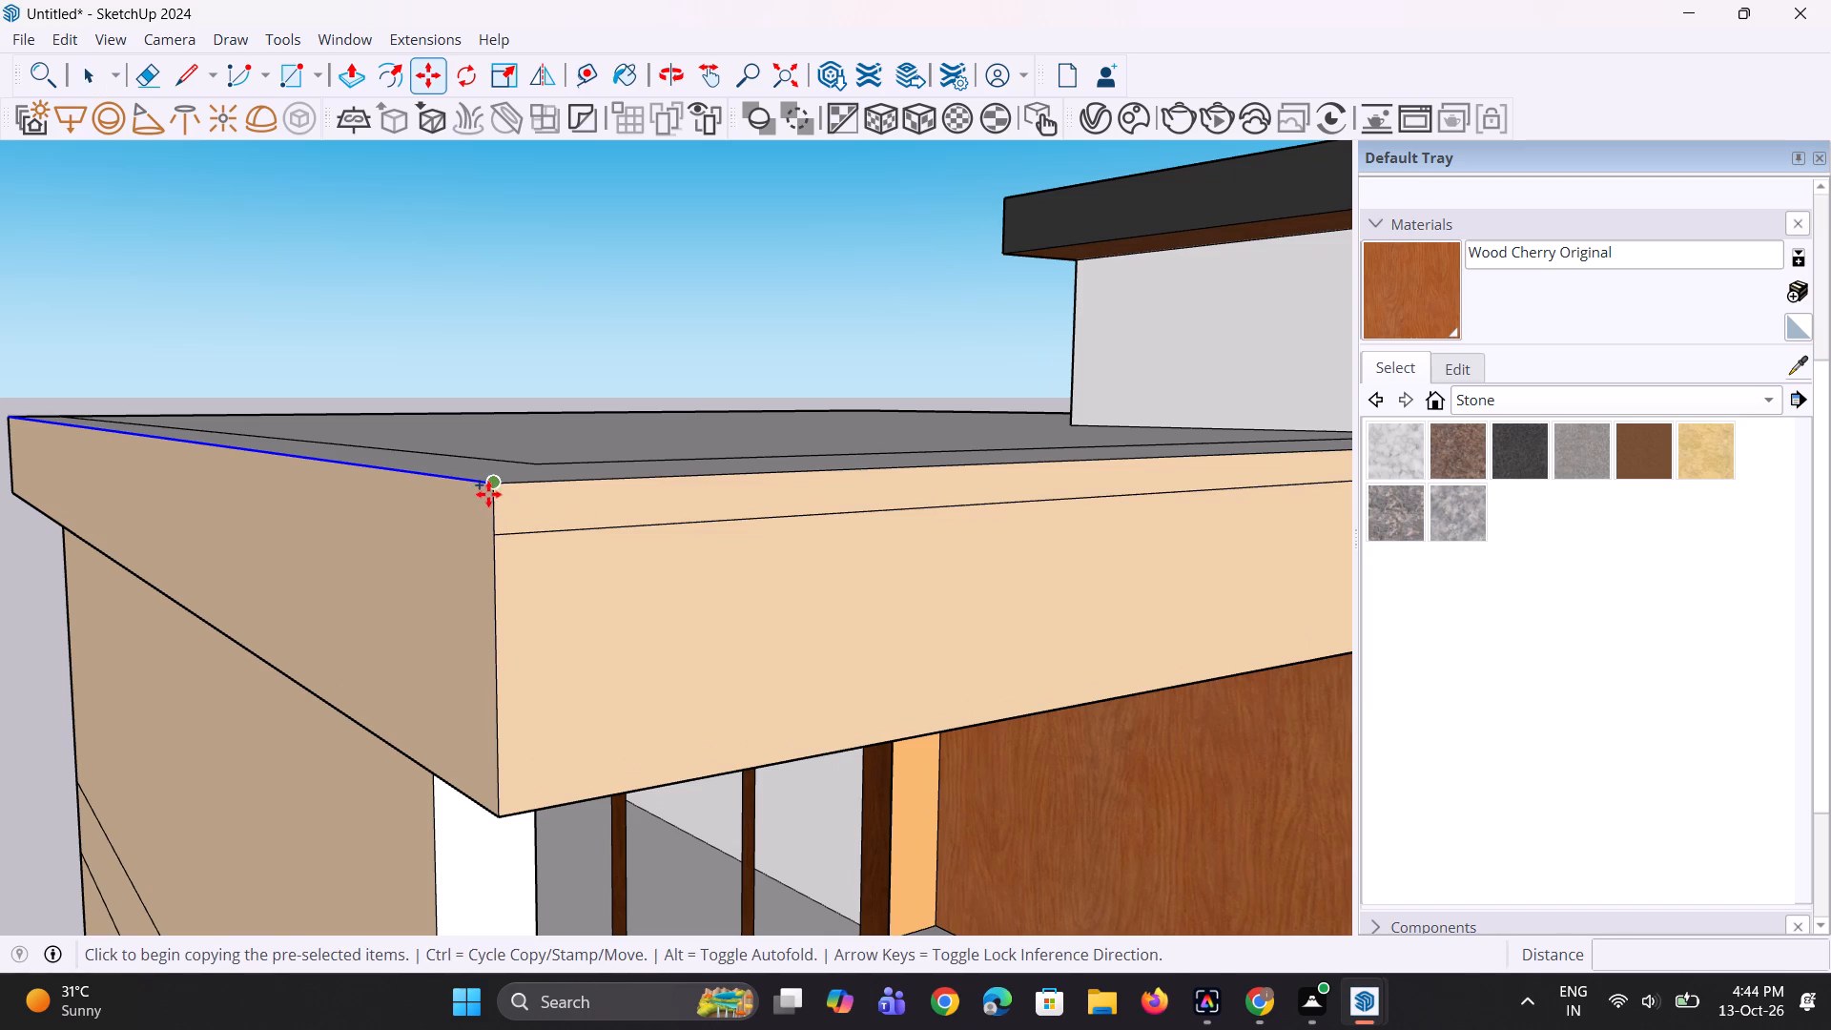
left_click(489, 492)
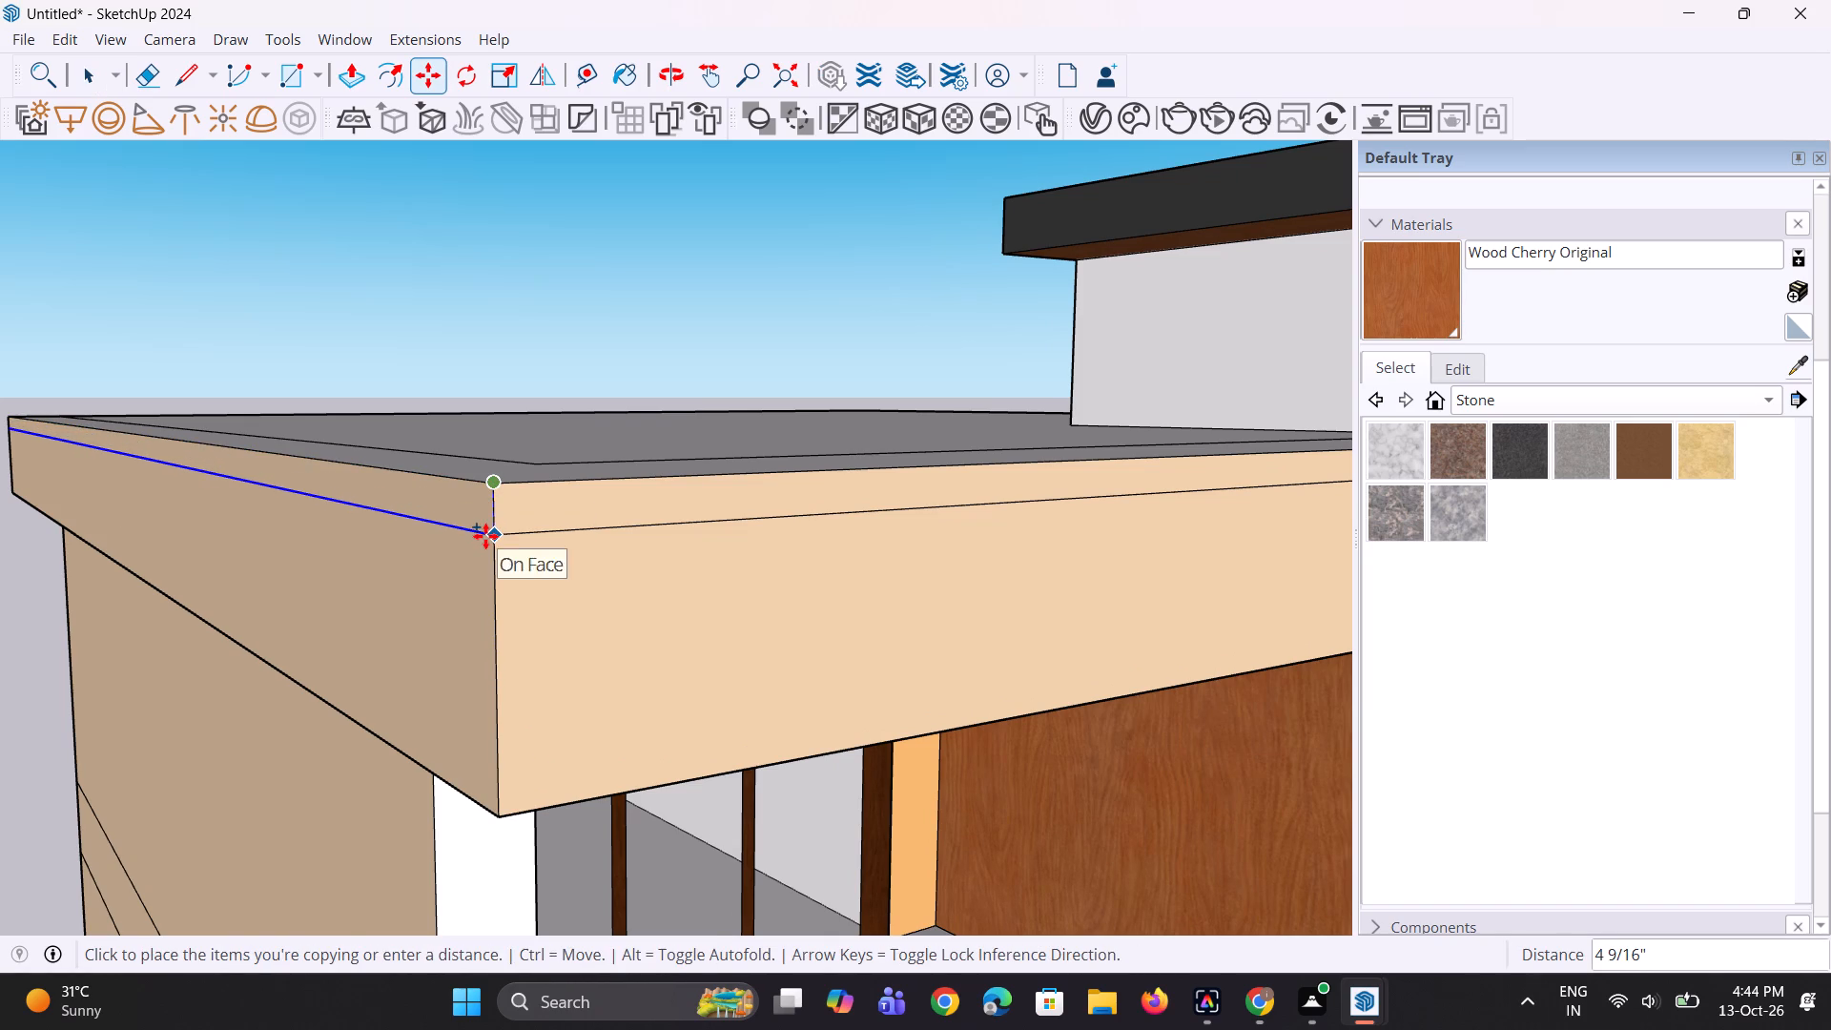
left_click(485, 536)
middle_click_drag(491, 551, 499, 564)
key("space")
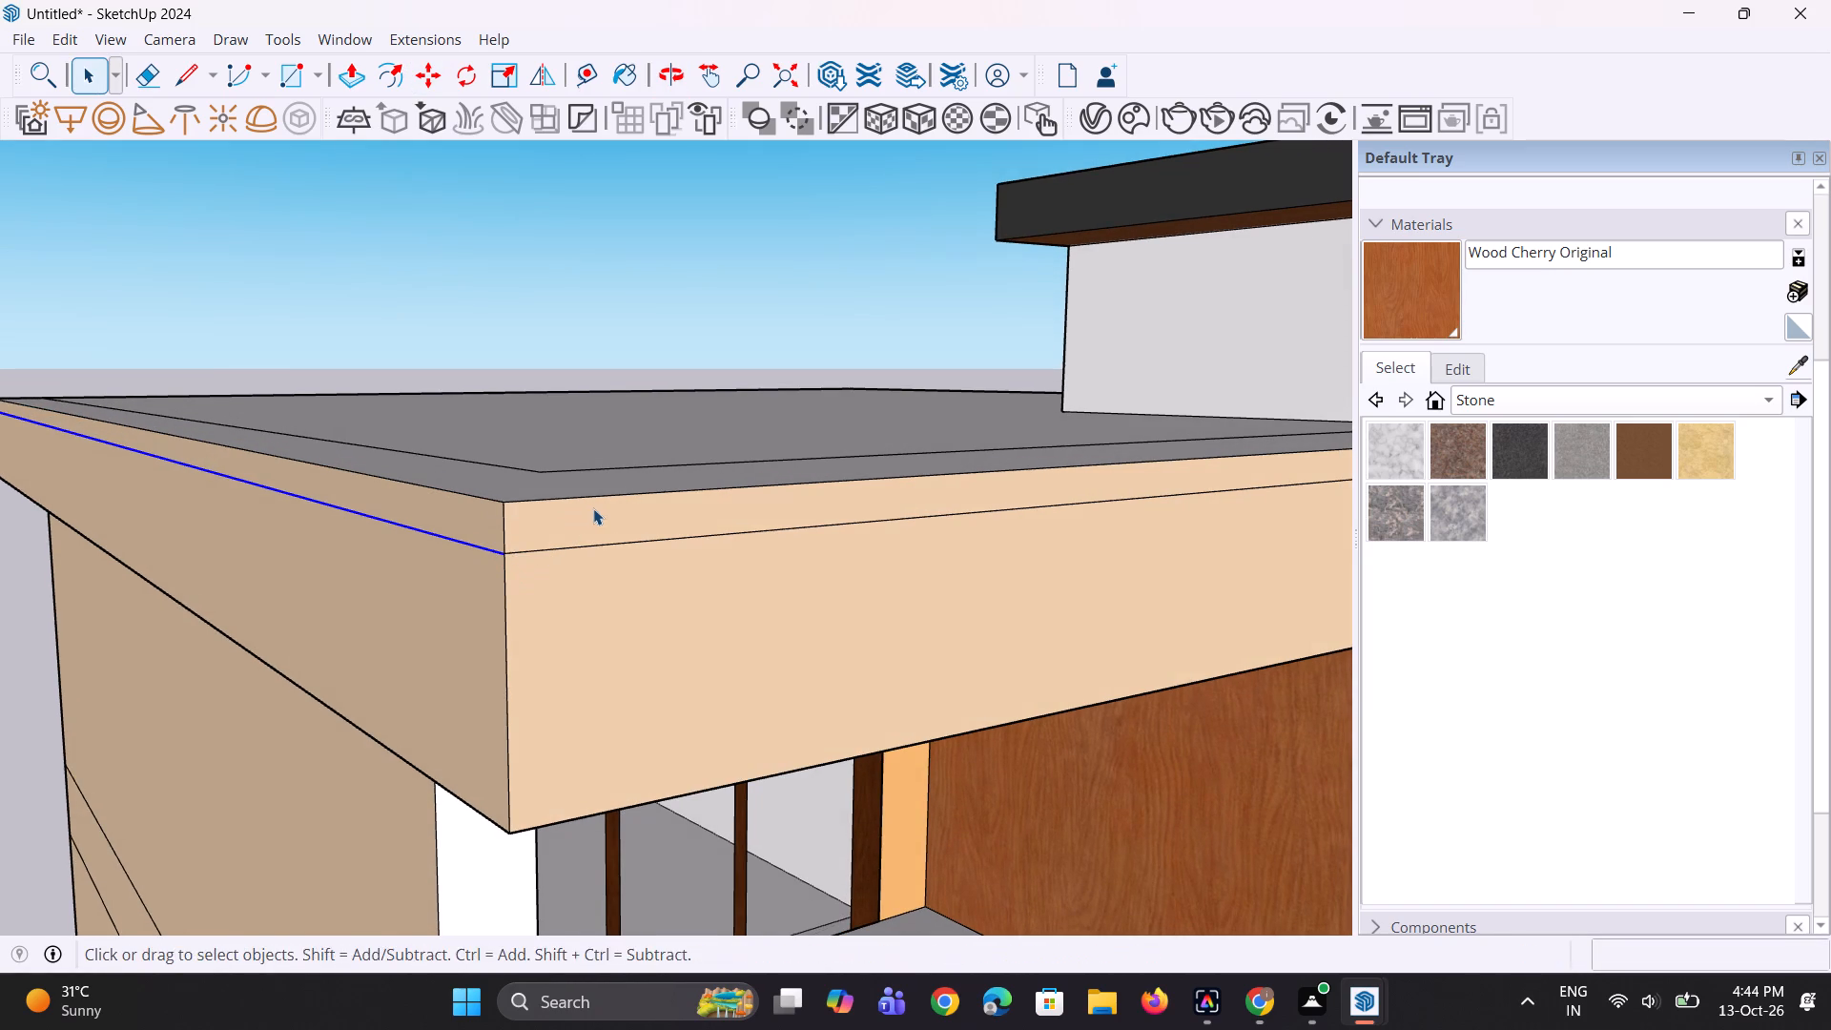
Pull the slab's front and left top bands outward, and extend the band's corner end about 2 13/16" to fill the corner gap.
key("p")
left_click(602, 508)
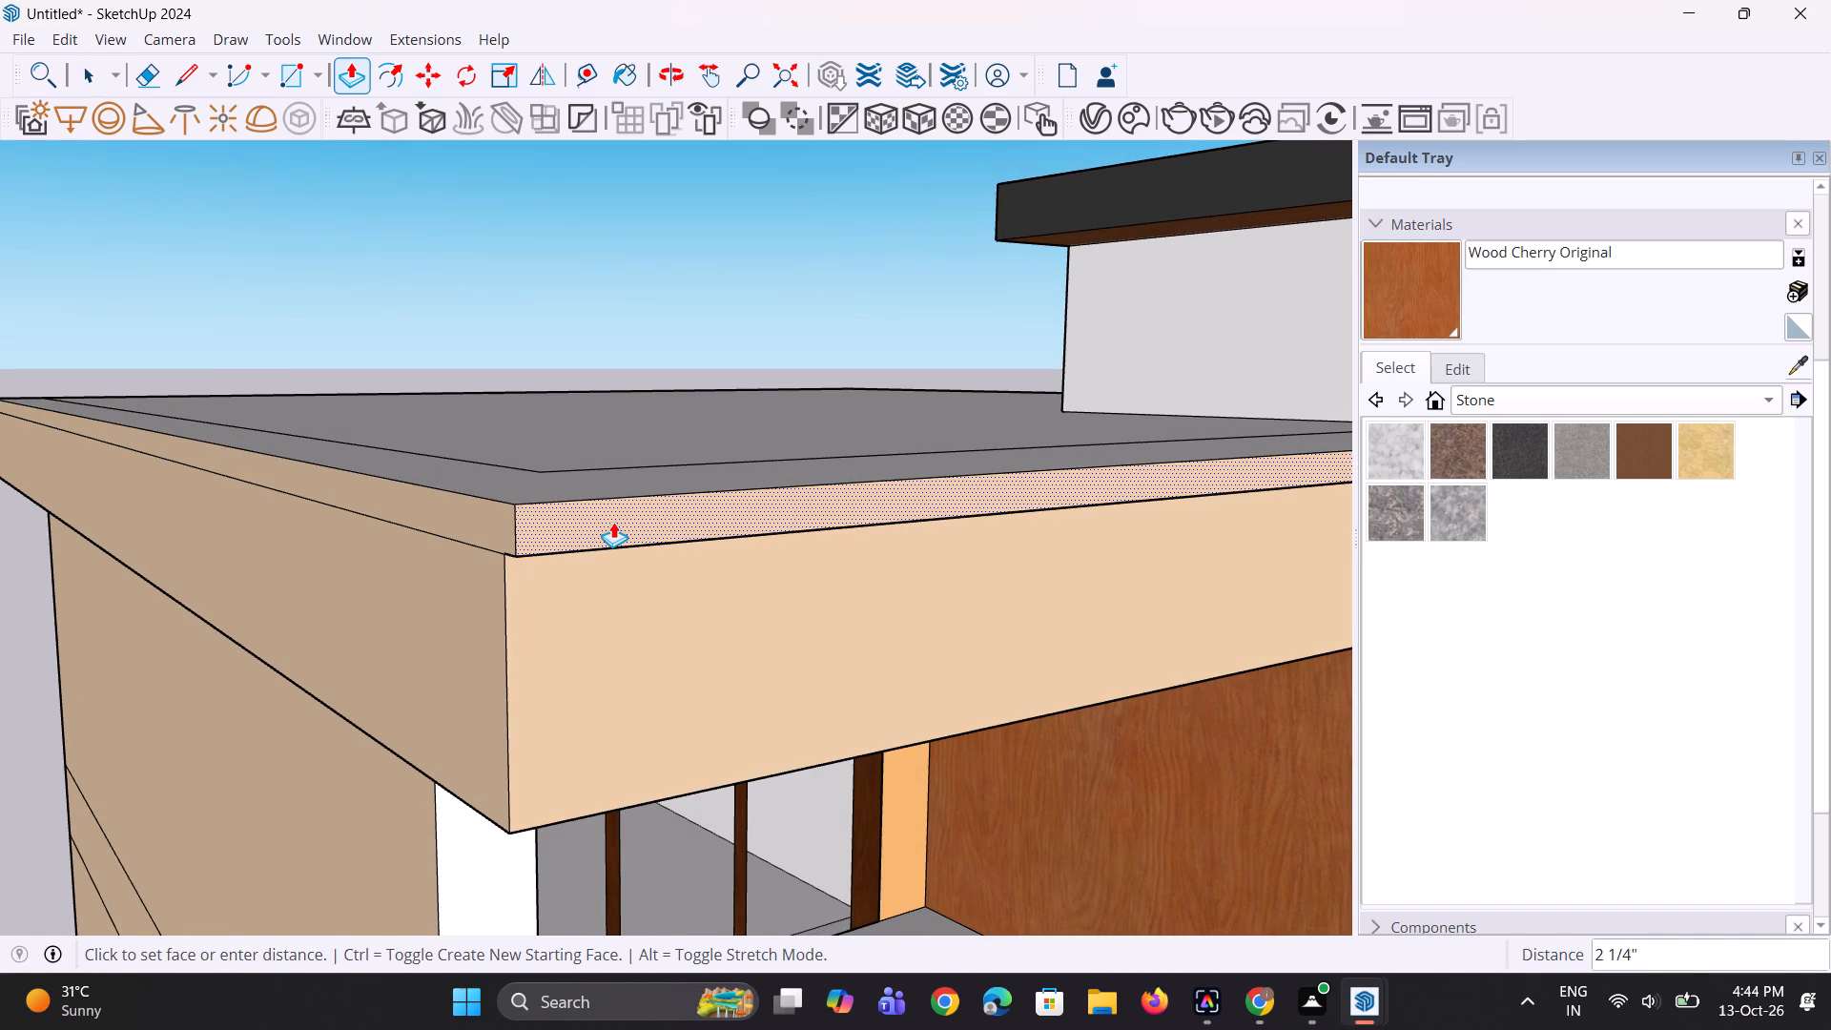
left_click(615, 523)
double_click(482, 519)
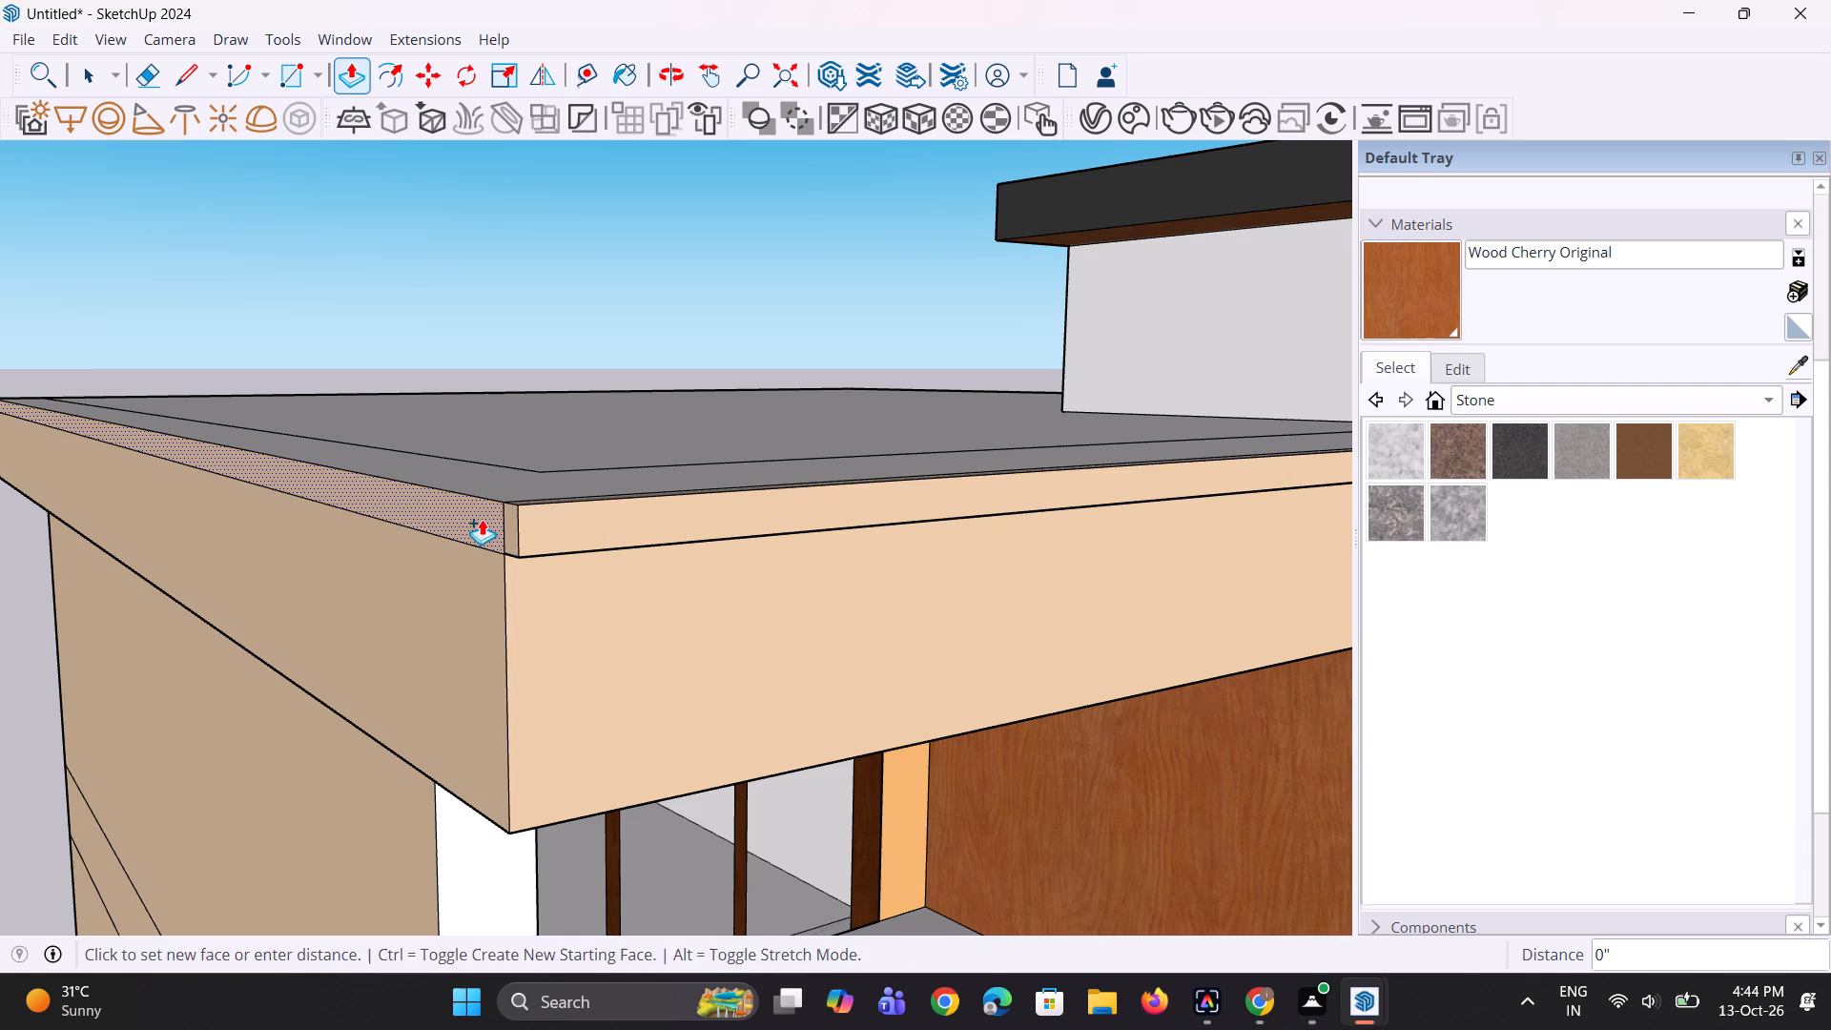
left_click(506, 522)
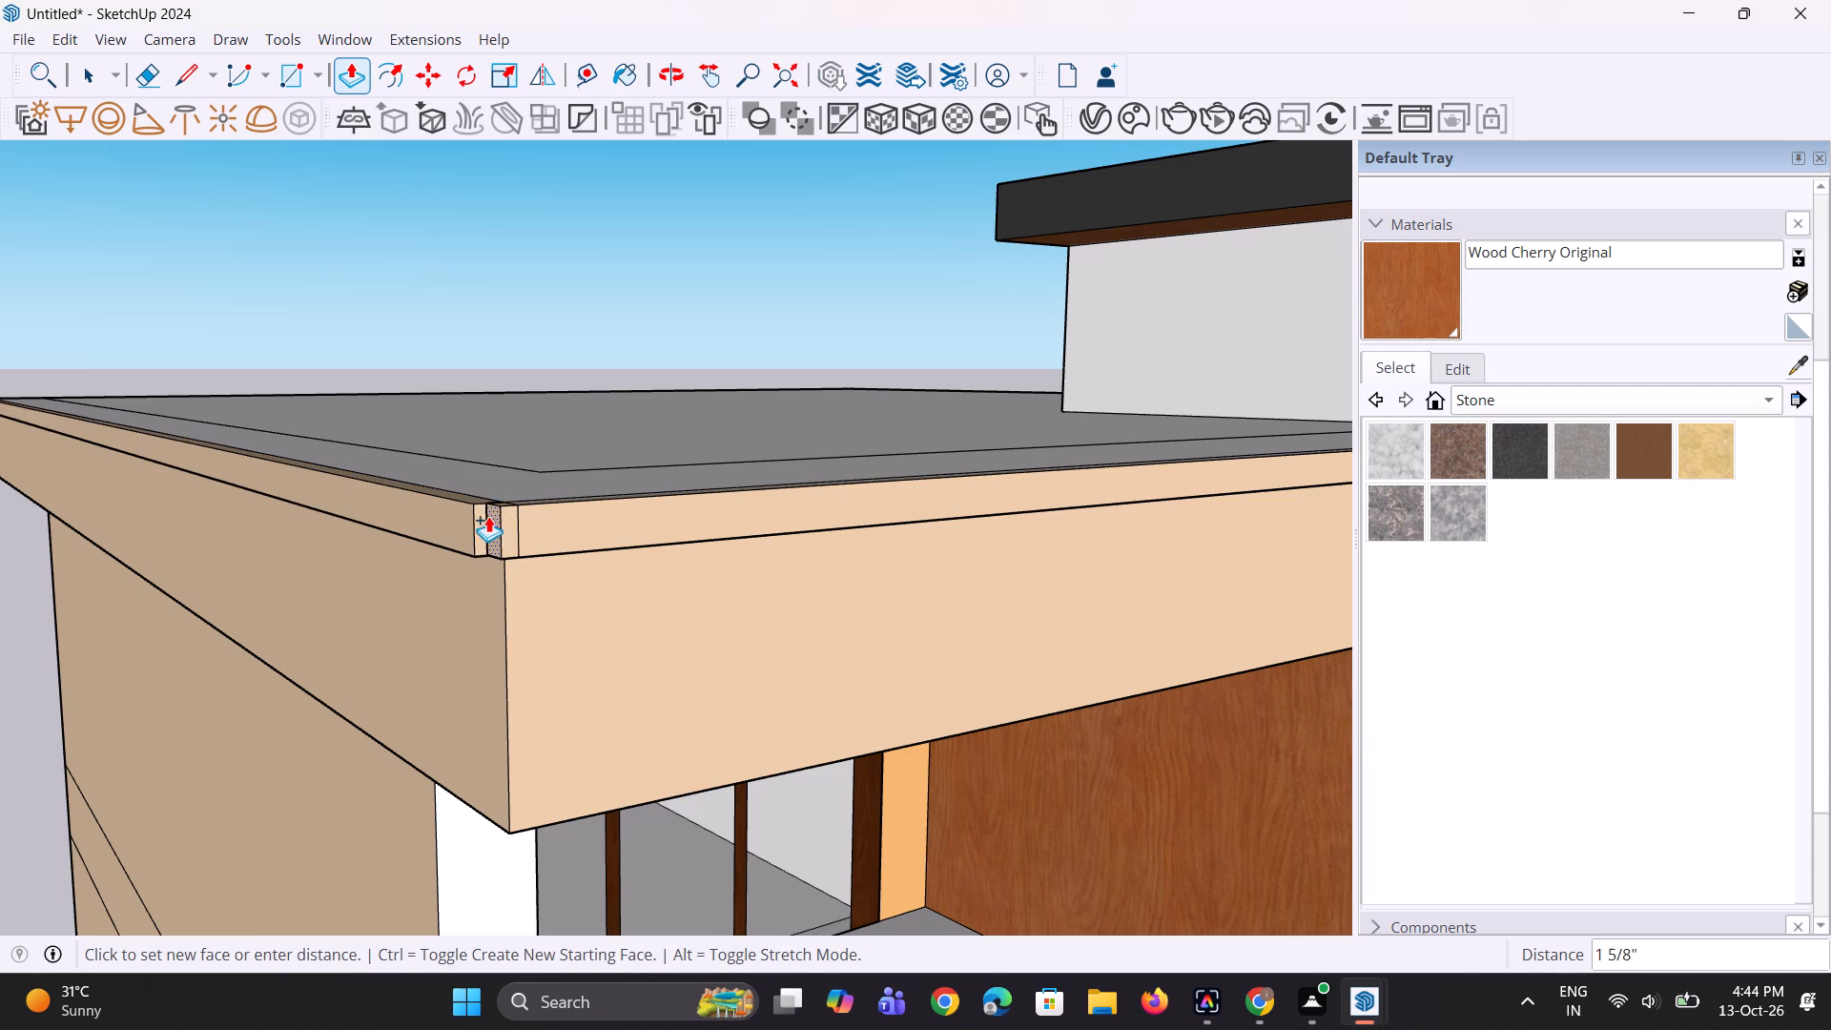
left_click(471, 508)
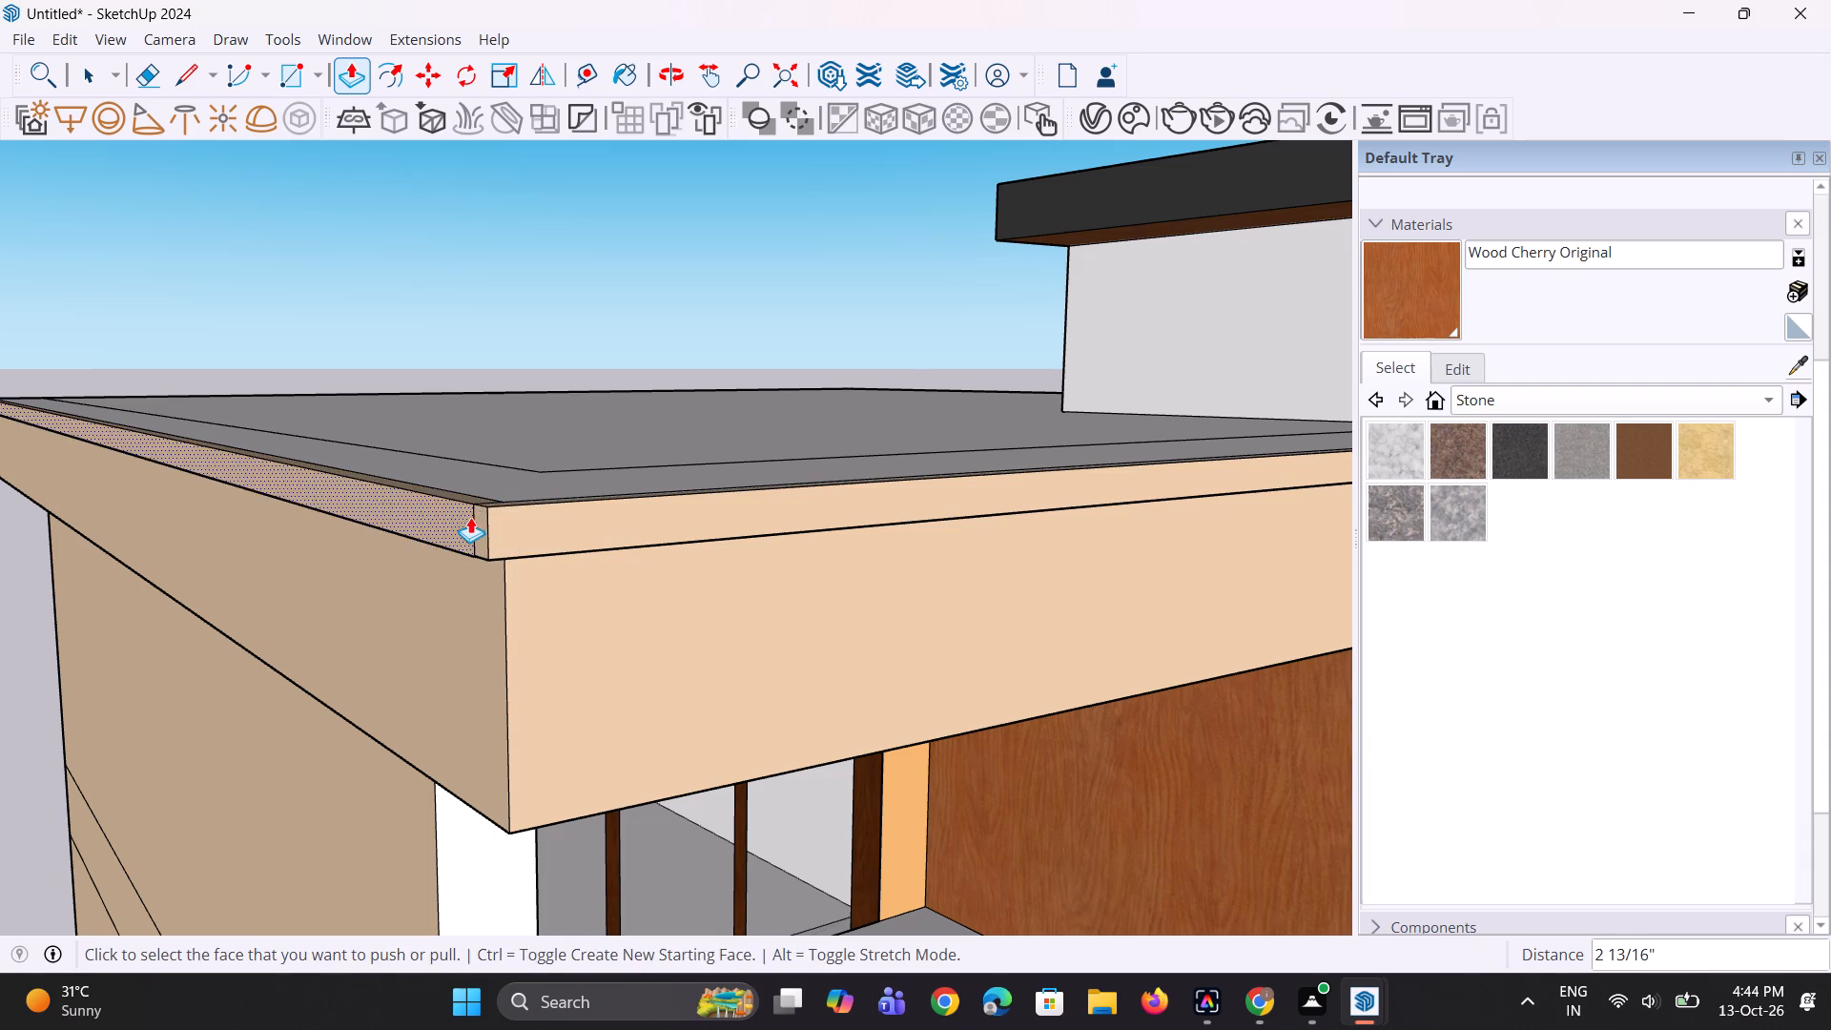
Erase the leftover seam edges at the front left corner of the projecting top band.
middle_click_drag(482, 526, 512, 546)
scroll(489, 530, "up", 3)
key("e")
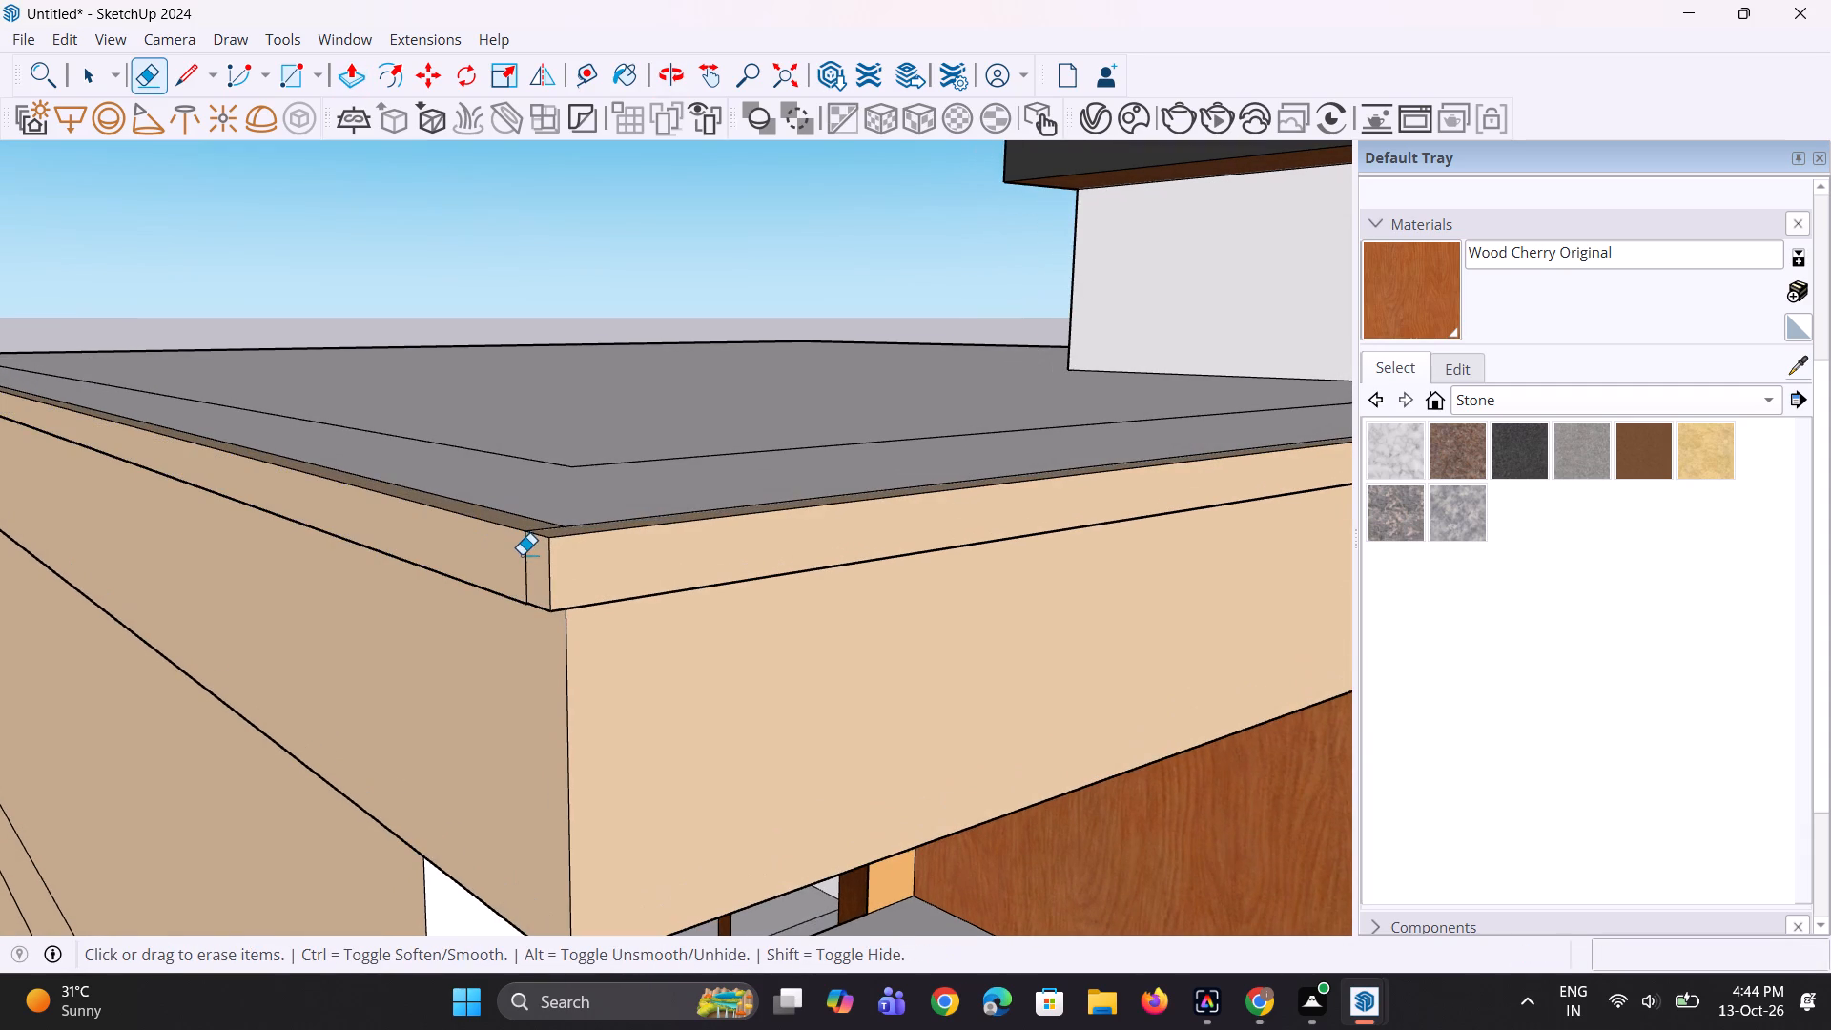
left_click(522, 554)
middle_click_drag(541, 546, 543, 589)
scroll(534, 585, "up", 1)
left_click(534, 584)
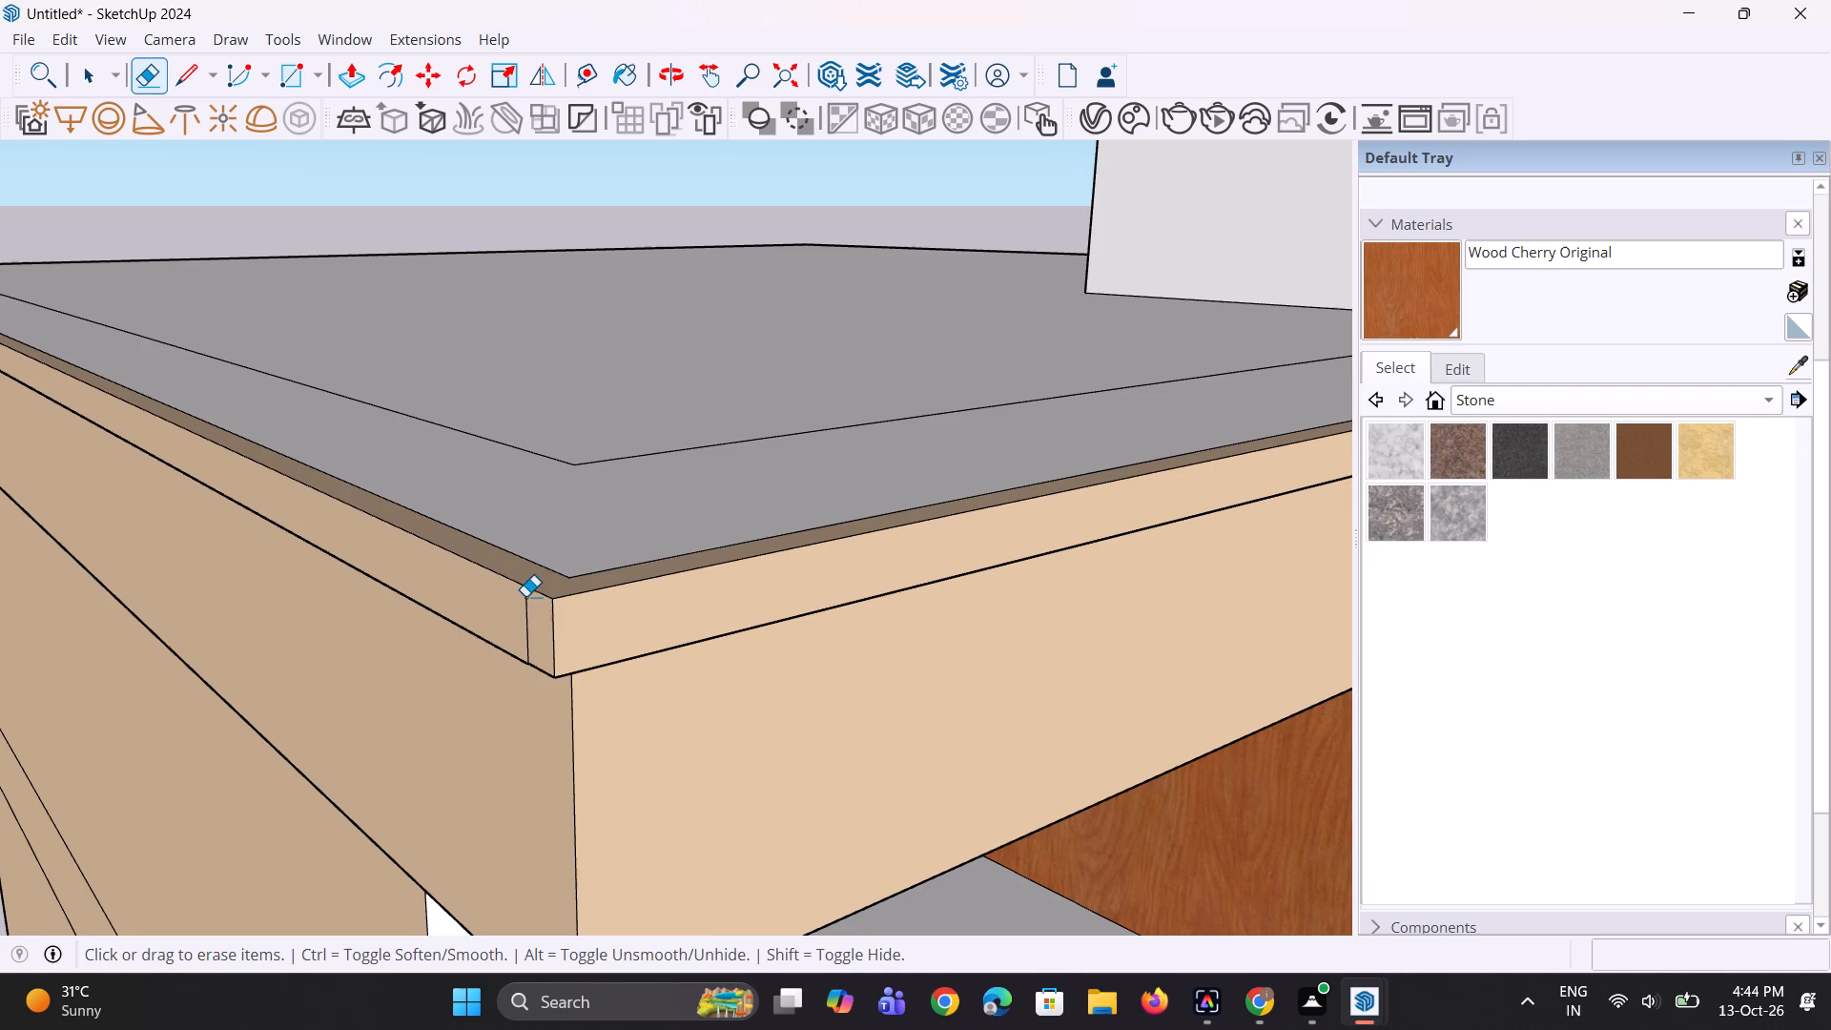
left_click(525, 601)
Sample the dark grey Color M07 from the frame beside the balconies and paint the top band's front face with it.
scroll(448, 554, "down", 12)
middle_click_drag(581, 641, 582, 640)
scroll(581, 641, "up", 1)
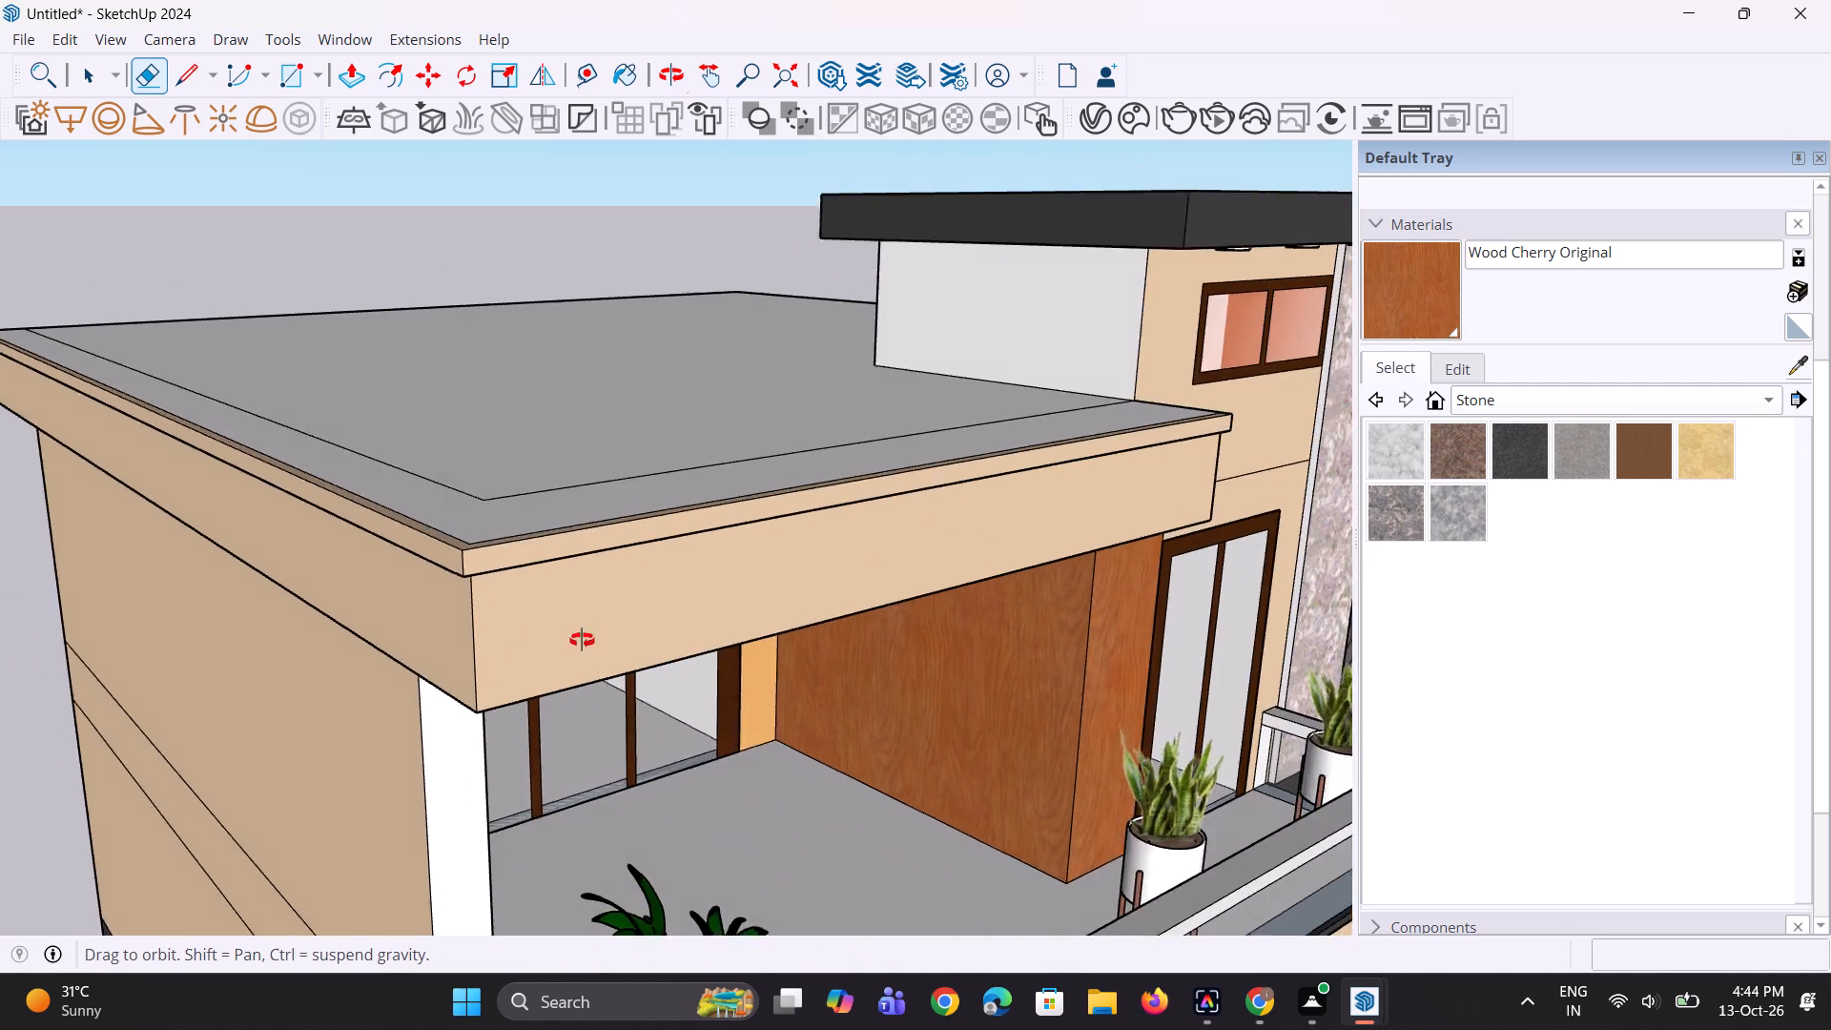
middle_click_drag(582, 640, 558, 565)
scroll(558, 565, "up", 1)
scroll(552, 558, "down", 6)
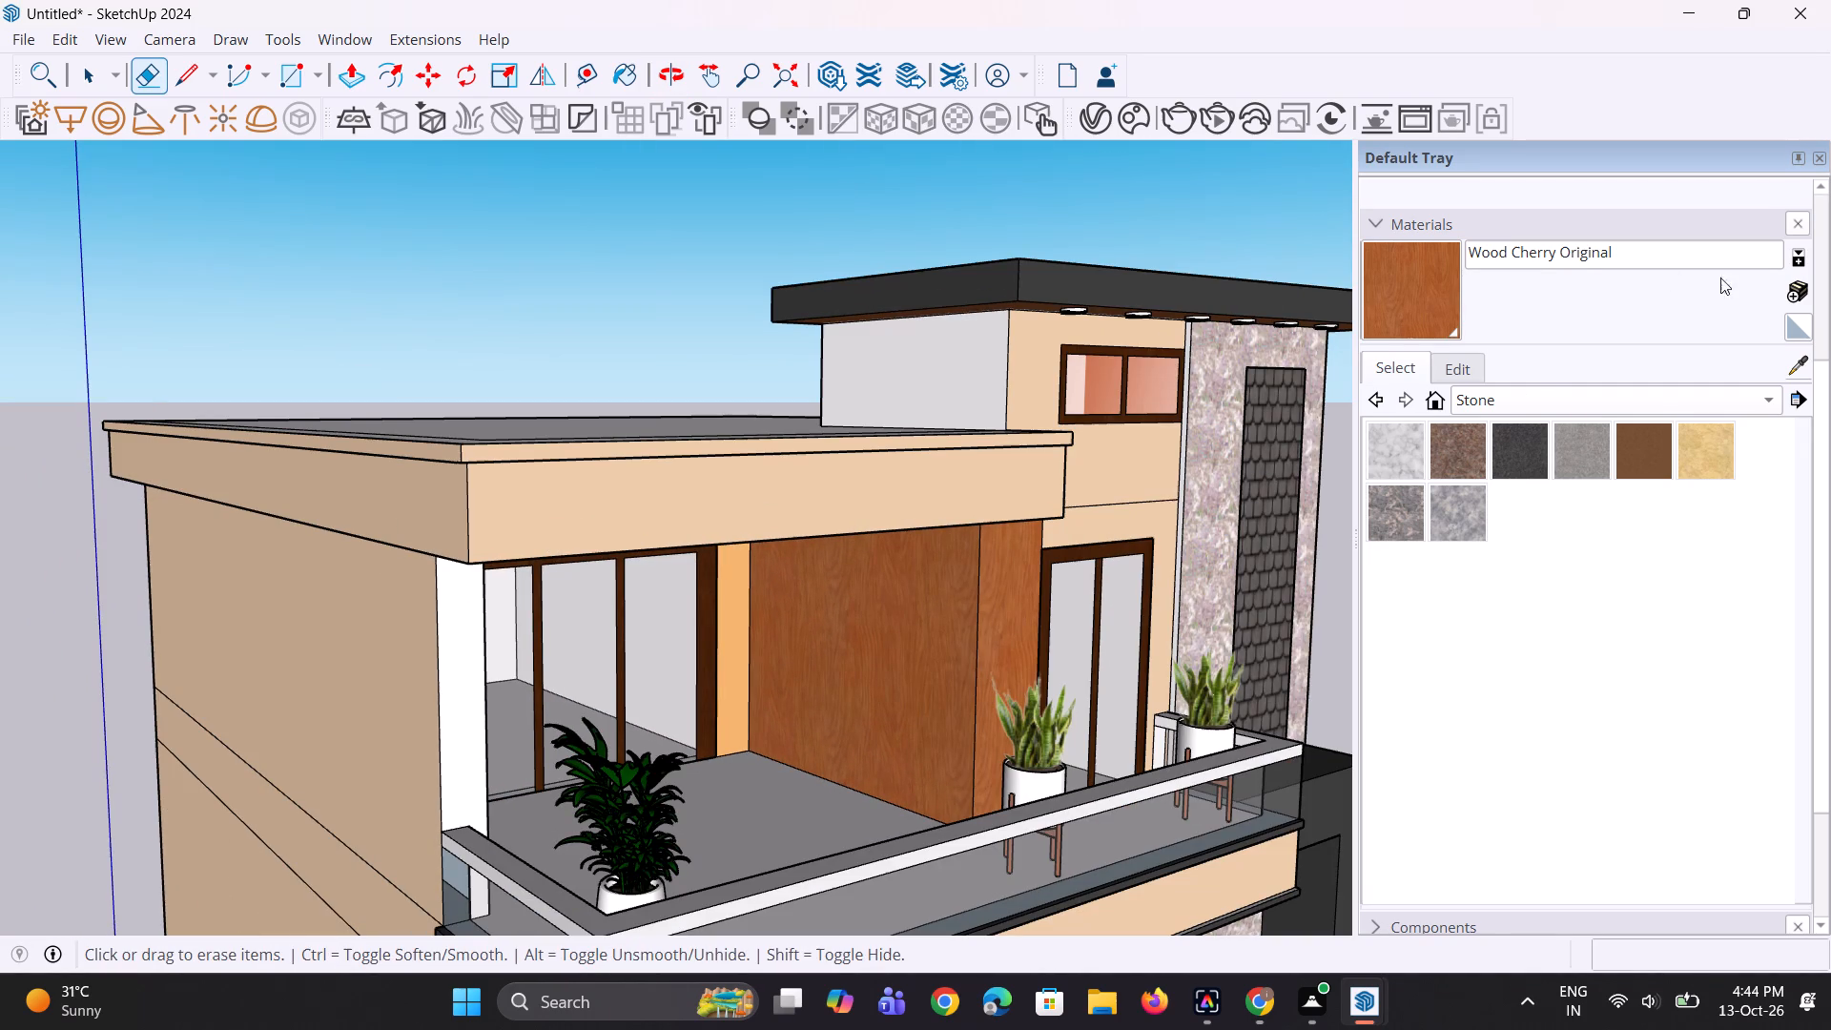
left_click(1791, 366)
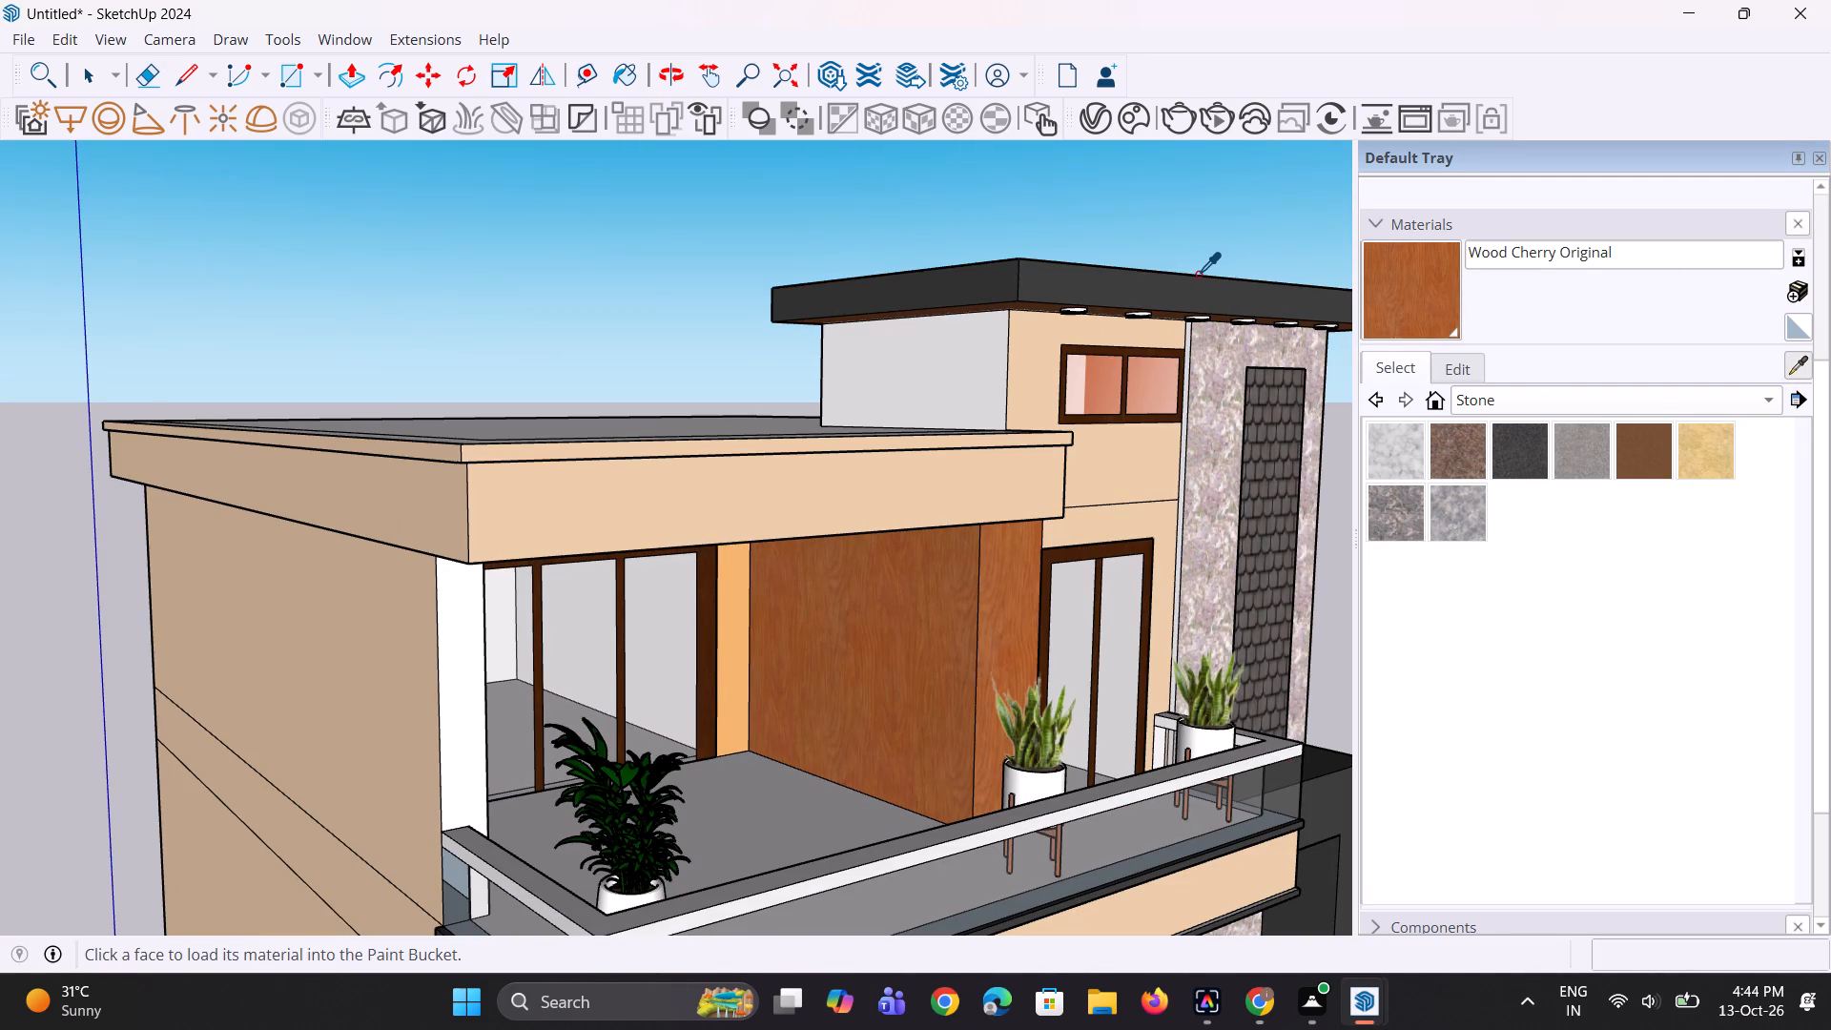
scroll(809, 403, "down", 4)
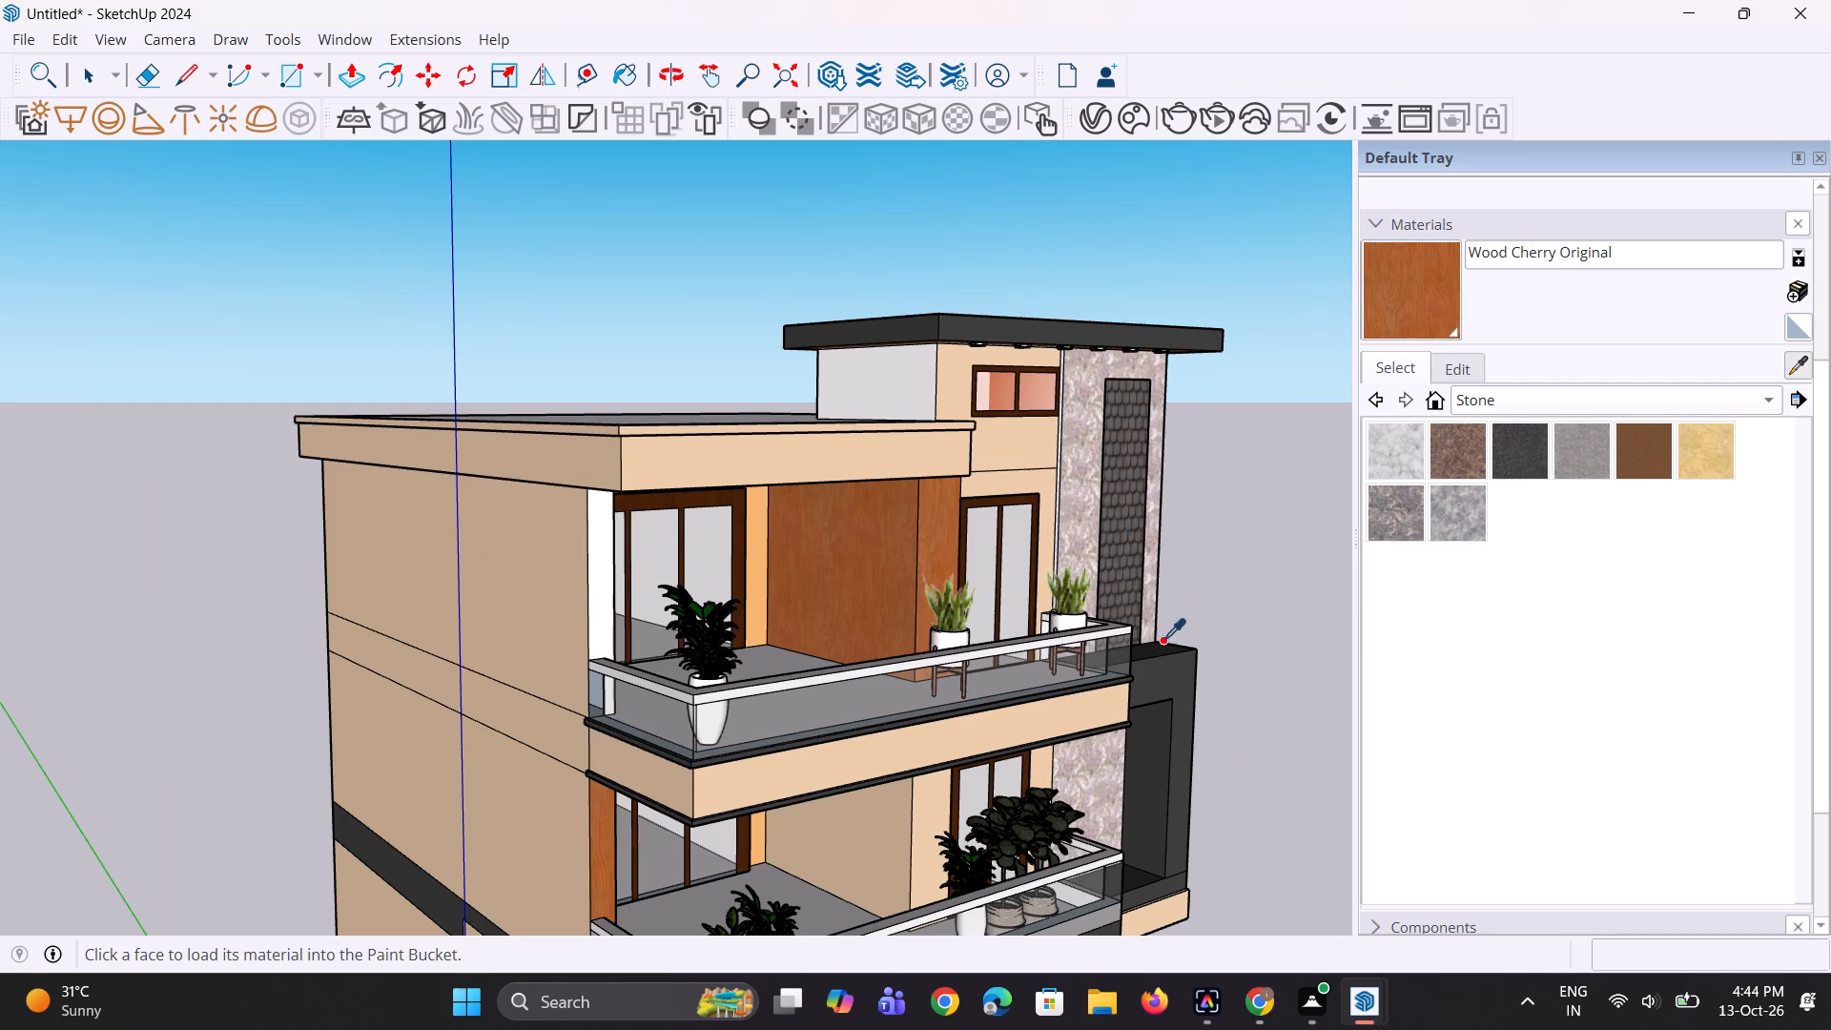
scroll(1170, 643, "up", 3)
left_click(1166, 678)
scroll(669, 450, "up", 2)
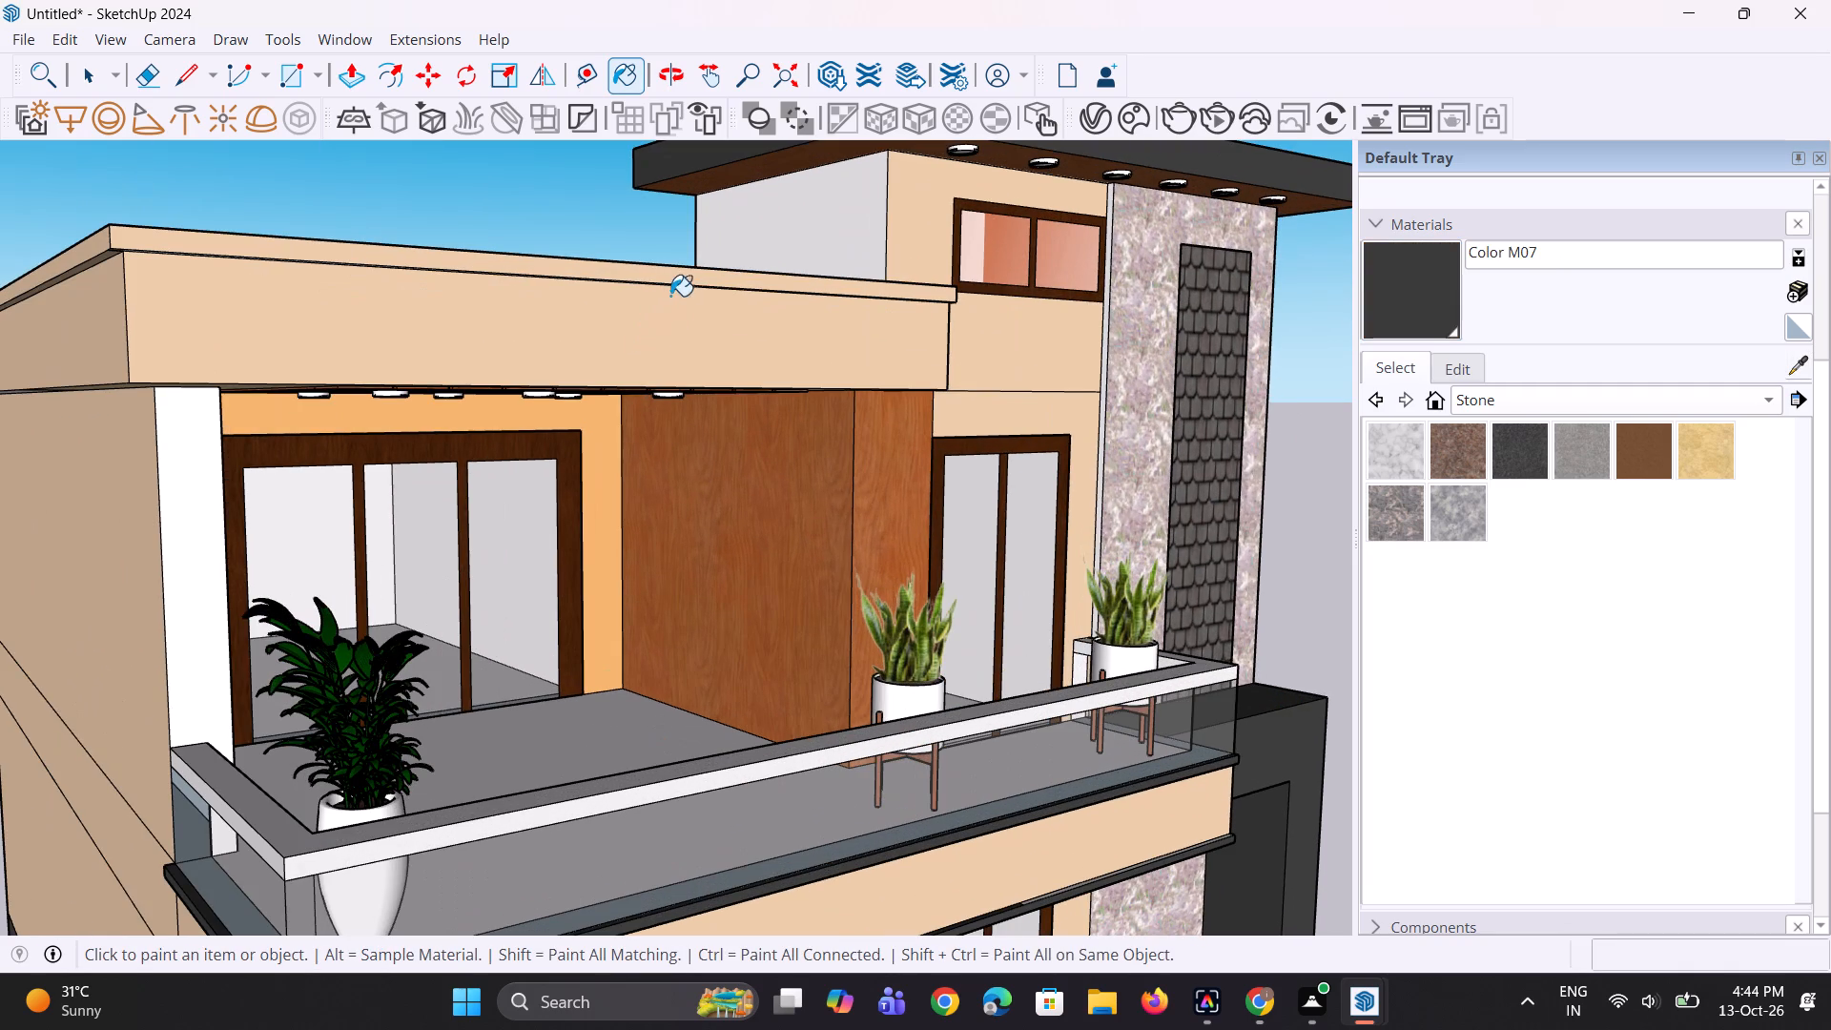
left_click(695, 278)
Lighten the Color M07 material by setting its HSB brightness to 38.
middle_click_drag(666, 350, 783, 508)
scroll(213, 496, "up", 1)
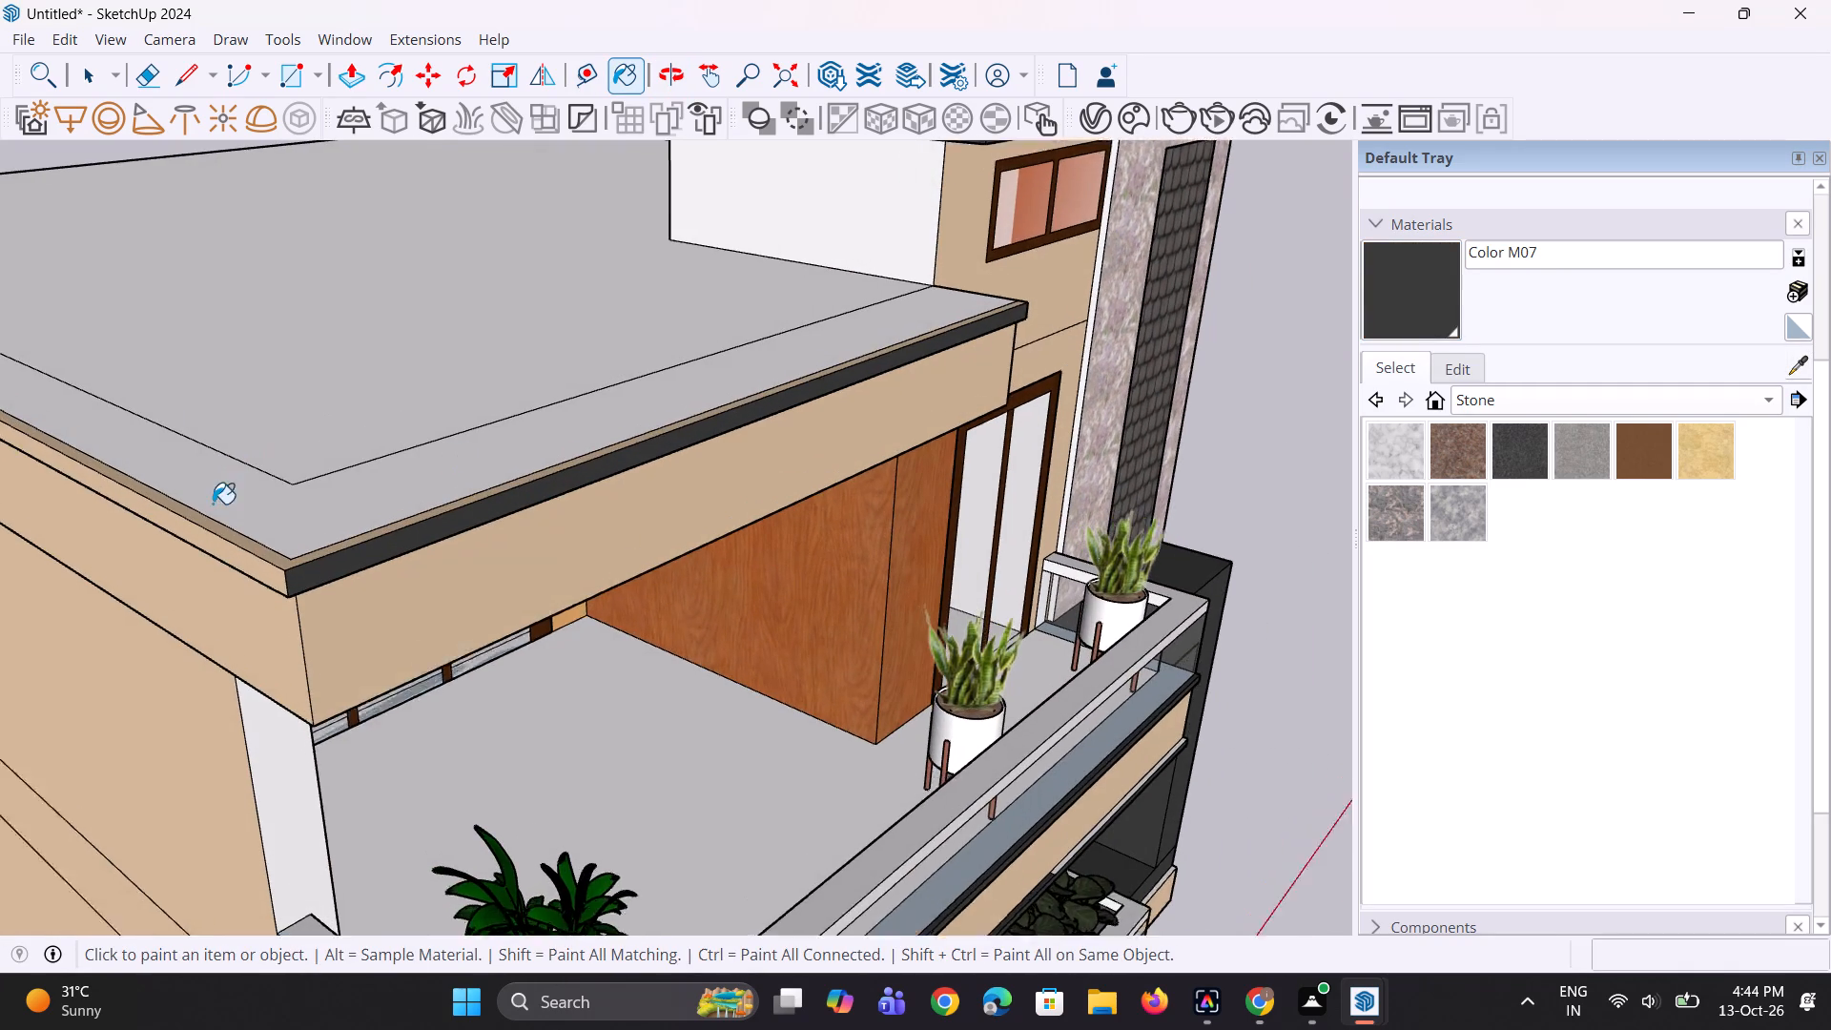
scroll(213, 504, "up", 1)
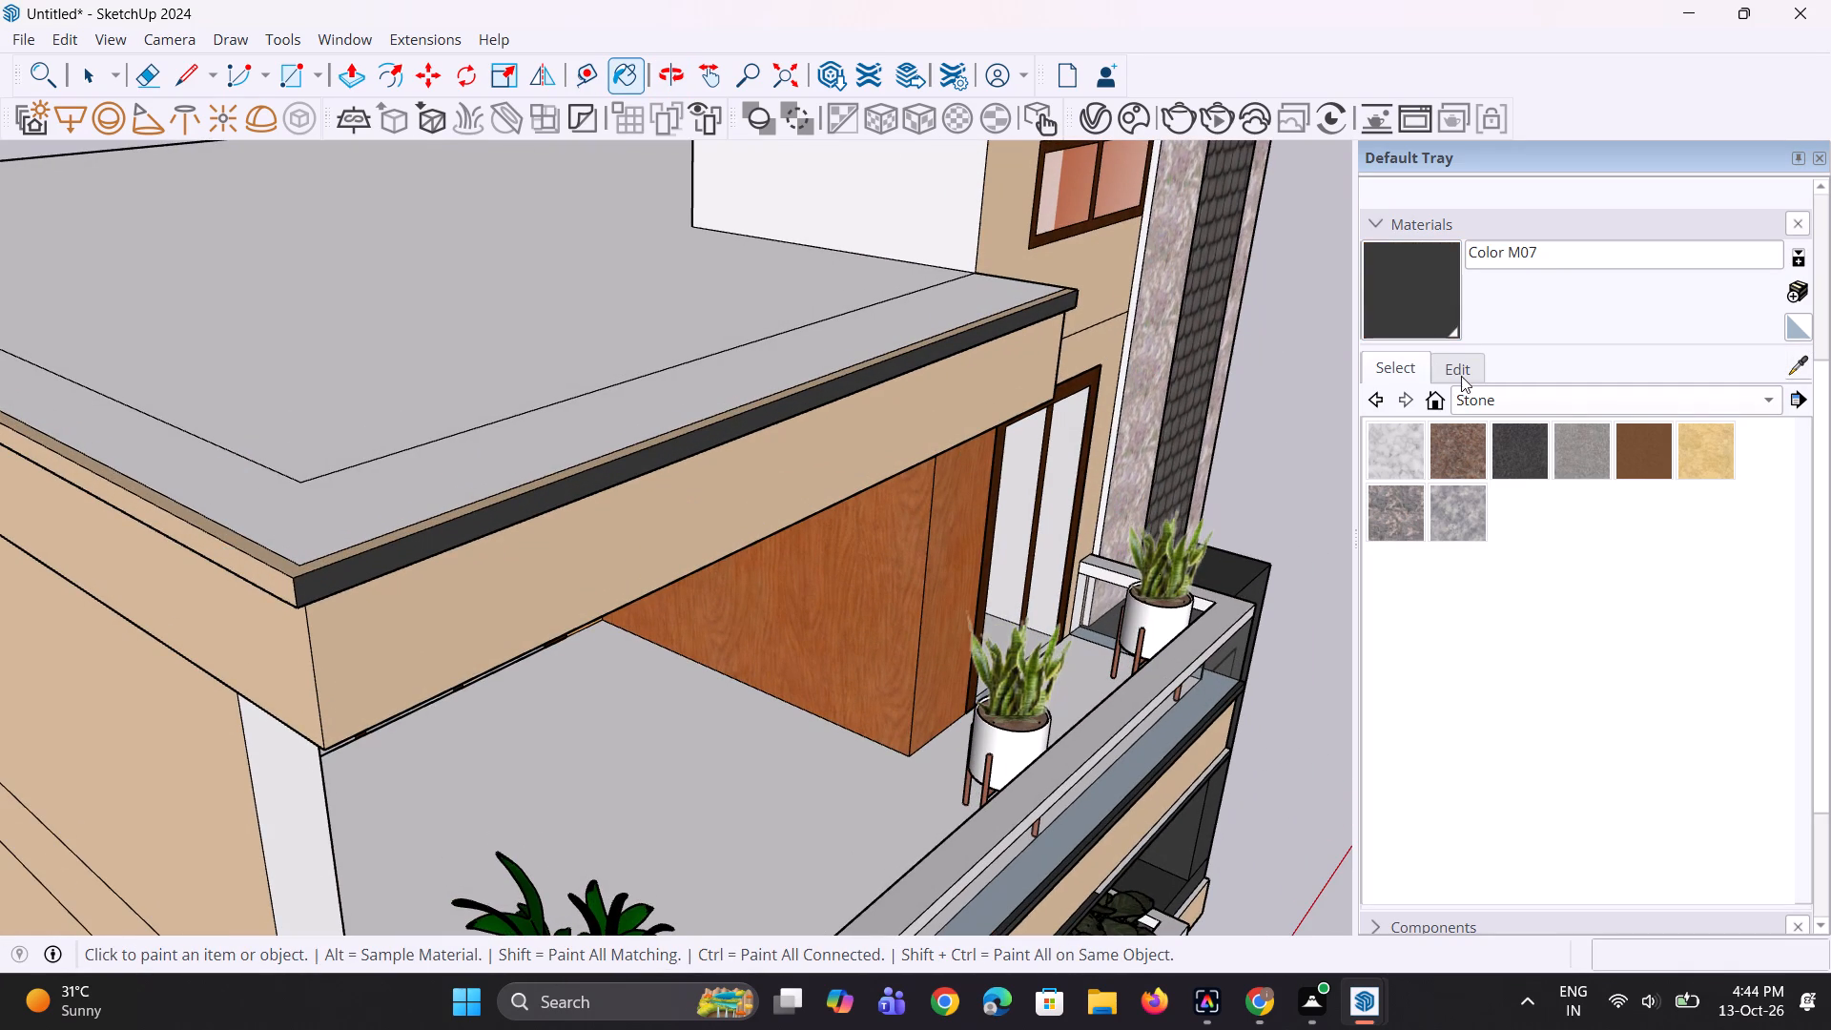
left_click(1461, 375)
left_click_drag(1453, 585, 1456, 587)
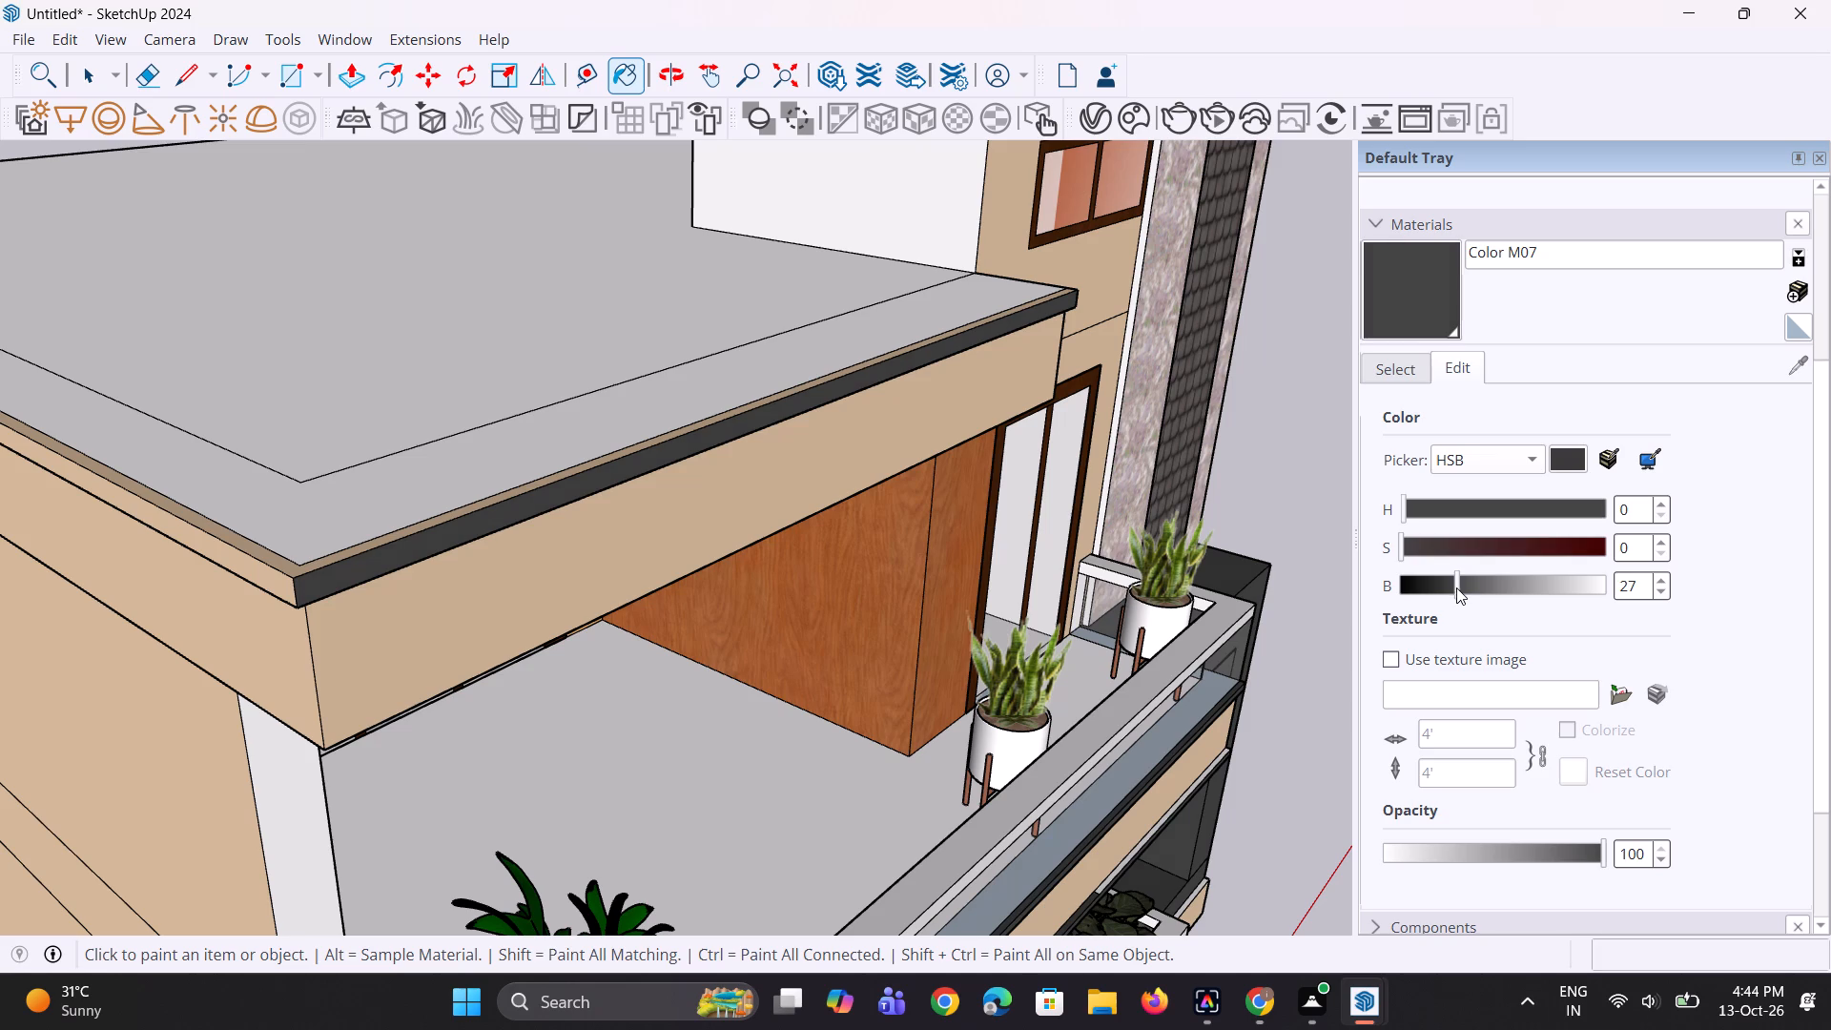
left_click_drag(1456, 587, 1478, 588)
Paint the band's remaining visible faces with Color M07: the left side, the narrow top strip and the right end.
scroll(213, 568, "up", 2)
left_click(267, 563)
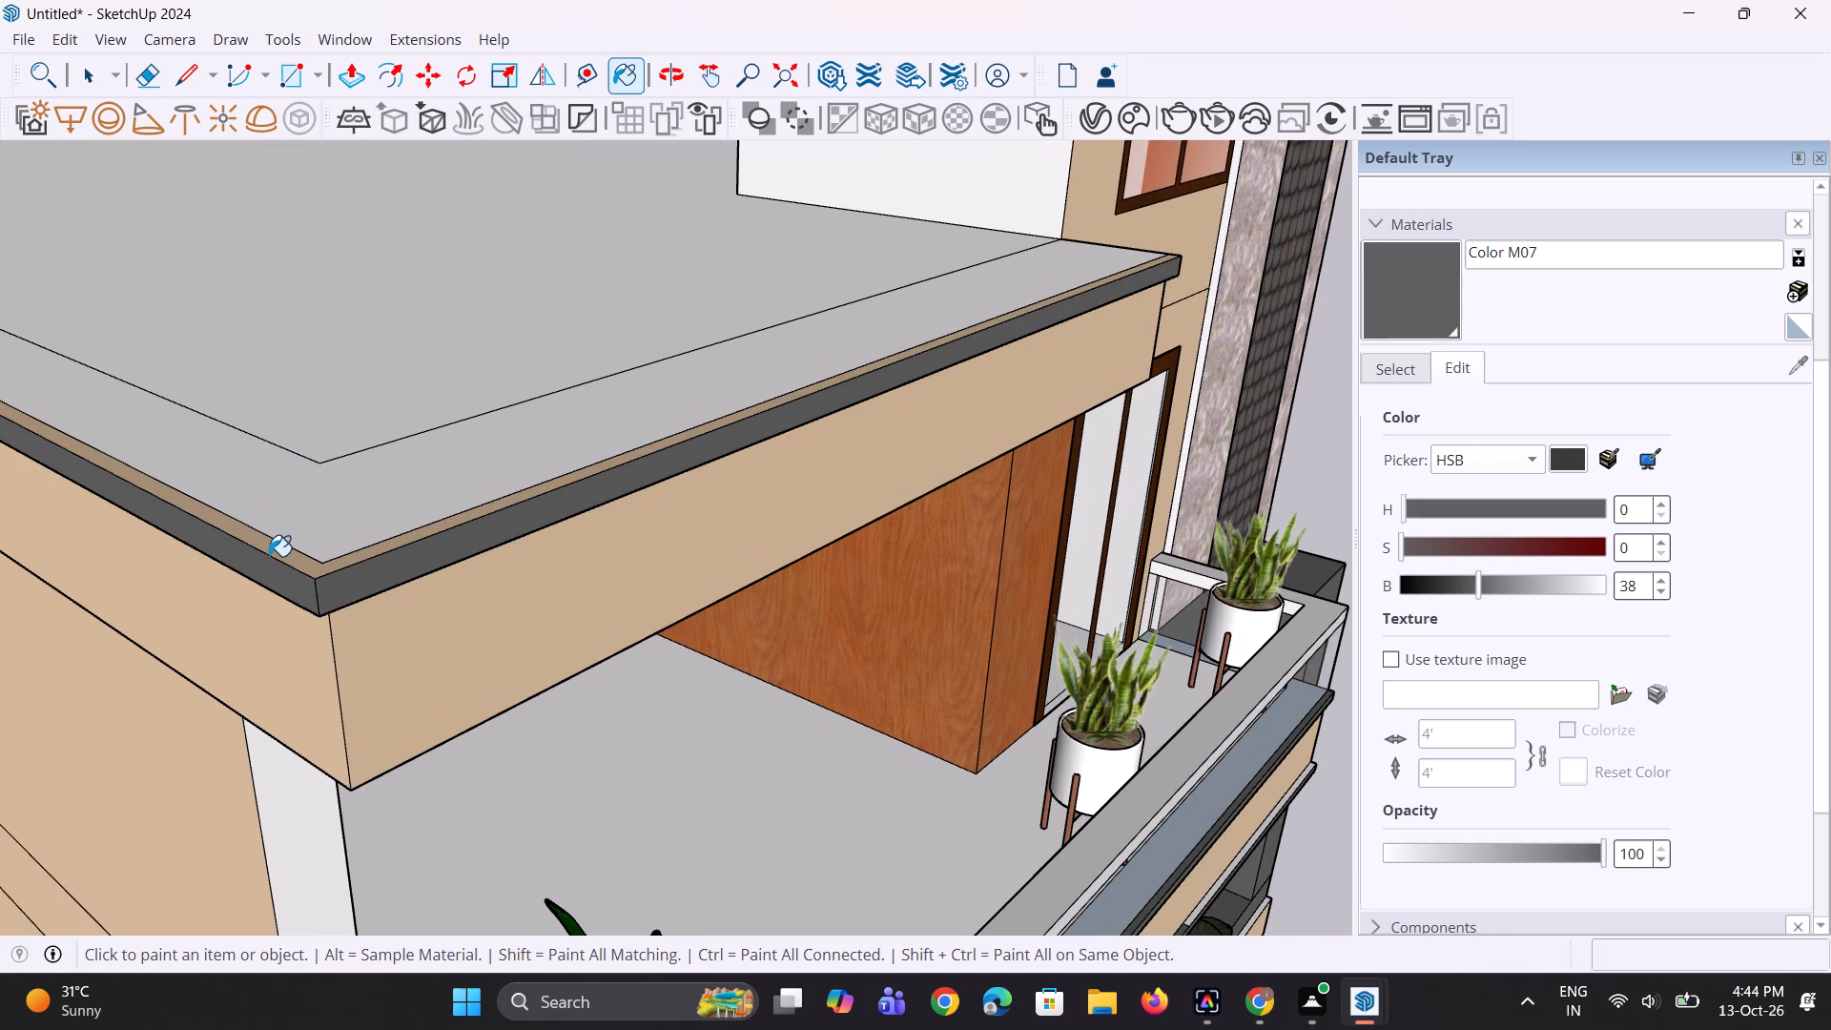
left_click(269, 556)
left_click(290, 557)
scroll(427, 471, "down", 5)
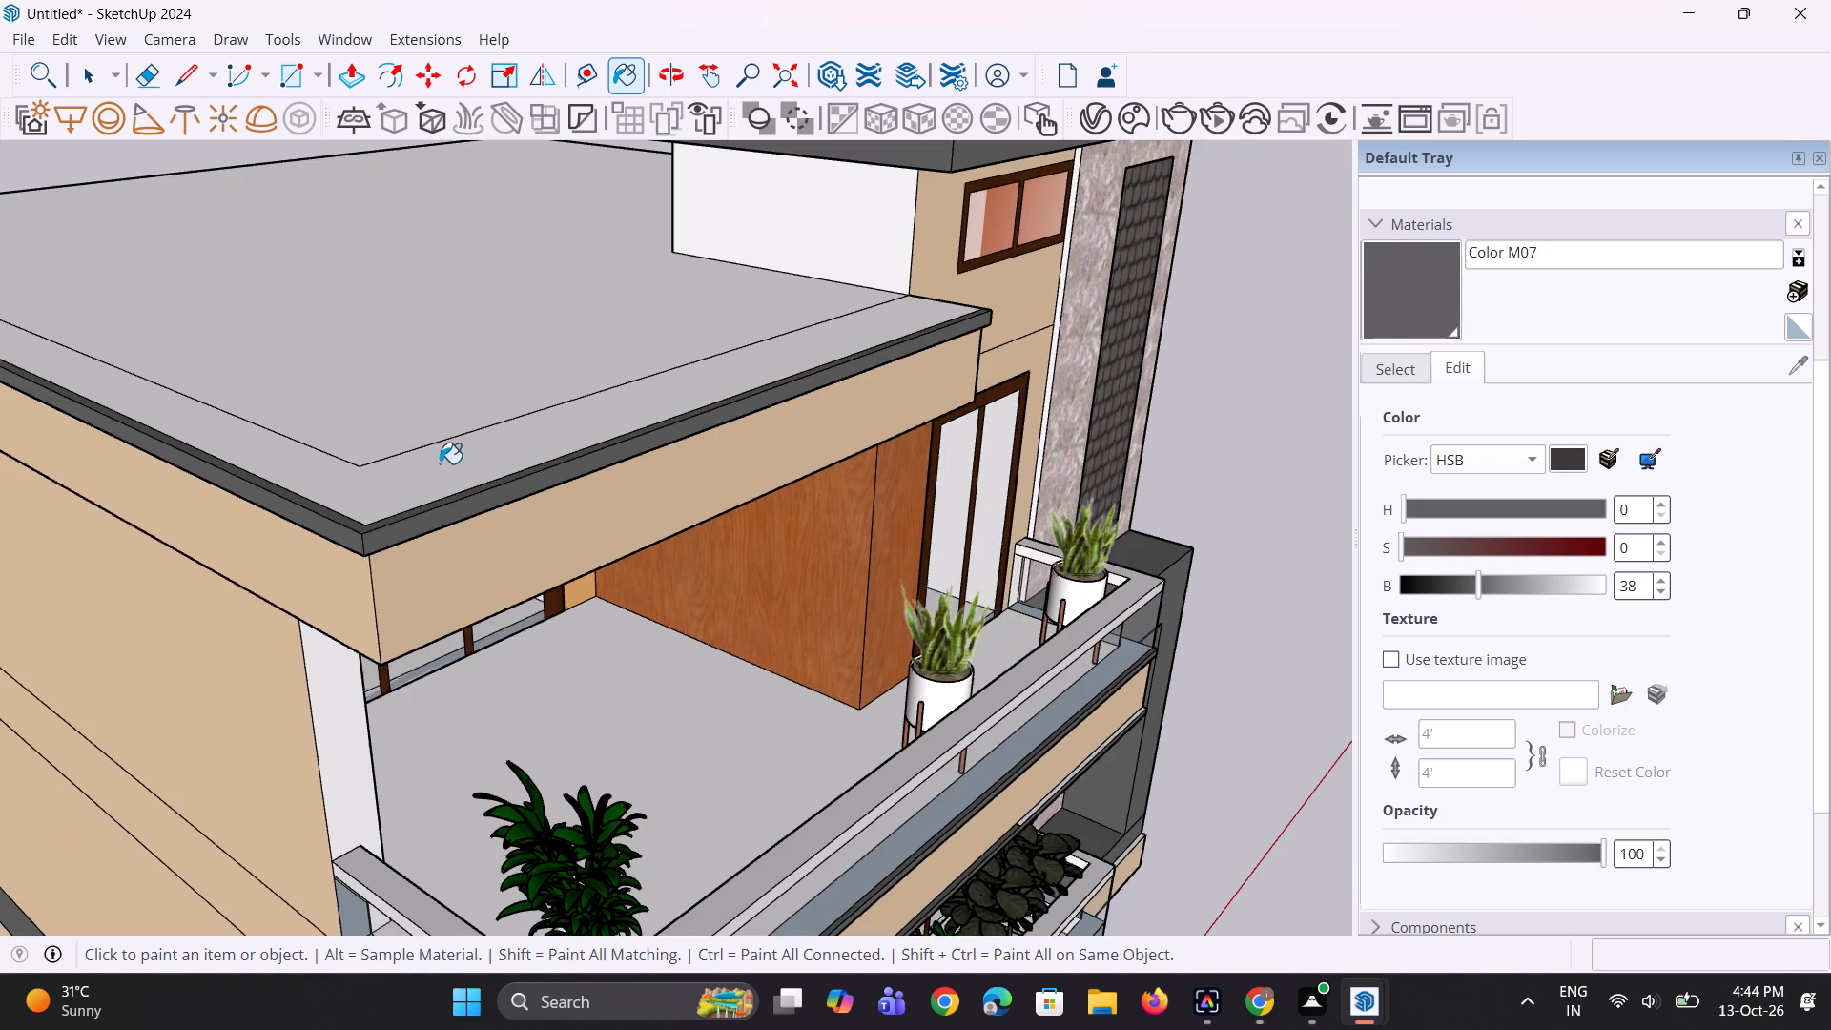
middle_click_drag(484, 418, 282, 306)
scroll(279, 305, "down", 5)
middle_click_drag(593, 446, 337, 422)
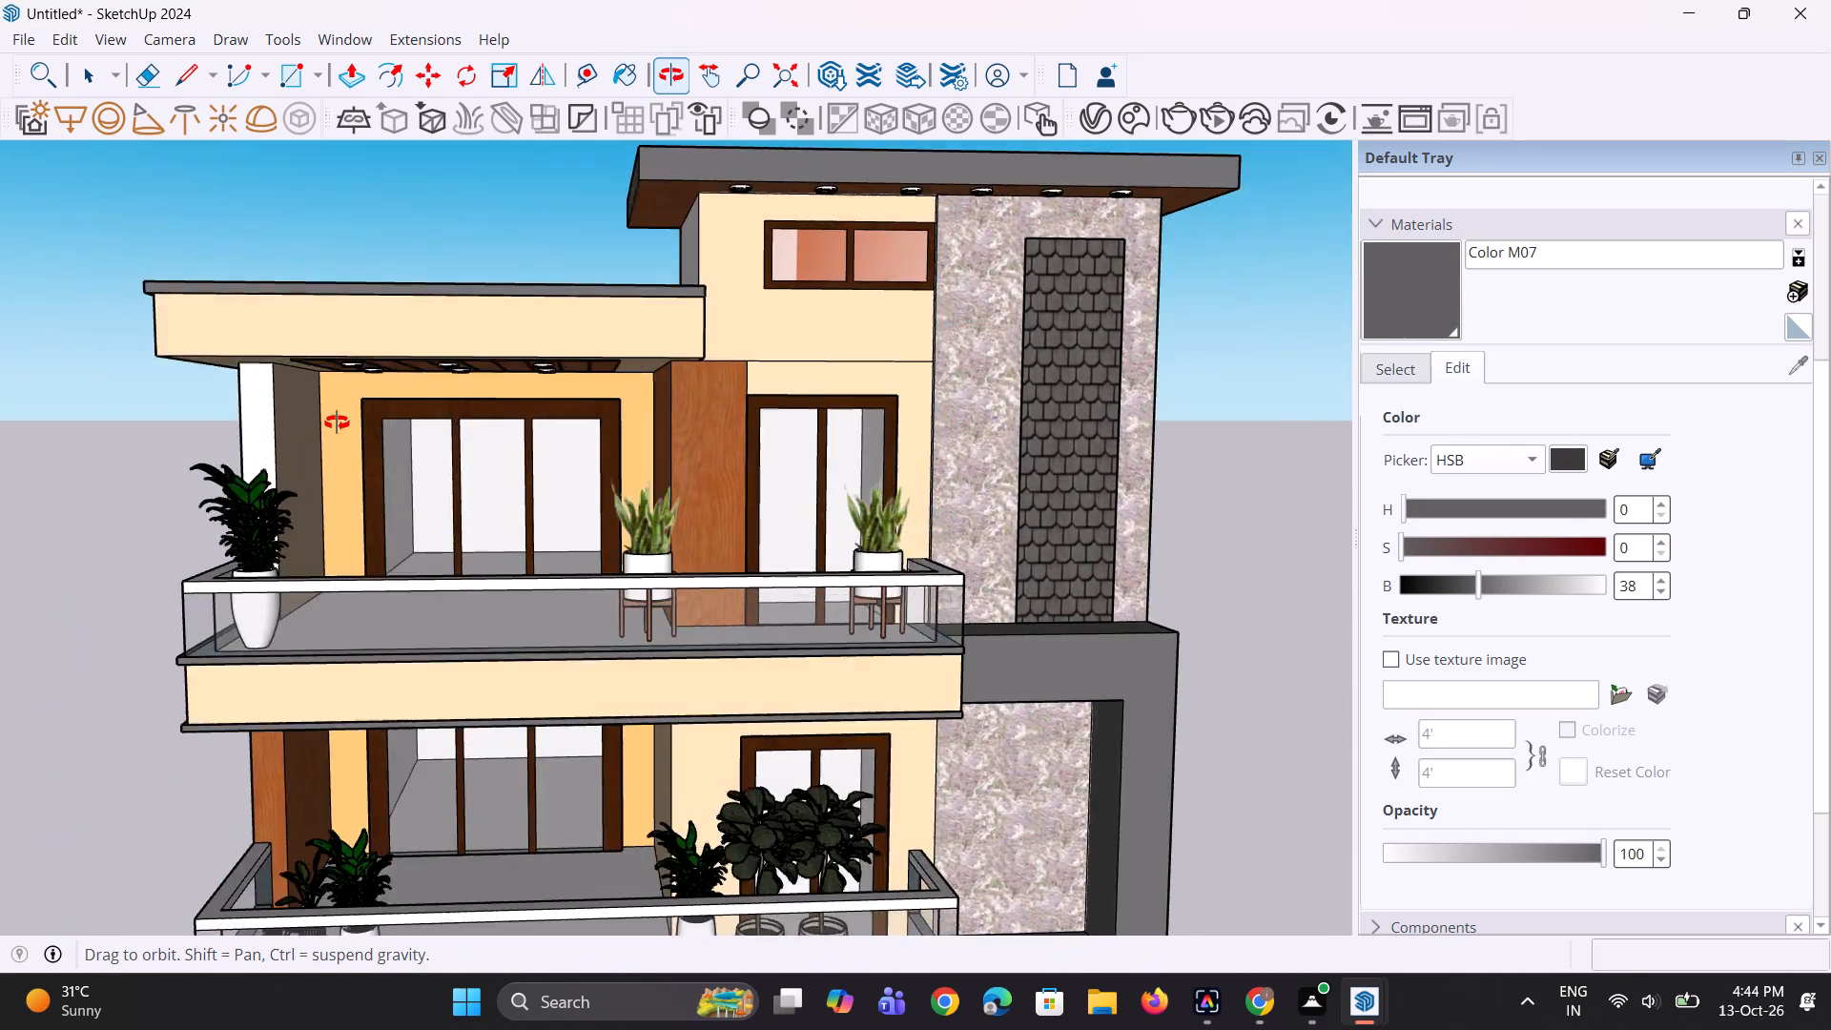
middle_click_drag(337, 422, 107, 462)
scroll(439, 296, "up", 3)
scroll(638, 310, "up", 11)
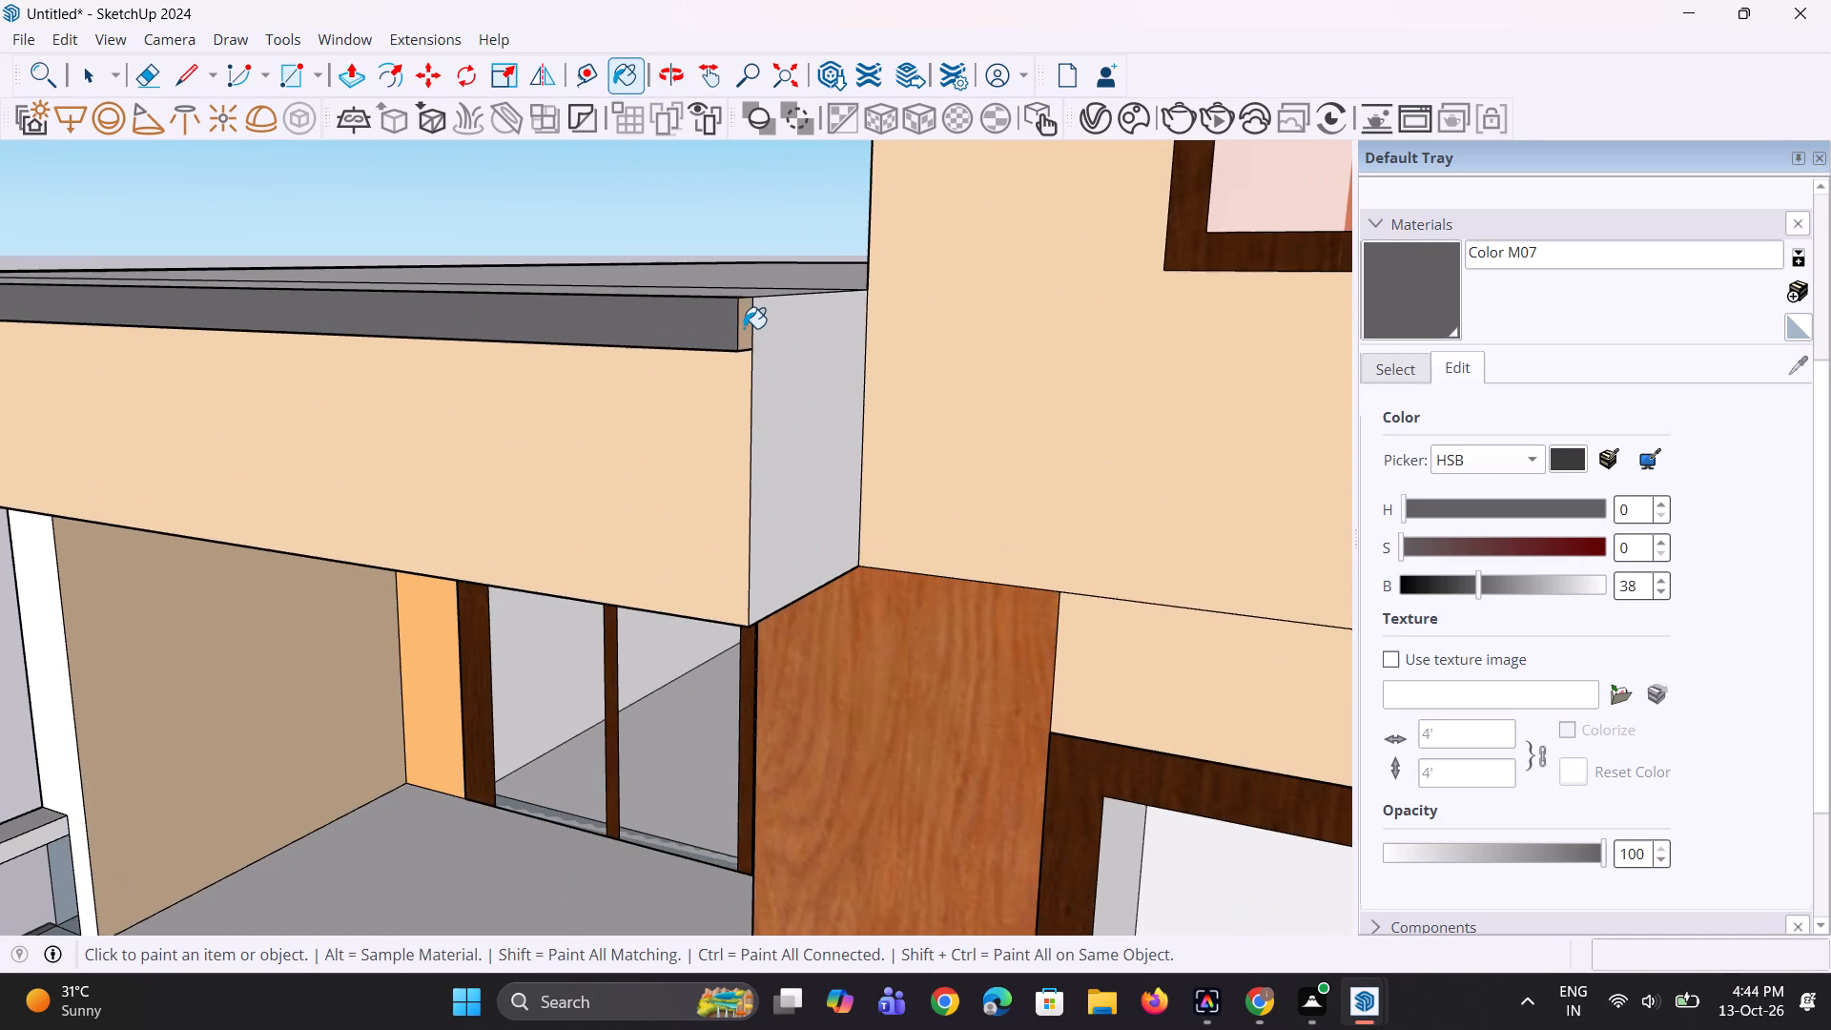
left_click(746, 332)
Review the grey top band and the full front elevation of the house from near and far.
scroll(746, 332, "down", 12)
middle_click_drag(730, 377, 811, 364)
scroll(636, 362, "down", 5)
middle_click_drag(630, 360, 791, 299)
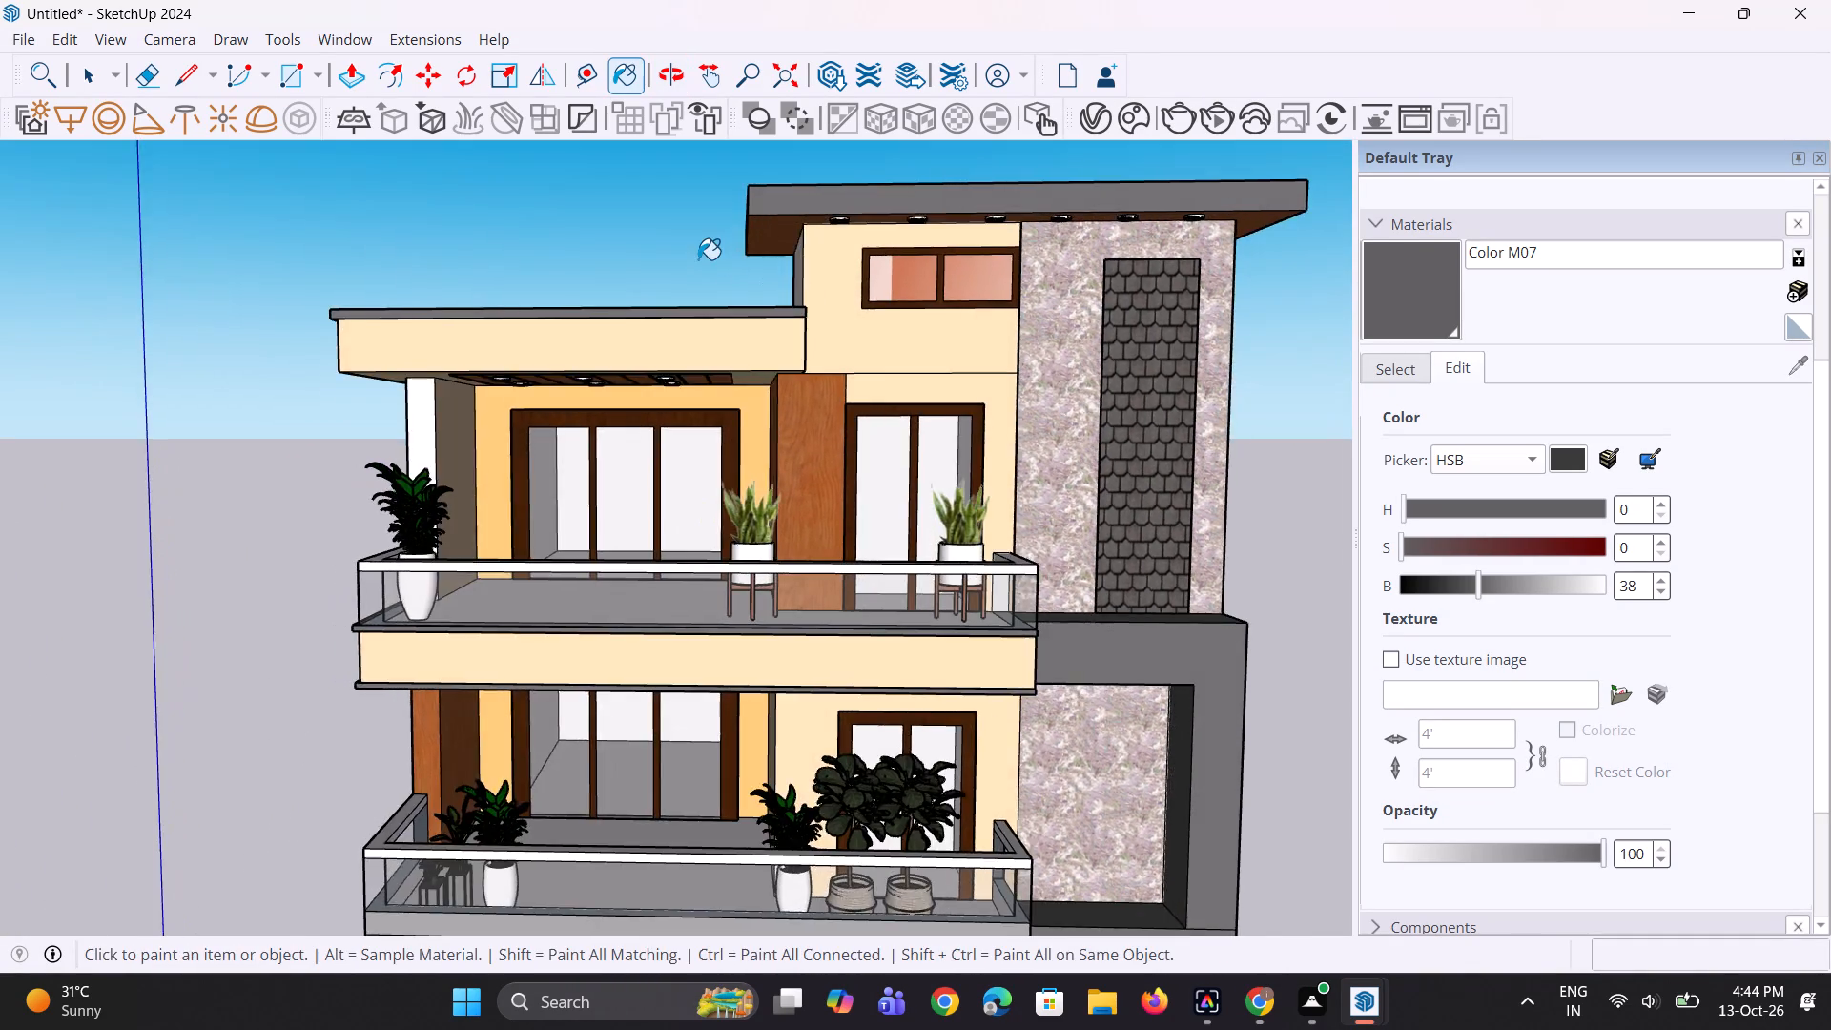
scroll(698, 259, "down", 5)
scroll(723, 351, "up", 3)
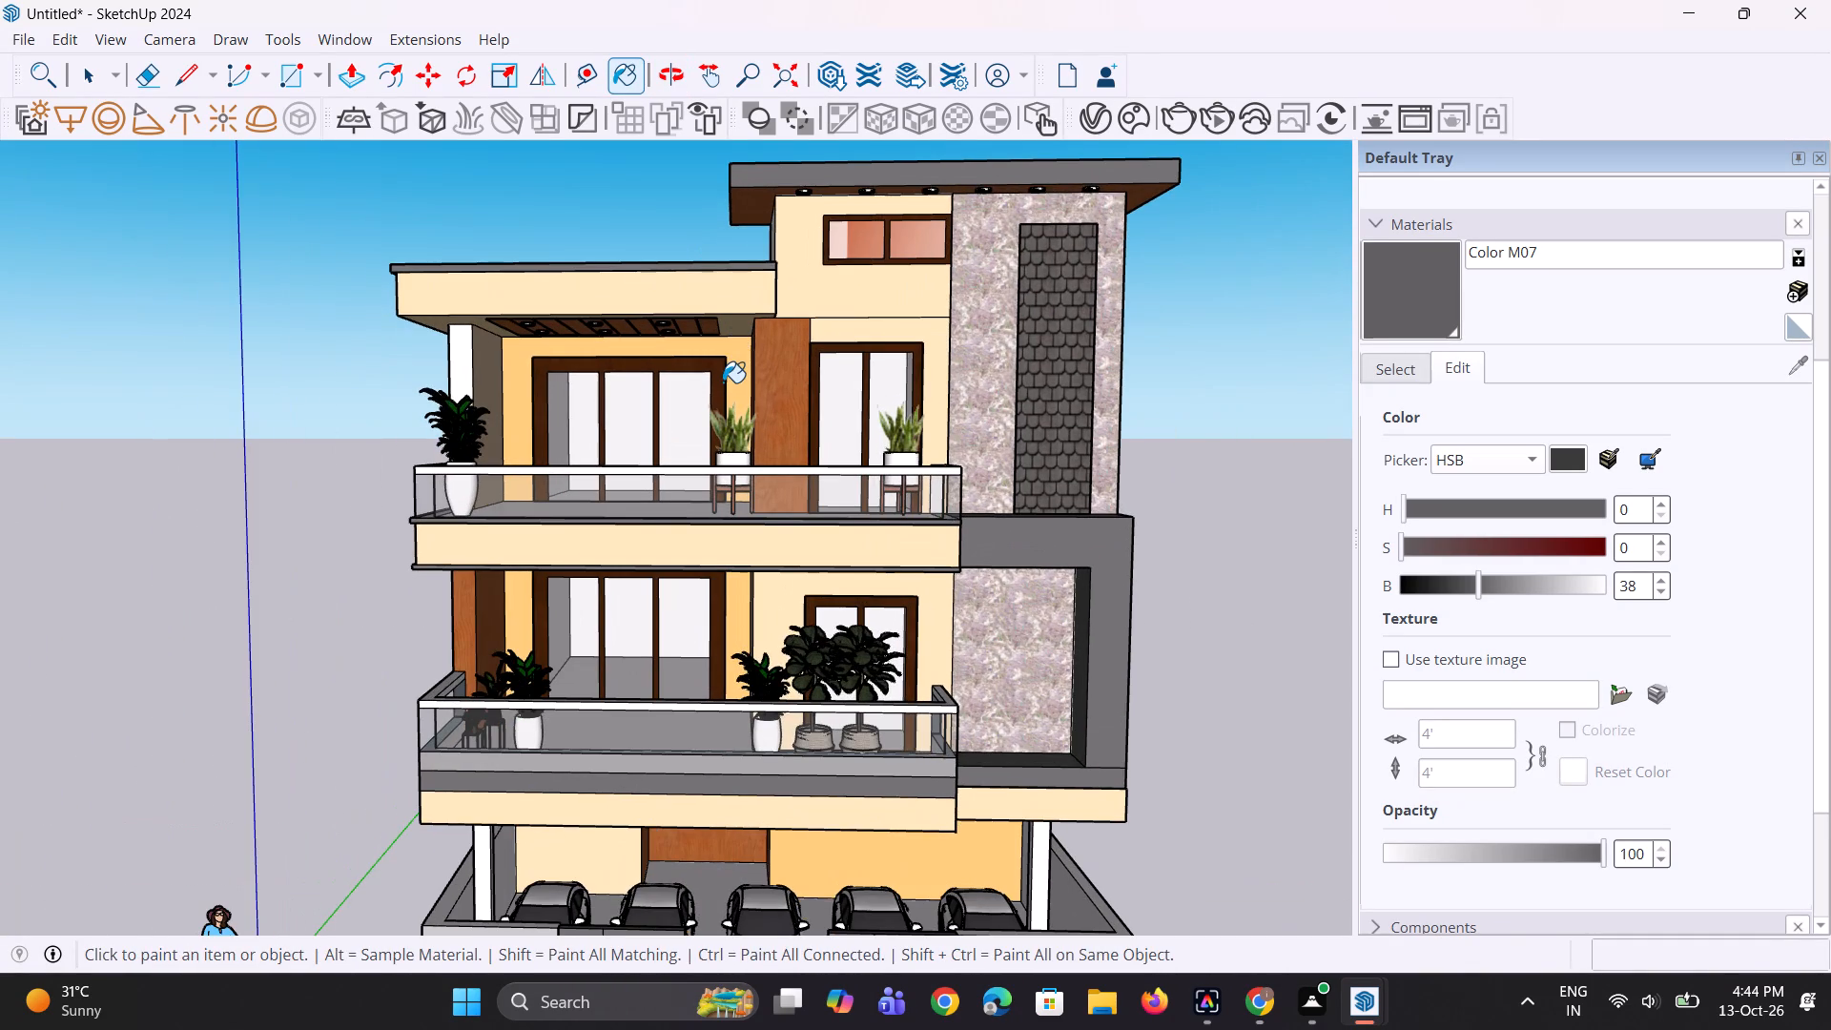
middle_click_drag(737, 380, 787, 374)
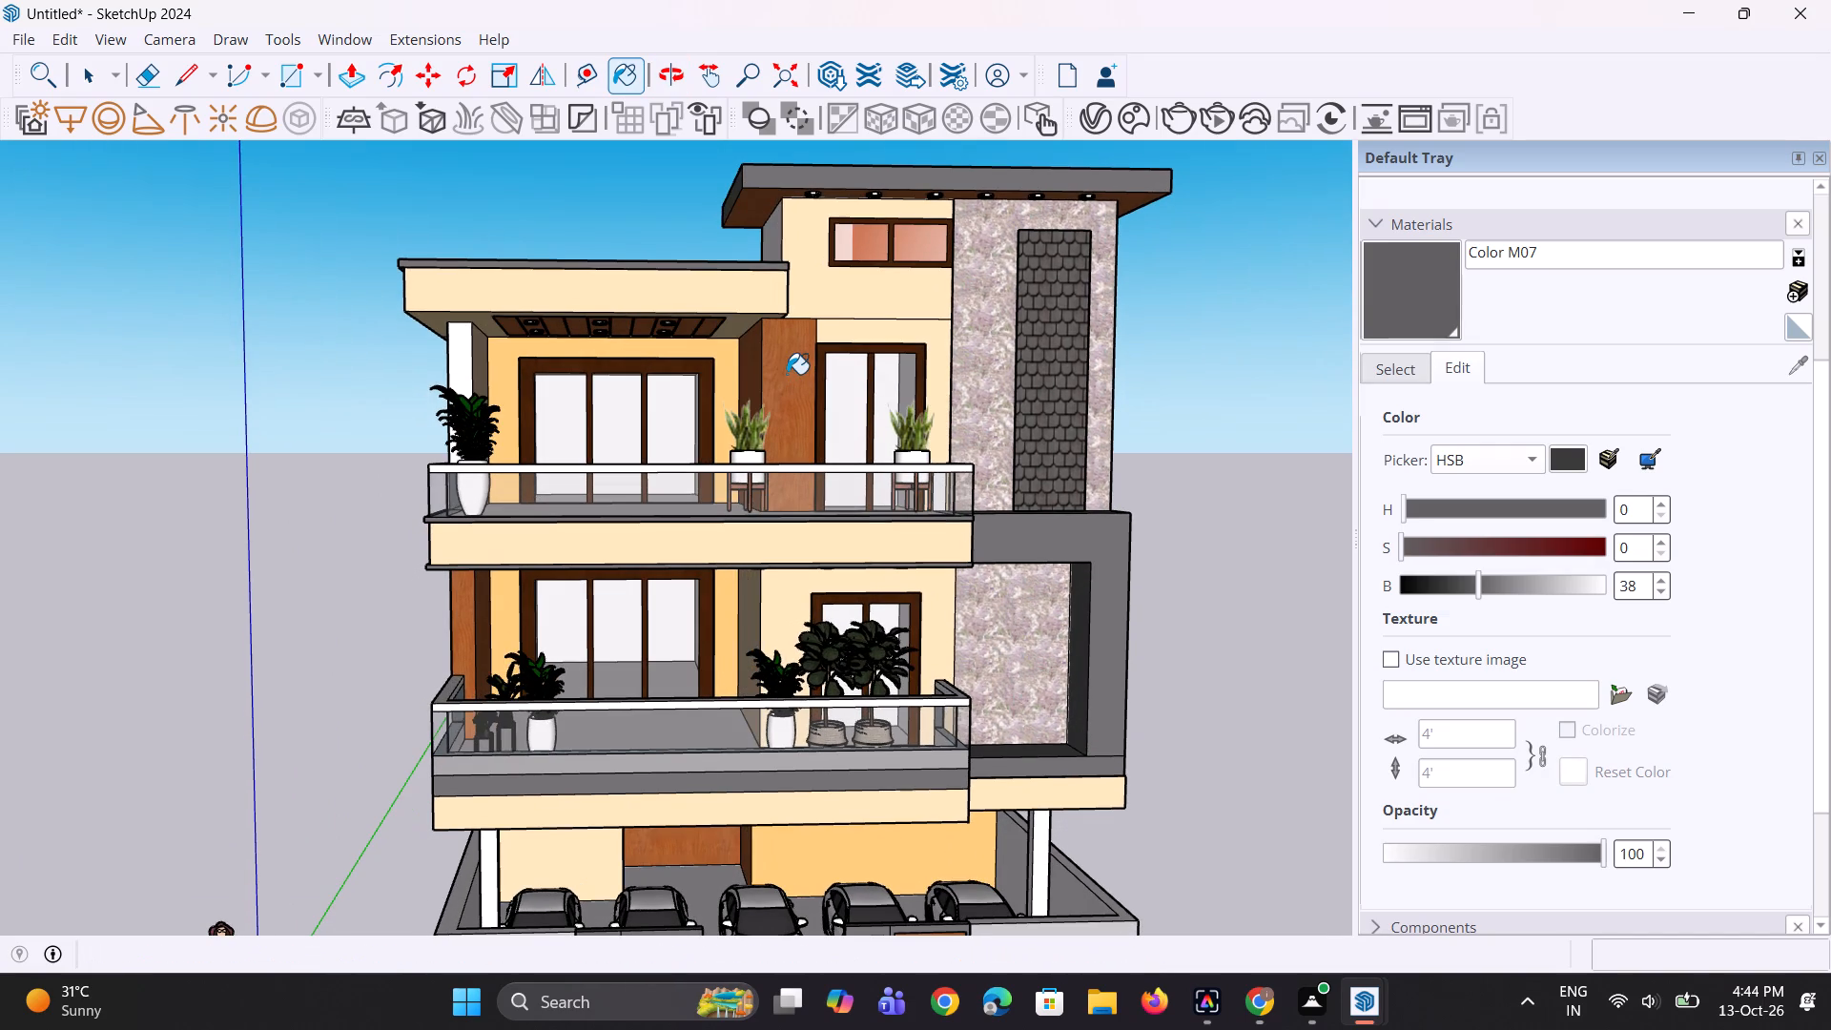
scroll(694, 349, "down", 5)
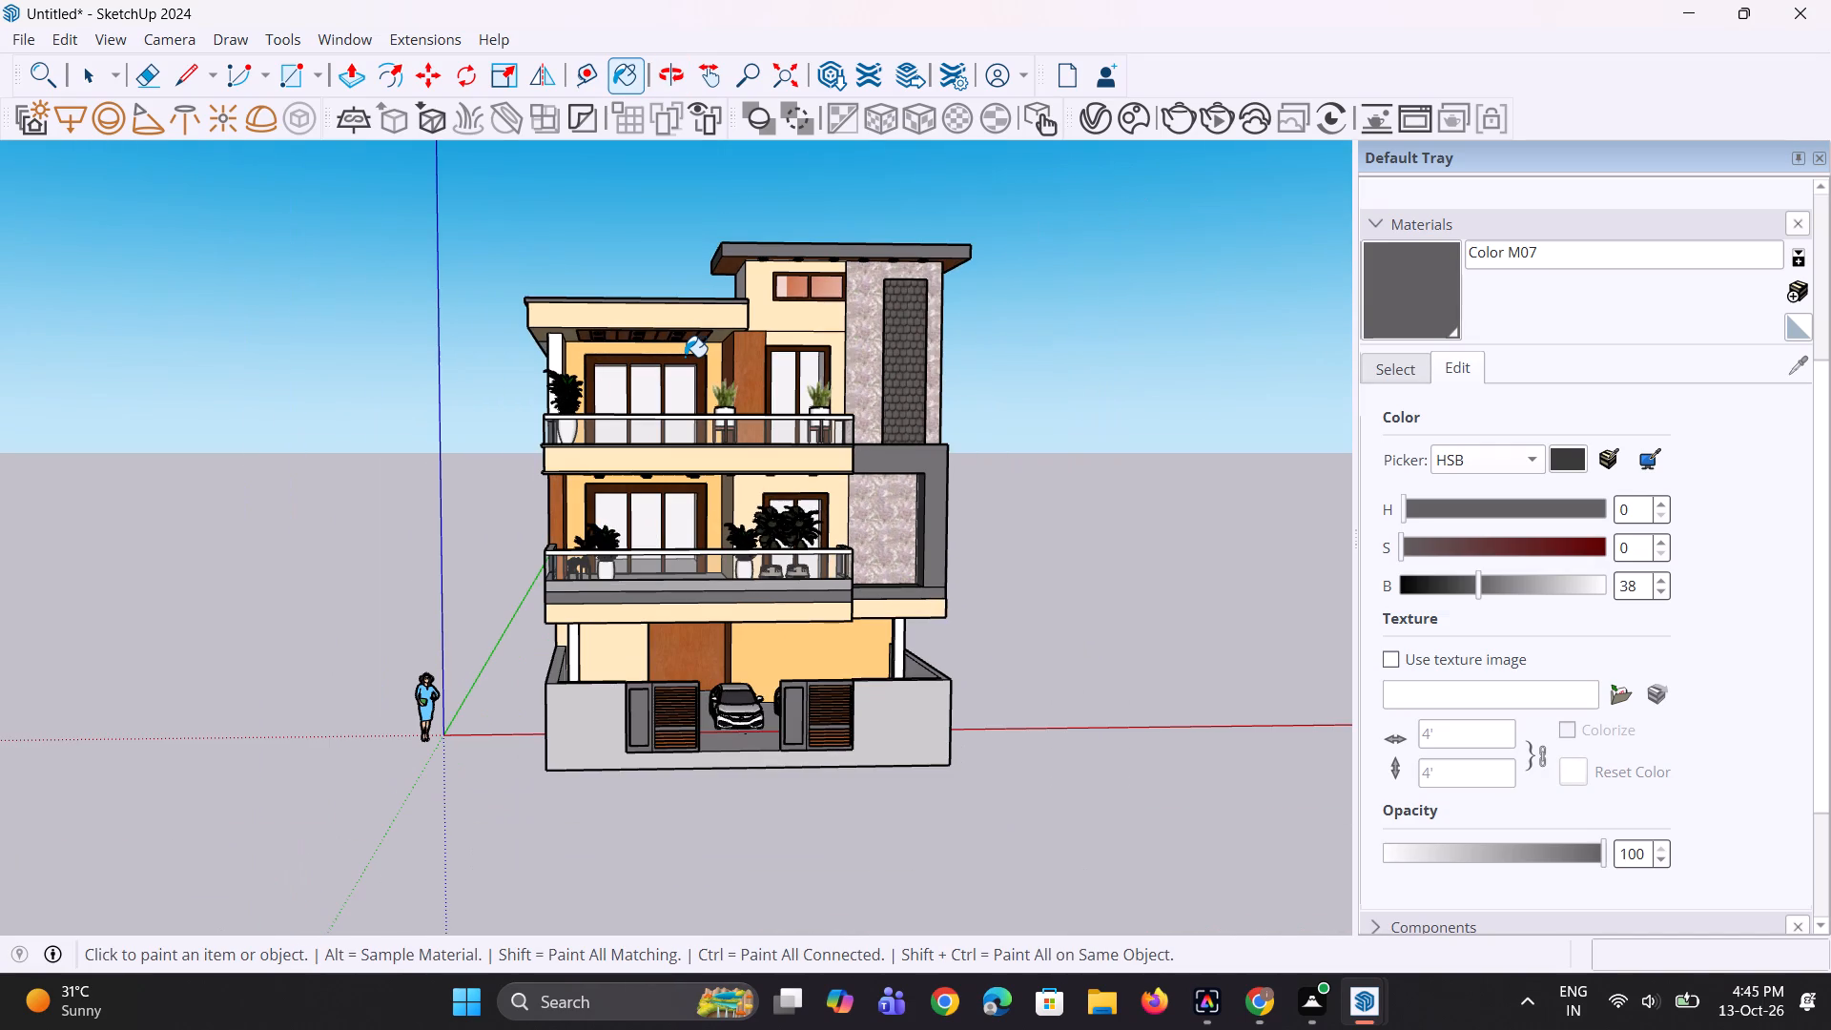
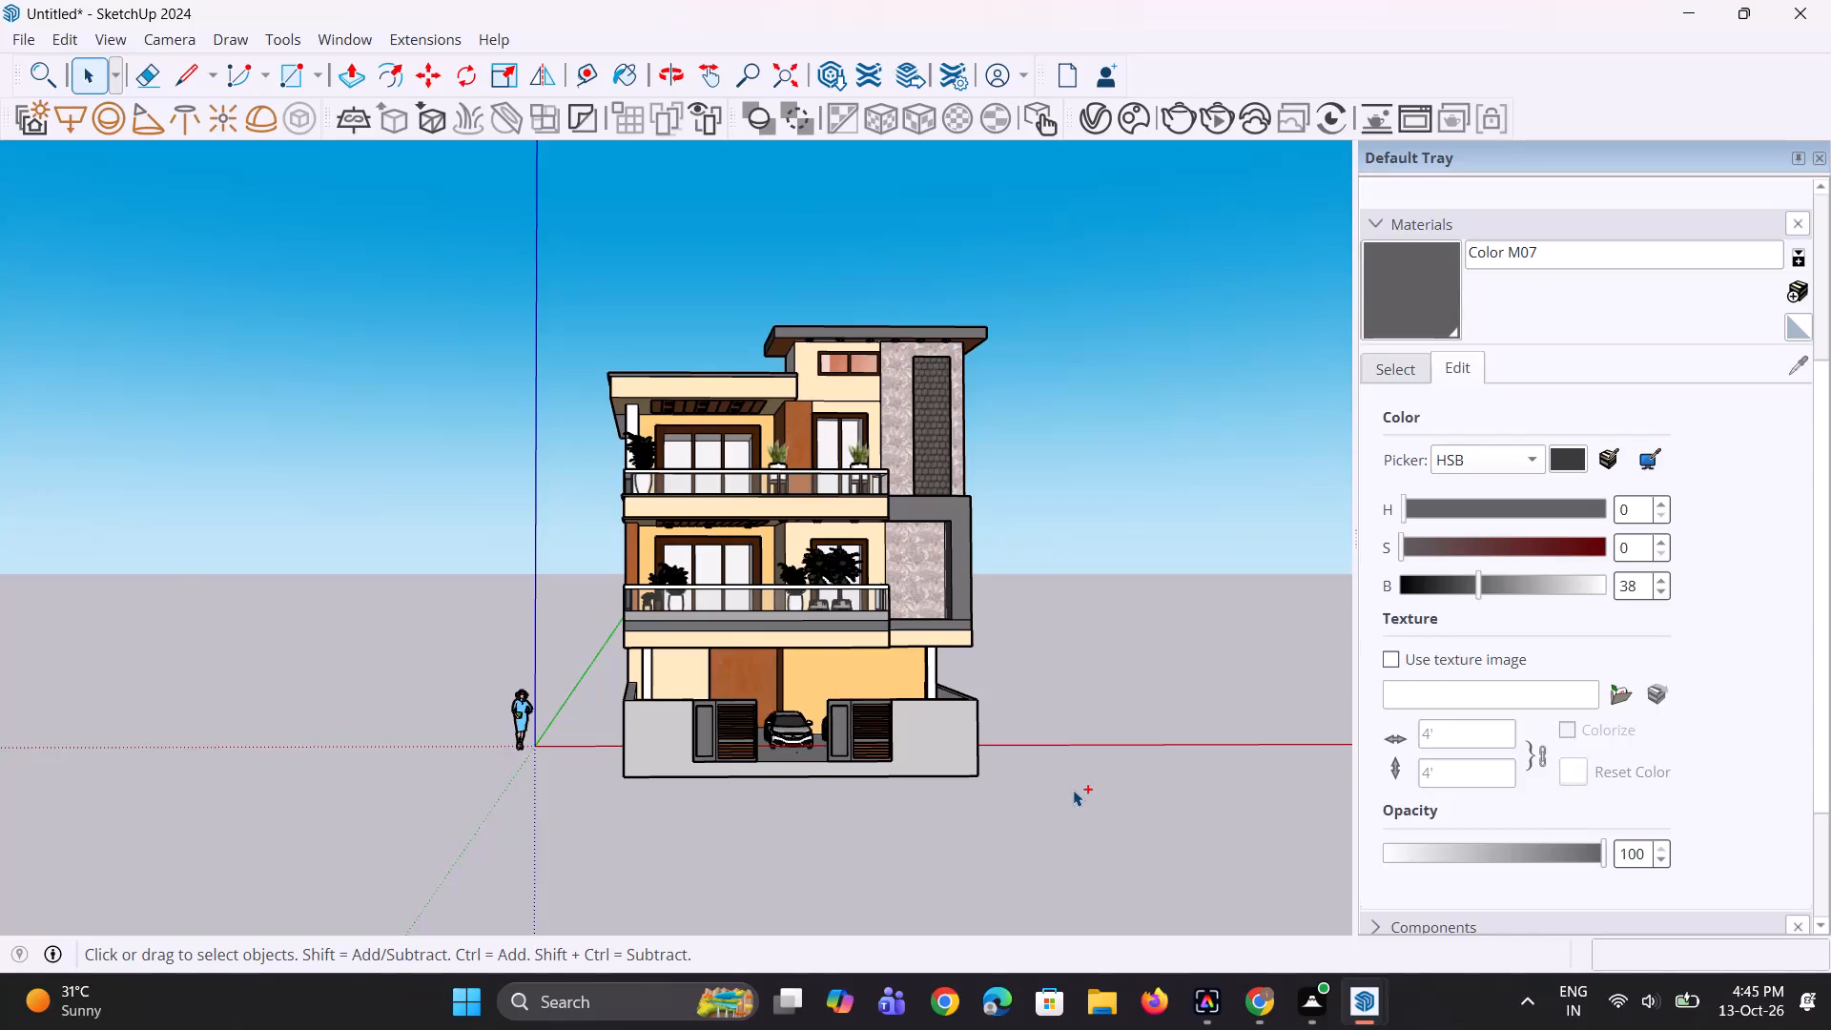
Save the model in the Documents folder under the file name rsrsrs.
key("ctrl+s")
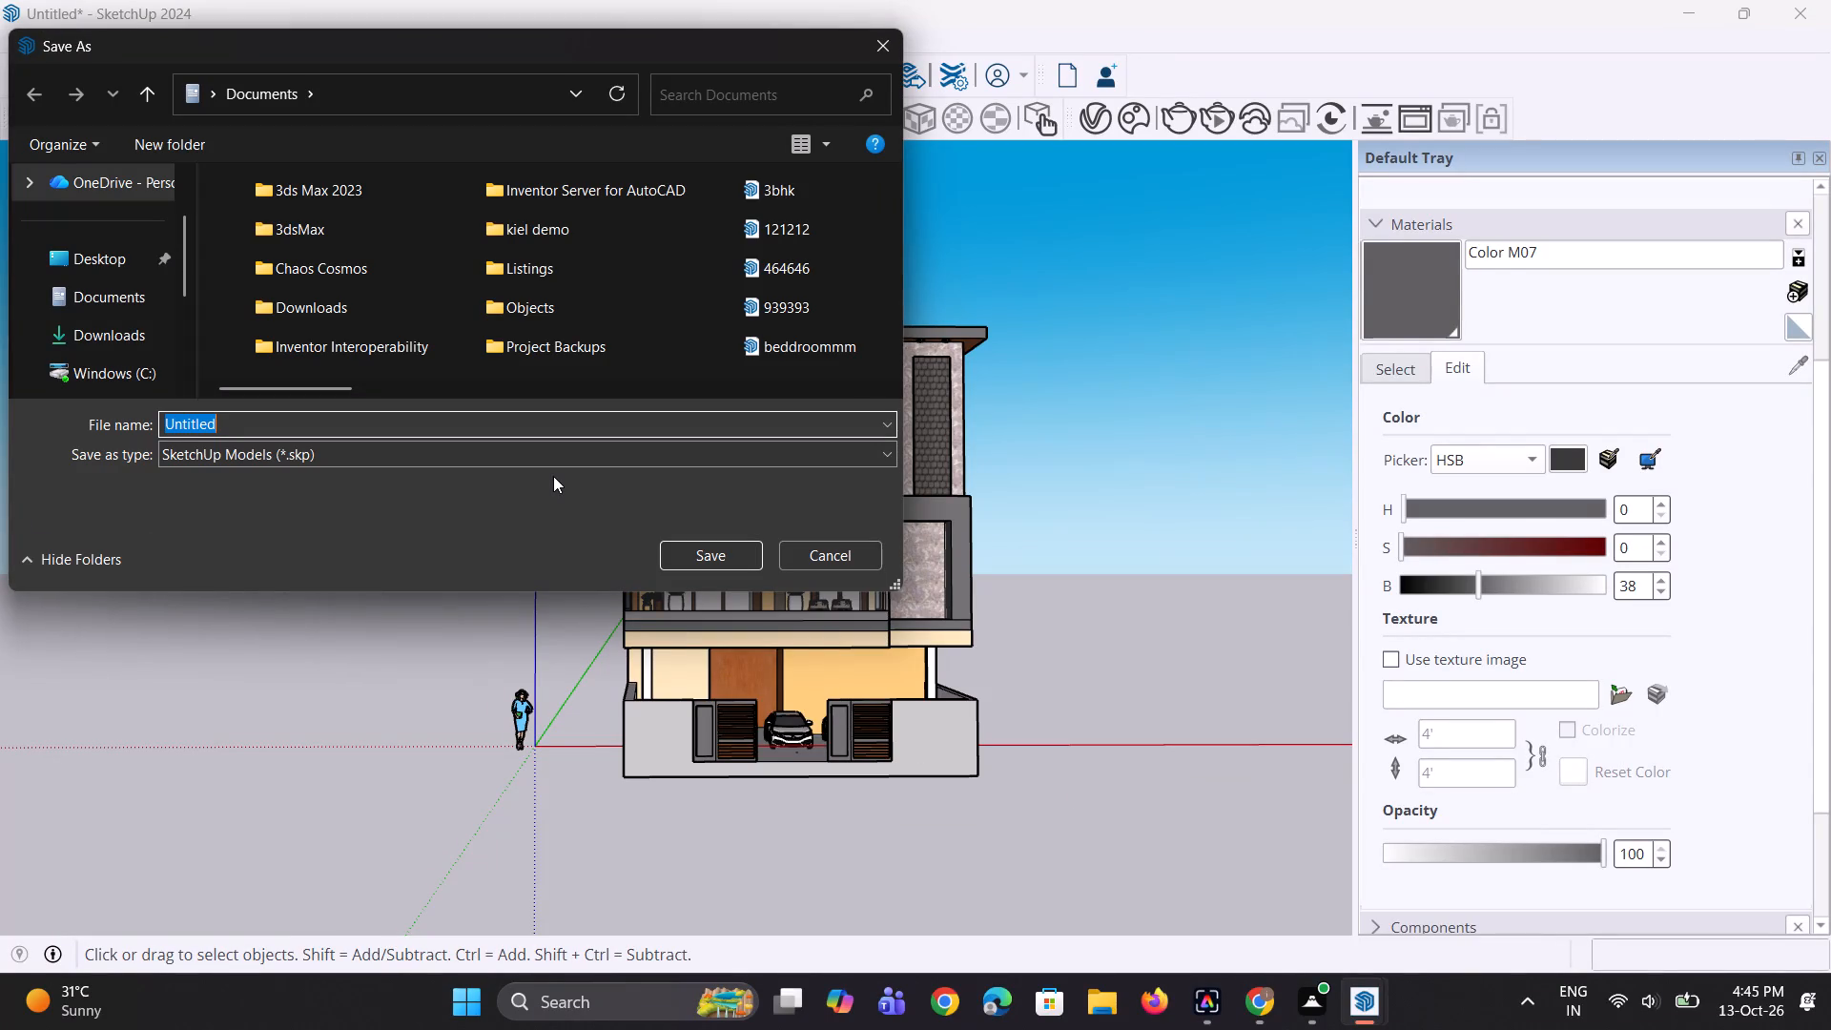
type("rj")
key("BackSpace")
type("rsrsrs")
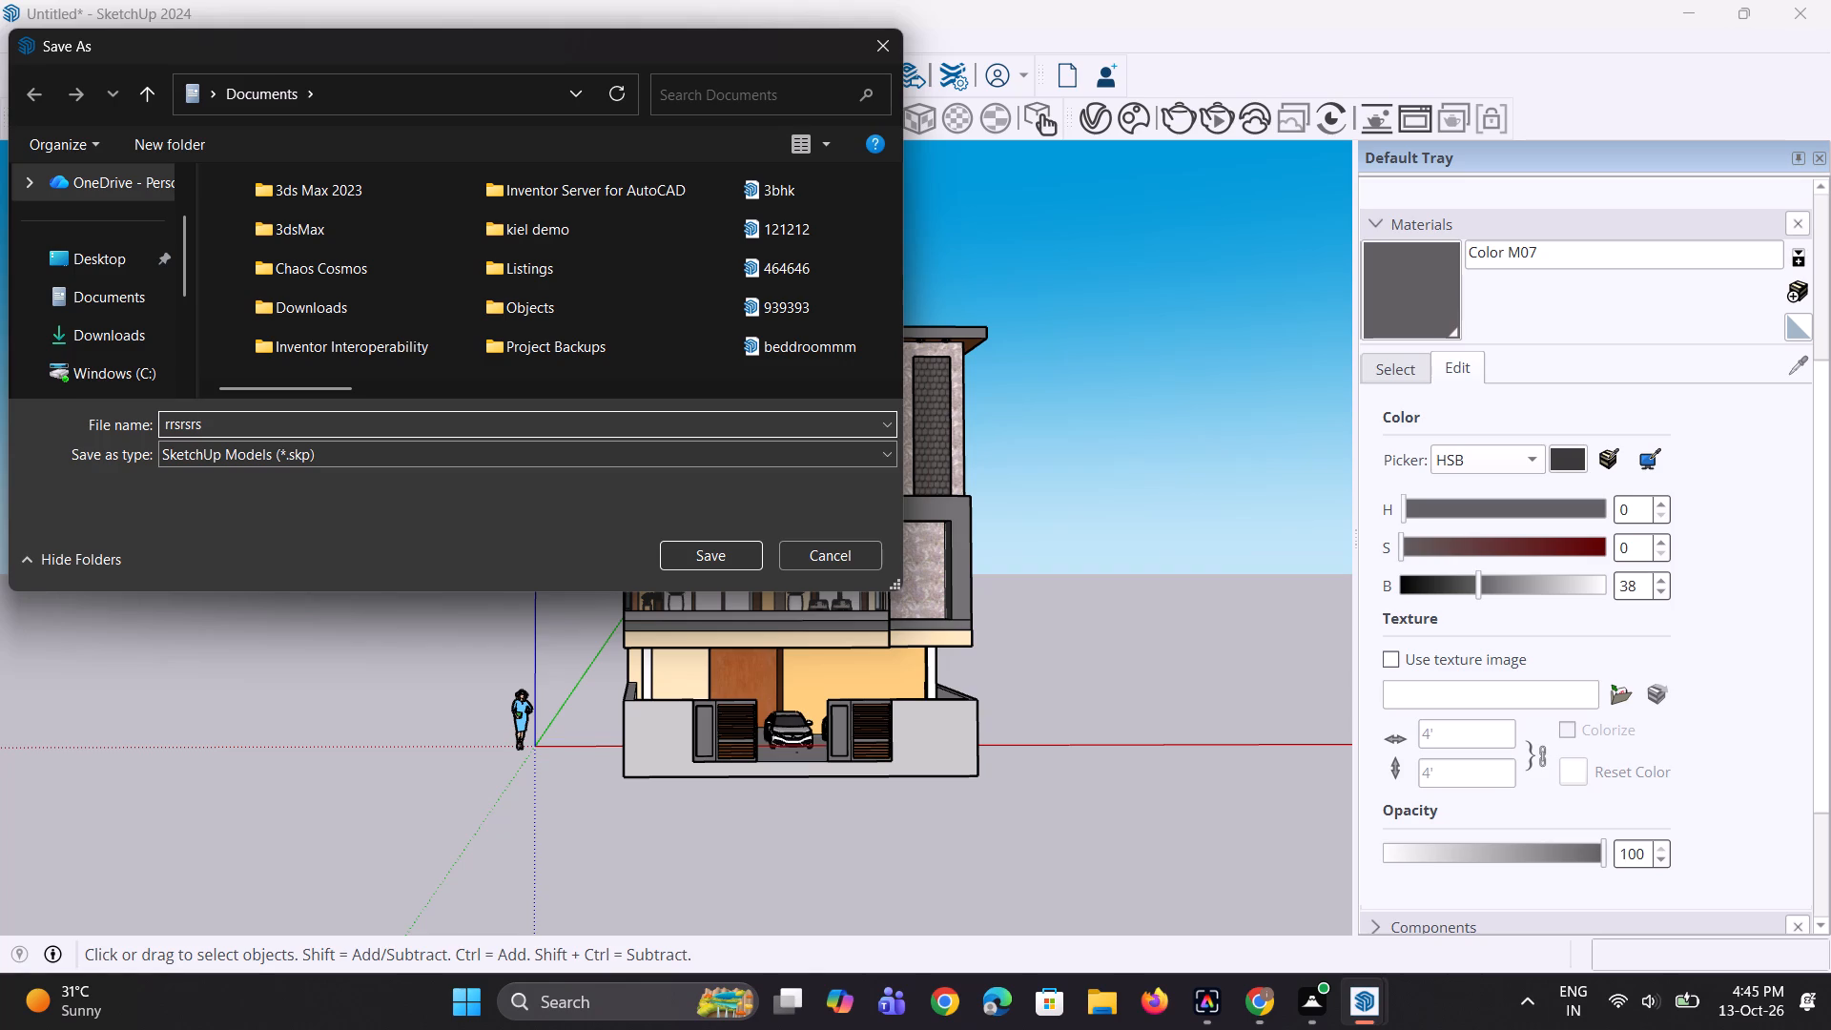
key("BackSpace")
key("BackSpace")
key("BackSpace")
key("BackSpace")
key("BackSpace")
key("BackSpace")
key("BackSpace")
type("rsrsrs")
key("Return")
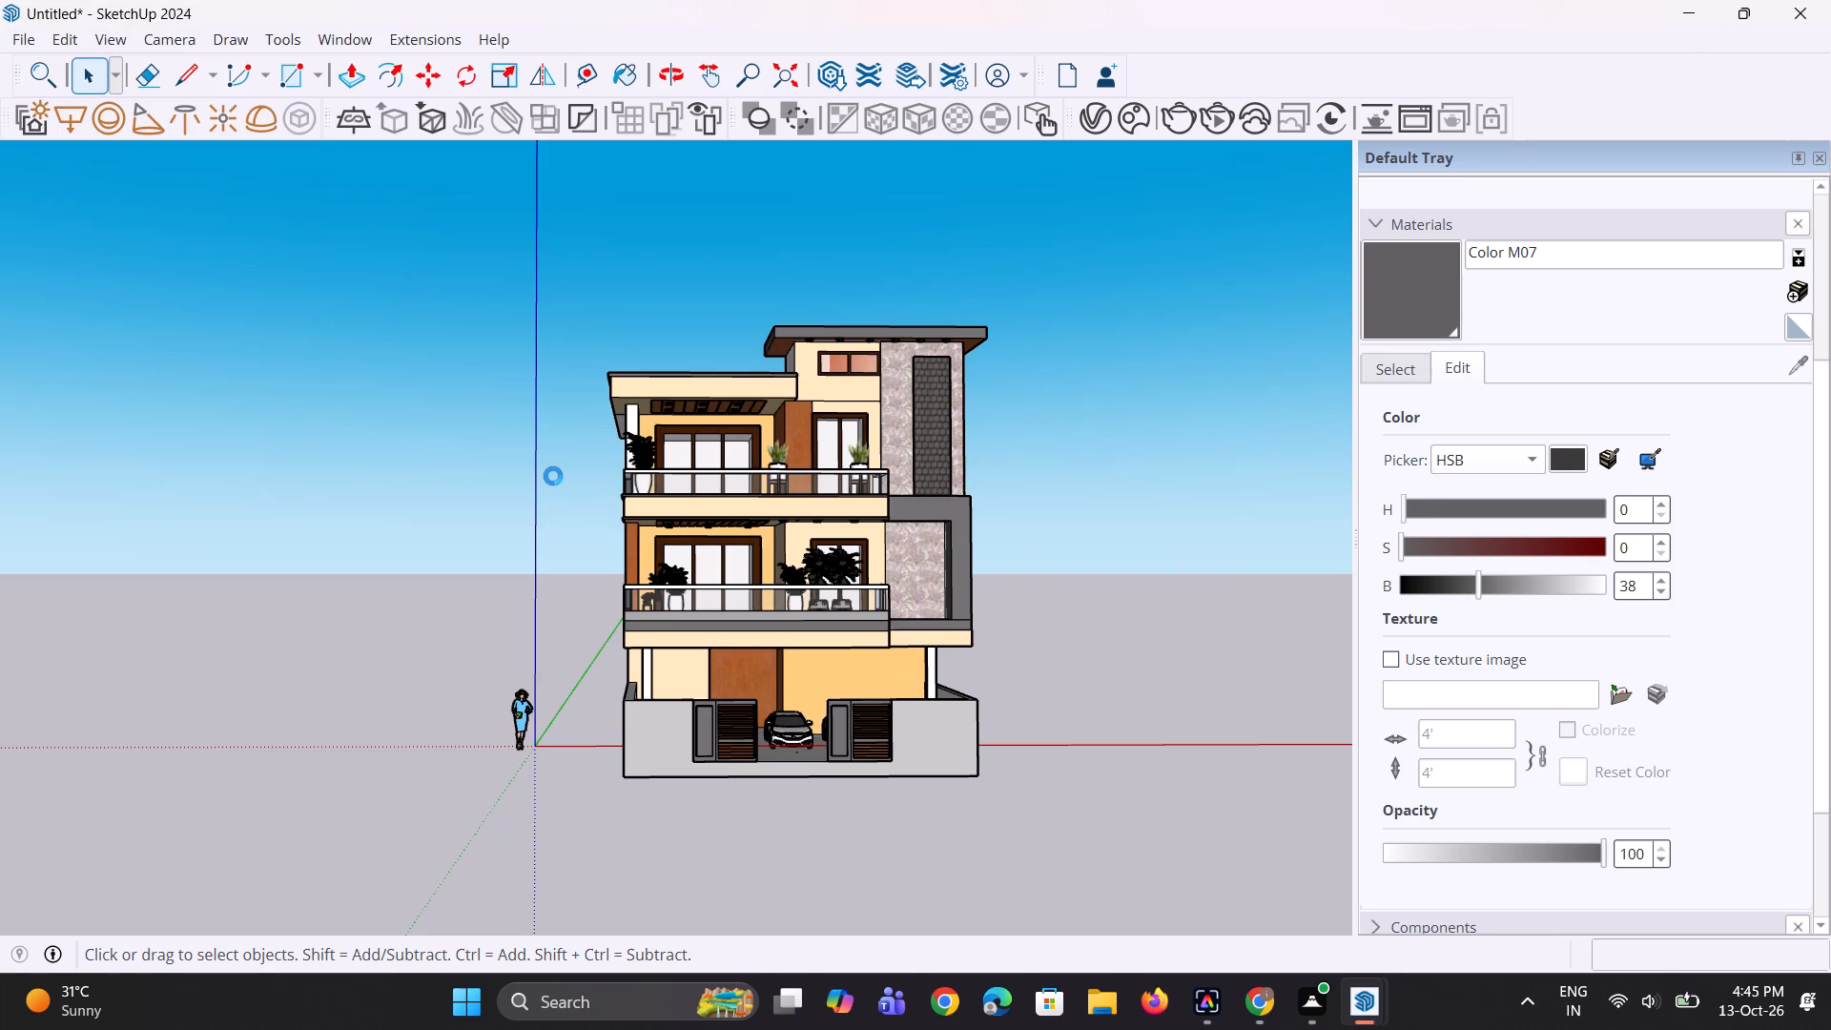
Examine the full front elevation of the house from different heights and distances.
scroll(553, 476, "down", 2)
middle_click_drag(661, 511, 631, 628)
scroll(742, 576, "up", 2)
scroll(823, 554, "up", 1)
middle_click_drag(811, 547, 814, 658)
scroll(922, 550, "up", 2)
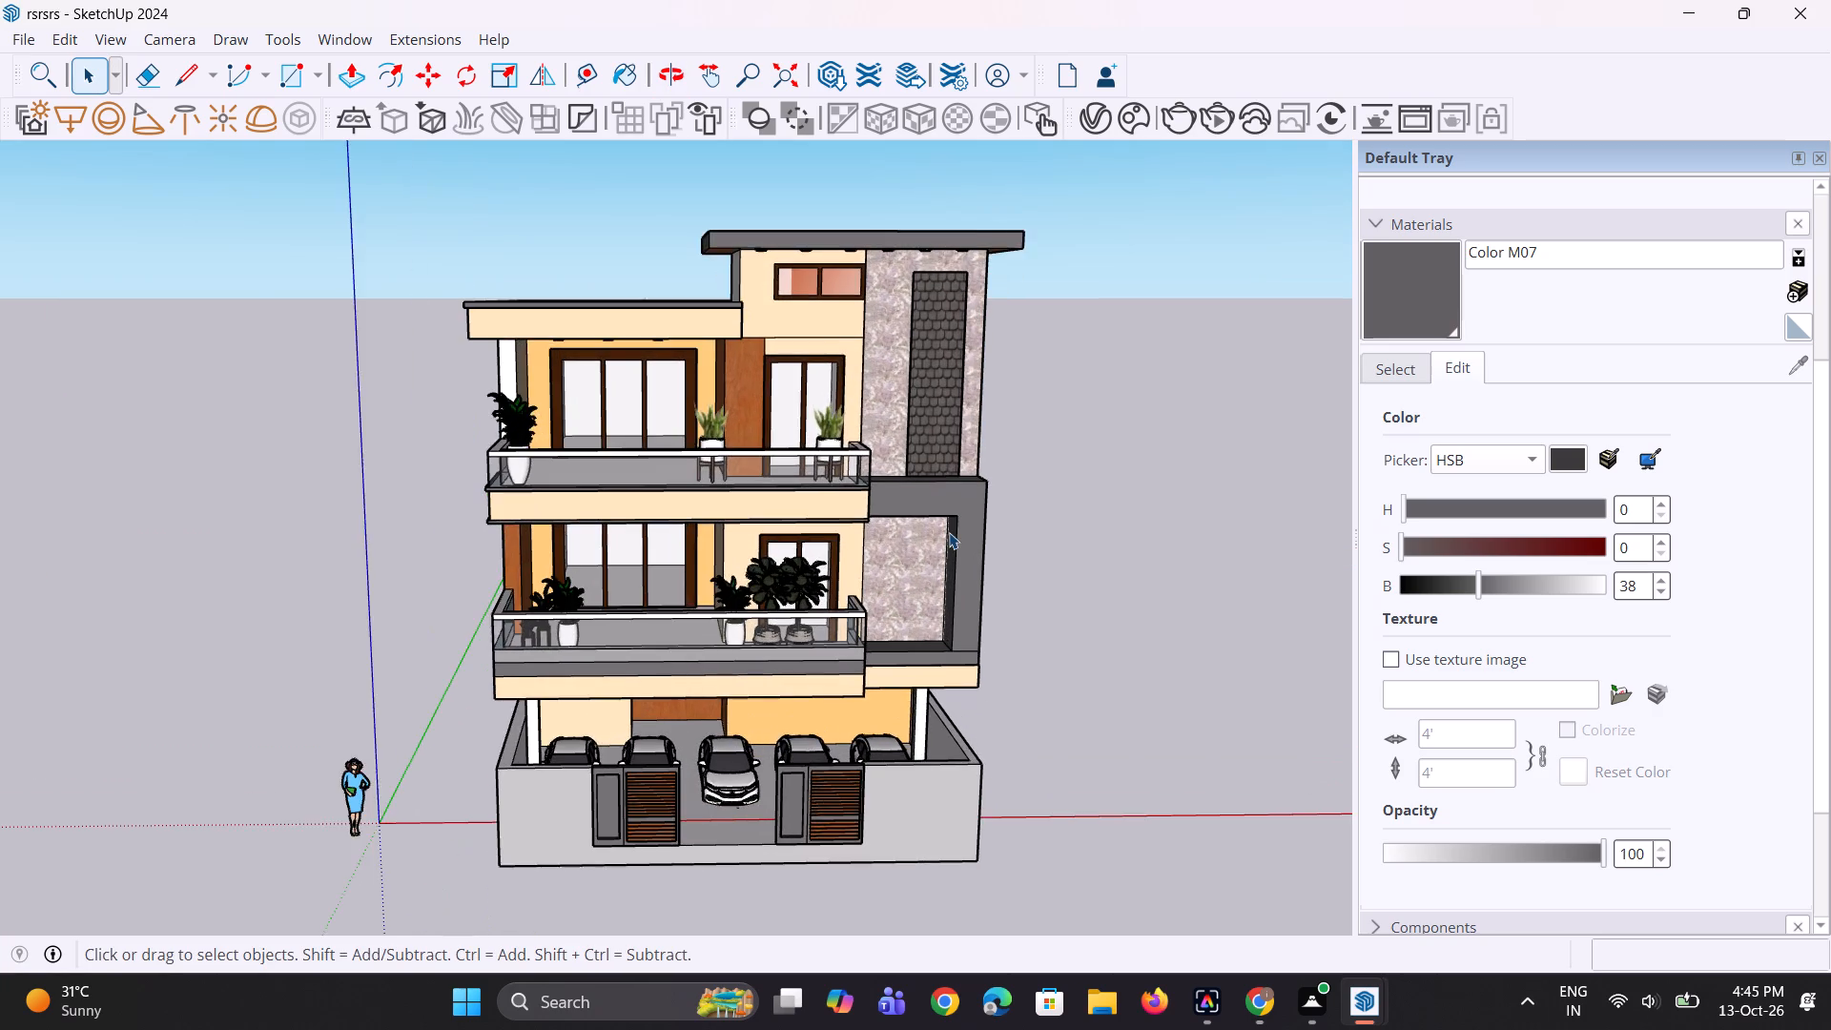
scroll(949, 532, "up", 2)
scroll(850, 525, "down", 3)
middle_click_drag(853, 594, 833, 566)
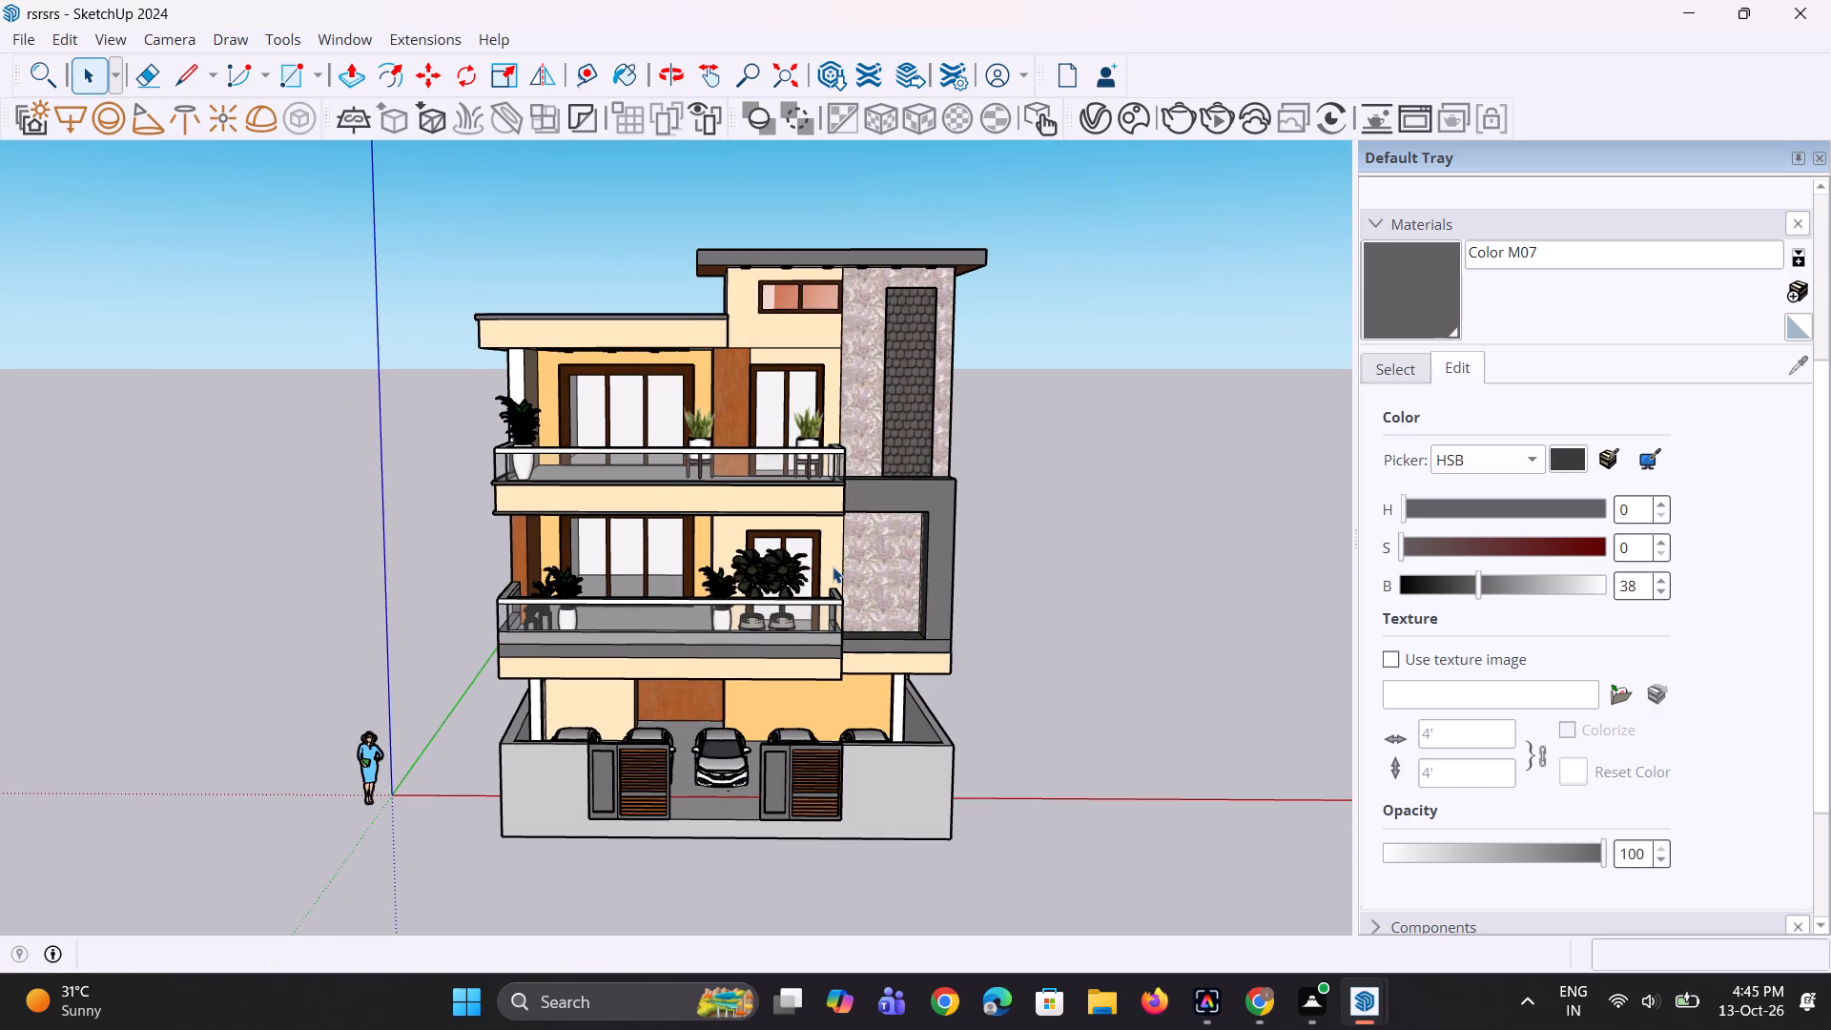
scroll(796, 566, "up", 2)
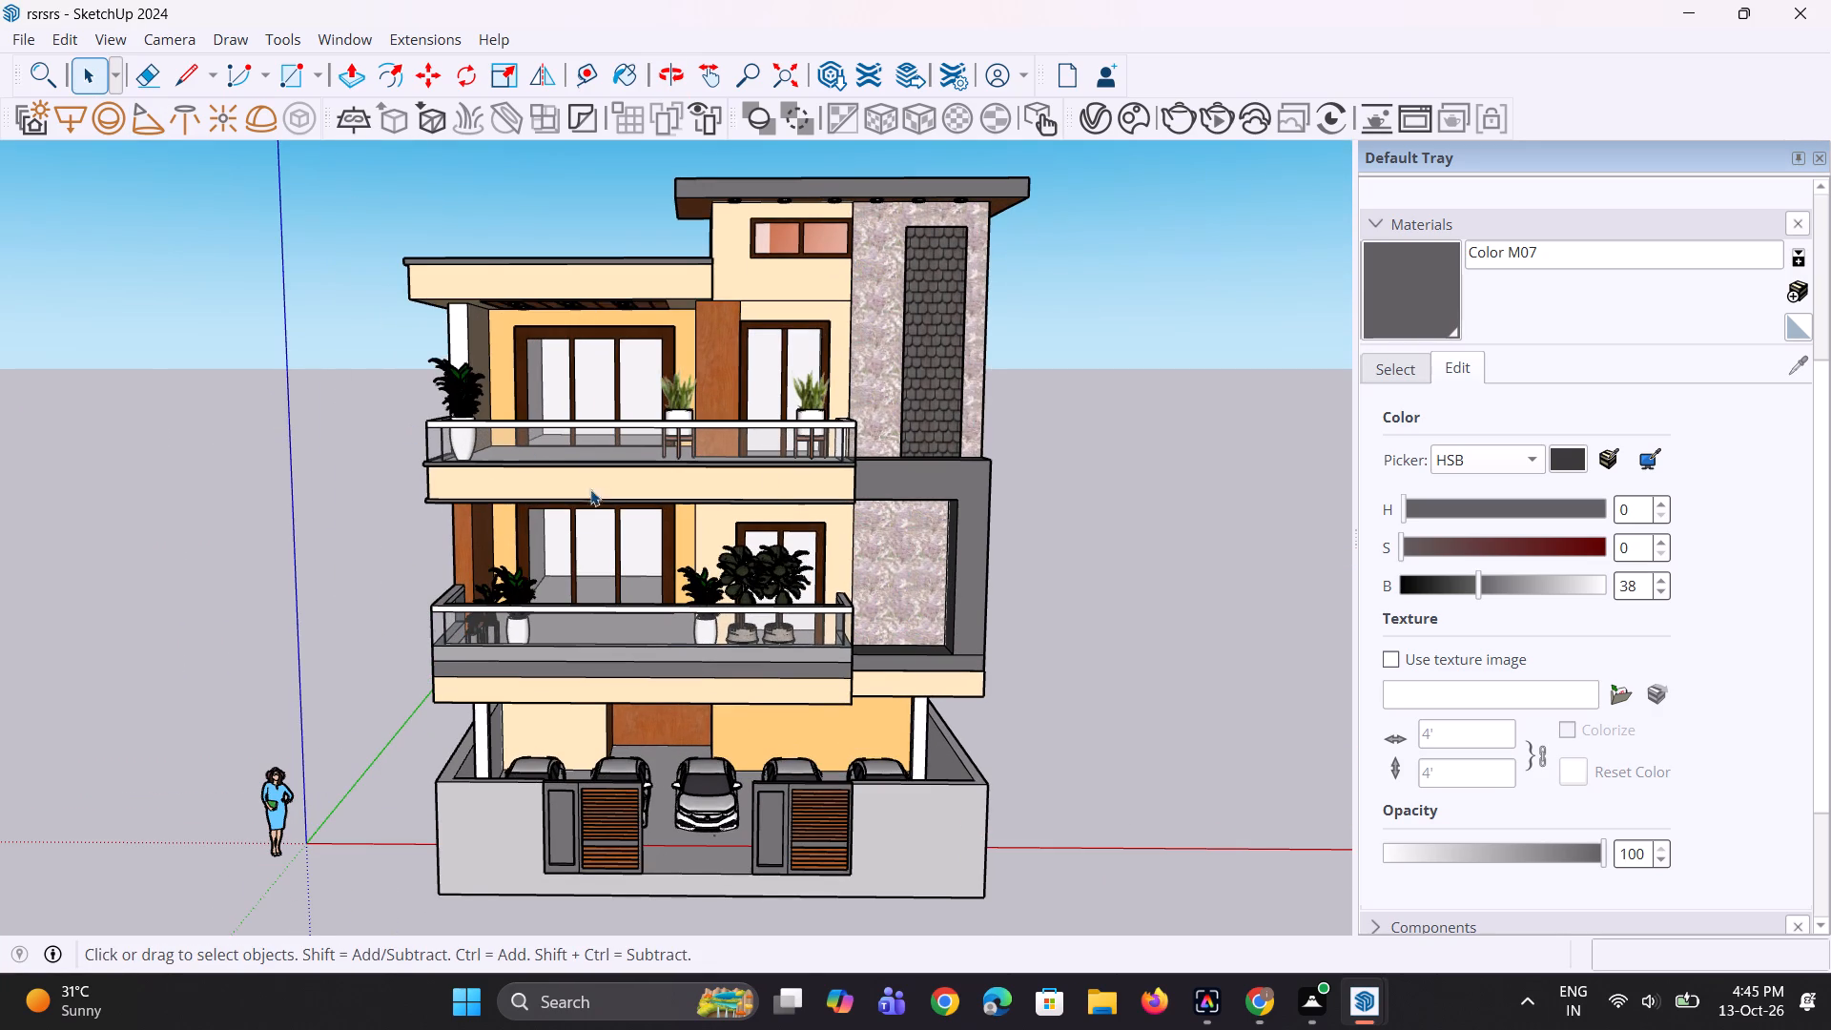
Move the plant-stand group in the corner of the first-floor balcony closer to the left side railing.
middle_click_drag(621, 591, 630, 641)
scroll(479, 643, "up", 6)
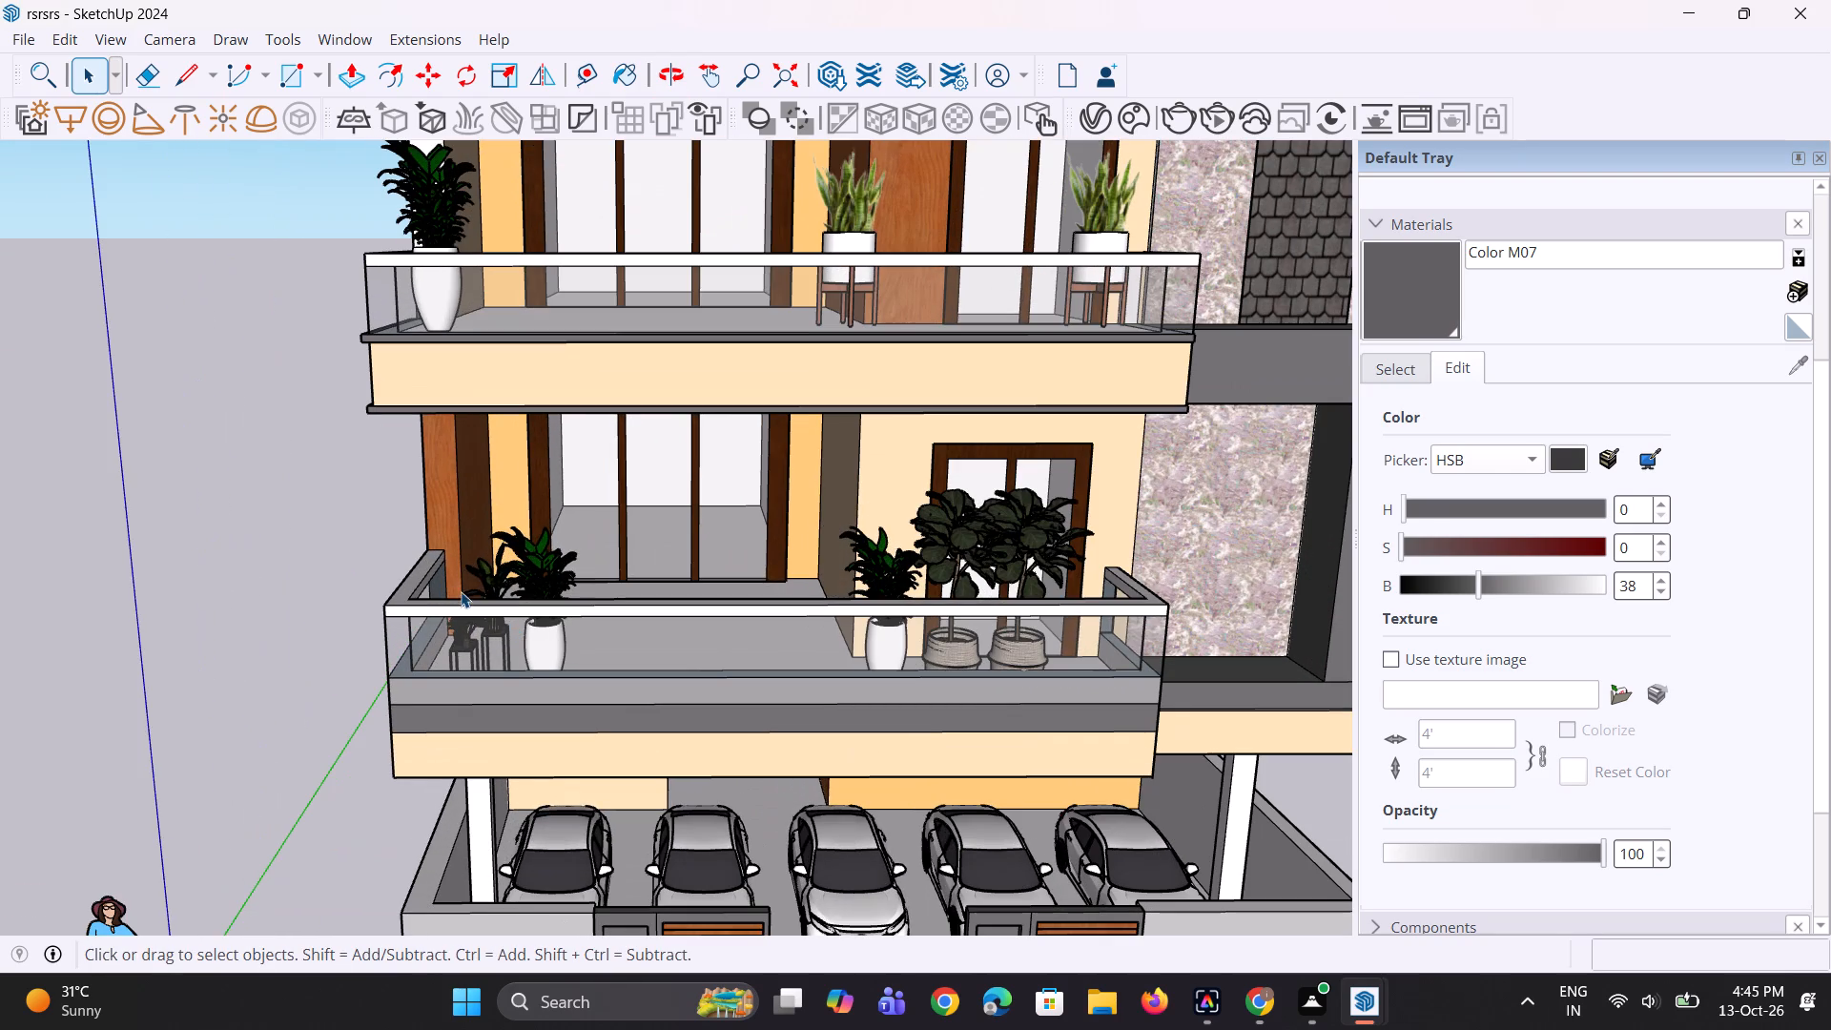
left_click(461, 591)
left_click(492, 596)
scroll(492, 596, "up", 3)
middle_click_drag(493, 699, 493, 836)
scroll(501, 731, "up", 7)
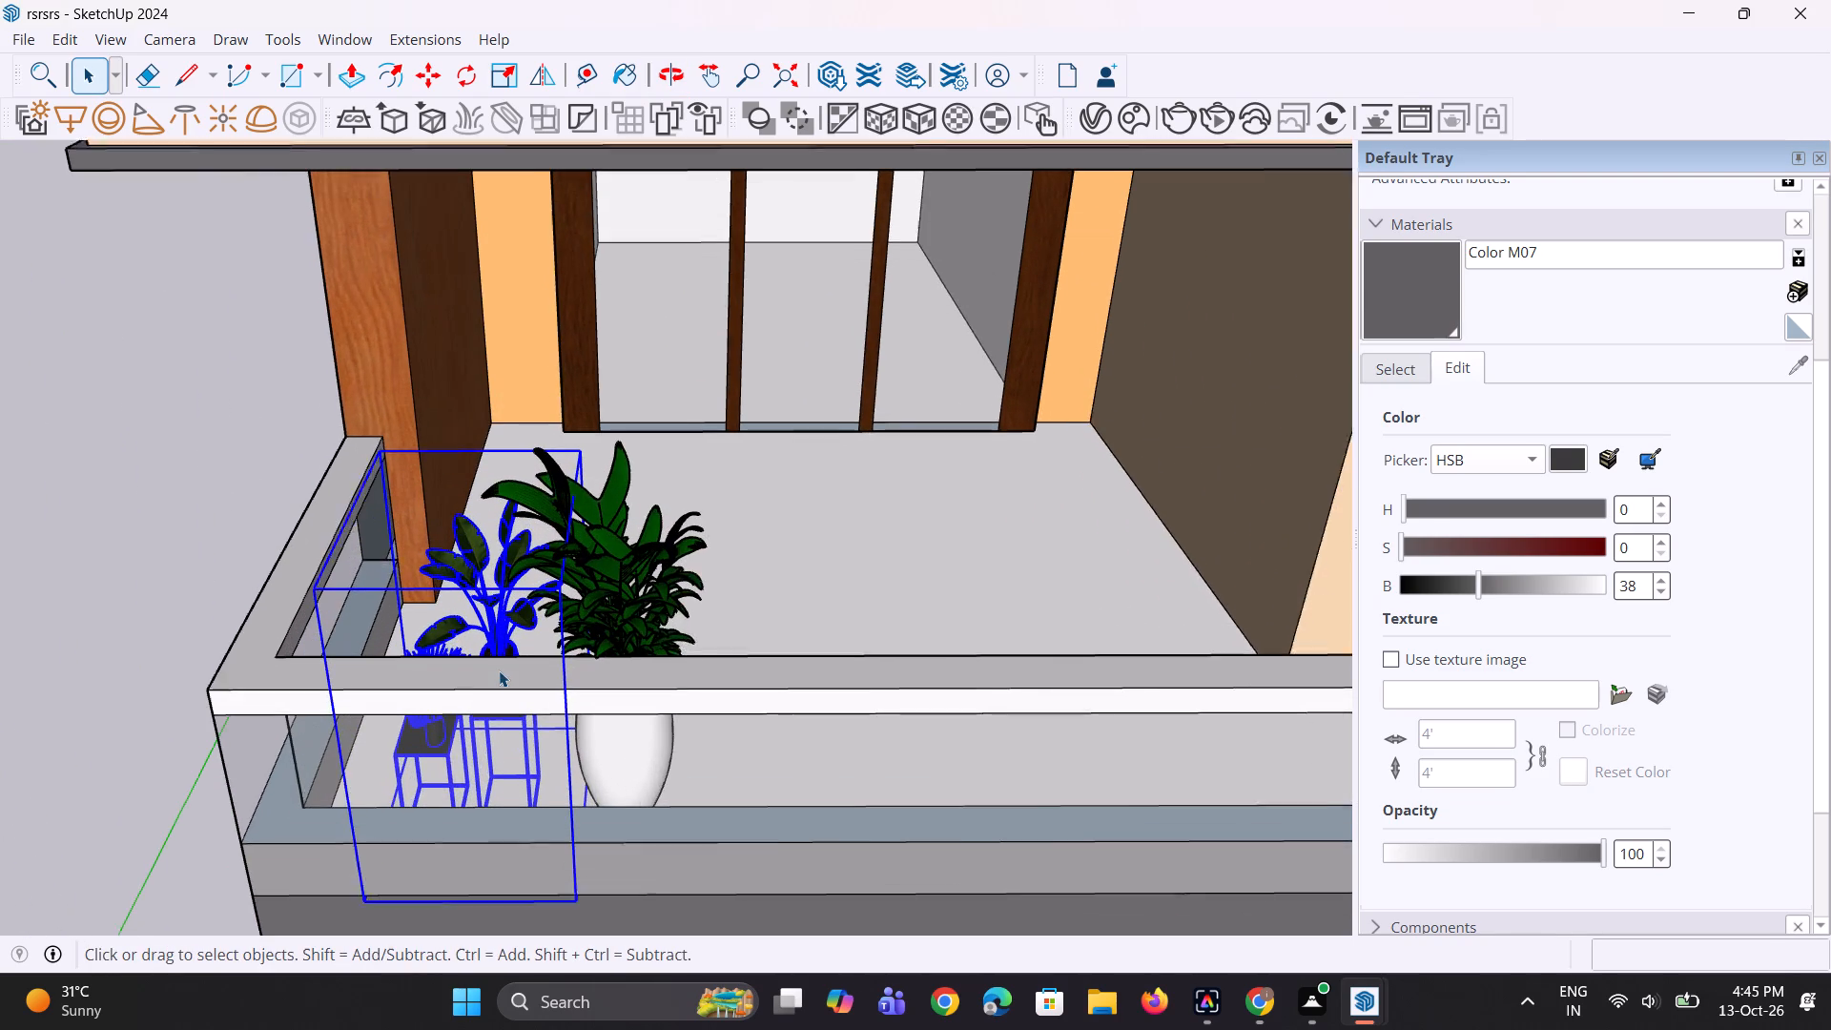
key("m")
left_click(433, 864)
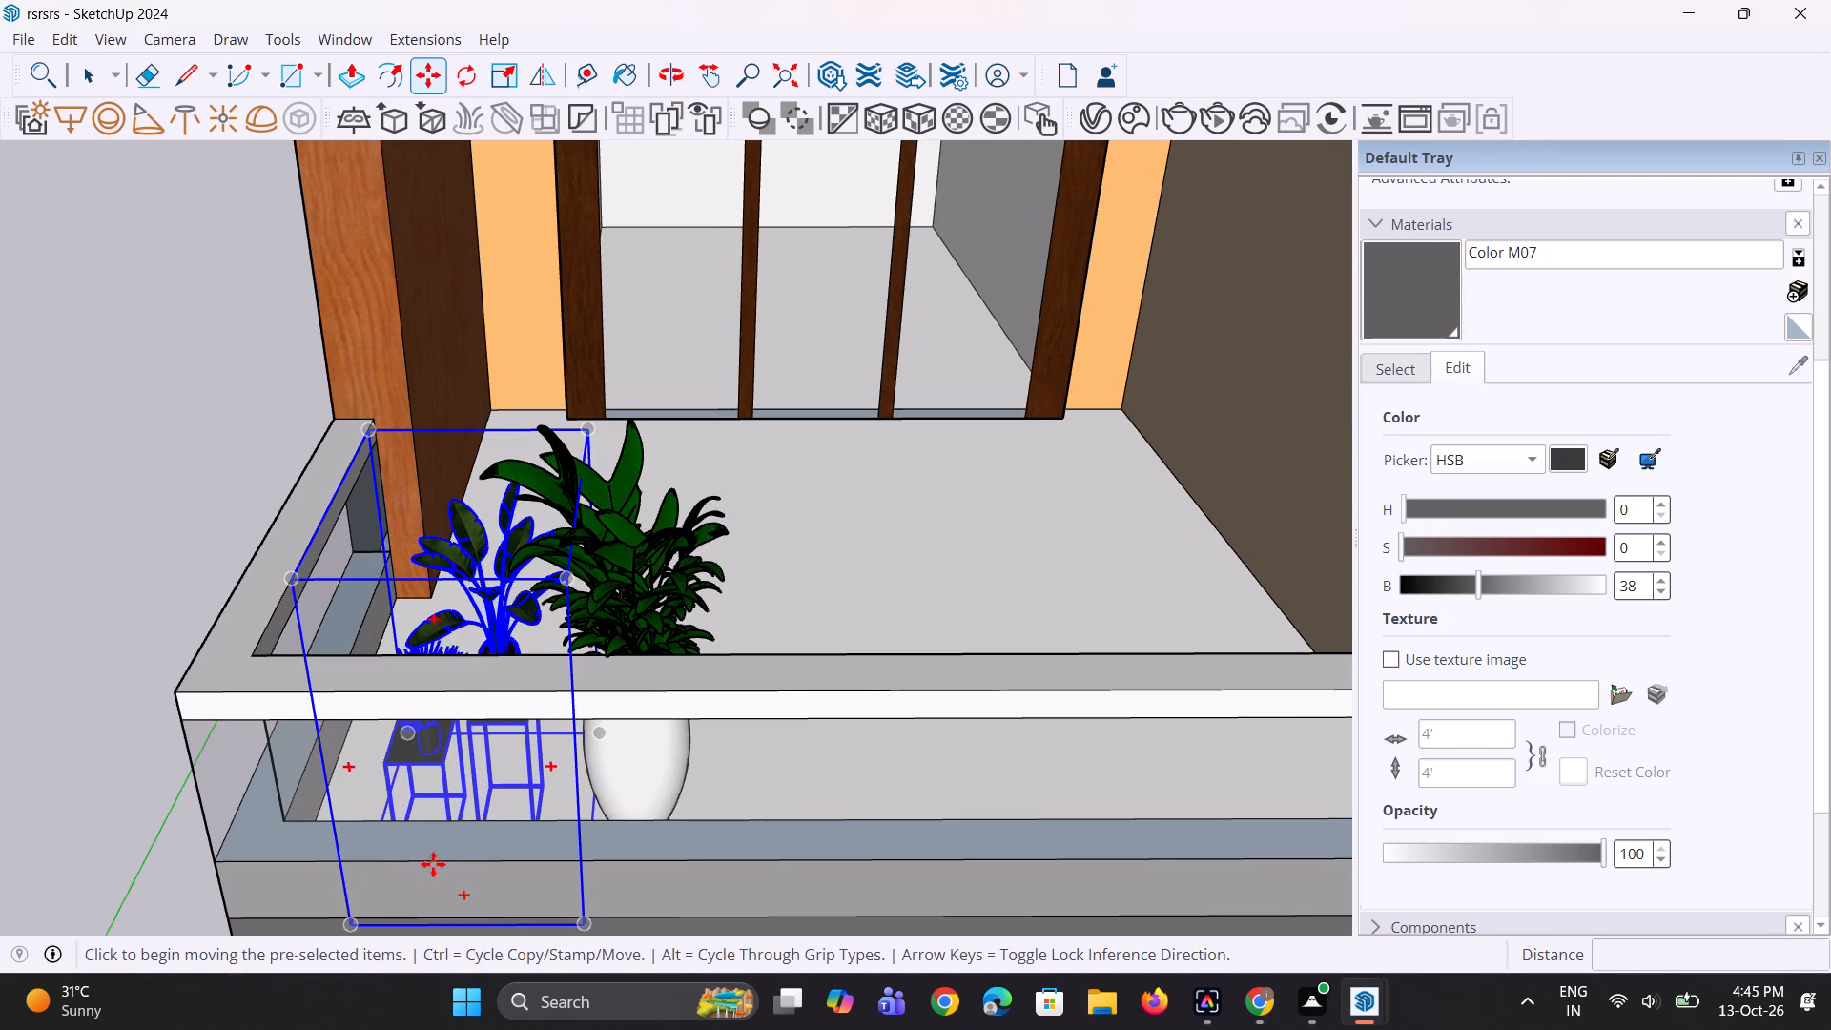
left_click(380, 869)
Enlarge the plant-stand group by scaling it about 1.06 along the red axis, and scale it up uniformly from a top corner.
key("s")
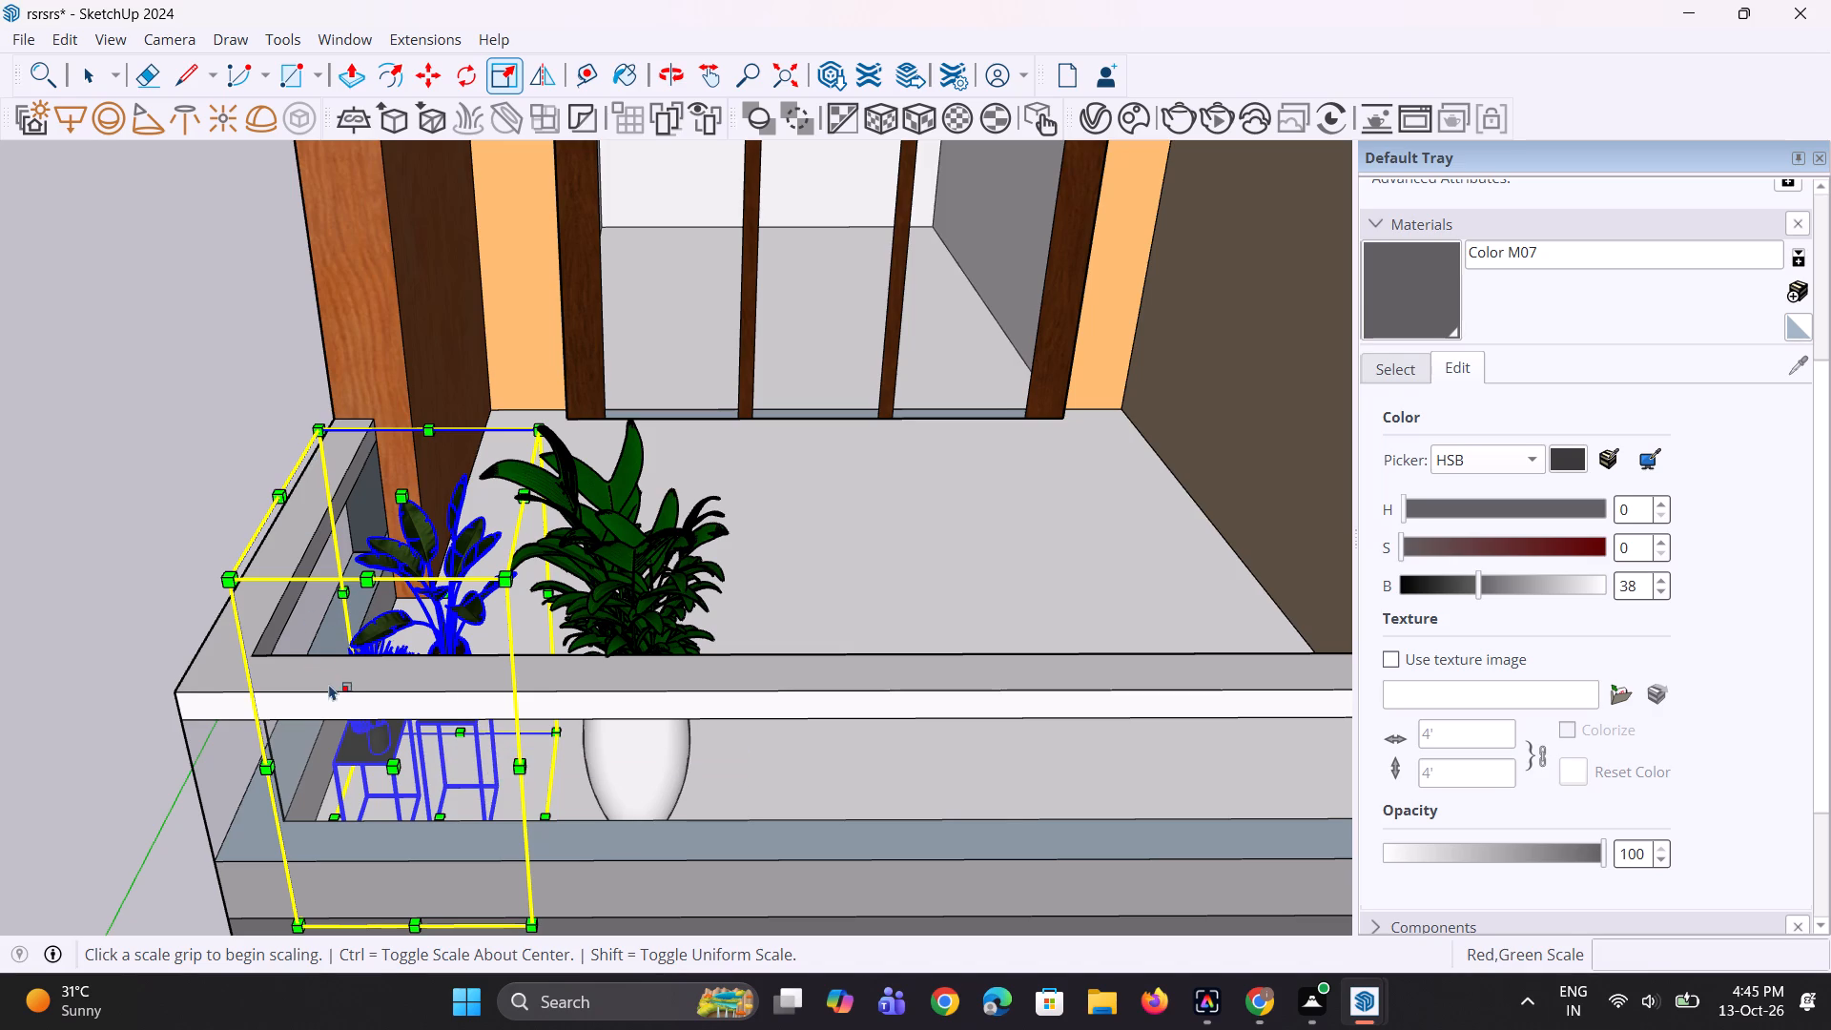
middle_click_drag(329, 684, 438, 746)
scroll(438, 747, "up", 2)
left_click(369, 752)
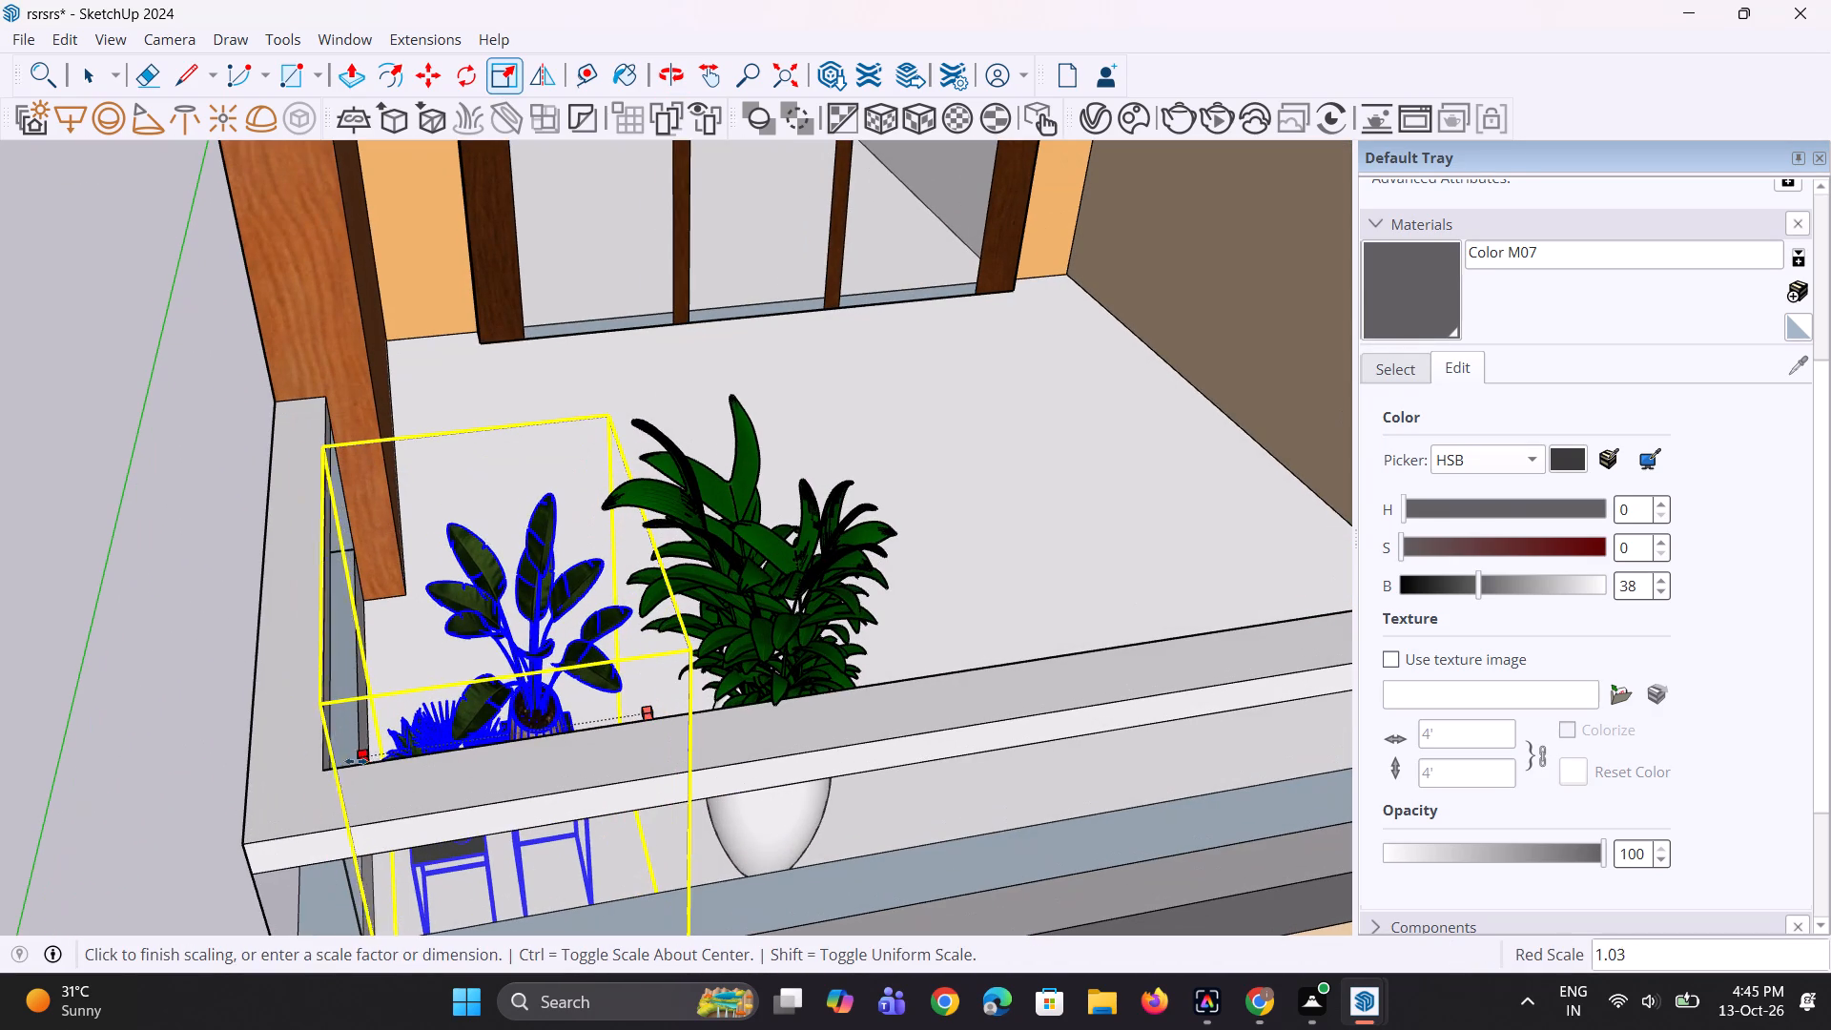
left_click(352, 761)
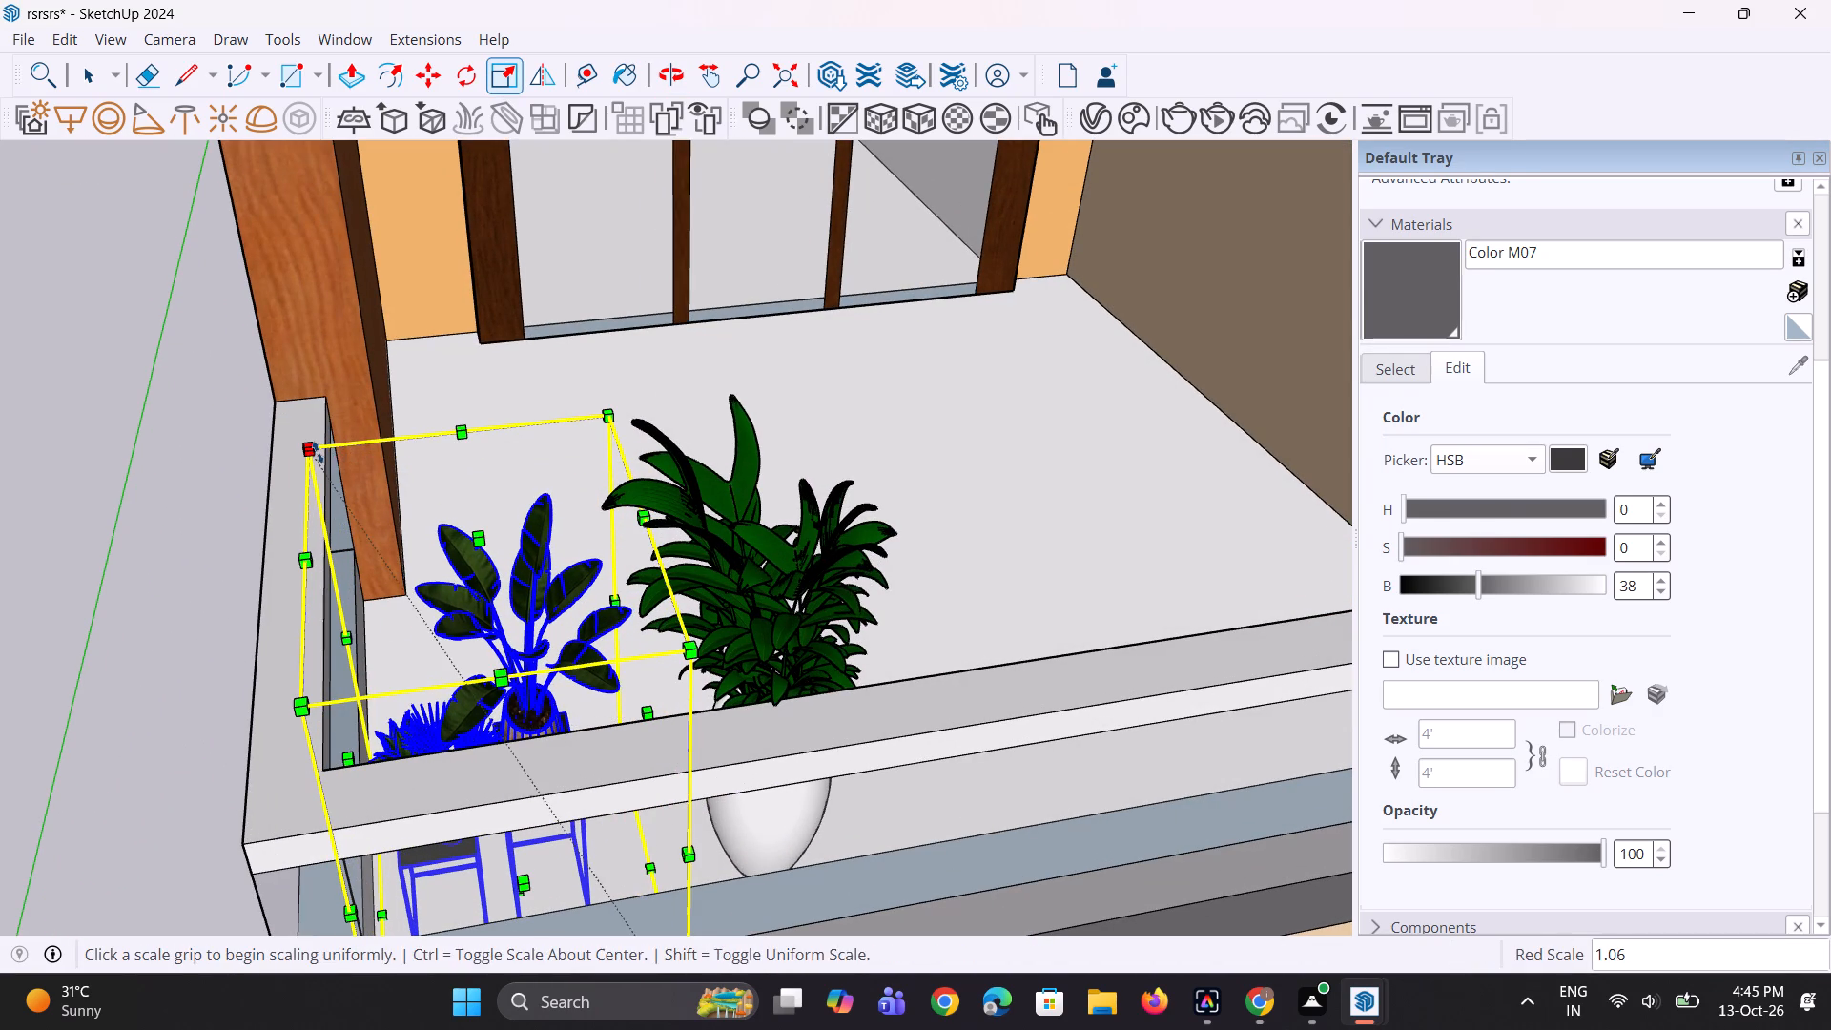
left_click(318, 452)
left_click(297, 404)
Move the enlarged plant-stand group about 2 3/8" back from the side railing and deselect it.
middle_click_drag(488, 546, 464, 400)
scroll(489, 546, "up", 1)
scroll(464, 400, "down", 4)
key("space")
key("space")
key("m")
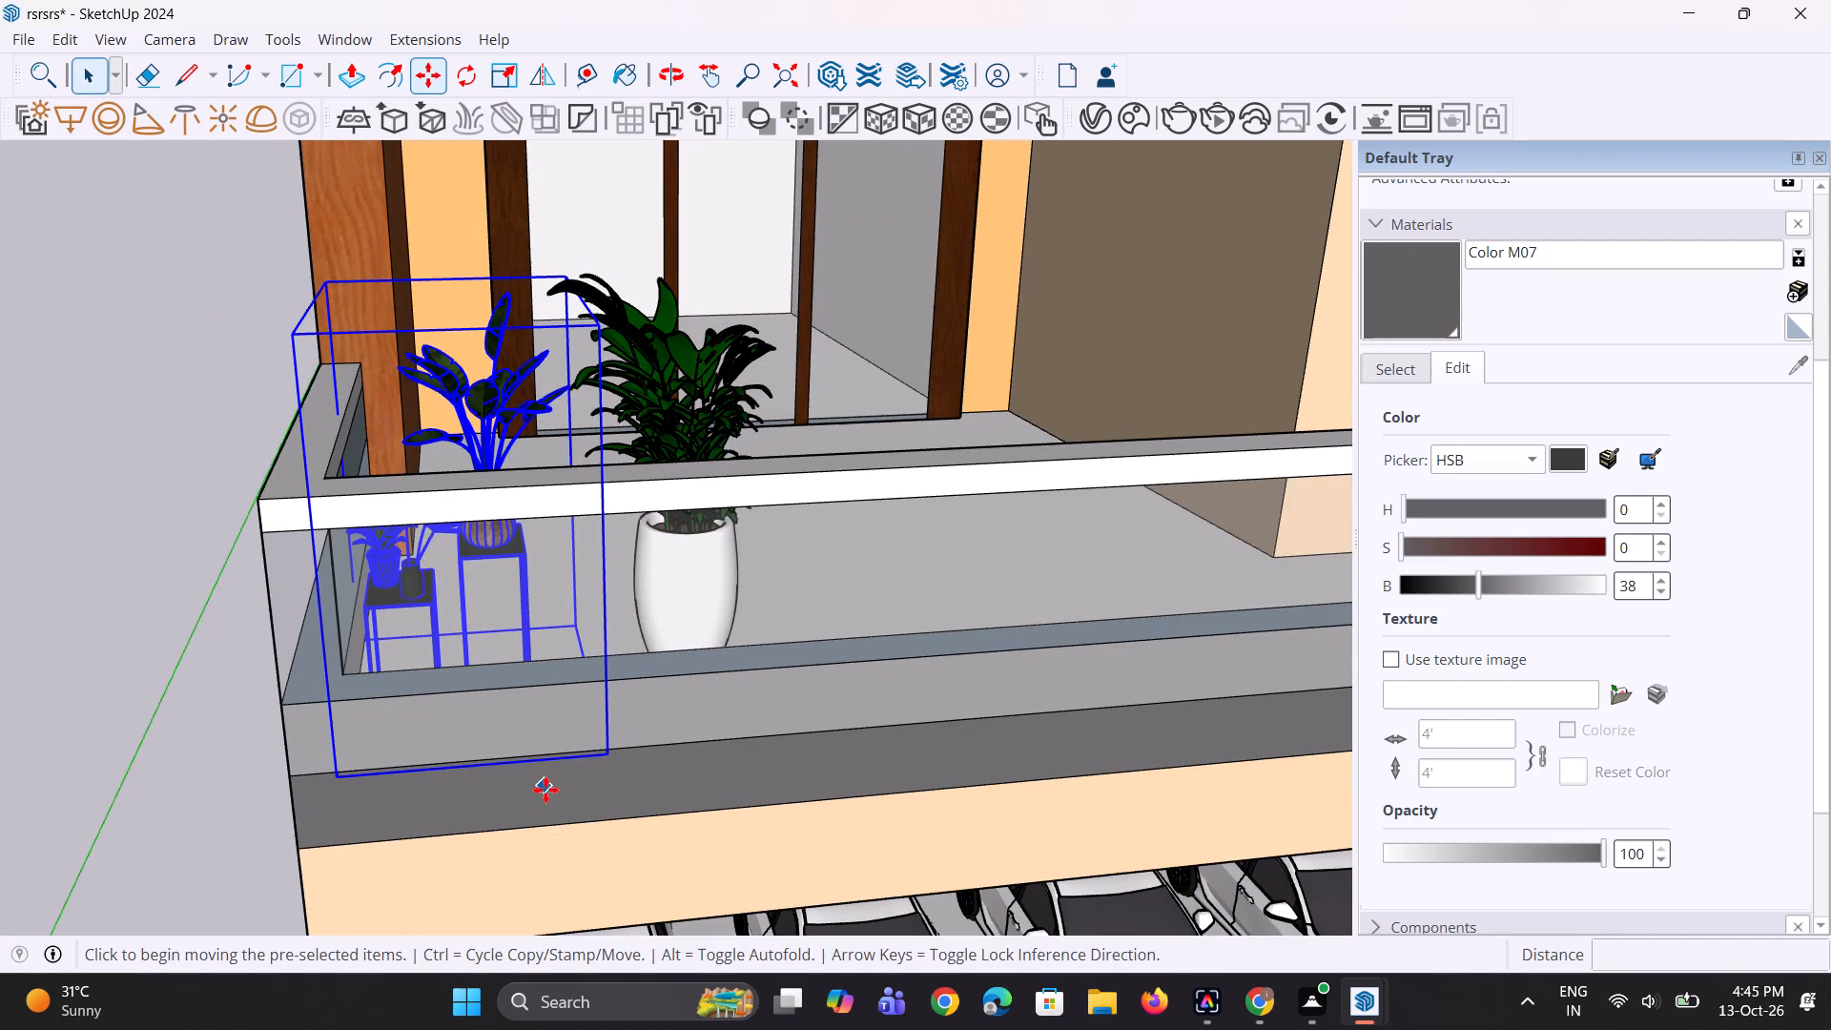
left_click(515, 604)
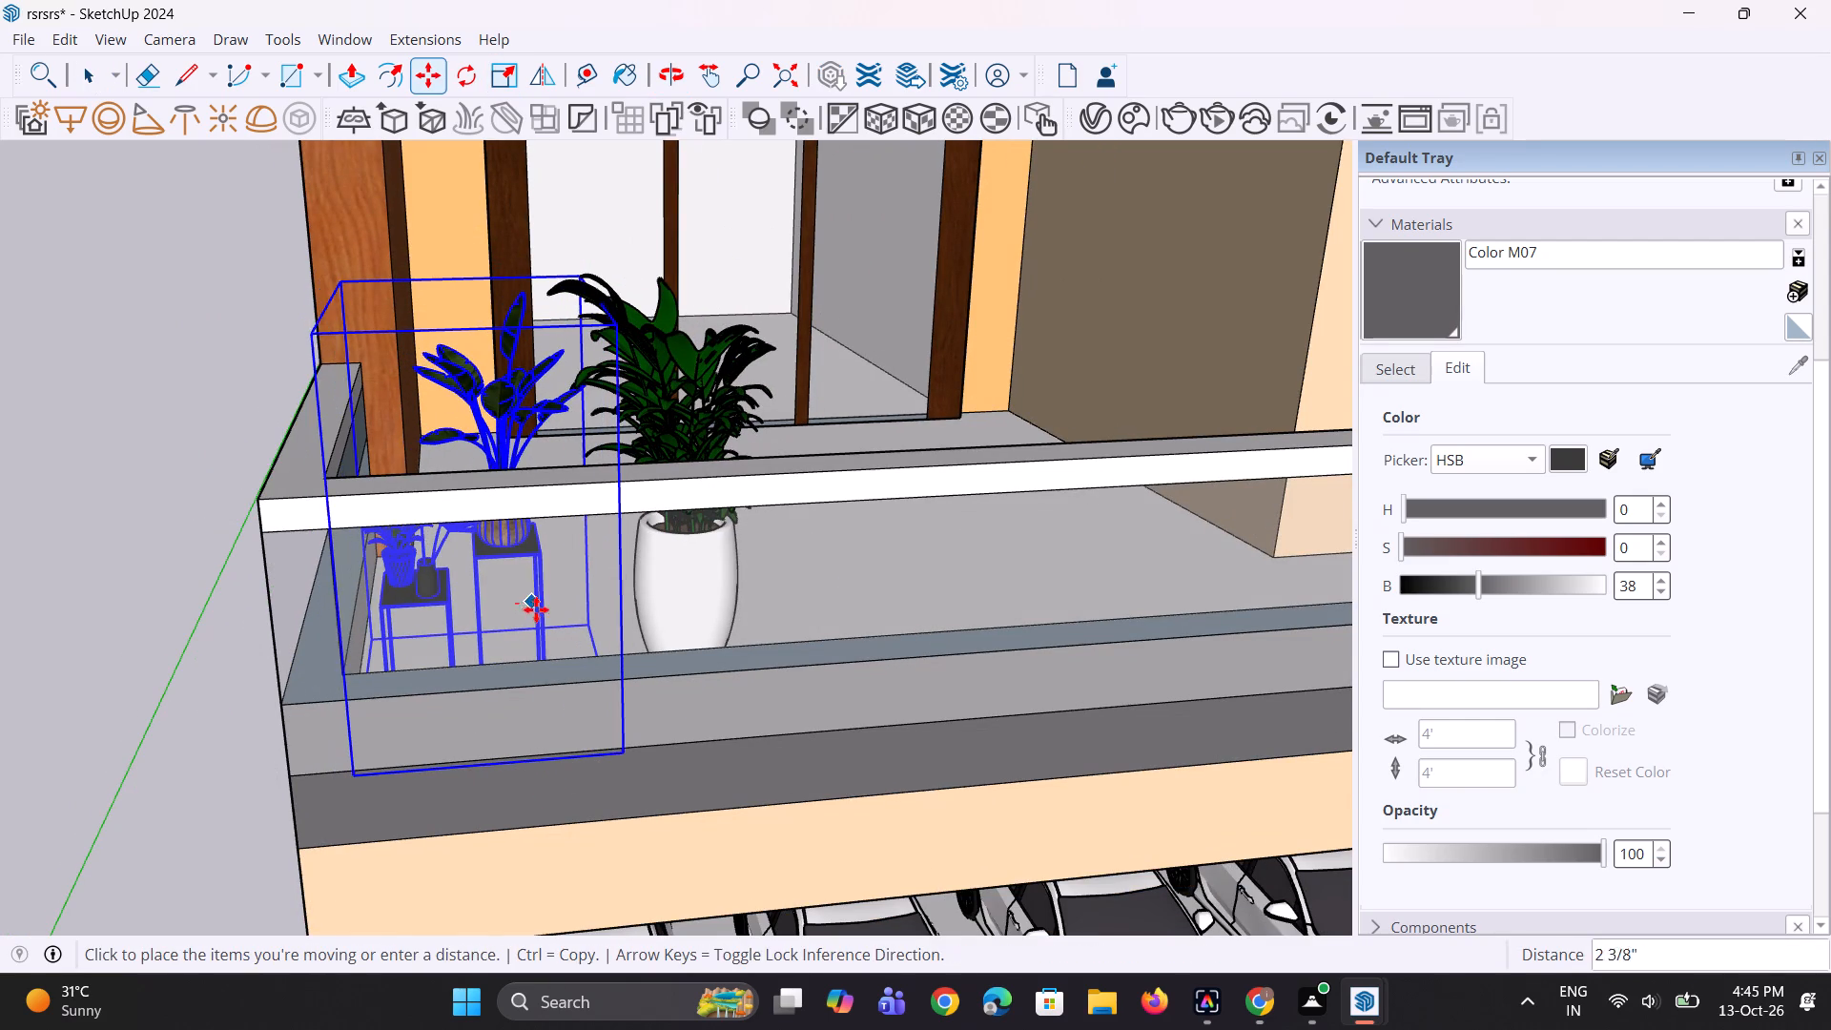
left_click(536, 610)
key("space")
key("space")
left_click(163, 644)
Review the plant arrangement on both balconies and the parking area from several front angles.
scroll(163, 645, "down", 6)
scroll(521, 670, "up", 1)
middle_click_drag(521, 670, 519, 656)
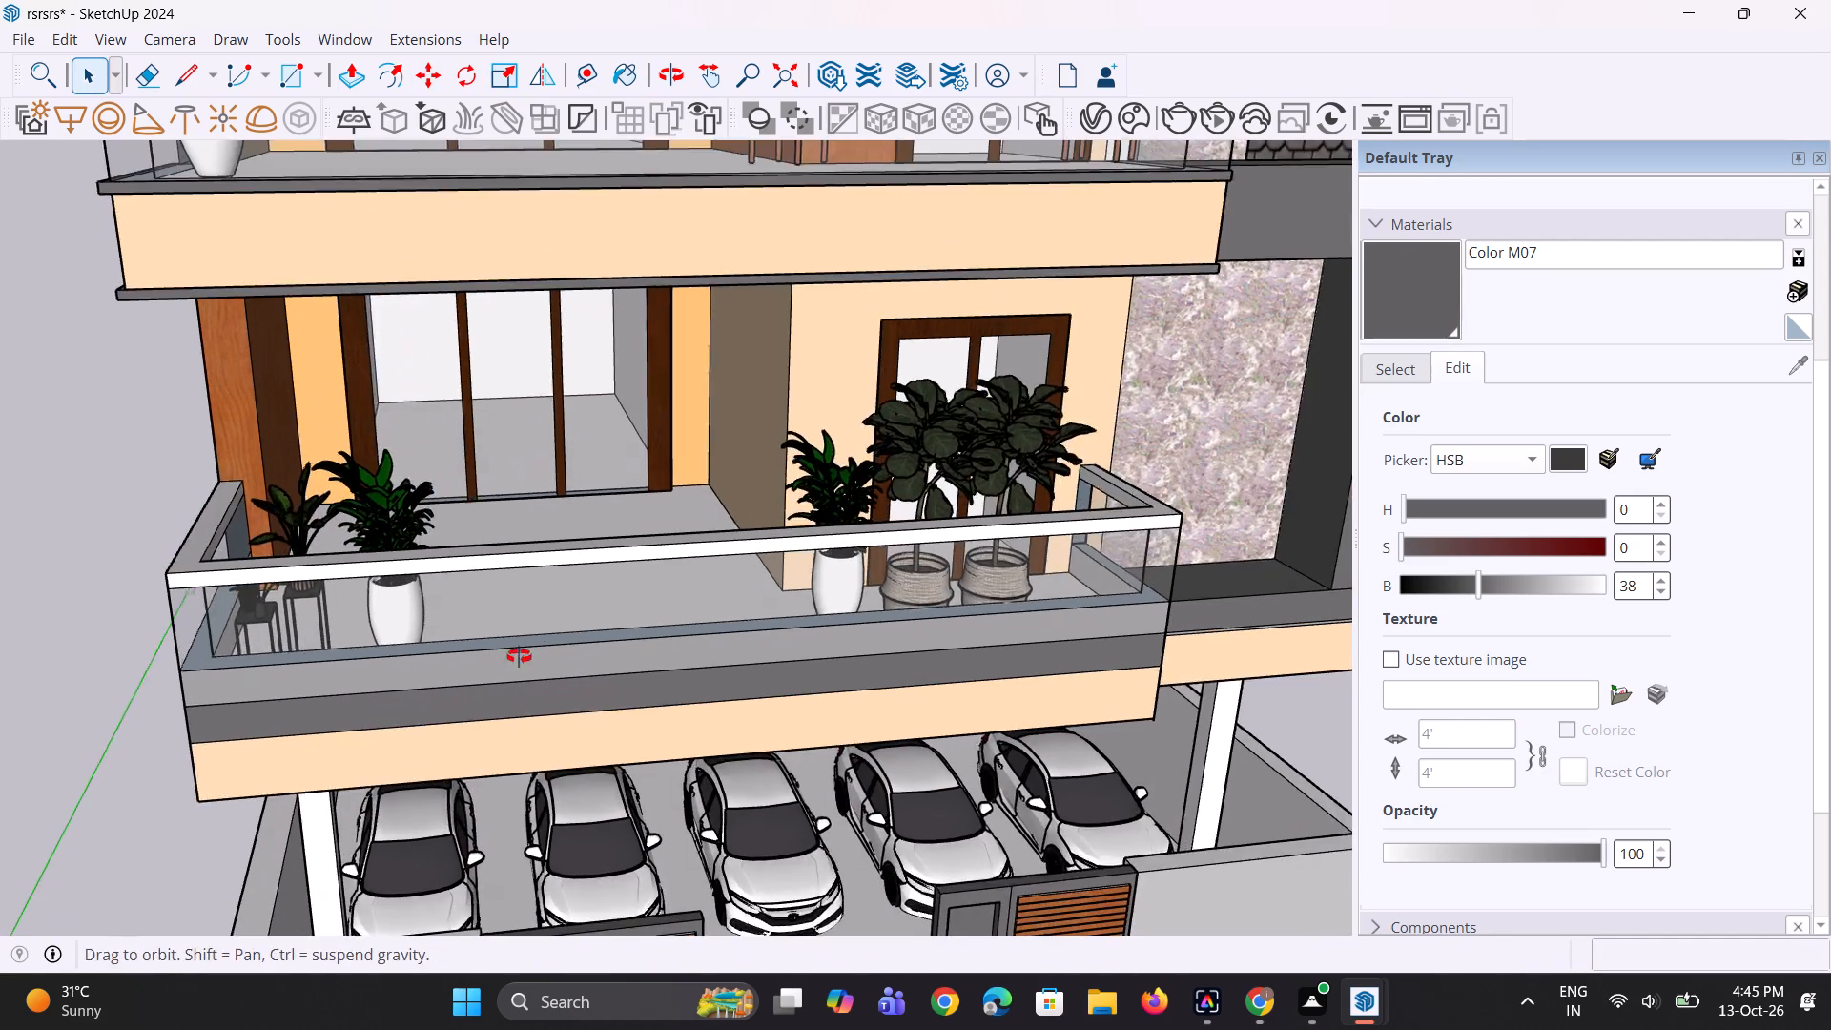
middle_click_drag(519, 656, 509, 636)
scroll(509, 636, "down", 6)
middle_click_drag(648, 701, 629, 700)
scroll(629, 700, "up", 1)
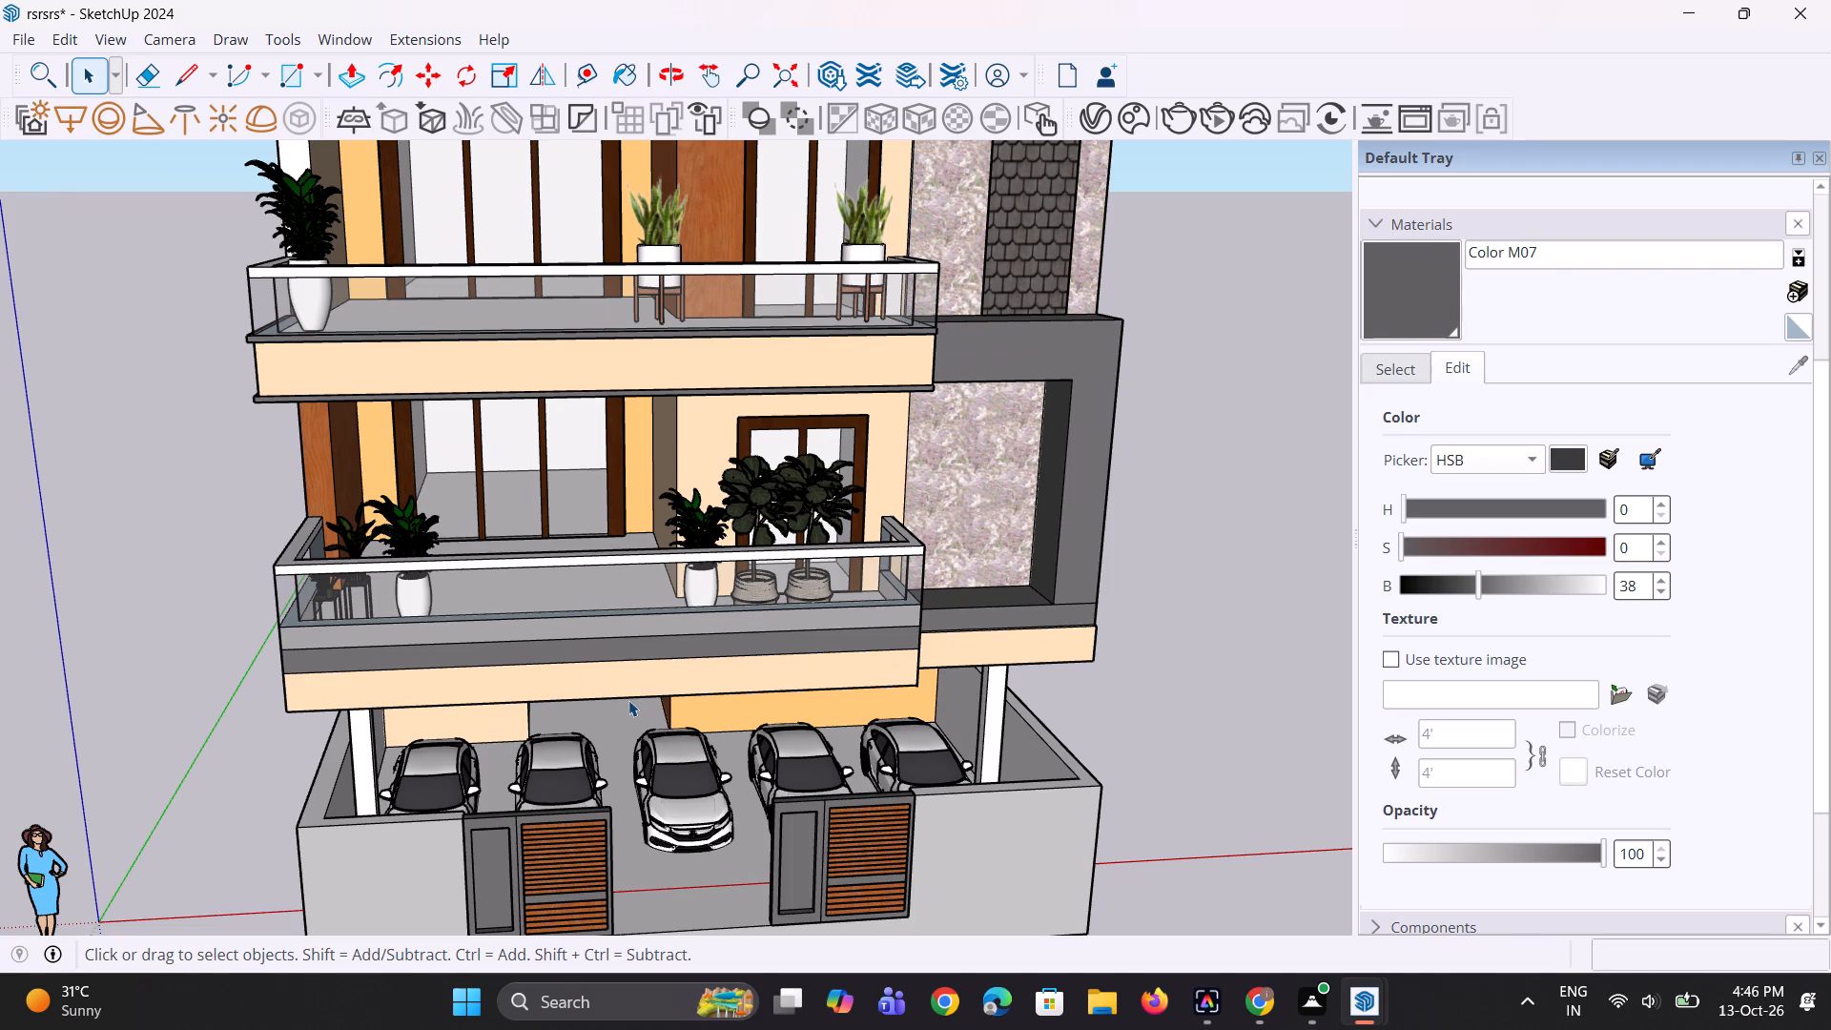
scroll(795, 529, "down", 4)
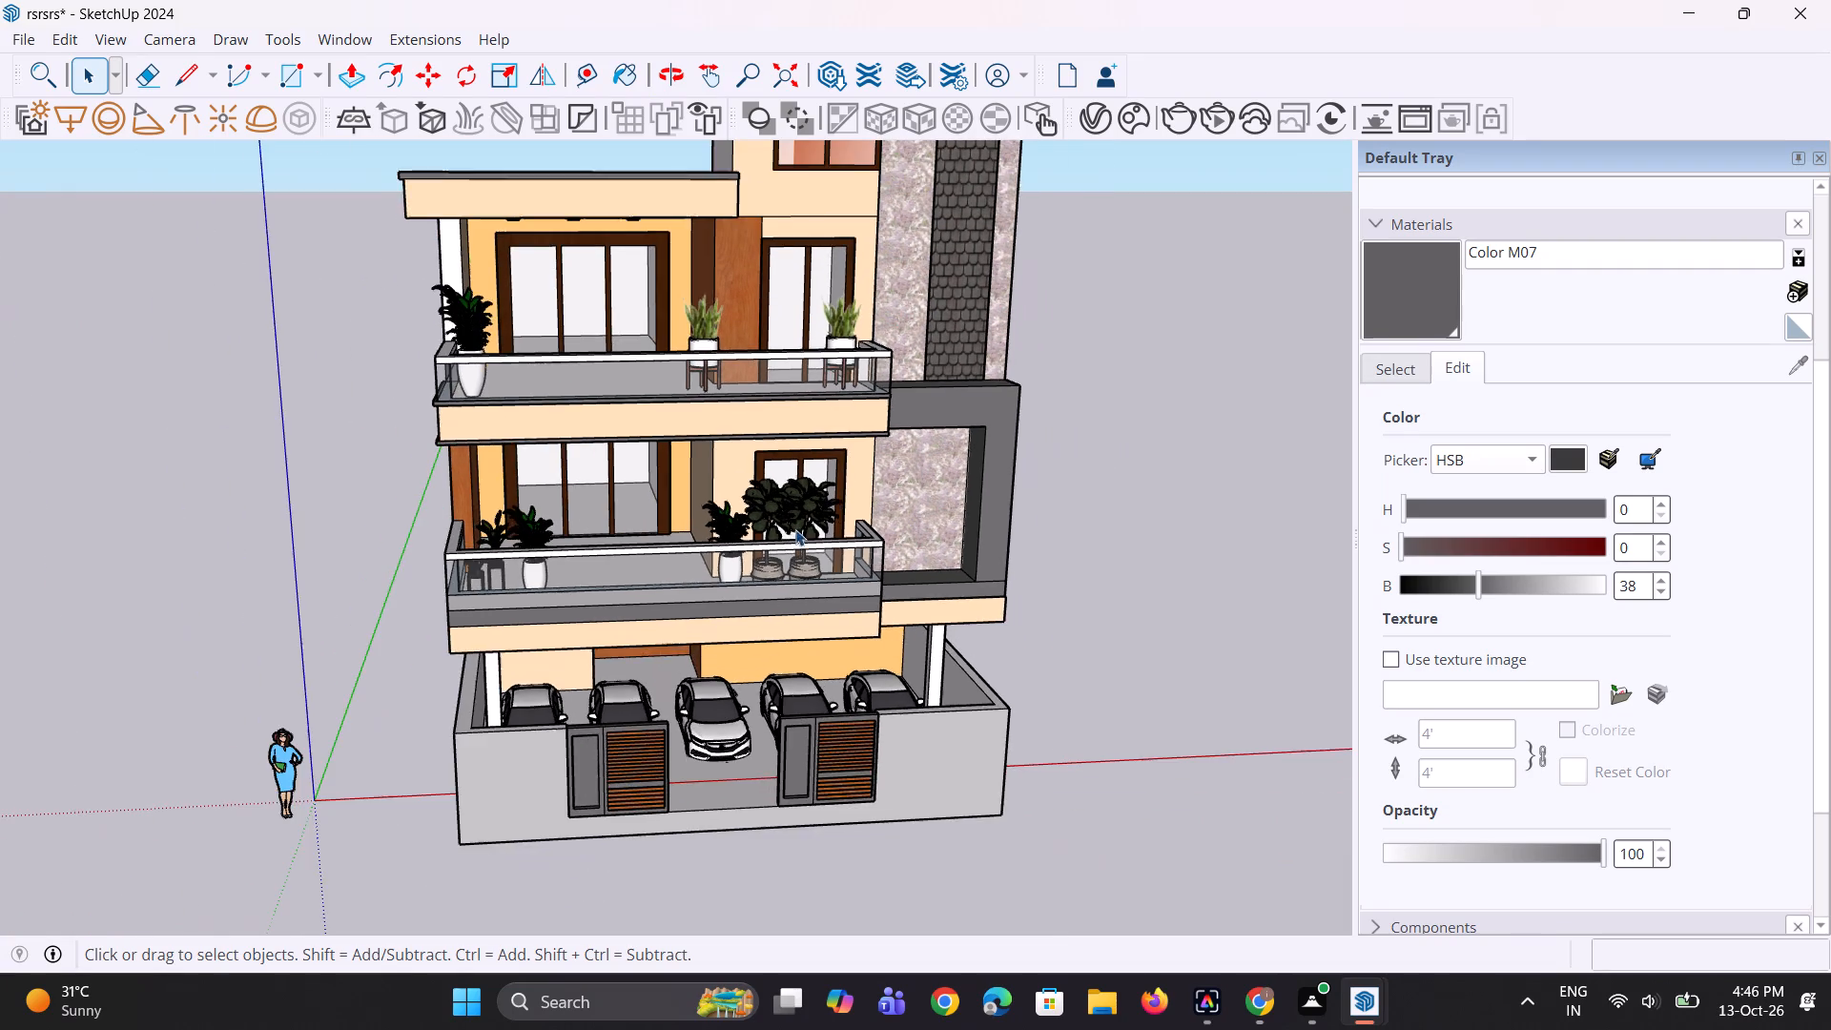
middle_click_drag(767, 646, 750, 557)
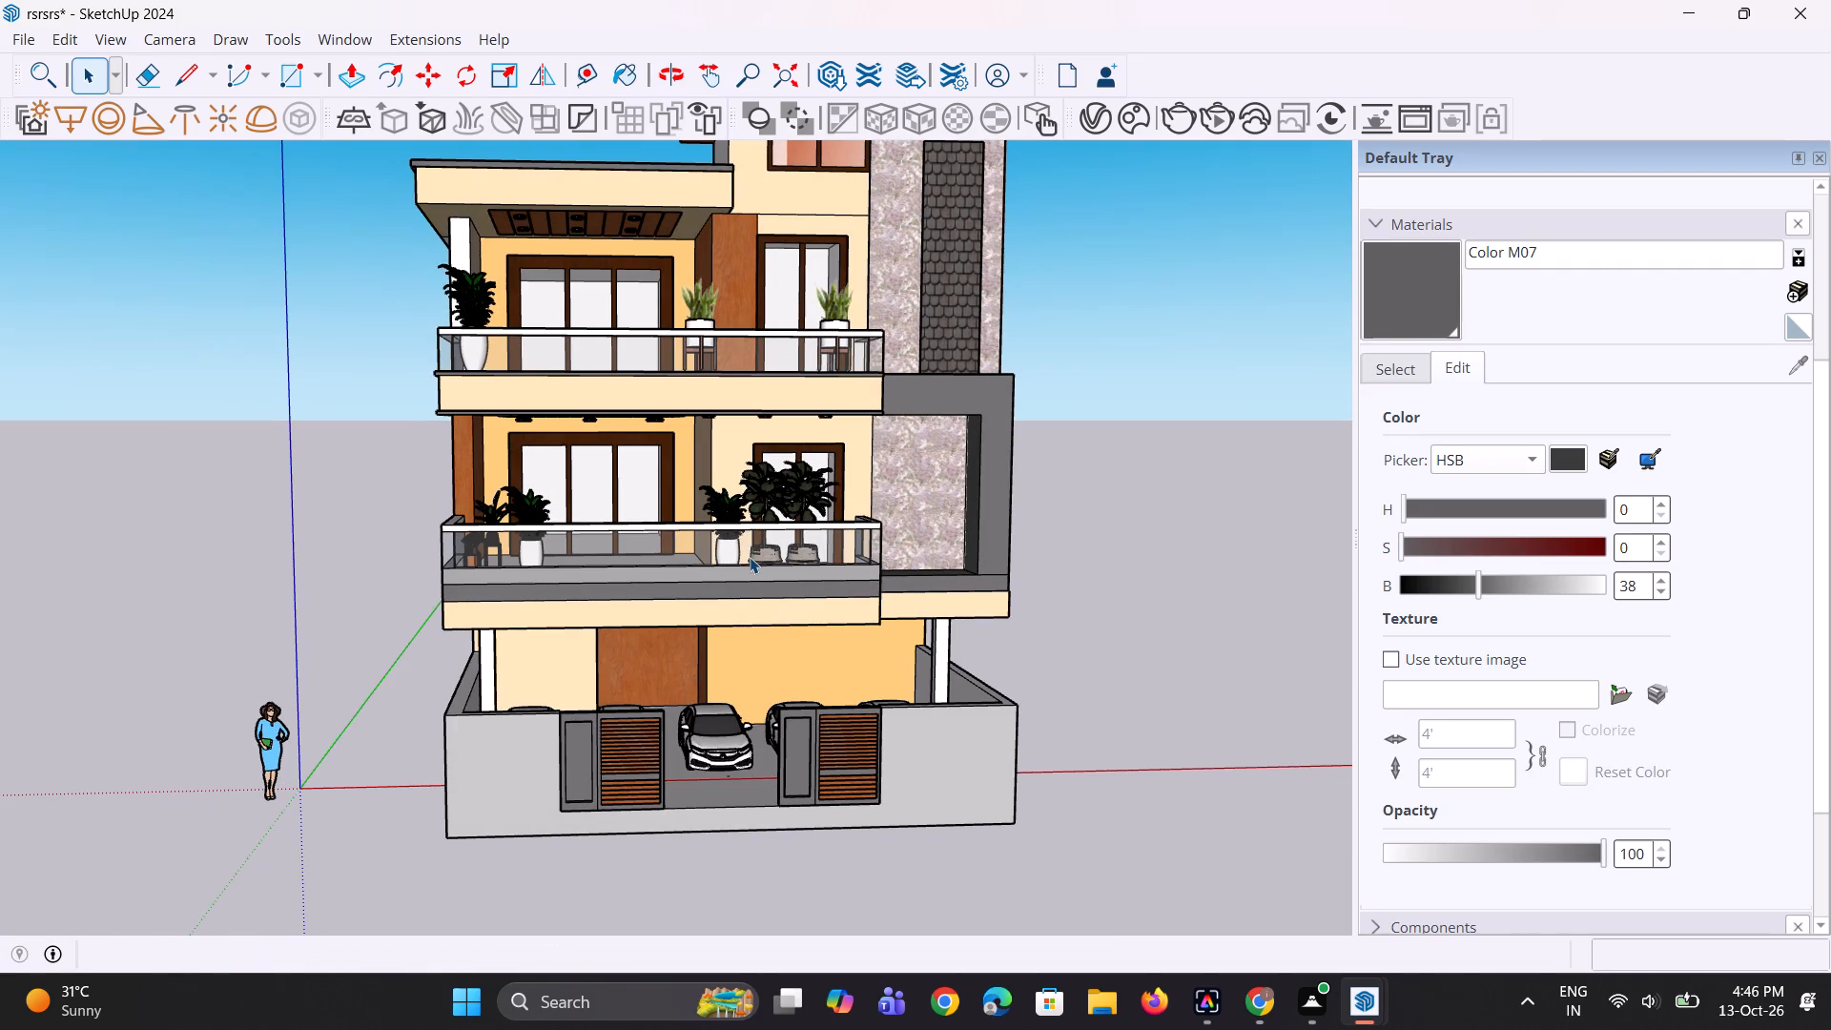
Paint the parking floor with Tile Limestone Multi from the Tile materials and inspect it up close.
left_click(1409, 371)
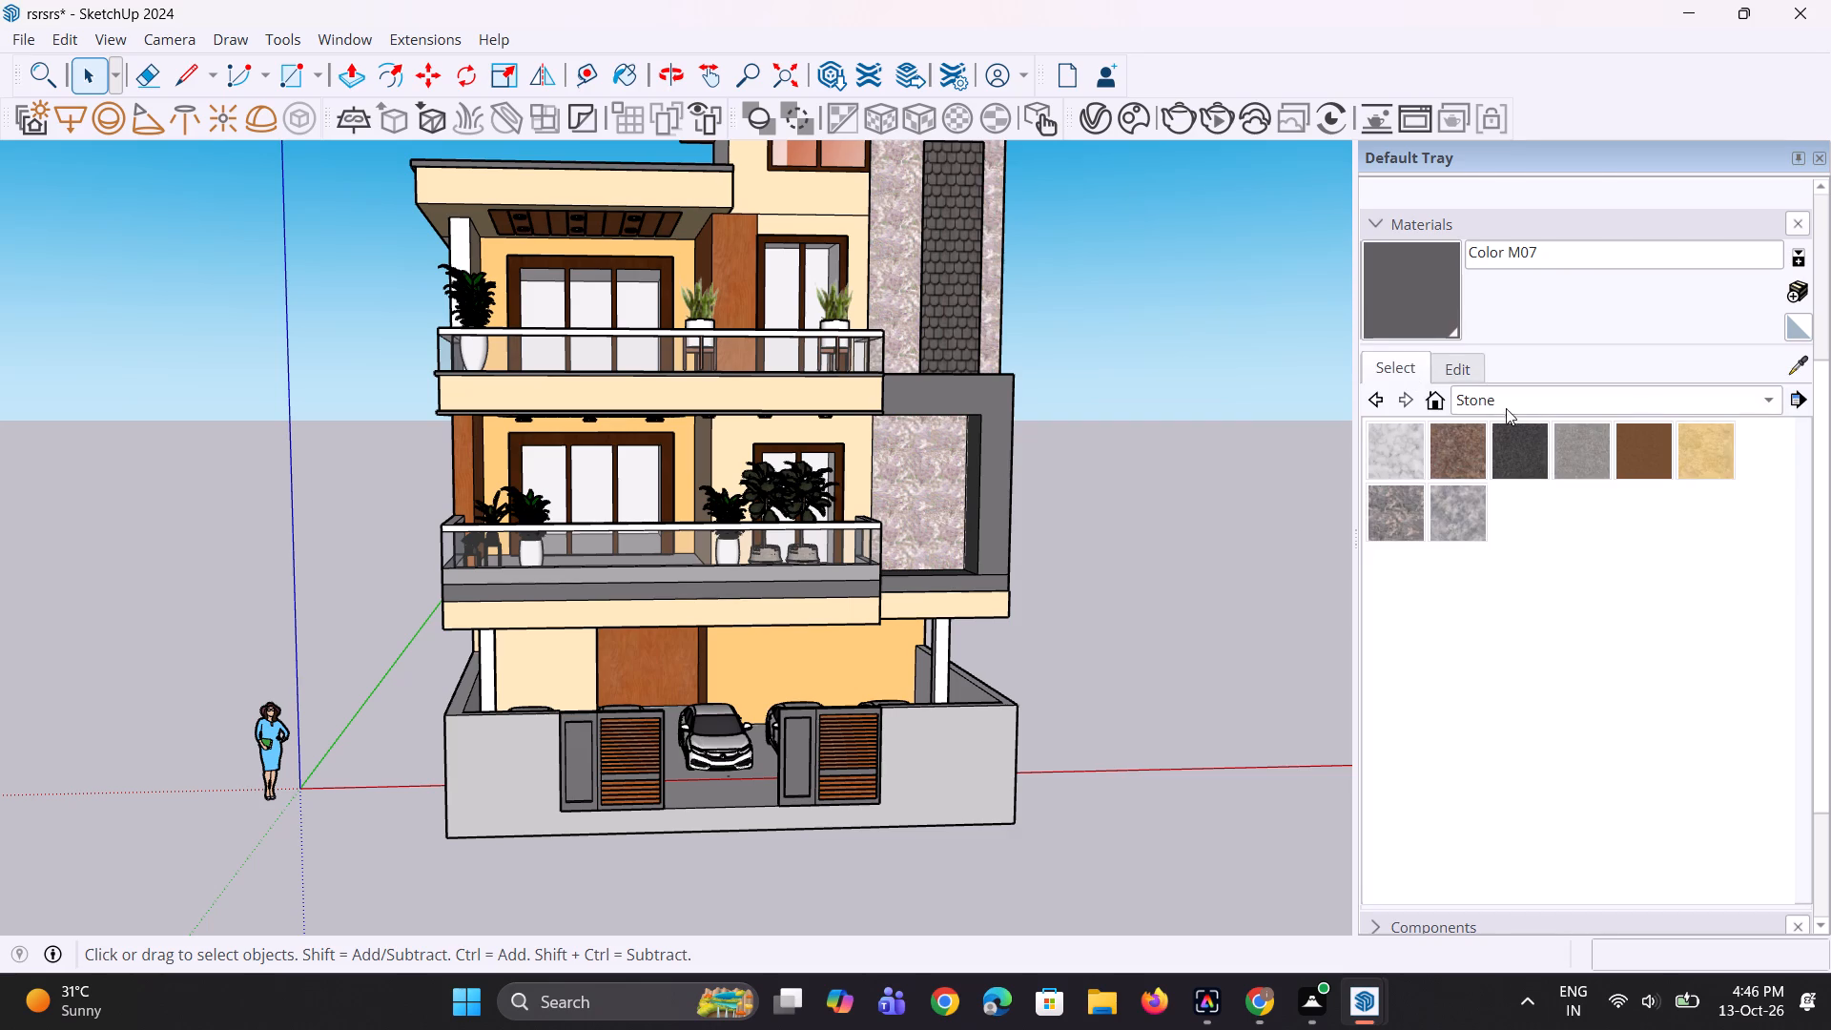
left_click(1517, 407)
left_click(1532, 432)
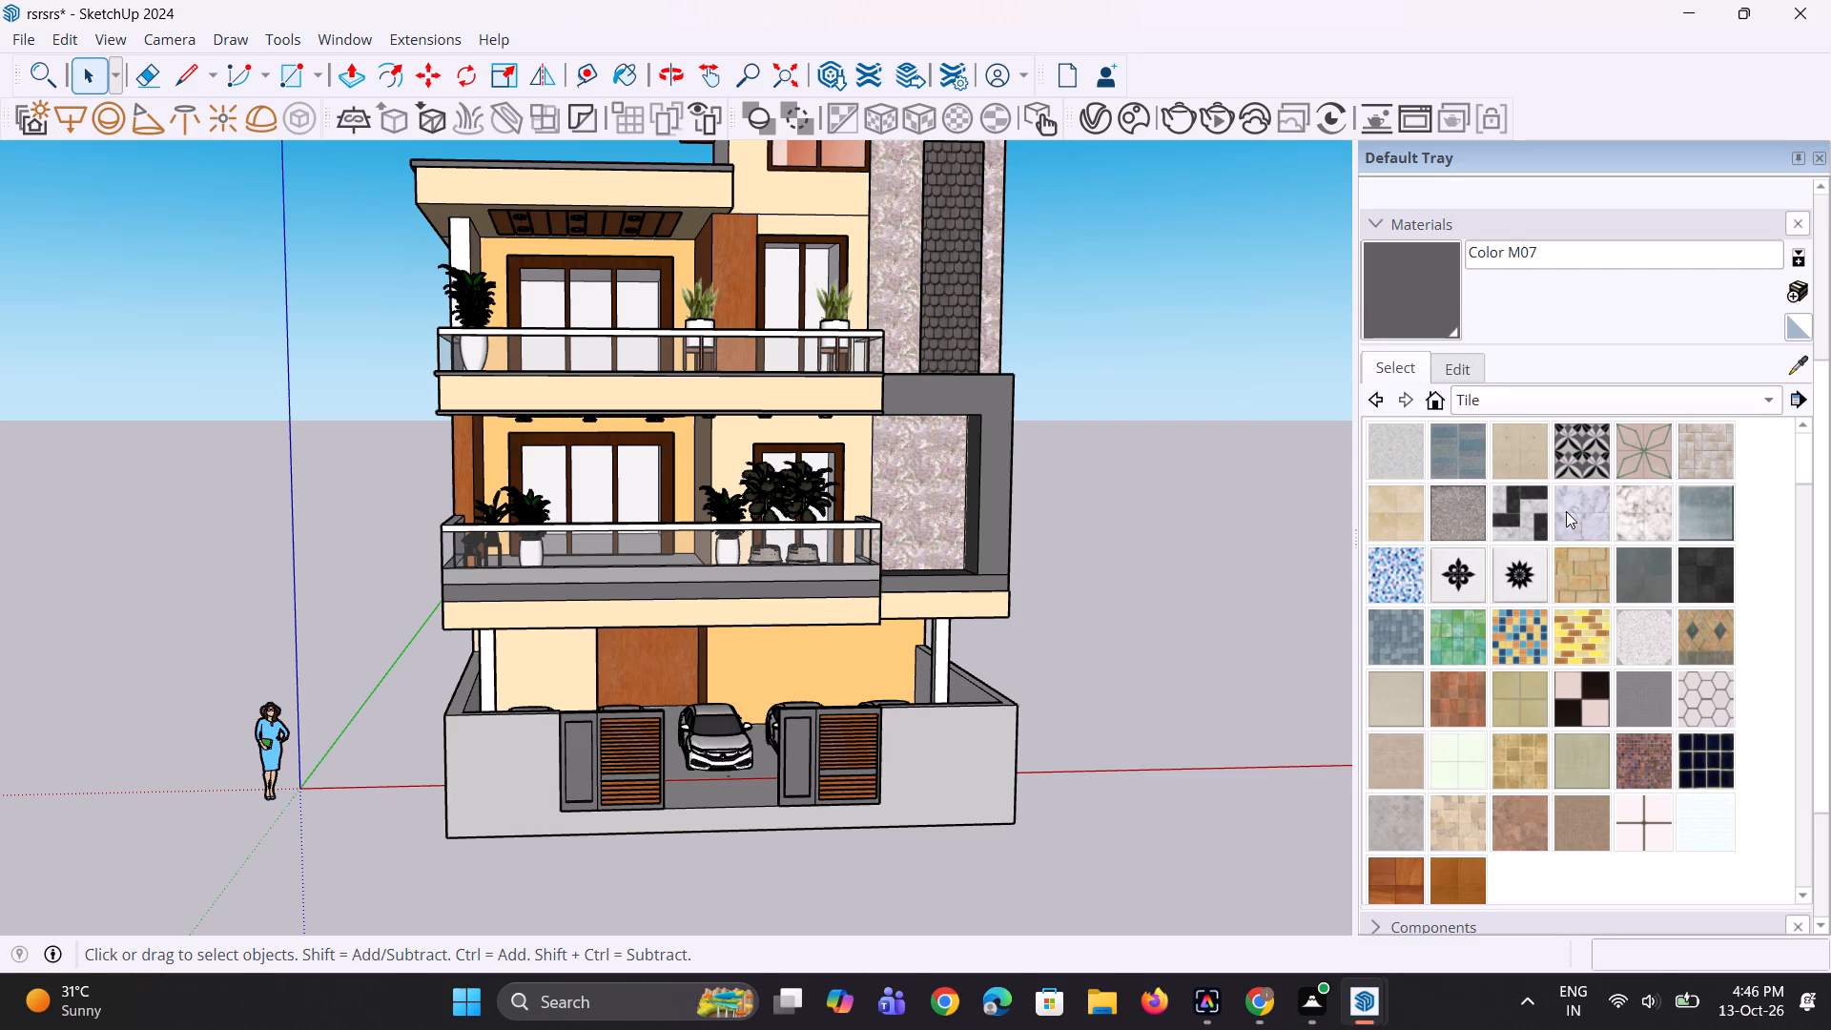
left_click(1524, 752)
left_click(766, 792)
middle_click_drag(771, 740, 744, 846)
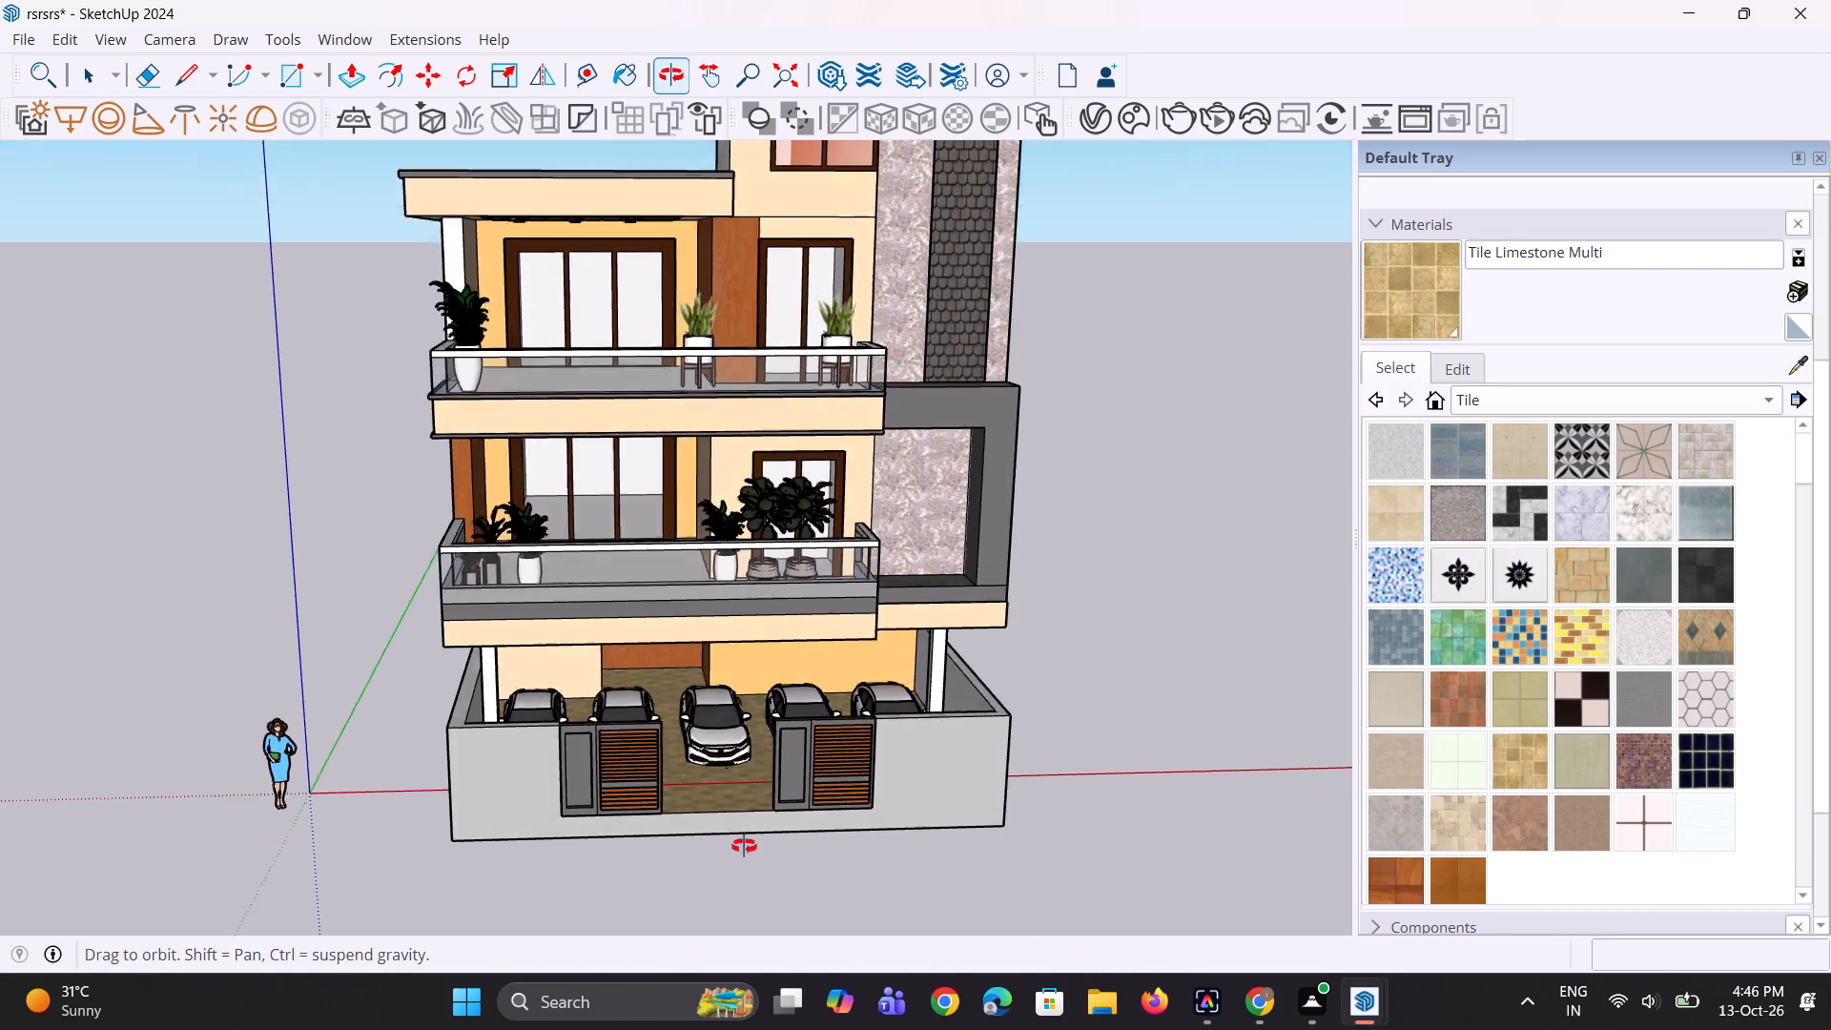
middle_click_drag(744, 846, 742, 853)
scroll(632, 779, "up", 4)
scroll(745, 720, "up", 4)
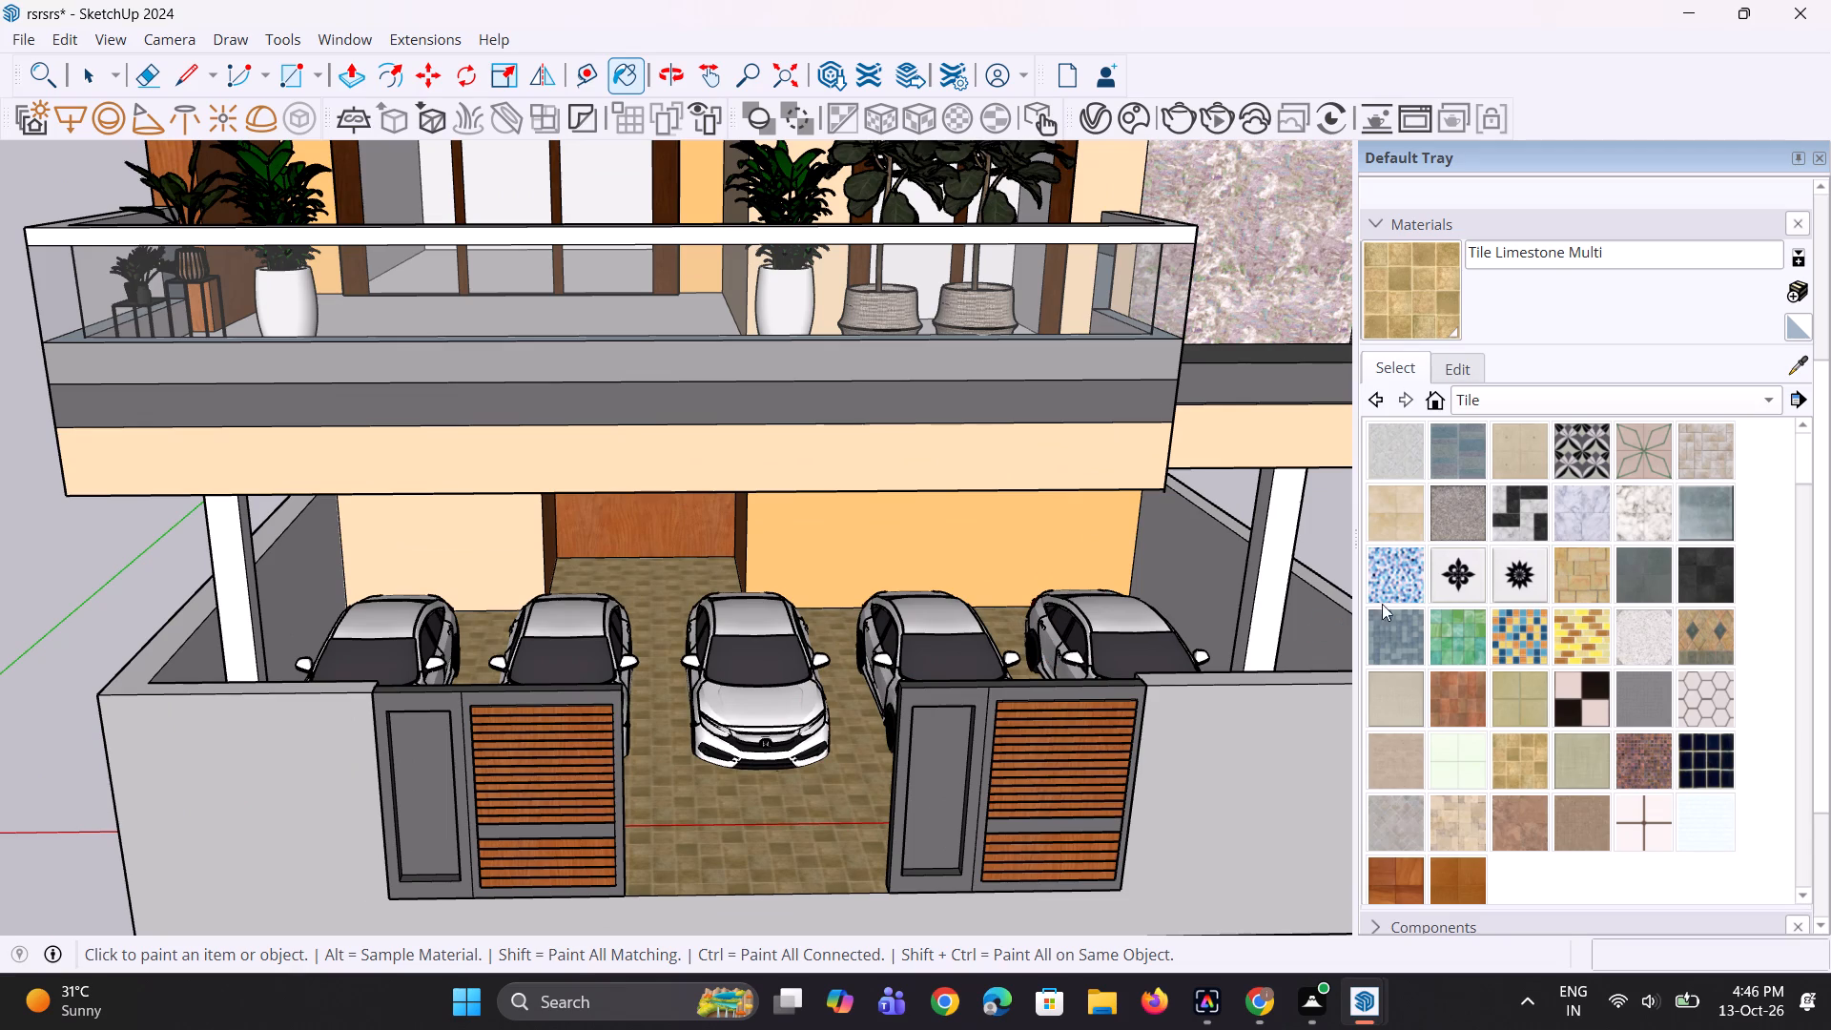
Paint the parking floor with Roofing Slate Tan from the Tile materials and check the paving at the gate.
left_click(1583, 571)
left_click(832, 777)
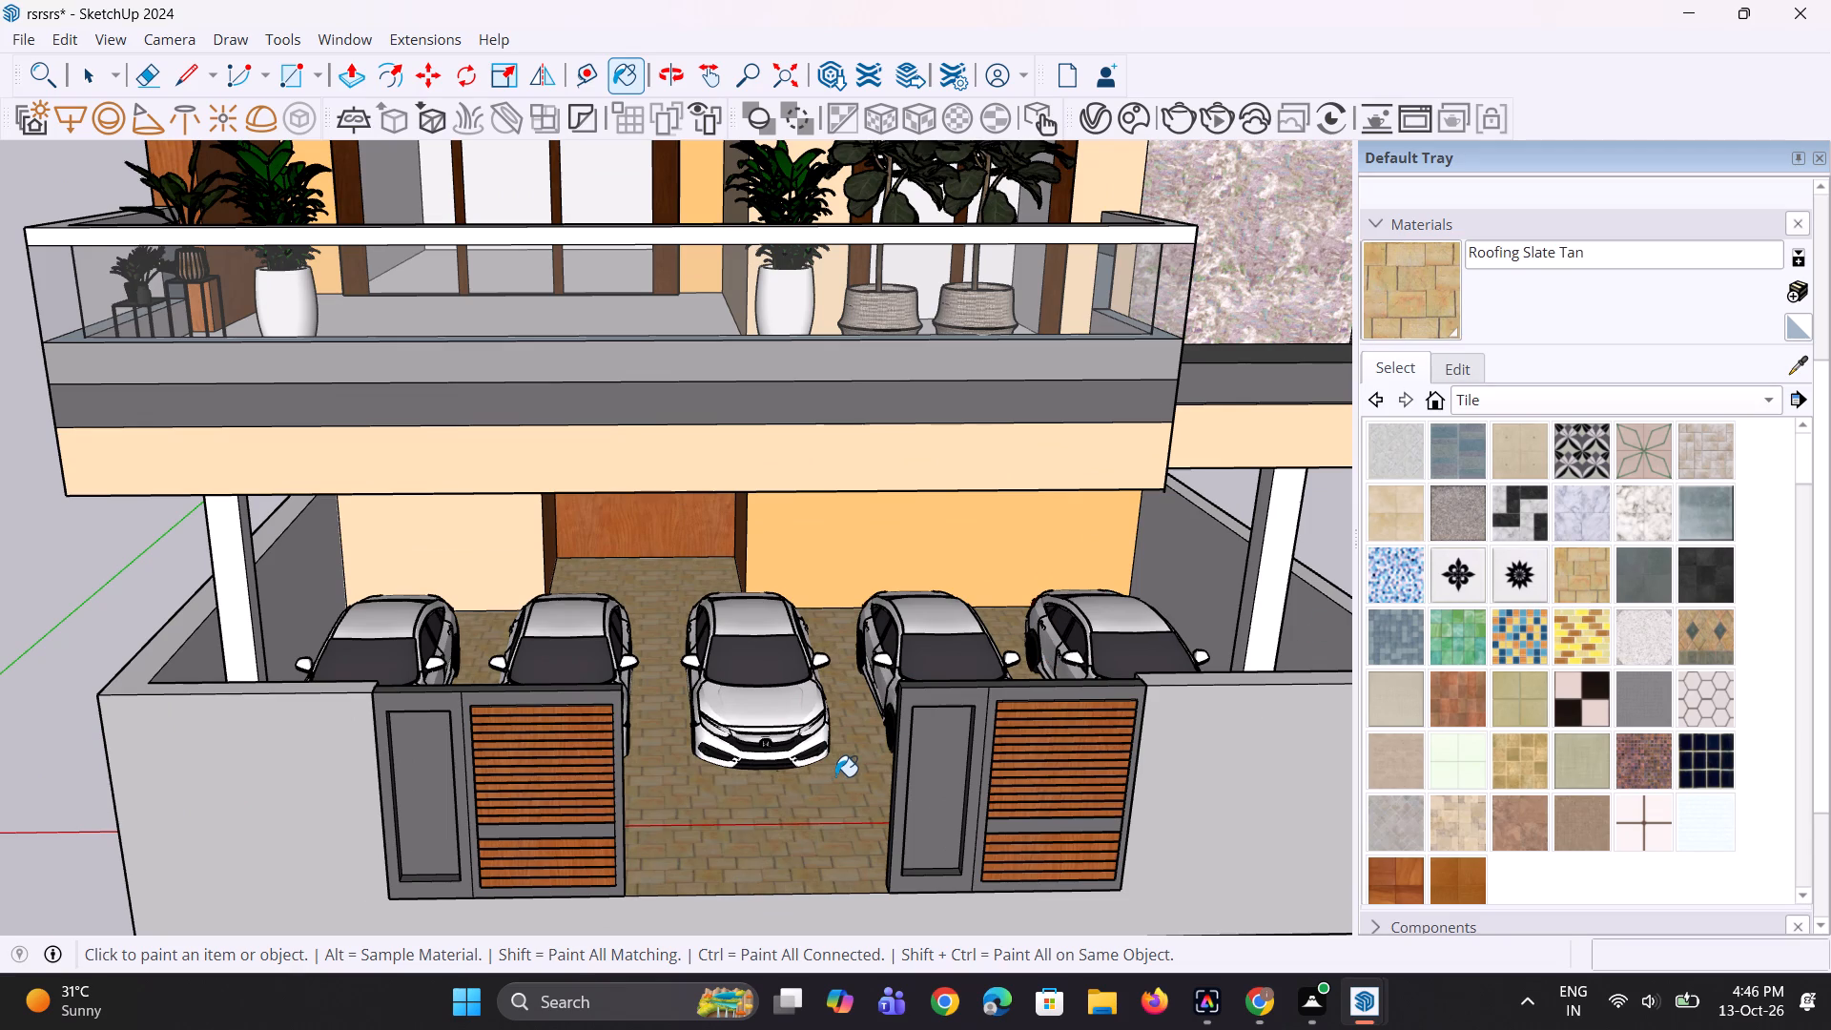
scroll(710, 726, "down", 7)
scroll(823, 982, "up", 5)
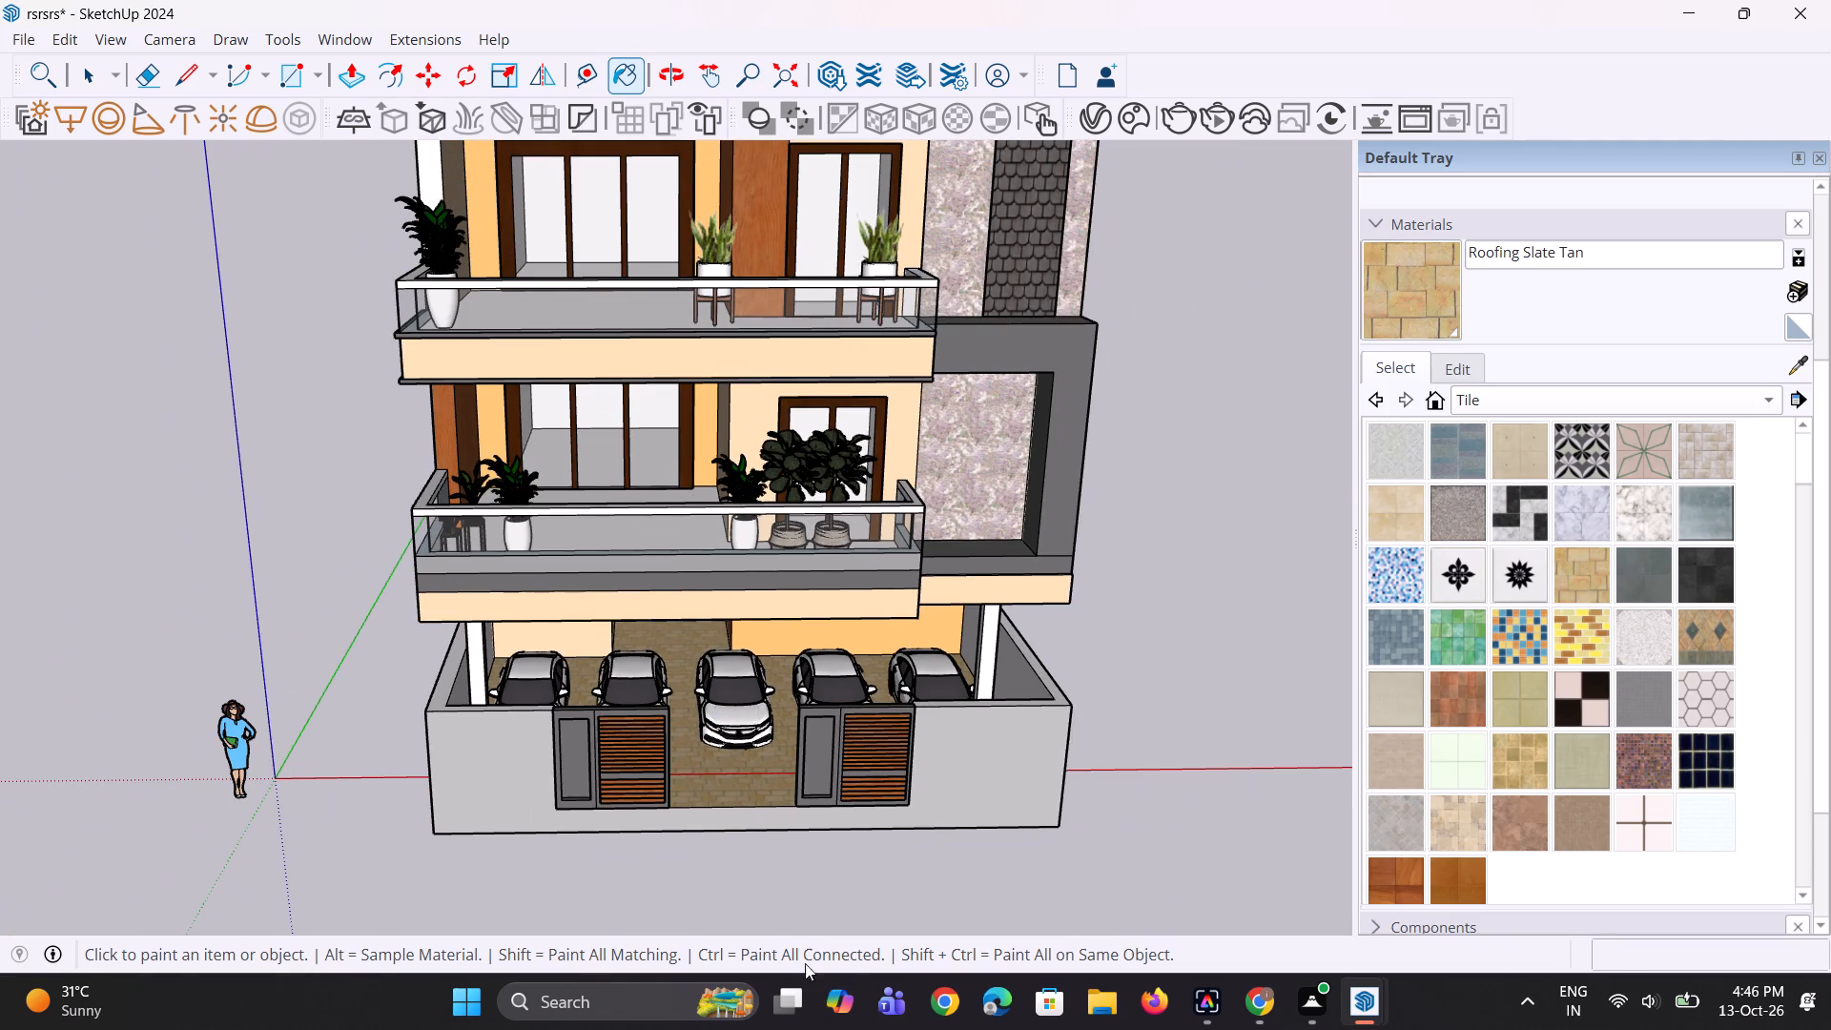
scroll(777, 850, "up", 9)
middle_click_drag(748, 851, 772, 842)
key("space")
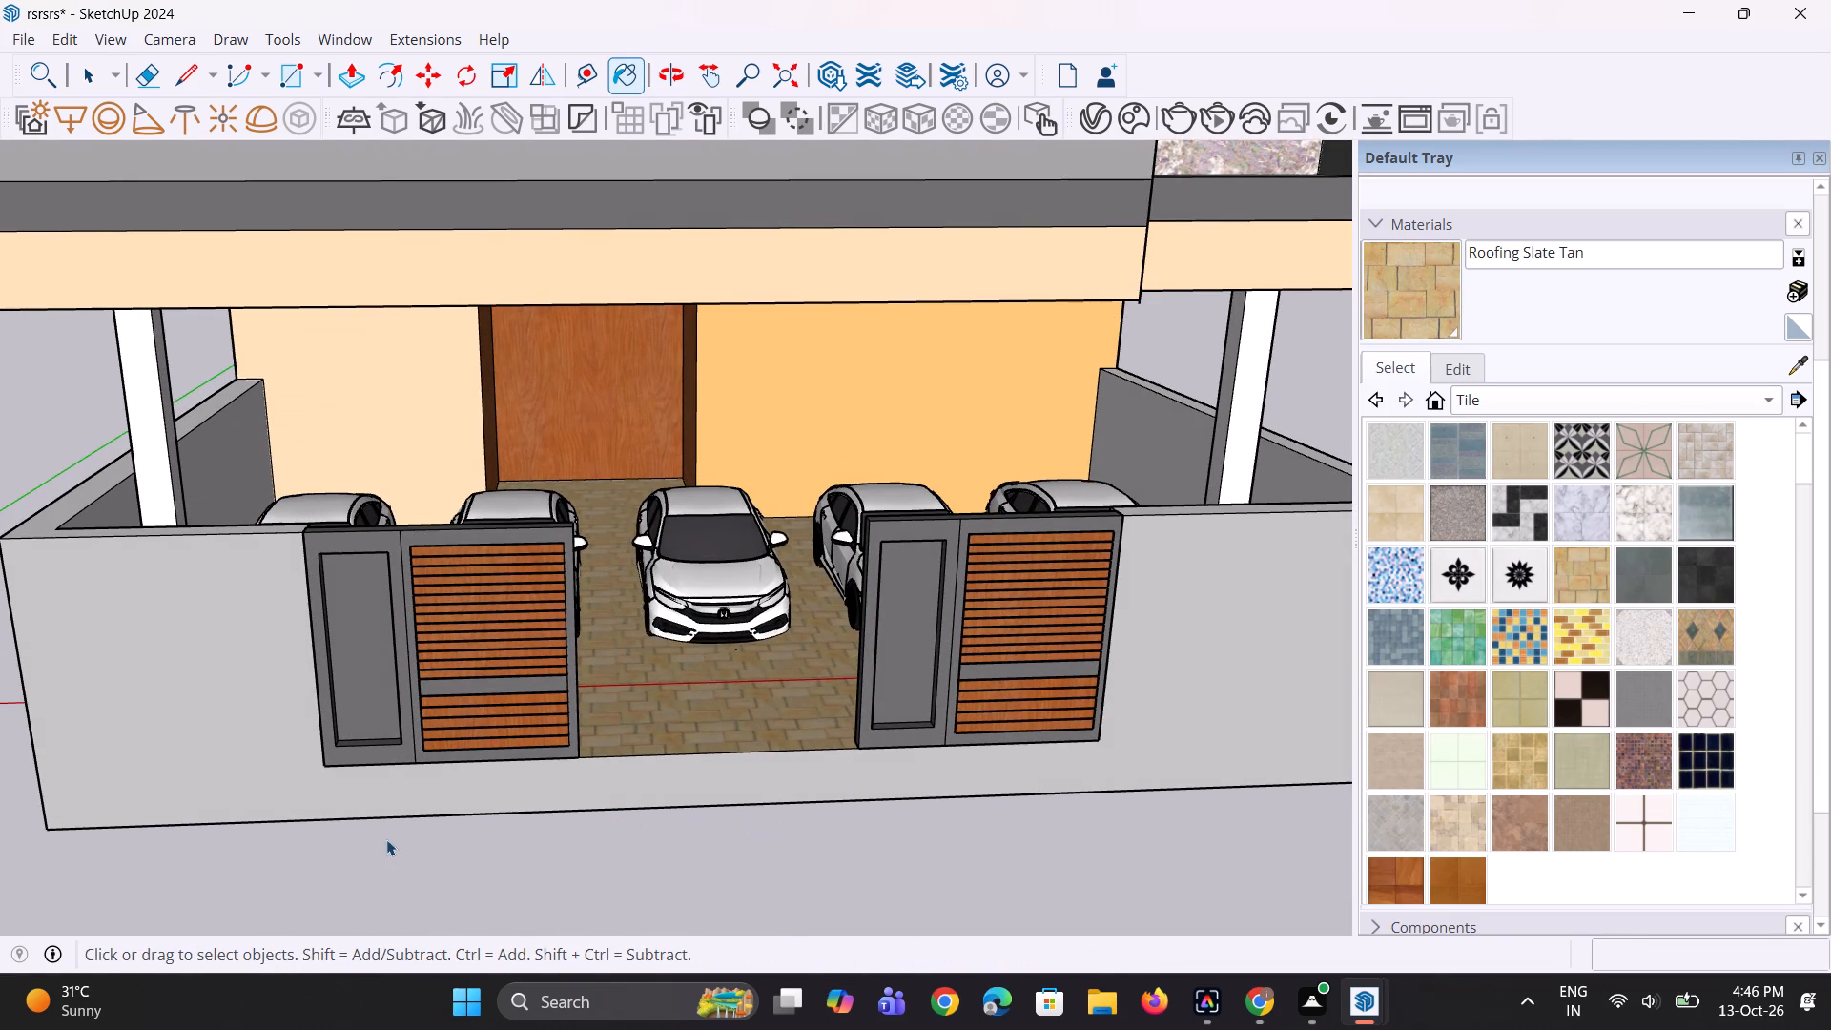
Outline a low strip, 1' 5 3/4" high, on the front boundary wall from the left gate's bottom corner to the wall's left edge.
key("space")
scroll(397, 798, "down", 4)
middle_click_drag(291, 831, 407, 810)
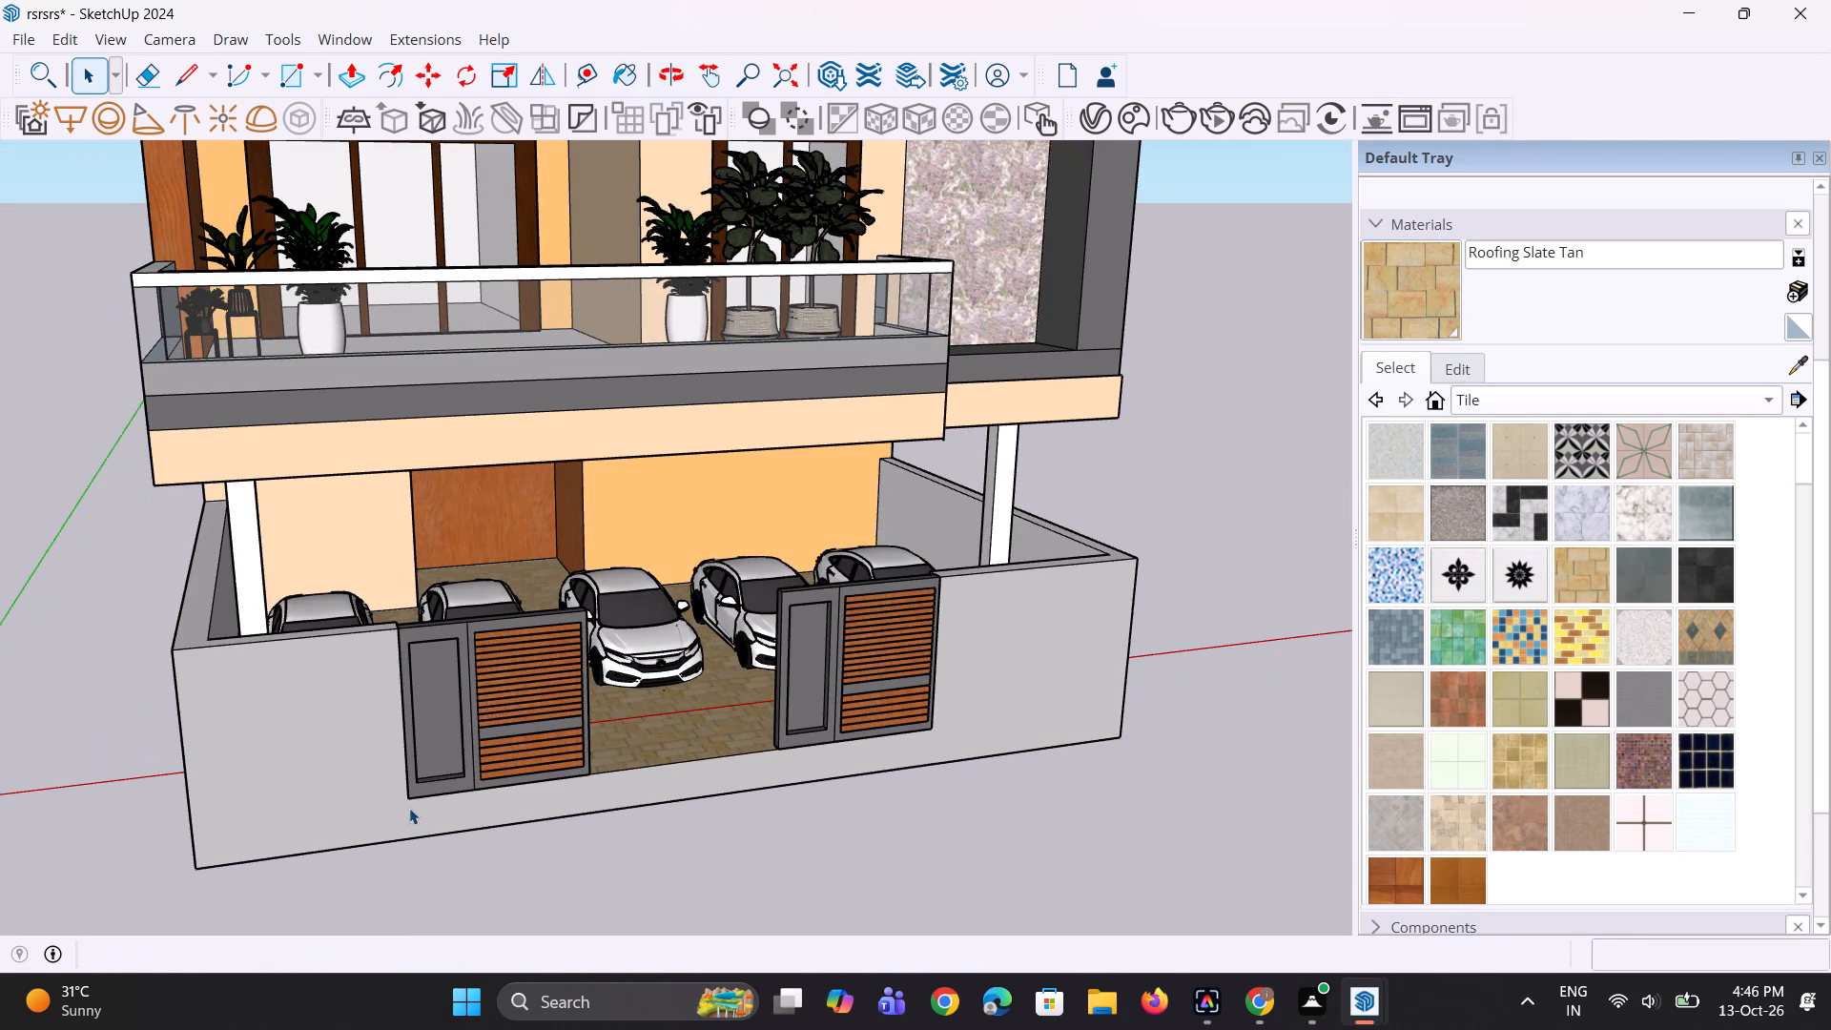
key("l")
left_click(412, 792)
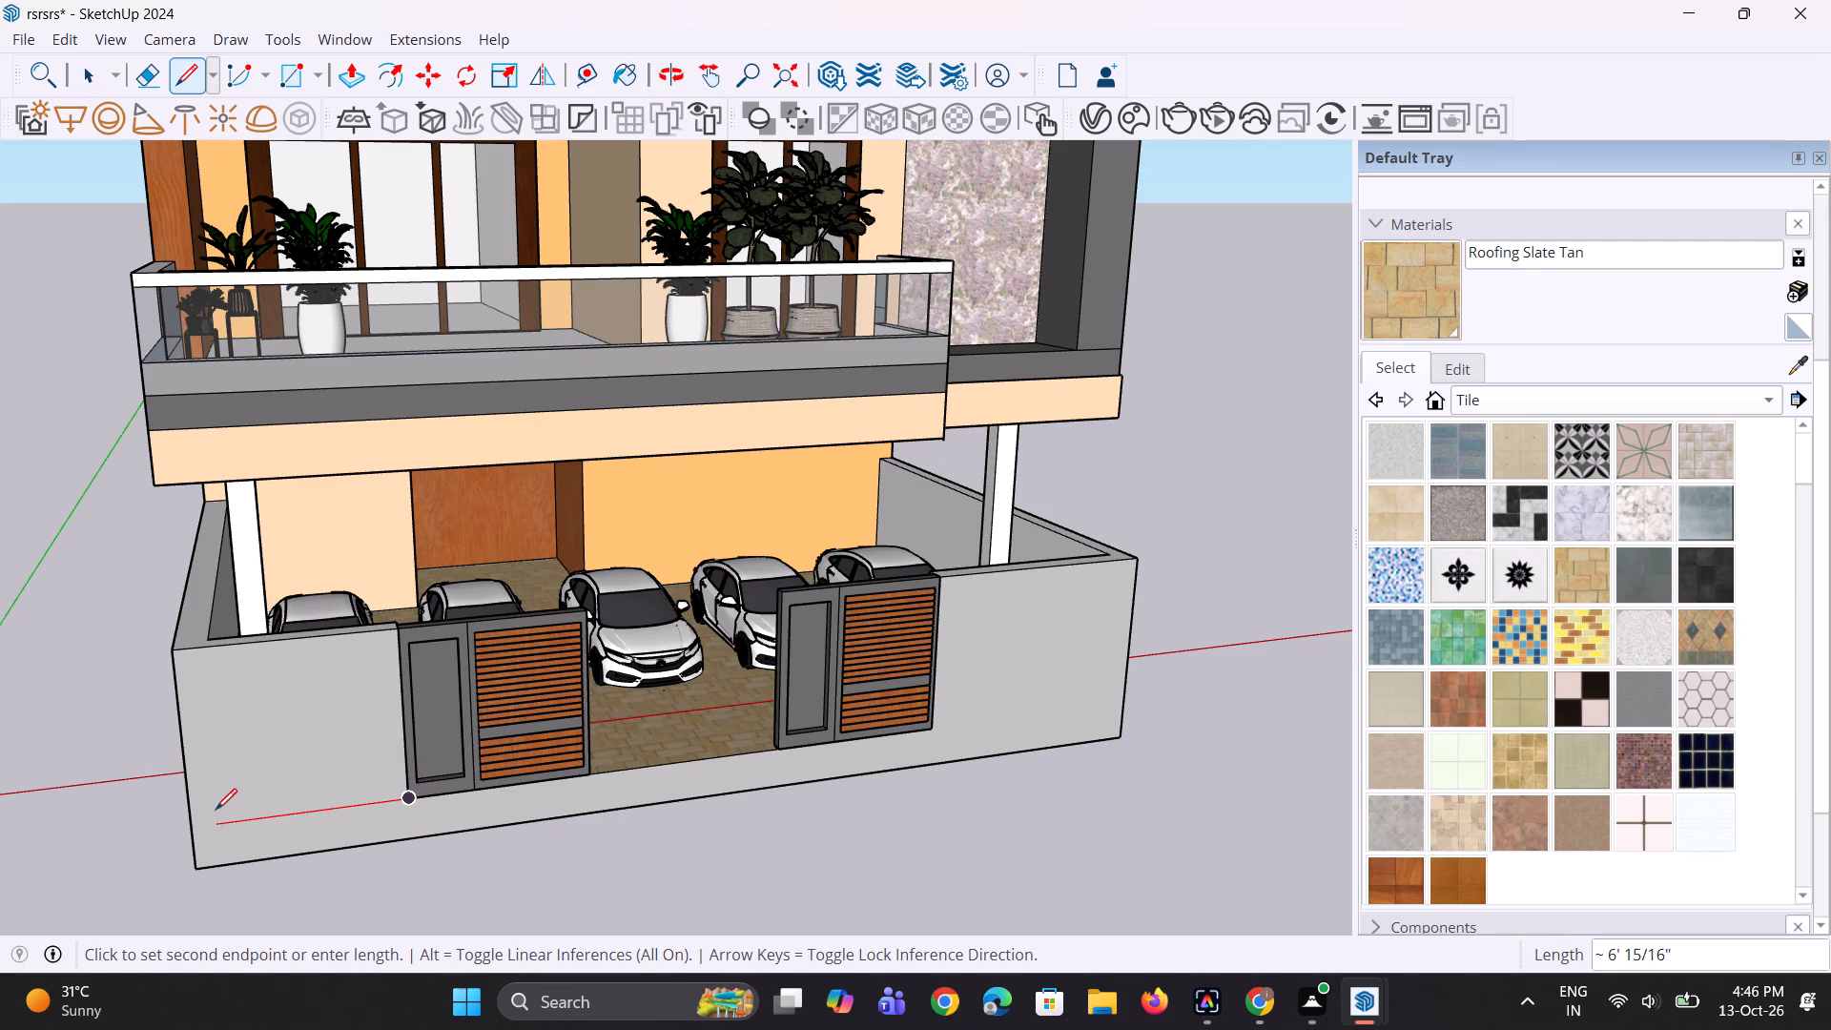
left_click(195, 815)
middle_click(345, 894)
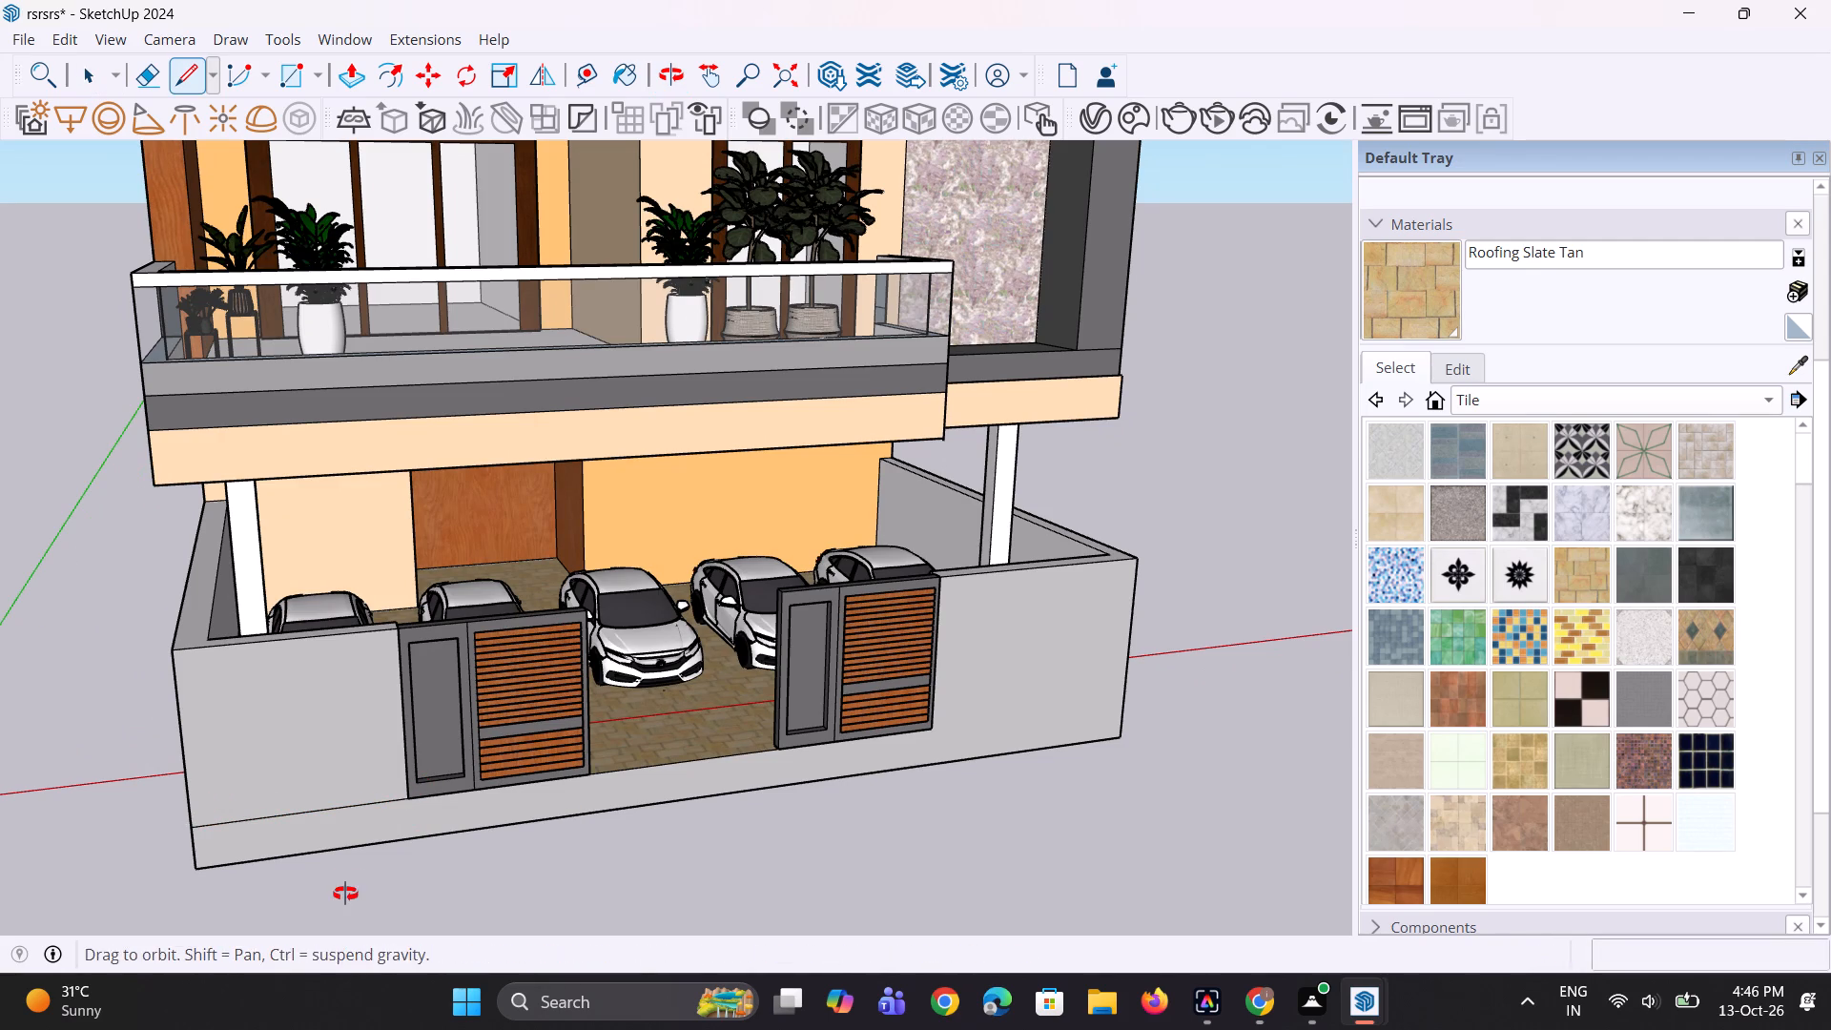
scroll(426, 823, "up", 2)
left_click(414, 794)
left_click(414, 839)
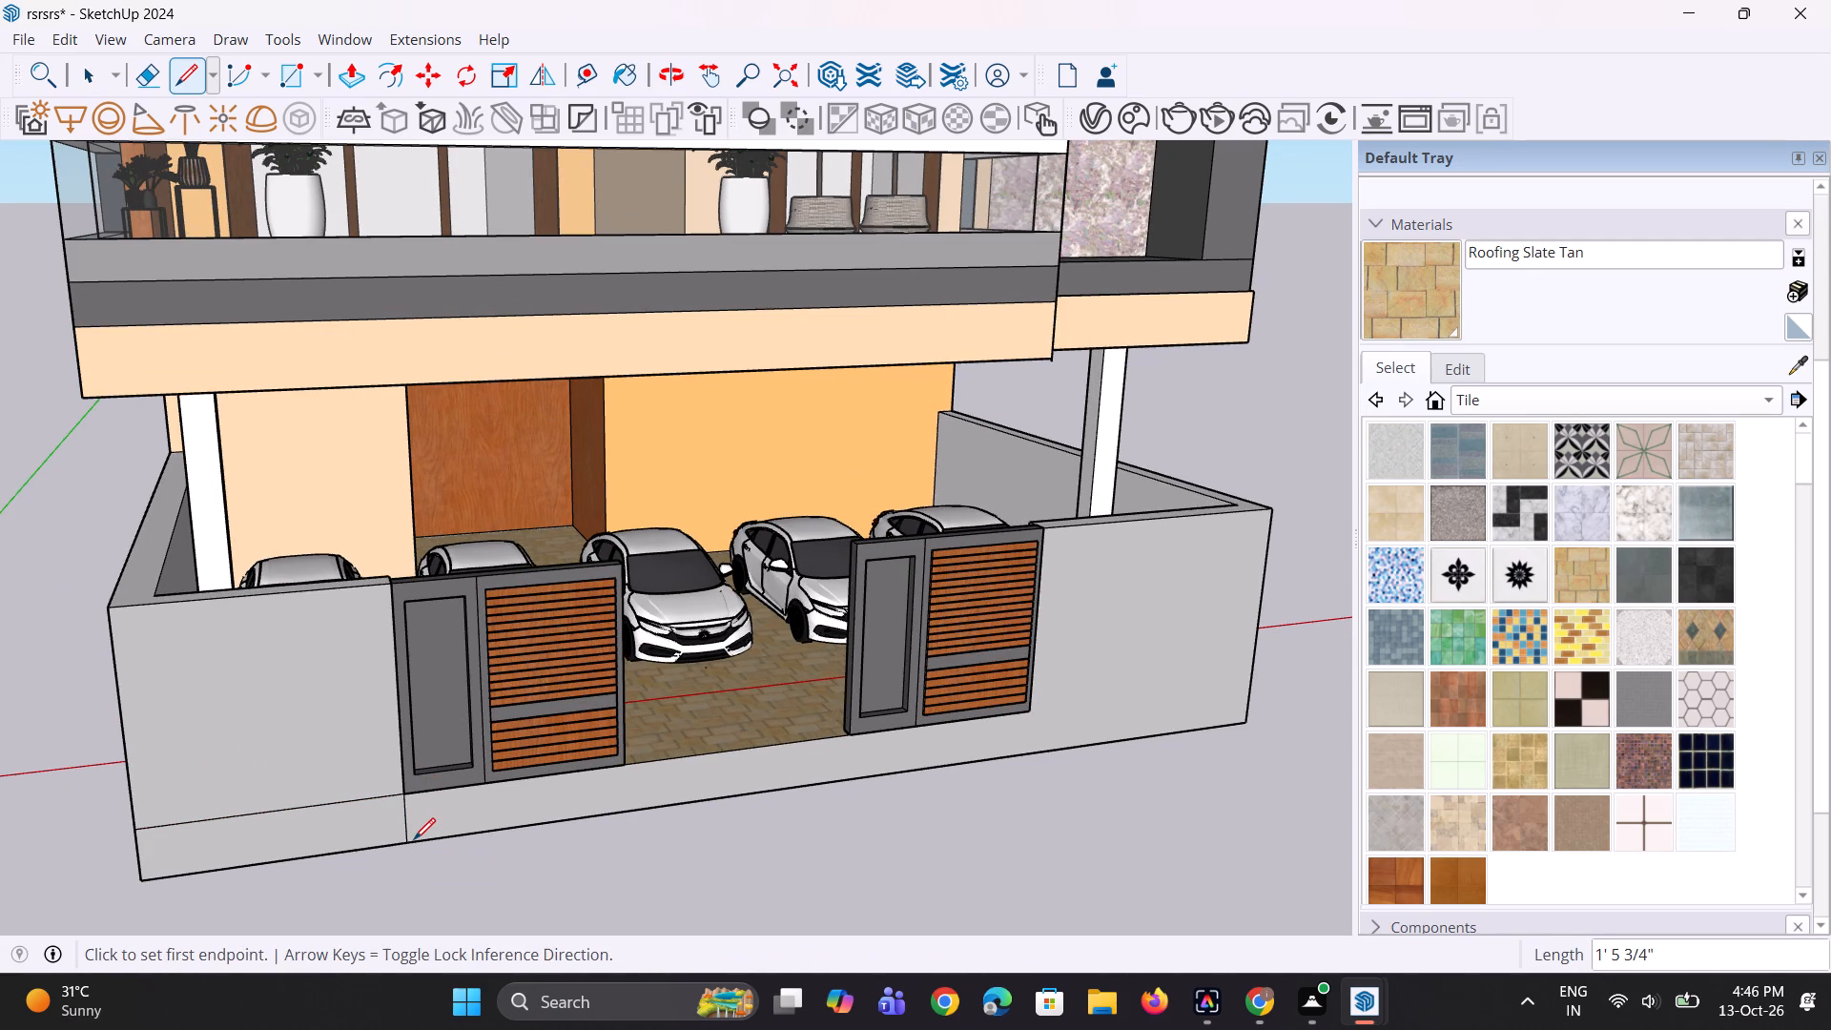
Push/Pull the low strip left of the gate outward about 1' 5 9/16" from the boundary wall.
key("space")
key("p")
left_click(328, 816)
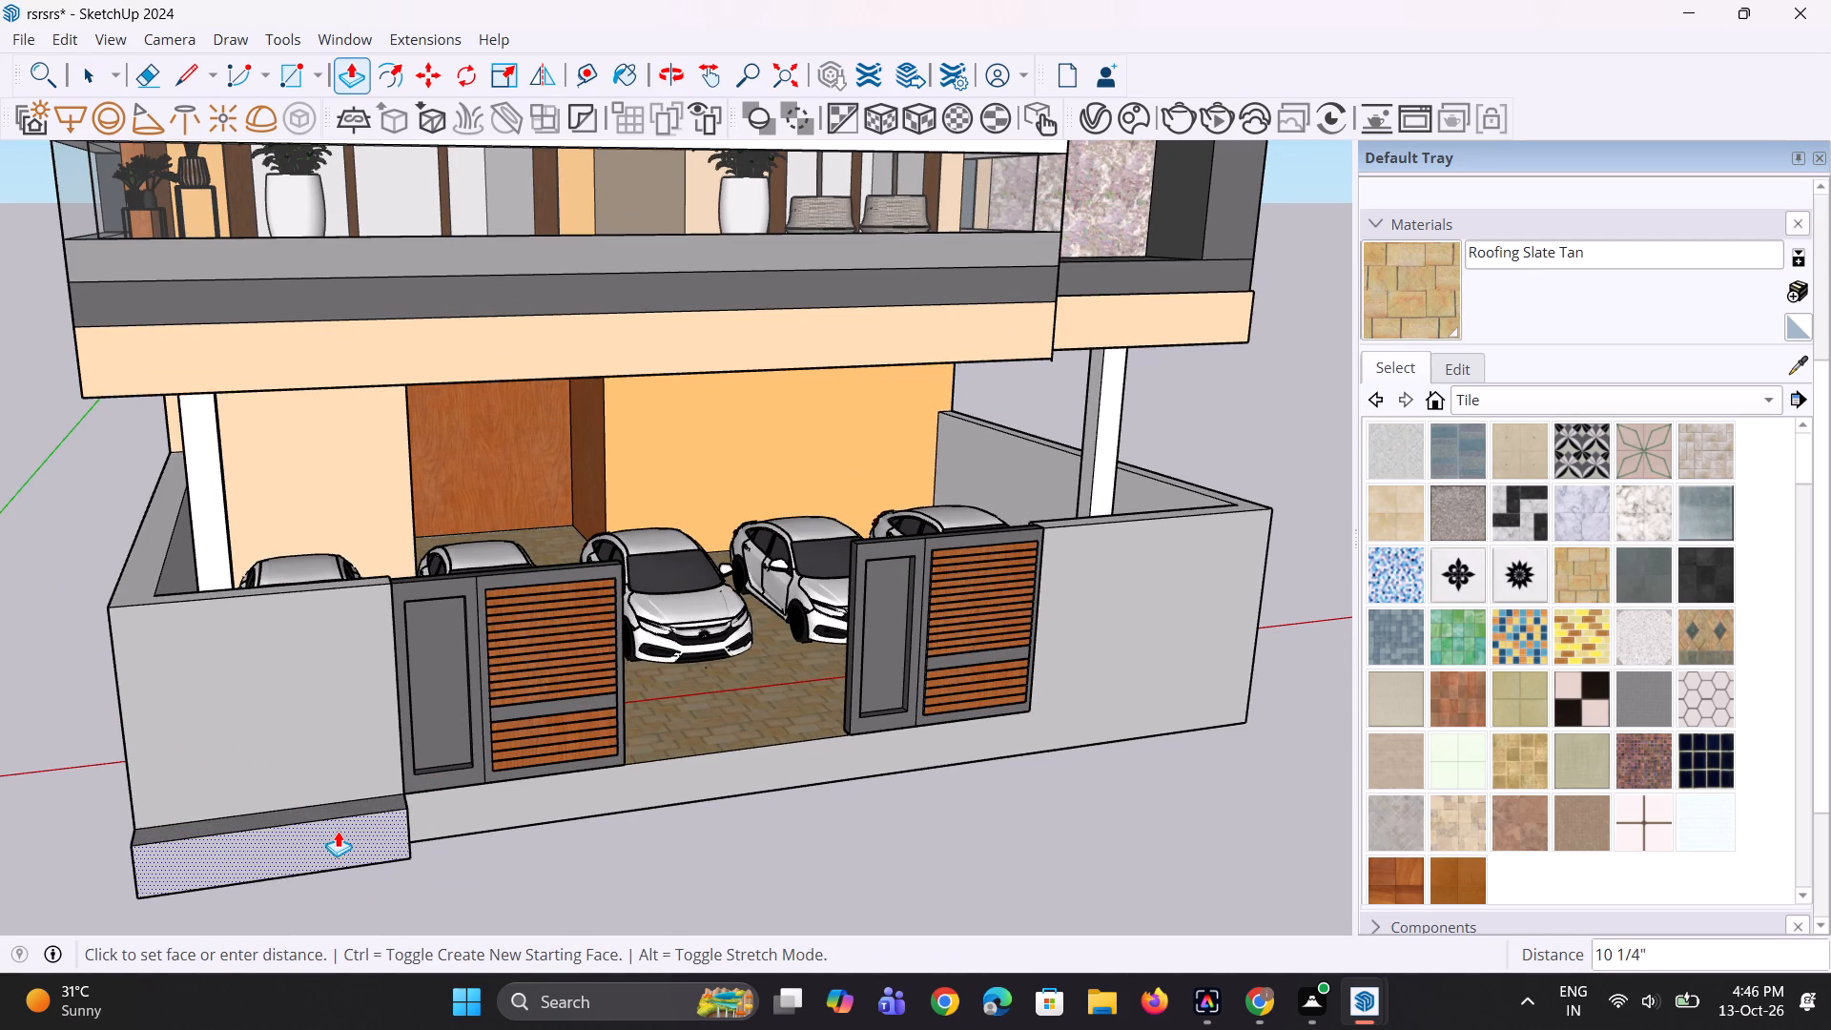
left_click(343, 838)
Offset the outline of the projecting box's top face inward by about 3 3/16".
middle_click_drag(294, 838, 698, 853)
scroll(745, 812, "down", 5)
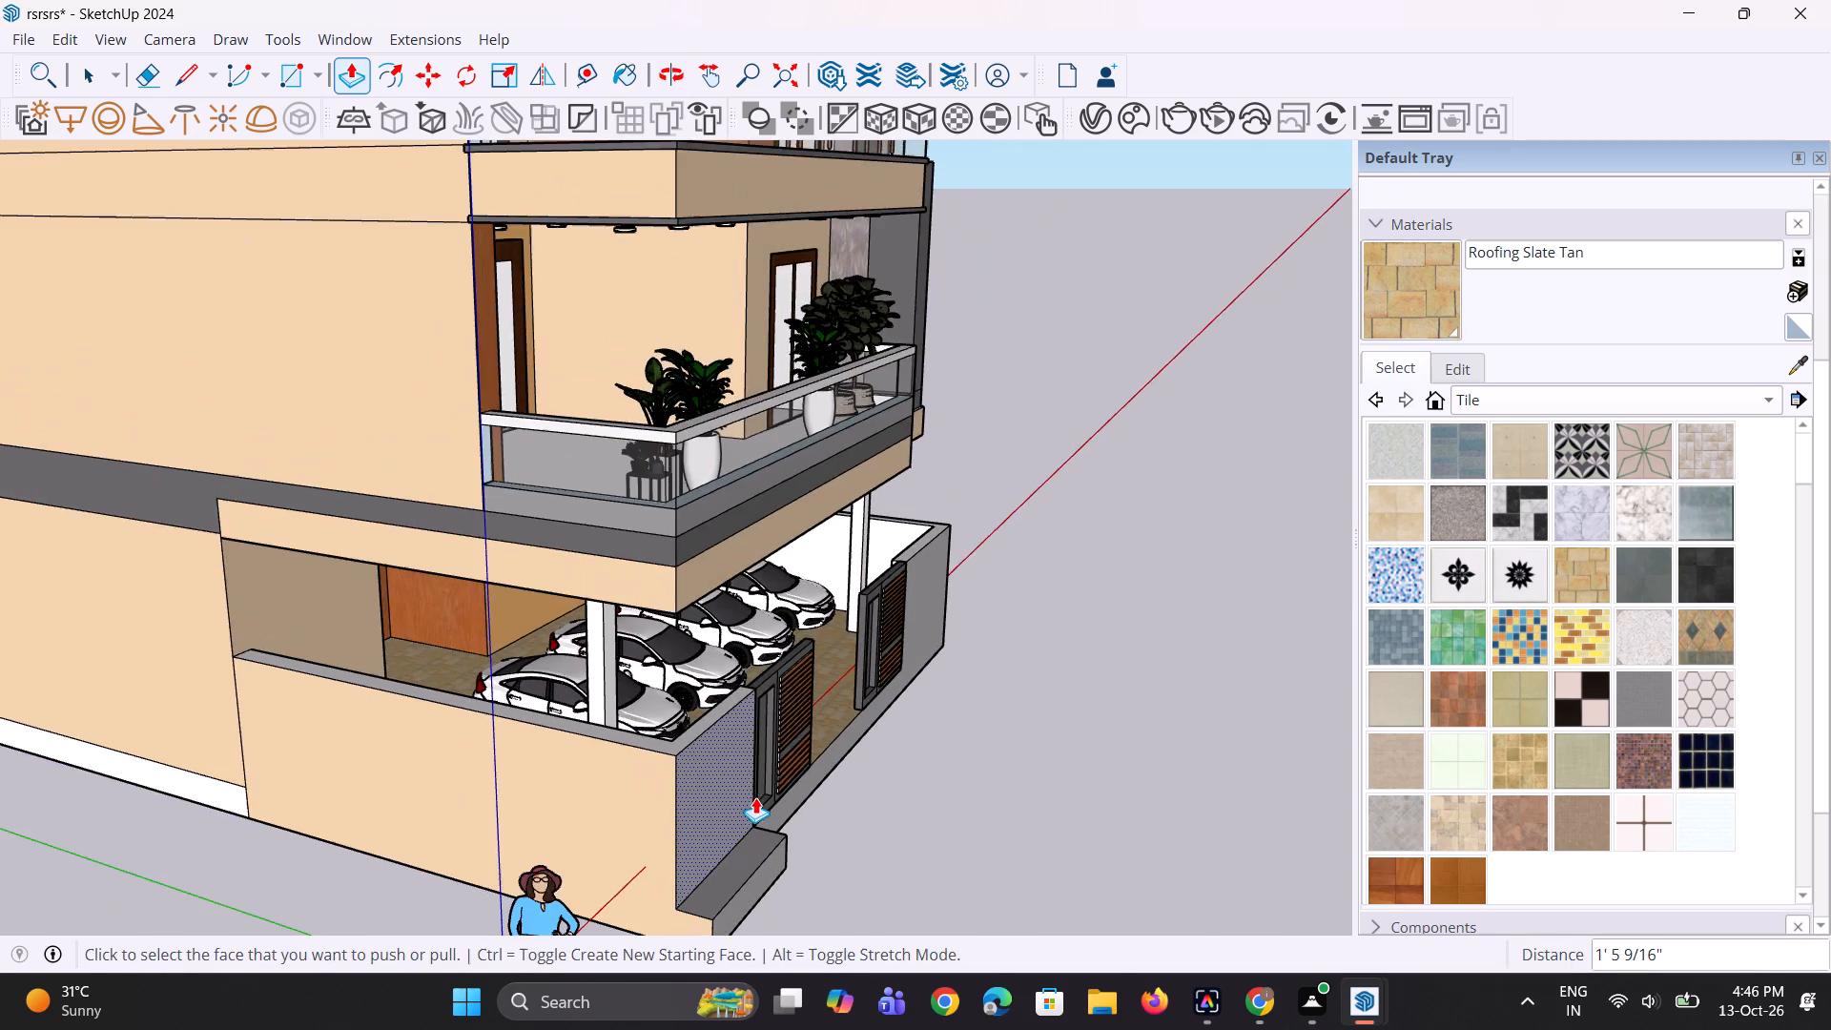
scroll(706, 867, "up", 4)
scroll(714, 797, "down", 5)
middle_click_drag(732, 853, 734, 878)
scroll(732, 879, "up", 3)
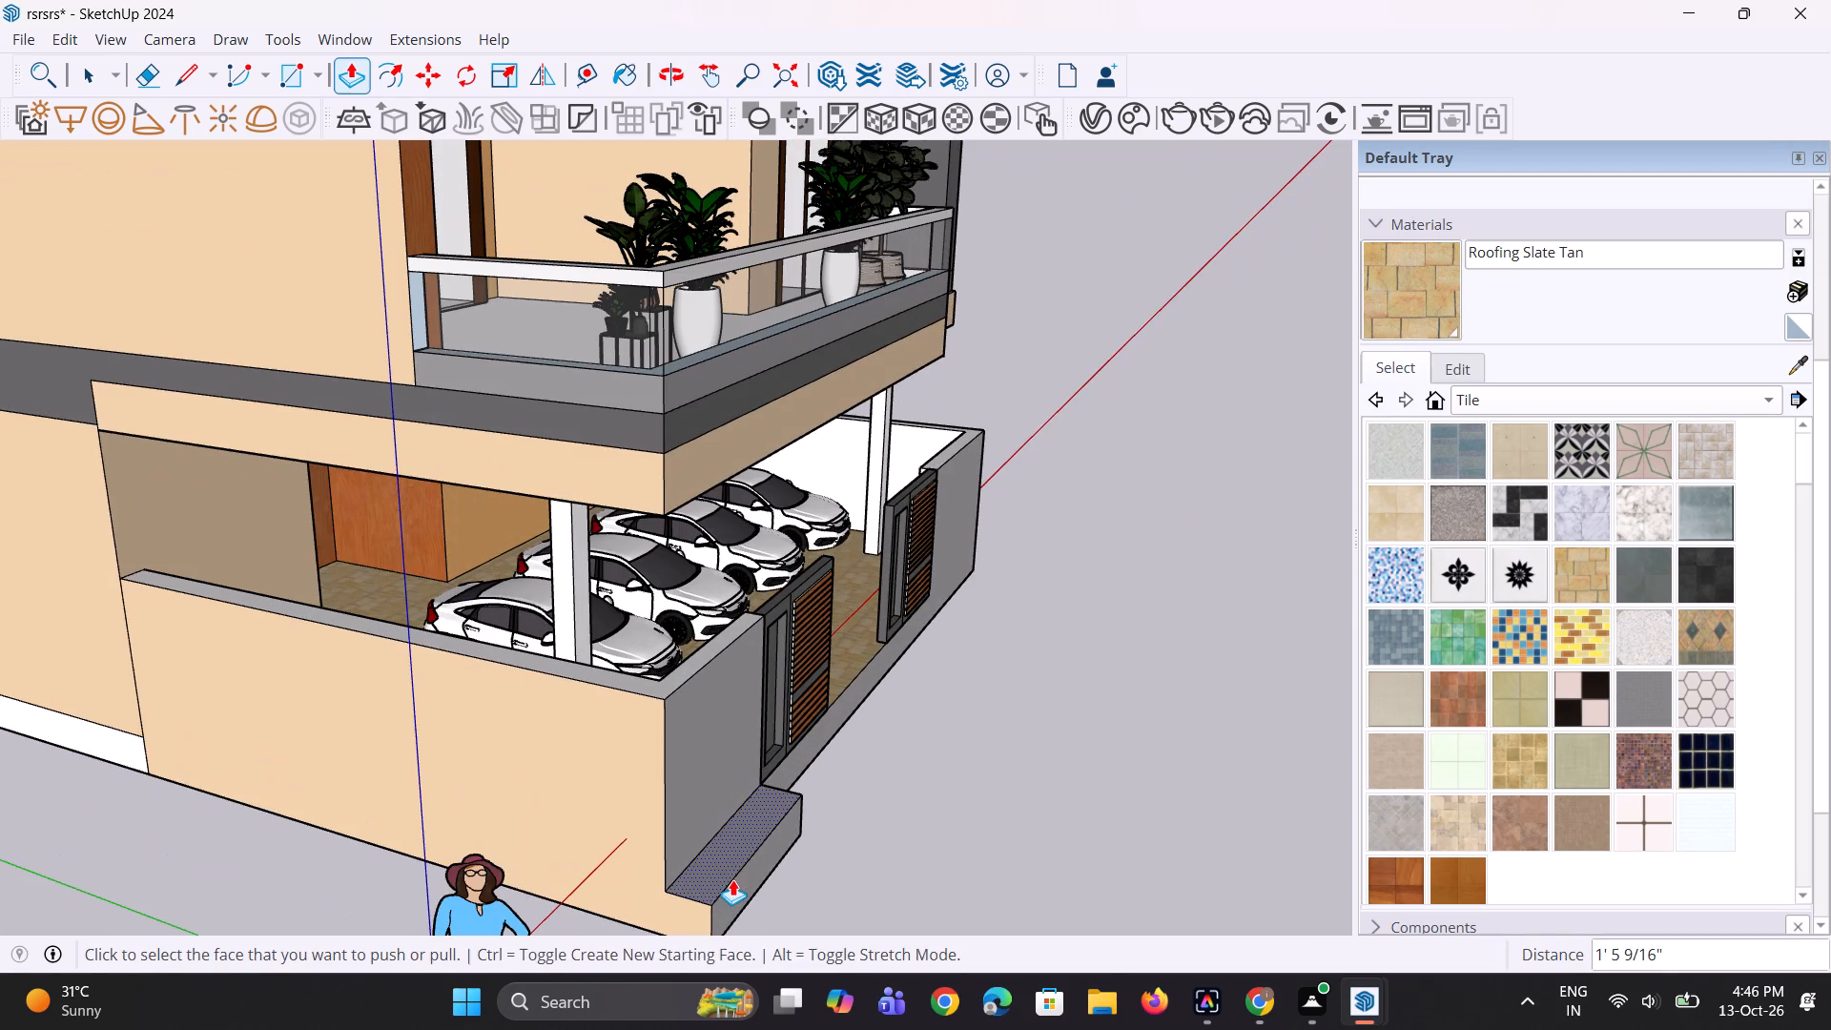
key("space")
left_click(719, 866)
scroll(716, 872, "up", 2)
key("f")
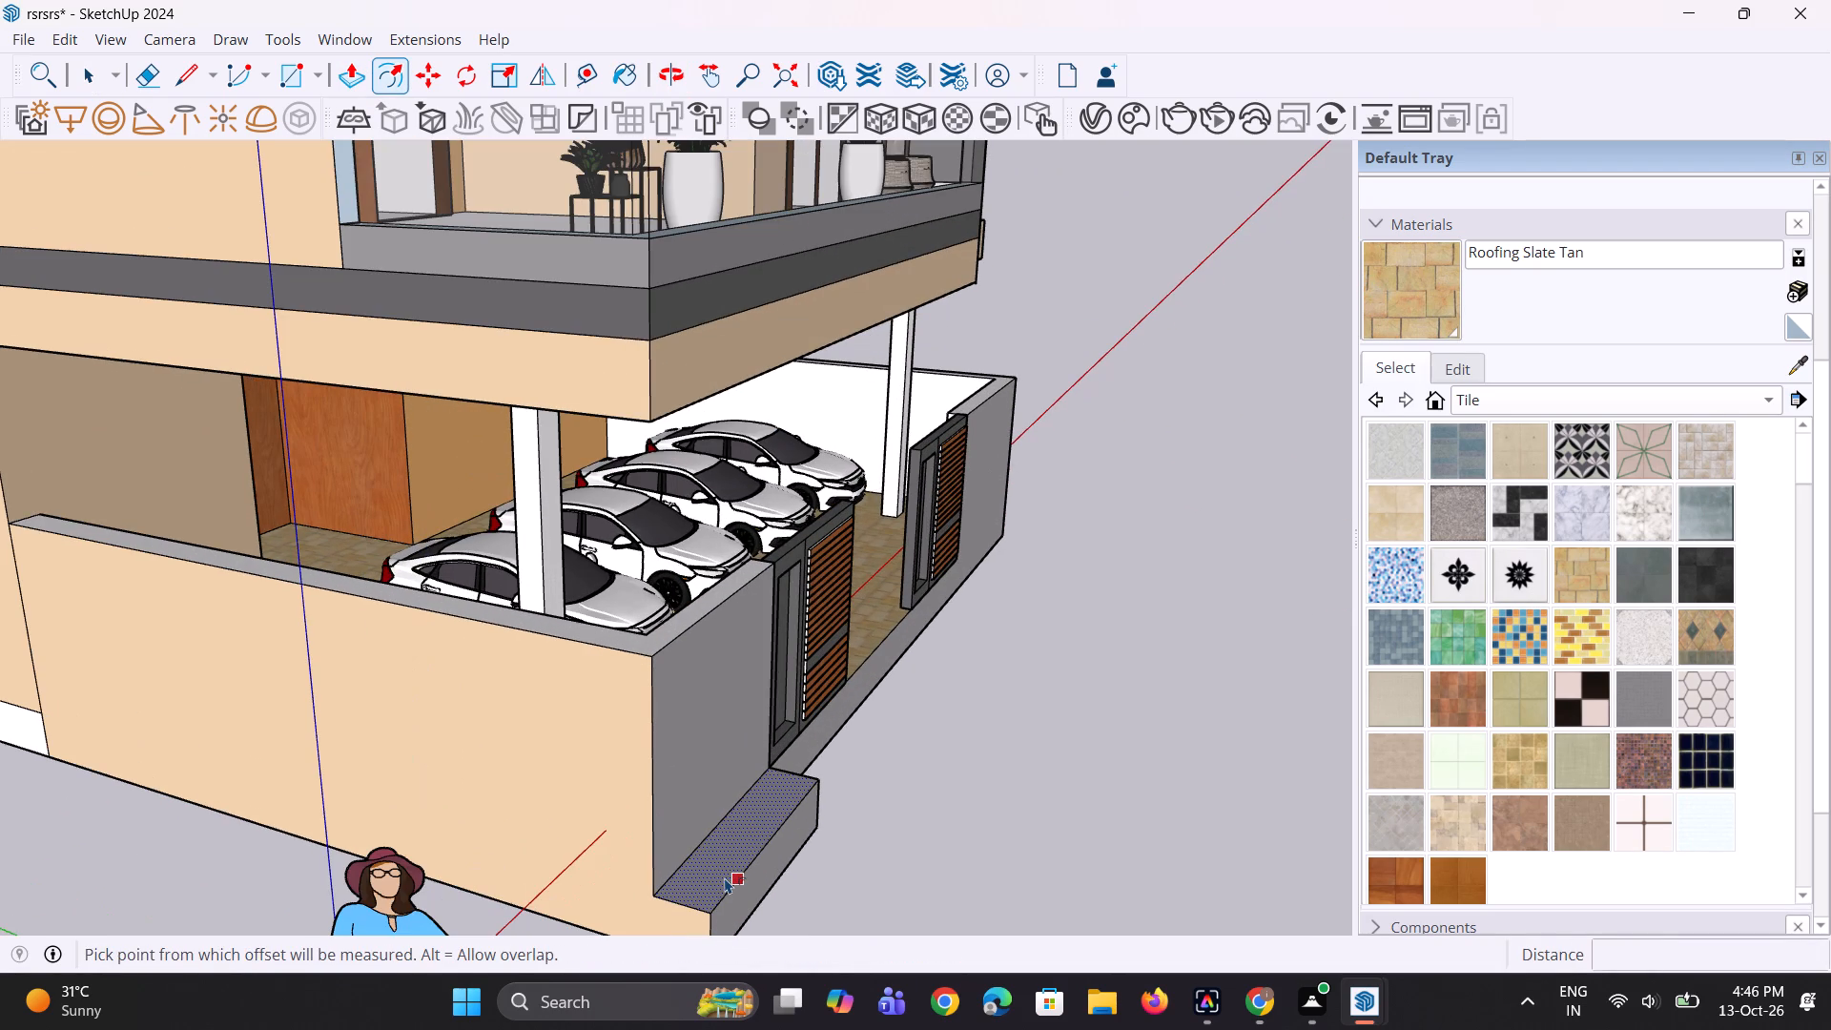
left_click(725, 877)
left_click(725, 880)
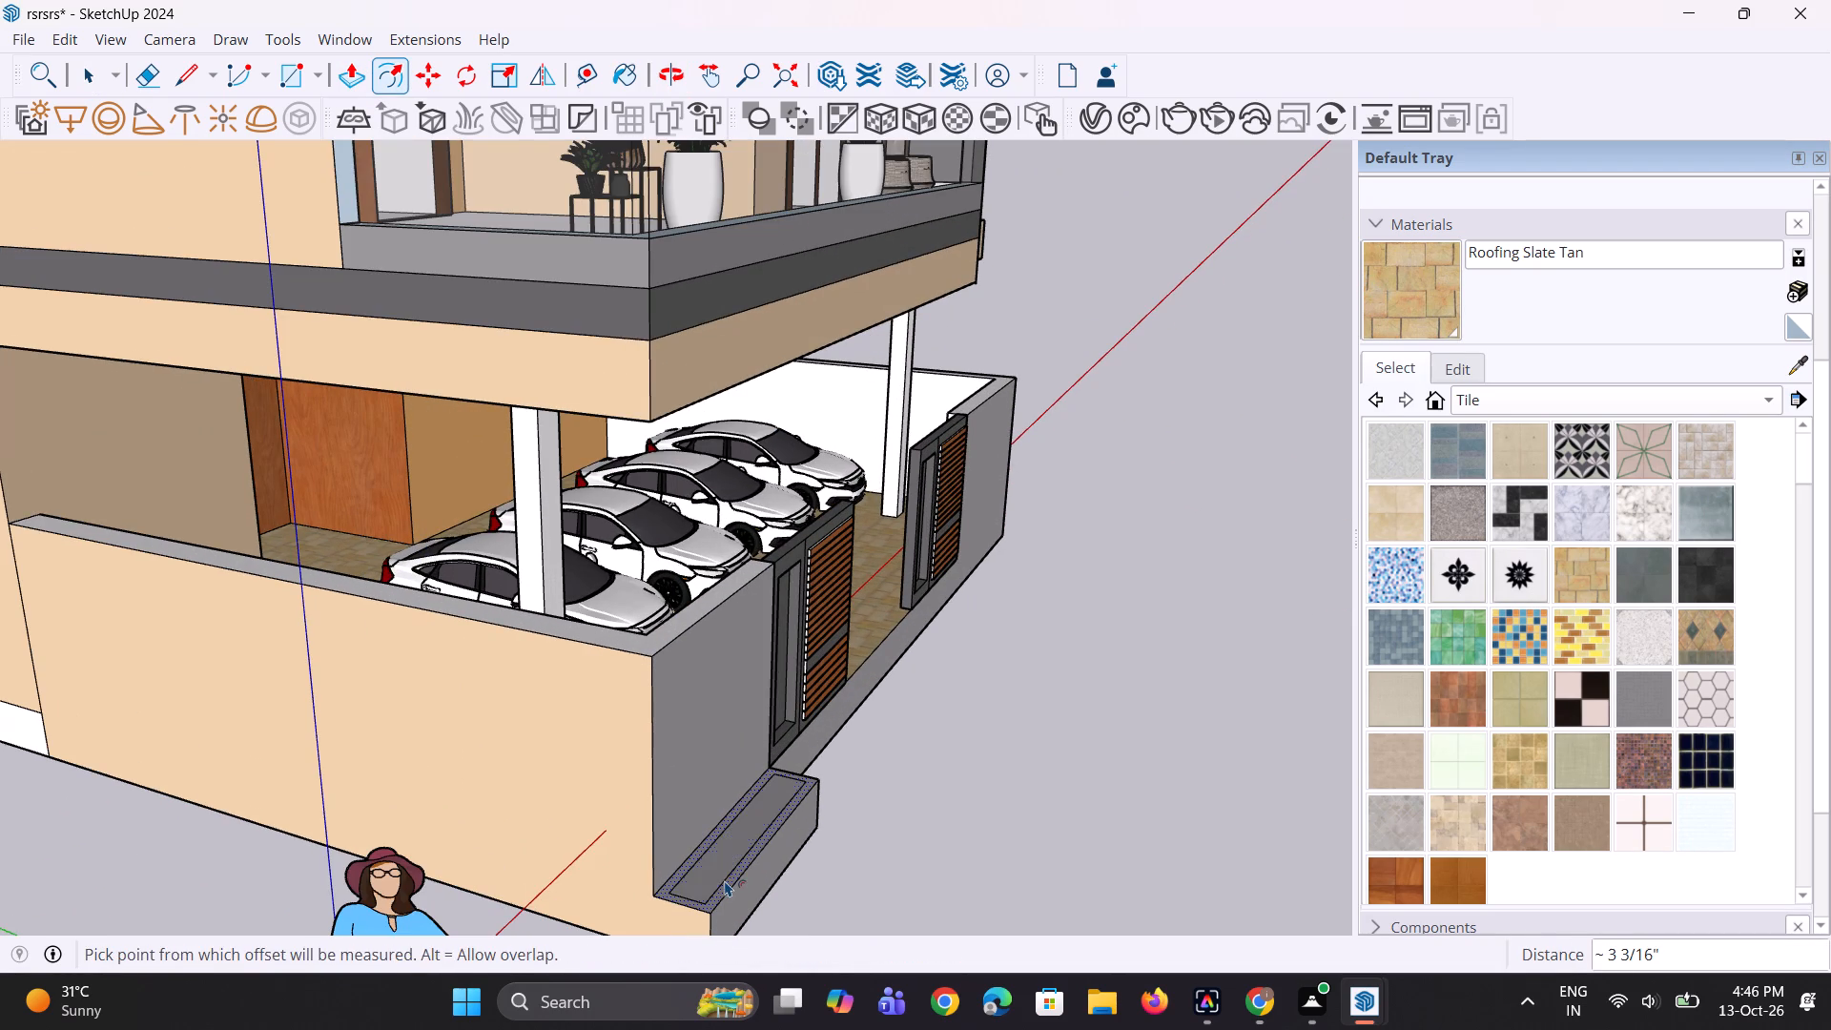
Push the inner top face of the box down 1' 5 3/4" to hollow it into a planter.
scroll(722, 887, "up", 1)
key("space")
key("space")
left_click(712, 869)
scroll(717, 880, "up", 3)
key("p")
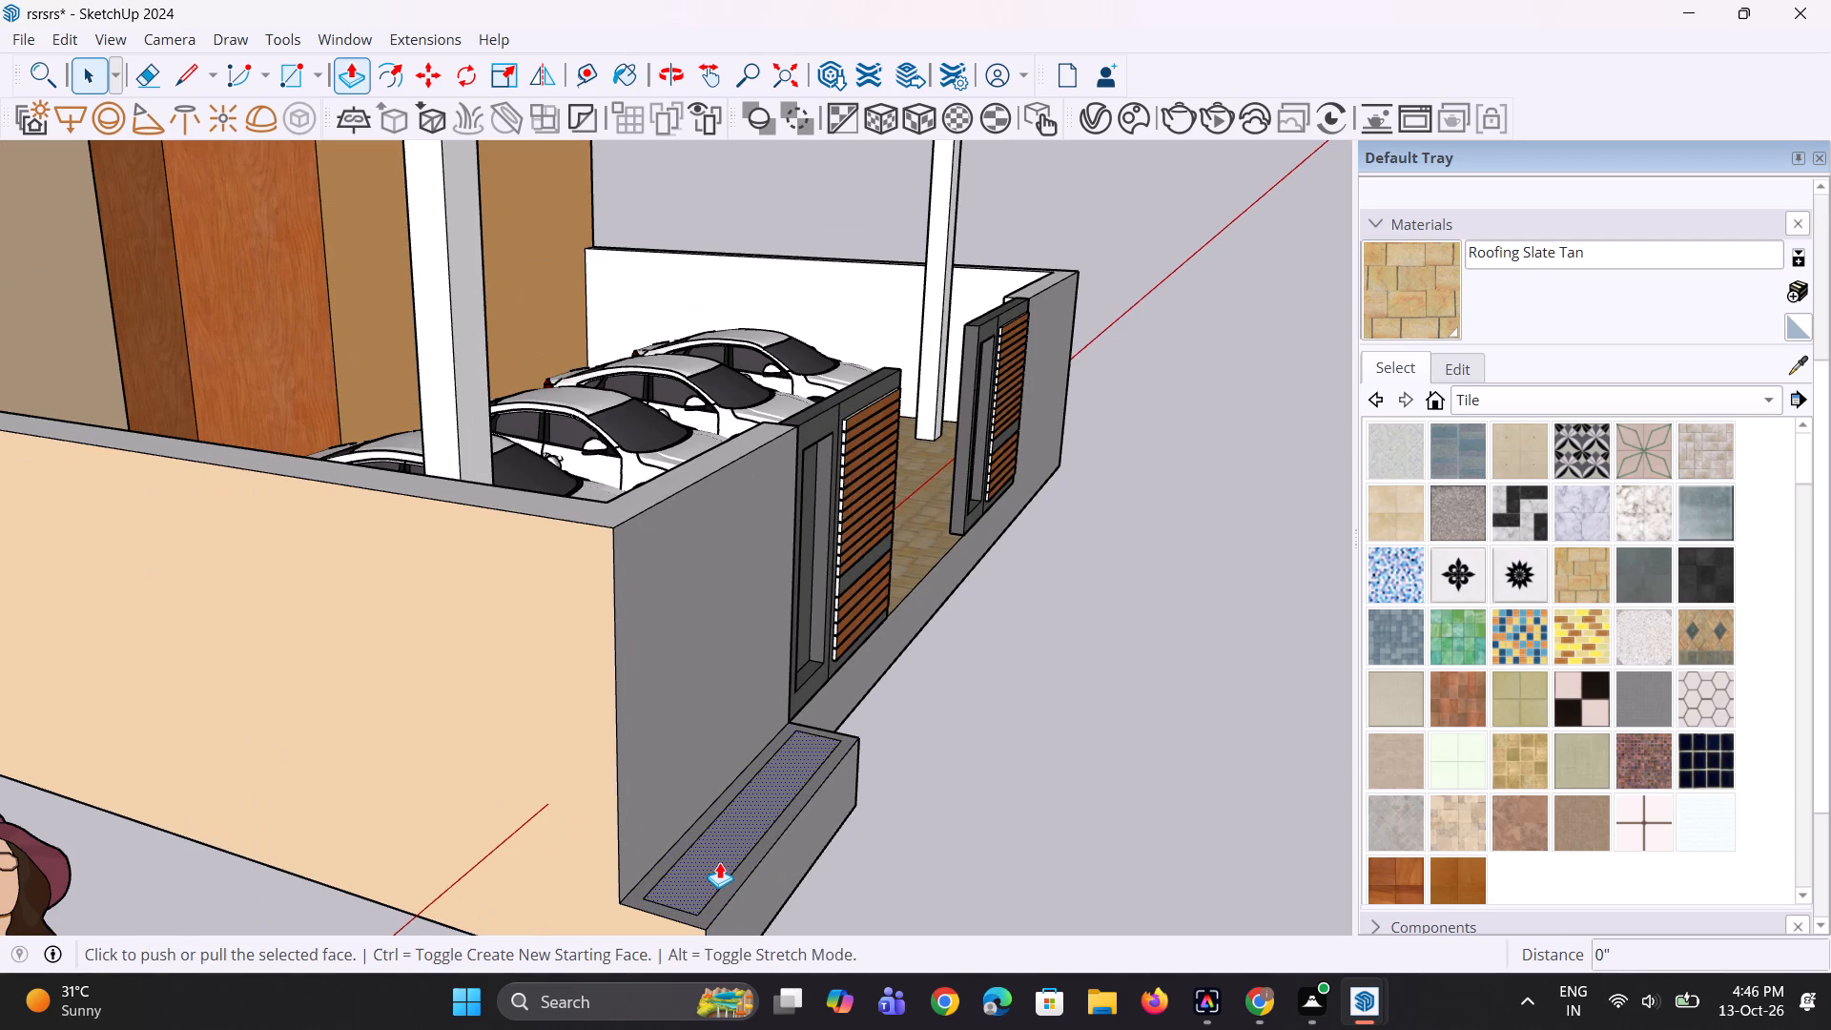
left_click(719, 861)
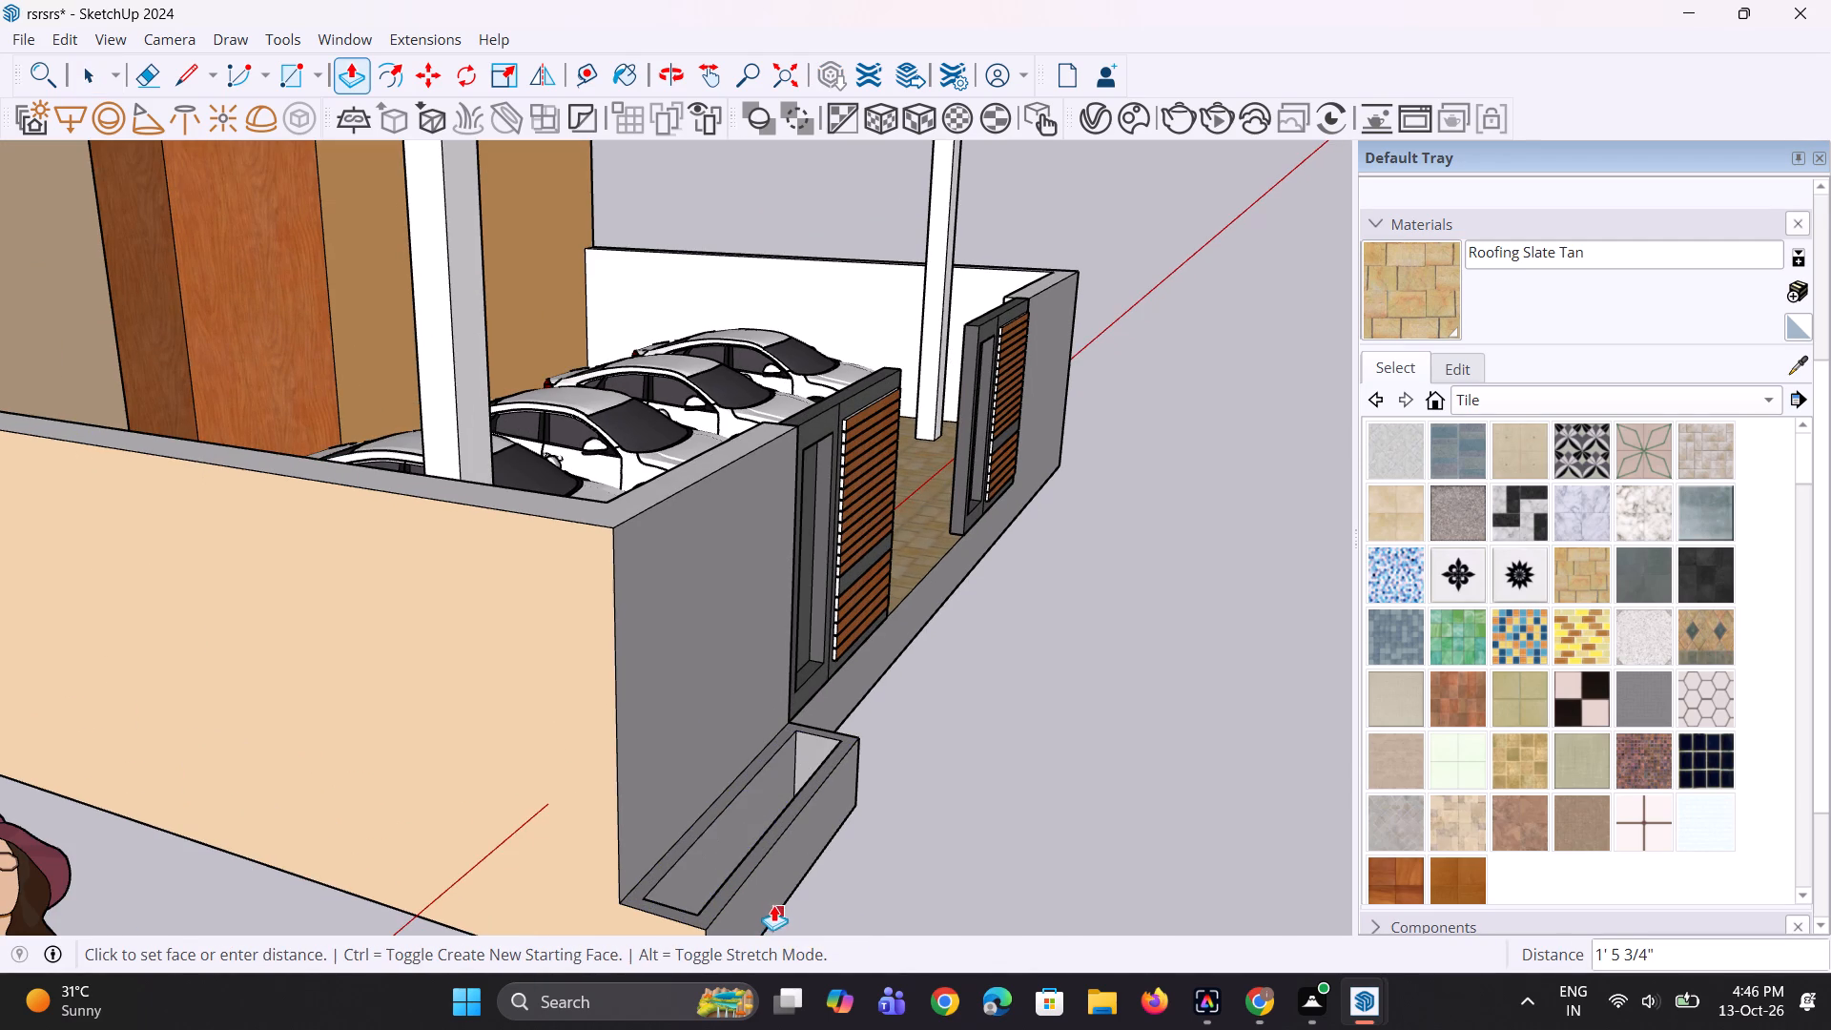
left_click(771, 901)
Import the Planting+101 model from Downloads and place it on the ground beside the boundary wall's far corner, away from the planter.
middle_click_drag(855, 865, 655, 807)
scroll(583, 742, "down", 6)
middle_click_drag(729, 803, 578, 830)
scroll(574, 796, "down", 5)
key("space")
key("space")
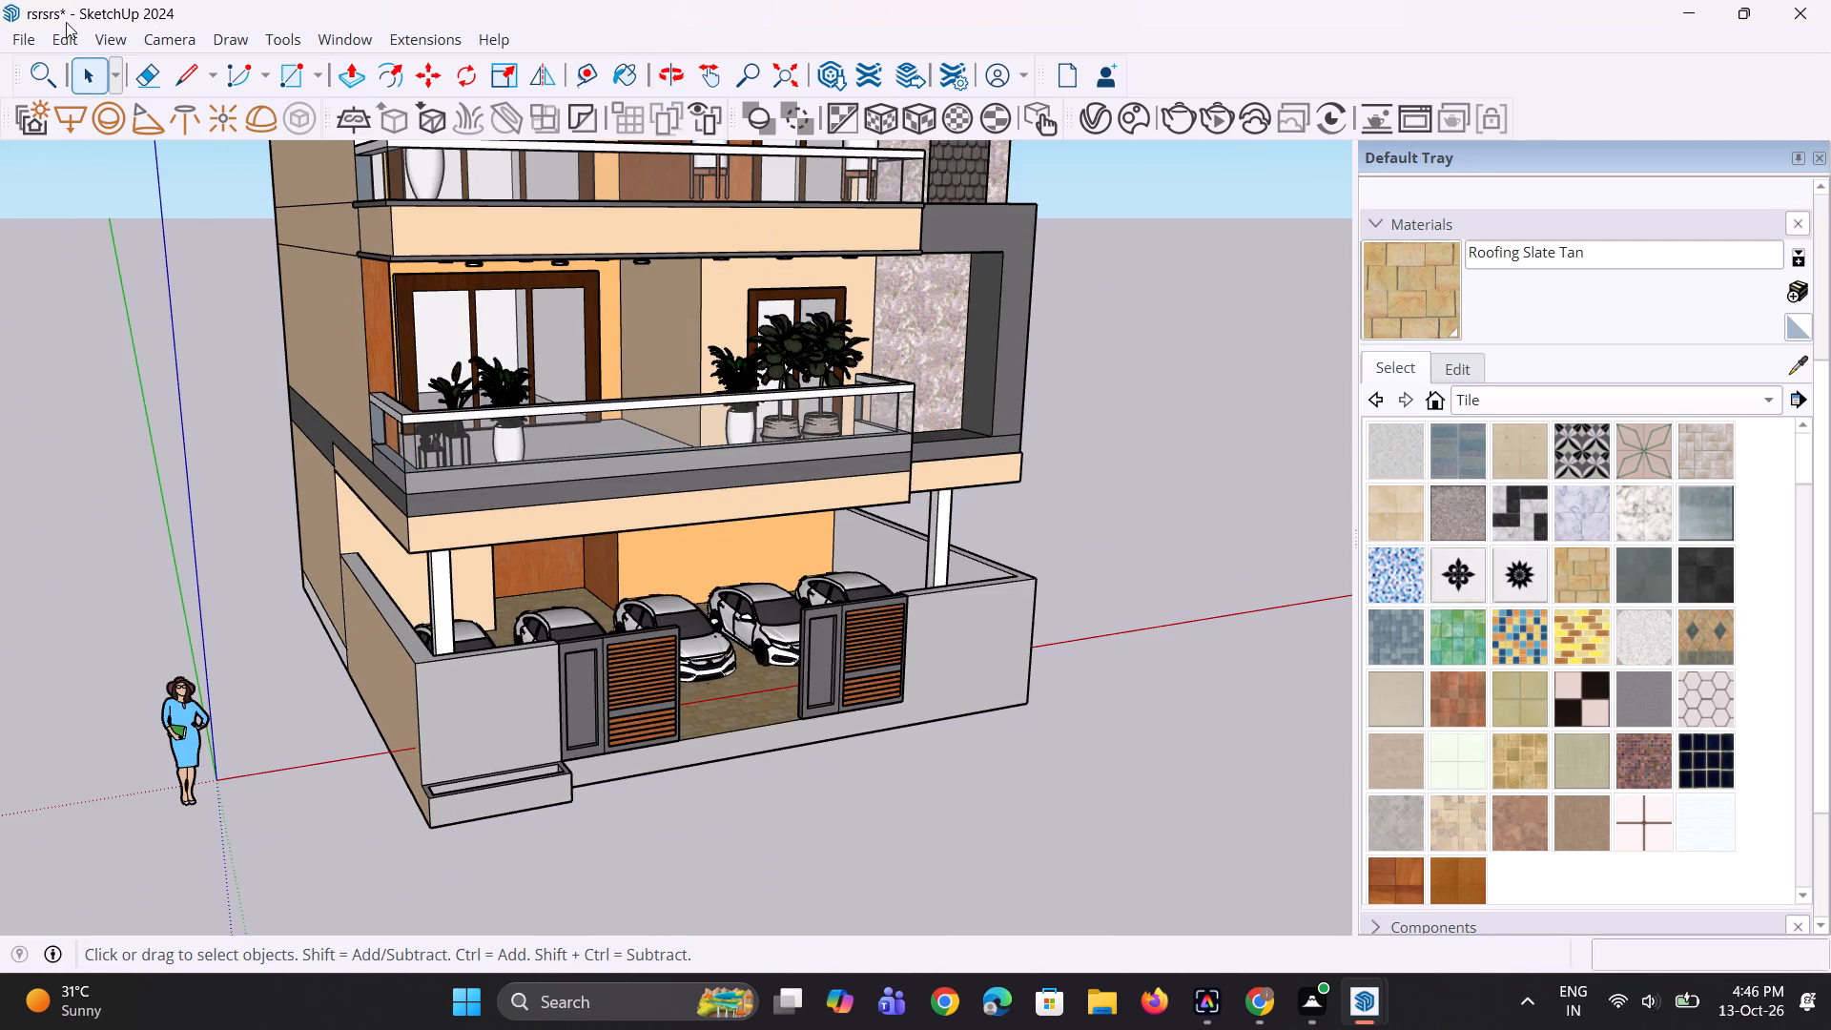
left_click(39, 38)
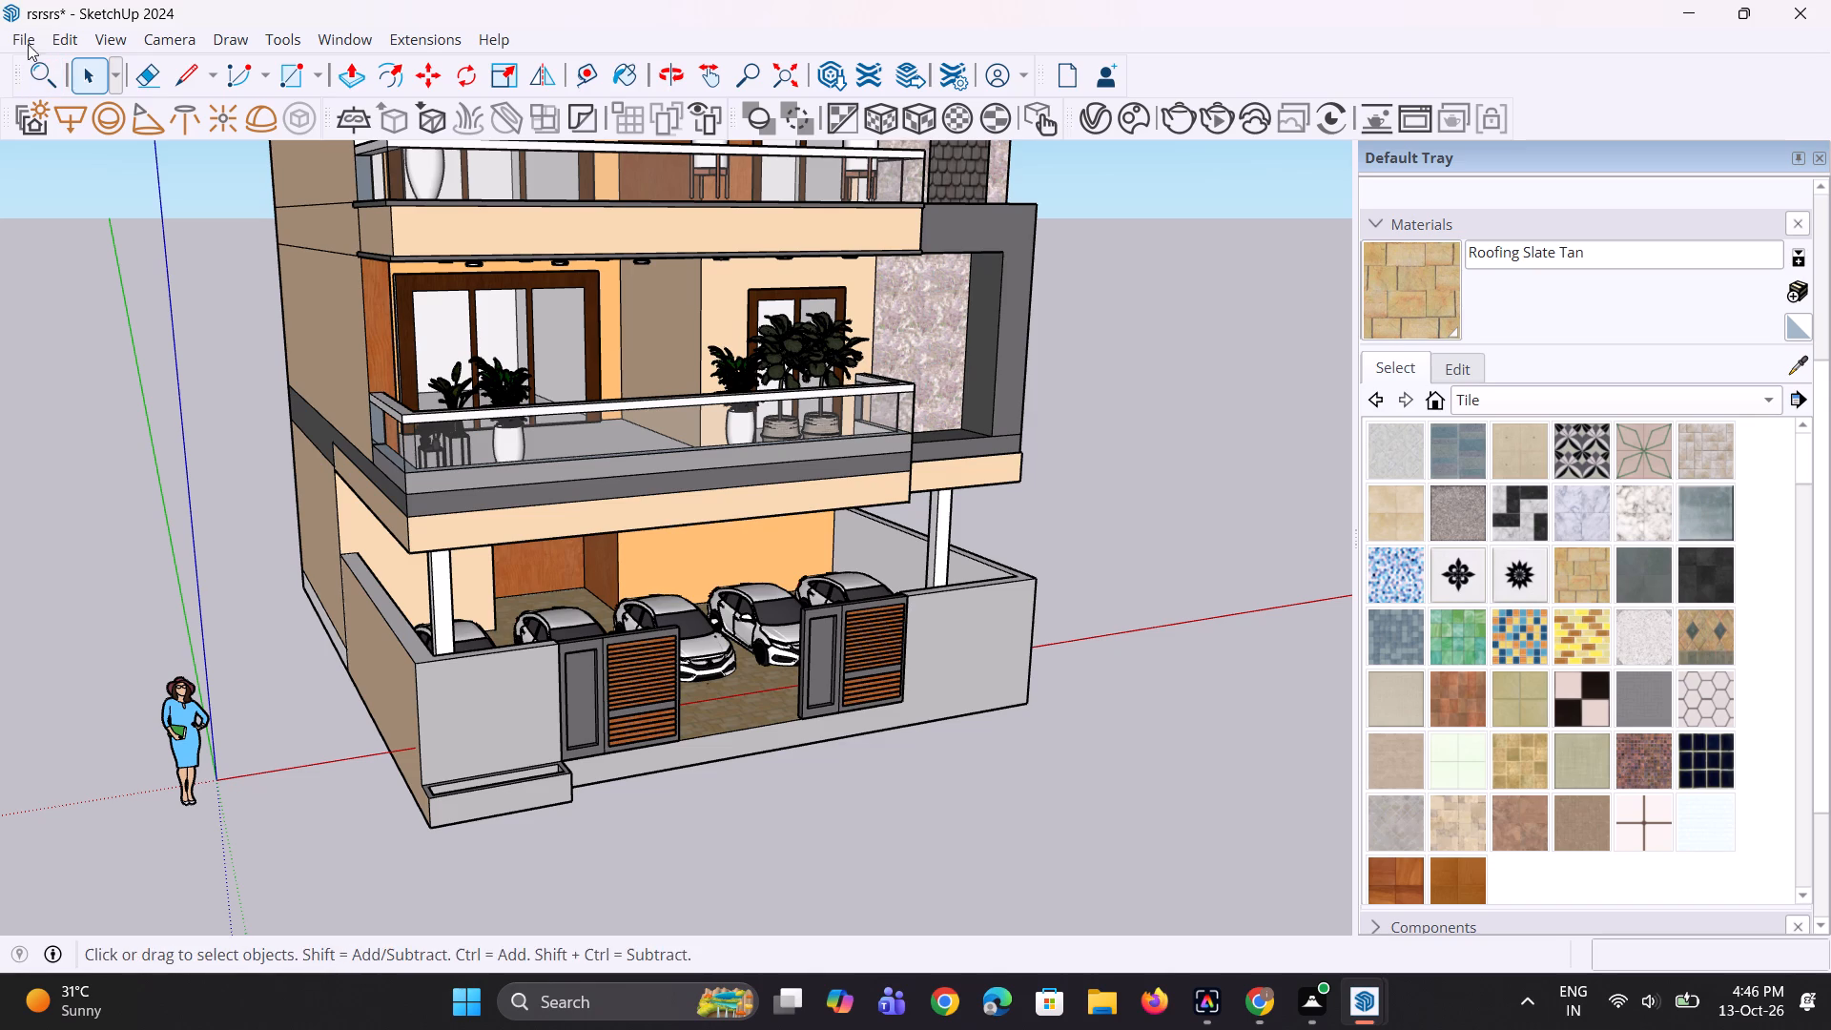
left_click(29, 36)
left_click(113, 374)
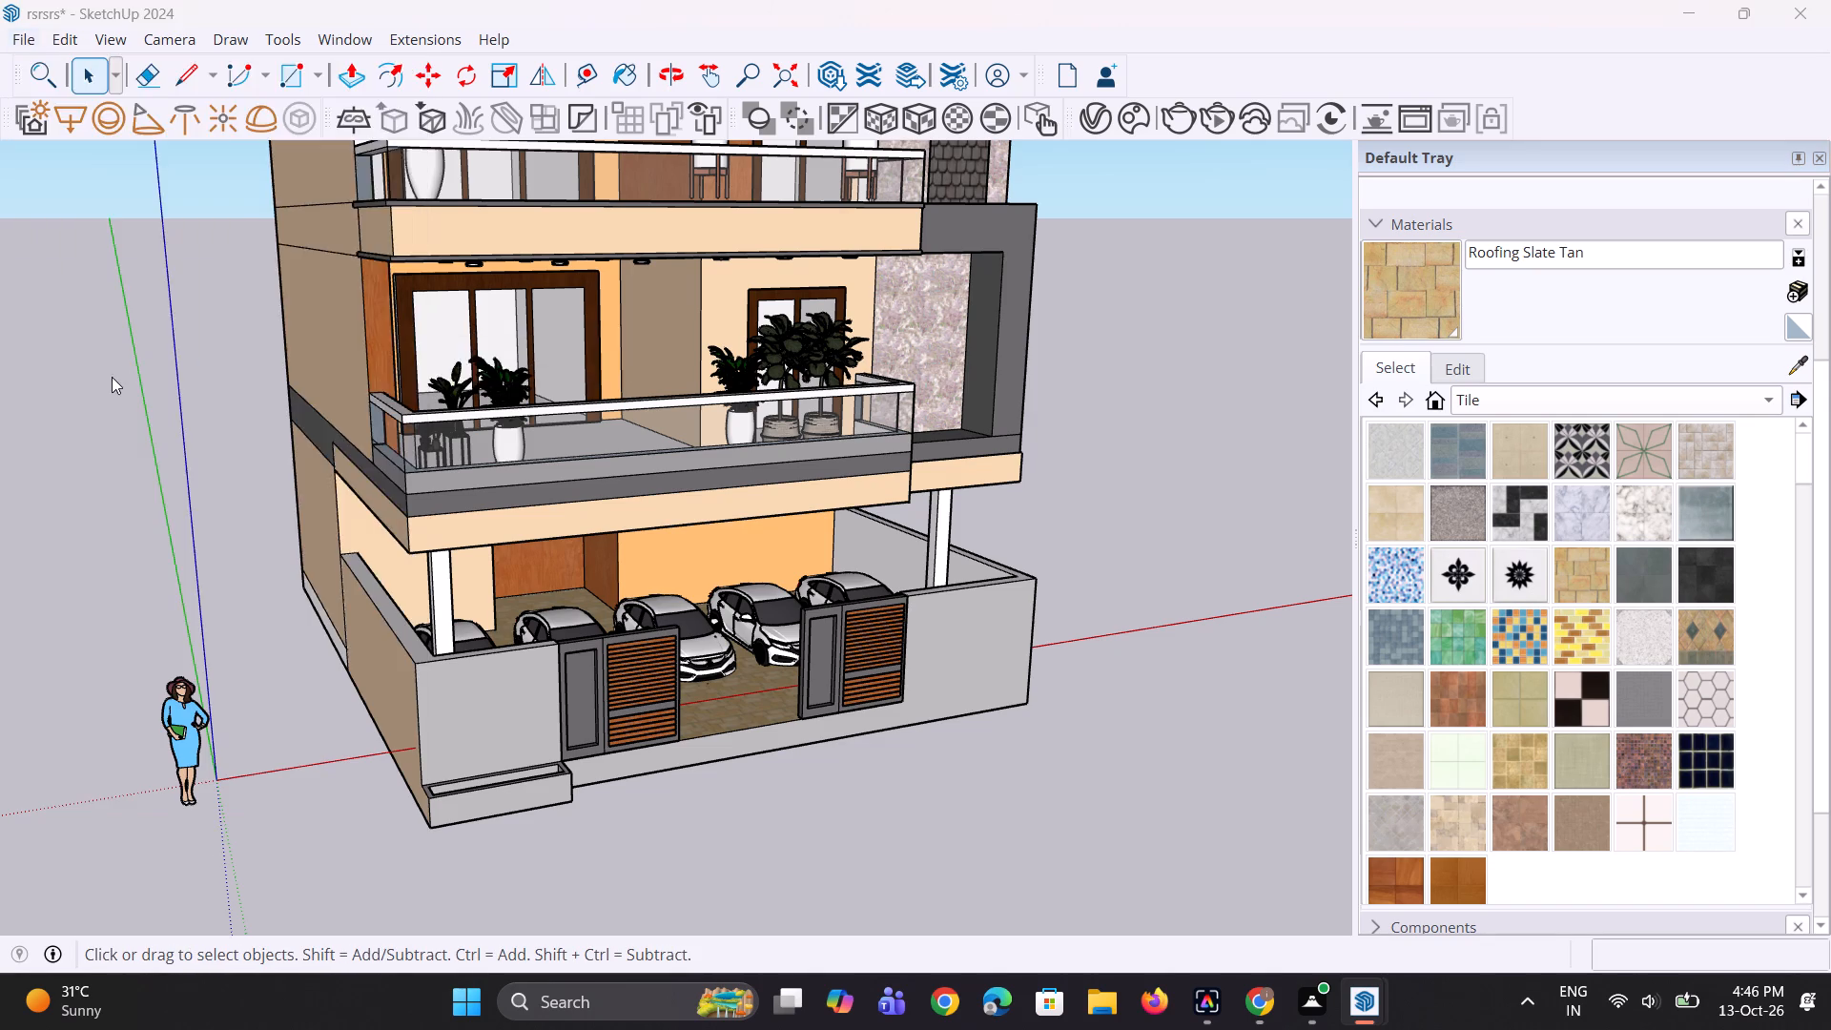
left_click(132, 344)
scroll(378, 383, "down", 5)
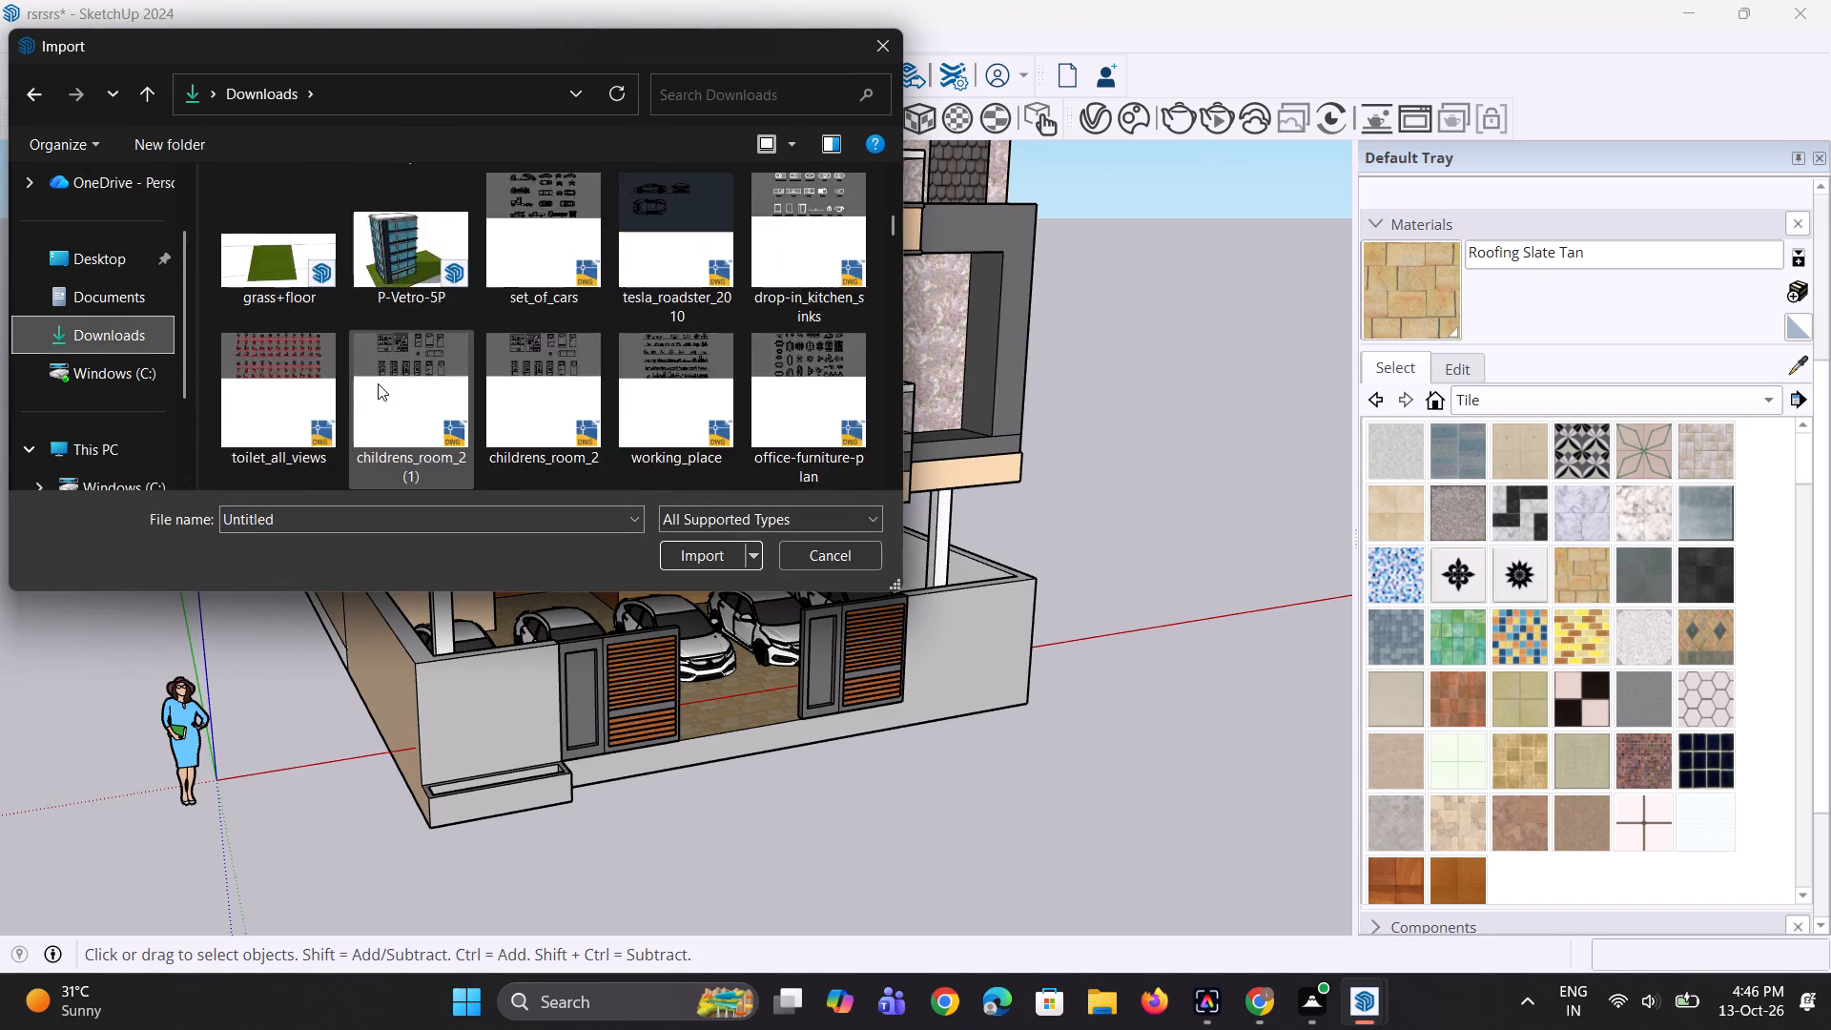
scroll(378, 383, "down", 17)
scroll(389, 364, "down", 10)
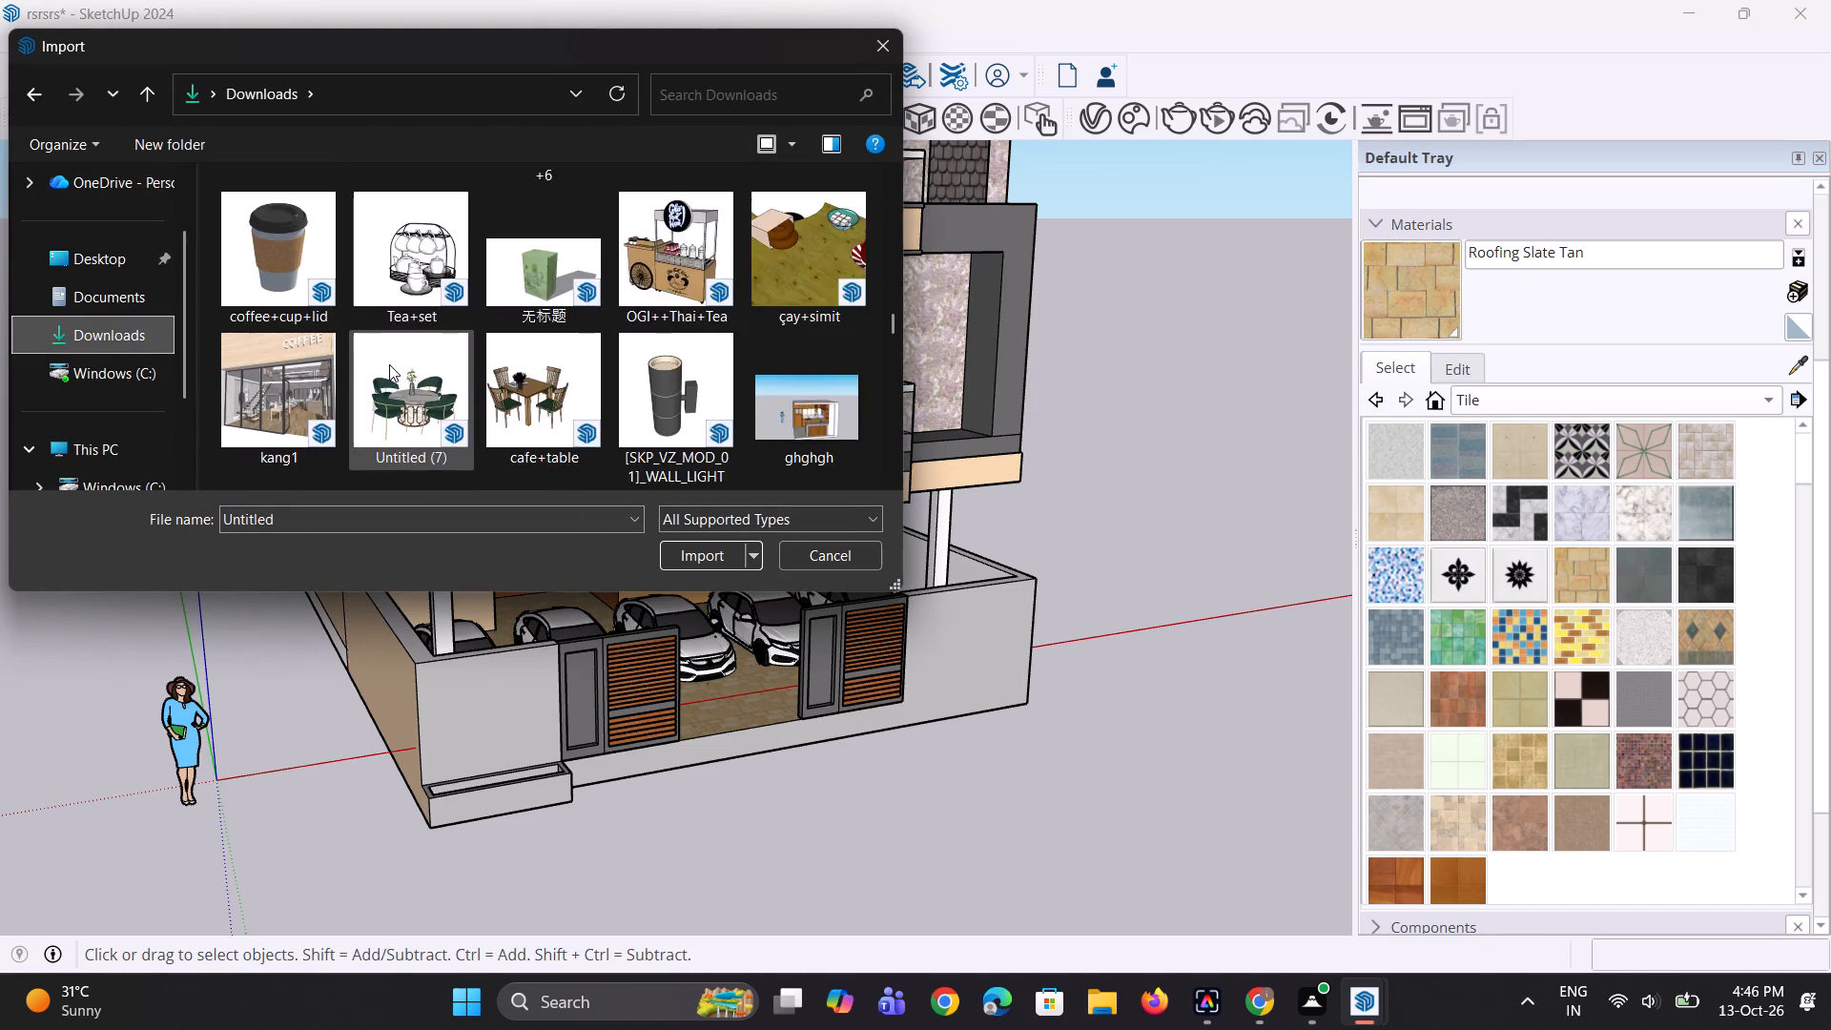
scroll(389, 364, "down", 8)
scroll(500, 363, "down", 7)
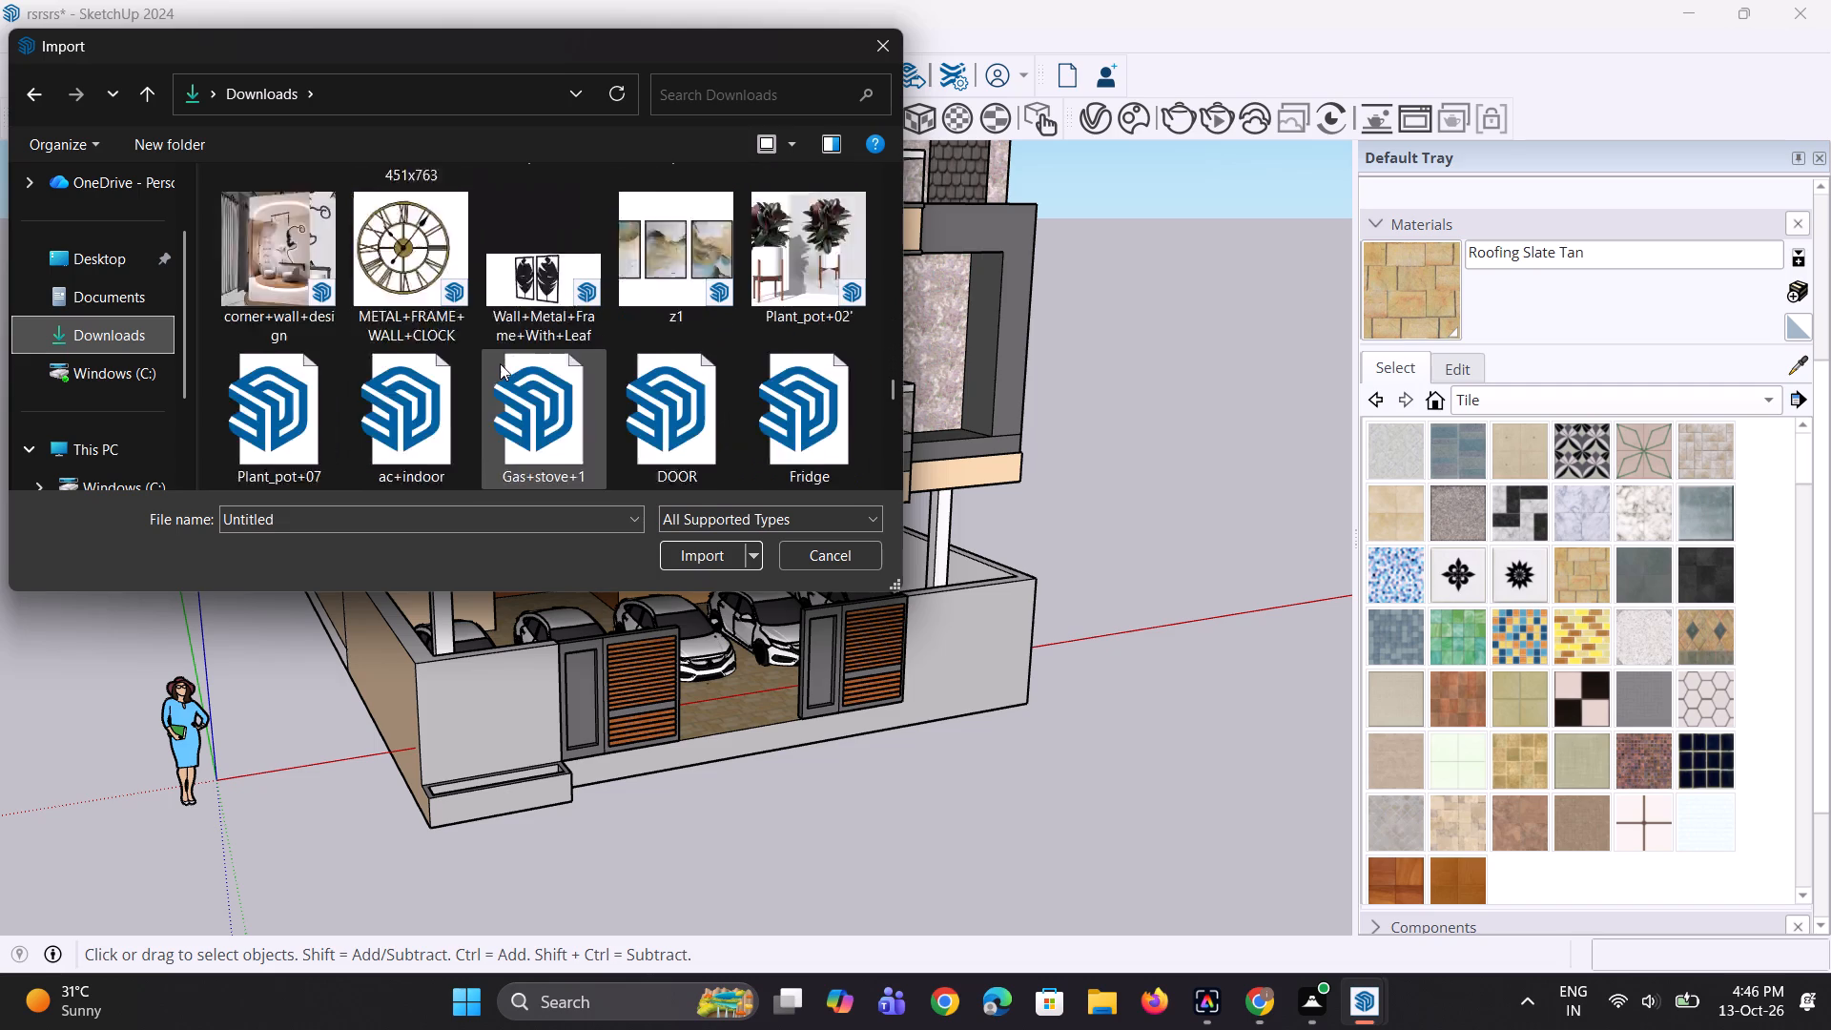
scroll(500, 363, "down", 10)
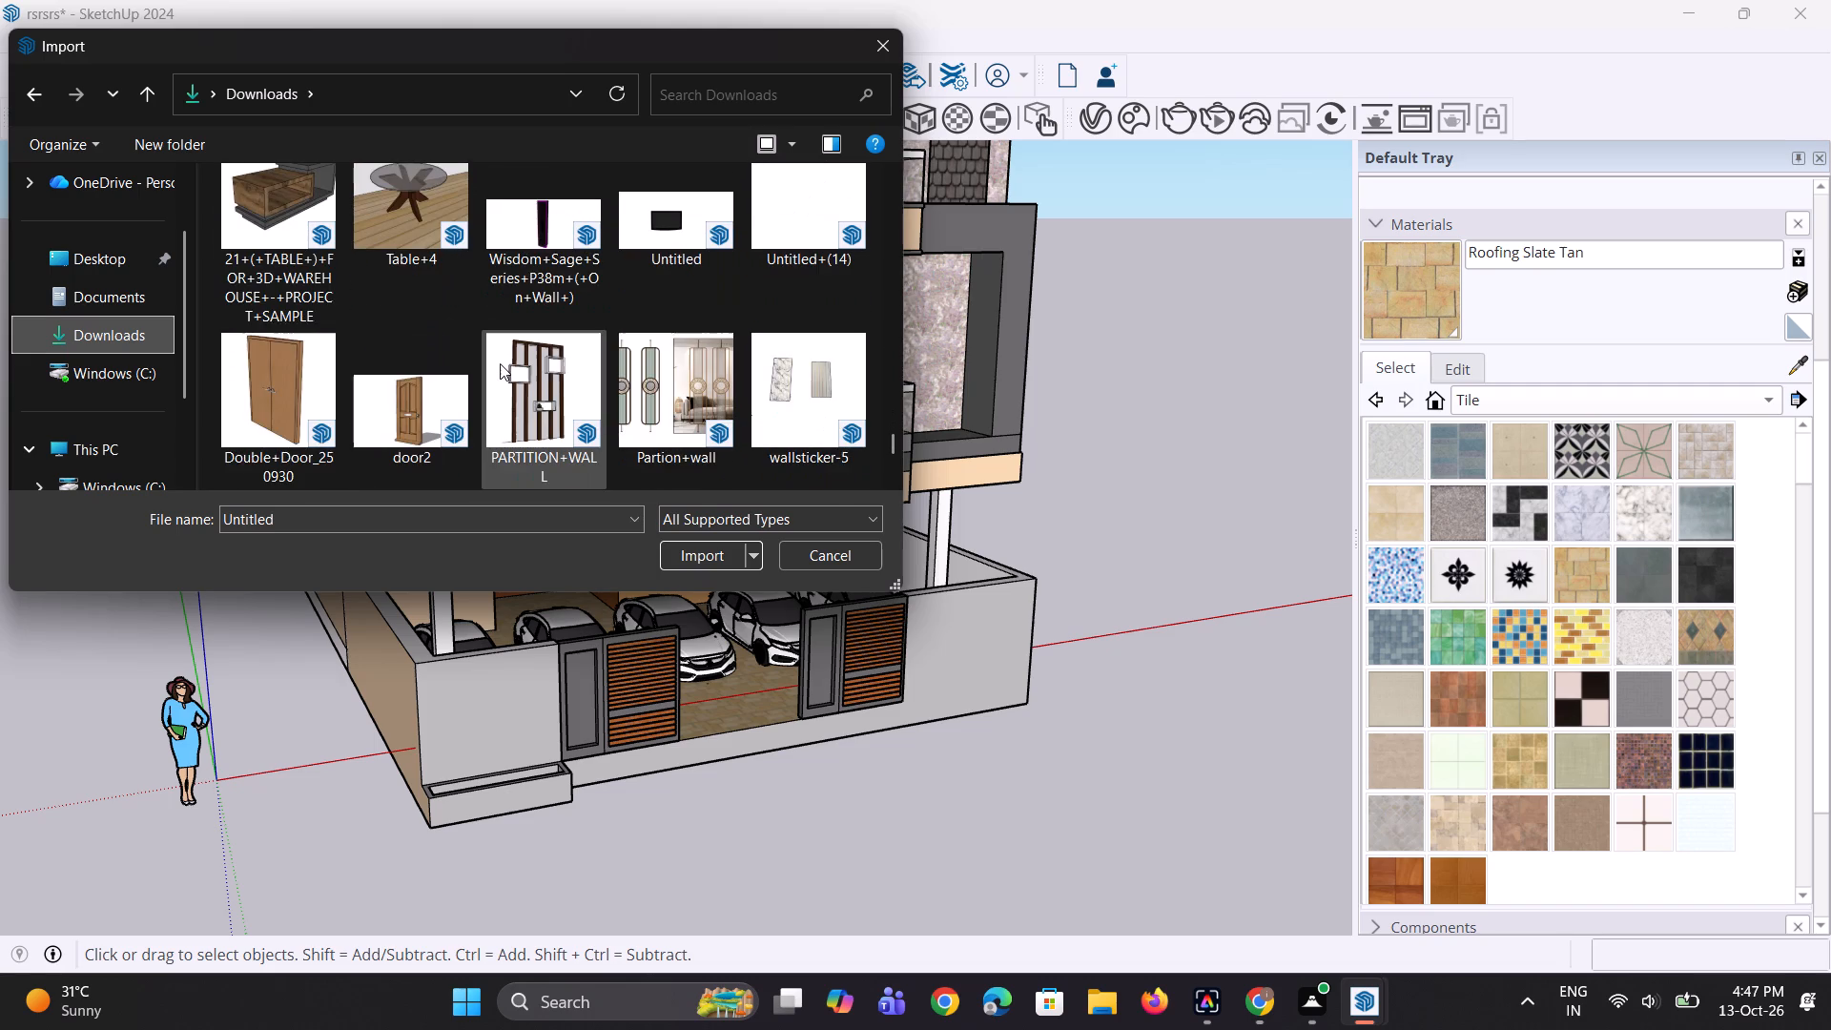
scroll(500, 363, "down", 8)
scroll(500, 363, "up", 16)
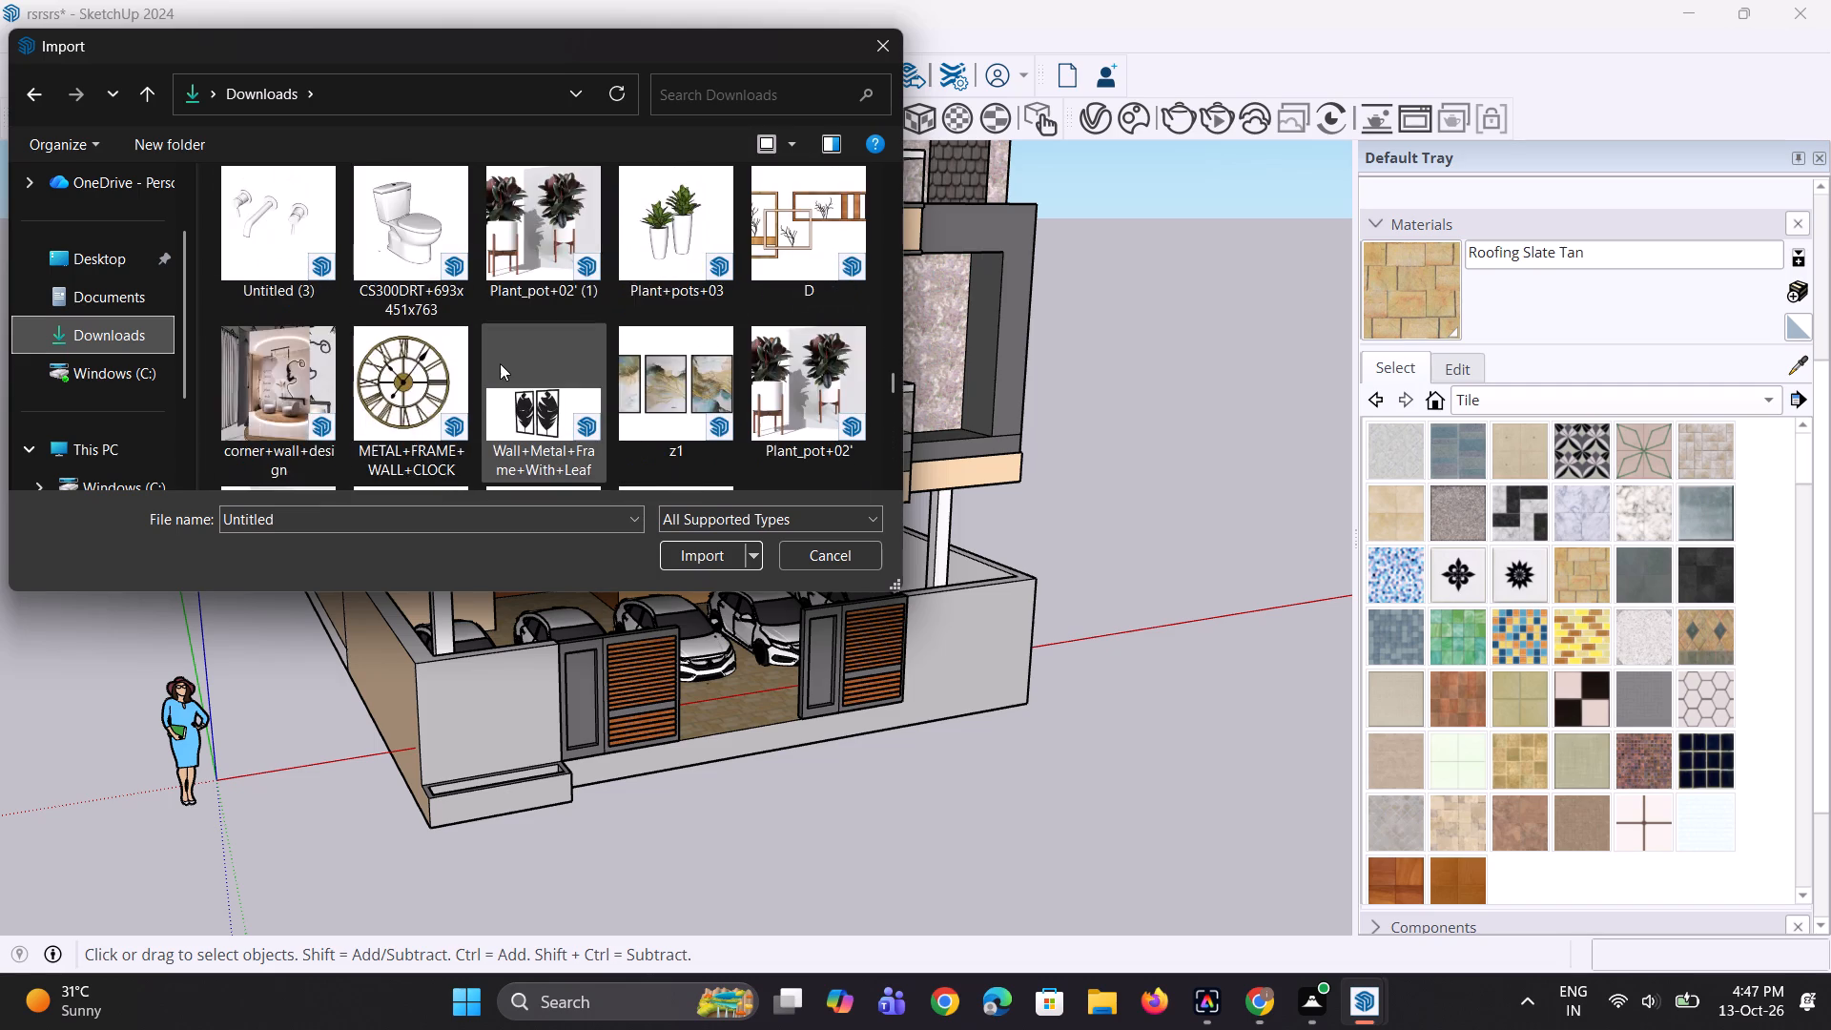
scroll(500, 363, "up", 6)
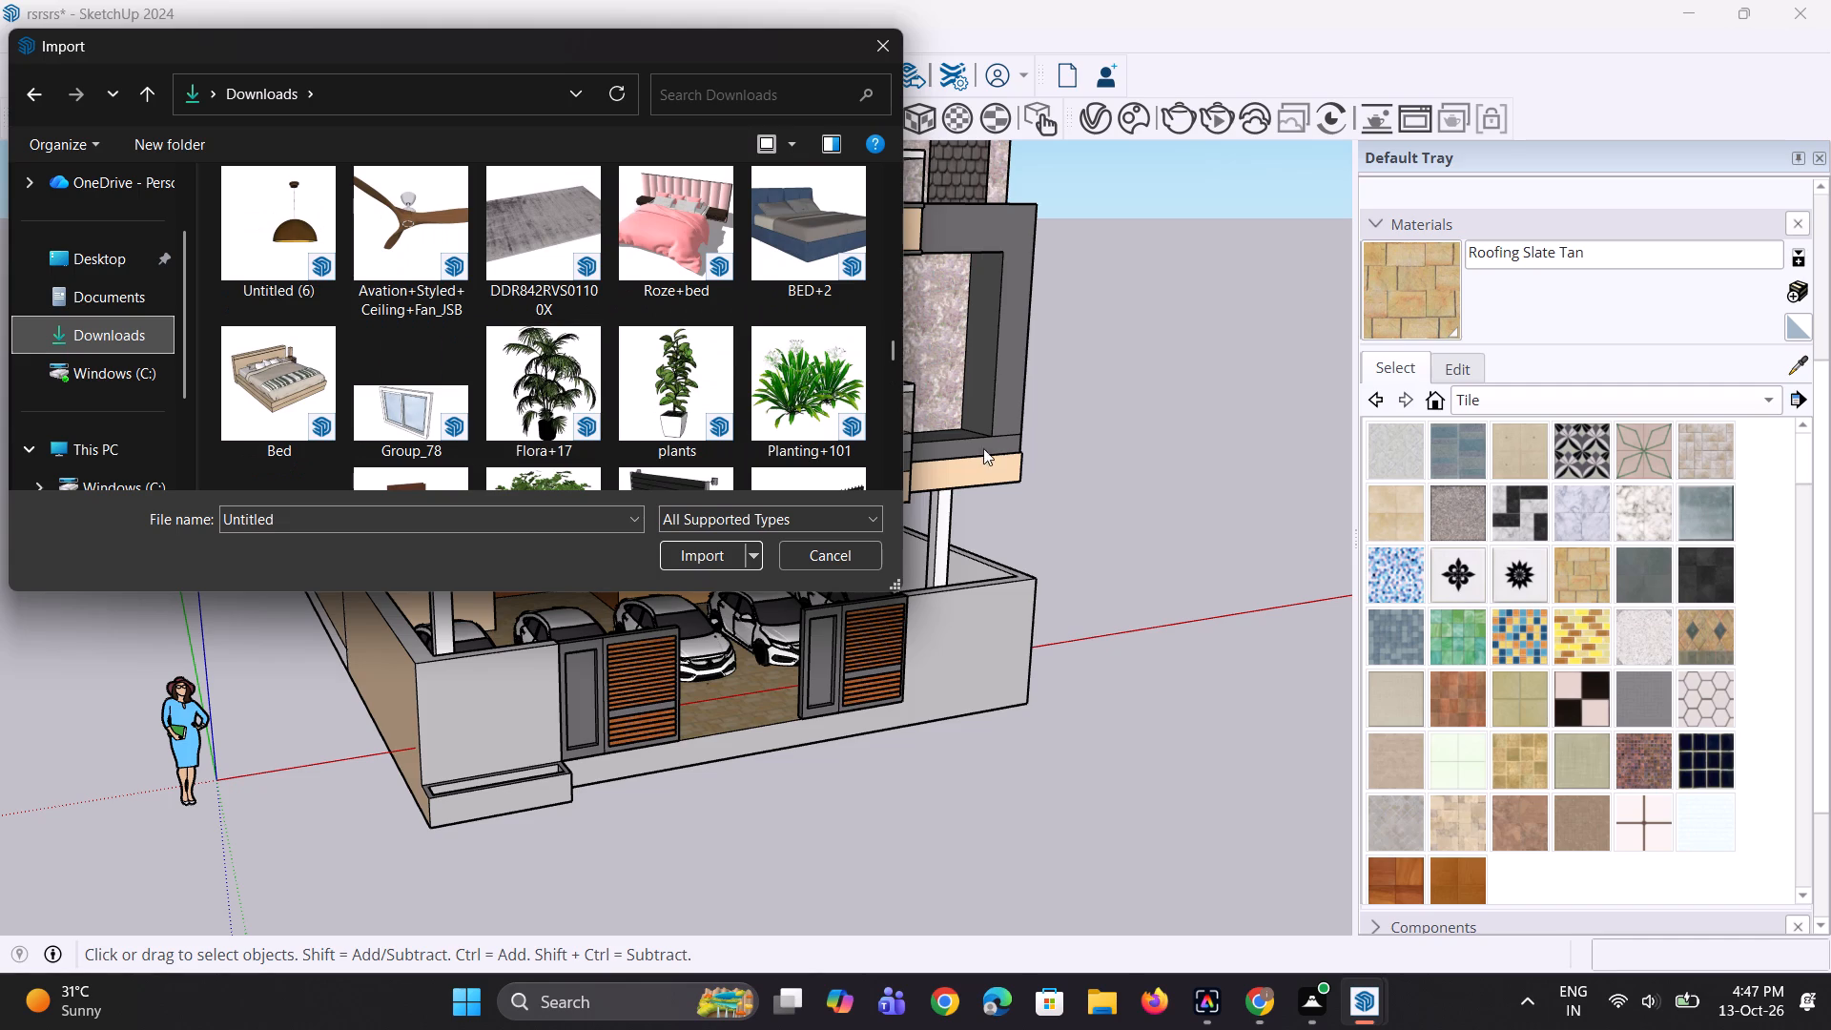
left_click_drag(819, 374, 1069, 726)
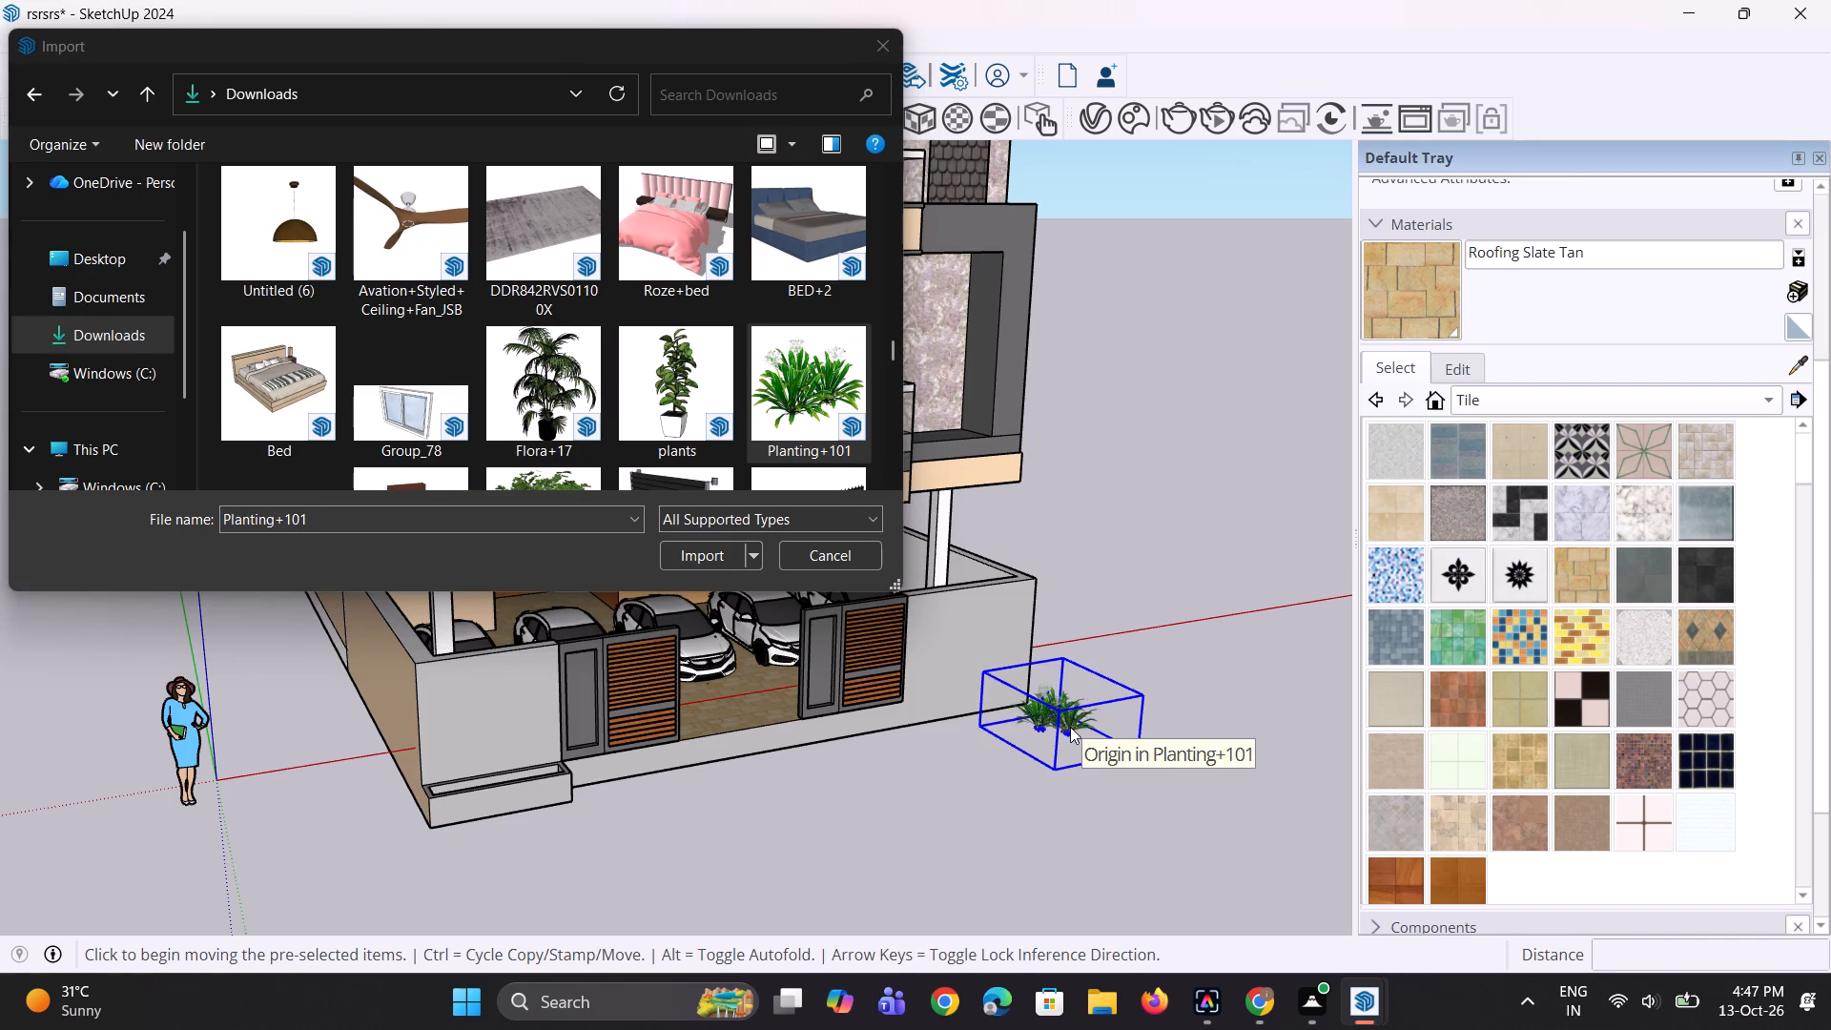
left_click(906, 41)
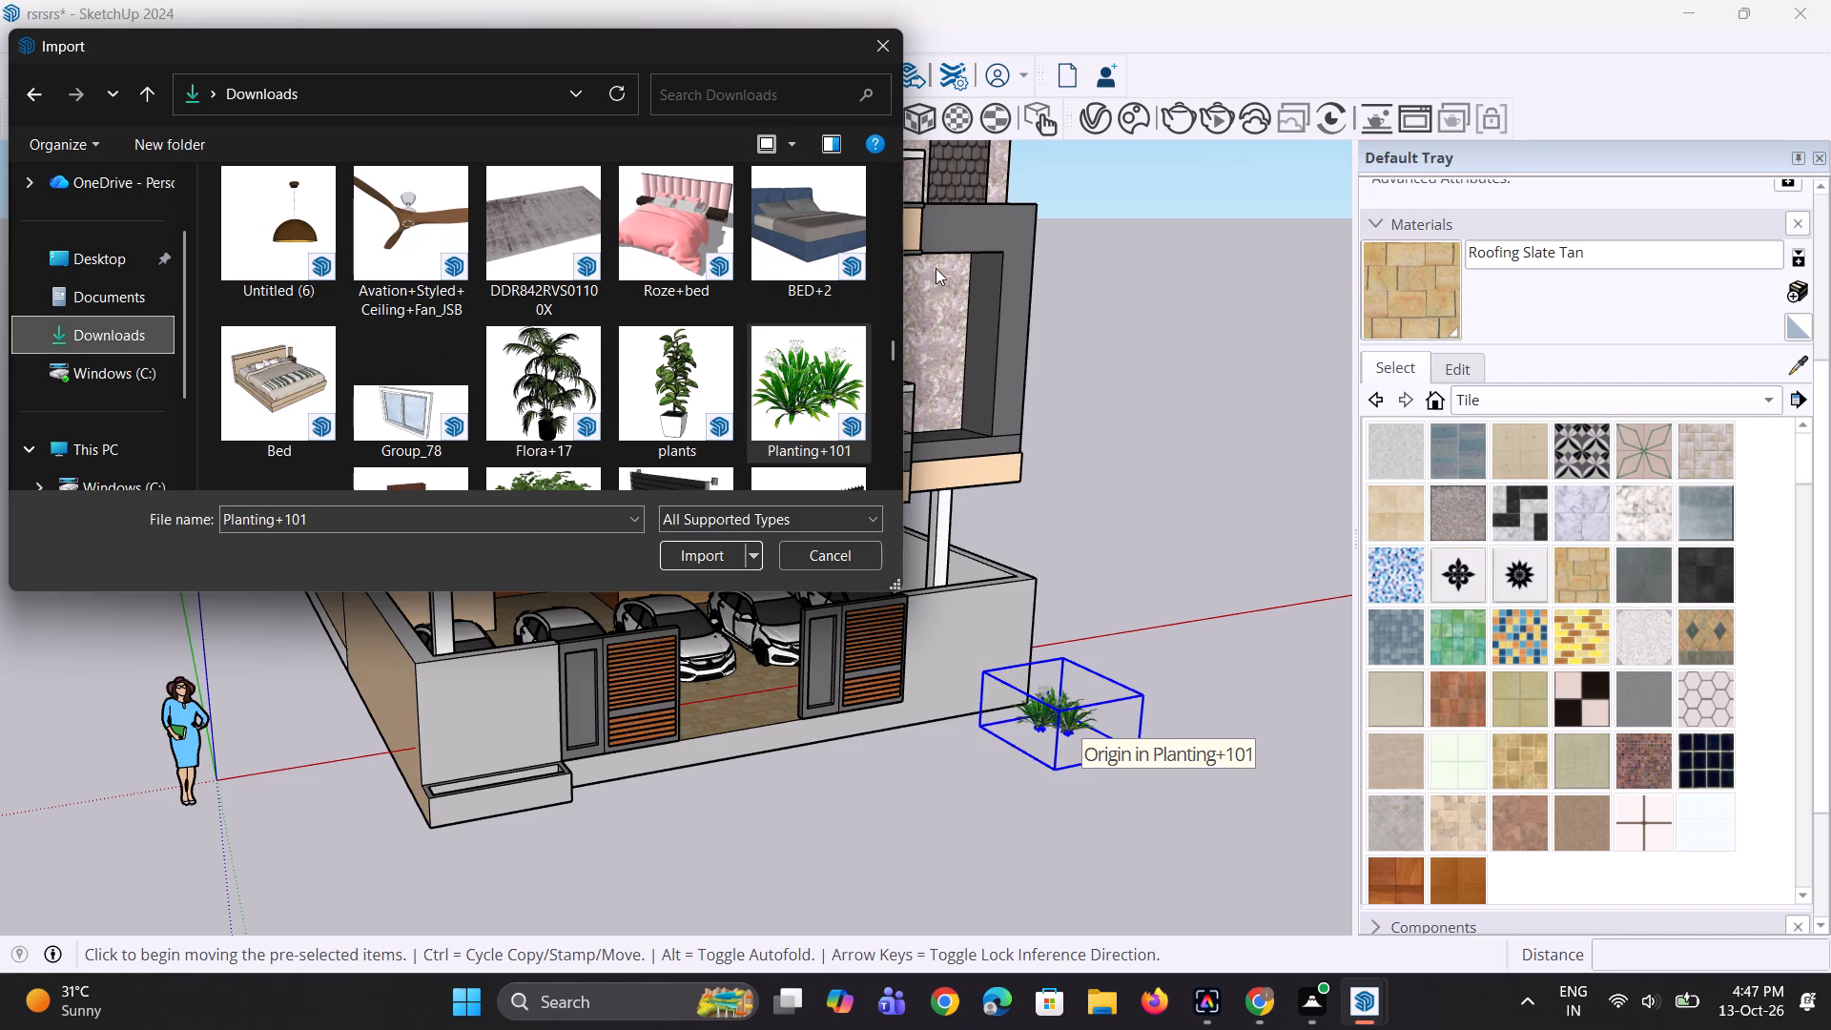
left_click(875, 44)
Rotate the imported plant horizontally about a point on the ground in front of the boundary wall.
scroll(1047, 646, "up", 3)
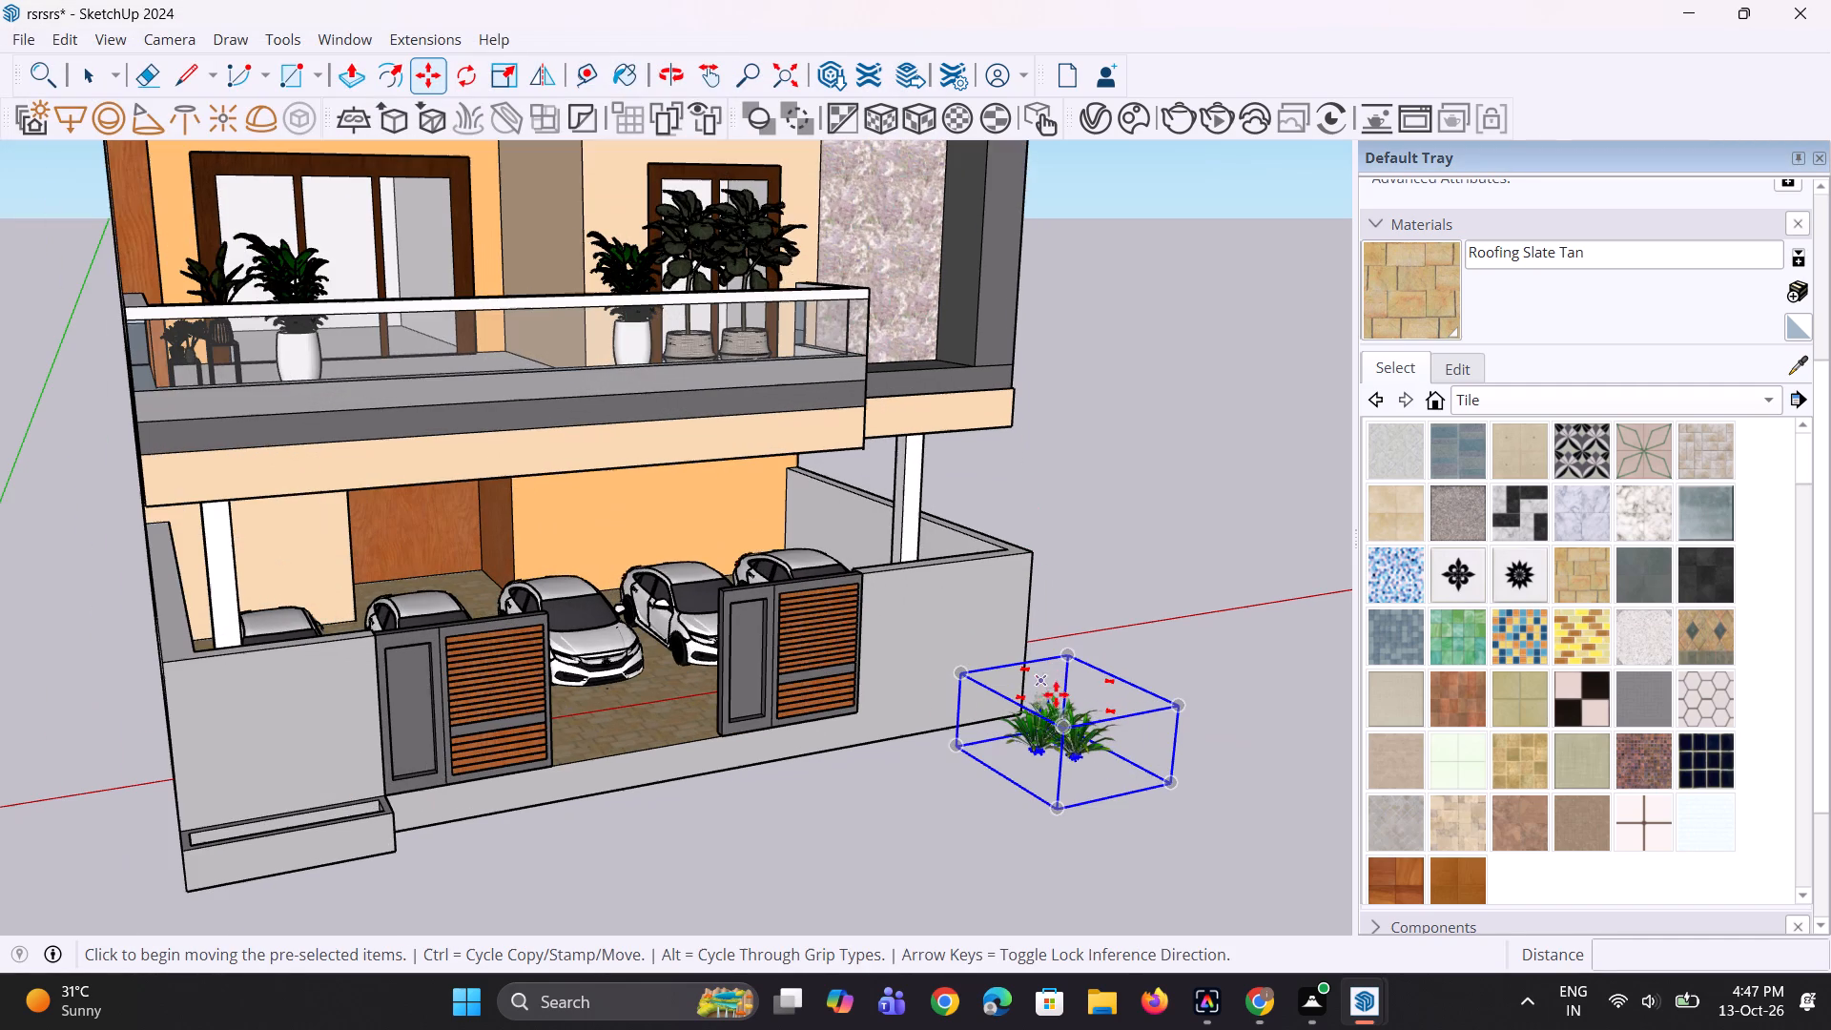
left_click(460, 77)
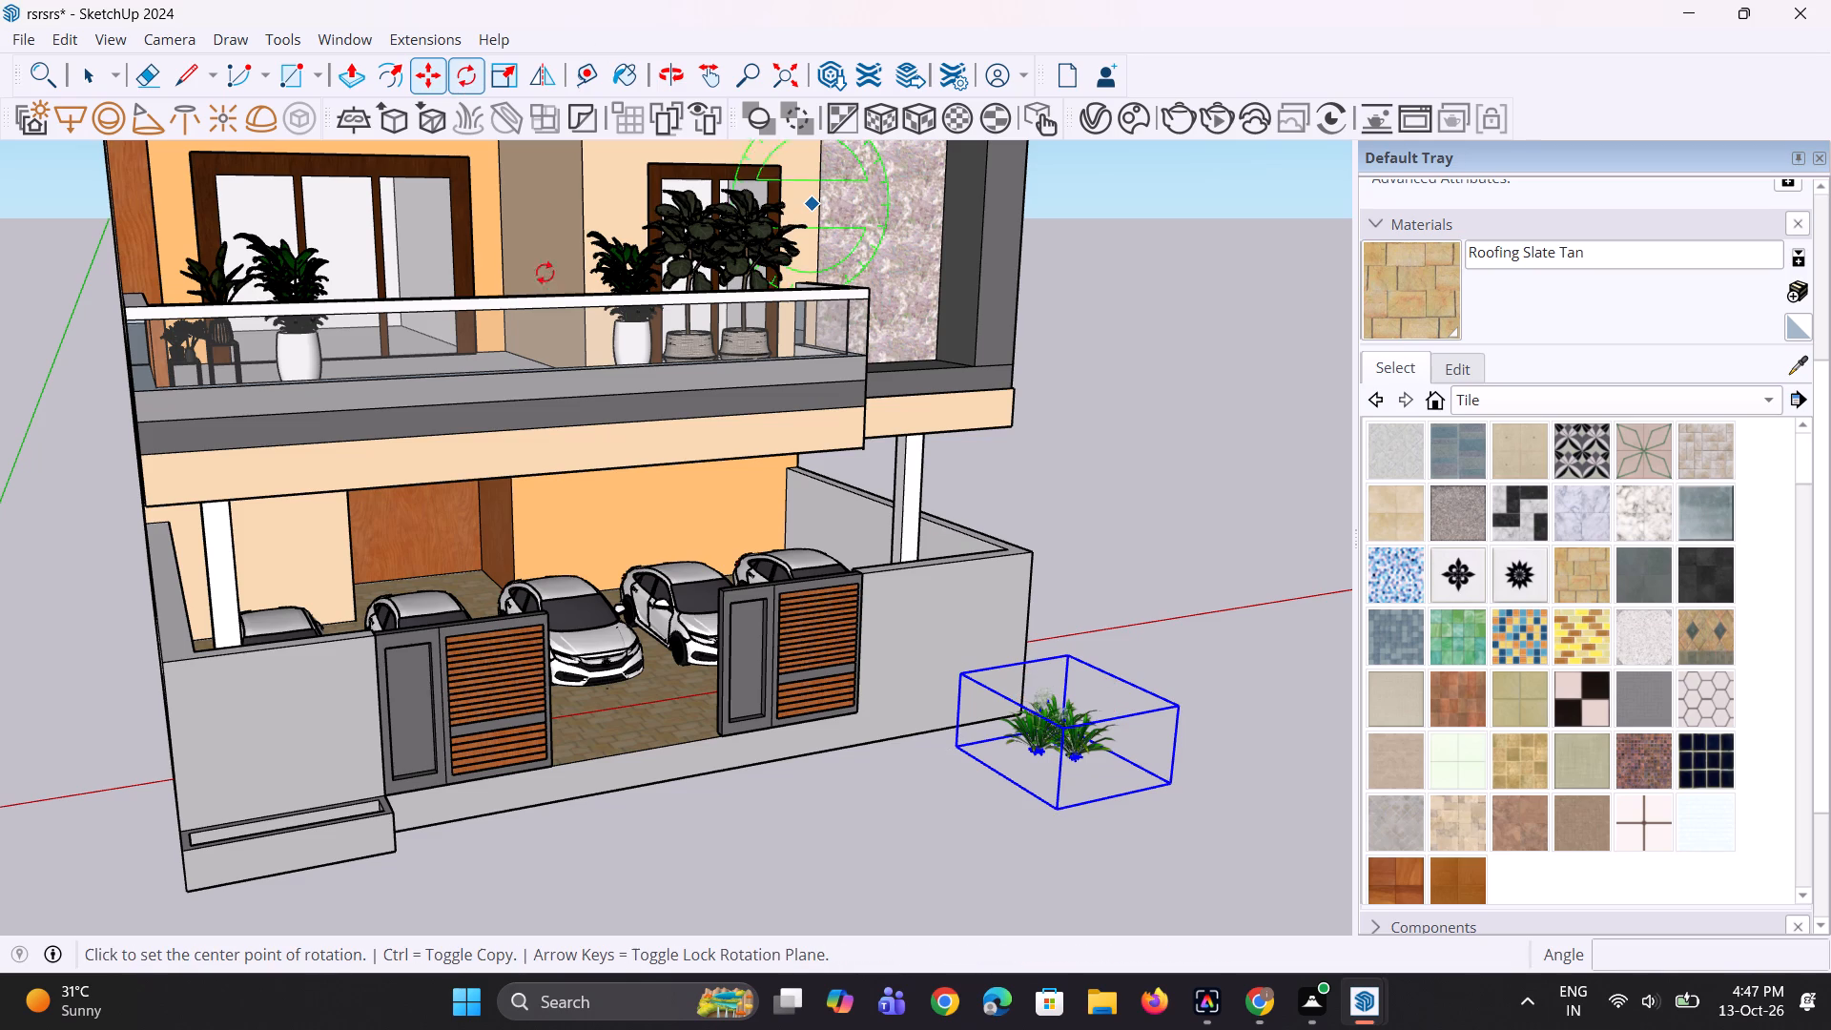
scroll(586, 411, "down", 7)
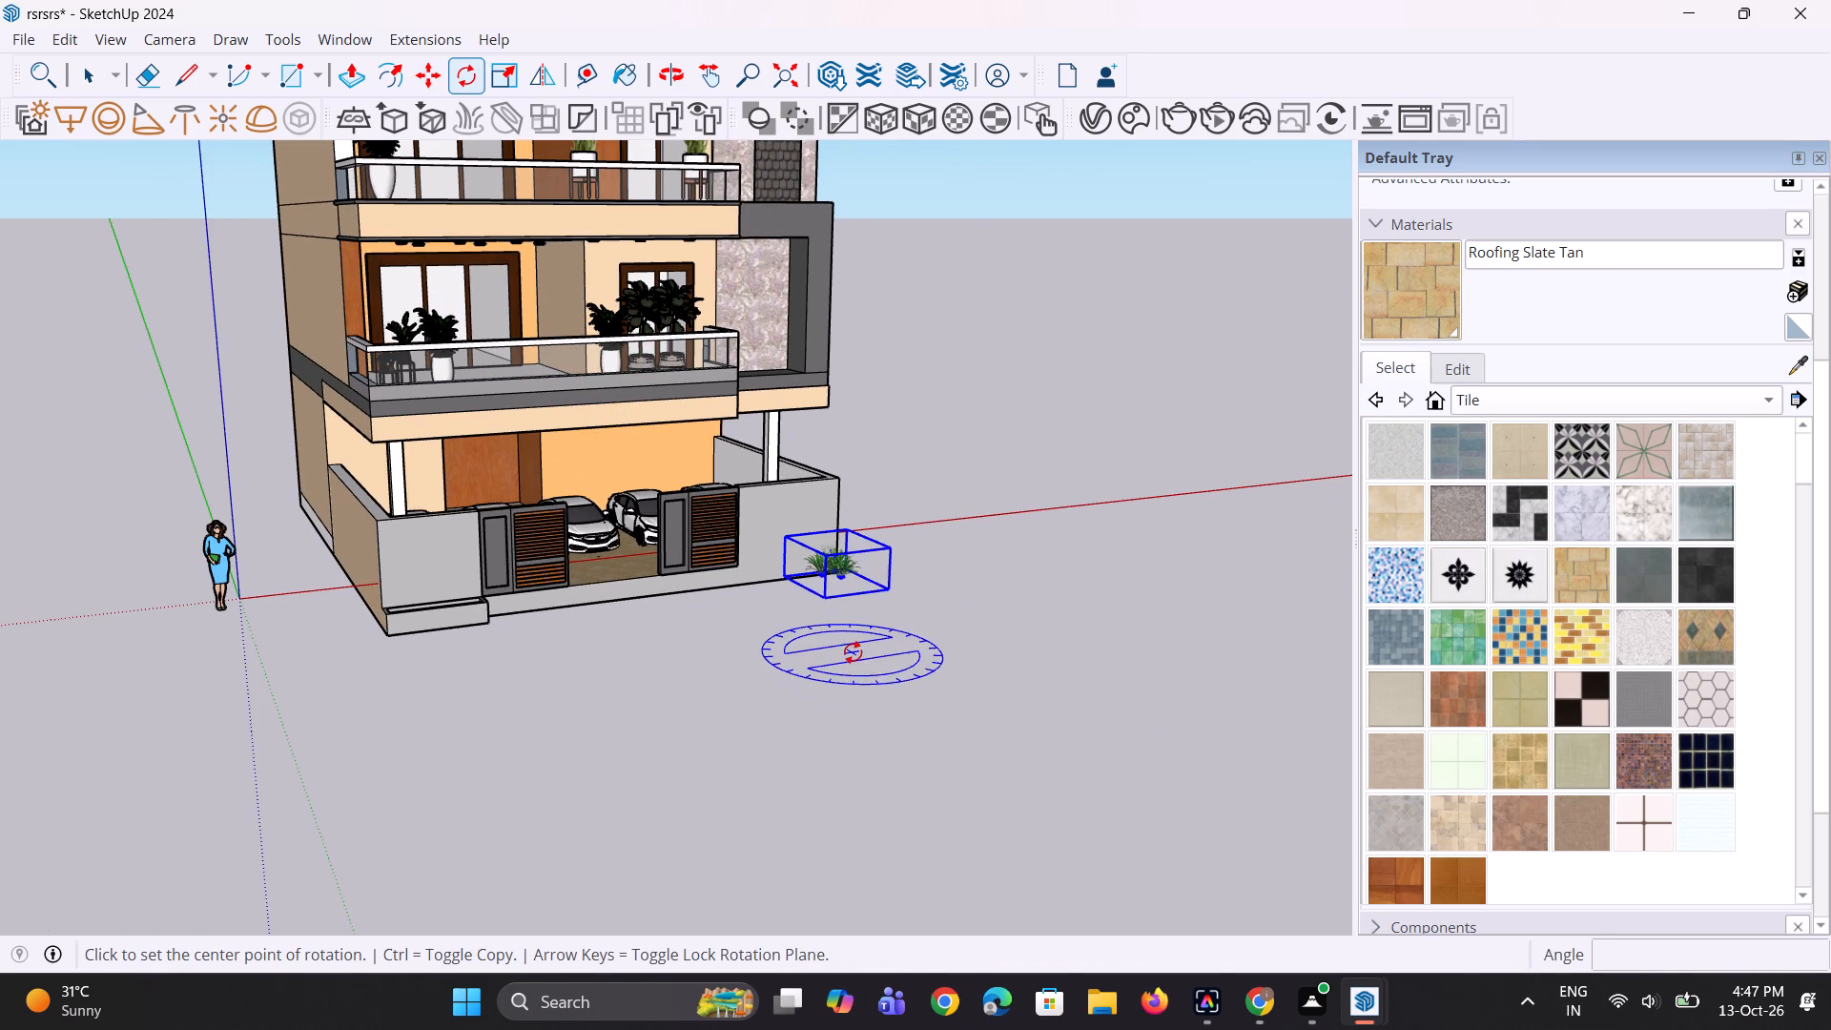
left_click(853, 652)
left_click(965, 730)
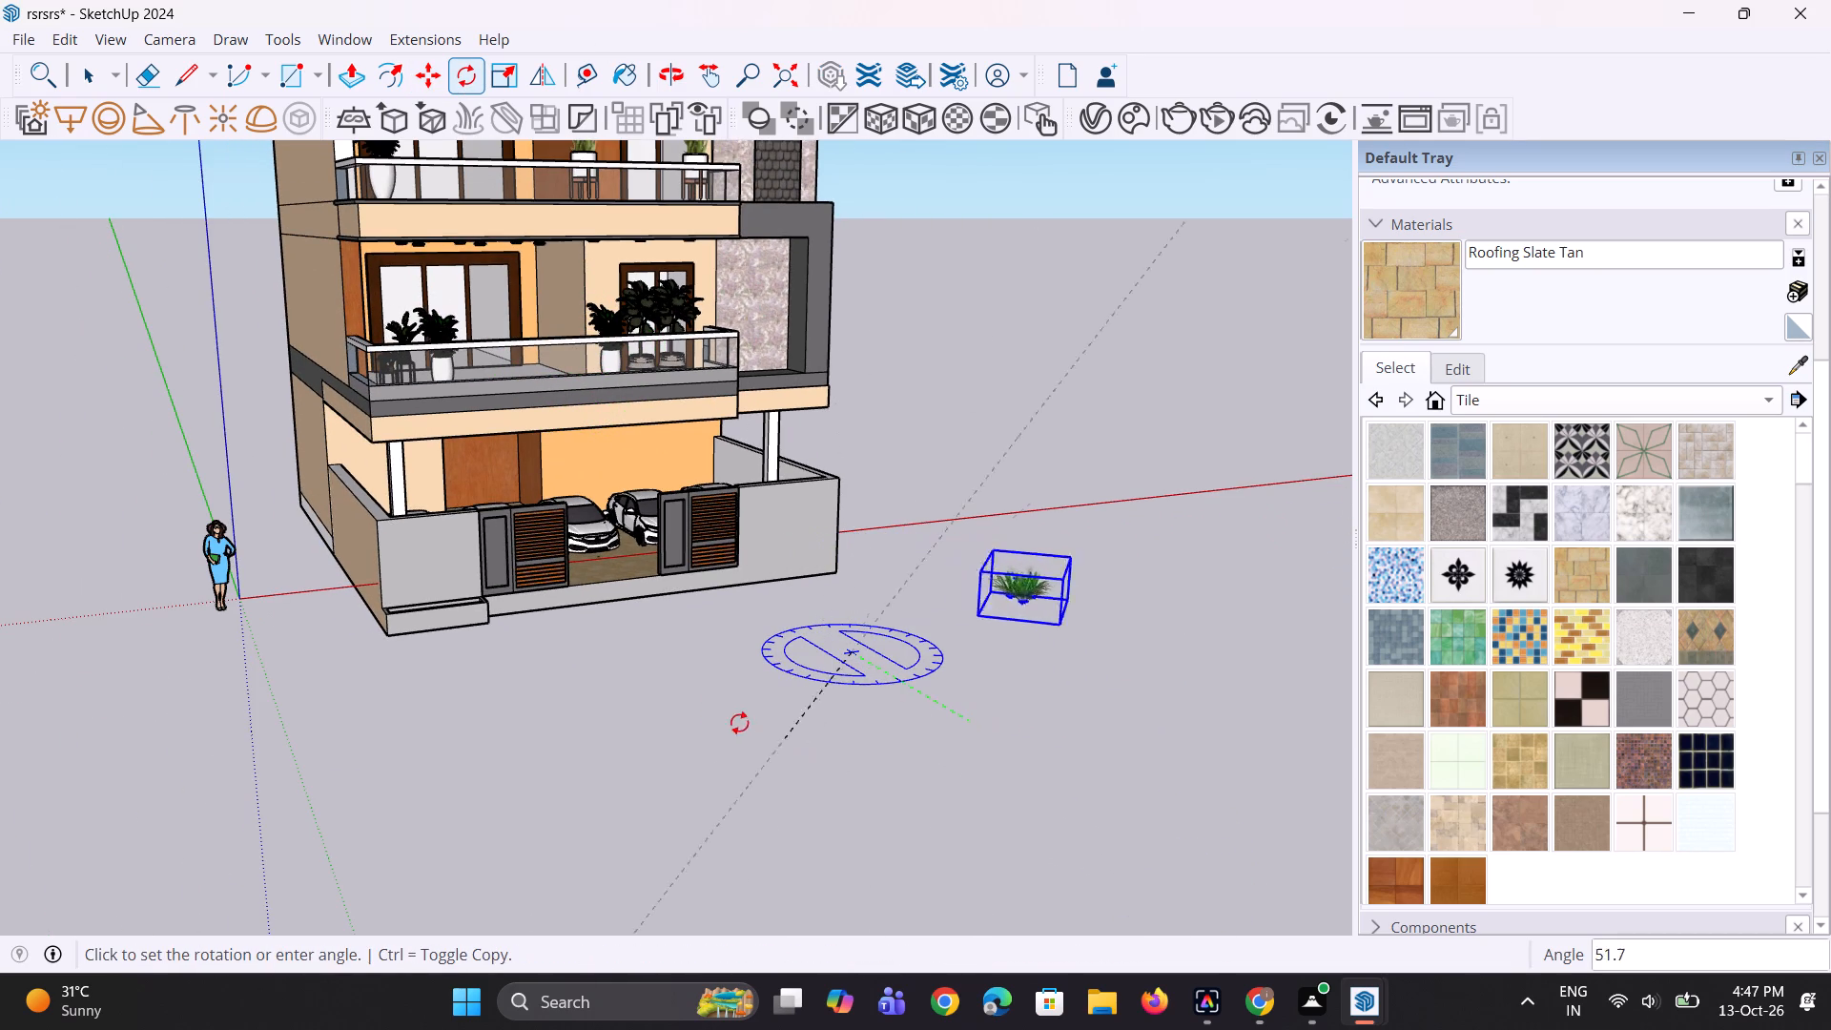
left_click(683, 691)
Move the plant by its bottom corner about 40' 9 7/8" to the ground in front of the planter.
key("m")
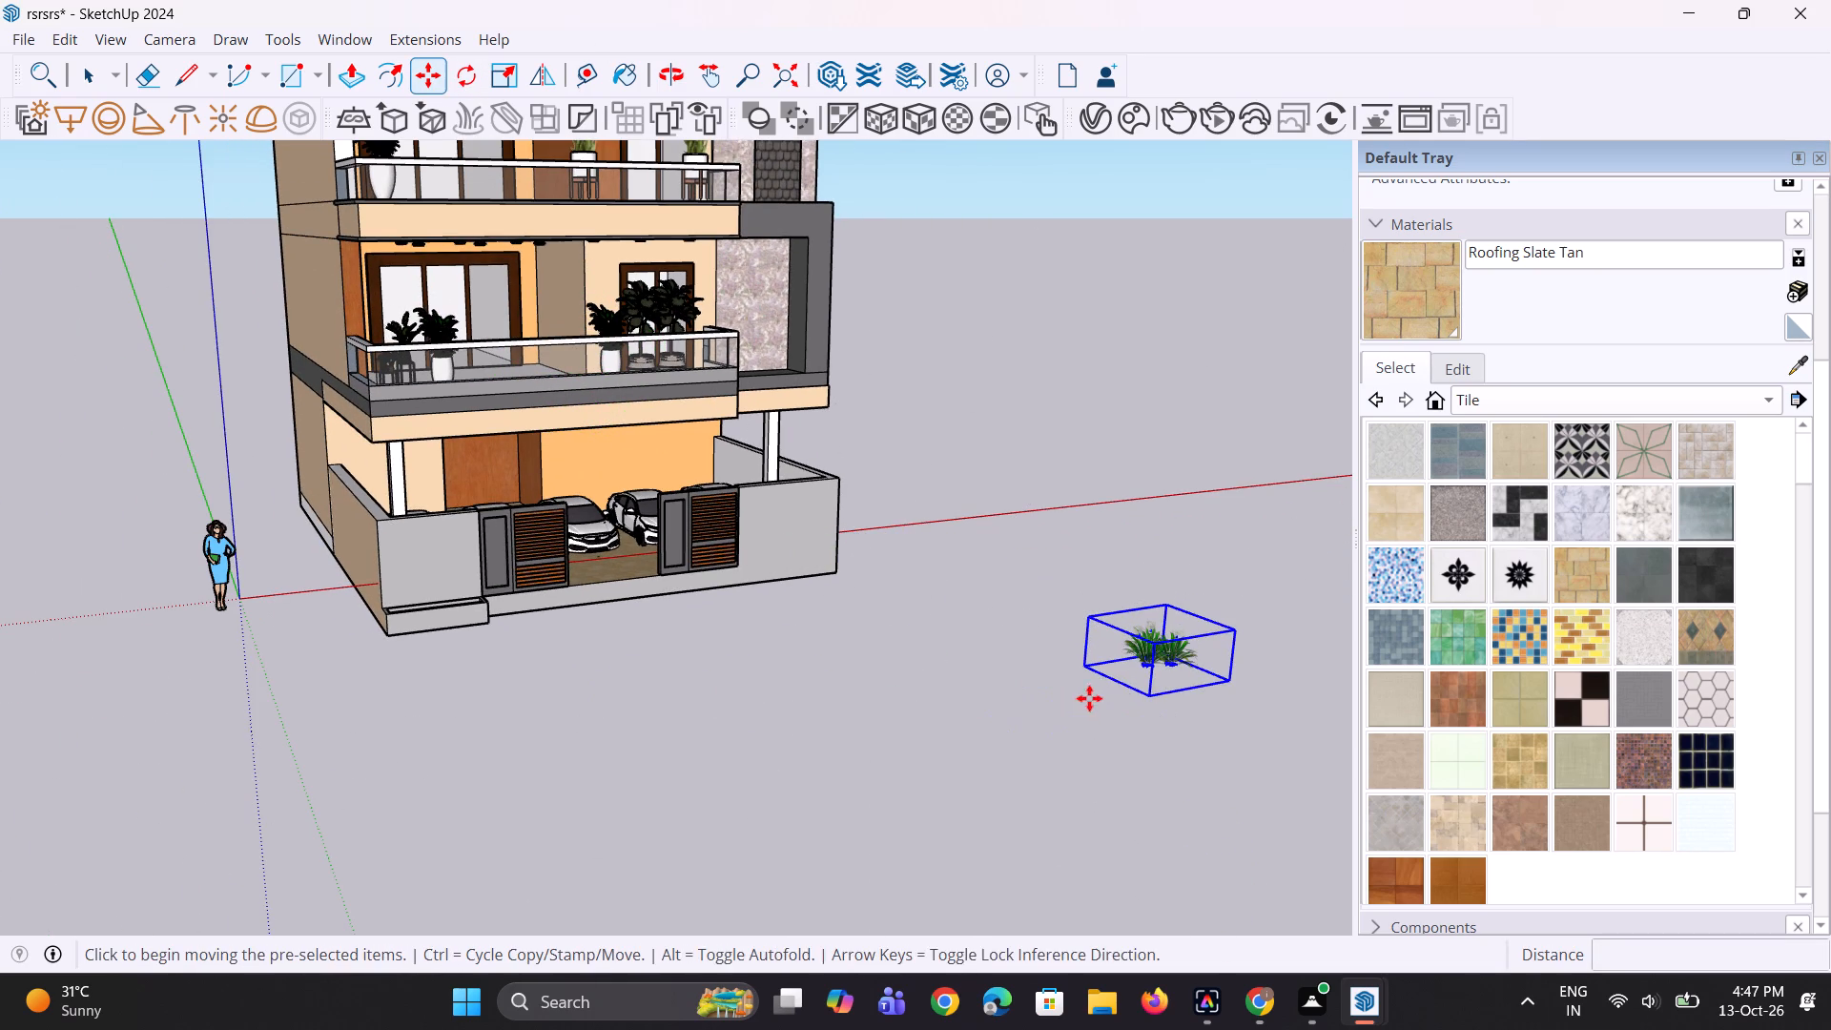
left_click(1157, 696)
scroll(361, 608, "up", 3)
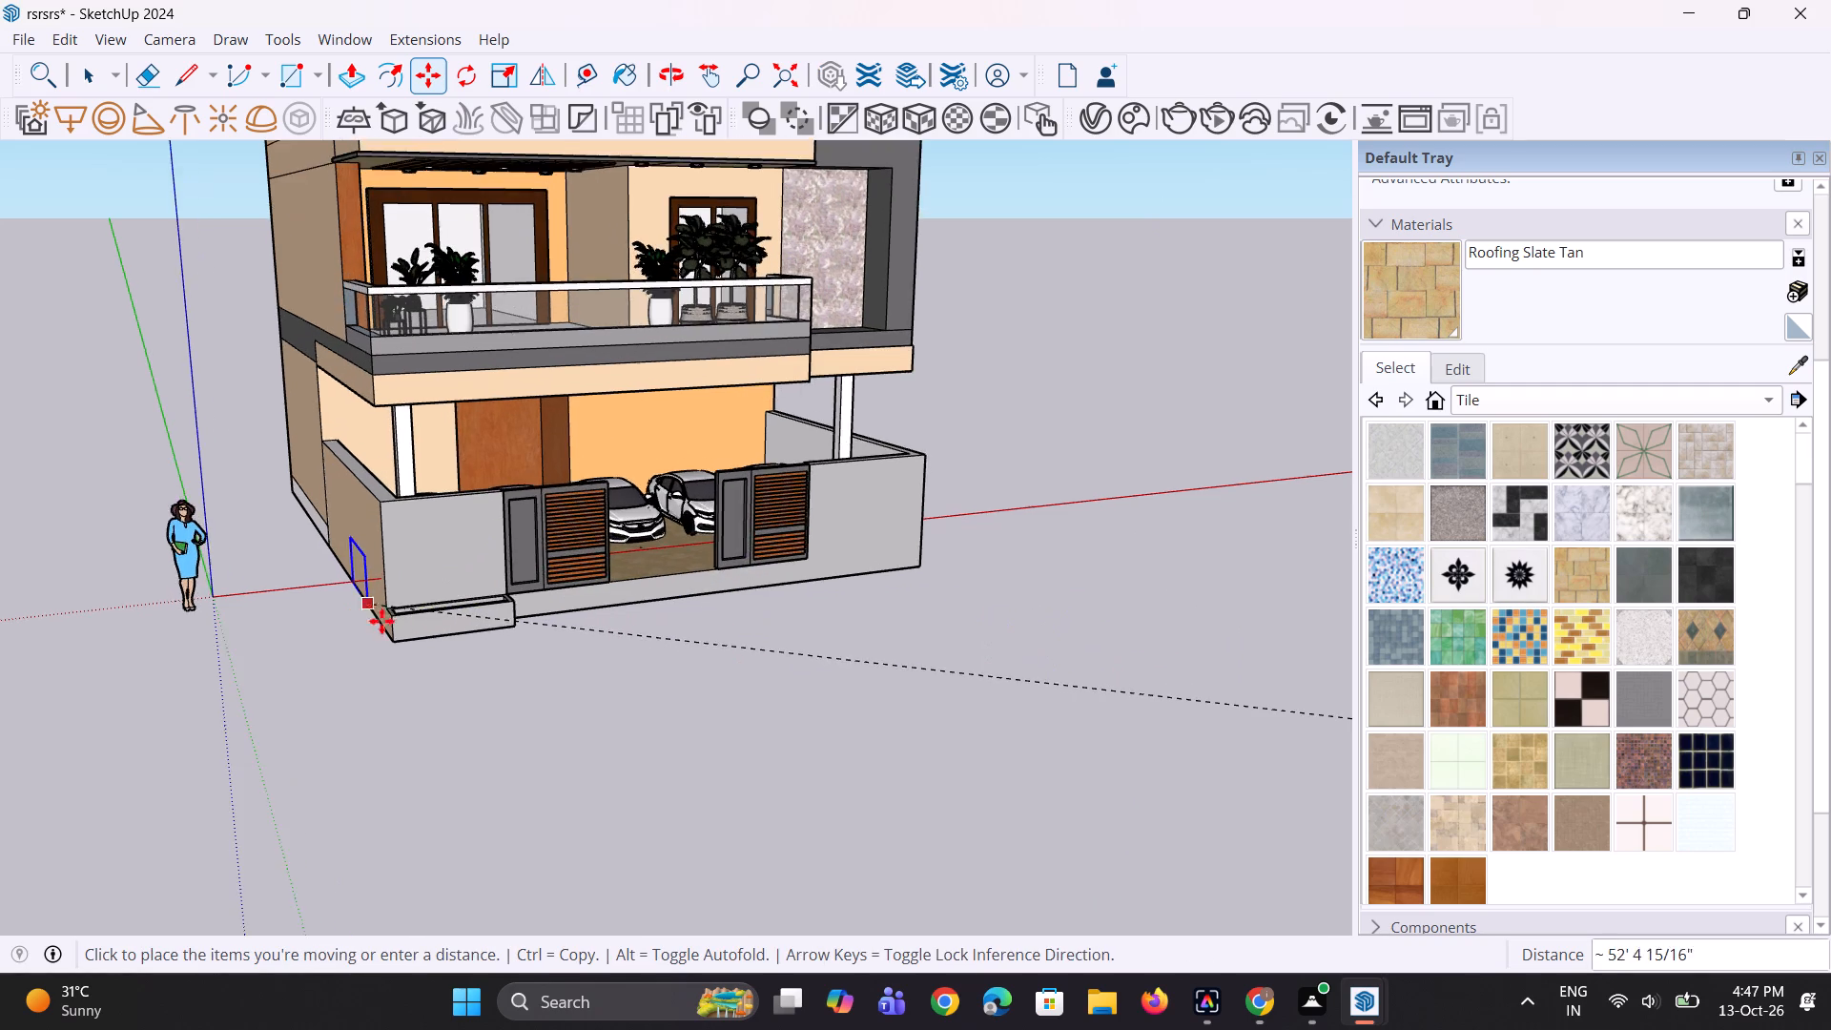
scroll(381, 621, "up", 1)
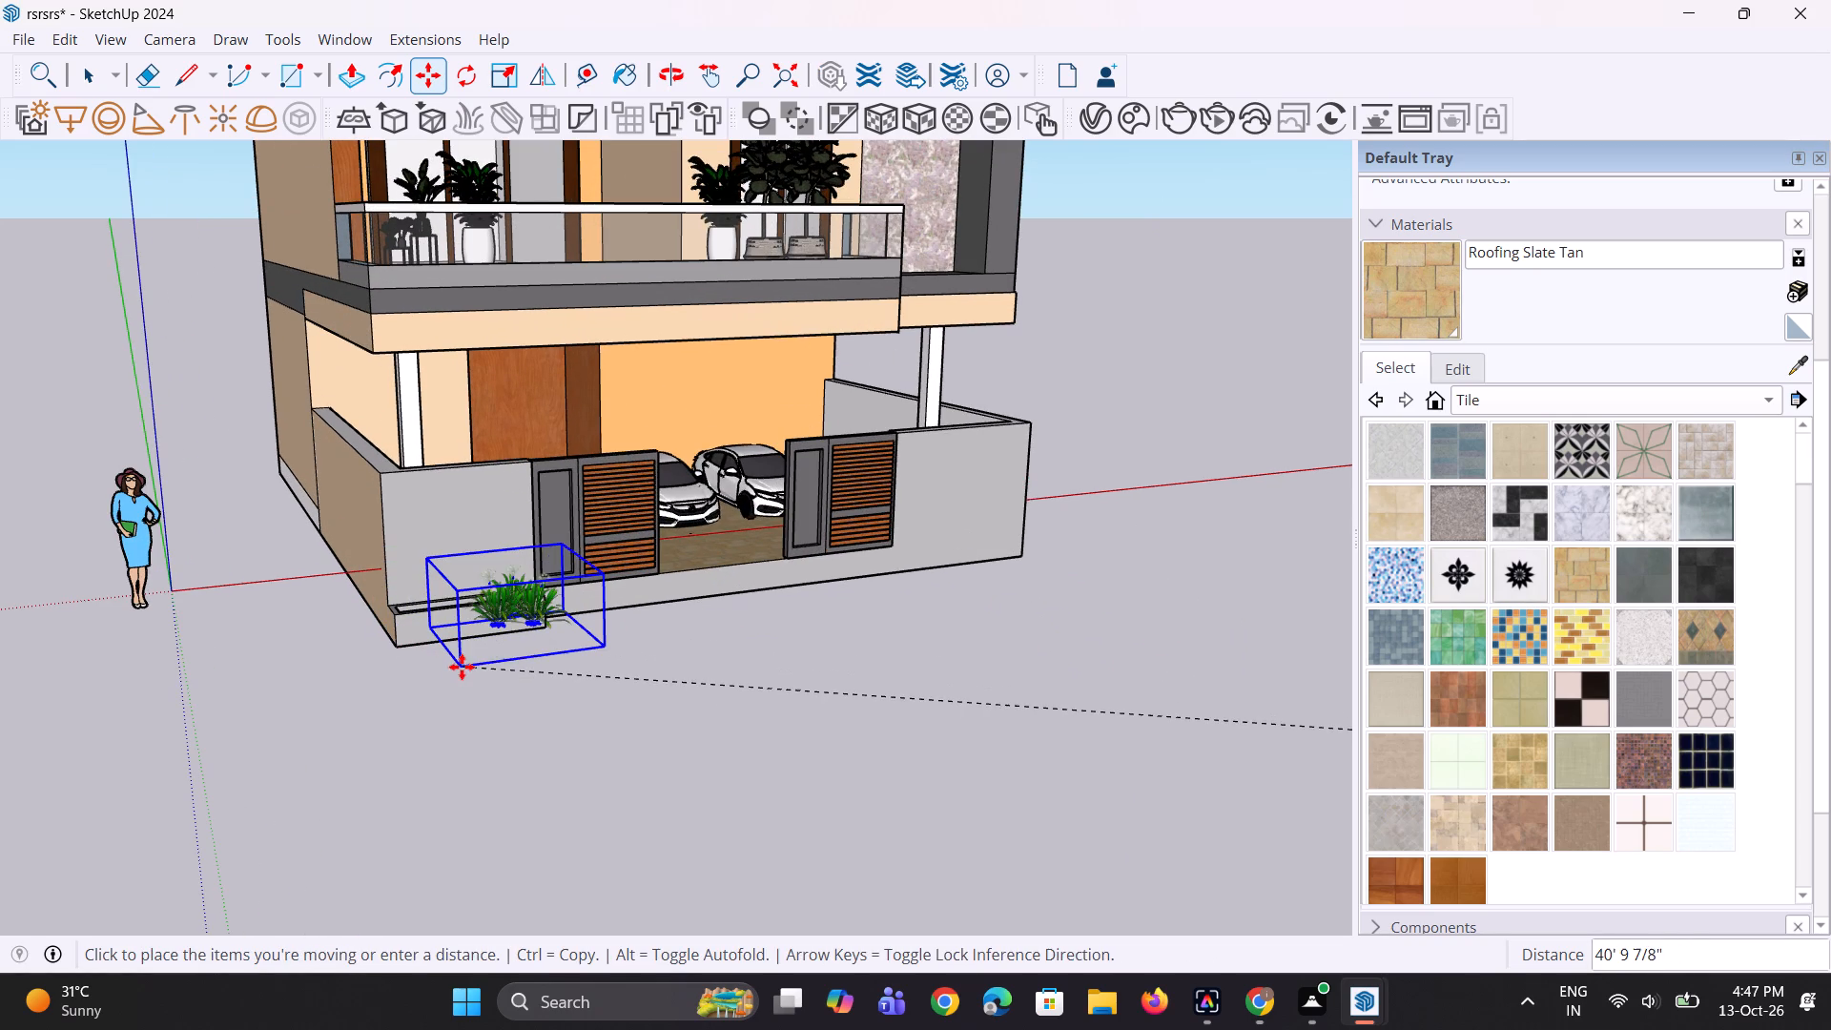
left_click(463, 667)
Move the plant about 7' 5 7/16" toward the boundary wall, over the planter's outer end.
middle_click_drag(463, 667, 848, 727)
scroll(849, 693, "up", 3)
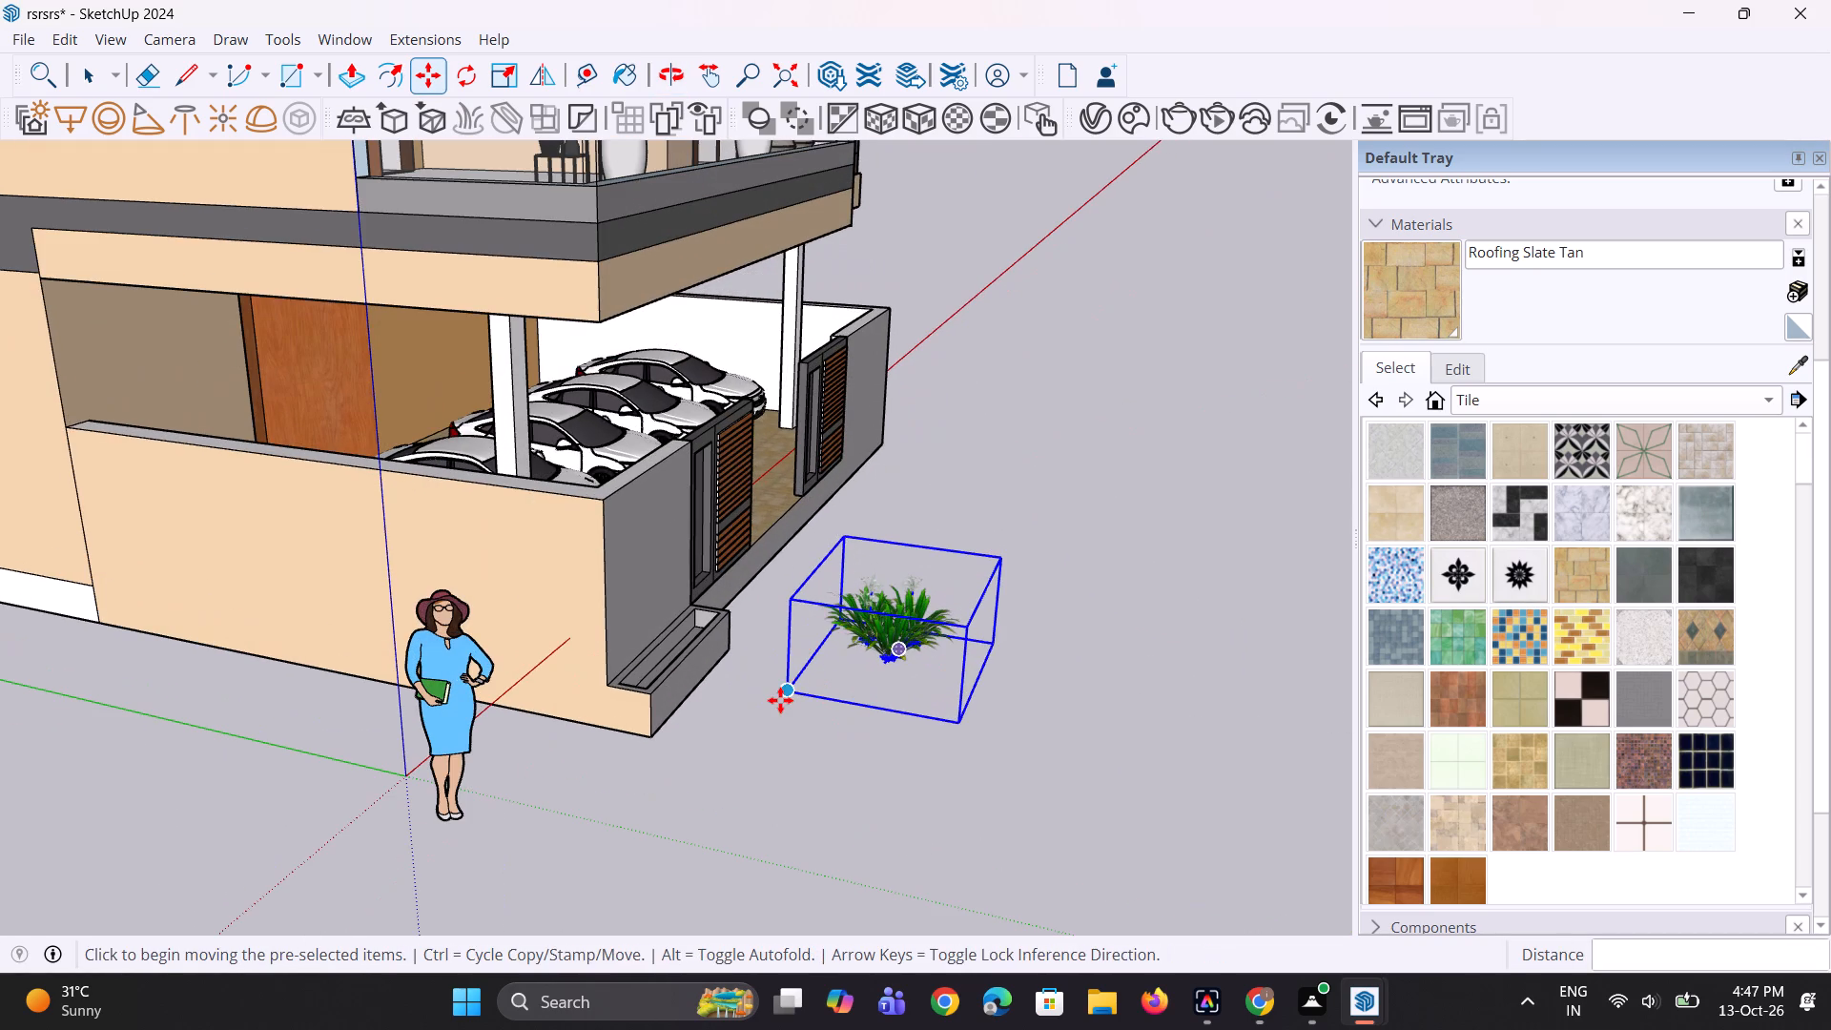
left_click(780, 700)
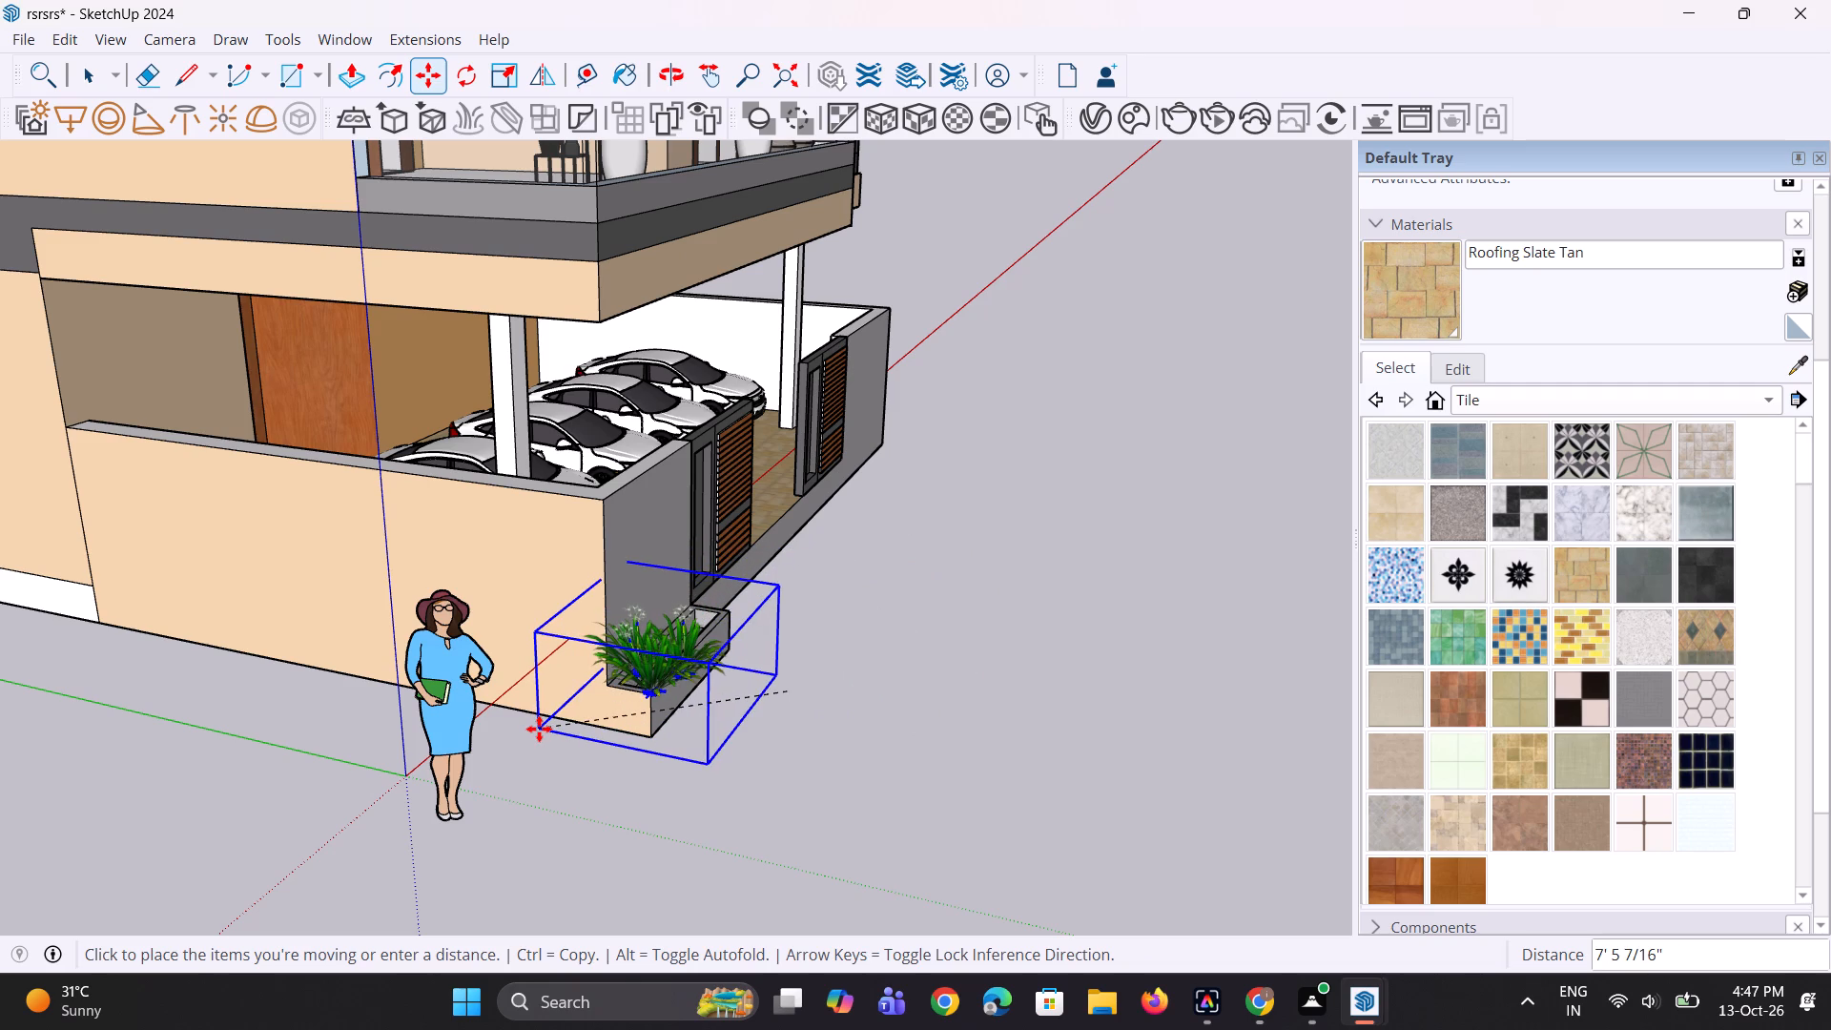
left_click(537, 729)
Nudge the plant in three short moves along and down onto the planter's outer end, the last two about 3 3/4" and 3 13/16".
scroll(710, 675, "up", 9)
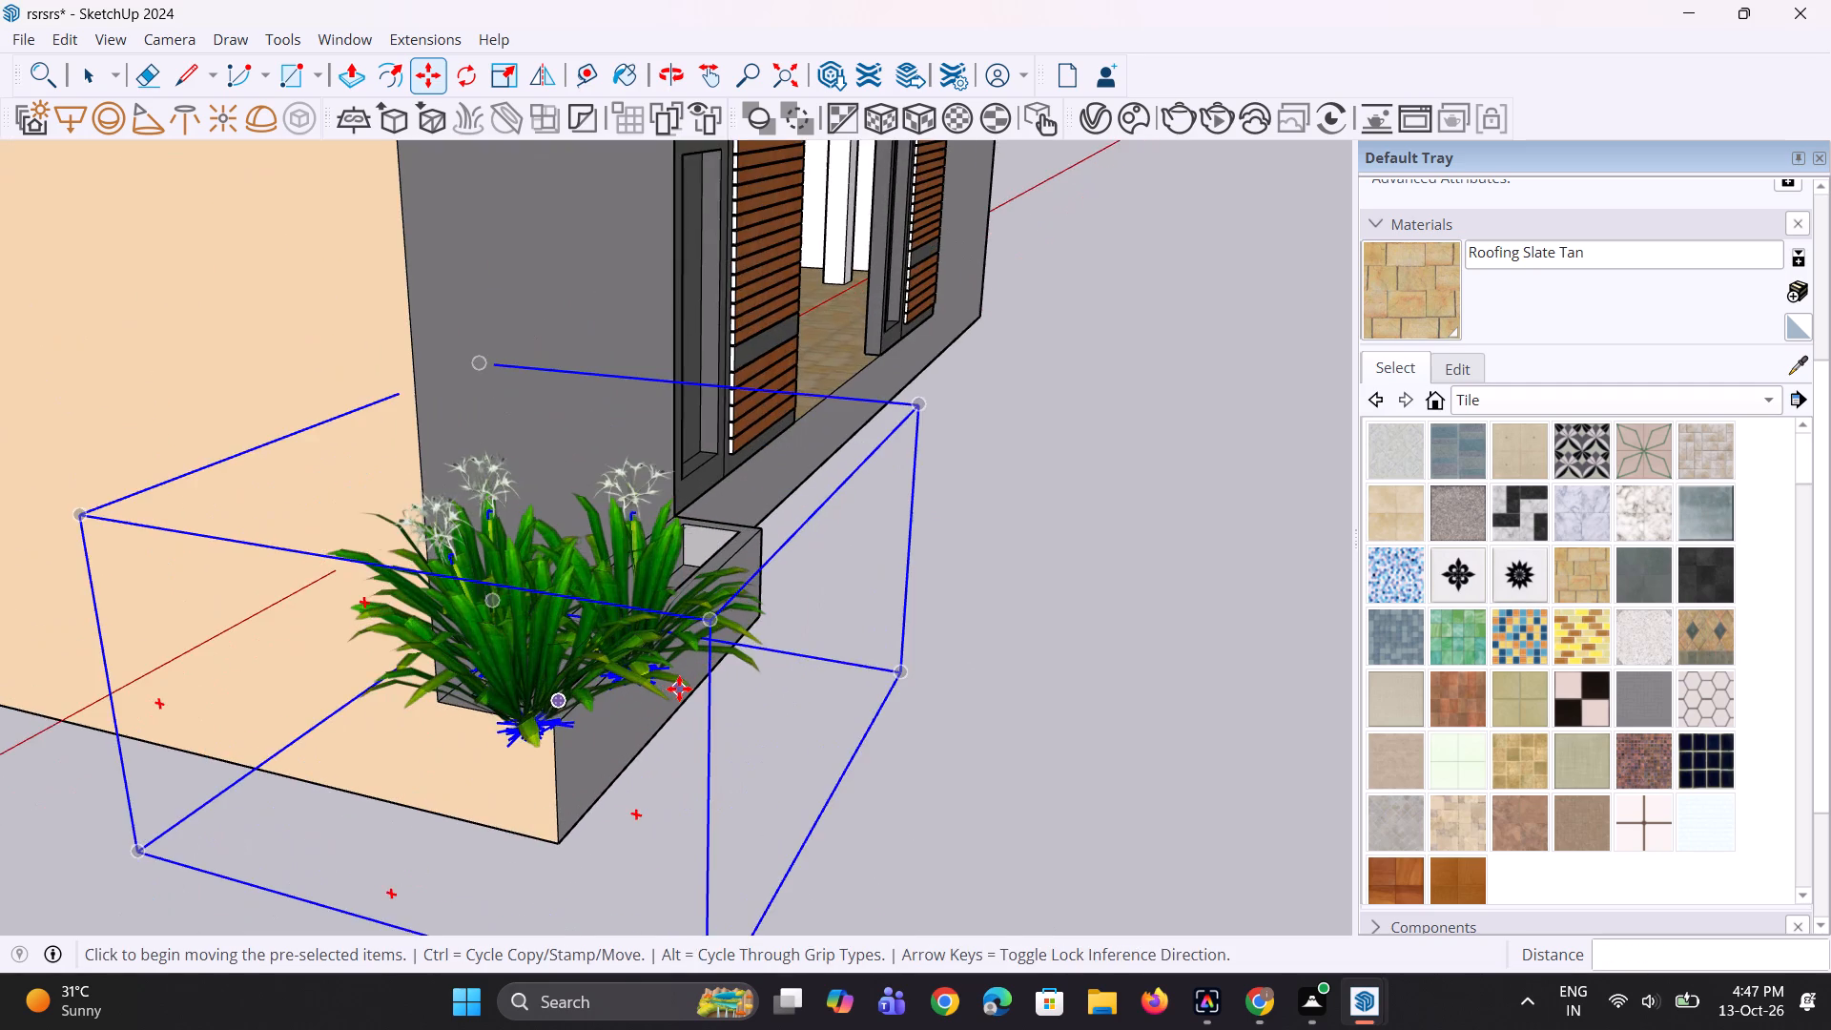
middle_click_drag(679, 689, 472, 704)
left_click(521, 633)
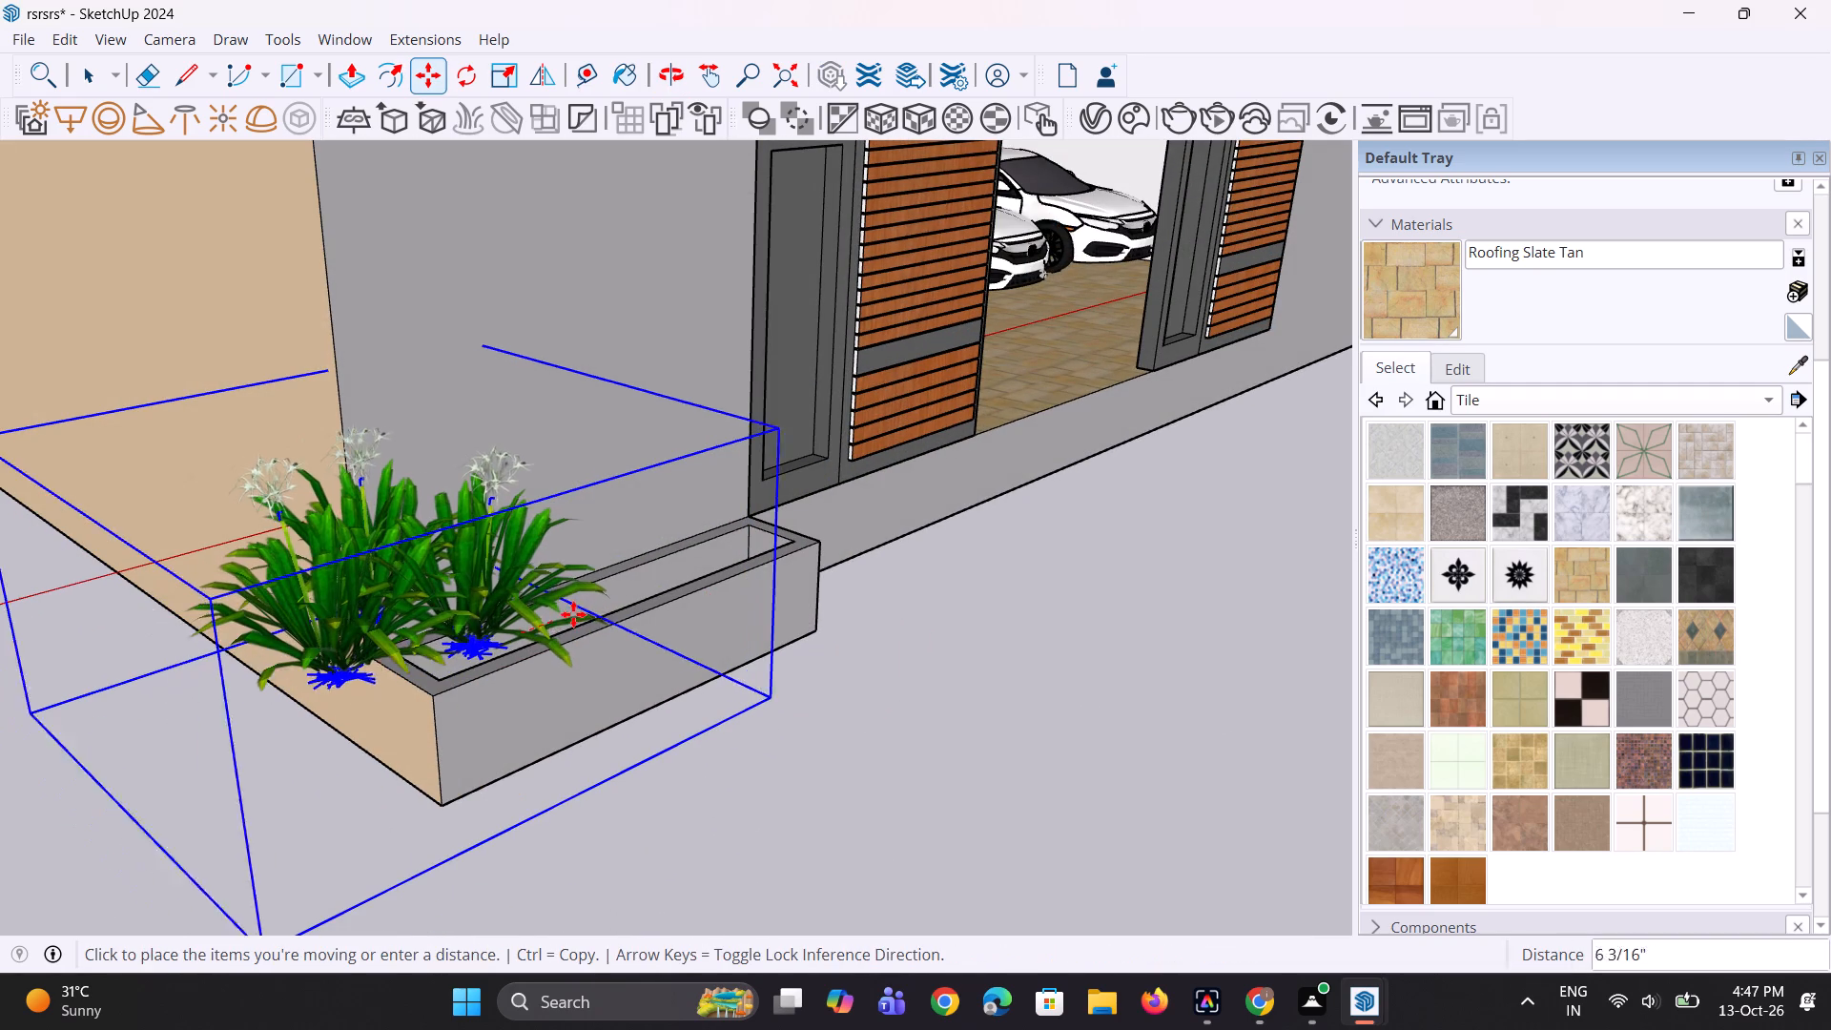
left_click(627, 602)
left_click(619, 591)
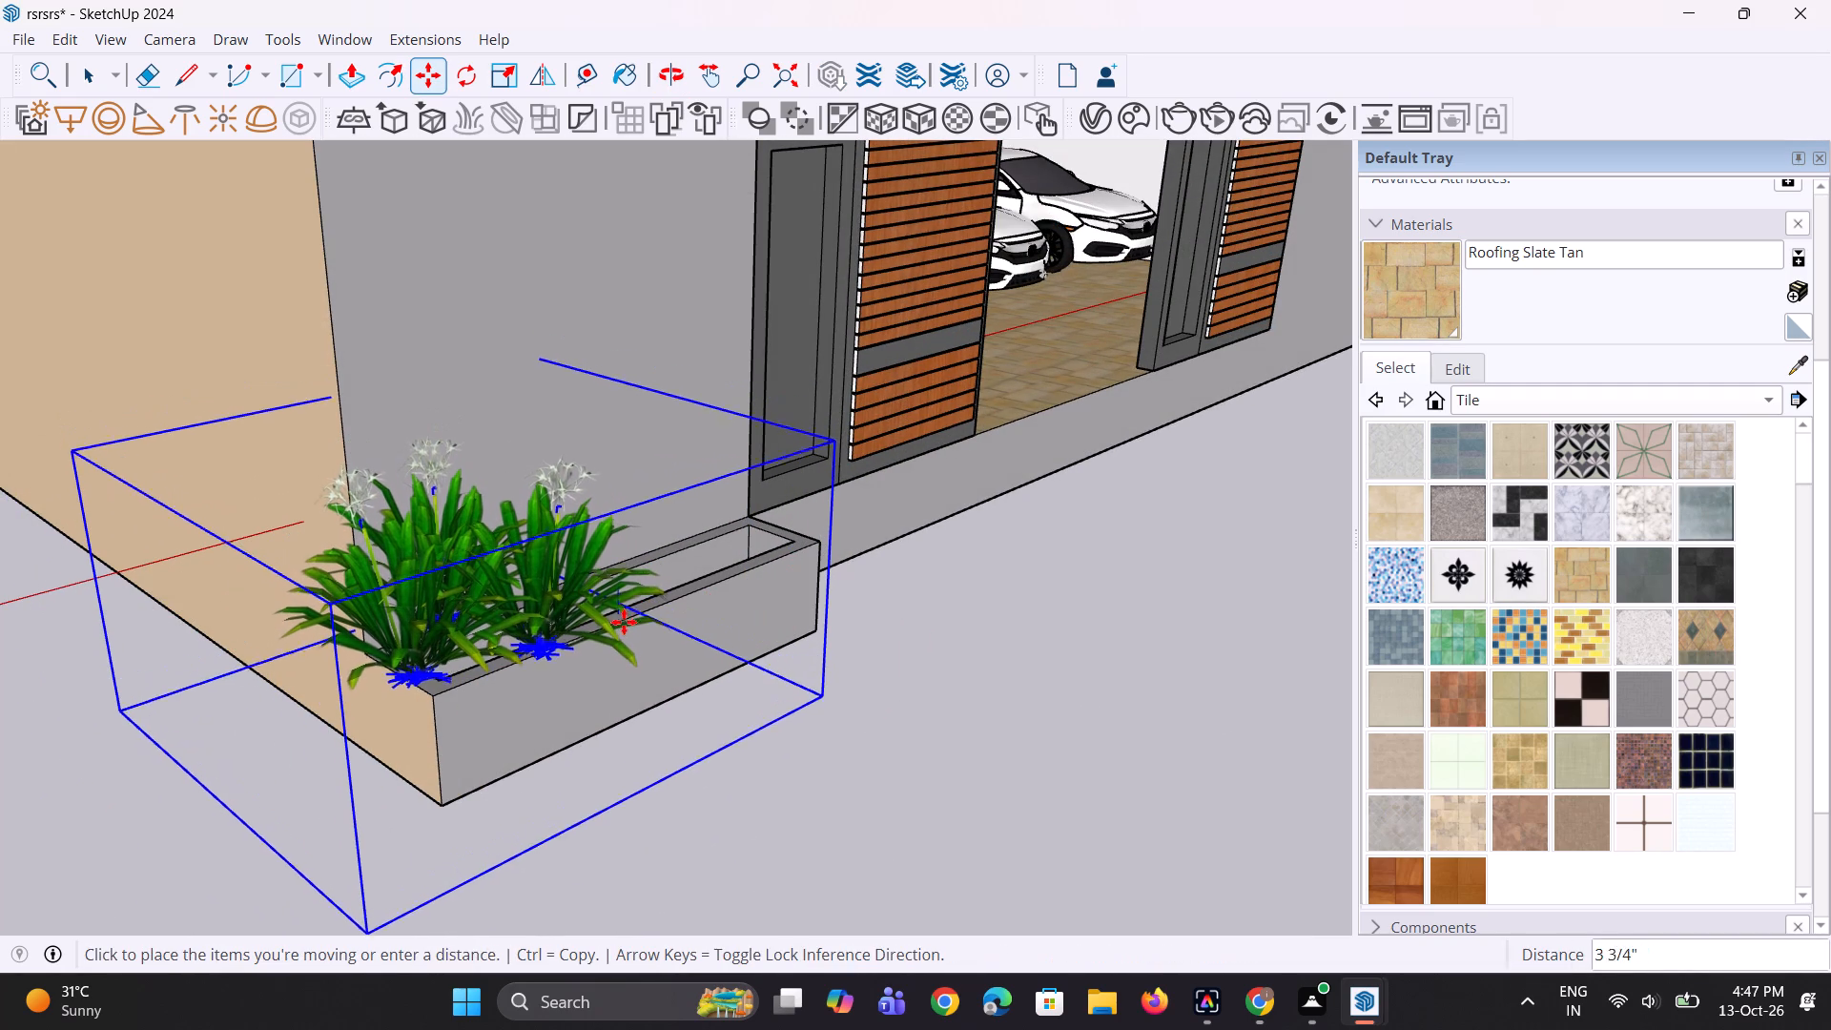
left_click(626, 626)
left_click(604, 614)
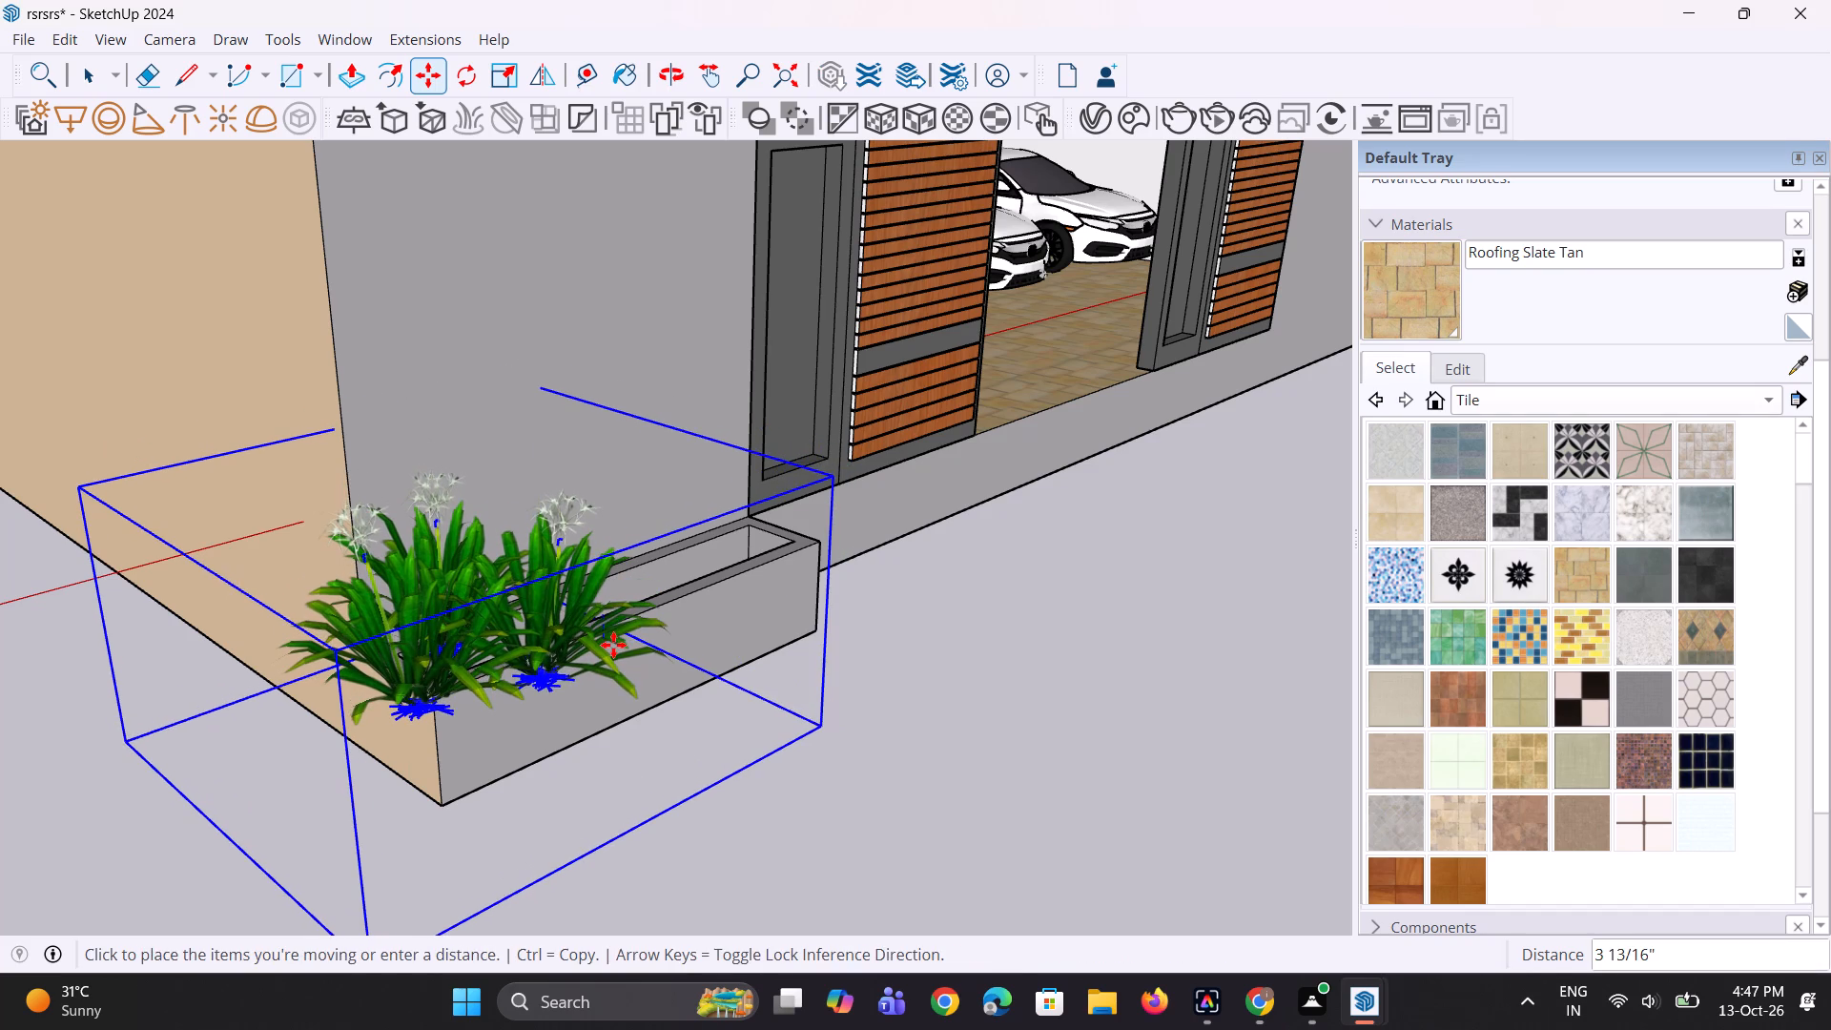
left_click(613, 645)
Scale the plant along the red axis to about 0.33 to narrow it for the planter.
middle_click_drag(603, 664, 685, 666)
key("s")
left_click(742, 699)
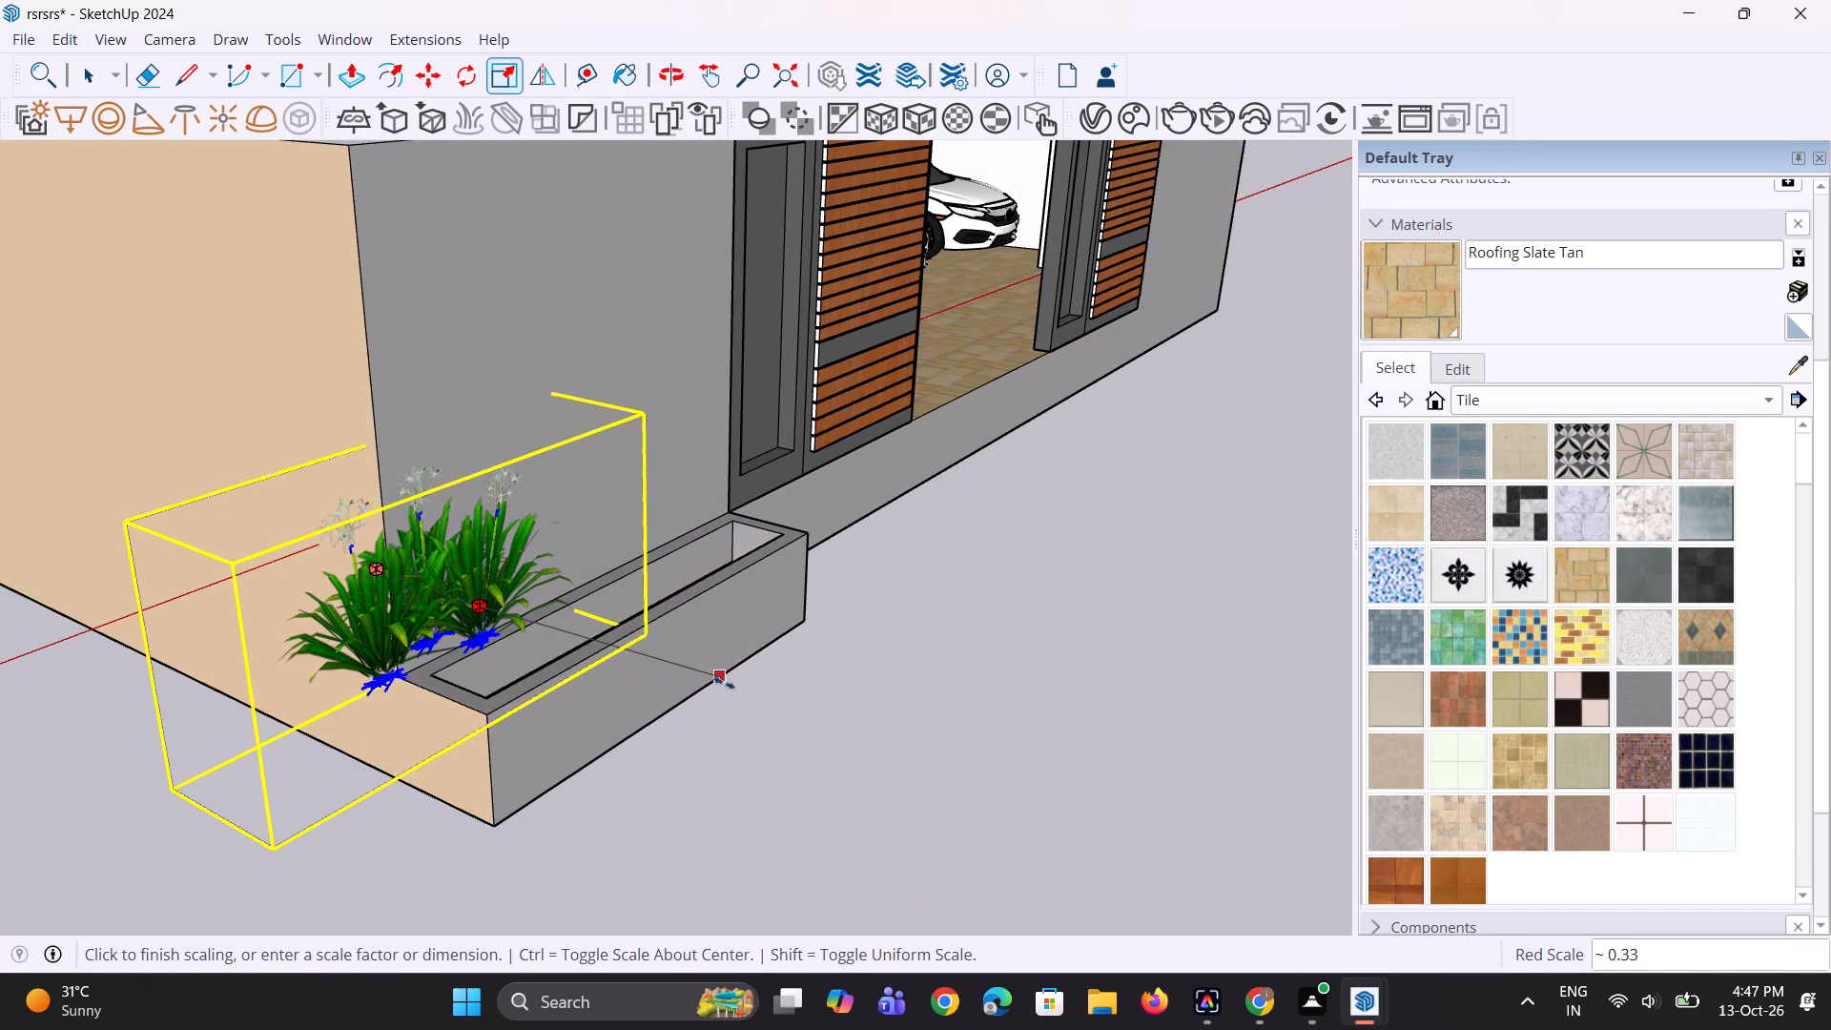
key("Escape")
left_click(751, 698)
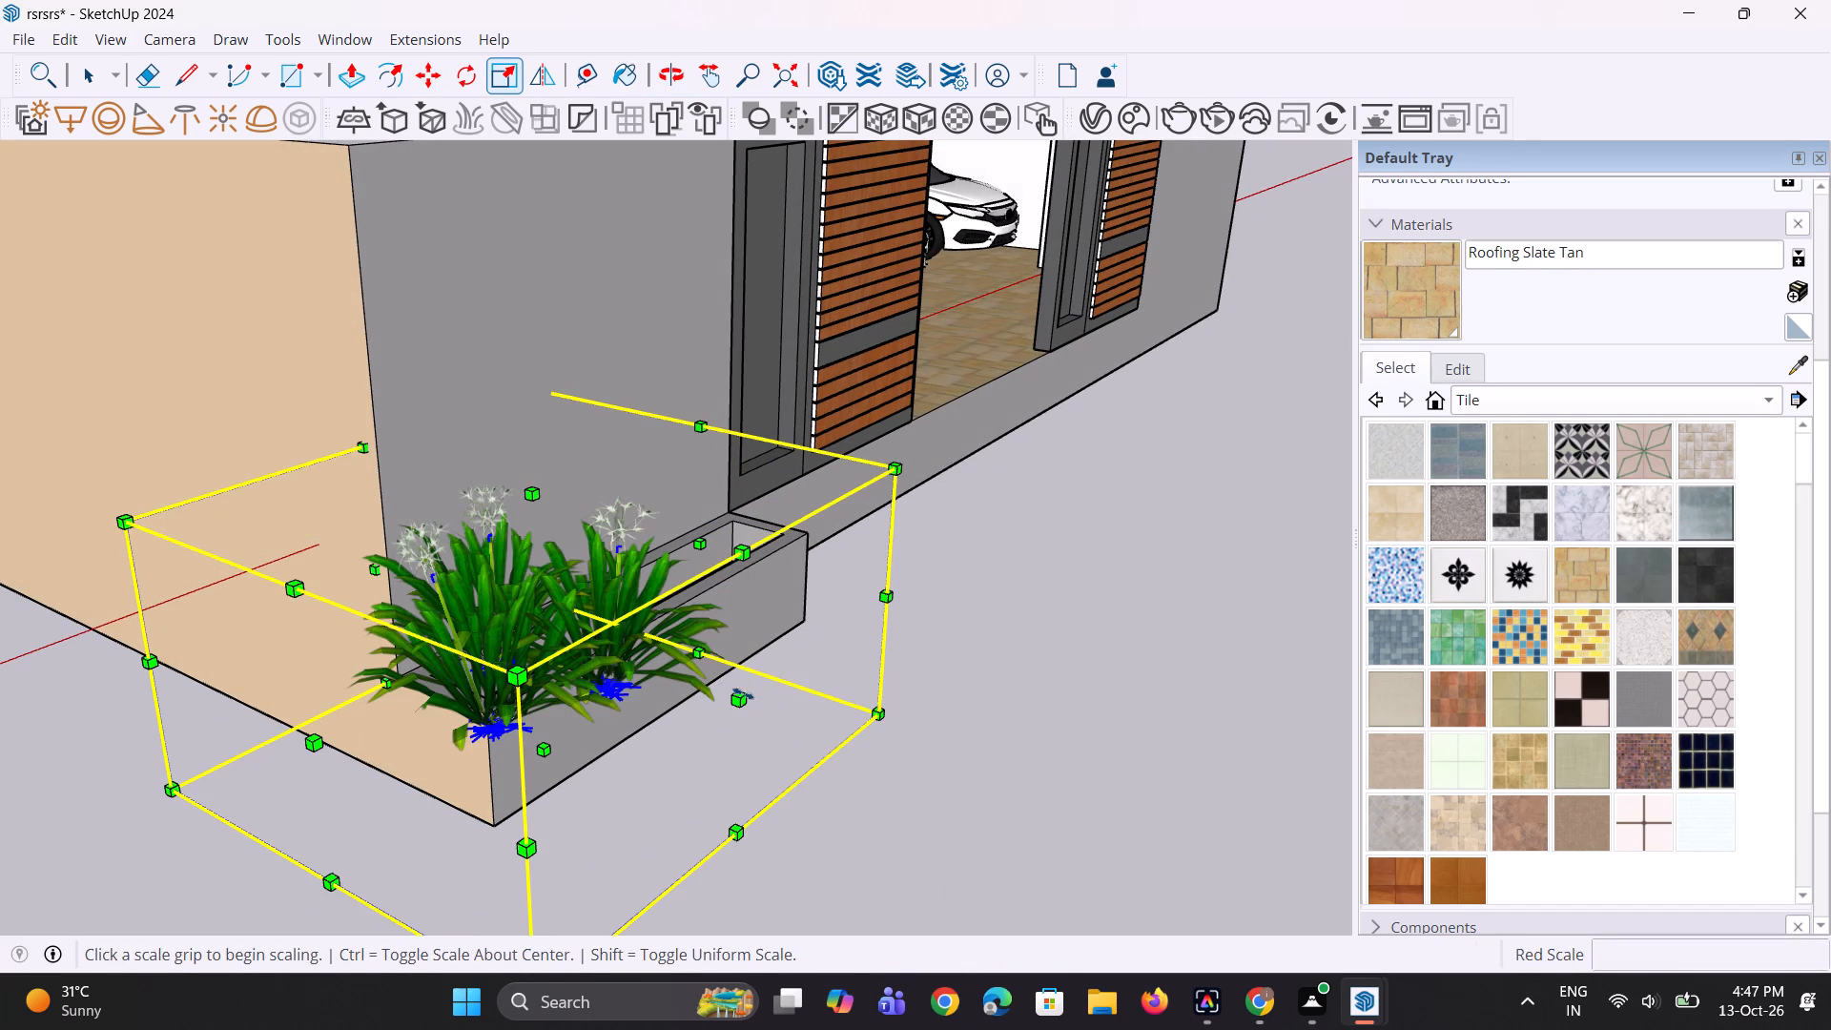
left_click(743, 693)
left_click(716, 669)
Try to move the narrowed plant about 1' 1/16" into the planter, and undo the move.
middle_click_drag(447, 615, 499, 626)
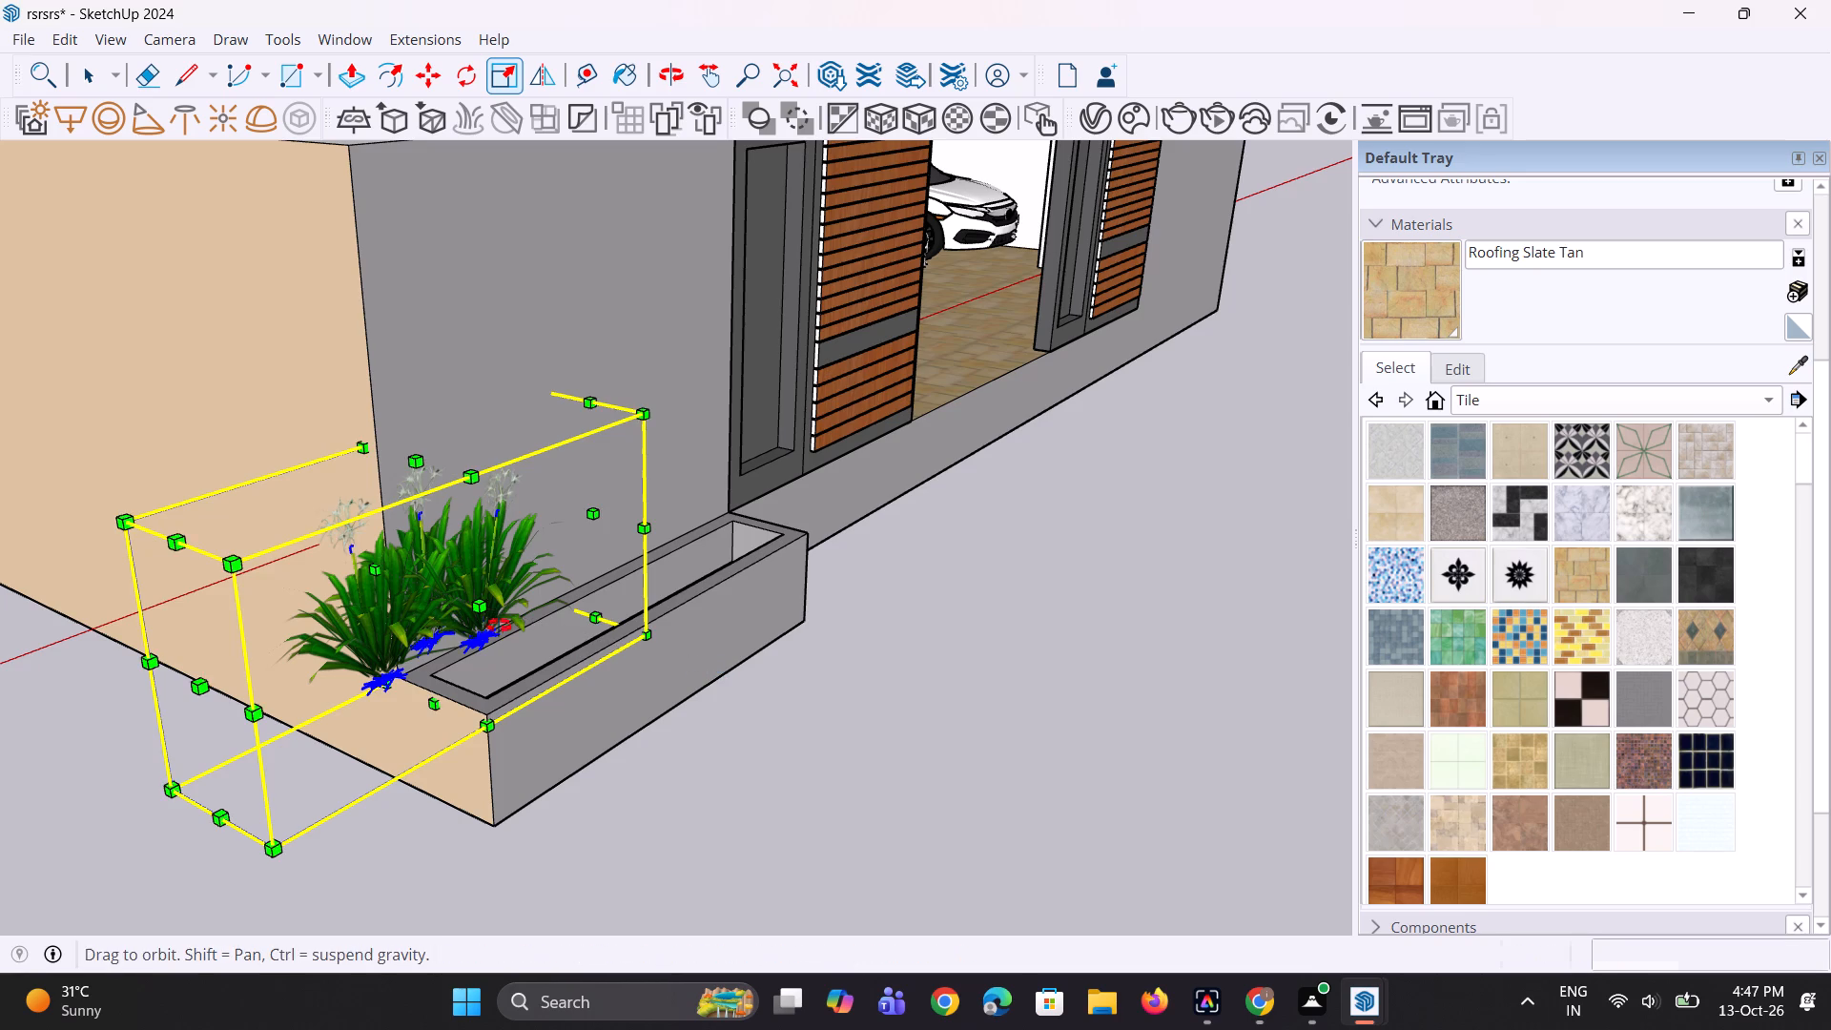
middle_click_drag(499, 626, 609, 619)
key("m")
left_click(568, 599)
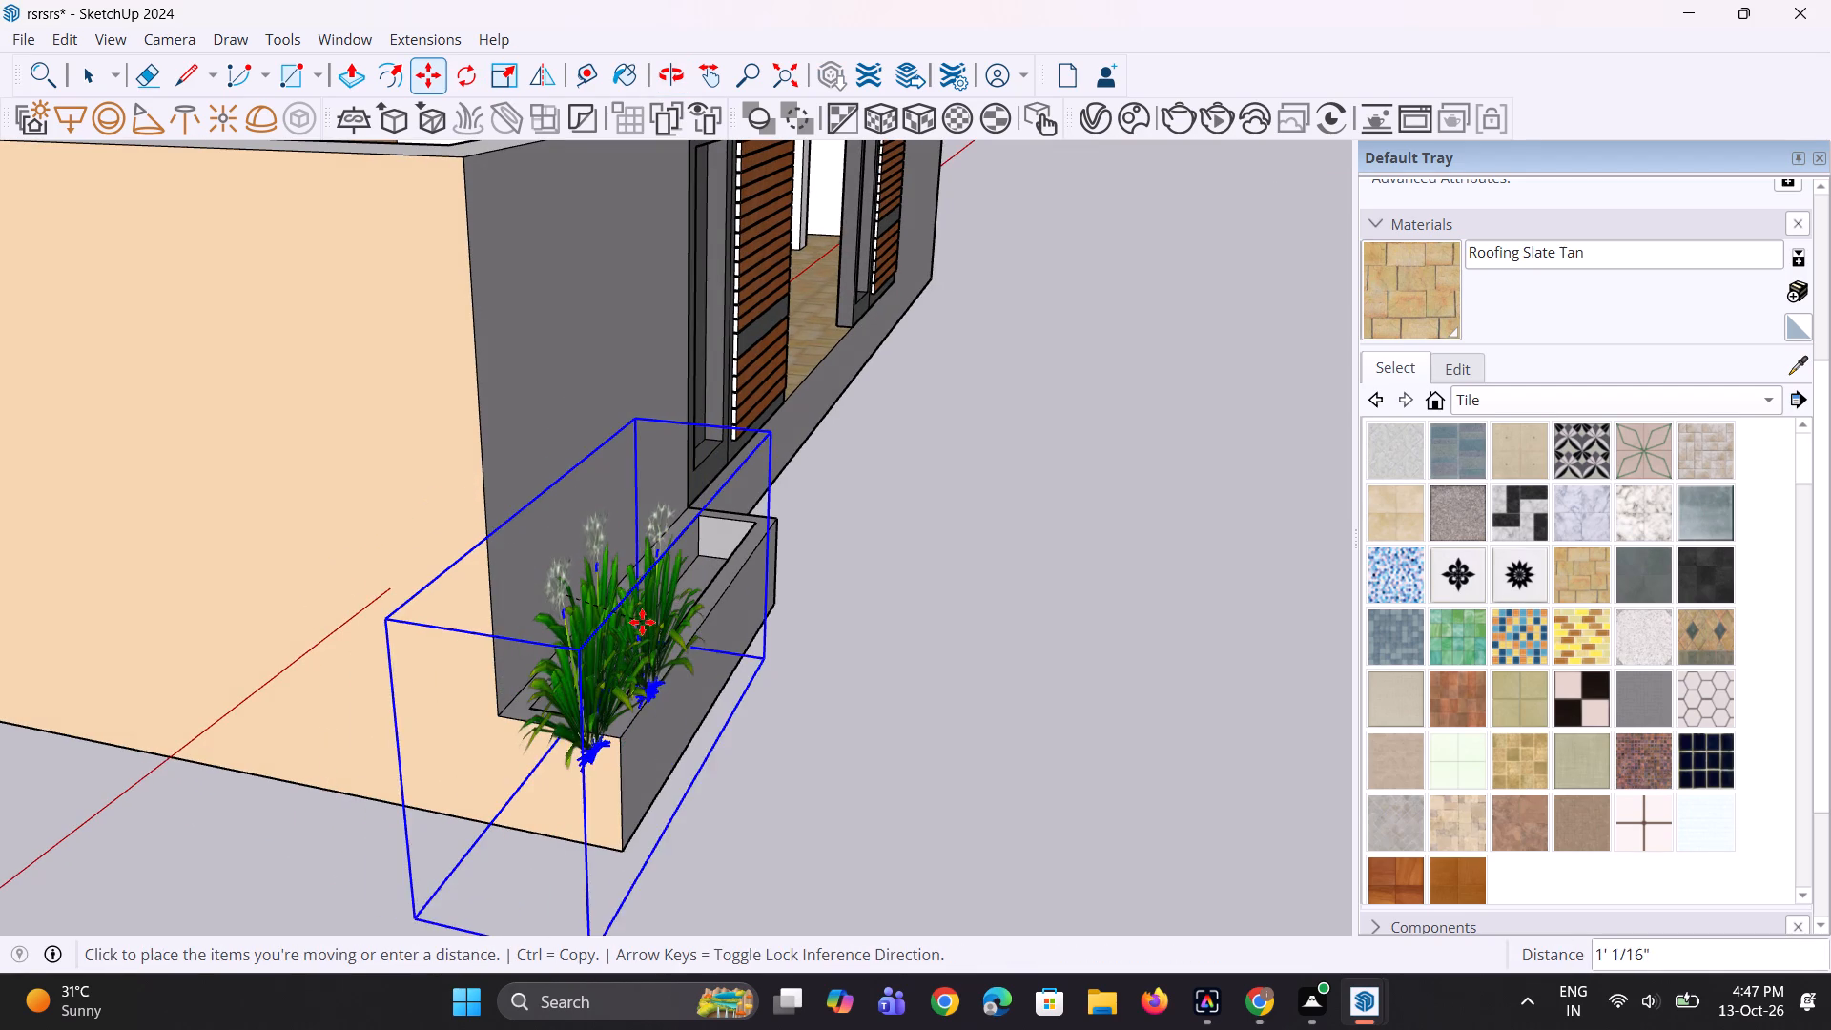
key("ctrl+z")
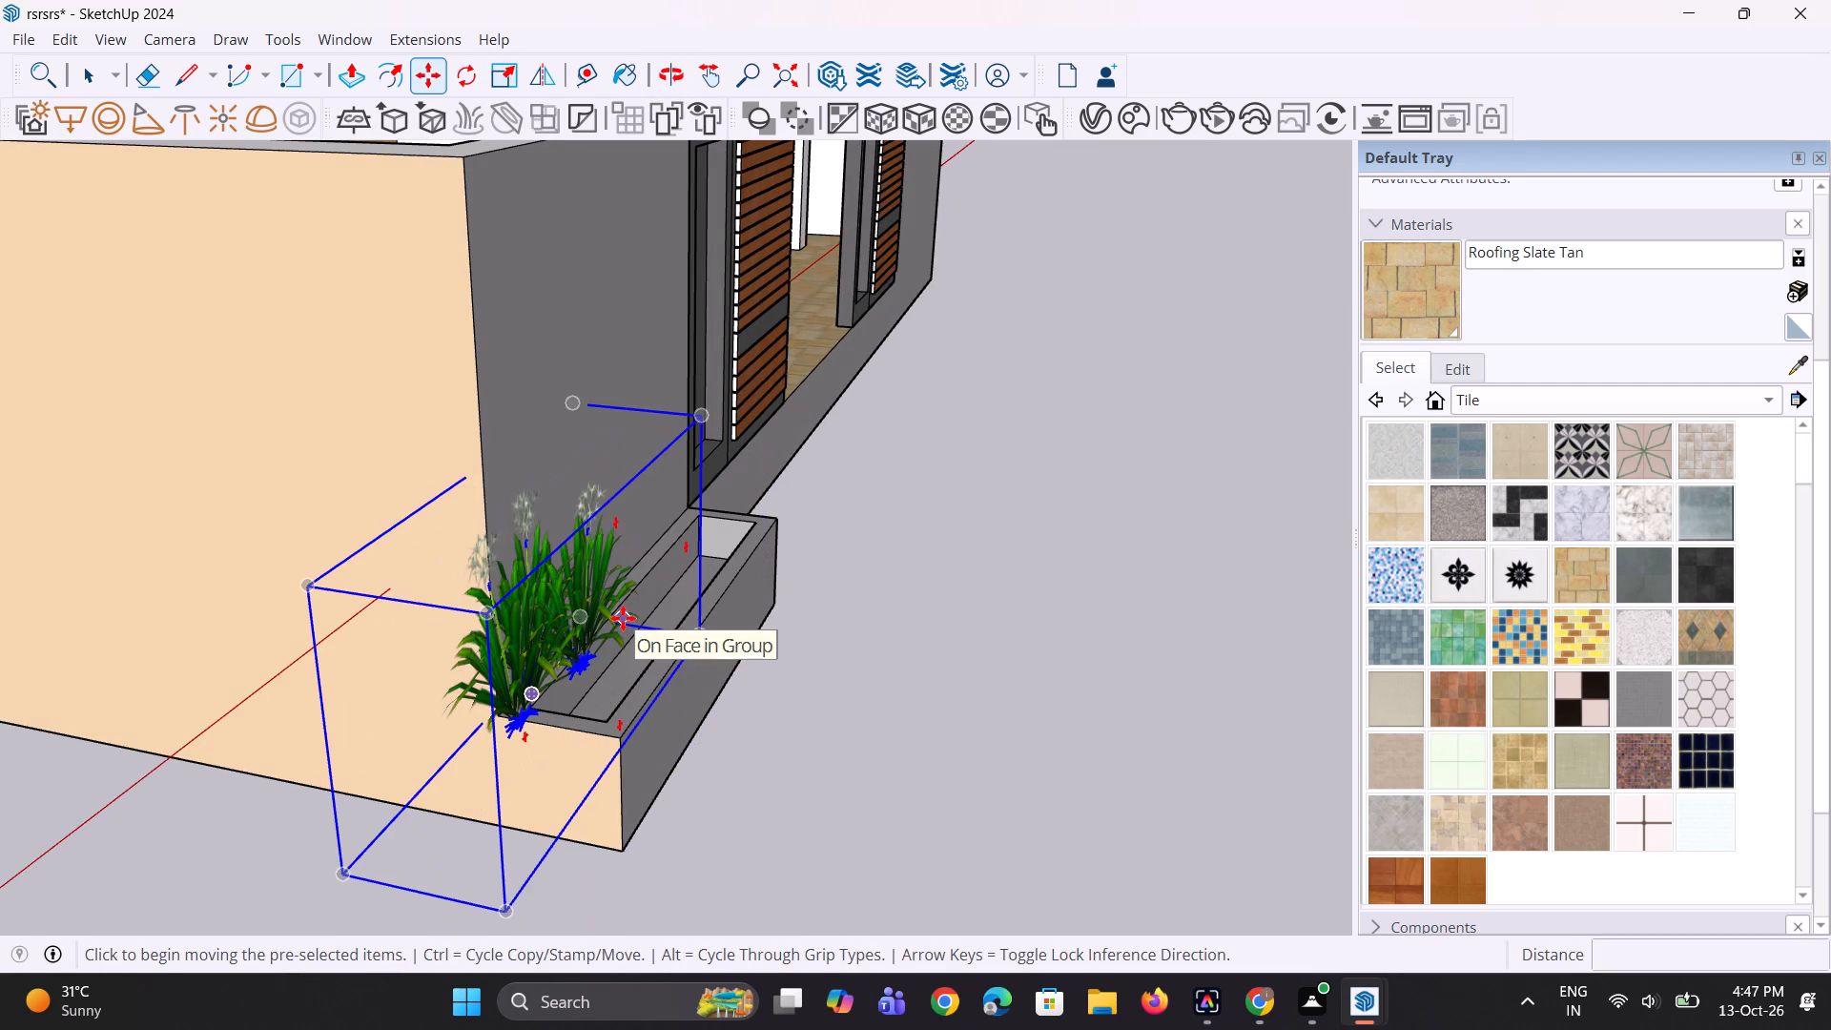
Undo the plant's narrowing and scale it only slightly along the red axis, including scales of about 0.97 and 0.91.
key("ctrl+z")
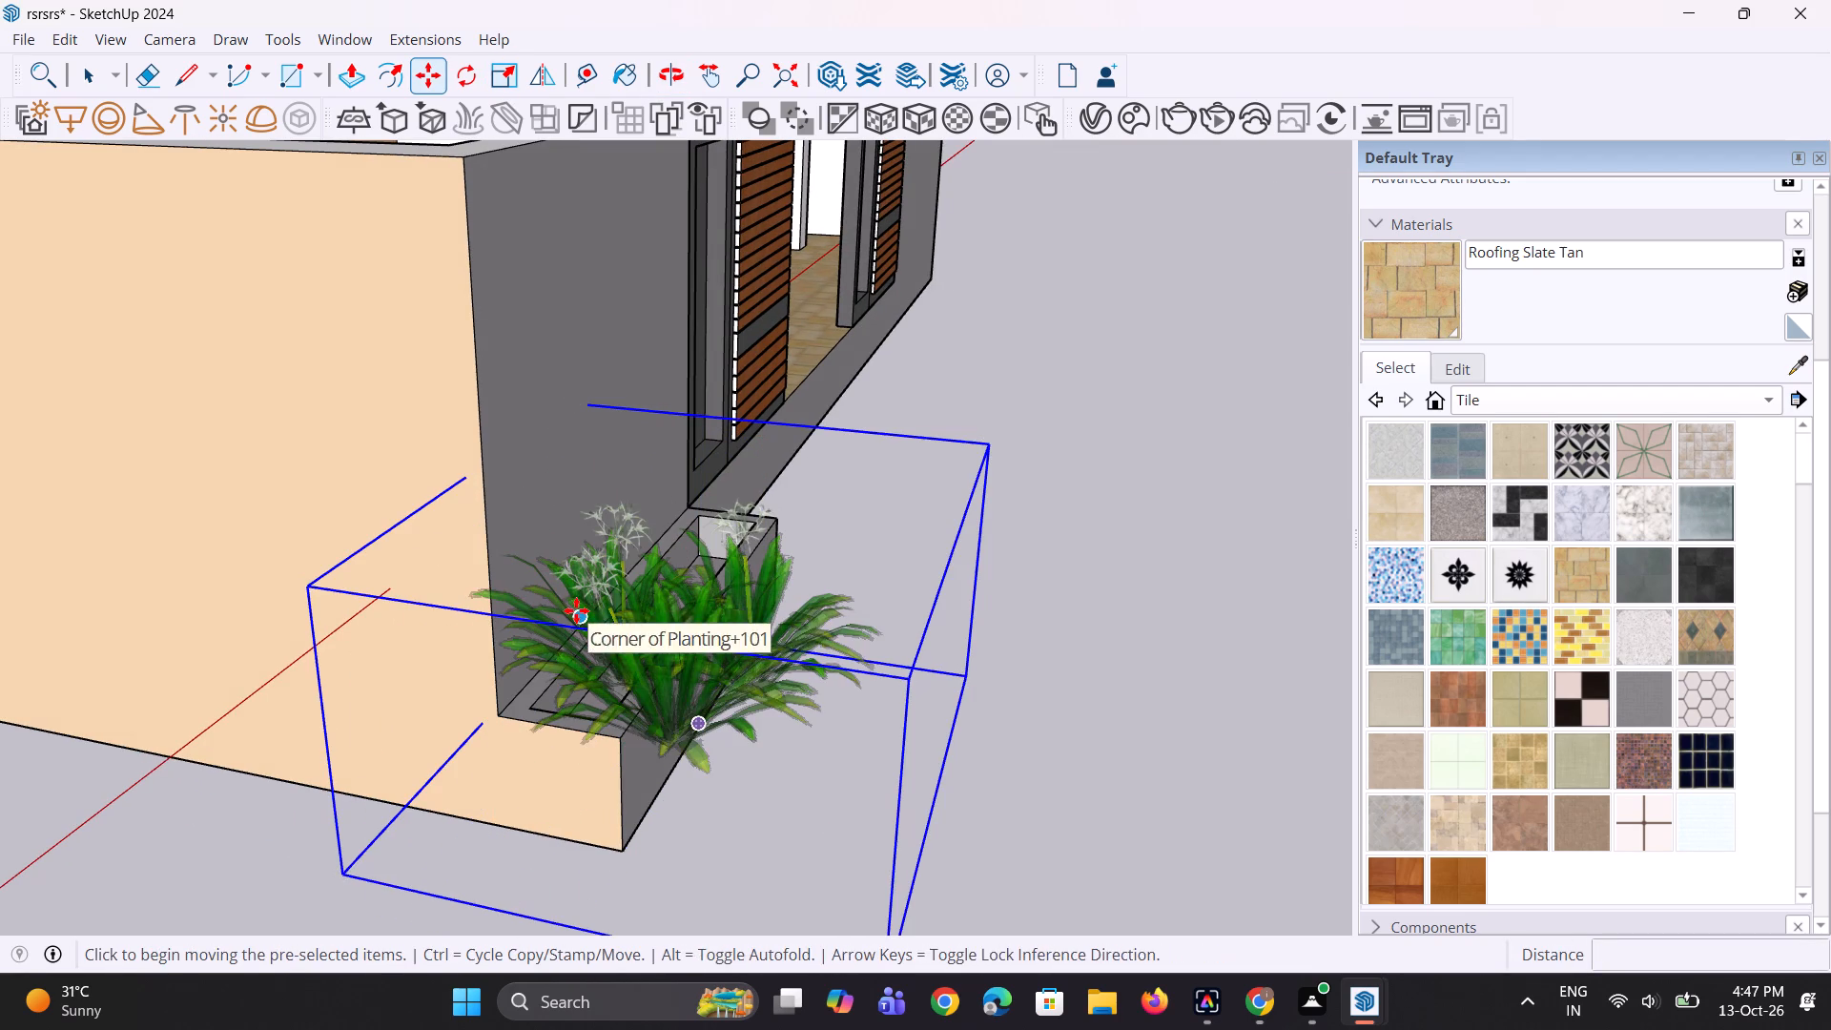
key("s")
left_click(482, 598)
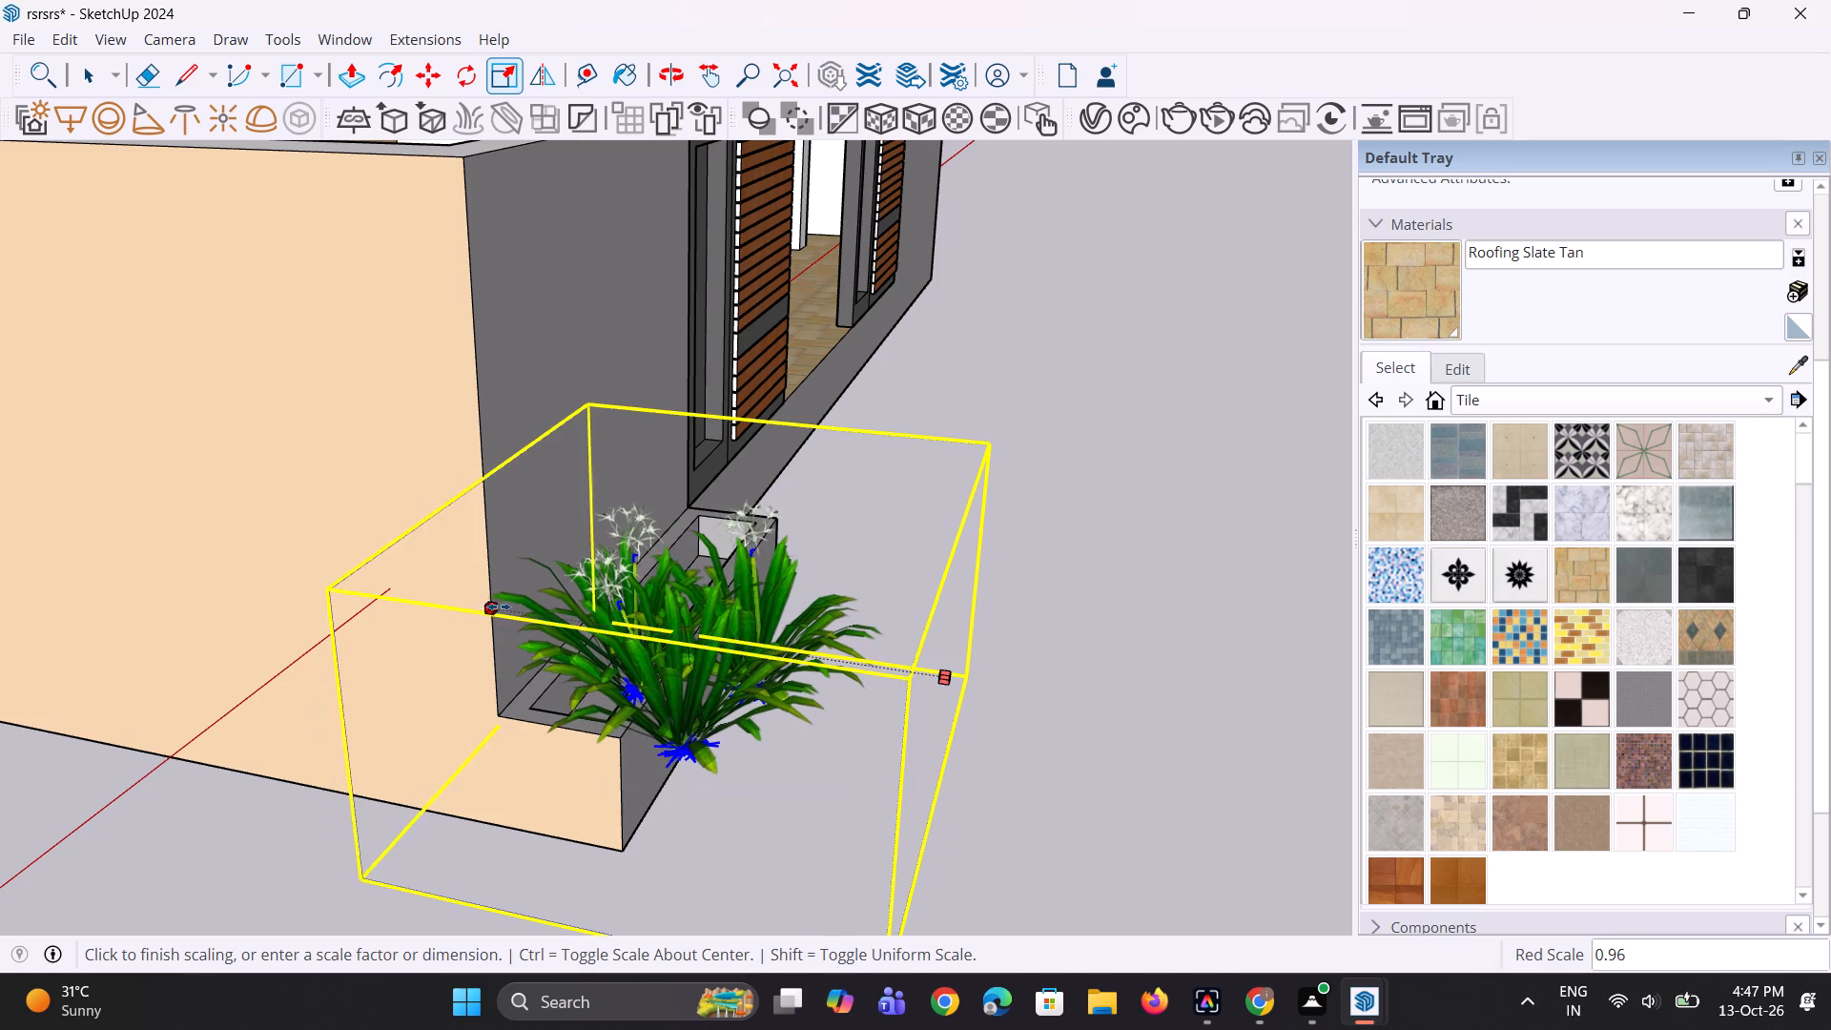
left_click(504, 609)
scroll(740, 720, "up", 2)
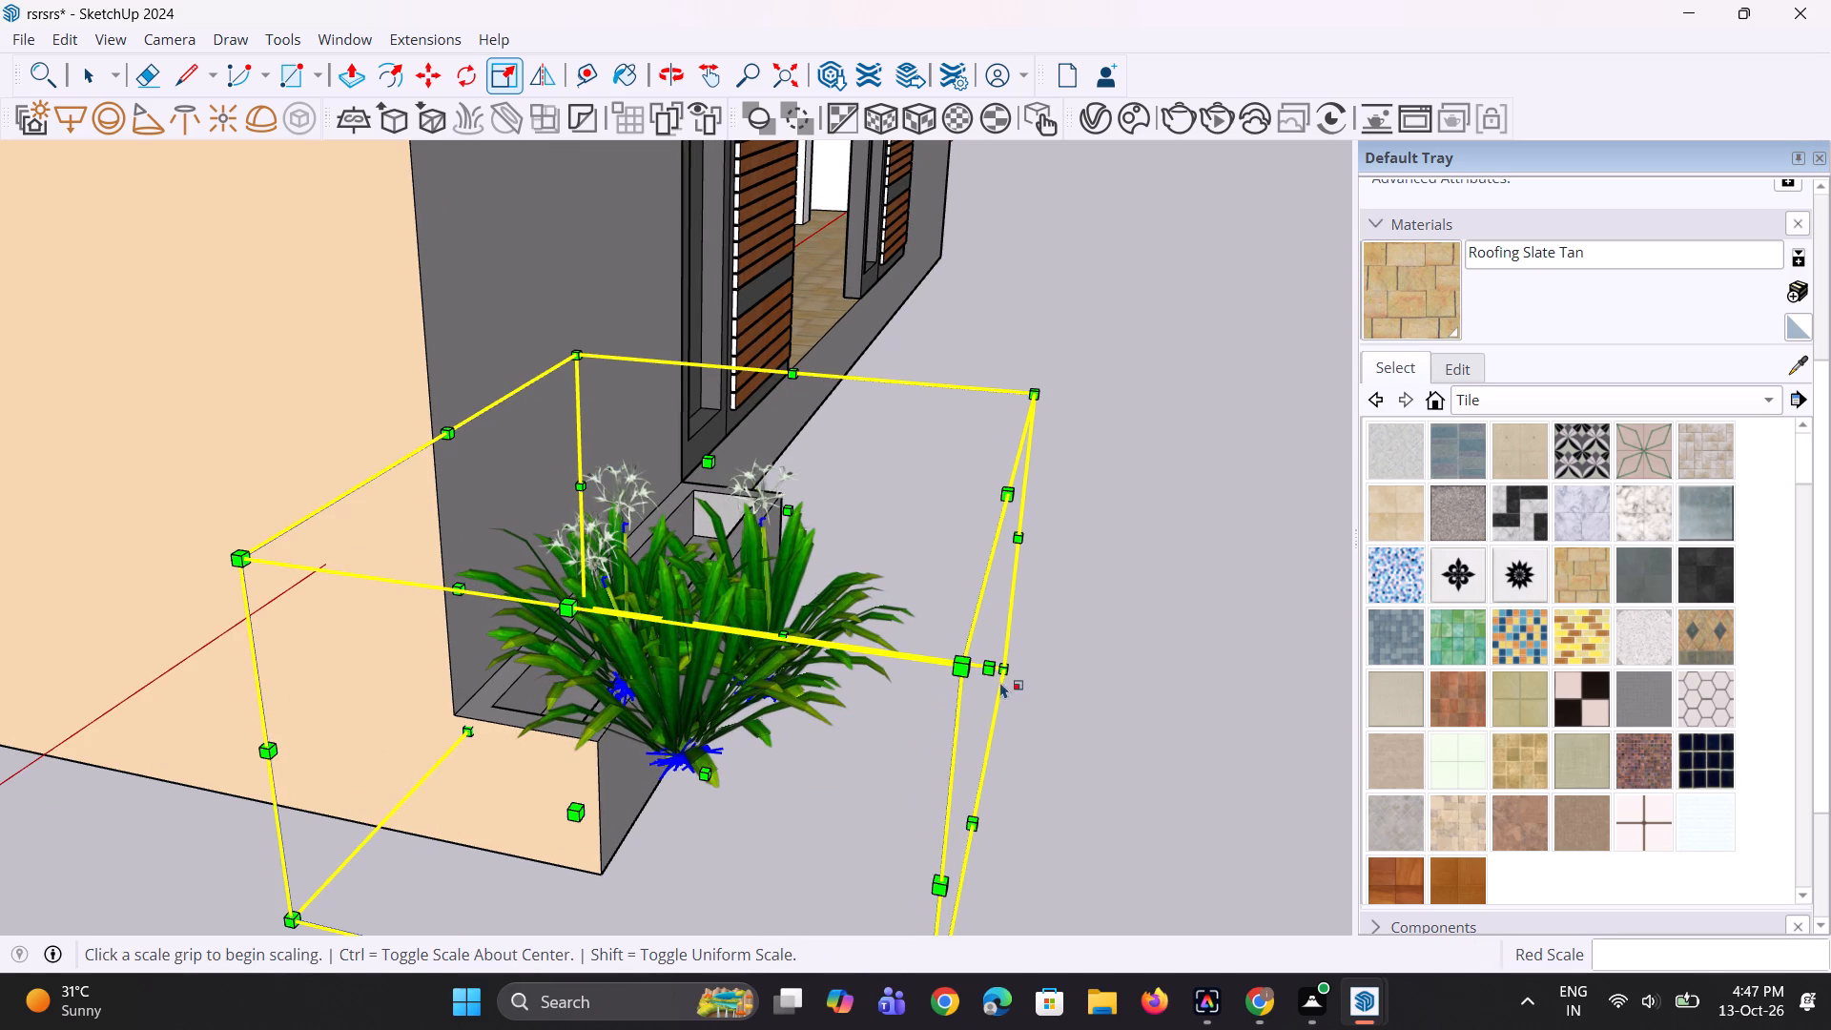
left_click(992, 670)
left_click(972, 662)
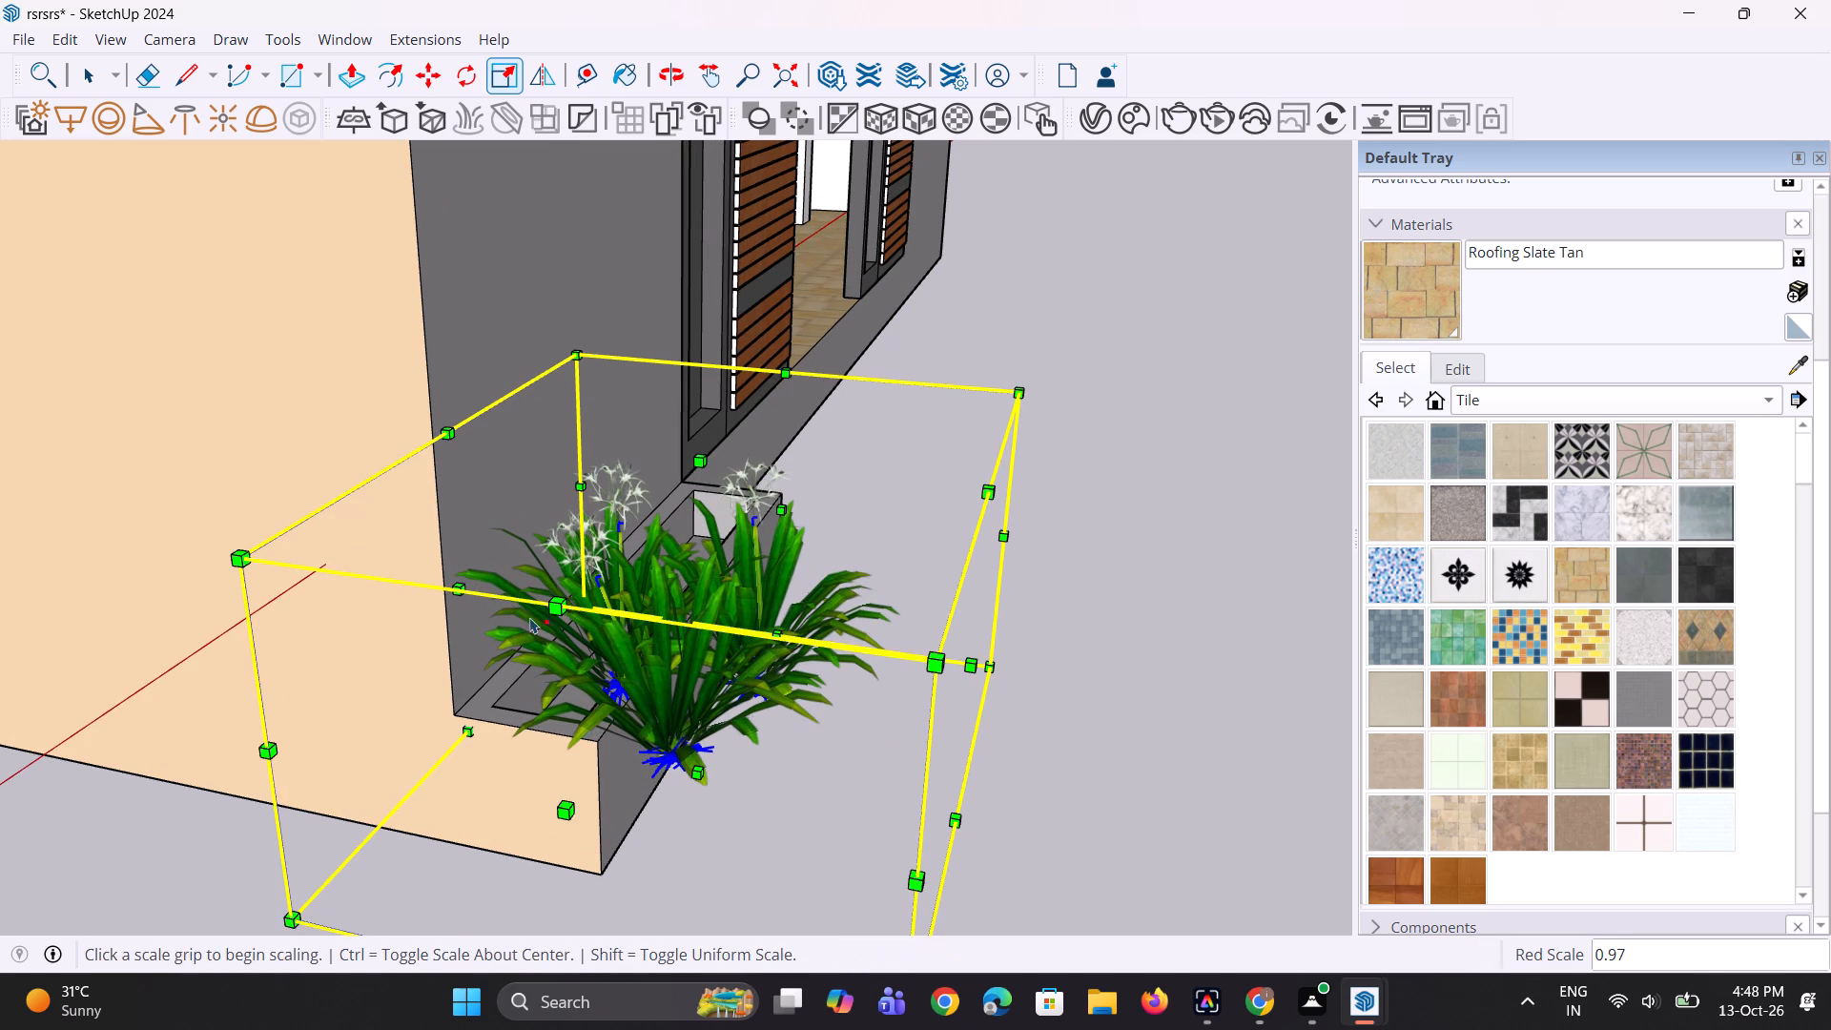
left_click(465, 589)
left_click(500, 608)
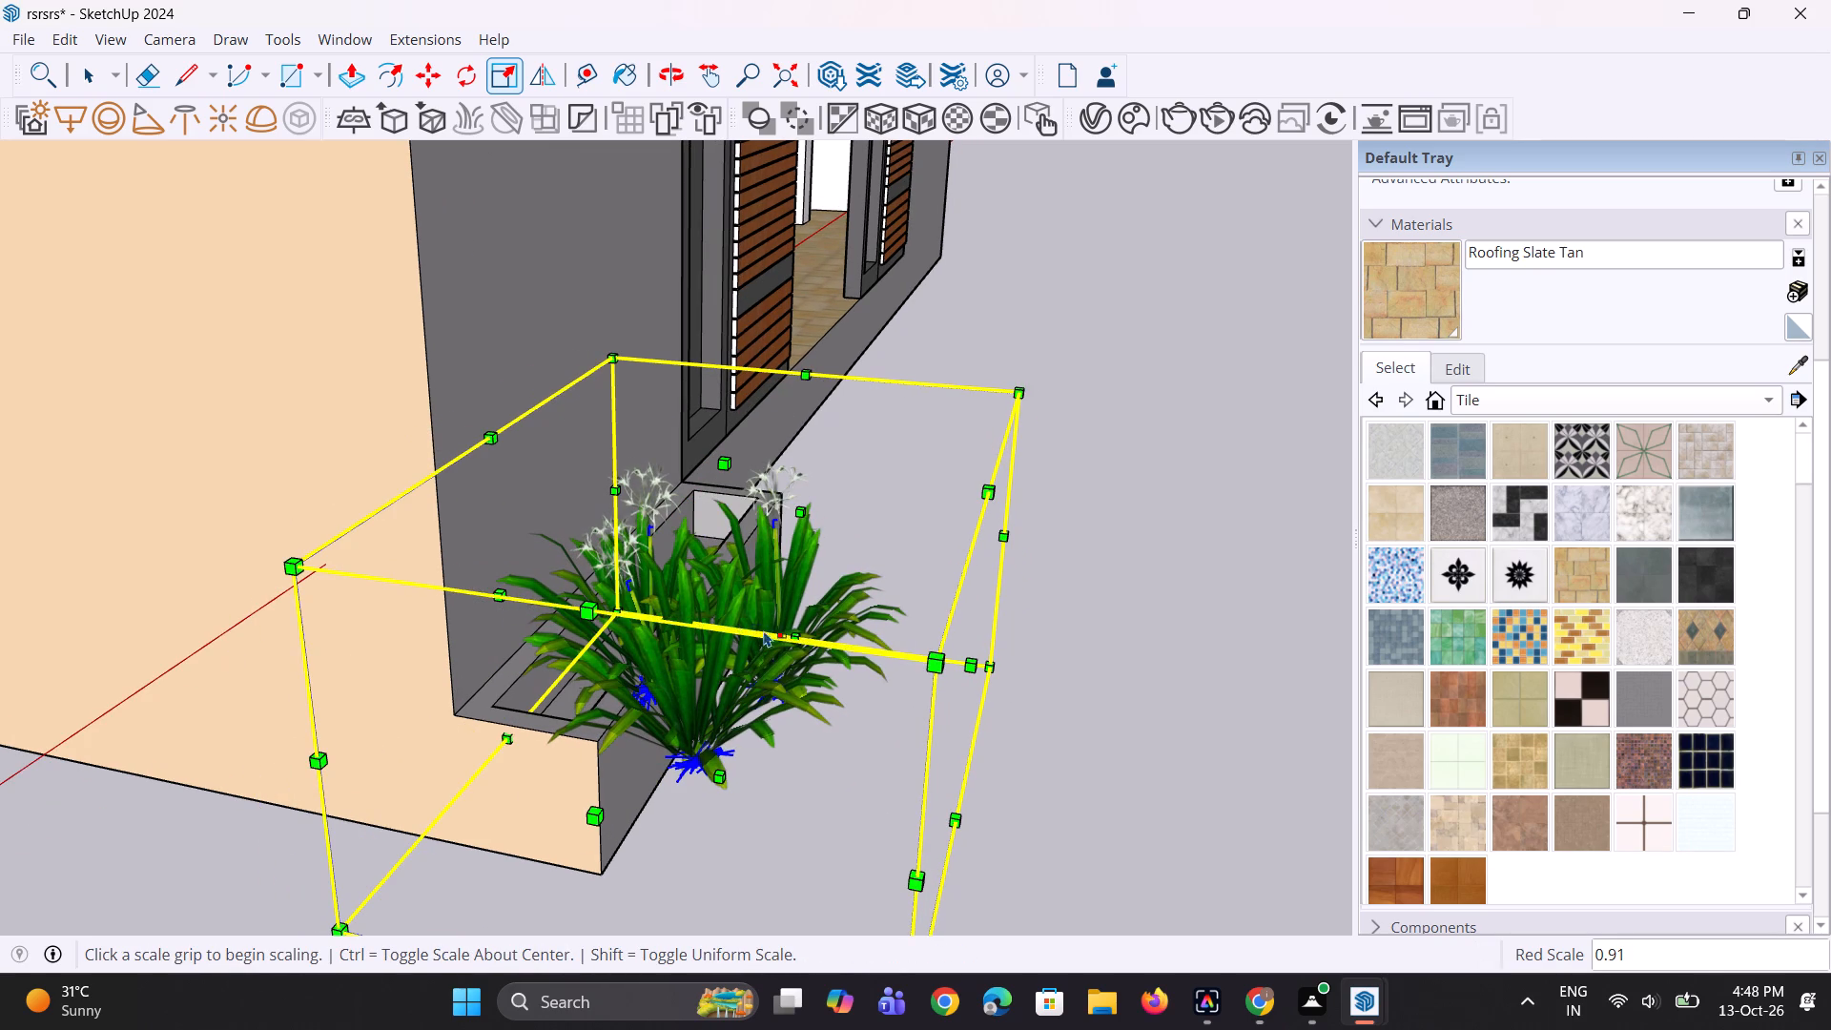
Move the plant in three short moves toward the boundary wall and the planter's outer end, the last about 1' 4 9/16".
key("m")
left_click(763, 722)
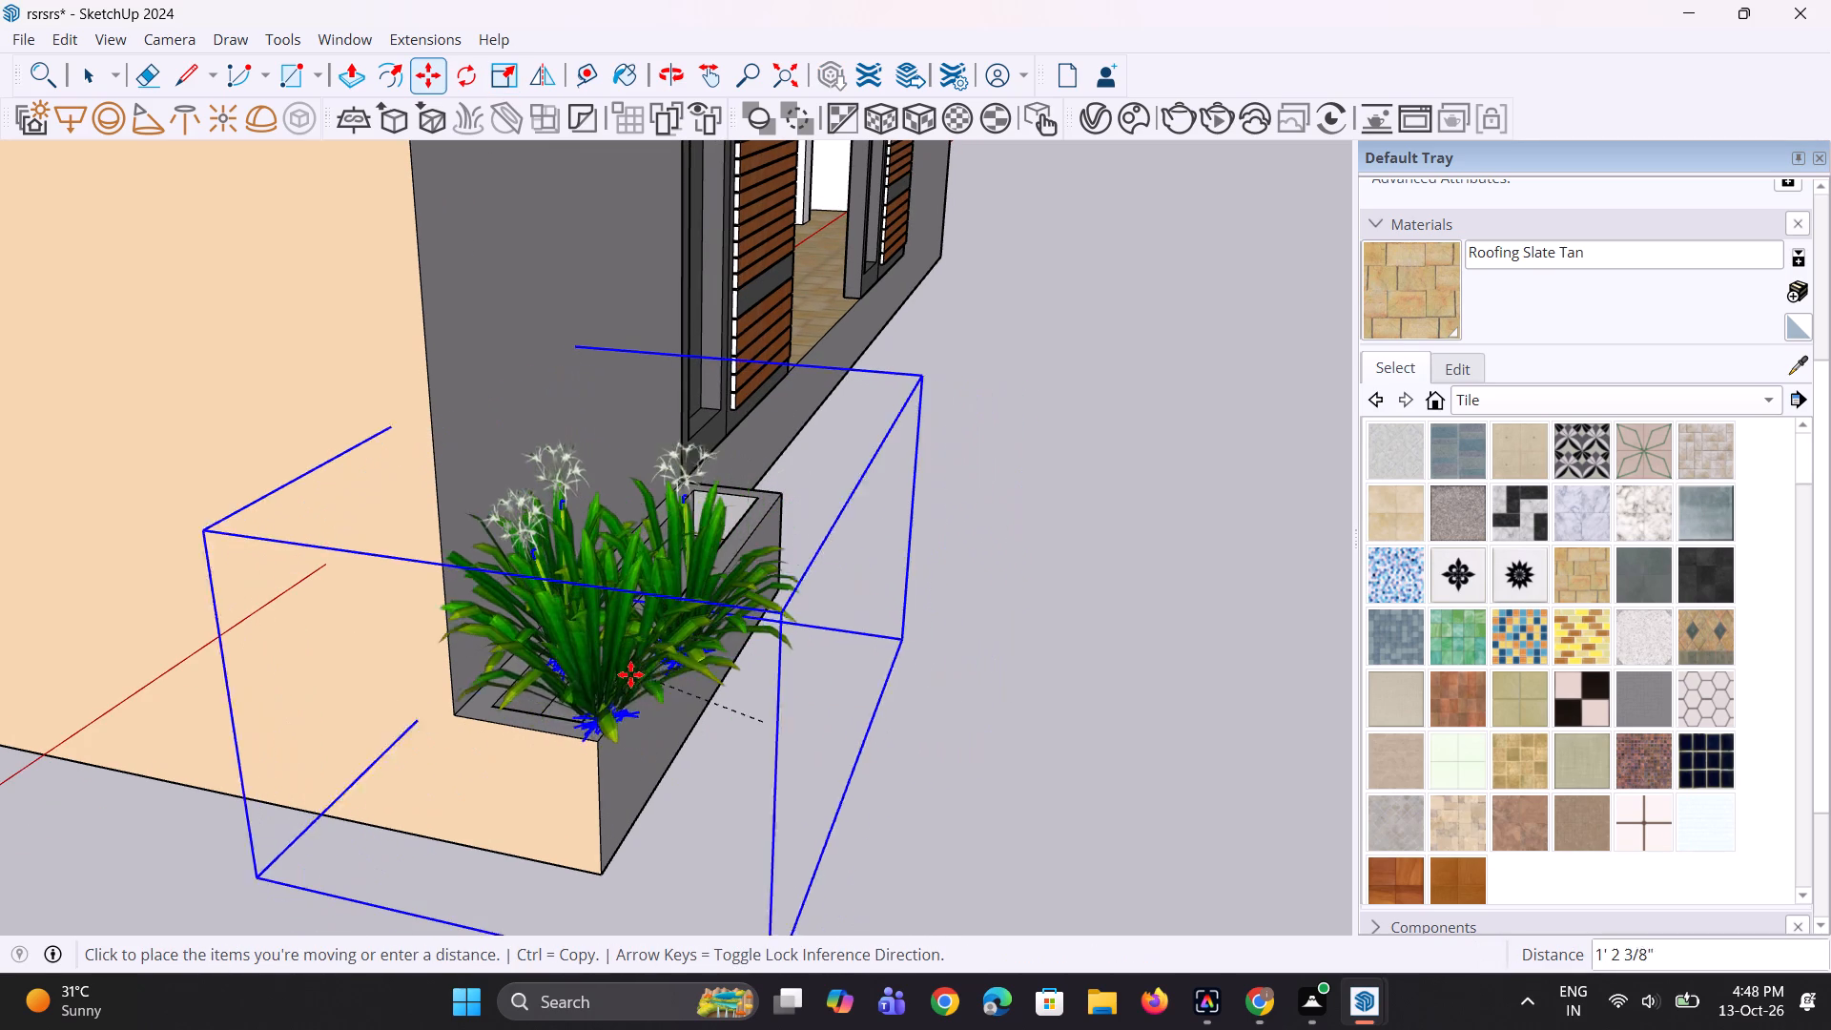
left_click(614, 667)
middle_click_drag(698, 698, 458, 615)
left_click(472, 541)
left_click(510, 568)
middle_click_drag(511, 569, 422, 730)
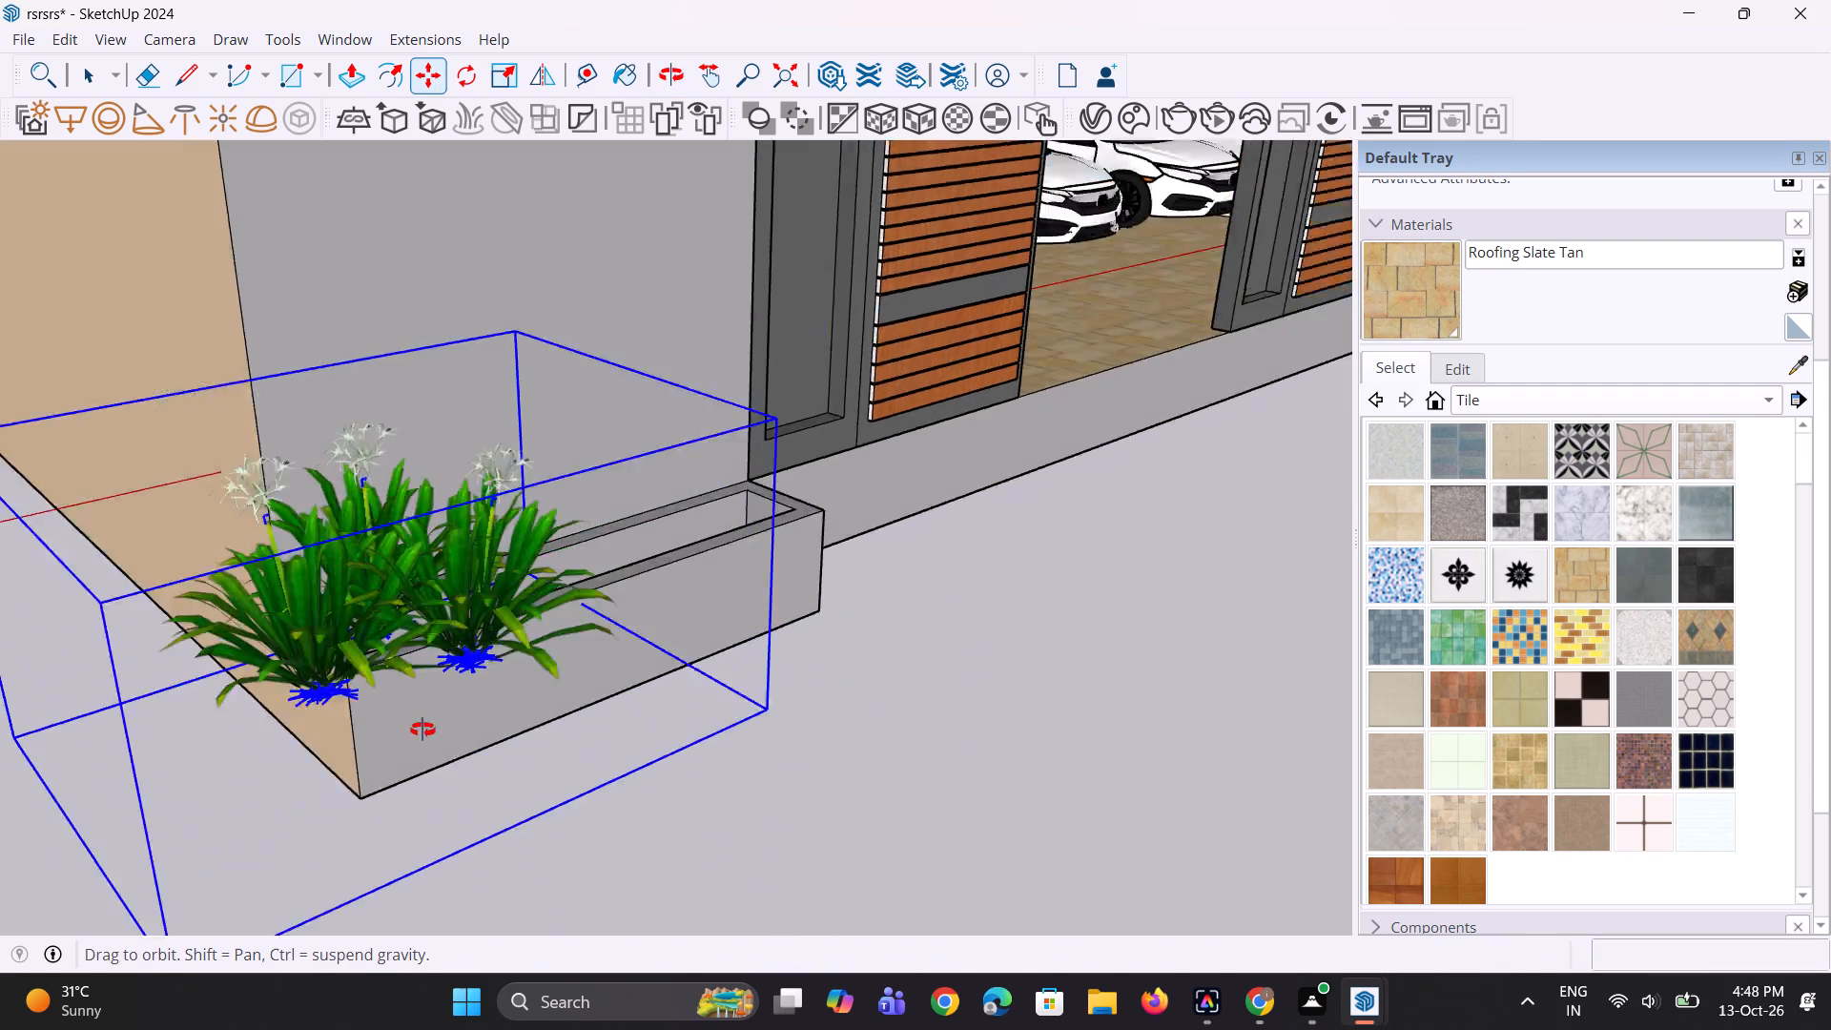
middle_click_drag(422, 730, 374, 779)
scroll(370, 779, "up", 1)
left_click(411, 690)
left_click(494, 591)
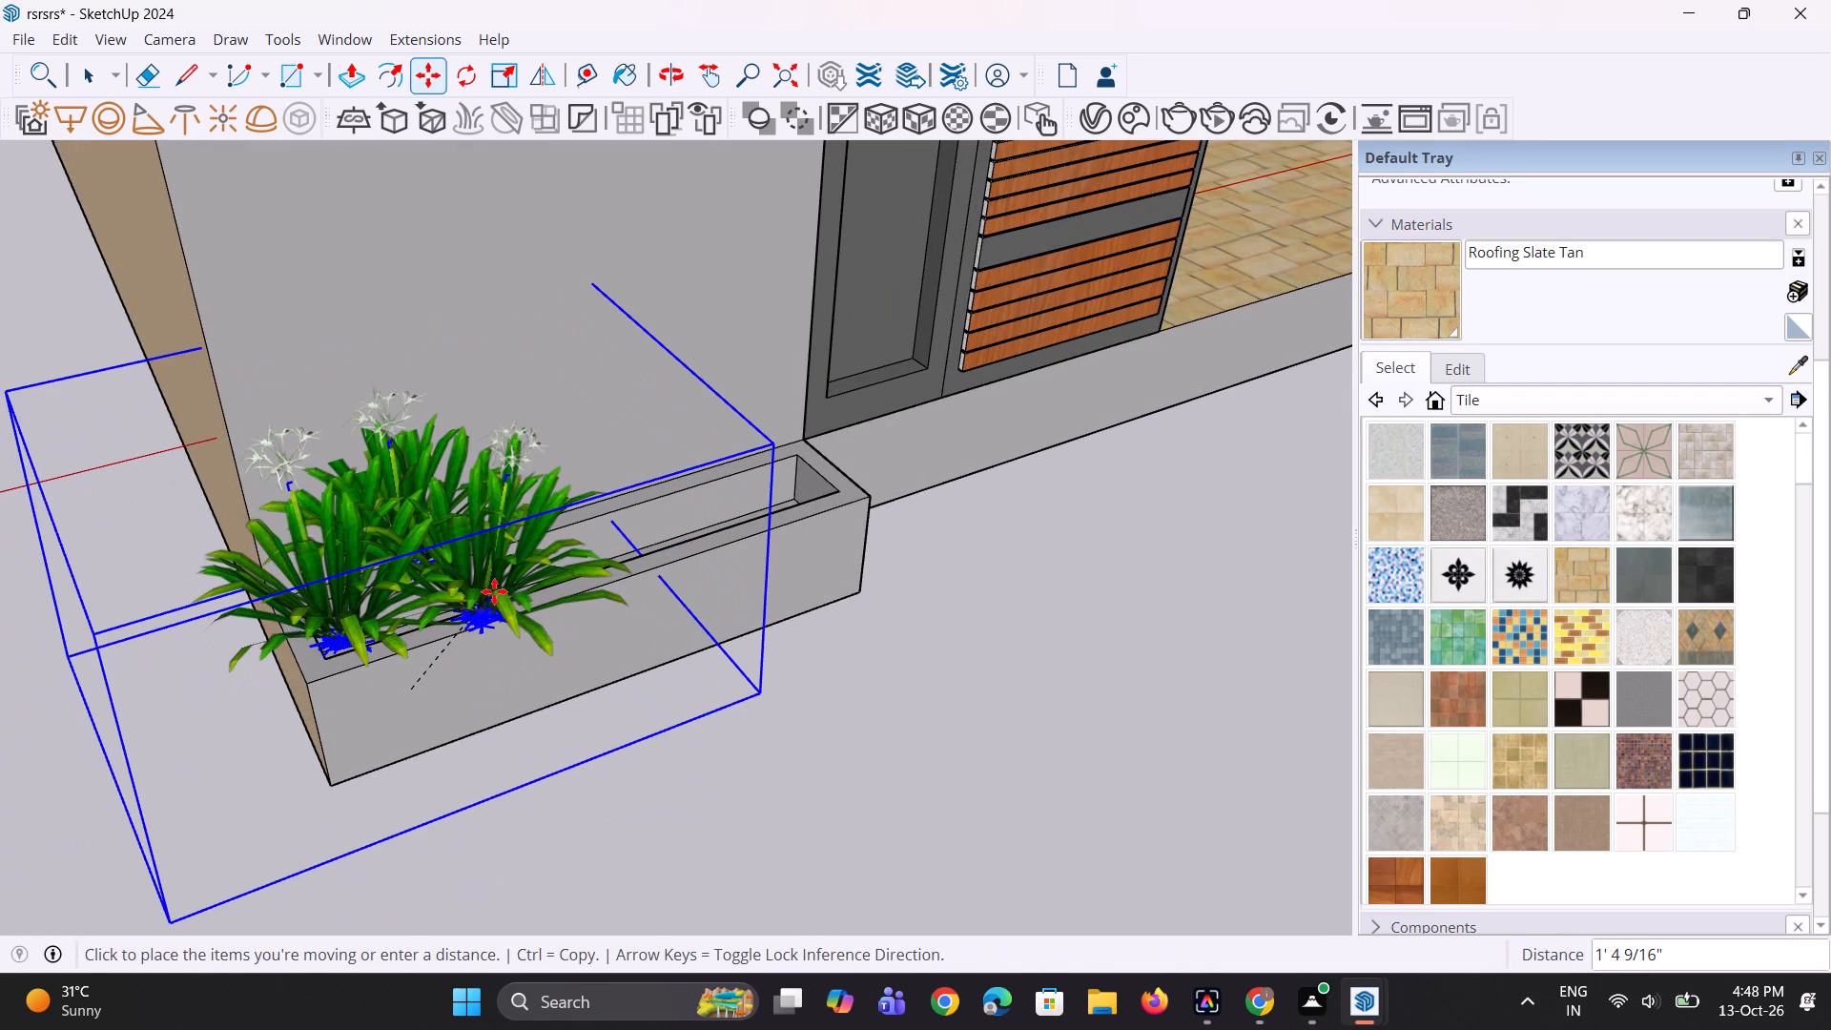
Move the plant about 9 15/16" across the planter's width so its base sits over the soil recess.
middle_click_drag(424, 631, 872, 459)
scroll(543, 599, "up", 1)
left_click_drag(872, 465, 859, 482)
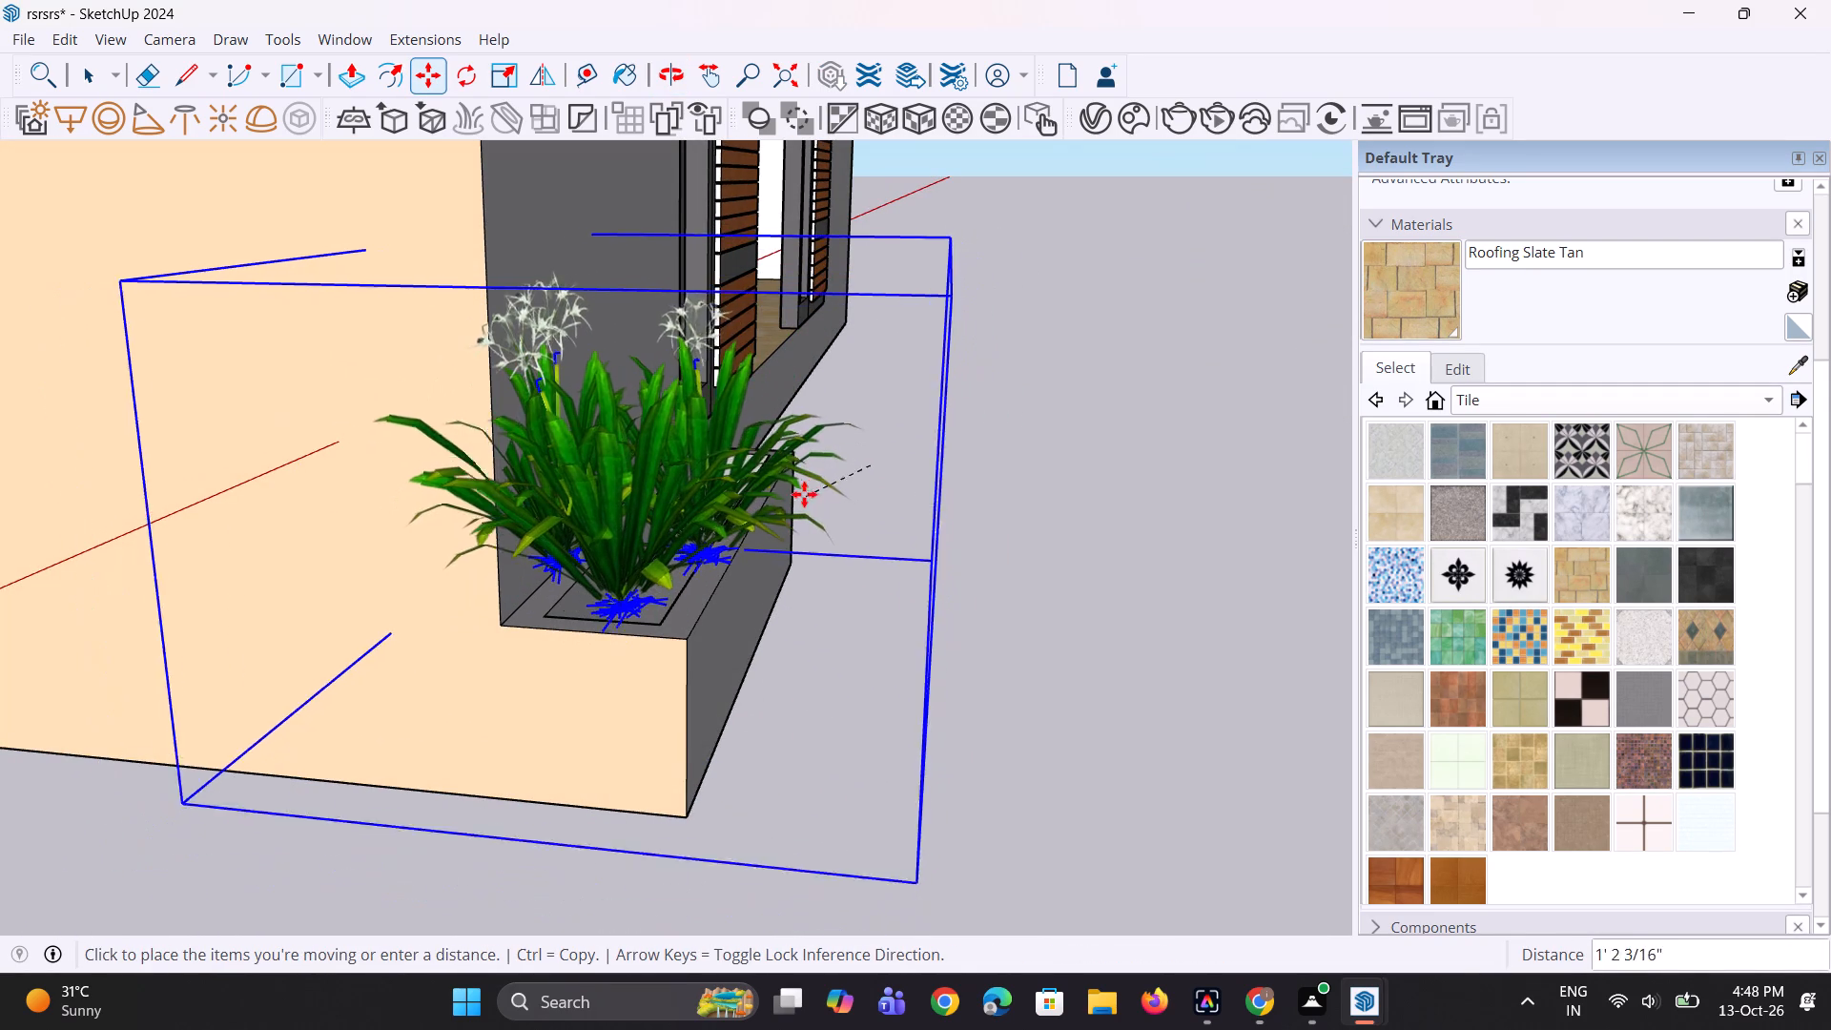
key("Escape")
scroll(780, 510, "up", 1)
middle_click_drag(820, 483, 885, 468)
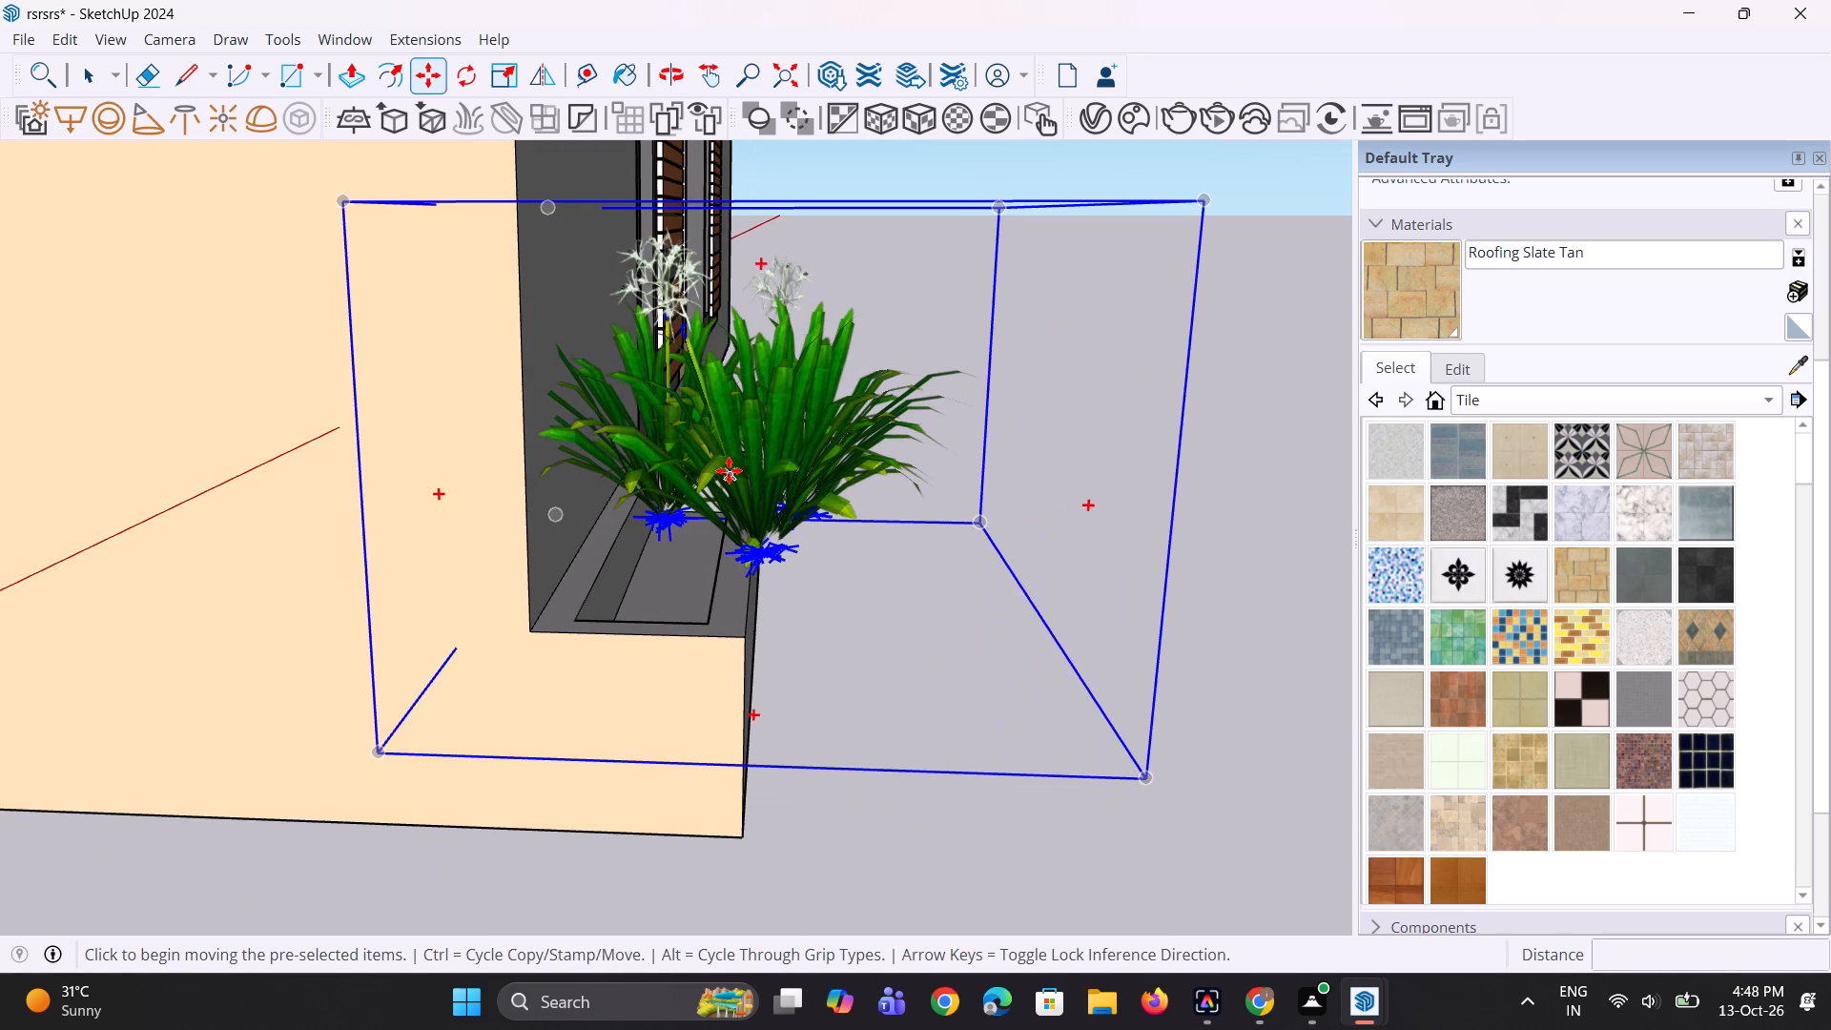
left_click(729, 470)
left_click(631, 498)
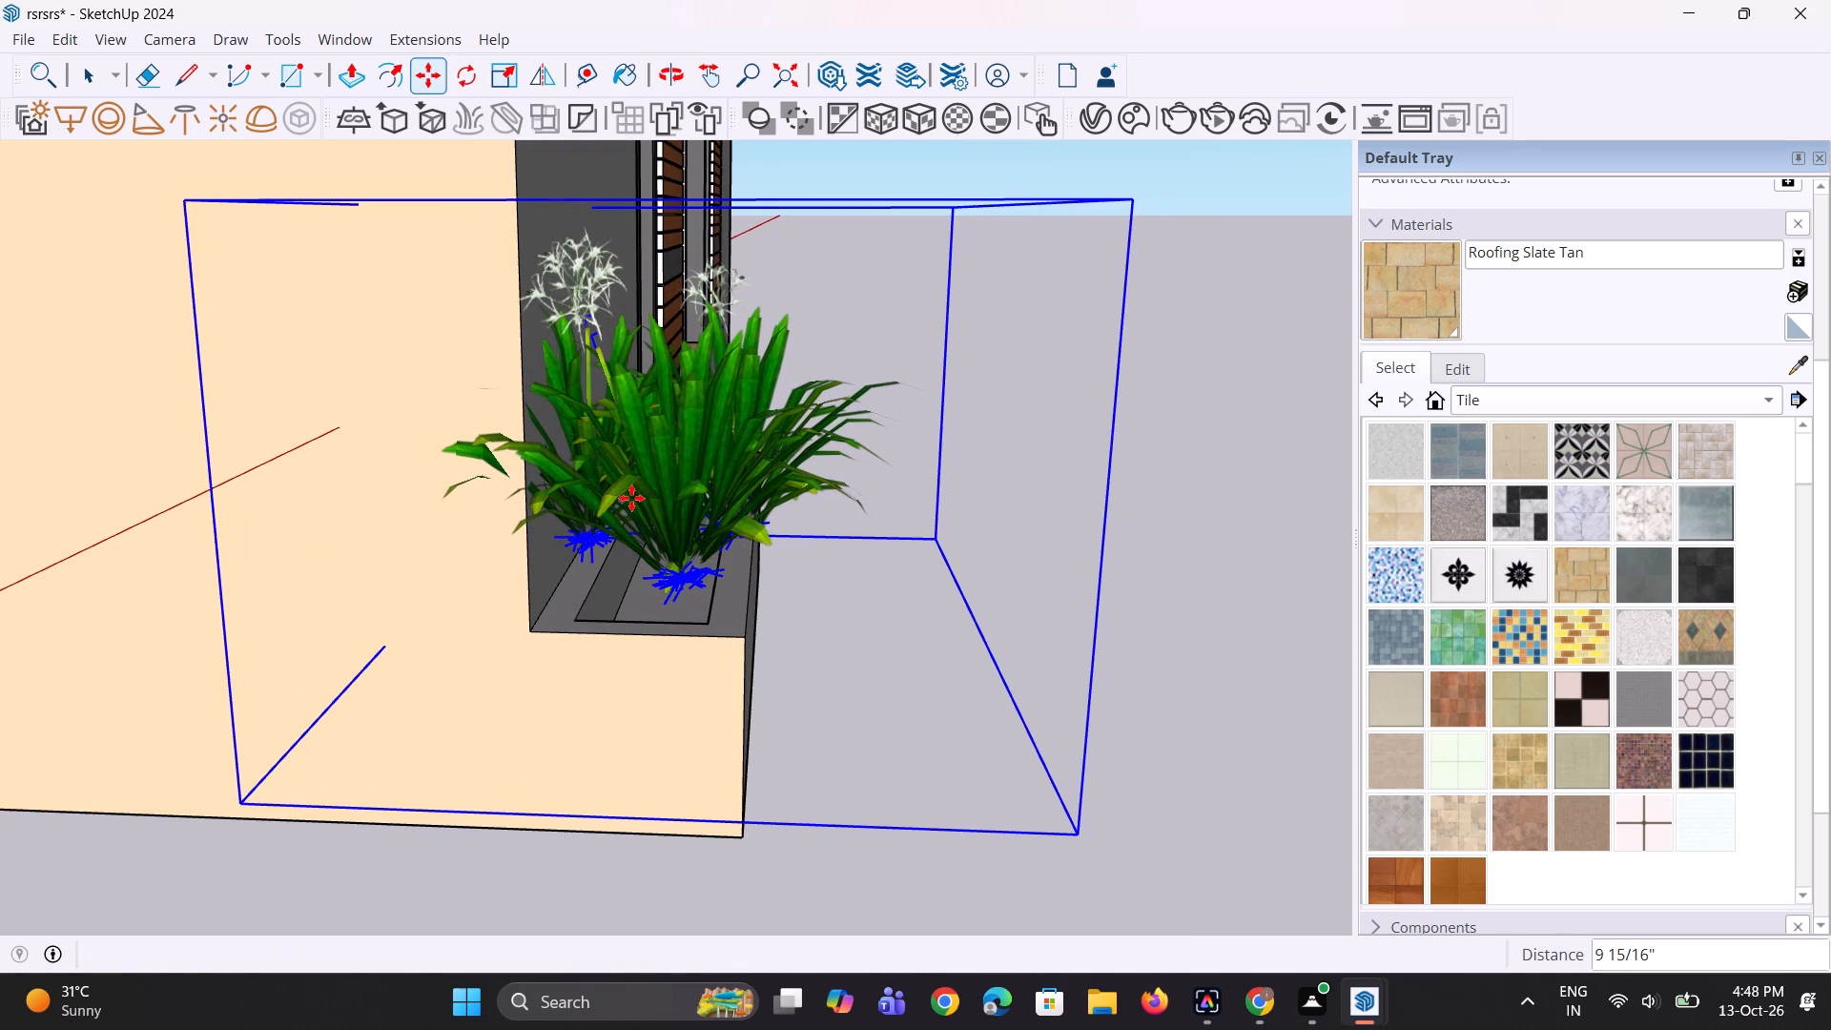
left_click(671, 535)
key("Escape")
Lower the plant about 9 3/4" so its base sinks into the planter.
key("grave")
scroll(678, 556, "up", 1)
middle_click_drag(689, 520, 693, 485)
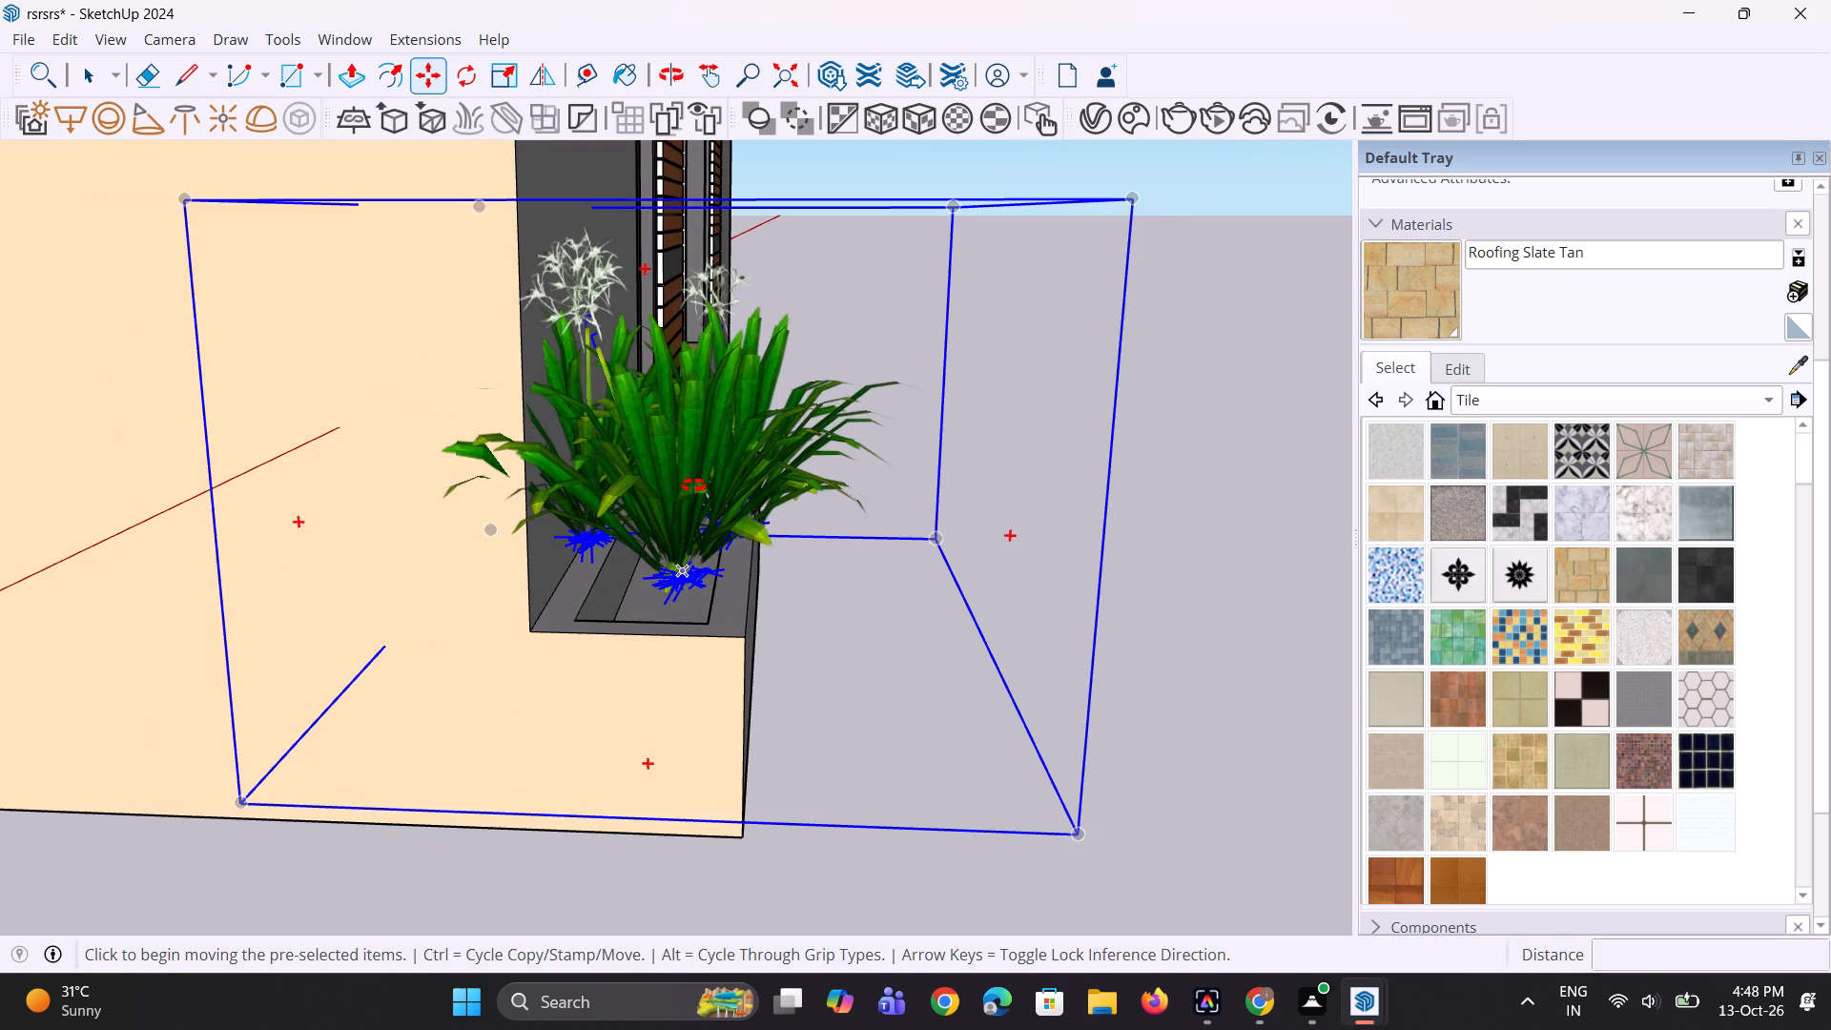
middle_click_drag(693, 485, 697, 410)
scroll(701, 409, "down", 4)
left_click(987, 585)
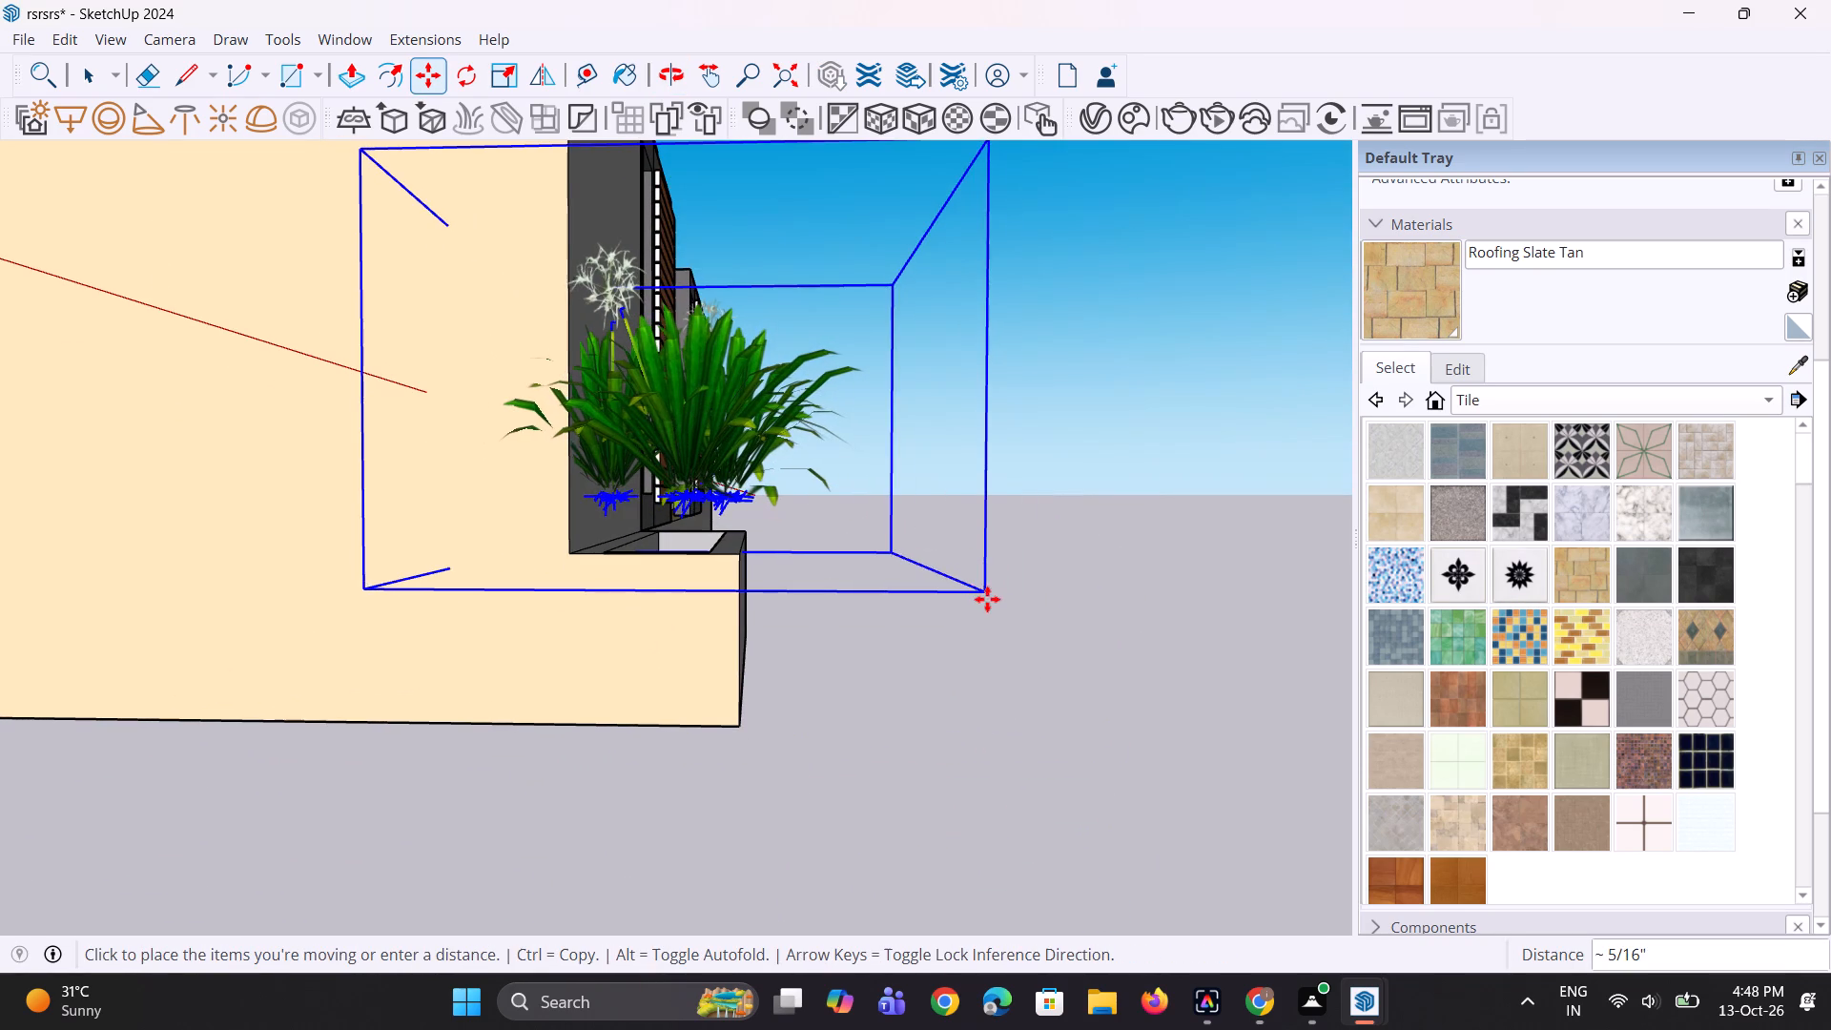
left_click(987, 716)
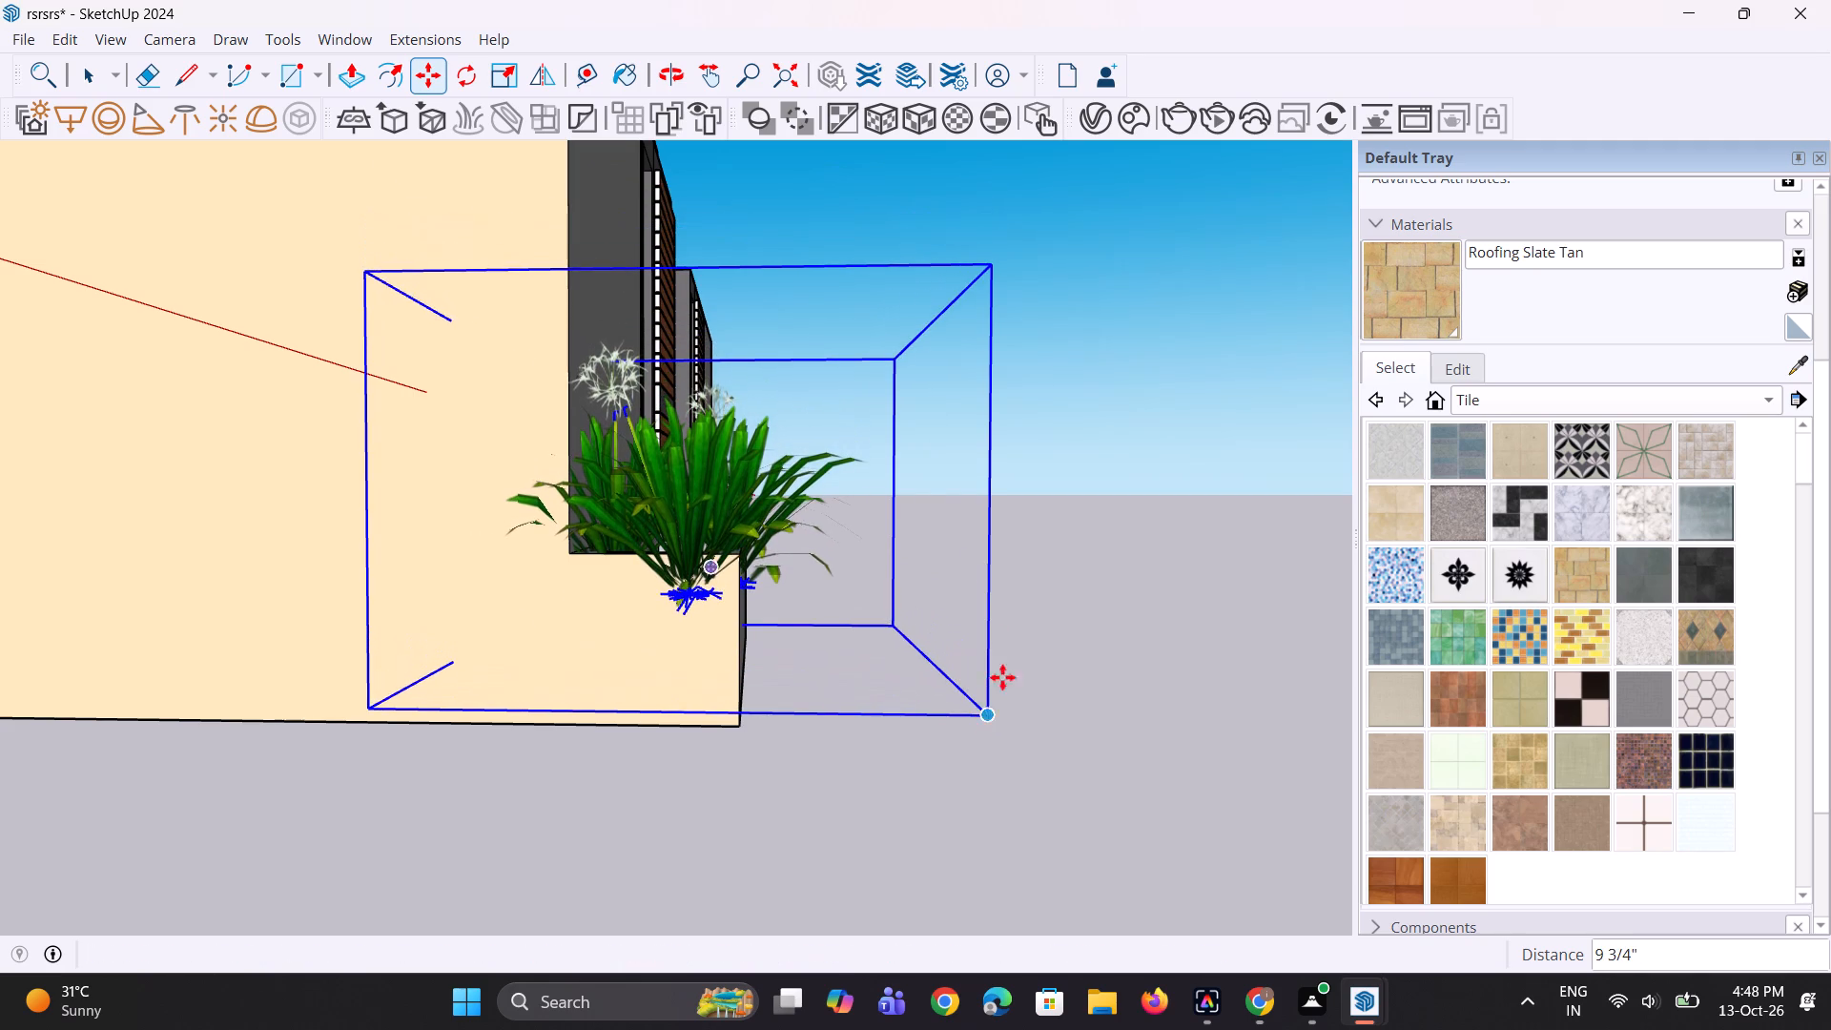
Move the plant about 8 5/16" along the planter, away from its outer end.
middle_click_drag(979, 565, 433, 802)
scroll(312, 595, "up", 3)
left_click(413, 606)
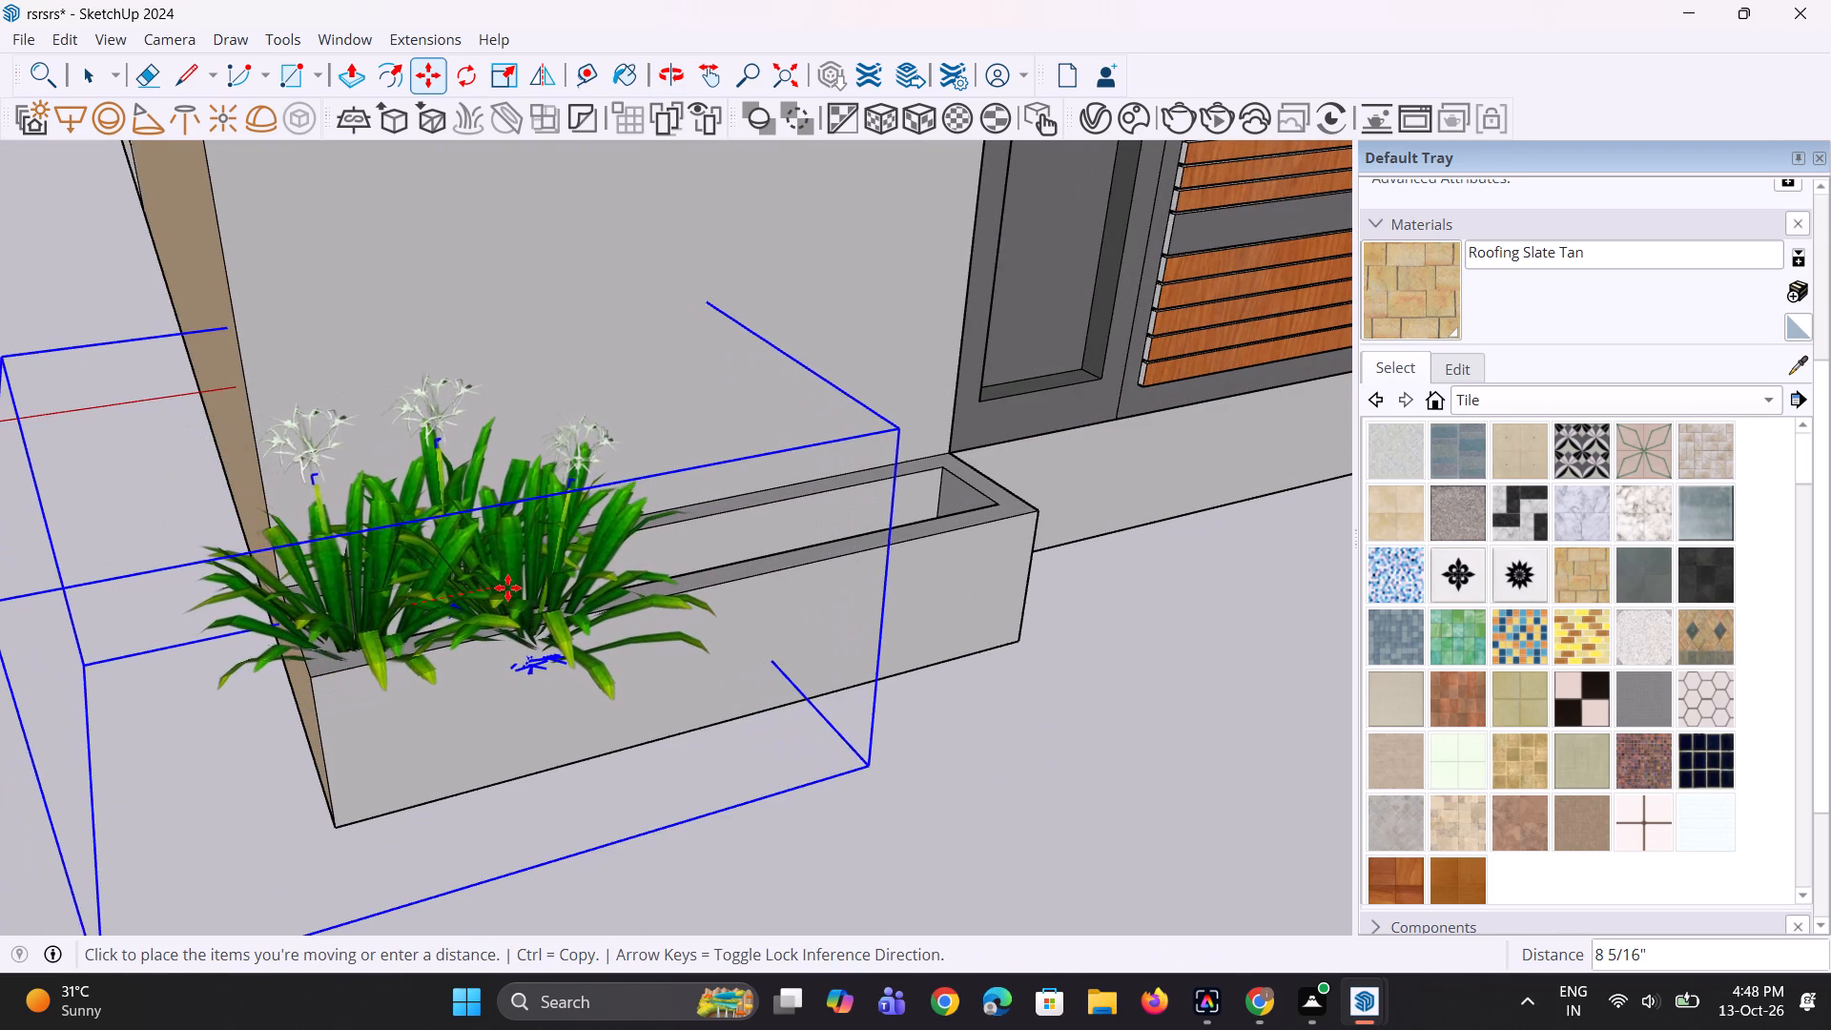
left_click(510, 586)
Copy the plant twice along the planter toward the gate, the second copy about 1' 10 3/8" on, and clear the selection.
middle_click_drag(541, 608, 472, 608)
key("m")
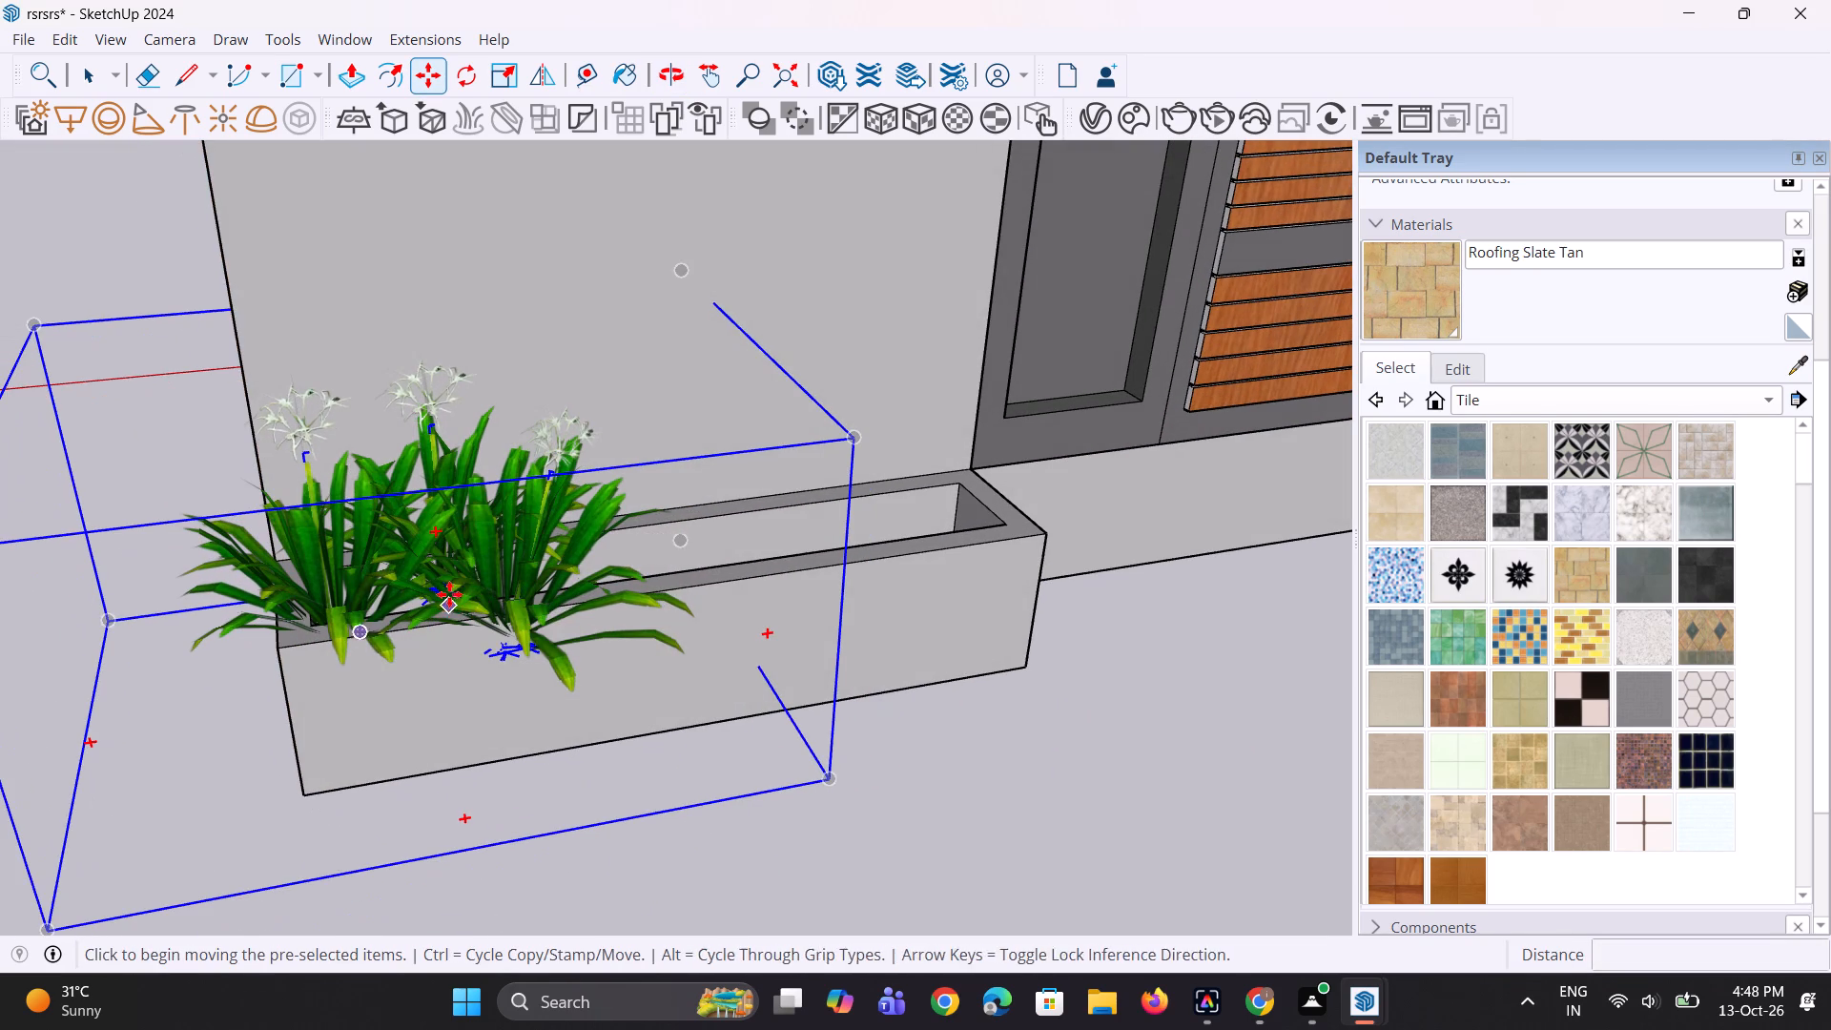
left_click(448, 576)
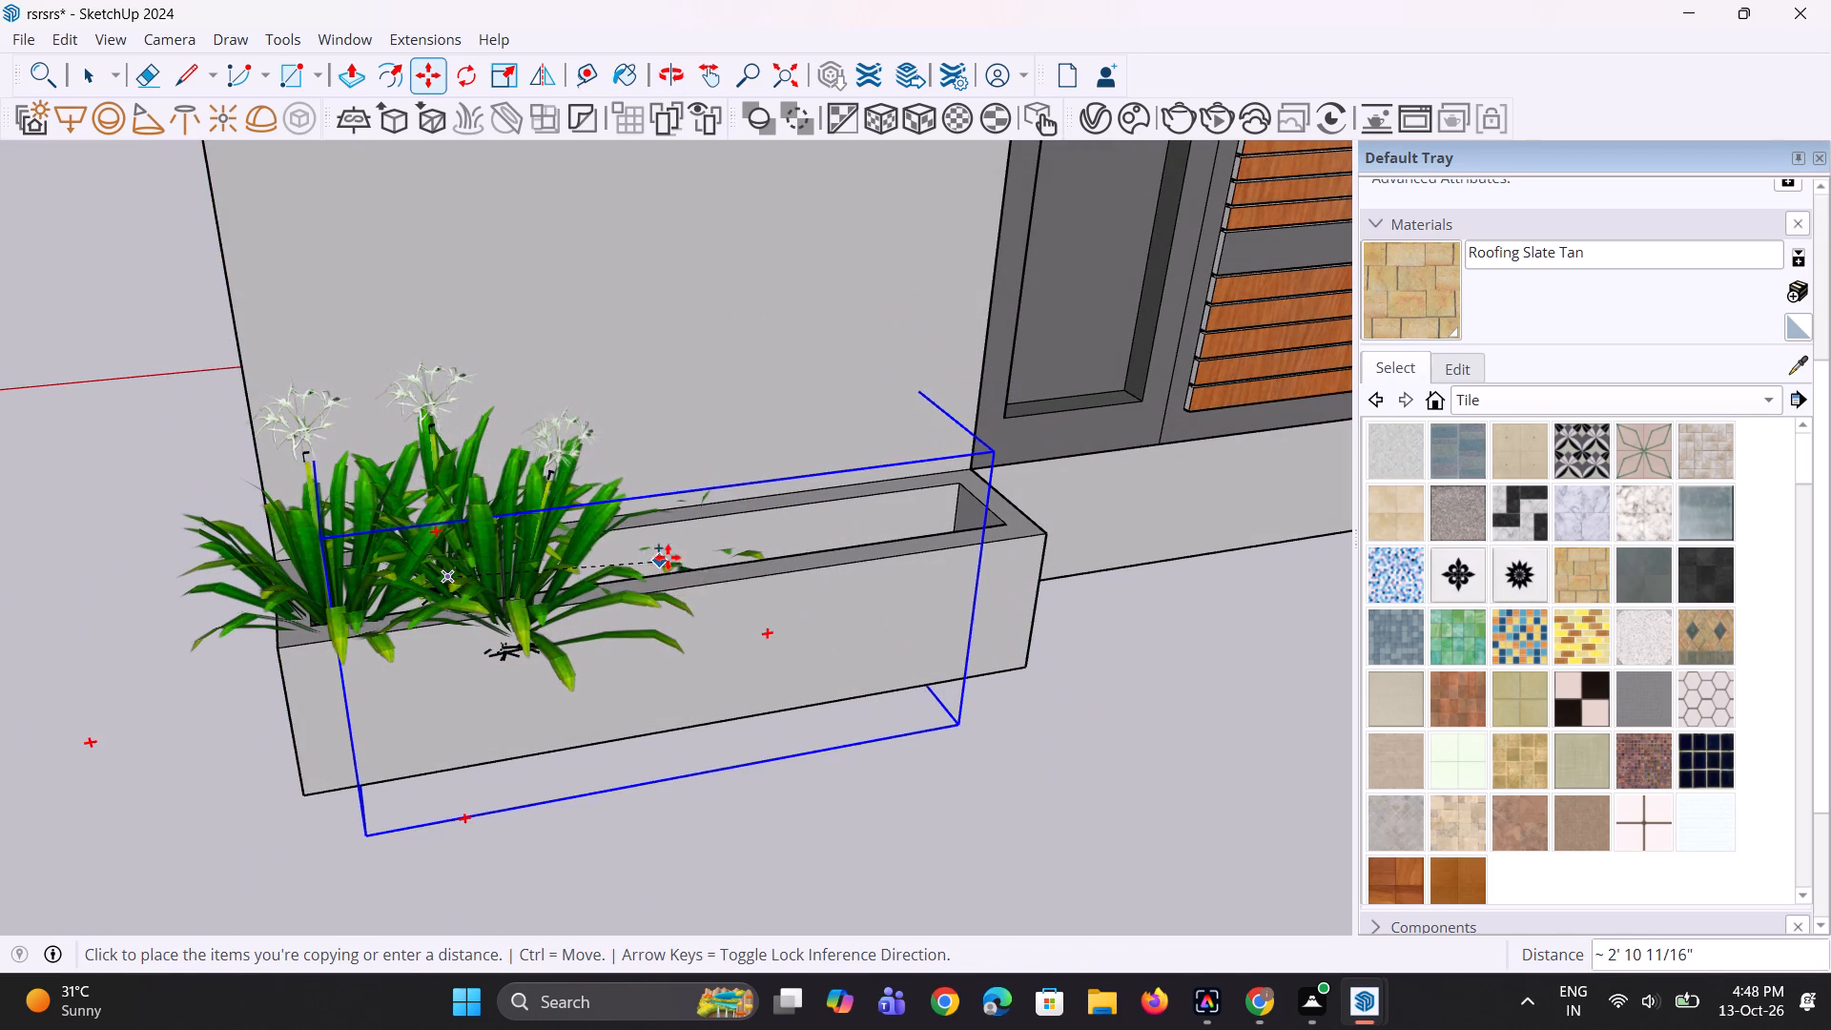
left_click(671, 555)
key("m")
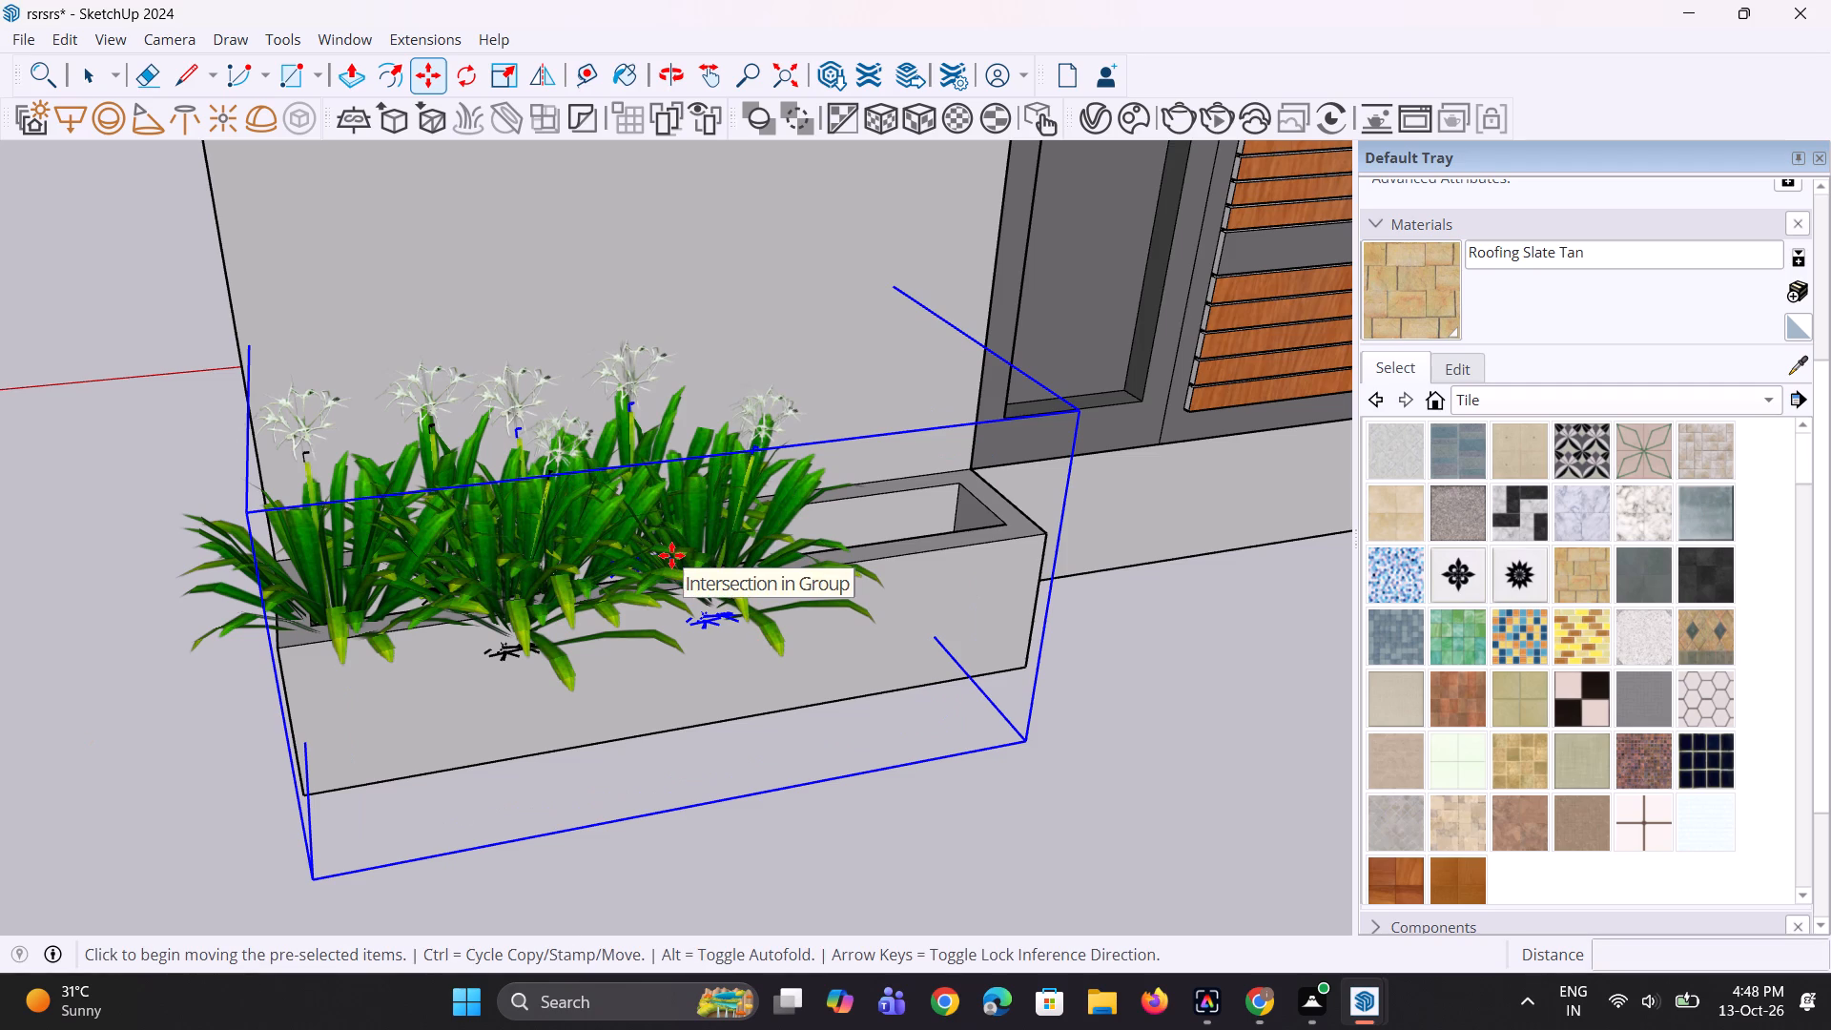
left_click(671, 555)
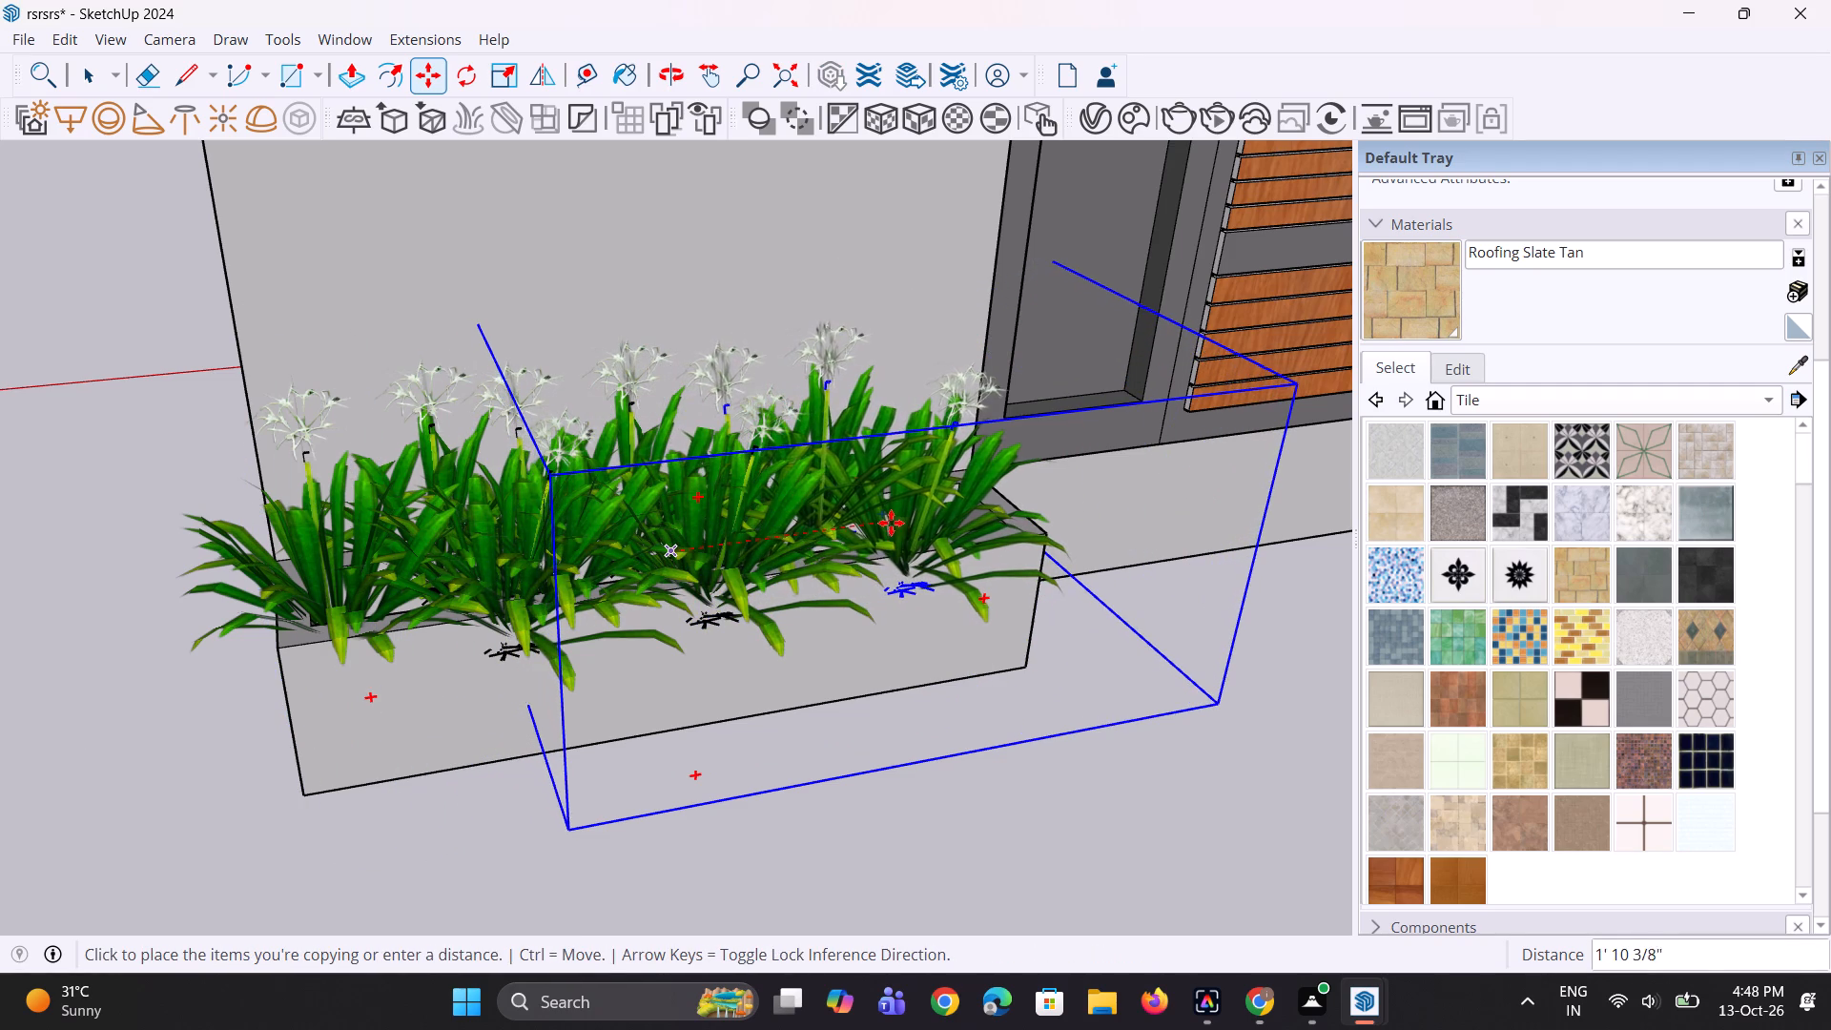
left_click(891, 524)
middle_click_drag(860, 521, 847, 516)
key("space")
key("space")
left_click(74, 706)
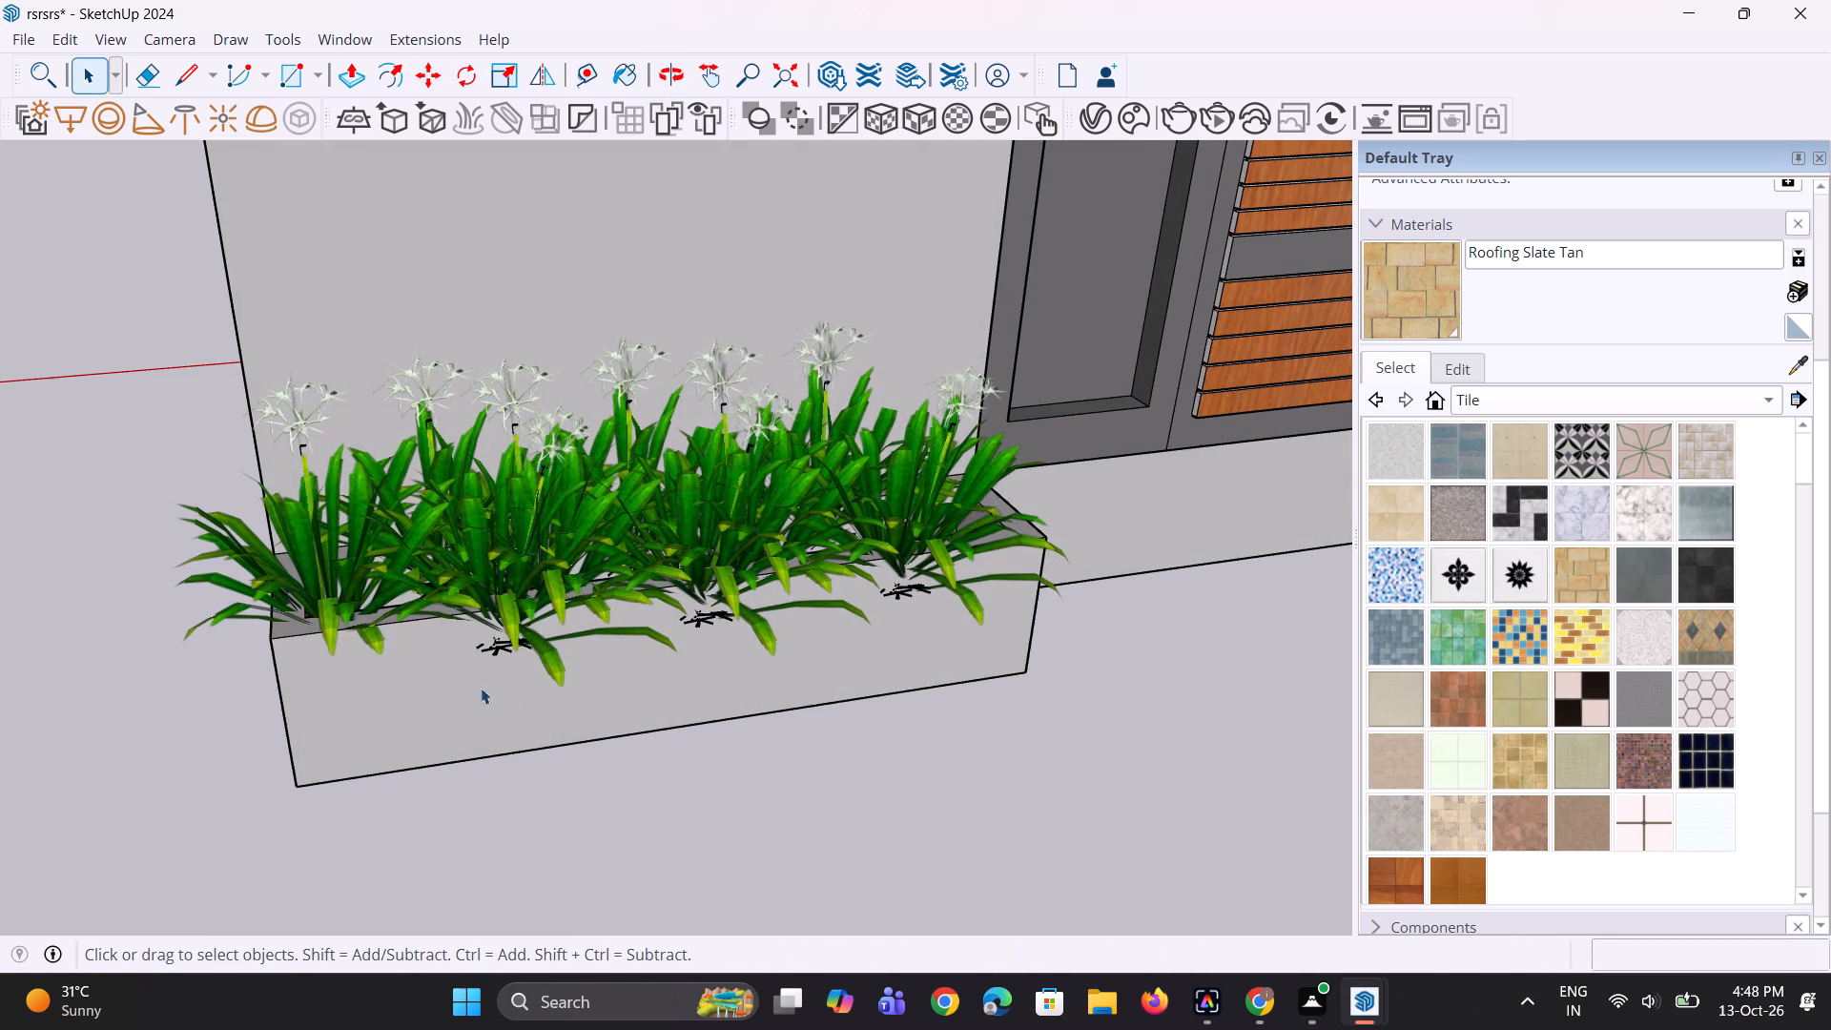
Examine the planted box against the front boundary wall and gate, from close up and from a distance.
scroll(623, 664, "down", 11)
middle_click_drag(903, 688, 824, 593)
scroll(824, 593, "down", 10)
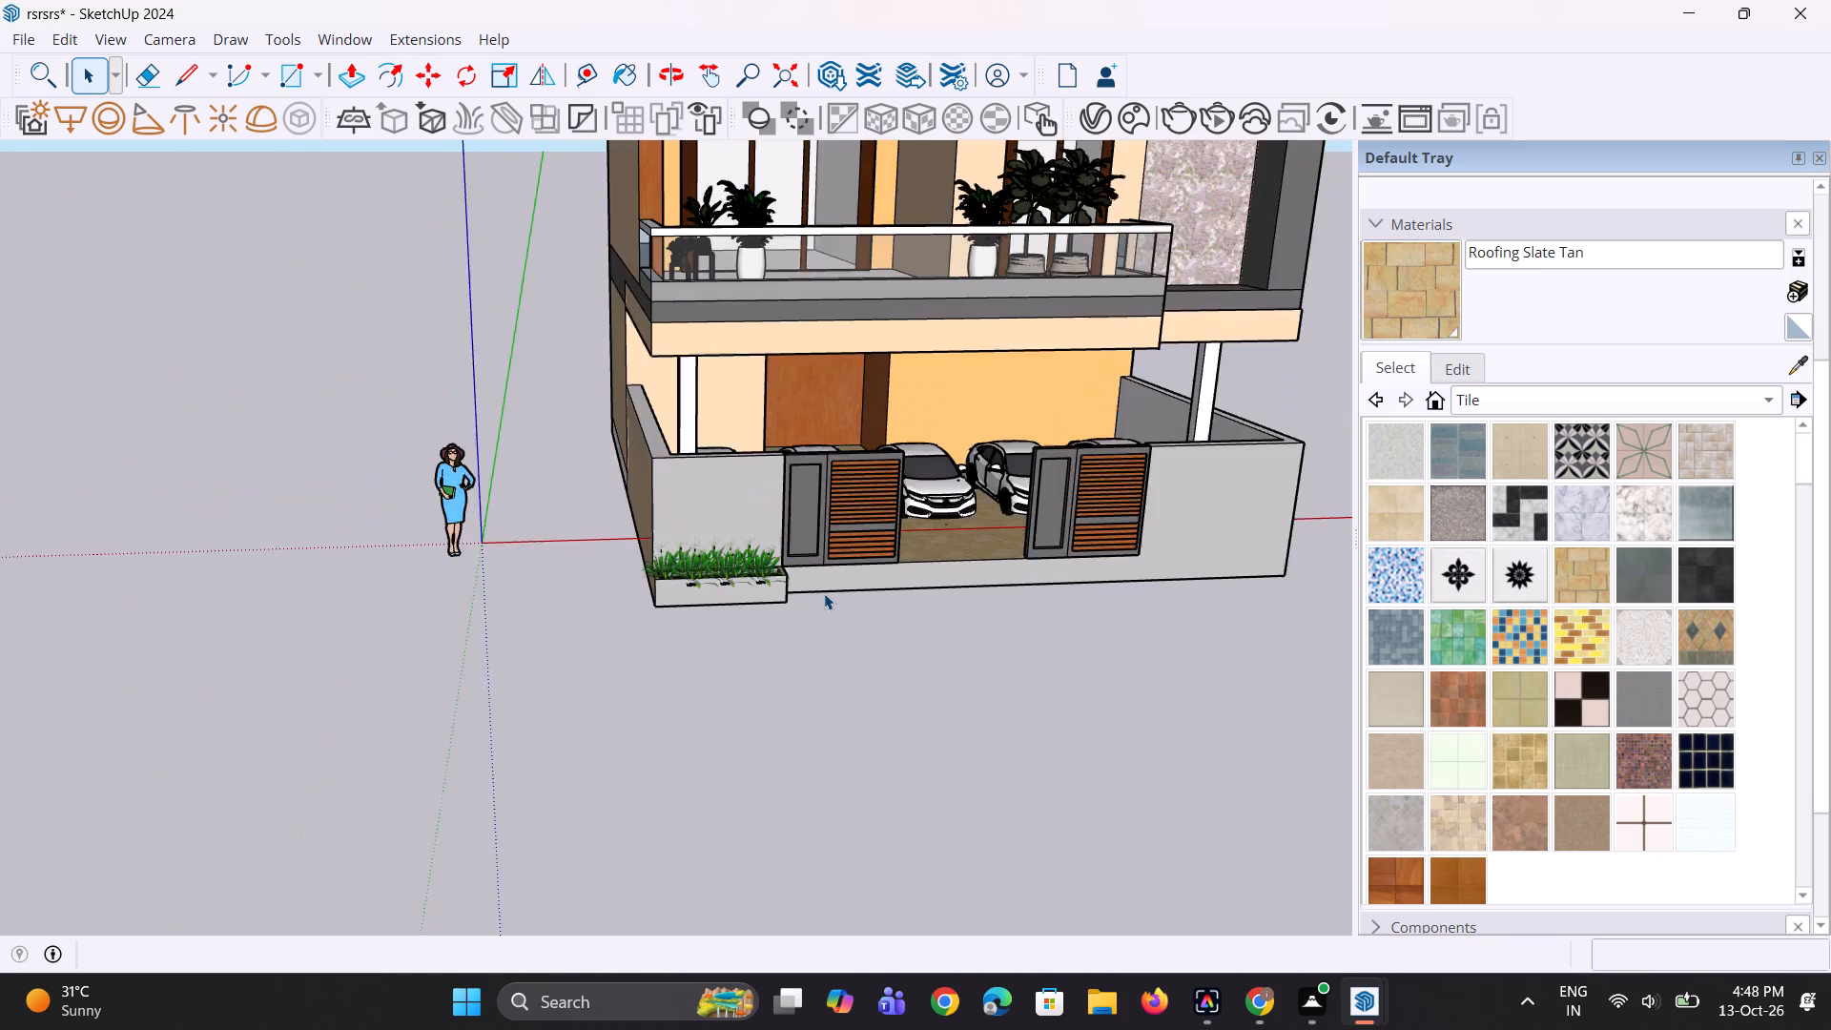
scroll(824, 593, "up", 1)
middle_click_drag(815, 610, 799, 650)
scroll(833, 647, "up", 8)
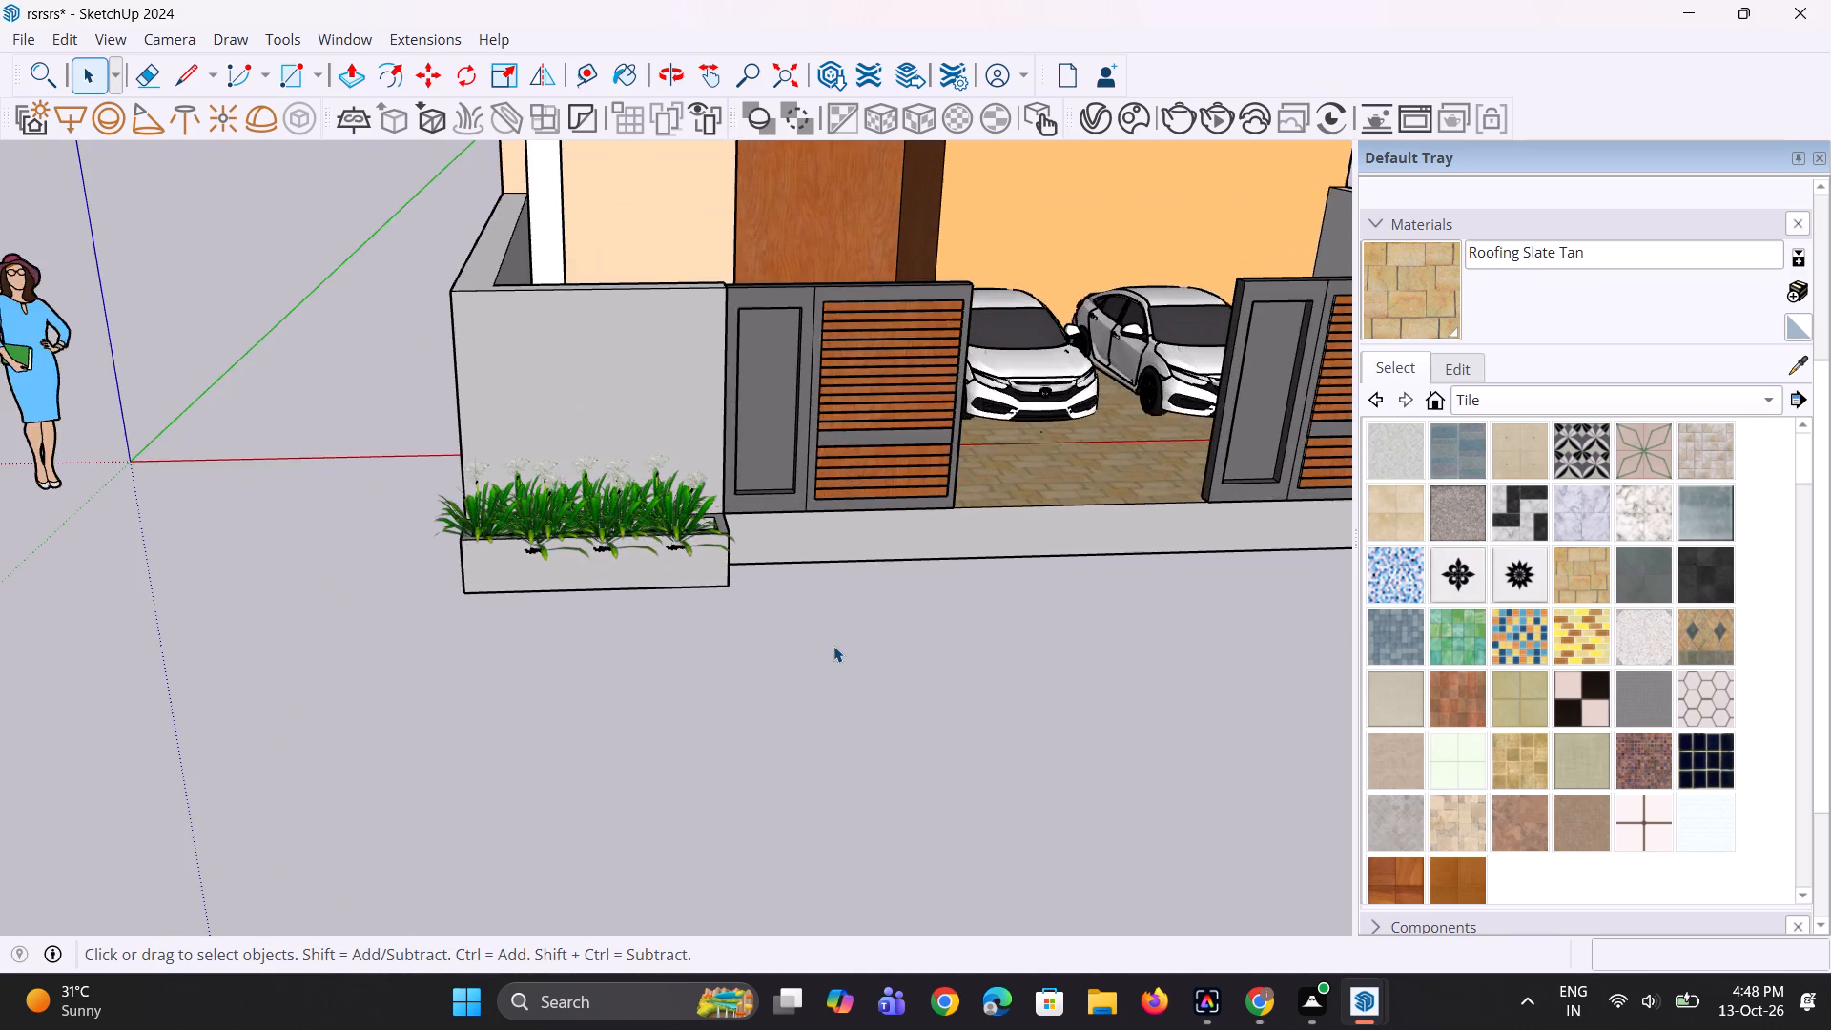
scroll(833, 646, "down", 12)
middle_click_drag(834, 645, 835, 622)
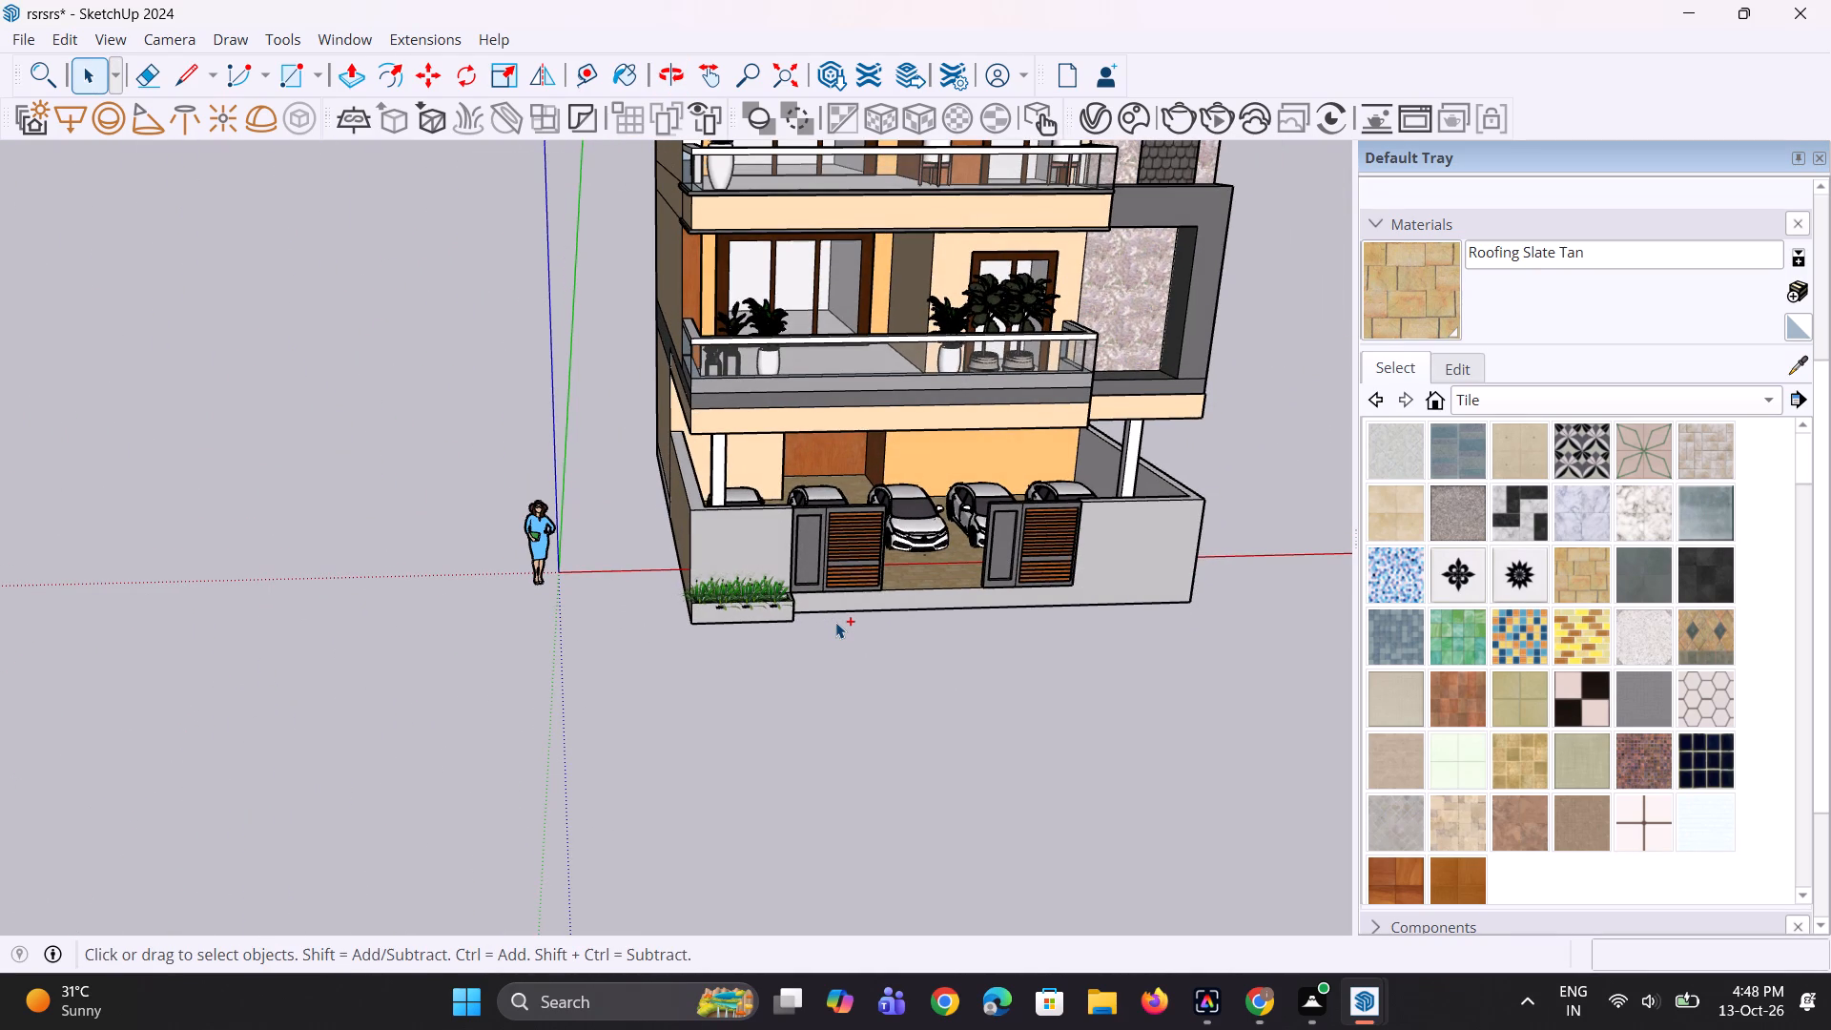
Save the model.
key("ctrl+s")
Examine the whole front elevation of the house, from the boundary wall planter up to the roof slabs.
scroll(692, 723, "down", 3)
middle_click_drag(1178, 610, 1035, 594)
scroll(505, 656, "down", 3)
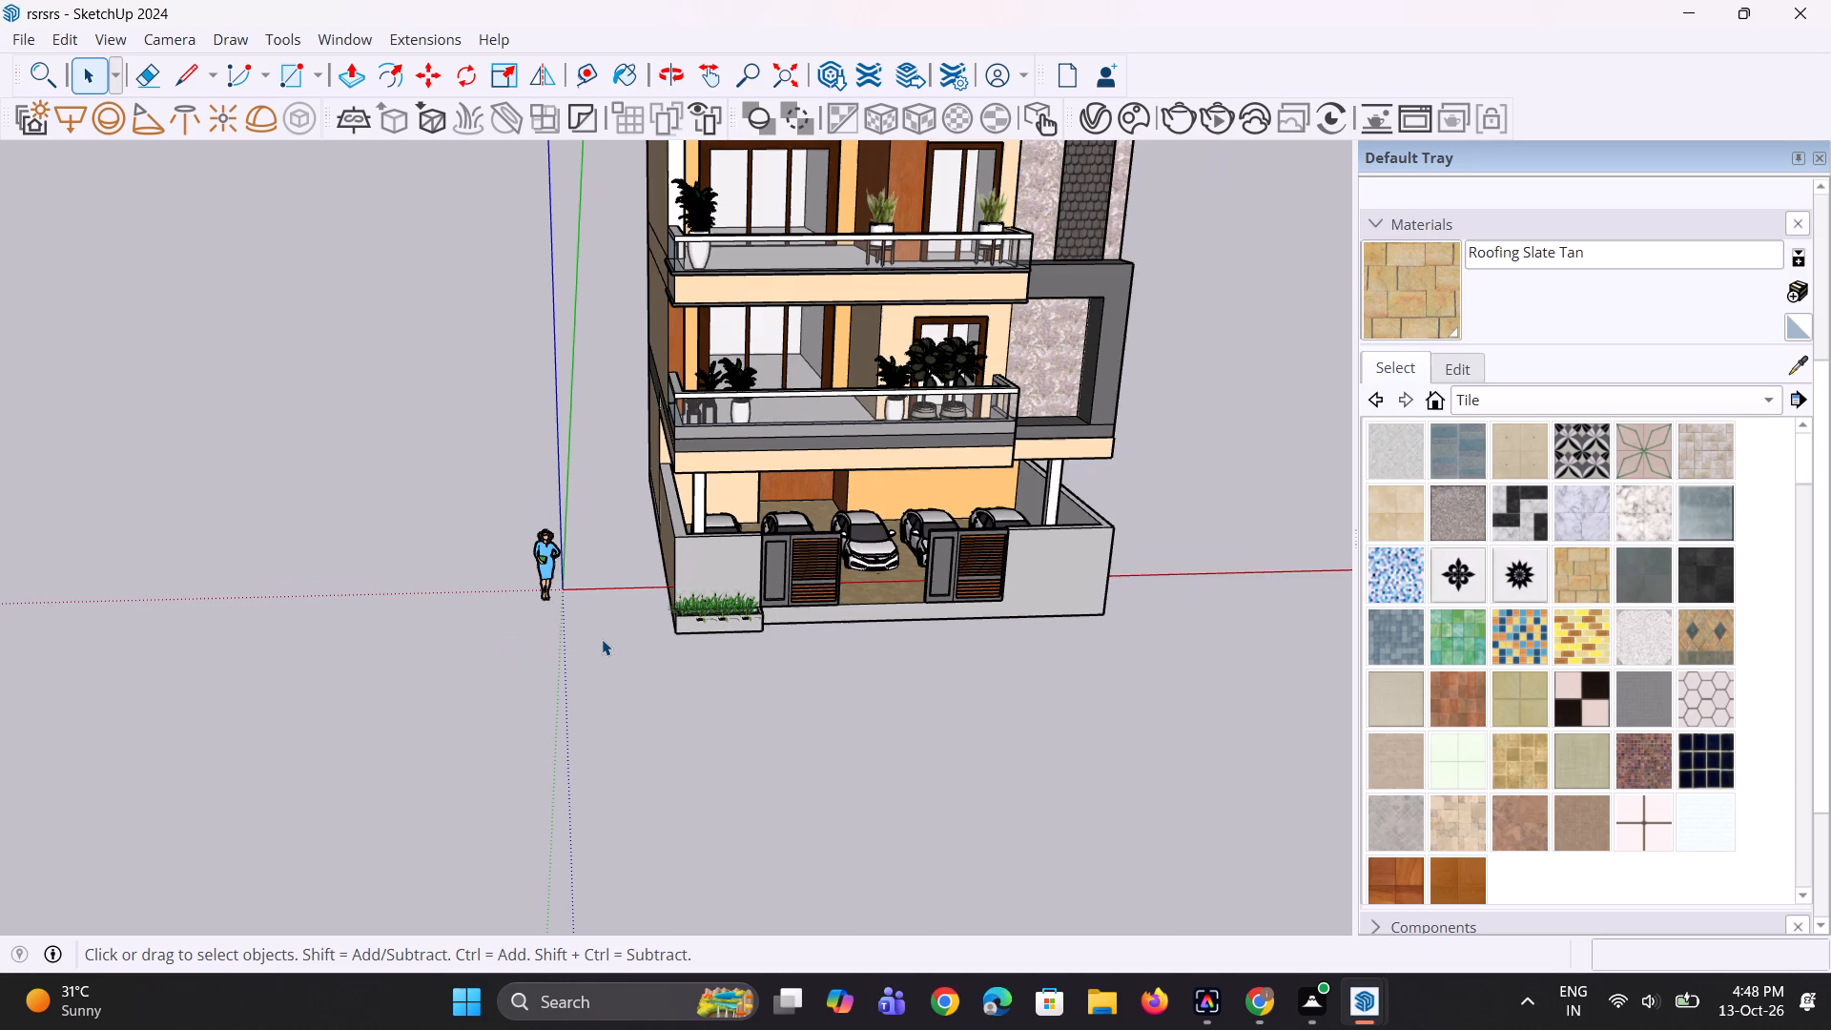
scroll(607, 658, "down", 6)
middle_click(604, 668)
scroll(604, 669, "up", 1)
scroll(949, 397, "up", 3)
scroll(868, 420, "down", 8)
middle_click_drag(648, 595, 717, 432)
scroll(745, 464, "up", 1)
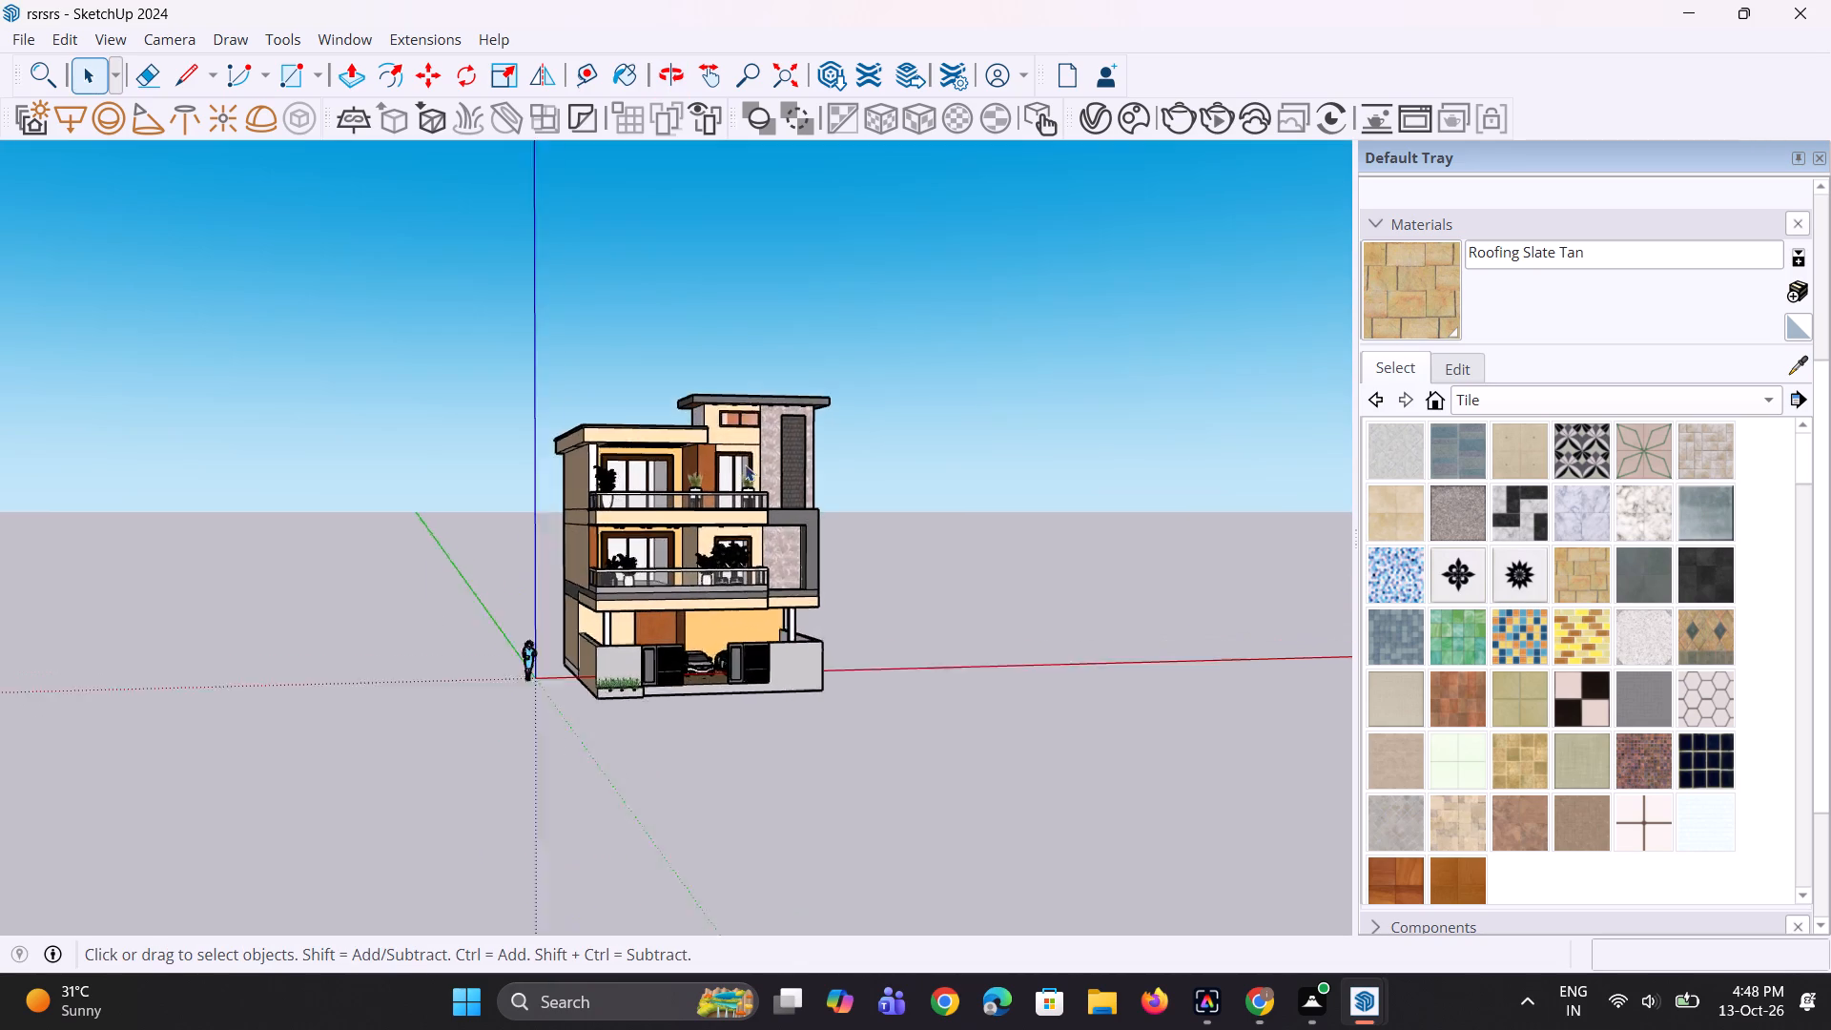
scroll(745, 464, "up", 7)
middle_click_drag(722, 623, 730, 588)
scroll(690, 503, "up", 1)
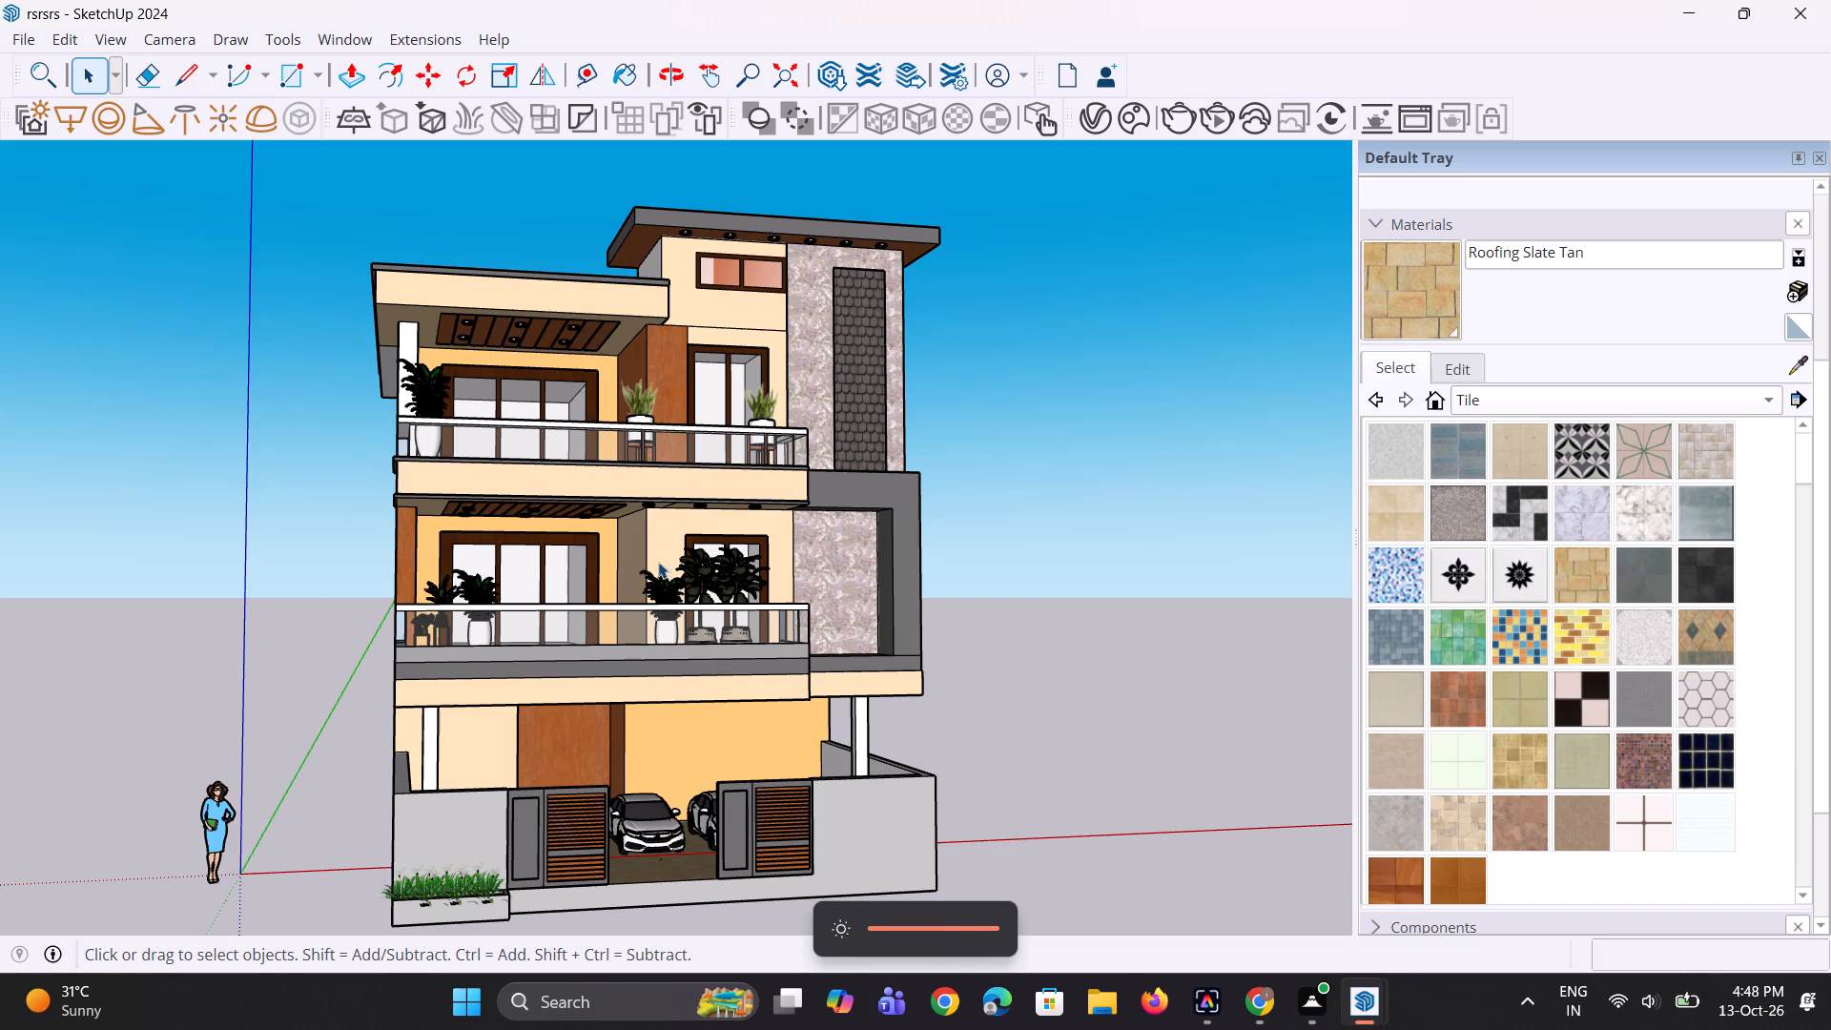
middle_click_drag(669, 601, 681, 563)
scroll(681, 553, "up", 1)
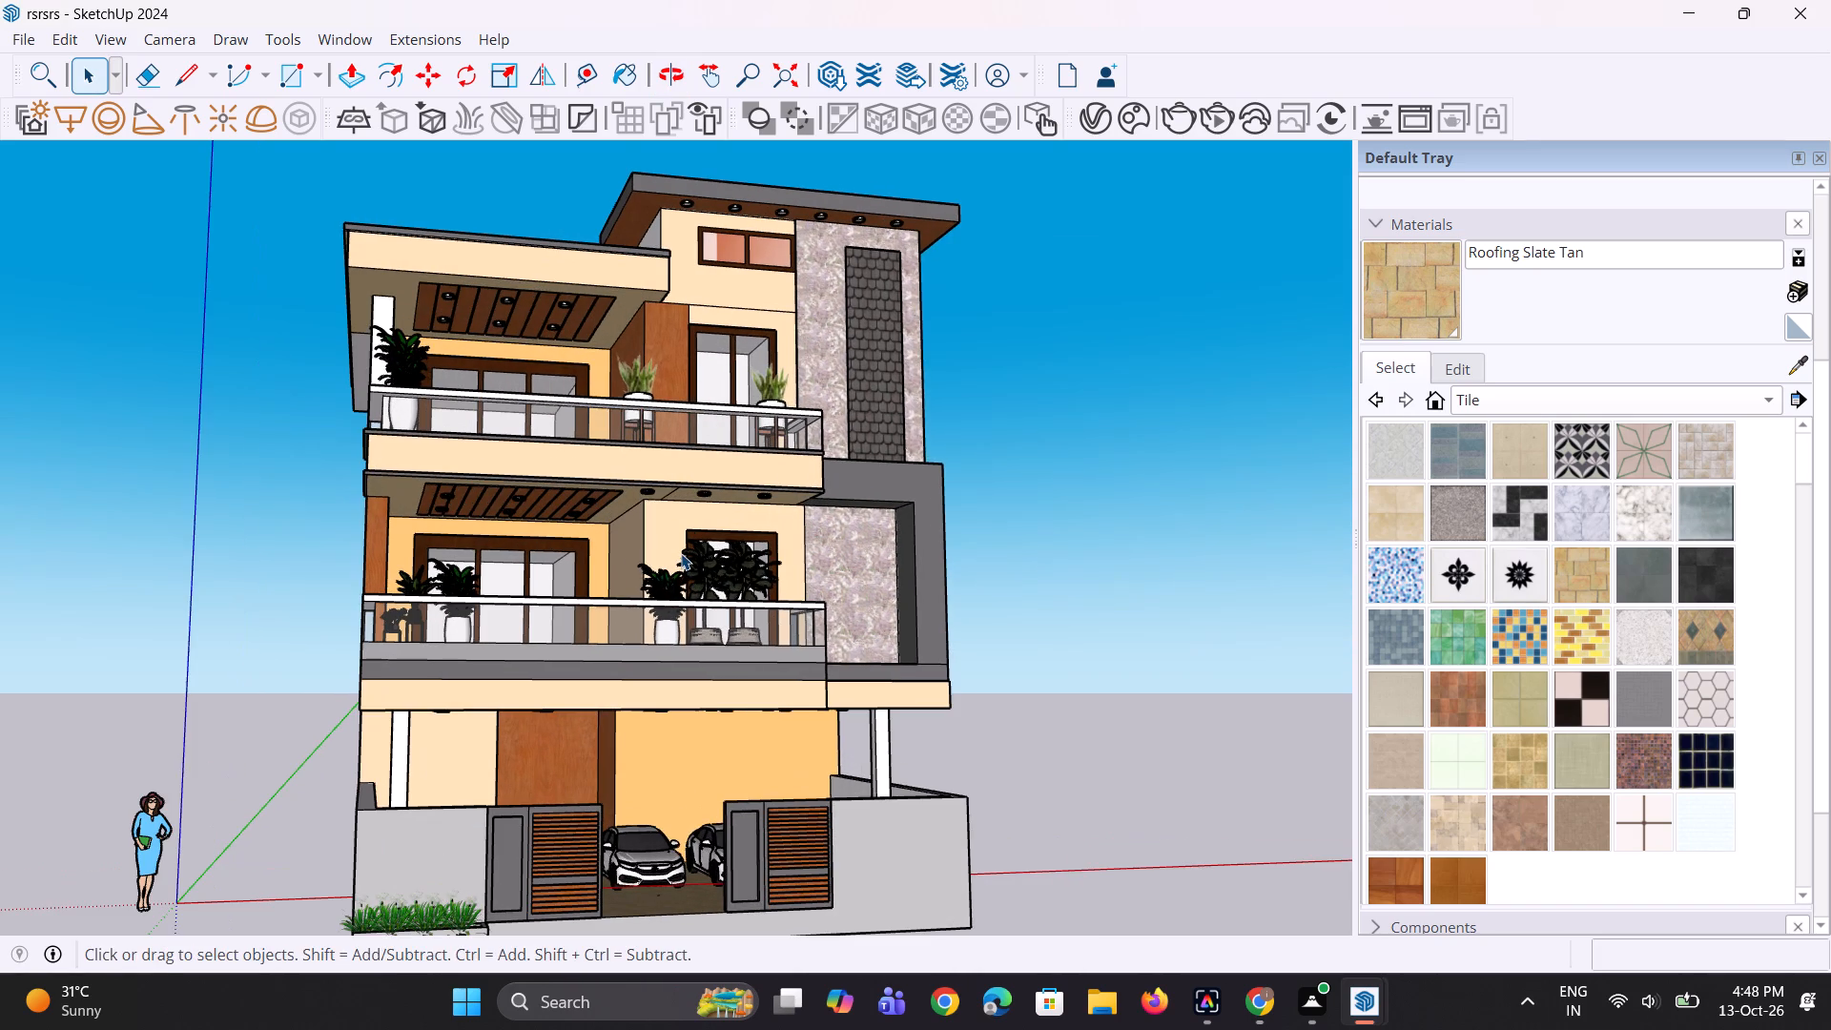
scroll(681, 553, "down", 2)
middle_click_drag(709, 595, 552, 567)
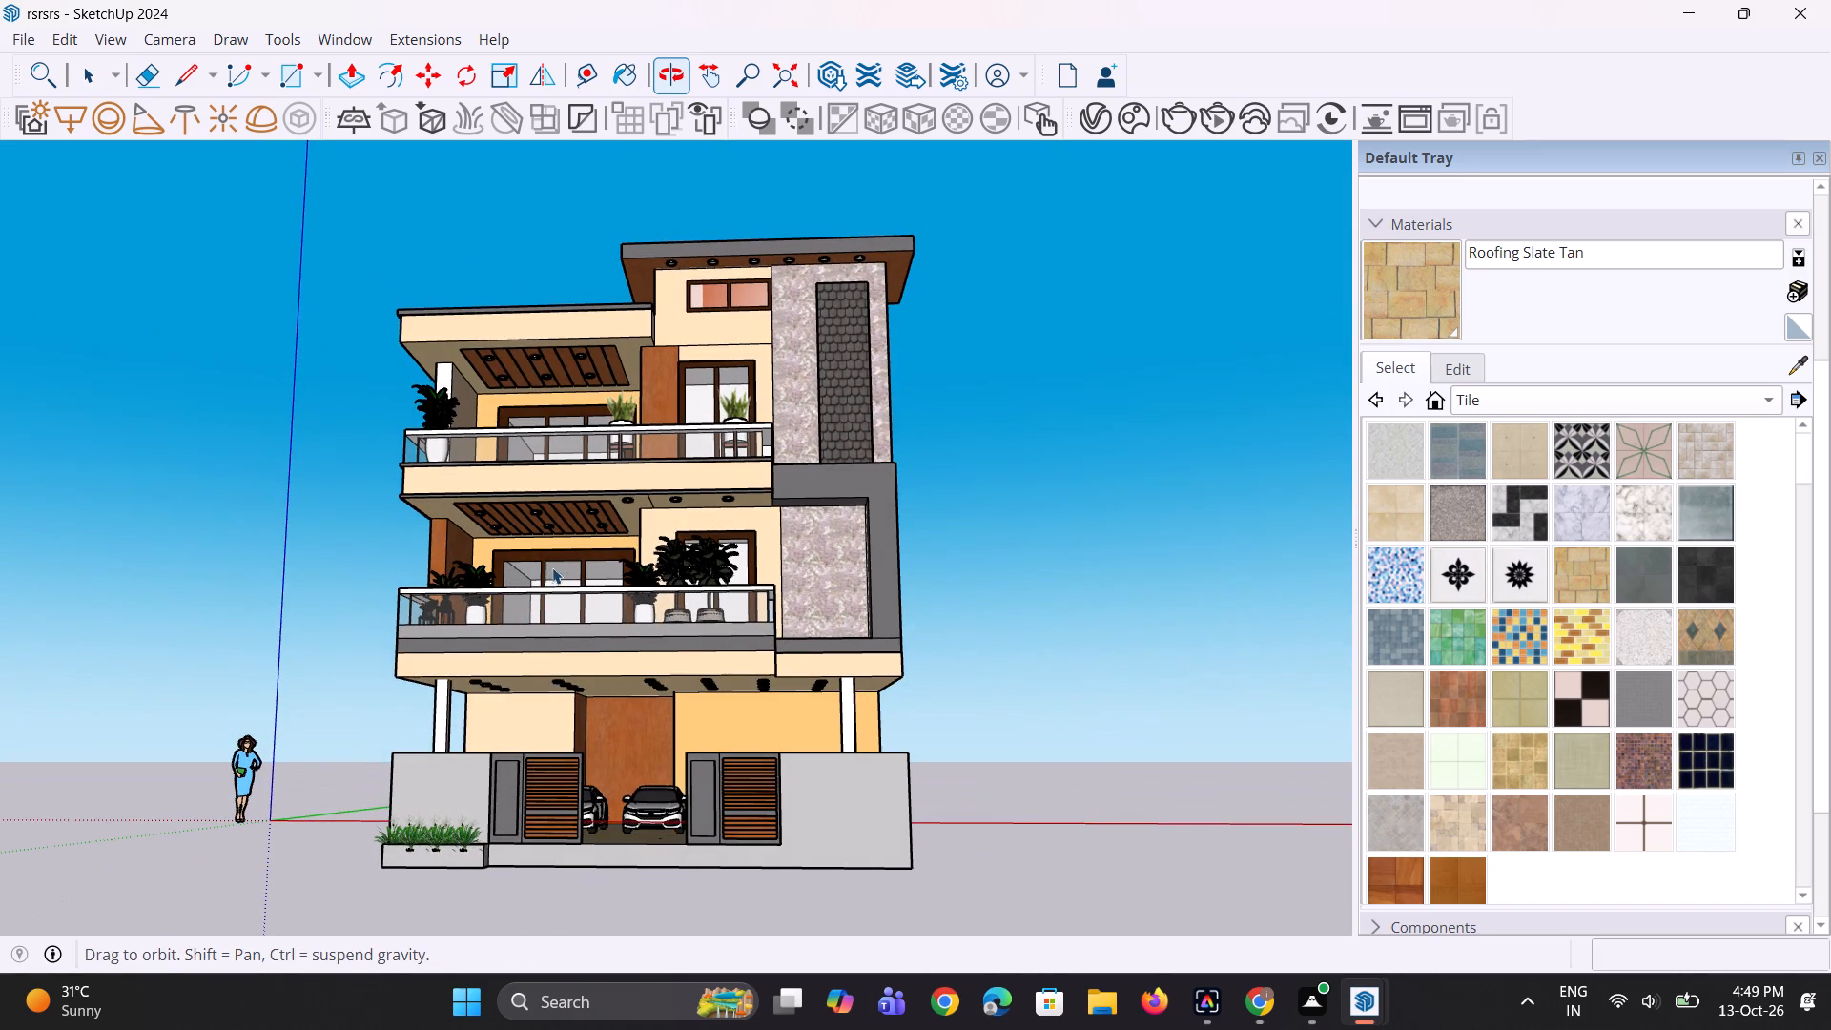
scroll(642, 484, "up", 1)
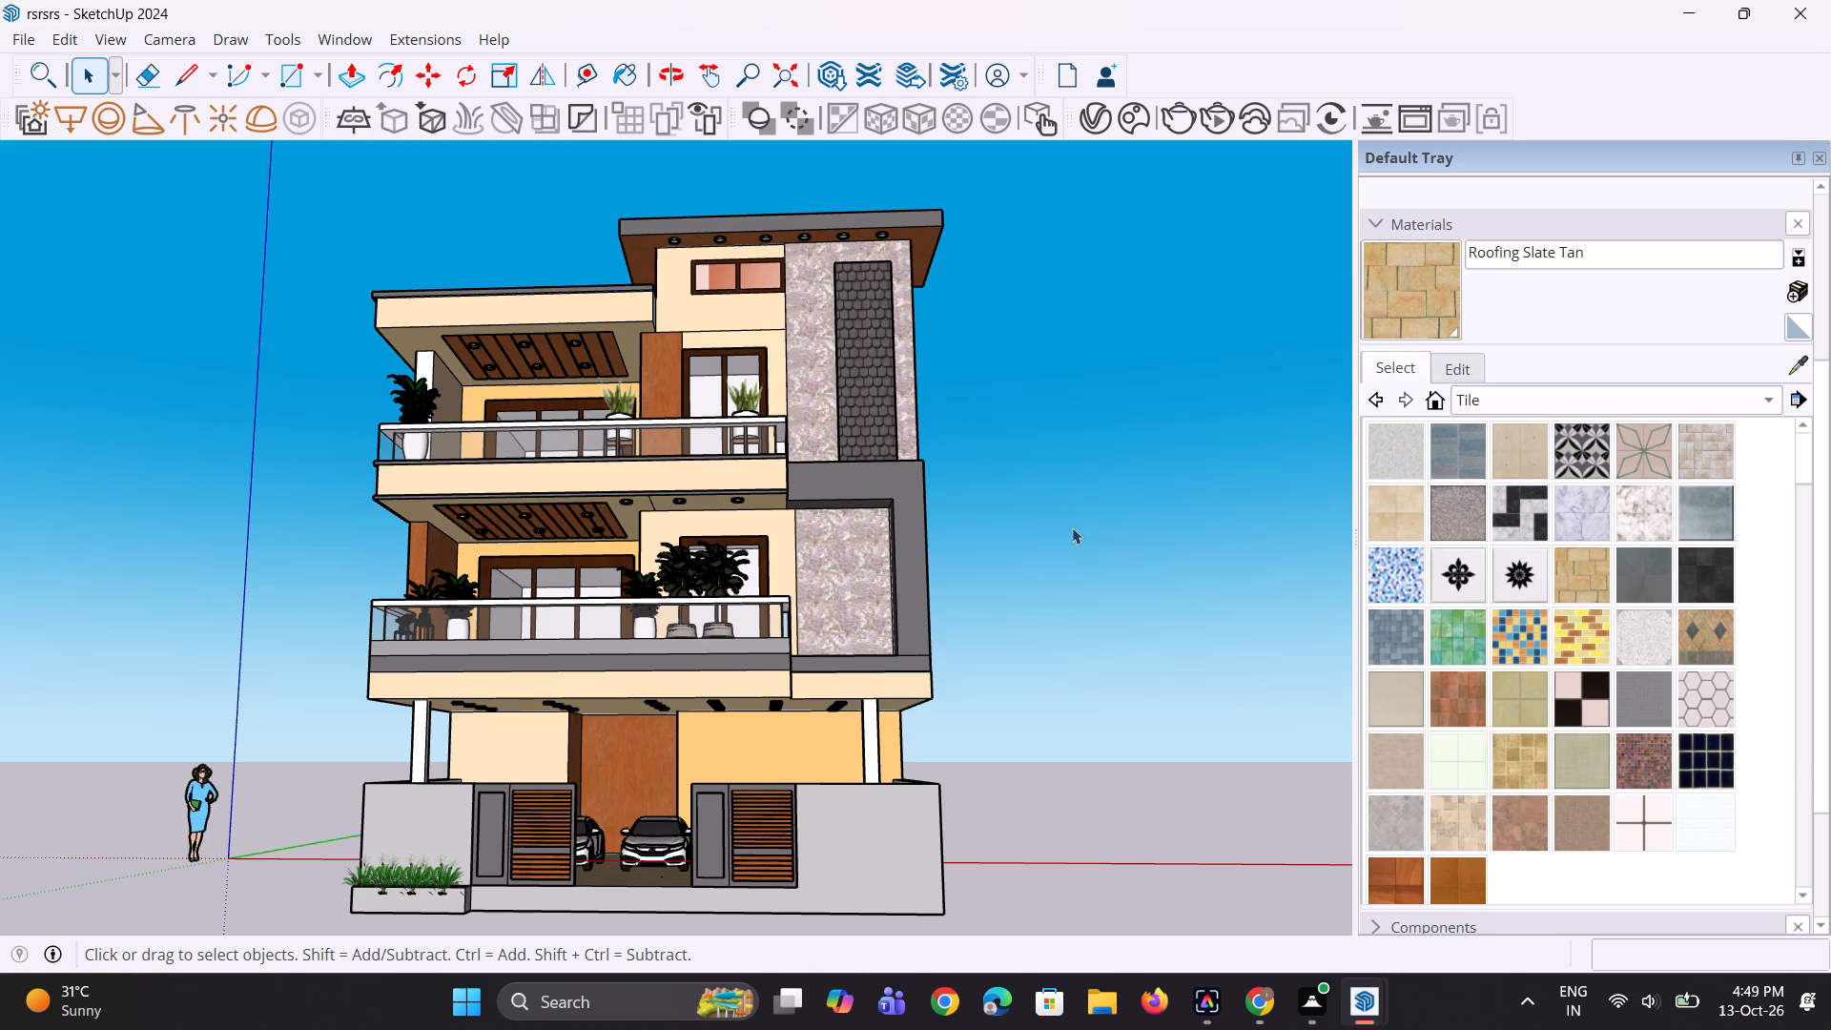
scroll(1072, 527, "down", 4)
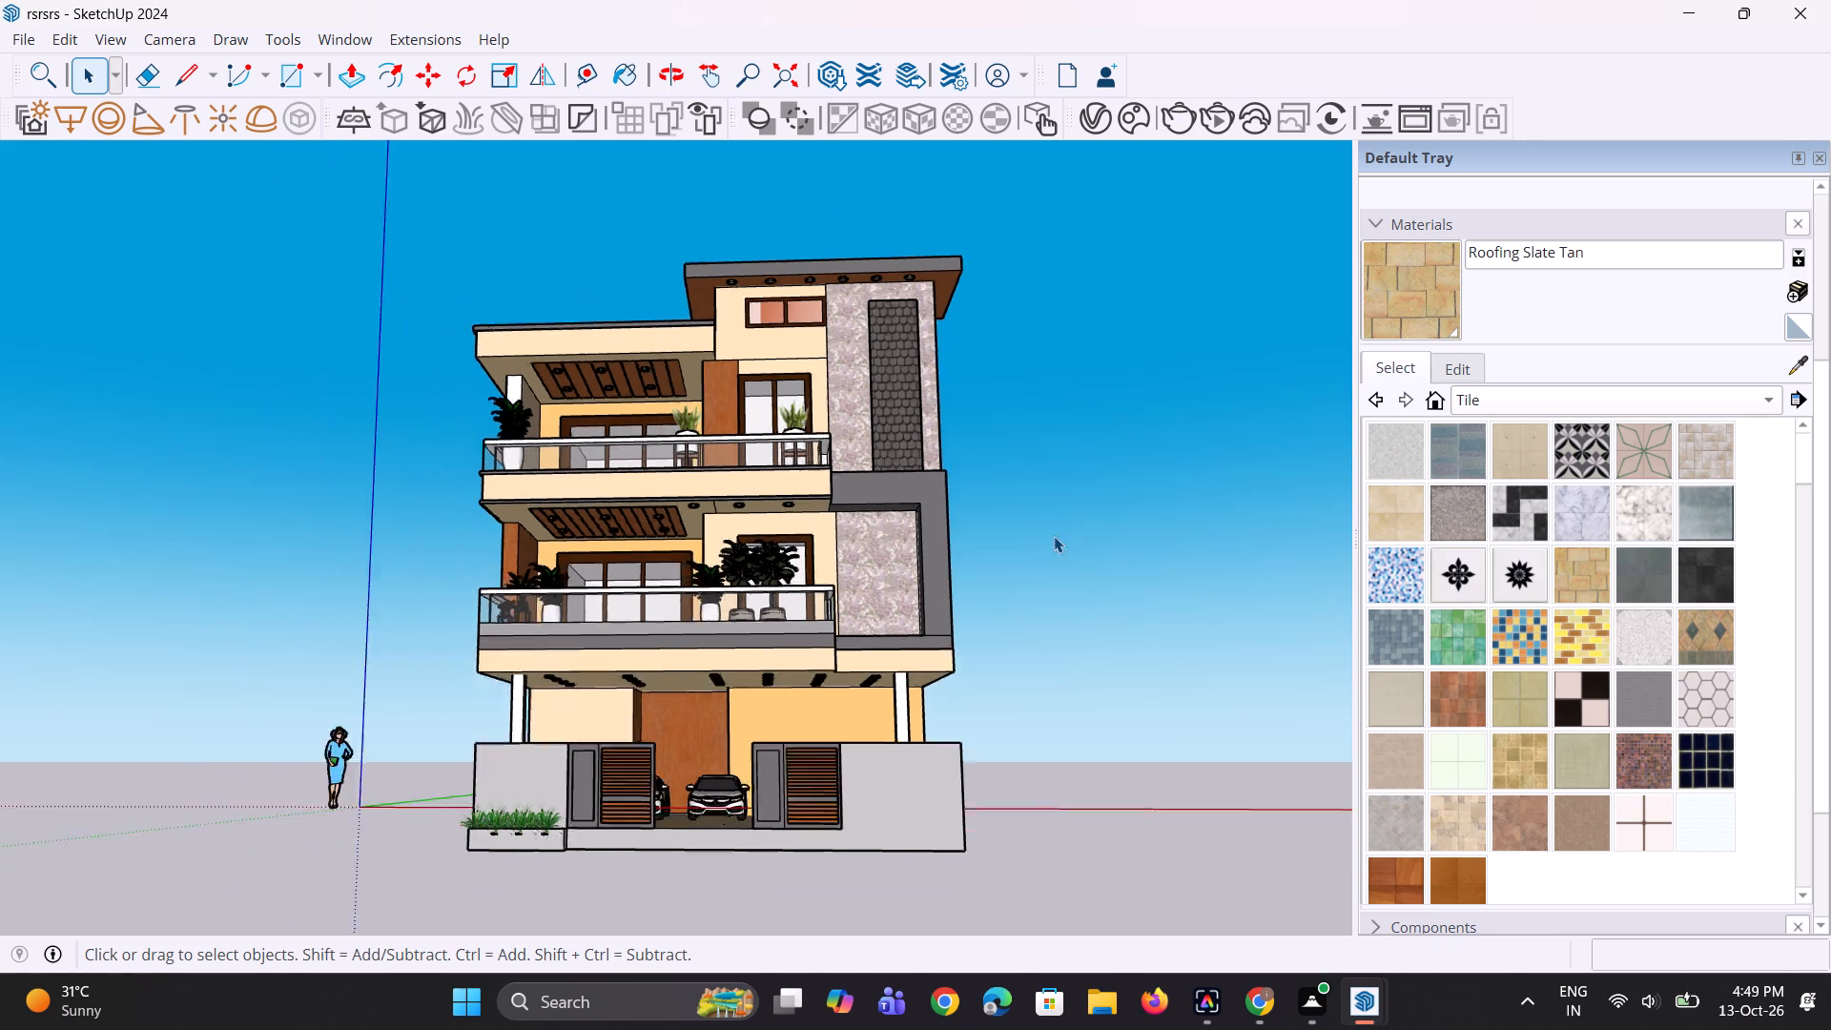
scroll(1054, 536, "down", 2)
middle_click_drag(985, 564, 986, 679)
scroll(1058, 598, "up", 2)
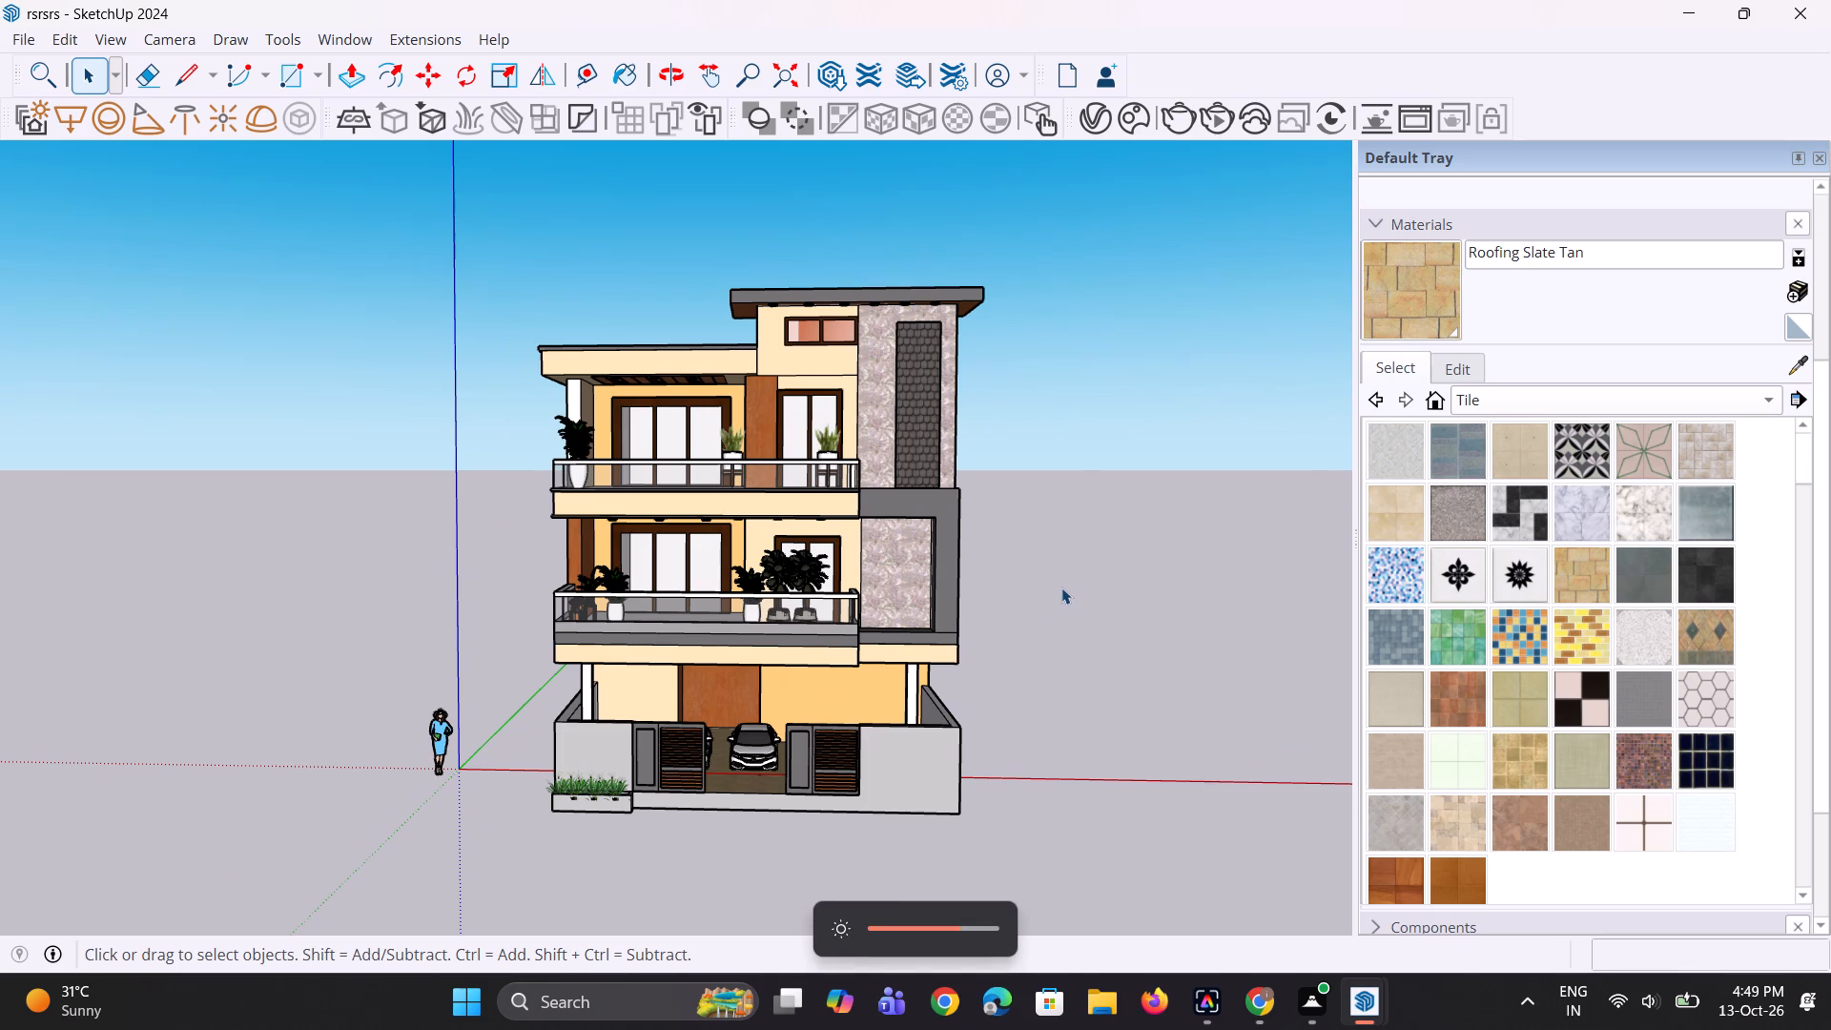
scroll(854, 645, "down", 4)
middle_click_drag(825, 671, 907, 694)
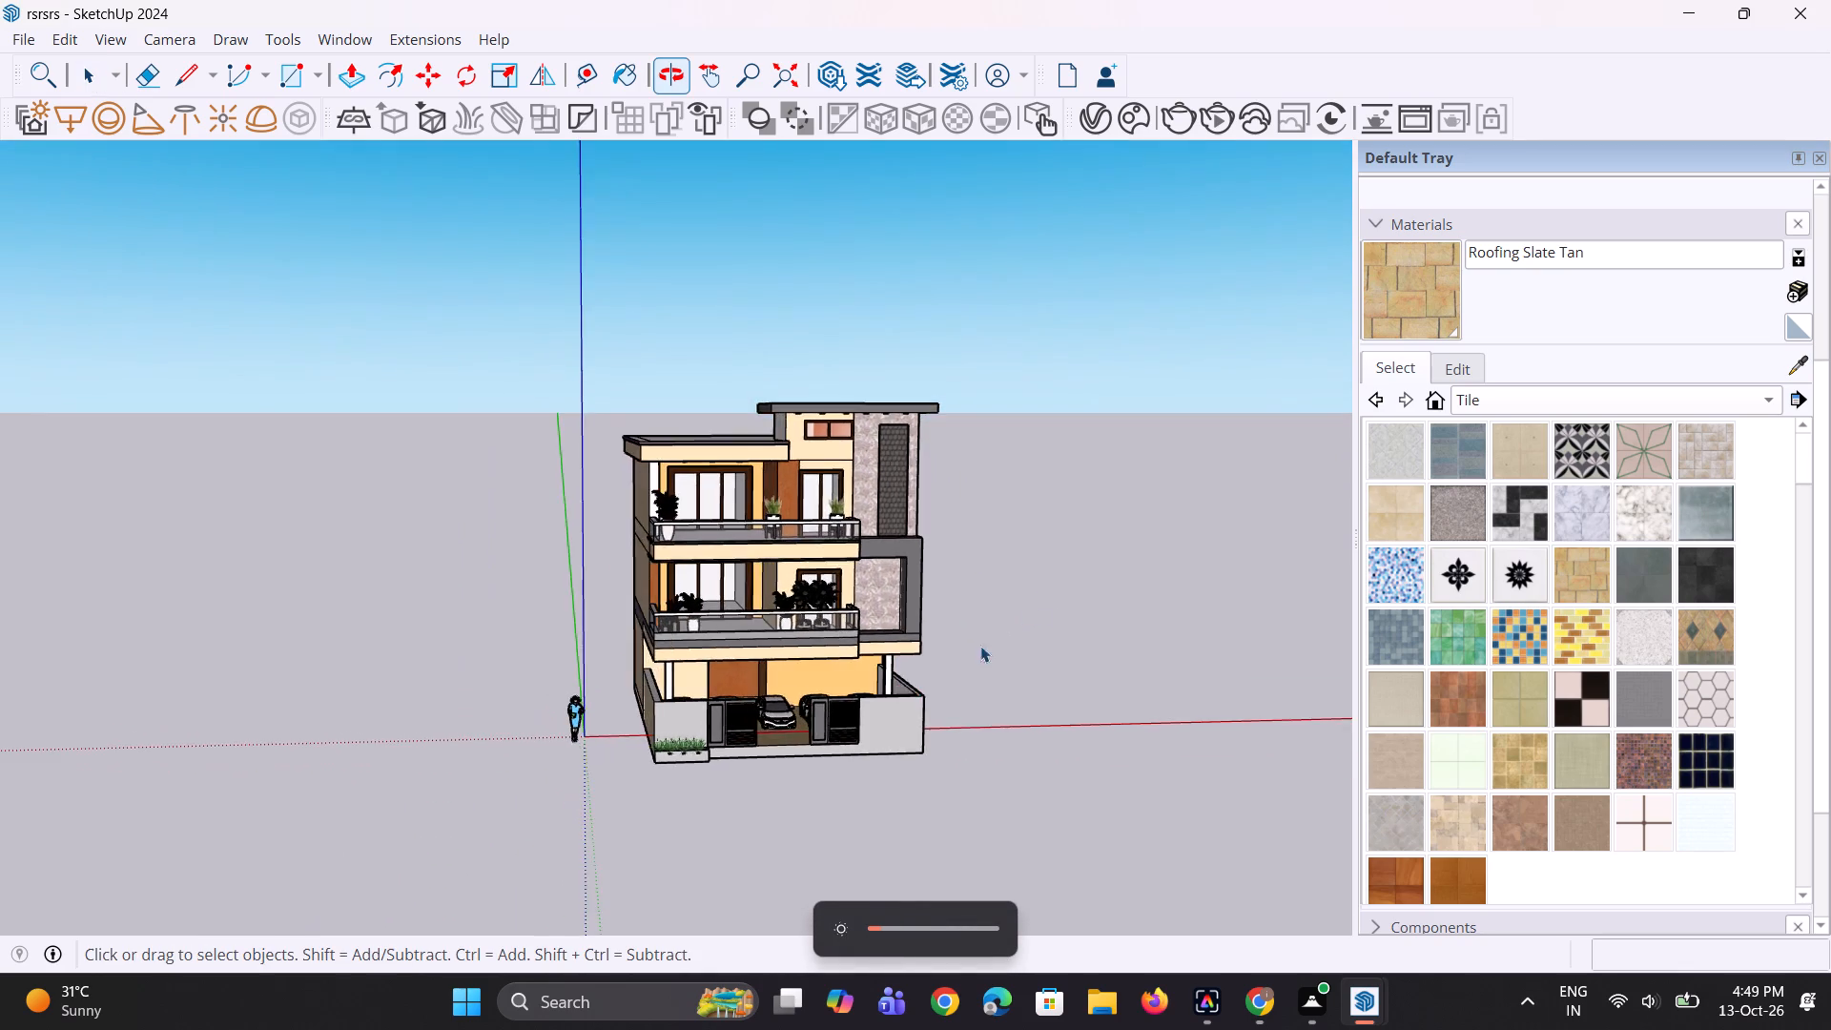
scroll(1044, 590, "up", 7)
Save the model again.
key("ctrl+s")
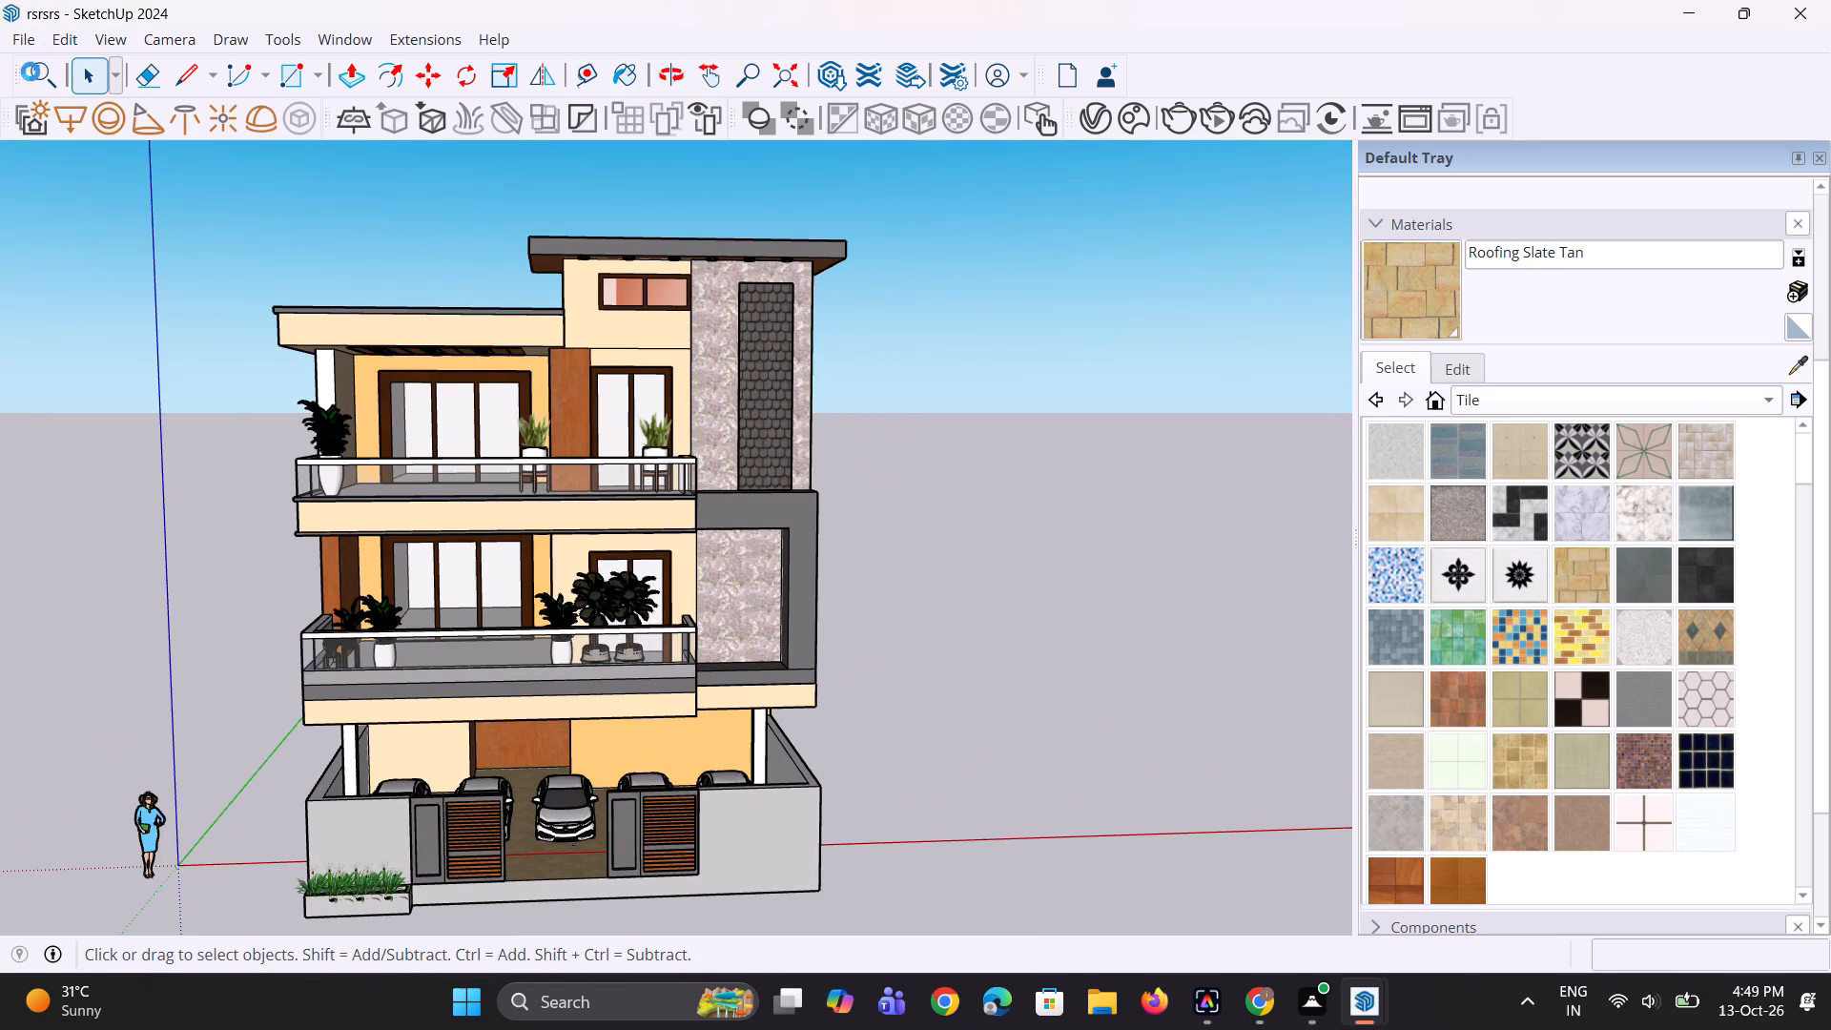
Export the front view of the house as a 2D PNG graphic named rsrsrs in the Documents folder.
left_click(30, 42)
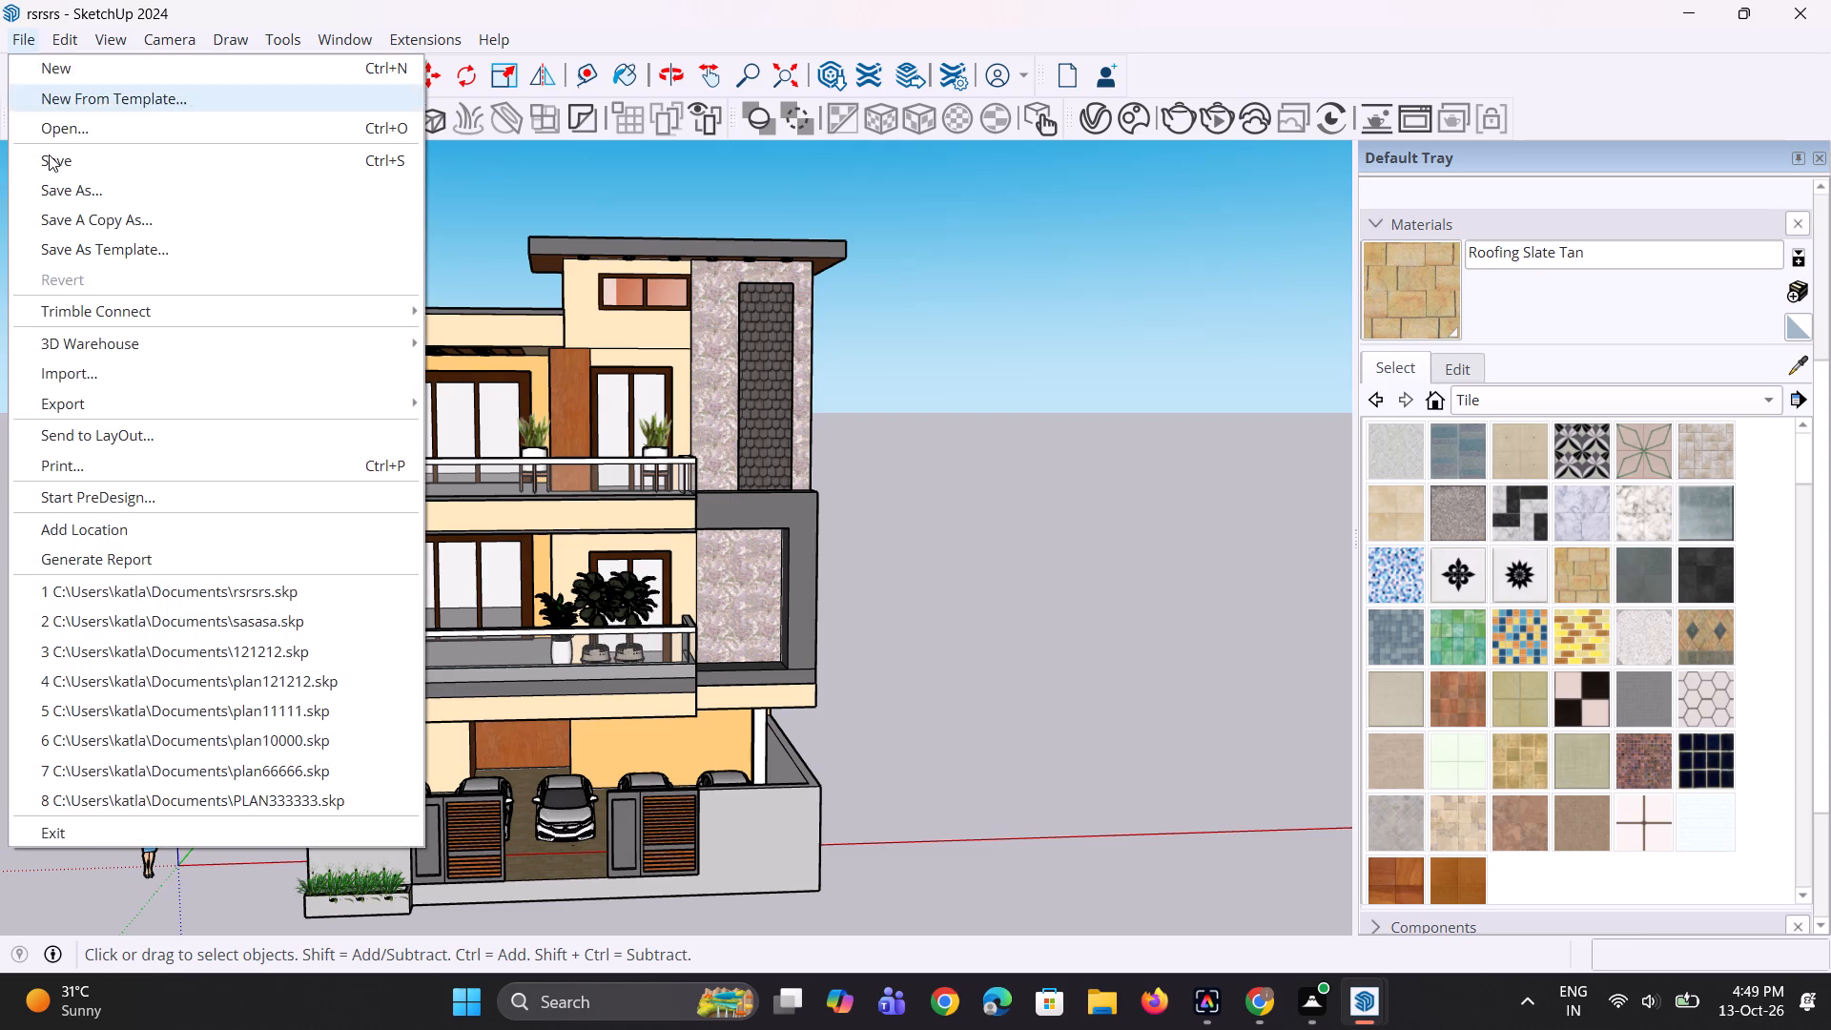
left_click(93, 391)
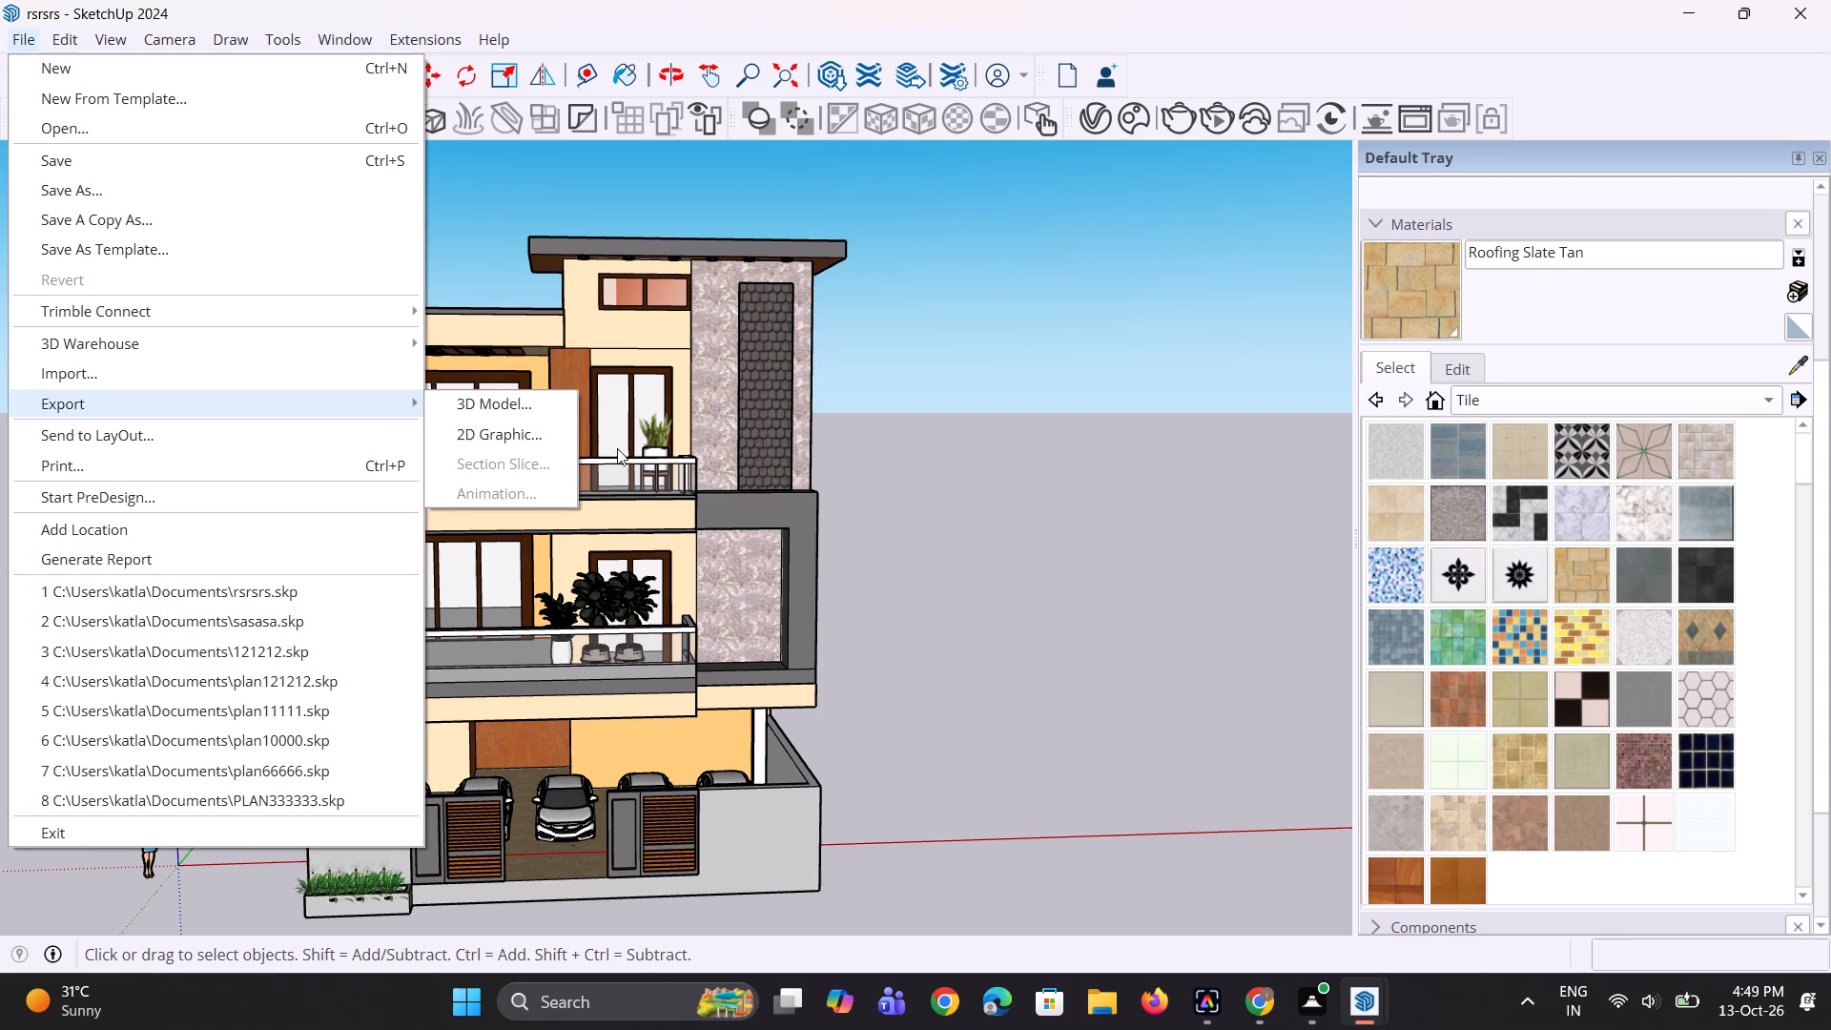
left_click(531, 422)
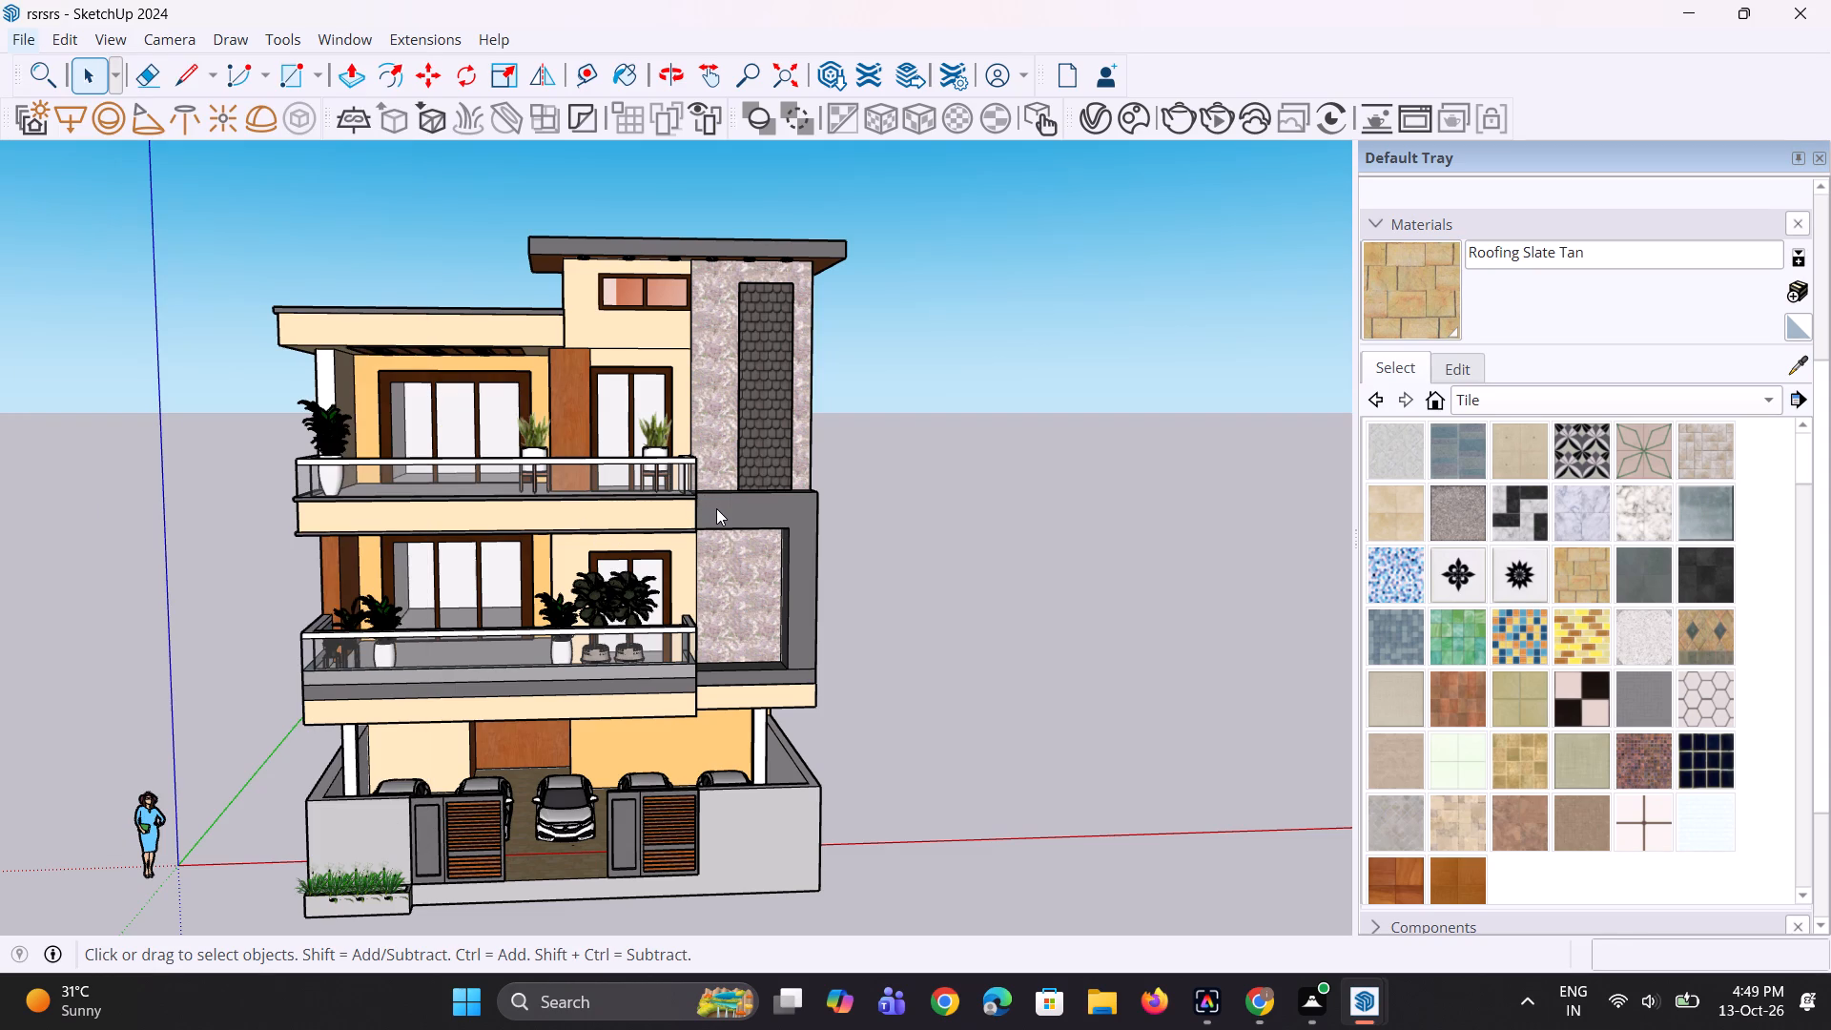
scroll(730, 545, "down", 2)
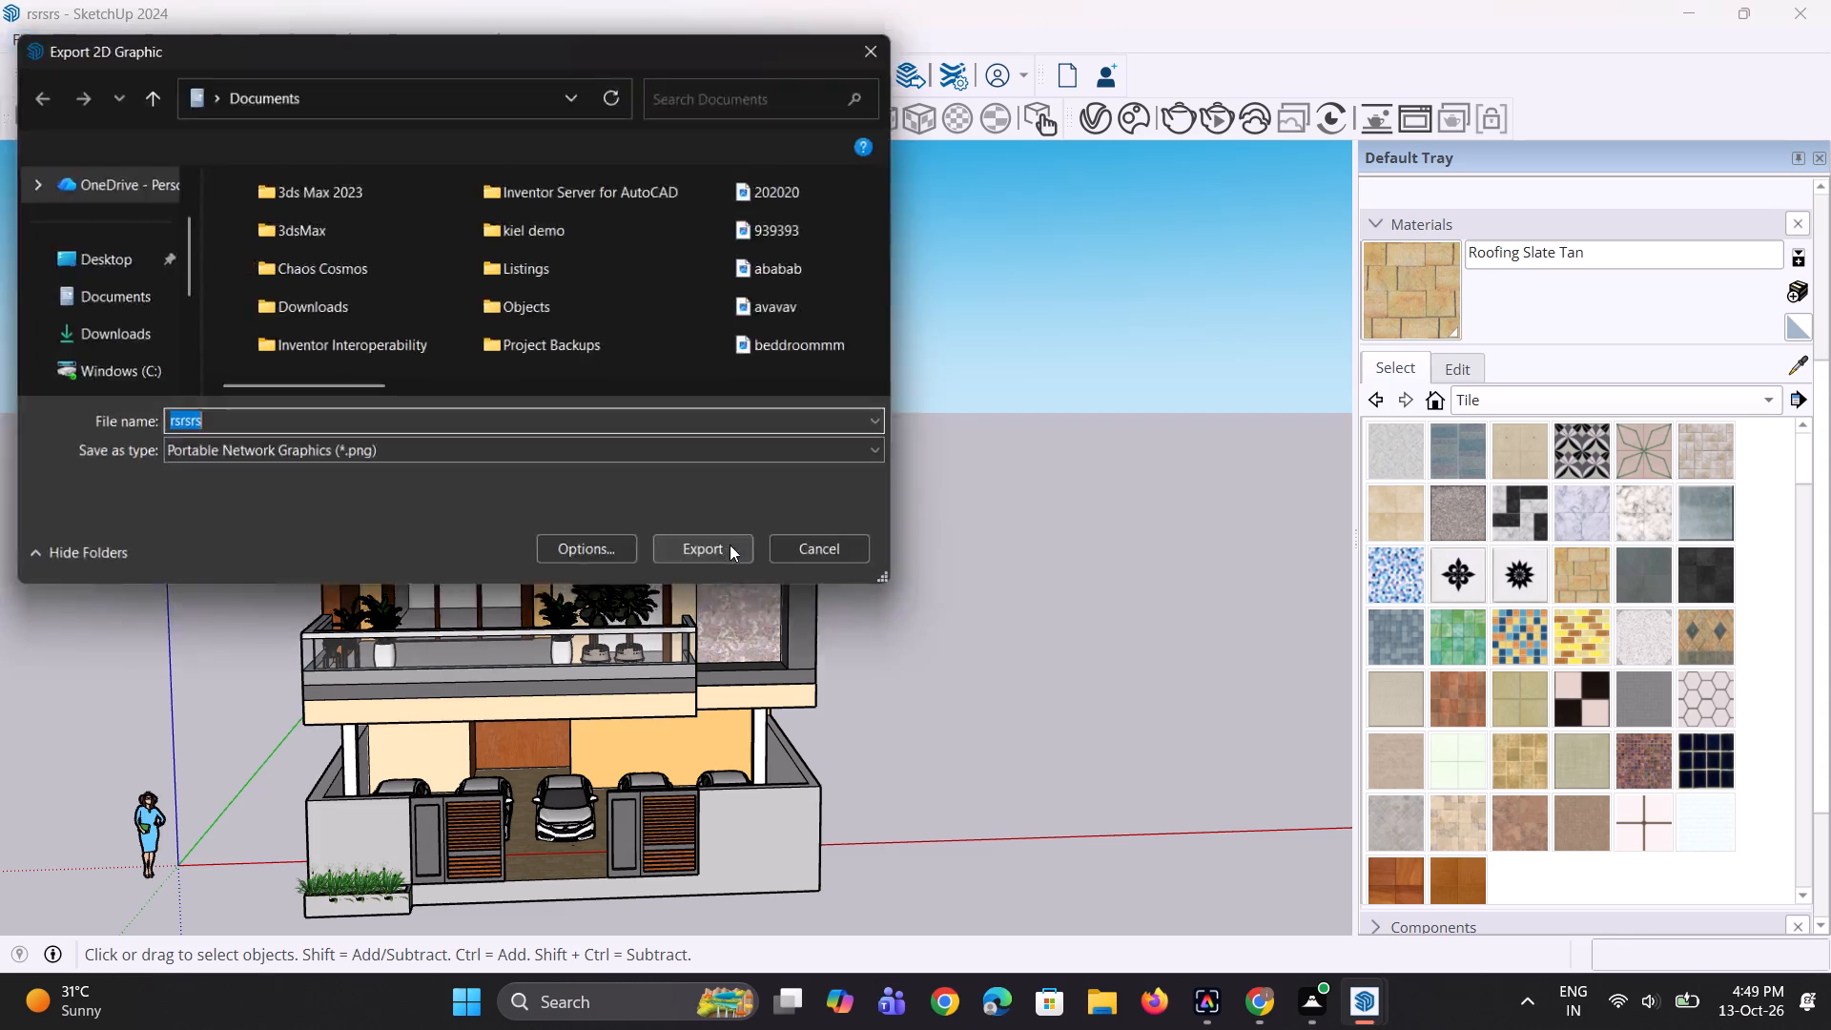
left_click(743, 555)
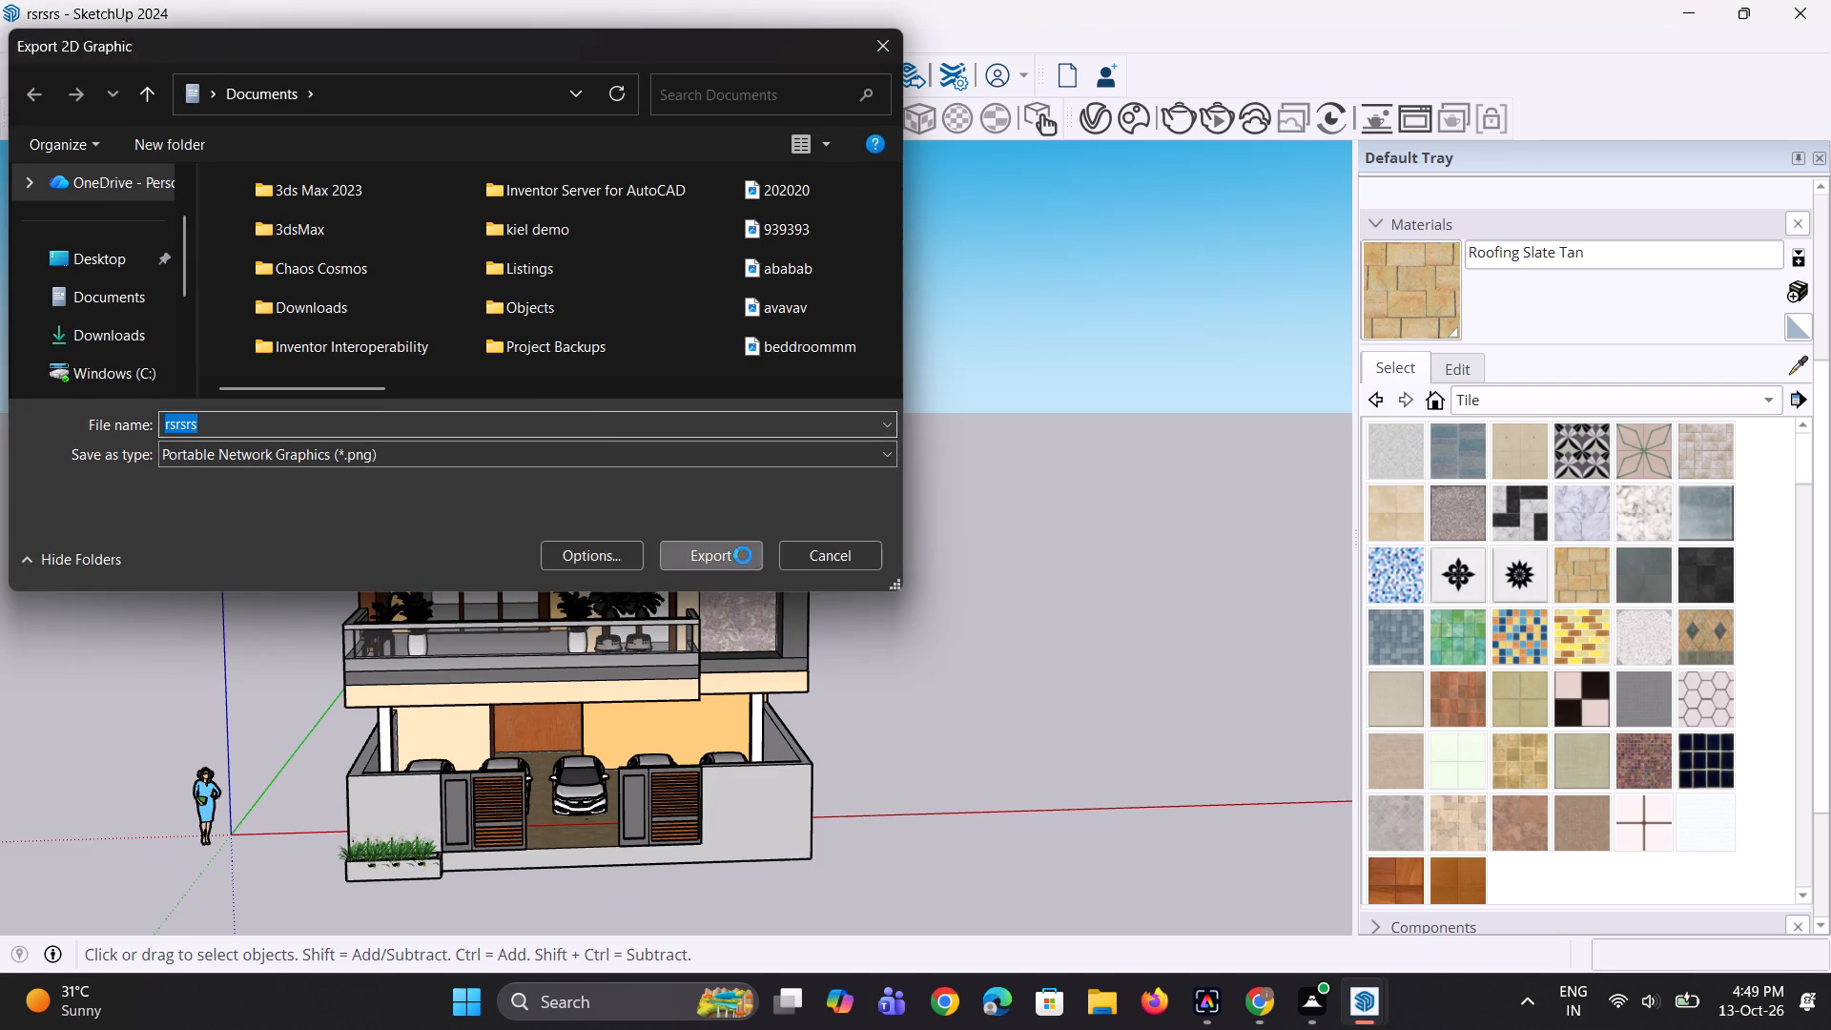
scroll(739, 578, "down", 1)
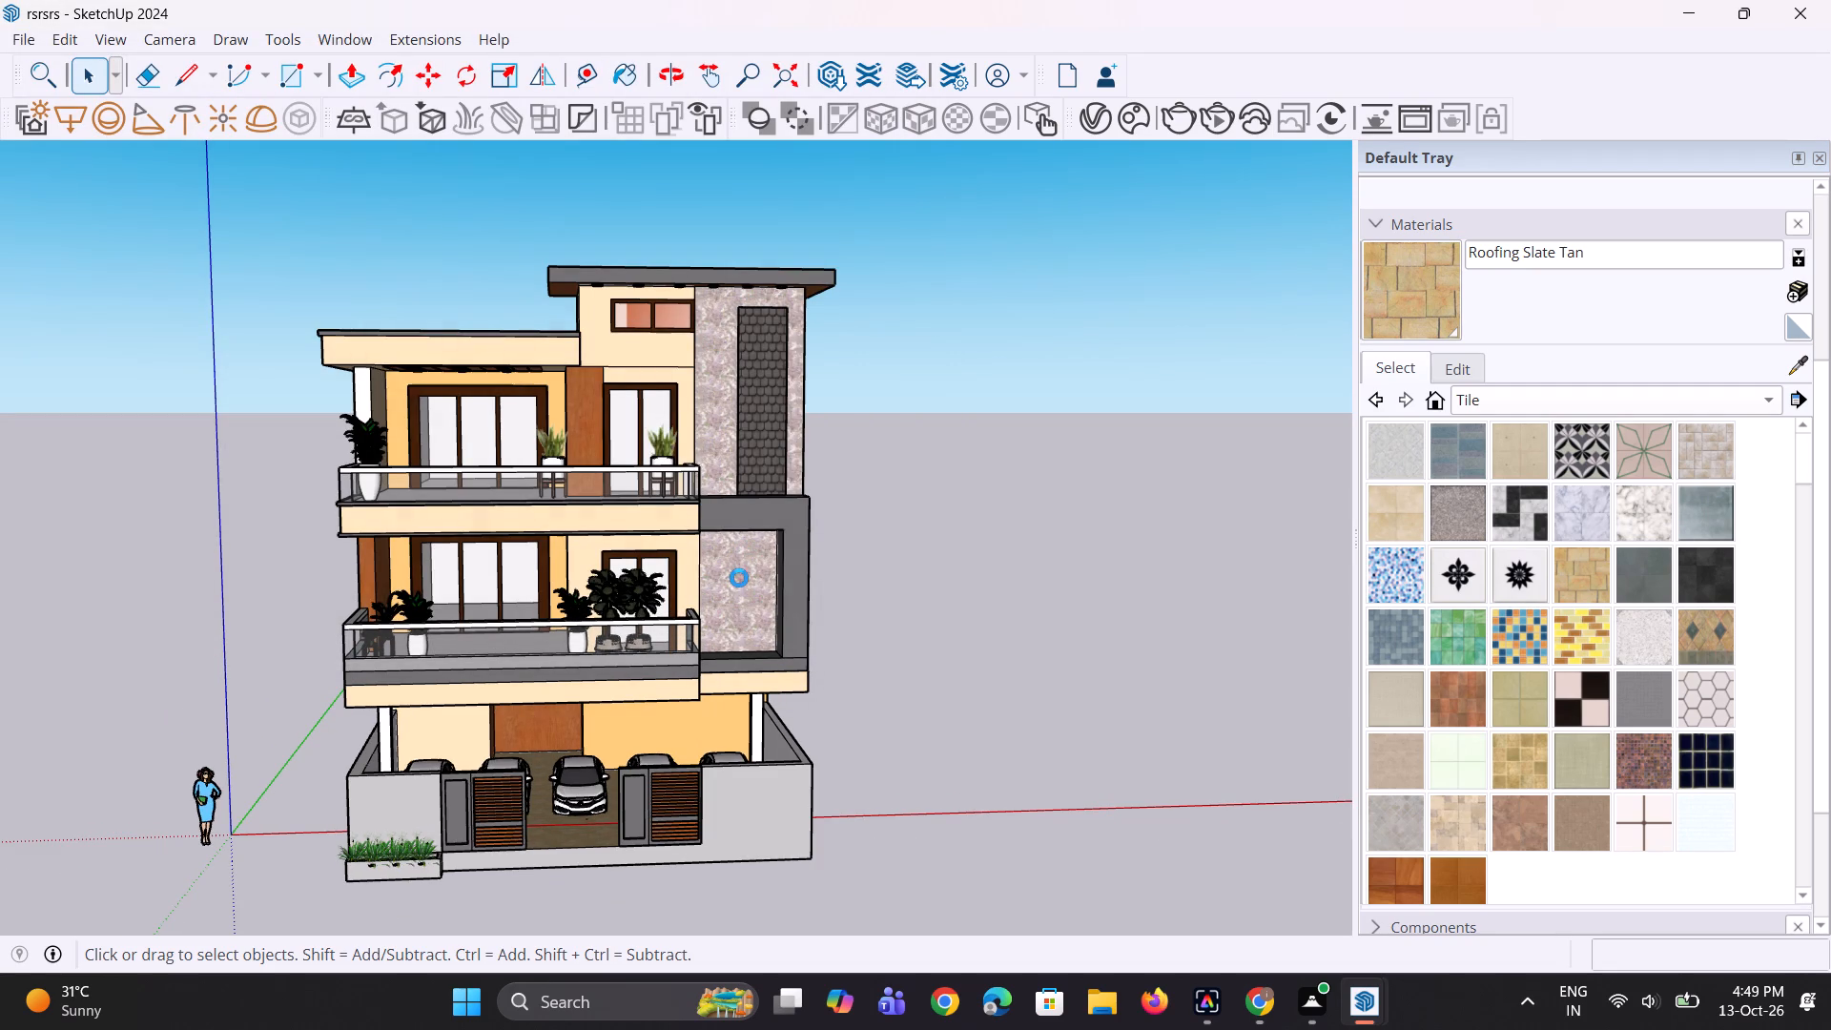